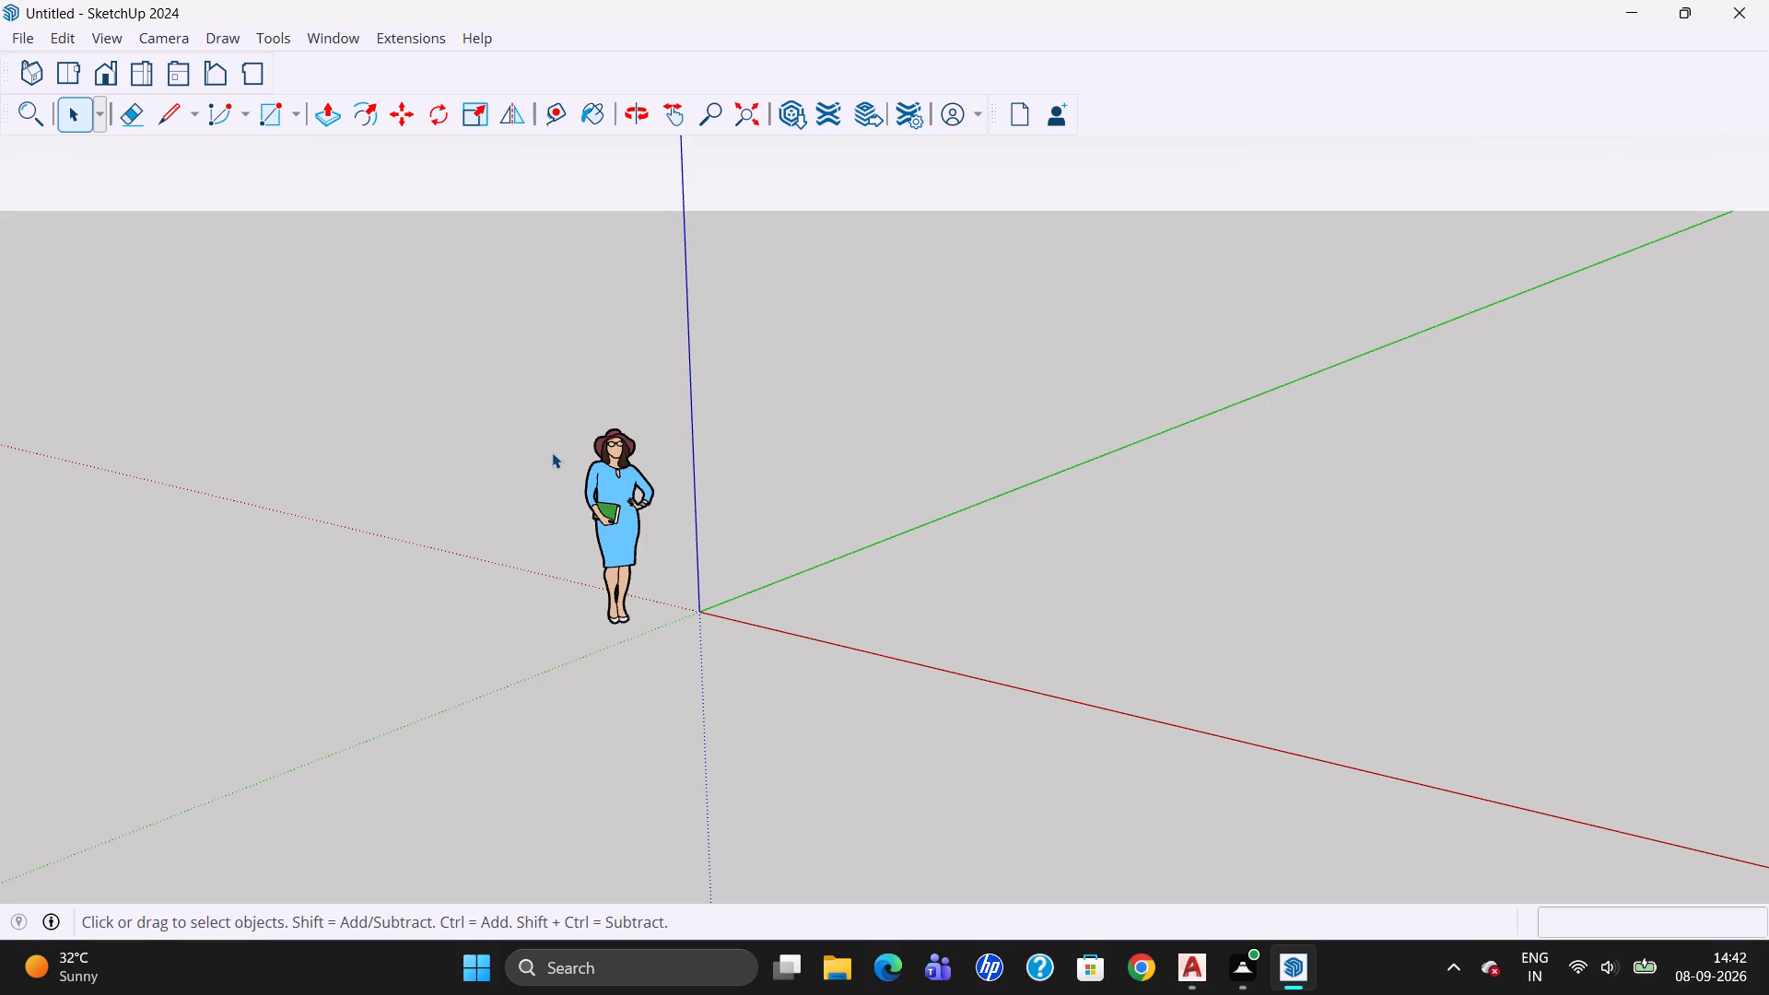
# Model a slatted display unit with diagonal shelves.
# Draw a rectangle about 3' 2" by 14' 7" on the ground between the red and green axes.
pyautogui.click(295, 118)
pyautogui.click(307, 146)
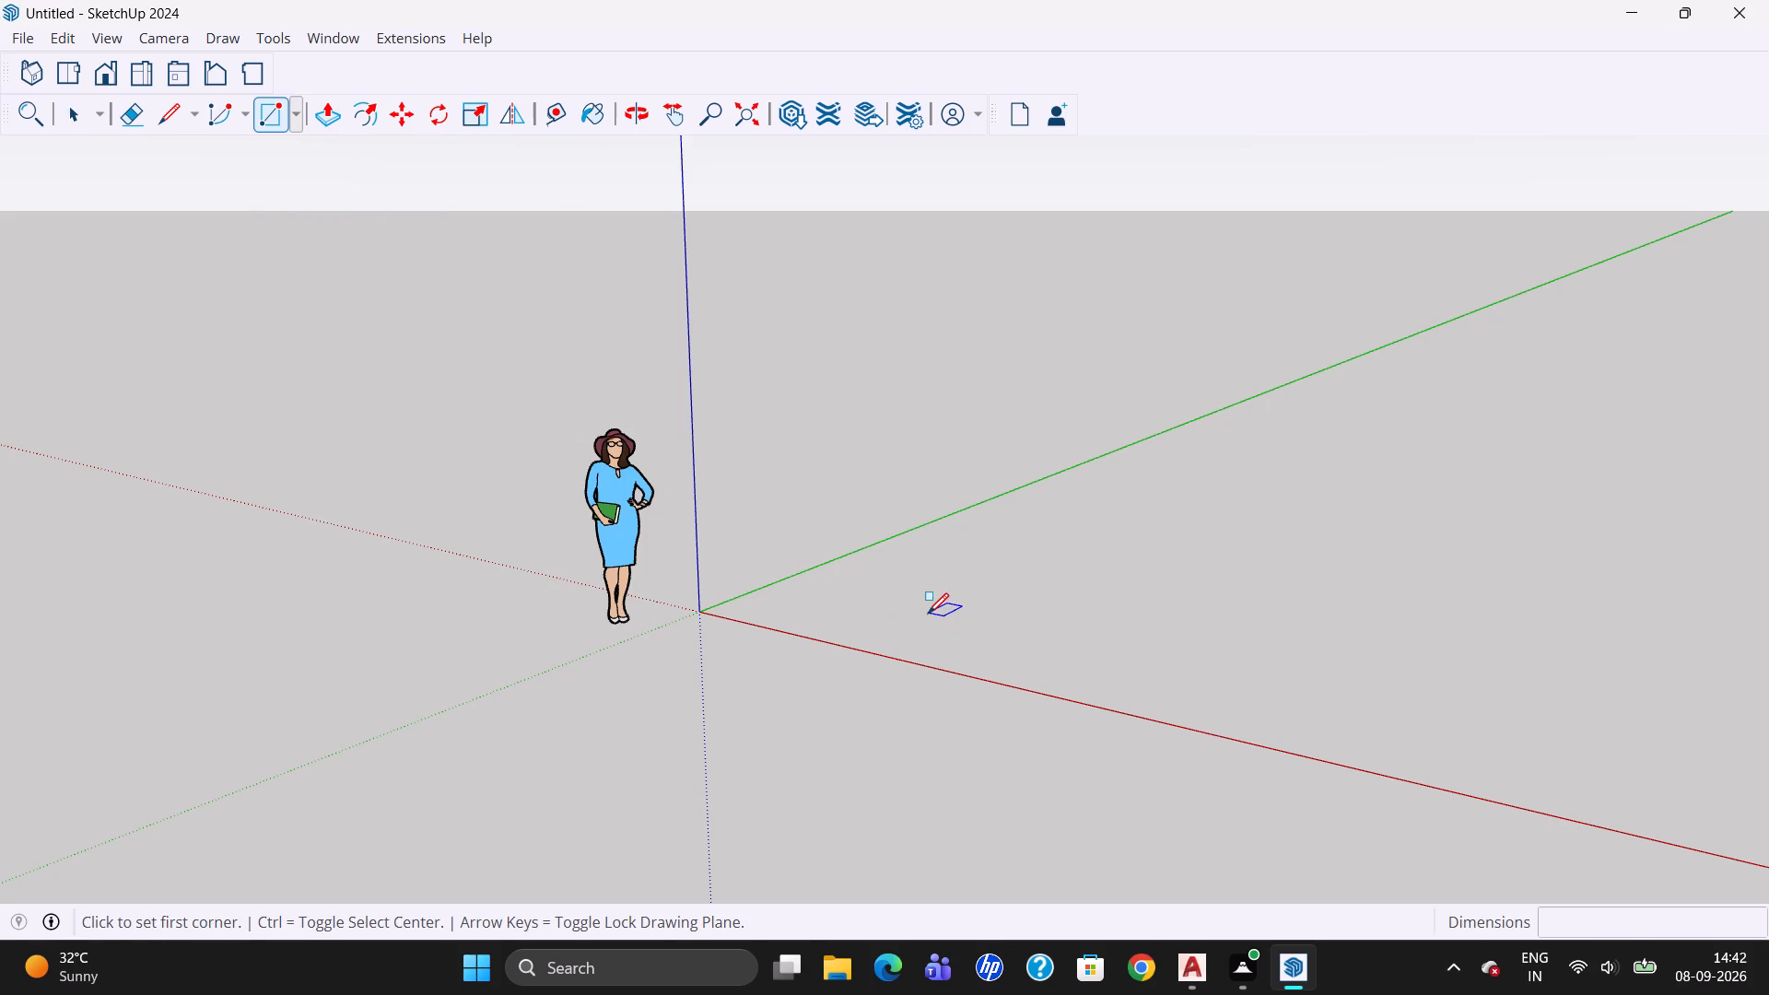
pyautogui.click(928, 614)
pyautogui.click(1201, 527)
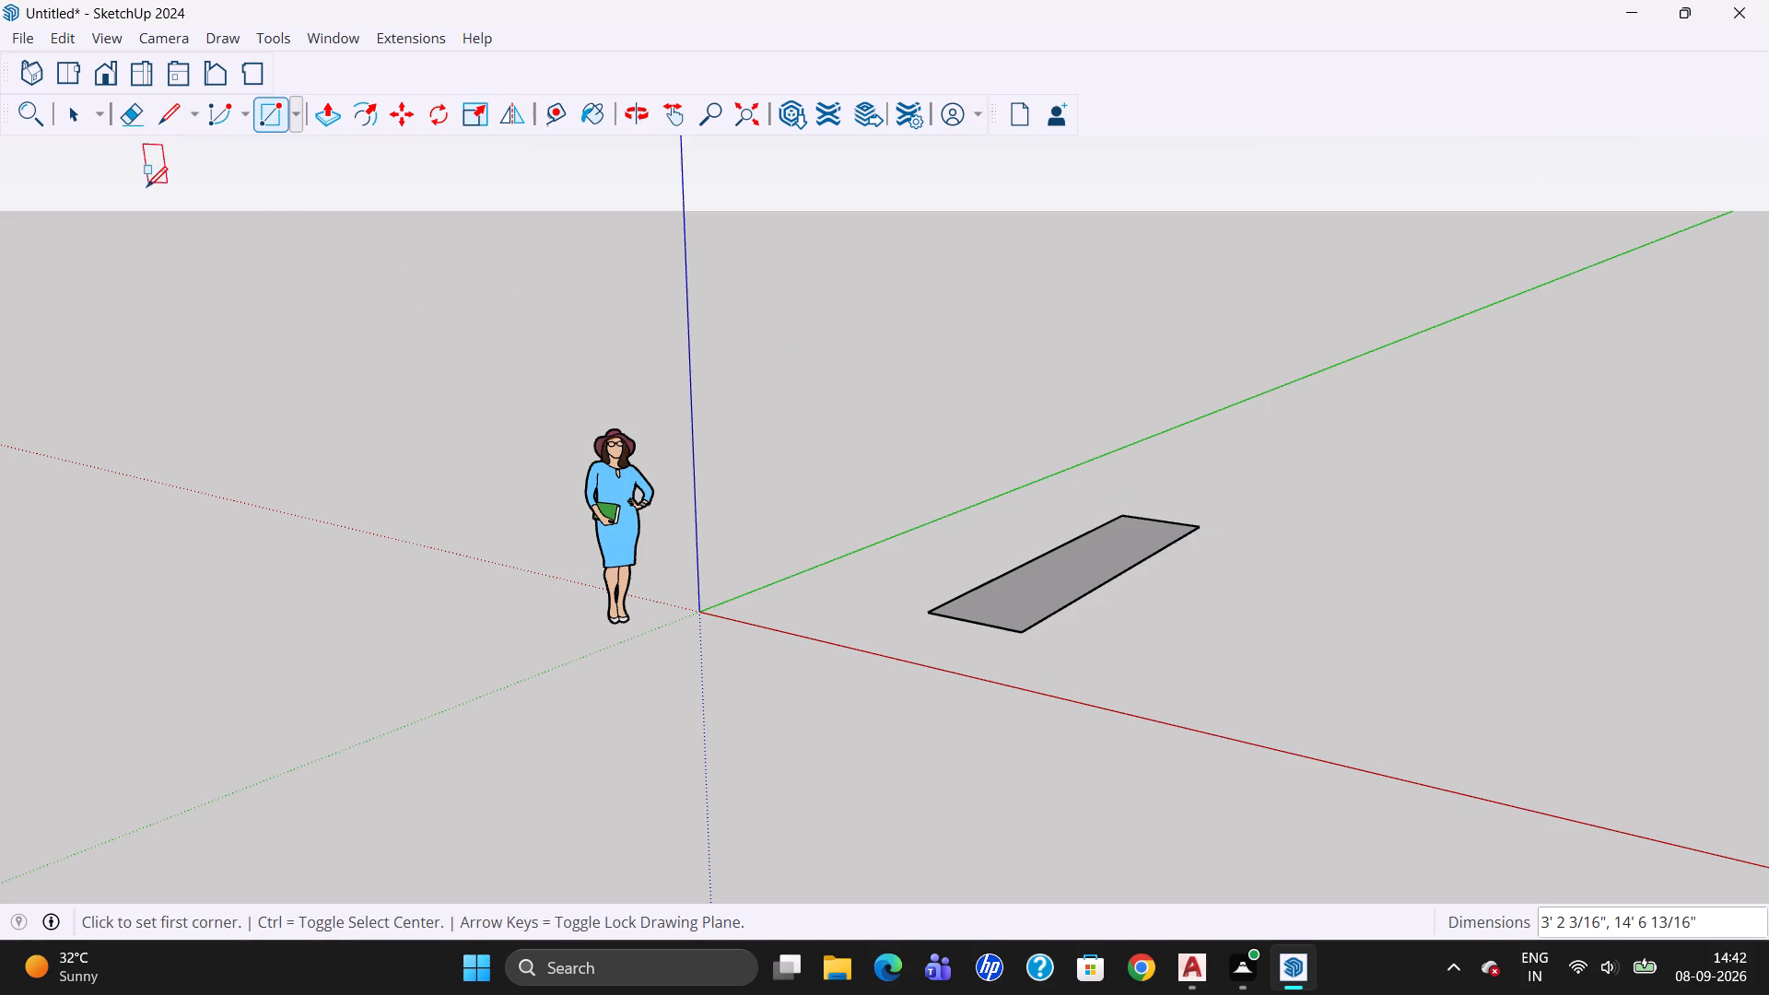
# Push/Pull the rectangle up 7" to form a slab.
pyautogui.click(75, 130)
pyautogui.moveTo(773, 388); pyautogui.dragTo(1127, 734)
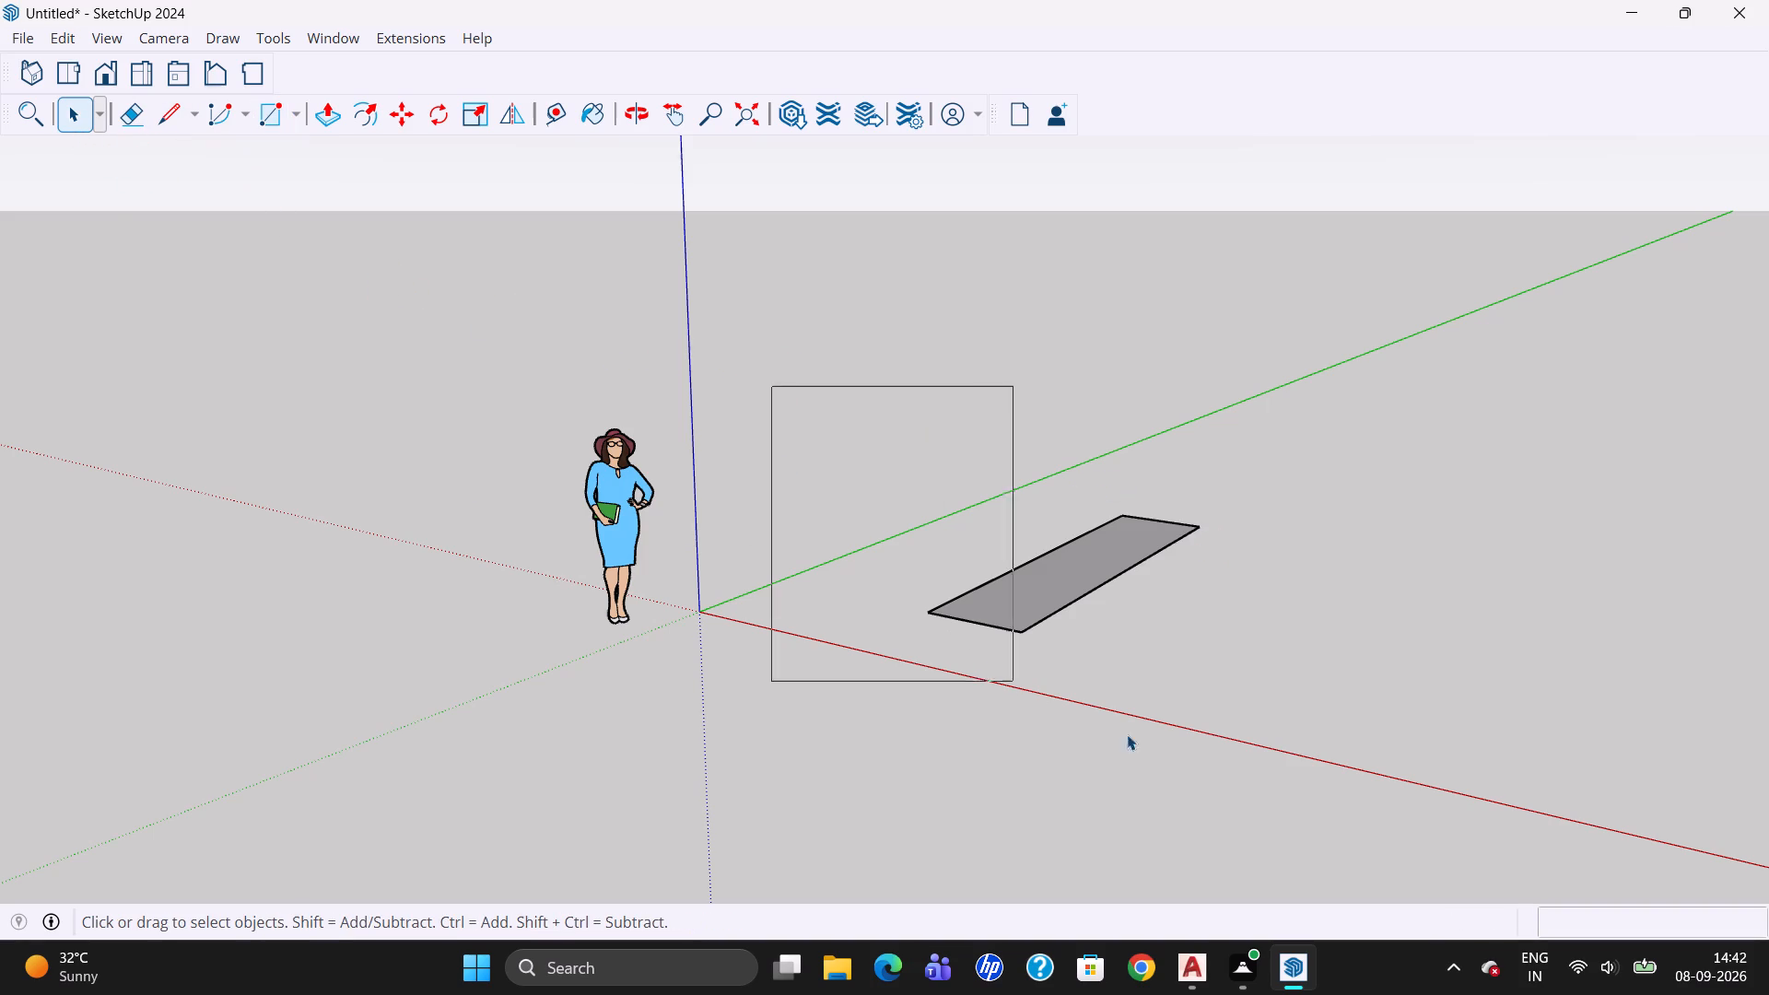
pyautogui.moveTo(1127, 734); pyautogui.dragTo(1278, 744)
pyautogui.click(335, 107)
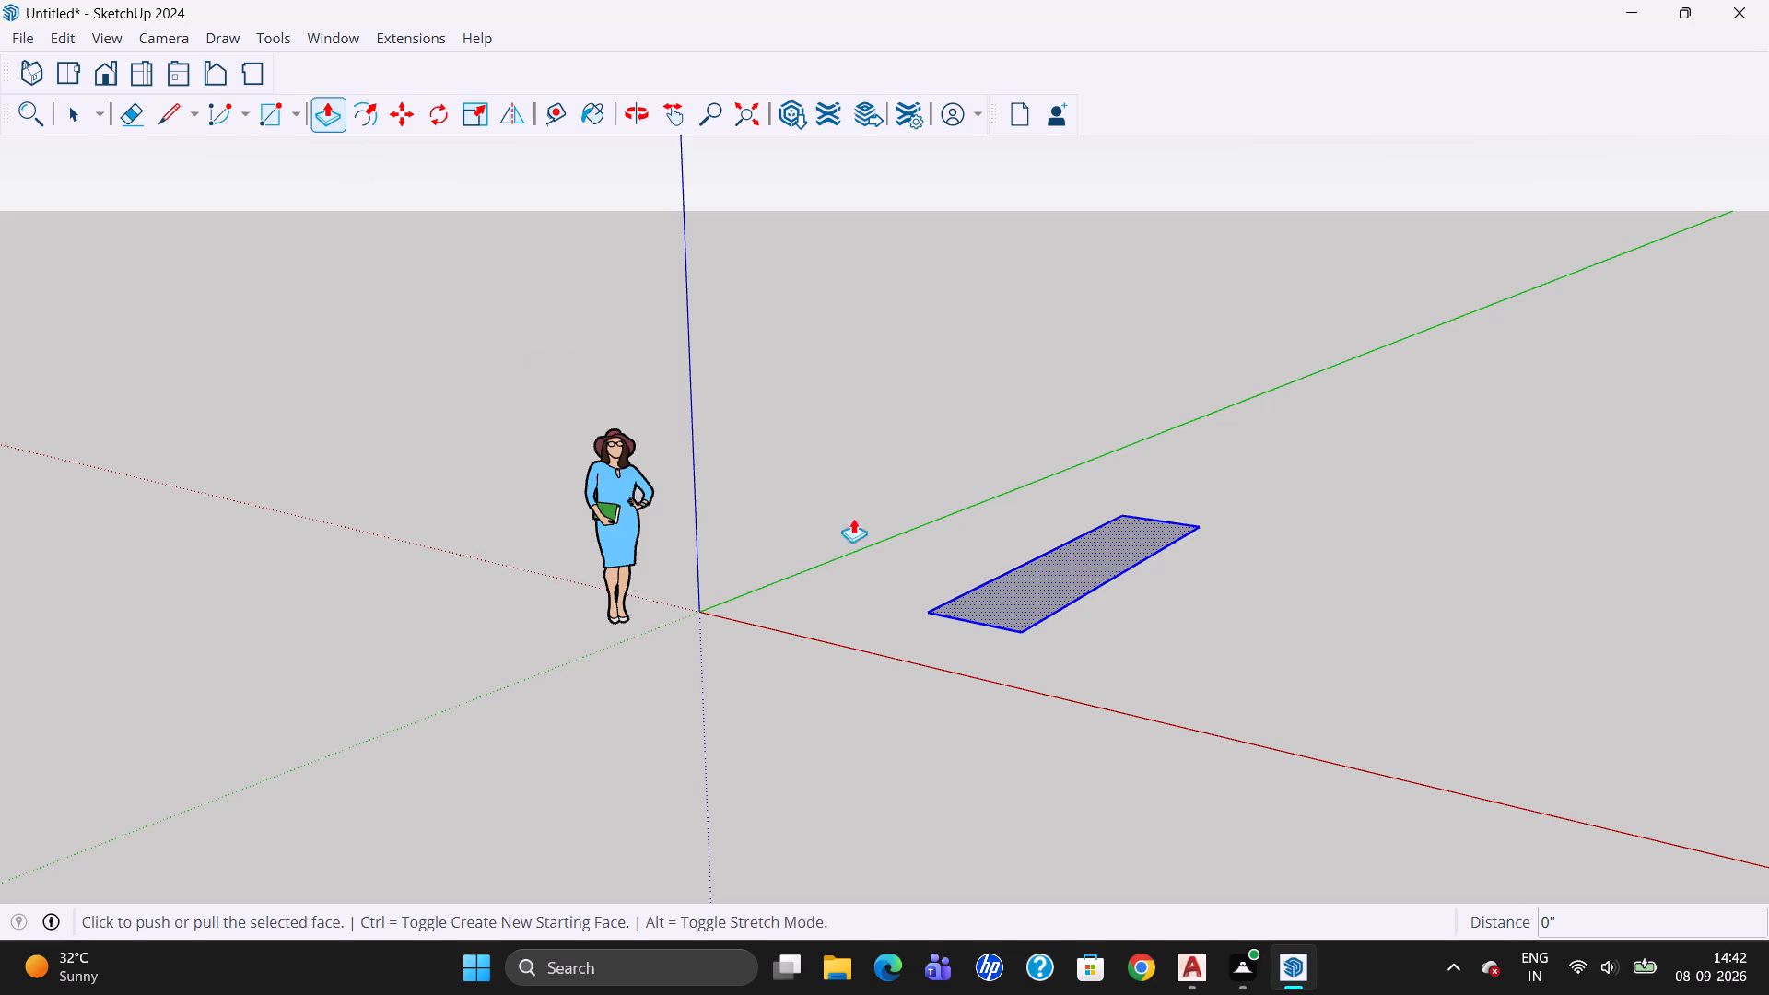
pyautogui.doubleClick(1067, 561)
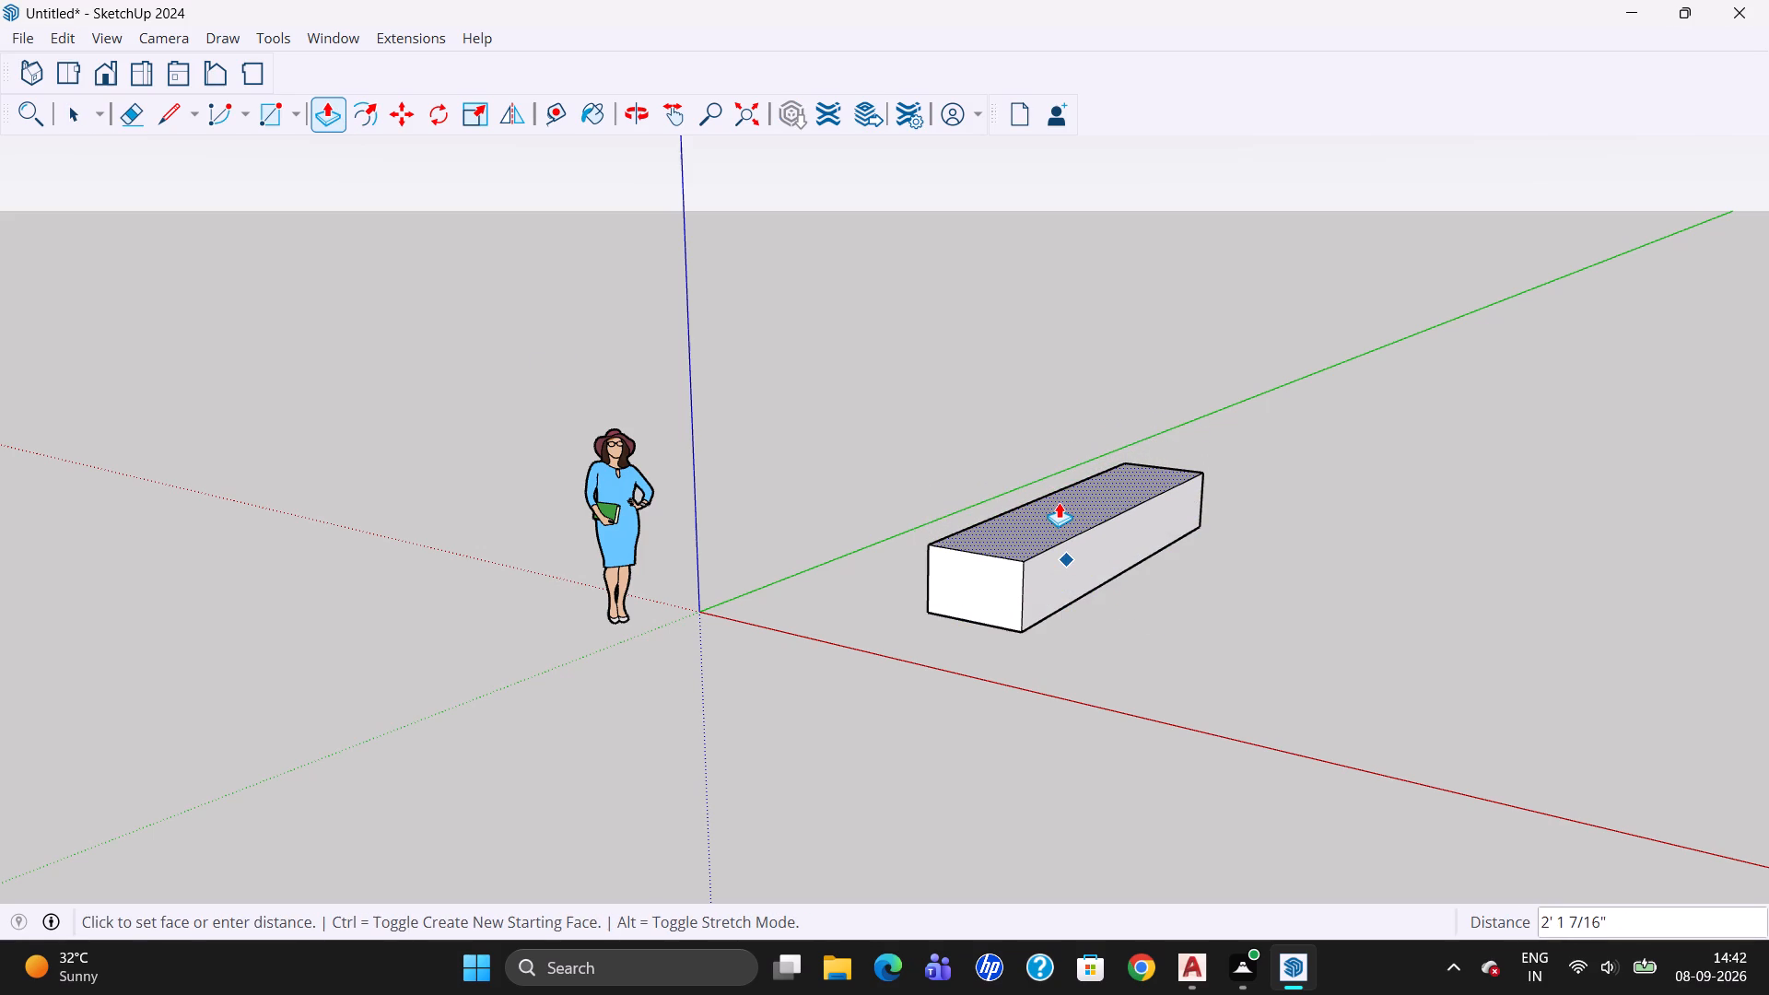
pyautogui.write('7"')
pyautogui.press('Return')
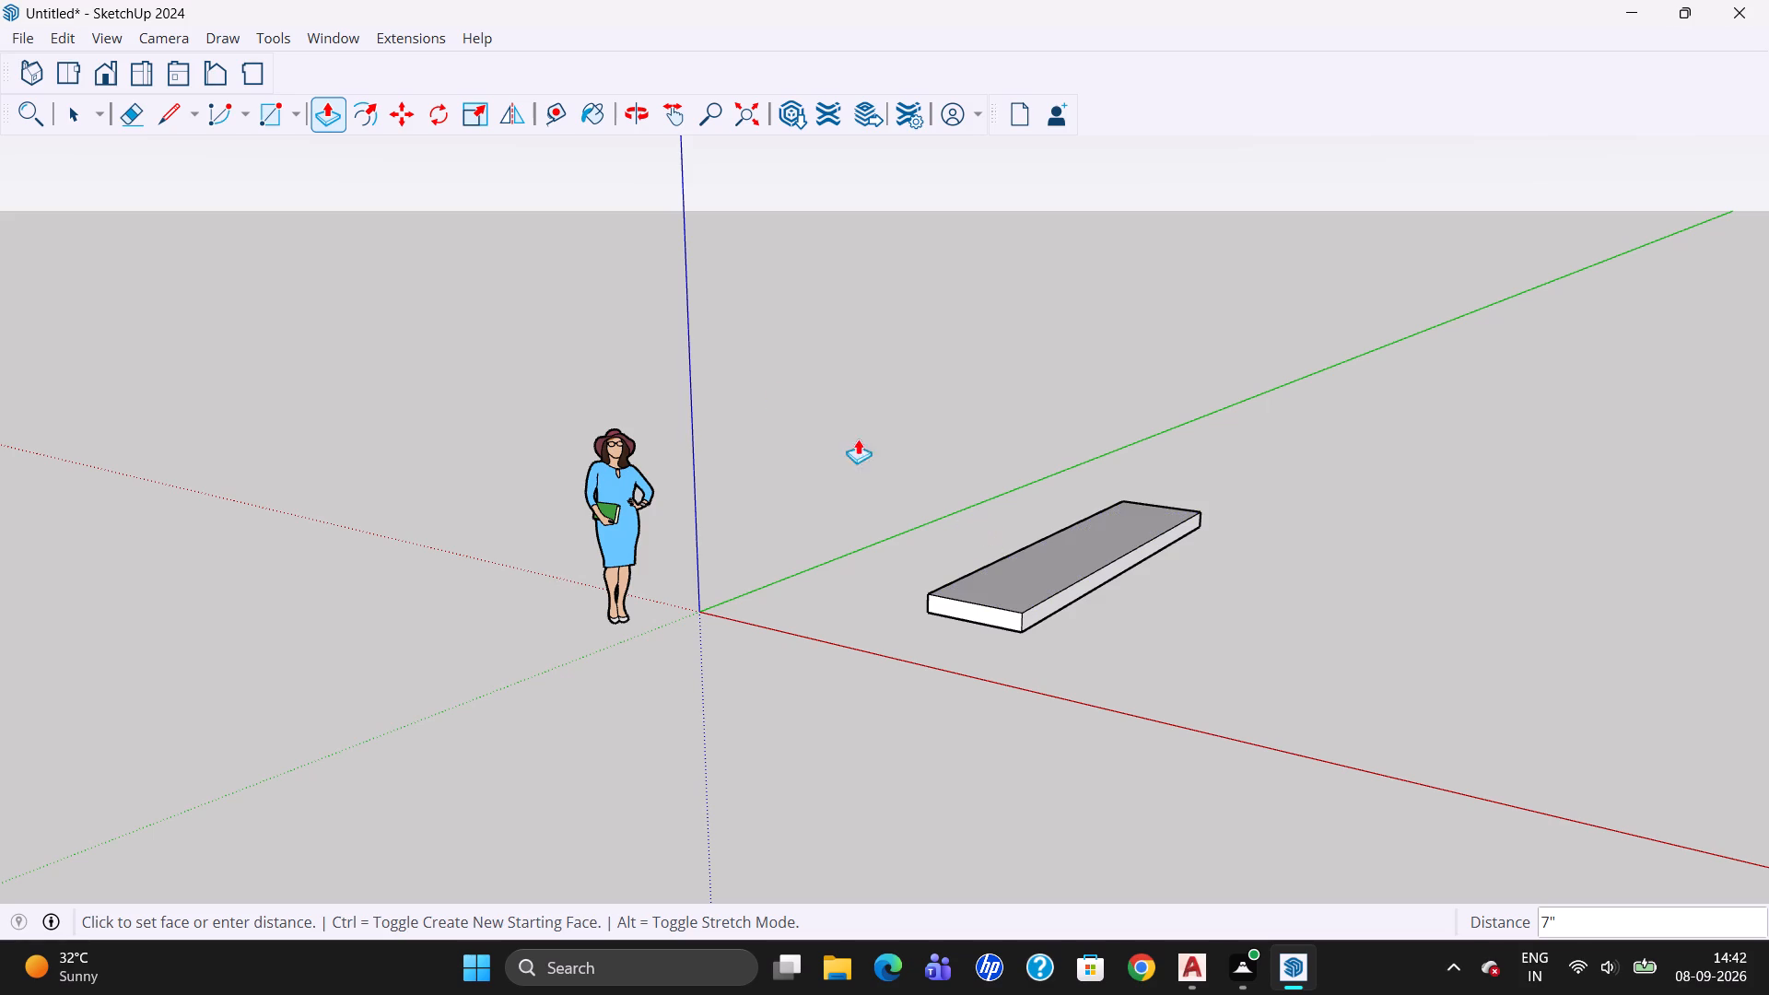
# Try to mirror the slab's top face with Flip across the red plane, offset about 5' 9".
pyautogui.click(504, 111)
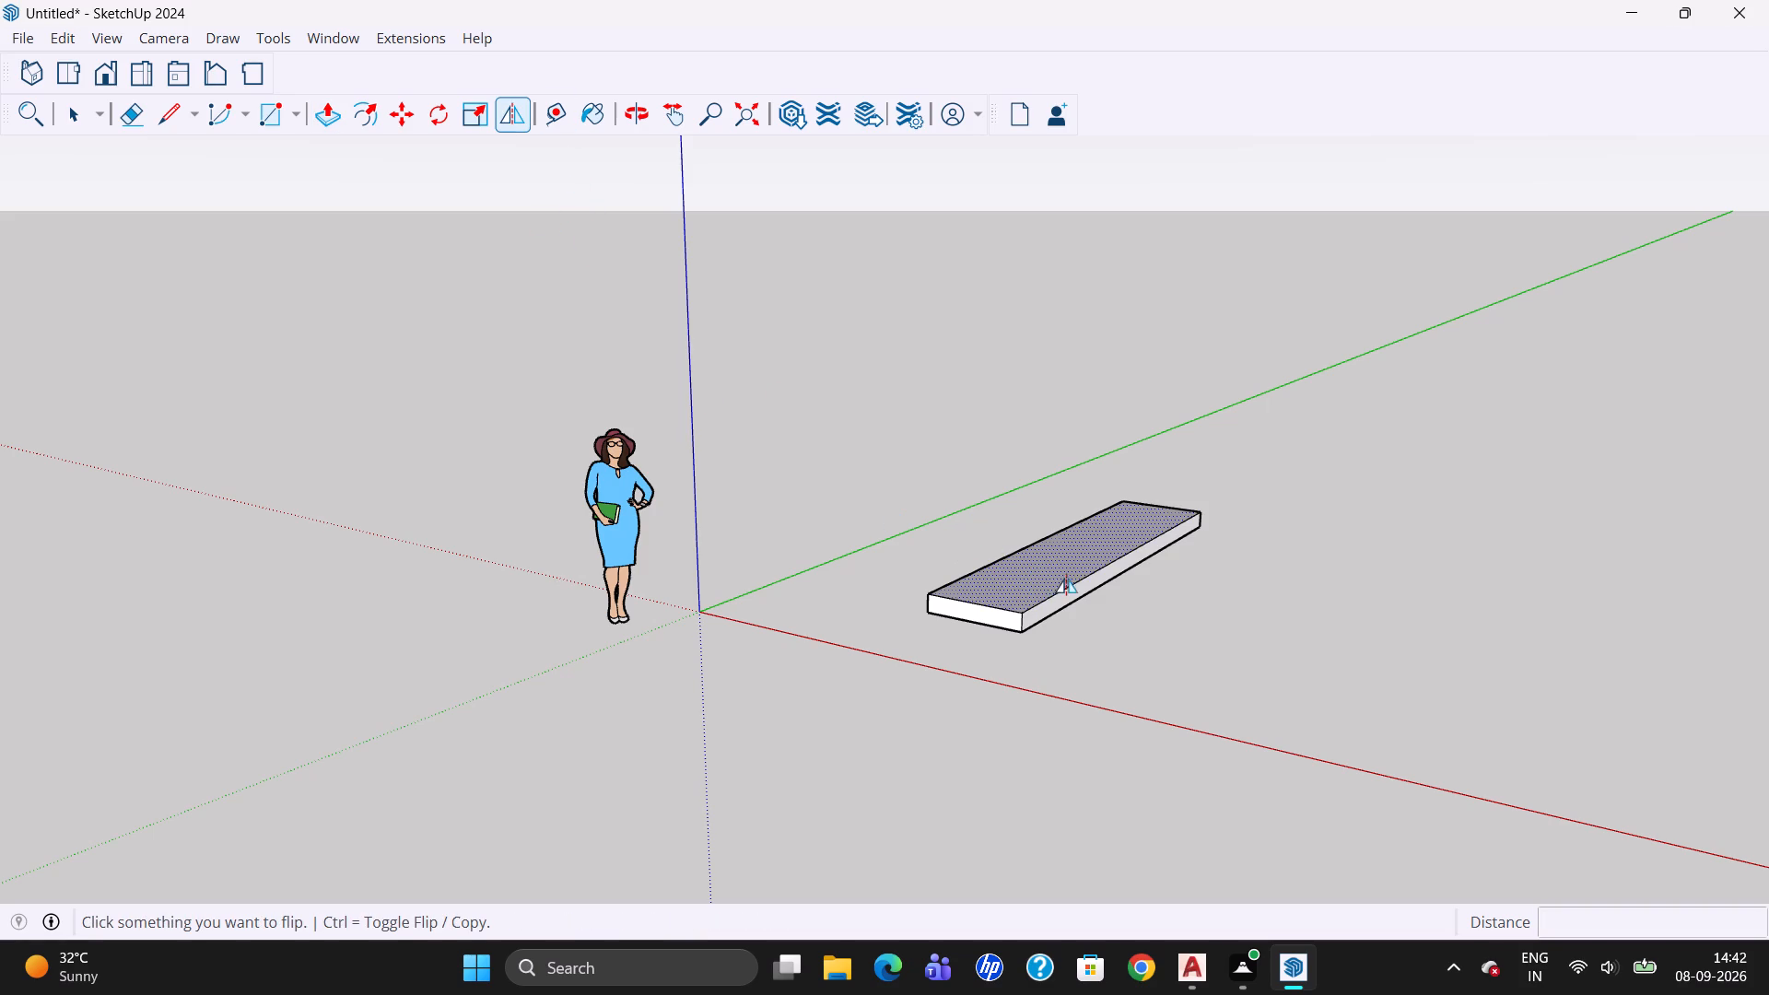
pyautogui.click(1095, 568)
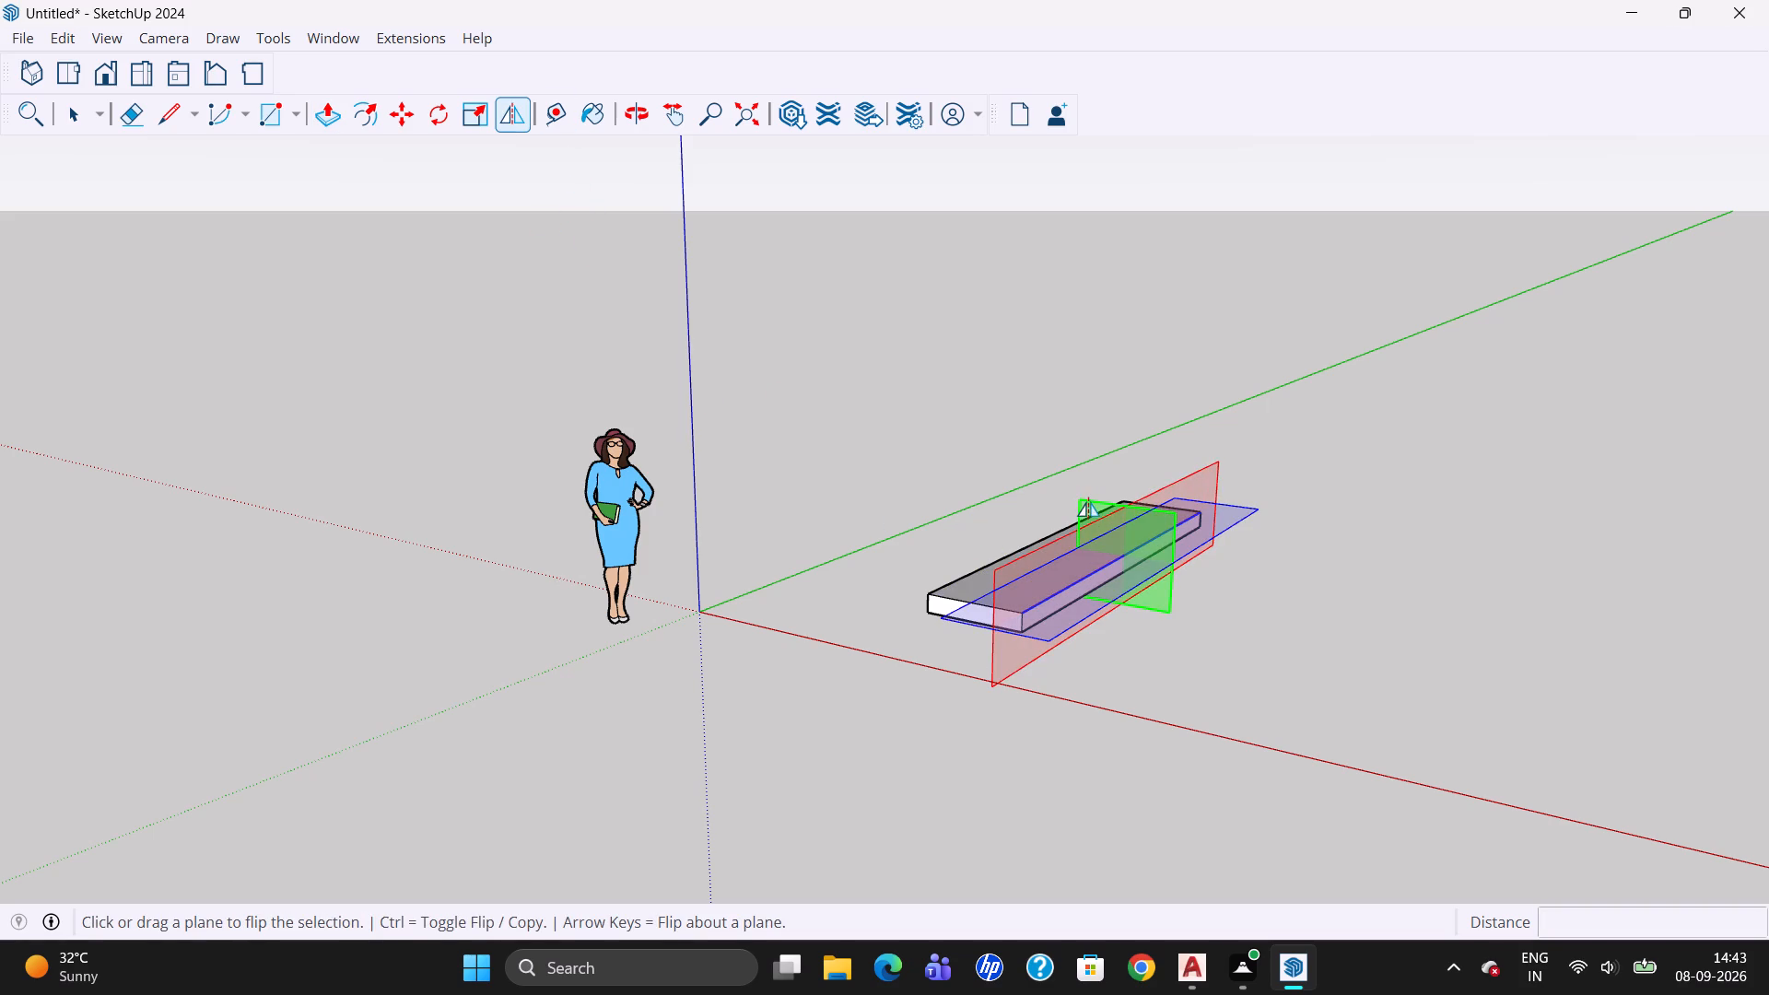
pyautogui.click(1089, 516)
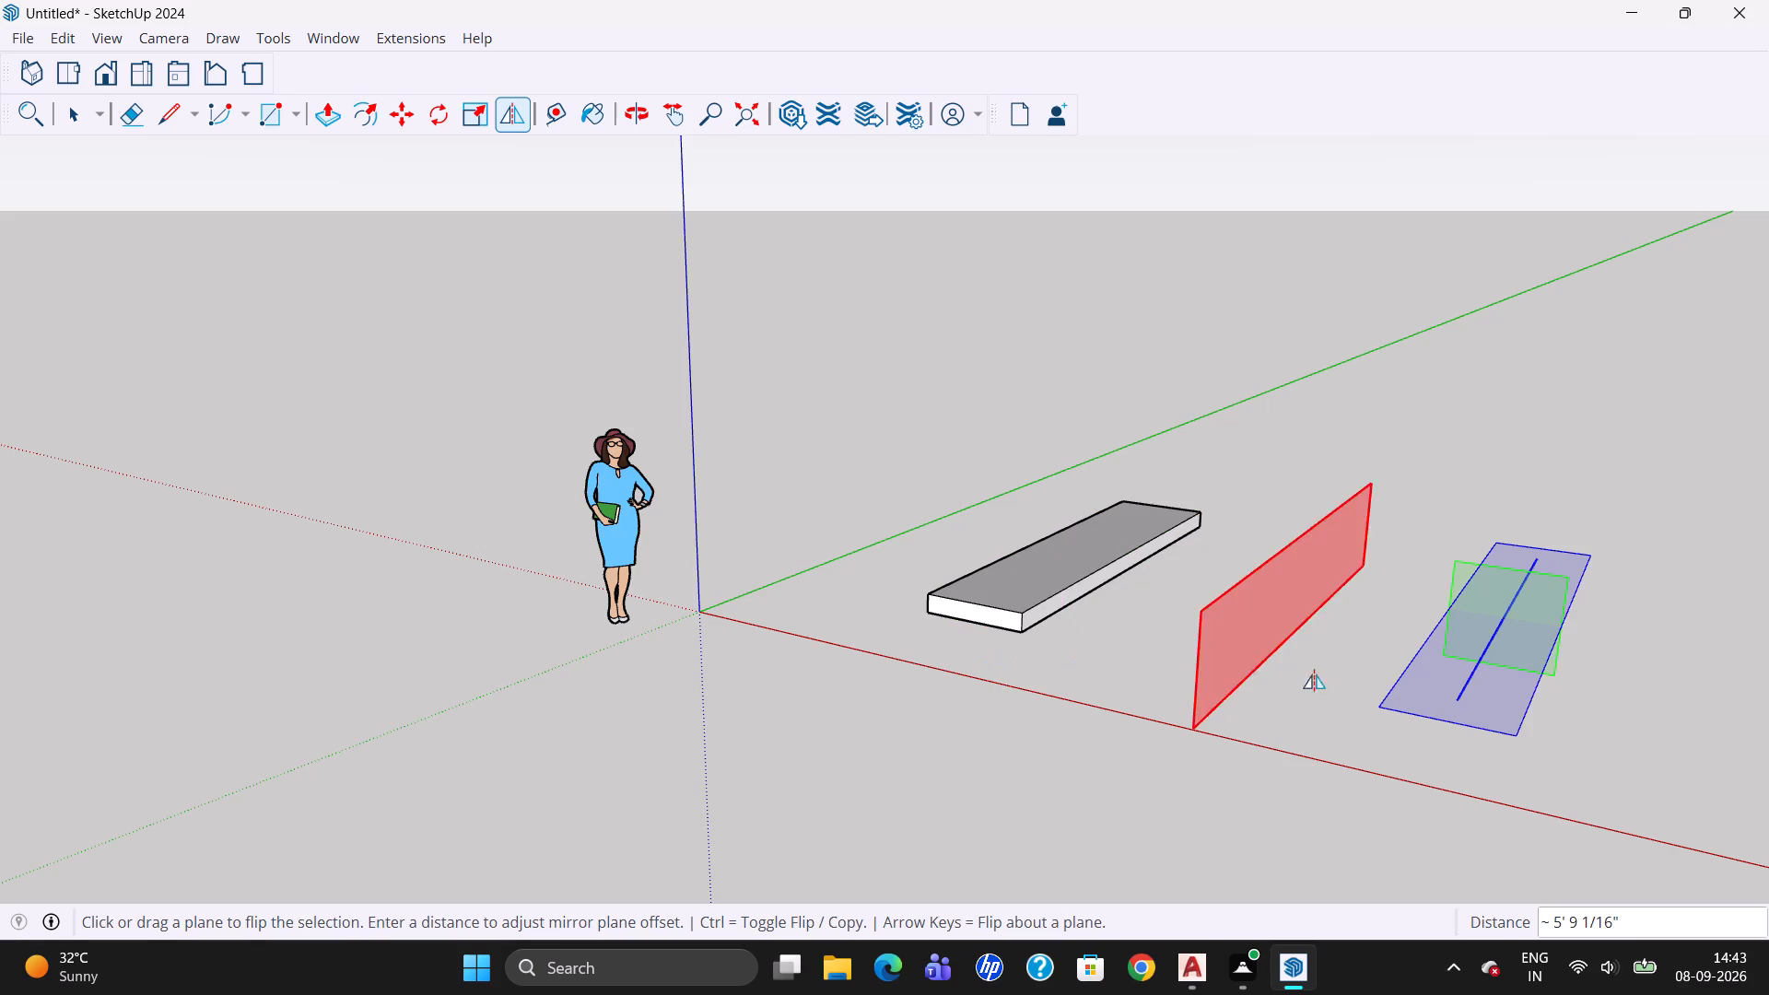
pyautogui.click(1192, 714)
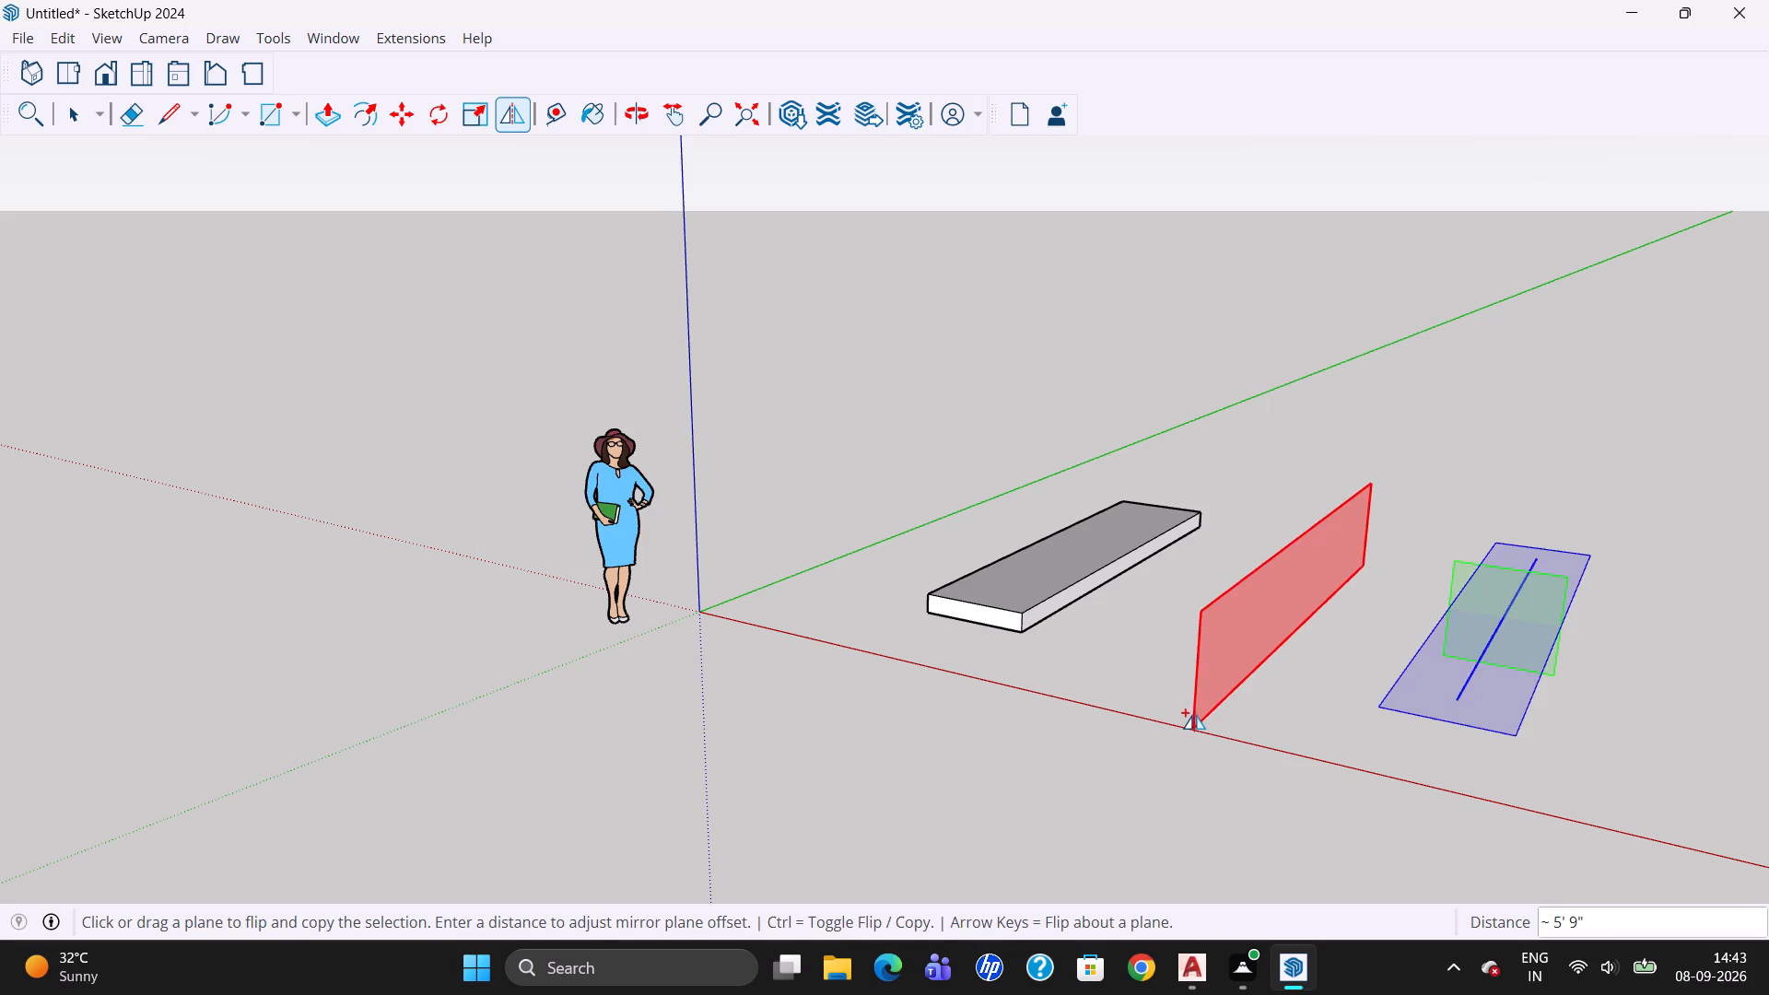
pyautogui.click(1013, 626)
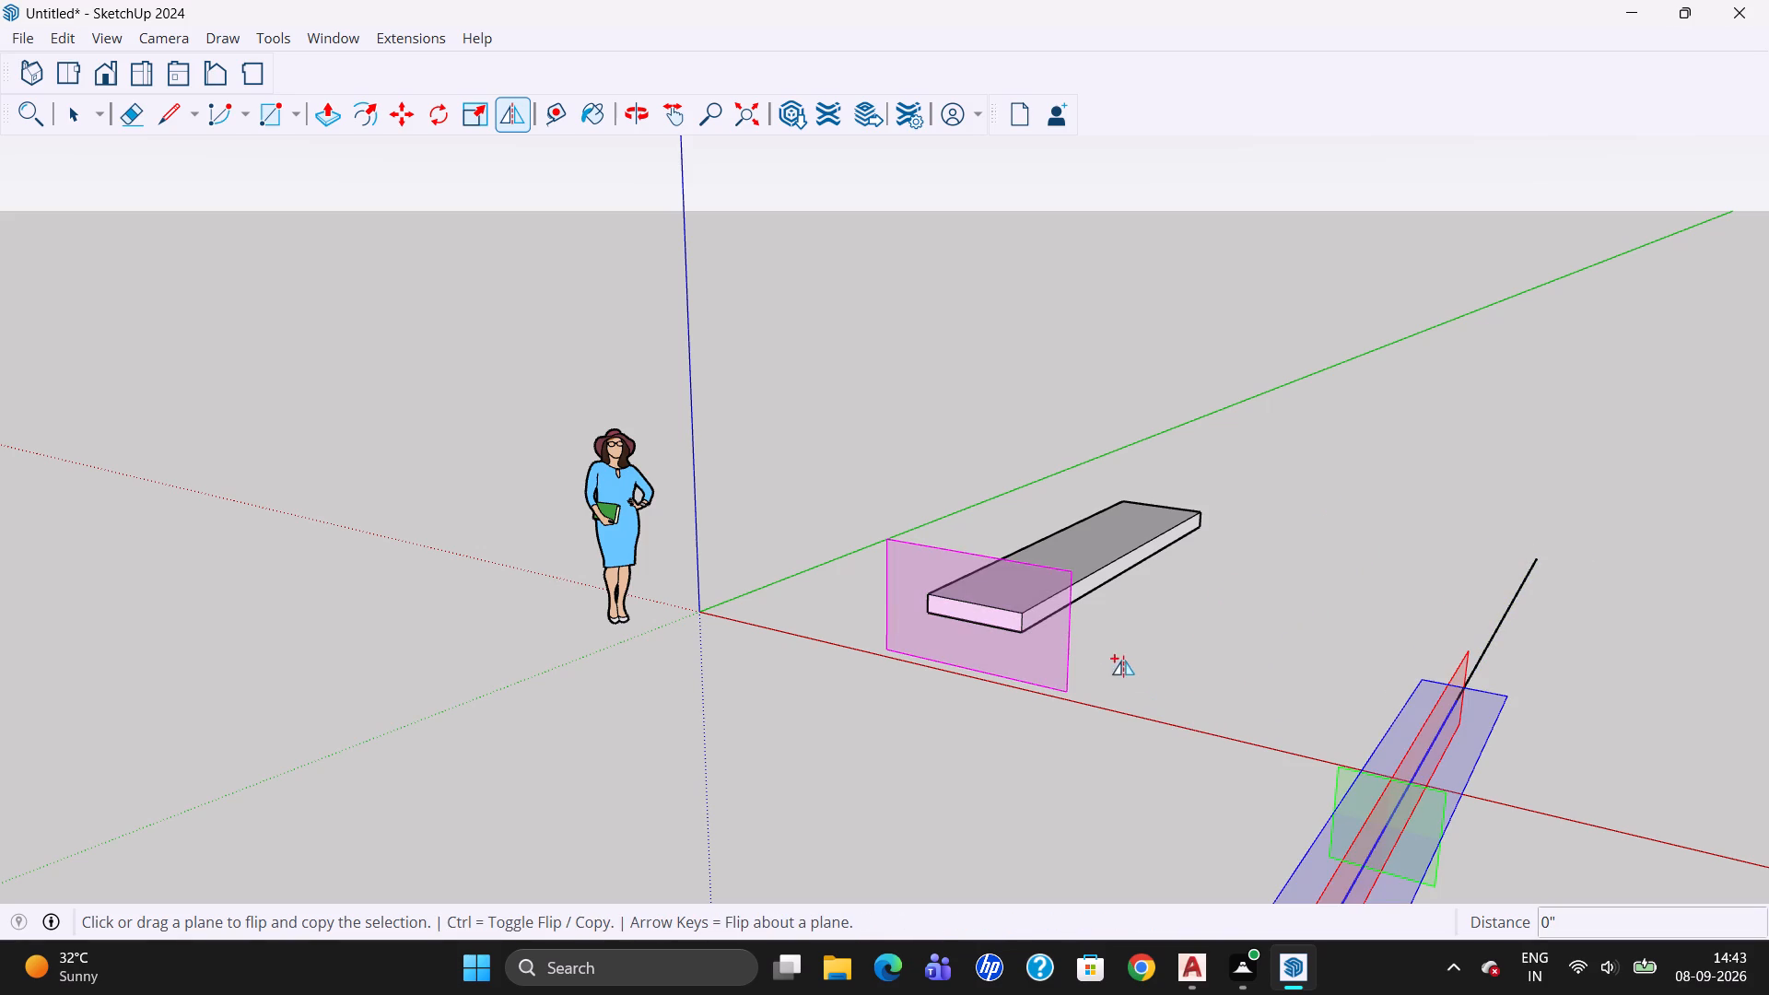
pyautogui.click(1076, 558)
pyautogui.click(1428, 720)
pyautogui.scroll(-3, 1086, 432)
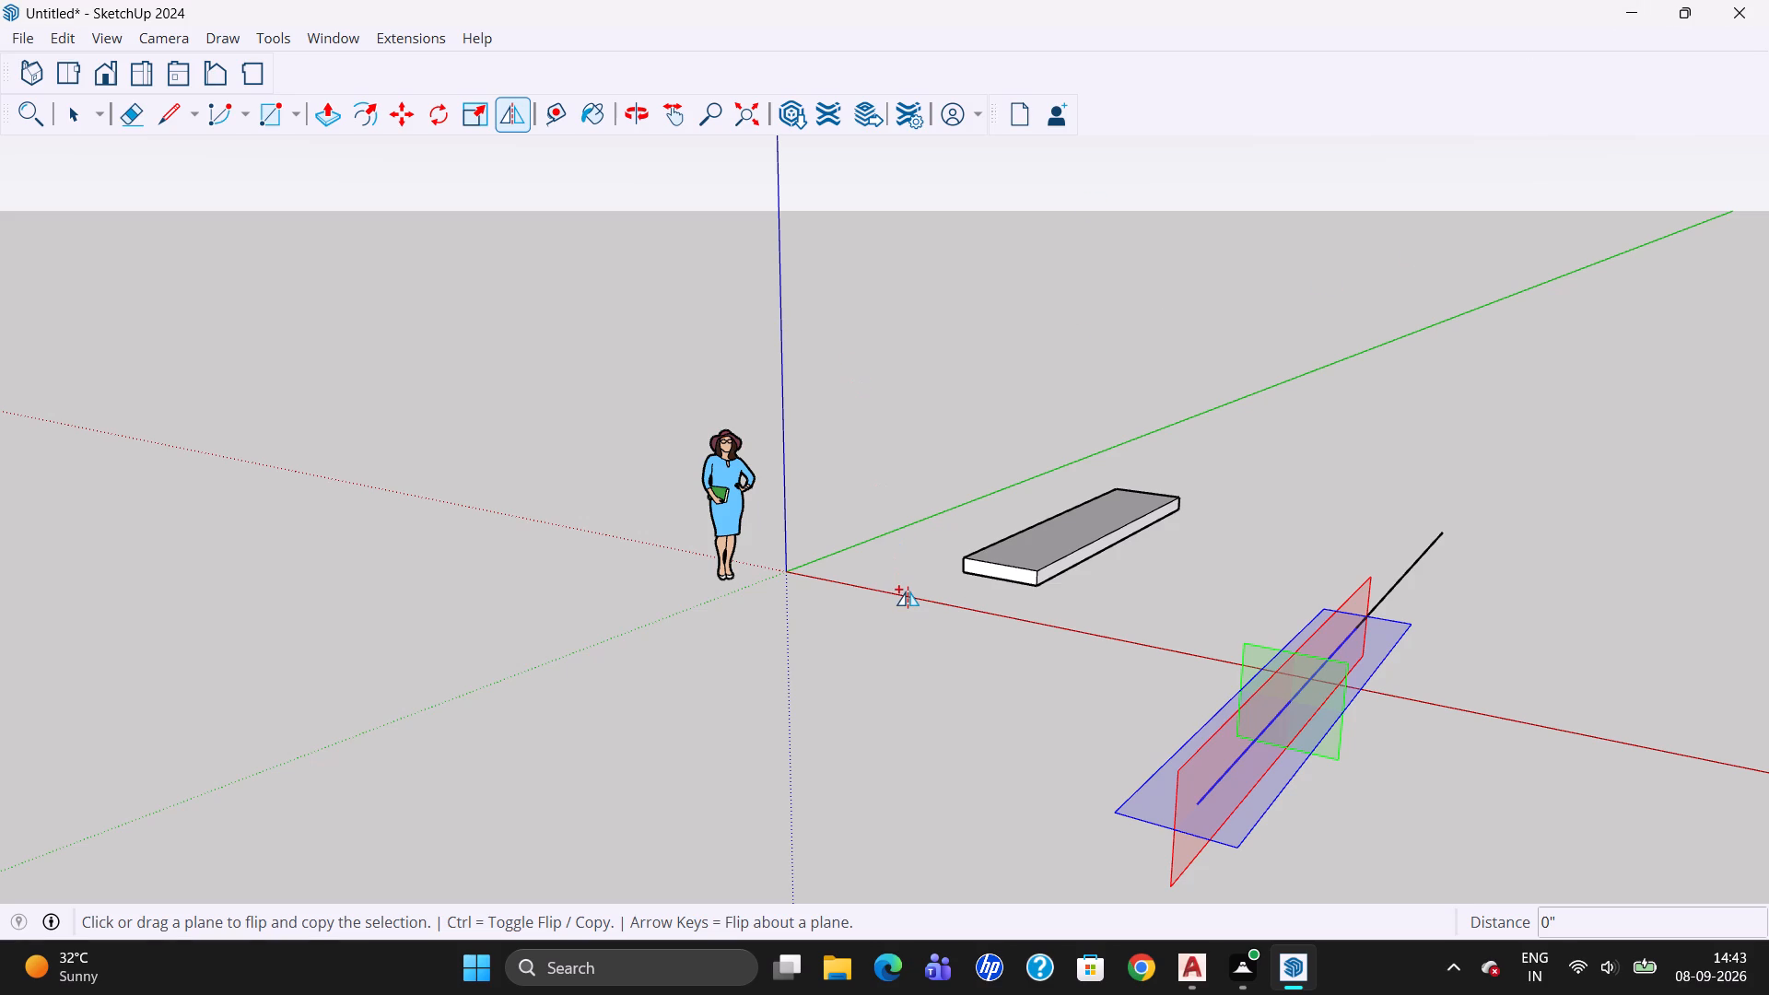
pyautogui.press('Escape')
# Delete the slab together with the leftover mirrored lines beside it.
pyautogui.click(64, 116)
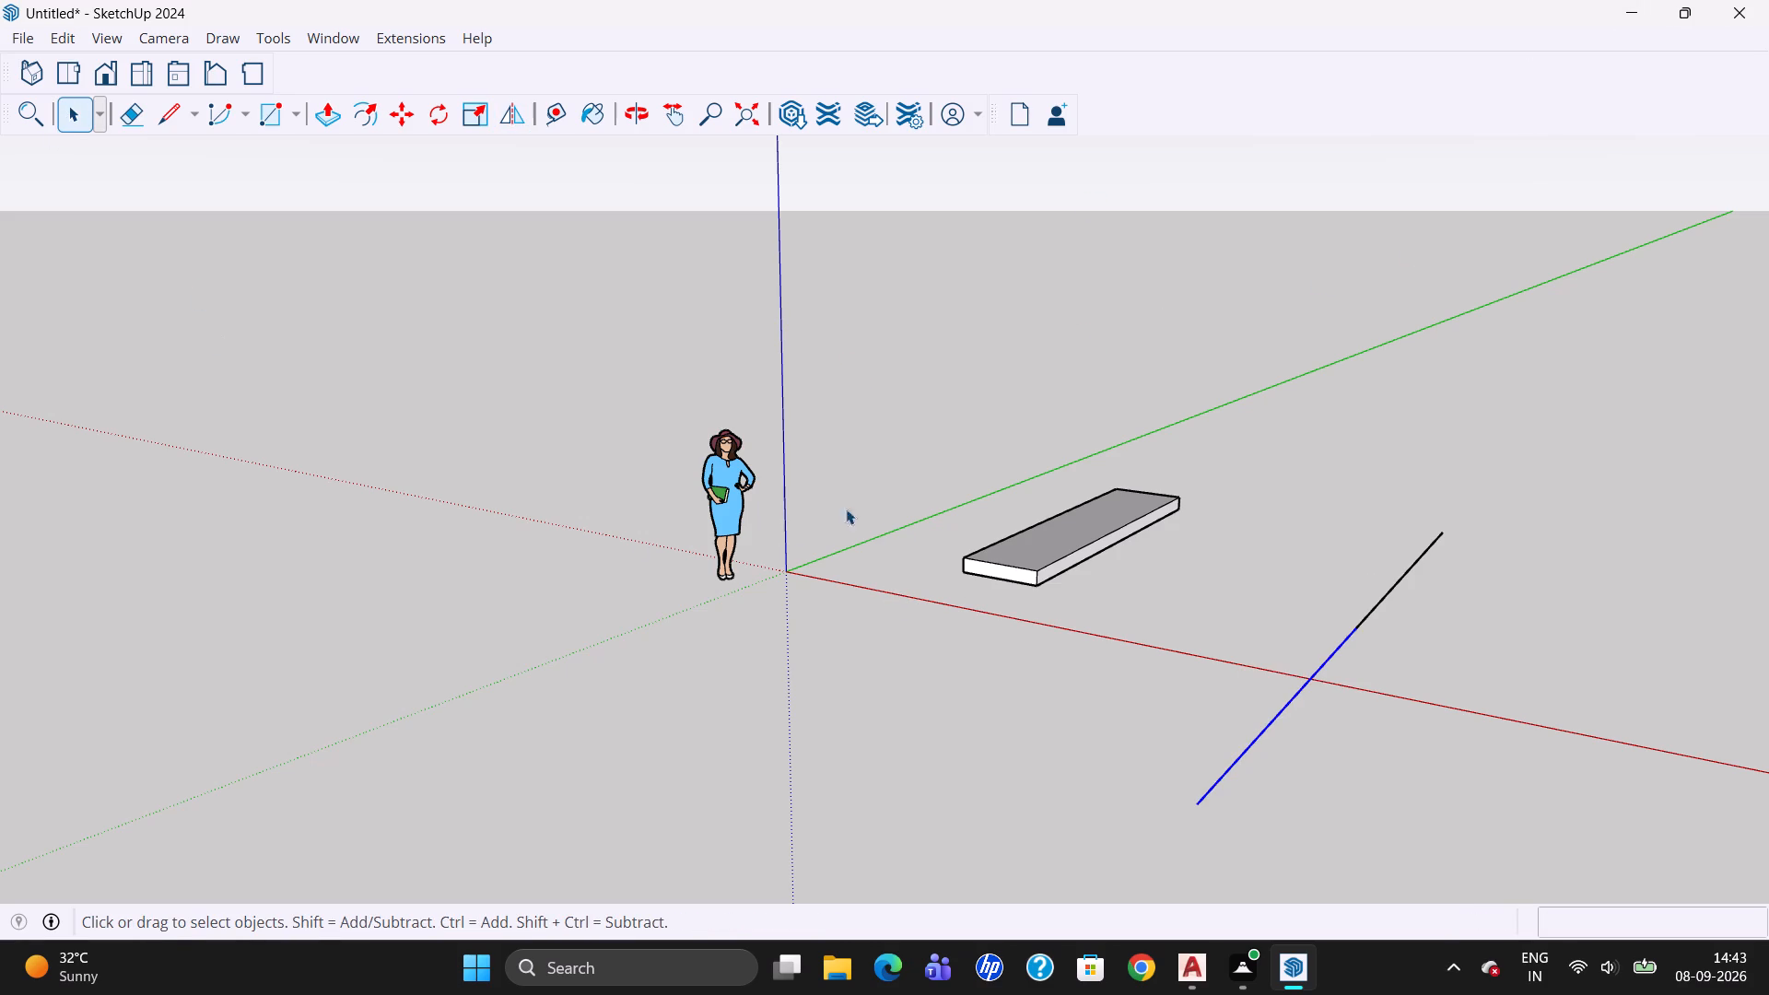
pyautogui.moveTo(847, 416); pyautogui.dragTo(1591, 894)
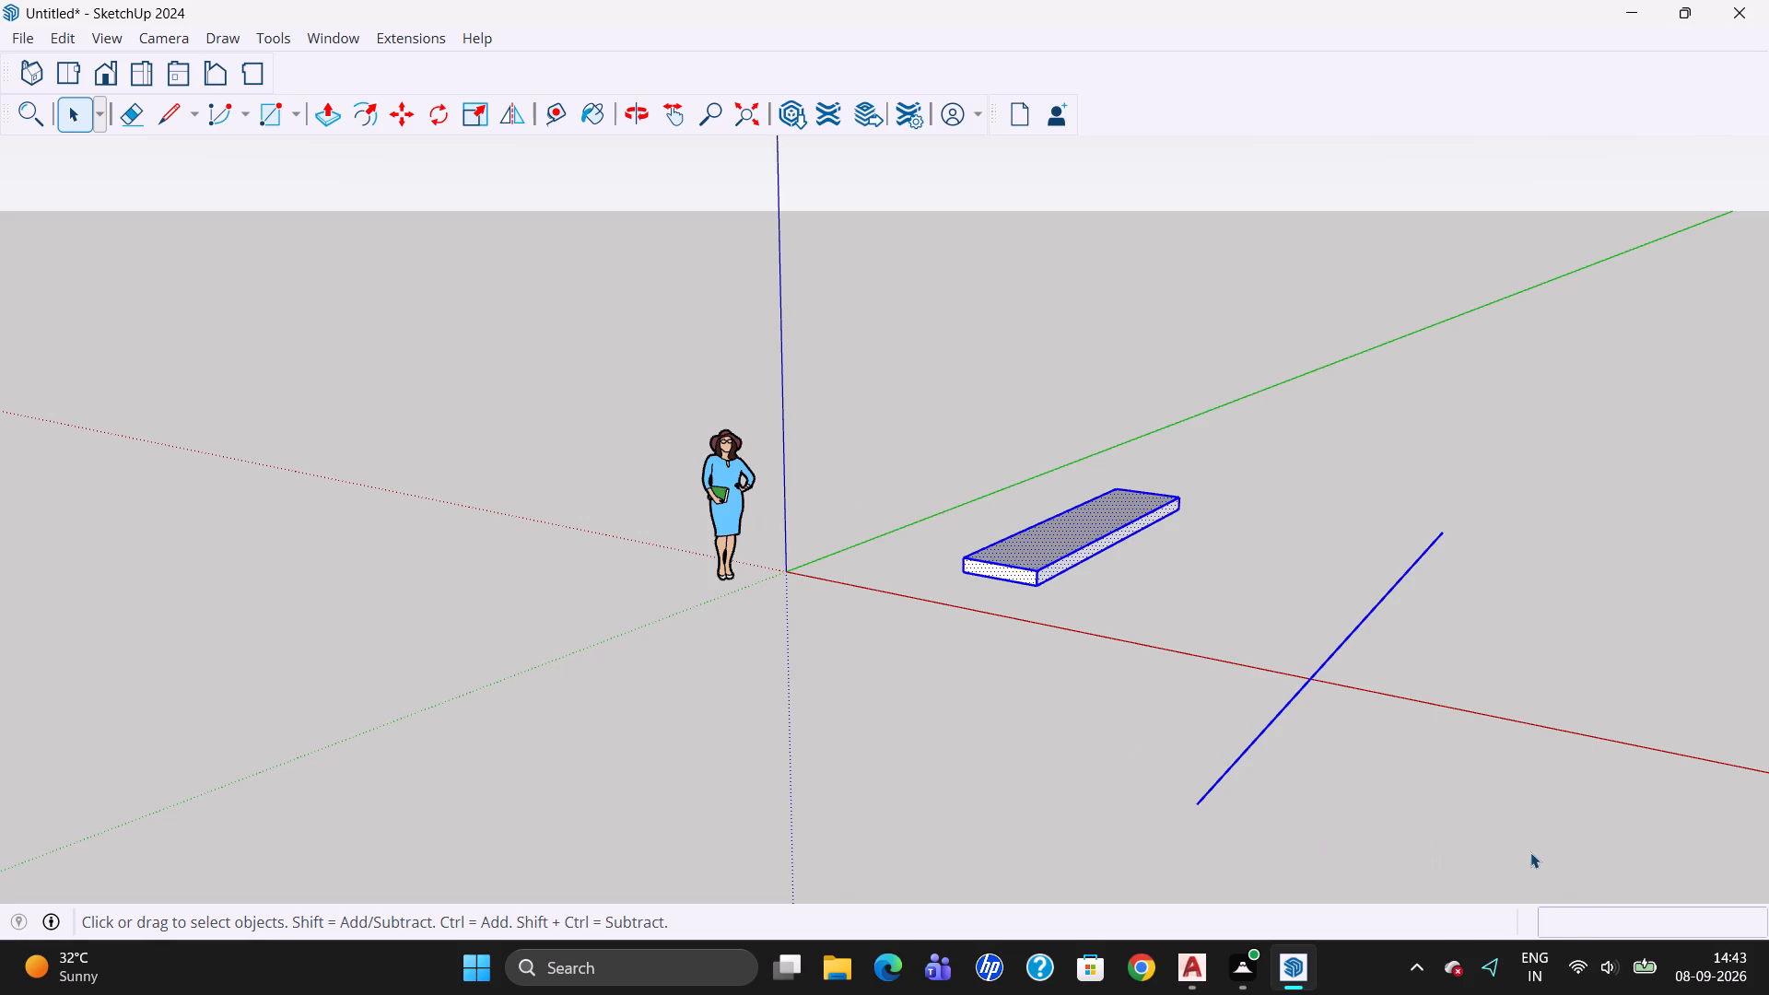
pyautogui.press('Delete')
# Delete the default human scale figure near the origin.
pyautogui.moveTo(659, 370); pyautogui.dragTo(668, 395)
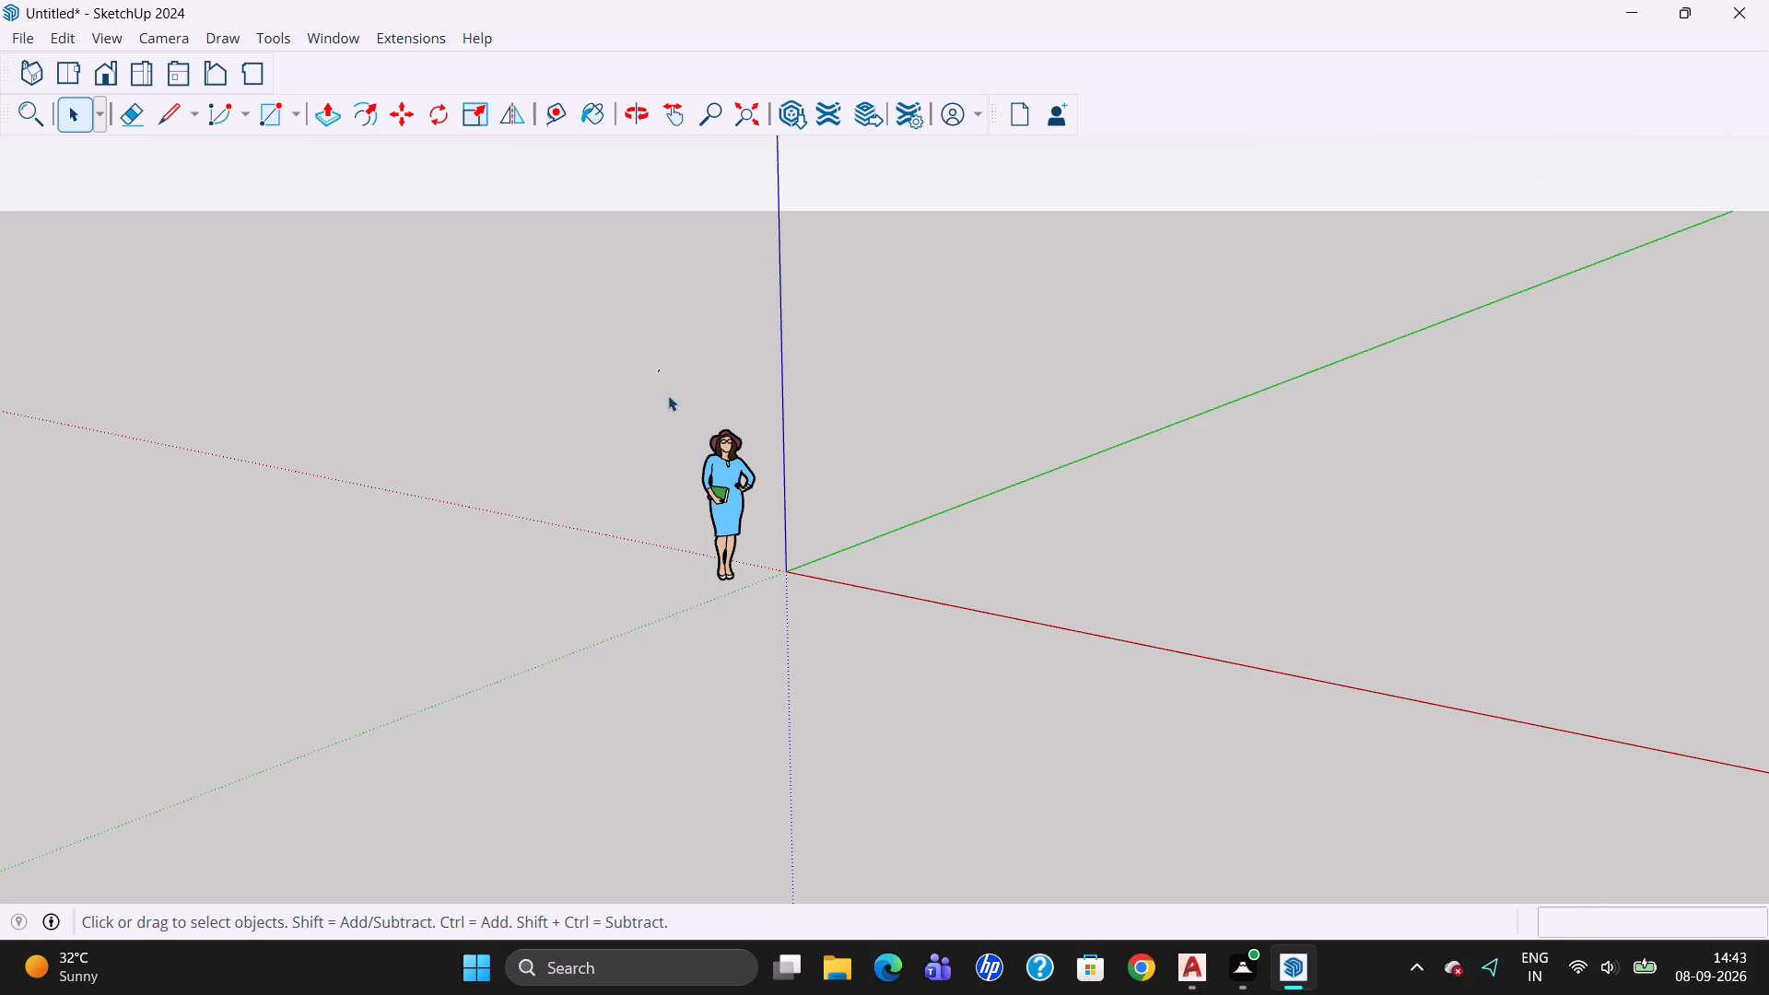
pyautogui.moveTo(668, 395); pyautogui.dragTo(769, 626)
pyautogui.press('Delete')
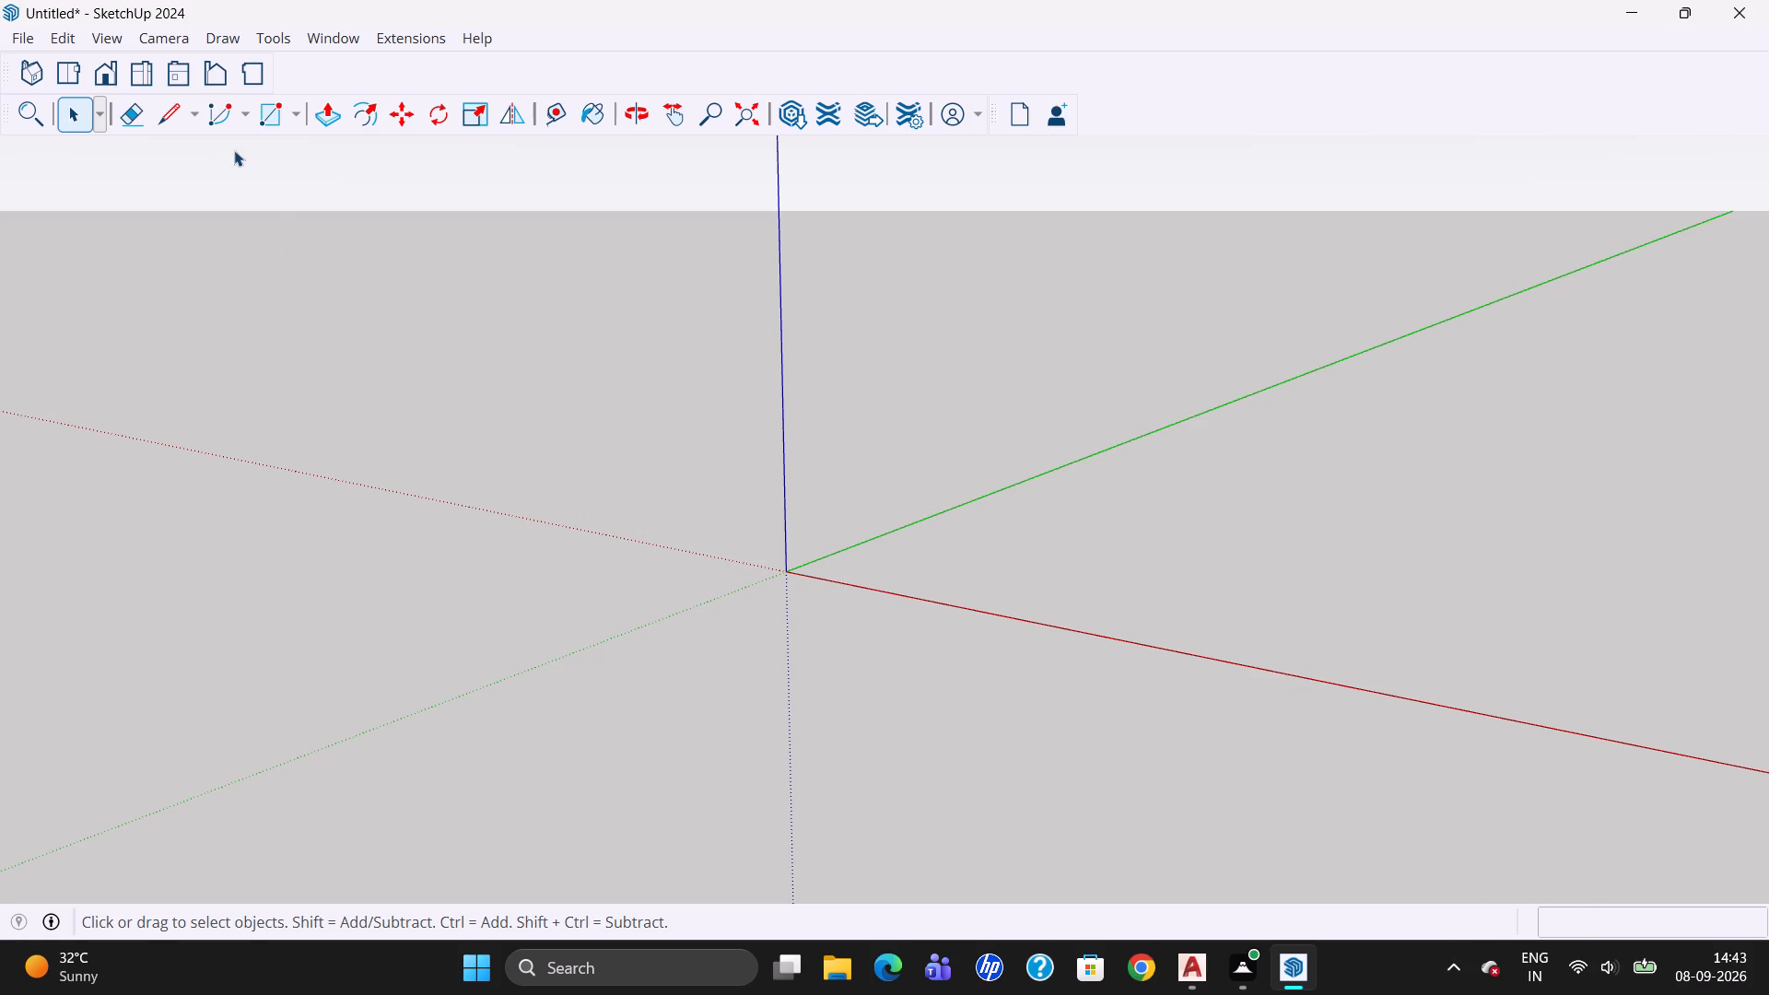
# Draw a rectangle about 9' 4" by 23' 6" on the ground between the red and green axes.
pyautogui.click(293, 118)
pyautogui.click(293, 140)
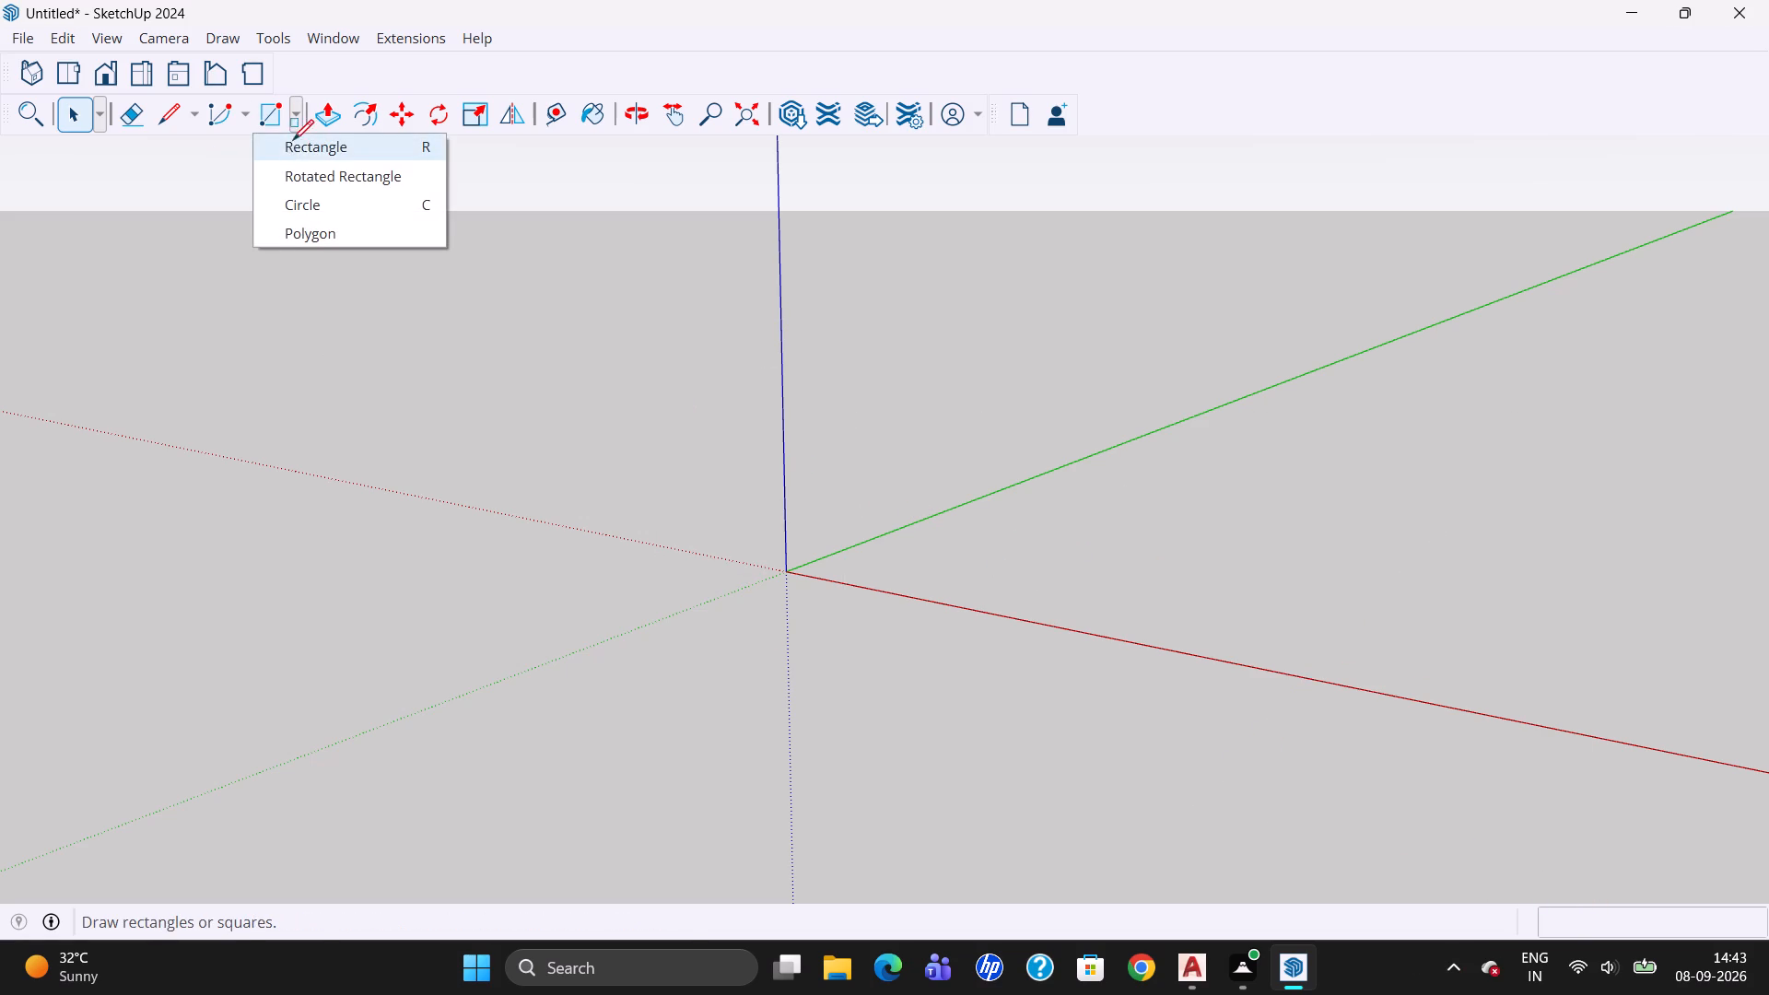
pyautogui.moveTo(1047, 515); pyautogui.dragTo(1103, 581)
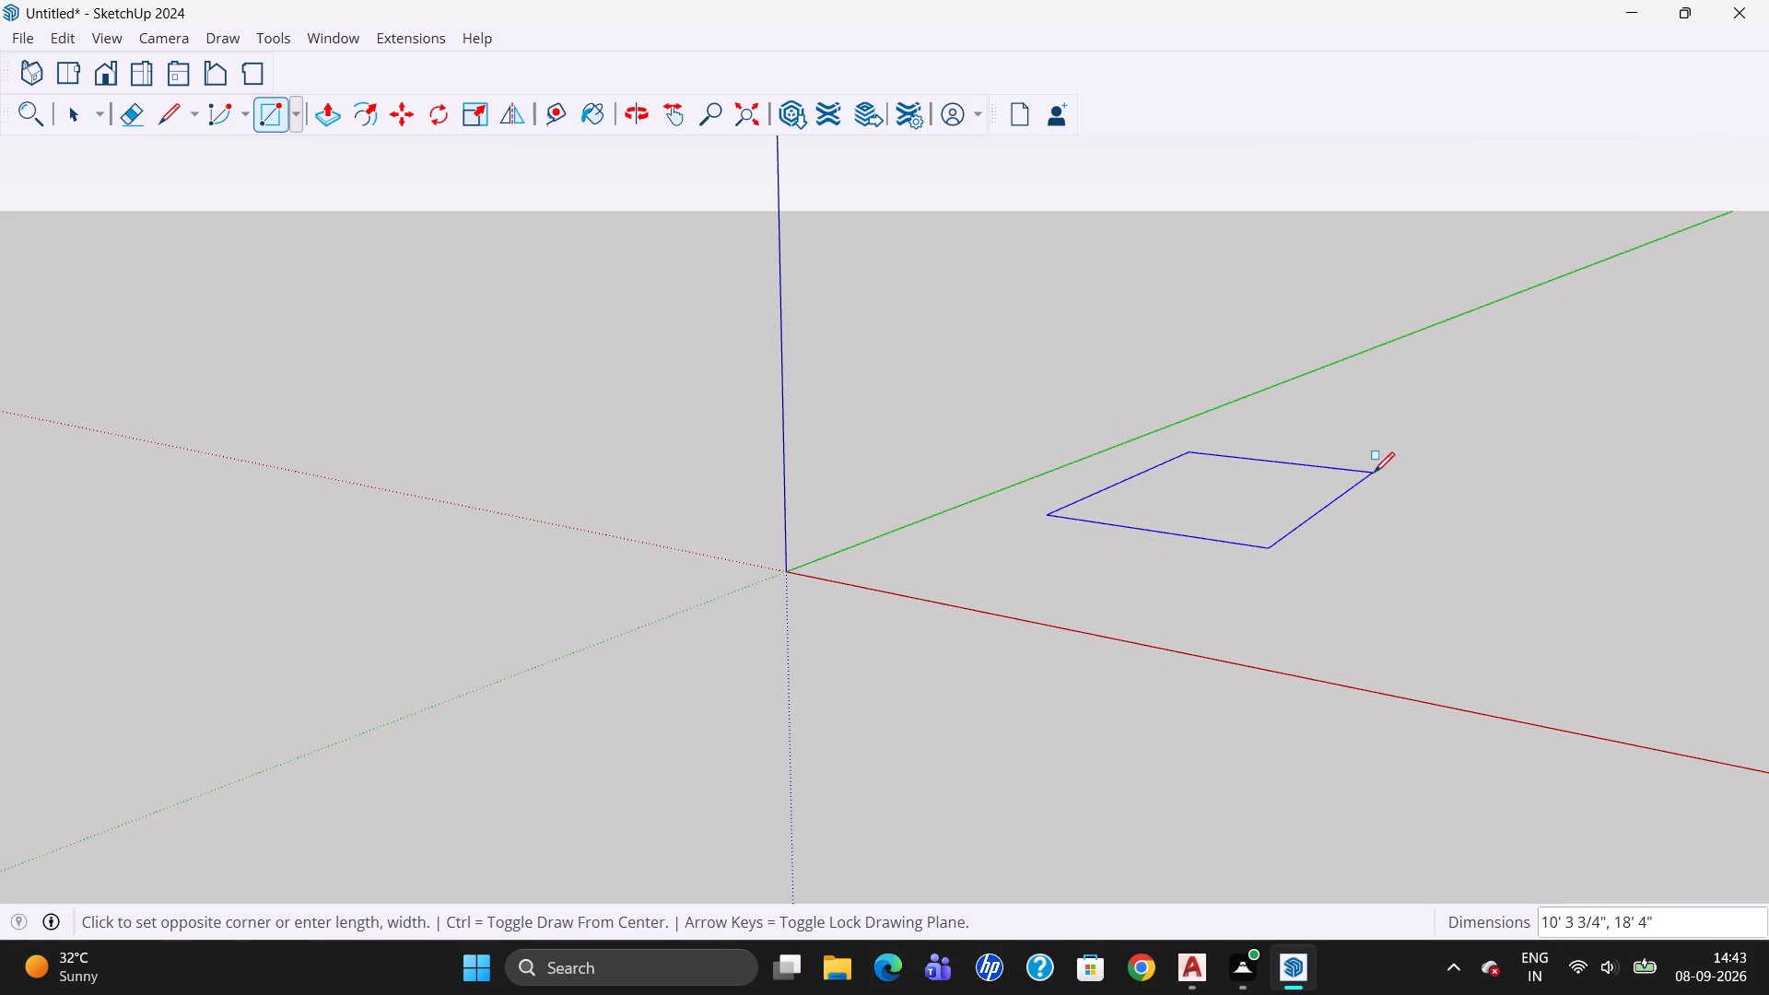
pyautogui.click(1377, 455)
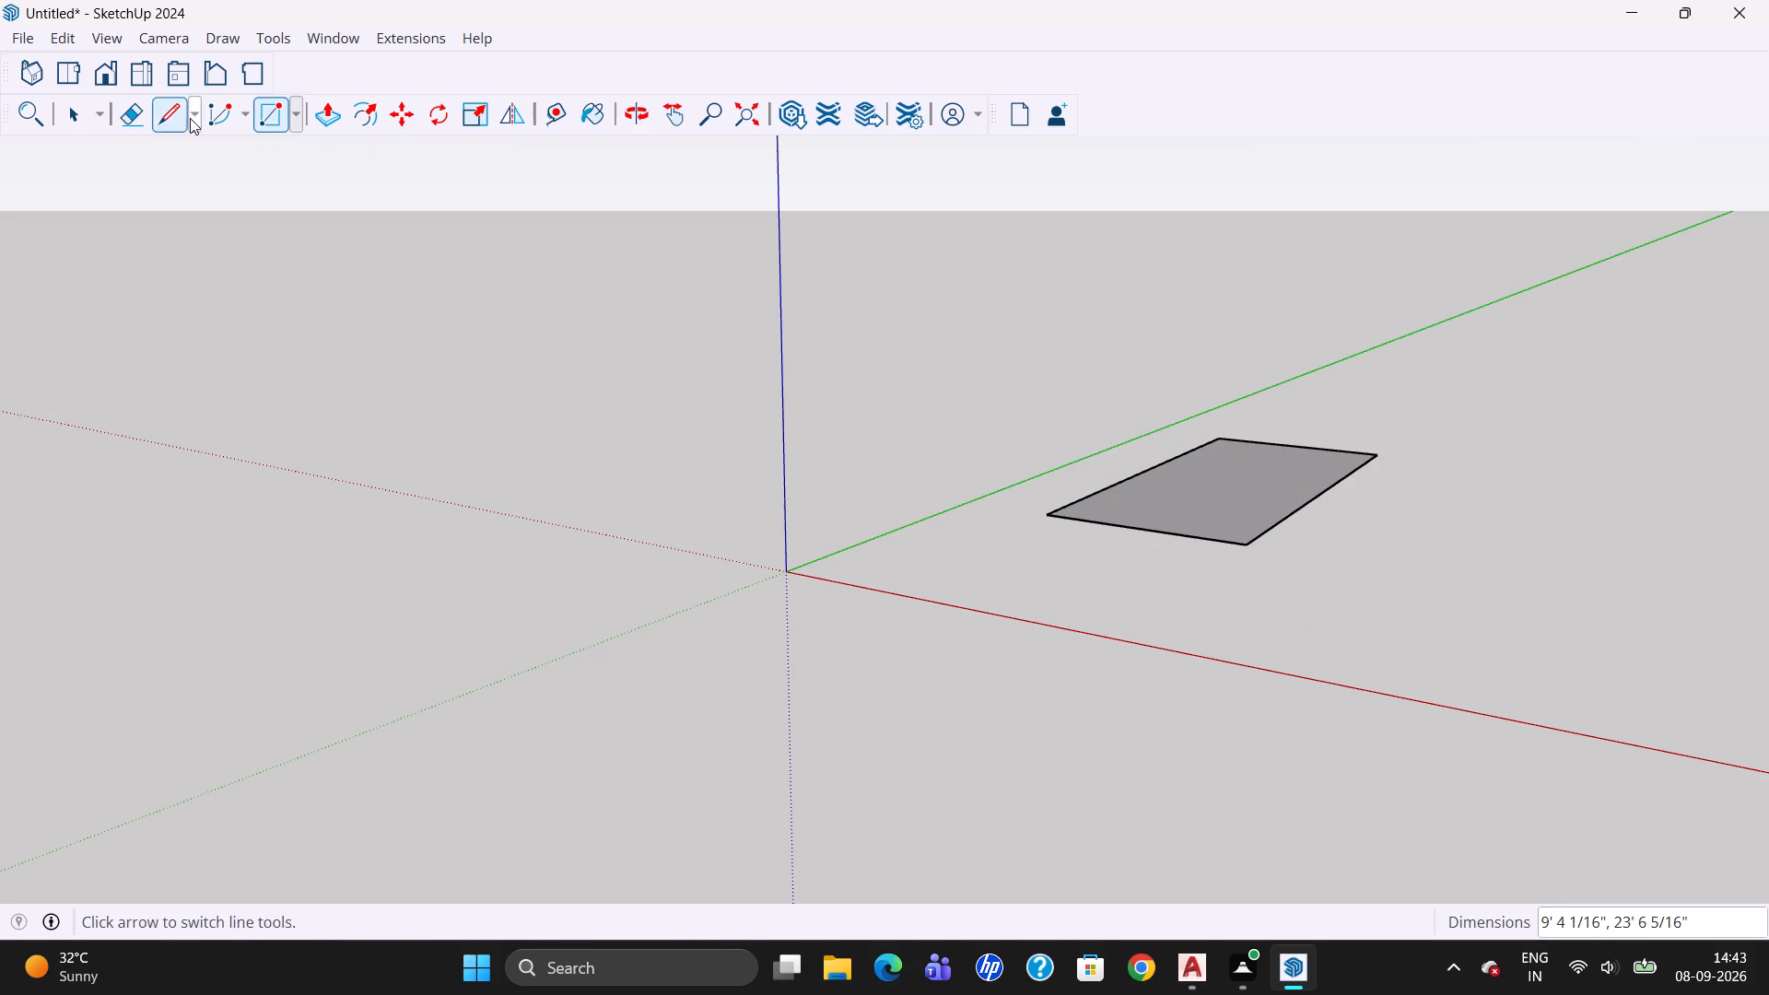
# Push/Pull the rectangle up 9" to form a slab.
pyautogui.click(335, 108)
pyautogui.click(1199, 483)
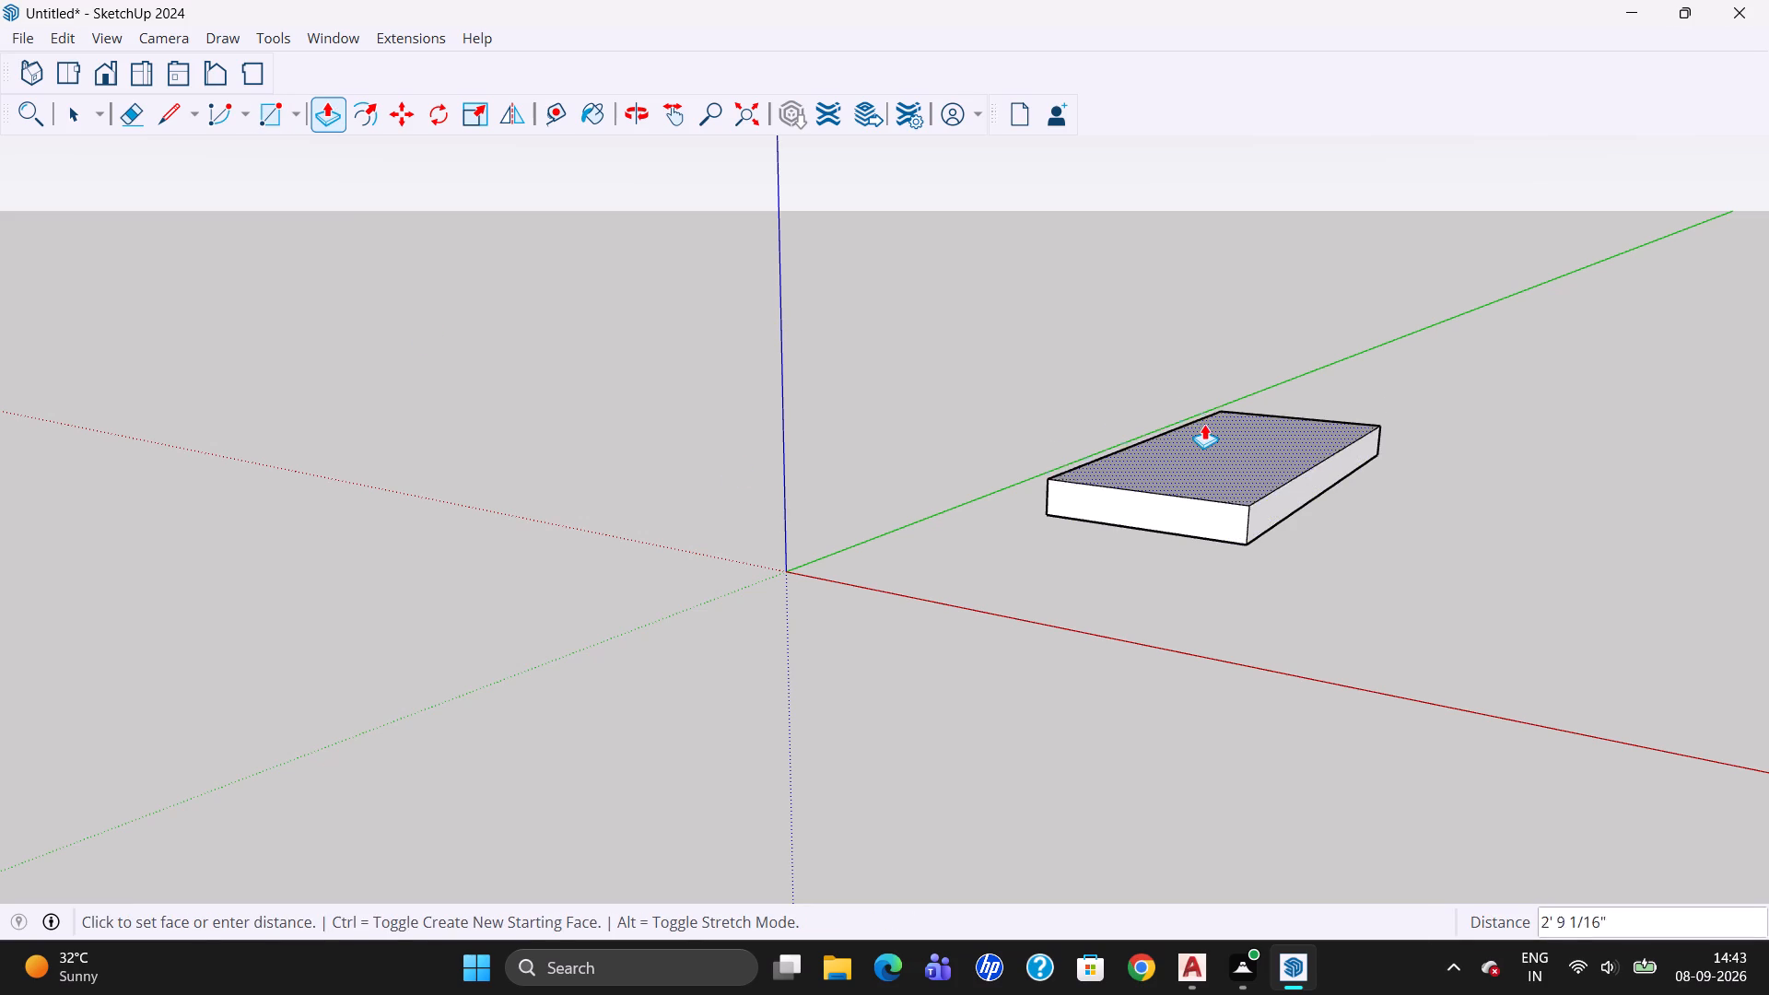
pyautogui.press('9')
pyautogui.press('Return')
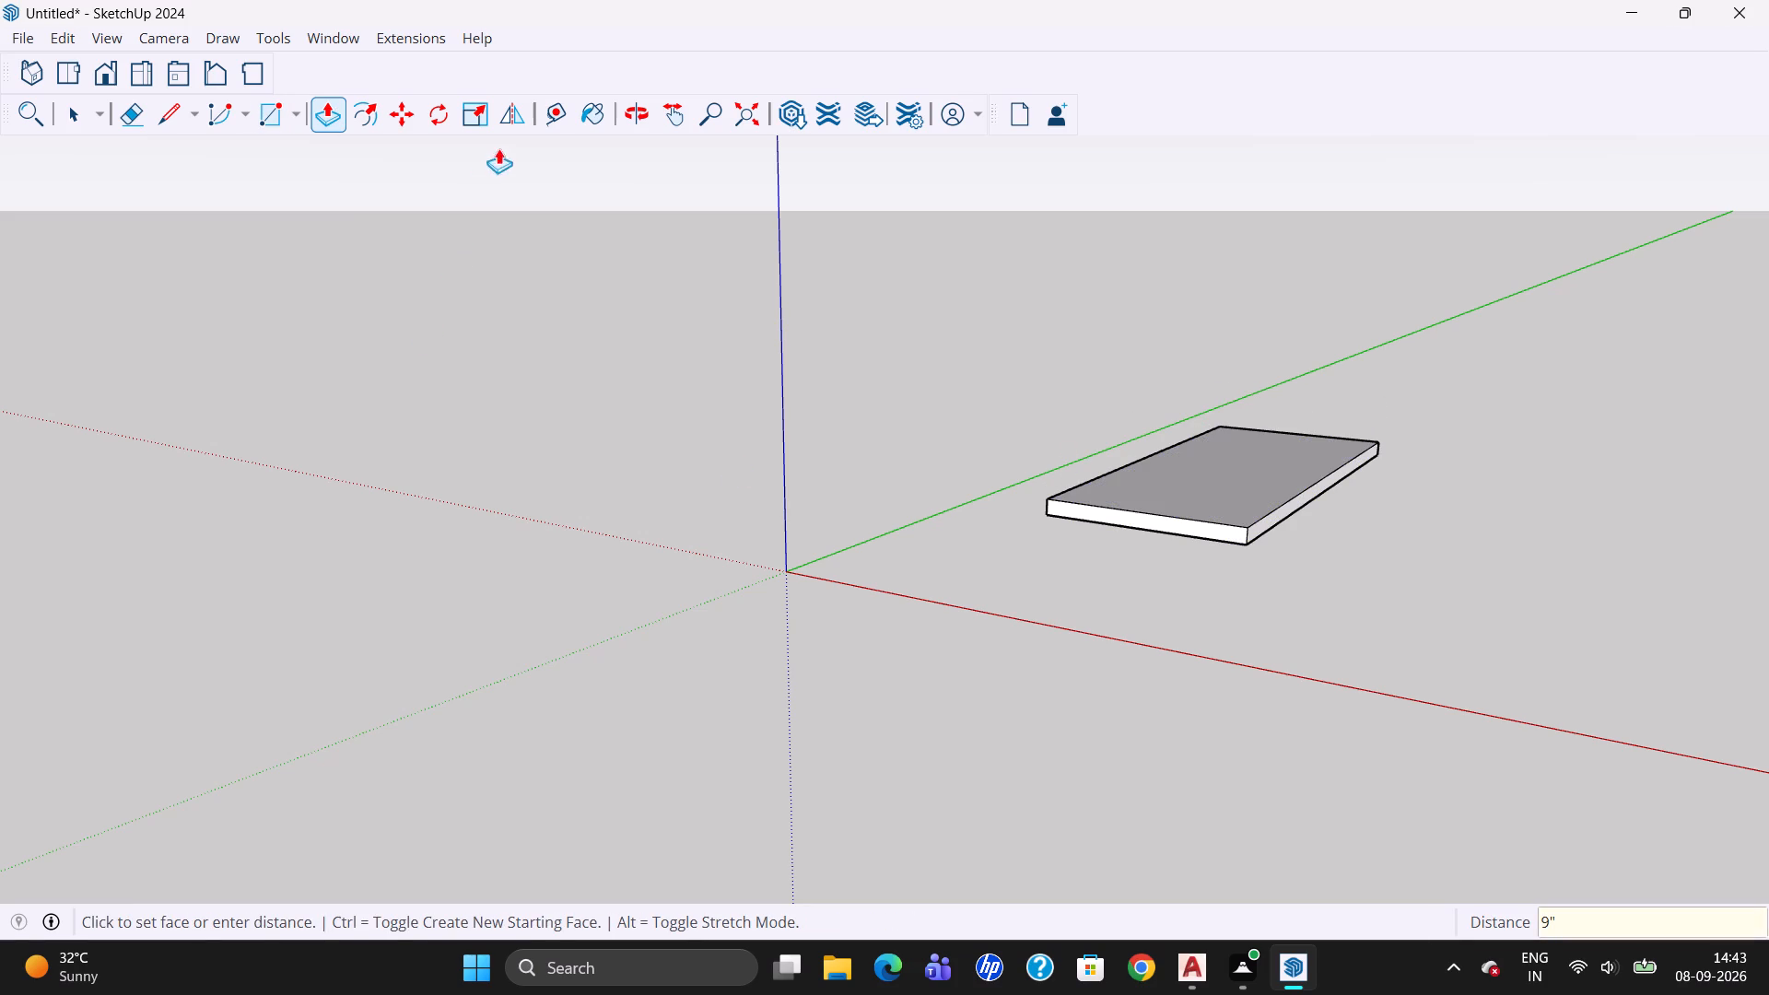
# Try to mirror a copy of the whole slab with Flip across the red plane, offset 1/2".
pyautogui.moveTo(926, 286); pyautogui.dragTo(1388, 610)
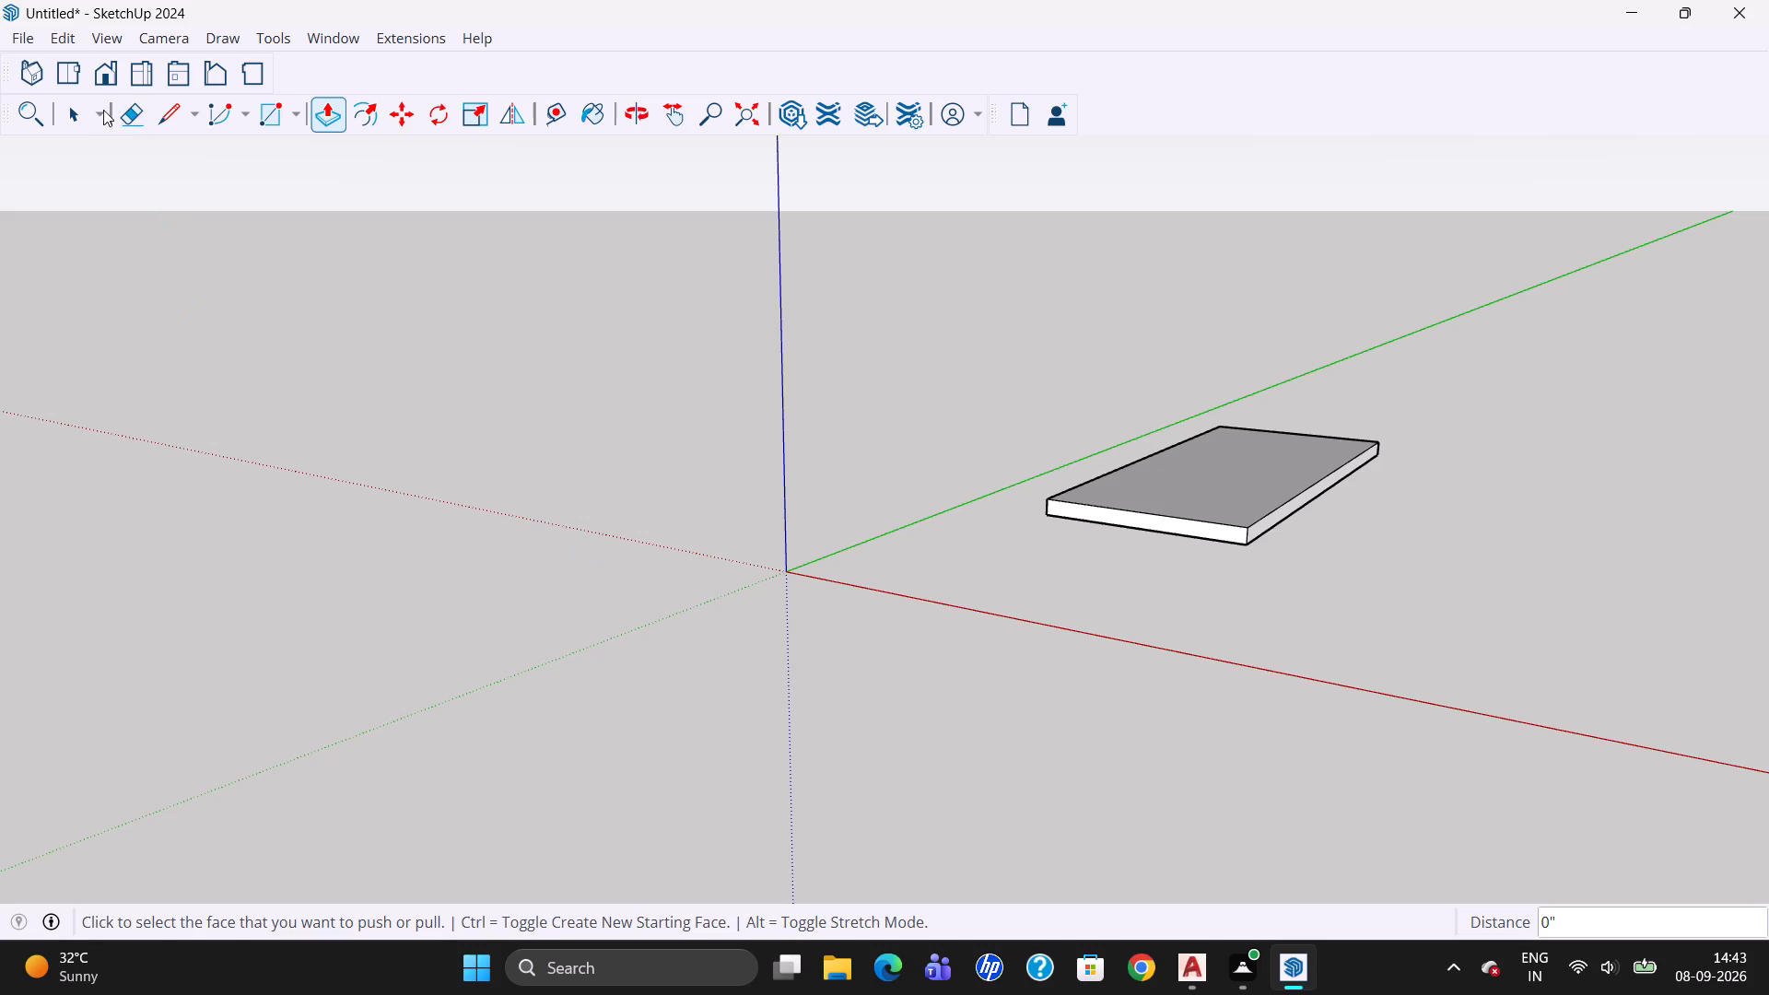
pyautogui.moveTo(67, 107); pyautogui.dragTo(76, 123)
pyautogui.doubleClick(1192, 484)
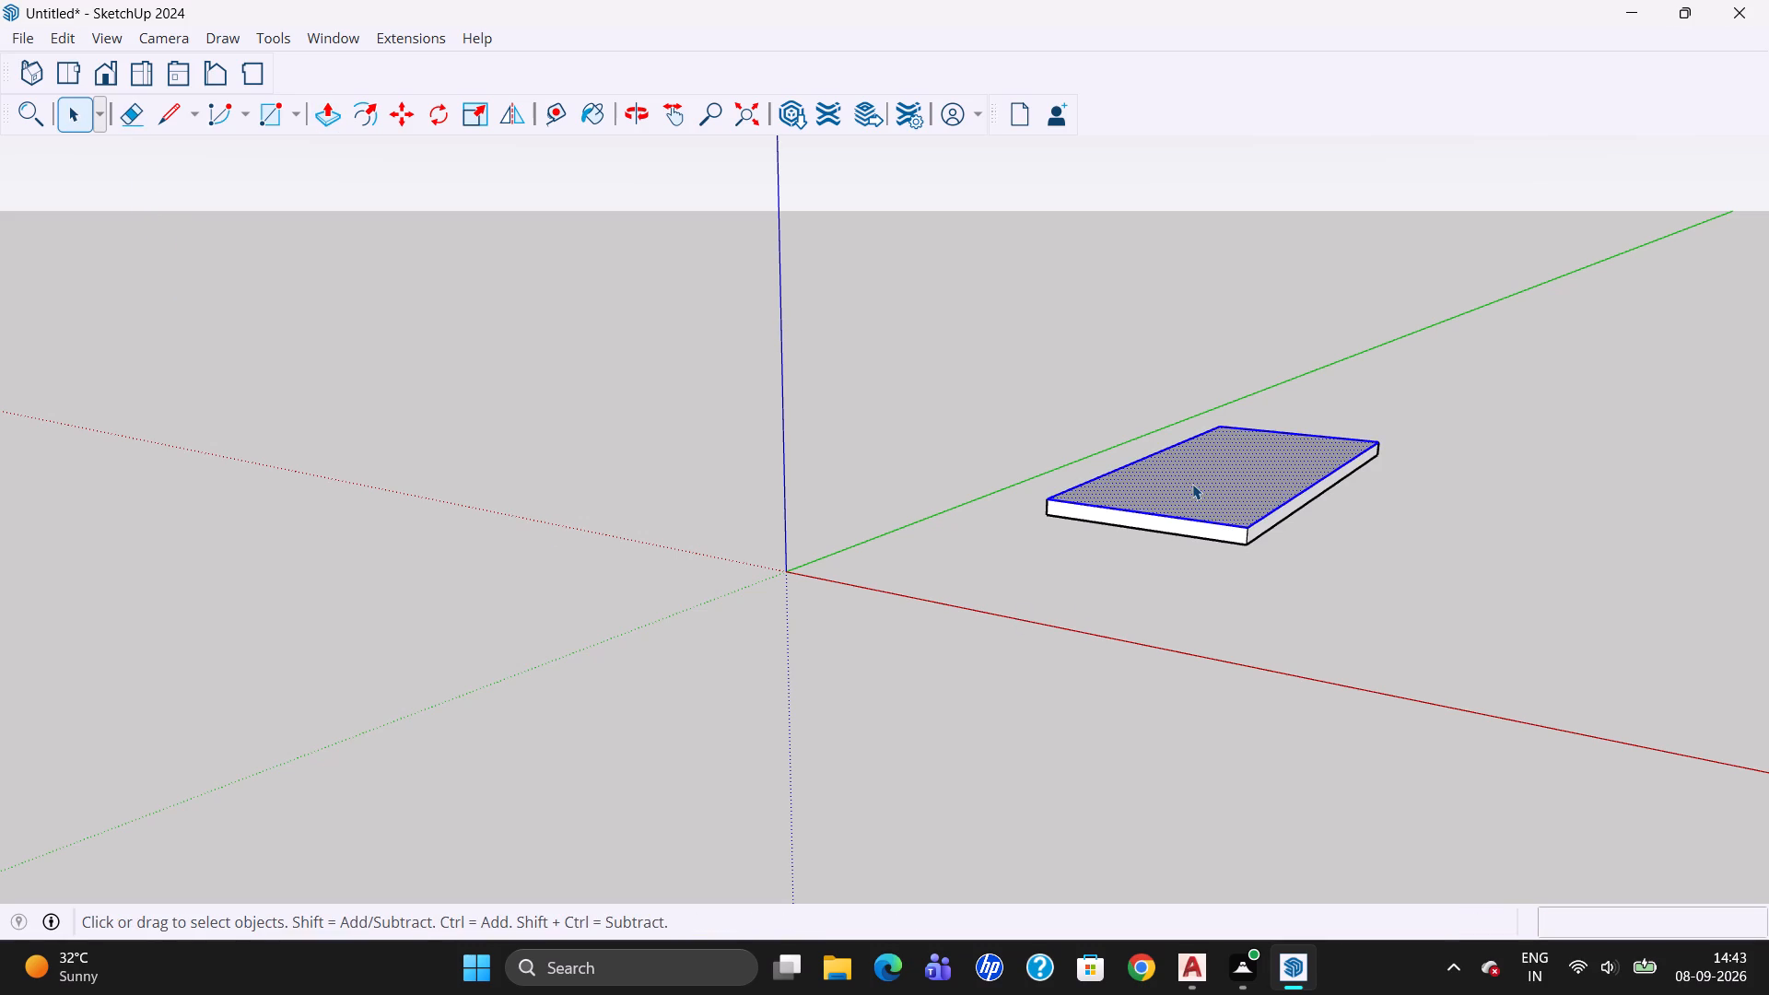
pyautogui.doubleClick(1192, 484)
pyautogui.doubleClick(1192, 484)
pyautogui.tripleClick(1192, 485)
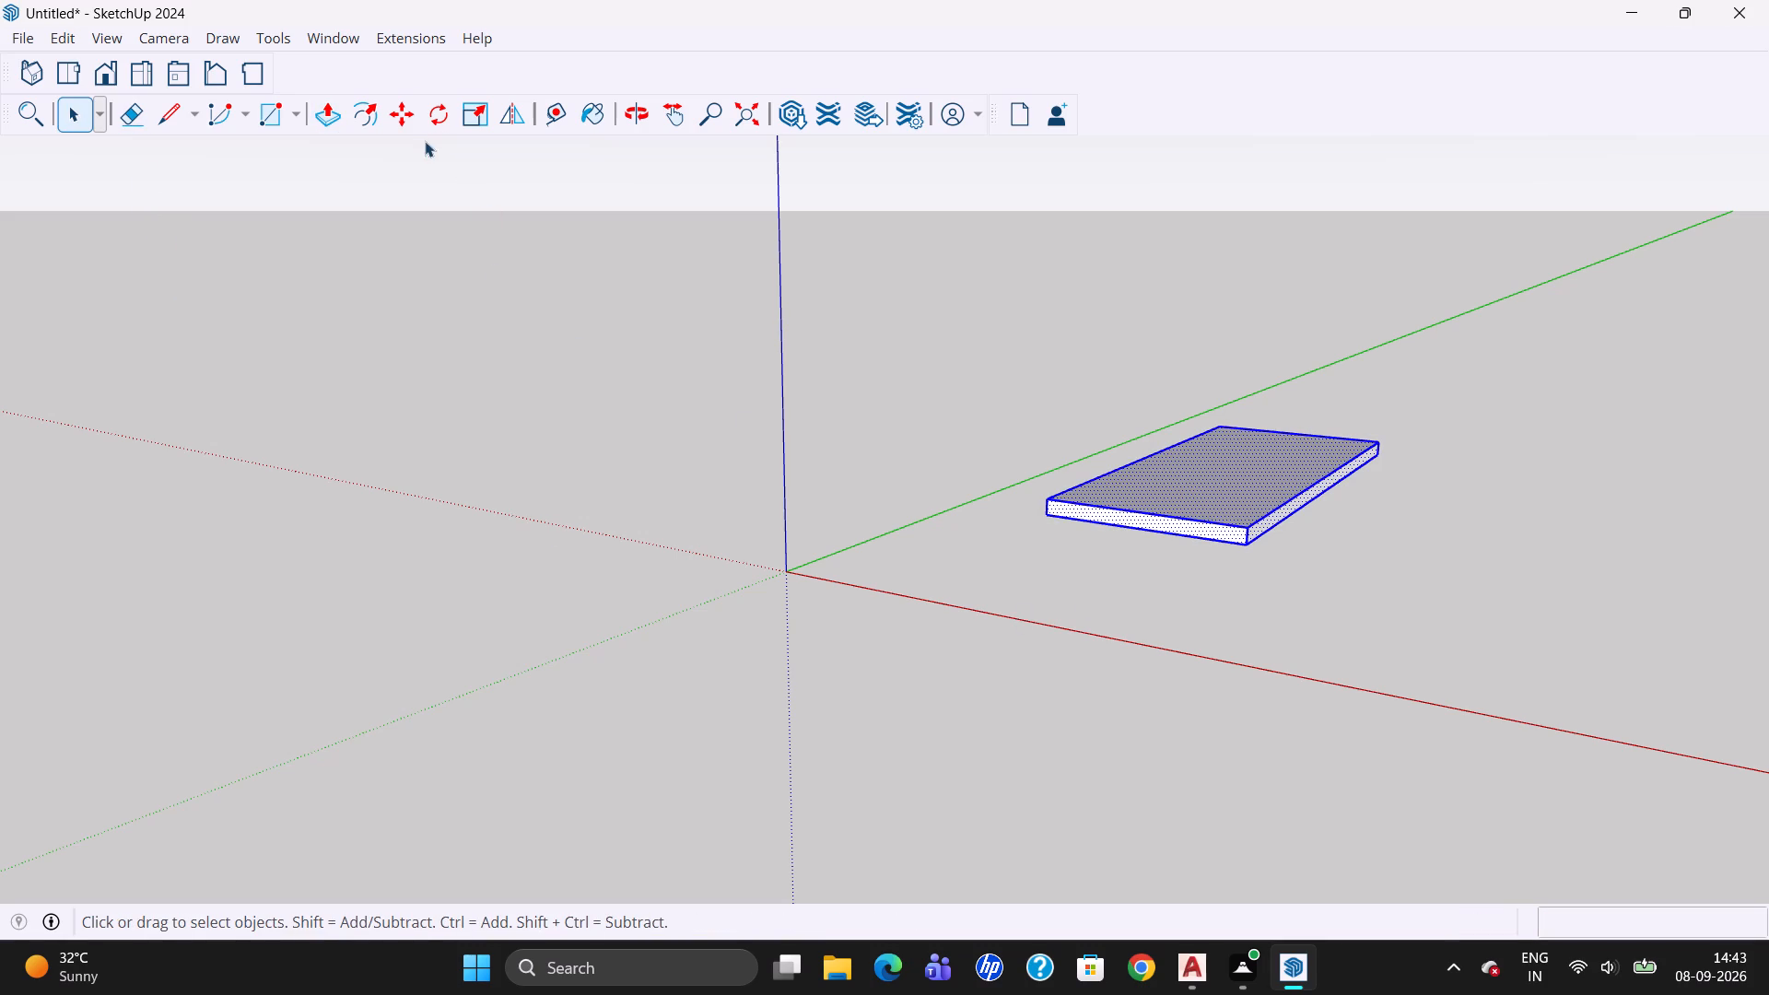
pyautogui.click(505, 112)
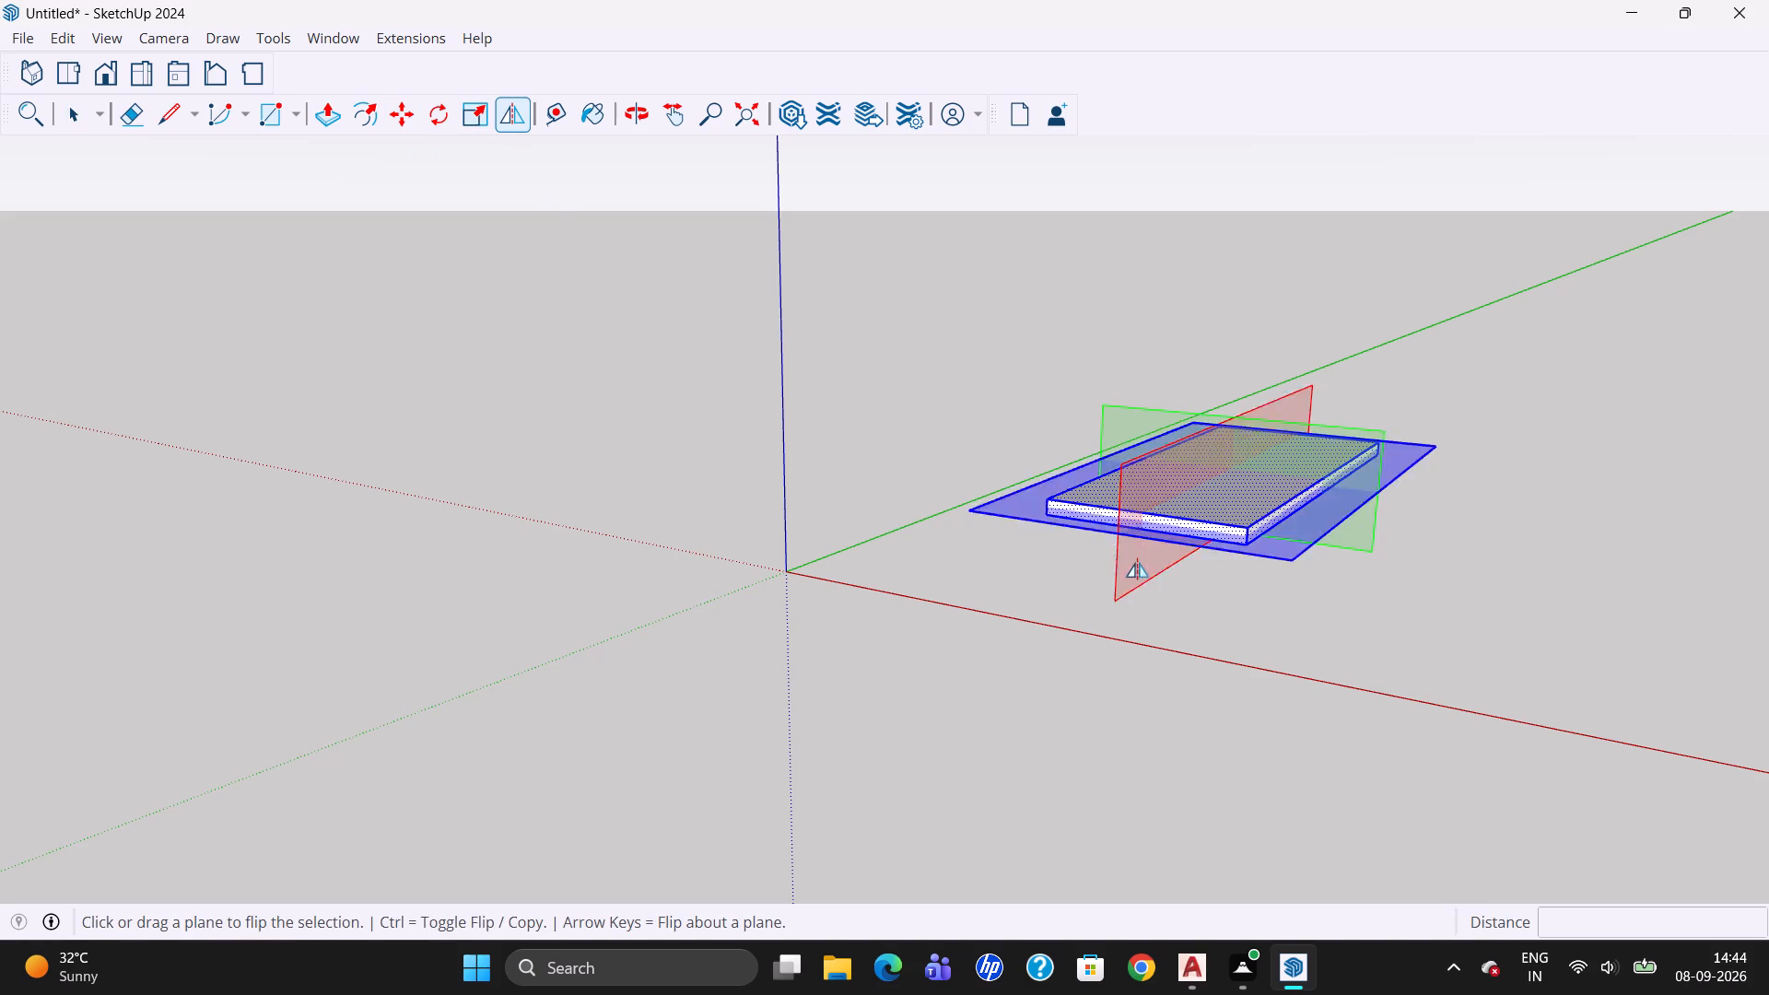
pyautogui.click(1128, 570)
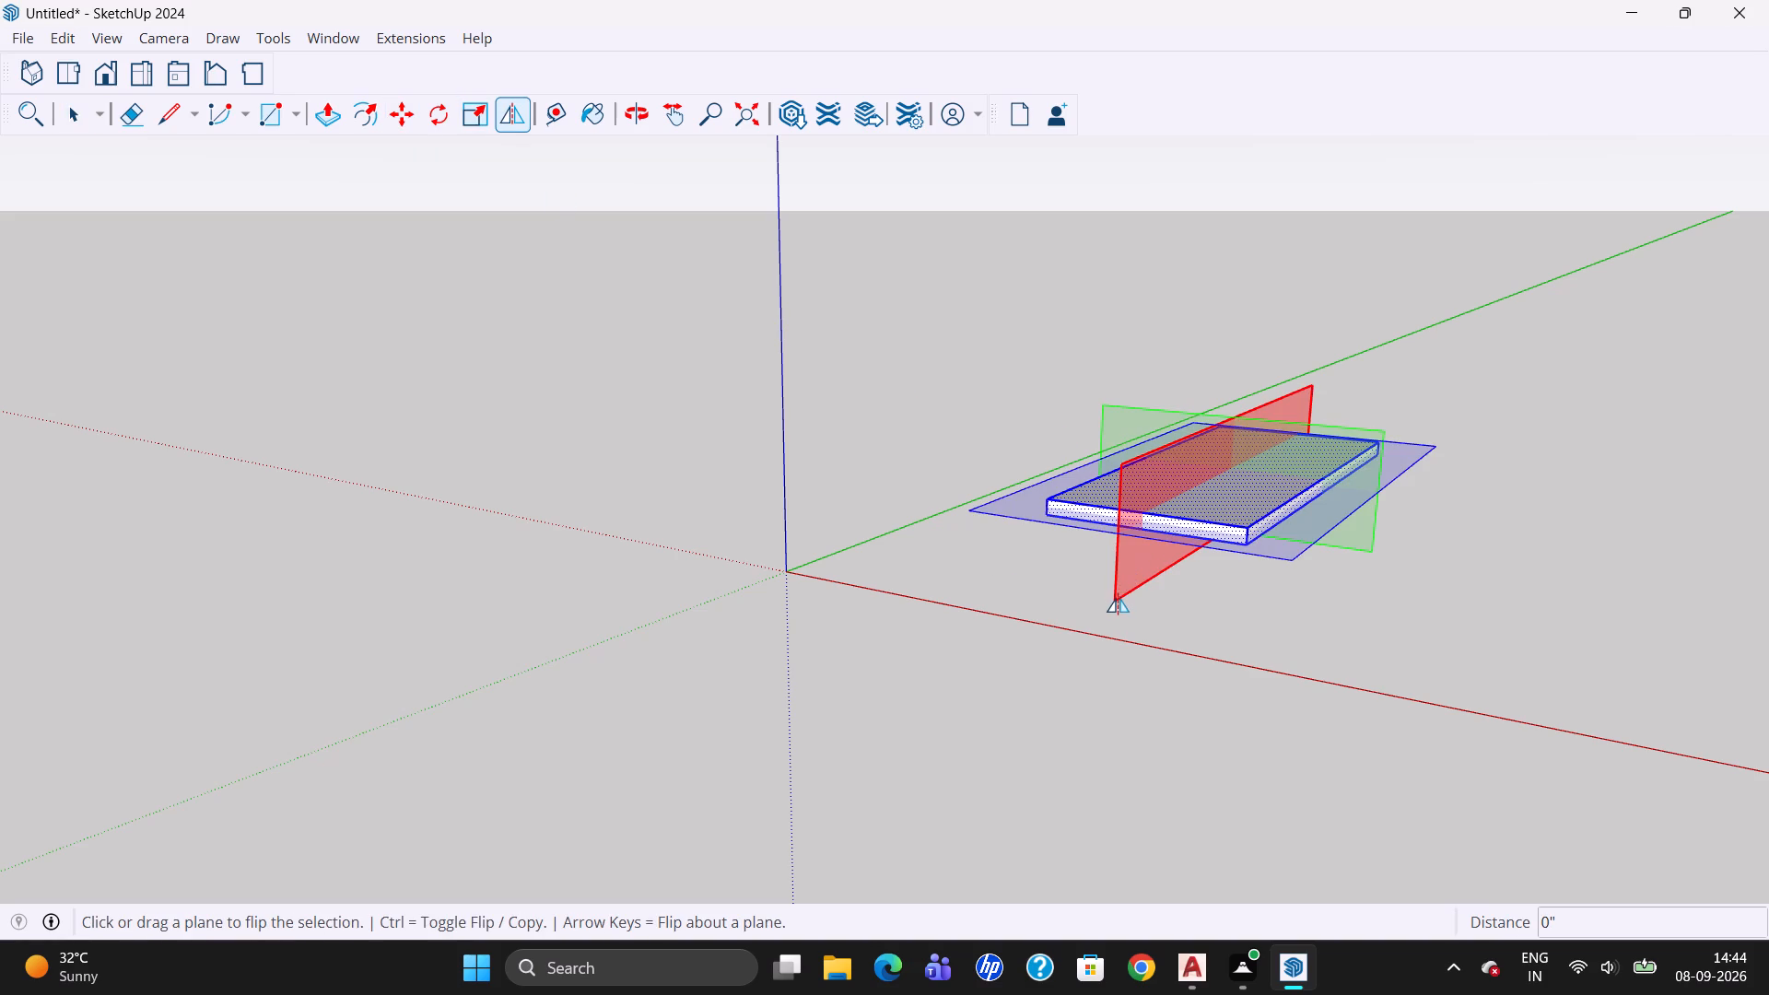
pyautogui.click(1117, 599)
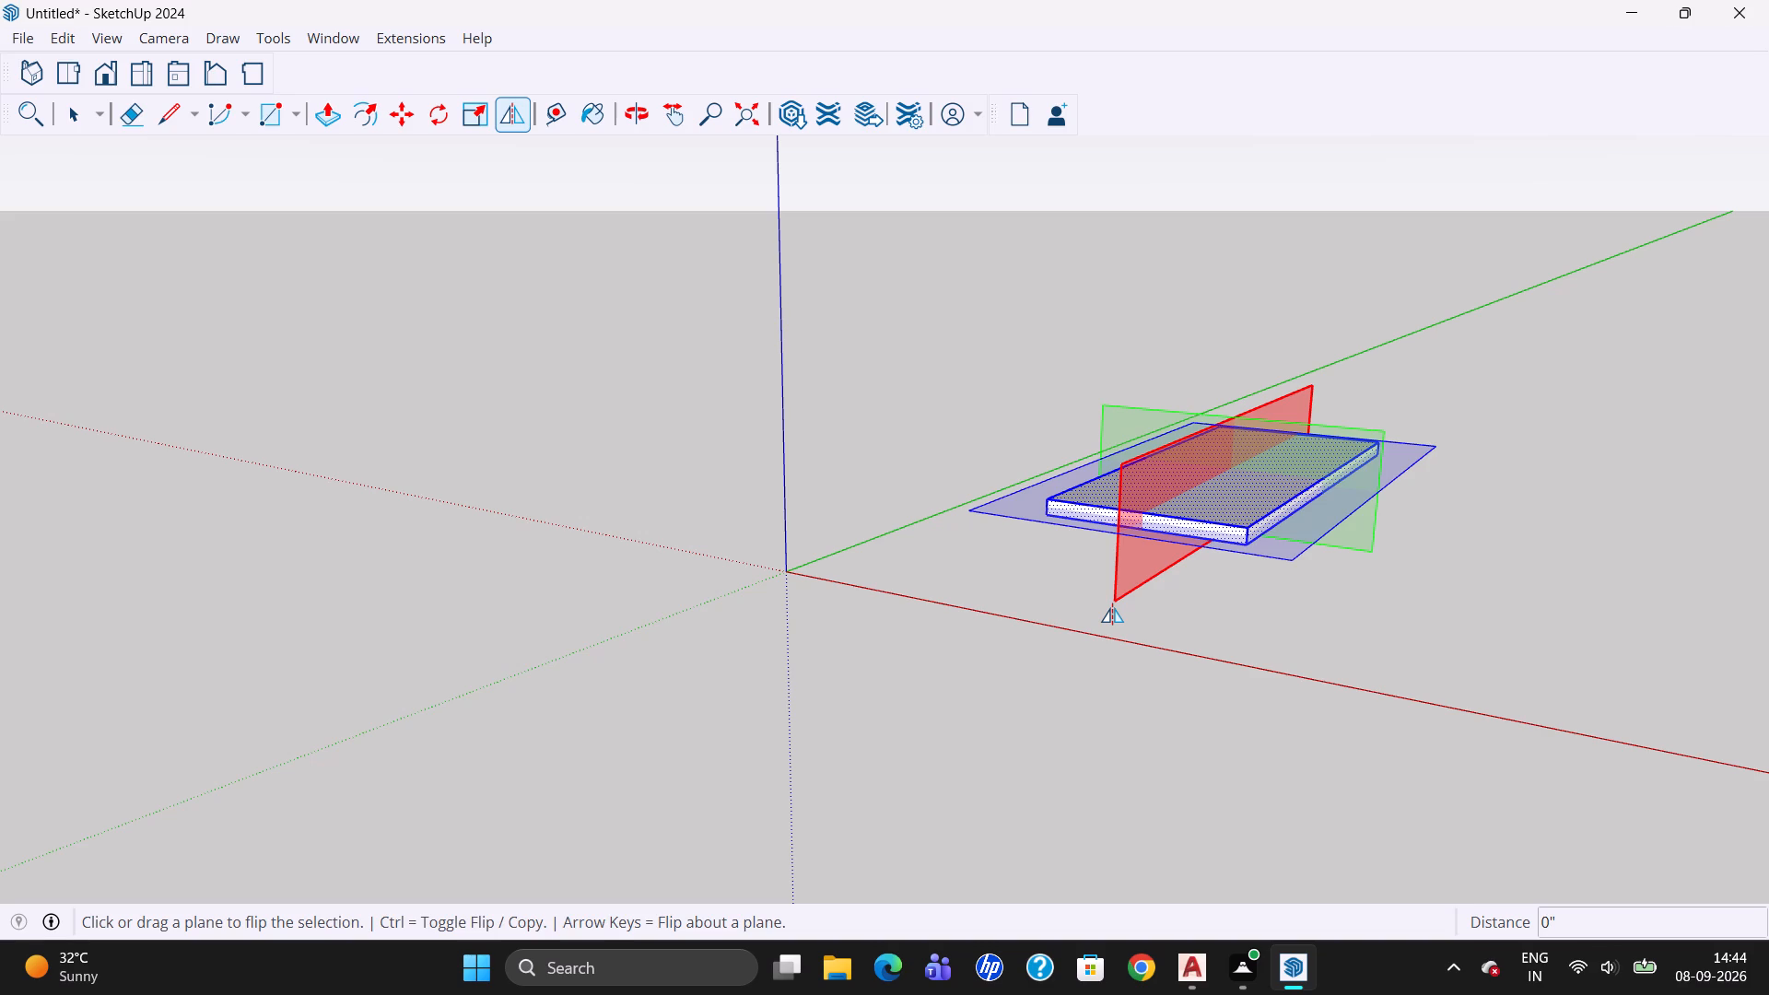
pyautogui.click(1116, 599)
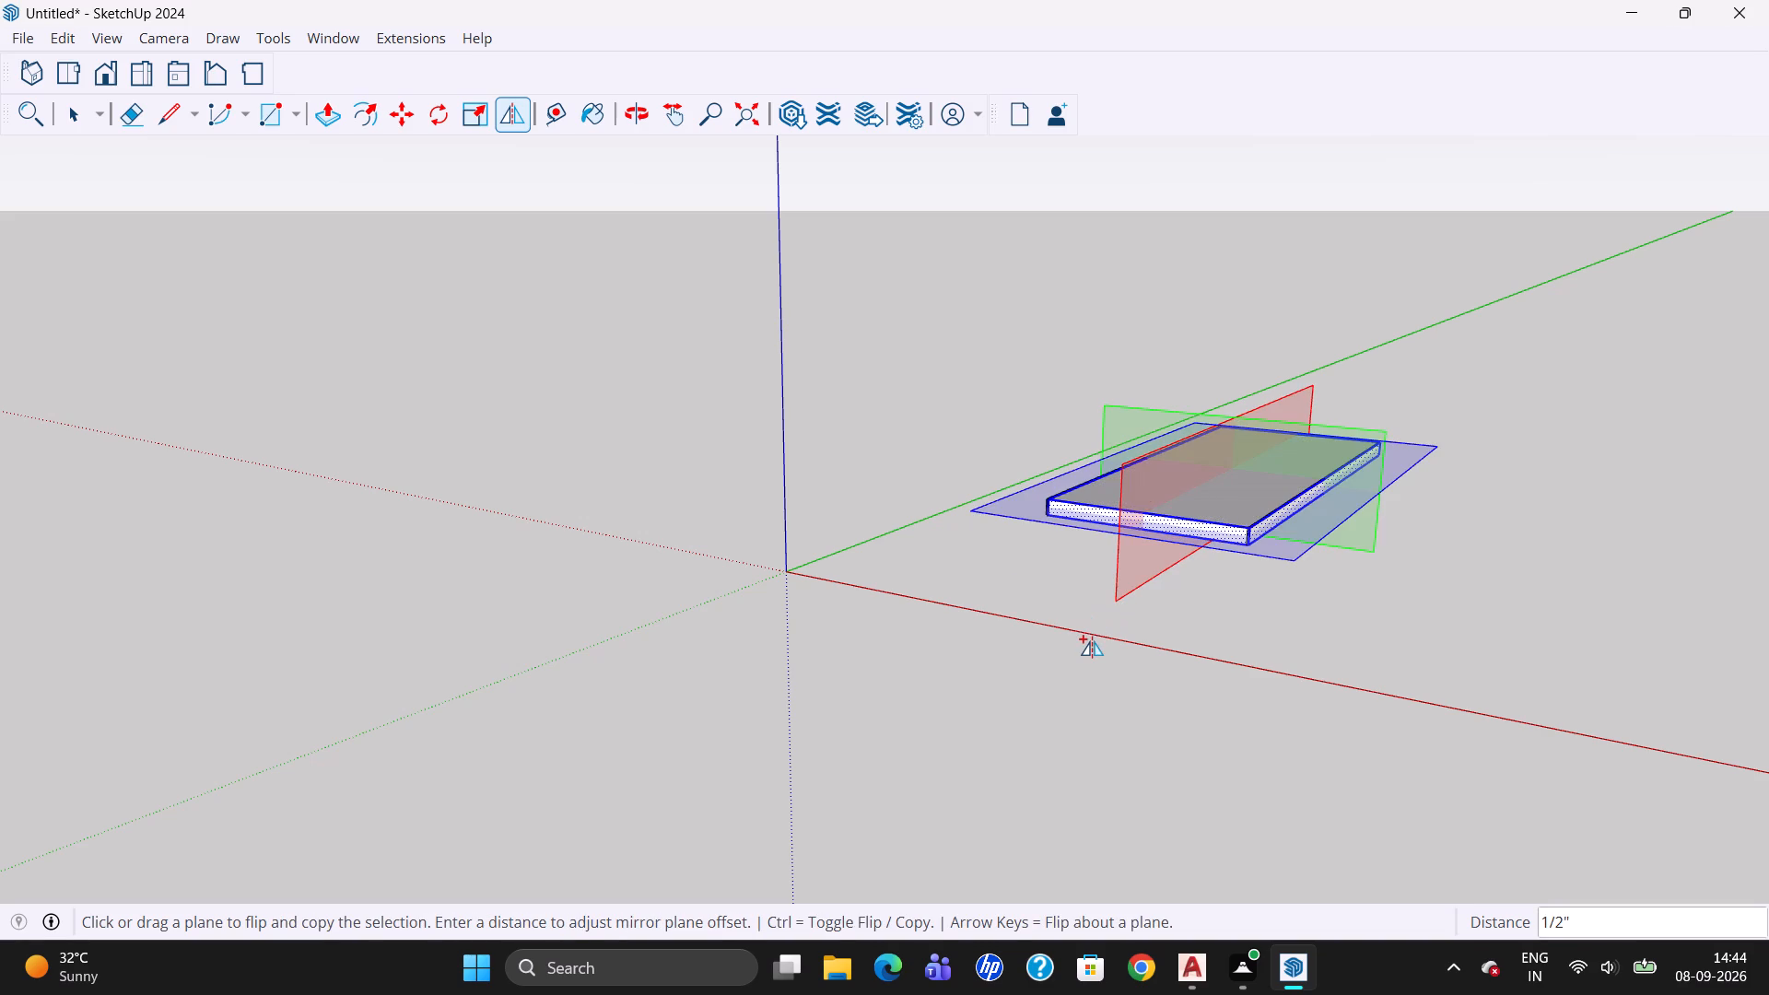
pyautogui.click(1092, 635)
pyautogui.press('Escape')
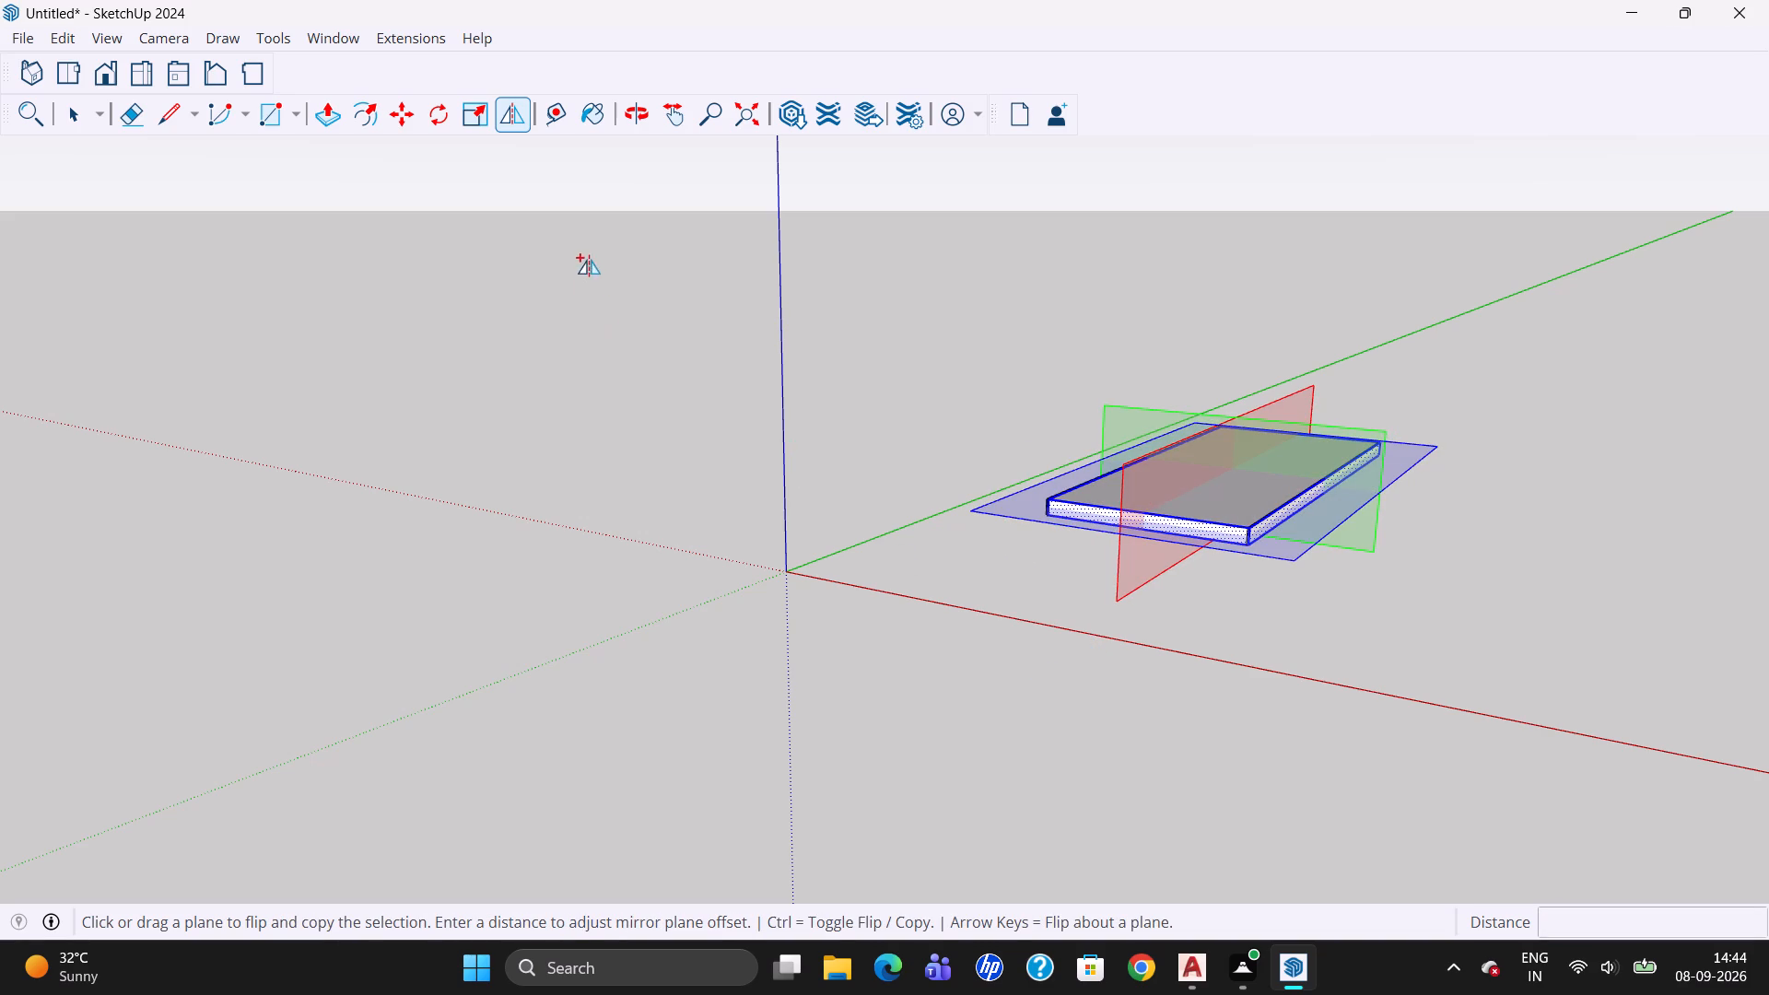
pyautogui.click(529, 116)
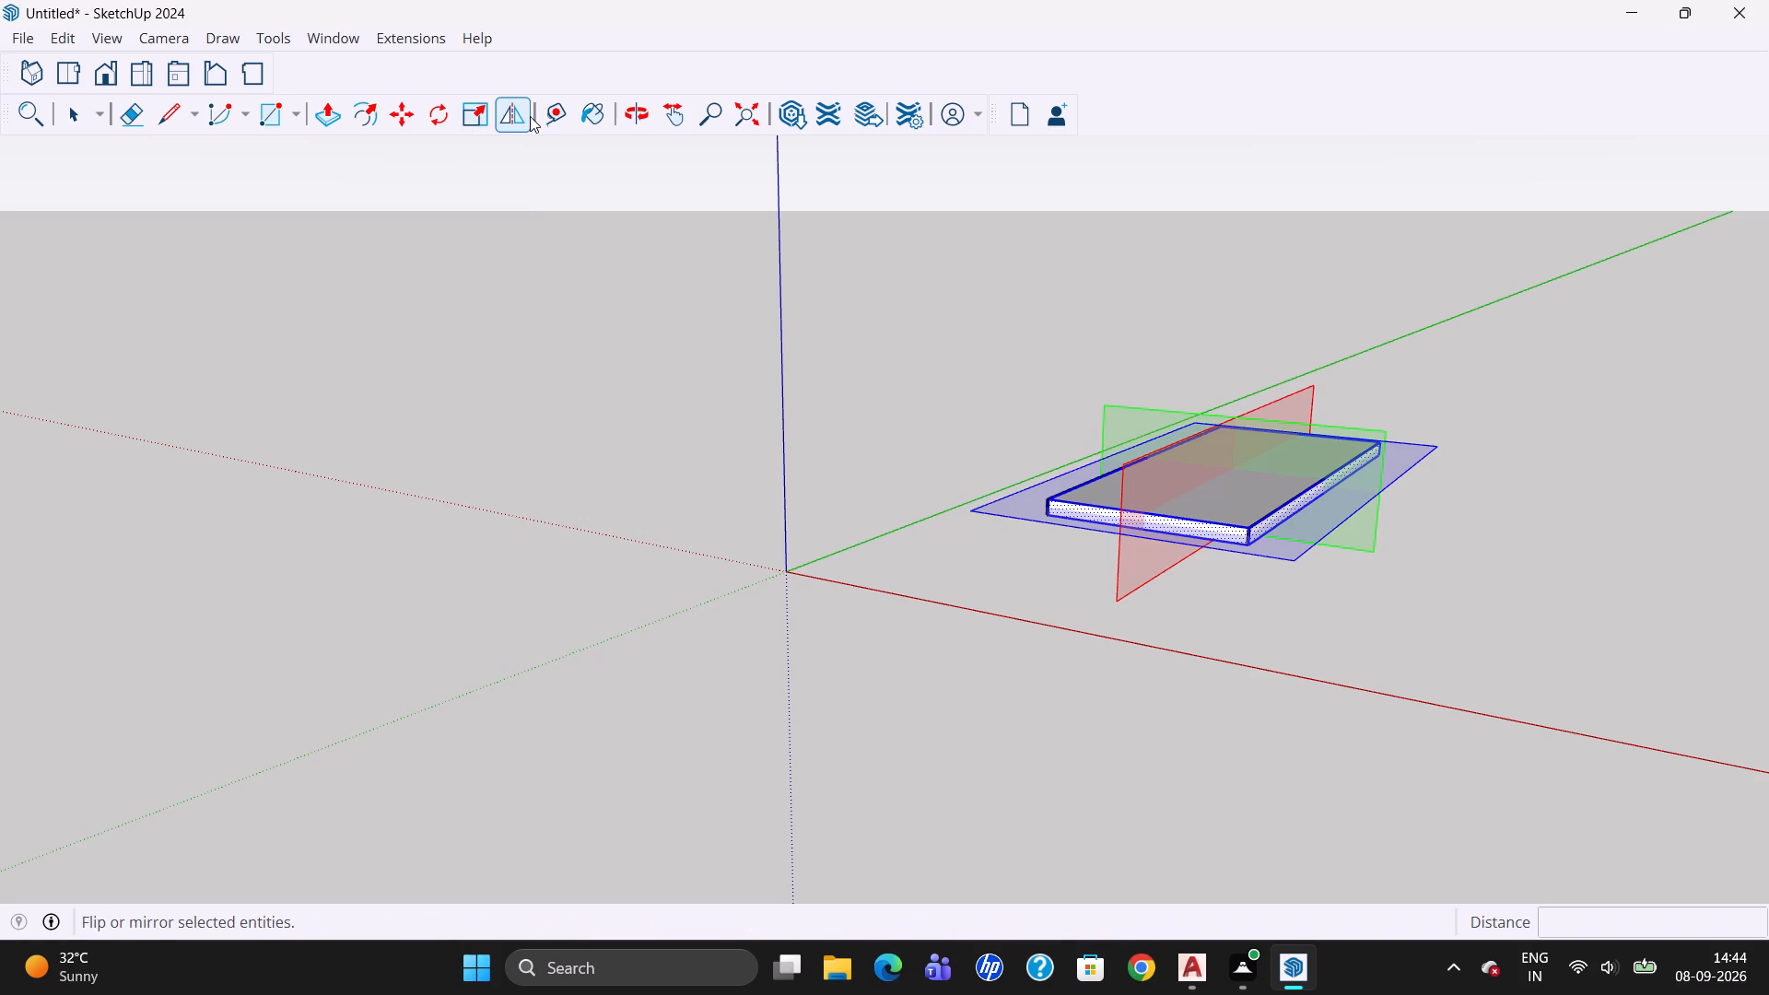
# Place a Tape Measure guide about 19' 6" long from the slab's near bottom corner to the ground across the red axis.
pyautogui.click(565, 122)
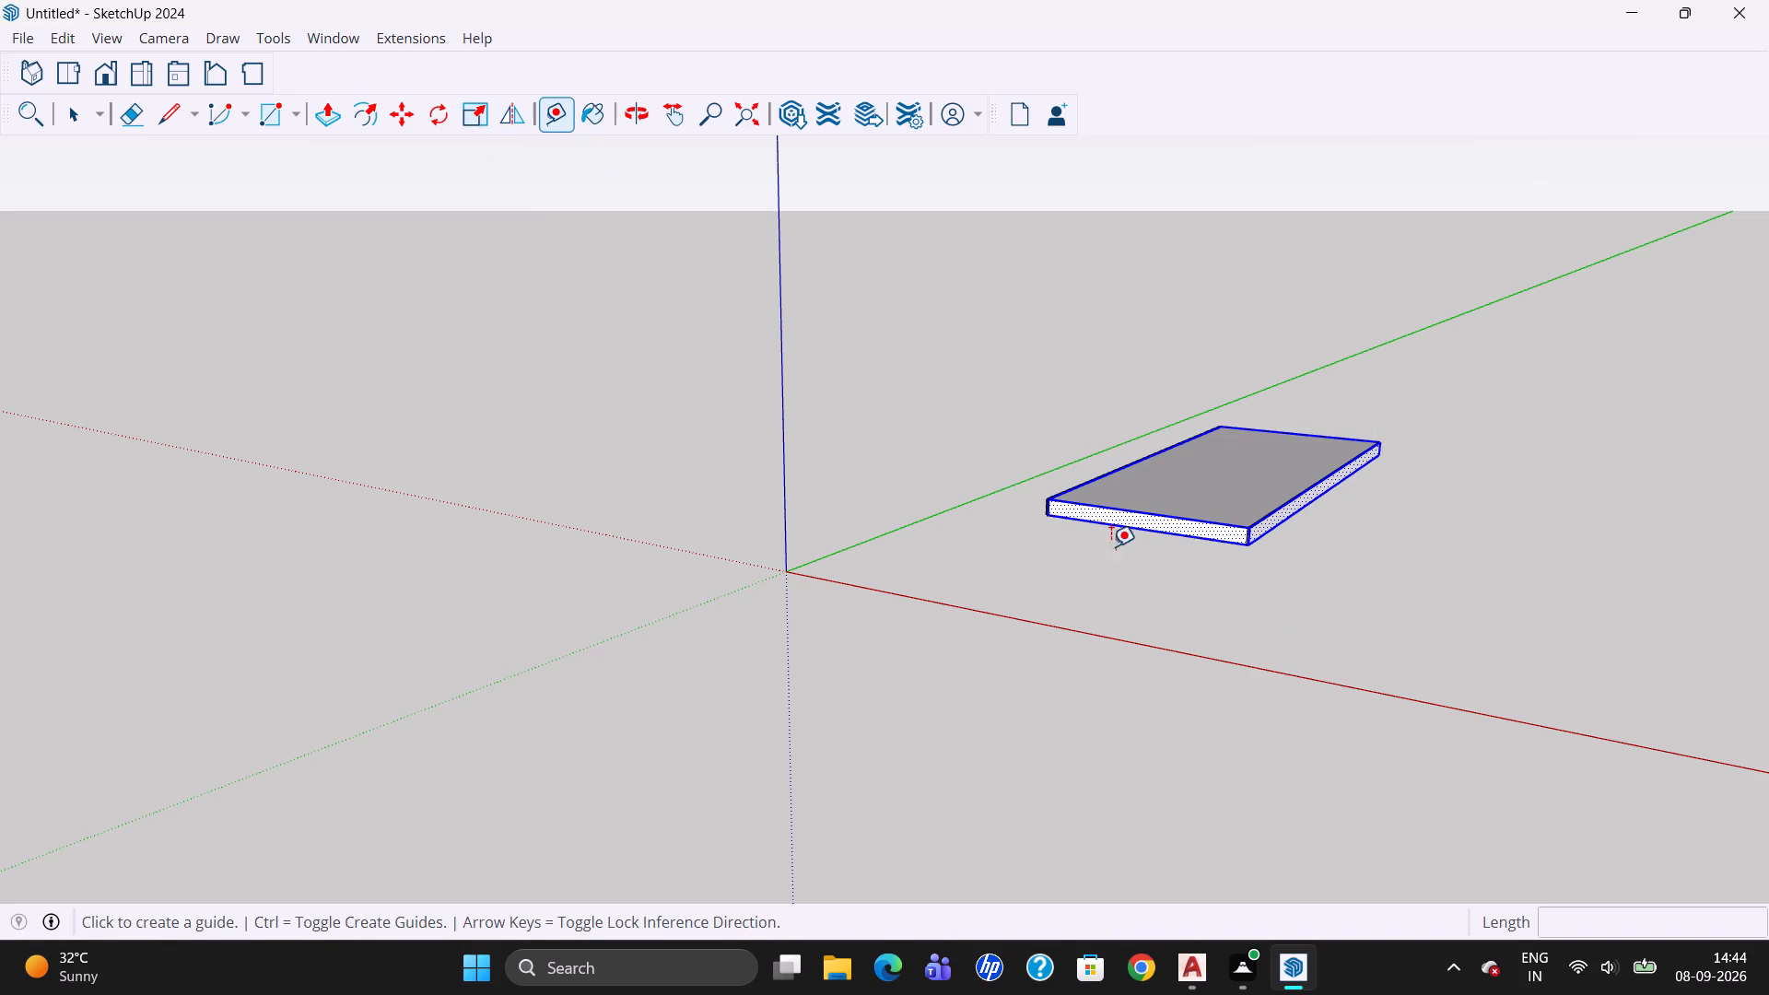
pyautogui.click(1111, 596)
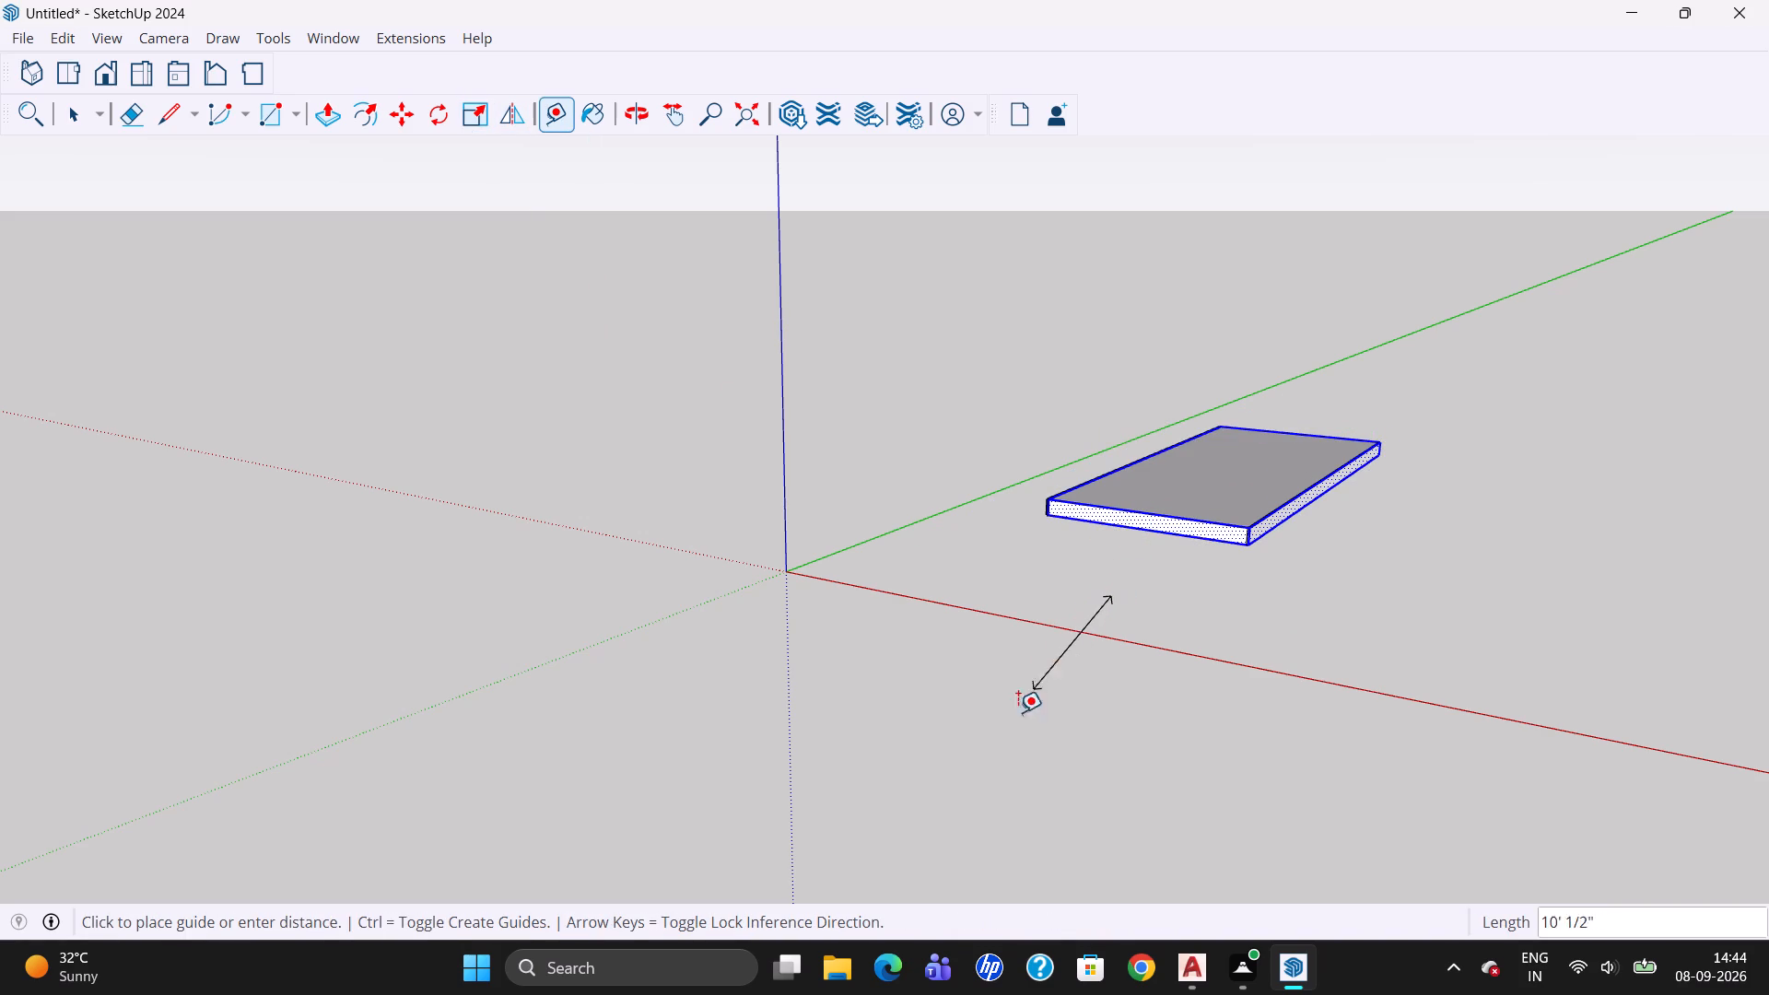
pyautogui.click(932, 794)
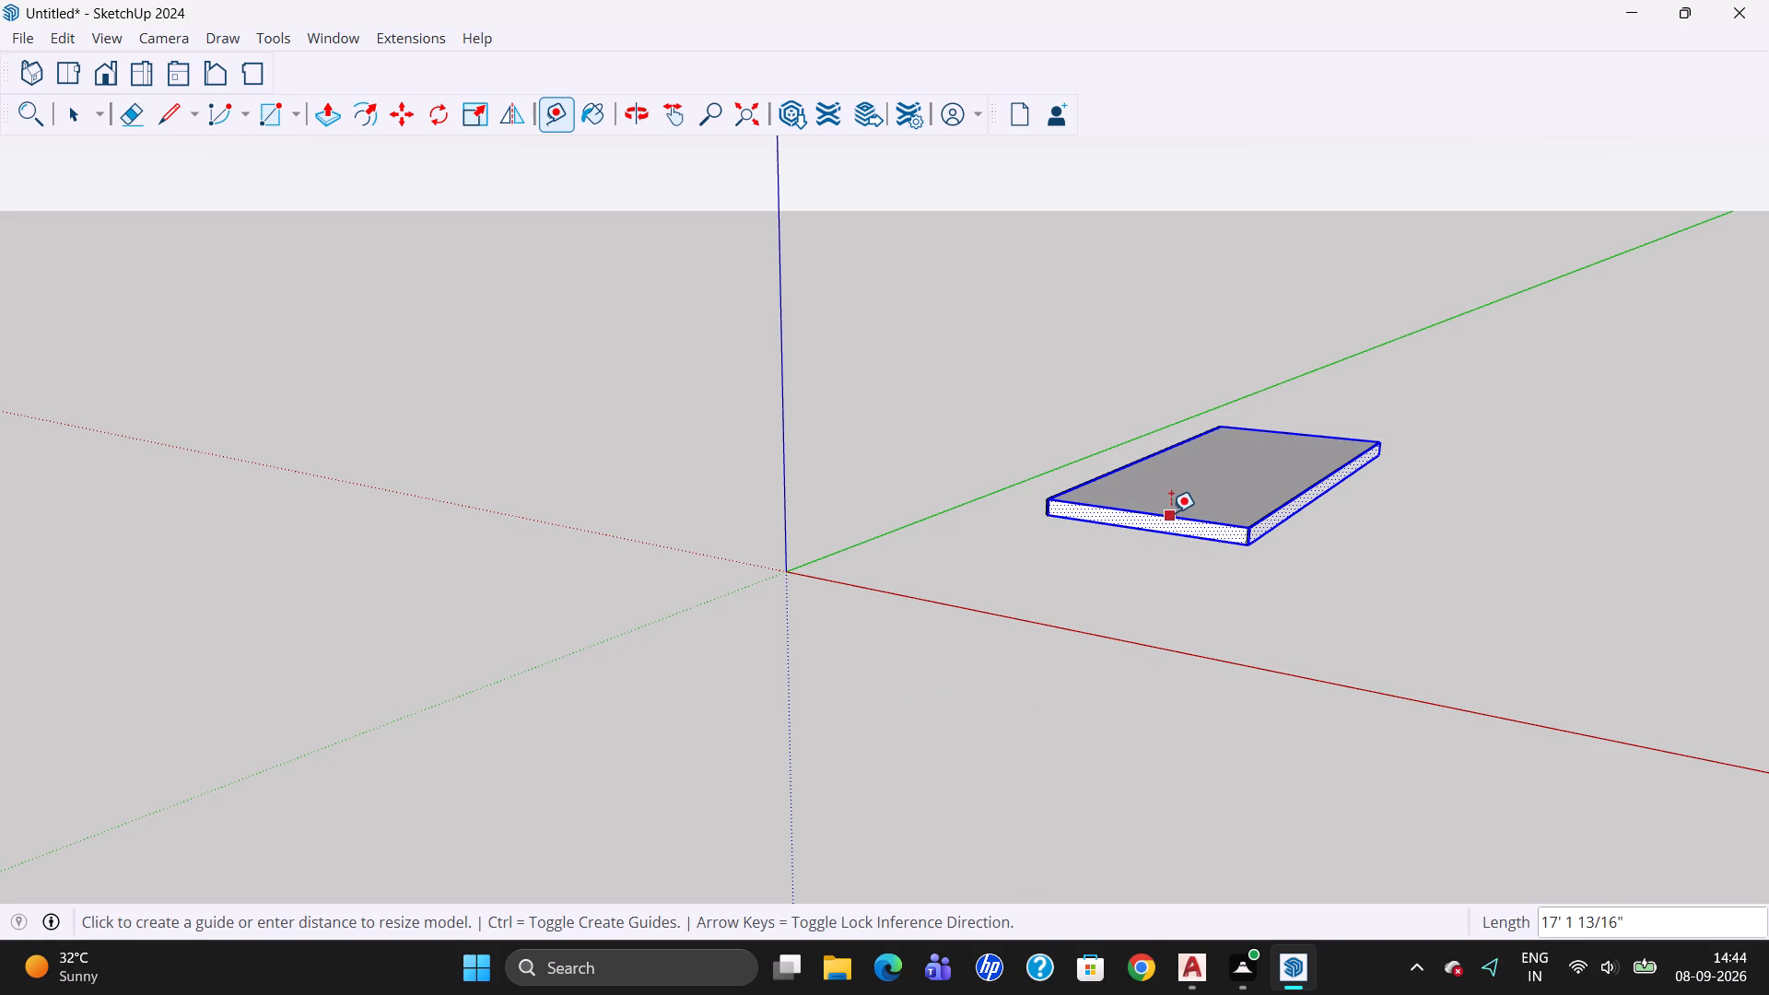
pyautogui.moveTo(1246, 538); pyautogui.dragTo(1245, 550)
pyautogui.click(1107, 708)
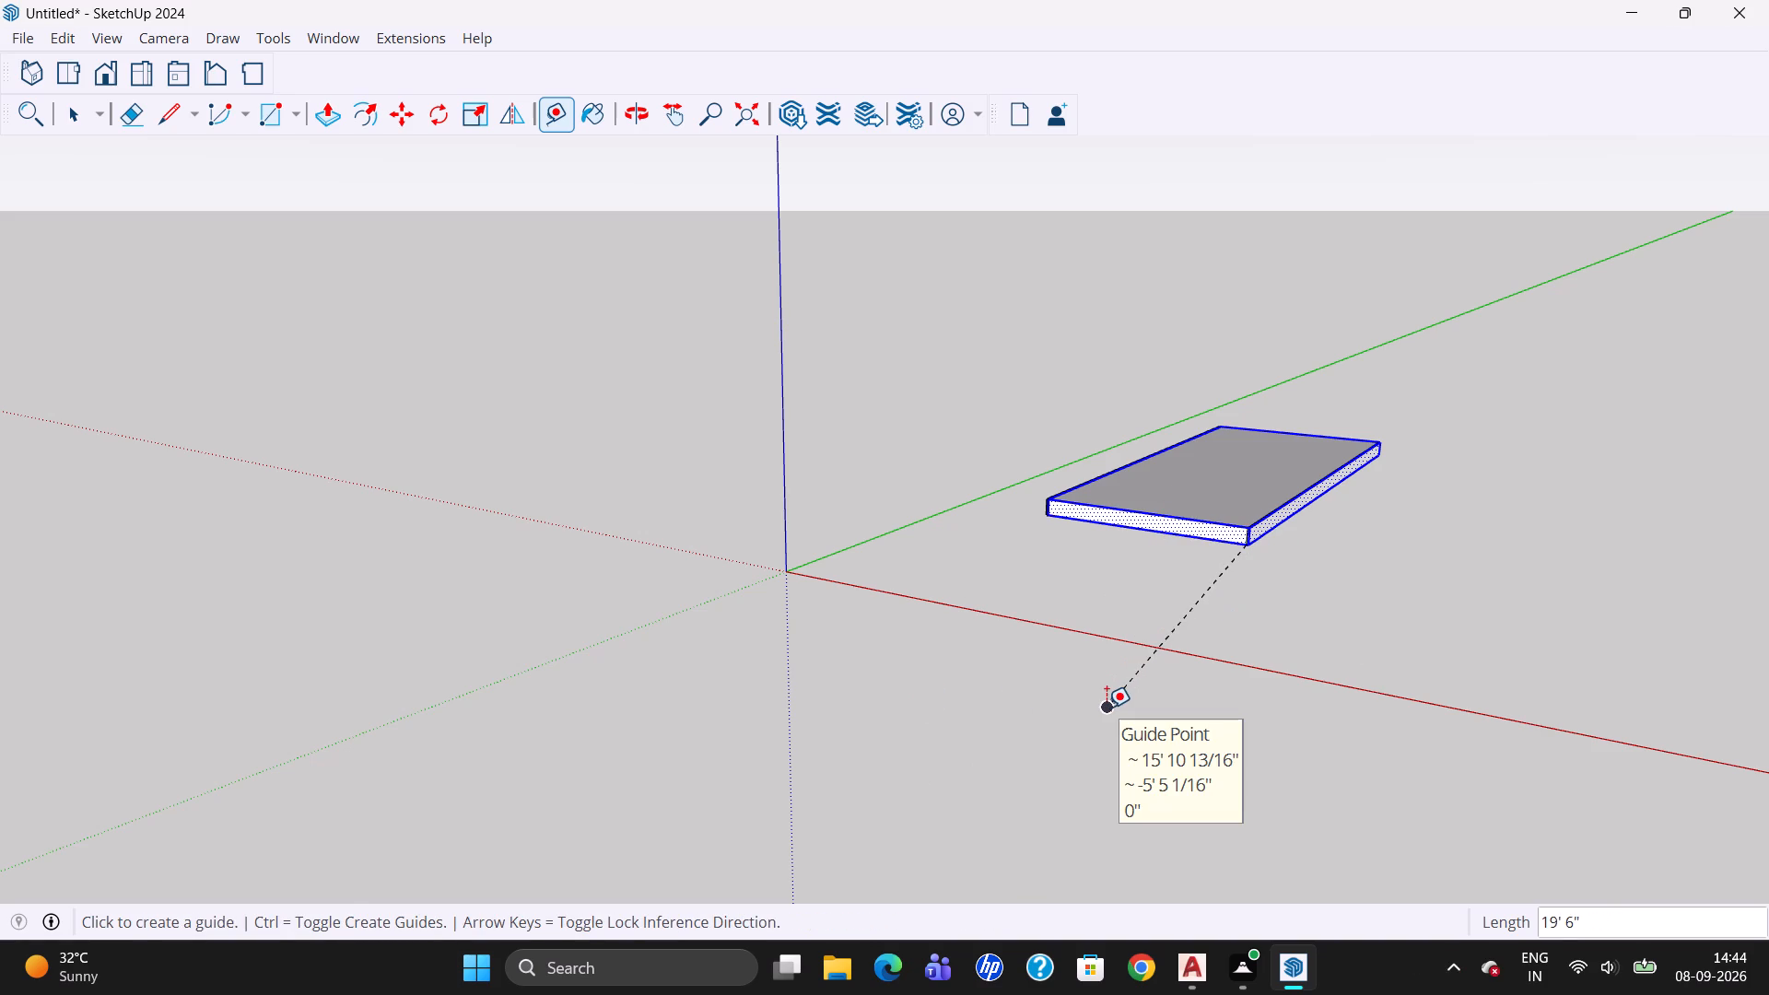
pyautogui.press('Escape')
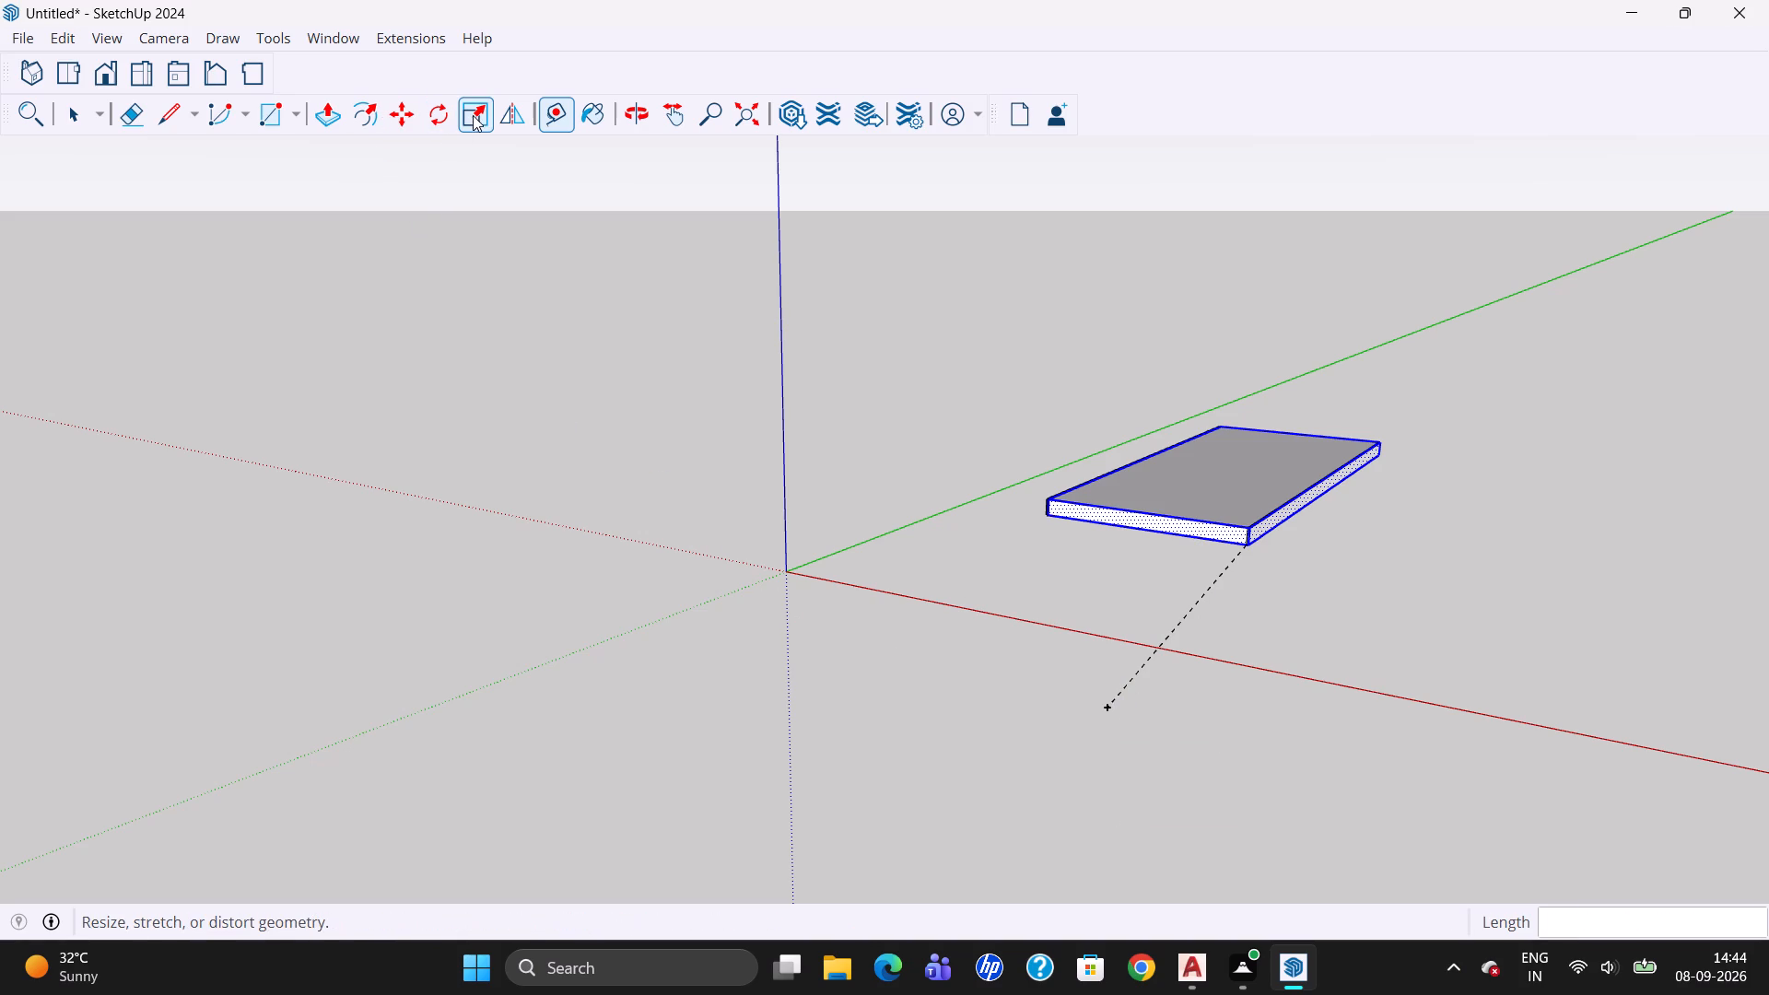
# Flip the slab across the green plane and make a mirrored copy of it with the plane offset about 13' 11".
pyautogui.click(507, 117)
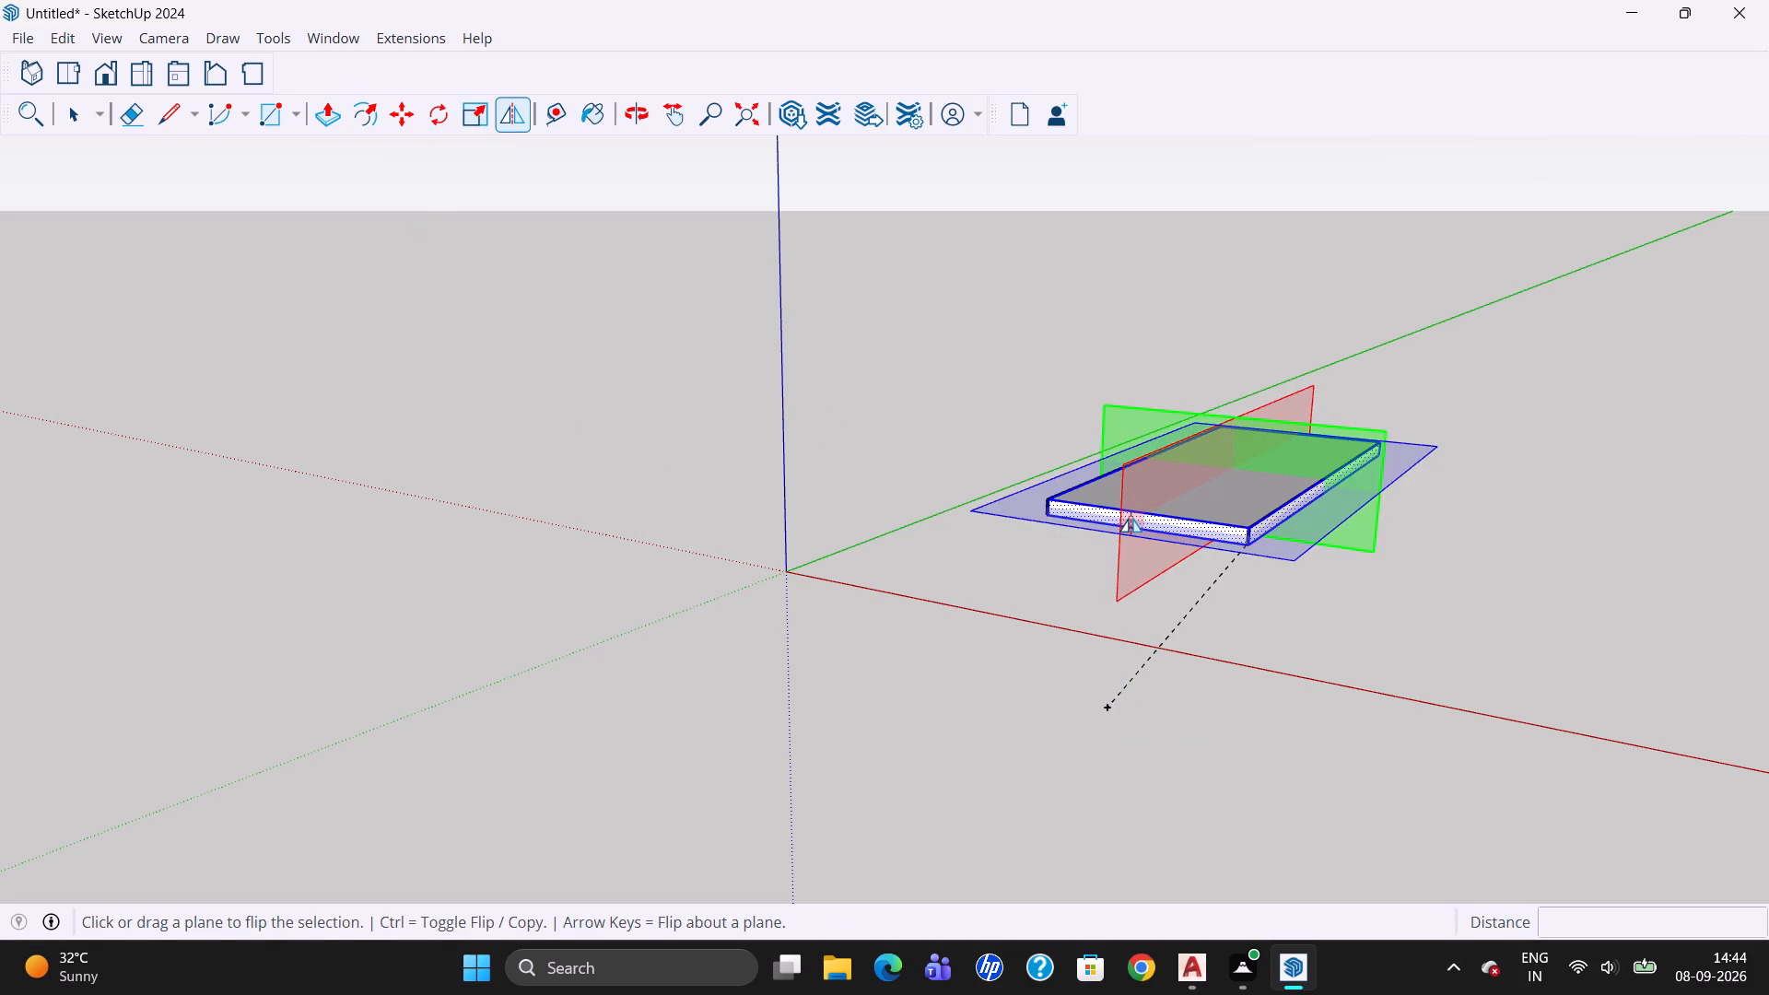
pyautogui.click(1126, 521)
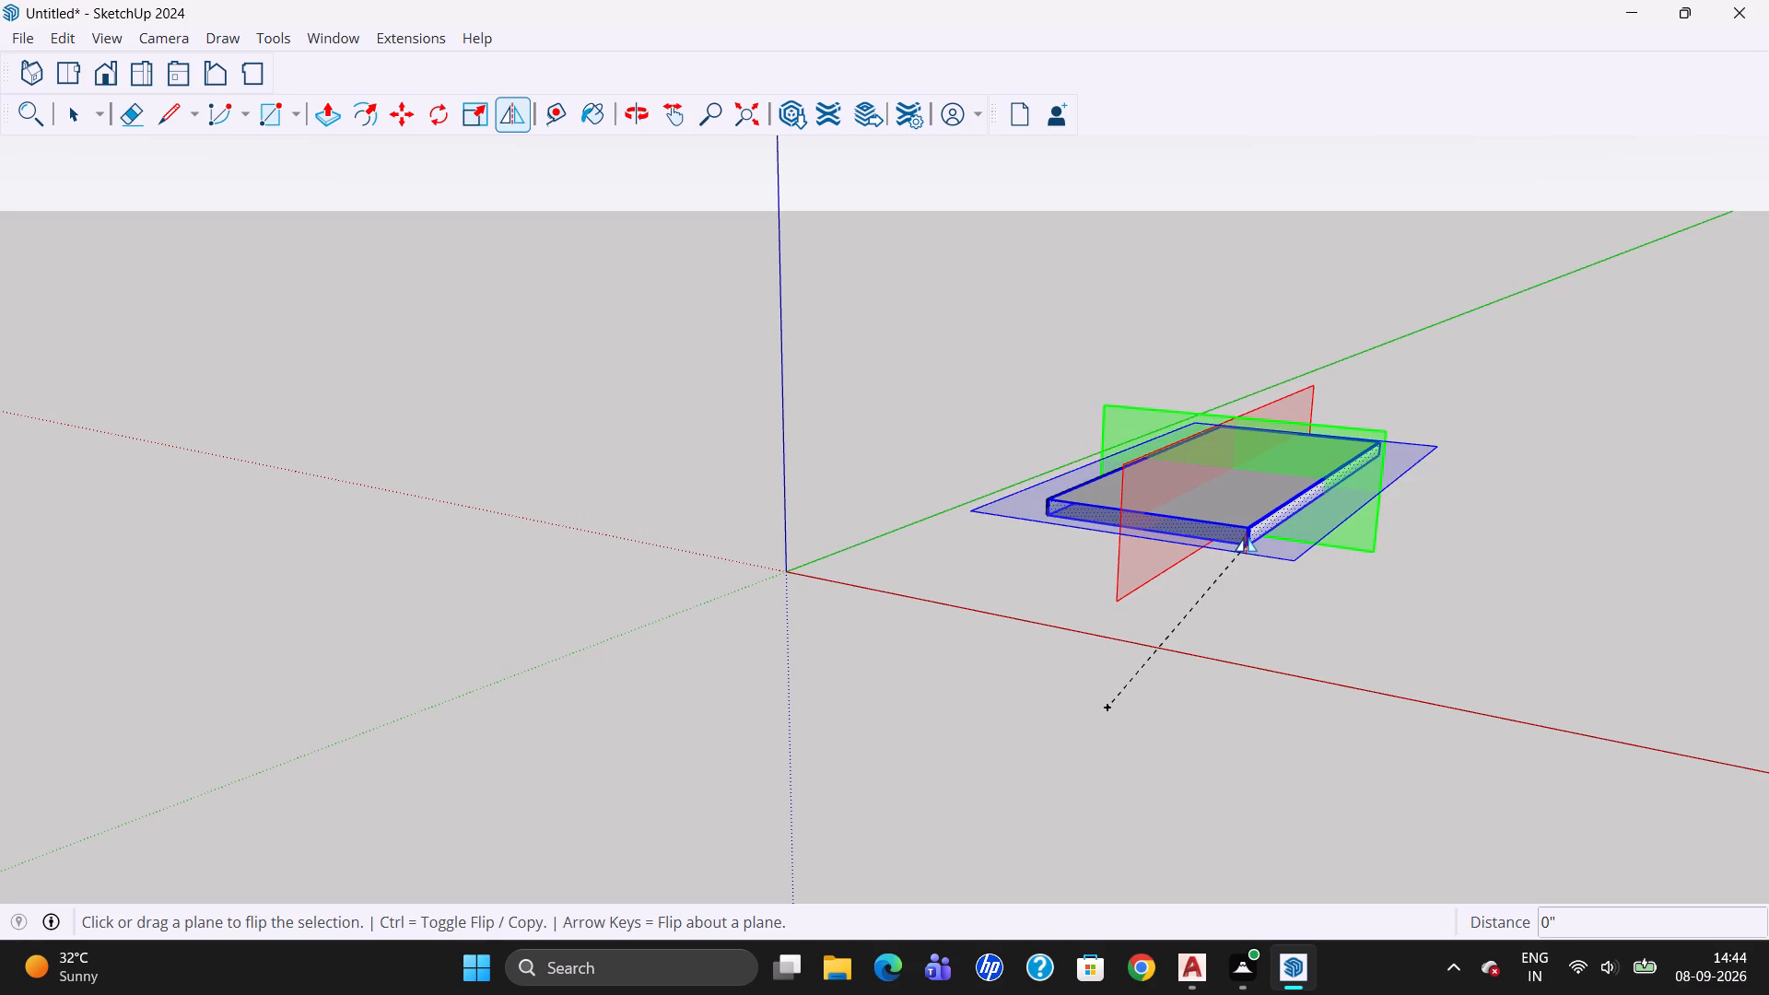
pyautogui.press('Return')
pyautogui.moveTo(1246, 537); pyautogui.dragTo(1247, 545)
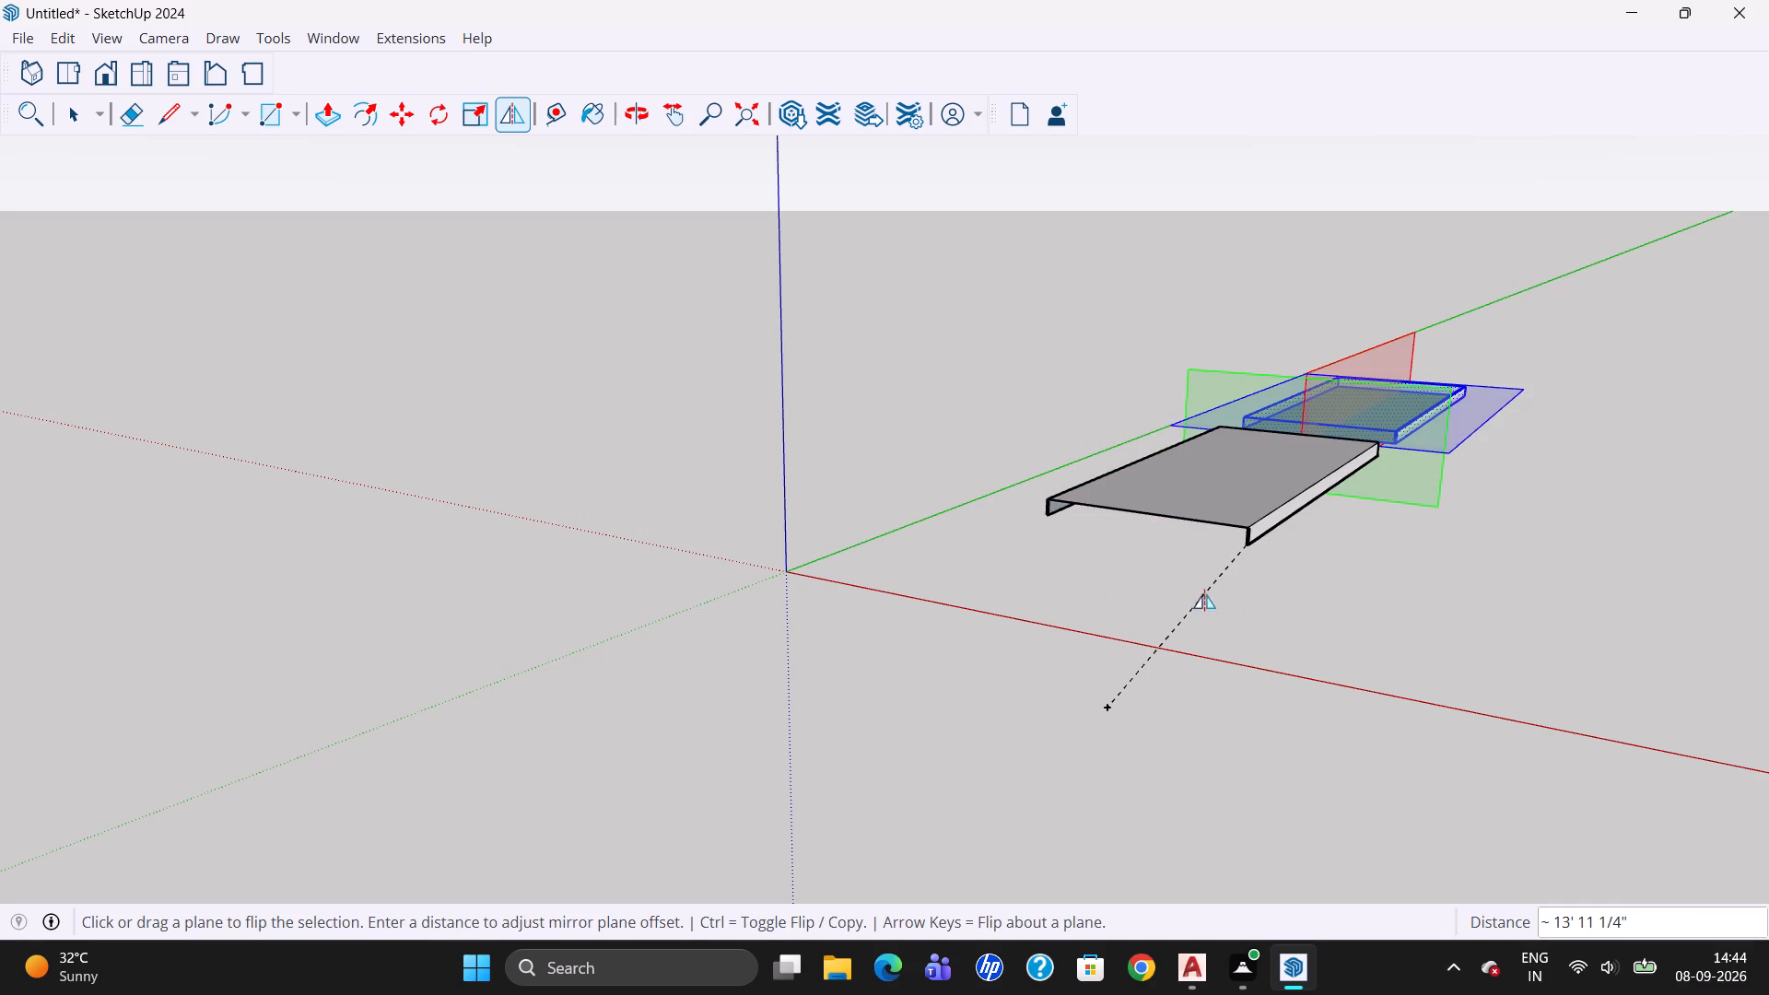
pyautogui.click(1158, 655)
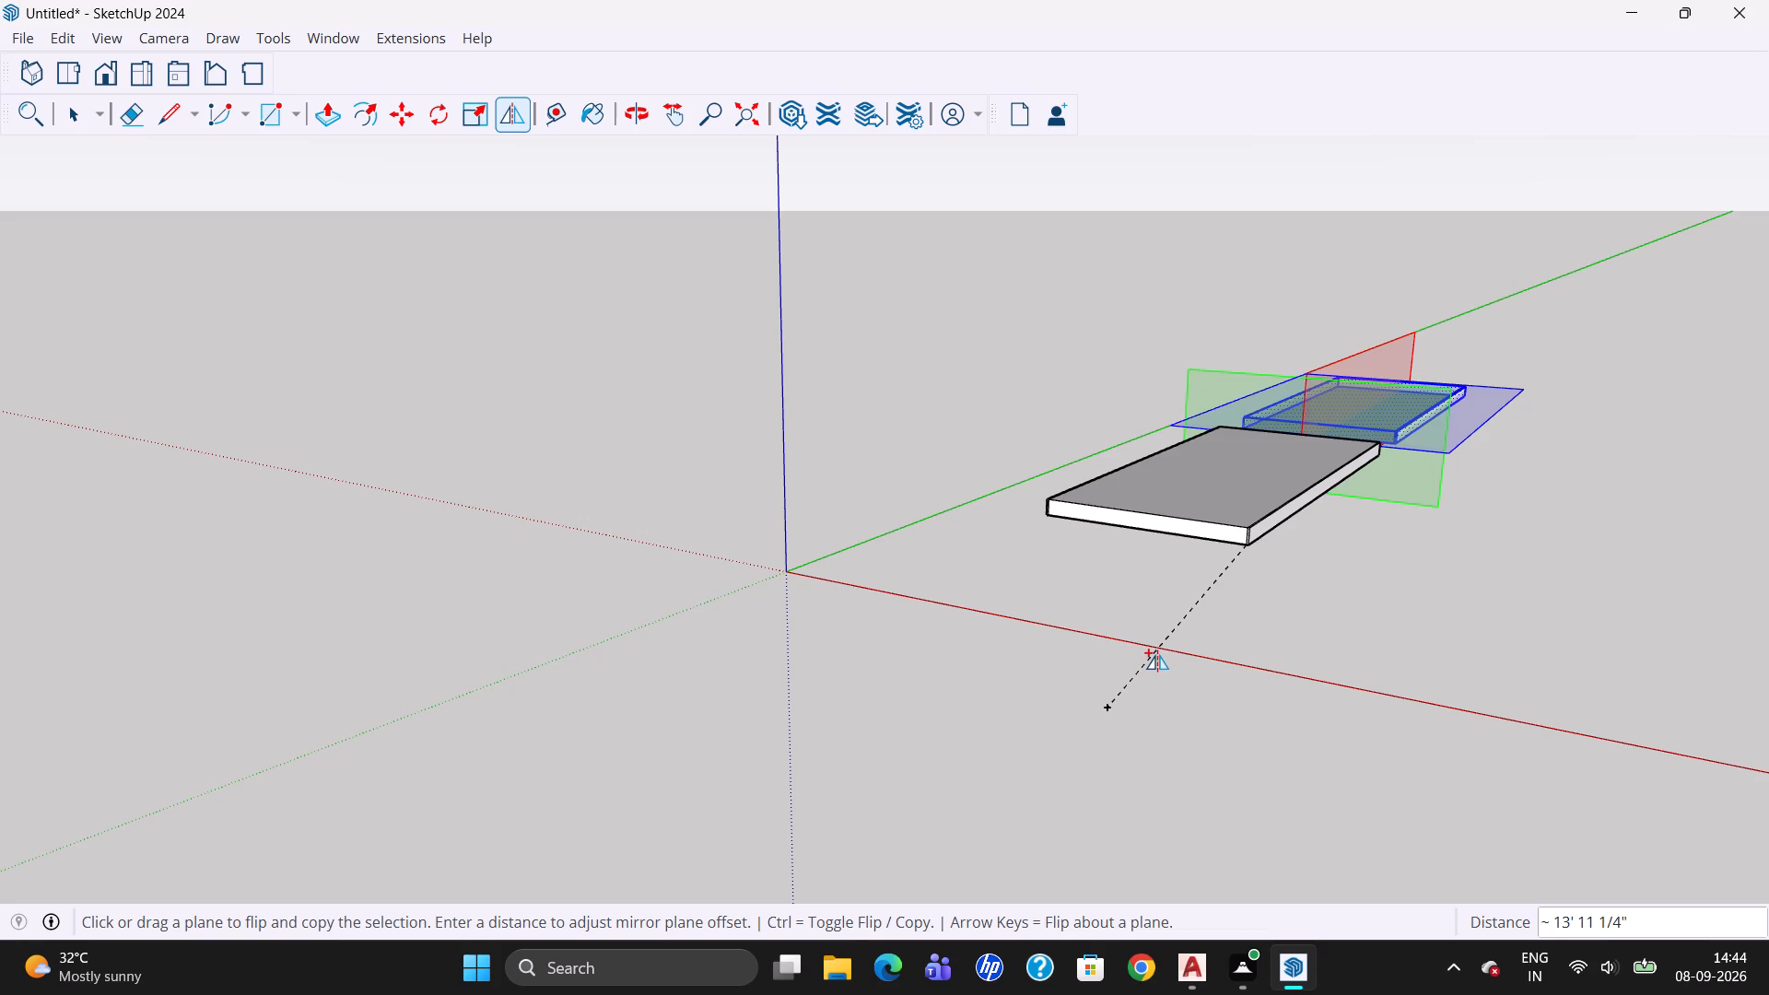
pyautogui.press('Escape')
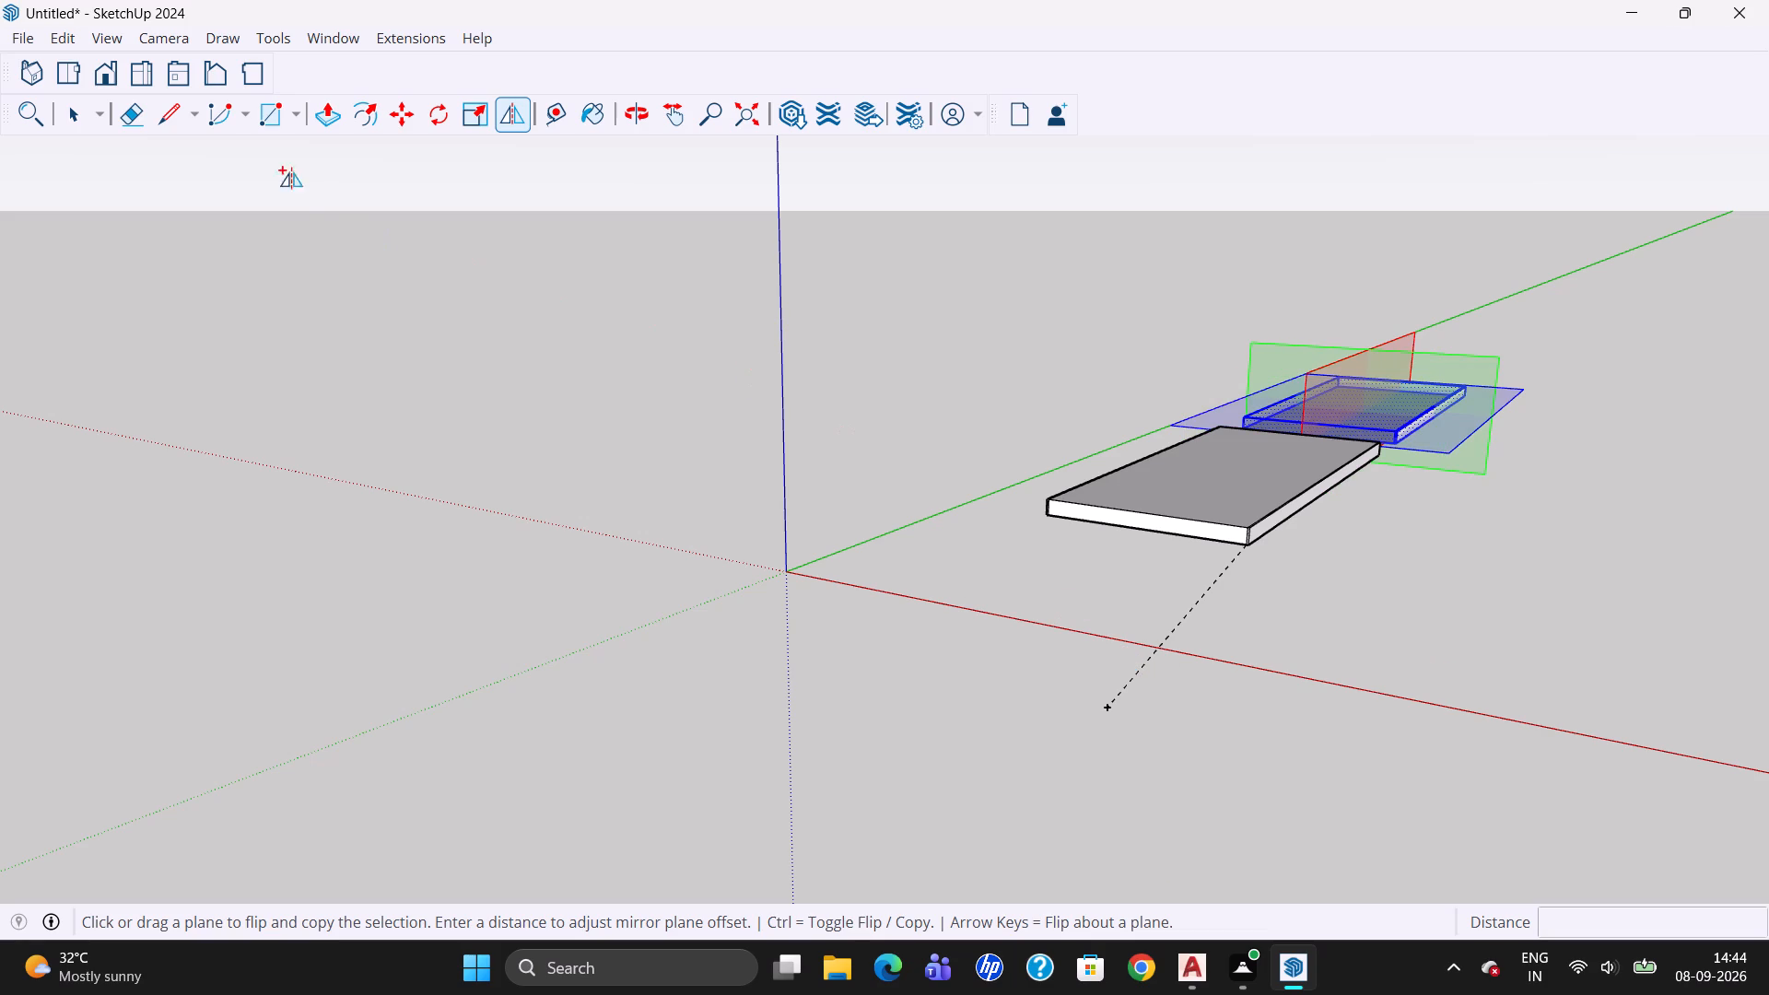
# Examine the mirrored copy and its gap to the original slab from close up and from farther away.
pyautogui.click(69, 115)
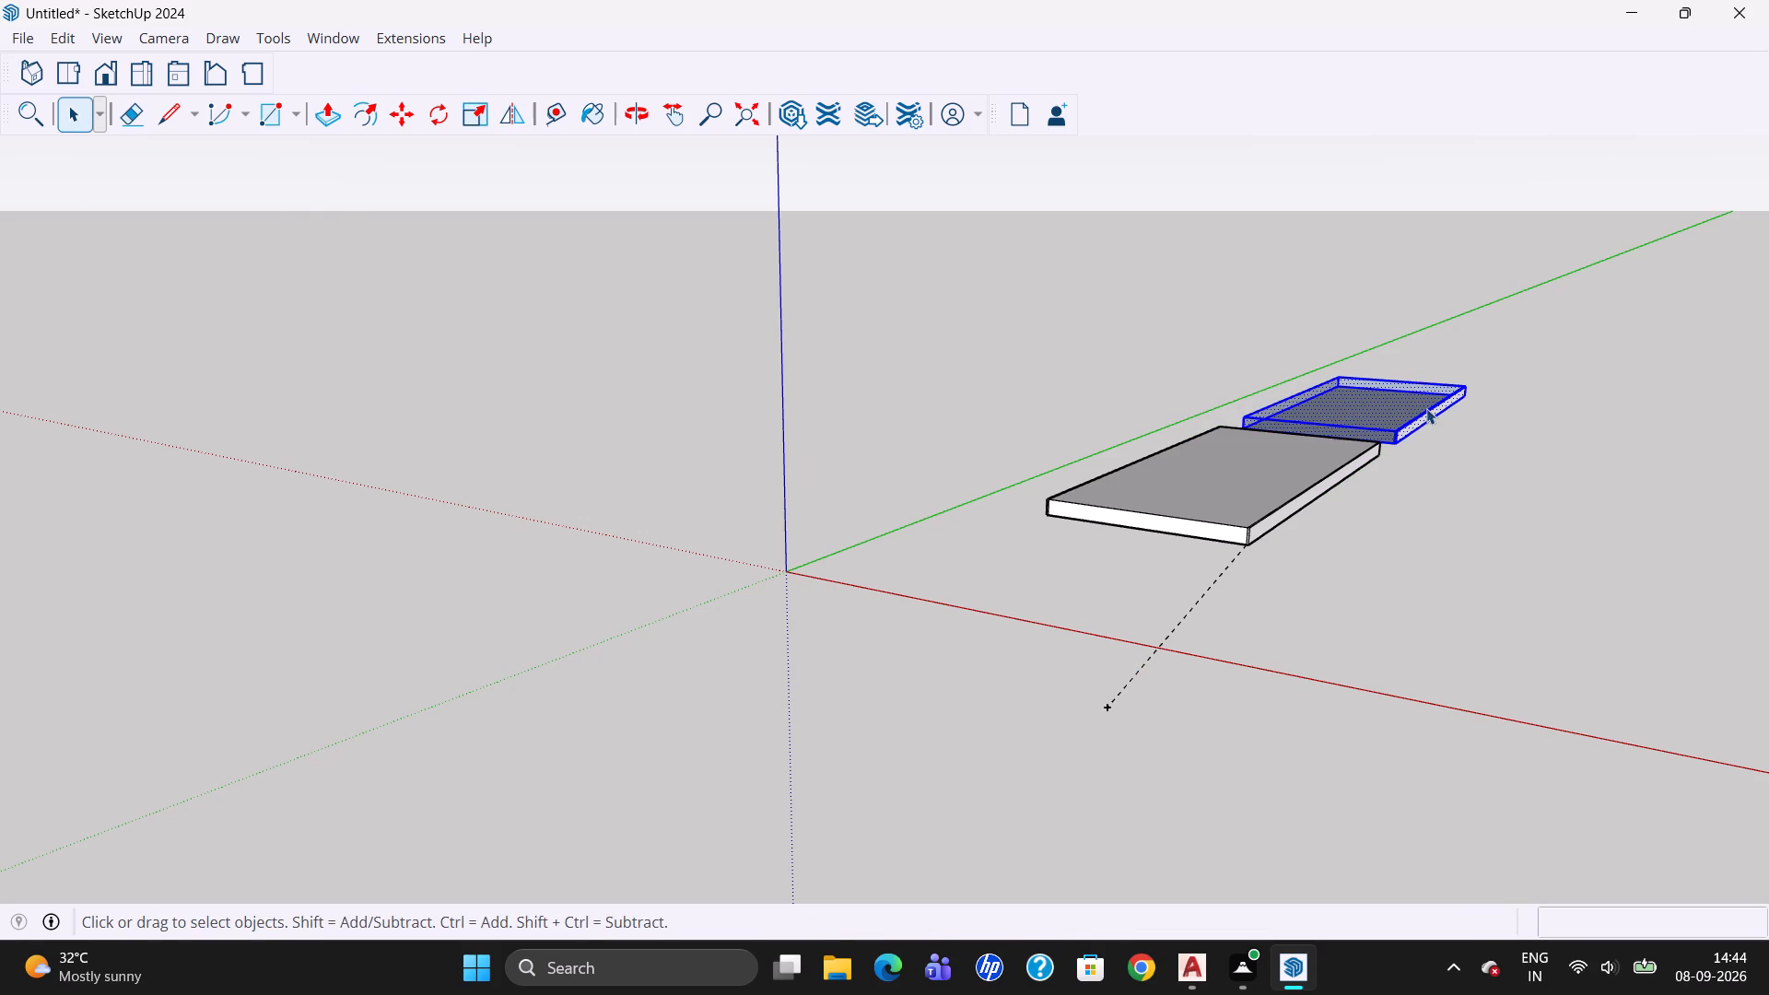
pyautogui.scroll(9, 1426, 408)
pyautogui.scroll(-2, 1154, 629)
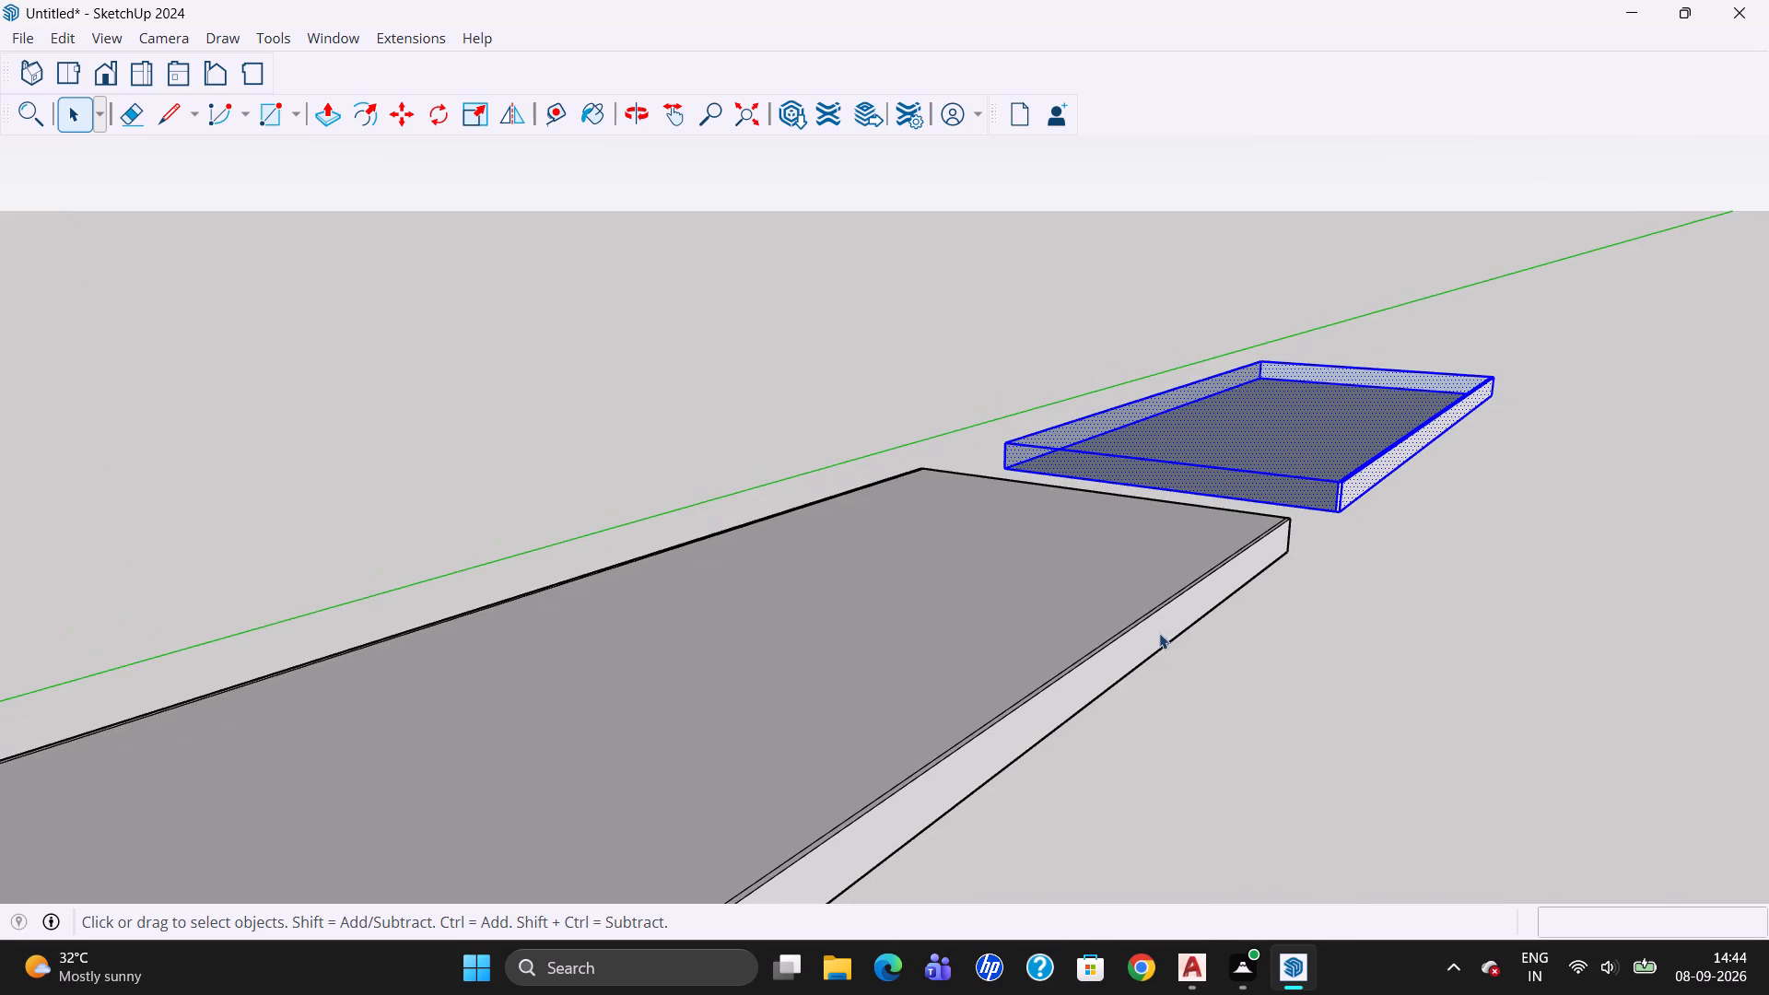
pyautogui.scroll(4, 1483, 339)
pyautogui.scroll(-10, 1254, 626)
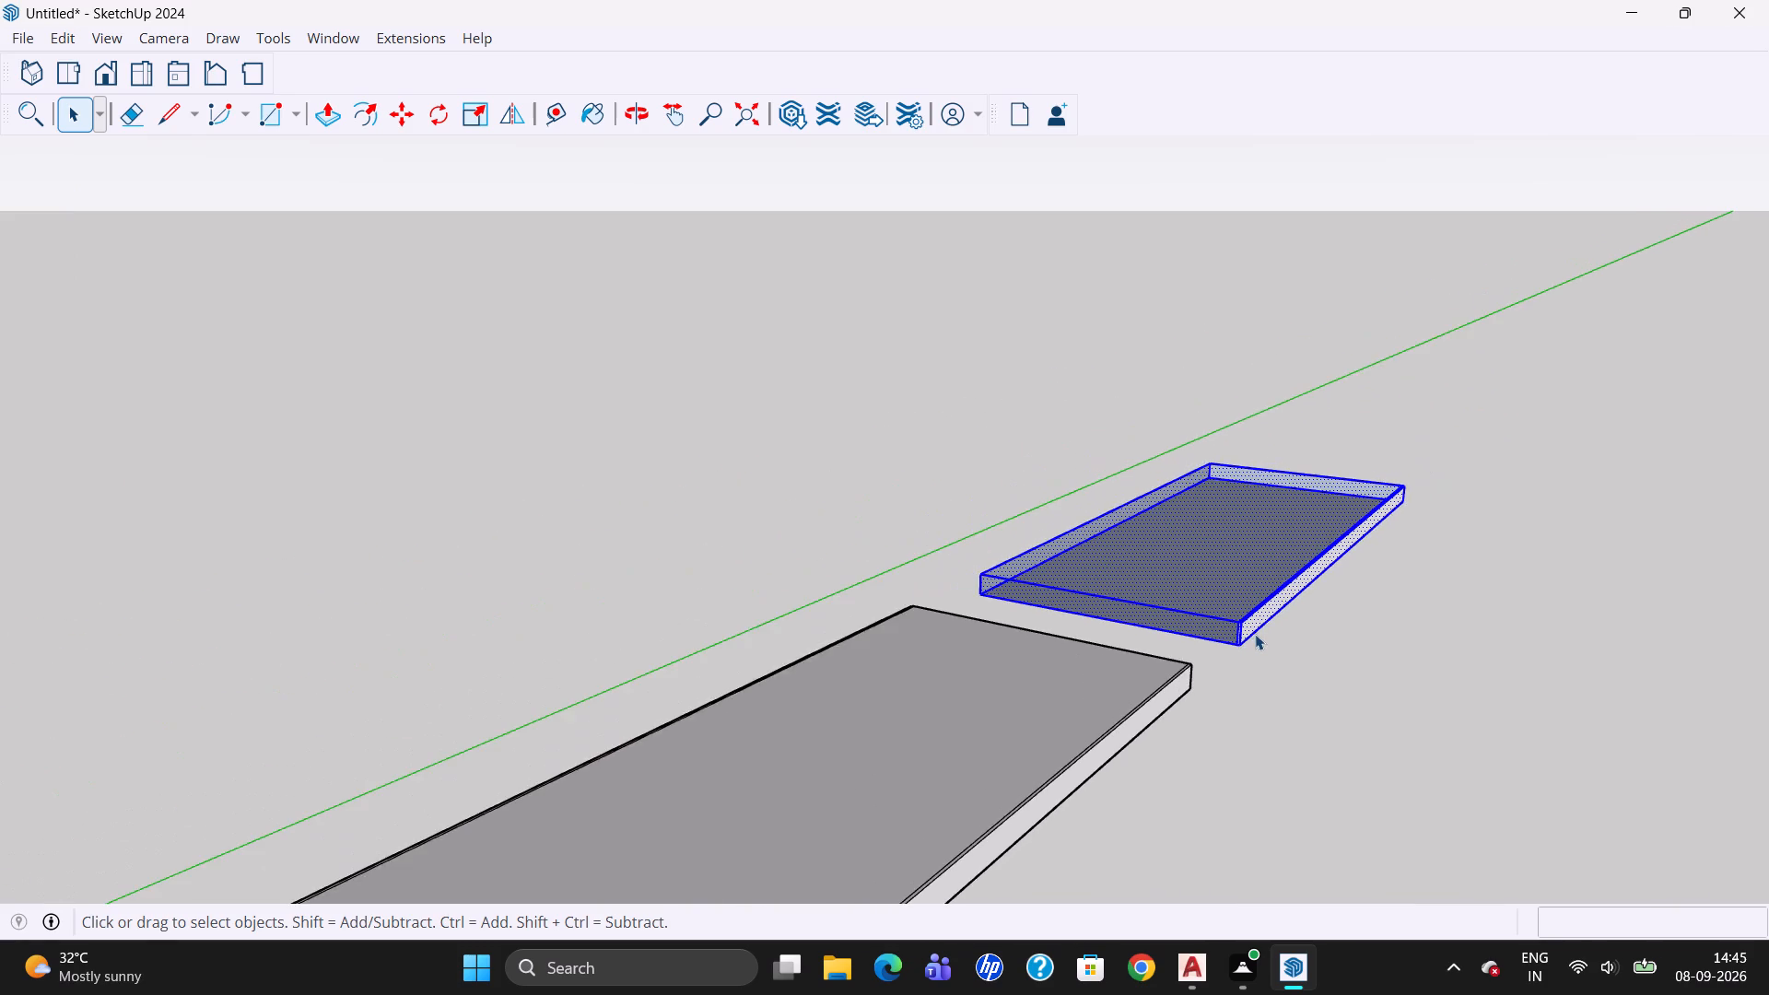
pyautogui.scroll(-9, 1255, 634)
pyautogui.scroll(-3, 1378, 430)
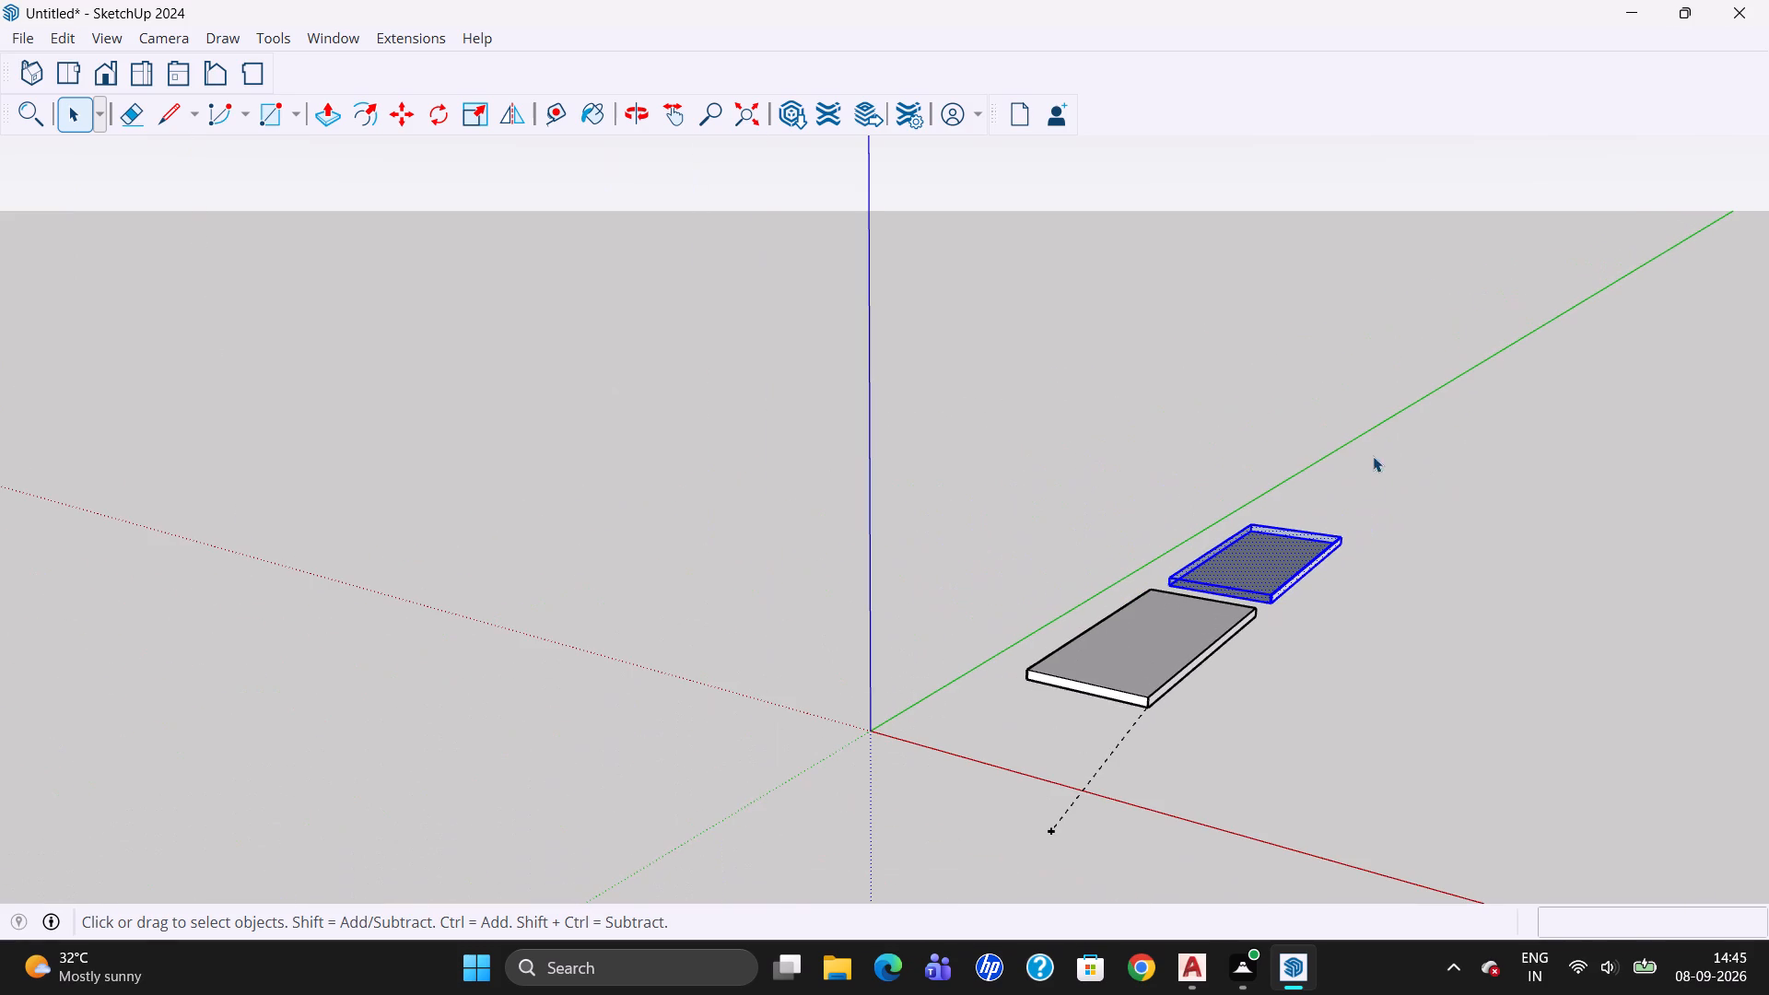
# Delete both slabs and the guide line to empty the model.
pyautogui.click(69, 125)
pyautogui.moveTo(712, 405); pyautogui.dragTo(1574, 912)
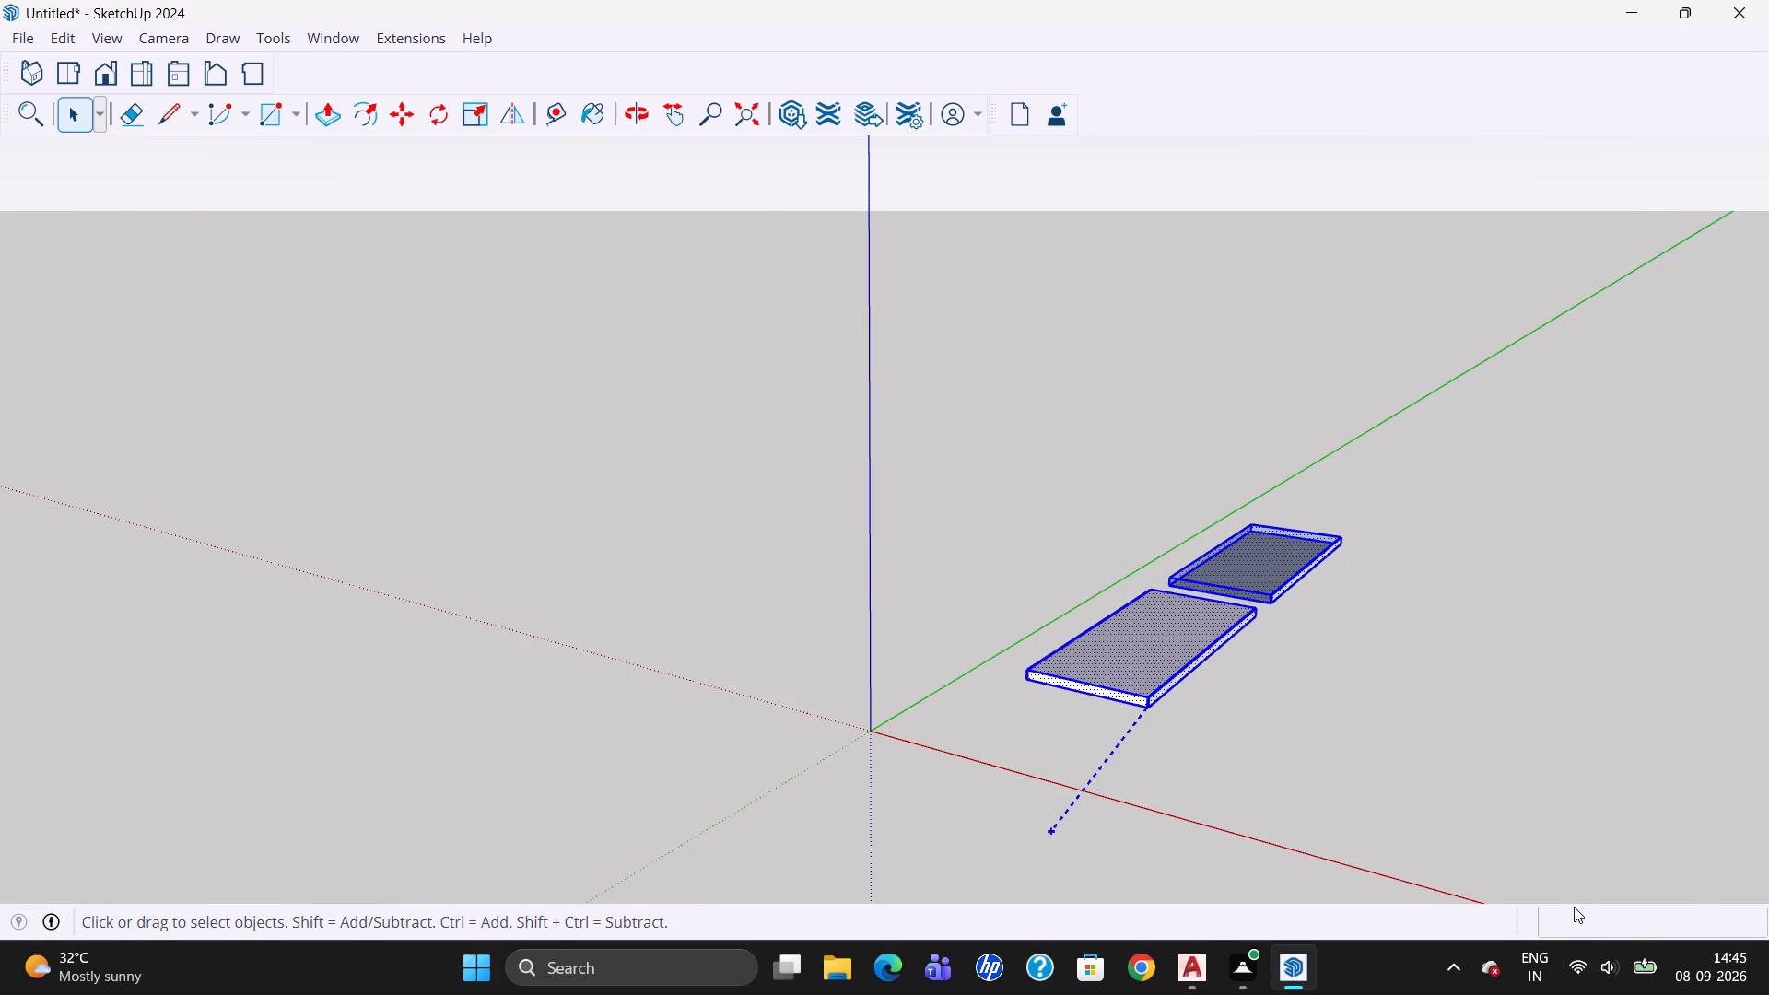
pyautogui.press('Delete')
pyautogui.scroll(-2, 977, 497)
pyautogui.scroll(1, 1052, 599)
pyautogui.scroll(-3, 888, 487)
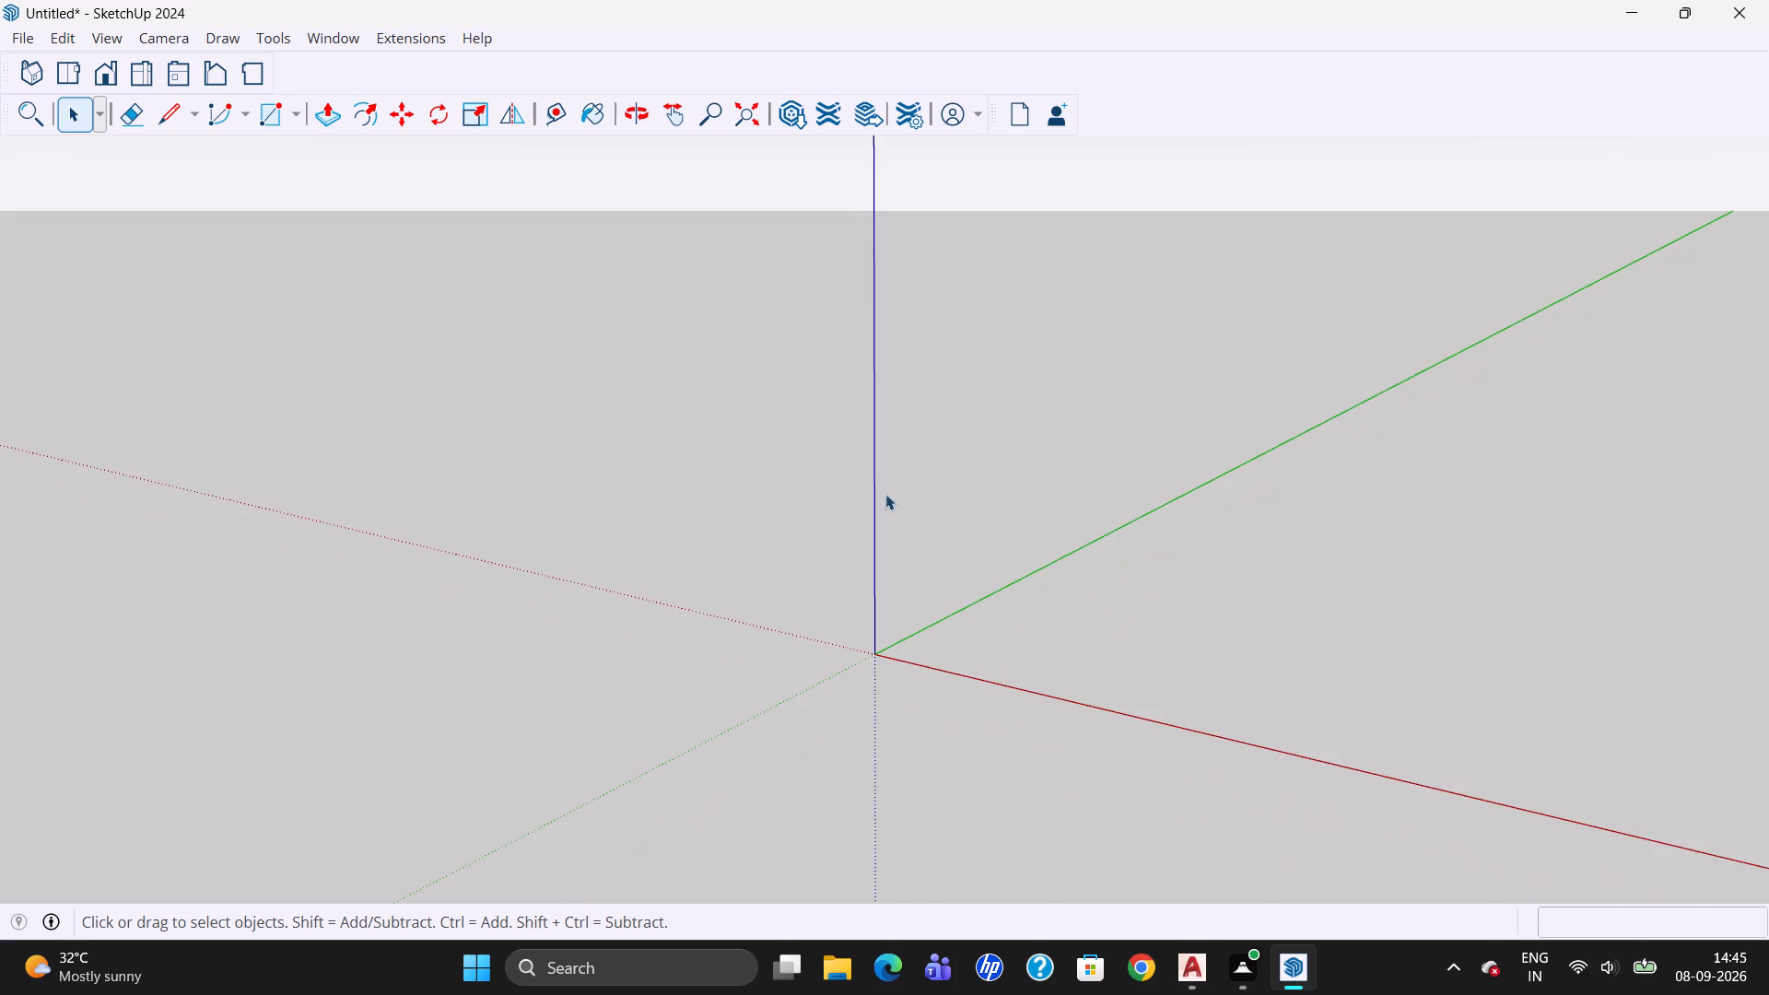
pyautogui.scroll(-2, 1072, 567)
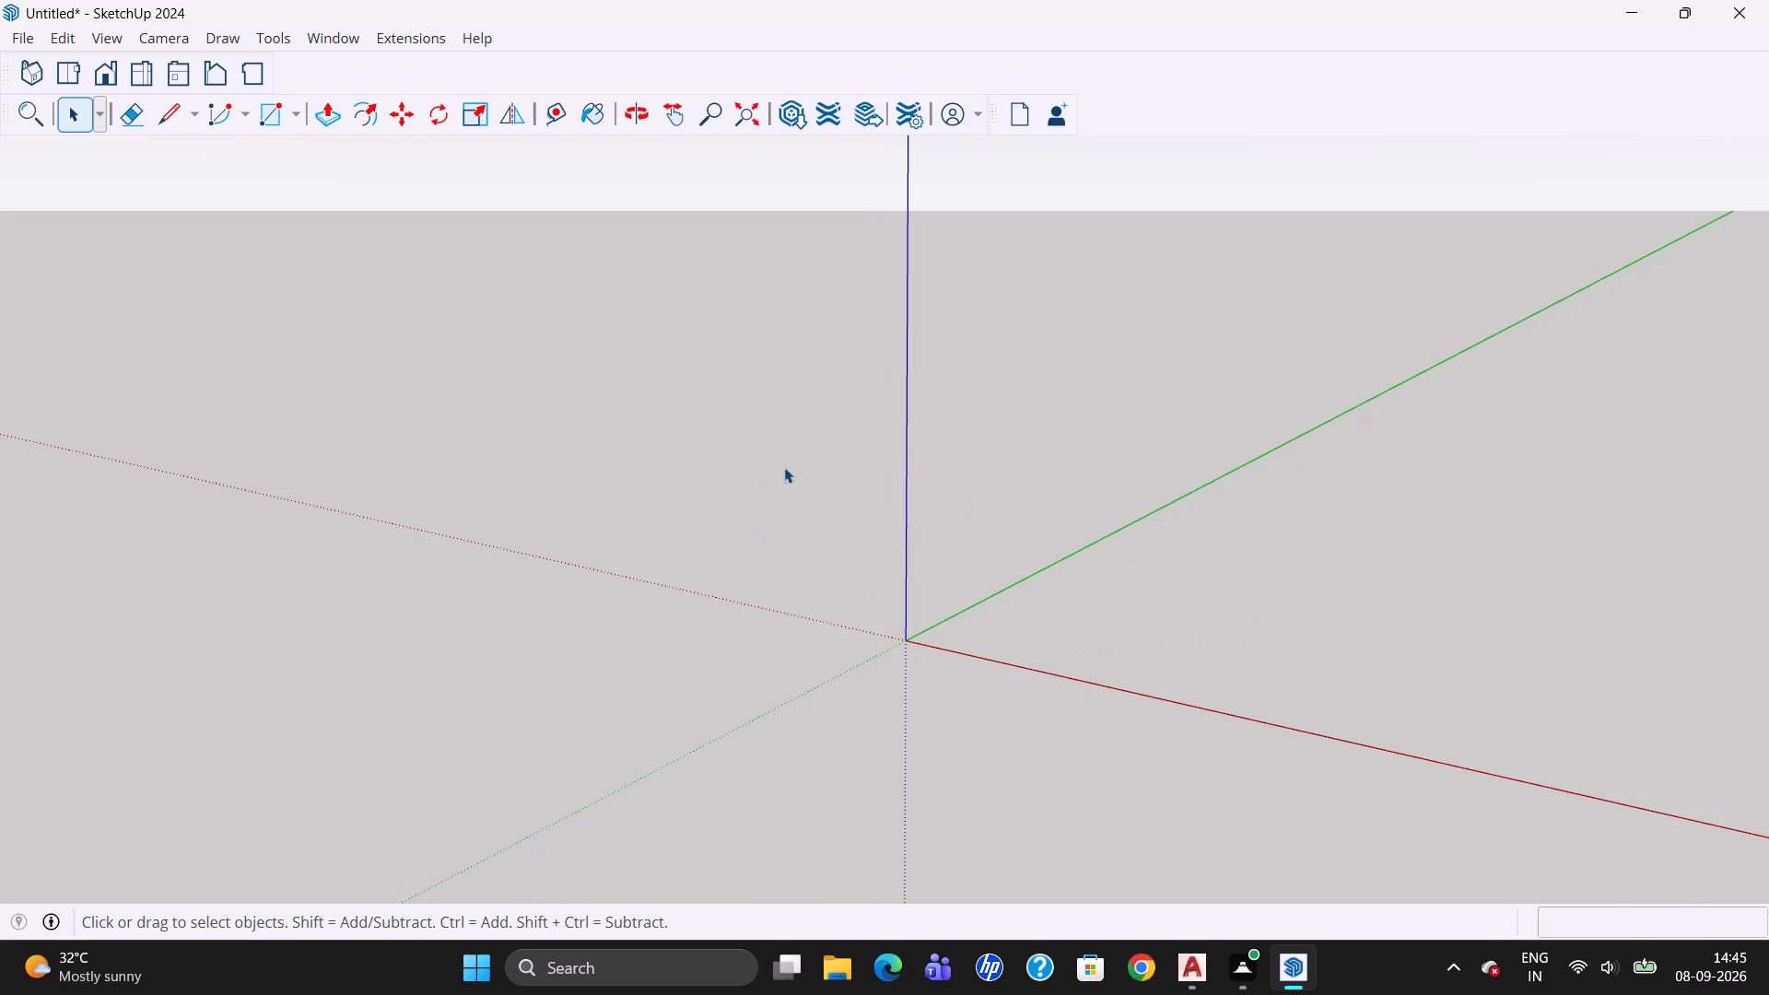
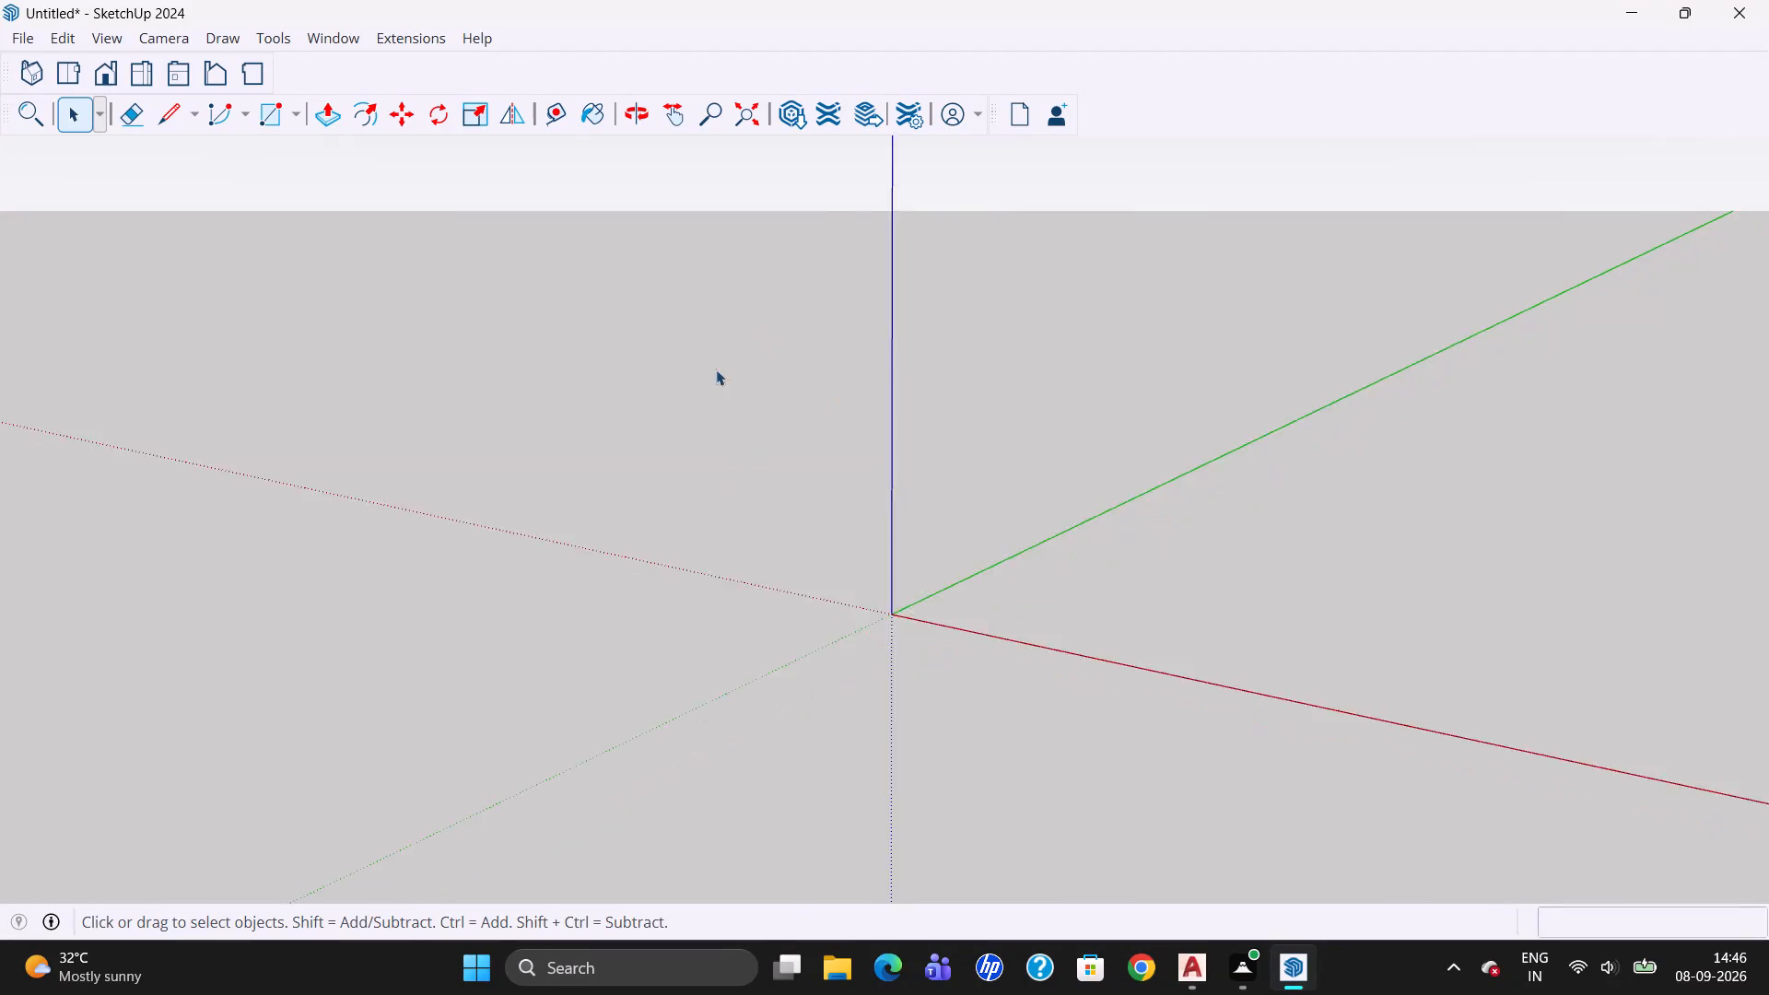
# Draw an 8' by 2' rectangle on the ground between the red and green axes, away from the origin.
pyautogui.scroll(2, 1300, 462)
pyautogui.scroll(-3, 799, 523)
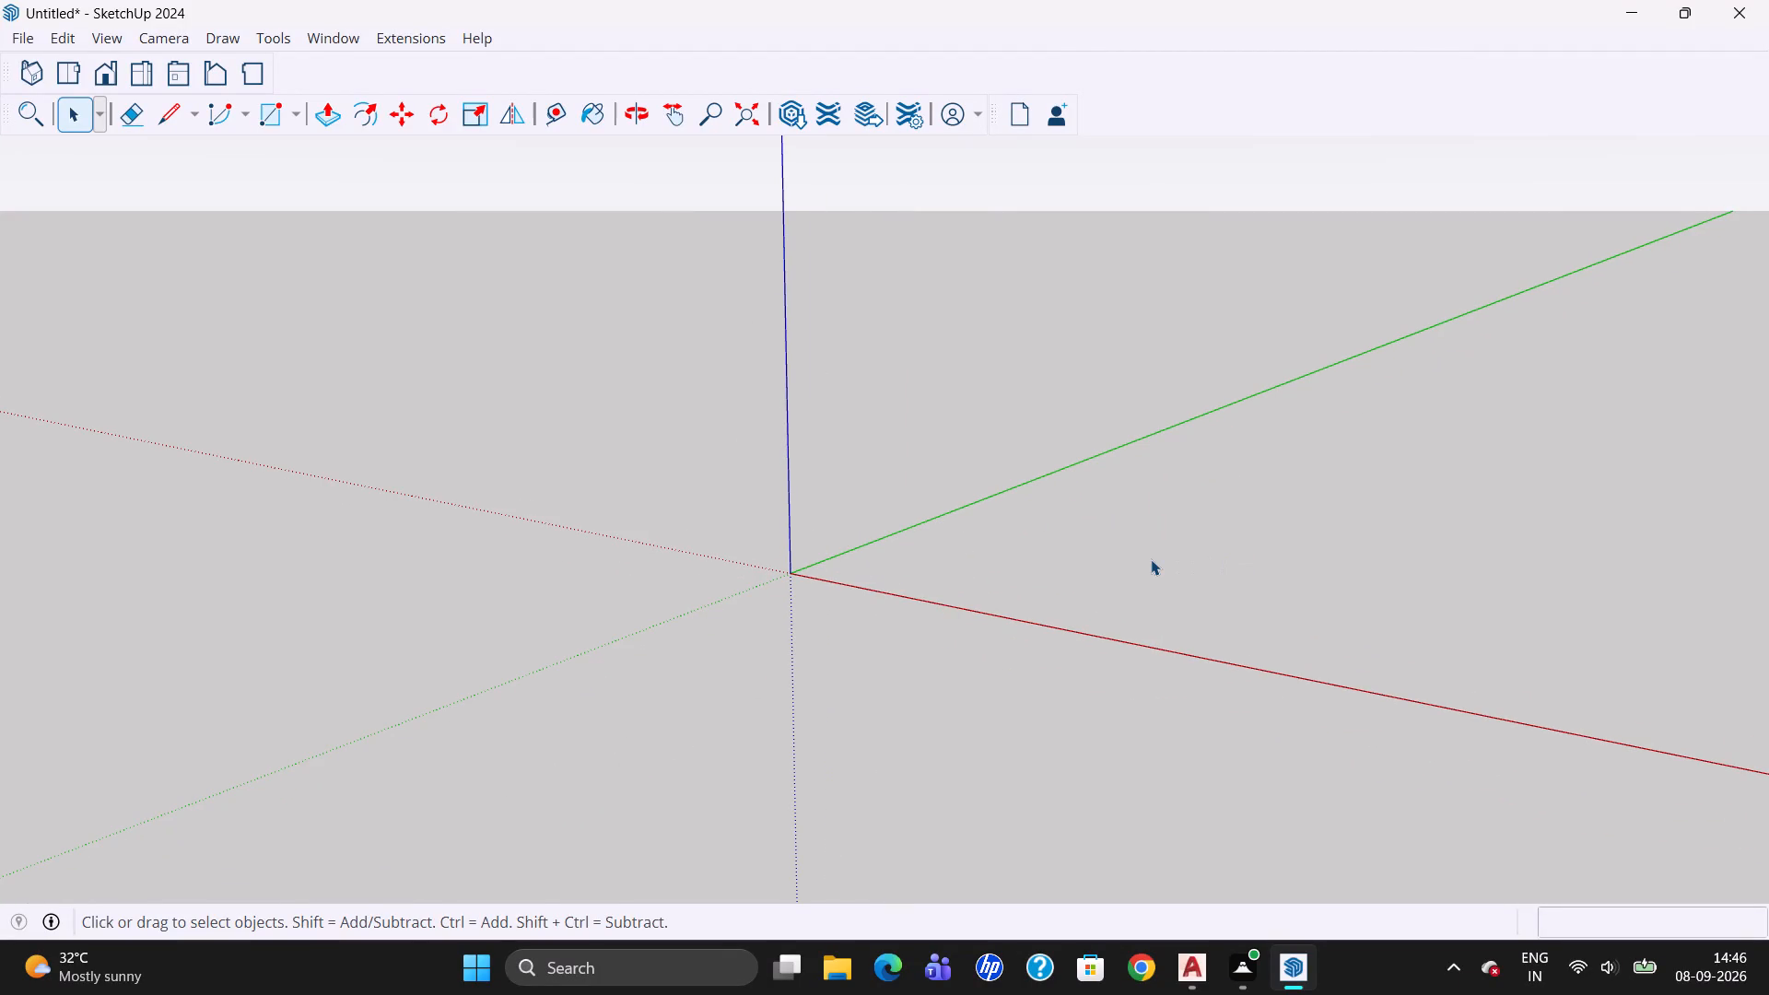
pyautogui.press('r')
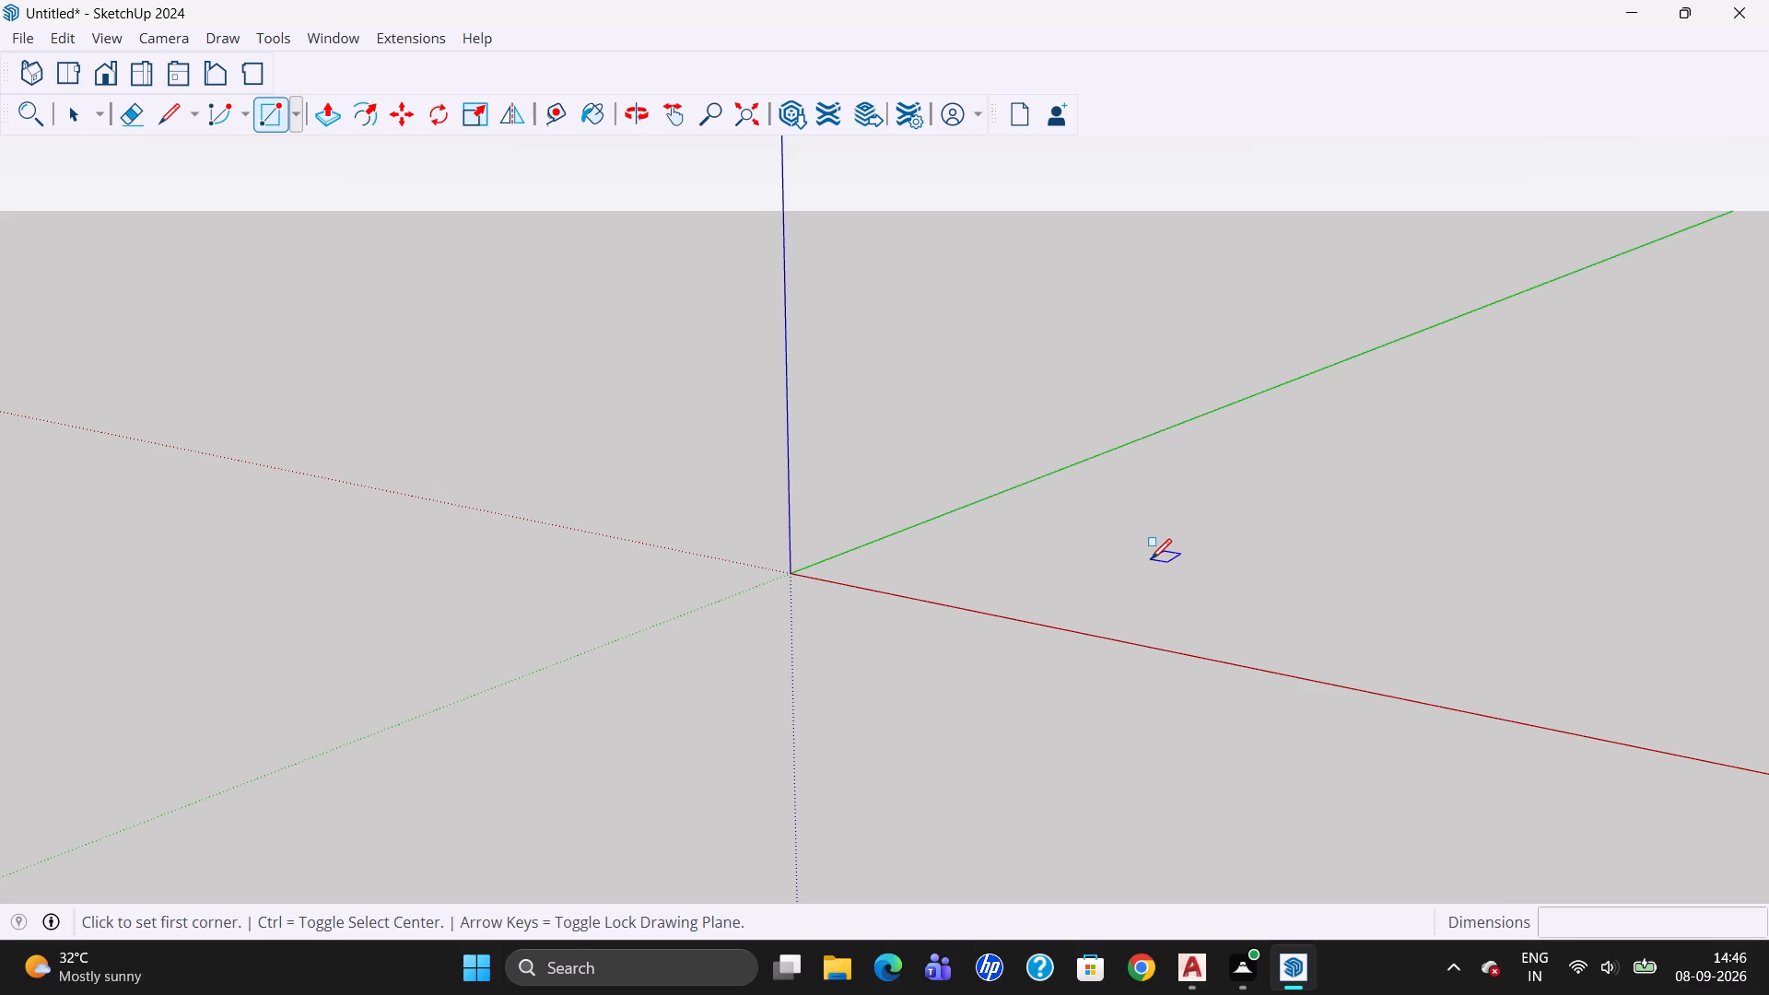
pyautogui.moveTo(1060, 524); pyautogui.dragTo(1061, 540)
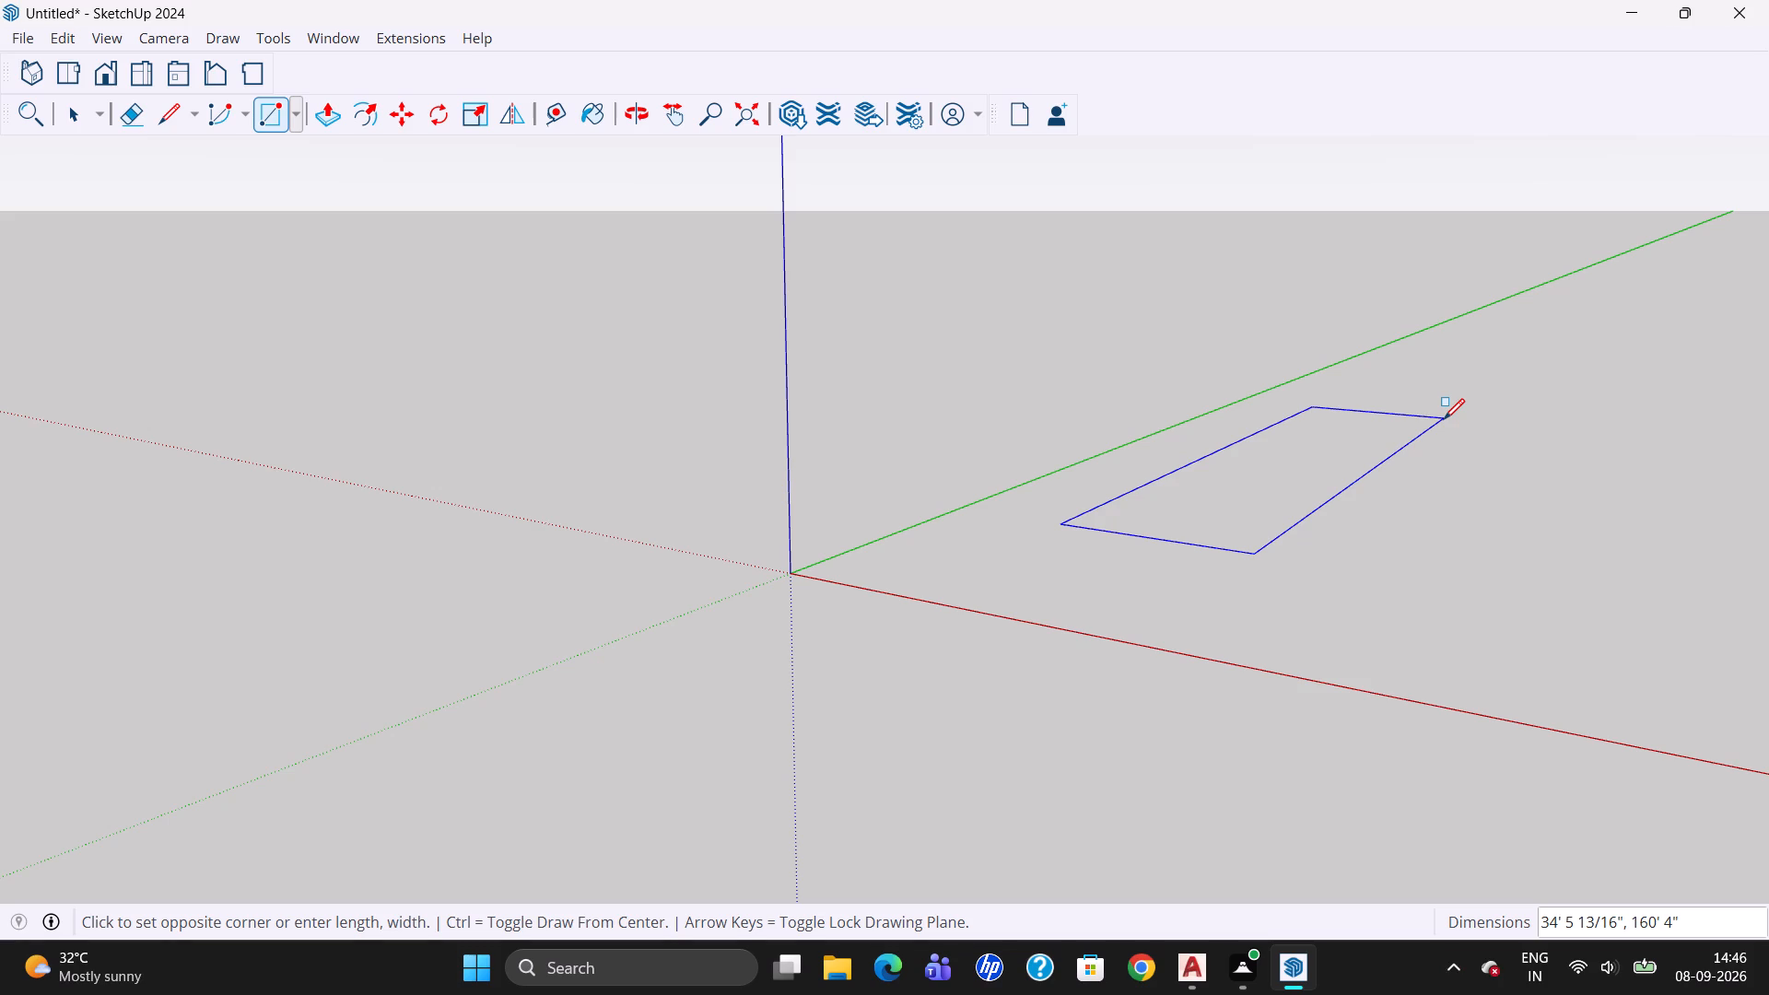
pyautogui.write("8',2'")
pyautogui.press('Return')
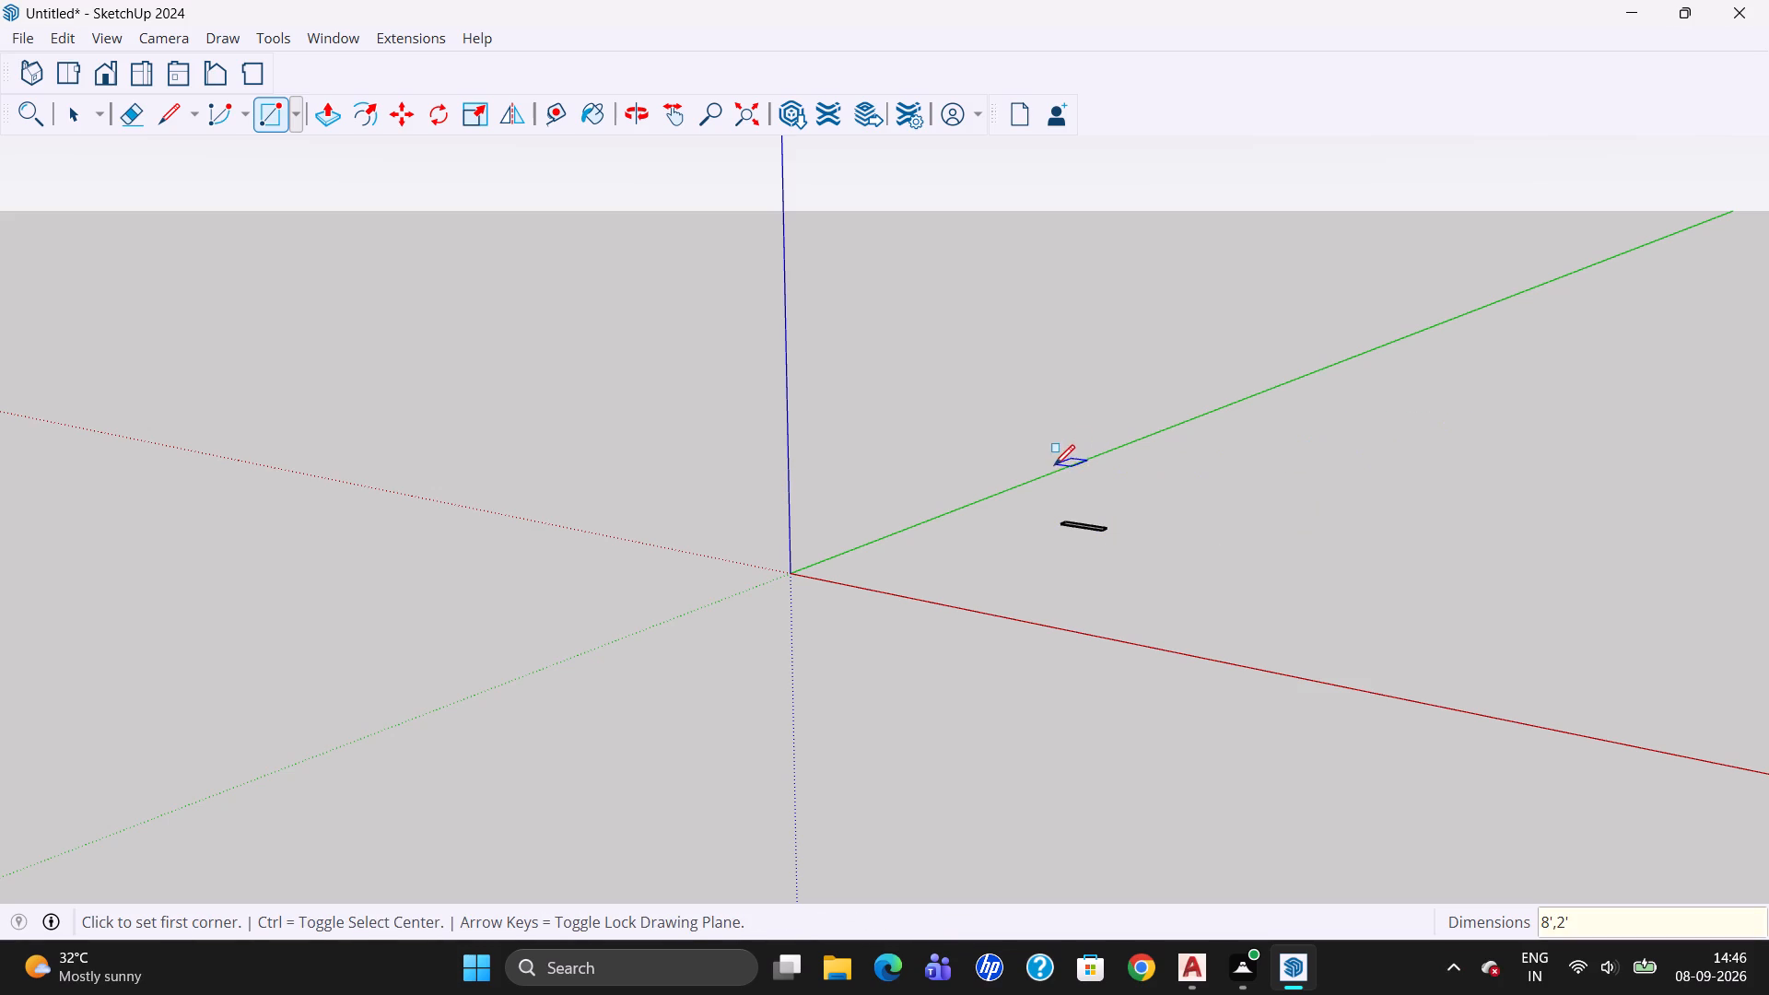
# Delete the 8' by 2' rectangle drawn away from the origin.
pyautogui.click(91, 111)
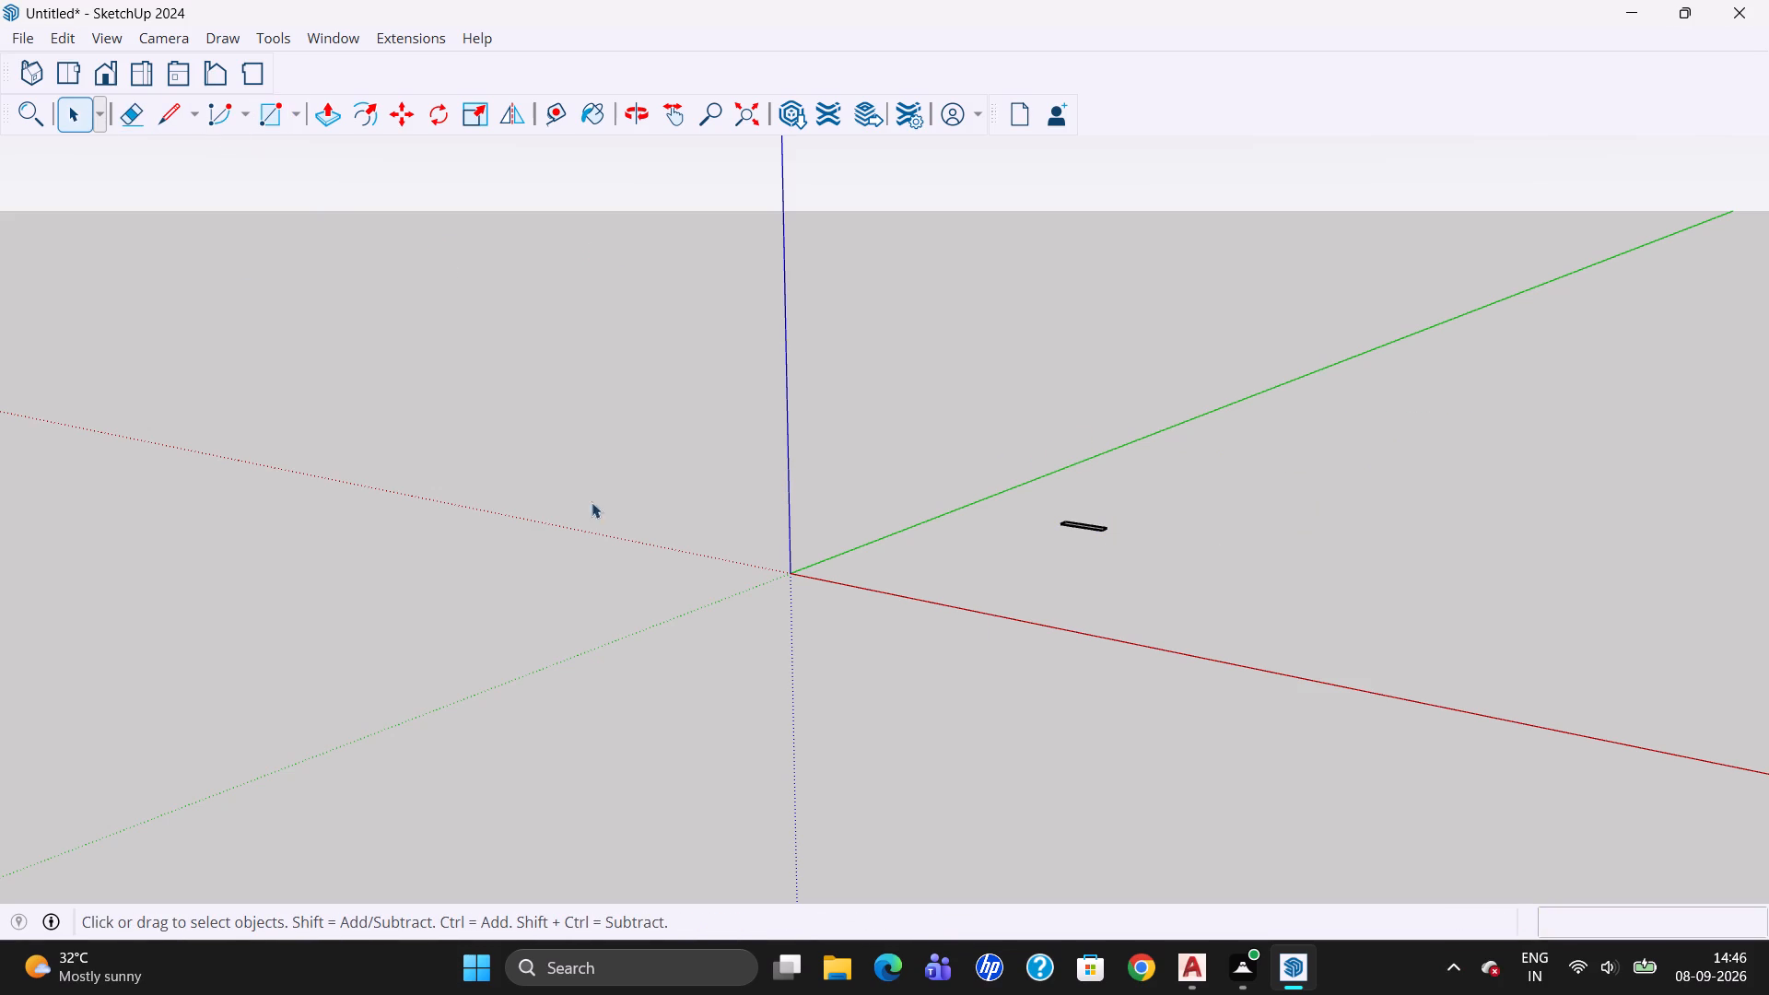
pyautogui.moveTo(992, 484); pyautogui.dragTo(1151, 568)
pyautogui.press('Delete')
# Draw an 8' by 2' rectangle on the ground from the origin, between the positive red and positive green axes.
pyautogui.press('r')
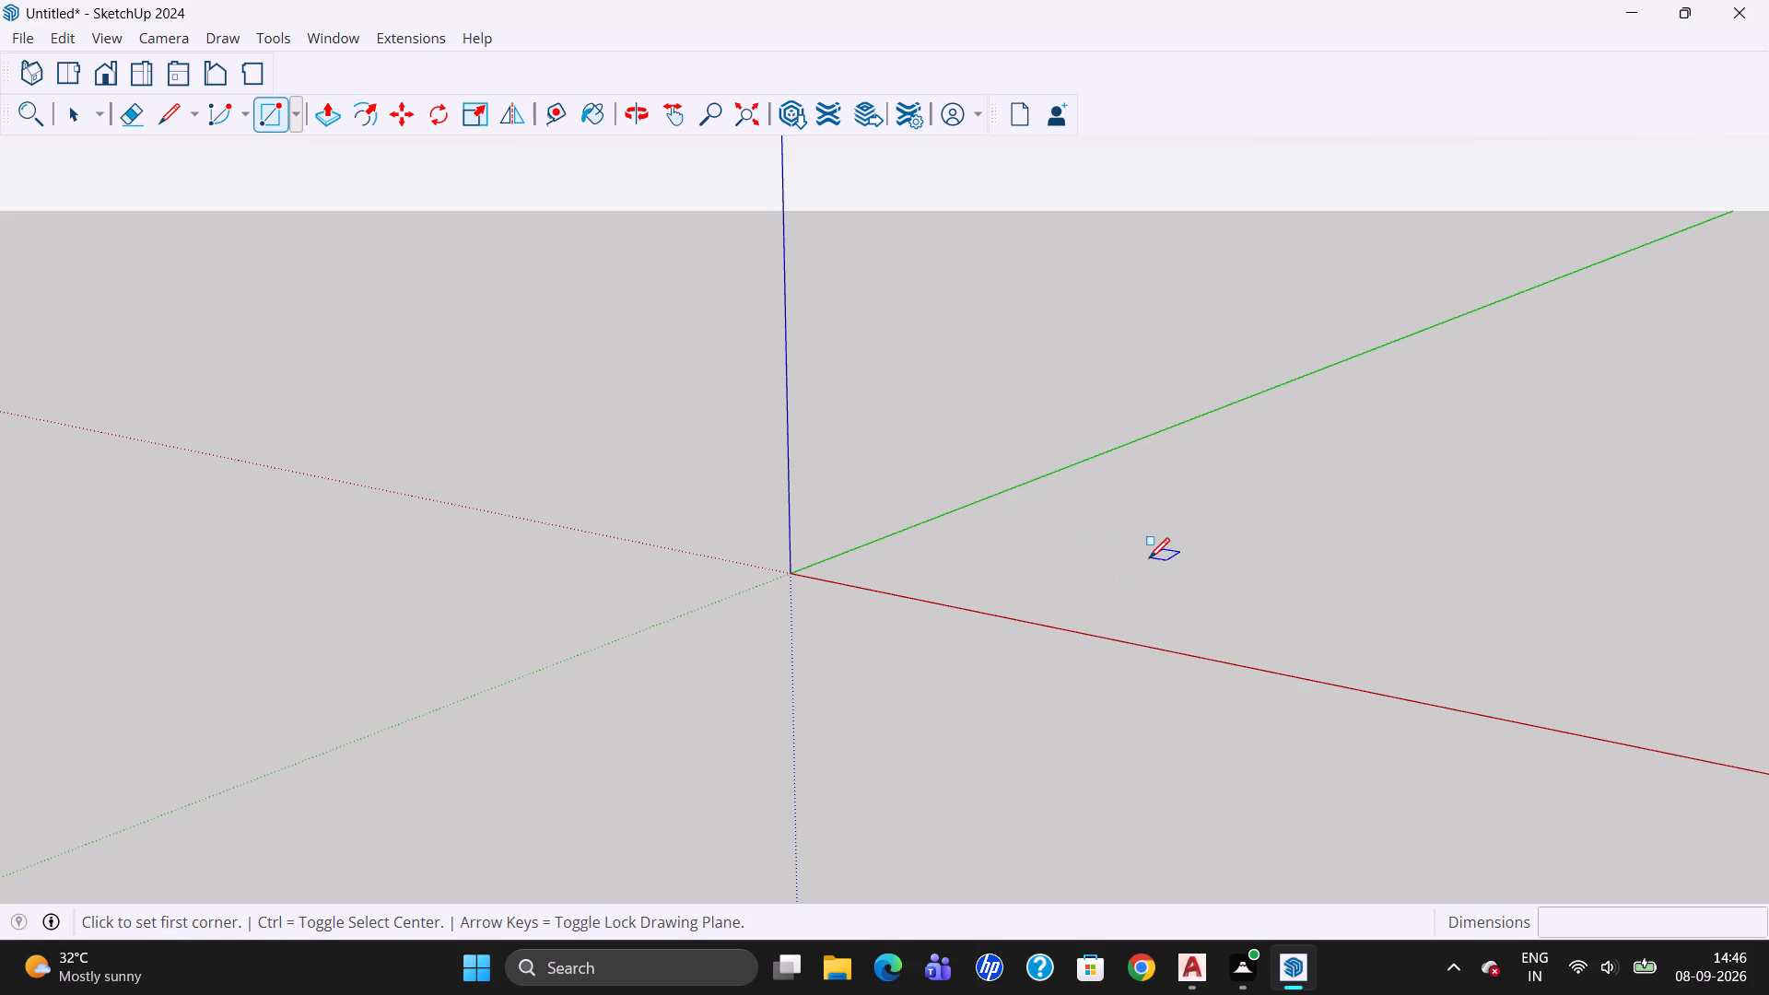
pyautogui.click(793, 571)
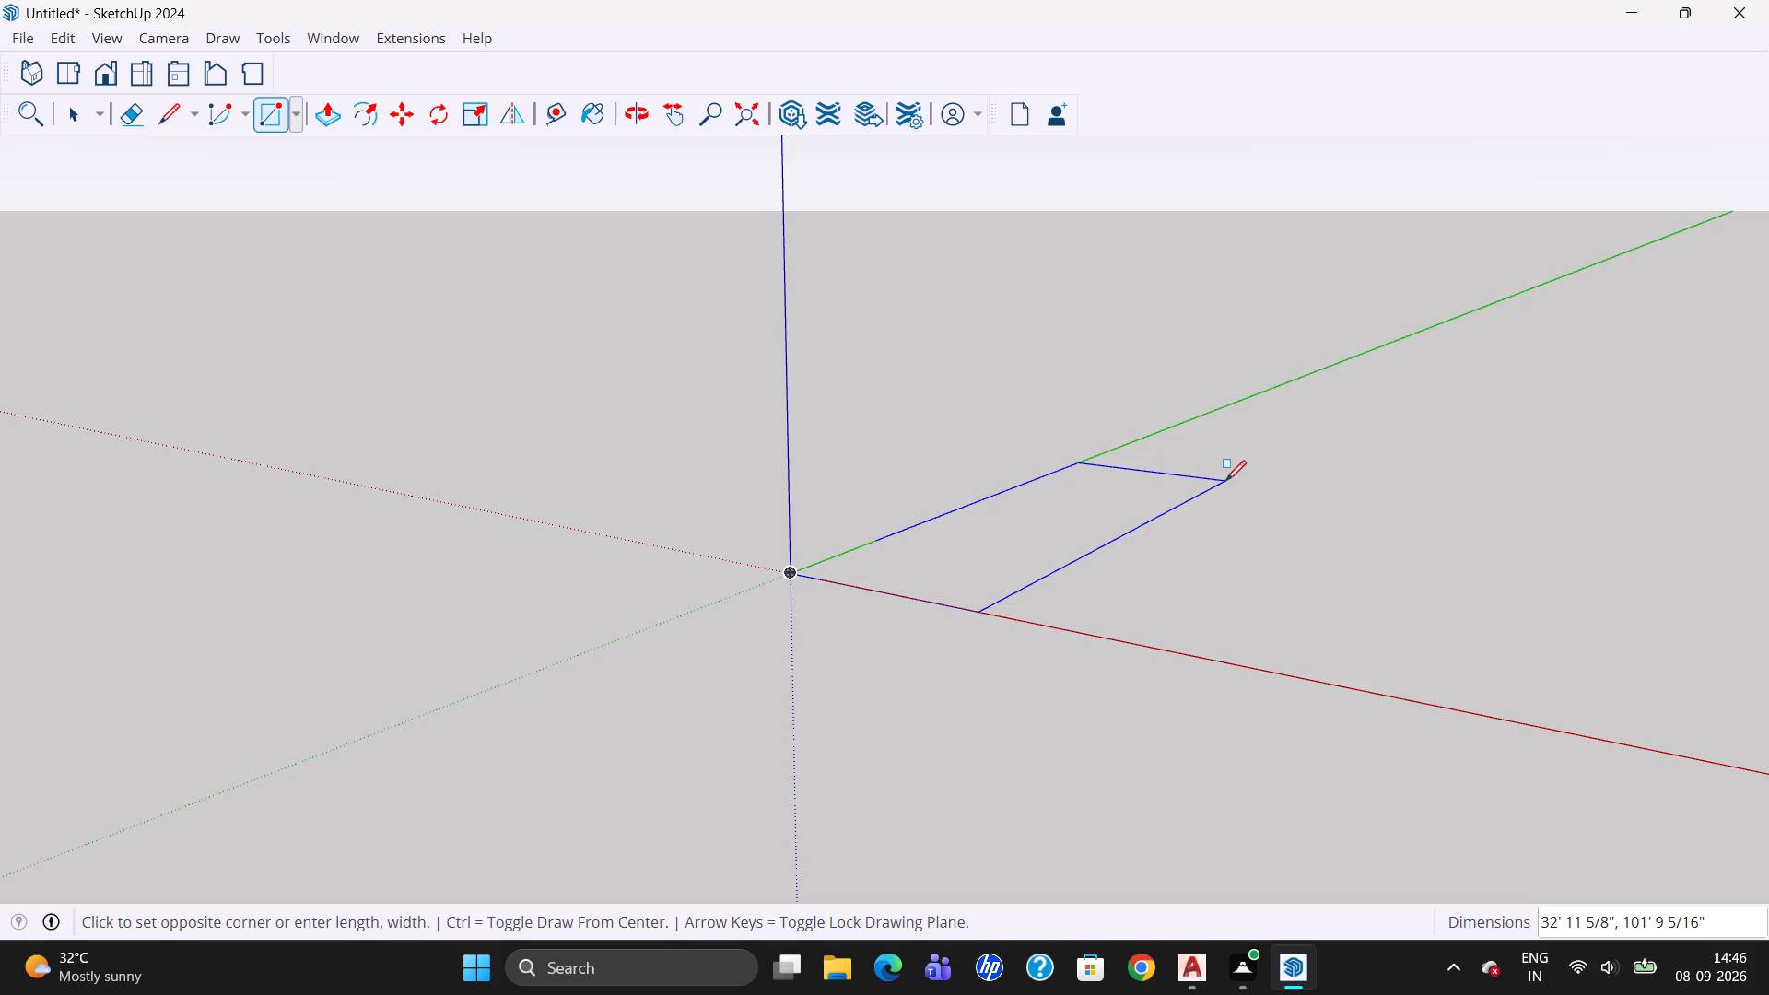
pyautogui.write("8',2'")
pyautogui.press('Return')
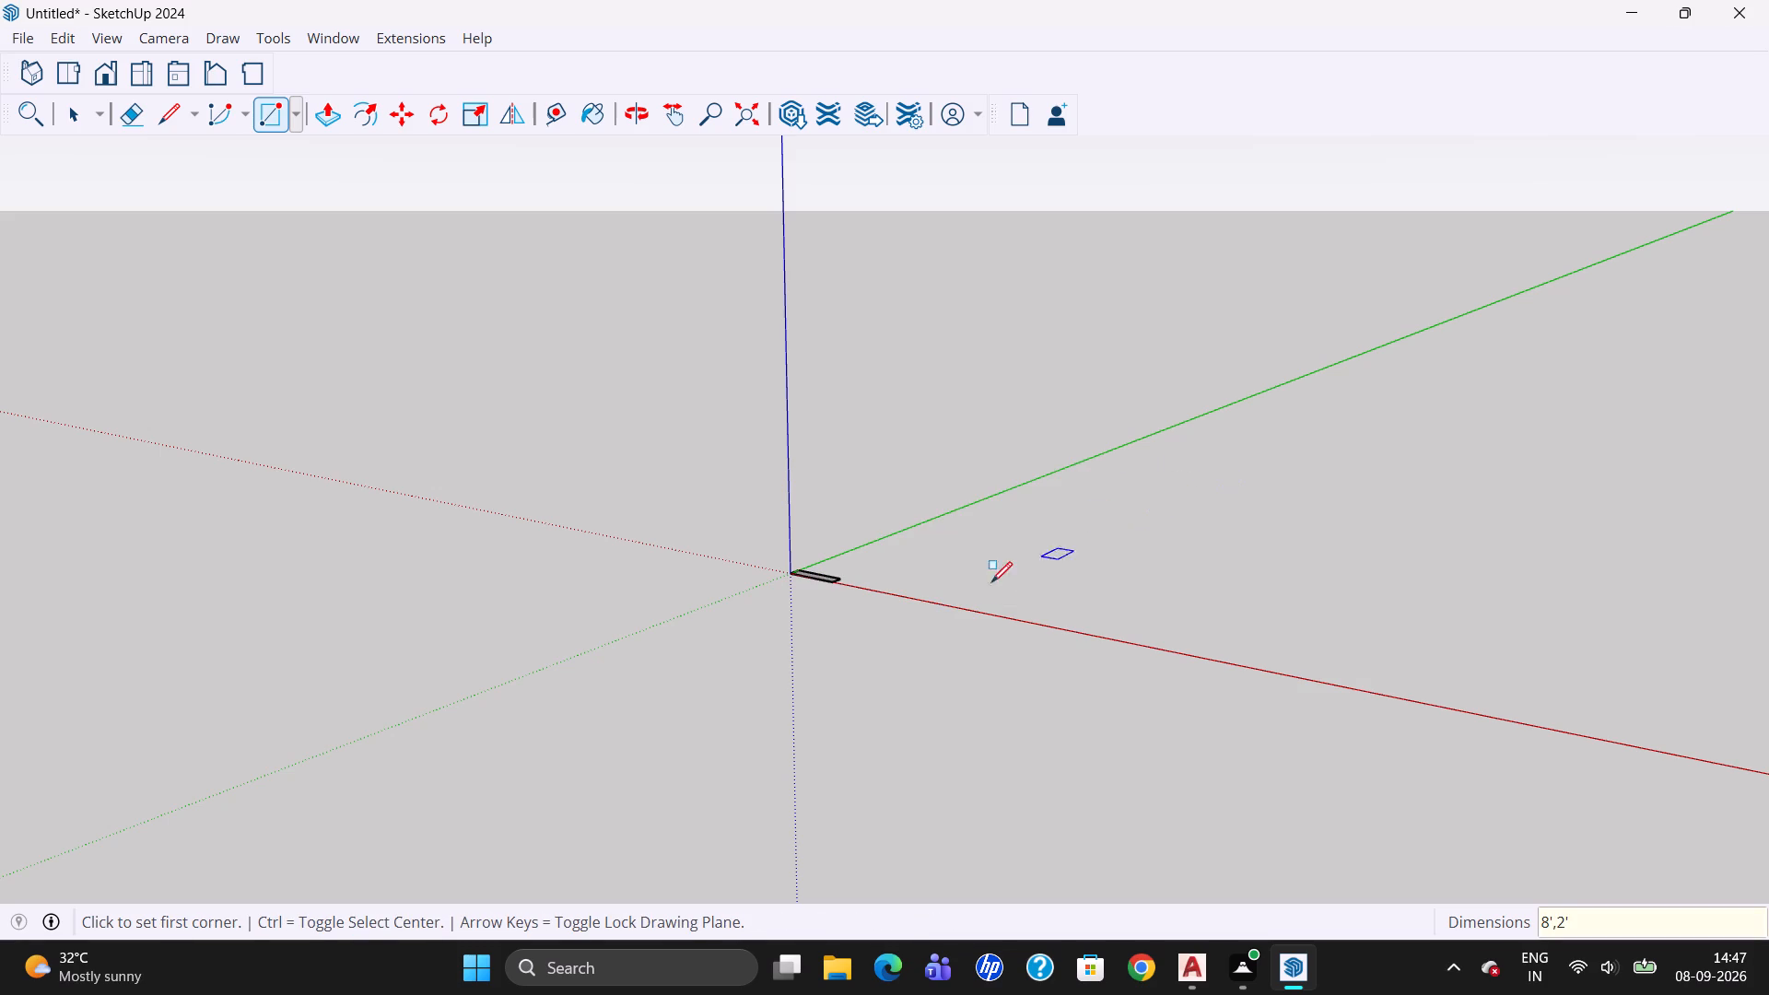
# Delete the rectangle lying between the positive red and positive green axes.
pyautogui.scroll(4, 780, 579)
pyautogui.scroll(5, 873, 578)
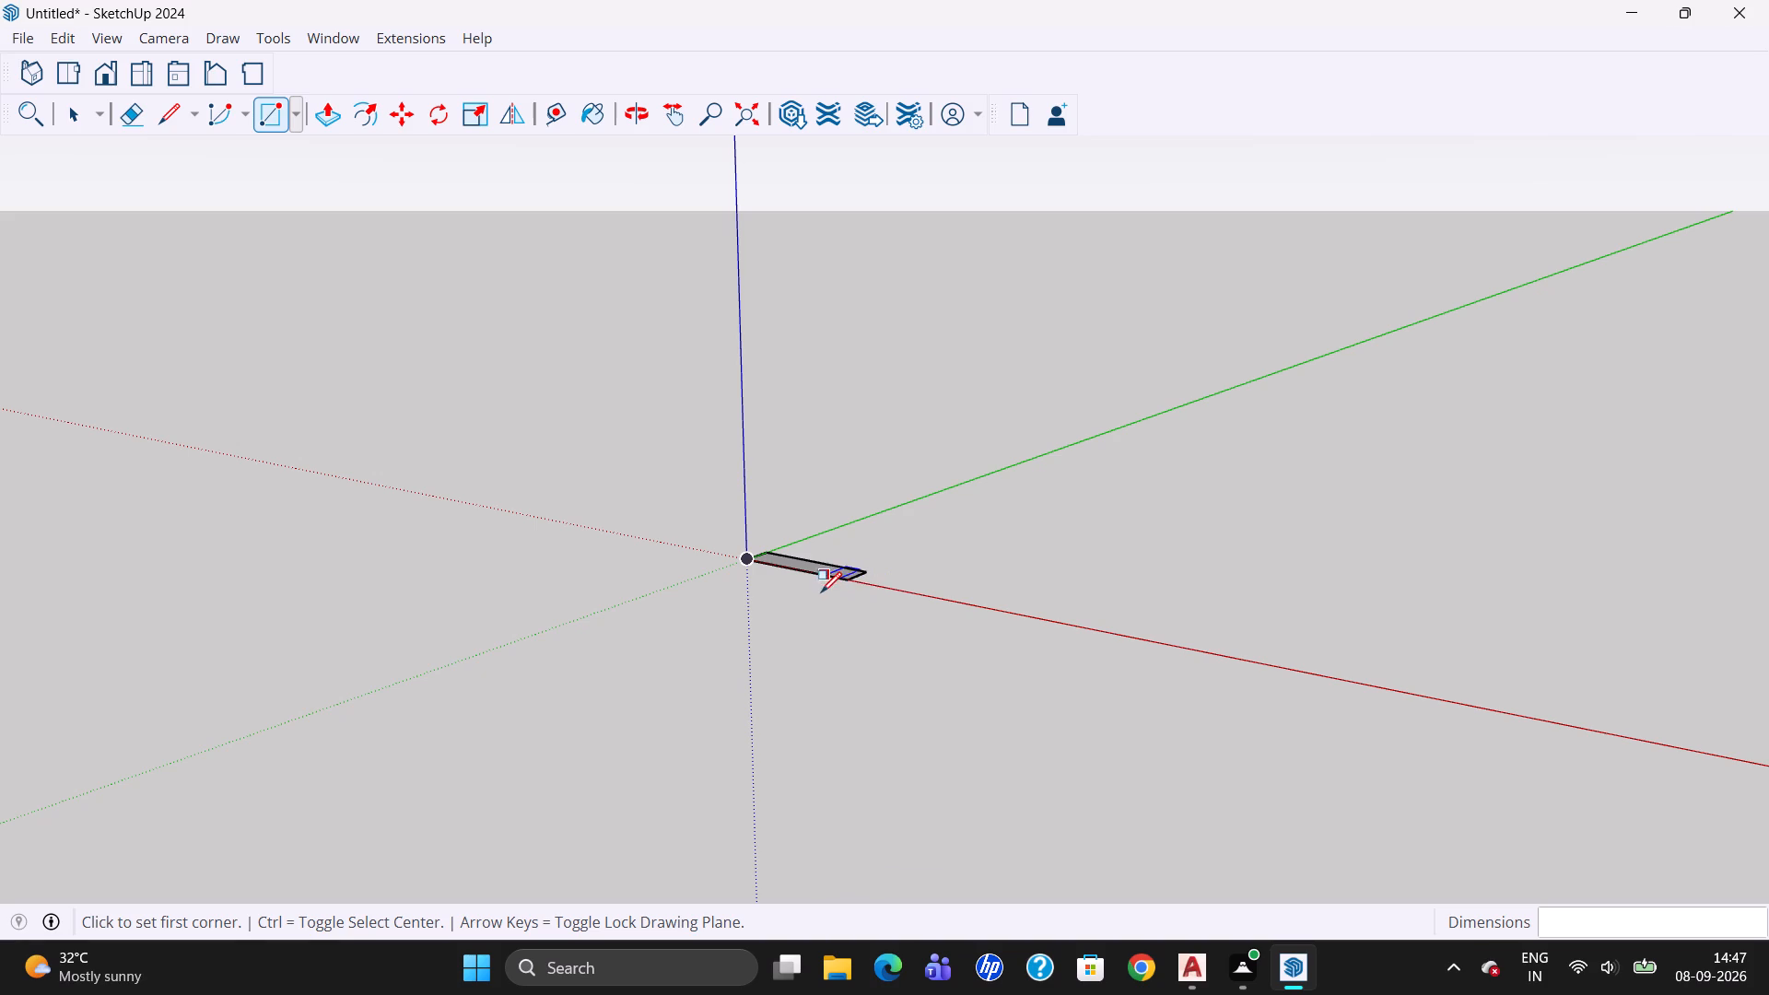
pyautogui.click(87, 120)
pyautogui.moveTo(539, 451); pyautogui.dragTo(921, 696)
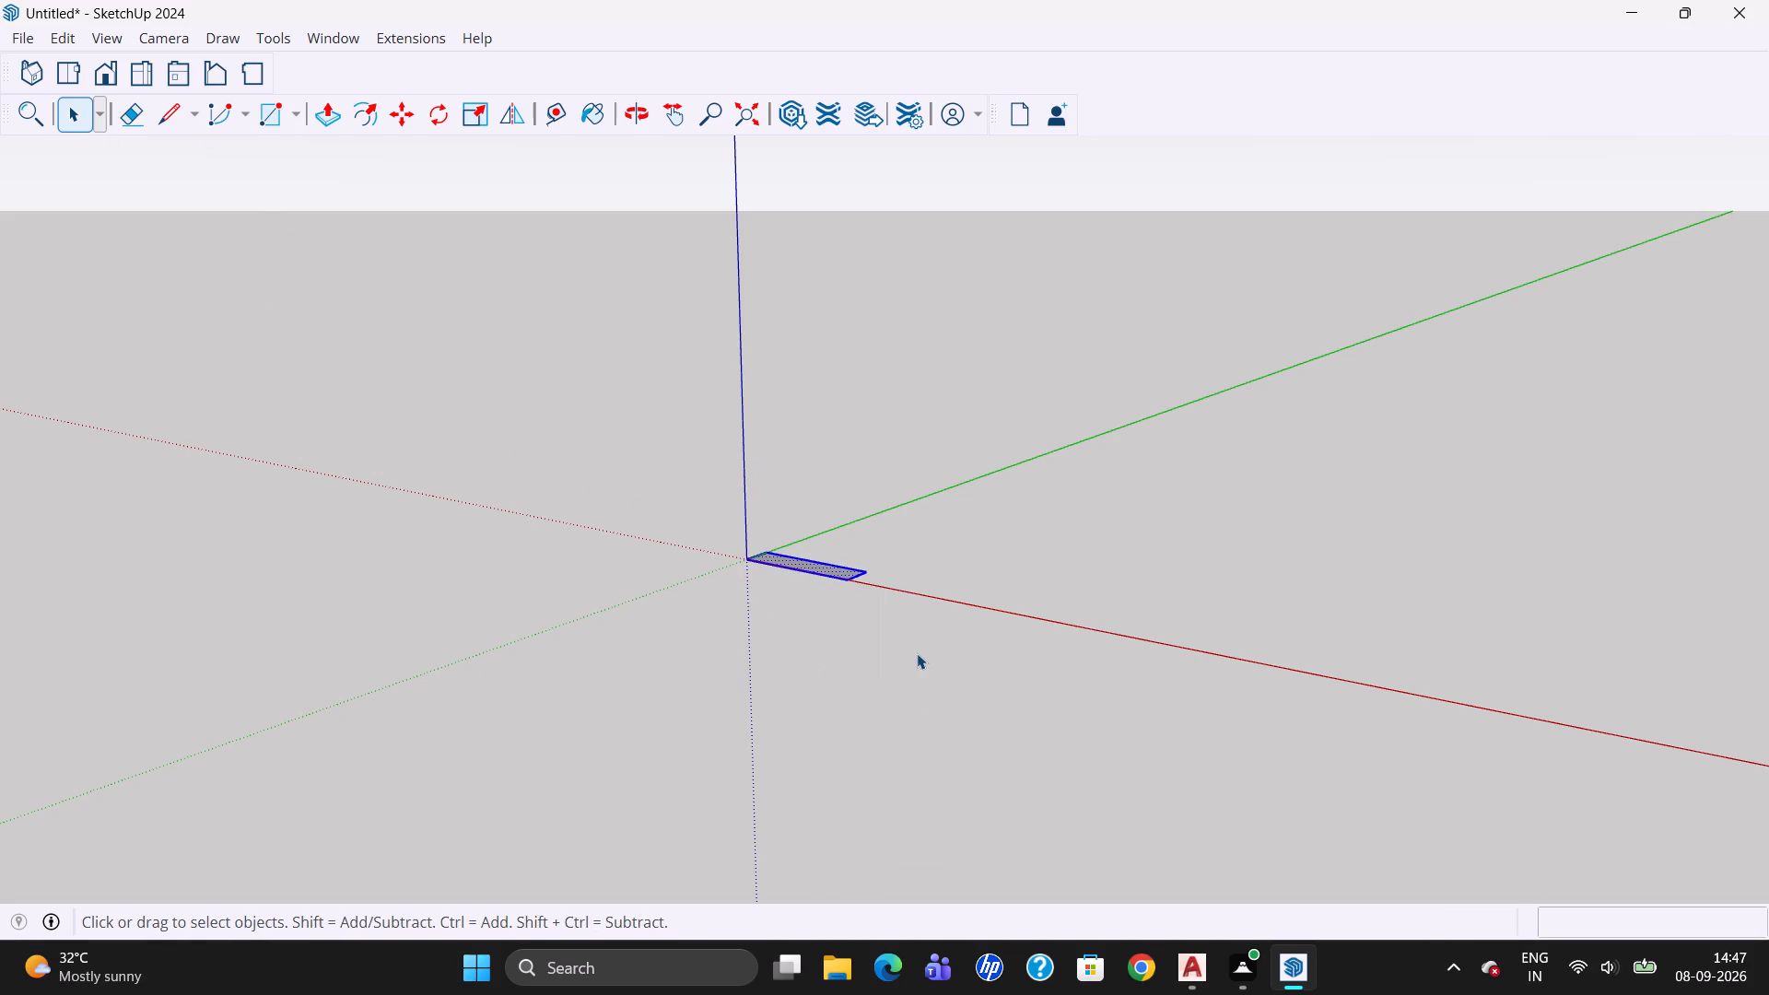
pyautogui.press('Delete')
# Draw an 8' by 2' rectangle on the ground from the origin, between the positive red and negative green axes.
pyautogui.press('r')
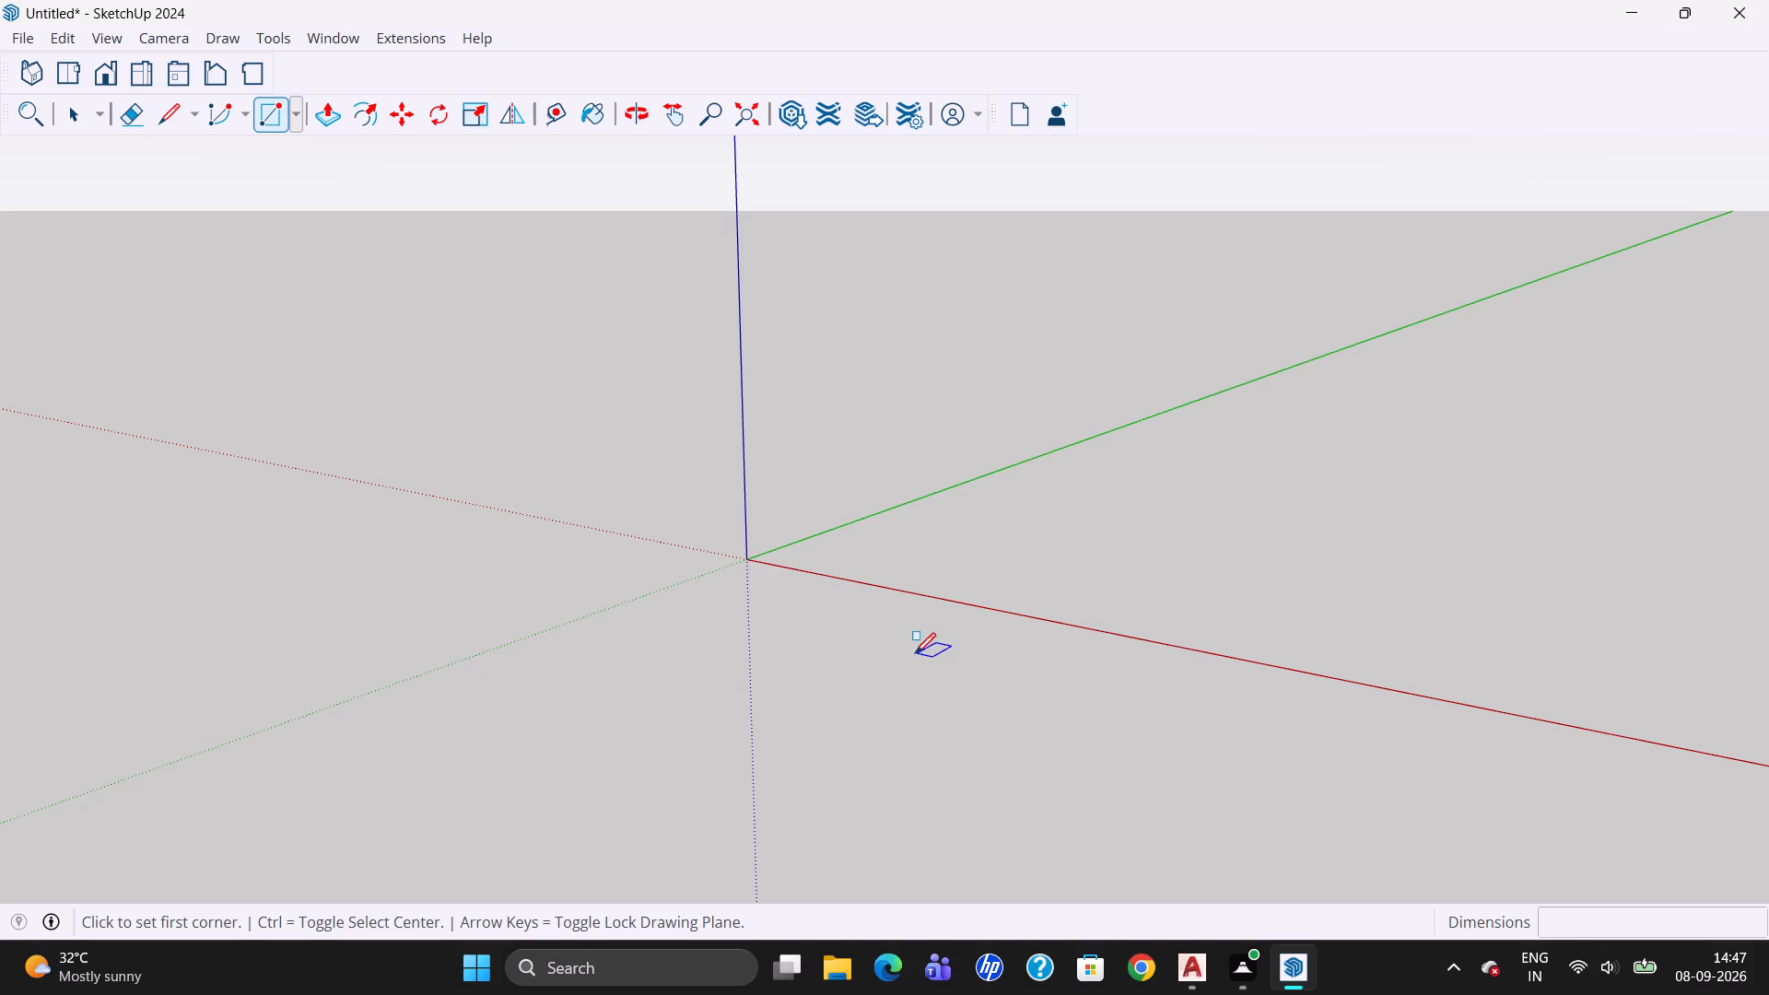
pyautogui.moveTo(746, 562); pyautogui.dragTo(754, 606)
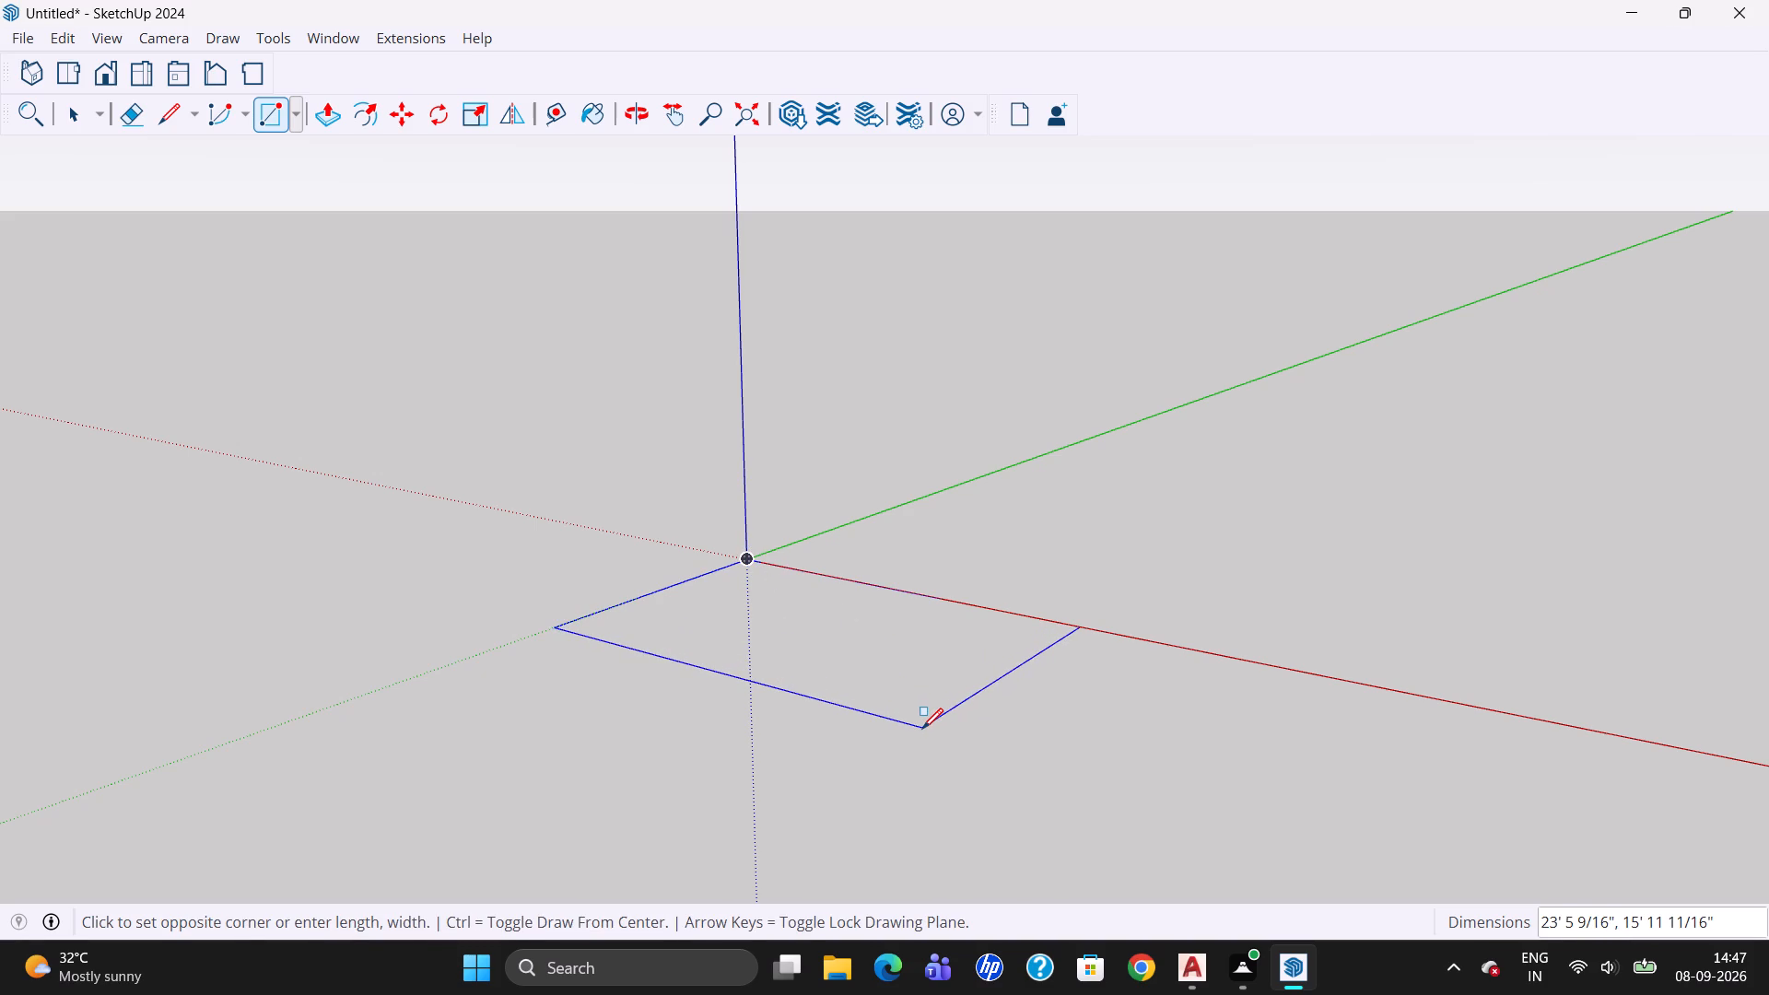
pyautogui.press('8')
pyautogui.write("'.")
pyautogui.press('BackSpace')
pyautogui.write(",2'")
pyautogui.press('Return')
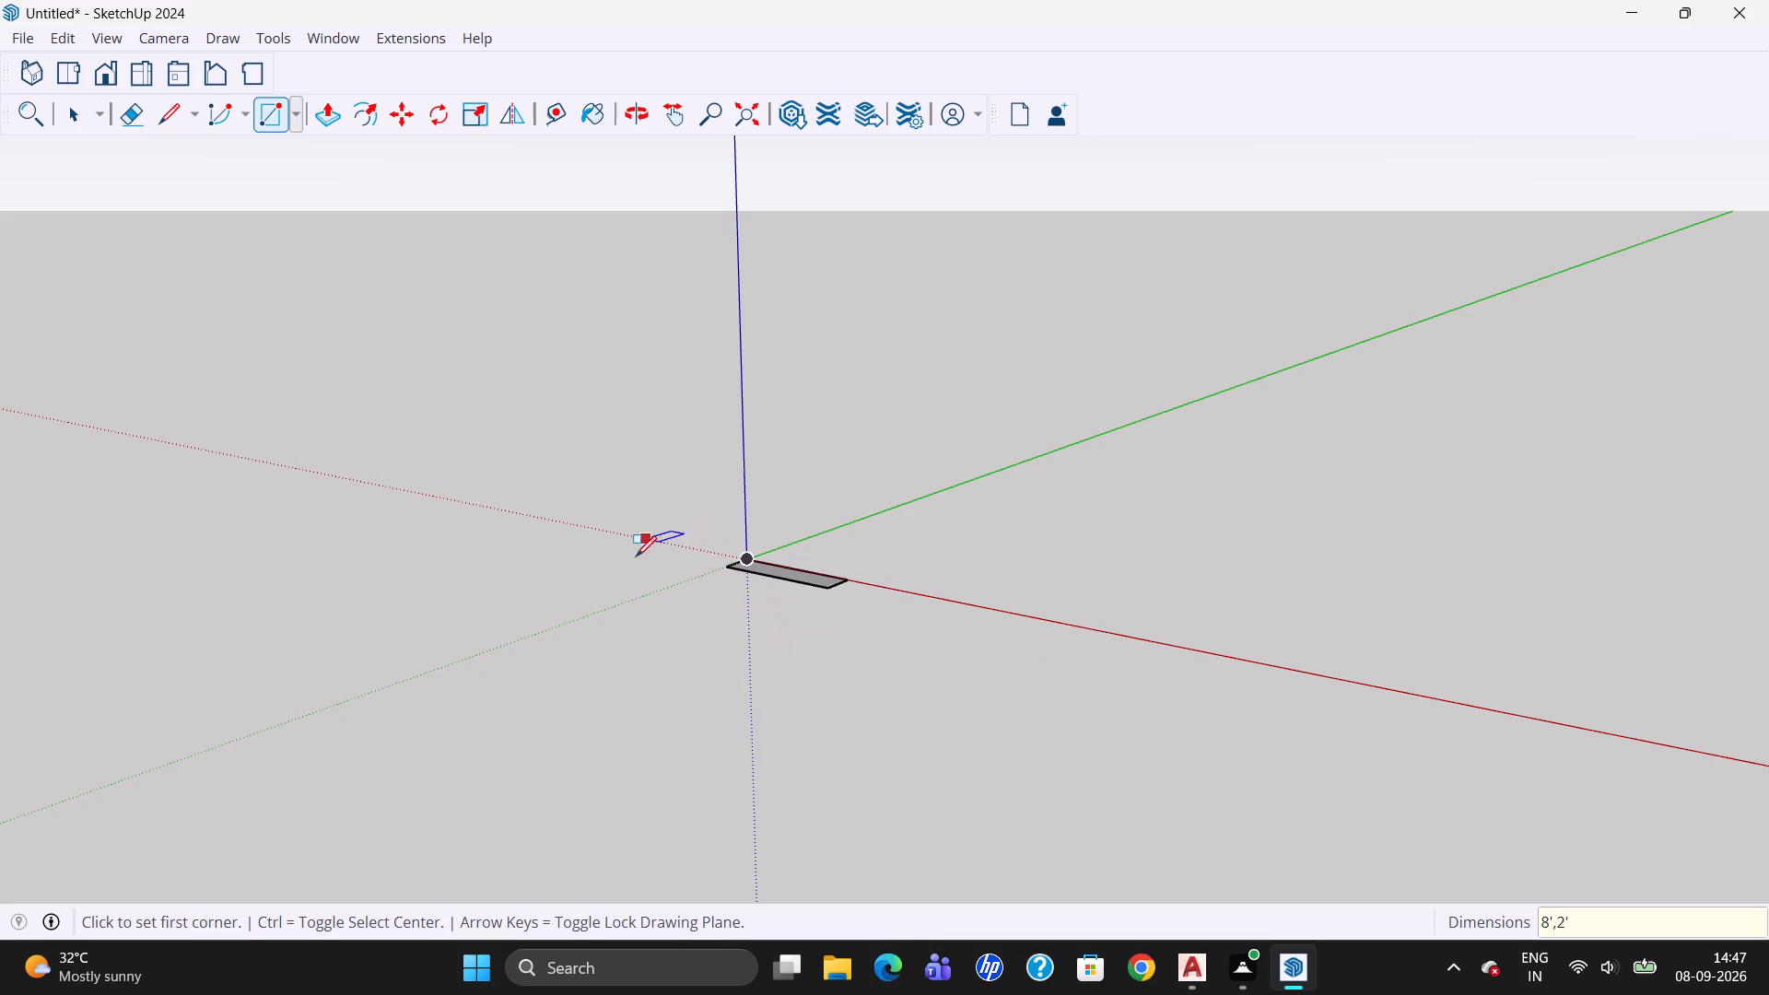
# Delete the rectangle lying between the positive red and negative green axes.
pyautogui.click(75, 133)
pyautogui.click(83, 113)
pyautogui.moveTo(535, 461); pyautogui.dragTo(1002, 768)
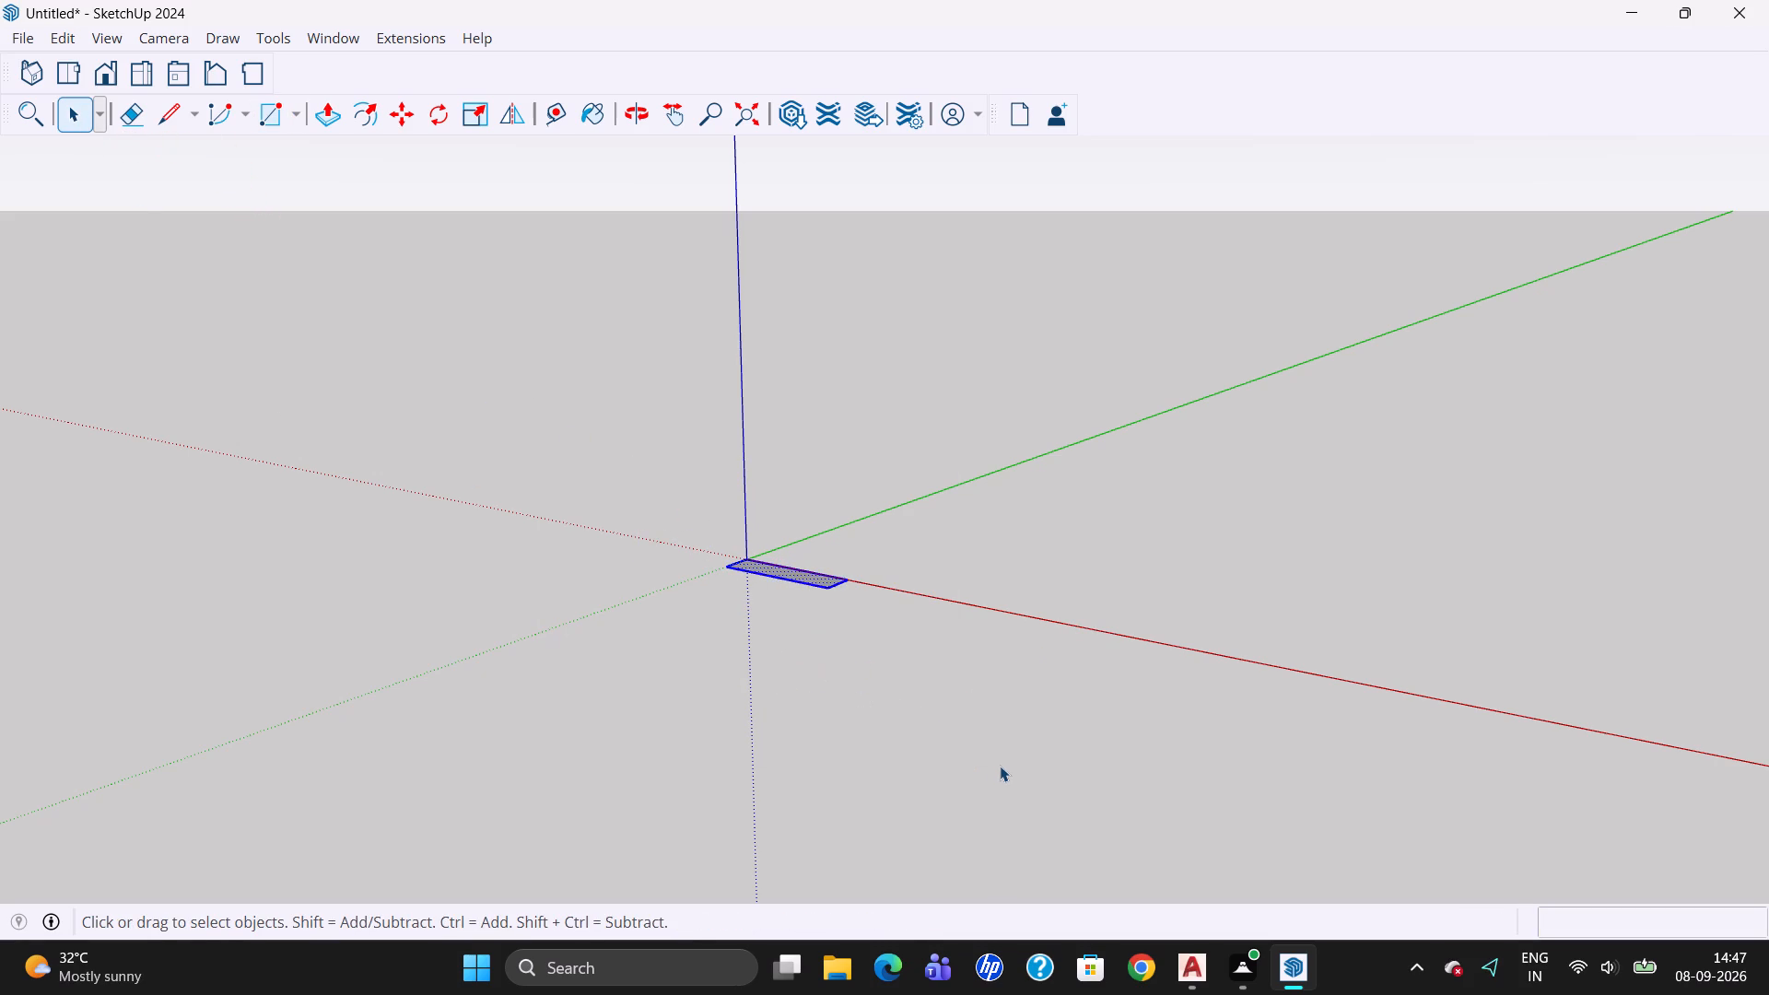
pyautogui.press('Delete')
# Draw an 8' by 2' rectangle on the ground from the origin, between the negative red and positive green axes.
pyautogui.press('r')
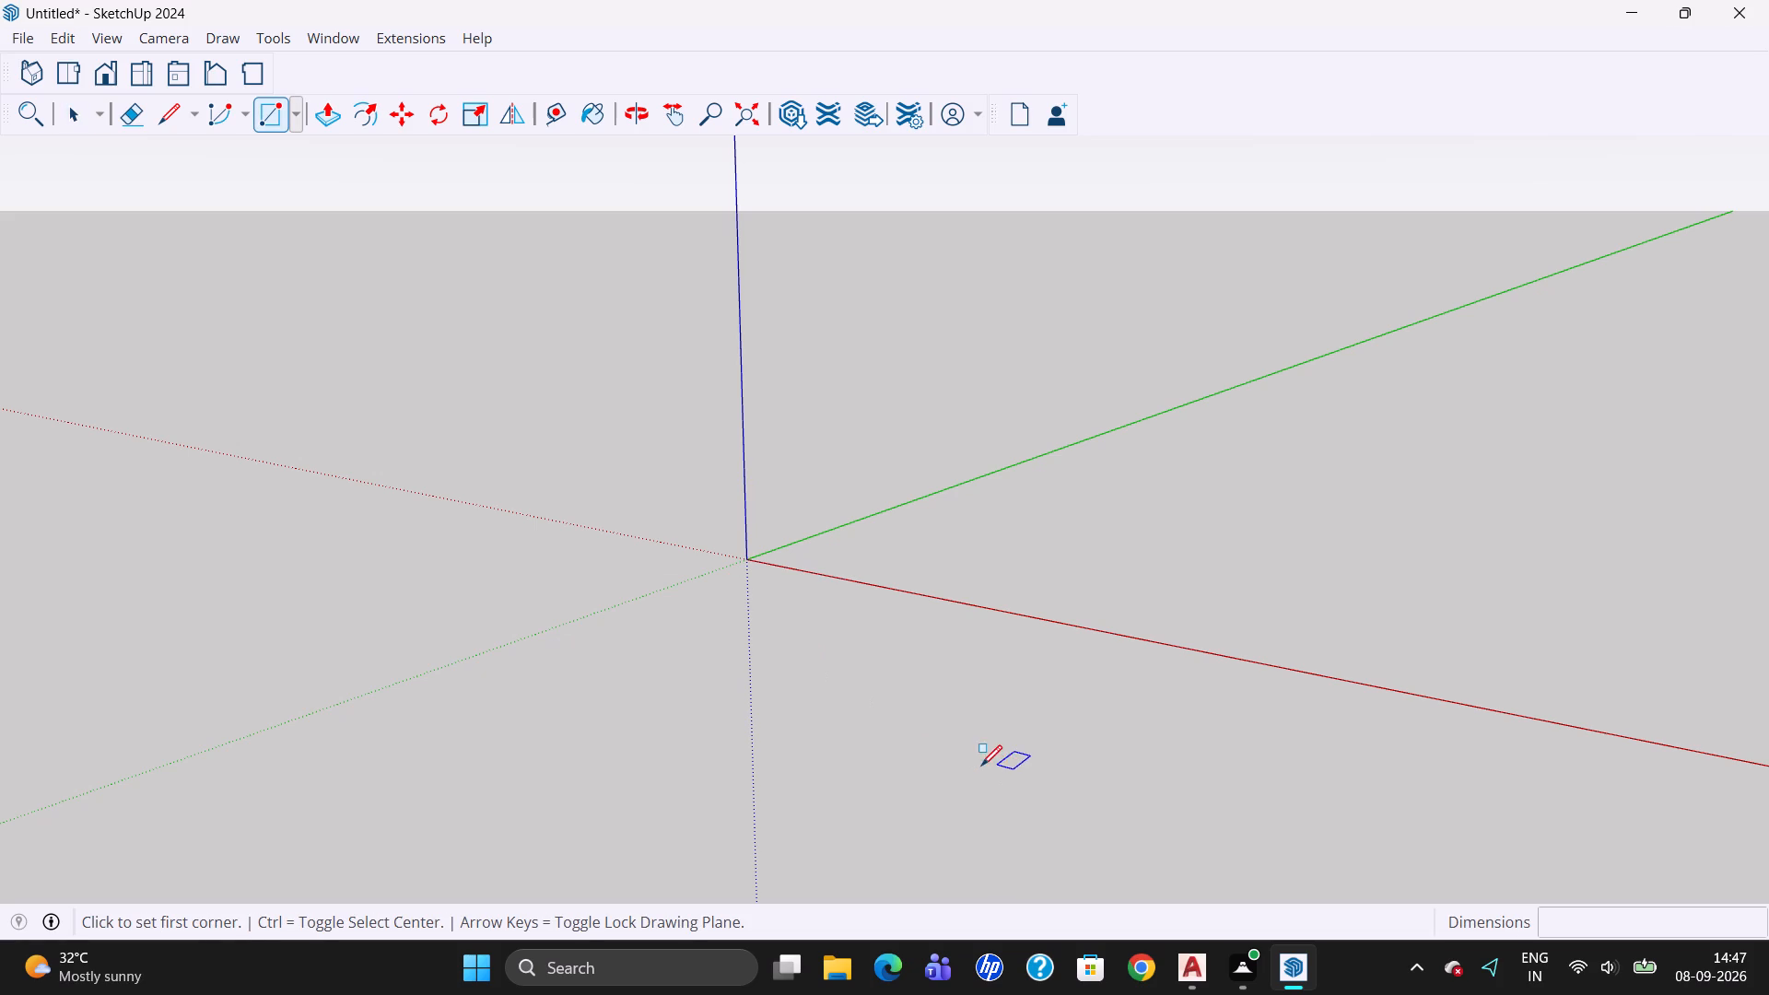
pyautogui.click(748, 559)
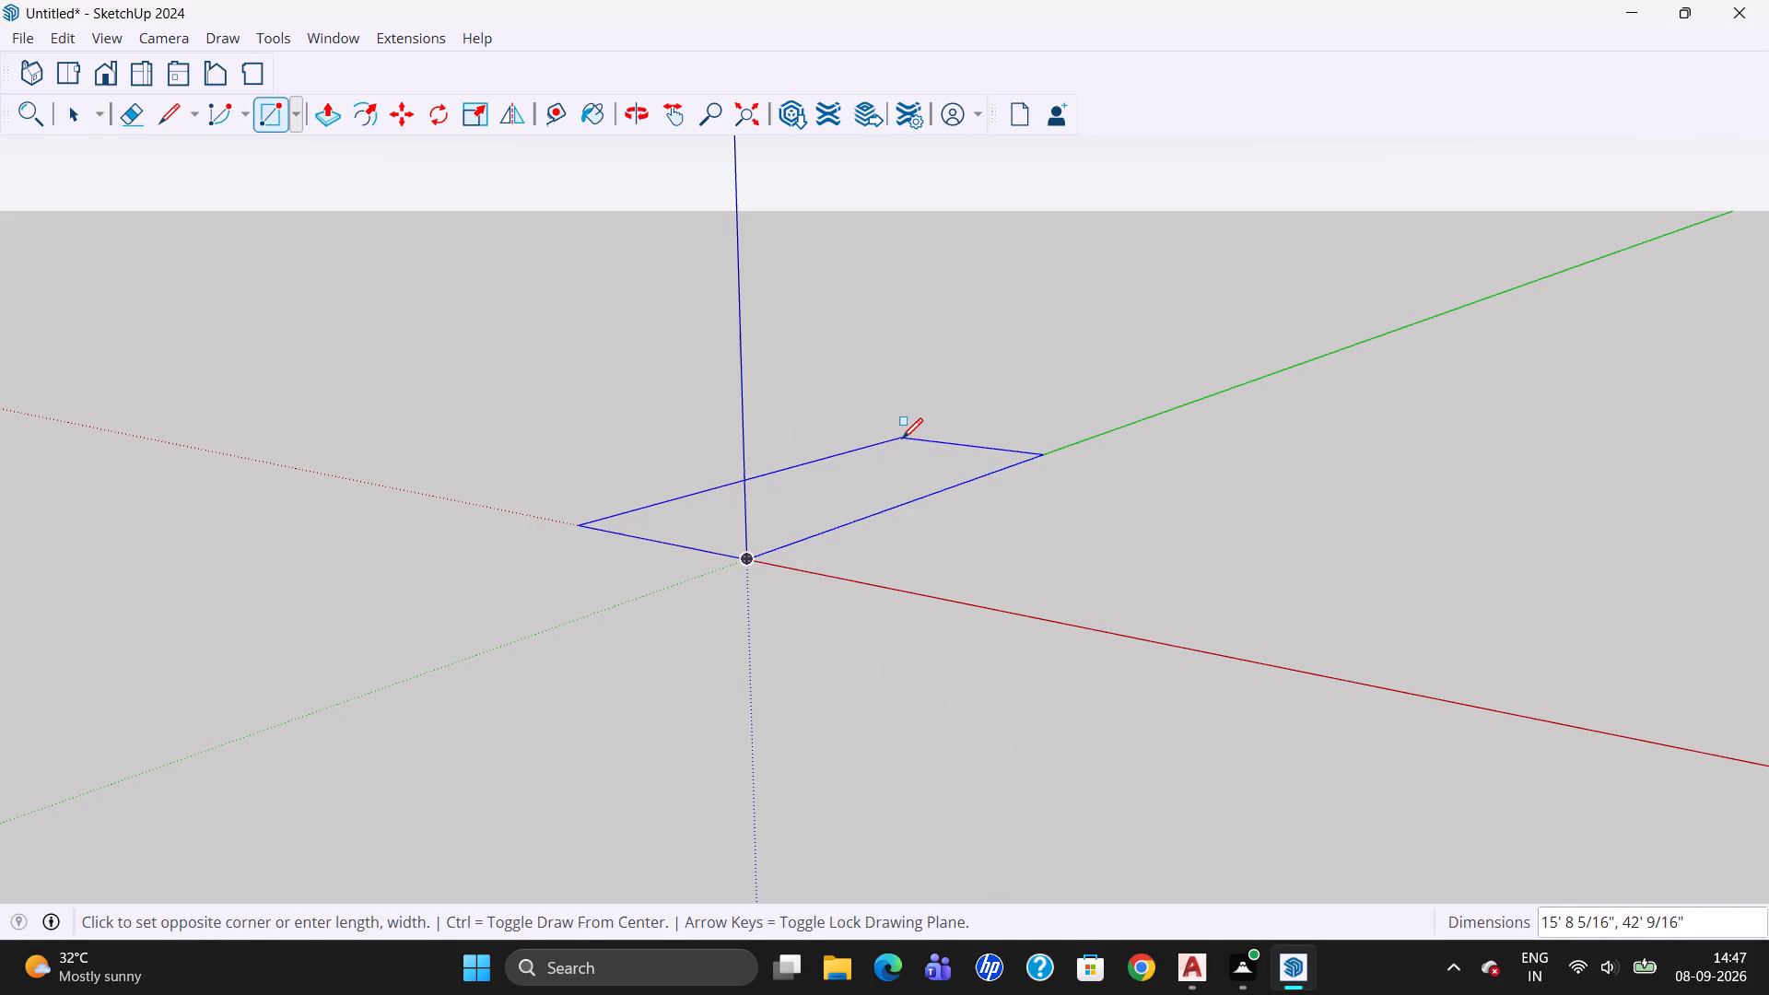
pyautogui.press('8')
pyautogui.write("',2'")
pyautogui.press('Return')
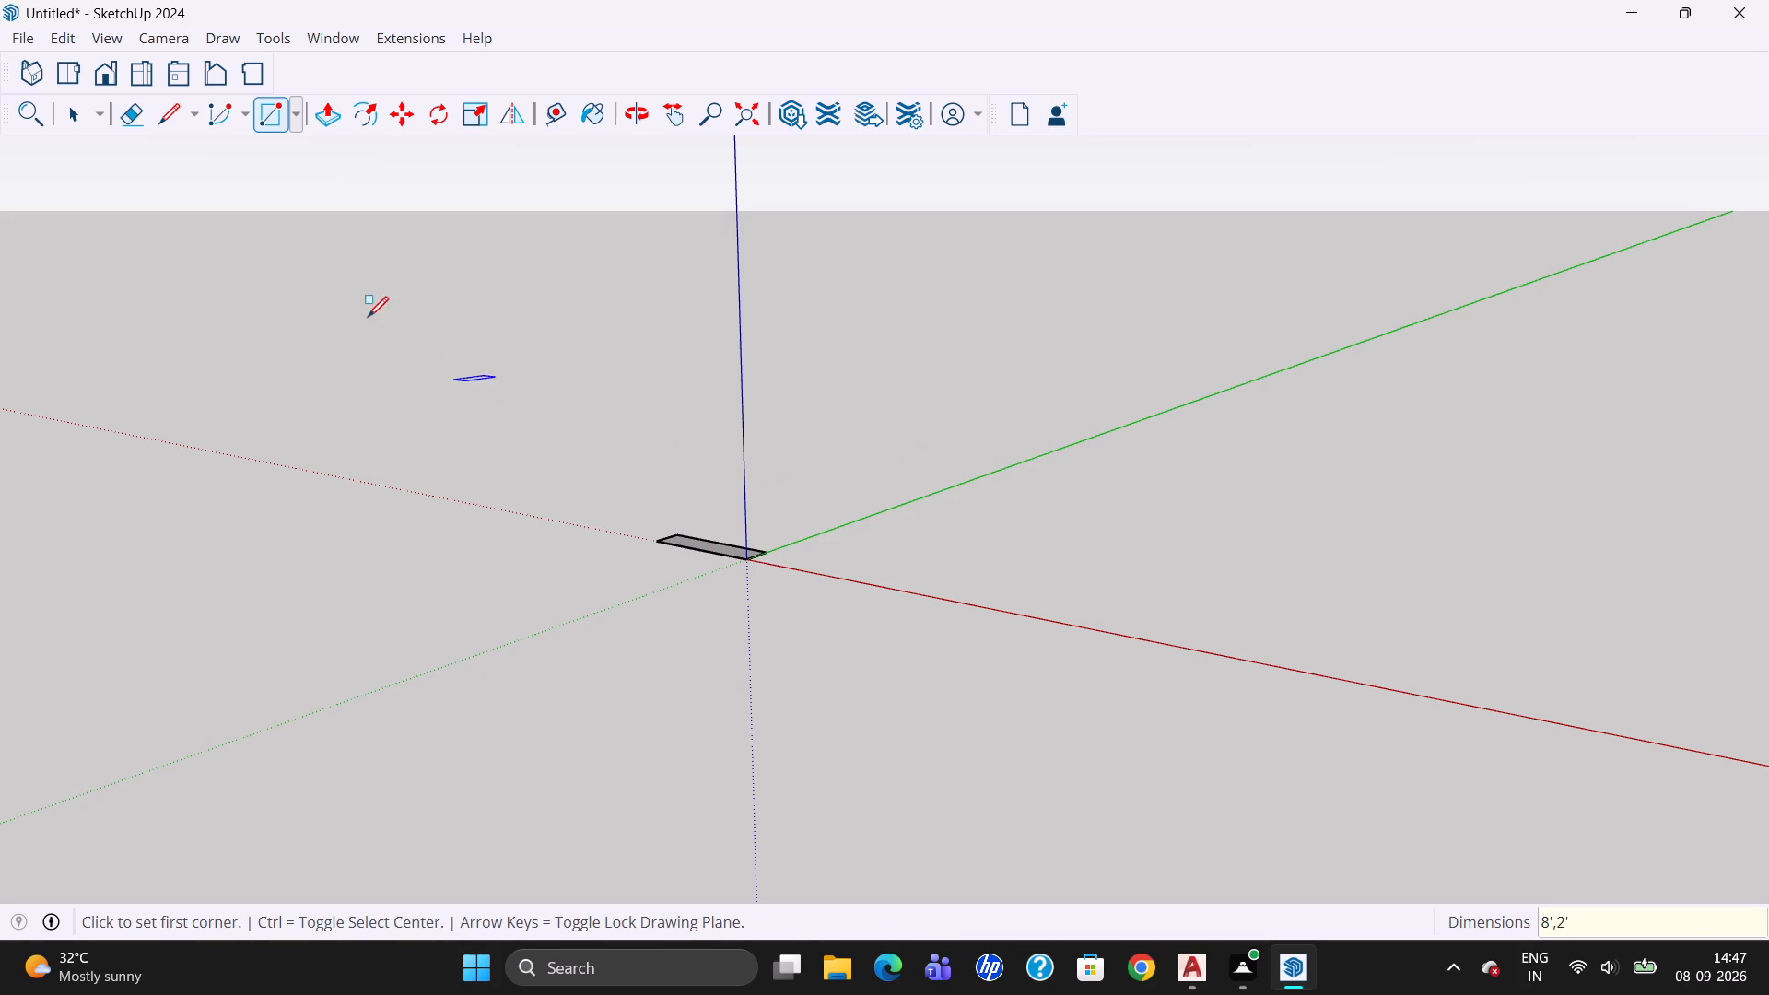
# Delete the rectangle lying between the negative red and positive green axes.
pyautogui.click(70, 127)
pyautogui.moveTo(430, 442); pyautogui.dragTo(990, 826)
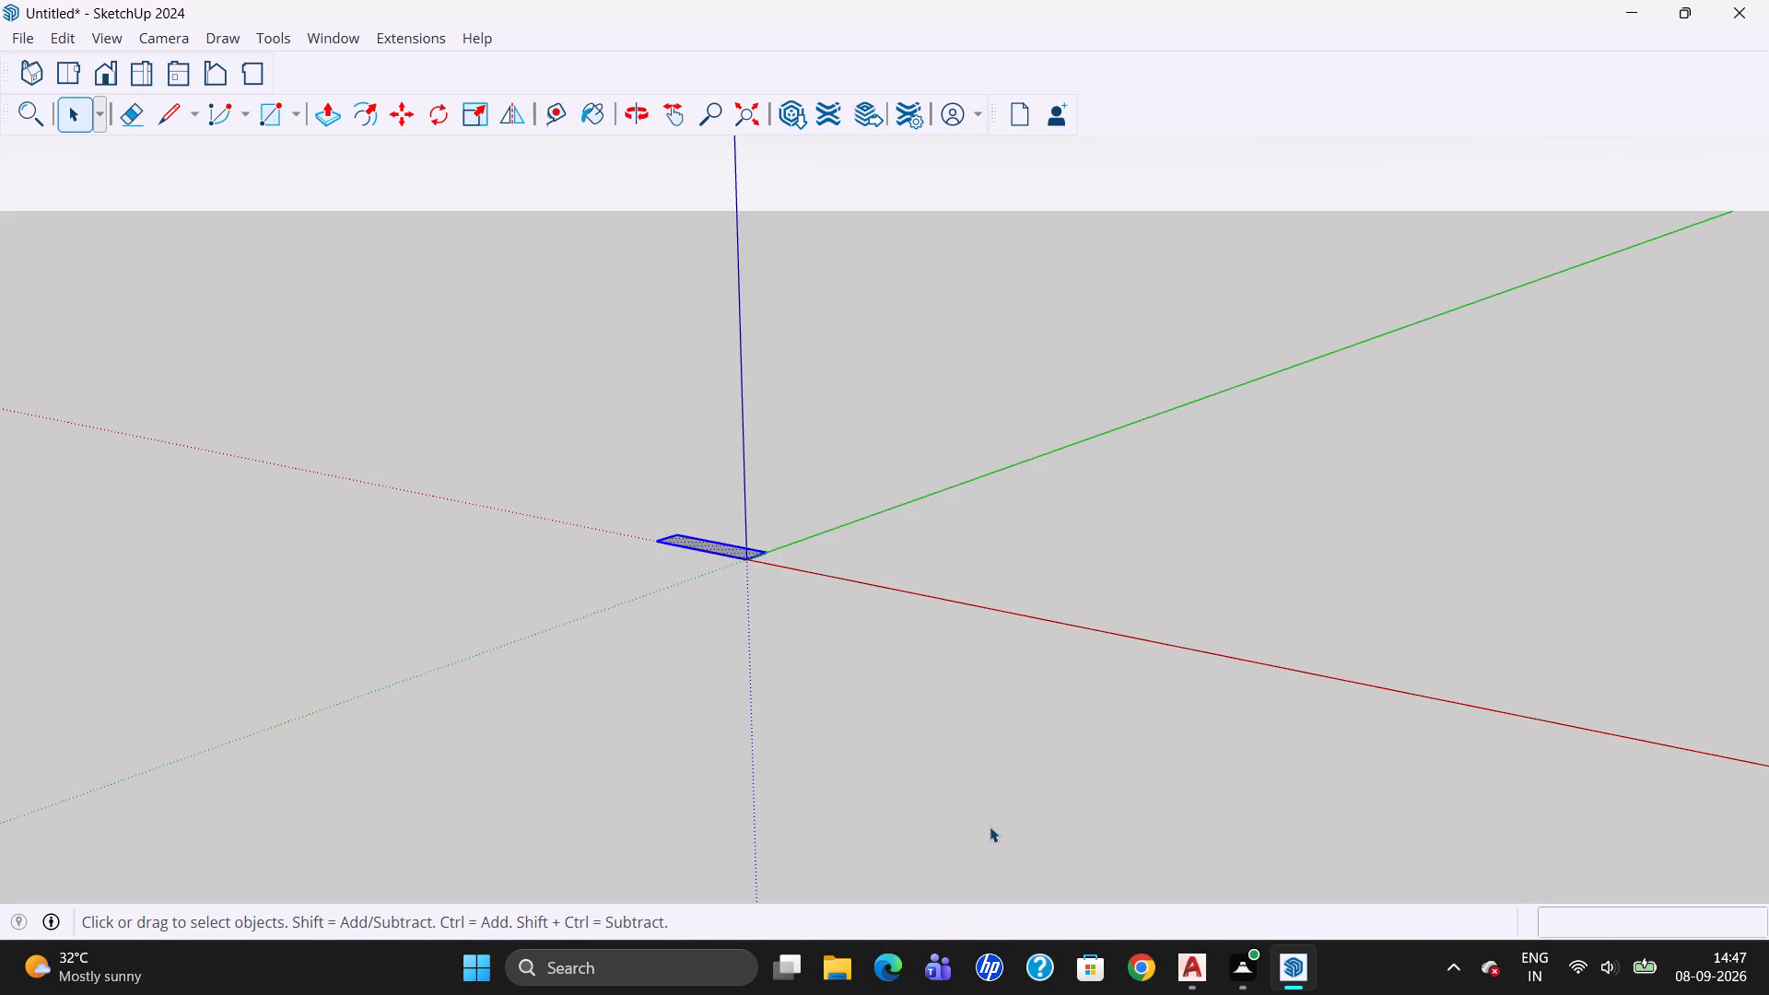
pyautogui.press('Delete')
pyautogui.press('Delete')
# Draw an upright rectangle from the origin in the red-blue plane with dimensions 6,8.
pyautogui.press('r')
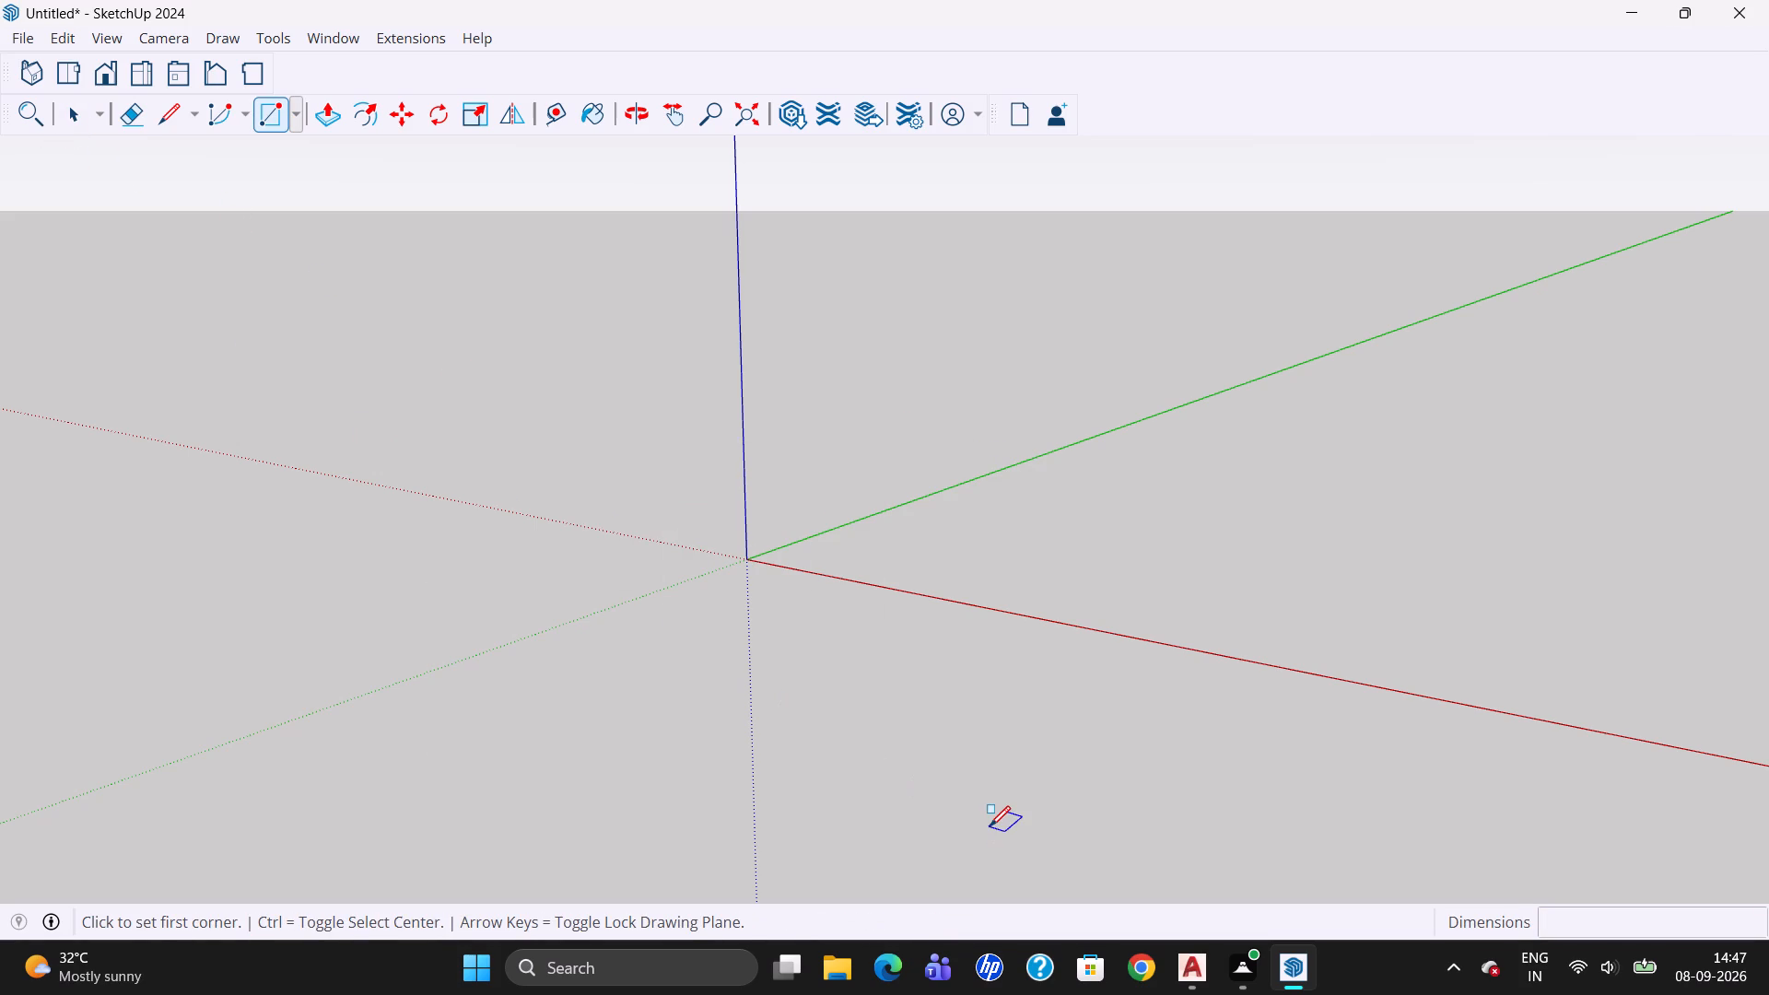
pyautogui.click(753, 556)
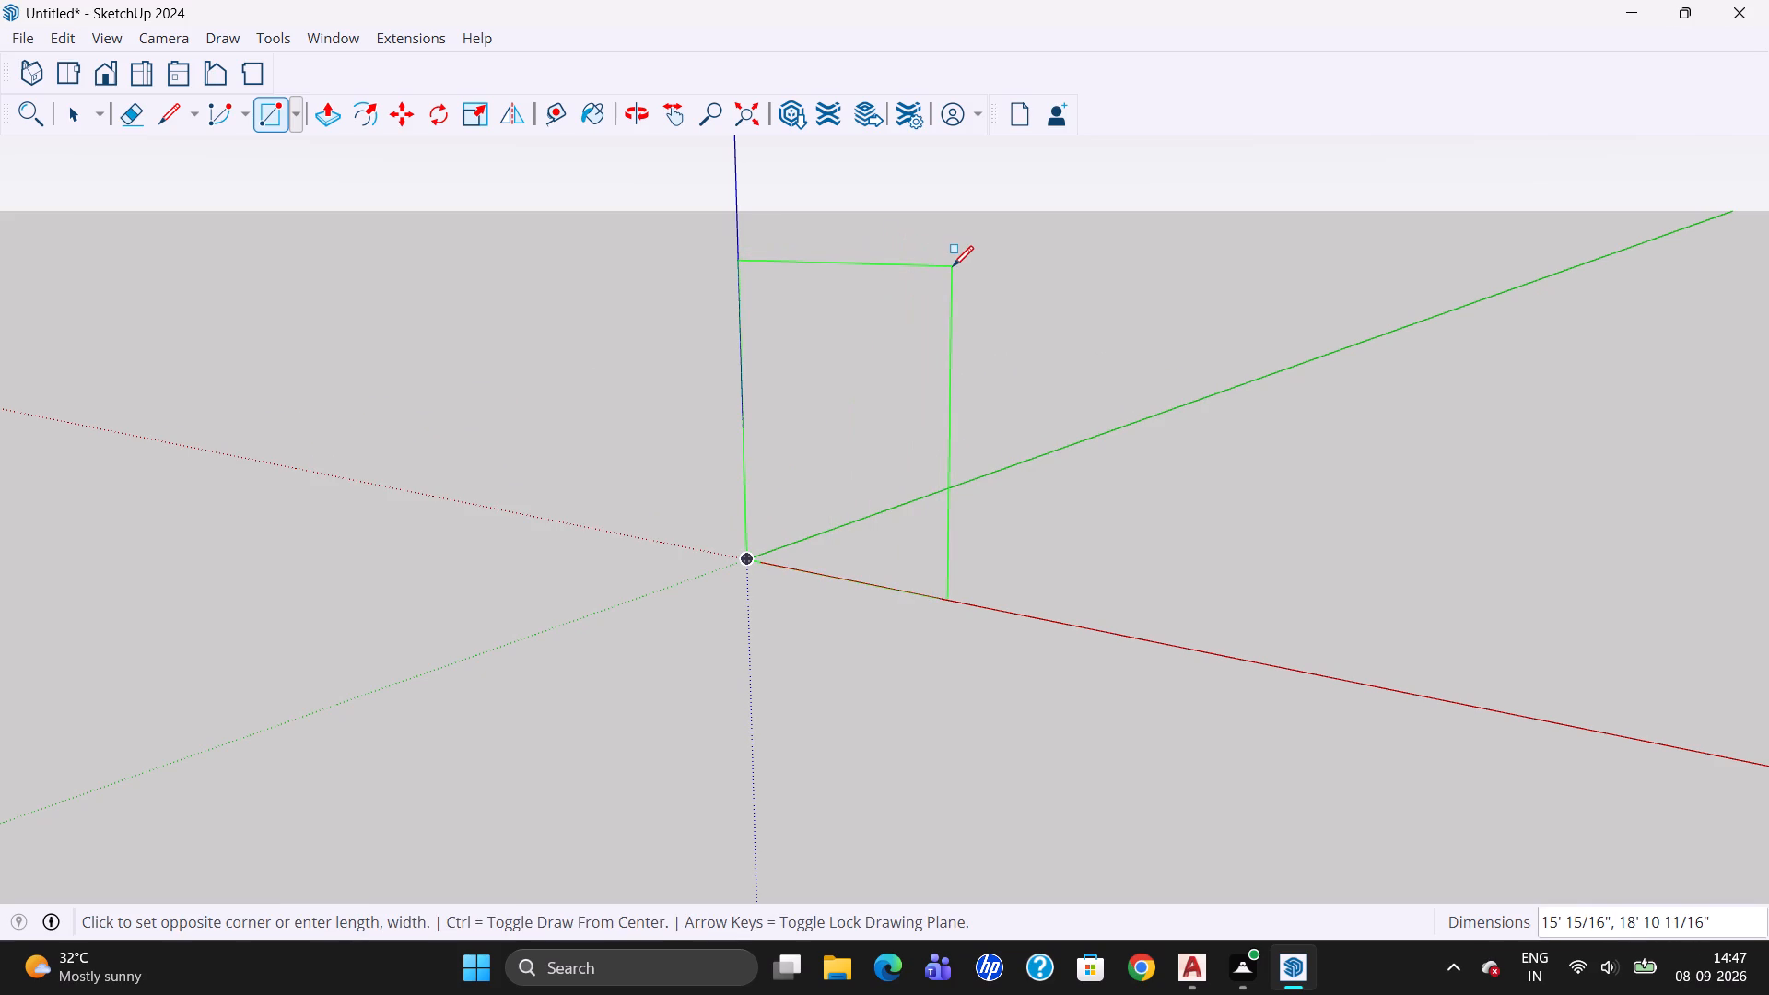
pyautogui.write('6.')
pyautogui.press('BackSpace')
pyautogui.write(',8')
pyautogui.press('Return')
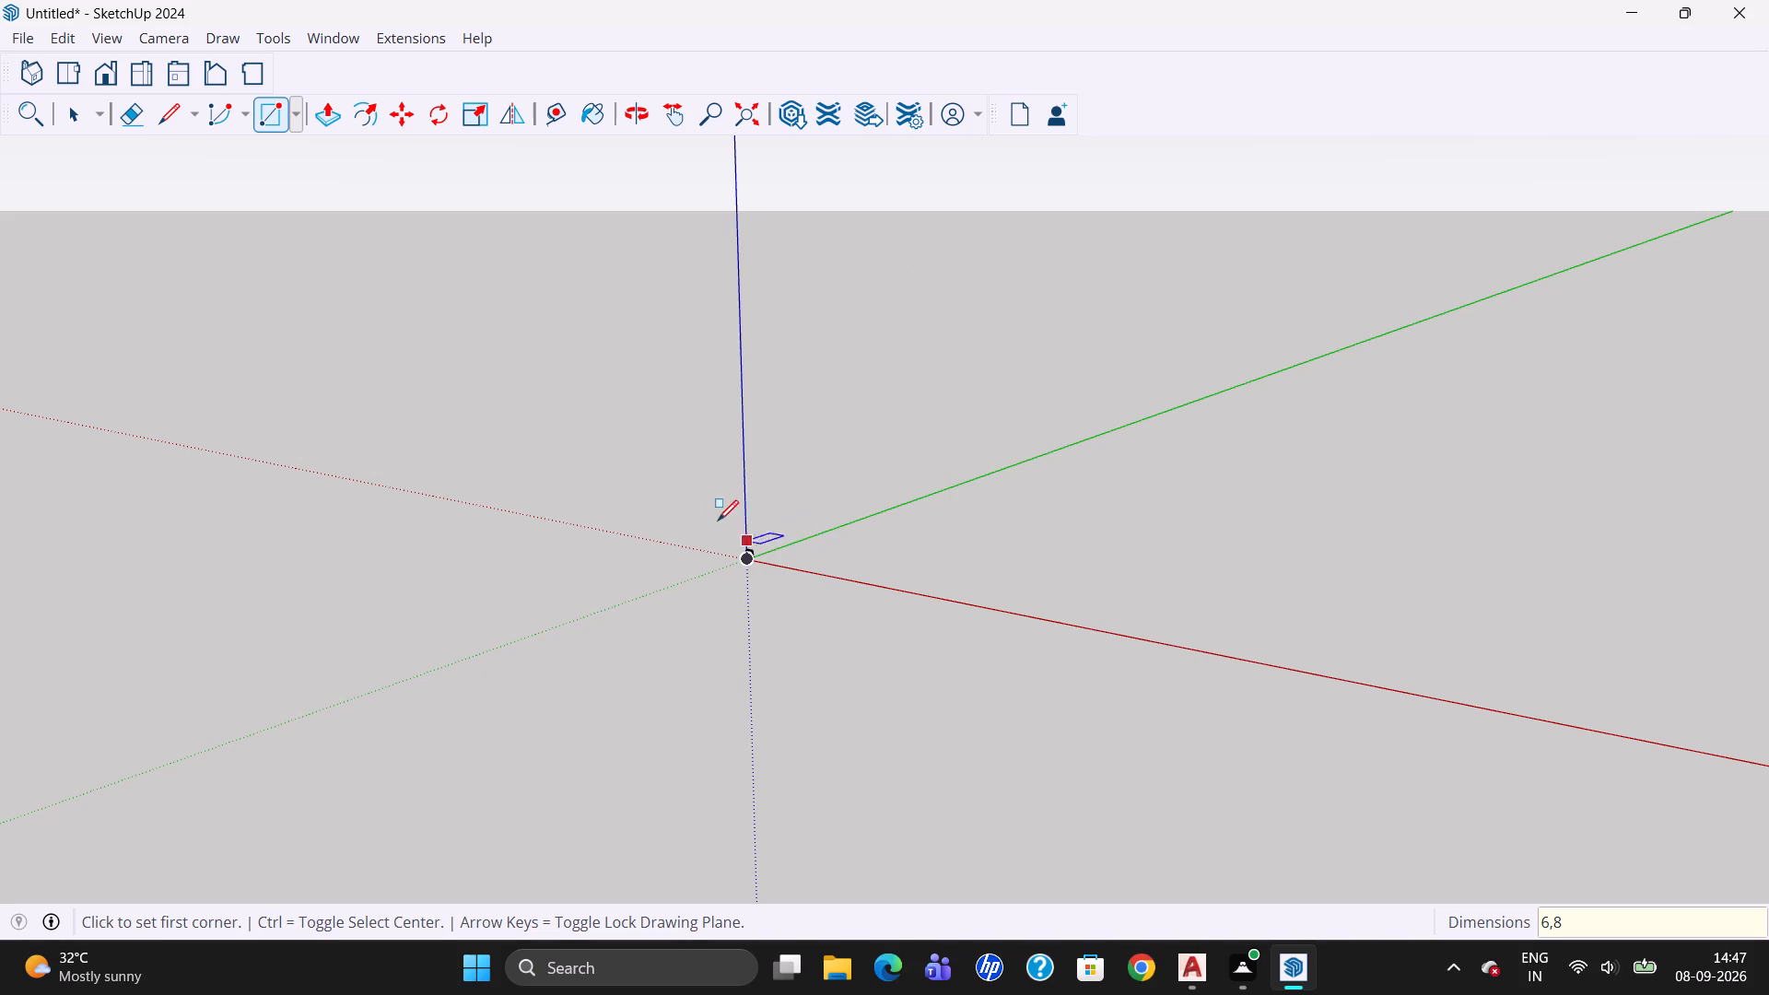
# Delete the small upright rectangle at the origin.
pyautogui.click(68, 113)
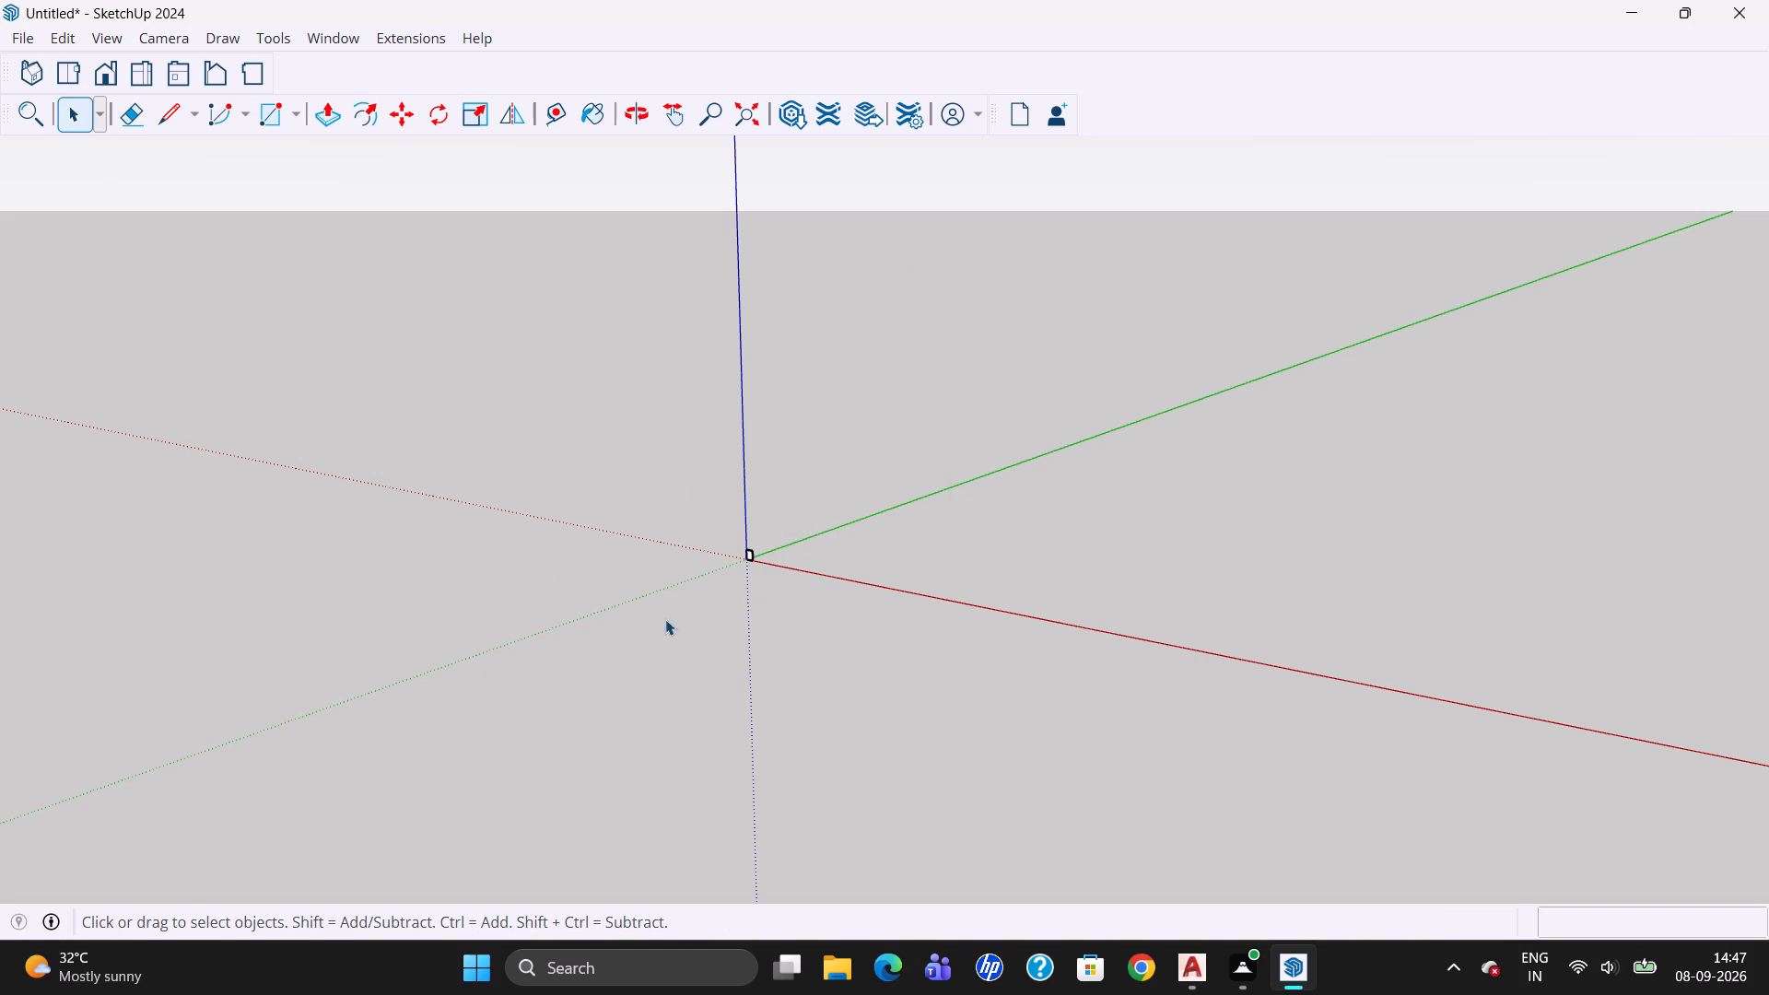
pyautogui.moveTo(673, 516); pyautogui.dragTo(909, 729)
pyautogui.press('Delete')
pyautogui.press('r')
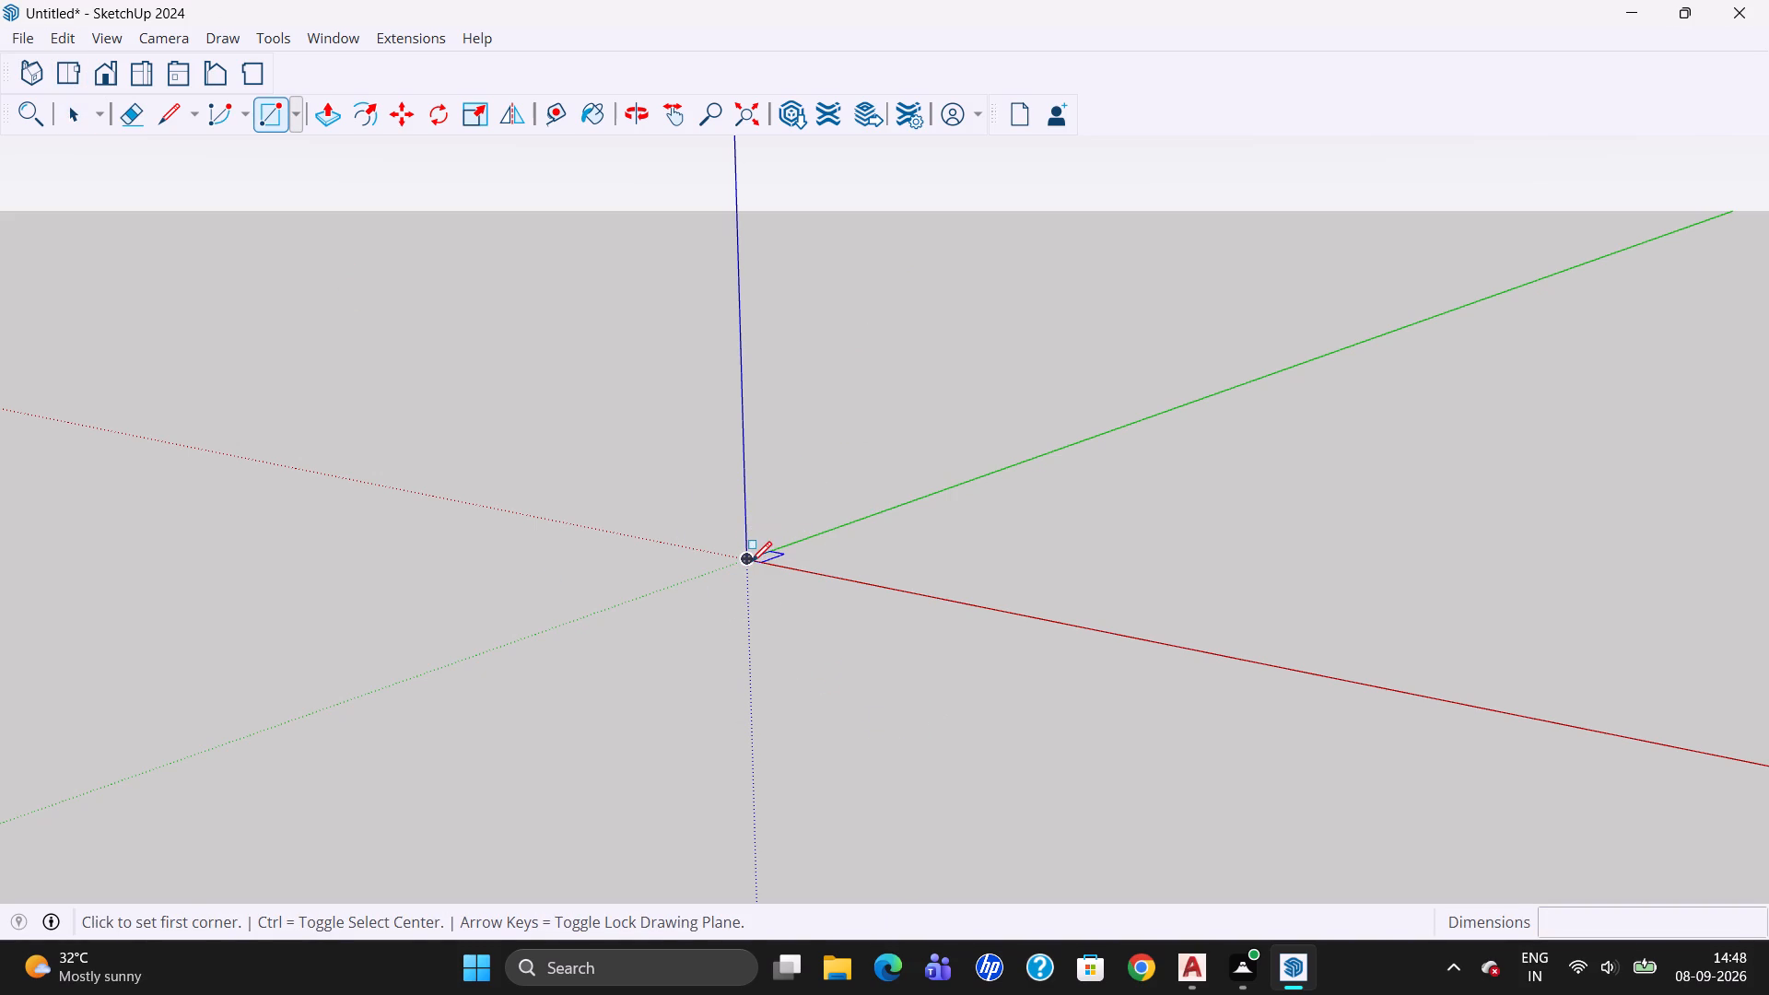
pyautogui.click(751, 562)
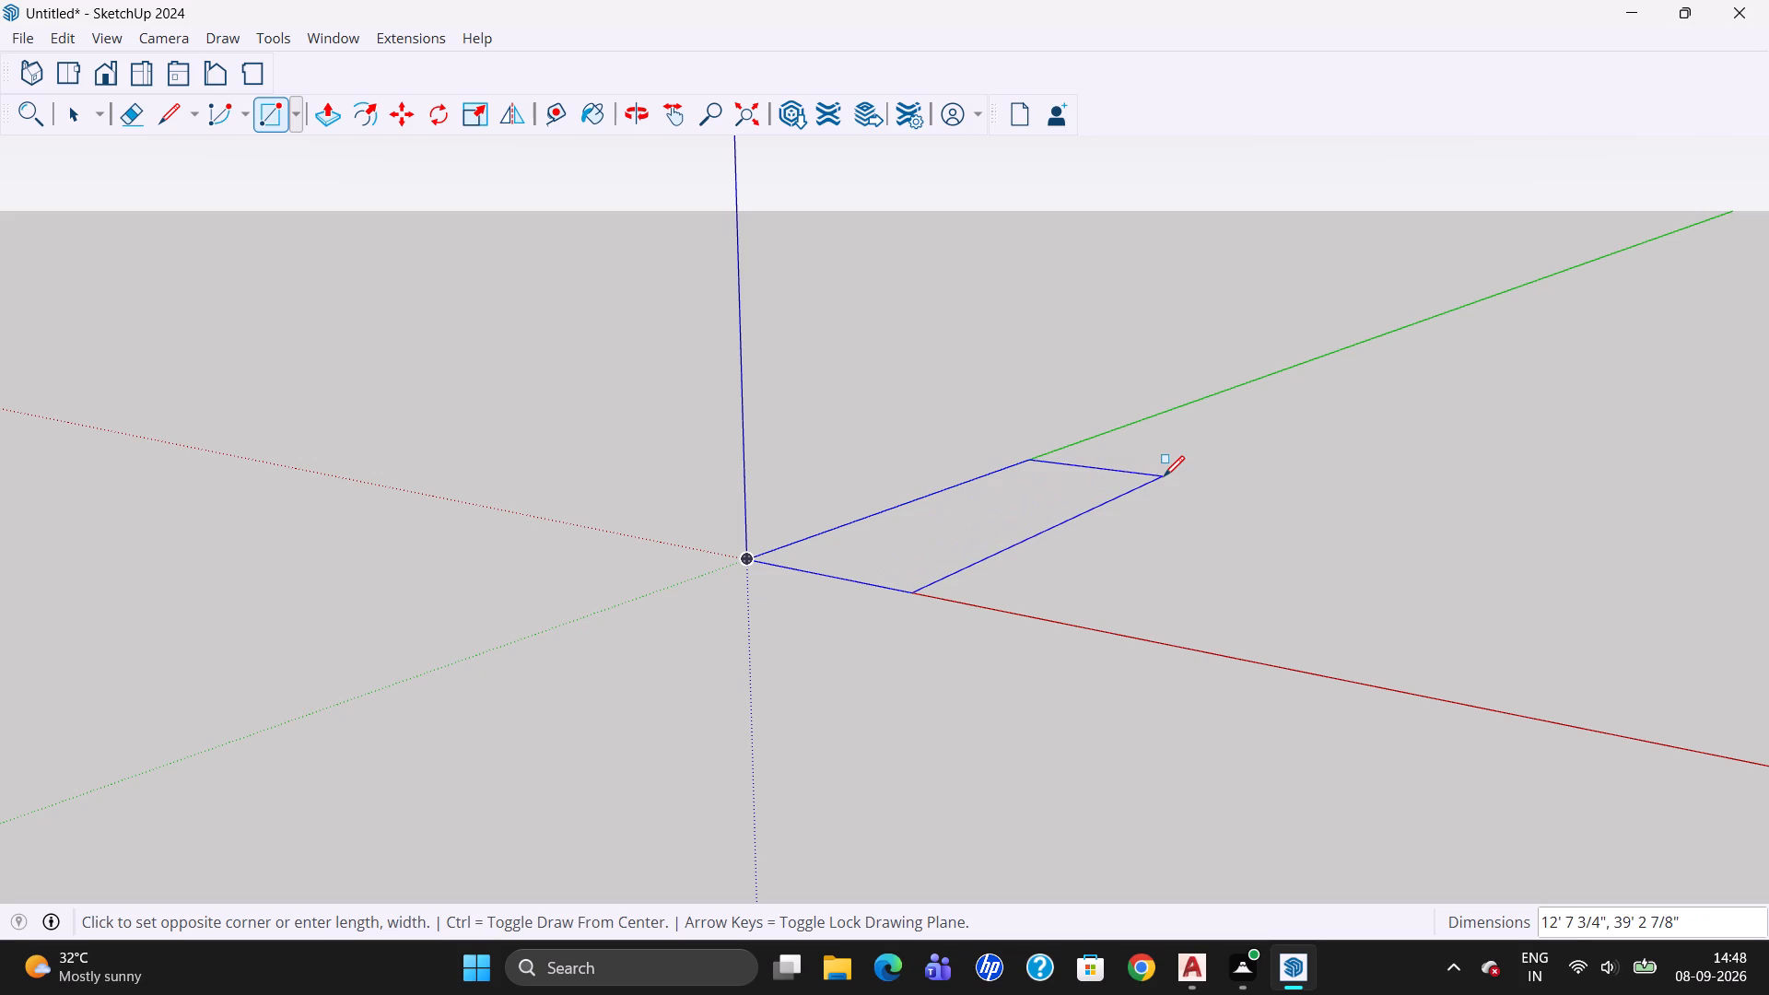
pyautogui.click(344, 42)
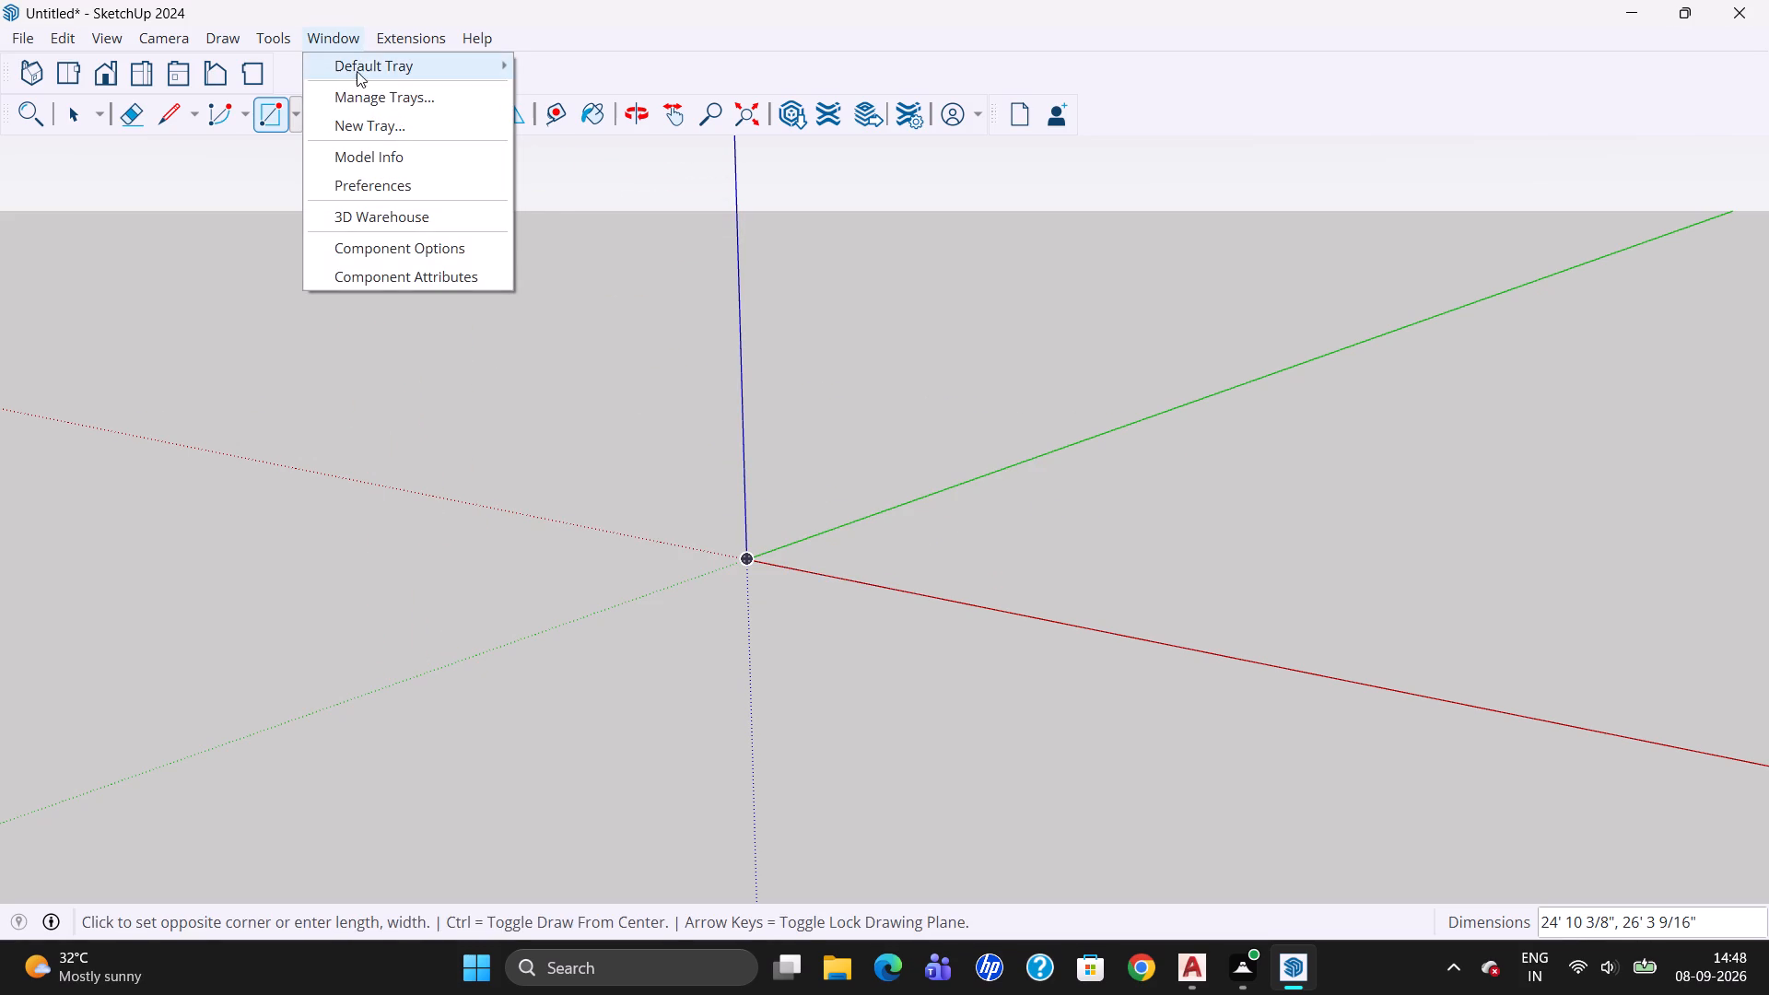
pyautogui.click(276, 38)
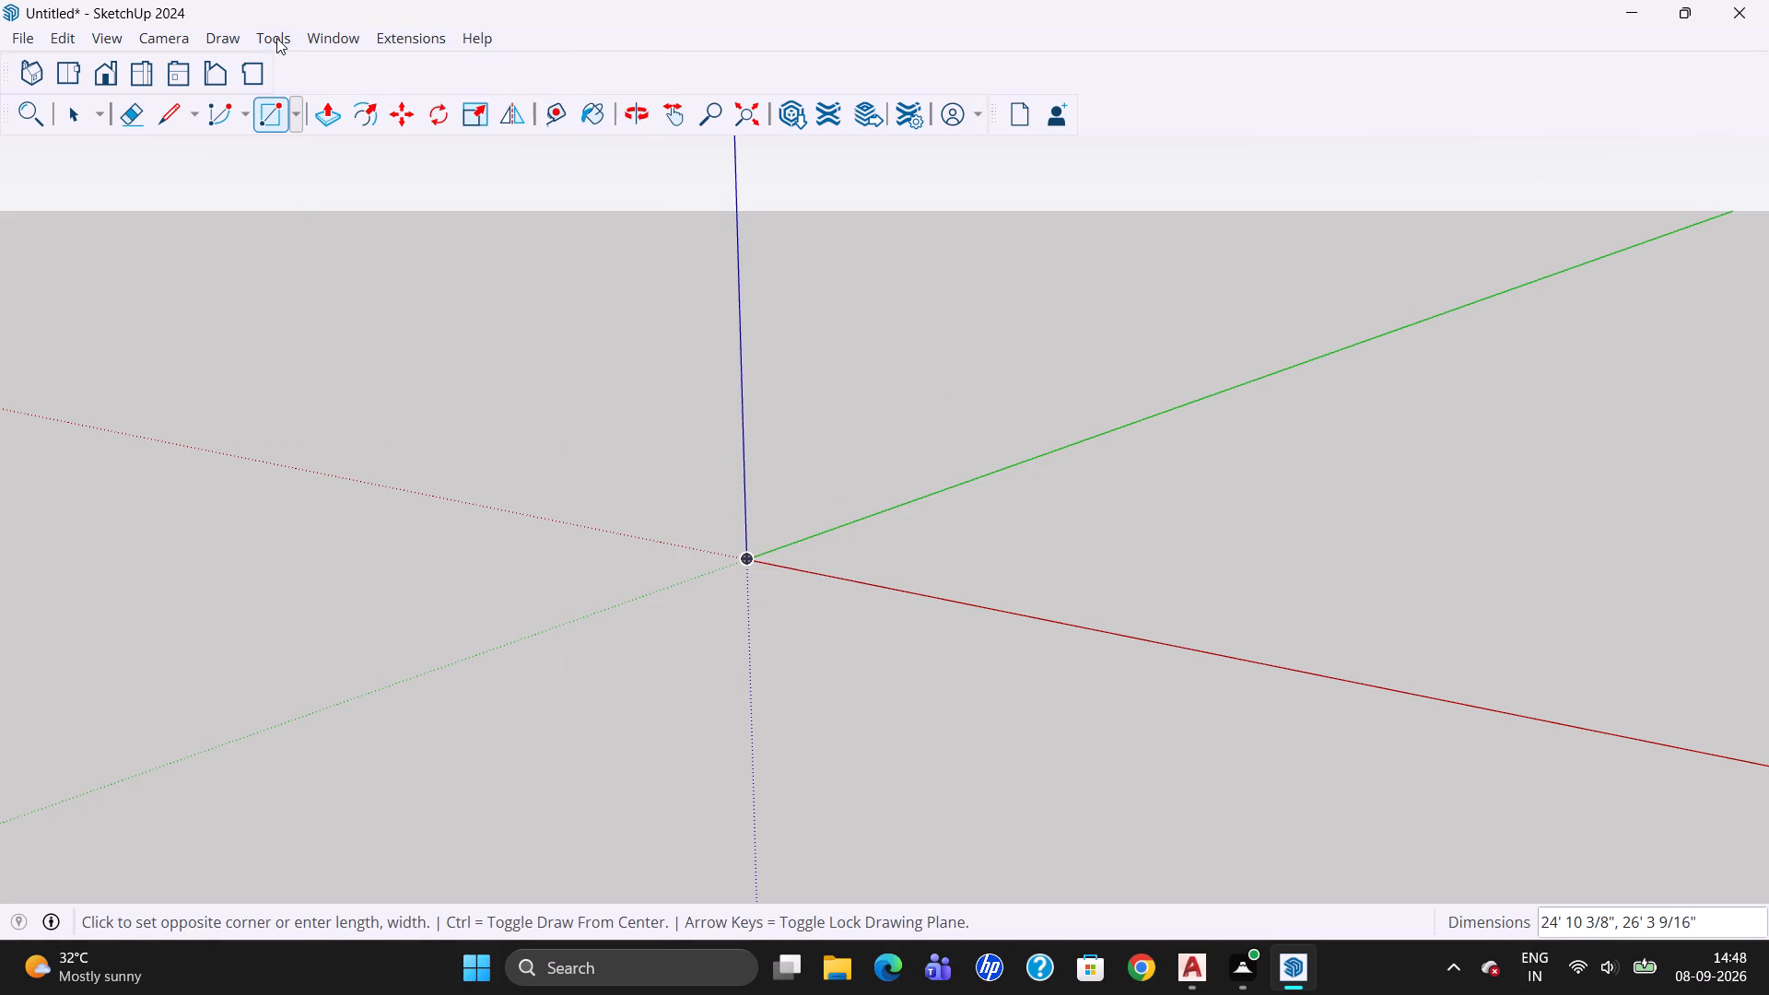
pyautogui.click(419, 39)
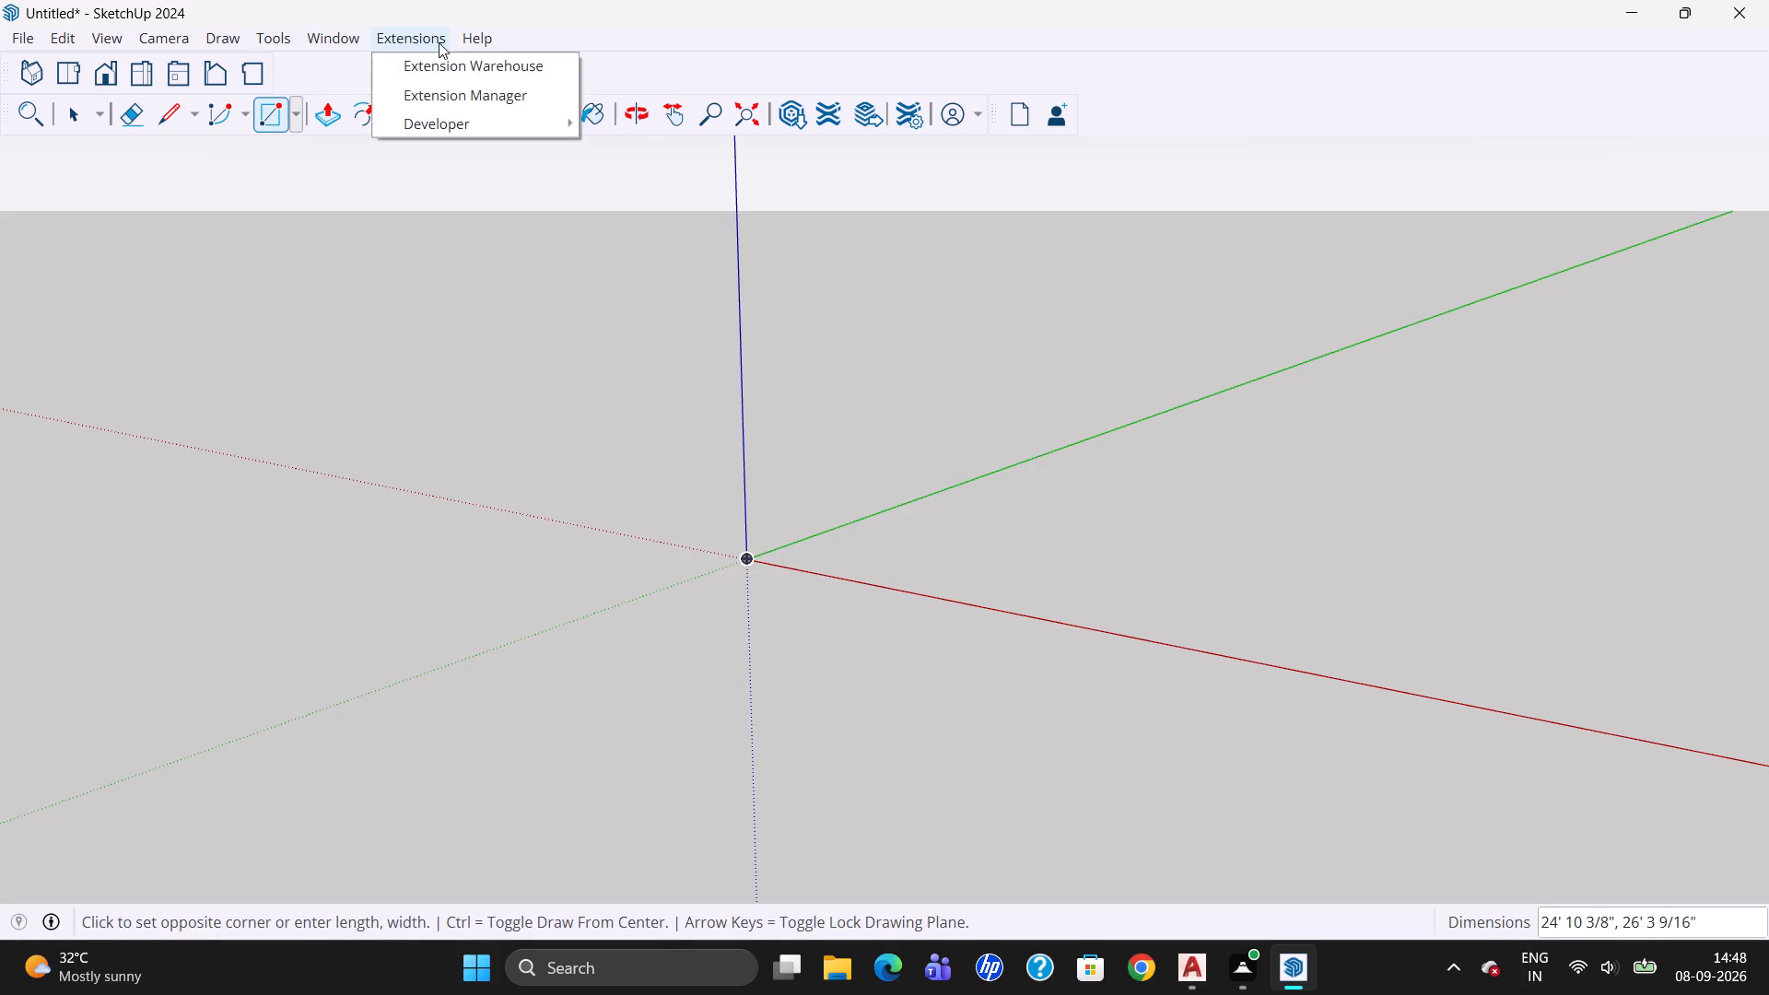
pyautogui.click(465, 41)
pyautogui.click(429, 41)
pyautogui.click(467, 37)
# Start a new model from a template in the Welcome to SketchUp window, without saving changes to the Untitled model.
pyautogui.click(469, 40)
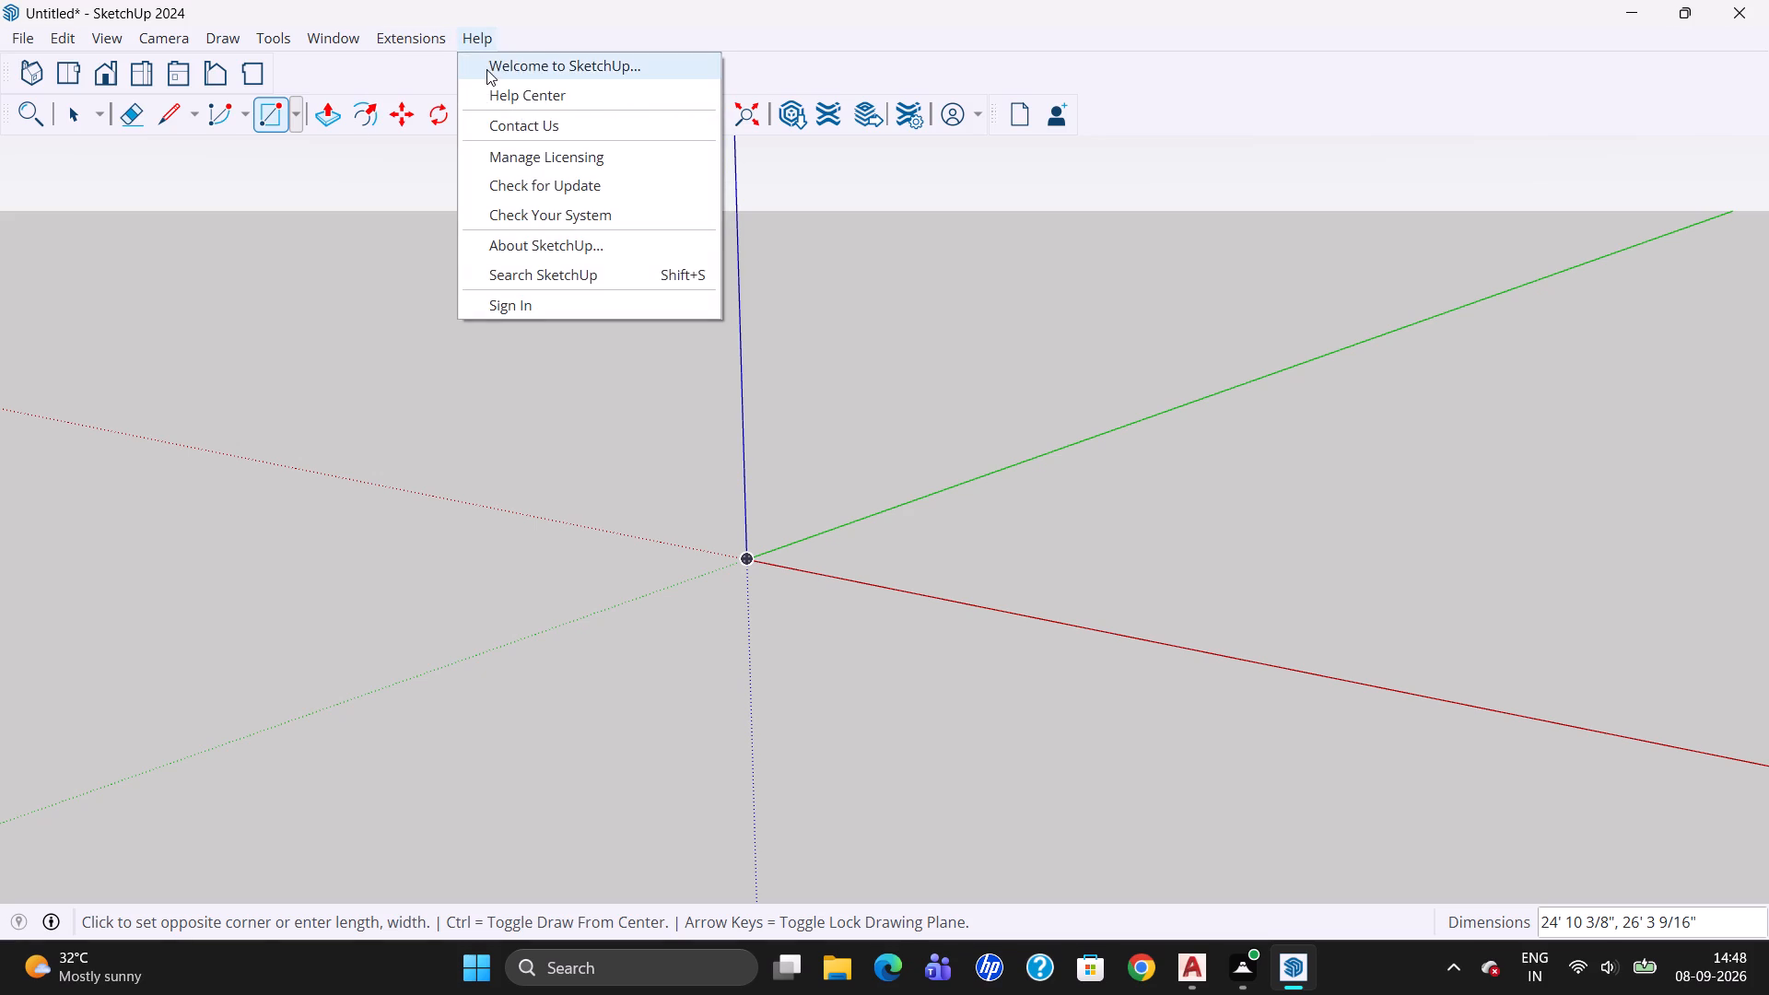
pyautogui.click(486, 69)
pyautogui.doubleClick(663, 294)
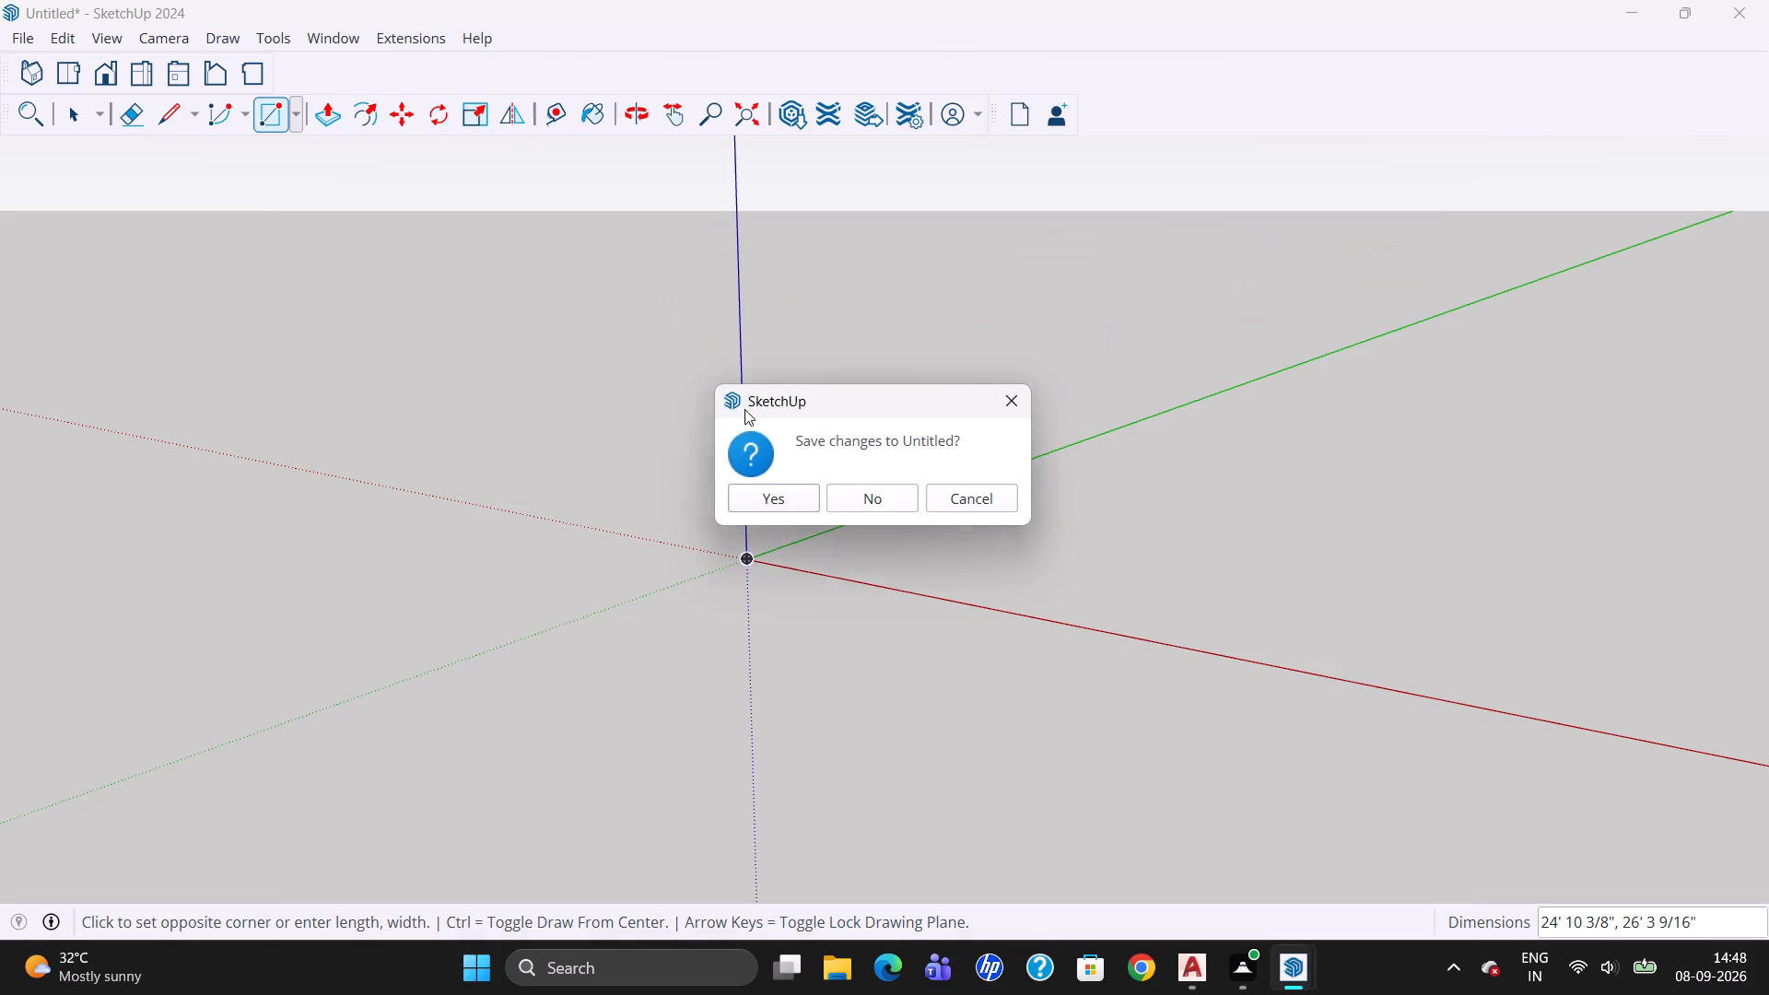
pyautogui.click(874, 496)
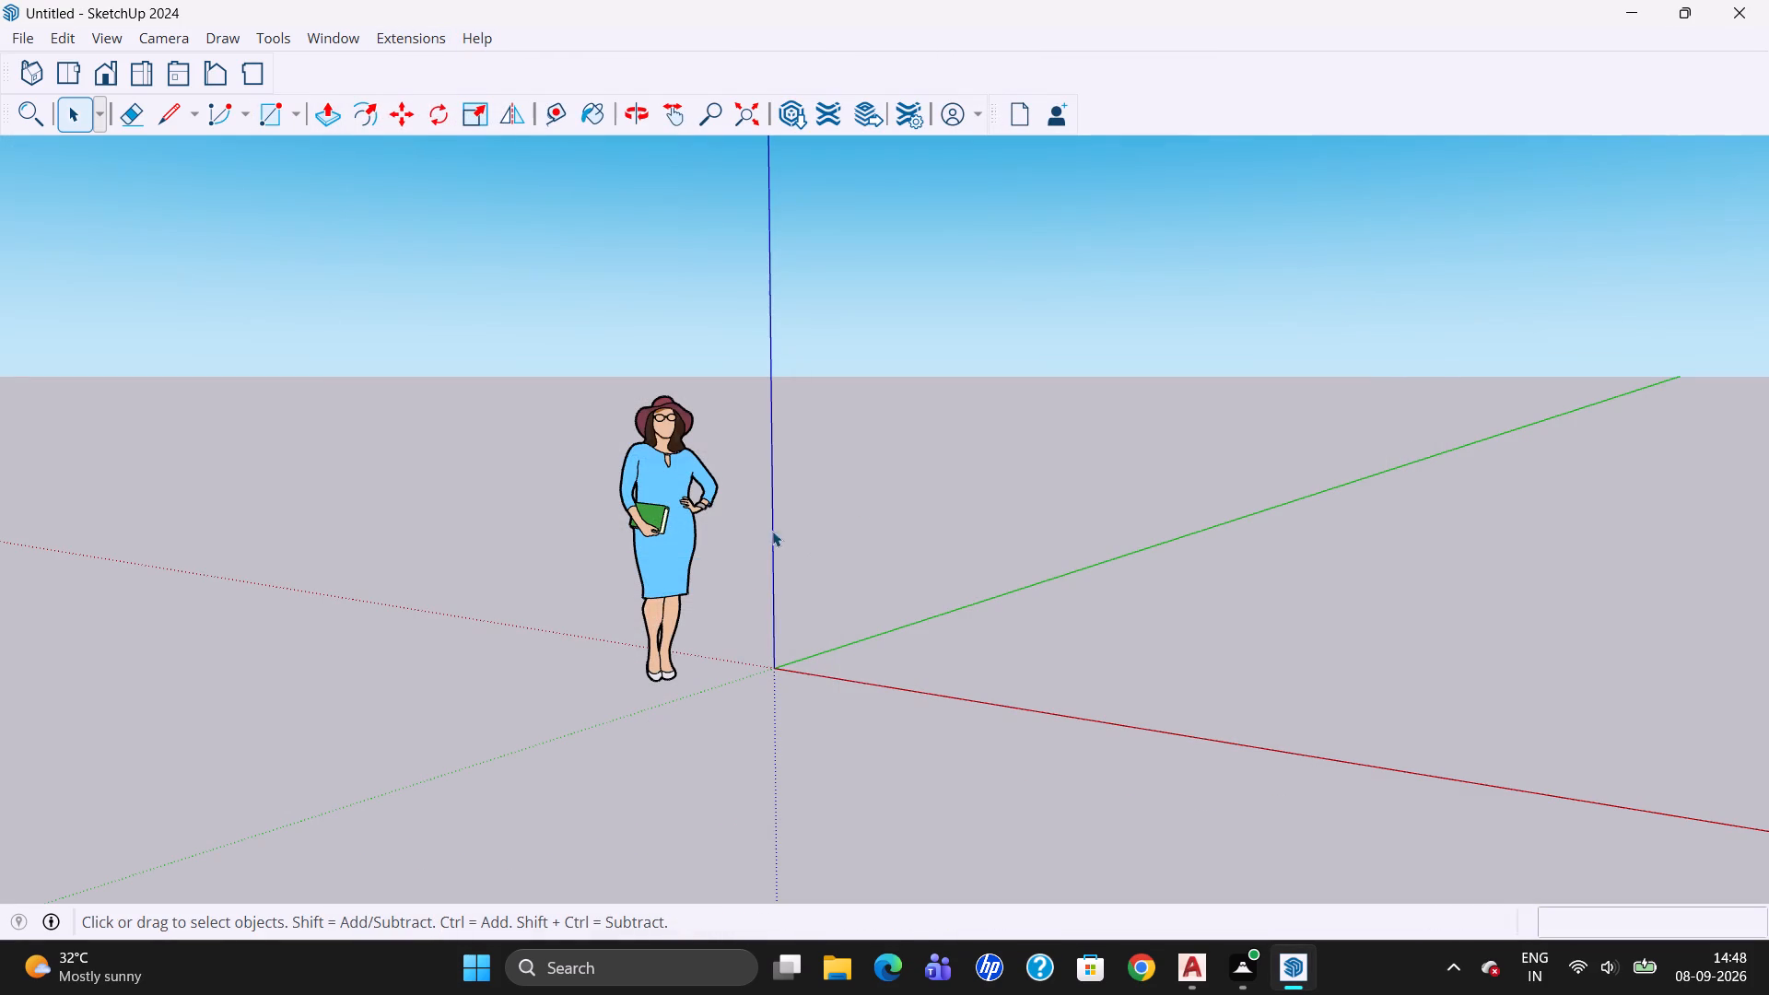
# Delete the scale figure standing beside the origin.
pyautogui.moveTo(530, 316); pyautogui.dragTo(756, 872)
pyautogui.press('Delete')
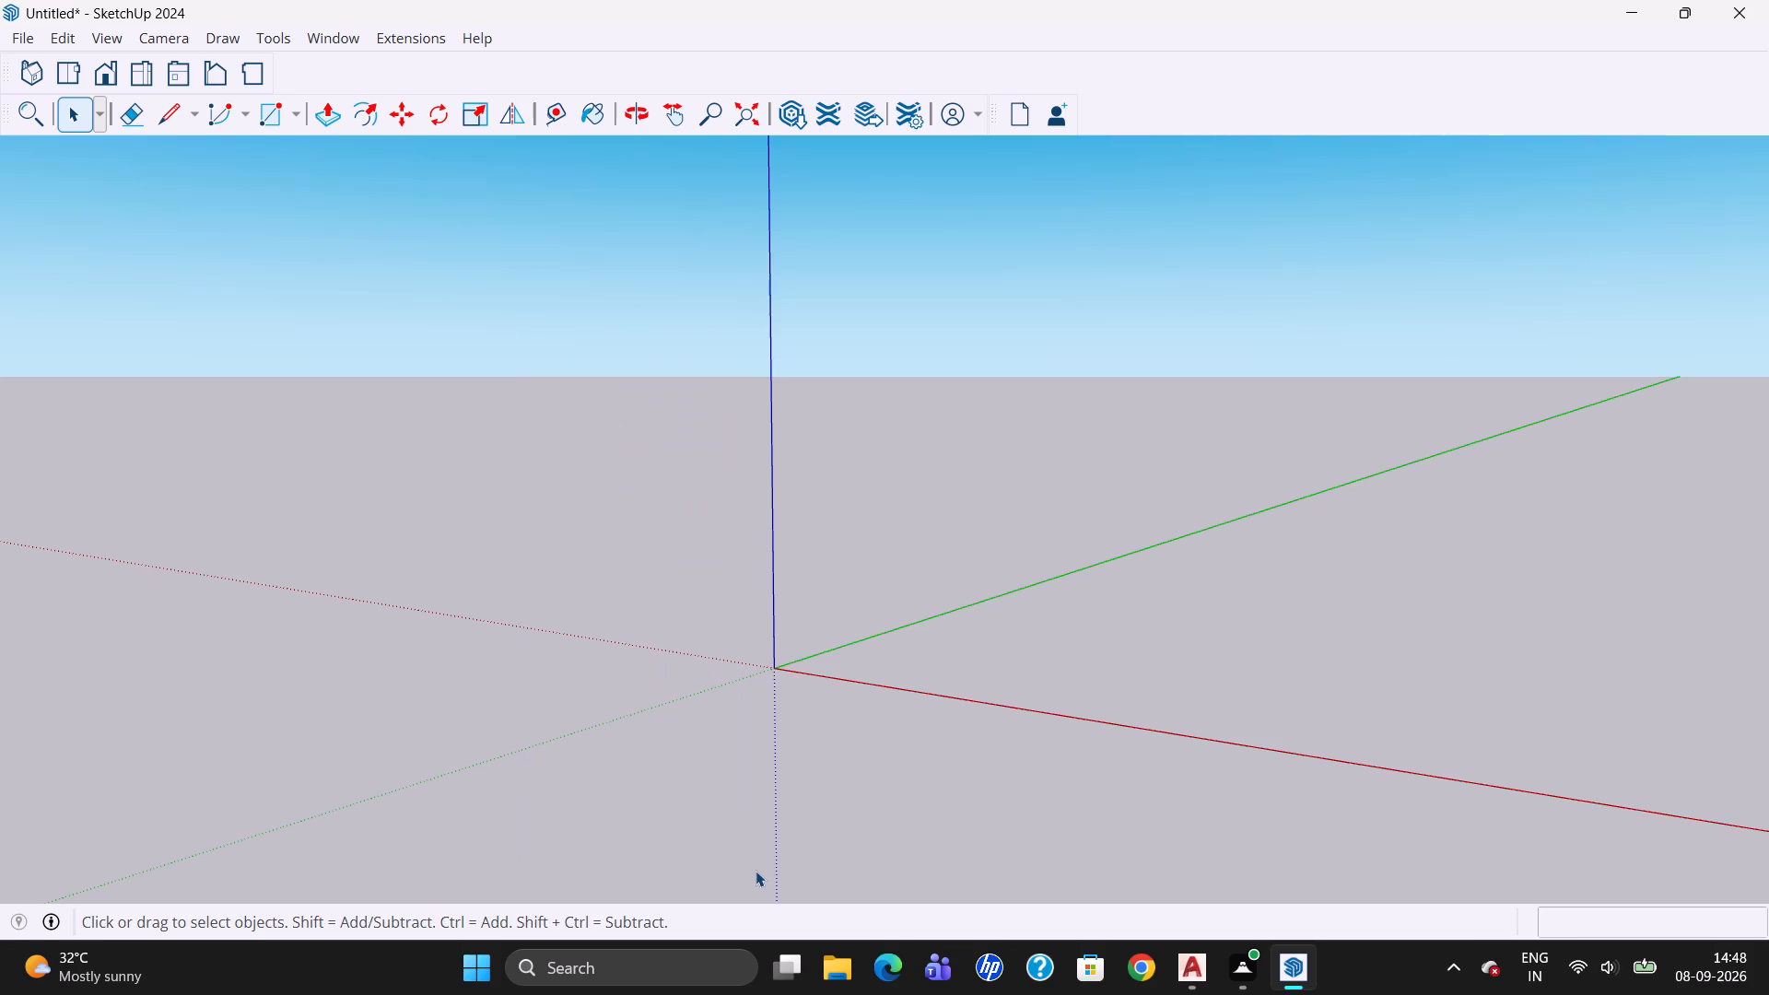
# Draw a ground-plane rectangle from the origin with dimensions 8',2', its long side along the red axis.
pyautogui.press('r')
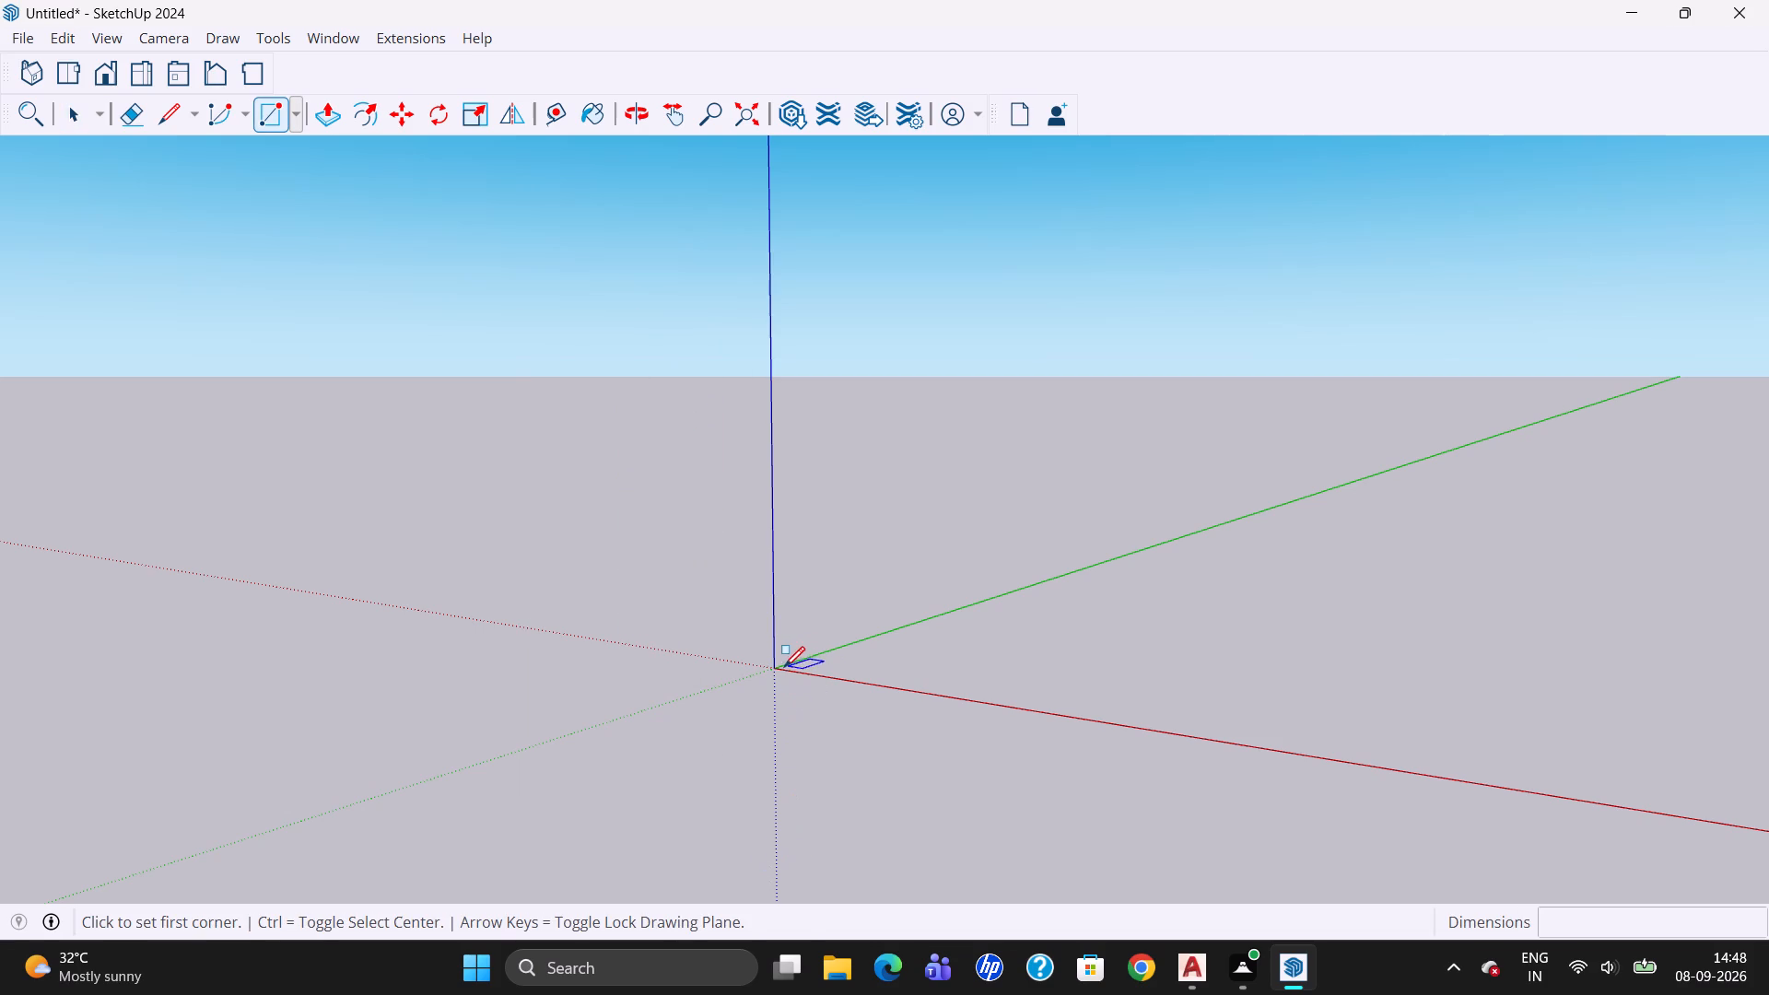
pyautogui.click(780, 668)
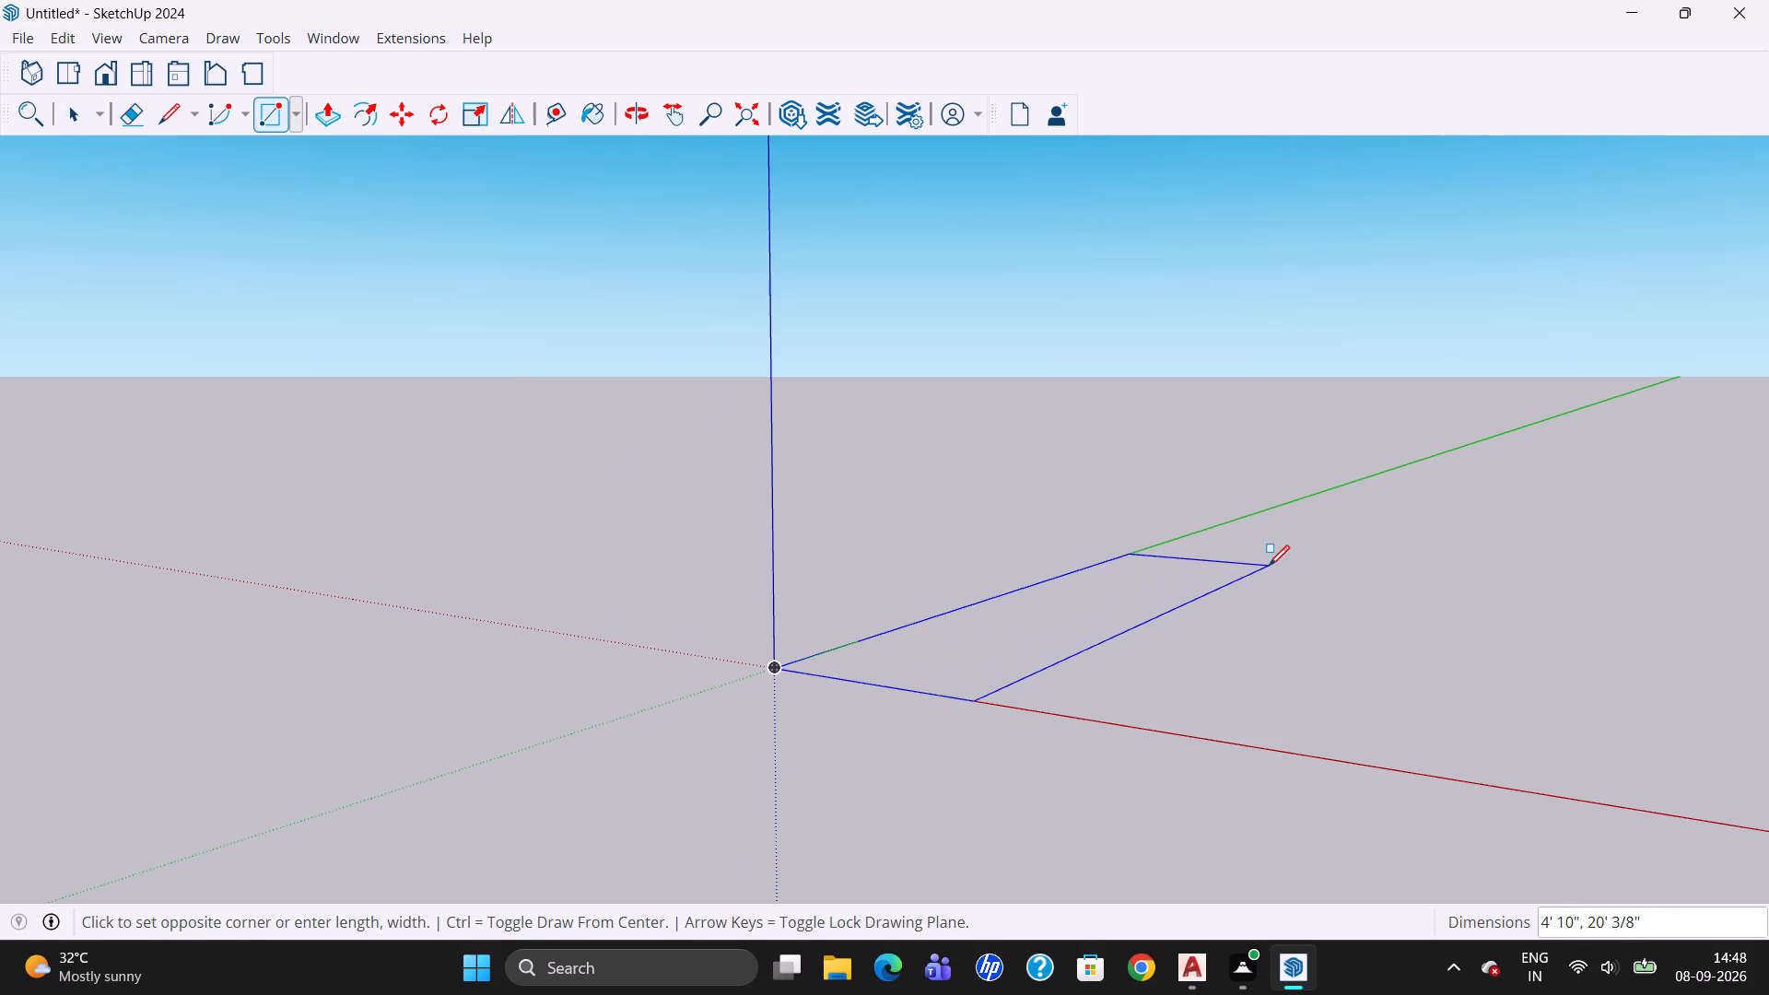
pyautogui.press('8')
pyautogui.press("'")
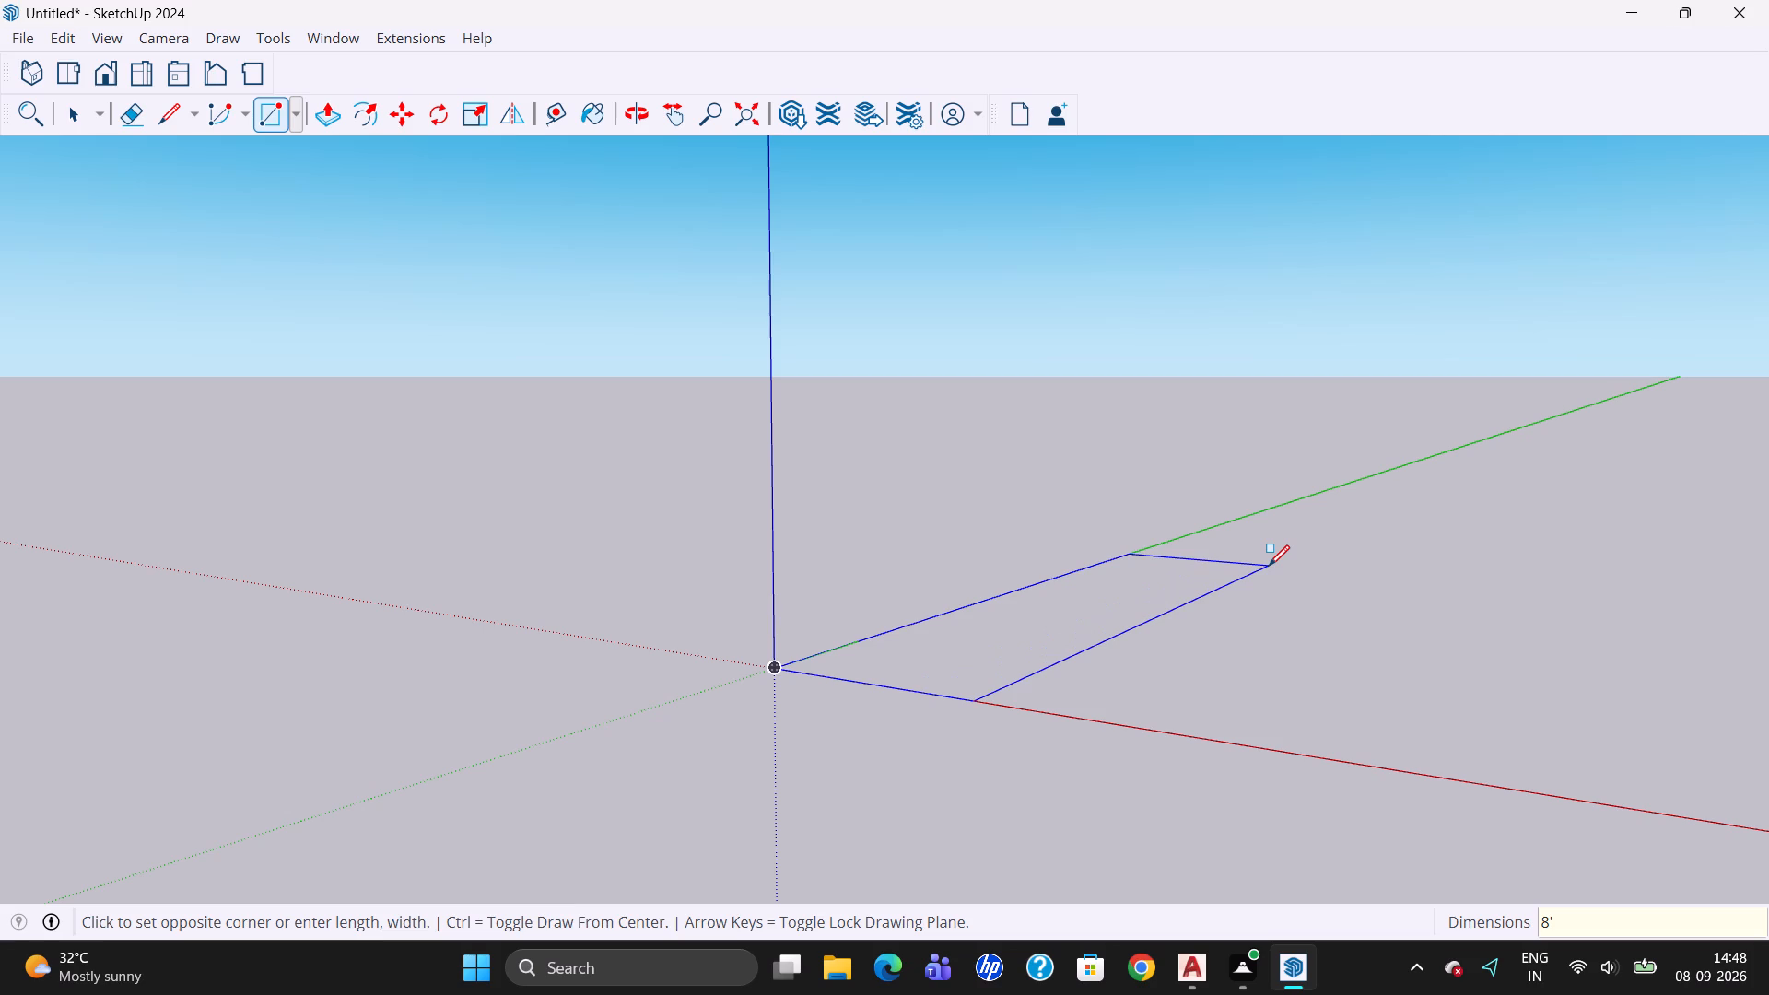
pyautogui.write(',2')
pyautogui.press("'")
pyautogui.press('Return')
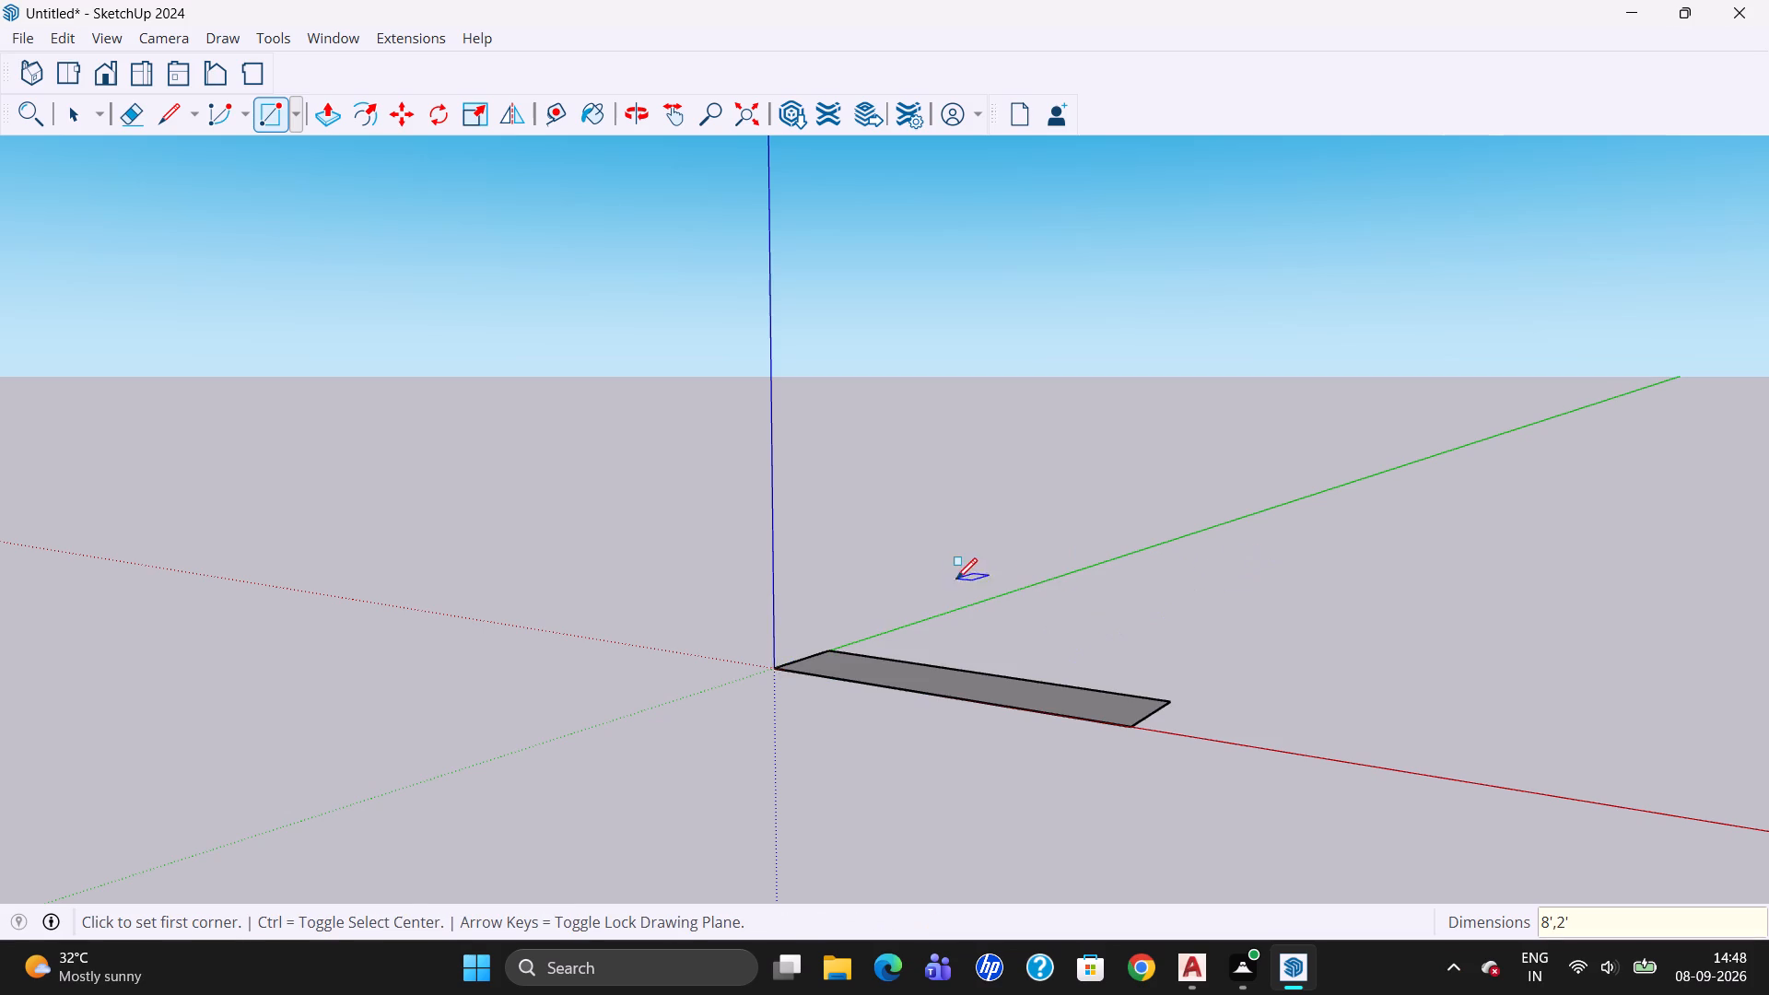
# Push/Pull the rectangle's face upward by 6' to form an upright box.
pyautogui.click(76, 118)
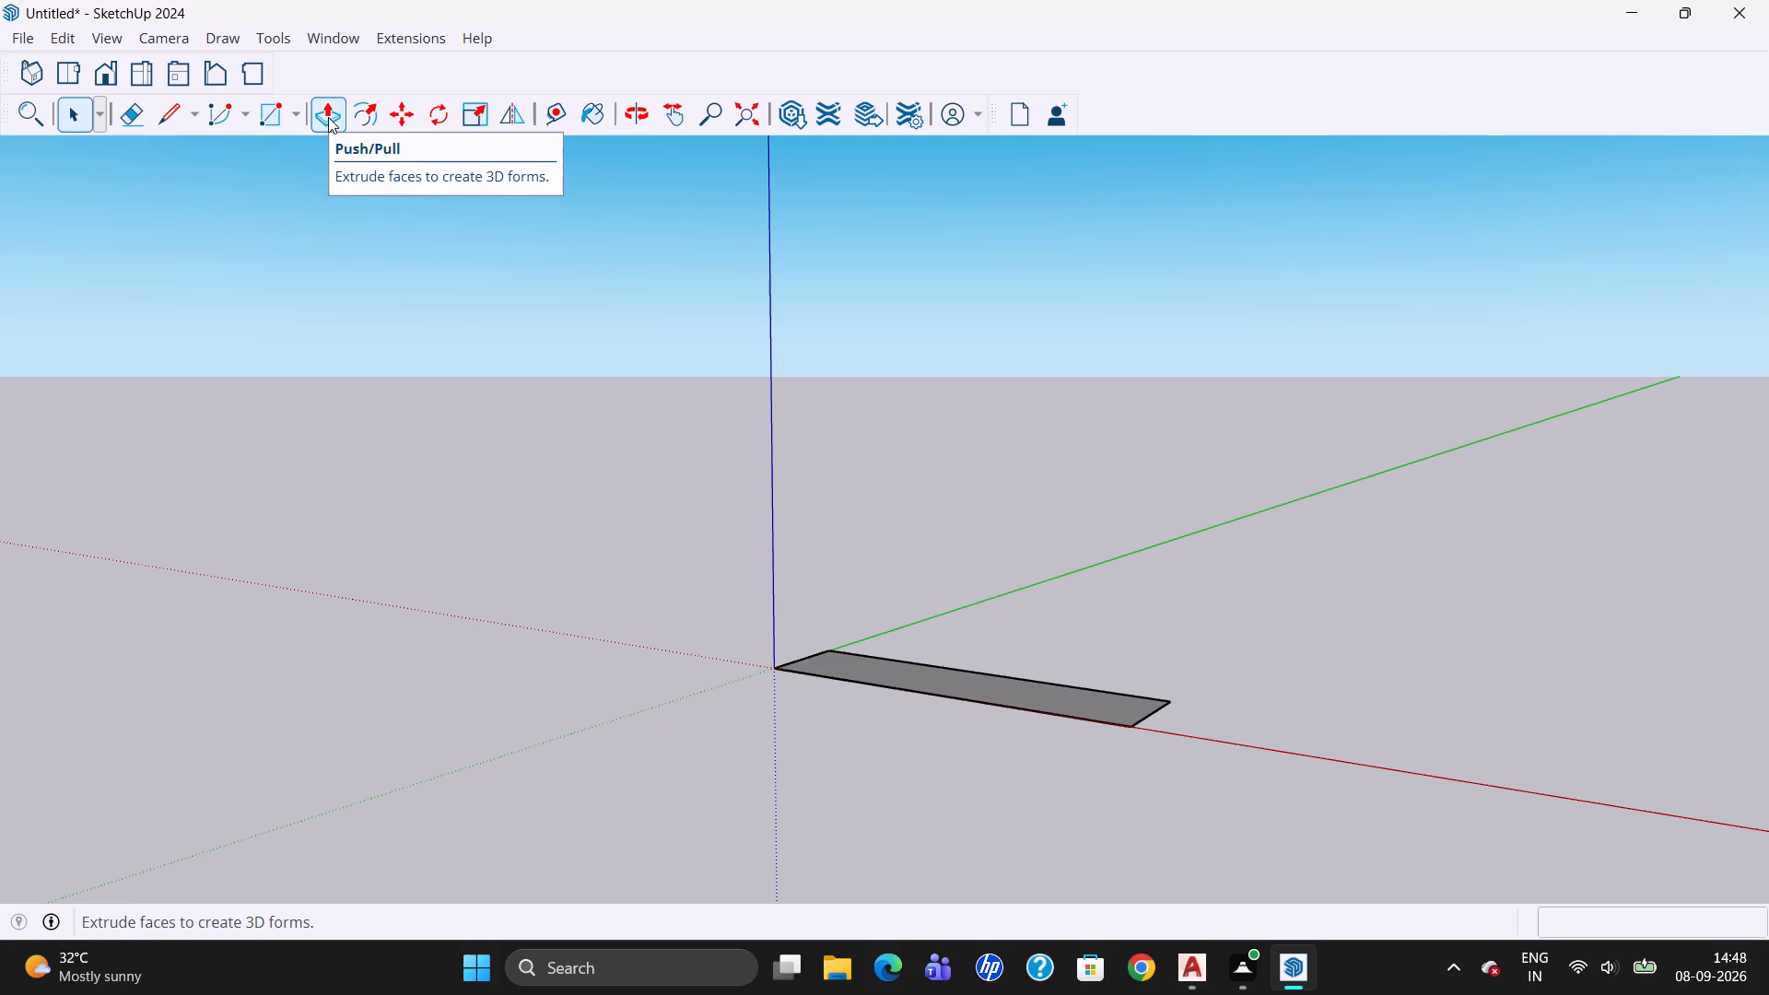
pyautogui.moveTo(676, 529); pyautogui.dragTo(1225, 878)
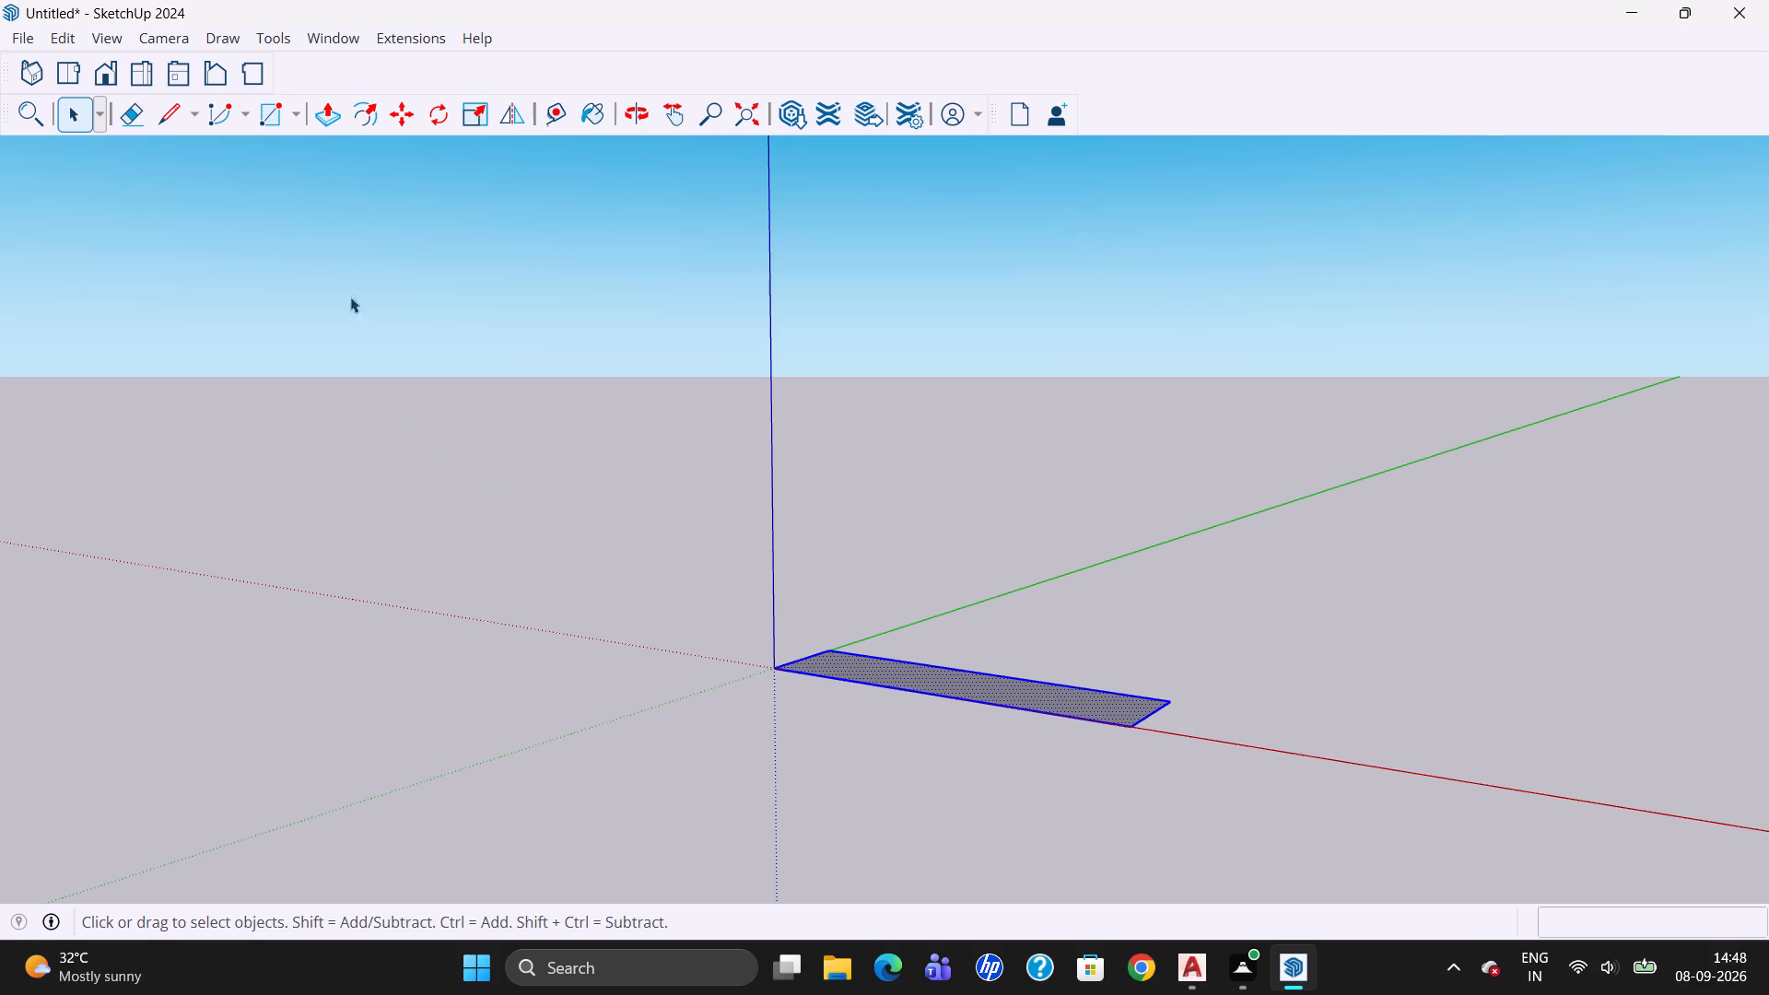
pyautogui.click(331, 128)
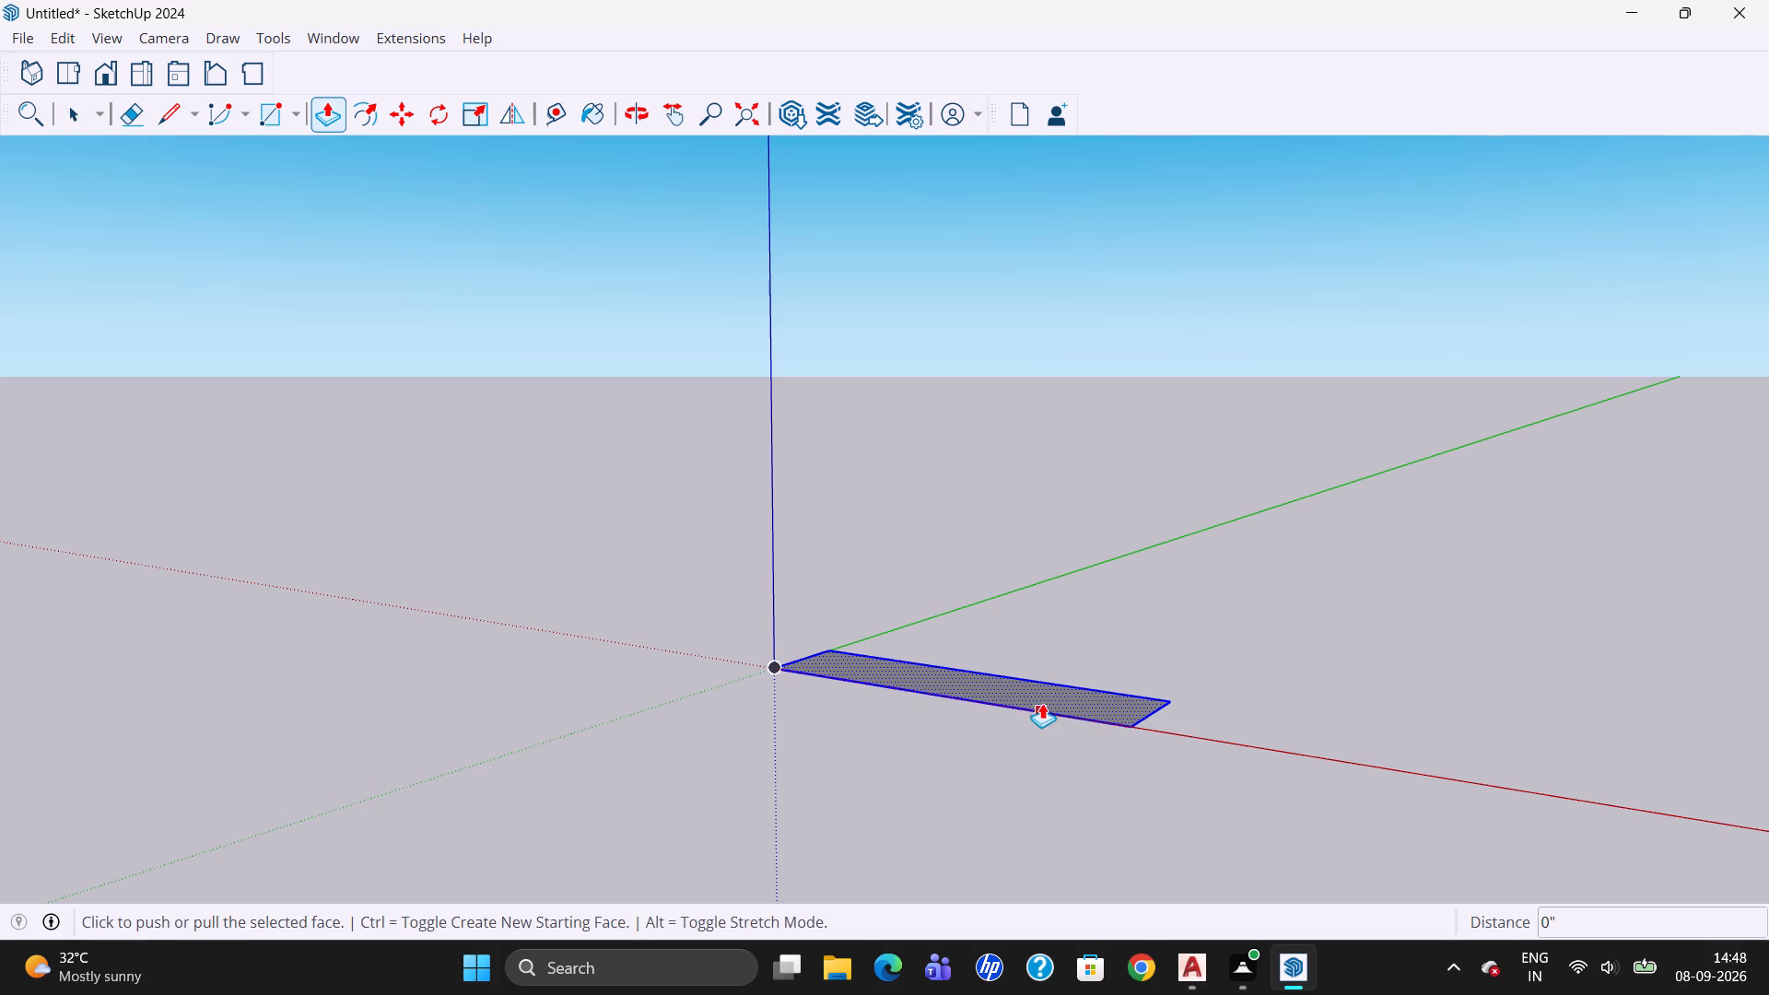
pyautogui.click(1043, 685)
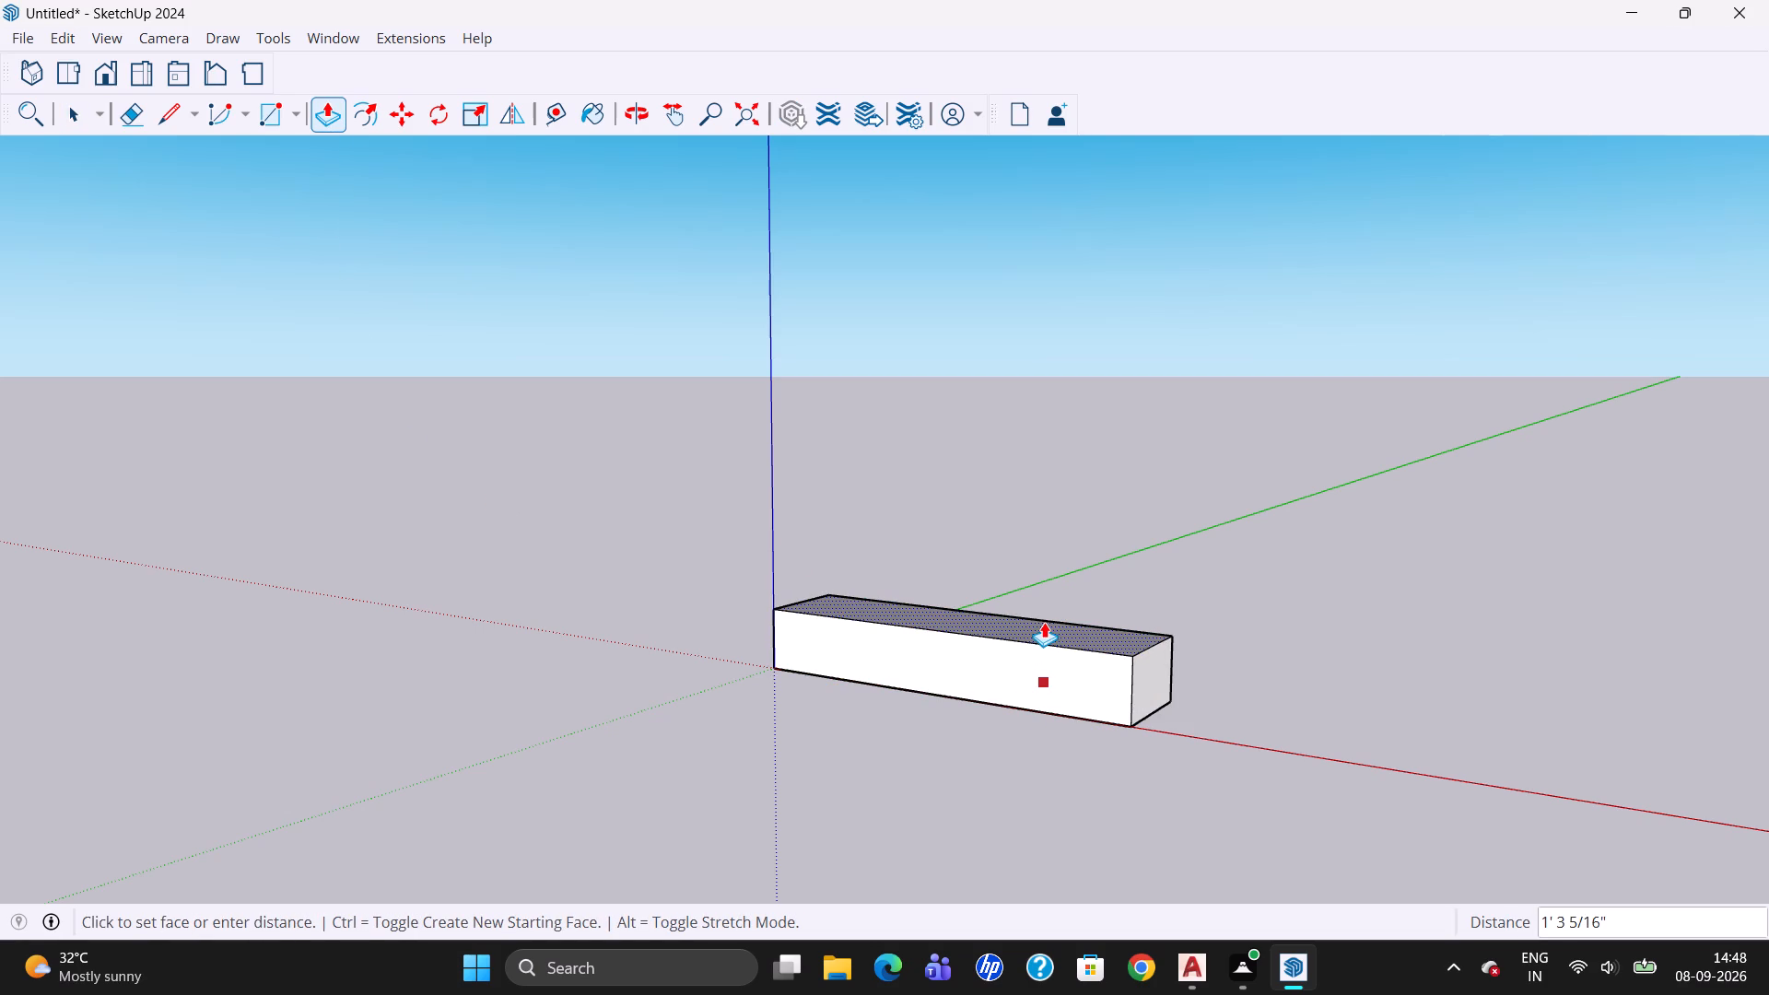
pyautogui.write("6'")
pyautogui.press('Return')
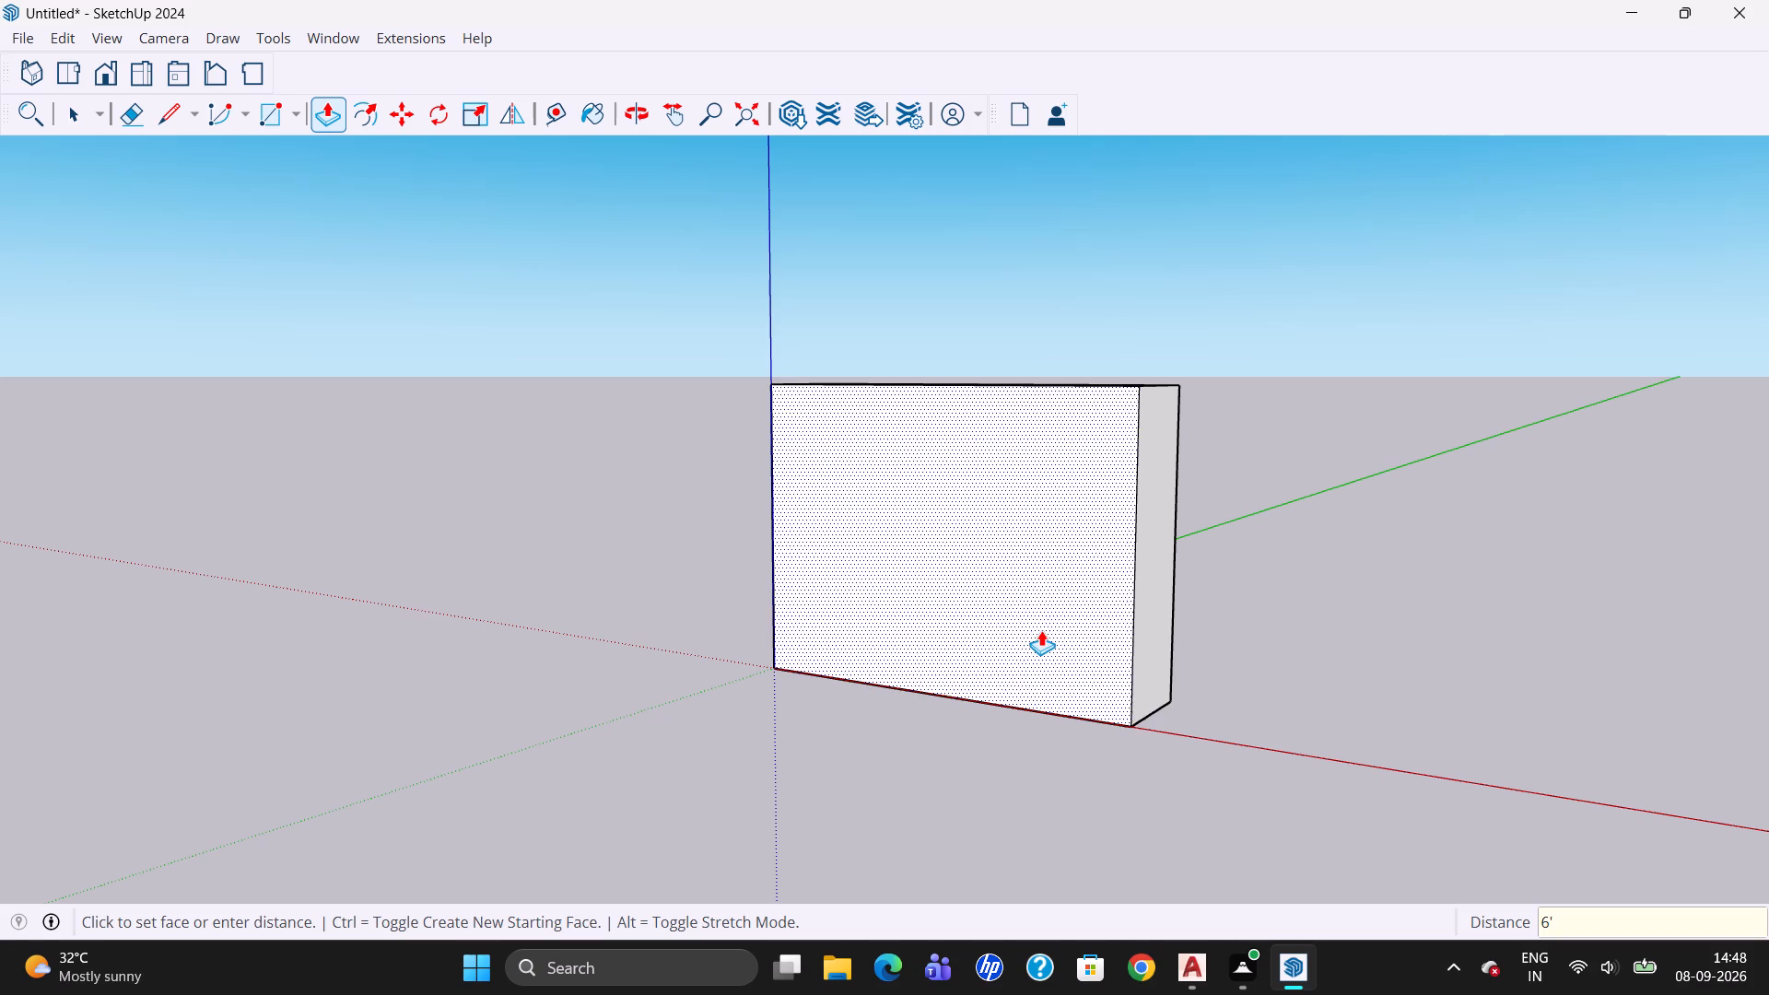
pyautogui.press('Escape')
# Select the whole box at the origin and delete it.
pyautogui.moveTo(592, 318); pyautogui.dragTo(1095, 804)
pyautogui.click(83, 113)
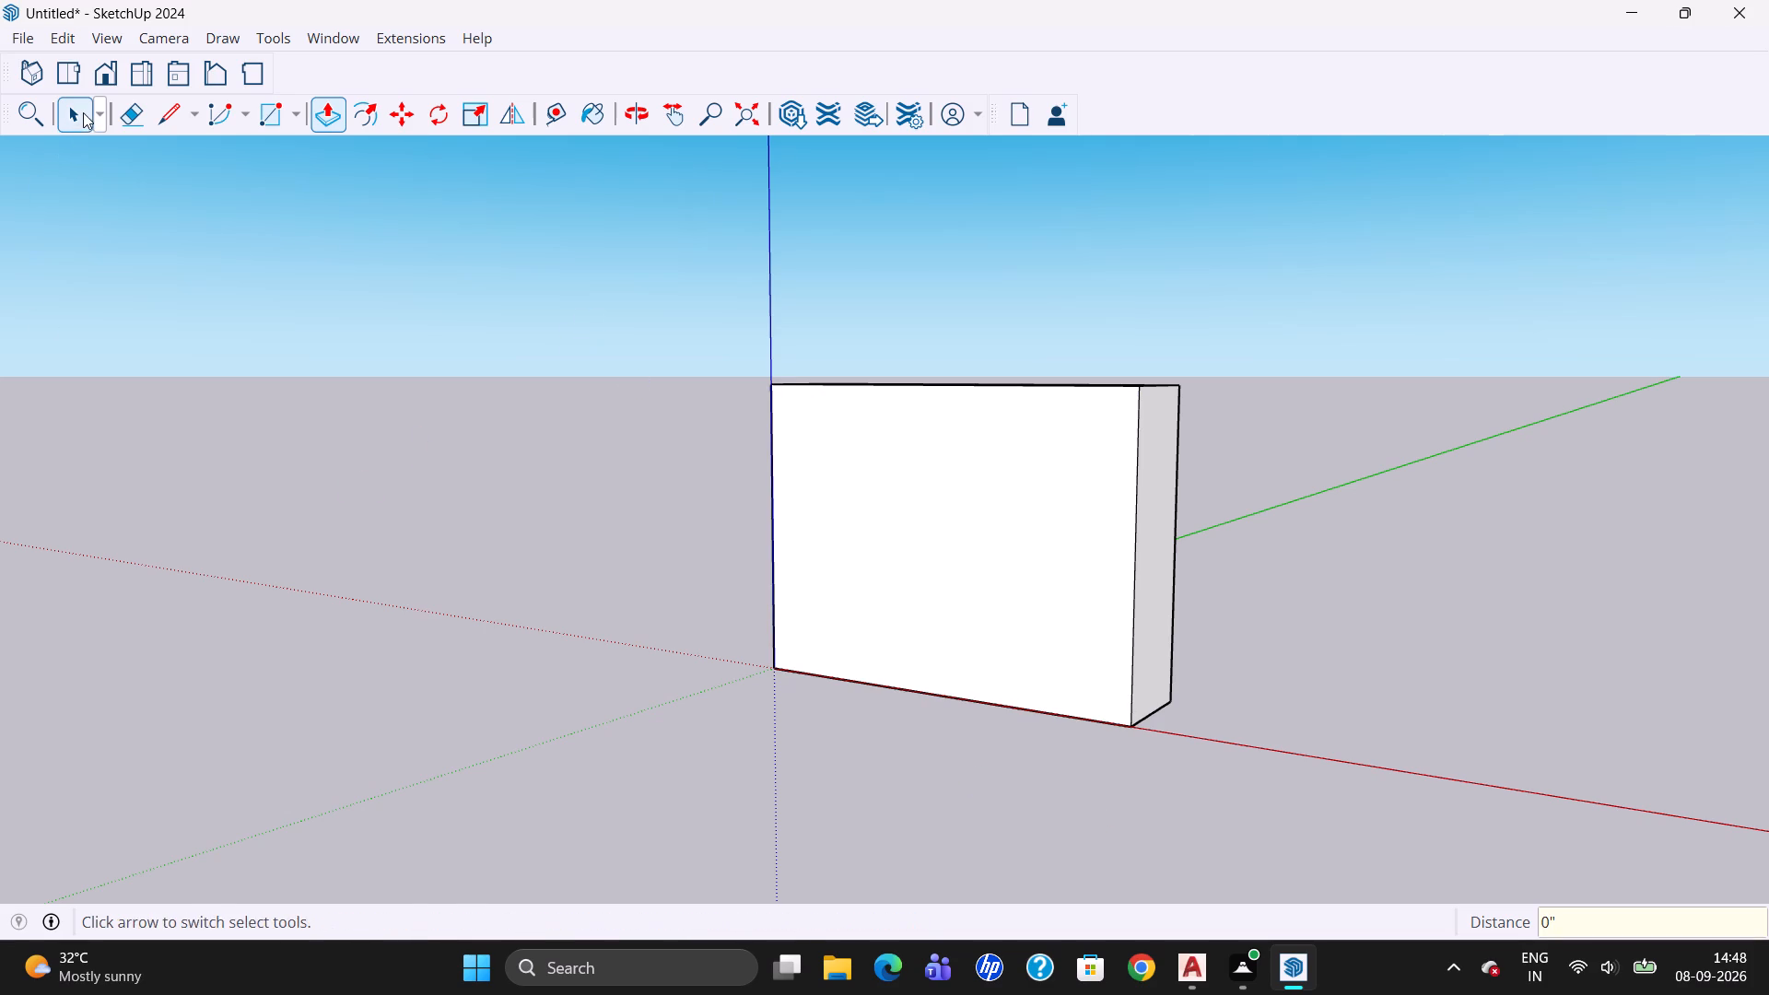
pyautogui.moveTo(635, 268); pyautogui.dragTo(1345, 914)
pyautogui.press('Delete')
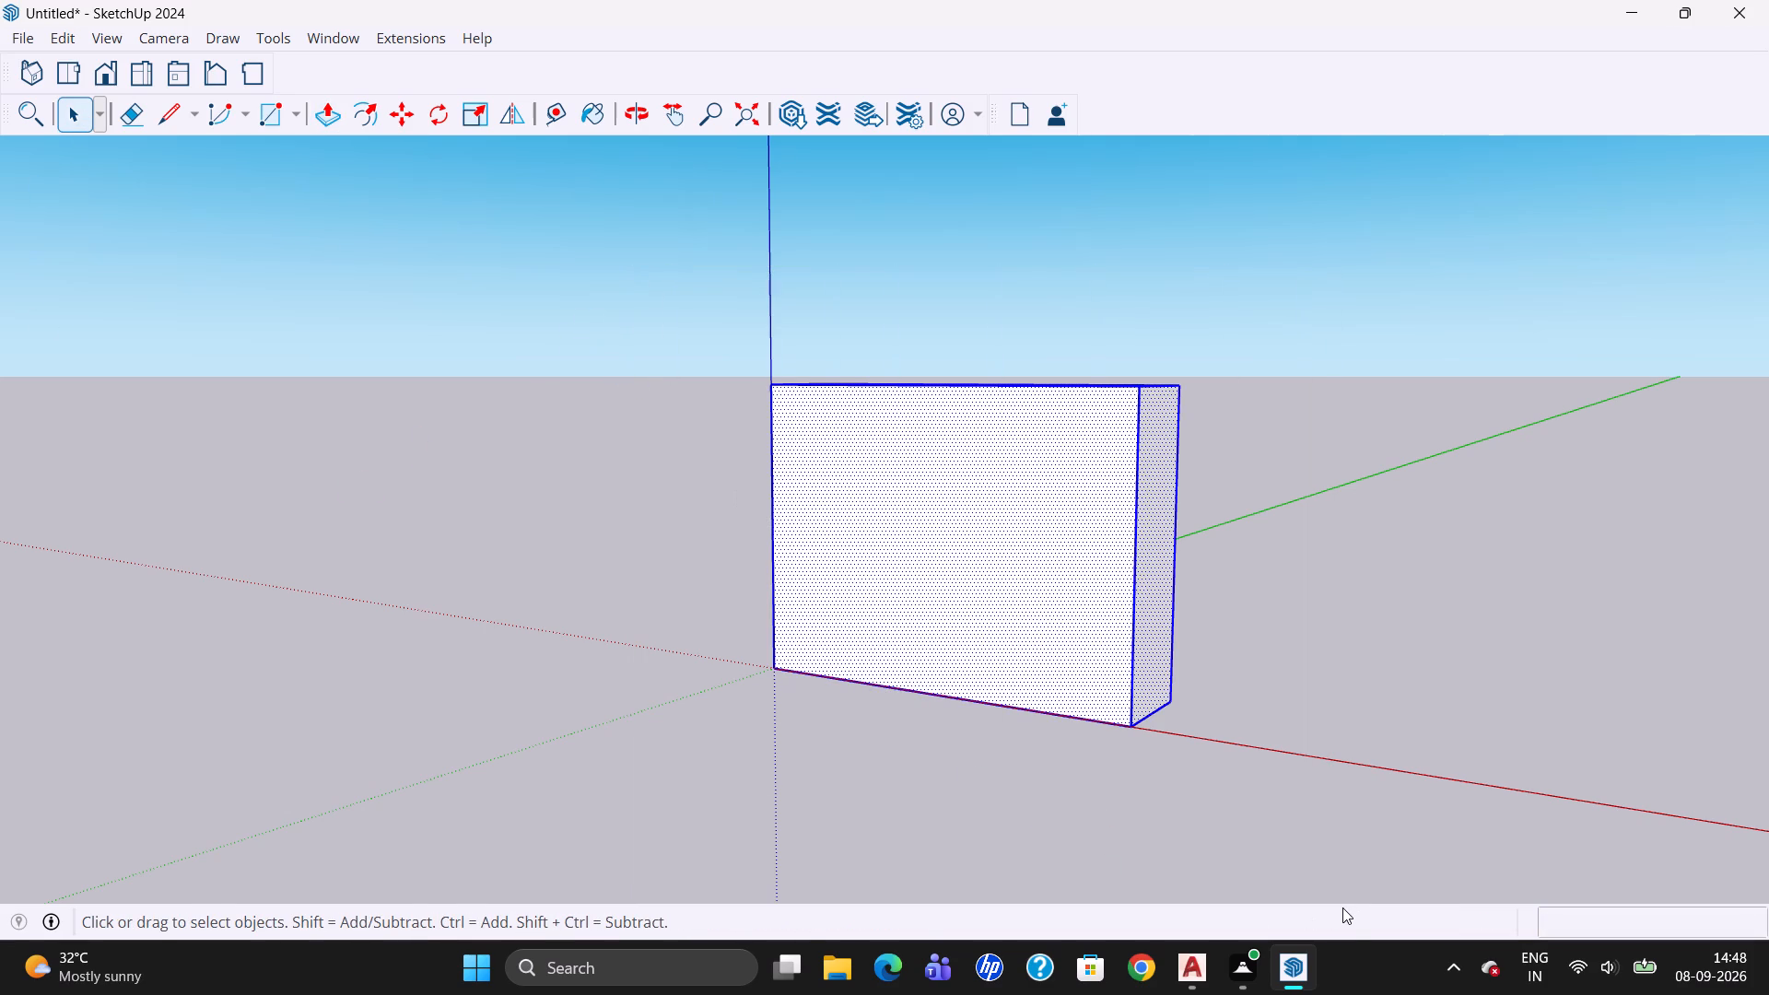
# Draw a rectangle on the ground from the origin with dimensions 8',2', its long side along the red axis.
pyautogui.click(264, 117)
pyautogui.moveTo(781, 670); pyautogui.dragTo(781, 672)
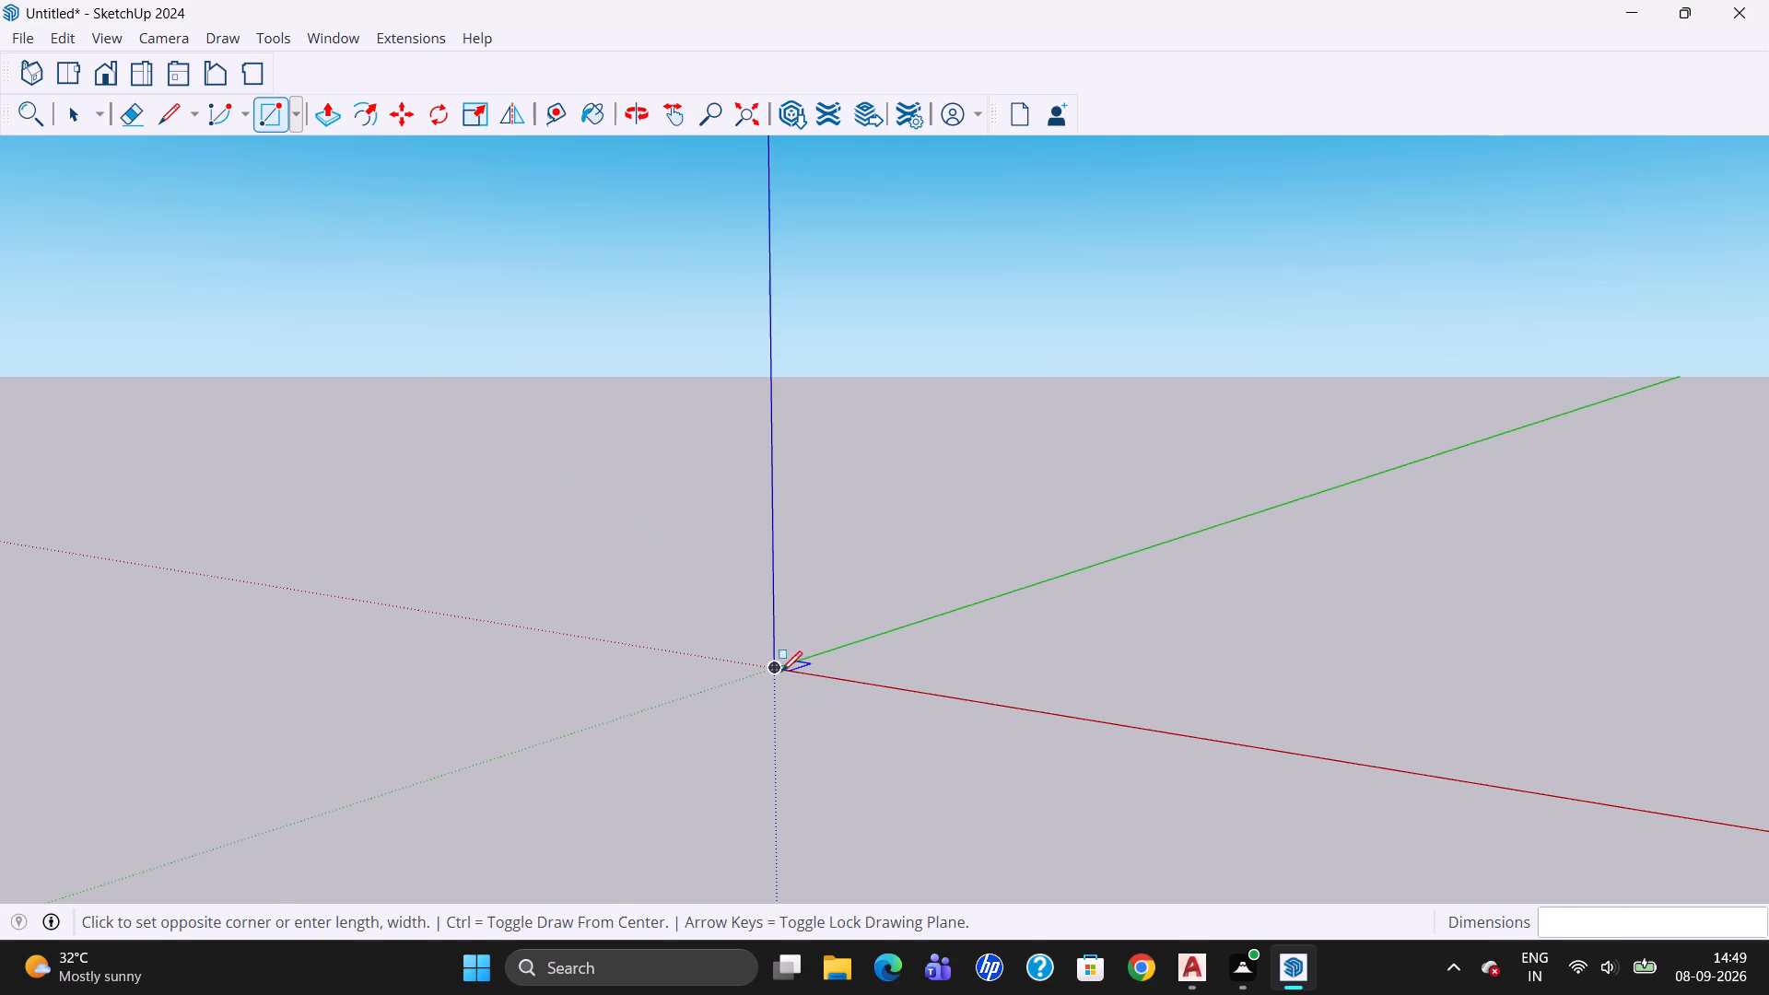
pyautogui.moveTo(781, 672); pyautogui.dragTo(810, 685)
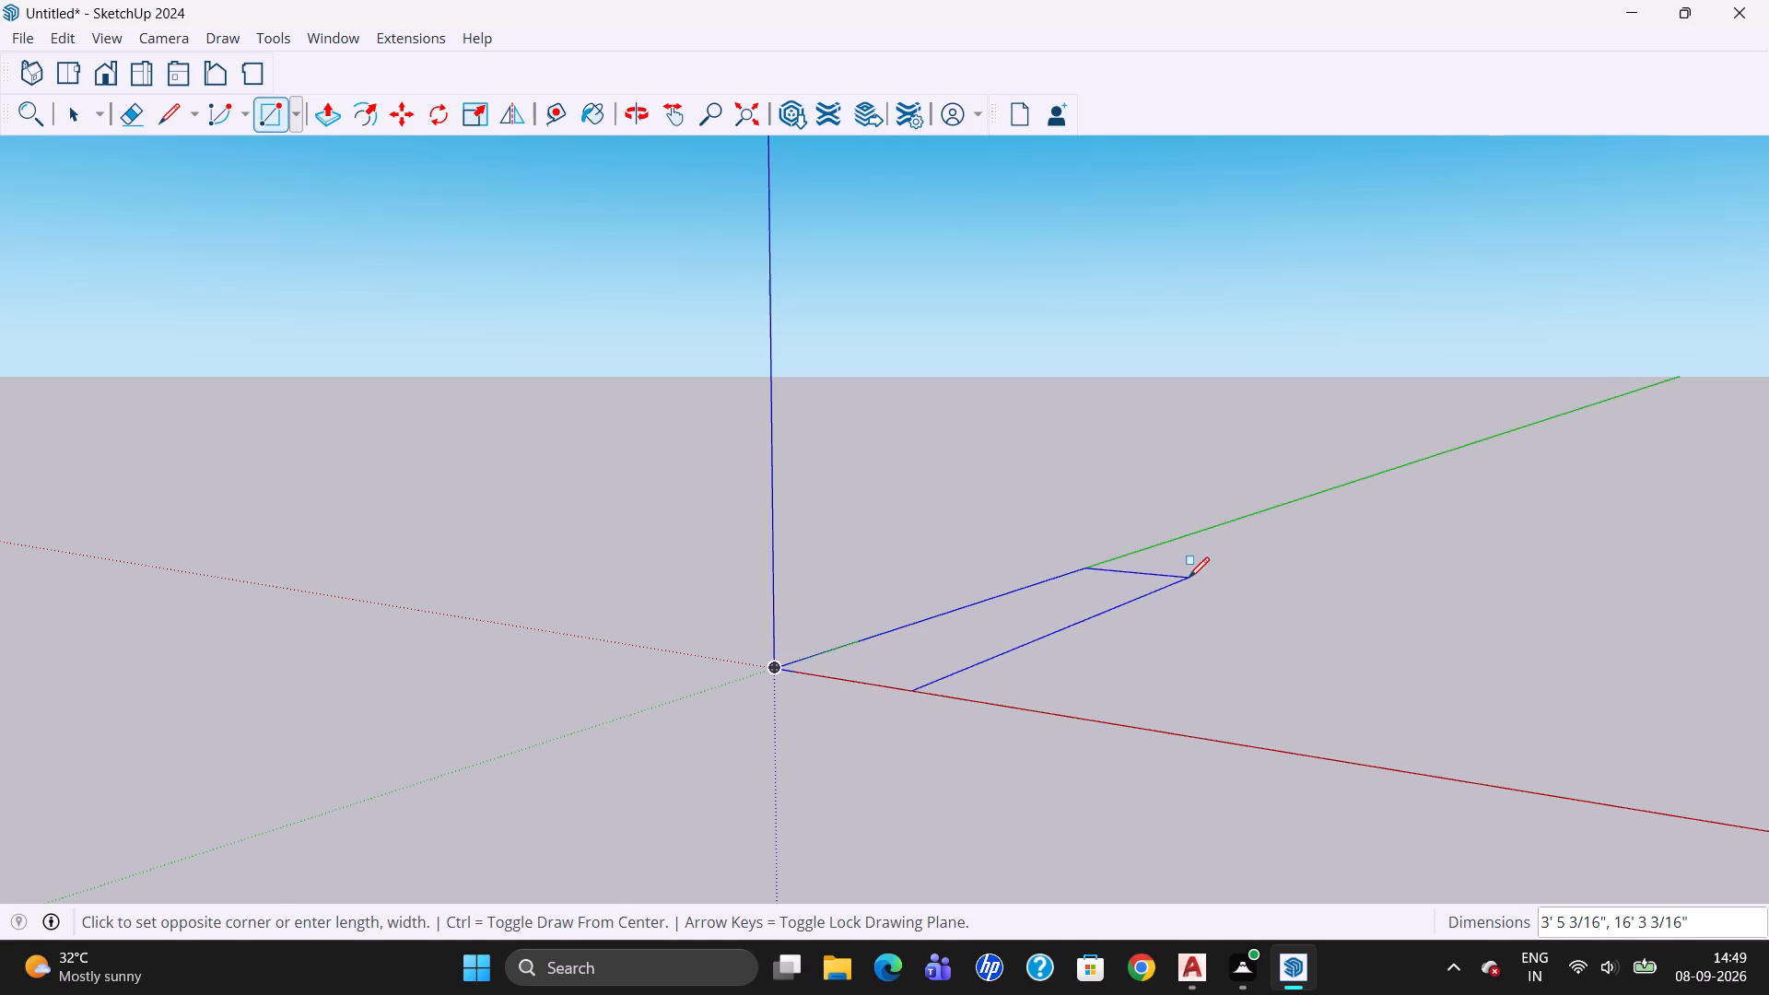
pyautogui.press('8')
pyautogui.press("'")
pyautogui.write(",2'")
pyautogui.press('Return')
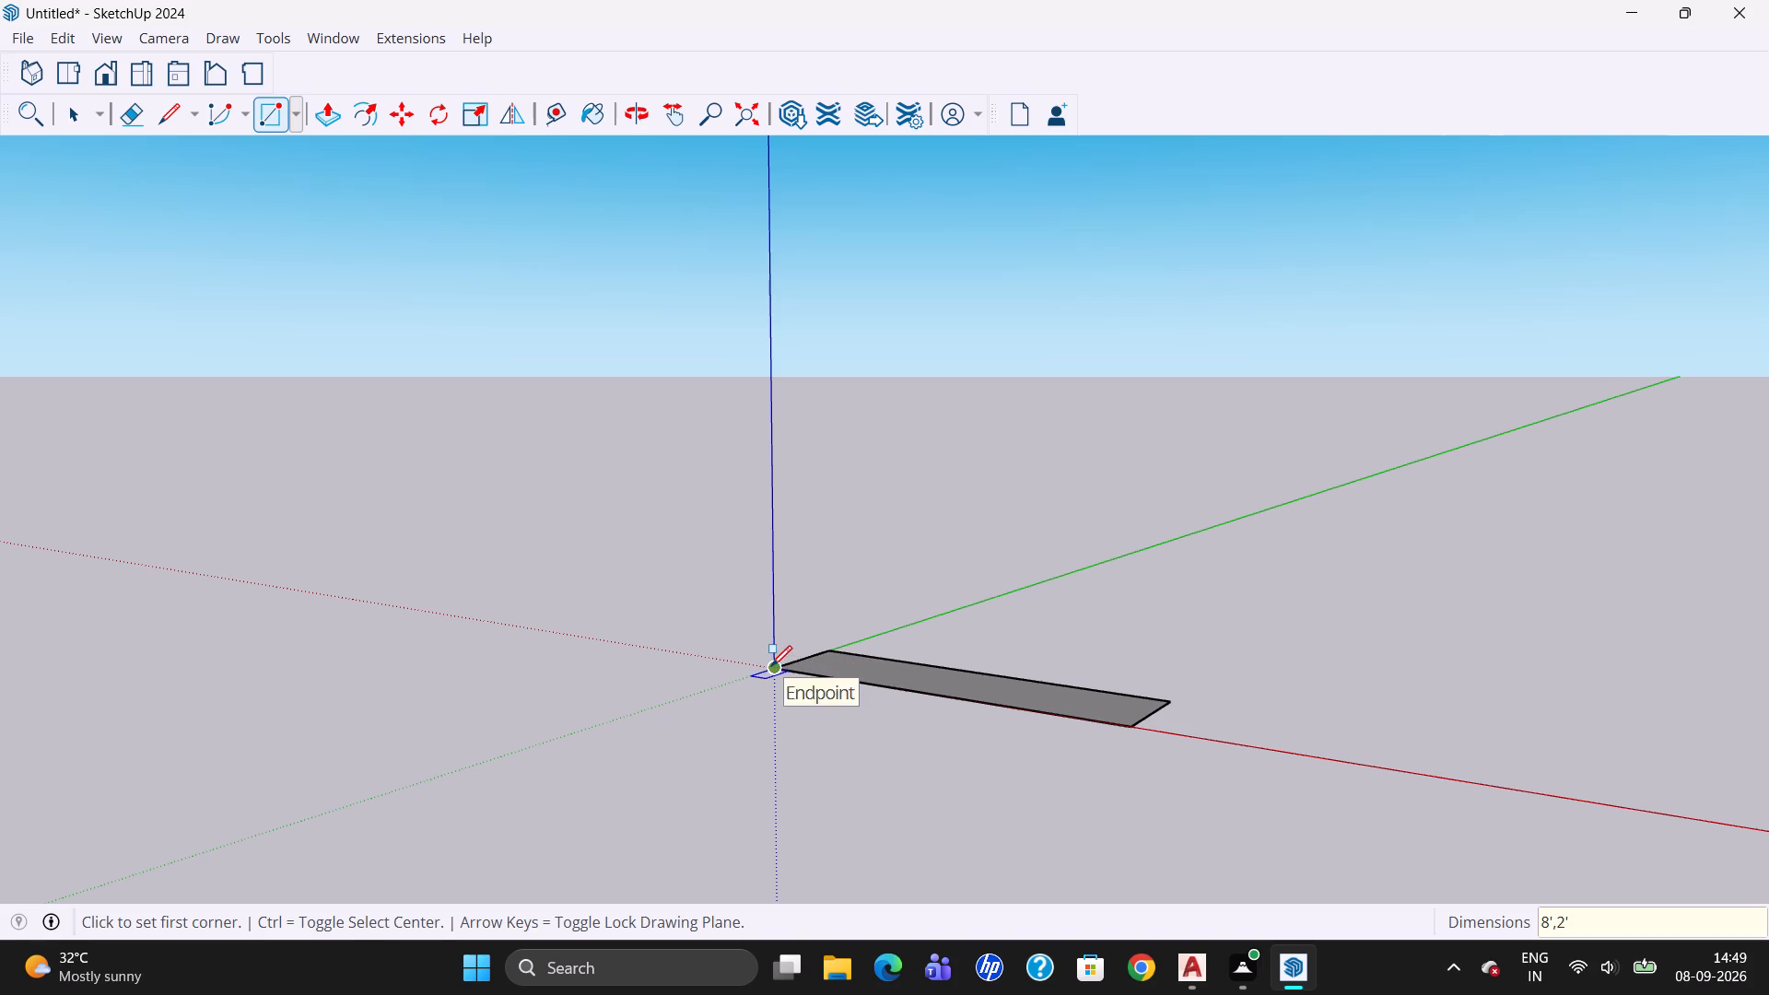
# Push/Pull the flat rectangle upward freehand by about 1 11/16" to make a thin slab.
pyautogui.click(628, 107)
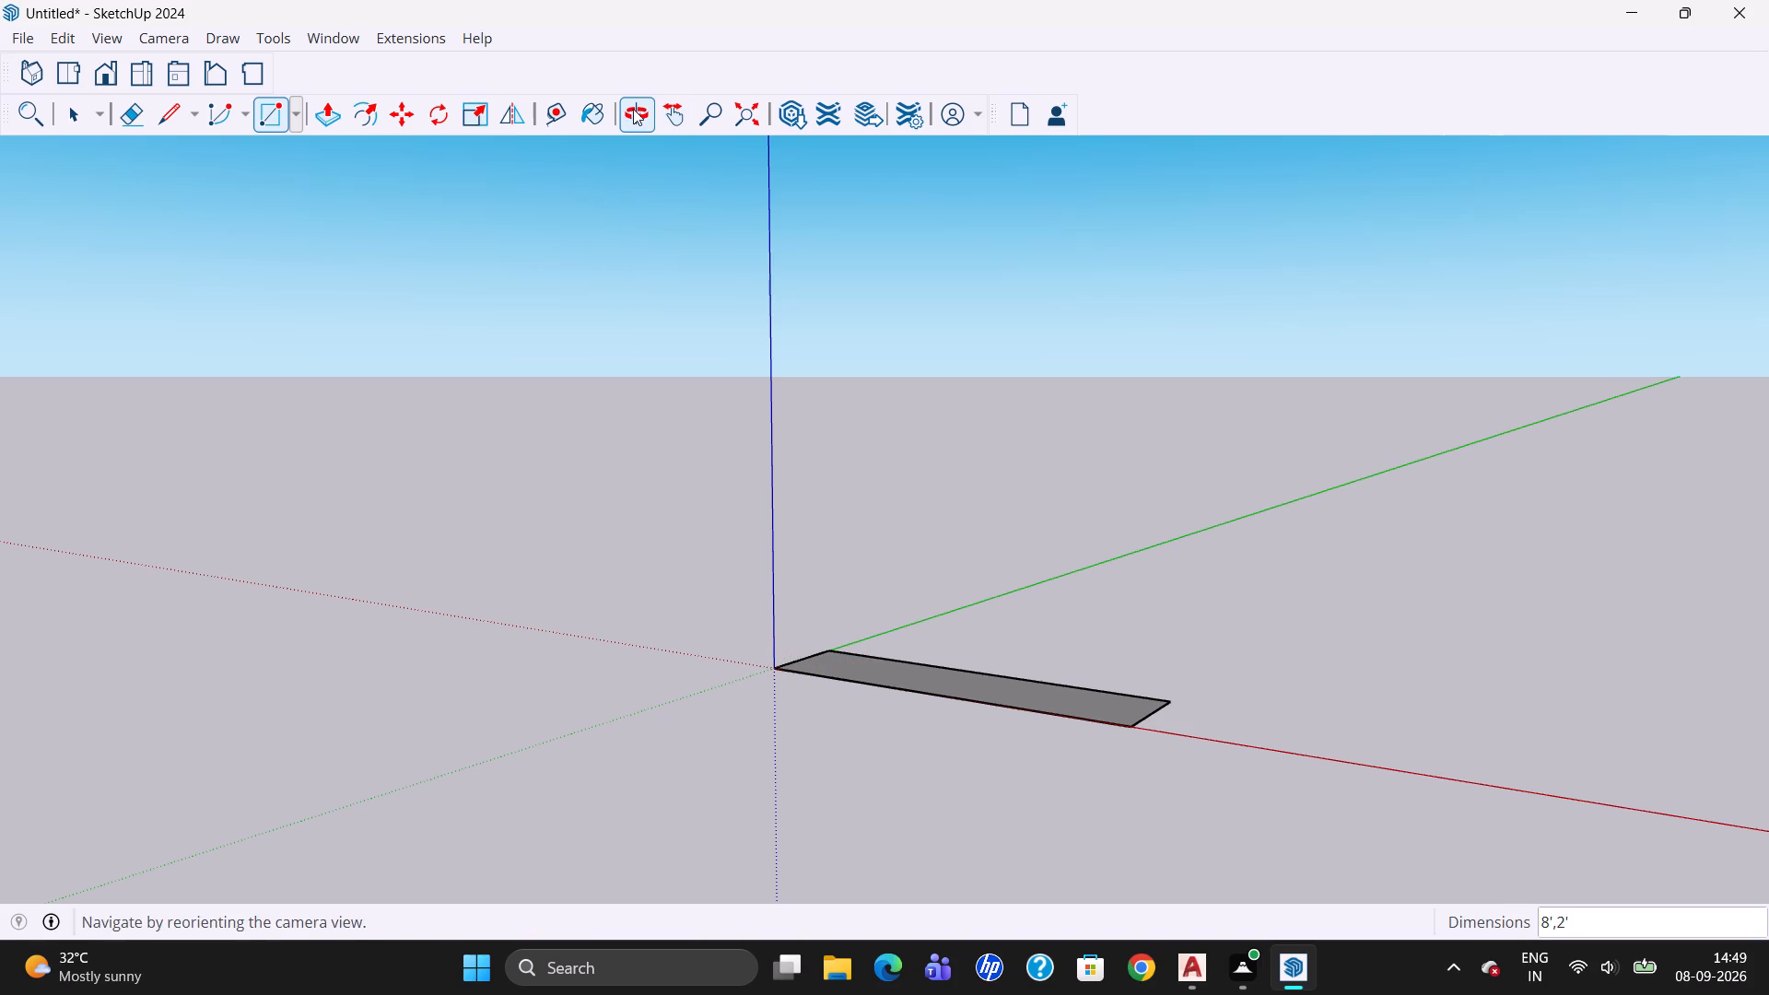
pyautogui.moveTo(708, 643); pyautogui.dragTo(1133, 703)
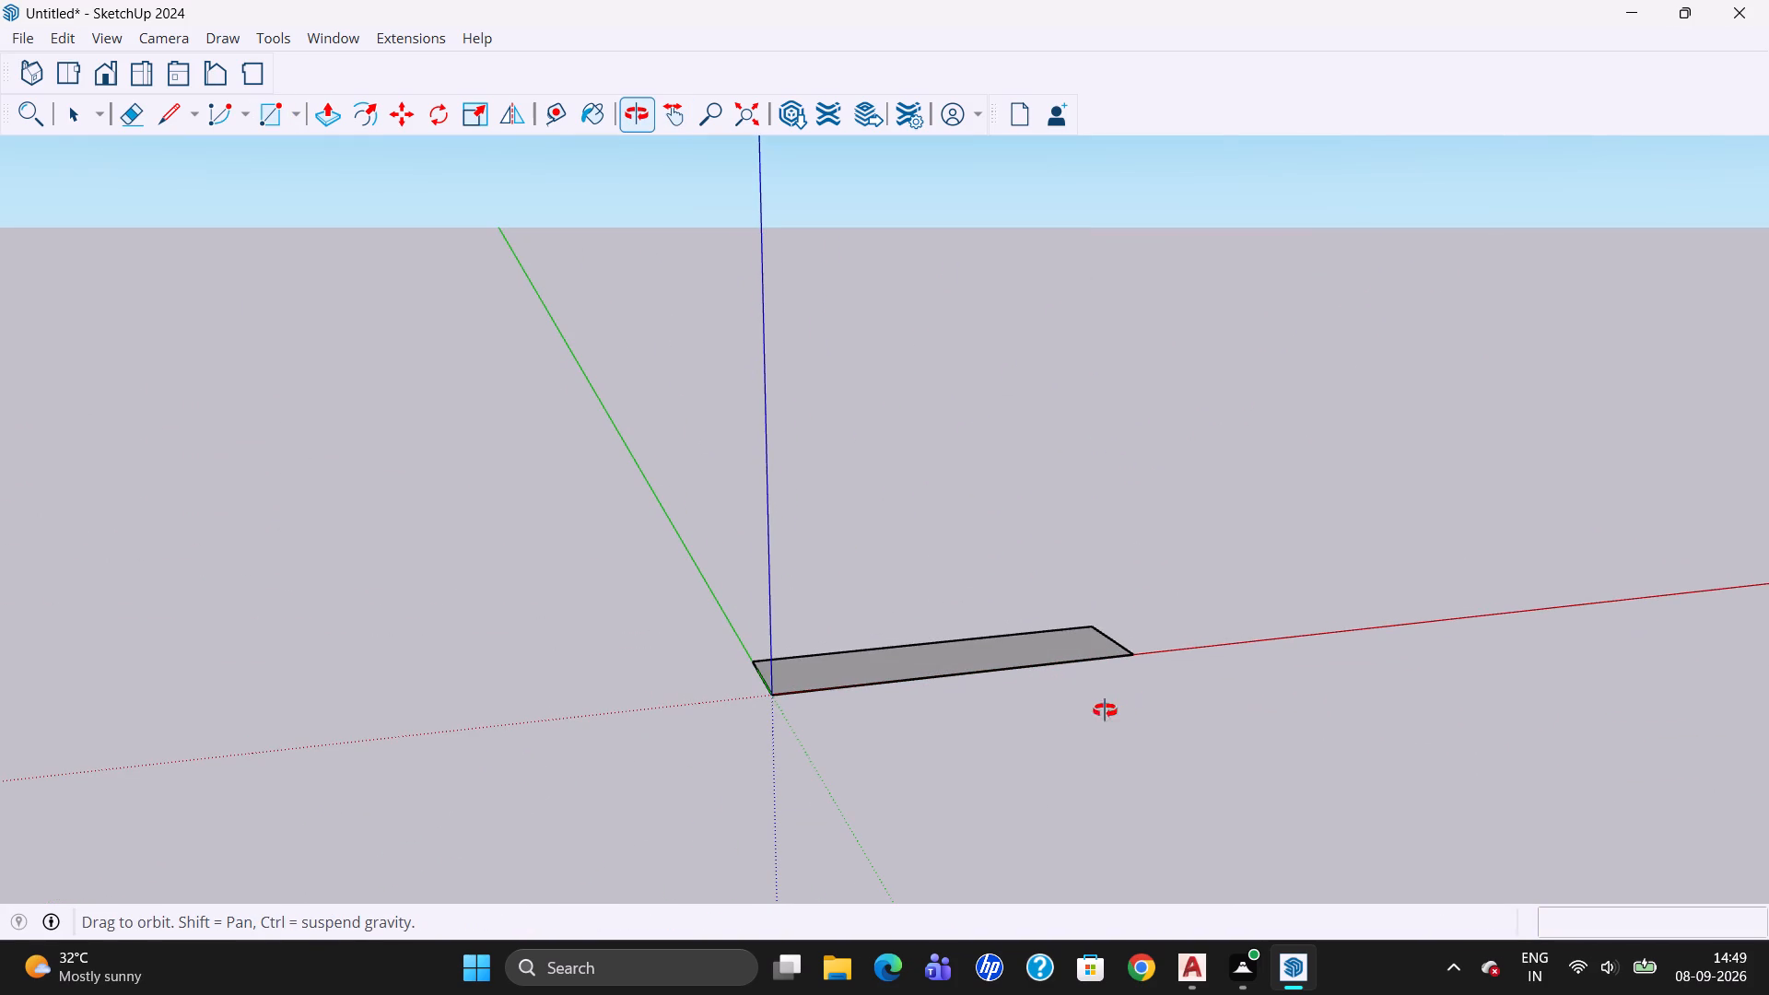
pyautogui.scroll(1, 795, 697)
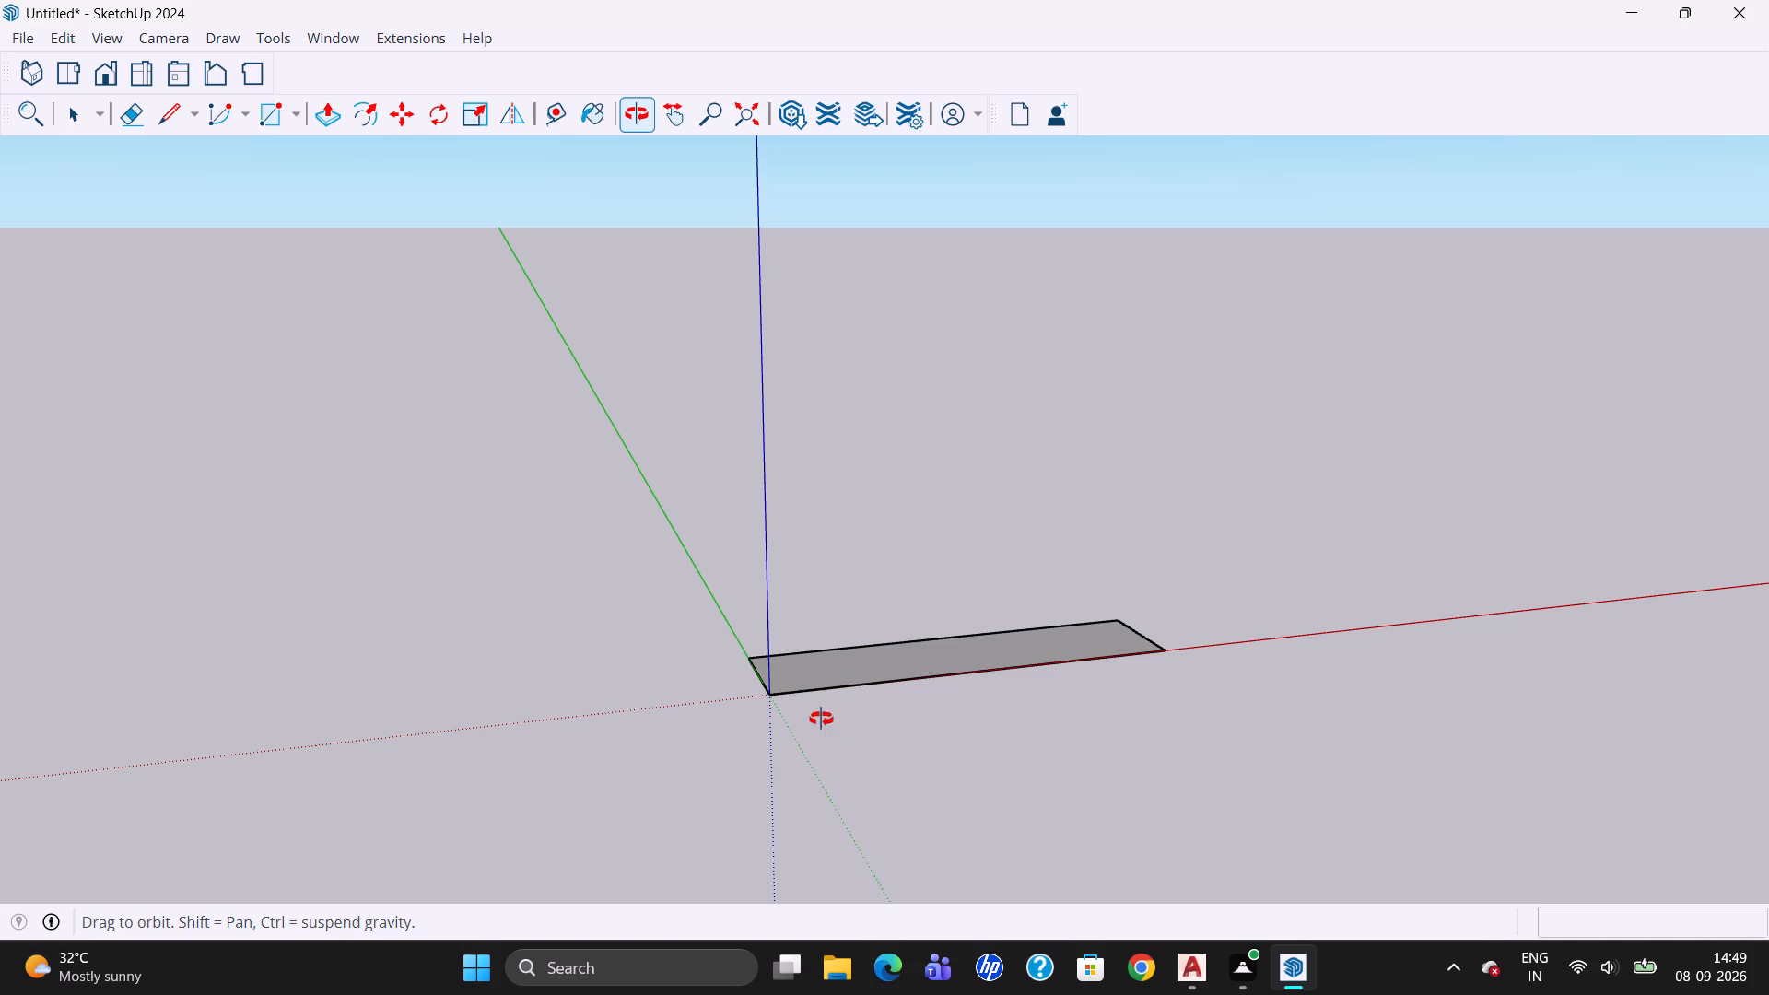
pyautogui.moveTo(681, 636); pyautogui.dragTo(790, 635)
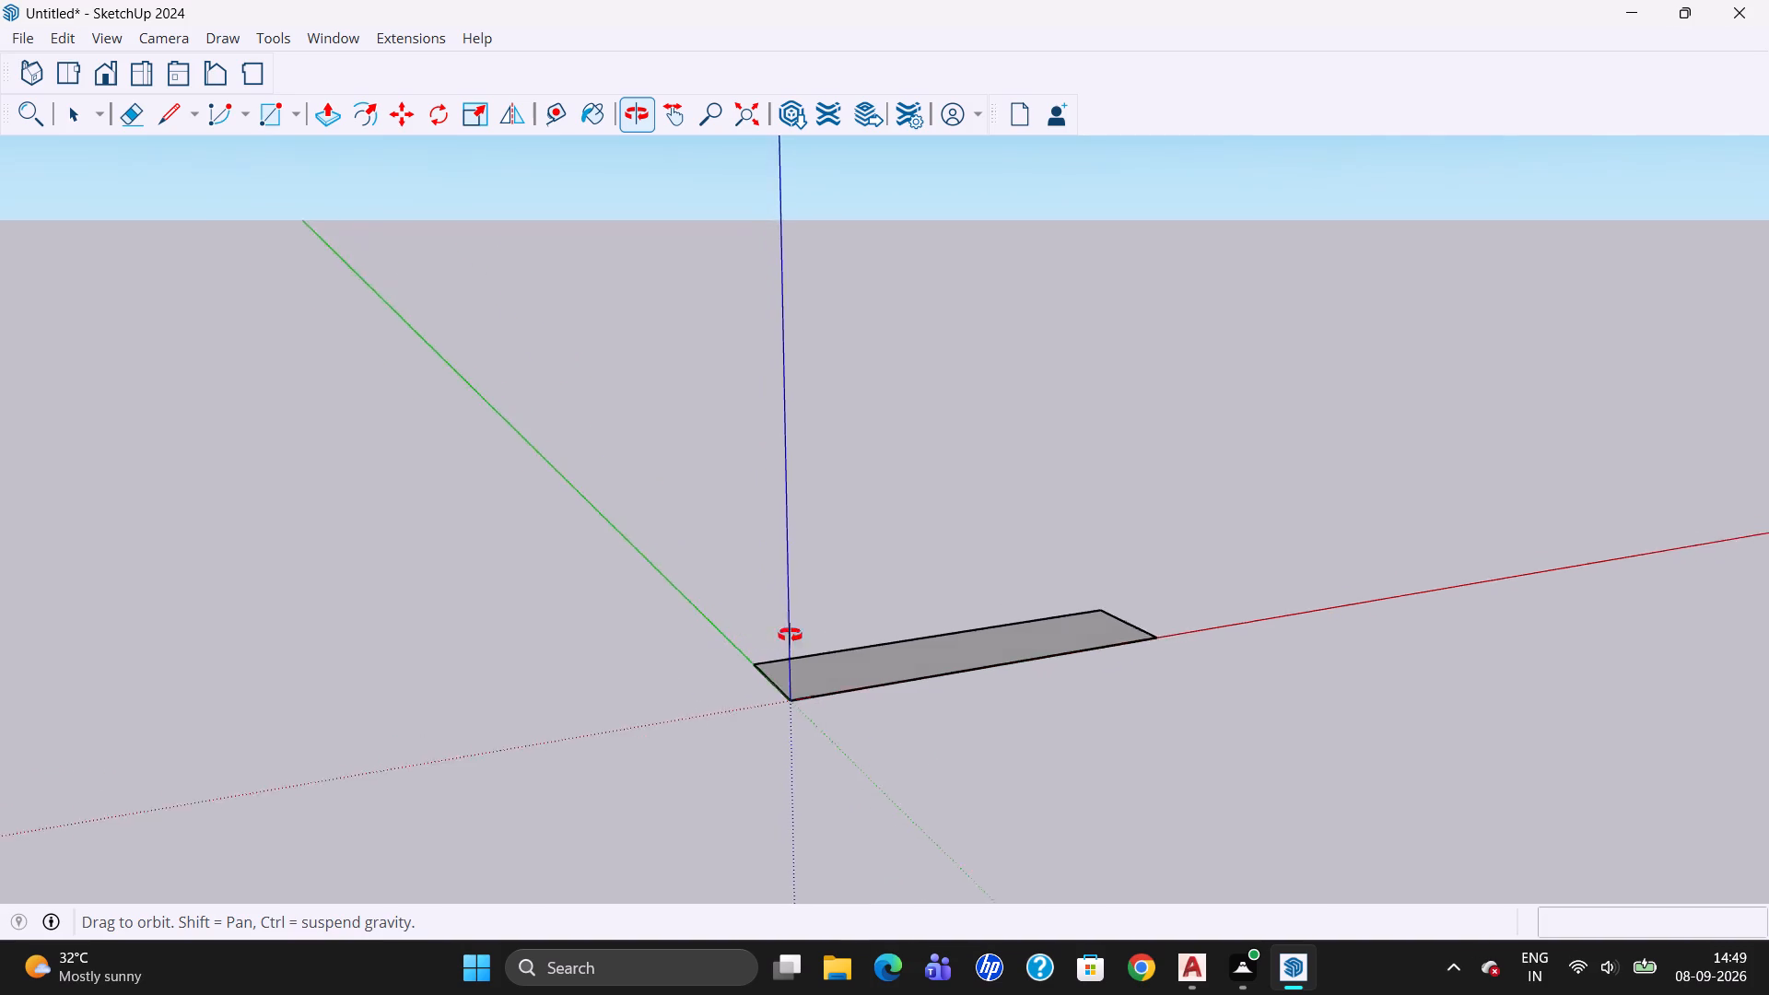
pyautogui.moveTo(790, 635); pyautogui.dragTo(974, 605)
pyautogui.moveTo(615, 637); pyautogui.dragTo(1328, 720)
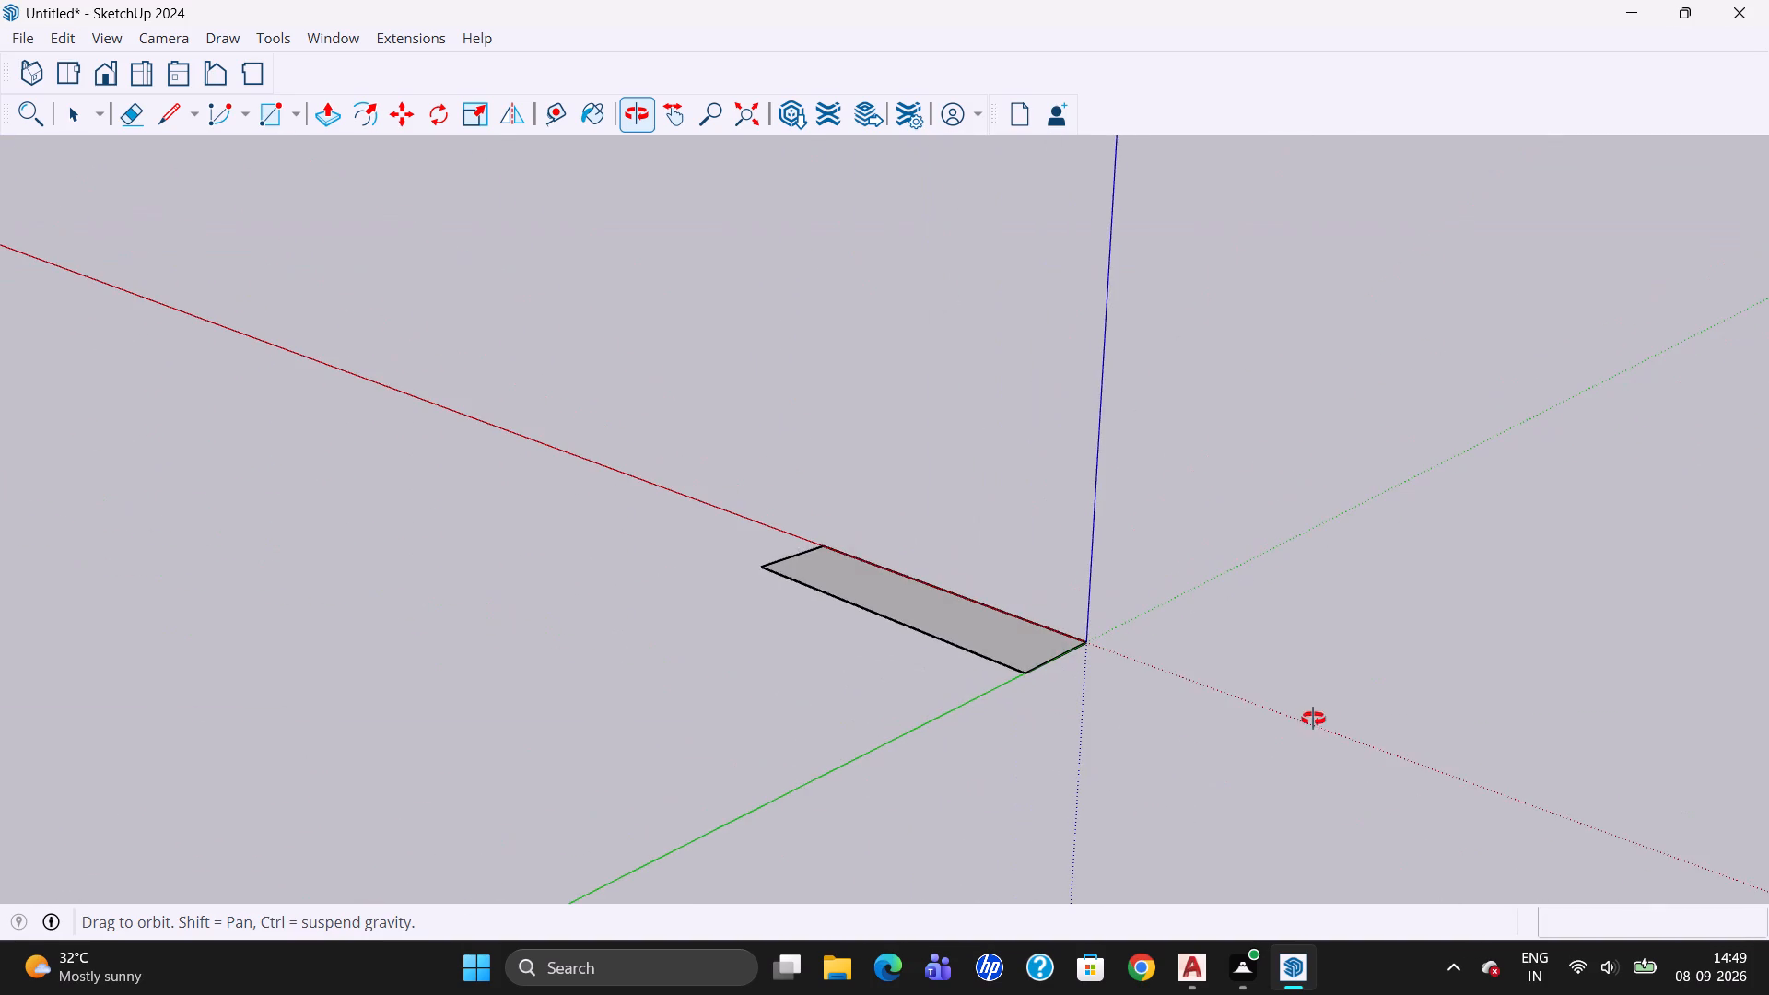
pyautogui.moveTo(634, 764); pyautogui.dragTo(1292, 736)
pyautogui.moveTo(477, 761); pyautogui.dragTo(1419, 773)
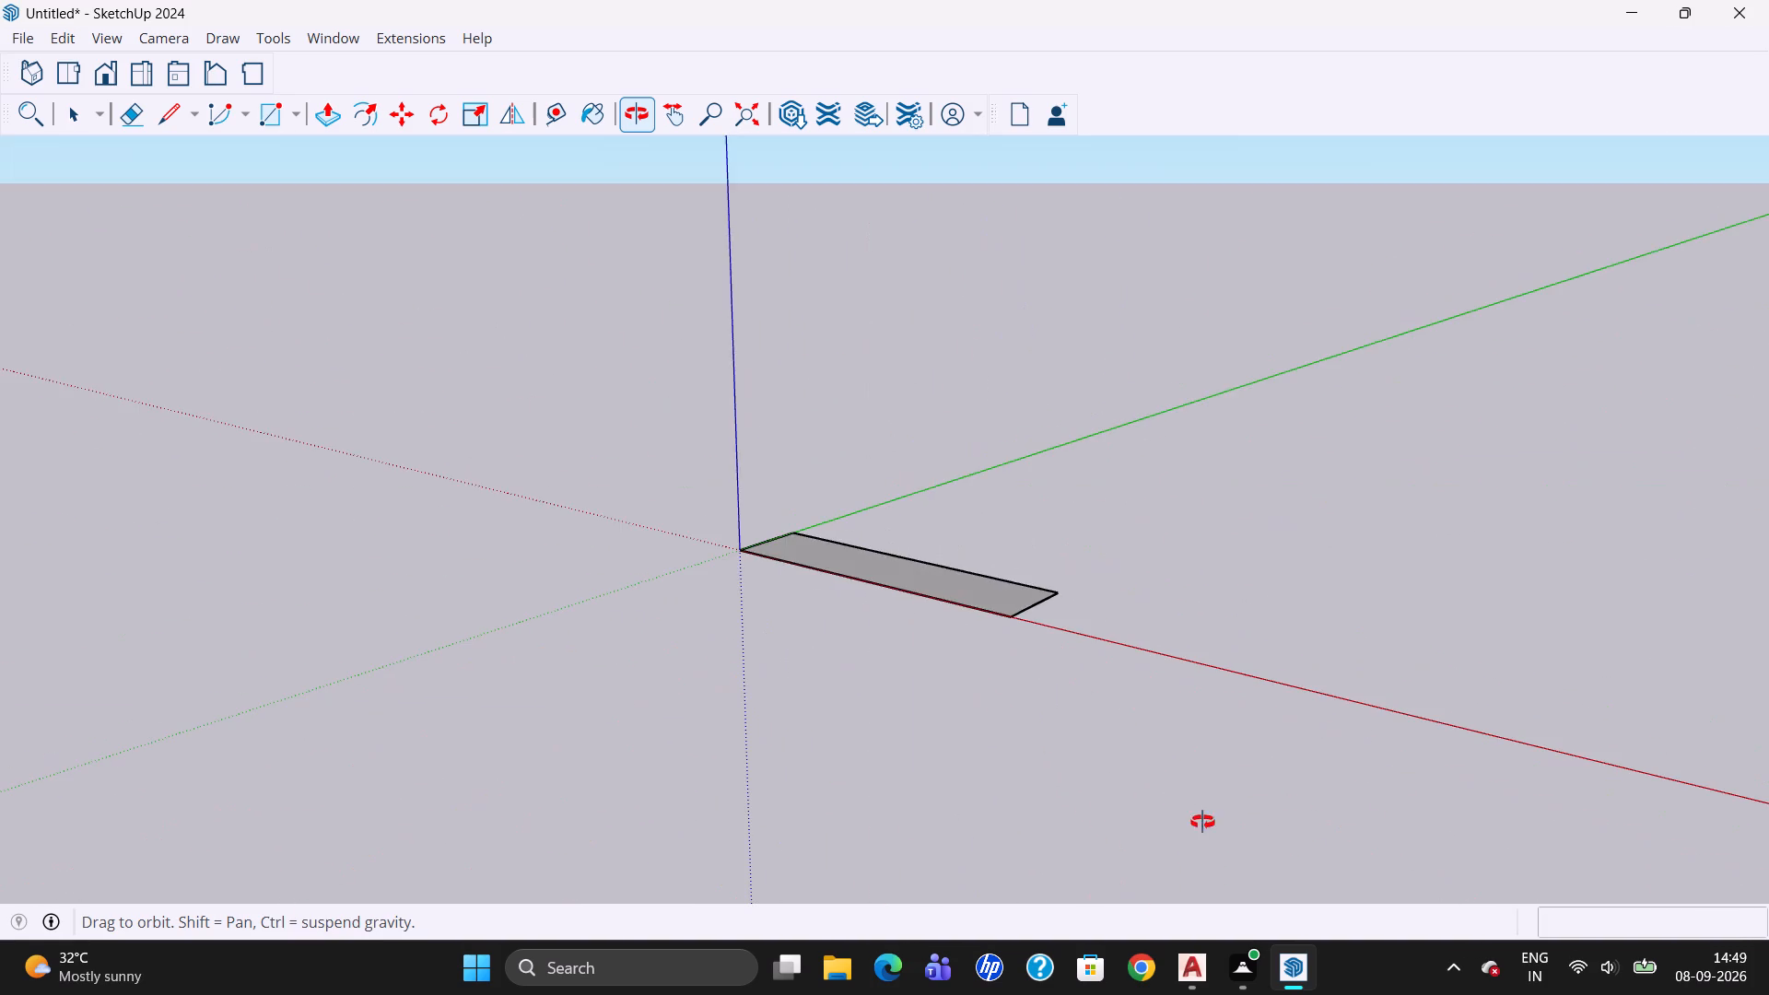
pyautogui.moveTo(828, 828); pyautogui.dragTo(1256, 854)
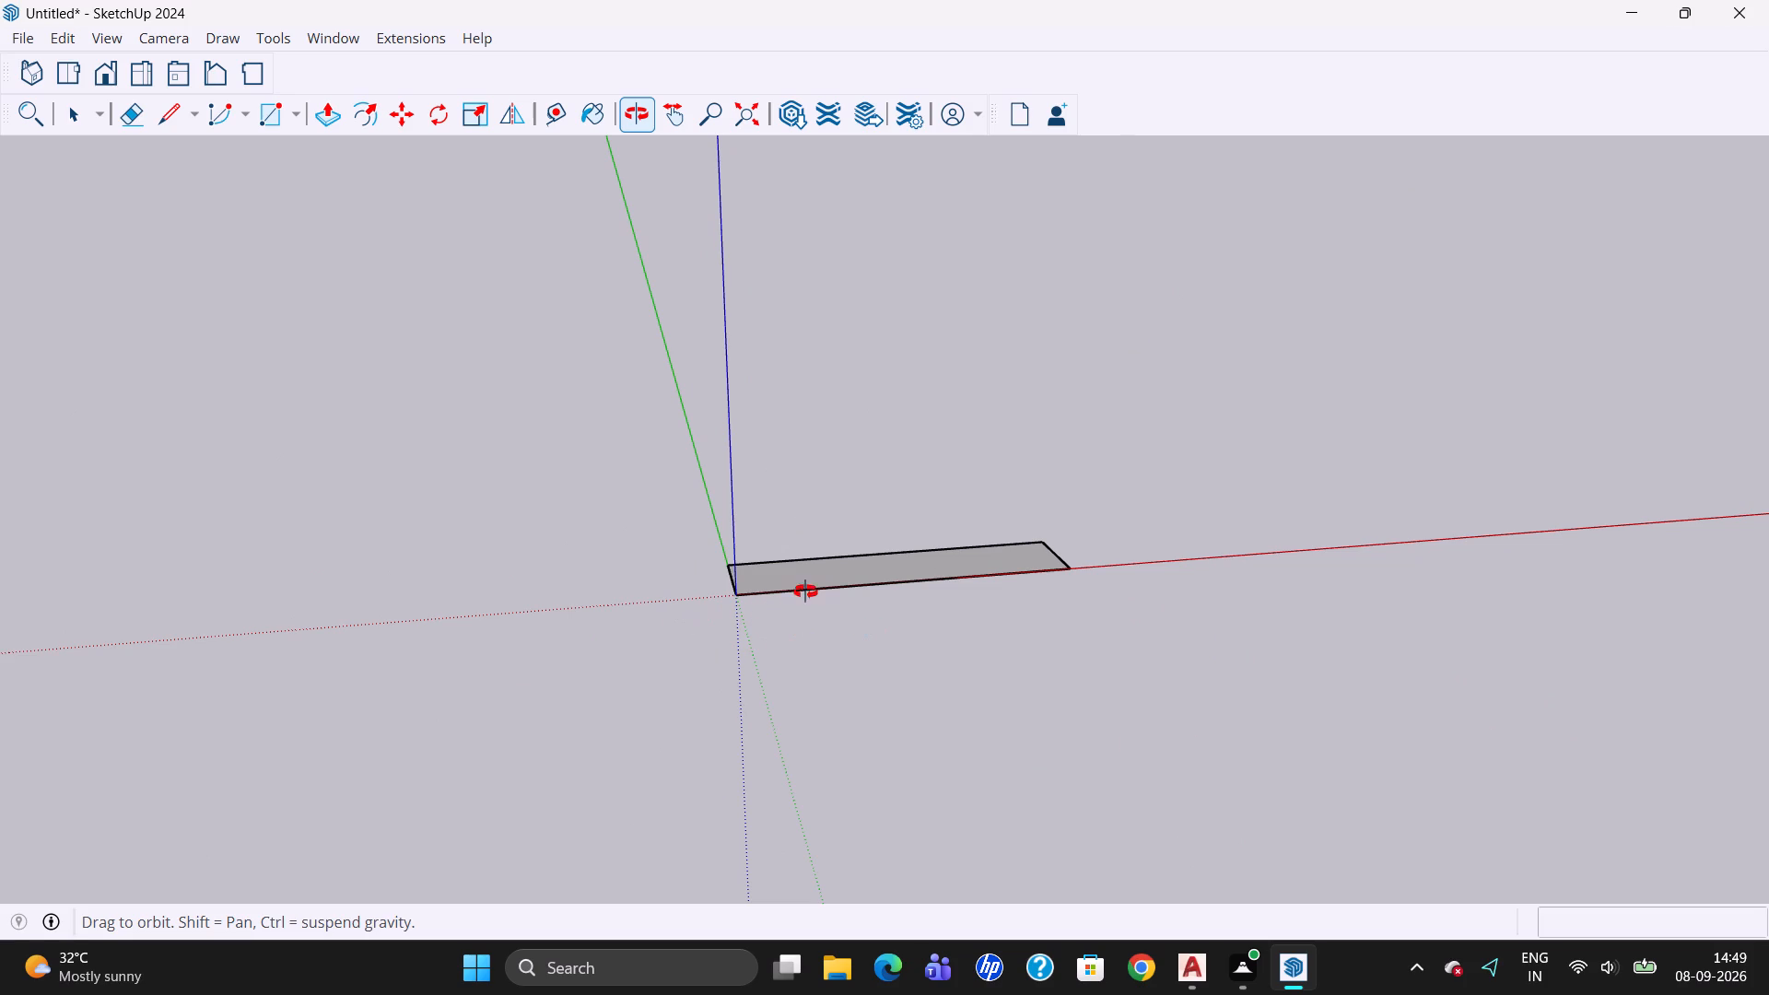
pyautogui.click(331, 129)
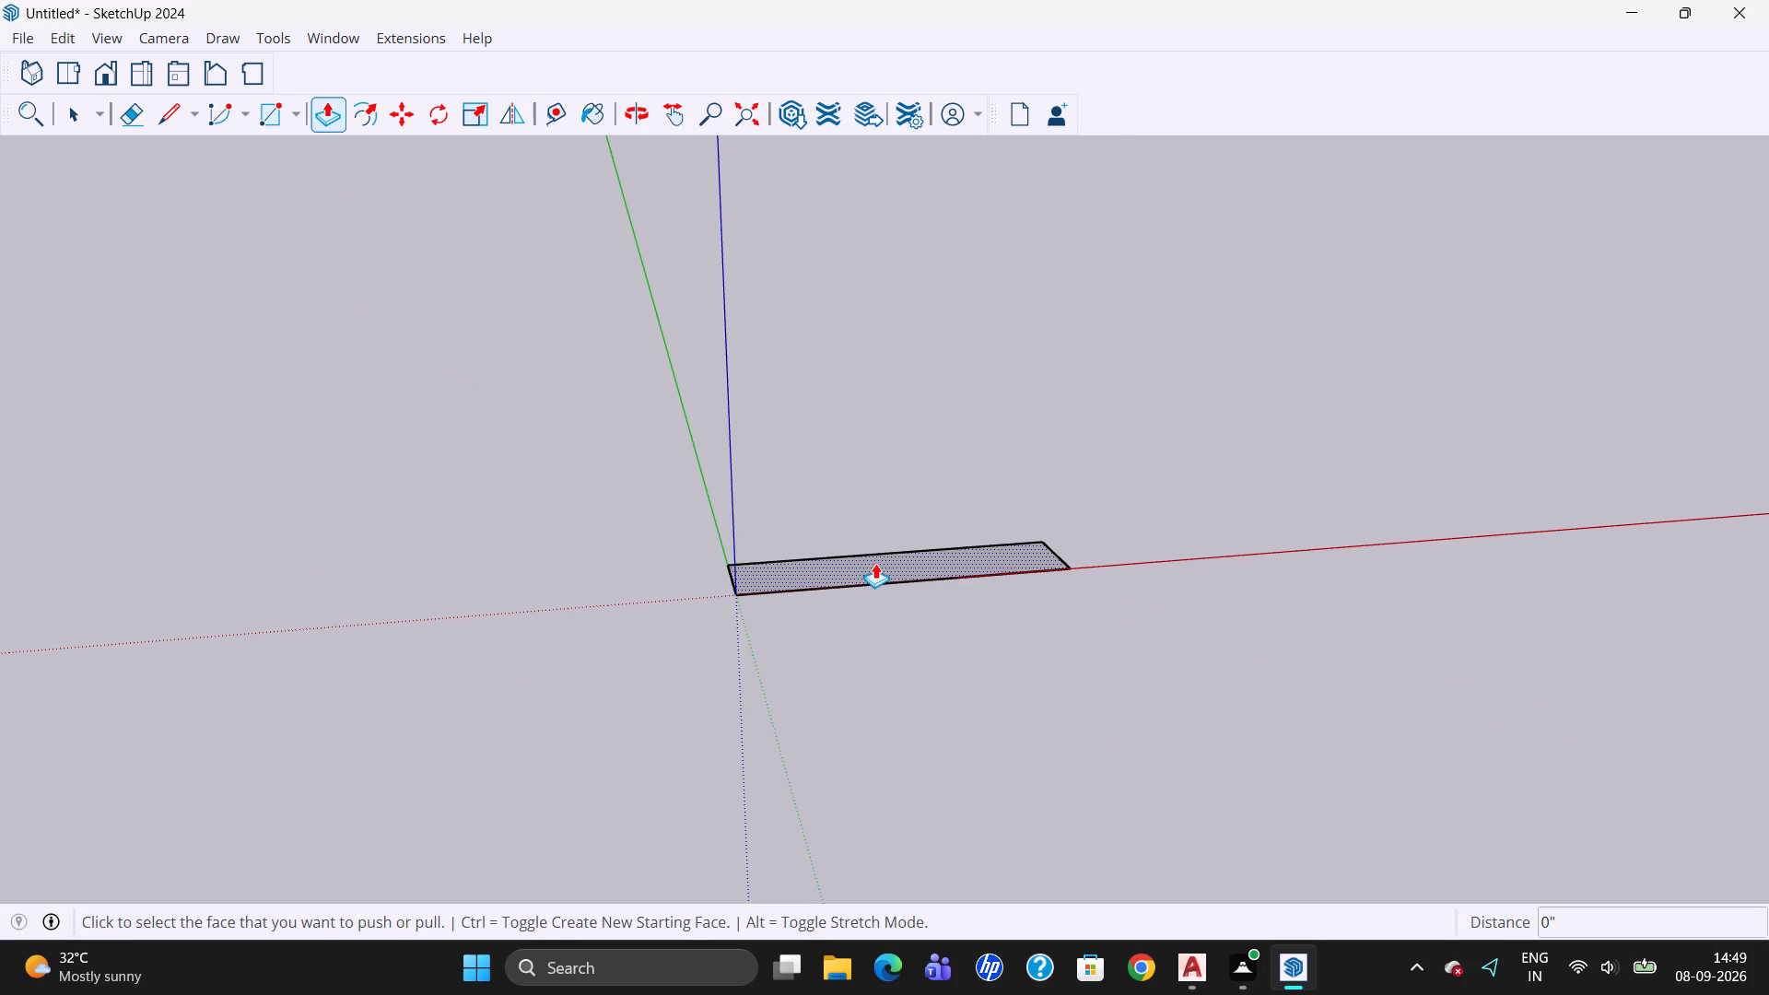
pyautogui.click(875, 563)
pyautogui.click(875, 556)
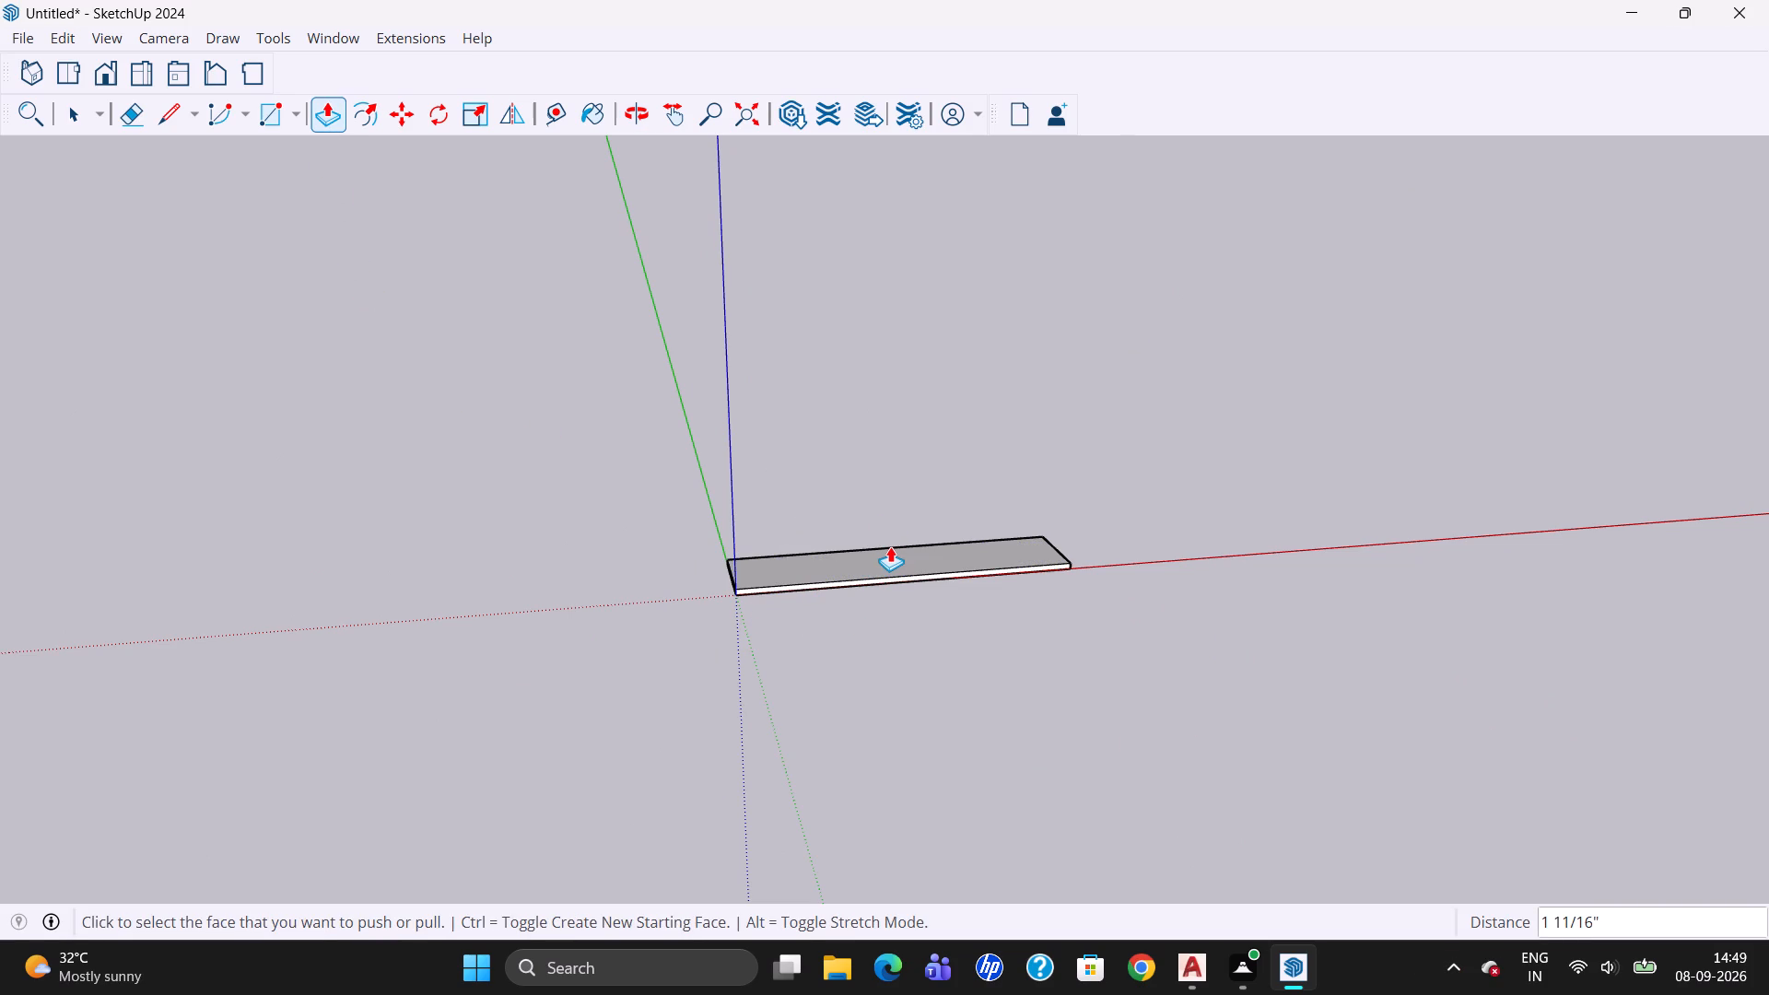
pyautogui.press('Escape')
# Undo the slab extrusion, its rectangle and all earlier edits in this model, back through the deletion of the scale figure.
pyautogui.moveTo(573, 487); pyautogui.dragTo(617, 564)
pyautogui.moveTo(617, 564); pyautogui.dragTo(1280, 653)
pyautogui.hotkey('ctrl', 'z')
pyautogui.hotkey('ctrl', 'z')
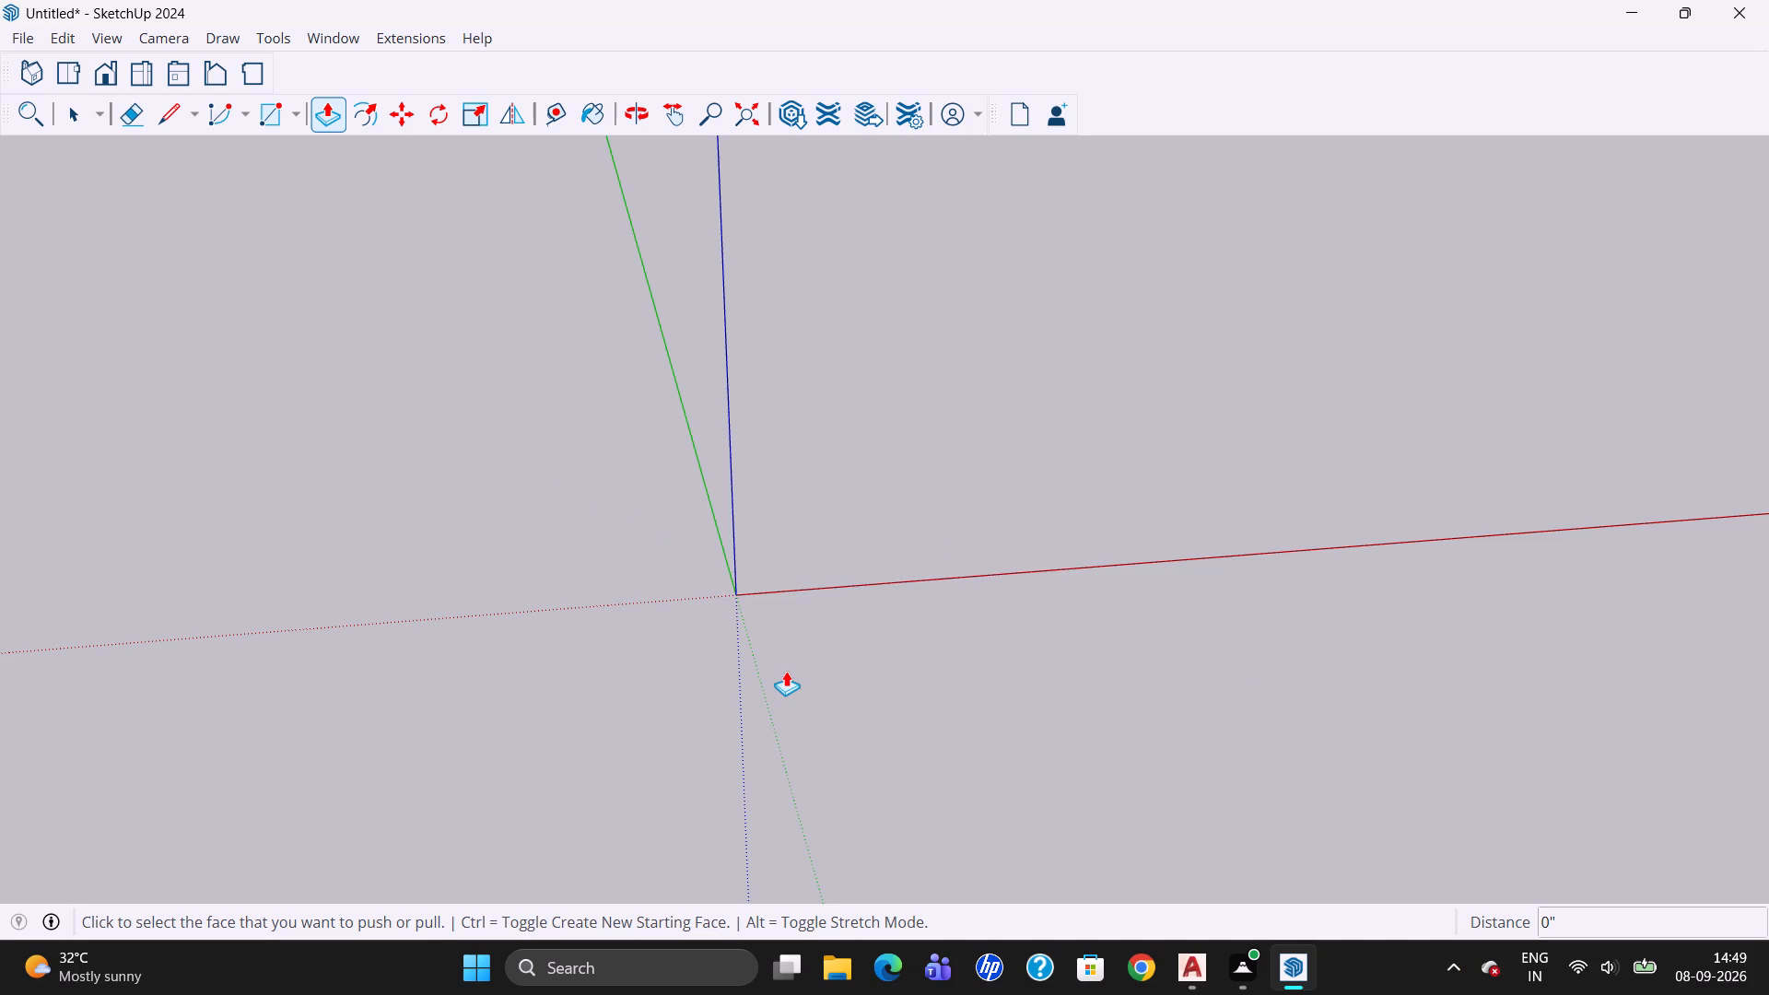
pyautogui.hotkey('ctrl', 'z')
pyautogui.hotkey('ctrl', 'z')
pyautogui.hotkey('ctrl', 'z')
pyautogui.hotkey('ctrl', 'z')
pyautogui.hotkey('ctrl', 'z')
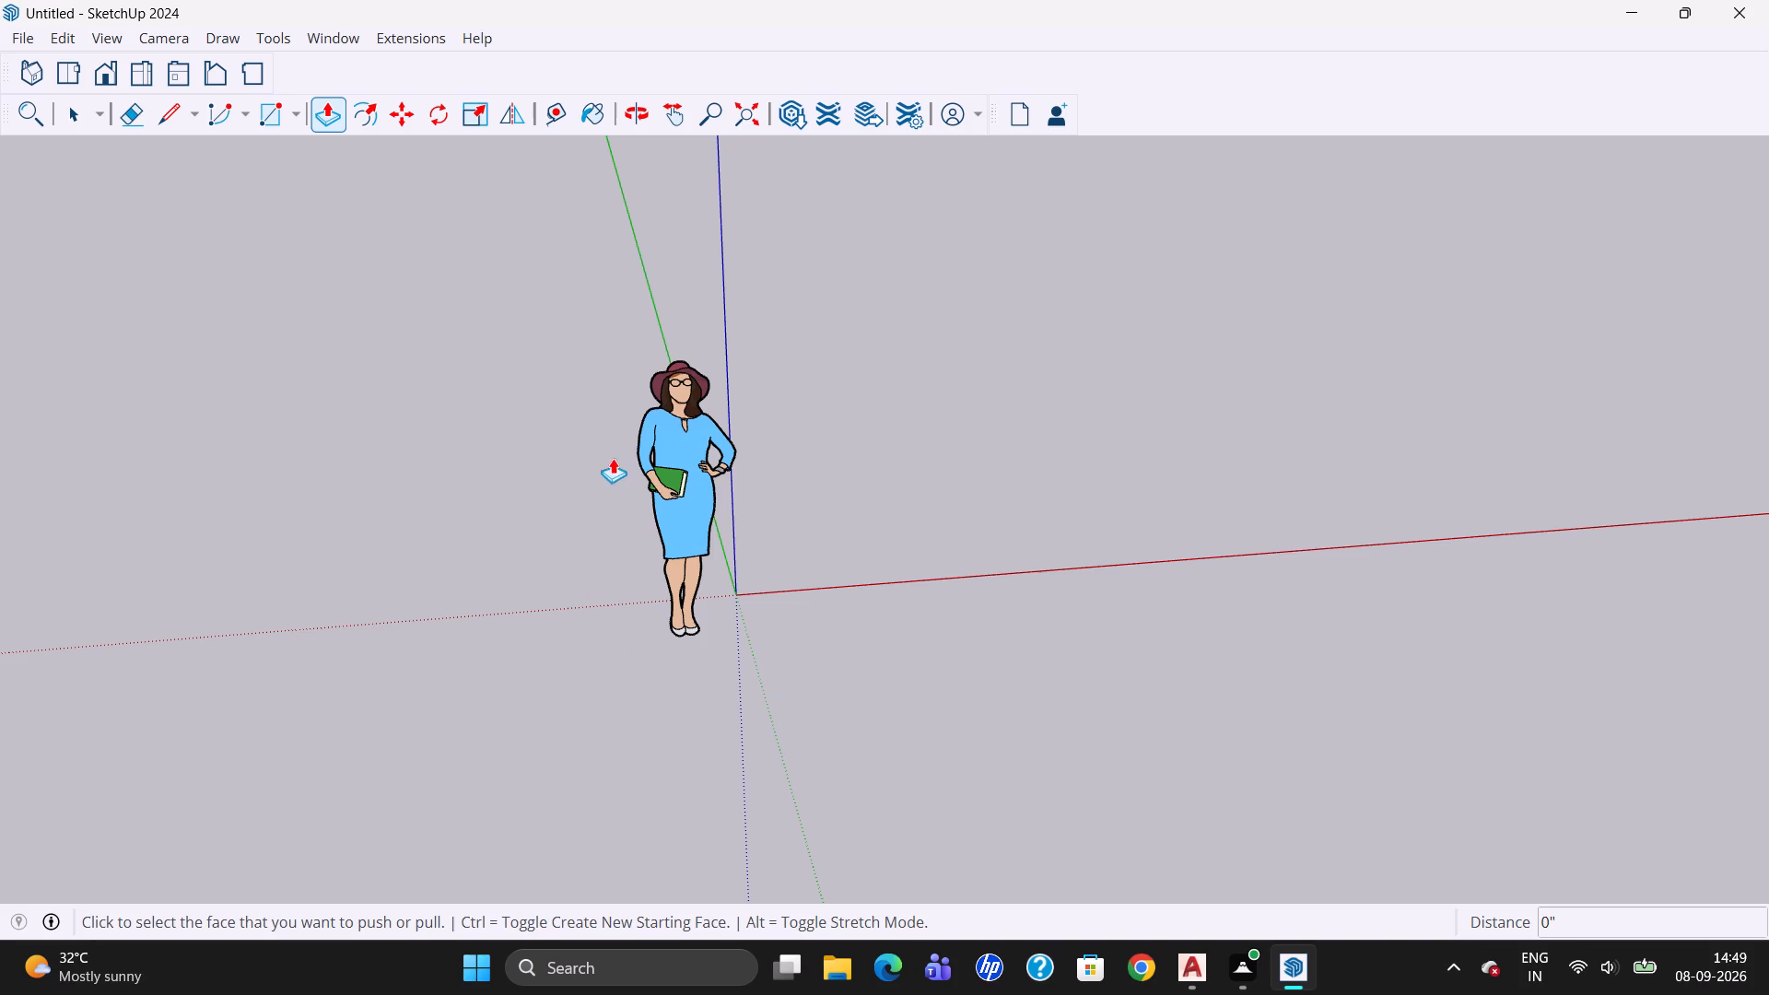
# Select the scale figure beside the origin and delete it.
pyautogui.moveTo(607, 339); pyautogui.dragTo(749, 630)
pyautogui.press('Escape')
pyautogui.click(68, 114)
pyautogui.moveTo(540, 269); pyautogui.dragTo(715, 546)
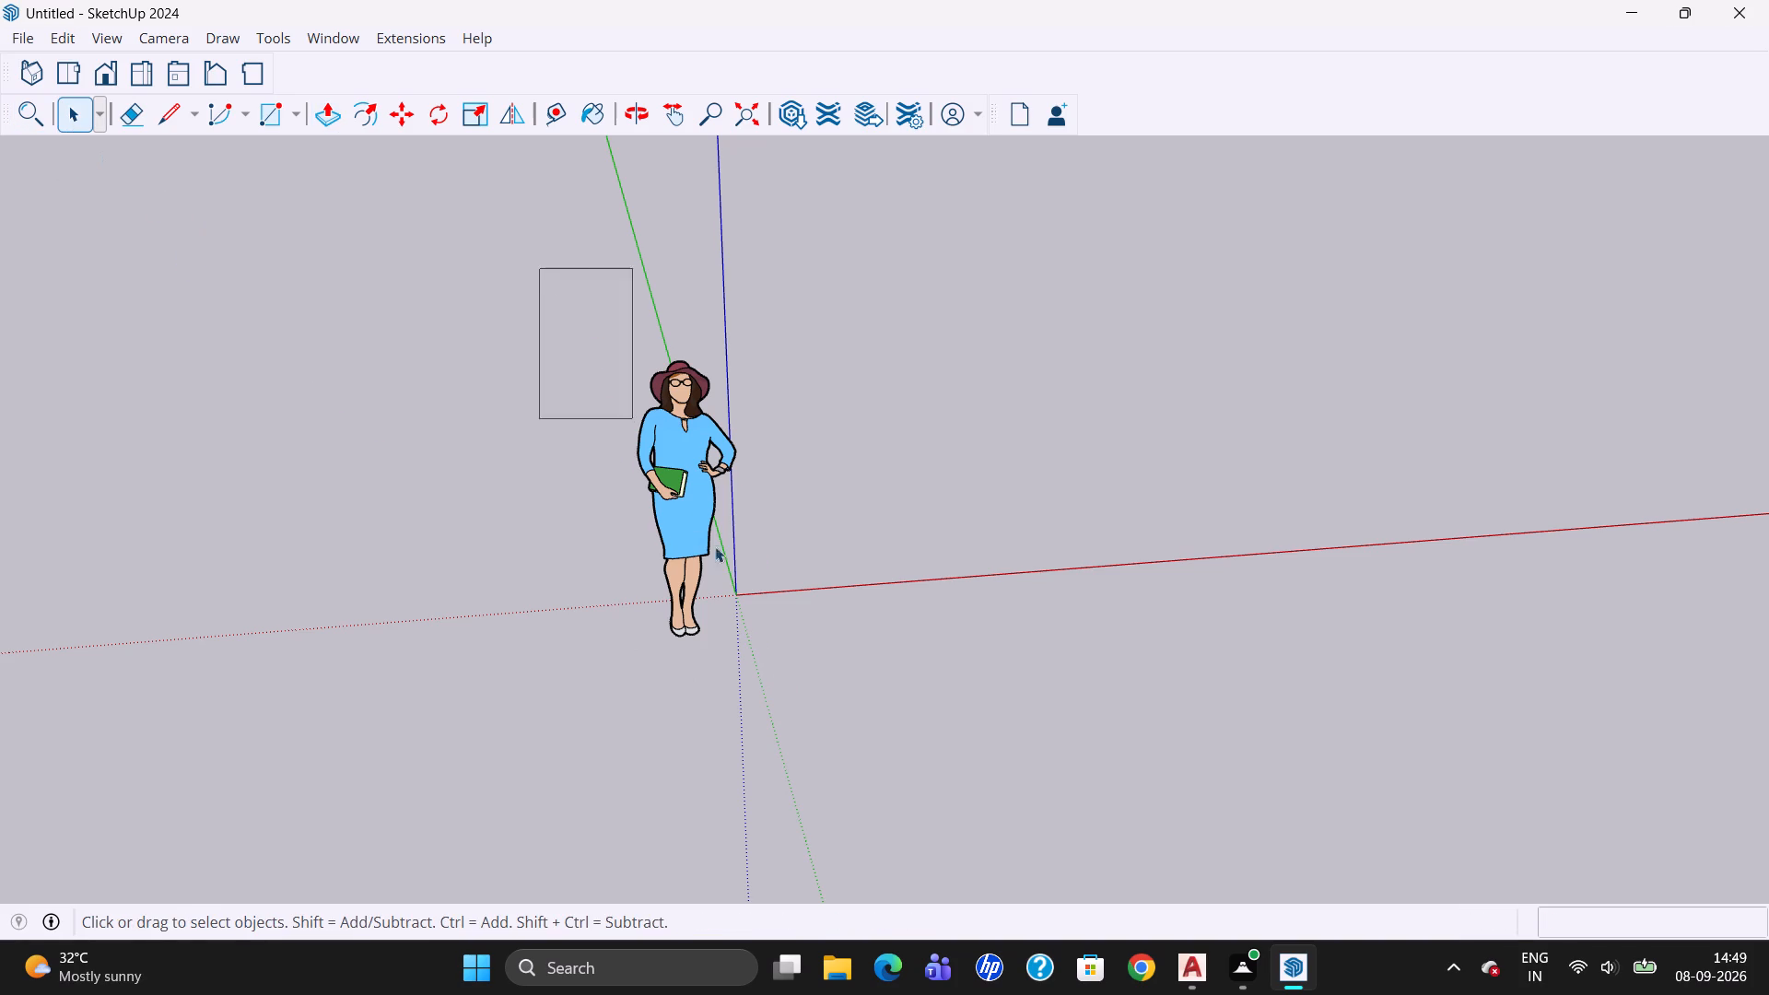
pyautogui.moveTo(715, 546); pyautogui.dragTo(864, 793)
pyautogui.press('Delete')
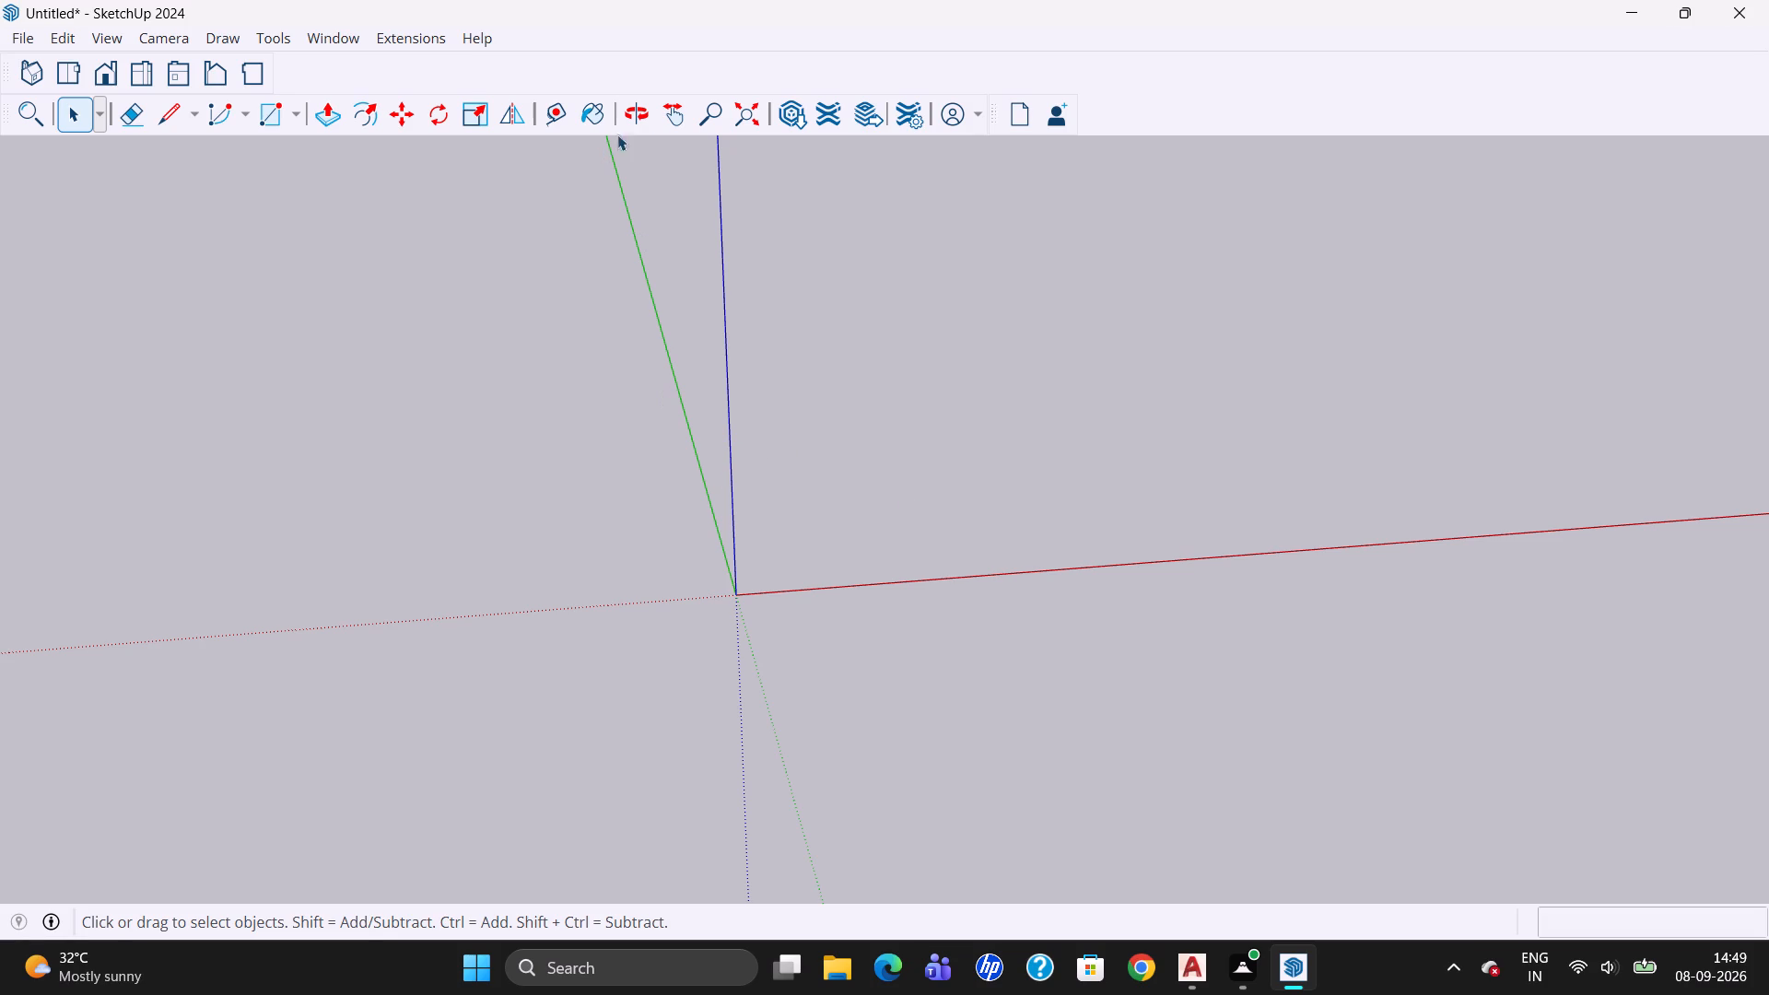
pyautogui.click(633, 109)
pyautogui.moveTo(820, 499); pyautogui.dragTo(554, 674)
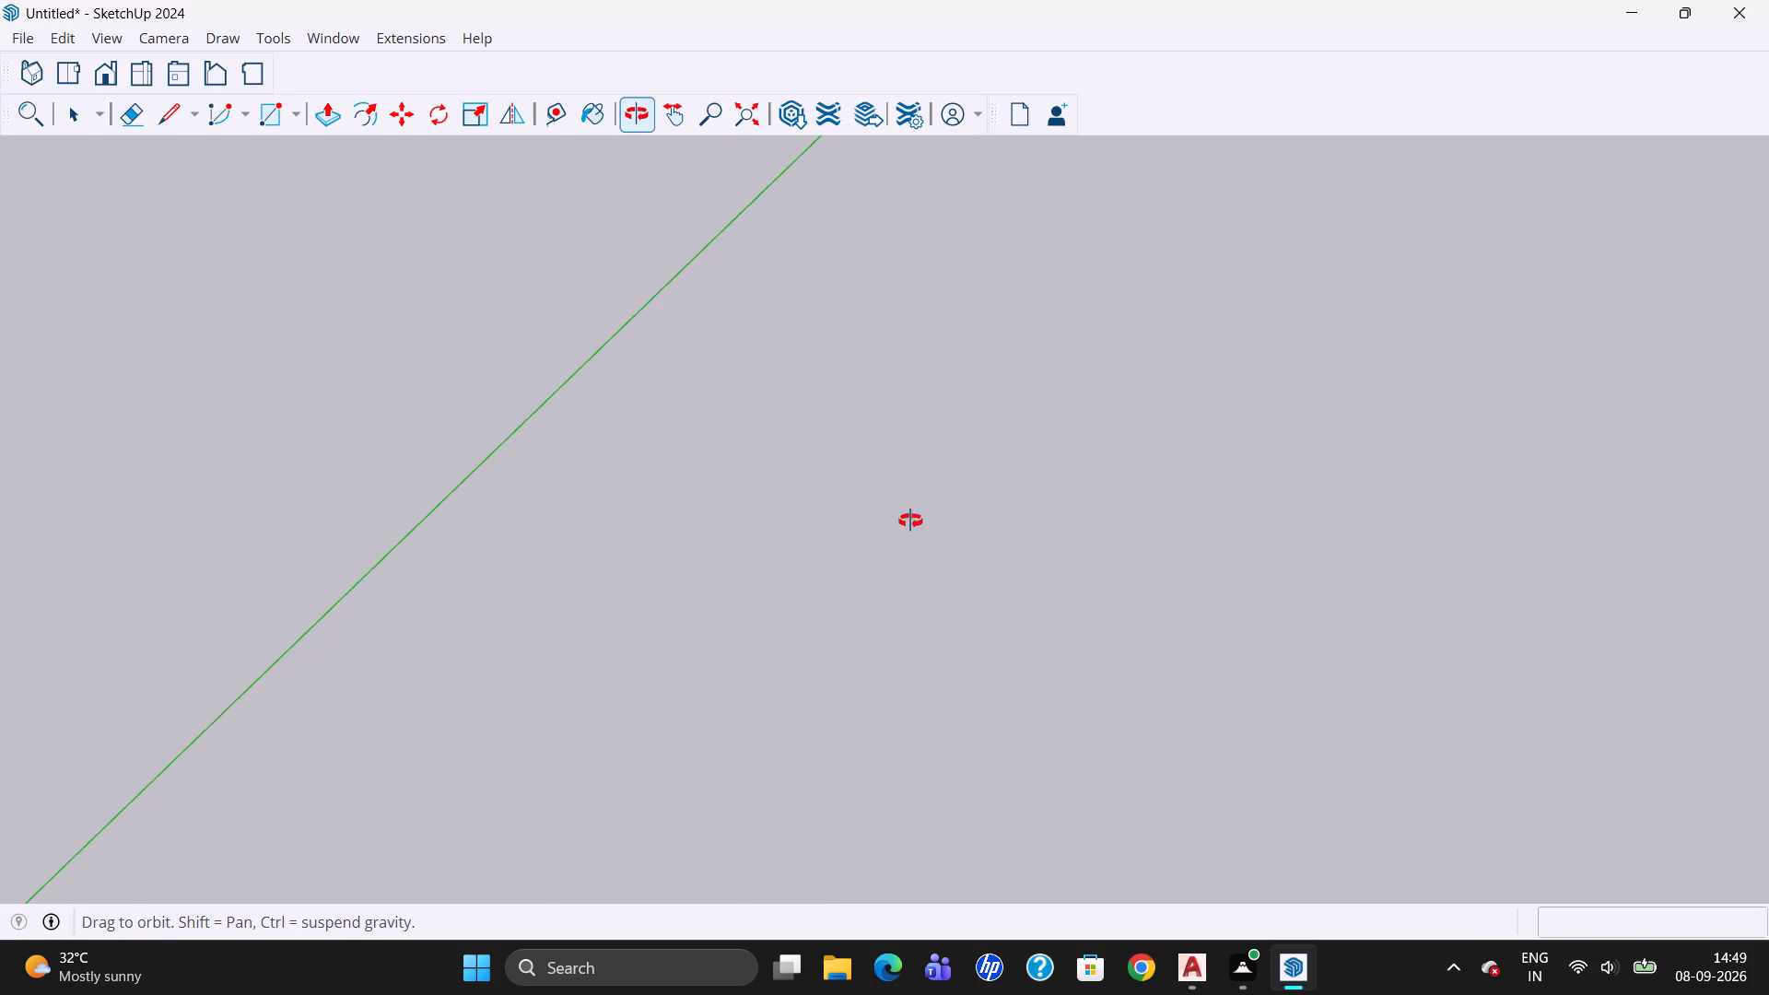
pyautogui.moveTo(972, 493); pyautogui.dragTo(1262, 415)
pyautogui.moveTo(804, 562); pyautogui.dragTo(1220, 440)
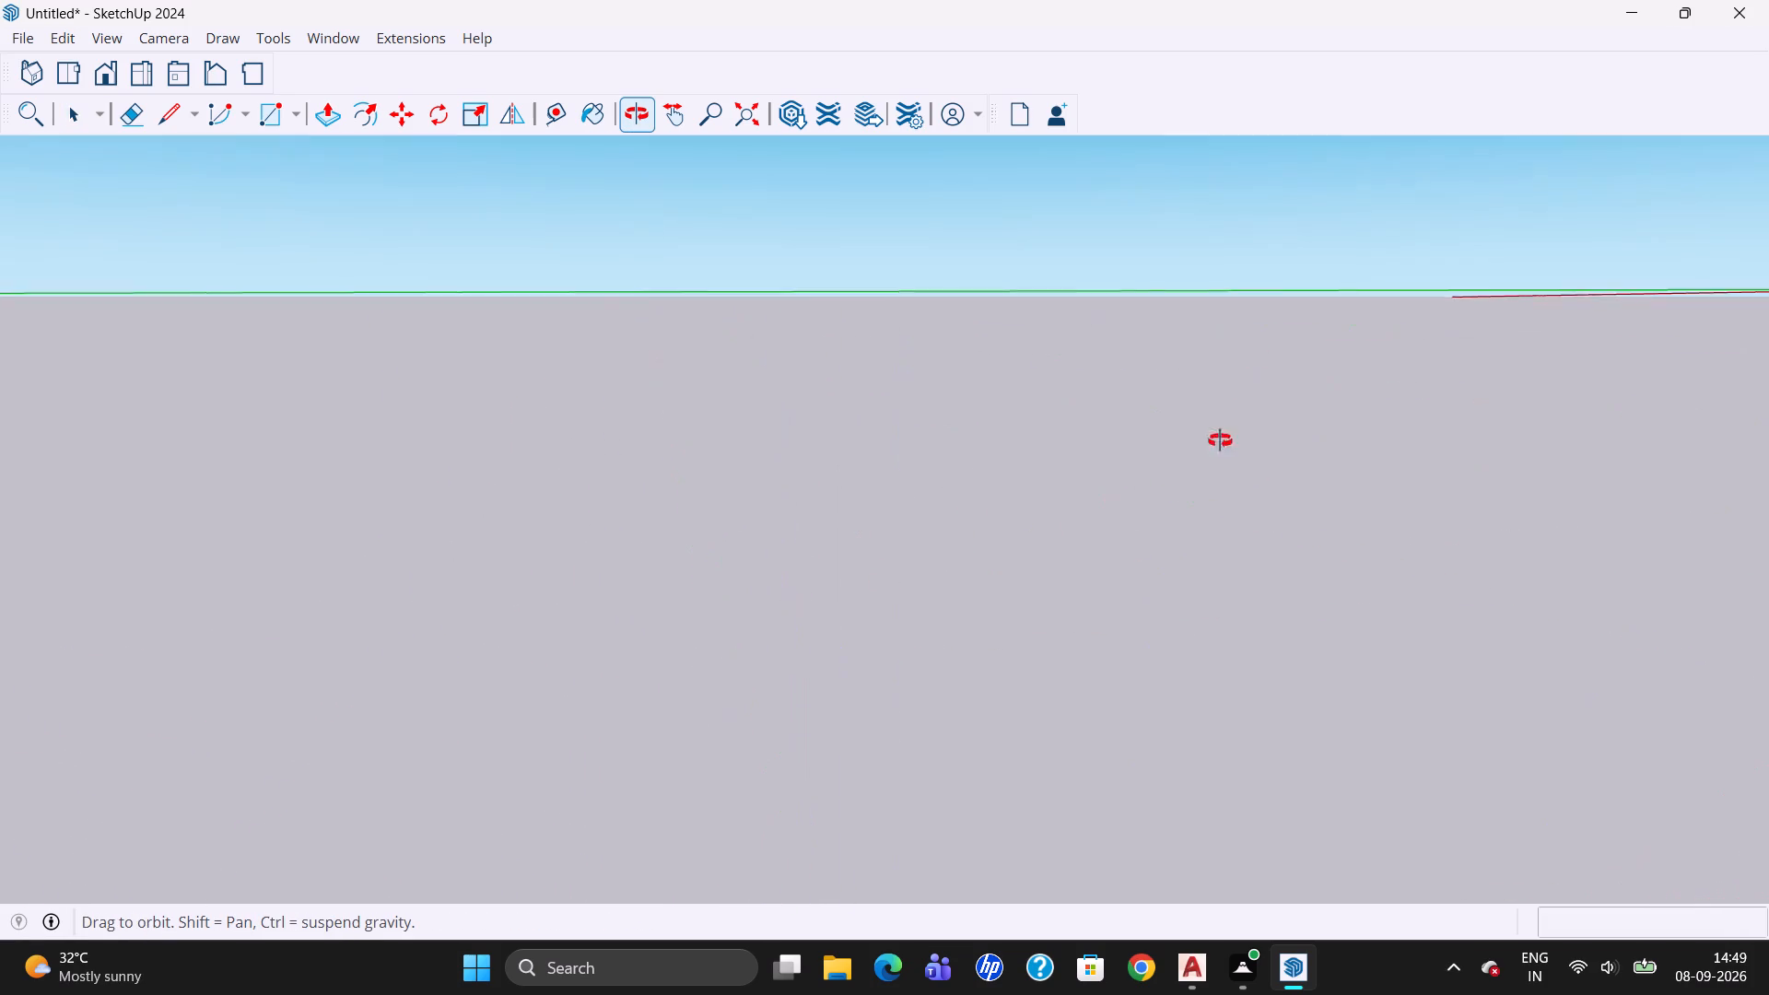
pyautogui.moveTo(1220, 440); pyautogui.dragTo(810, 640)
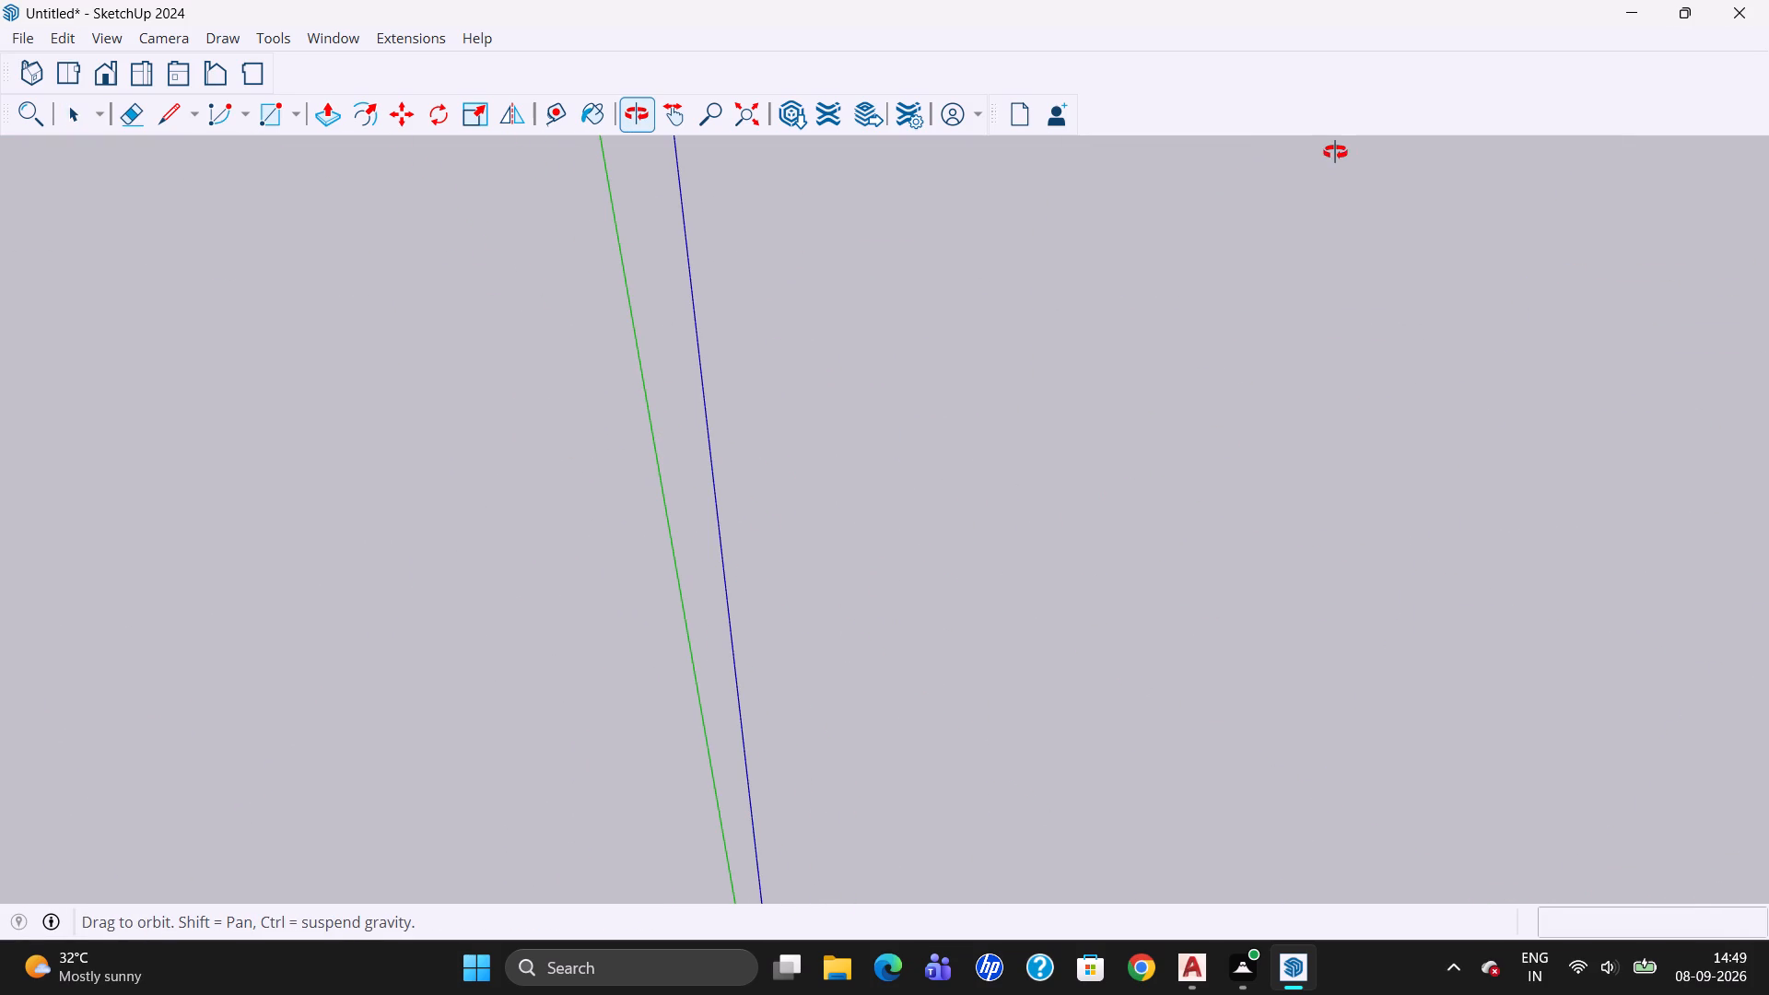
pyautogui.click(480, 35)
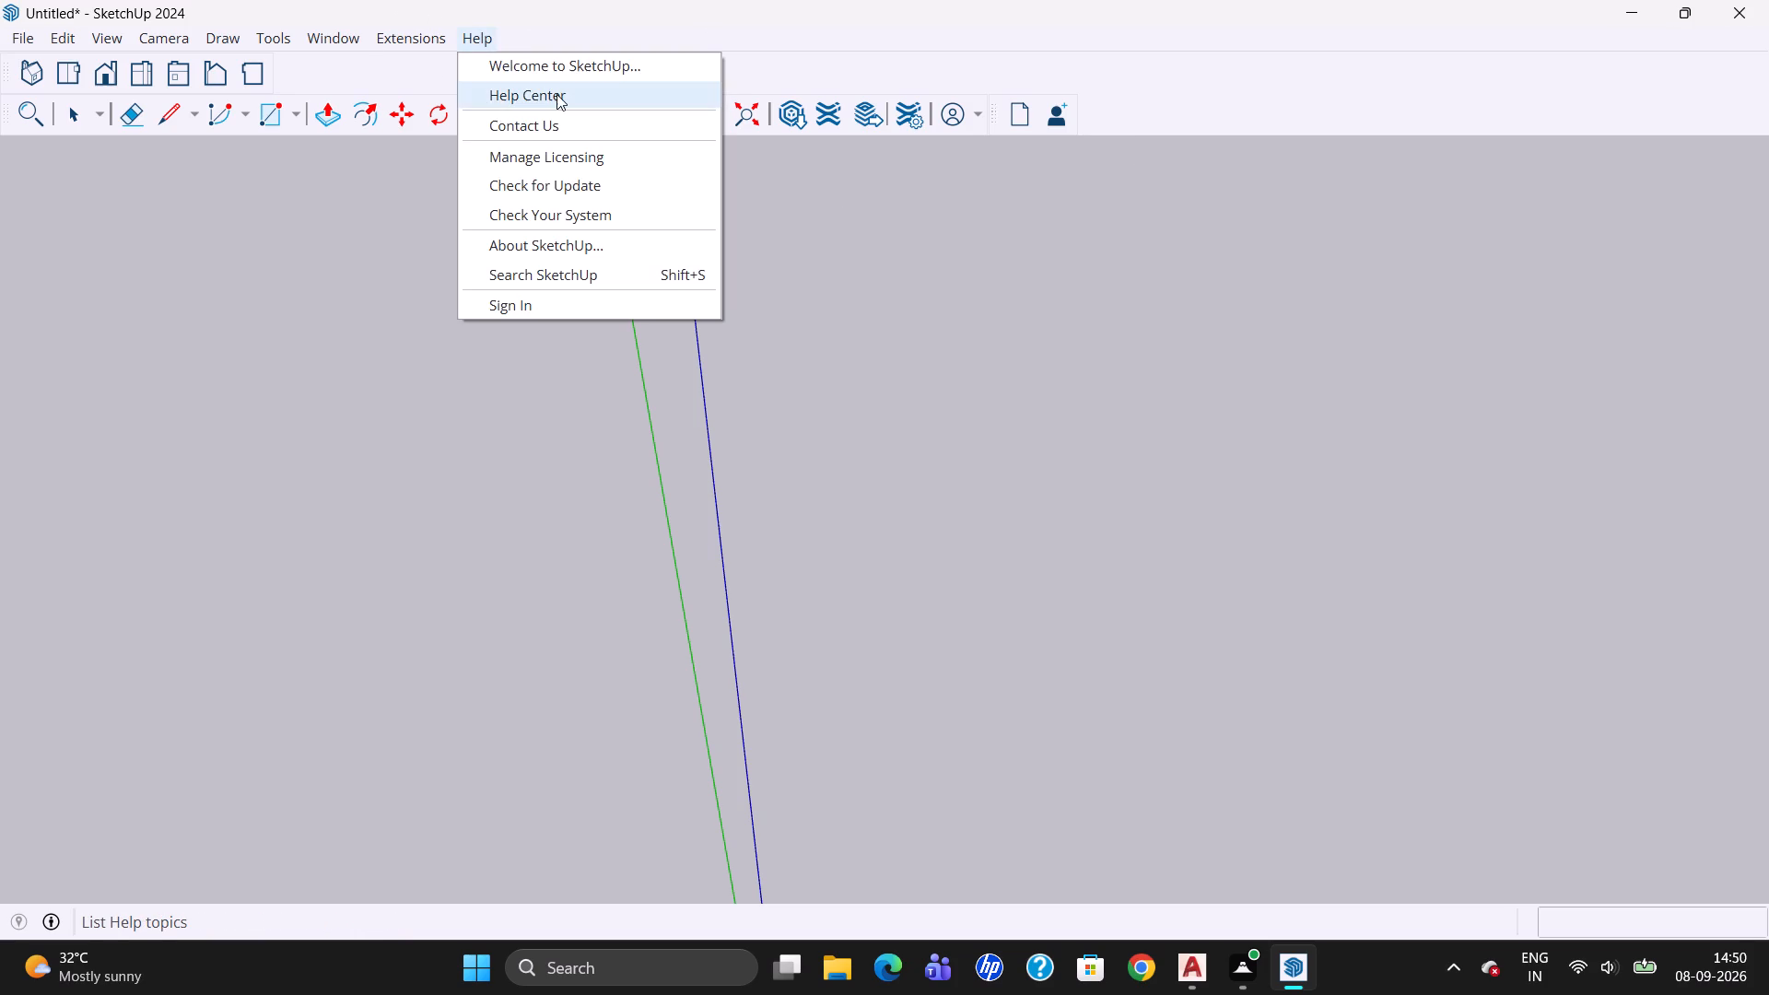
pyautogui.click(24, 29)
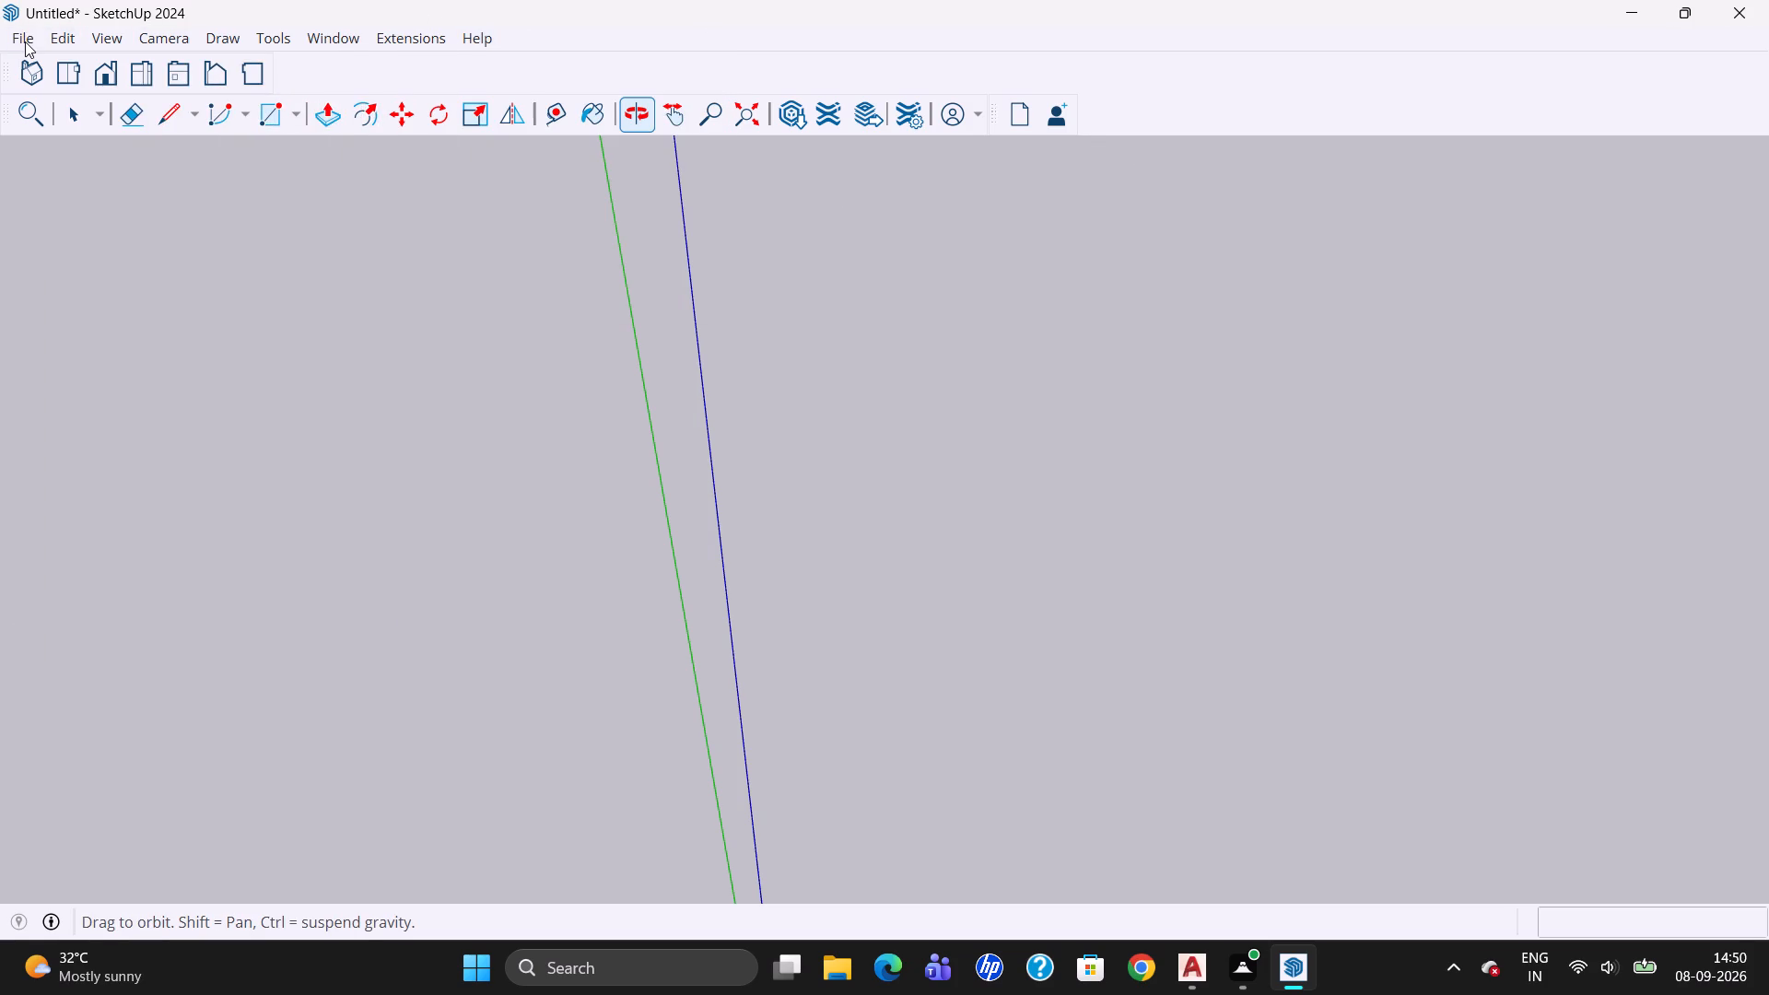
# Start a new model and discard the changes to the untitled one.
pyautogui.click(25, 41)
pyautogui.click(46, 73)
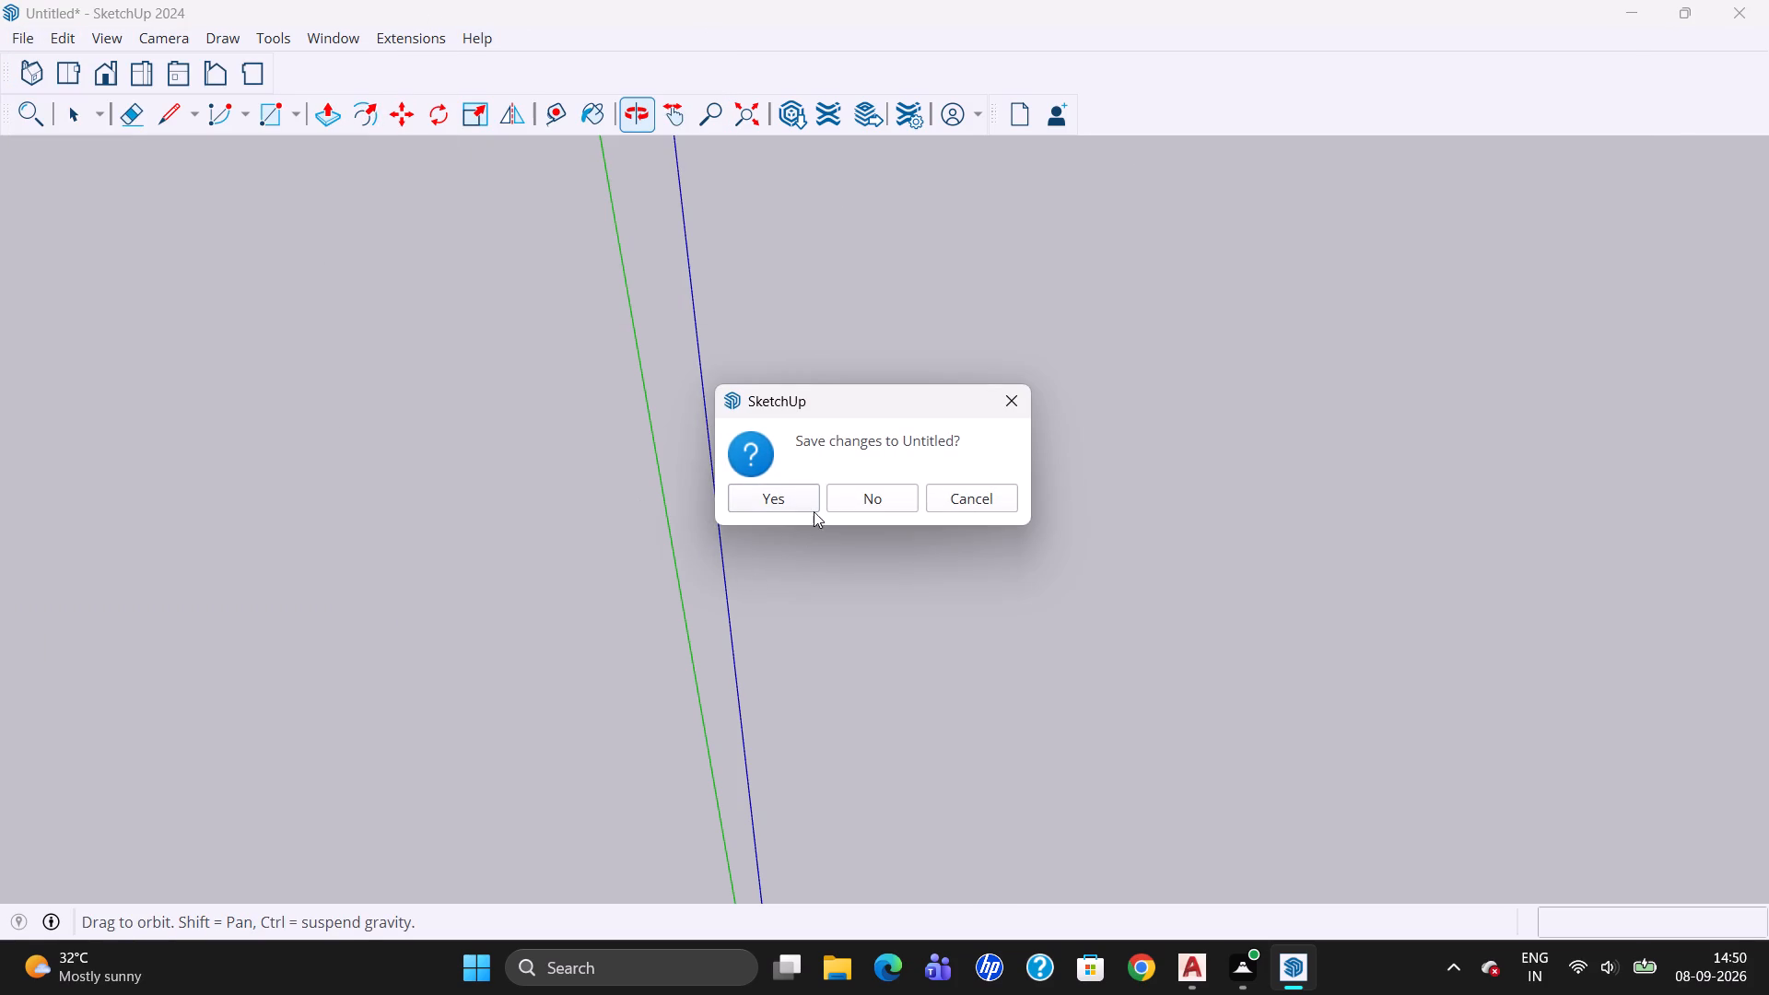
pyautogui.click(843, 497)
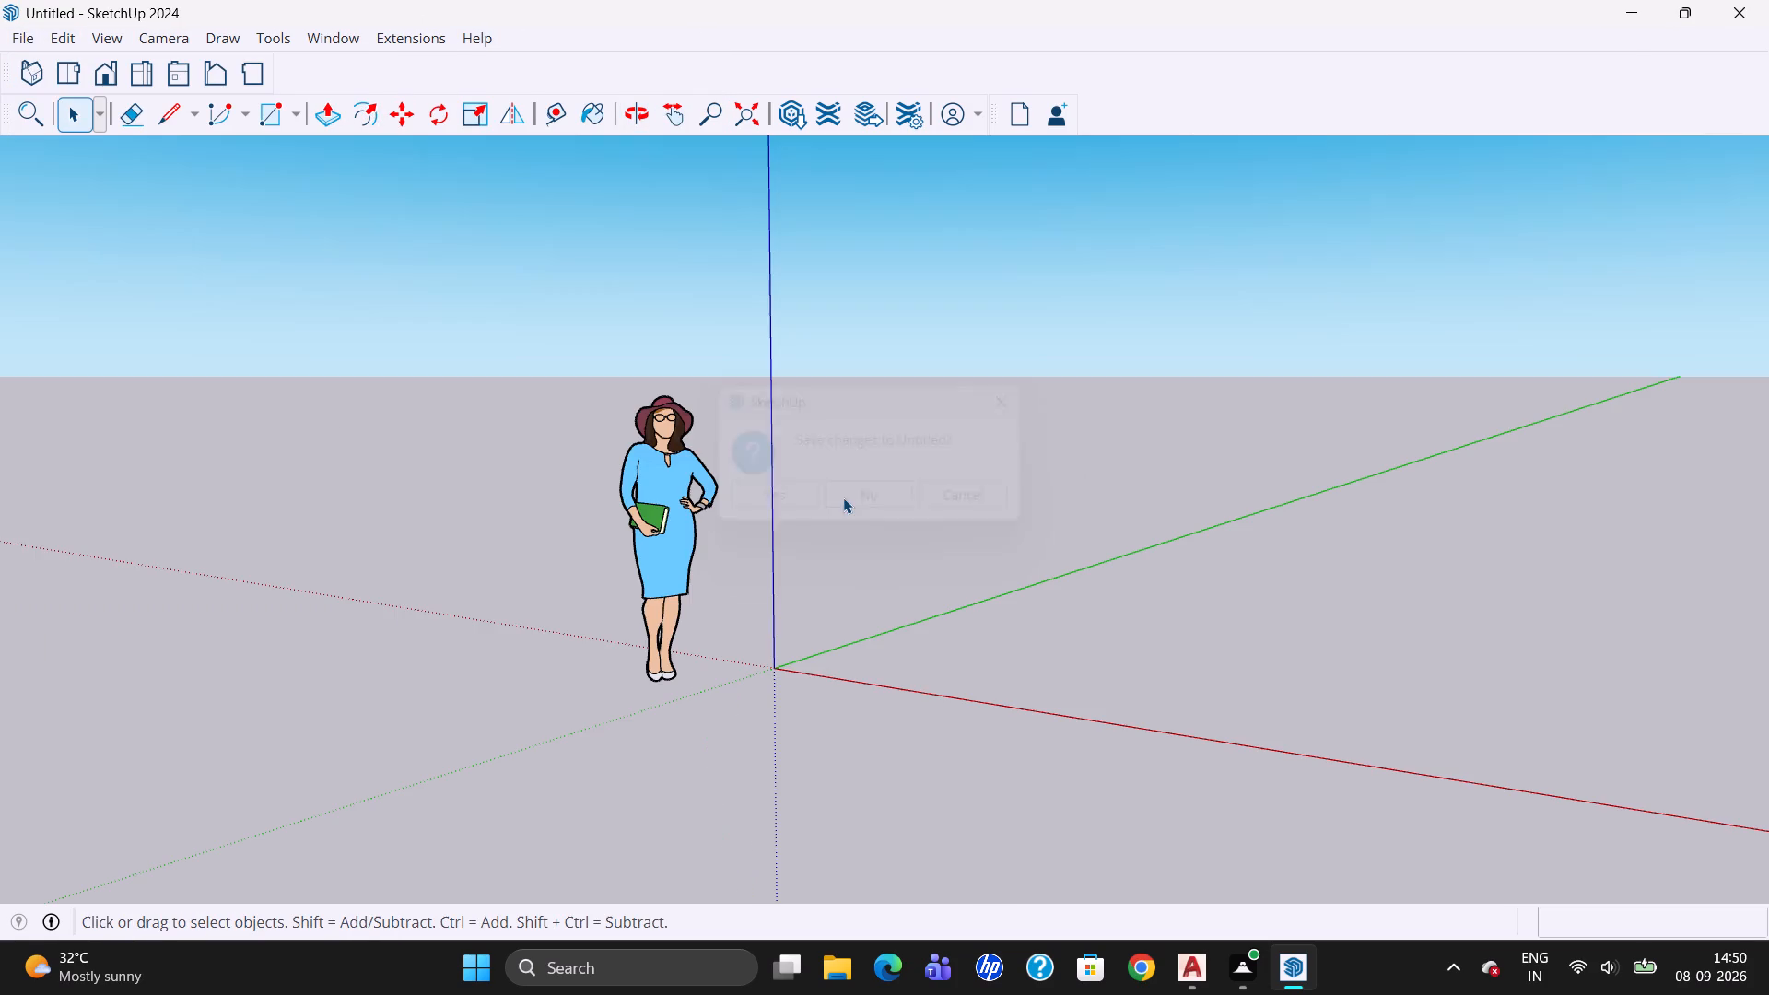
# Select the scale figure beside the origin and delete it.
pyautogui.moveTo(537, 363); pyautogui.dragTo(739, 828)
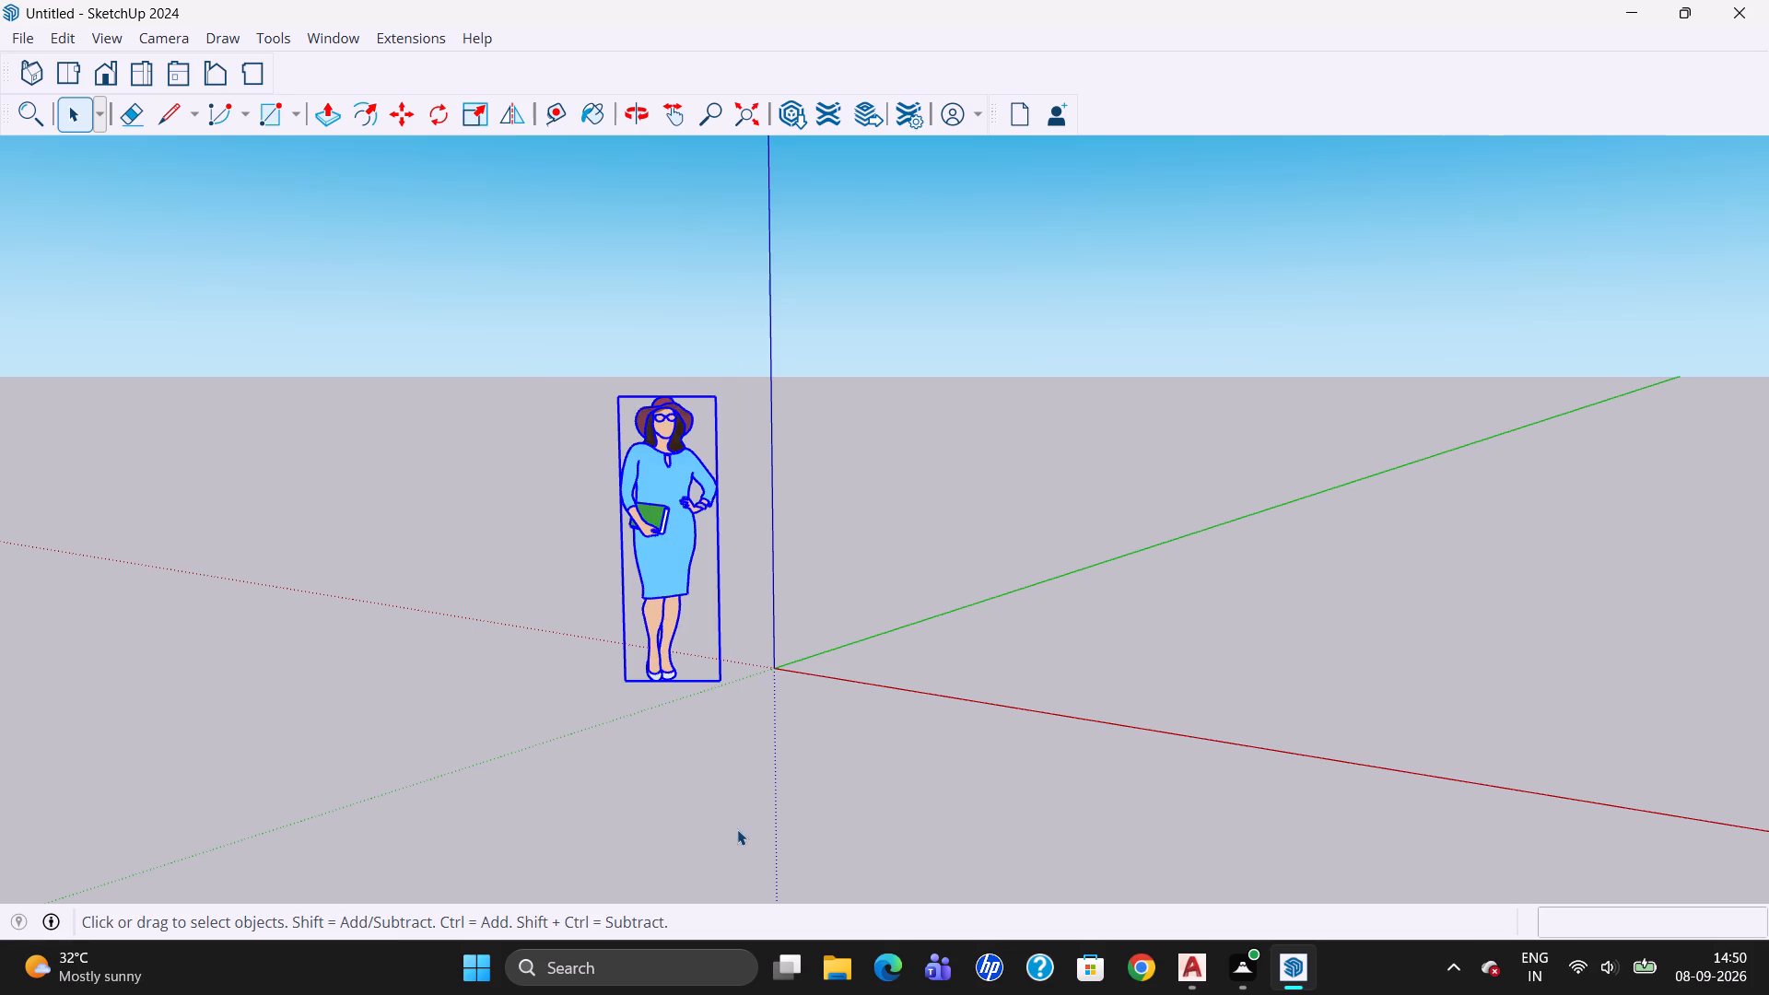
pyautogui.press('Delete')
# Draw a rectangle on the ground from the origin with dimensions 8',2', its long side along the red axis.
pyautogui.press('r')
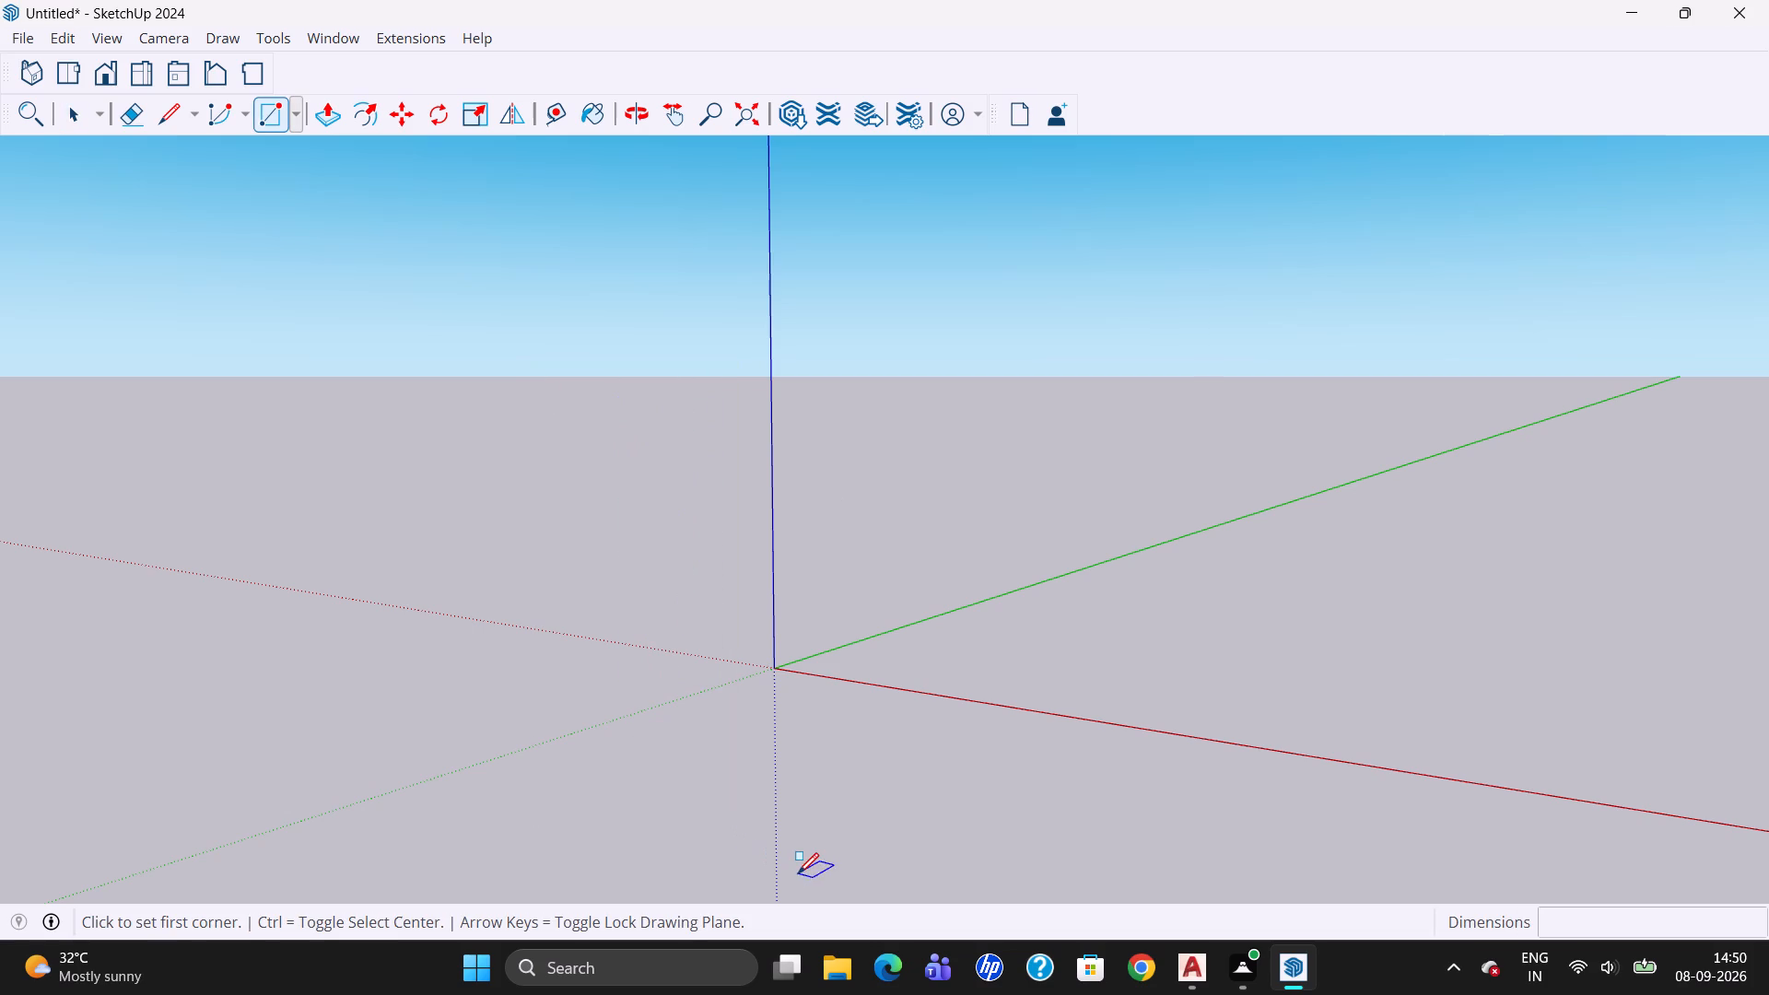
pyautogui.press('Return')
pyautogui.moveTo(774, 667); pyautogui.dragTo(824, 698)
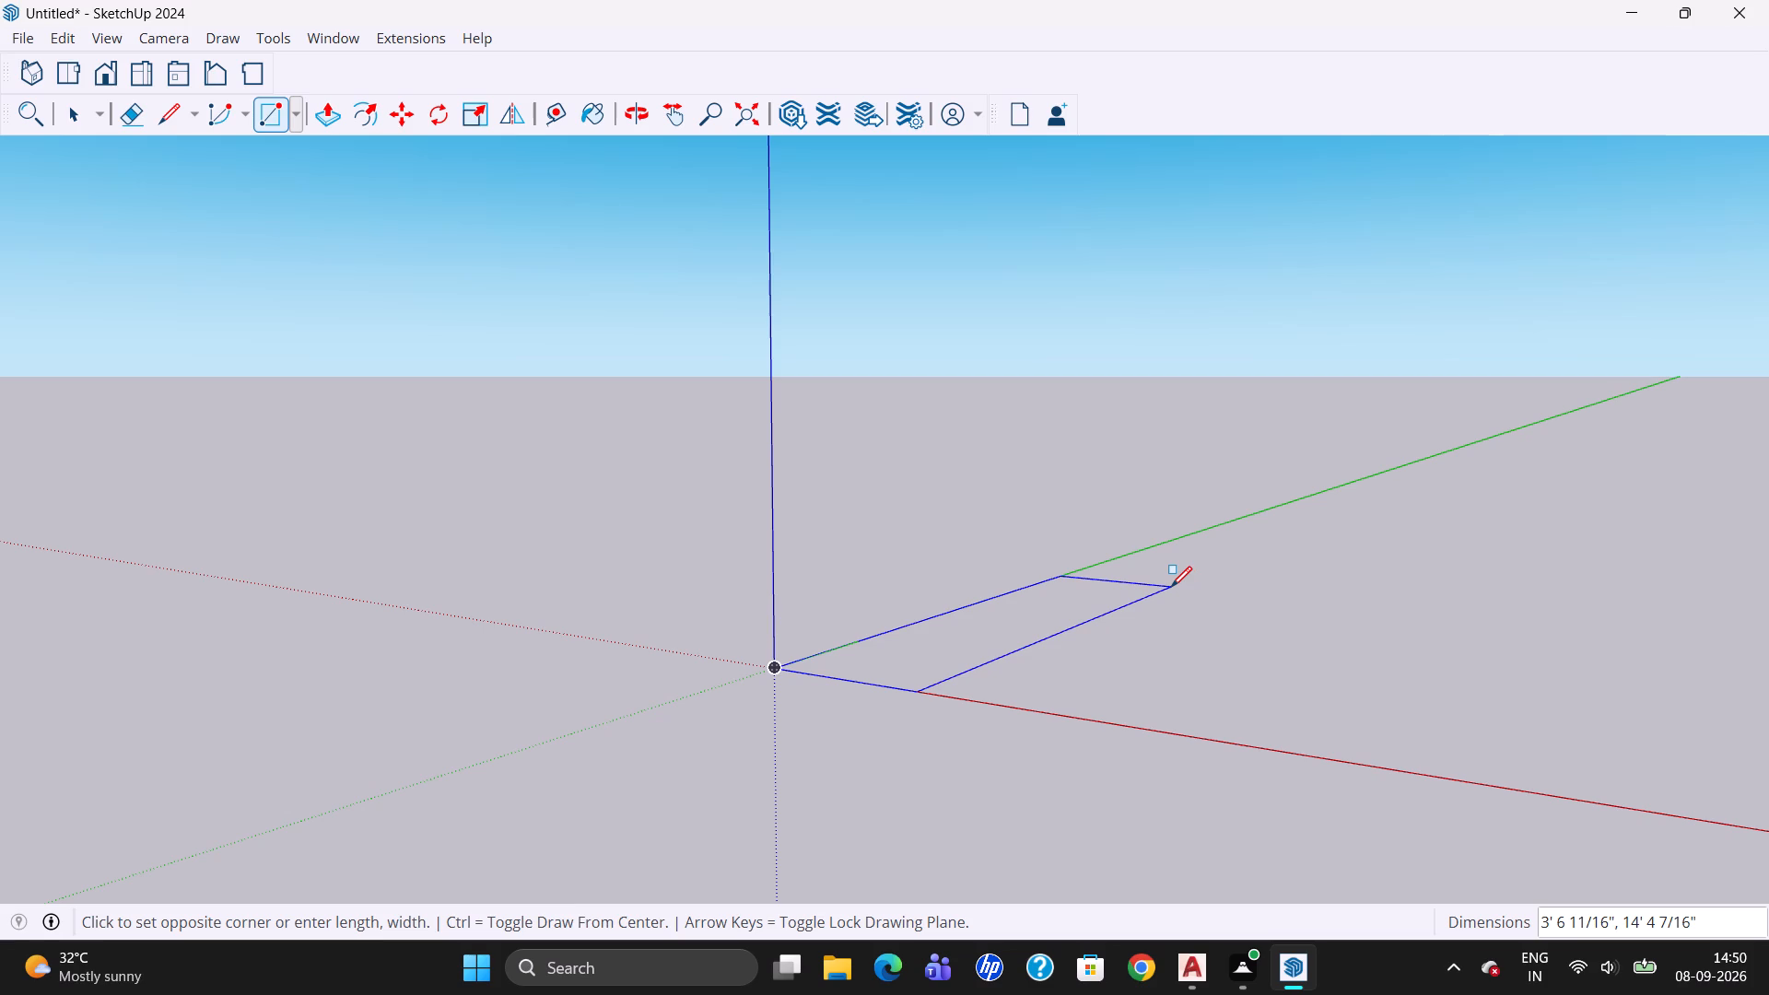
pyautogui.write("8',2")
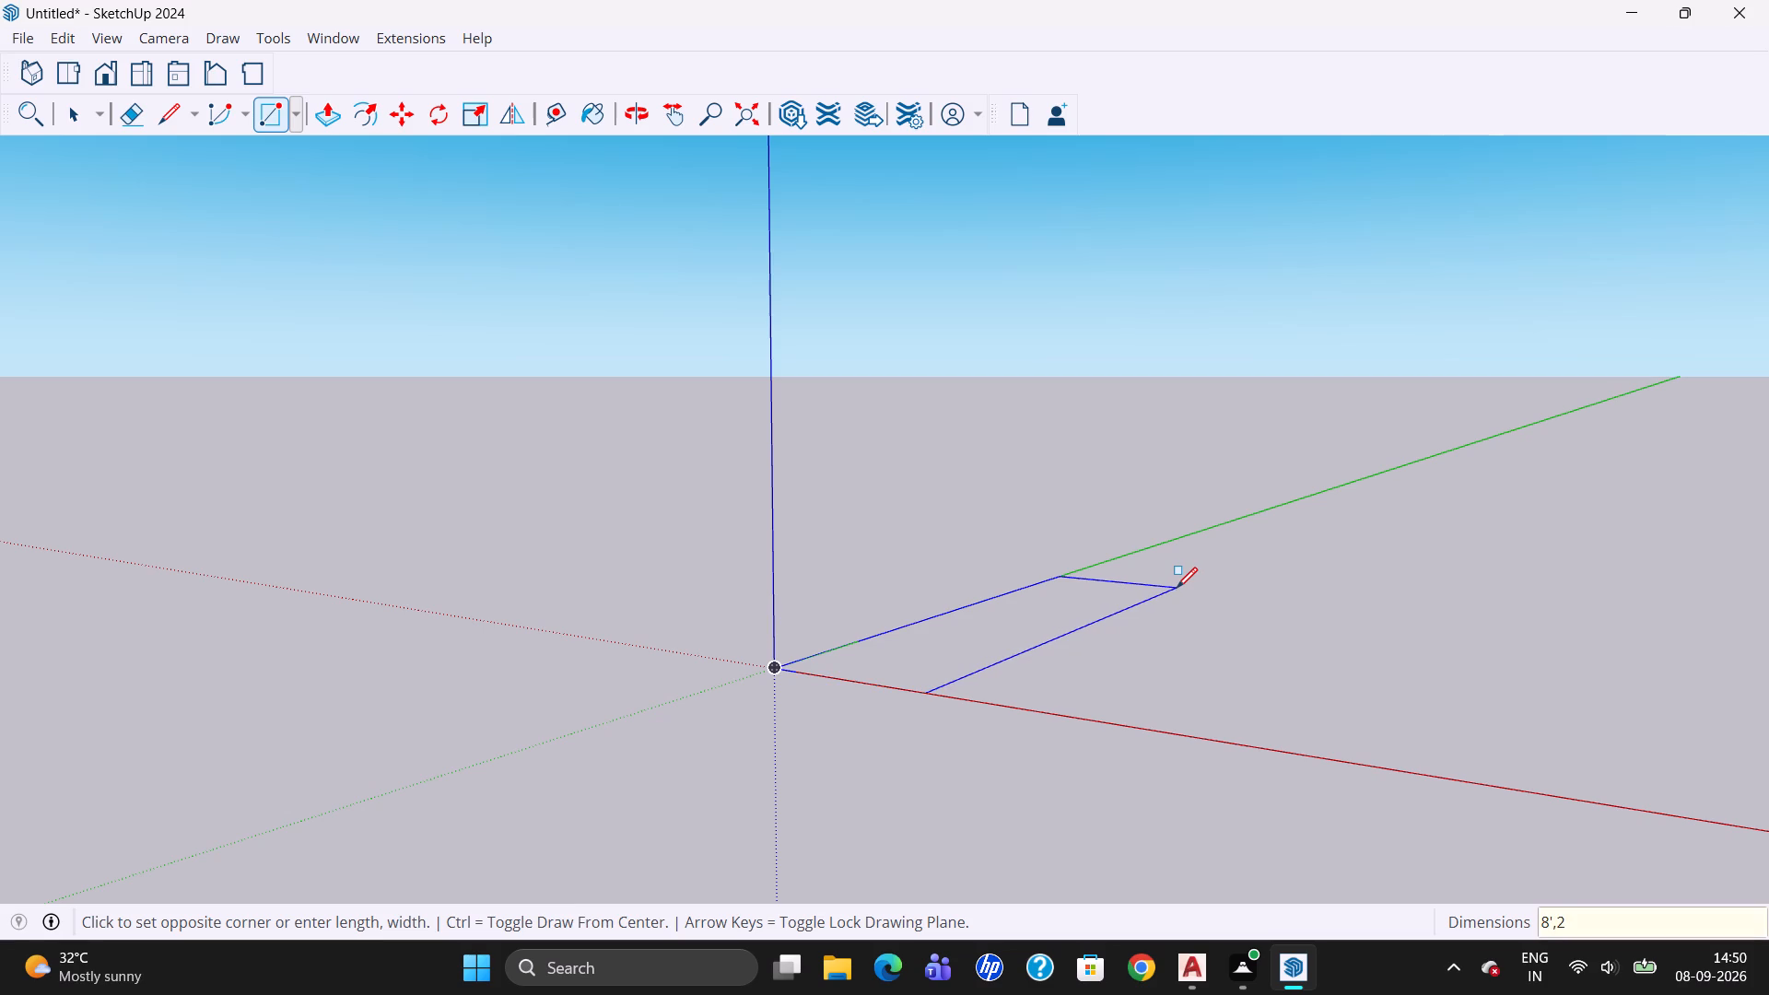
pyautogui.press("'")
pyautogui.press('Return')
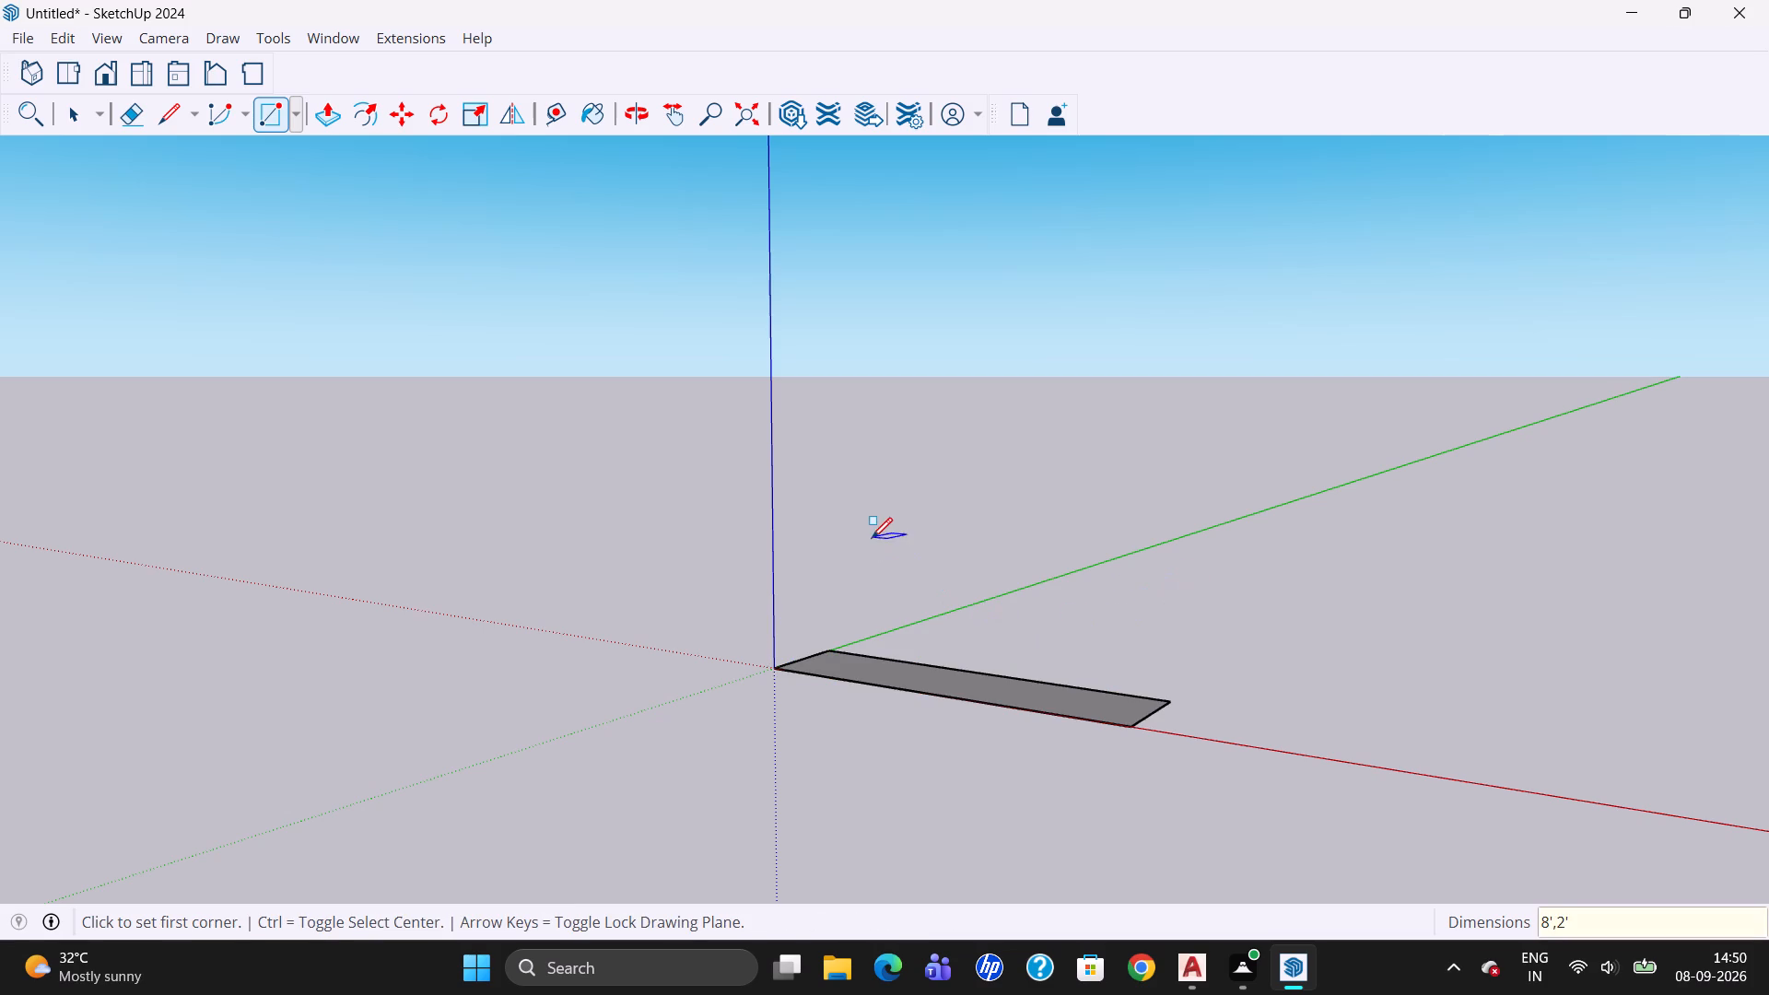
# Push/Pull the flat rectangle upward by 6" to form a slab.
pyautogui.click(88, 111)
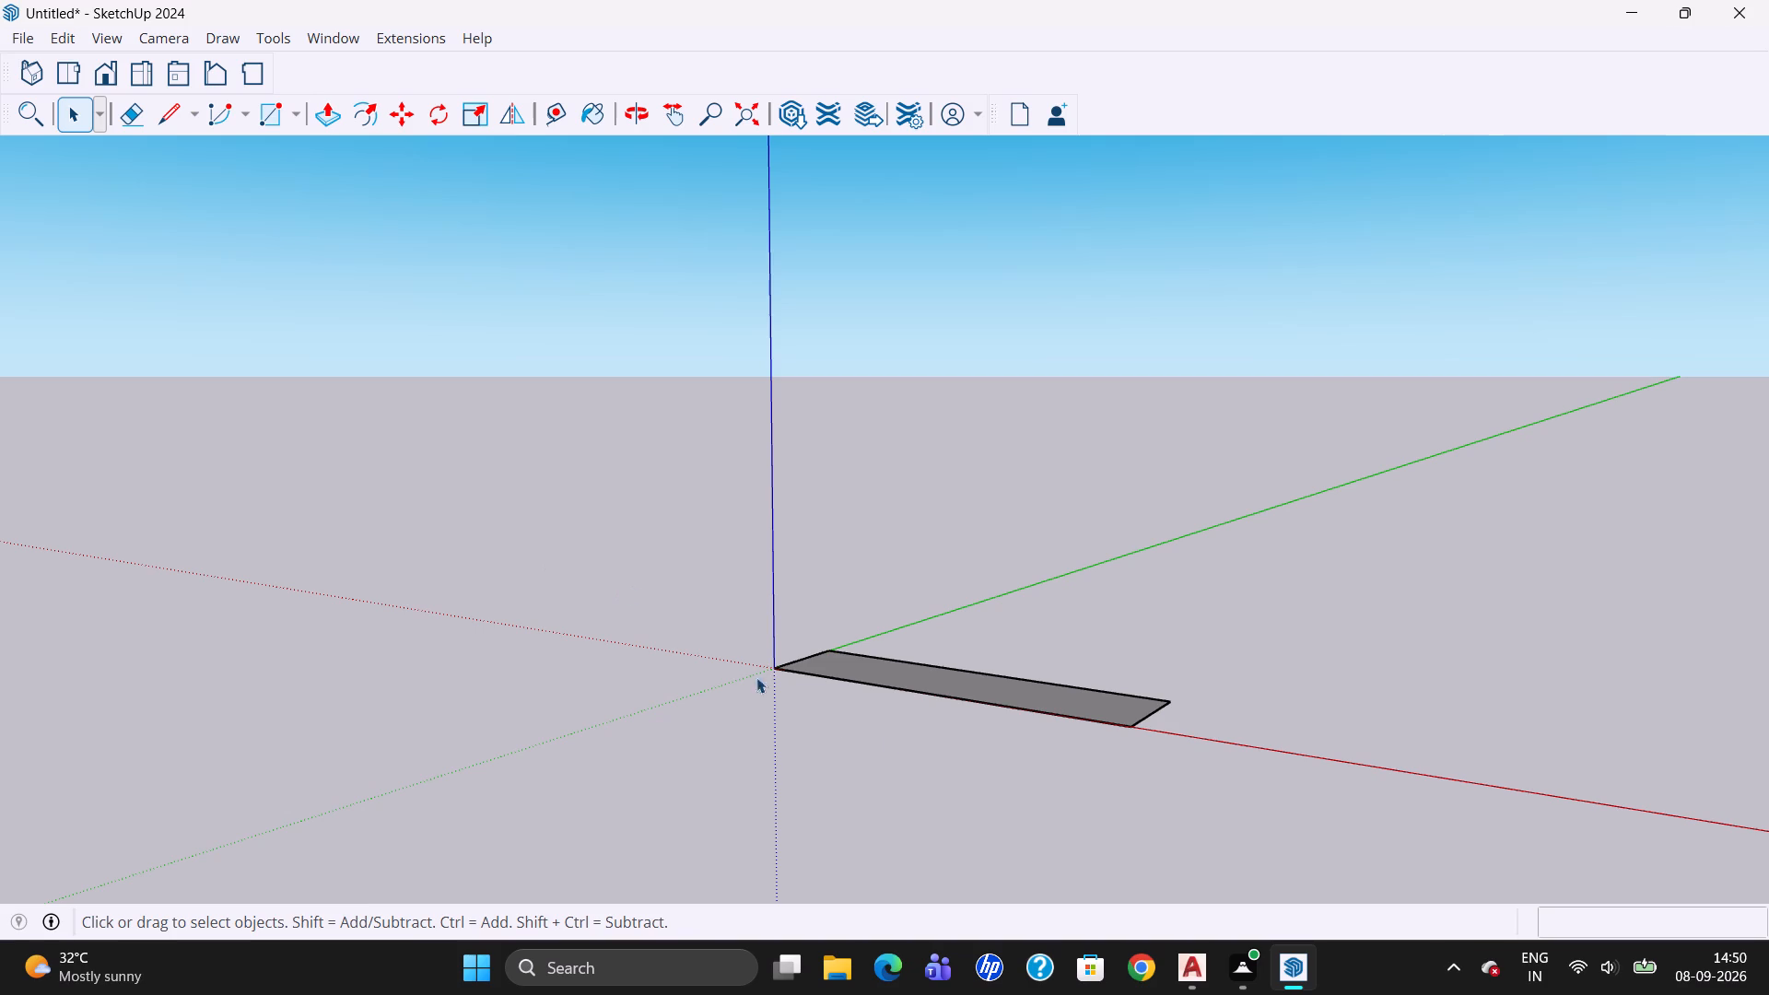
pyautogui.click(941, 673)
pyautogui.tripleClick(941, 676)
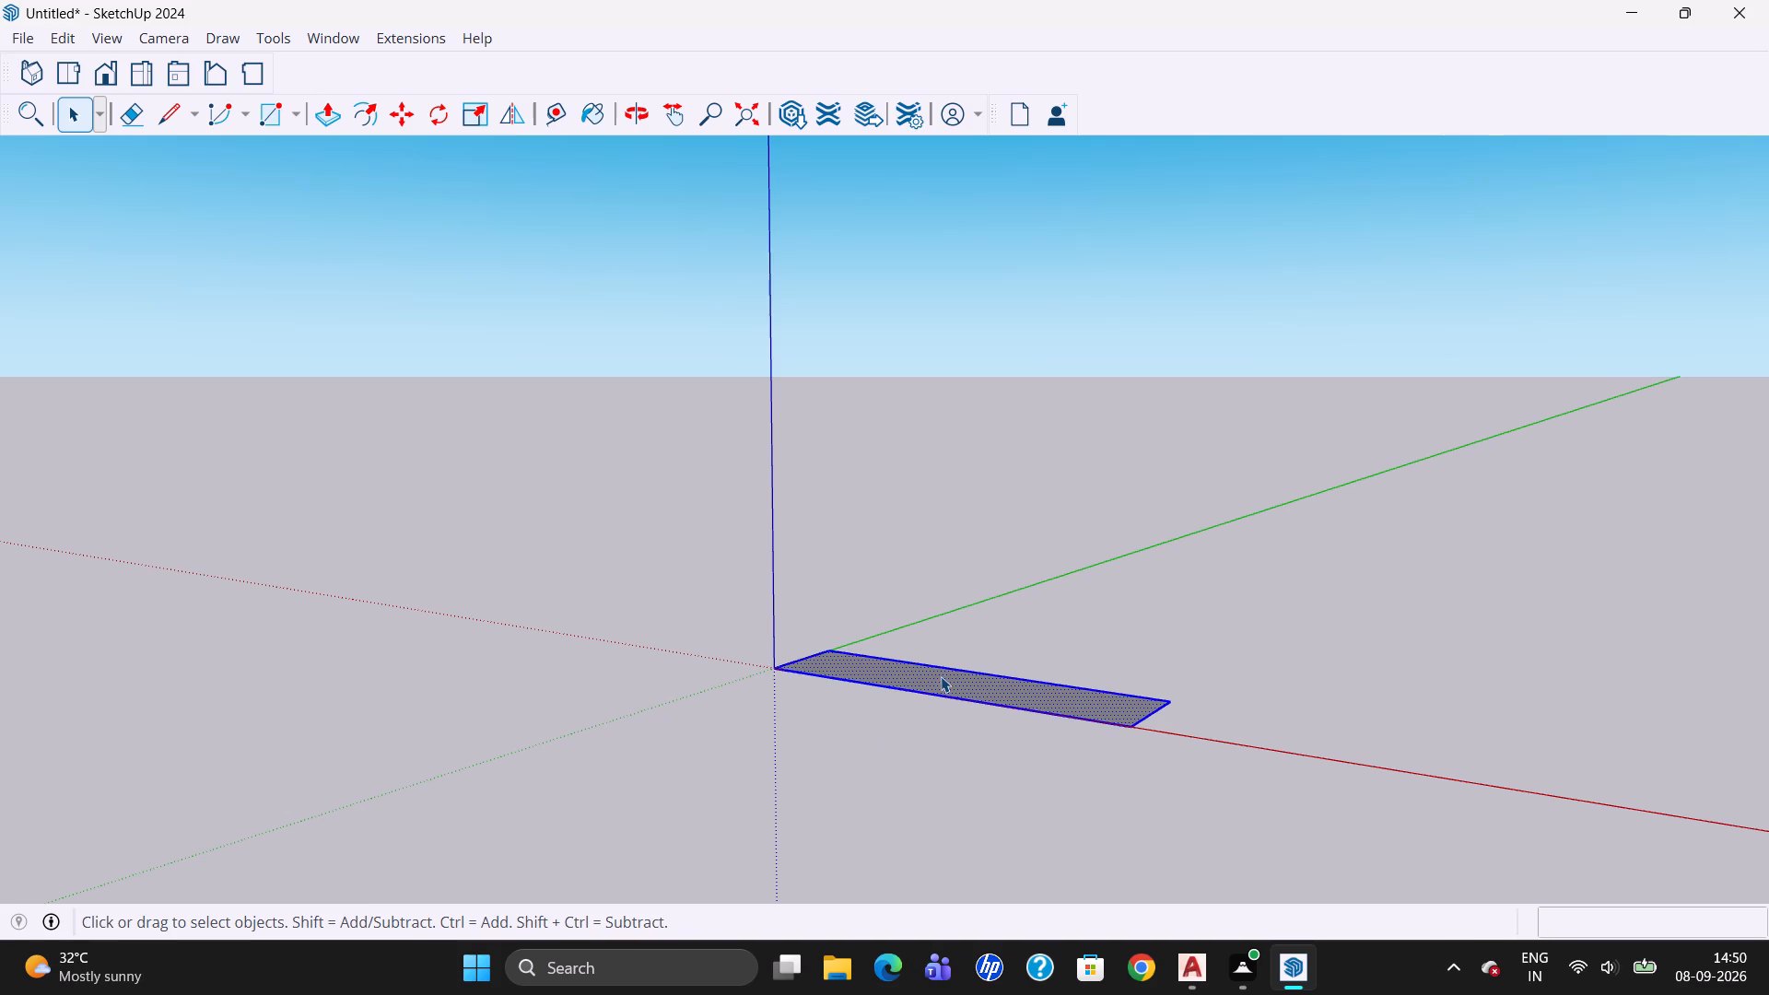
pyautogui.click(337, 119)
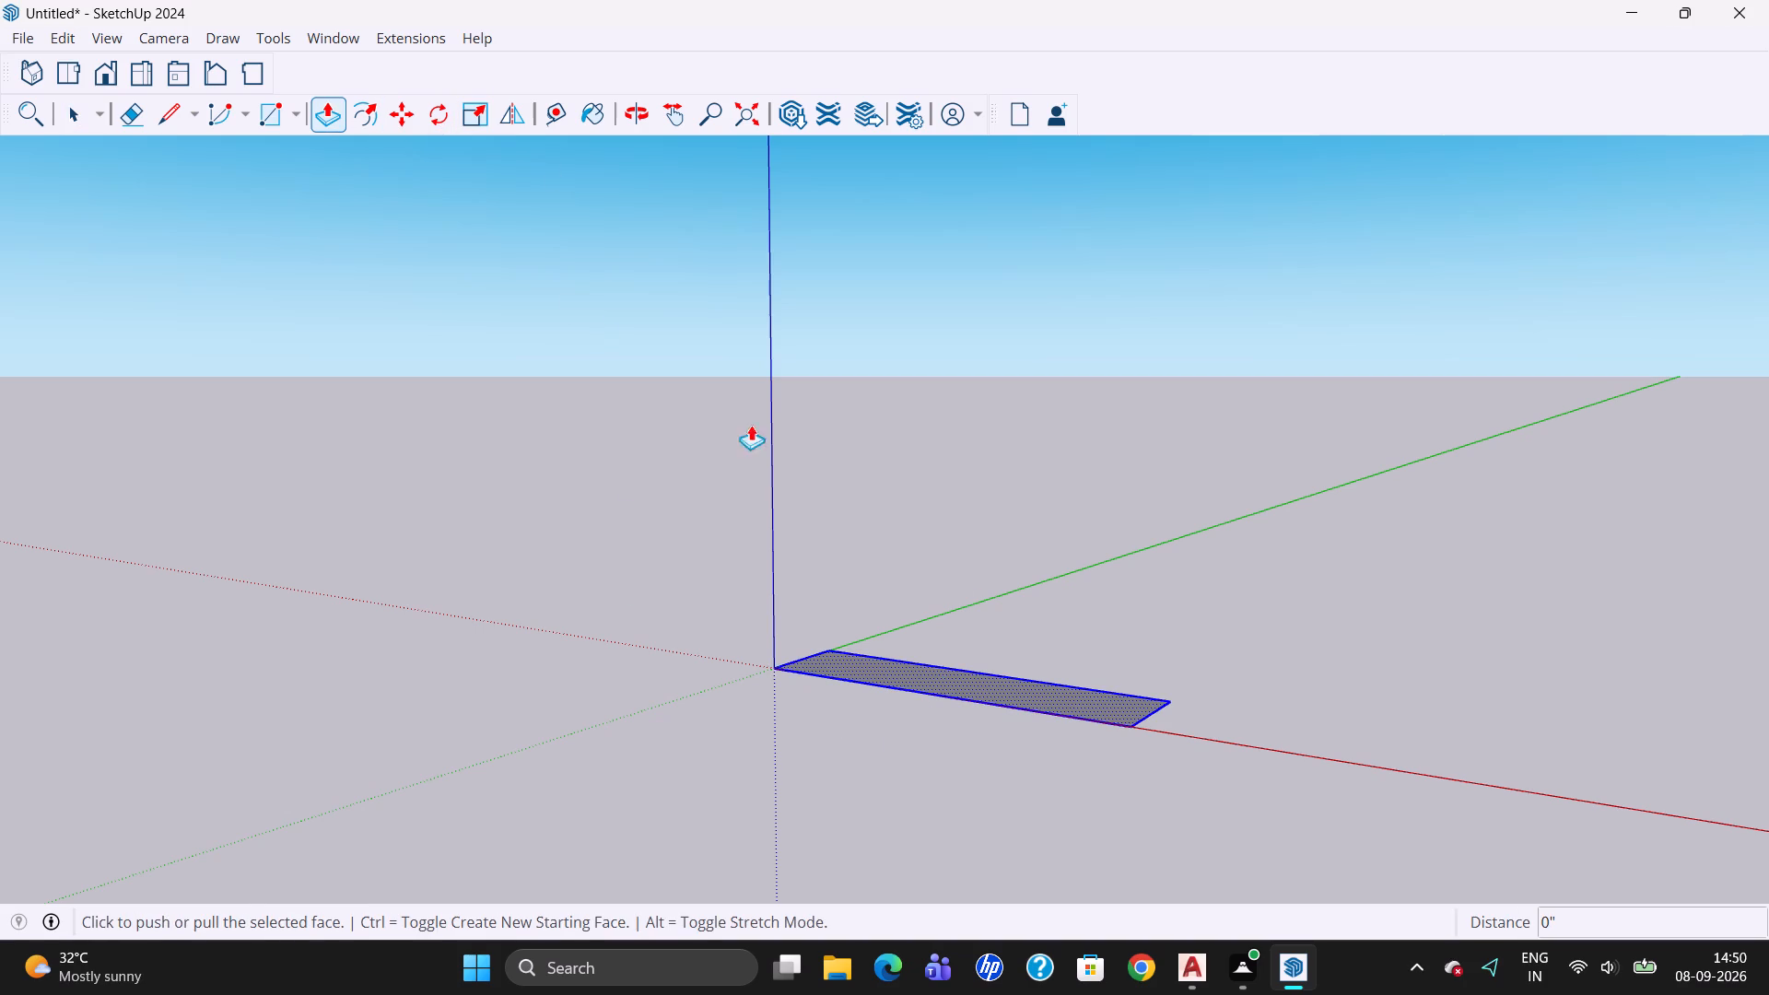
pyautogui.click(1088, 687)
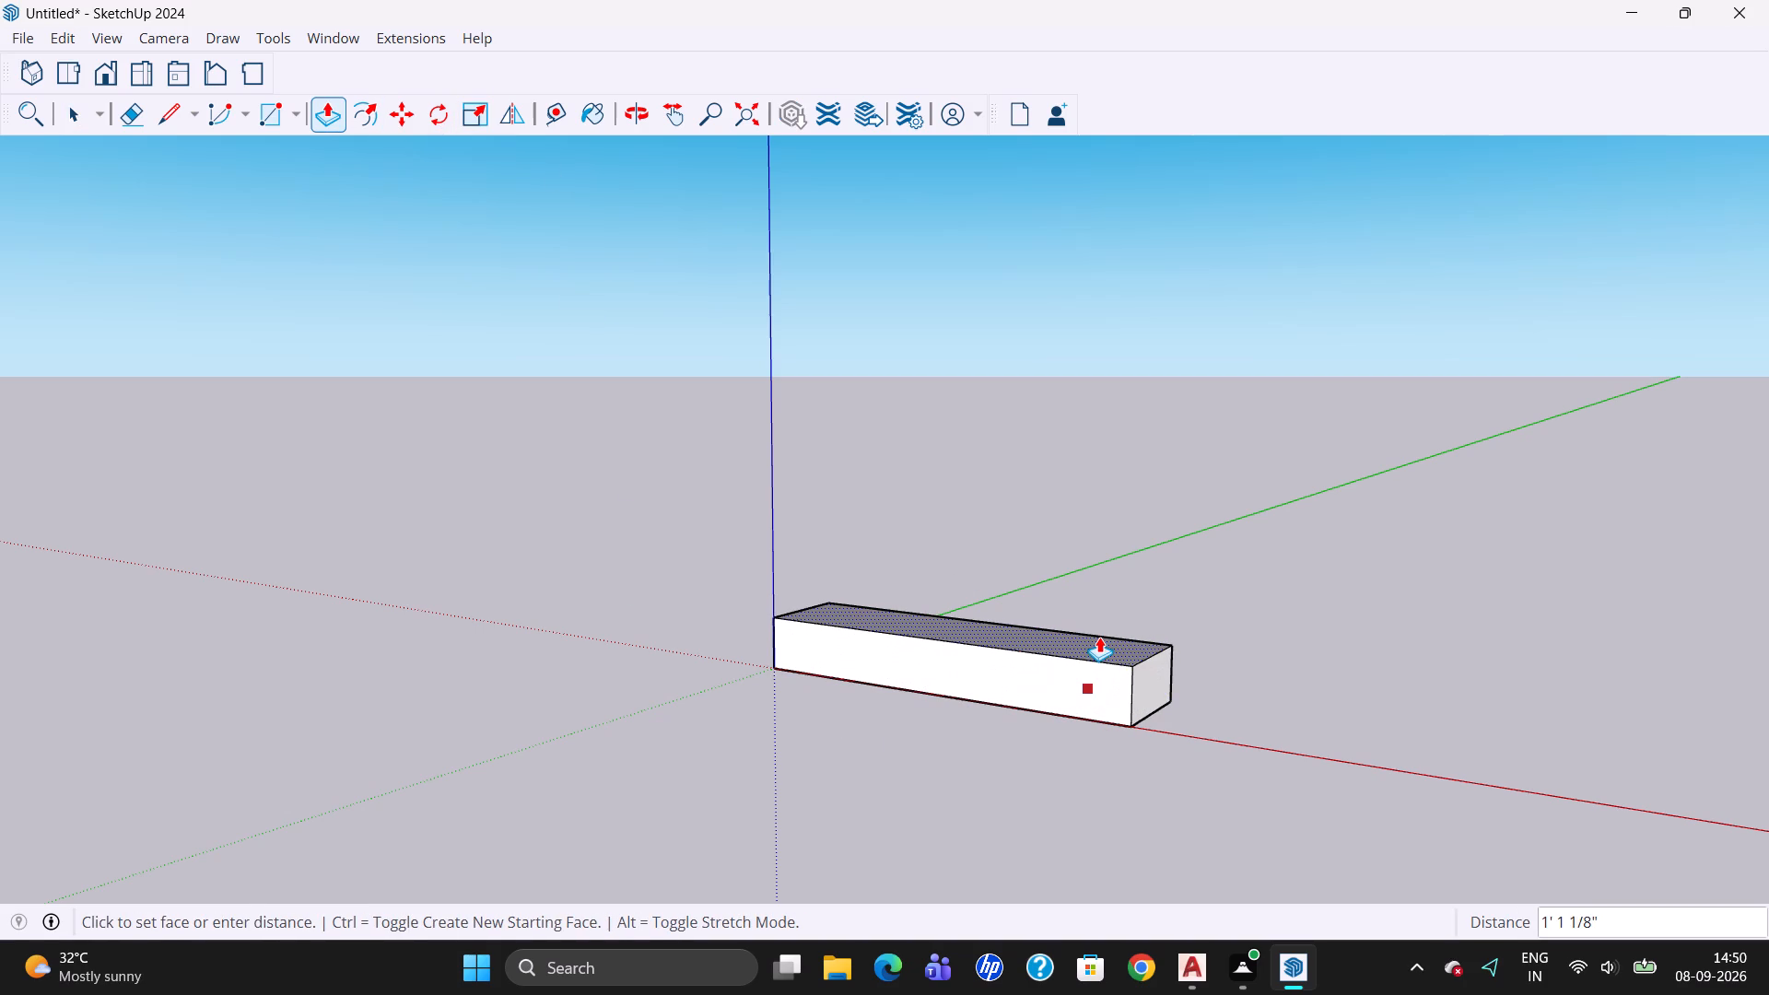
pyautogui.press('6')
pyautogui.hotkey('shift', '"')
pyautogui.press('Return')
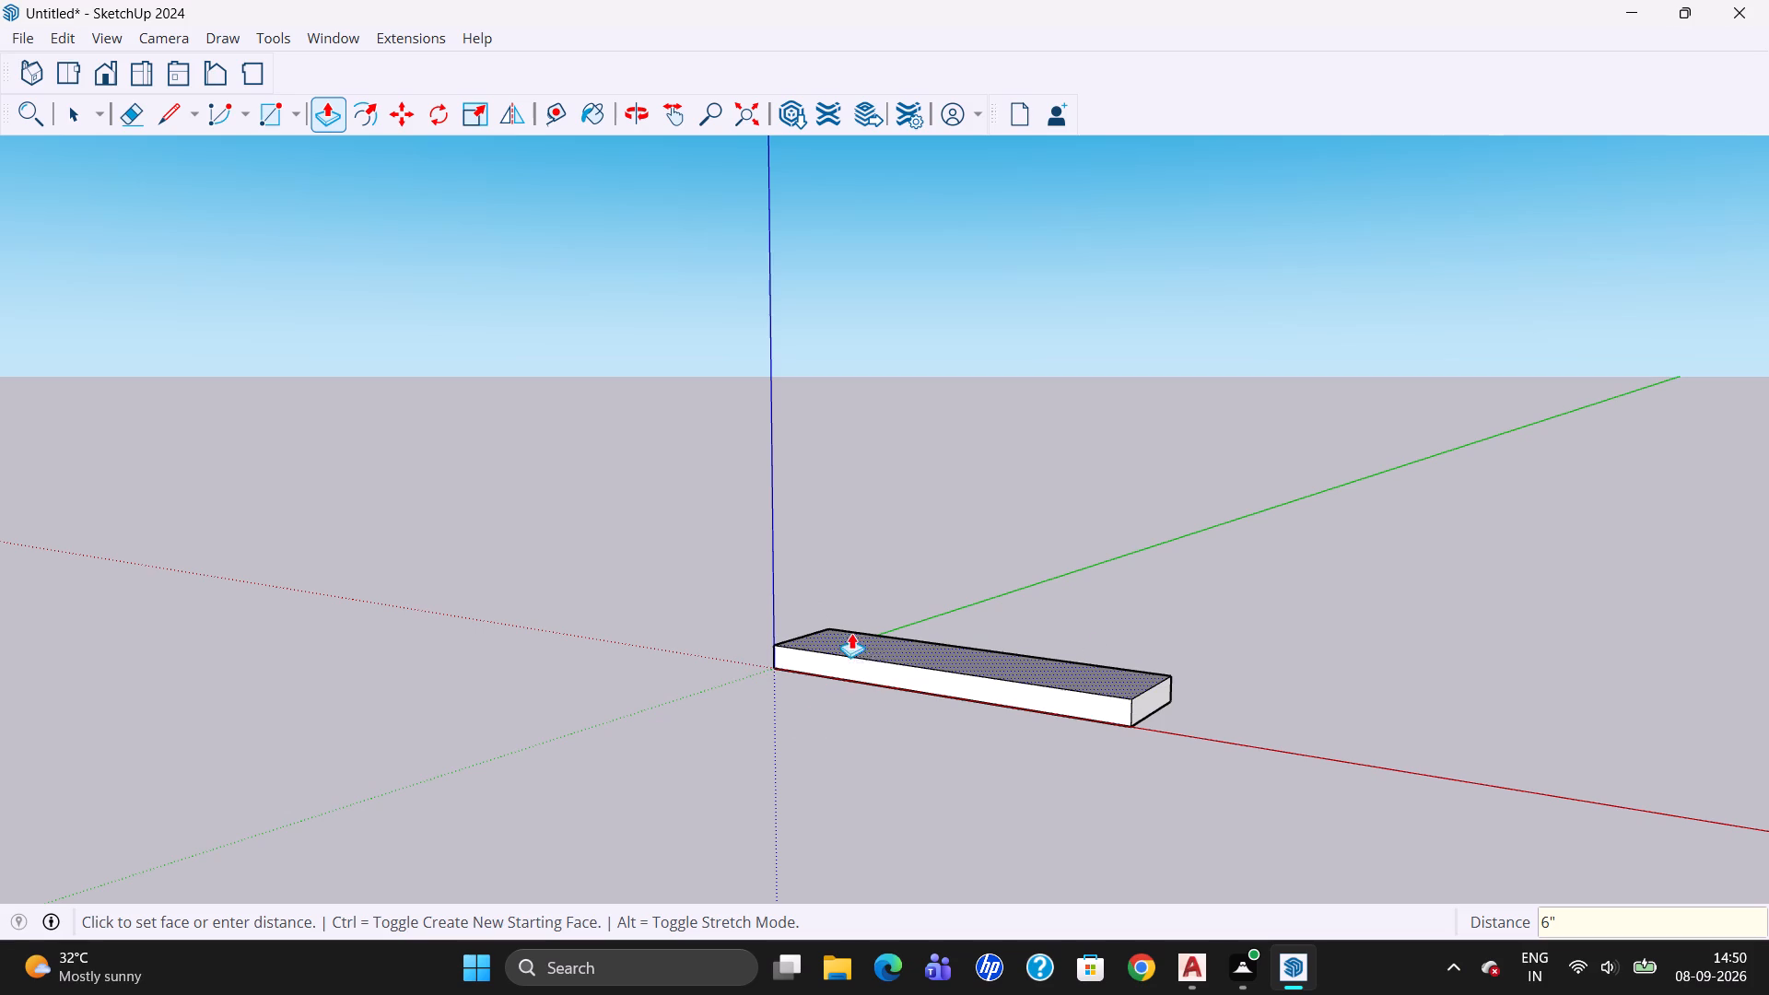
pyautogui.click(78, 111)
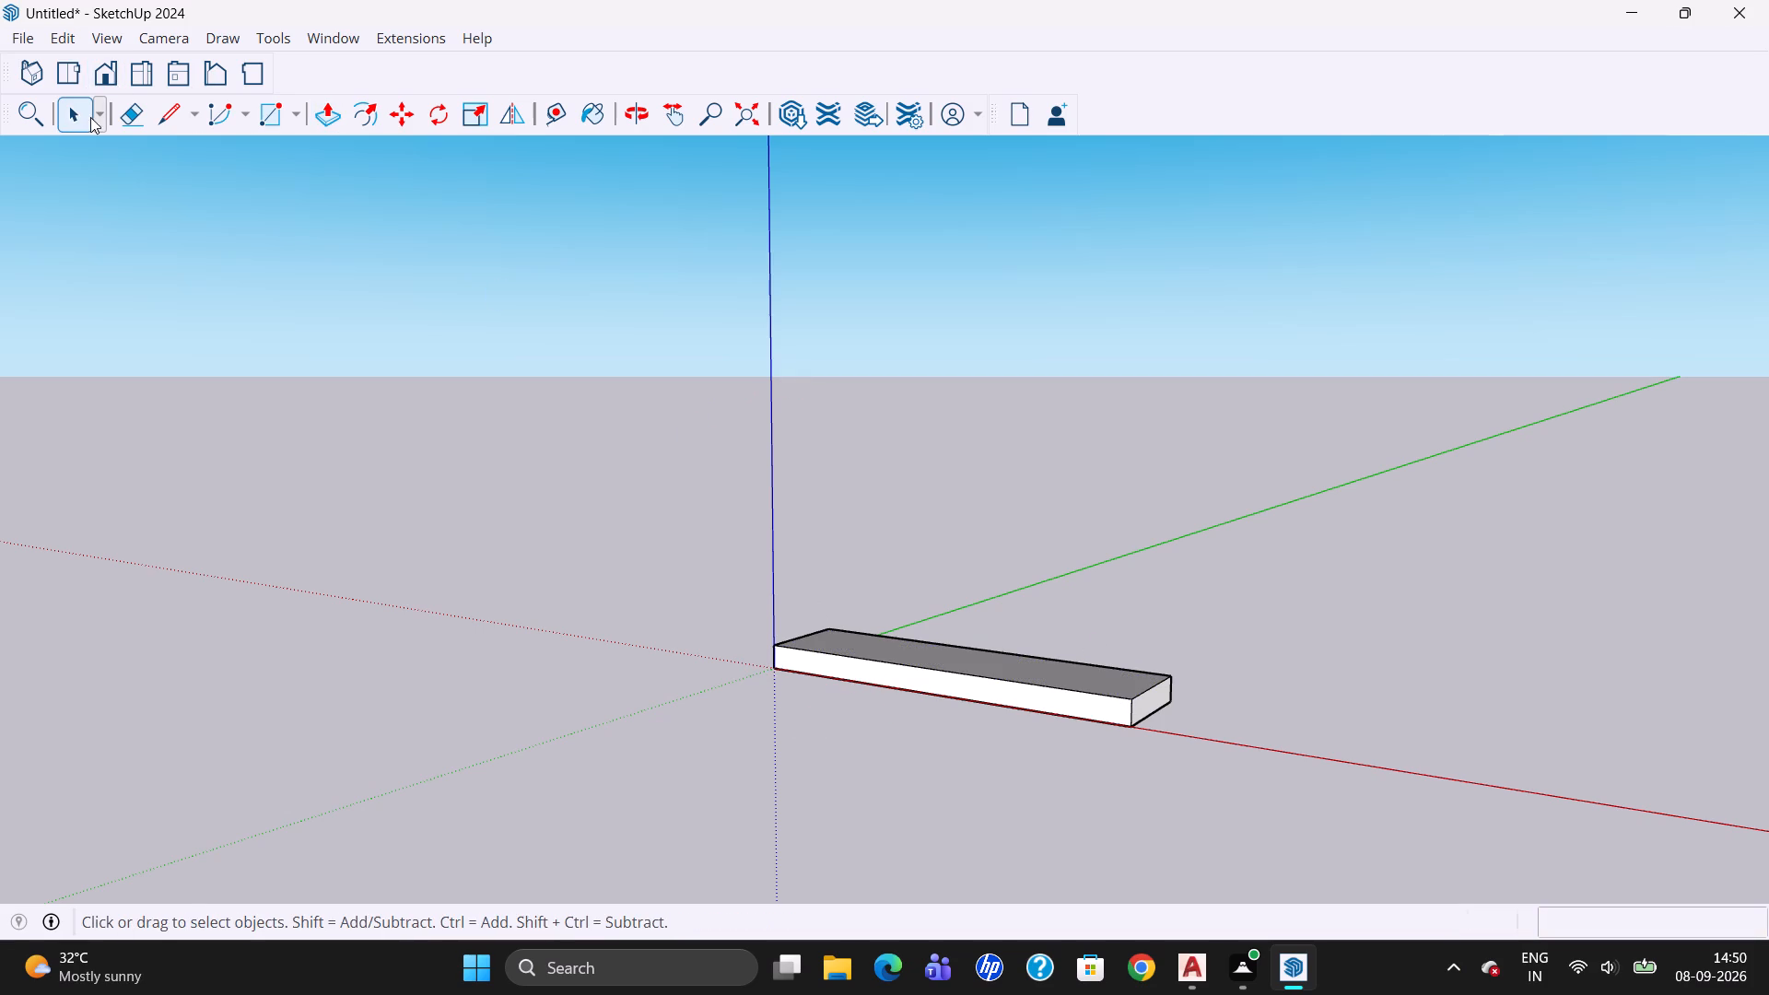
# Offset the outline of the slab's long front face, along the red axis, inward by 1".
pyautogui.click(369, 112)
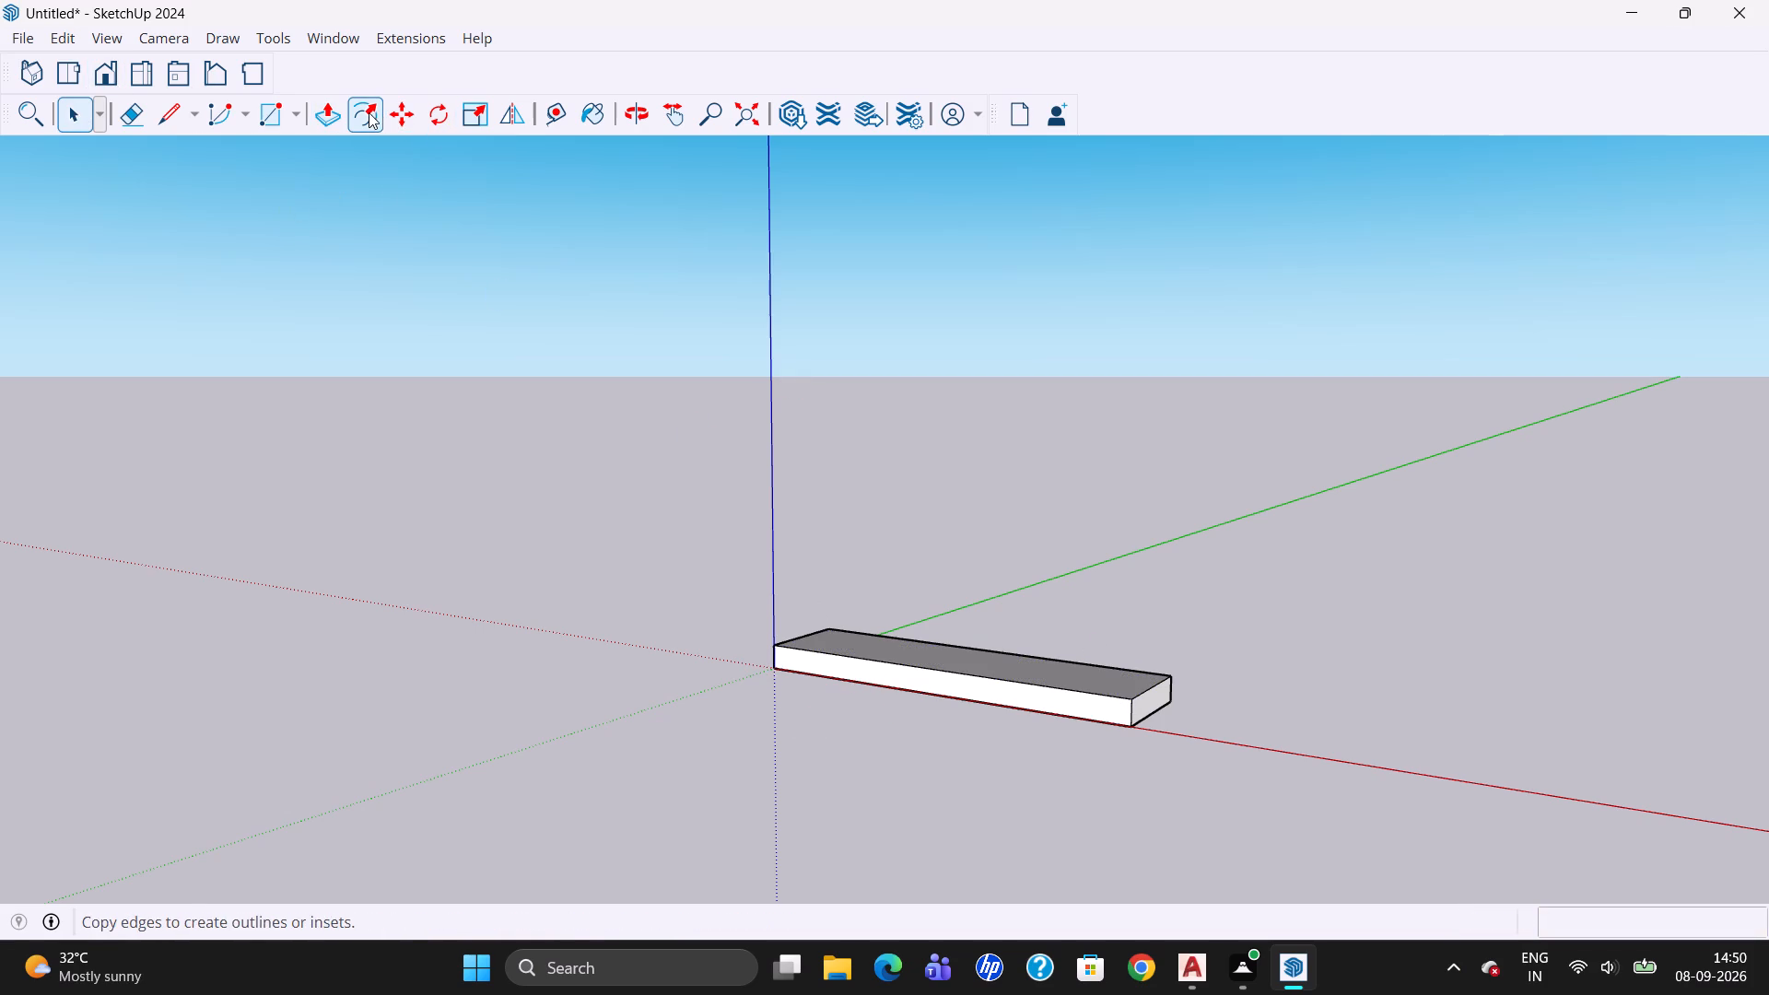
pyautogui.click(884, 668)
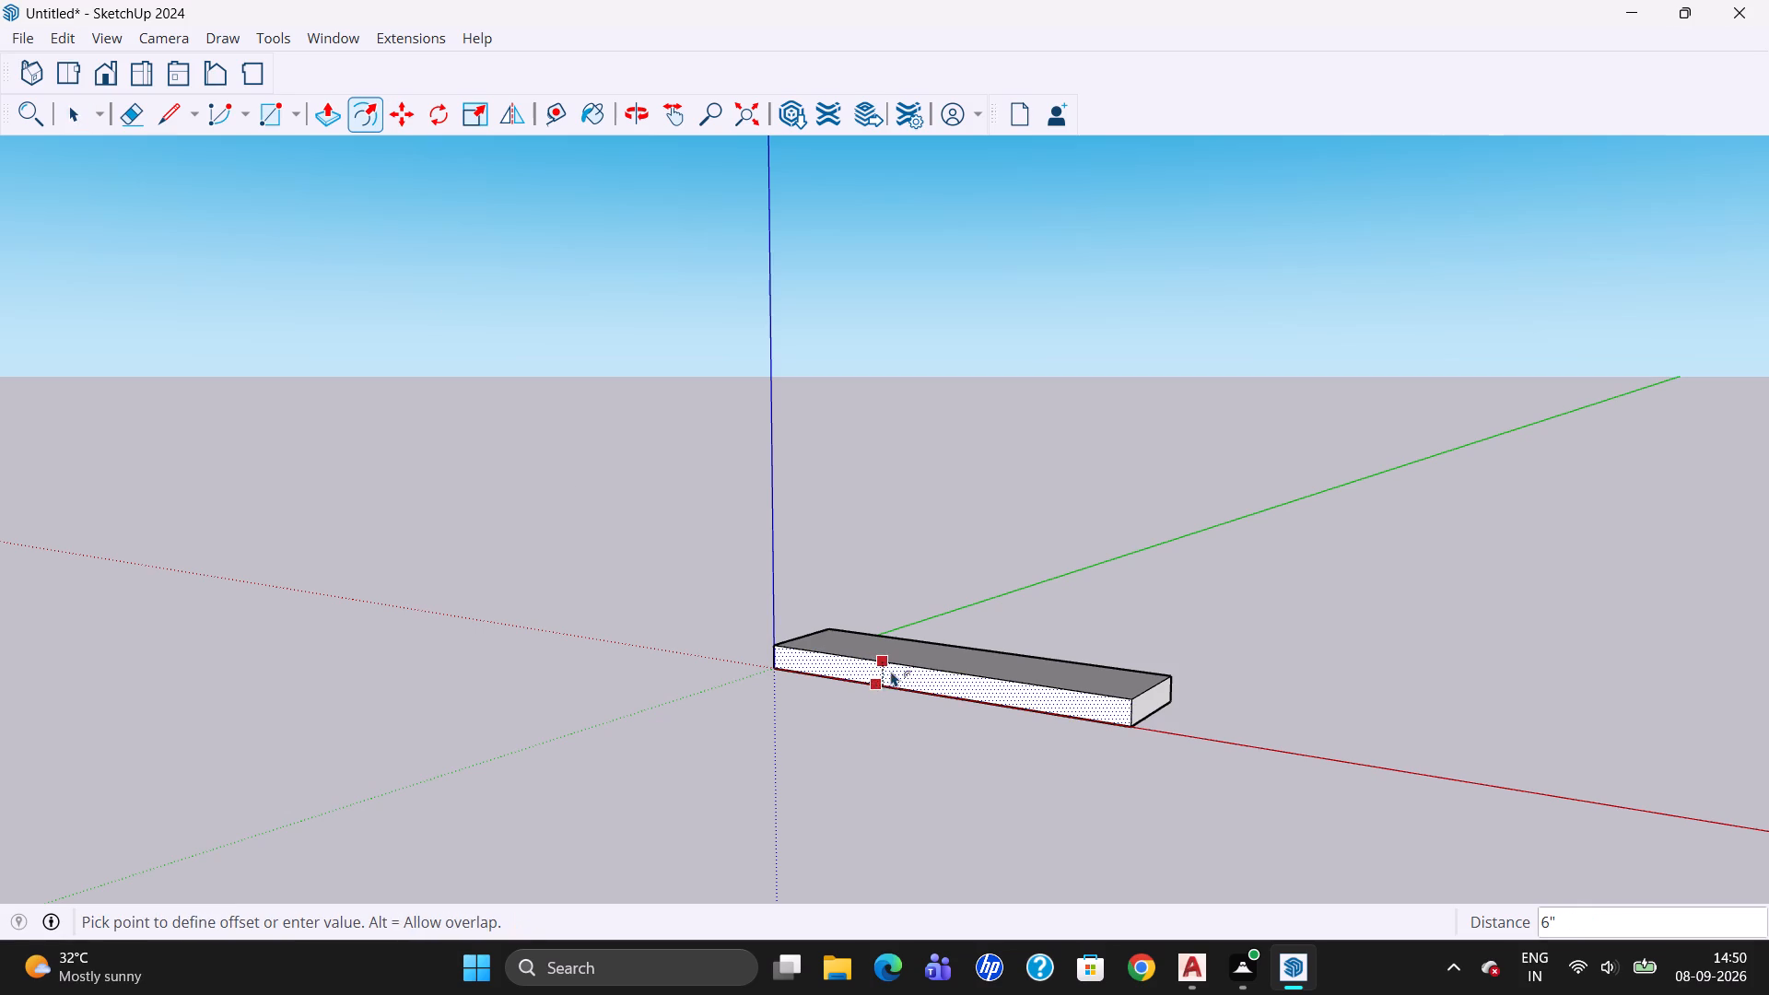
pyautogui.press('1')
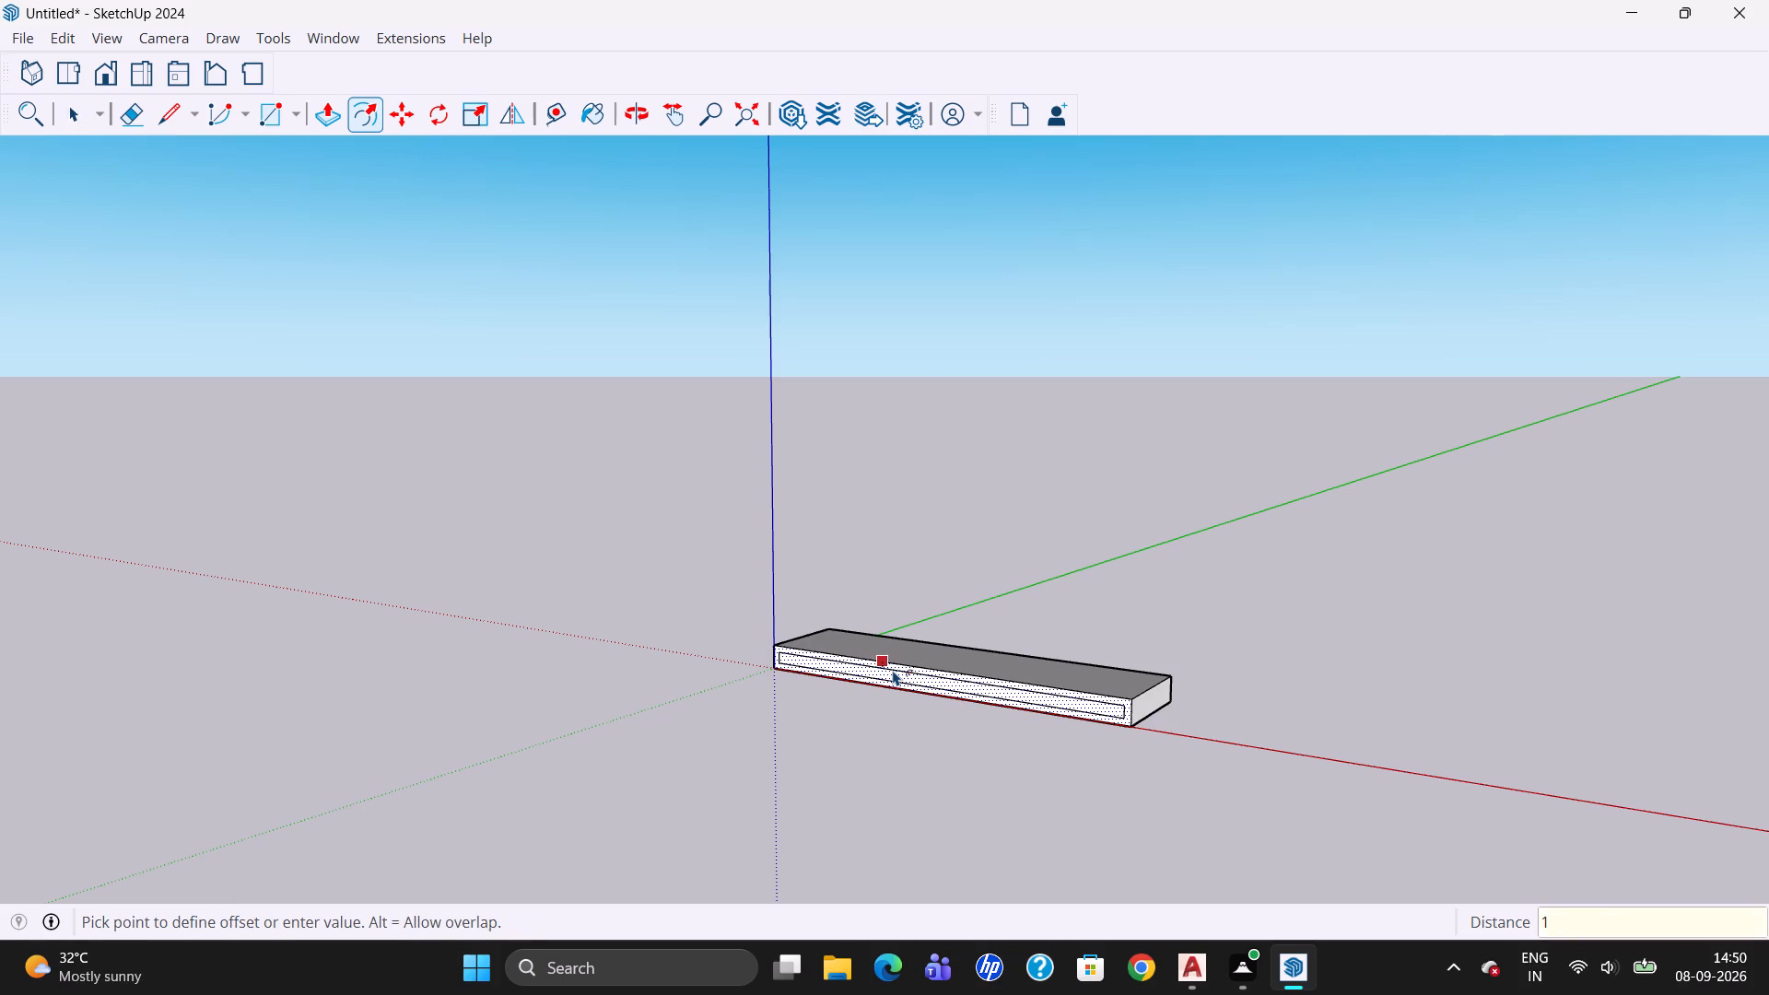
pyautogui.hotkey('shift', '"')
pyautogui.press('Return')
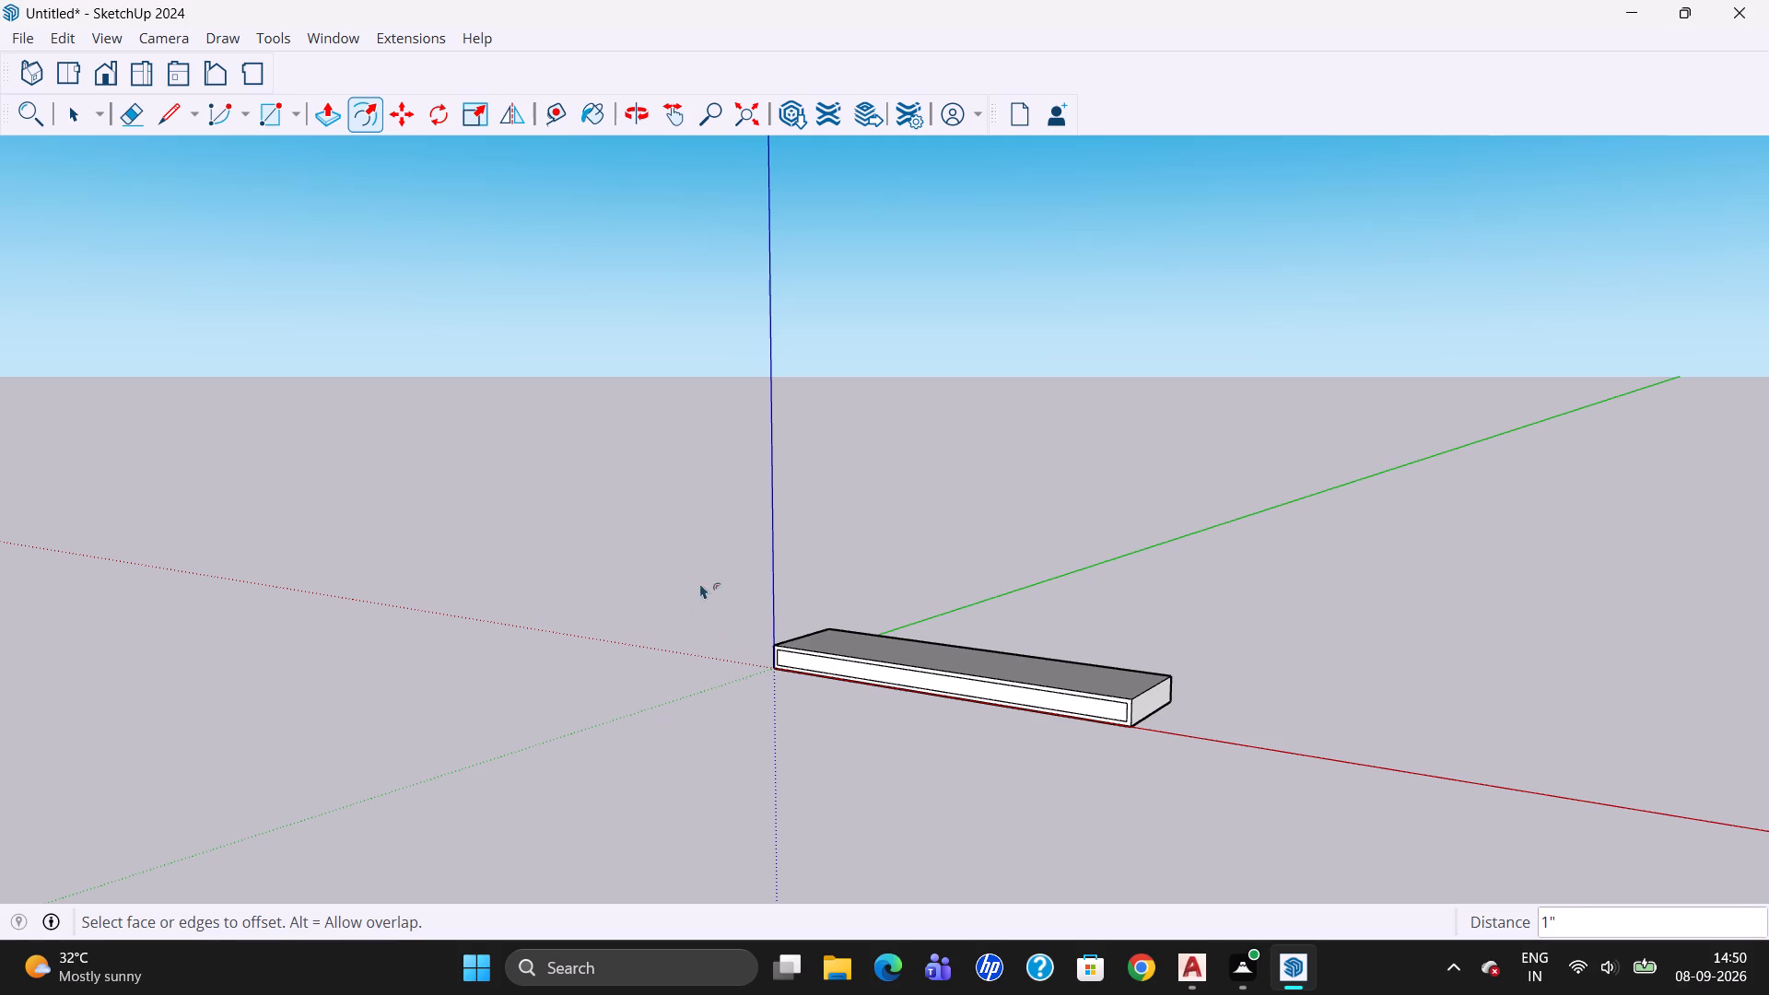
pyautogui.click(60, 118)
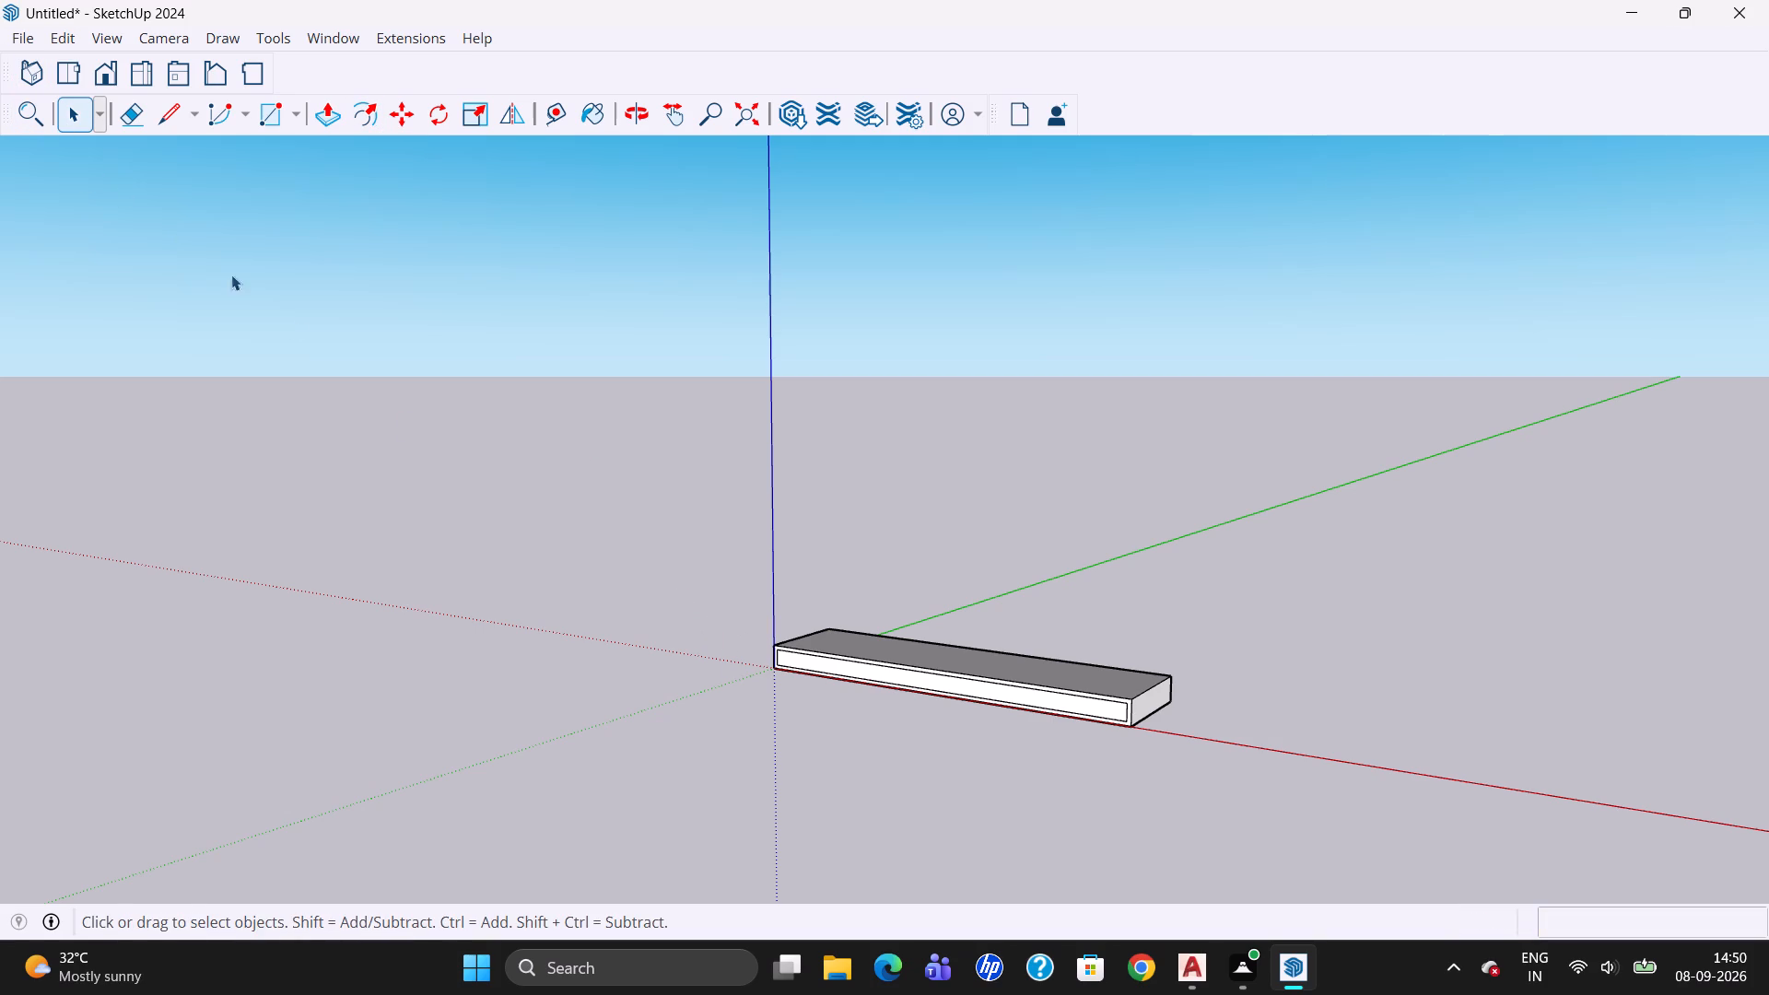
# Create a new, empty component named TV with its axes placed at the model origin, at the slab's corner.
pyautogui.moveTo(598, 557); pyautogui.dragTo(733, 683)
pyautogui.moveTo(696, 524); pyautogui.dragTo(720, 564)
pyautogui.tripleClick(1021, 657)
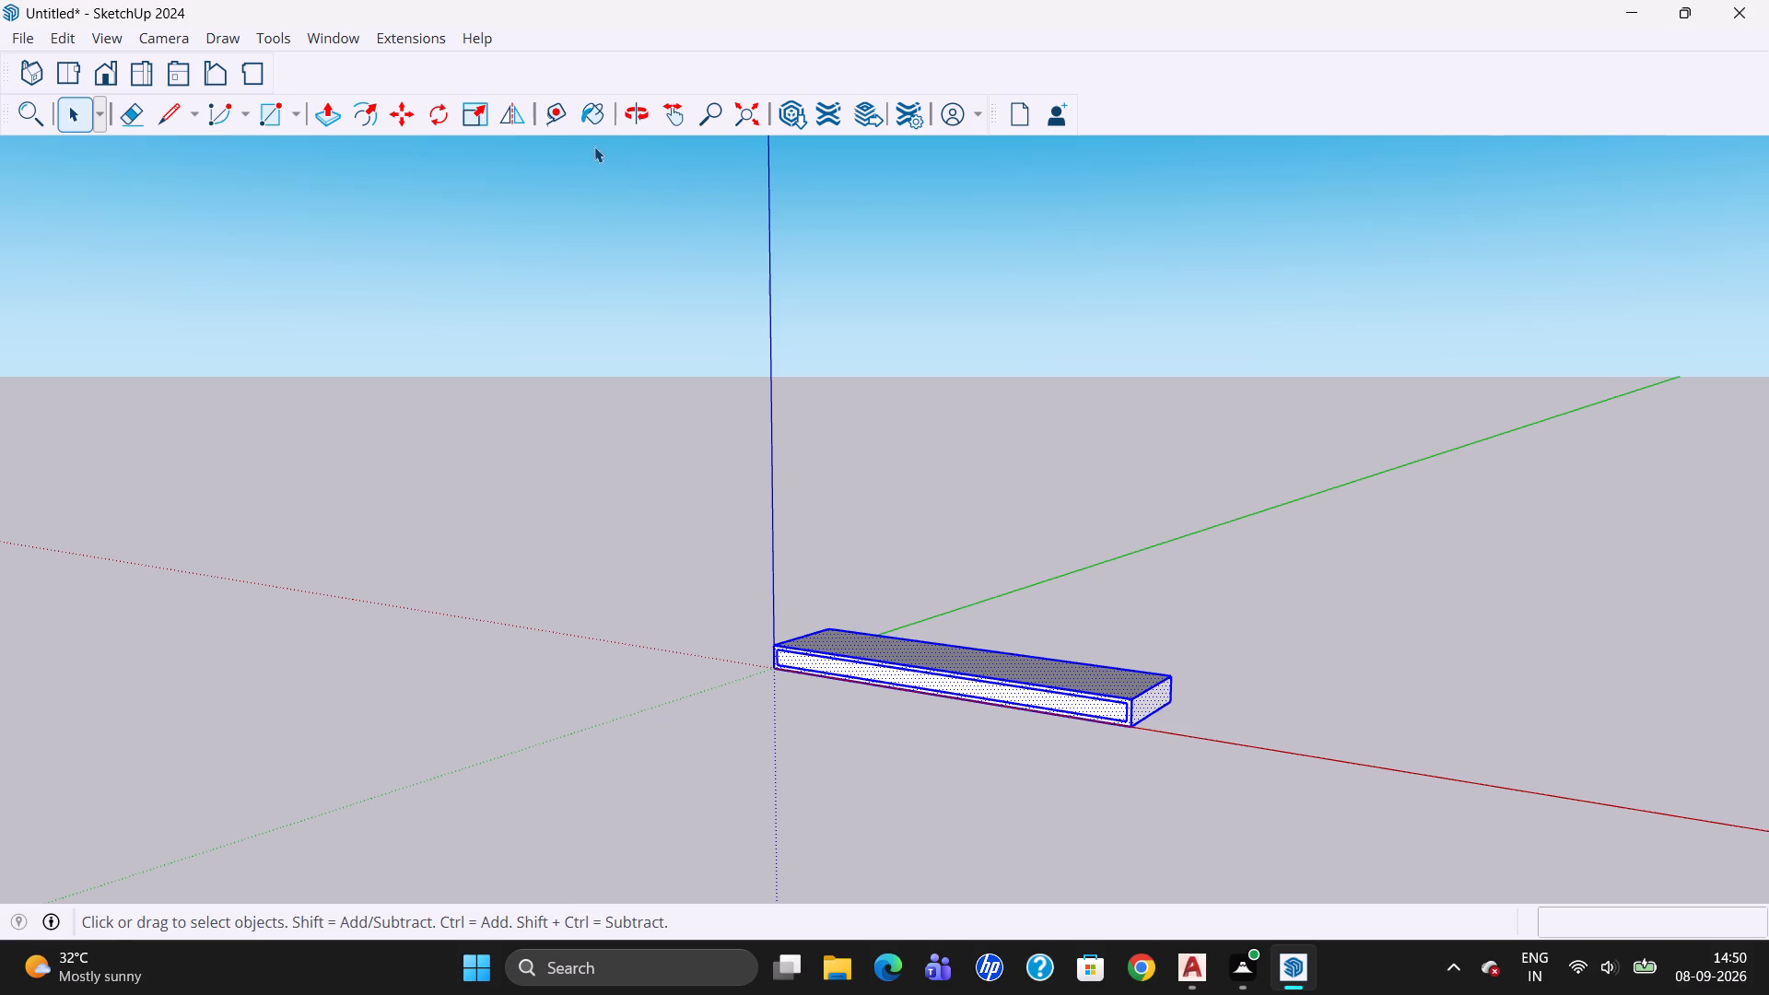
pyautogui.click(633, 119)
pyautogui.moveTo(719, 490); pyautogui.dragTo(1139, 732)
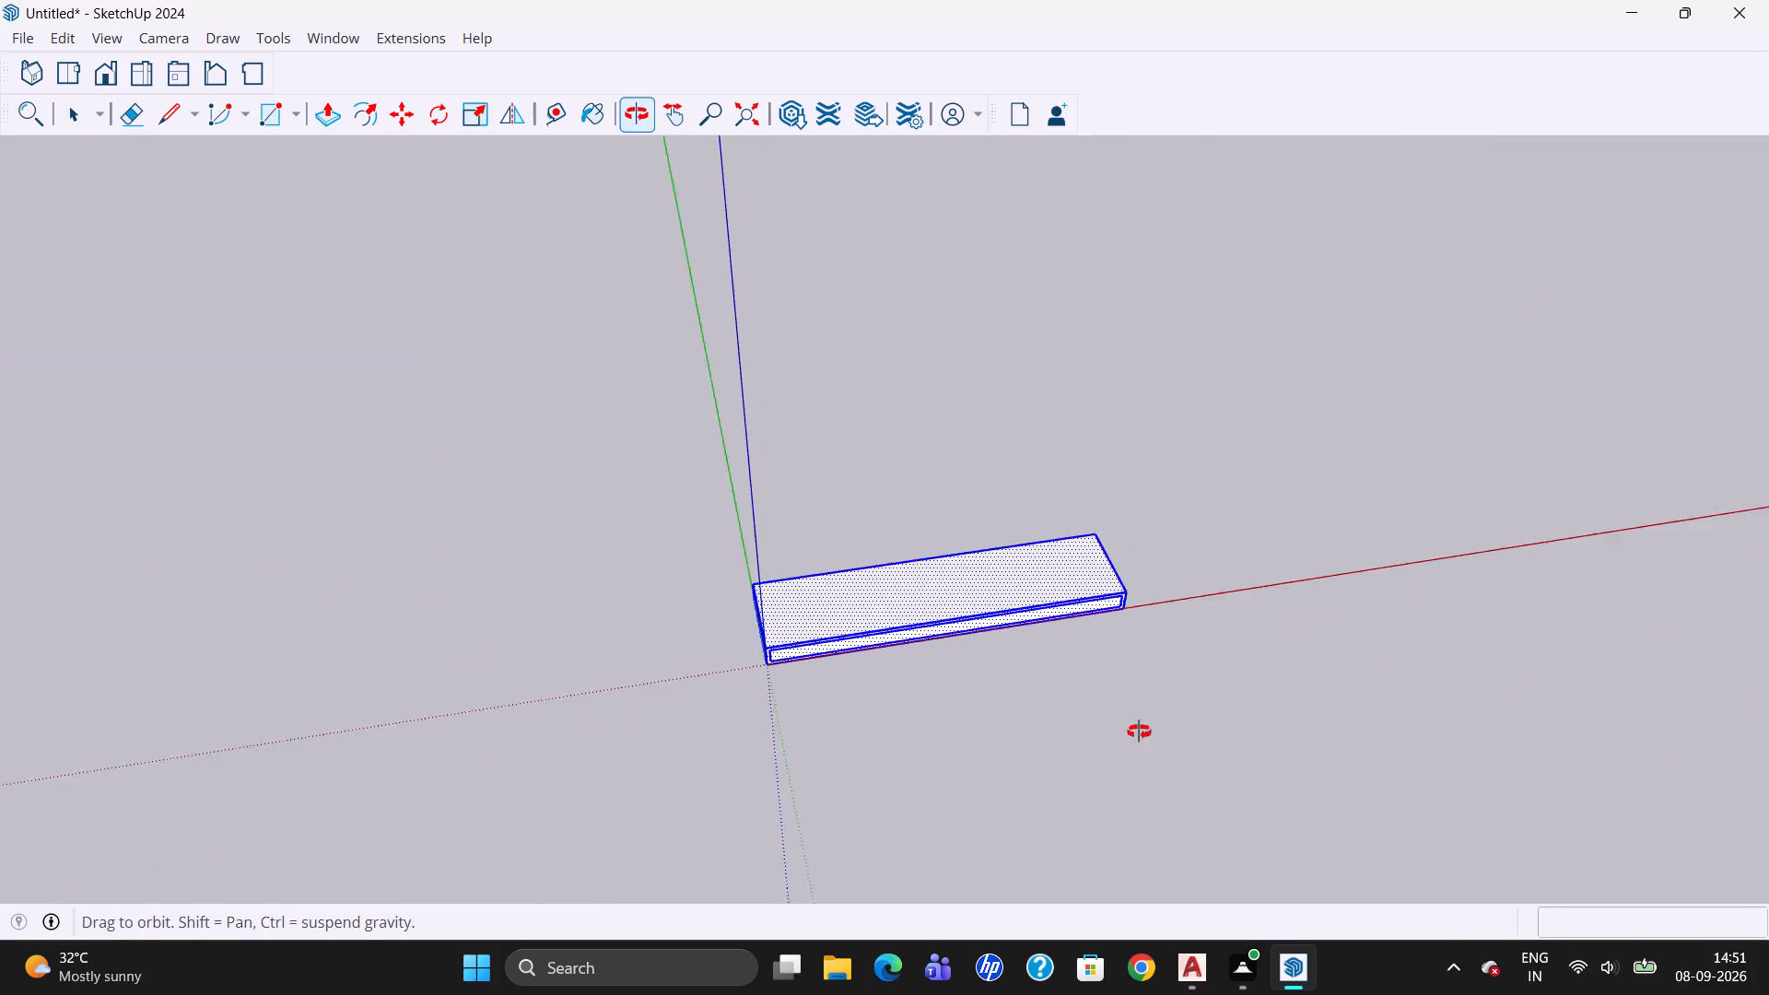
pyautogui.moveTo(1139, 732); pyautogui.dragTo(1163, 635)
pyautogui.moveTo(673, 527); pyautogui.dragTo(672, 526)
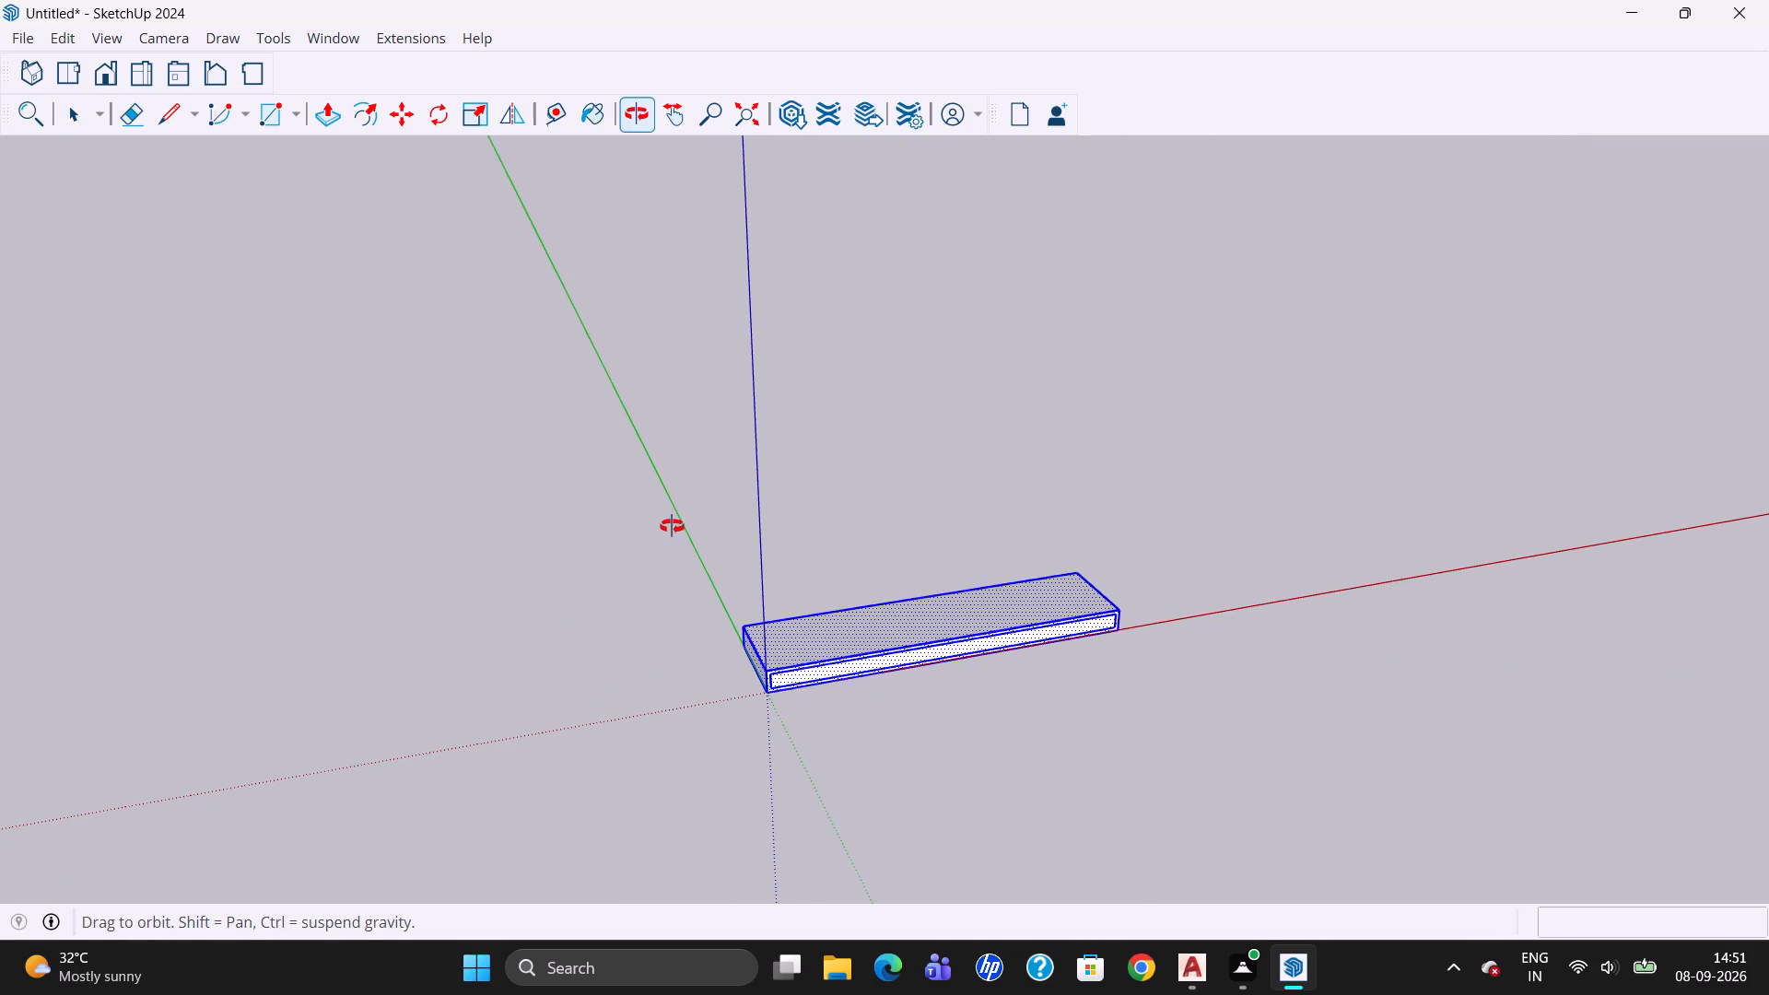
pyautogui.moveTo(672, 526); pyautogui.dragTo(664, 515)
pyautogui.moveTo(731, 773); pyautogui.dragTo(846, 800)
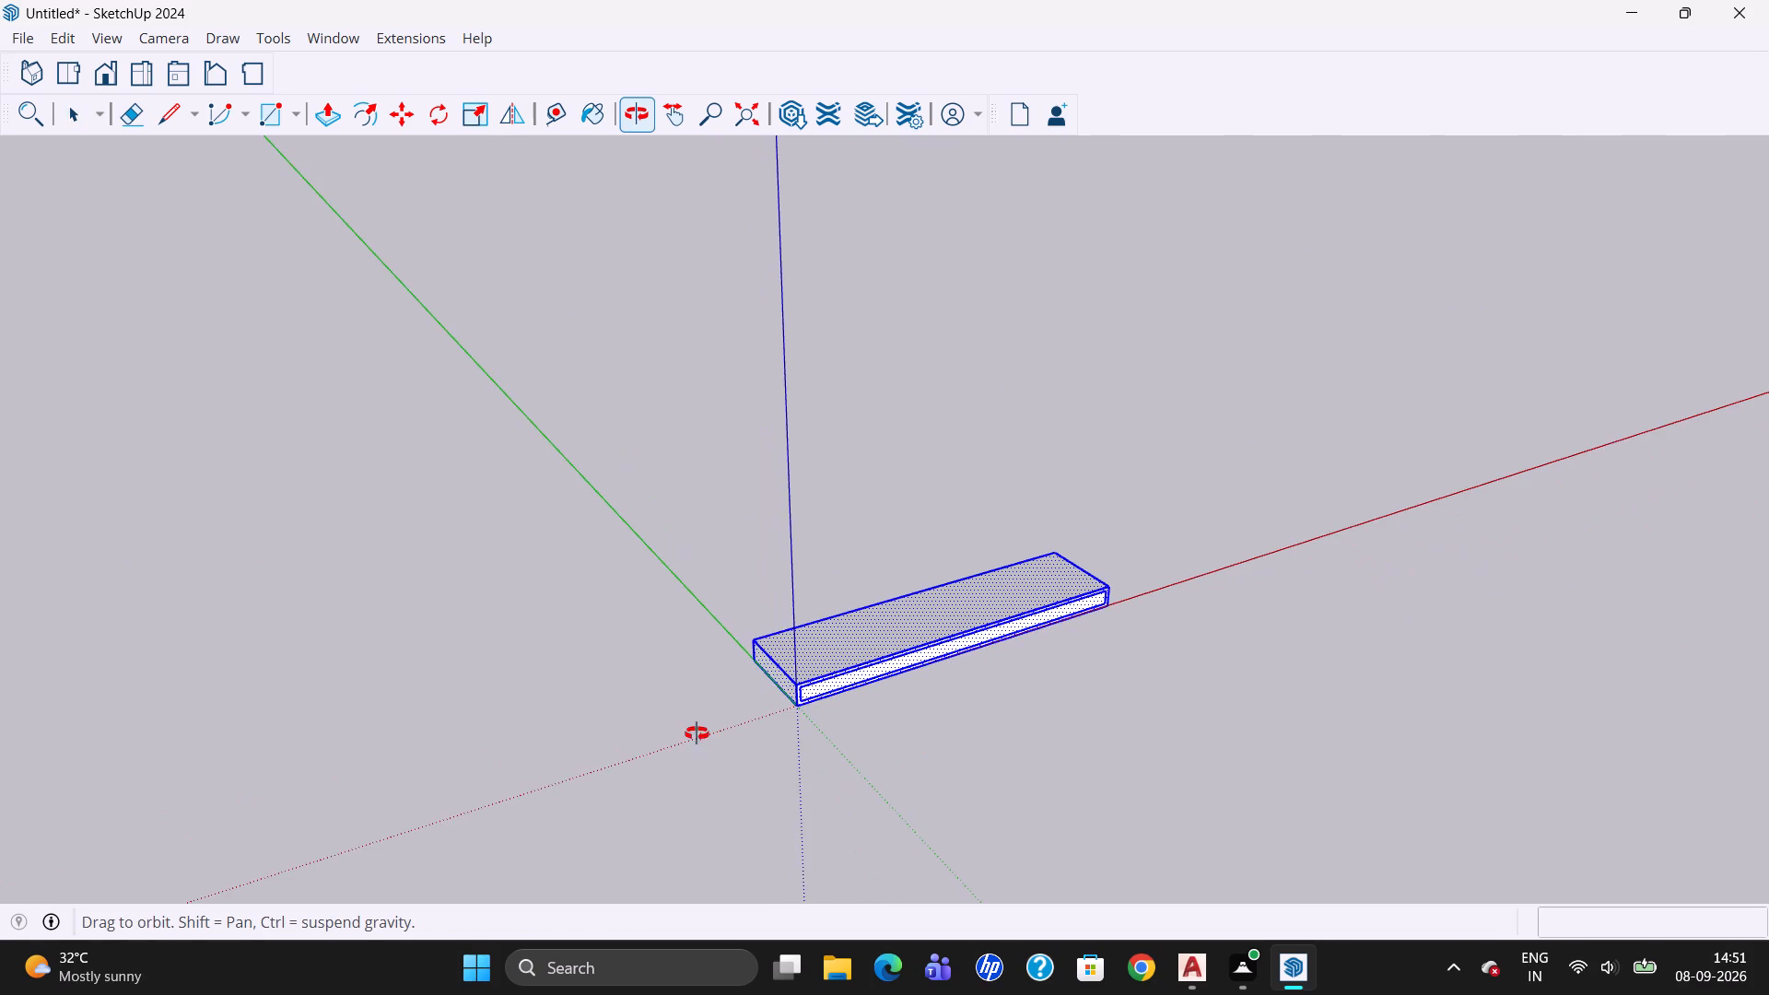
pyautogui.moveTo(668, 716); pyautogui.dragTo(687, 522)
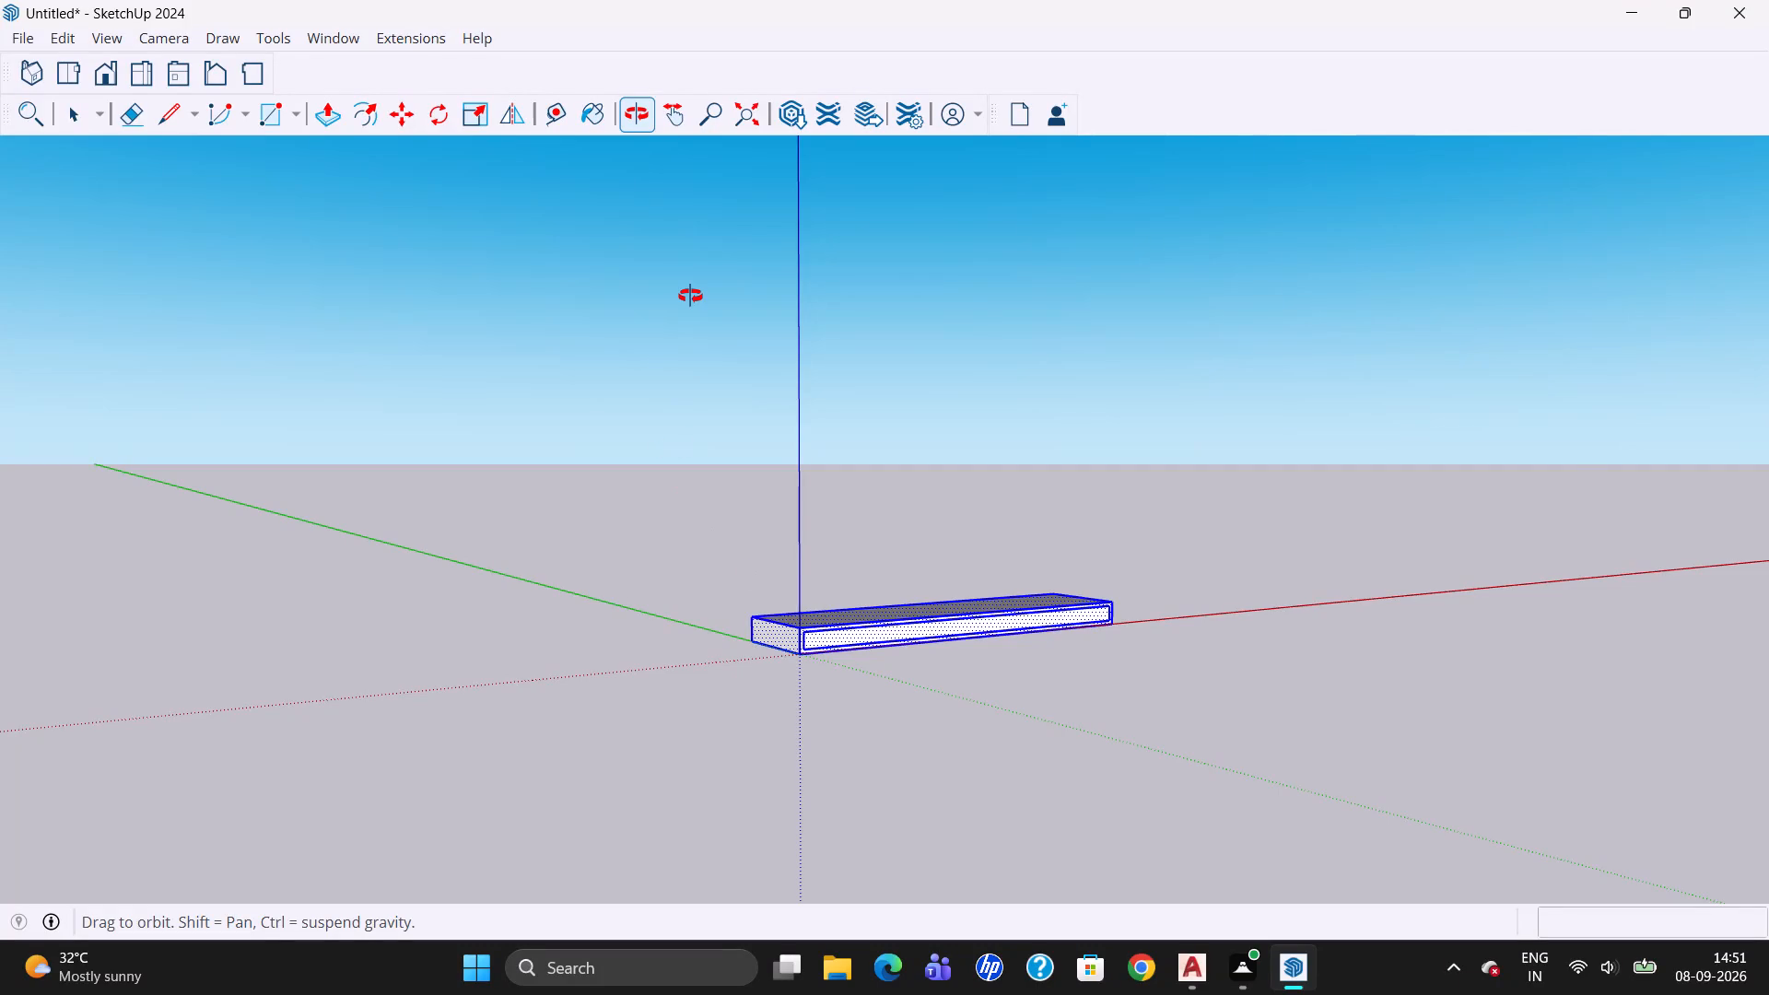
pyautogui.click(74, 127)
pyautogui.rightClick(545, 497)
pyautogui.click(591, 538)
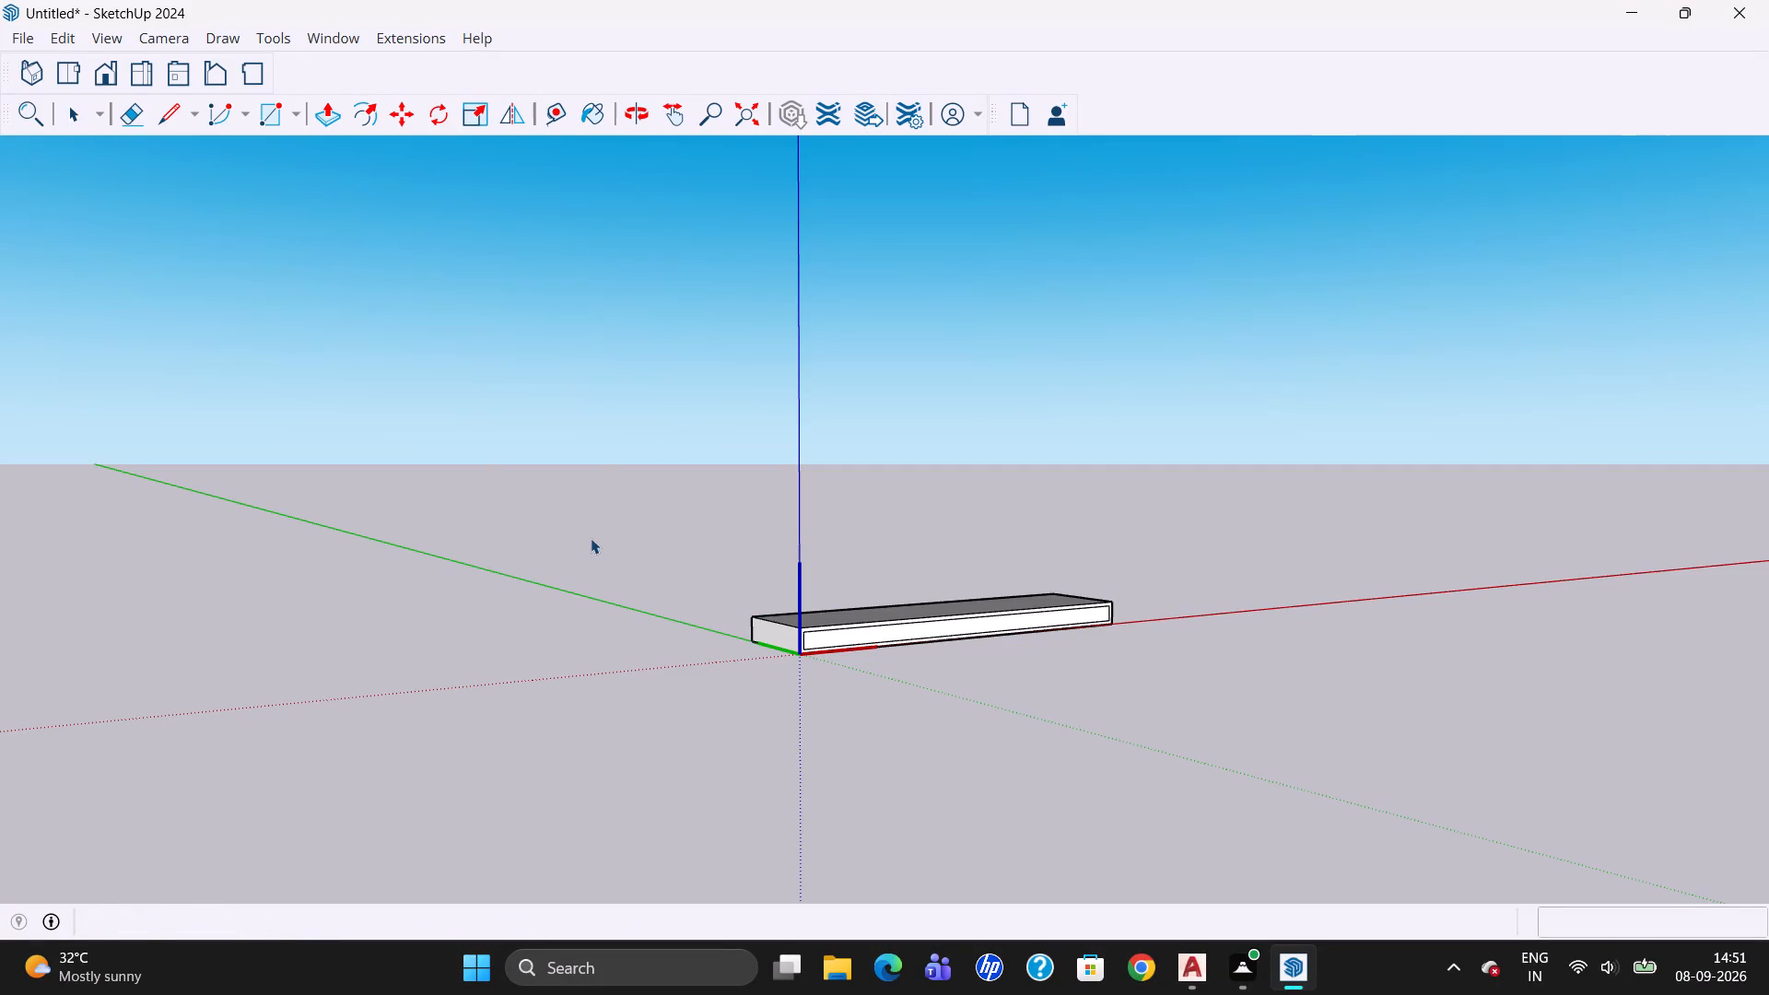
pyautogui.click(801, 651)
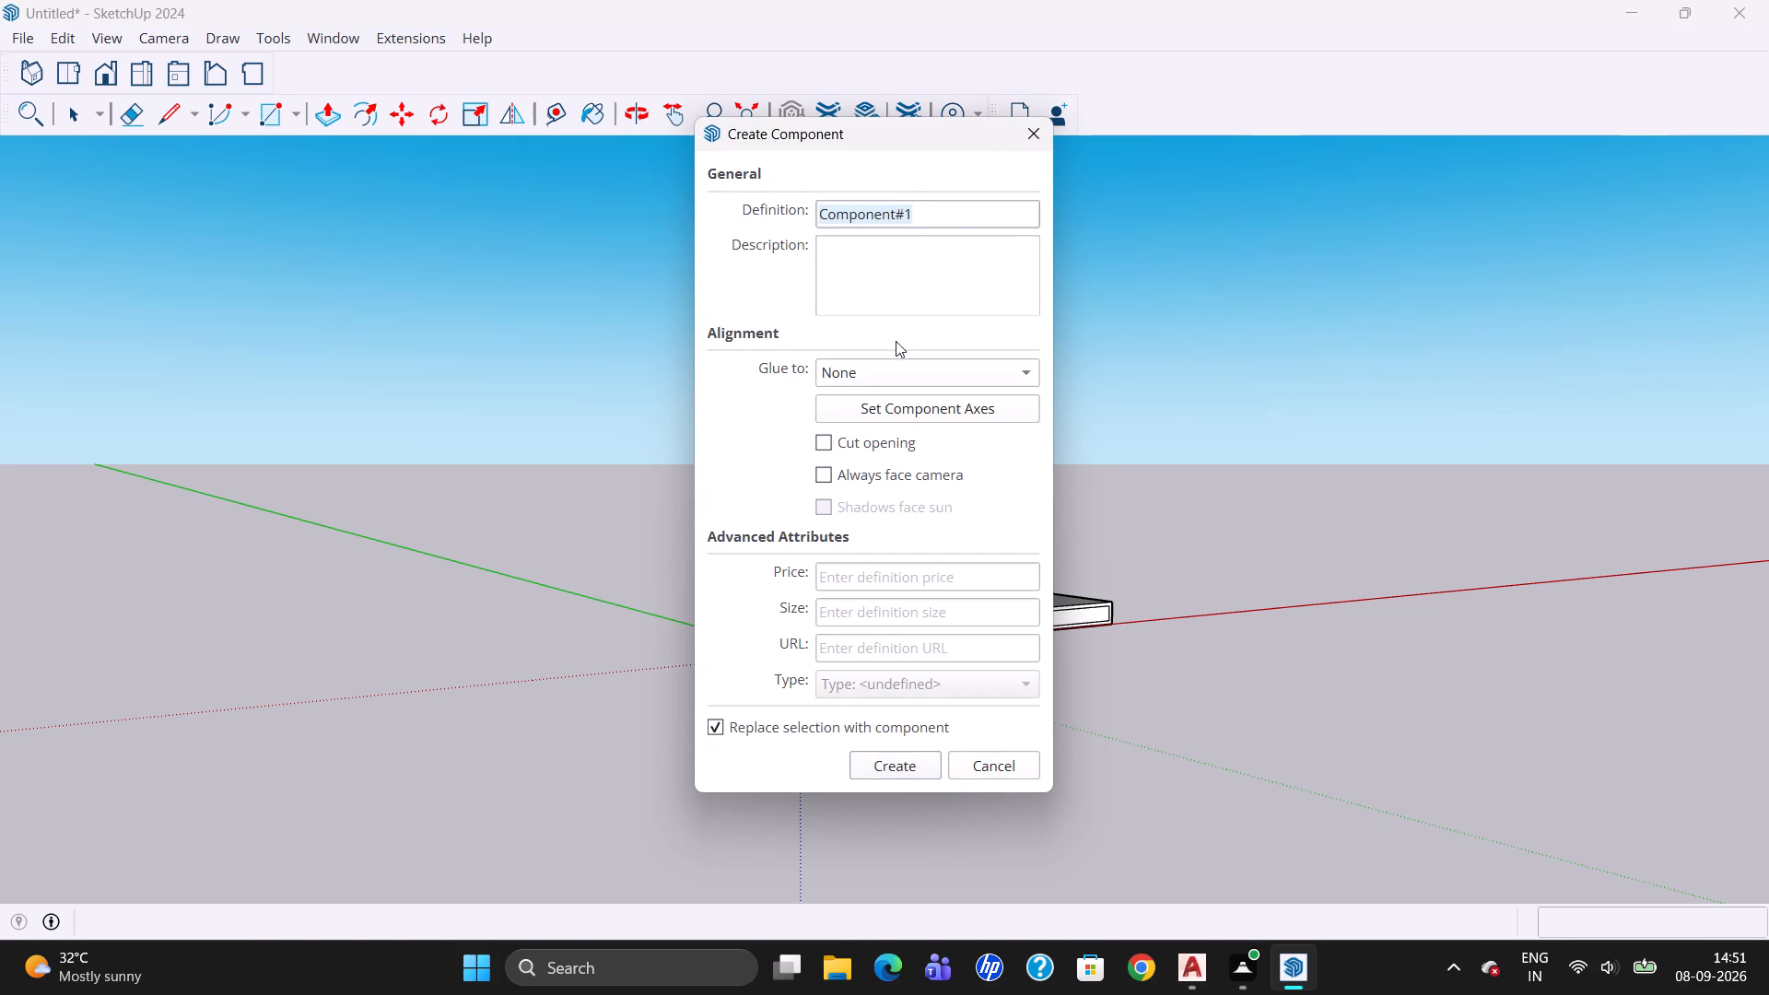
pyautogui.press('BackSpace')
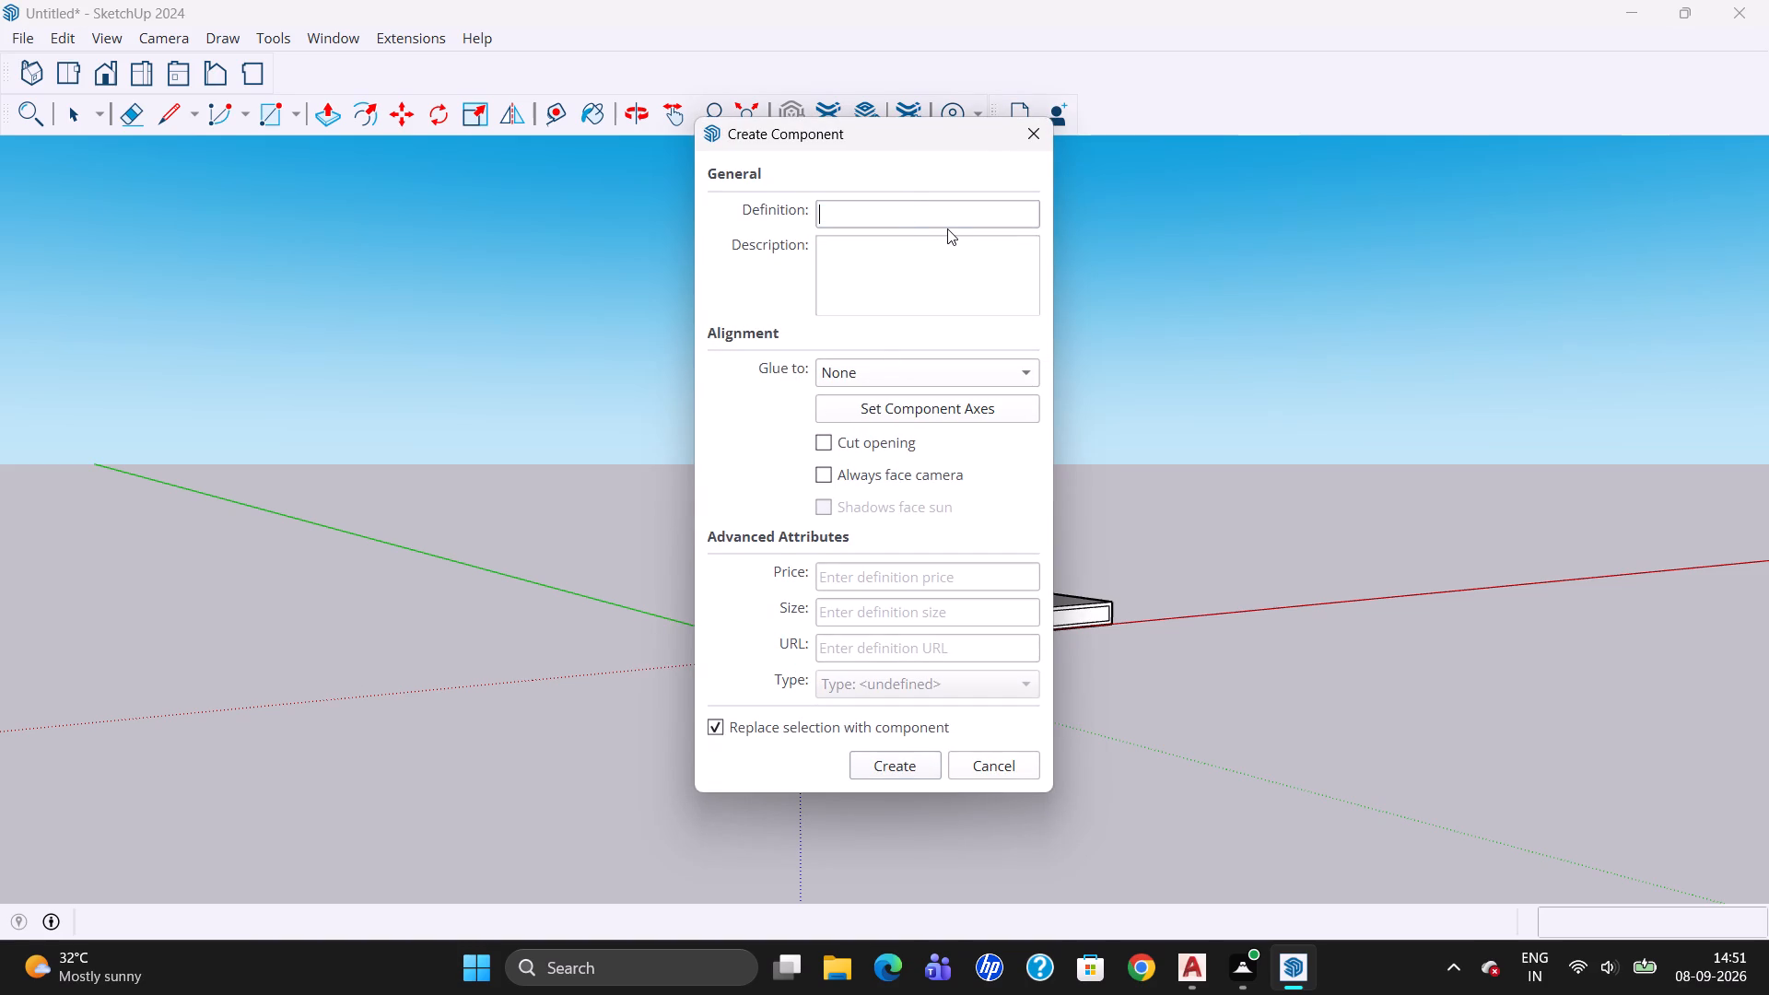
pyautogui.write('TV')
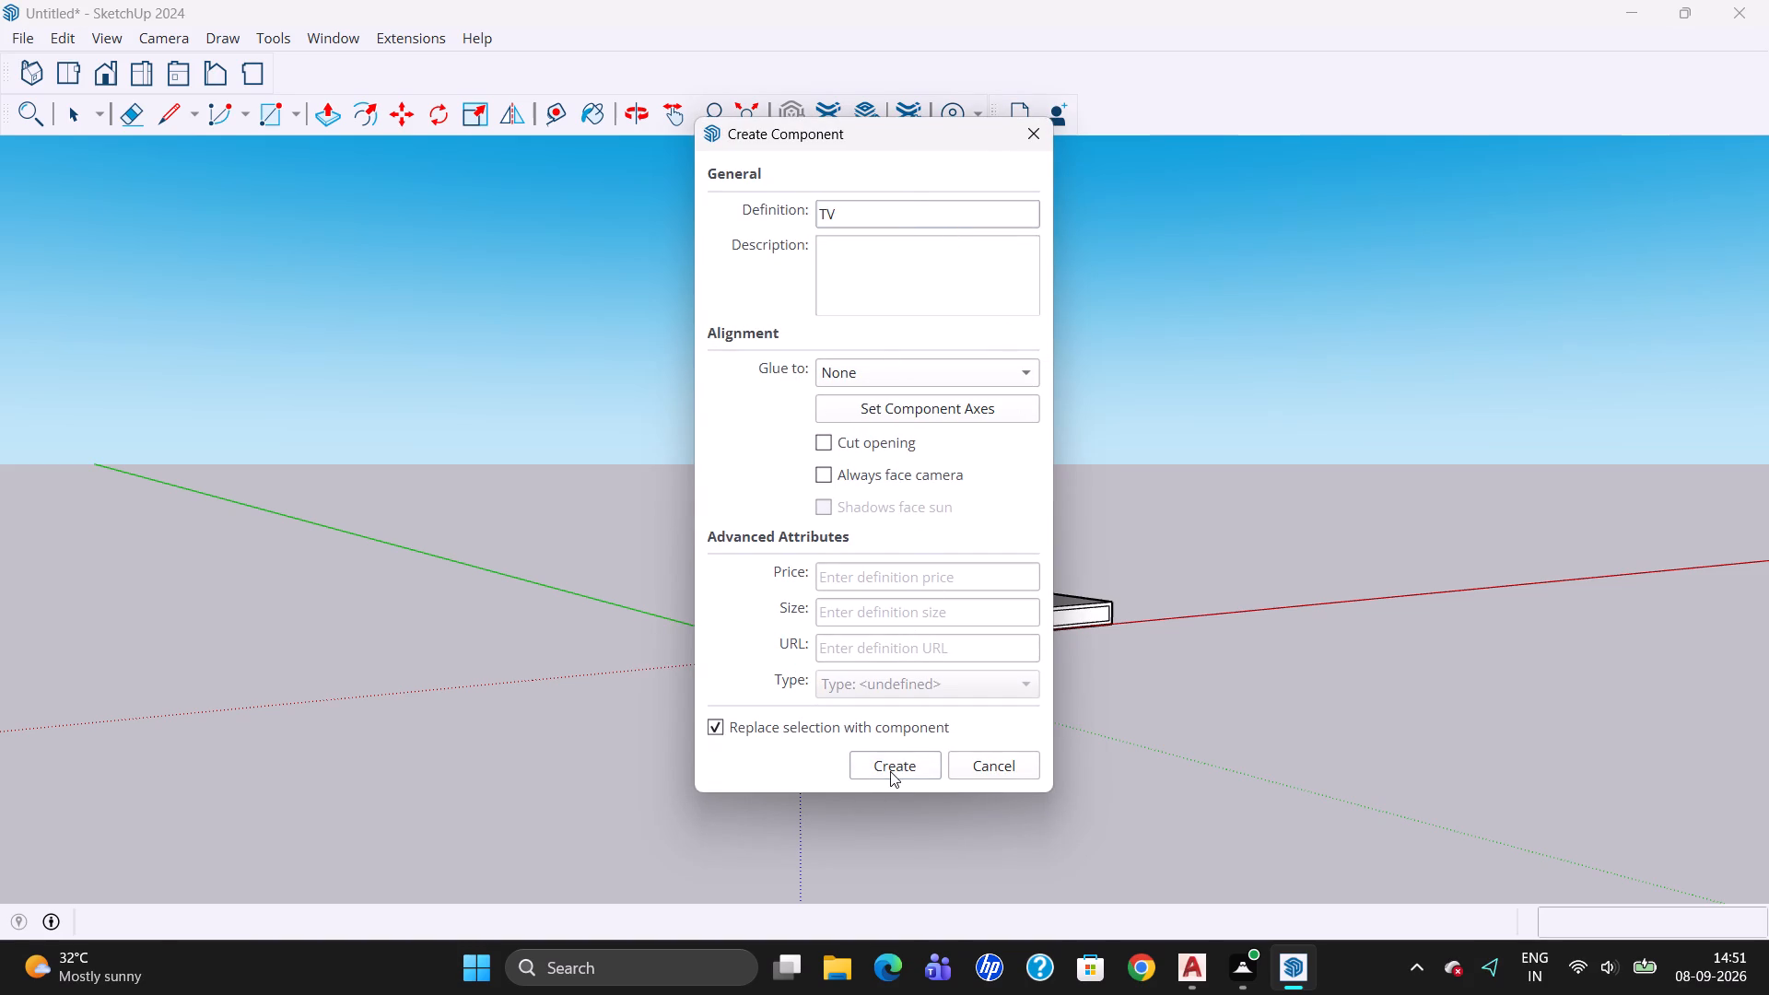
pyautogui.click(890, 771)
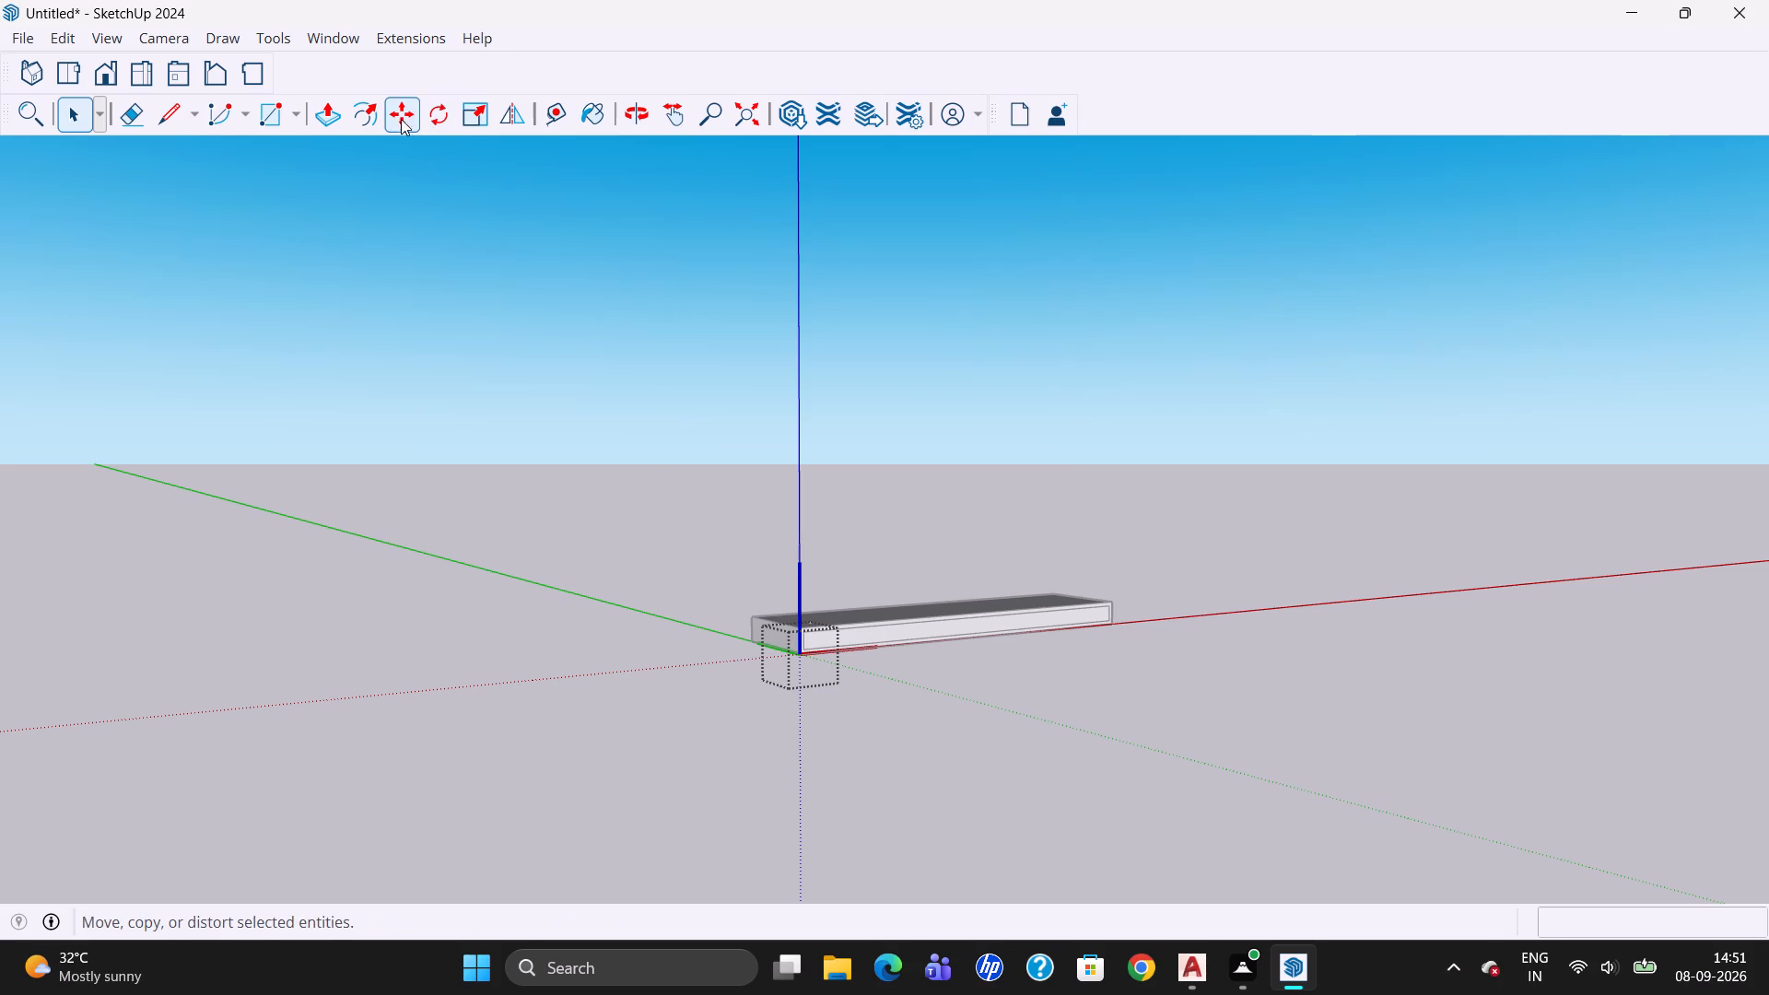
# Place a Tape Measure guide point 7' above the model origin on the blue axis.
pyautogui.click(553, 123)
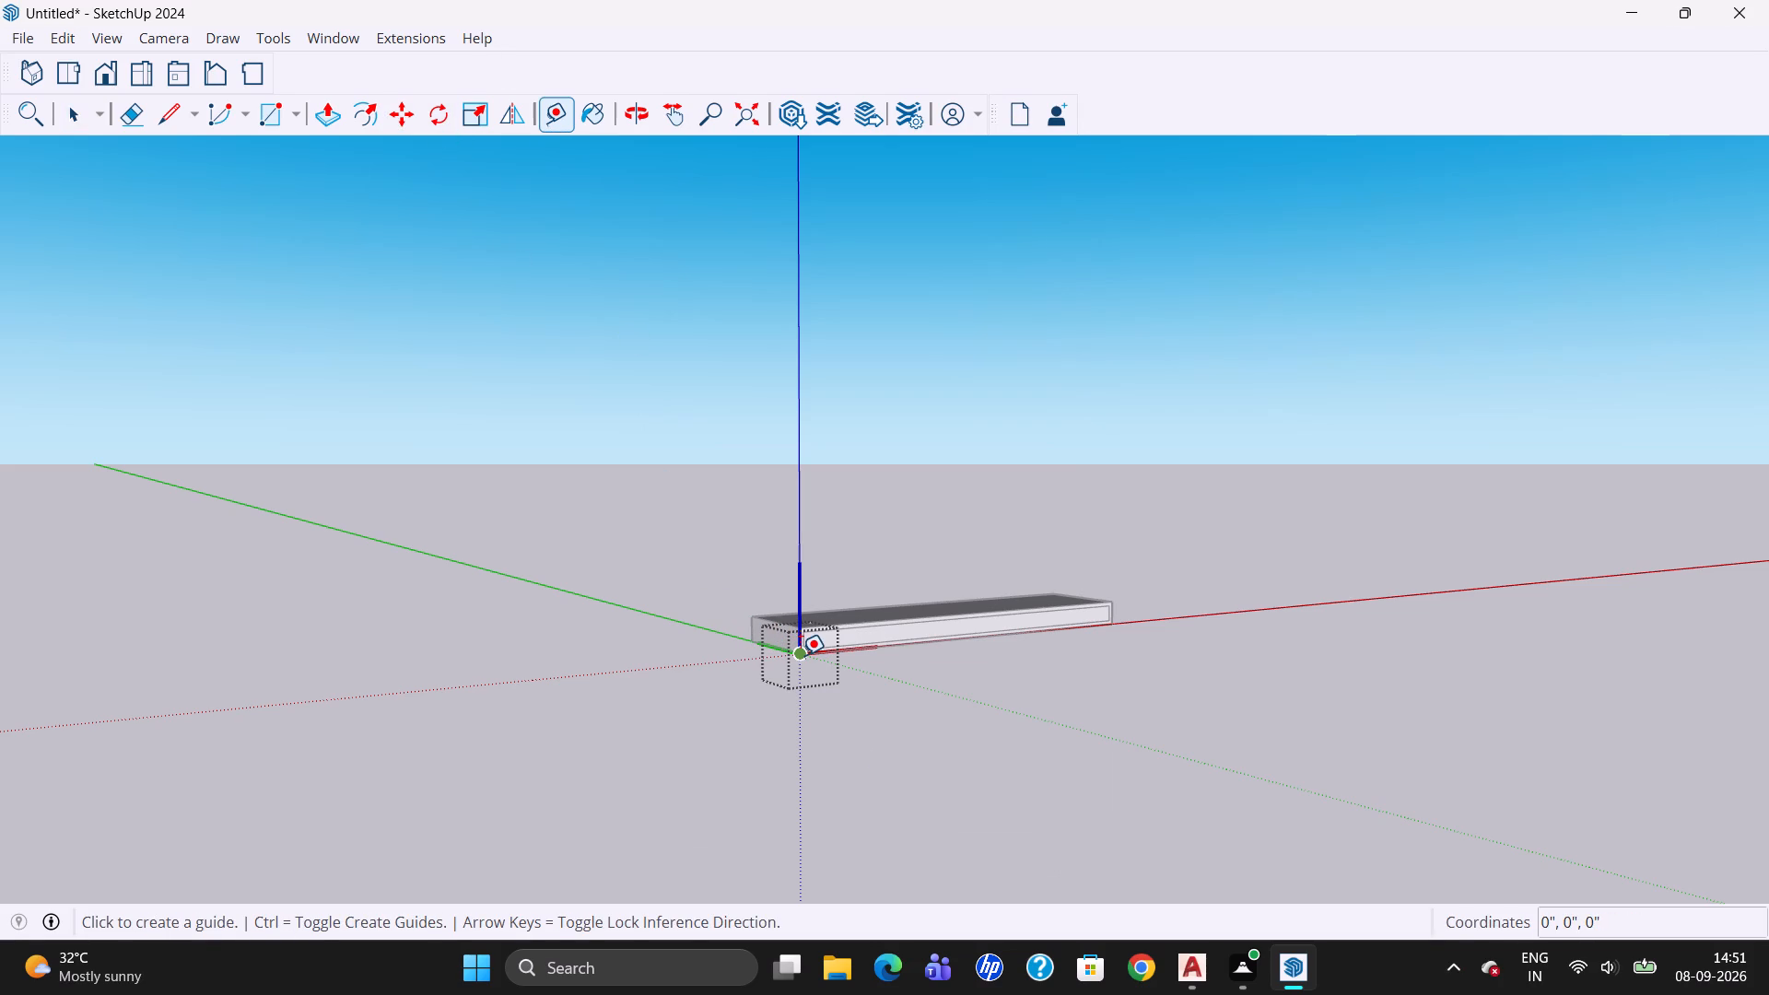
pyautogui.click(801, 655)
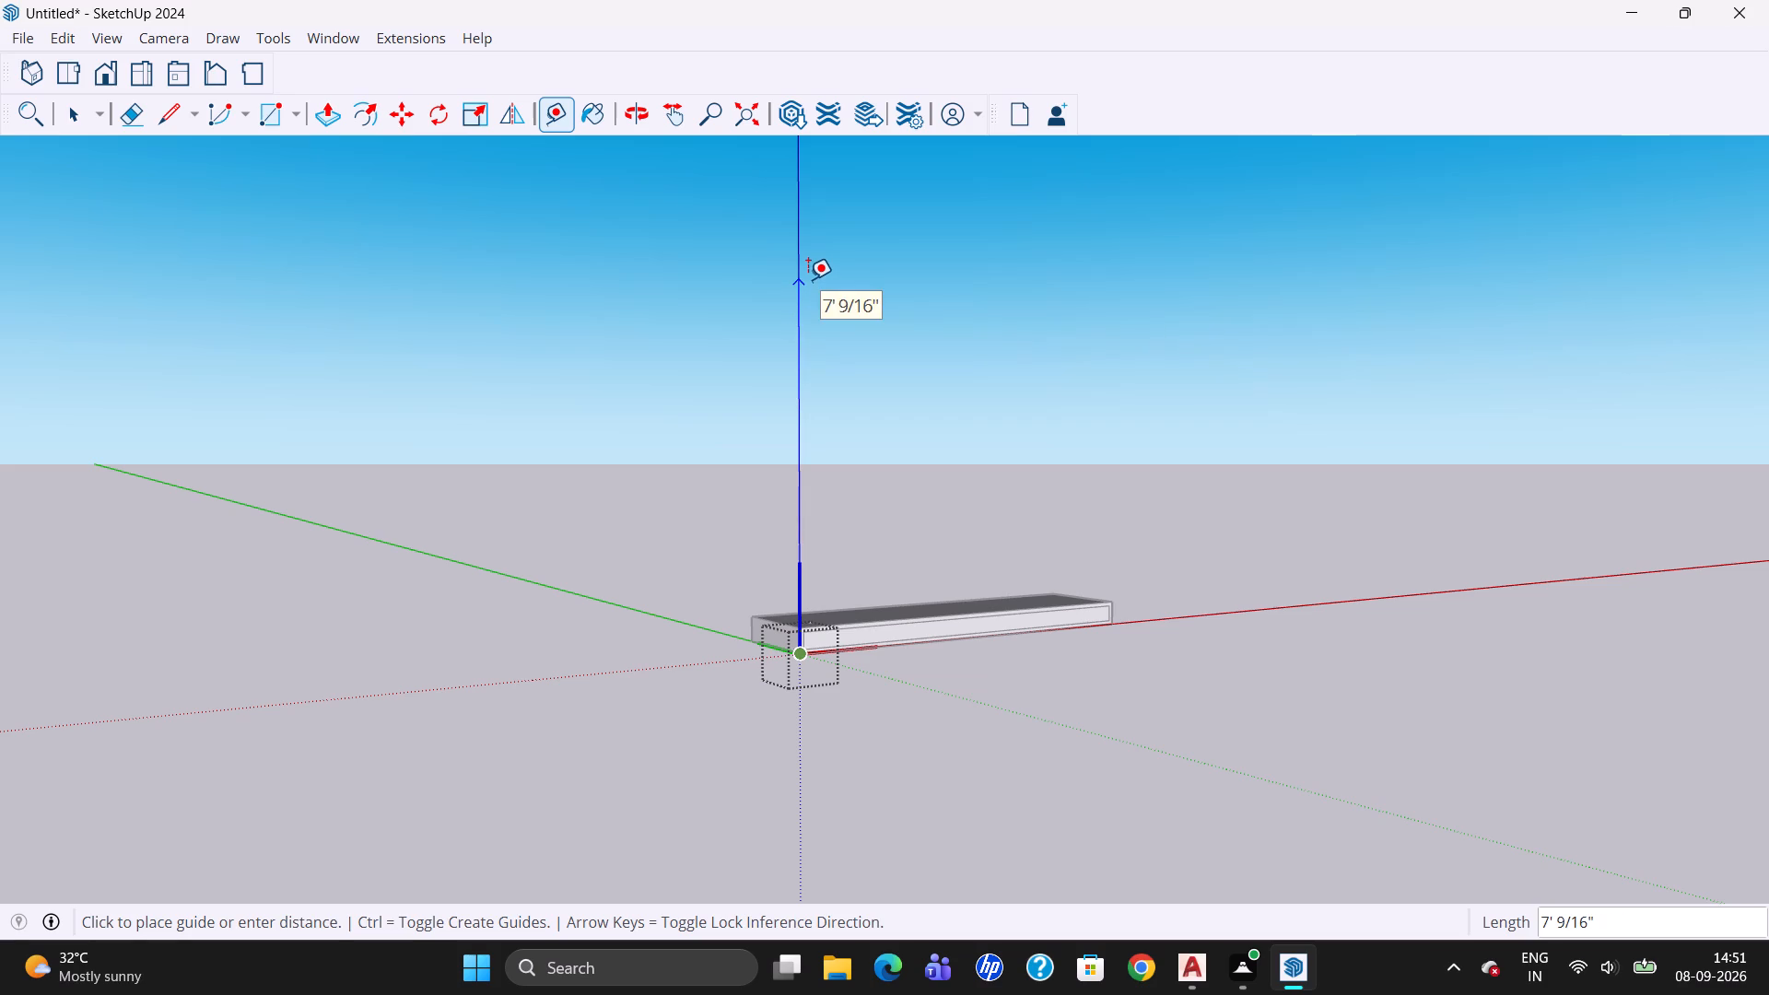
pyautogui.write("7'")
pyautogui.press('Return')
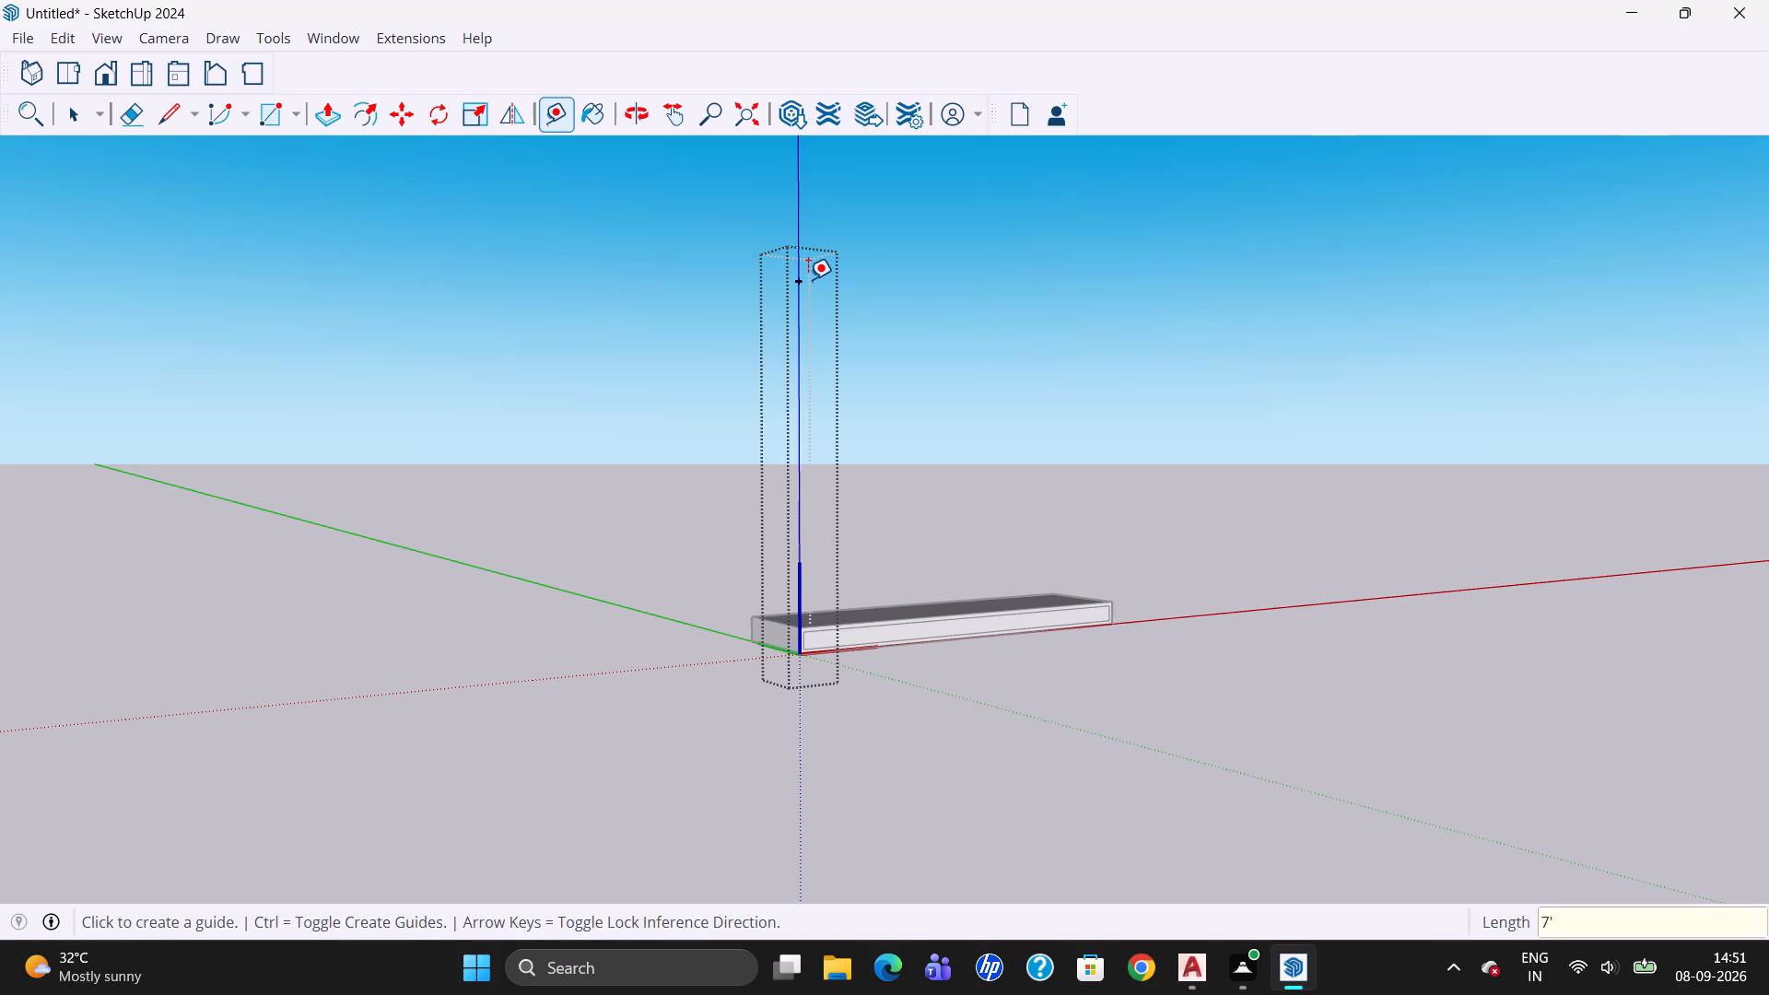
pyautogui.press('Return')
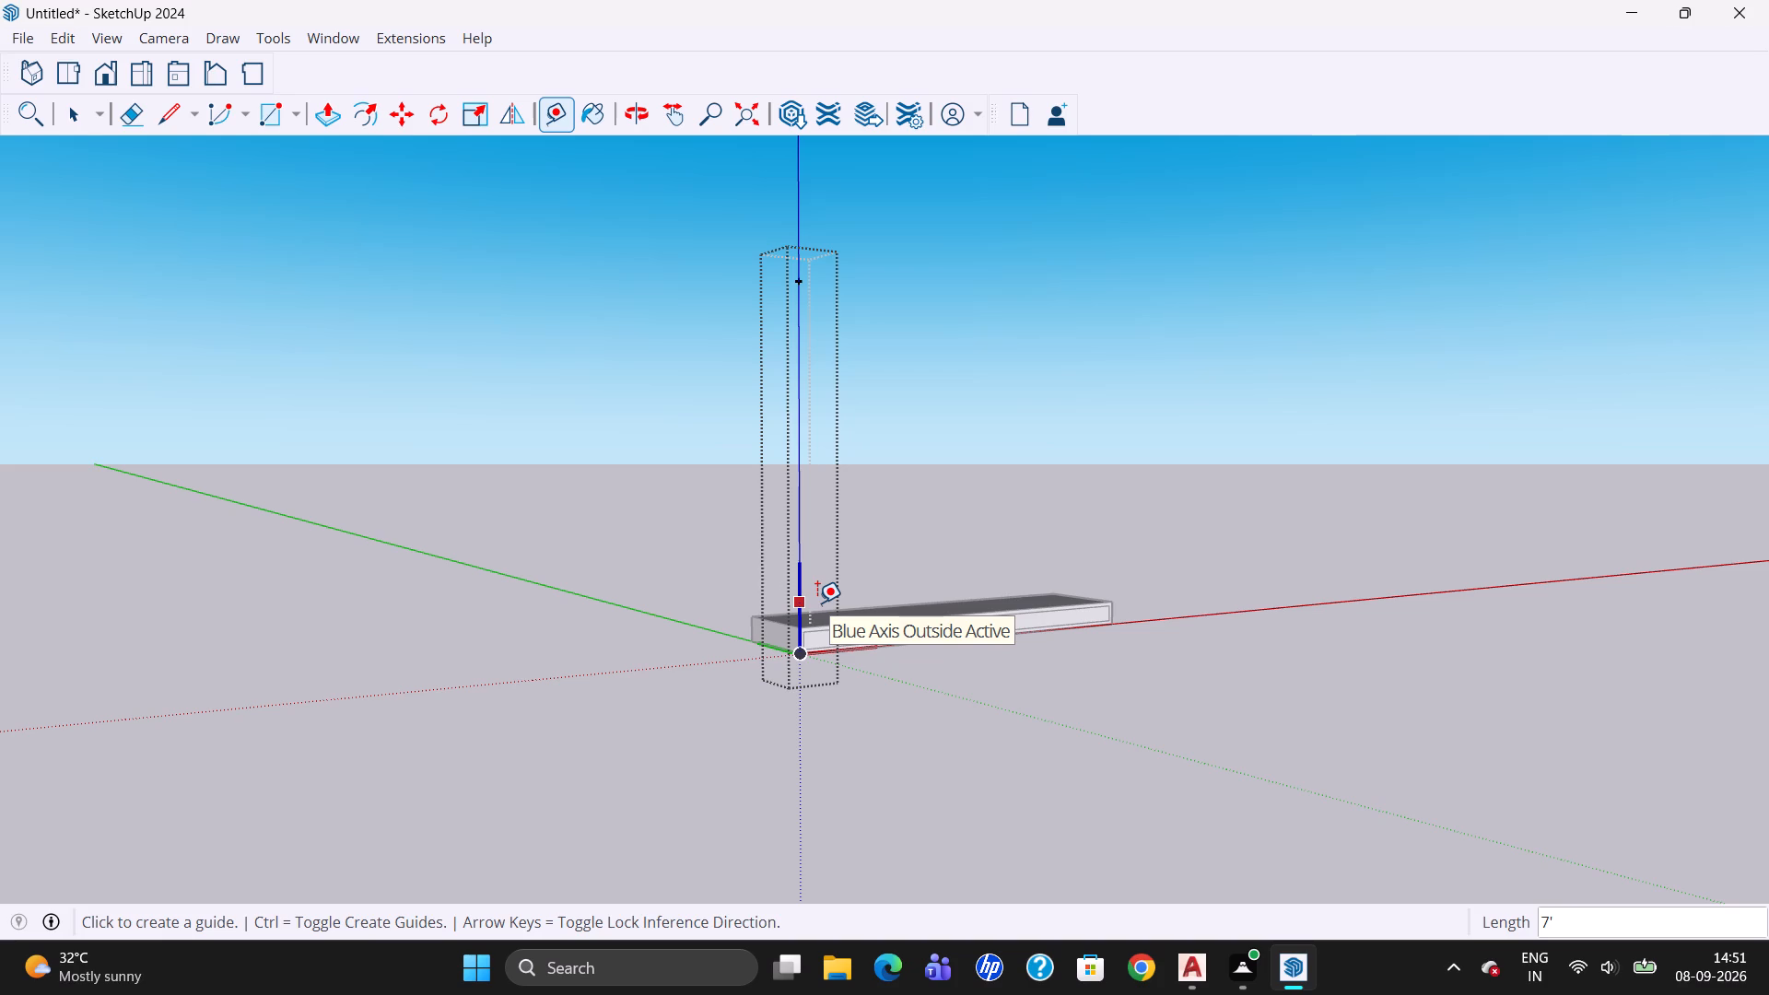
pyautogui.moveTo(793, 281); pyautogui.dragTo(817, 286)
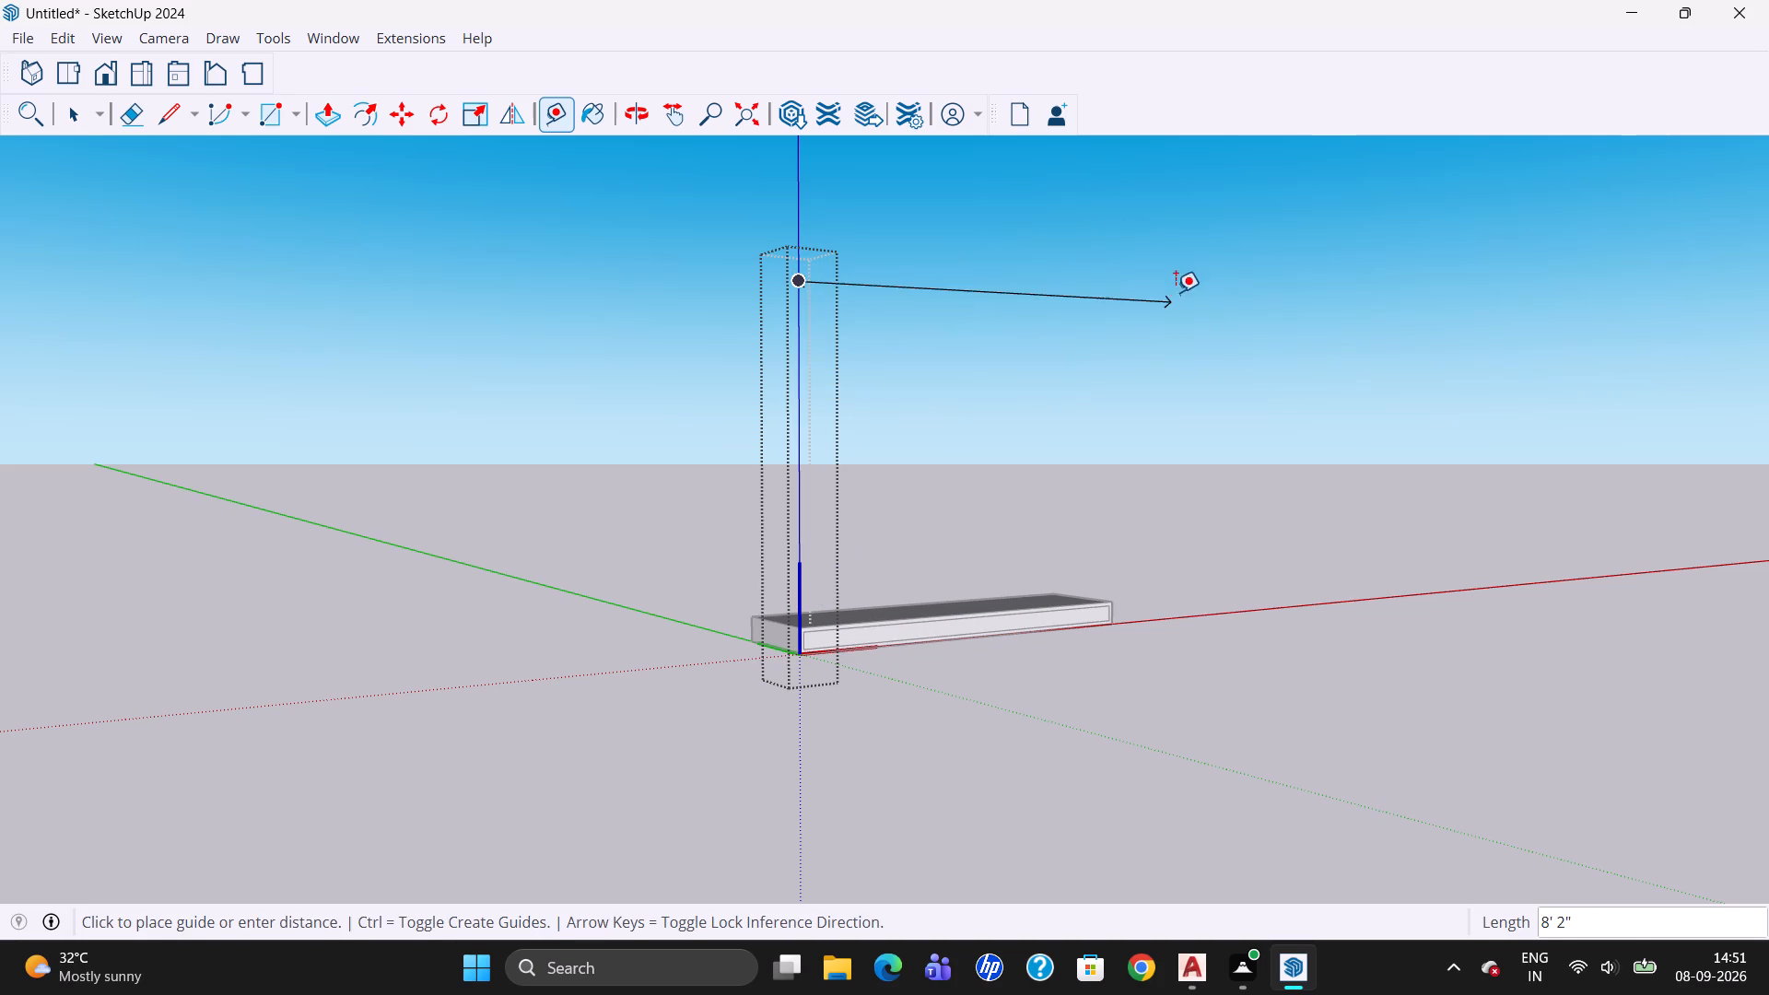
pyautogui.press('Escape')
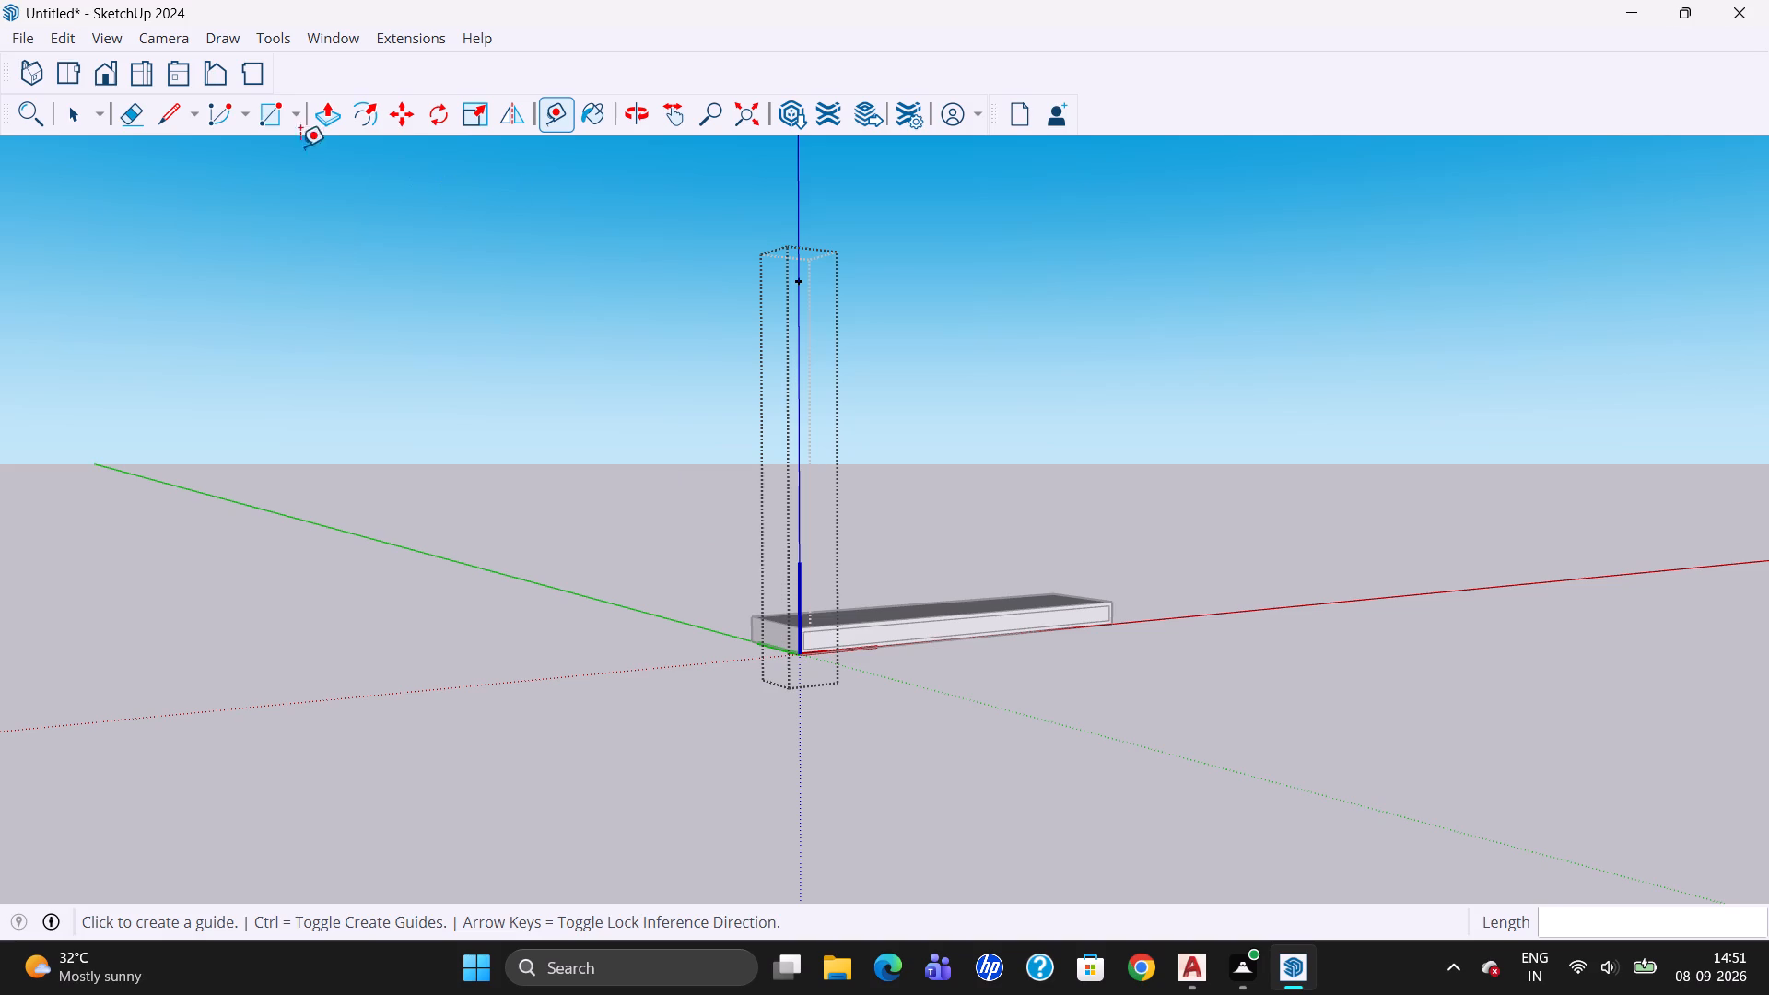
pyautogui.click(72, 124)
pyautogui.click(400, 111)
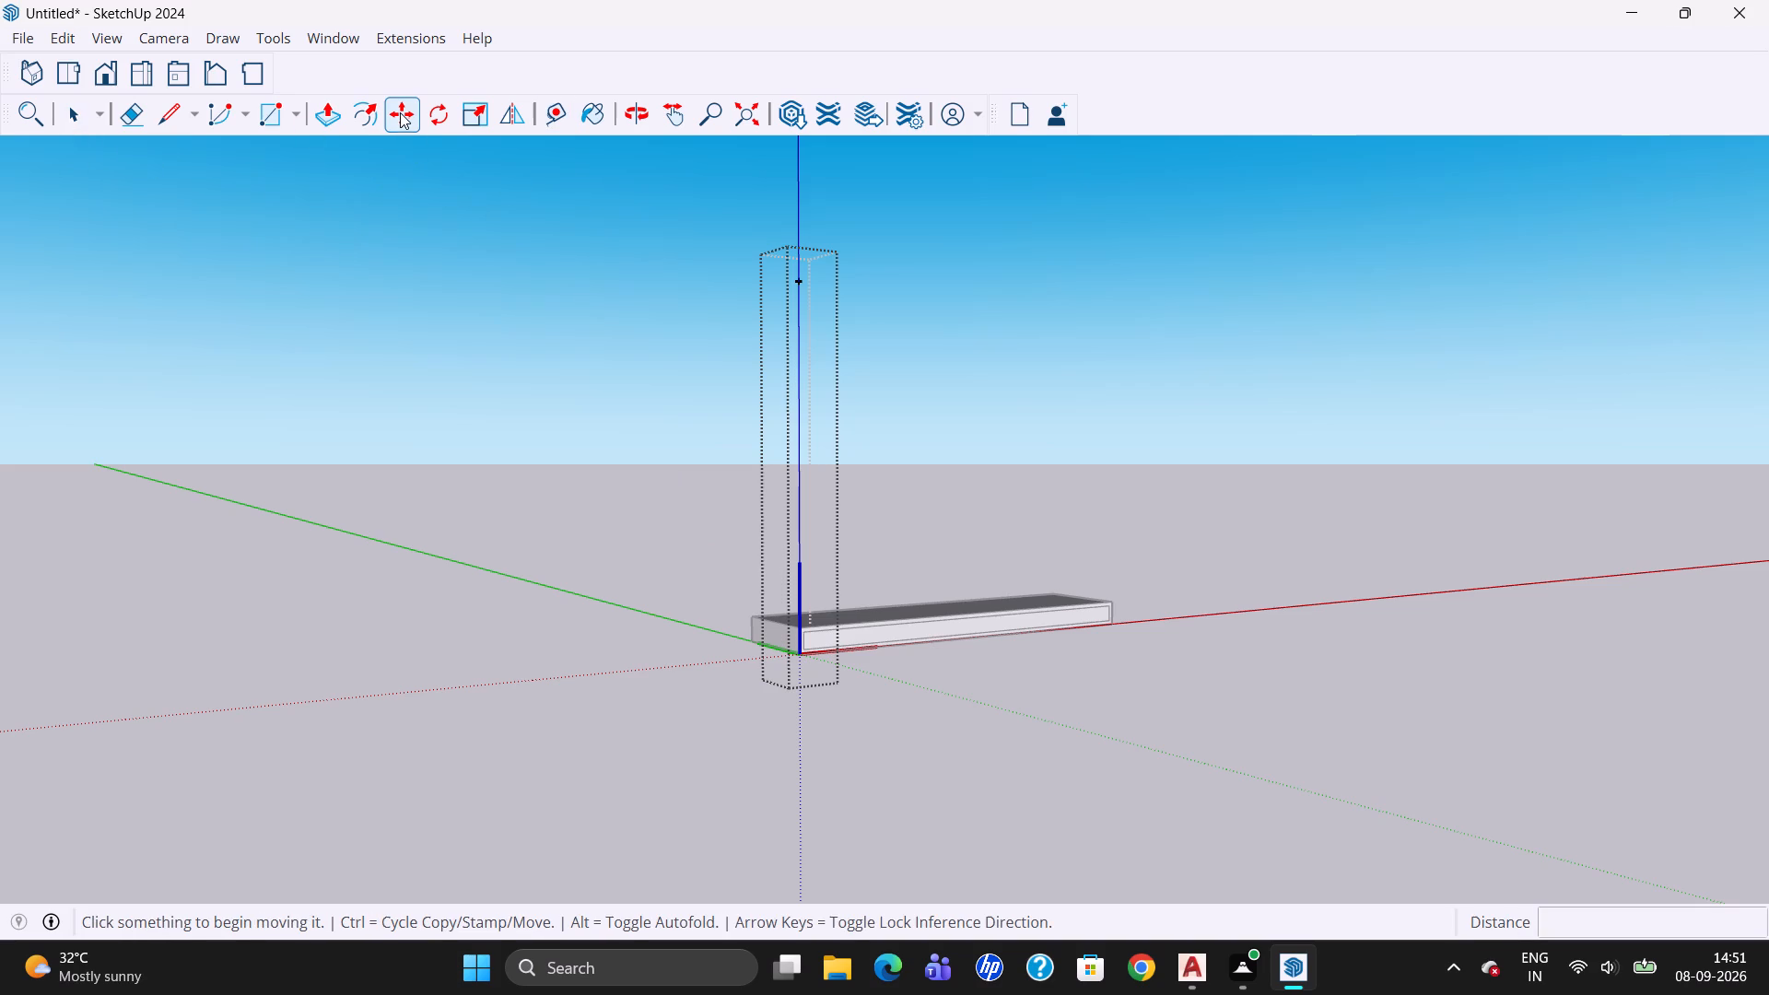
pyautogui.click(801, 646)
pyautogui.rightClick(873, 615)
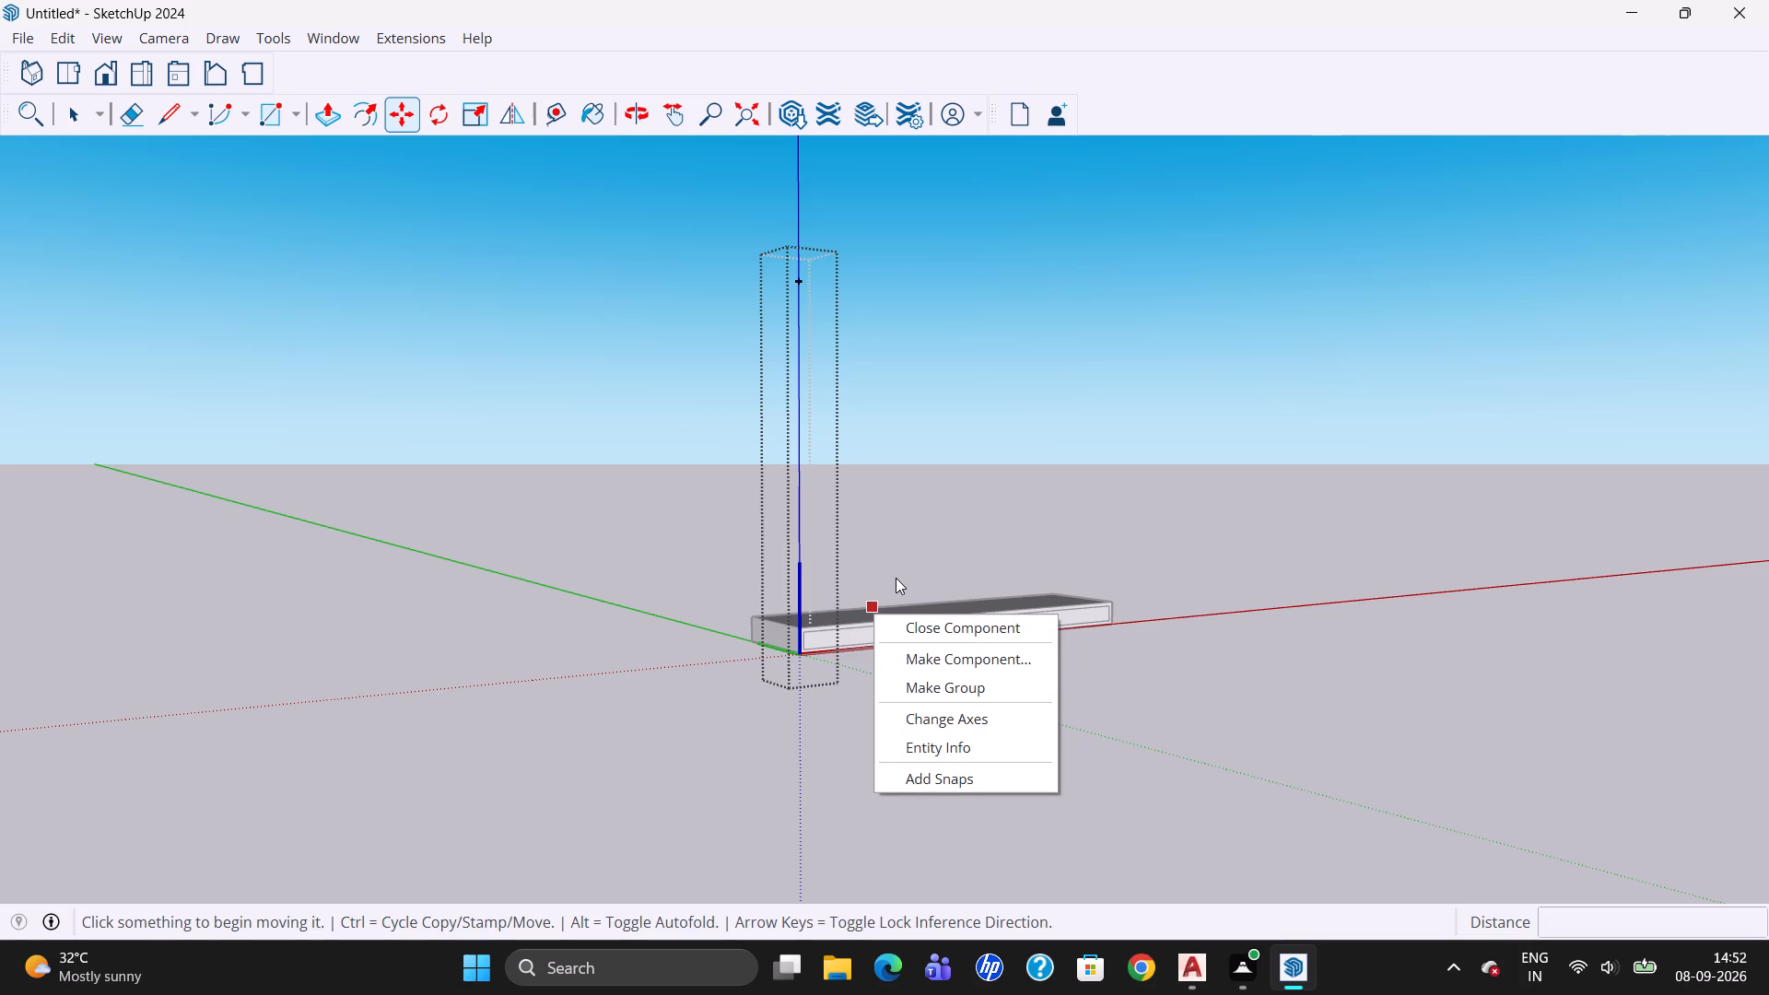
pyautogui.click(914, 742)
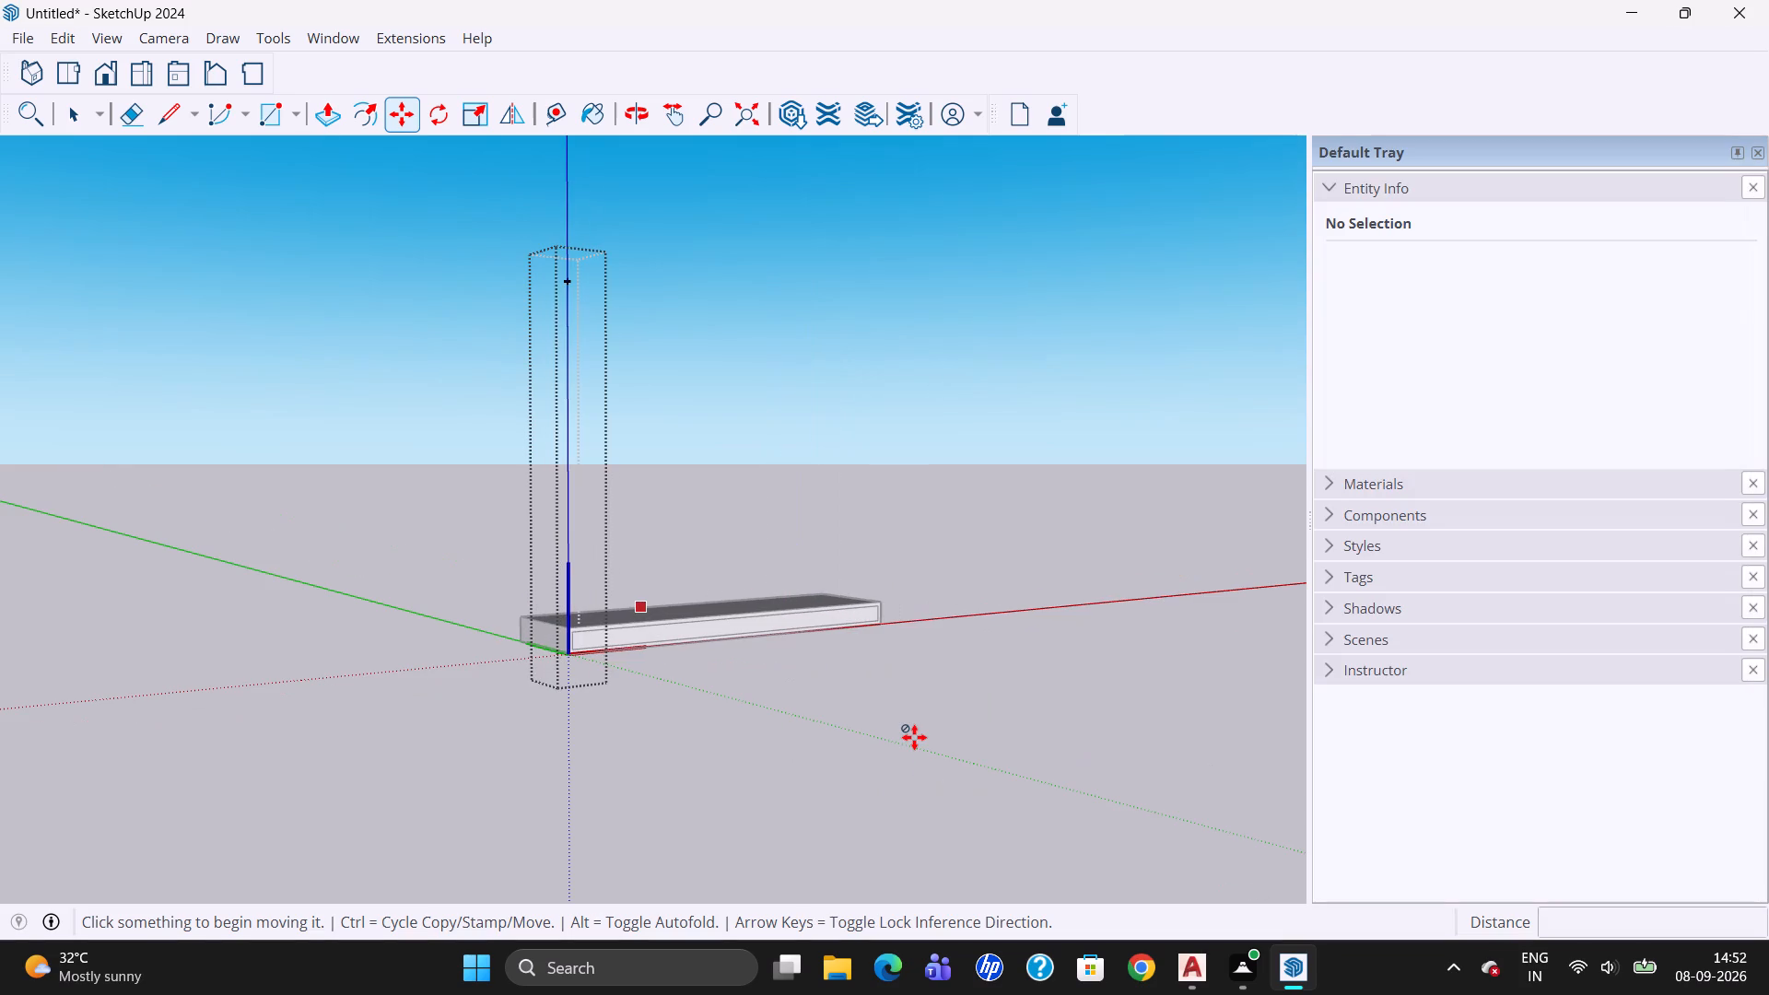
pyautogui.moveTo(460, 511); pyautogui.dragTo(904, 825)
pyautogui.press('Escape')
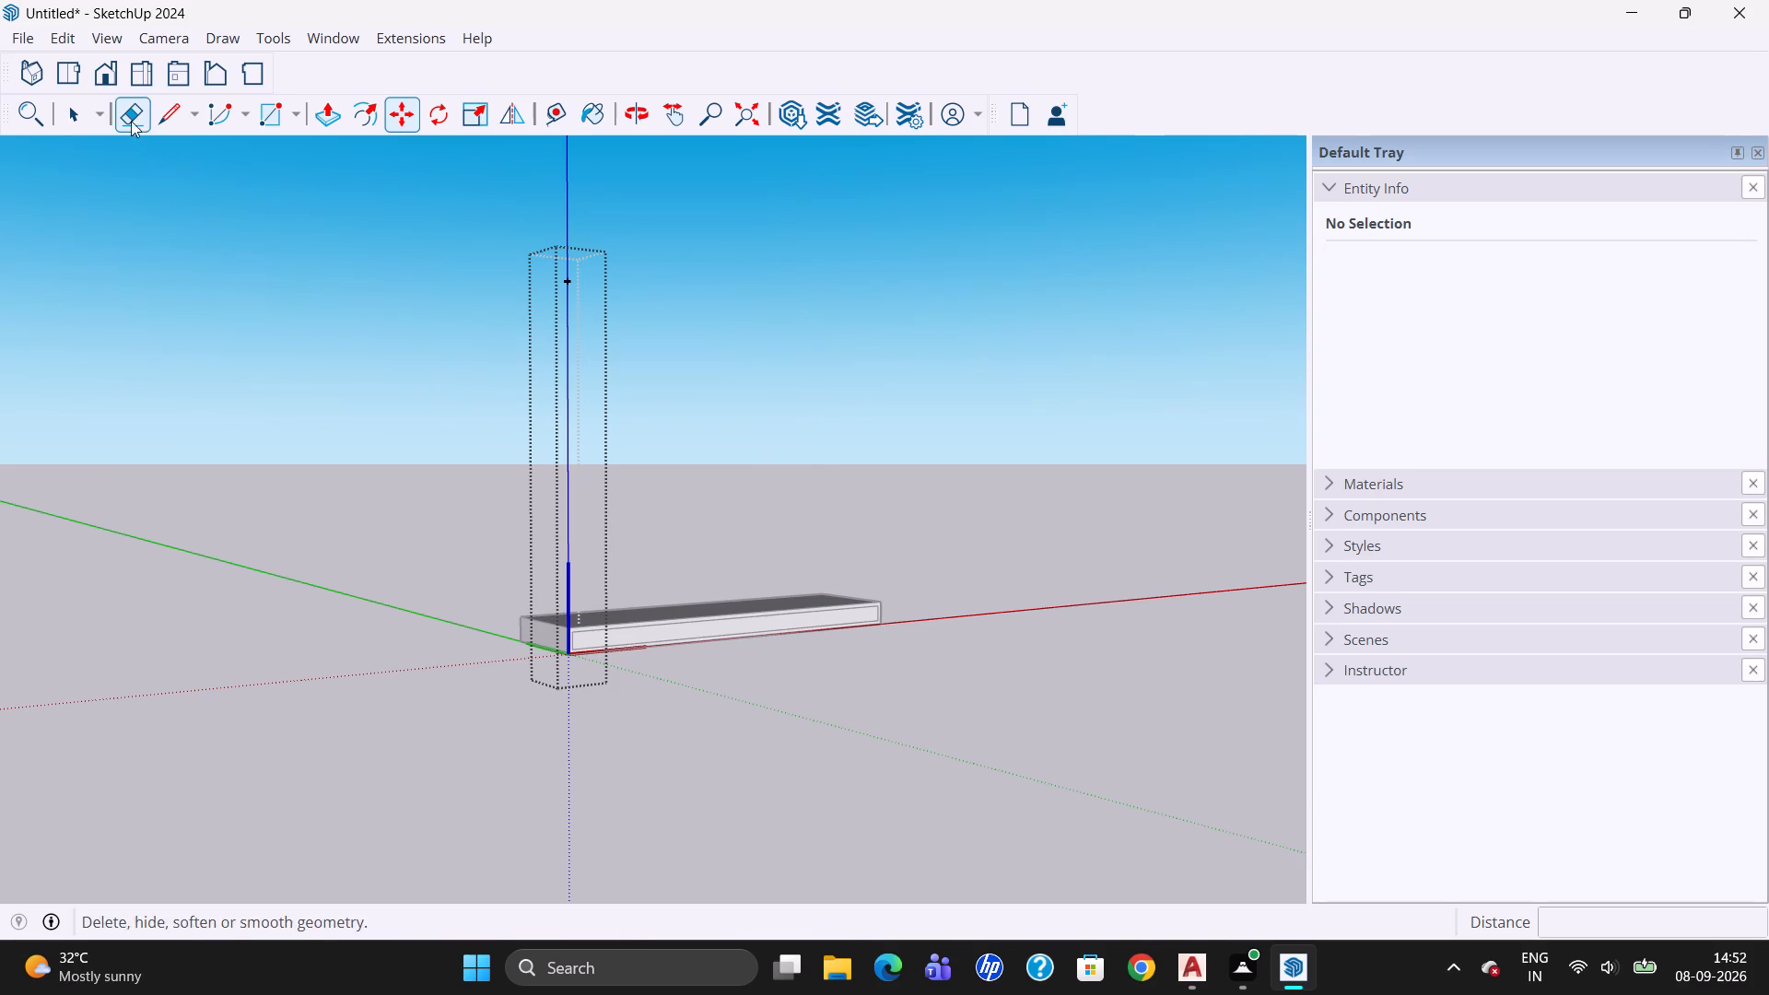
# Exit the TV component and copy the whole slab straight up along the blue axis by about 7'.
pyautogui.click(73, 111)
pyautogui.click(658, 630)
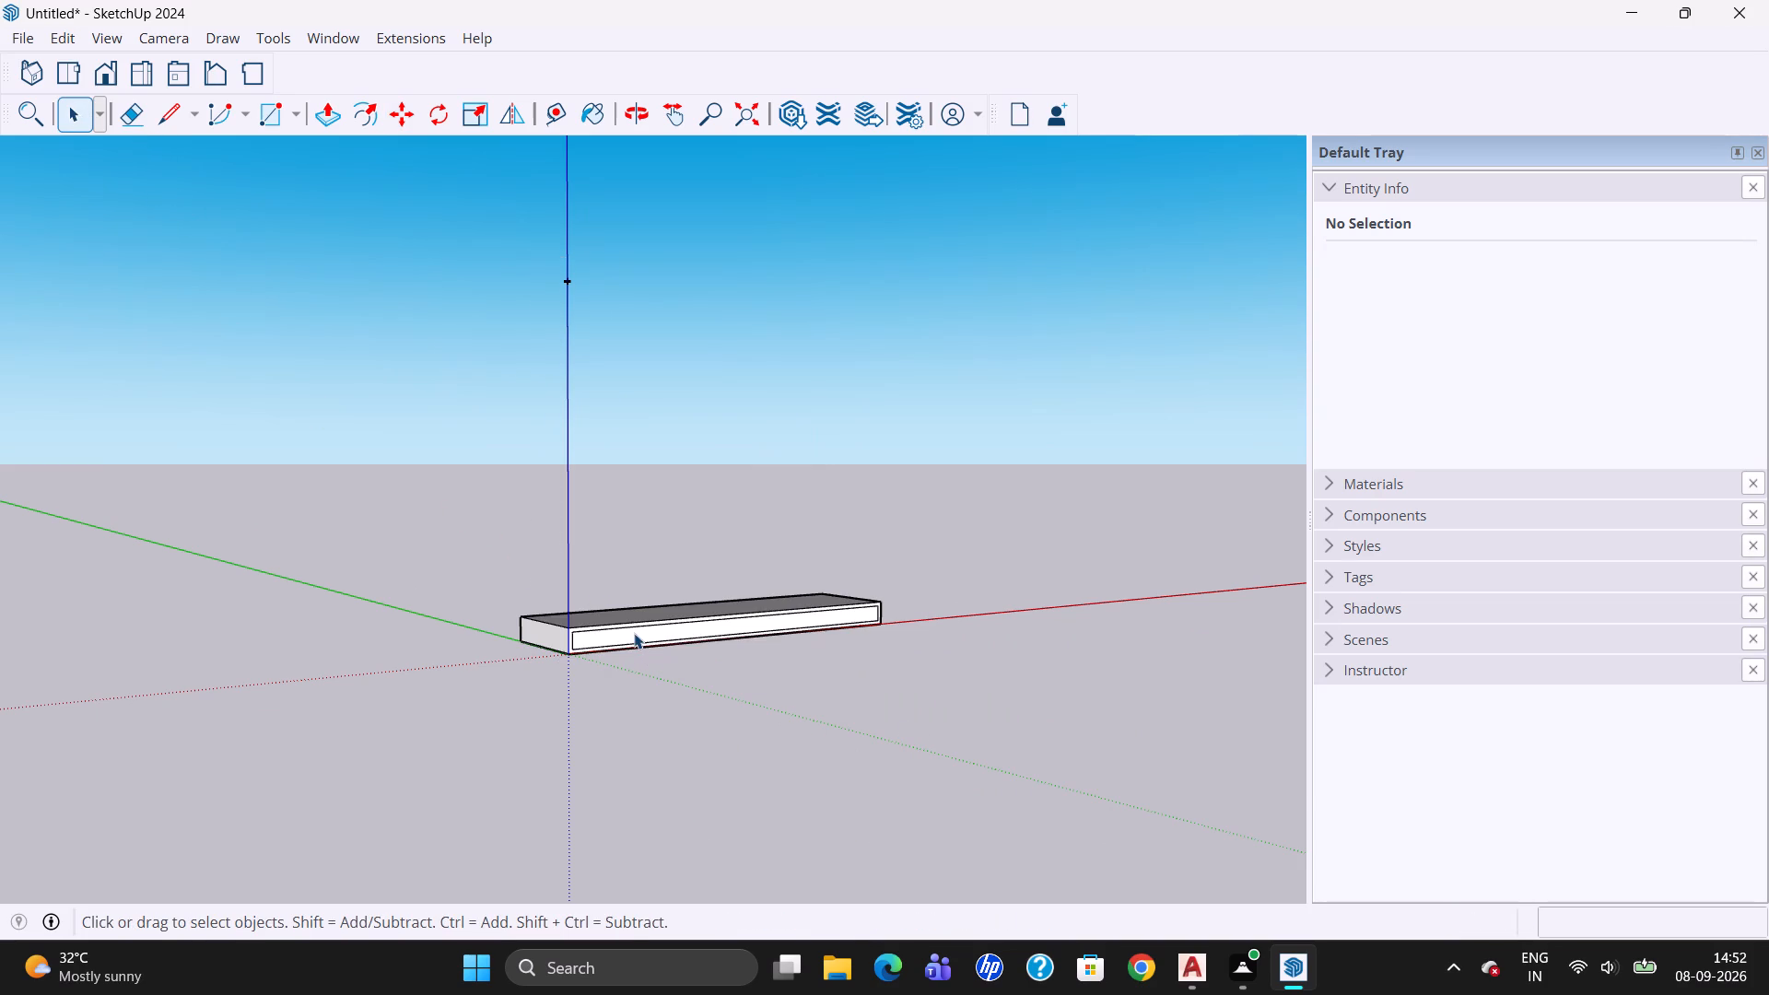
pyautogui.moveTo(431, 546); pyautogui.dragTo(524, 655)
pyautogui.moveTo(524, 655); pyautogui.dragTo(938, 743)
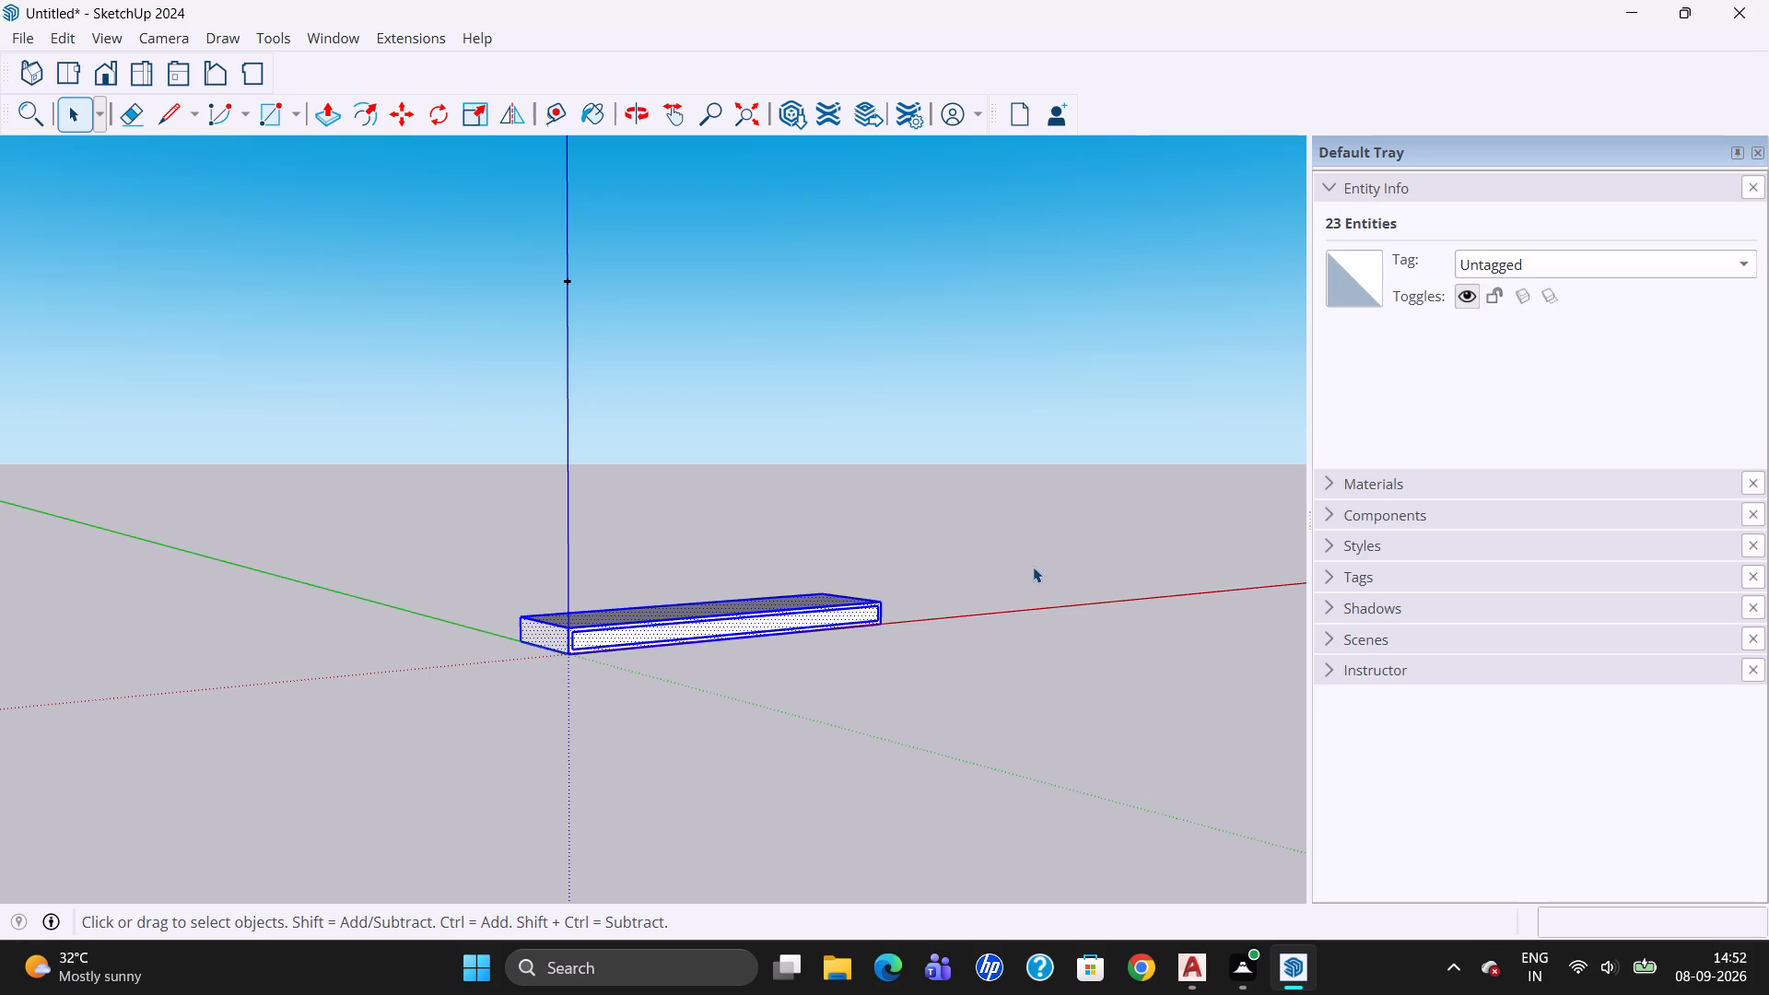
pyautogui.click(396, 115)
pyautogui.click(572, 656)
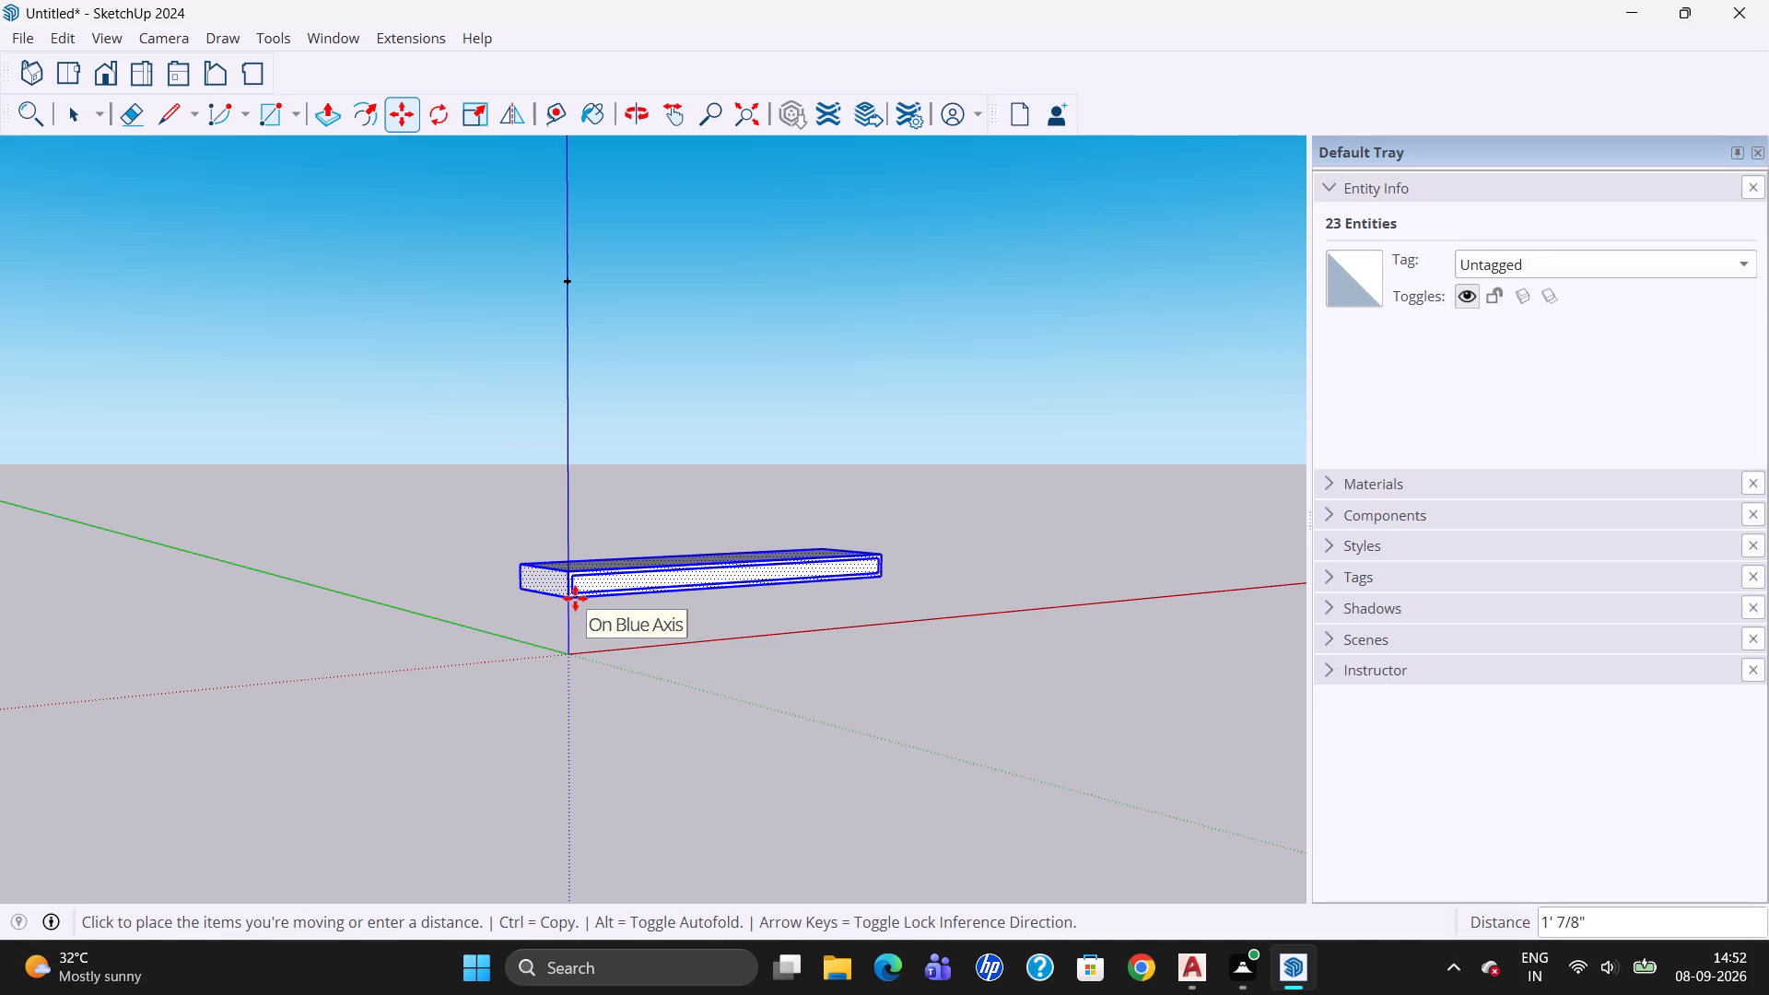
pyautogui.press('Up')
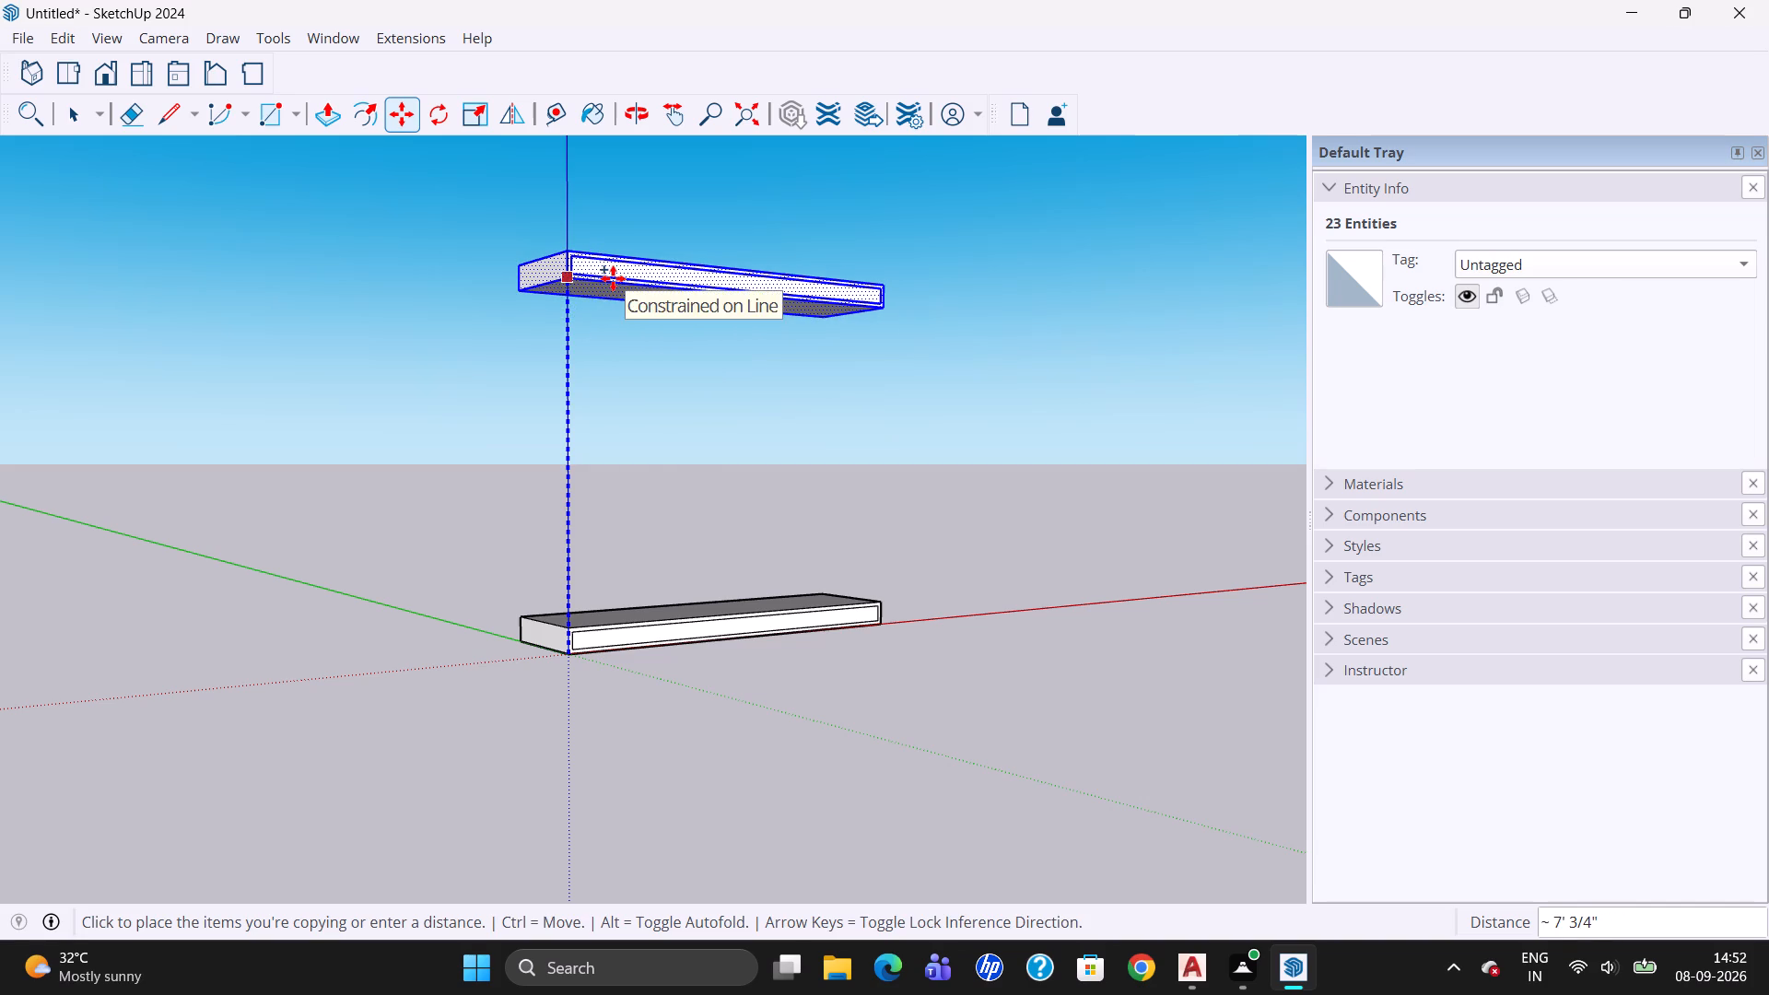
pyautogui.click(613, 278)
# Move the copied upper slab so its bottom front corner on the blue axis sits exactly on the guide point.
pyautogui.scroll(2, 539, 274)
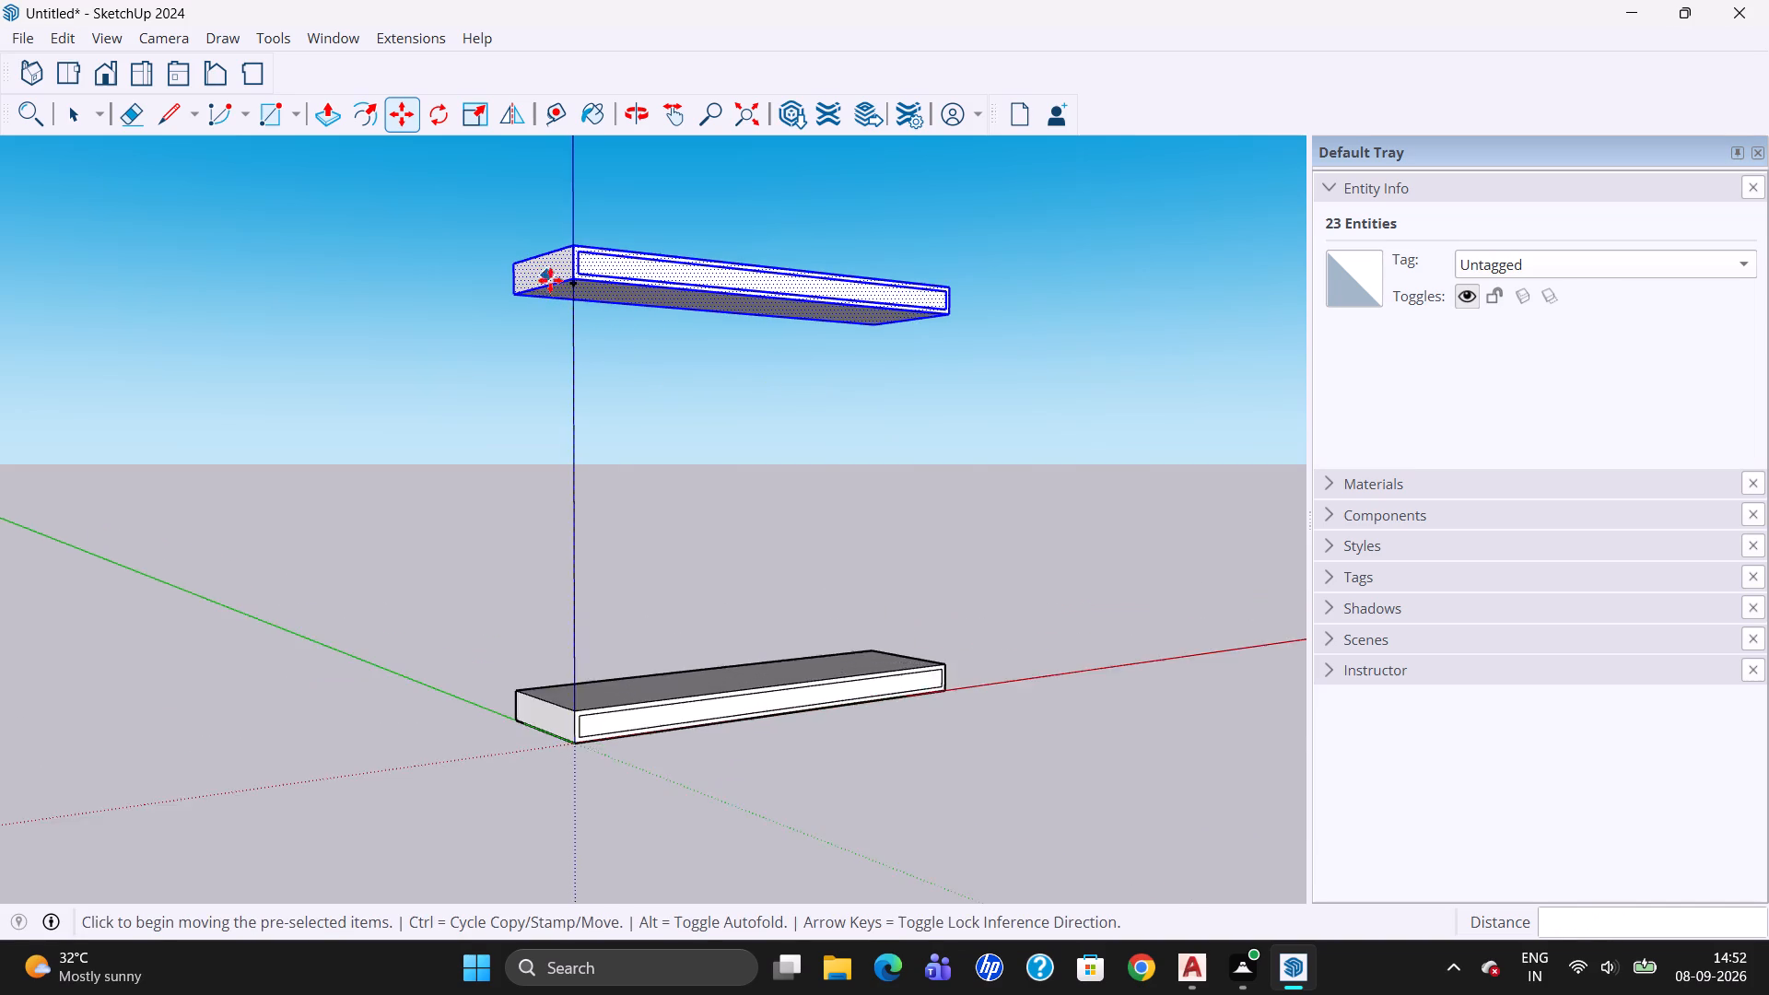
pyautogui.scroll(10, 550, 280)
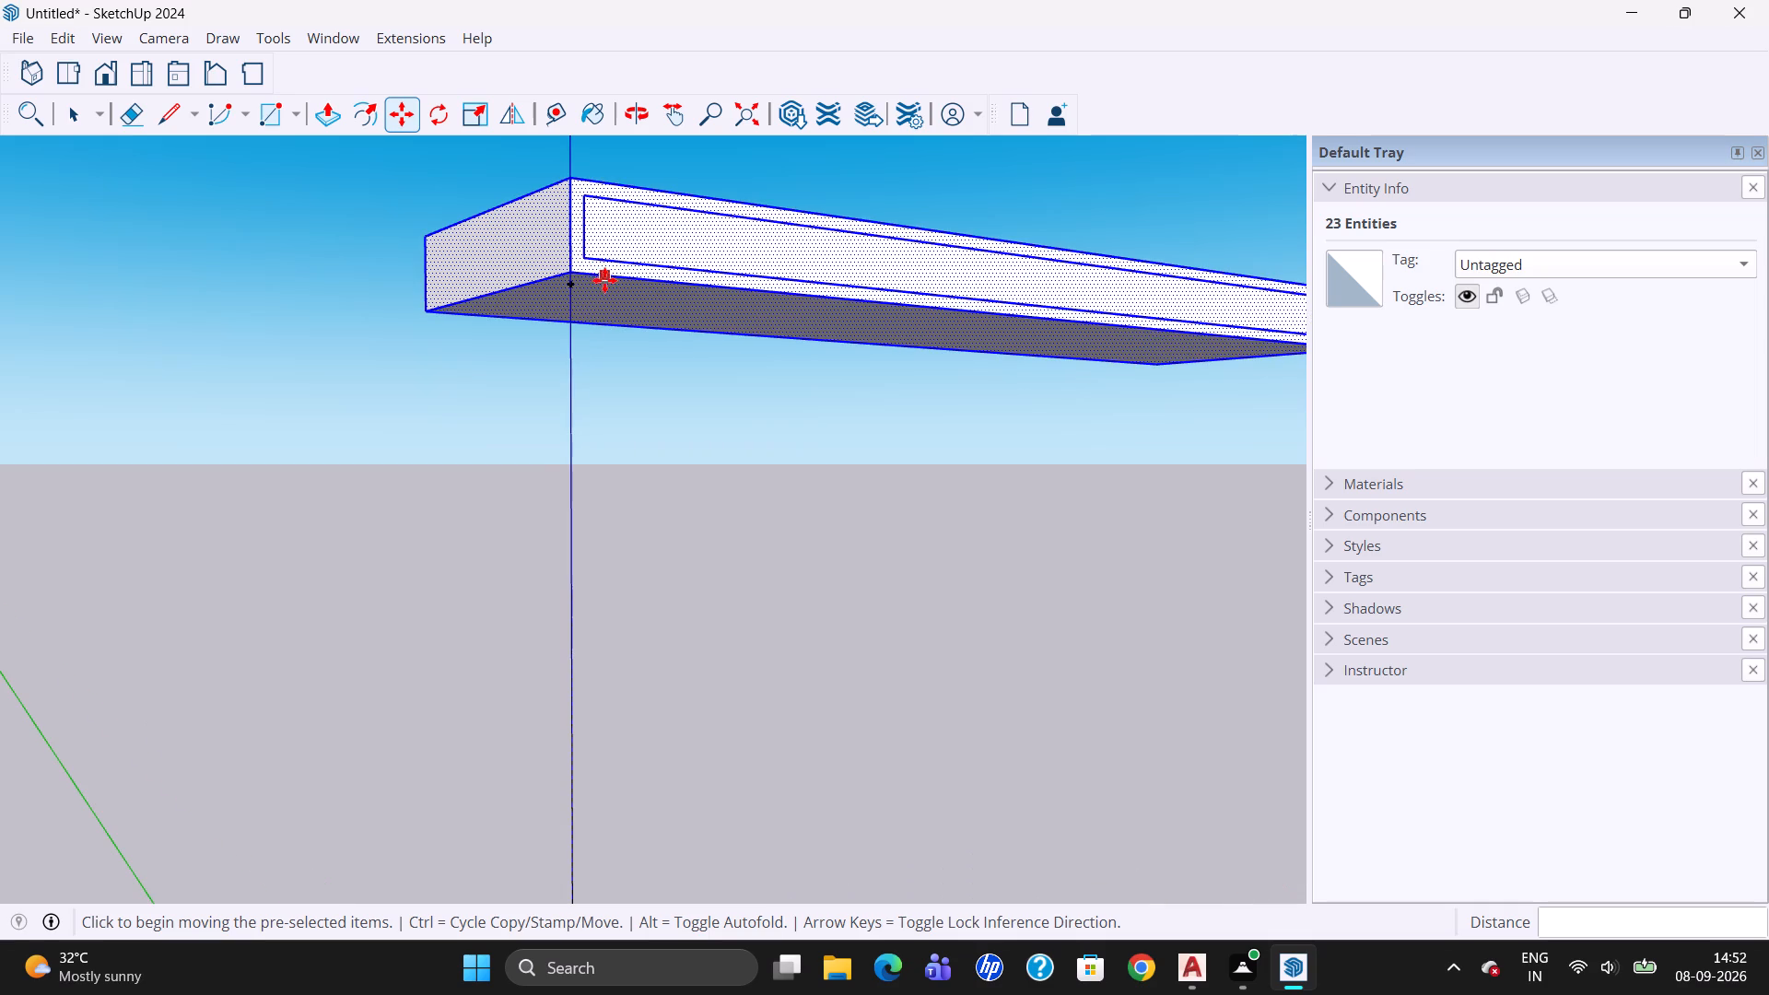
pyautogui.click(569, 267)
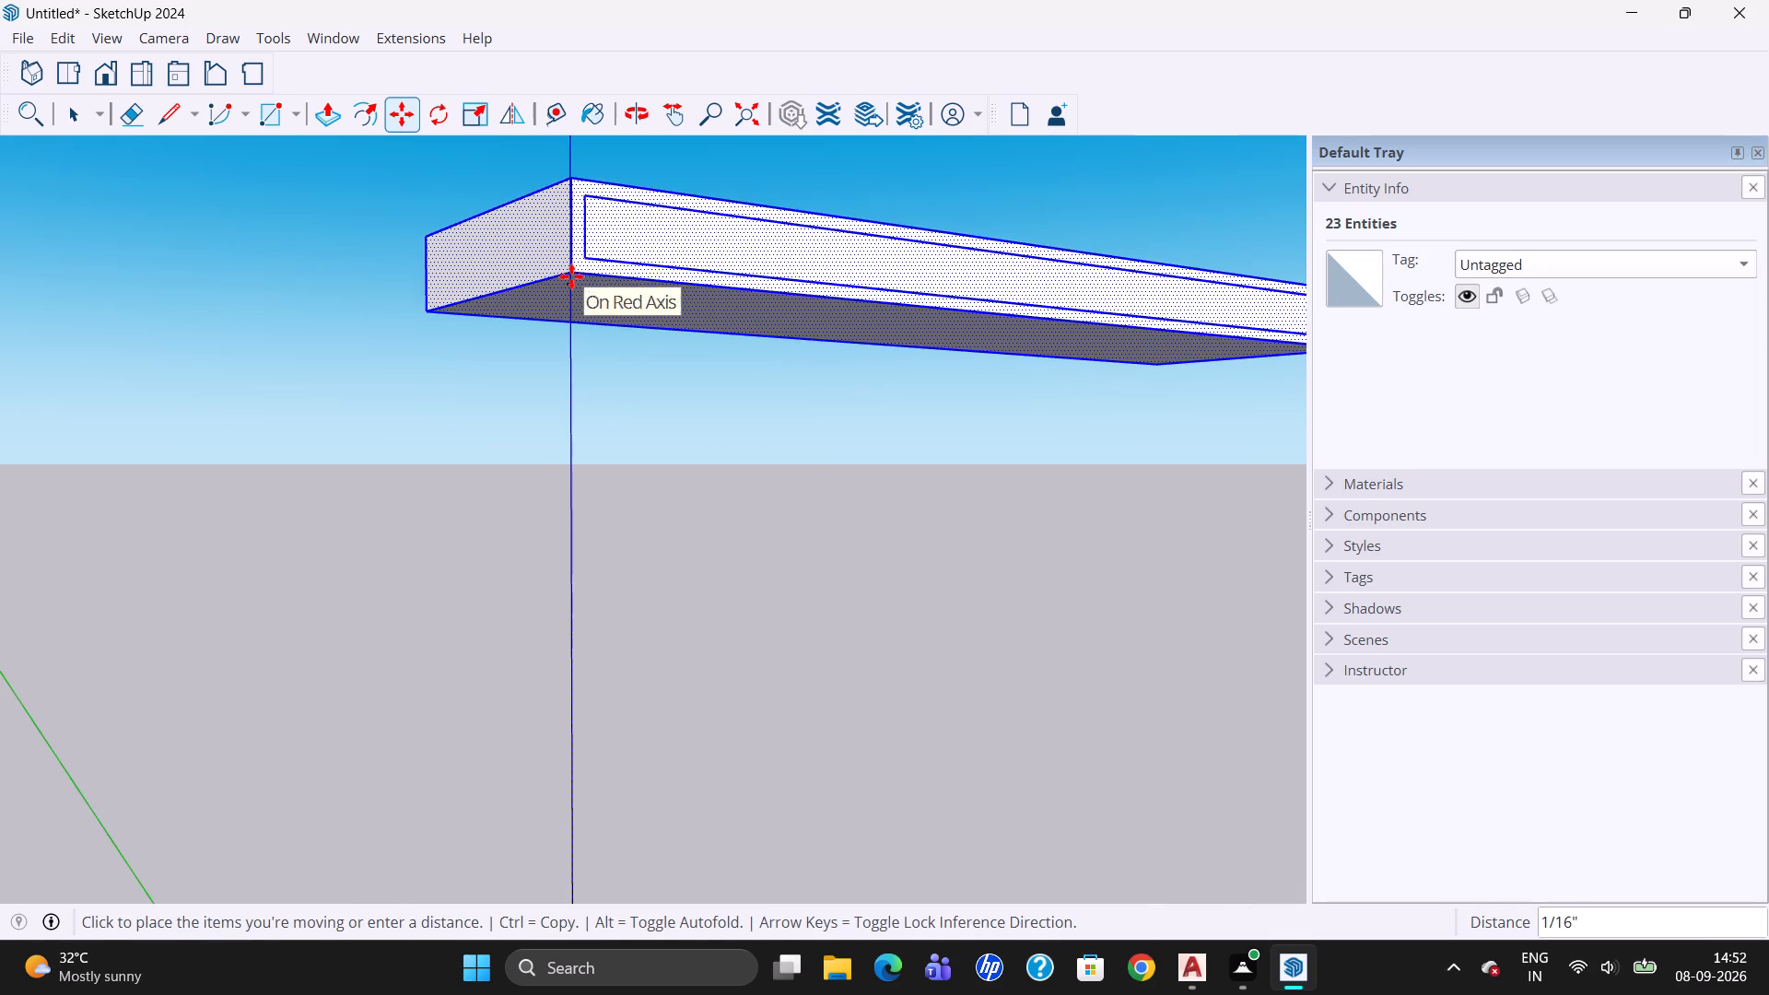
pyautogui.click(571, 279)
pyautogui.scroll(-3, 930, 206)
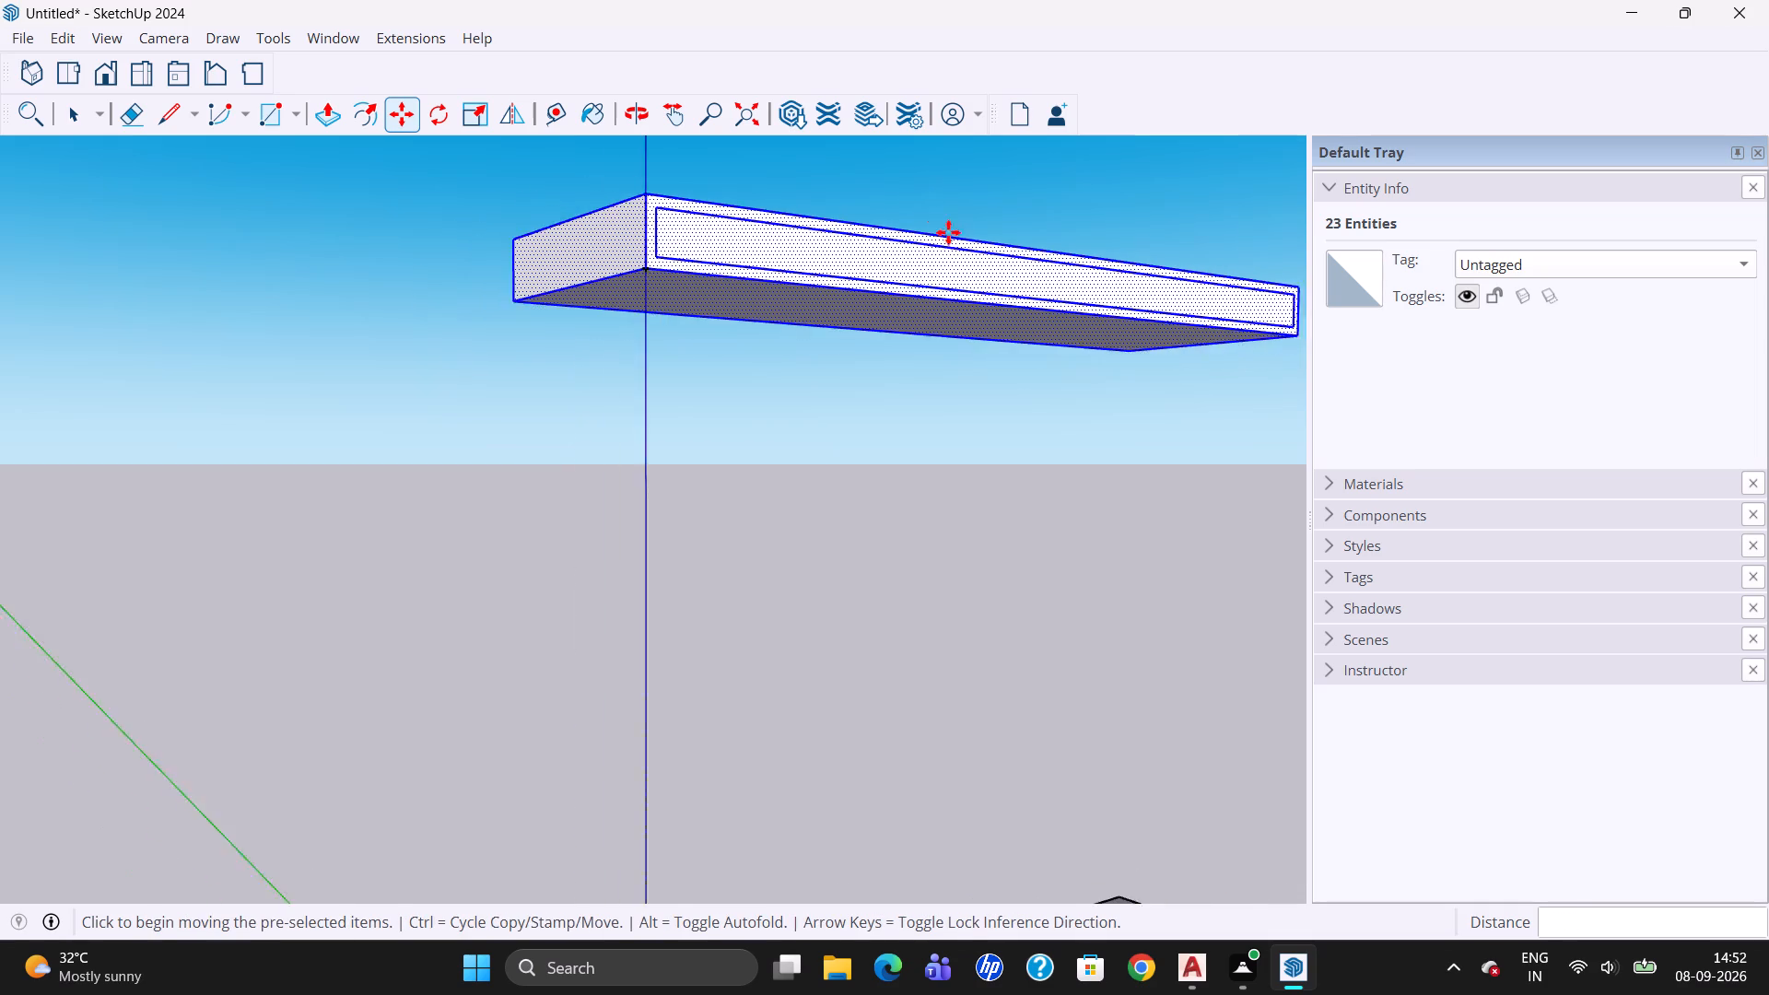
pyautogui.scroll(-7, 961, 240)
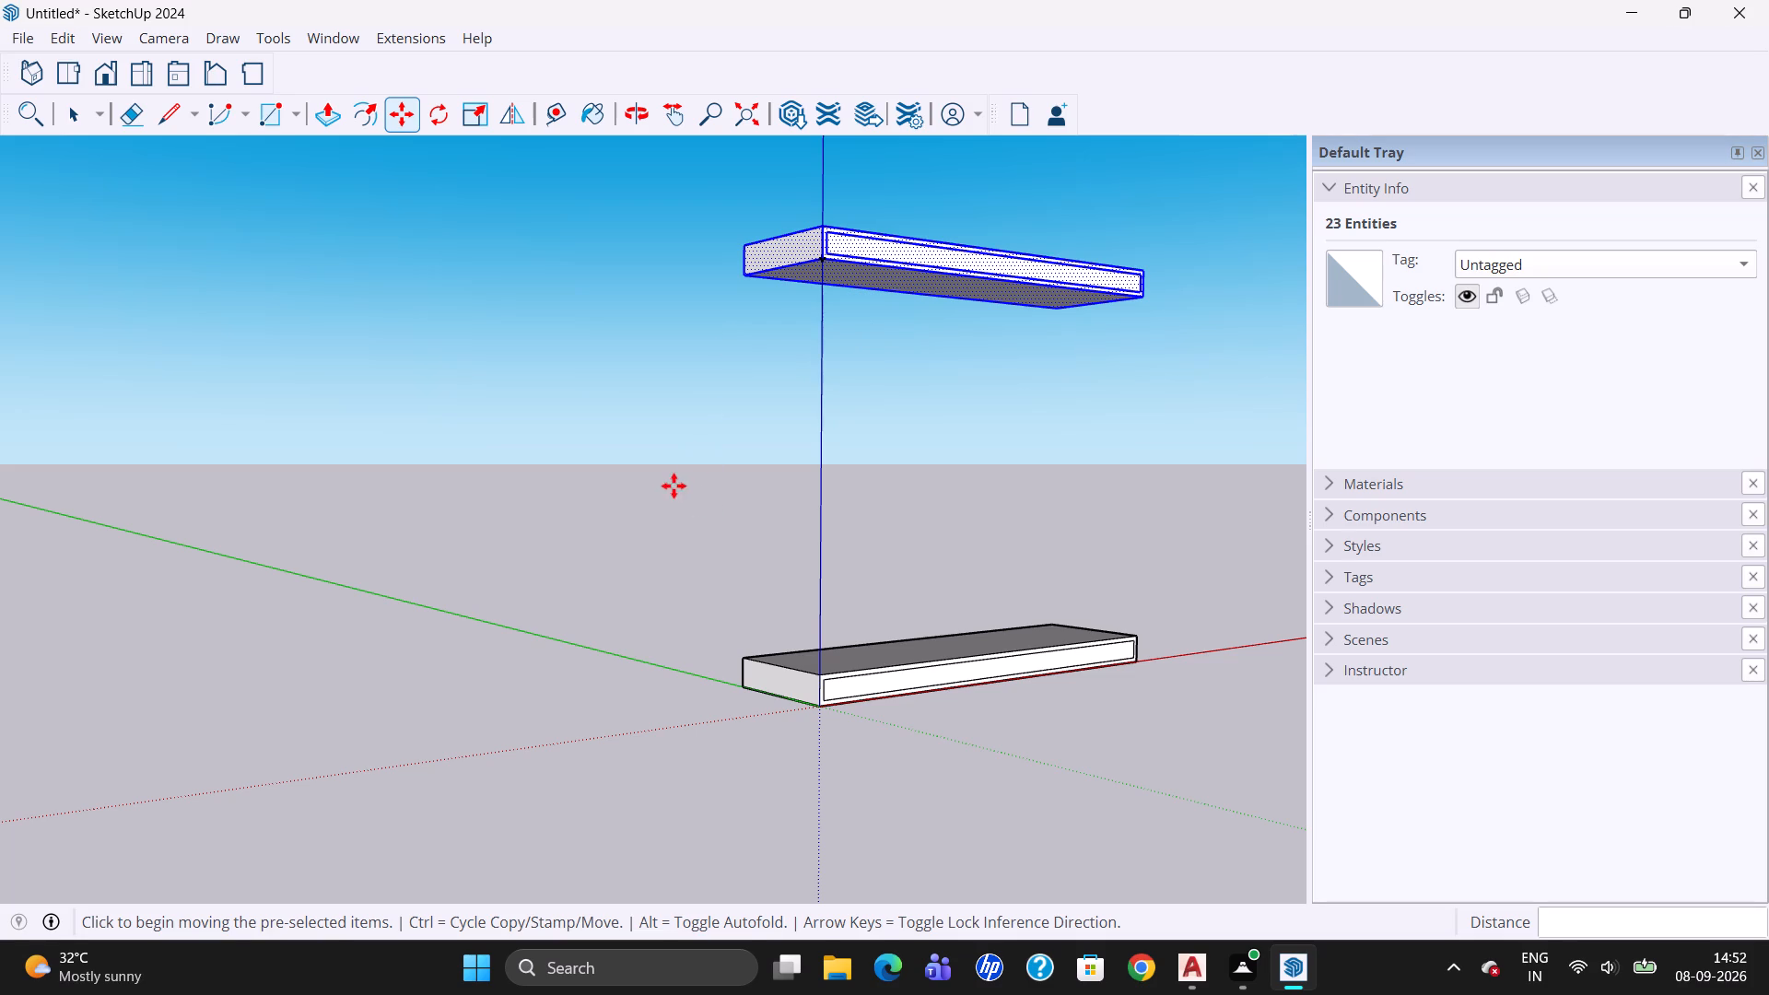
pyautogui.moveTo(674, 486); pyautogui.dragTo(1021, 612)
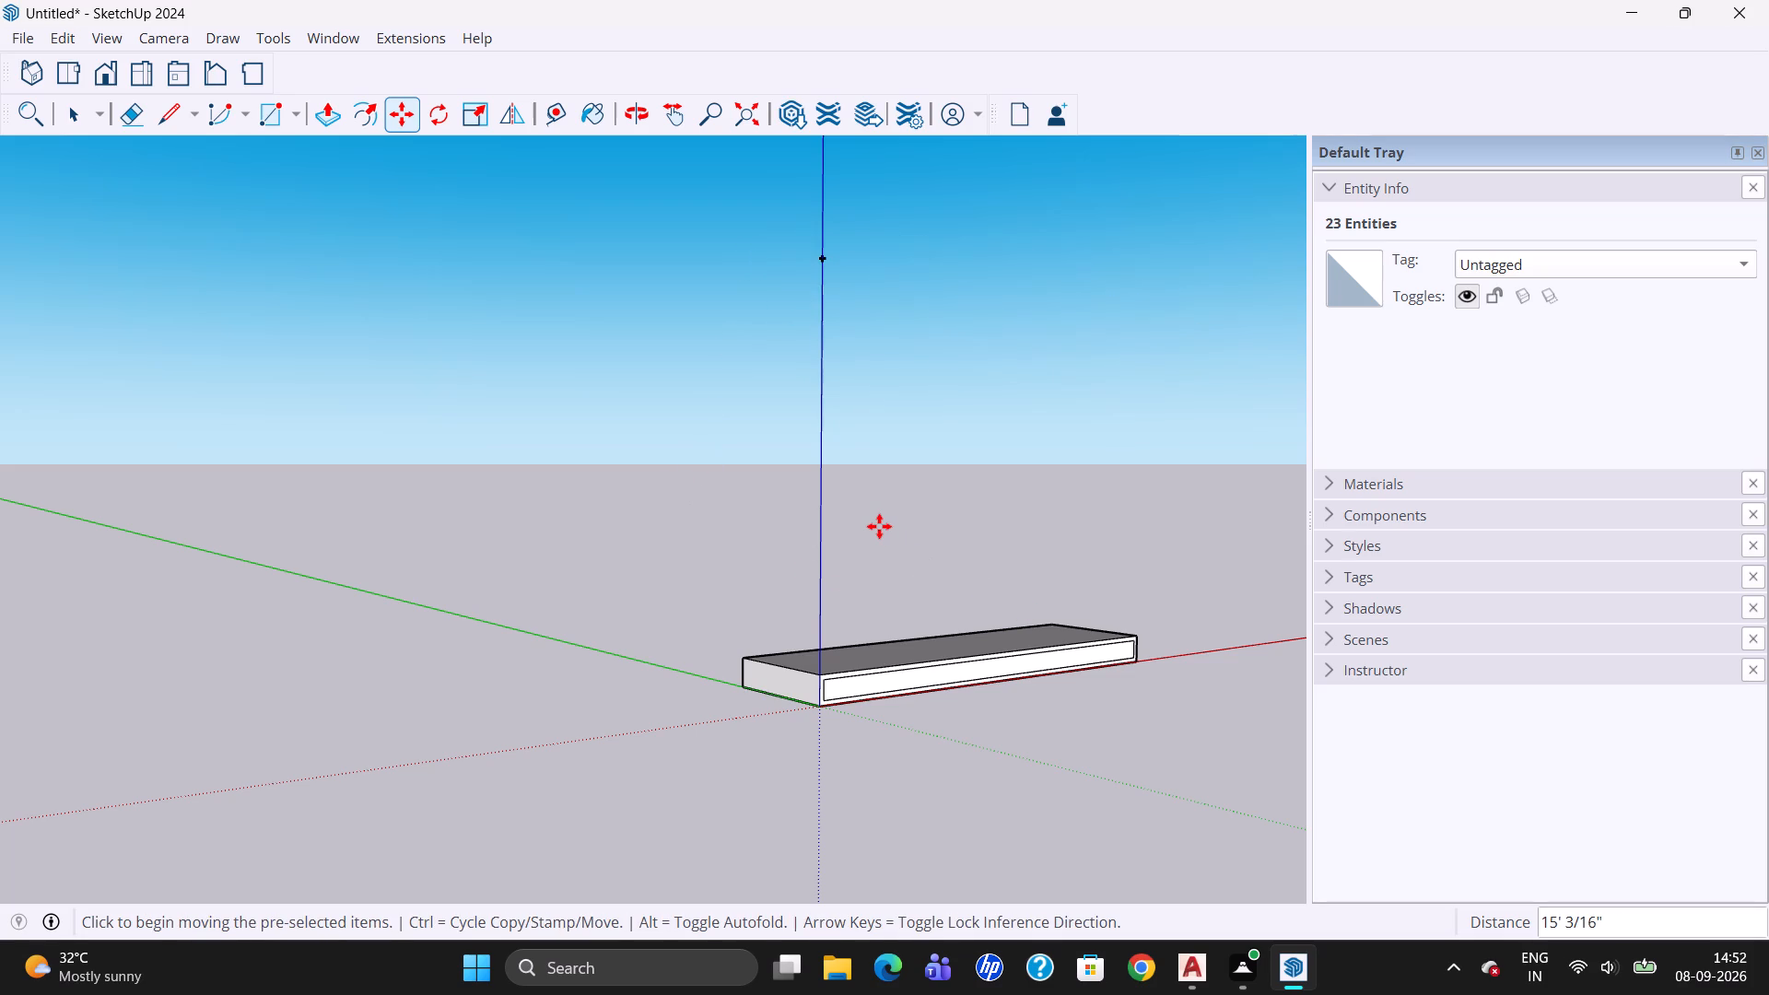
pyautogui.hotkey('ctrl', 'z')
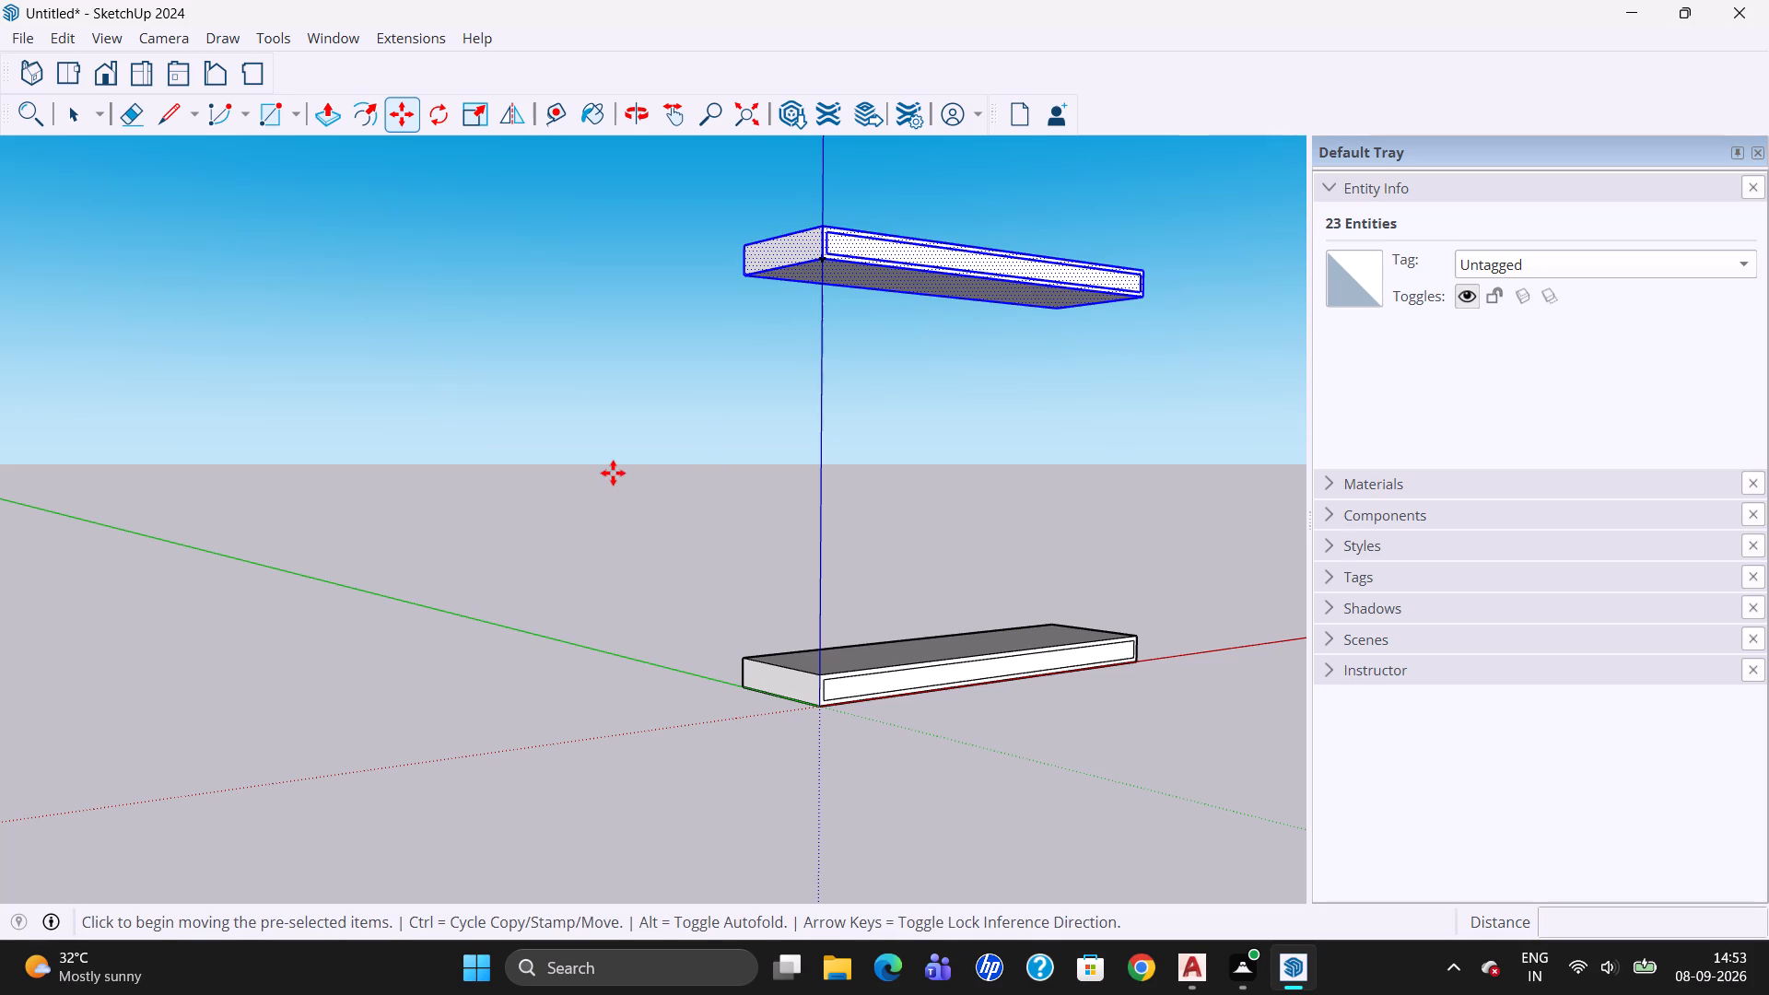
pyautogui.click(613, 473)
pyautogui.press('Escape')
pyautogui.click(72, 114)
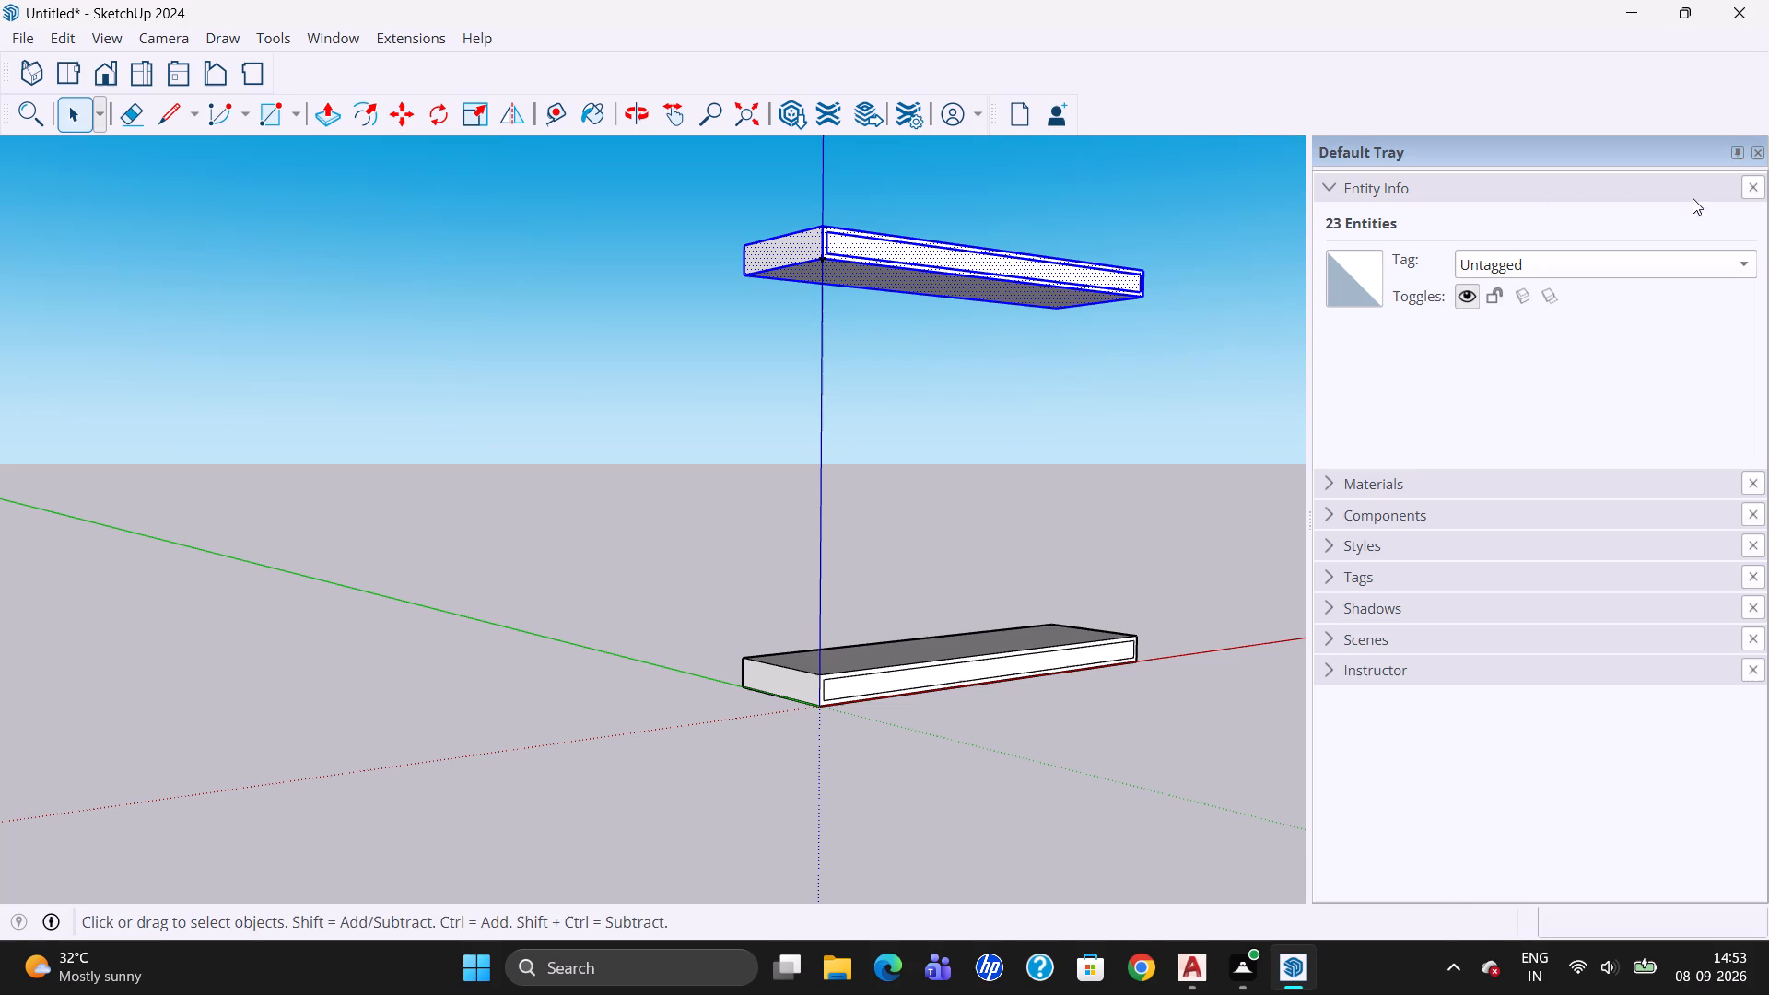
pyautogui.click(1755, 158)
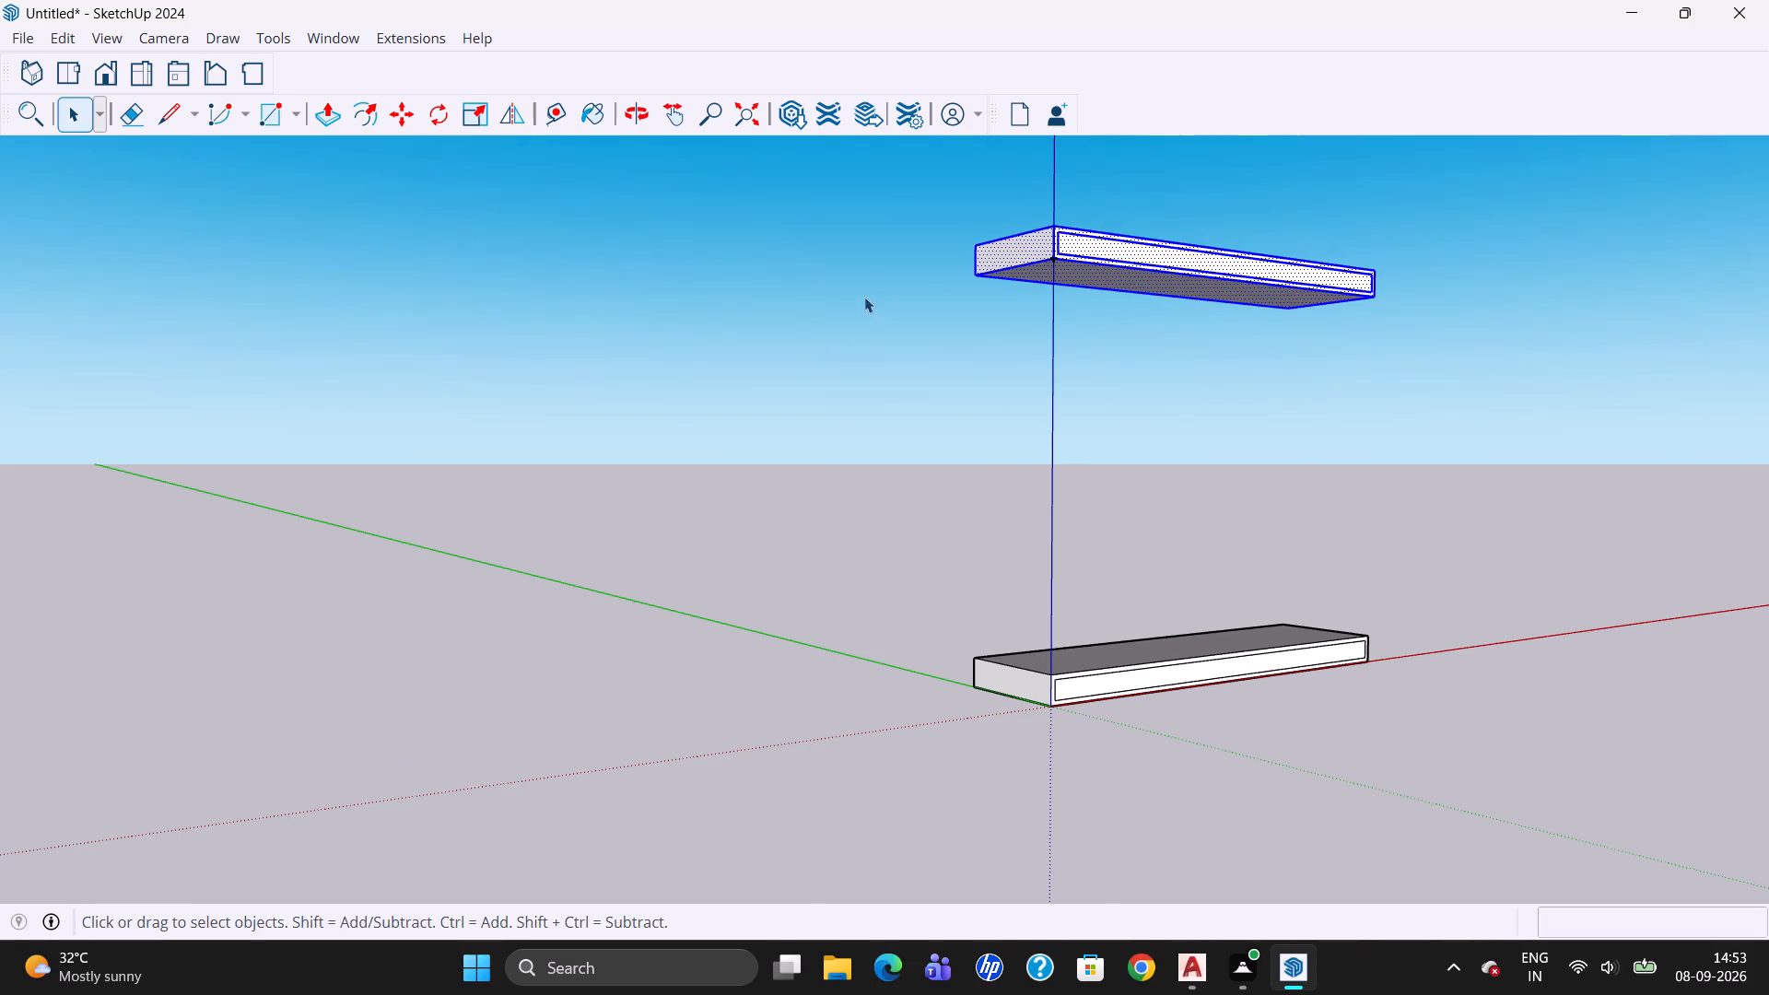
# Draw an 8' by 7'6" vertical rectangle across the back, from the upper slab's top corner to the lower slab's opposite bottom corner.
pyautogui.click(636, 117)
pyautogui.moveTo(707, 450); pyautogui.dragTo(1045, 612)
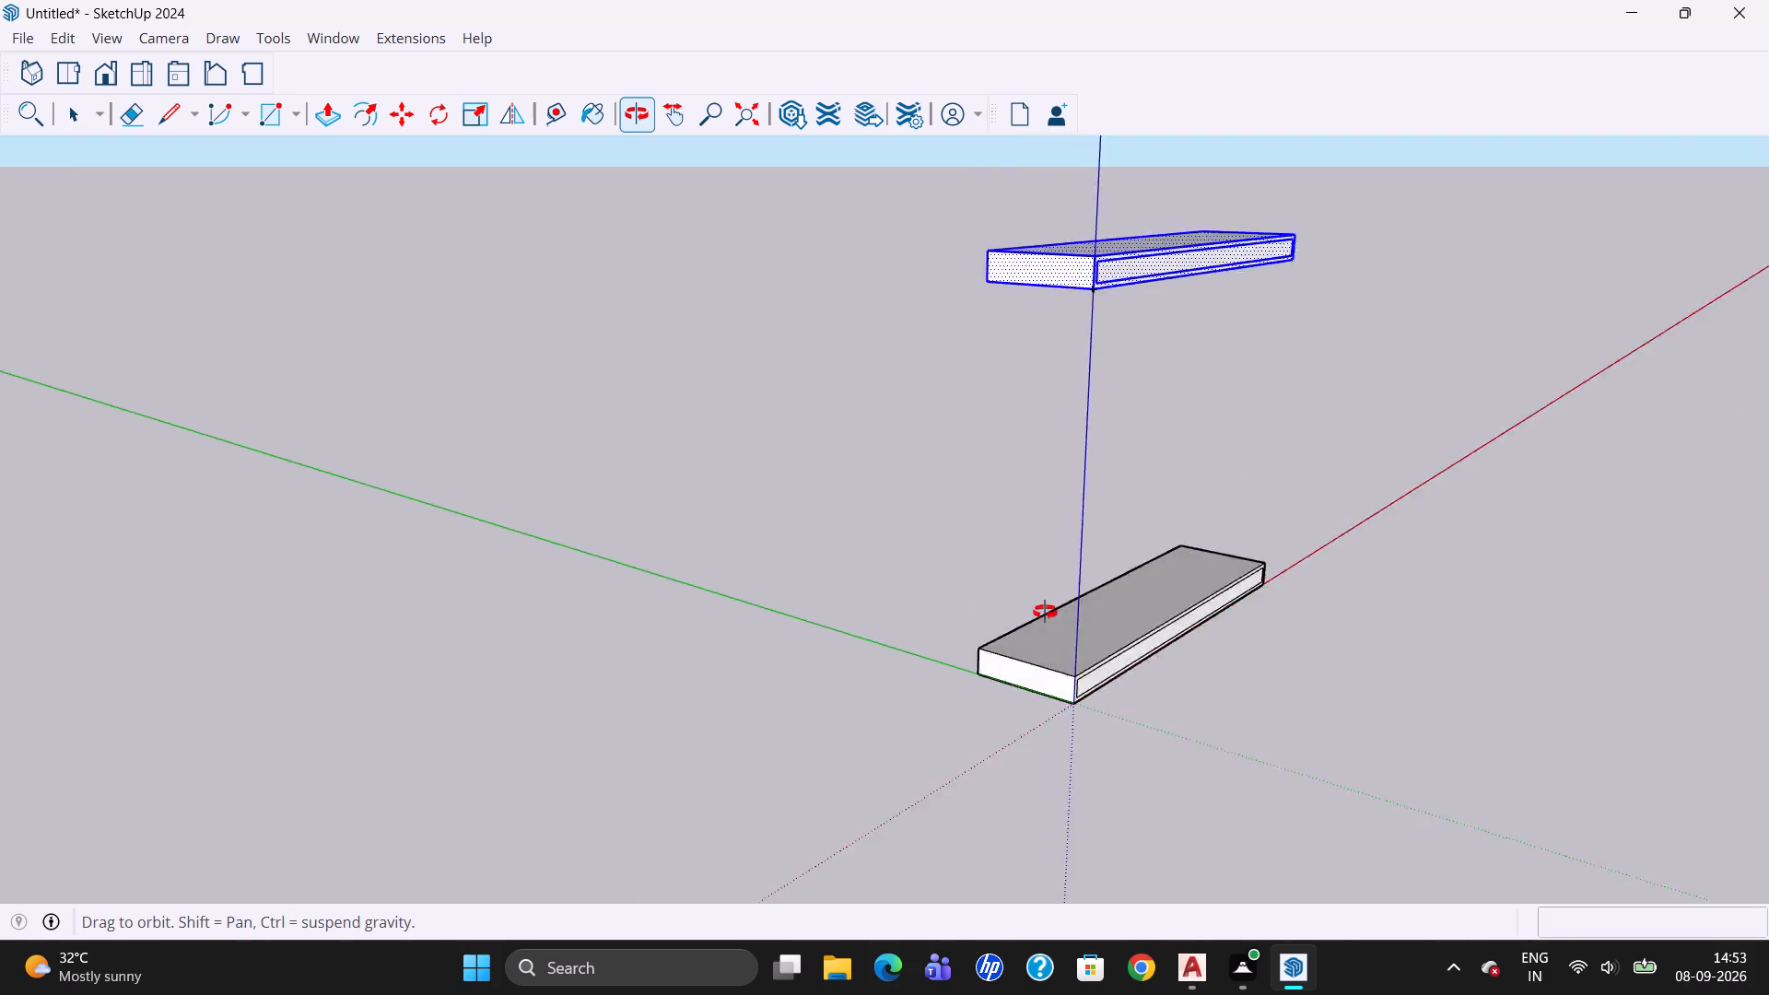
pyautogui.moveTo(1045, 612); pyautogui.dragTo(1345, 572)
pyautogui.moveTo(625, 642); pyautogui.dragTo(1132, 623)
pyautogui.moveTo(757, 642); pyautogui.dragTo(837, 659)
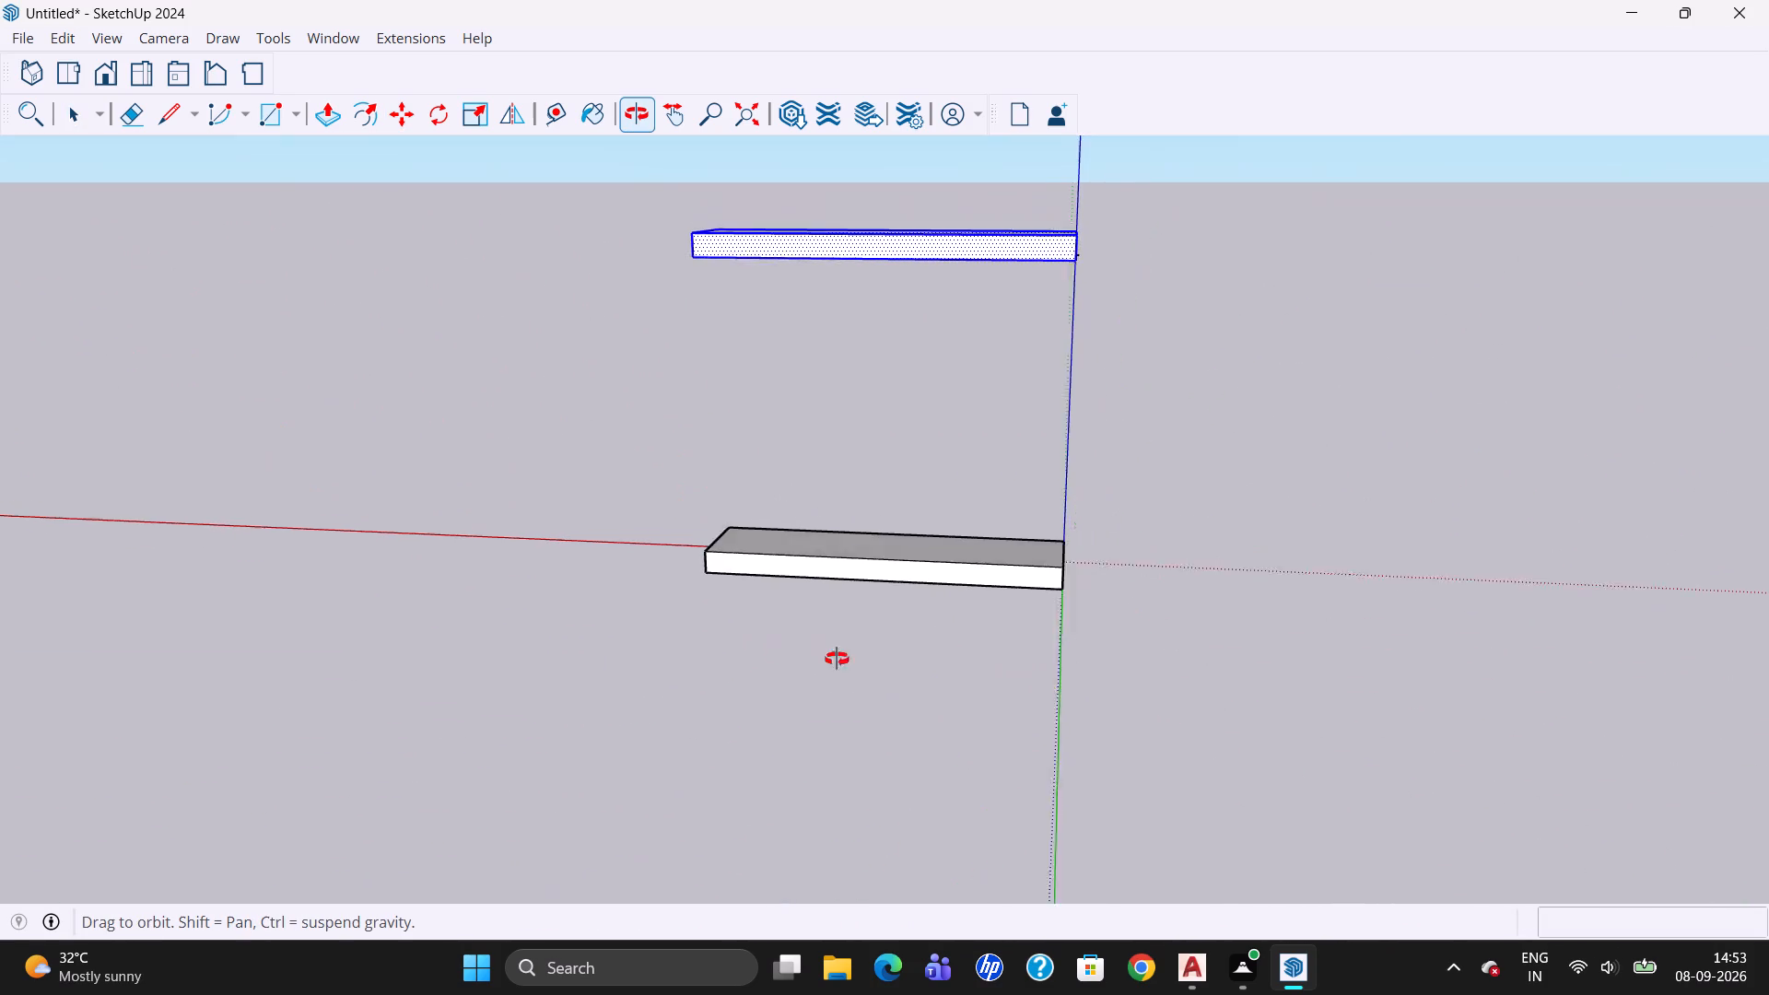
pyautogui.moveTo(837, 659); pyautogui.dragTo(875, 659)
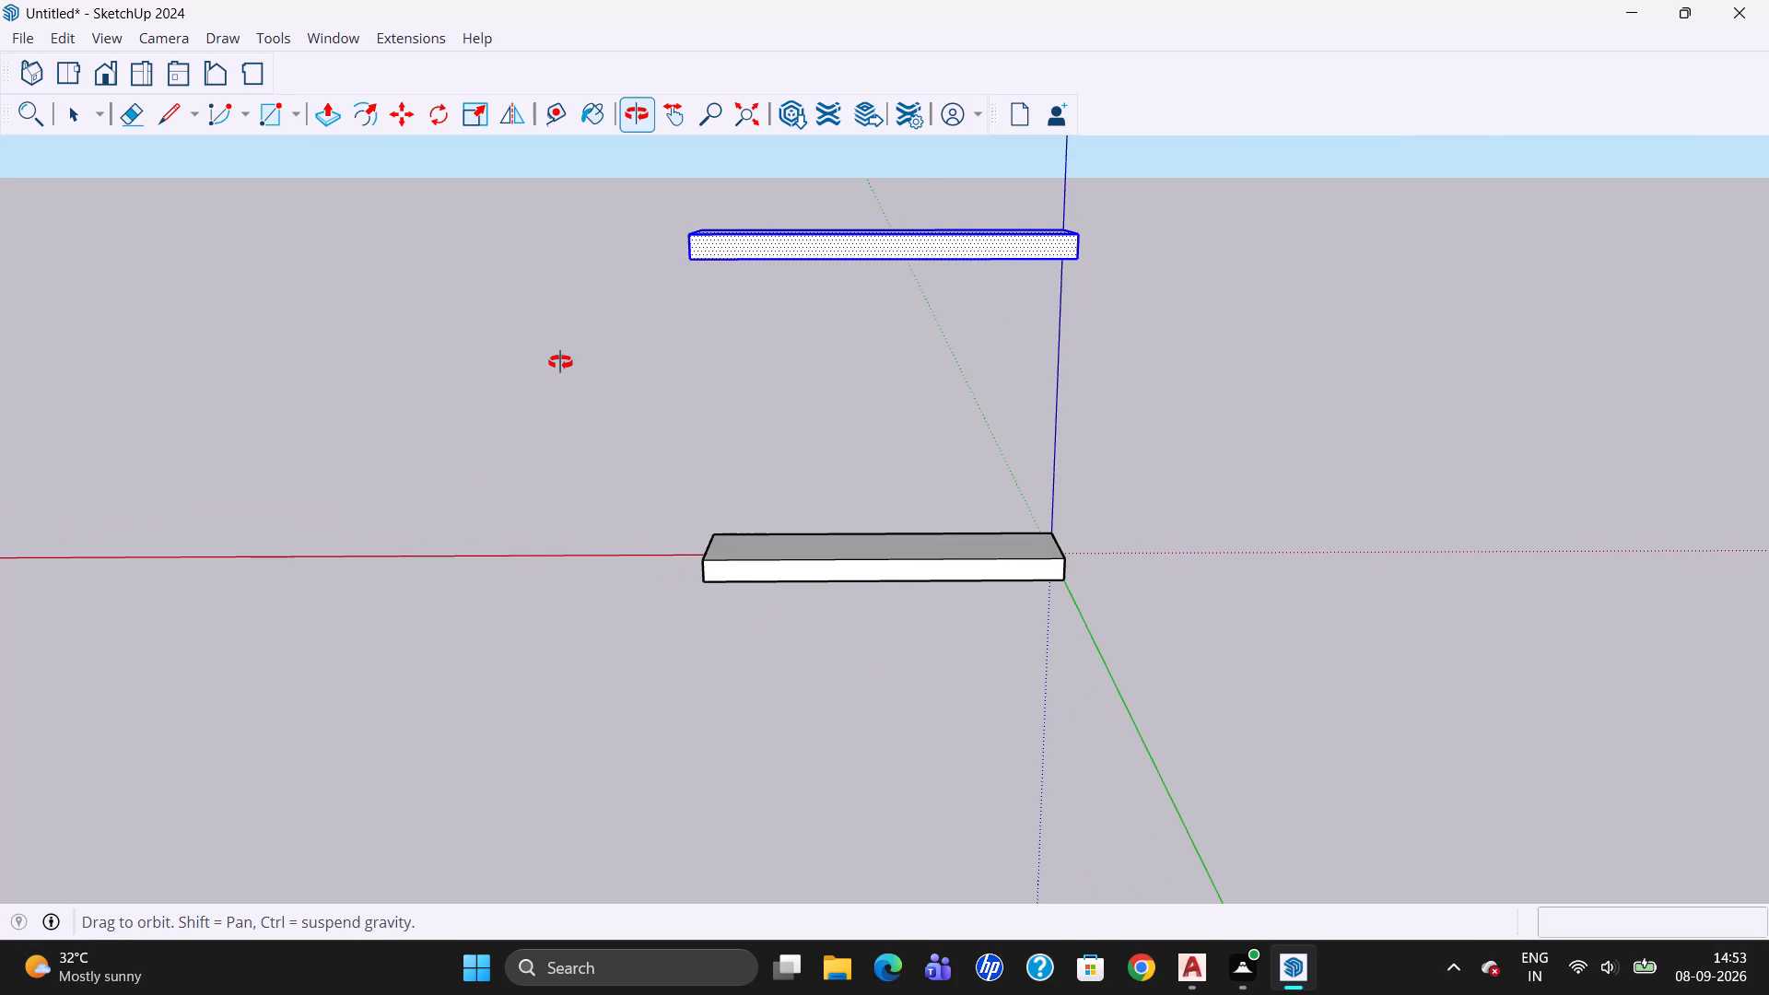
pyautogui.click(293, 113)
pyautogui.click(290, 144)
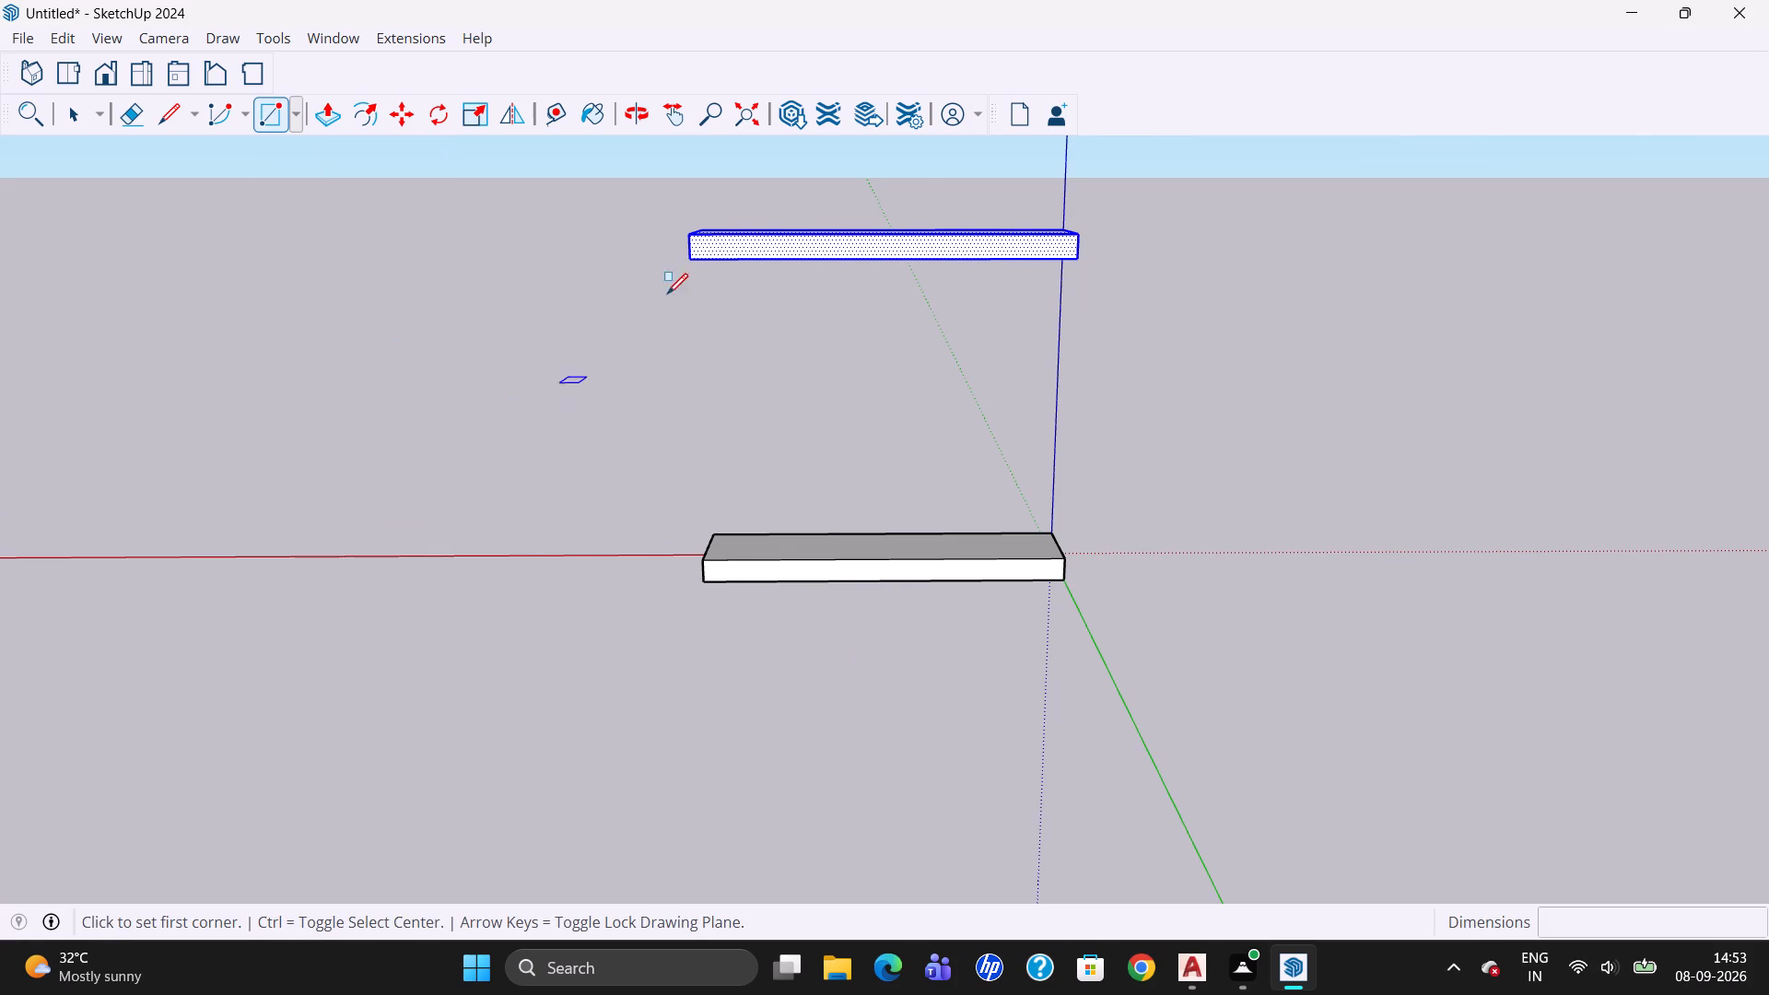
pyautogui.click(692, 237)
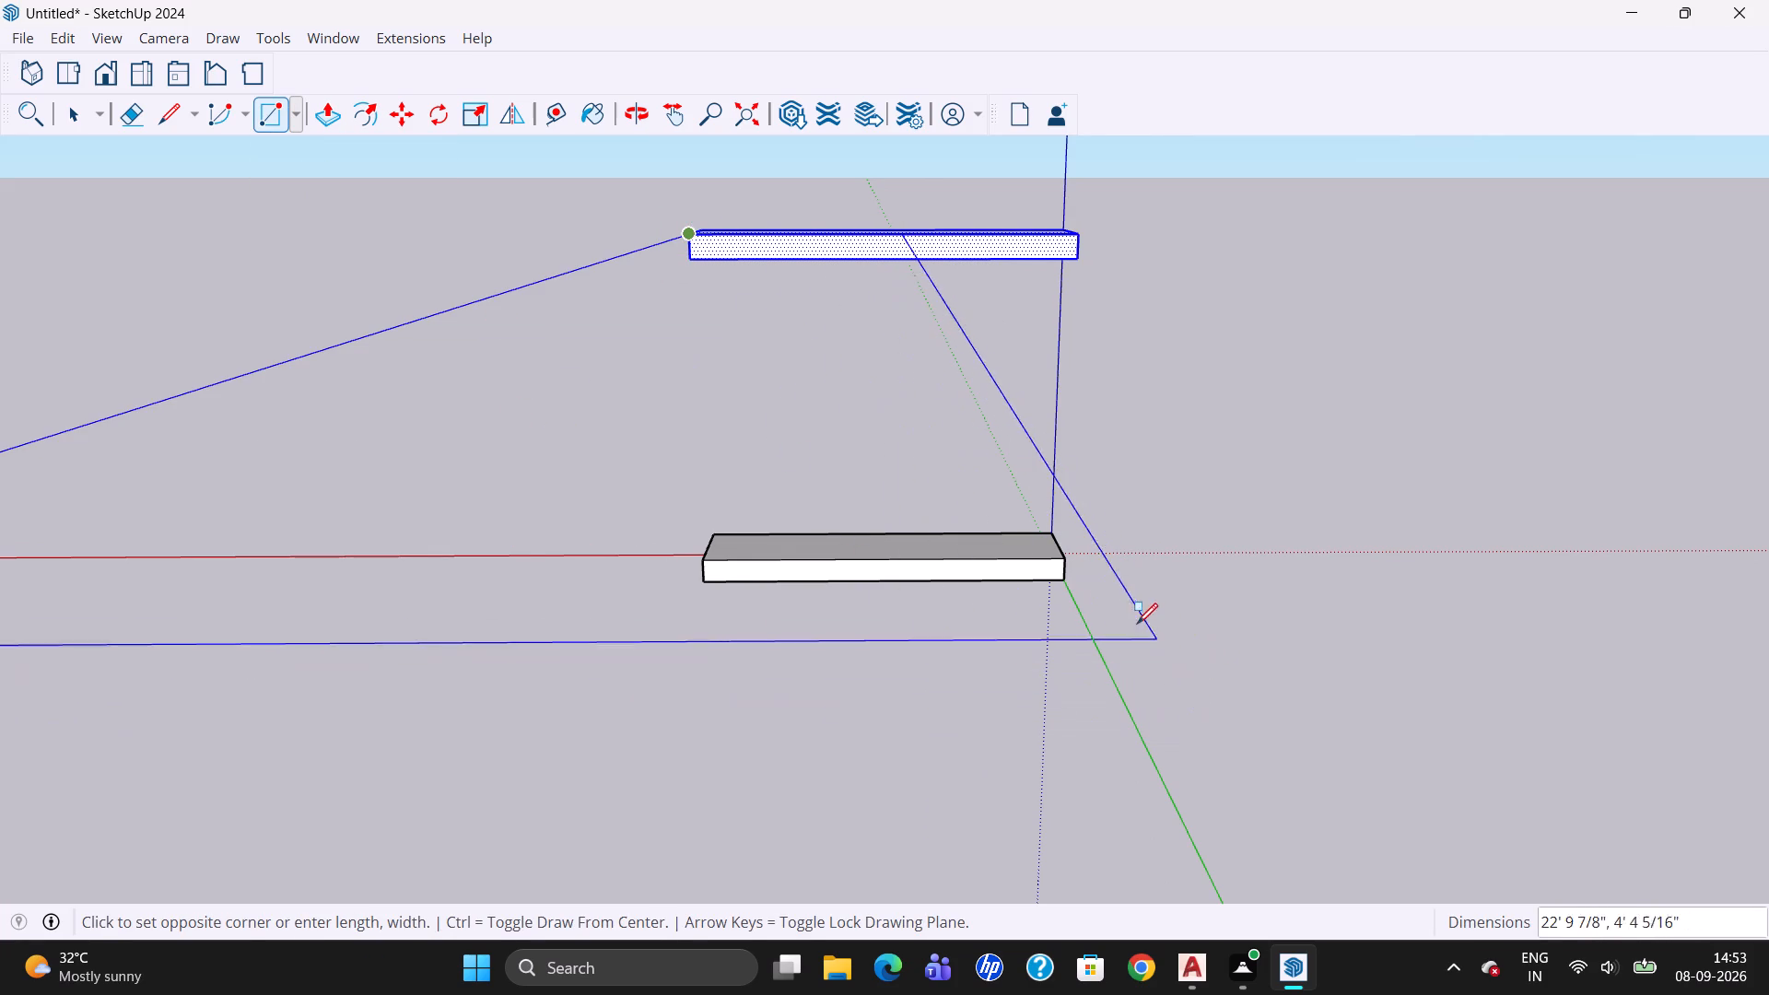
pyautogui.click(1064, 581)
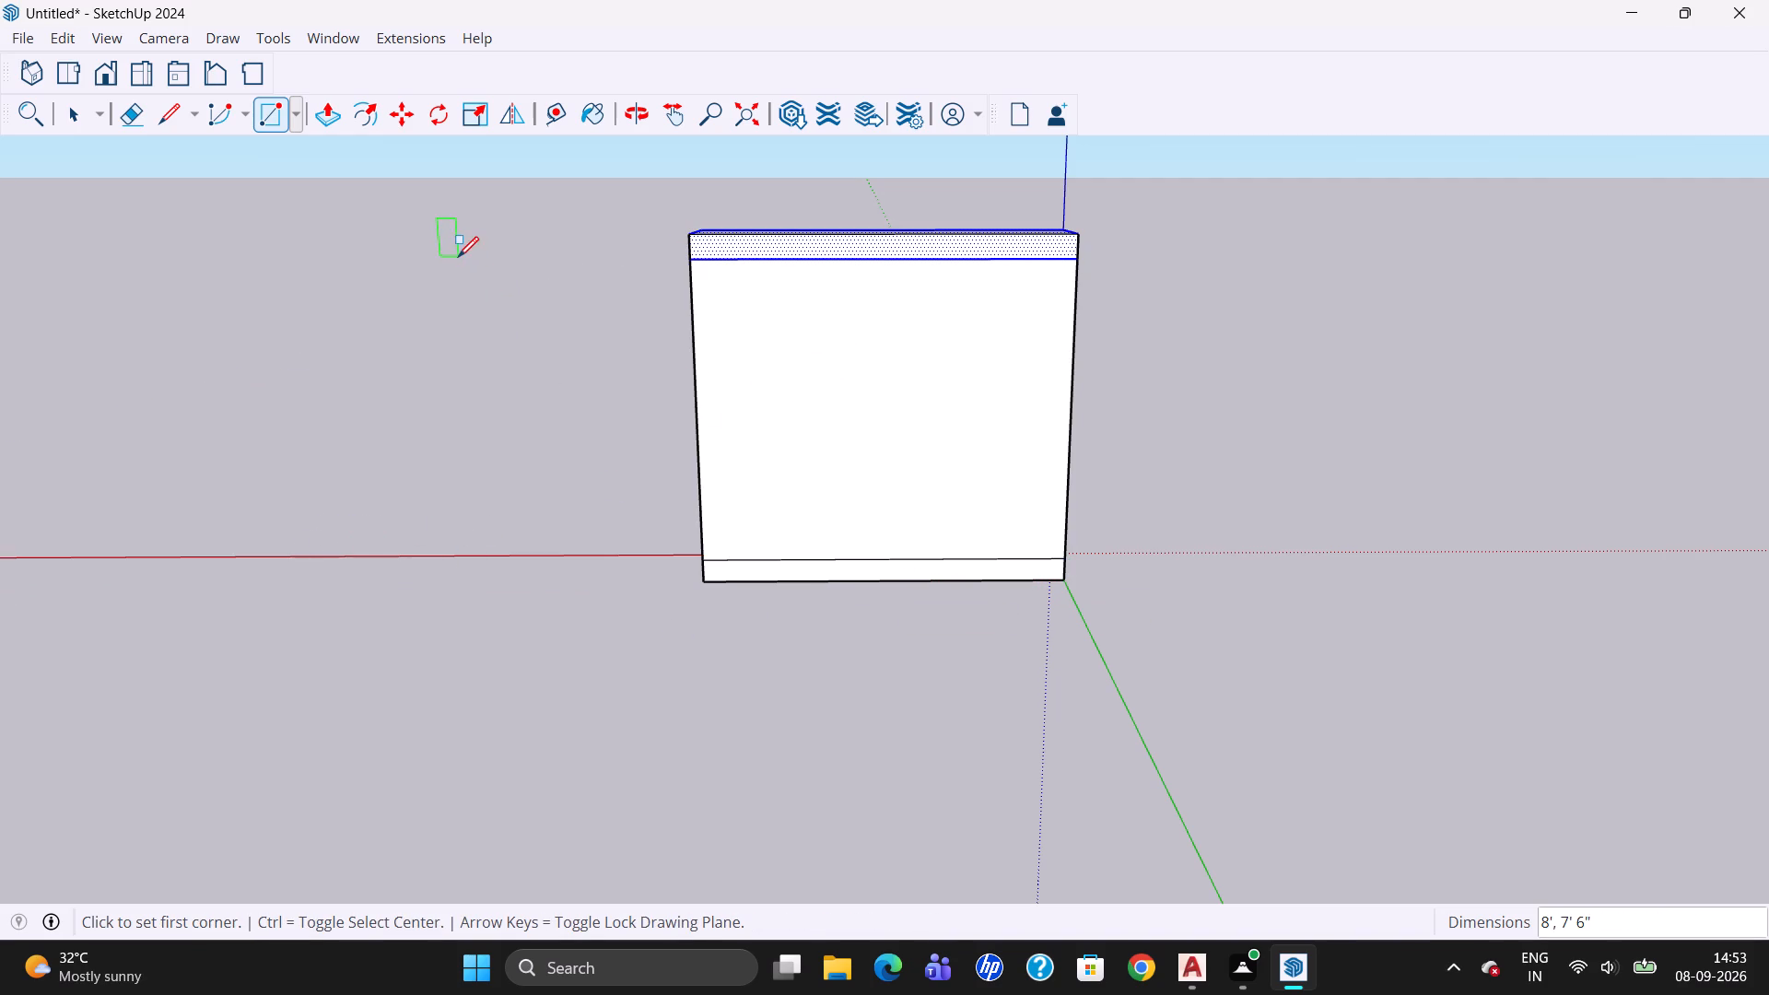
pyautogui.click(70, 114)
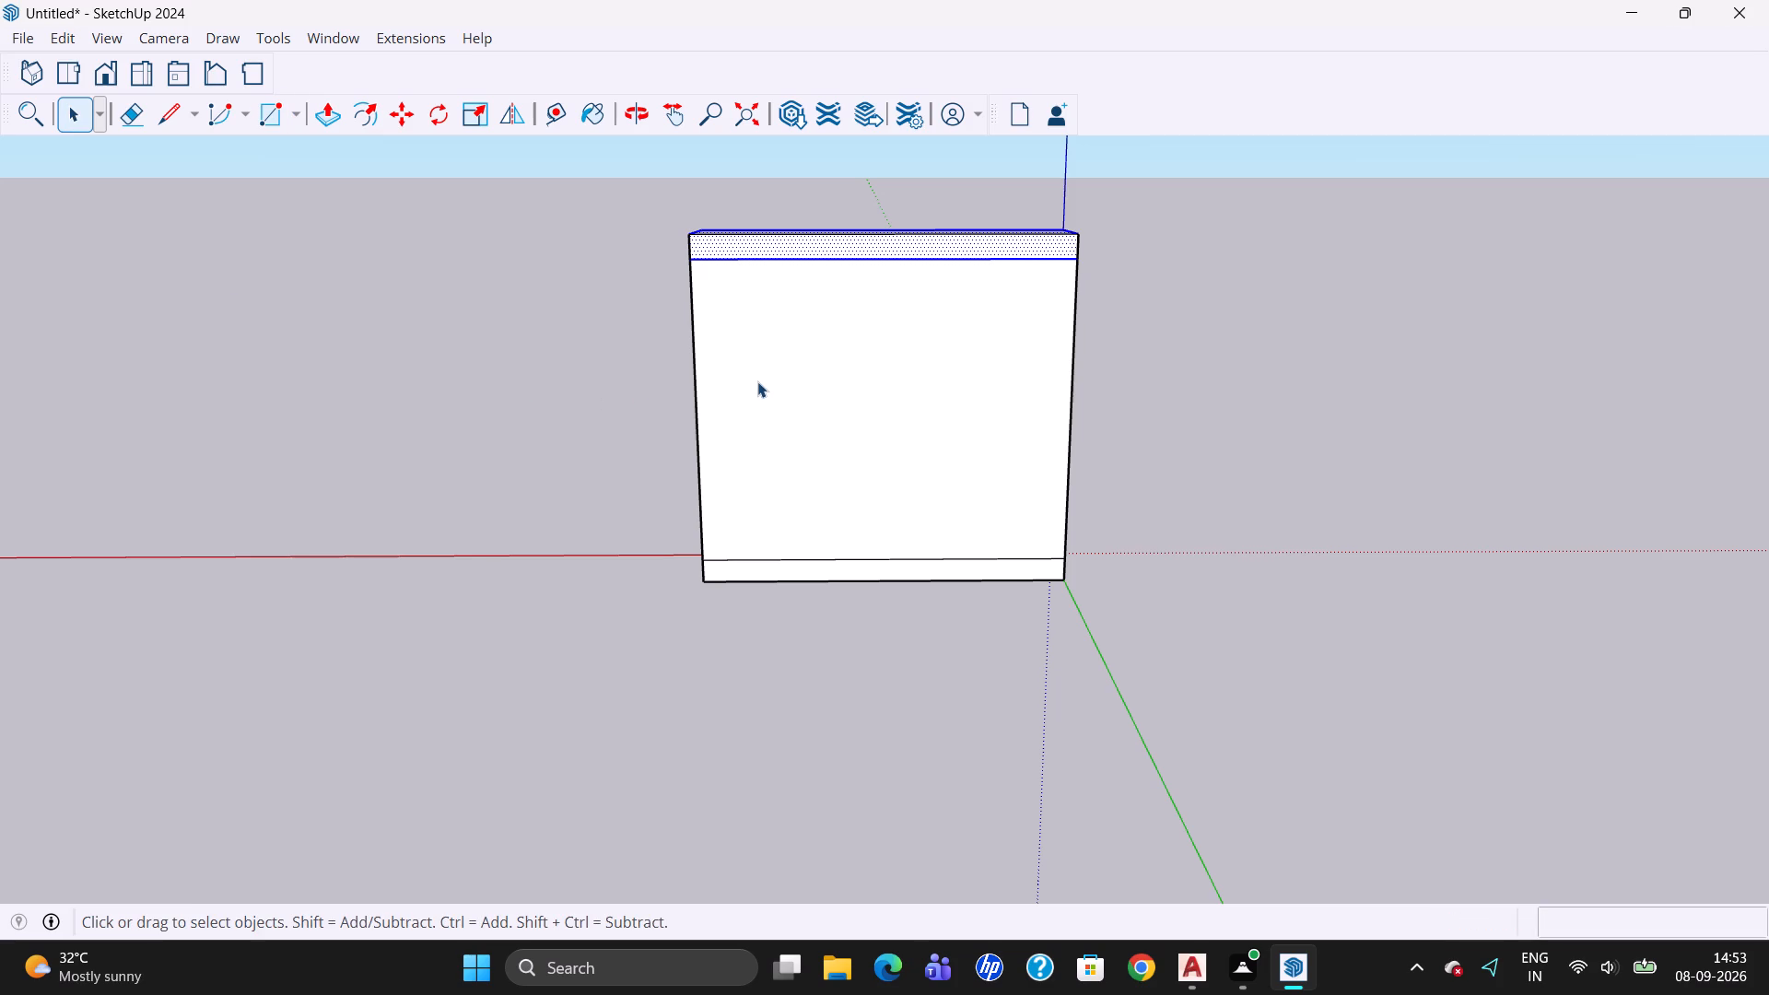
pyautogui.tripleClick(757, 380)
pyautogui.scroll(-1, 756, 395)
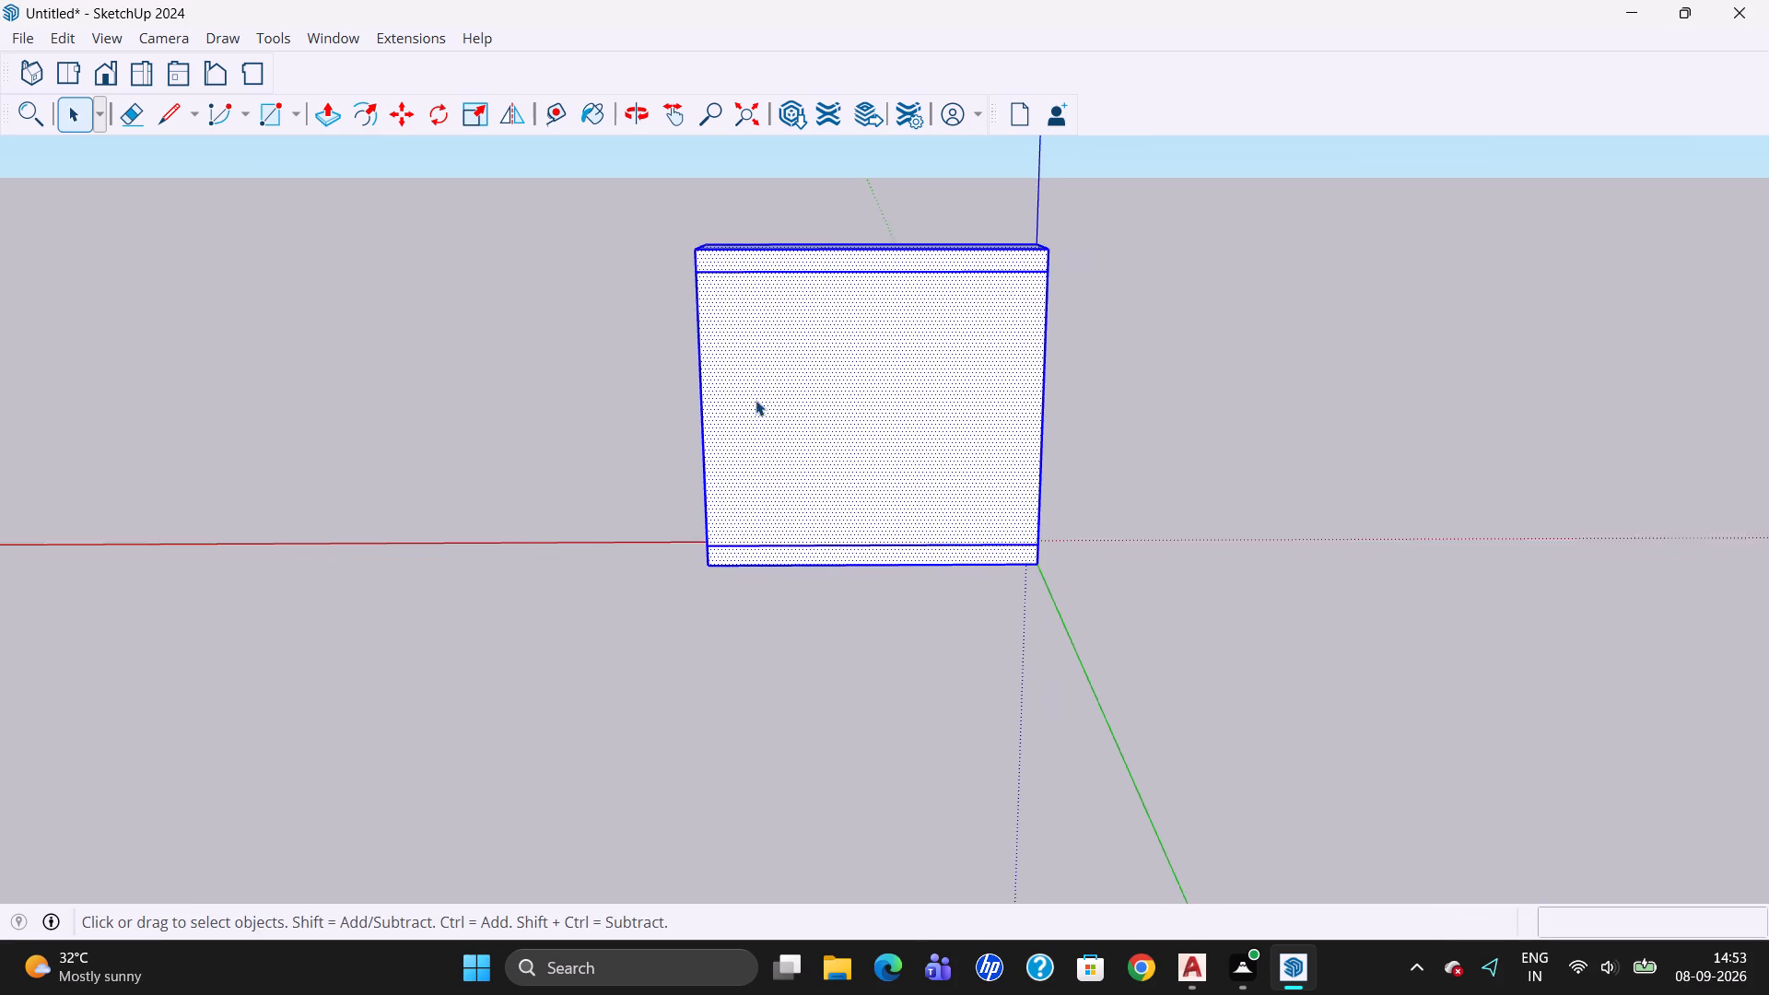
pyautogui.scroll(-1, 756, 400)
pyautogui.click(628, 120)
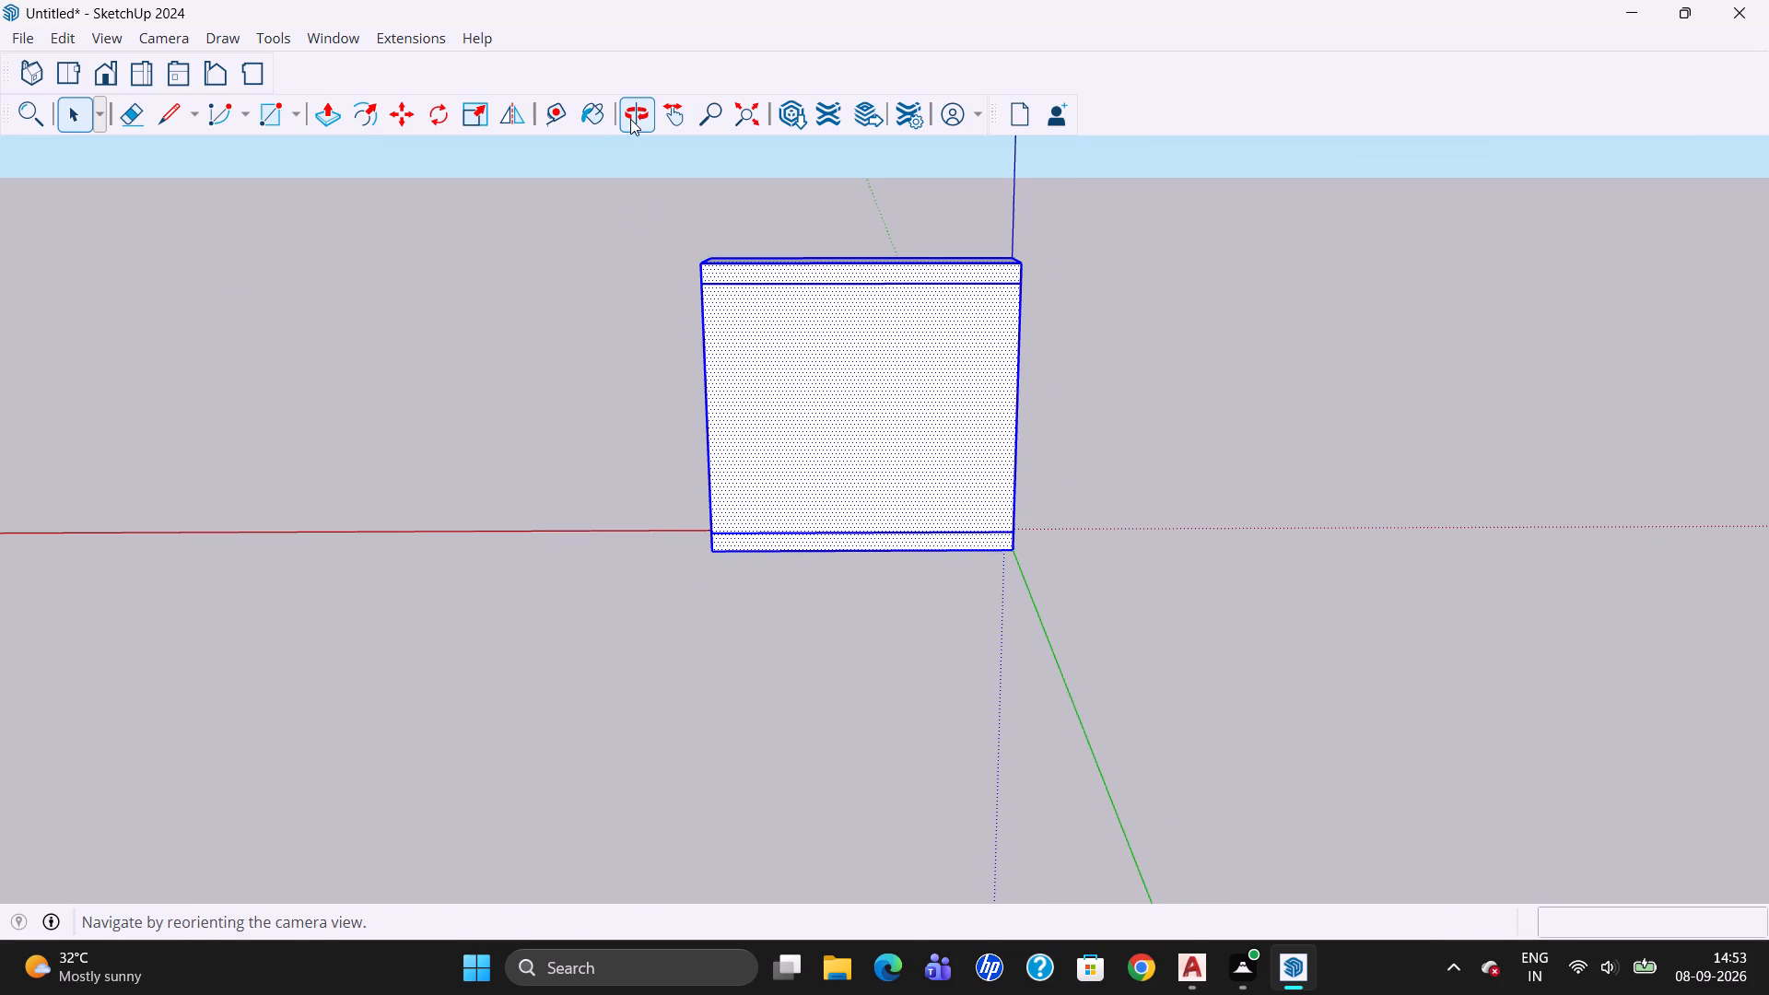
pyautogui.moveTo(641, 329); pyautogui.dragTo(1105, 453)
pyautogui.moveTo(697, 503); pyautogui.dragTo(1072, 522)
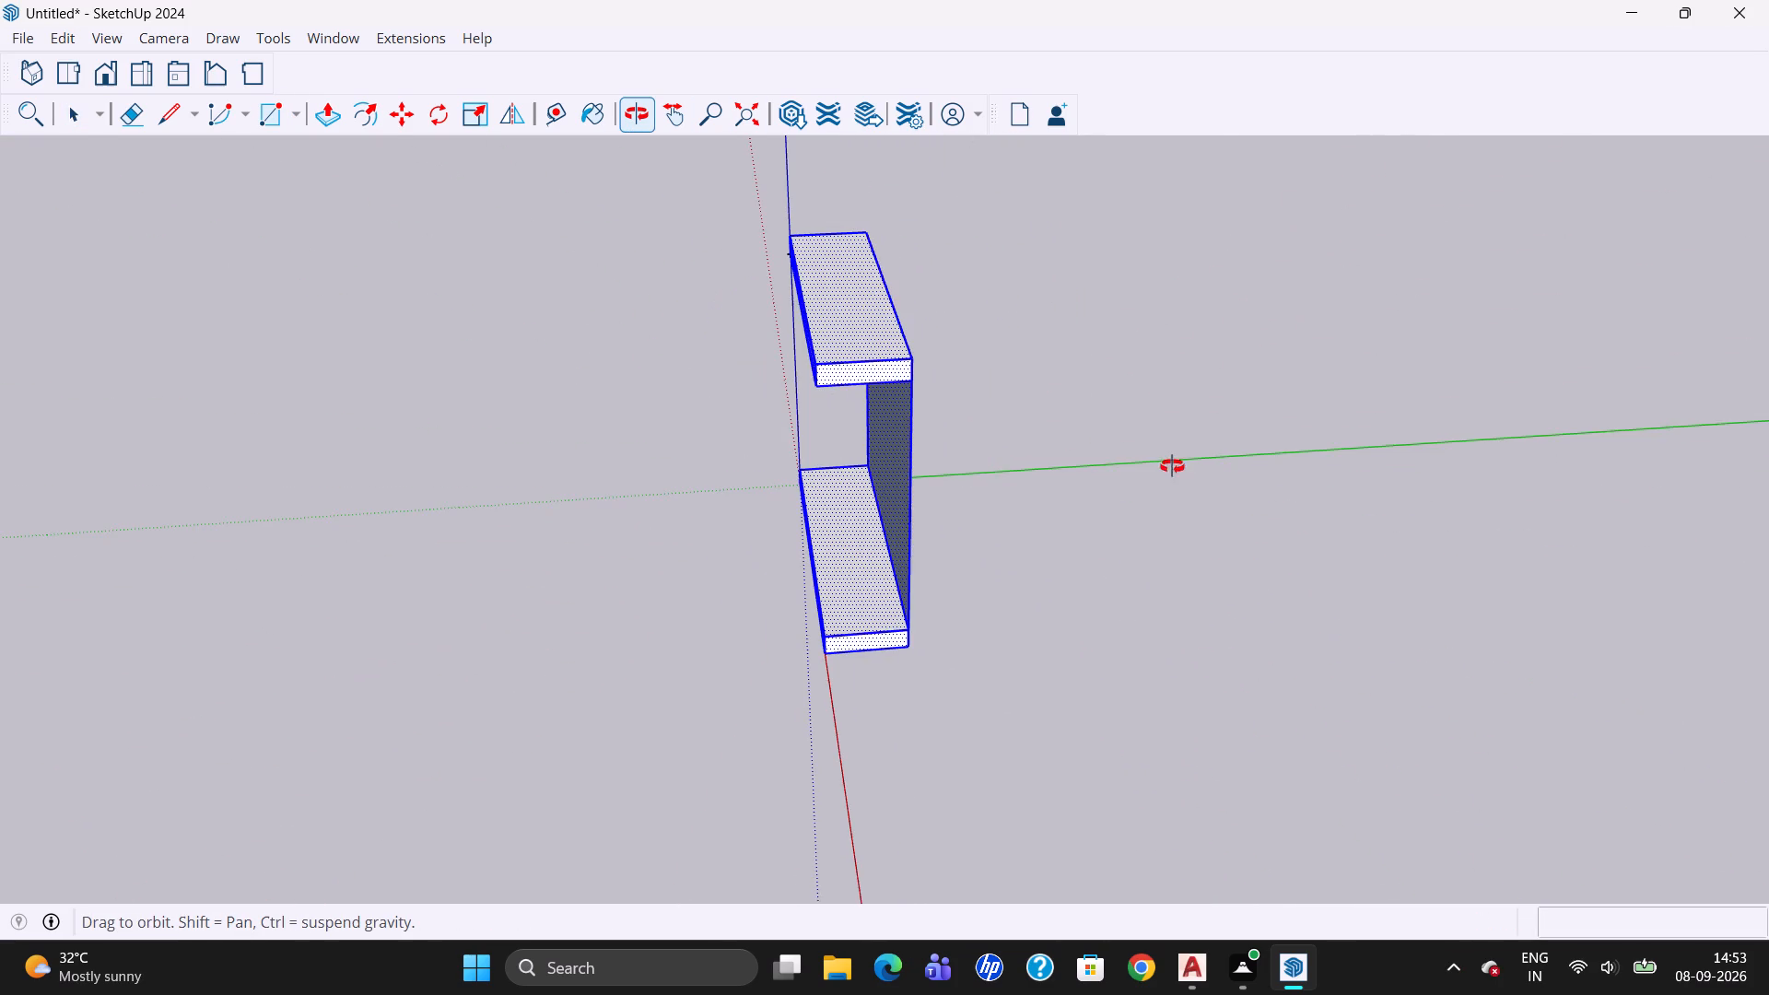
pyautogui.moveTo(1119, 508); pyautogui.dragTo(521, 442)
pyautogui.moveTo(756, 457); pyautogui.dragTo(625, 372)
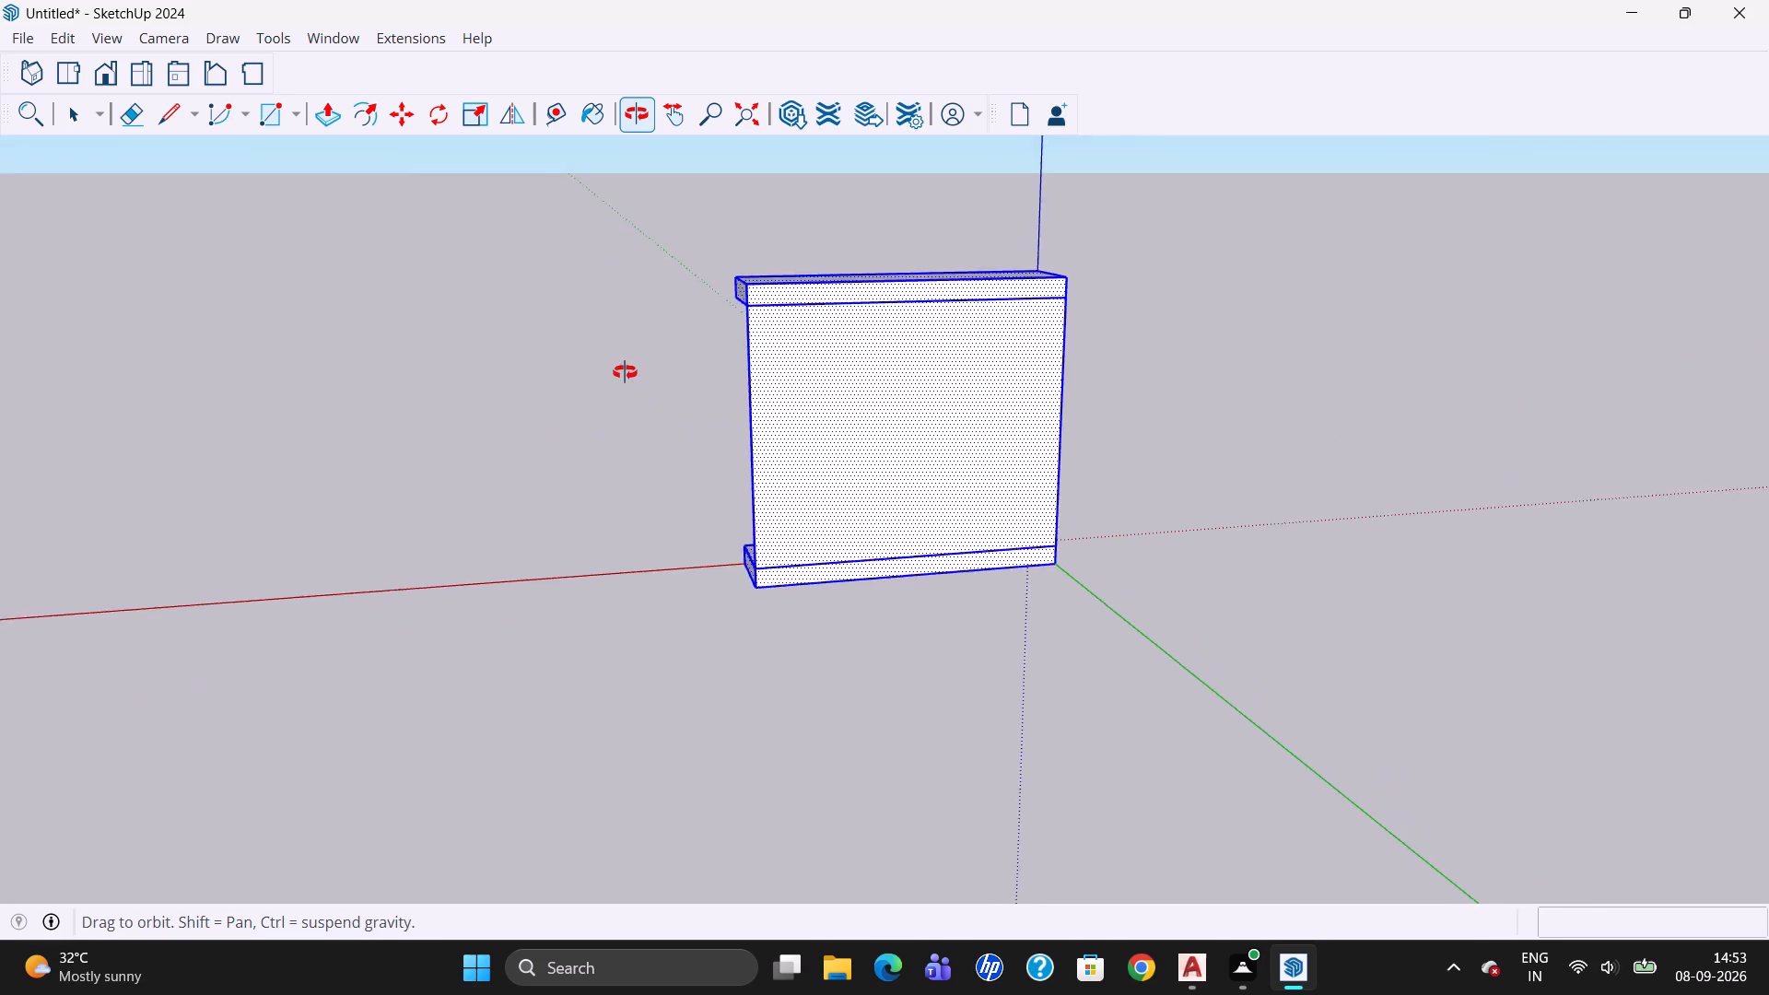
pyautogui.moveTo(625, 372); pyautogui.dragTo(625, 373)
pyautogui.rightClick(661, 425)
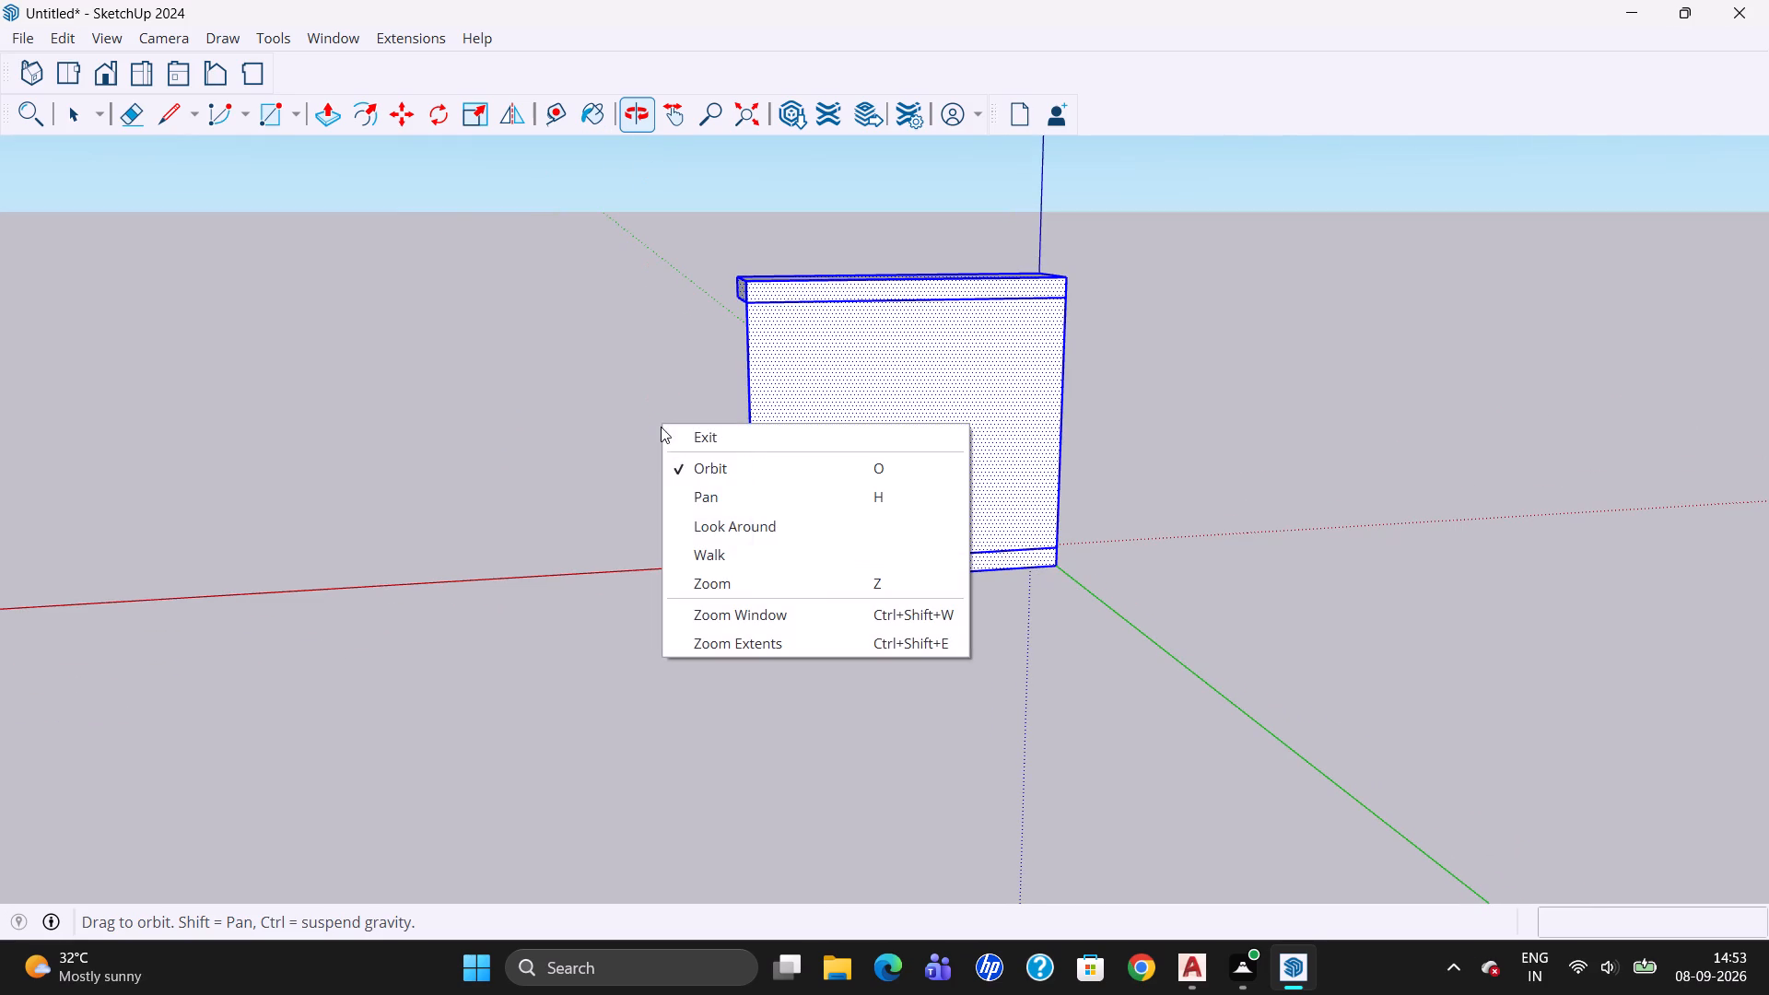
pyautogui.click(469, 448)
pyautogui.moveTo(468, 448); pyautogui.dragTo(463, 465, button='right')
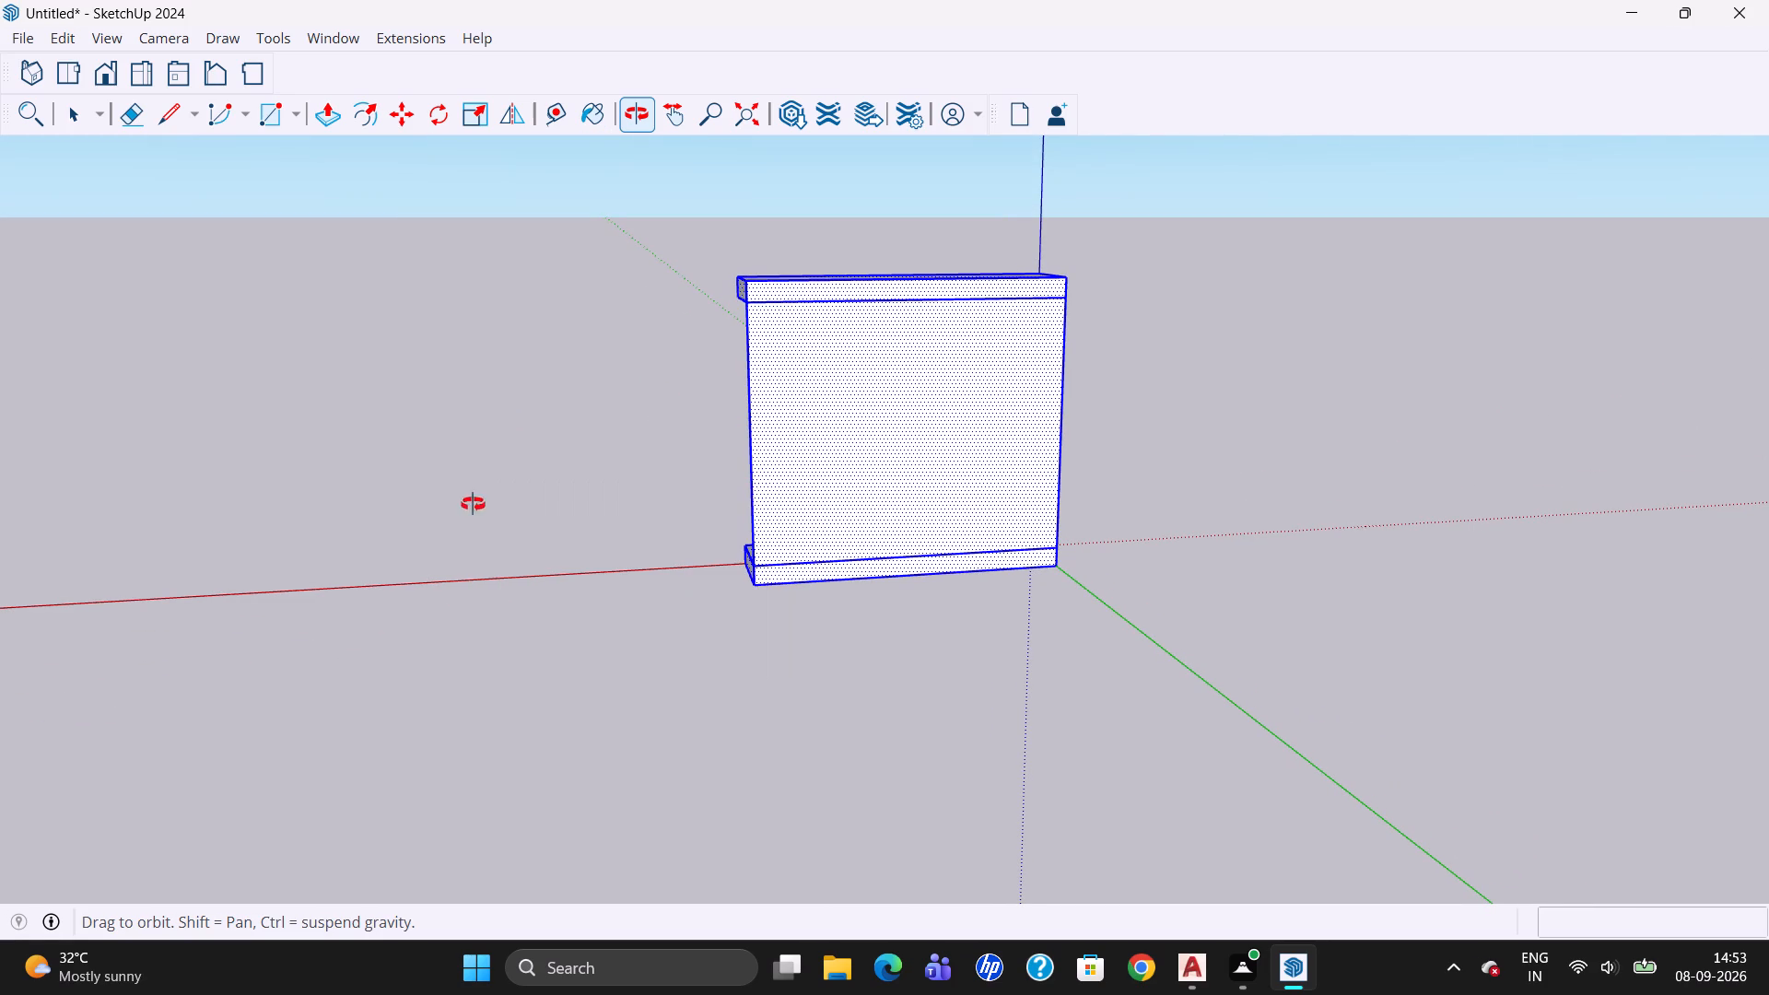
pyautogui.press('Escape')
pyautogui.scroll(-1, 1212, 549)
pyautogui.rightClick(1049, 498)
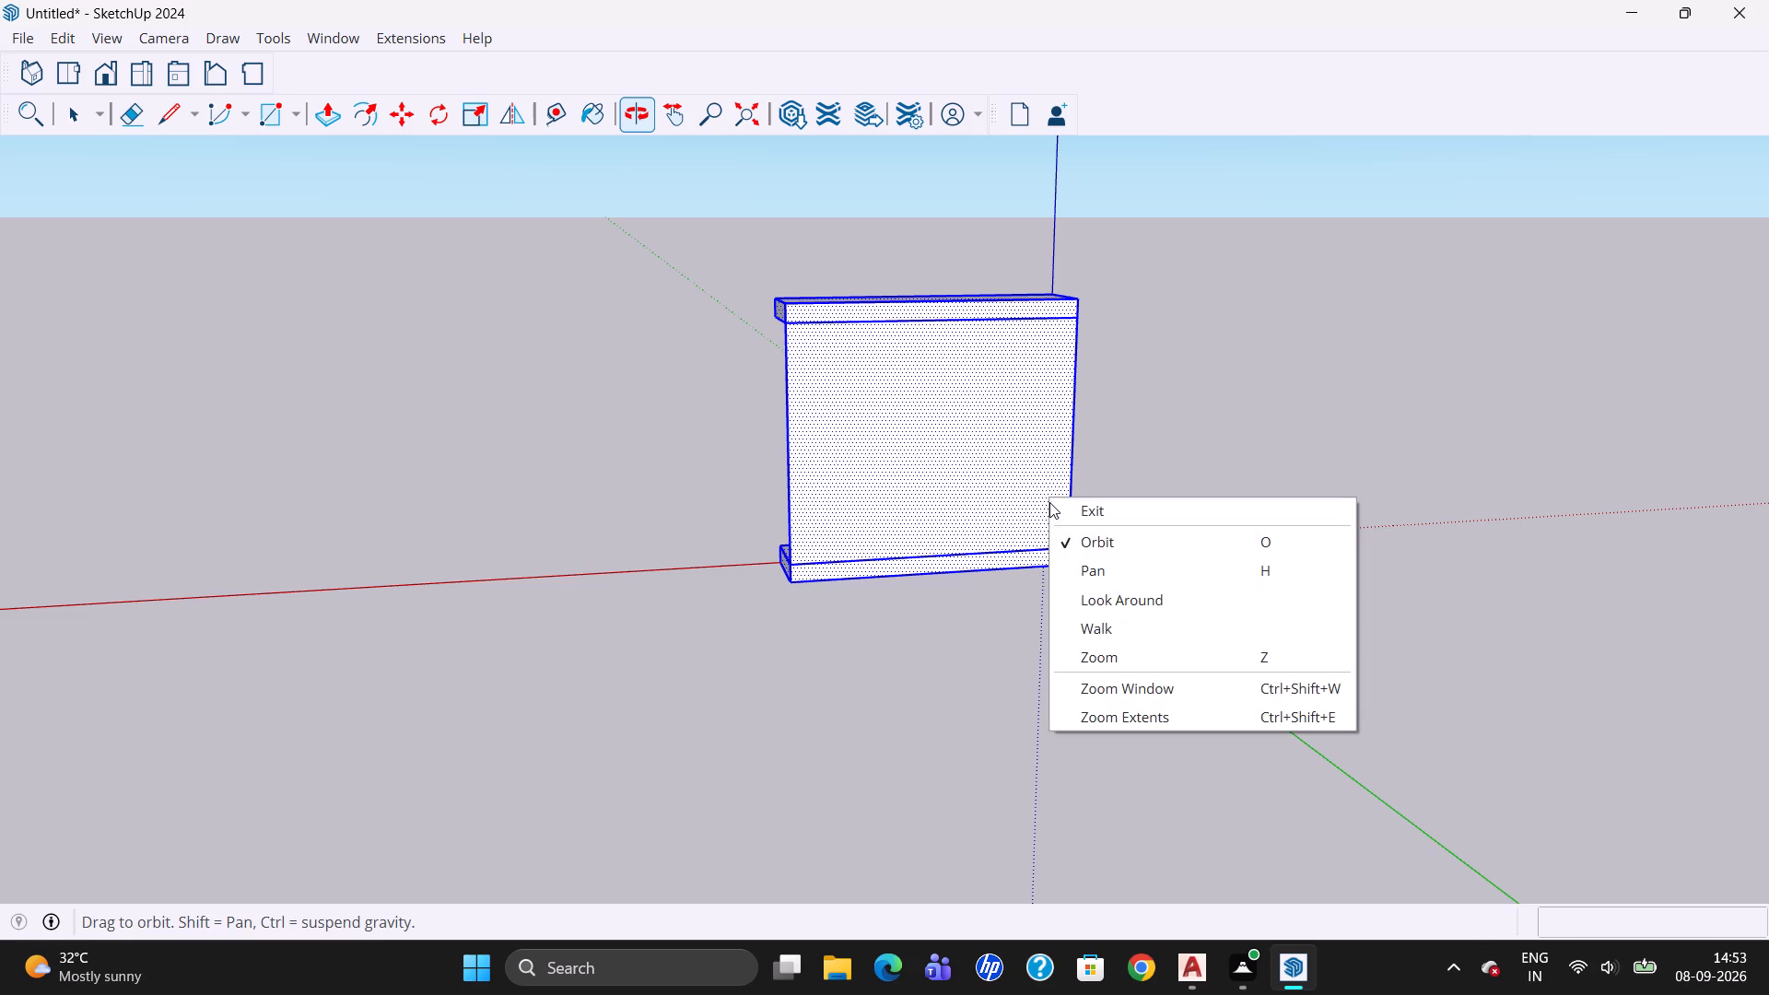
# Start a new empty group and draw an 8' by 7'6" rectangle inside it, covering the back from upper to lower slab.
pyautogui.click(66, 122)
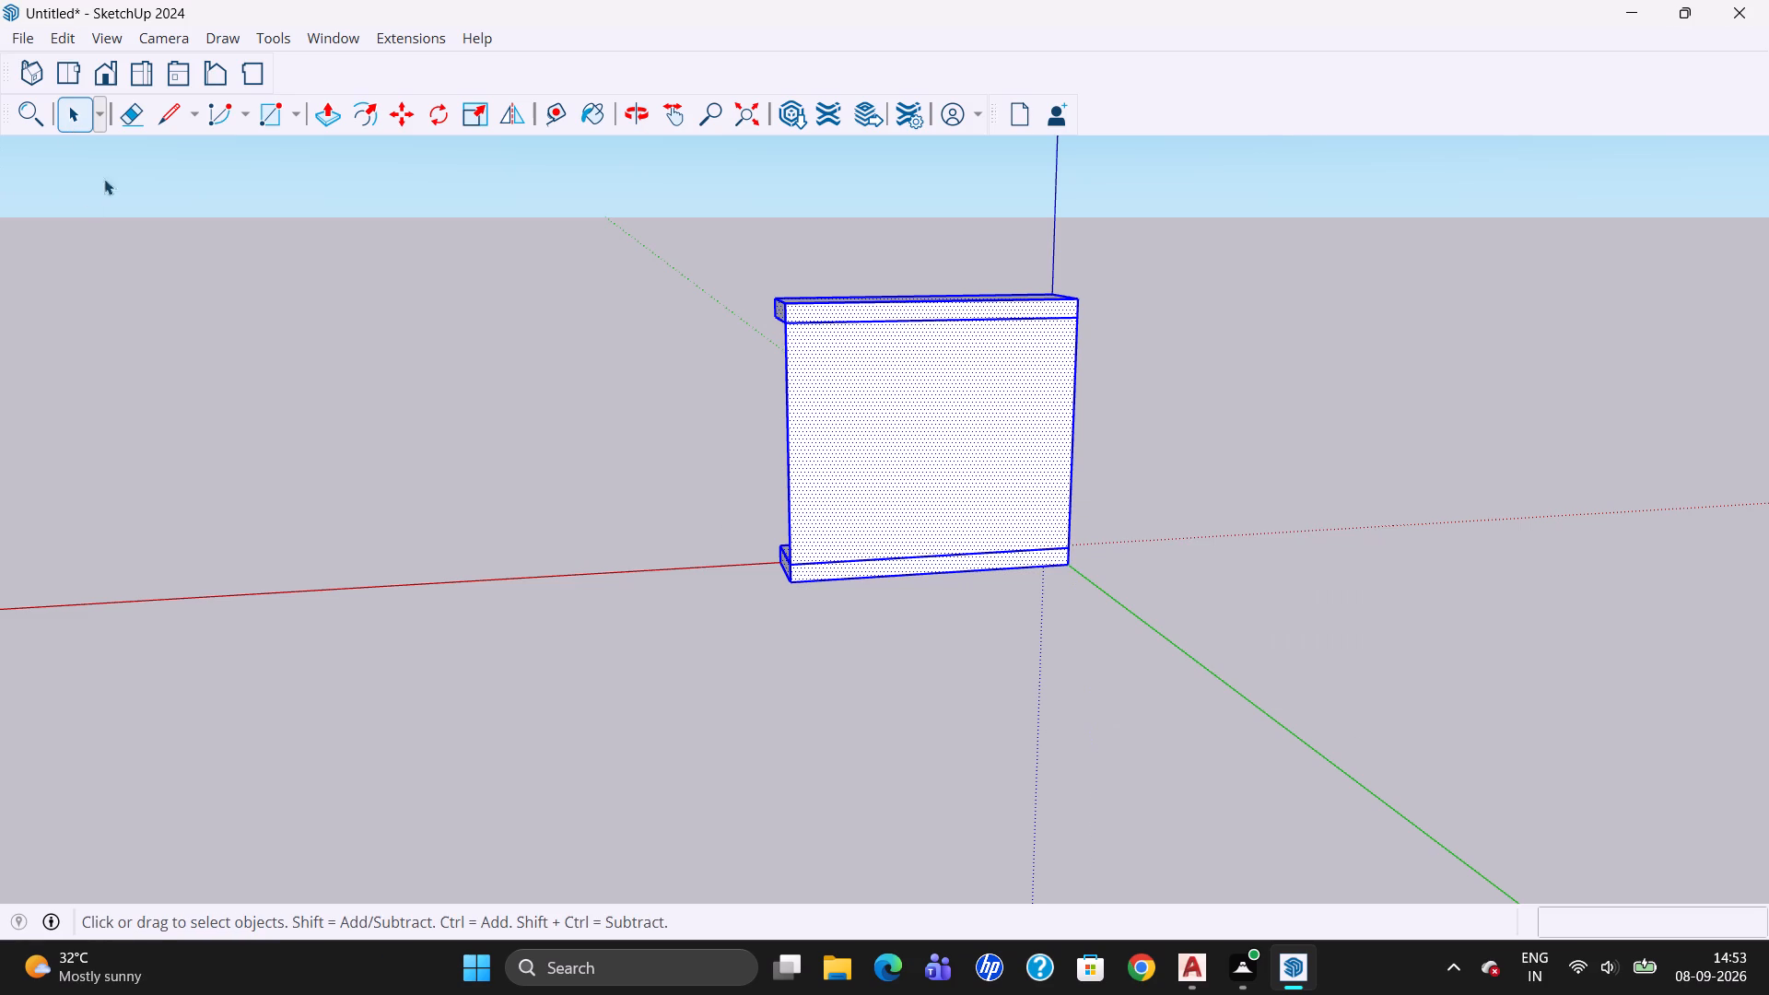
pyautogui.rightClick(616, 446)
pyautogui.click(662, 521)
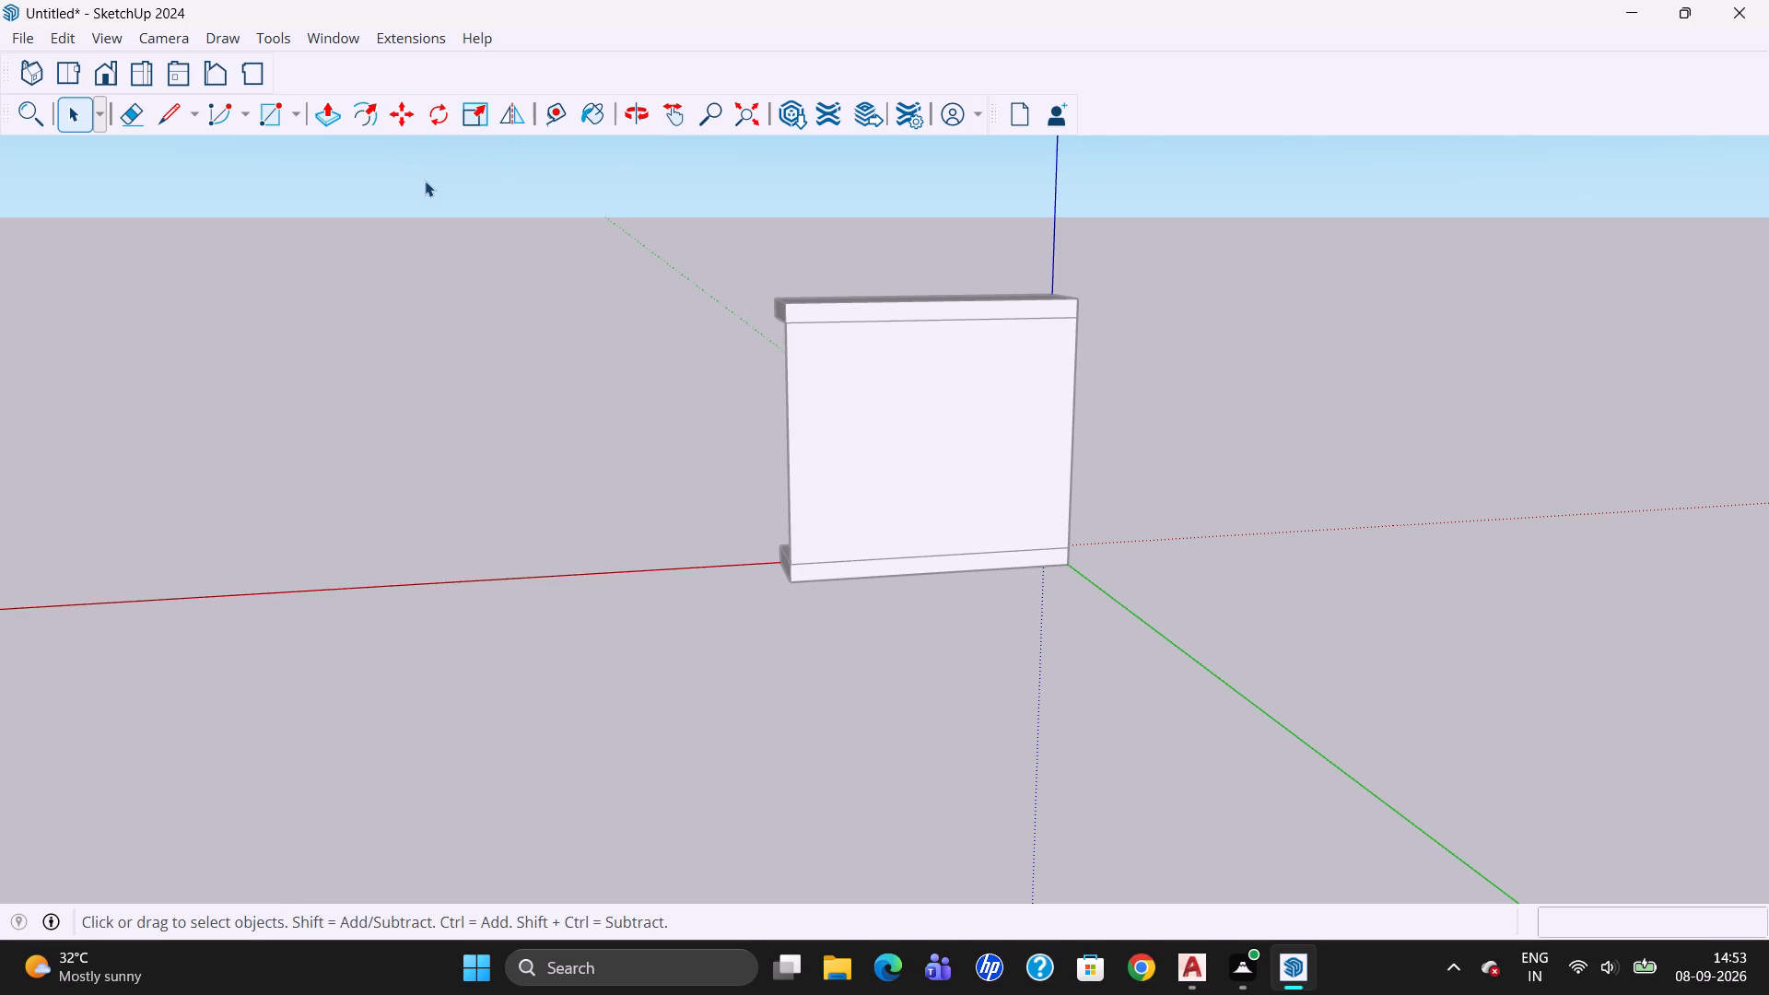
pyautogui.click(322, 114)
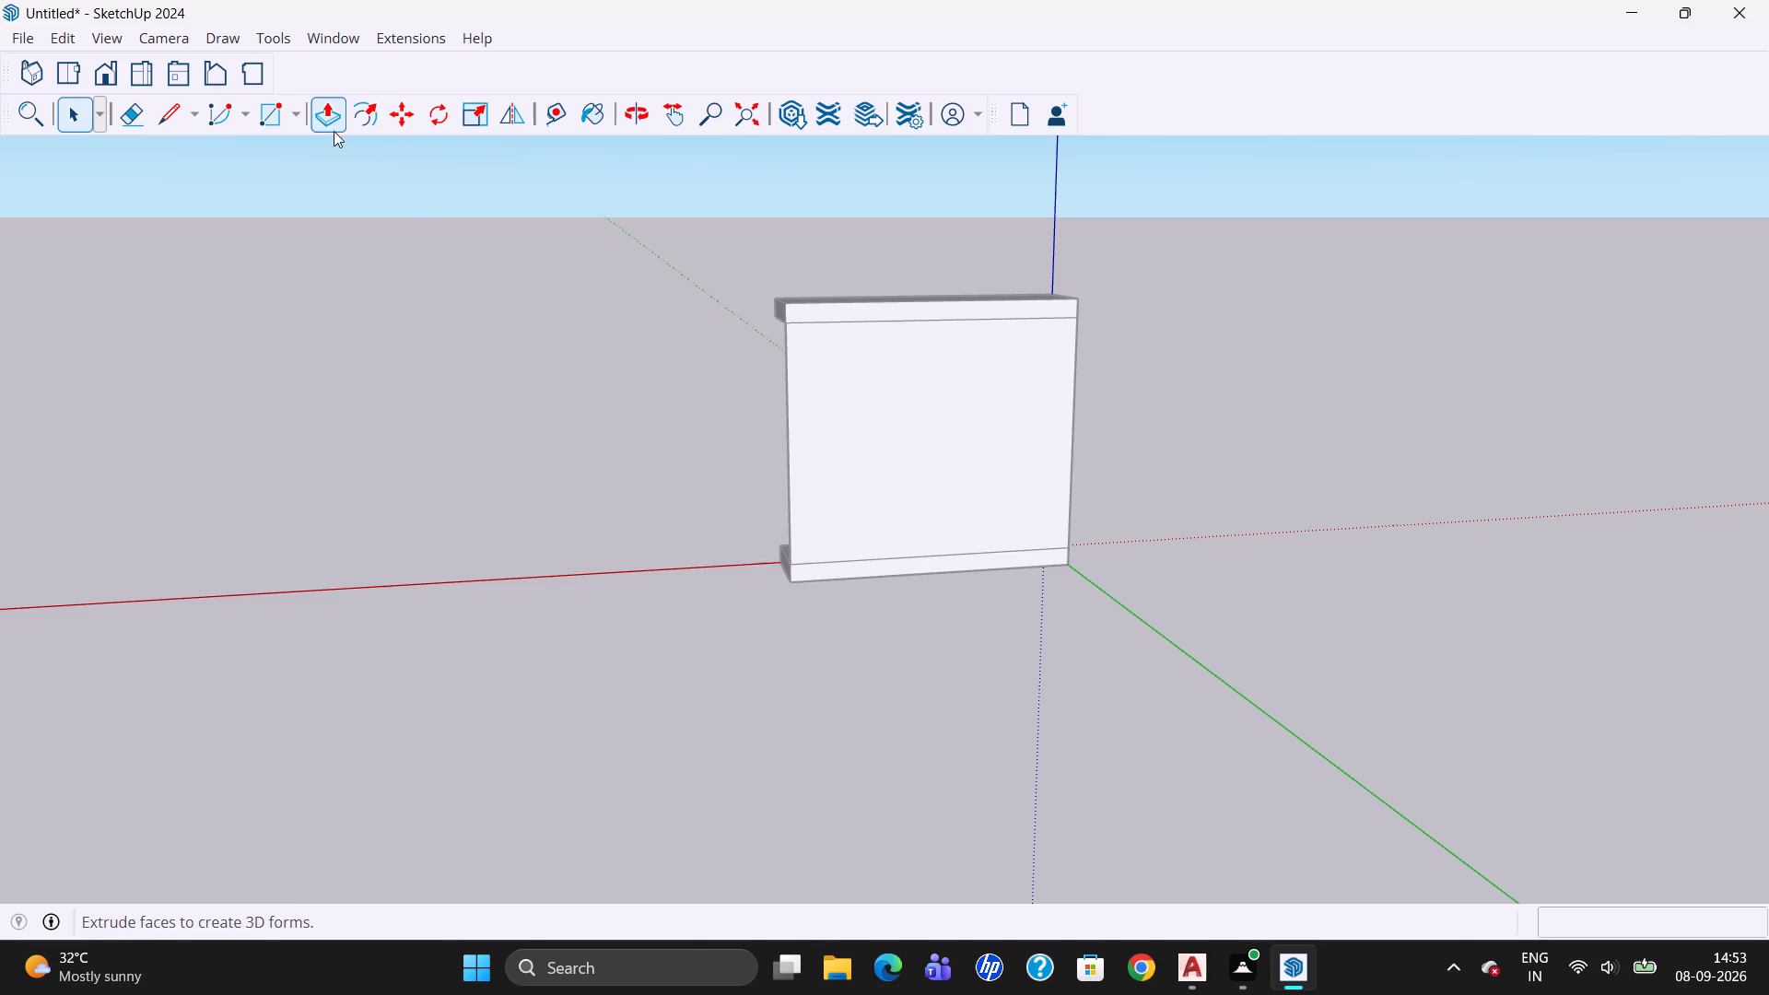
pyautogui.doubleClick(853, 451)
pyautogui.tripleClick(837, 409)
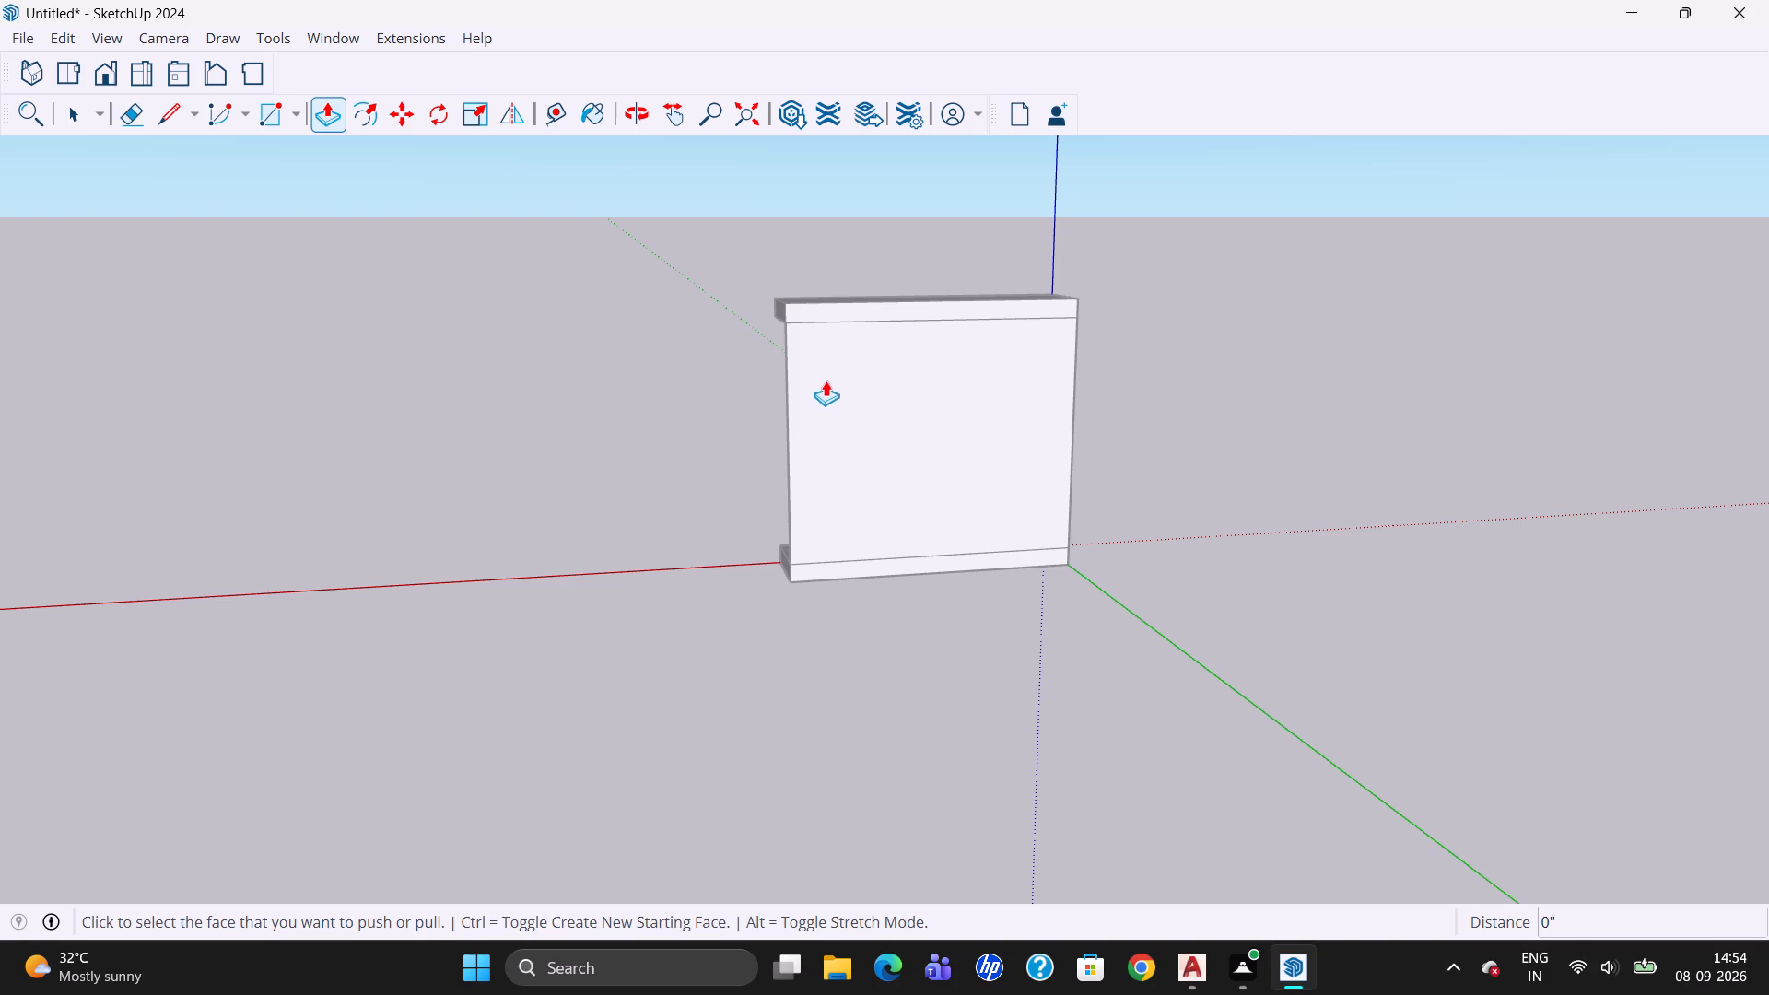
pyautogui.click(269, 104)
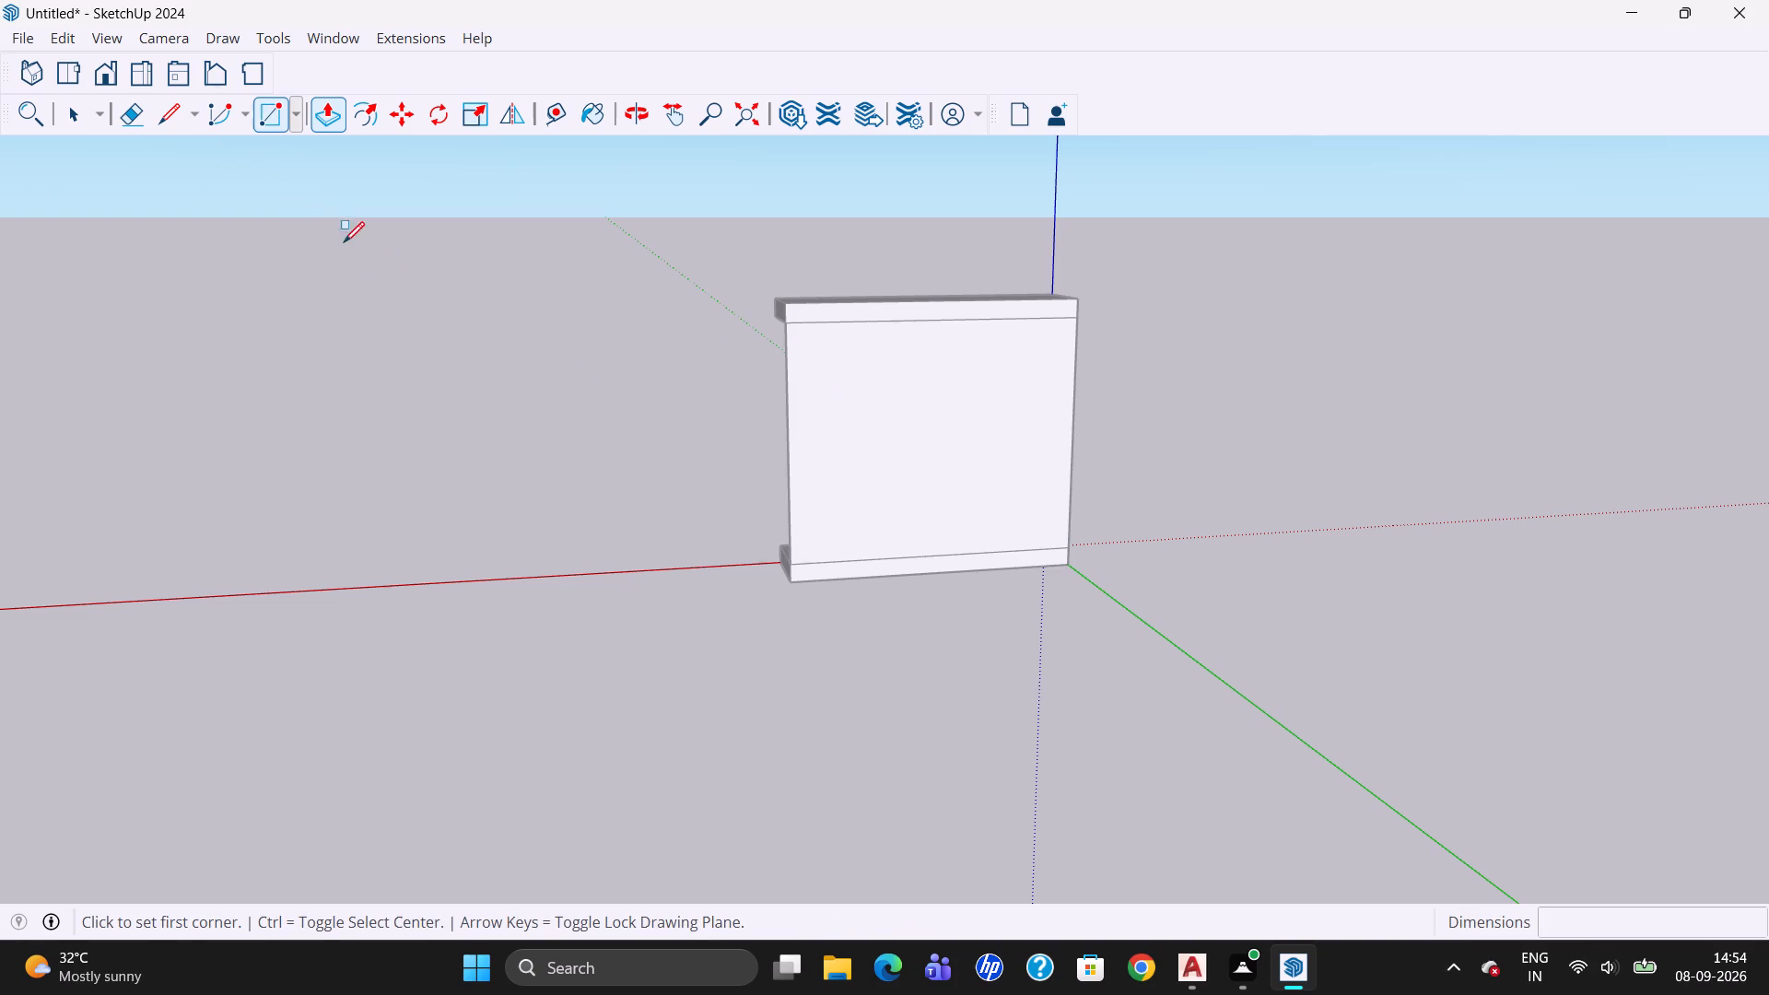
pyautogui.moveTo(789, 306); pyautogui.dragTo(800, 323)
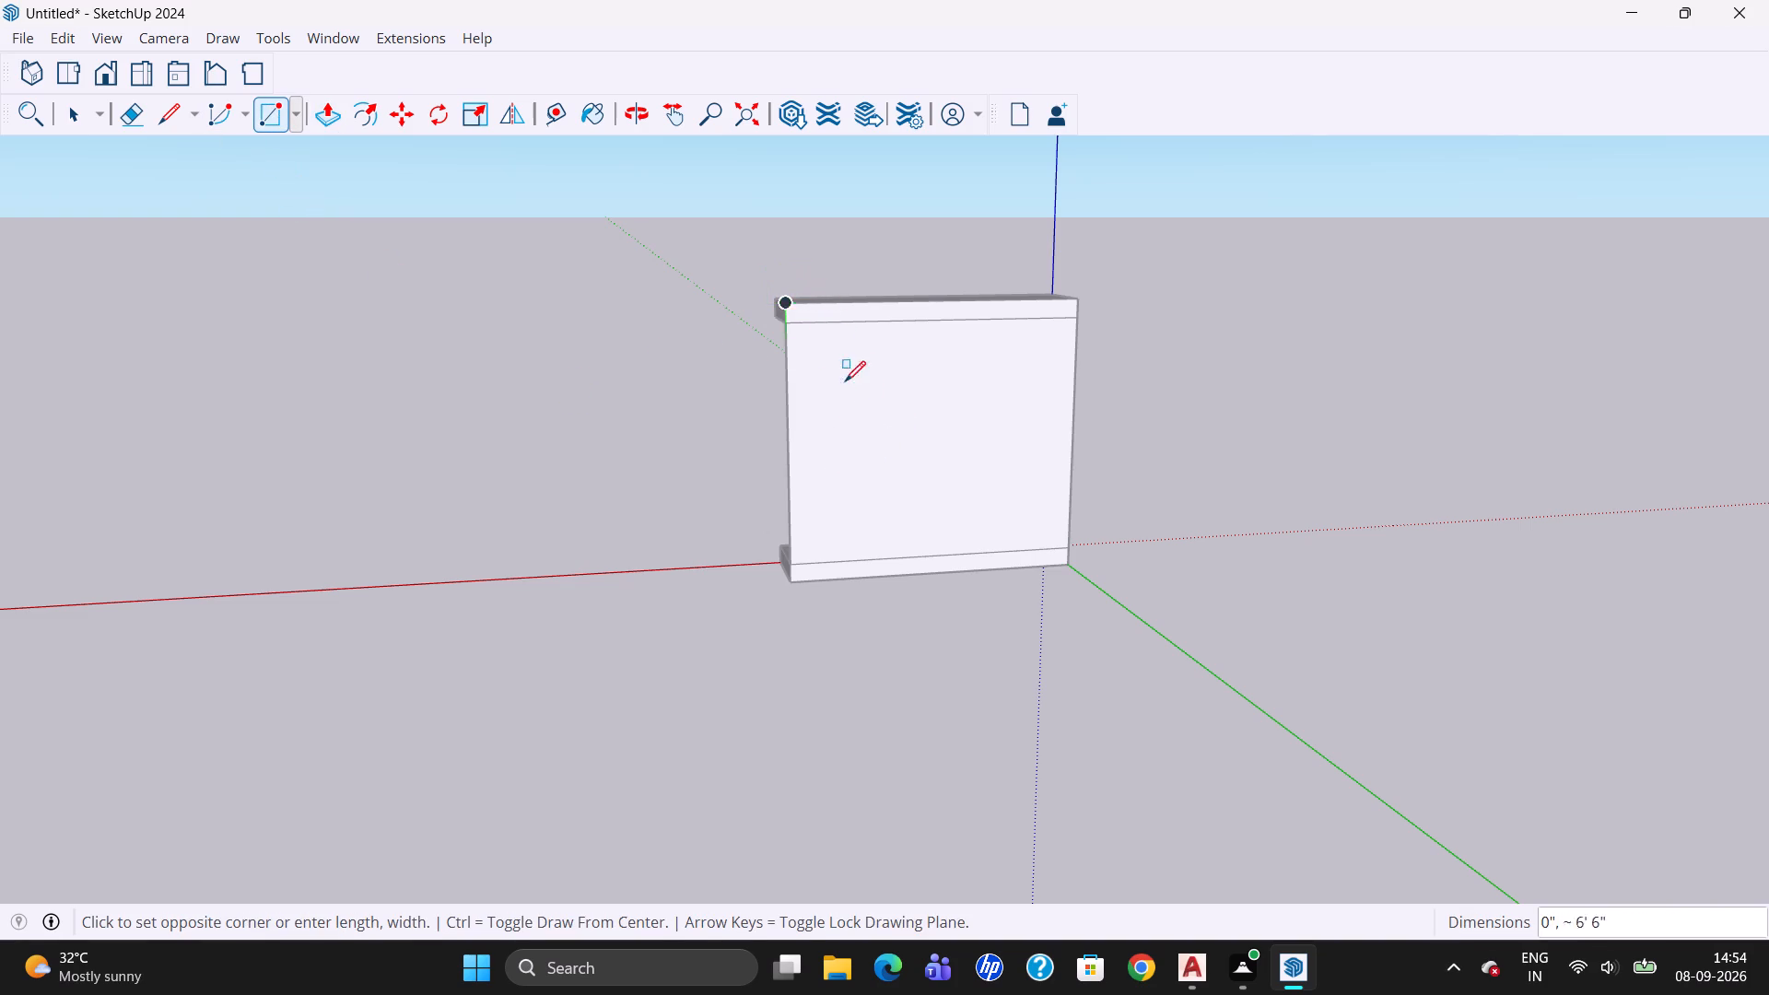
pyautogui.click(1072, 566)
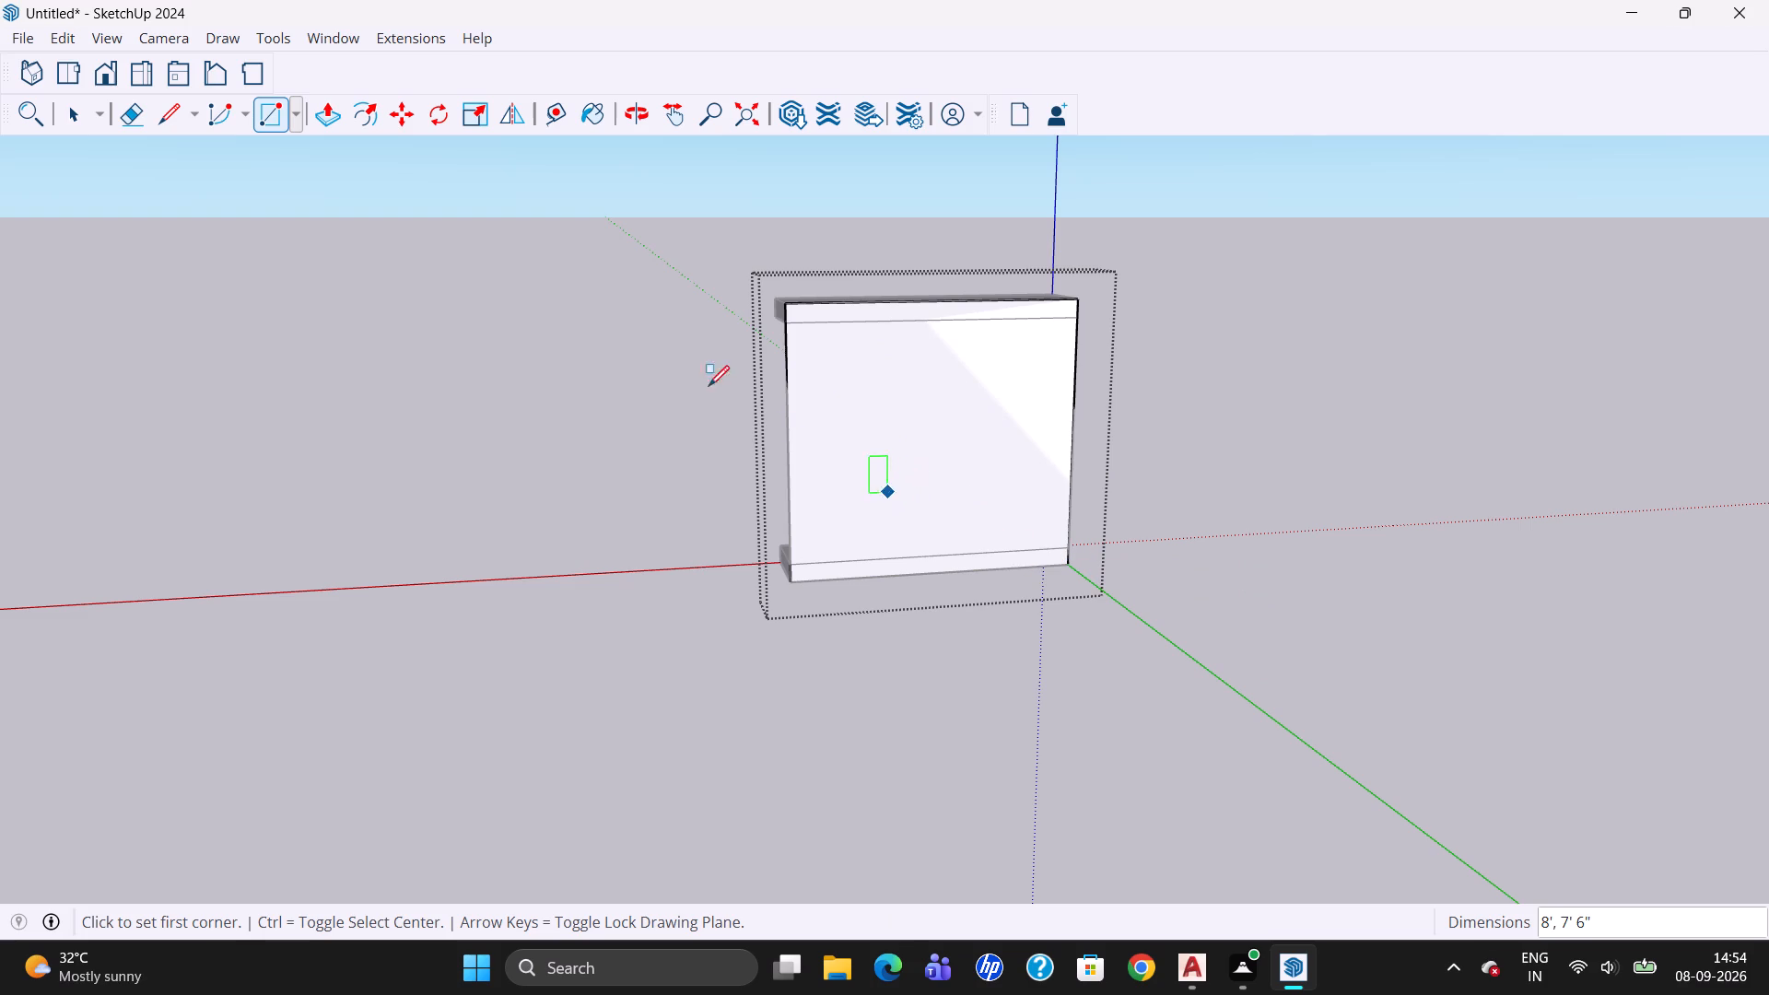
# Push/Pull the grouped back rectangle to a thickness of 1" and exit the group.
pyautogui.click(331, 109)
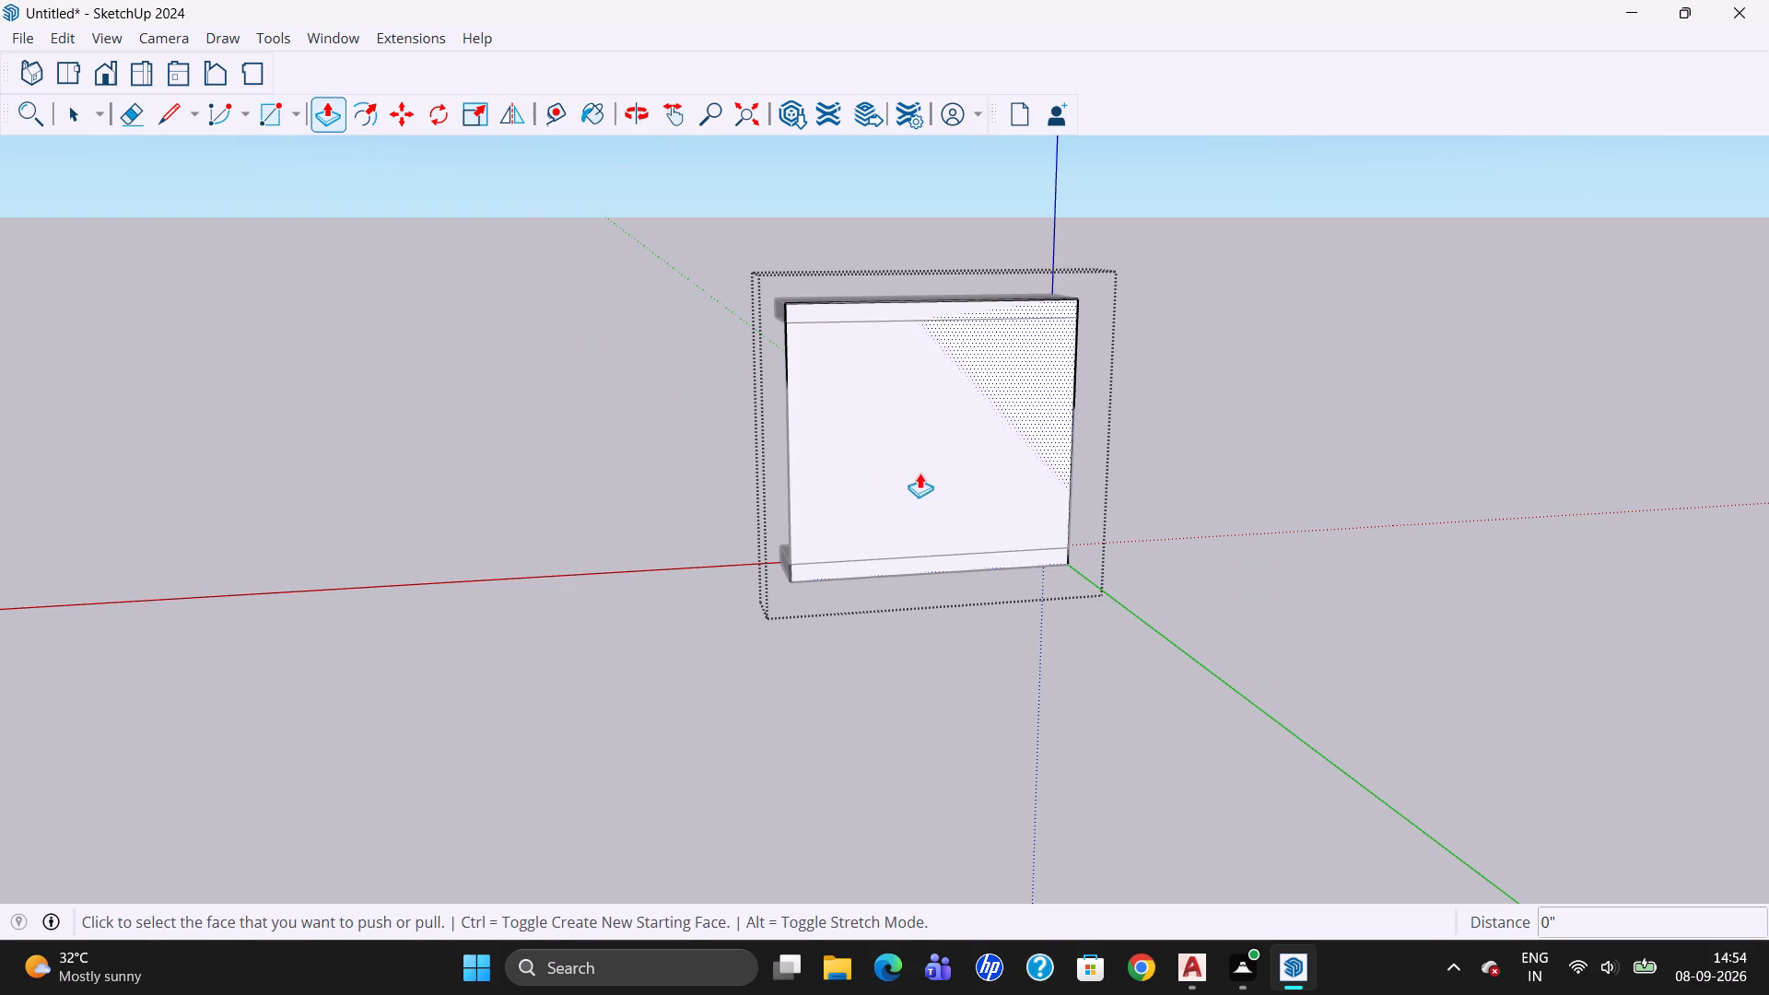
pyautogui.doubleClick(920, 471)
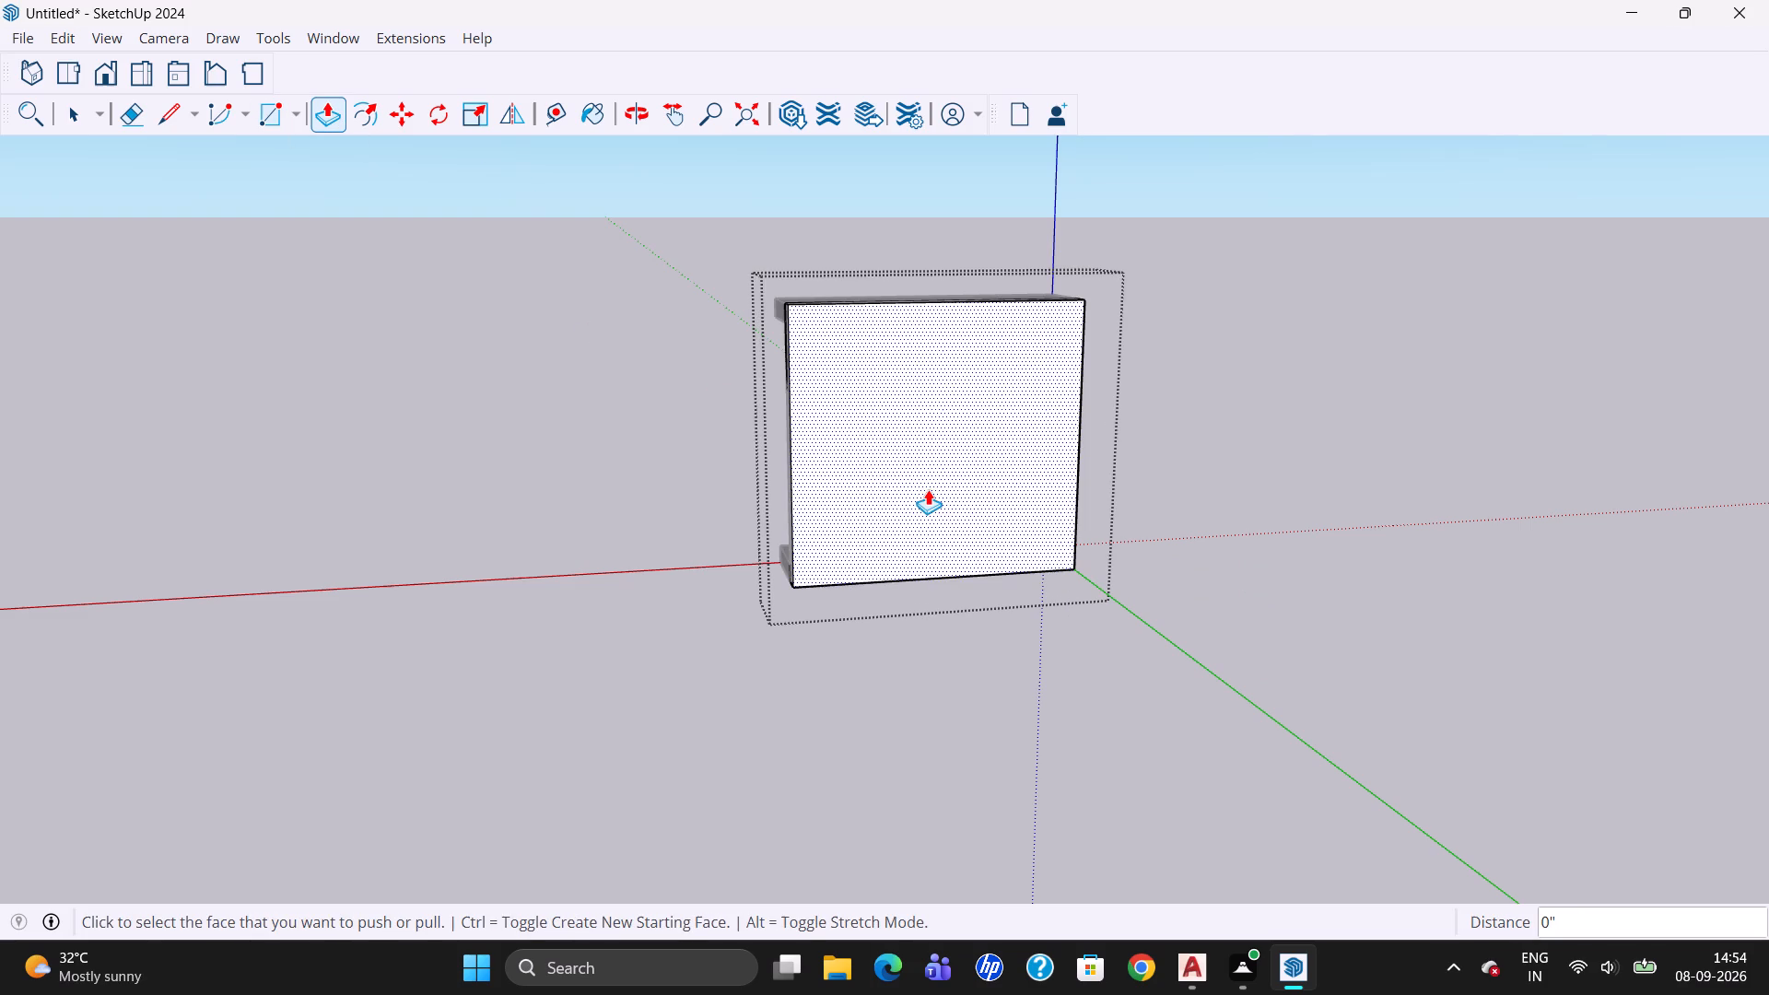
pyautogui.write('1"')
pyautogui.press('Return')
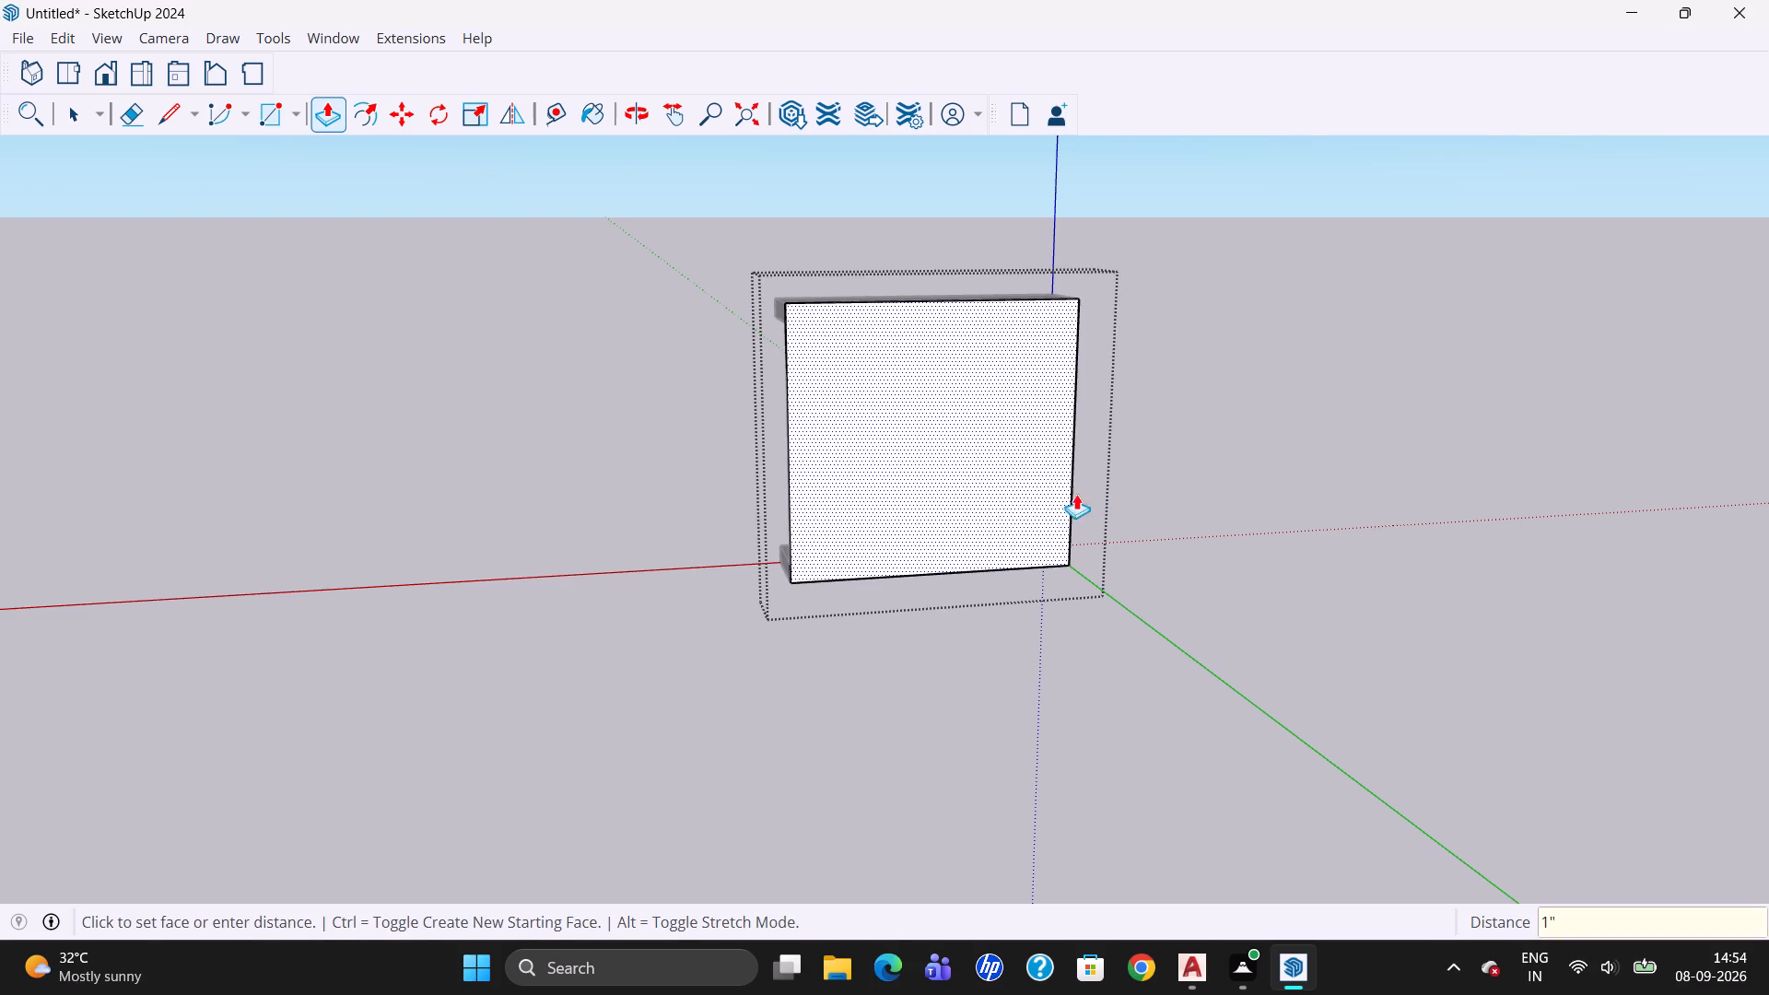
pyautogui.click(645, 121)
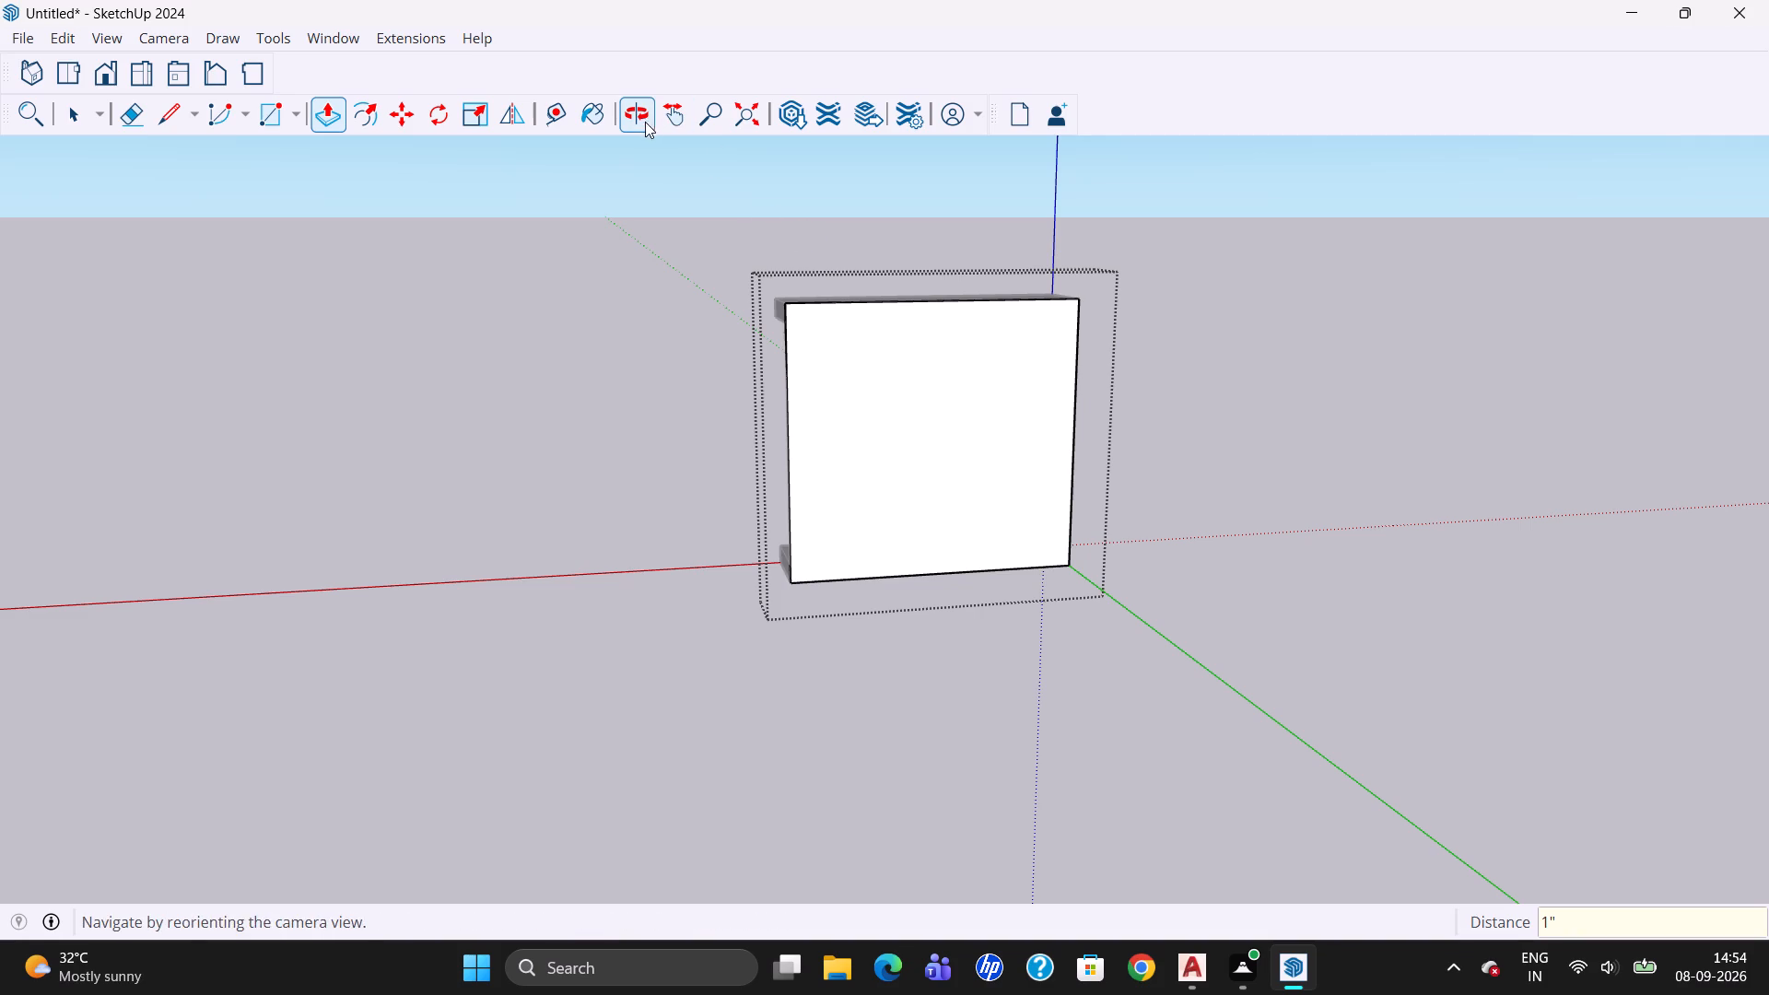
pyautogui.moveTo(590, 409); pyautogui.dragTo(1167, 557)
pyautogui.moveTo(755, 605); pyautogui.dragTo(1221, 549)
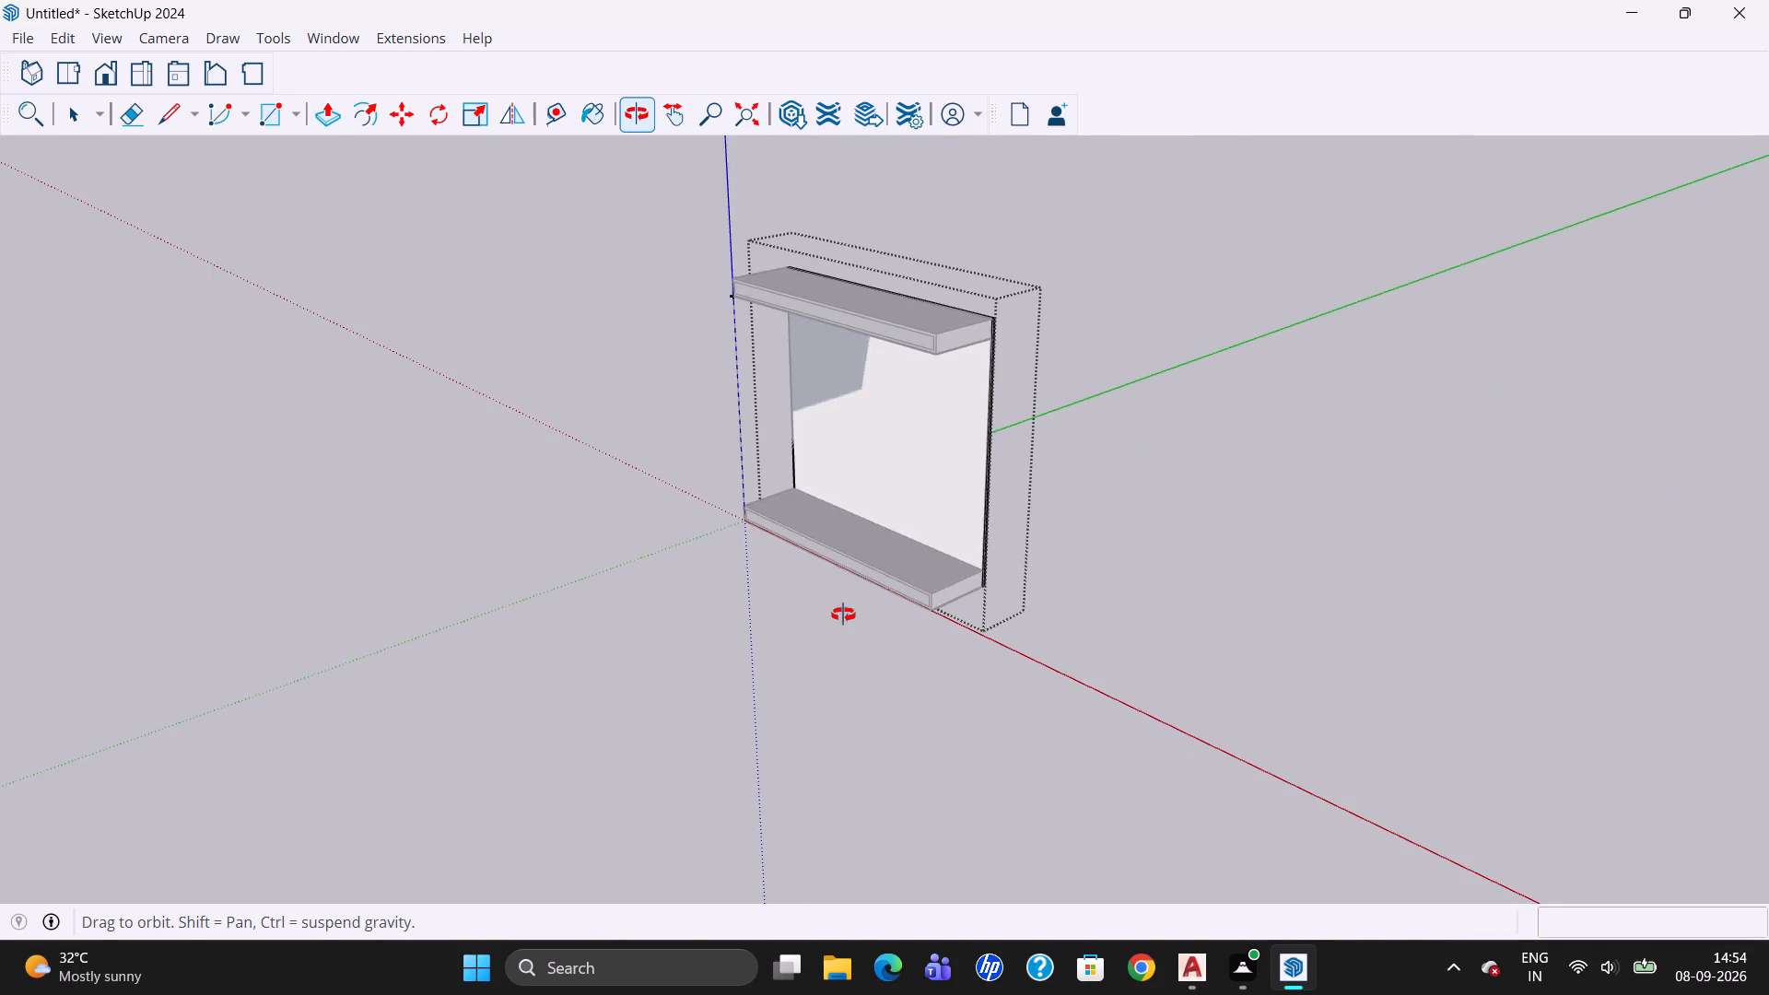
pyautogui.moveTo(824, 620); pyautogui.dragTo(1077, 585)
pyautogui.moveTo(662, 581); pyautogui.dragTo(935, 595)
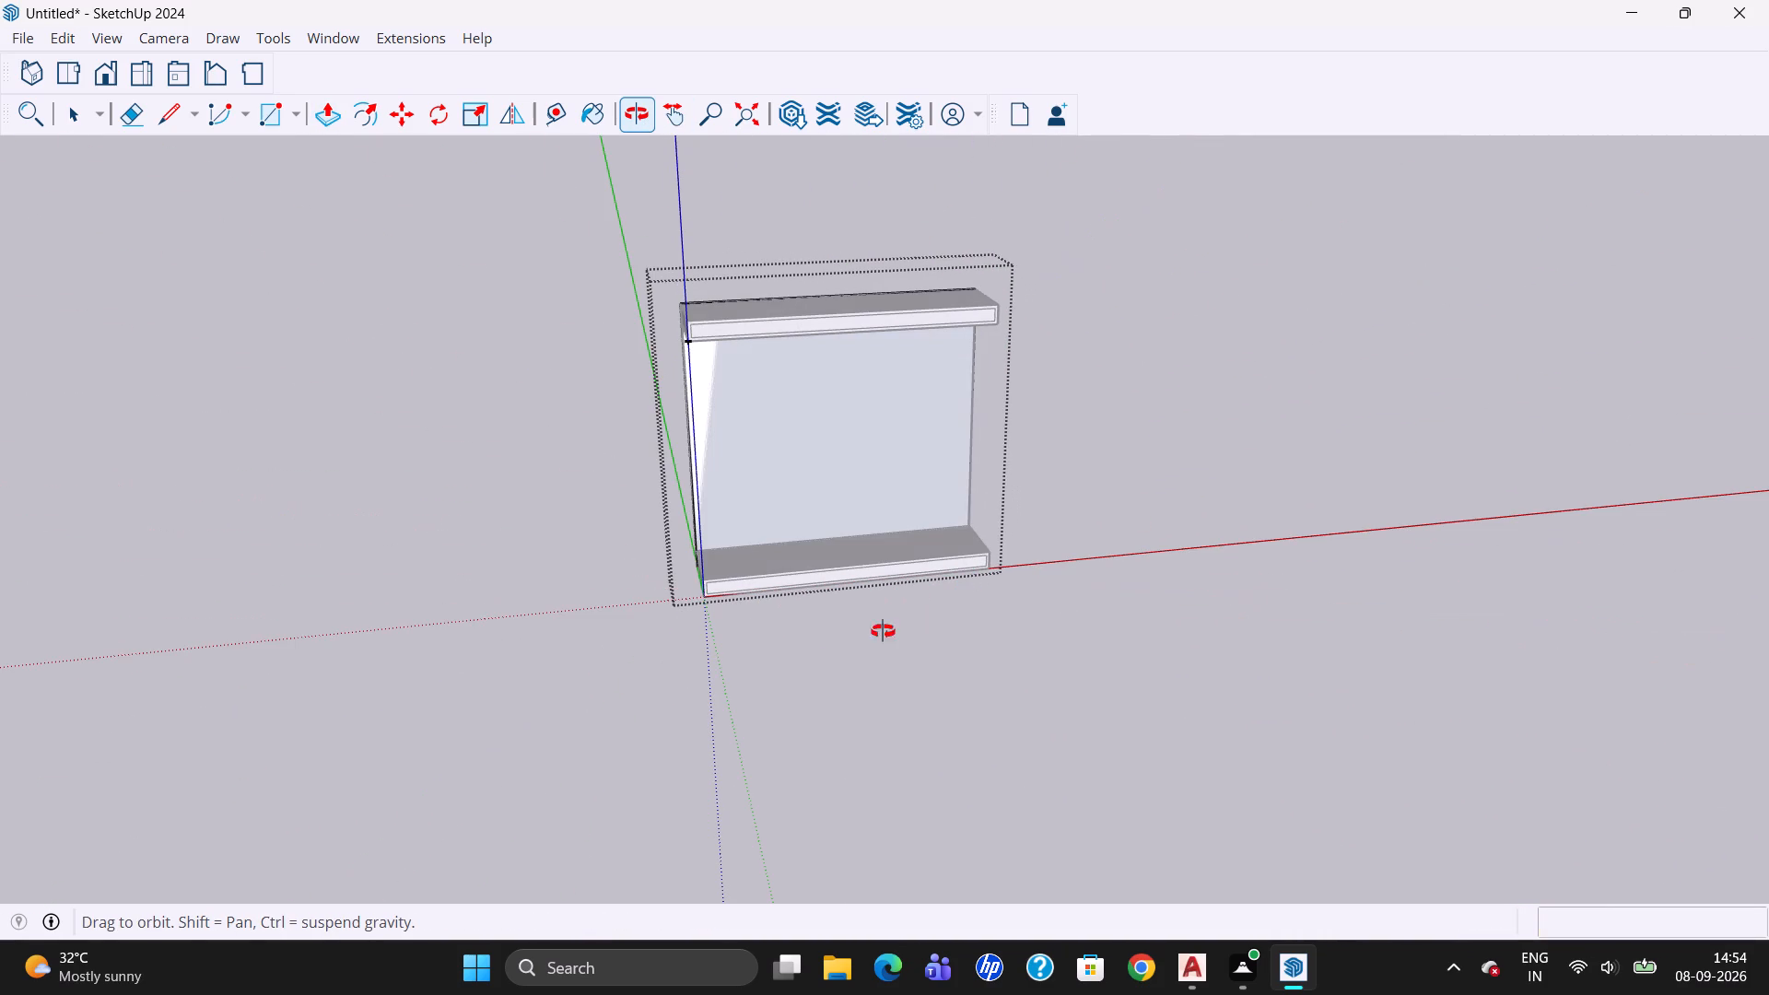
pyautogui.moveTo(598, 590); pyautogui.dragTo(760, 637)
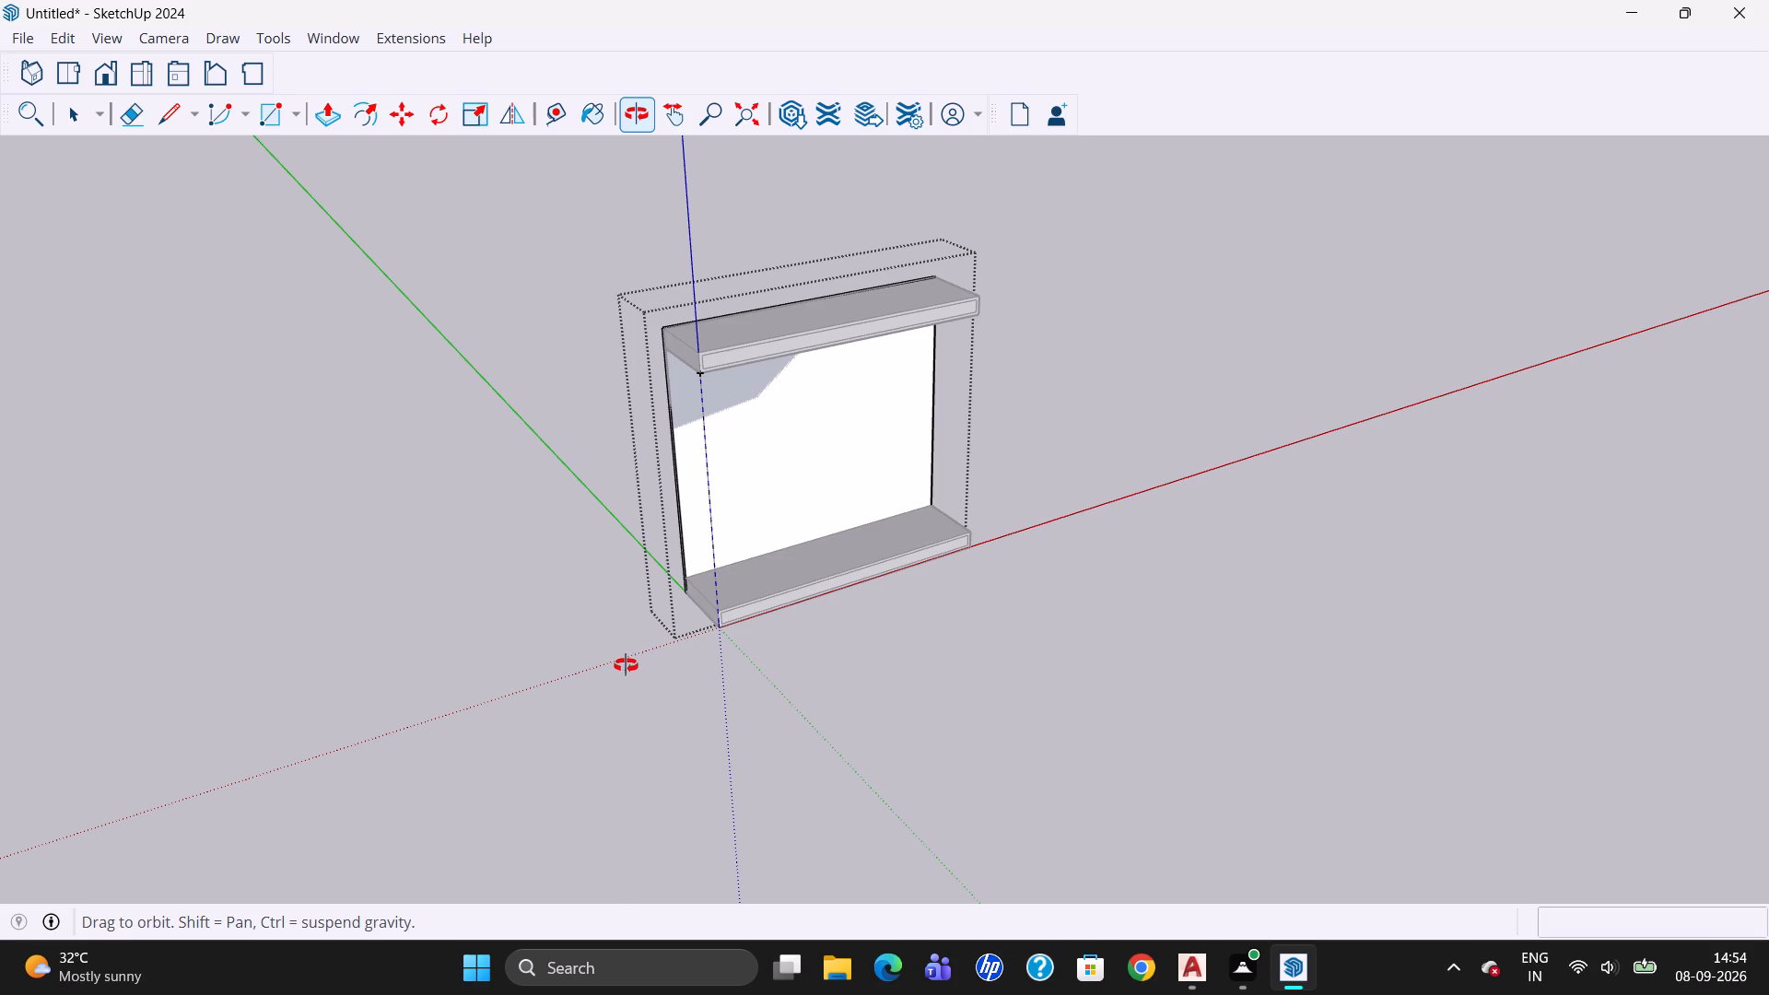
pyautogui.click(80, 116)
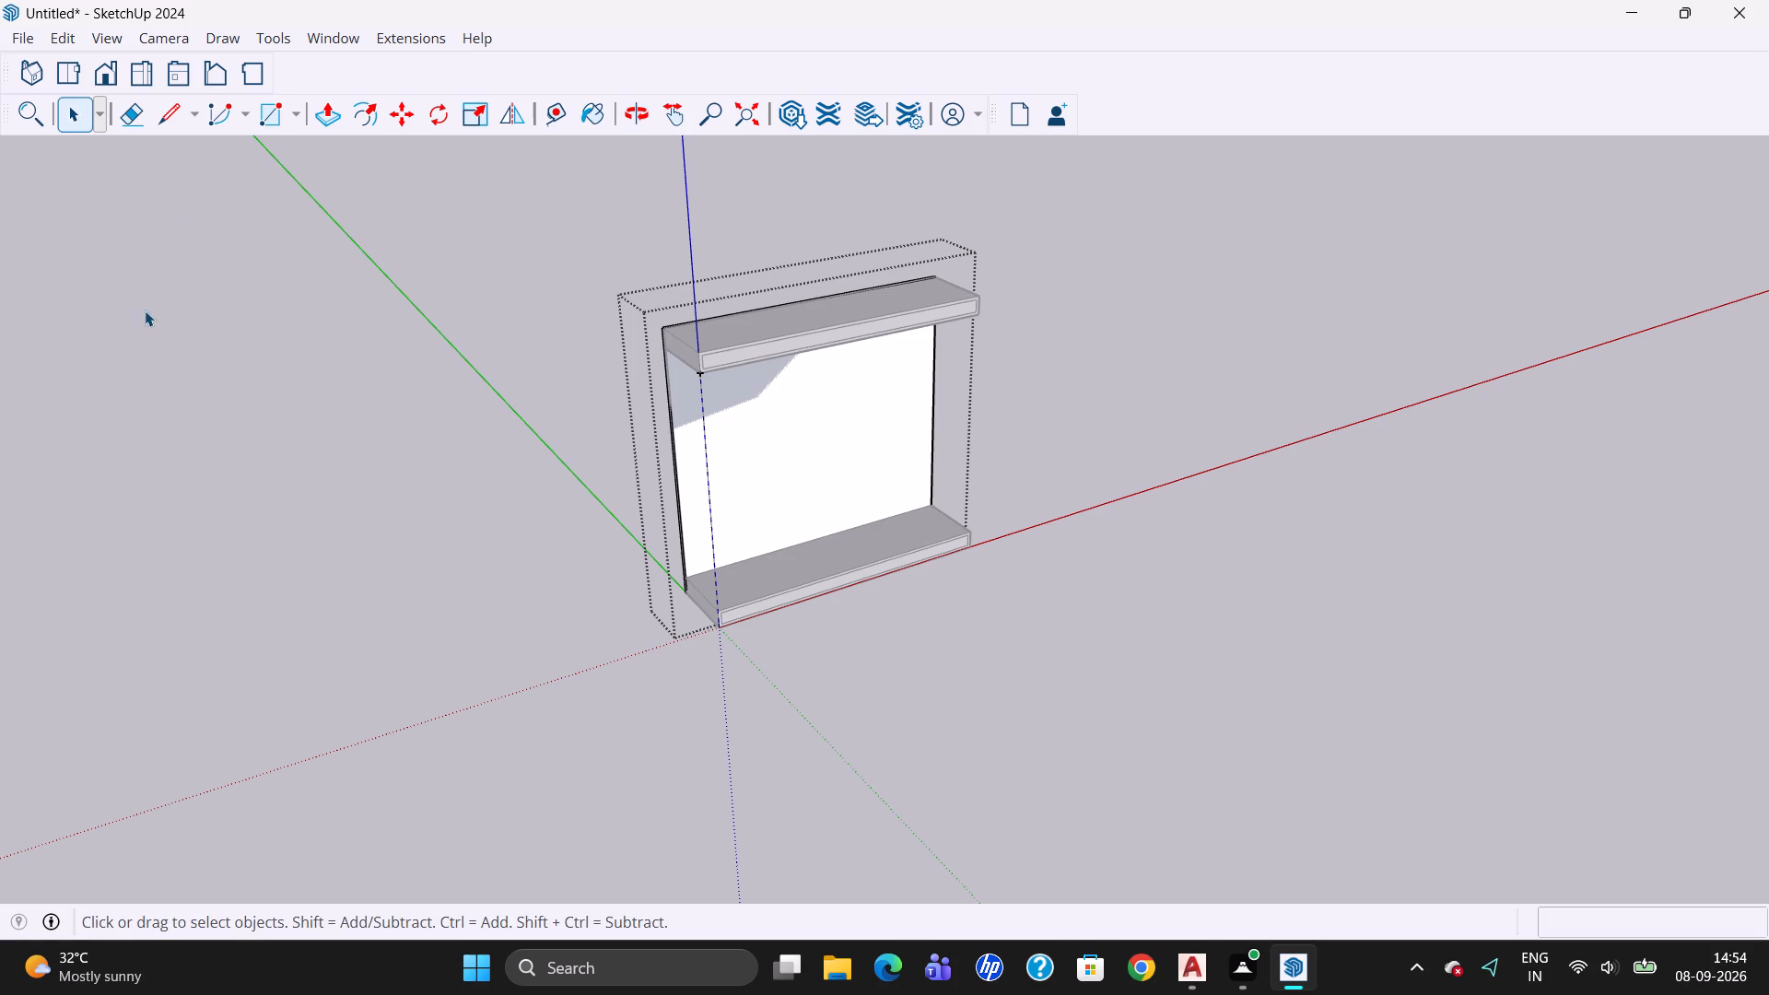
pyautogui.click(266, 439)
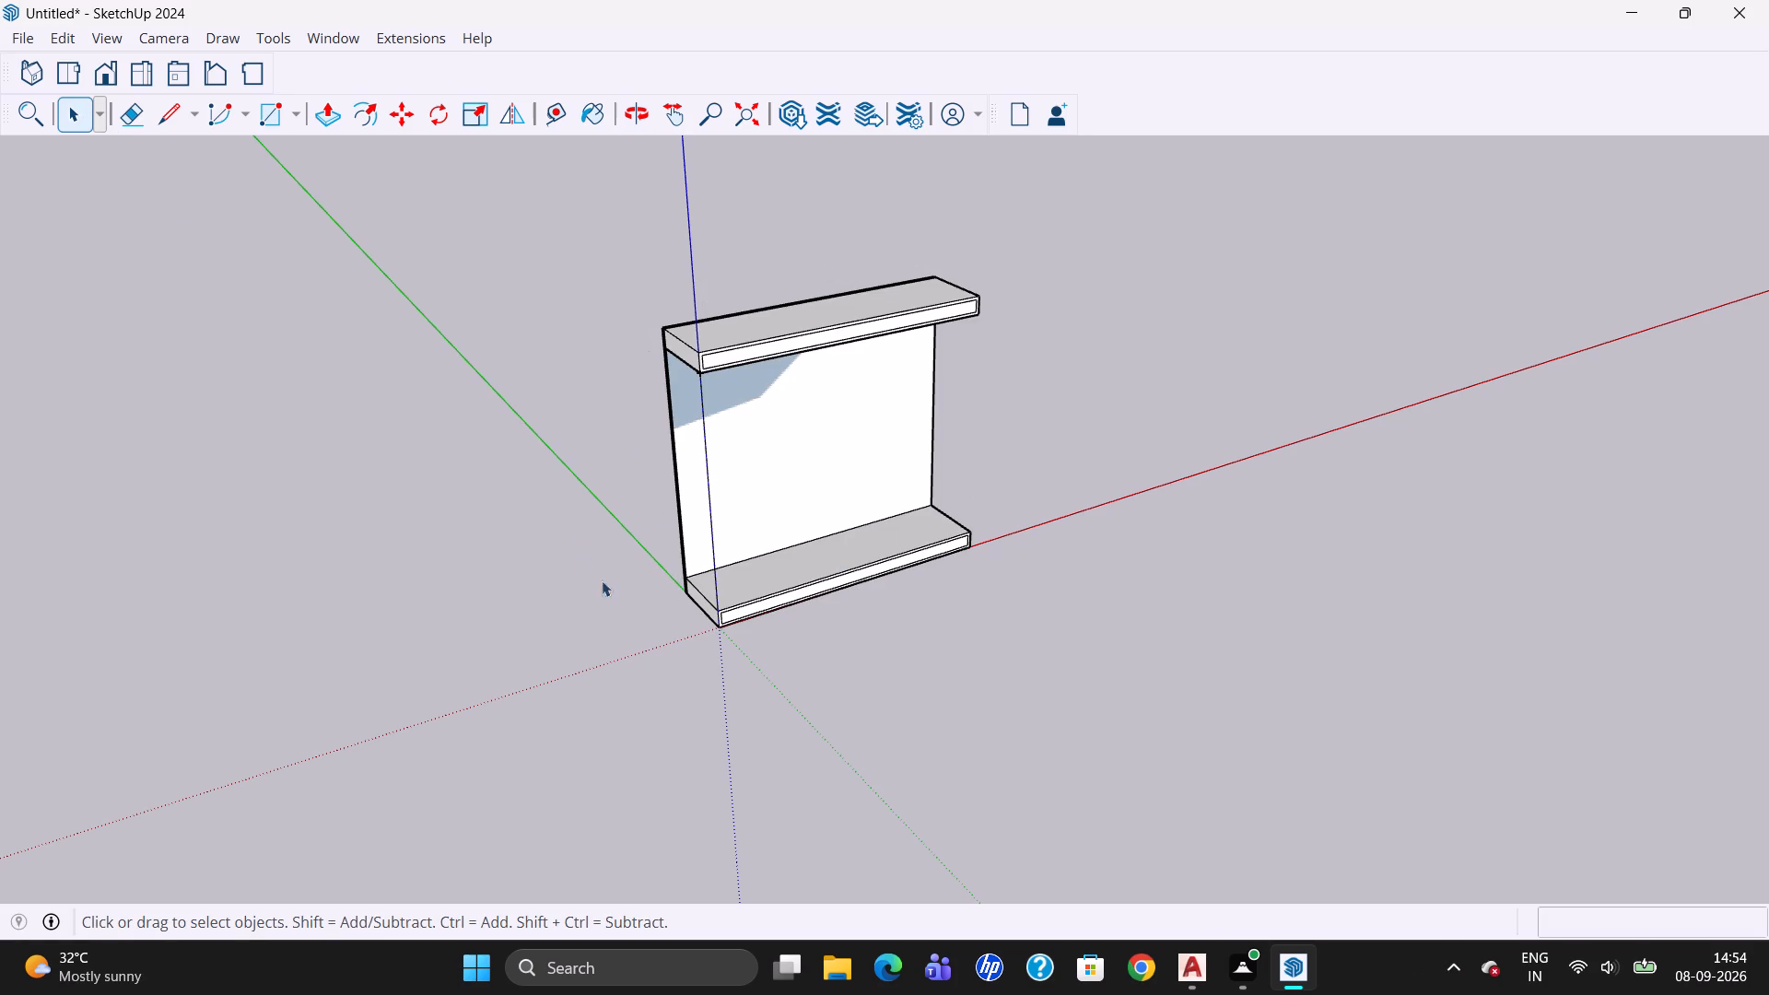
# Draw a 5' by 1' upright rectangle on the back panel's front face, starting at the lower slab's top corner near the blue axis.
pyautogui.moveTo(640, 631); pyautogui.dragTo(754, 650)
pyautogui.scroll(1, 668, 649)
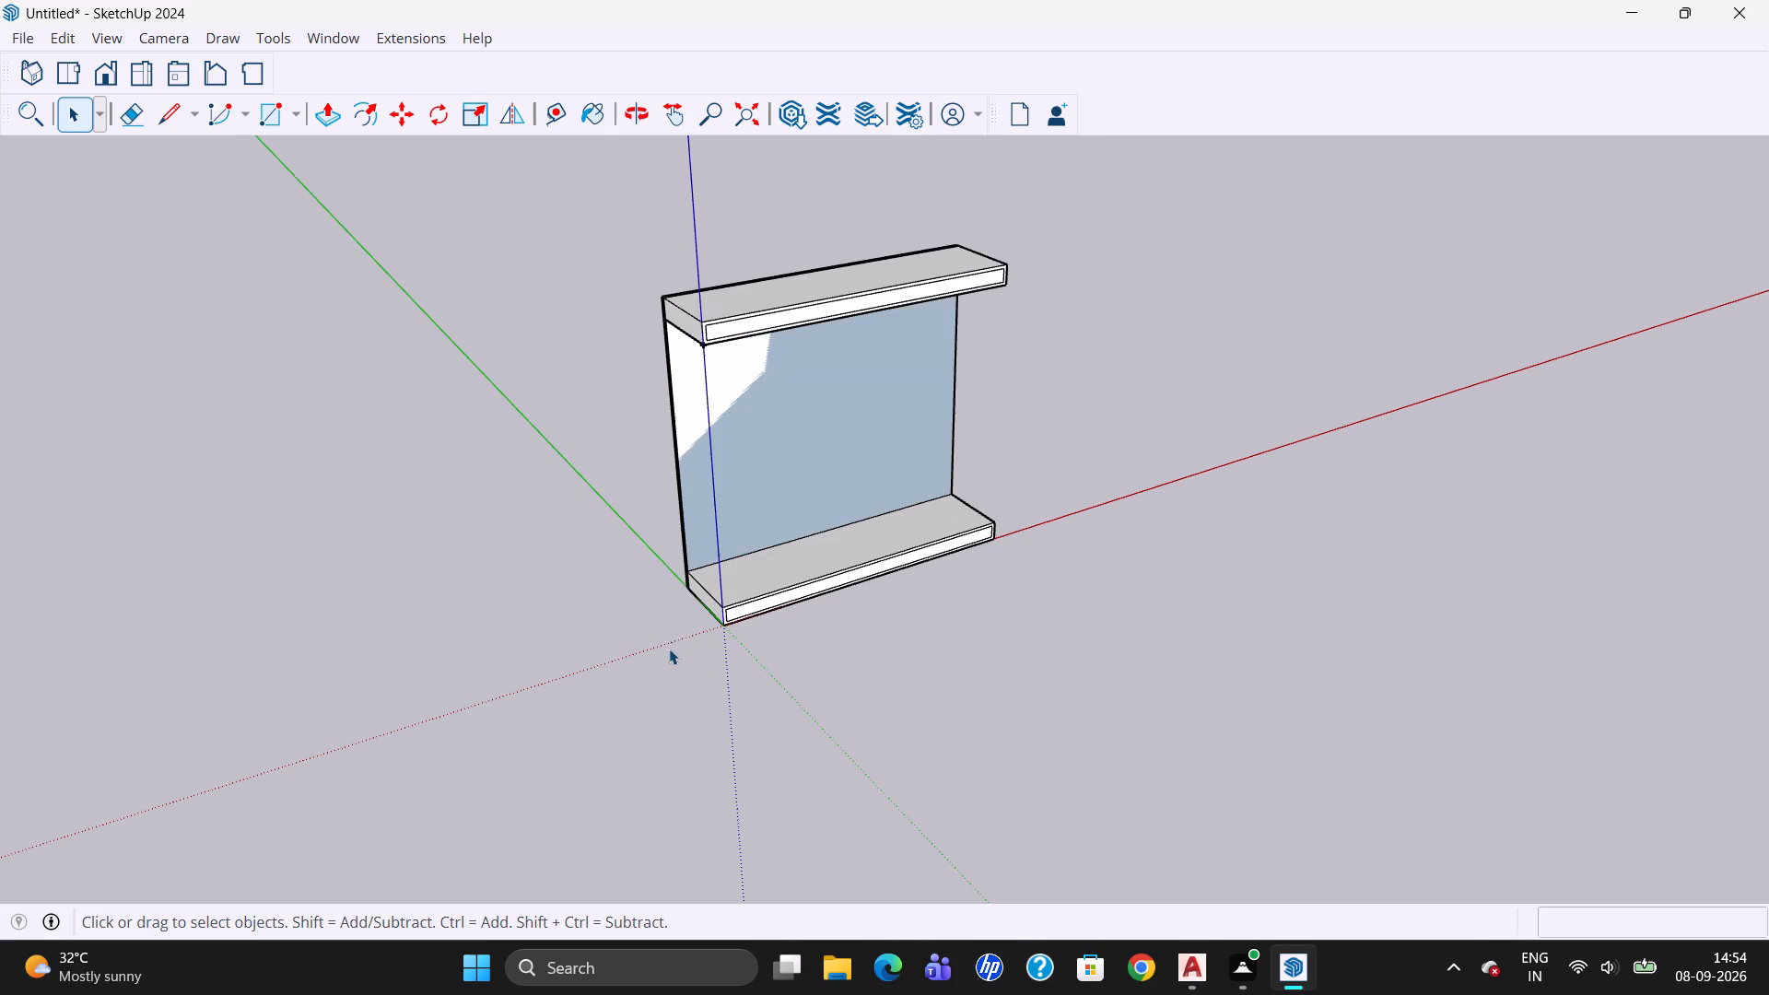
pyautogui.click(641, 111)
pyautogui.moveTo(608, 692); pyautogui.dragTo(869, 692)
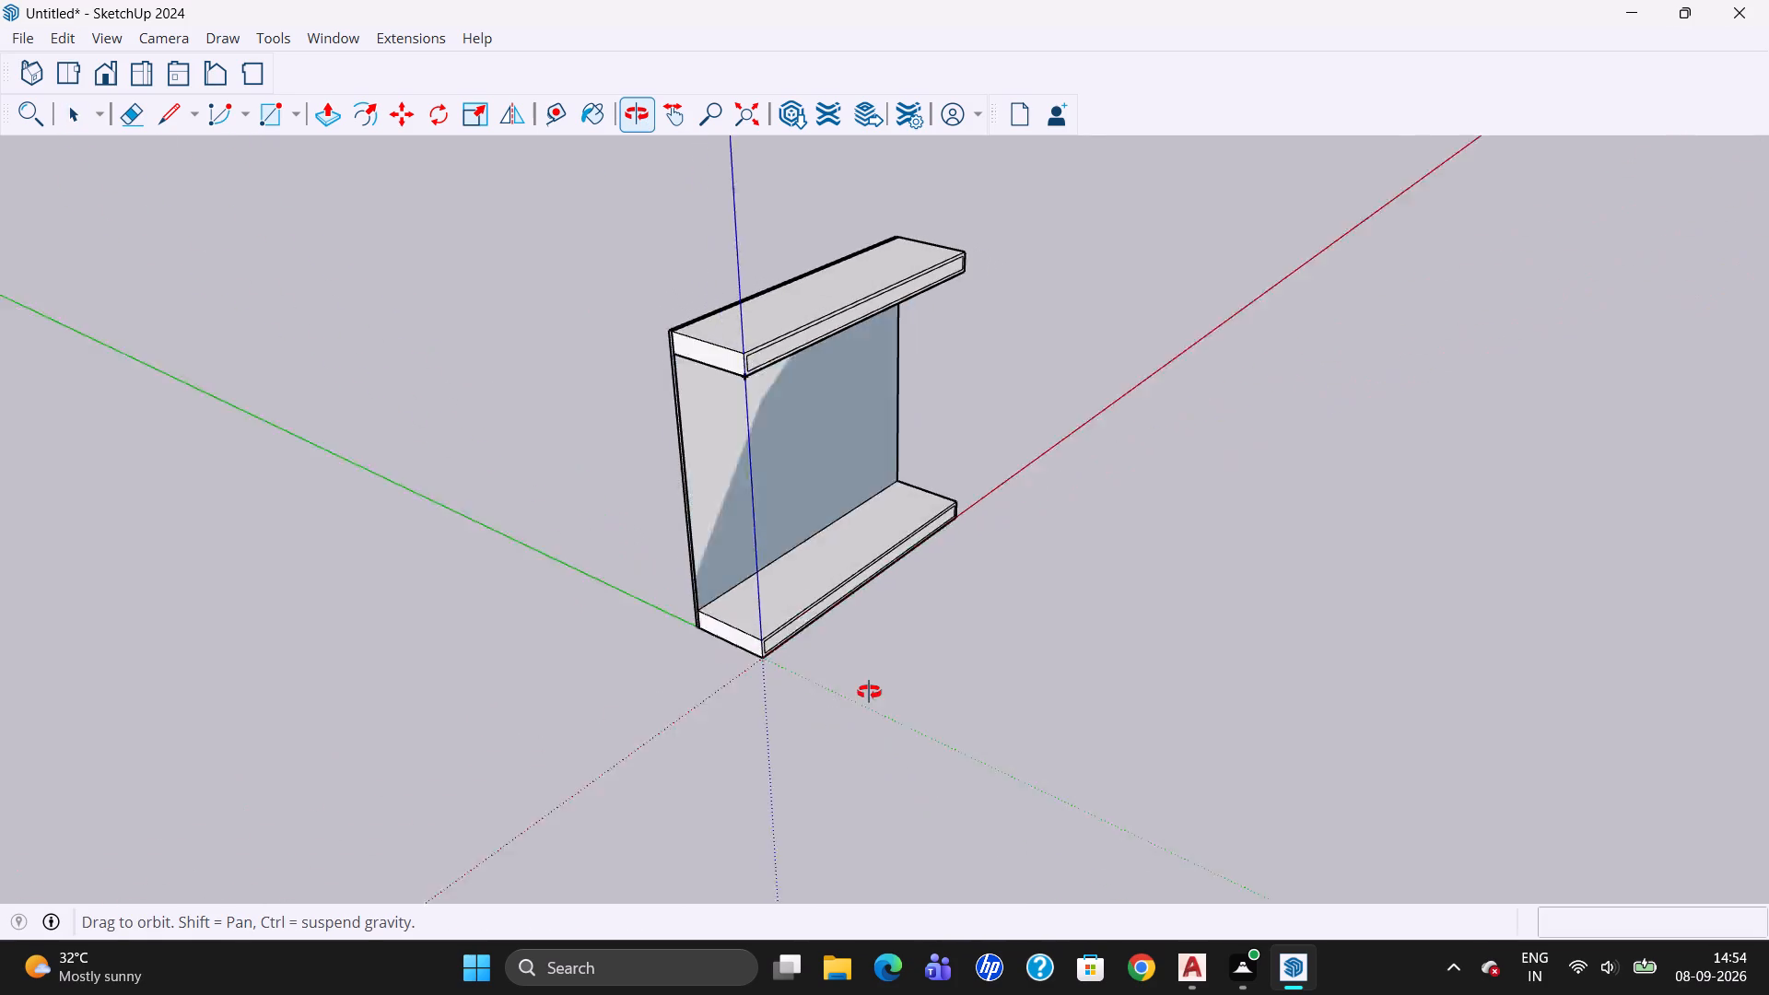
pyautogui.moveTo(869, 692); pyautogui.dragTo(871, 690)
pyautogui.moveTo(757, 731); pyautogui.dragTo(814, 737)
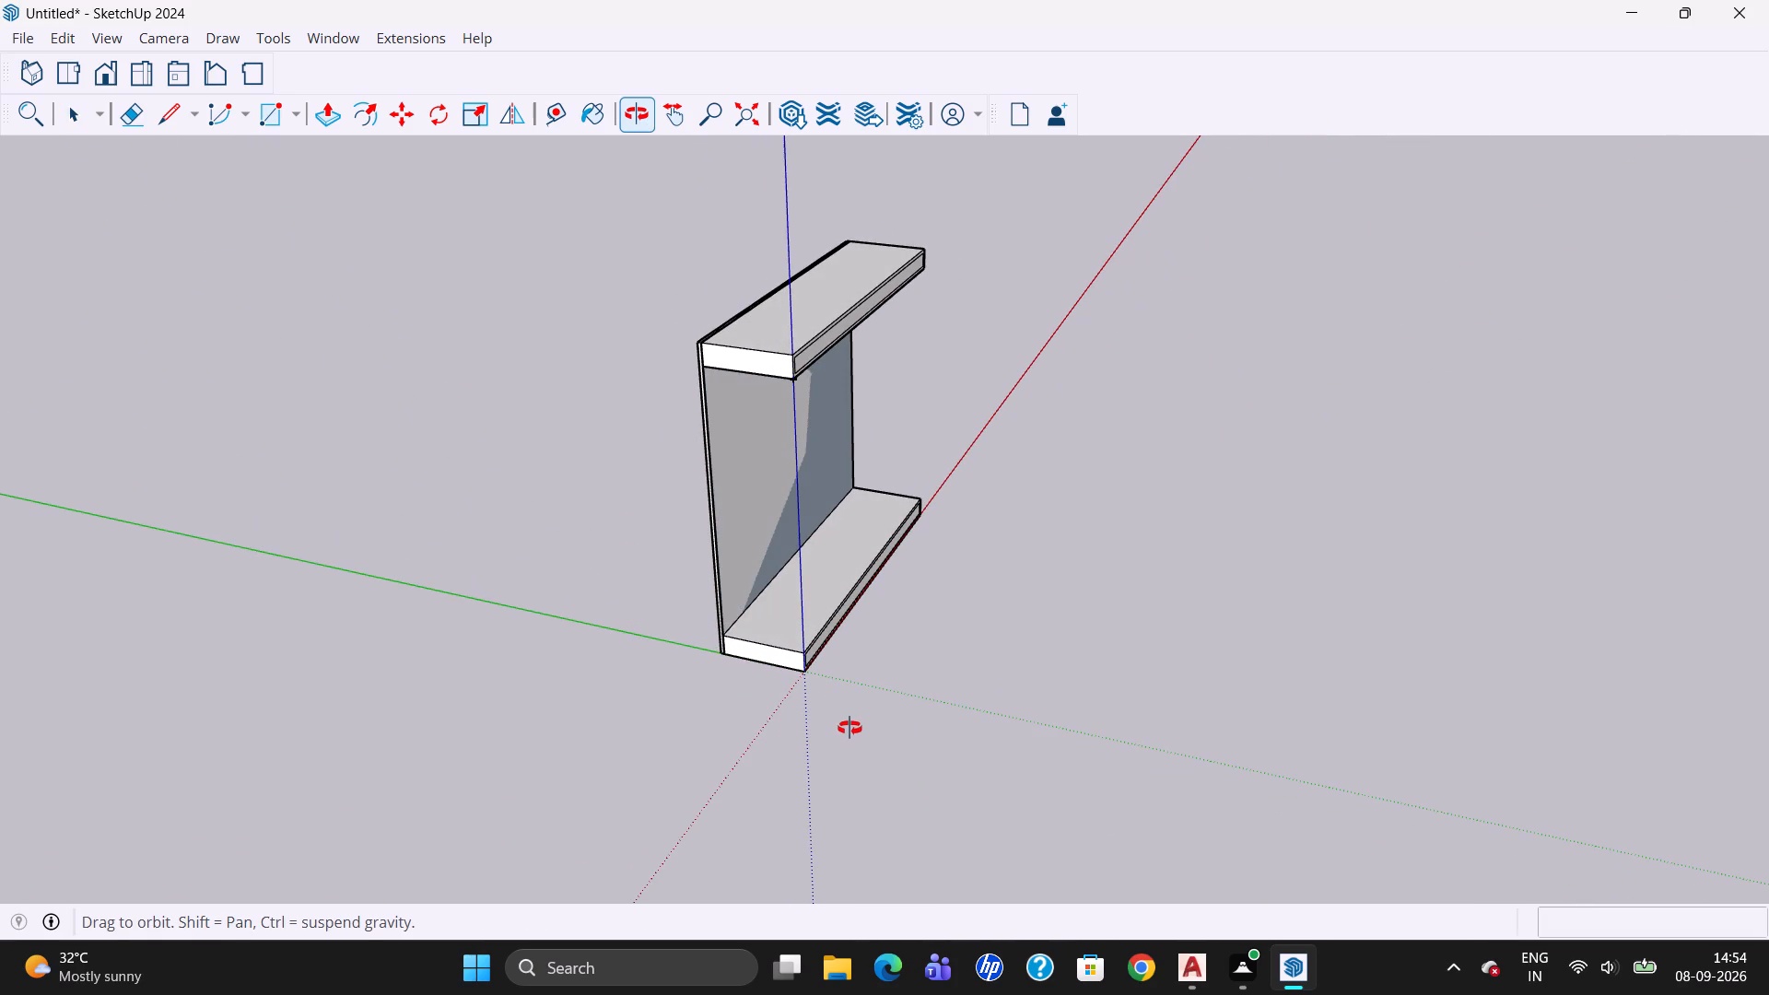
pyautogui.moveTo(850, 728); pyautogui.dragTo(574, 648)
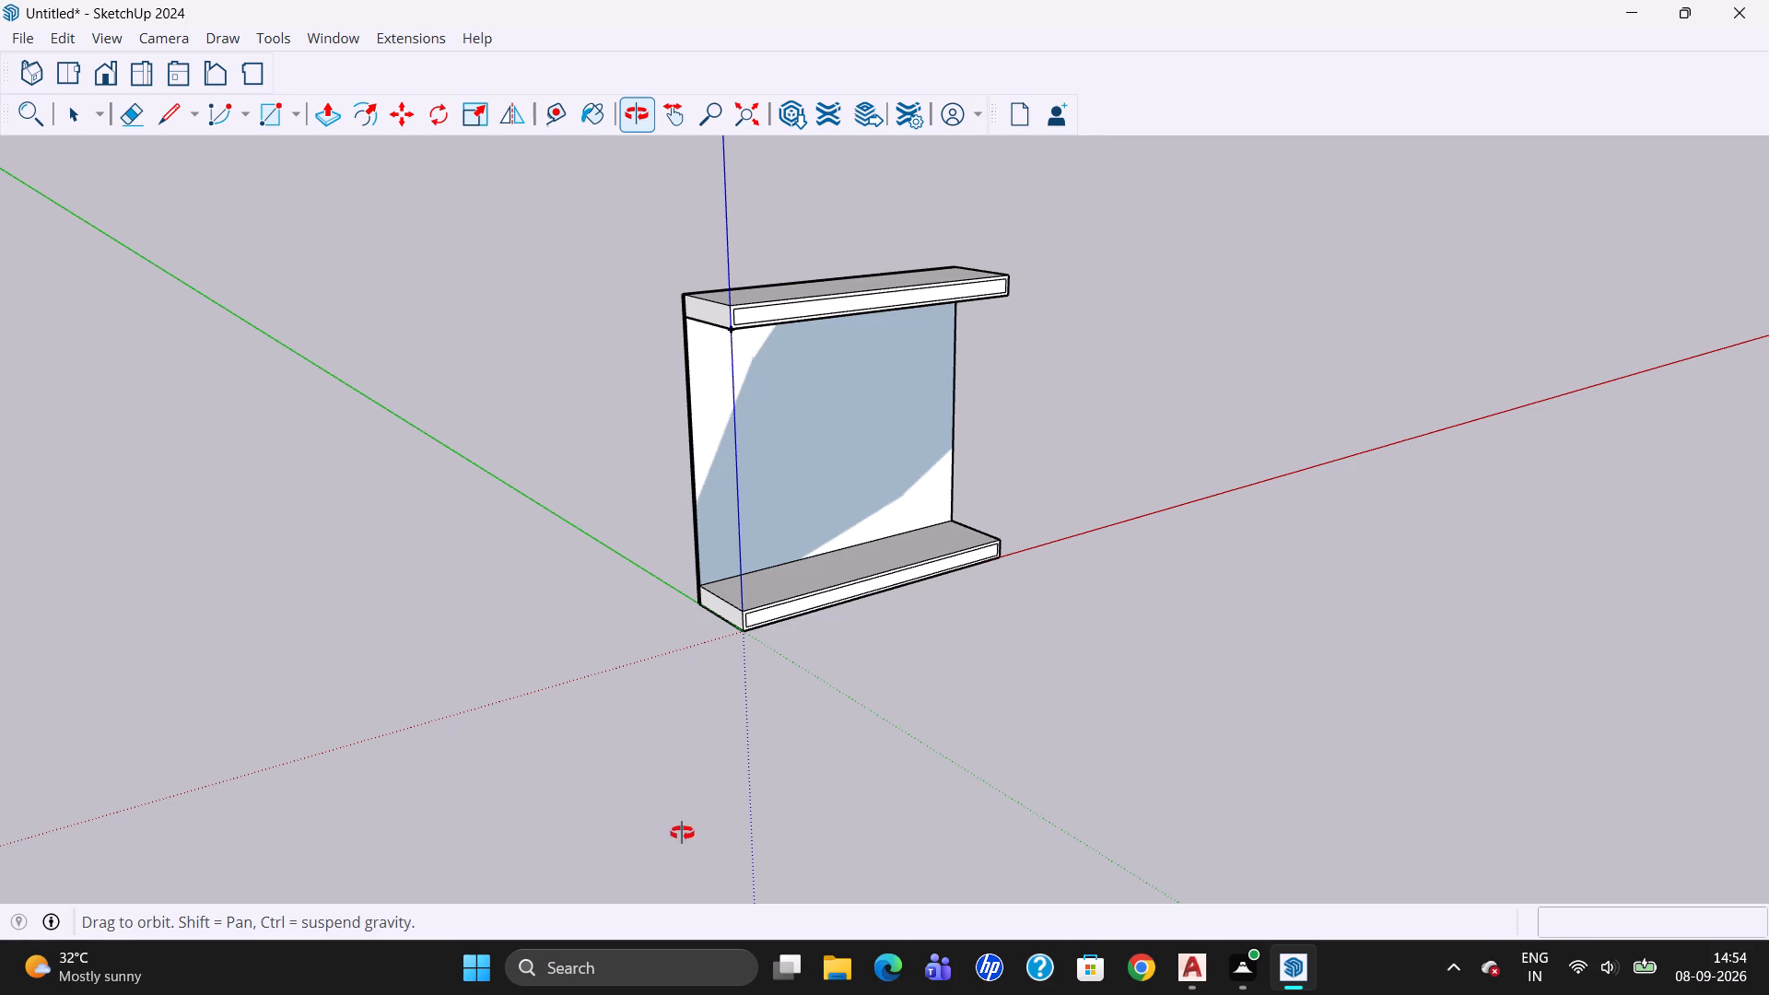
pyautogui.click(91, 127)
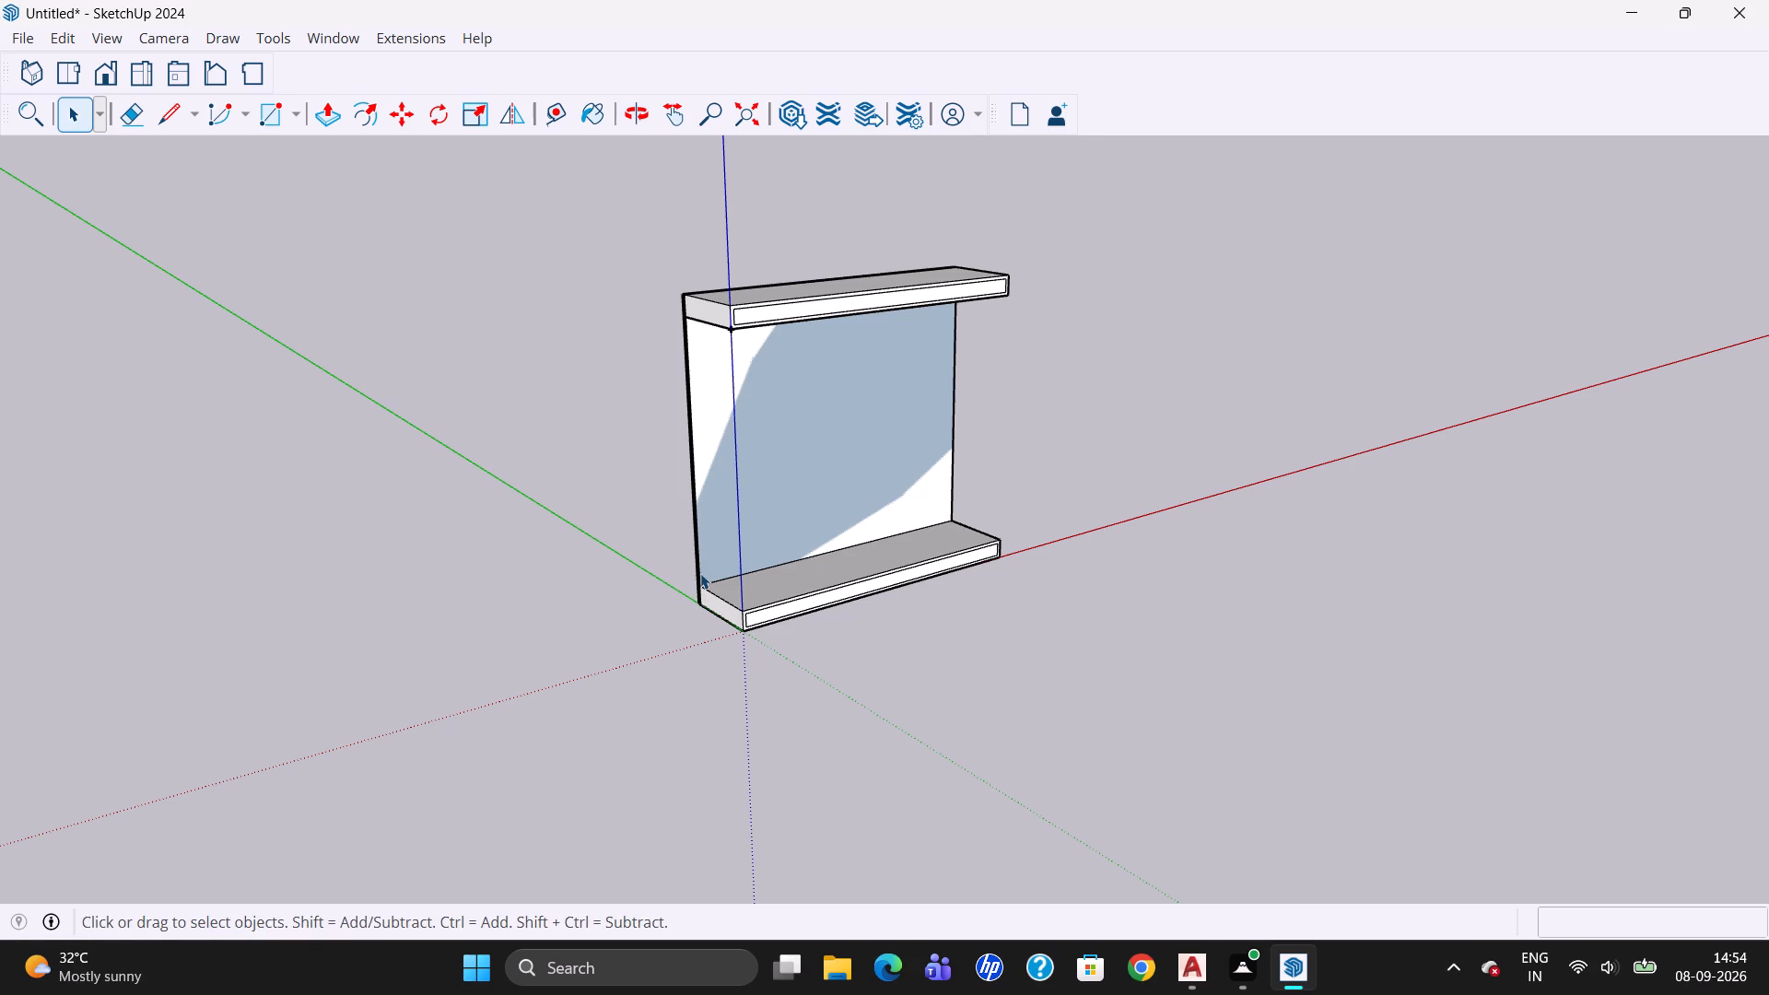
pyautogui.scroll(1, 632, 508)
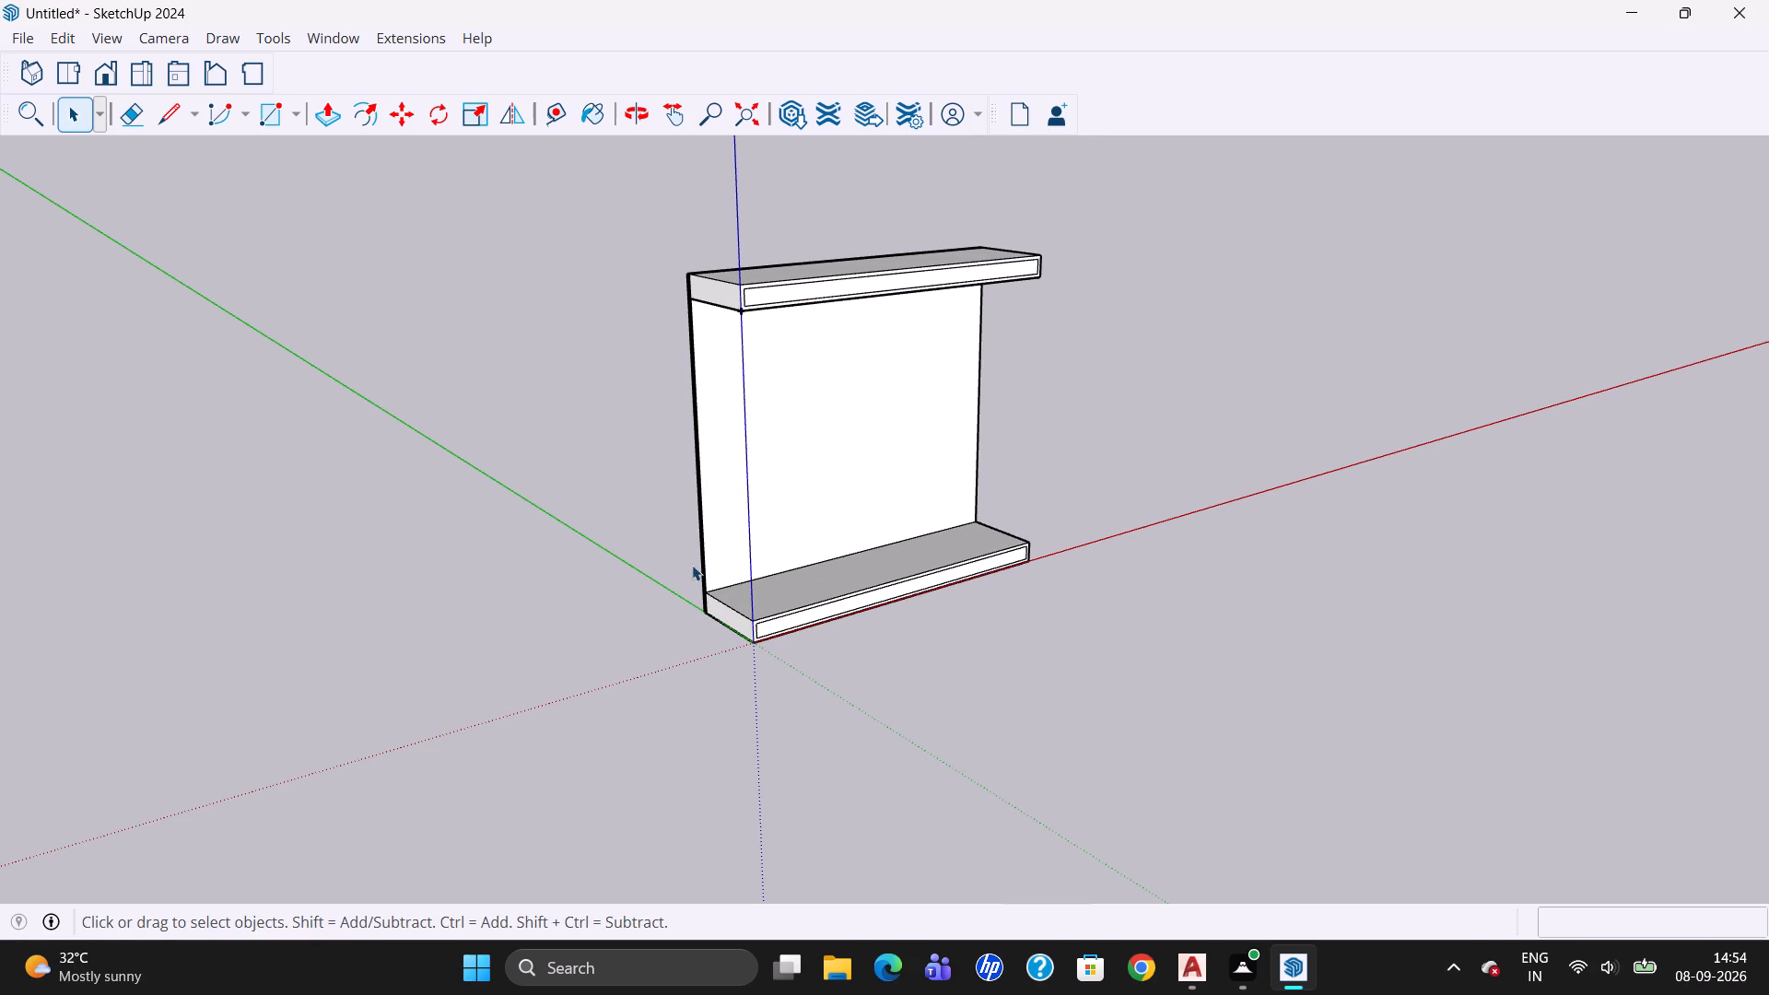
pyautogui.click(283, 118)
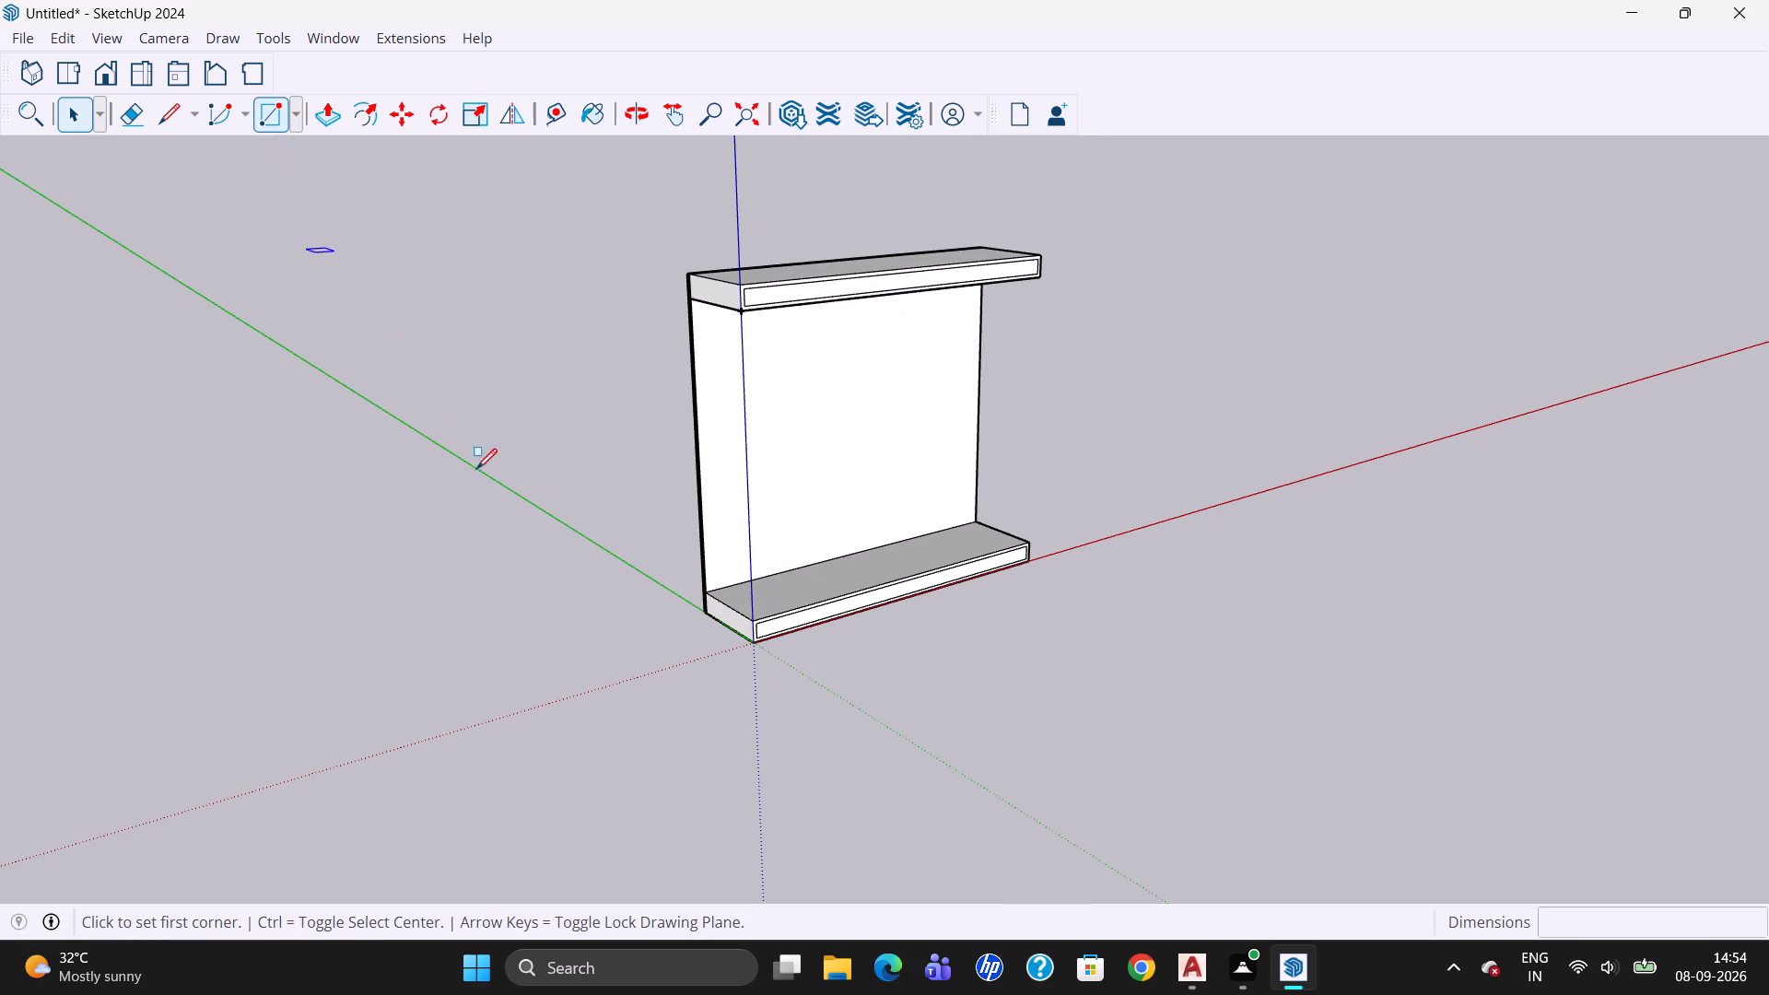
pyautogui.click(707, 591)
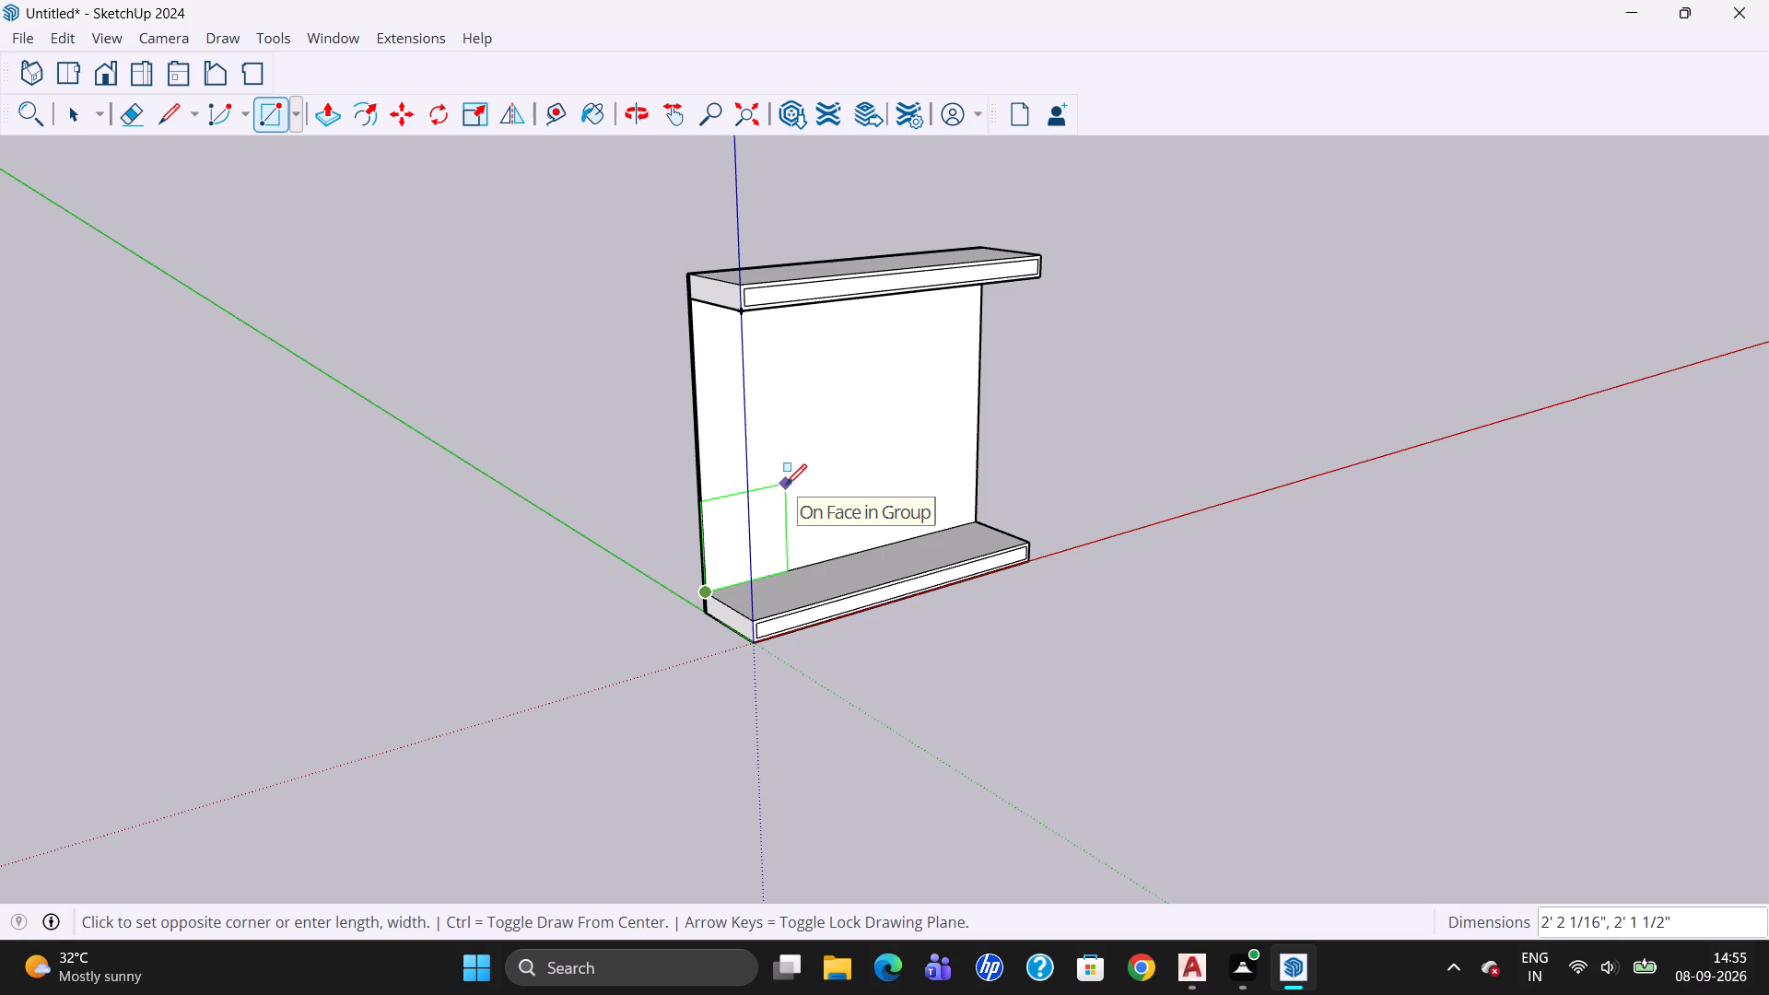
pyautogui.write("5'")
pyautogui.press(',')
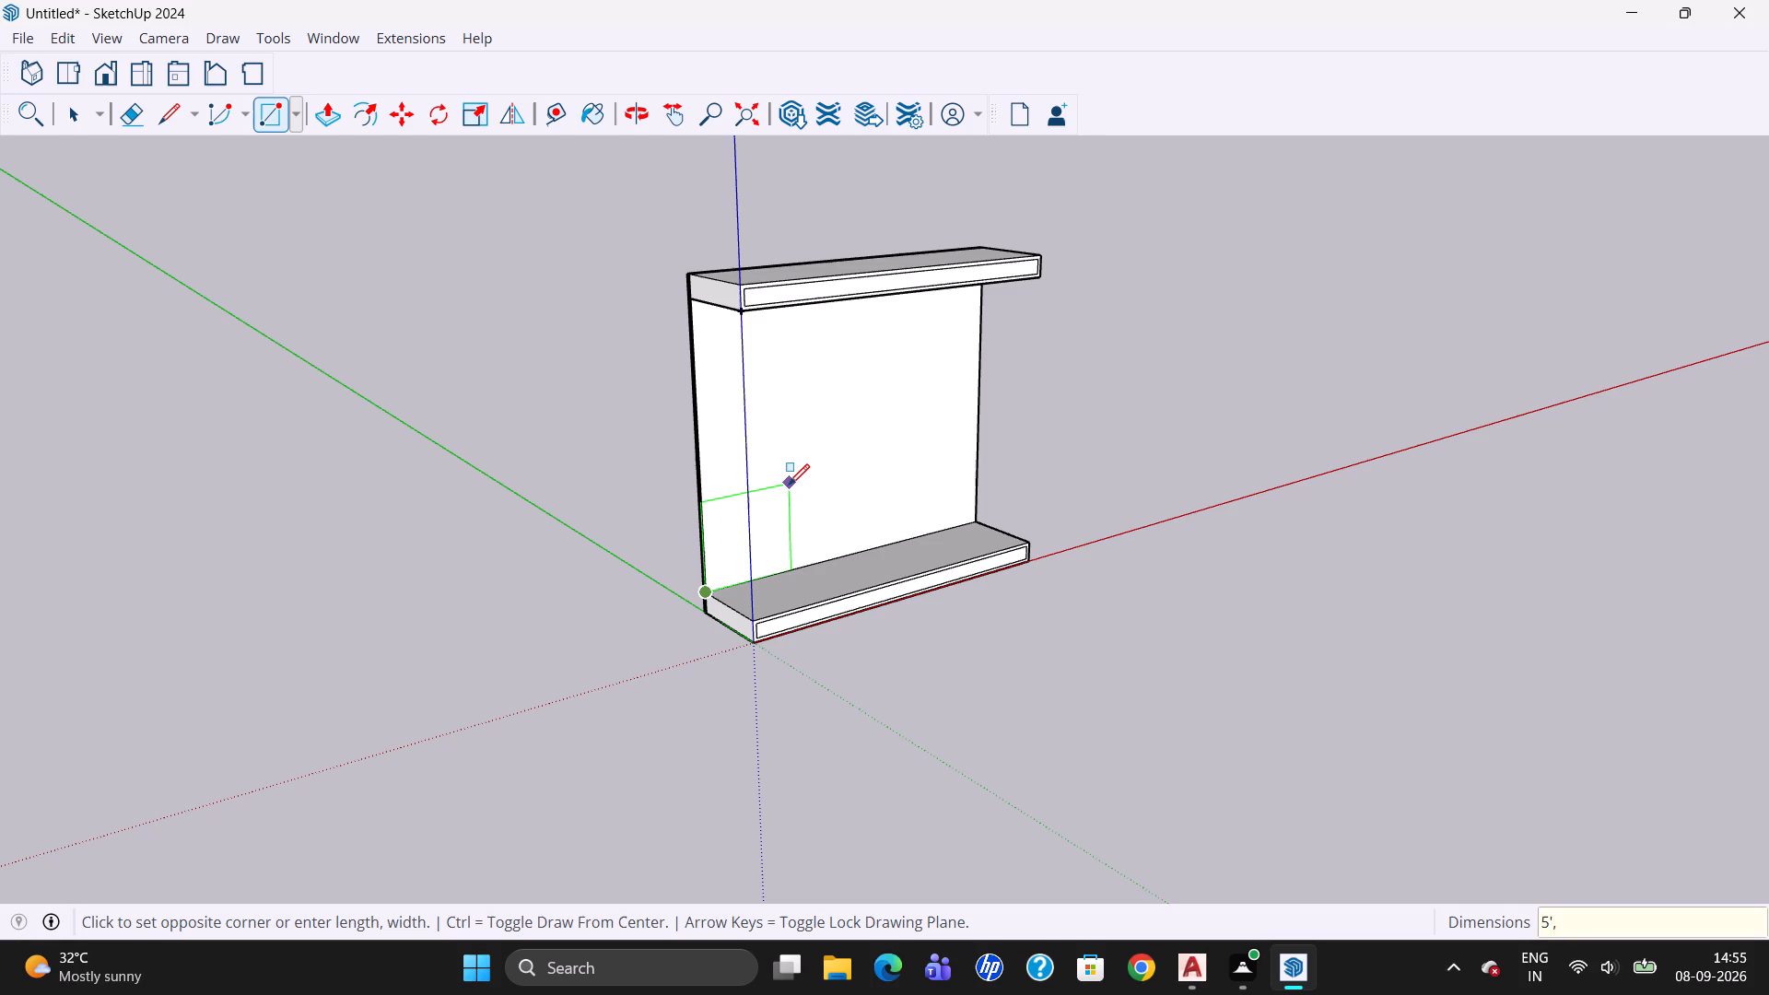
pyautogui.press('1')
pyautogui.press("'")
pyautogui.press('Return')
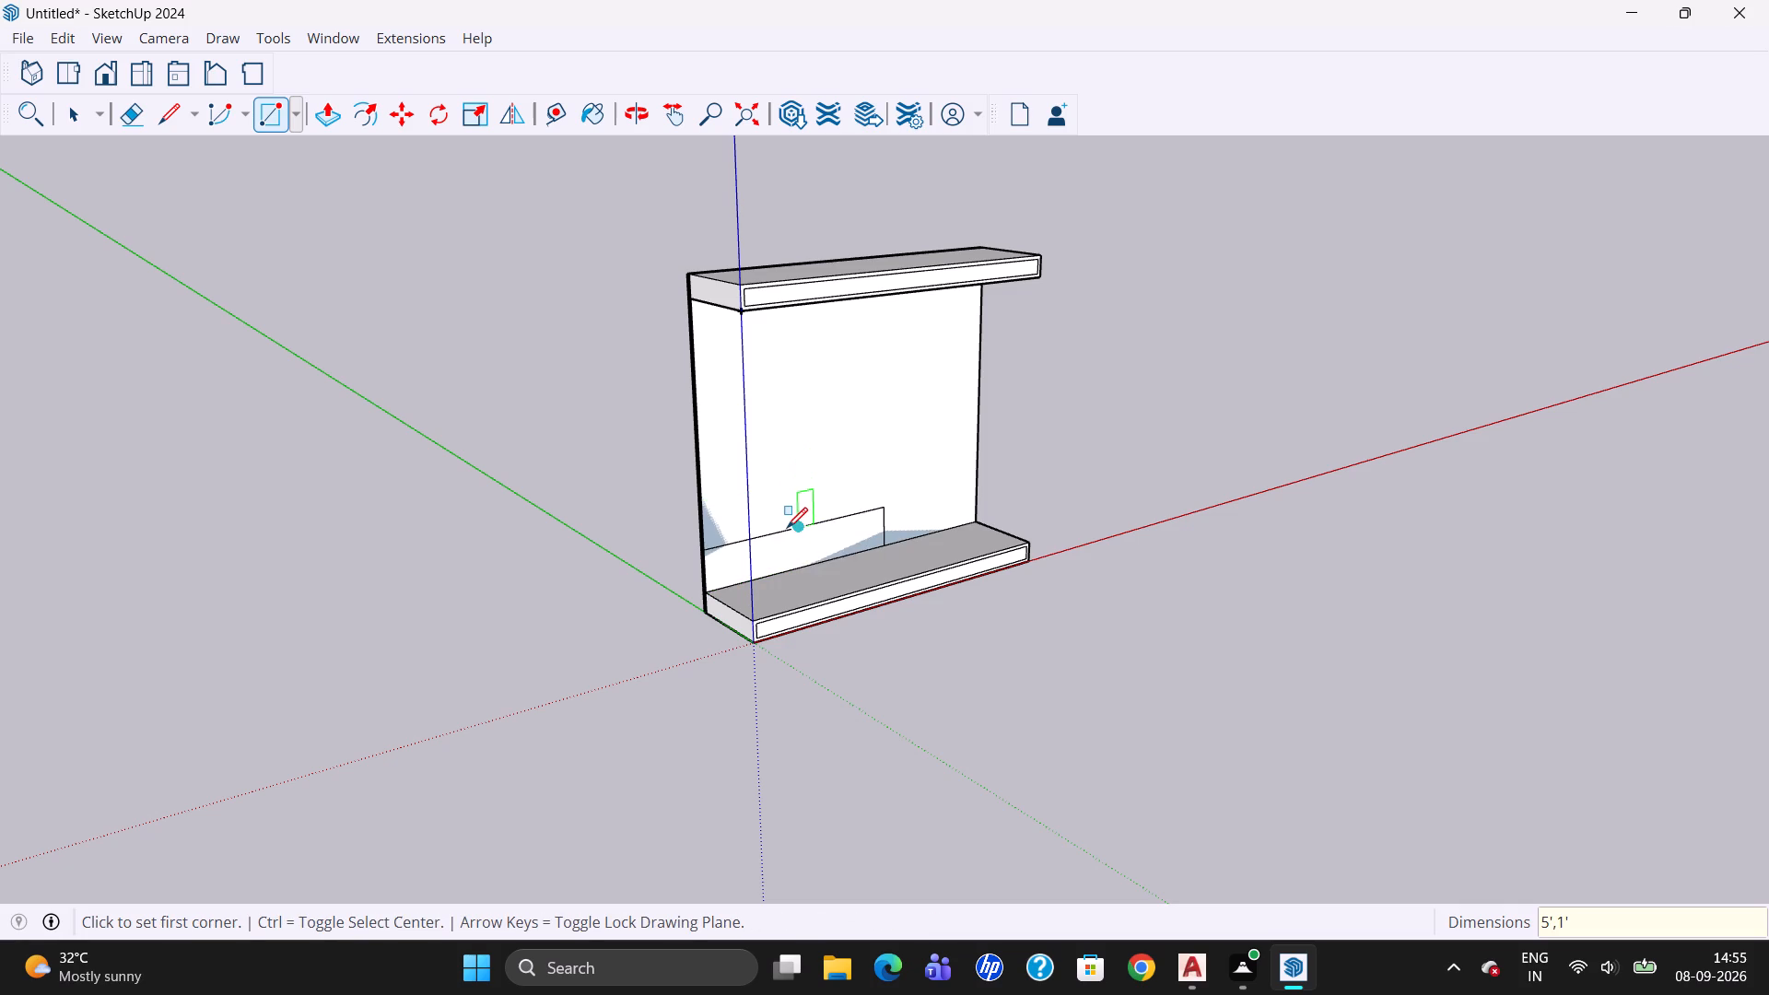
# Start a new empty group and draw a 5' by 1' rectangle inside it, tracing the upright rectangle on the back panel.
pyautogui.press('Escape')
pyautogui.click(64, 113)
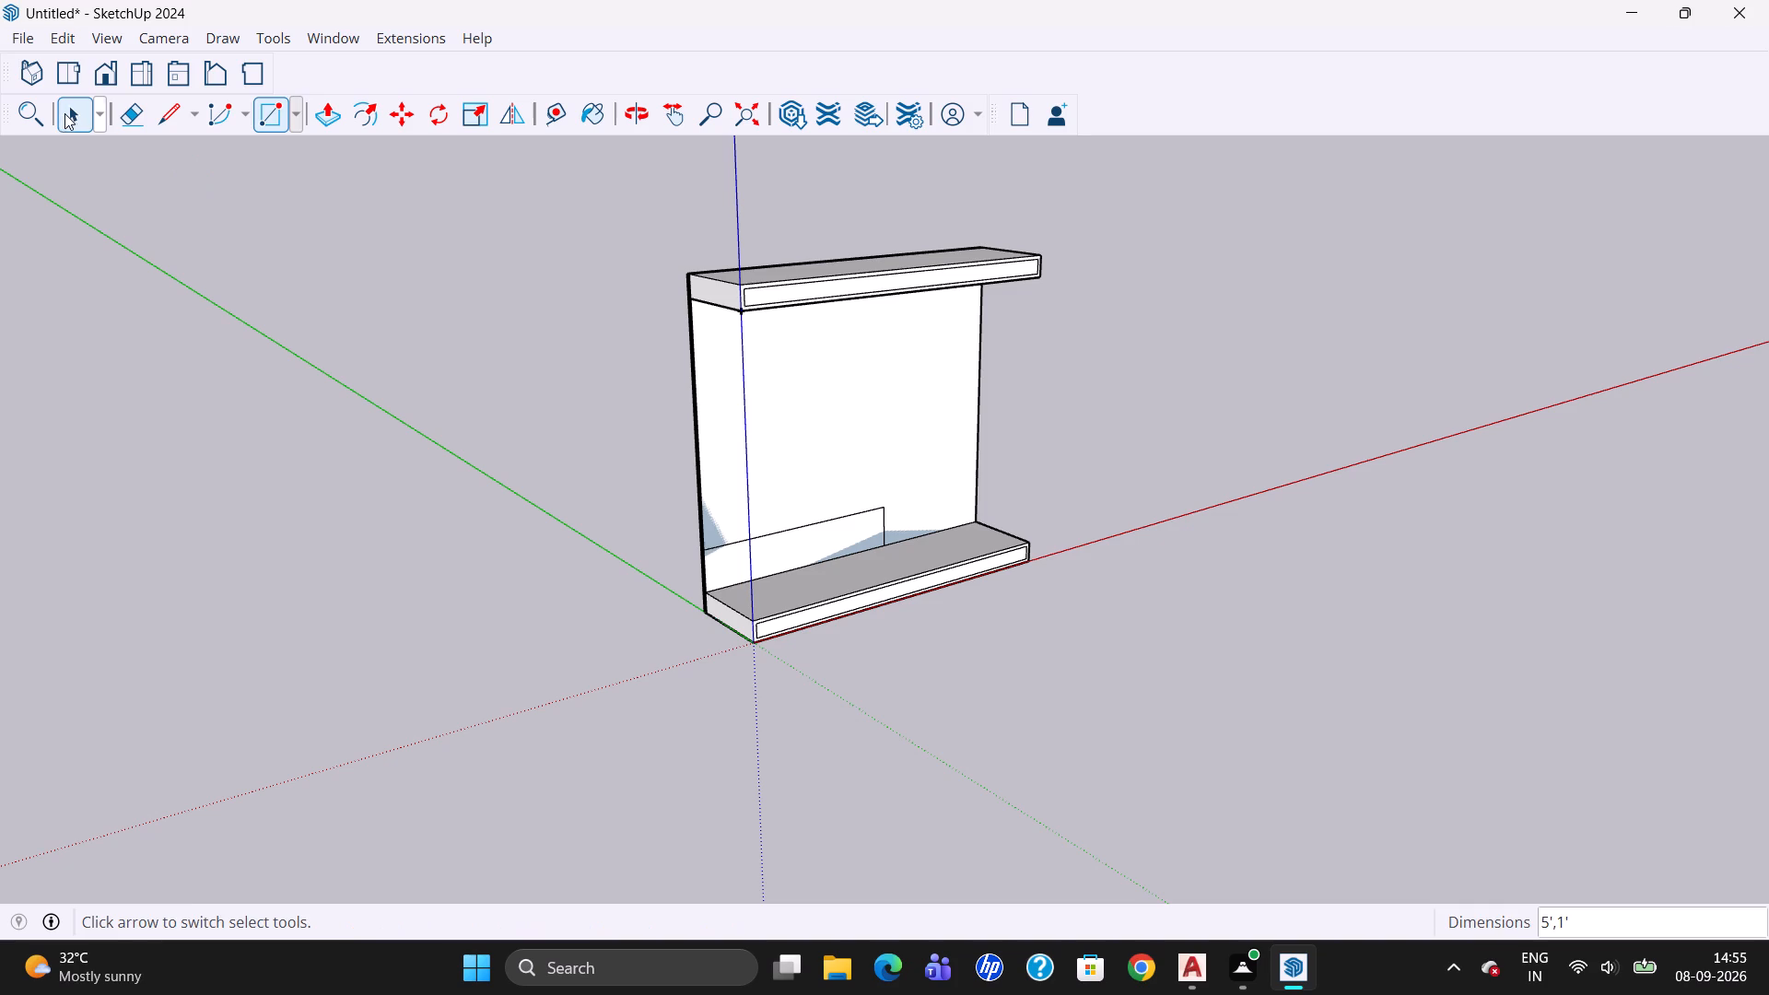
pyautogui.tripleClick(732, 556)
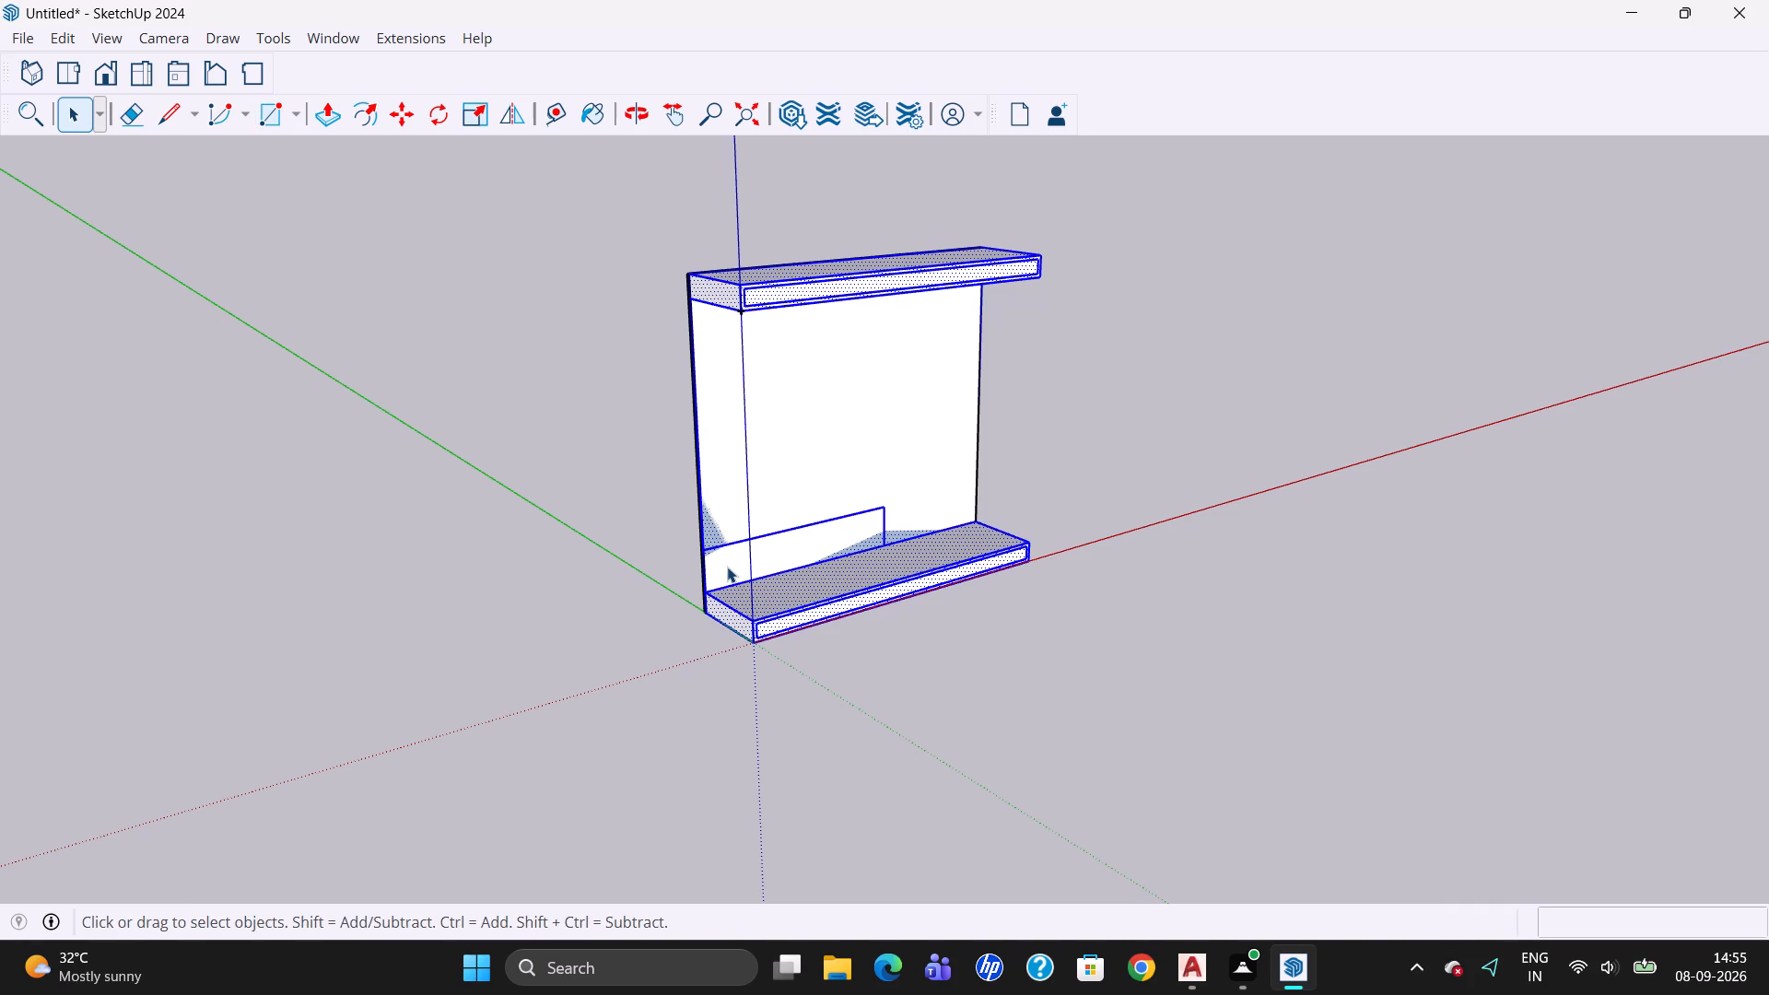
pyautogui.rightClick(729, 769)
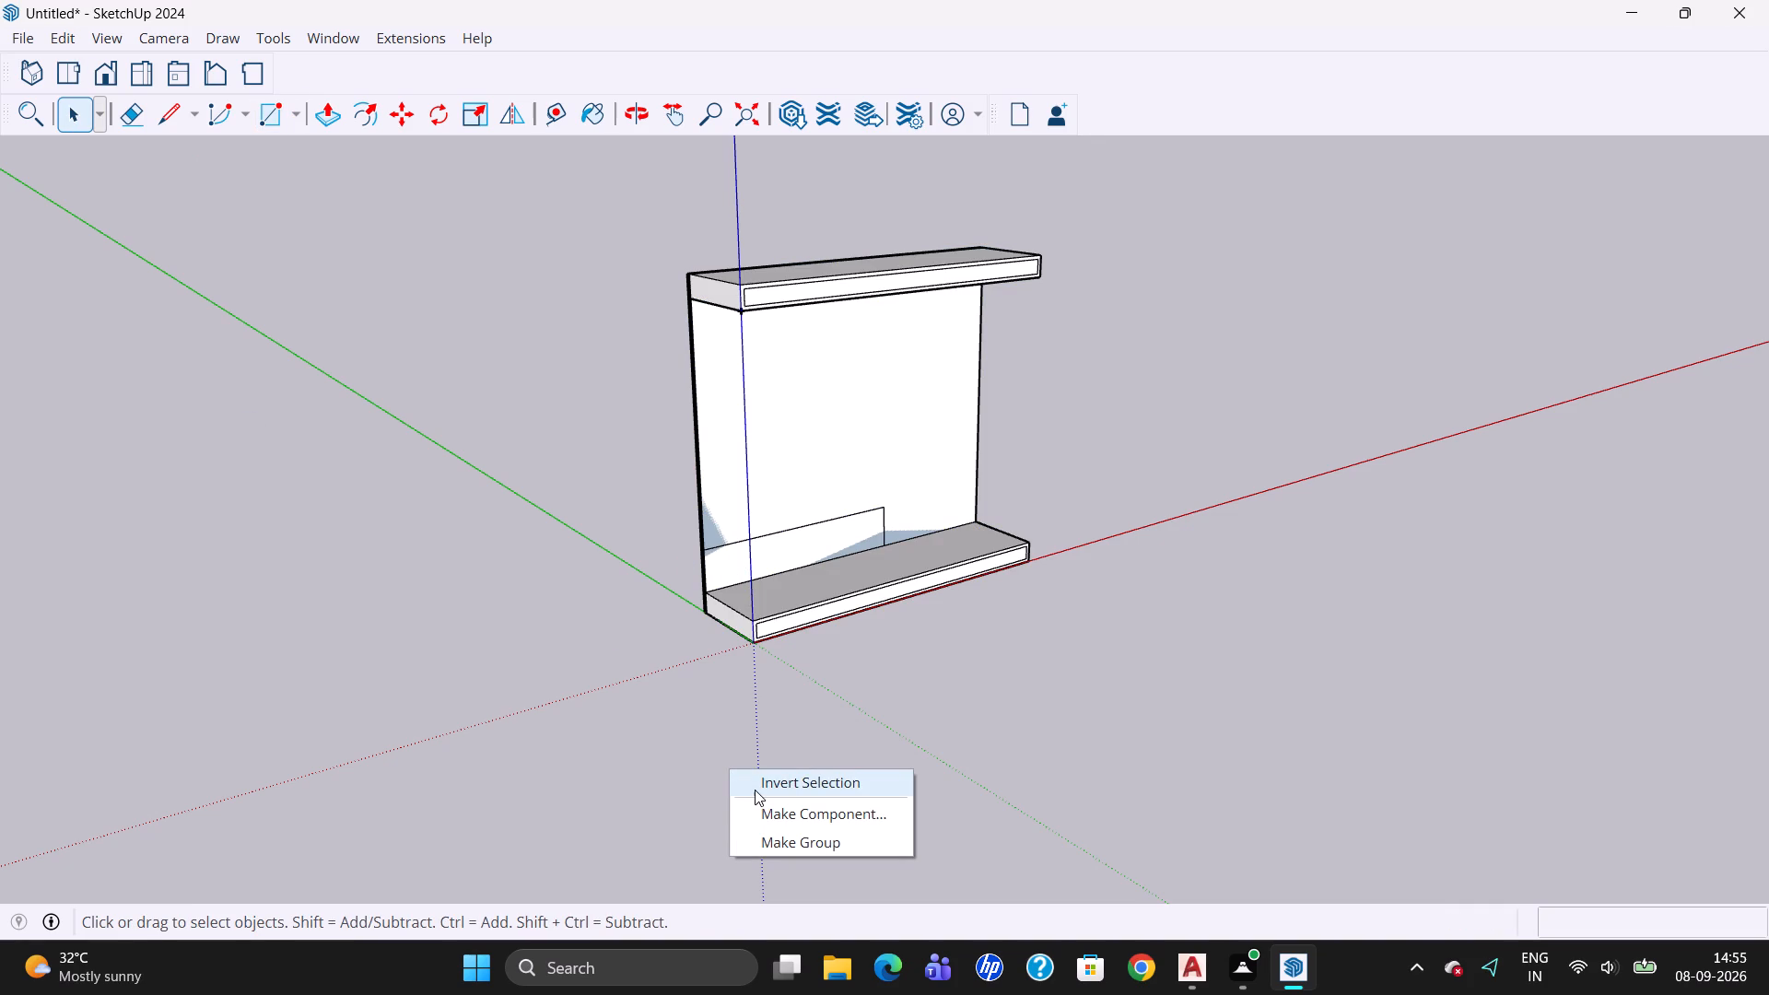
pyautogui.click(760, 845)
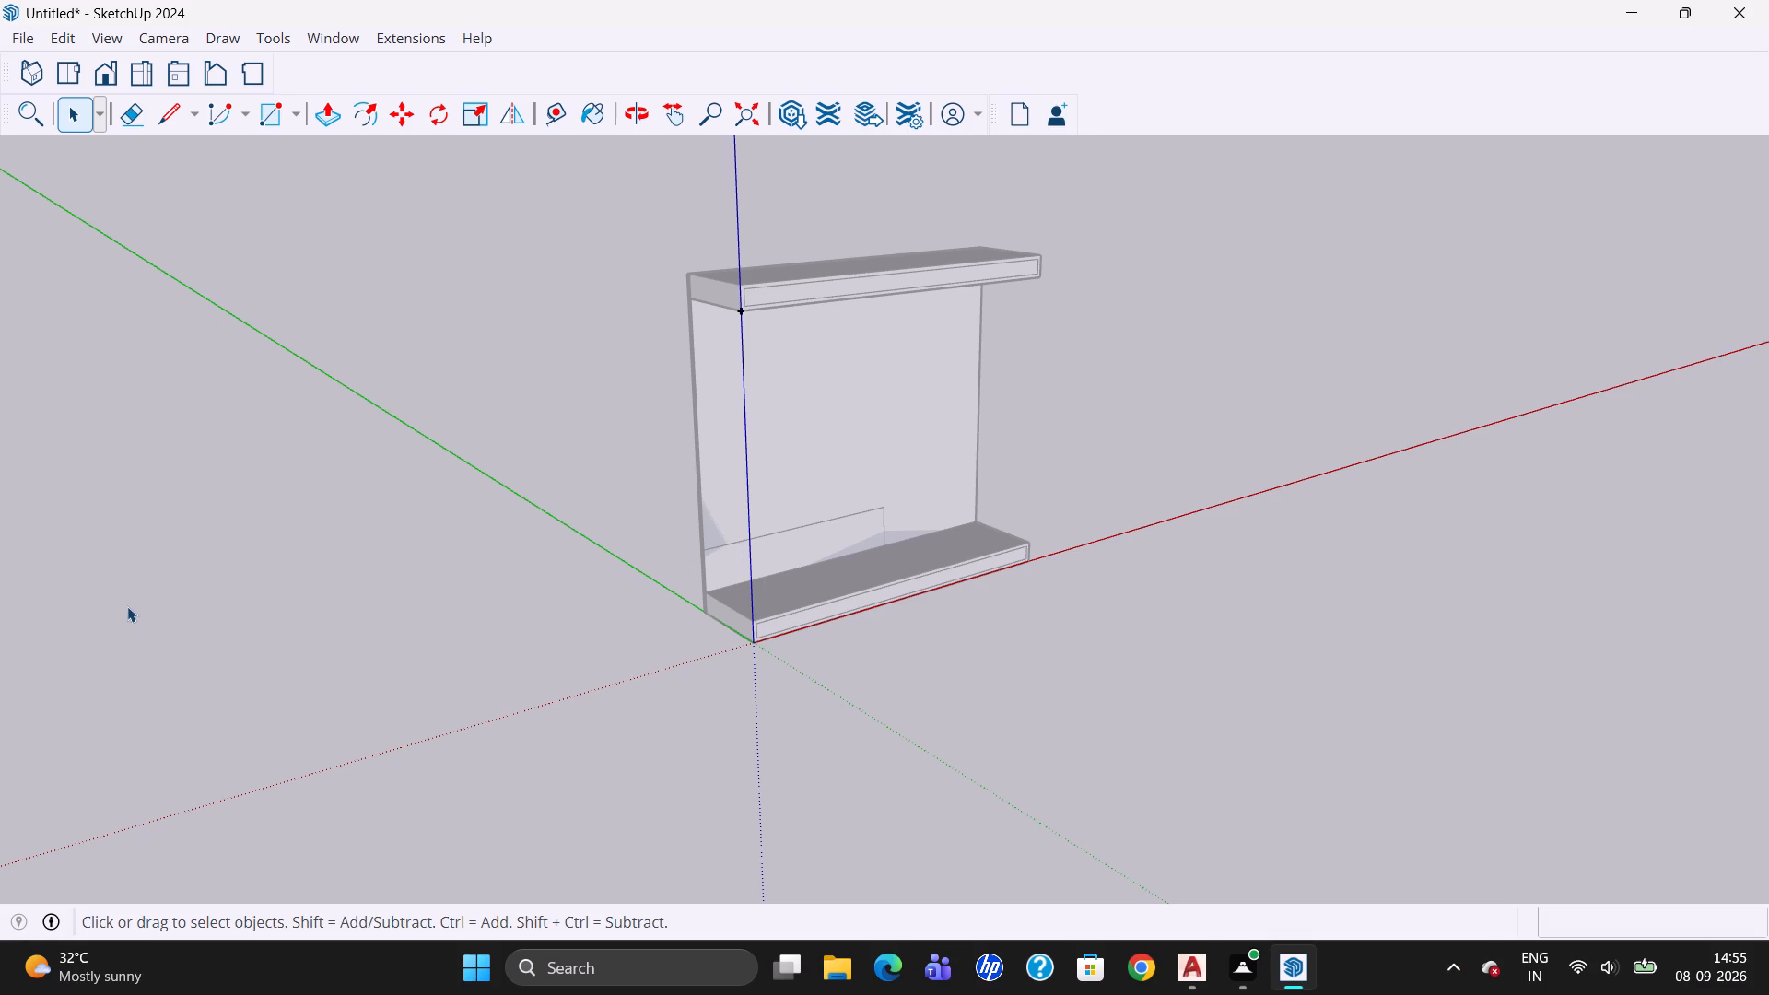
pyautogui.click(262, 124)
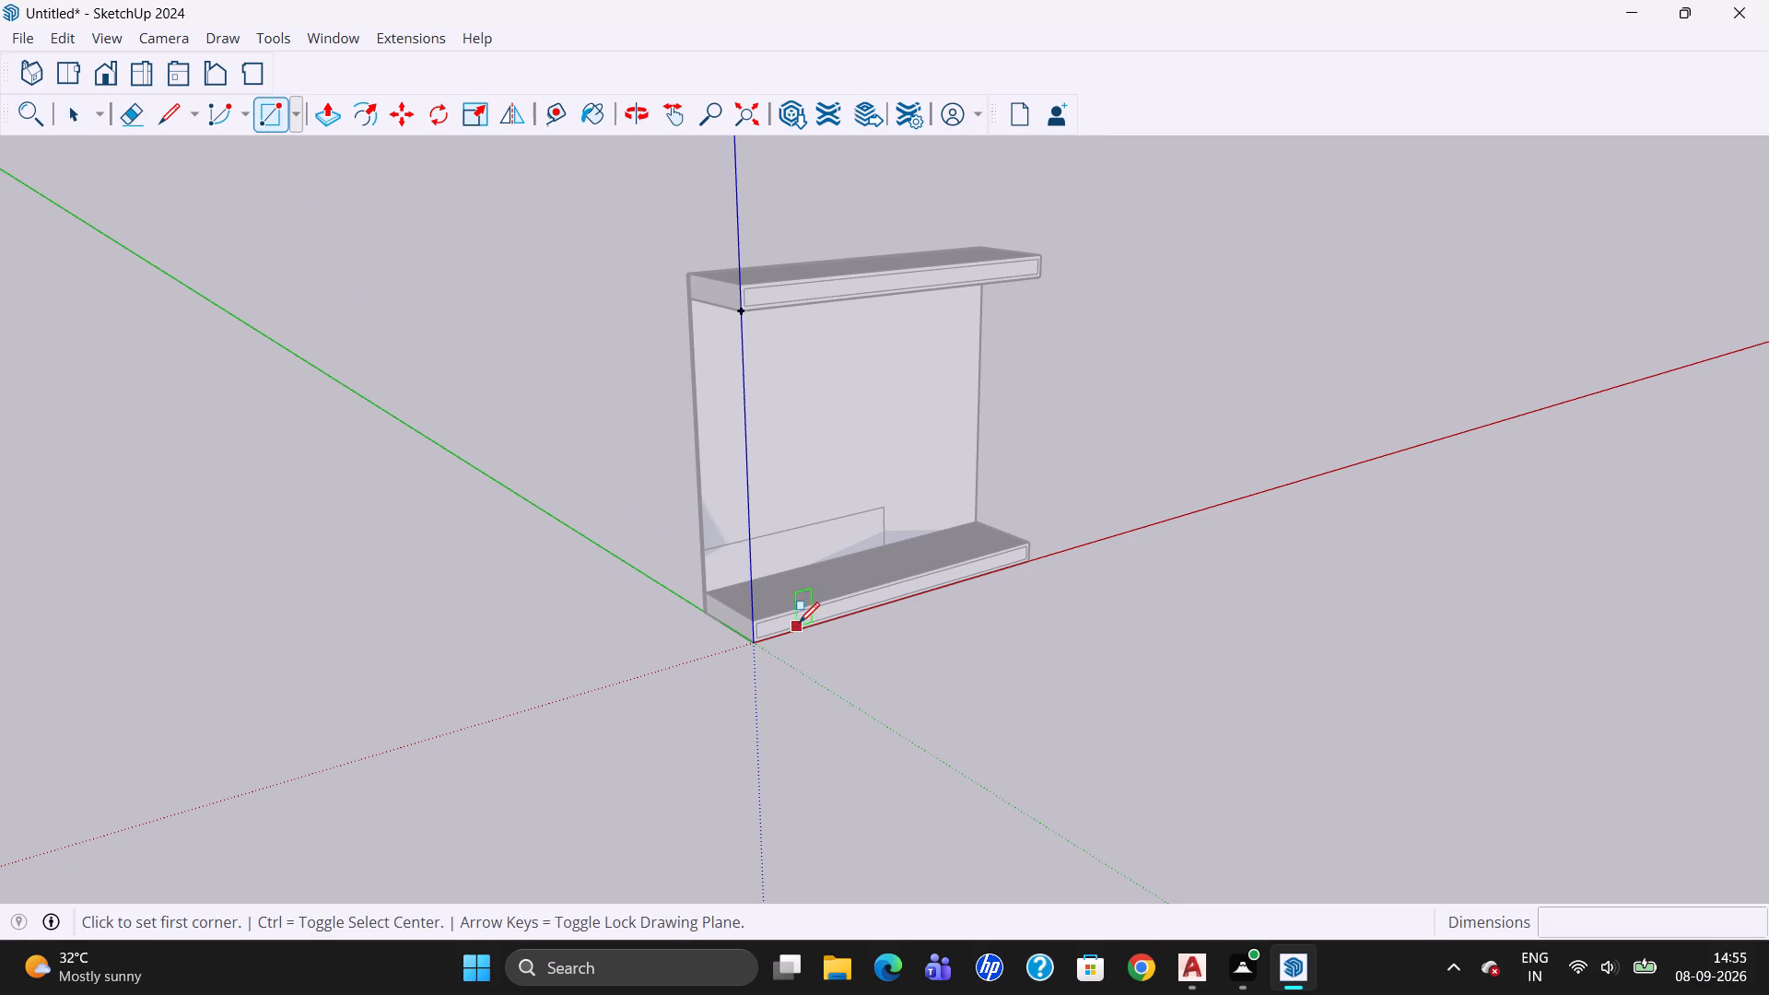
pyautogui.moveTo(707, 554); pyautogui.dragTo(717, 556)
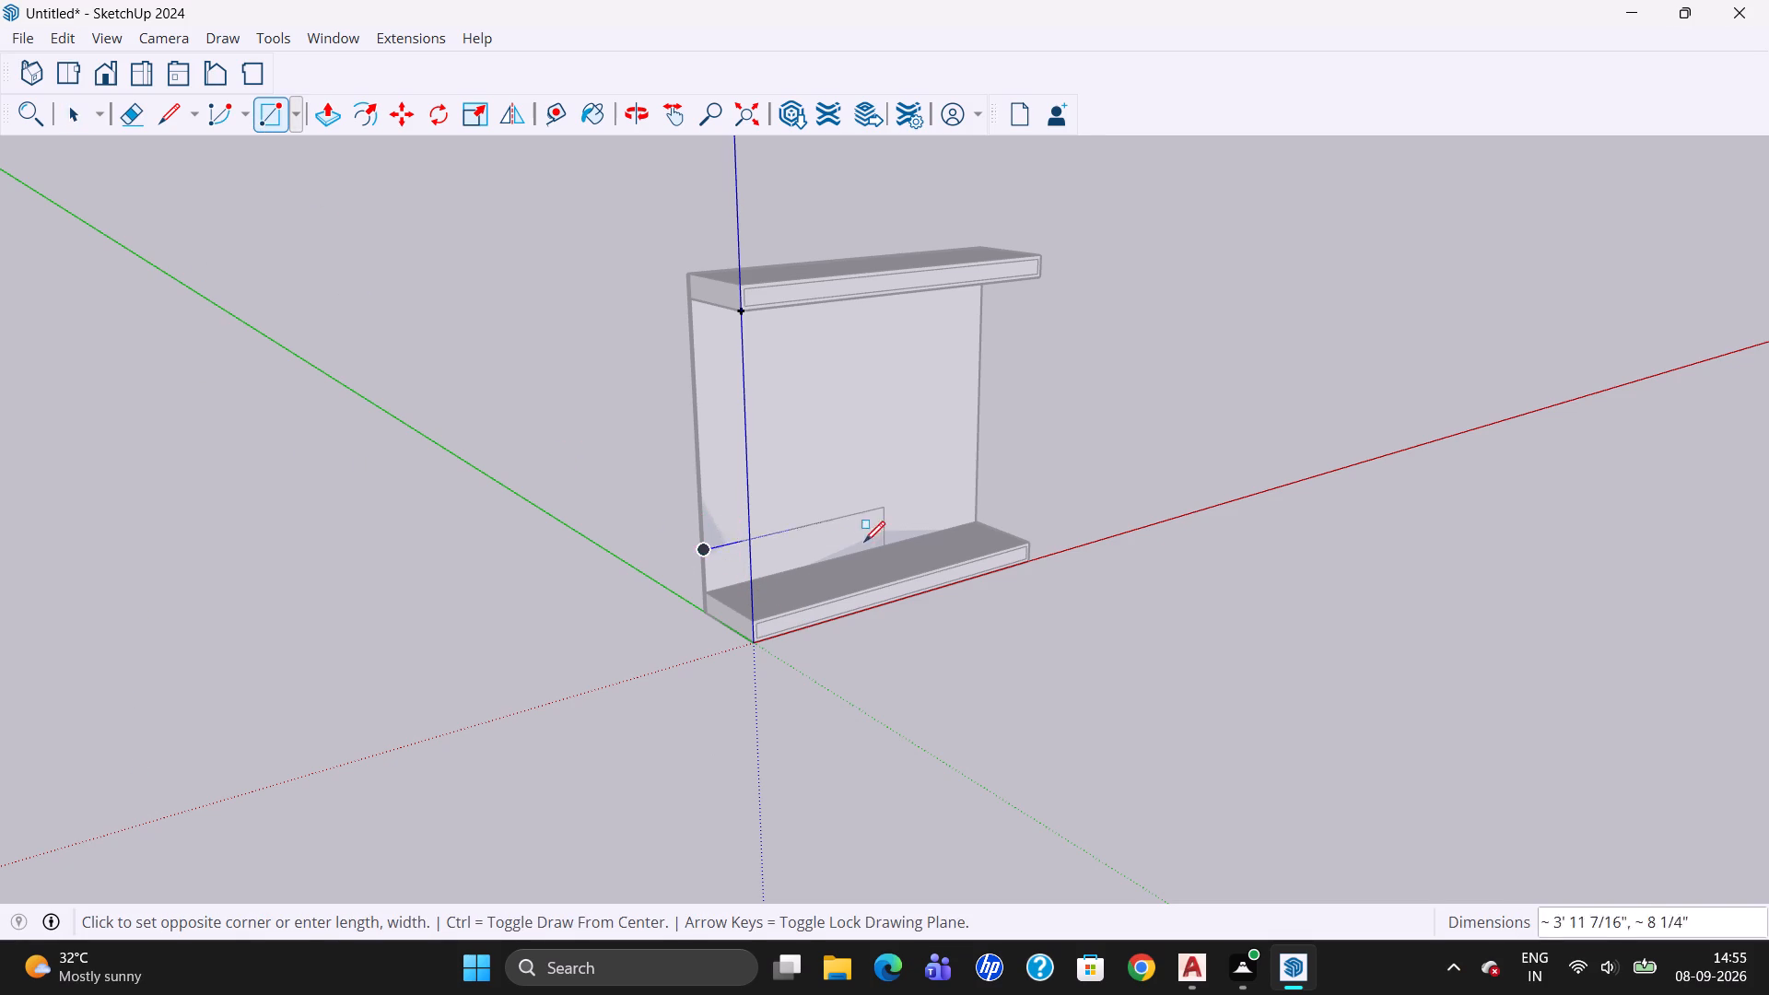
pyautogui.click(885, 544)
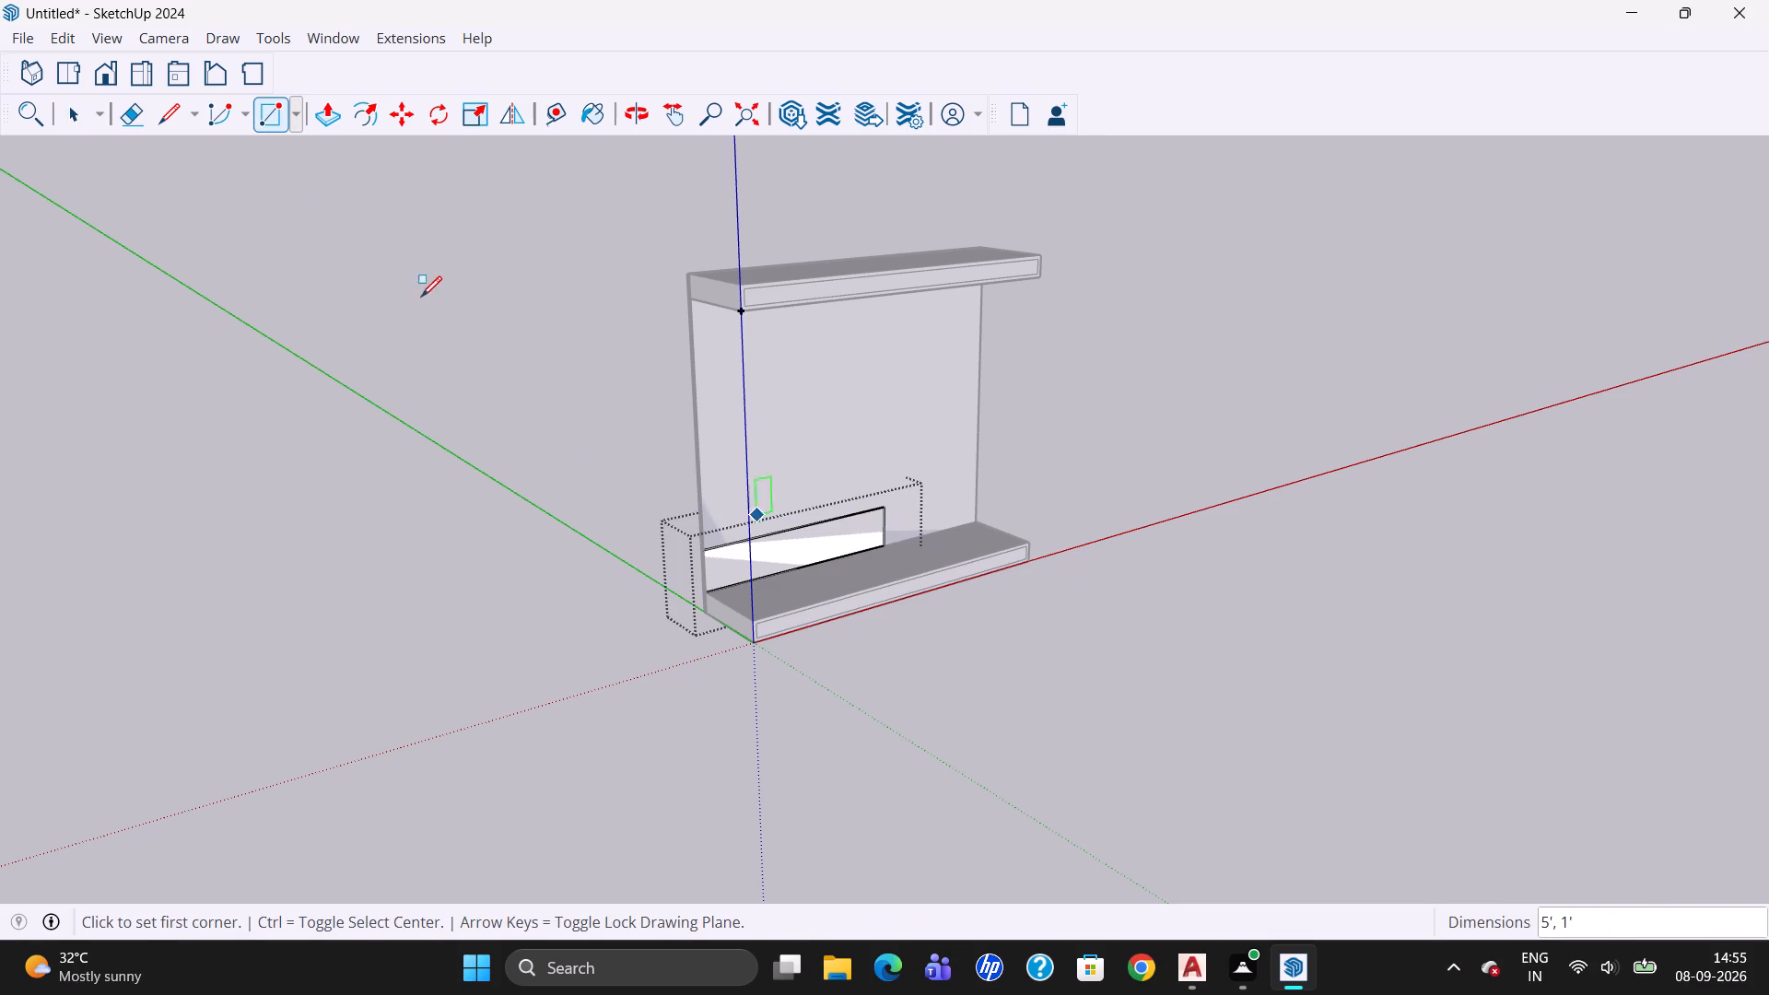
# Push/Pull the grouped 5' by 1' rectangle outward by 1'6" and exit the group.
pyautogui.click(328, 120)
pyautogui.click(818, 533)
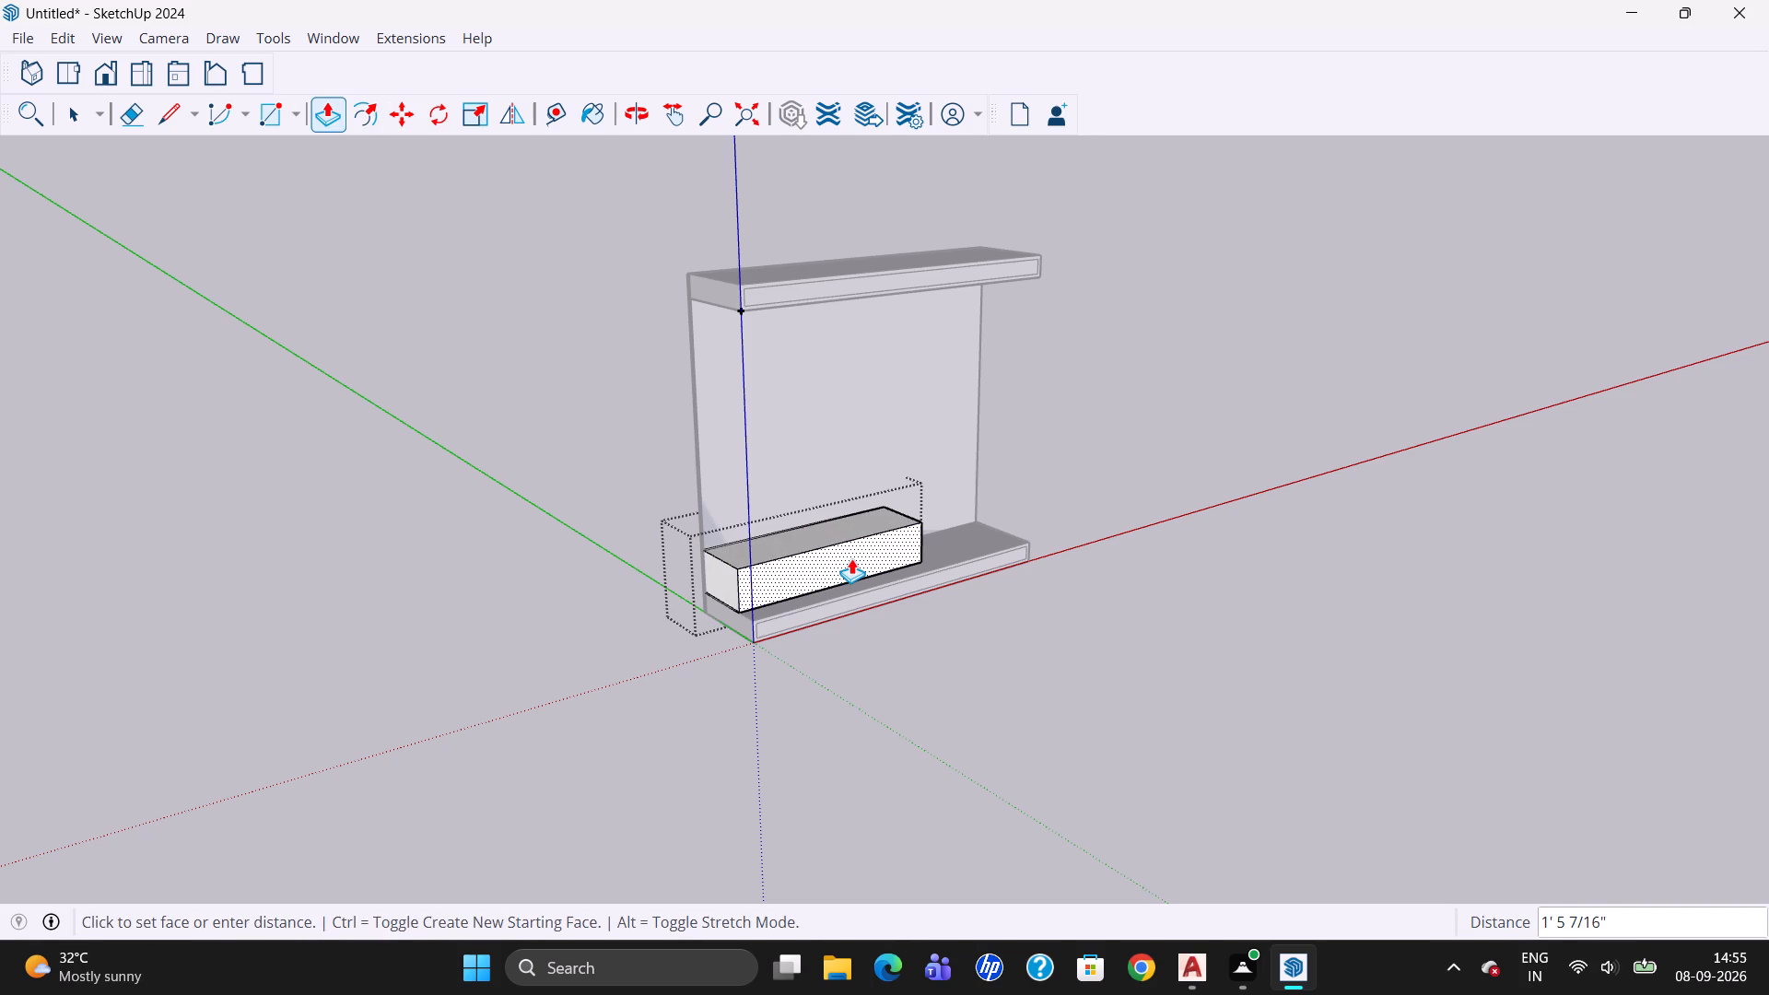
pyautogui.write('1\'6"')
pyautogui.press('Return')
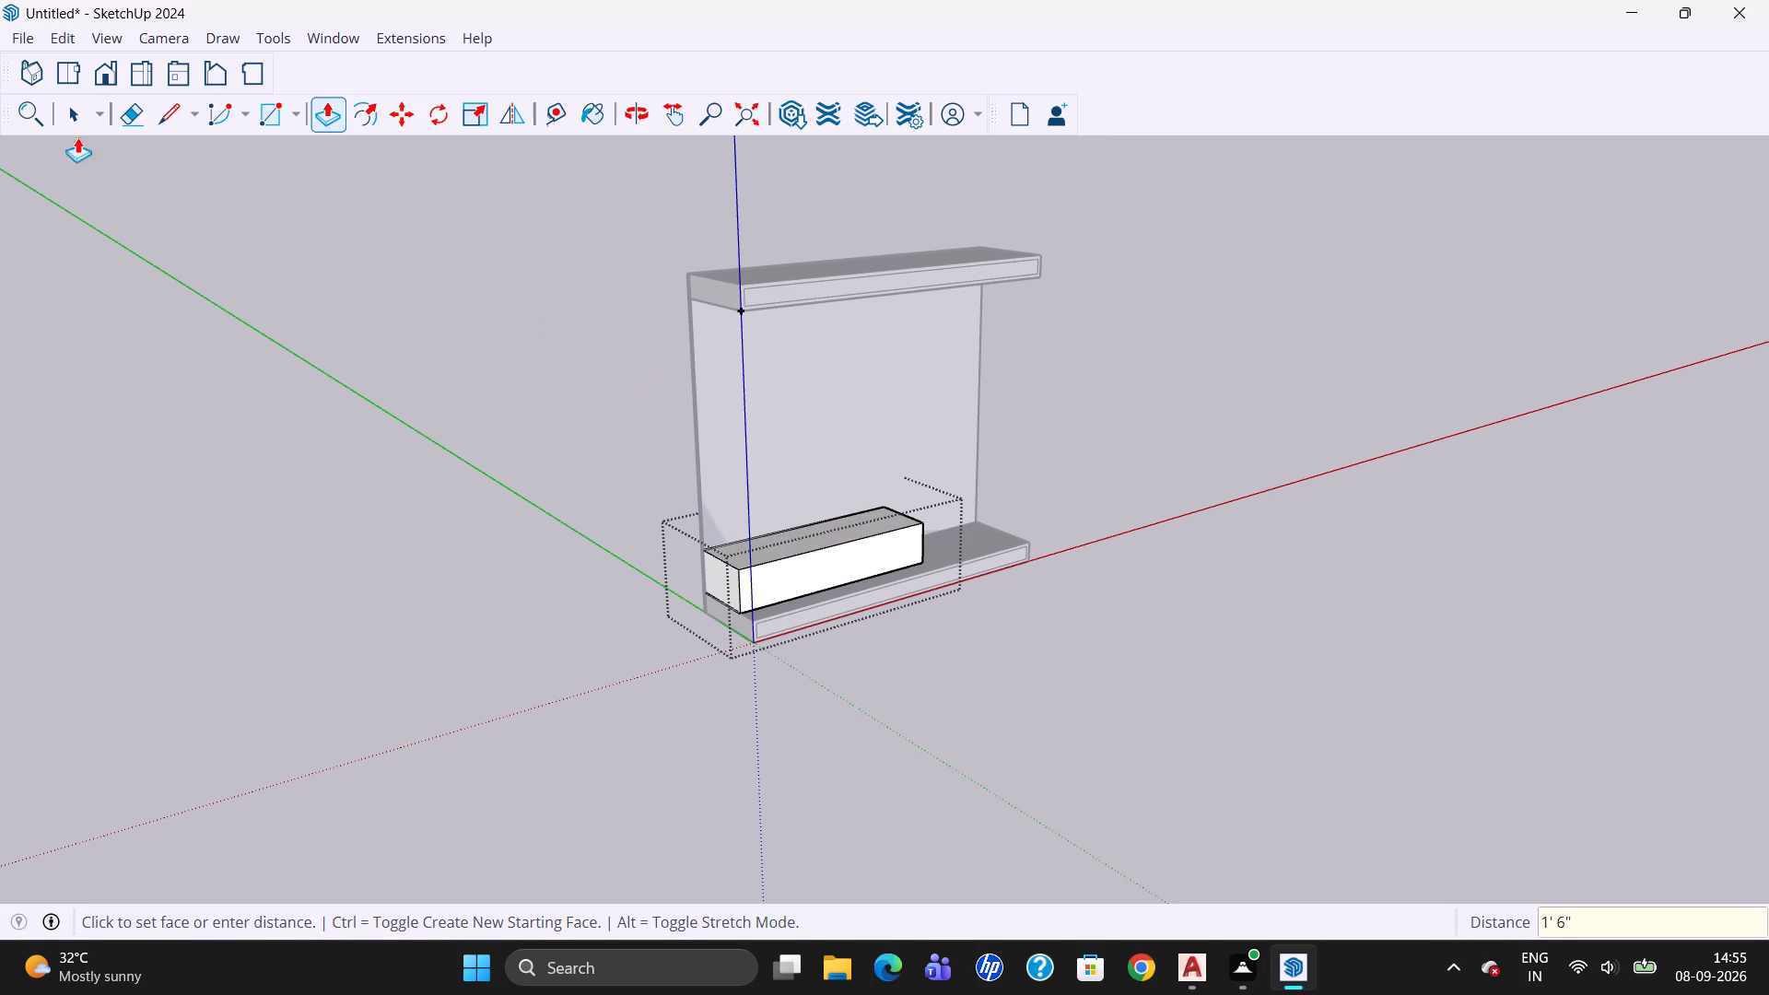
pyautogui.click(69, 111)
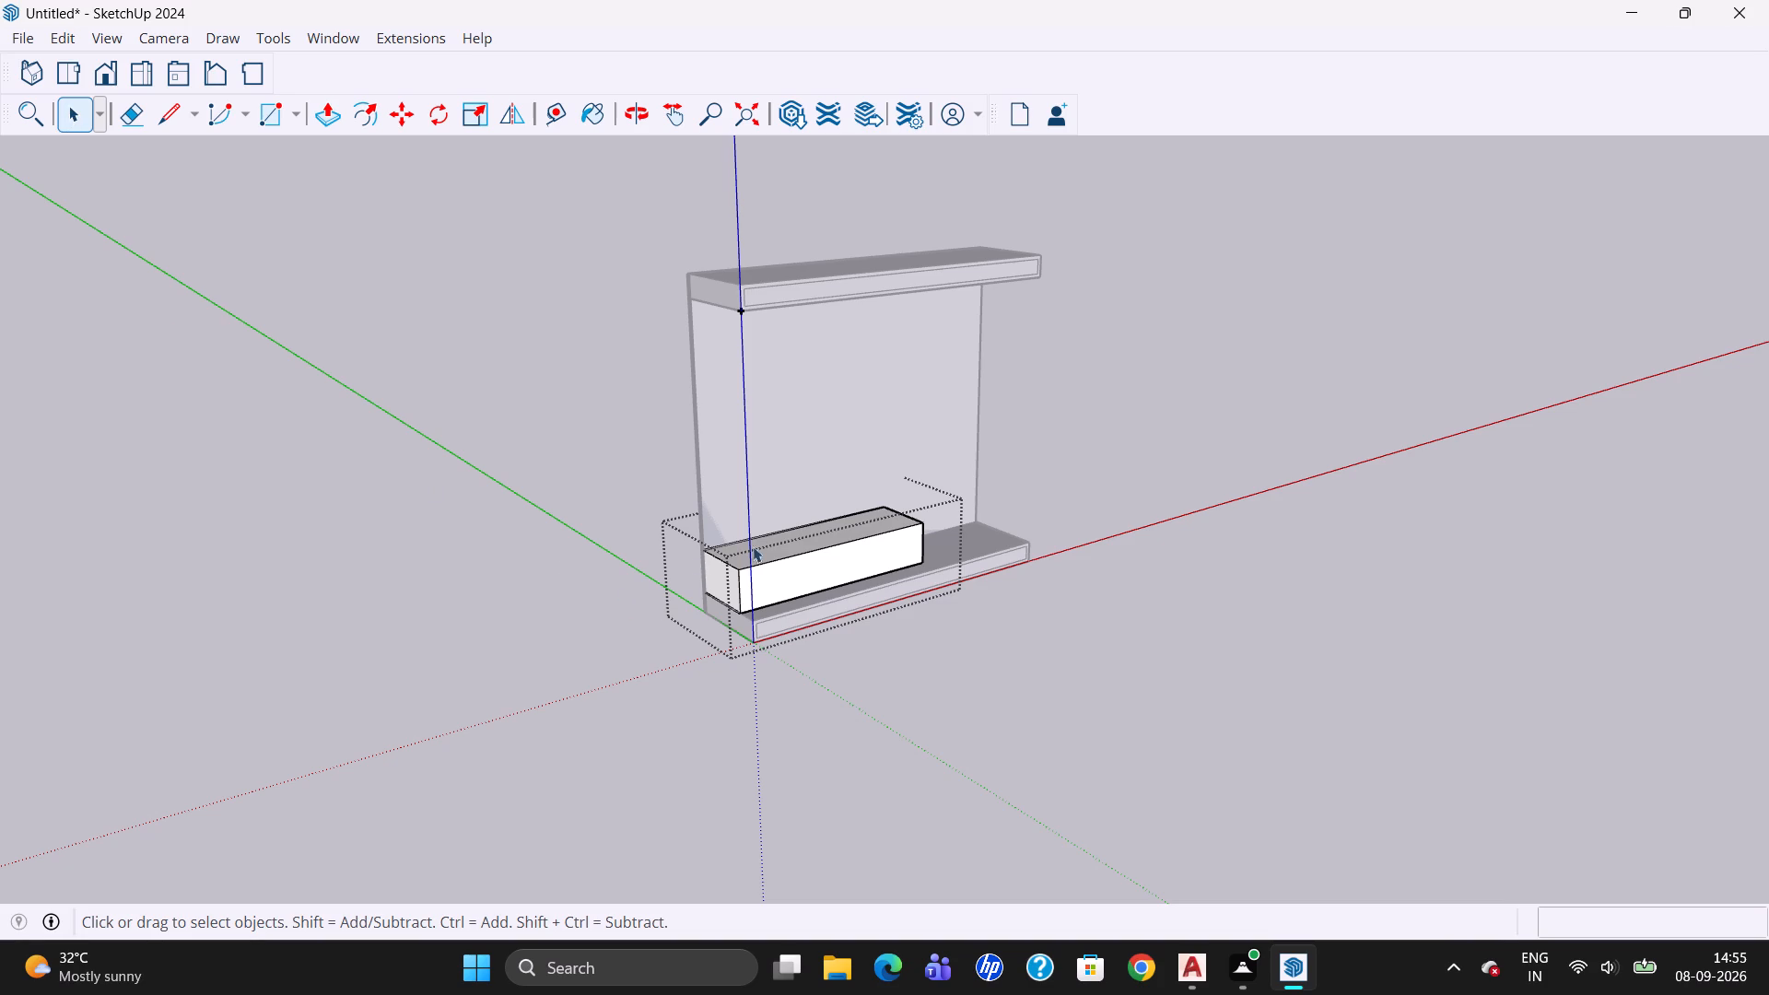
pyautogui.doubleClick(863, 574)
pyautogui.tripleClick(863, 580)
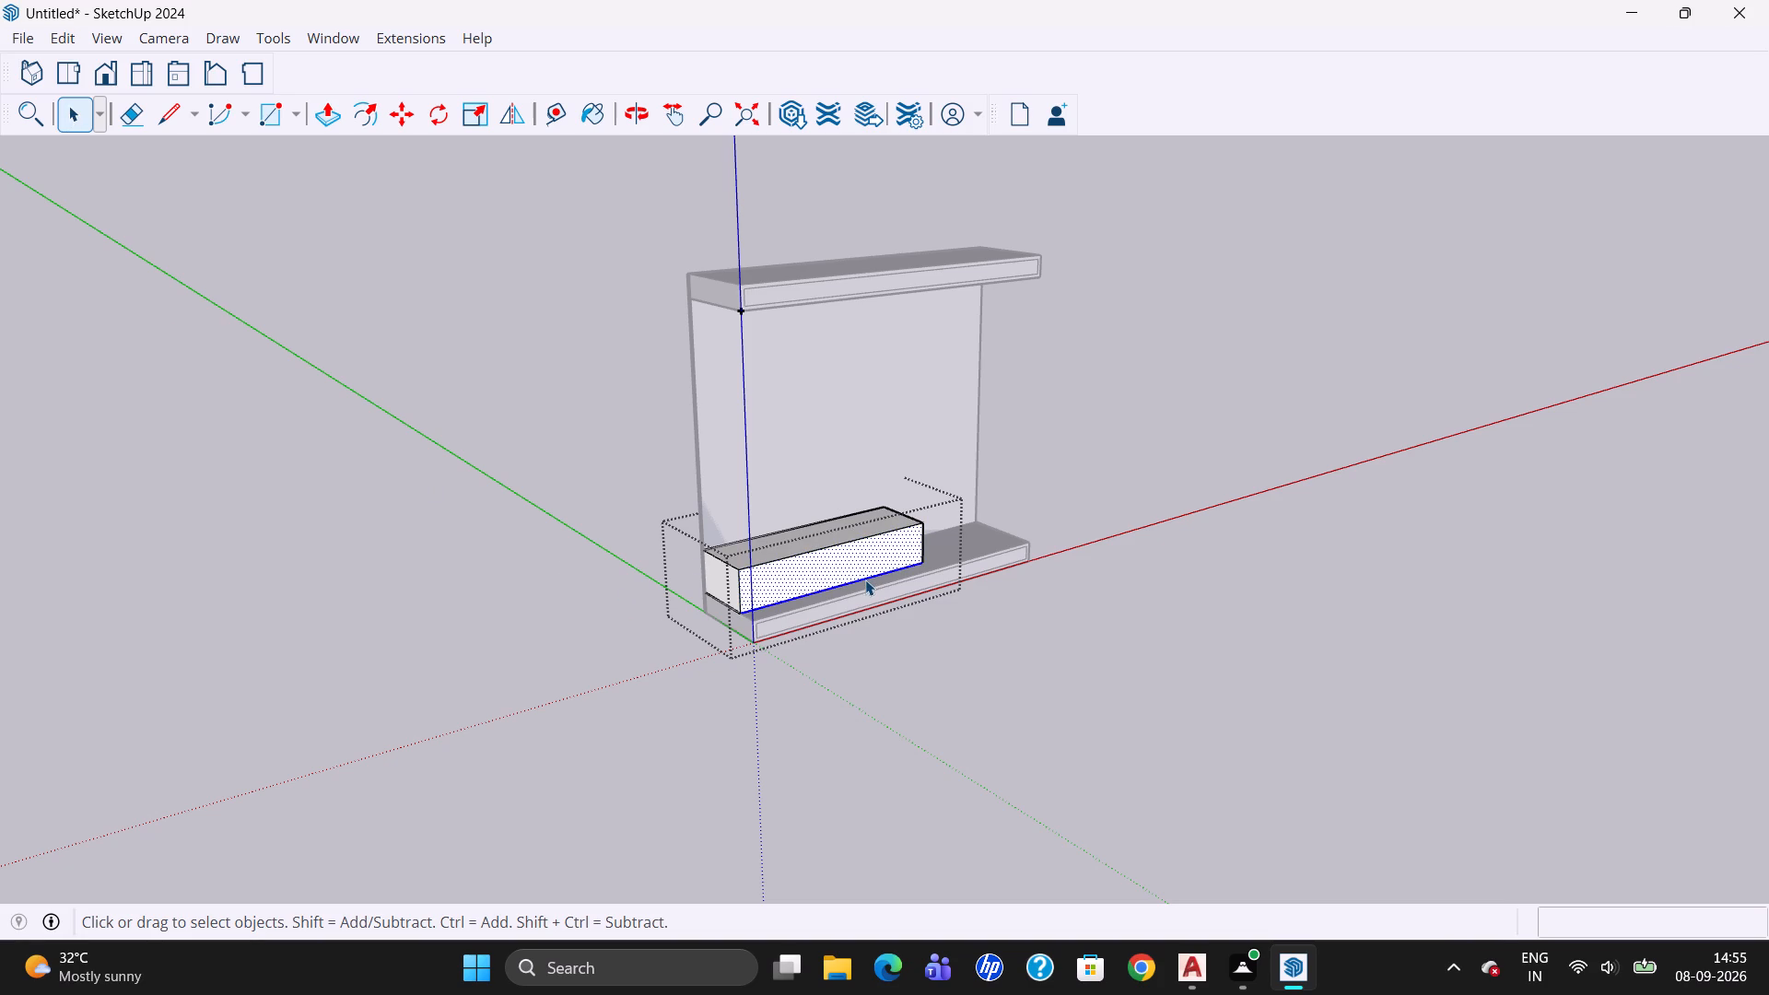
pyautogui.tripleClick(870, 595)
pyautogui.click(871, 595)
pyautogui.doubleClick(767, 634)
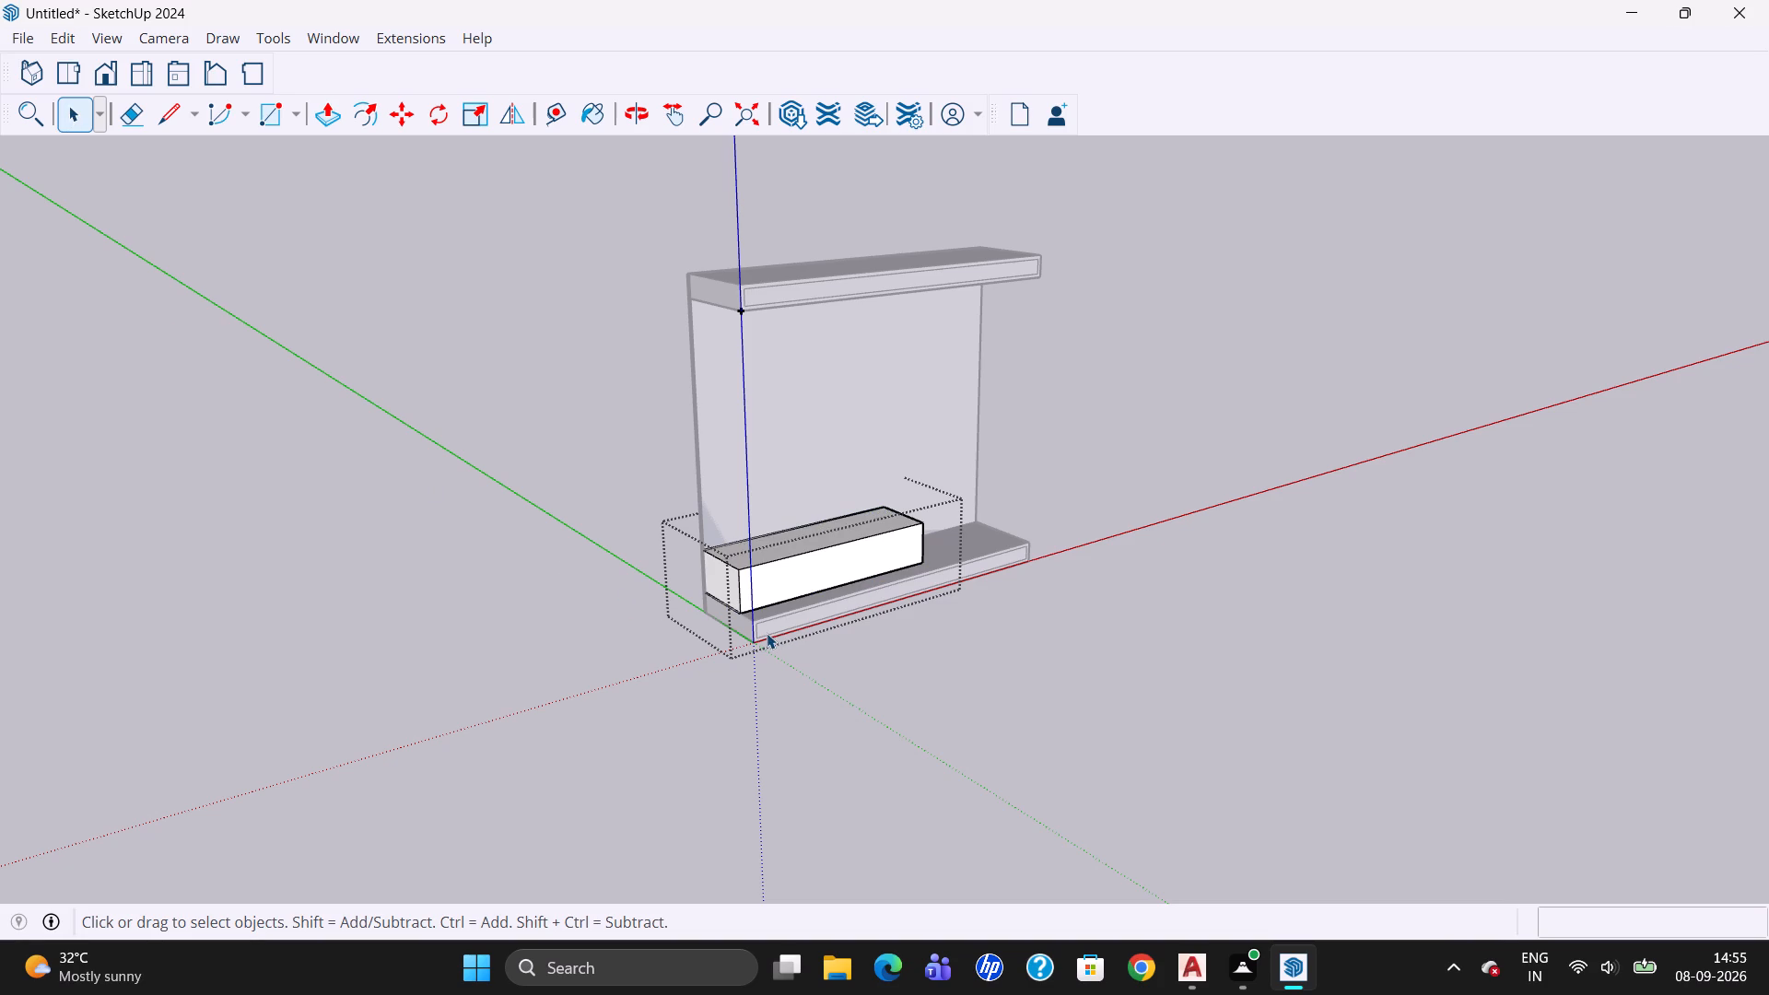
pyautogui.doubleClick(801, 342)
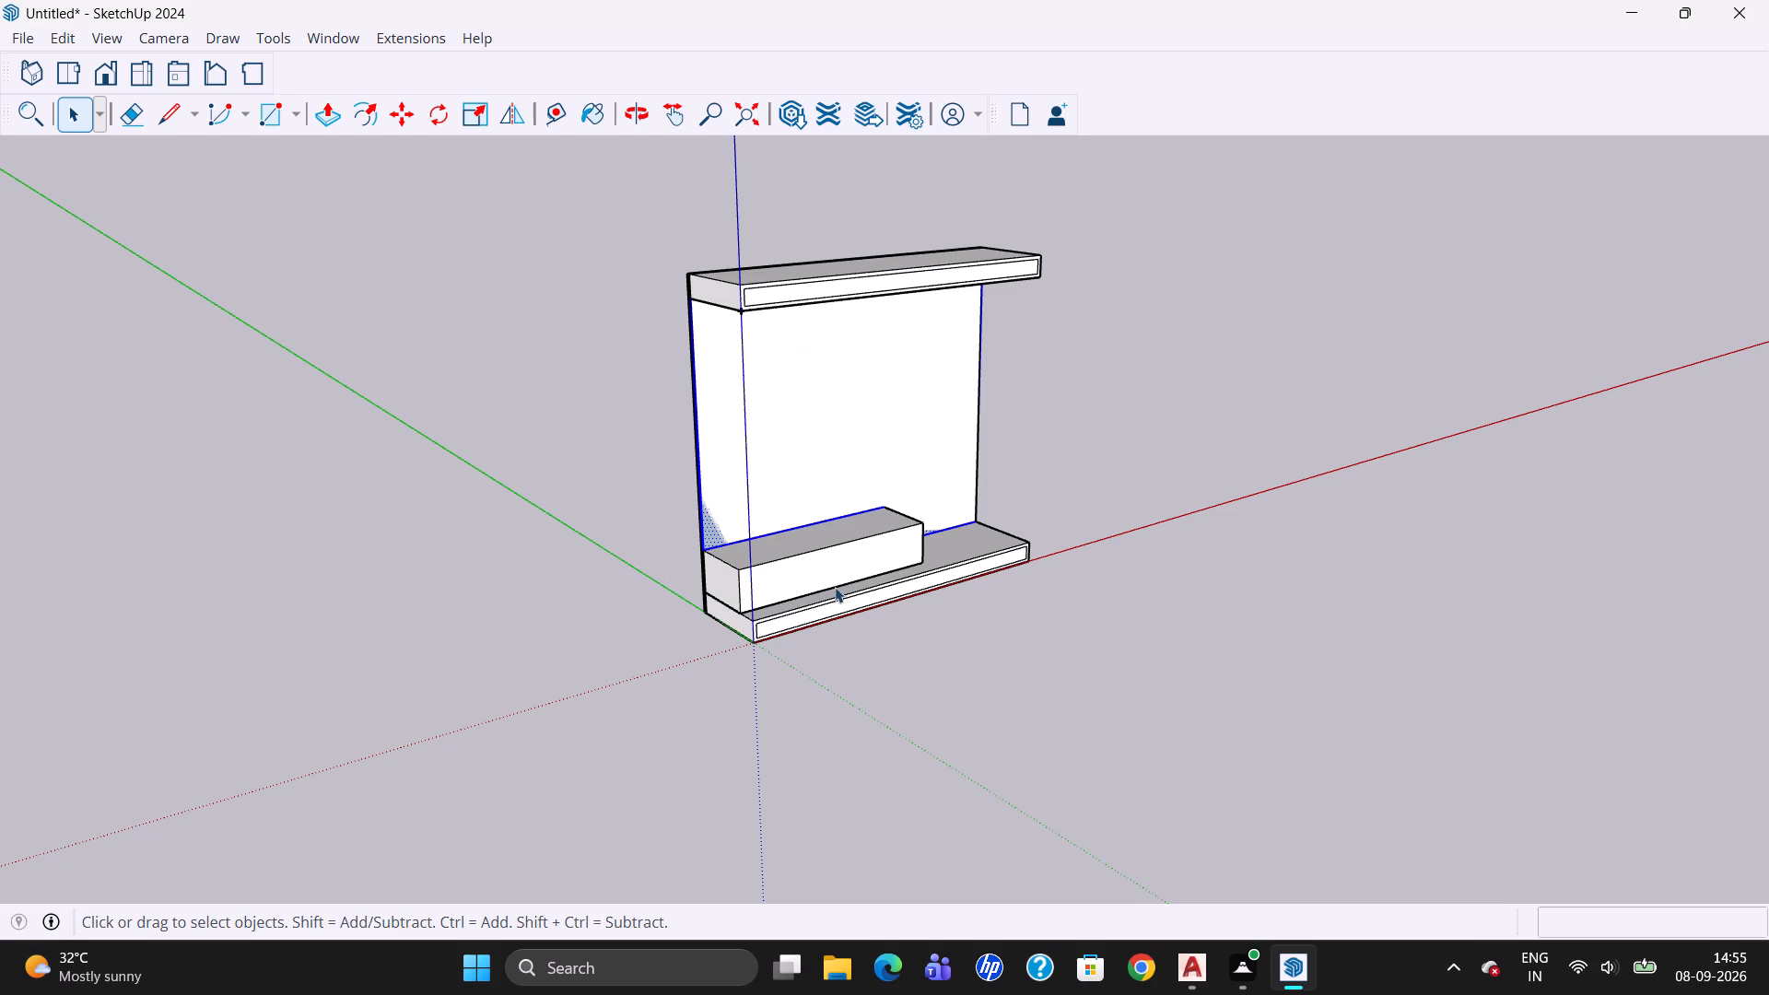
# Switch to the standard front view of the TV unit.
pyautogui.scroll(1, 835, 587)
pyautogui.scroll(-1, 974, 569)
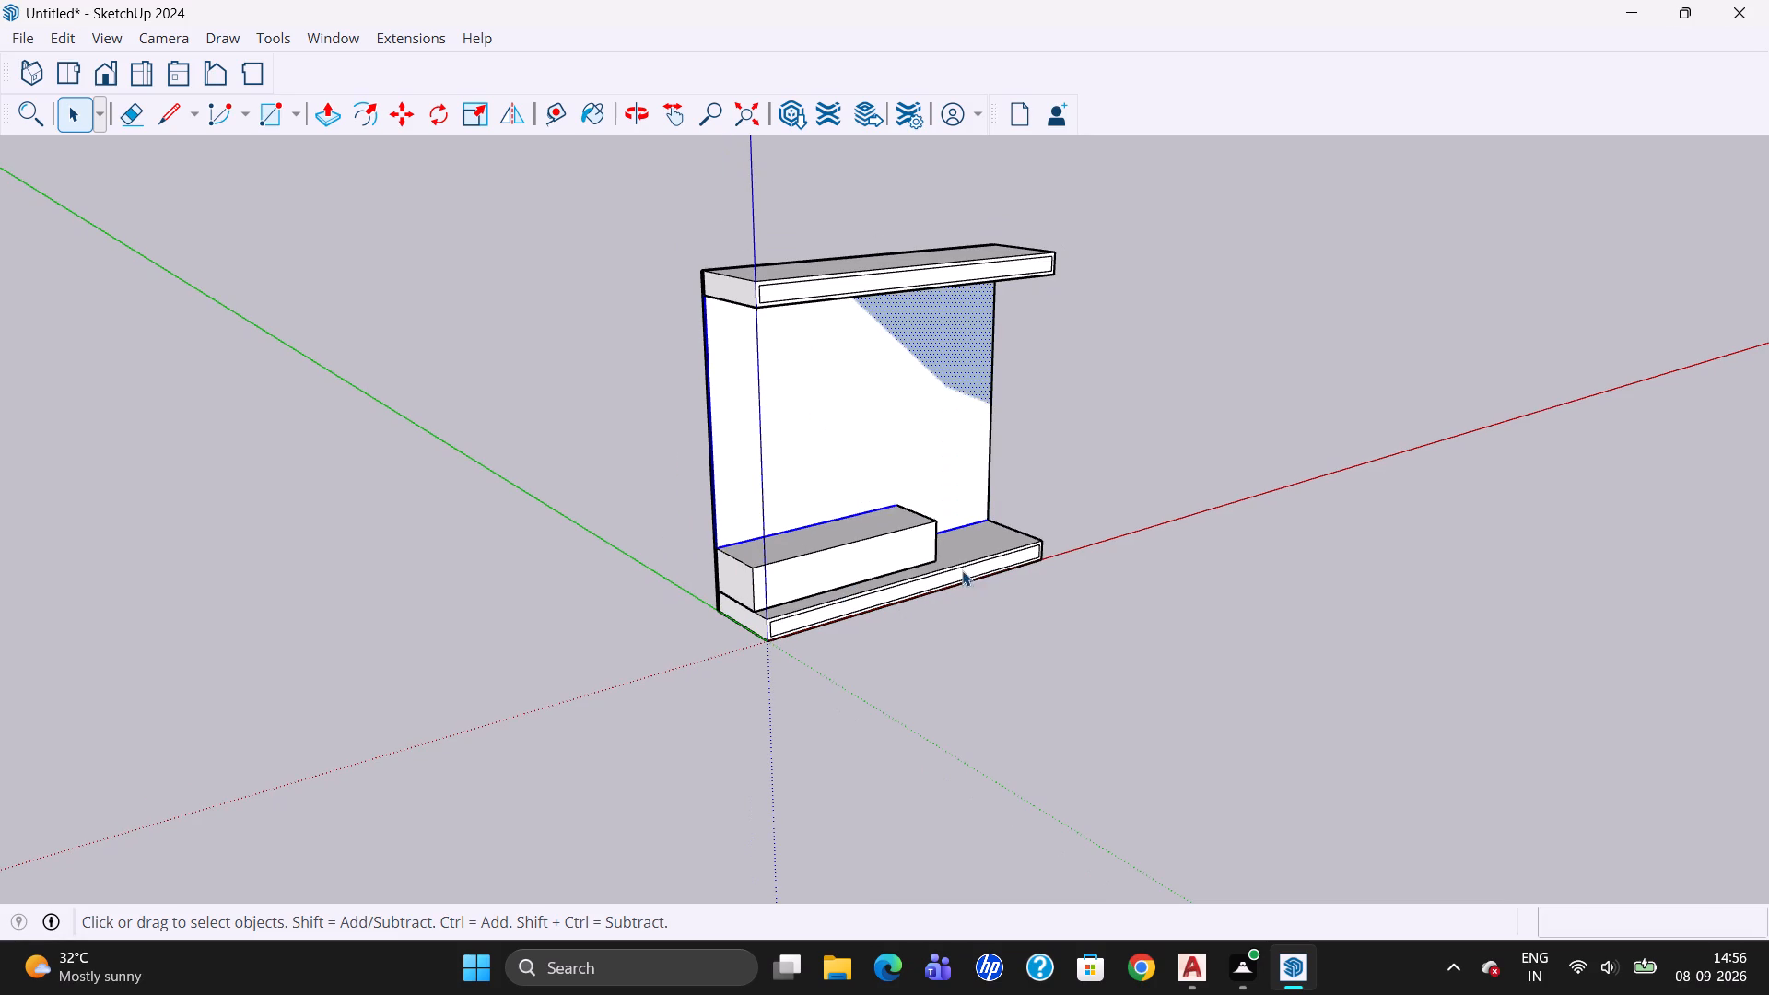
pyautogui.click(100, 72)
pyautogui.scroll(2, 813, 686)
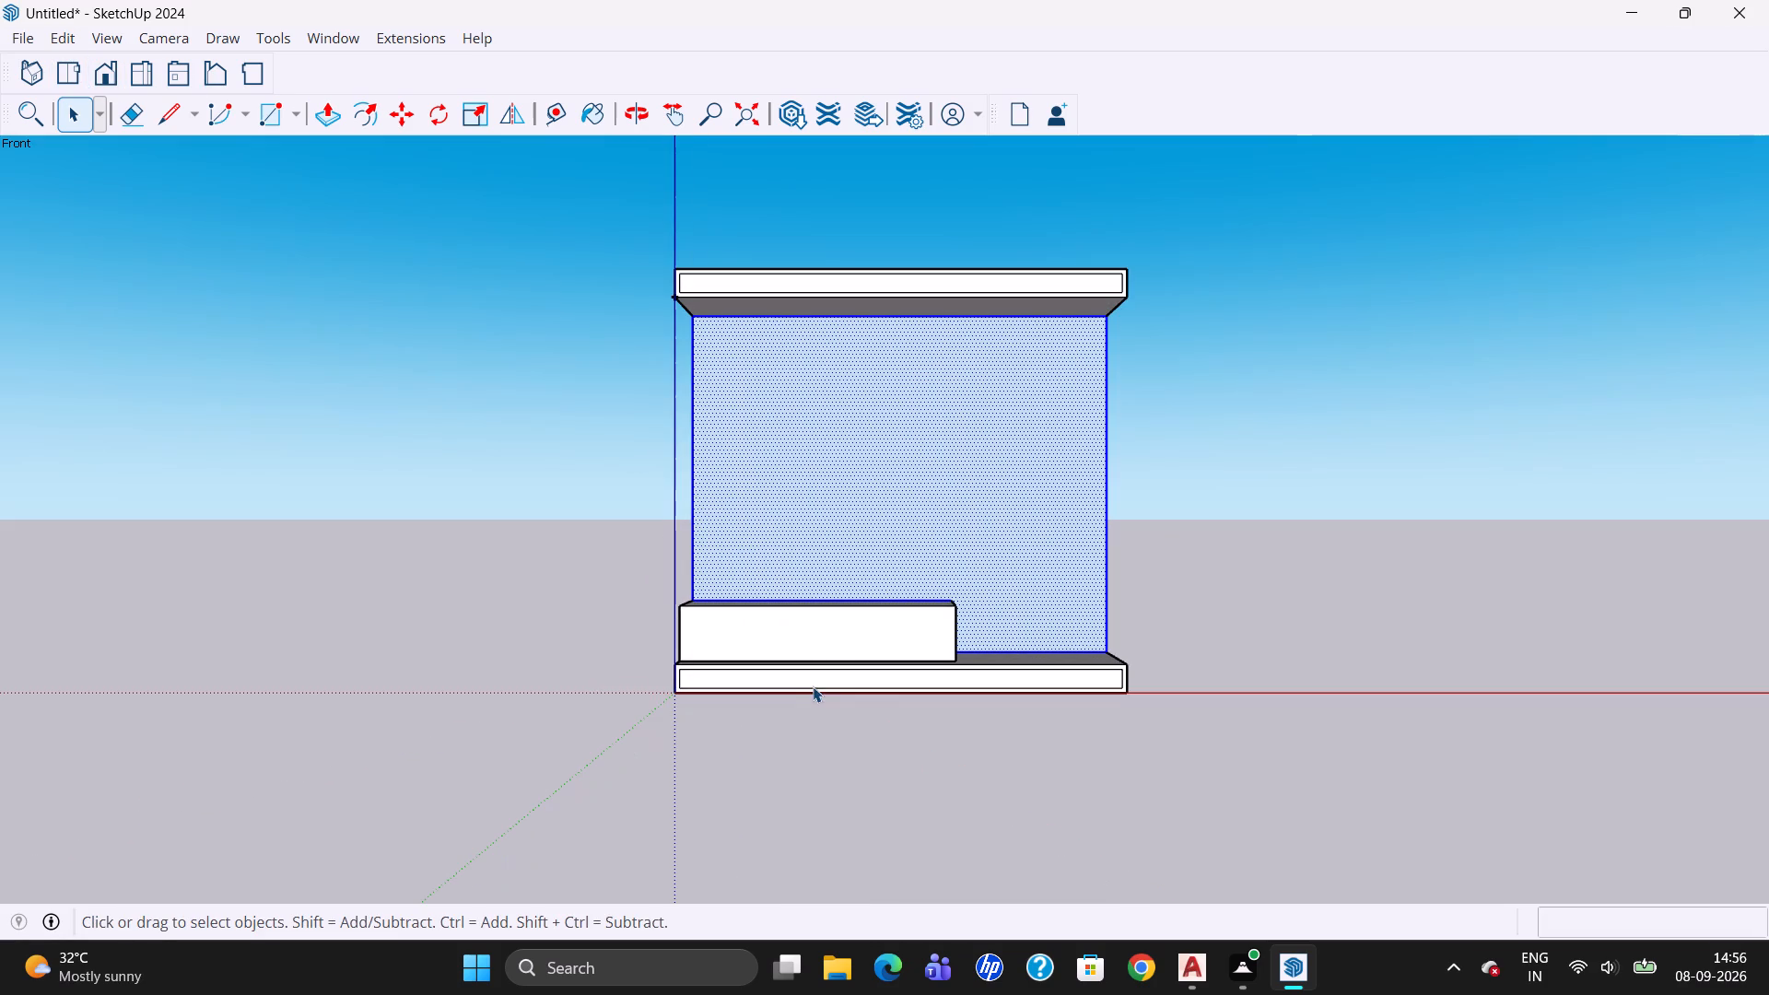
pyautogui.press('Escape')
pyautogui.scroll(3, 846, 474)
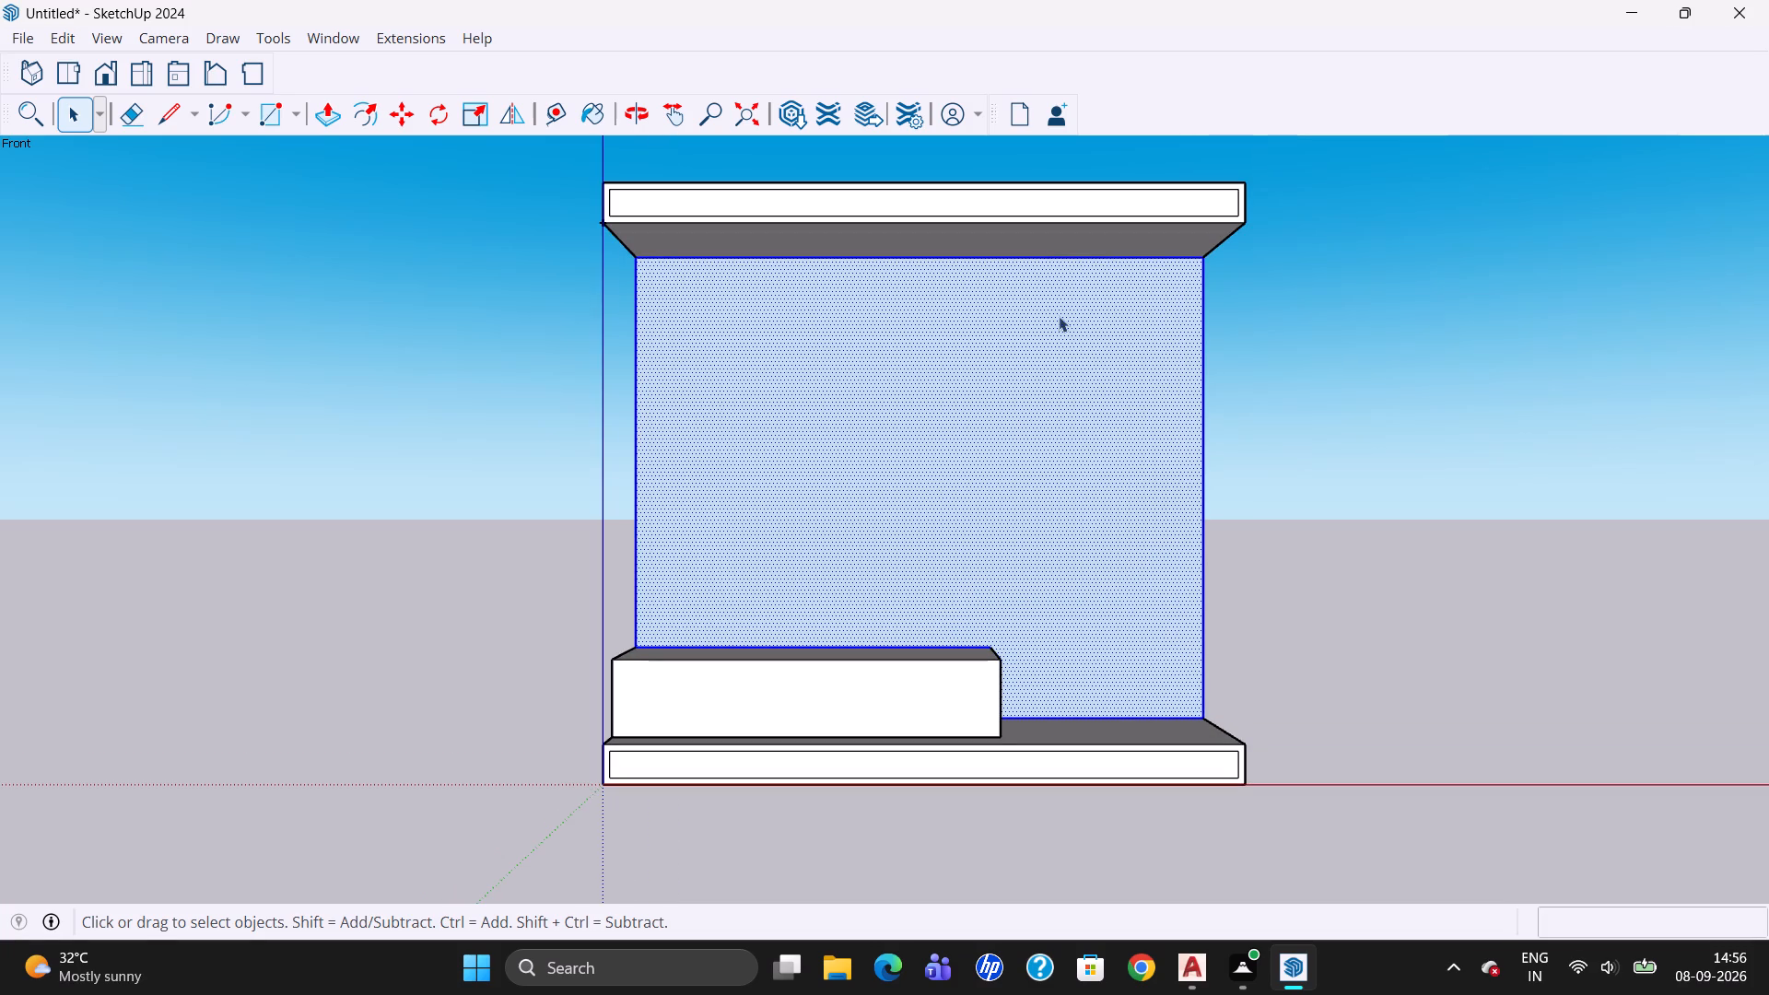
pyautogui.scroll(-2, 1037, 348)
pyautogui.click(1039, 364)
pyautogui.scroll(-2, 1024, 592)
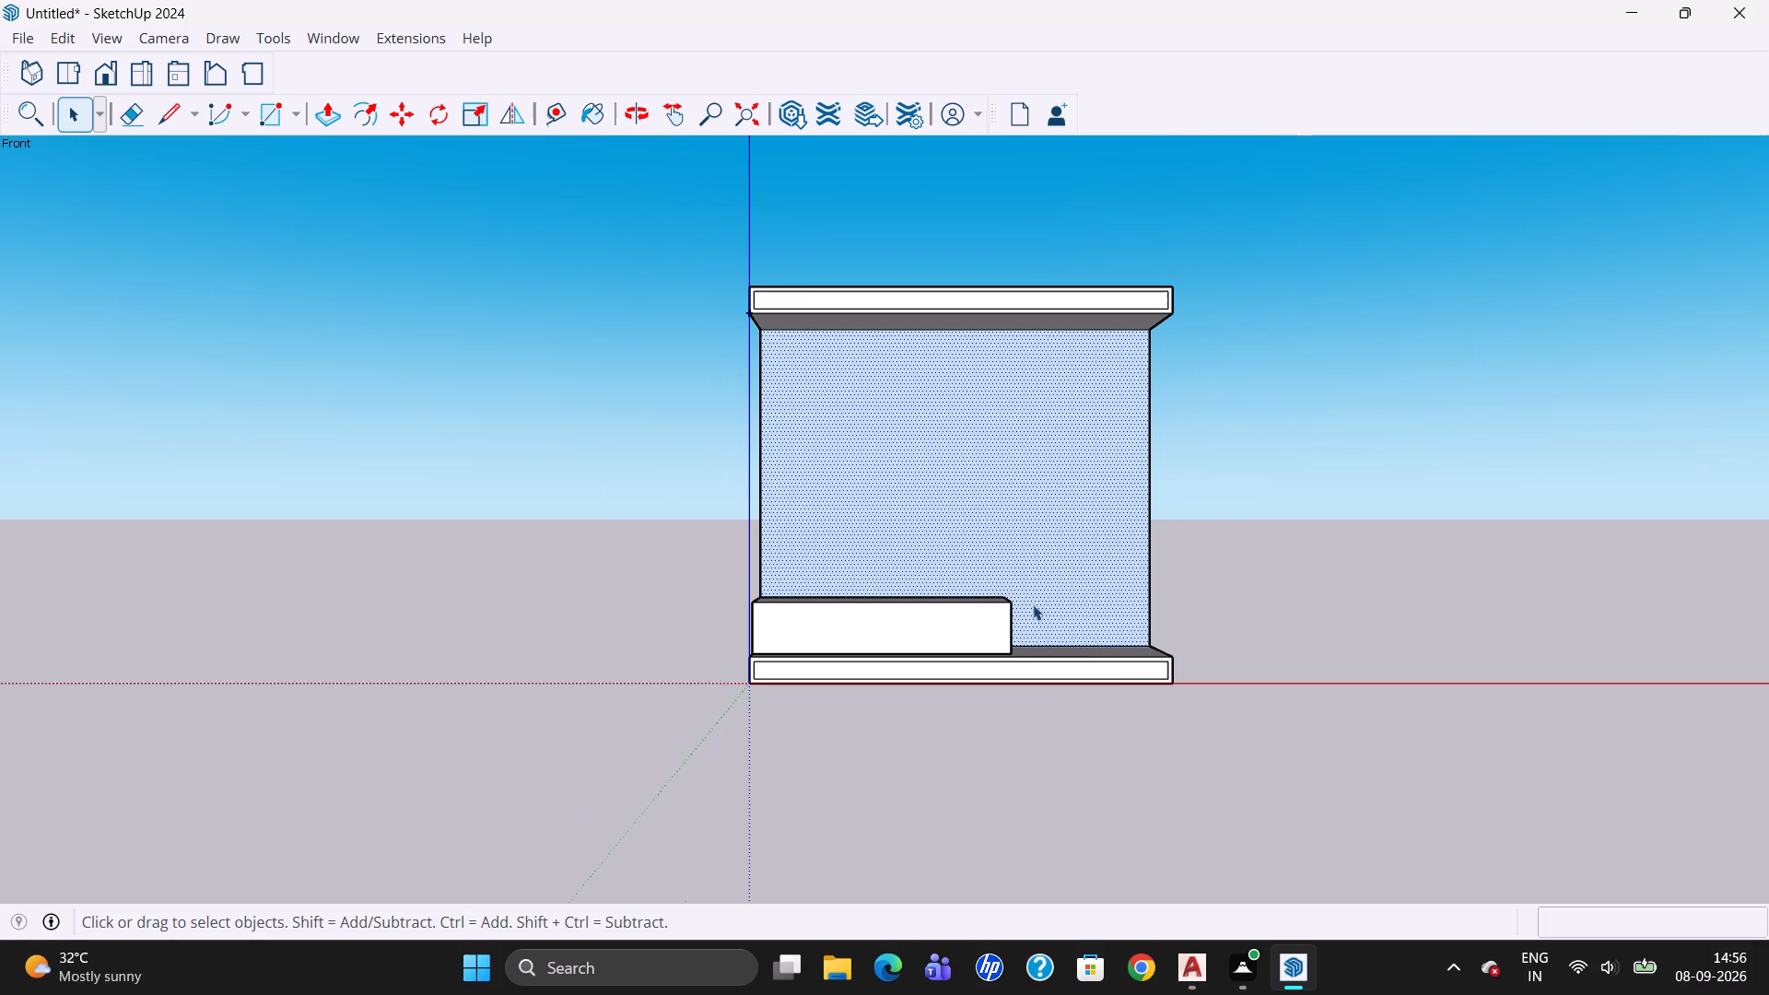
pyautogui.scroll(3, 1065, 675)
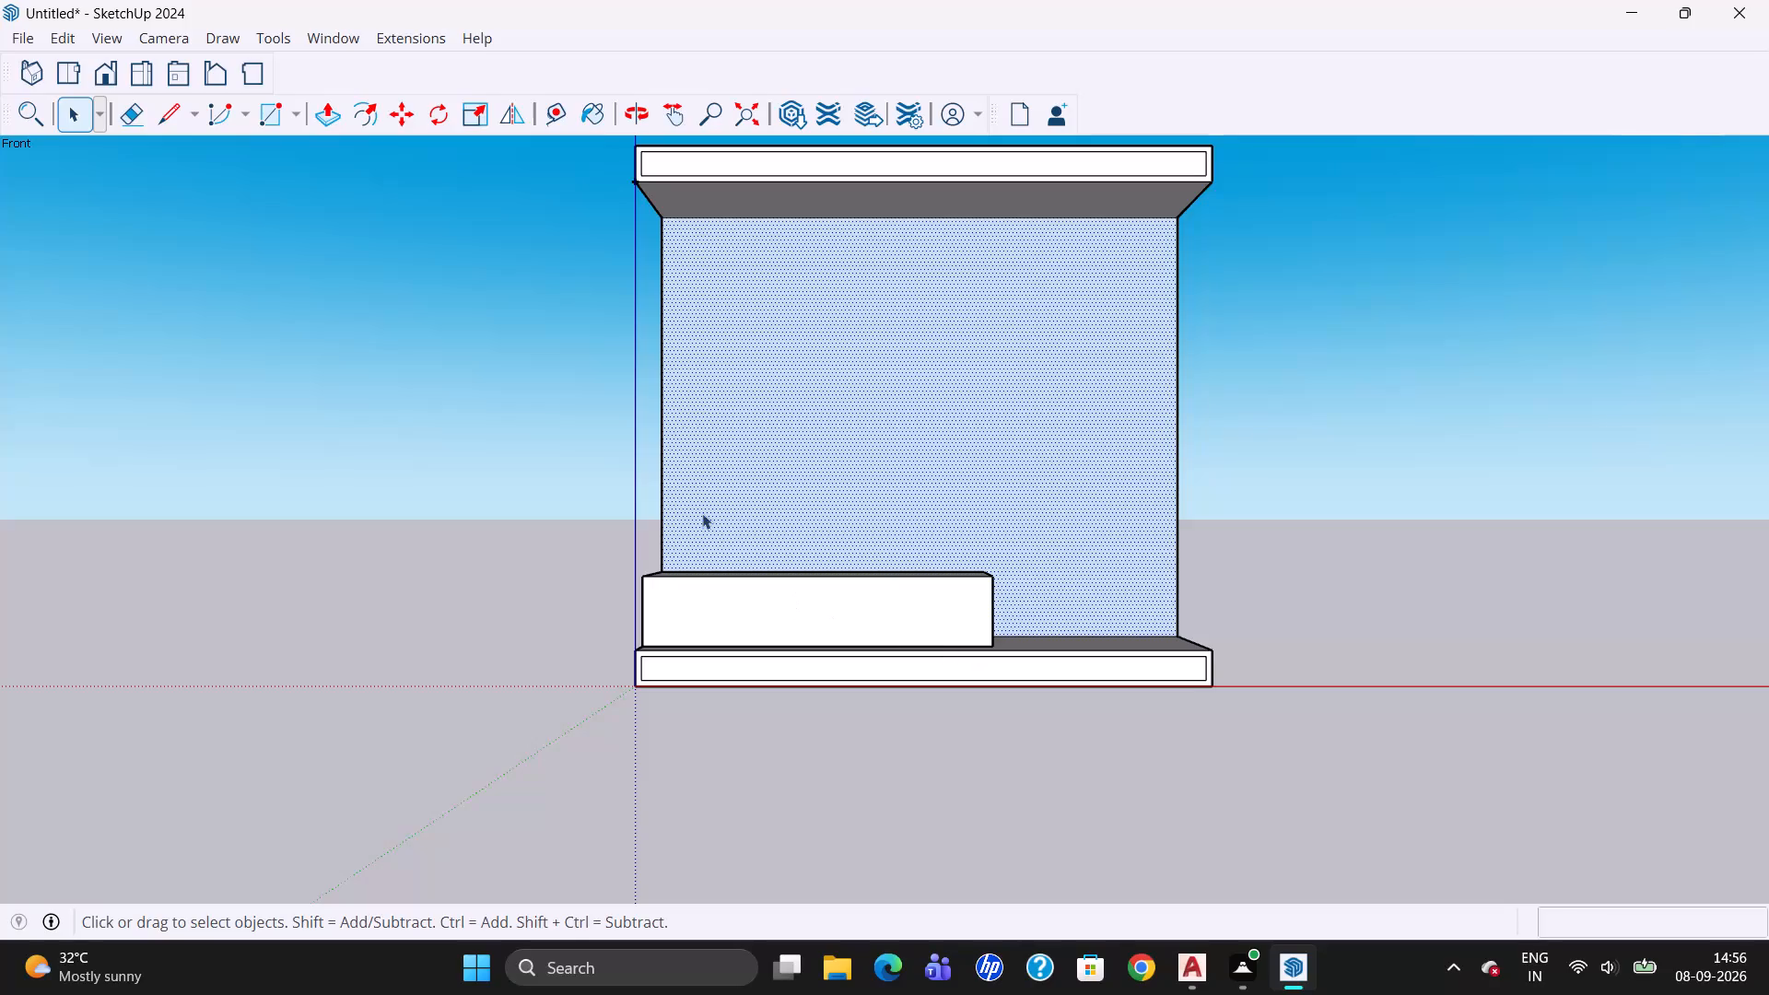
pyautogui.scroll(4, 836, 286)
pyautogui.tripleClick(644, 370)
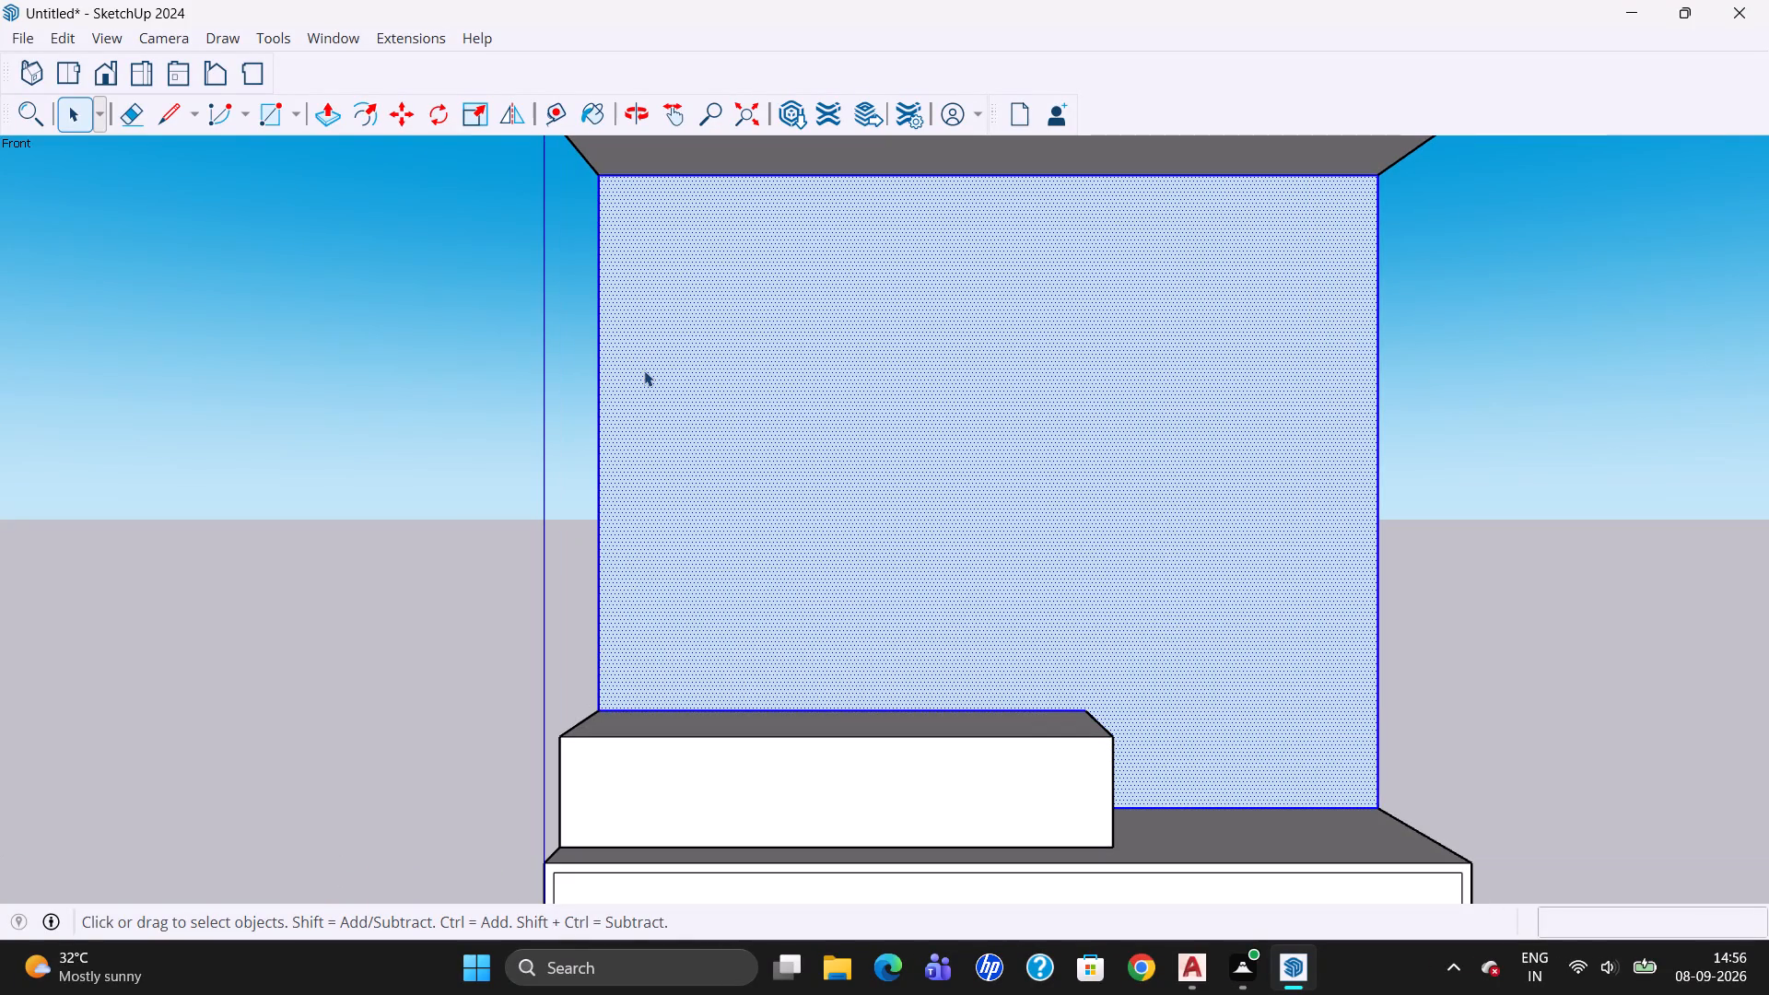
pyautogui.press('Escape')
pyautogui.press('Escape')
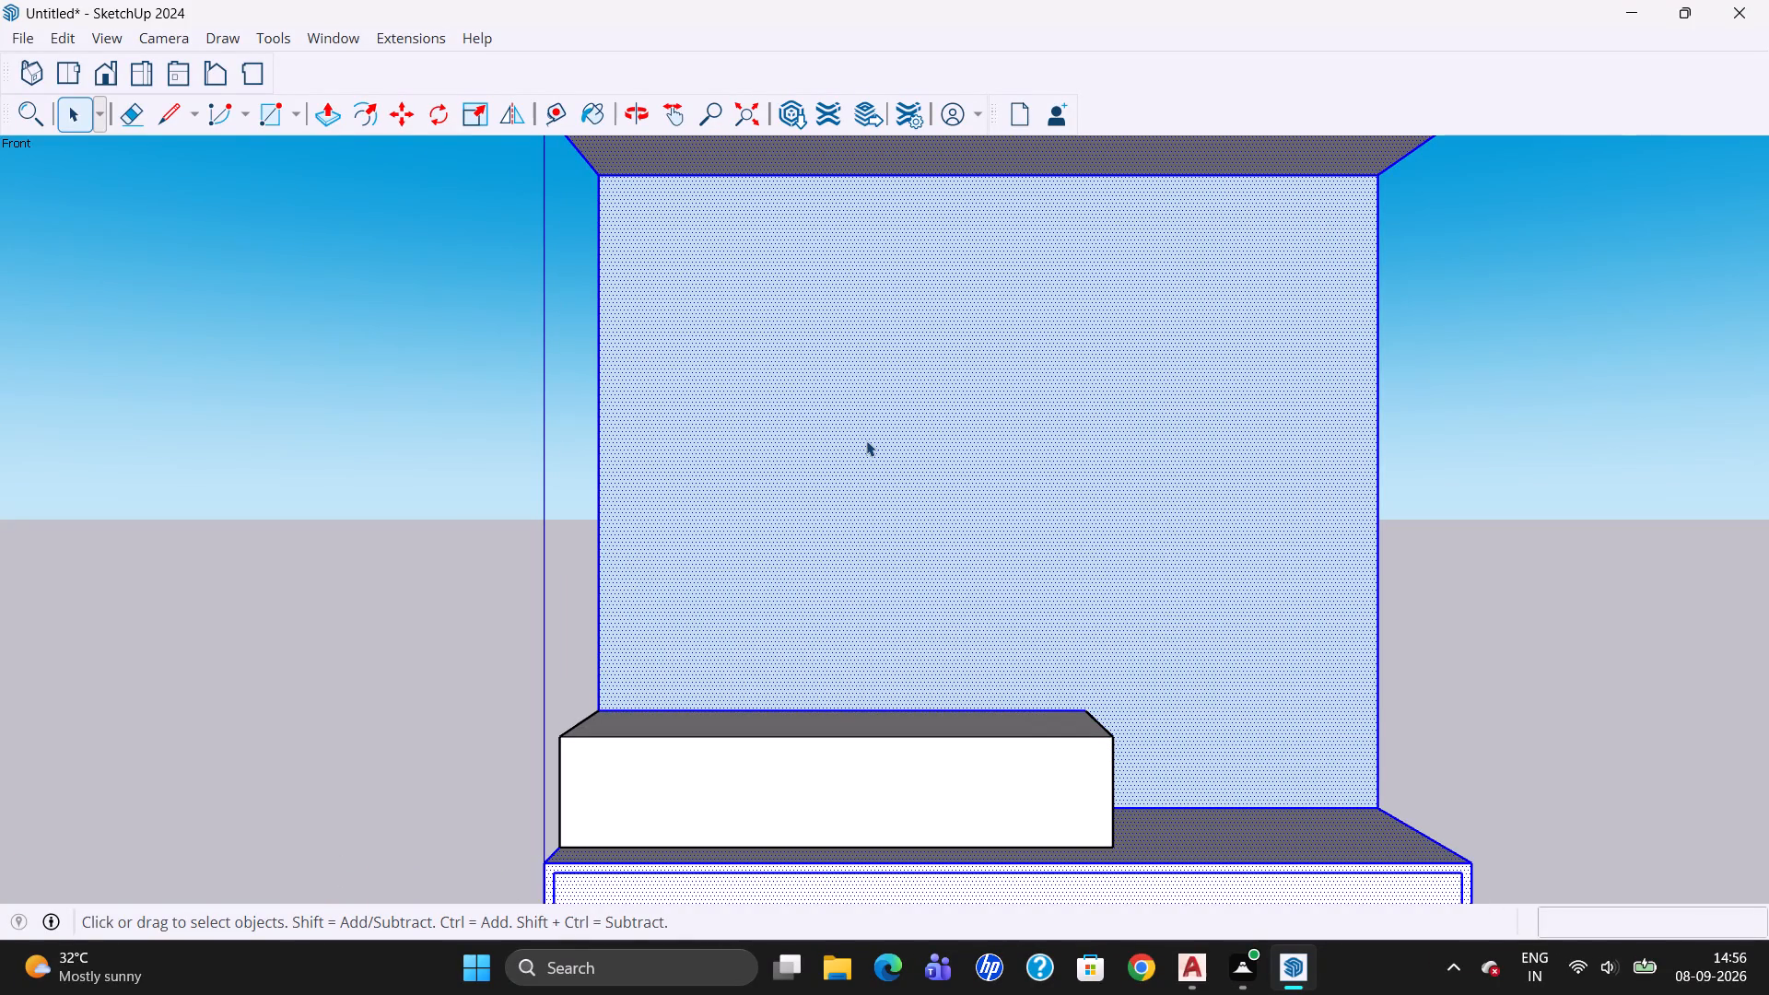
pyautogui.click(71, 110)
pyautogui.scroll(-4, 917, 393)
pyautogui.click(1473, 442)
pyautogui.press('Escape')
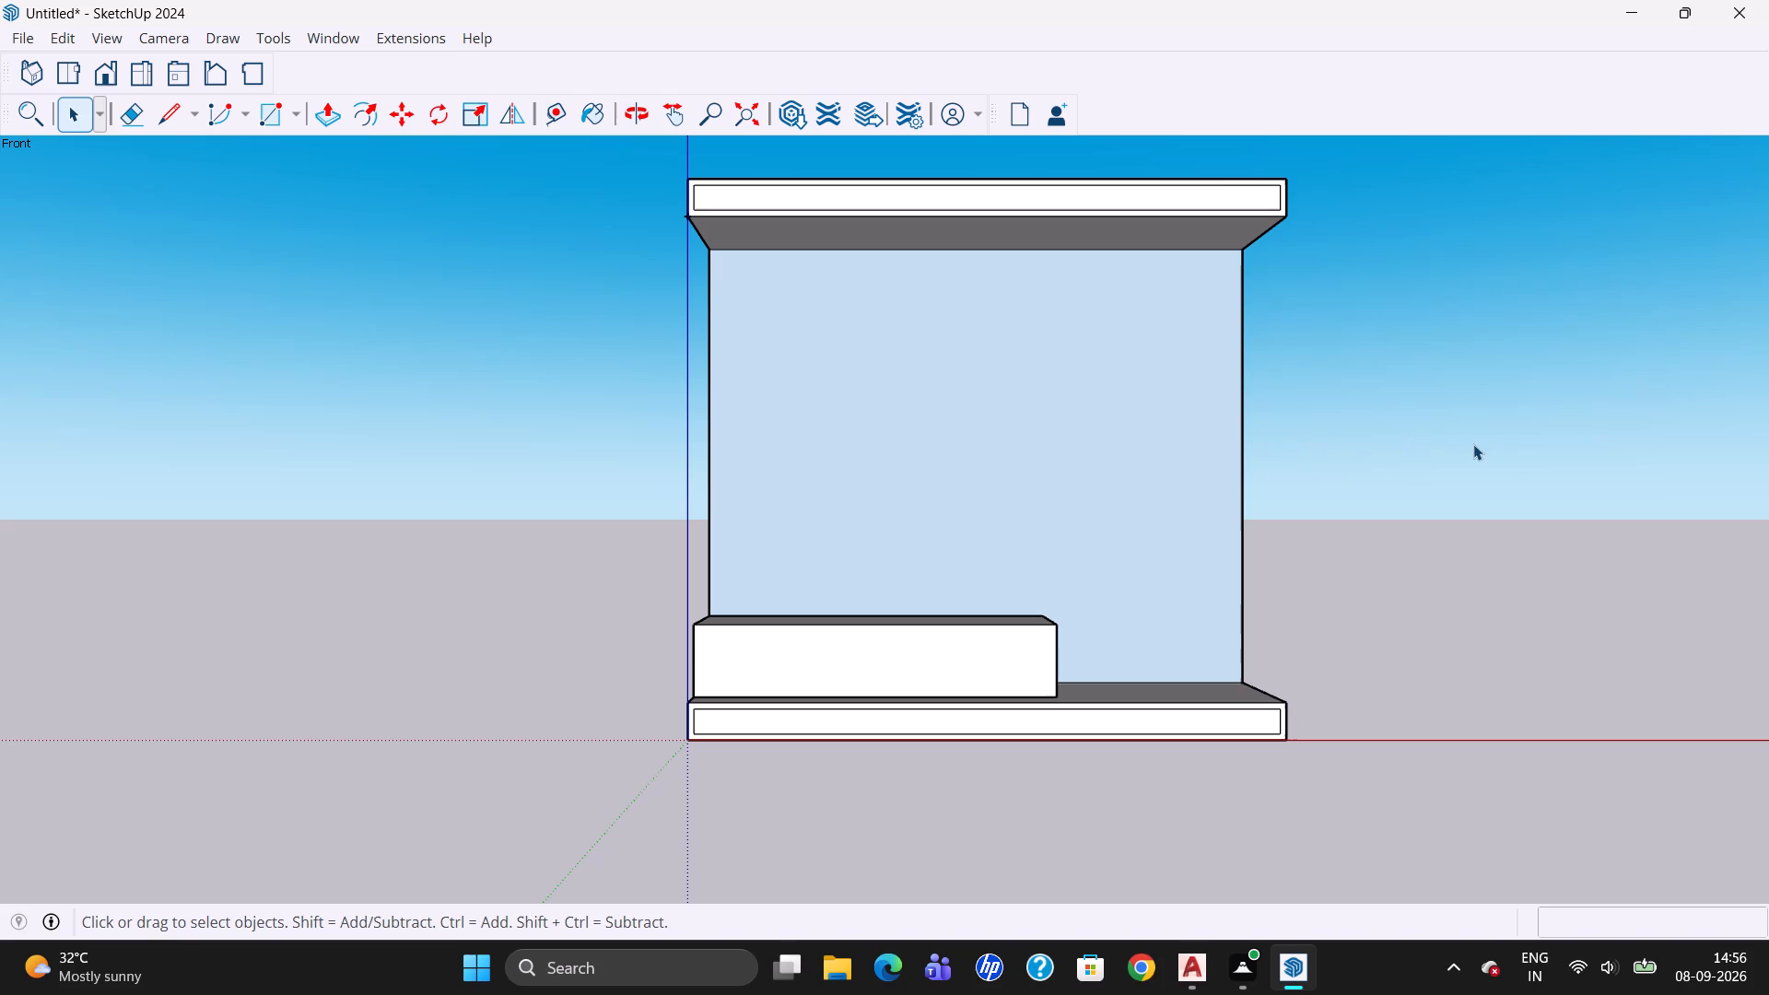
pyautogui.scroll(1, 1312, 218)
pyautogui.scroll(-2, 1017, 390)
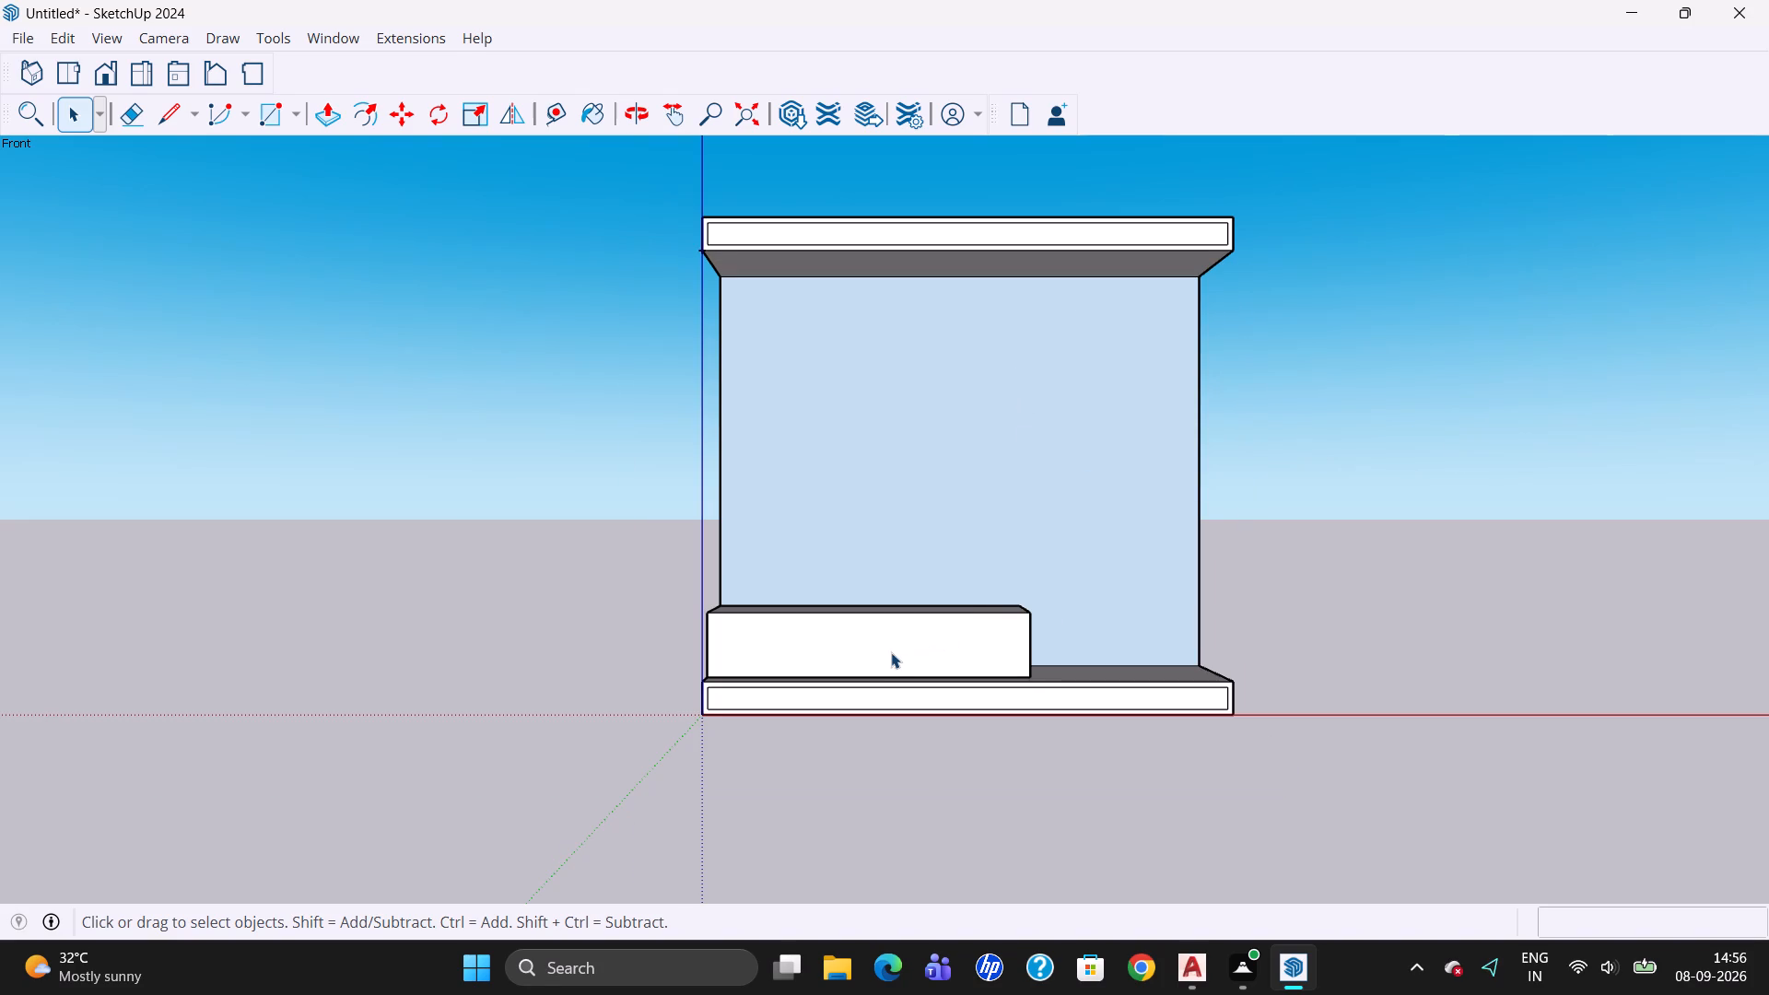
# Draw a 2" by 1' upright rectangle on the block's front face, starting at its top corner nearest the blue axis.
pyautogui.scroll(2, 680, 638)
pyautogui.scroll(2, 769, 621)
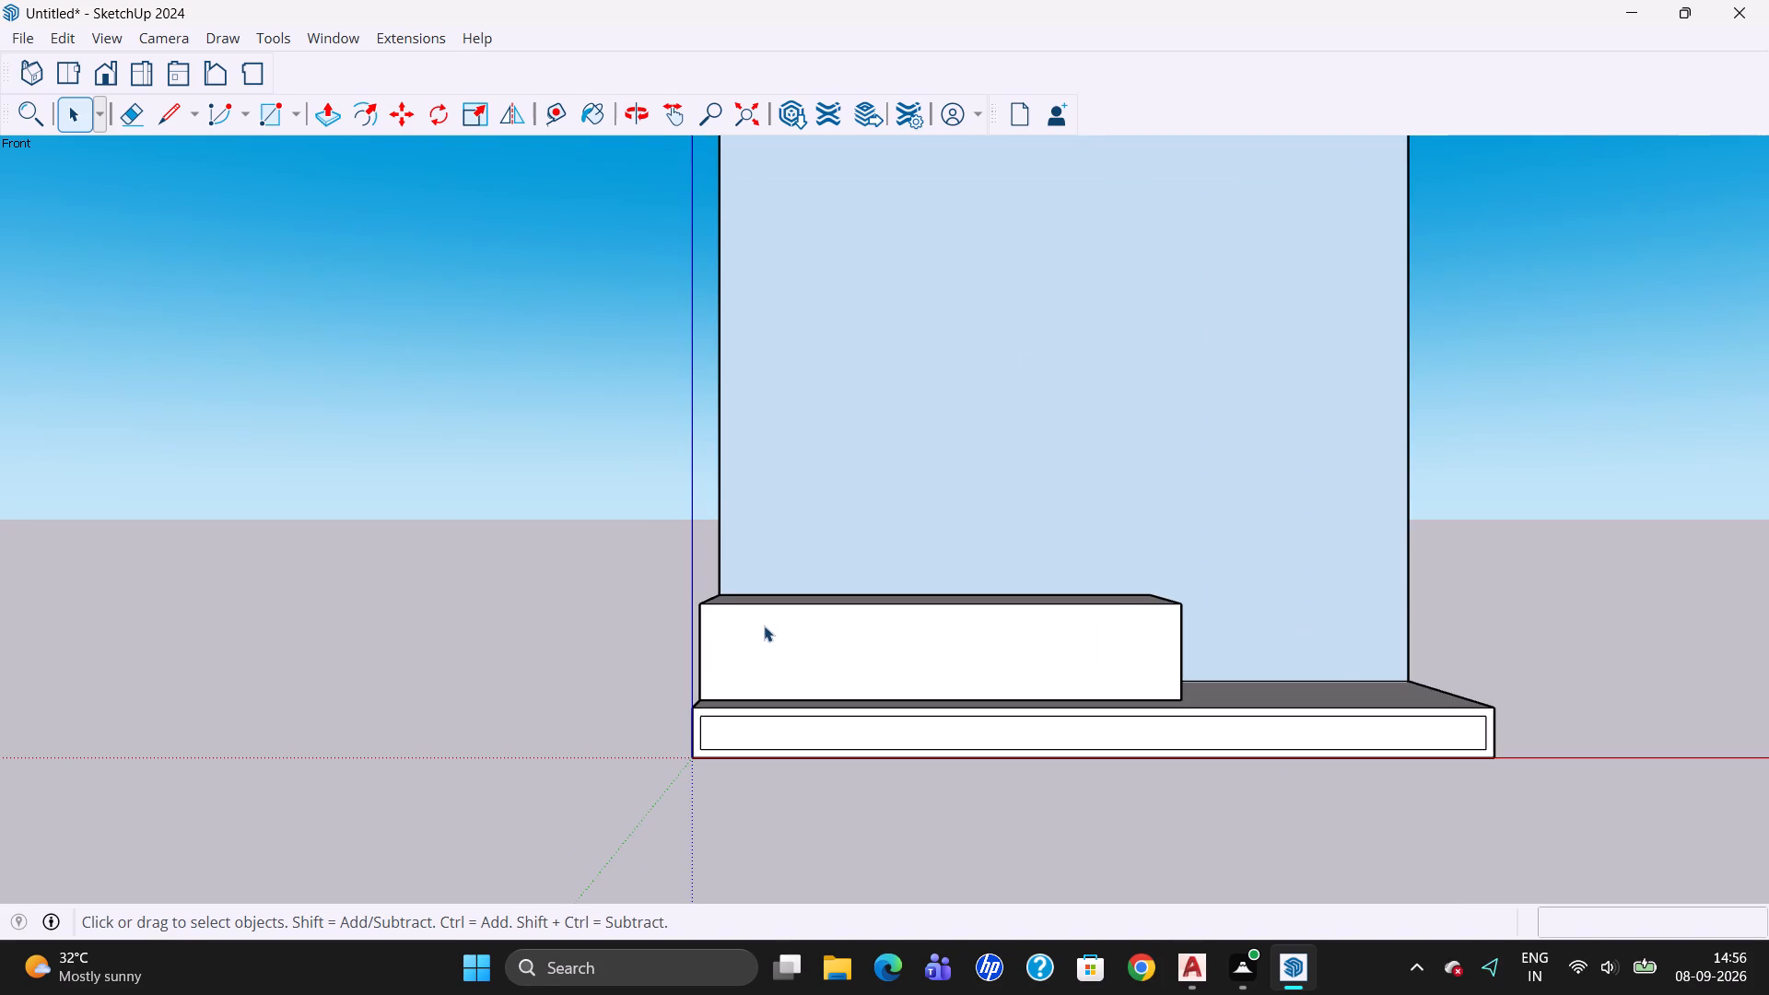
pyautogui.press('r')
pyautogui.click(698, 606)
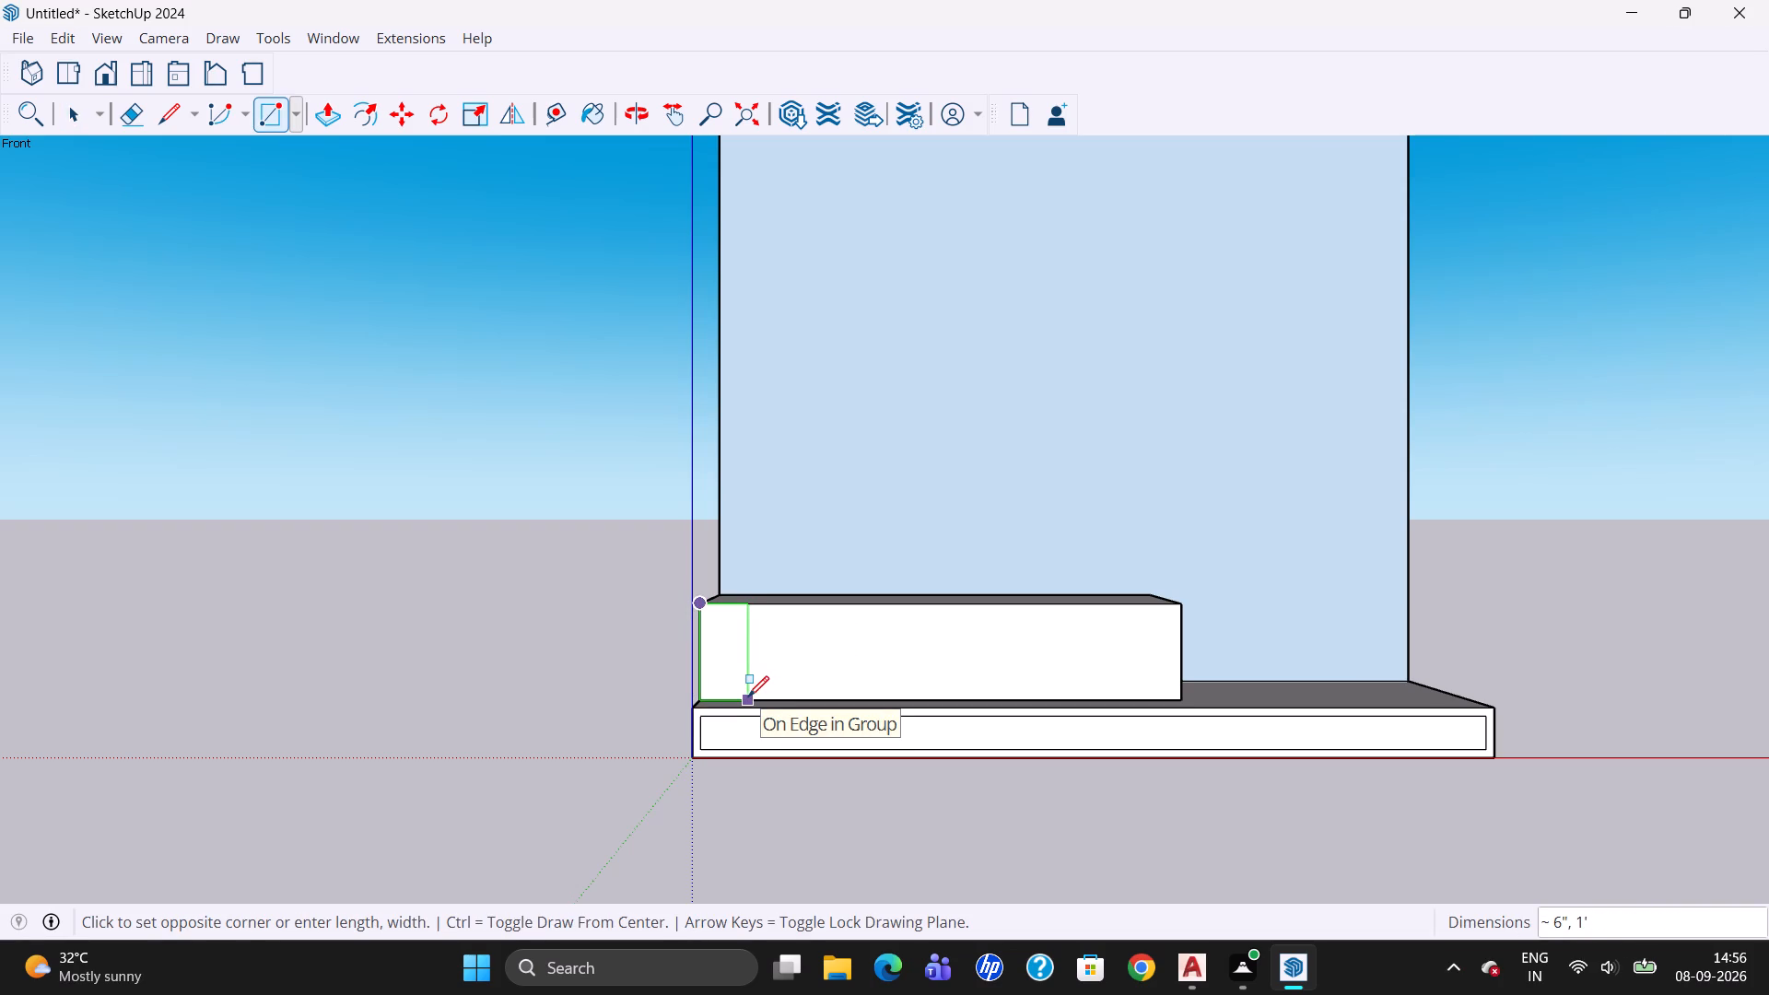
pyautogui.press('1')
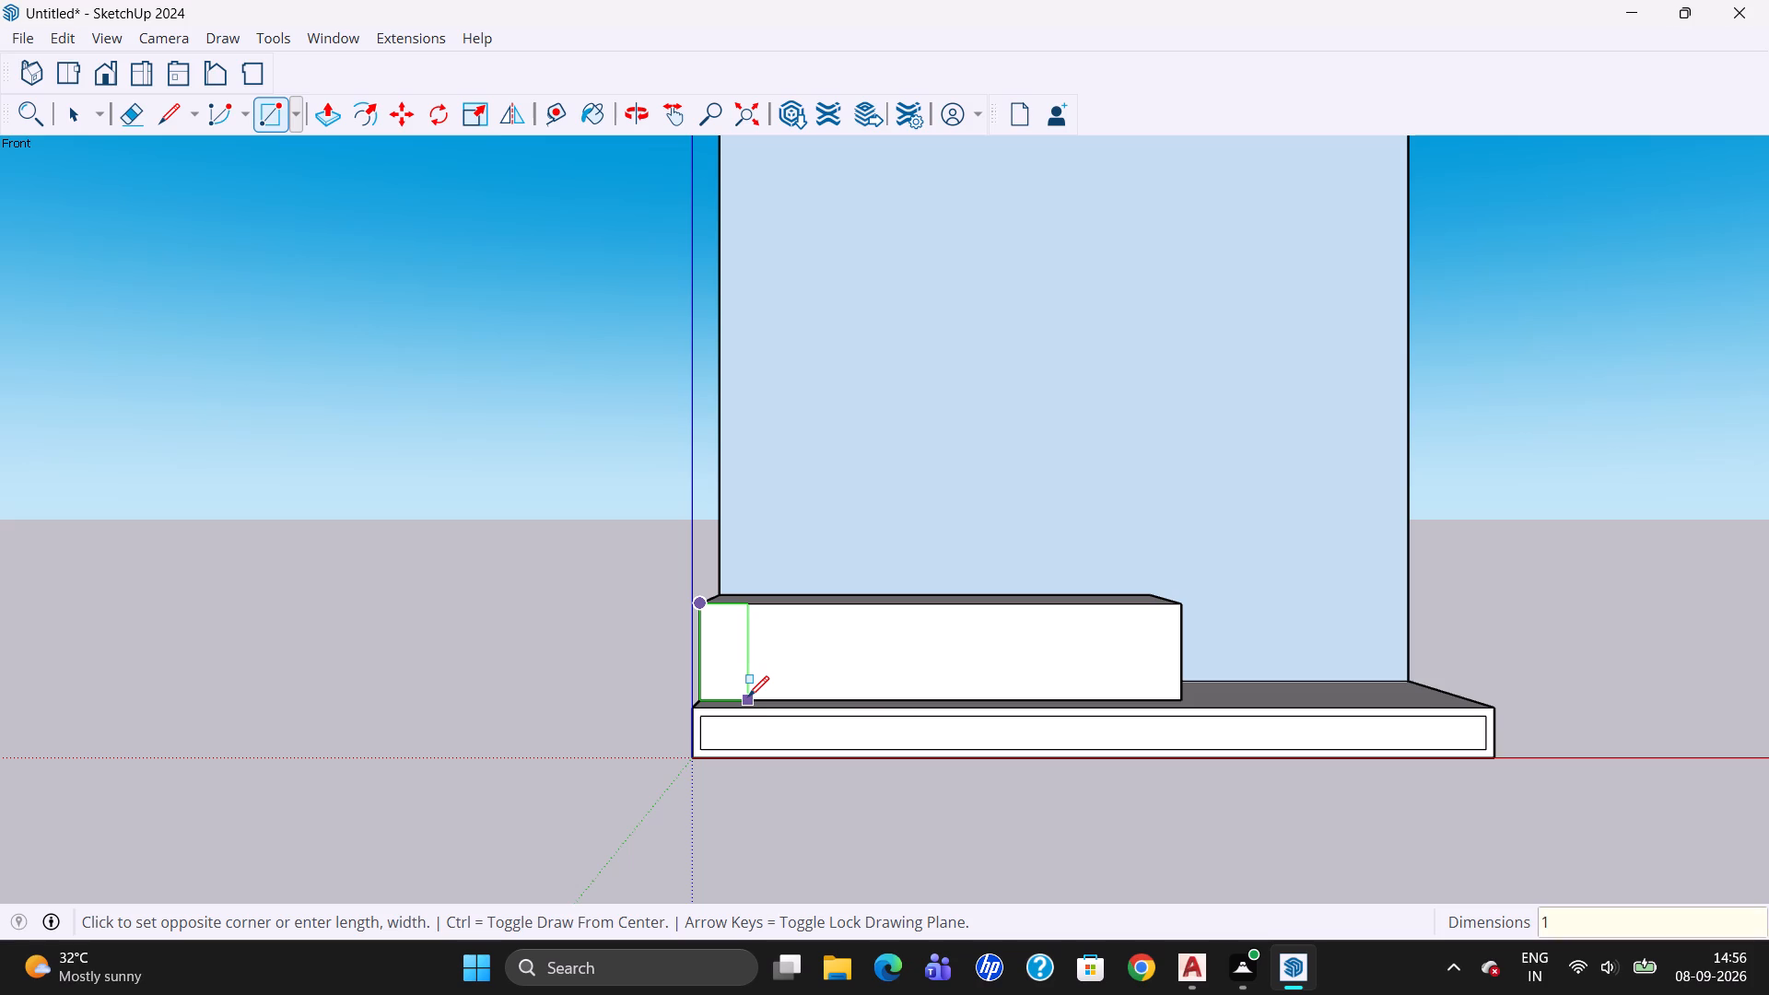
pyautogui.hotkey('shift', '"')
pyautogui.press(',')
pyautogui.press('Escape')
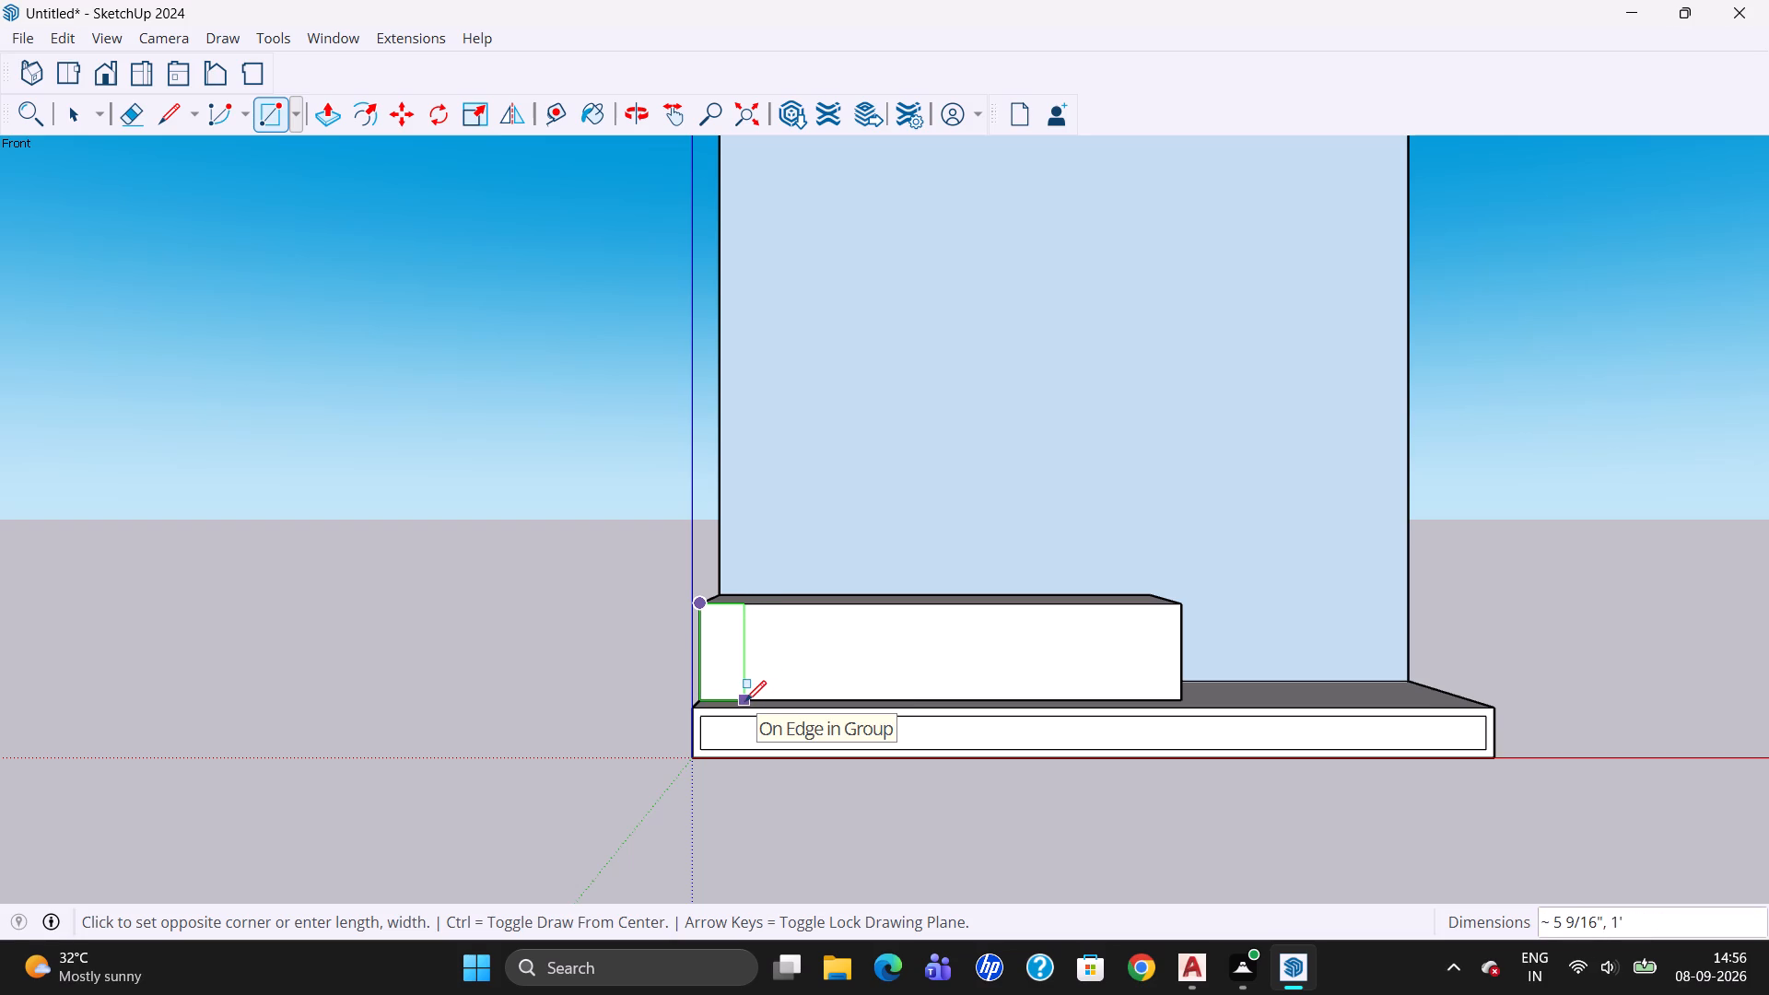
pyautogui.press('2')
pyautogui.hotkey('shift', '"')
pyautogui.press(',')
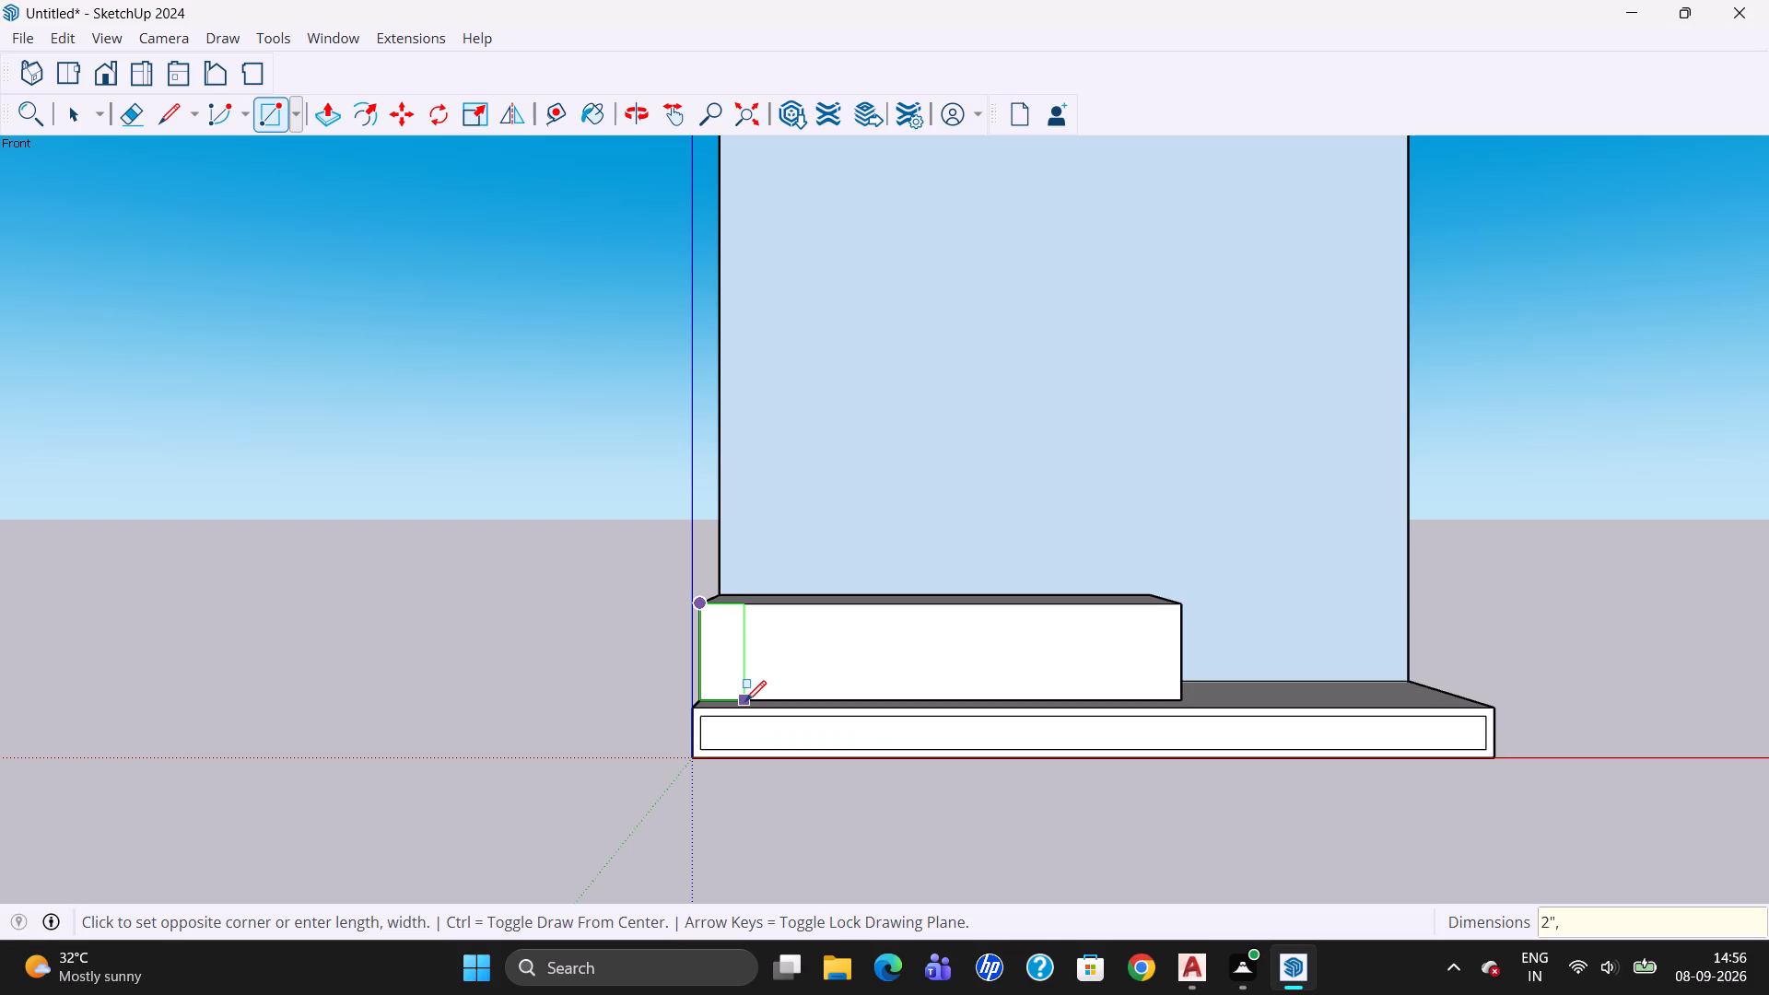
pyautogui.press('1')
pyautogui.press("'")
pyautogui.press('Return')
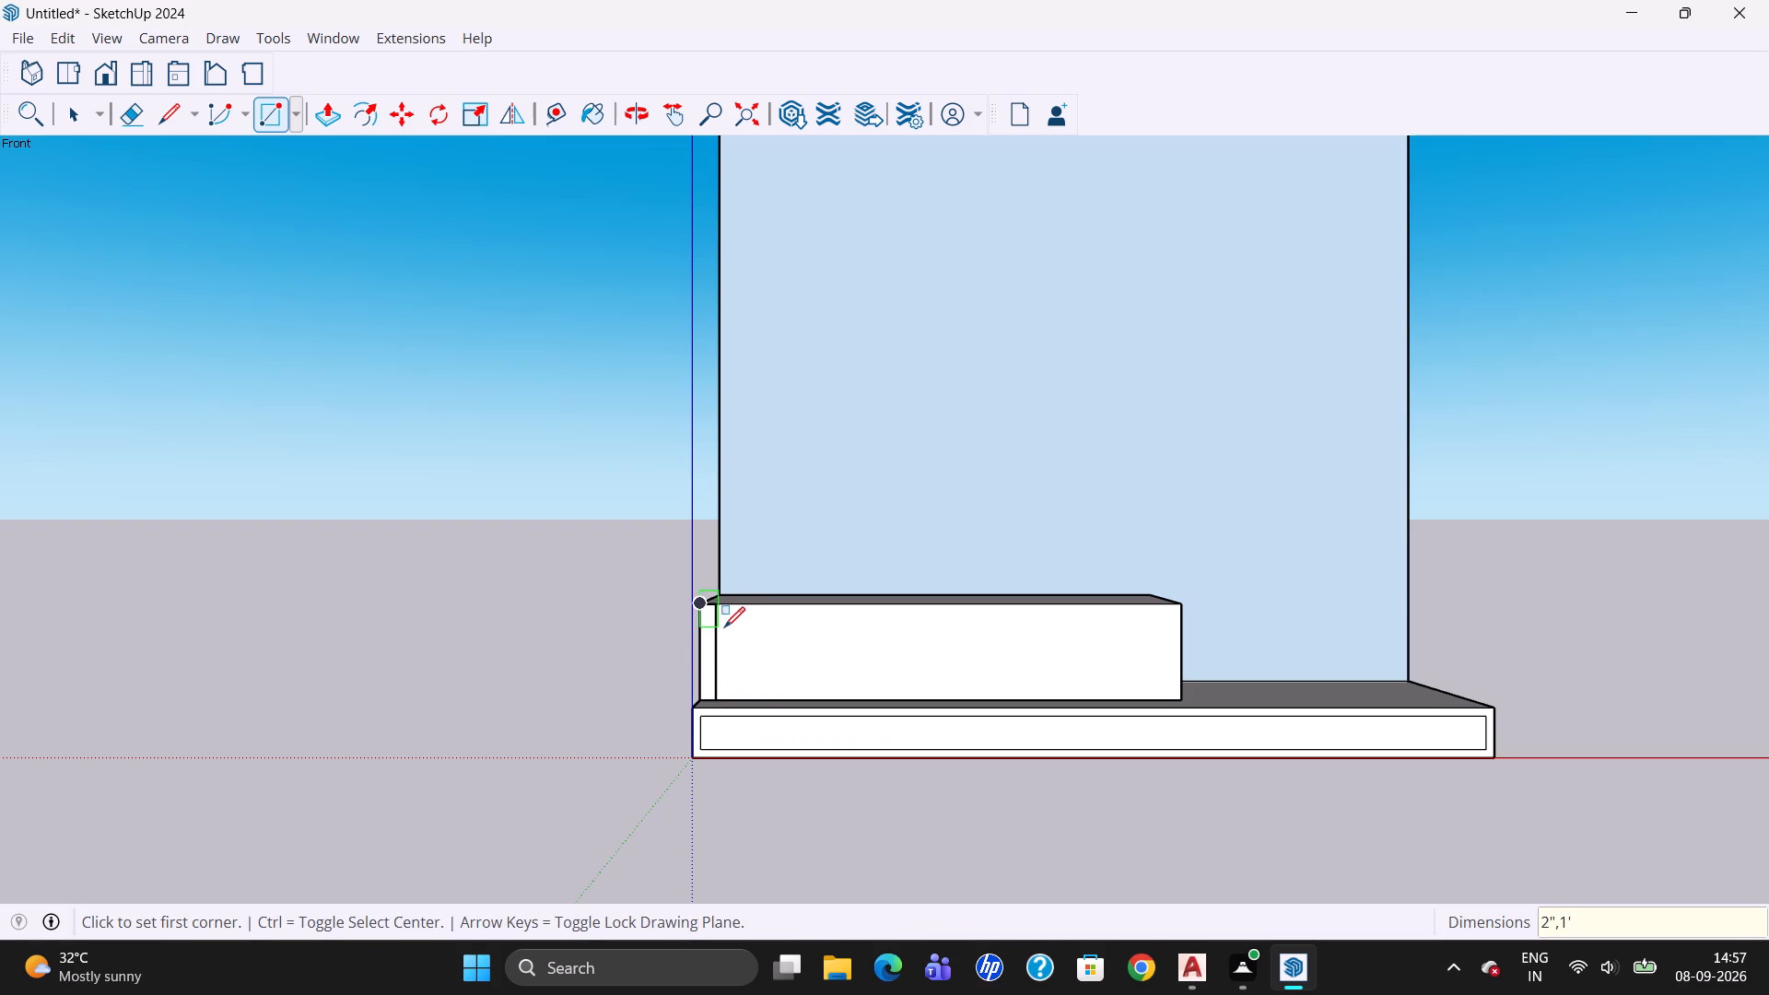
pyautogui.press('Escape')
pyautogui.press('Escape')
pyautogui.scroll(3, 708, 652)
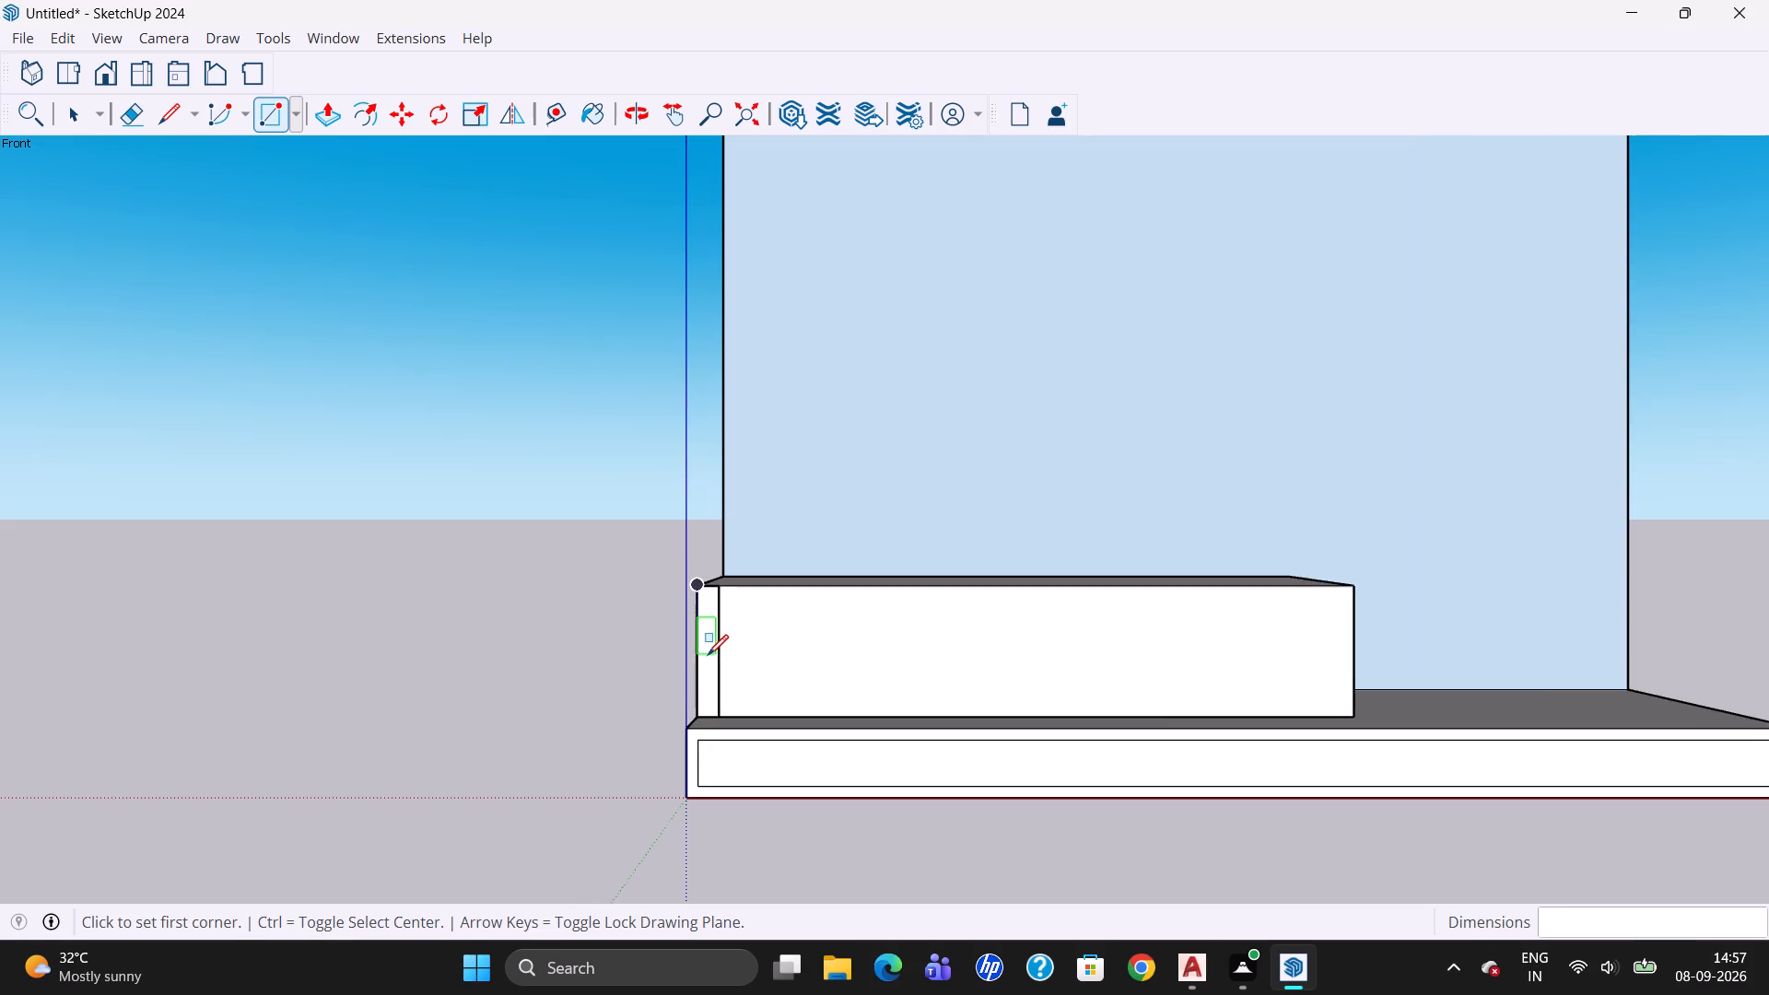
# Make the 2" by 1' rectangle on the block's front face, including its edges, into a component.
pyautogui.scroll(5, 708, 653)
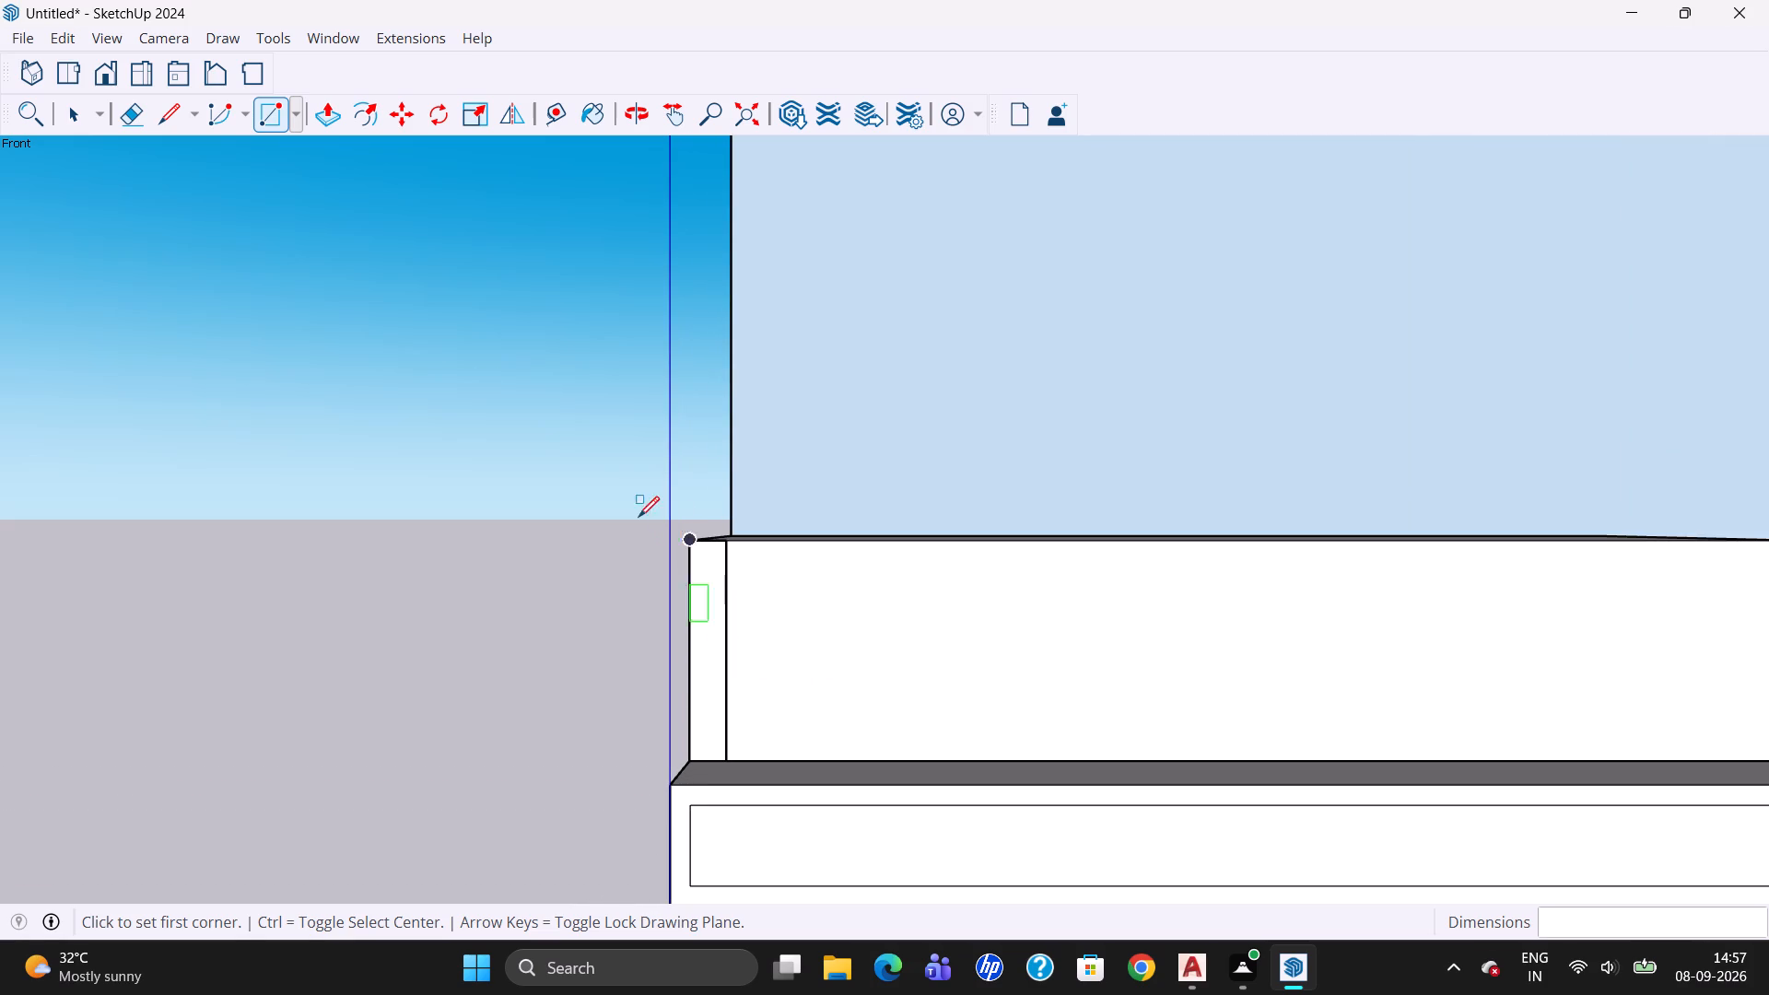
pyautogui.click(66, 123)
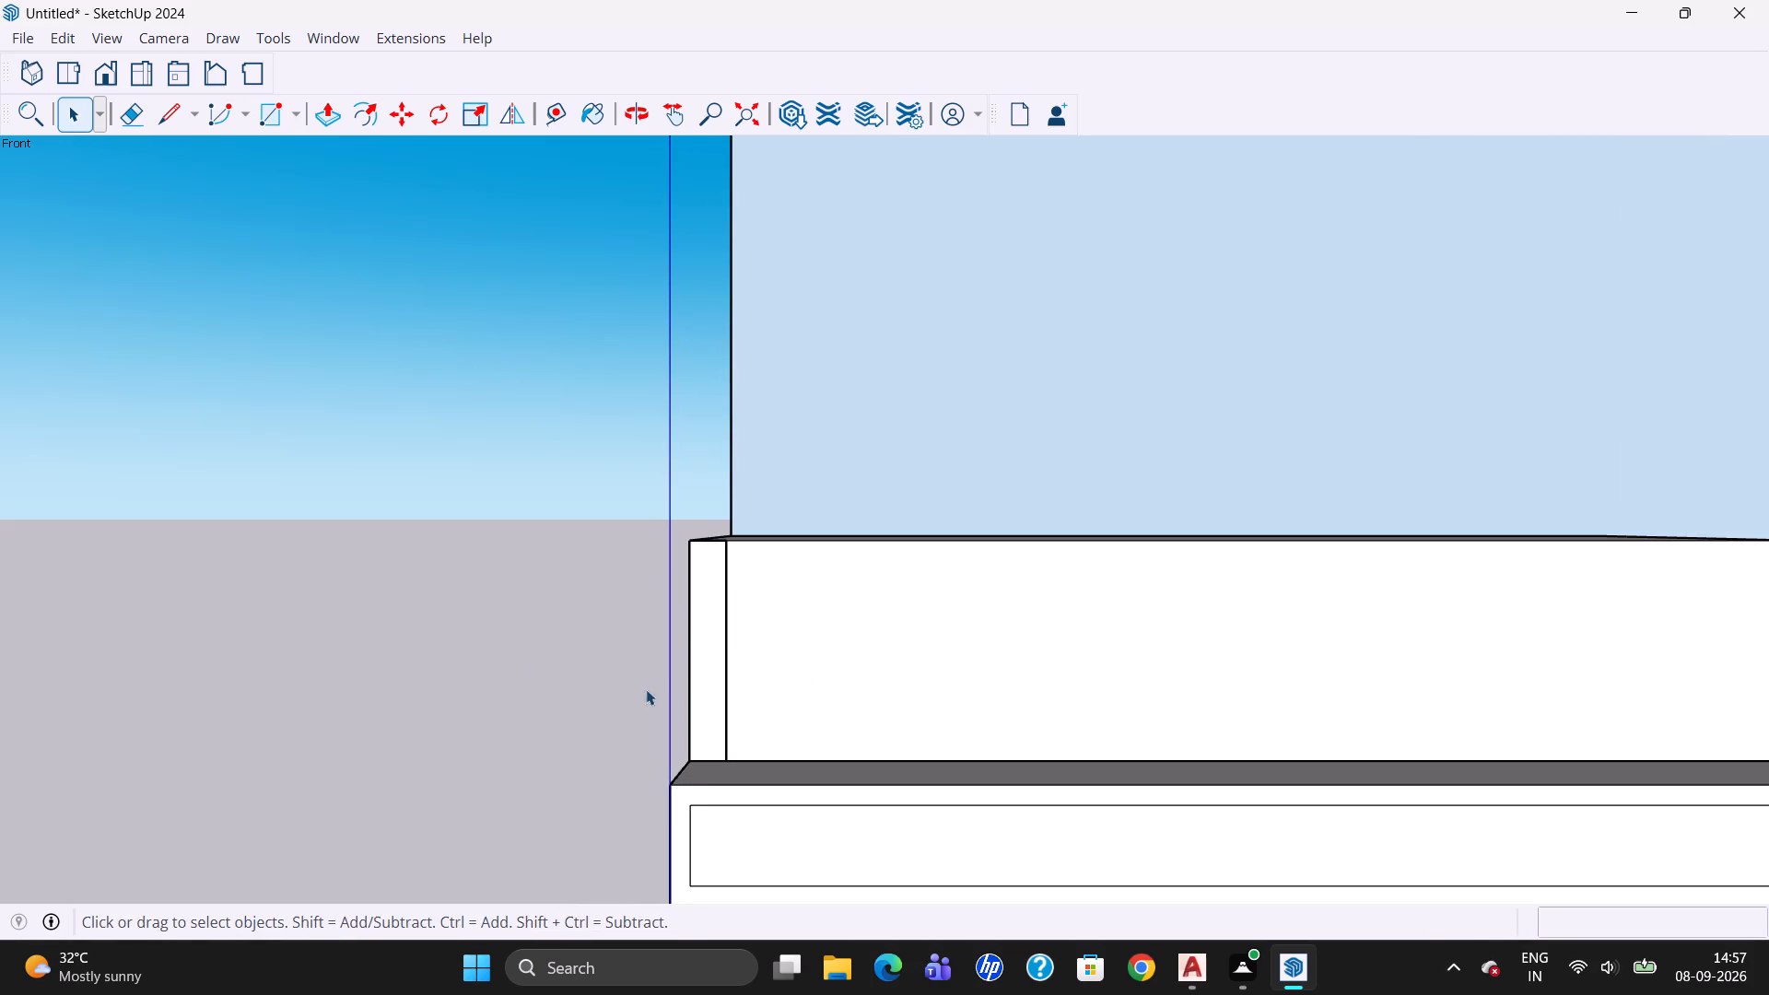
pyautogui.doubleClick(708, 640)
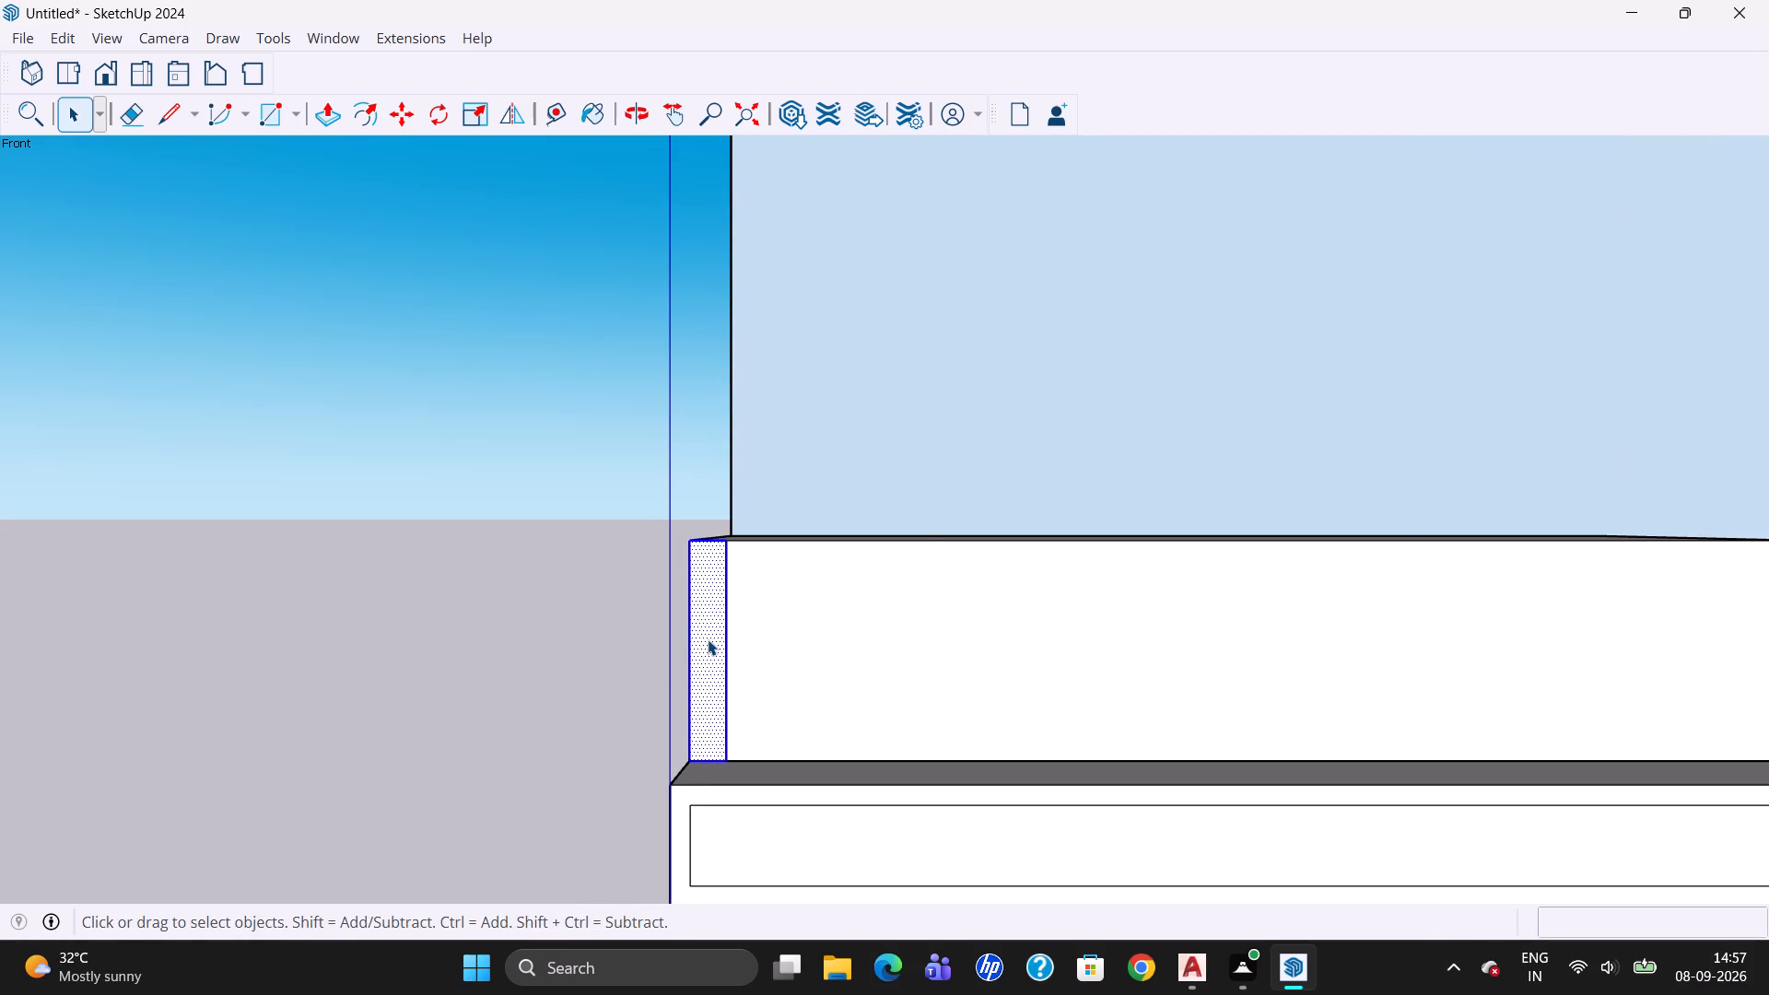
pyautogui.rightClick(708, 639)
pyautogui.click(764, 448)
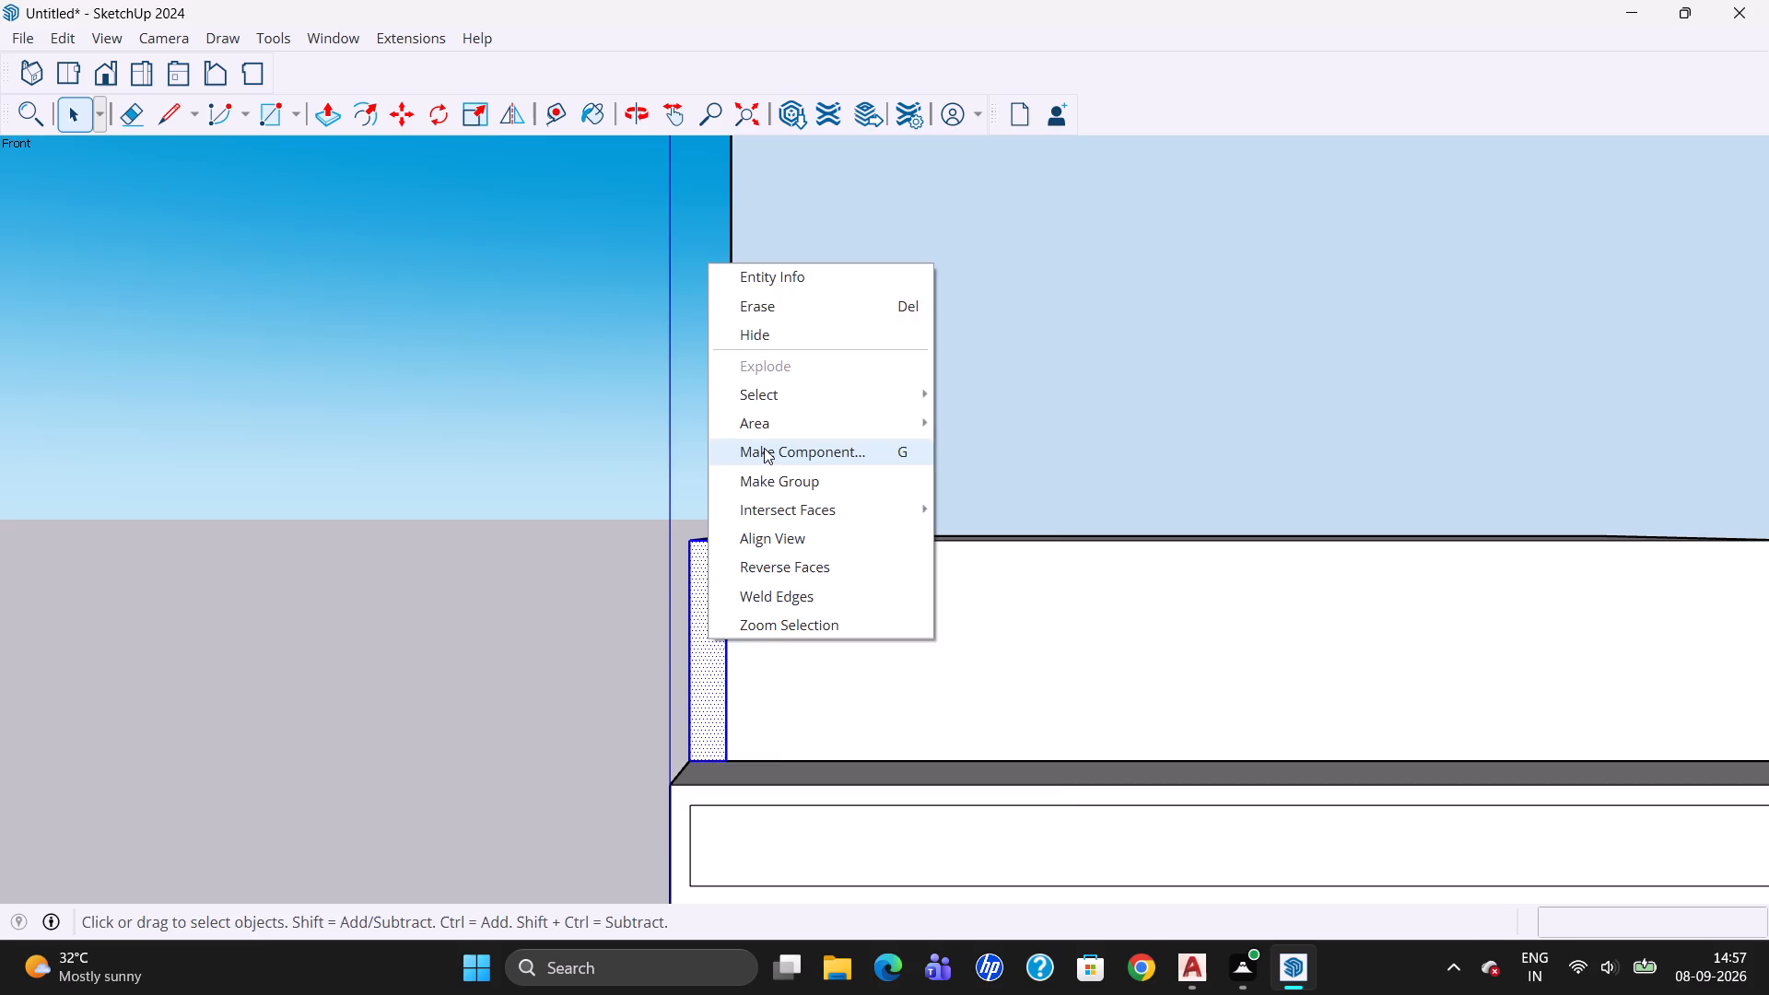
pyautogui.click(913, 767)
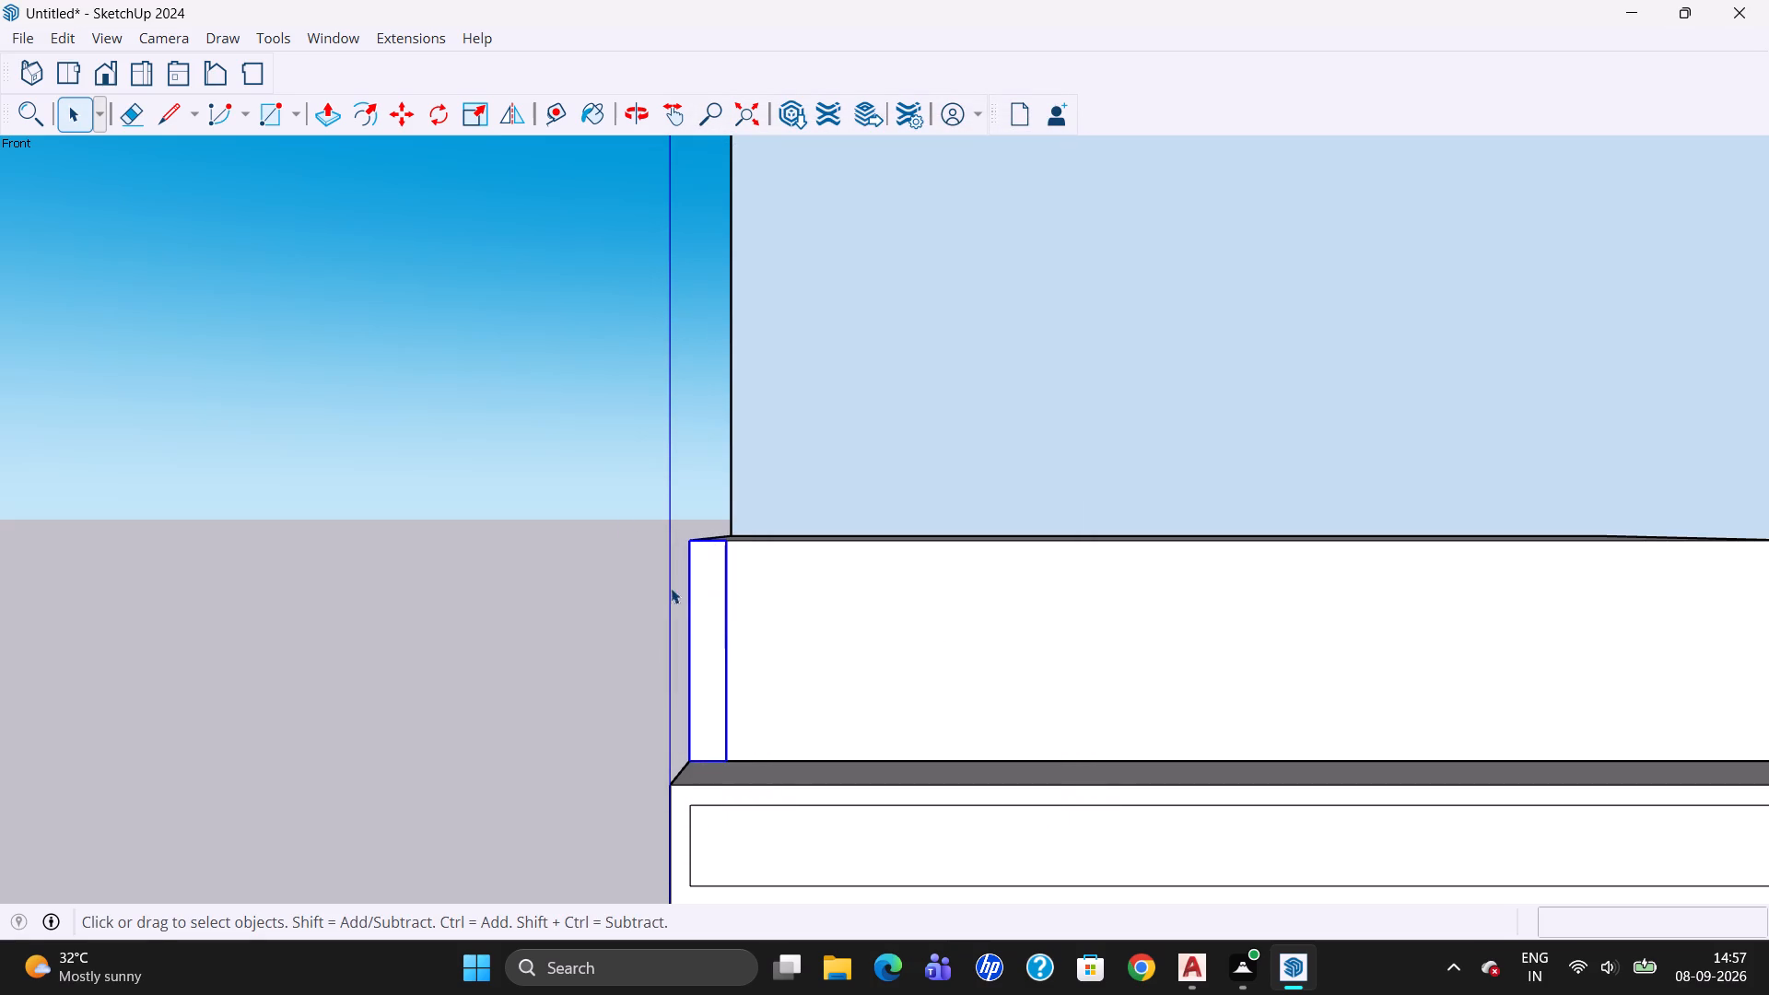
# Copy the slat component along the block's bottom front edge at 2.5" spacing, multiplied into 28 copies.
pyautogui.click(406, 119)
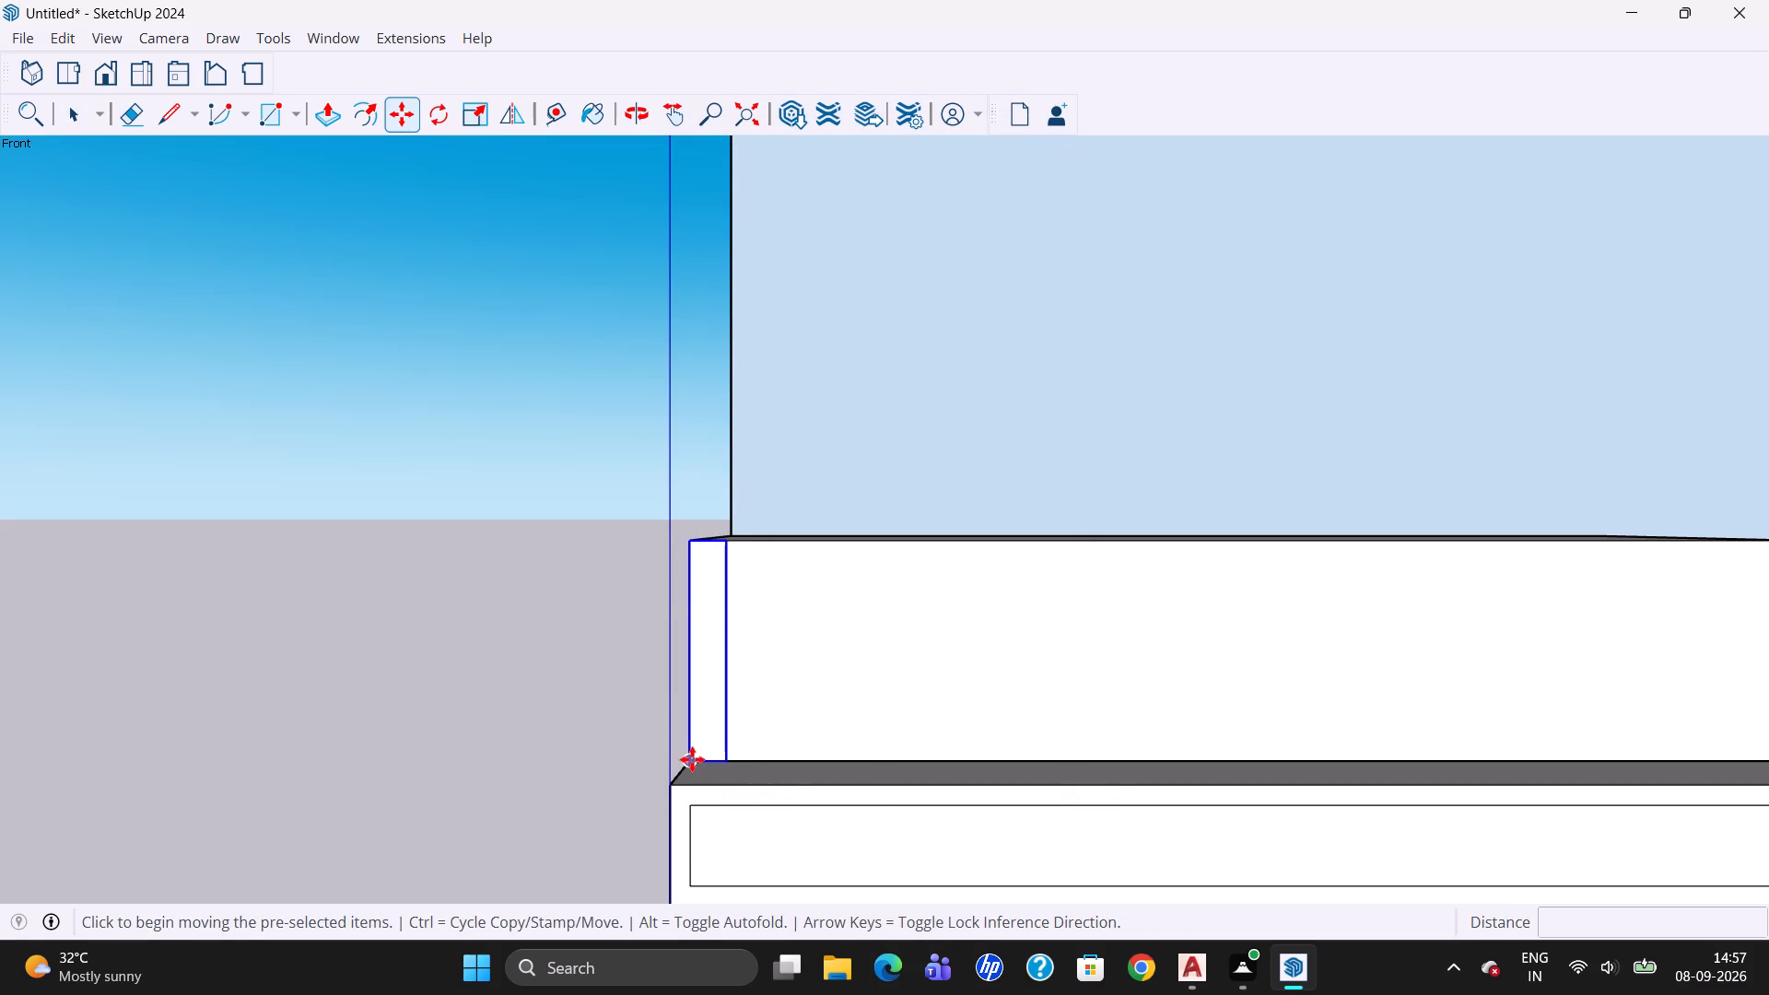
pyautogui.click(692, 759)
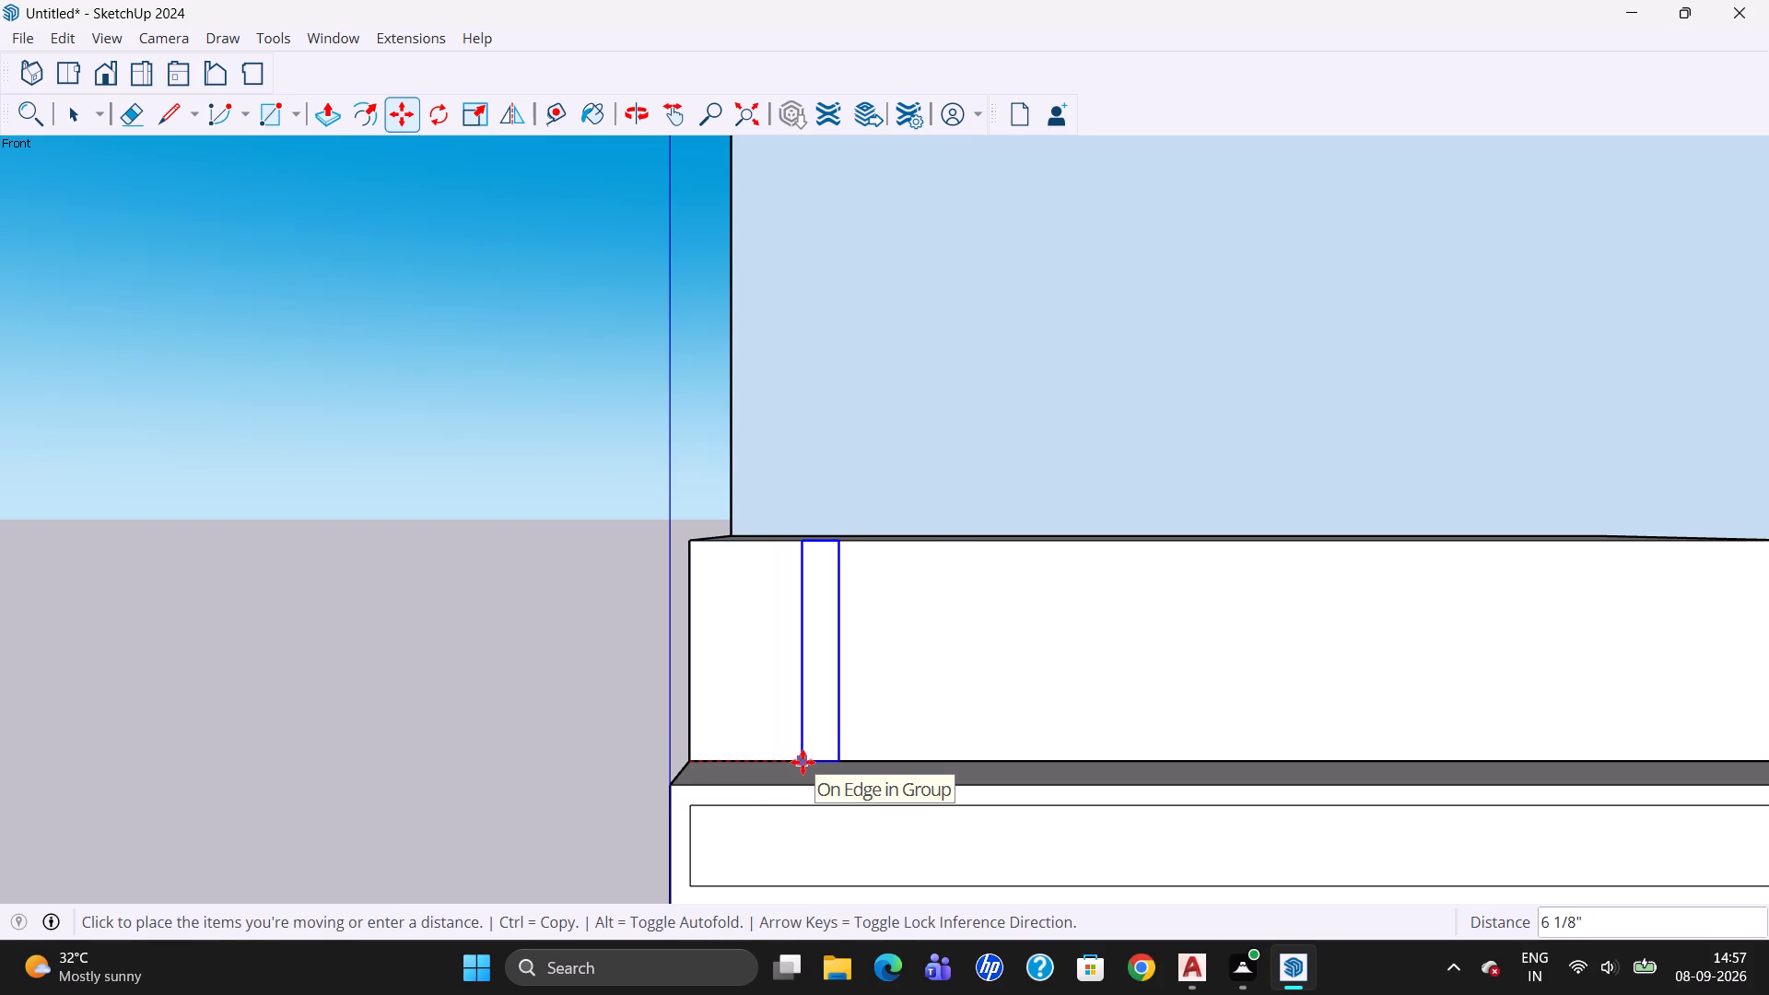
pyautogui.press('Right')
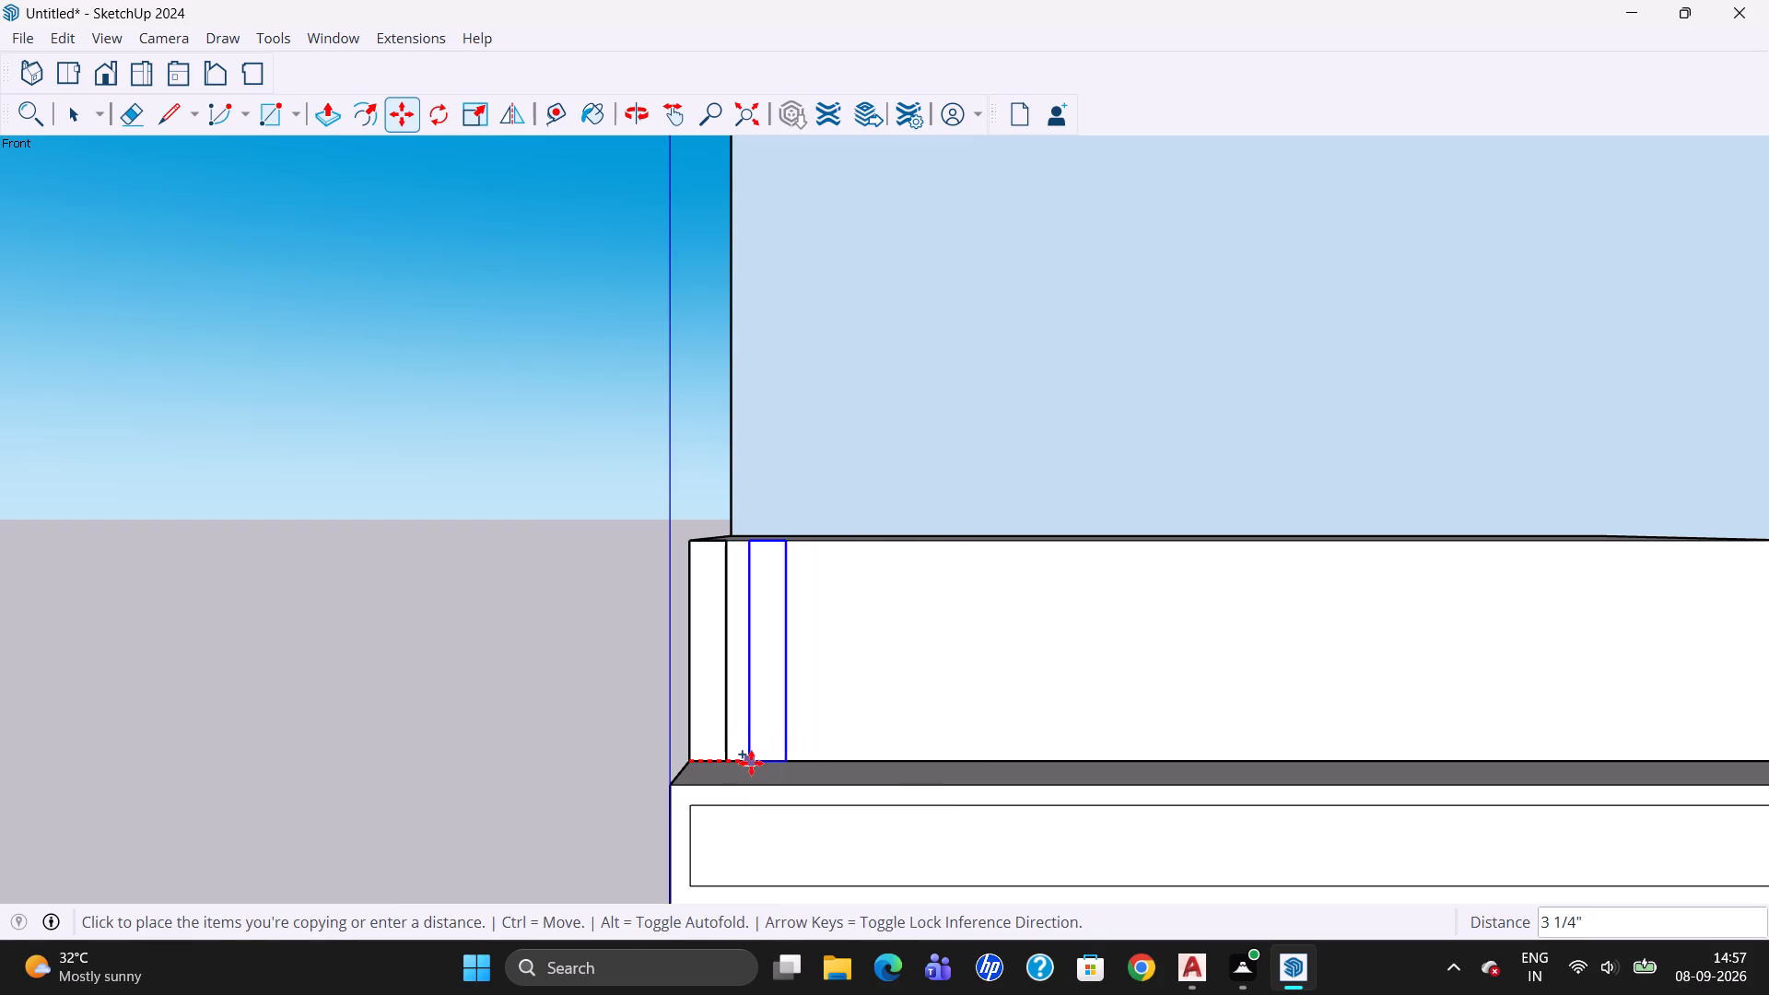
pyautogui.write('2.5')
pyautogui.hotkey('shift', '"')
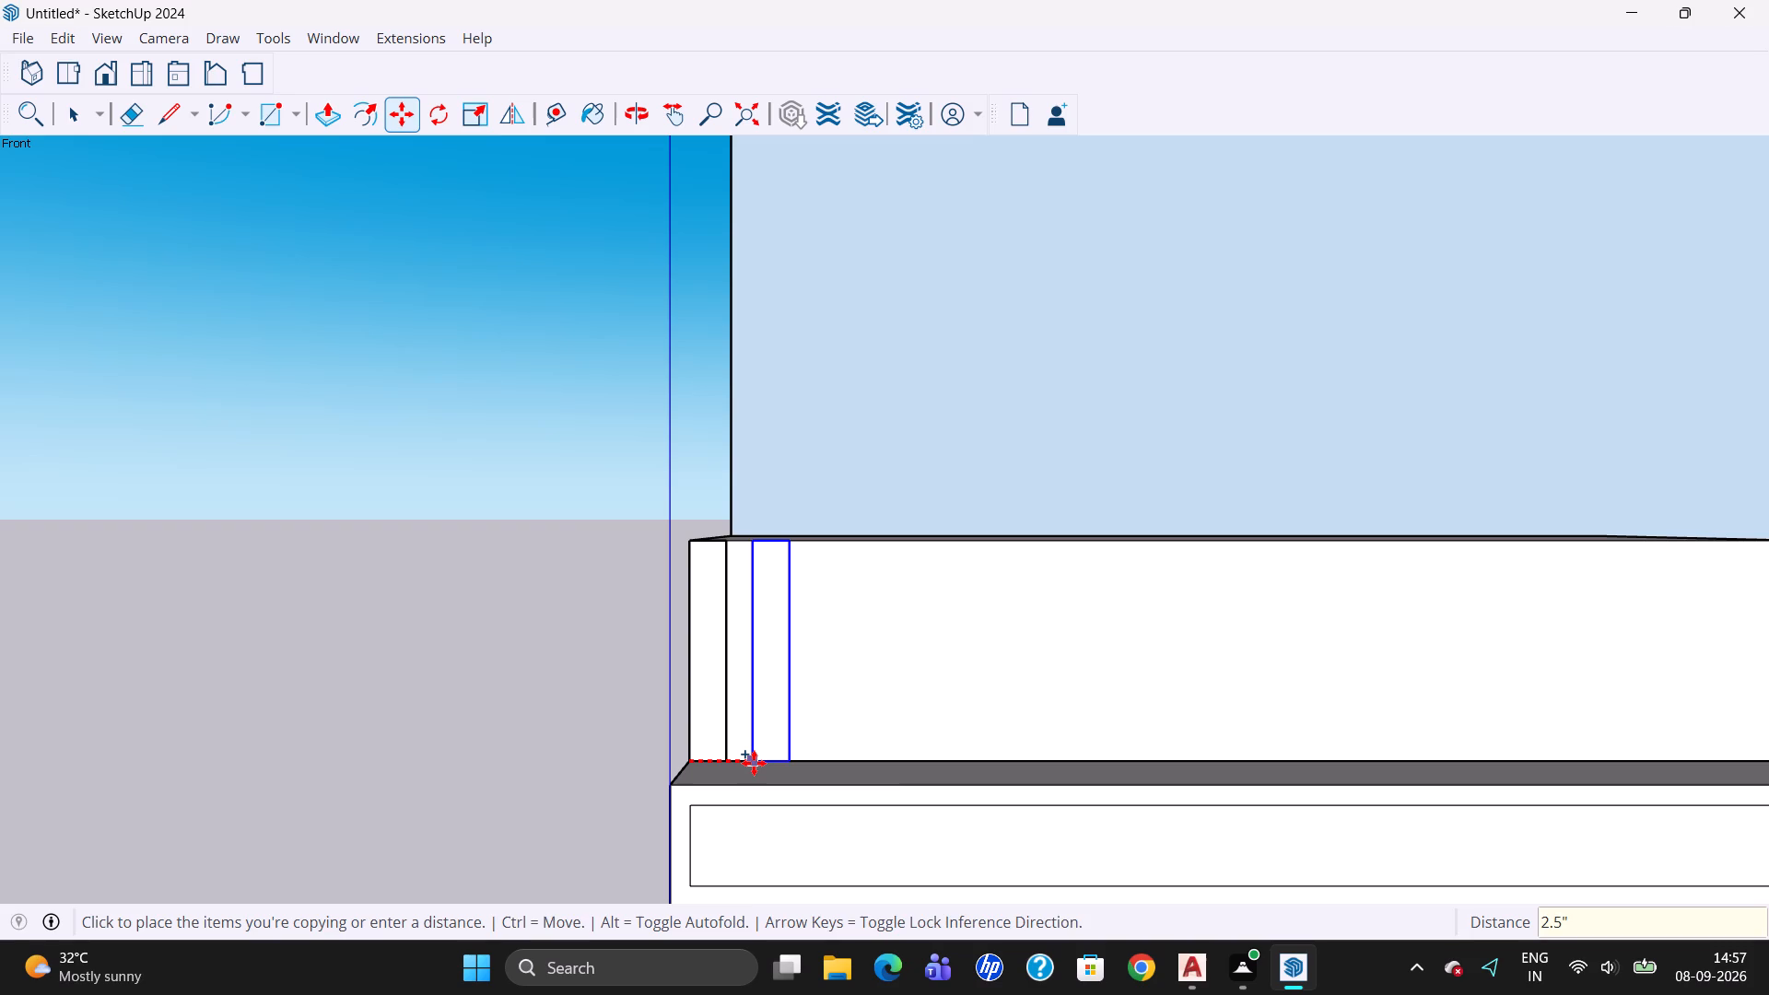
pyautogui.press('Return')
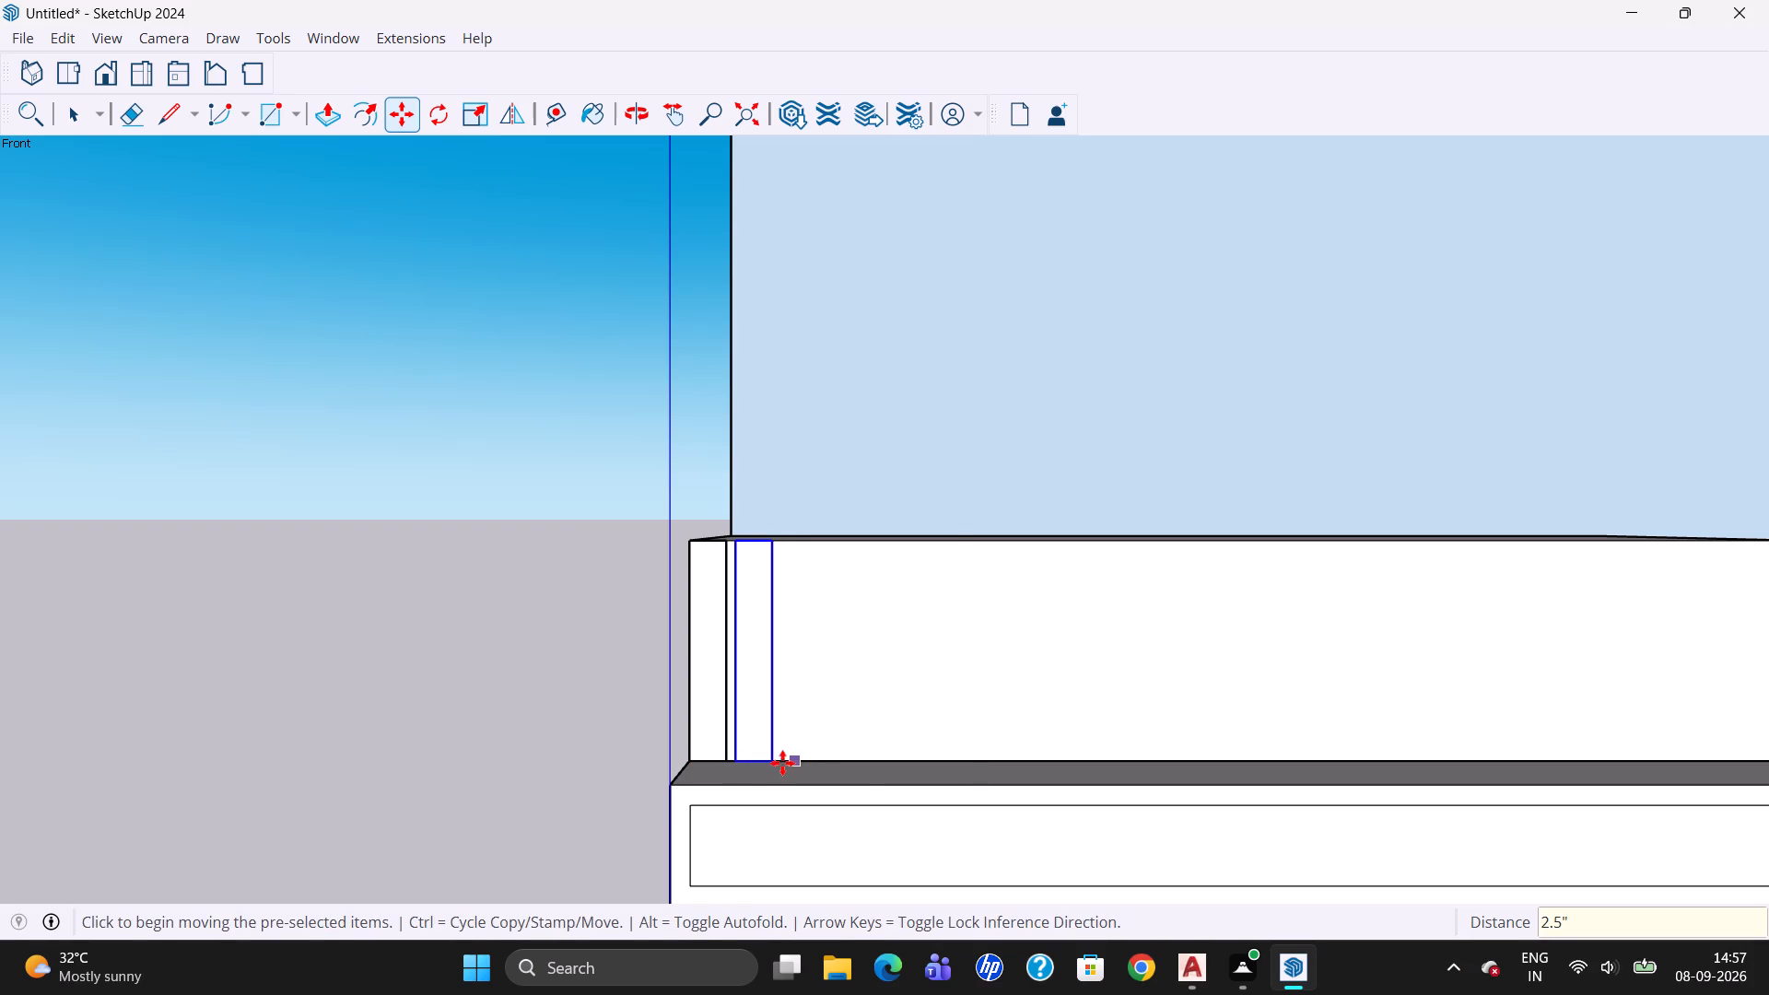
pyautogui.hotkey('shift', '*')
pyautogui.write('28')
pyautogui.press('Return')
pyautogui.scroll(-2, 776, 720)
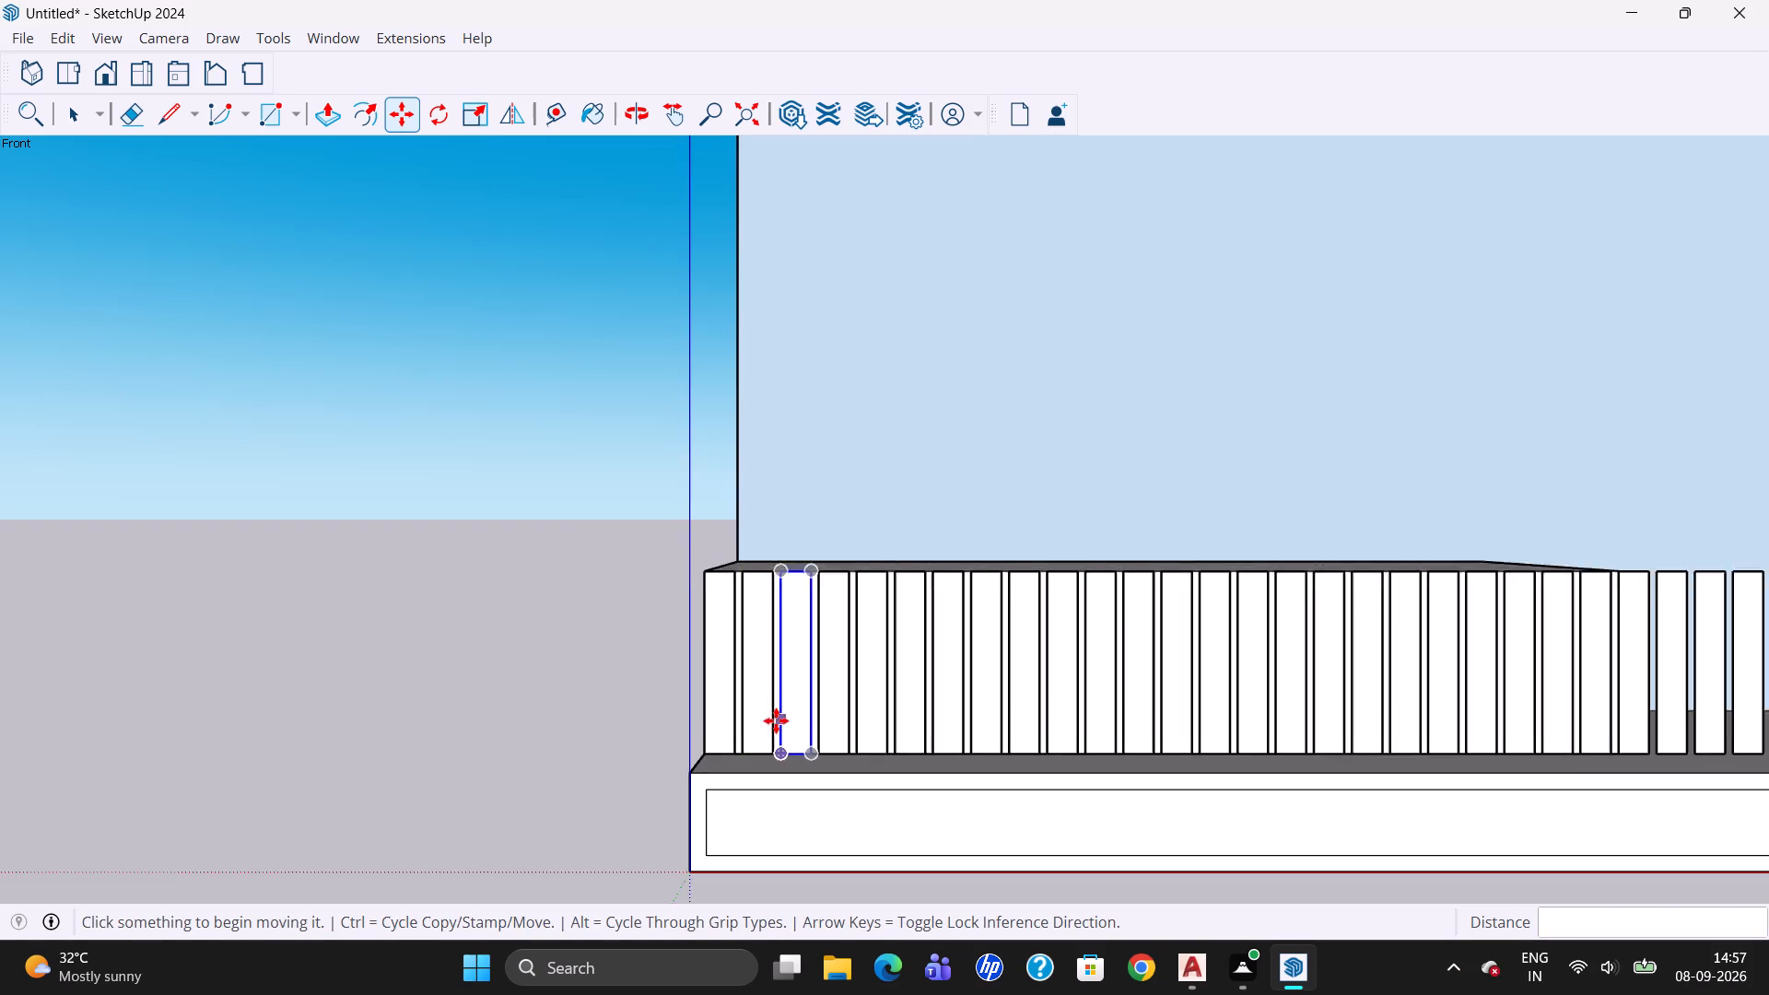
pyautogui.scroll(-1, 776, 720)
pyautogui.scroll(2, 837, 703)
pyautogui.scroll(-3, 830, 624)
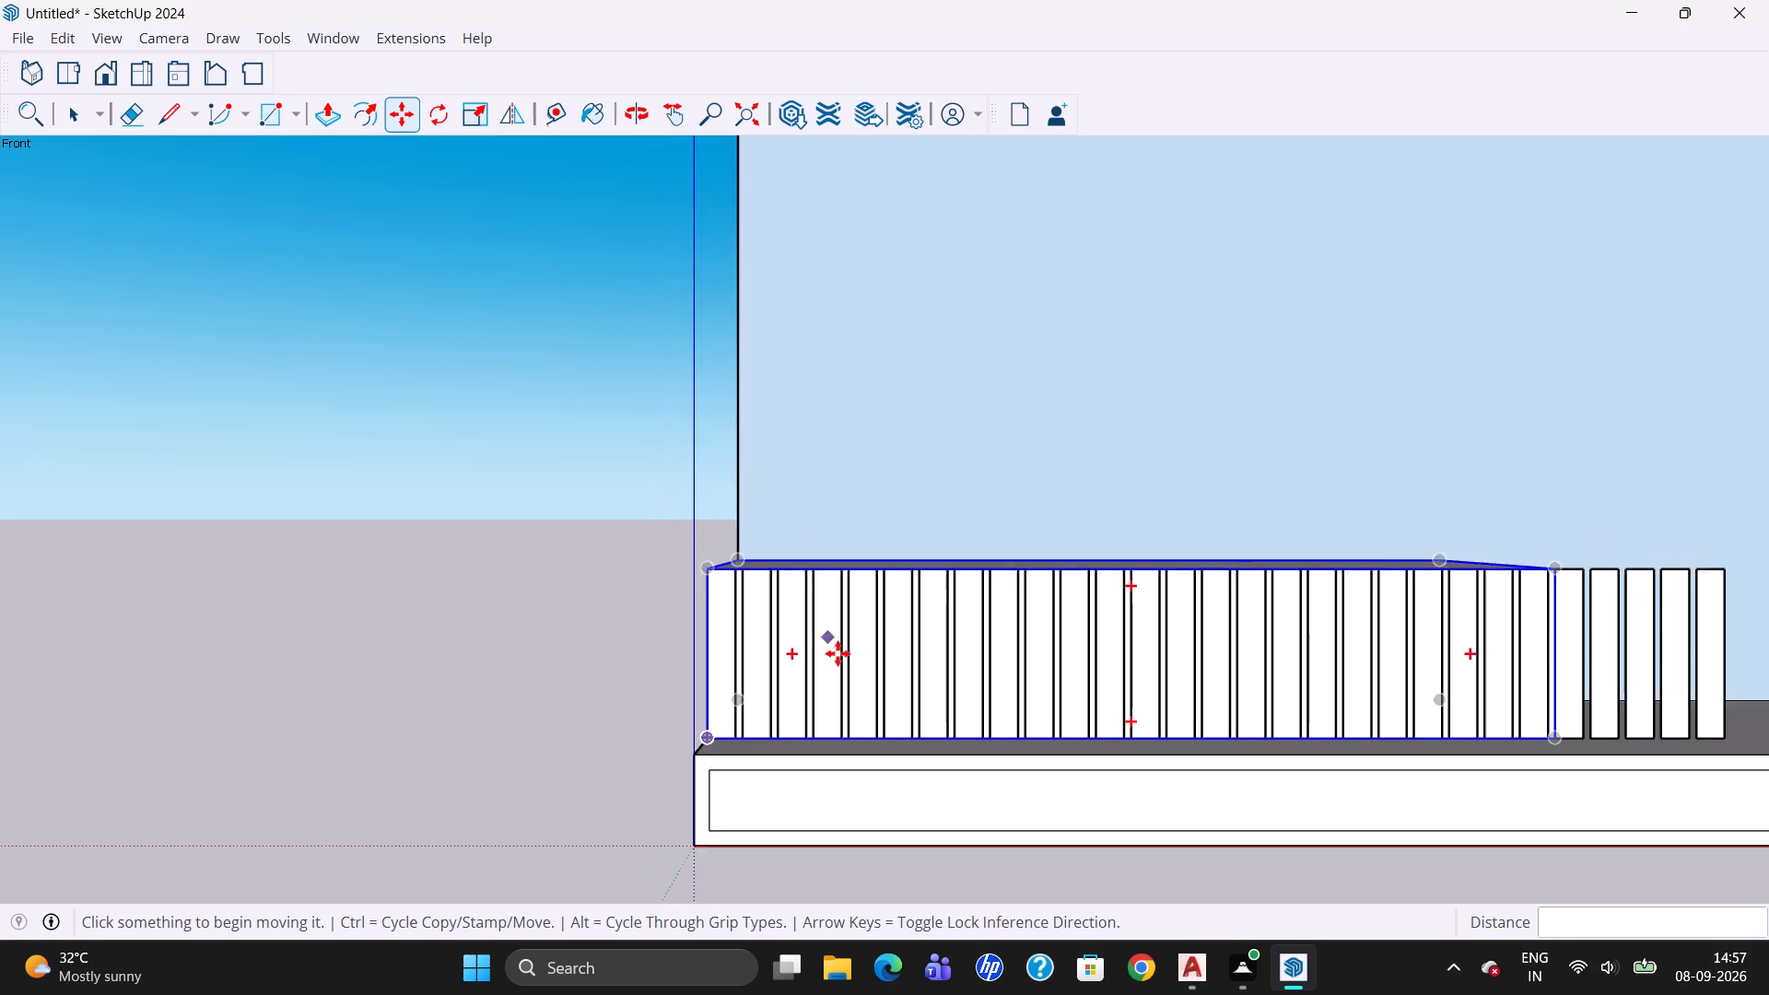
pyautogui.press('Escape')
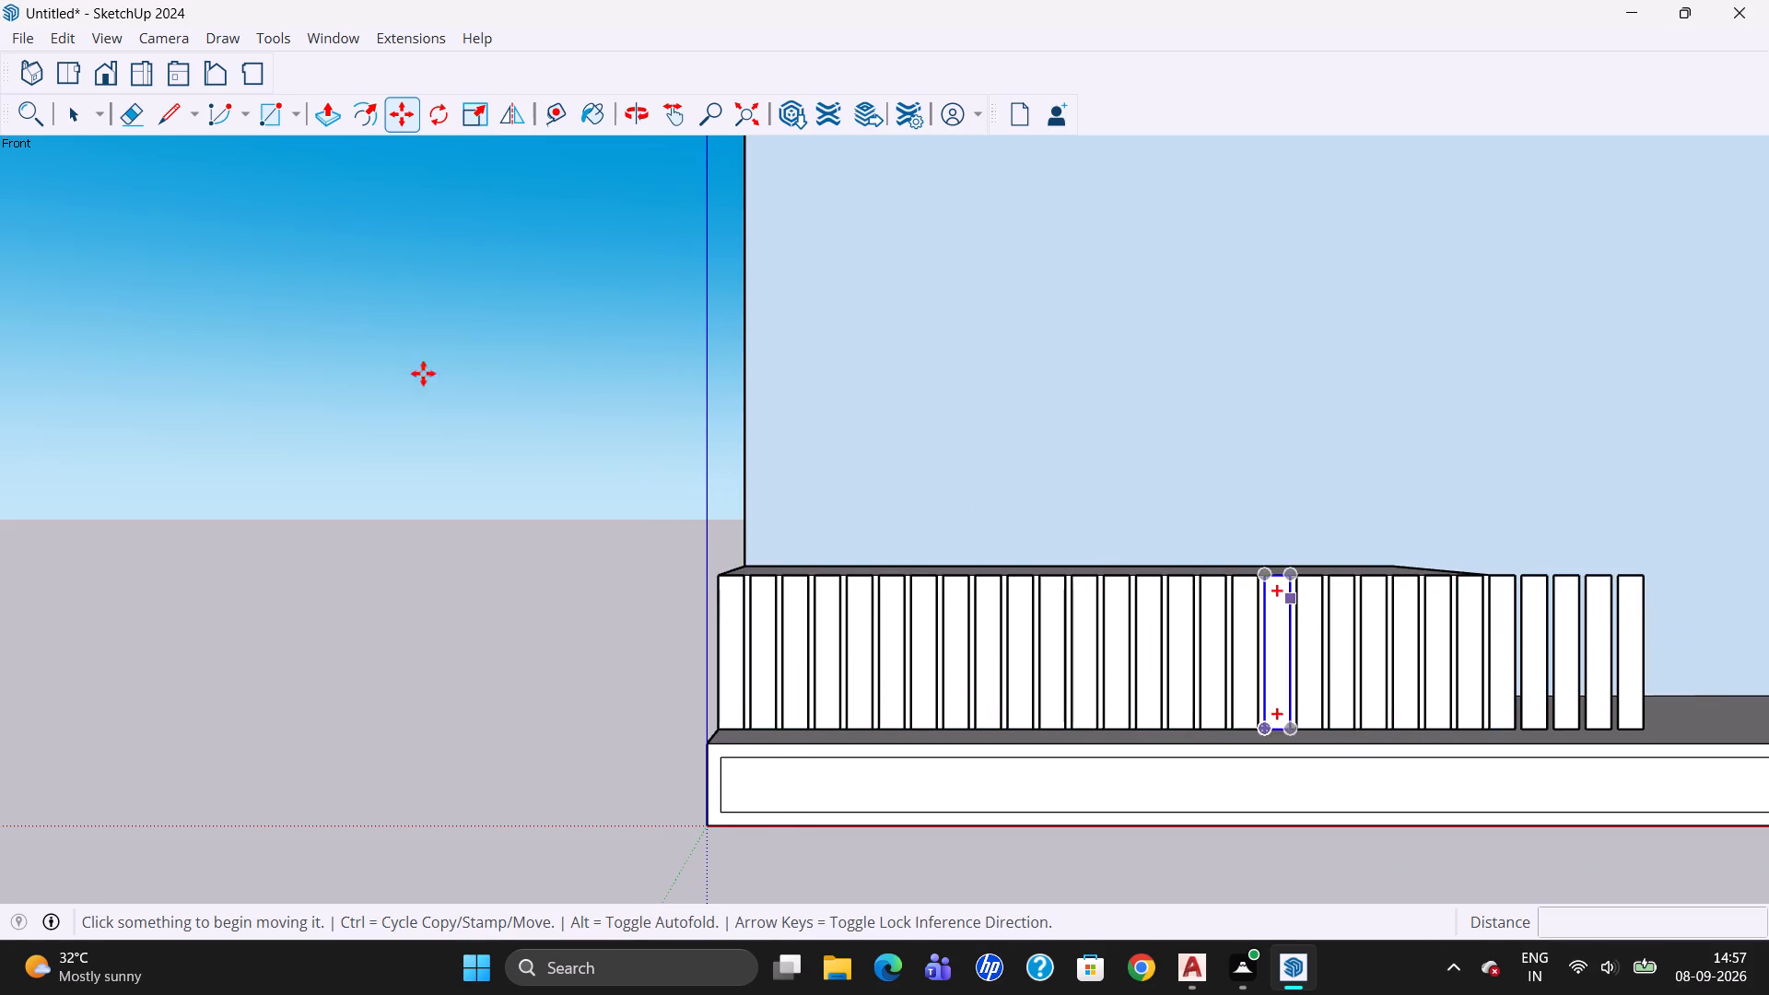
# Delete the five surplus slat copies that extend past the block's end farthest from the blue axis.
pyautogui.click(63, 122)
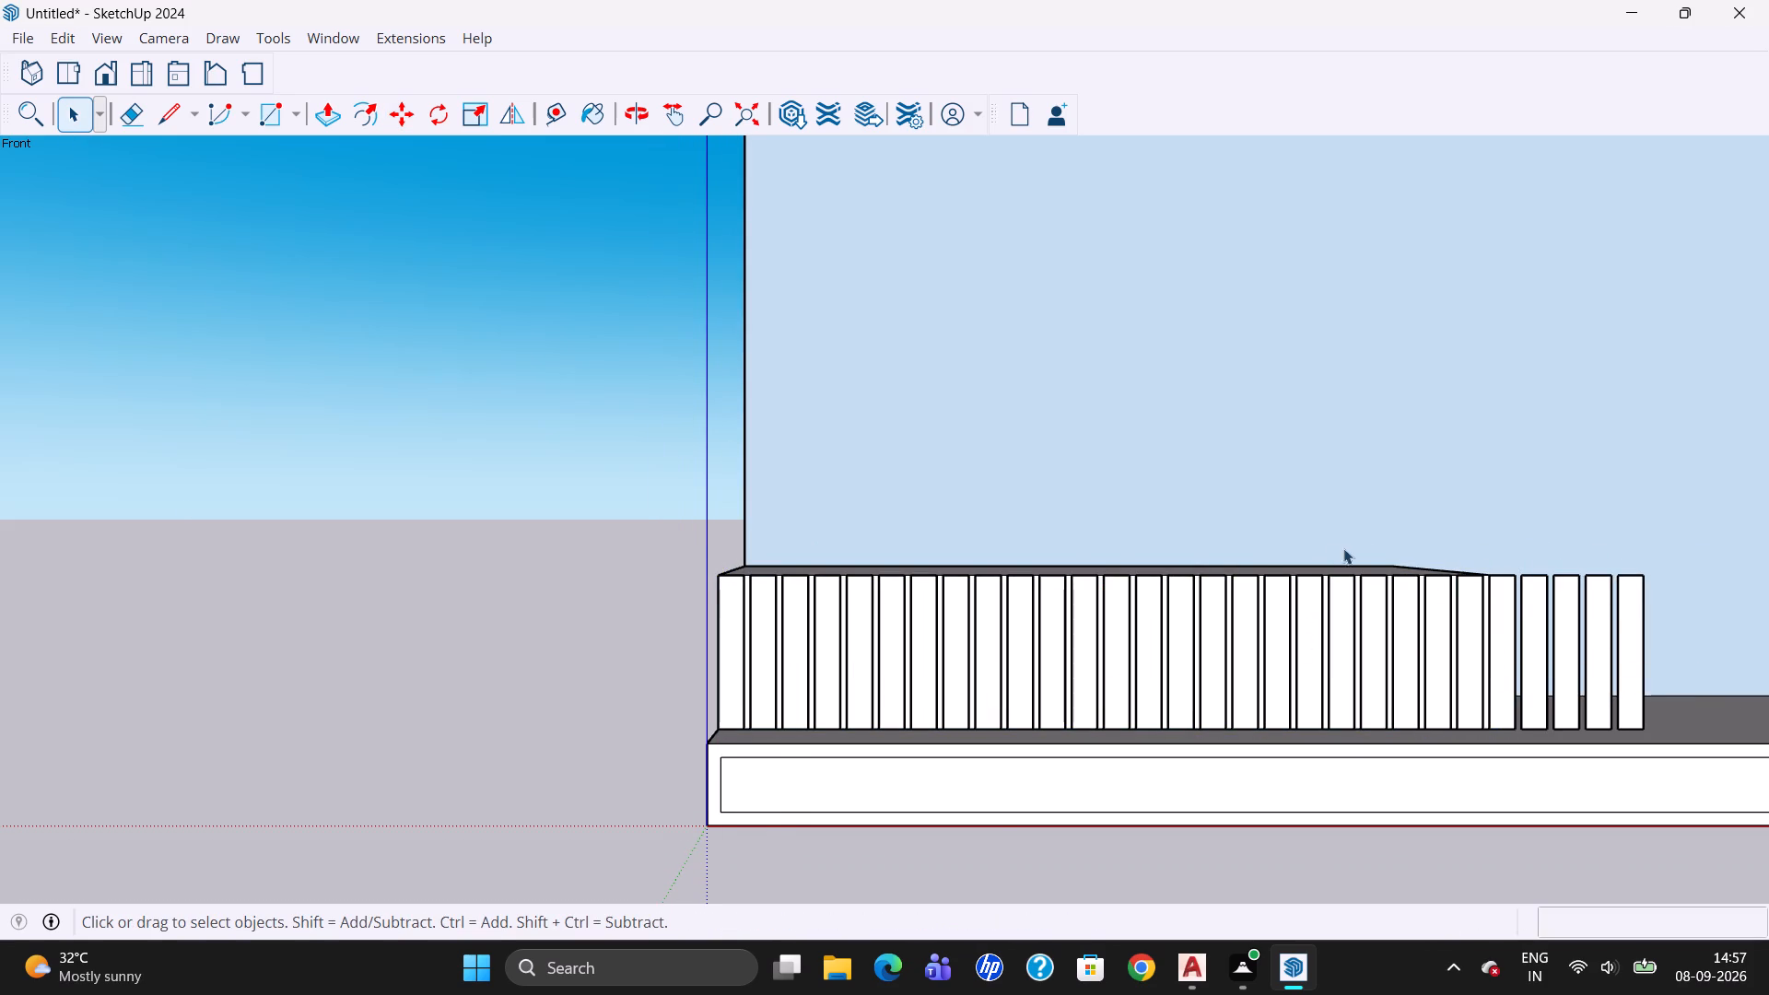
pyautogui.click(1556, 596)
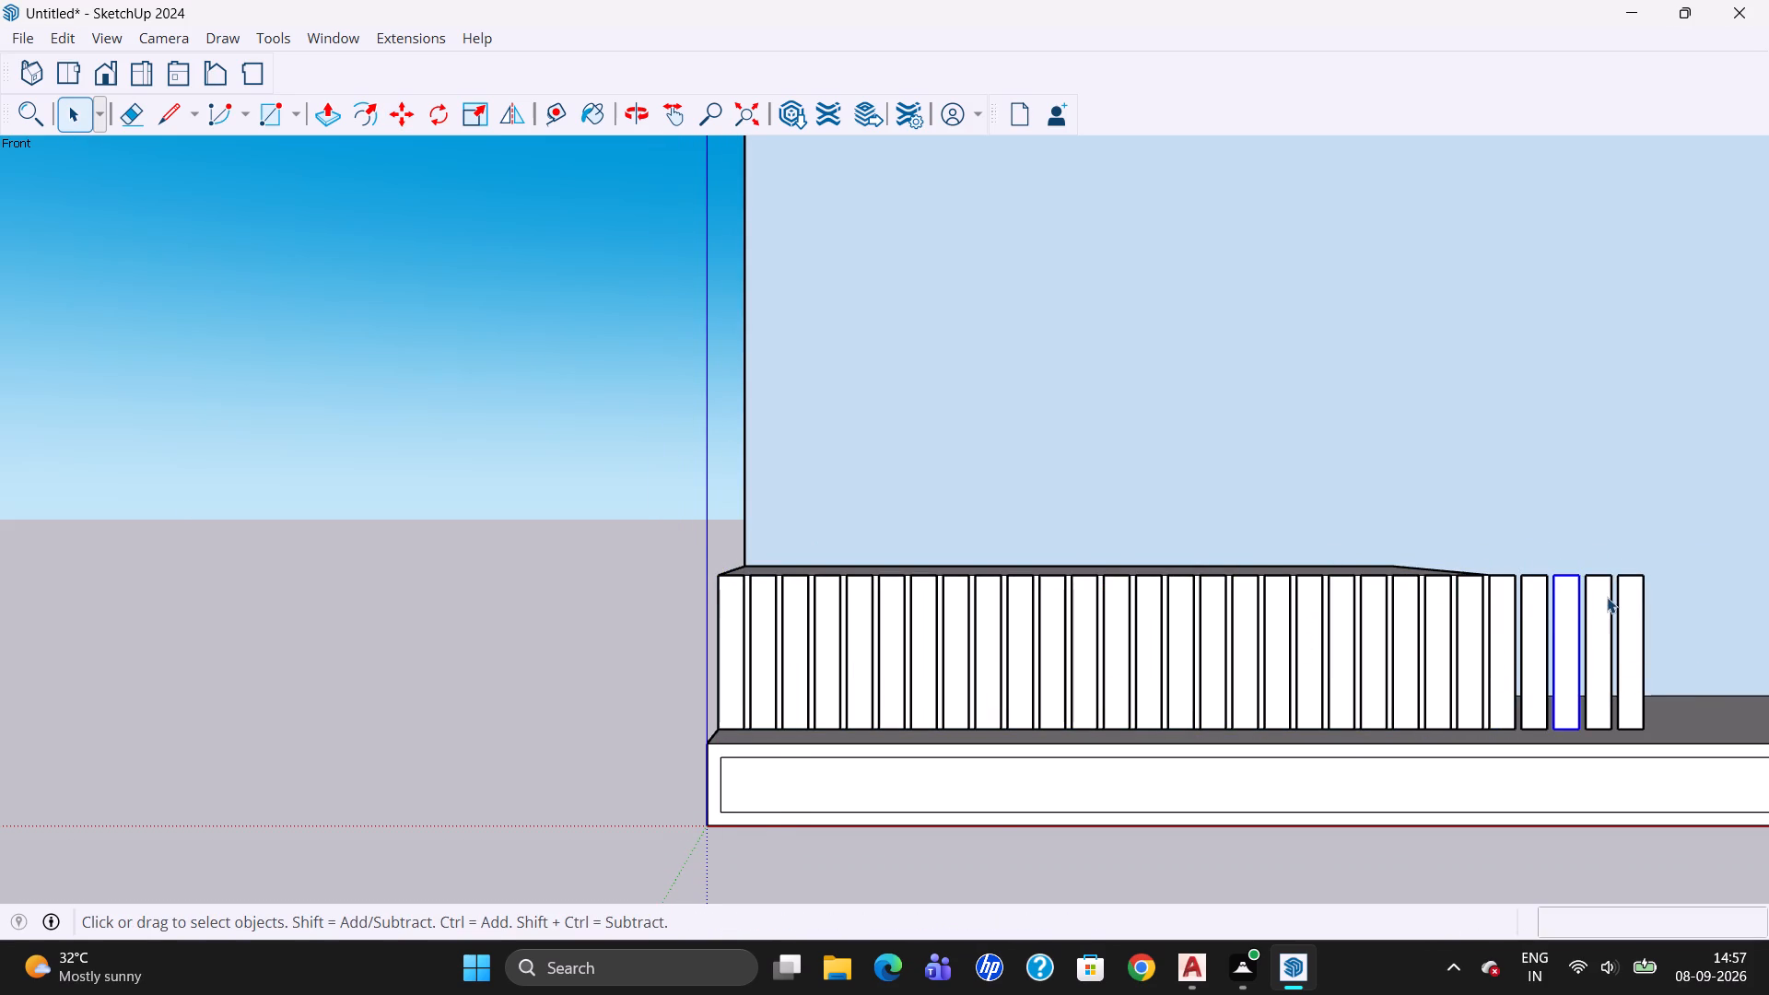
pyautogui.press('Delete')
pyautogui.click(1600, 599)
pyautogui.press('Delete')
pyautogui.click(1636, 613)
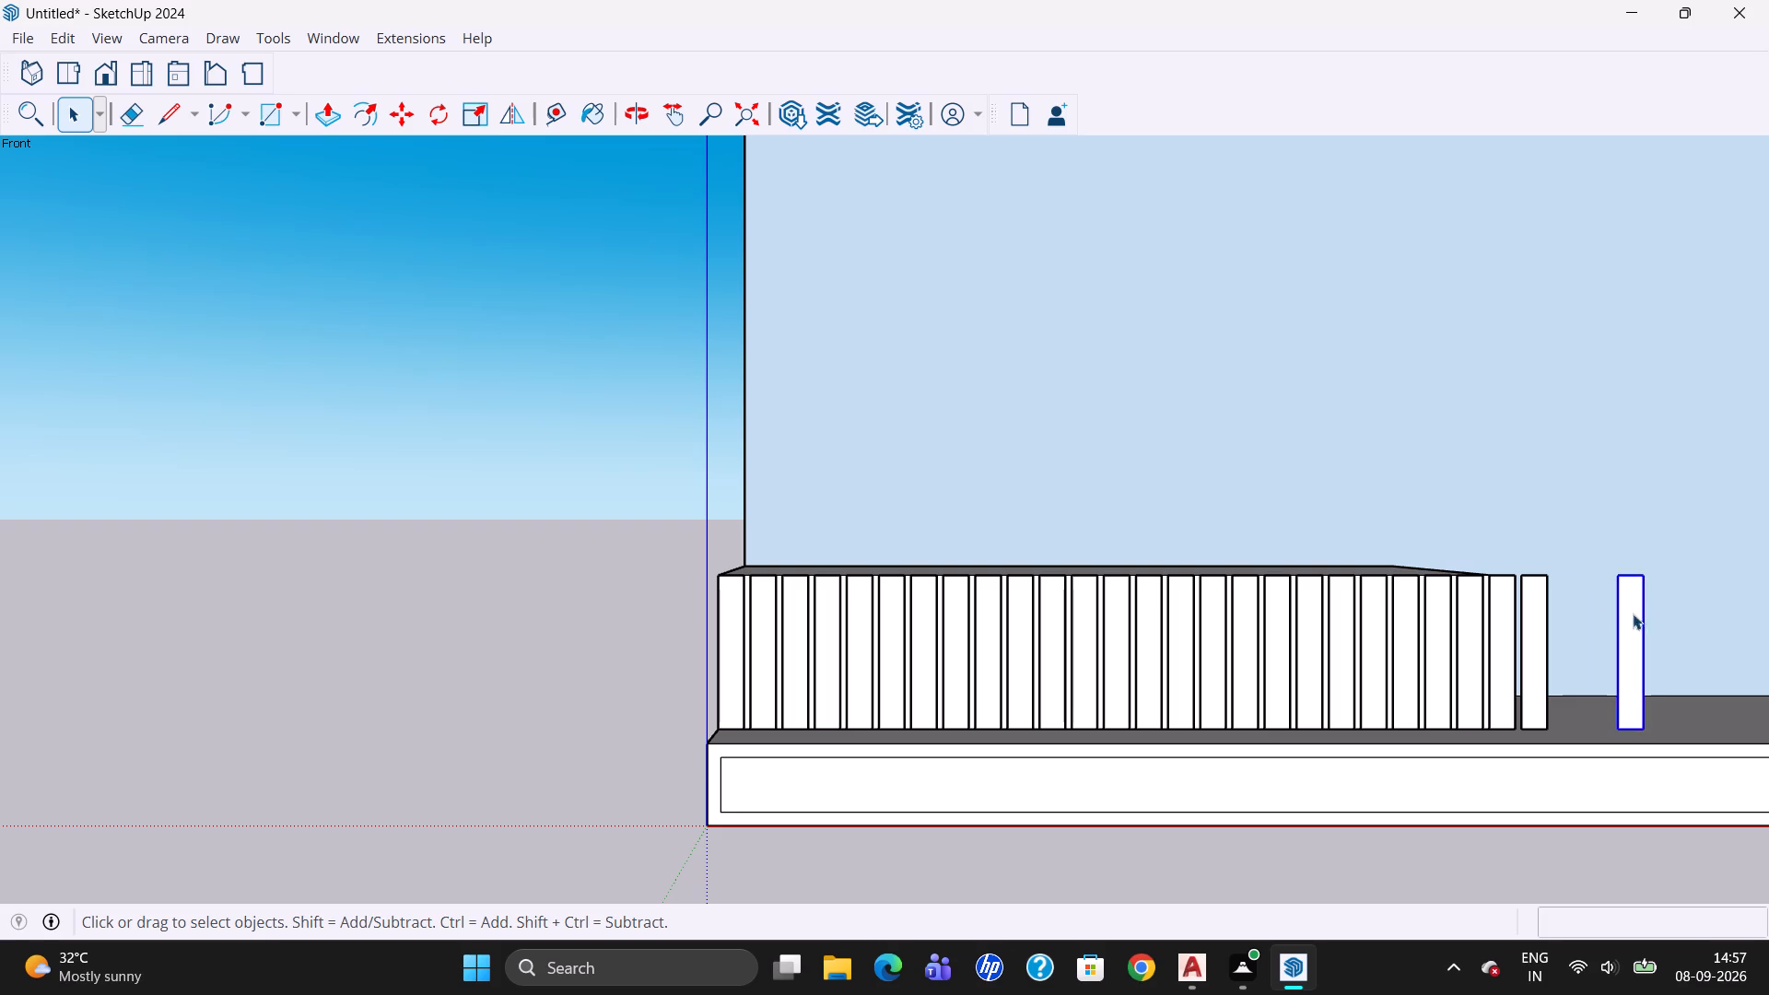
pyautogui.press('Delete')
pyautogui.click(1532, 626)
pyautogui.press('Delete')
pyautogui.click(1503, 631)
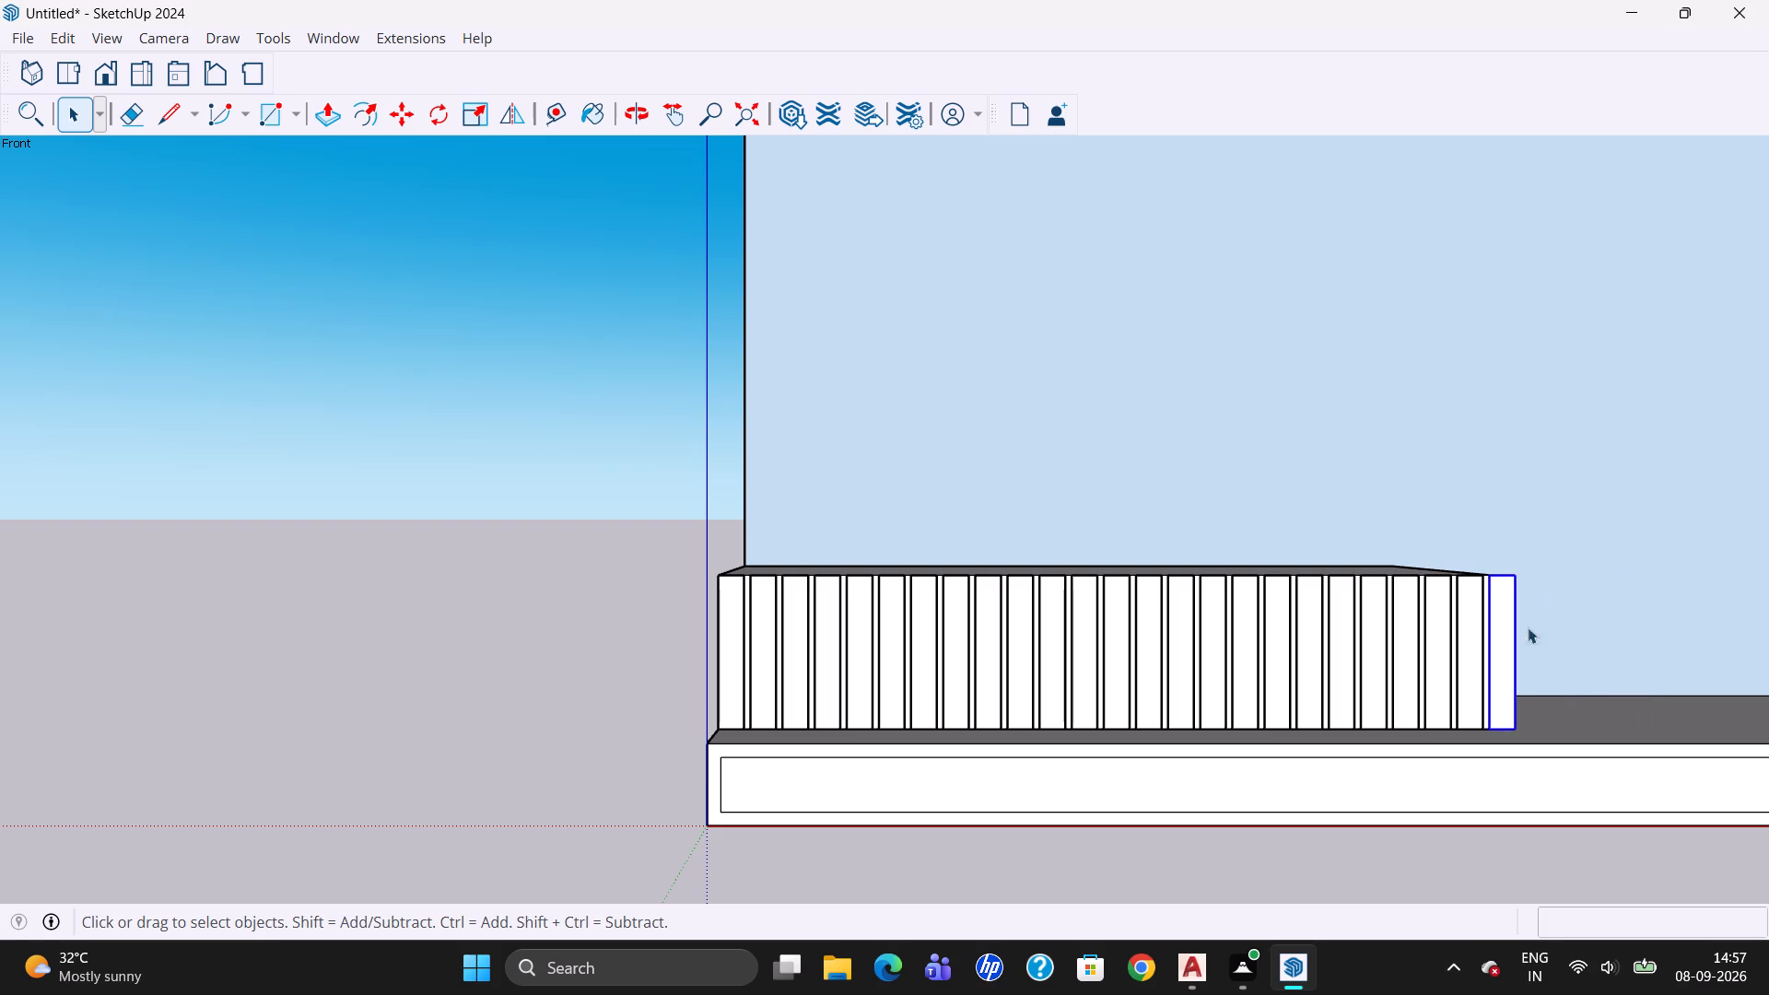
pyautogui.press('Delete')
pyautogui.scroll(2, 1533, 640)
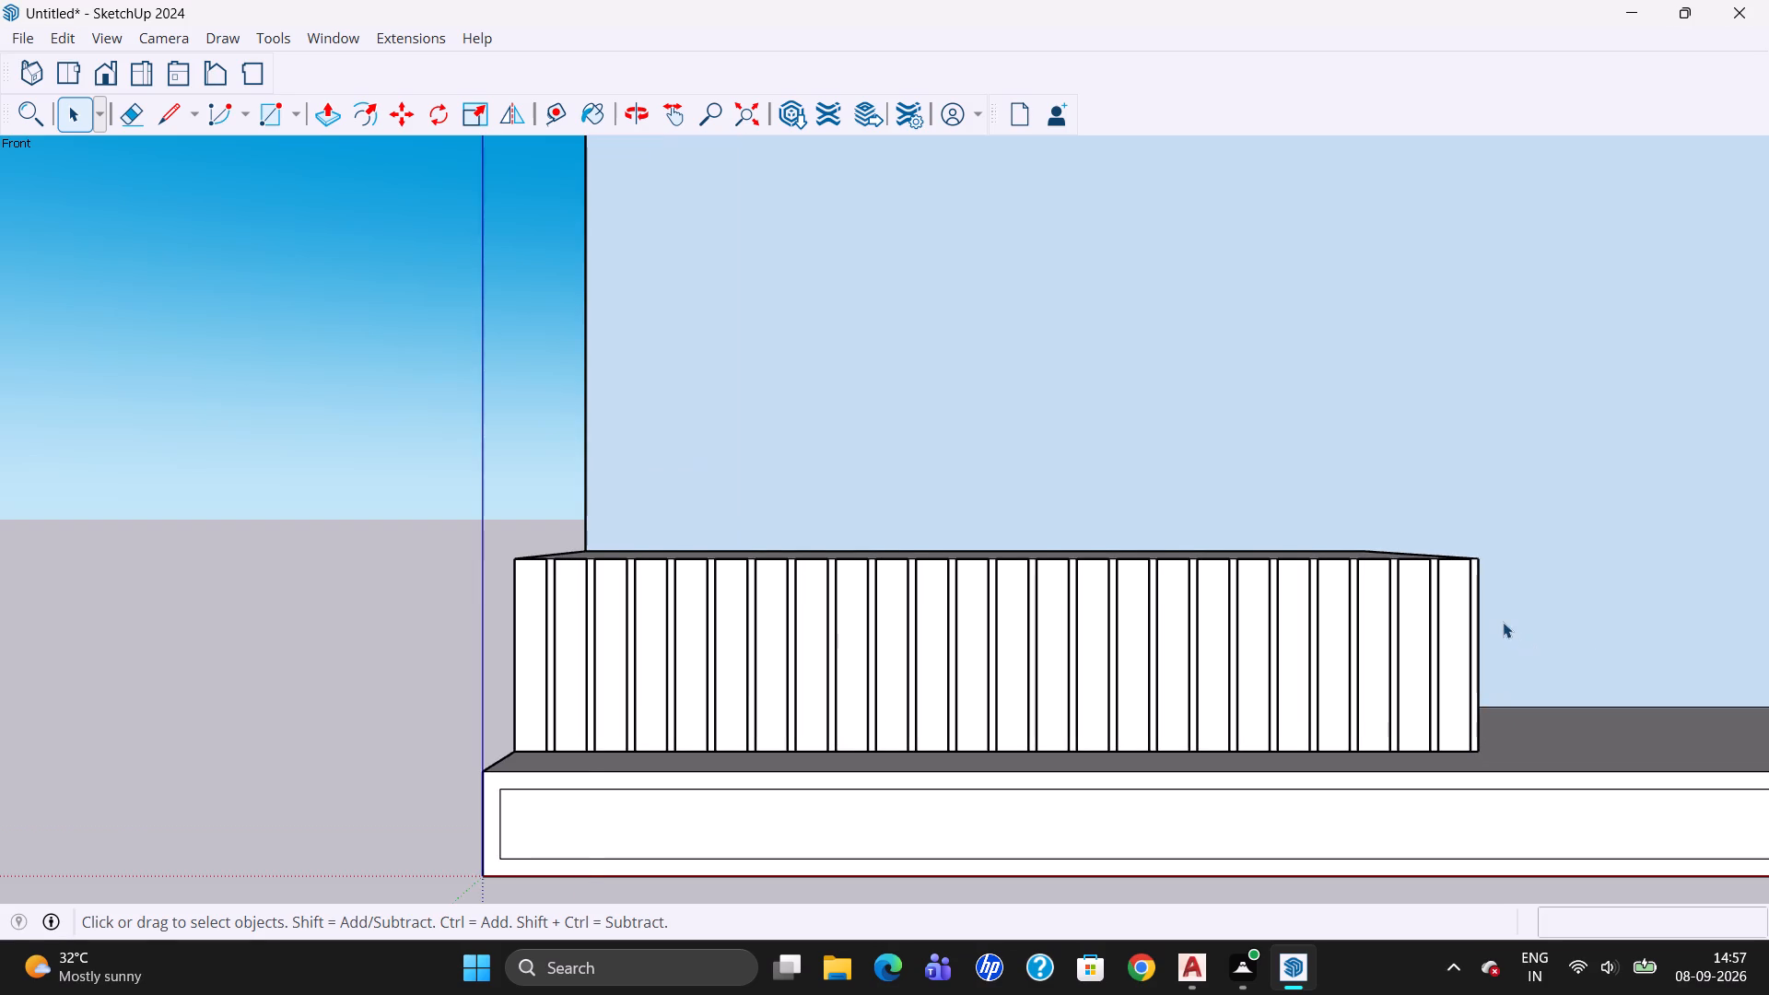
pyautogui.scroll(-2, 1501, 622)
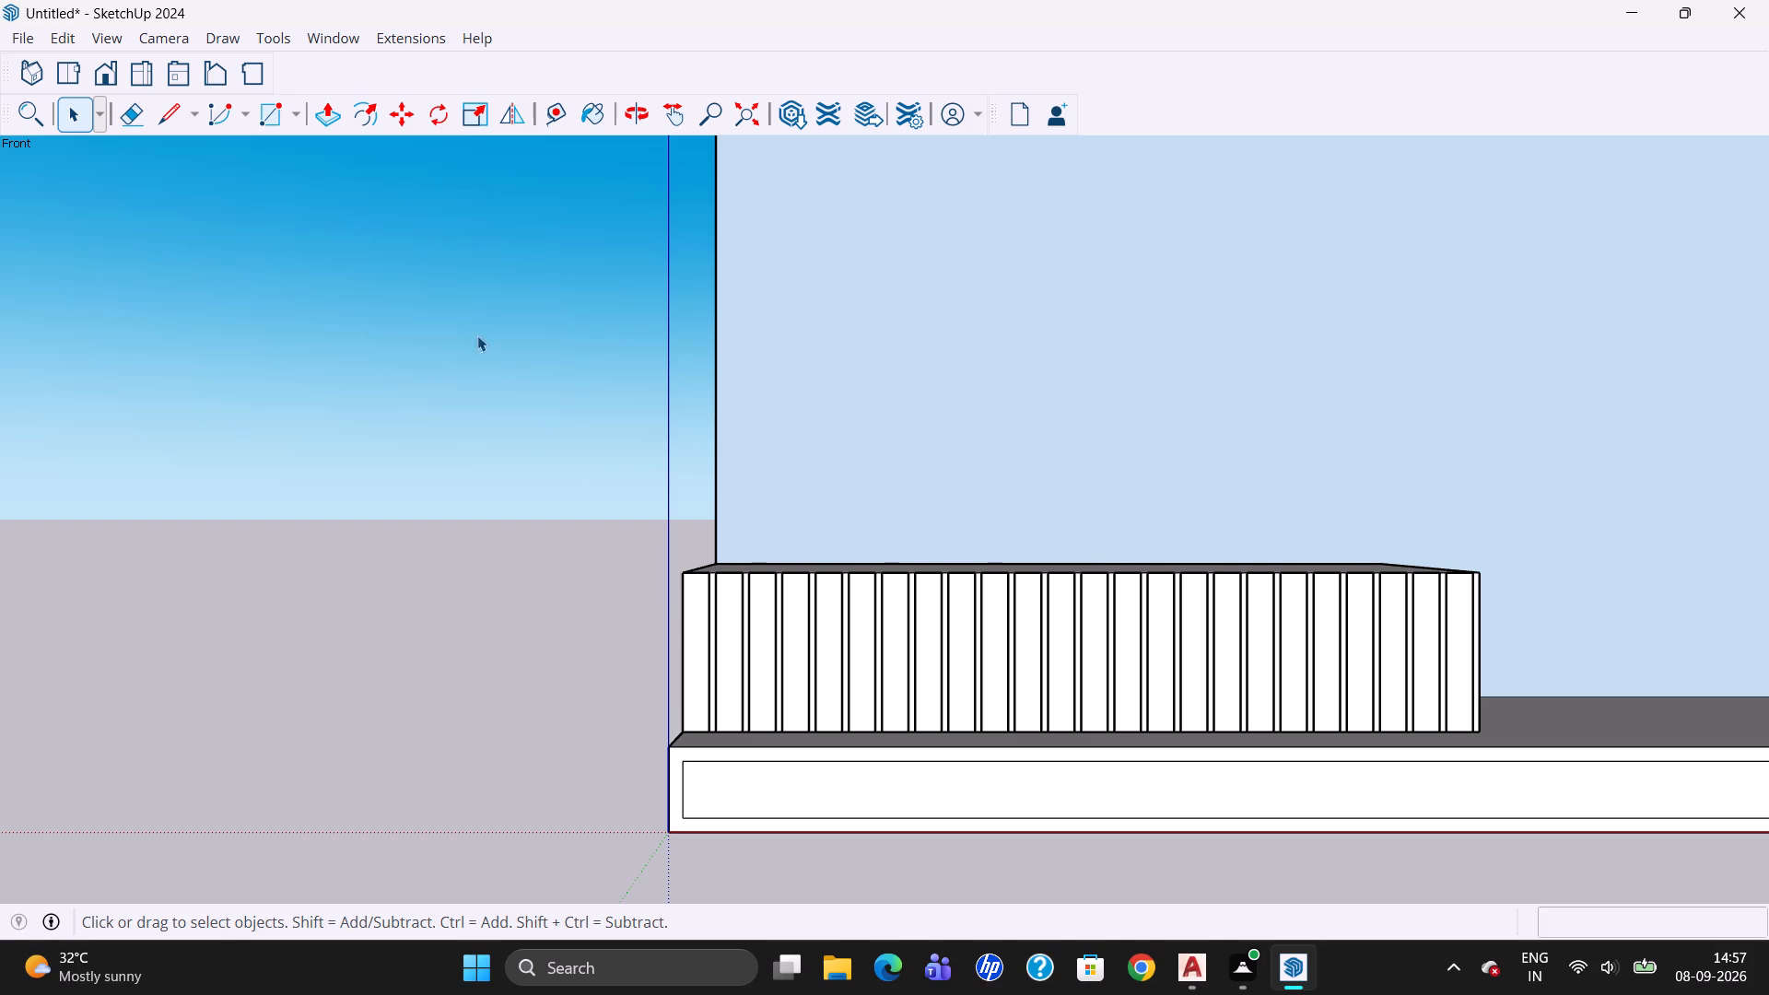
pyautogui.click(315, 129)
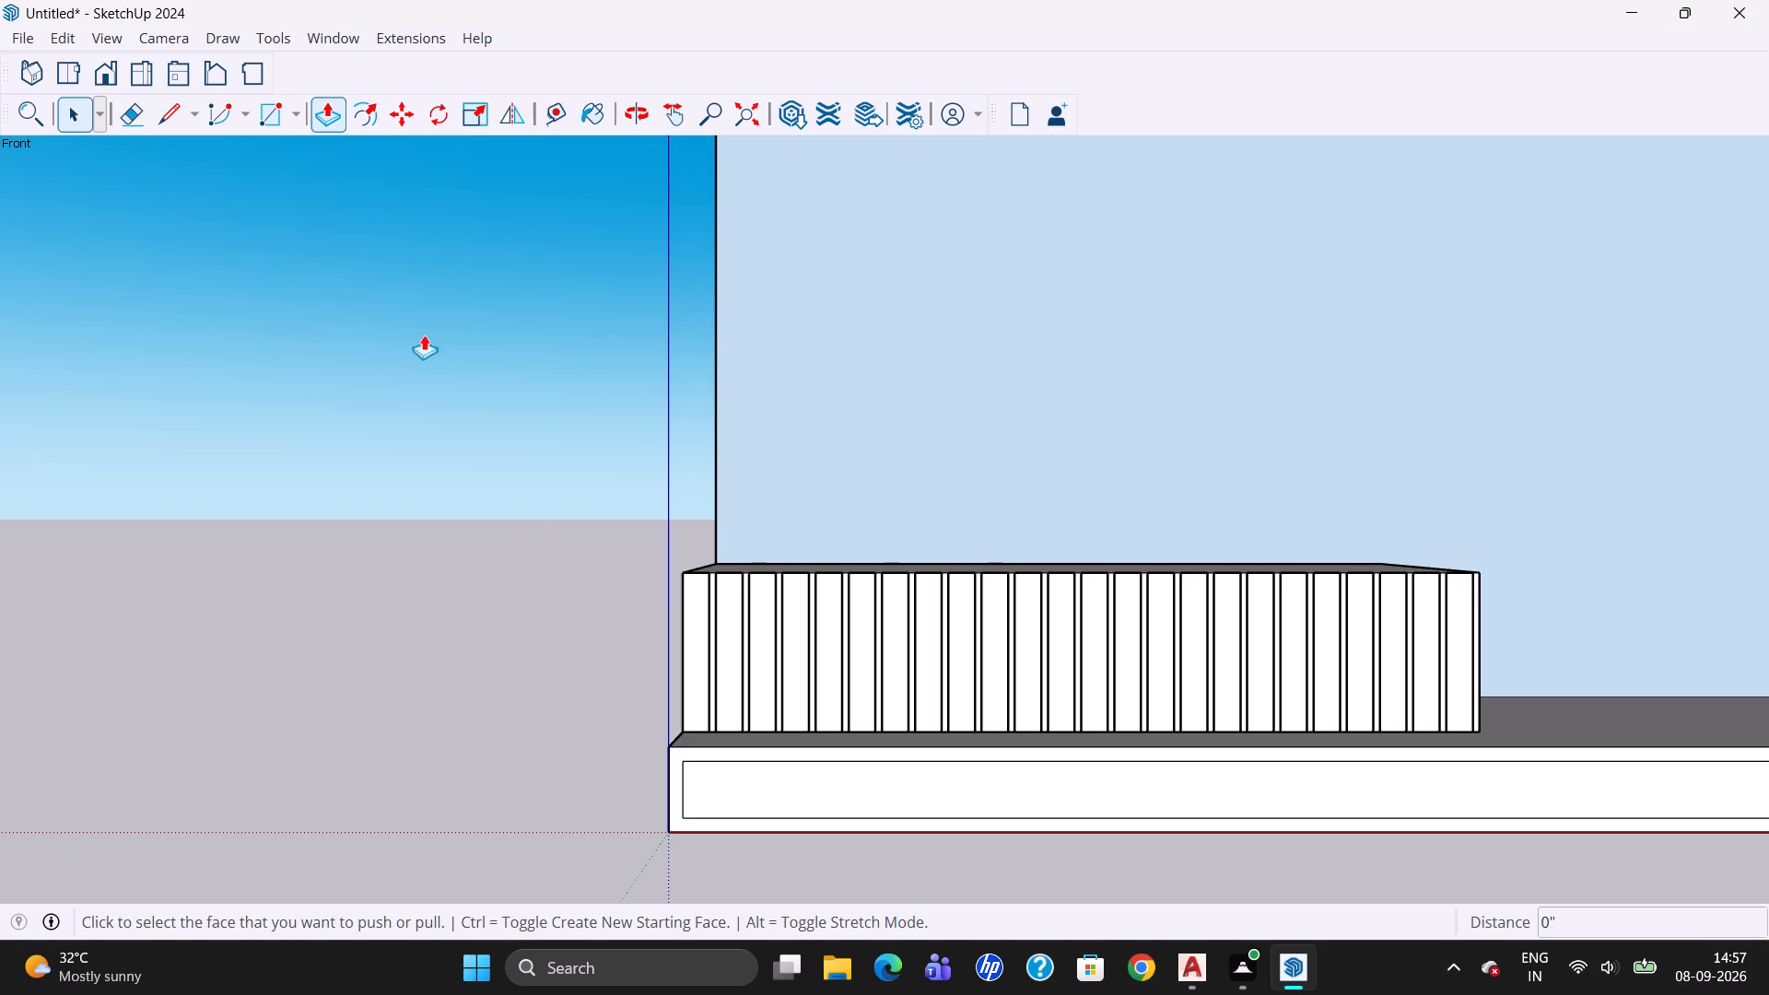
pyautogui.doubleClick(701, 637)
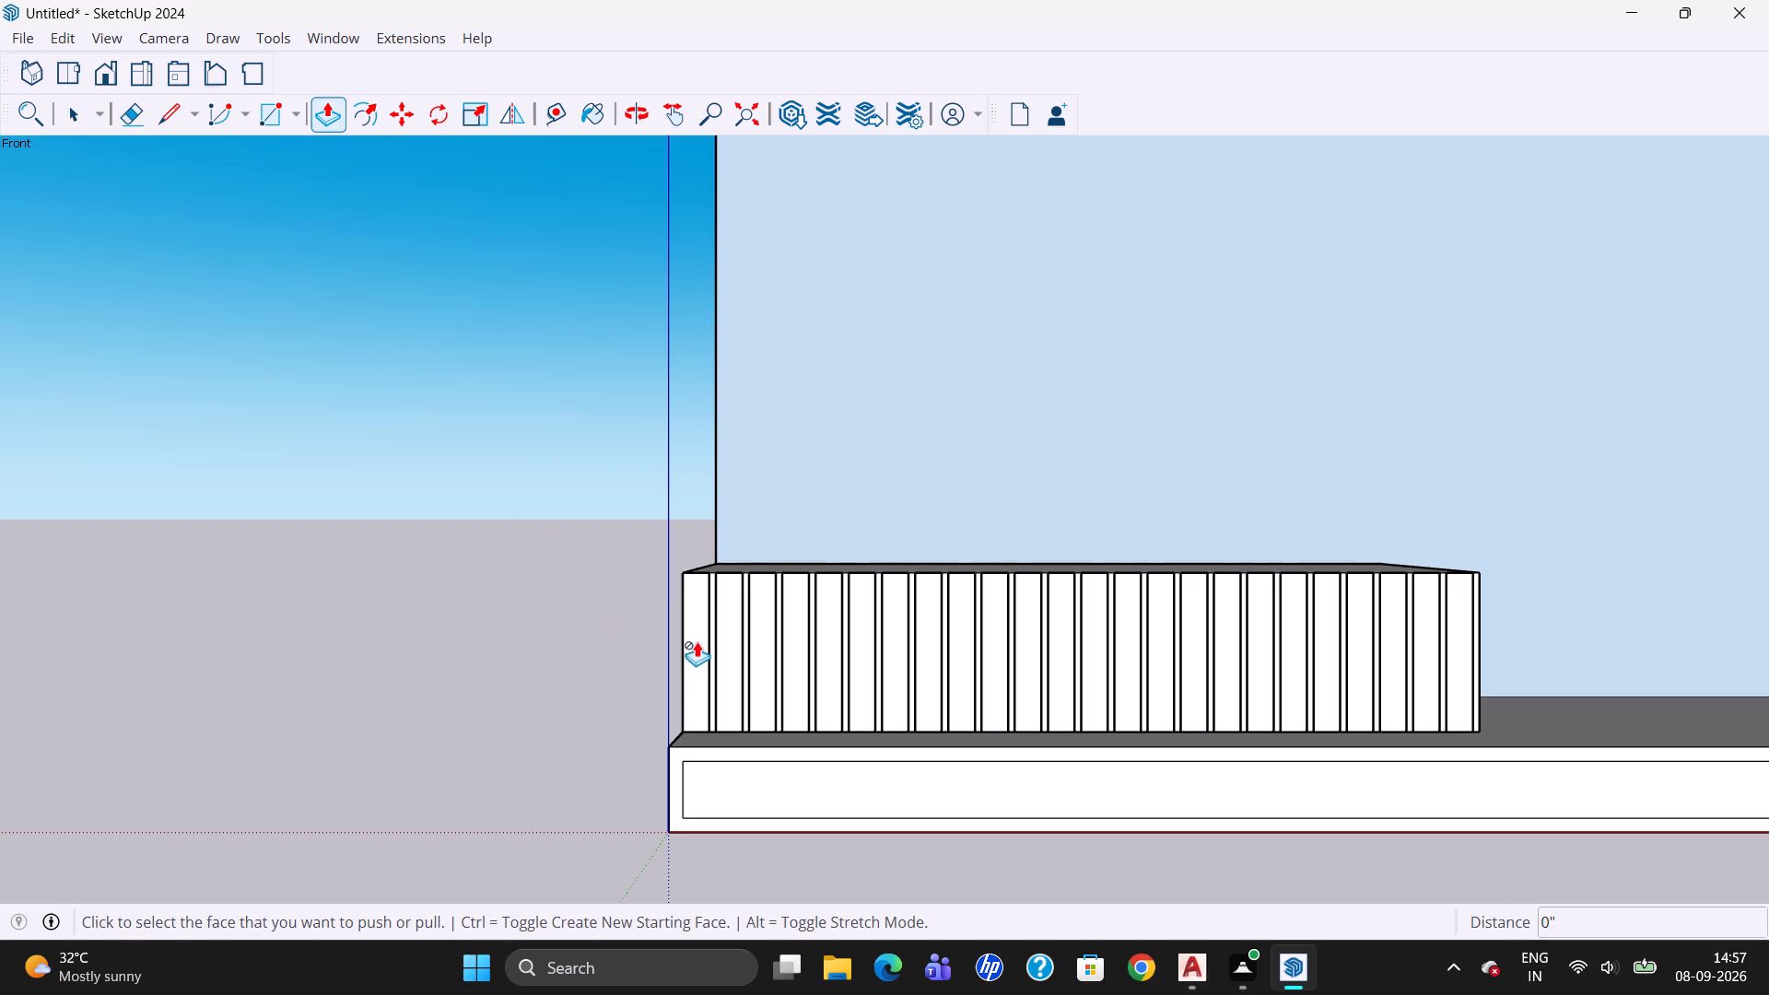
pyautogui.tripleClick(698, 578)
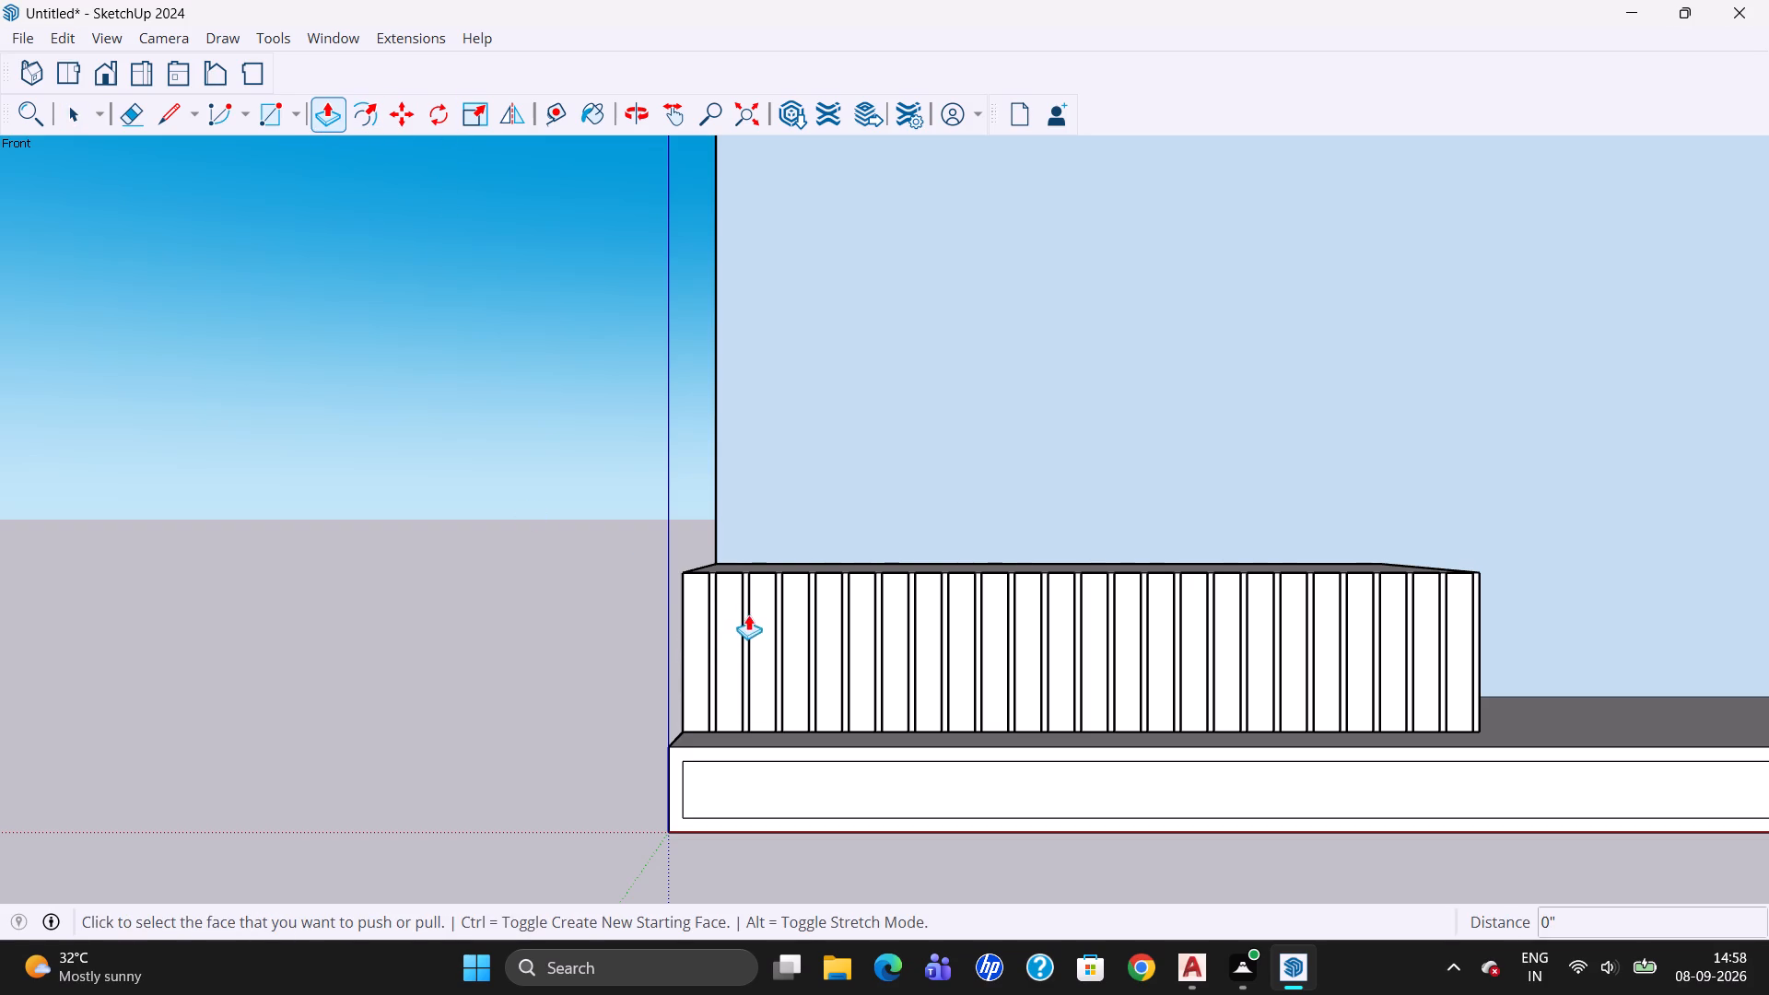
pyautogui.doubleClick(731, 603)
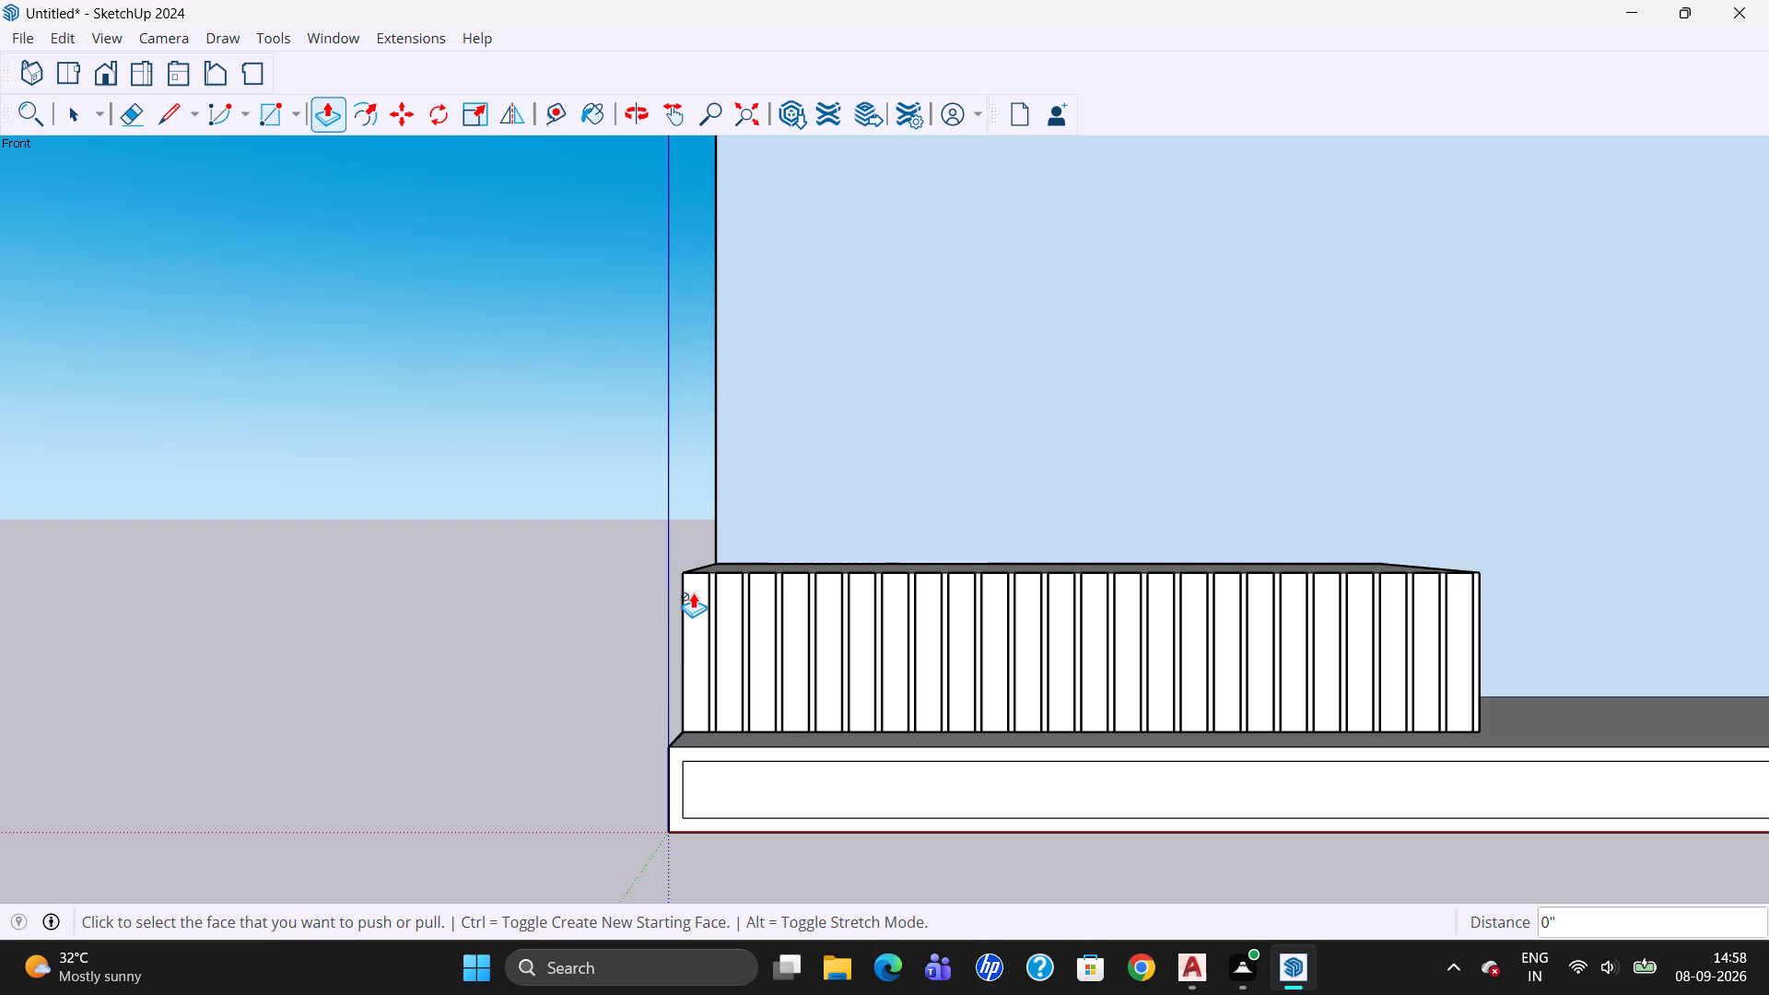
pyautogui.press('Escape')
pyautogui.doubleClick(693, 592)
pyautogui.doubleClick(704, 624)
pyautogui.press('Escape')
# Open the first slat component for editing, Push/Pull its face outward by 1", and exit the component.
pyautogui.click(62, 123)
pyautogui.doubleClick(688, 633)
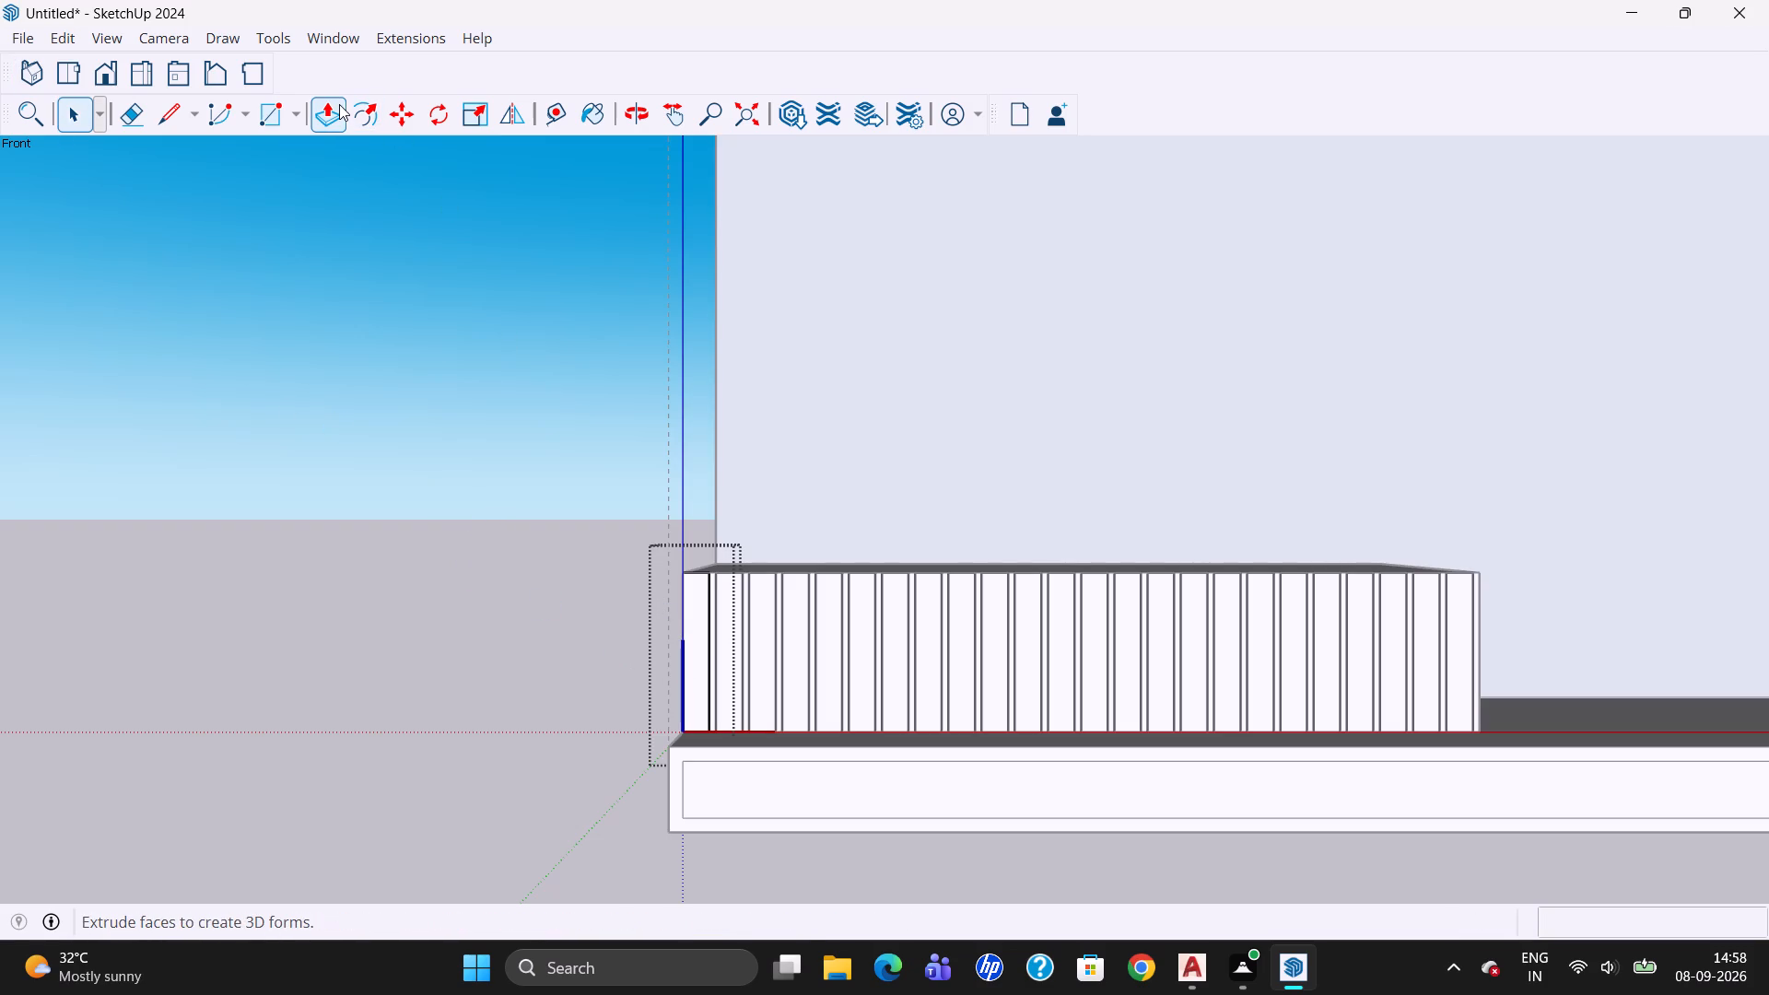
pyautogui.click(339, 104)
pyautogui.click(699, 615)
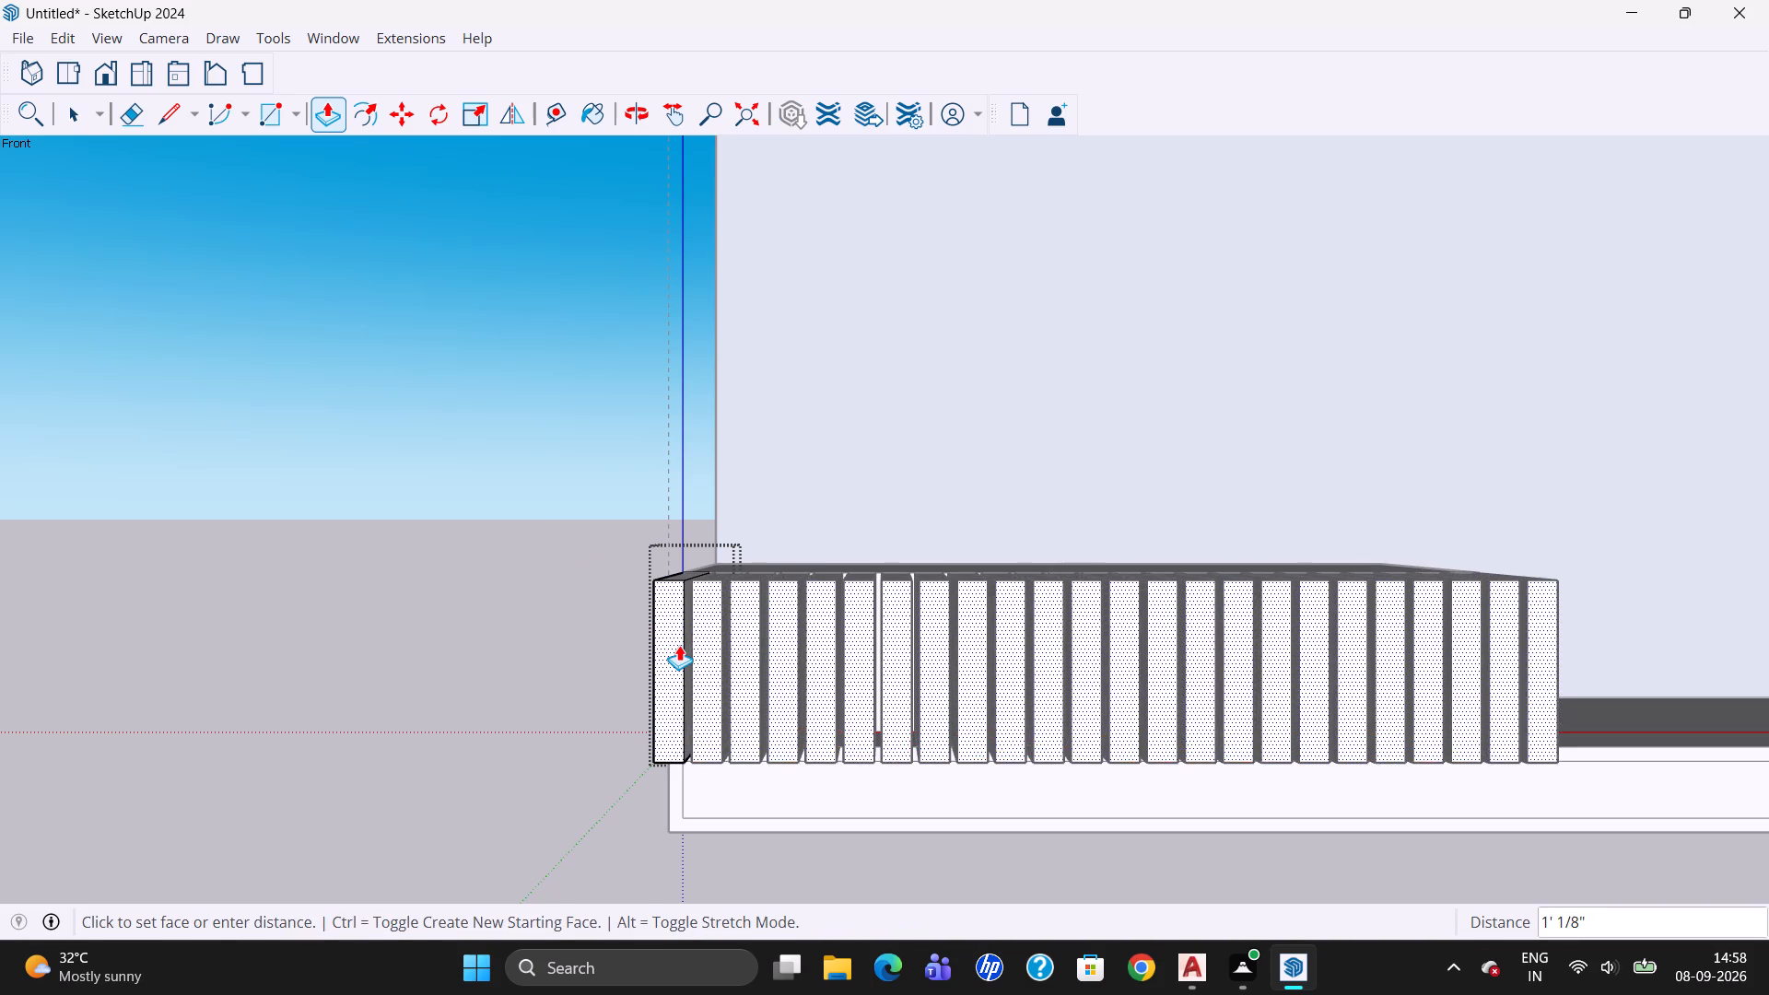
pyautogui.press('1')
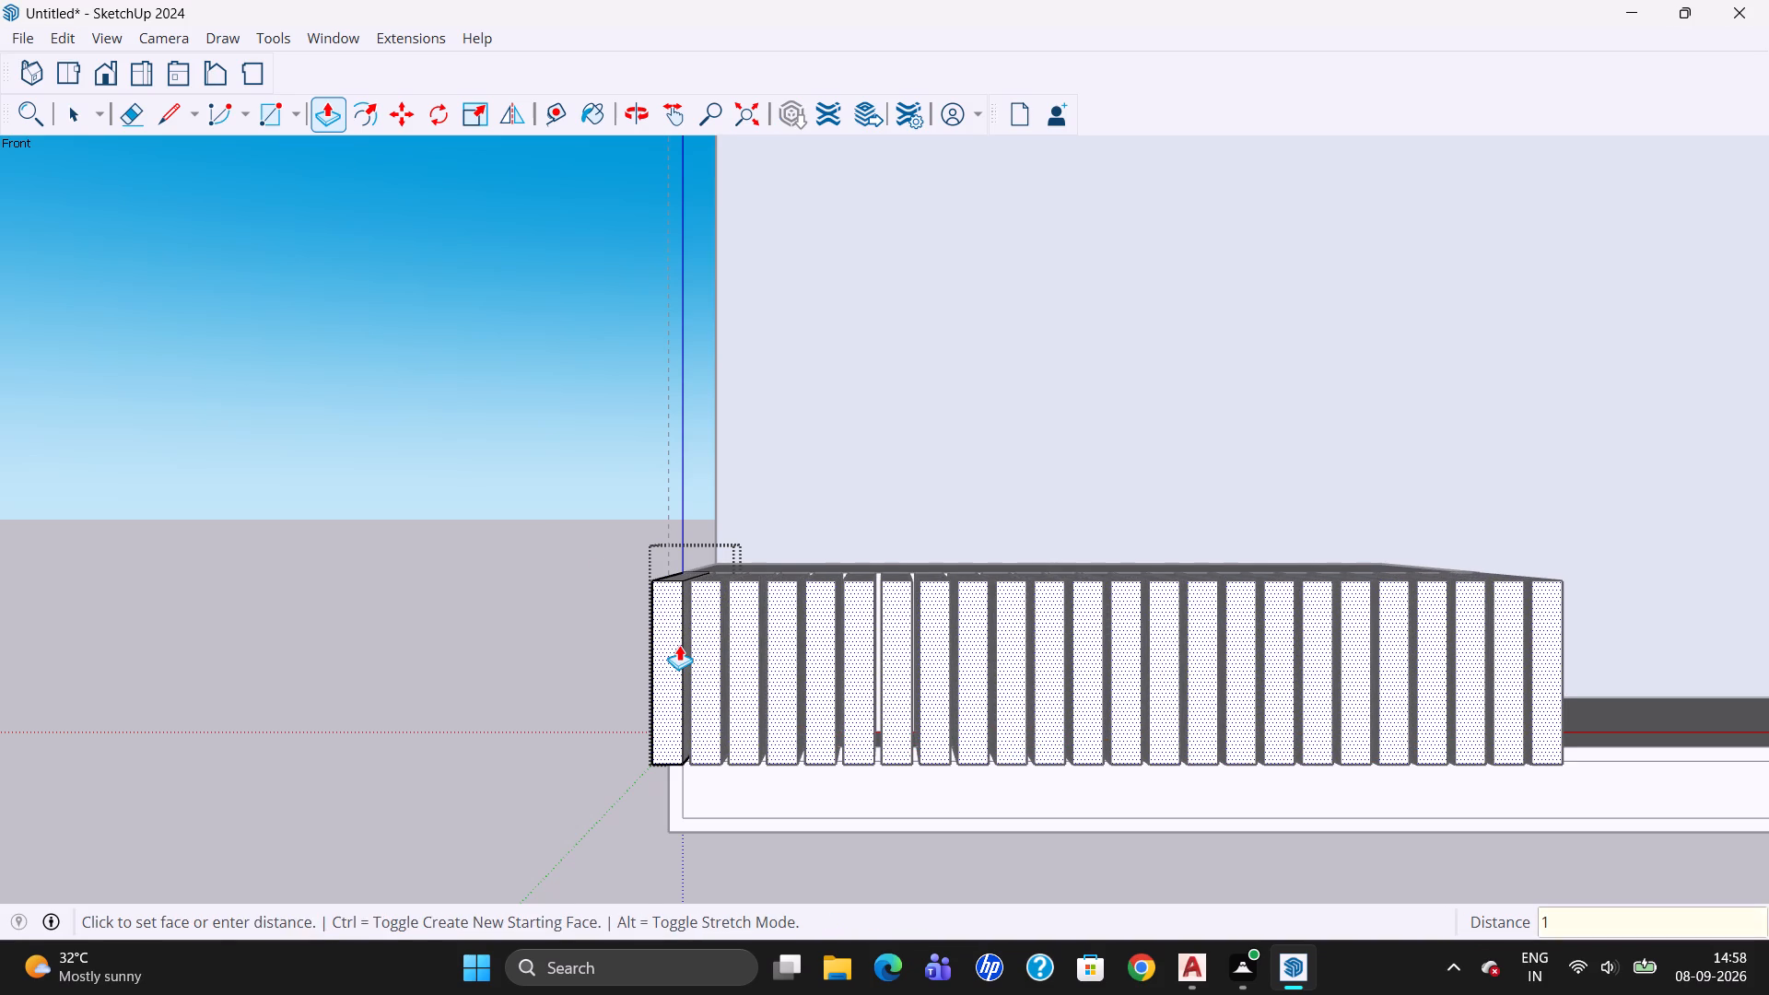
pyautogui.hotkey('shift', '"')
pyautogui.press('Return')
pyautogui.press('Escape')
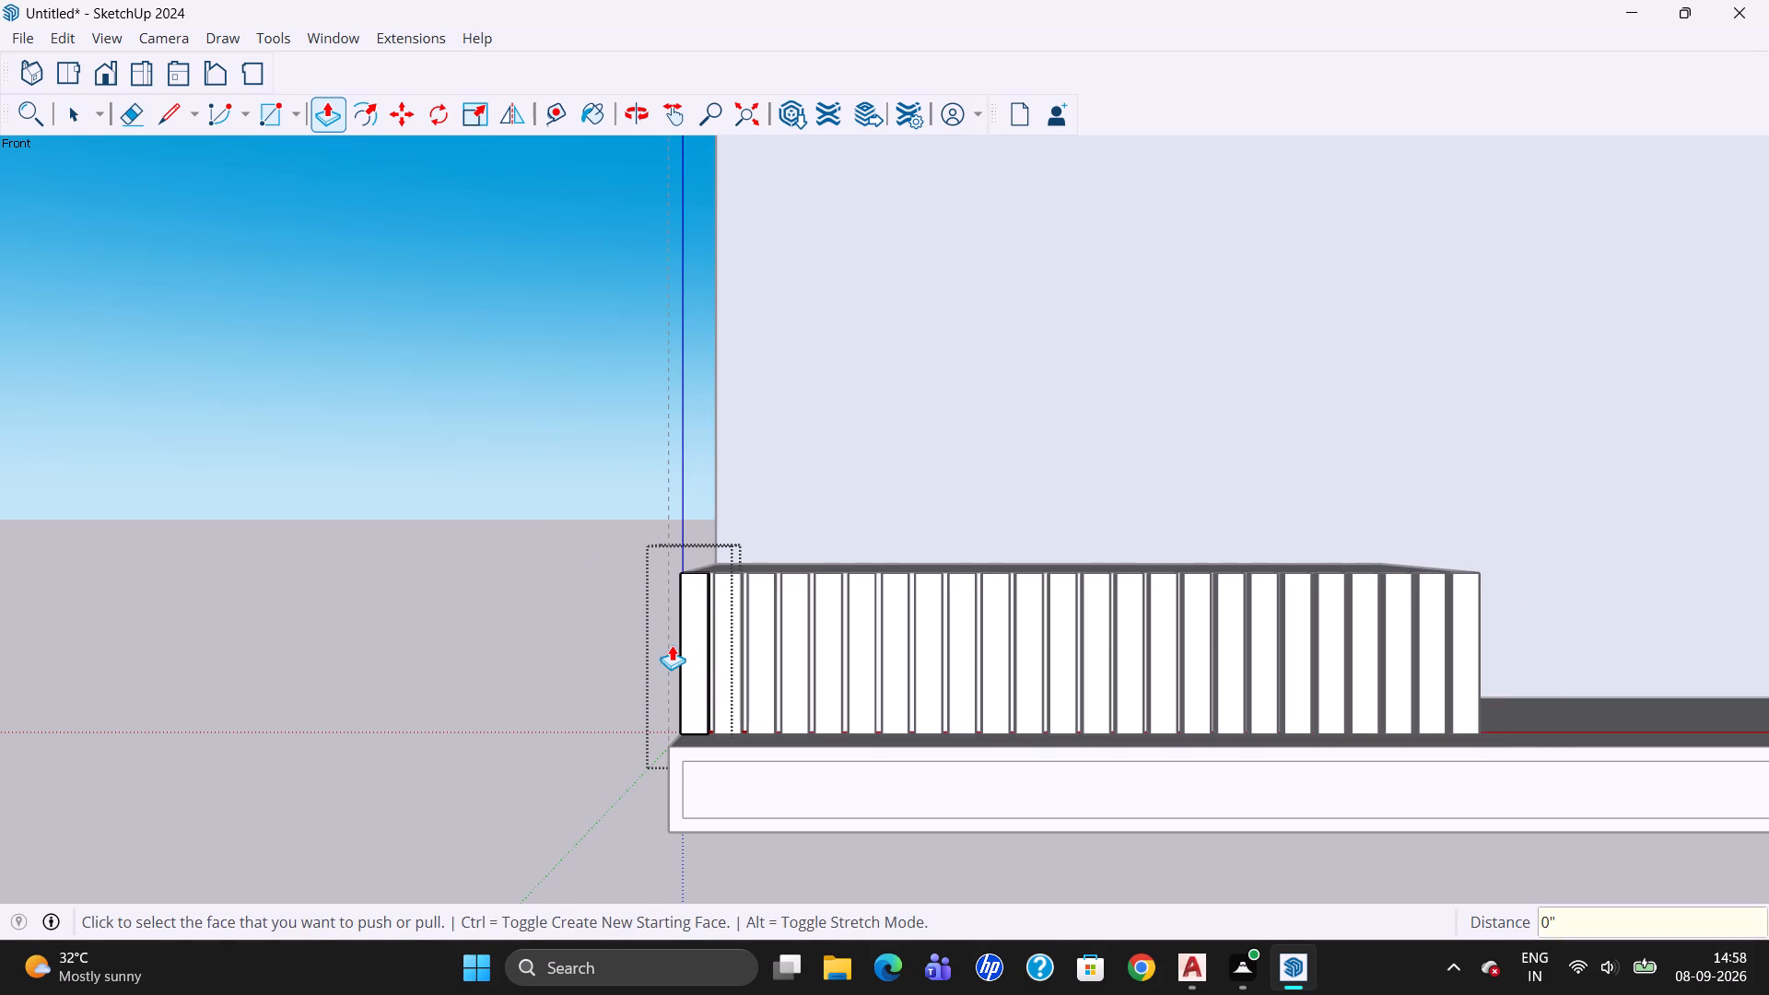
pyautogui.moveTo(73, 98); pyautogui.dragTo(71, 106)
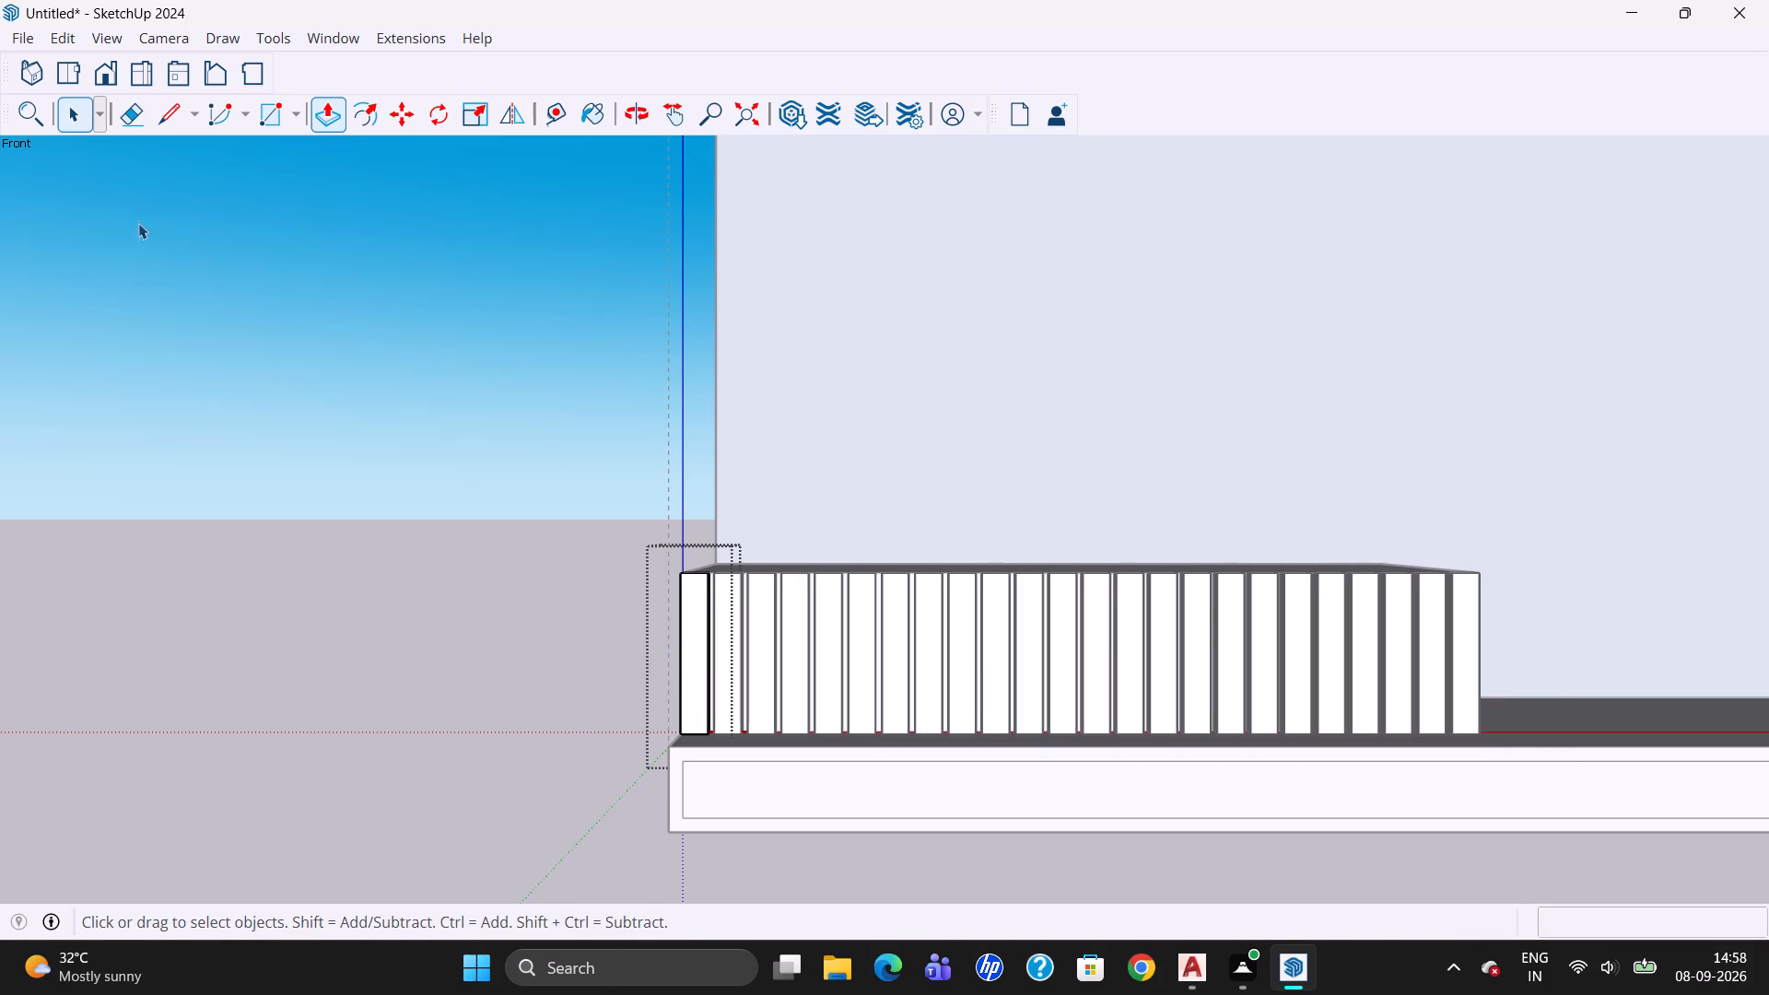
pyautogui.click(534, 569)
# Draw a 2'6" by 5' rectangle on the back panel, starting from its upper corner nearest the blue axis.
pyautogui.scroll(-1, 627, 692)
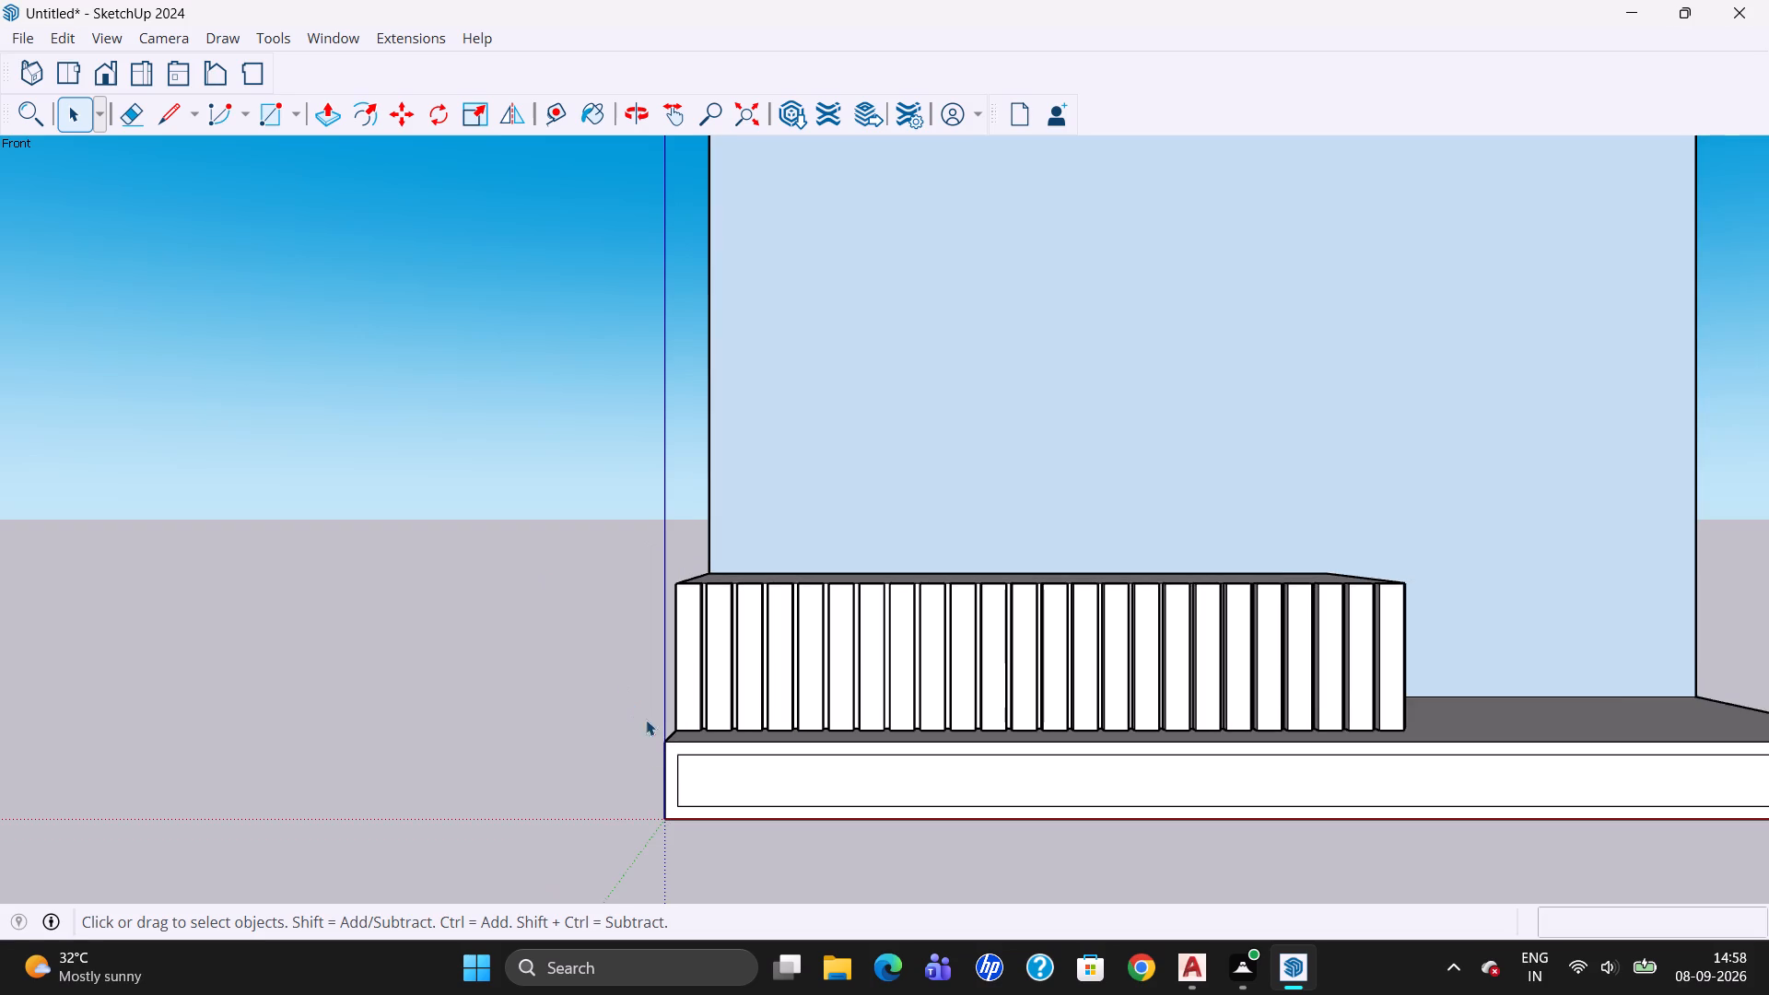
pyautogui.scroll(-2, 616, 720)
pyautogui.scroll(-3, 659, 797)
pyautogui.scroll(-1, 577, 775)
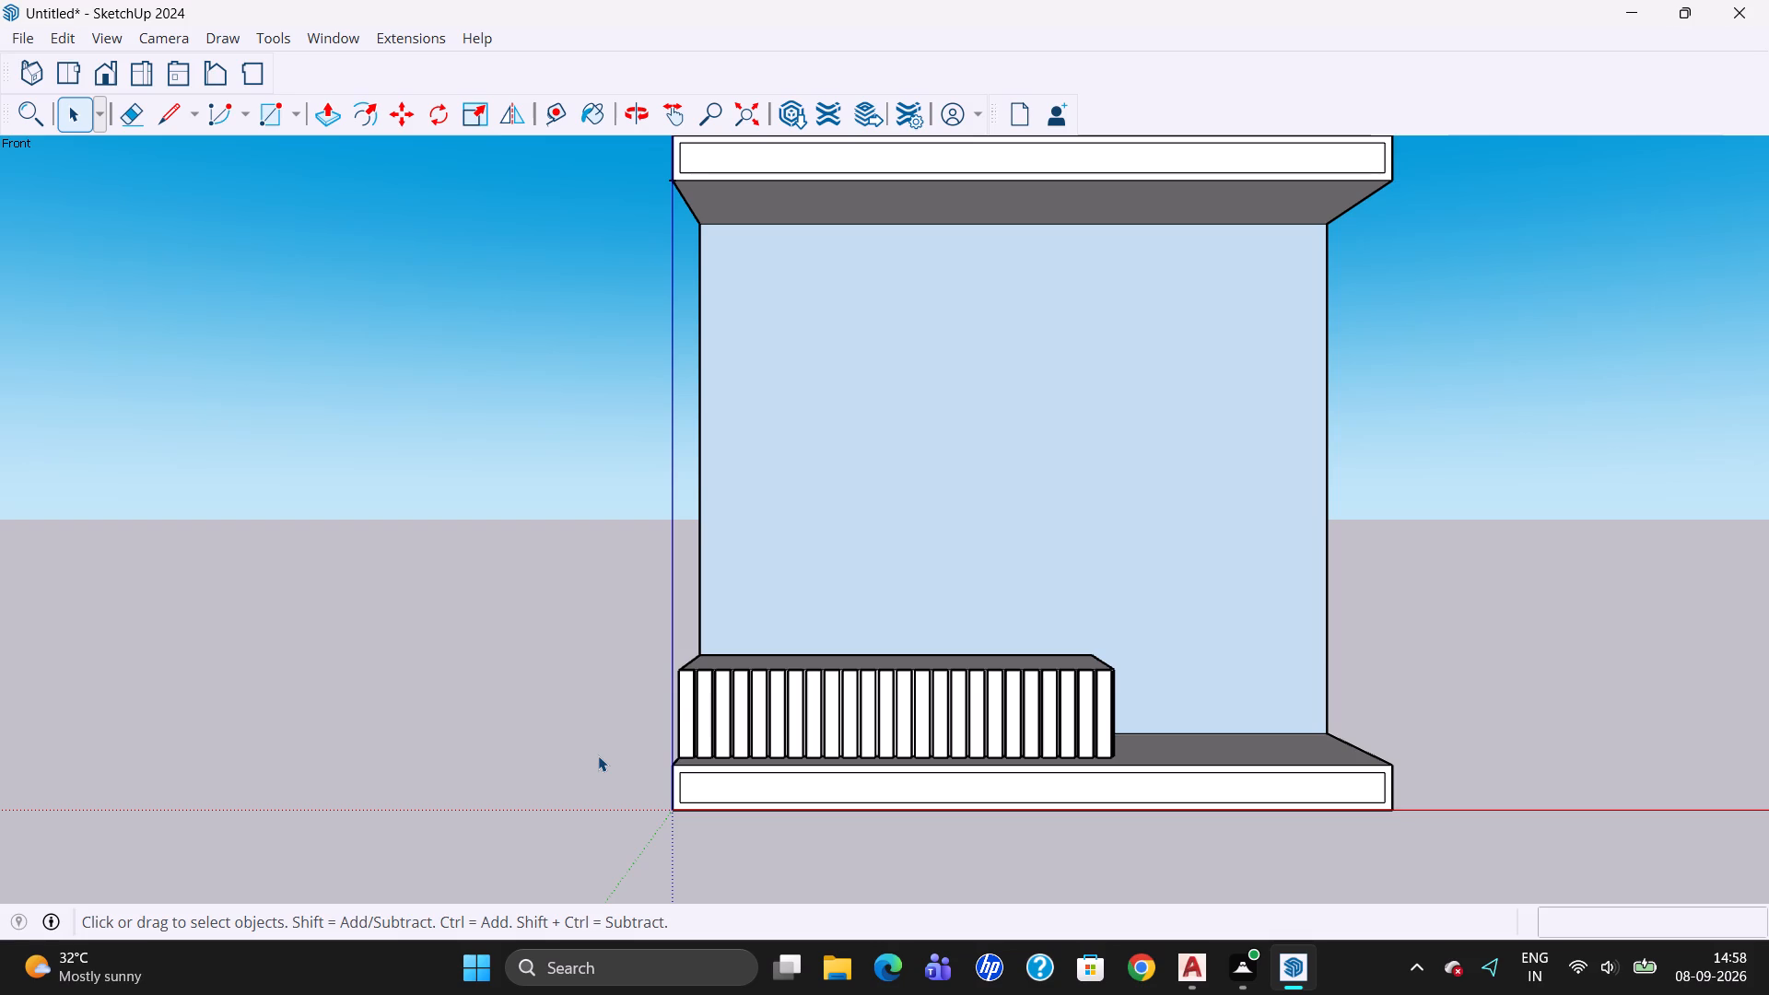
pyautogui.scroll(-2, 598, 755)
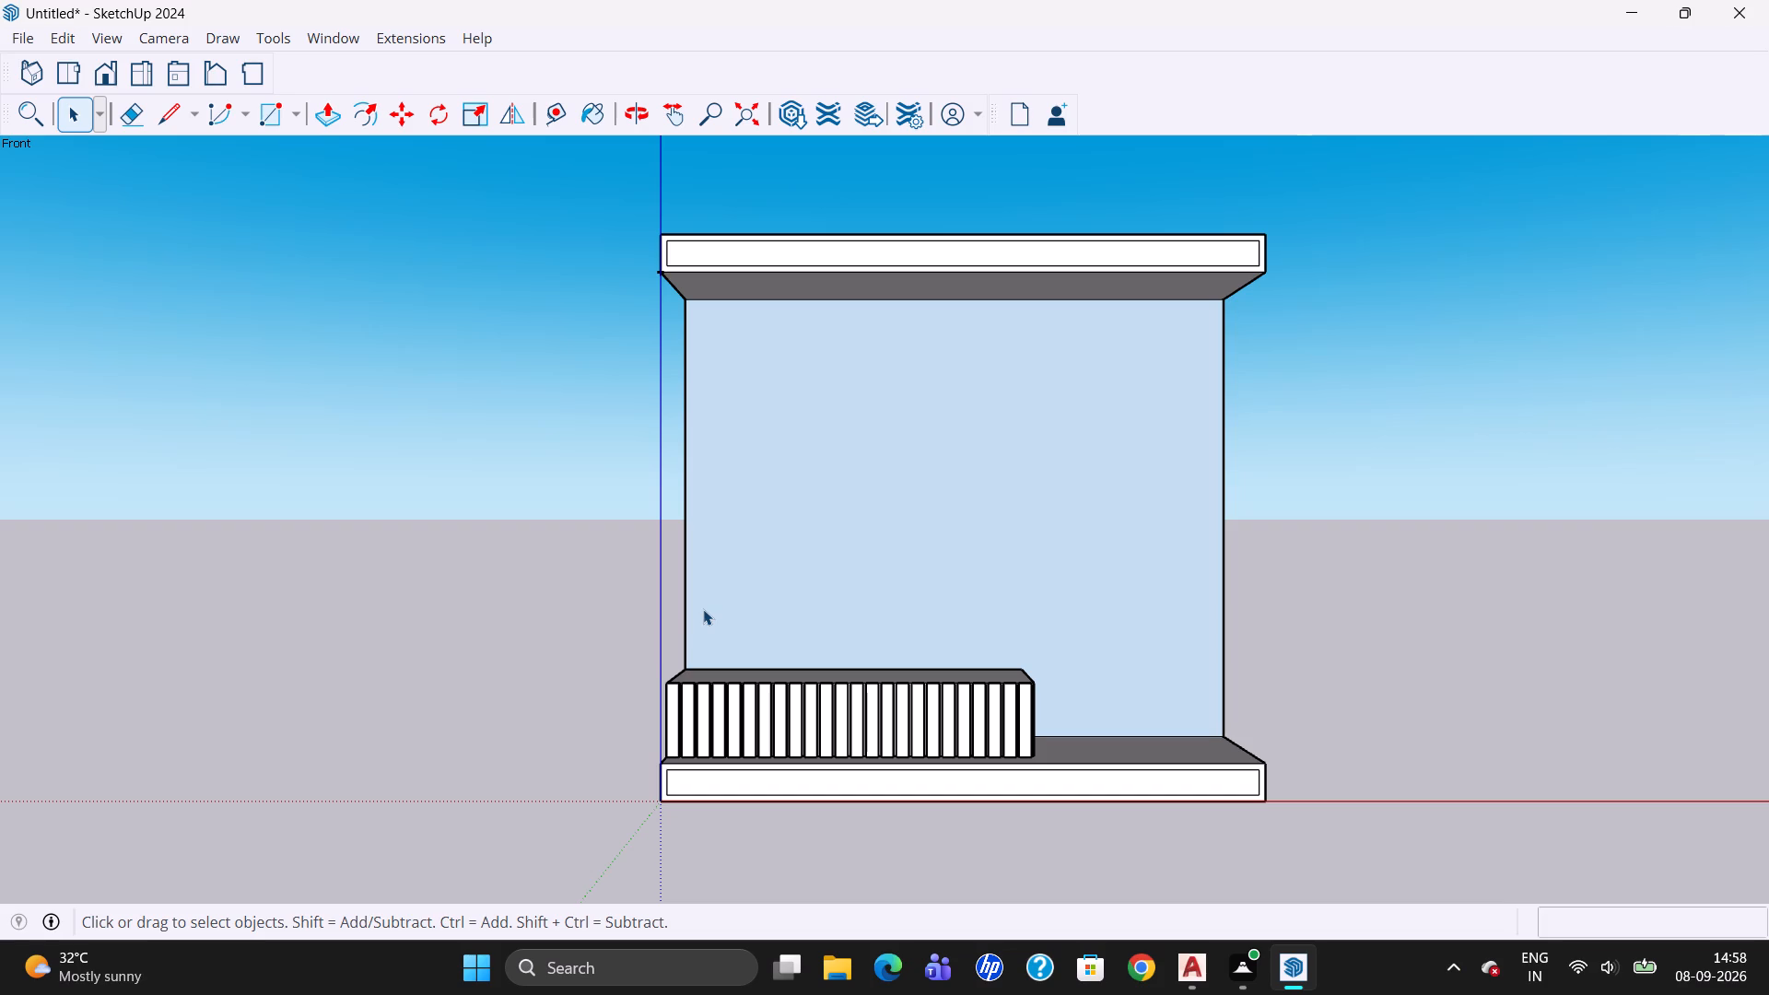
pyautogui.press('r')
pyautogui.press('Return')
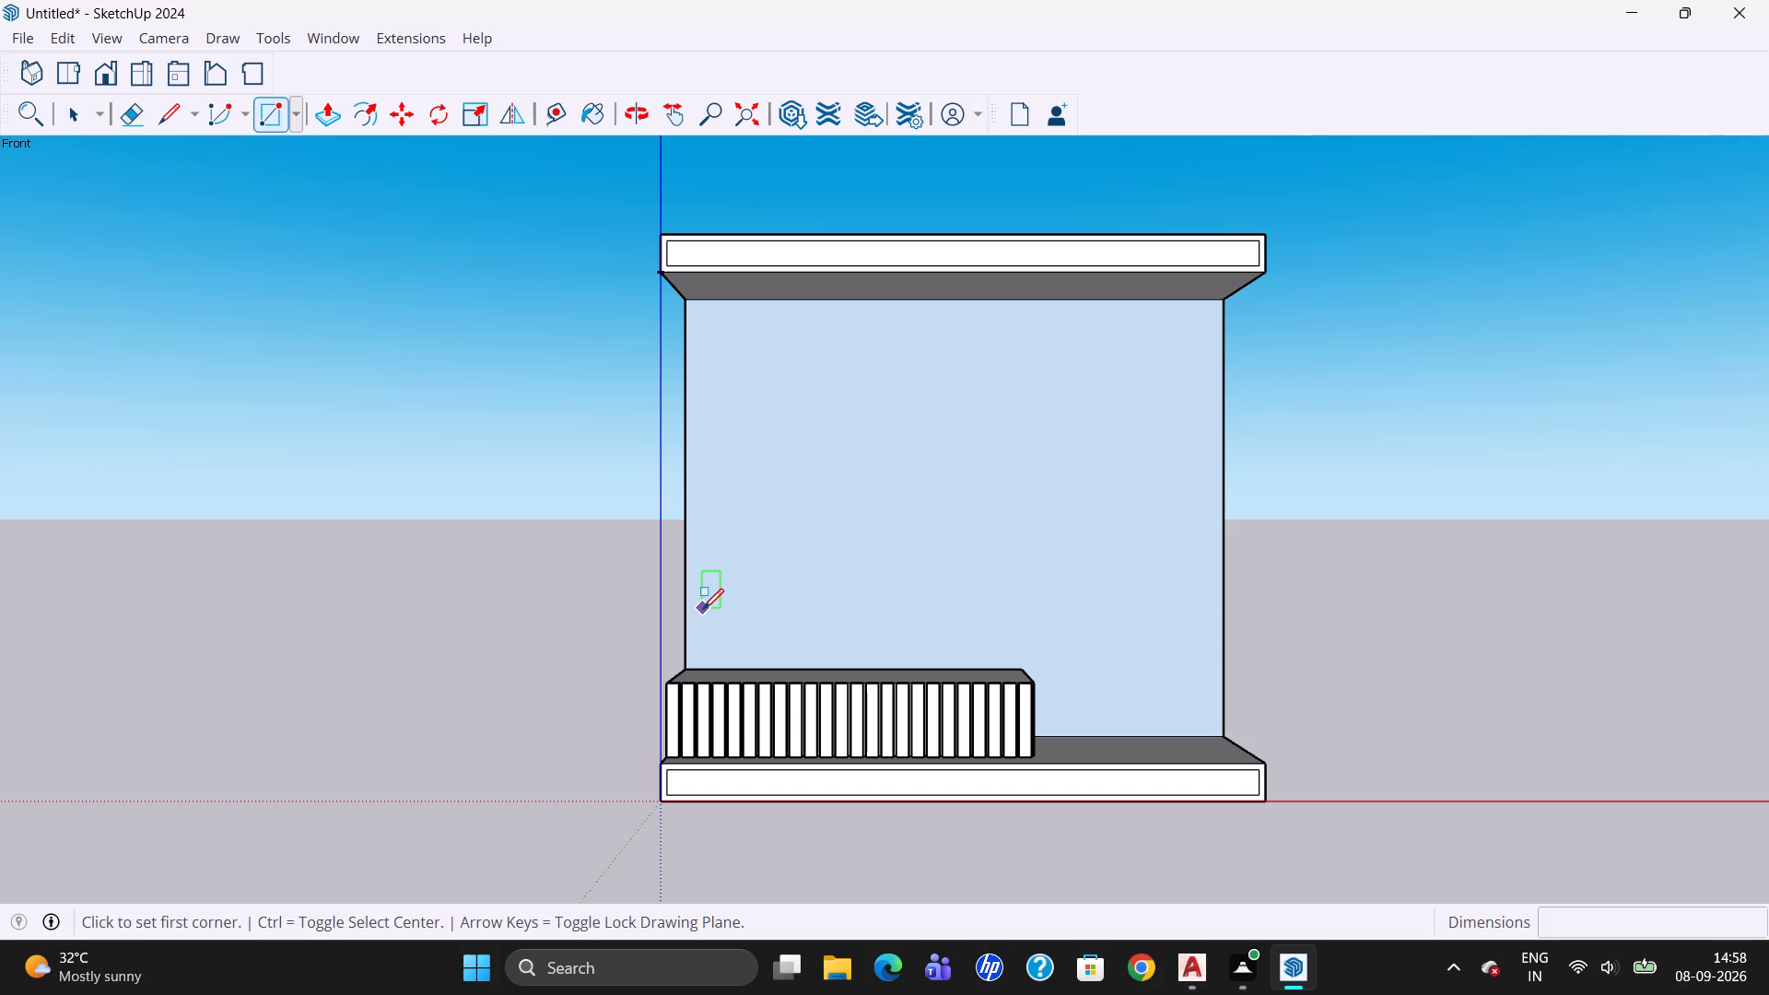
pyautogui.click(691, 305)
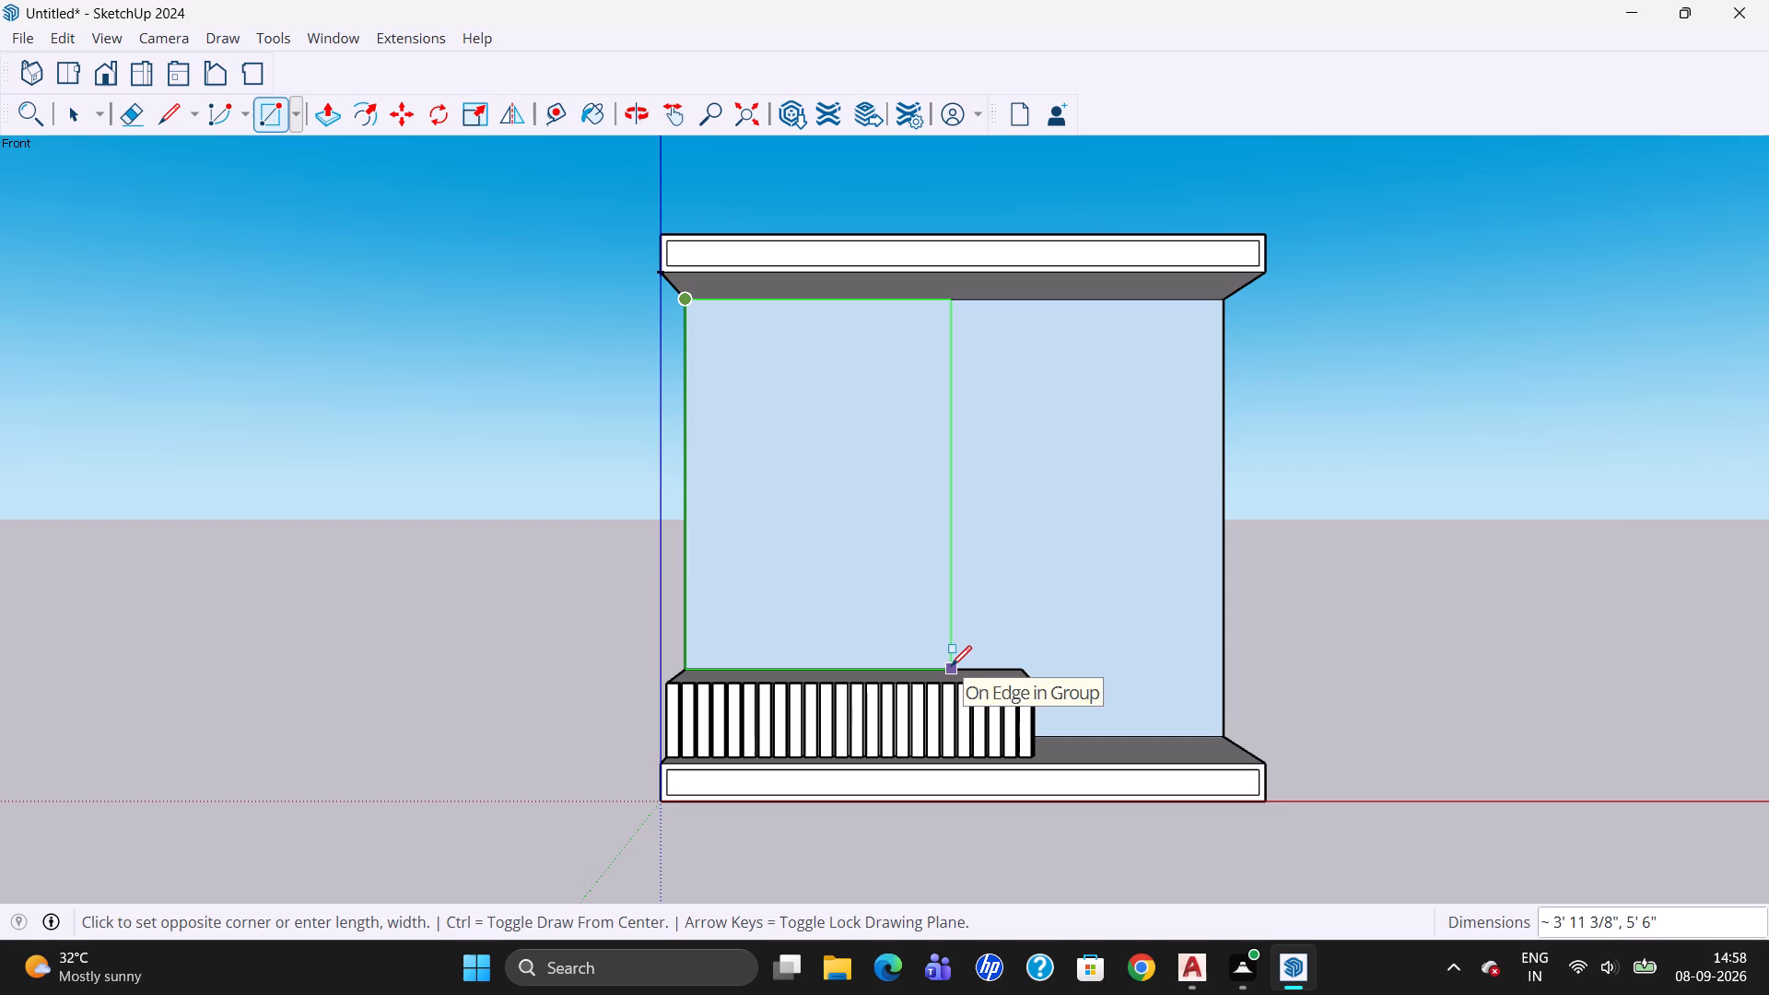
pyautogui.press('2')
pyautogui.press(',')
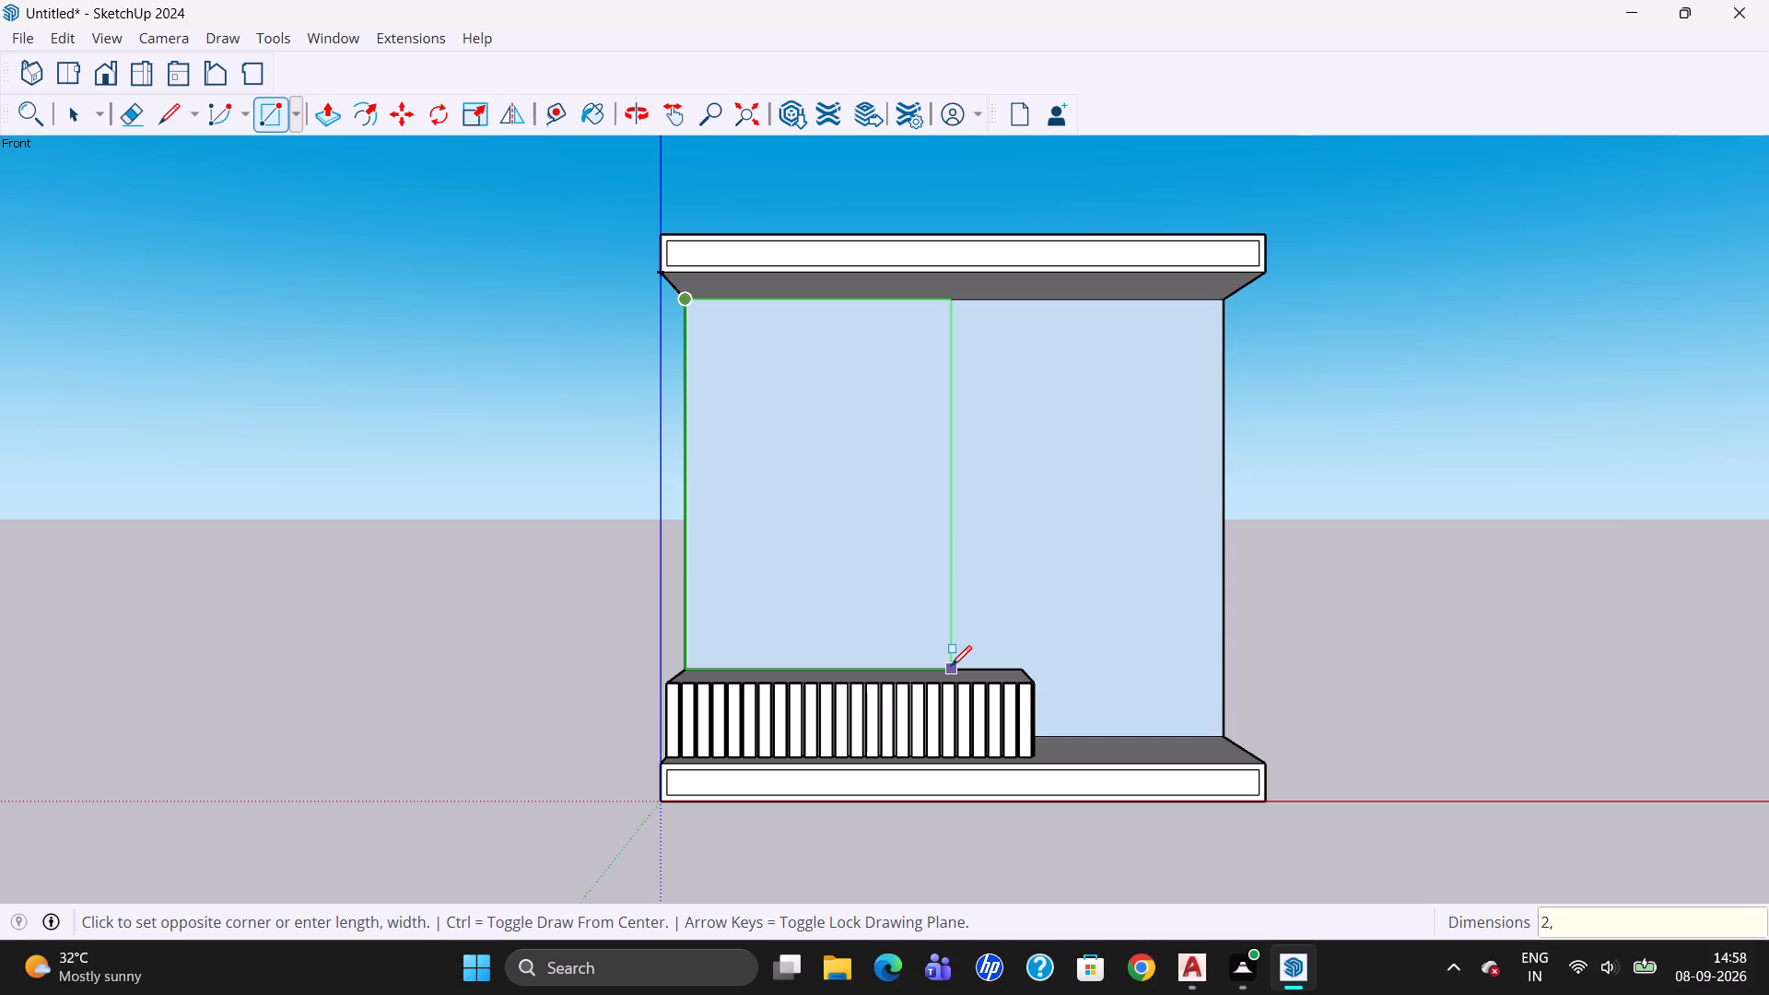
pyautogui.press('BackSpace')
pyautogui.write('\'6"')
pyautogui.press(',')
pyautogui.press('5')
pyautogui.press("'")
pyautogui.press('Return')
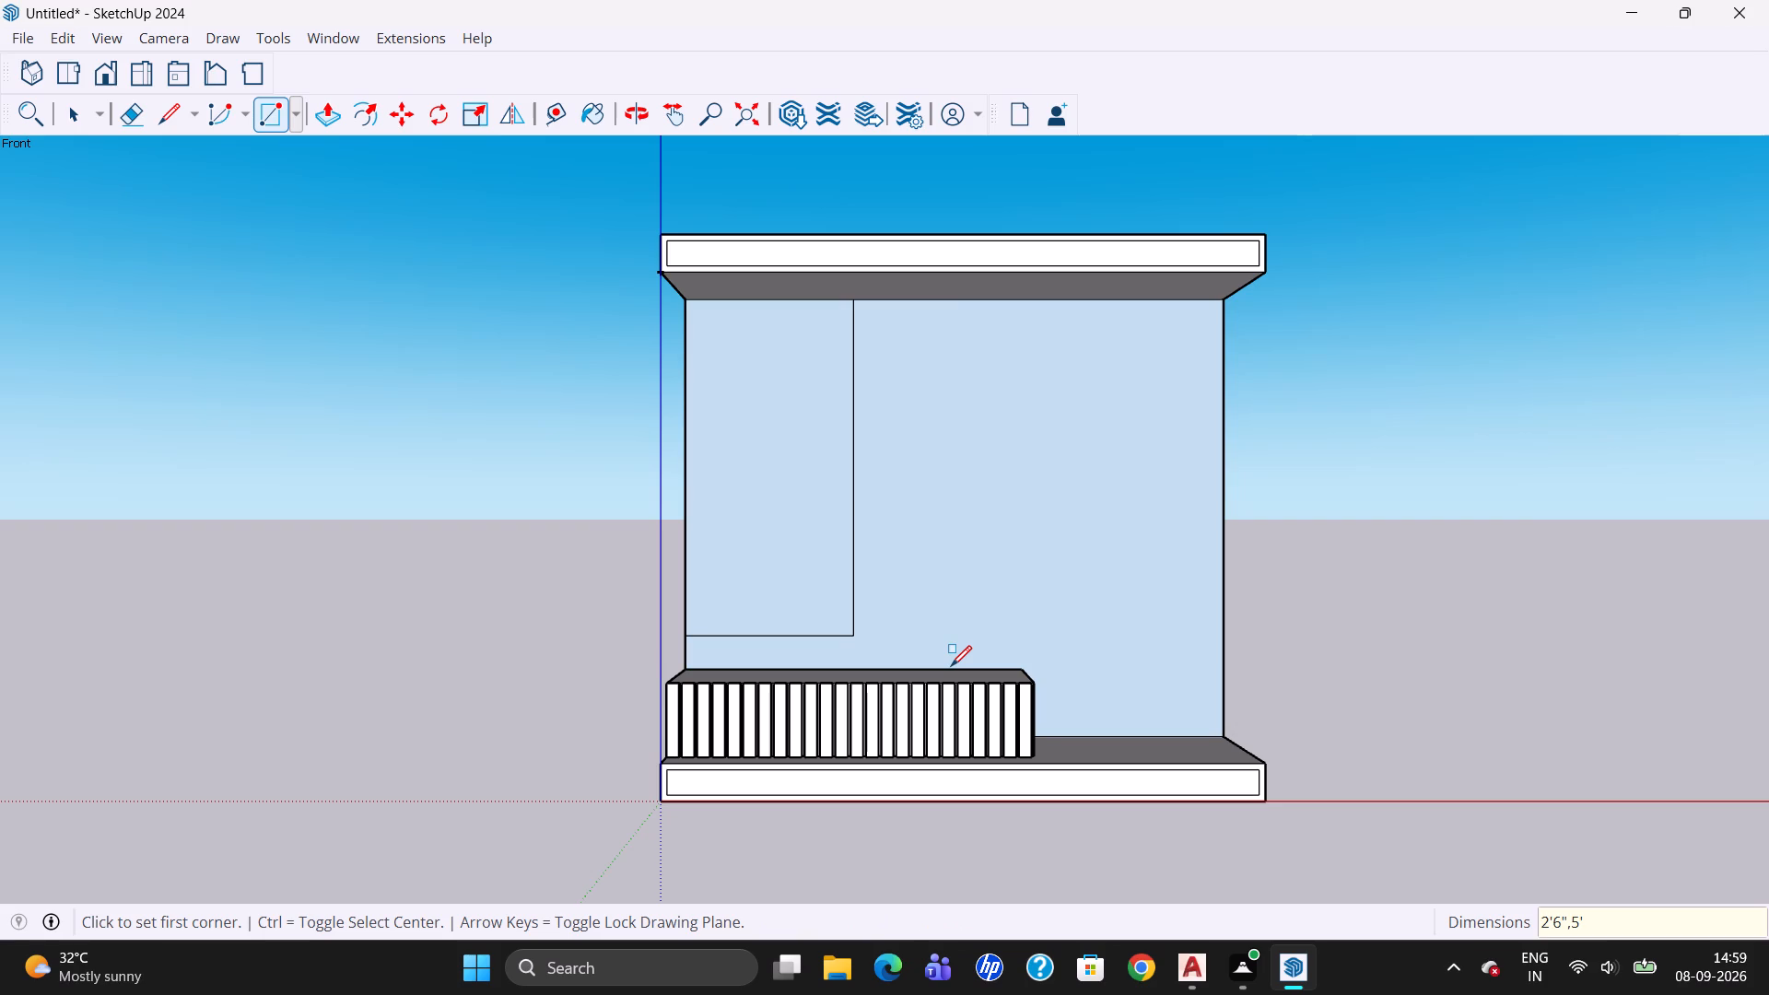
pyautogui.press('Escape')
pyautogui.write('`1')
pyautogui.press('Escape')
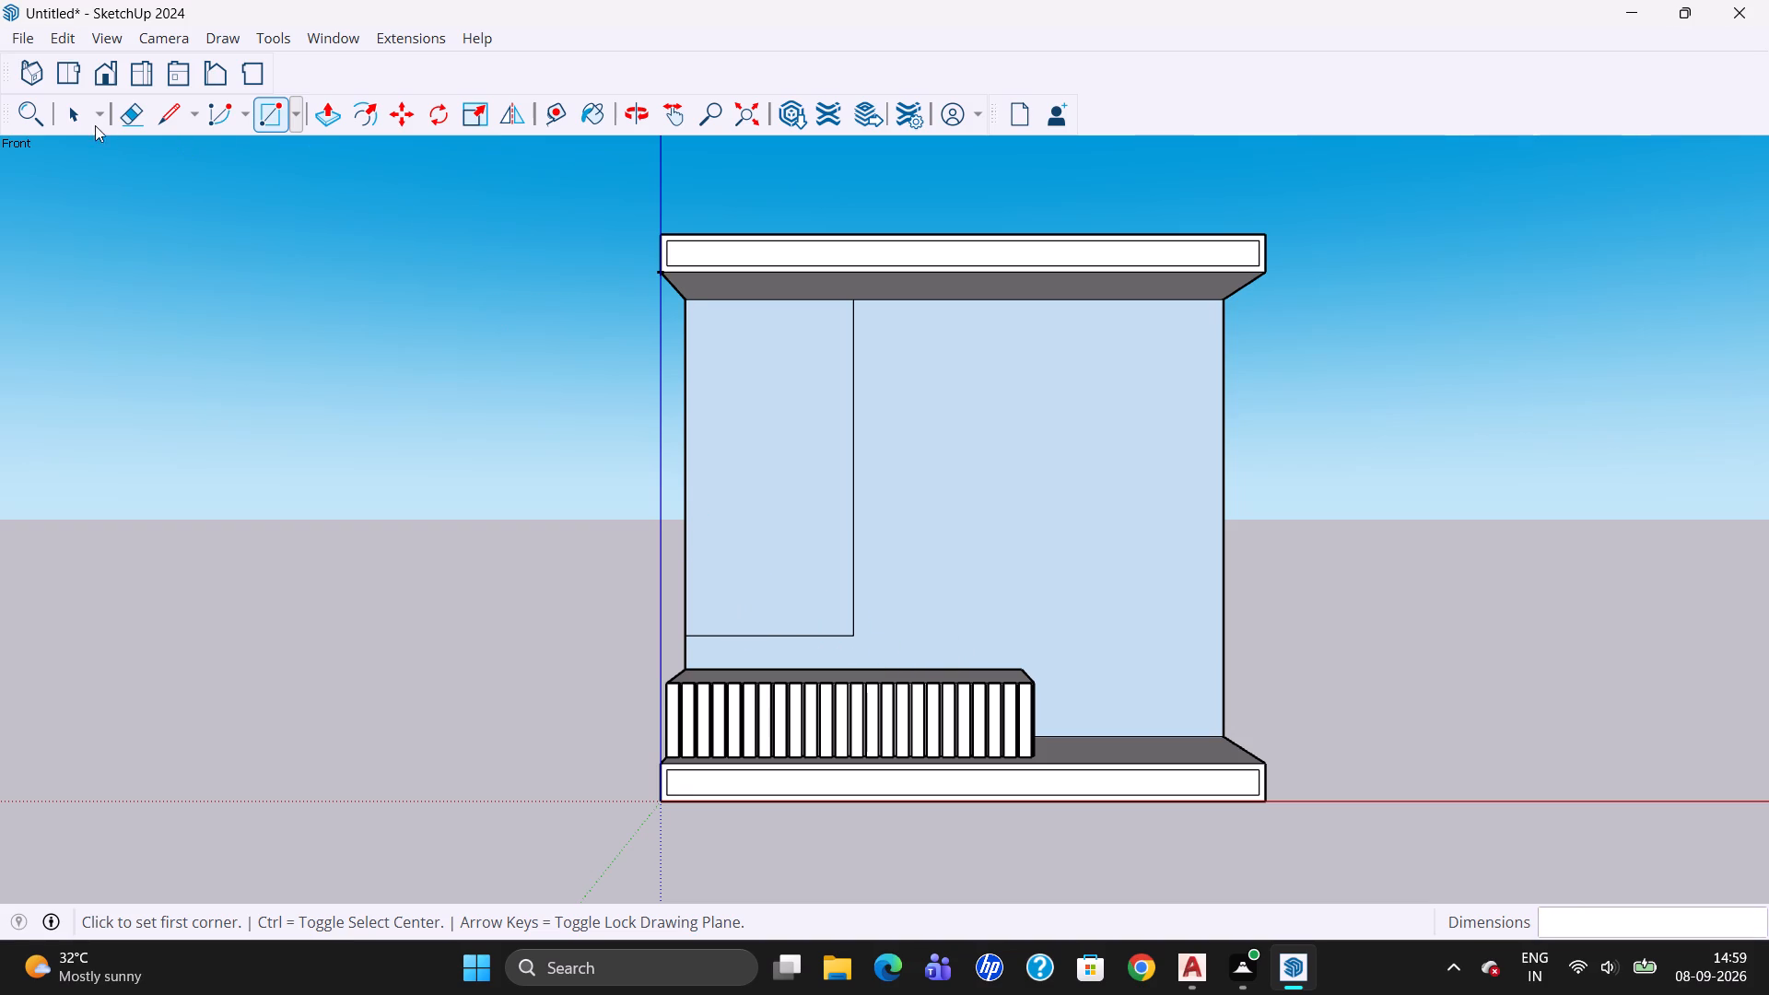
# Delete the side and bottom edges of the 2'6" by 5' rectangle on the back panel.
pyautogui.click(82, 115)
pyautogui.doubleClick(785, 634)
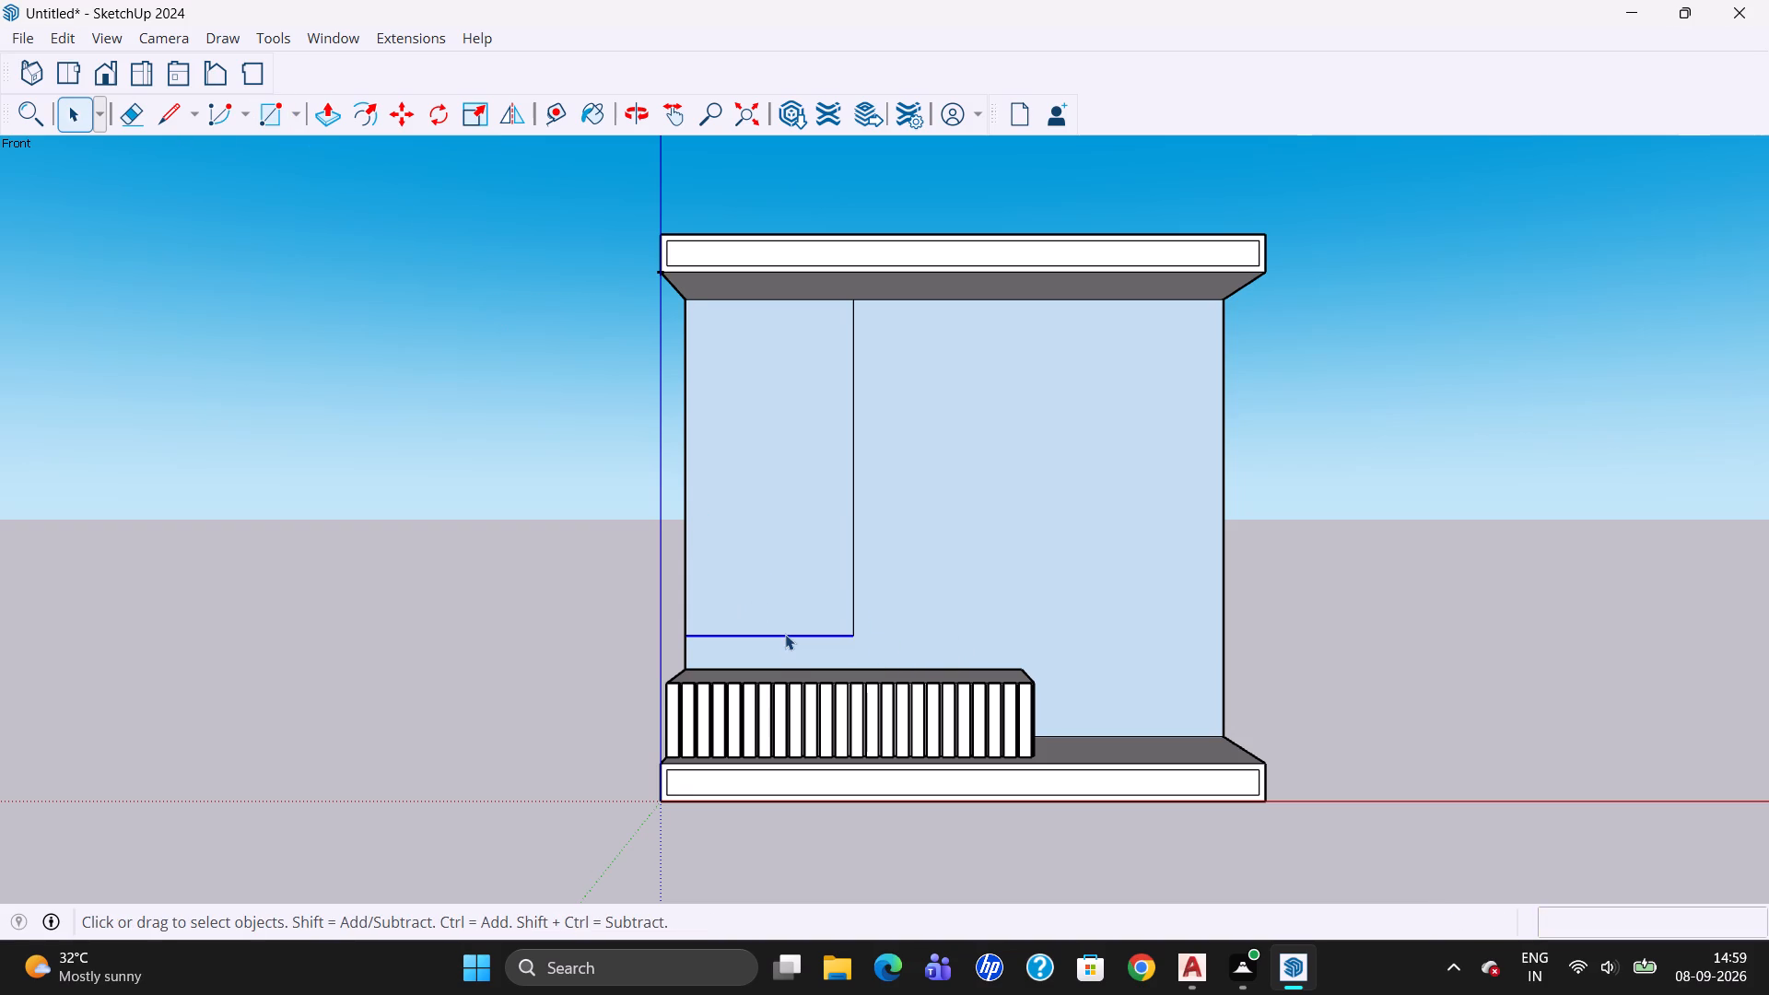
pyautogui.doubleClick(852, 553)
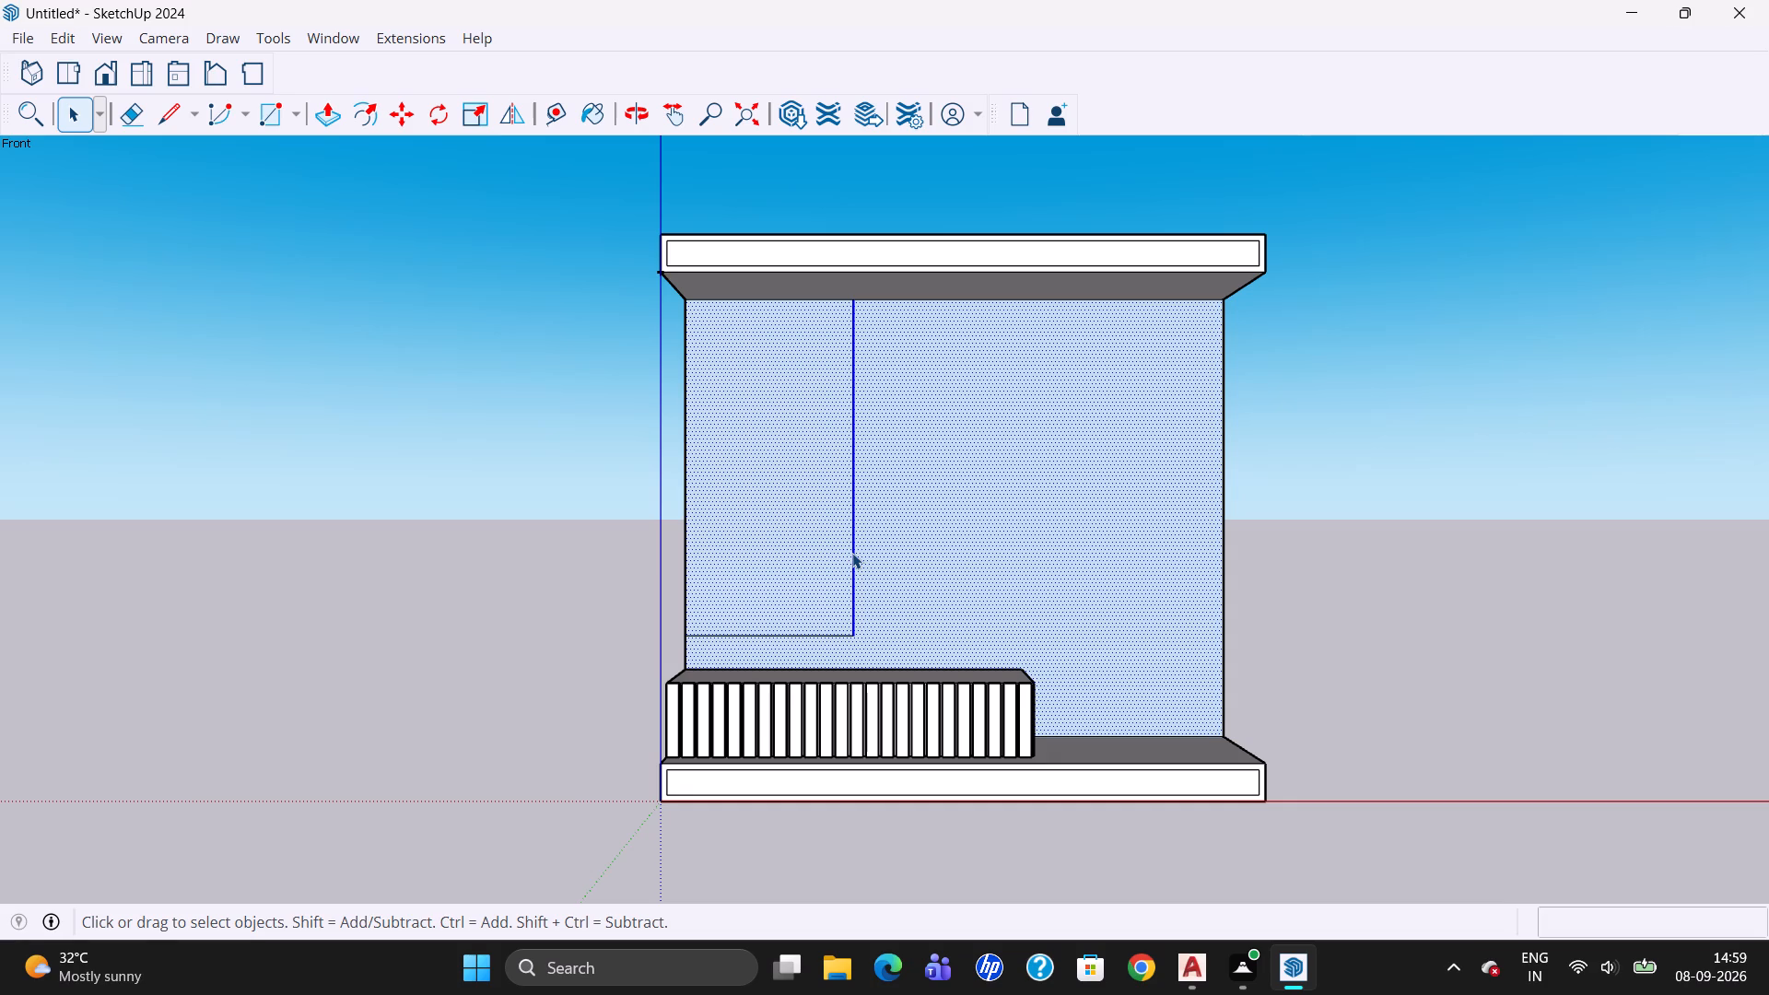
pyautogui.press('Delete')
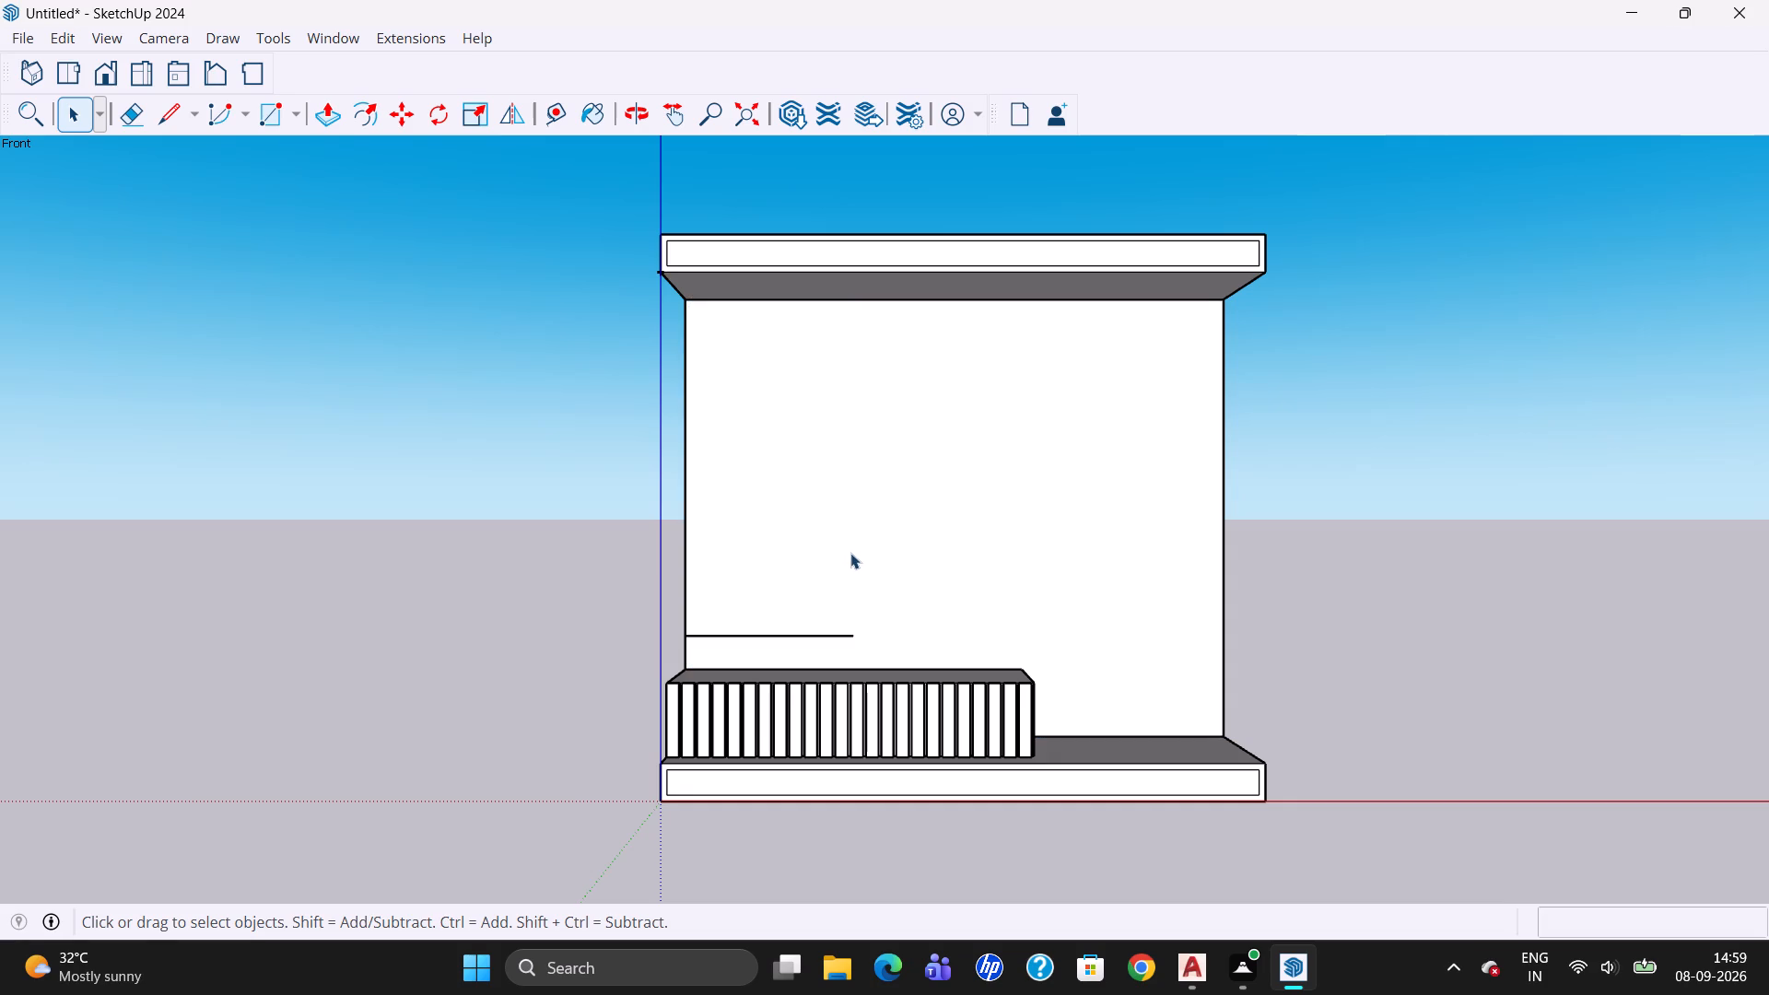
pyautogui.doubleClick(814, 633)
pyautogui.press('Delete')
# In front view, draw a 2'6" by 5' rectangle up the back panel from where its blue-axis-side edge meets the slatted block's top.
pyautogui.scroll(-2, 859, 527)
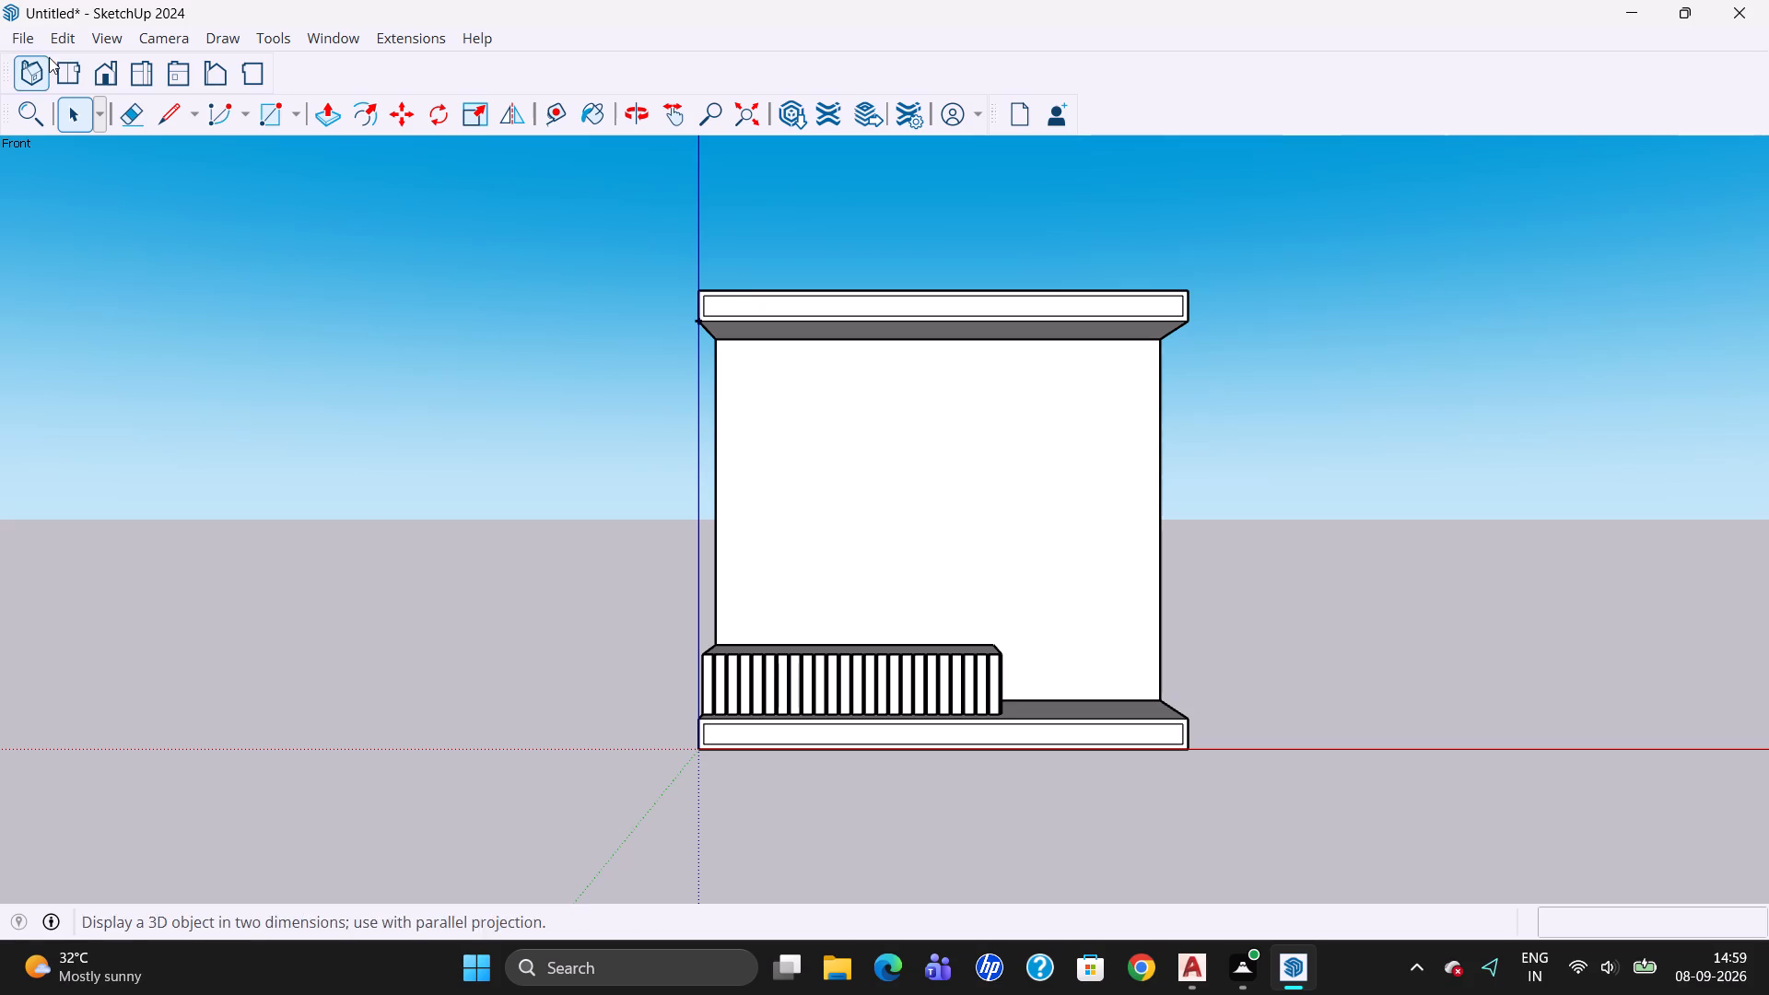
pyautogui.click(19, 69)
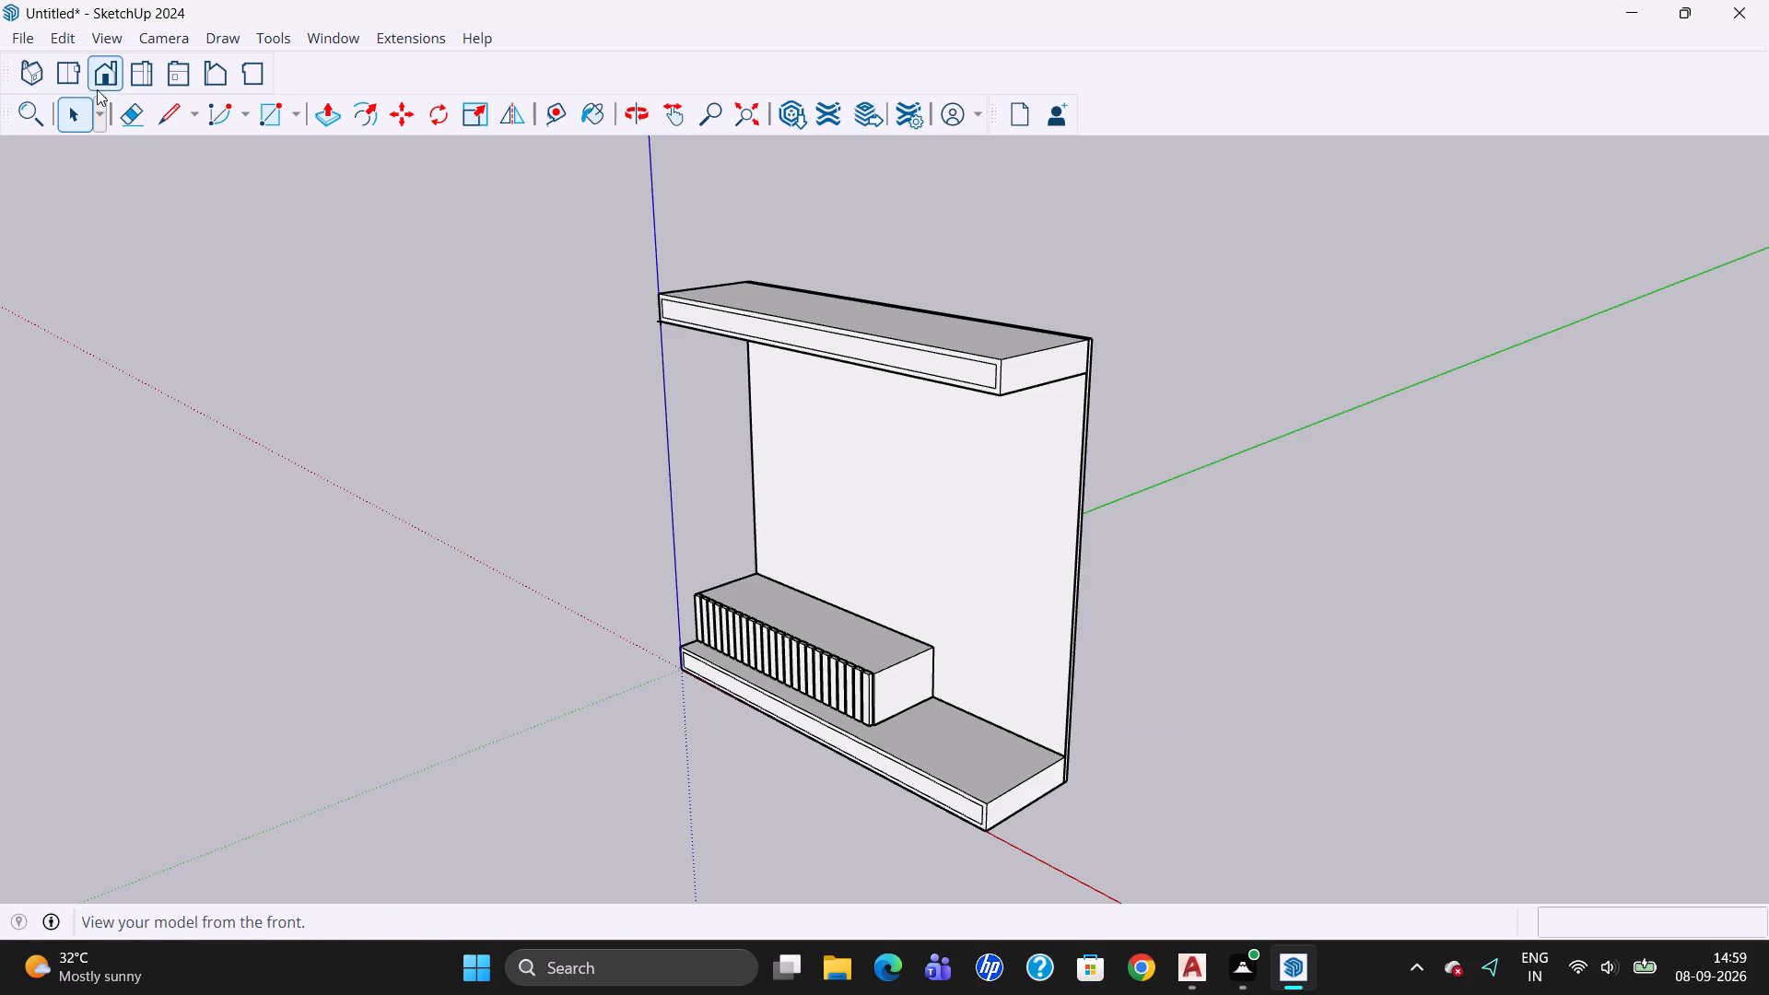
pyautogui.click(108, 80)
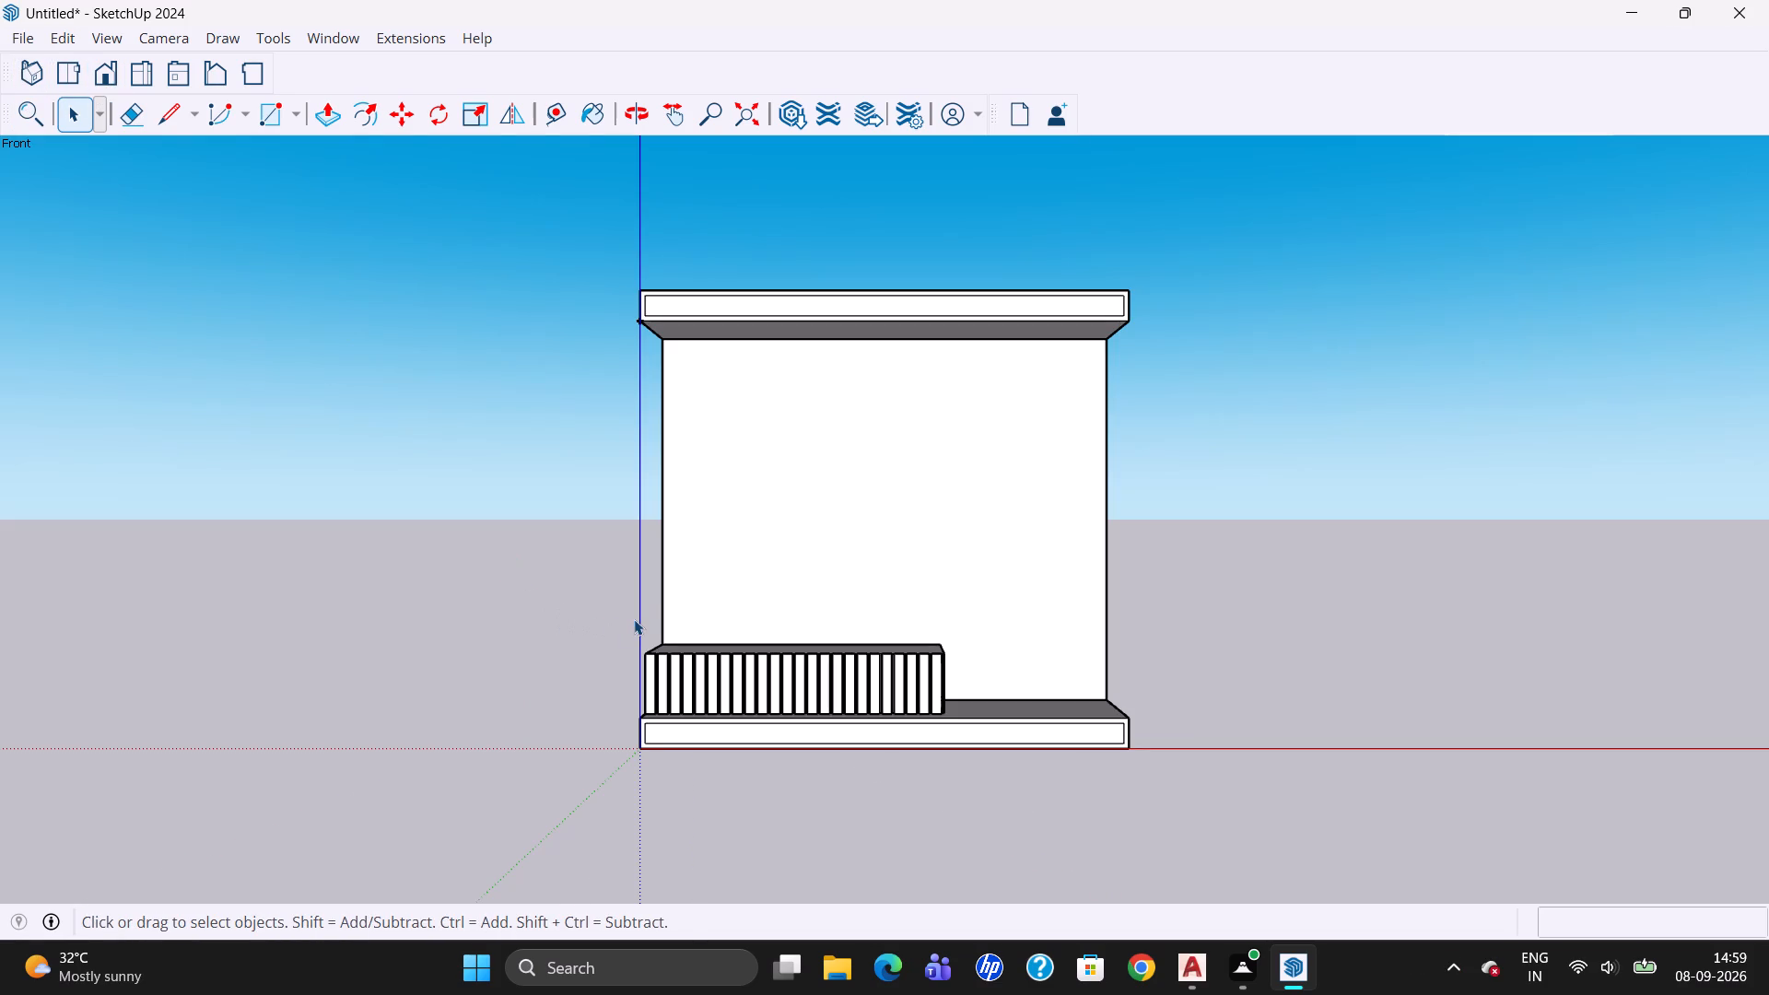
pyautogui.press('r')
pyautogui.press('Return')
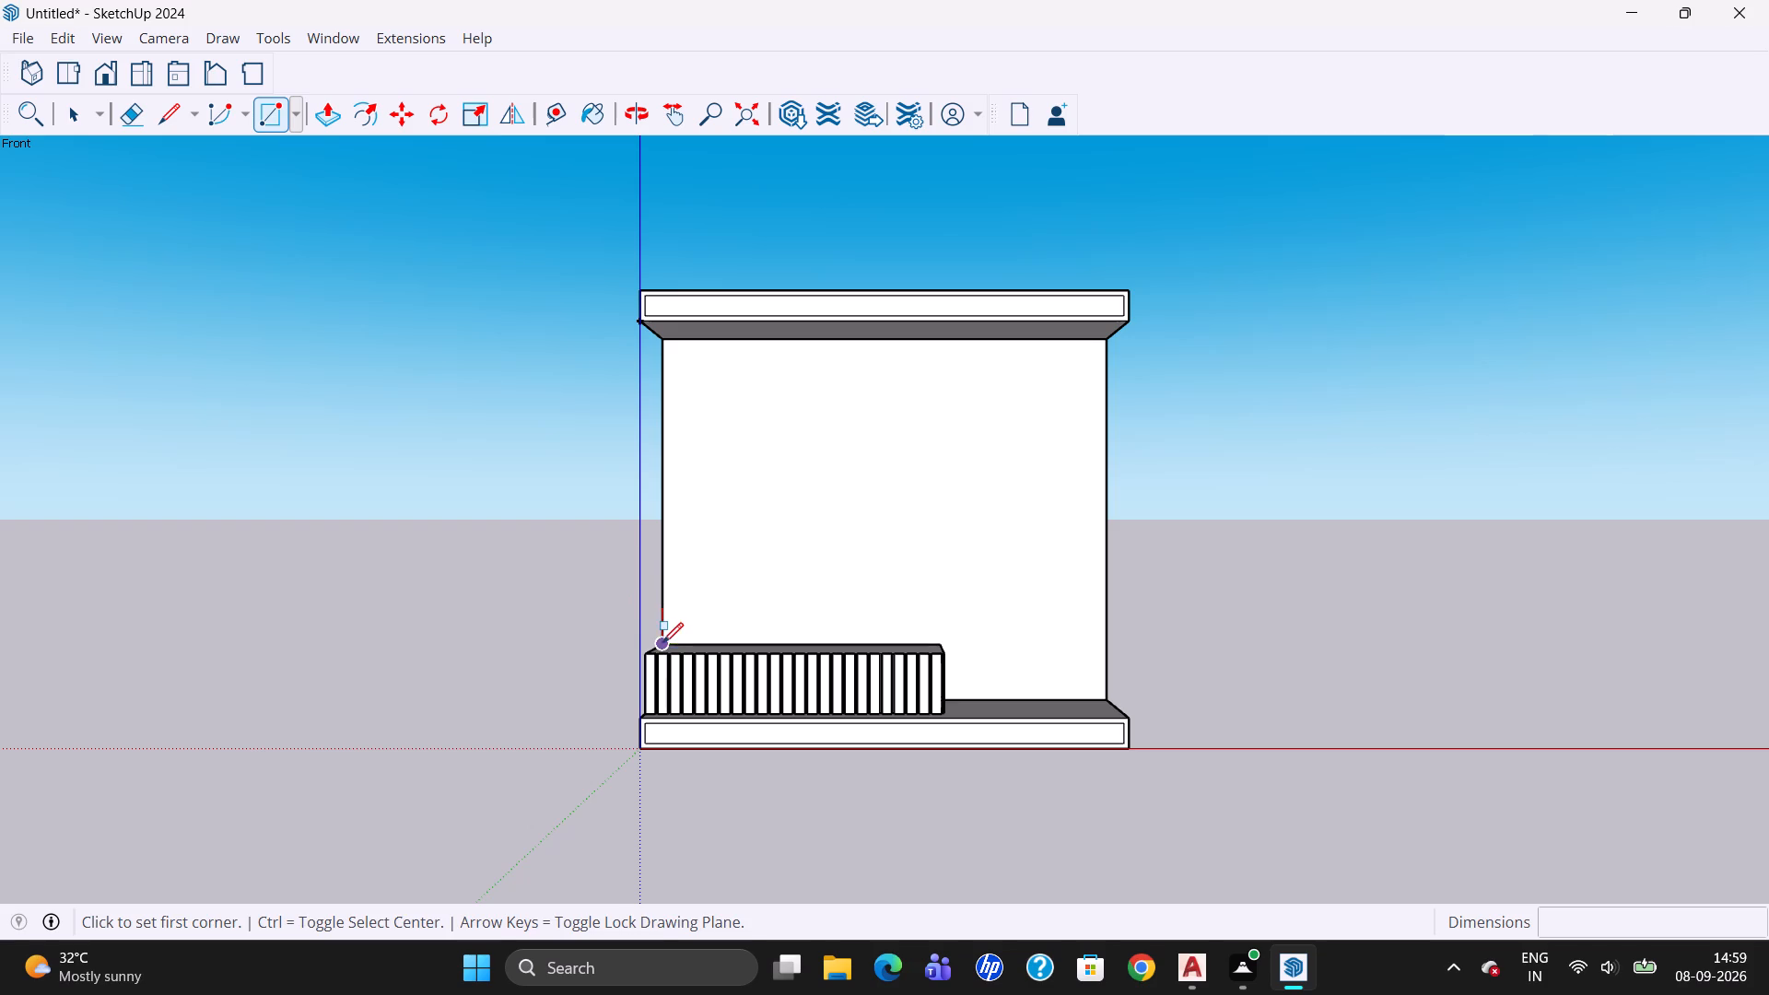
pyautogui.click(662, 643)
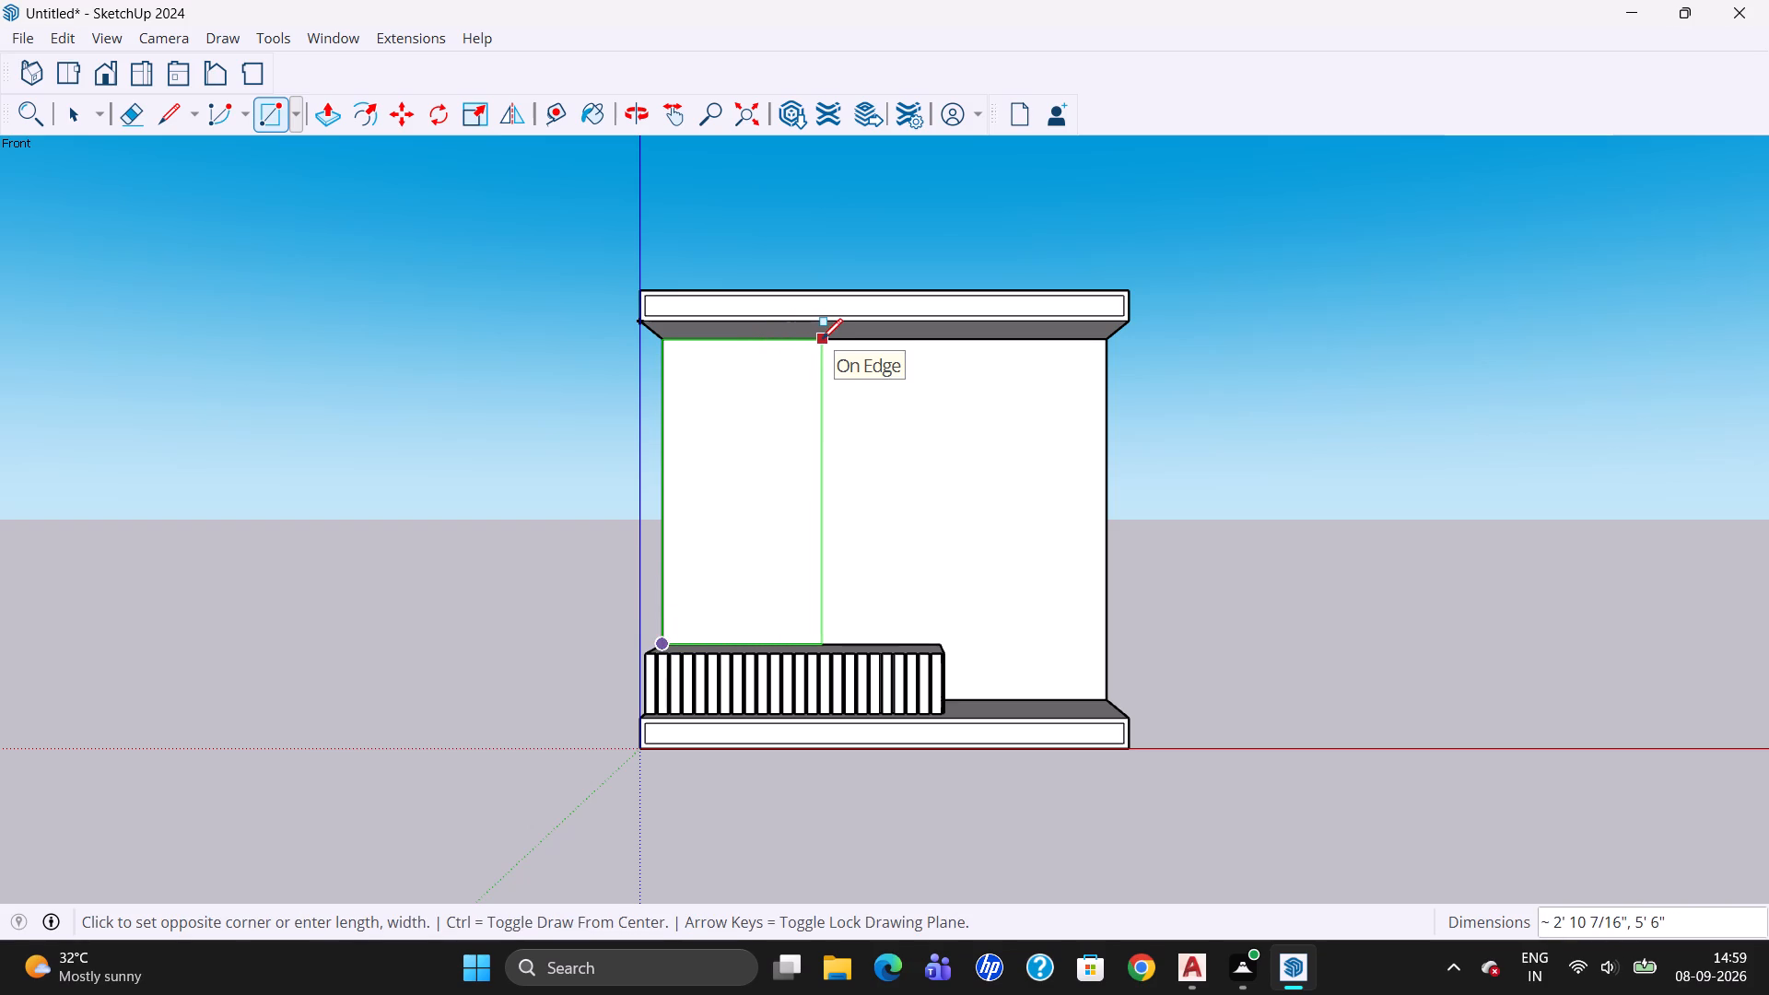
pyautogui.press('2')
pyautogui.press("'")
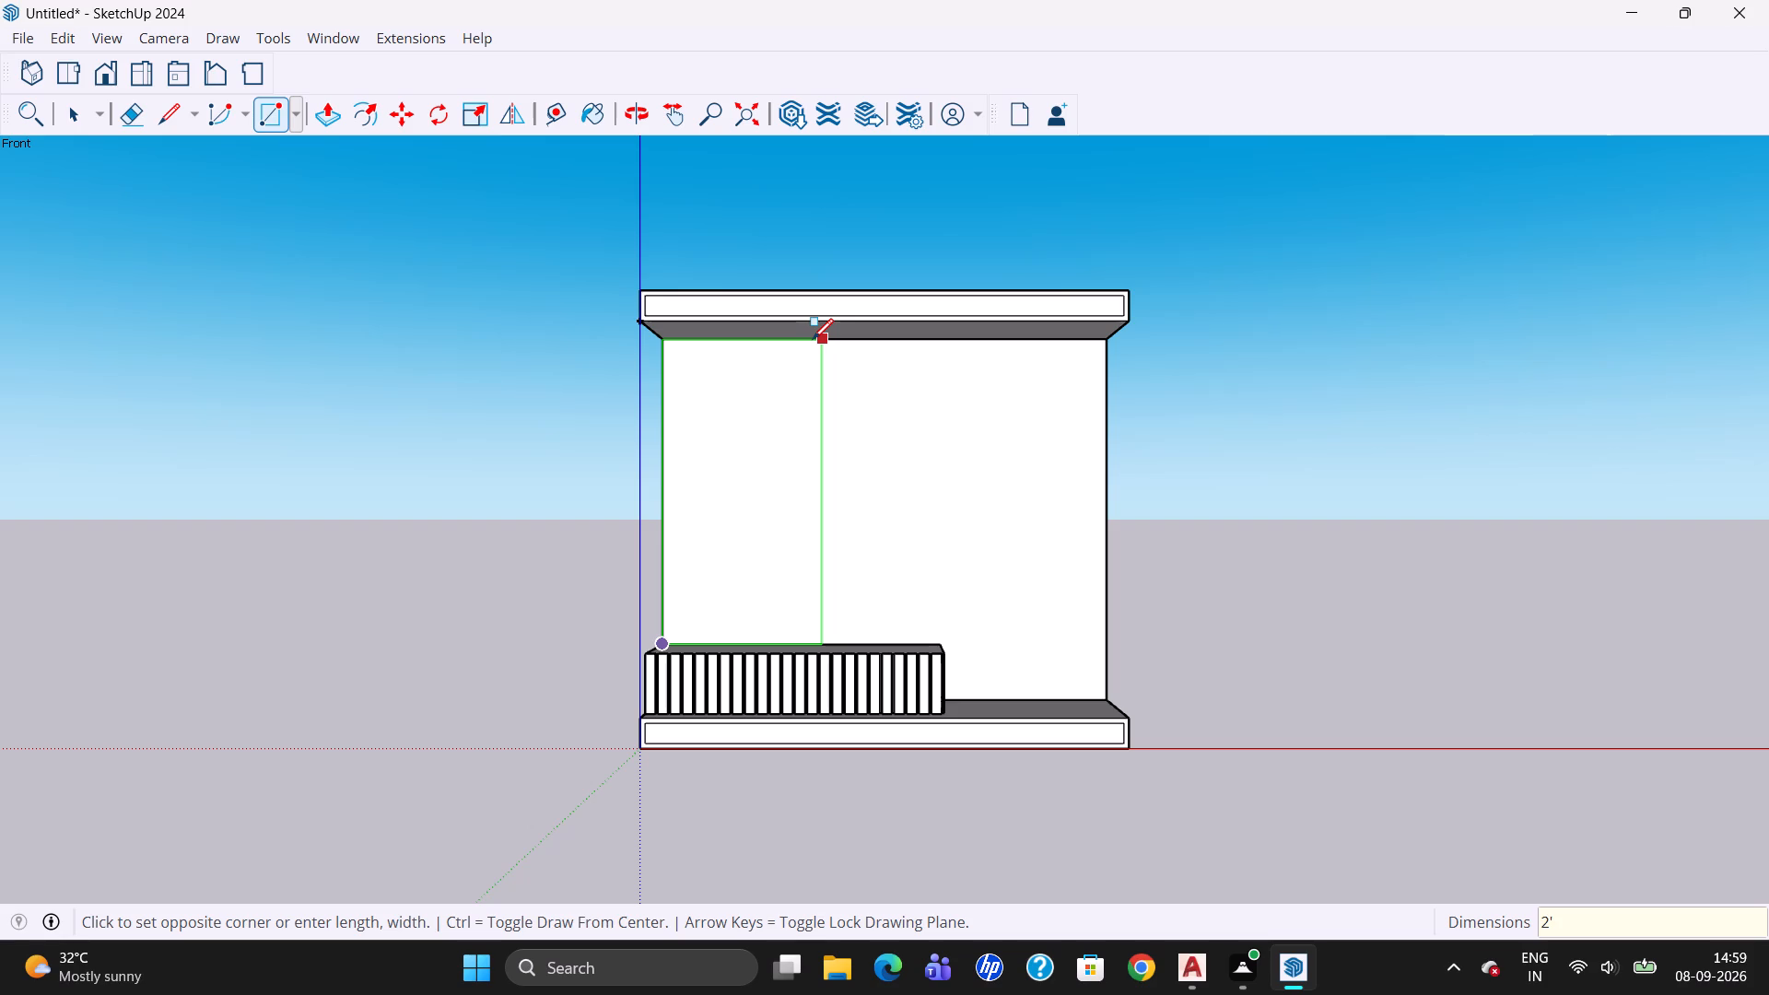
pyautogui.write('6"')
pyautogui.press(',')
pyautogui.press('5')
pyautogui.press("'")
pyautogui.press('Return')
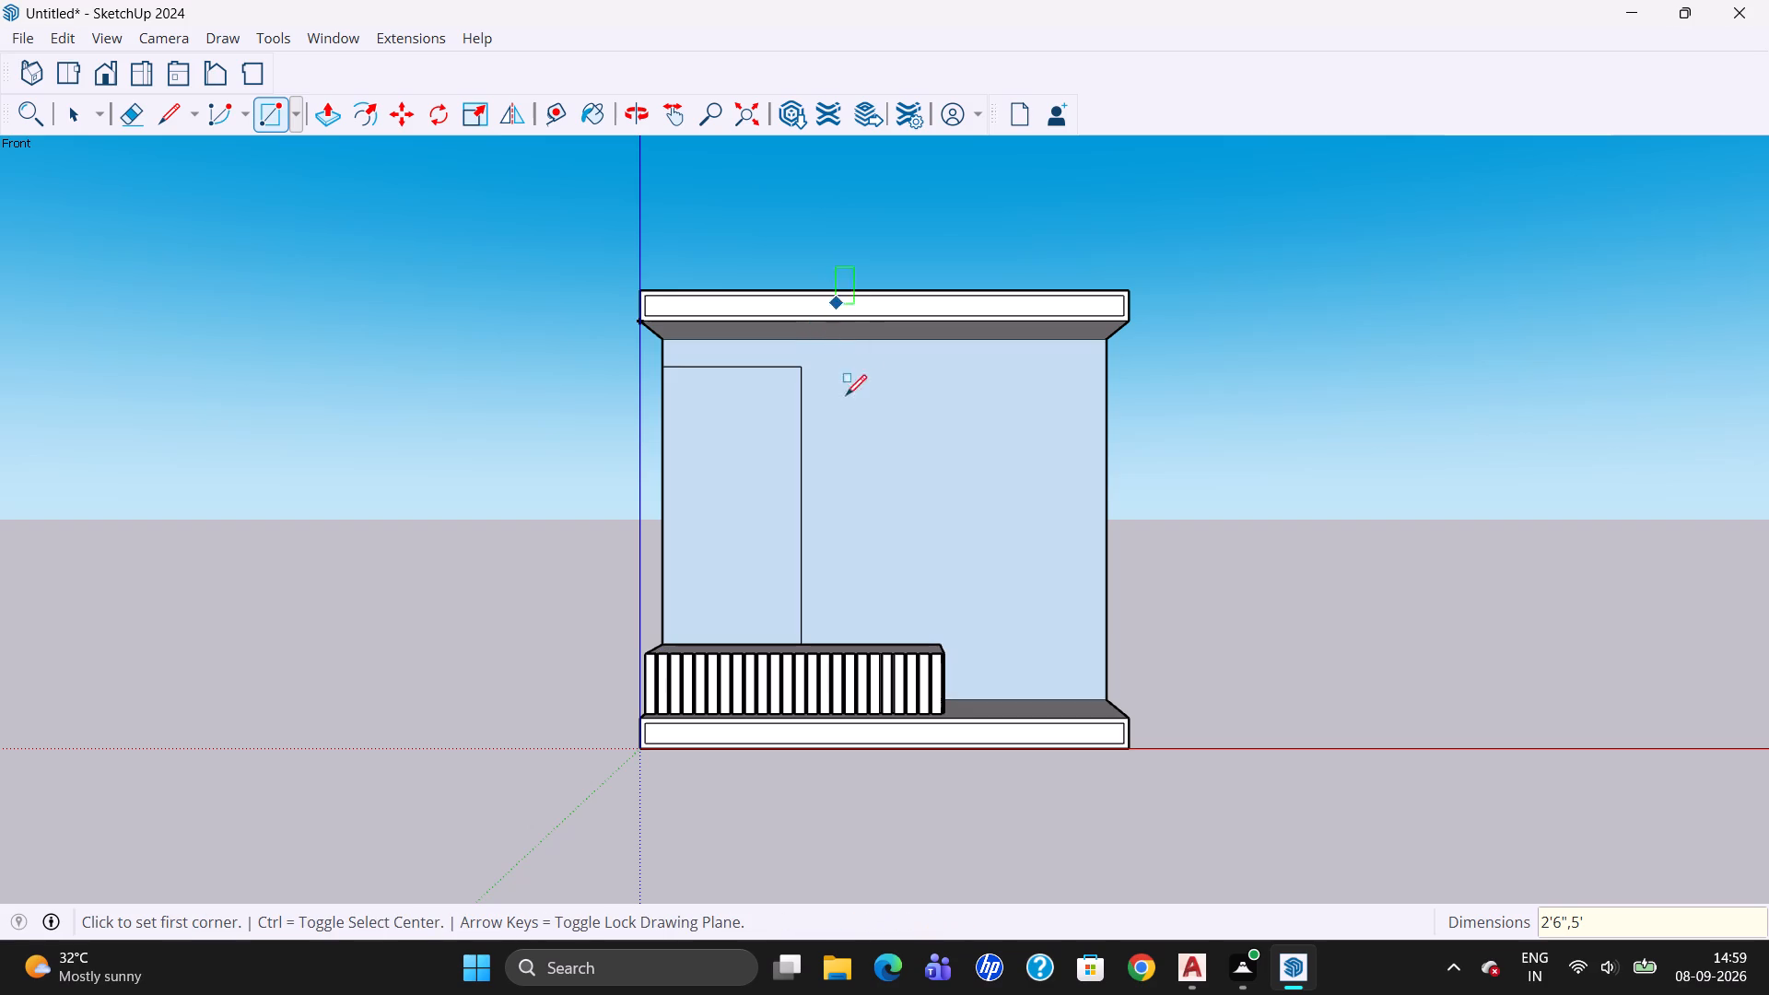
pyautogui.press('Escape')
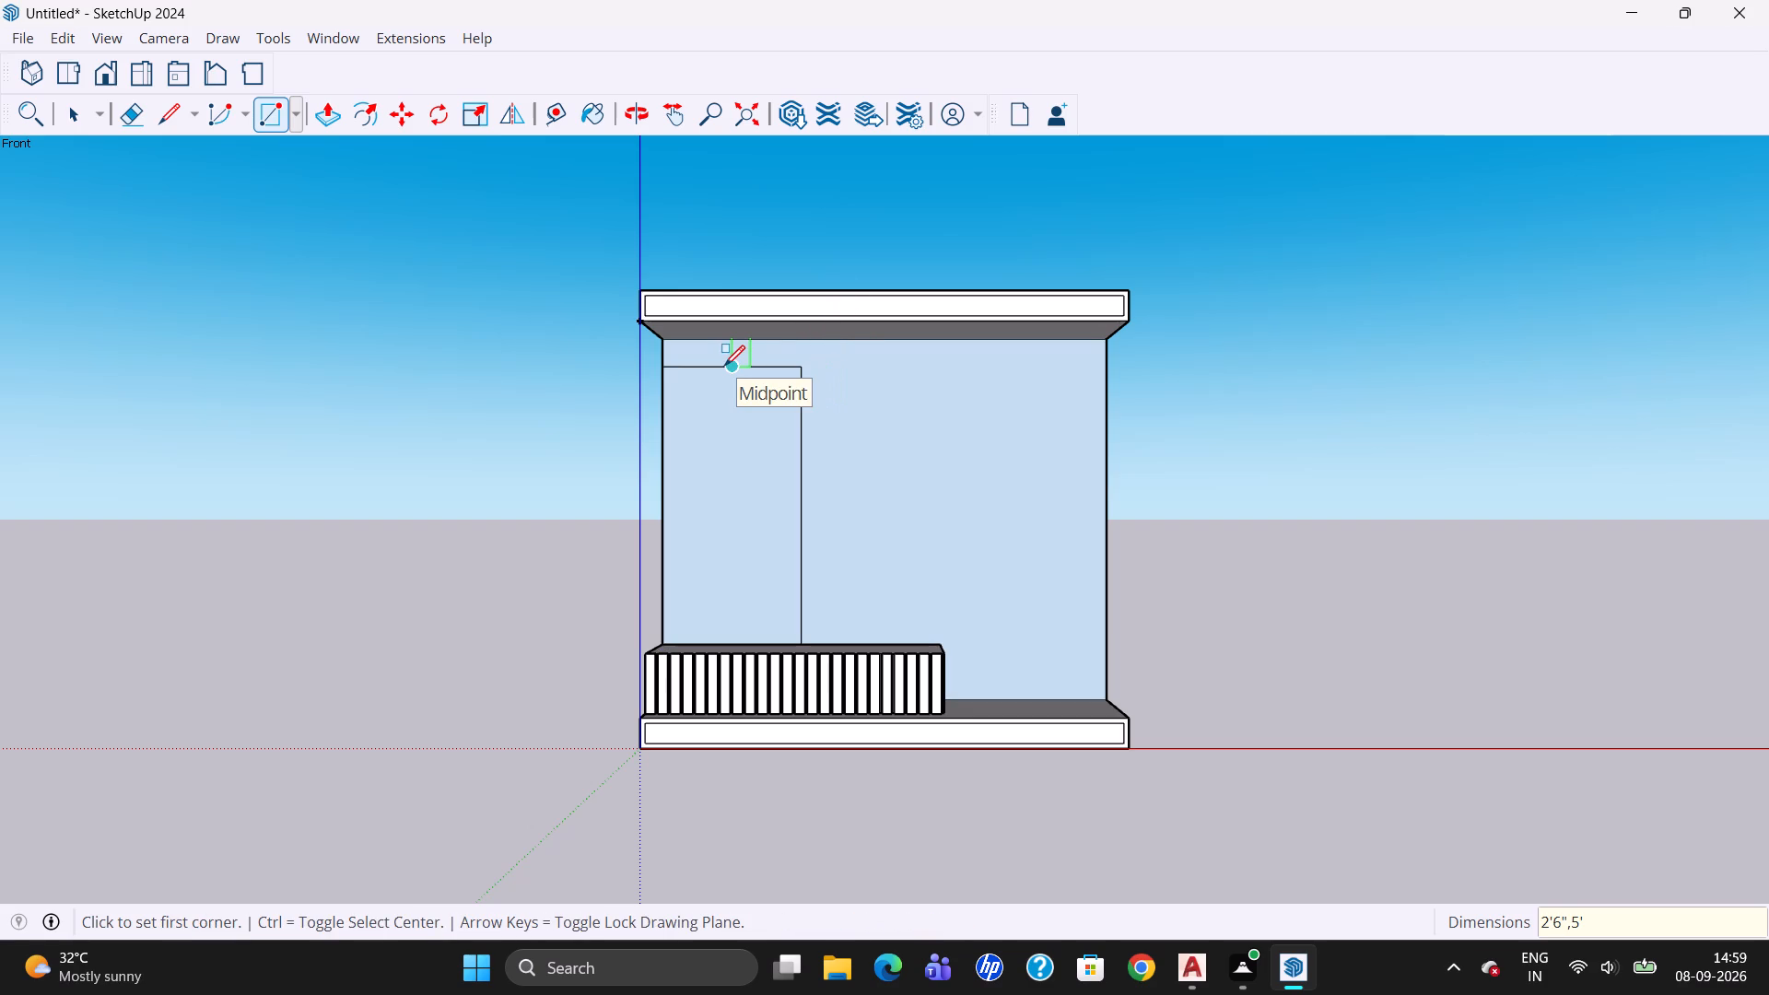
pyautogui.press('Escape')
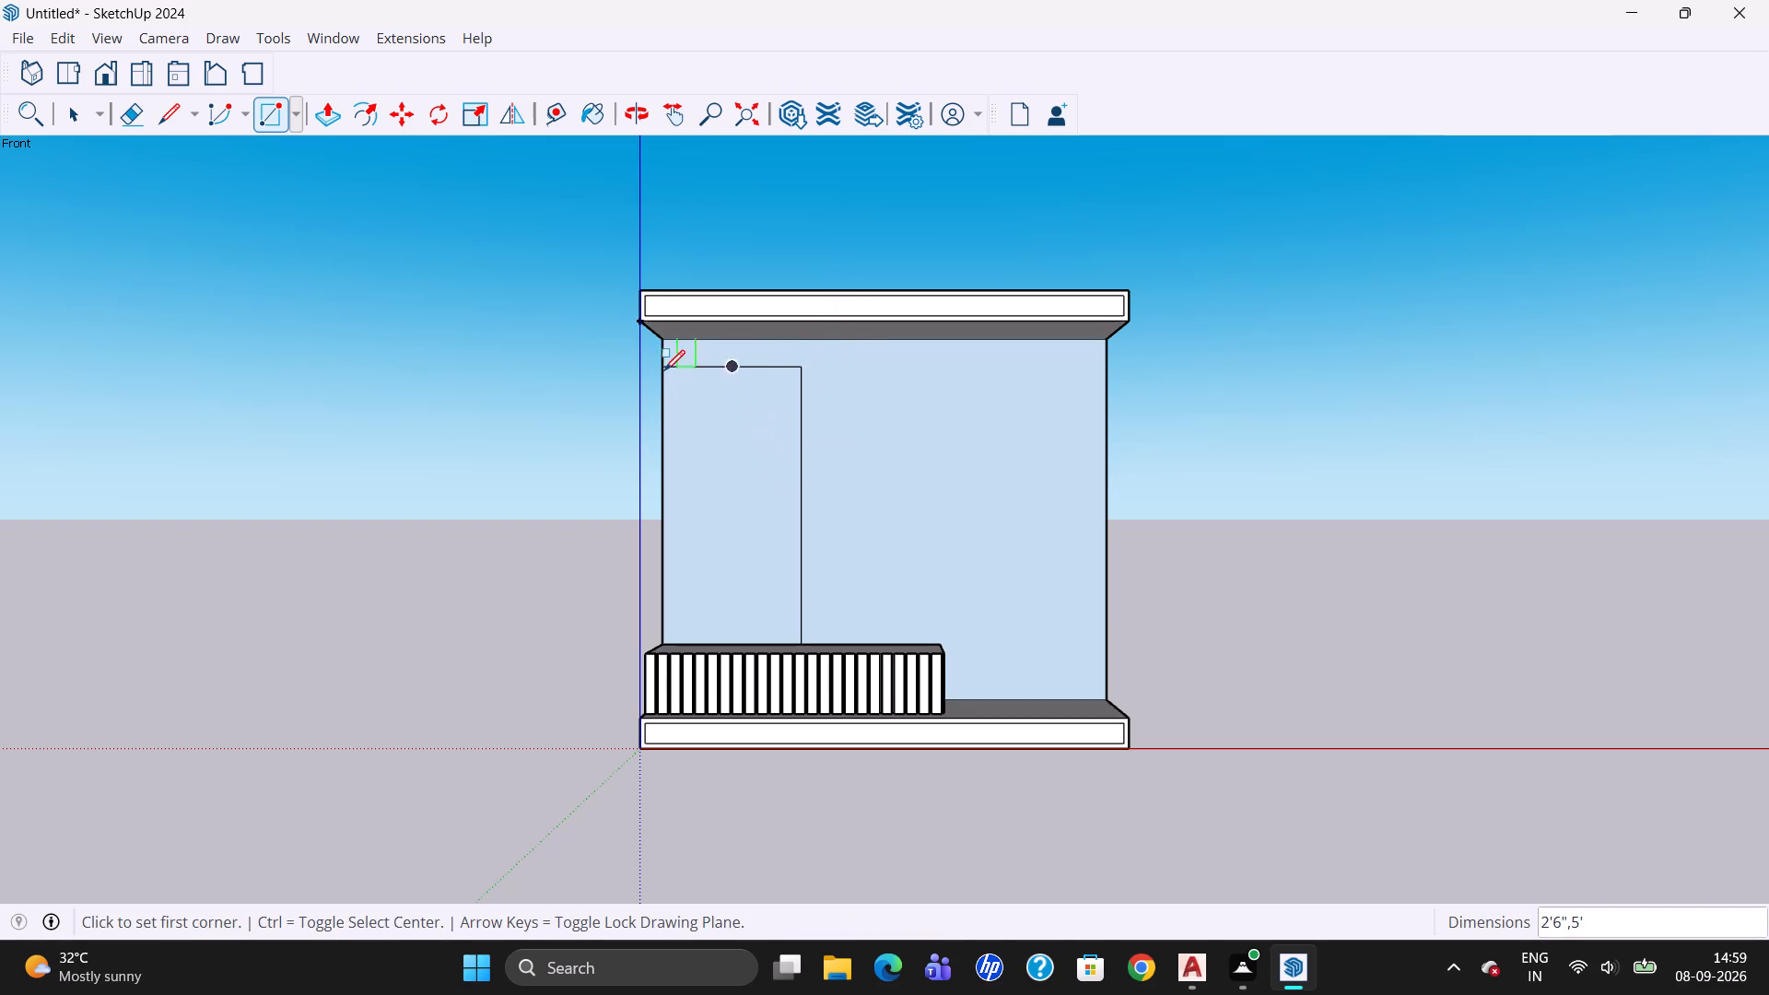
pyautogui.press('Escape')
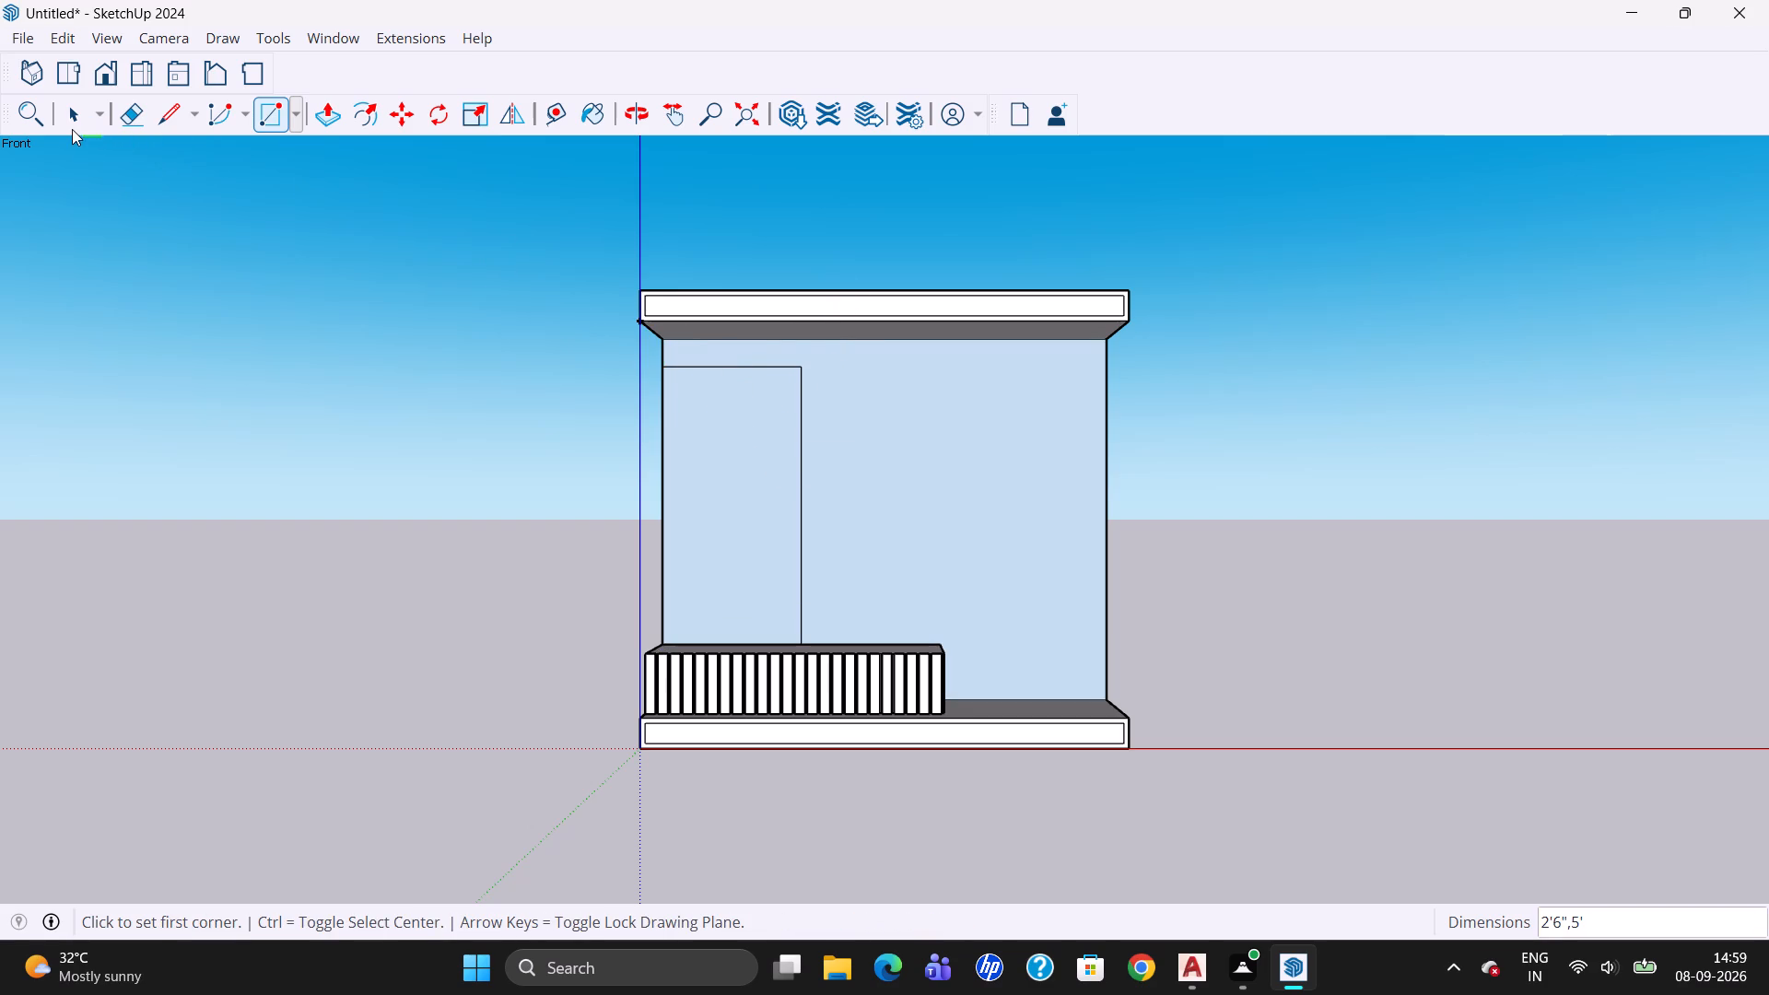
pyautogui.click(72, 129)
# Orbit to view the TV unit from its block end and display the Construction tool set.
pyautogui.click(637, 117)
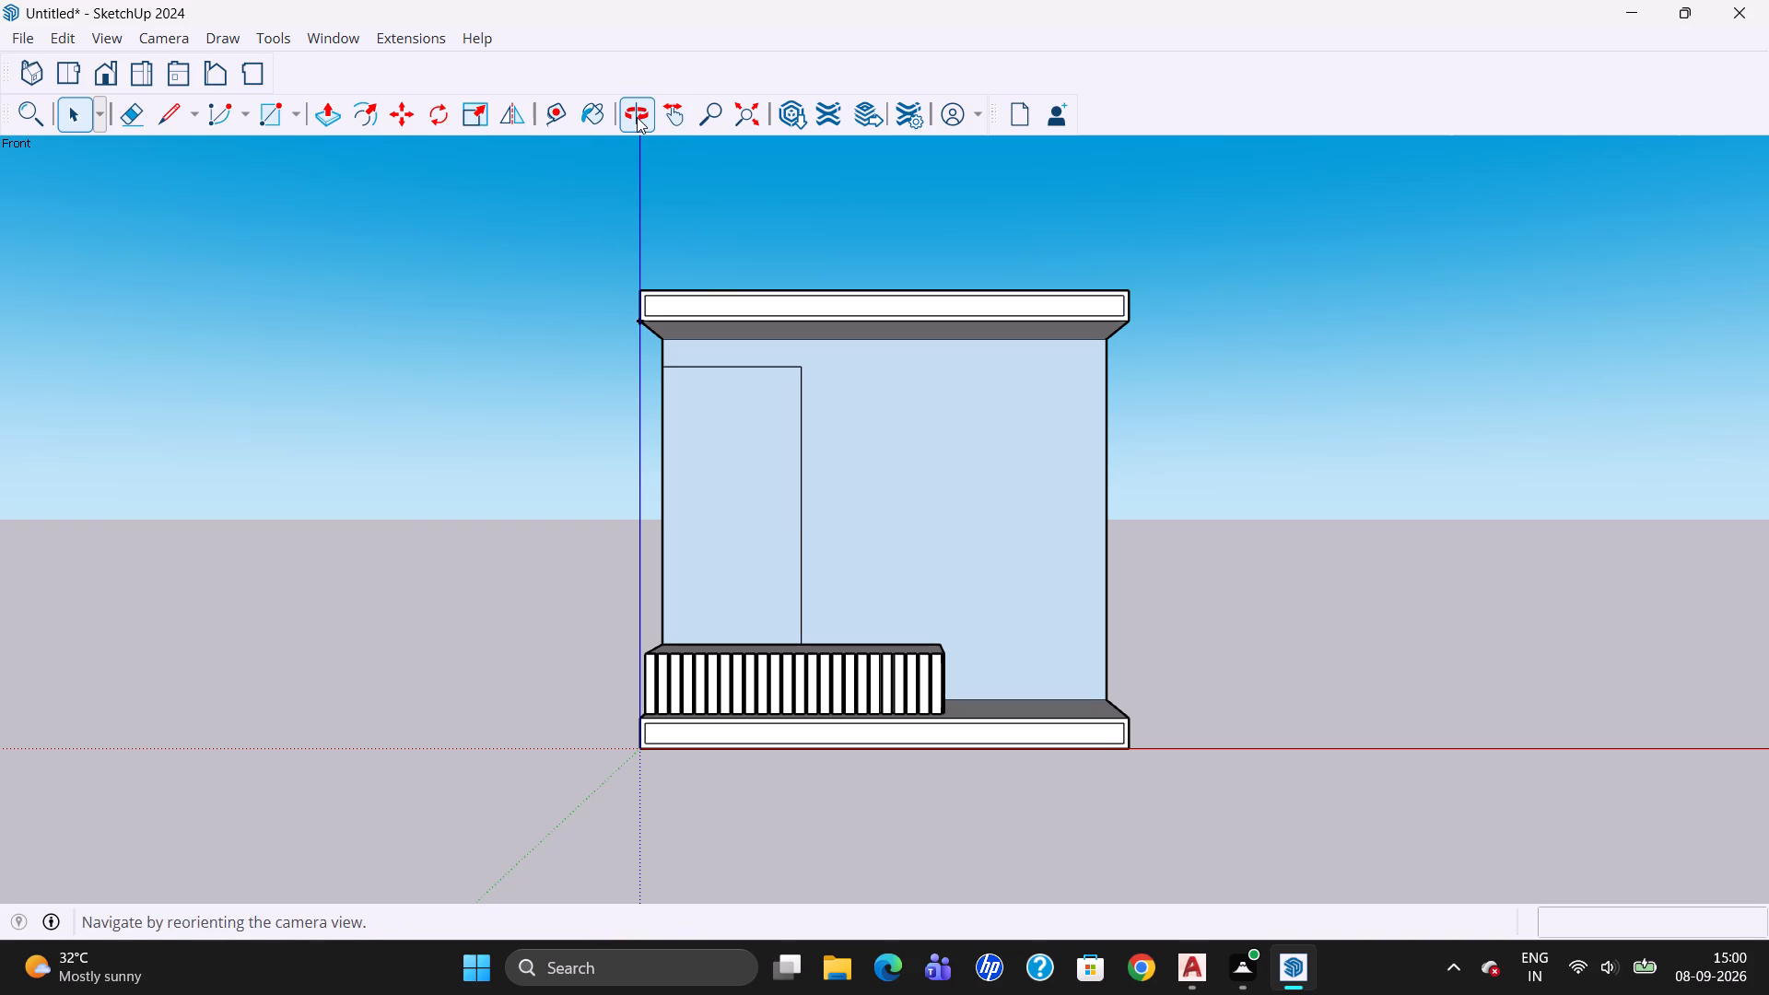
pyautogui.moveTo(610, 661); pyautogui.dragTo(950, 674)
pyautogui.moveTo(573, 686); pyautogui.dragTo(639, 710)
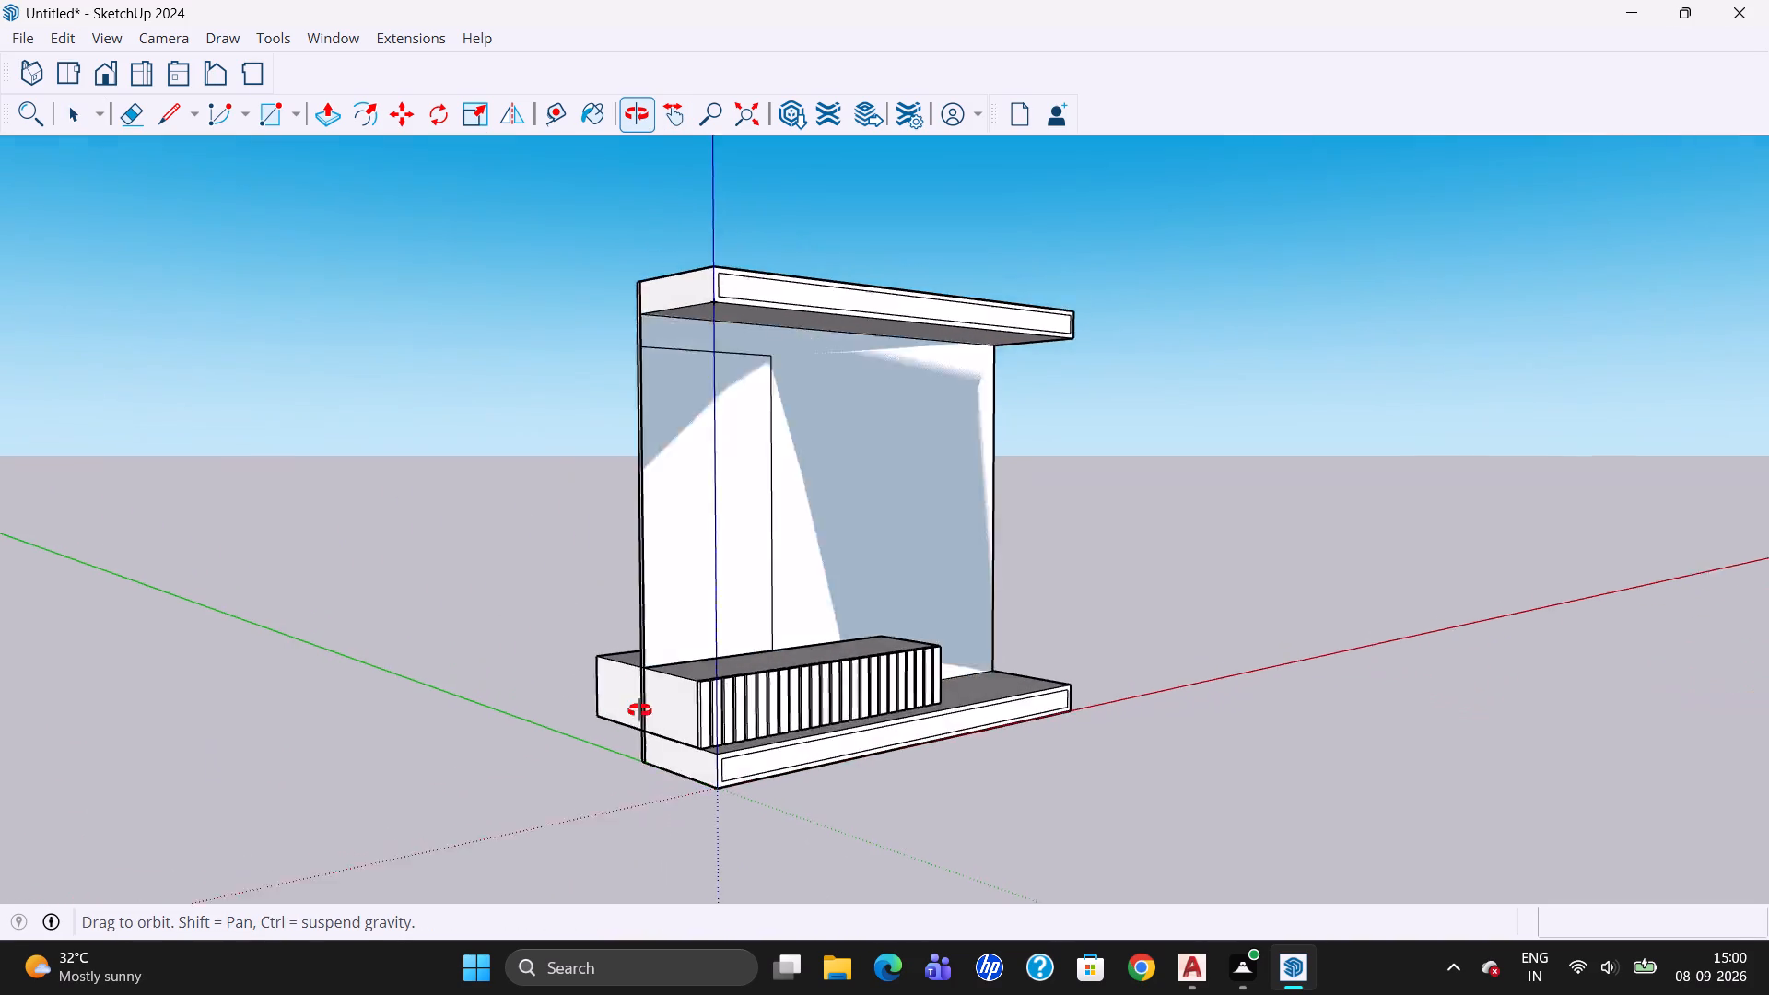
pyautogui.moveTo(639, 710); pyautogui.dragTo(727, 715)
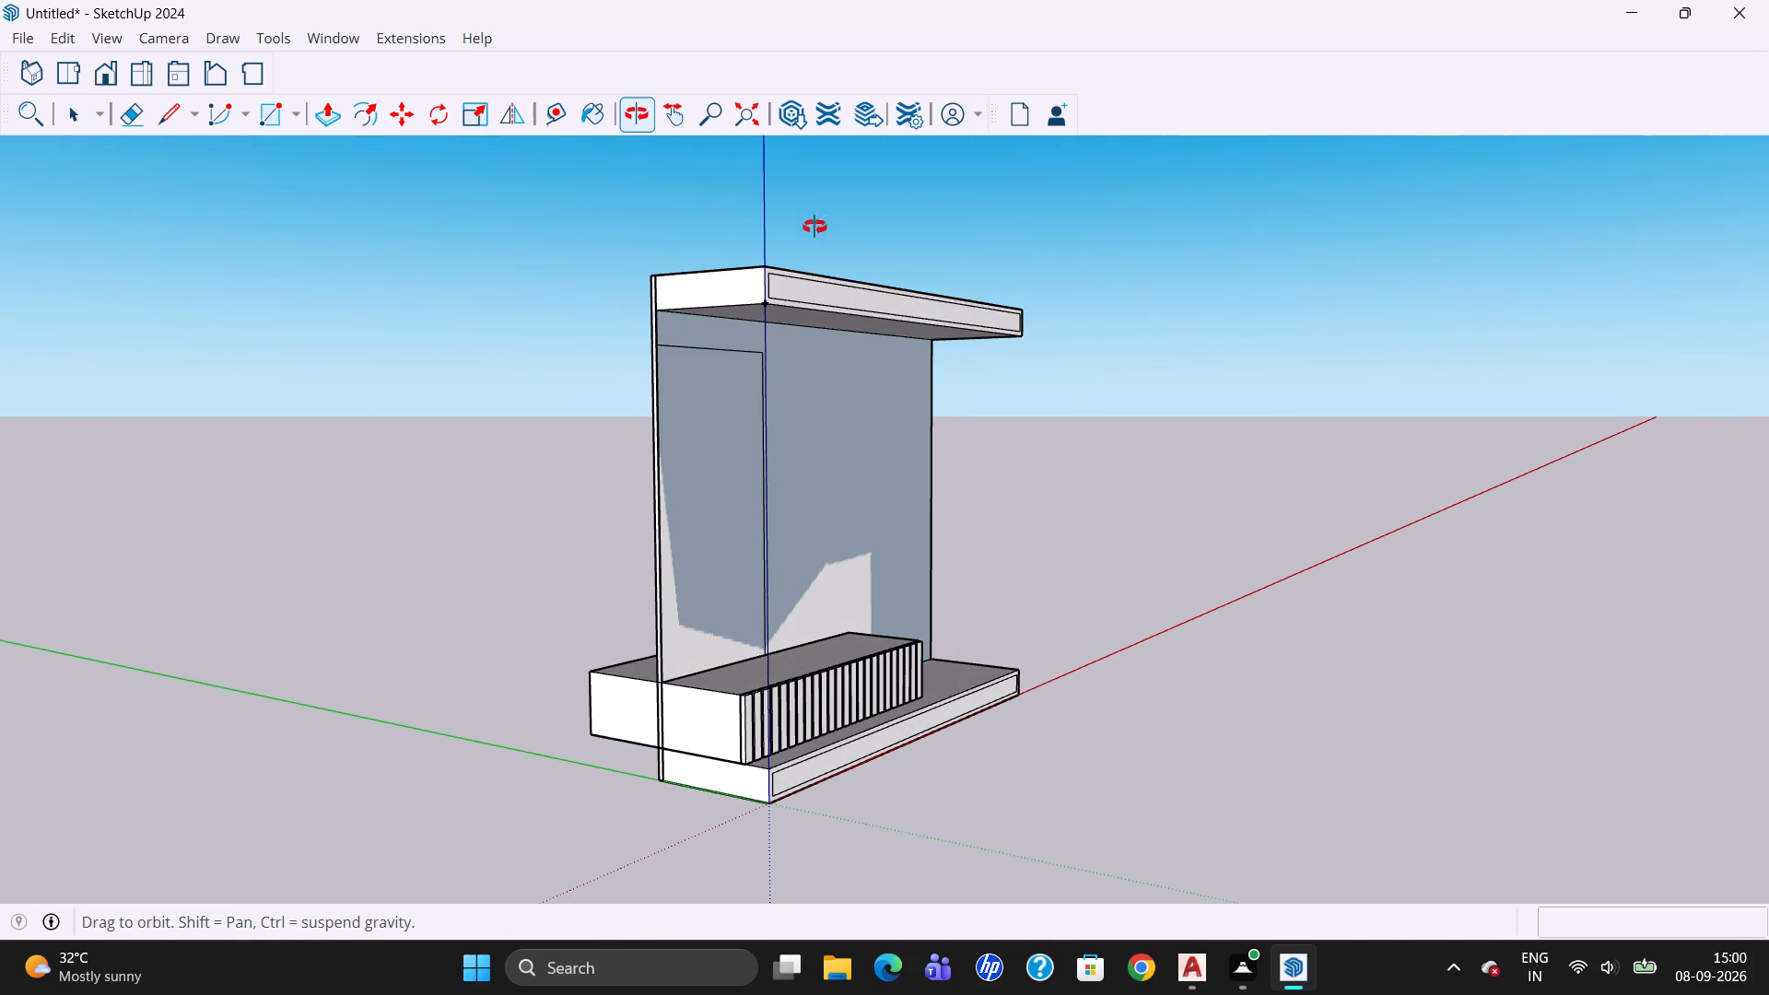
pyautogui.rightClick(1212, 123)
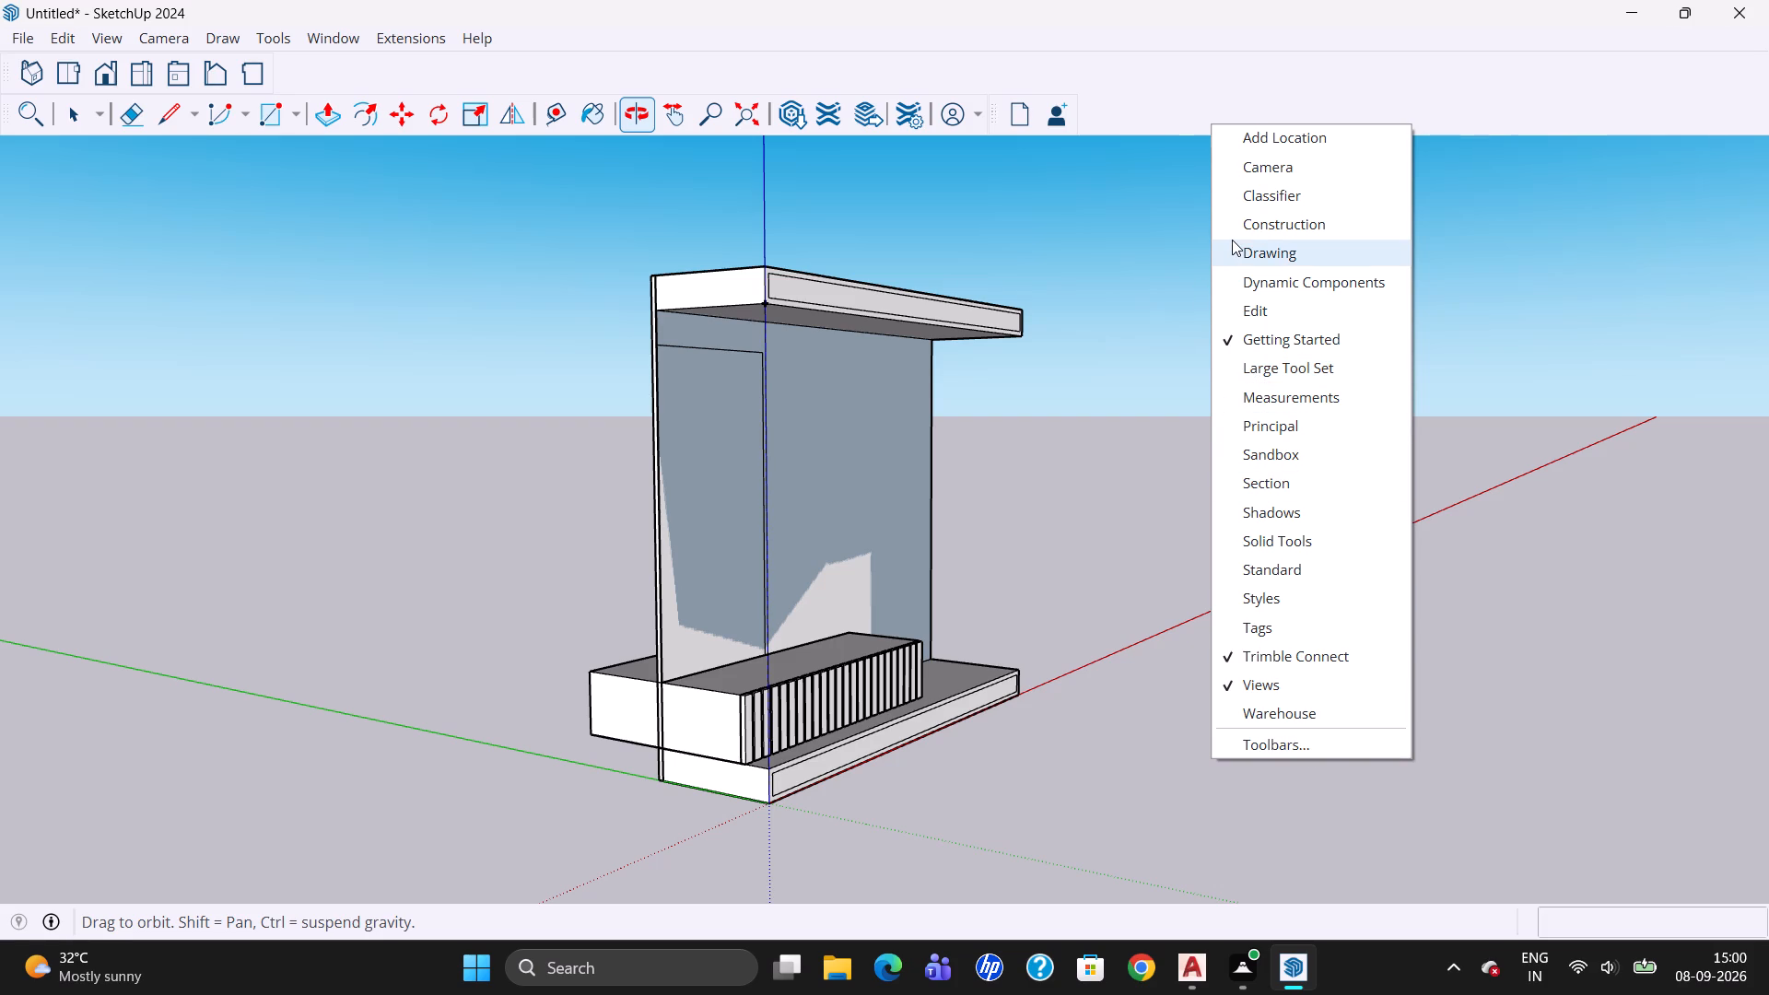
pyautogui.click(1244, 218)
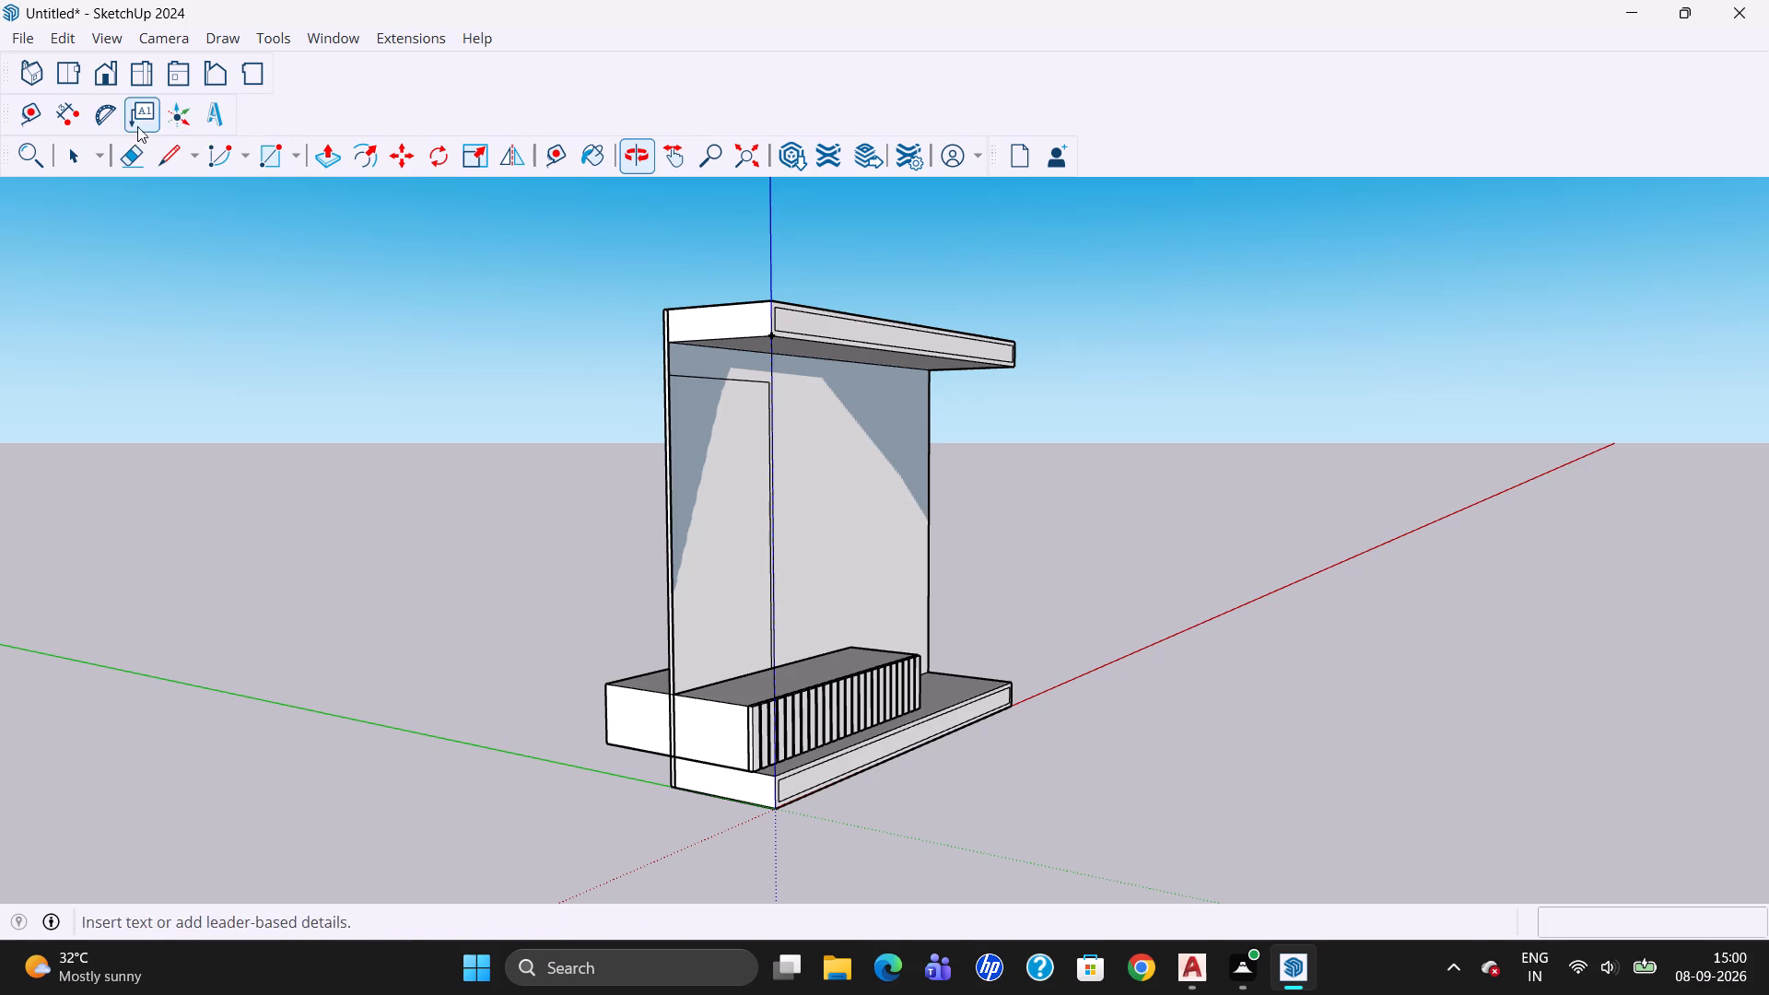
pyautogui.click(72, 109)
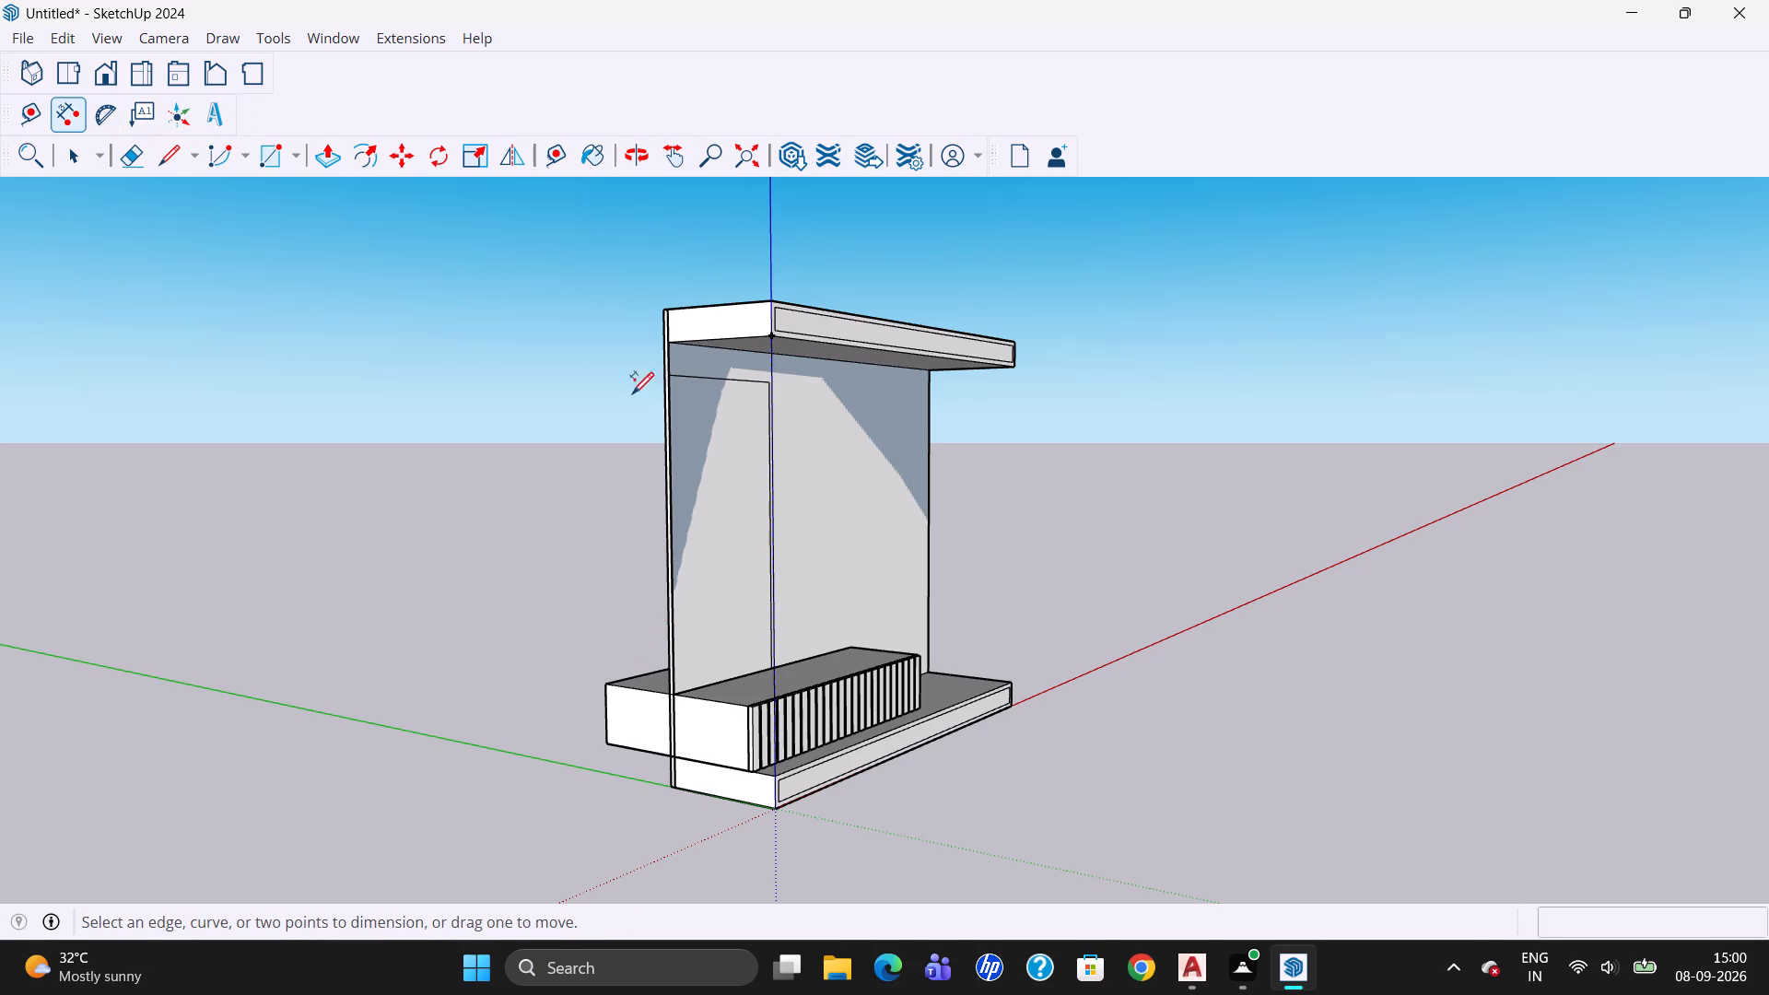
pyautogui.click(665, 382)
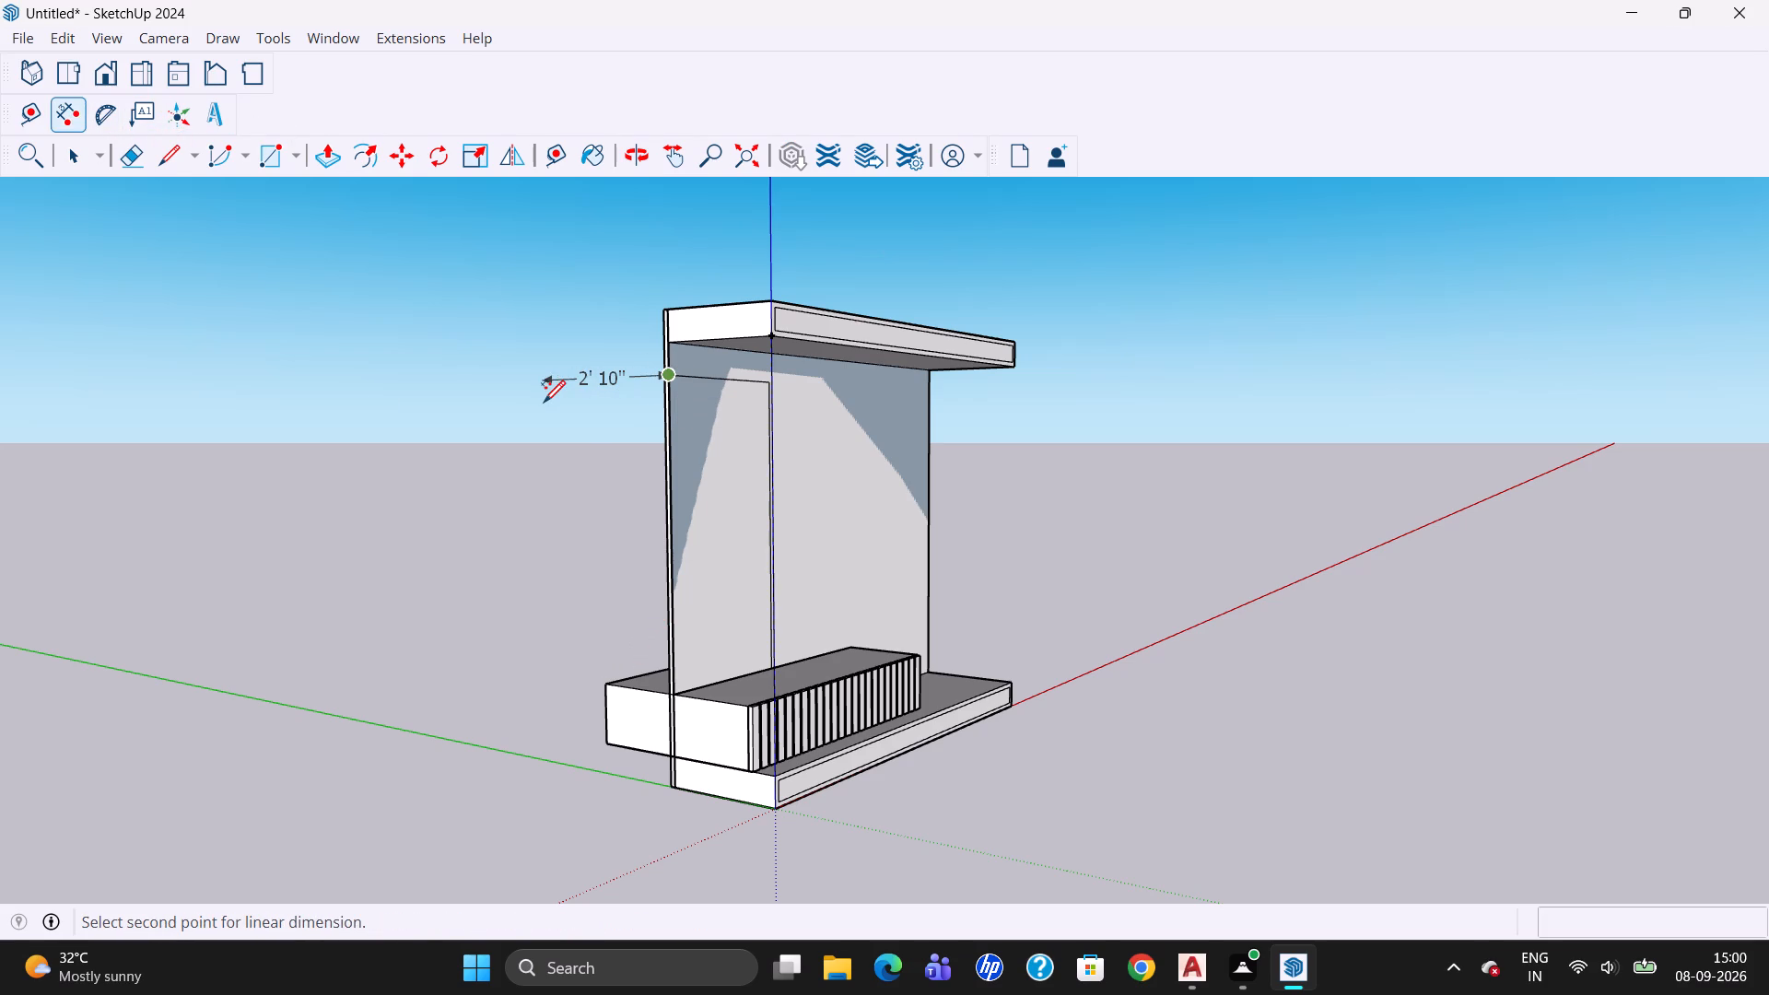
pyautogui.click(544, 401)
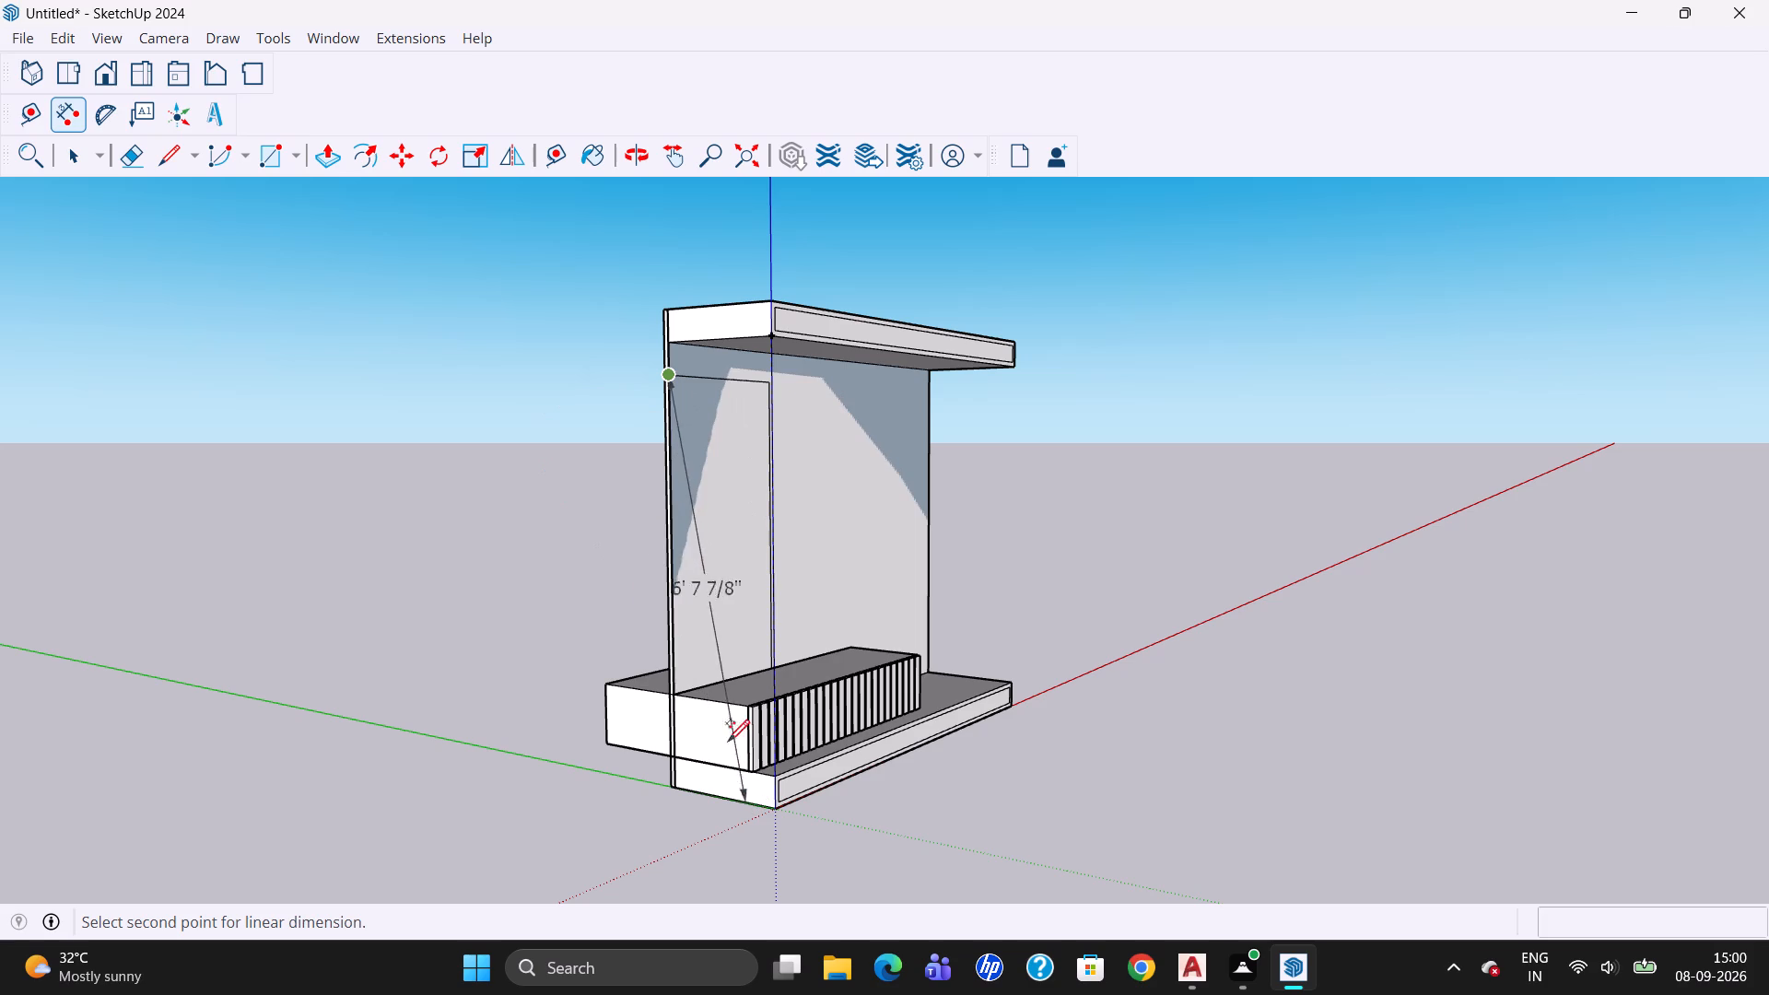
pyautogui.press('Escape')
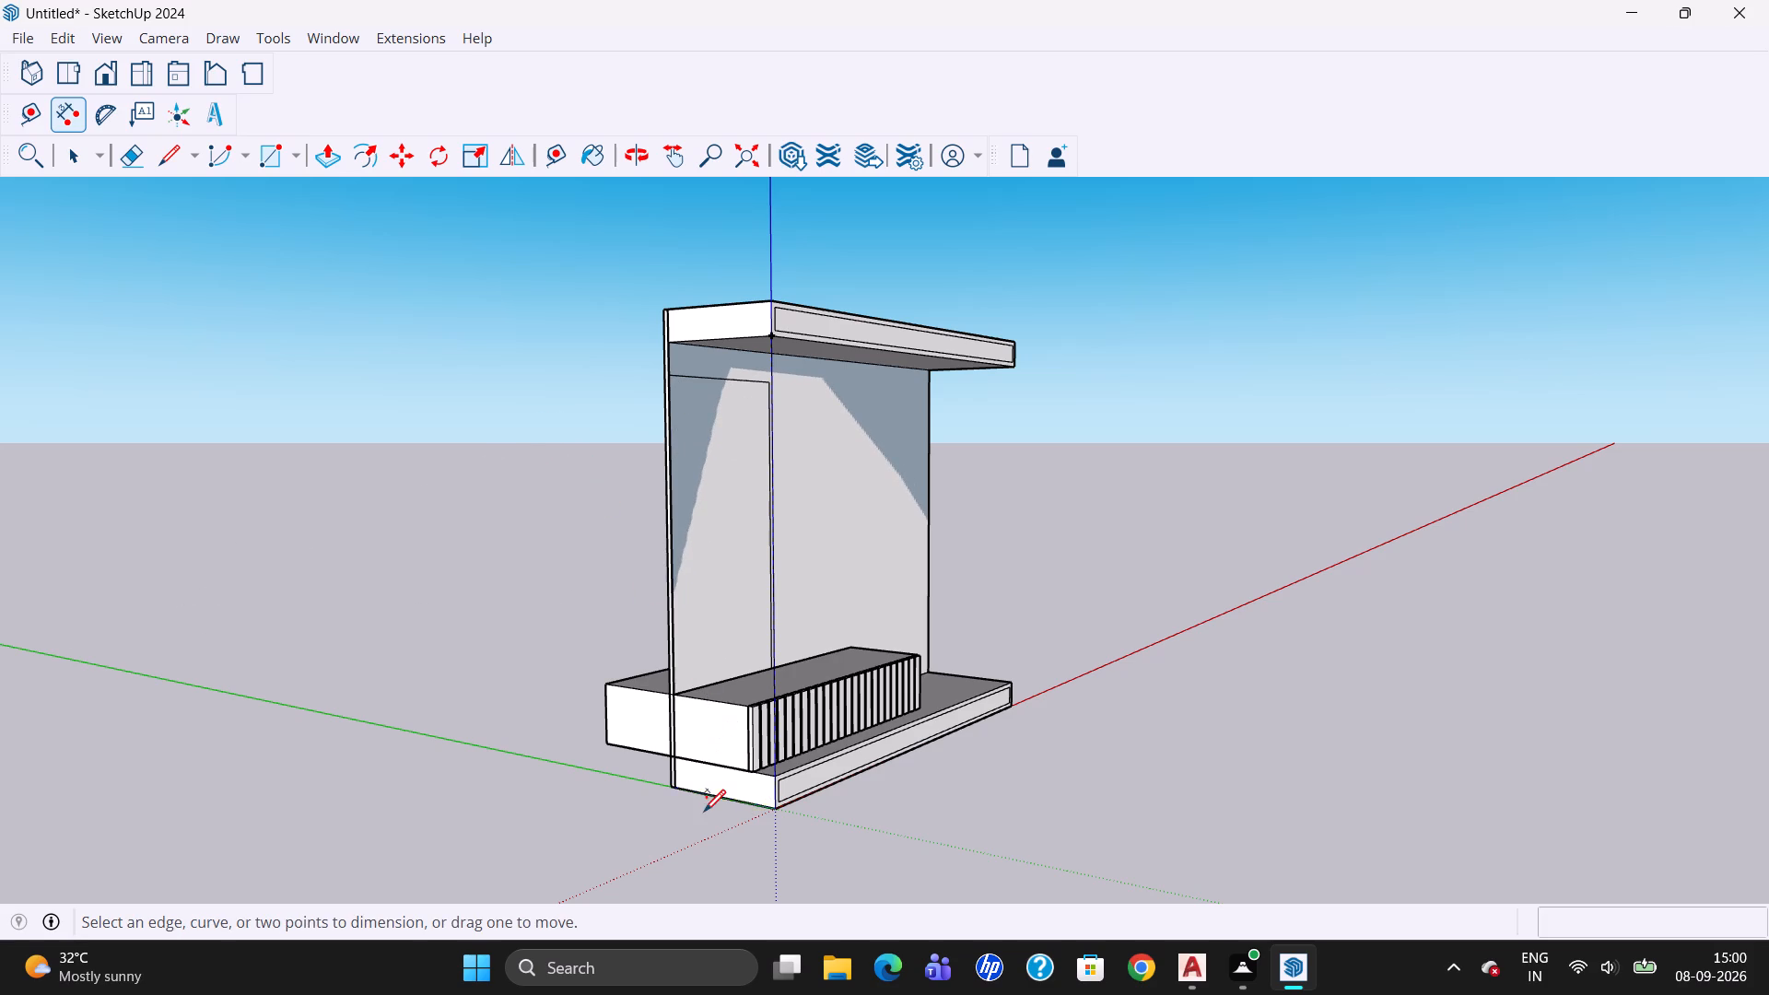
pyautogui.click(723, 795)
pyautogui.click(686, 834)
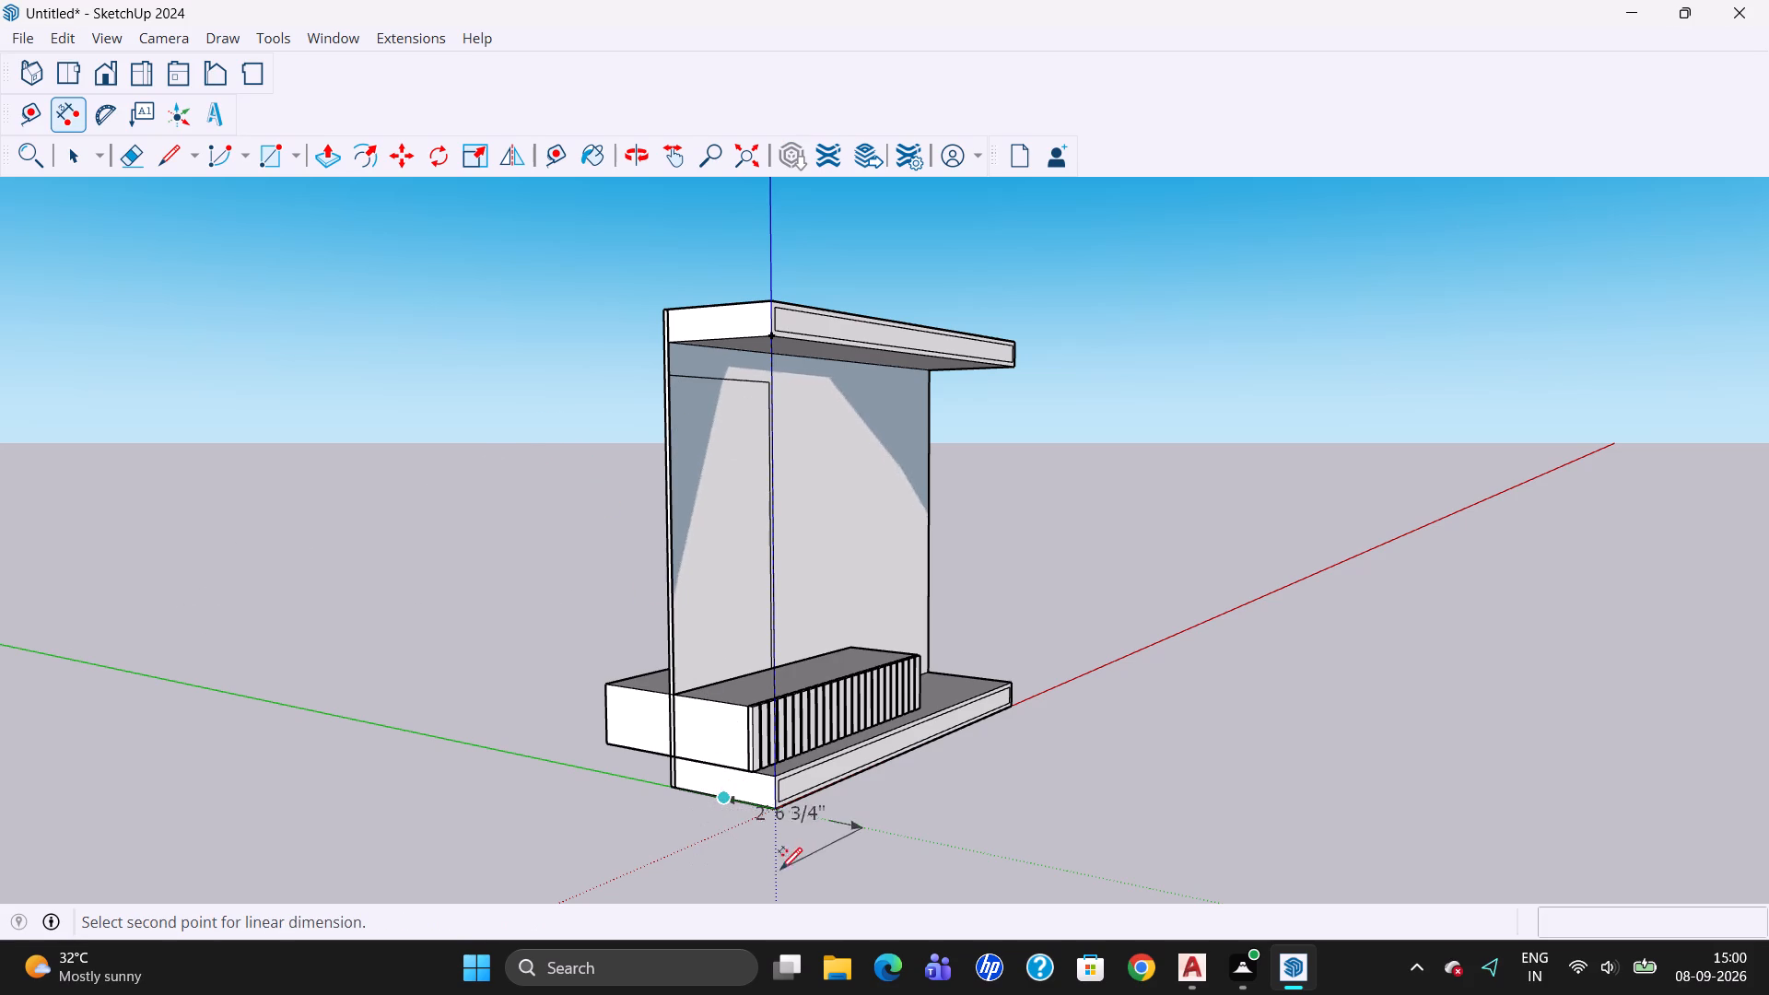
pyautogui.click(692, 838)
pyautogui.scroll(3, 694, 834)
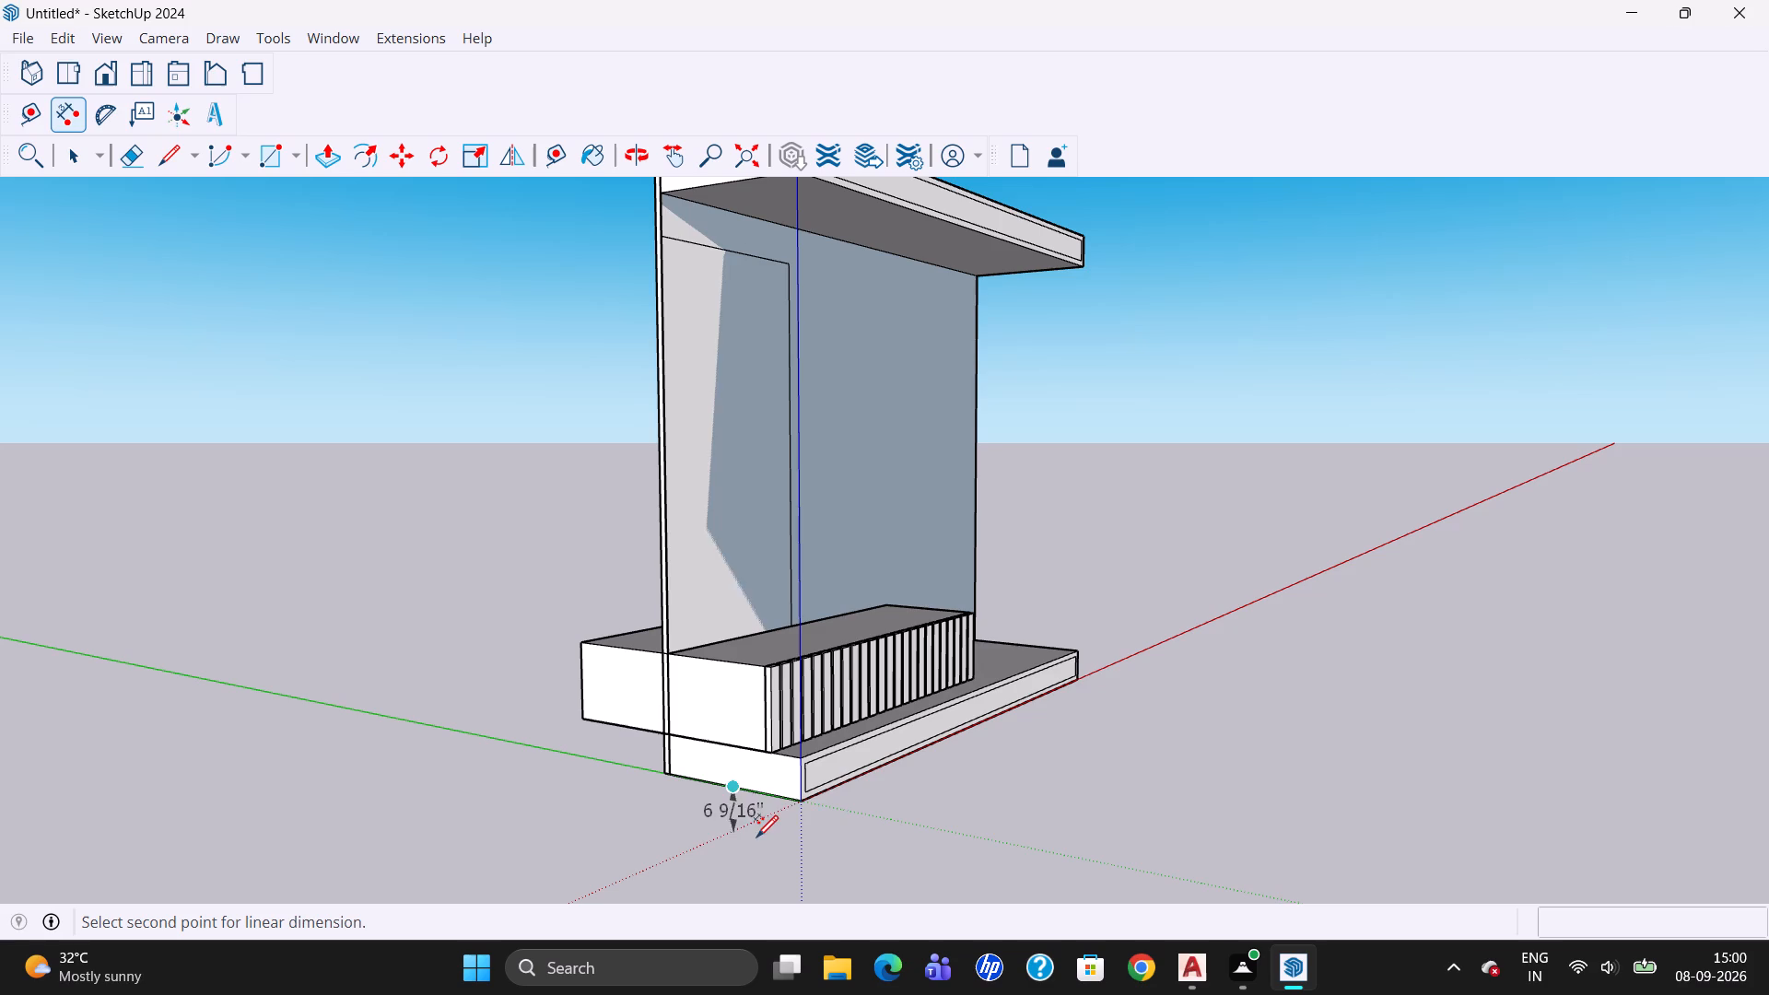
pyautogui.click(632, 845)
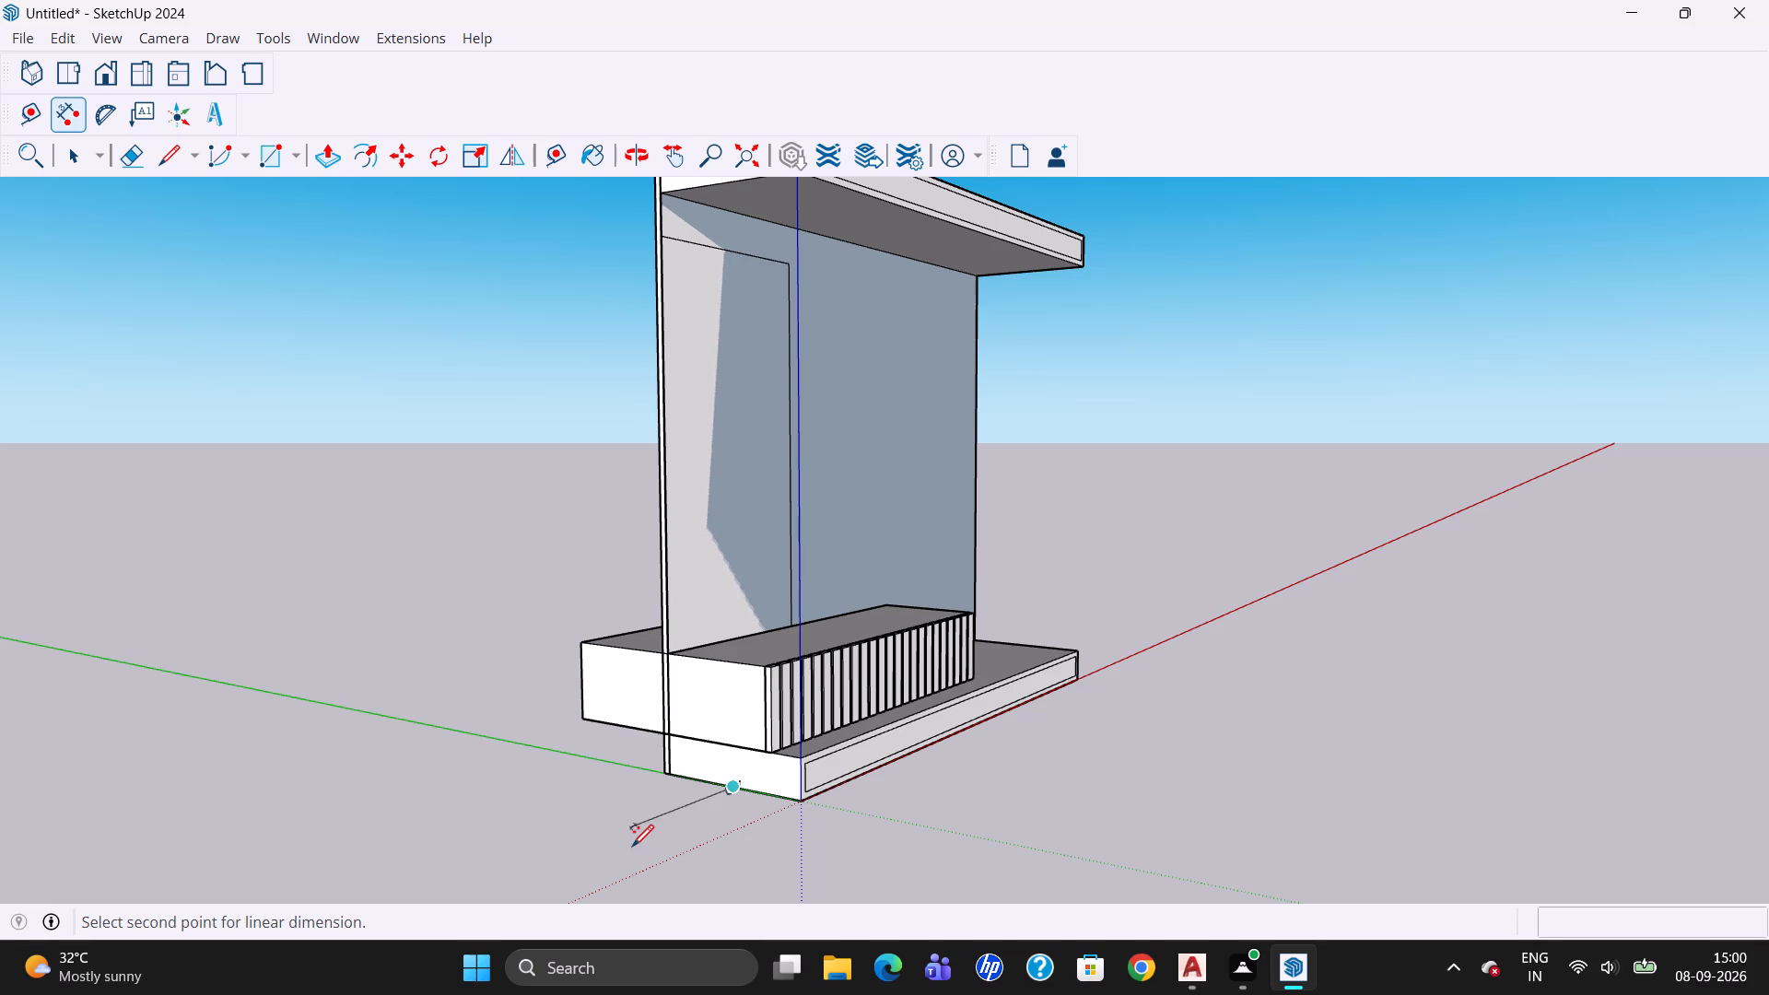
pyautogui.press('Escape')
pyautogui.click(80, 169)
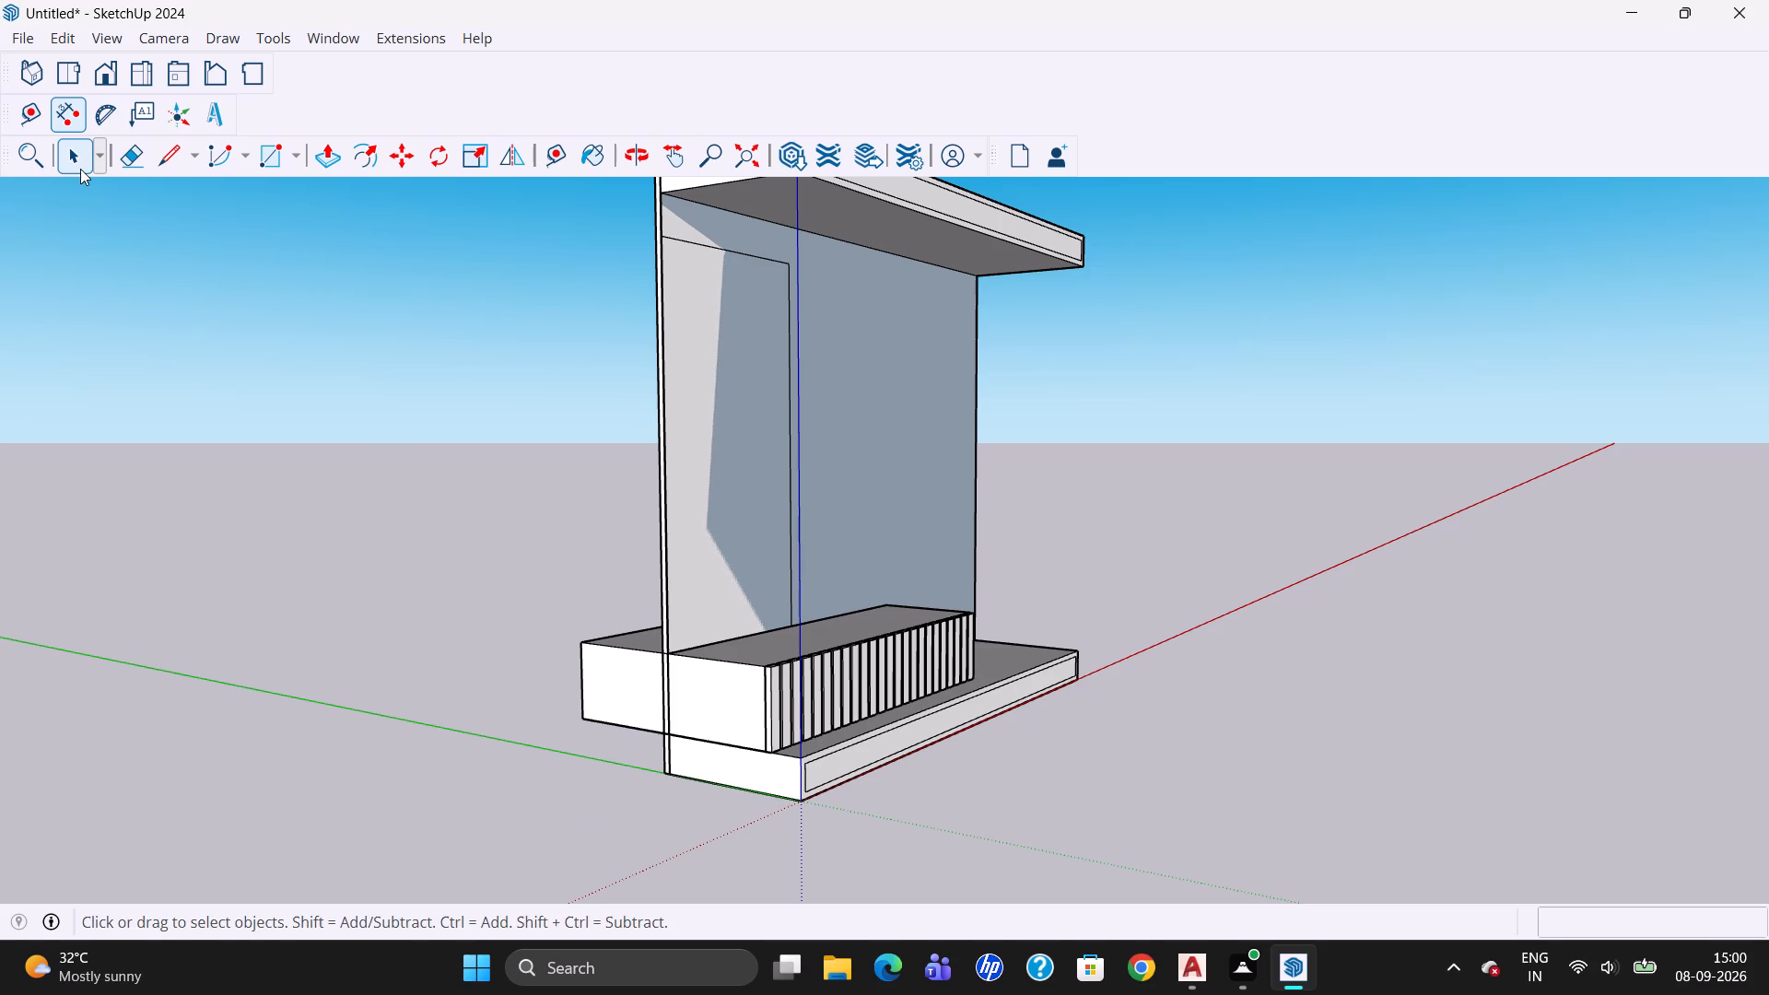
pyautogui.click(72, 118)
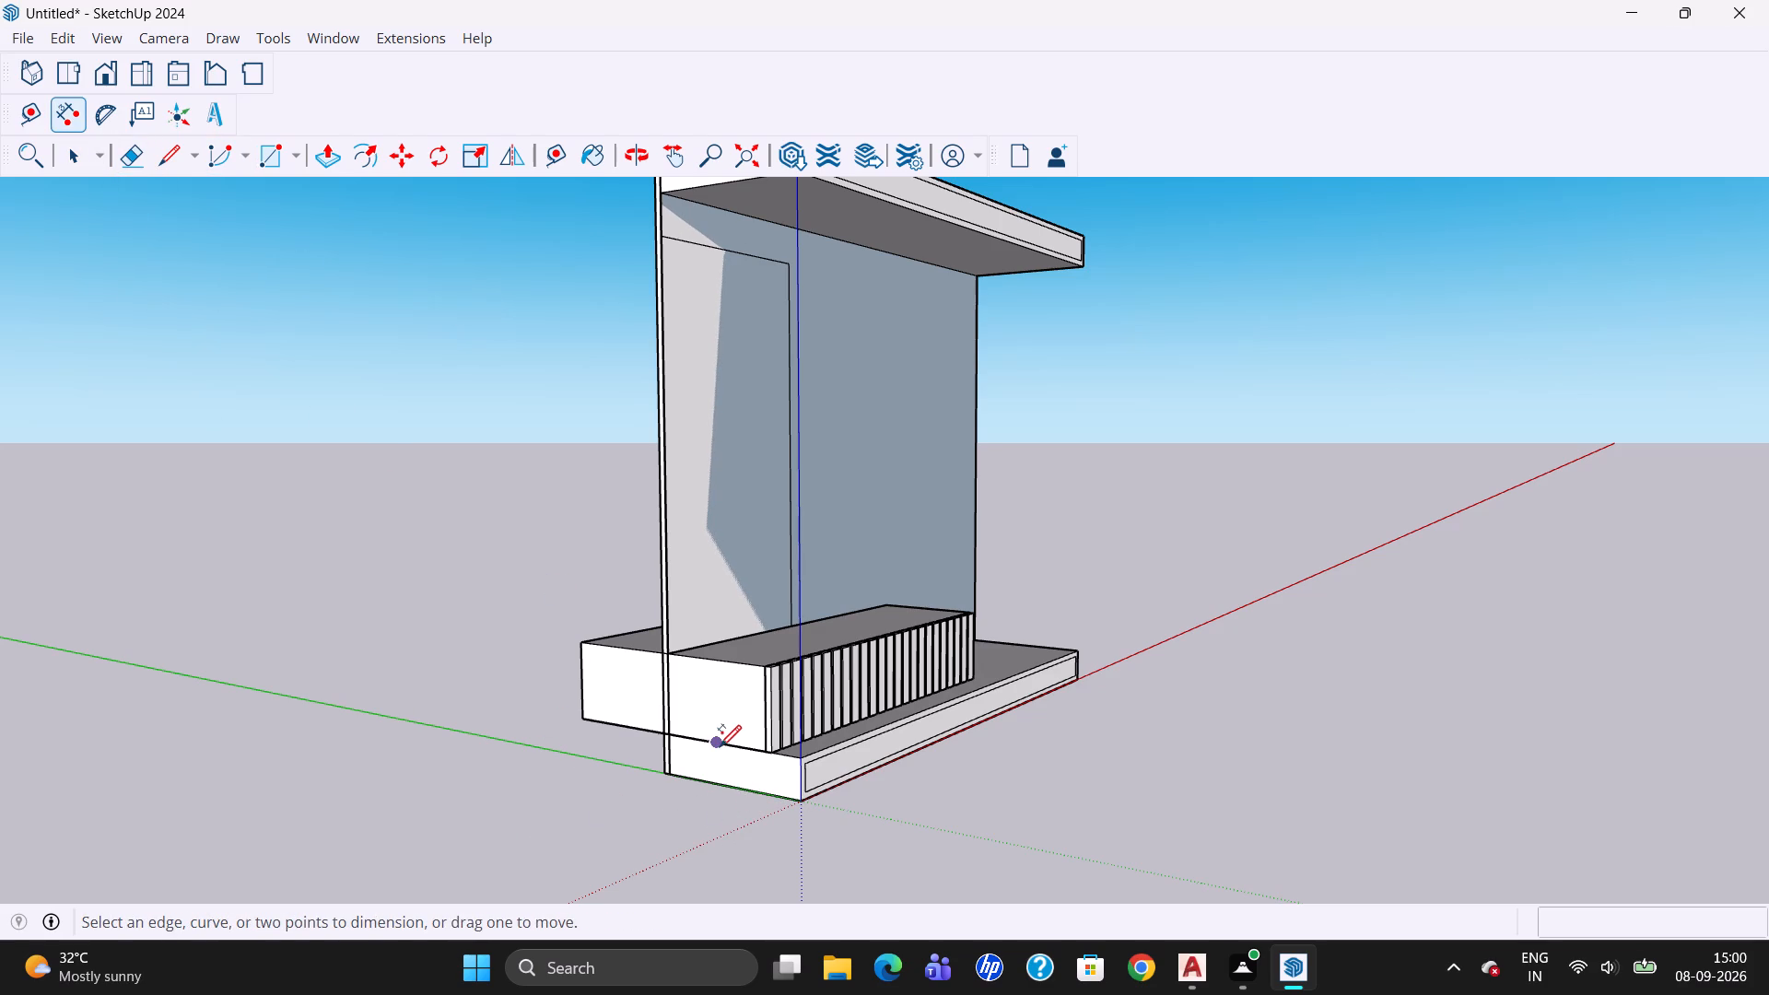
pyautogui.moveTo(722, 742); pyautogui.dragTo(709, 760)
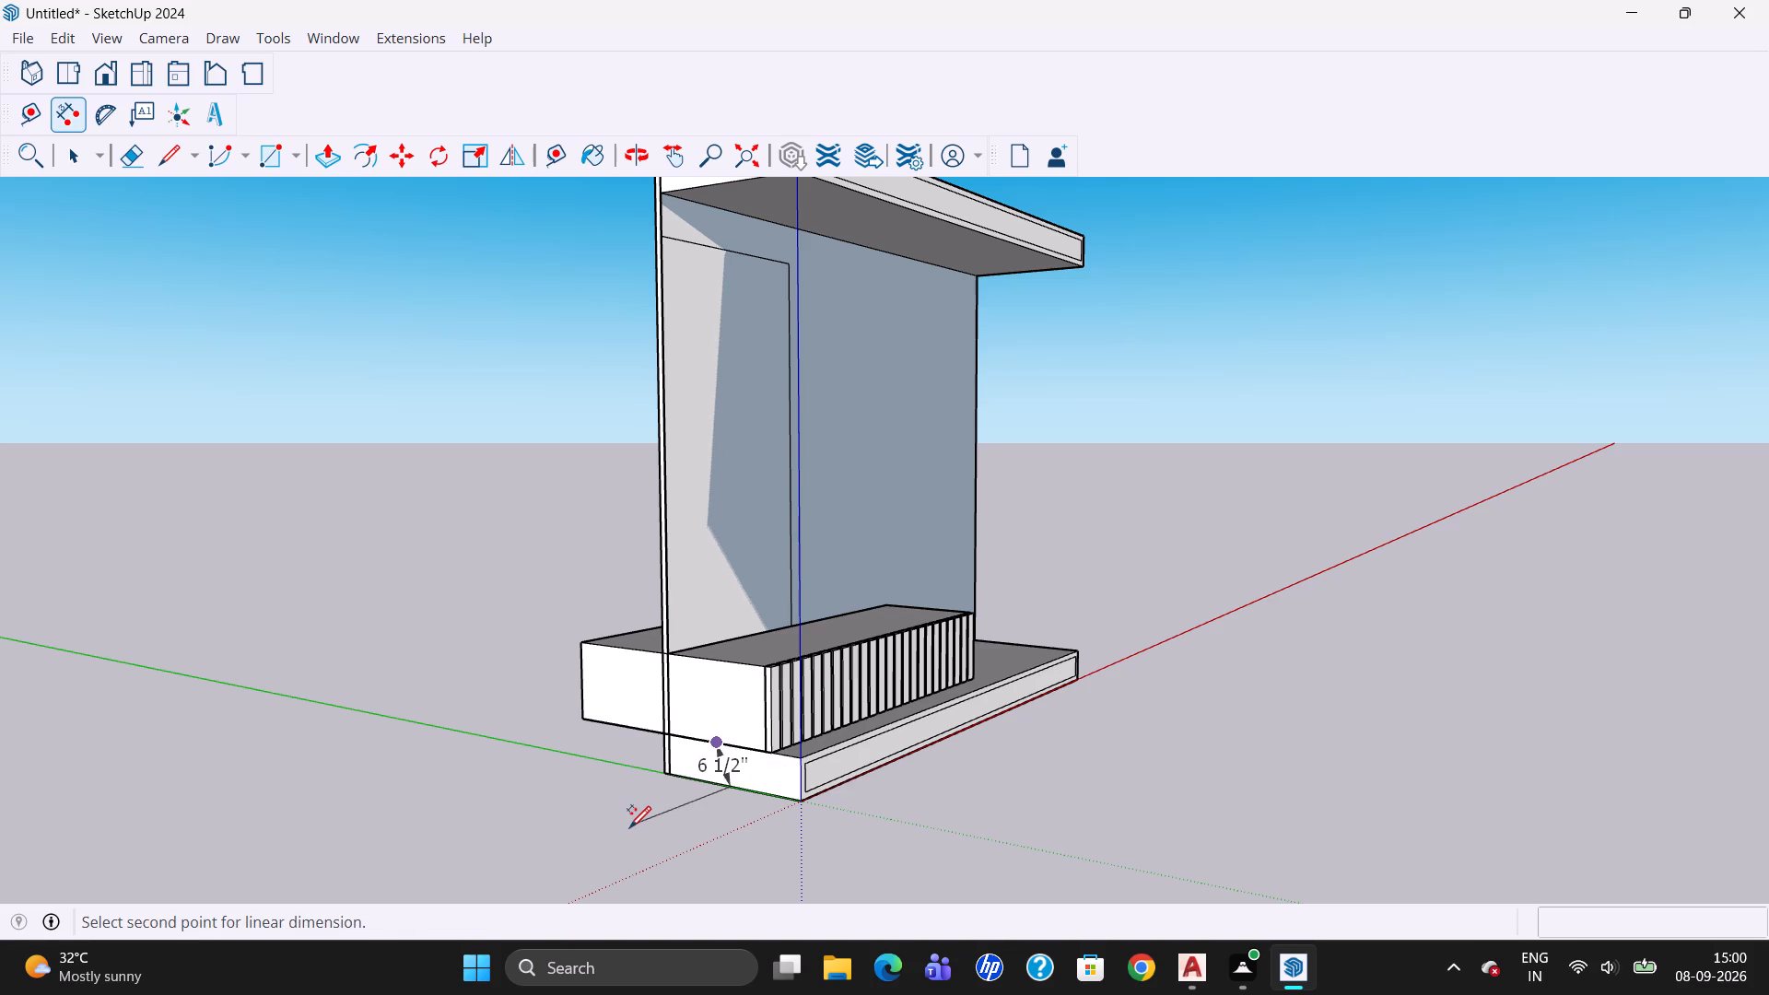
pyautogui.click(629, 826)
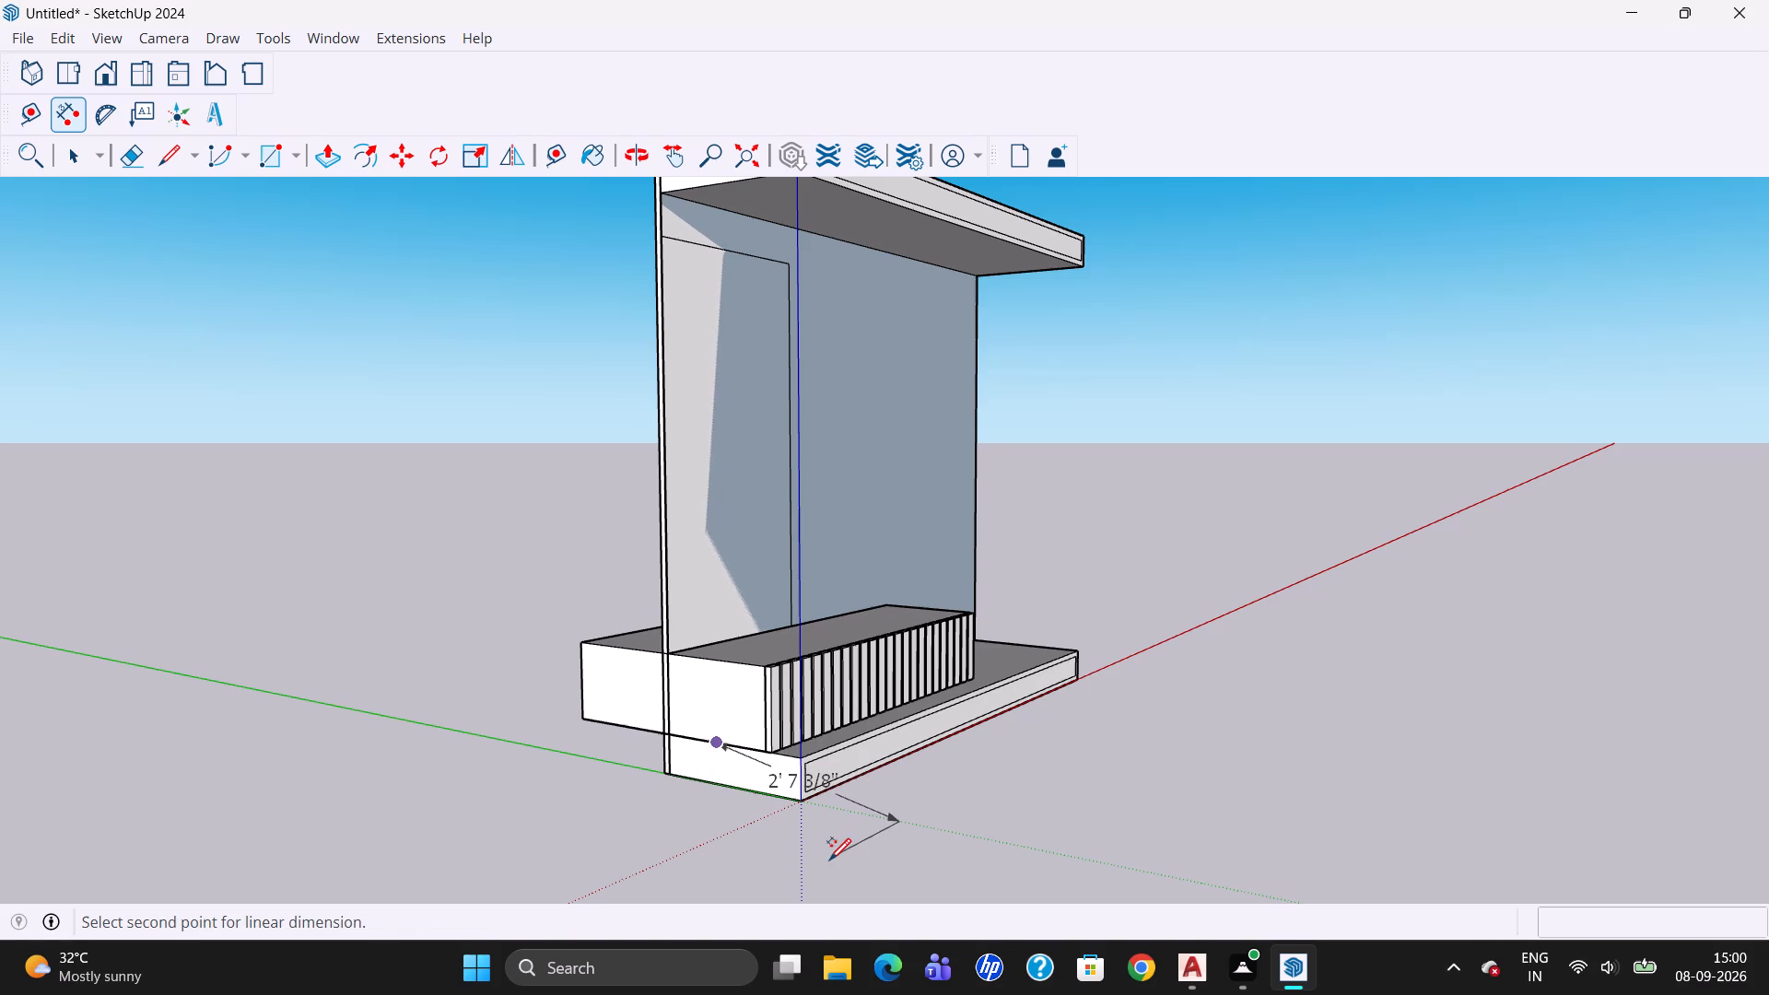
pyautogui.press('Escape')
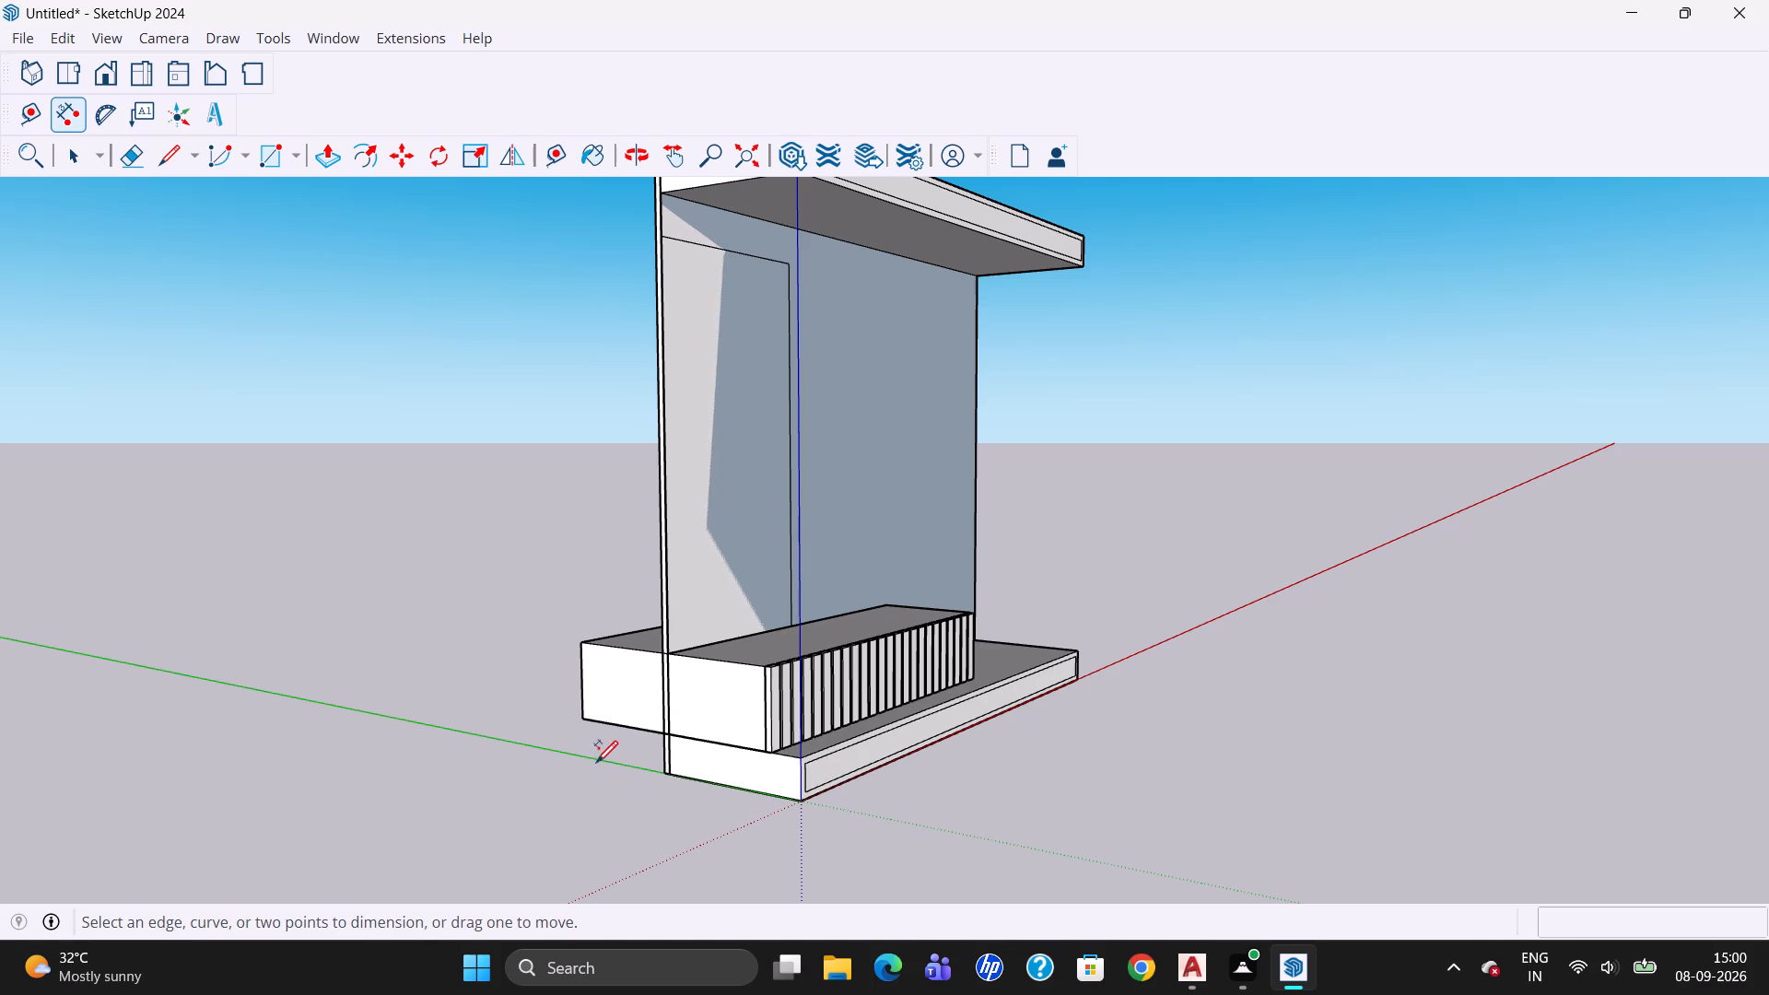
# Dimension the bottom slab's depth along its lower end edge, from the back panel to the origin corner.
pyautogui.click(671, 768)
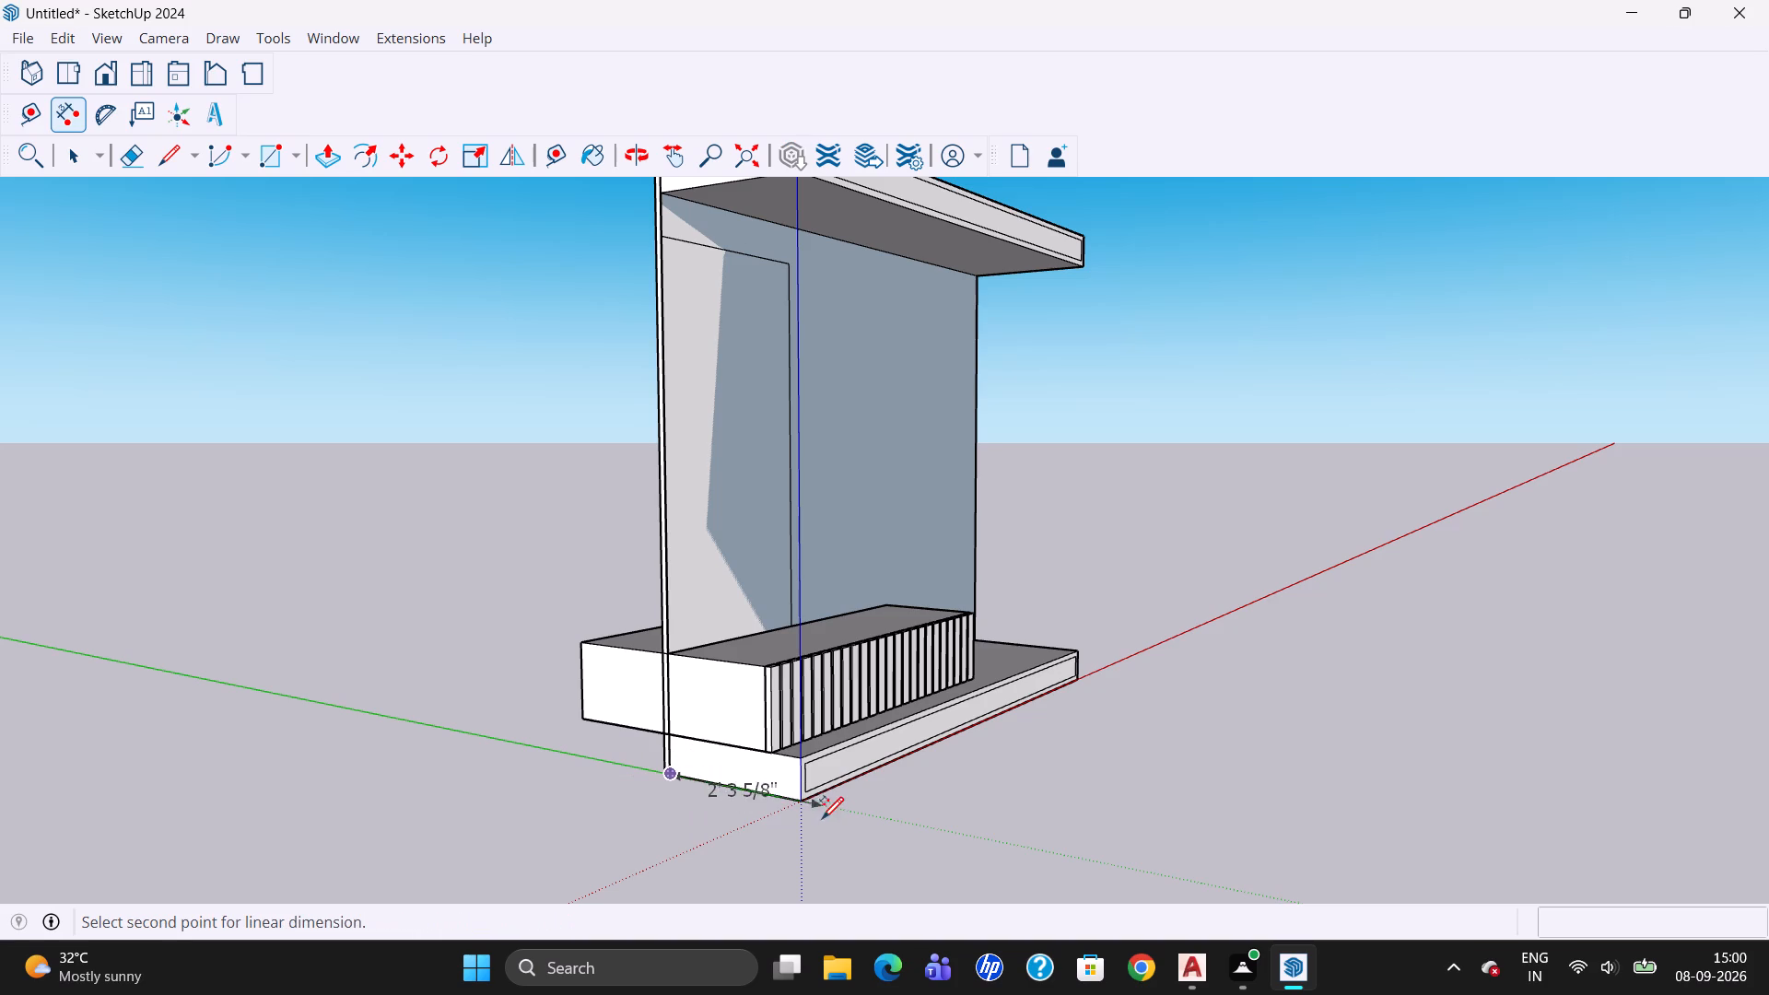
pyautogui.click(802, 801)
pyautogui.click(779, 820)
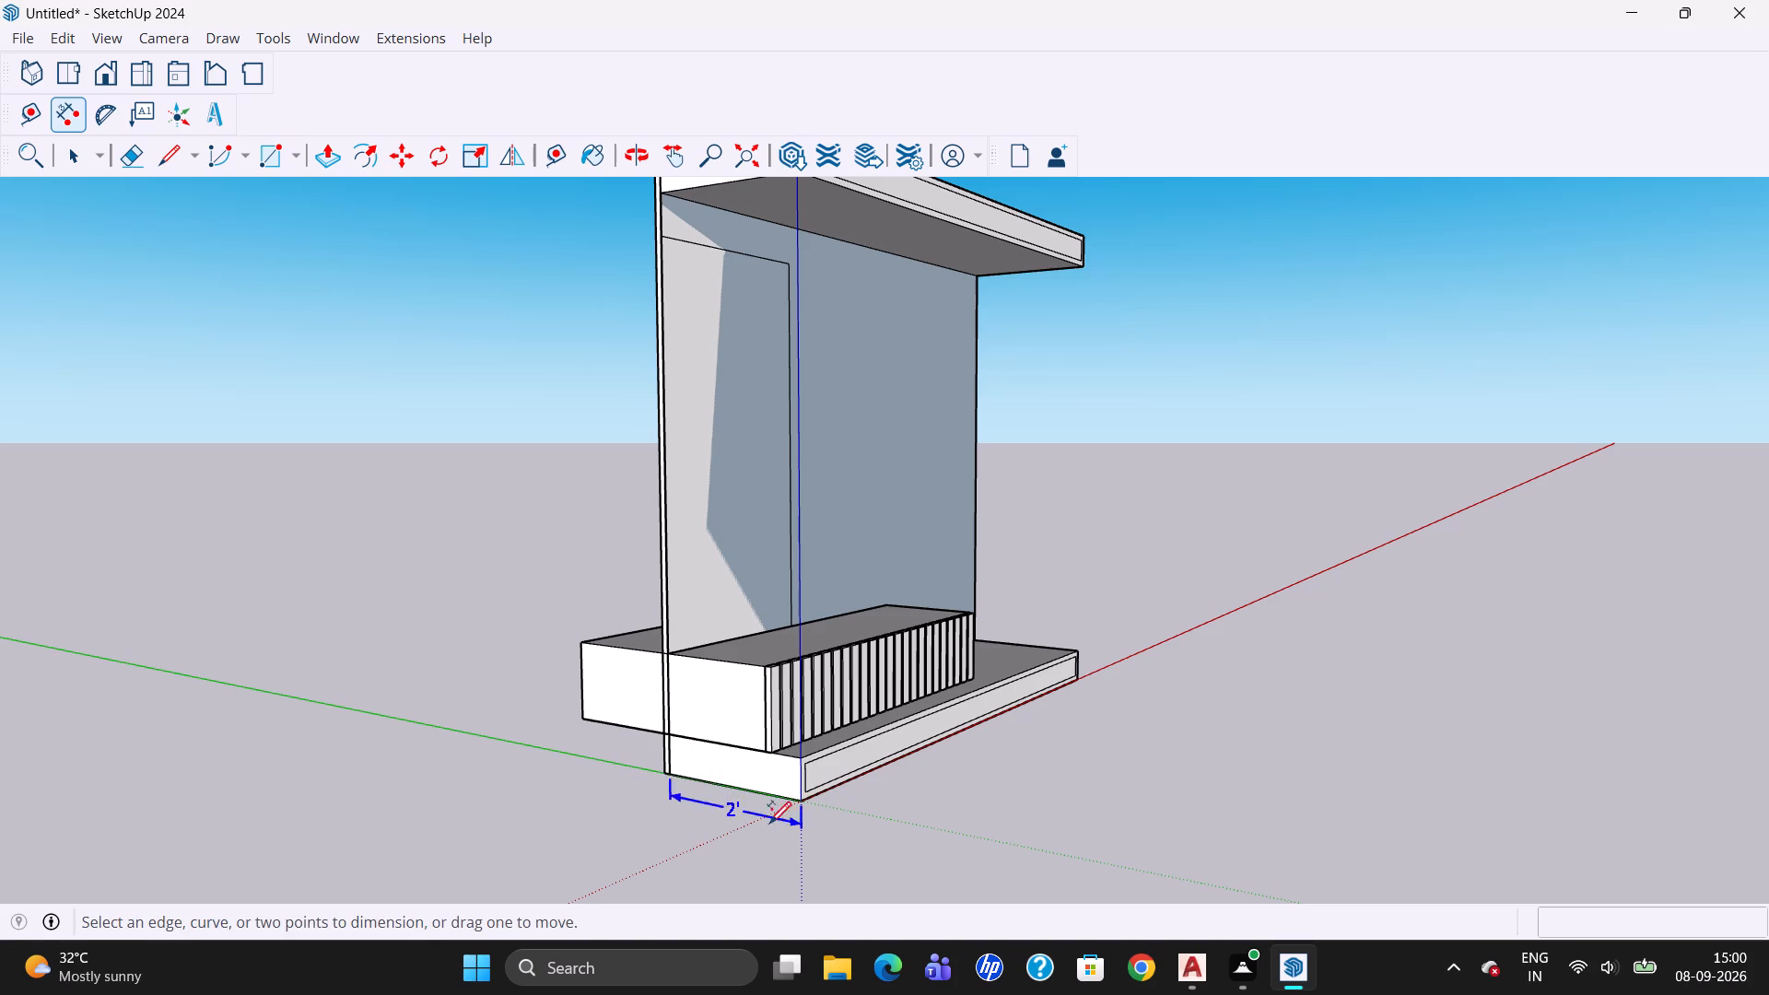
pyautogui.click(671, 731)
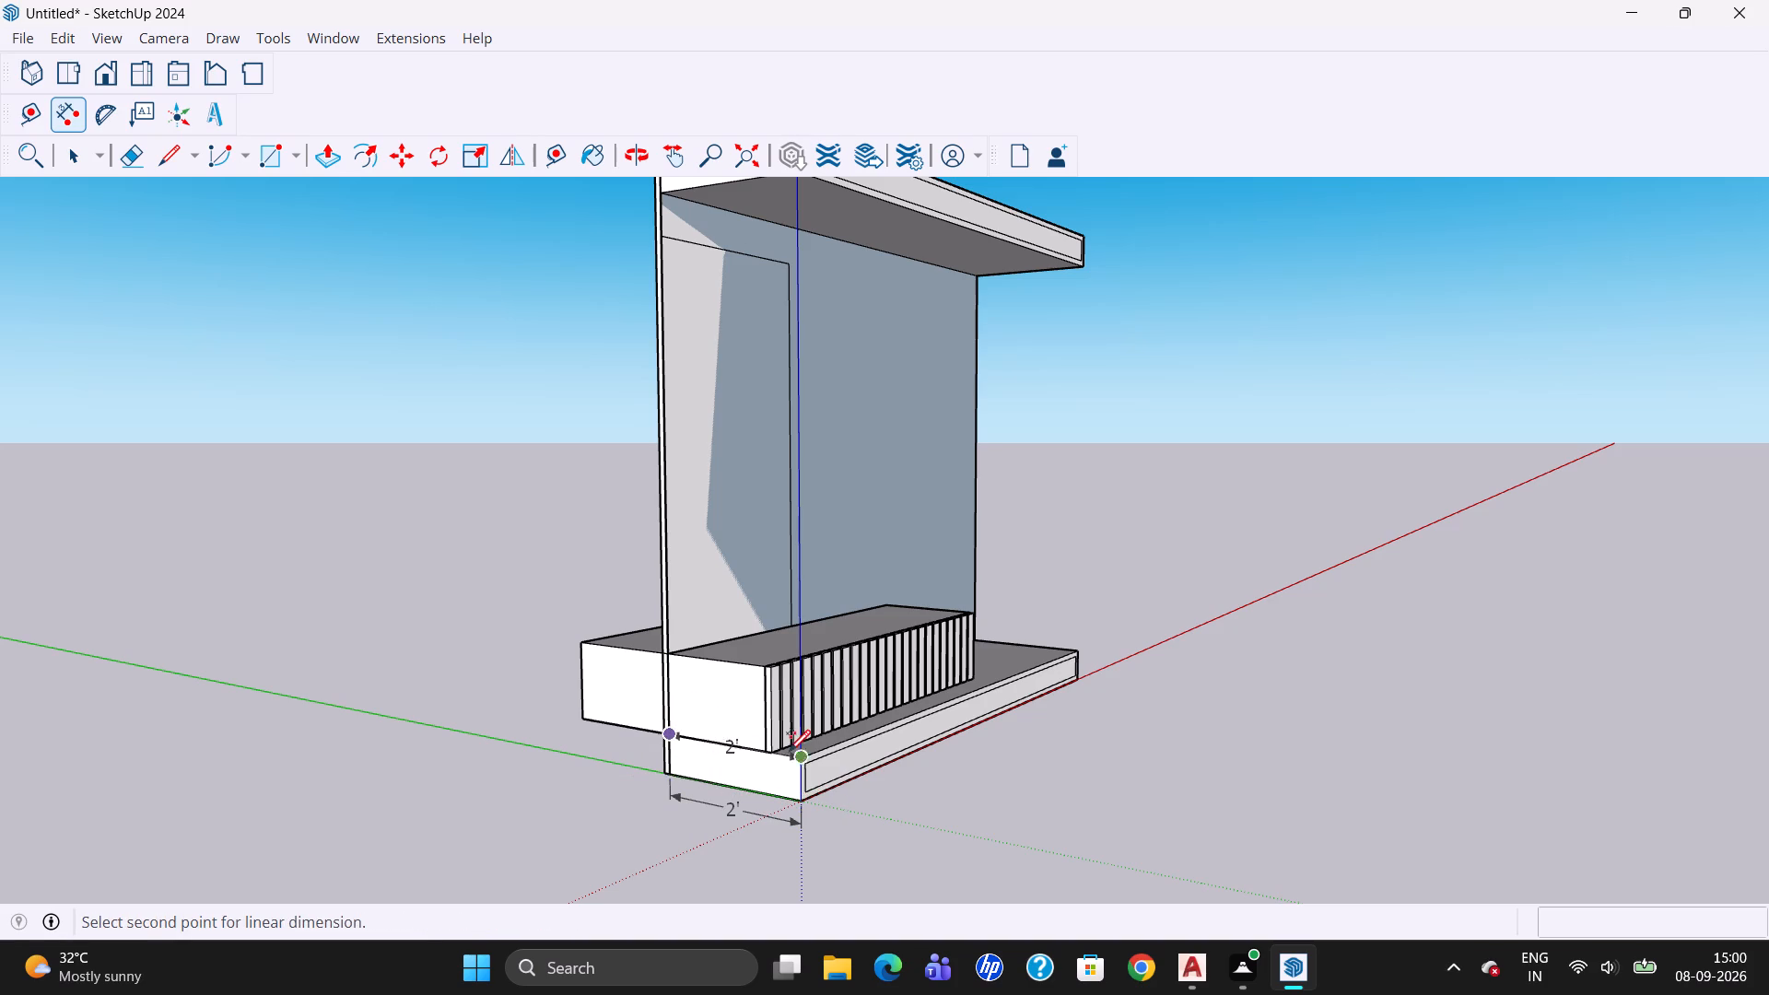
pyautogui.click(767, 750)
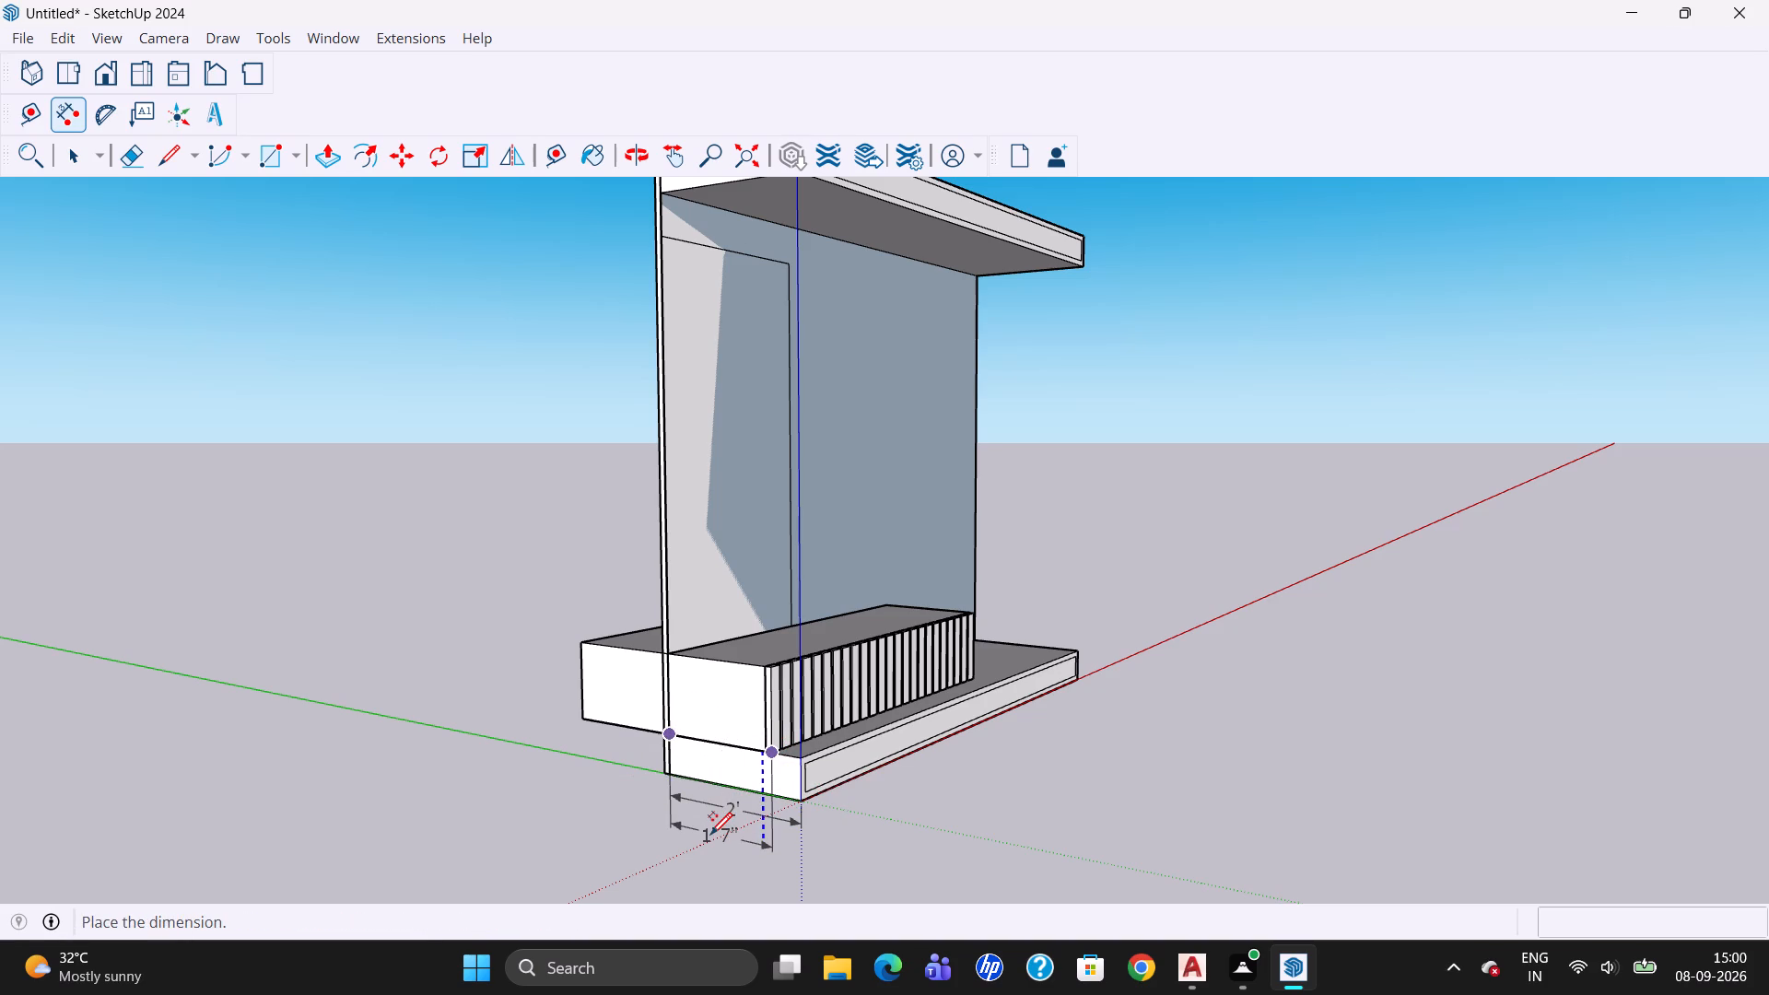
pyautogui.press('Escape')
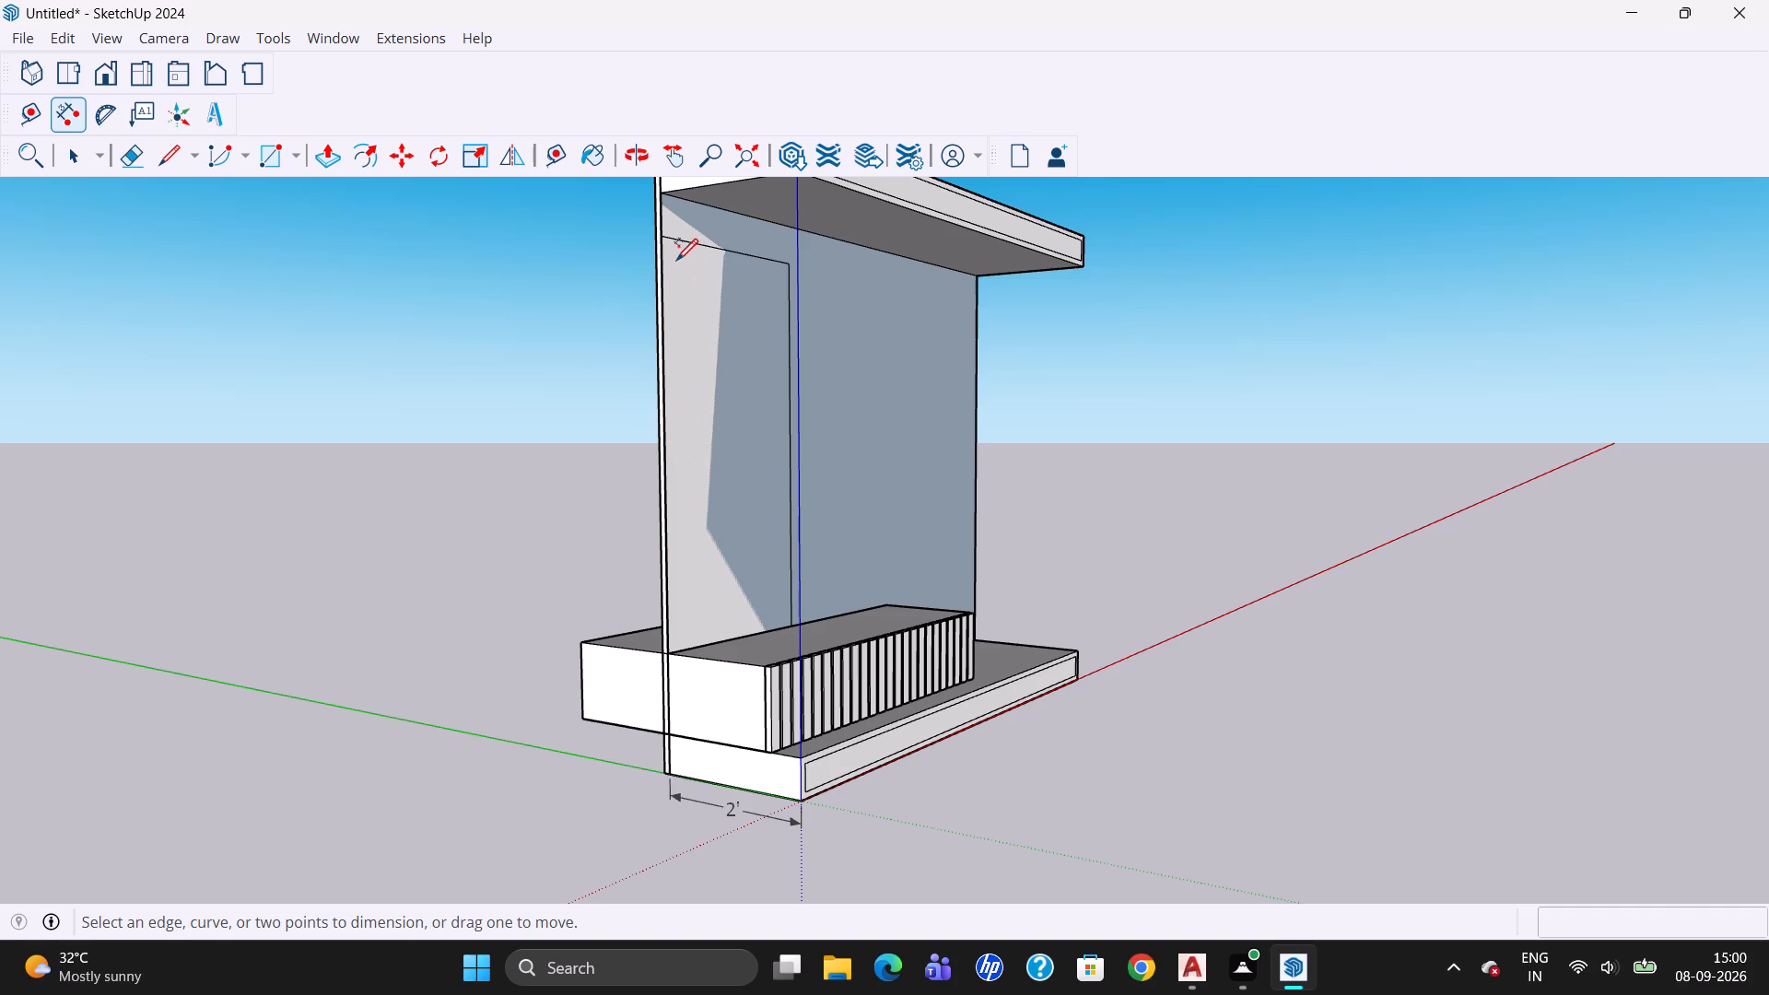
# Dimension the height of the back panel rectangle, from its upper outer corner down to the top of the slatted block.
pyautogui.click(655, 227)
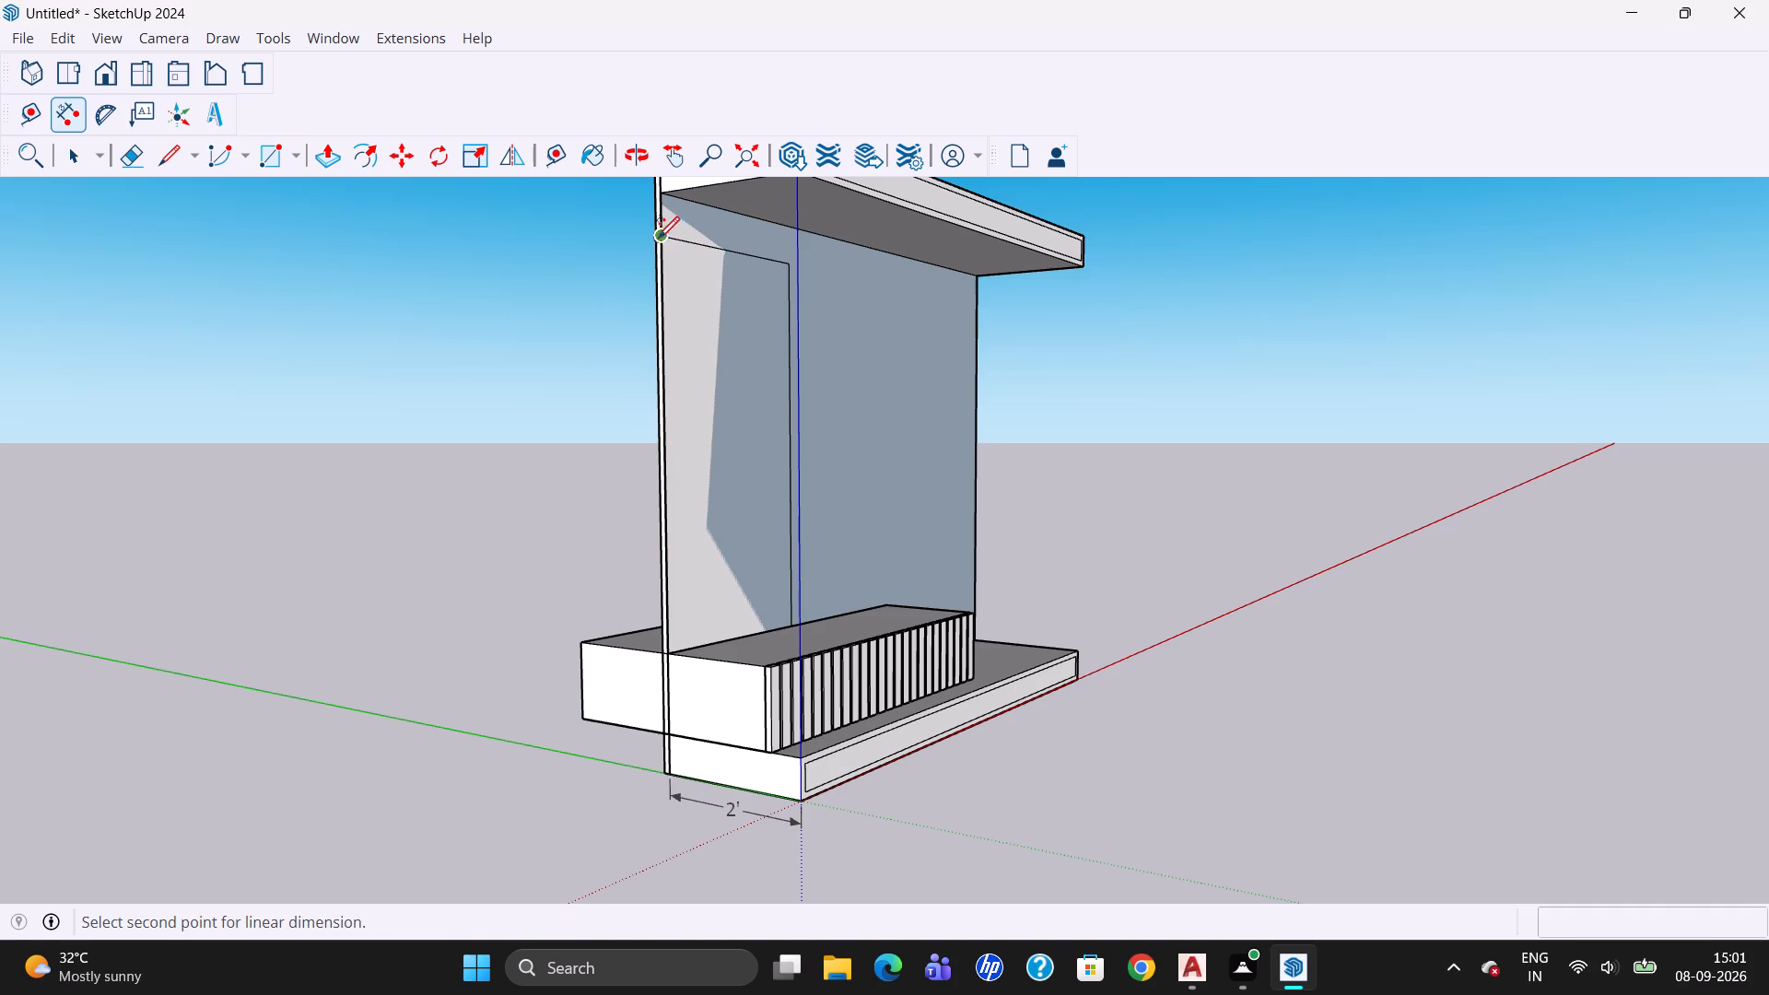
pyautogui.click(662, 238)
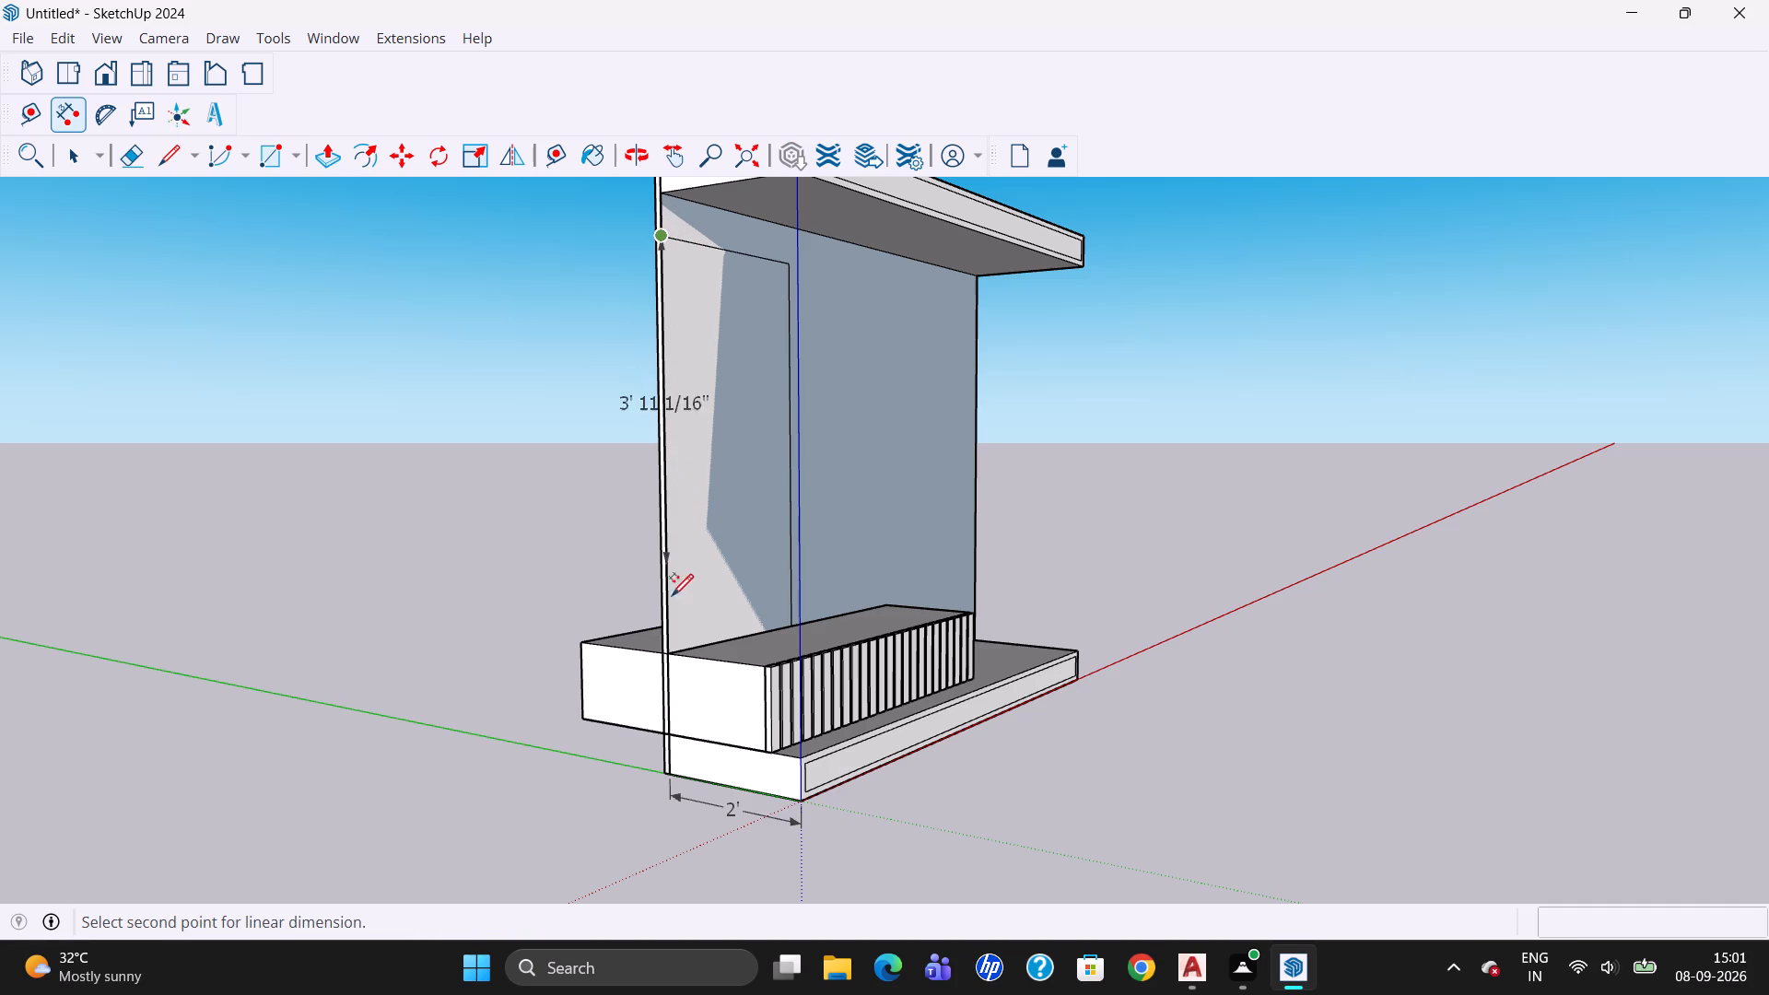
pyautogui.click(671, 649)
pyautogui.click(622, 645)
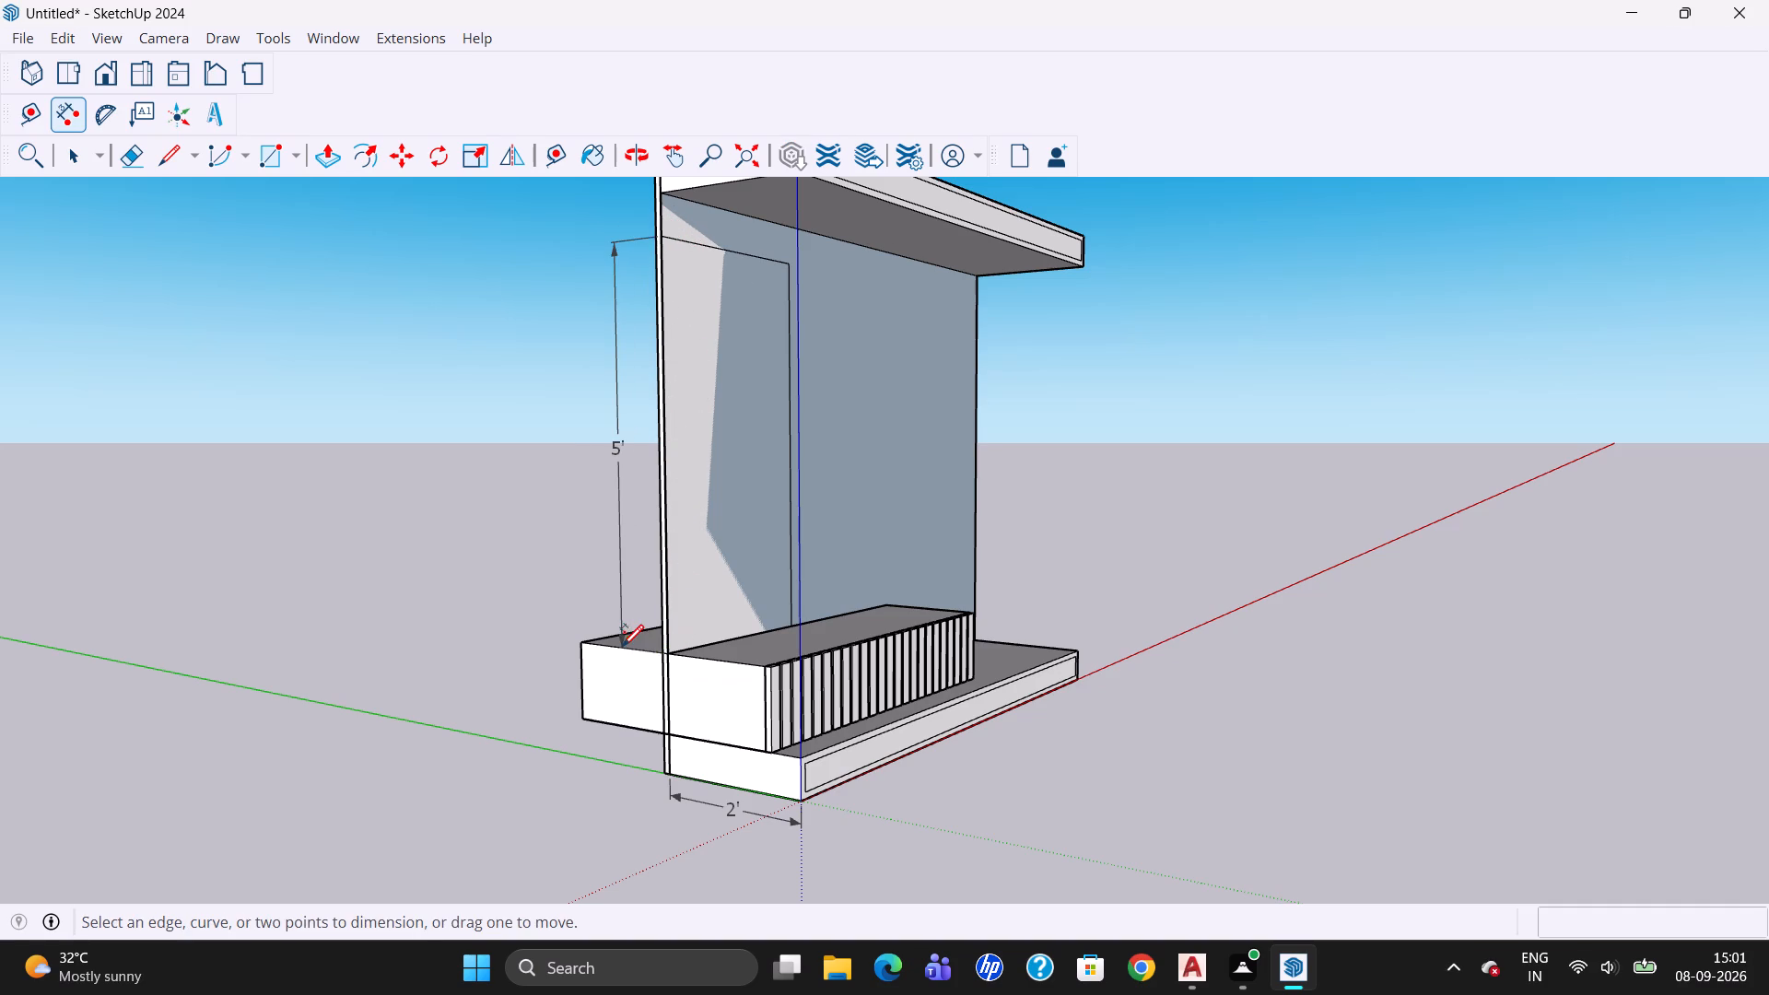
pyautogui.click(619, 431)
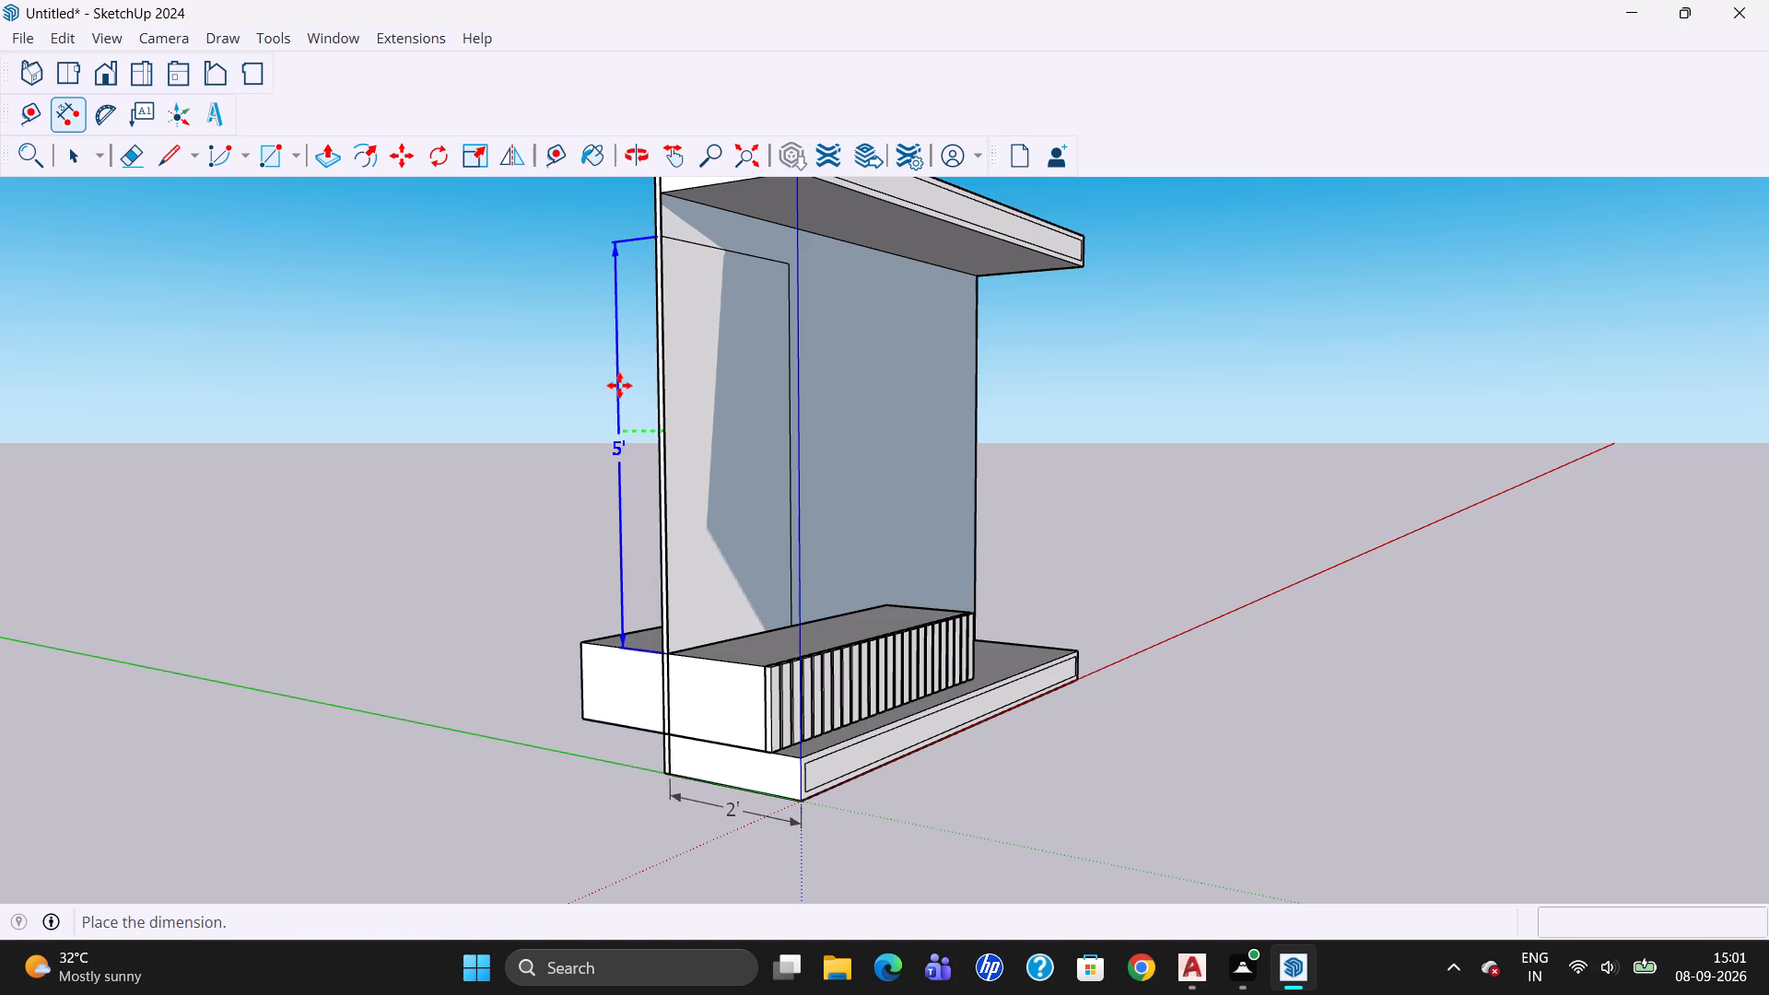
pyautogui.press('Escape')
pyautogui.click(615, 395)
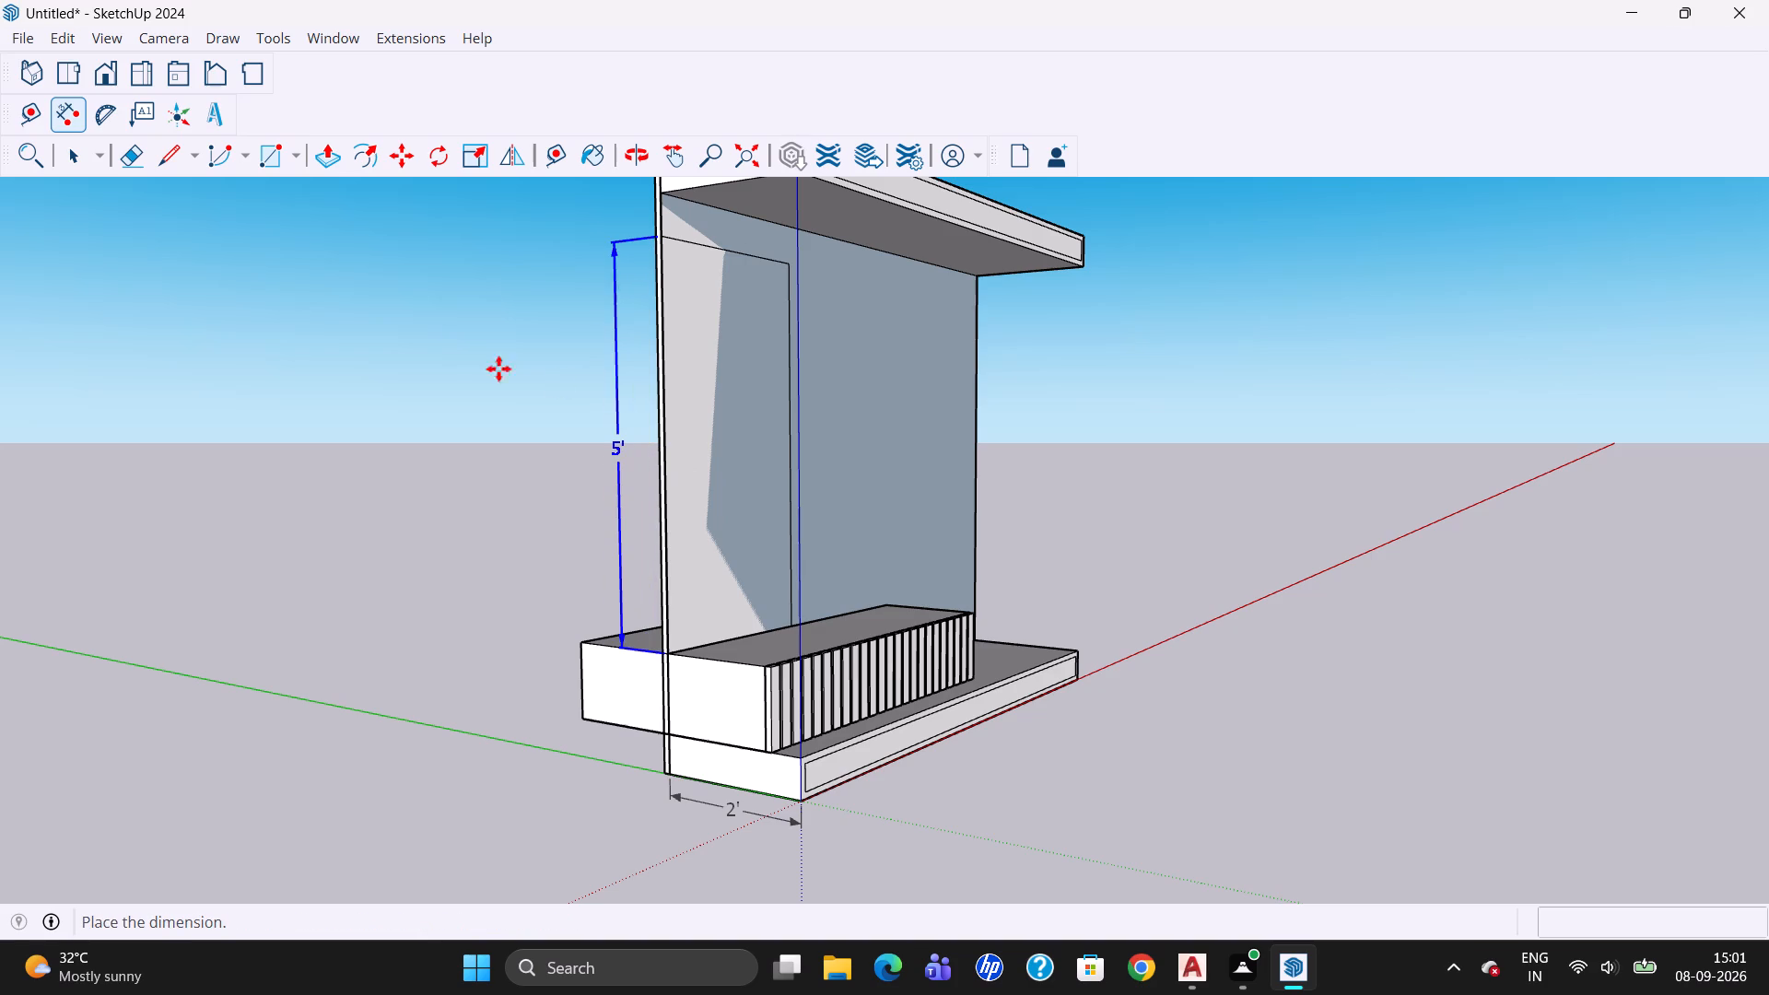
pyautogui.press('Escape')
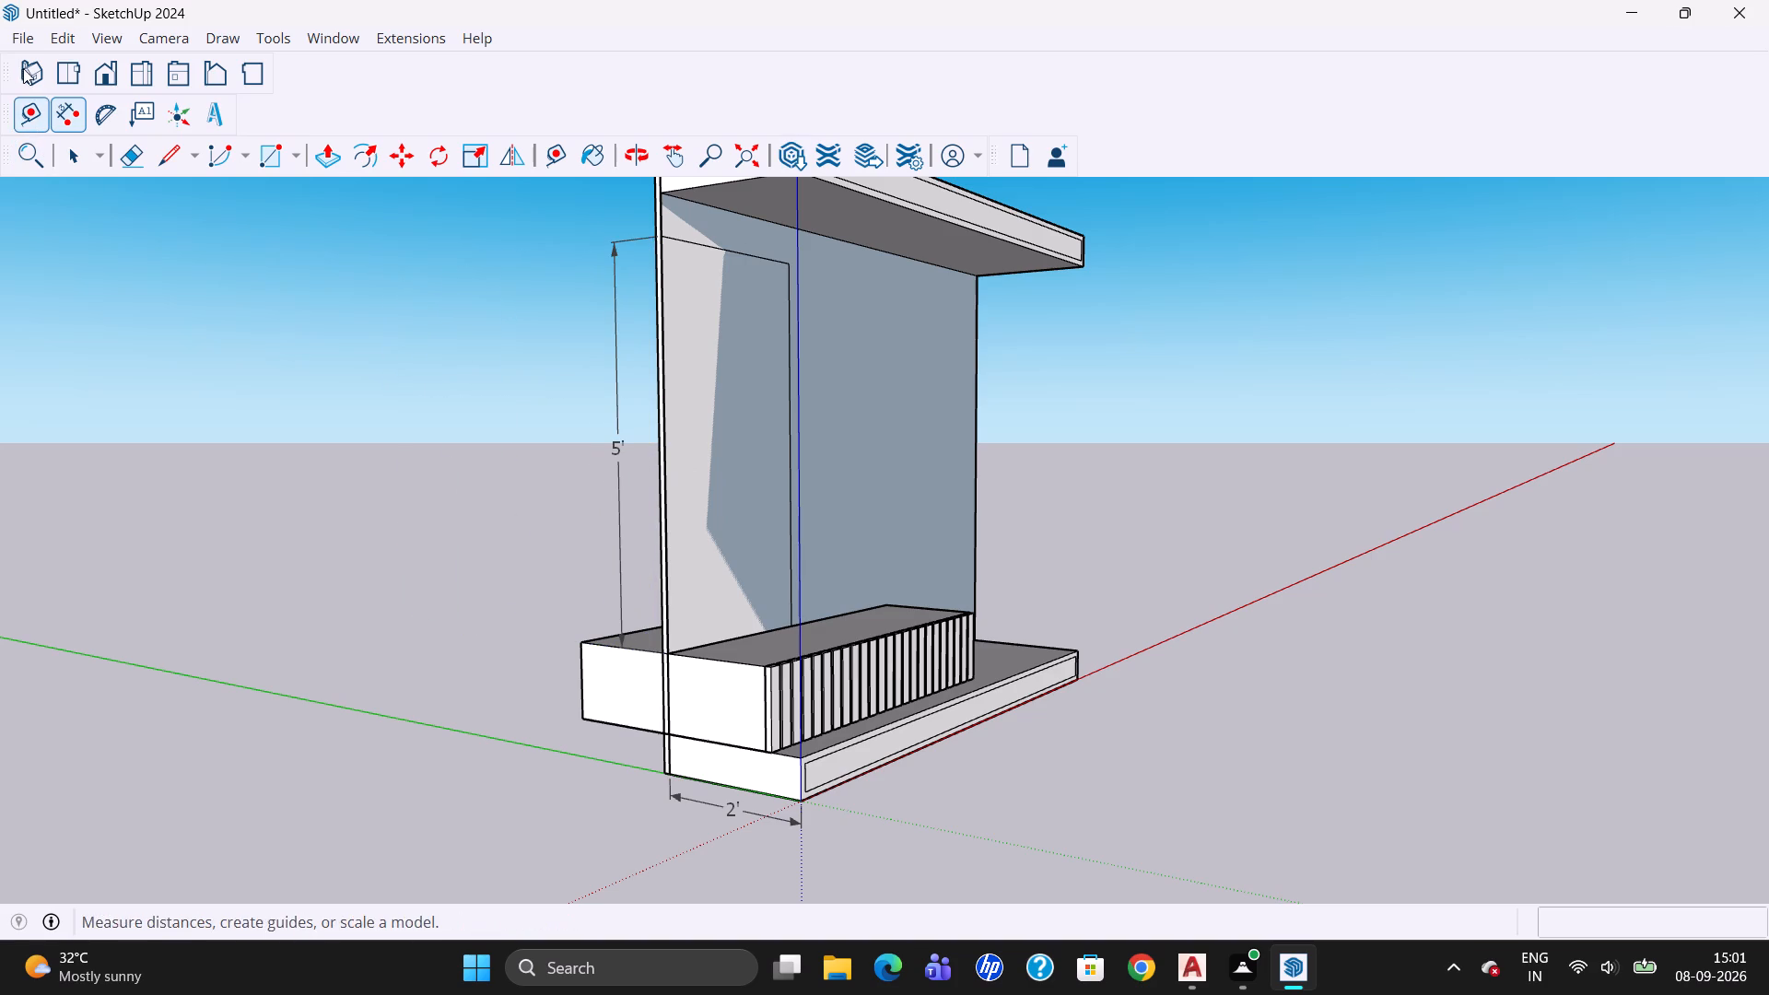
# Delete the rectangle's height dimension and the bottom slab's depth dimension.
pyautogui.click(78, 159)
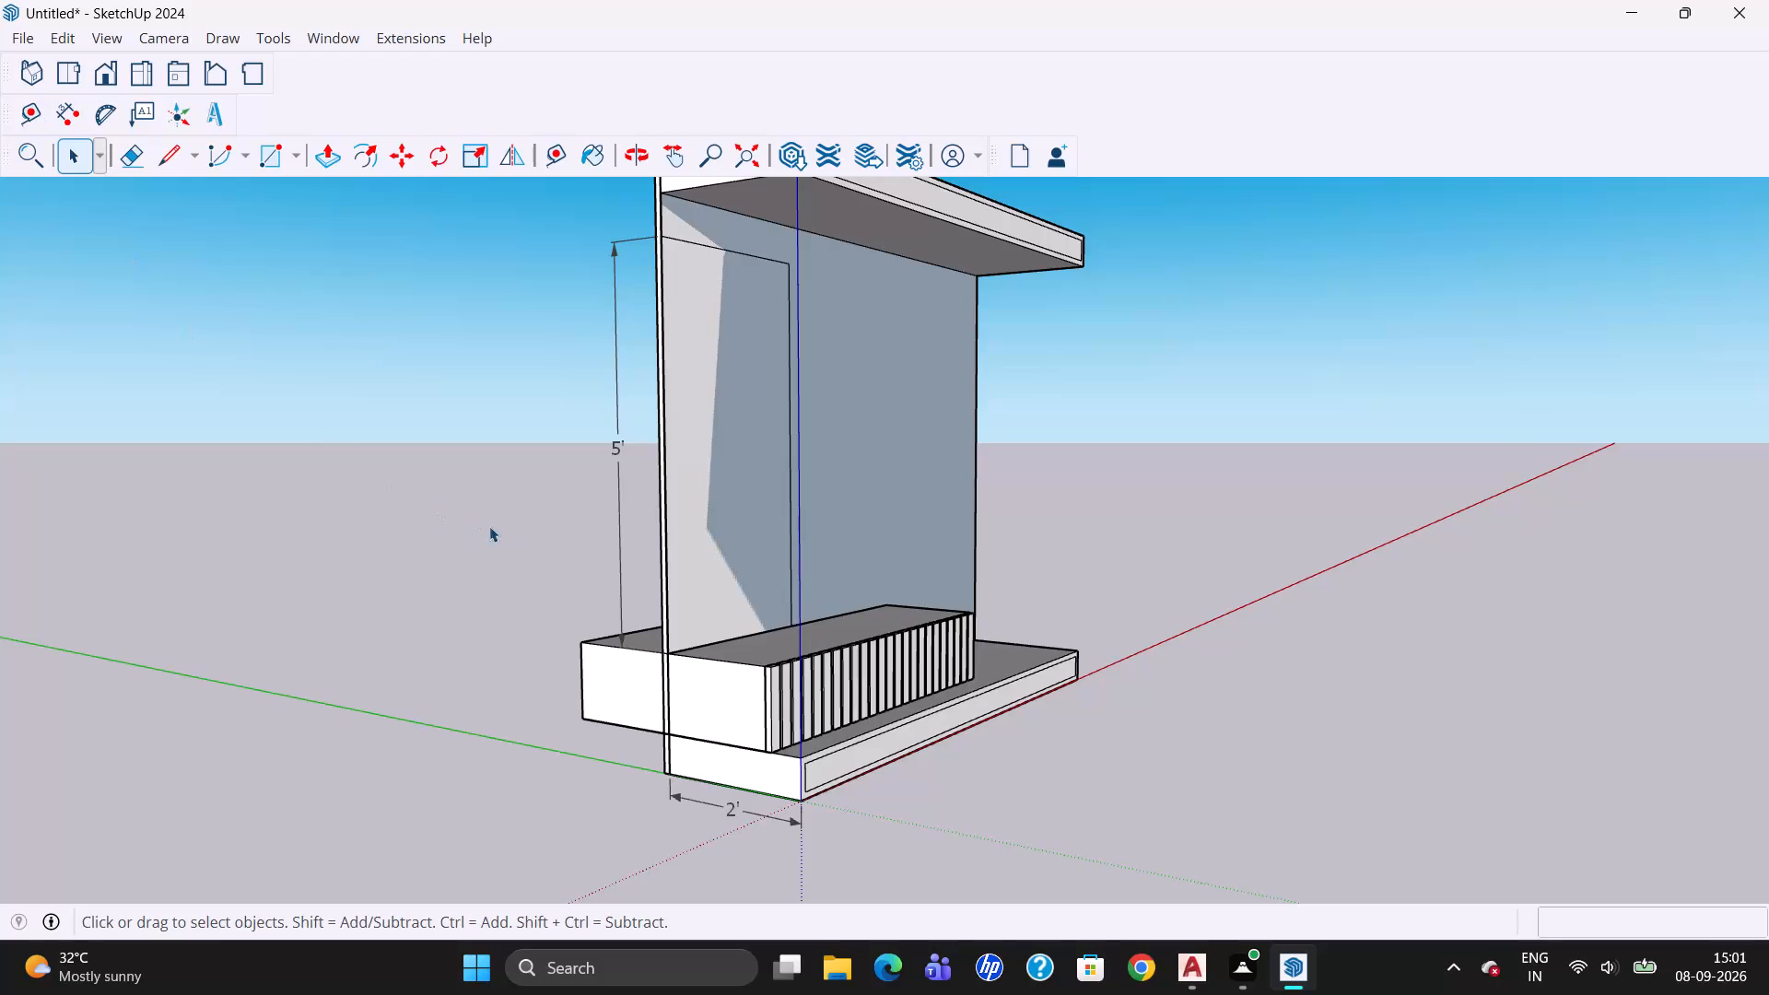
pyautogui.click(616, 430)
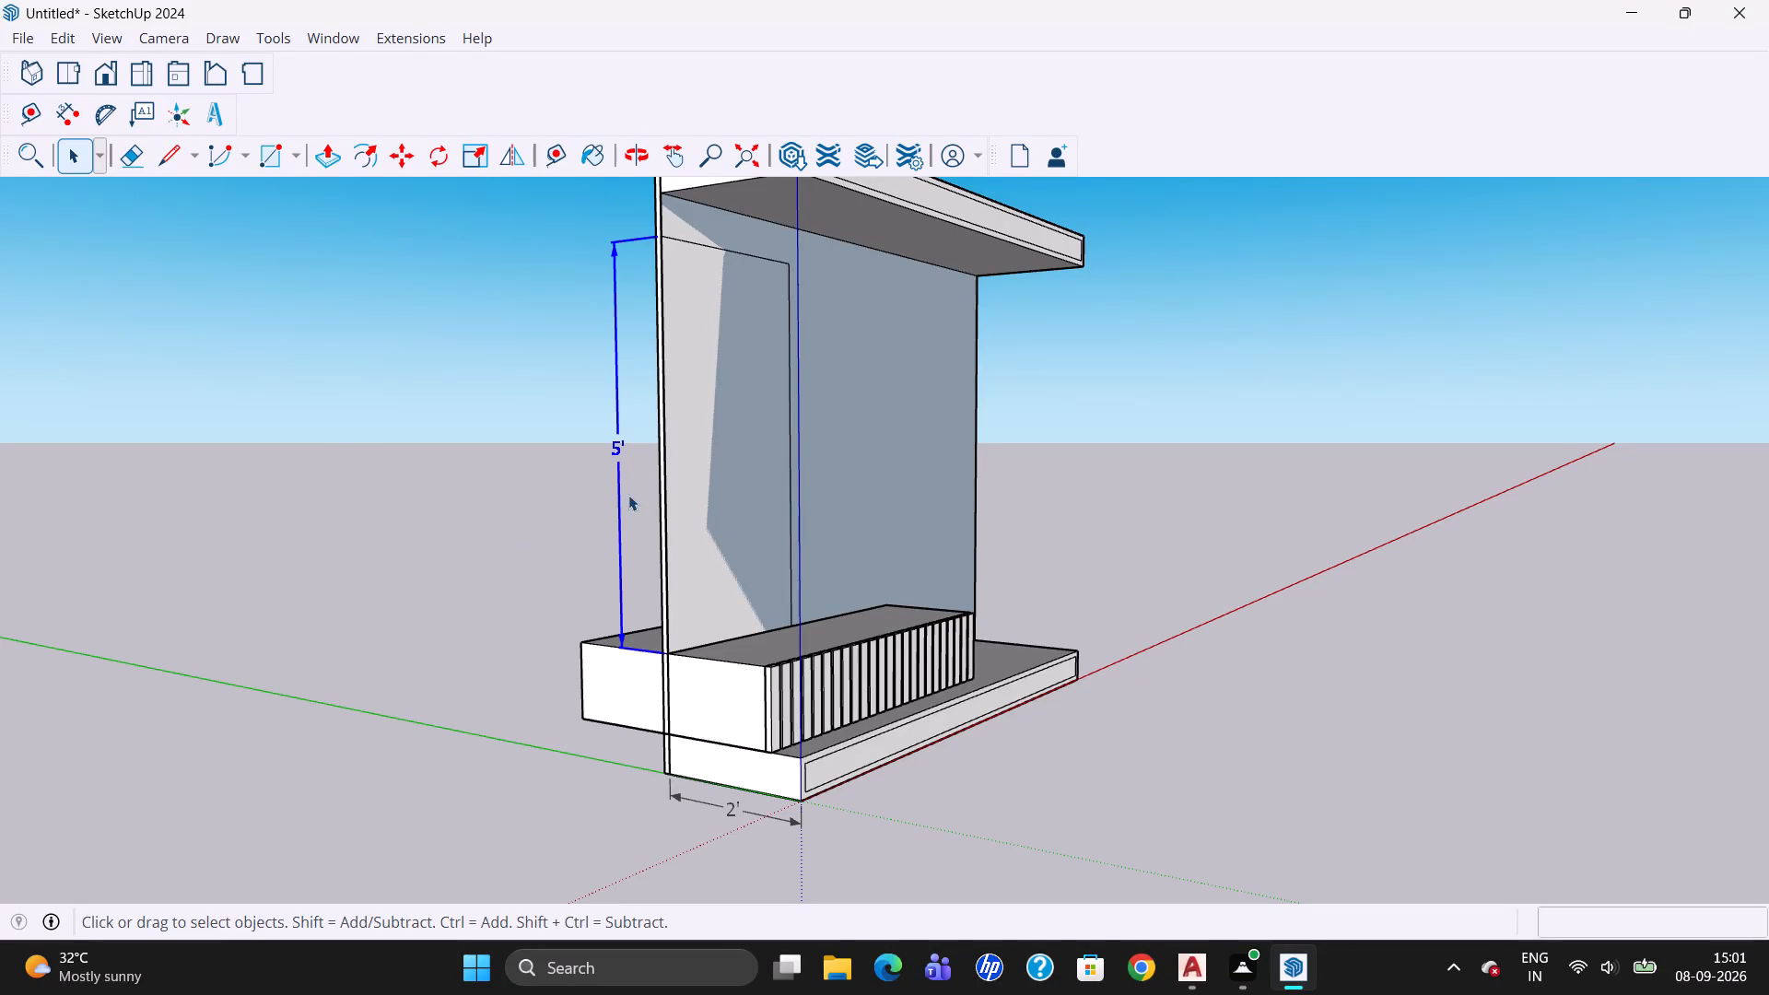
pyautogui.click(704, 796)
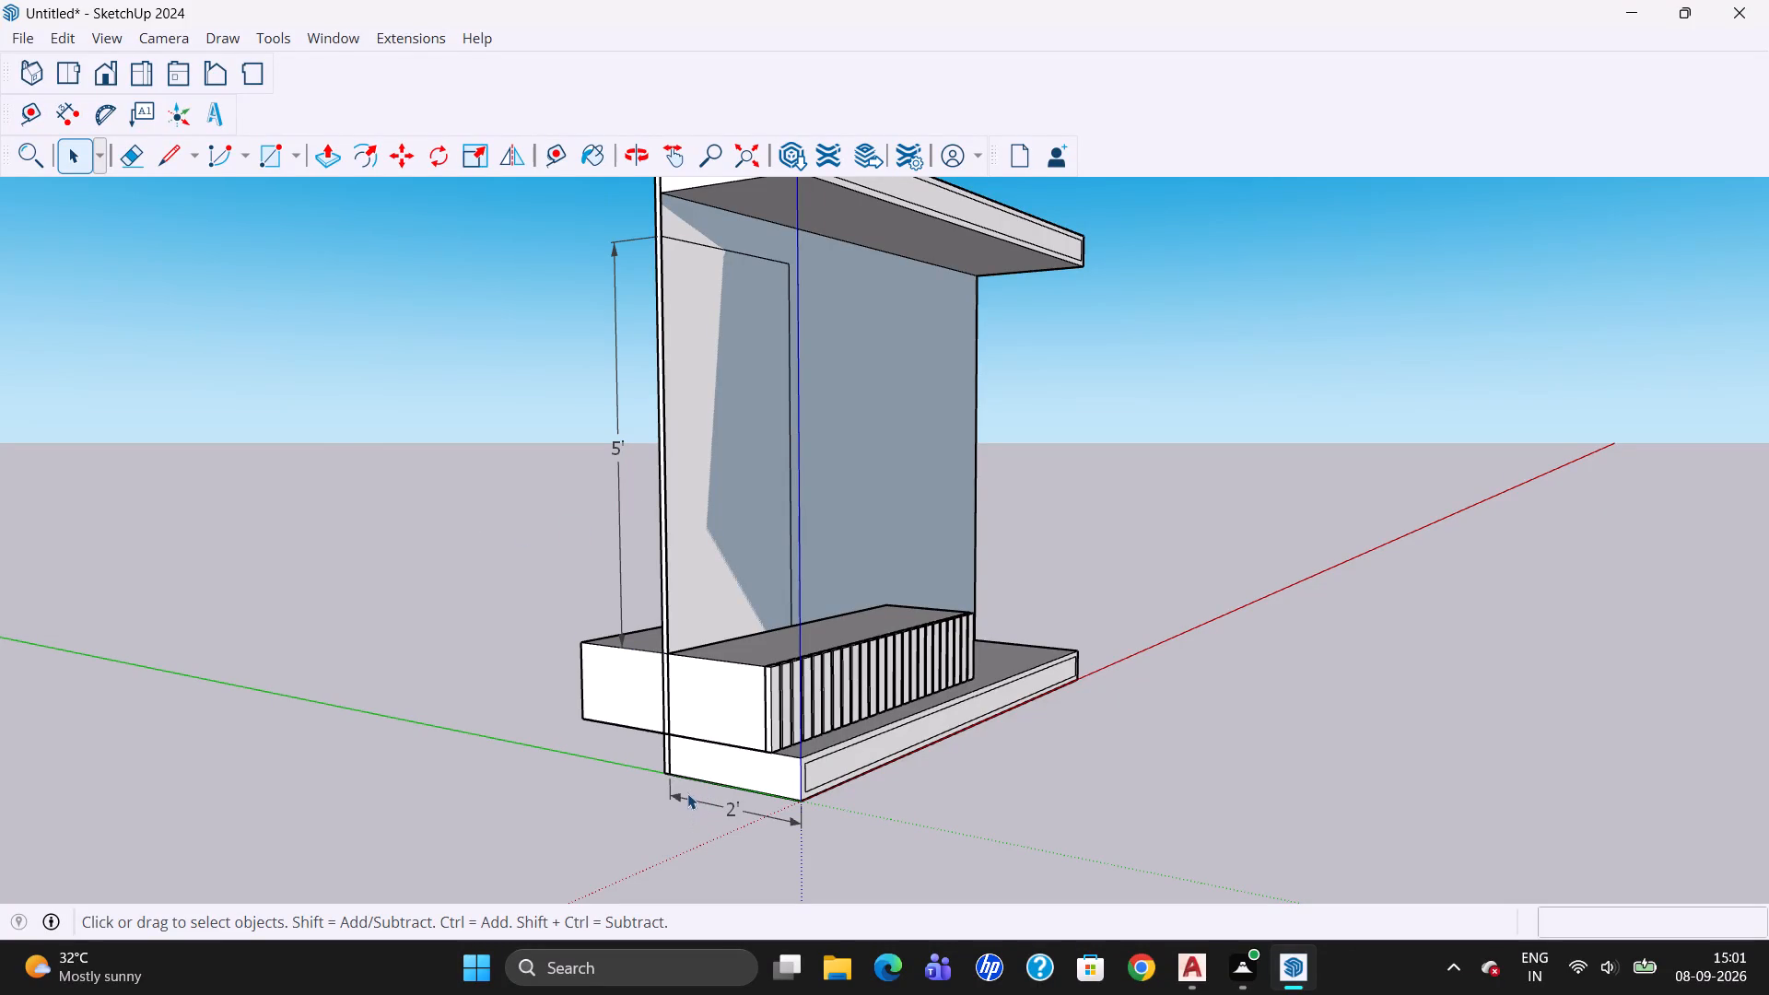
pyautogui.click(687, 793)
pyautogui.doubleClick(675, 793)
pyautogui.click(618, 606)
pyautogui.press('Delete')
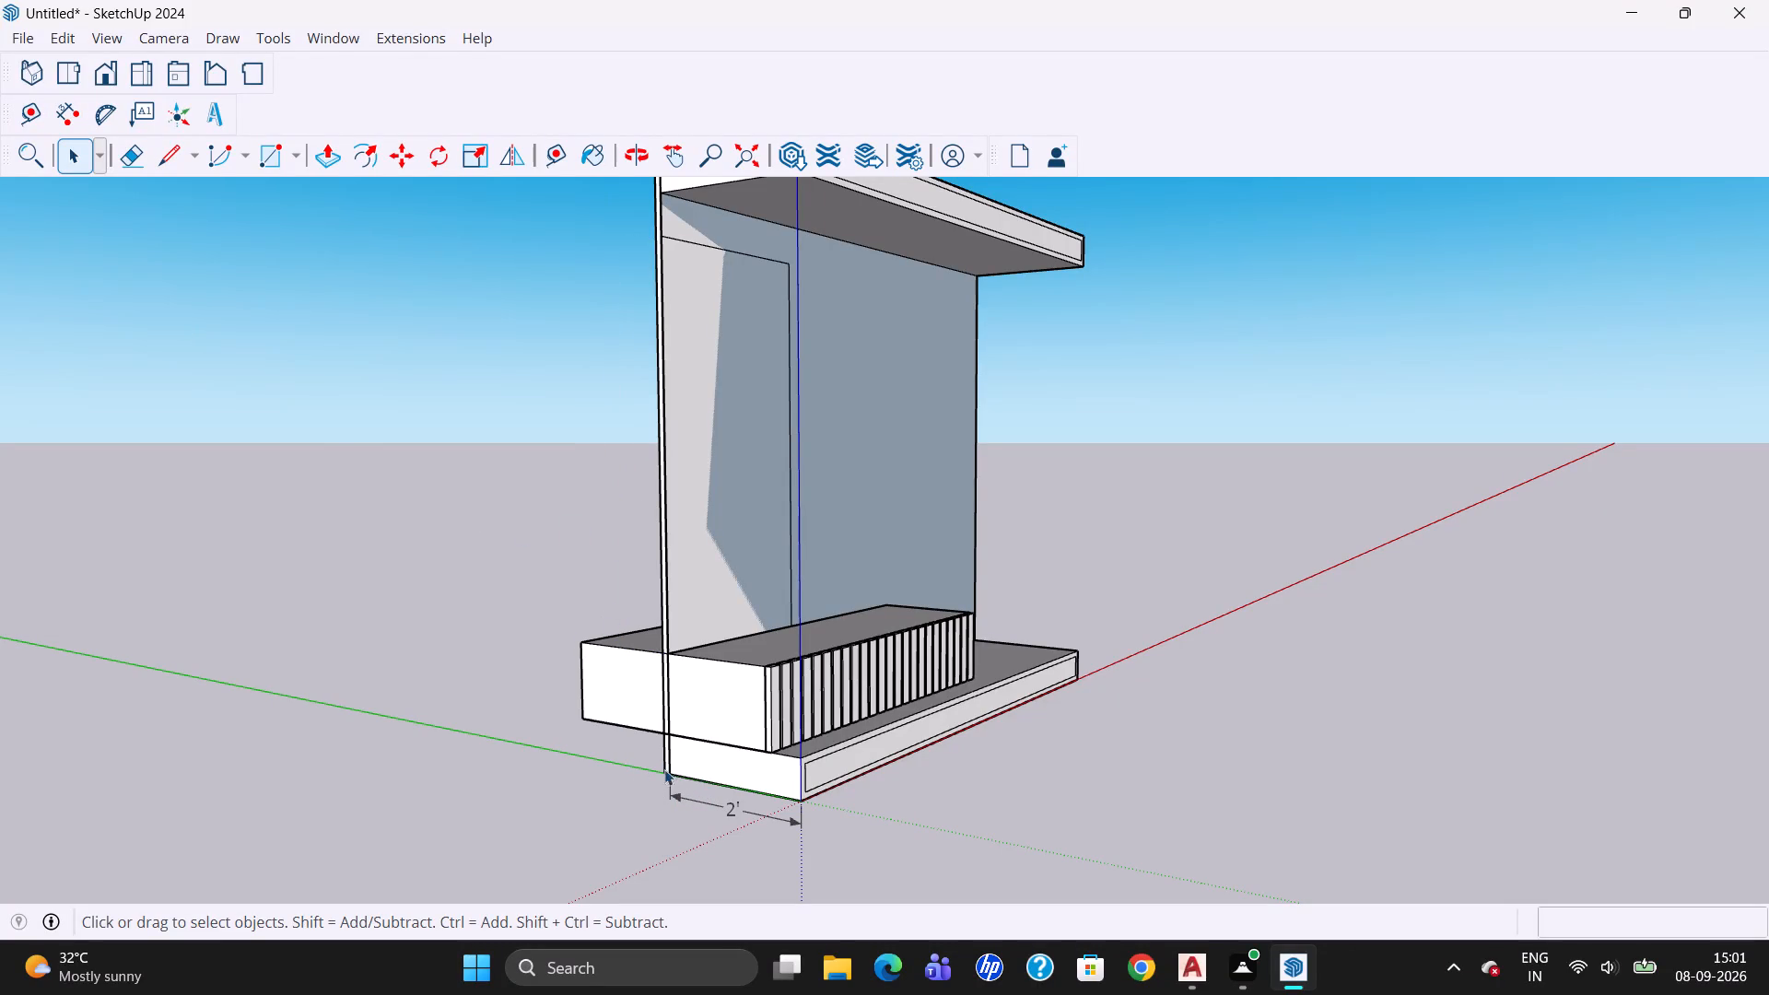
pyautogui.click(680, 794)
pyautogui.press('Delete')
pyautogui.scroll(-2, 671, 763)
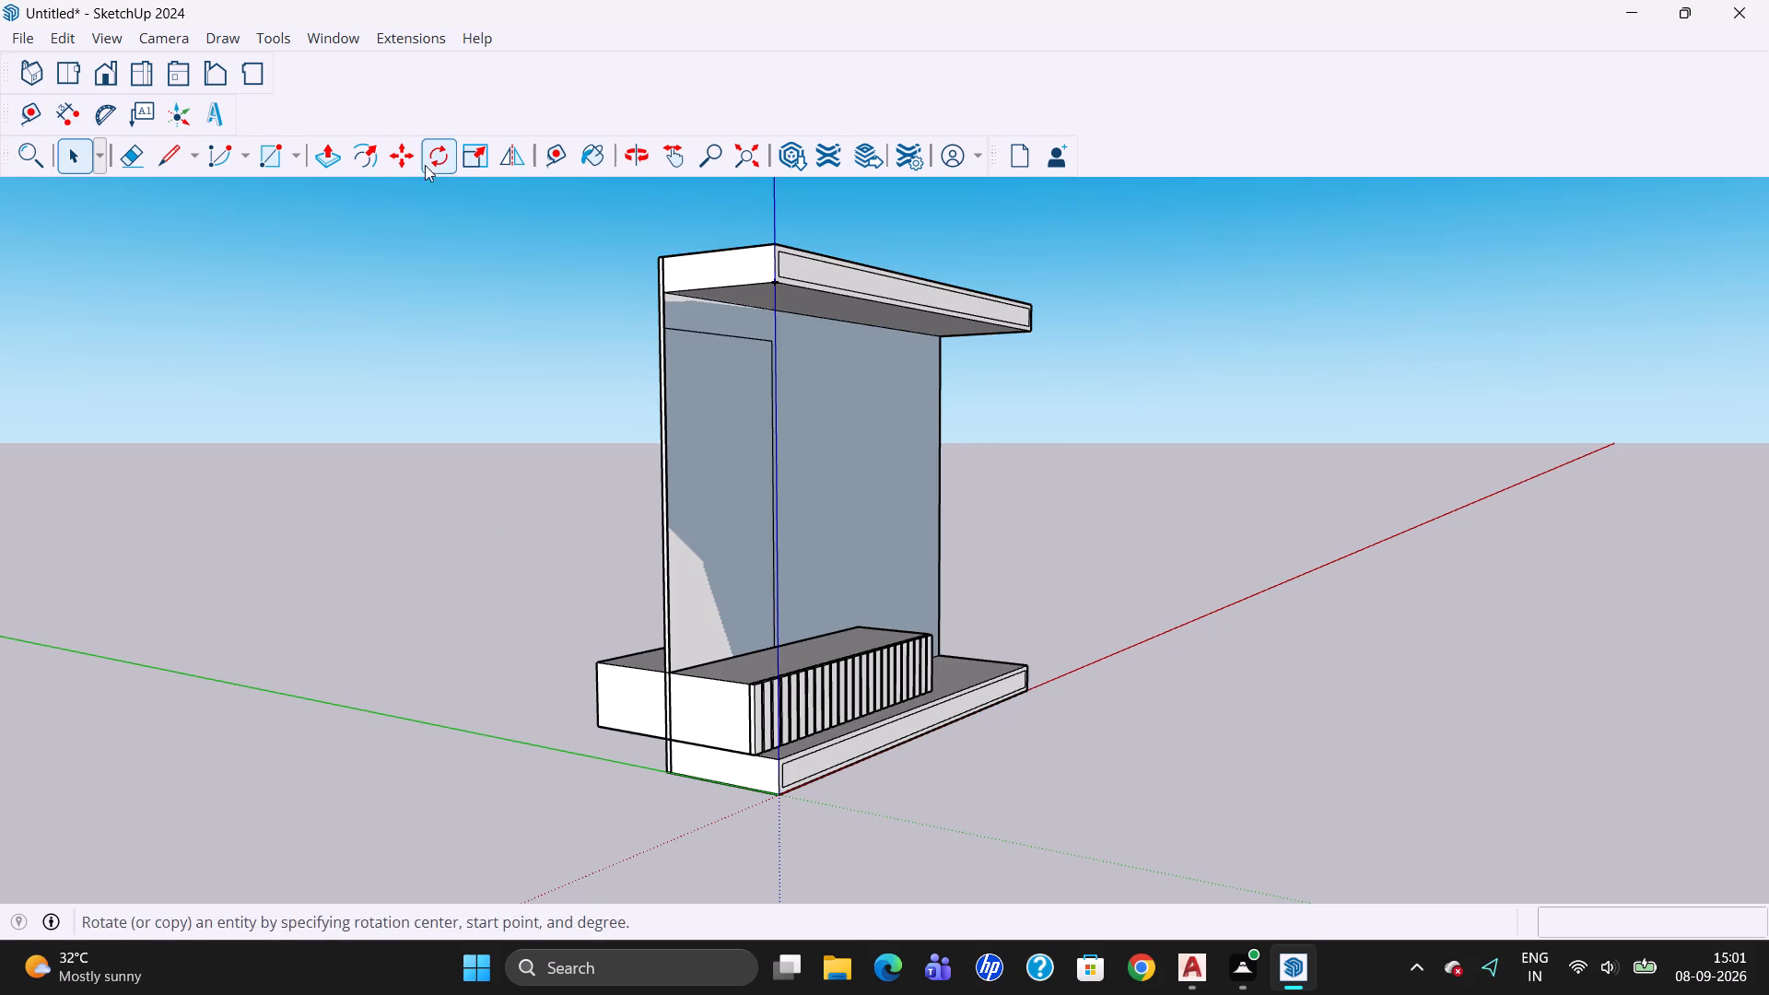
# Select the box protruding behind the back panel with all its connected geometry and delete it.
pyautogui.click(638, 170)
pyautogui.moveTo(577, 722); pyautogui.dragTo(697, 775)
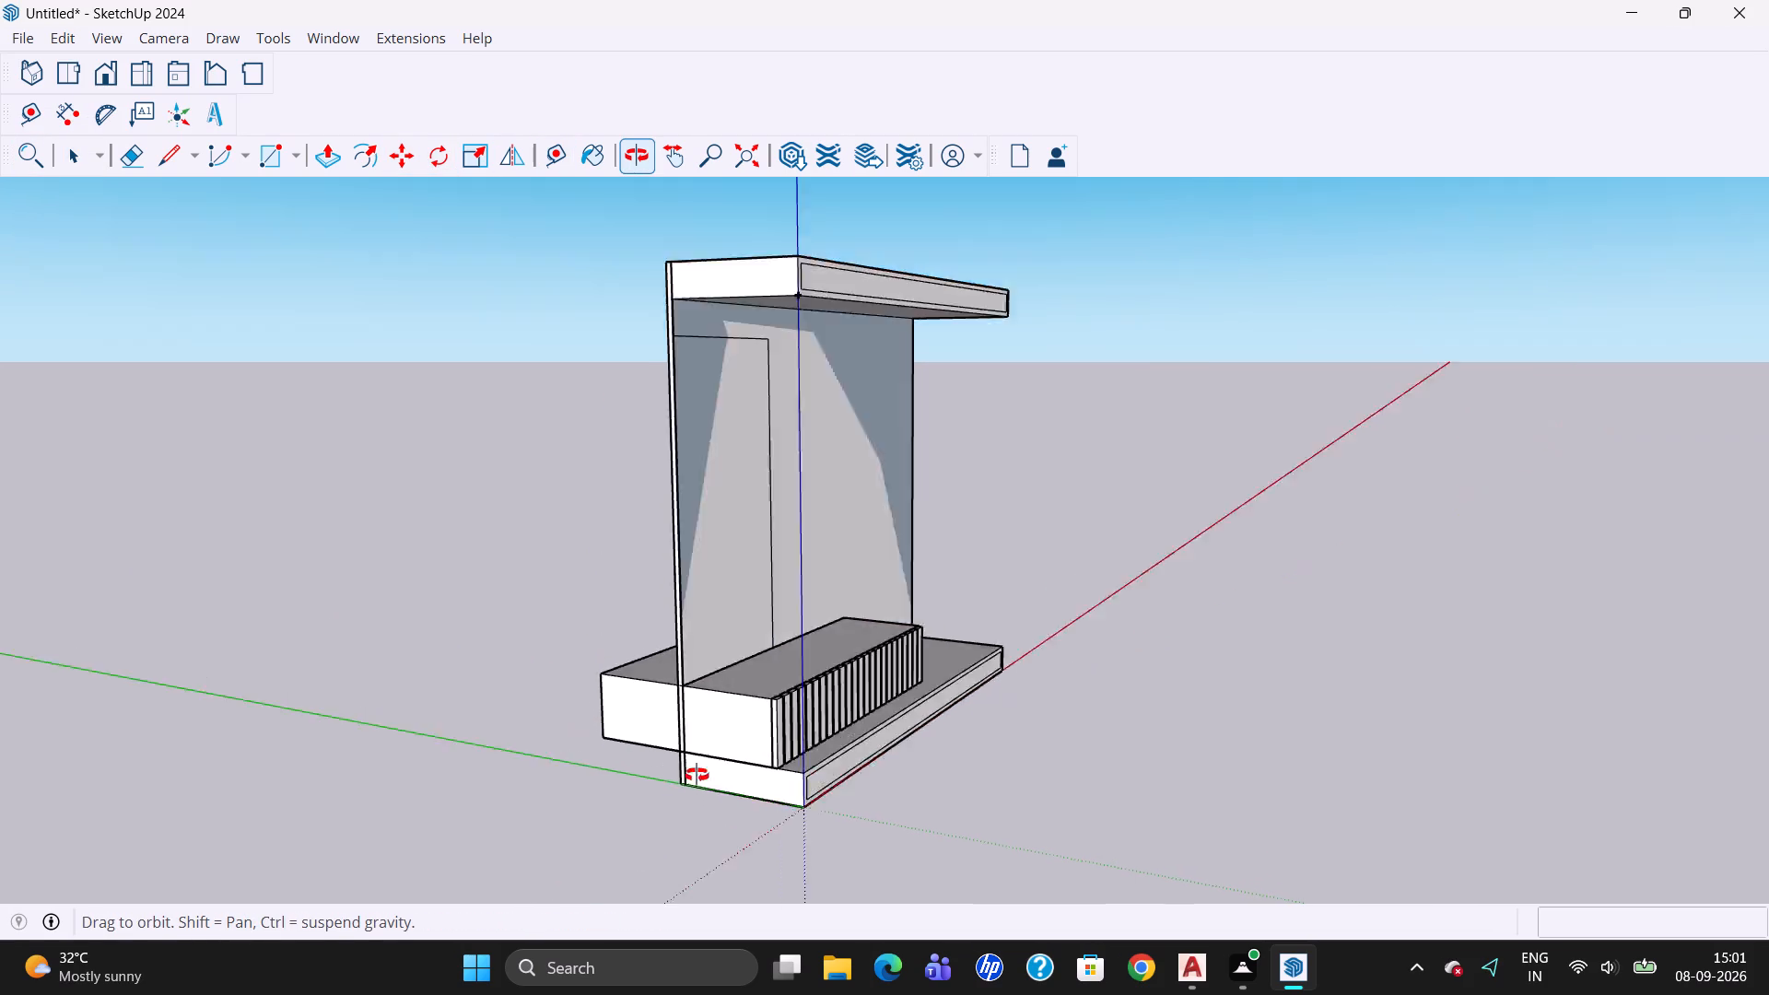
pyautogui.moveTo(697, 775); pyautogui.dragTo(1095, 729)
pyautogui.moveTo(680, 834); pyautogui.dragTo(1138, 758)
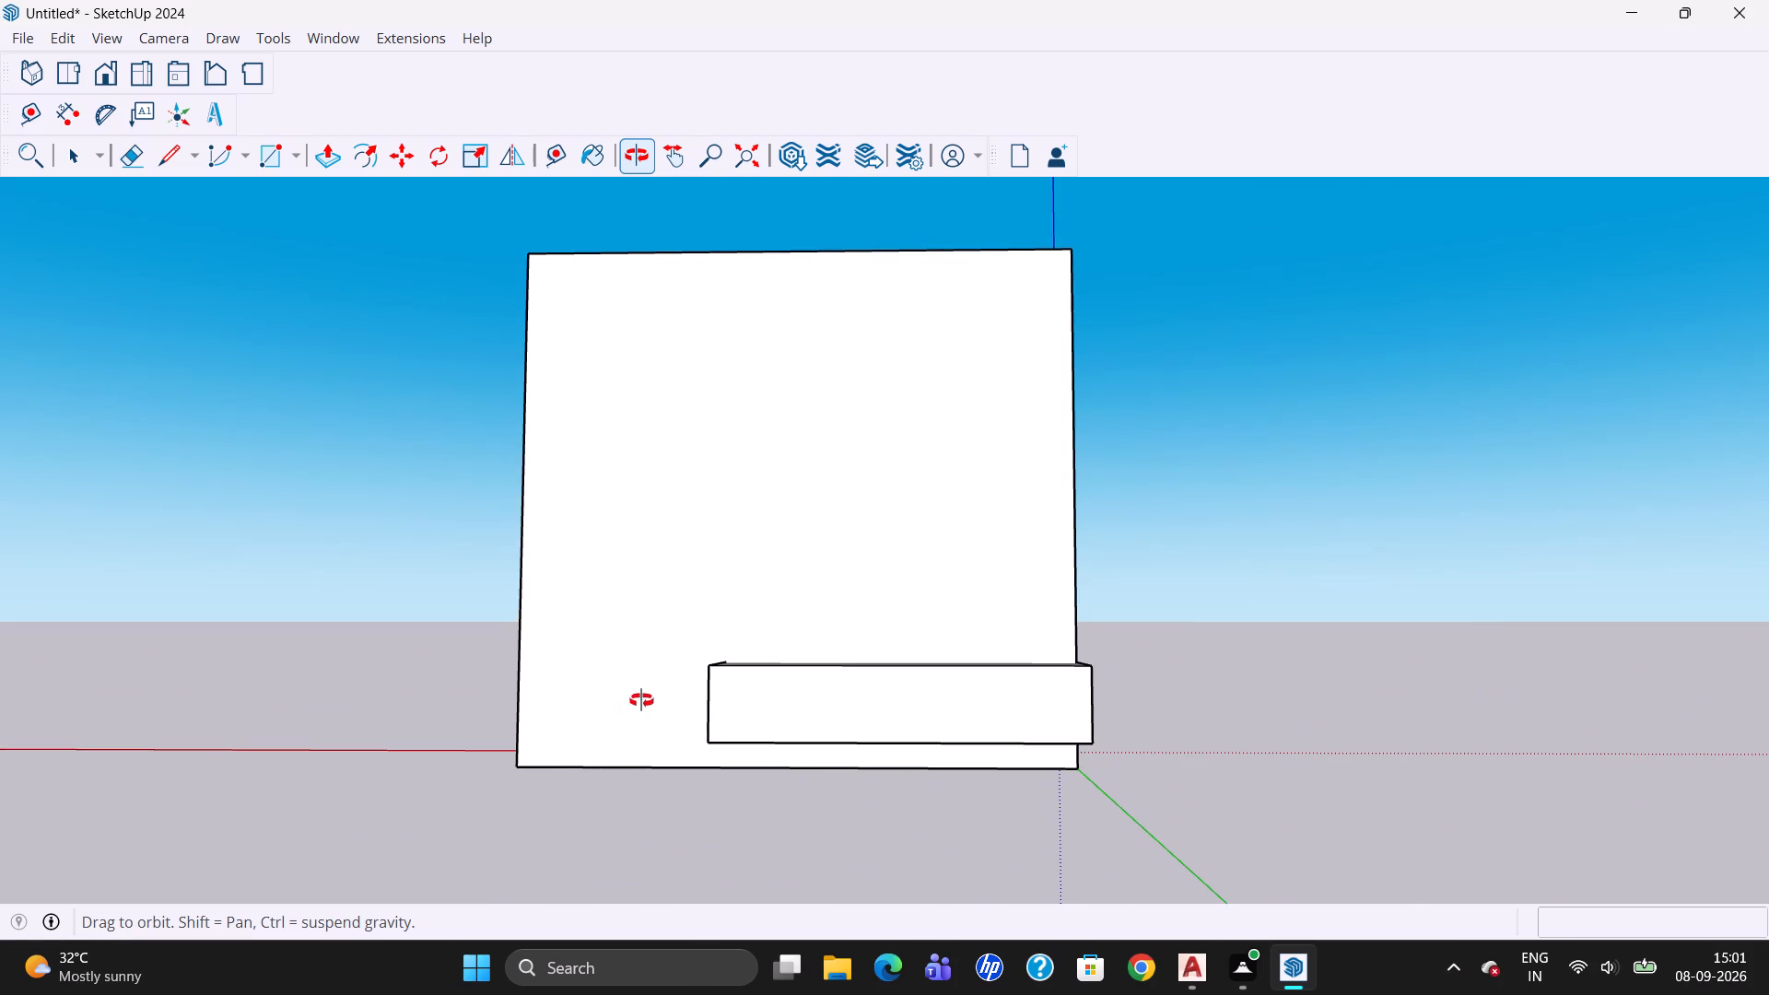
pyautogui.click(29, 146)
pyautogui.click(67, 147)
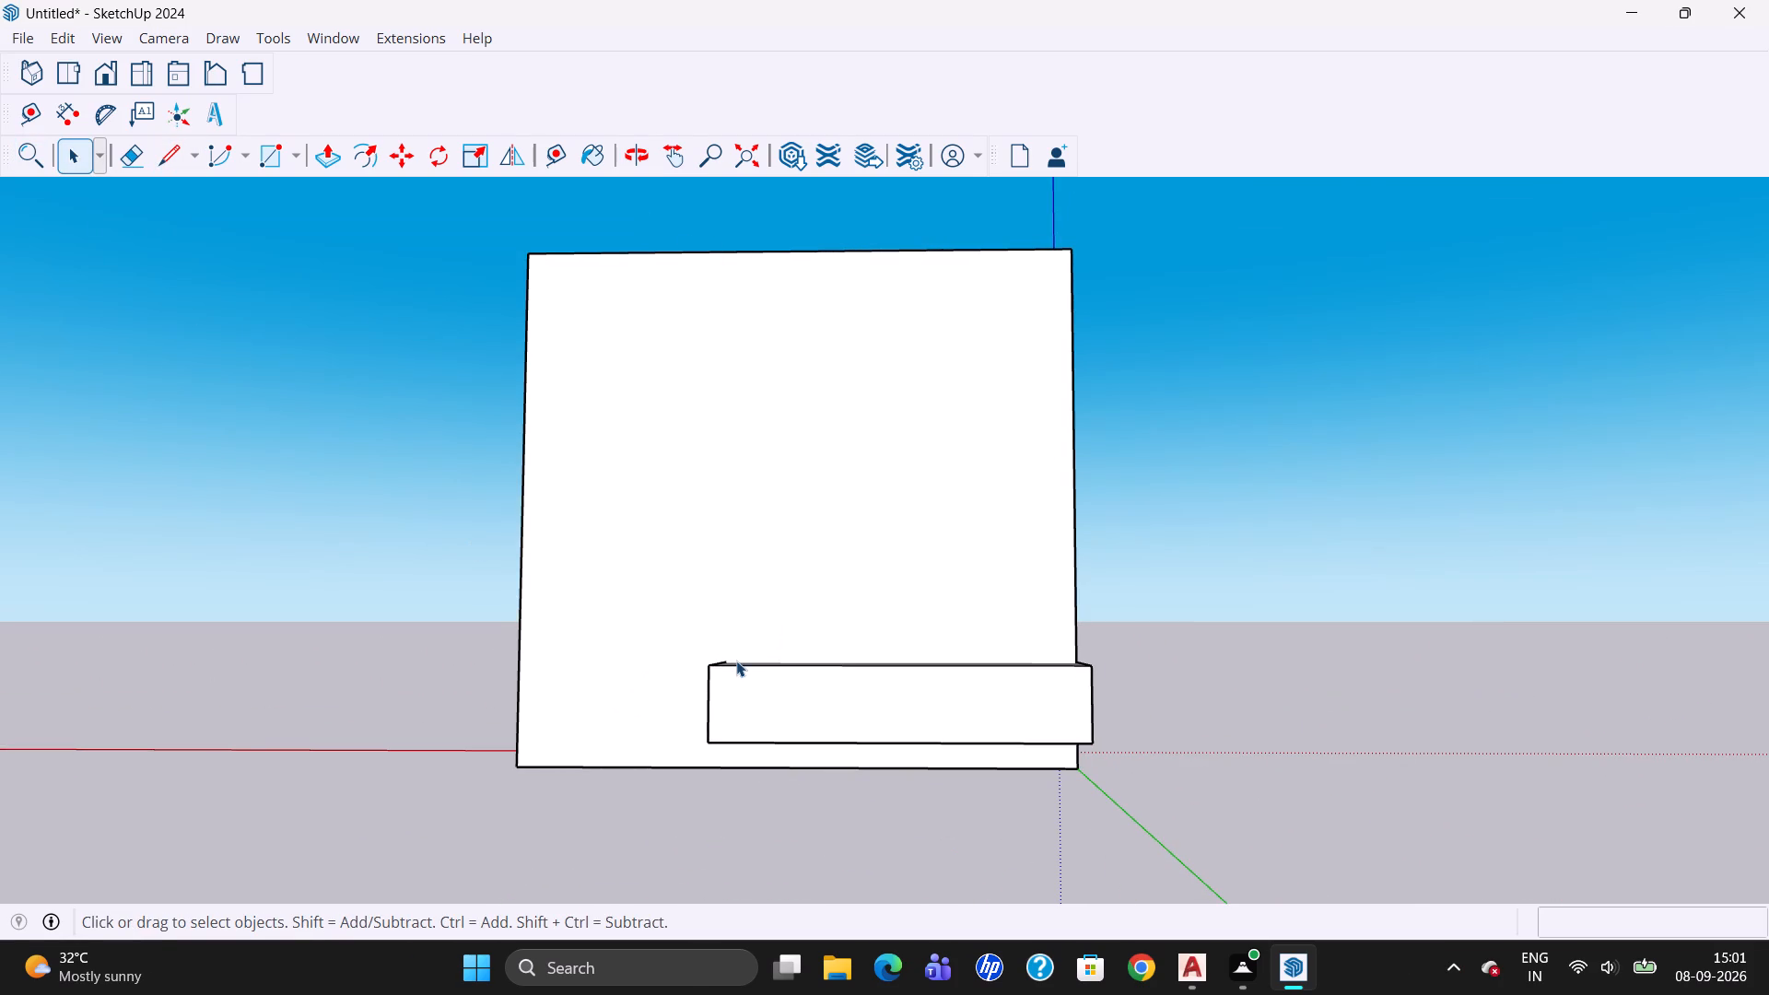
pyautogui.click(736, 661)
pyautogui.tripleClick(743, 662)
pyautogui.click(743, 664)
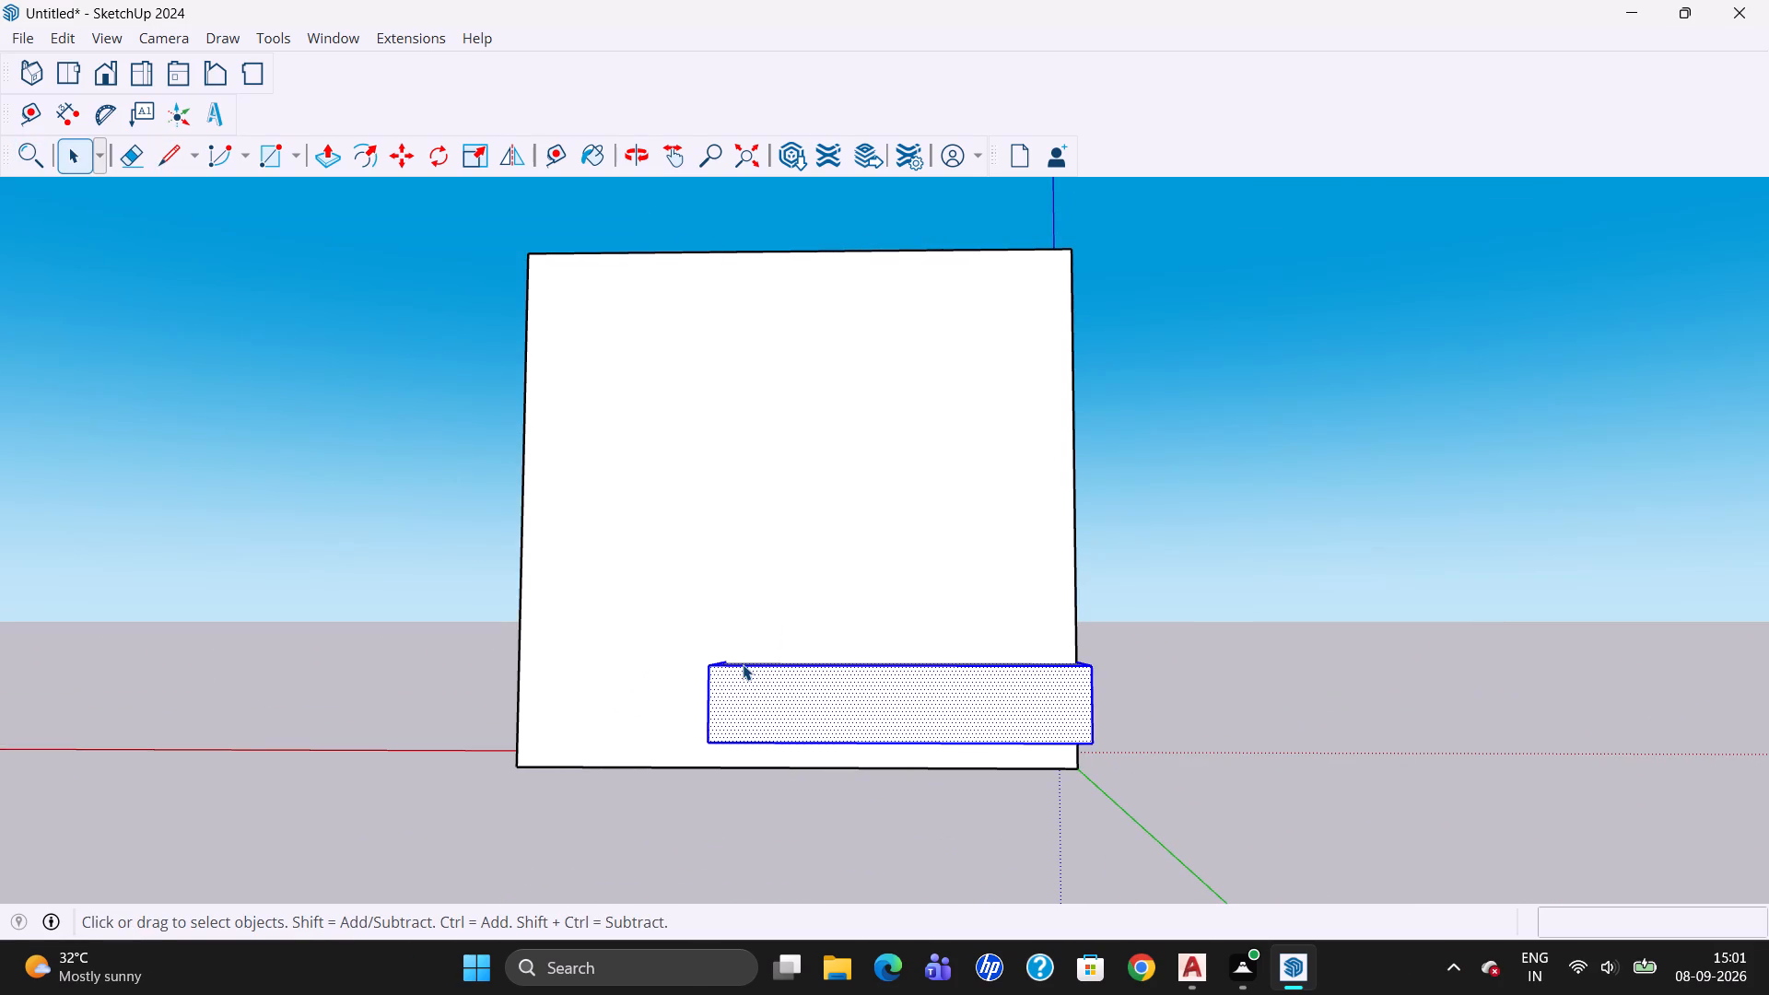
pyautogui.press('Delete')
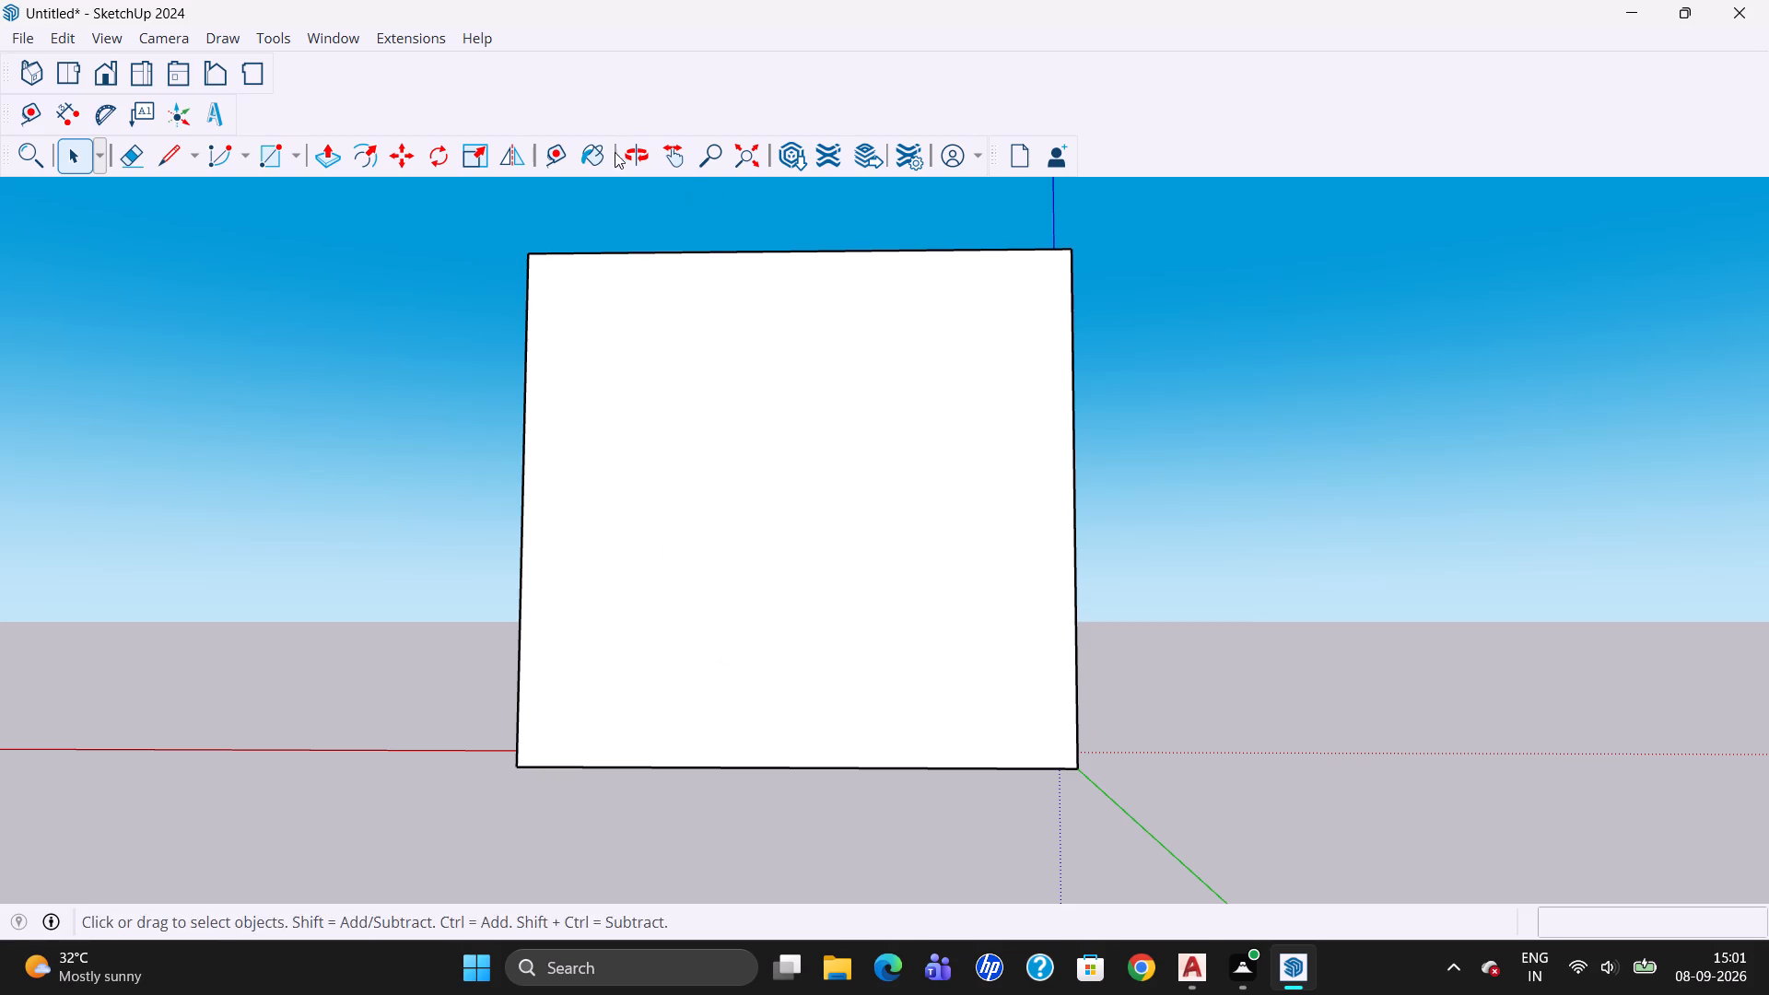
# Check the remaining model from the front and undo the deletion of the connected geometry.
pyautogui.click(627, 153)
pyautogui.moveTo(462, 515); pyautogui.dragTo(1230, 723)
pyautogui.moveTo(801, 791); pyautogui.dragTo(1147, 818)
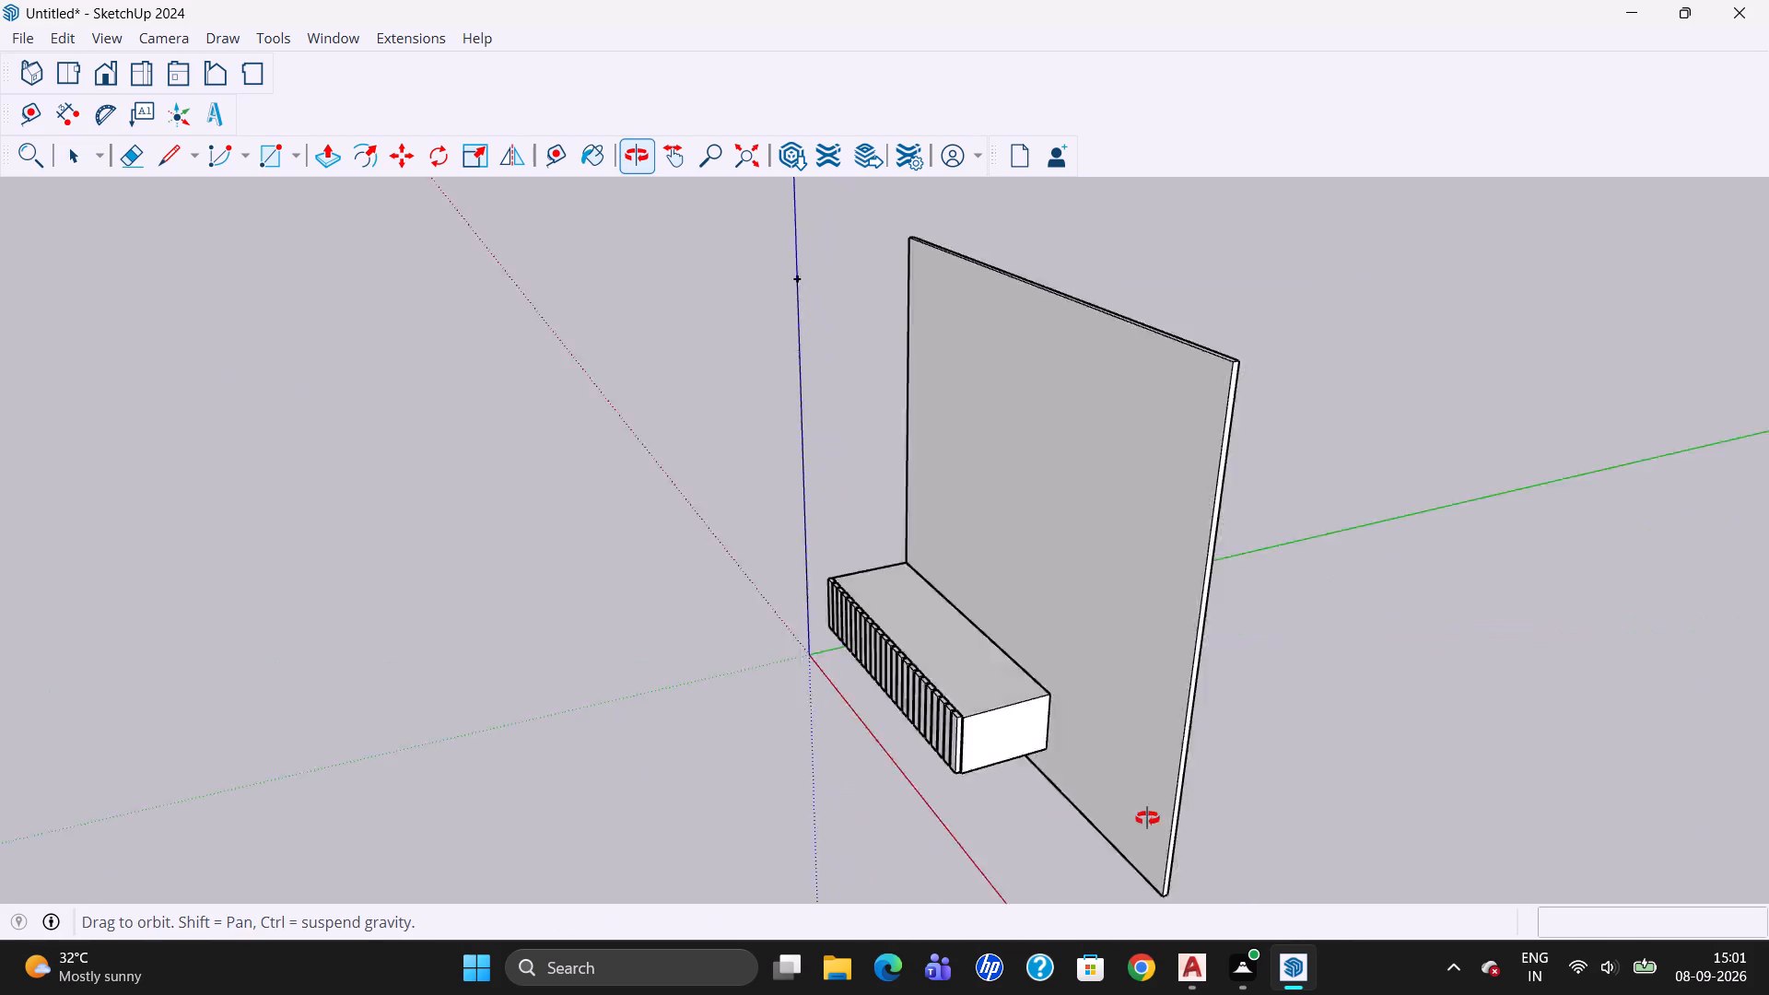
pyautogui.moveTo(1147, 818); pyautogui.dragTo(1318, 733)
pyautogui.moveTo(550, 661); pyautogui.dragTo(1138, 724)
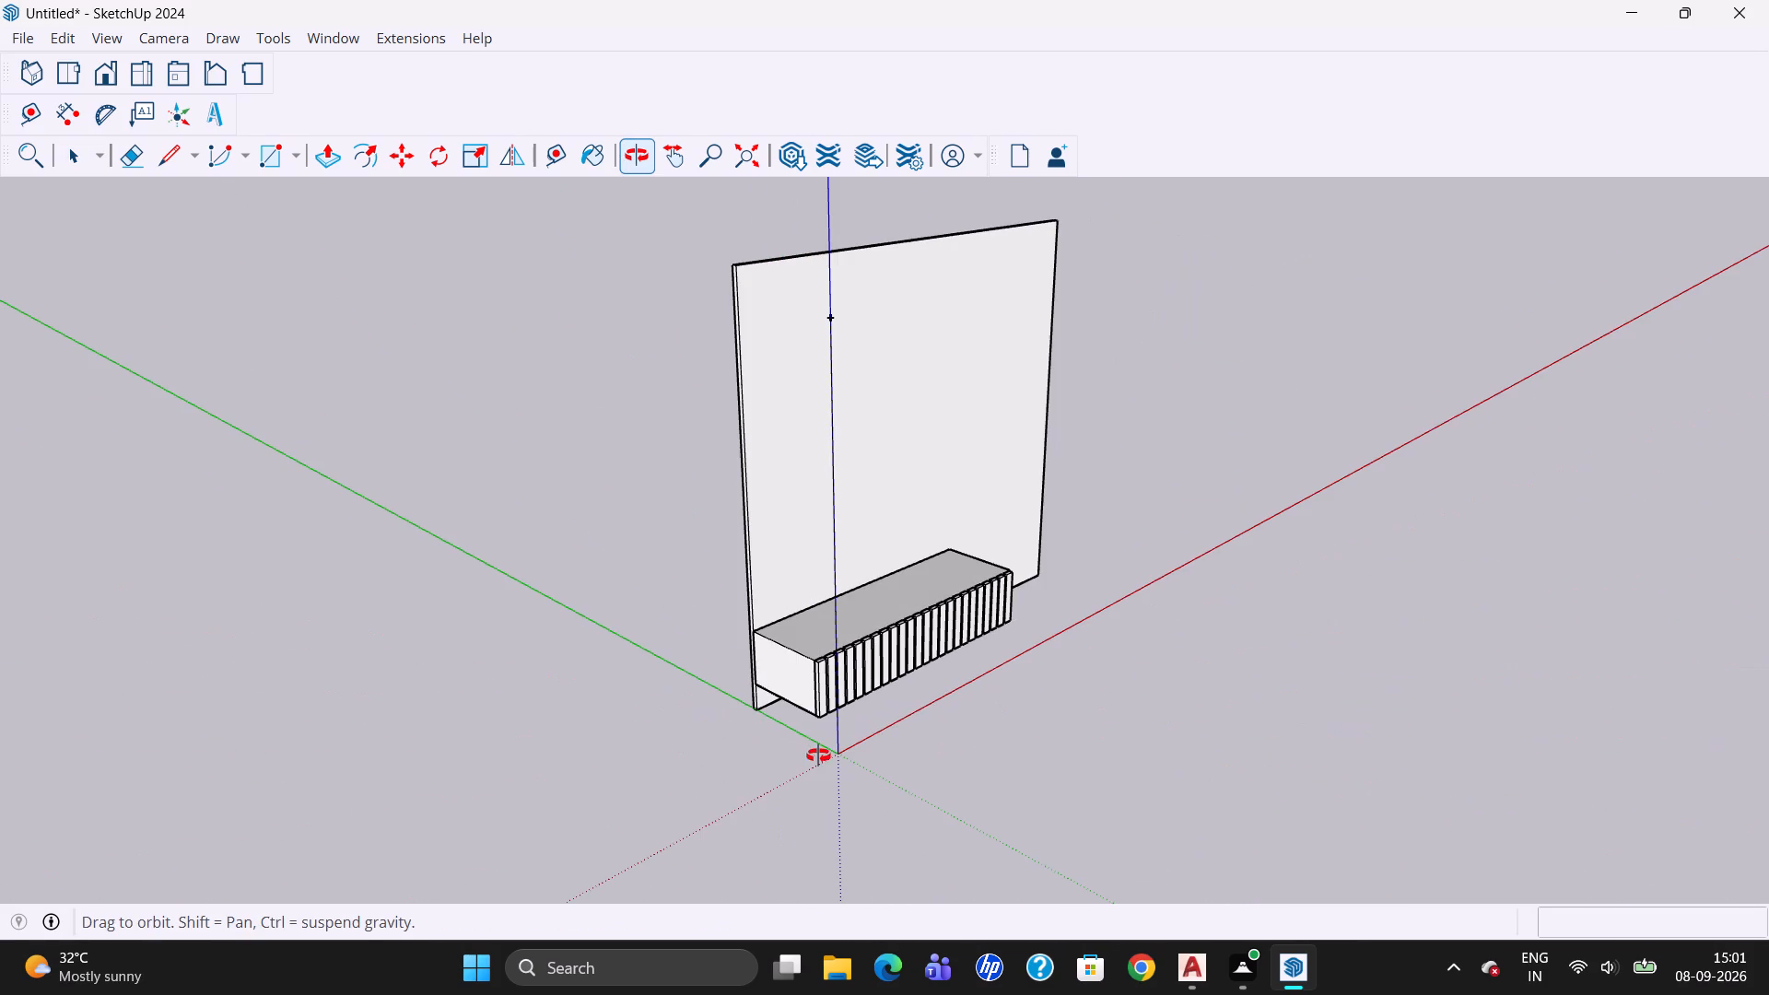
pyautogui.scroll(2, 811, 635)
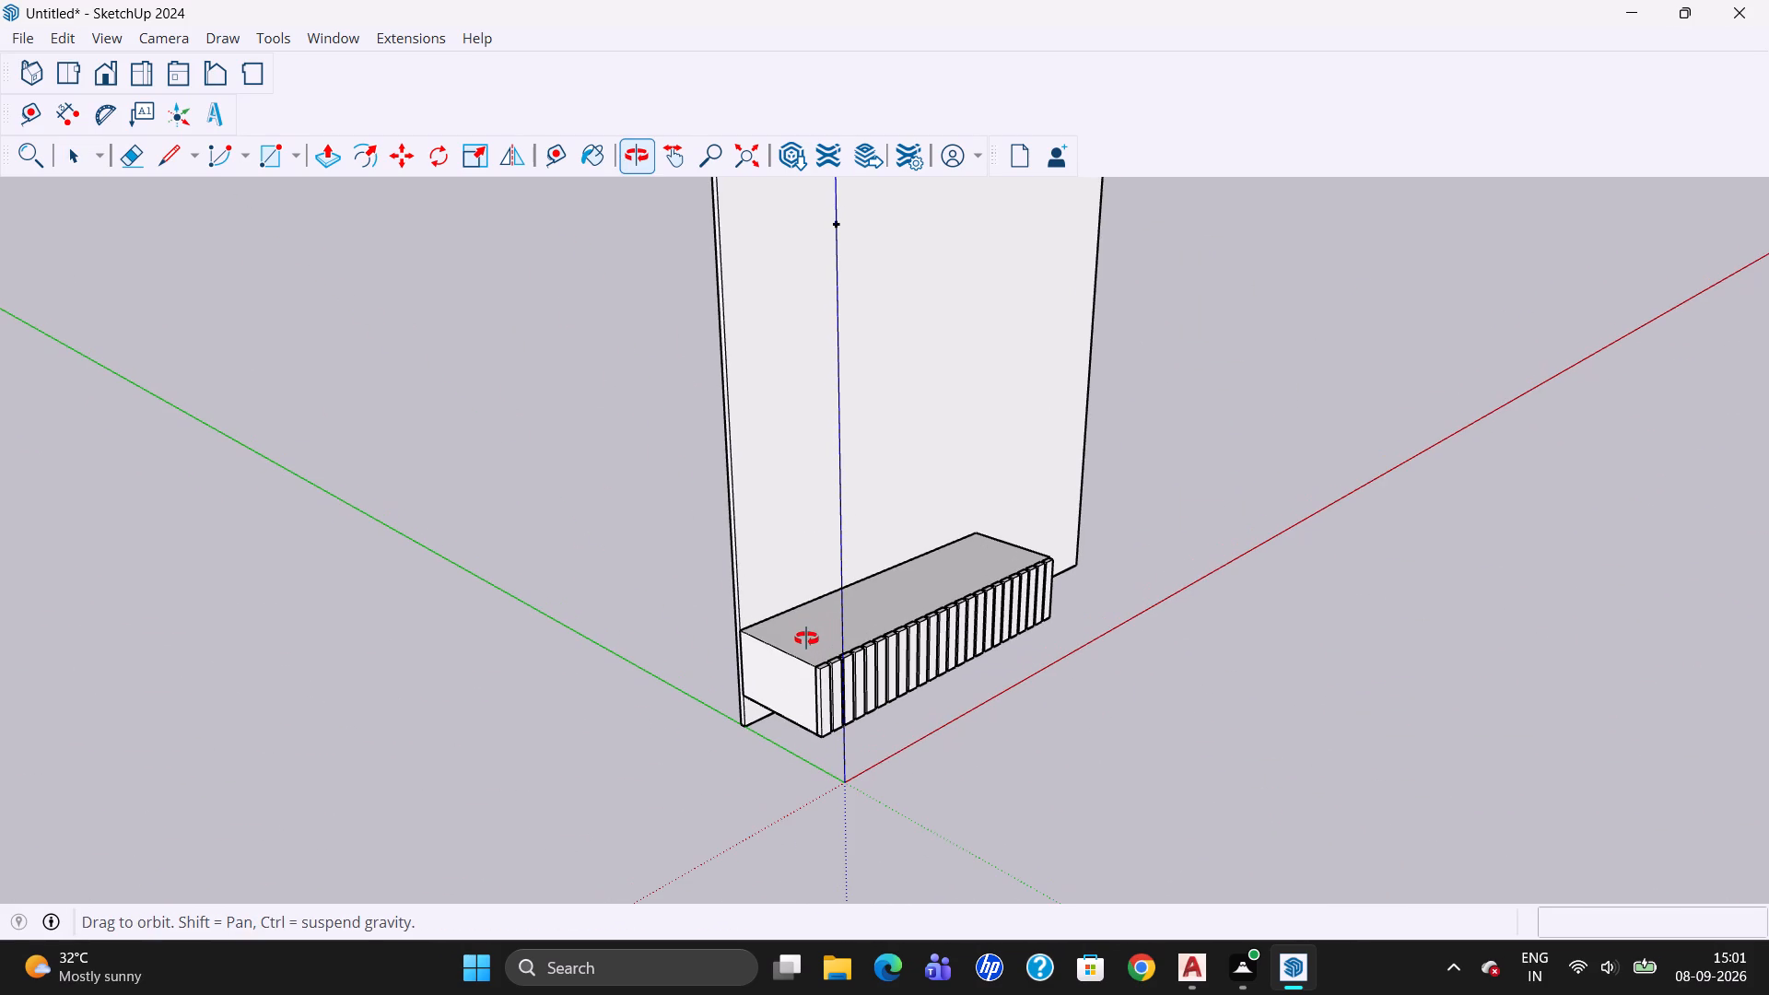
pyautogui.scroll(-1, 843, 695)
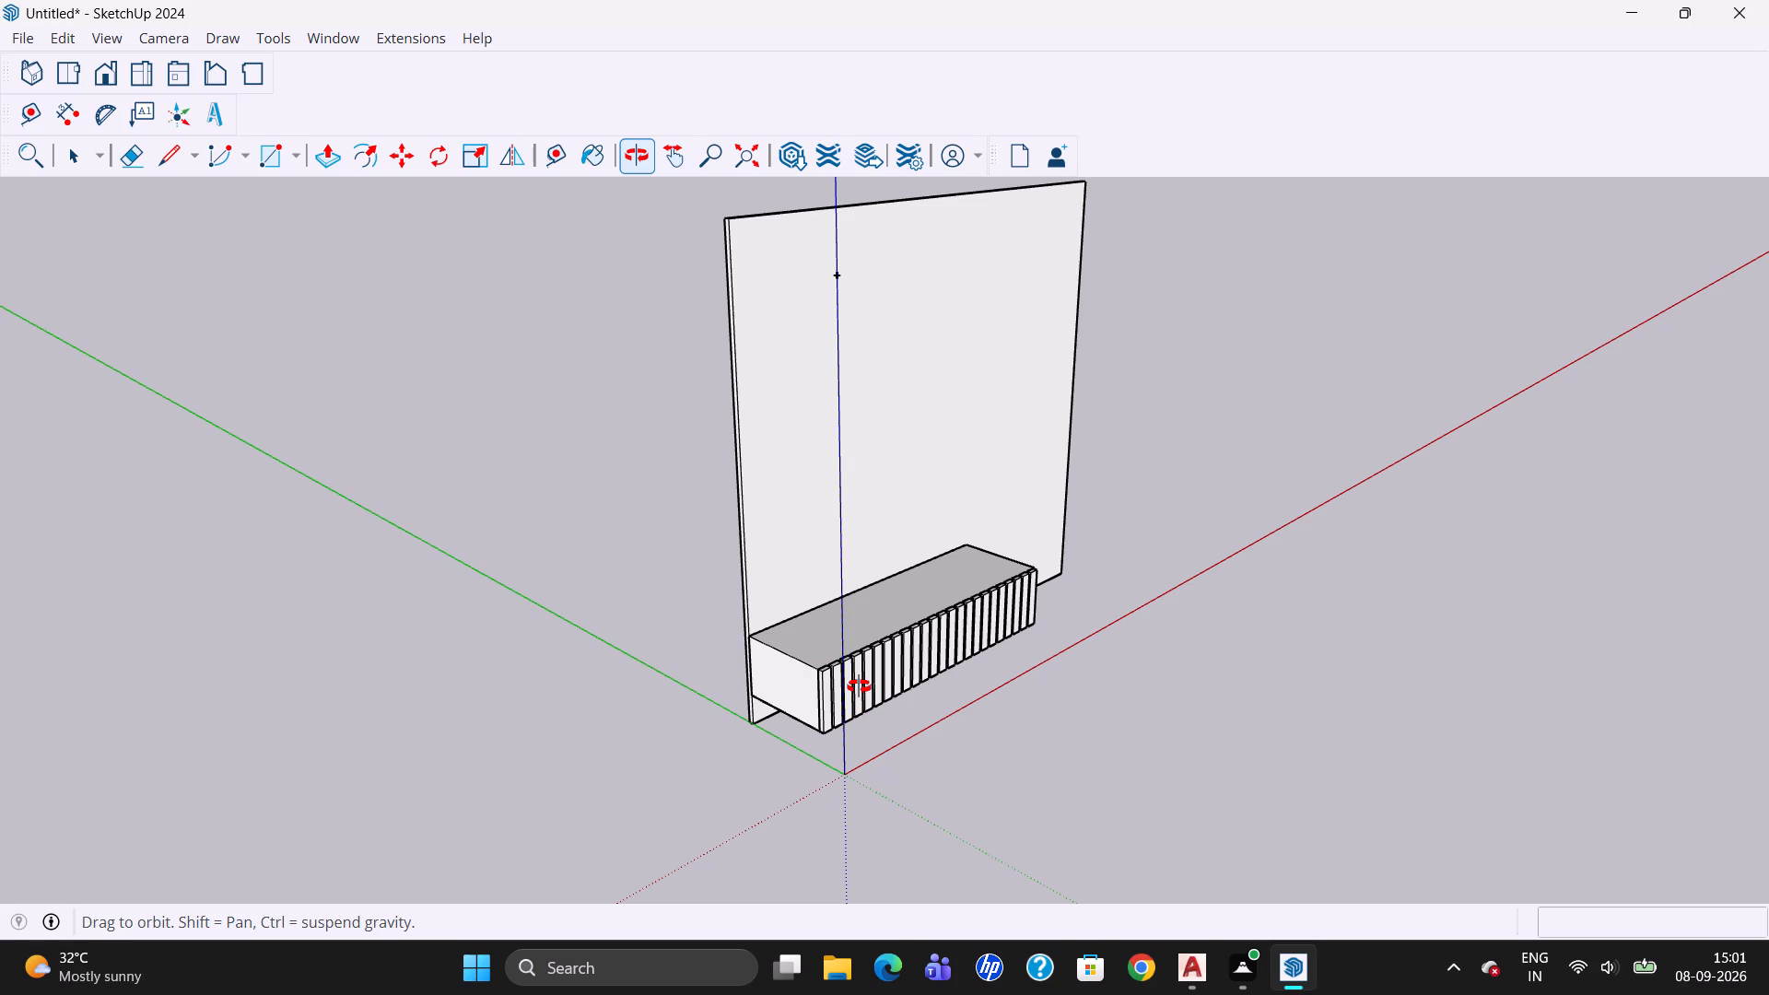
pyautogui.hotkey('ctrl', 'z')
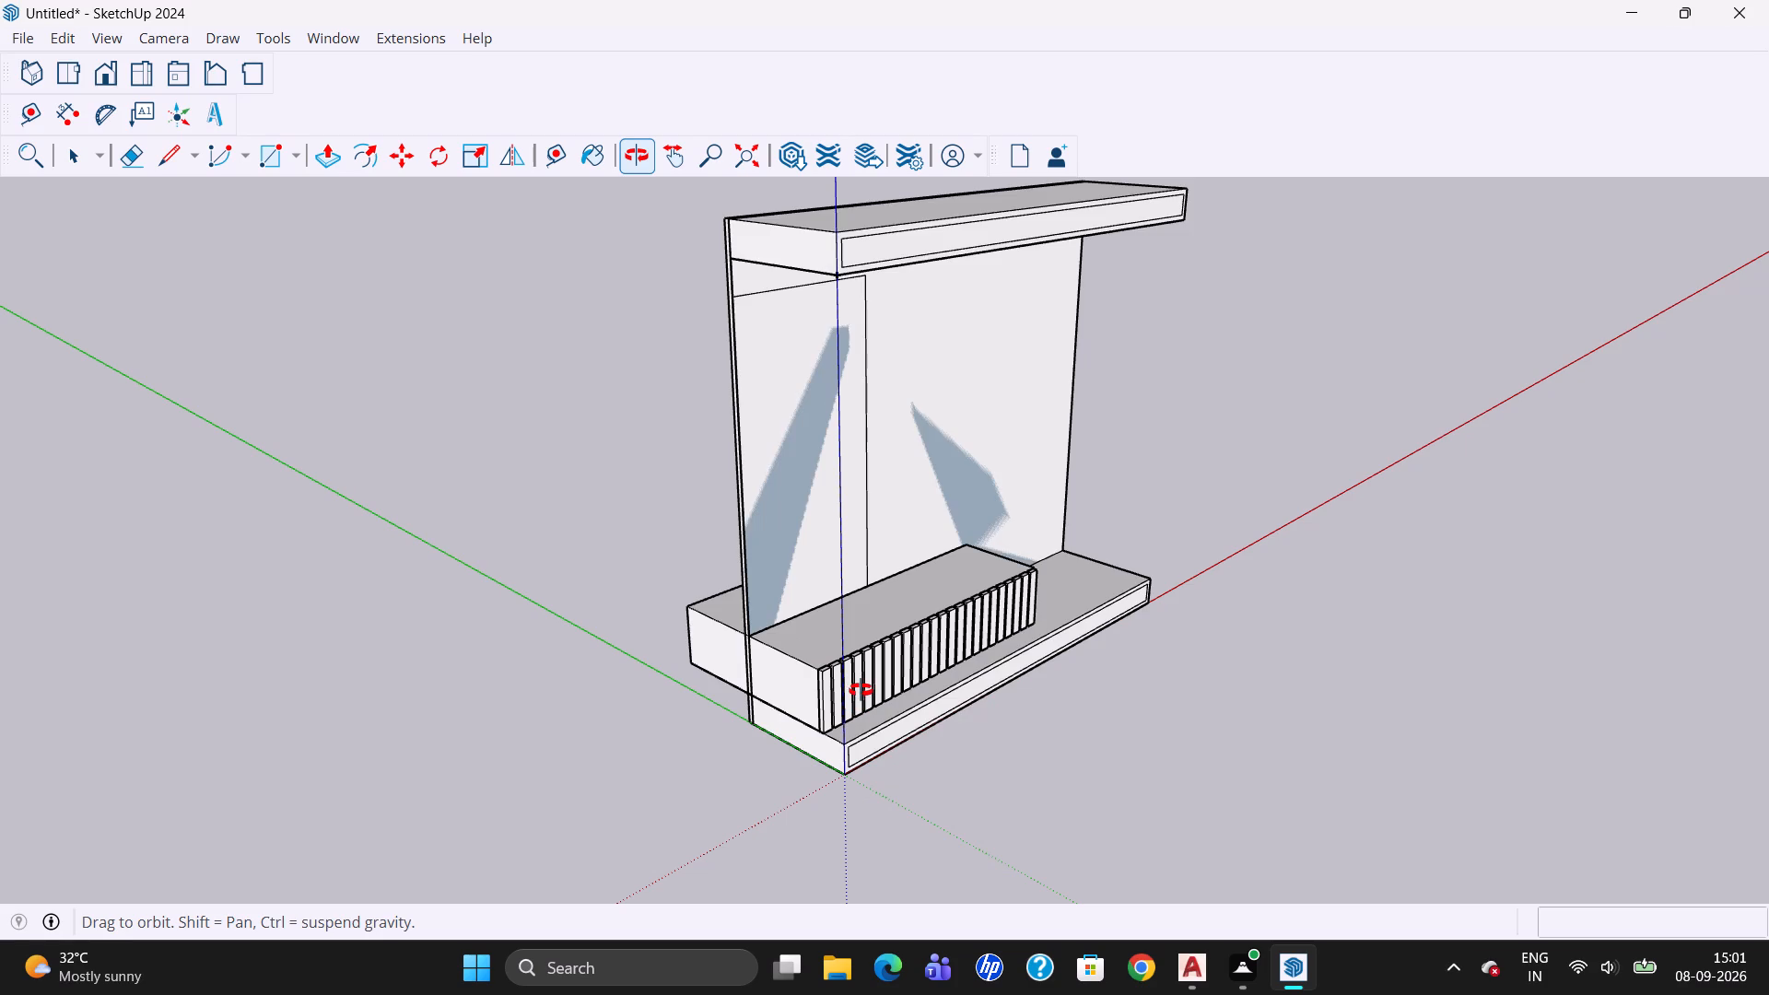
# Delete the outer edges of the box protruding behind the back panel, removing its rear, end, top and bottom faces.
pyautogui.moveTo(744, 714); pyautogui.dragTo(1089, 674)
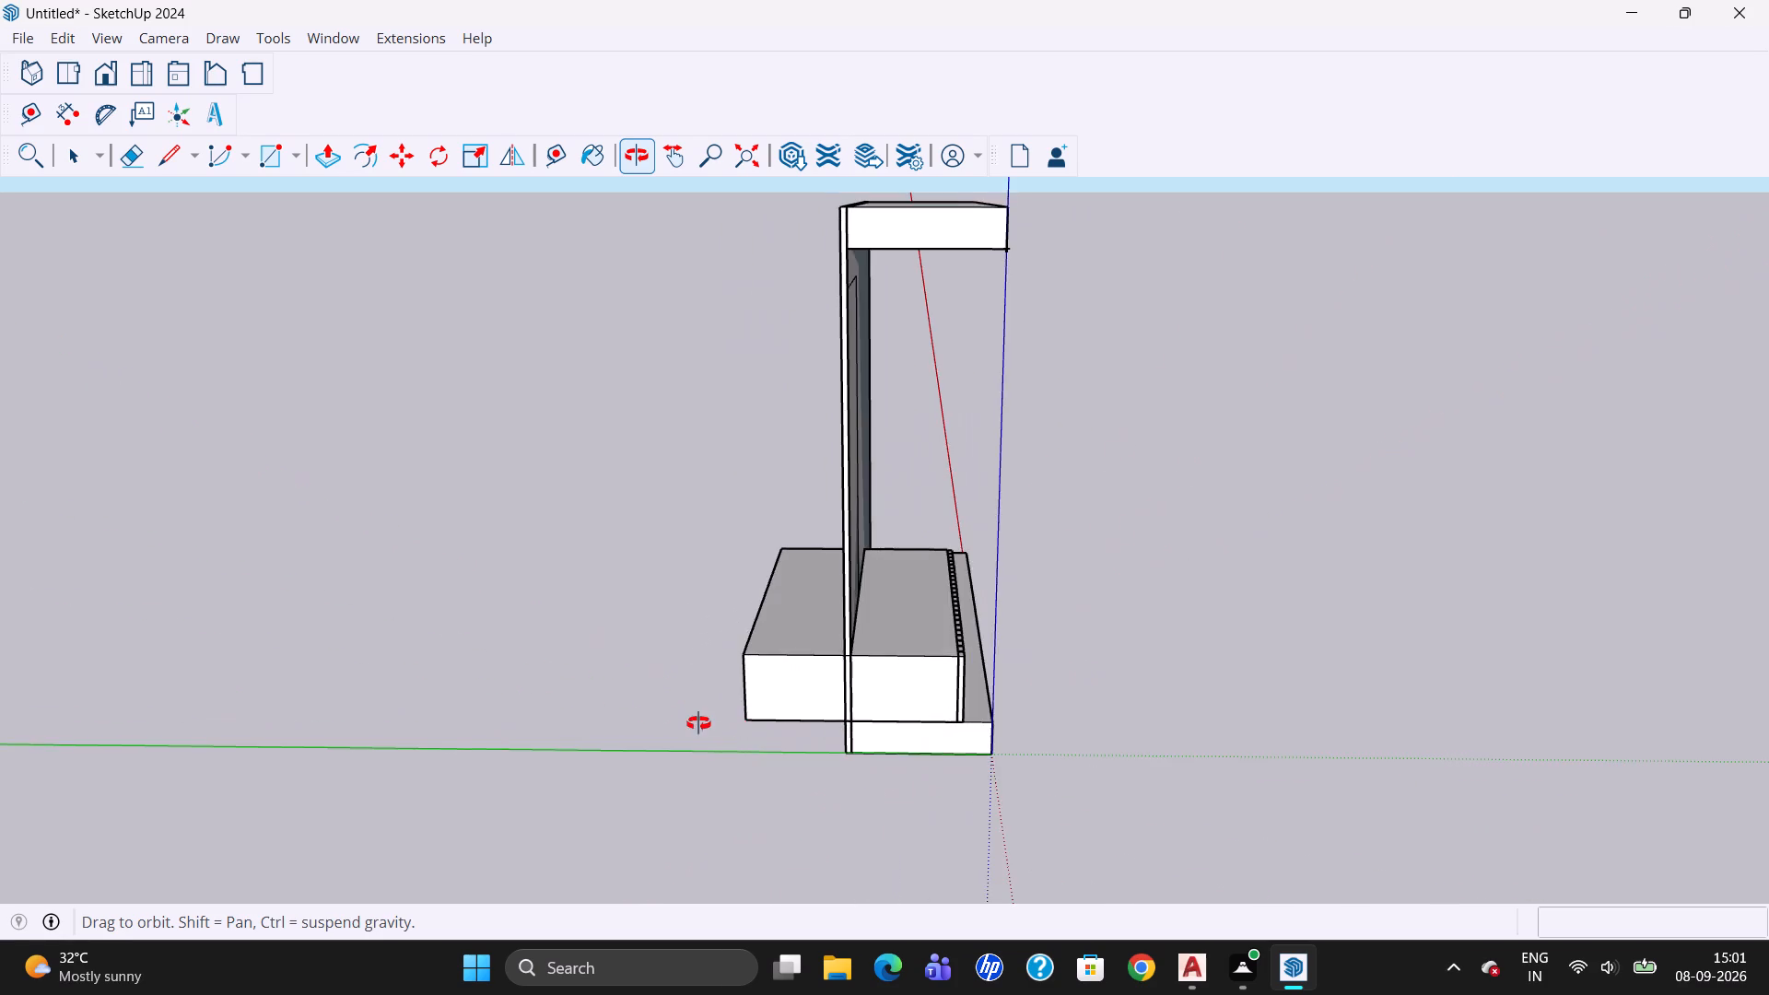
pyautogui.moveTo(698, 723); pyautogui.dragTo(1253, 720)
pyautogui.moveTo(779, 750); pyautogui.dragTo(1049, 755)
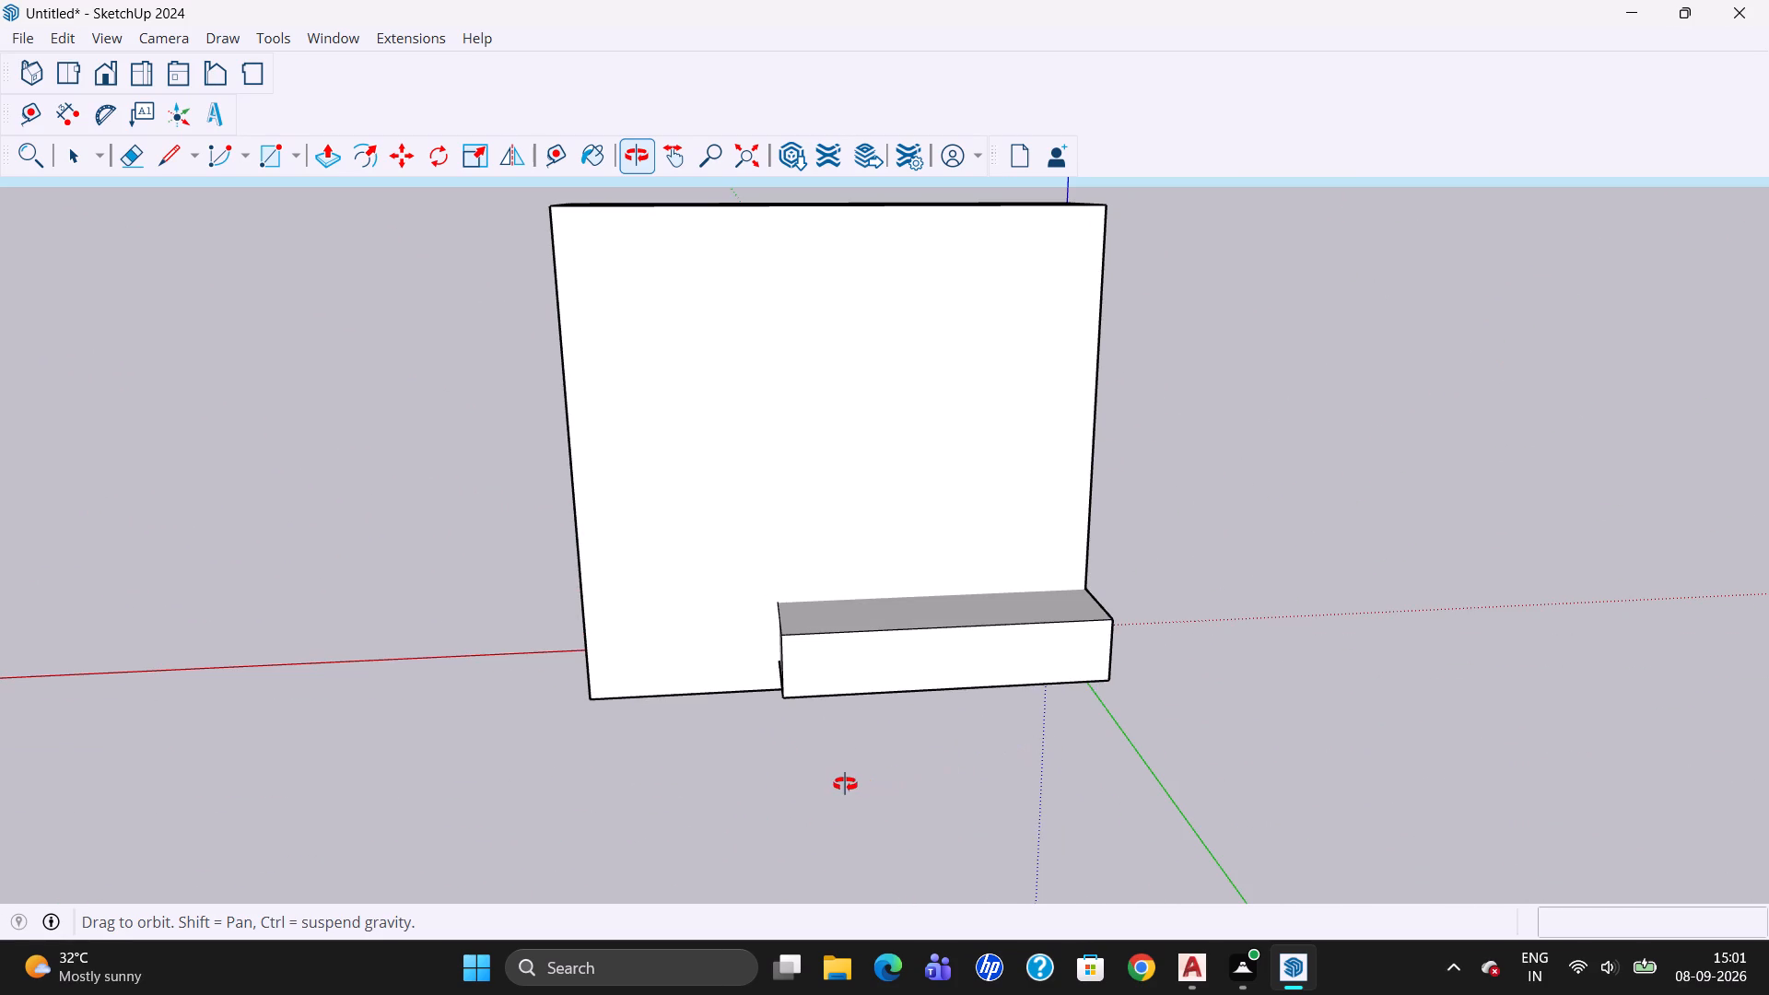
pyautogui.click(77, 165)
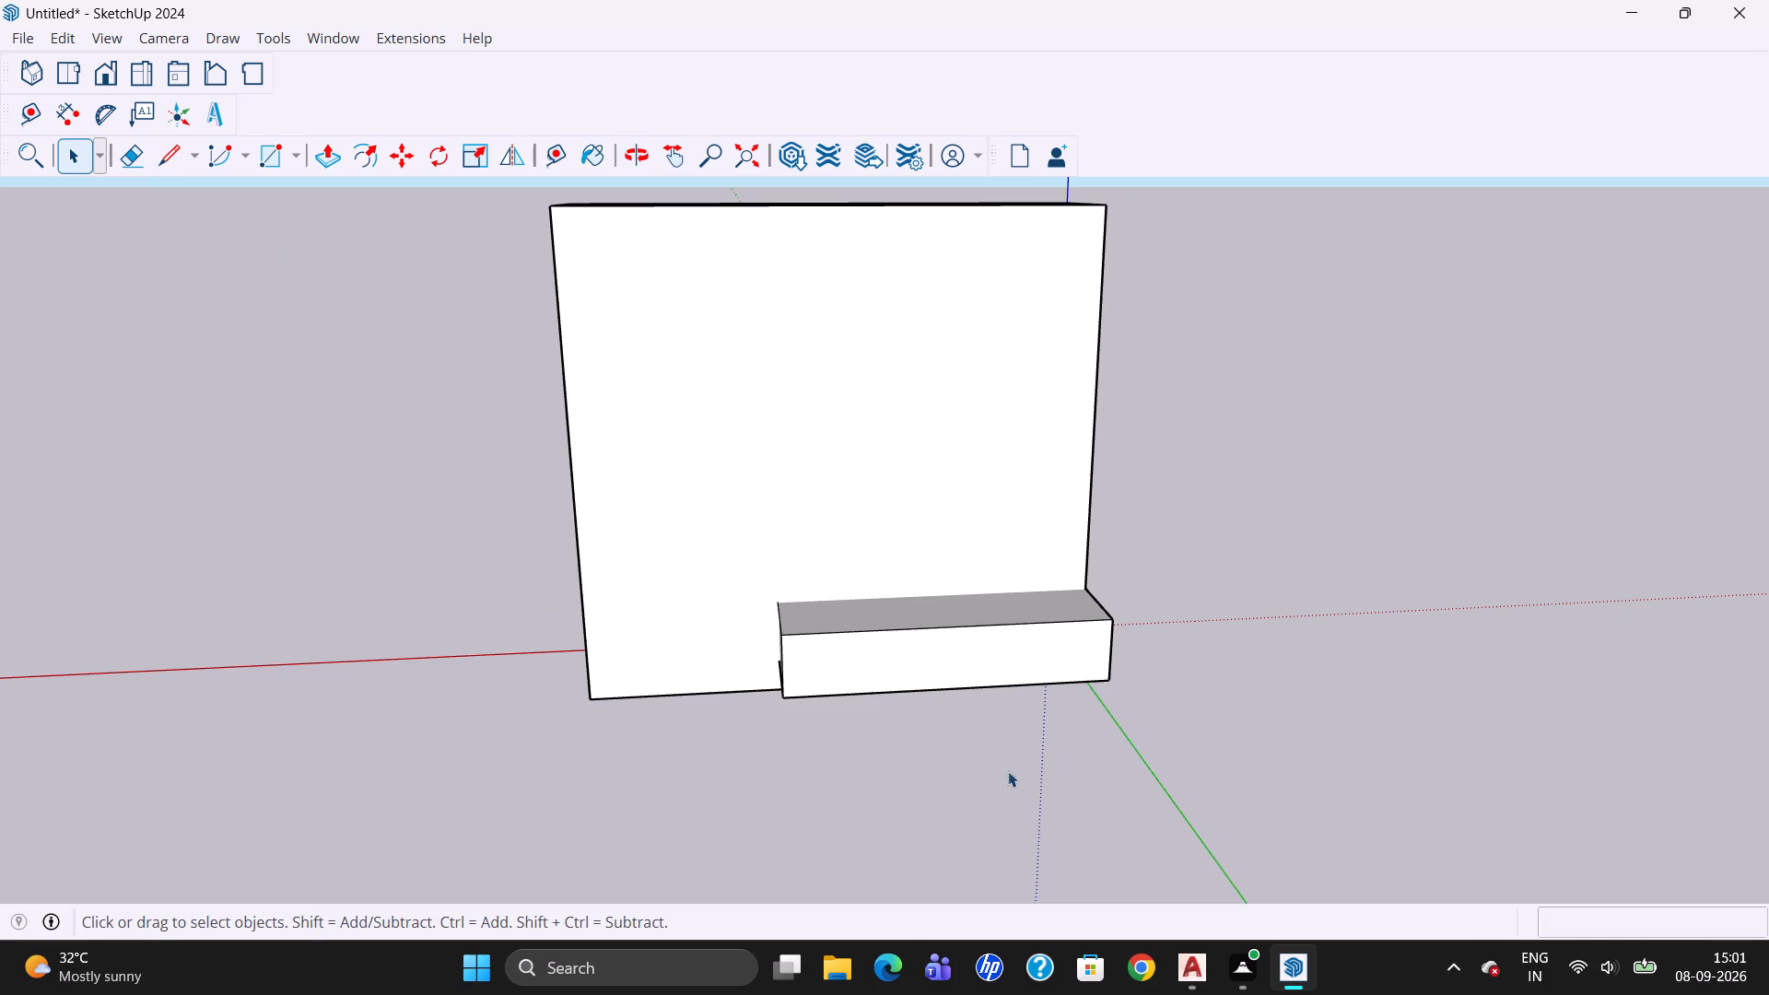
pyautogui.click(1012, 621)
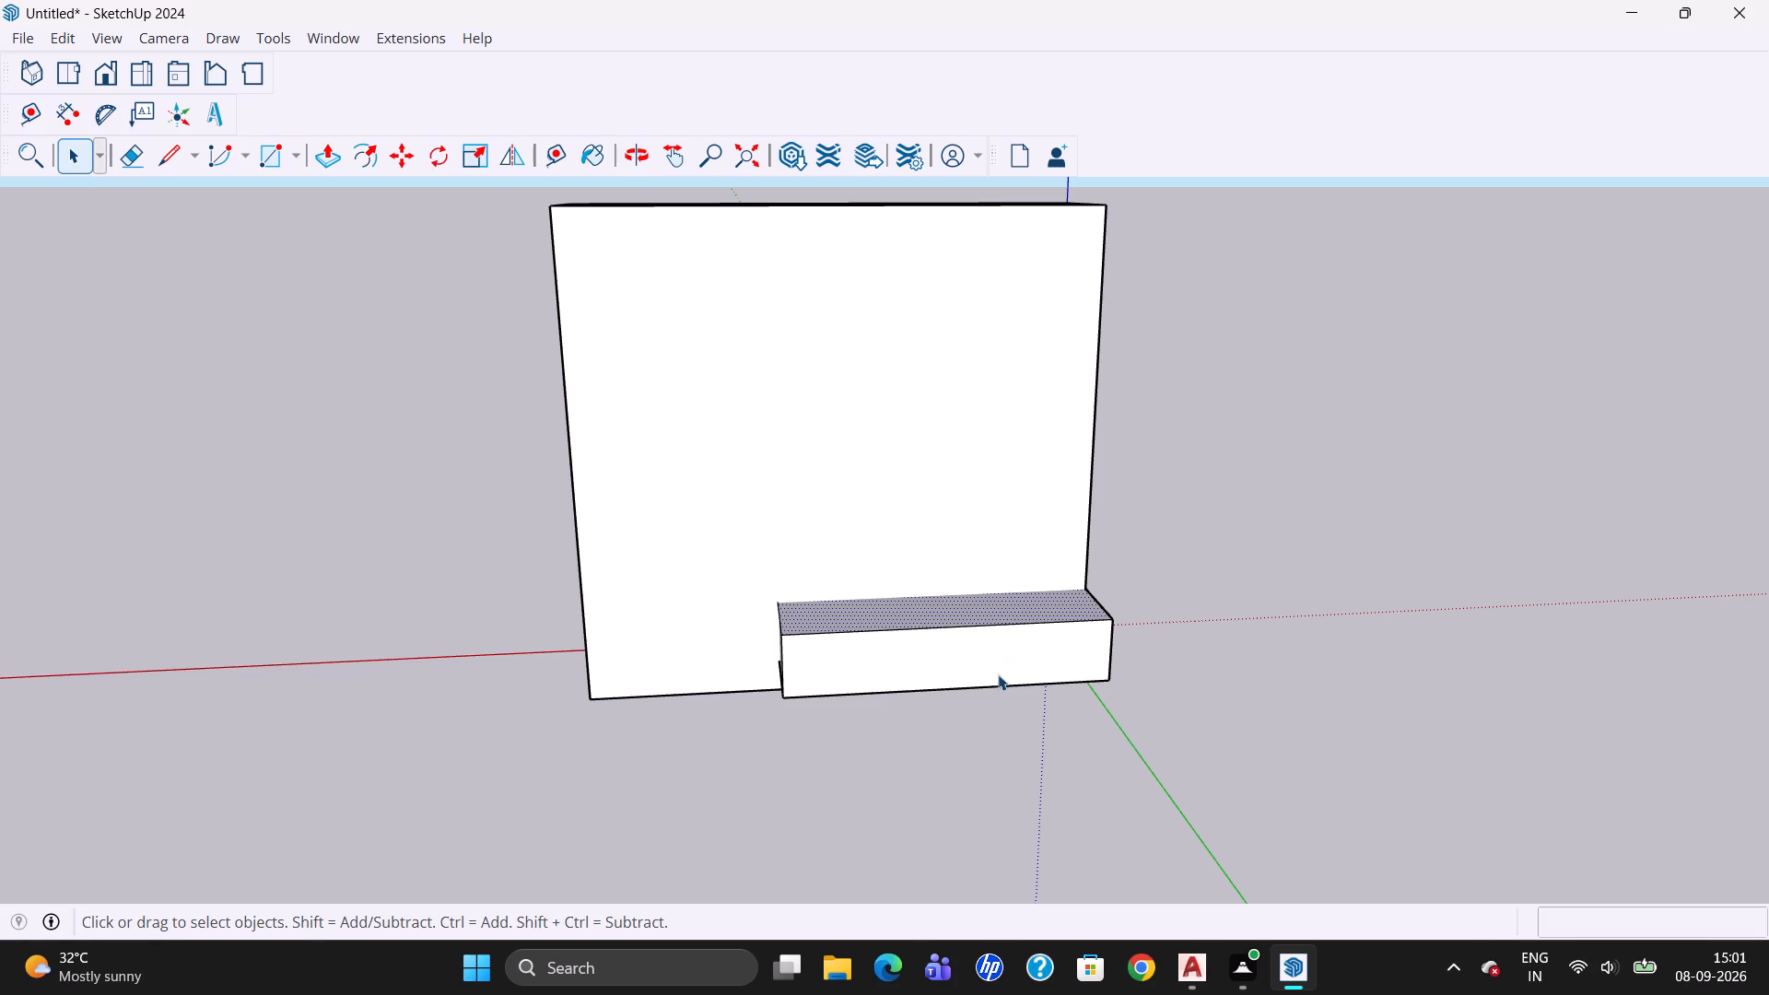
pyautogui.click(995, 685)
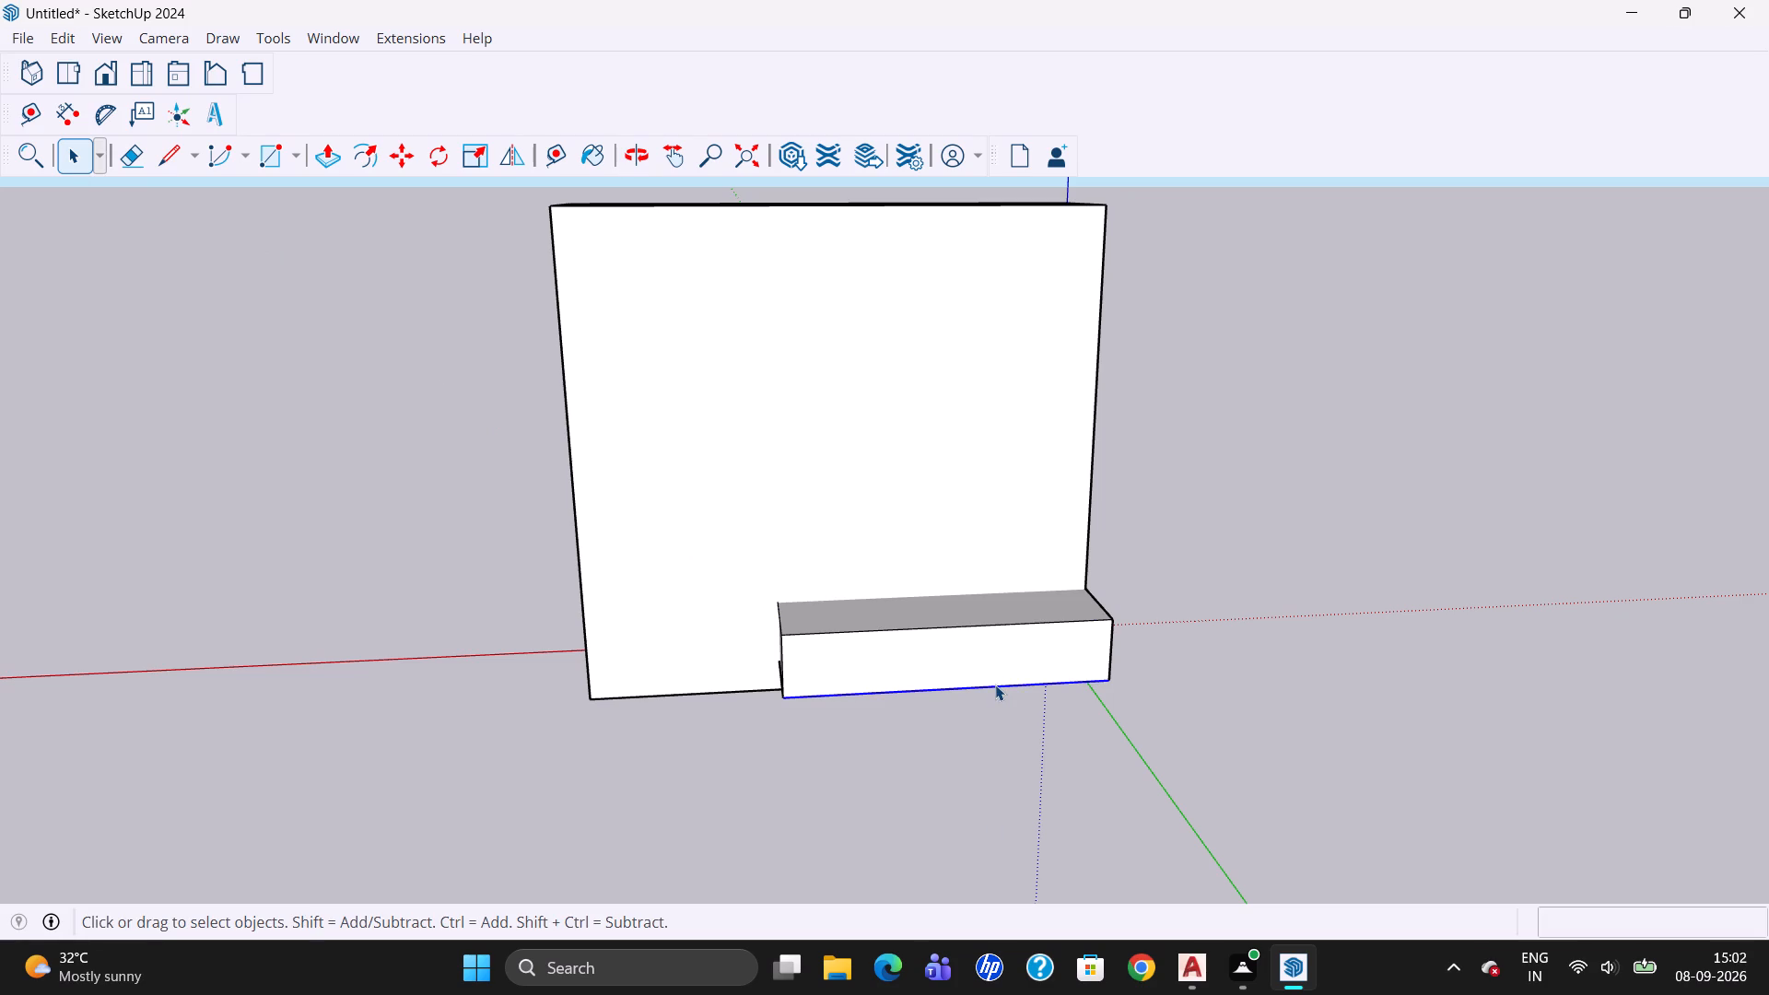
pyautogui.press('Delete')
pyautogui.click(1109, 646)
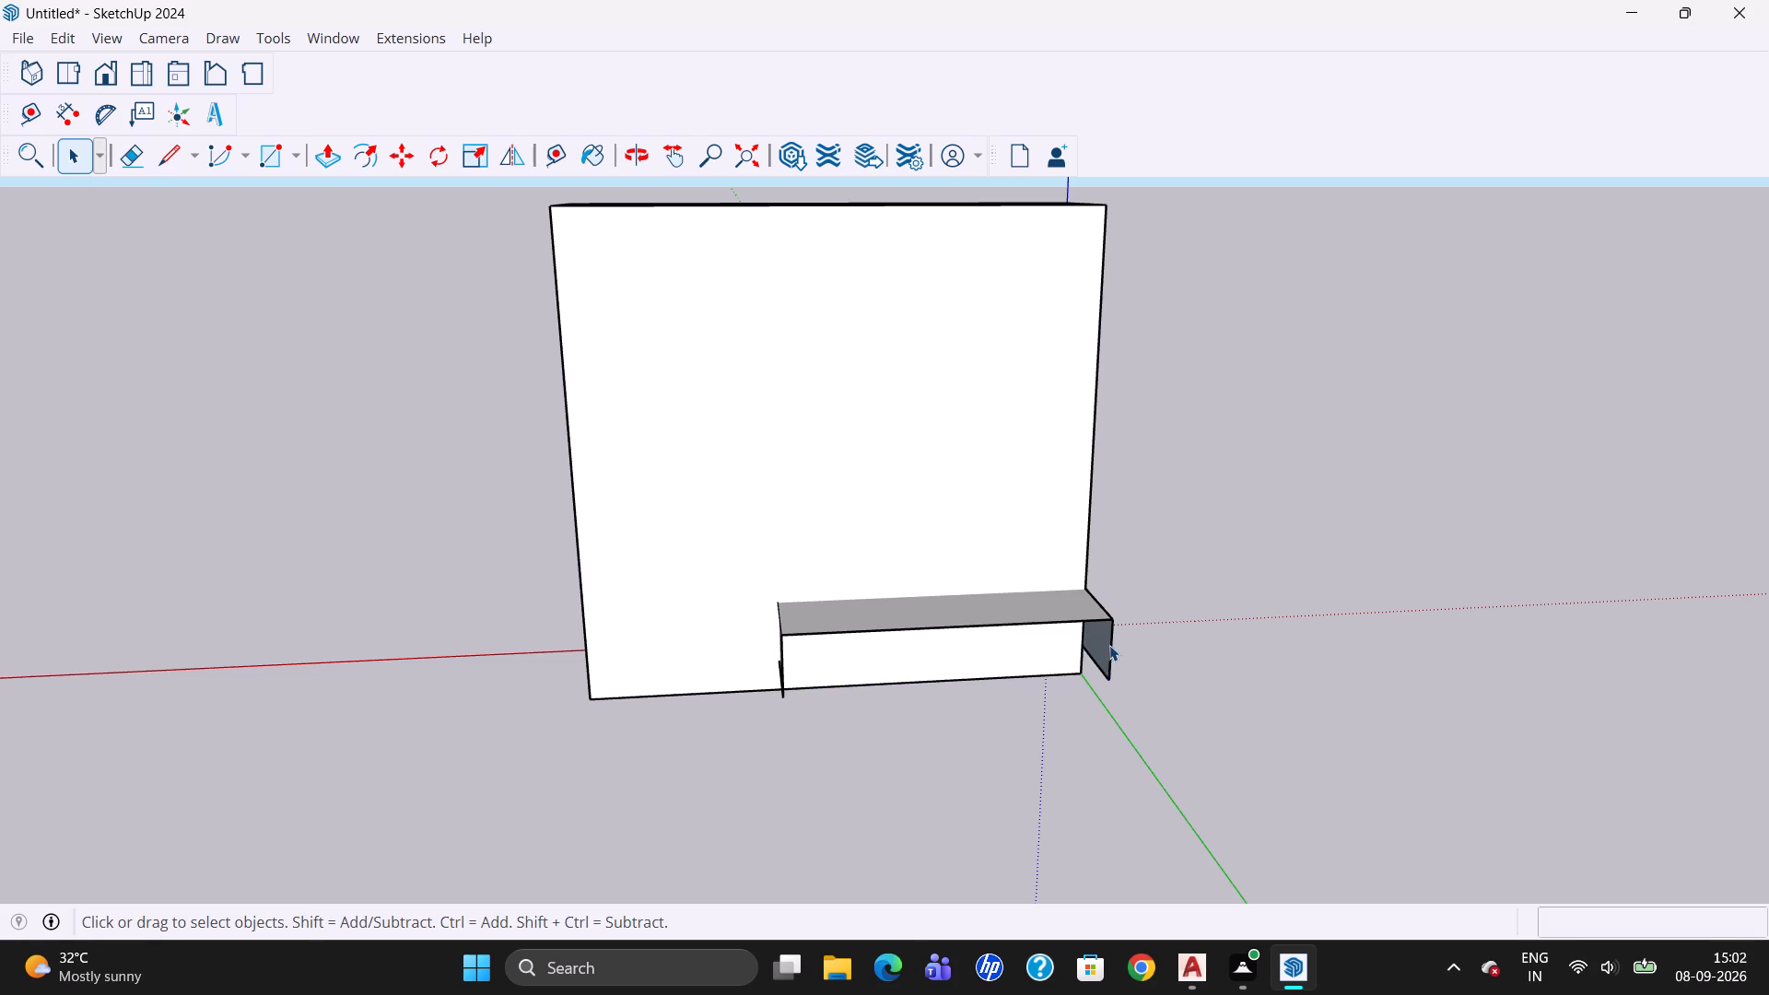
pyautogui.press('Delete')
pyautogui.click(1084, 611)
pyautogui.click(1081, 621)
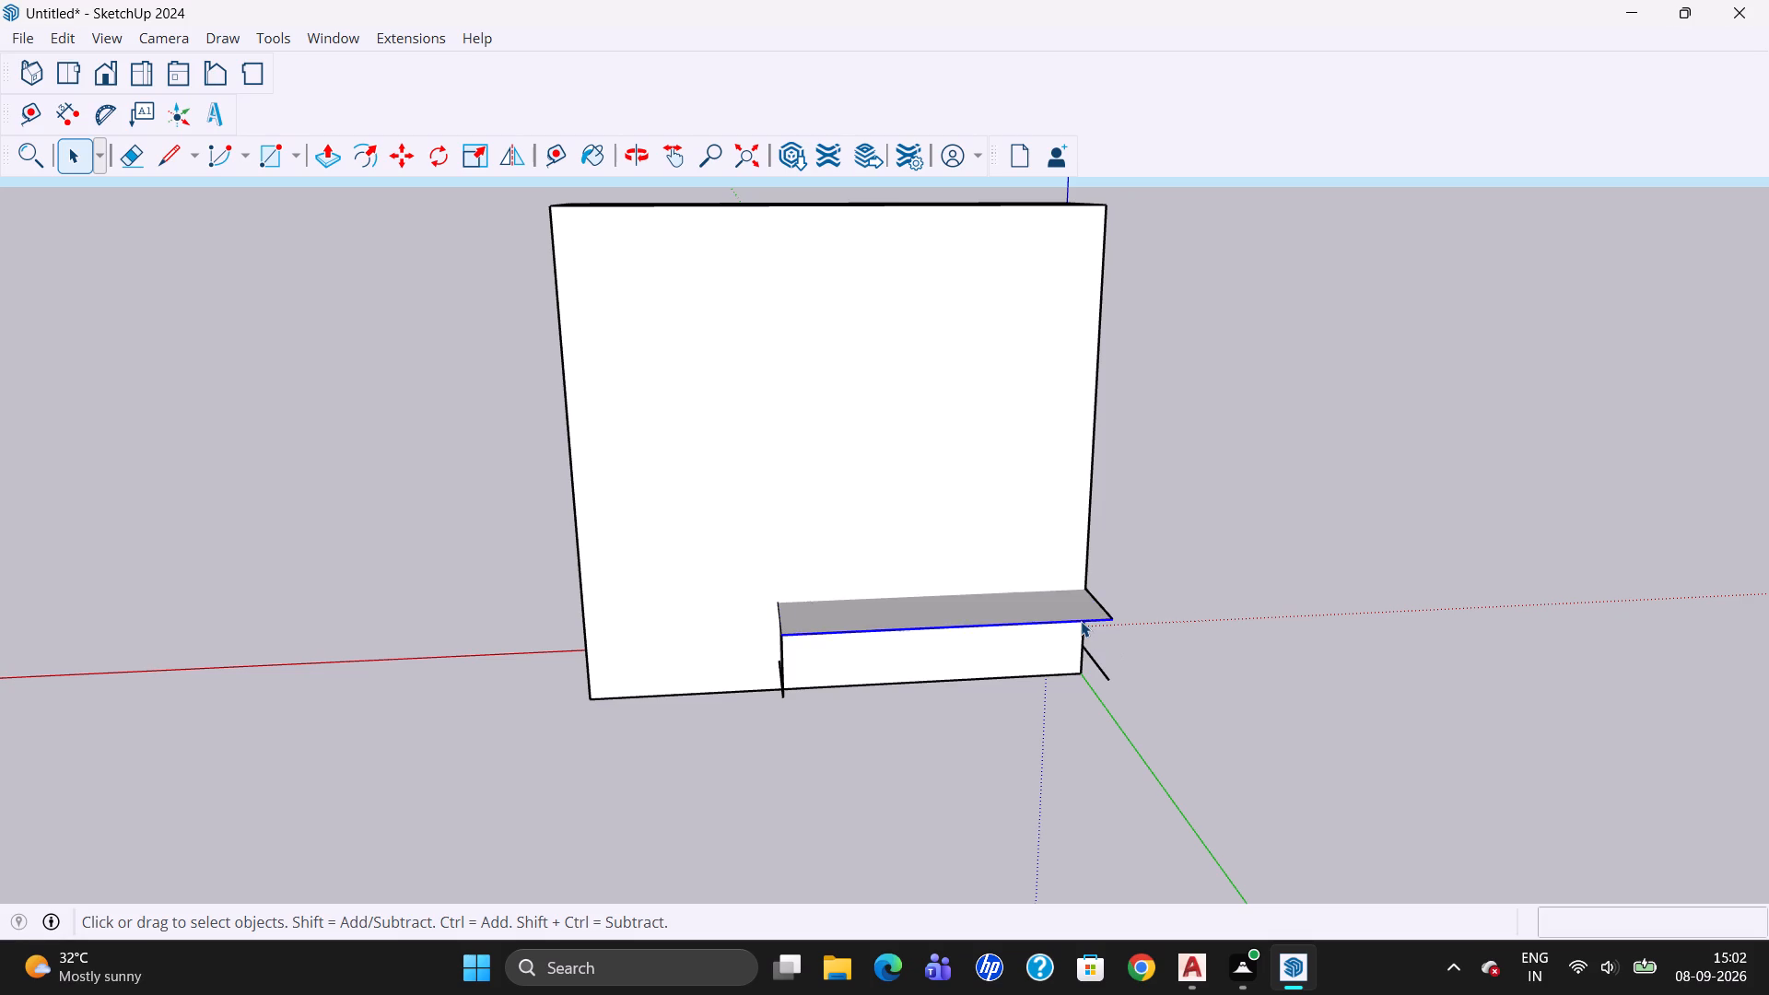
pyautogui.press('Delete')
pyautogui.click(779, 673)
pyautogui.press('Delete')
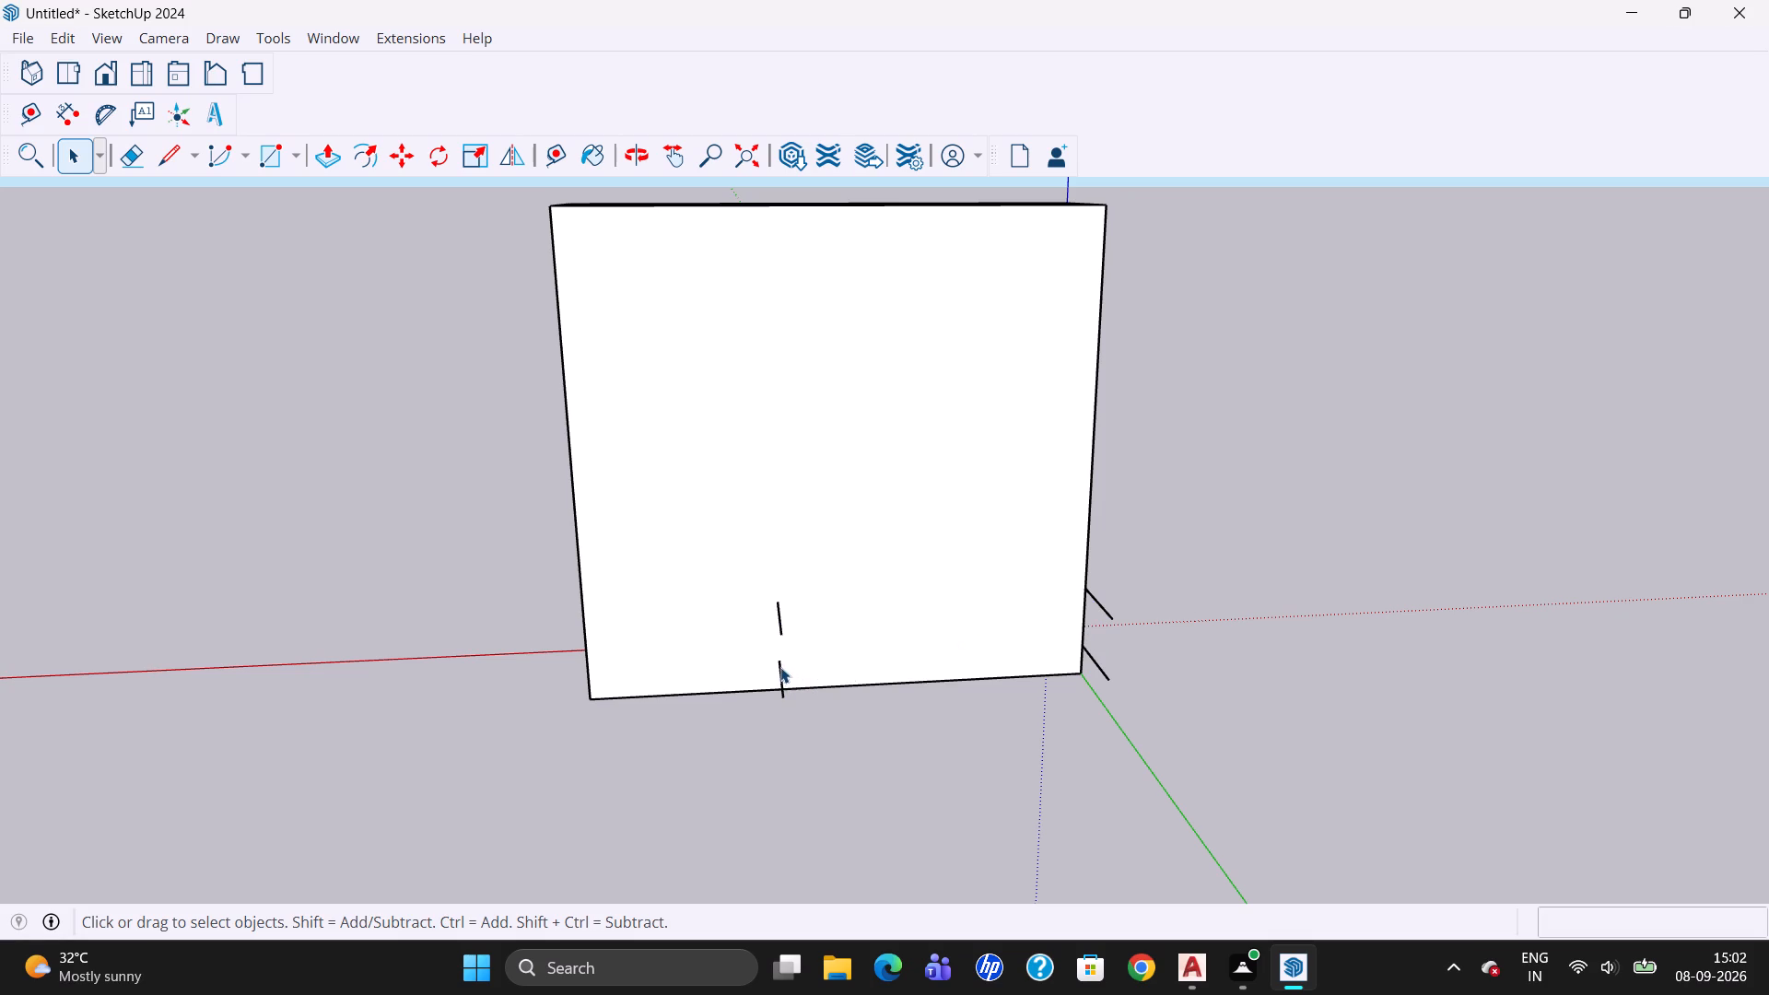
# Delete the leftover loose depth edges at both ends of the removed box behind the back panel.
pyautogui.click(779, 673)
pyautogui.press('Delete')
pyautogui.click(777, 623)
pyautogui.press('Delete')
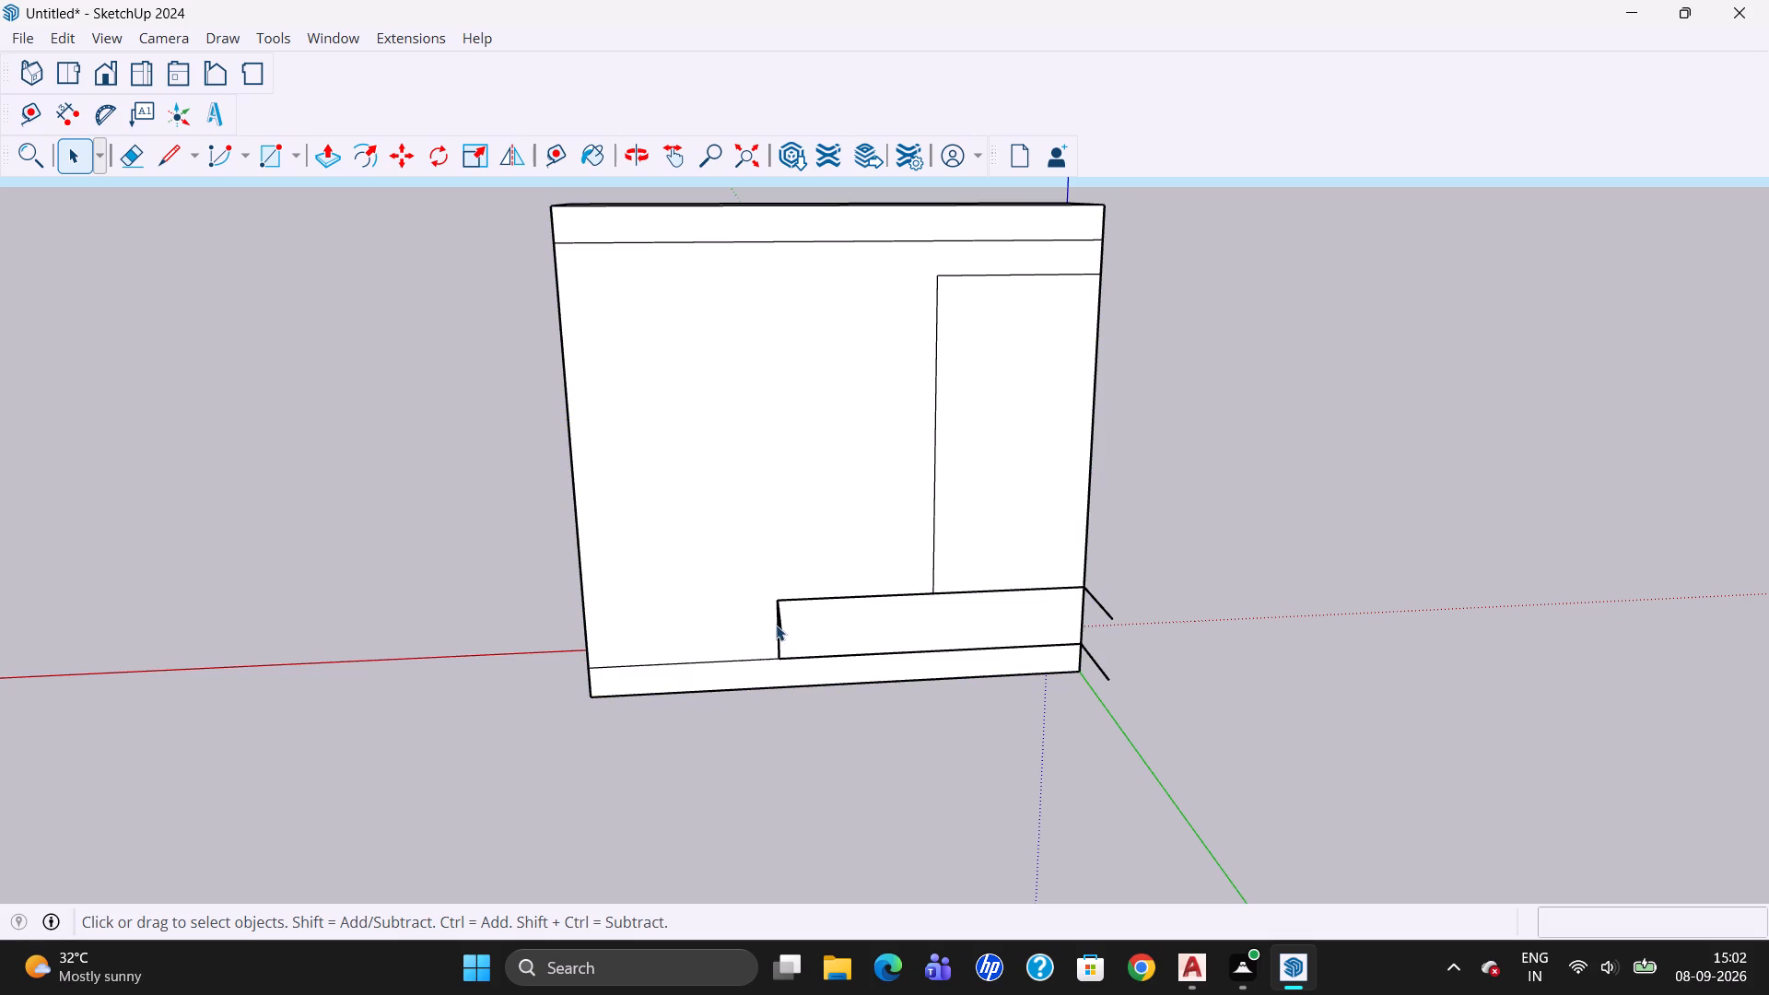
pyautogui.click(776, 625)
pyautogui.press('Delete')
pyautogui.click(1102, 604)
pyautogui.press('Delete')
pyautogui.click(1095, 657)
pyautogui.press('Delete')
# Examine the TV unit from the front and block end, checking the back panel, slatted block and slabs.
pyautogui.click(647, 152)
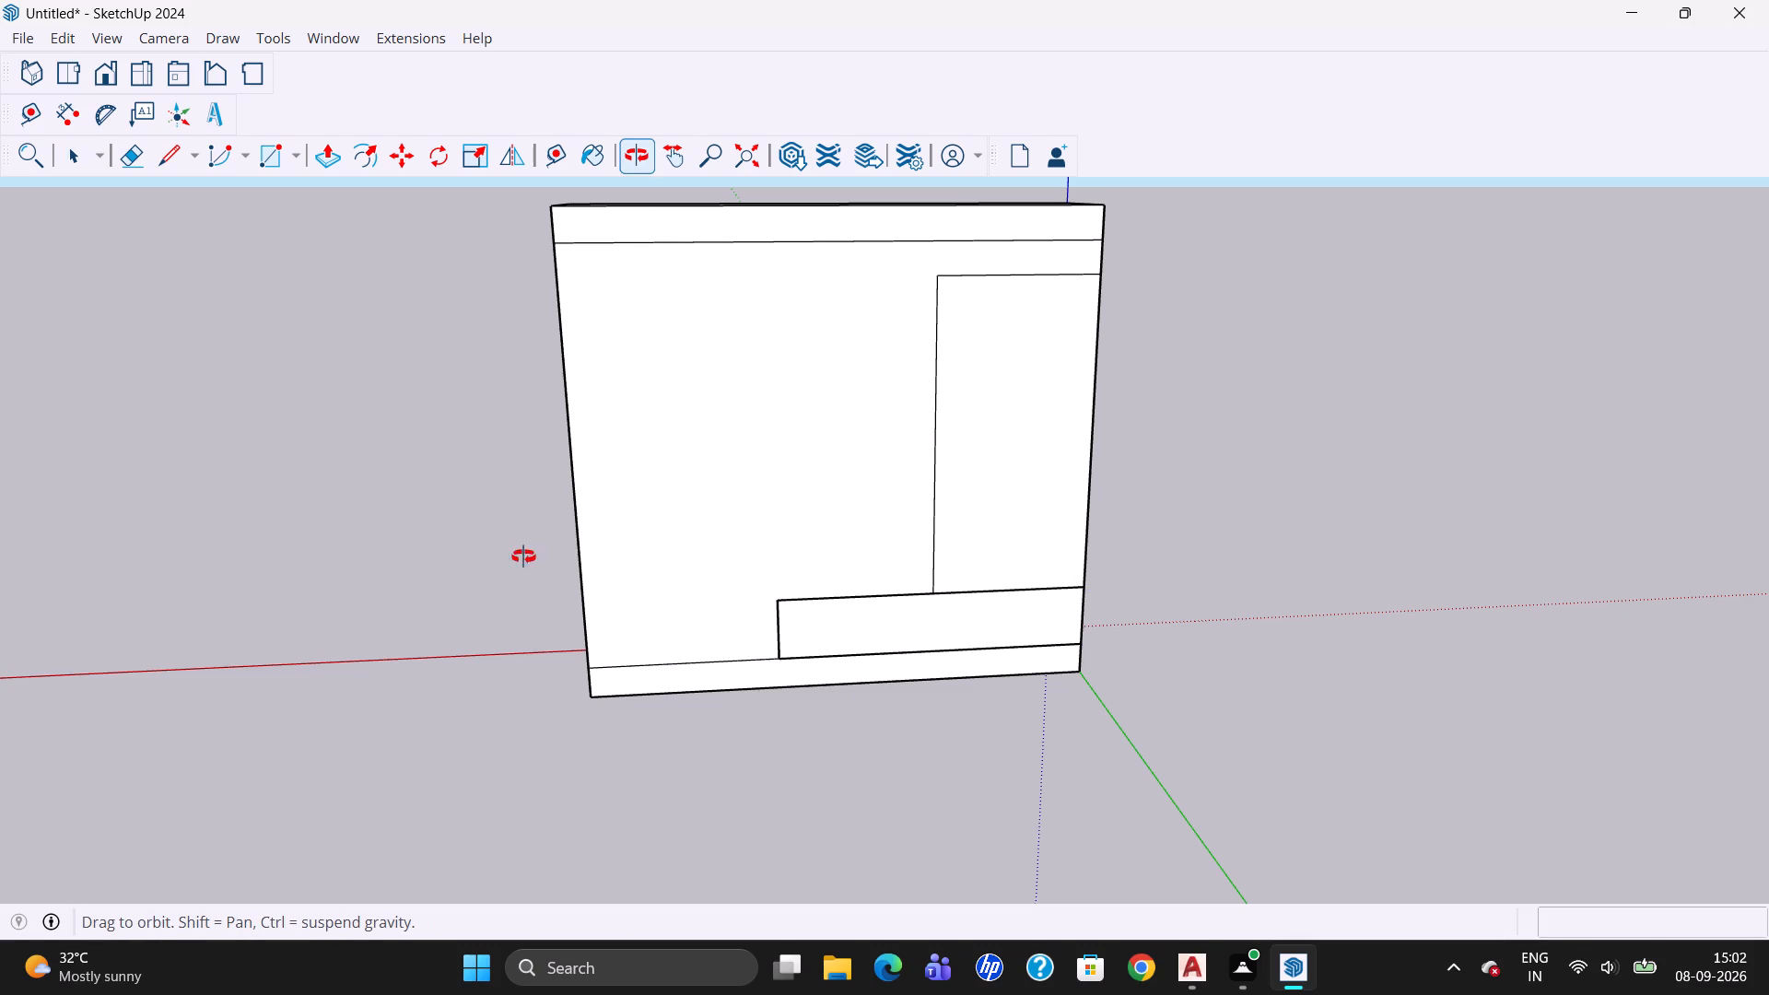
pyautogui.moveTo(512, 587); pyautogui.dragTo(1268, 673)
pyautogui.moveTo(824, 776); pyautogui.dragTo(1201, 754)
pyautogui.moveTo(764, 746); pyautogui.dragTo(1234, 802)
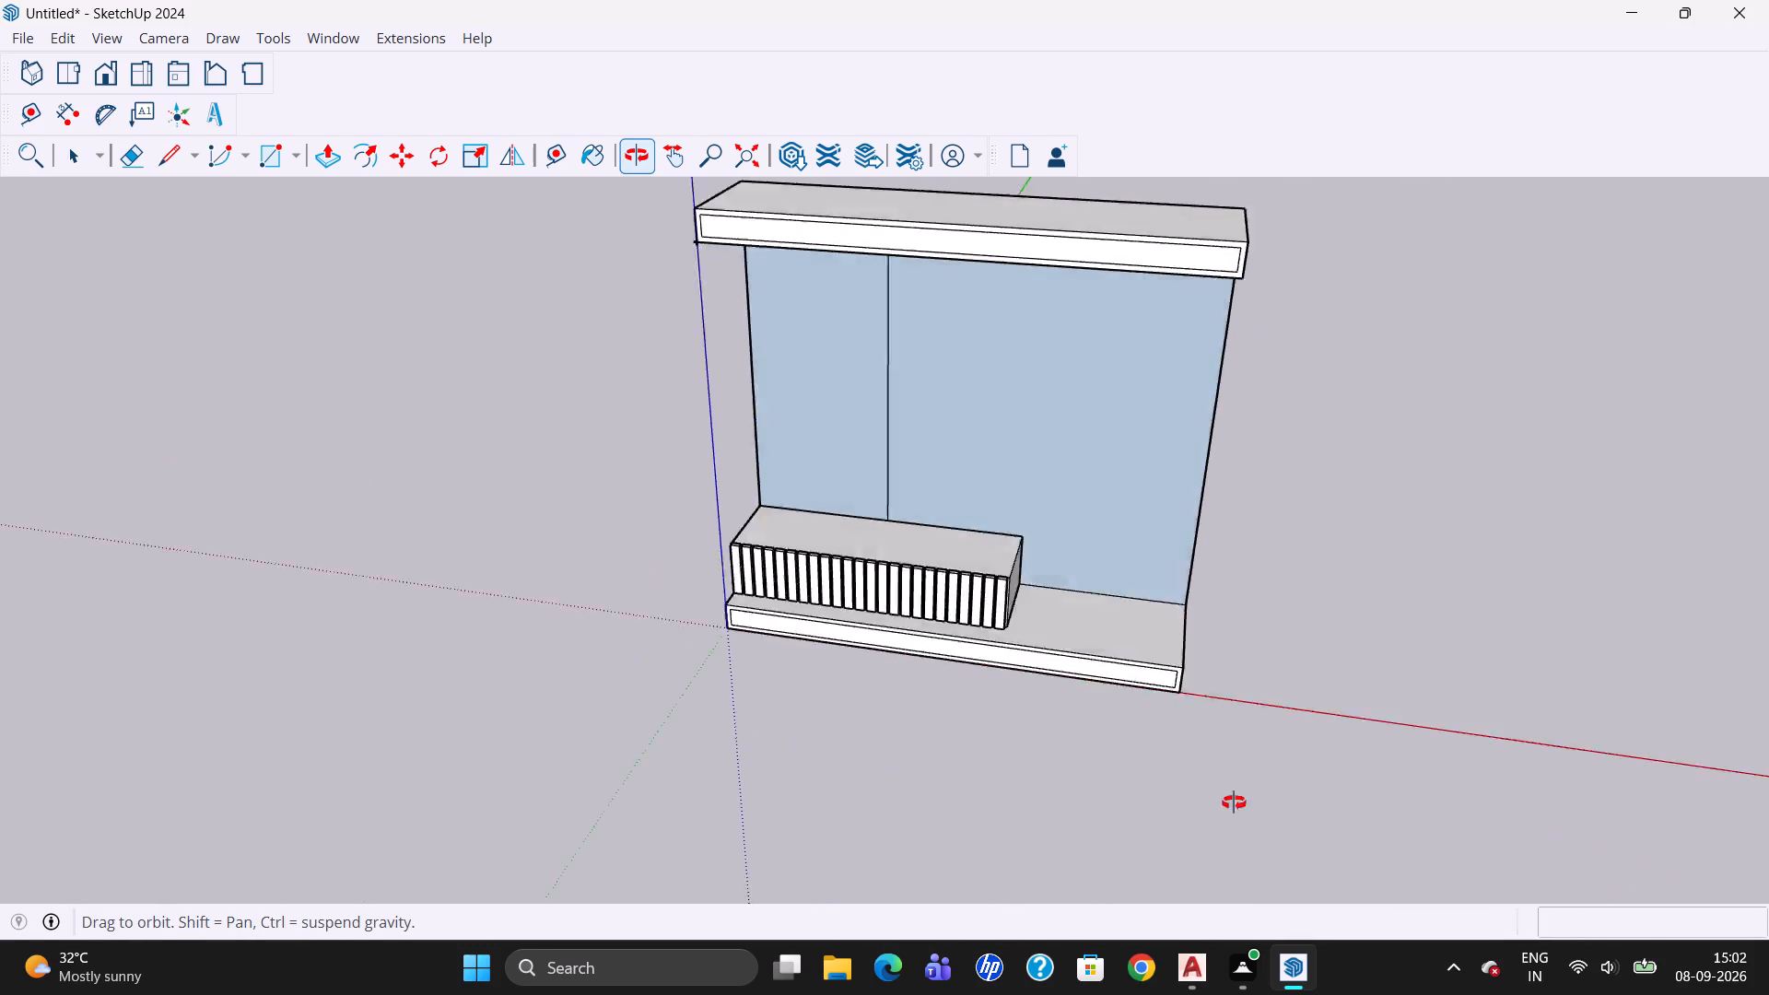
pyautogui.moveTo(1234, 802); pyautogui.dragTo(1344, 759)
pyautogui.scroll(2, 857, 406)
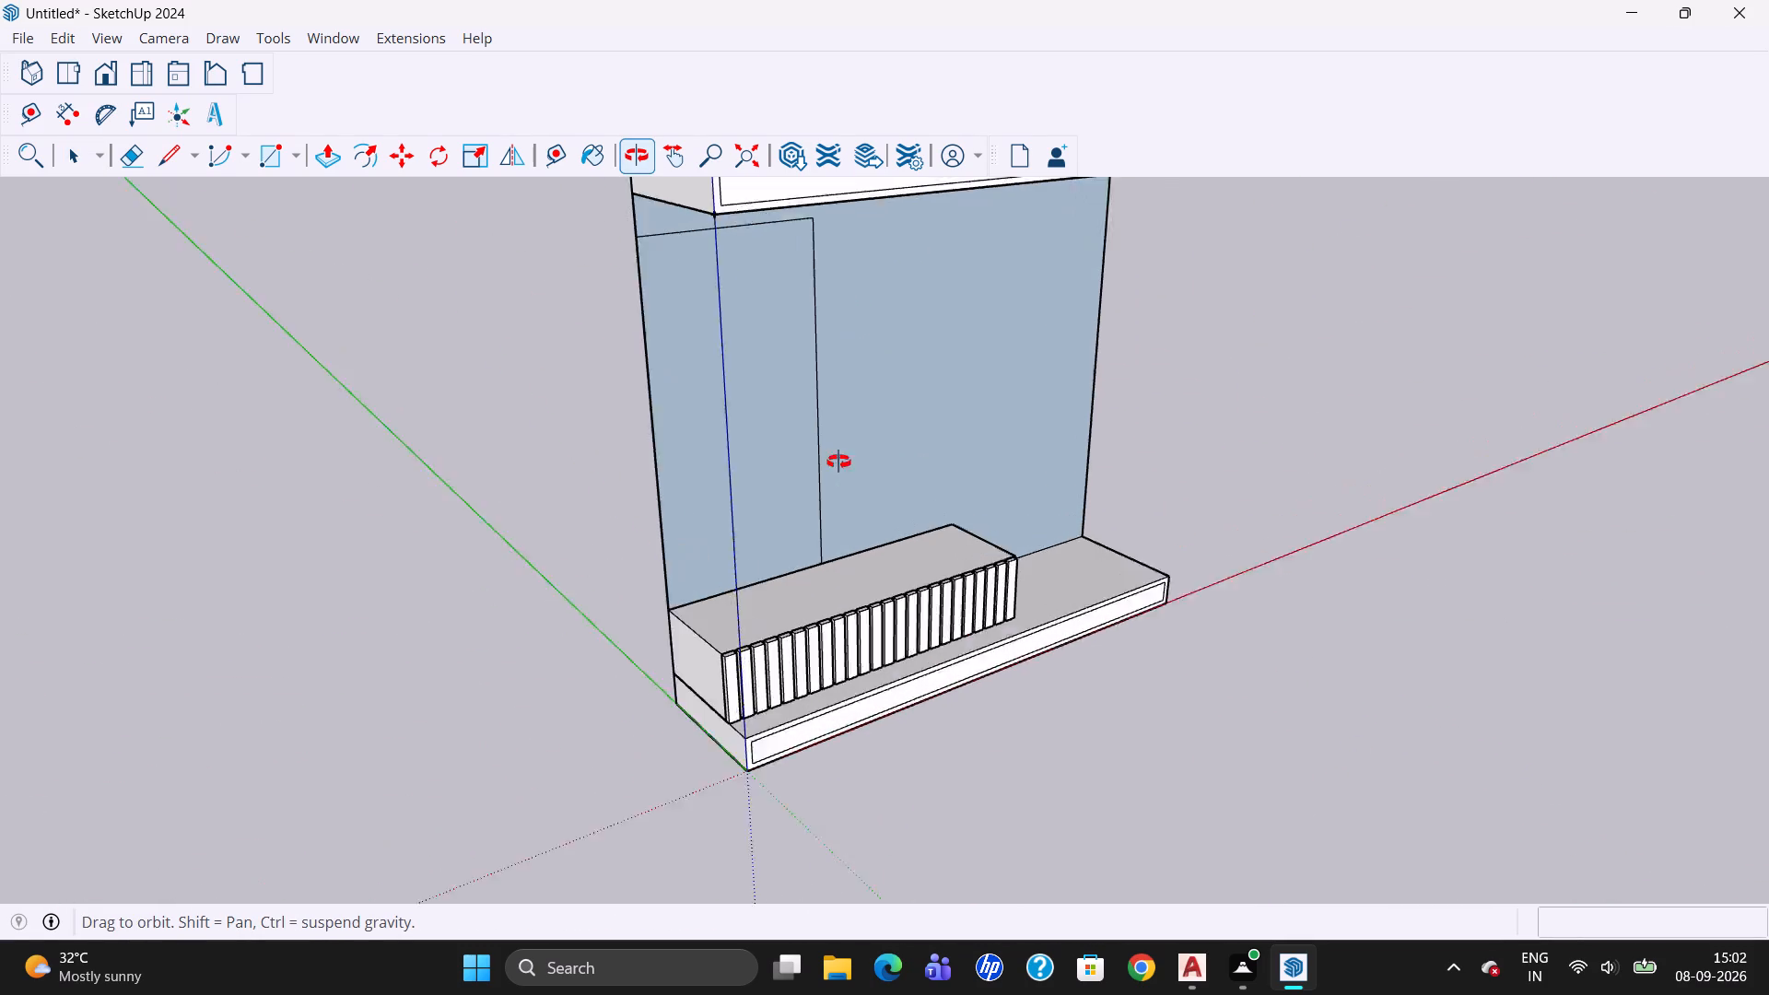
pyautogui.scroll(2, 838, 462)
pyautogui.scroll(-3, 846, 519)
pyautogui.scroll(2, 956, 445)
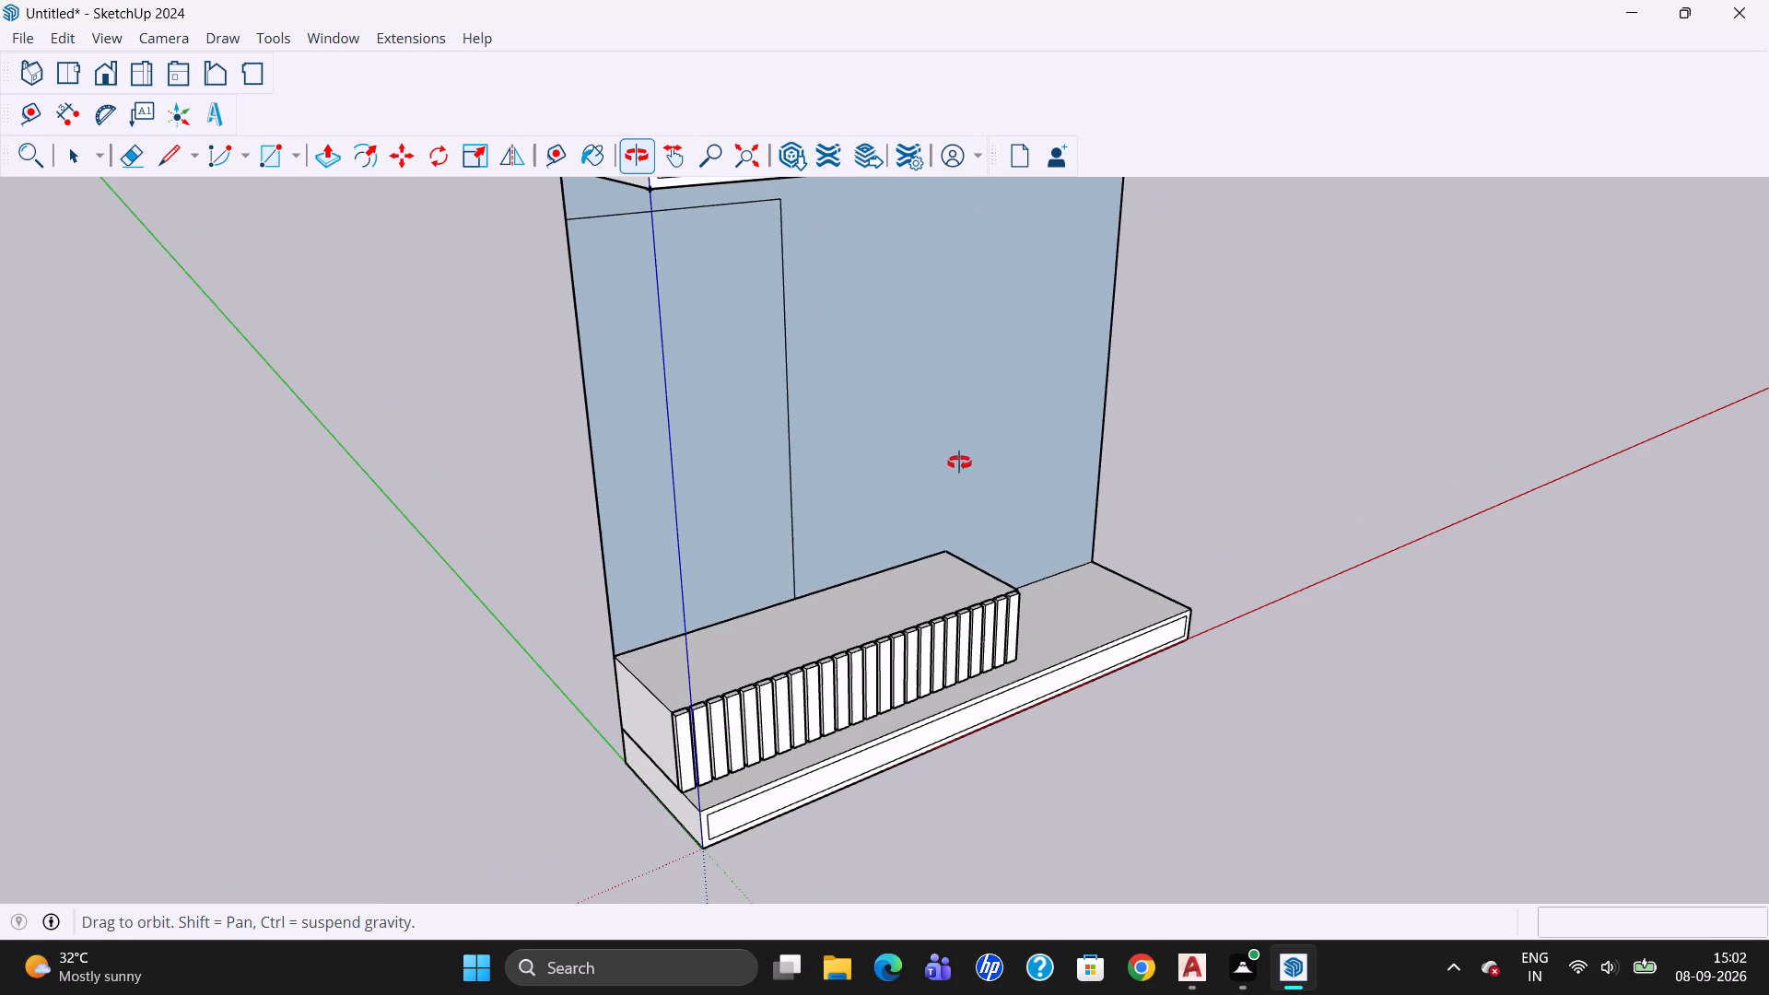
pyautogui.scroll(-1, 1203, 655)
pyautogui.scroll(-3, 1275, 579)
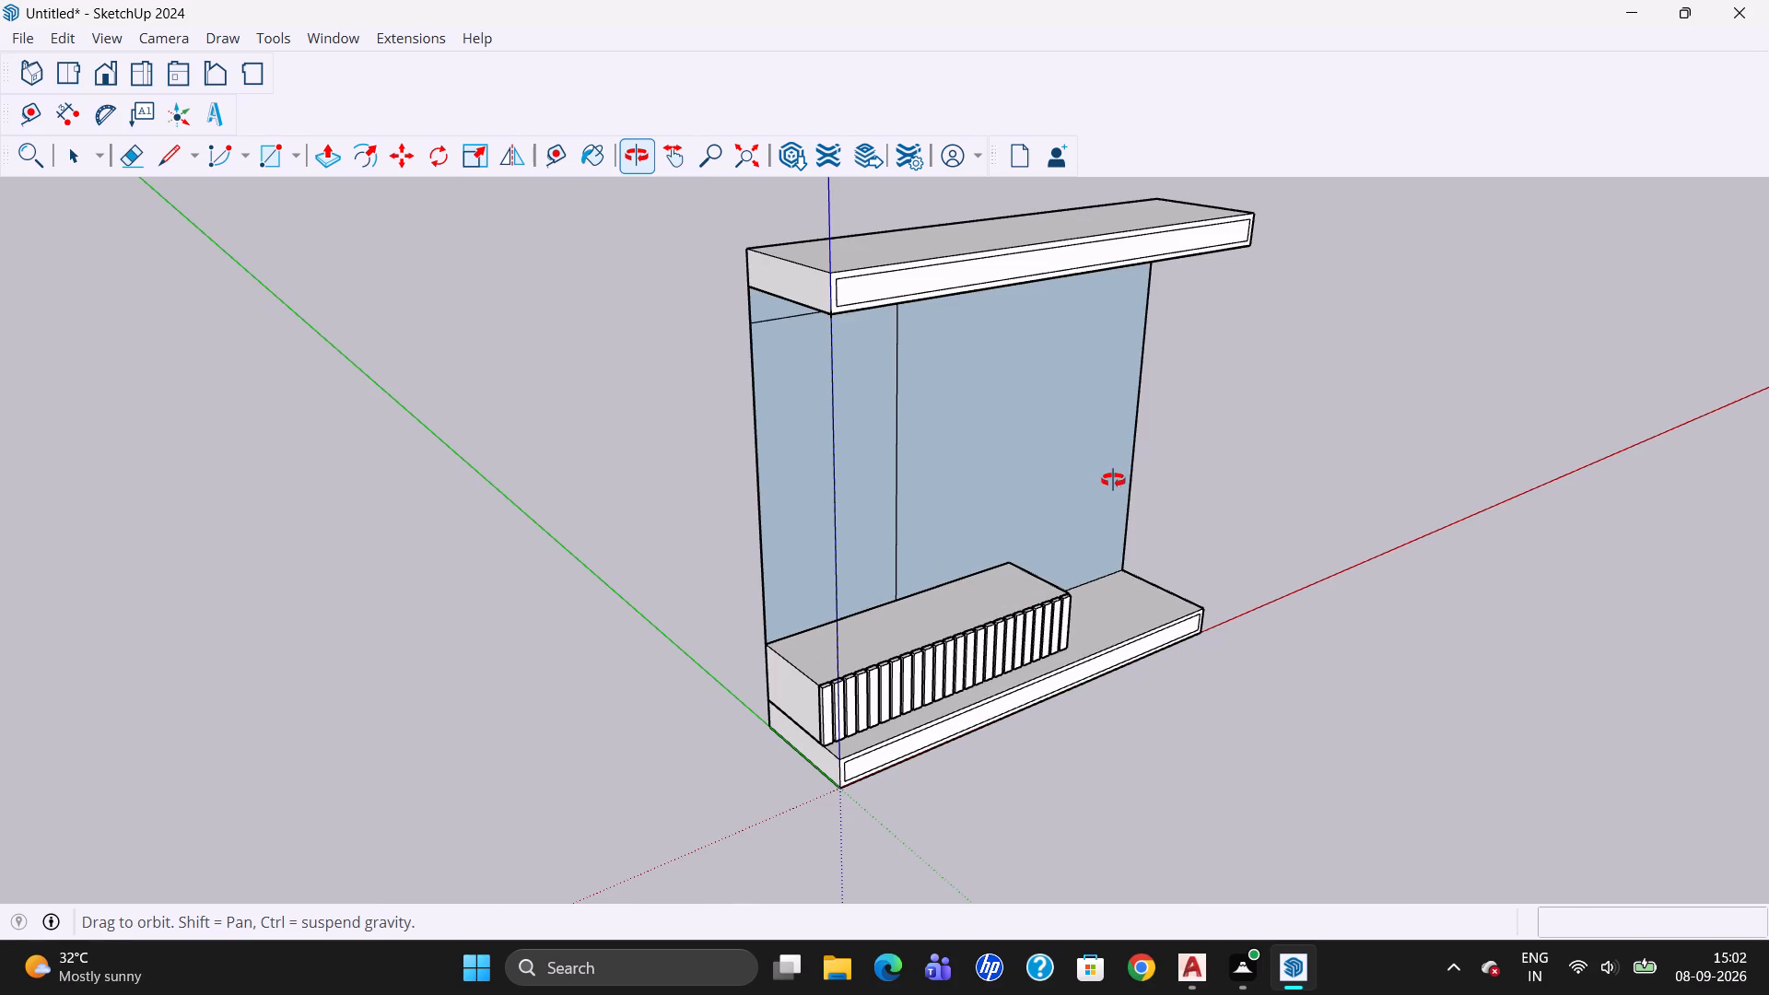
pyautogui.scroll(-2, 1077, 502)
pyautogui.scroll(3, 1246, 546)
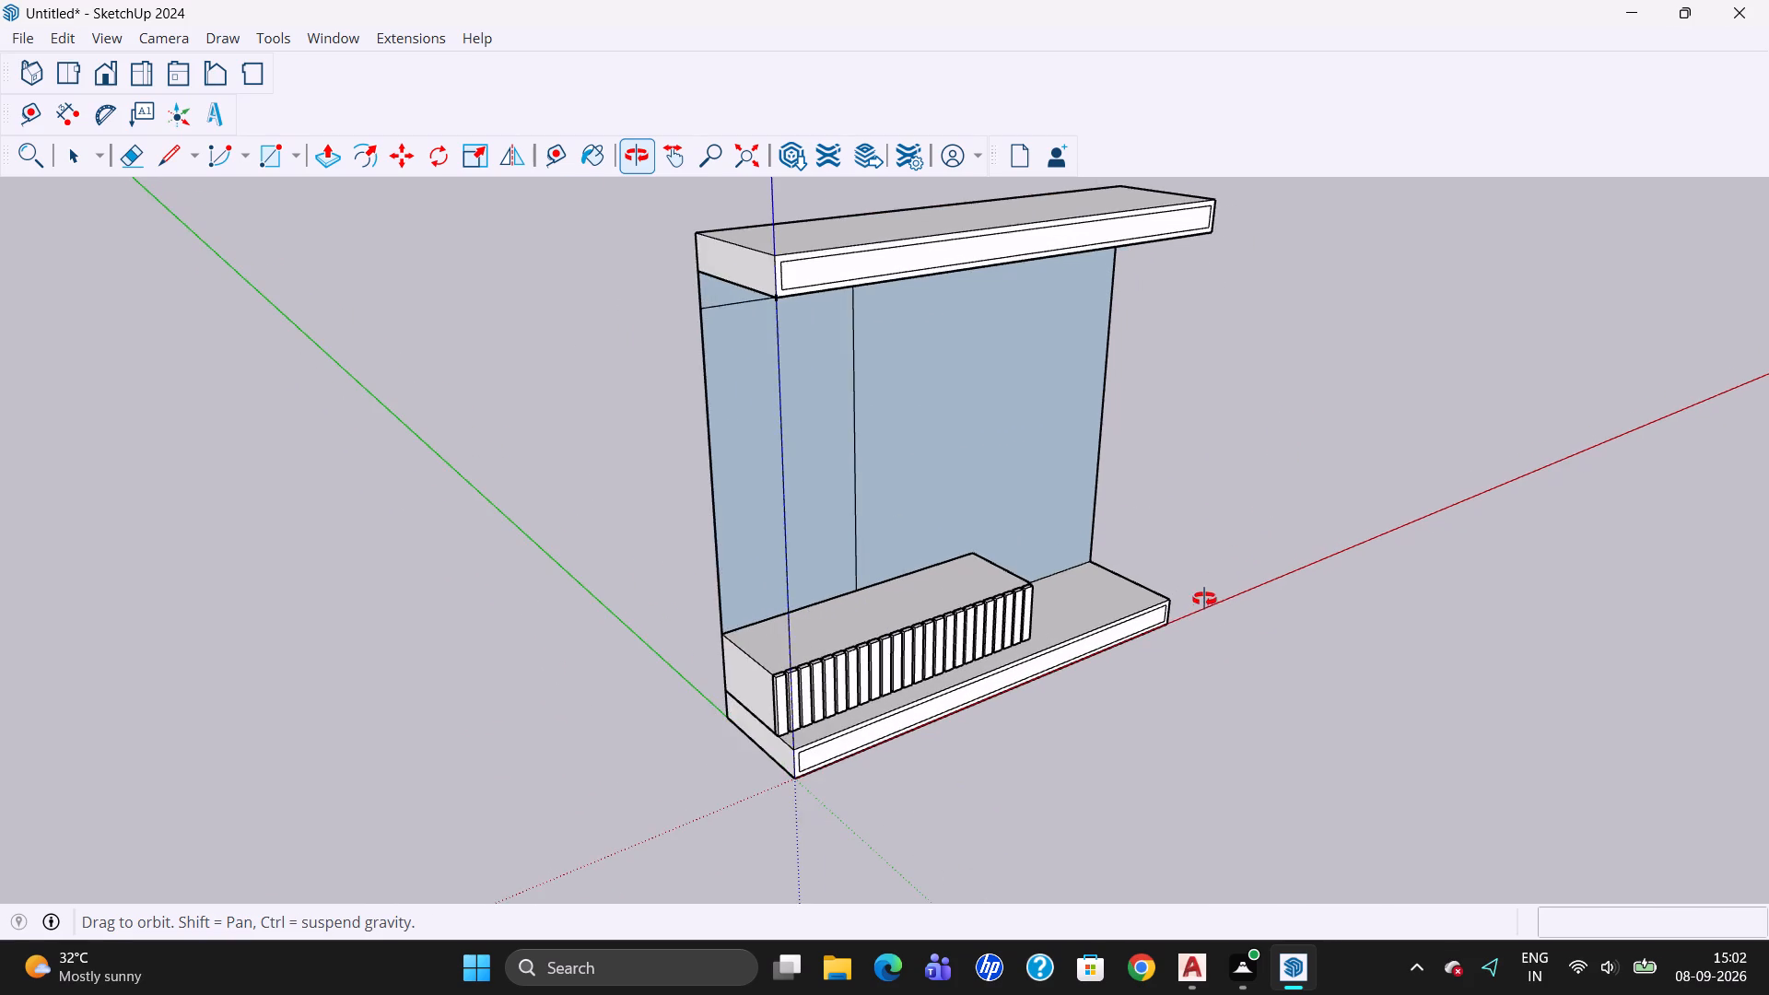
pyautogui.scroll(-2, 1201, 626)
pyautogui.scroll(3, 1184, 254)
pyautogui.scroll(-3, 1133, 470)
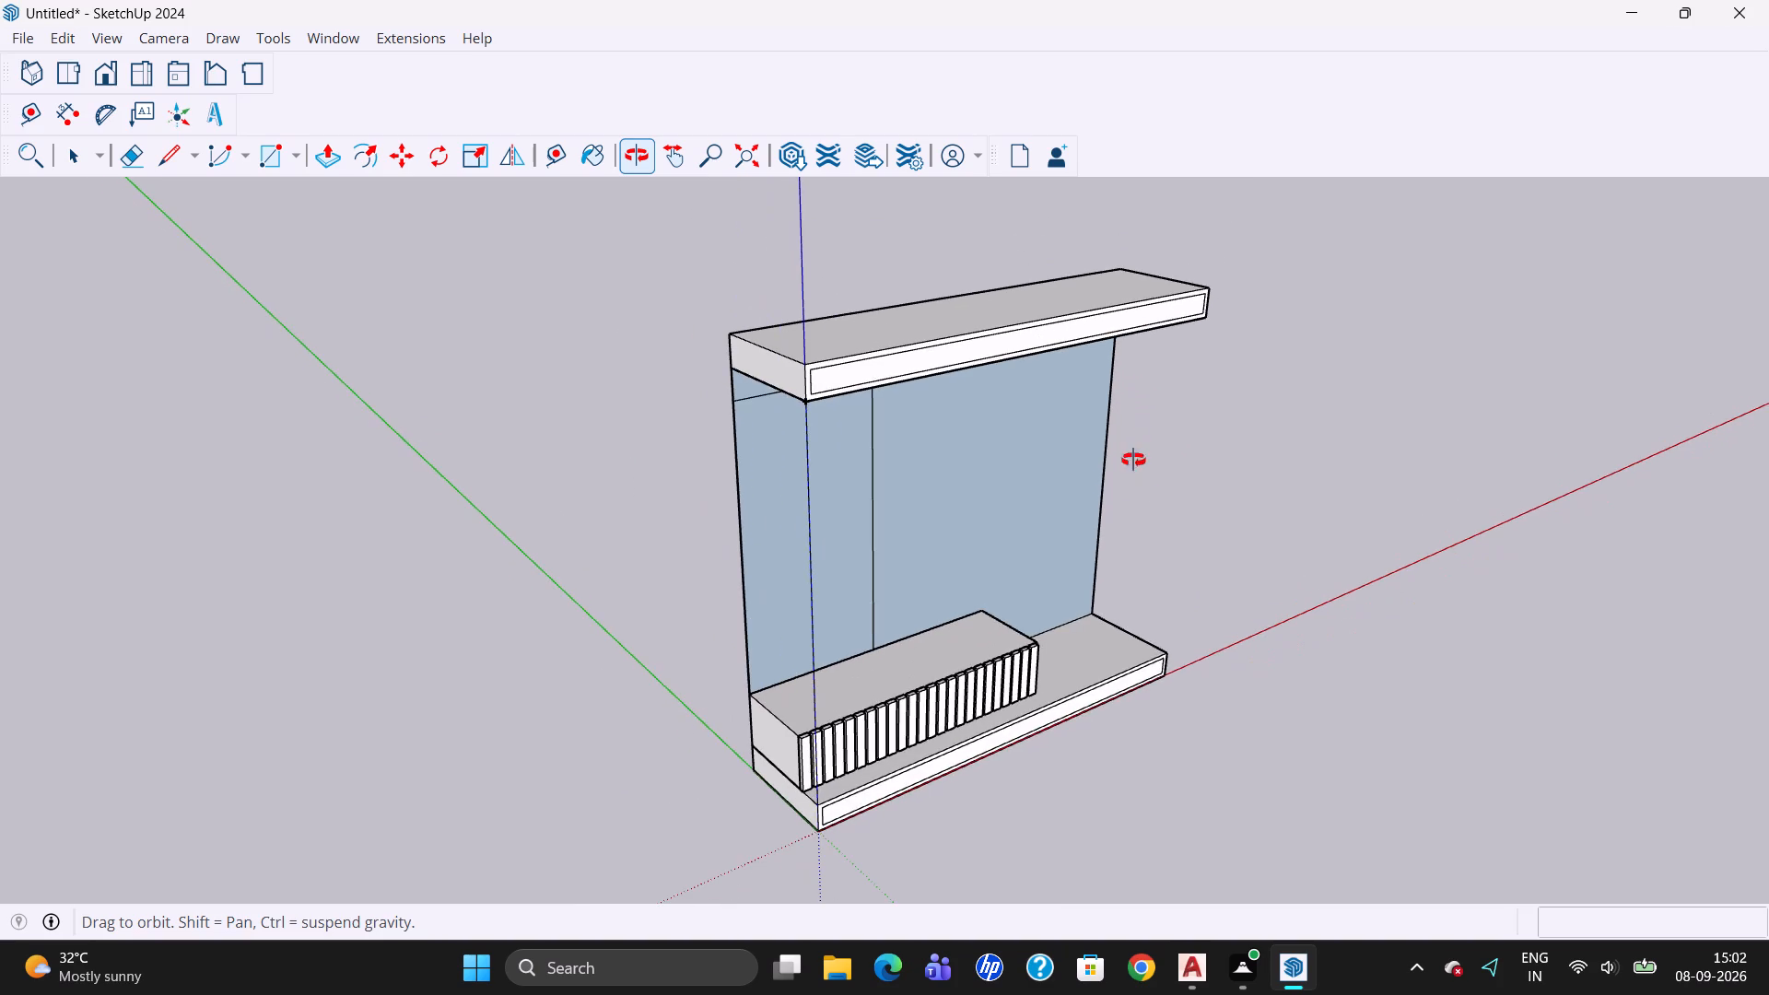
pyautogui.scroll(1, 991, 358)
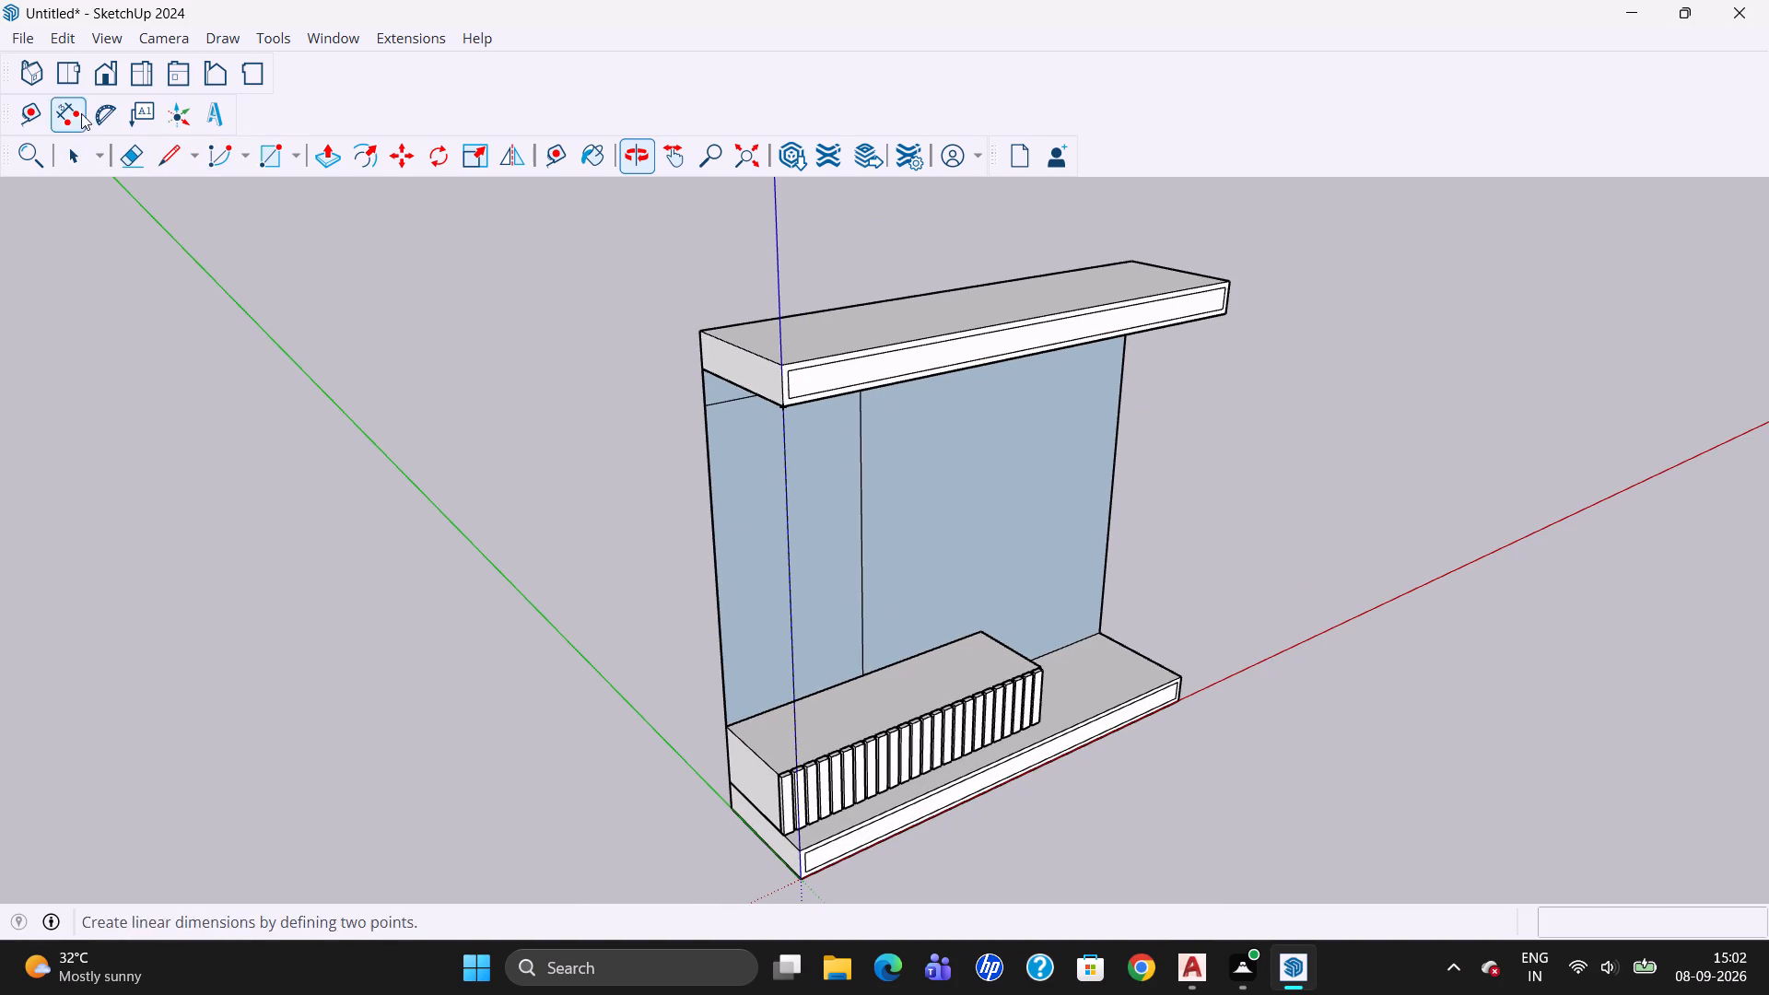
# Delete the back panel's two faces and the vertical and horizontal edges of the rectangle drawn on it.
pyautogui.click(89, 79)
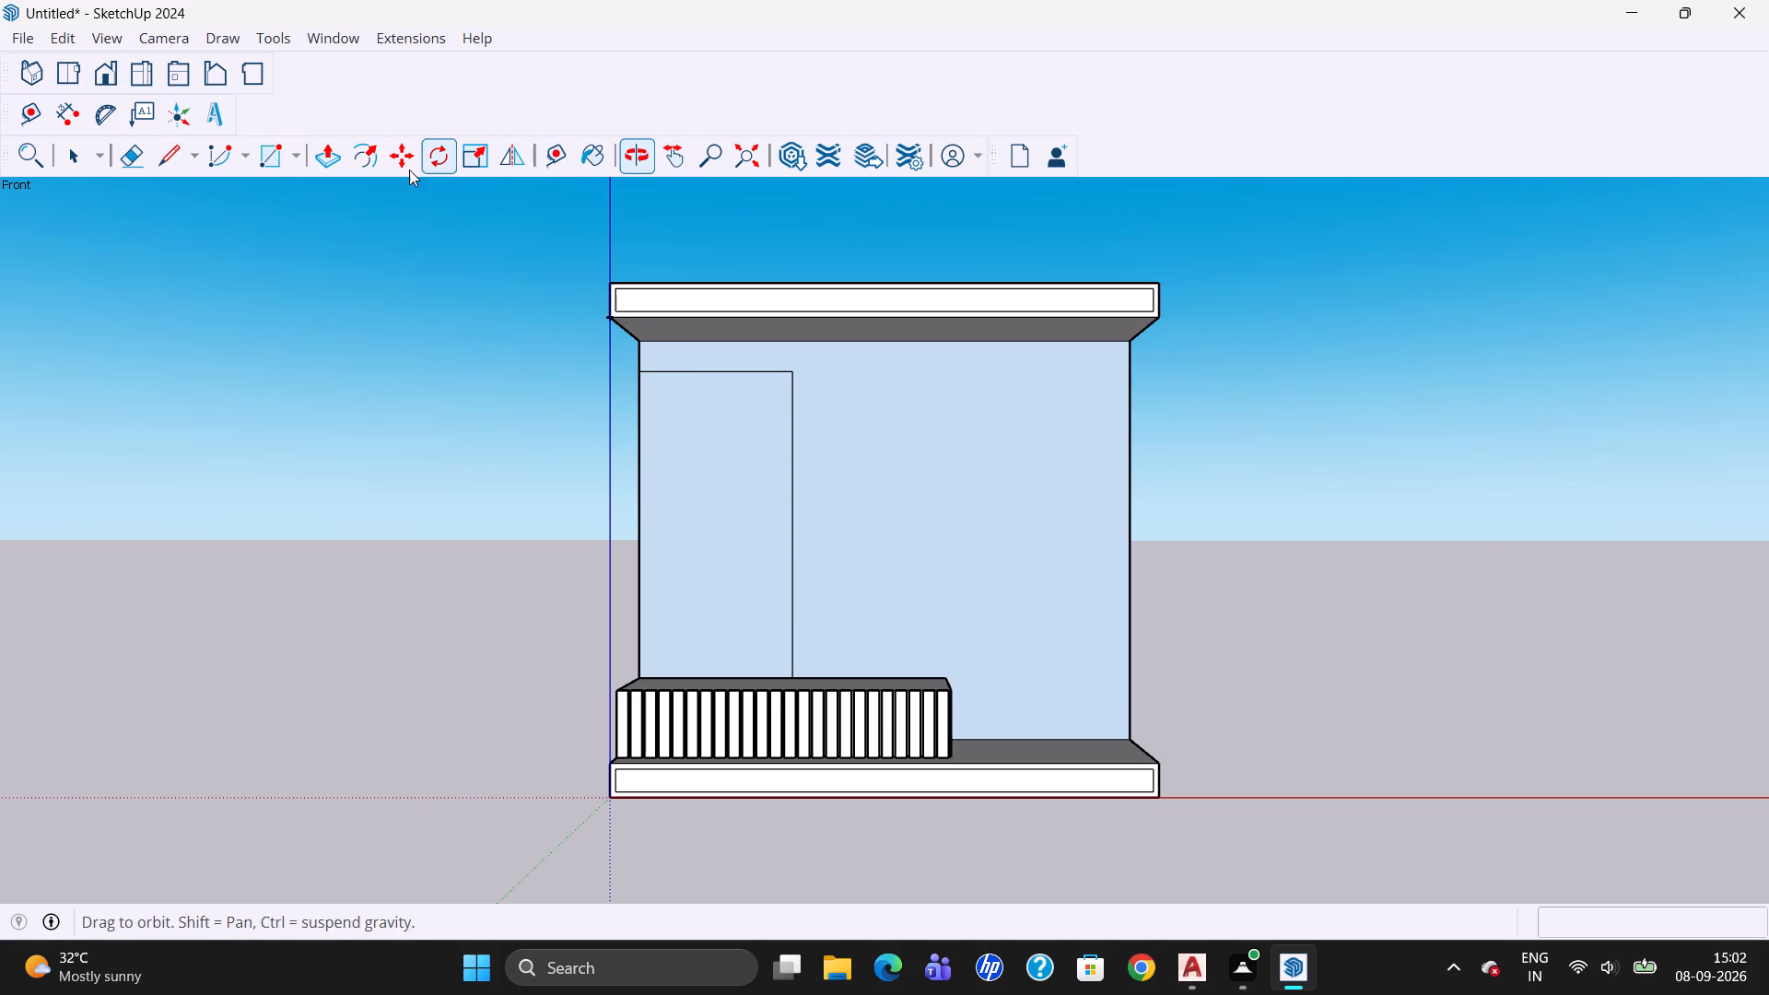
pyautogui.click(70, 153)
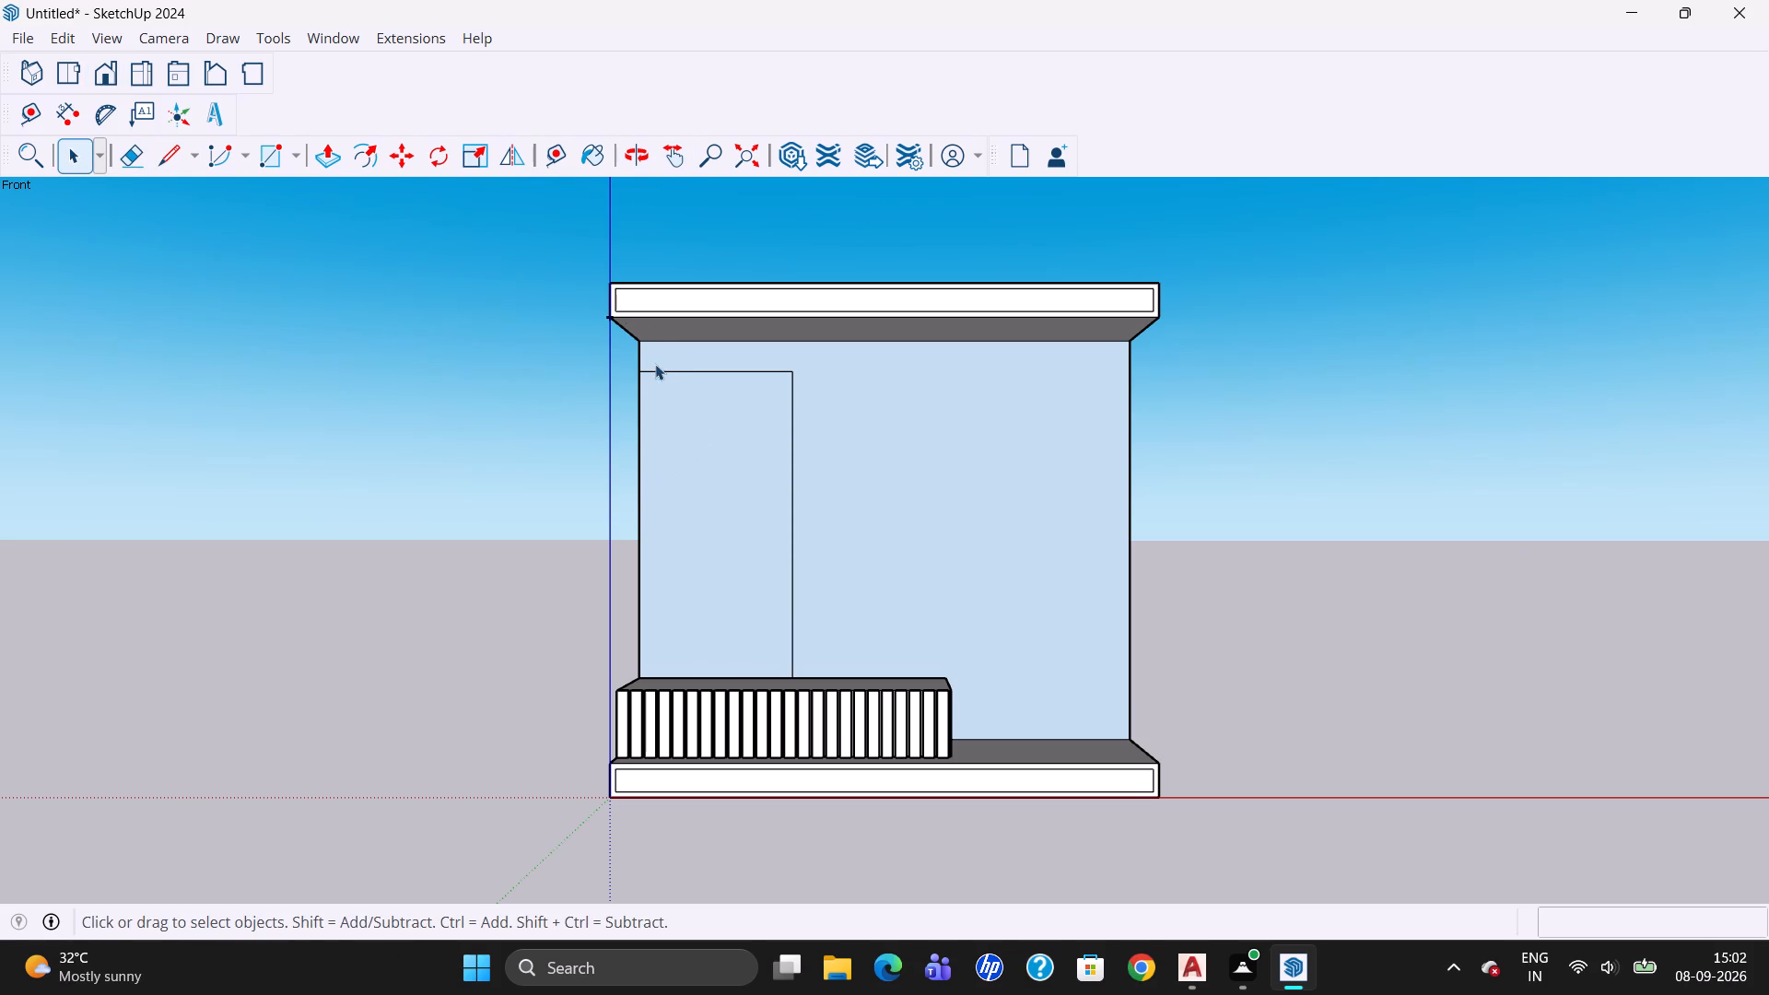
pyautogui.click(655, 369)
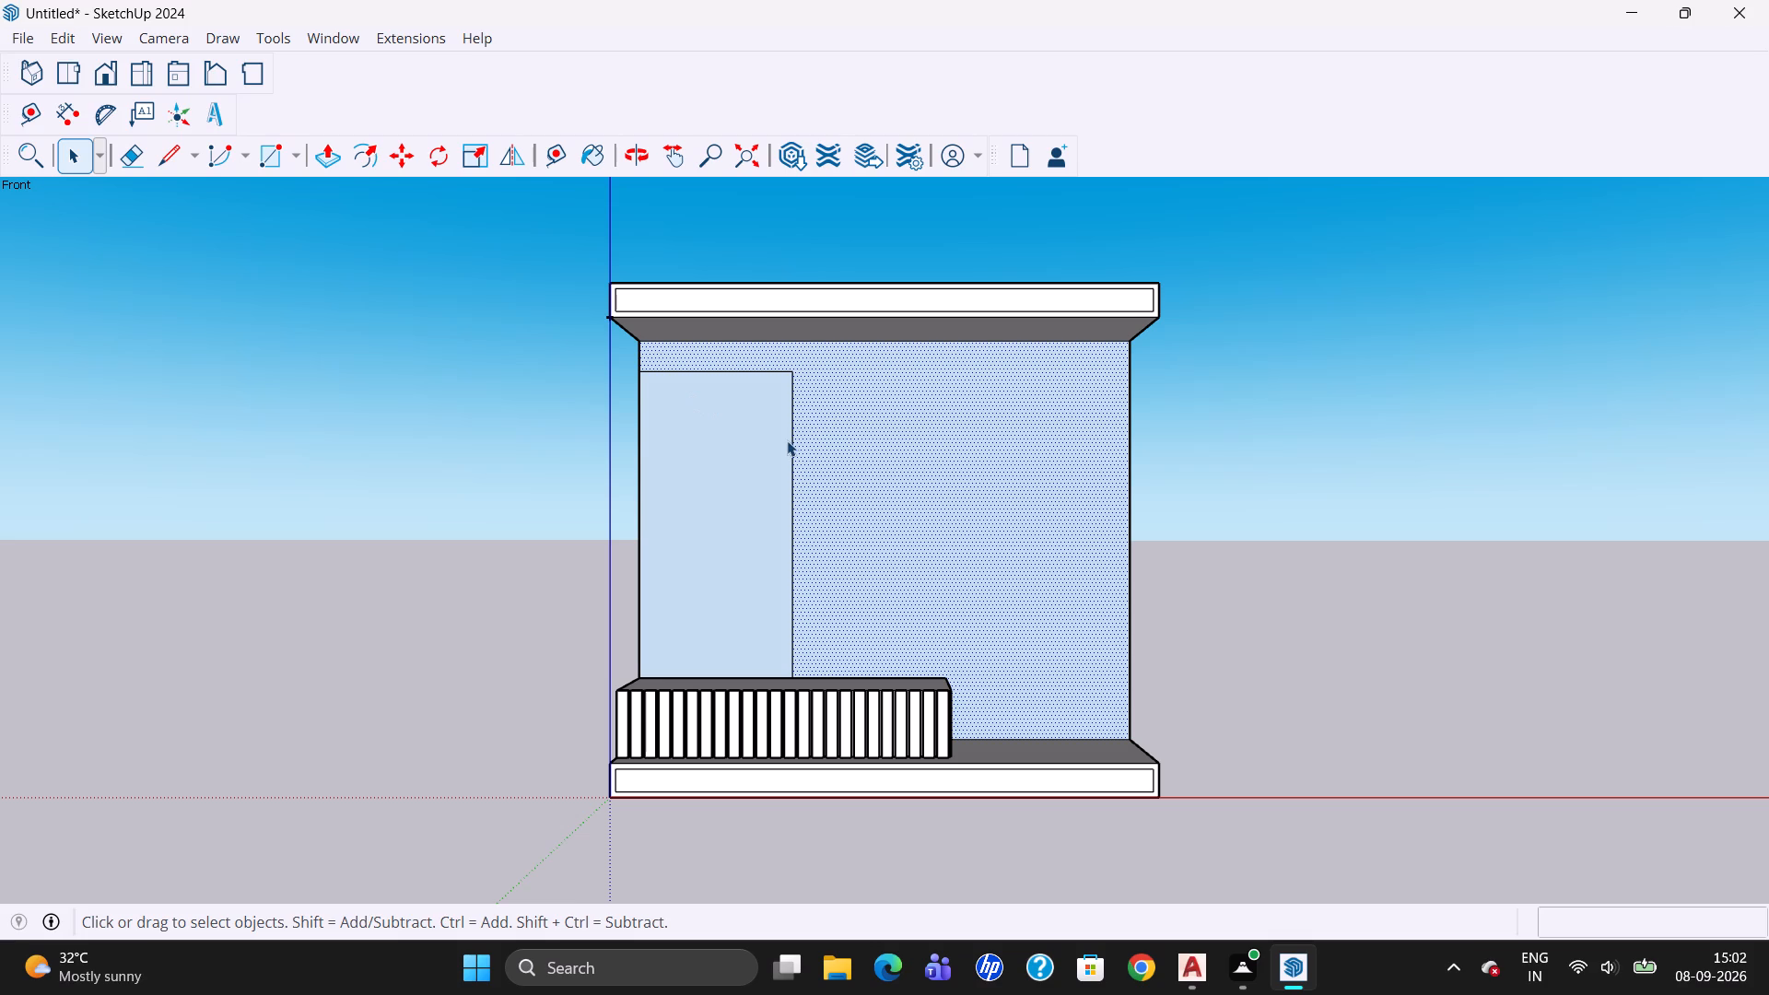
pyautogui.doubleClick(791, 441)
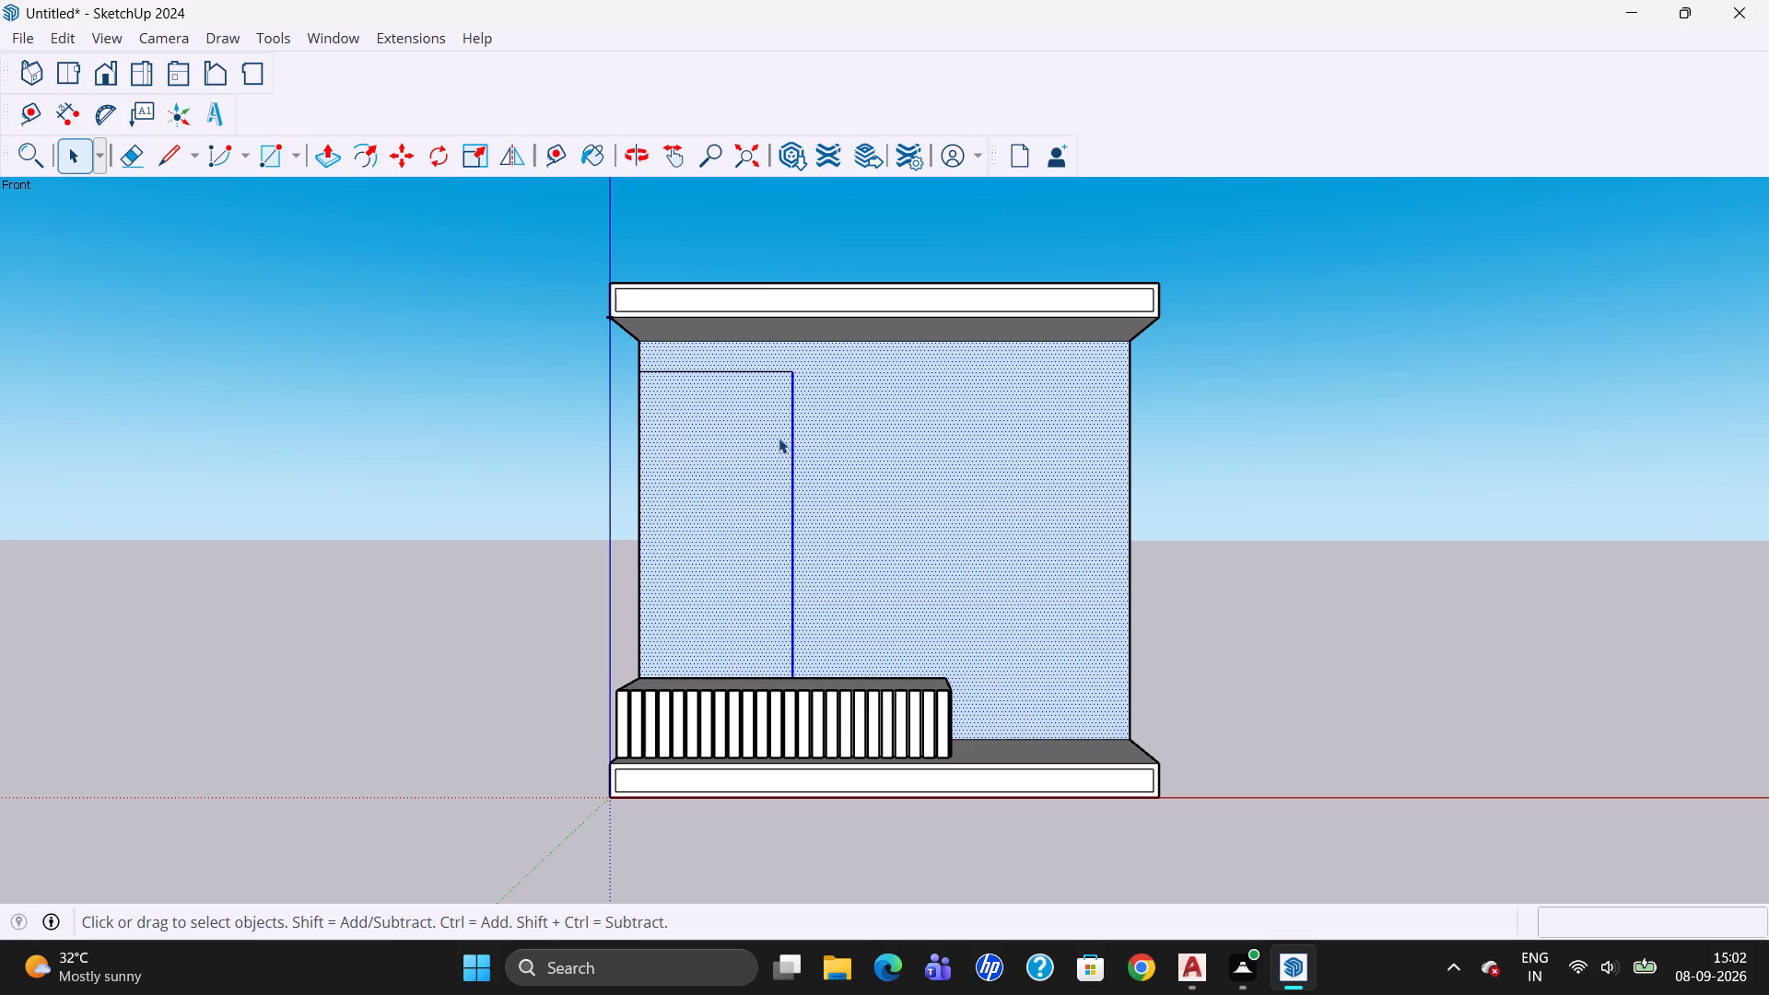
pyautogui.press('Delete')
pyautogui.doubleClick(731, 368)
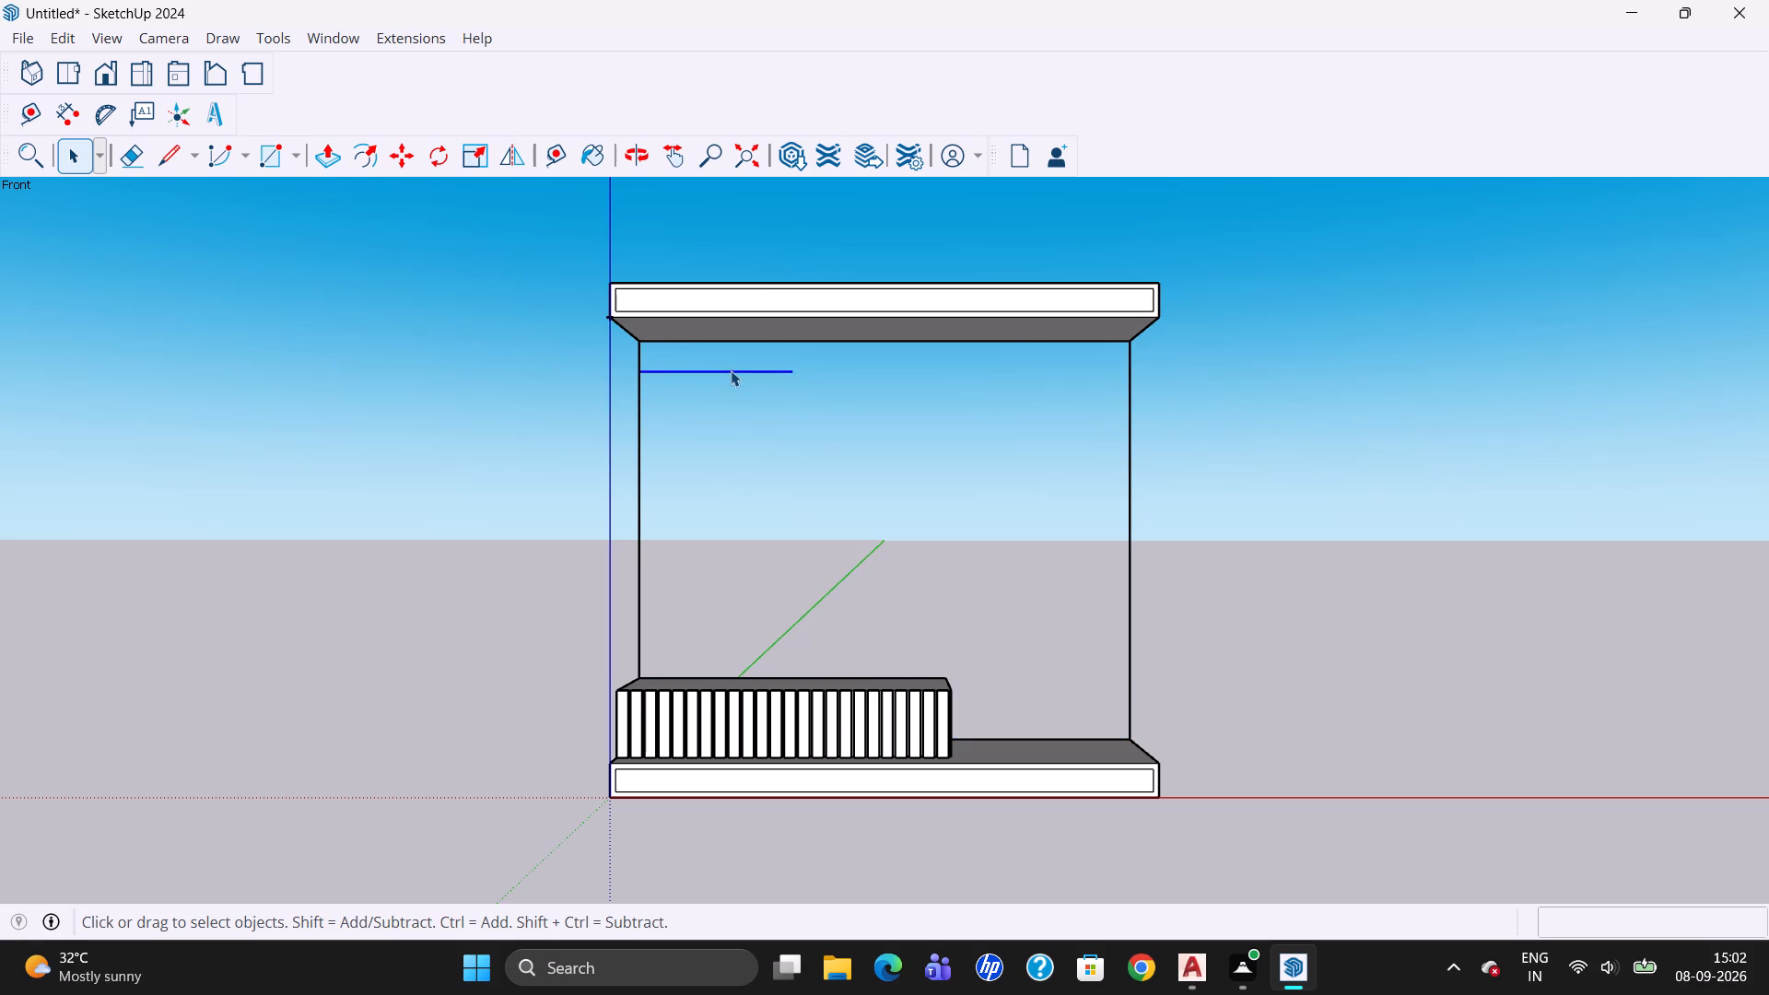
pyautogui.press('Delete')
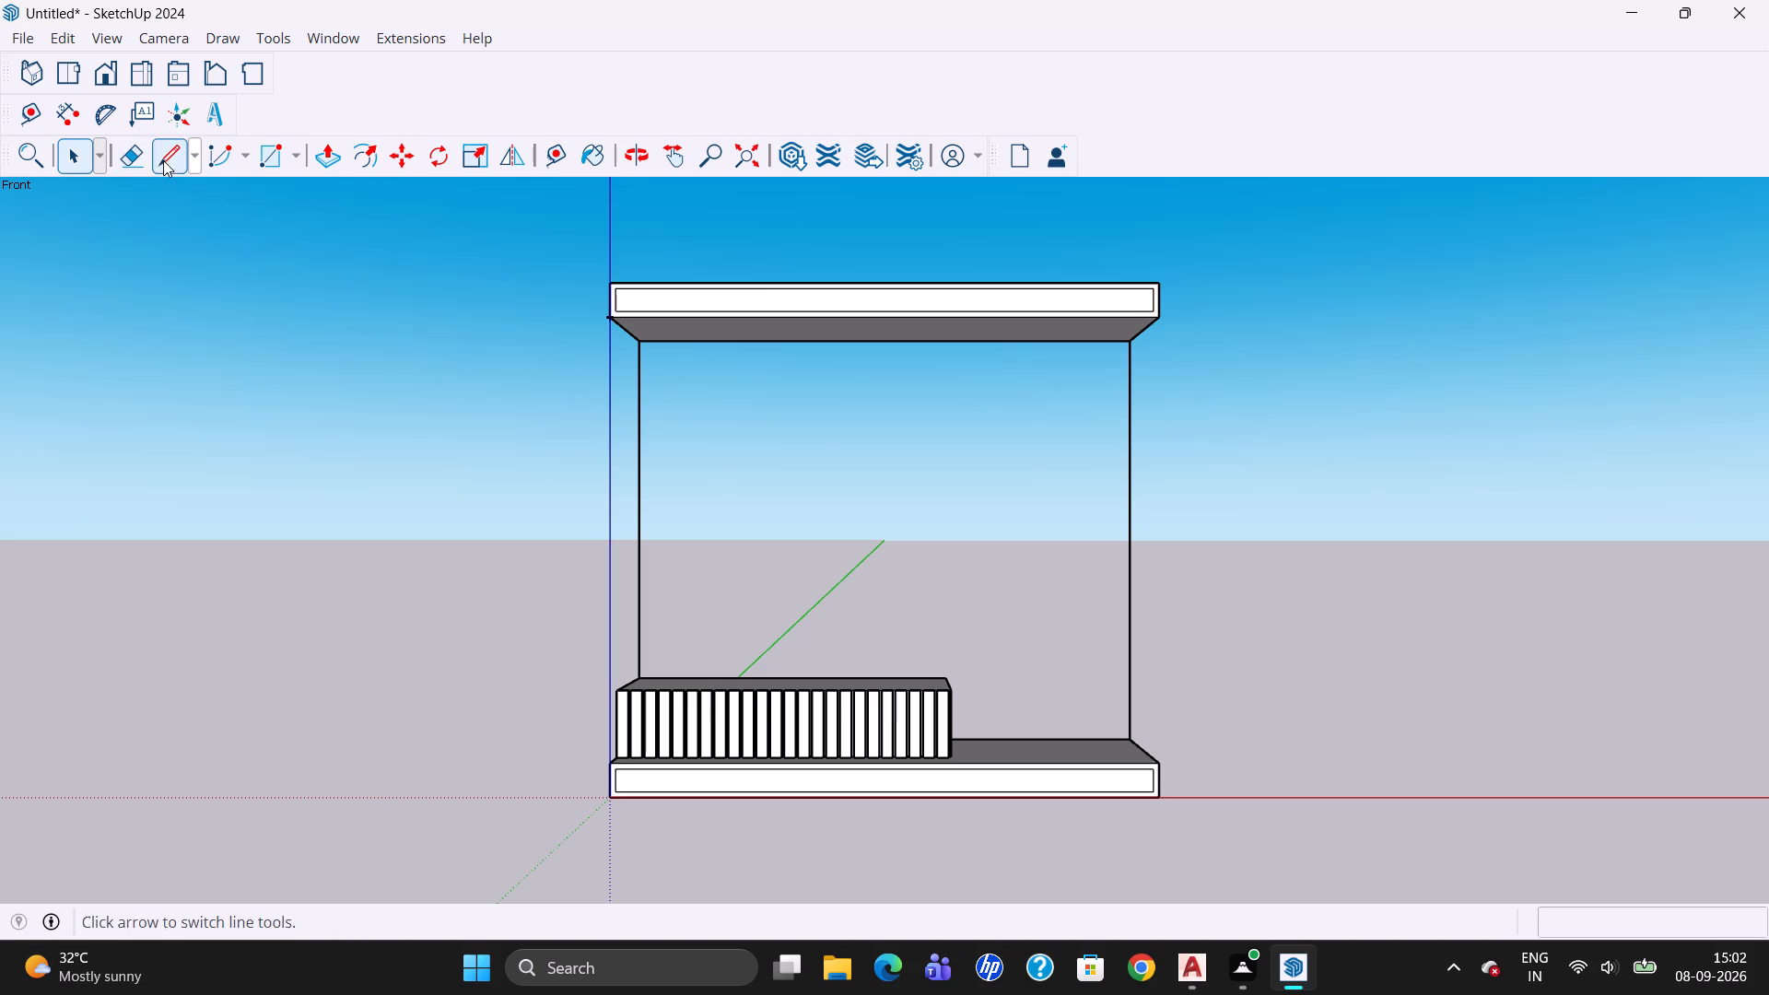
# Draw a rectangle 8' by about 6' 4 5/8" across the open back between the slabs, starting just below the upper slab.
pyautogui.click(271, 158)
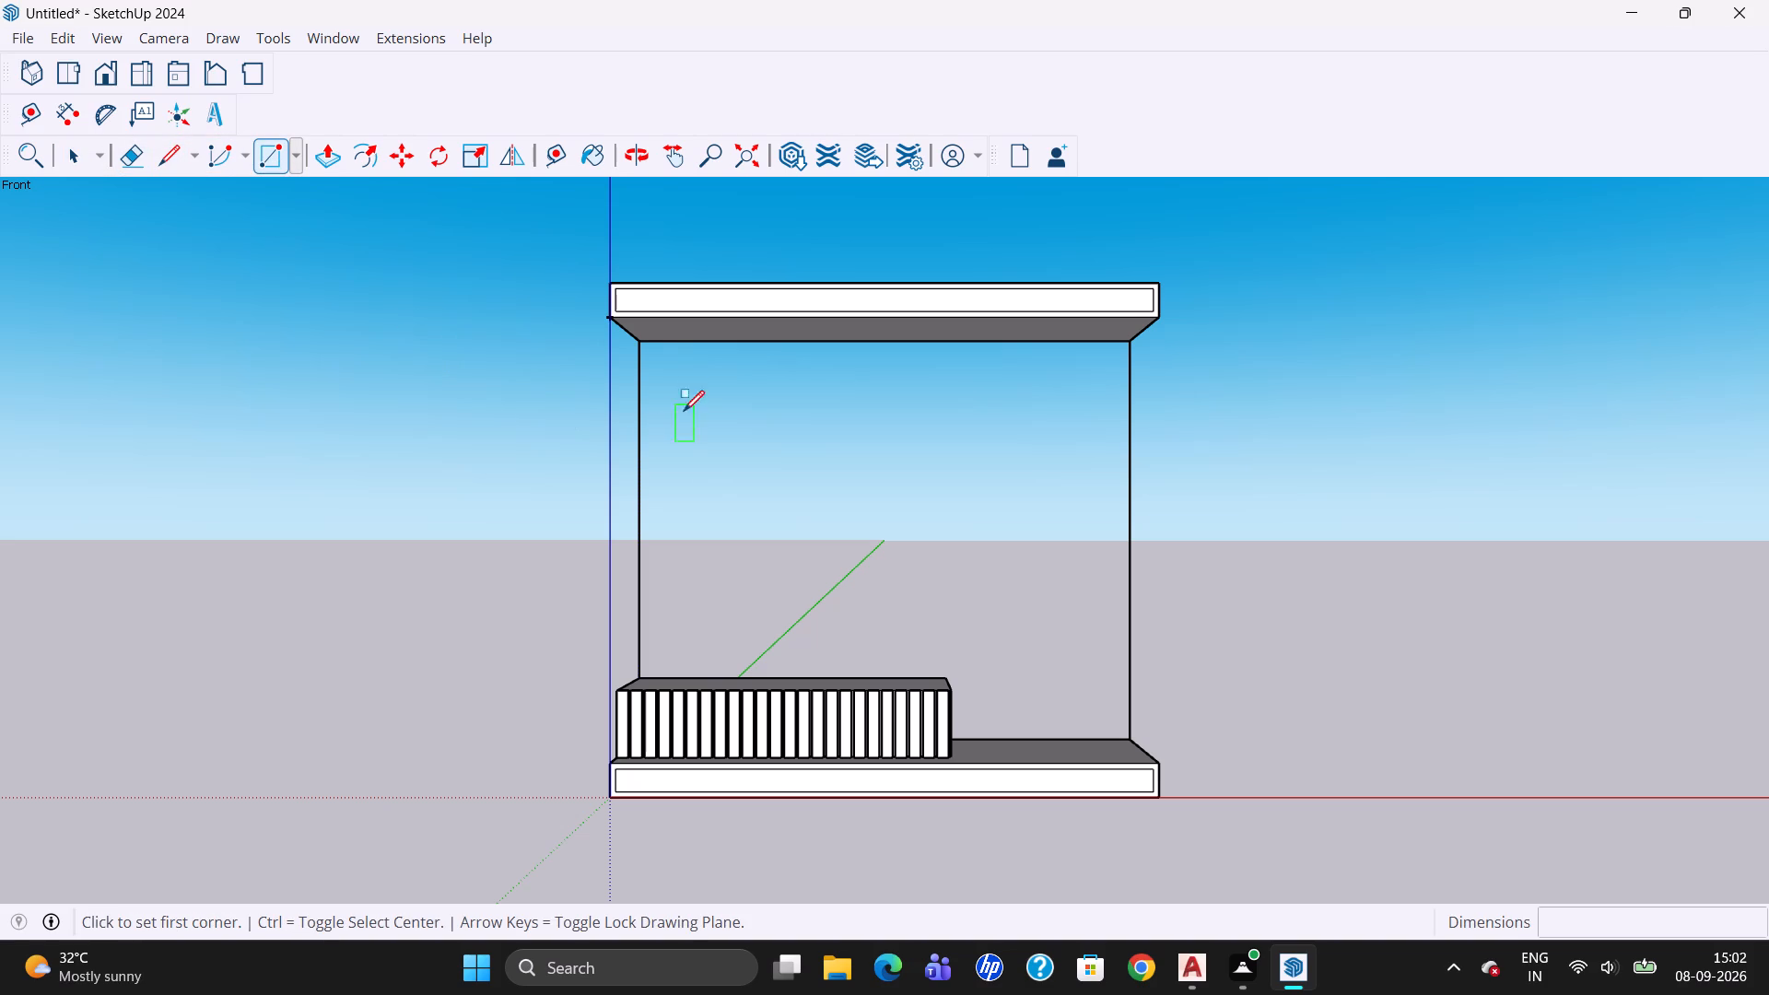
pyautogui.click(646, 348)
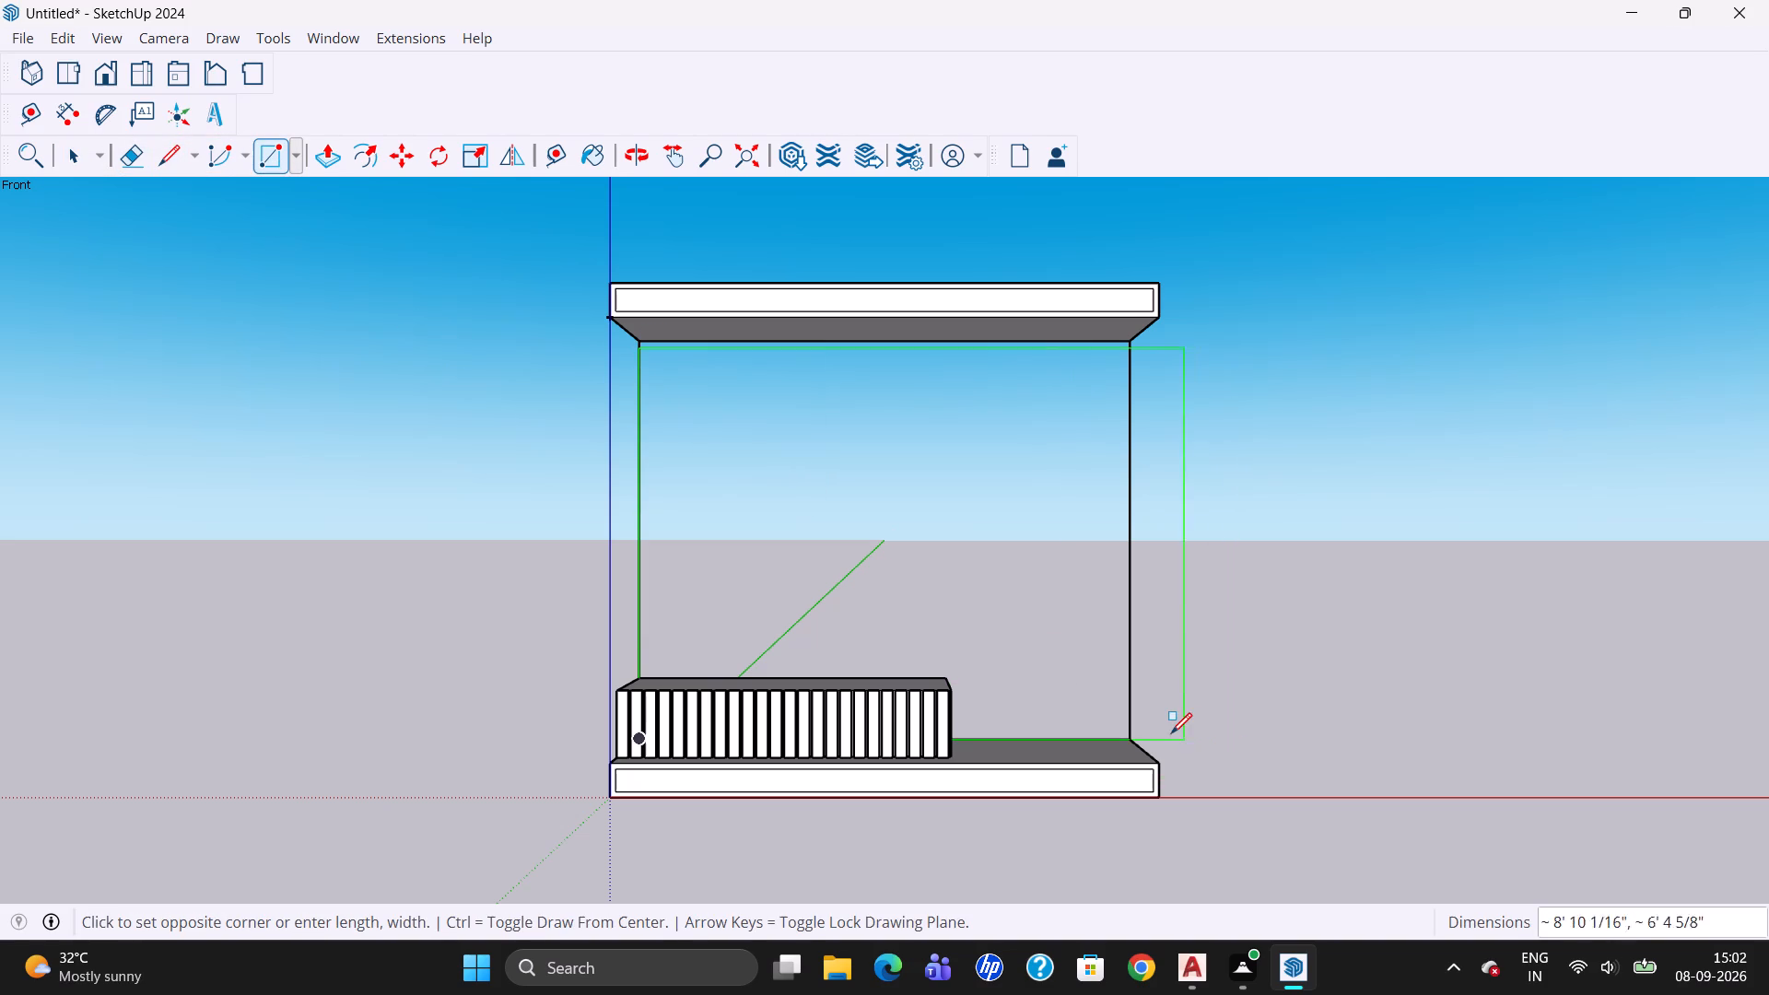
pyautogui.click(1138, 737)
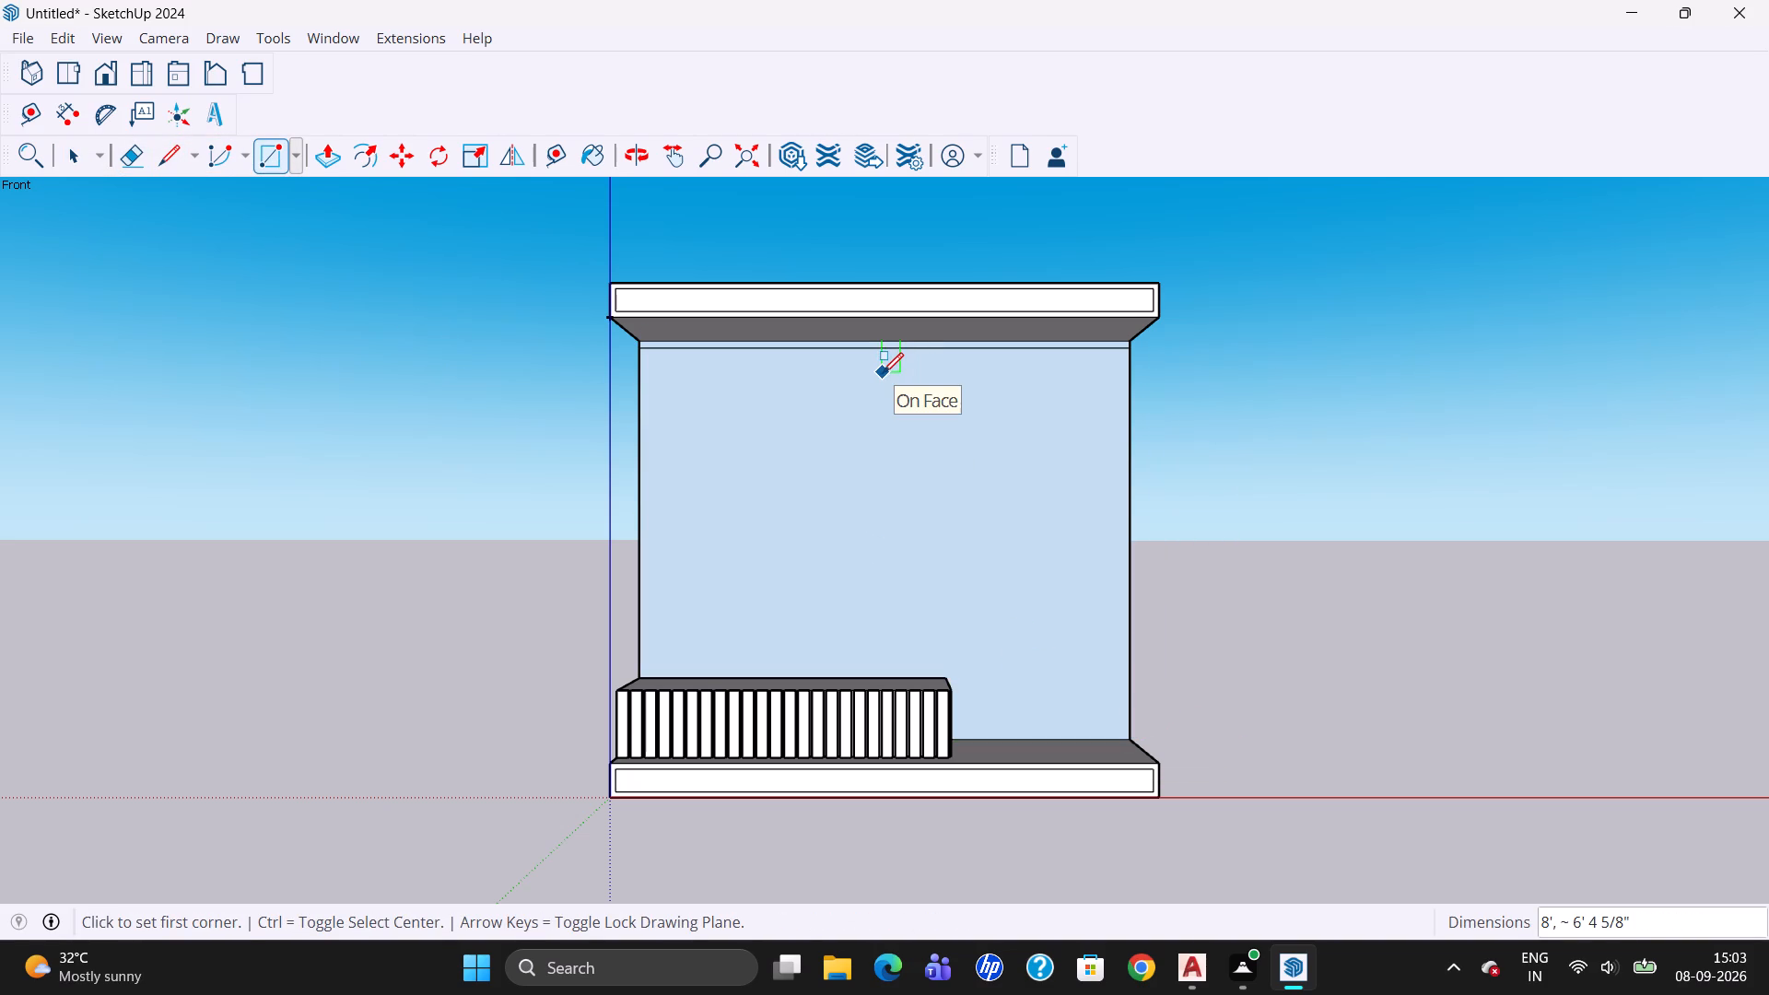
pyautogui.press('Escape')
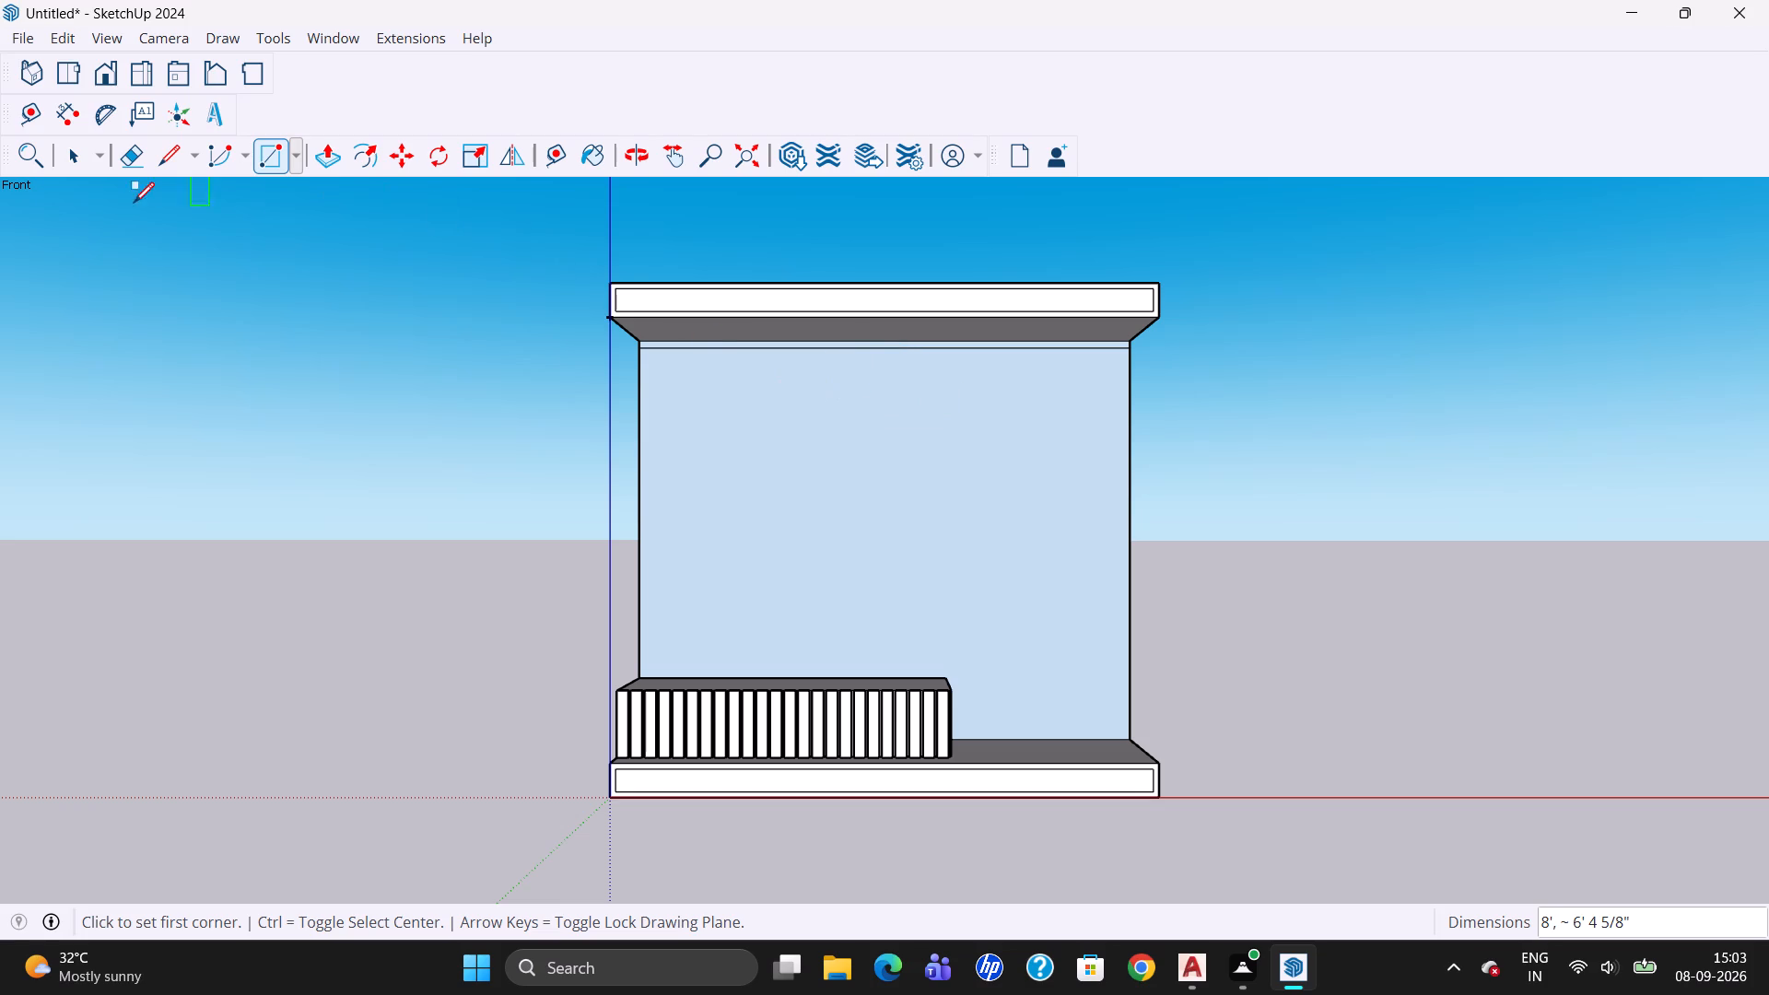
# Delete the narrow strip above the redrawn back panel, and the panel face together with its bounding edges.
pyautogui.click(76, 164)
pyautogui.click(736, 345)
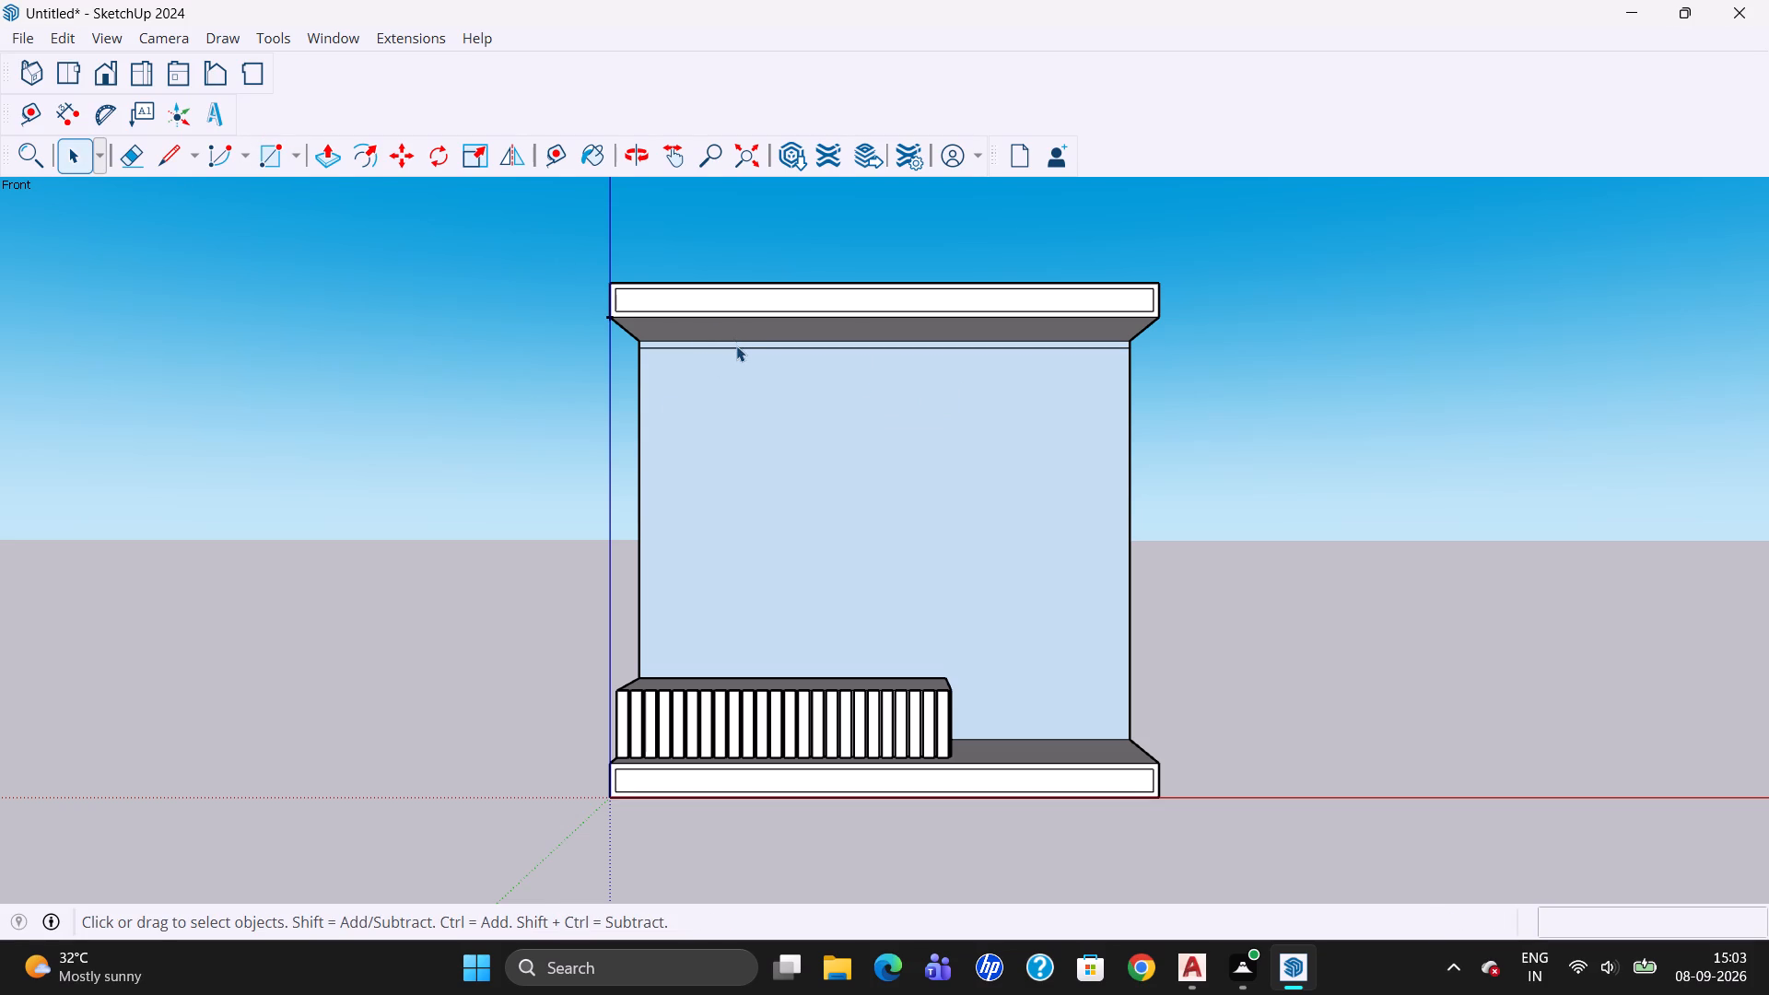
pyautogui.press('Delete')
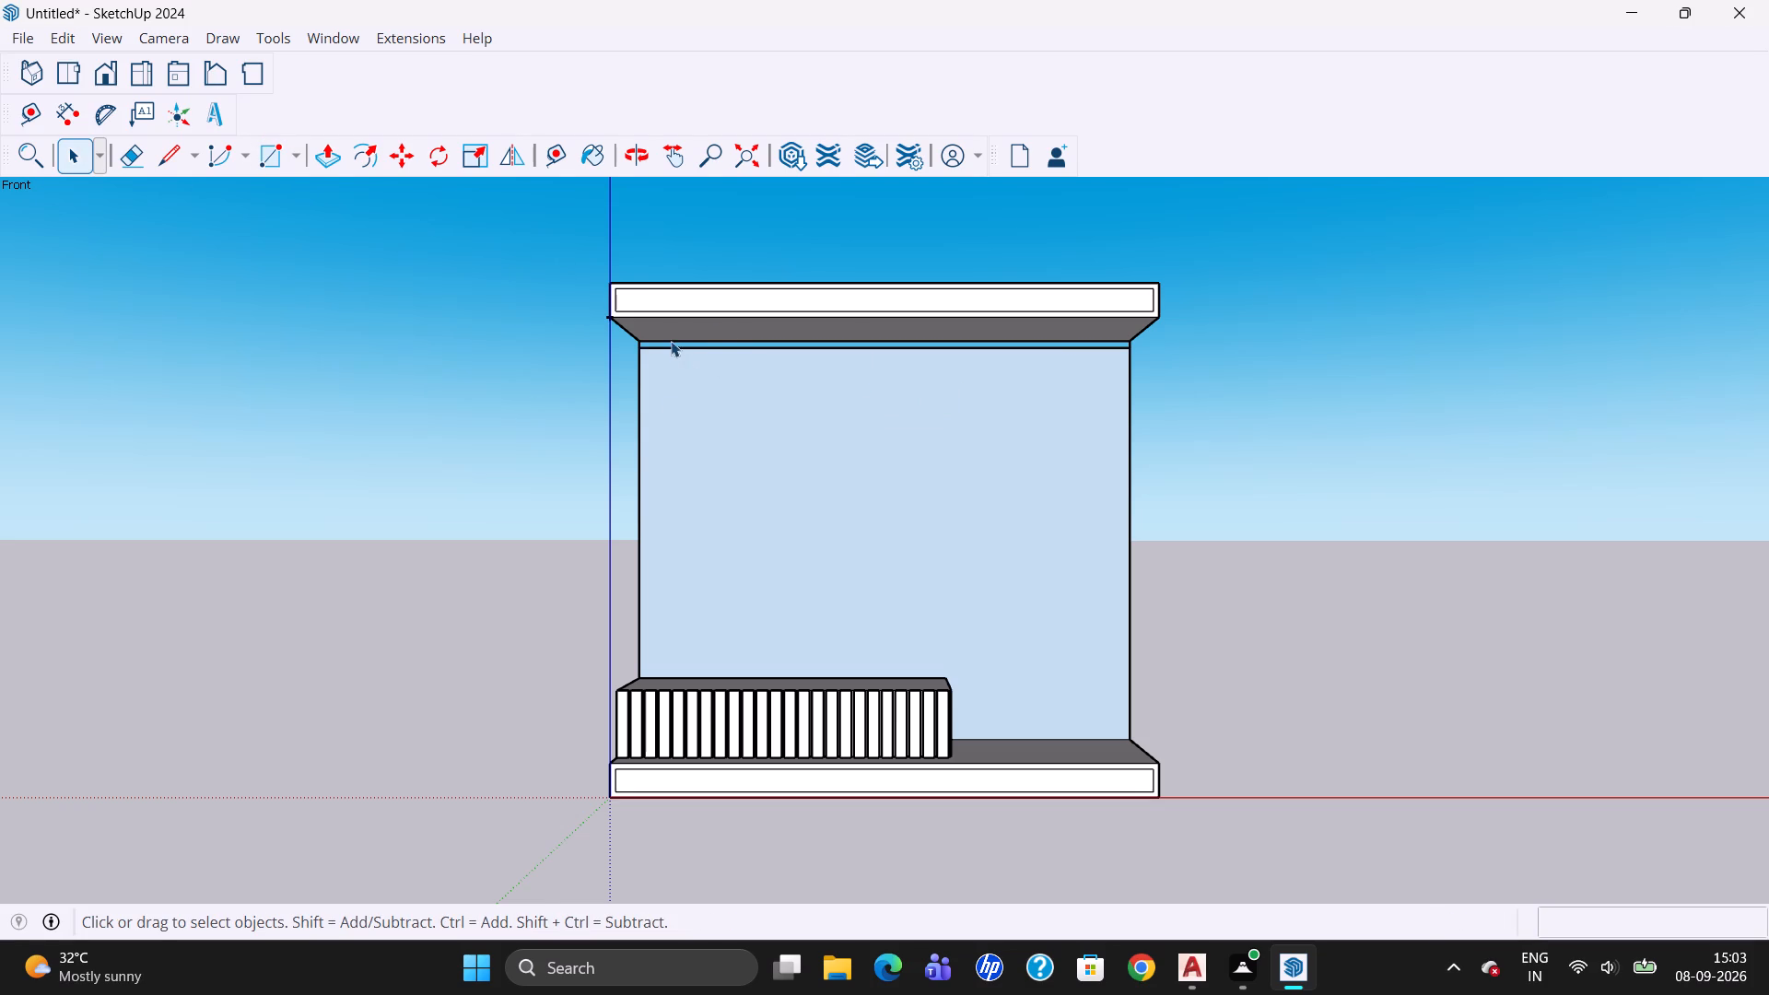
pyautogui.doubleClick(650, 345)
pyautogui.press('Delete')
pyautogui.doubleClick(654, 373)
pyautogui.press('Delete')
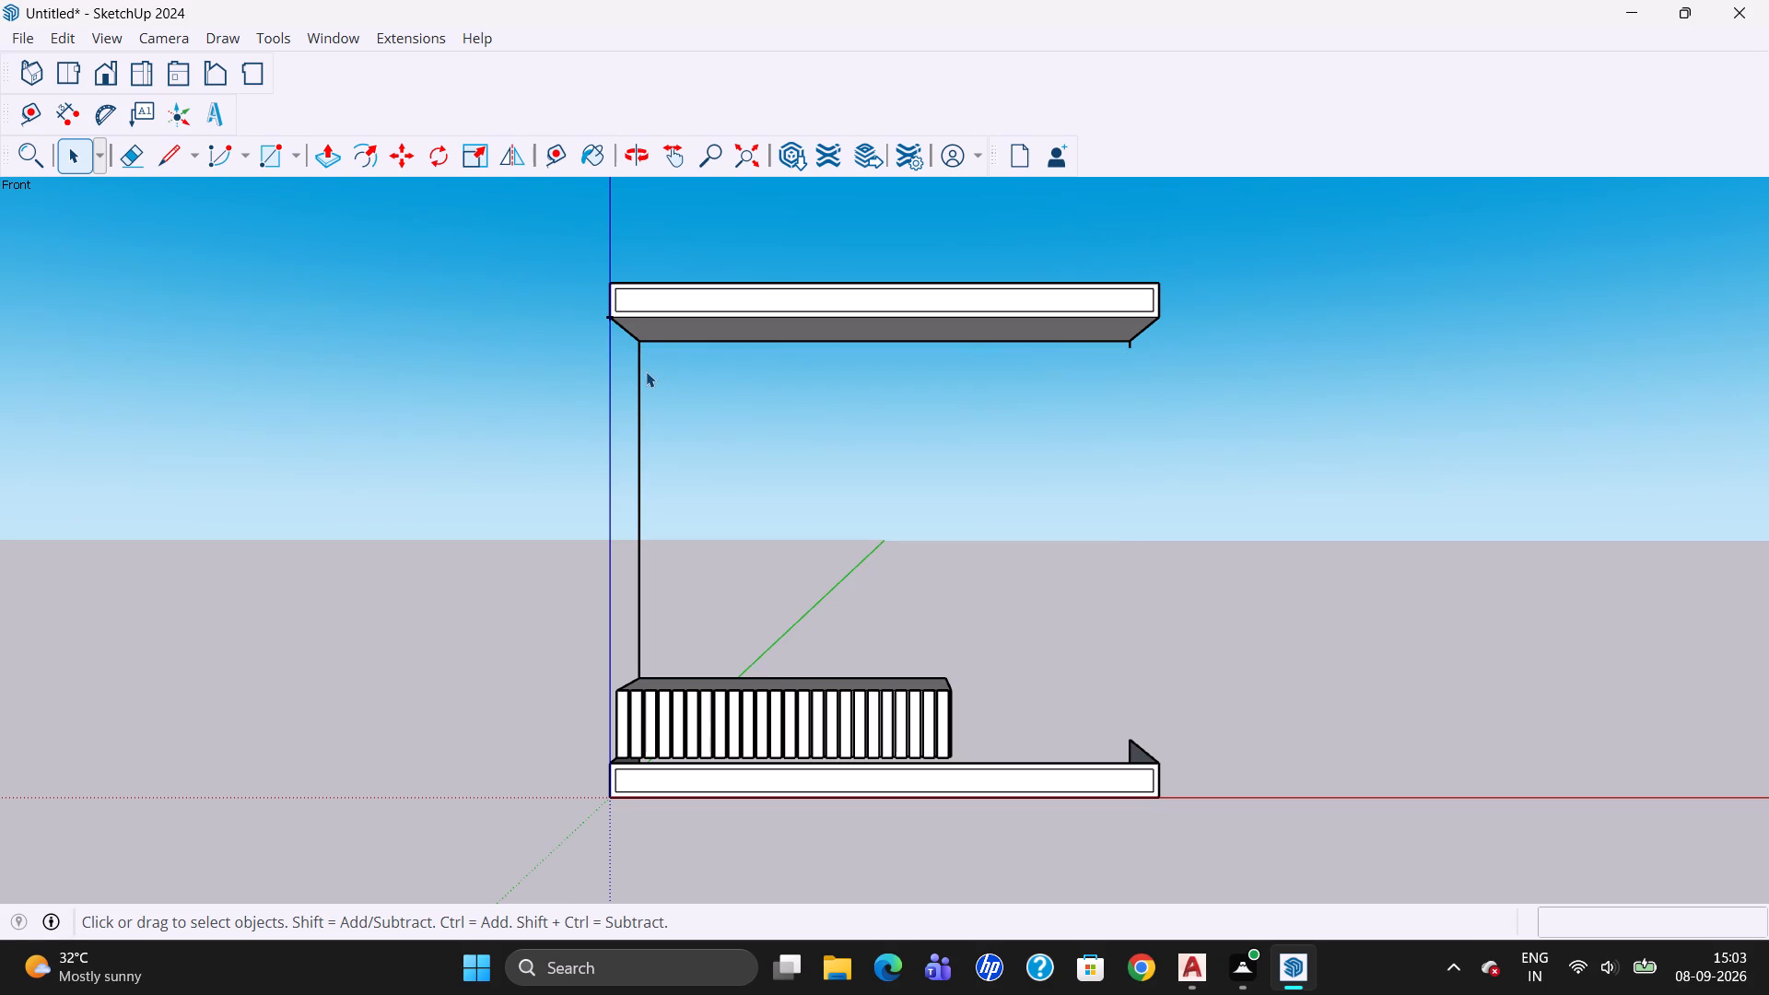
# Select the entire remaining TV unit, including both slabs and the slatted block, and delete it.
pyautogui.scroll(-2, 737, 580)
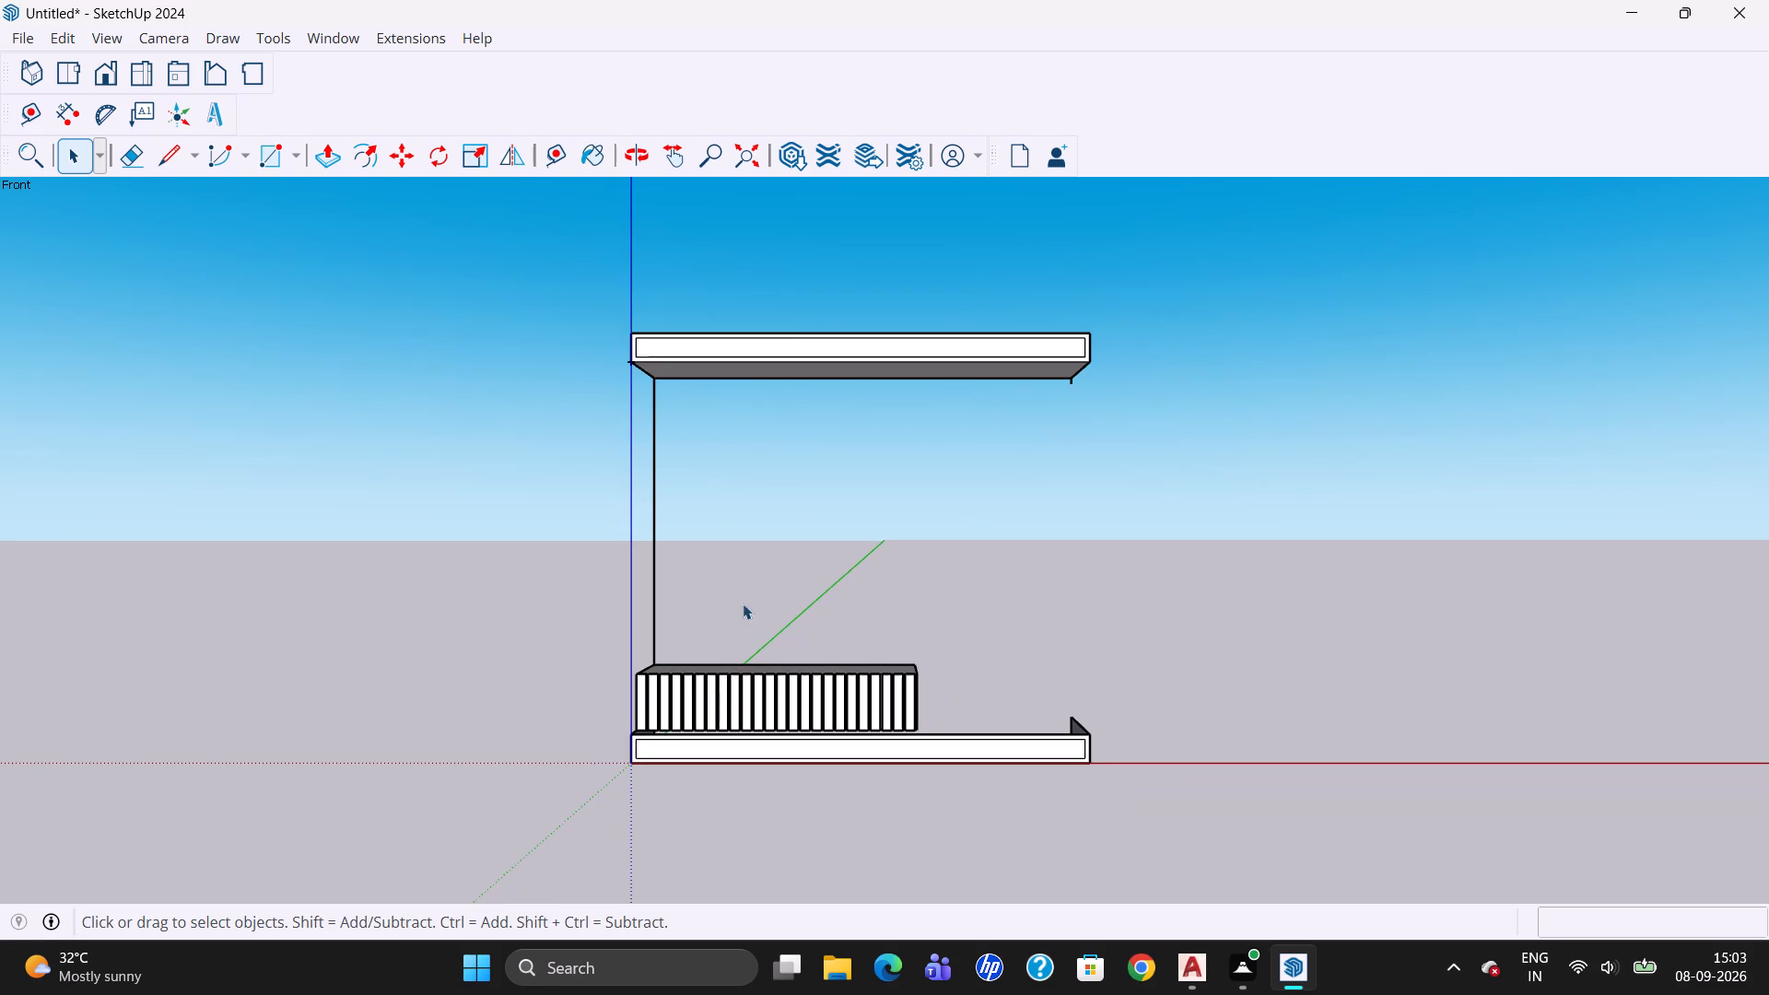
pyautogui.moveTo(501, 251); pyautogui.dragTo(1313, 972)
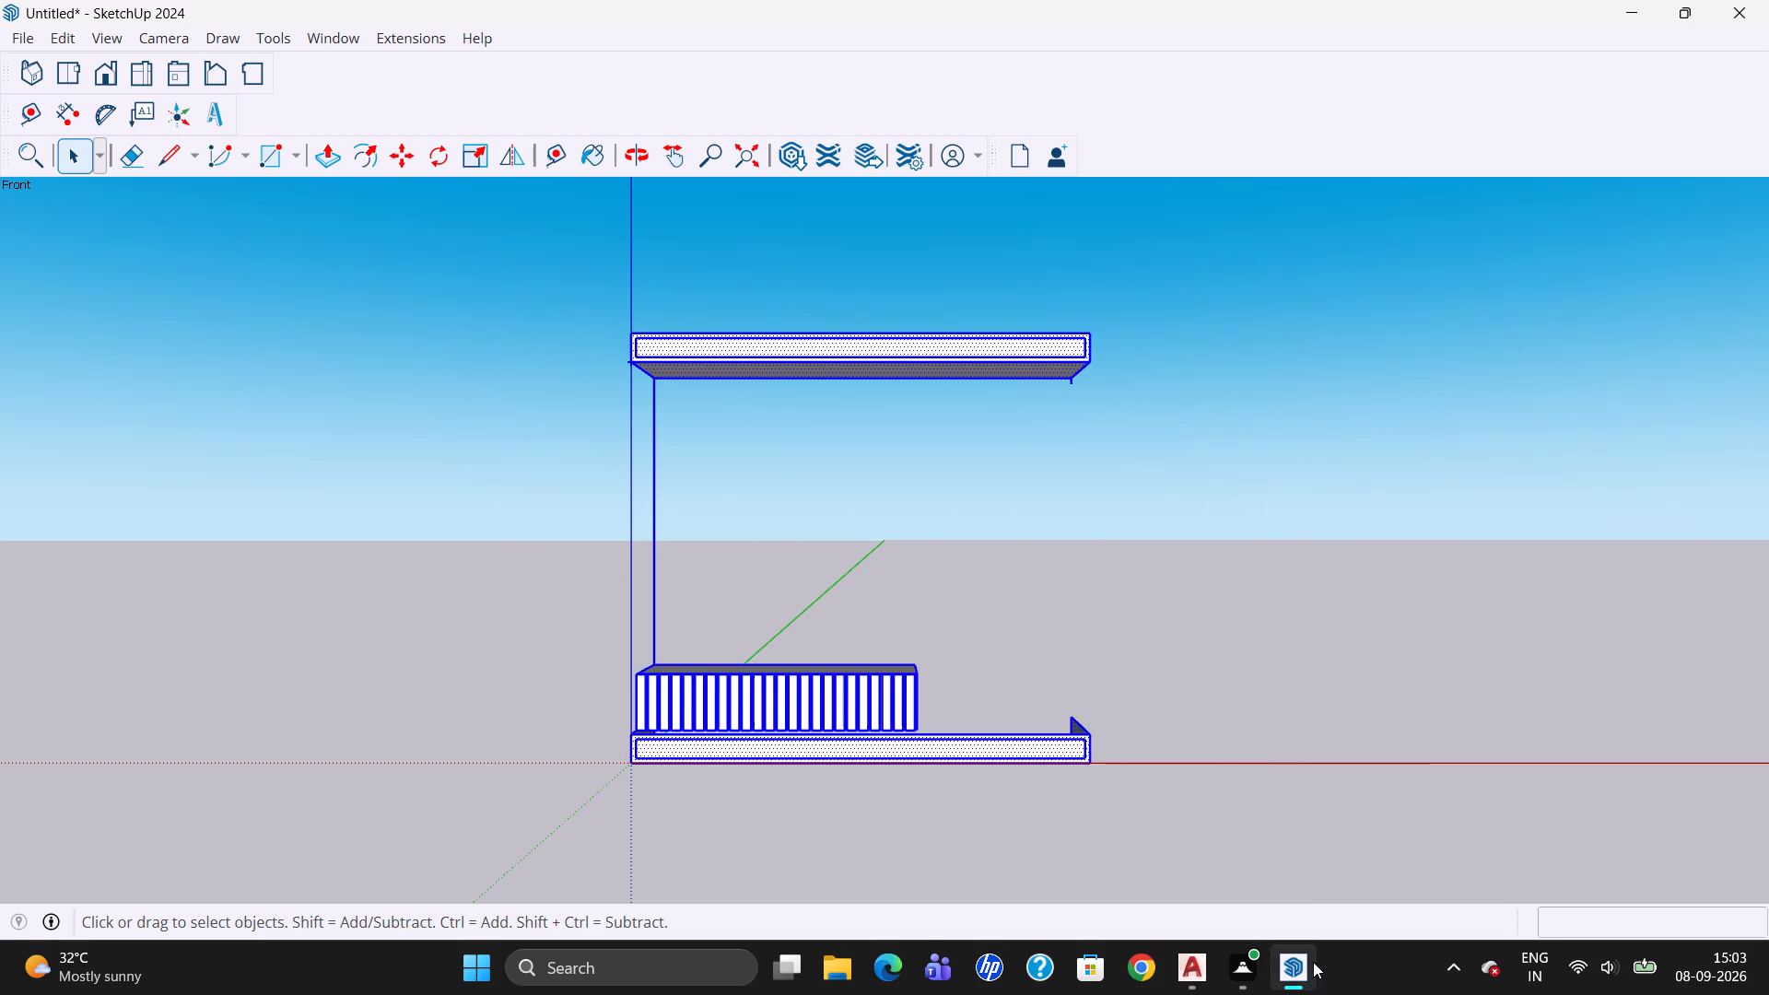
pyautogui.press('Delete')
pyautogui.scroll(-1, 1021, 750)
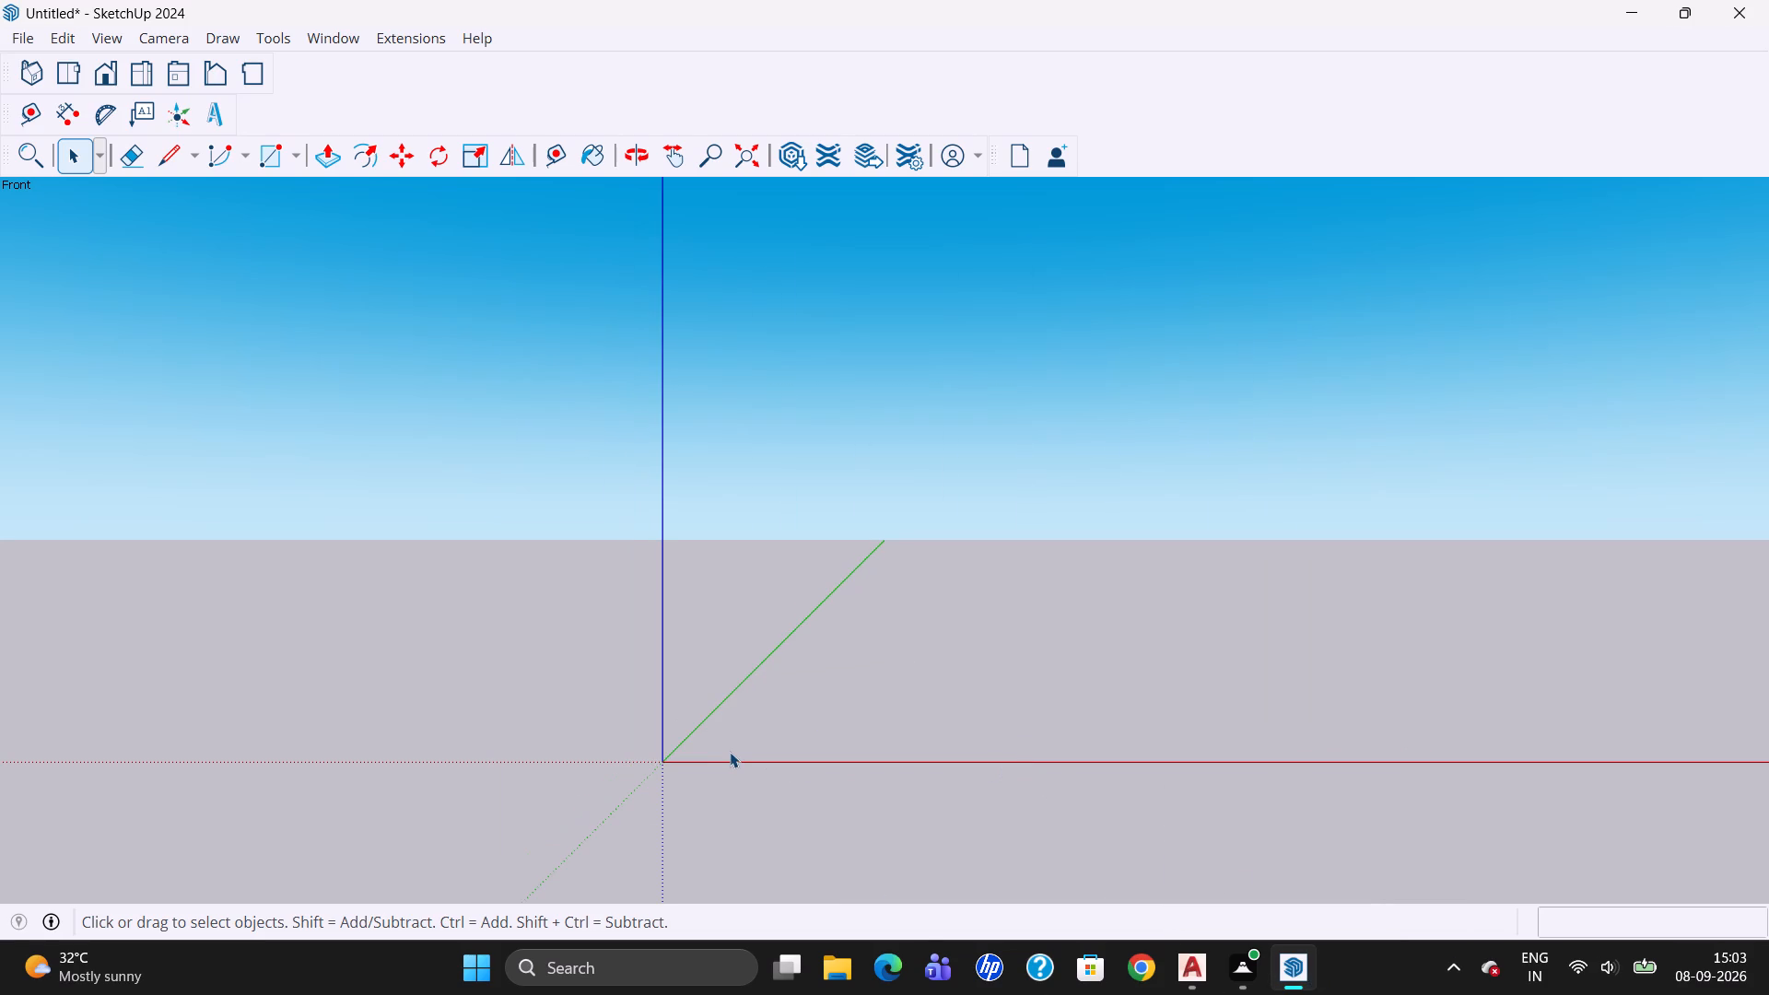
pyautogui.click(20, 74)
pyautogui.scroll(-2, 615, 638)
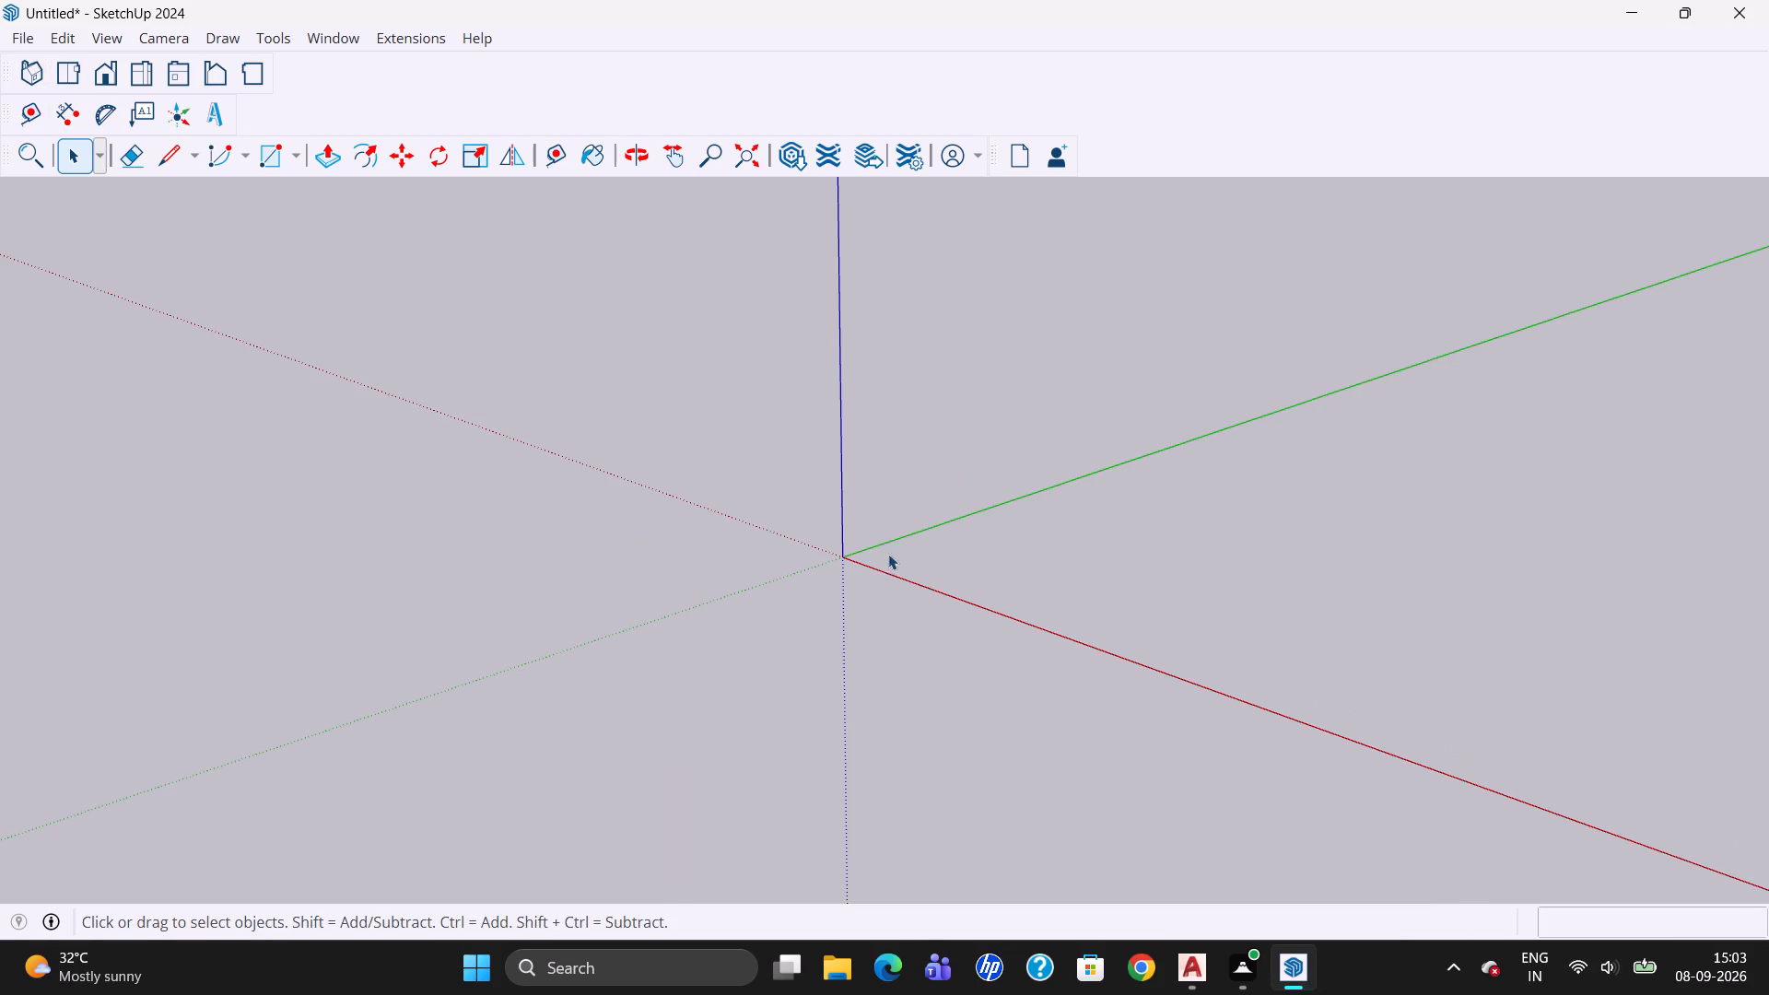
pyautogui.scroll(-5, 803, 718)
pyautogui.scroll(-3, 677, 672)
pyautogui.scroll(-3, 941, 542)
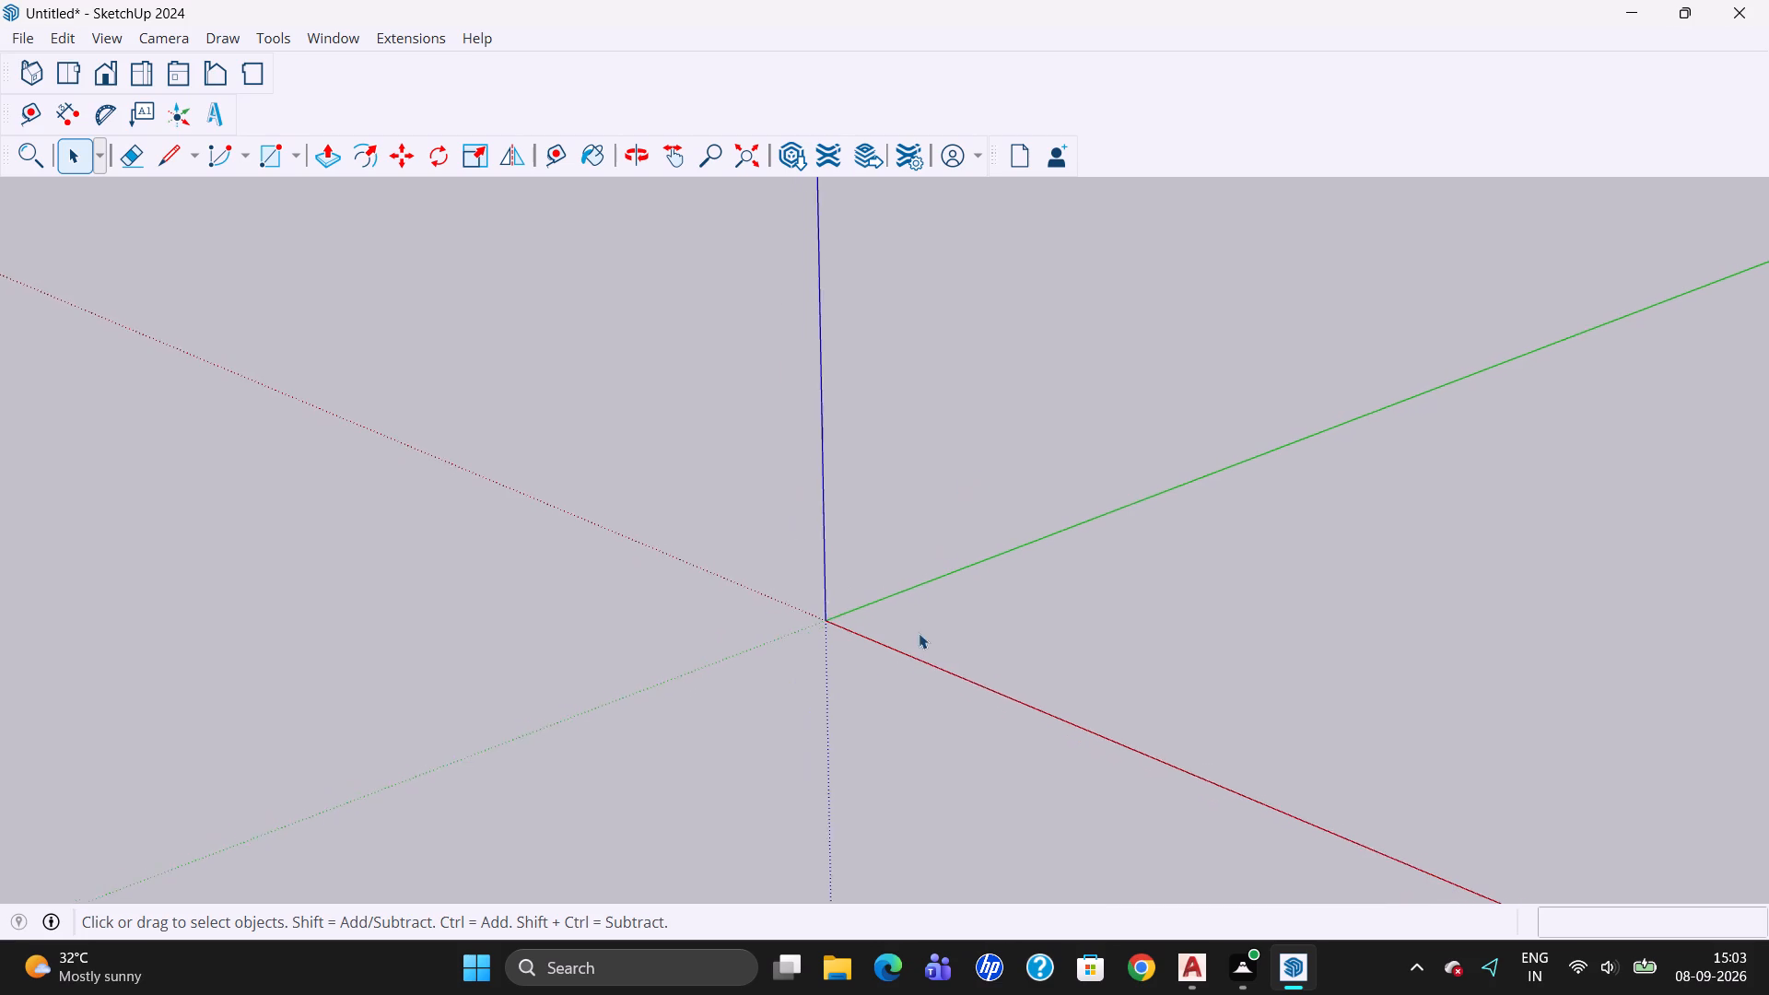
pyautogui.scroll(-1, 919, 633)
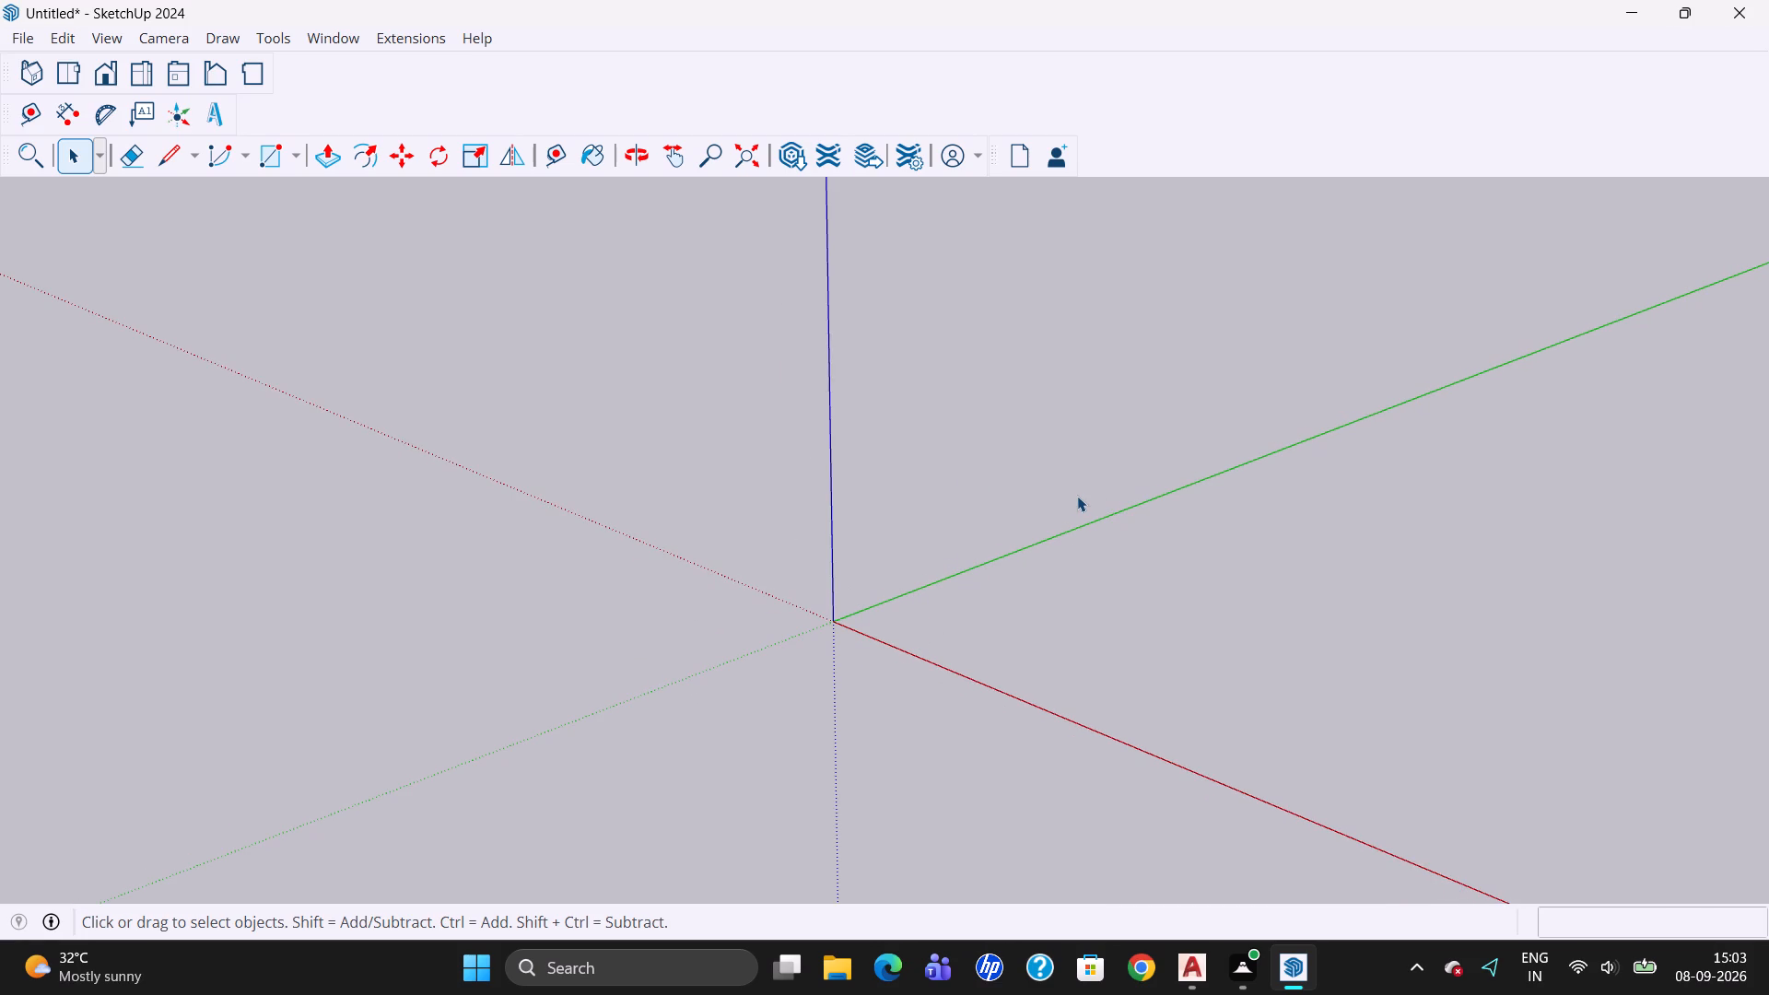
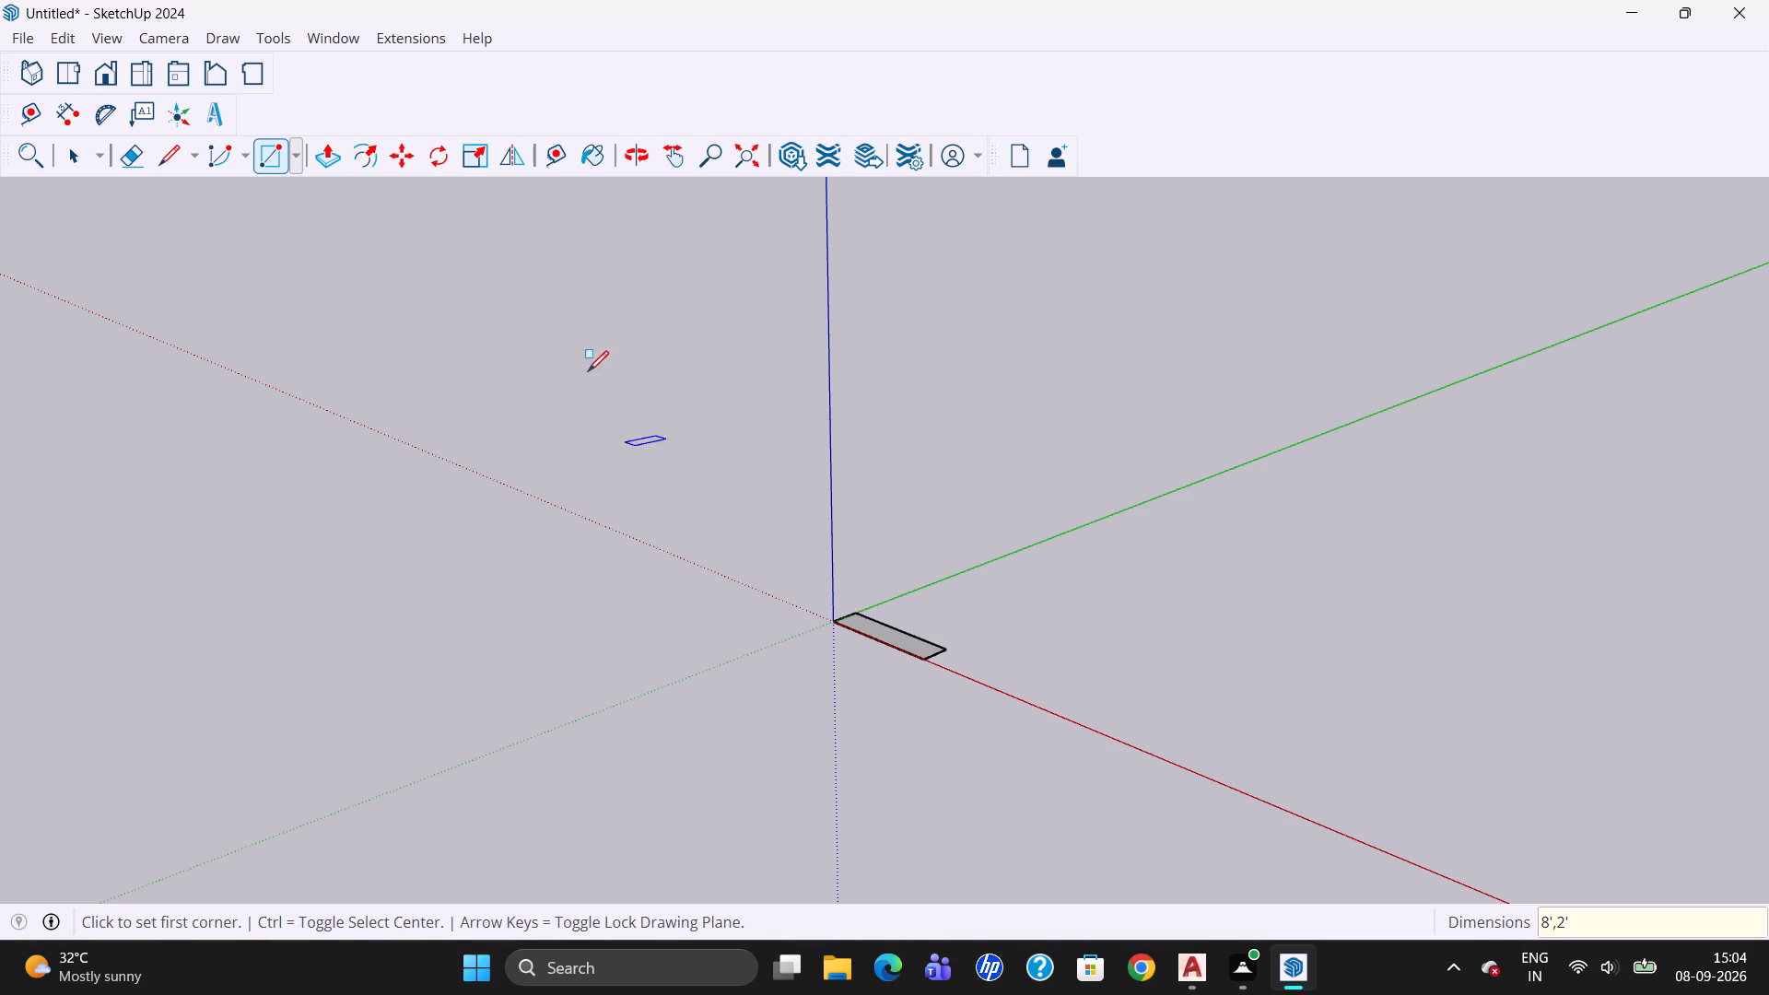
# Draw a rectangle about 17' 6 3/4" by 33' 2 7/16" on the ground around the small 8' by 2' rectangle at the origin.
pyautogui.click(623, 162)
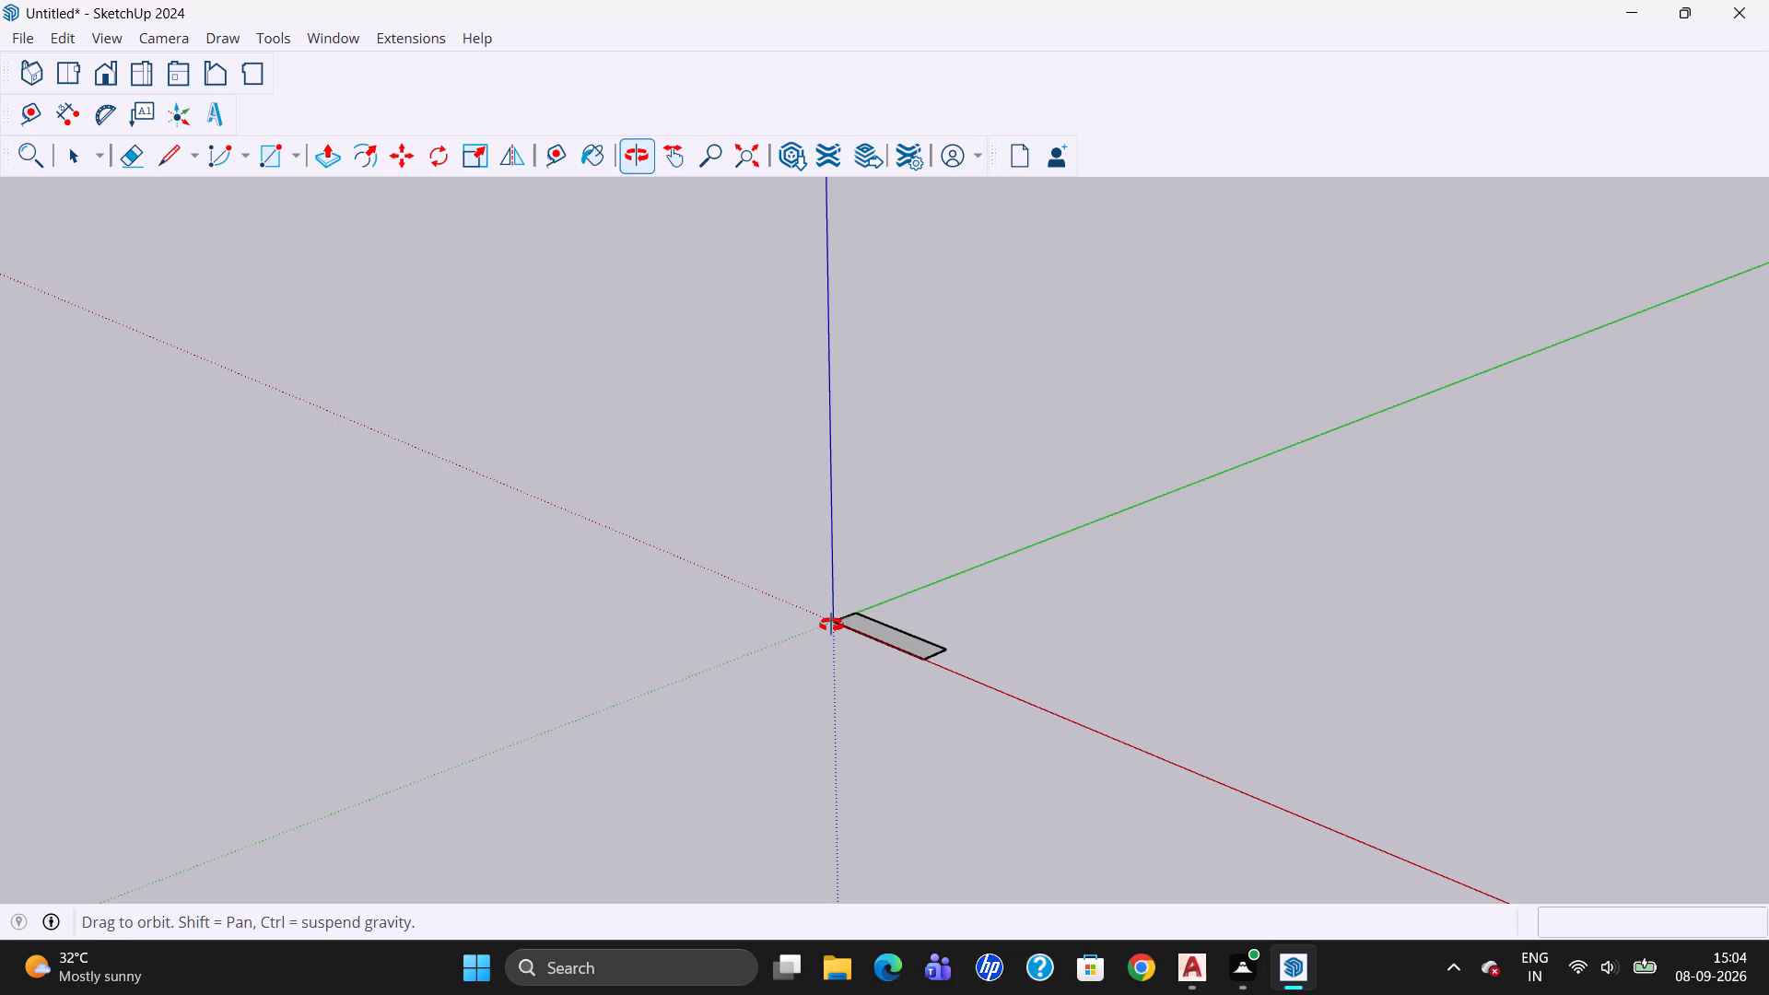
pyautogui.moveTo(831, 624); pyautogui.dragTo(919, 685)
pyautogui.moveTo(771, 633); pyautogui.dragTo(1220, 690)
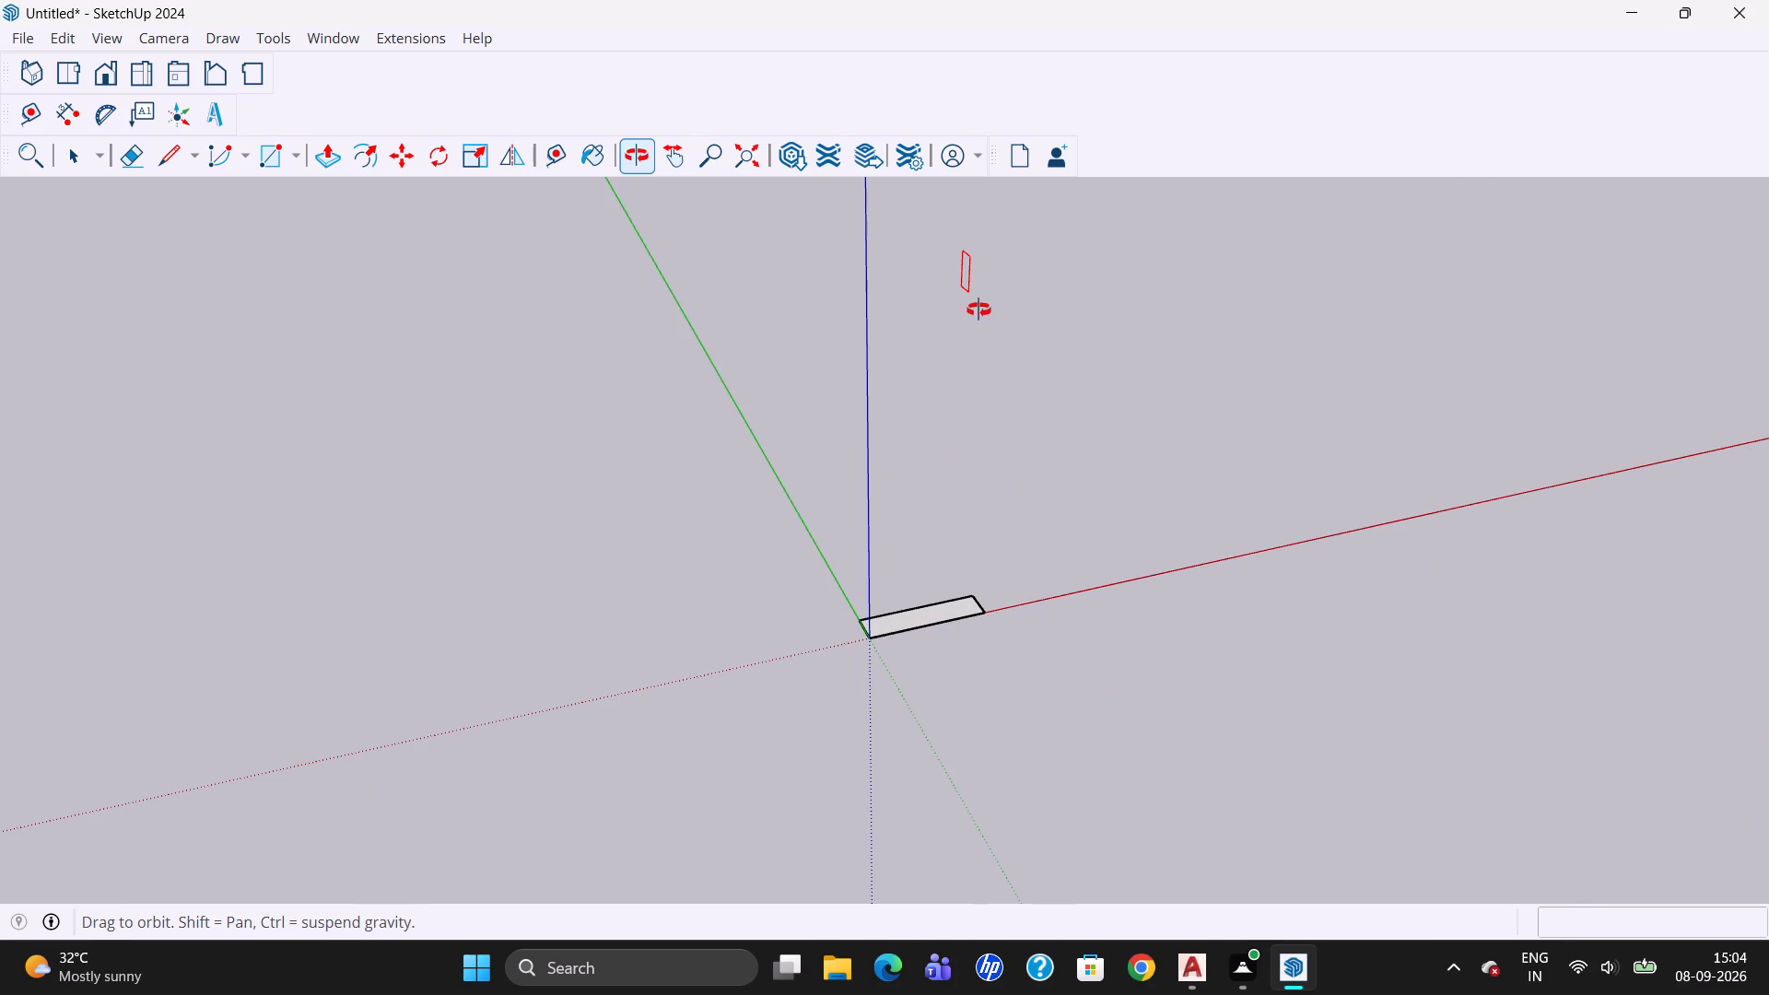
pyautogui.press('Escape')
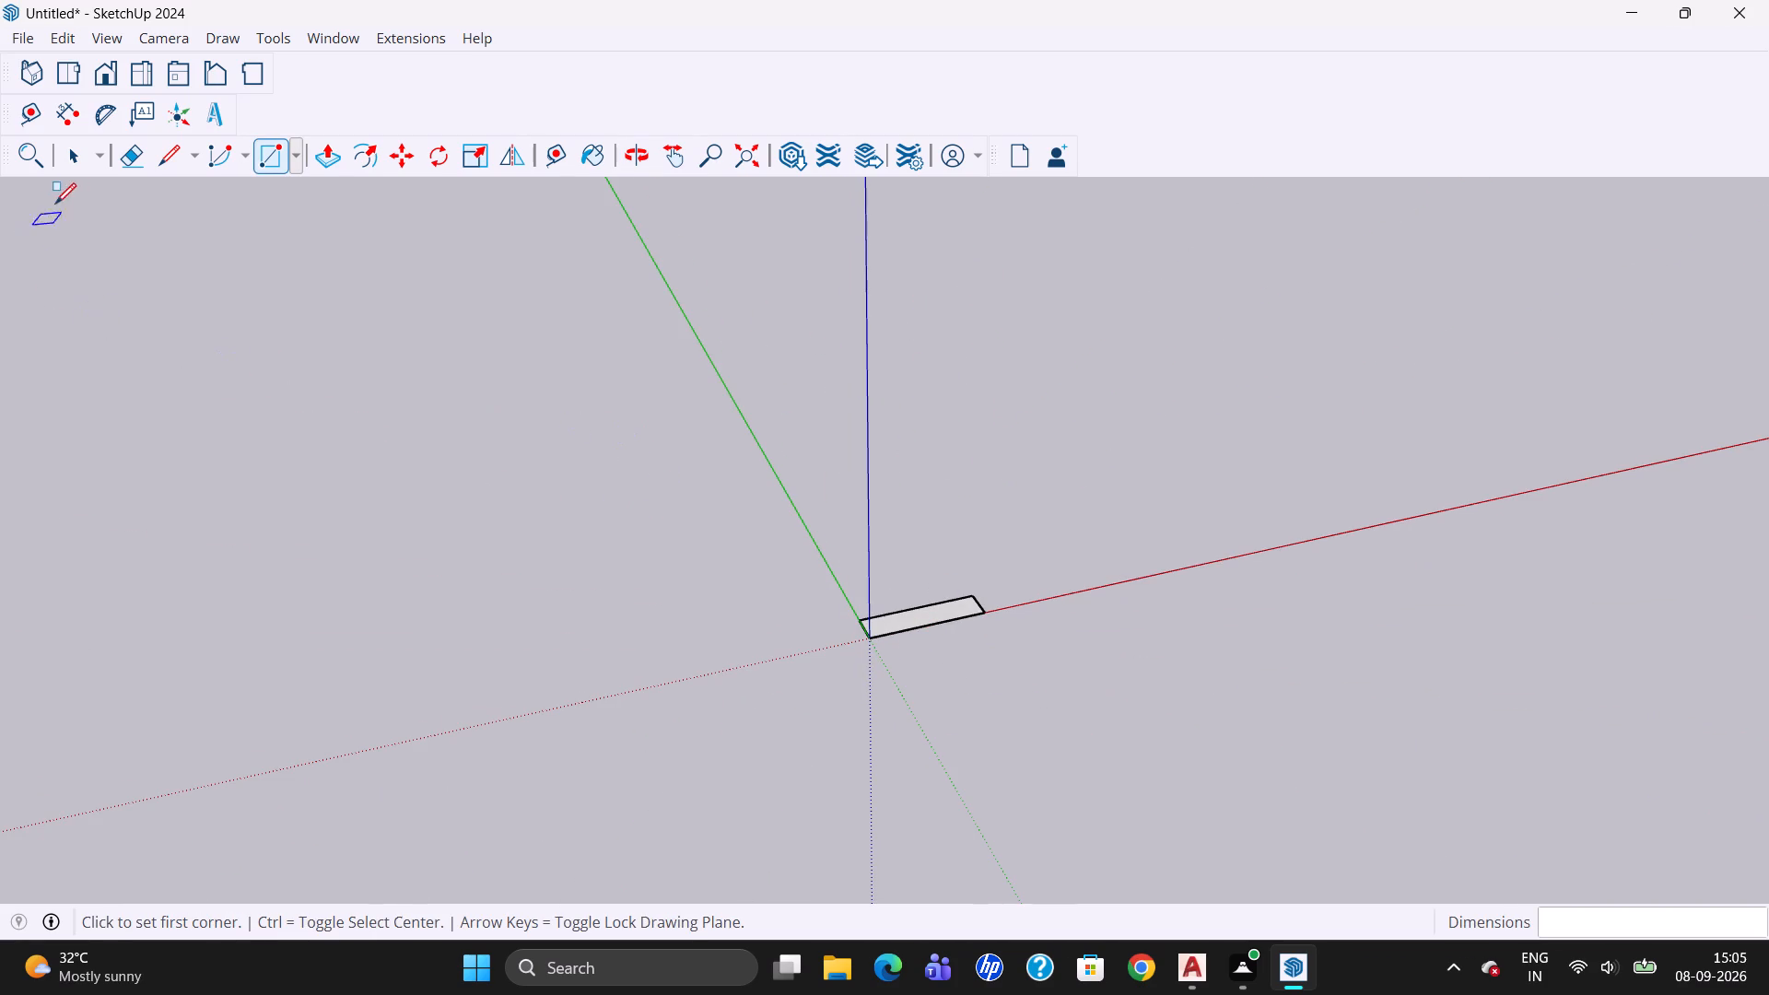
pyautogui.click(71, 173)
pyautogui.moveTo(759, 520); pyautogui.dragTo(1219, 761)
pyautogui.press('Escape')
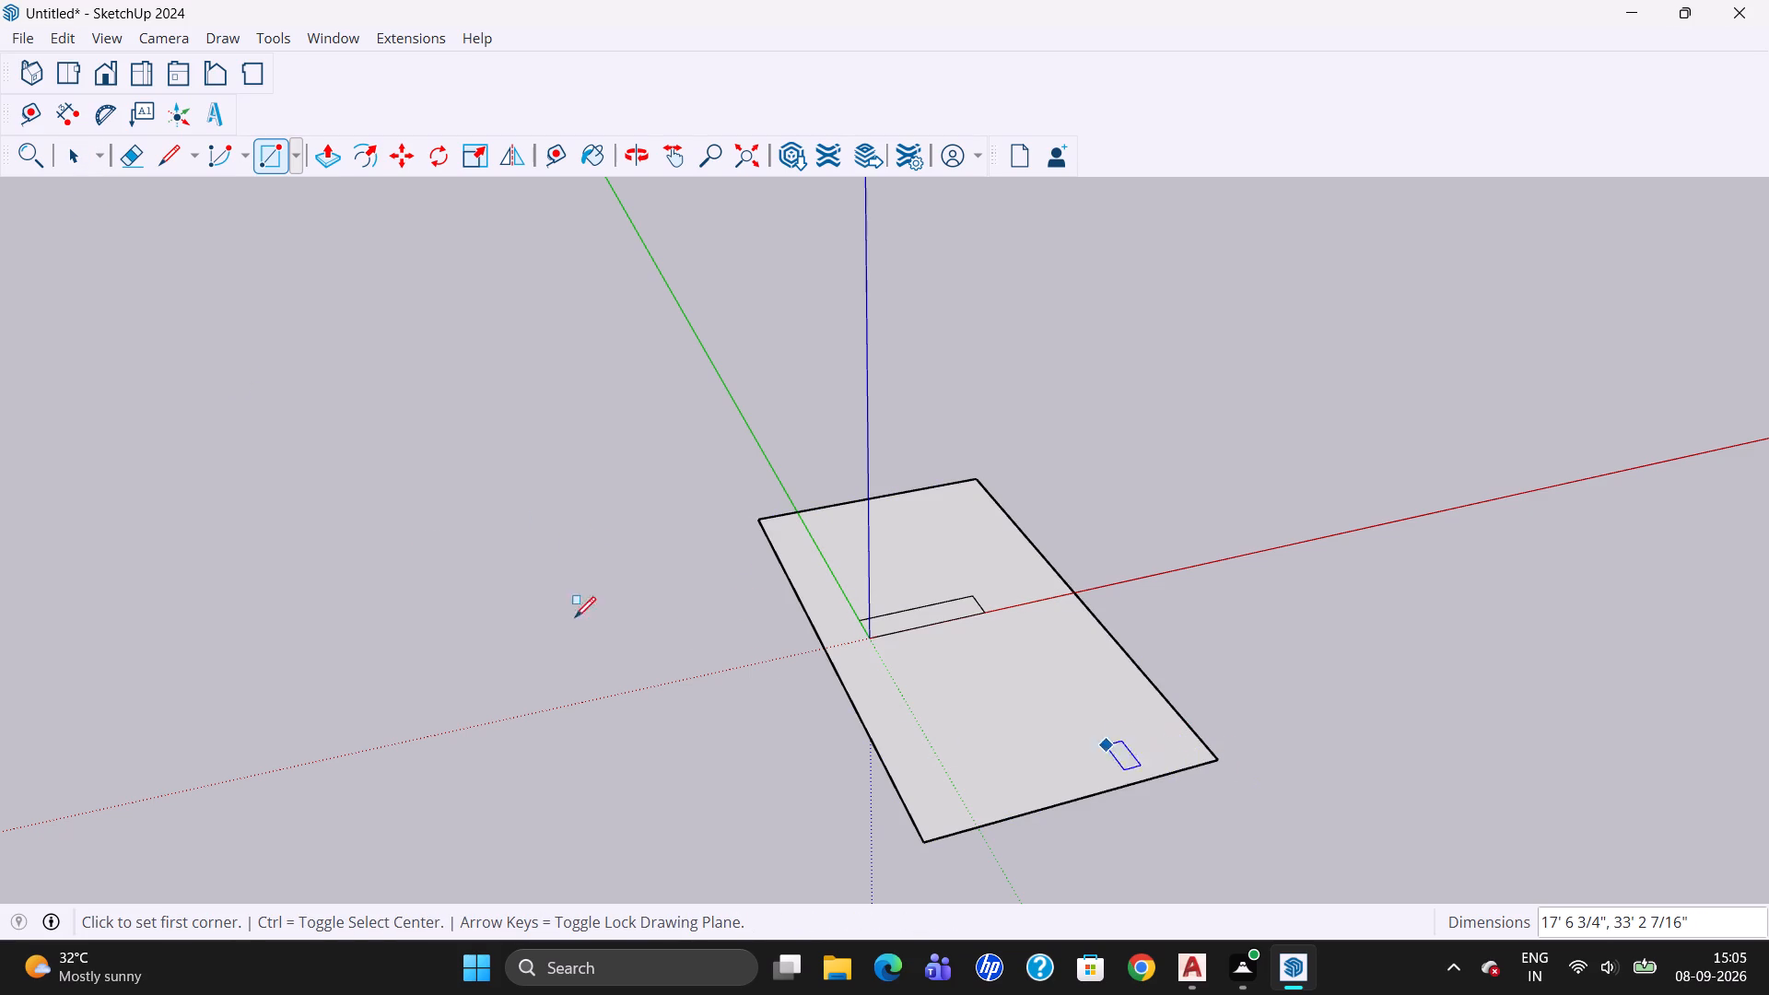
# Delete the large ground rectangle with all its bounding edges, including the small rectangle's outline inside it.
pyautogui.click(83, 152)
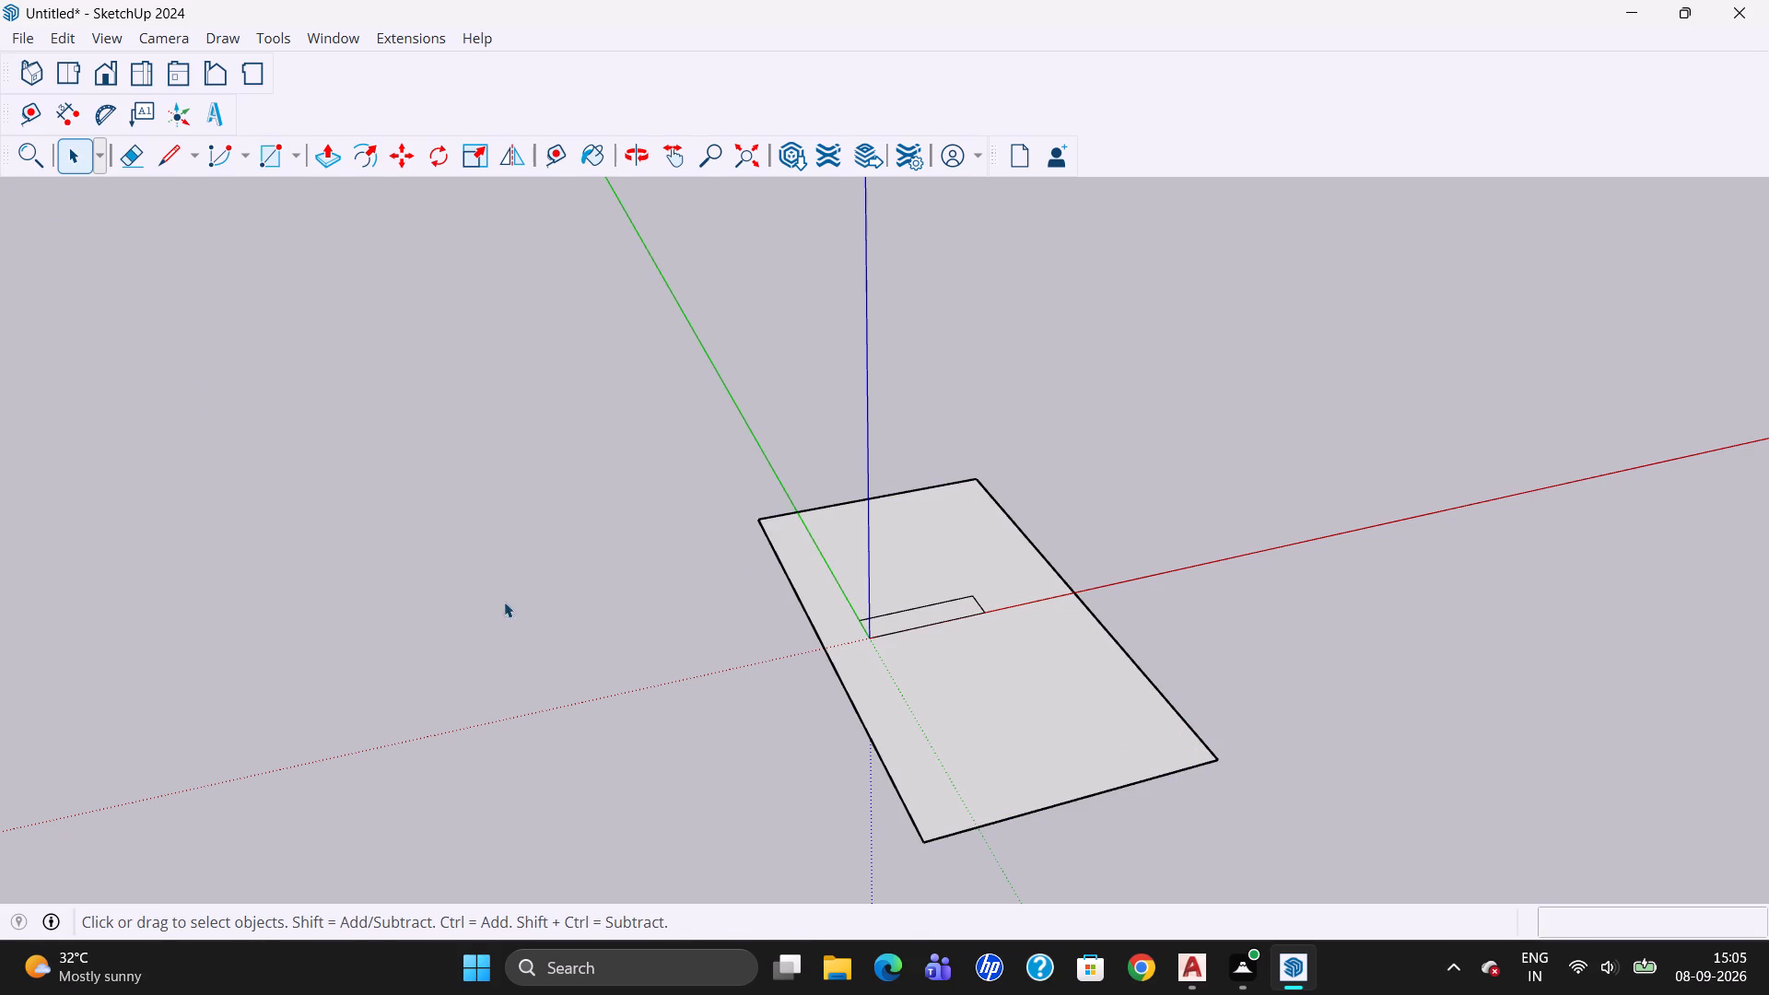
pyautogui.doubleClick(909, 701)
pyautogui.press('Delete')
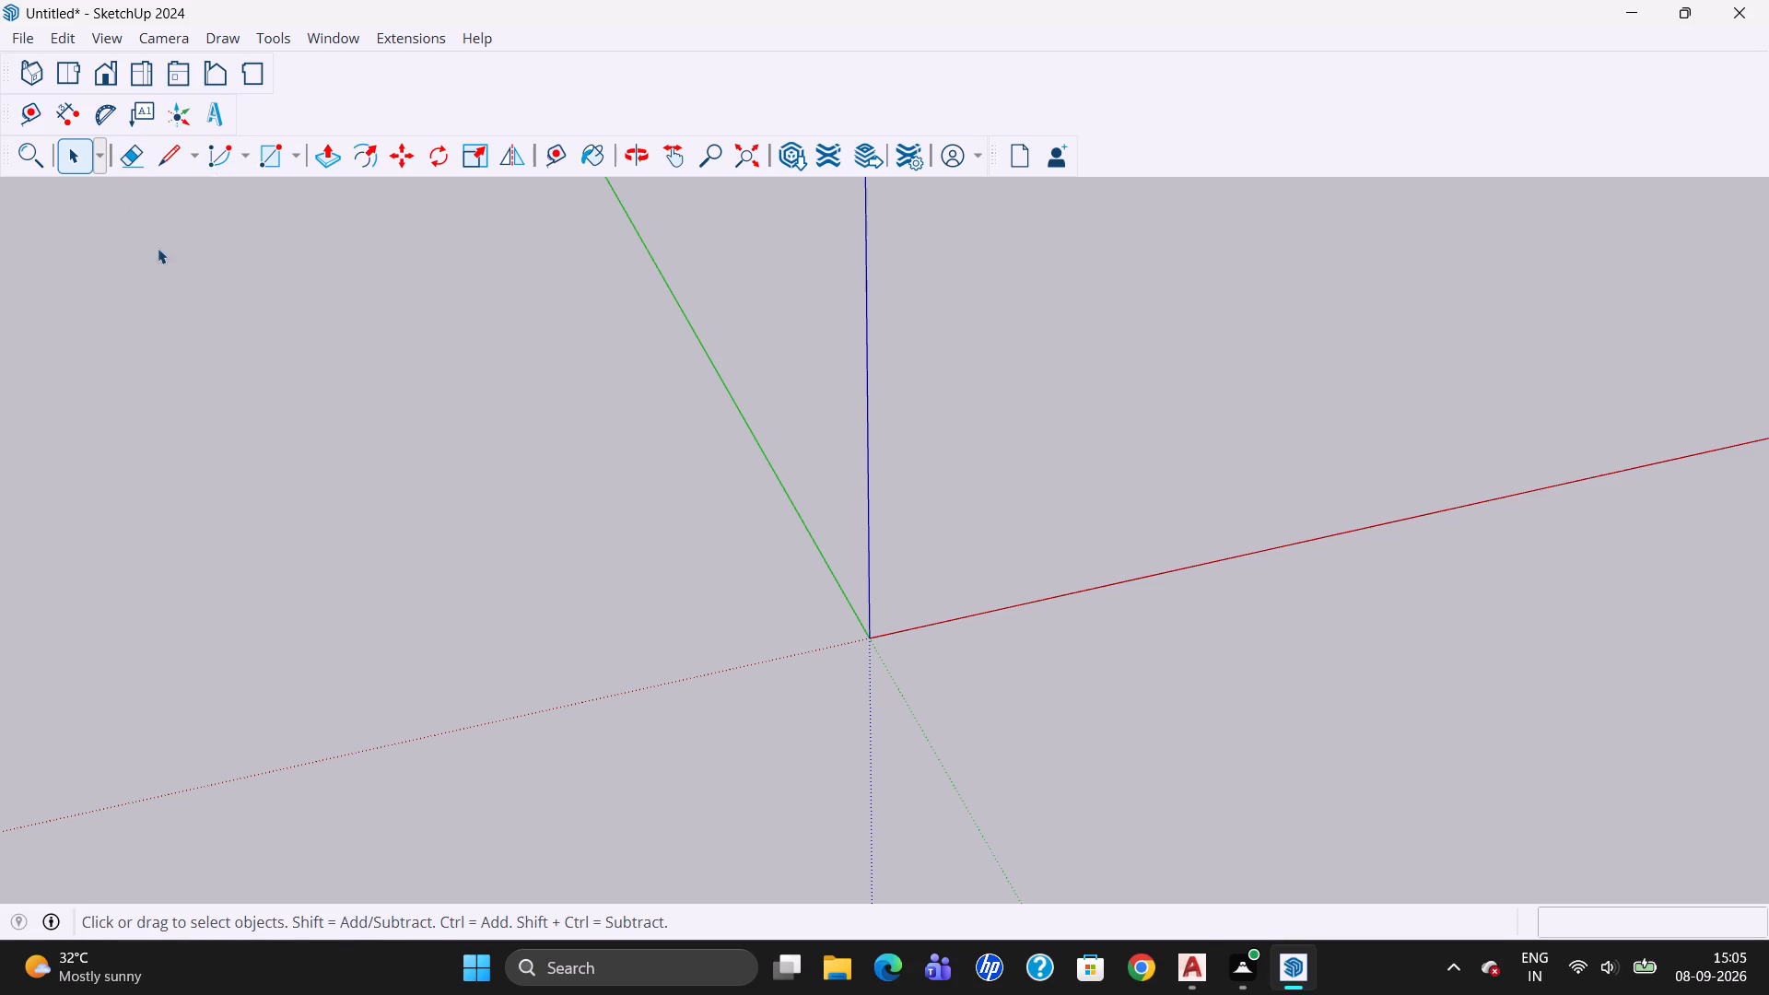
# Abandon the rectangle started at the origin and open a new blank model, discarding the current one without saving.
pyautogui.click(288, 158)
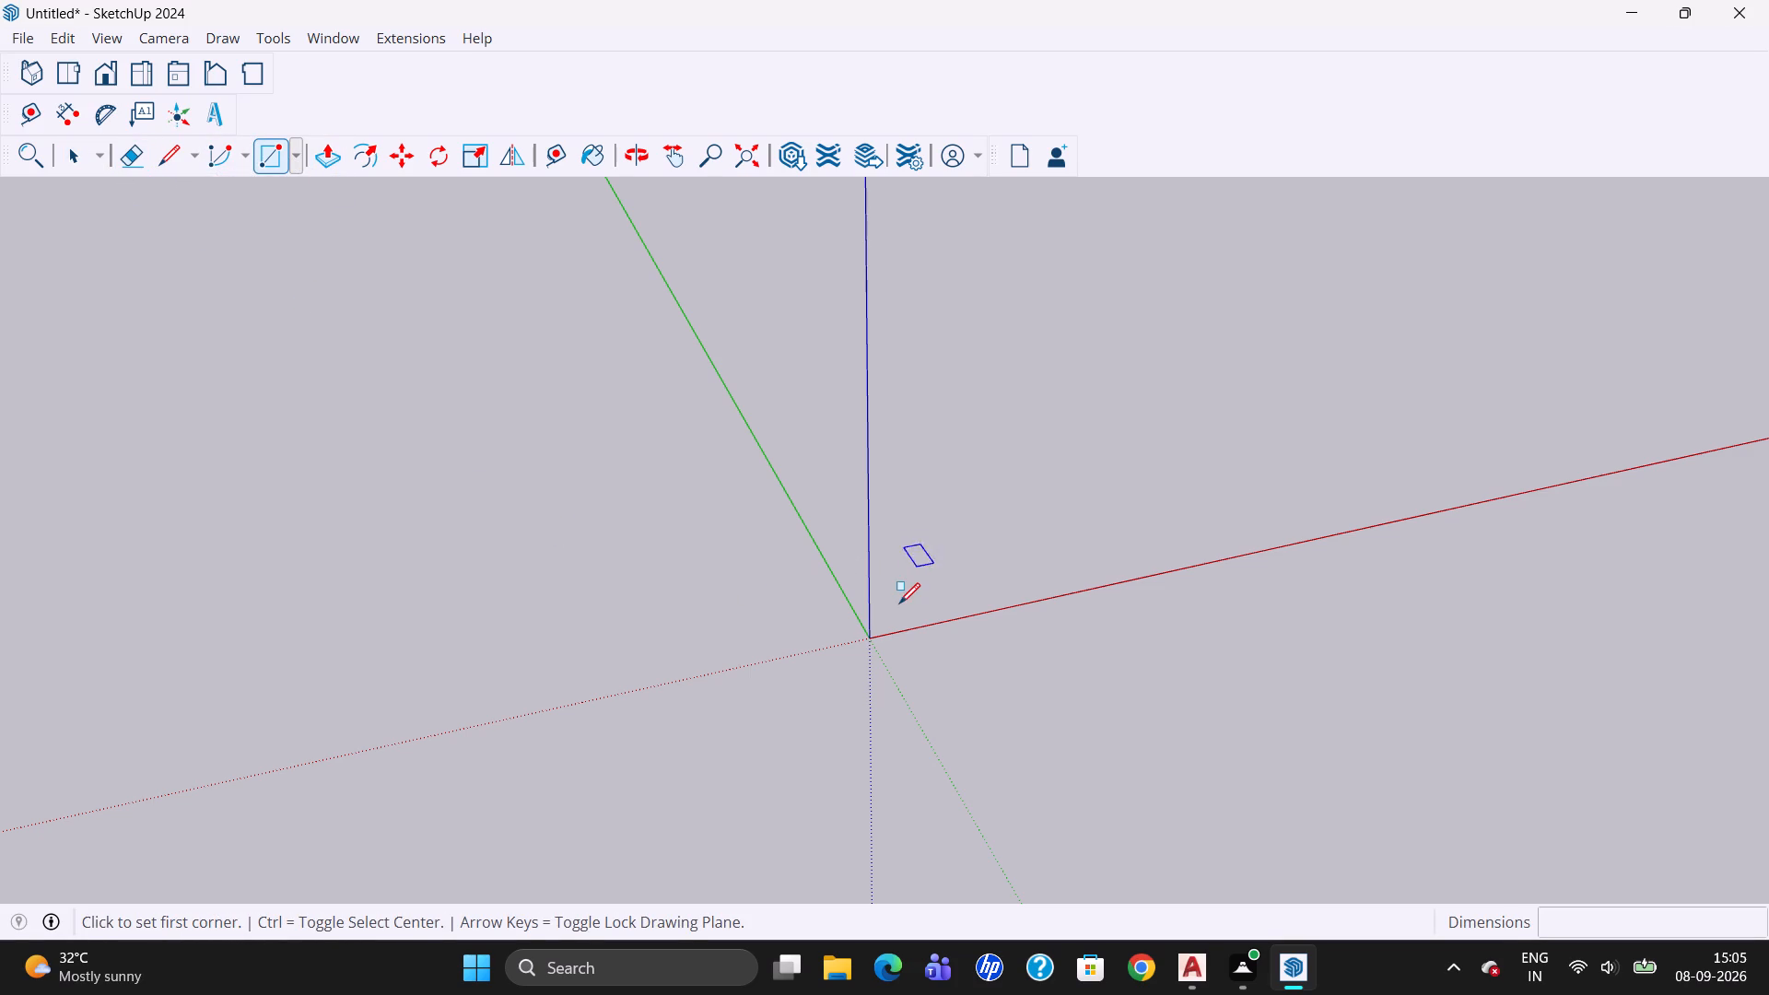
pyautogui.click(873, 627)
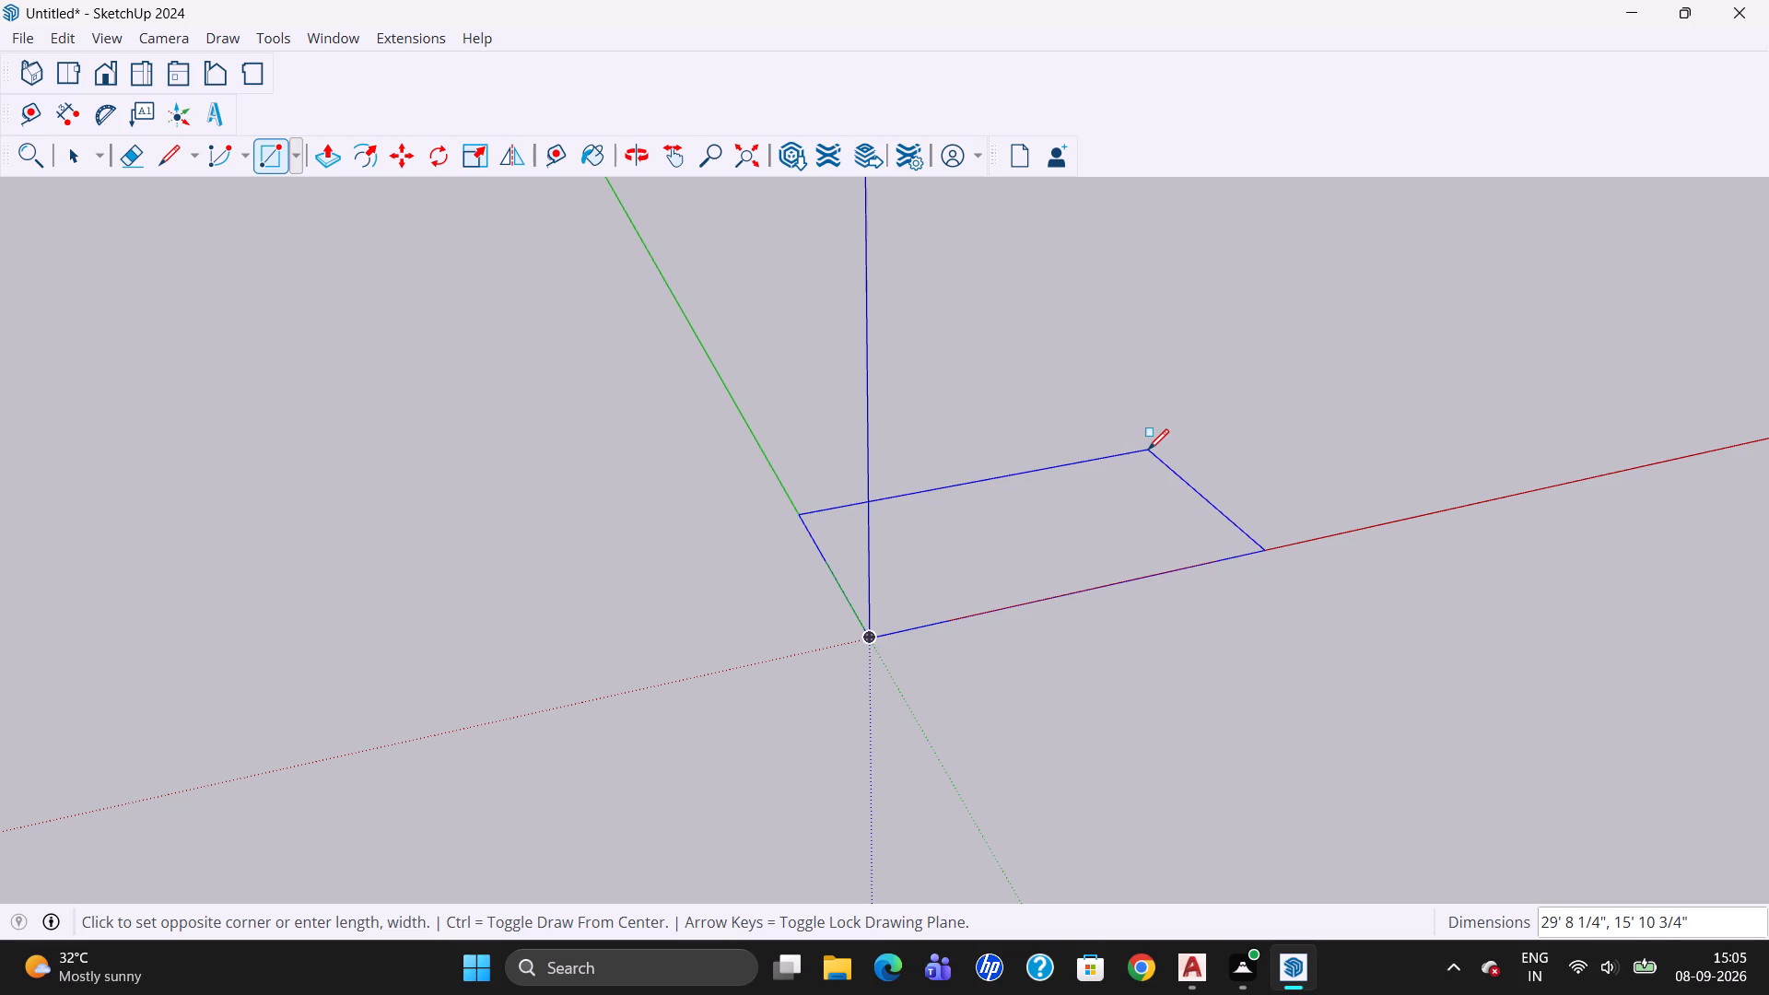
pyautogui.click(24, 38)
pyautogui.click(30, 61)
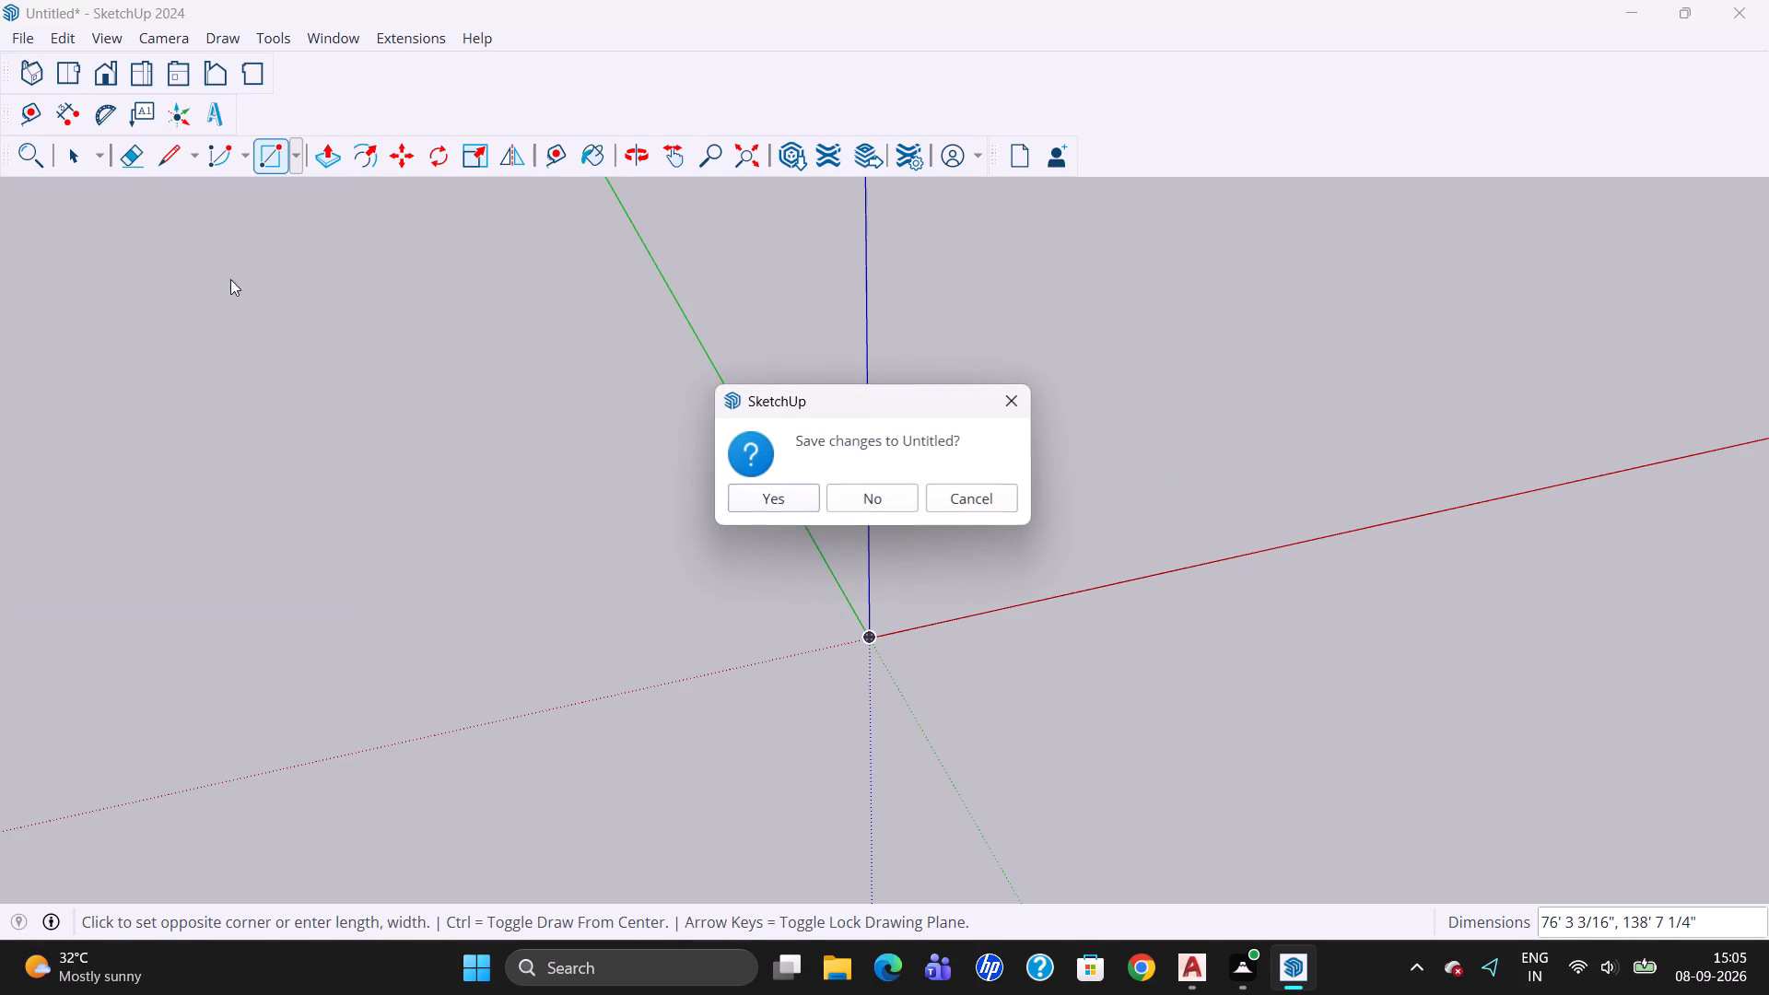
pyautogui.click(886, 490)
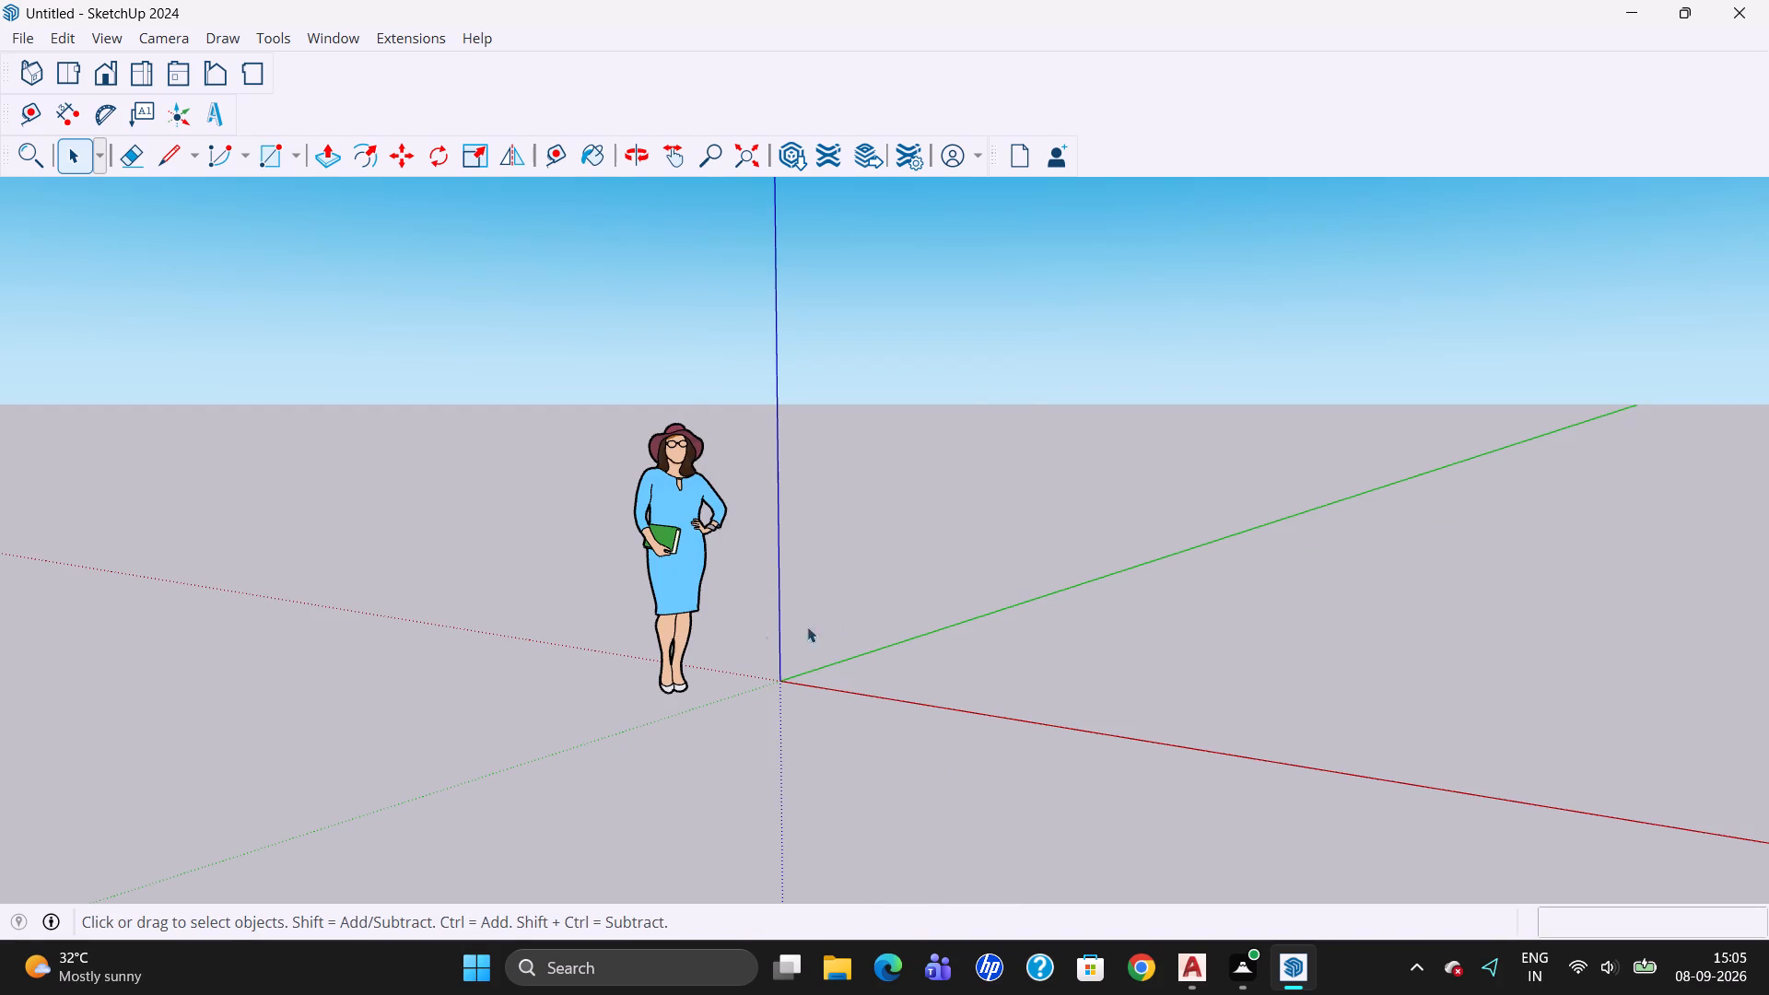
# Delete the default scale figure of the woman beside the origin.
pyautogui.moveTo(487, 379); pyautogui.dragTo(739, 837)
pyautogui.press('Delete')
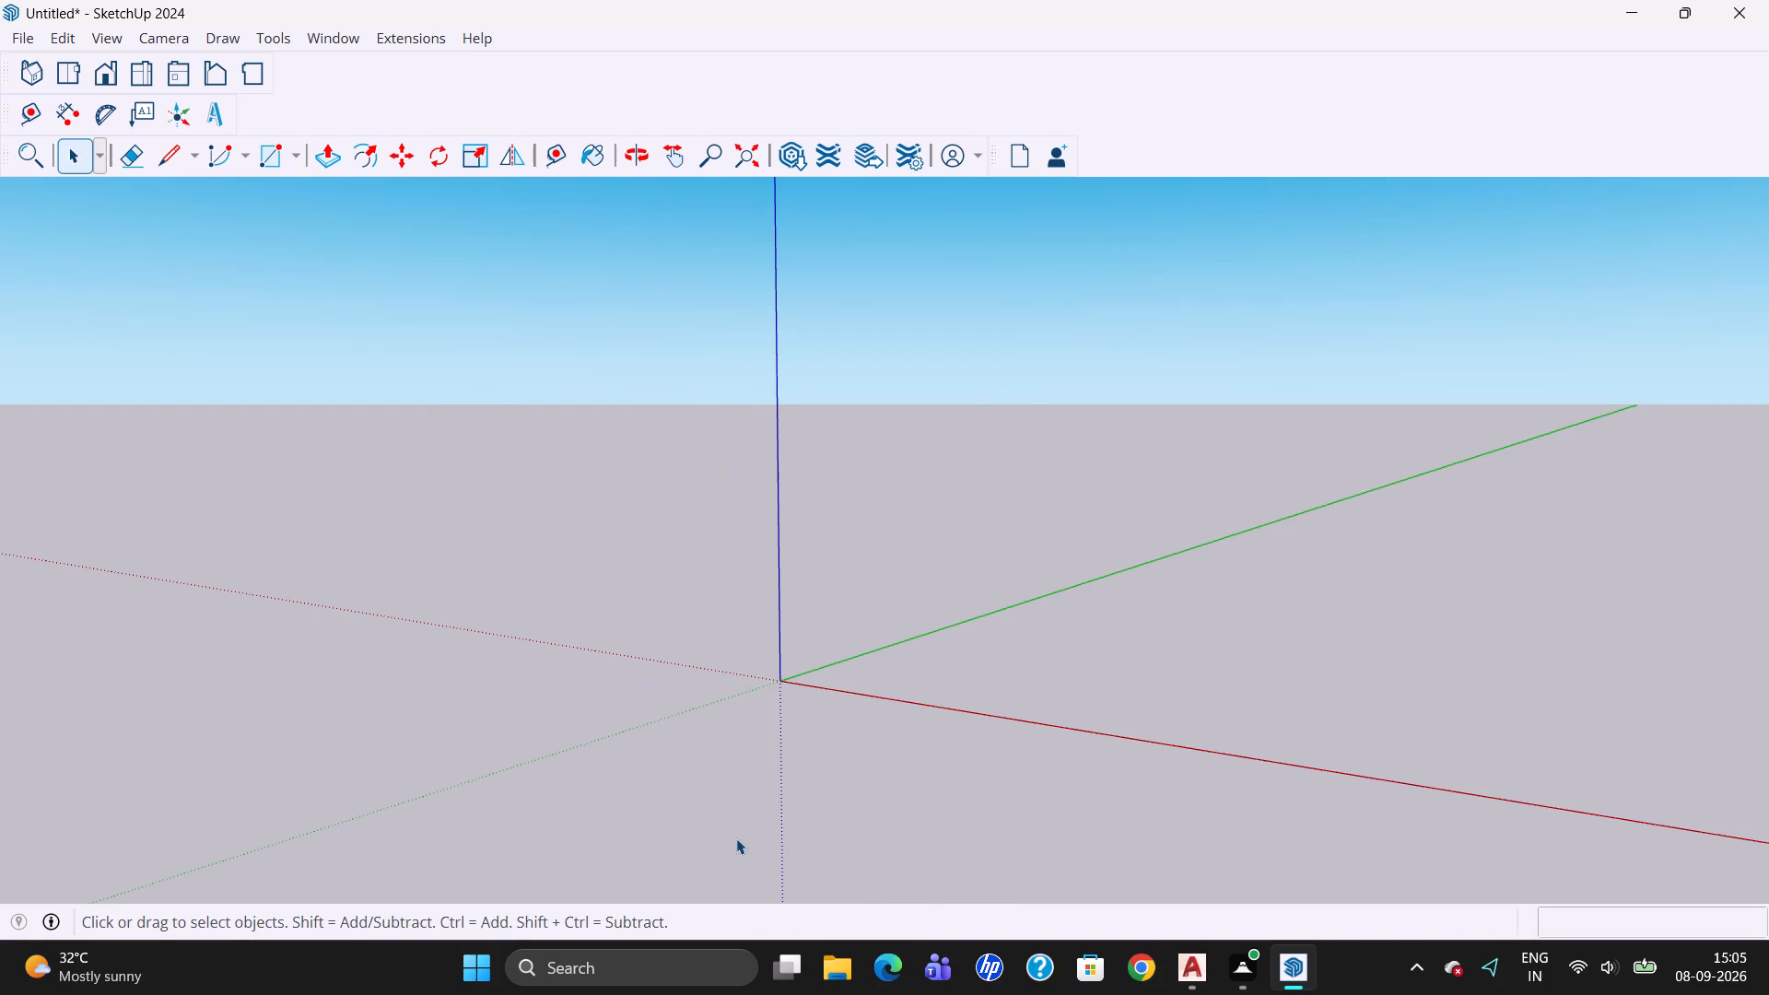
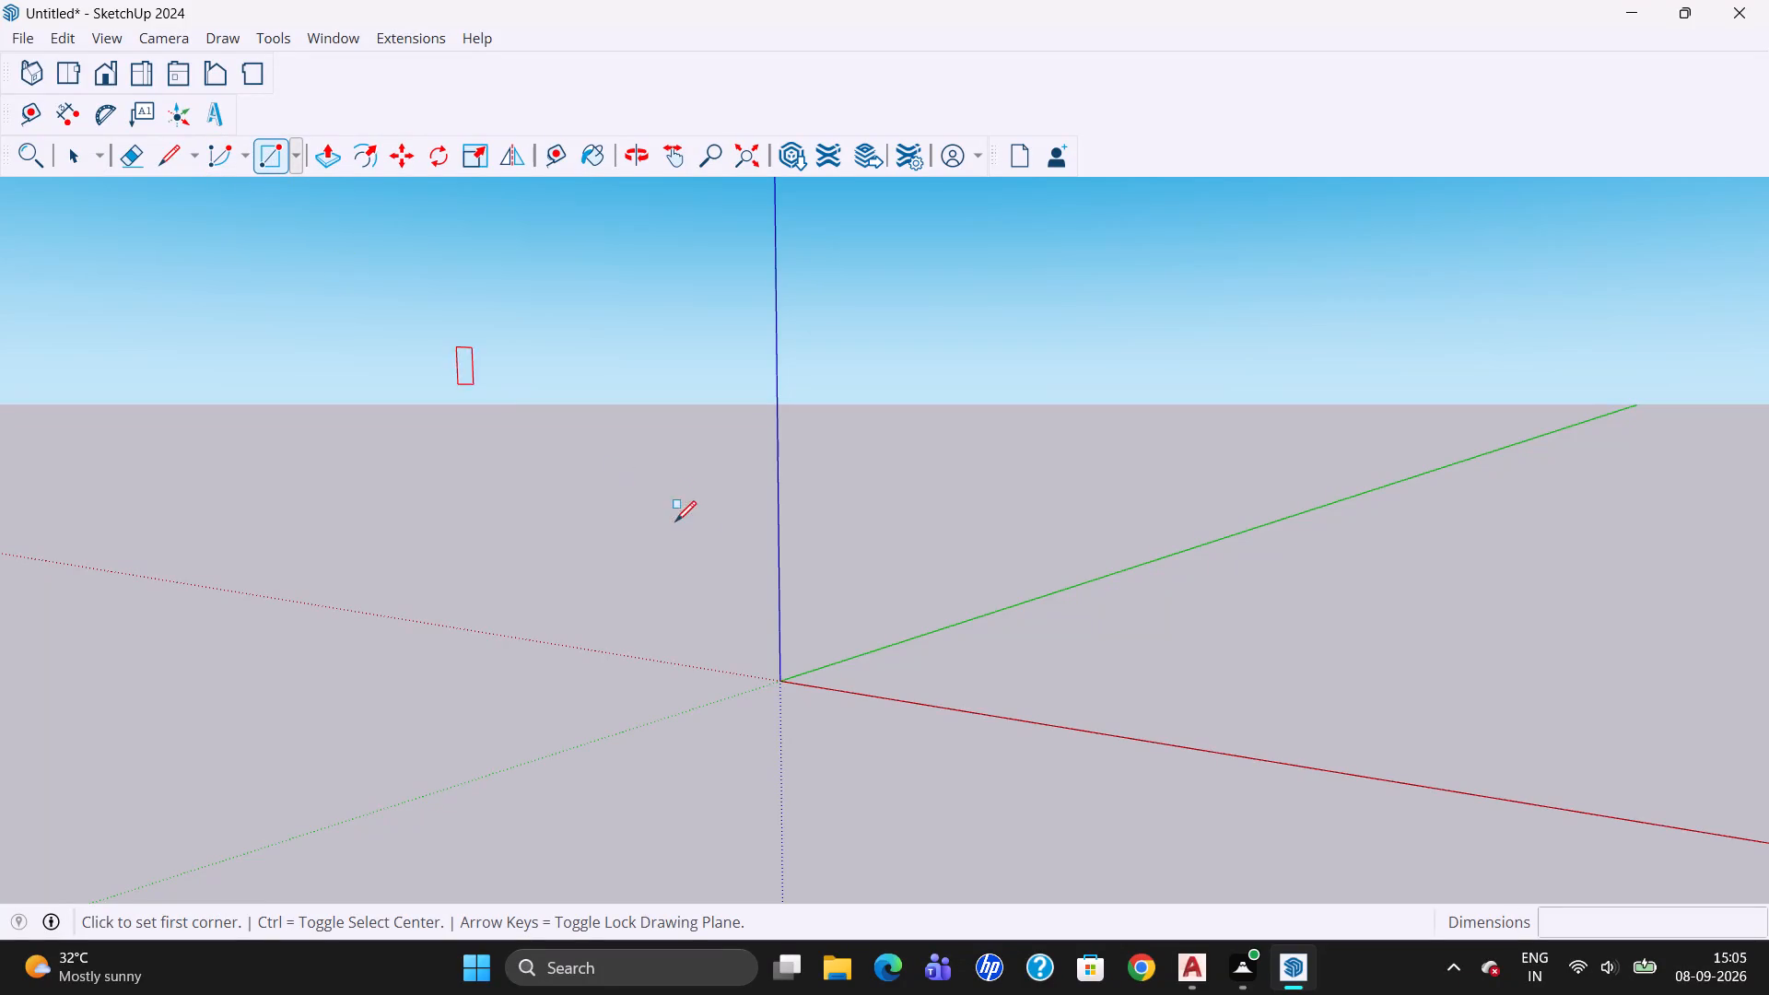
# Draw an 8' by 2' rectangle on the ground from the origin.
pyautogui.moveTo(780, 684); pyautogui.dragTo(791, 692)
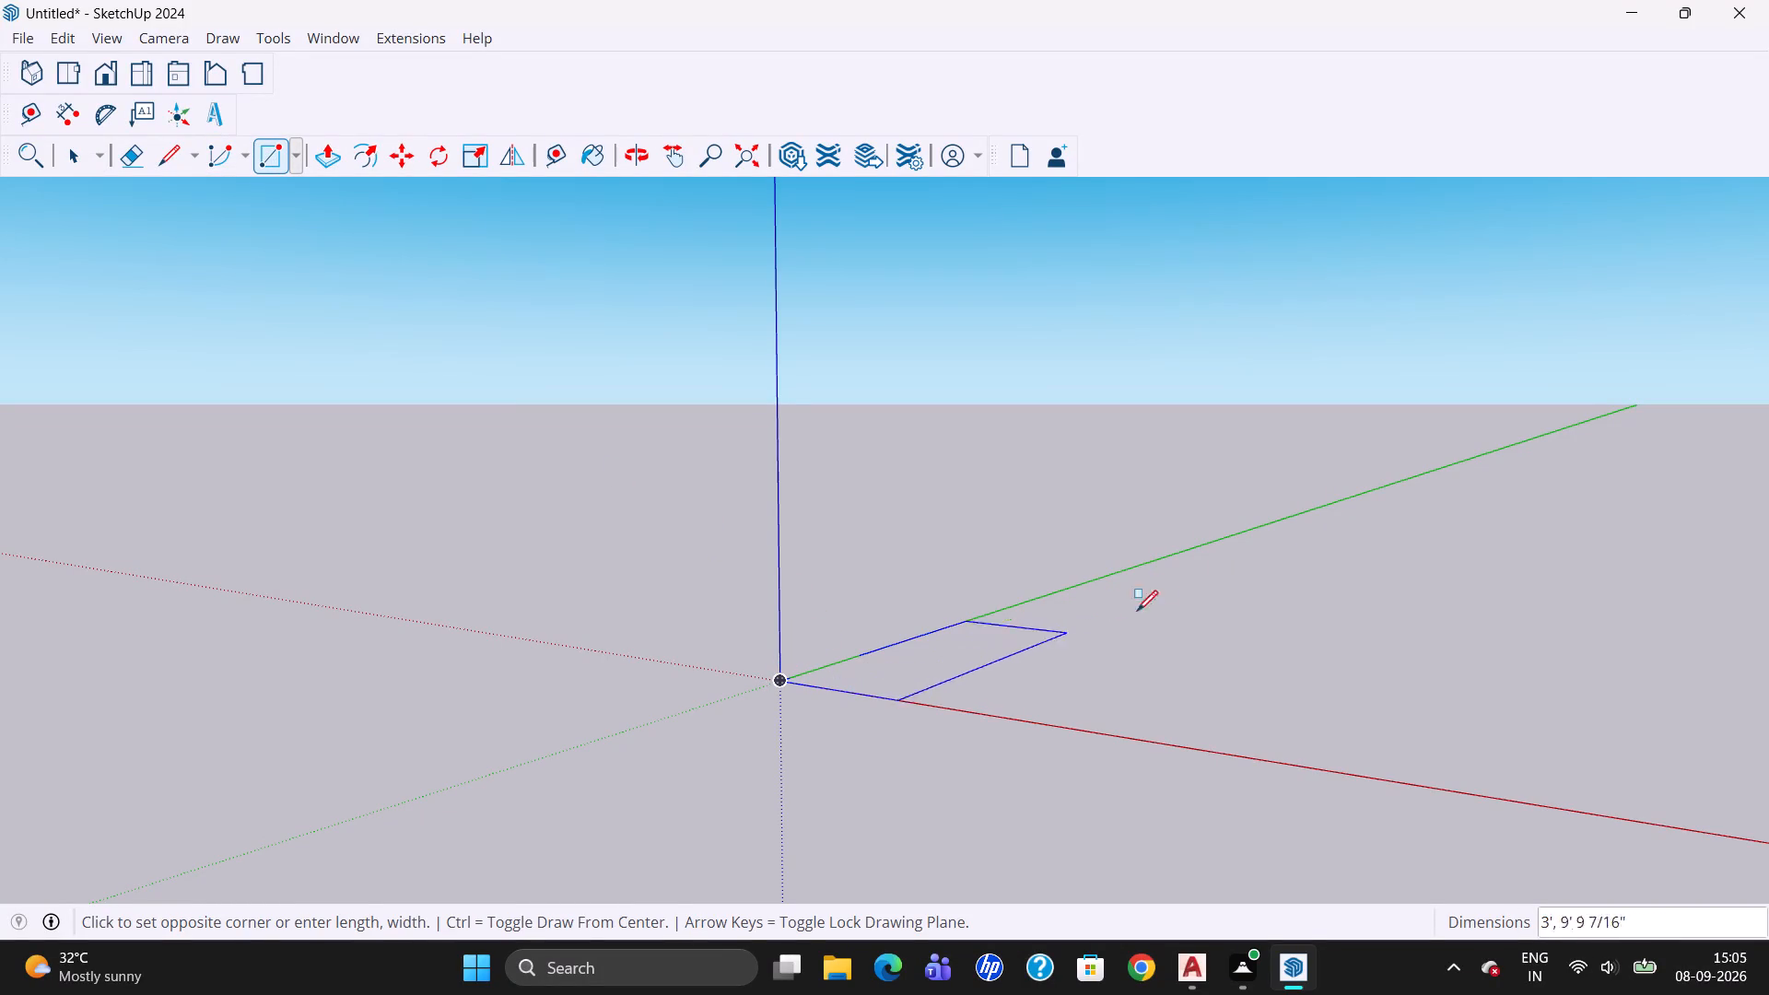
pyautogui.press('8')
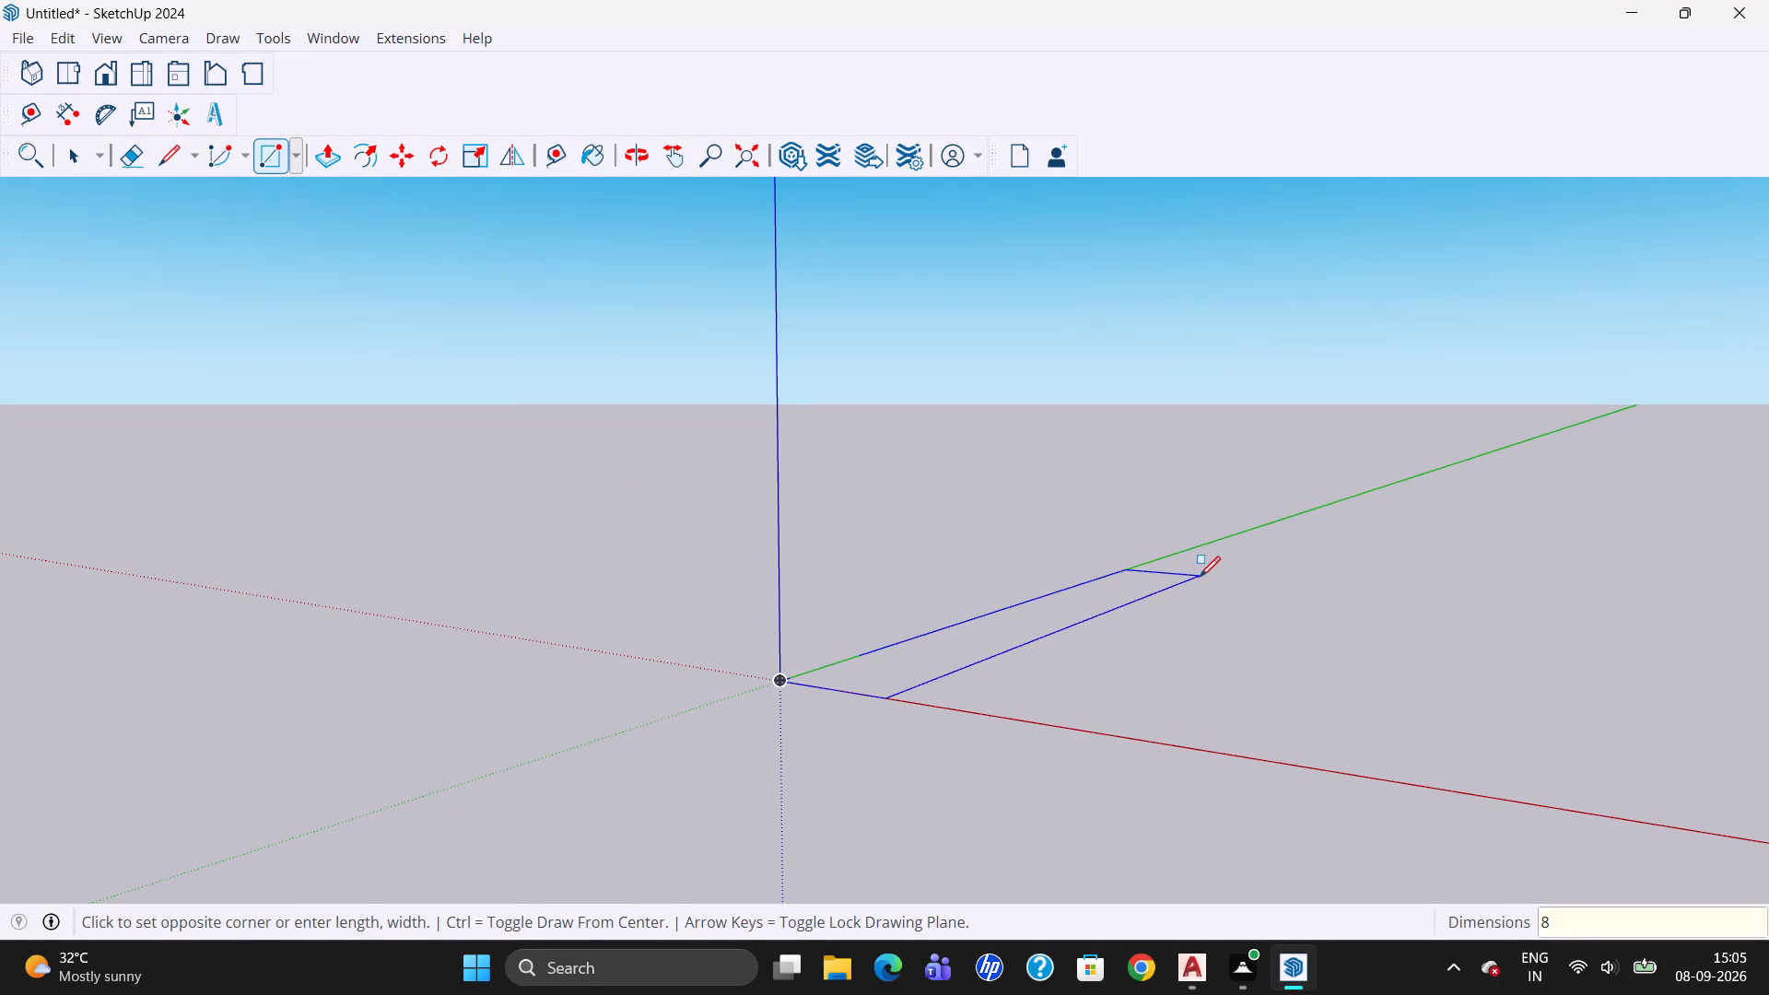
pyautogui.write("',2")
pyautogui.press("'")
pyautogui.press('Return')
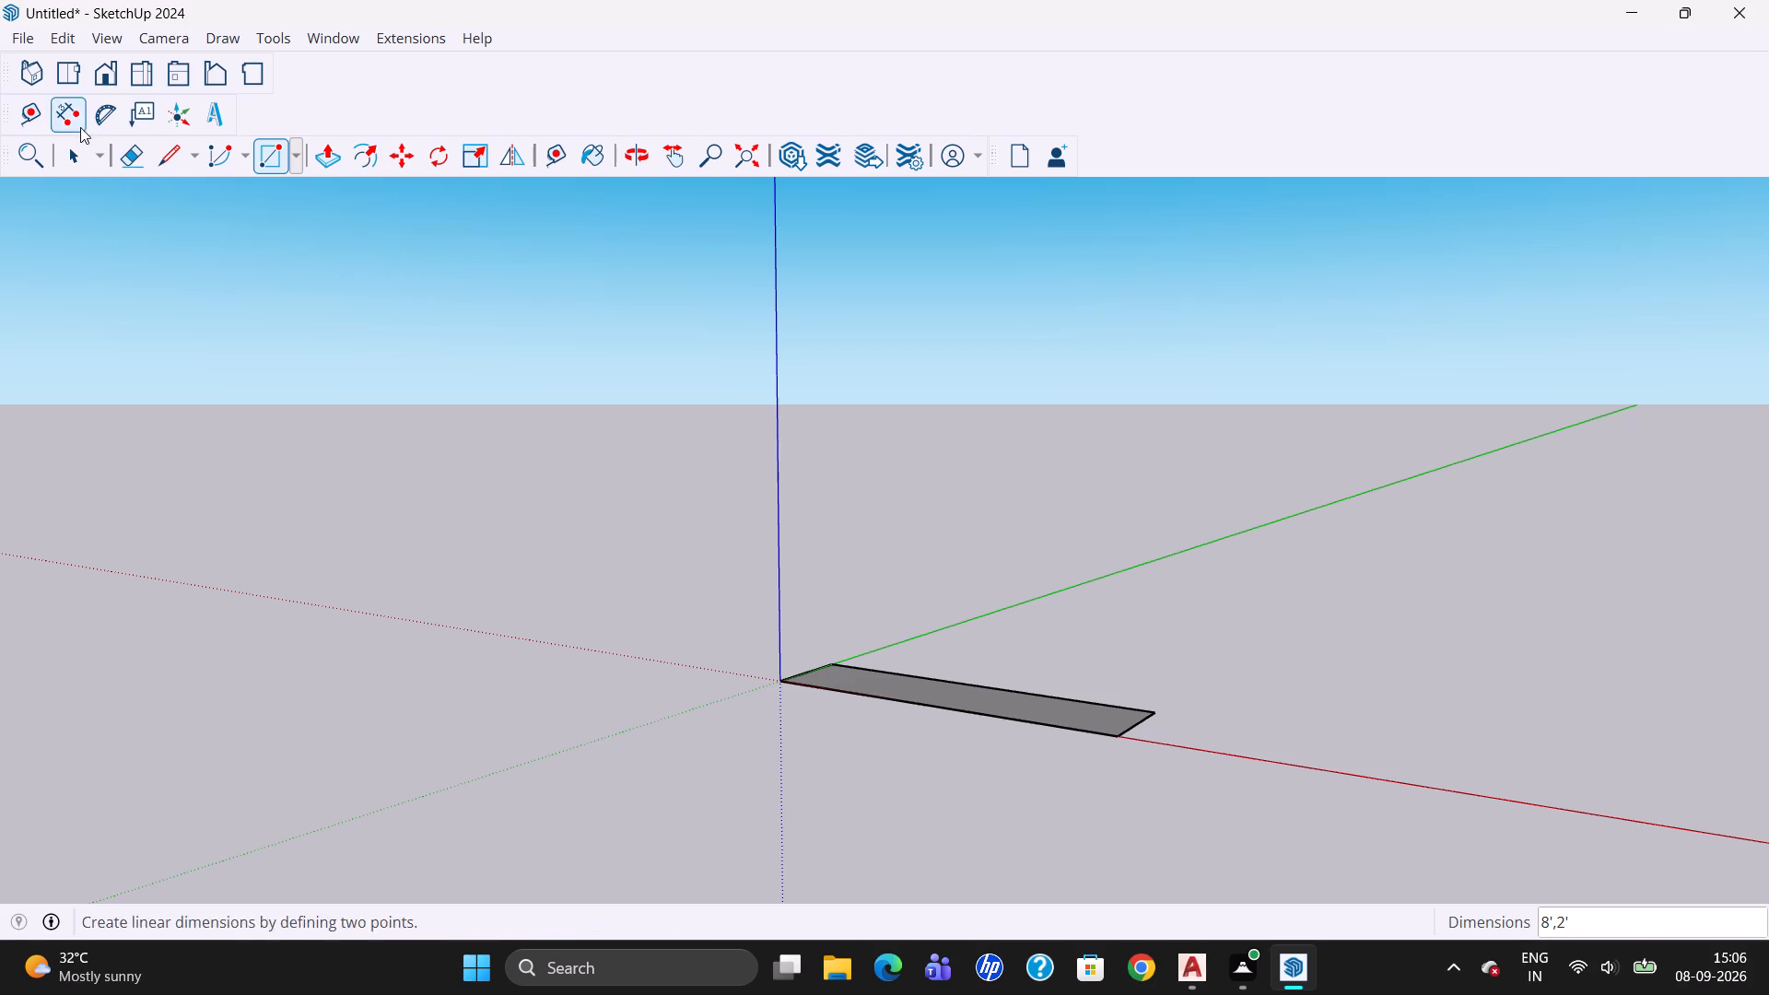
# Push/Pull the 8' by 2' rectangle upward by 6" into a slab.
pyautogui.click(77, 153)
pyautogui.moveTo(678, 485); pyautogui.dragTo(1322, 821)
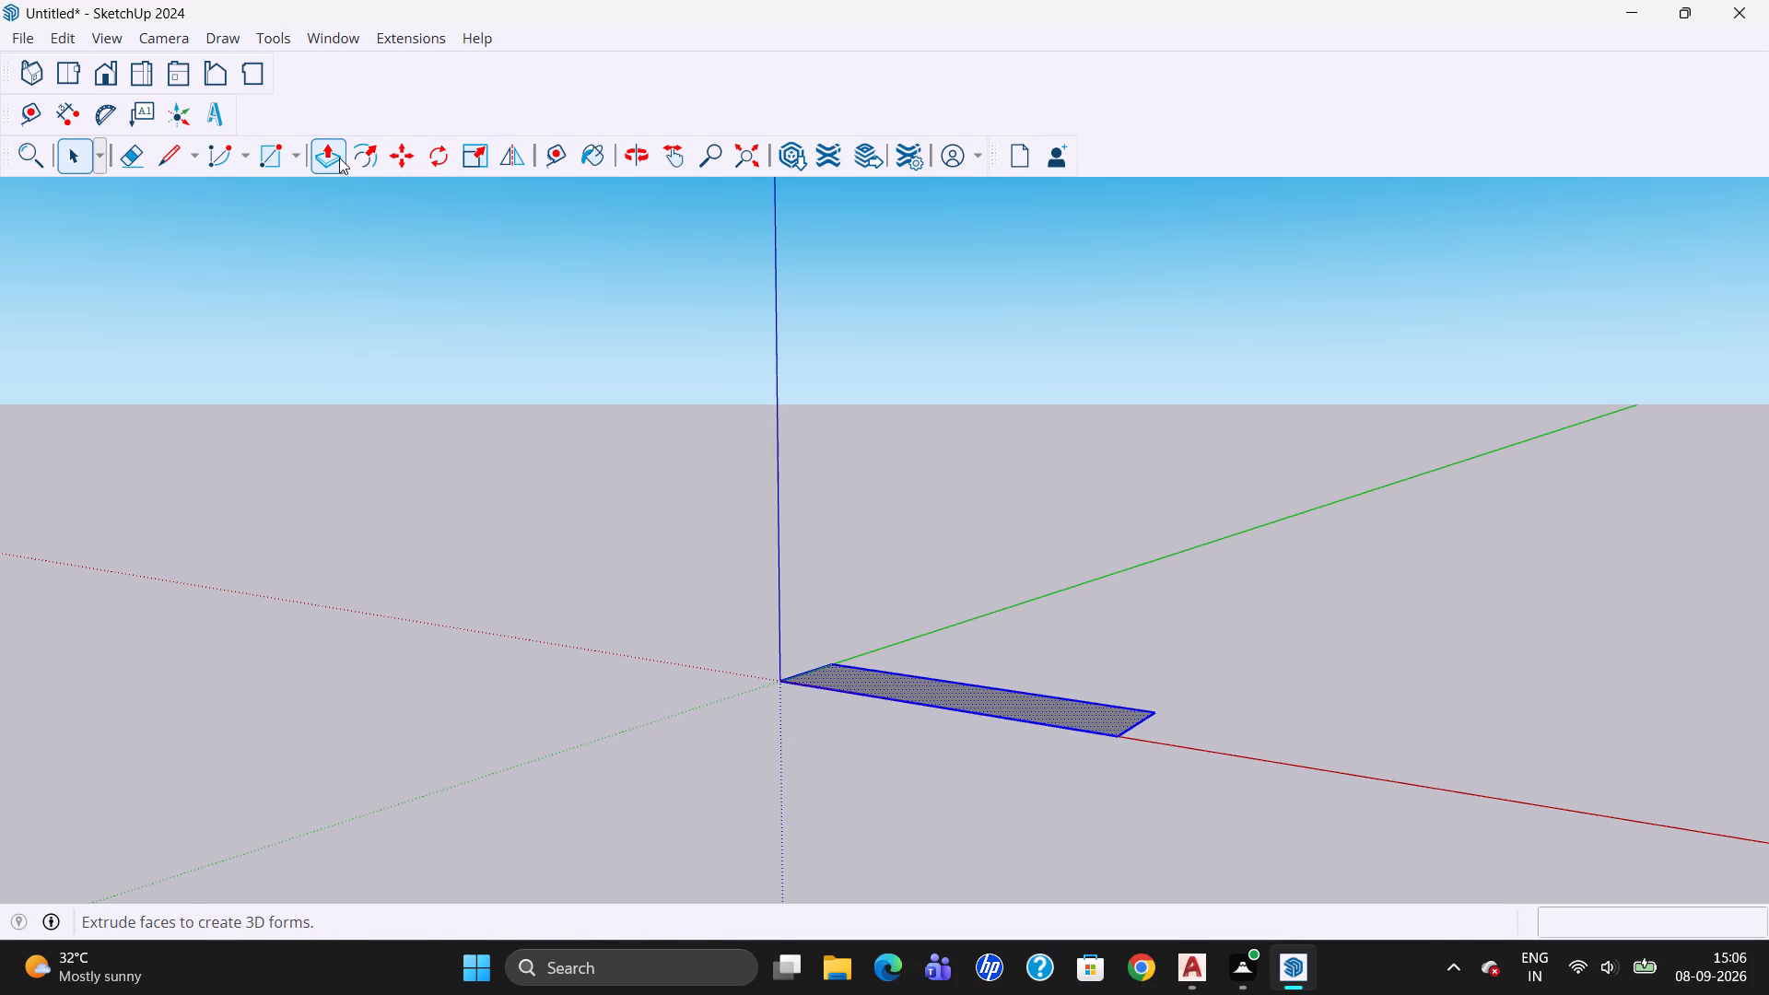
pyautogui.click(339, 158)
pyautogui.click(961, 679)
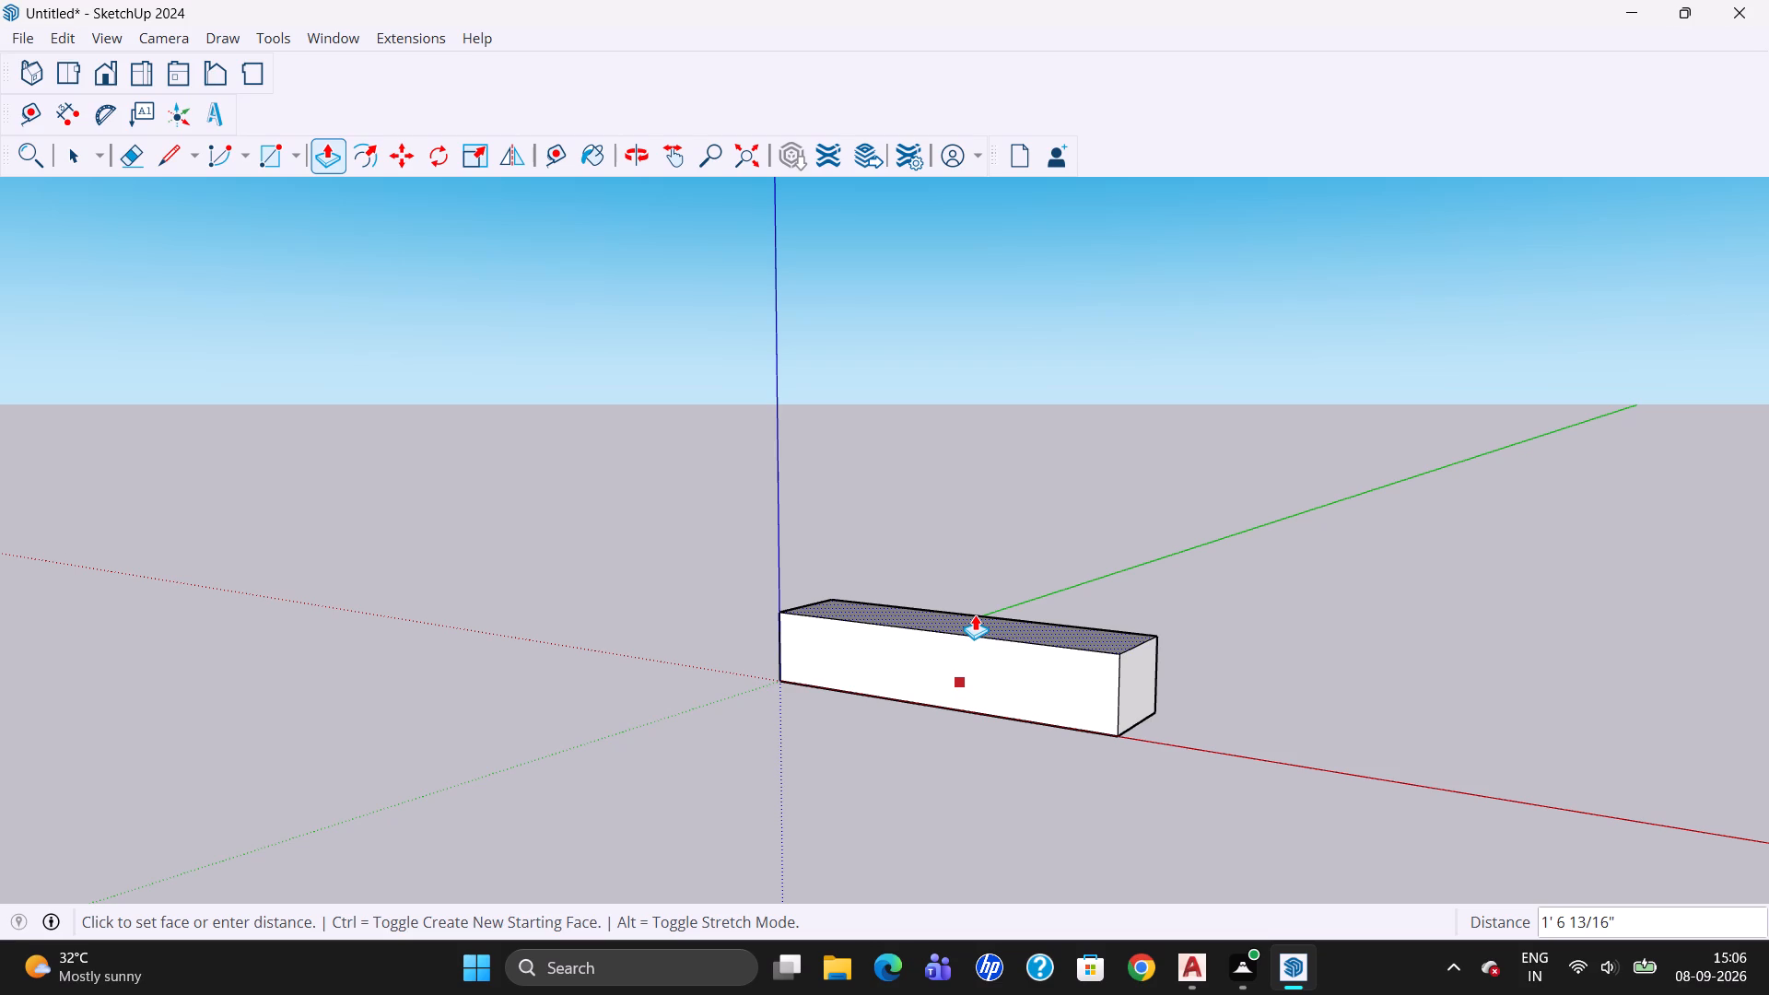
pyautogui.write('6"')
pyautogui.press('Return')
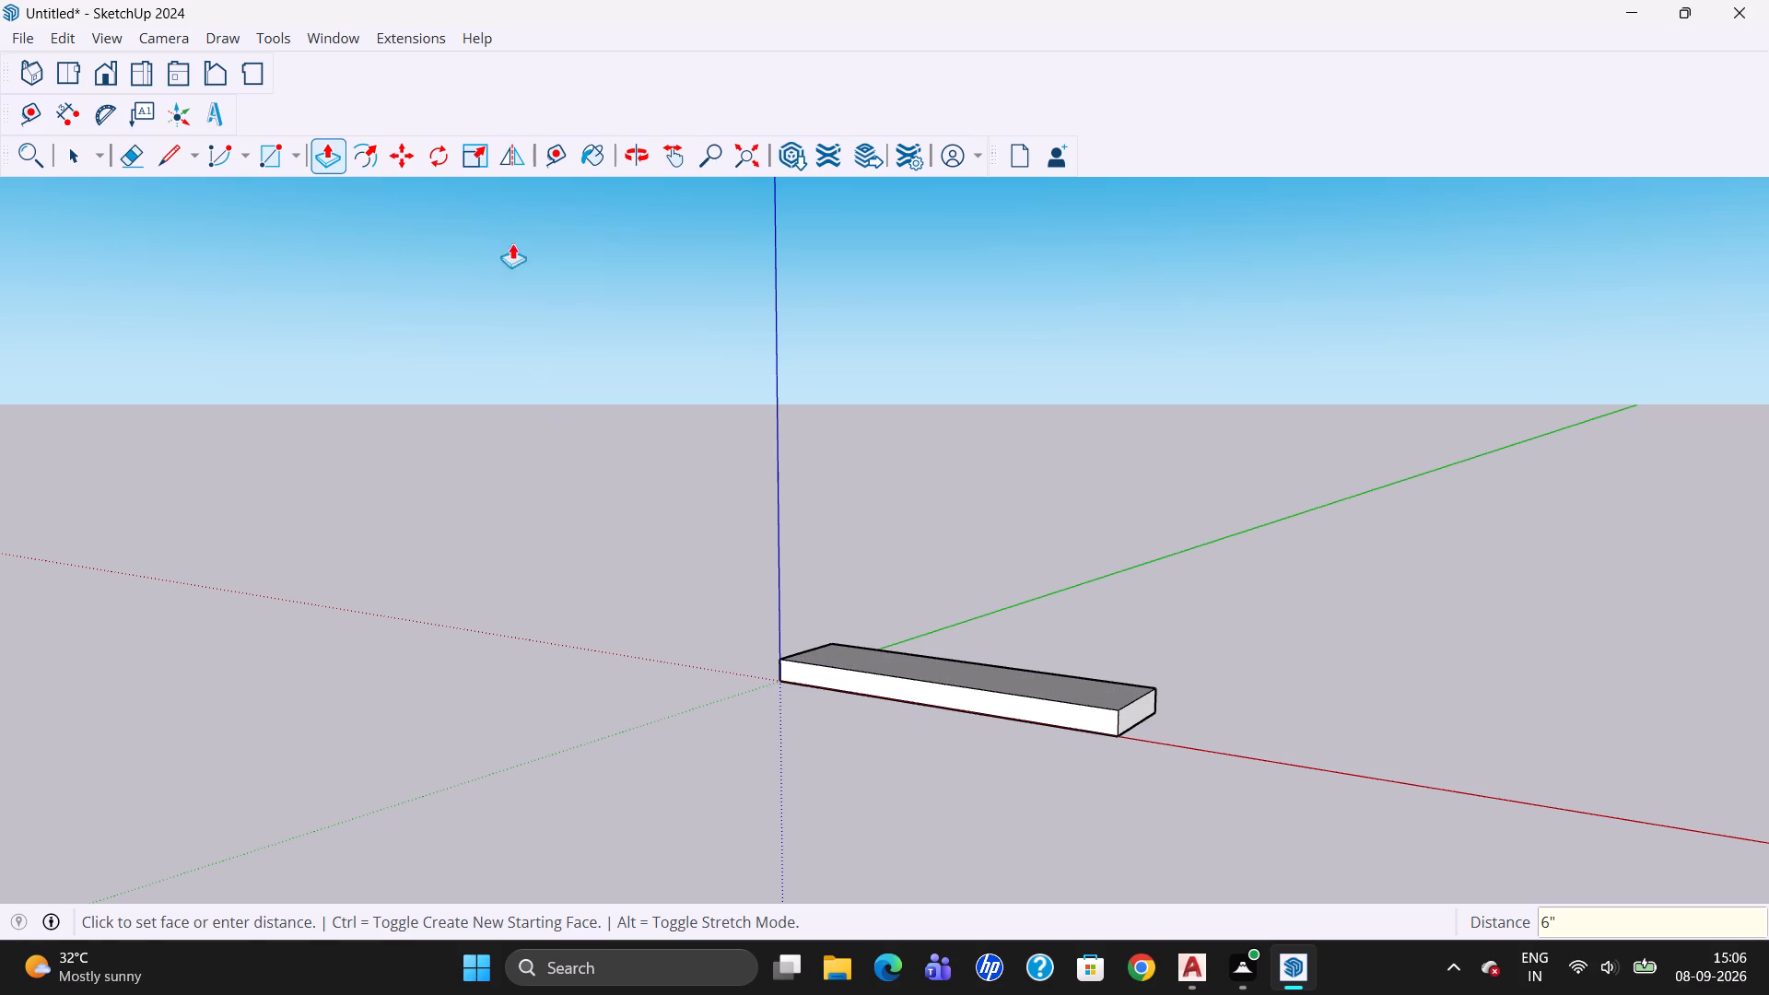
# Offset the outline of the slab's long front face inward by 1".
pyautogui.click(369, 153)
pyautogui.doubleClick(818, 676)
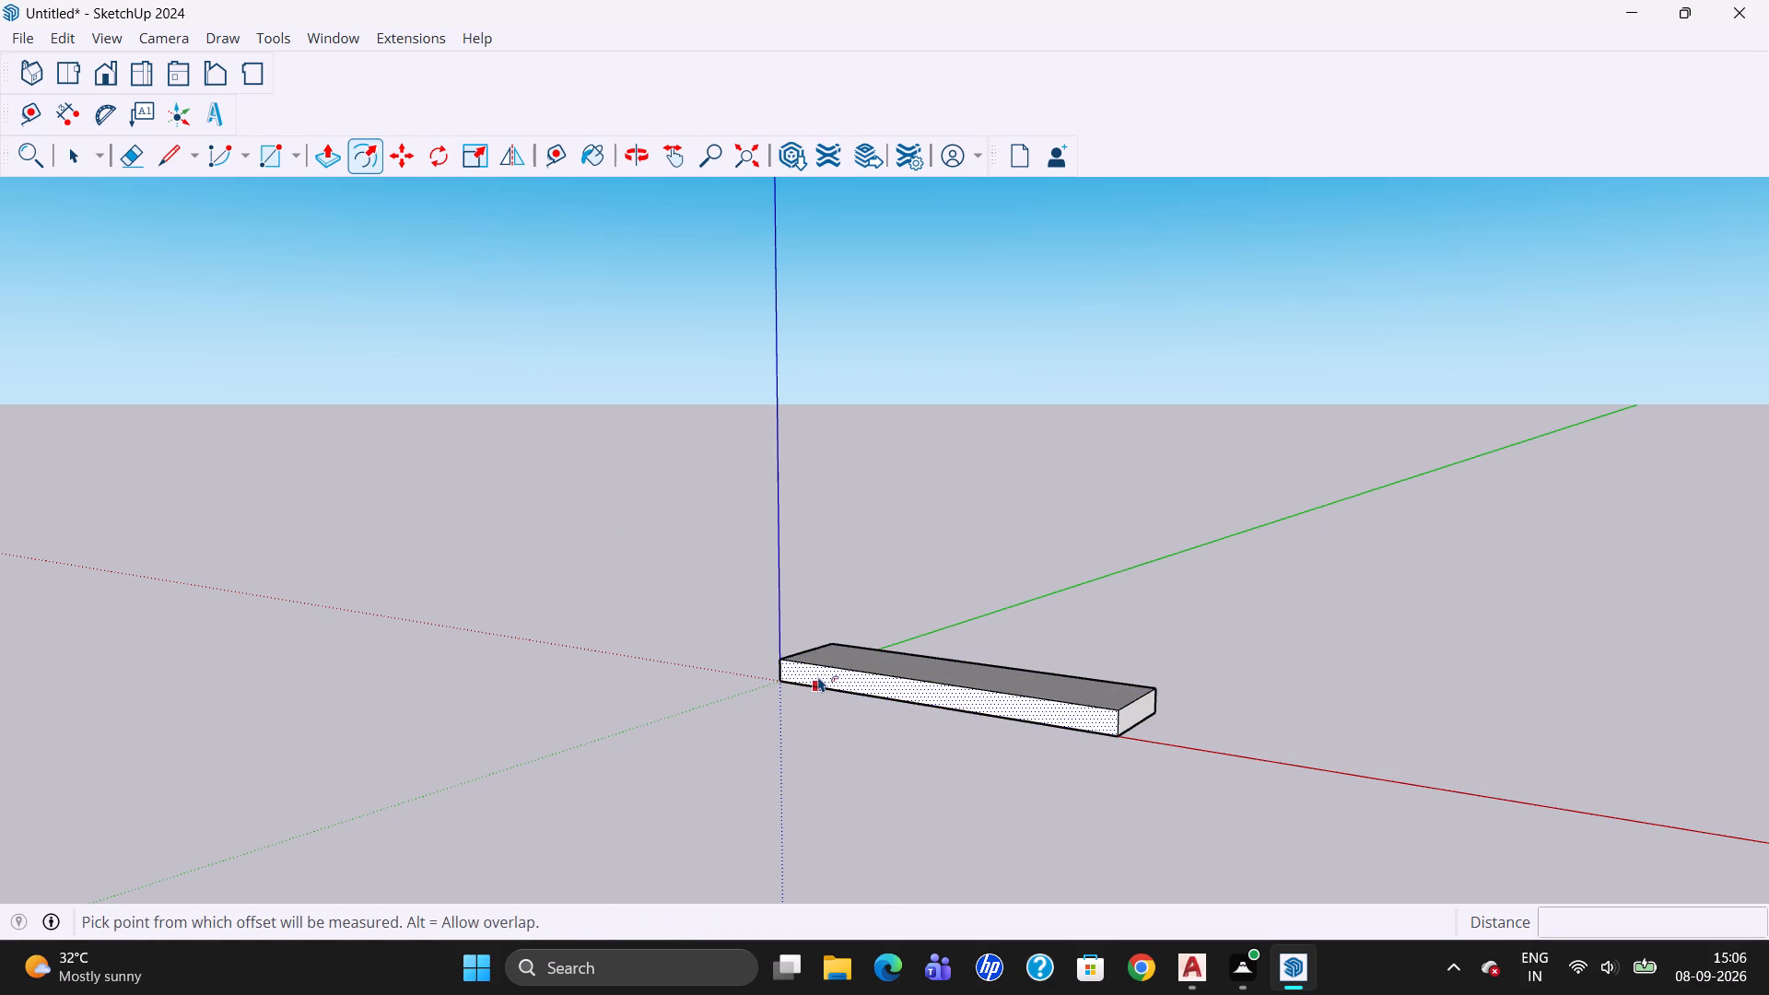
pyautogui.press('1')
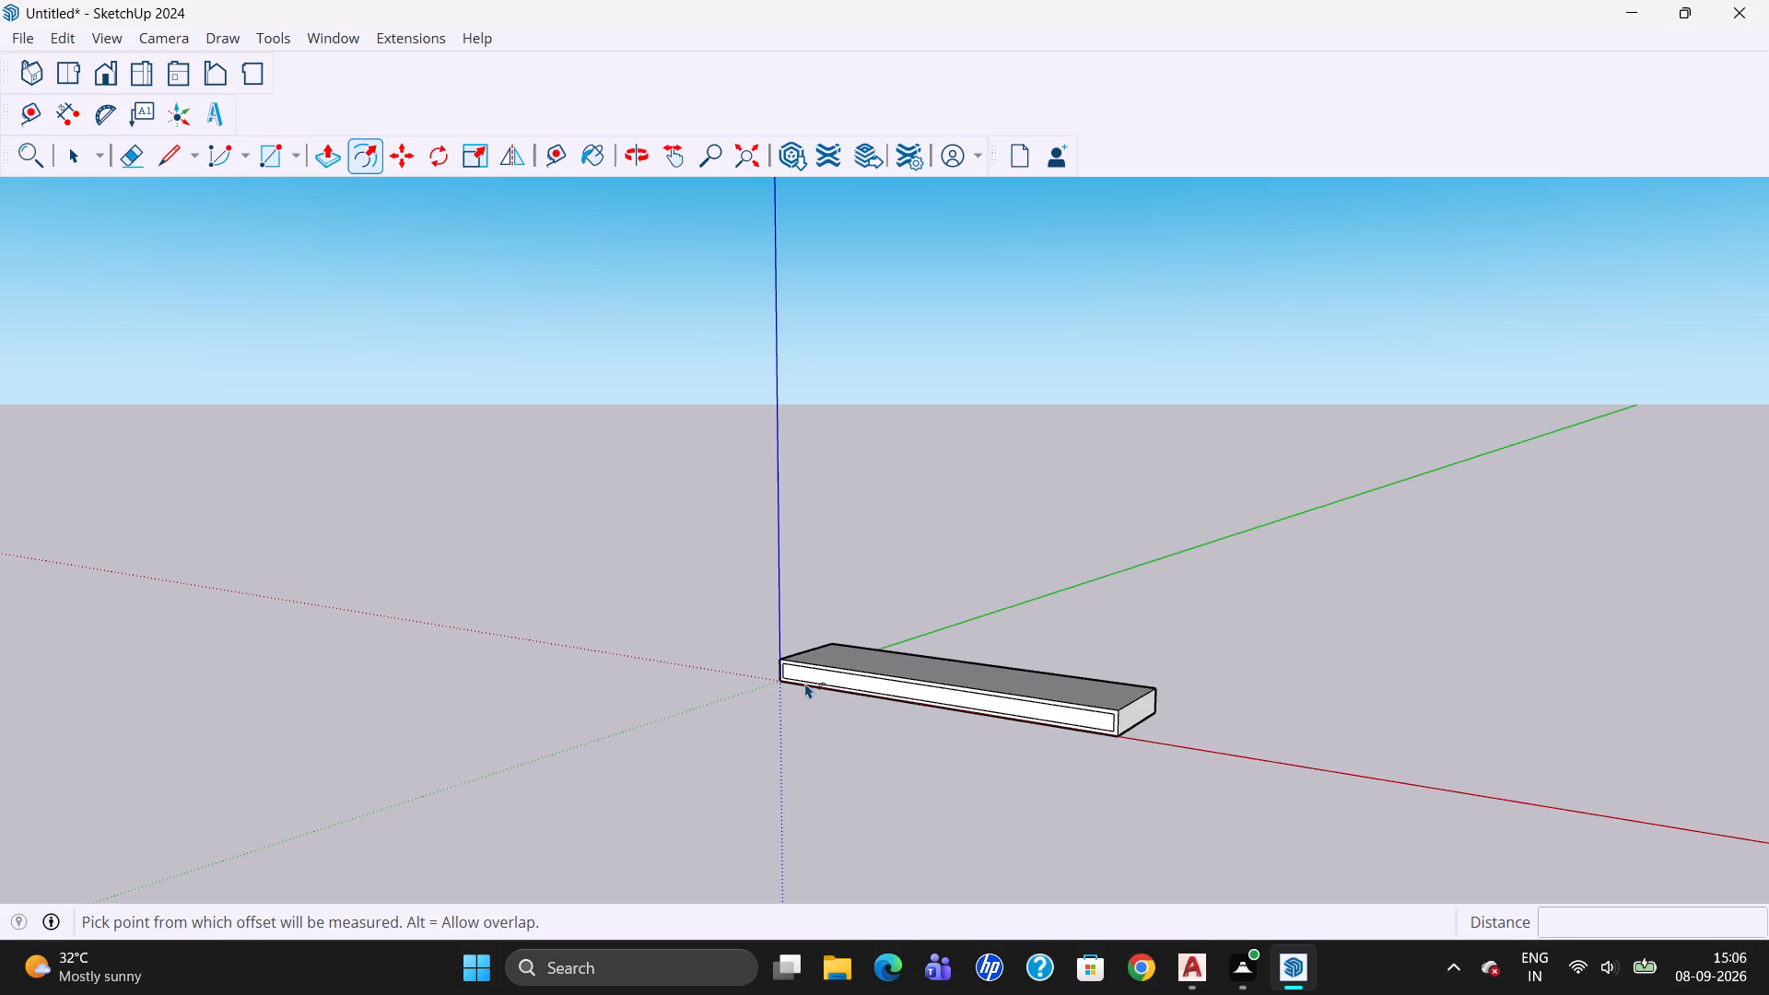
pyautogui.hotkey('shift', '"')
pyautogui.press('Return')
pyautogui.press('Return')
pyautogui.press('Escape')
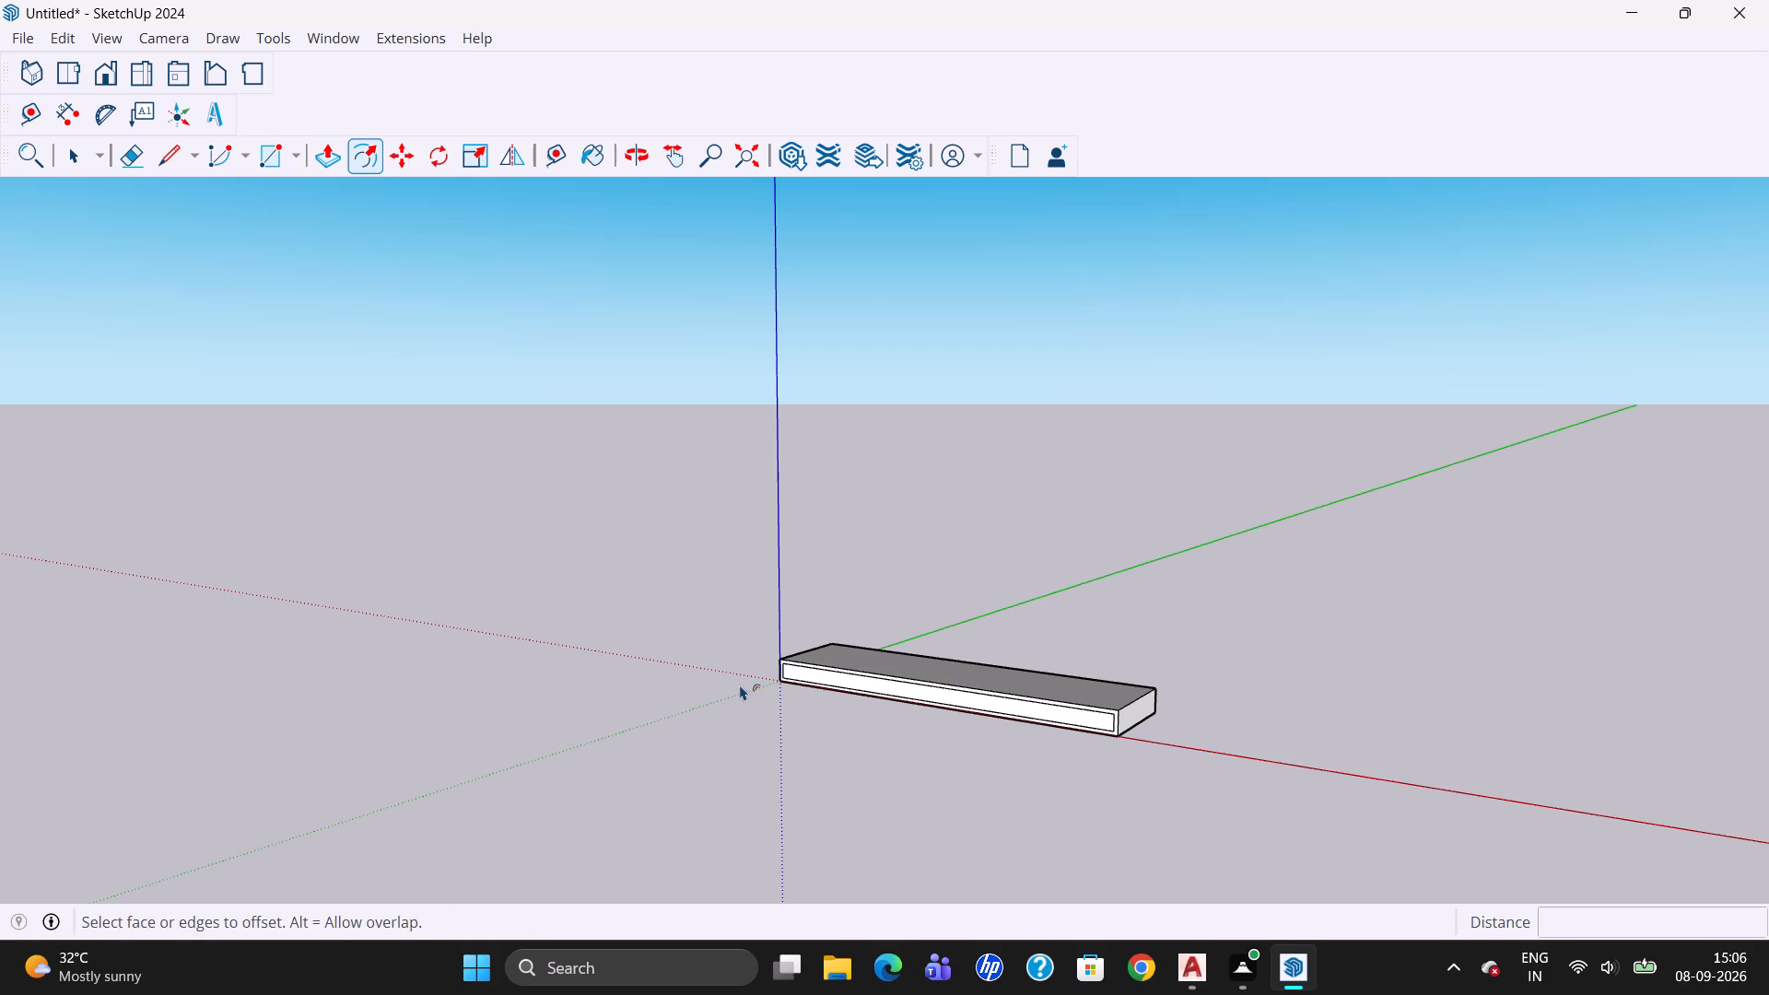
pyautogui.click(67, 164)
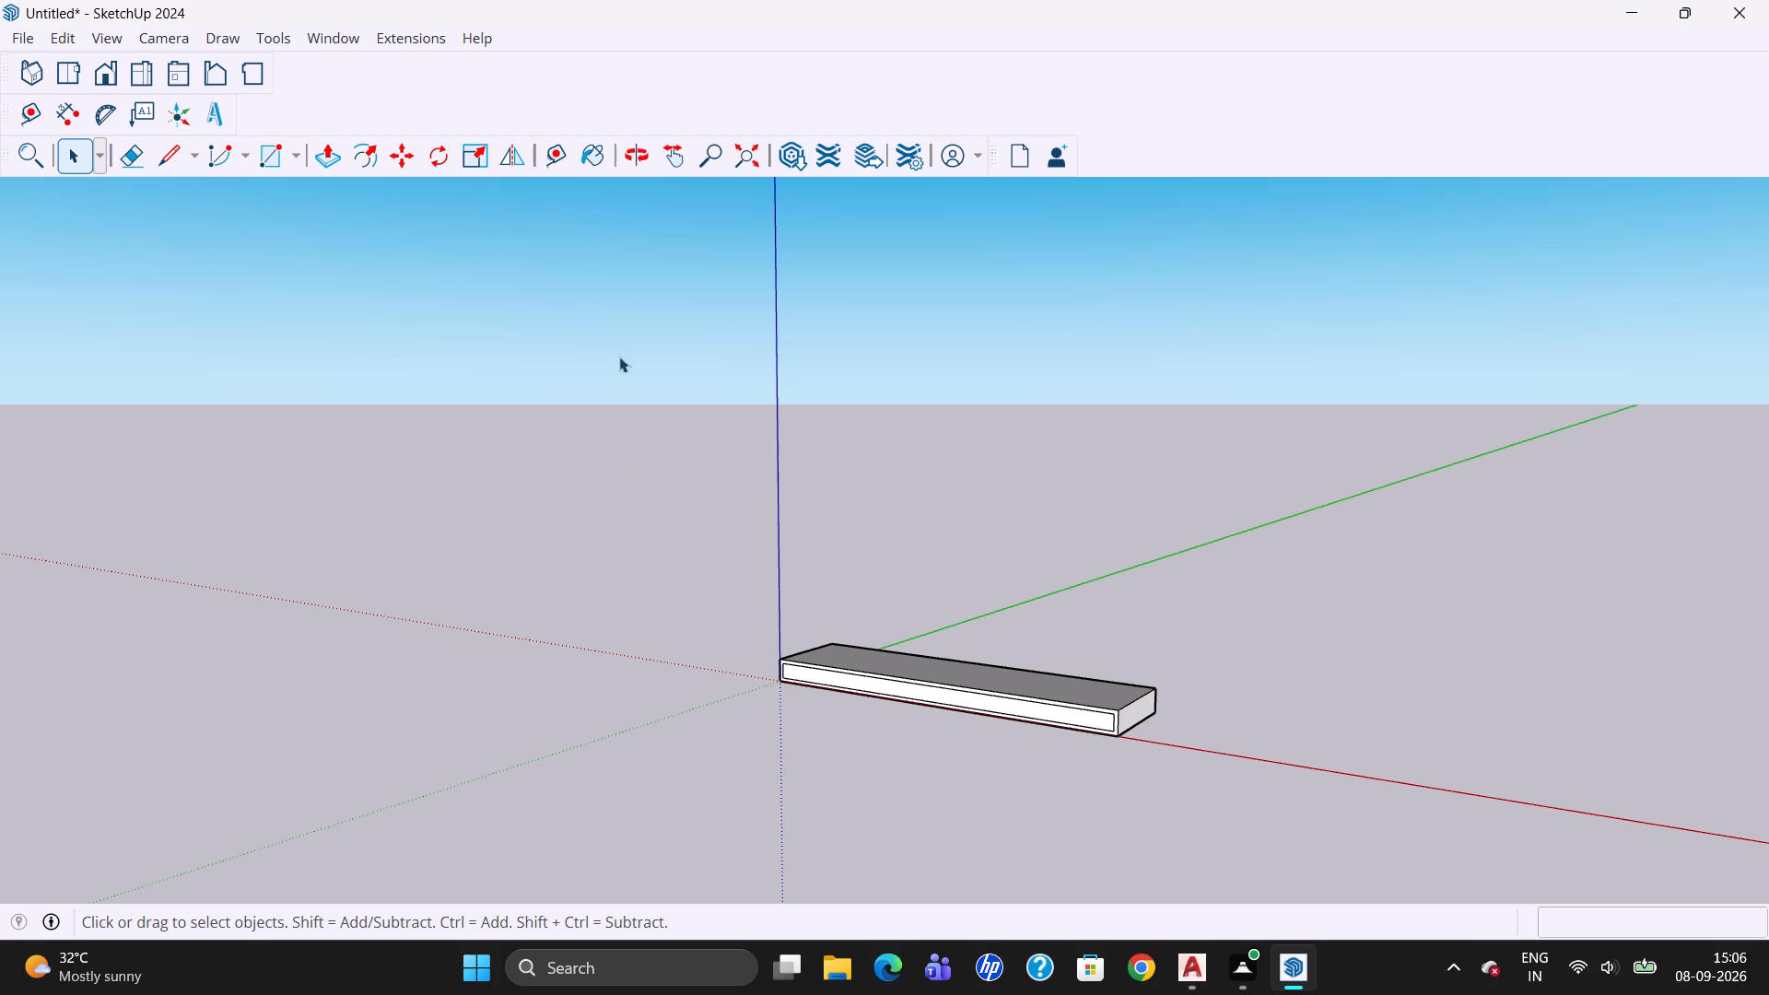
# Make the whole slab, including the offset front face, a component with the default settings.
pyautogui.click(630, 146)
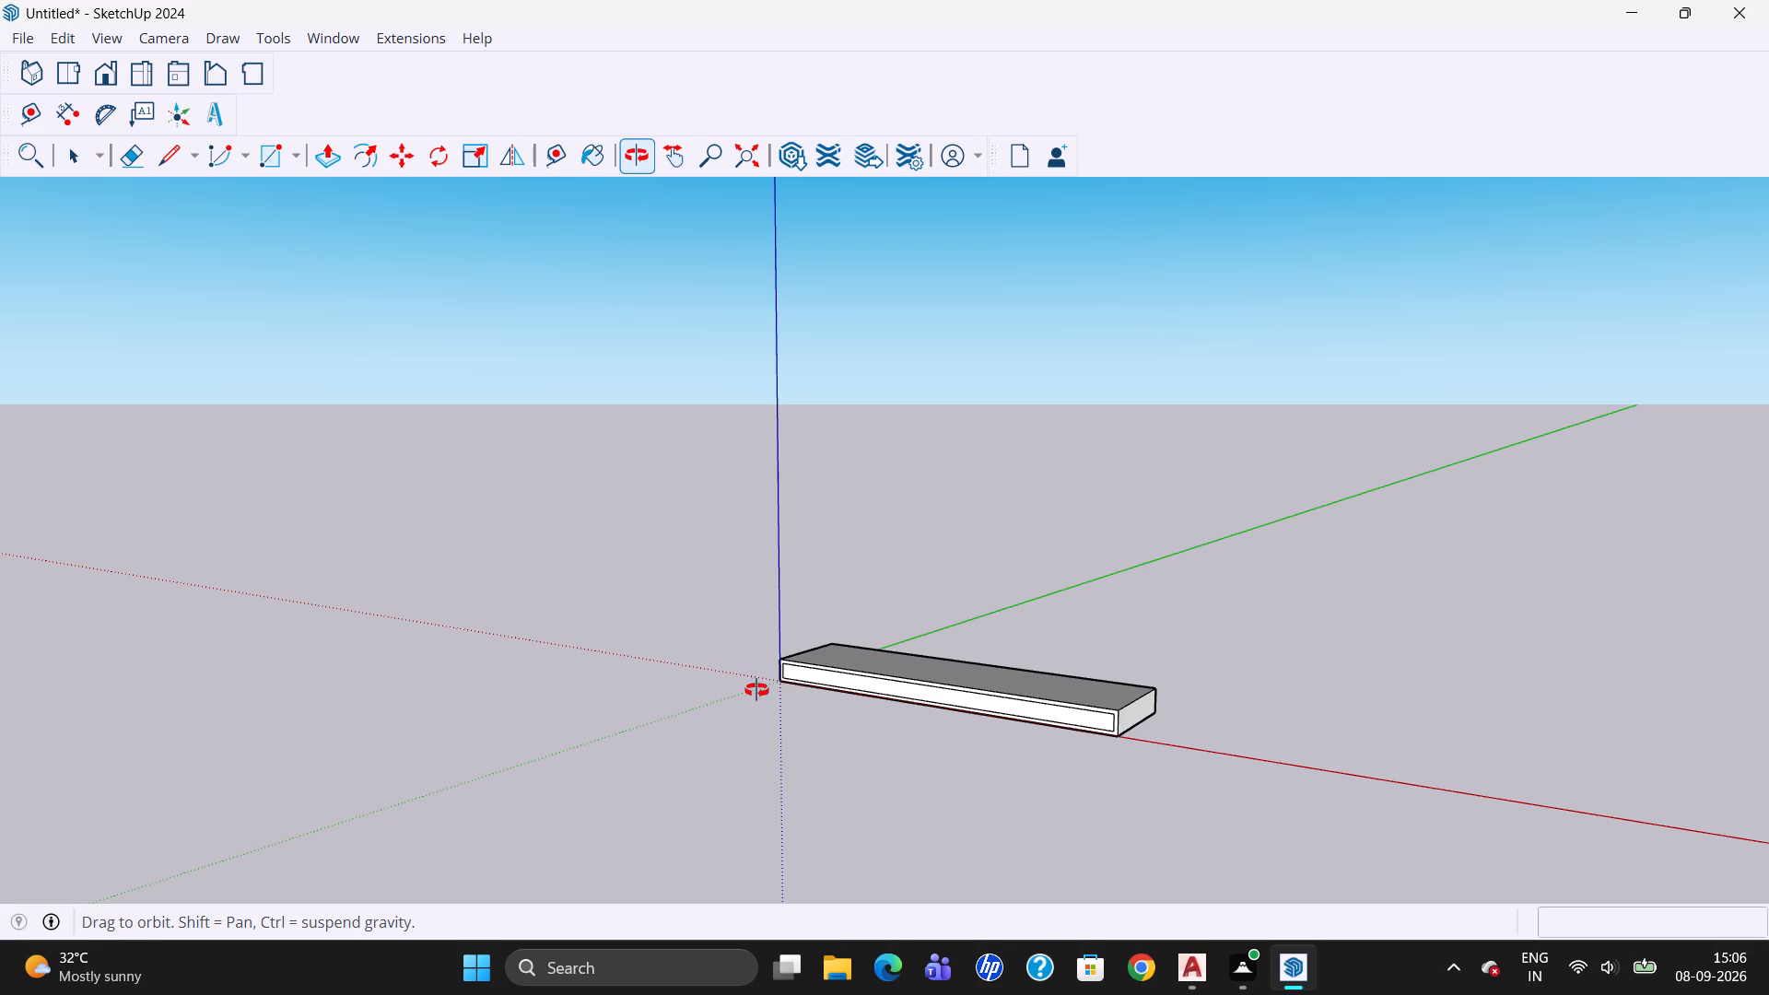
pyautogui.moveTo(754, 687); pyautogui.dragTo(1230, 680)
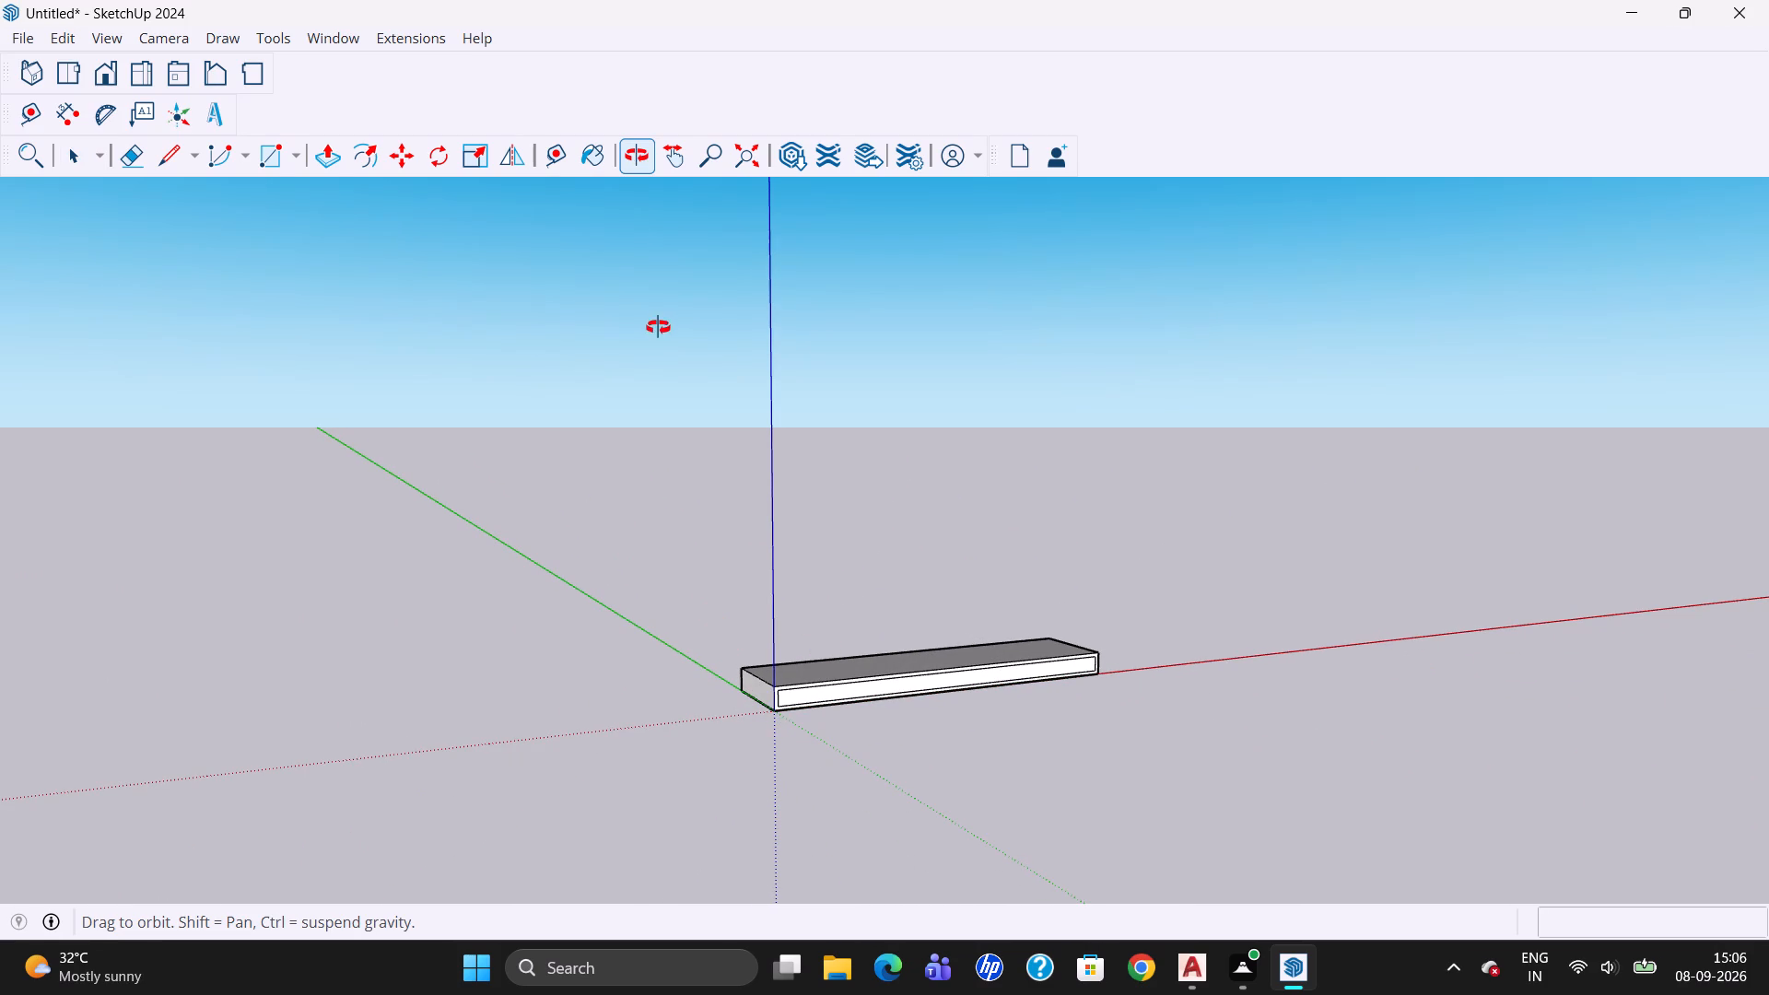
pyautogui.moveTo(671, 588); pyautogui.dragTo(1033, 825)
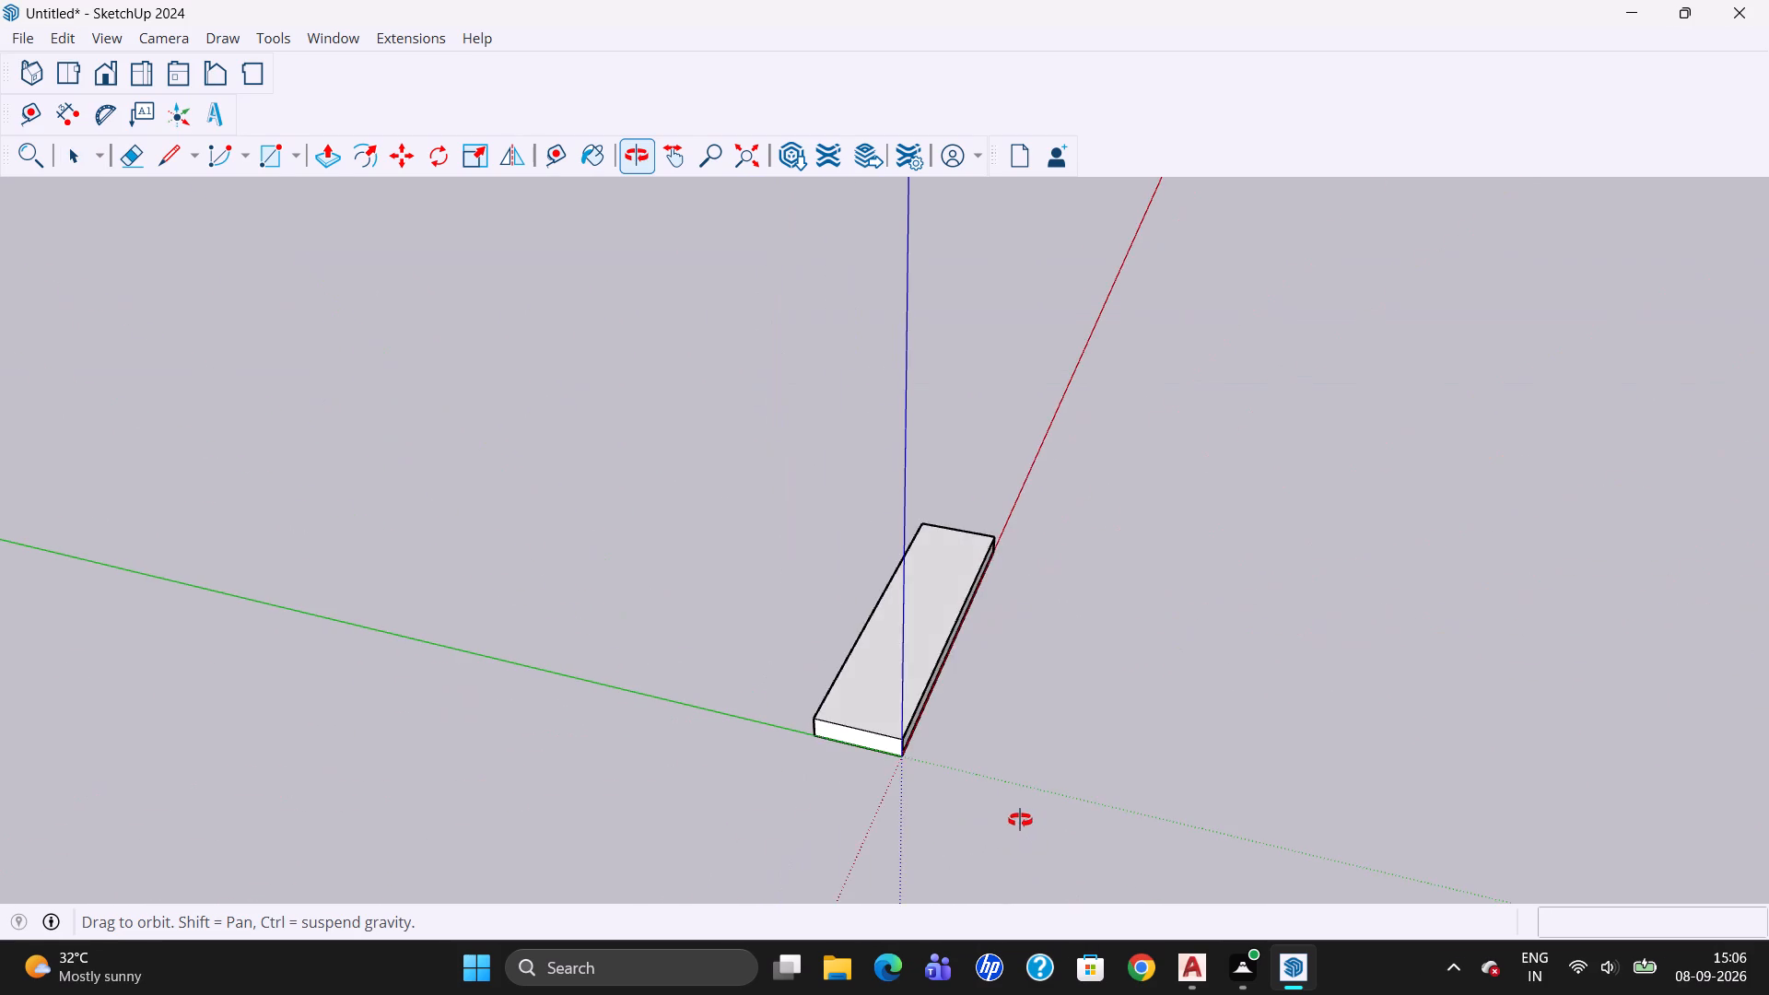
pyautogui.moveTo(976, 830); pyautogui.dragTo(685, 706)
pyautogui.moveTo(688, 558); pyautogui.dragTo(688, 554)
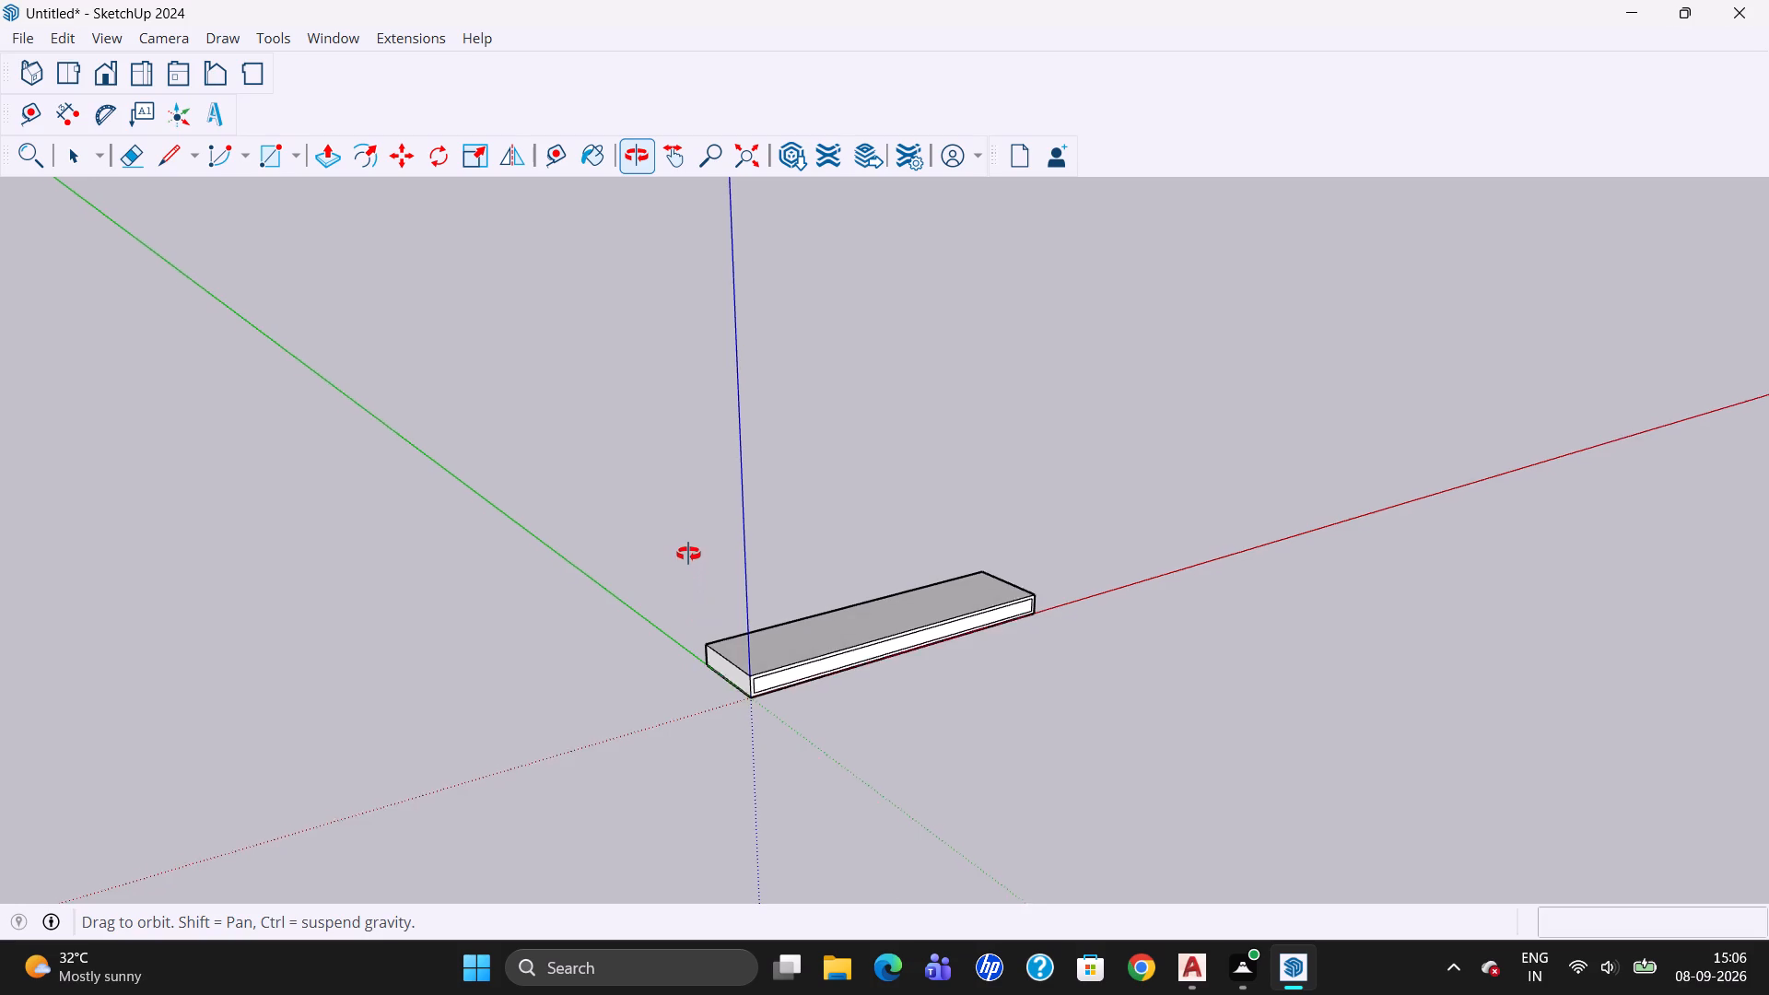
pyautogui.moveTo(688, 554); pyautogui.dragTo(693, 540)
pyautogui.moveTo(706, 513); pyautogui.dragTo(712, 492)
pyautogui.click(712, 486)
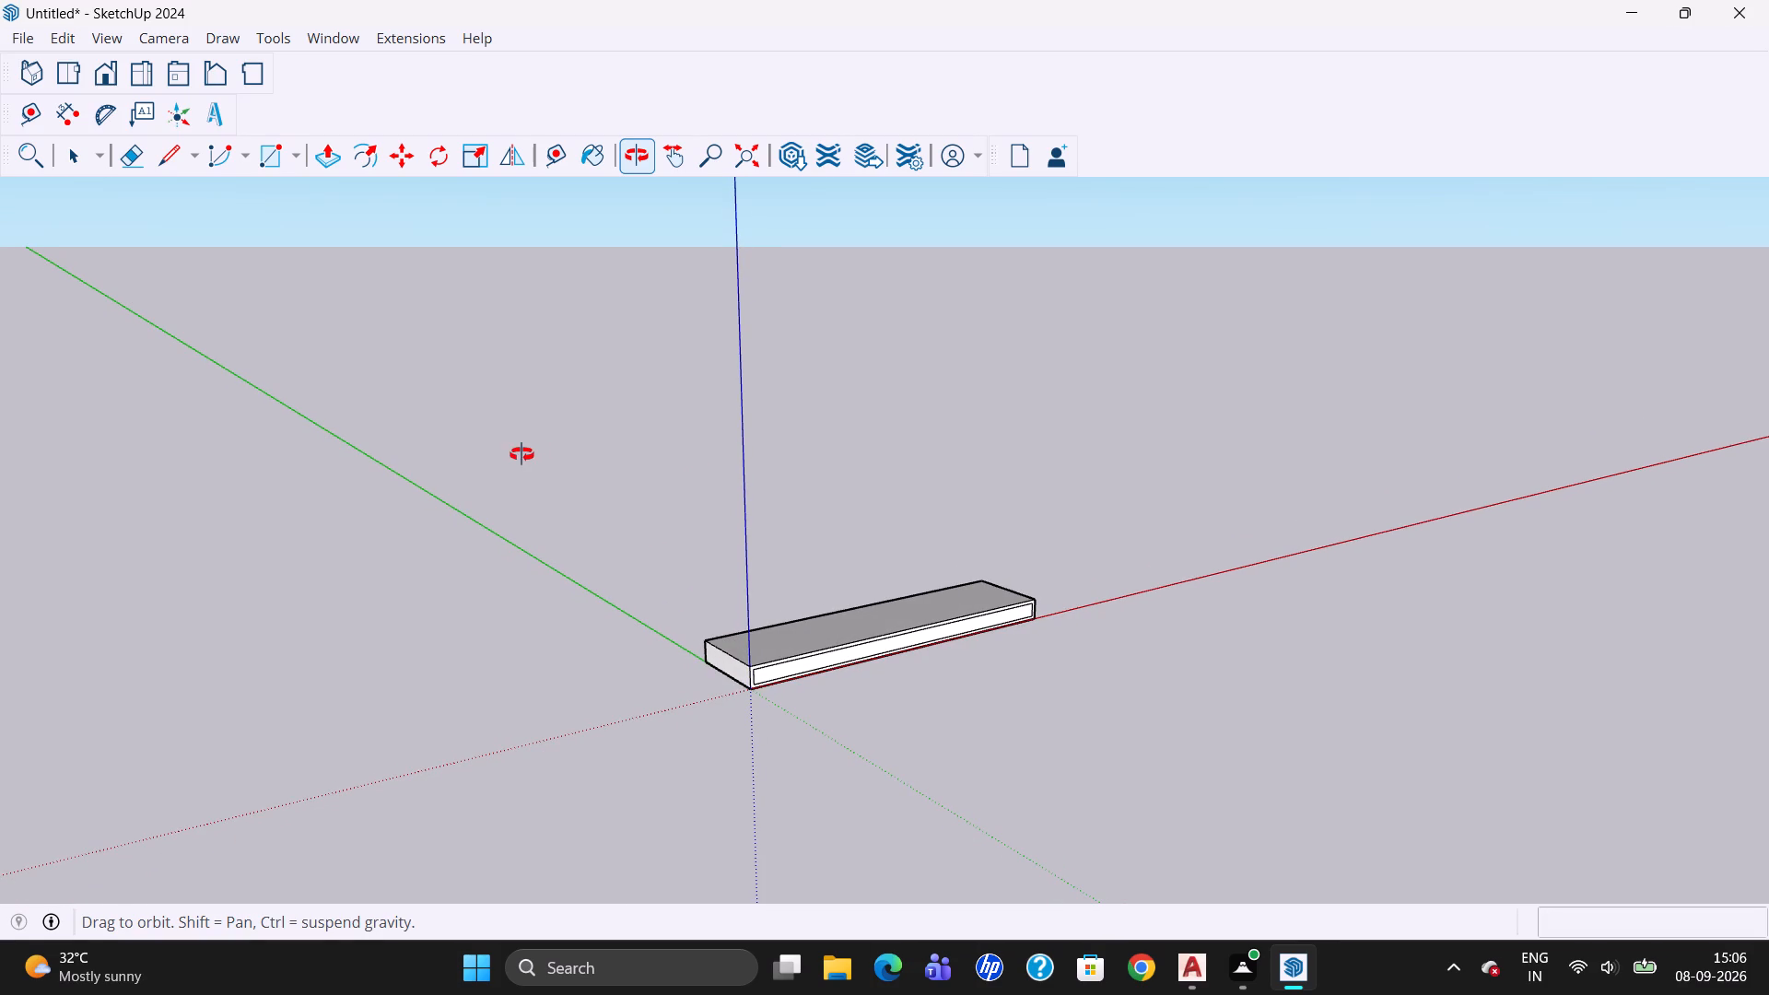
pyautogui.click(72, 168)
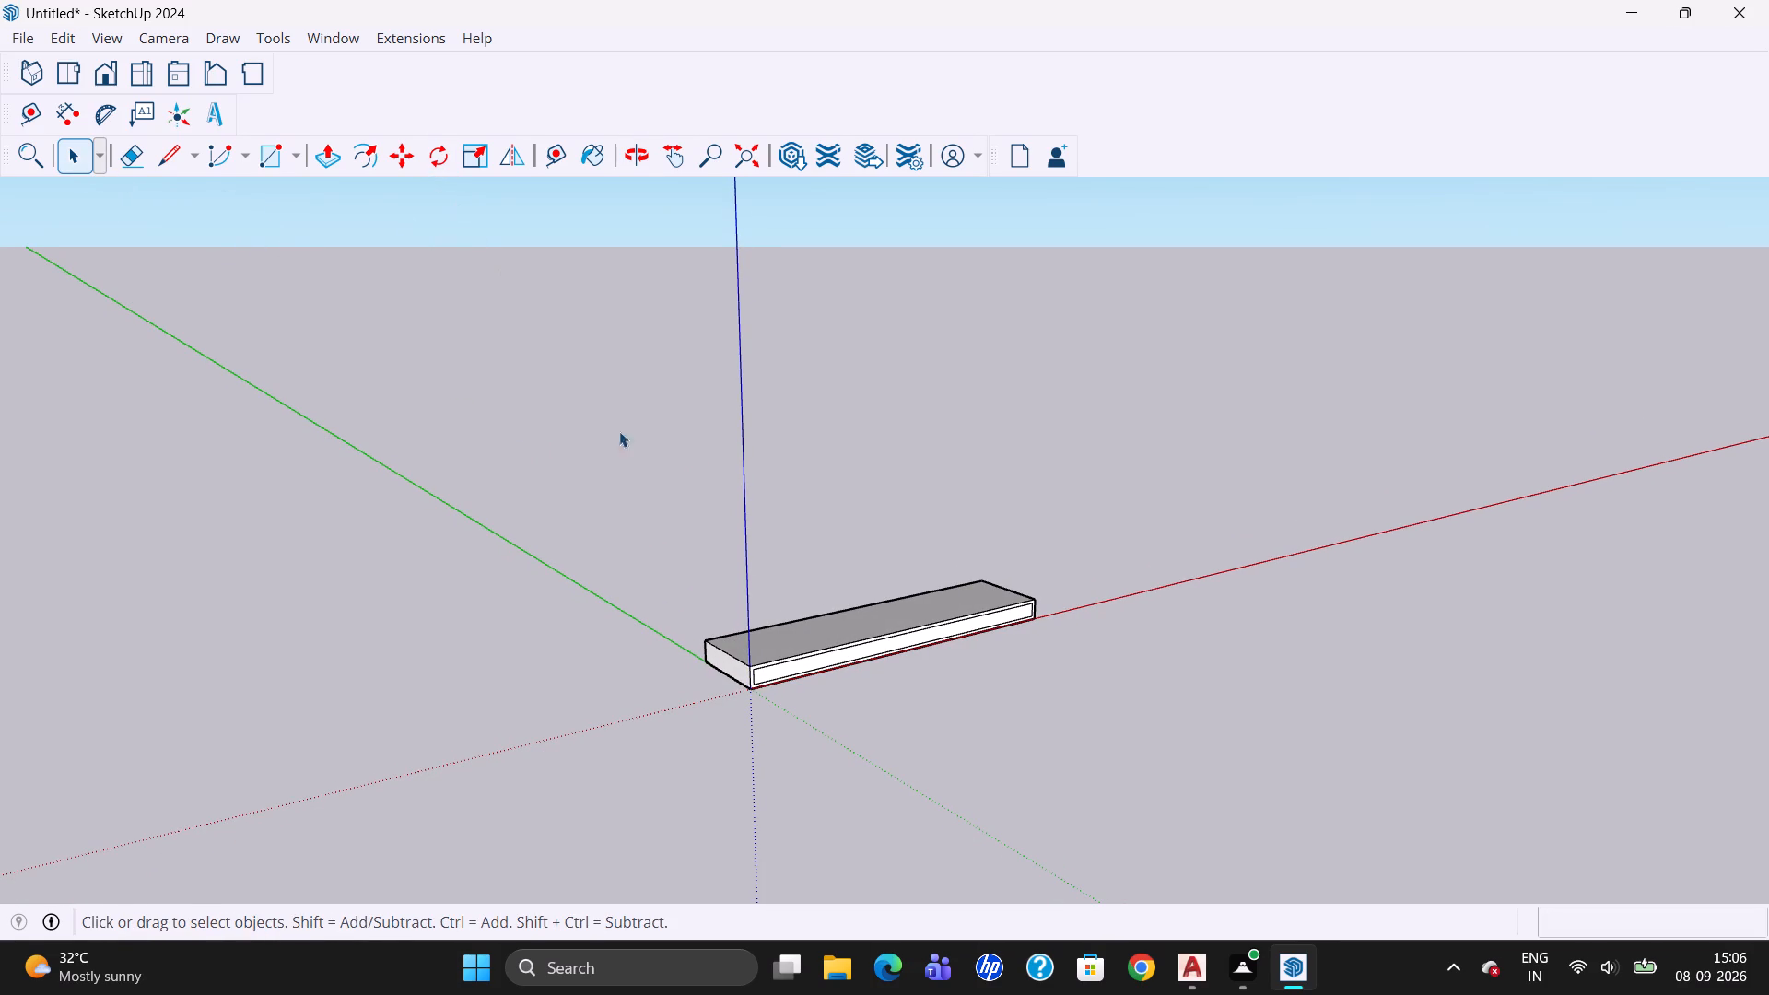
pyautogui.tripleClick(813, 641)
pyautogui.rightClick(812, 640)
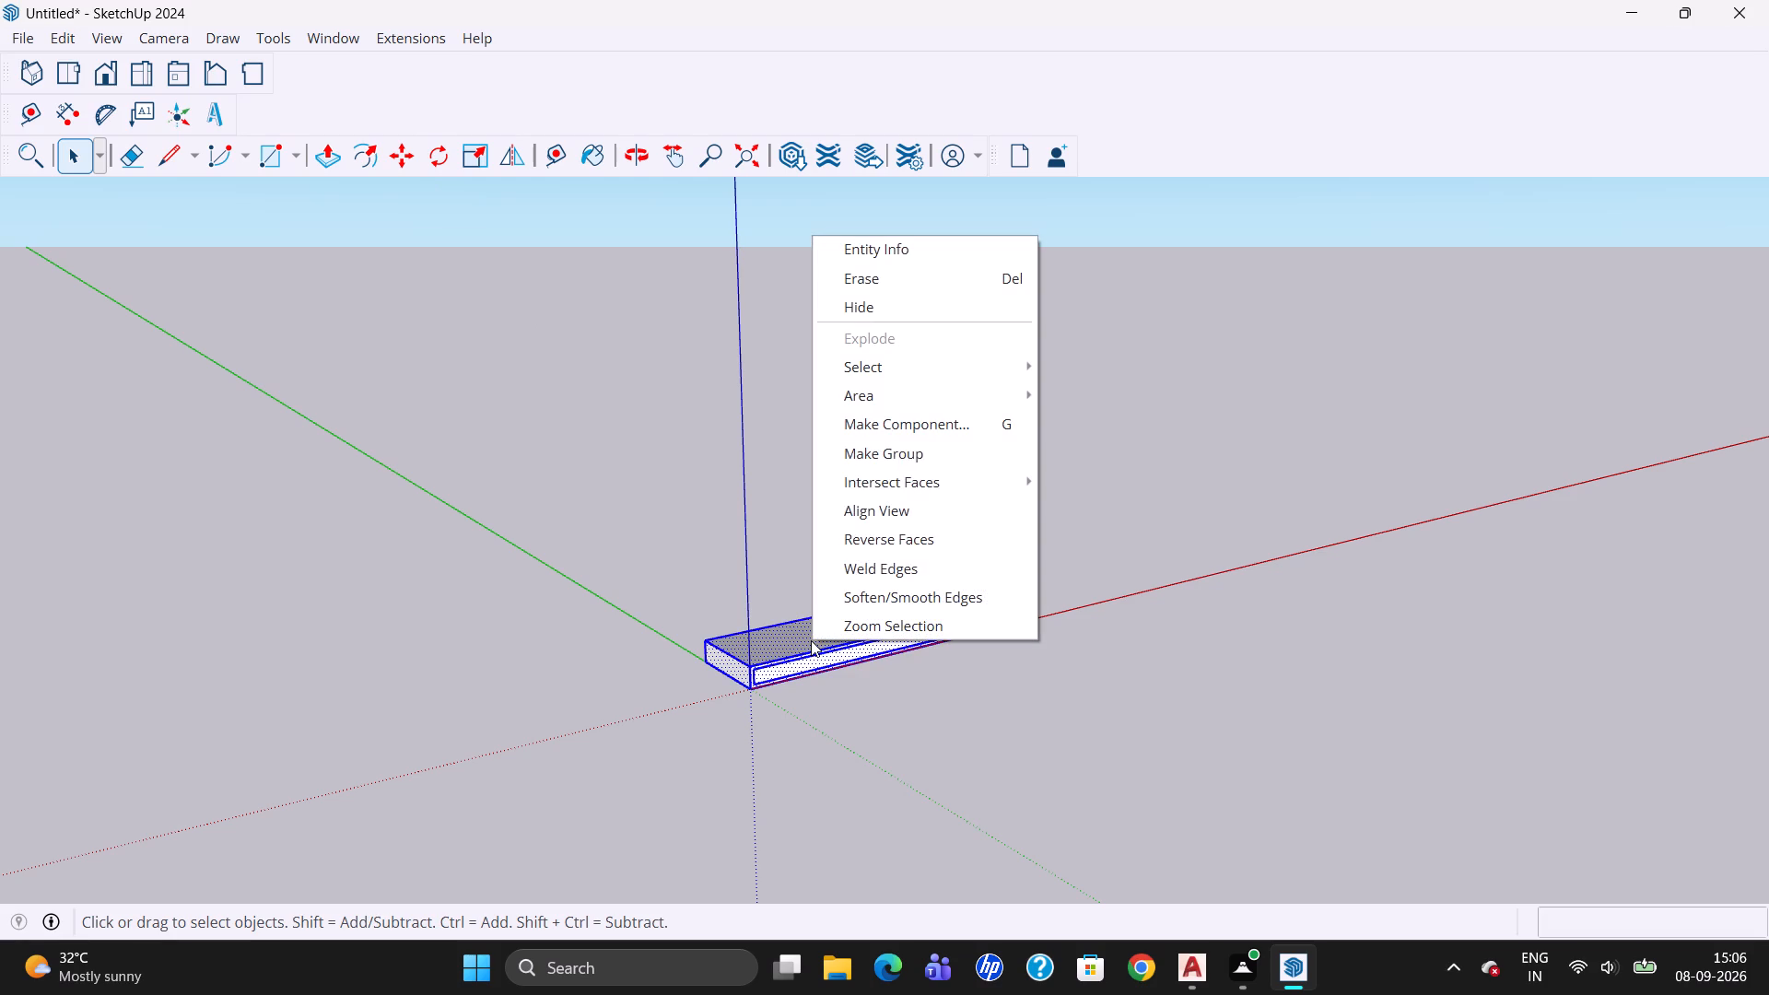
pyautogui.click(923, 423)
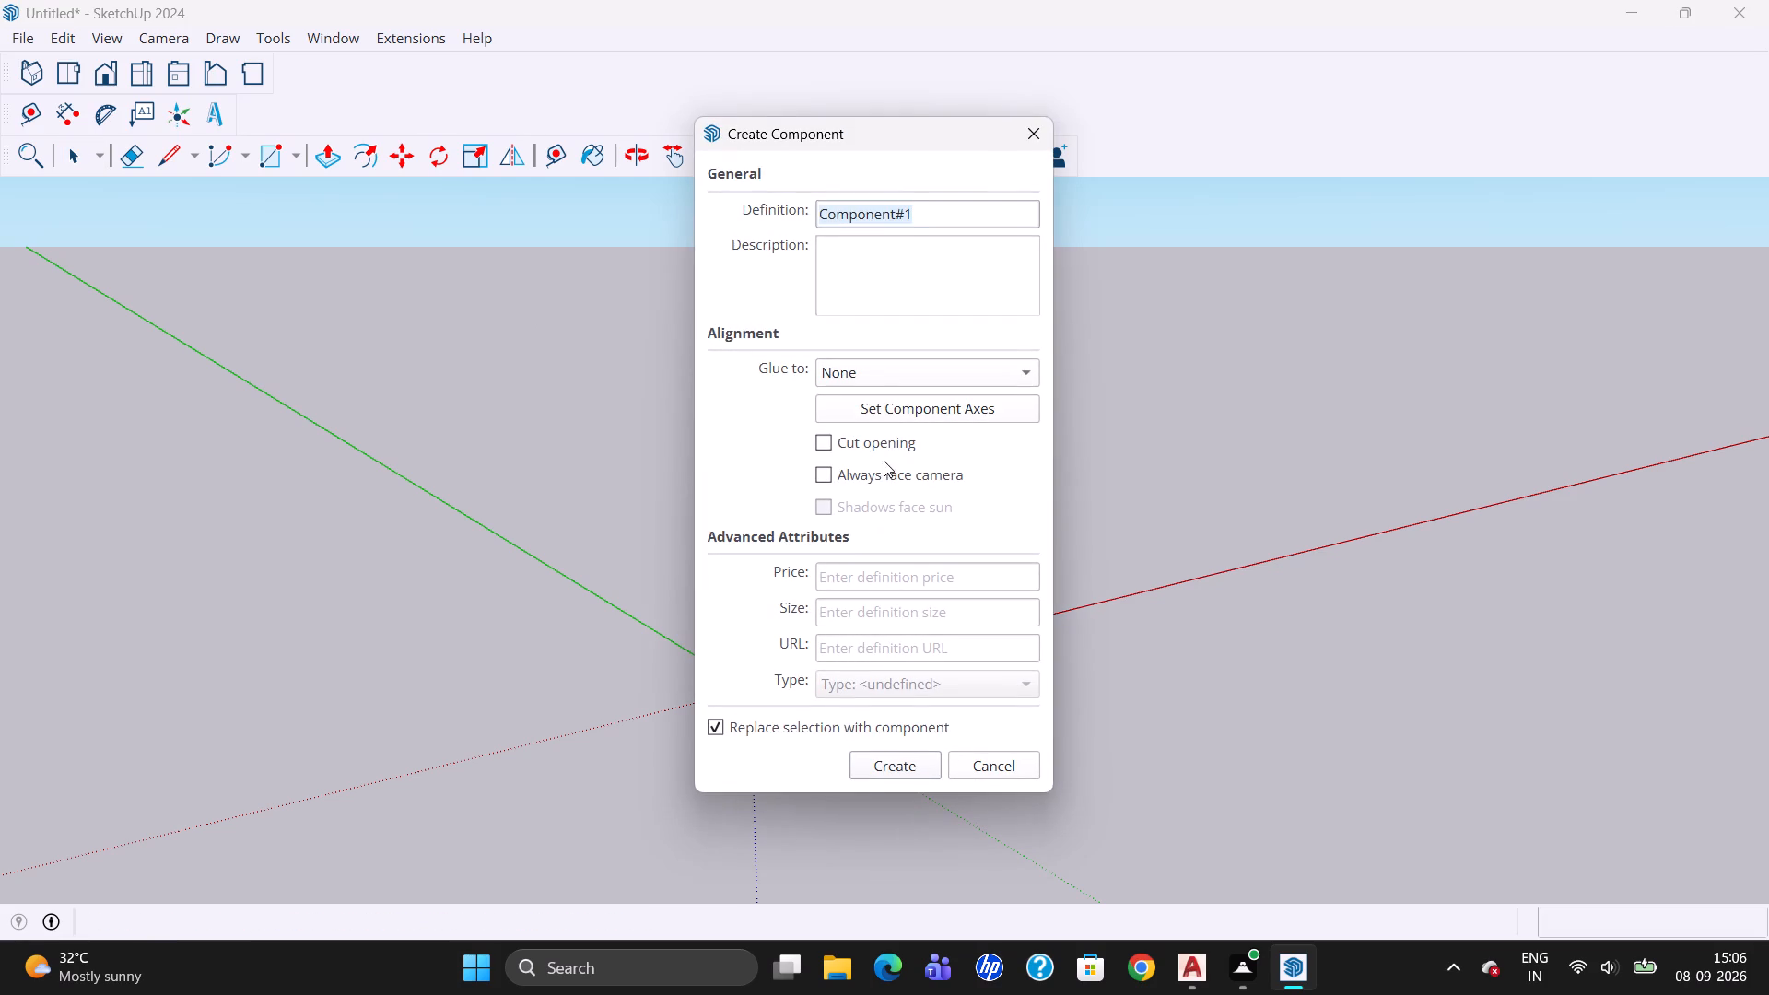
pyautogui.click(880, 759)
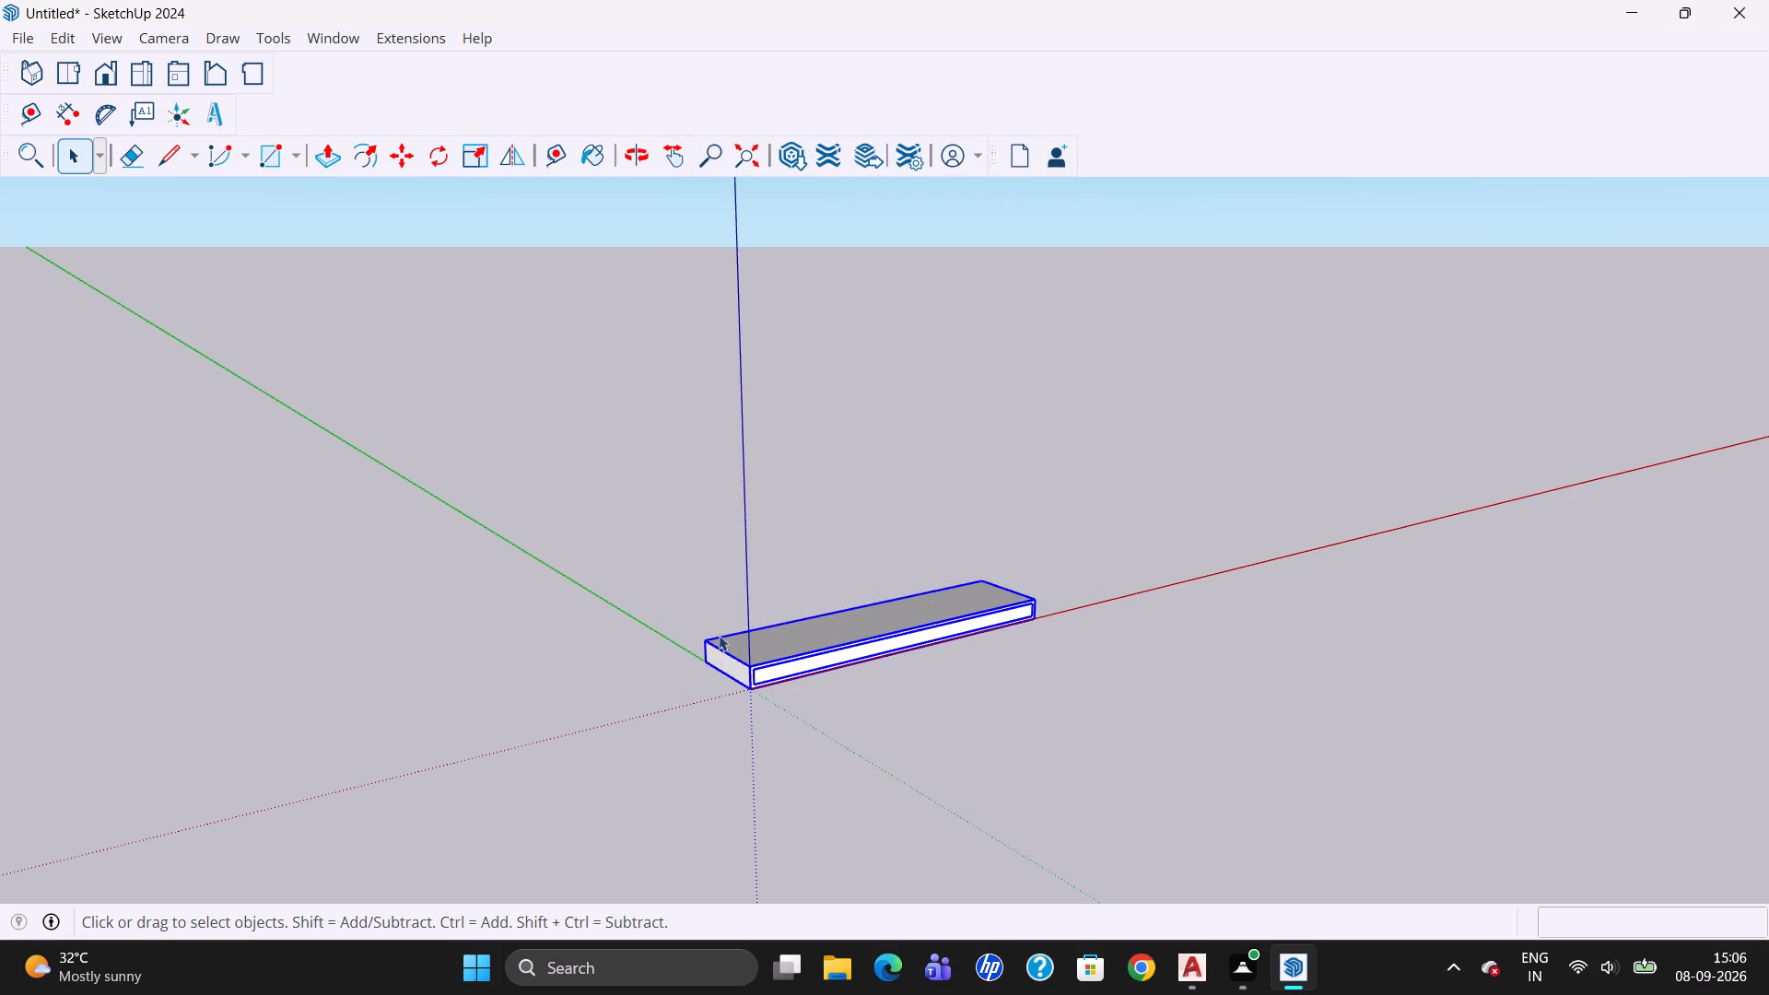
# Create a second, empty component with its axes at the origin corner of the slab.
pyautogui.rightClick(719, 629)
pyautogui.click(747, 674)
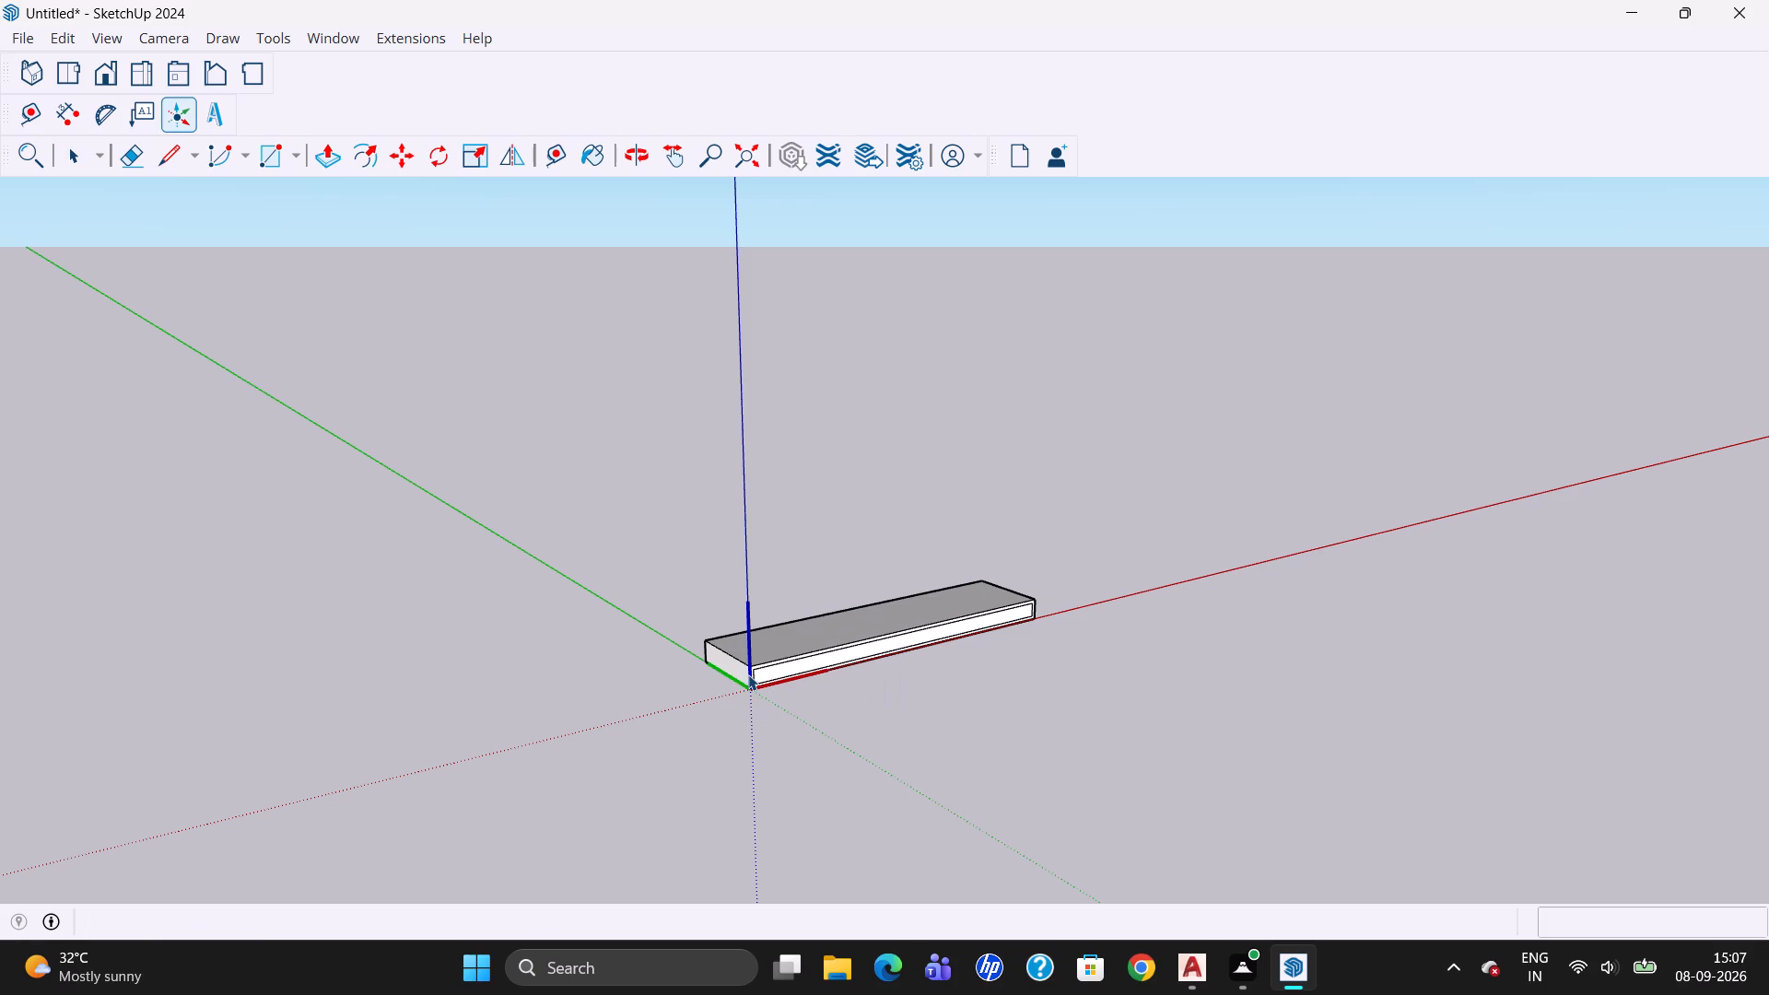
pyautogui.click(749, 685)
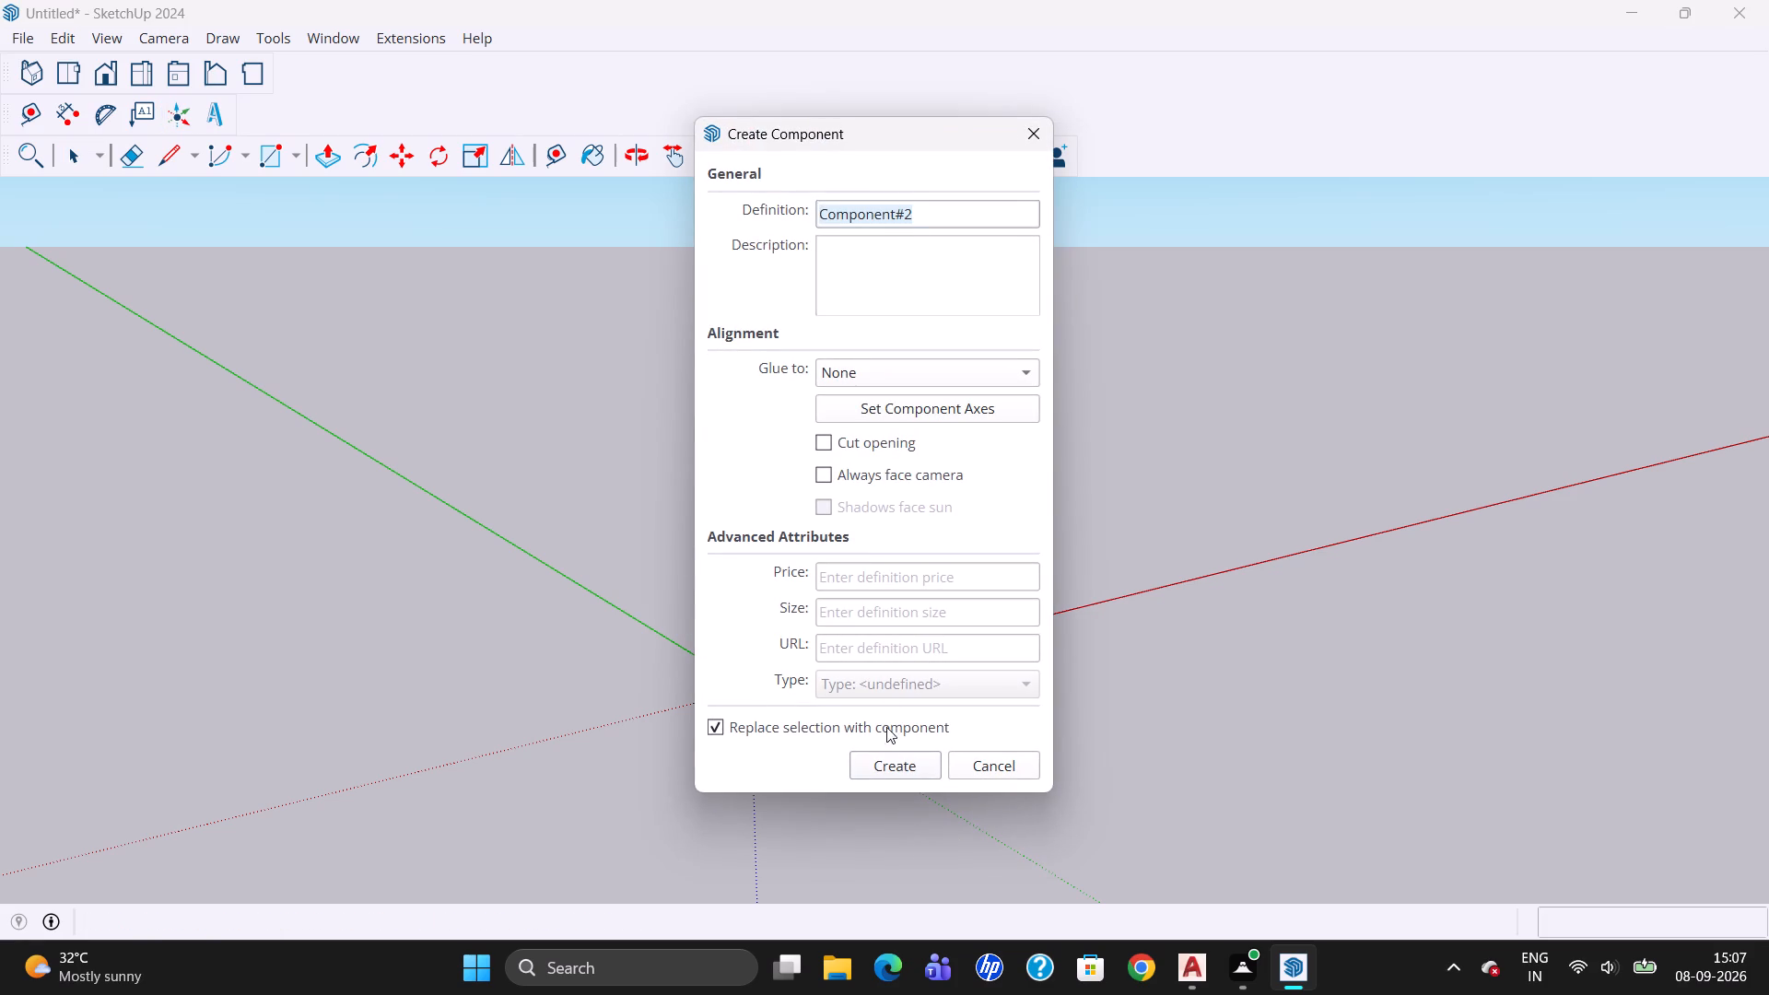
pyautogui.click(886, 772)
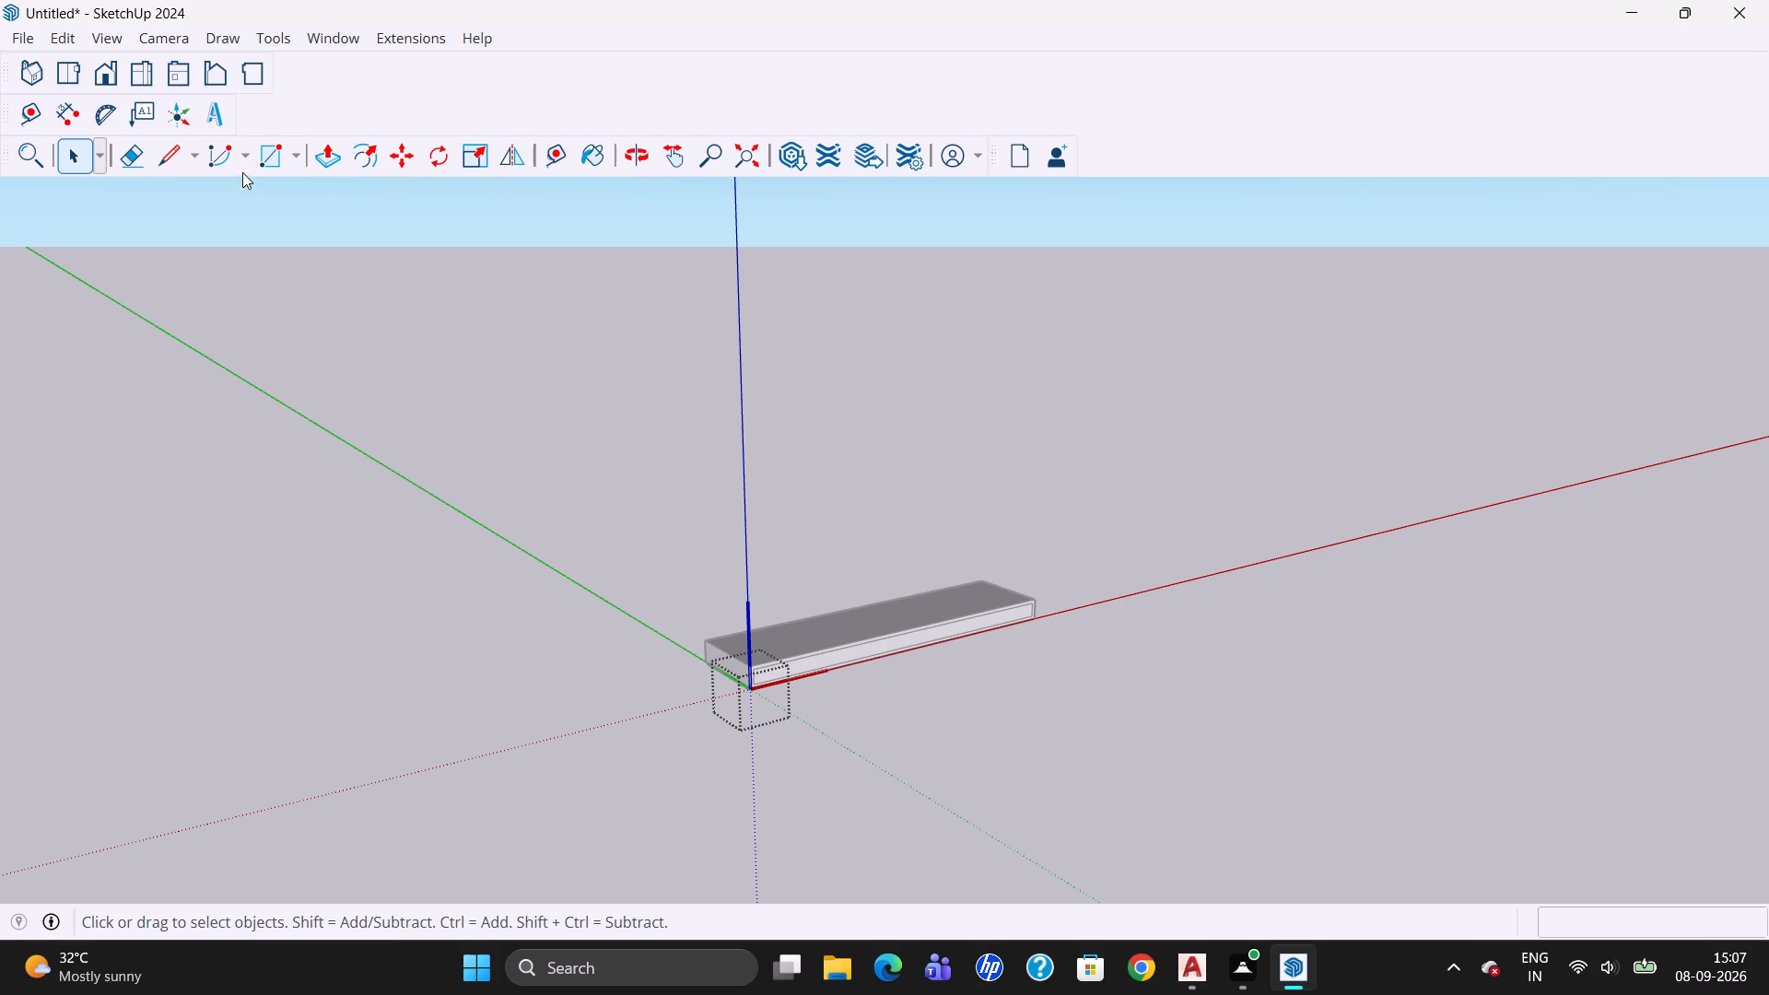
# Place a vertical 7' guide with the Tape Measure, starting from the slab's rear bottom corner on the green axis.
pyautogui.click(551, 145)
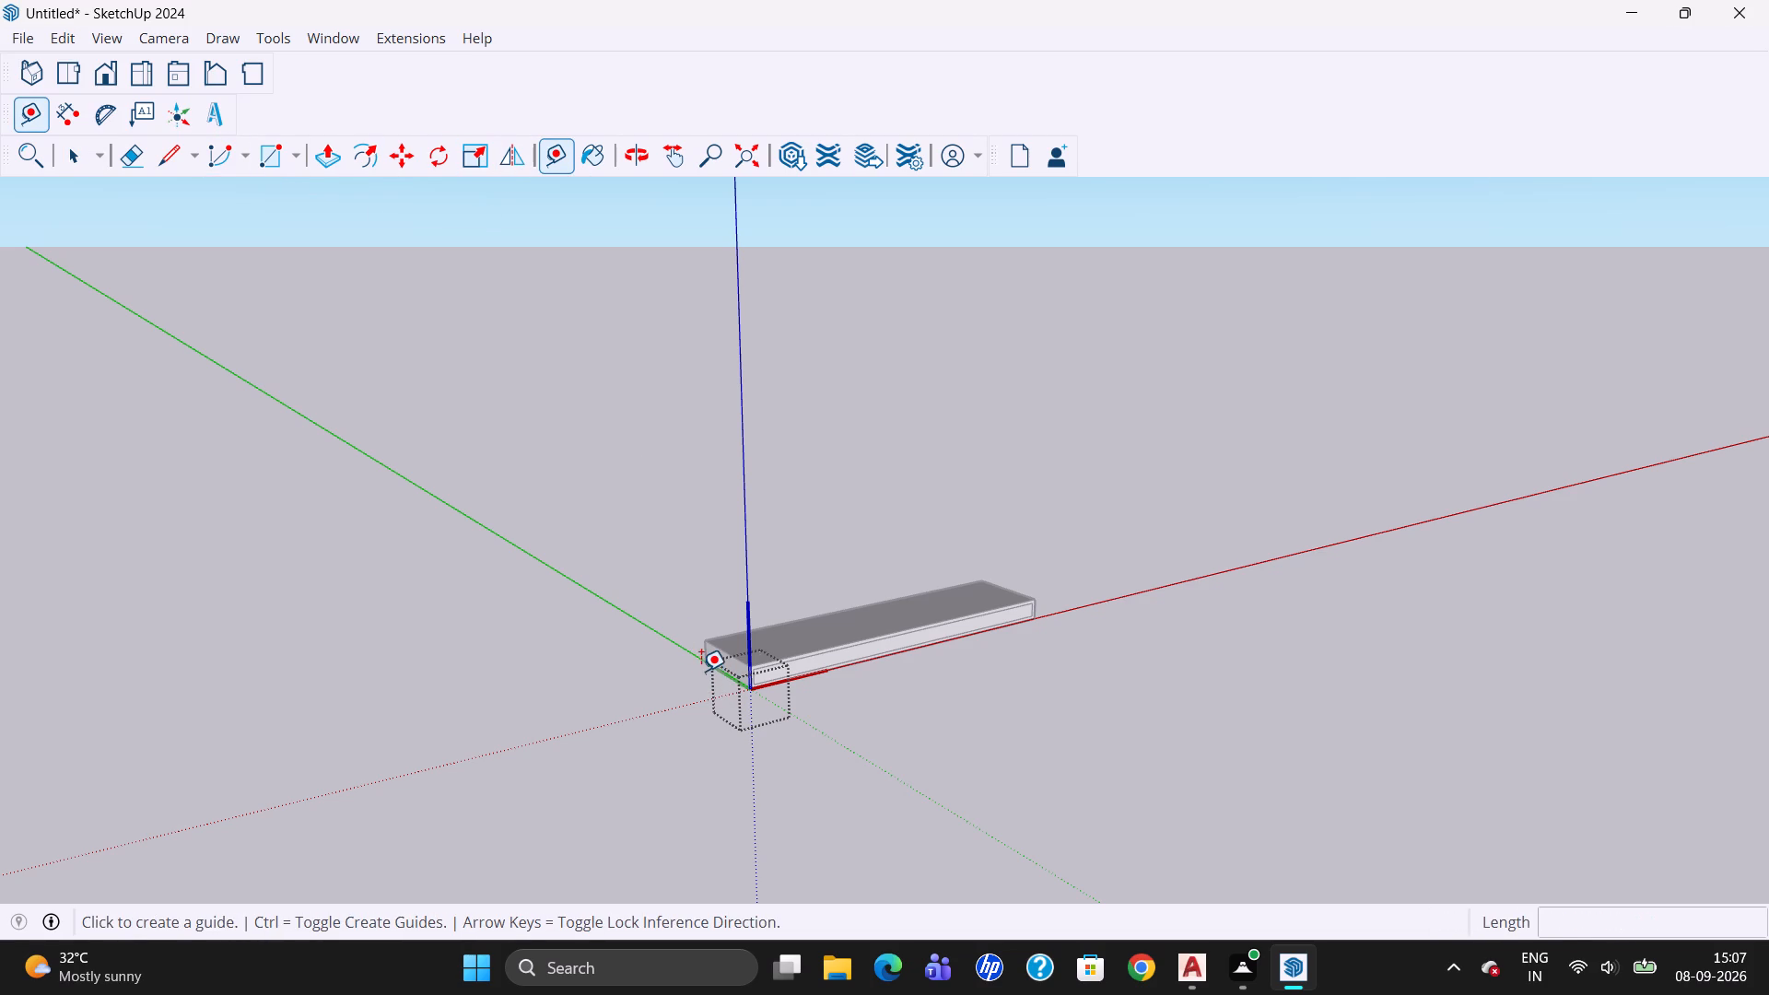
pyautogui.scroll(4, 701, 662)
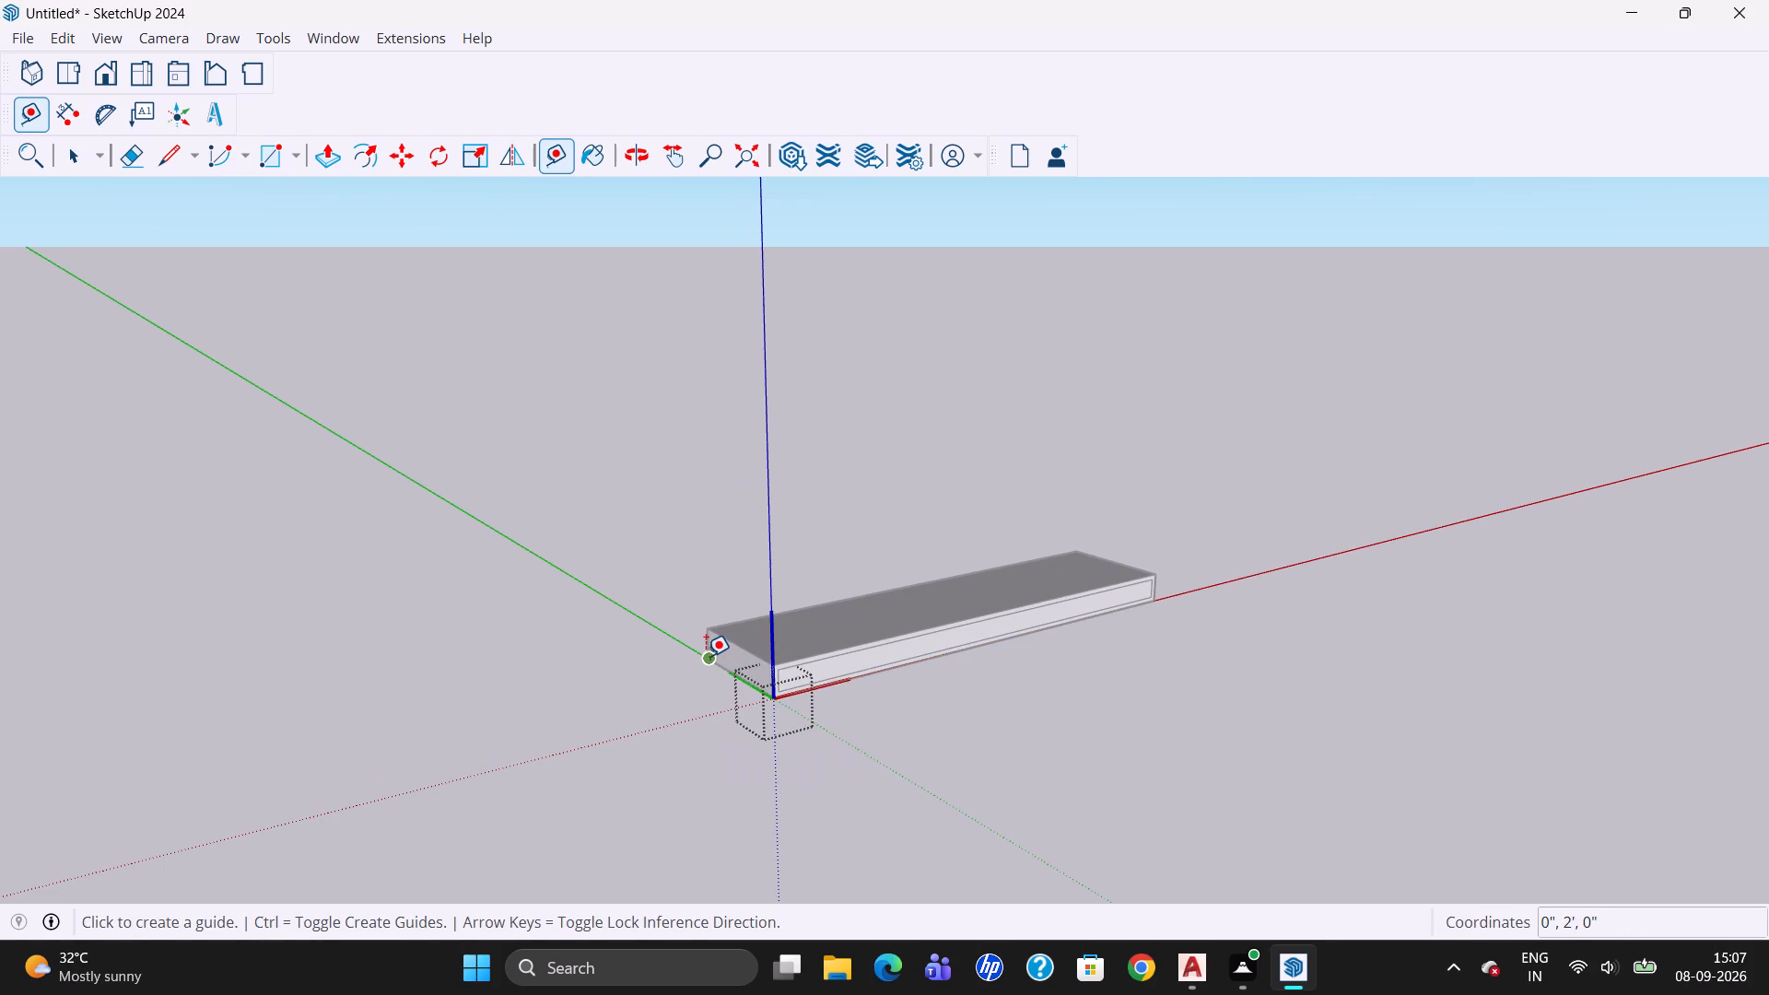
pyautogui.click(709, 655)
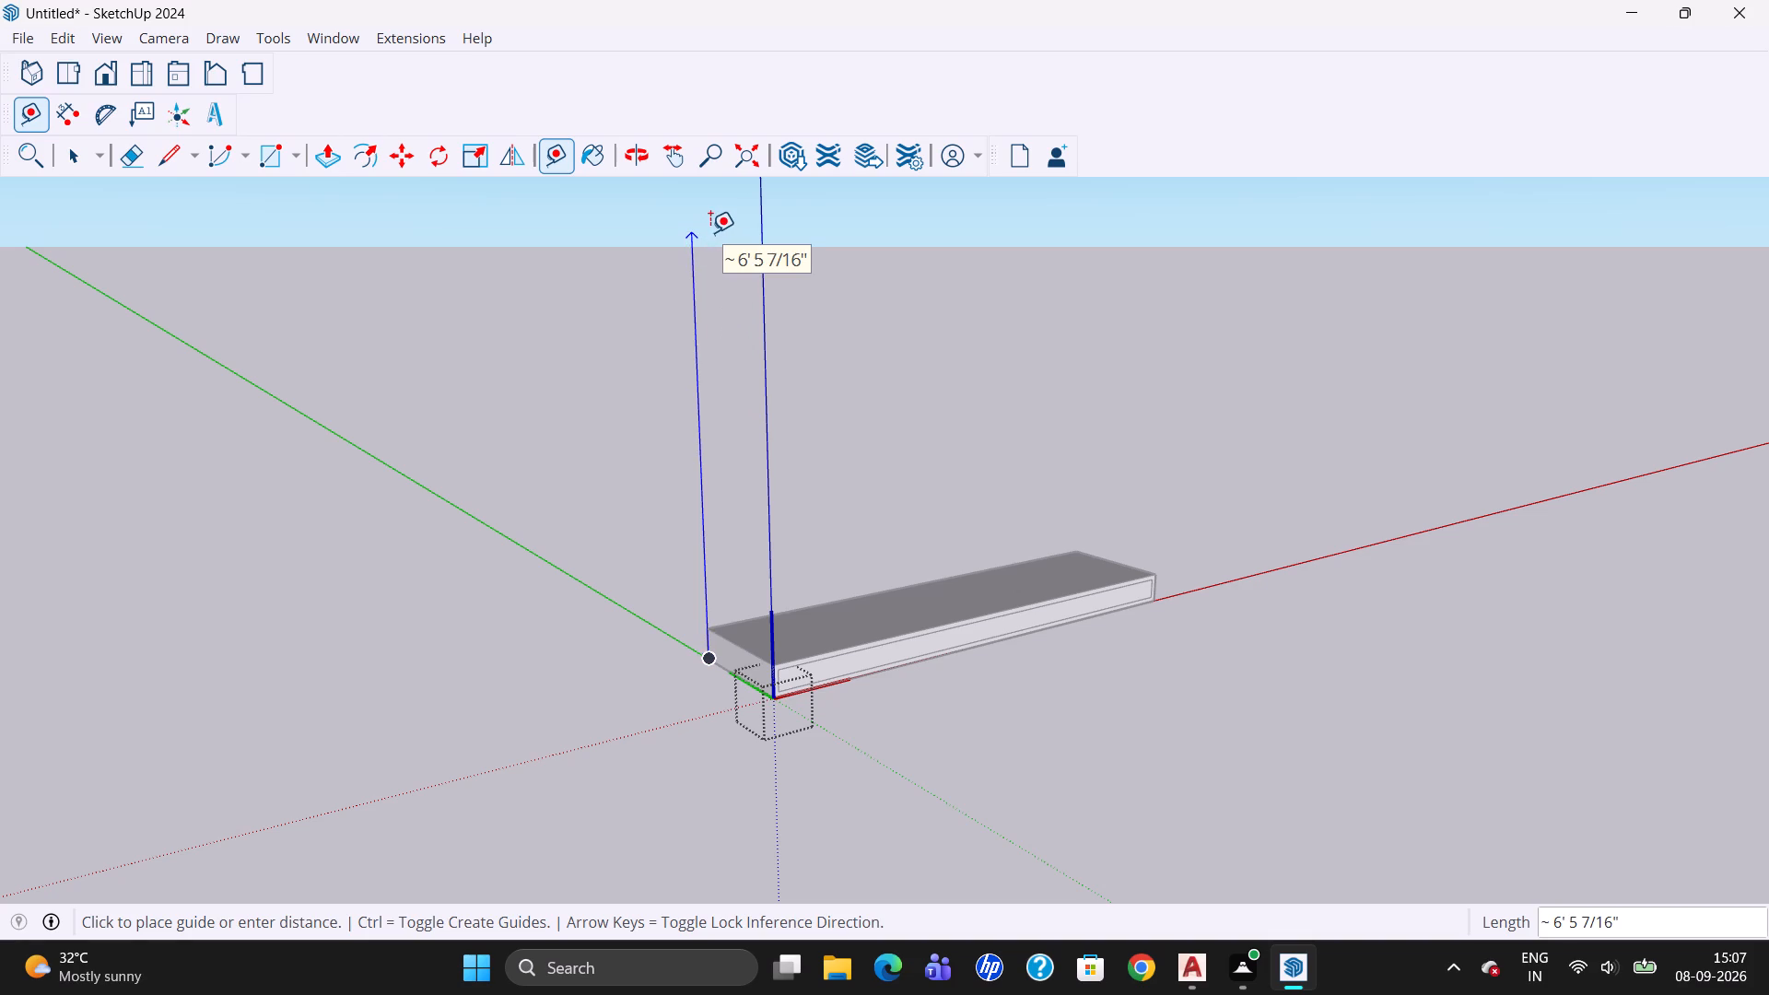
pyautogui.press('7')
pyautogui.press("'")
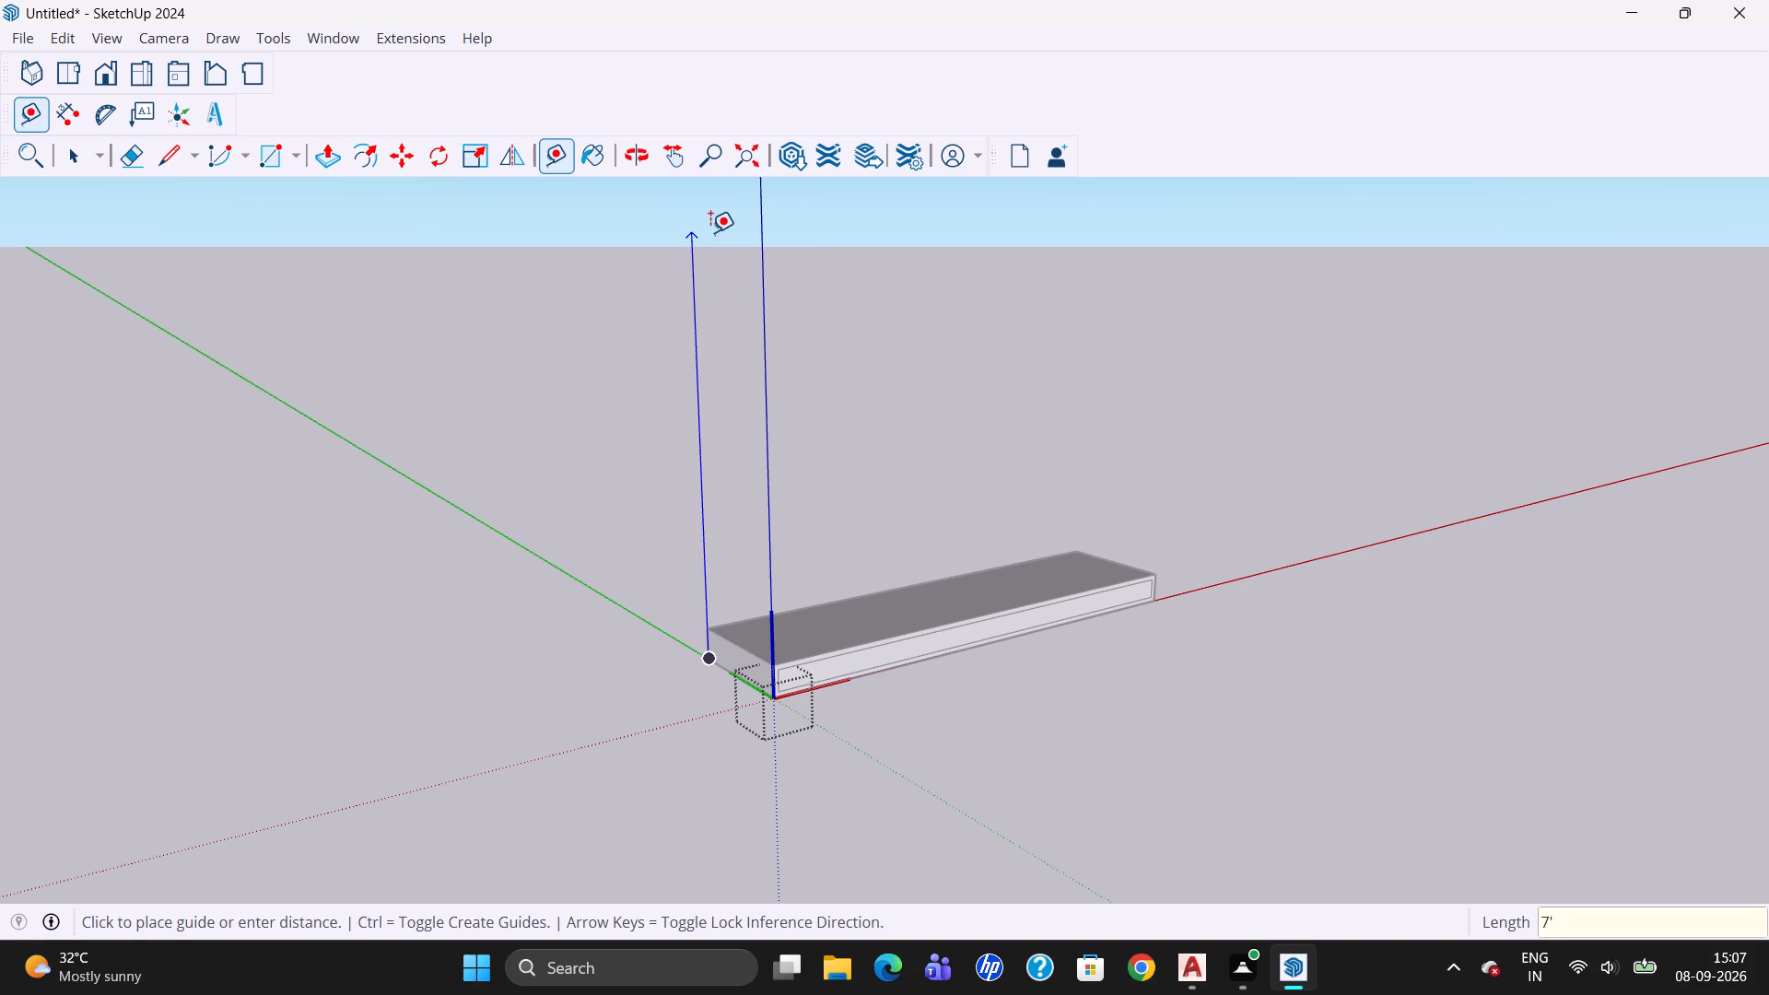
pyautogui.press('Return')
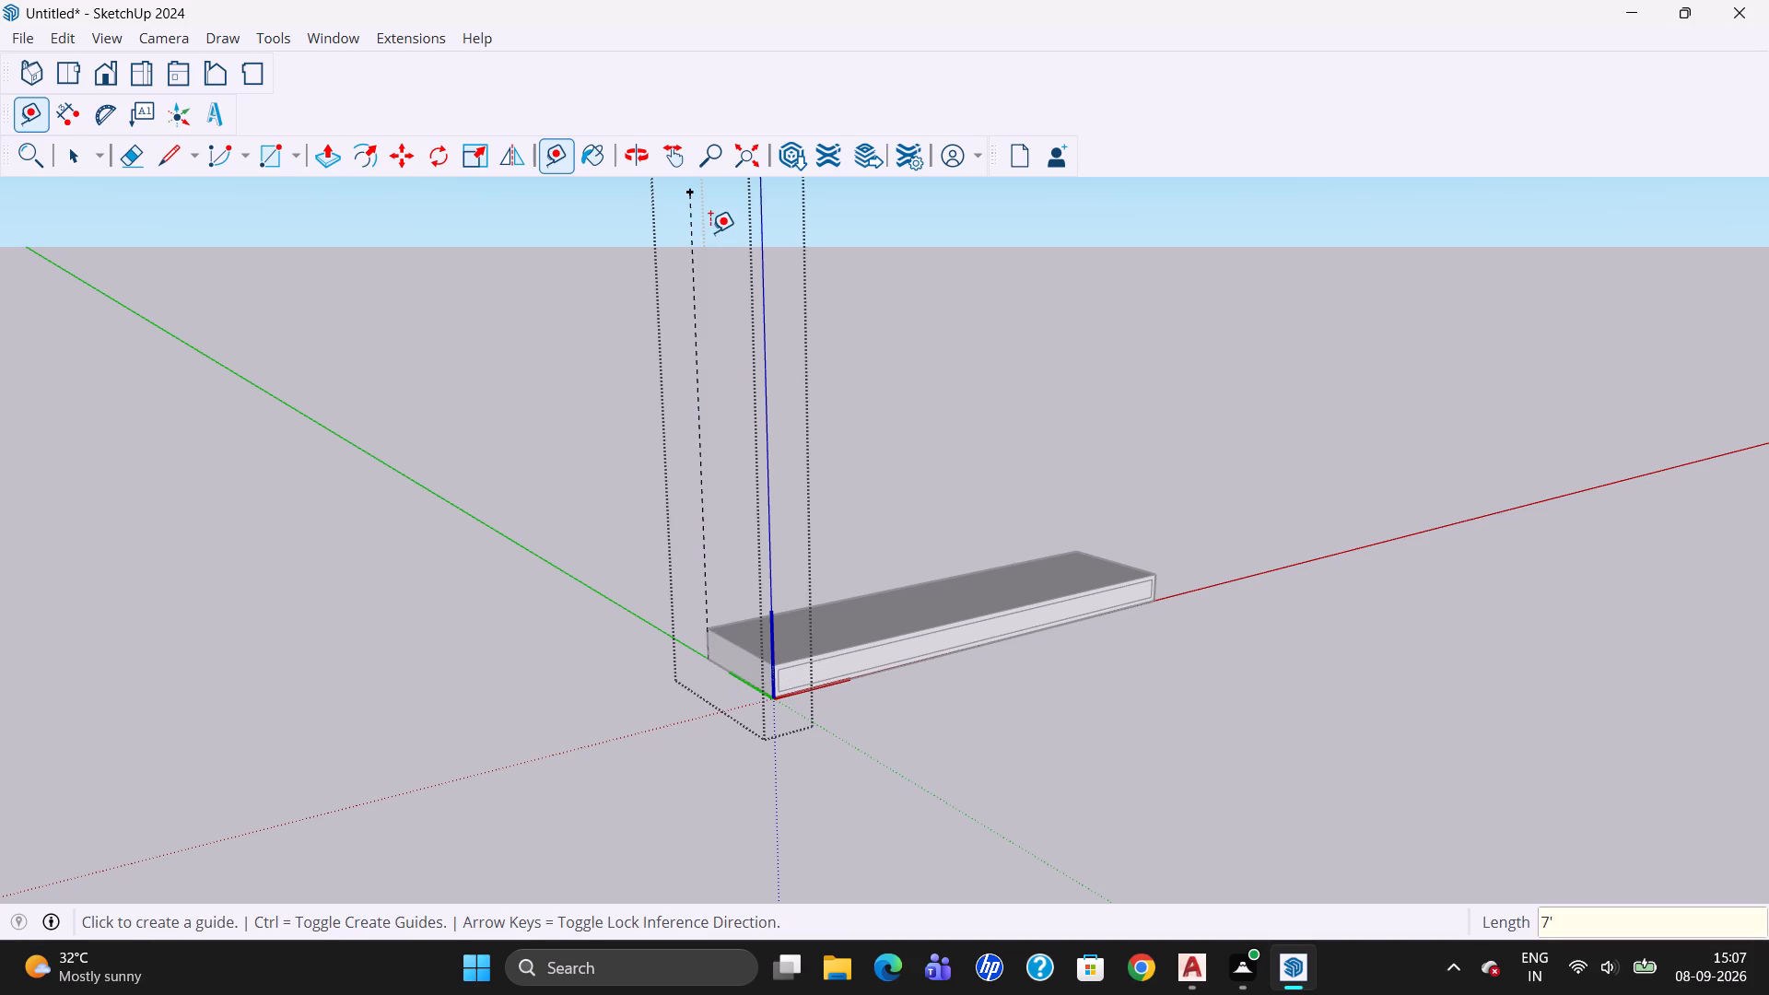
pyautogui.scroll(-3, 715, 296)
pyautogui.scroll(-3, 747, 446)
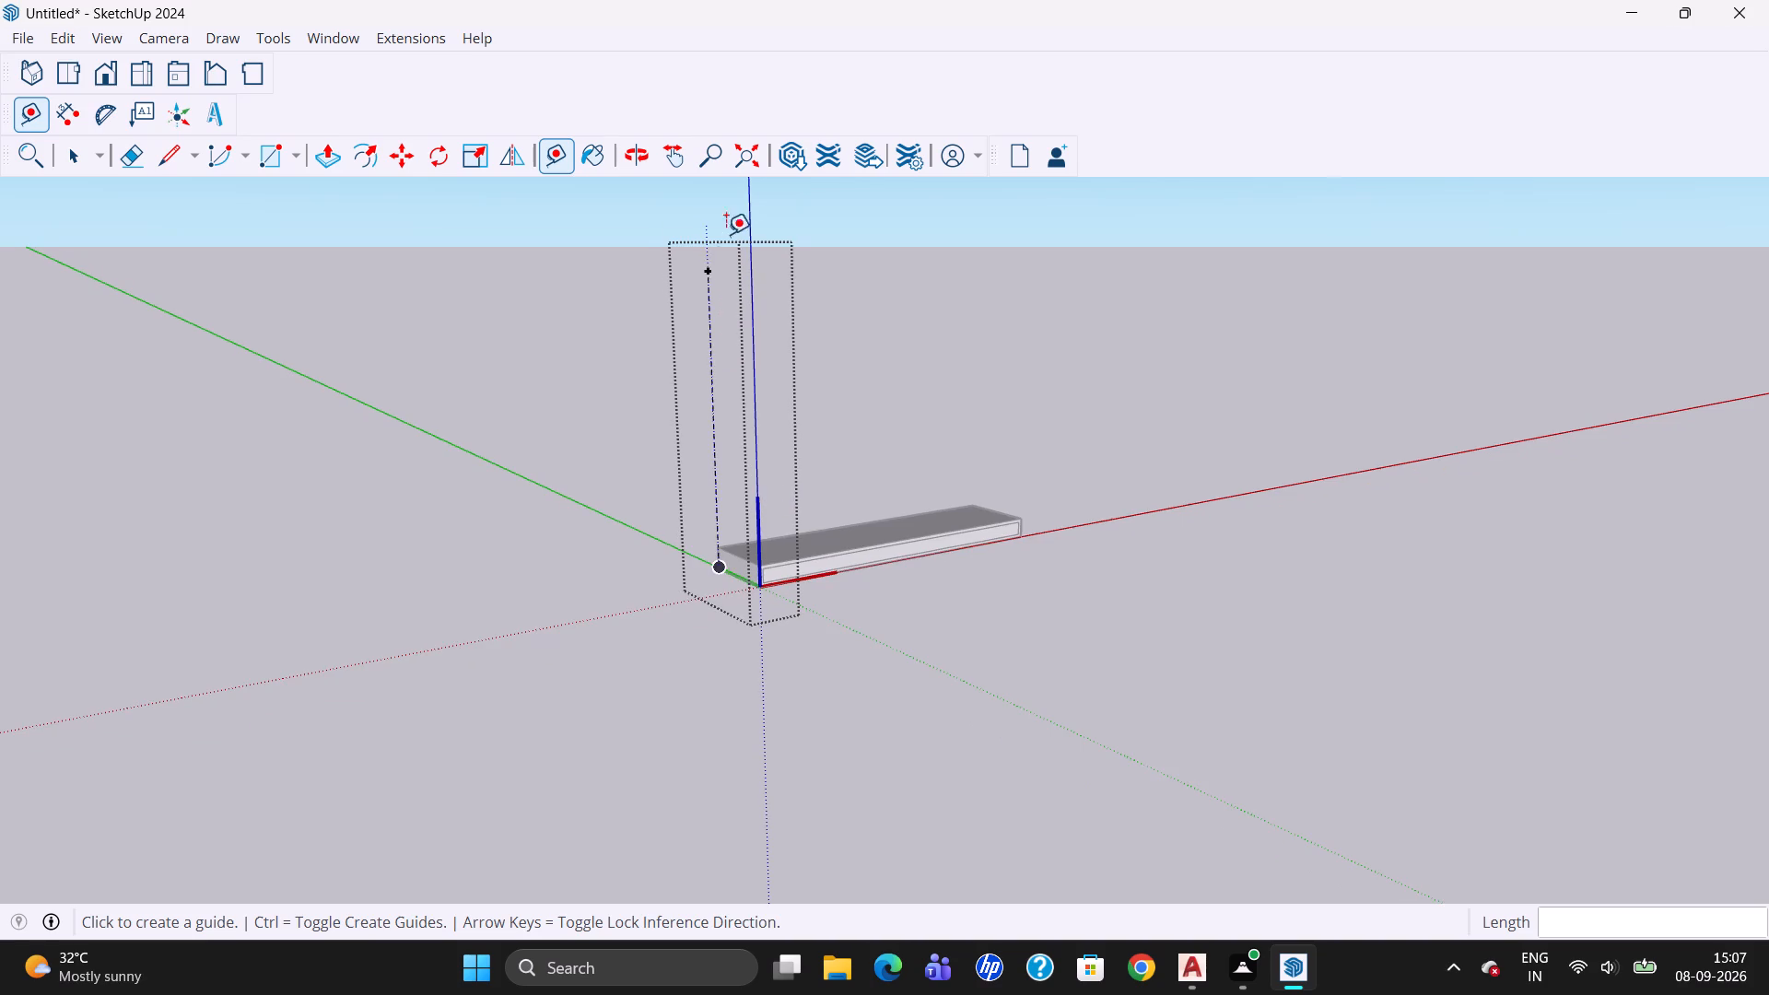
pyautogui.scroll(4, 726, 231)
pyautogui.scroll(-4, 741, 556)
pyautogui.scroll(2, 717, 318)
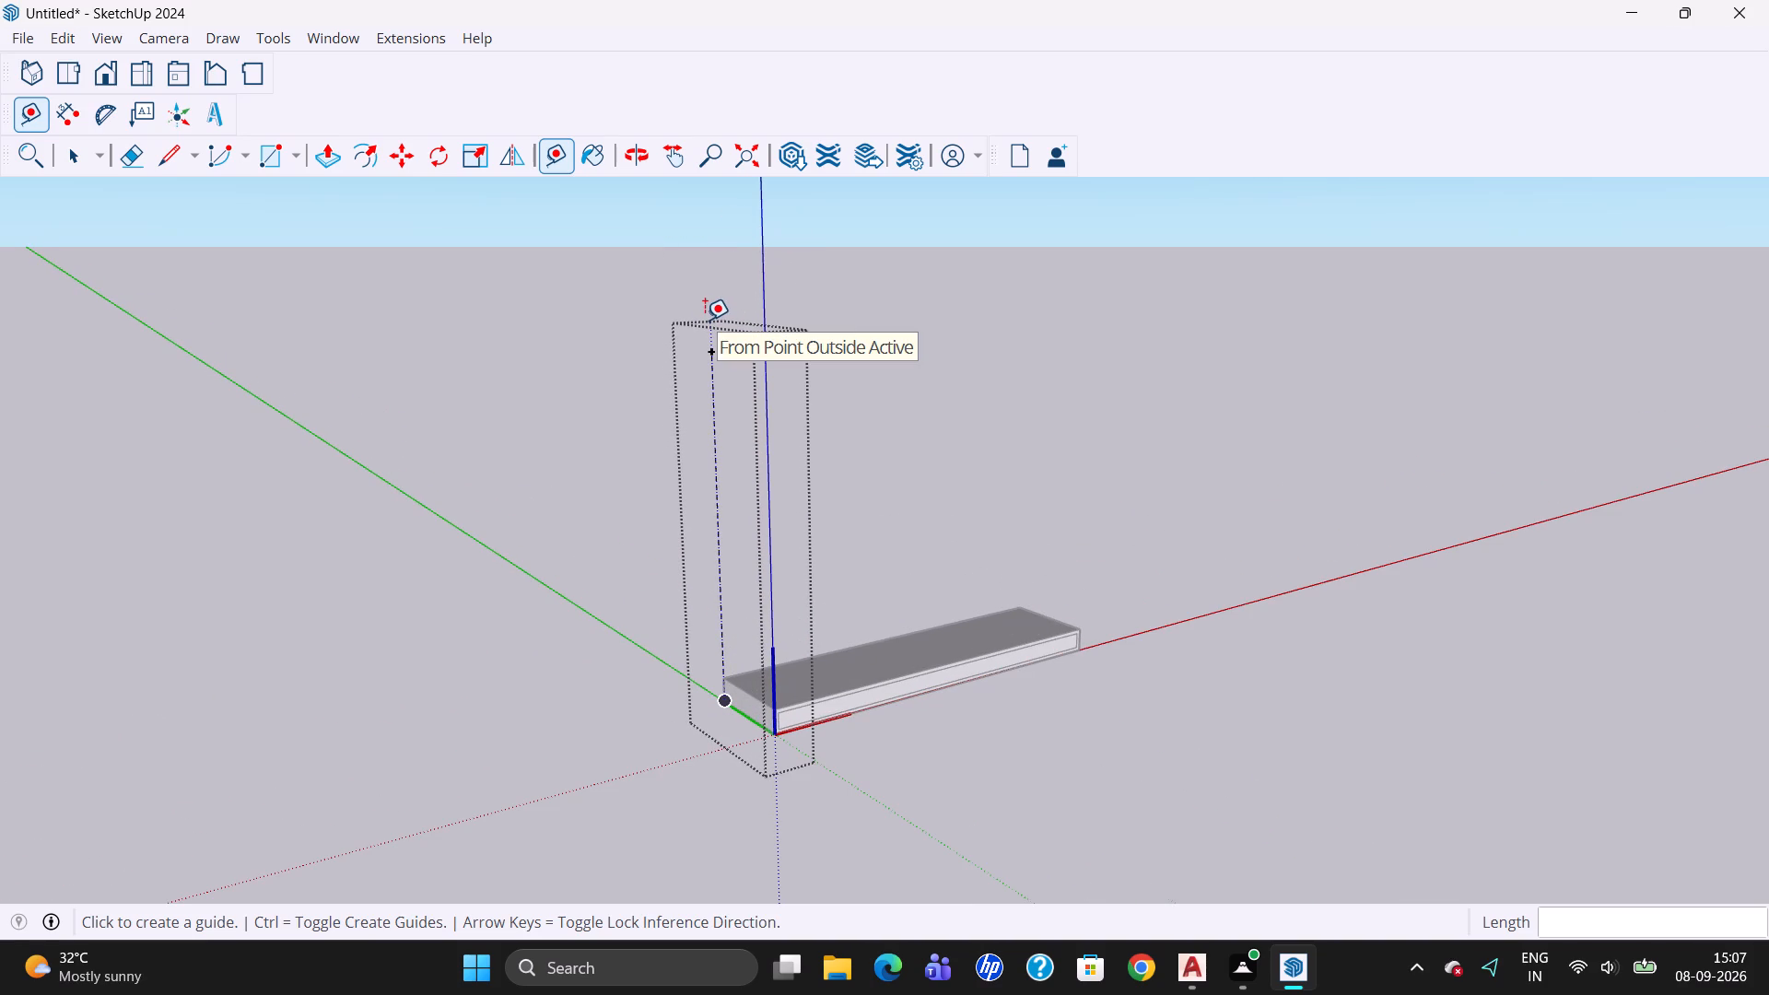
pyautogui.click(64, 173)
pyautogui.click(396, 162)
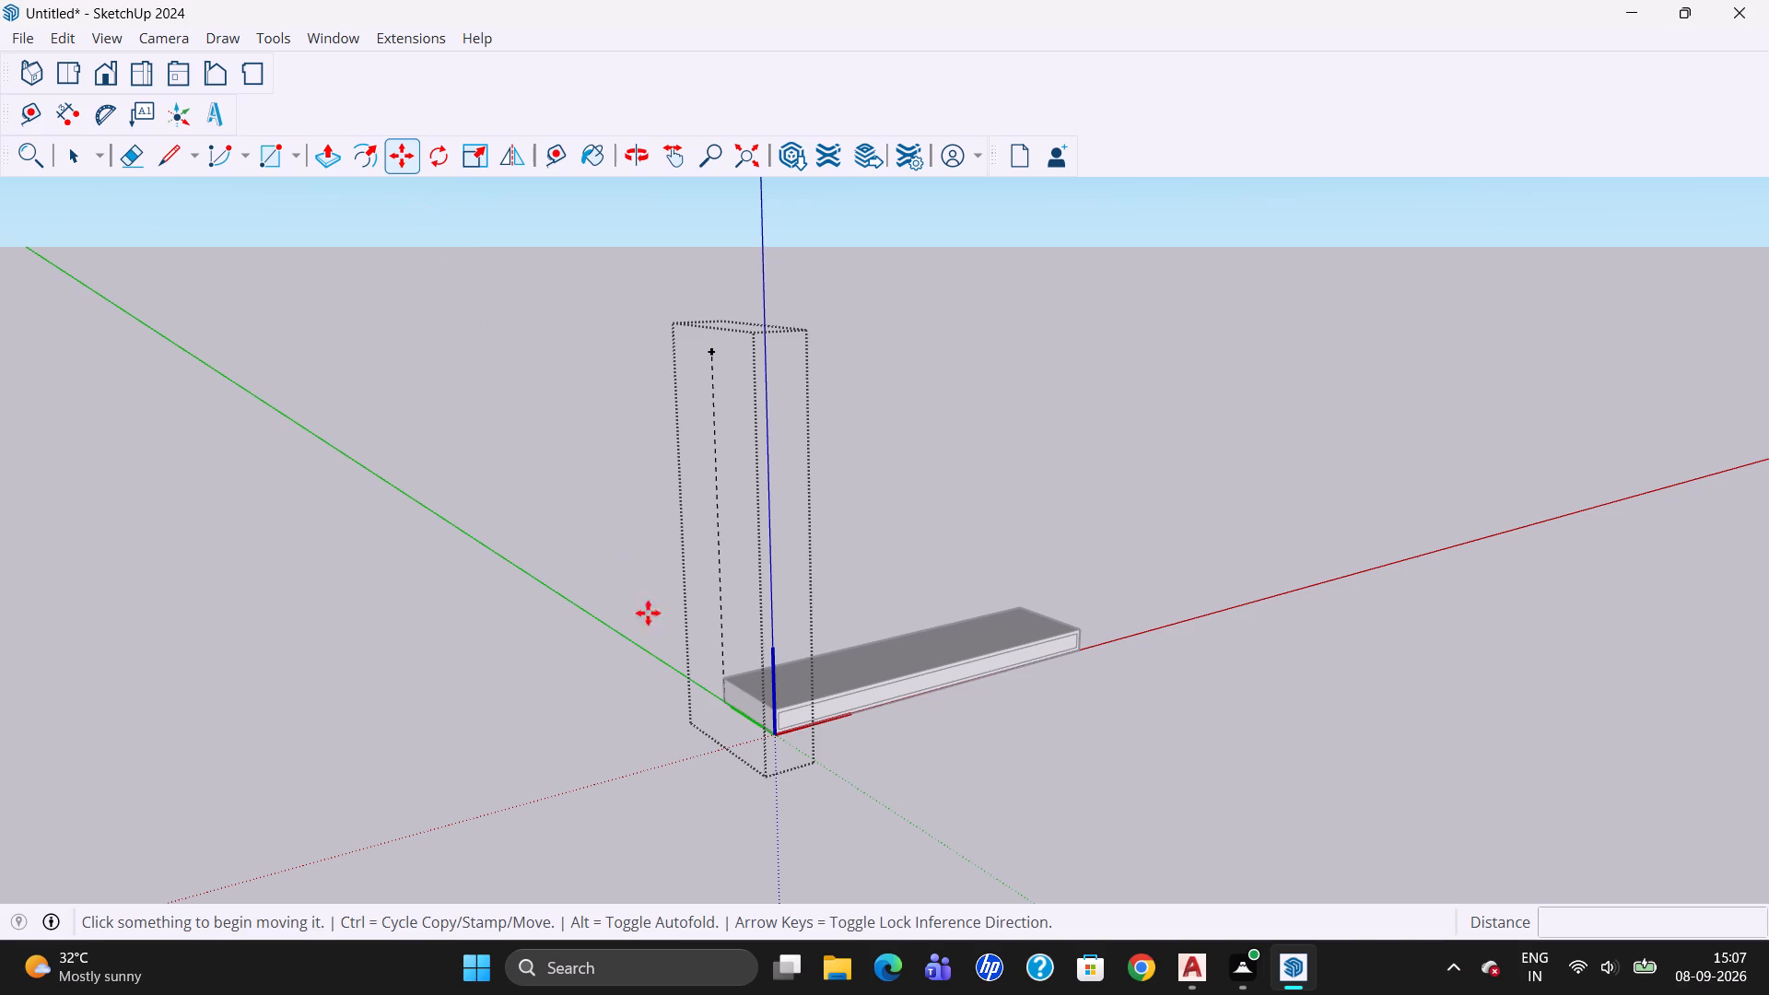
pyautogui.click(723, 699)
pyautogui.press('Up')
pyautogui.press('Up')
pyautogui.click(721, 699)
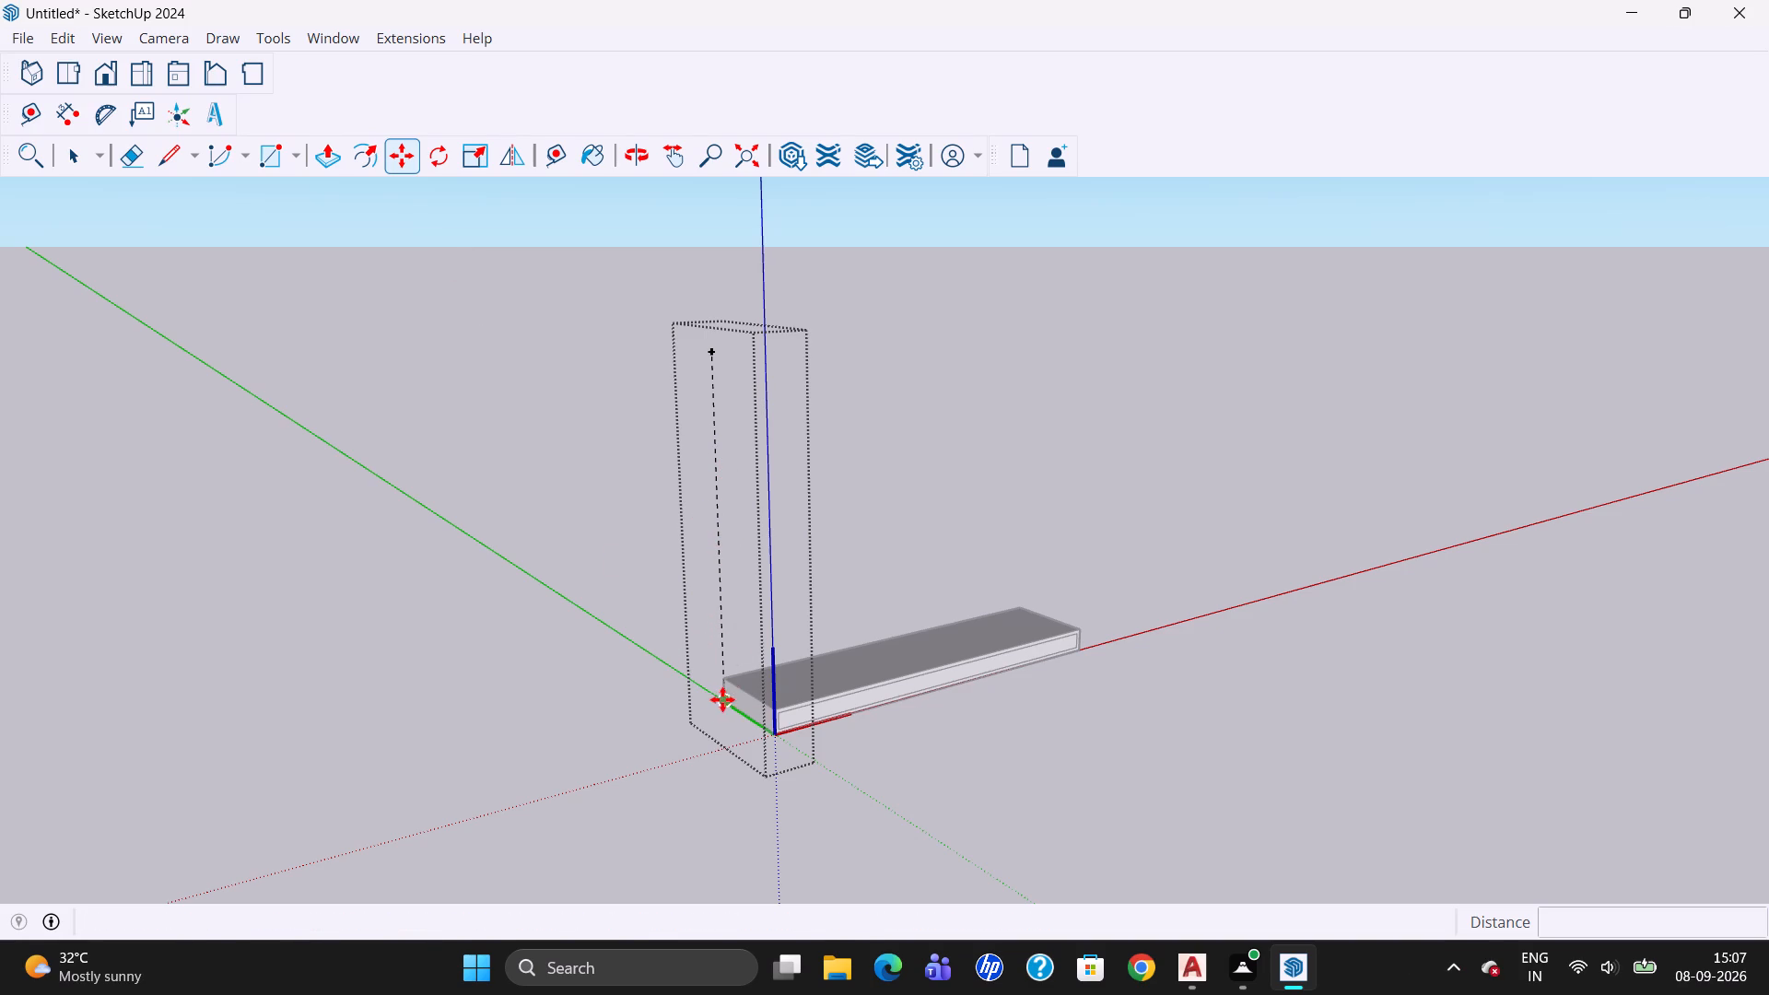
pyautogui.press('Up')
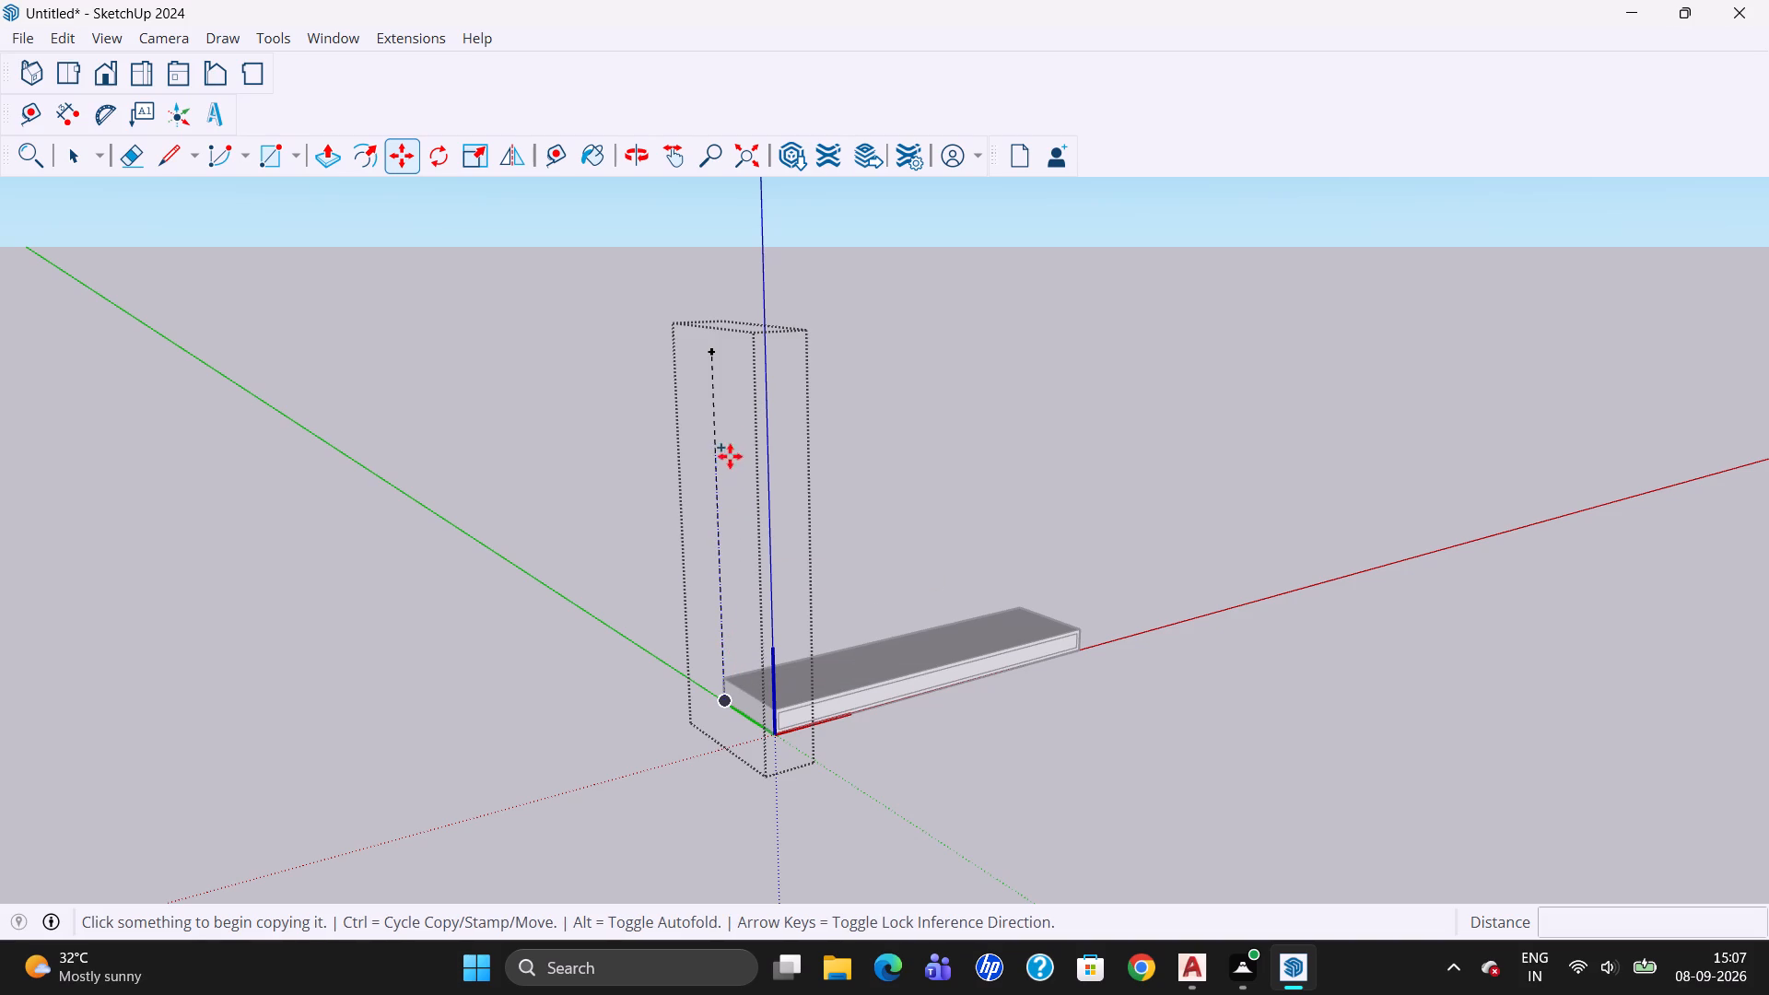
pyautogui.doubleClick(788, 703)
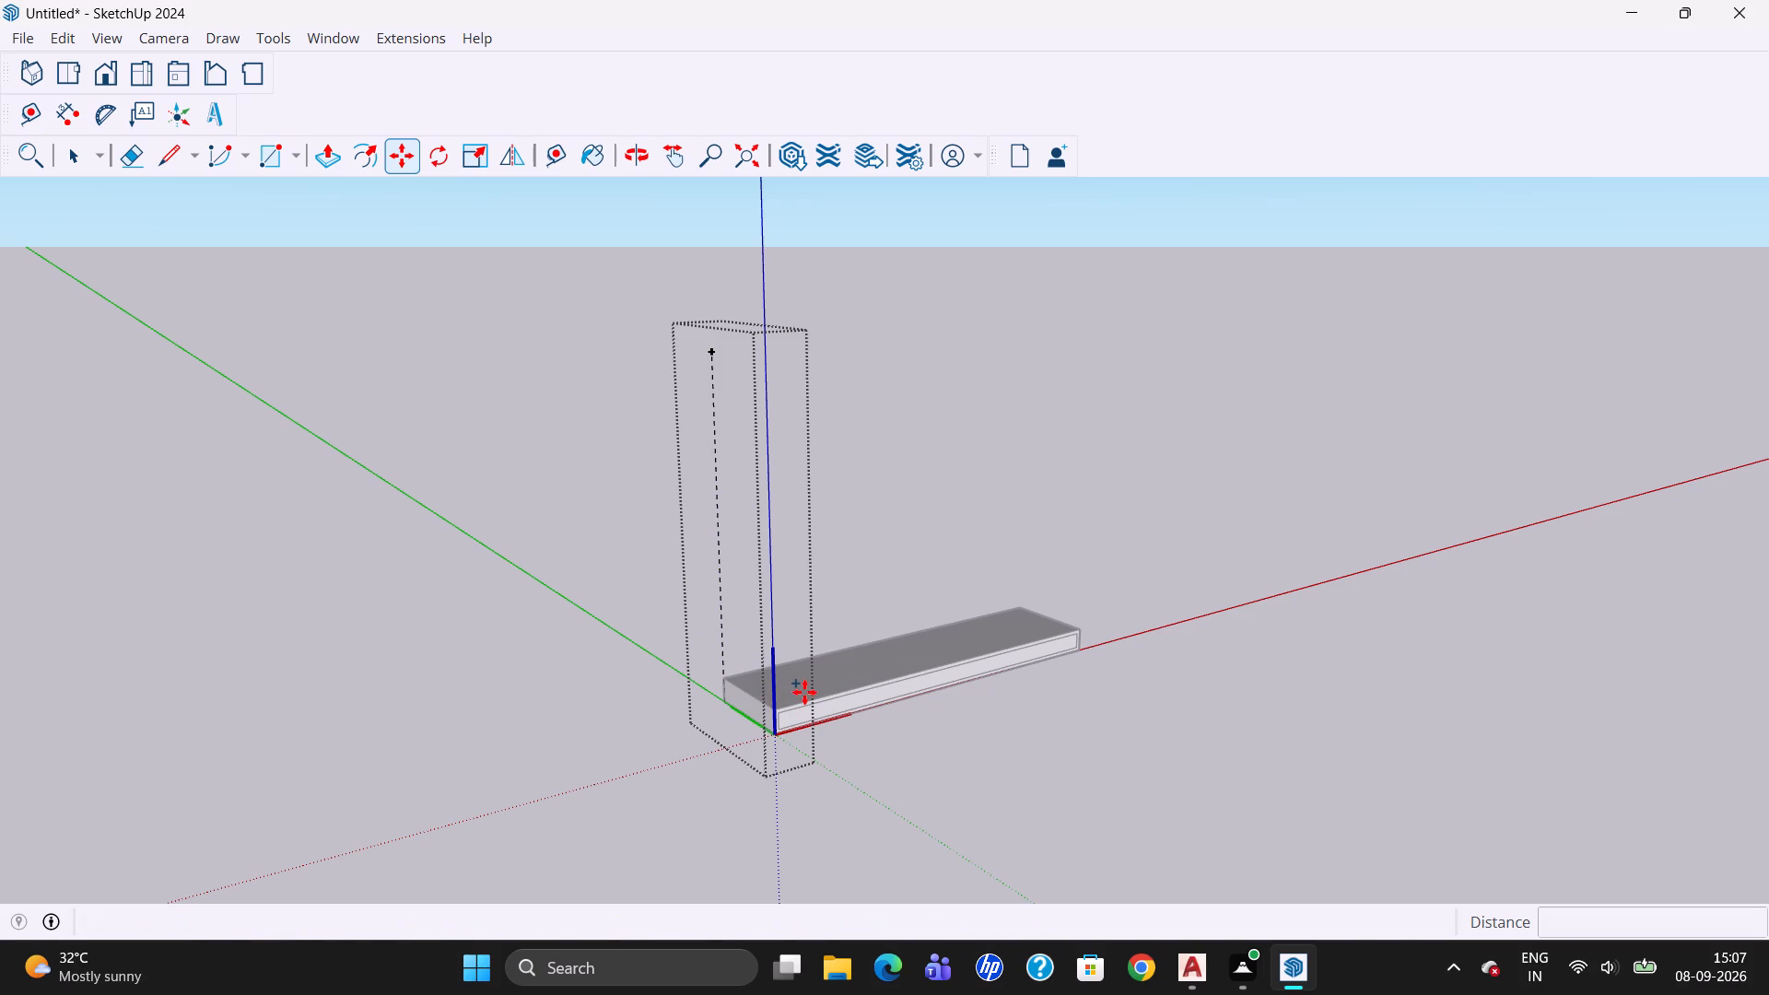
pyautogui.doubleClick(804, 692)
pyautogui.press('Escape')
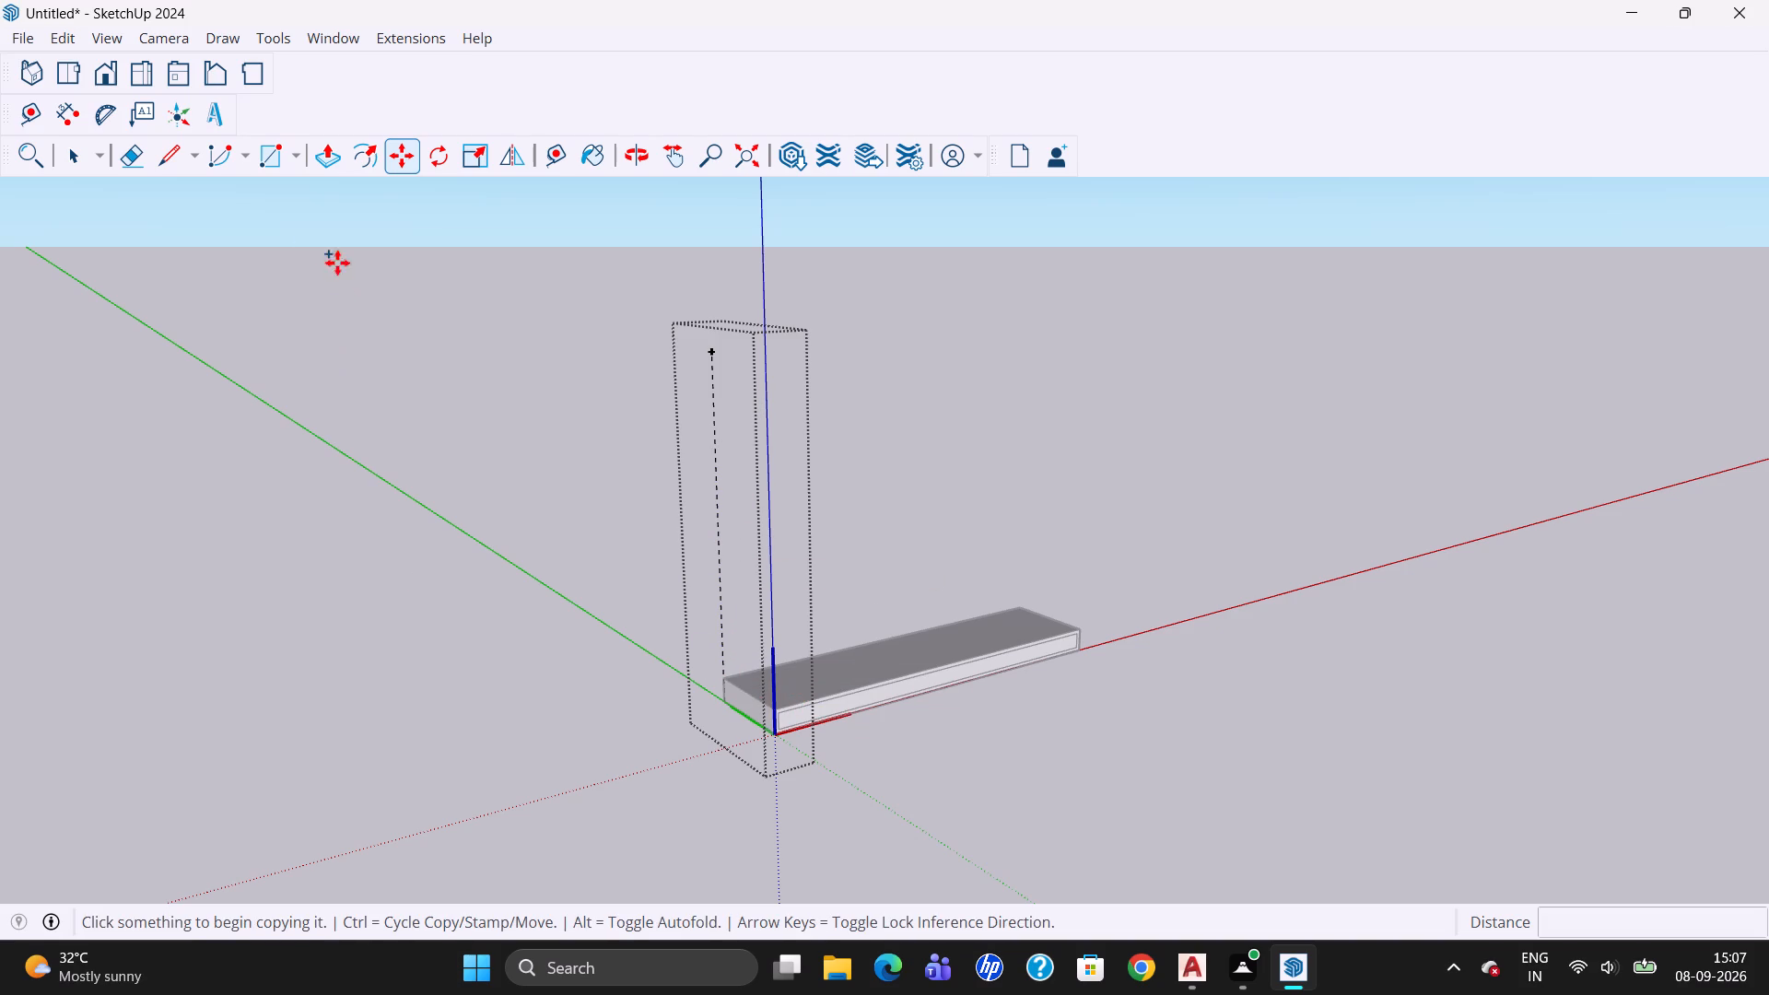
# Open the base slab's component for editing.
pyautogui.click(70, 170)
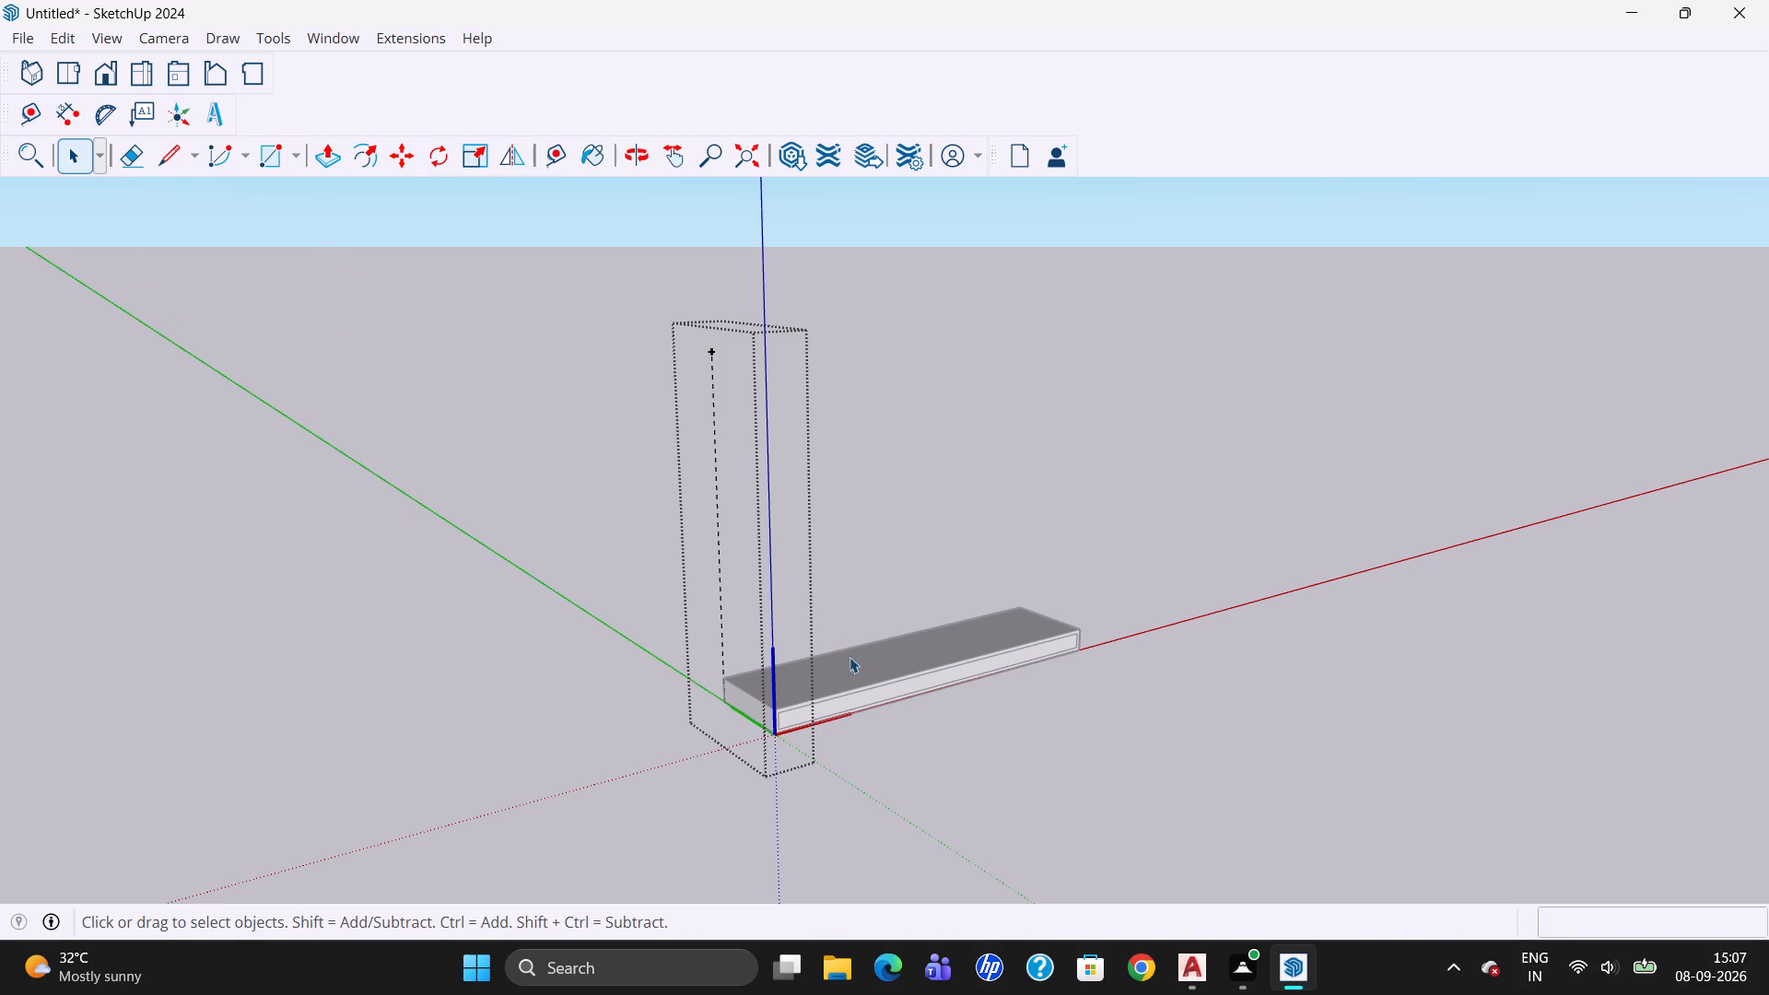
pyautogui.doubleClick(860, 680)
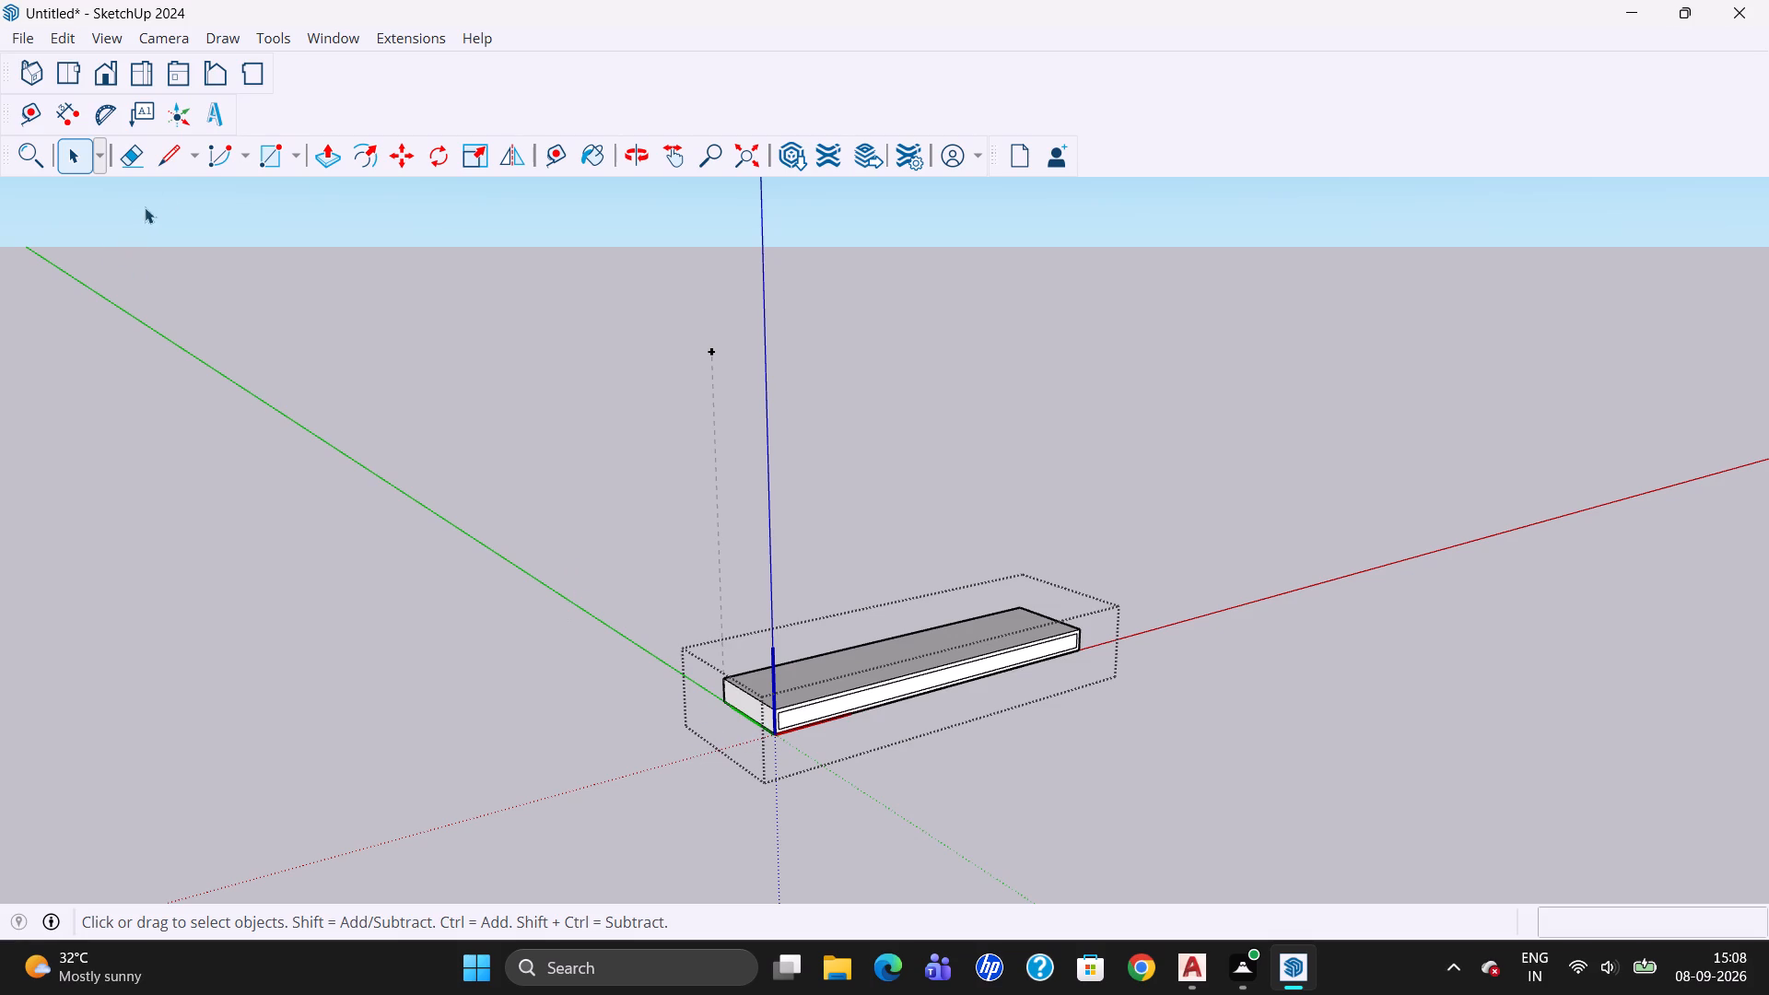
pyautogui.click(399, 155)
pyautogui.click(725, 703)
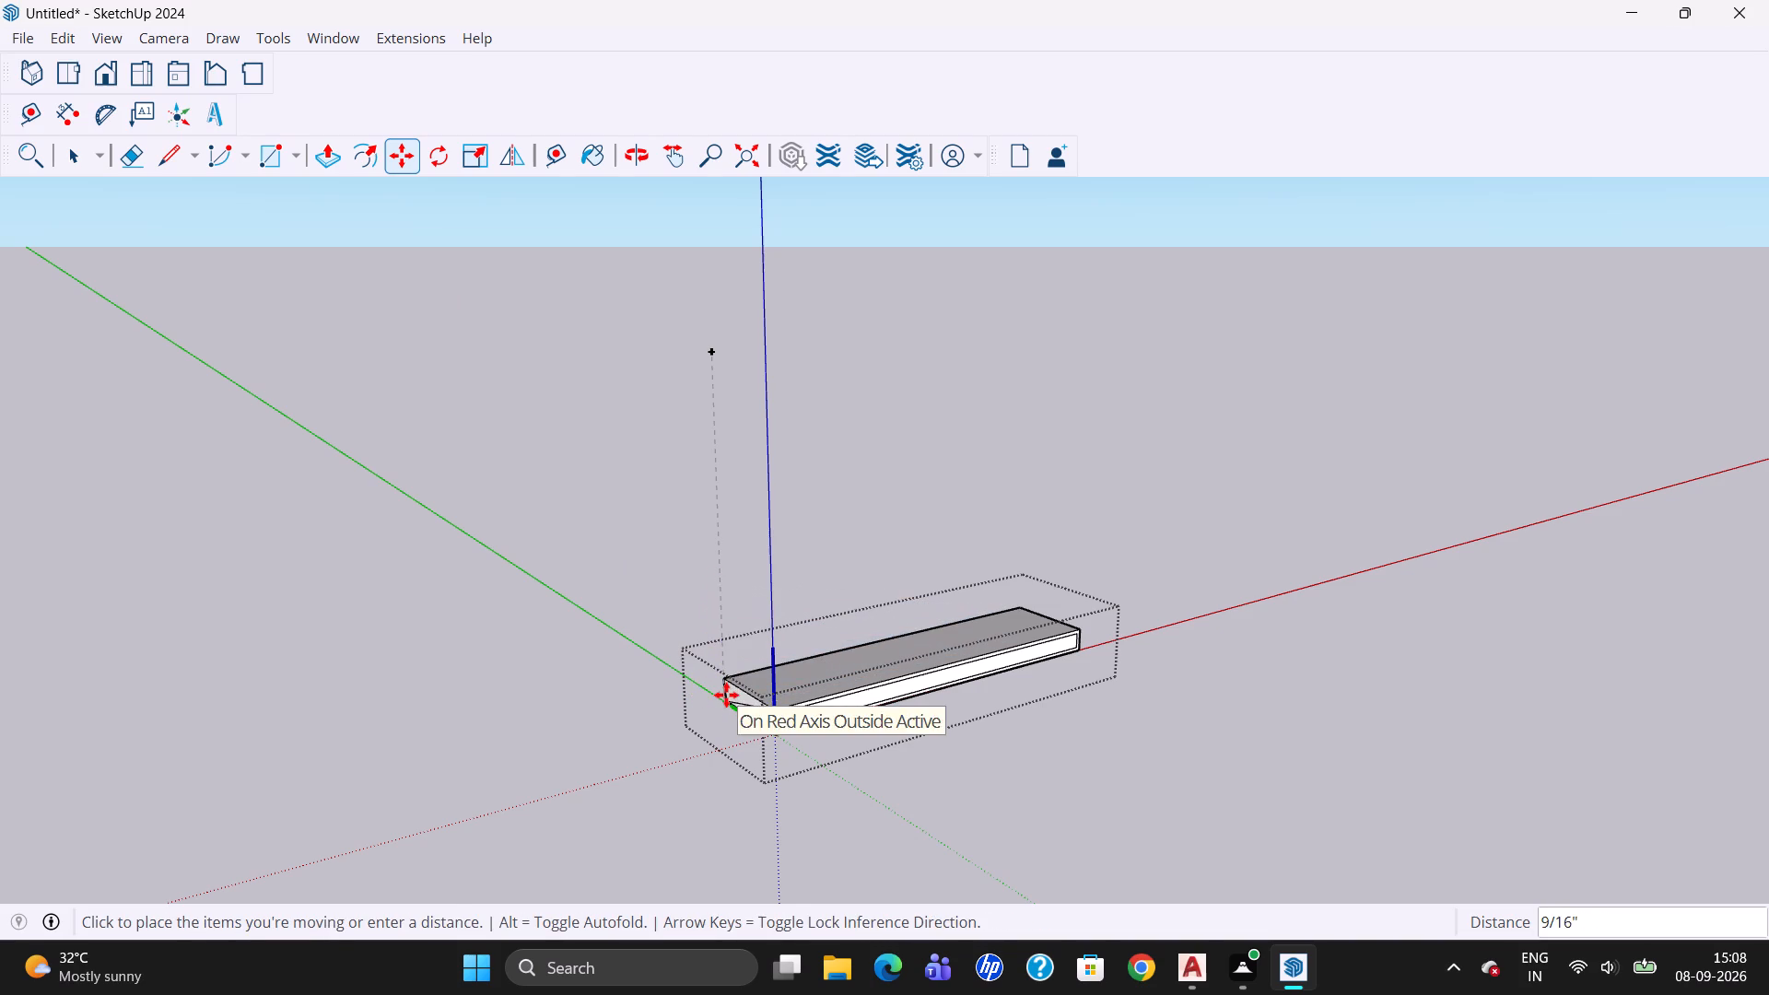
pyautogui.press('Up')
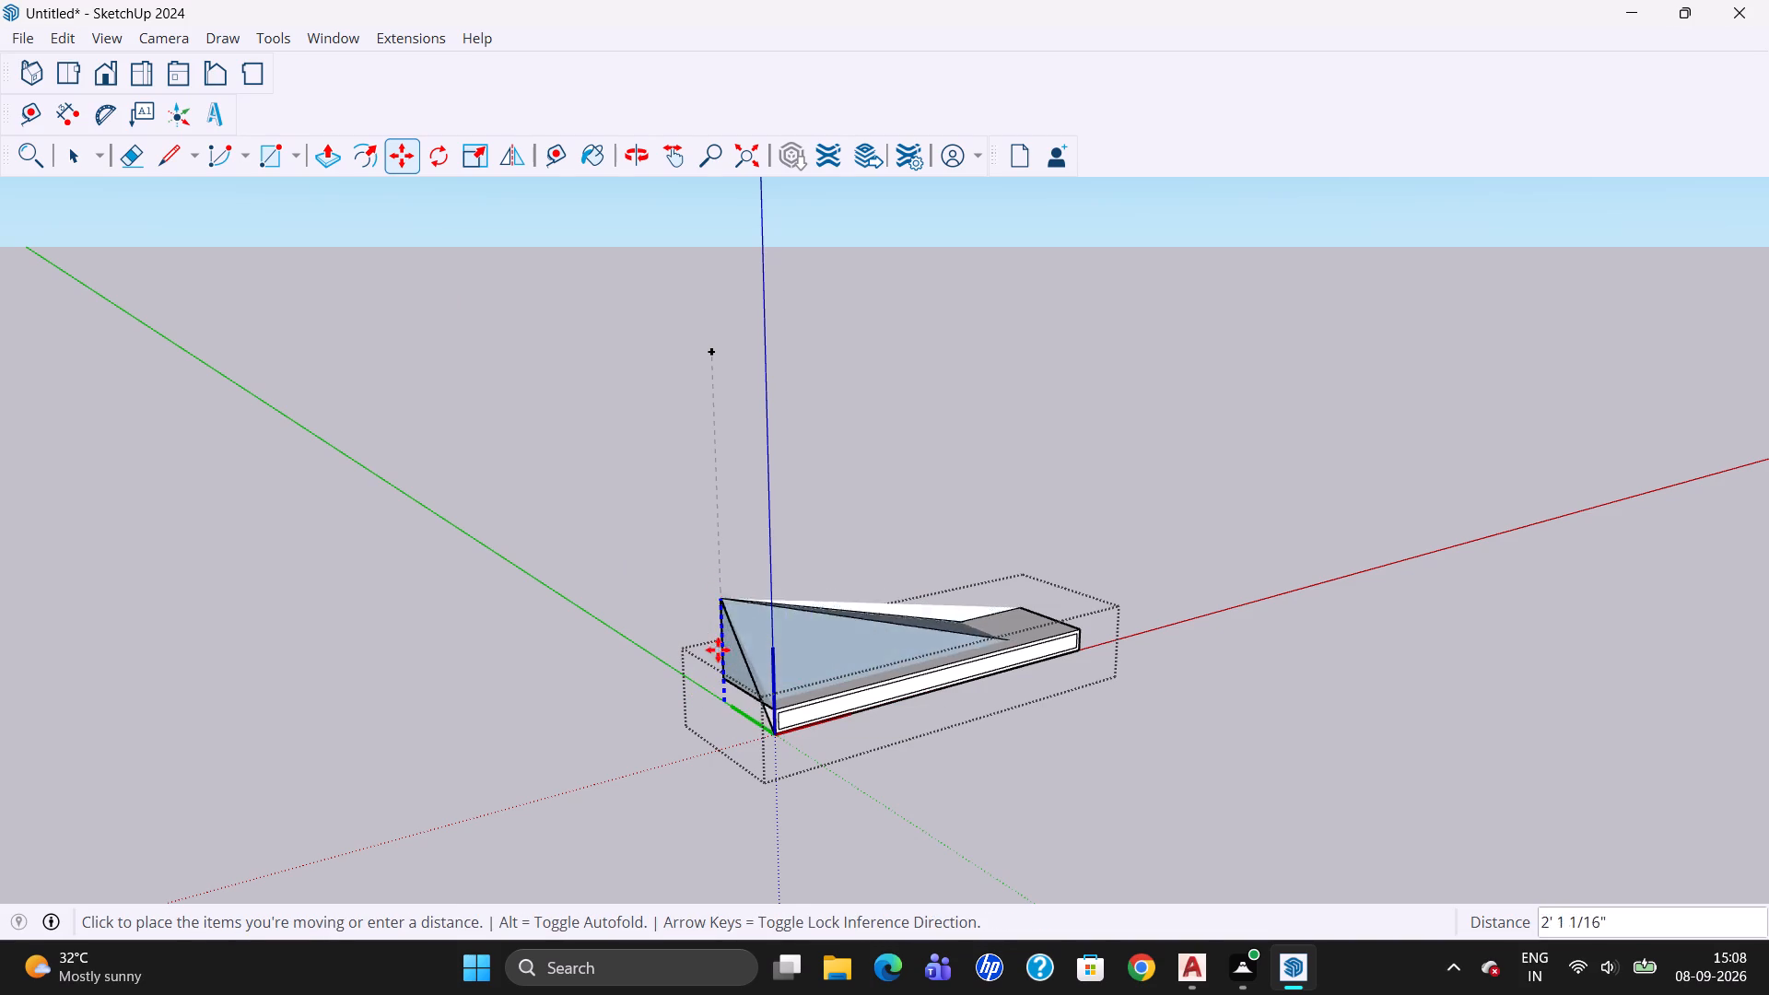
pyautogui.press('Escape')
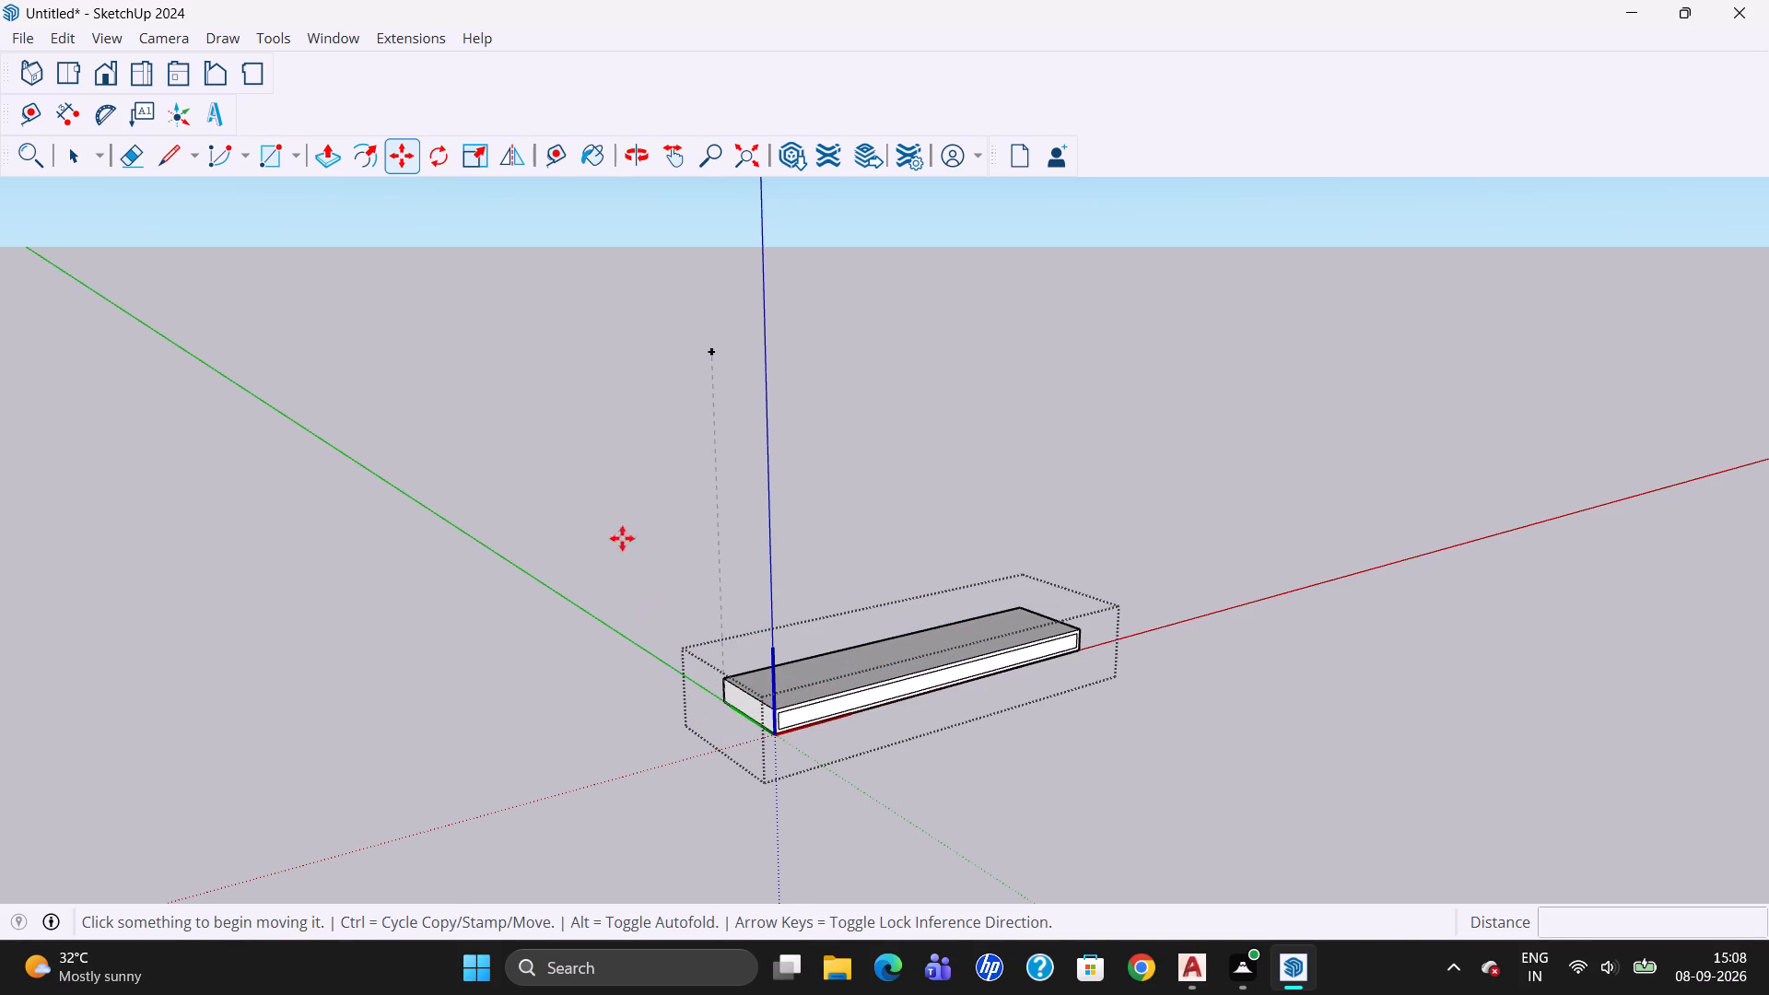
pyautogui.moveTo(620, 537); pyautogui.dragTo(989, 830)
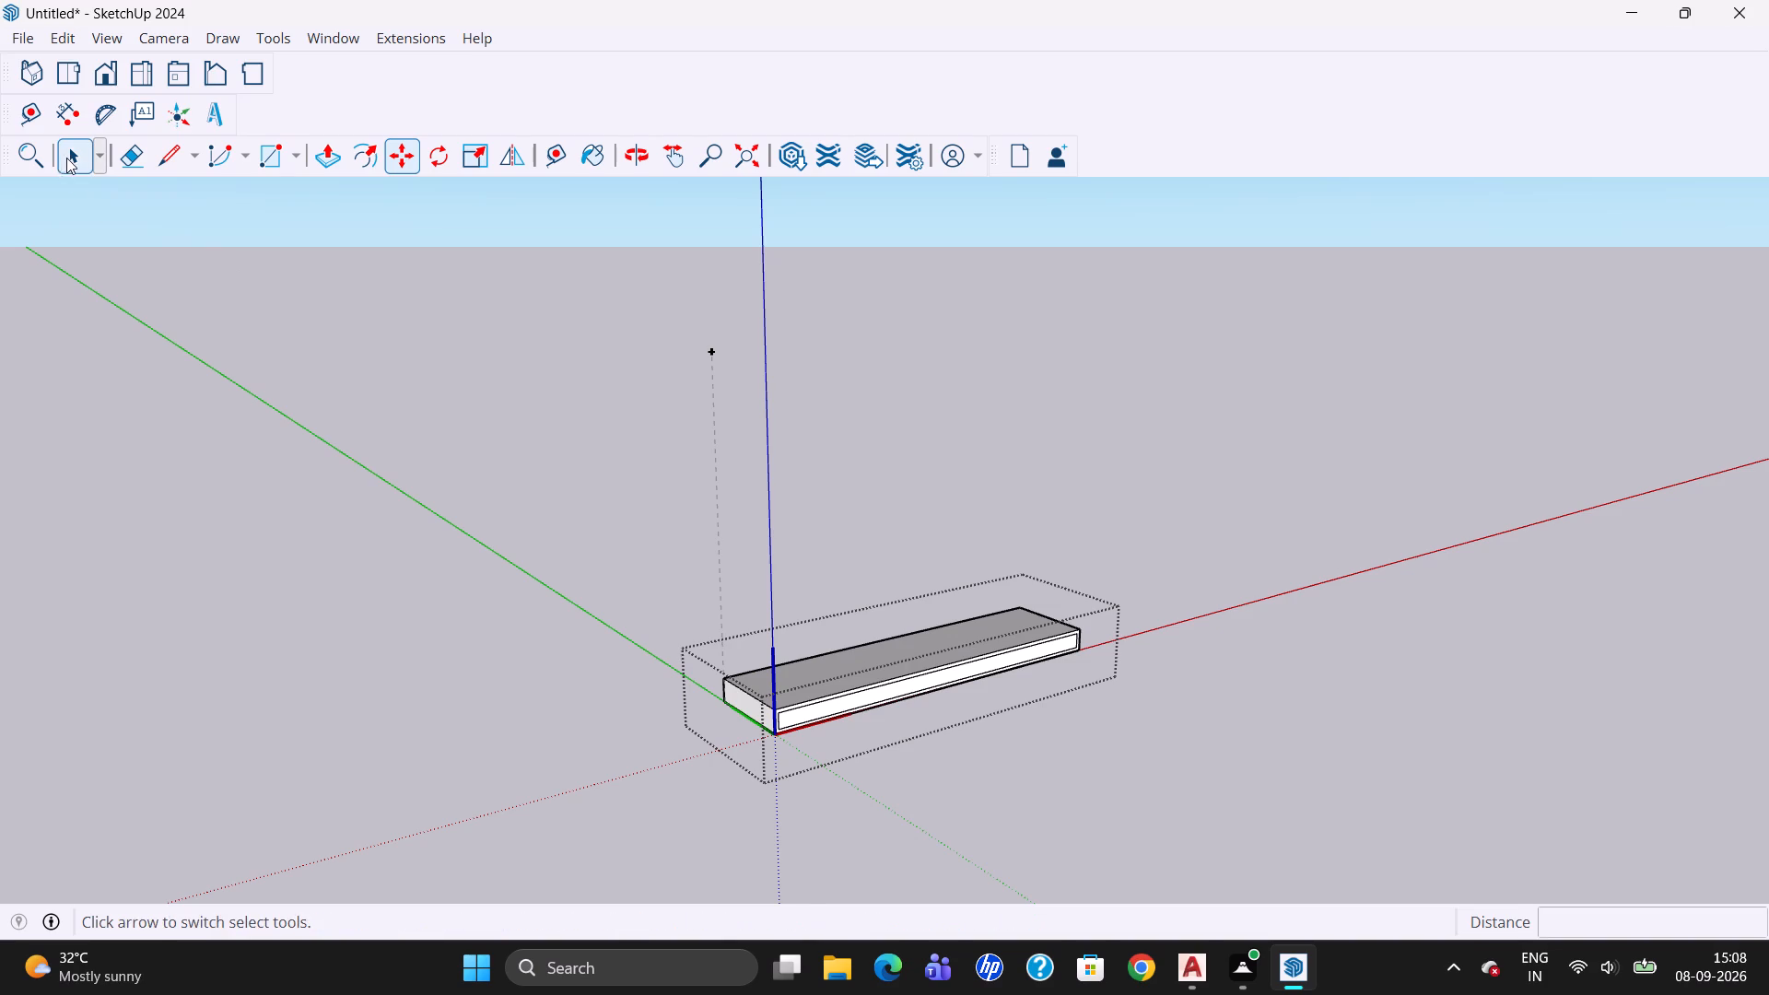
# Copy the slab's entire geometry 7' straight up along the blue axis, from its rear bottom corner to the guide's top end.
pyautogui.click(65, 158)
pyautogui.moveTo(406, 462); pyautogui.dragTo(1328, 929)
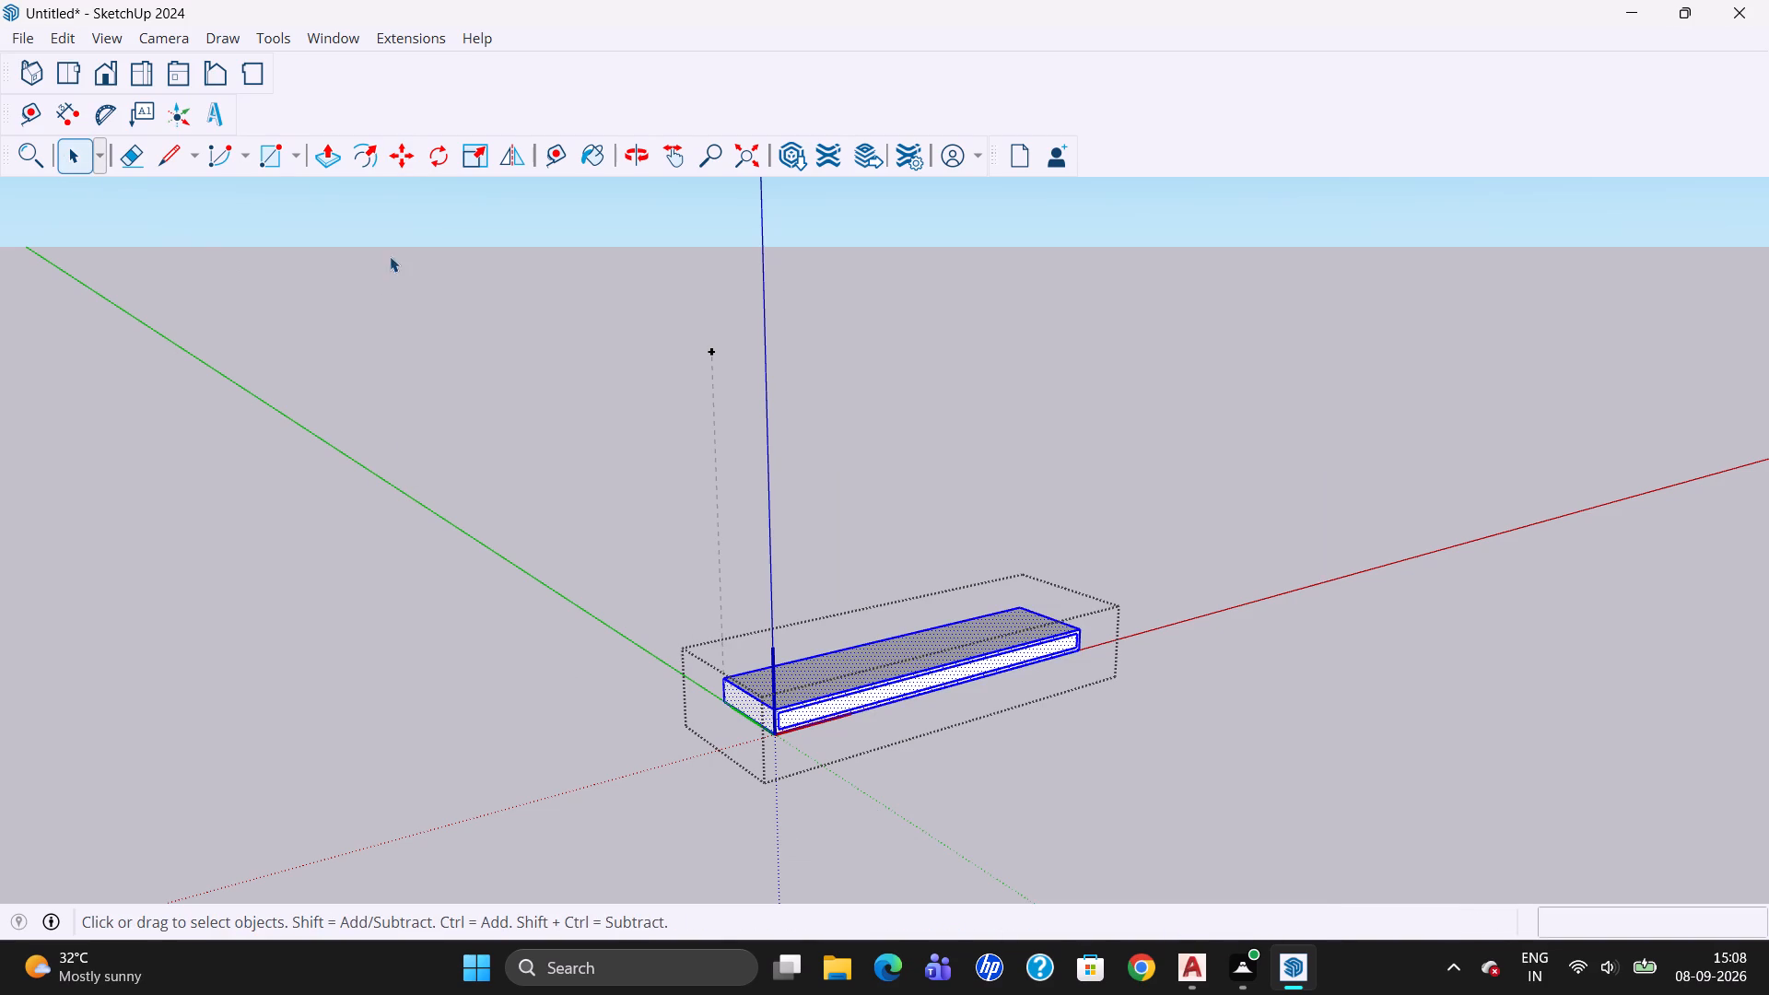
pyautogui.click(405, 158)
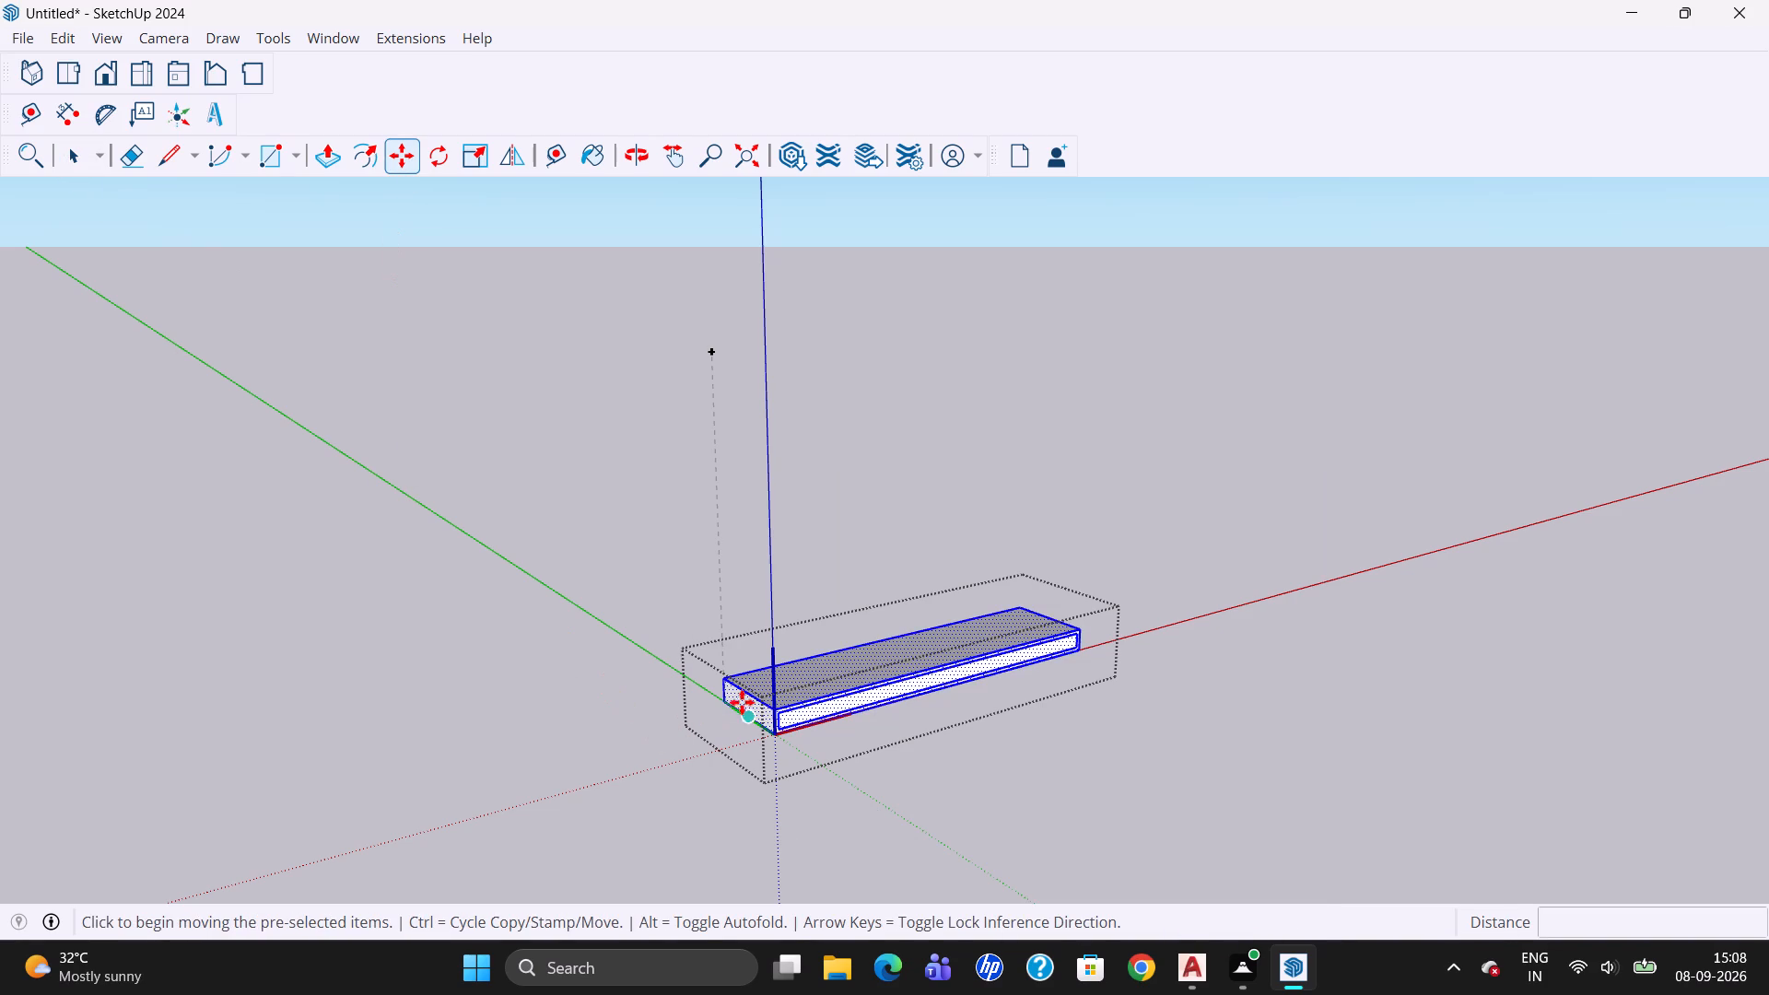
pyautogui.click(726, 698)
pyautogui.press('Up')
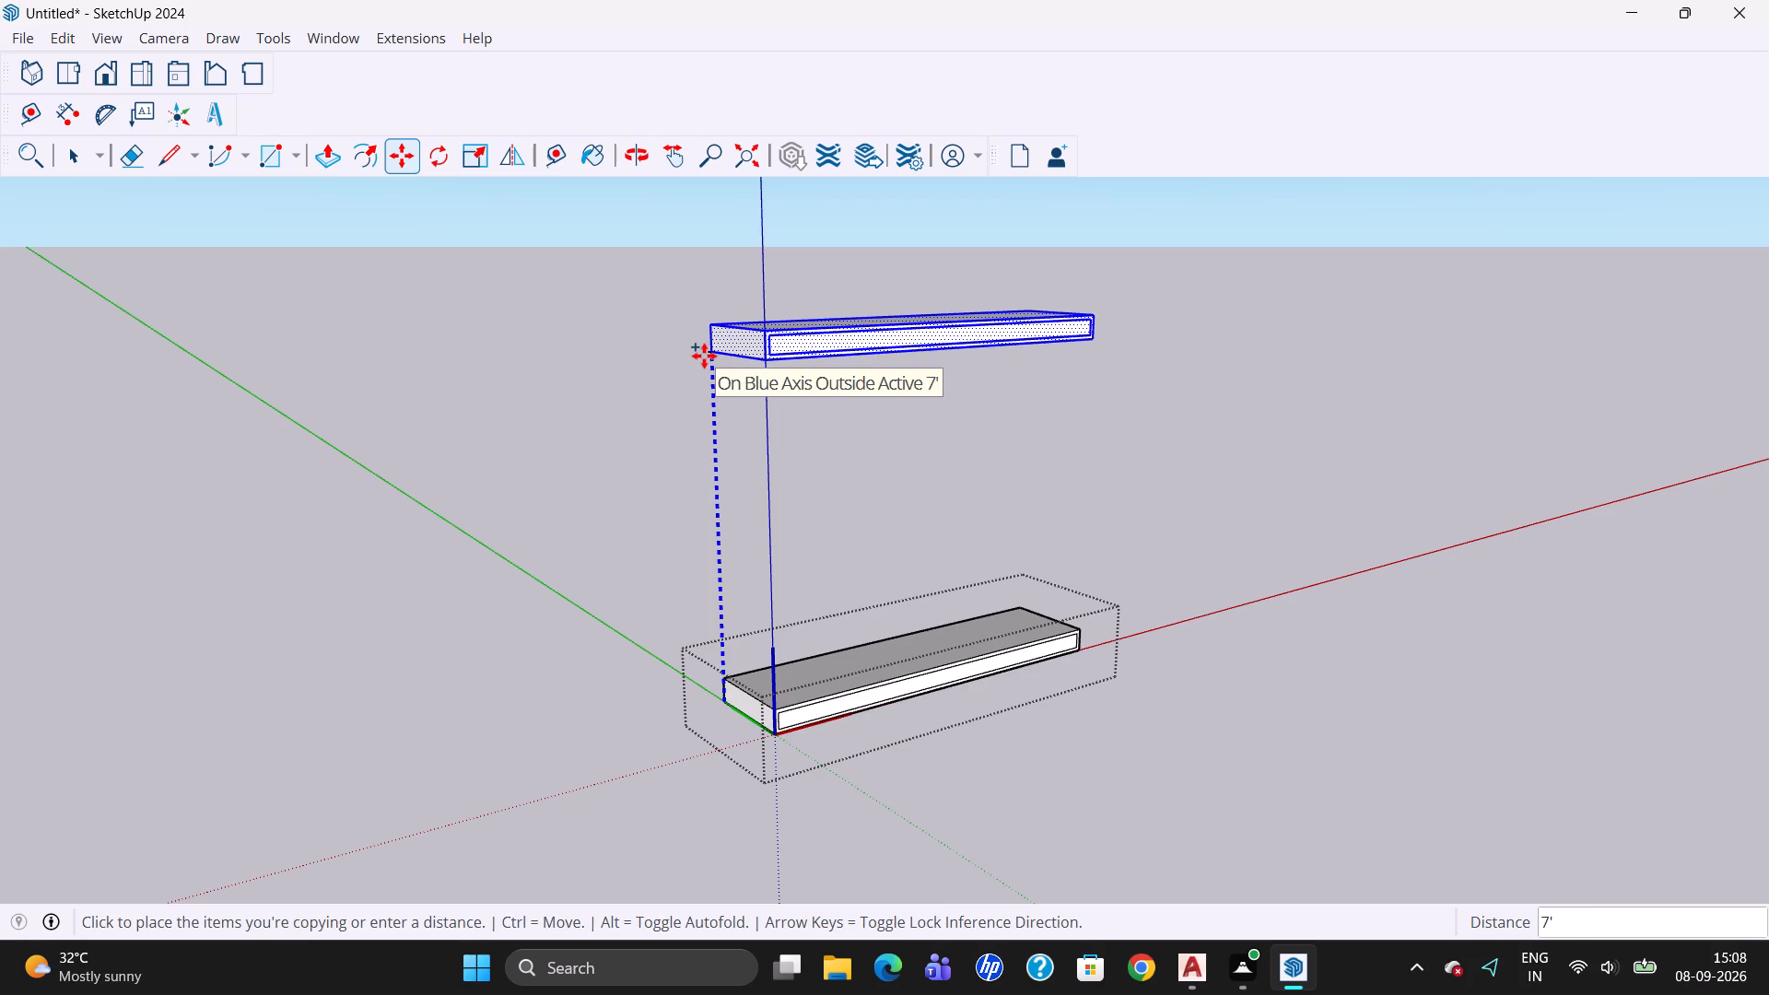
pyautogui.click(706, 355)
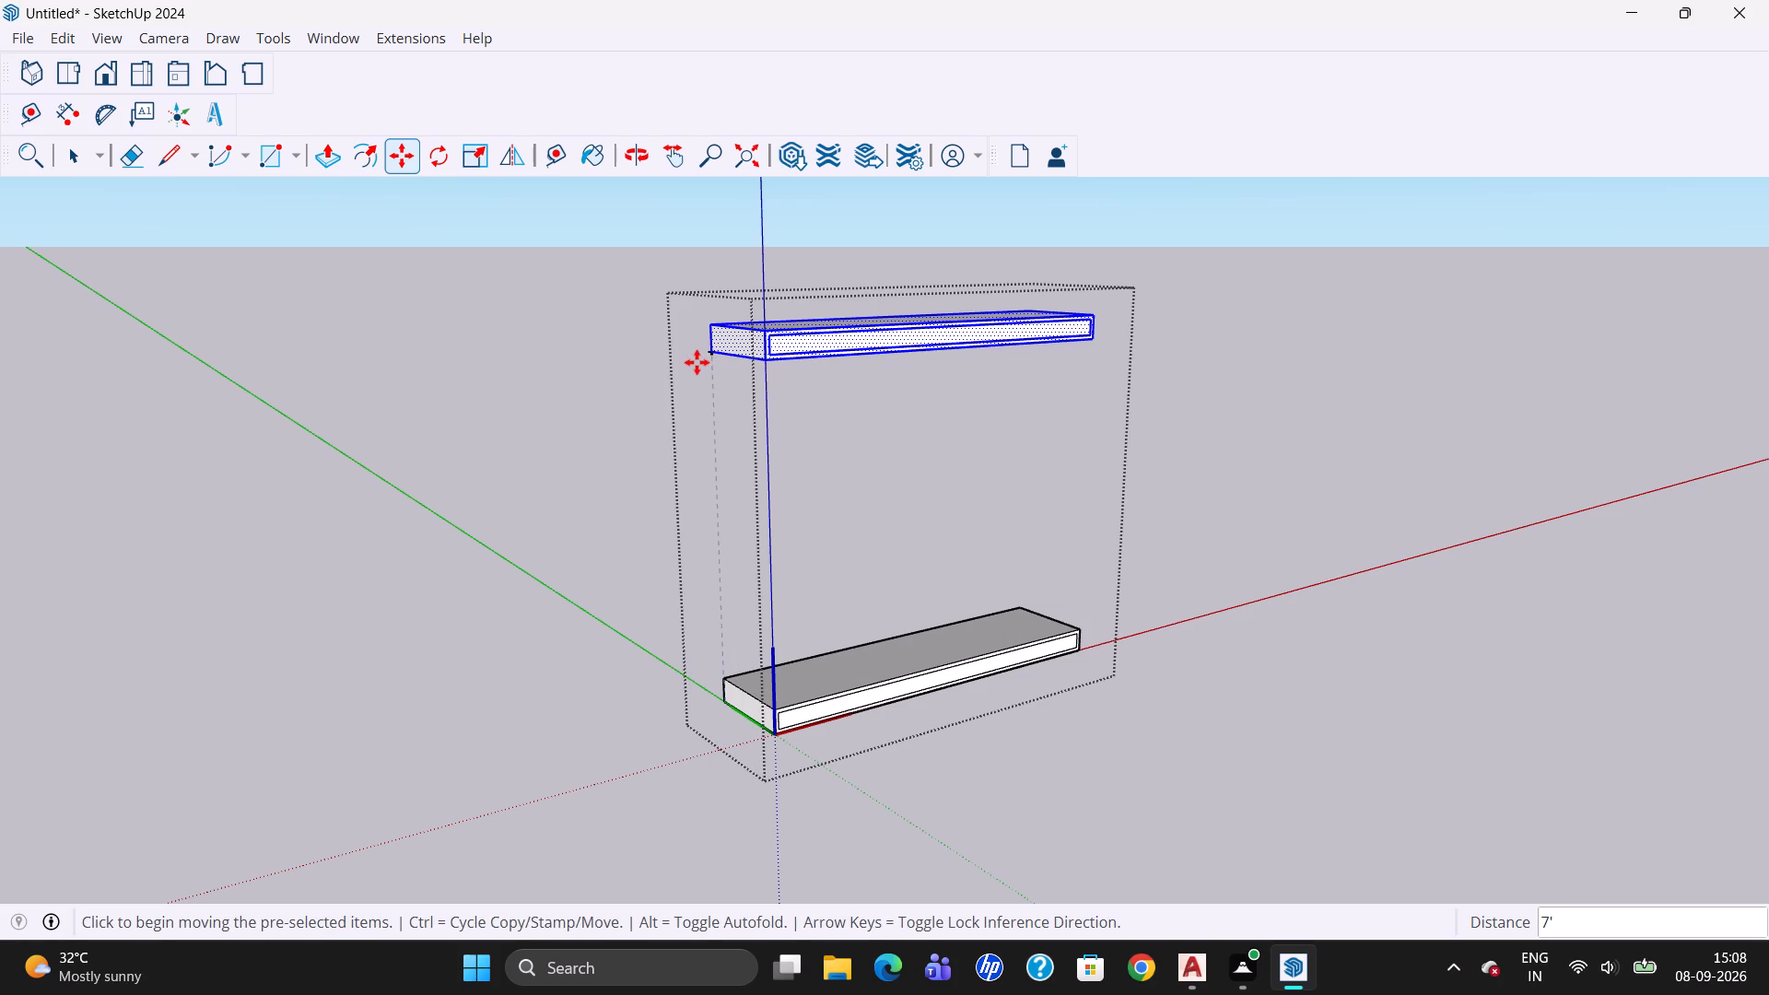
pyautogui.press('Escape')
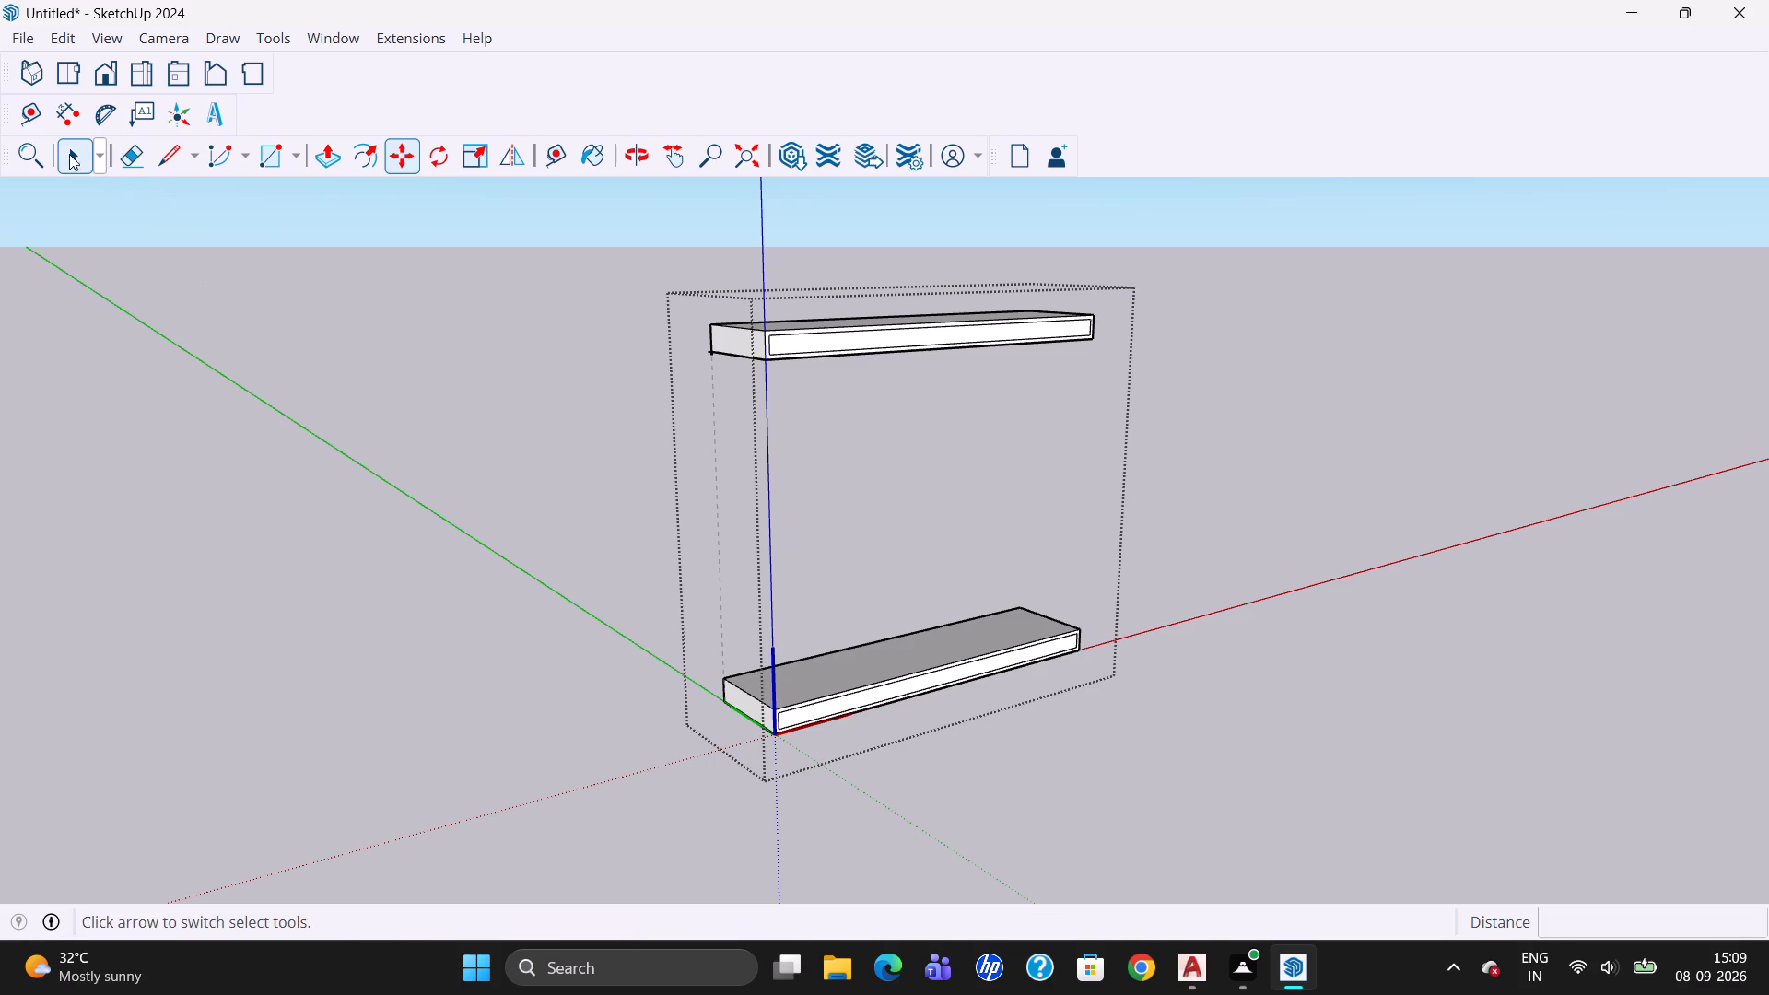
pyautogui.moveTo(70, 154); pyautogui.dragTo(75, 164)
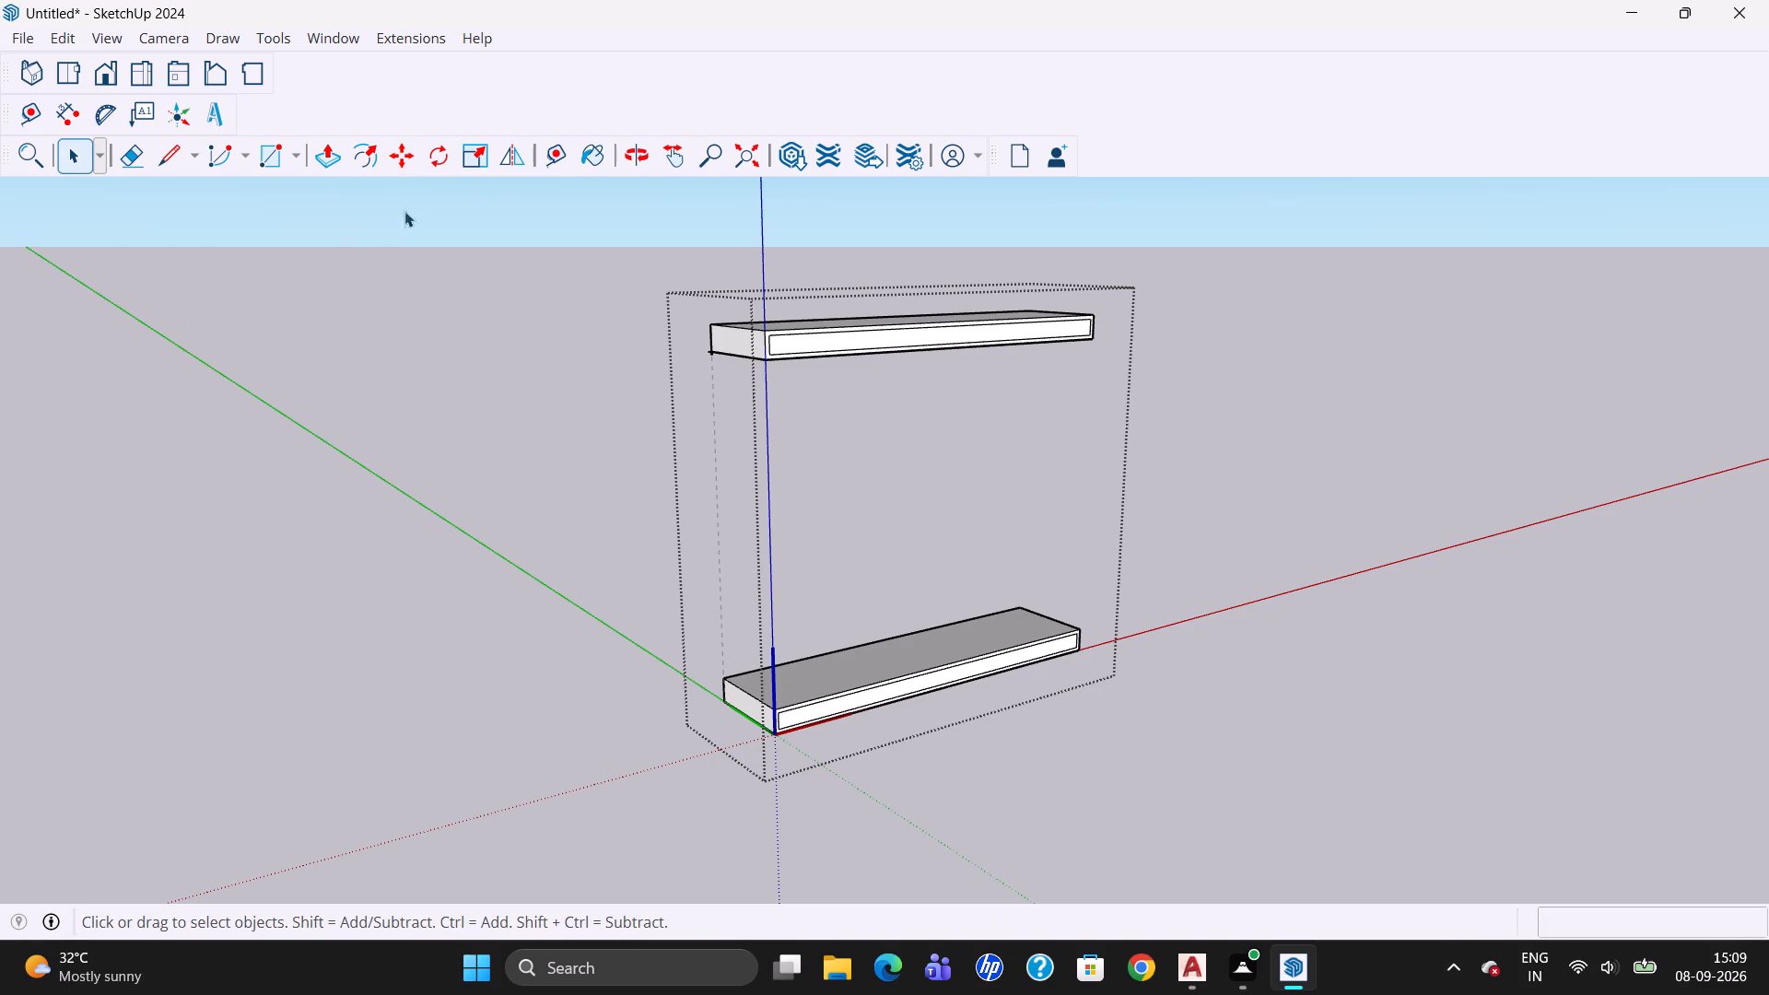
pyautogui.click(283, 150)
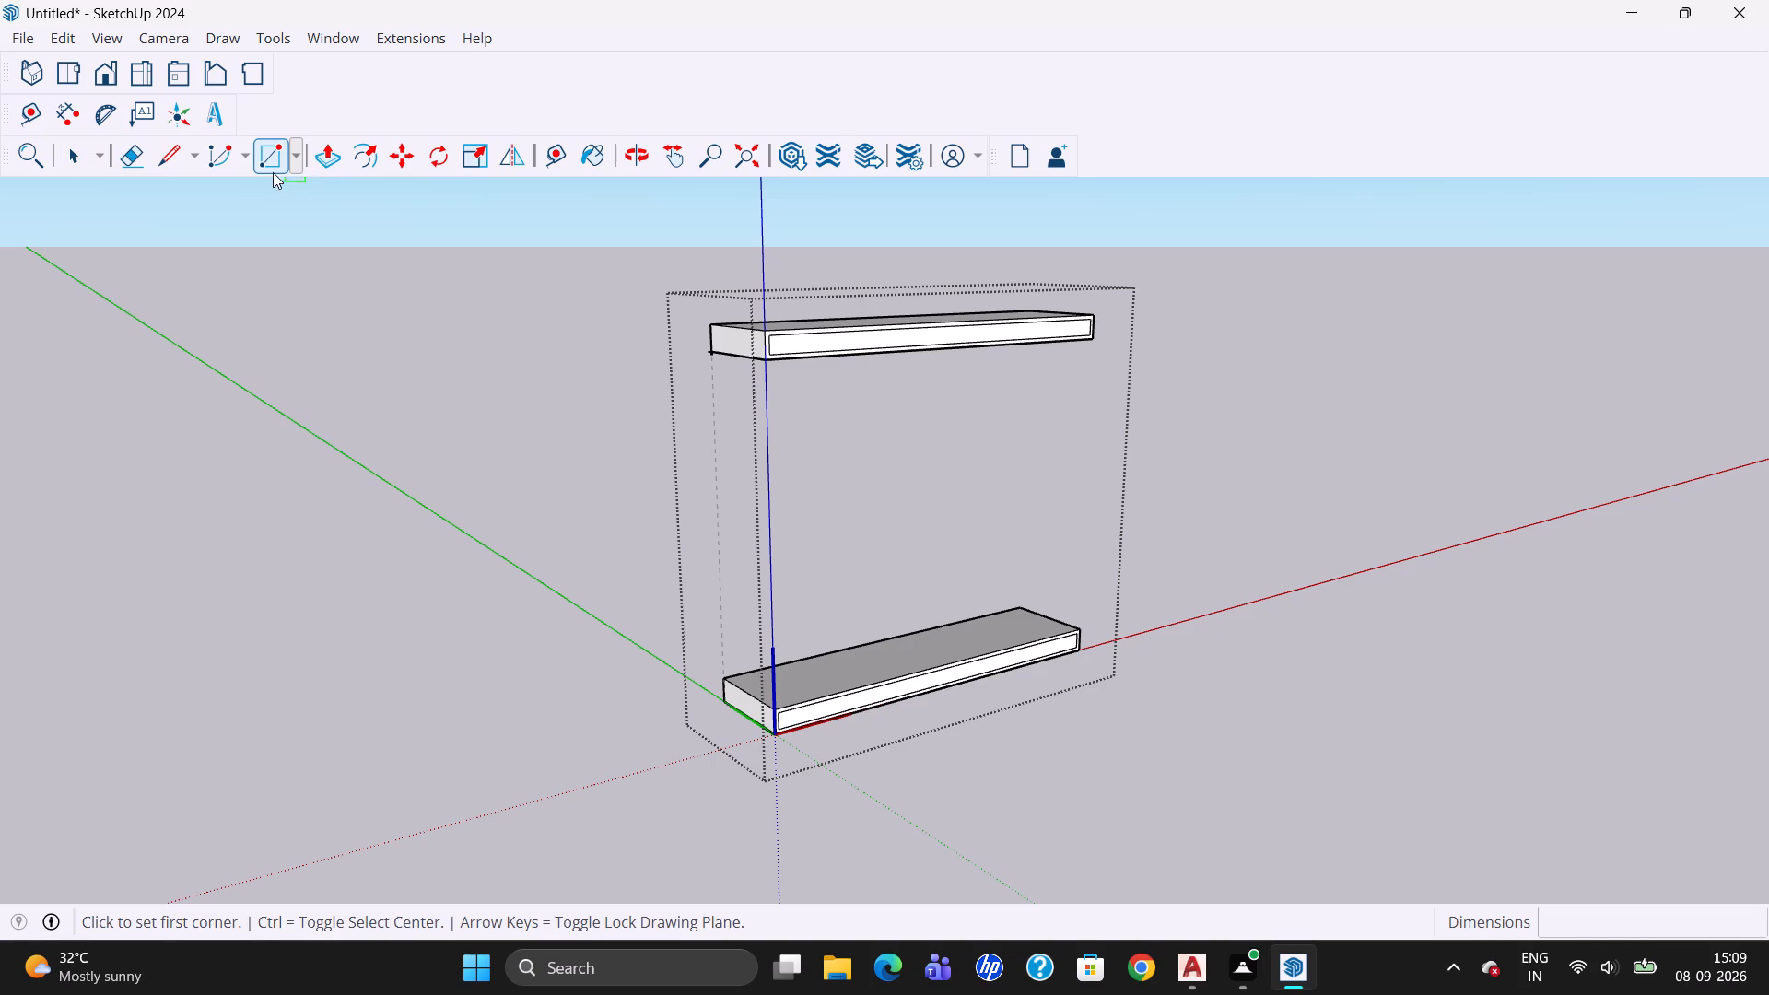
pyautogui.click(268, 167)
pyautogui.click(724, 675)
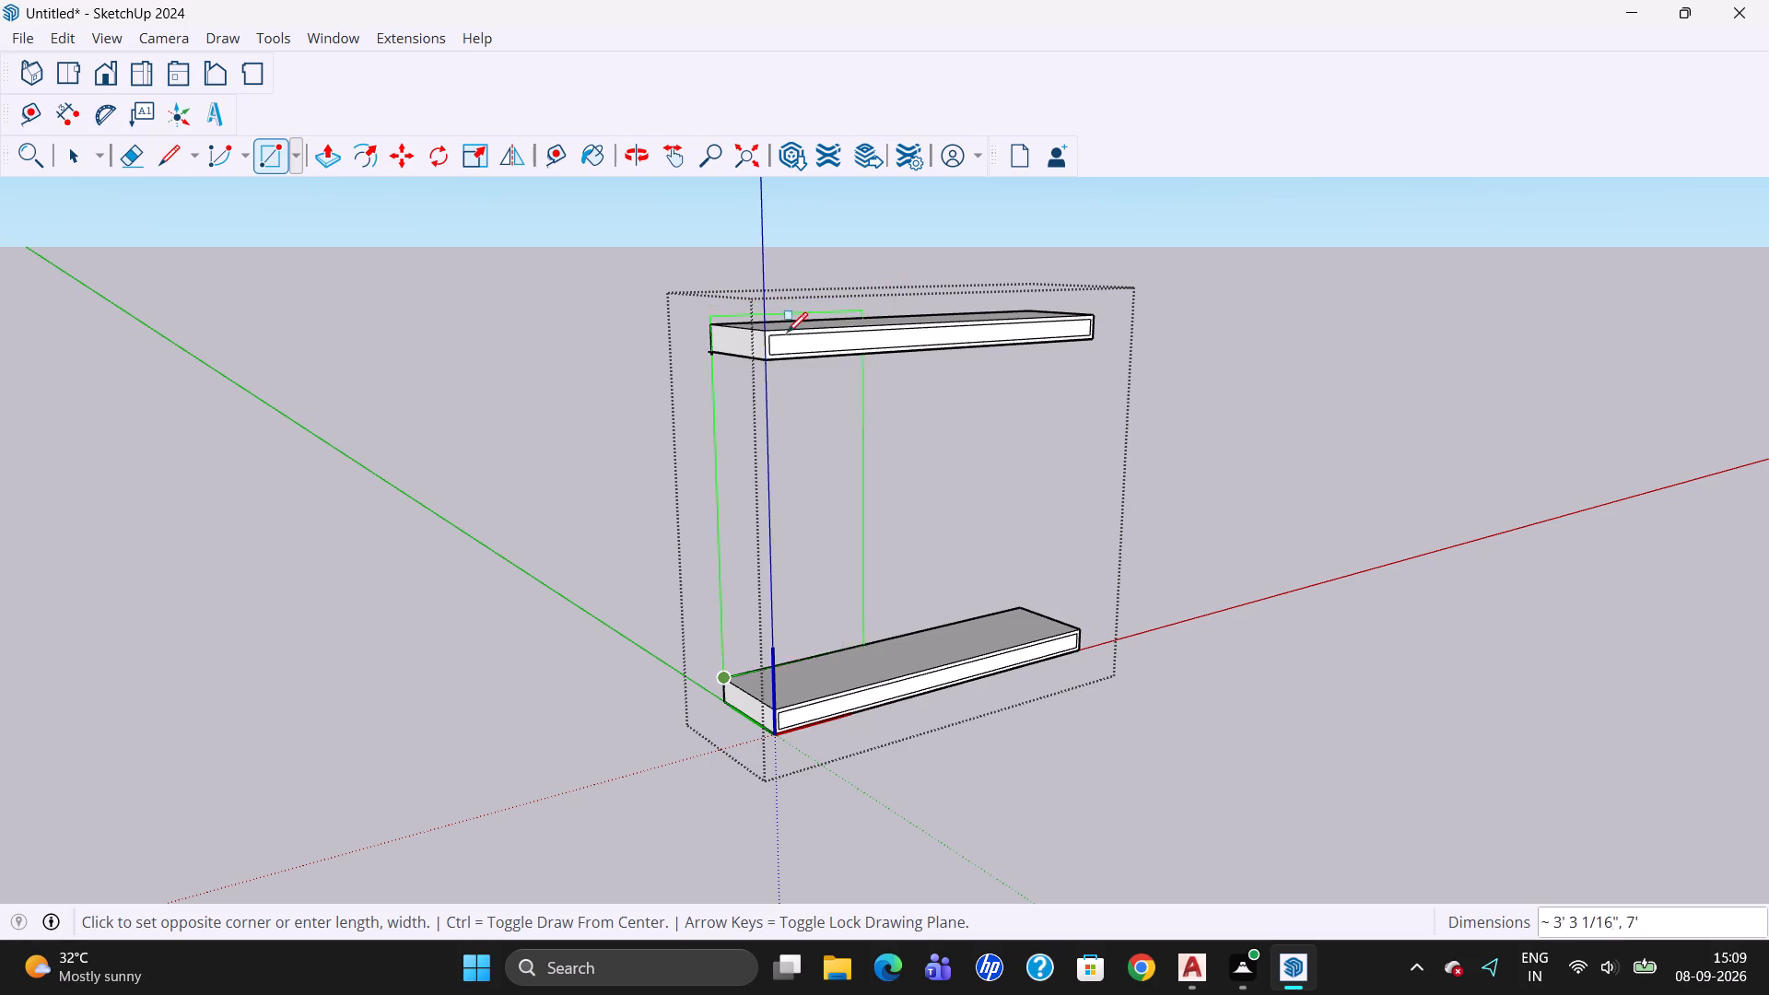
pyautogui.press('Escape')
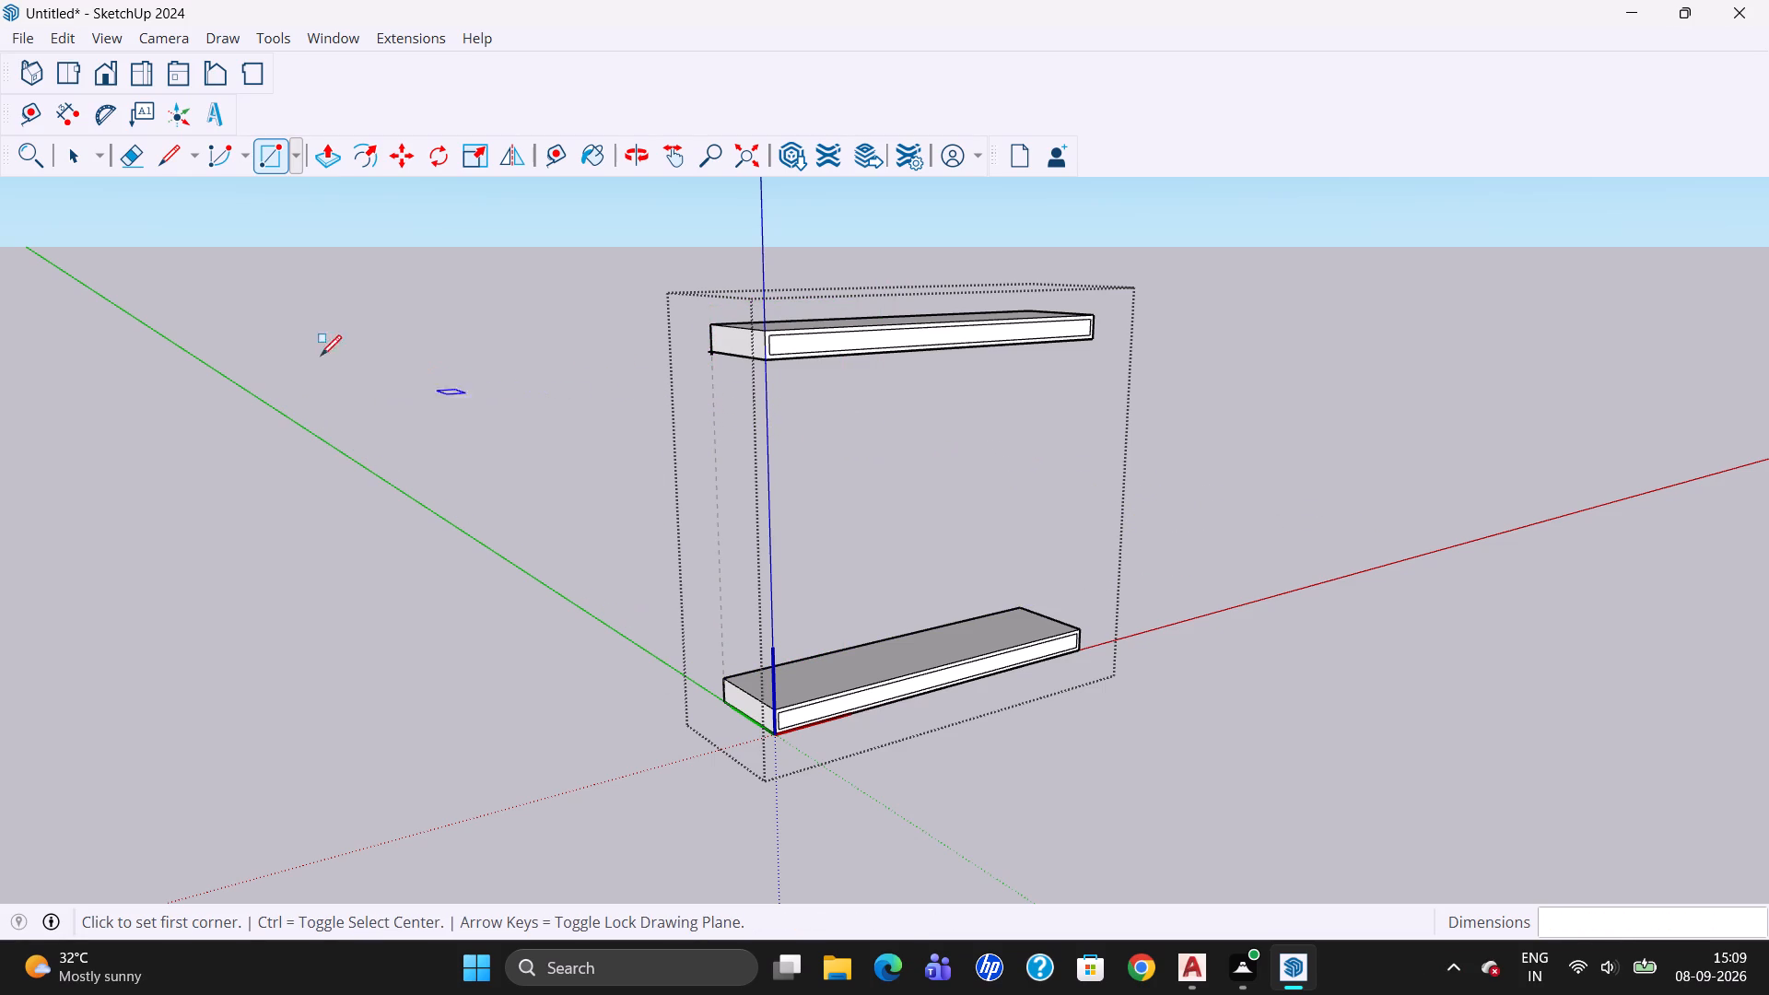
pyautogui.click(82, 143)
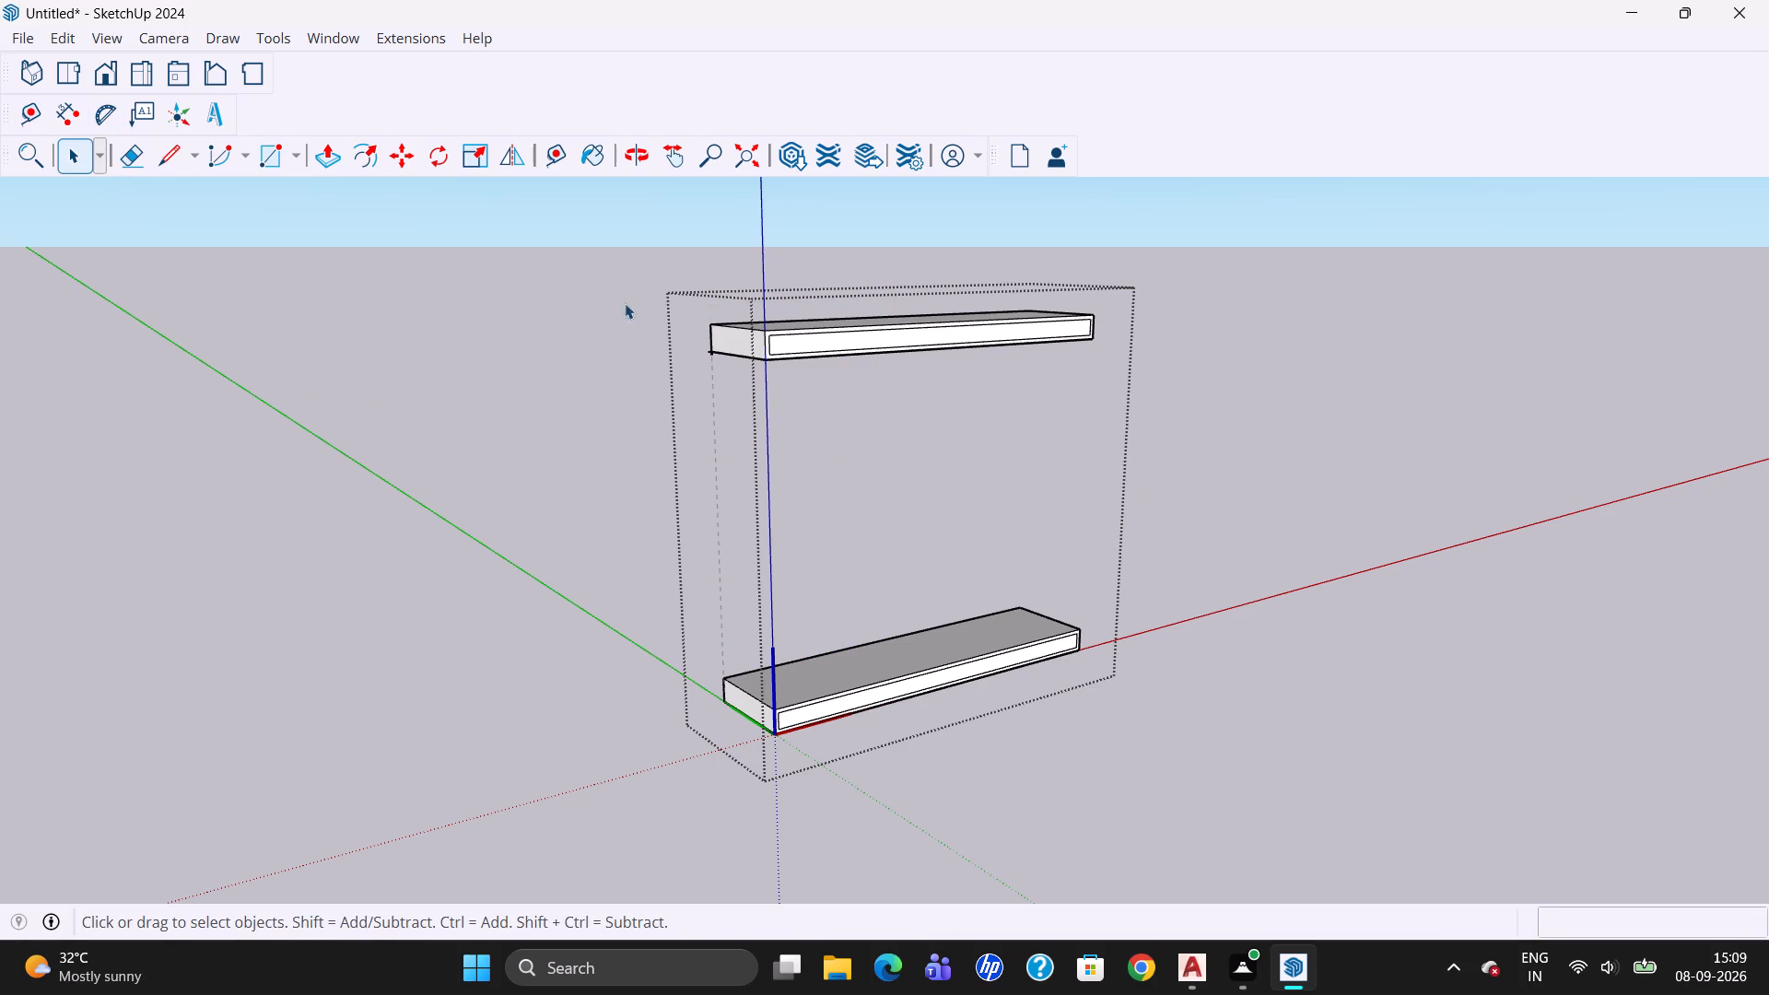
# Draw an 8' by 7' 6" rectangle across the rear, from the upper slab's top corner to the base slab's opposite bottom corner.
pyautogui.click(636, 160)
pyautogui.moveTo(641, 698); pyautogui.dragTo(1272, 746)
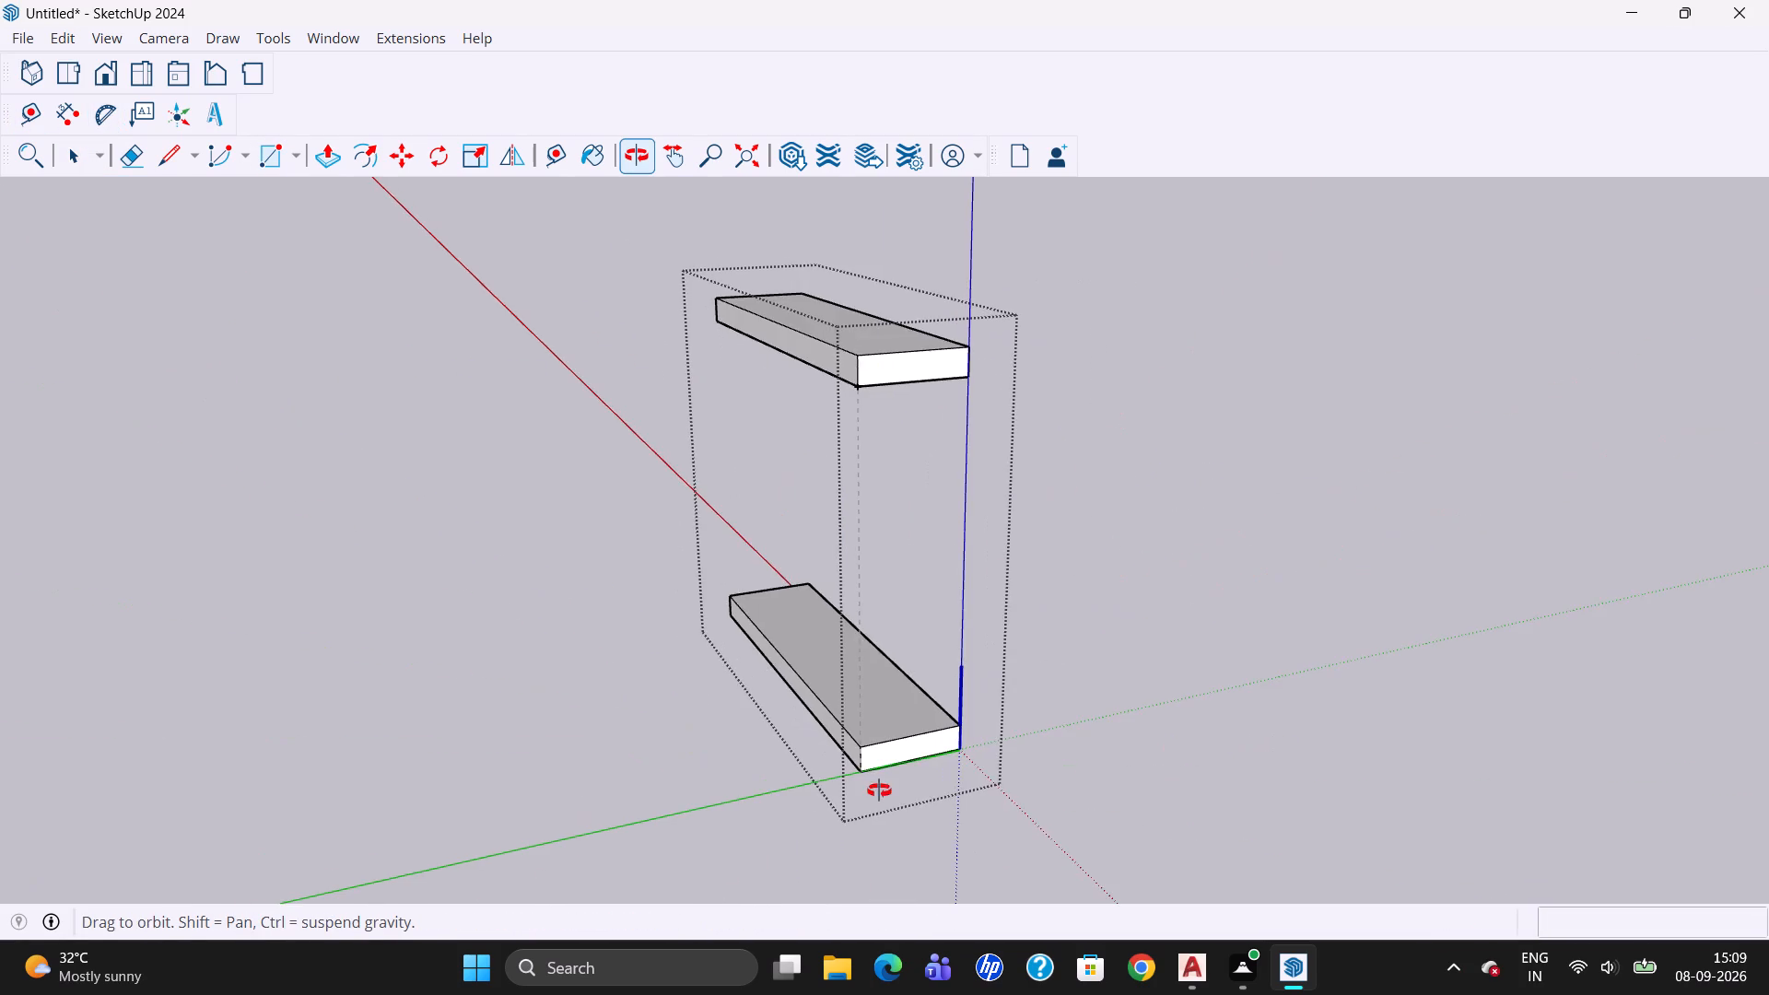
pyautogui.moveTo(880, 790); pyautogui.dragTo(1256, 719)
pyautogui.moveTo(739, 849); pyautogui.dragTo(1069, 823)
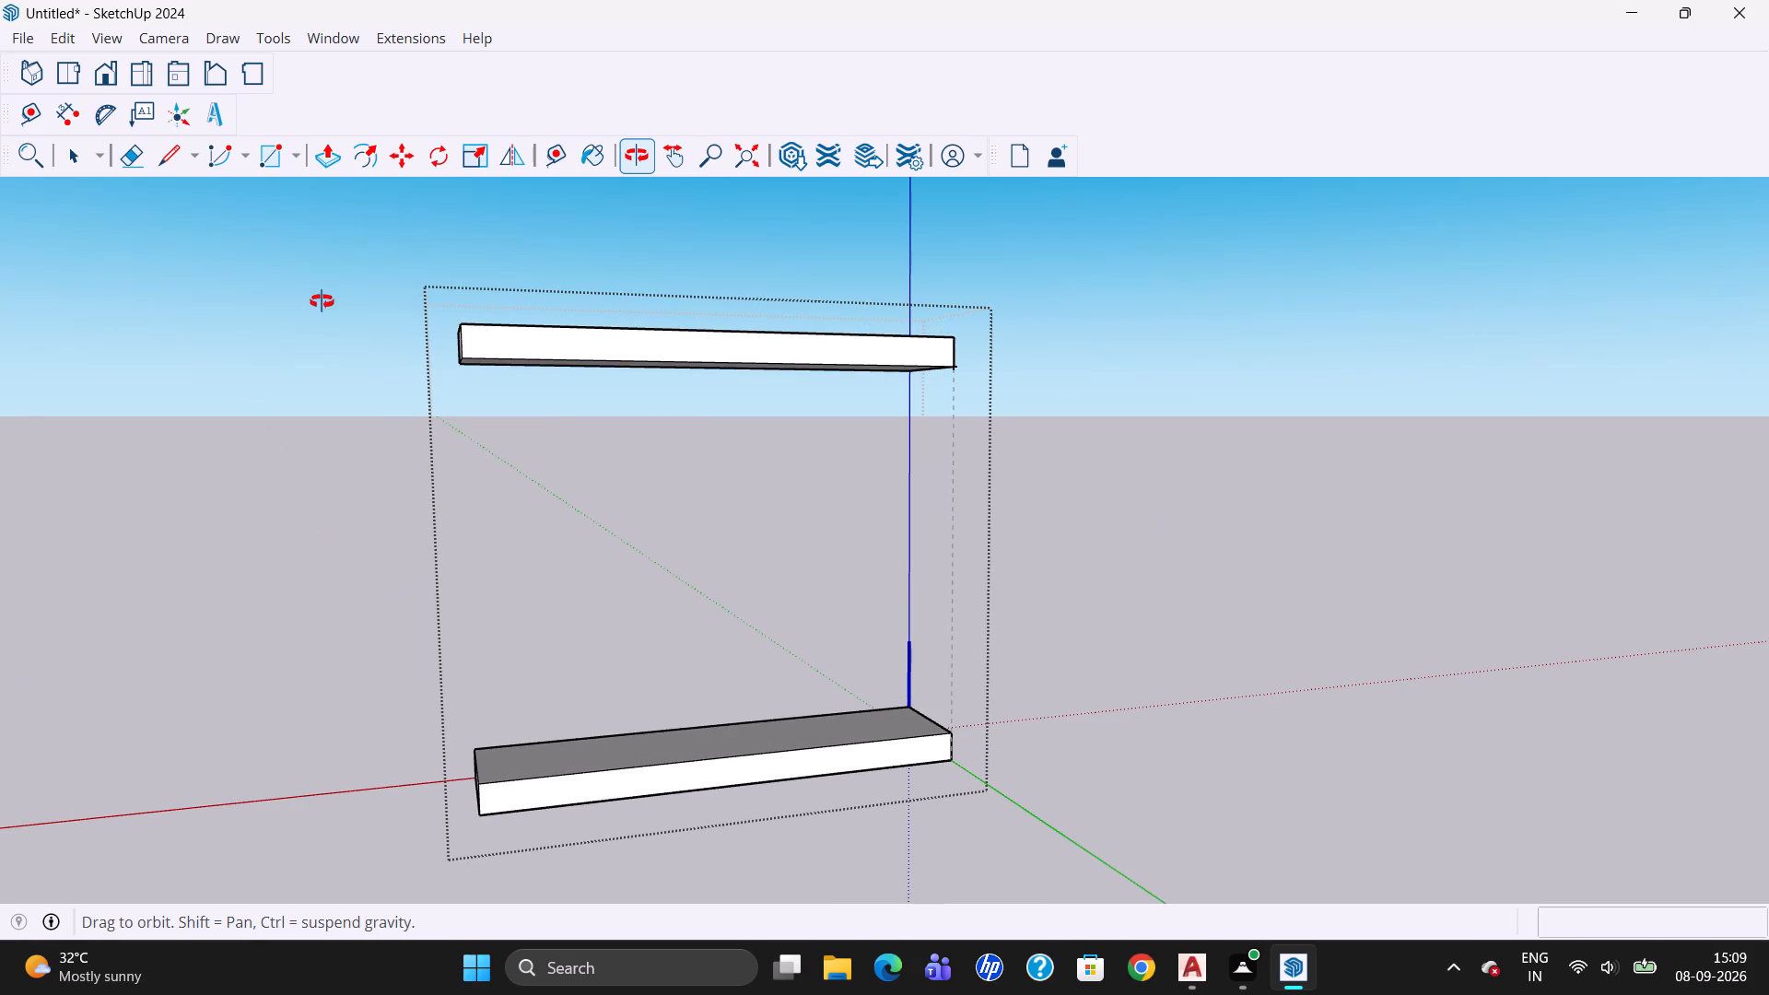
pyautogui.click(271, 166)
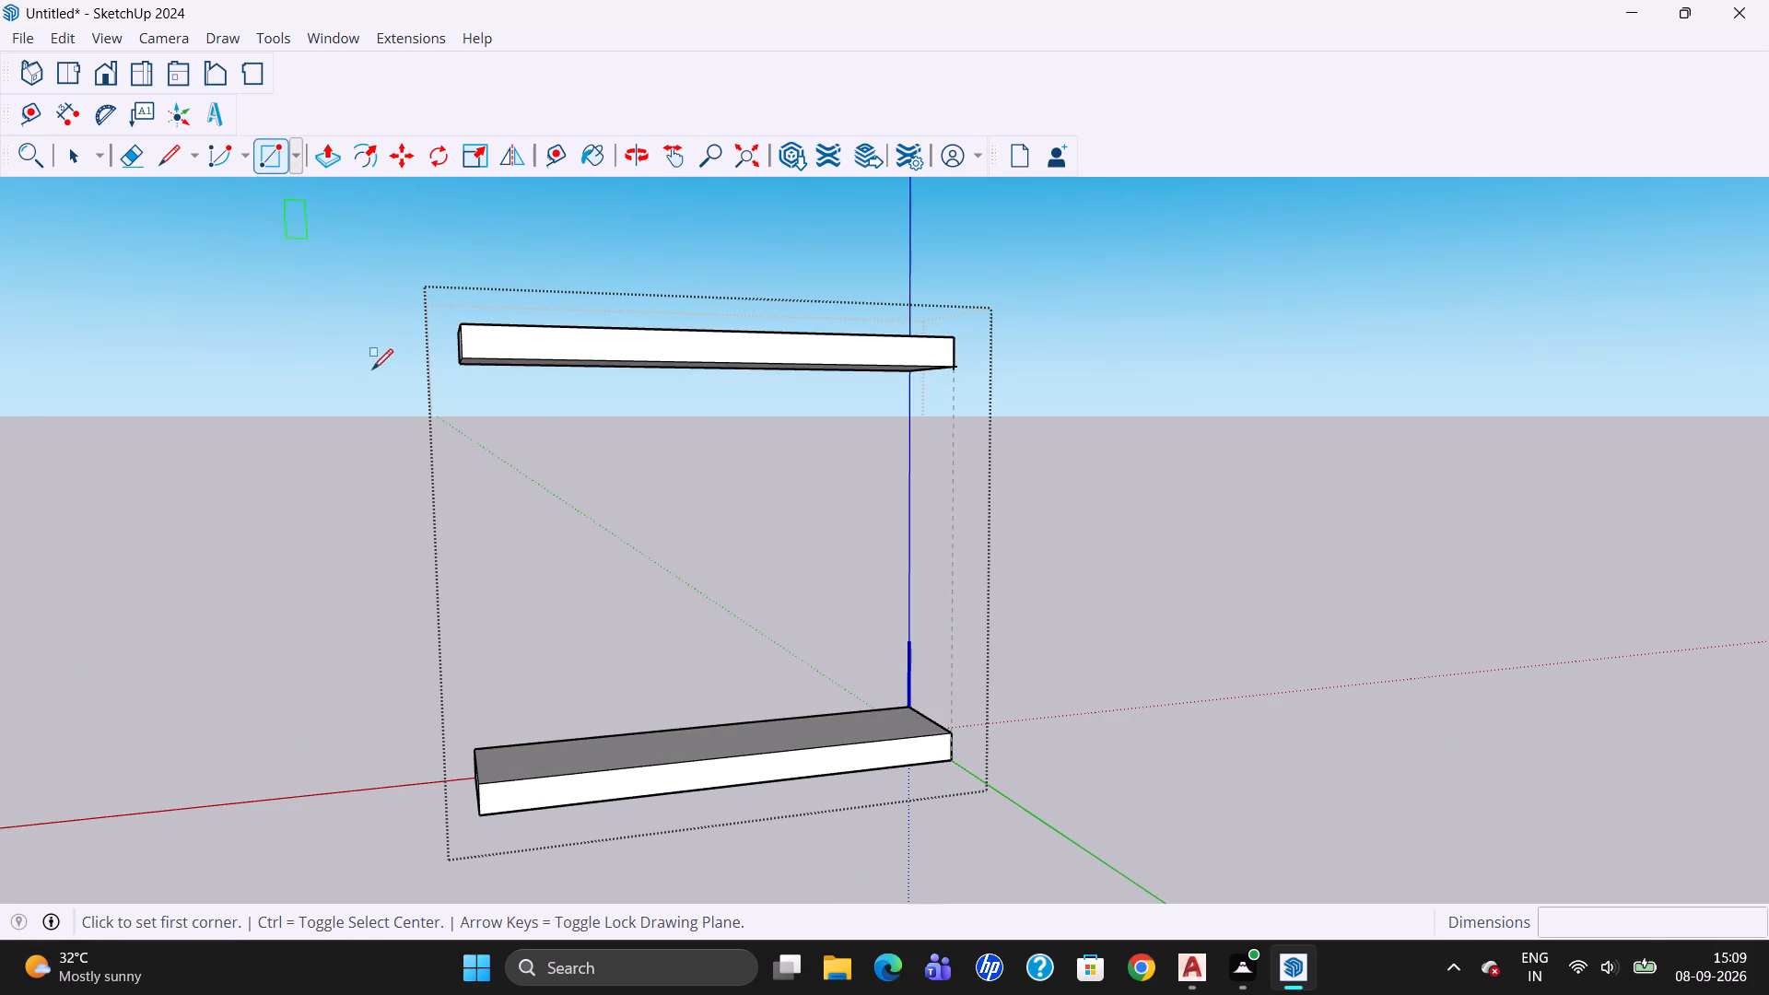
pyautogui.click(466, 319)
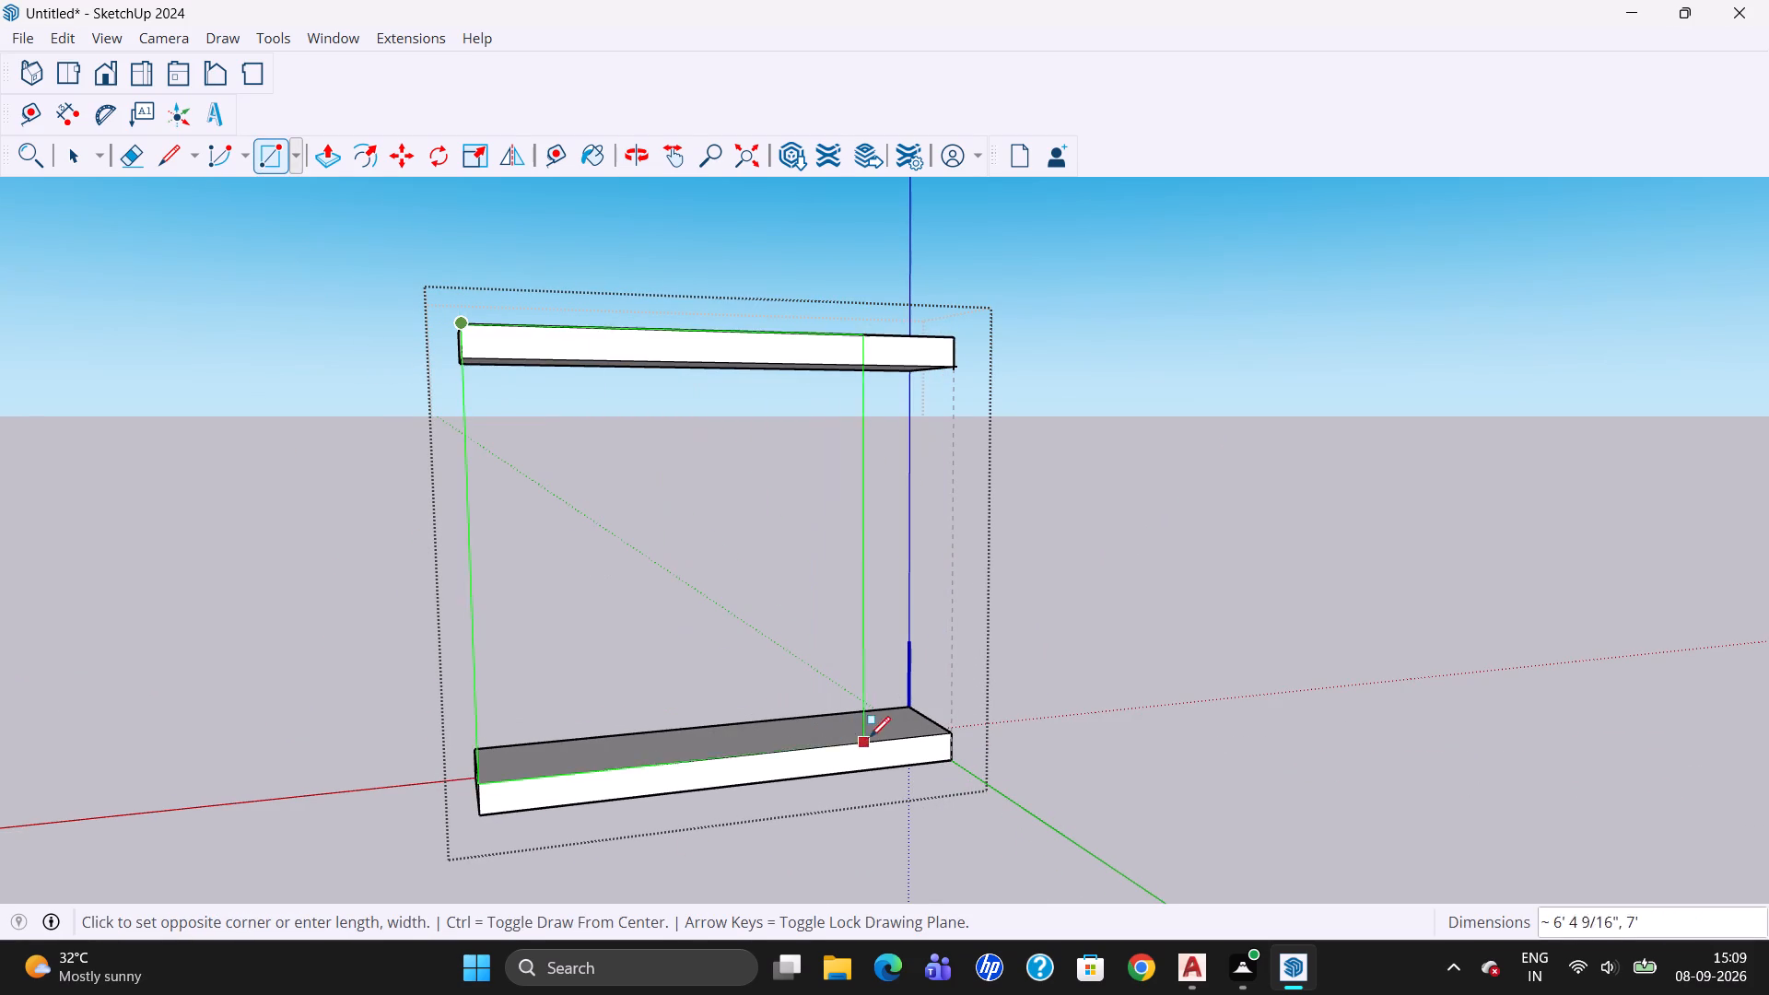
pyautogui.click(953, 755)
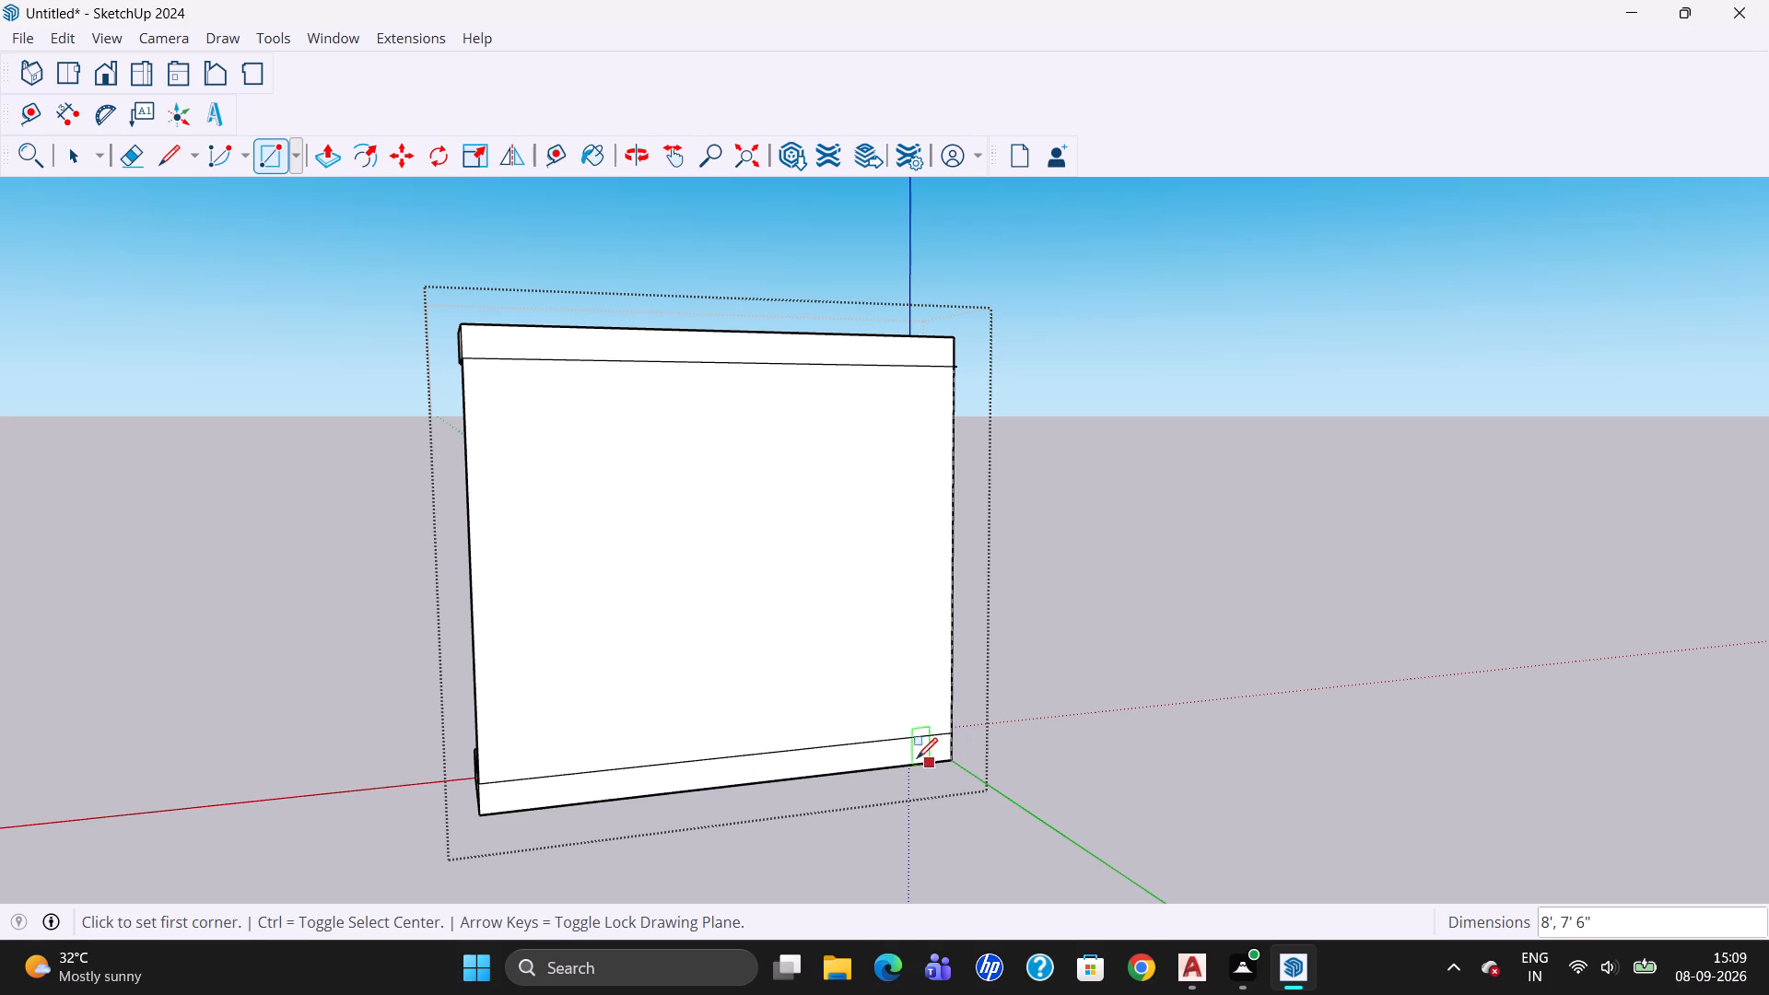
pyautogui.doubleClick(846, 639)
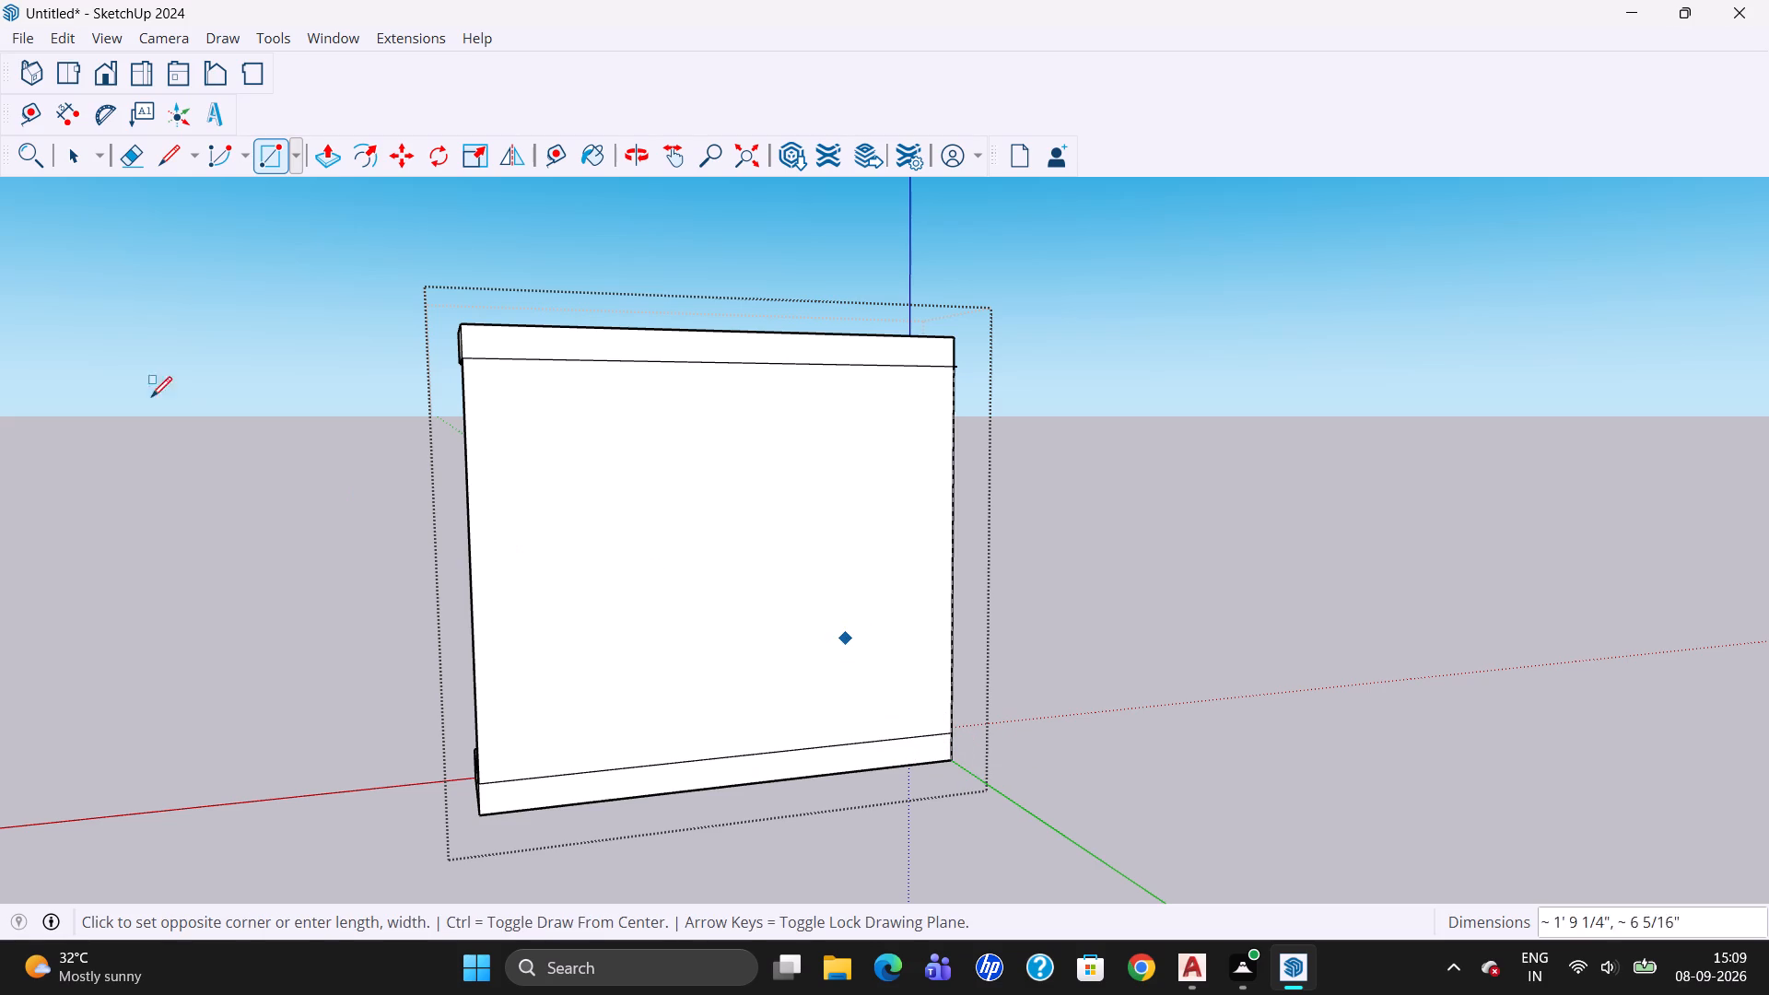
# Group all the connected geometry of the two slabs and the rear rectangle inside the open component.
pyautogui.click(77, 140)
pyautogui.doubleClick(538, 543)
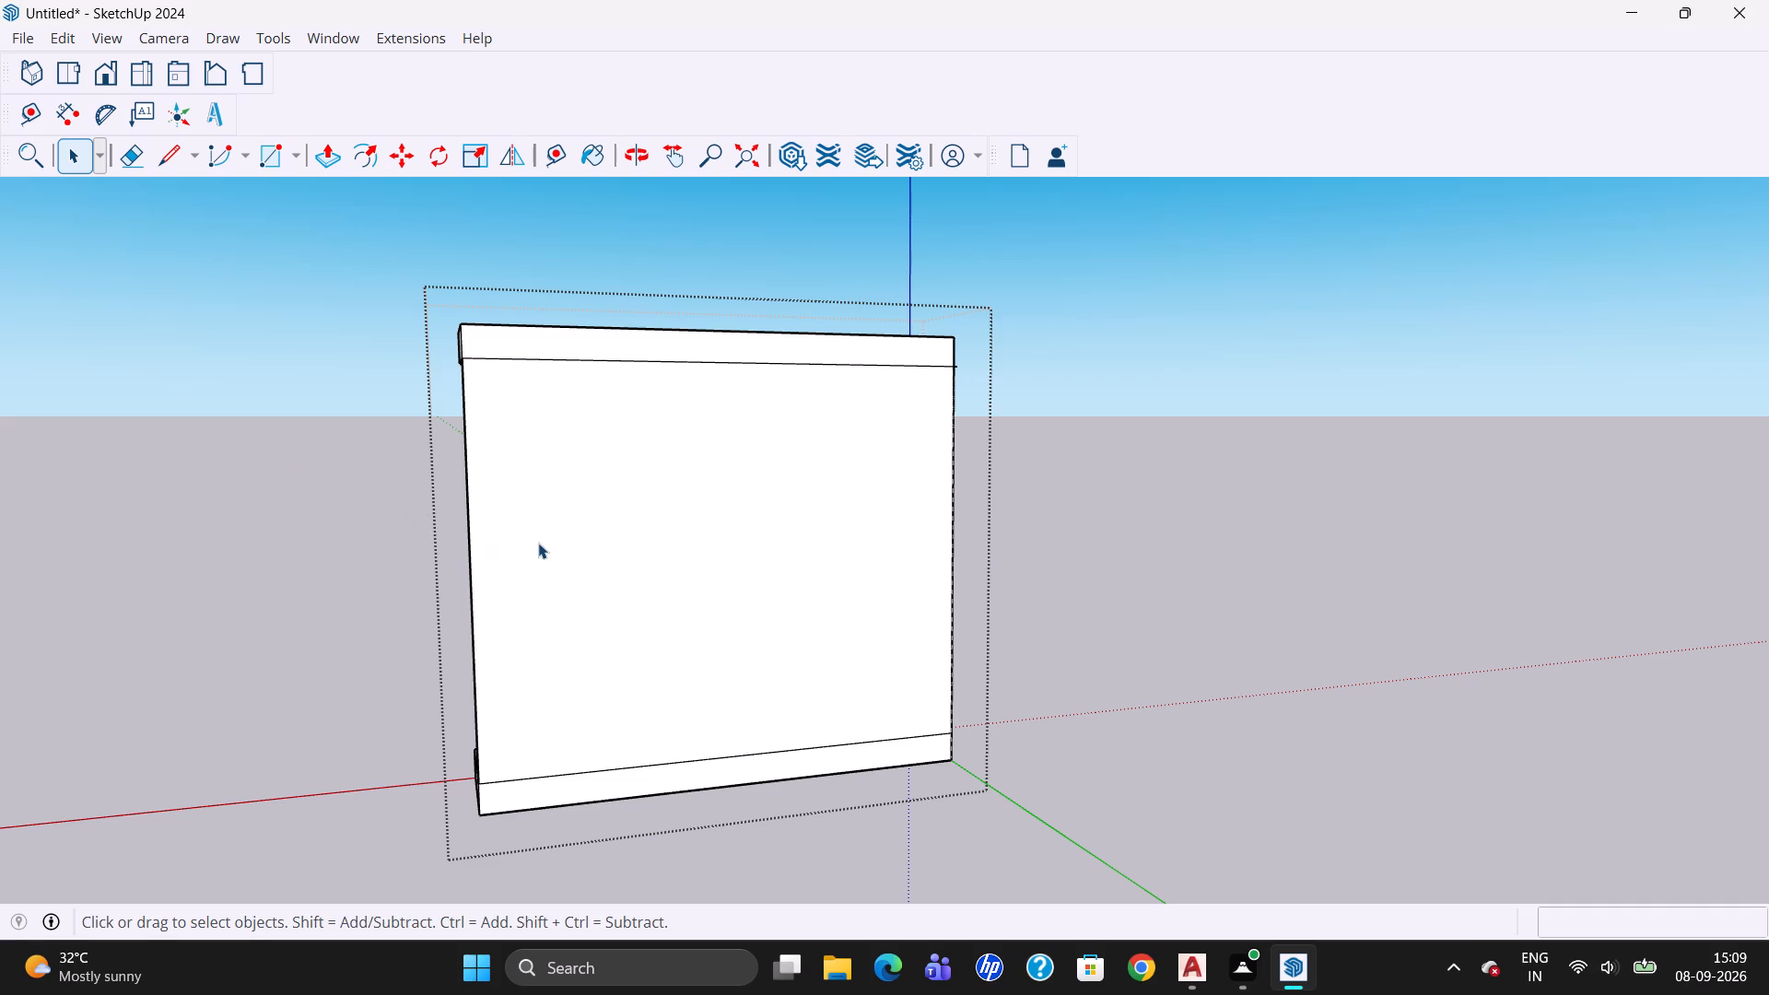
pyautogui.click(538, 543)
pyautogui.doubleClick(538, 543)
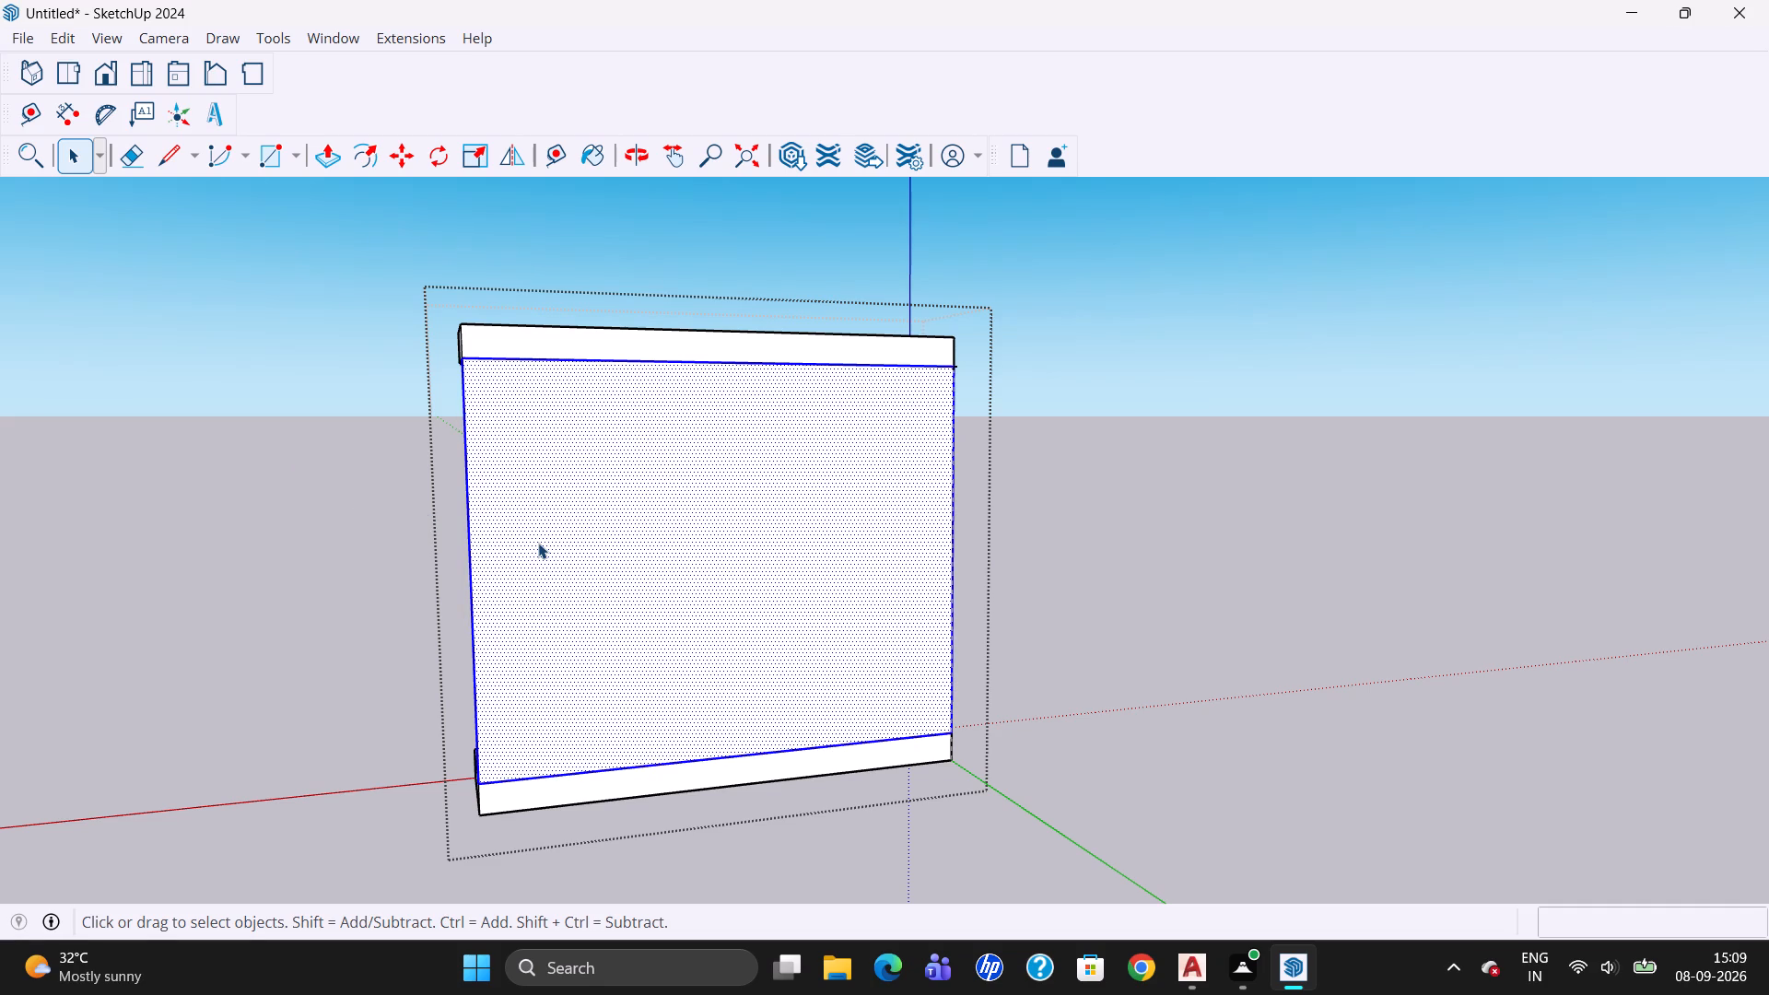
pyautogui.doubleClick(571, 339)
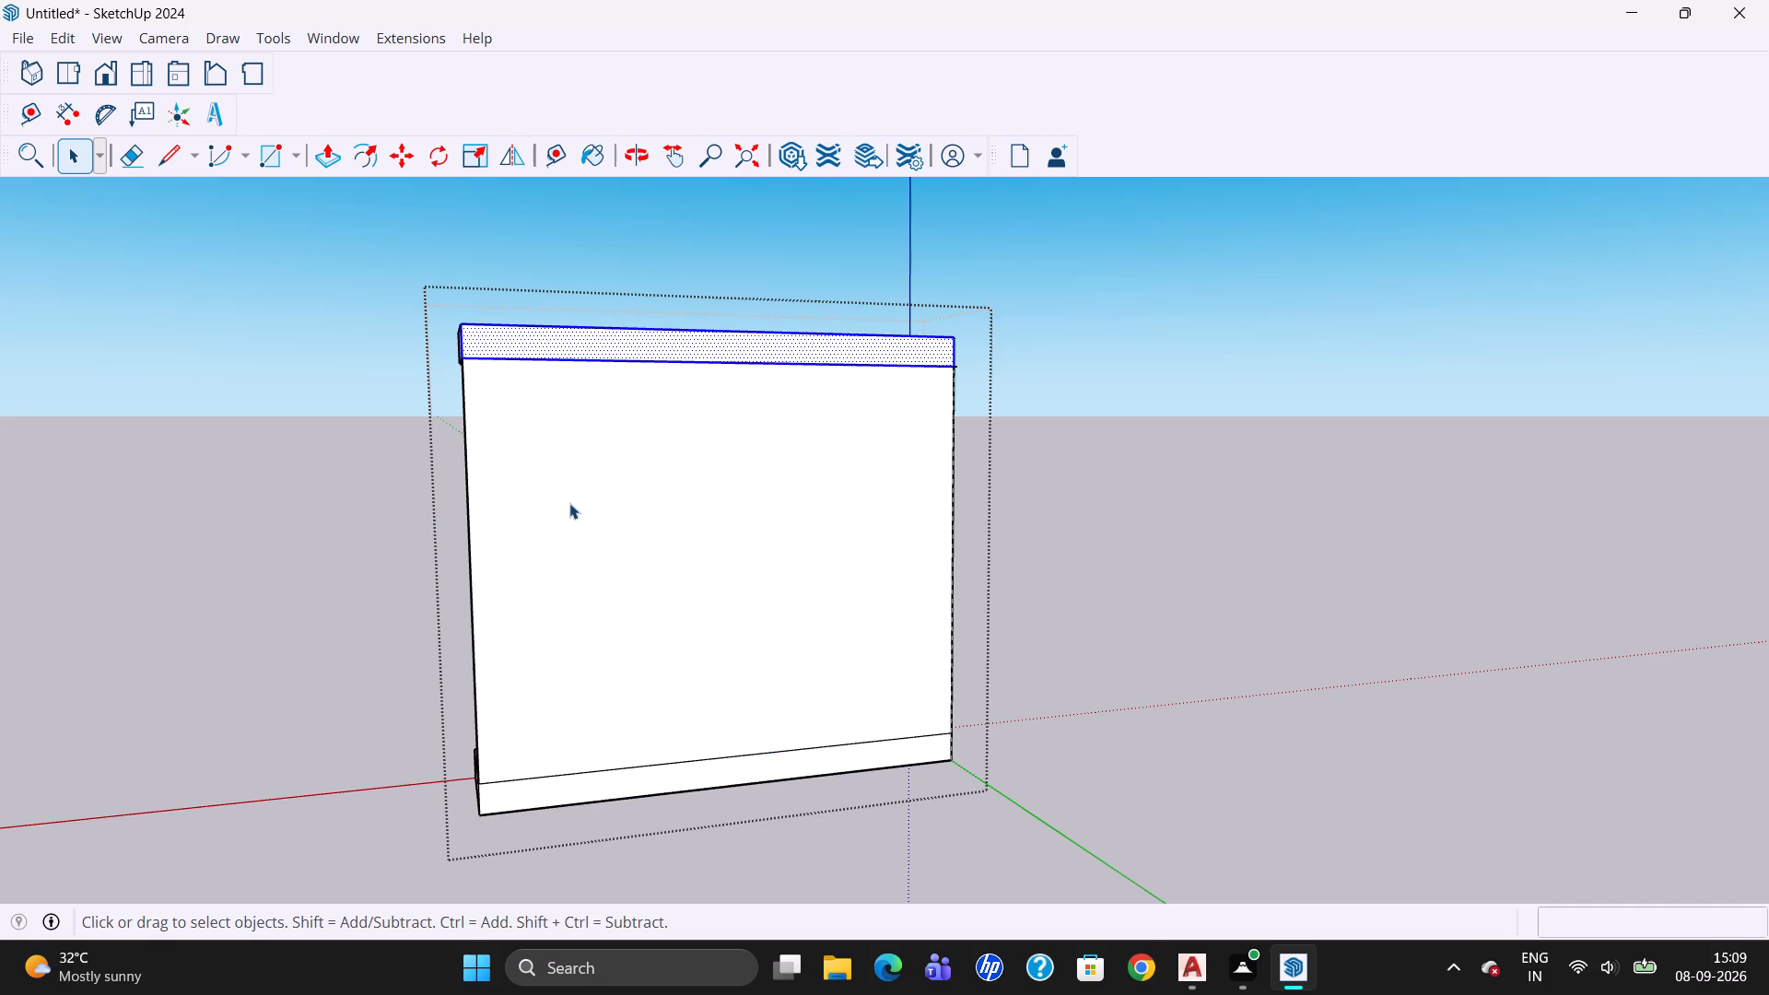
pyautogui.doubleClick(572, 515)
pyautogui.doubleClick(572, 515)
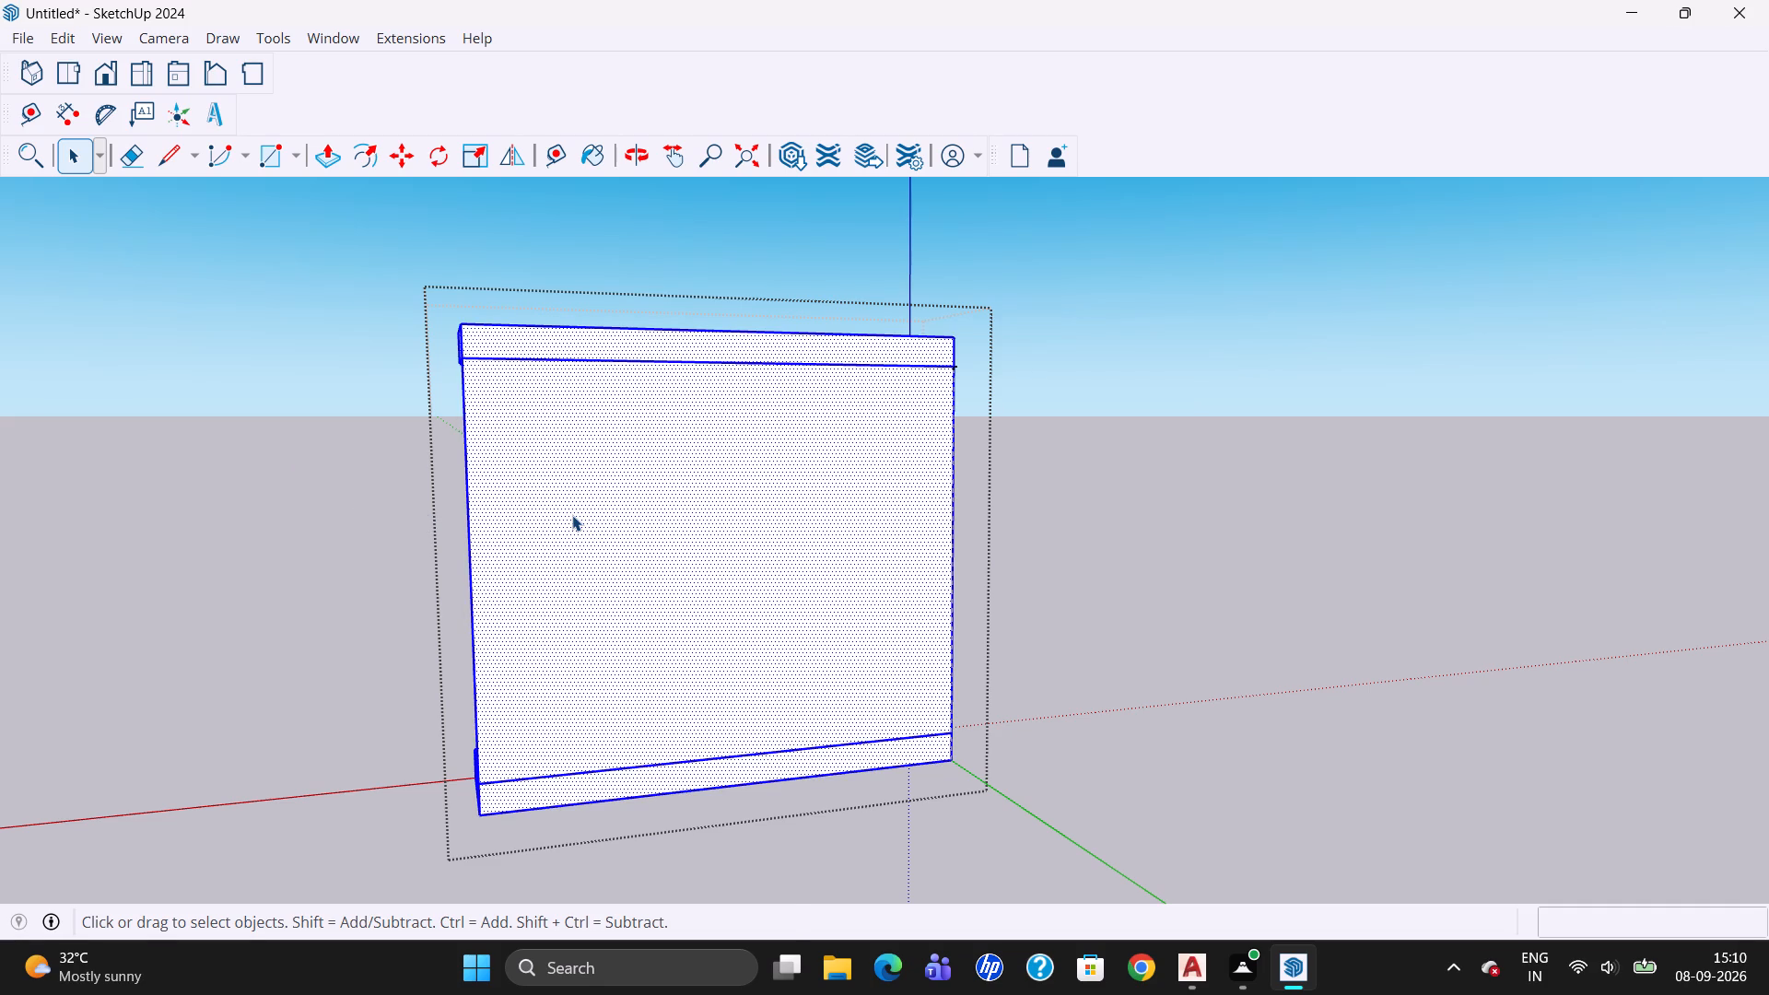
pyautogui.rightClick(572, 515)
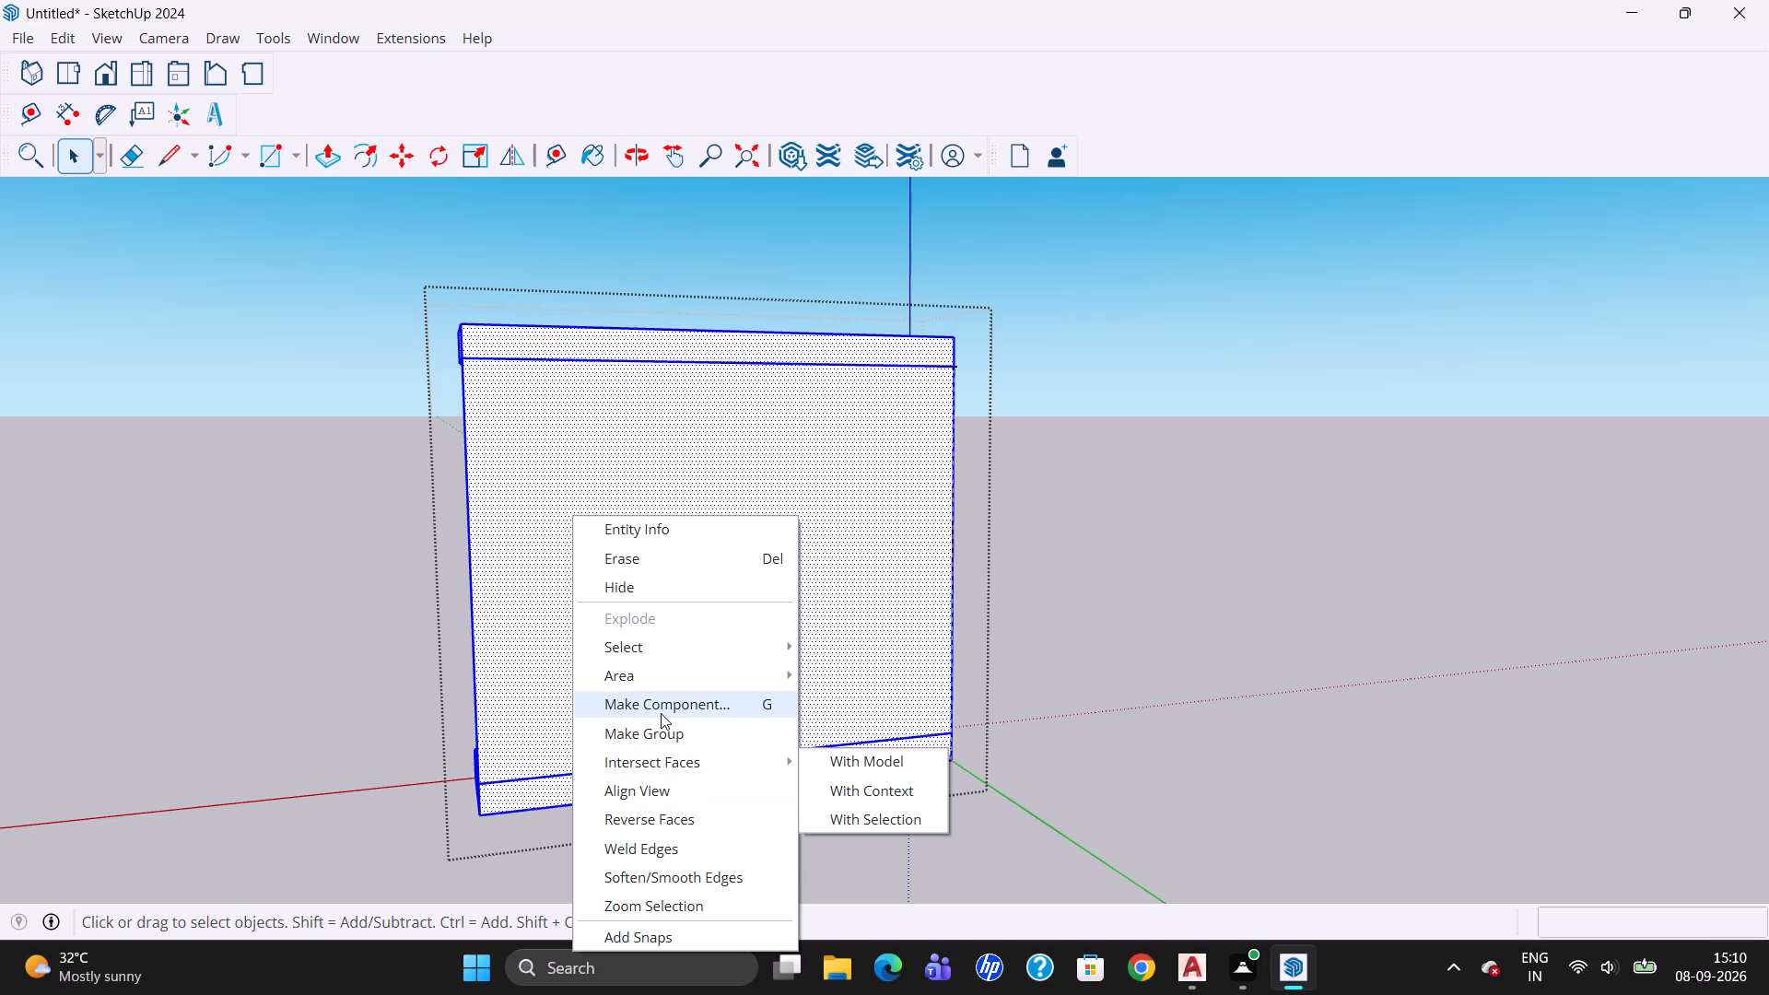
pyautogui.click(663, 732)
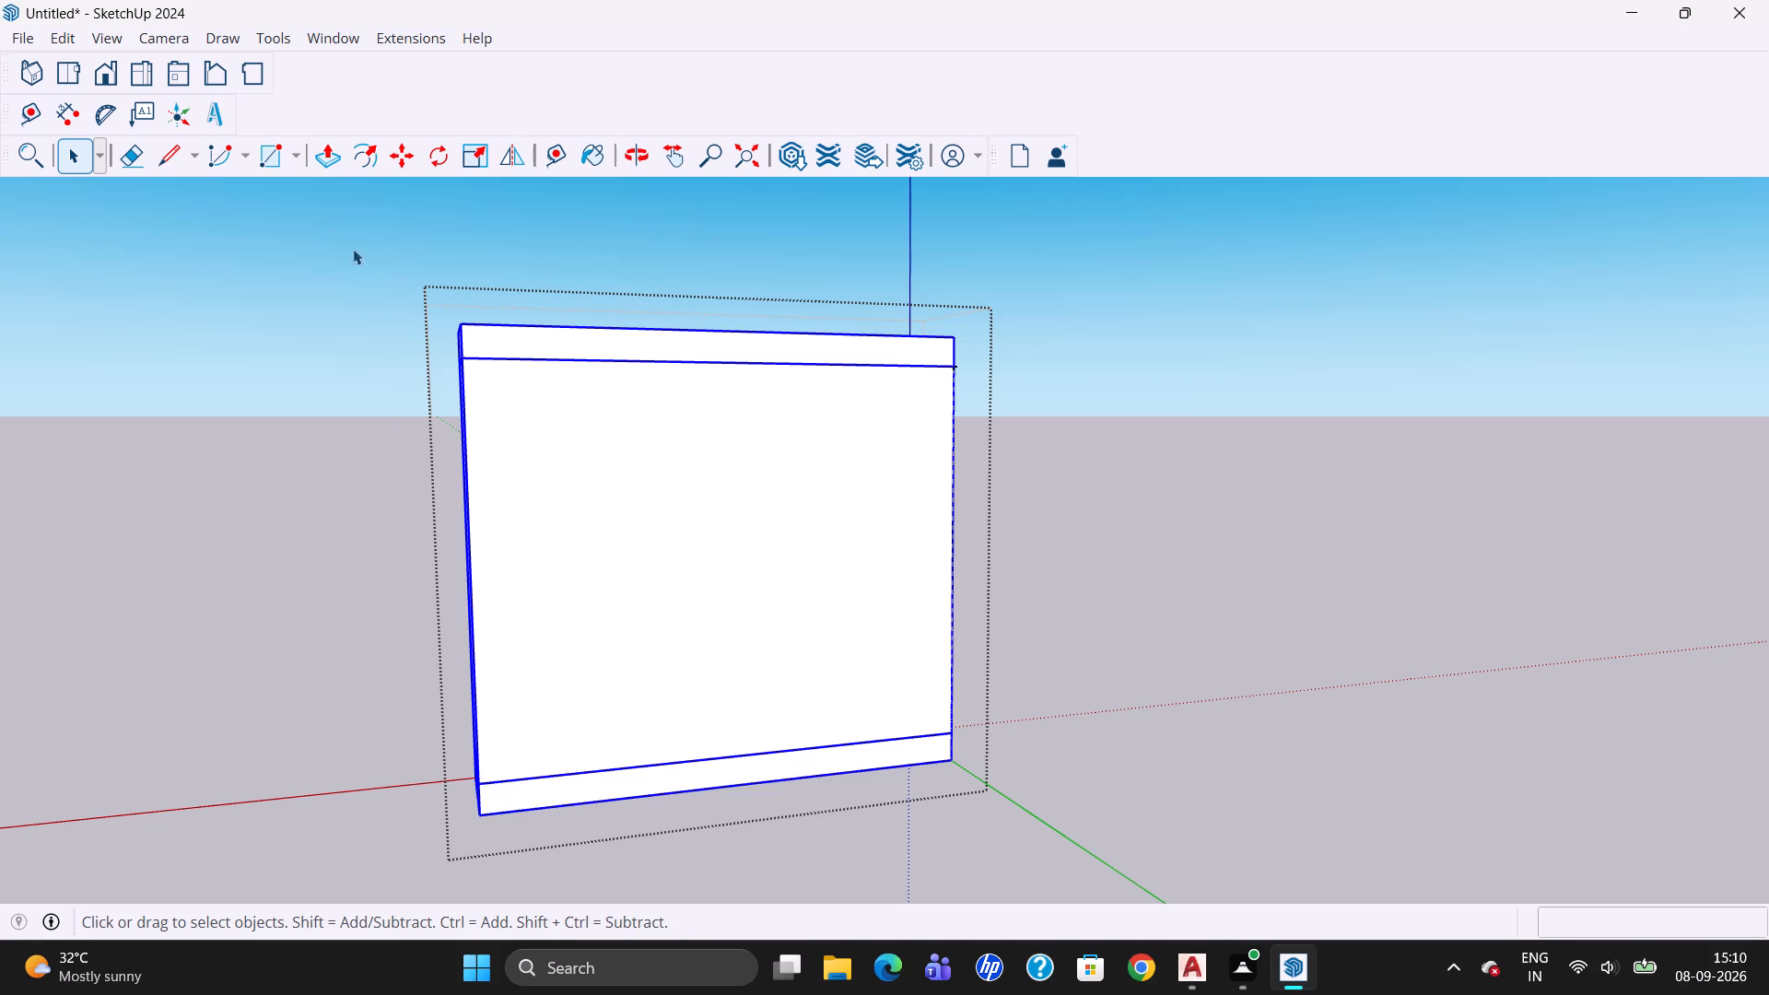
# Build a 1" thick back panel, 8' by 7' 6", across the rear of the grouped slabs with Rectangle and Push/Pull.
pyautogui.click(261, 156)
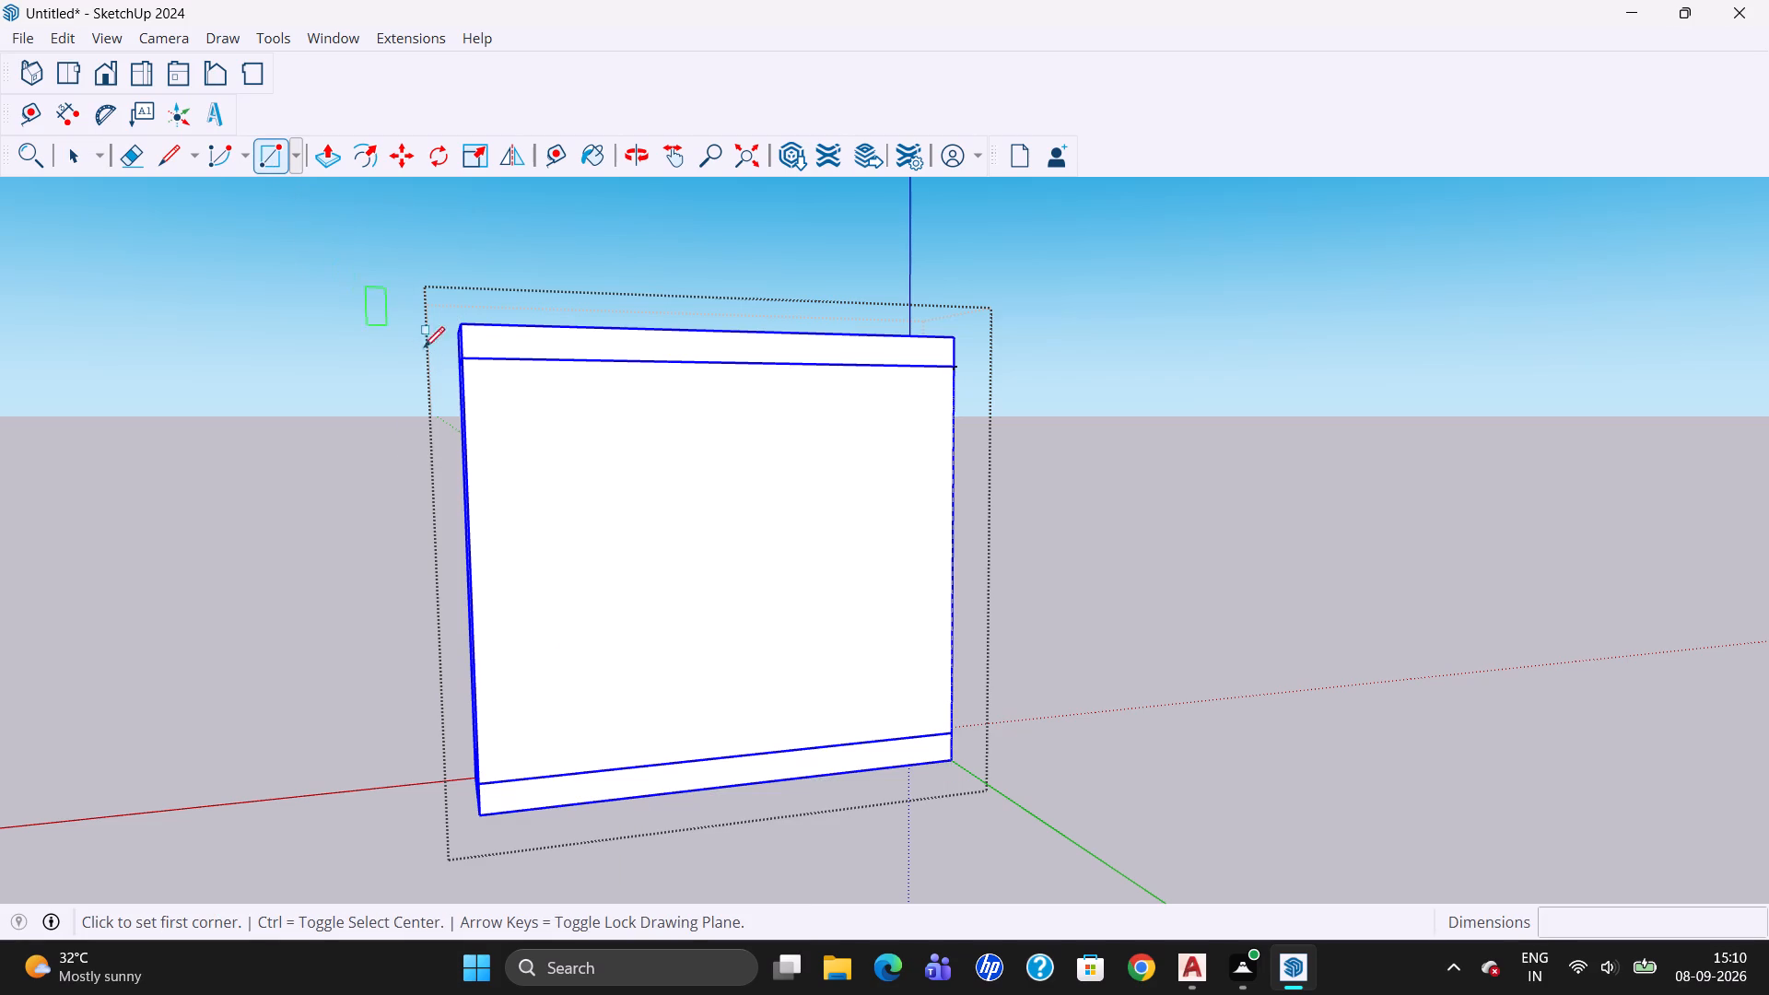
pyautogui.moveTo(465, 324); pyautogui.dragTo(541, 454)
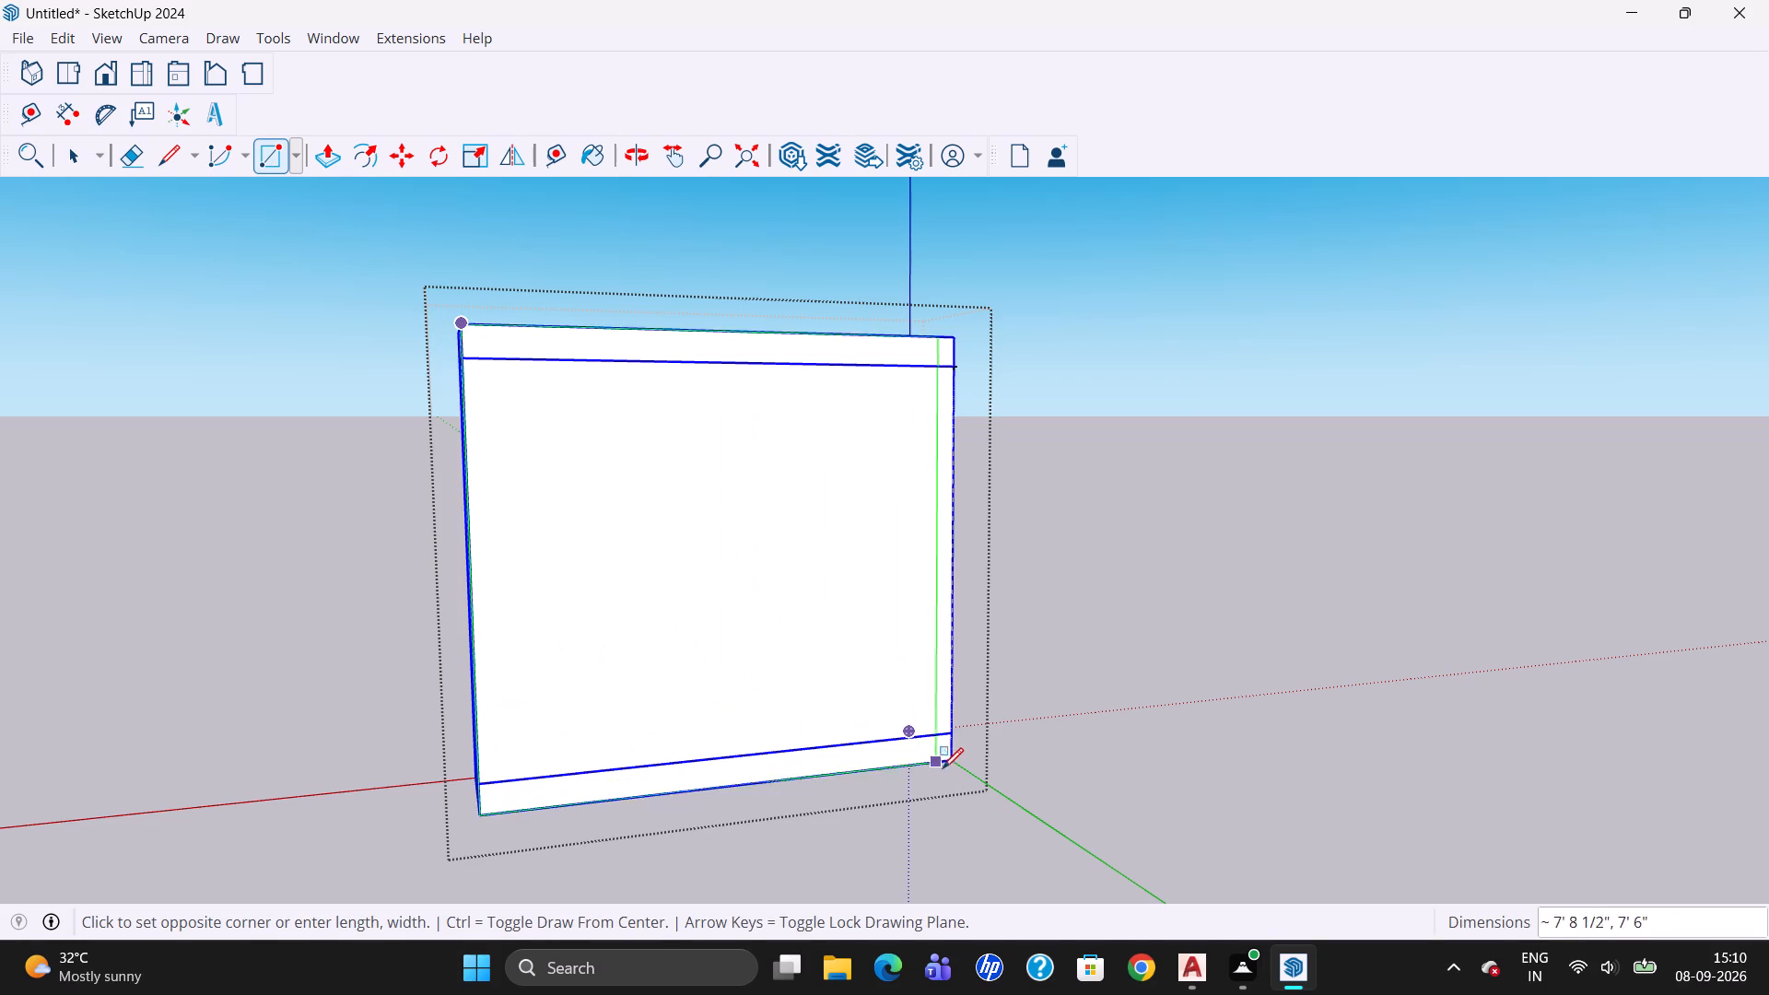
pyautogui.click(955, 761)
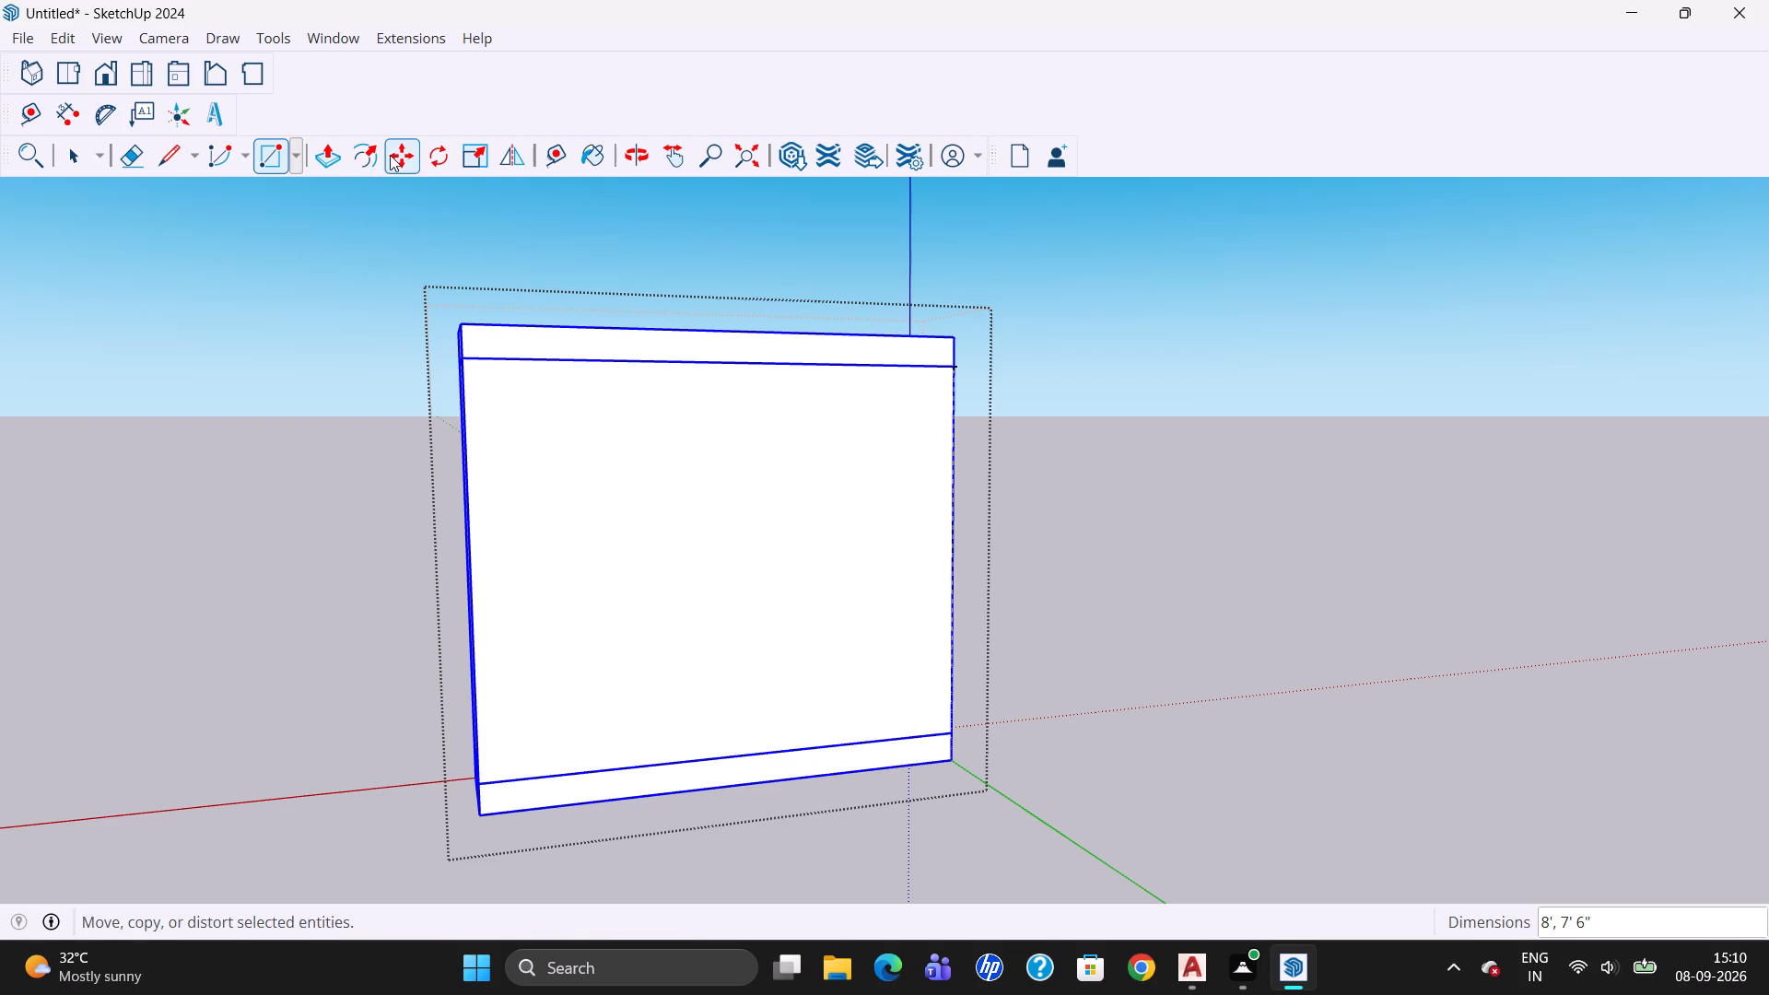
pyautogui.click(336, 152)
pyautogui.click(648, 520)
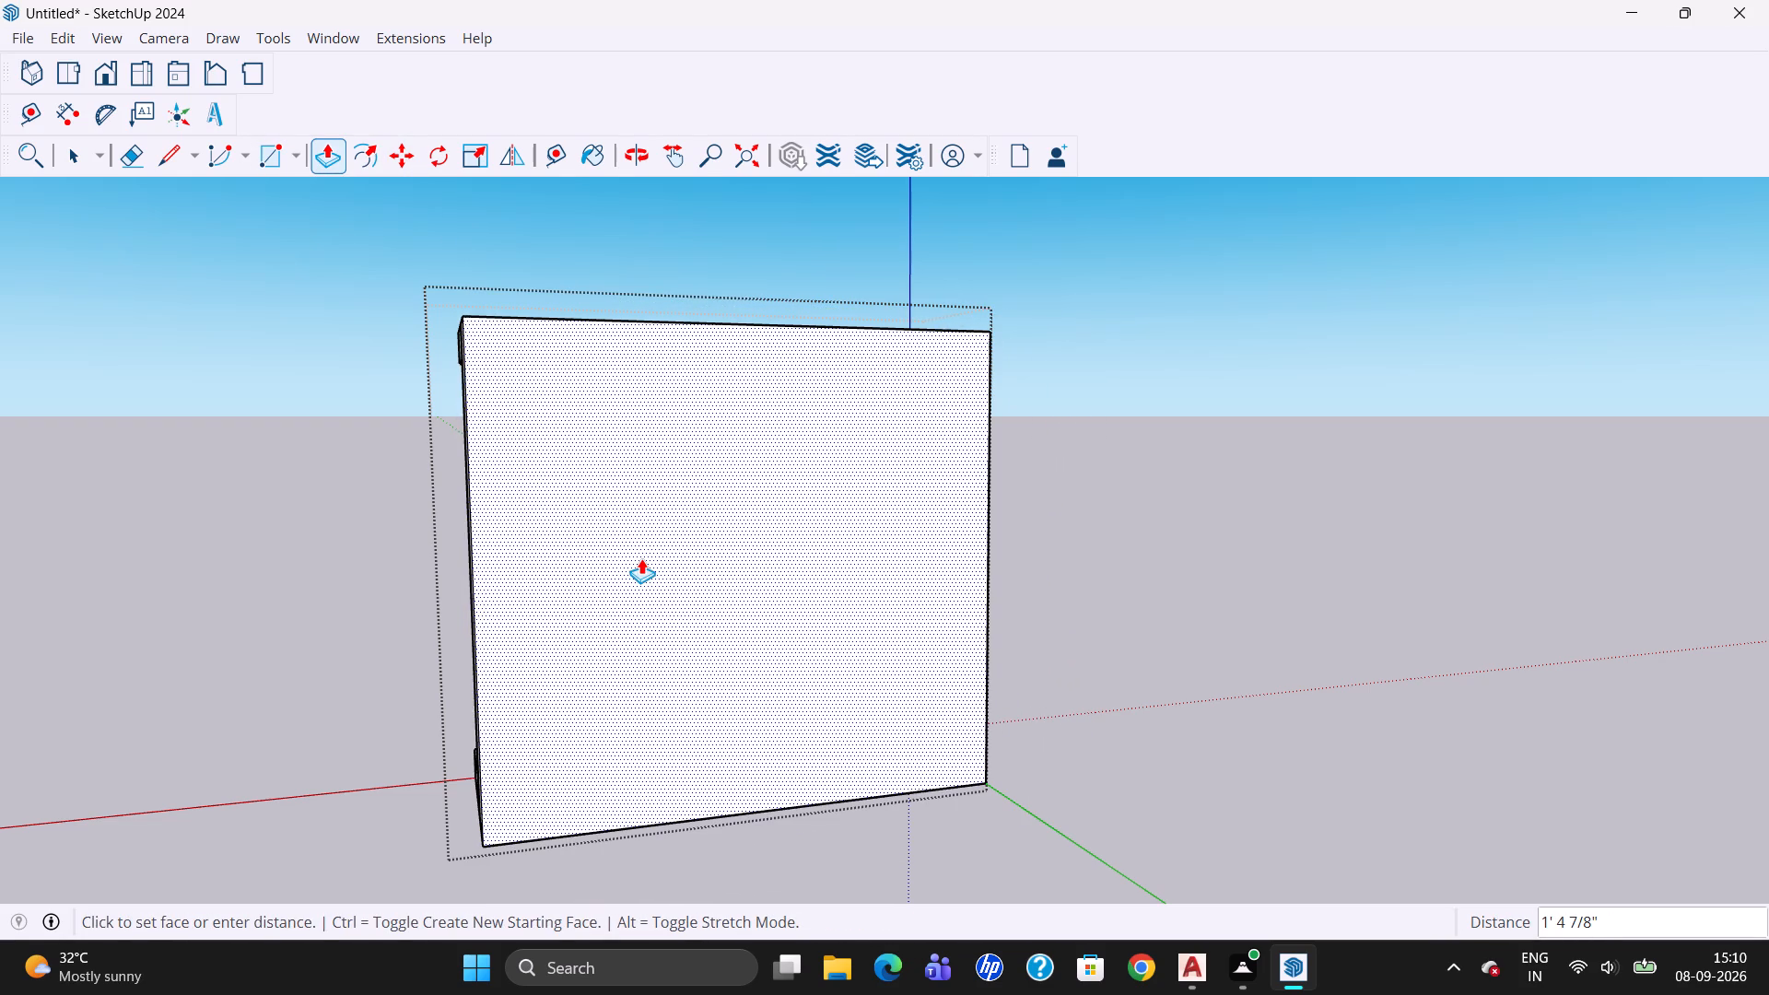
pyautogui.write('1"')
pyautogui.press('Return')
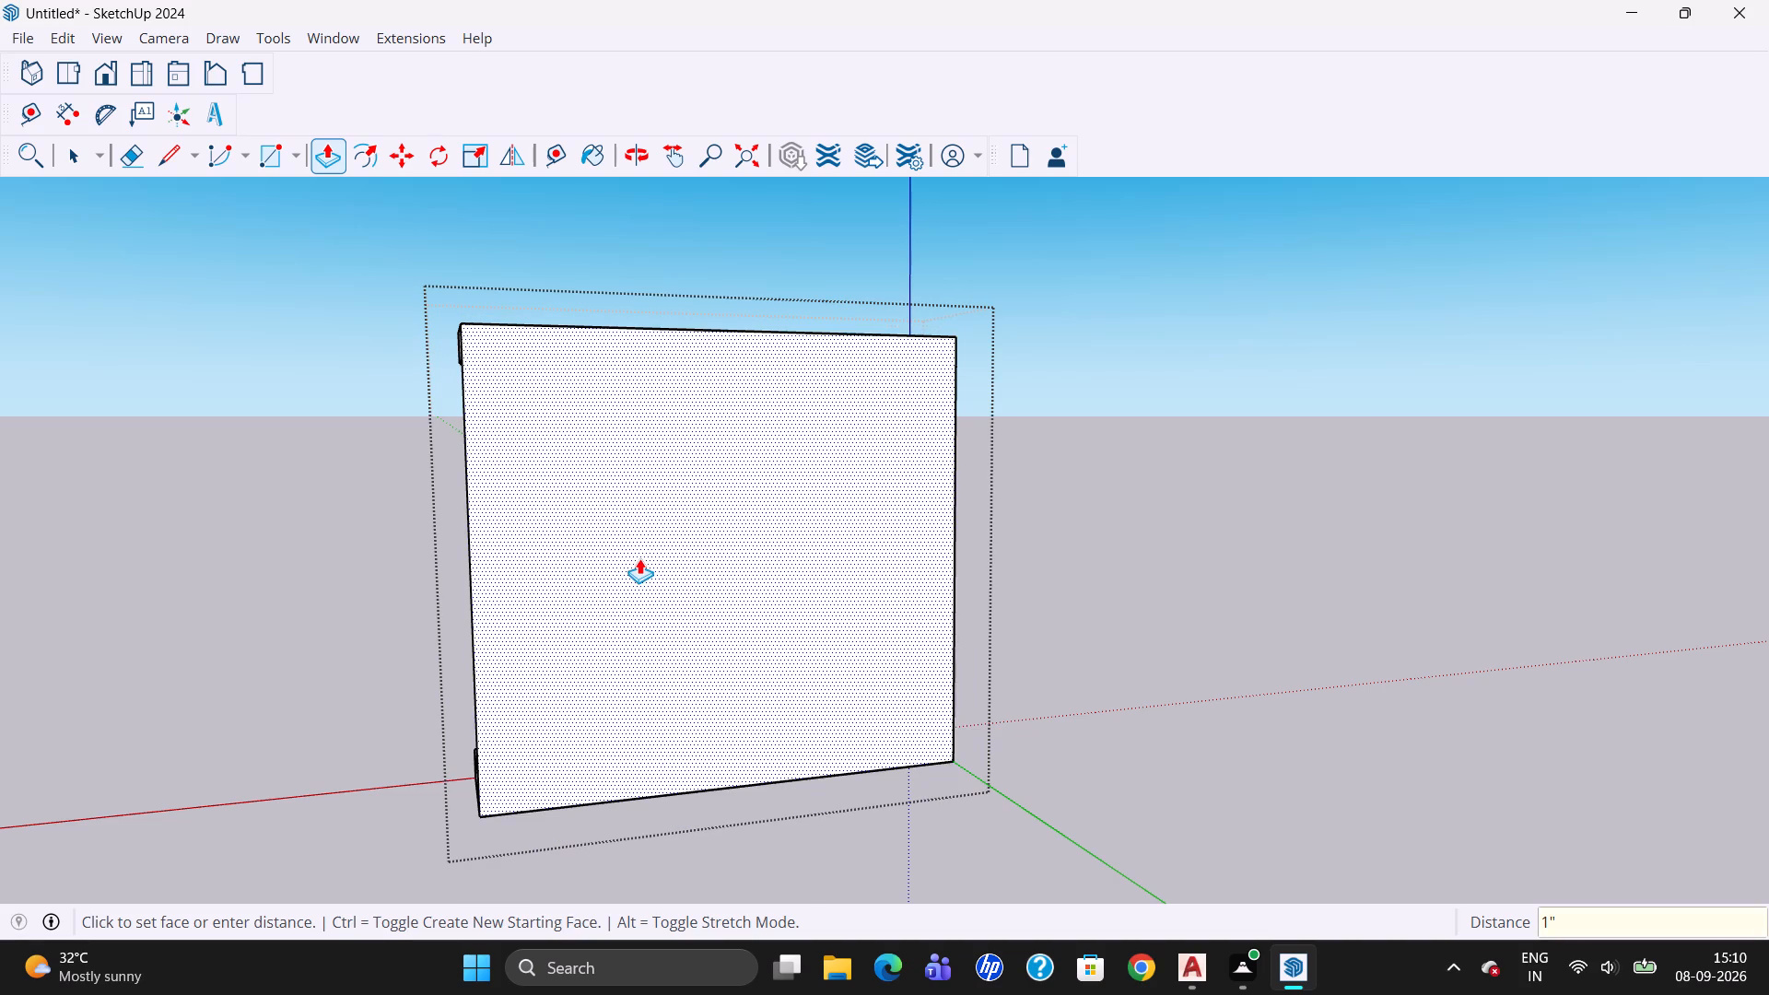
# In the front view, draw a 5' by 1'6" rectangle on the back panel from its lower left corner above the base slab.
pyautogui.click(622, 159)
pyautogui.moveTo(395, 621); pyautogui.dragTo(399, 629)
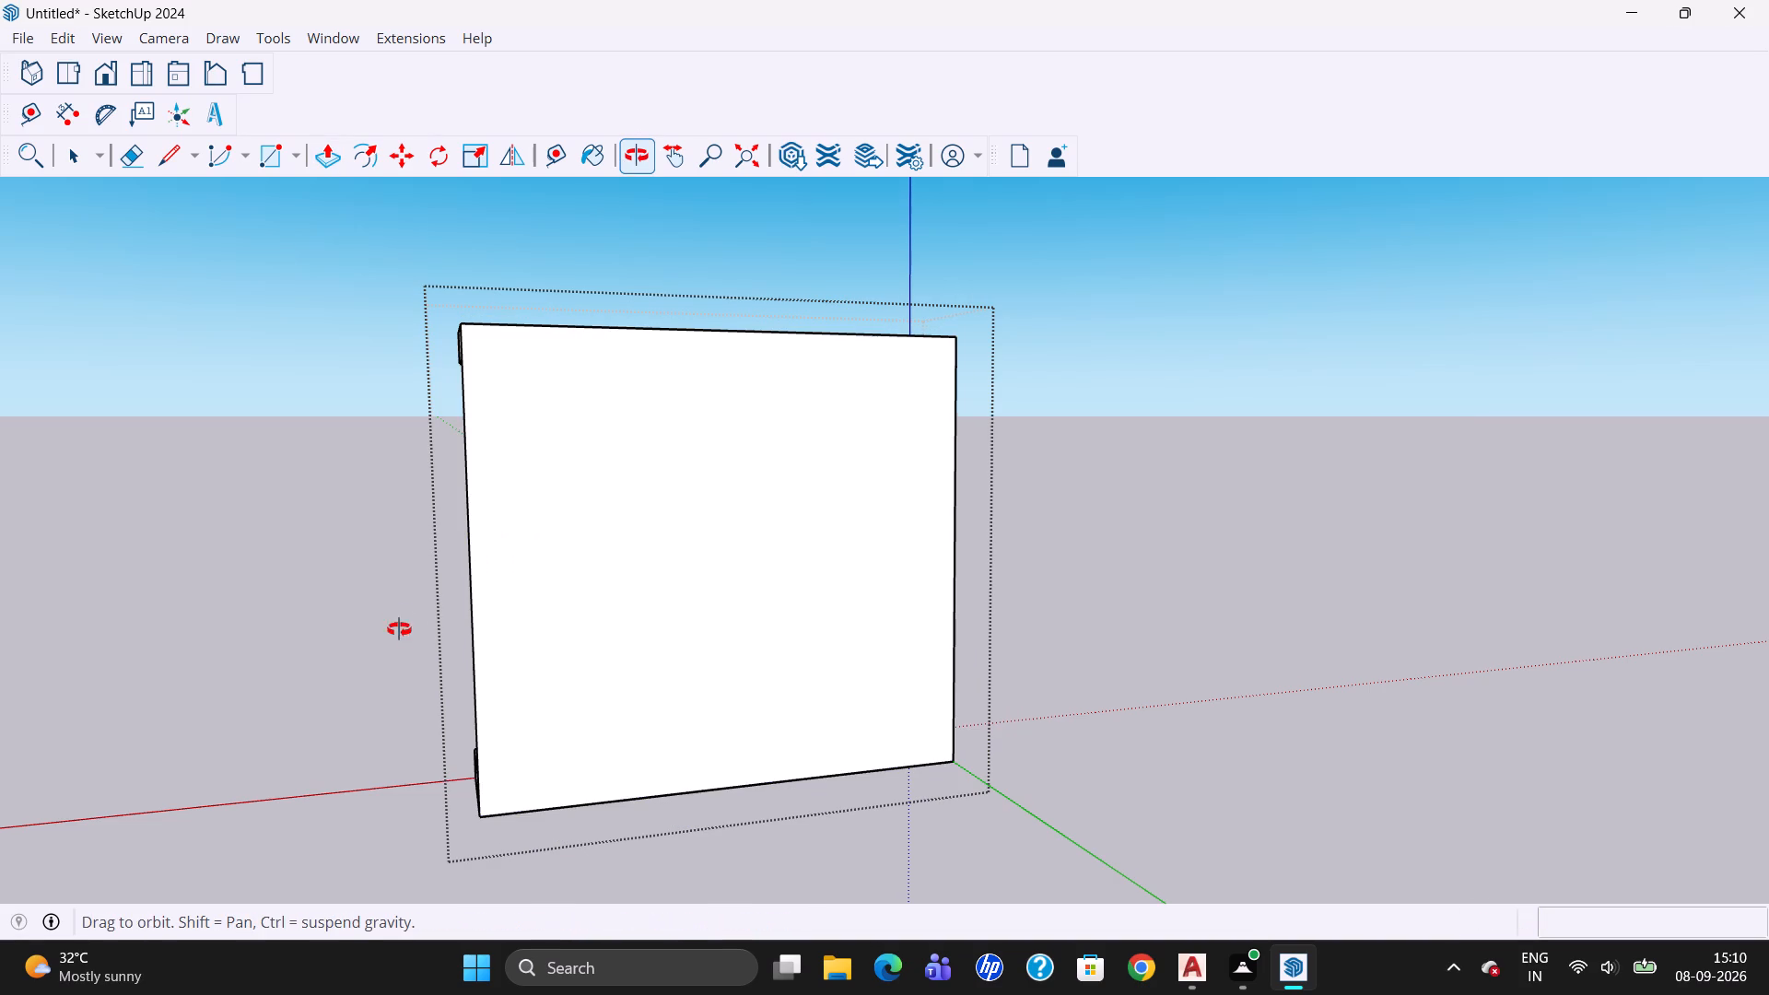
pyautogui.moveTo(399, 629); pyautogui.dragTo(837, 677)
pyautogui.moveTo(522, 755); pyautogui.dragTo(1000, 748)
pyautogui.moveTo(687, 733); pyautogui.dragTo(1037, 781)
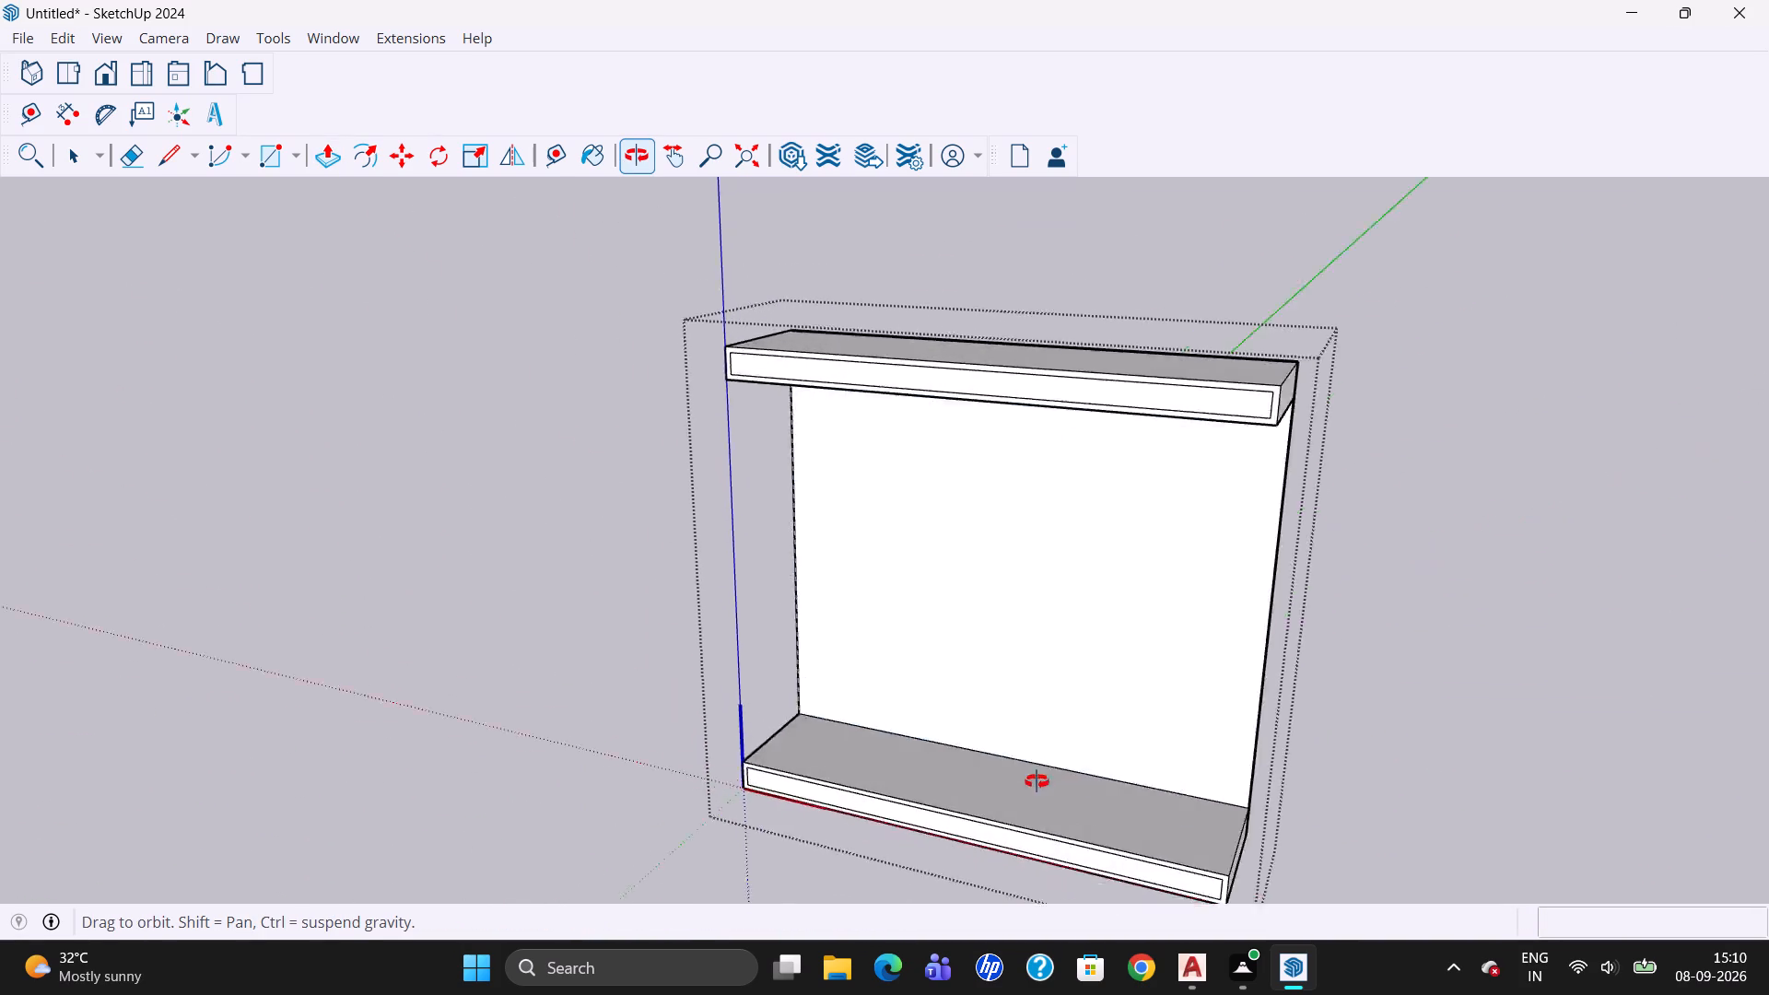
pyautogui.moveTo(1037, 781); pyautogui.dragTo(1253, 718)
pyautogui.moveTo(729, 749); pyautogui.dragTo(1038, 778)
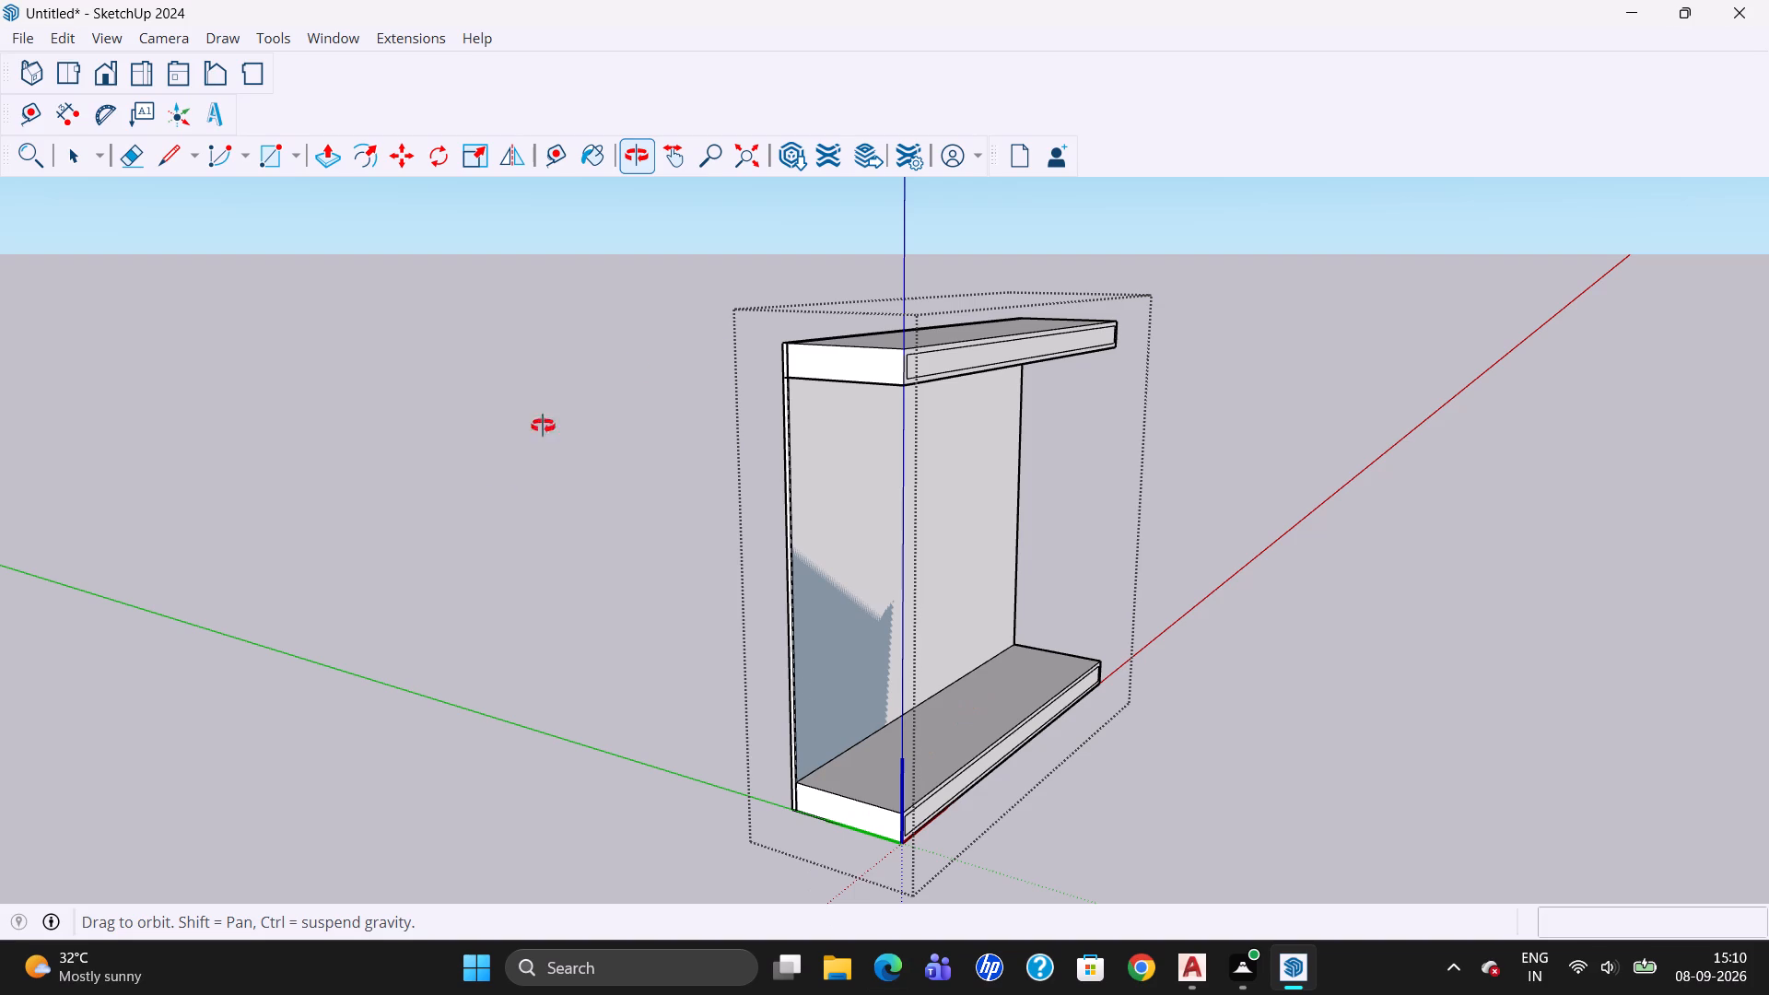
pyautogui.click(83, 166)
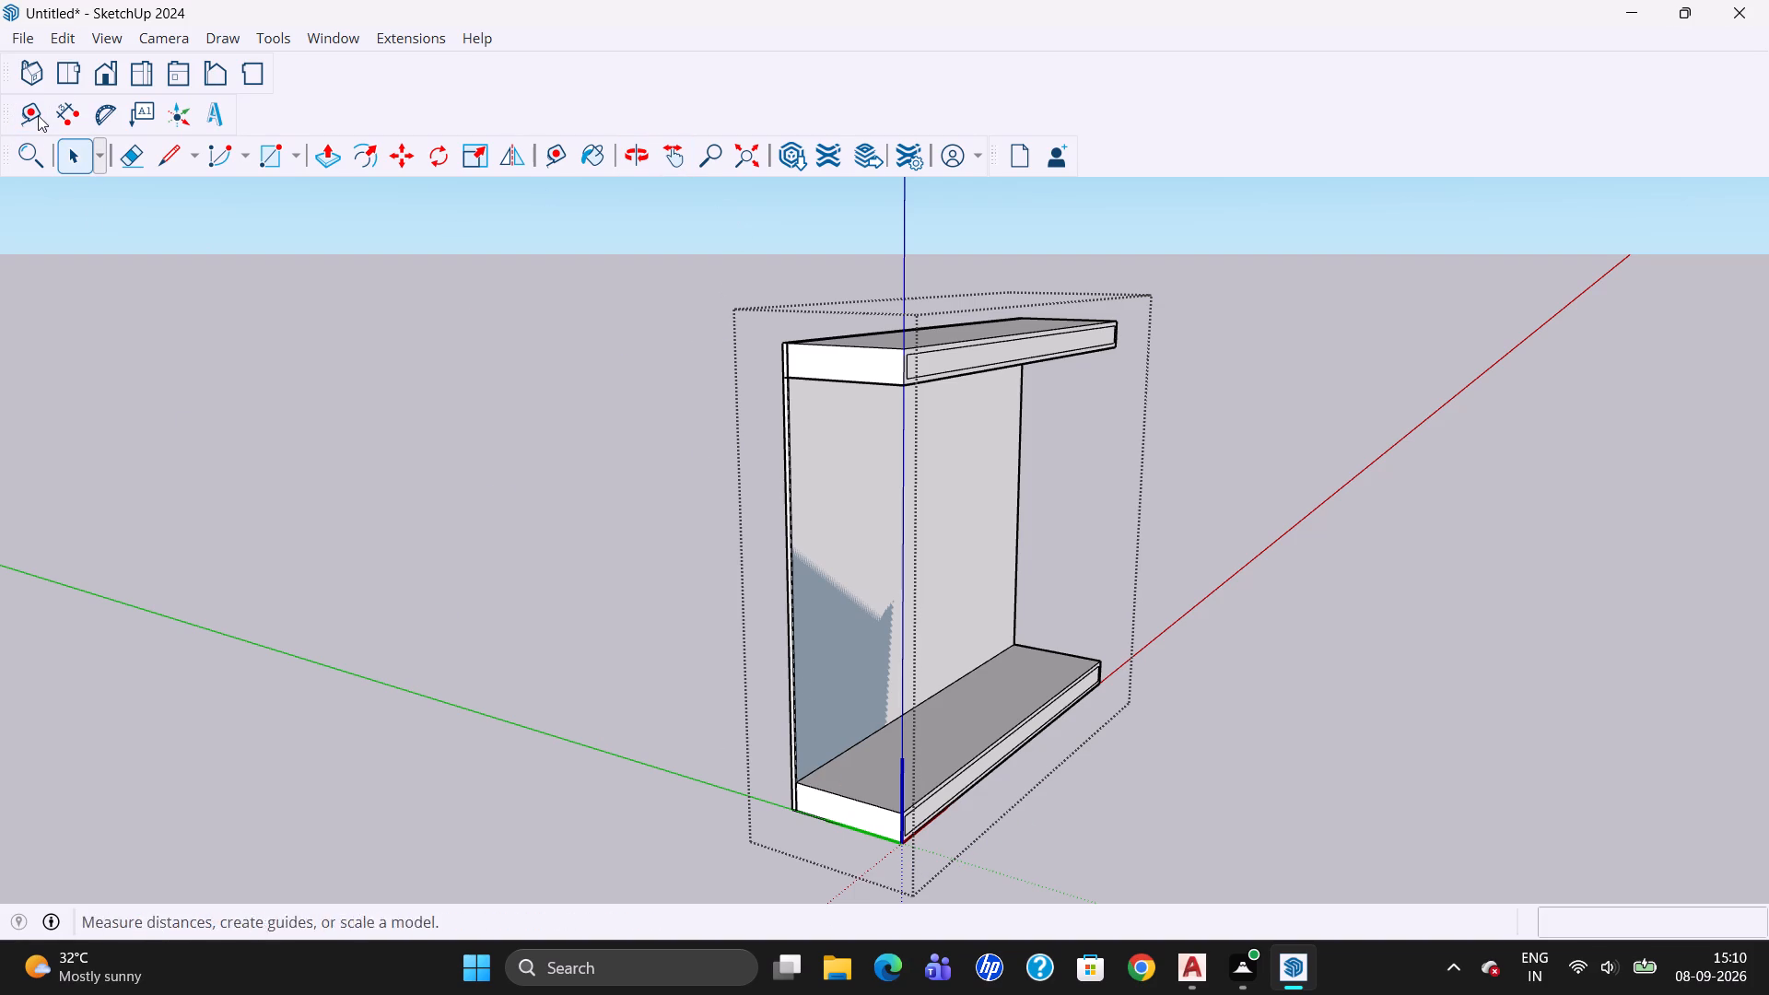
pyautogui.click(109, 58)
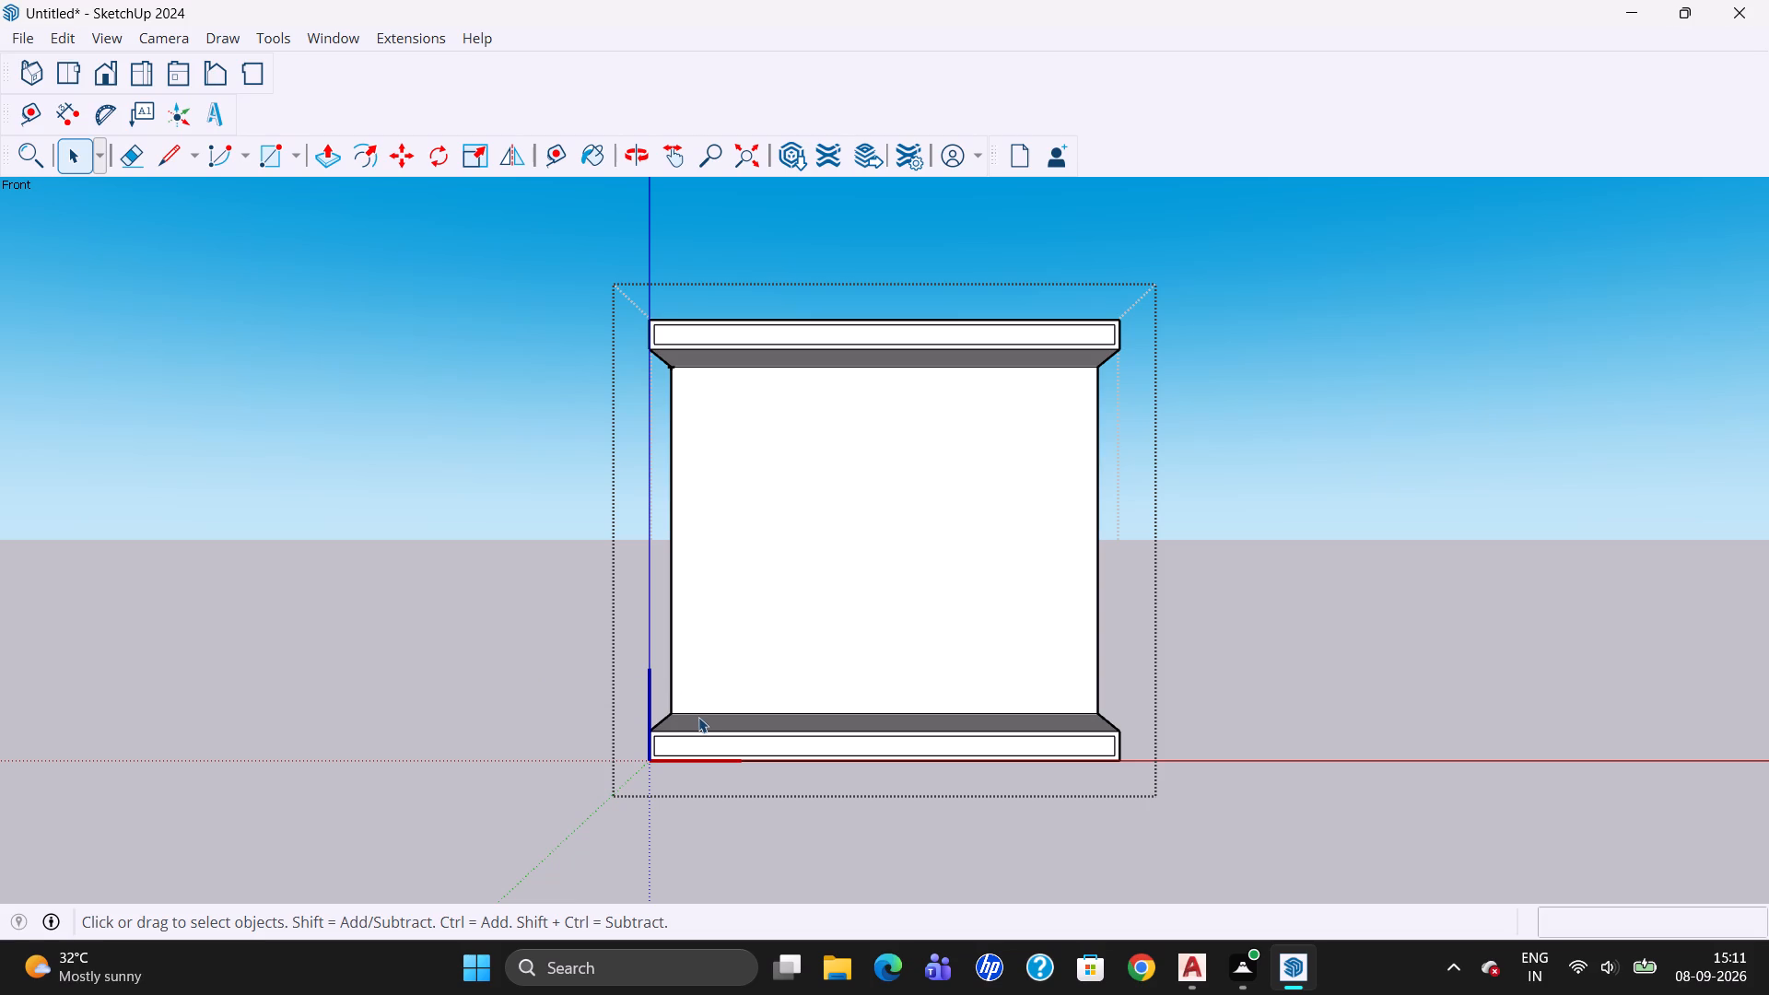
pyautogui.press('r')
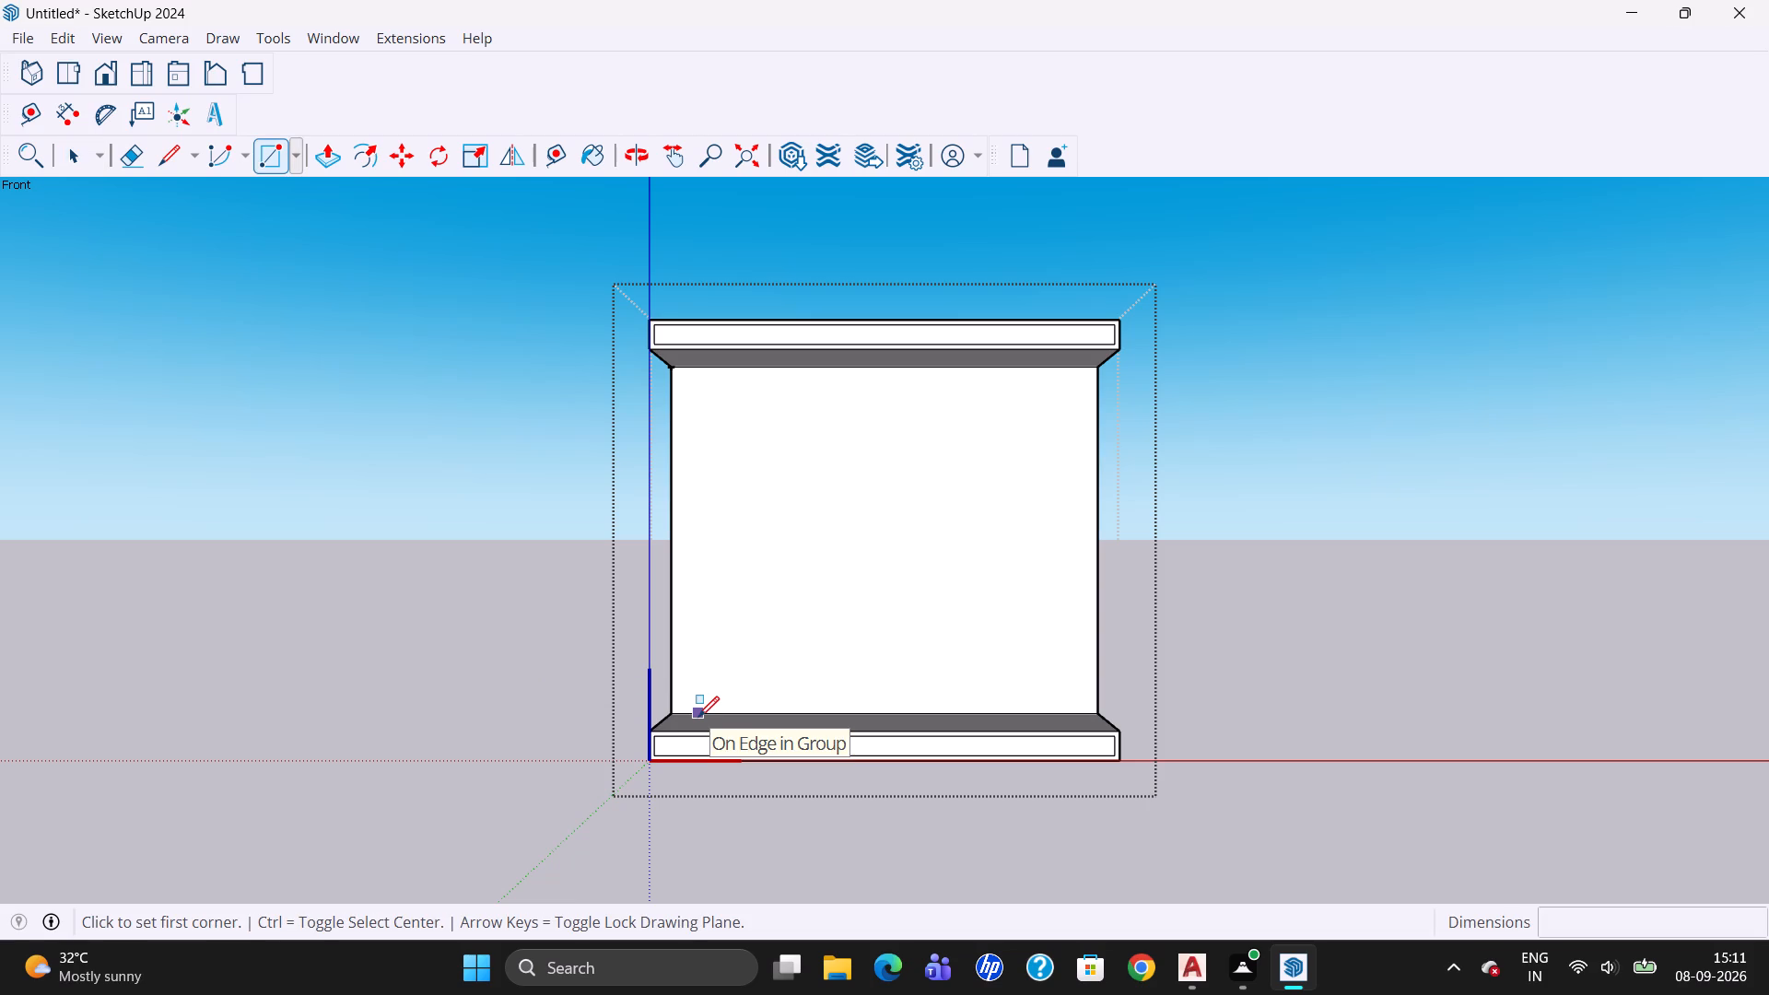
pyautogui.click(670, 715)
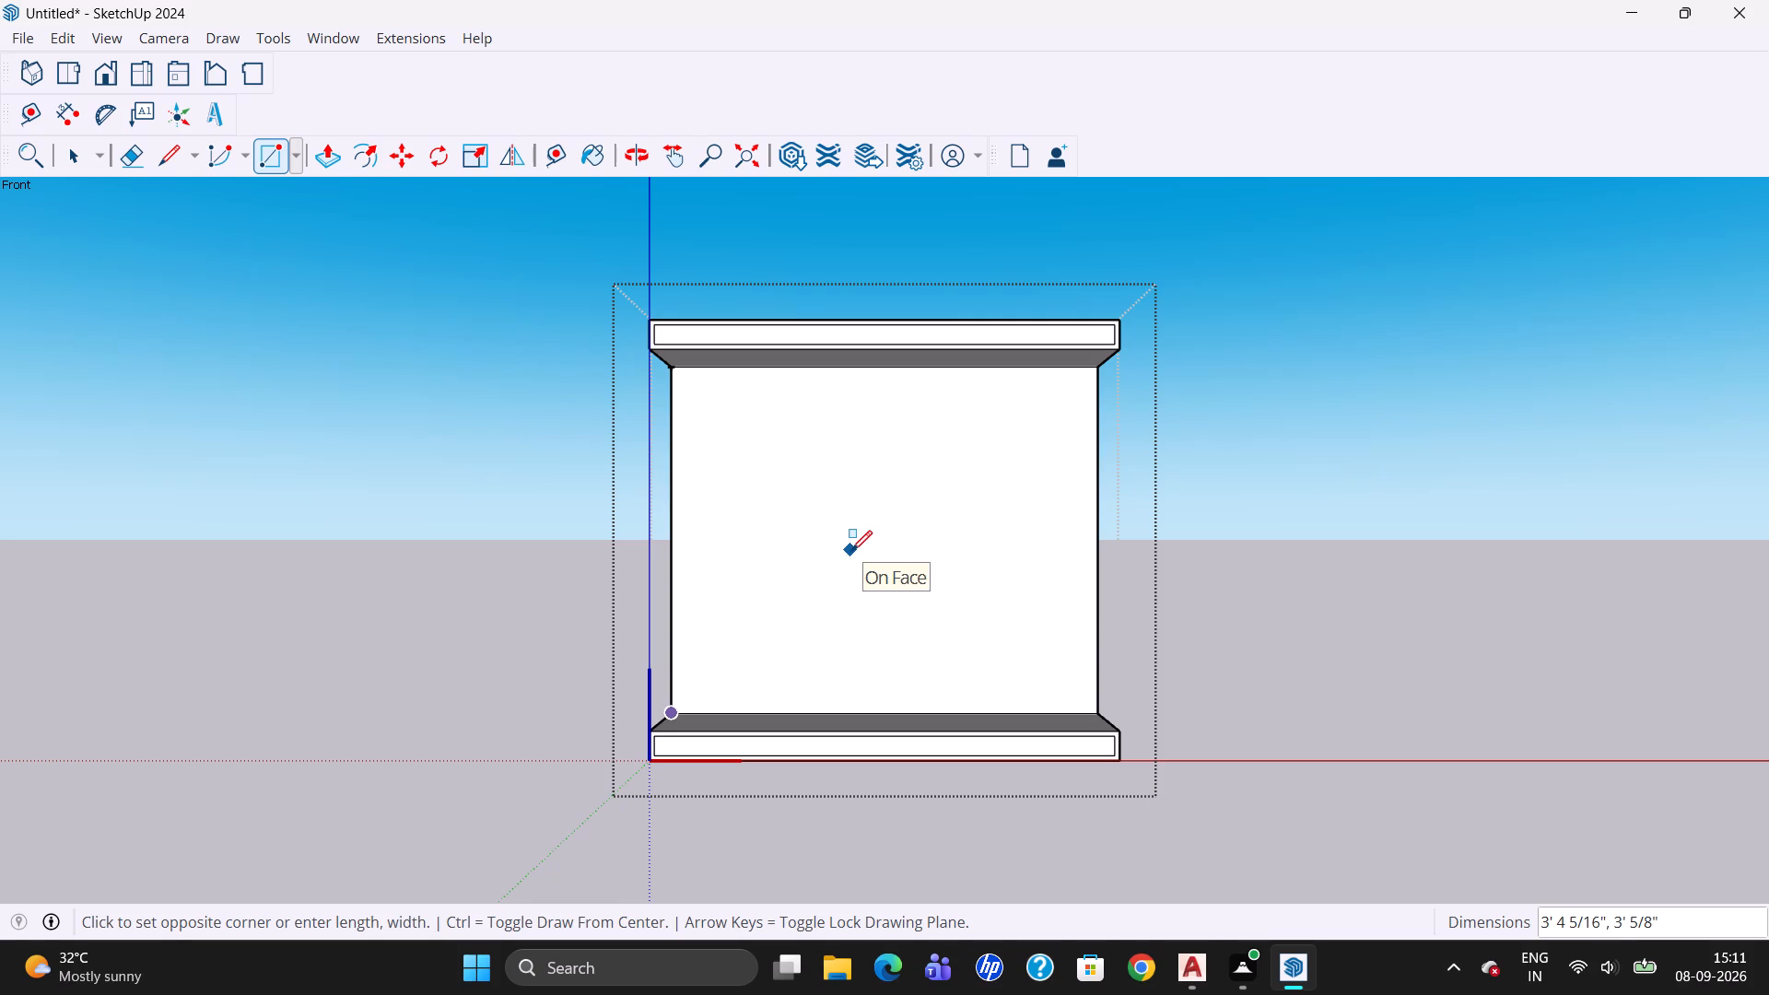
pyautogui.press('5')
pyautogui.press("'")
pyautogui.press(',')
pyautogui.press('1')
pyautogui.write('\'6"')
pyautogui.press('Return')
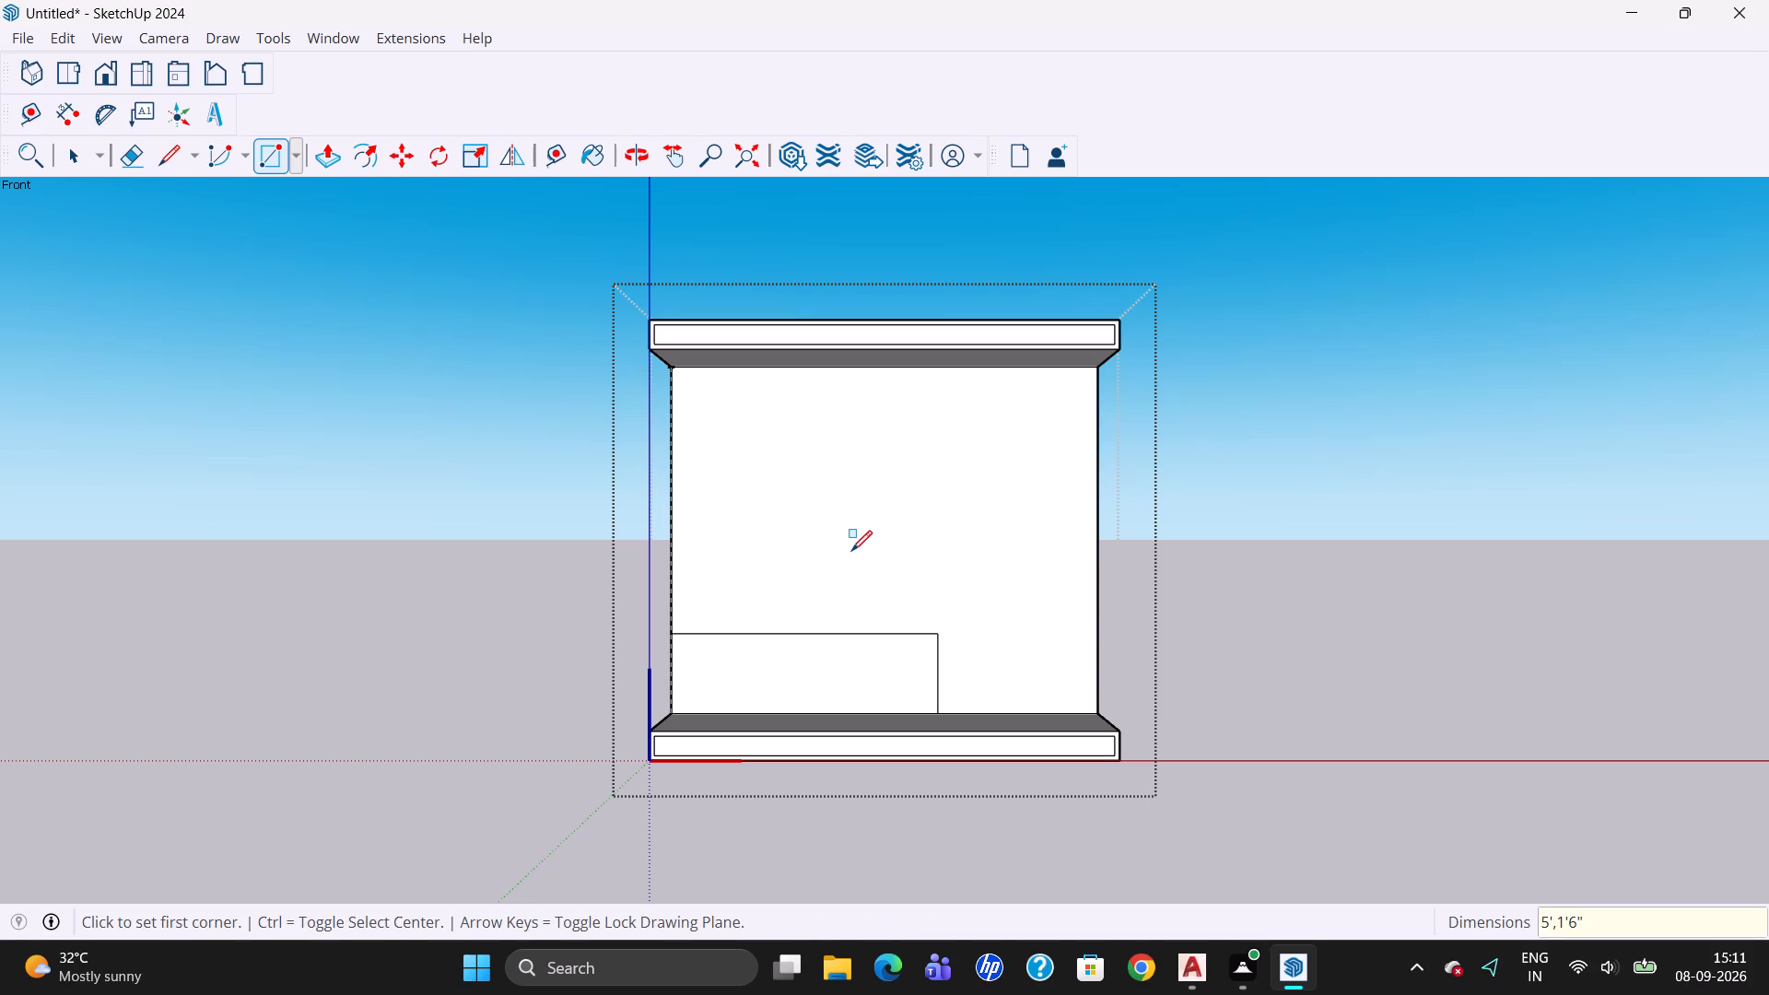
pyautogui.press('Escape')
# Group the 5' by 1'6" rectangle's face and edges.
pyautogui.click(76, 163)
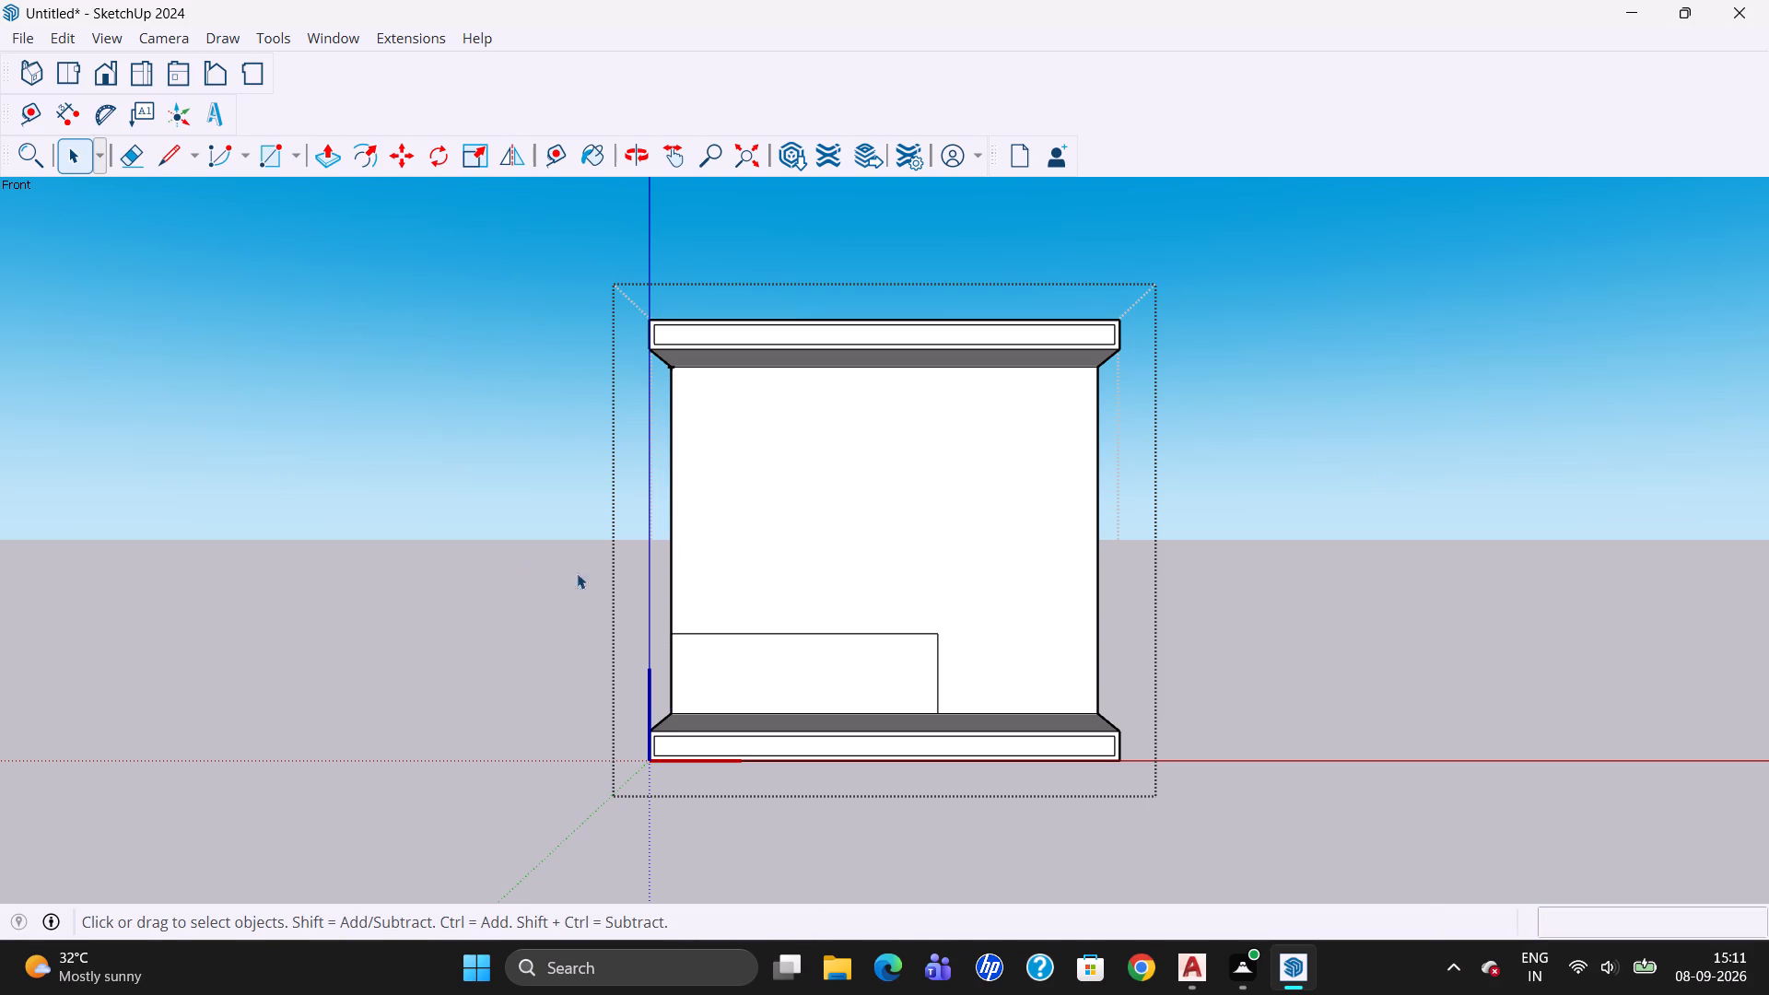
pyautogui.doubleClick(720, 658)
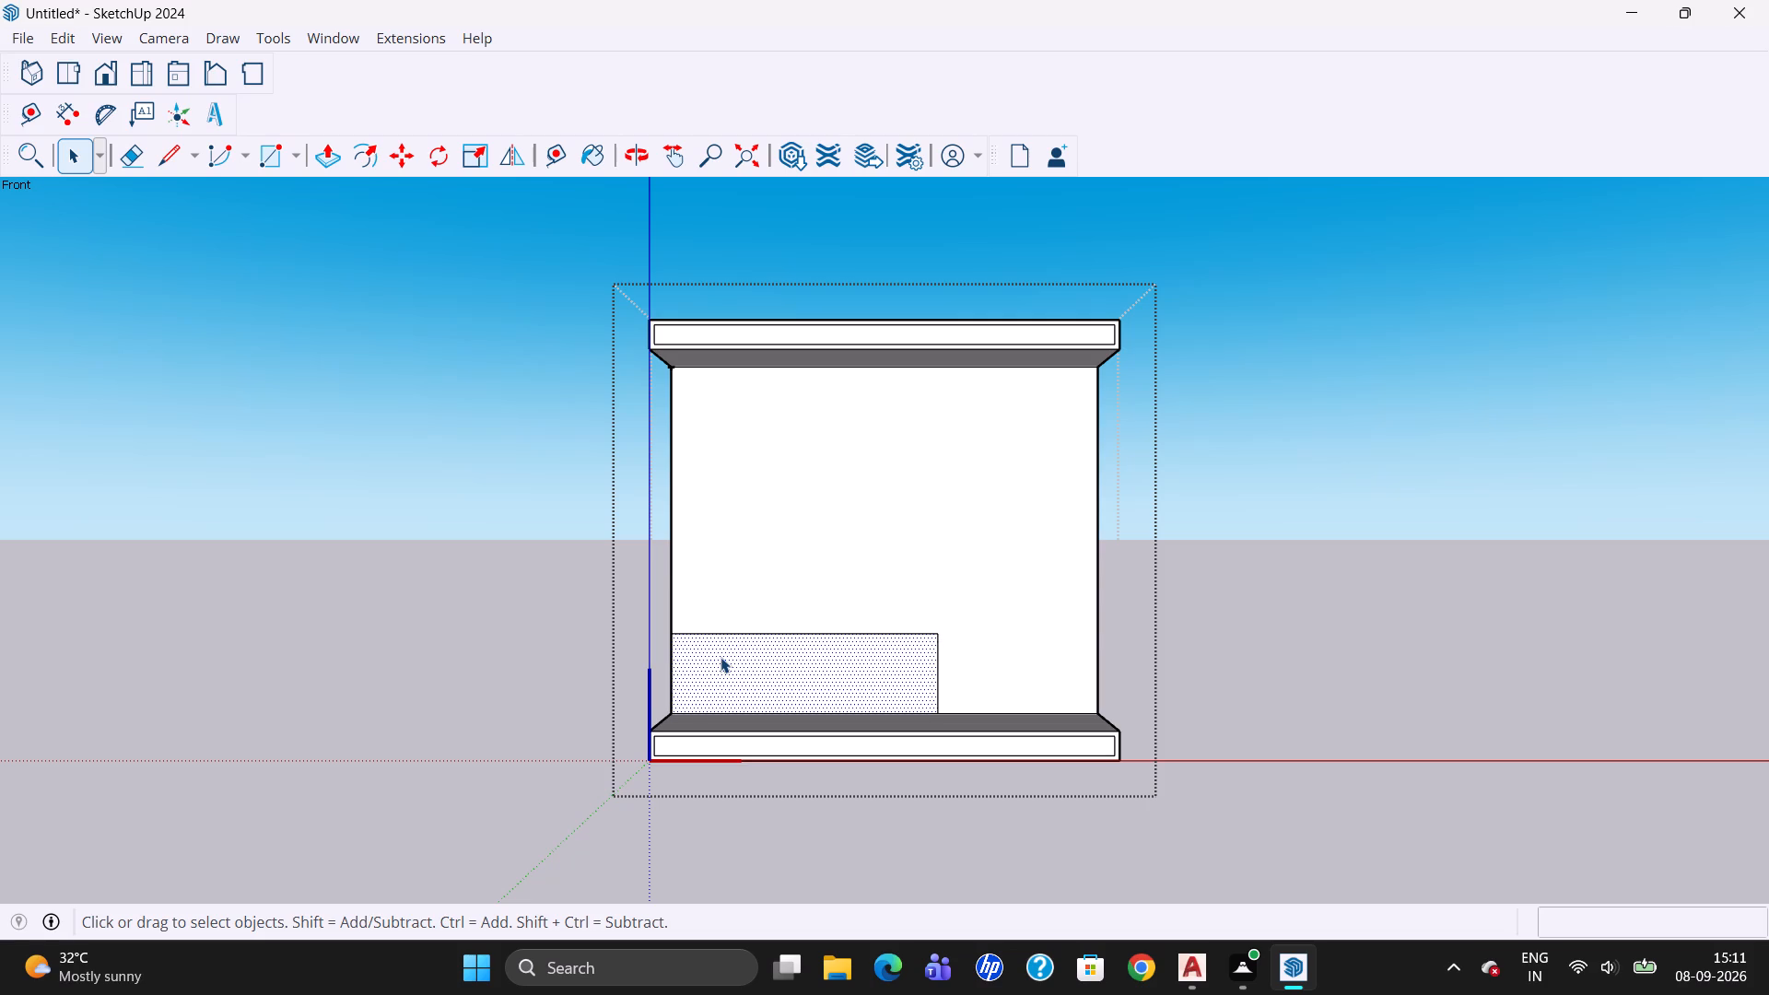
pyautogui.click(721, 657)
pyautogui.doubleClick(721, 657)
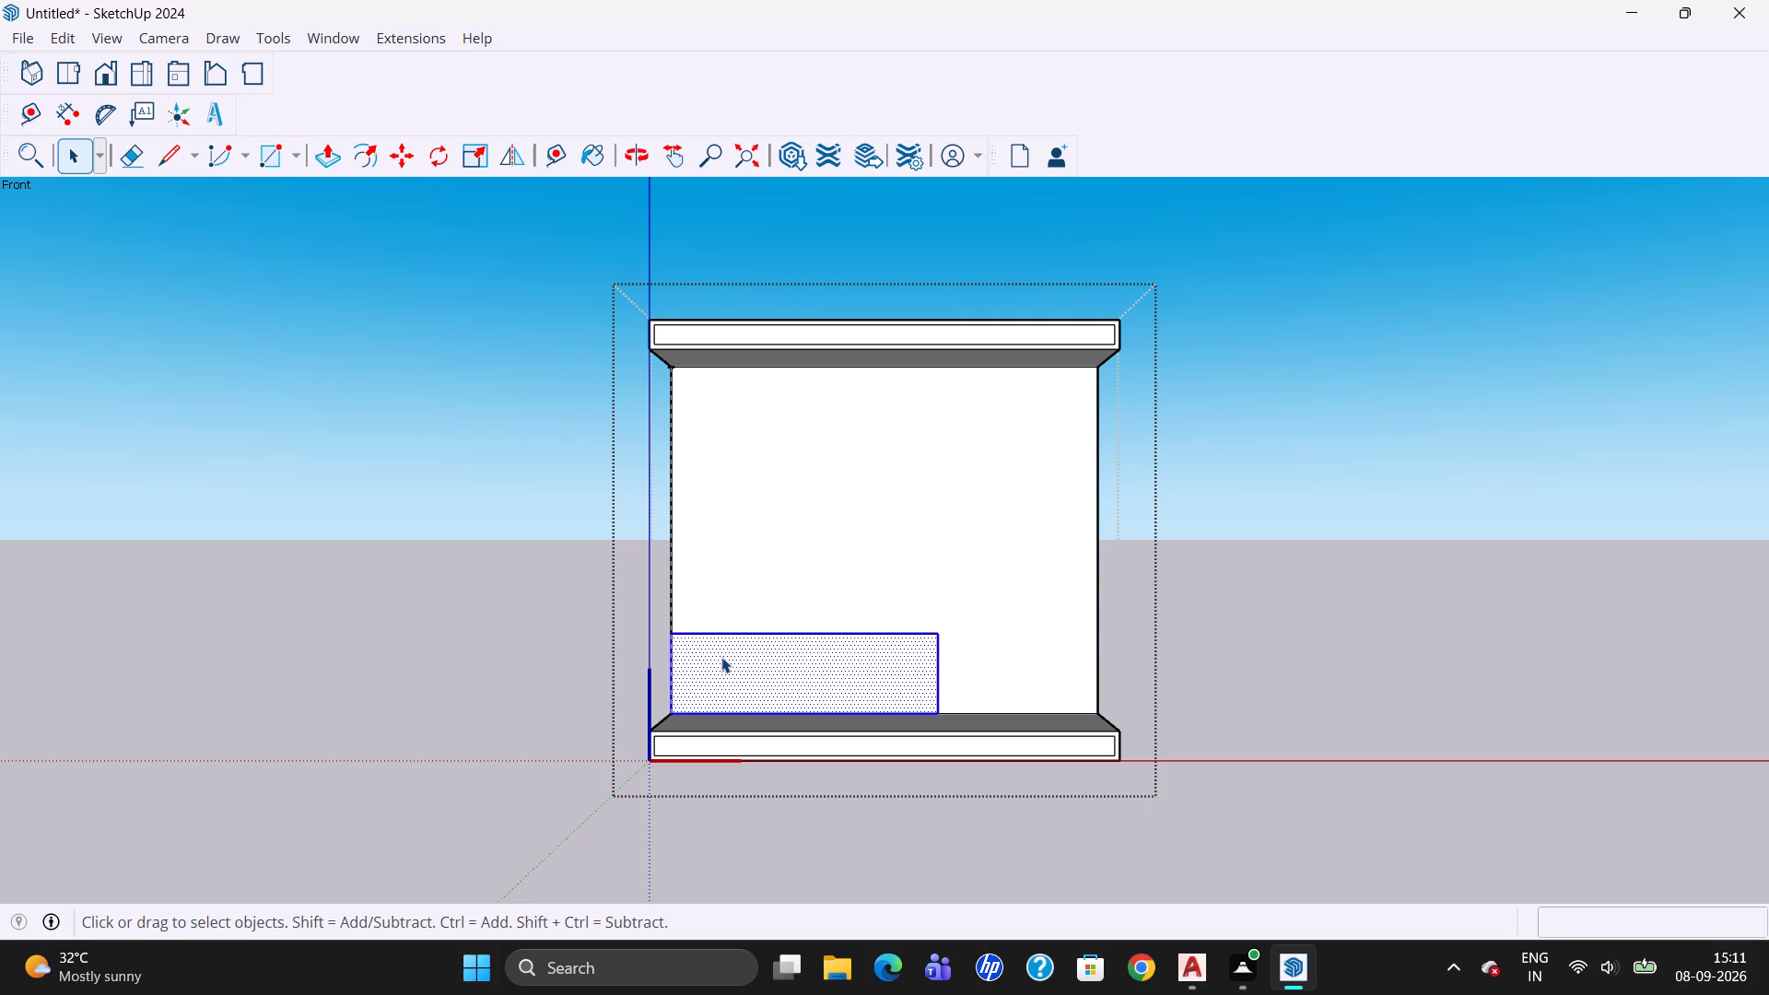
pyautogui.rightClick(721, 657)
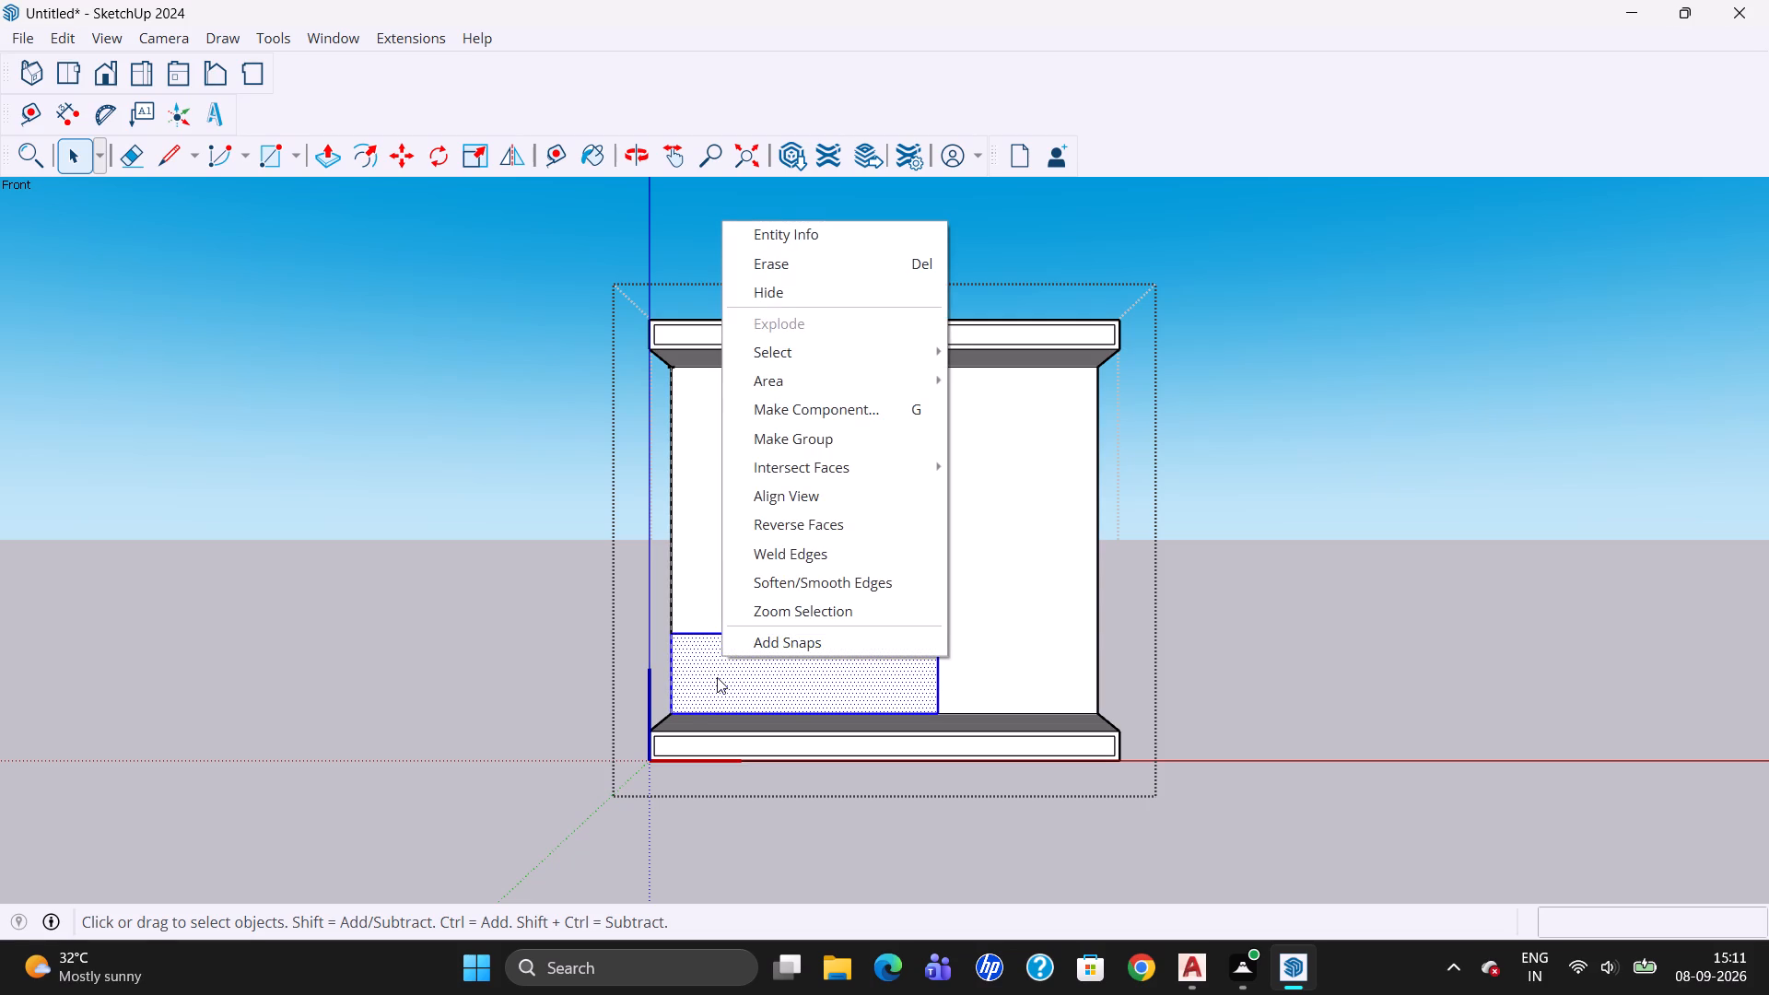
pyautogui.tripleClick(717, 677)
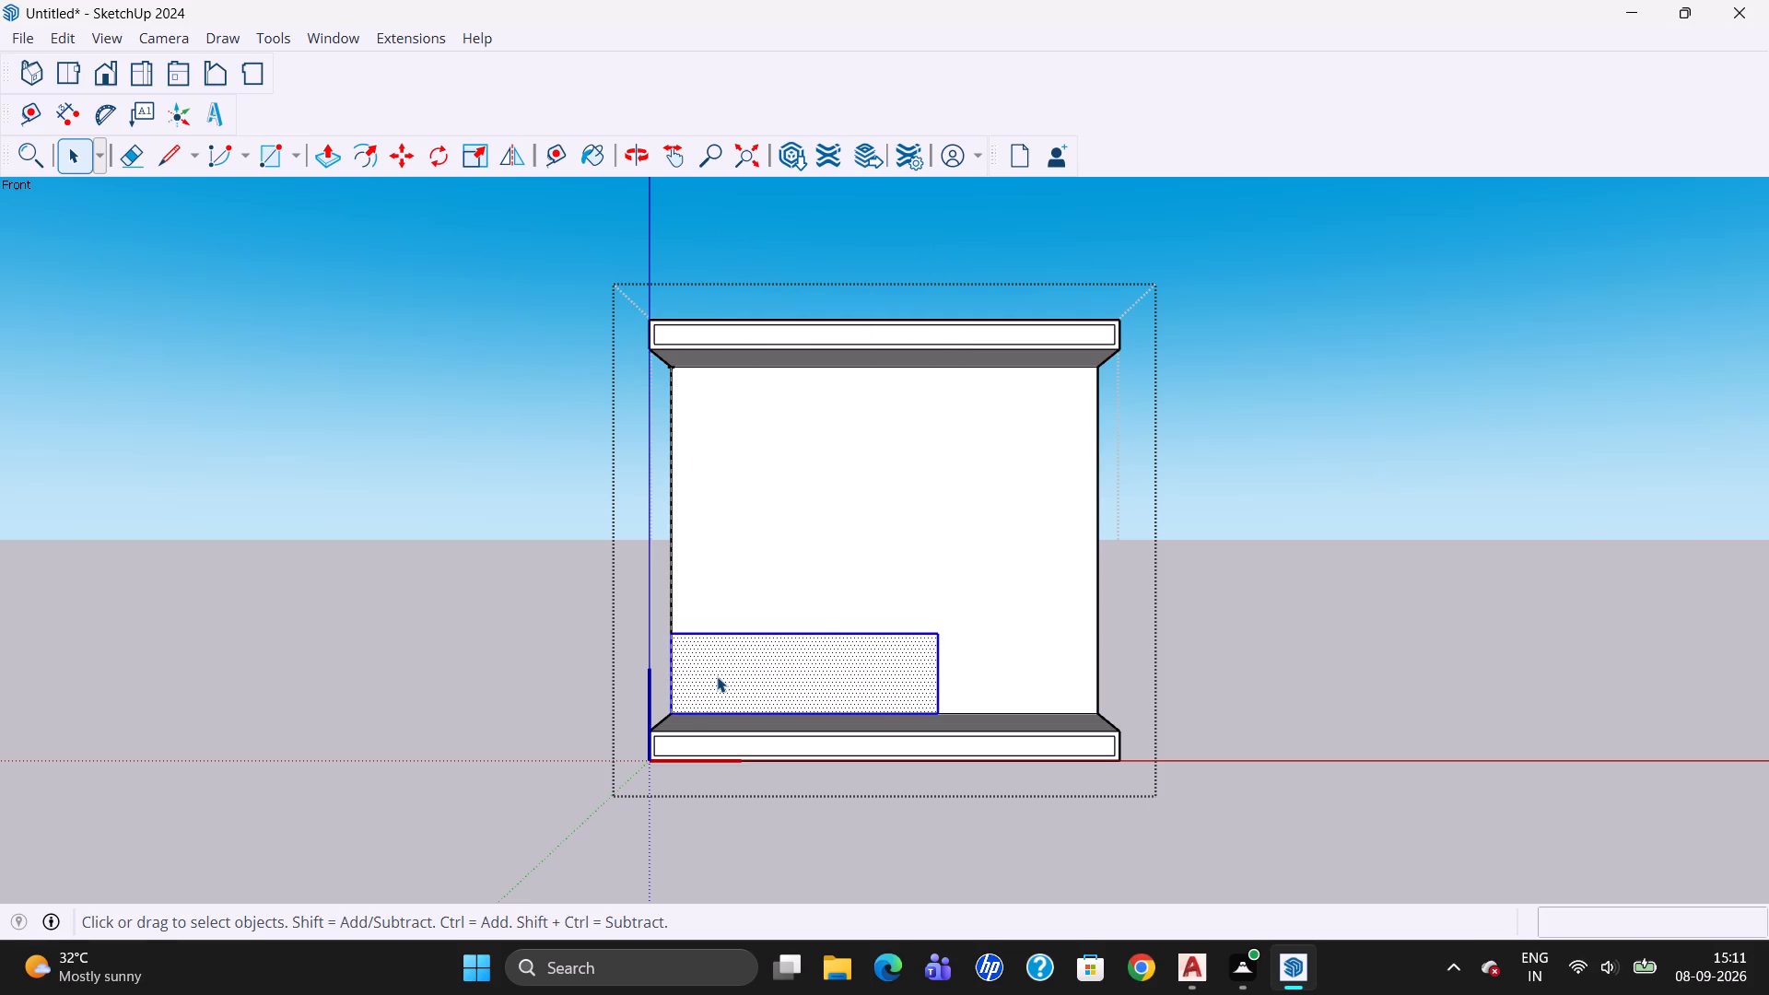
pyautogui.rightClick(717, 676)
pyautogui.click(786, 462)
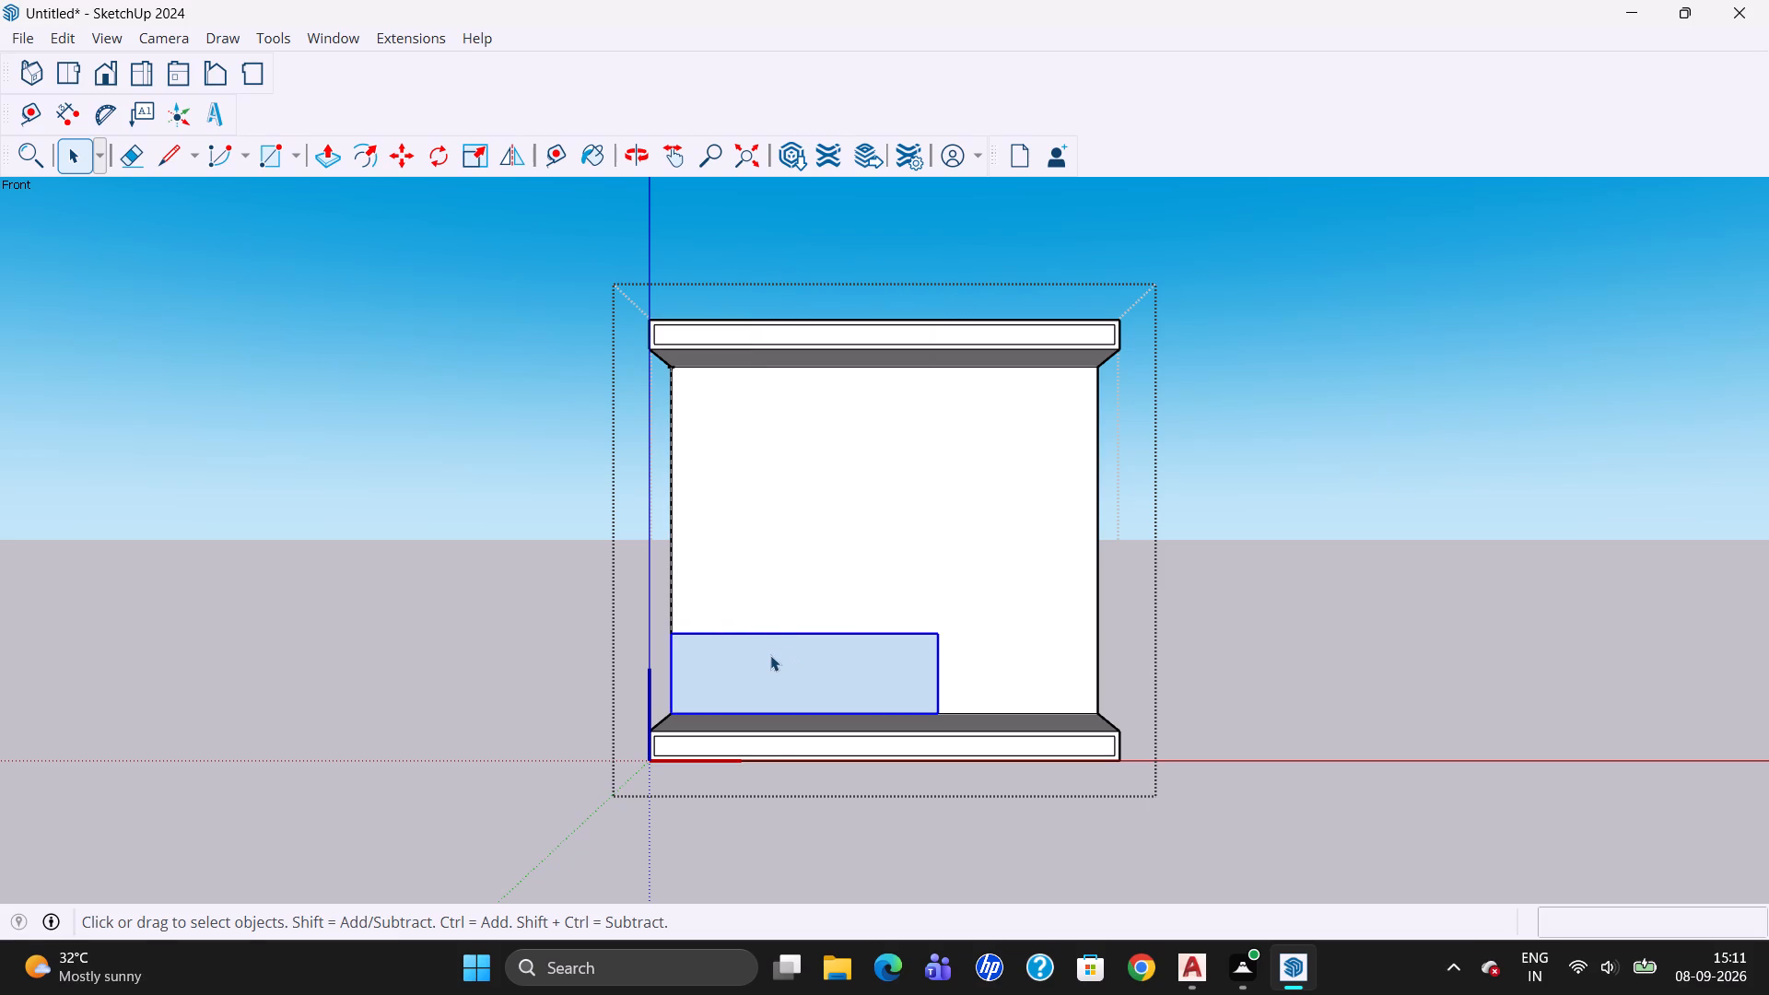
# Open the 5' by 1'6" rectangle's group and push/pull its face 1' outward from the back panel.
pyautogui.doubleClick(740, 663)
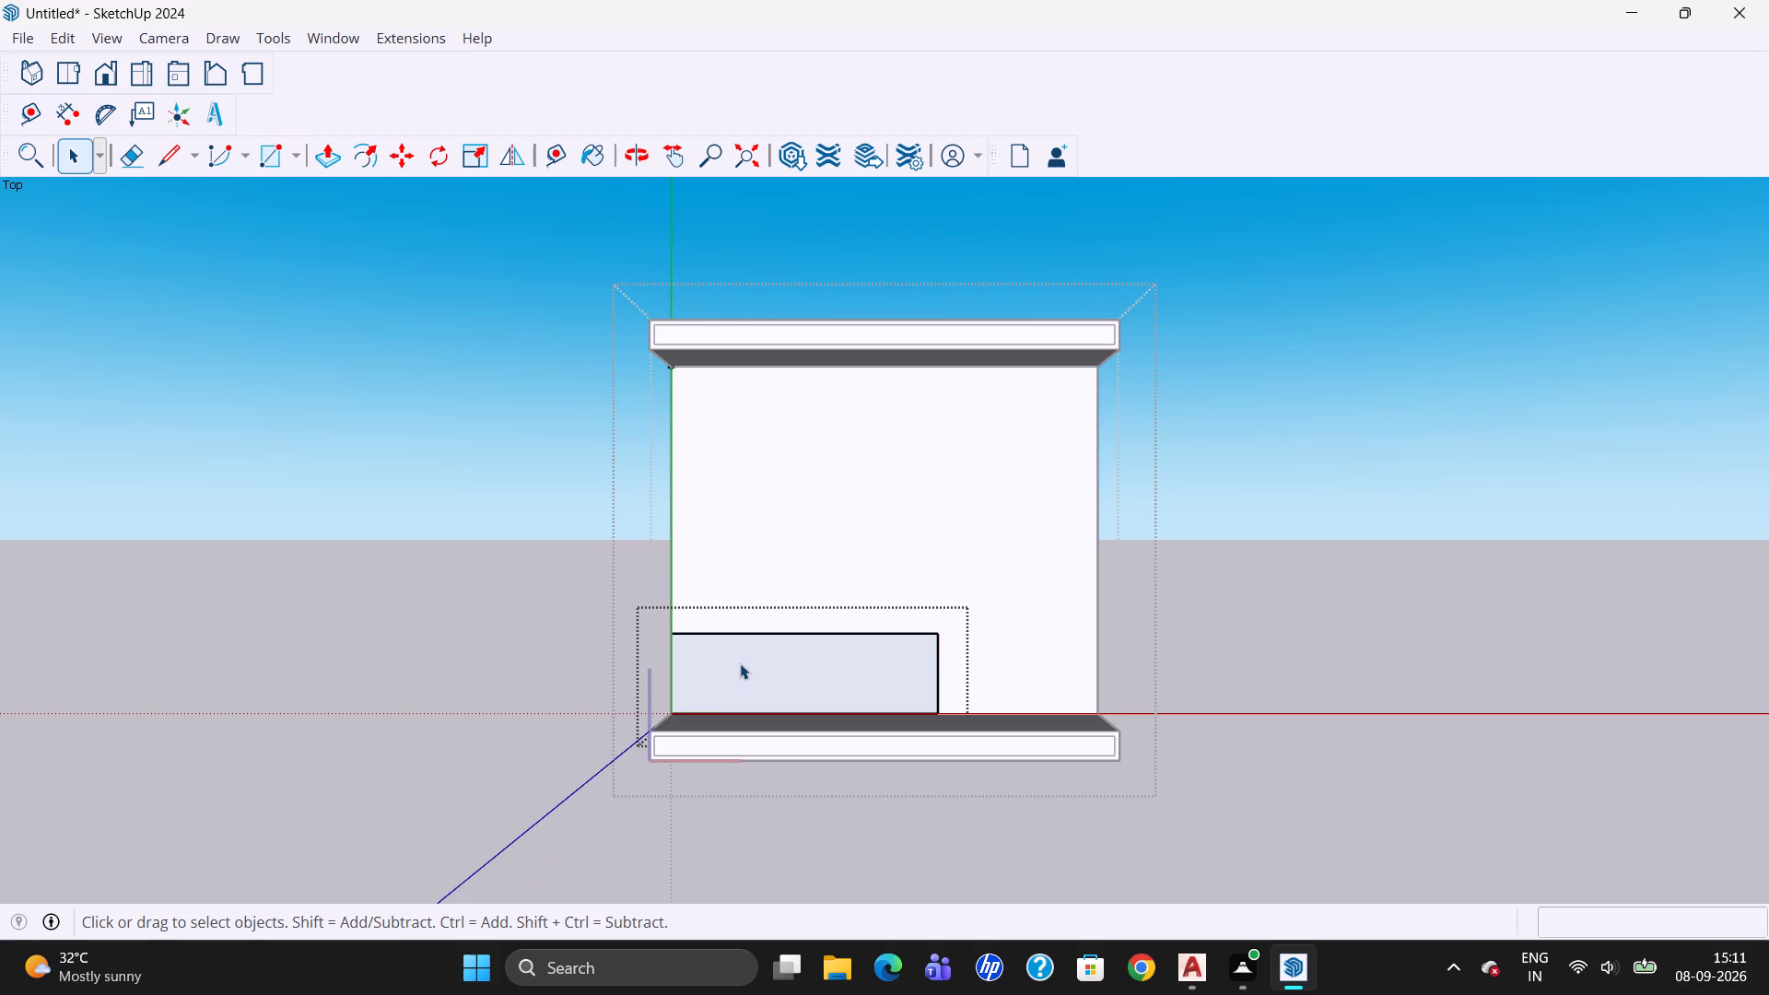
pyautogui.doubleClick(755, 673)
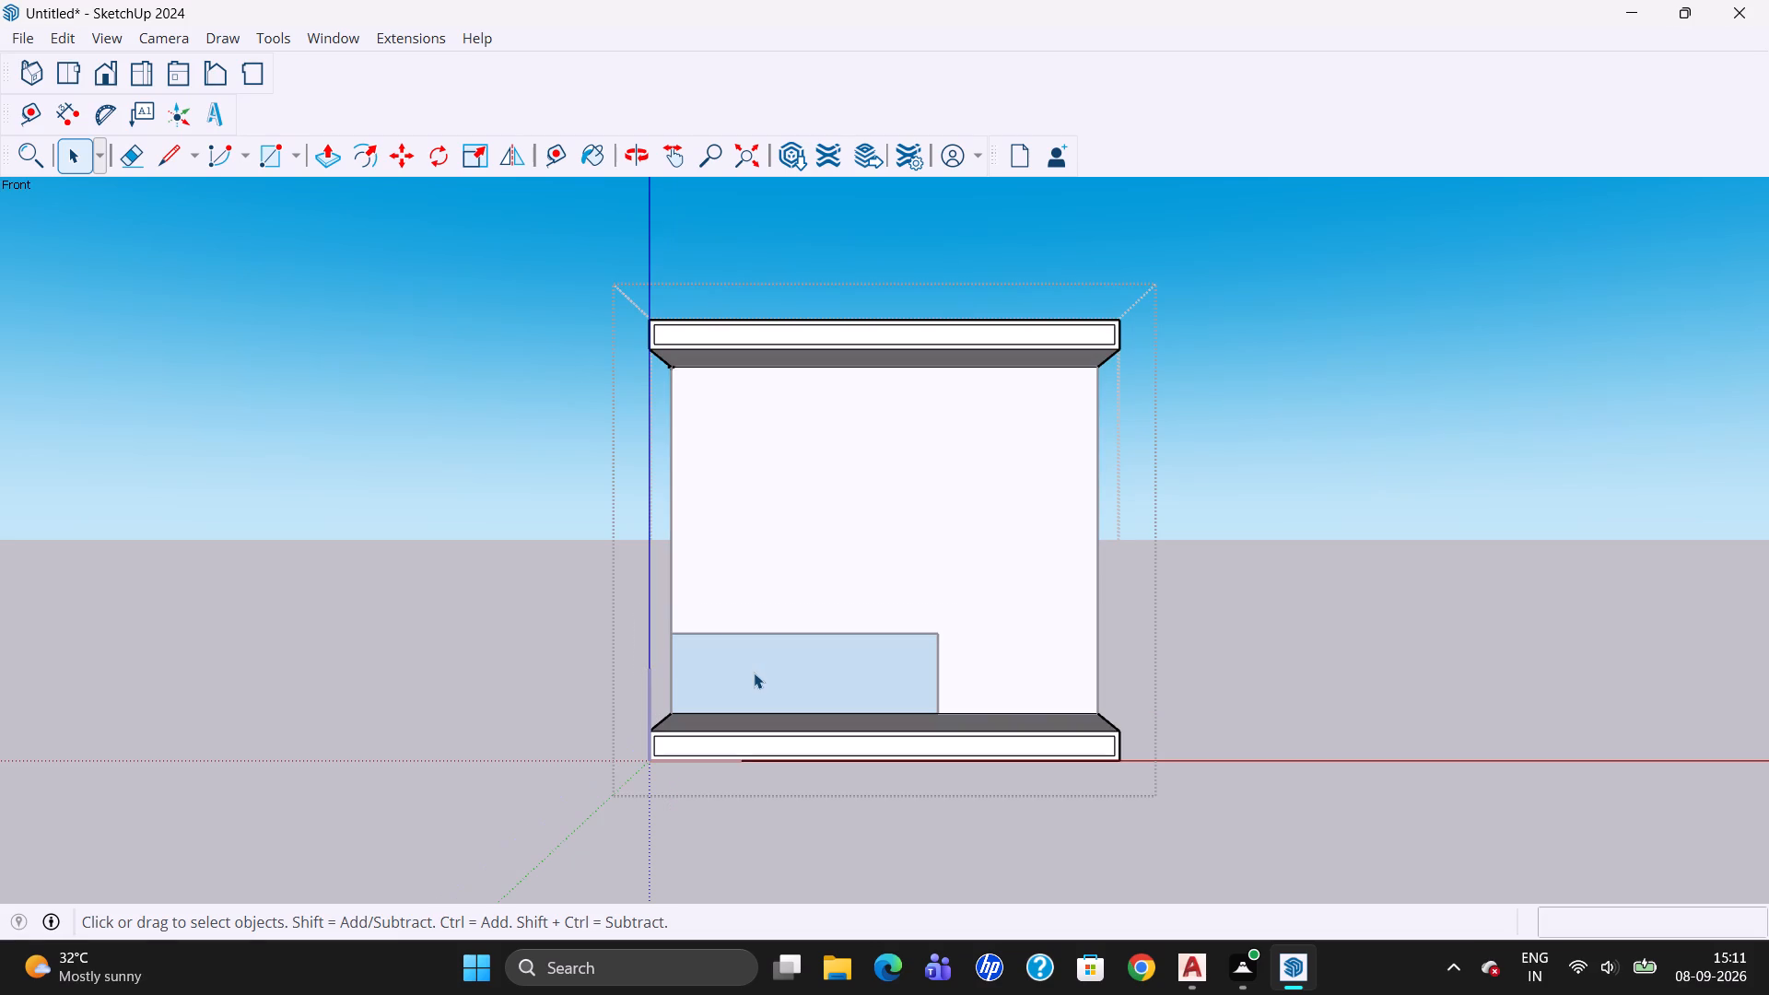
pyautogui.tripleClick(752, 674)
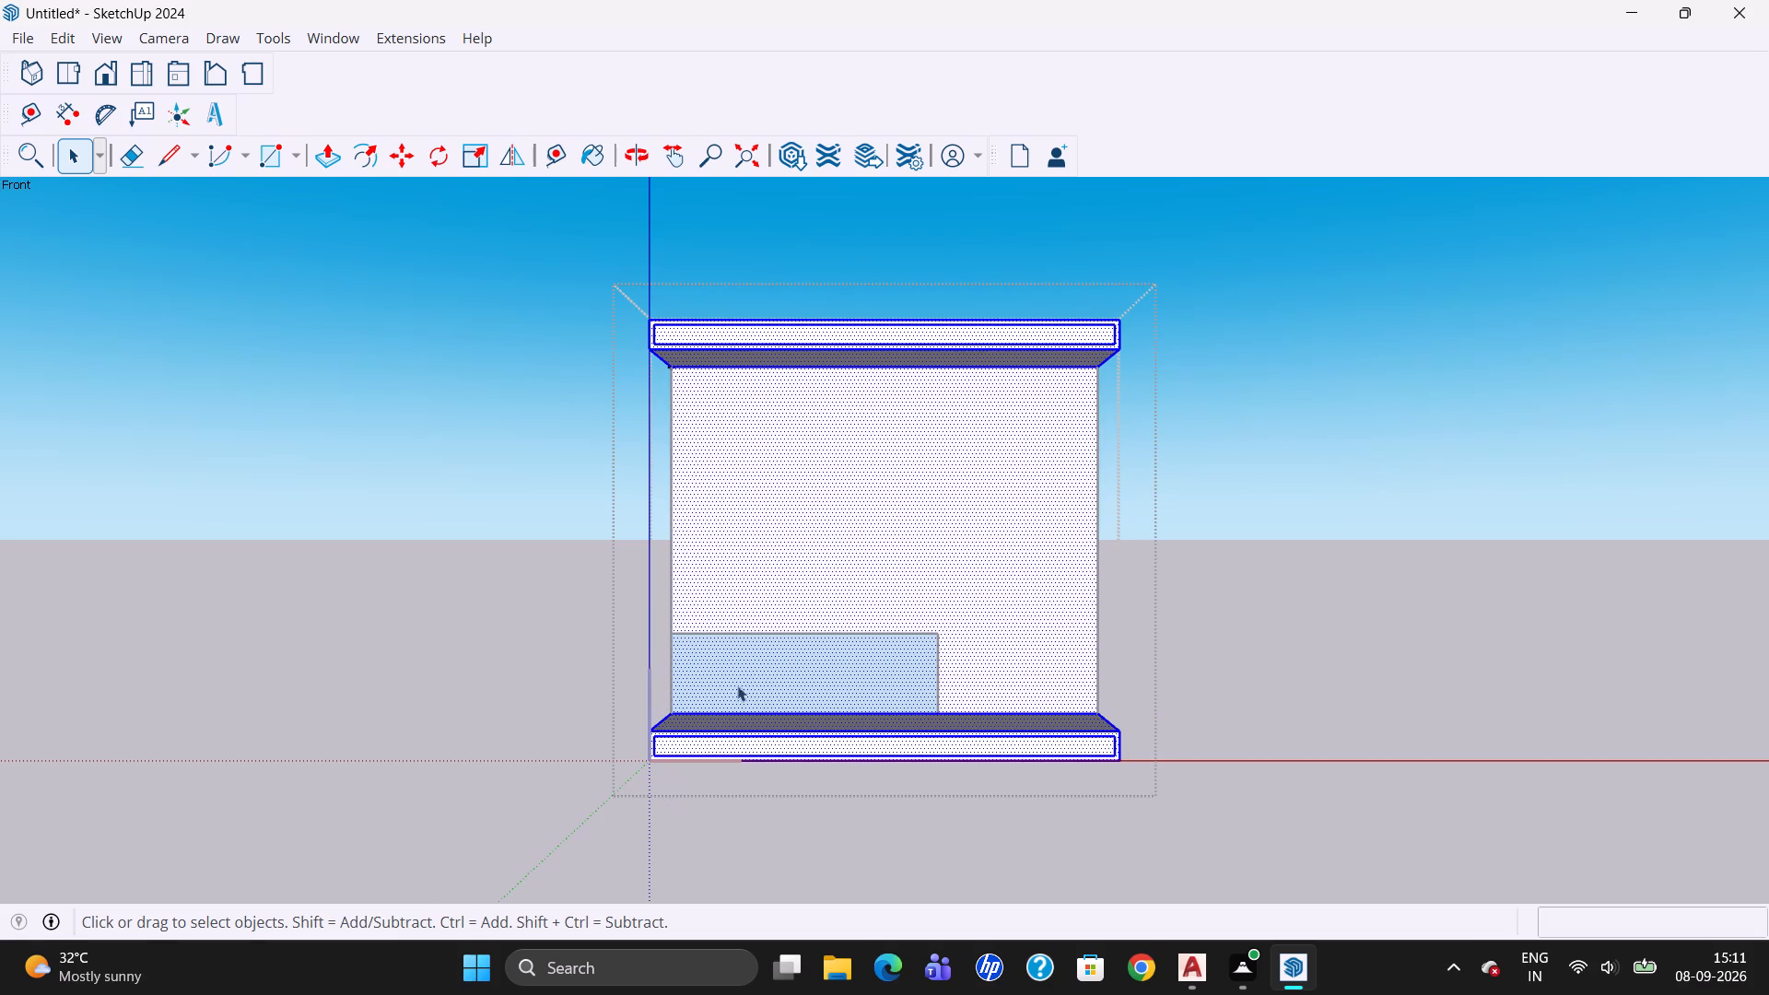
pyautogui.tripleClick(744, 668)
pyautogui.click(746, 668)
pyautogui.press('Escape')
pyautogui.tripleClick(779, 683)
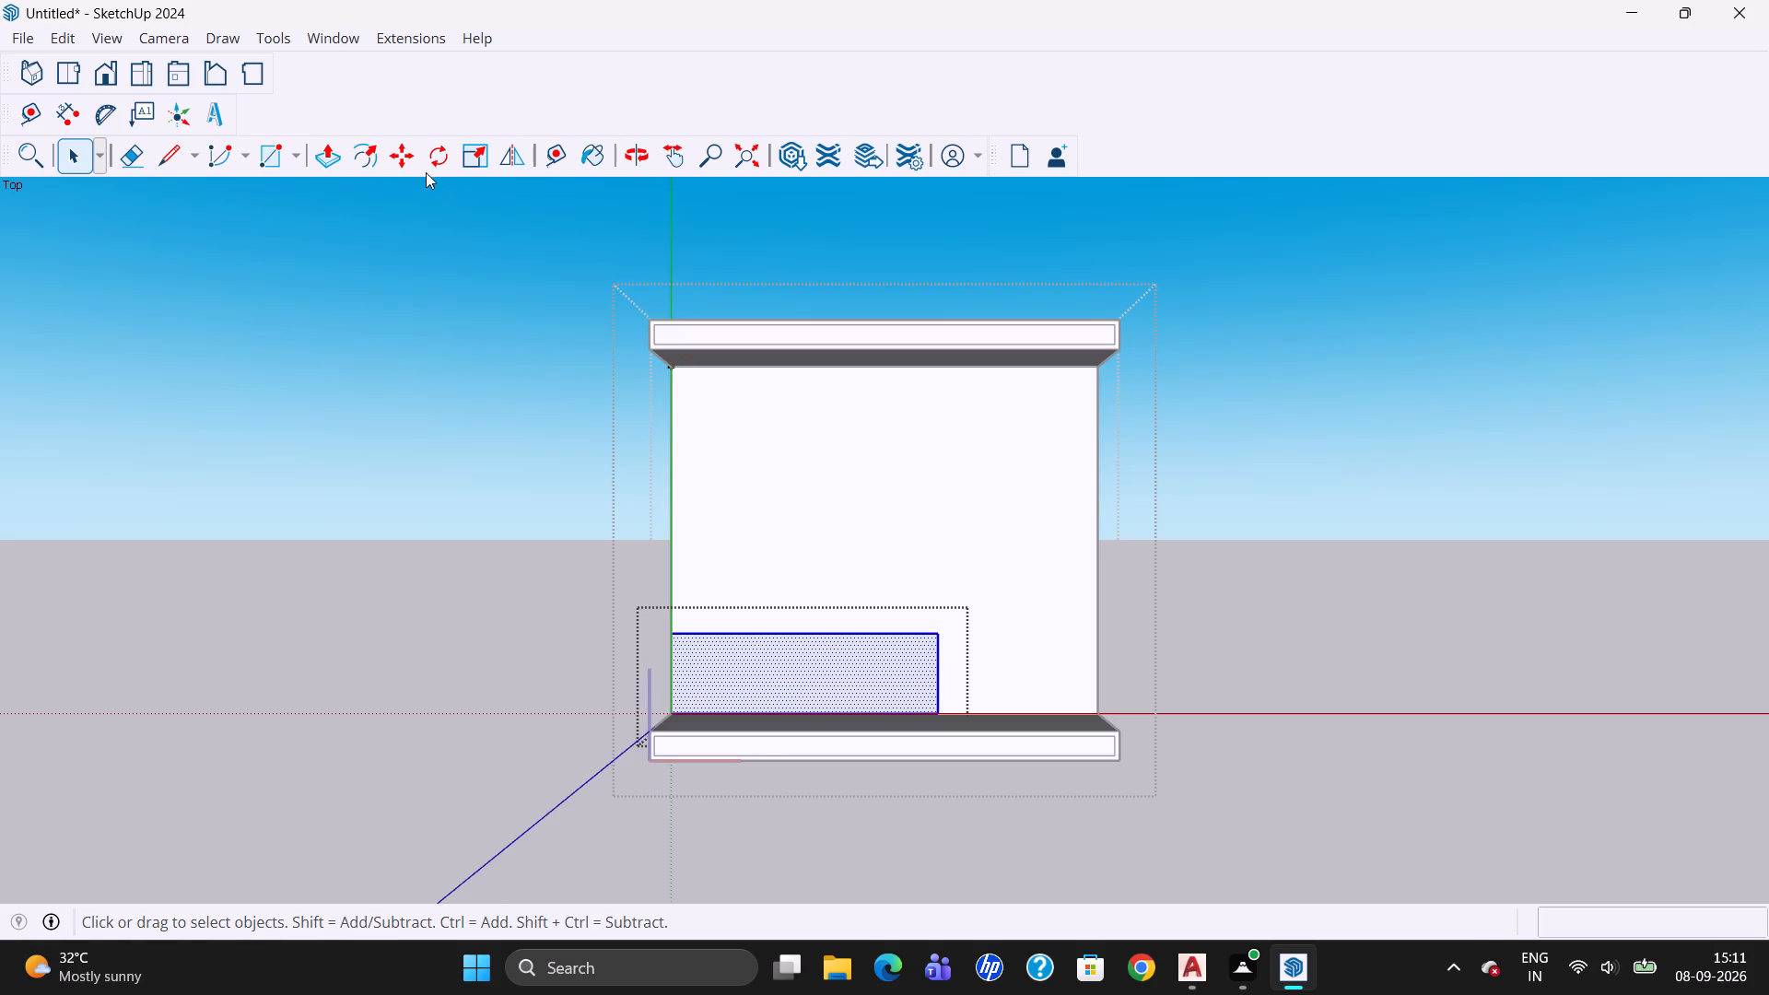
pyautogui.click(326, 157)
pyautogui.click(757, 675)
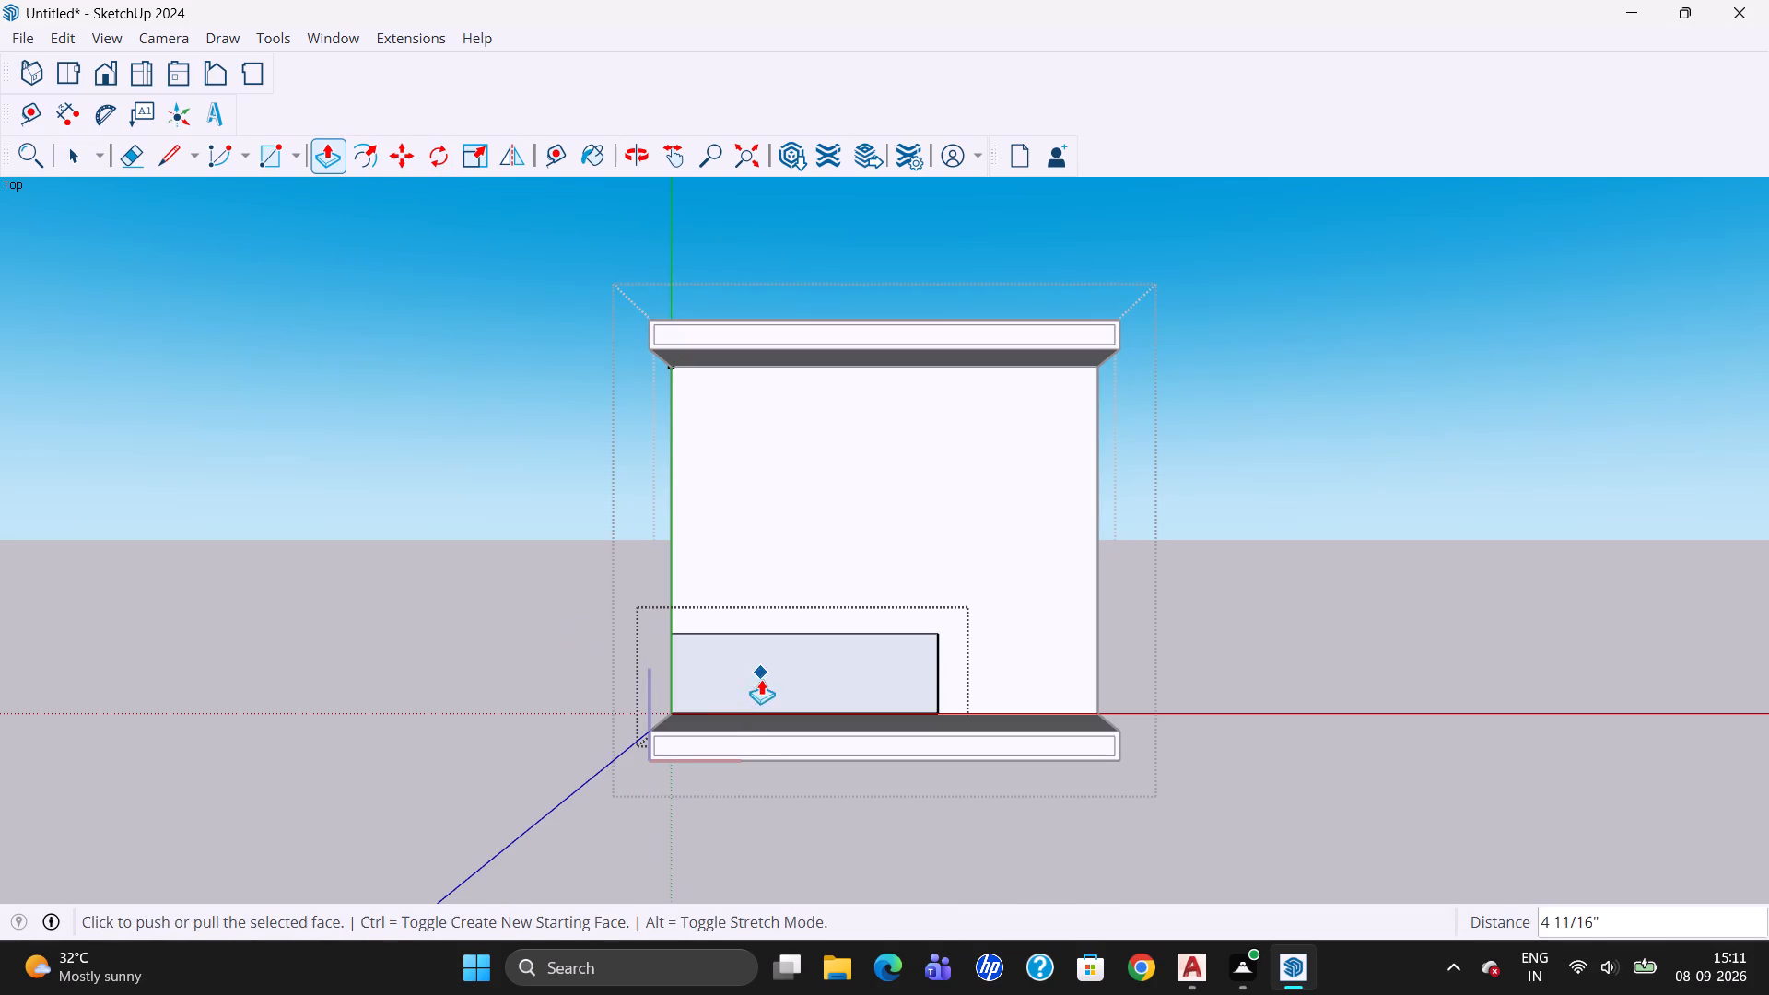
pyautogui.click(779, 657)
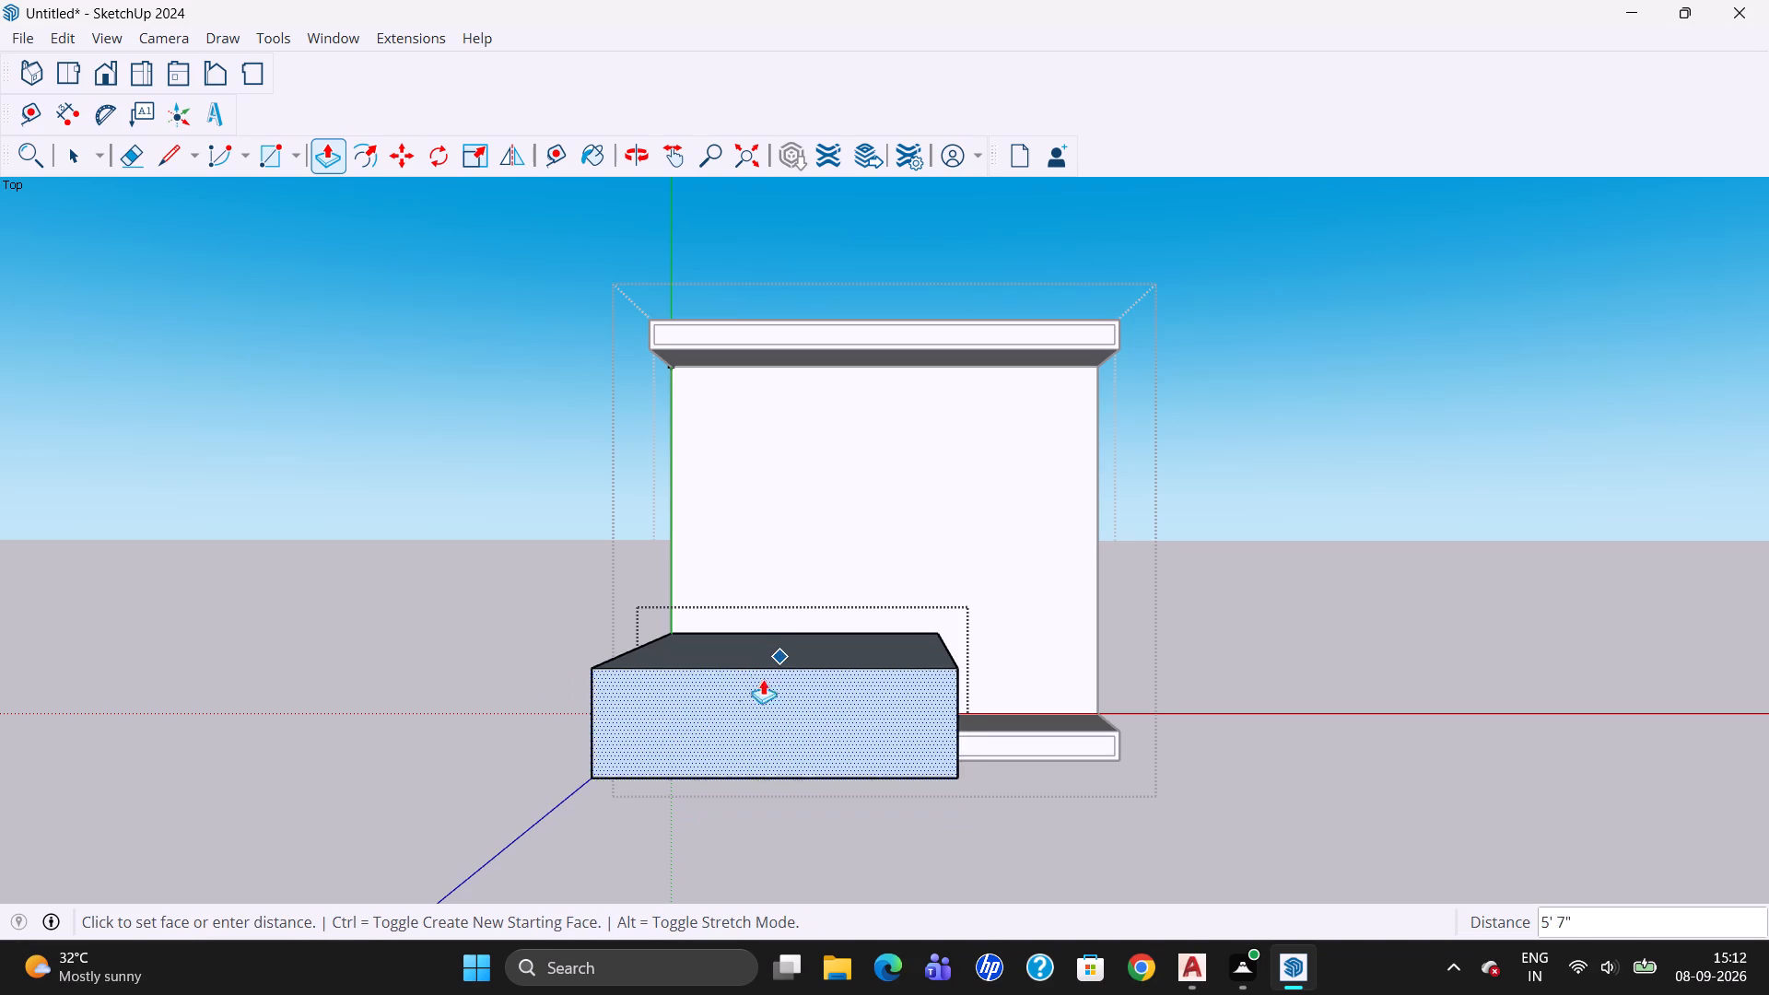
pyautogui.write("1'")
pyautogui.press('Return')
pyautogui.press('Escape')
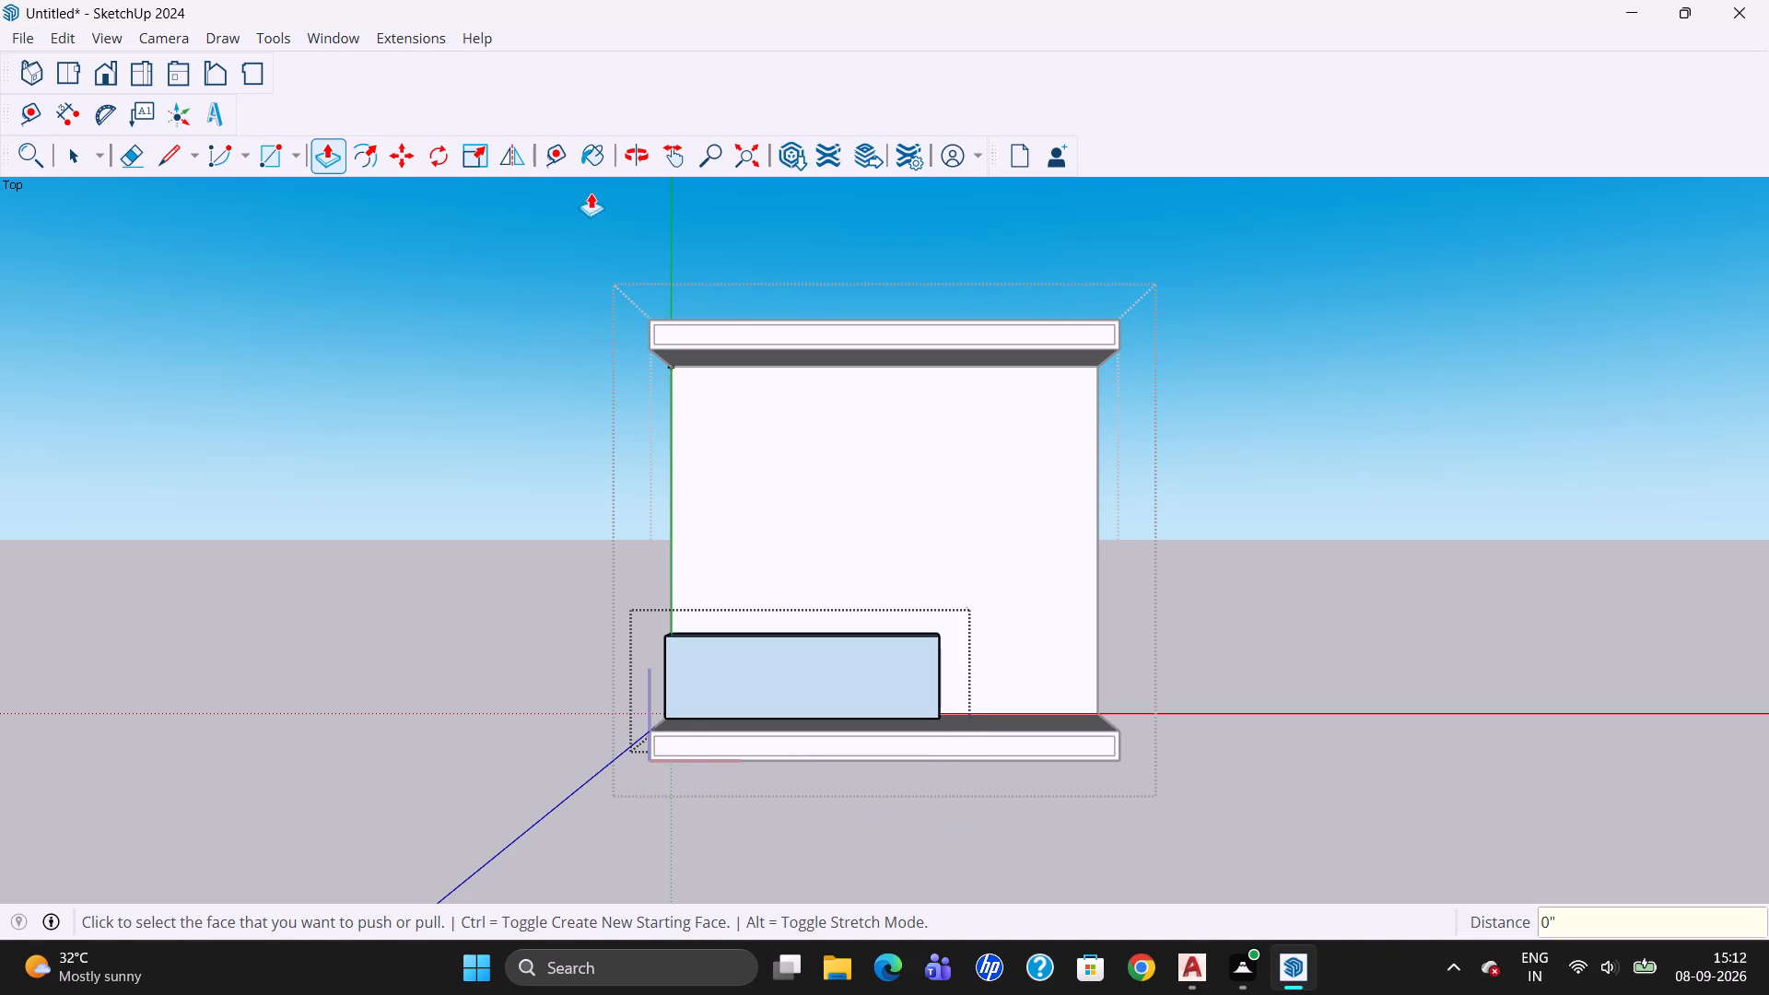
# Delete all the geometry of the 5' by 1'6" block inside its group.
pyautogui.click(635, 167)
pyautogui.moveTo(506, 762); pyautogui.dragTo(966, 846)
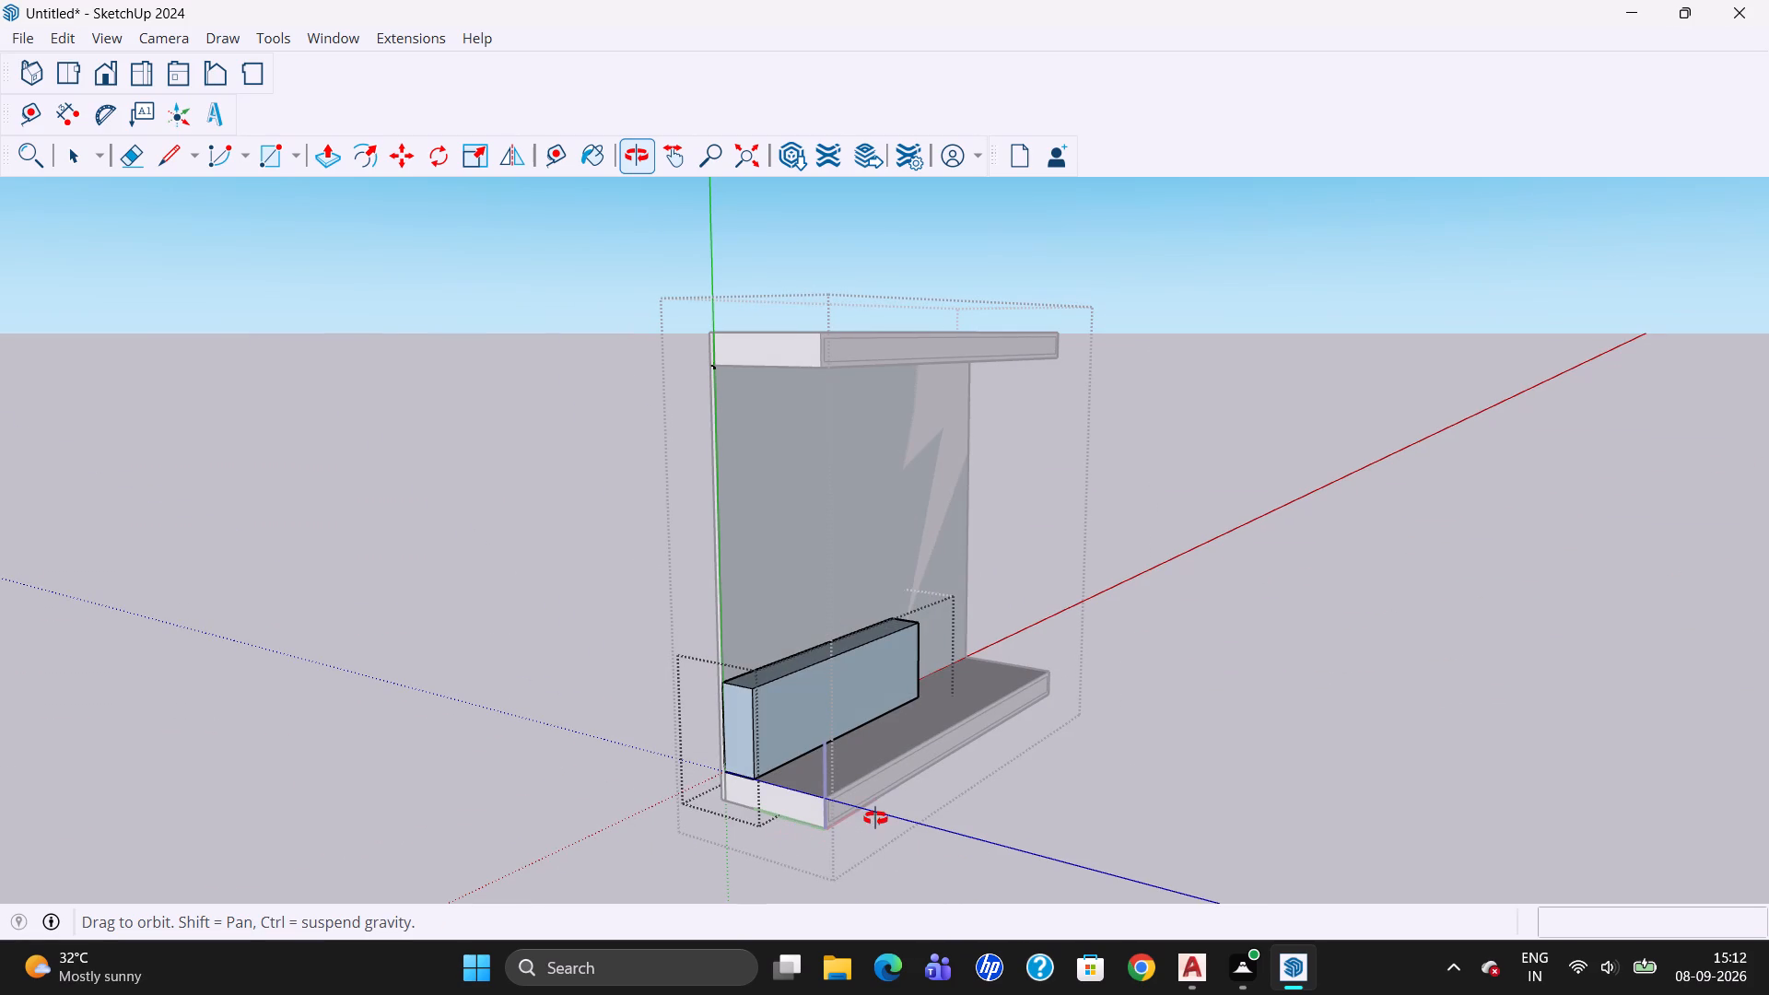
pyautogui.moveTo(867, 834); pyautogui.dragTo(589, 725)
pyautogui.moveTo(598, 743); pyautogui.dragTo(645, 778)
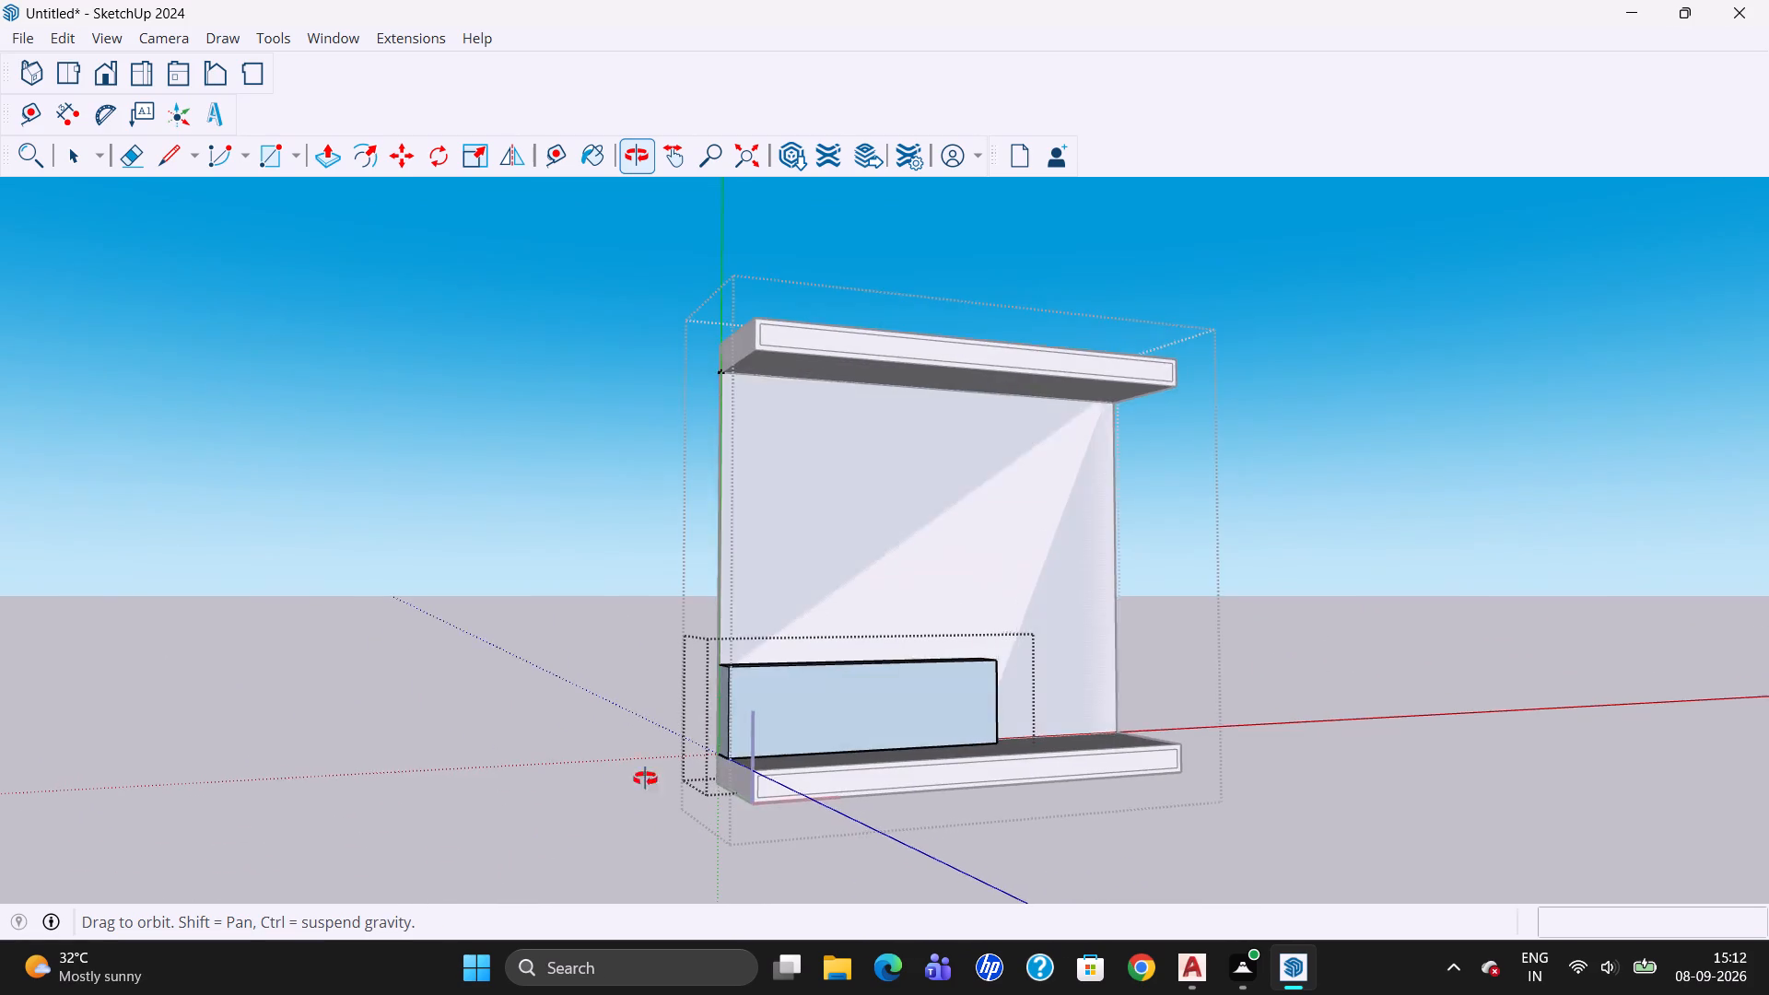
pyautogui.moveTo(645, 778); pyautogui.dragTo(911, 875)
pyautogui.moveTo(905, 873); pyautogui.dragTo(551, 756)
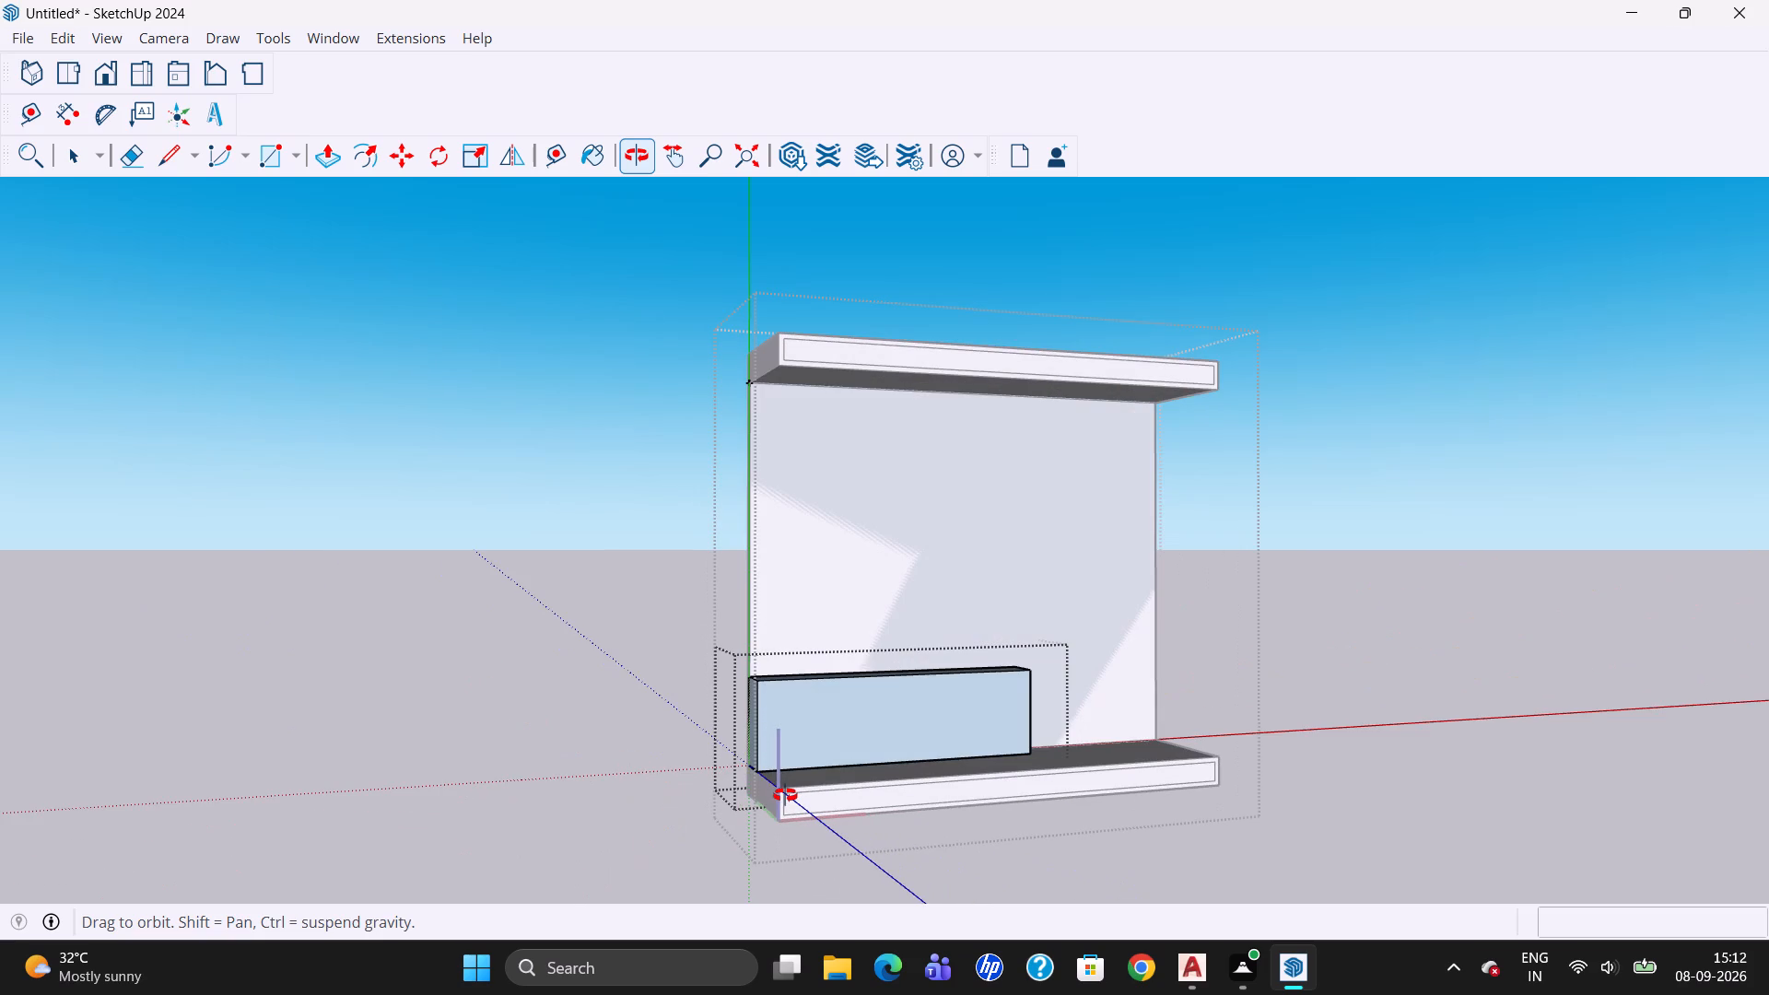
pyautogui.press('Escape')
pyautogui.press('Escape')
pyautogui.tripleClick(884, 573)
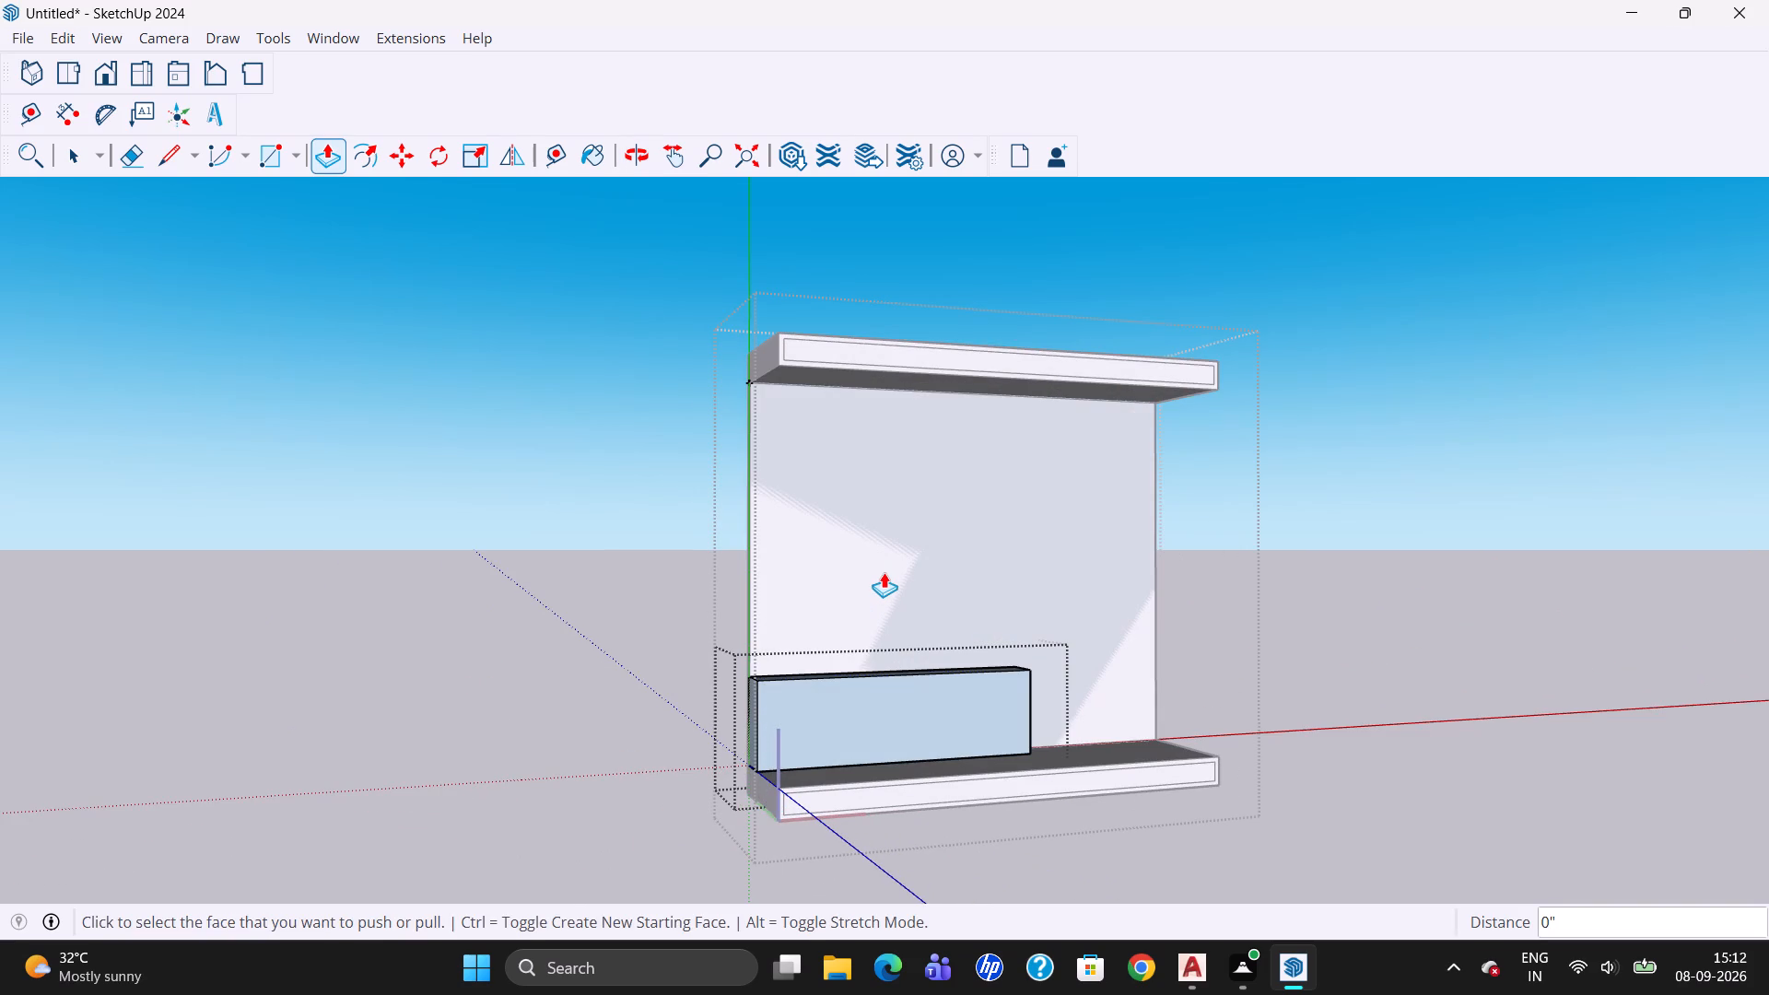
pyautogui.click(83, 142)
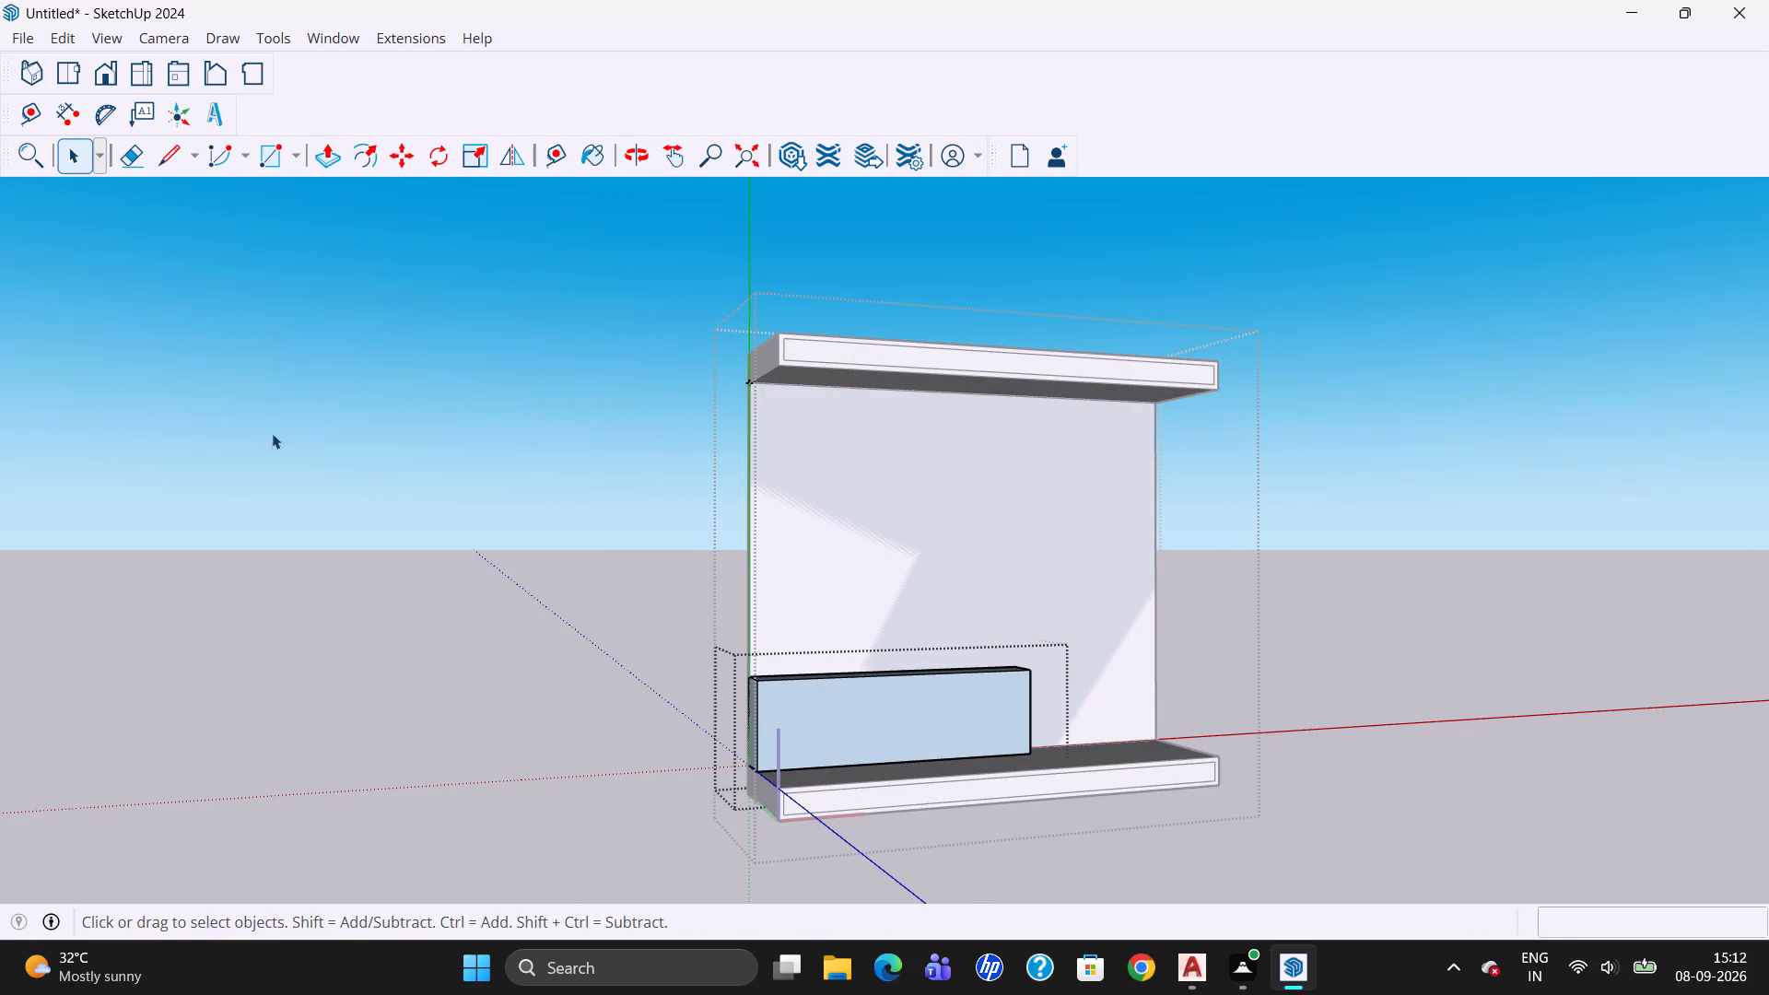
pyautogui.doubleClick(834, 625)
pyautogui.click(865, 778)
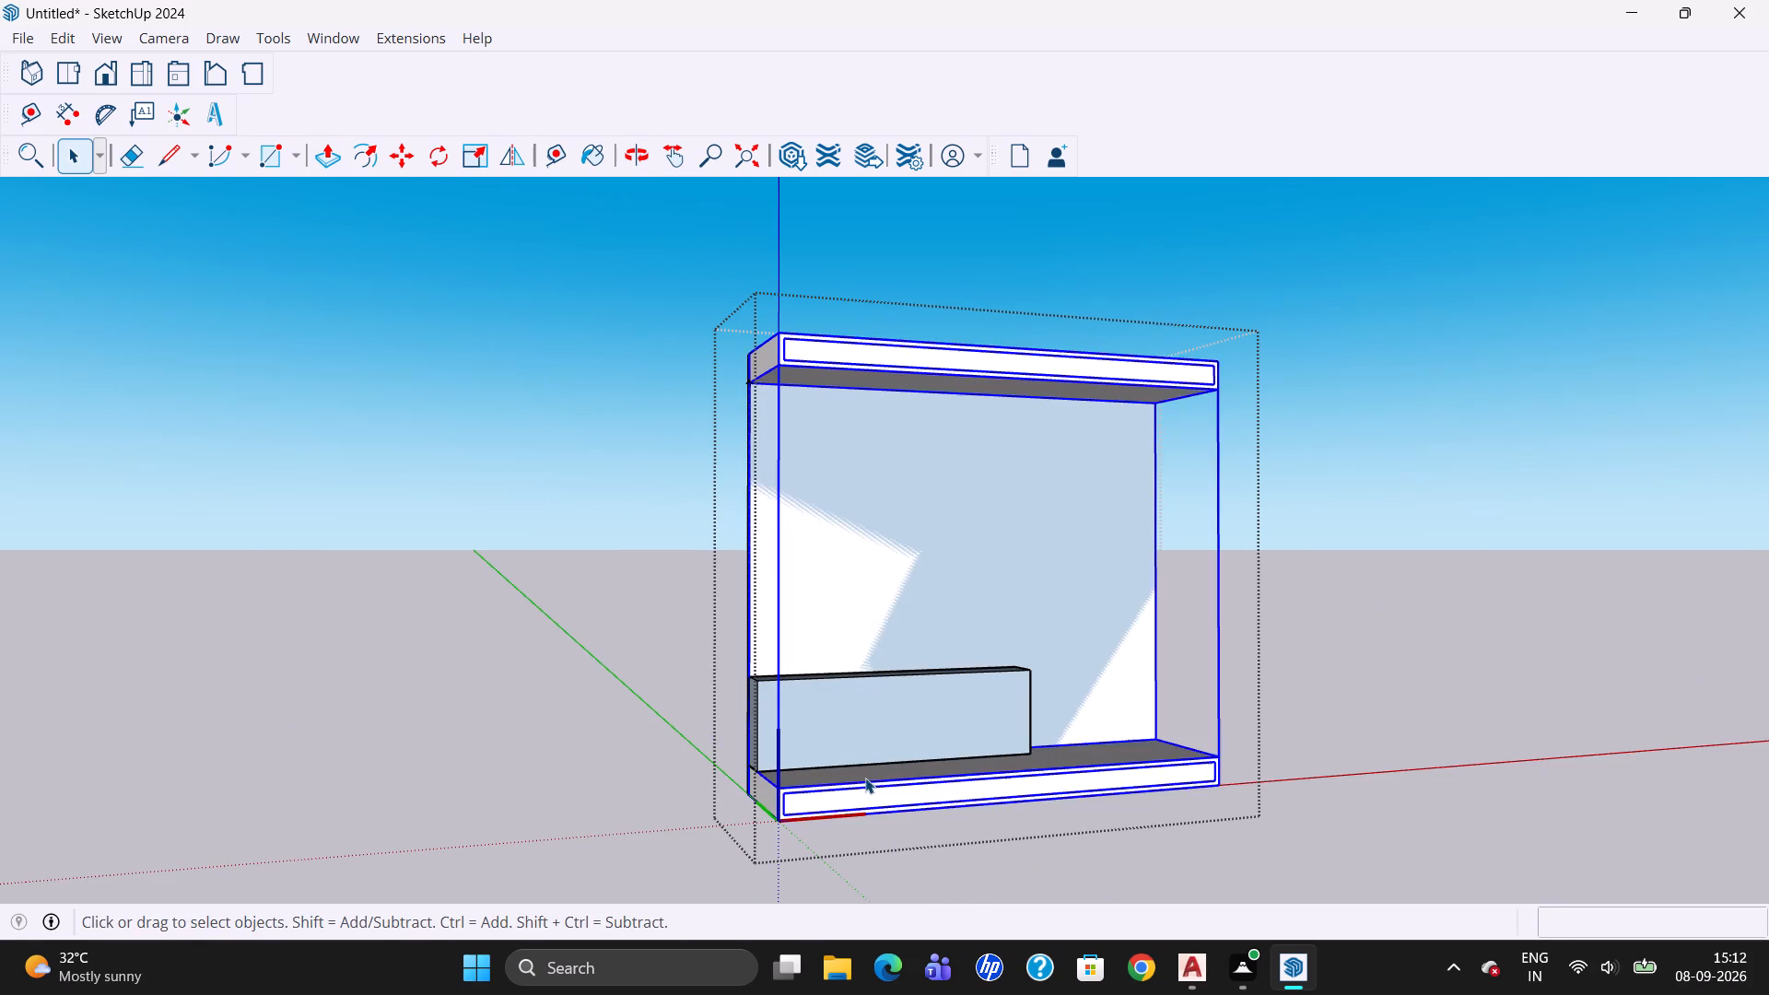
pyautogui.tripleClick(871, 738)
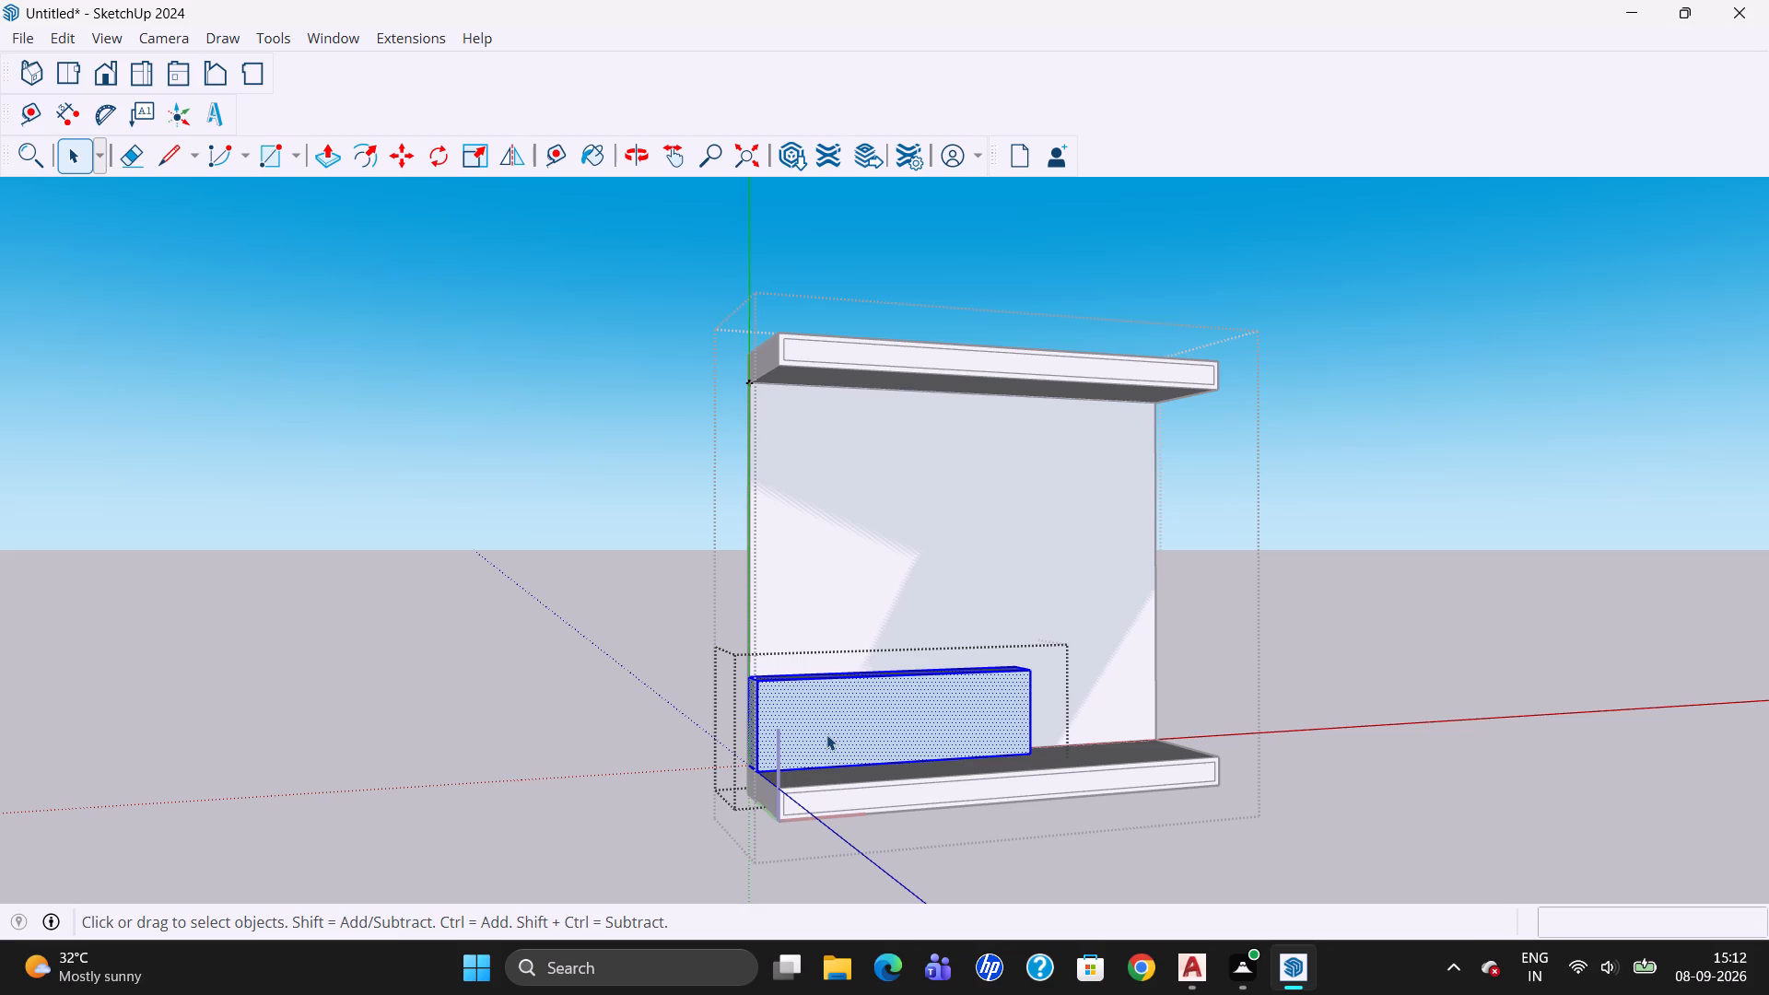
pyautogui.press('Delete')
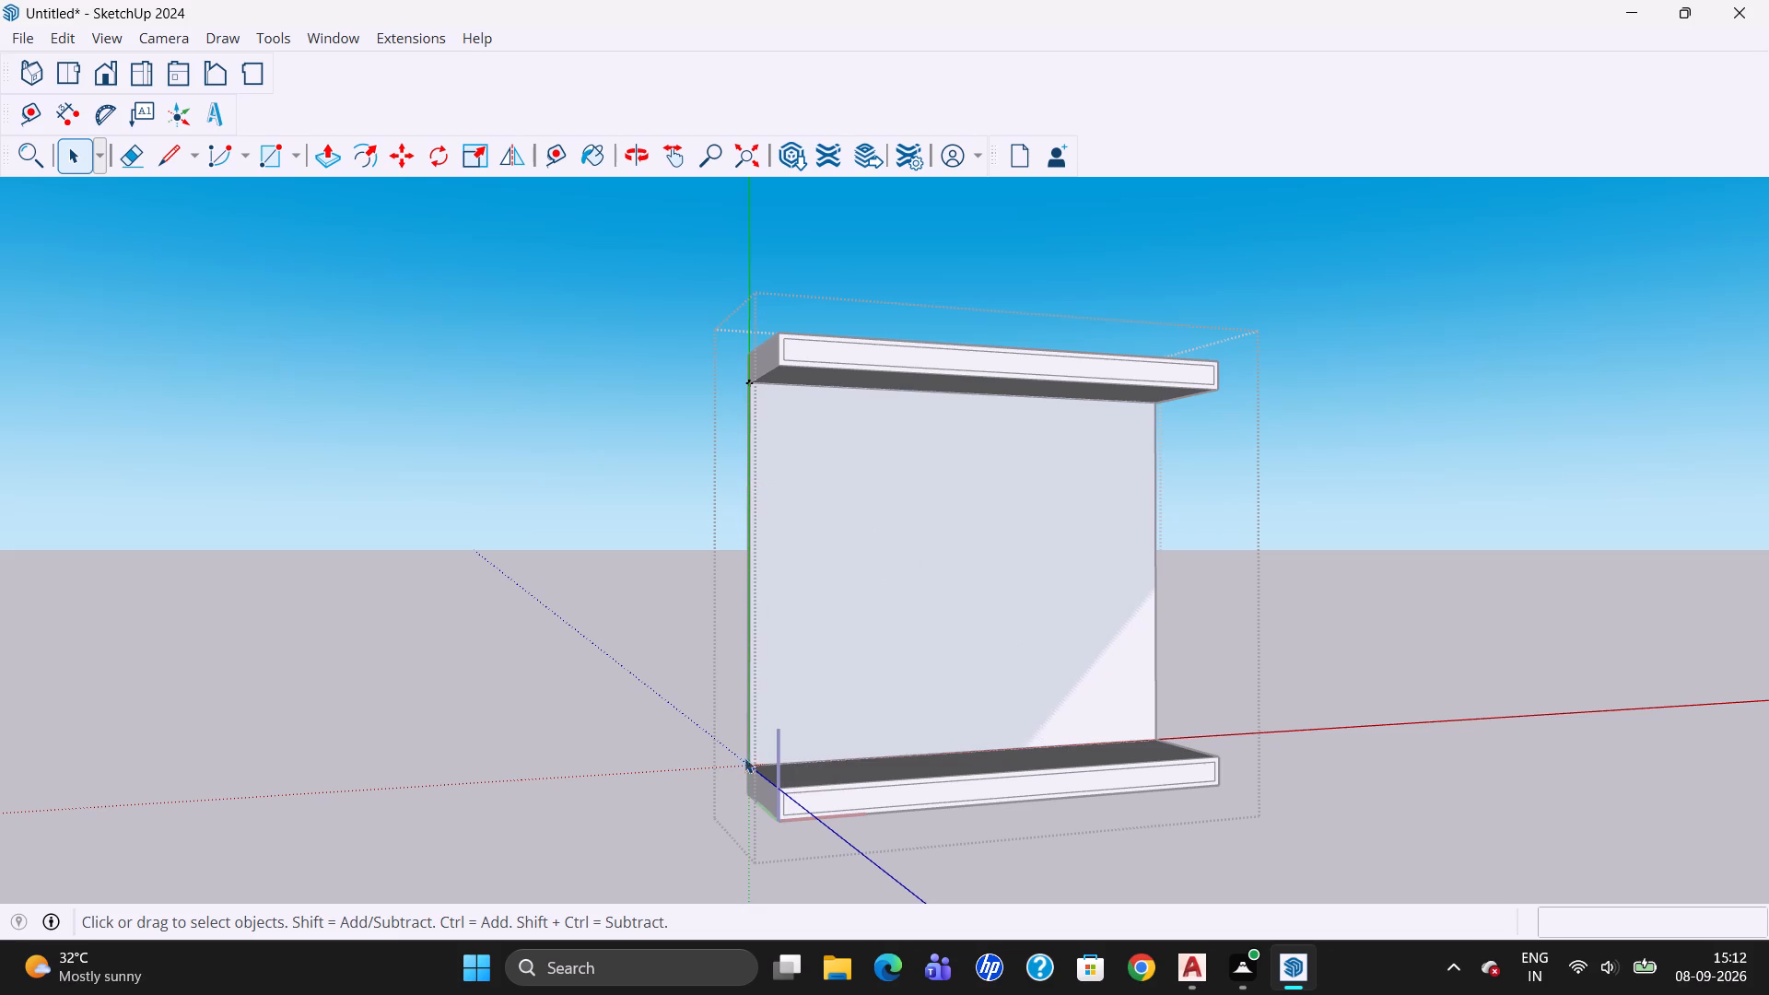
# Close the block's group and the outer component to return to the model's top level.
pyautogui.doubleClick(841, 627)
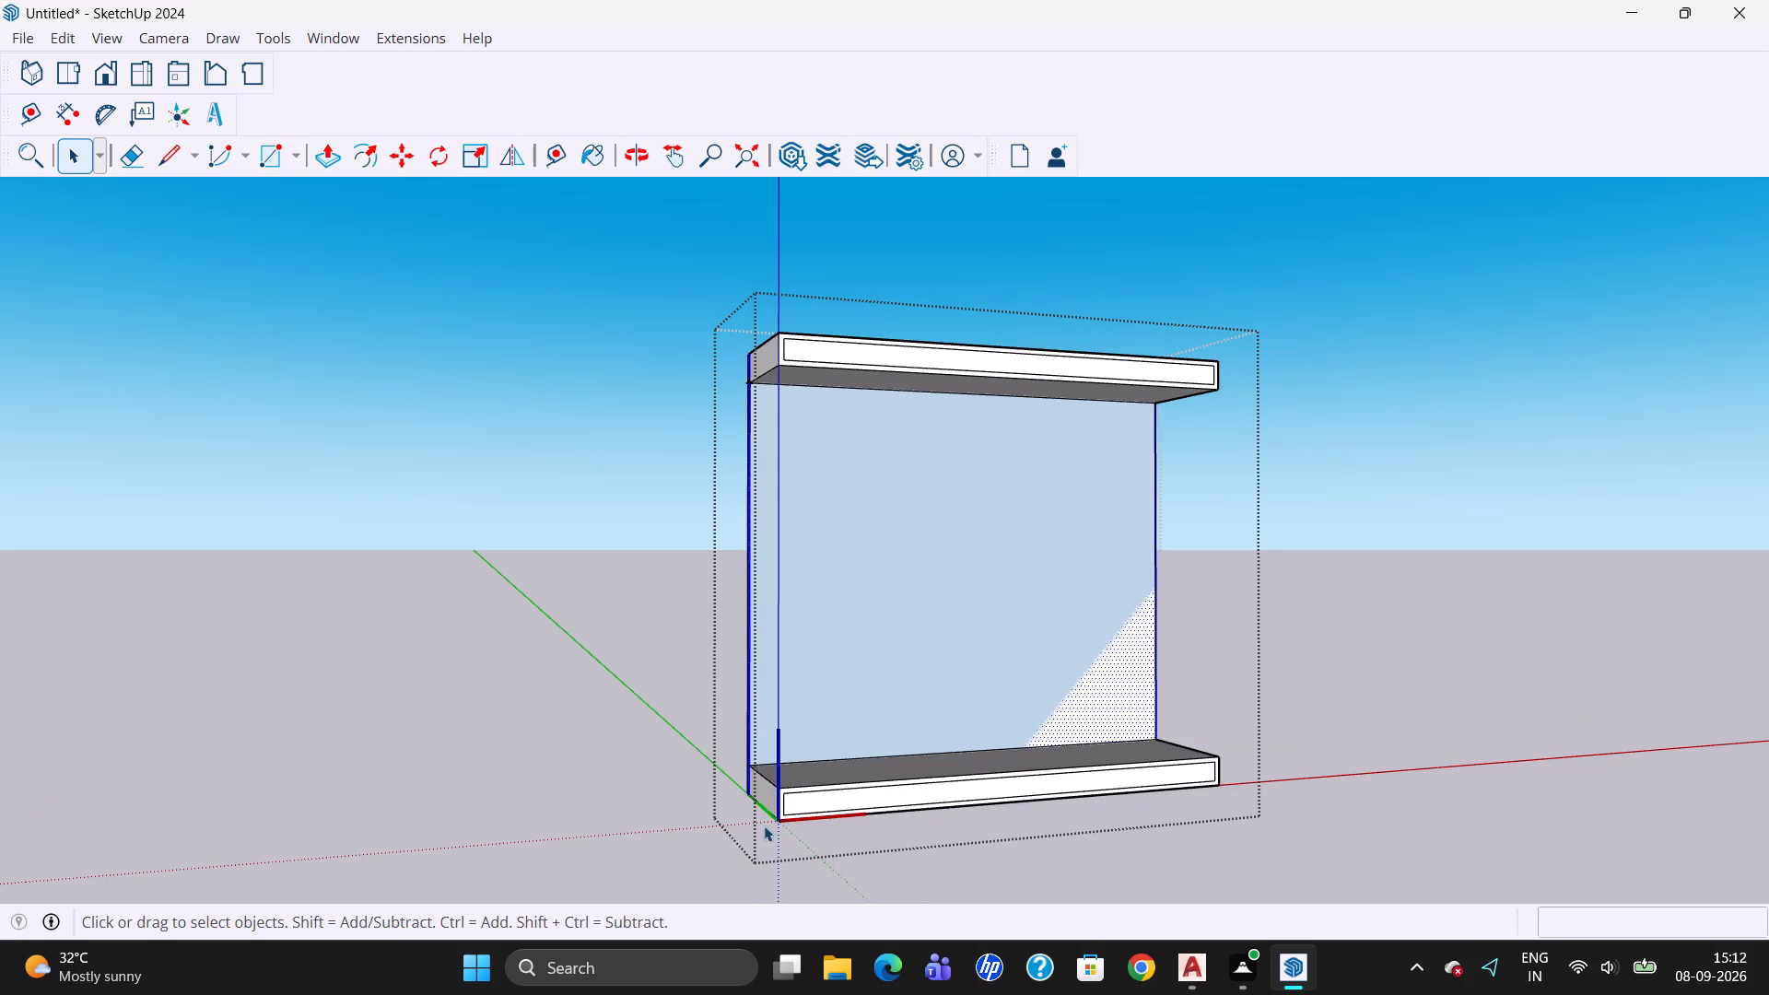
pyautogui.moveTo(765, 825); pyautogui.dragTo(971, 869)
pyautogui.press('Escape')
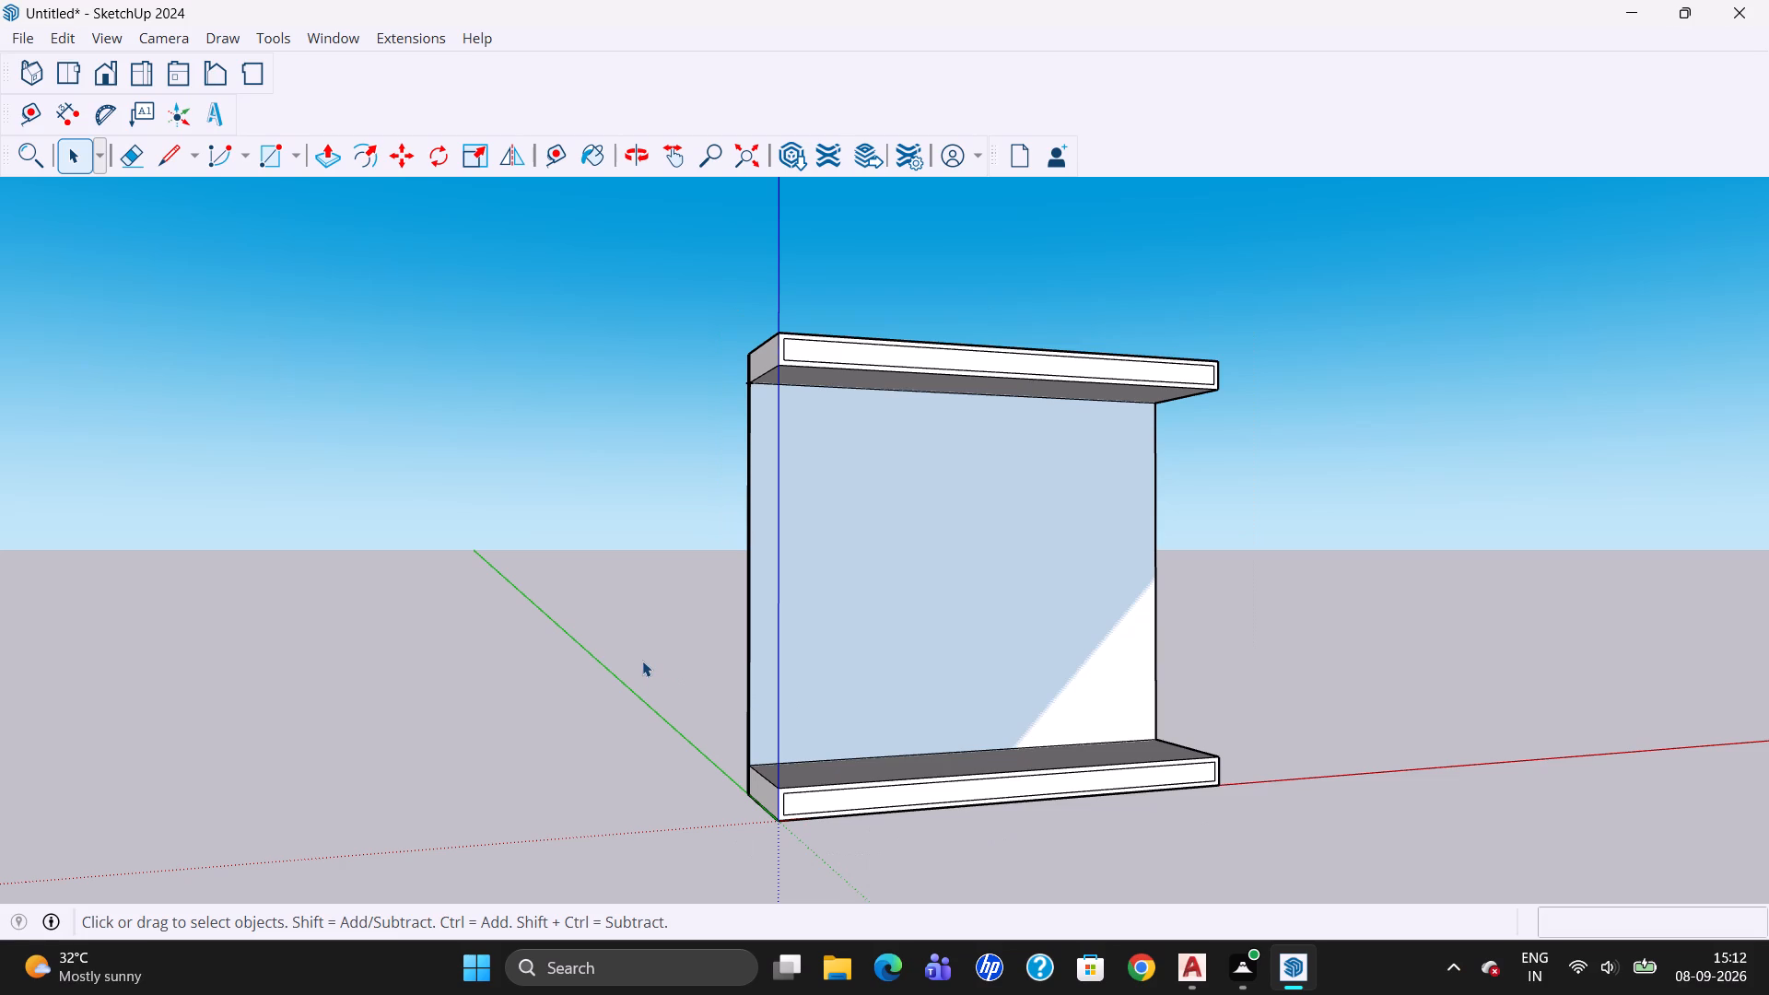
pyautogui.doubleClick(899, 514)
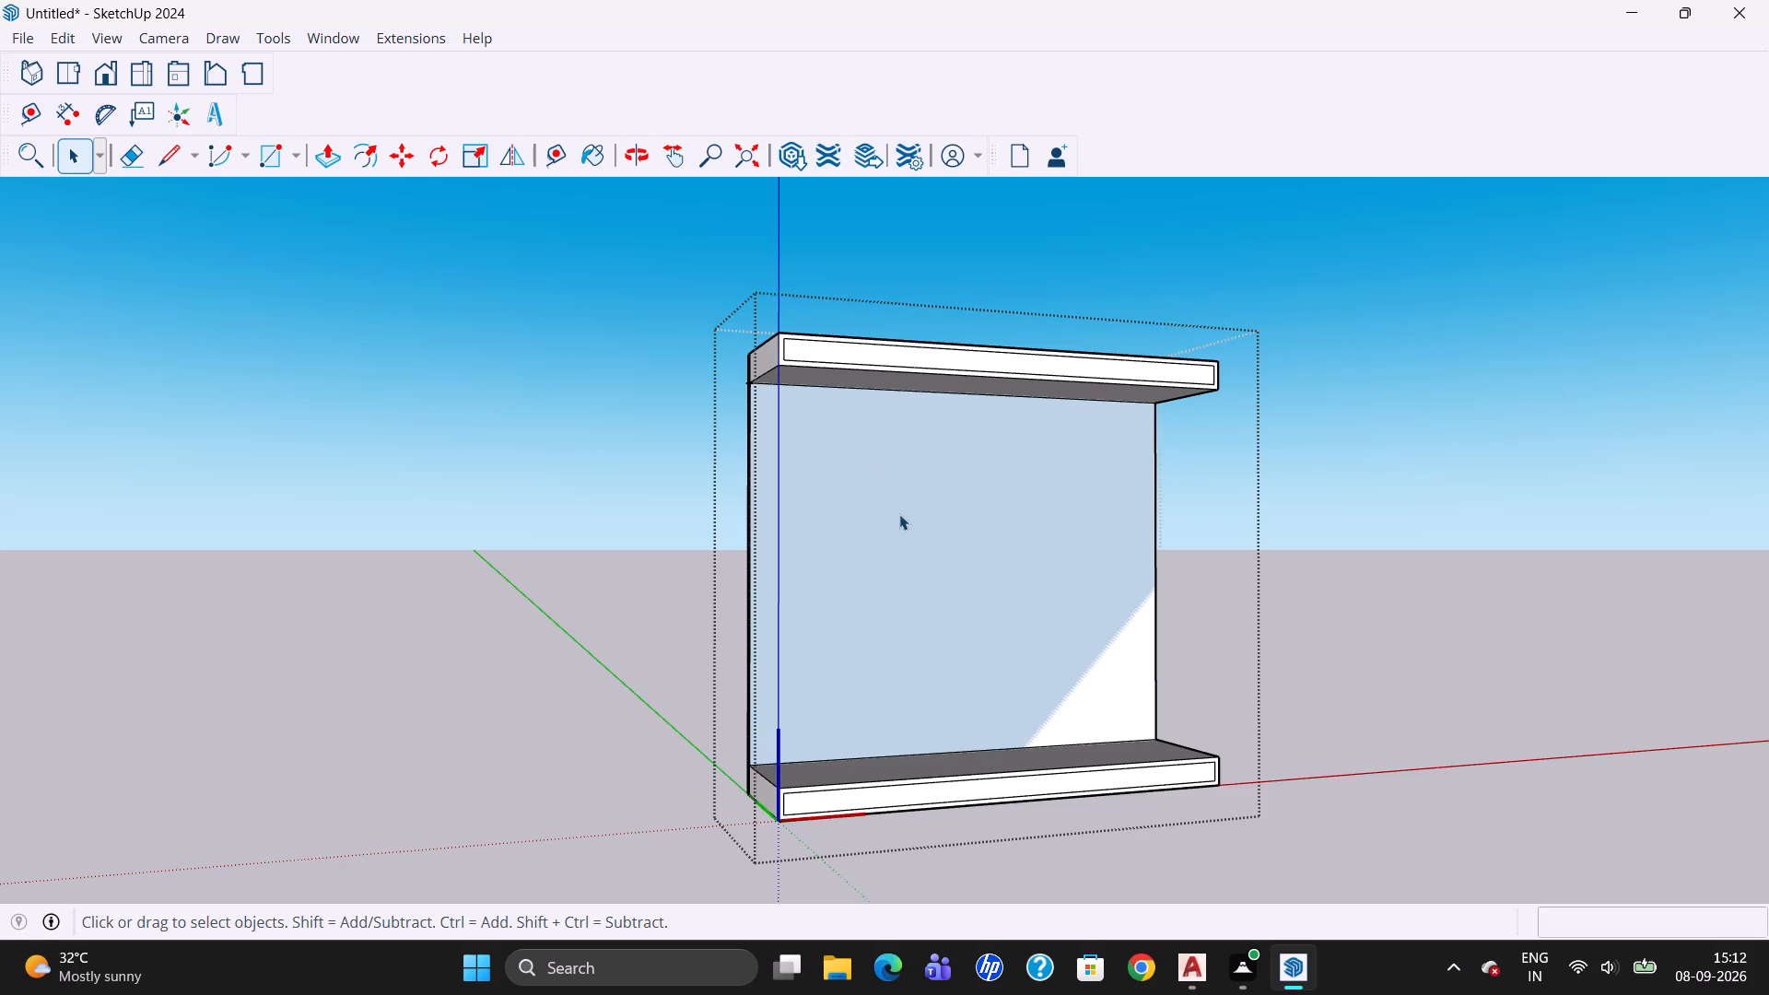
pyautogui.doubleClick(899, 514)
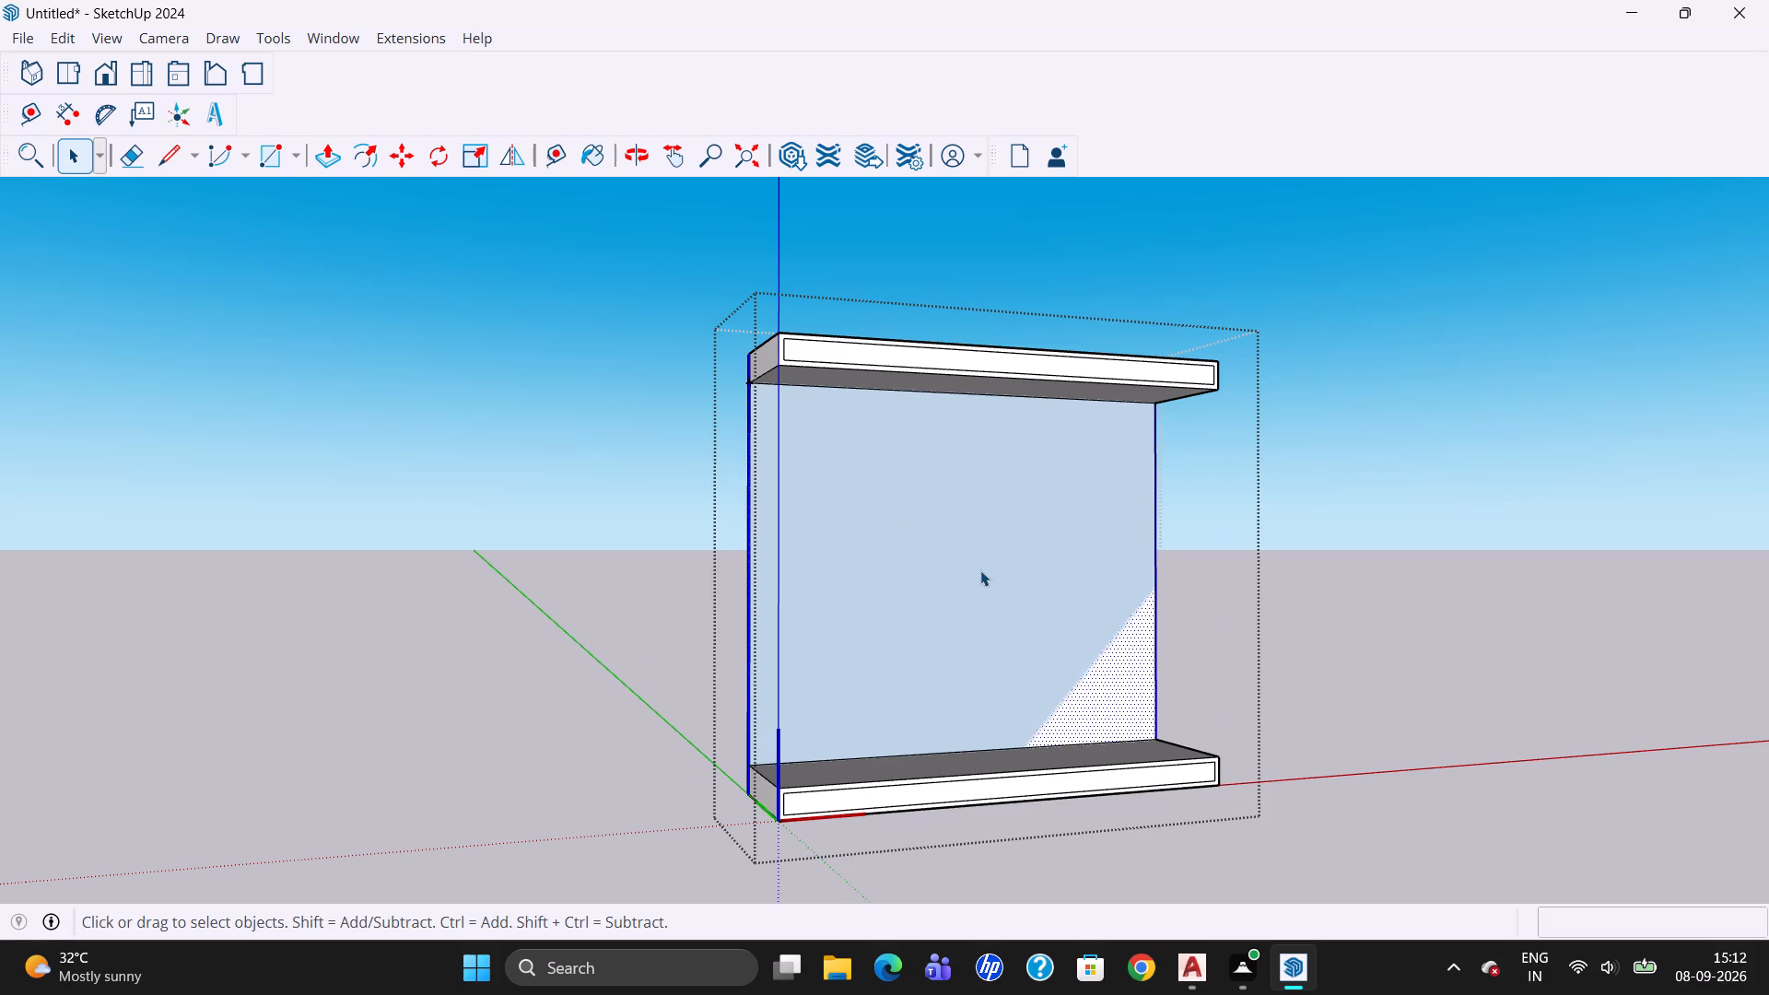
pyautogui.press('Escape')
pyautogui.press('Escape')
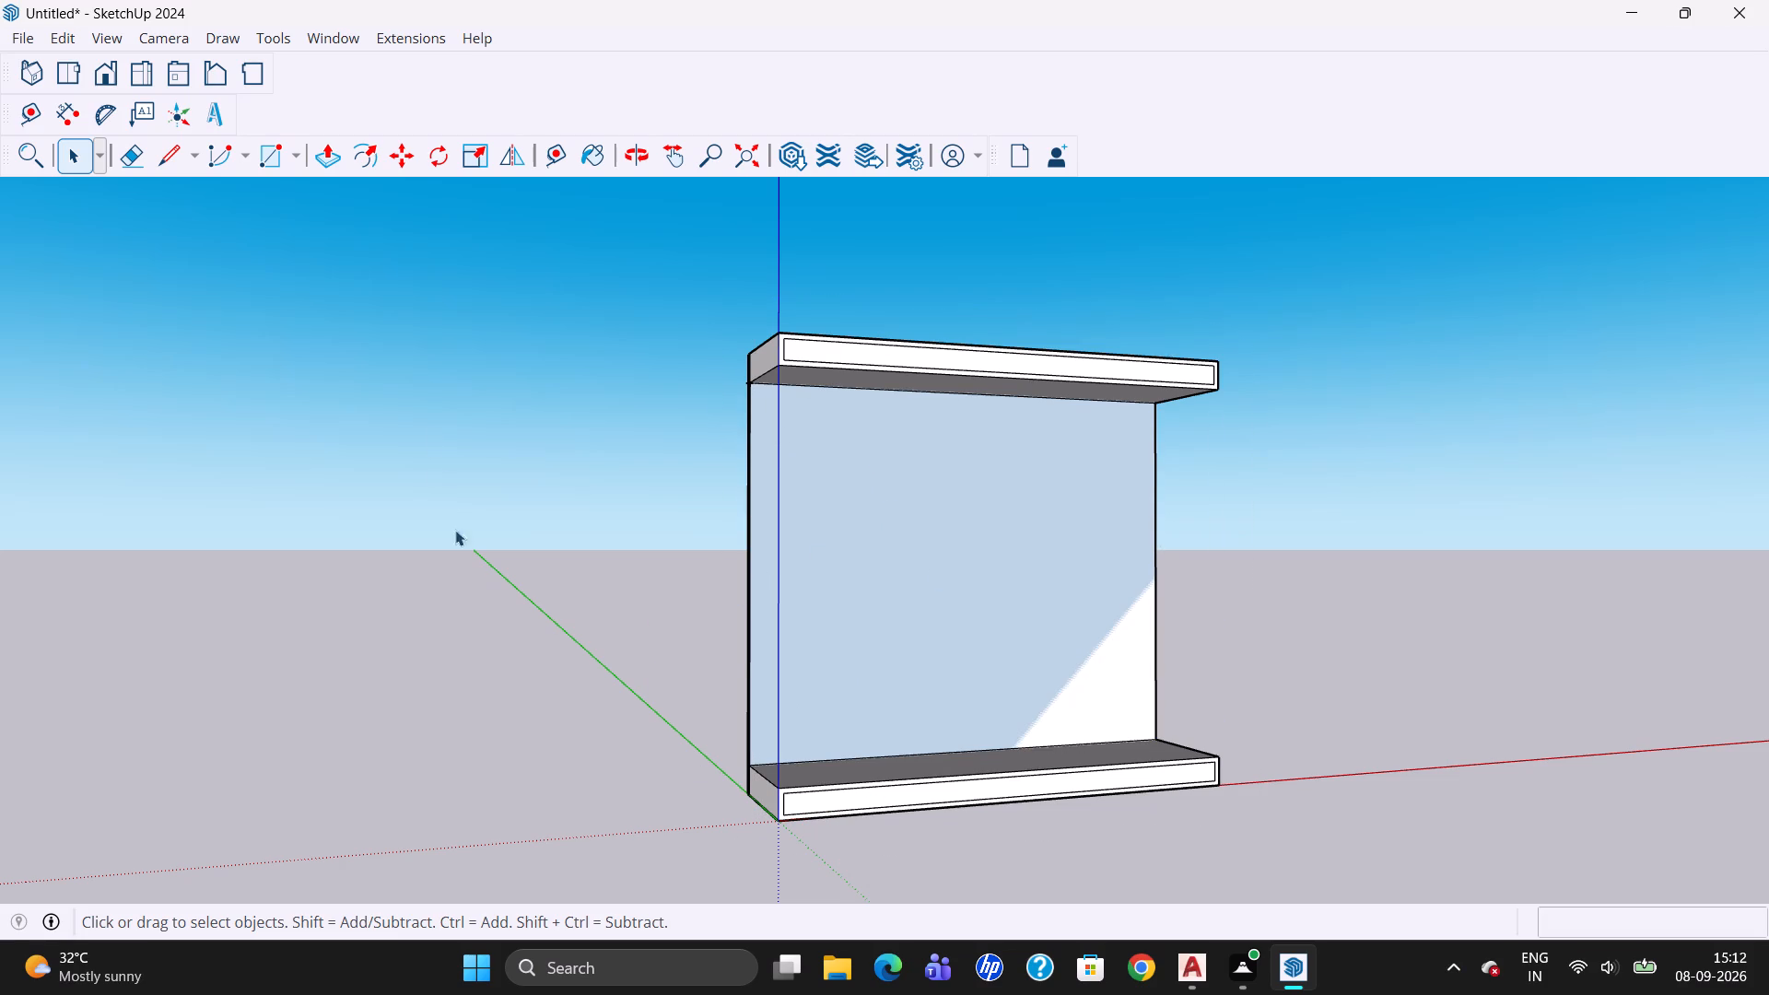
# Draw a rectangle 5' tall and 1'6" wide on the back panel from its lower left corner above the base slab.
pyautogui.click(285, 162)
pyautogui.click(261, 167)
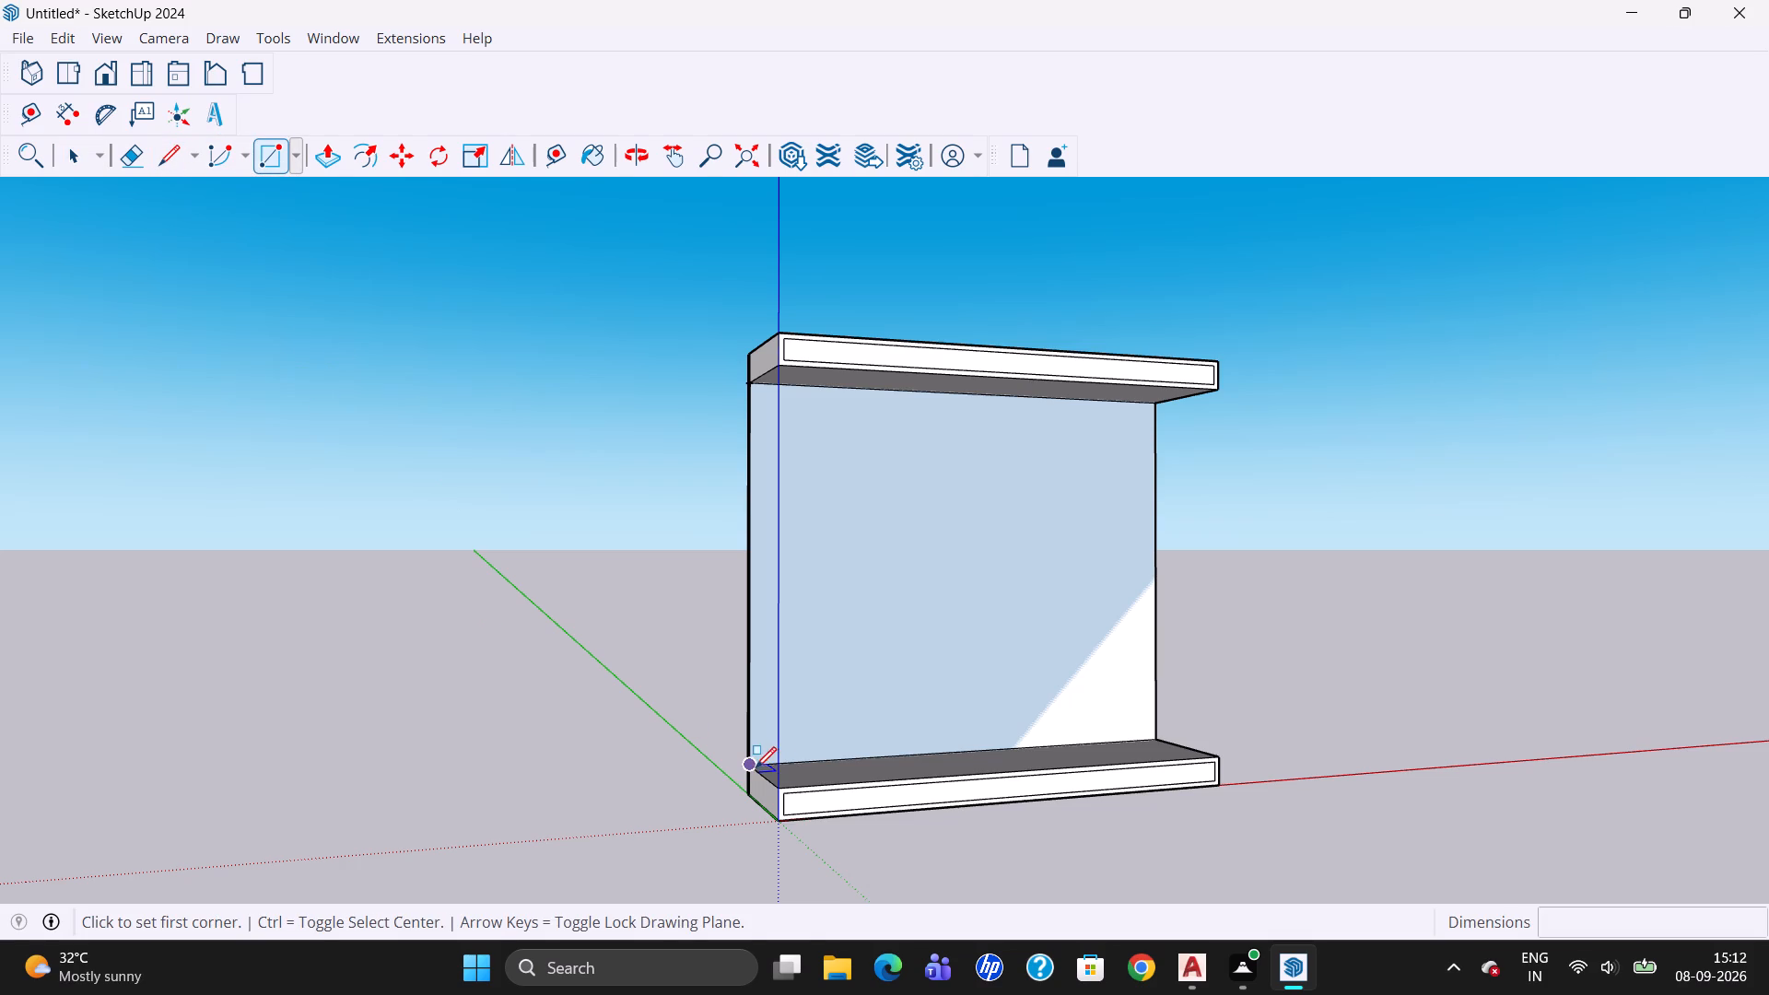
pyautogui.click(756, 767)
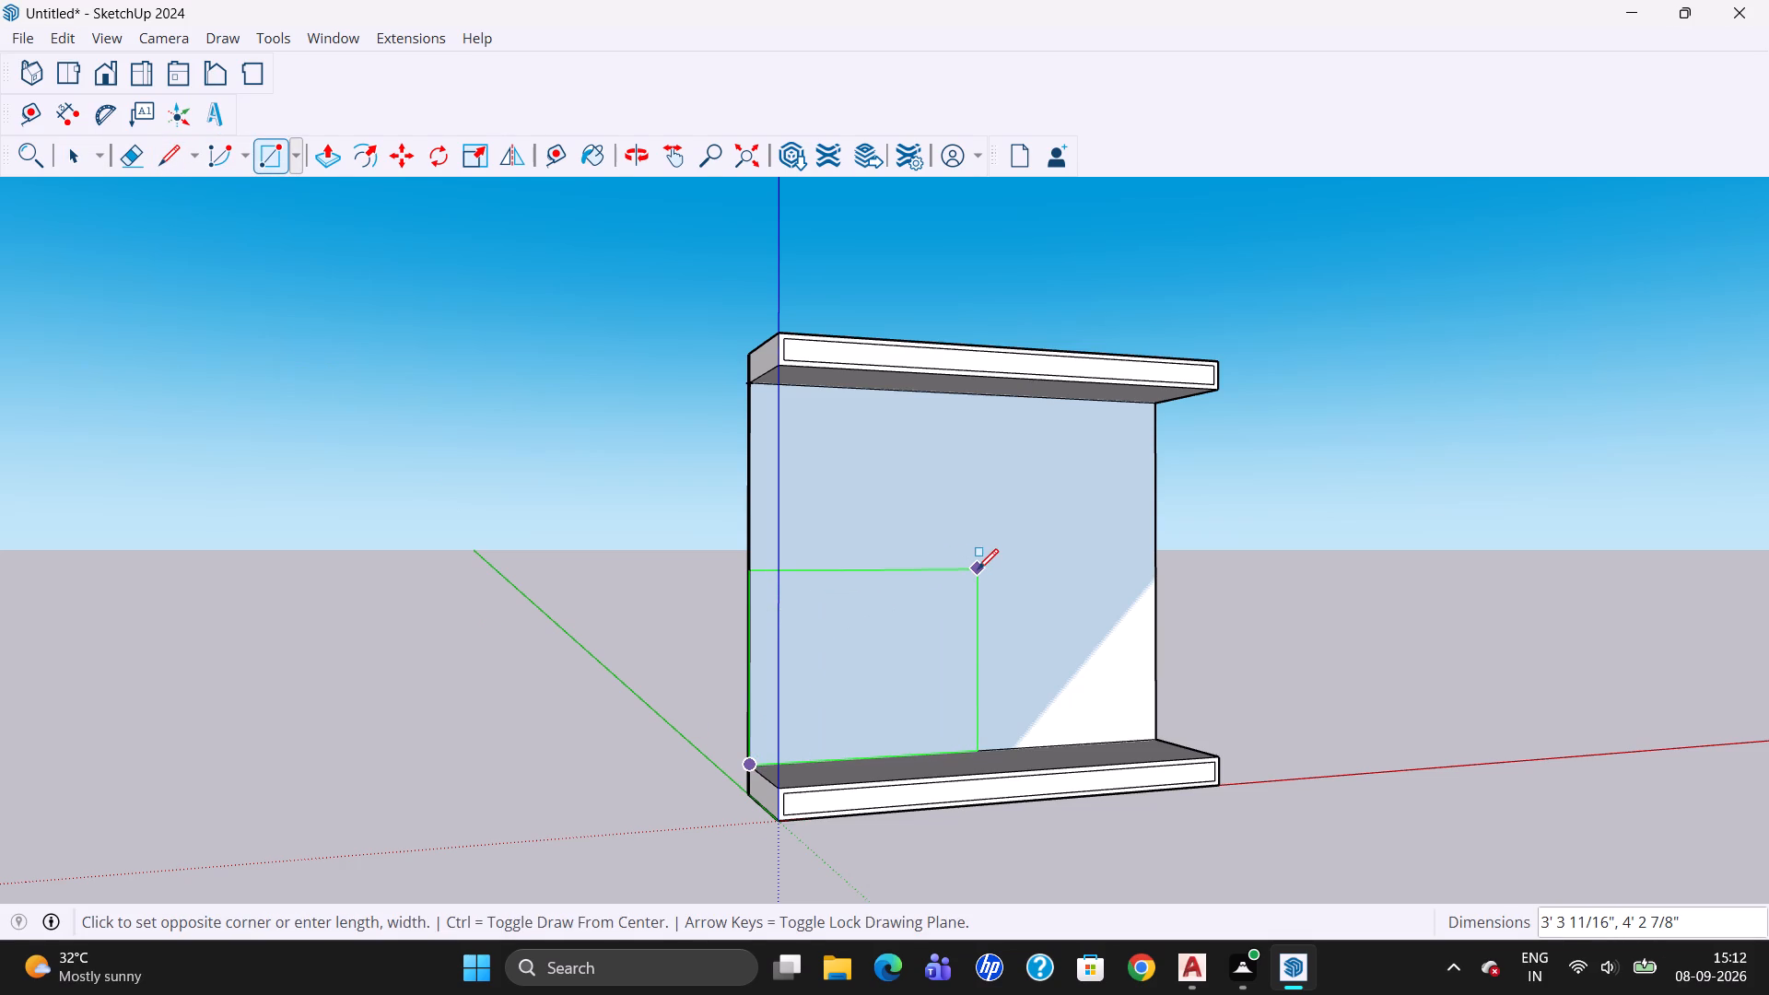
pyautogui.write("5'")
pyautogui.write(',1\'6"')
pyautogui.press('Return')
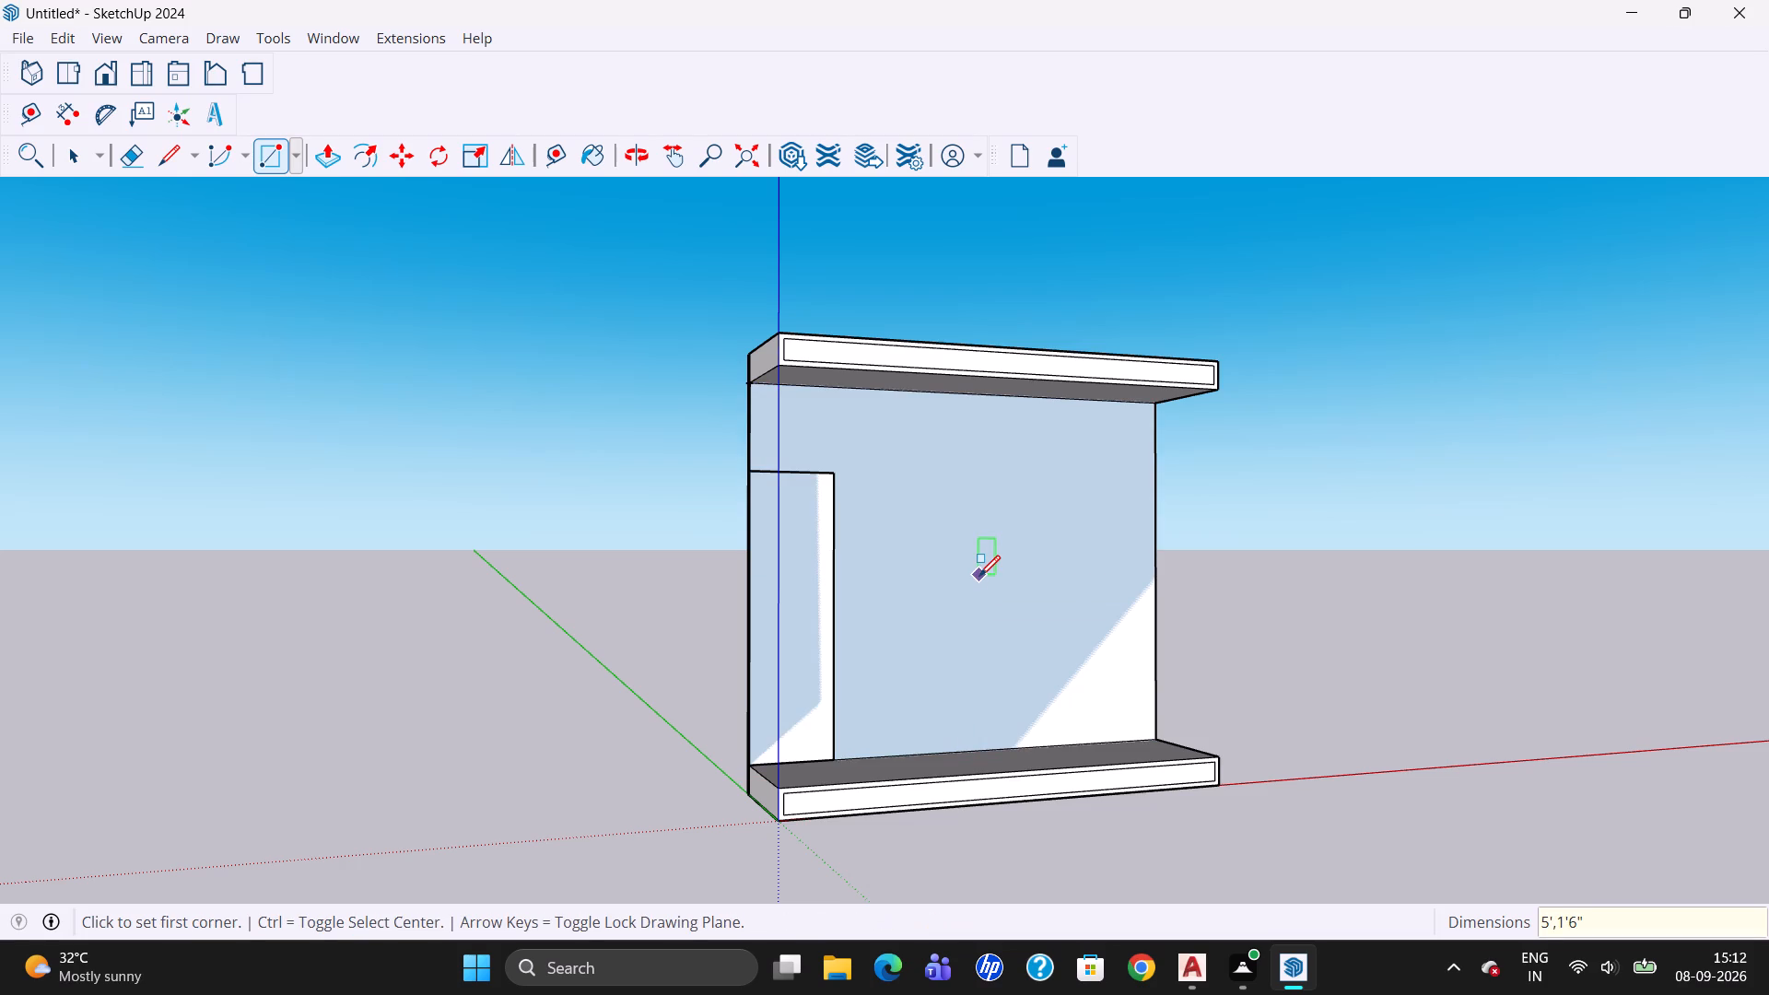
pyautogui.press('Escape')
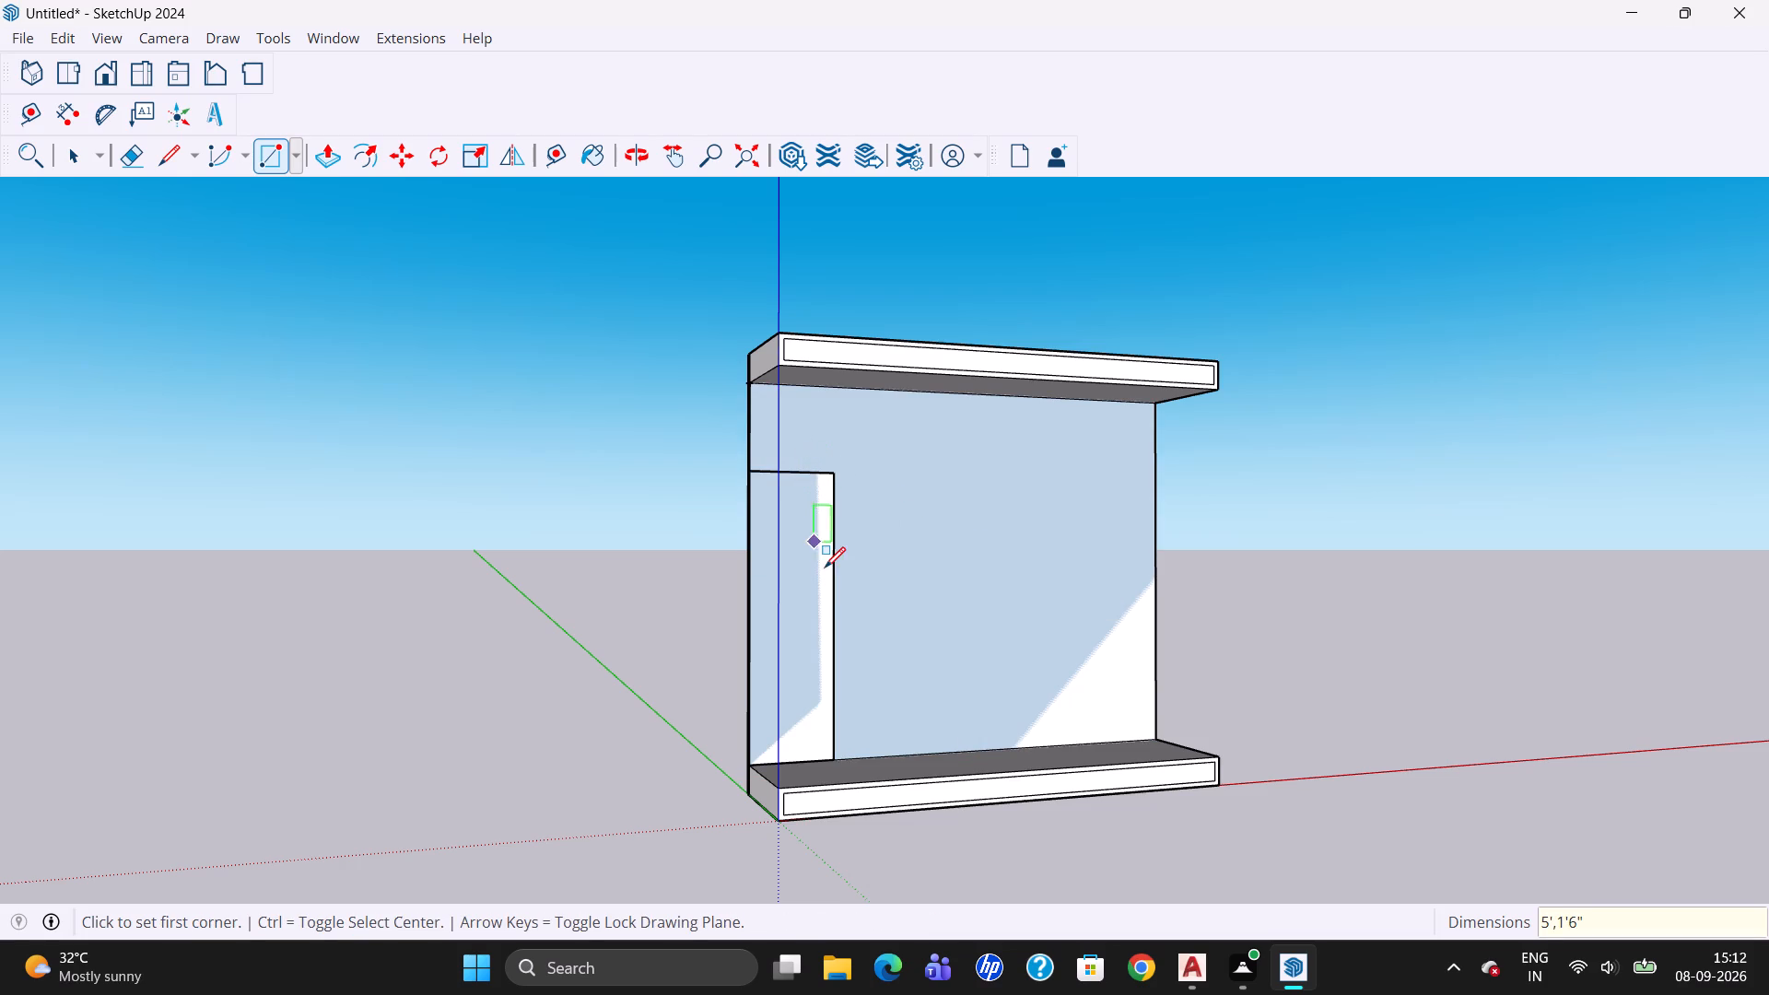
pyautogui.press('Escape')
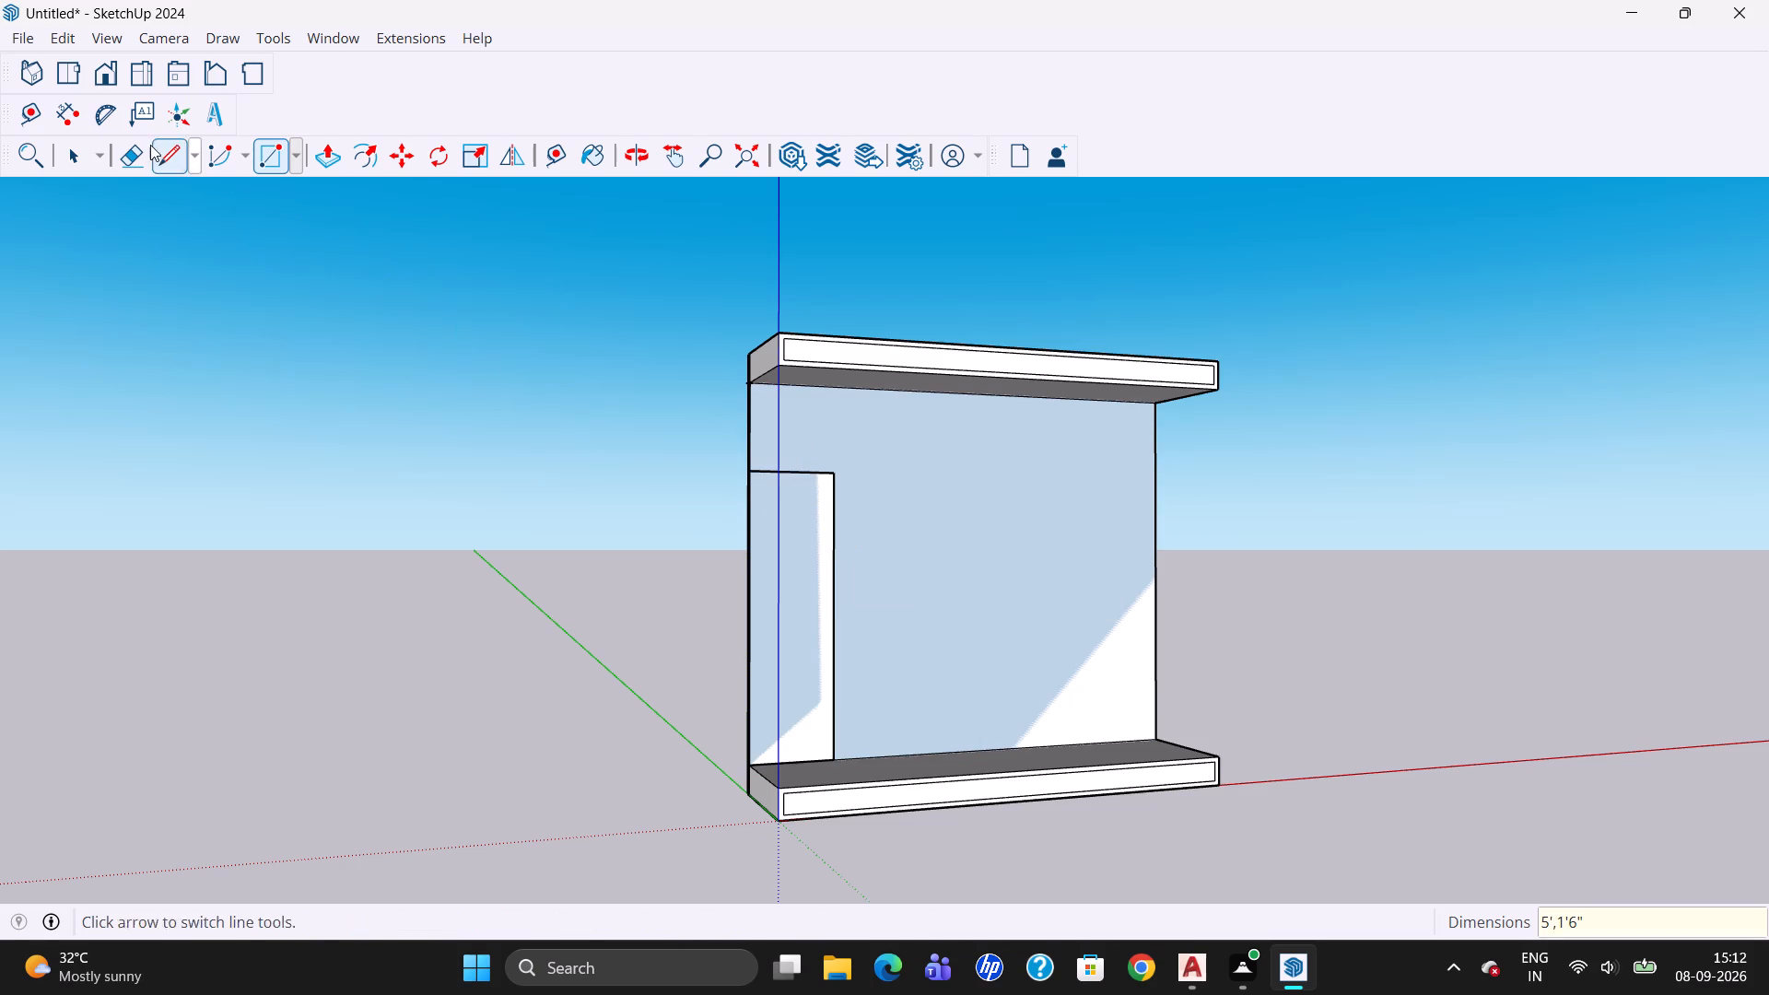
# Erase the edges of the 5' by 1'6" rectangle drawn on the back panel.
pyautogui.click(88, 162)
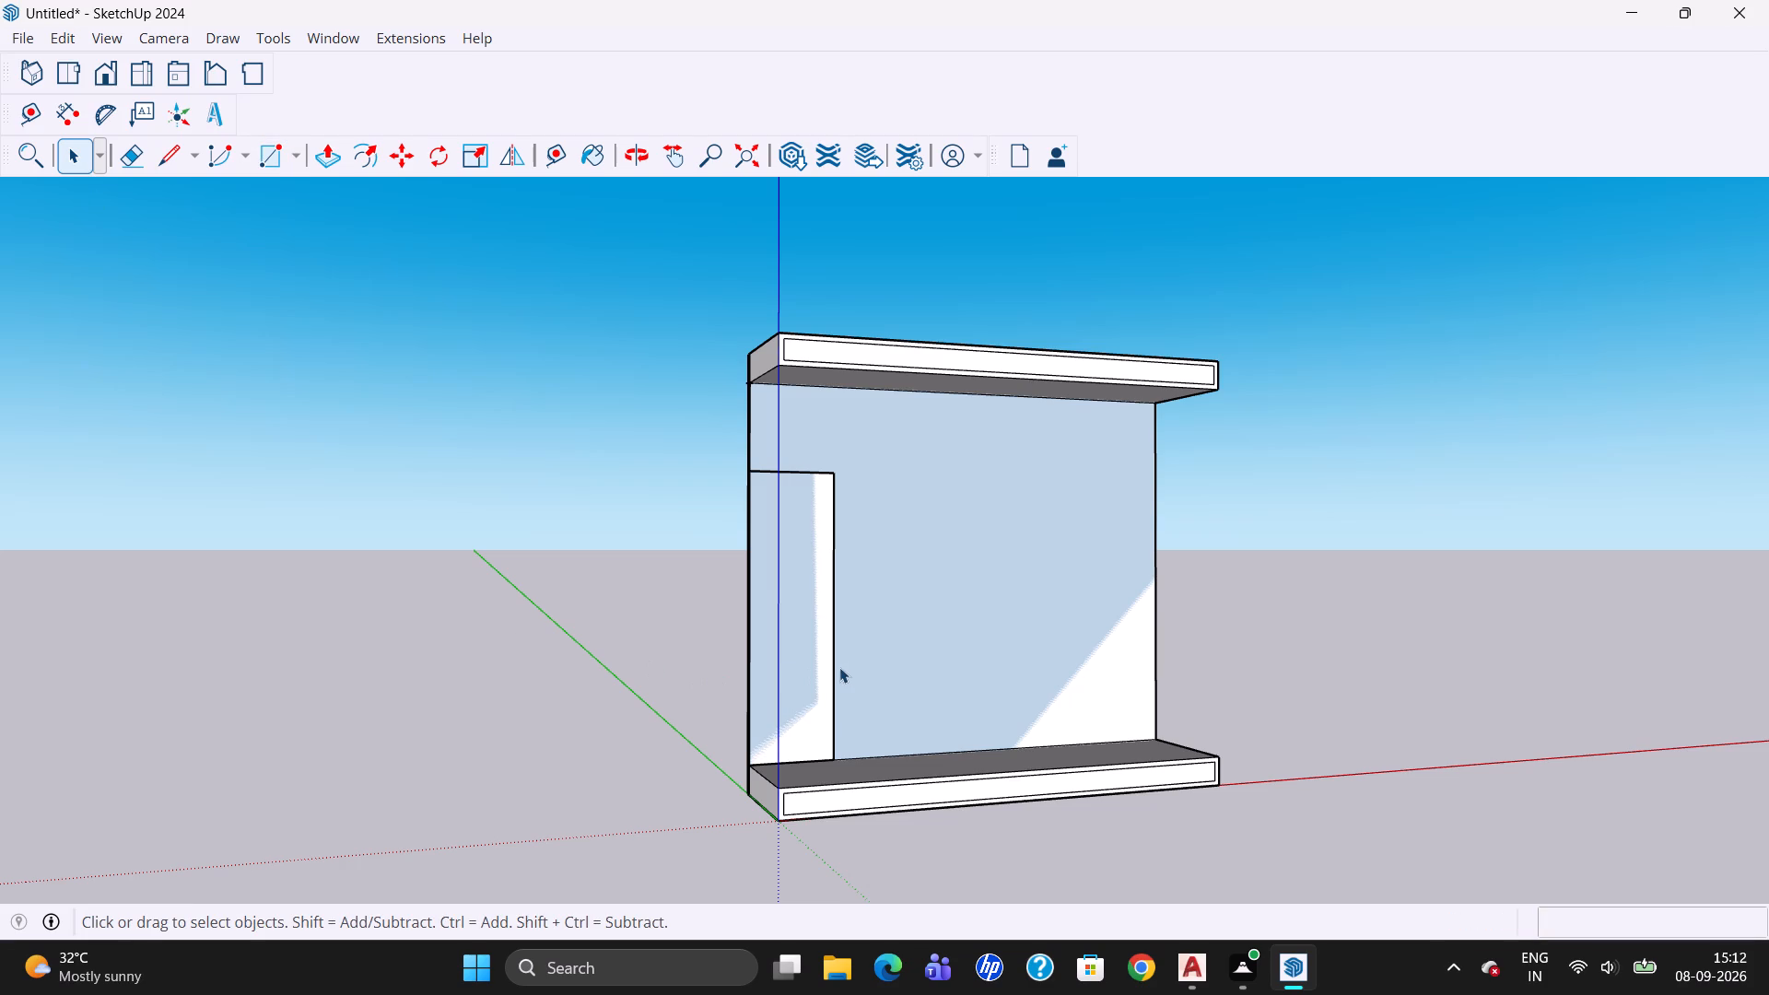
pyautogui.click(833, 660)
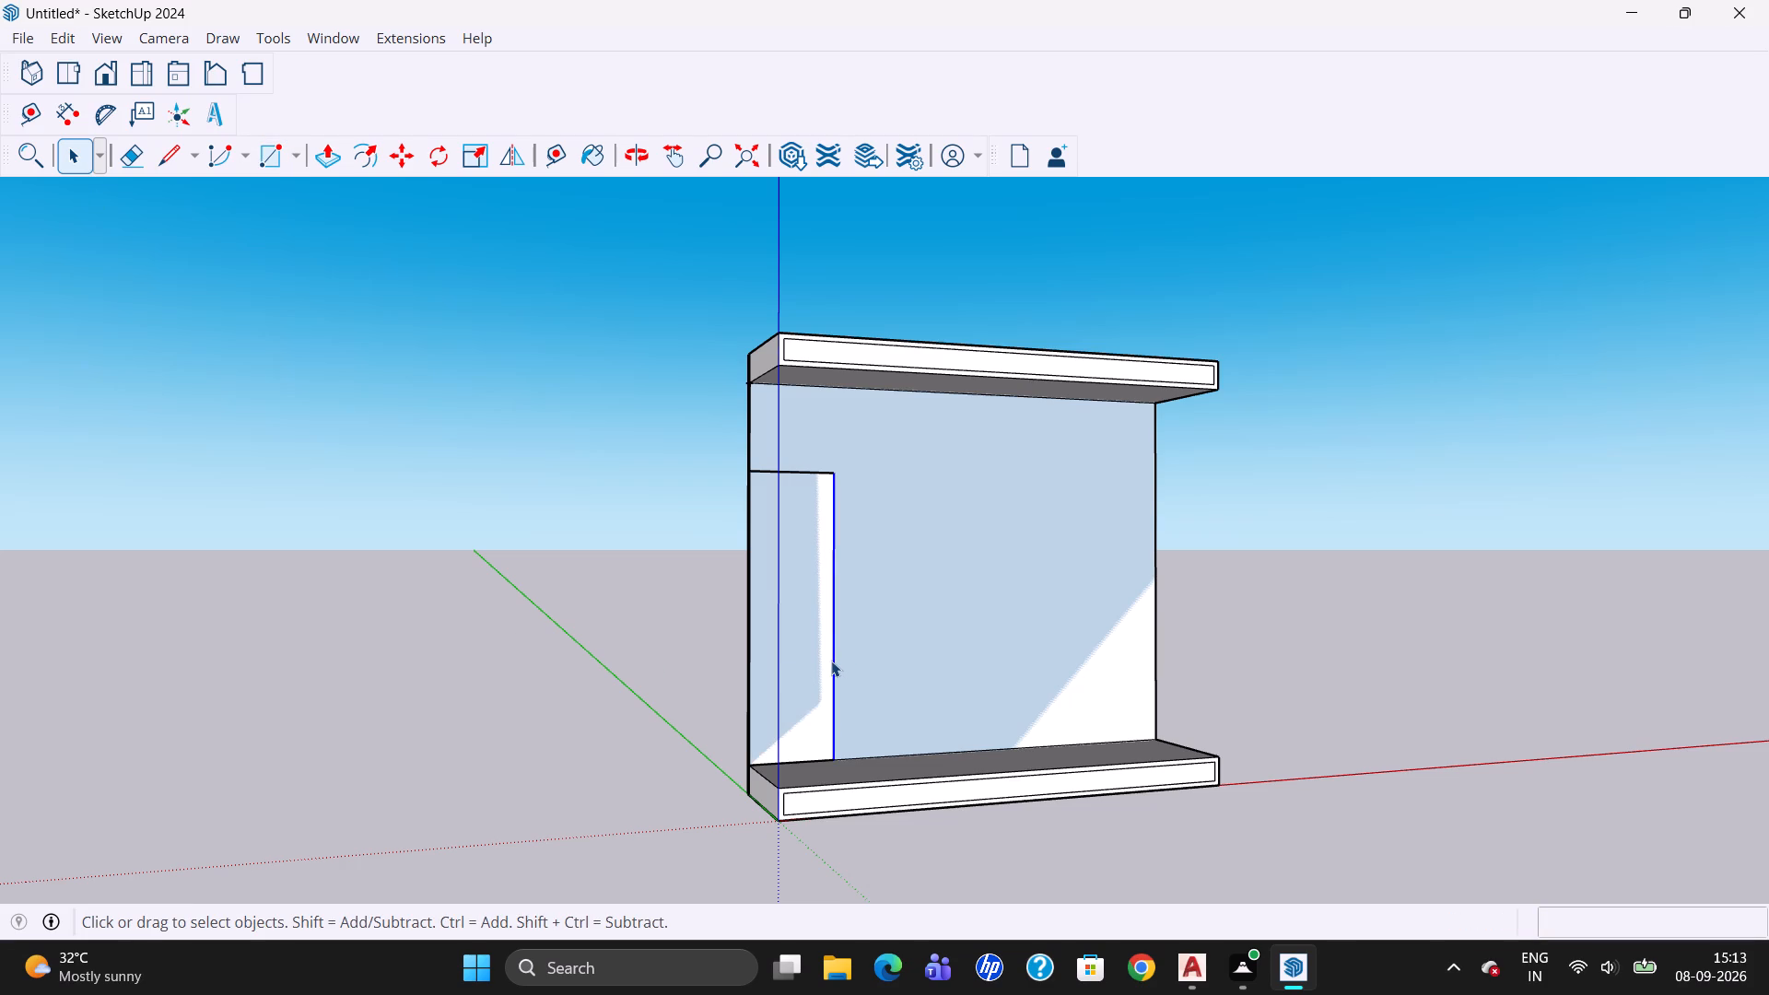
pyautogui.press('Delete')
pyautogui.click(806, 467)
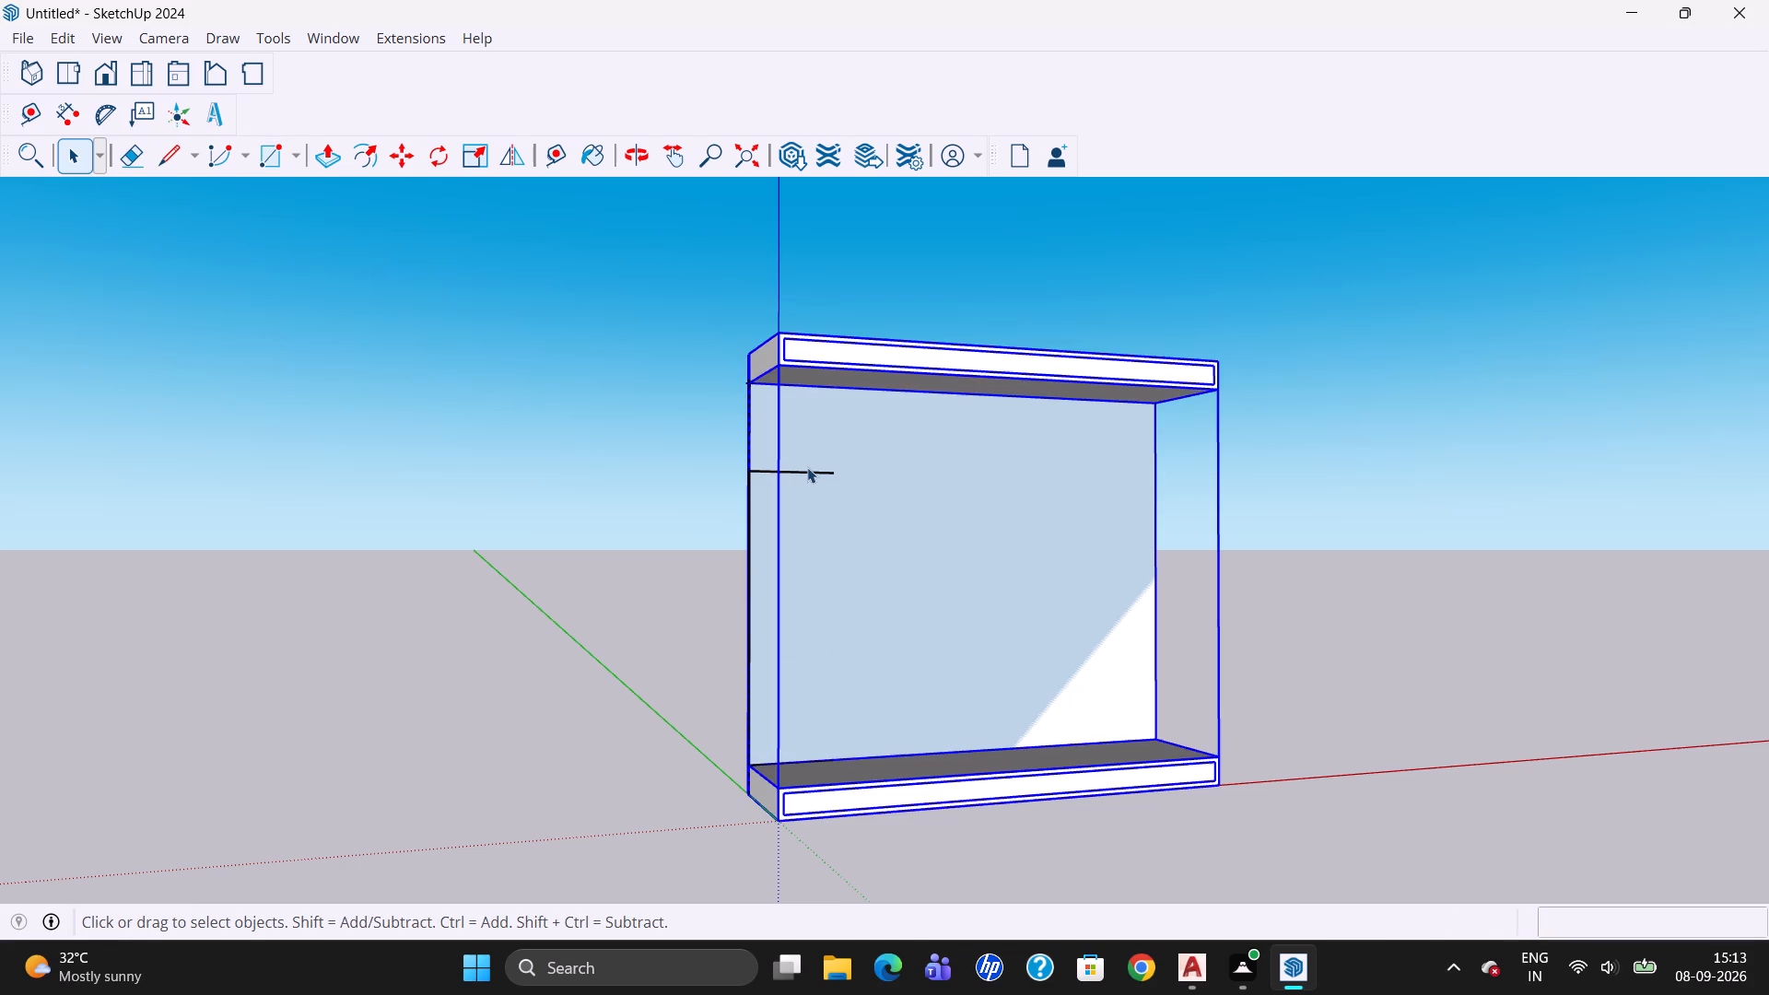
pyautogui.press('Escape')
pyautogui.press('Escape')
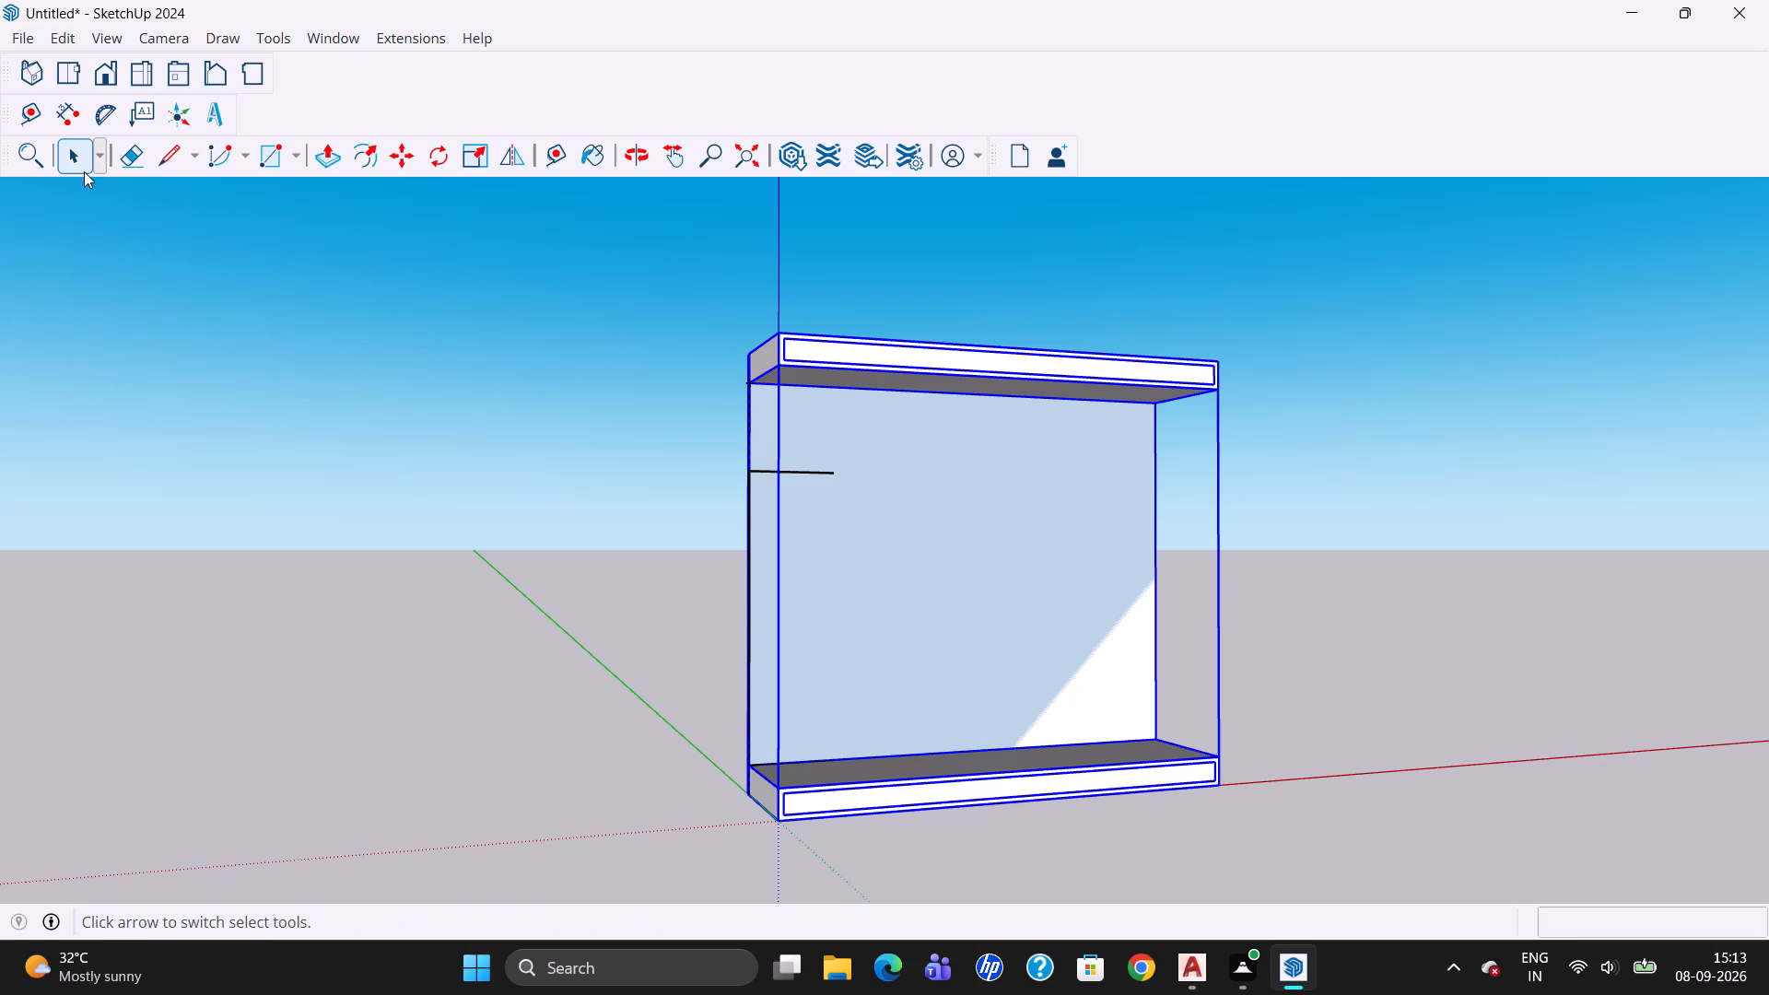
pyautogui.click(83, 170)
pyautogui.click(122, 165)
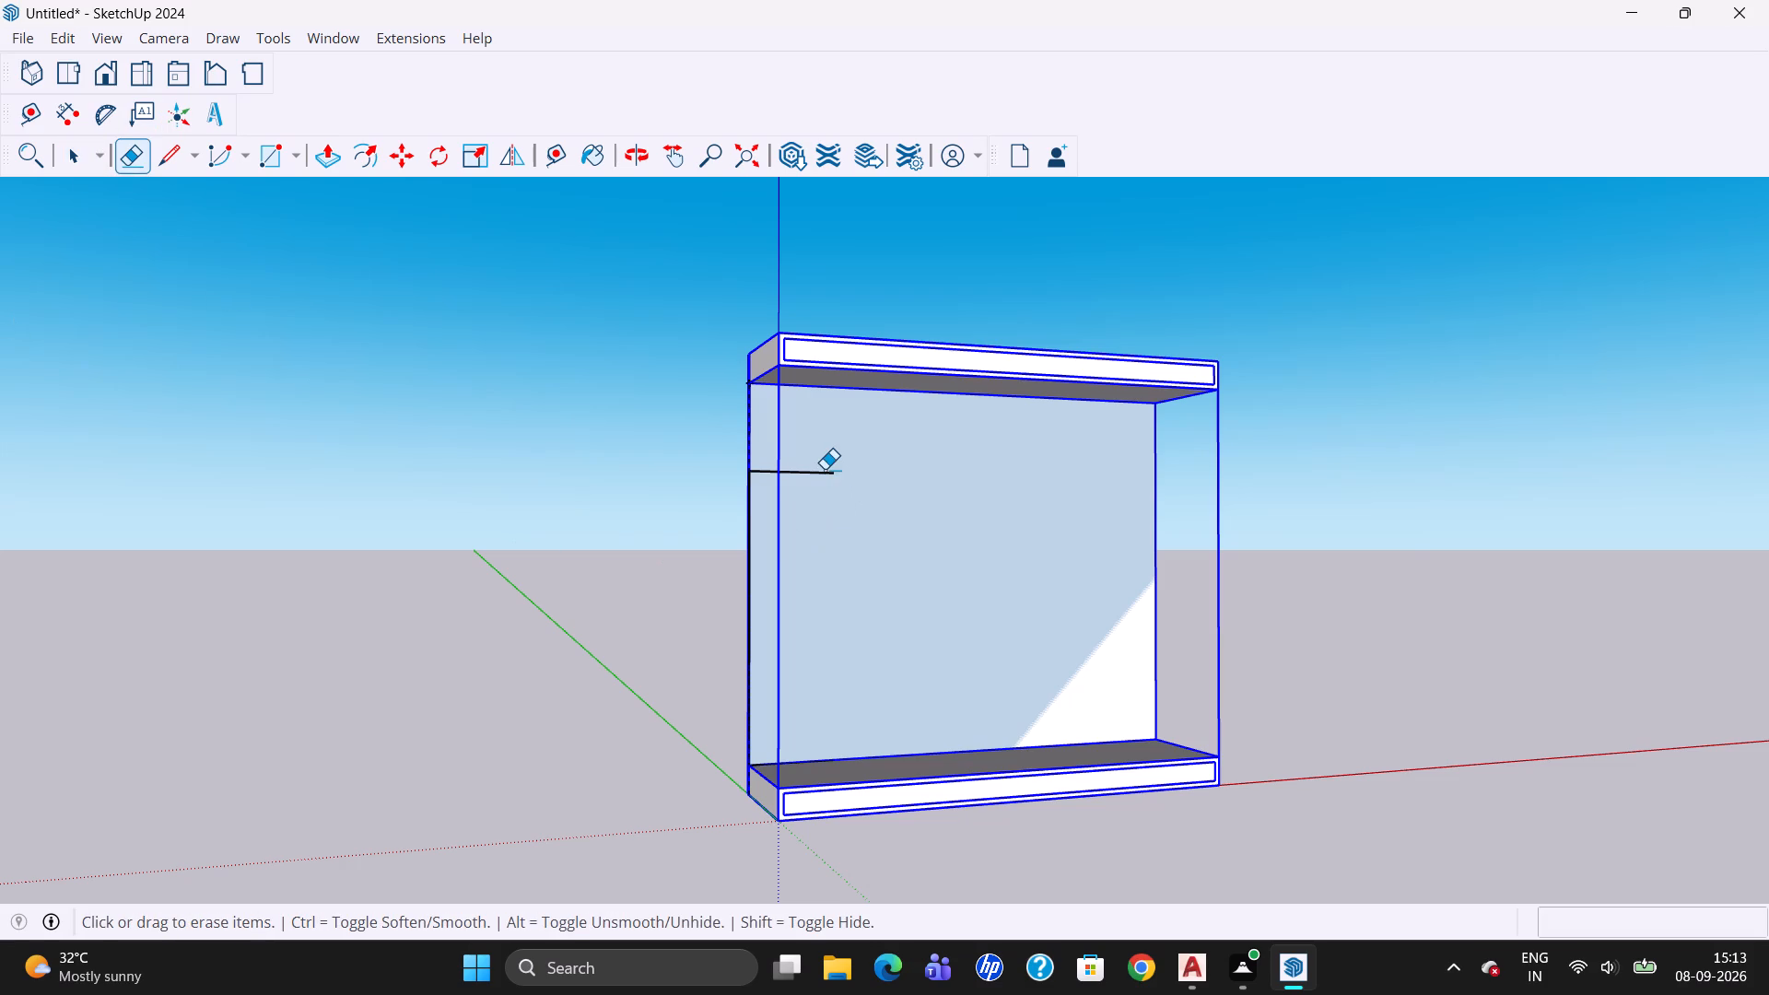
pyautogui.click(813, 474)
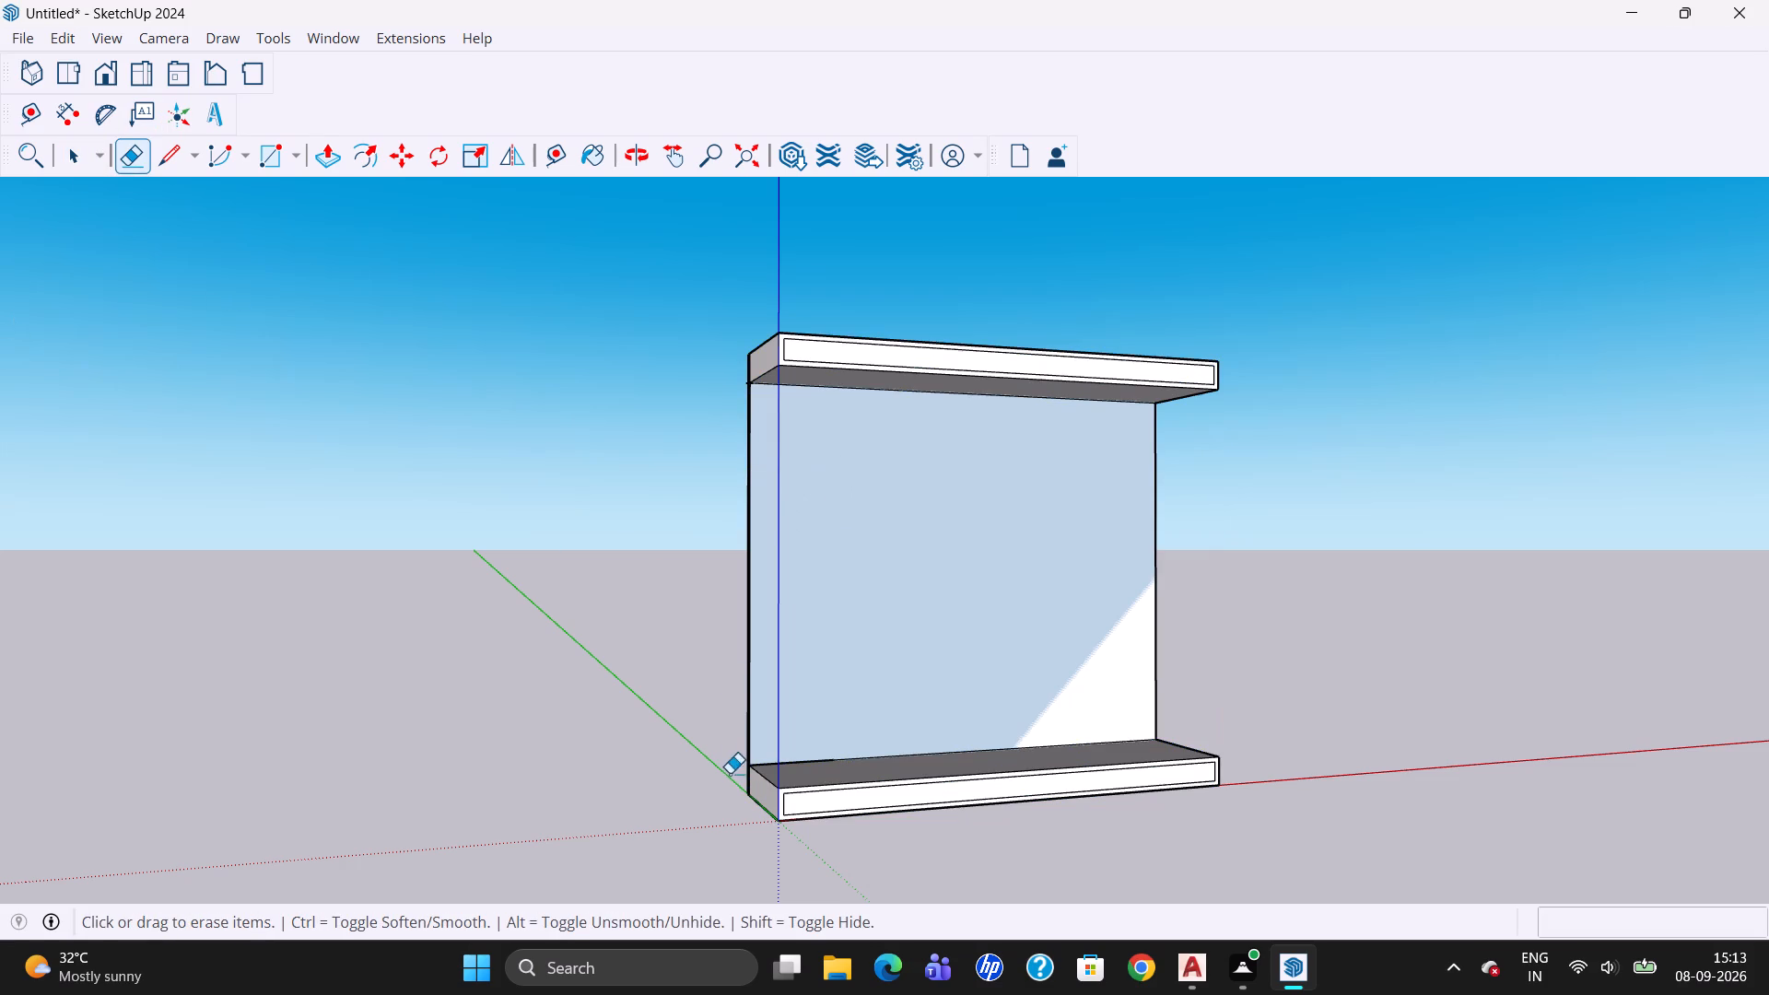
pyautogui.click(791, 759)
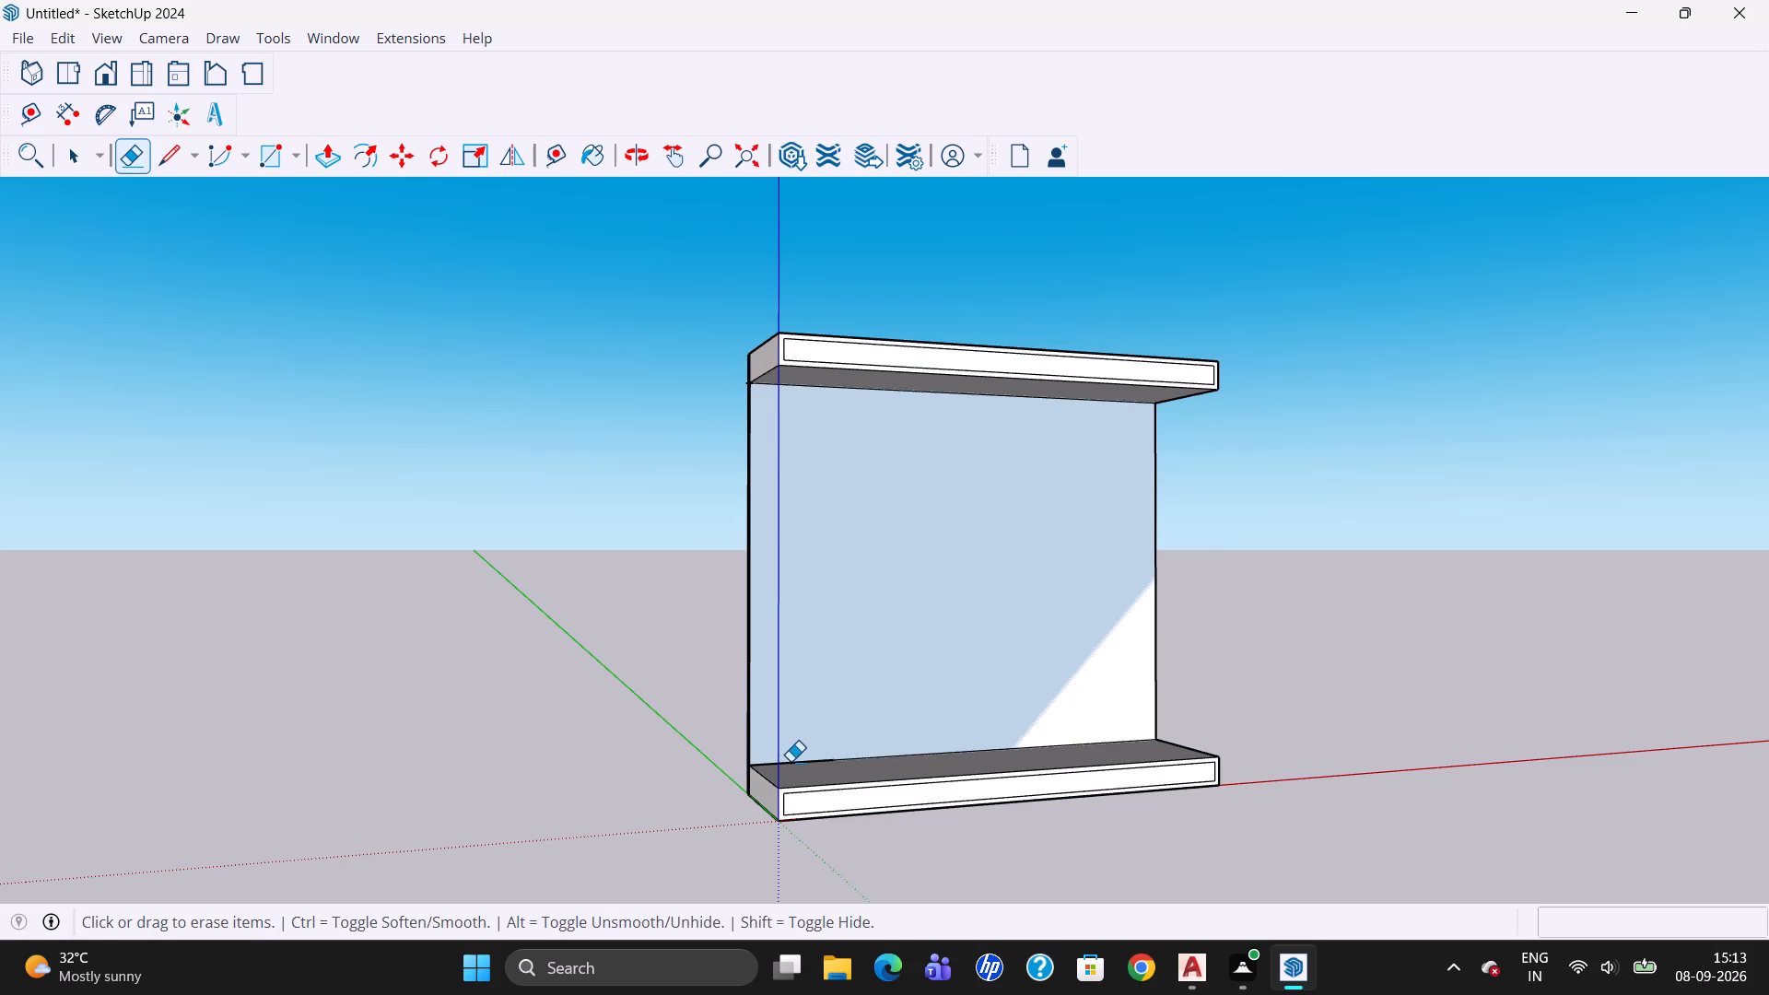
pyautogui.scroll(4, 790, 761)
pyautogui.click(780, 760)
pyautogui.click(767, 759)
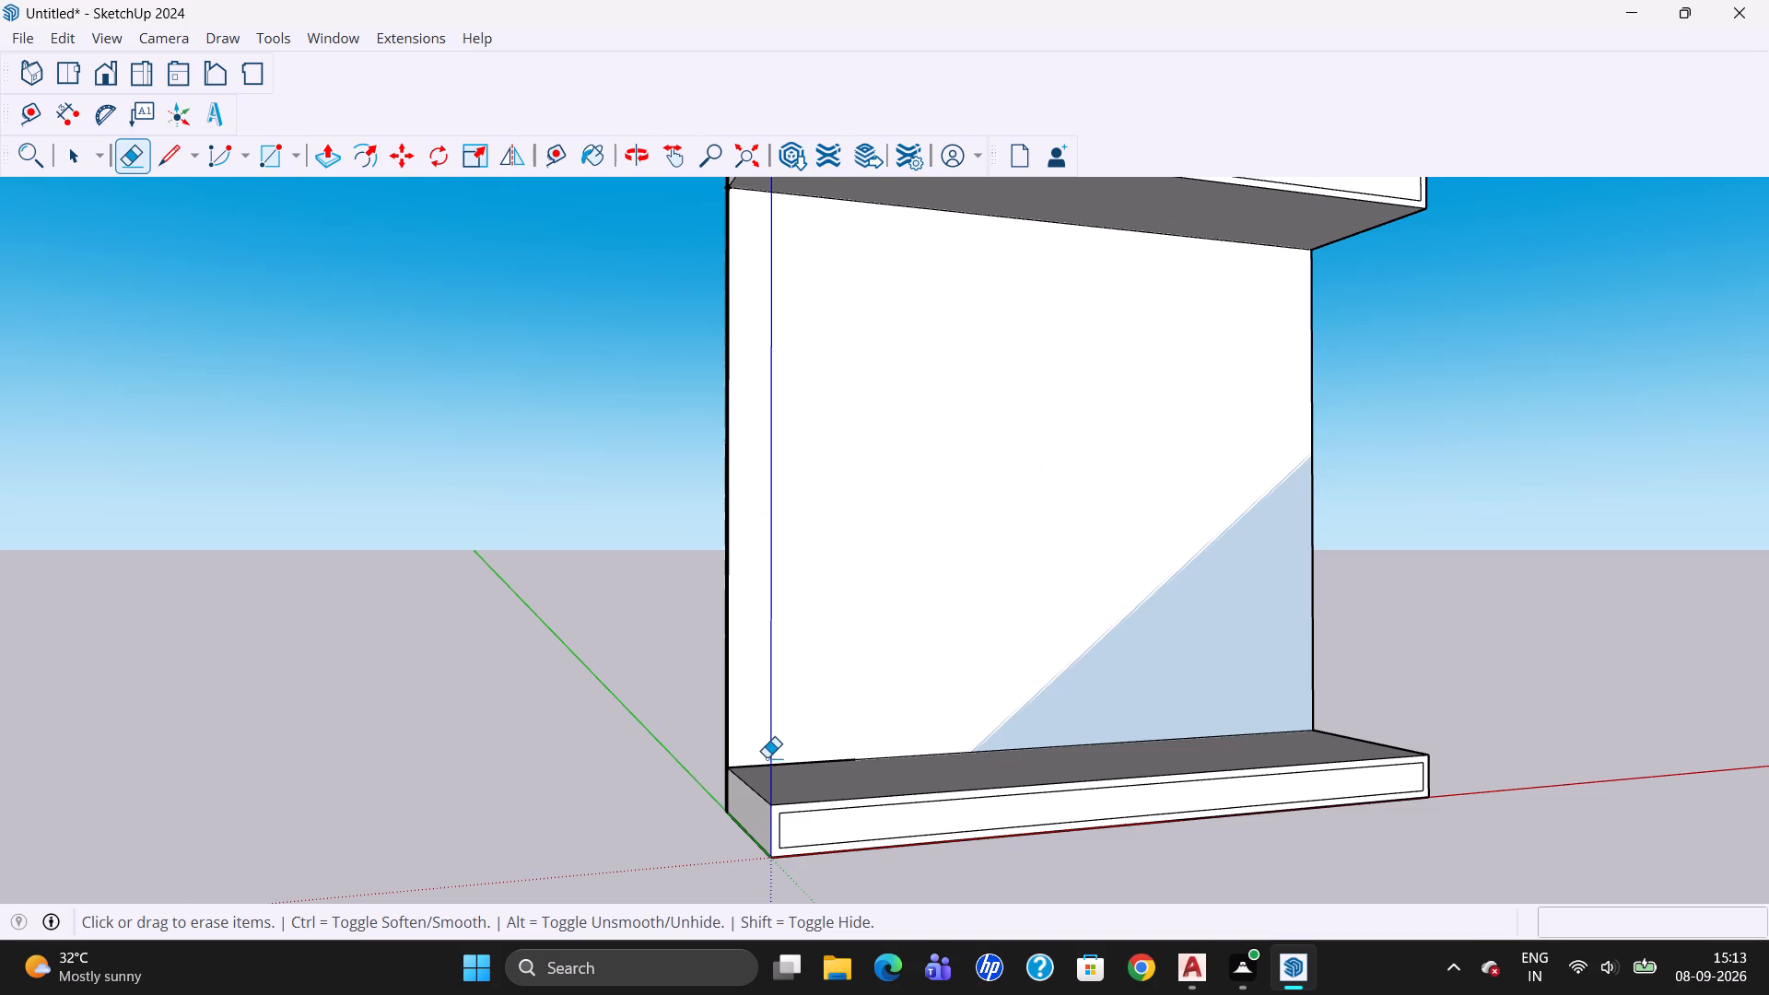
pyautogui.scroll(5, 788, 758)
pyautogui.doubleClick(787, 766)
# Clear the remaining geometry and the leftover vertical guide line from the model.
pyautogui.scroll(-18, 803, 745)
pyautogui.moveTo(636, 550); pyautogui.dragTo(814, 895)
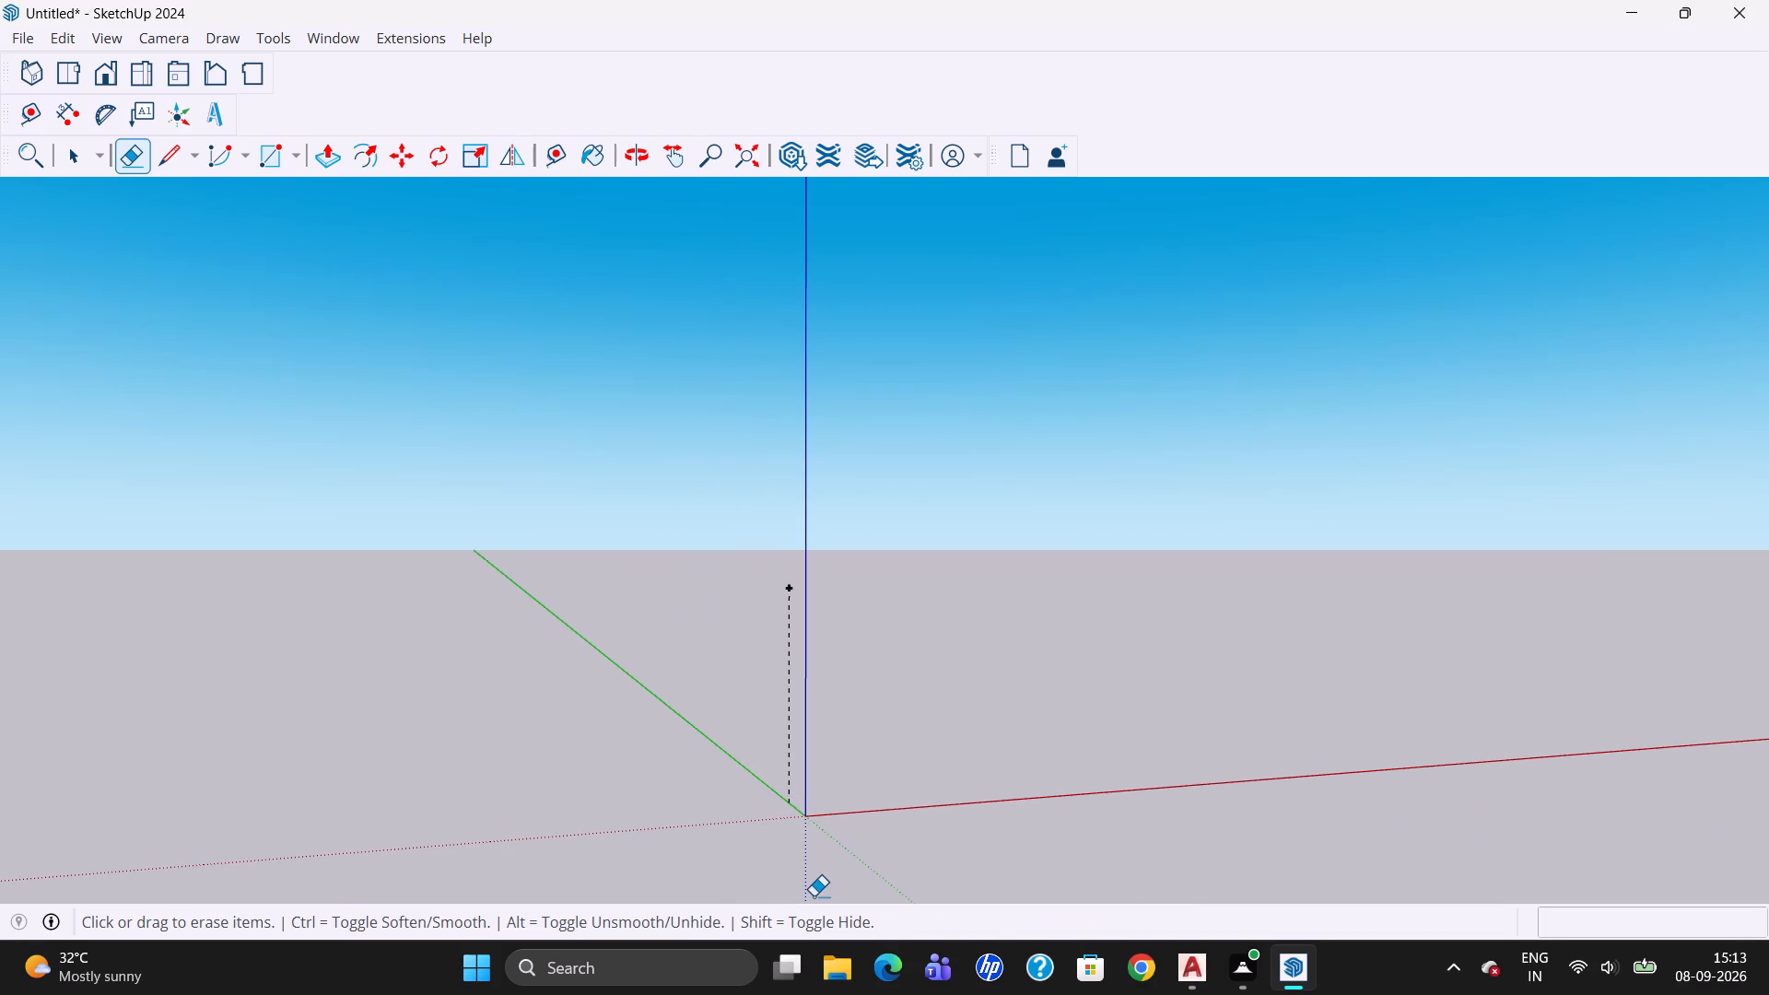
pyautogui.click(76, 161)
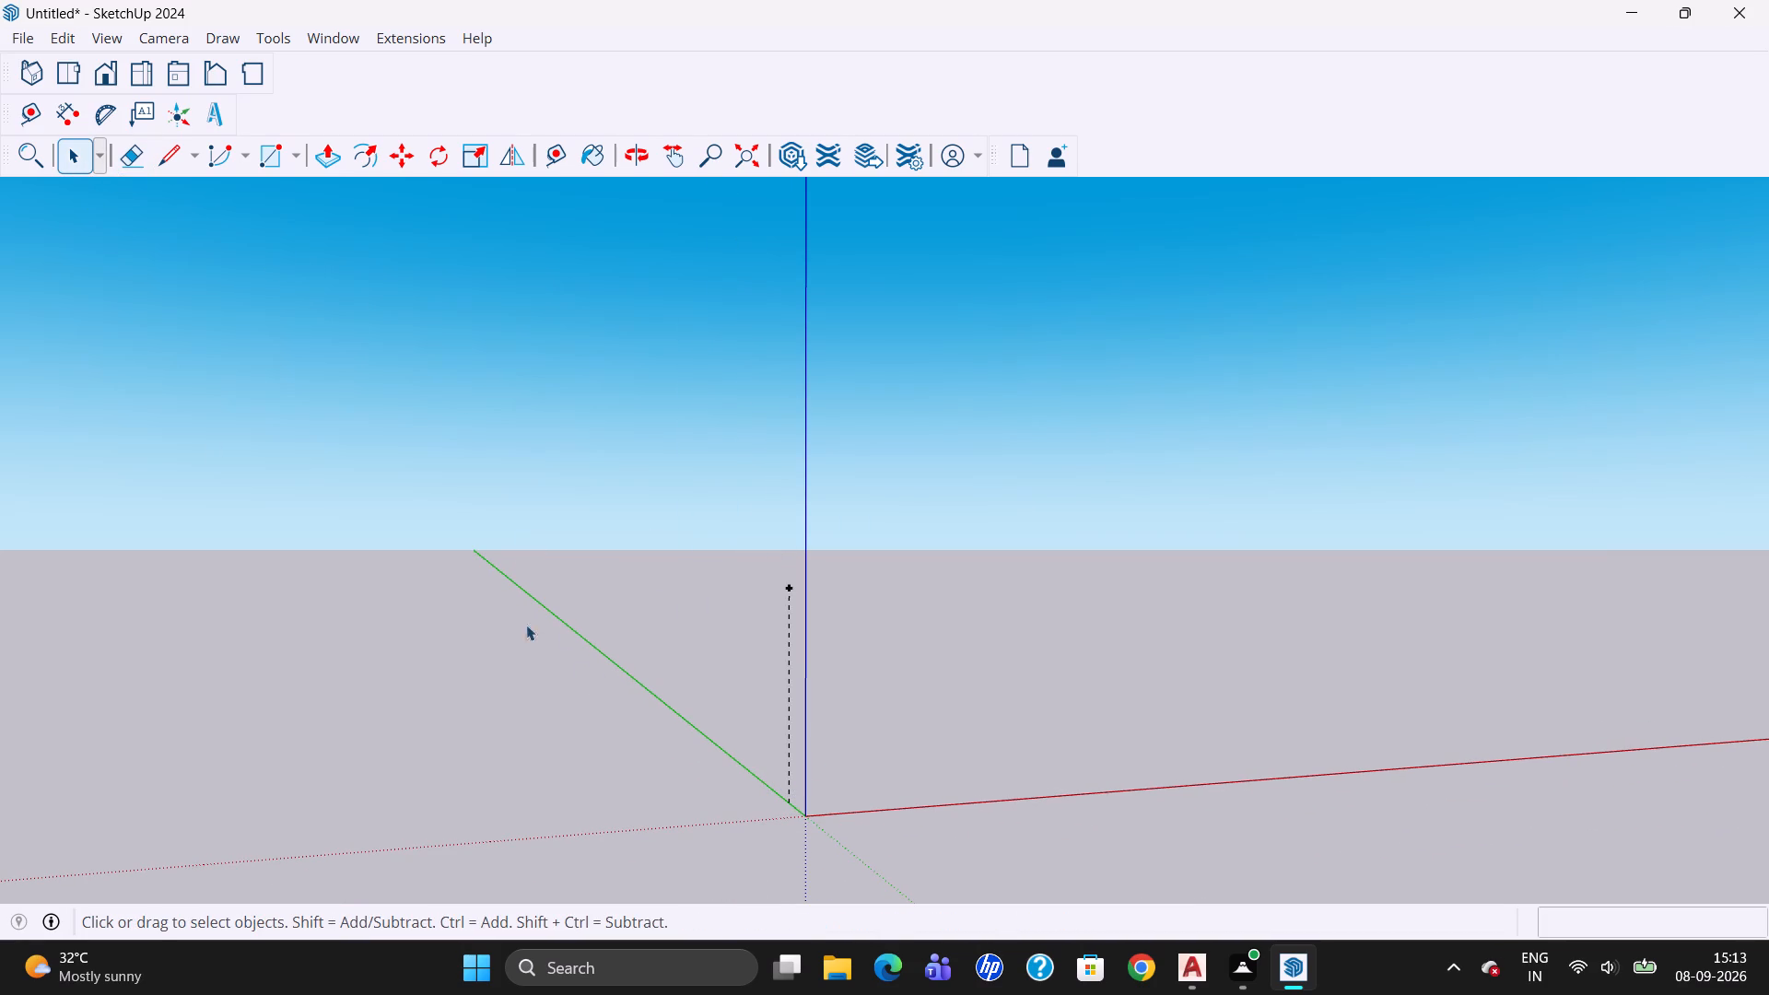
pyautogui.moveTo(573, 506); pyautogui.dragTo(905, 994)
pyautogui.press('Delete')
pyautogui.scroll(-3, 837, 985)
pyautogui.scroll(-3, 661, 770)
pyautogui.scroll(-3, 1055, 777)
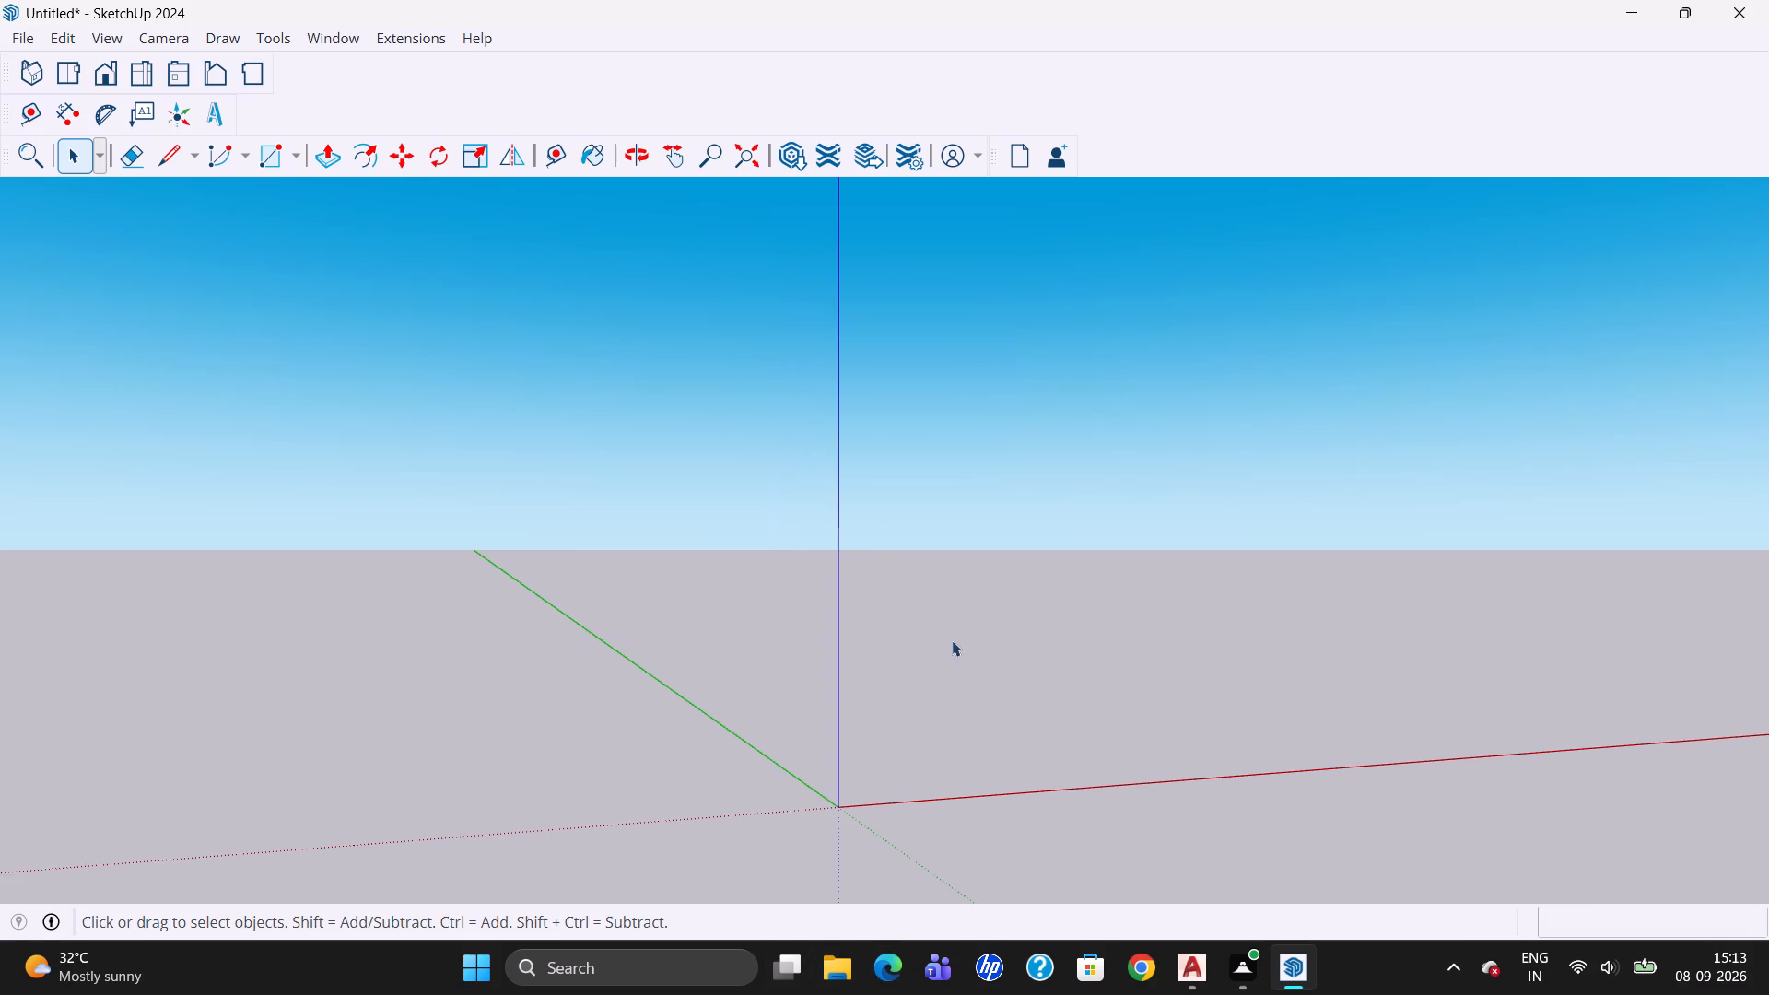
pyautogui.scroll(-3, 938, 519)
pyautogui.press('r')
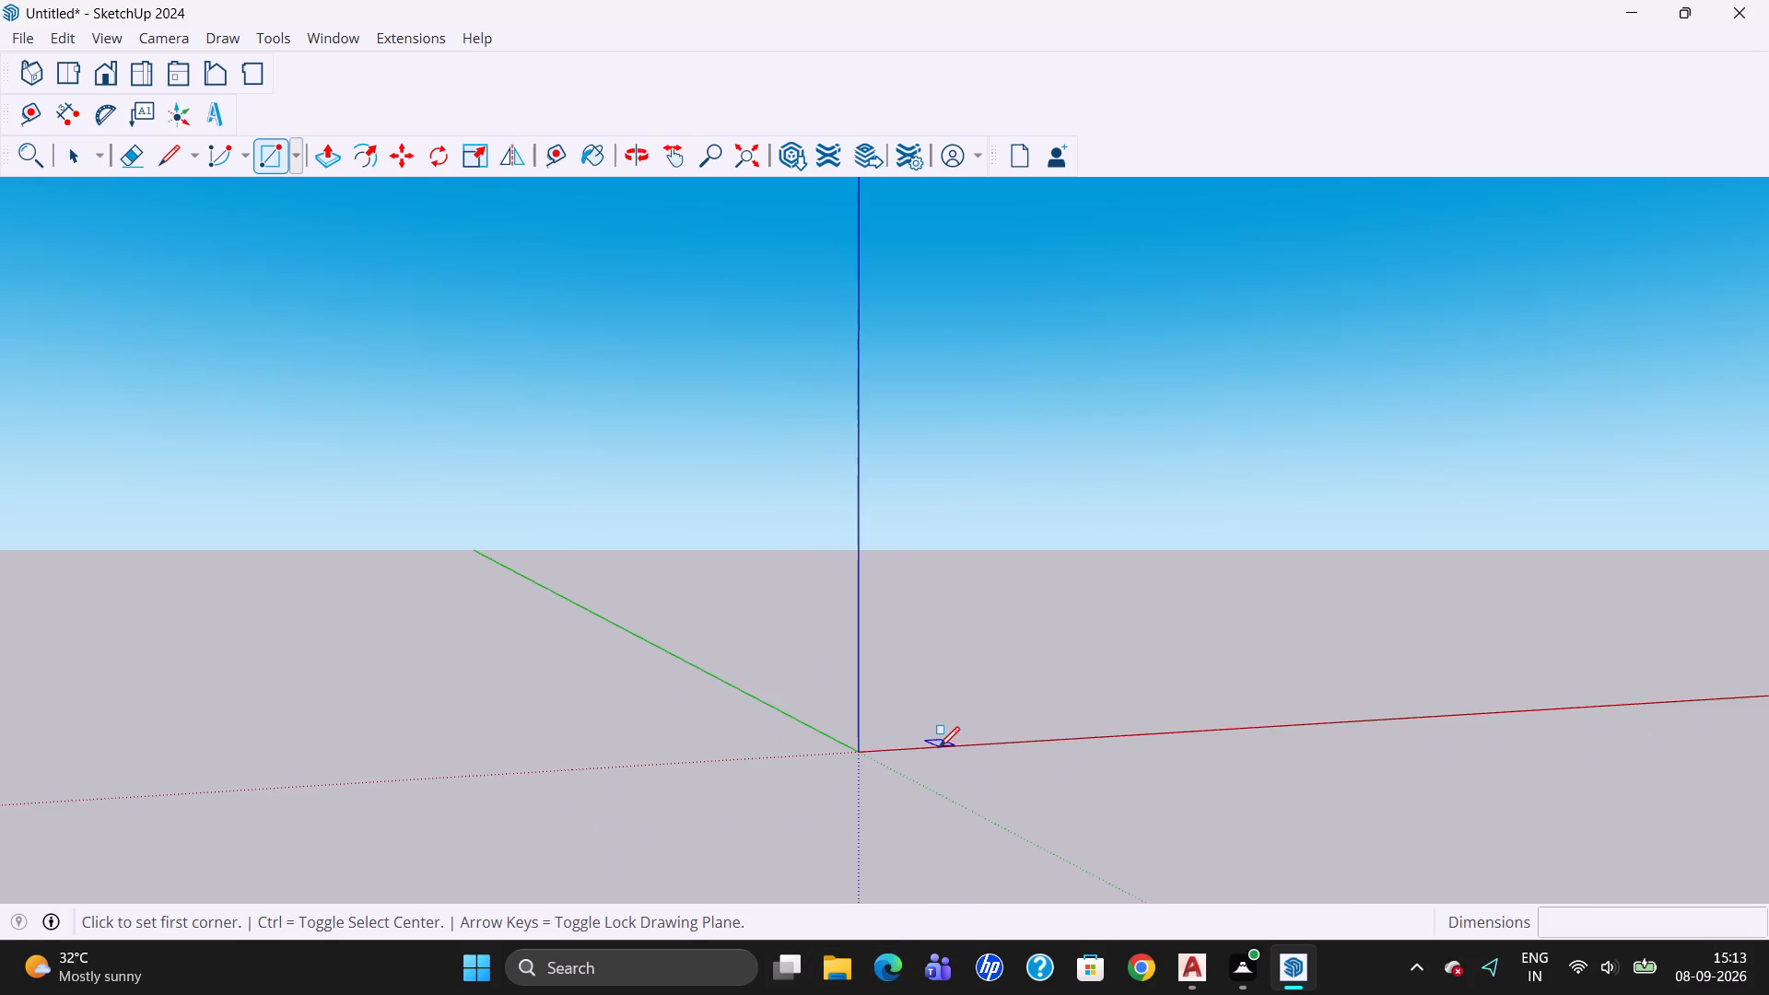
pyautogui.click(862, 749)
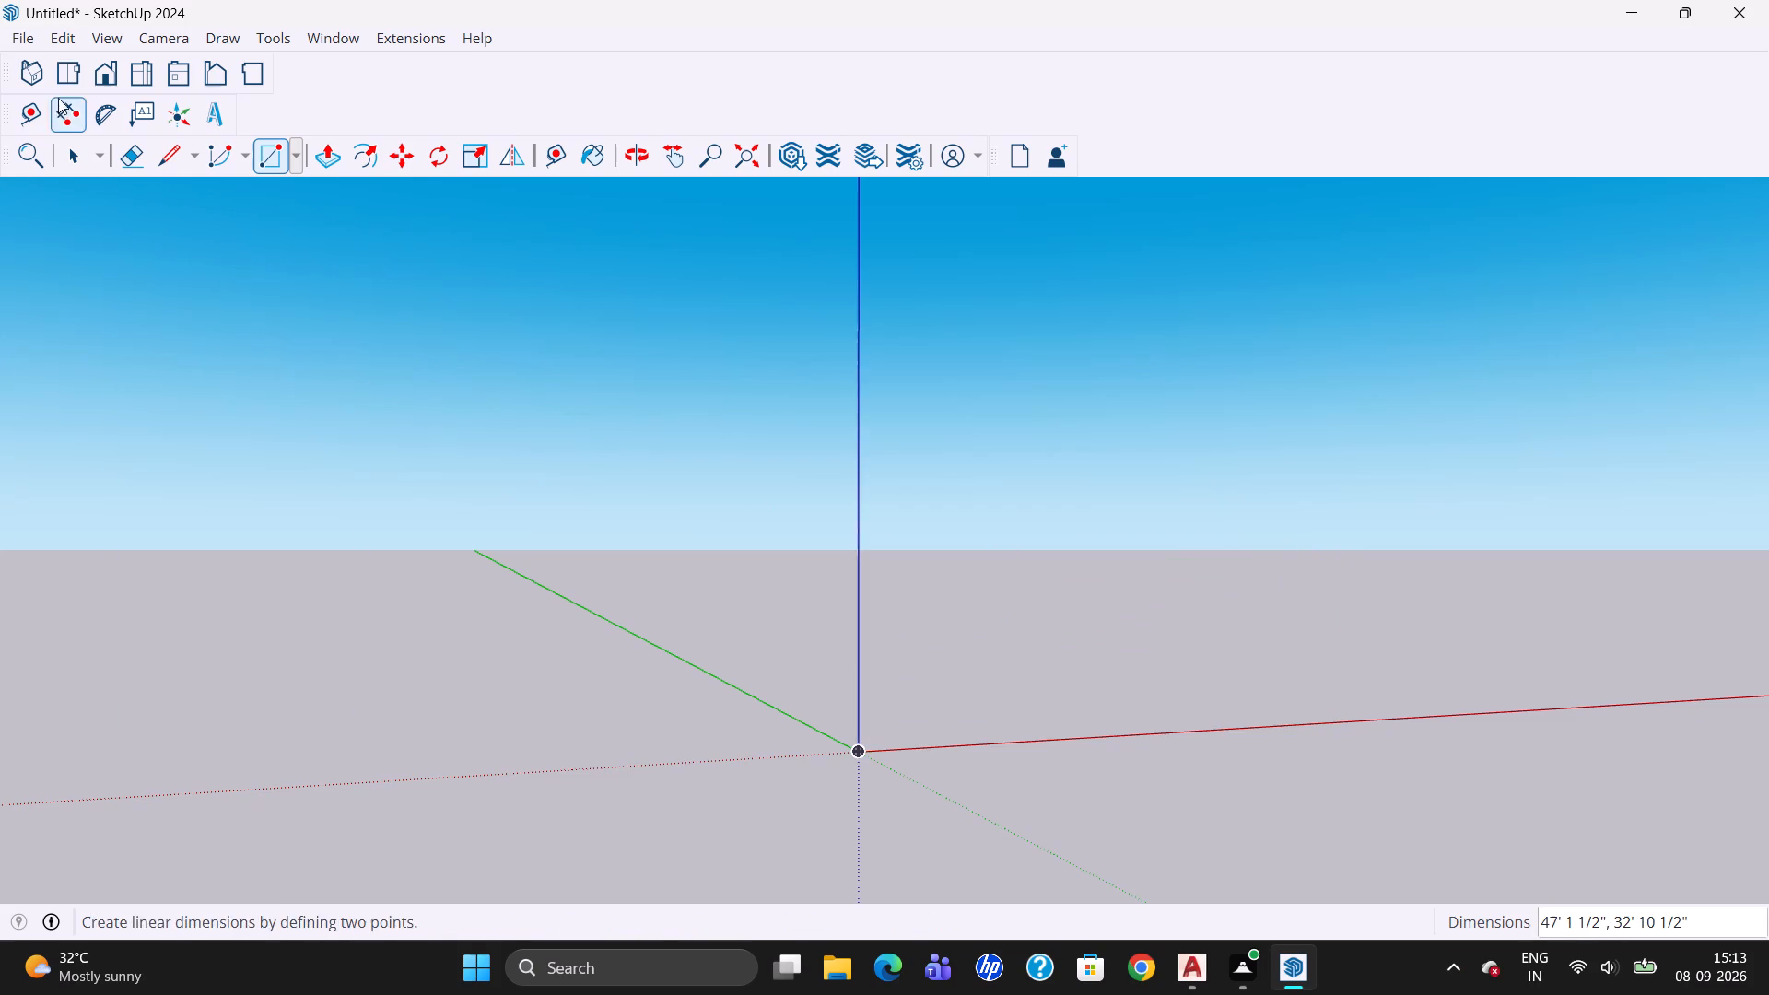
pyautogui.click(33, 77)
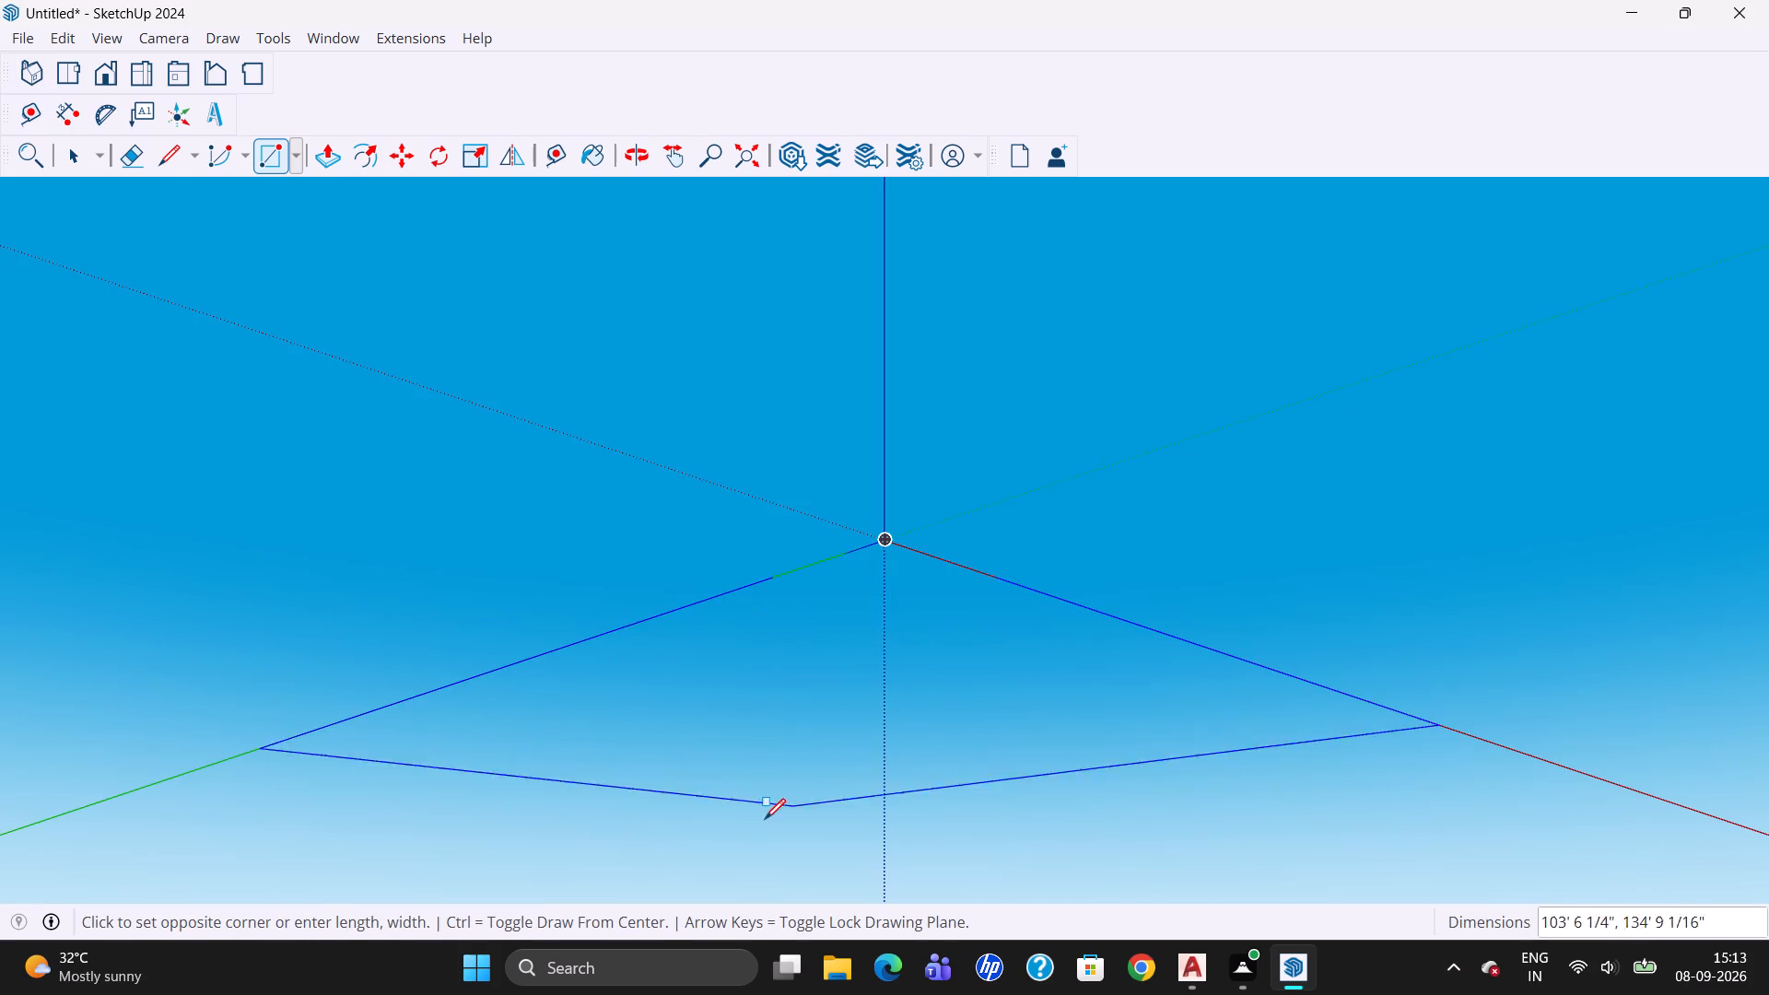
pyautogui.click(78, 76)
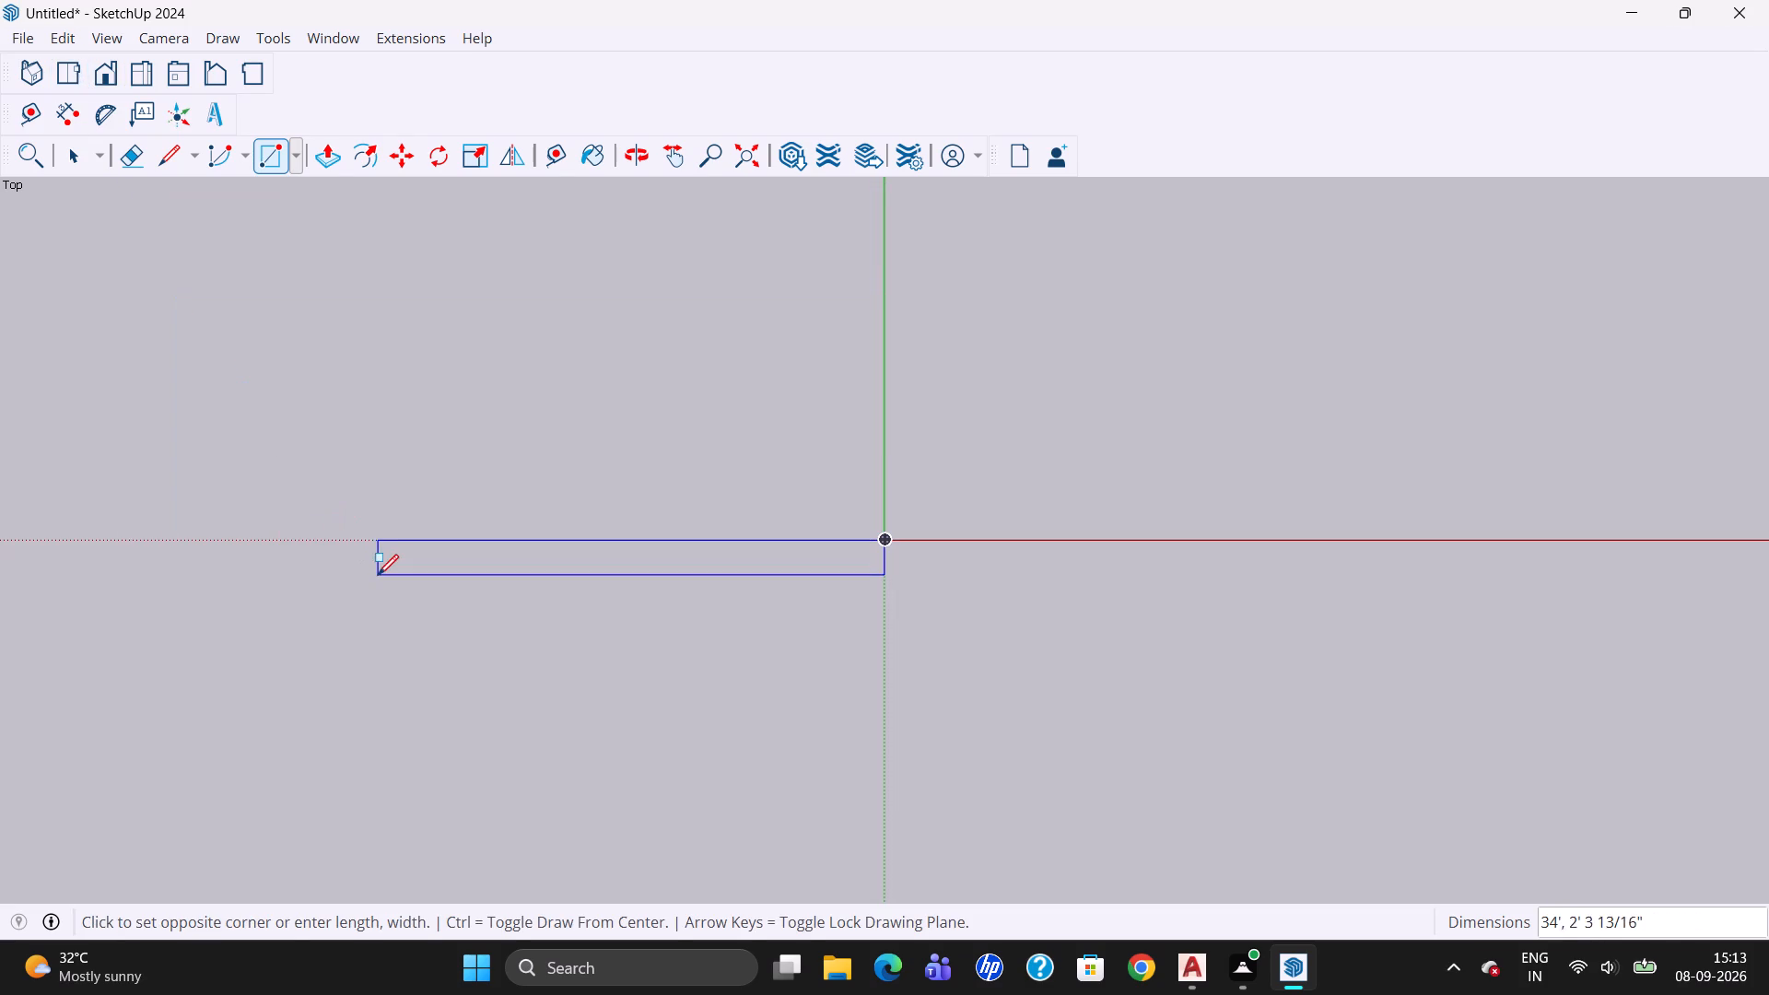
# Start a new model without saving the changes to the current one.
pyautogui.click(18, 30)
pyautogui.click(38, 68)
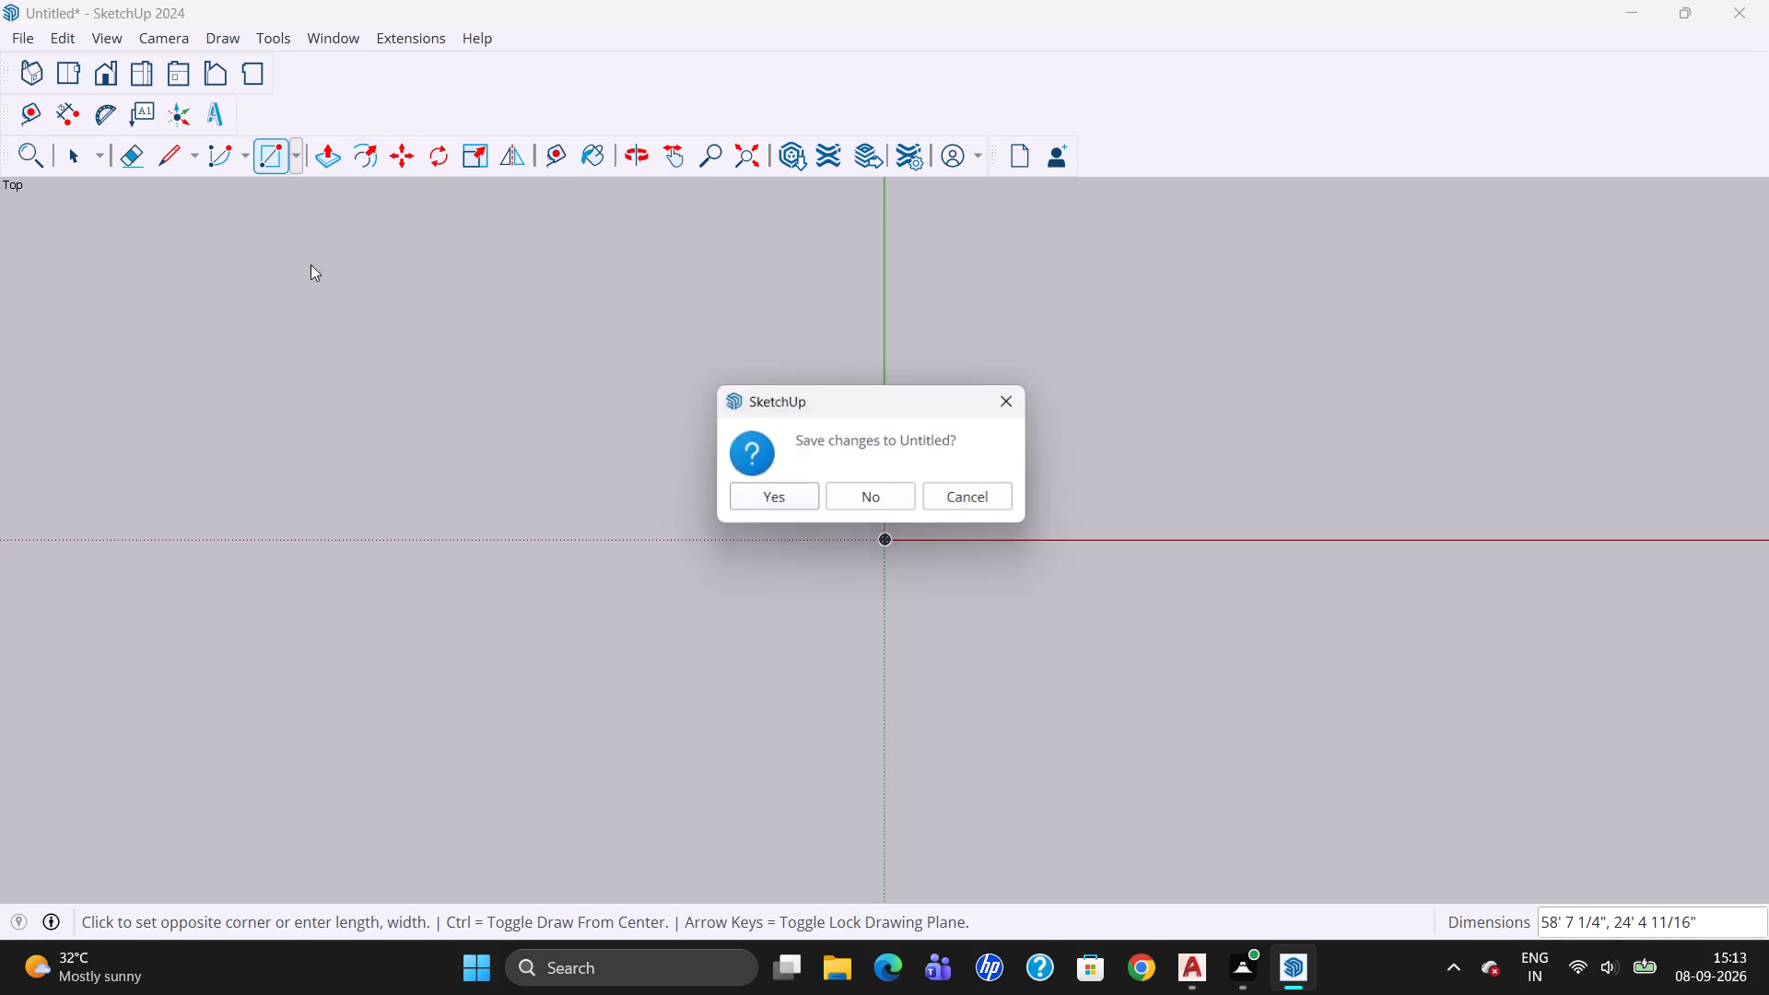
pyautogui.click(860, 498)
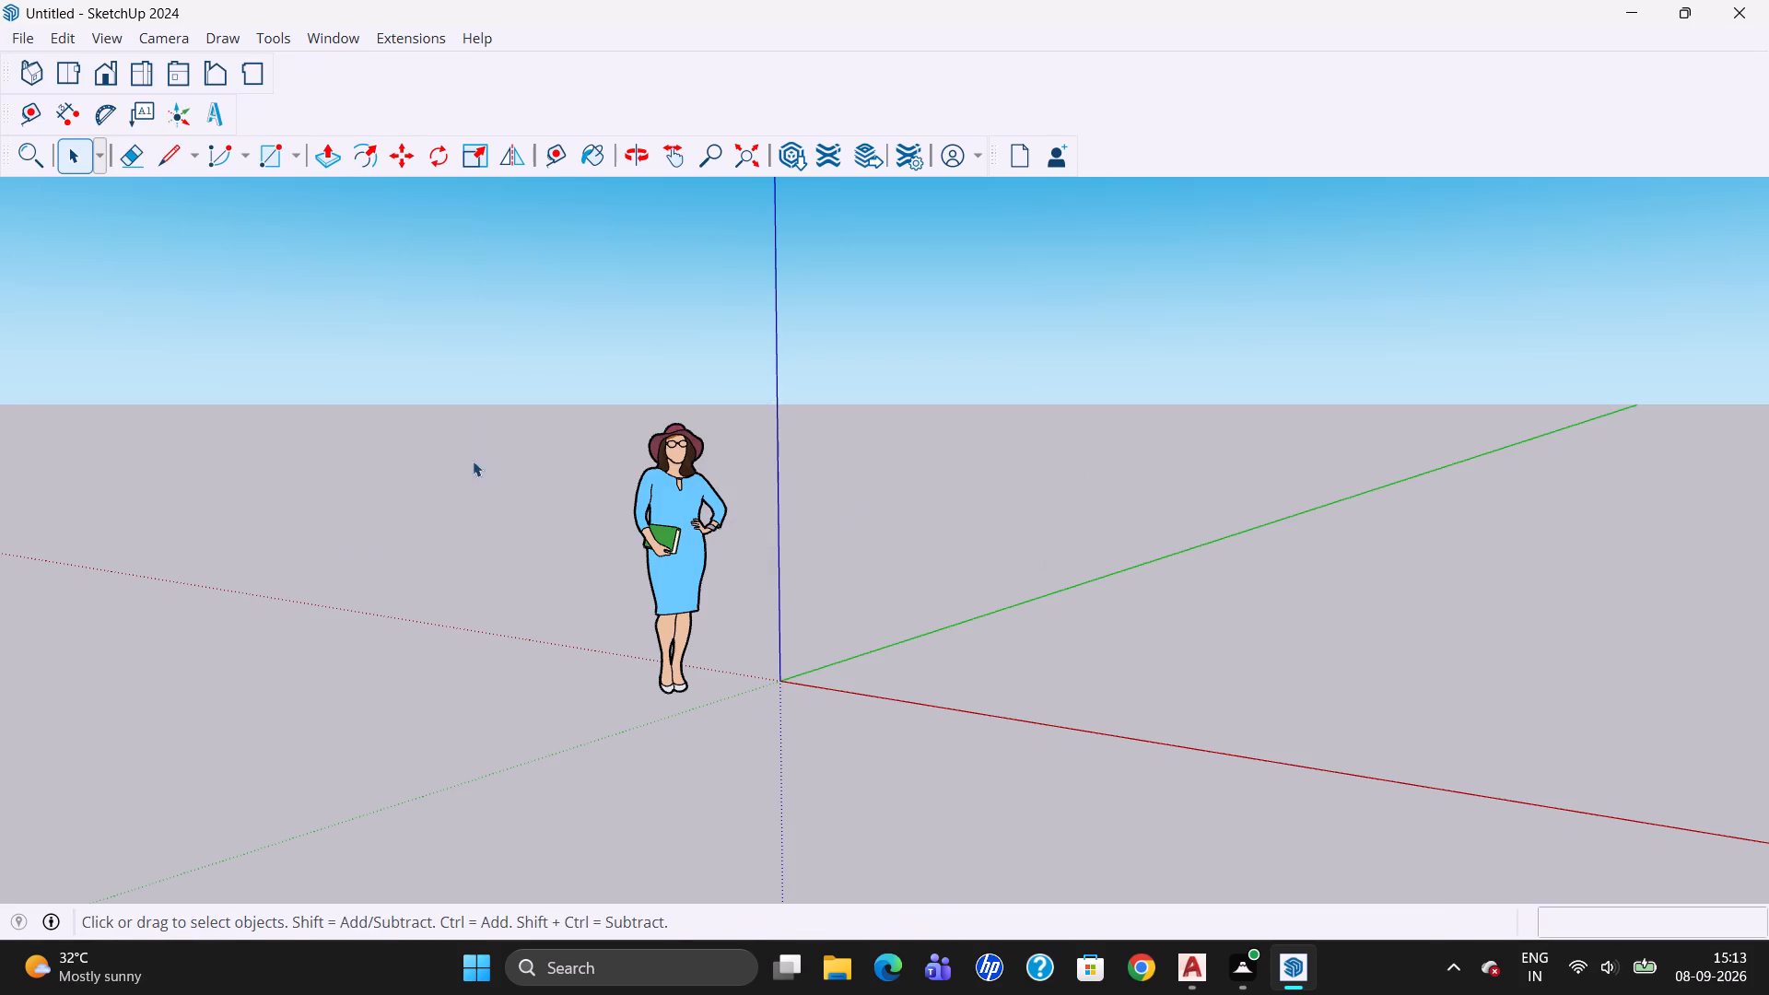
# Delete the default human figure standing beside the origin.
pyautogui.moveTo(491, 372); pyautogui.dragTo(755, 884)
pyautogui.press('Delete')
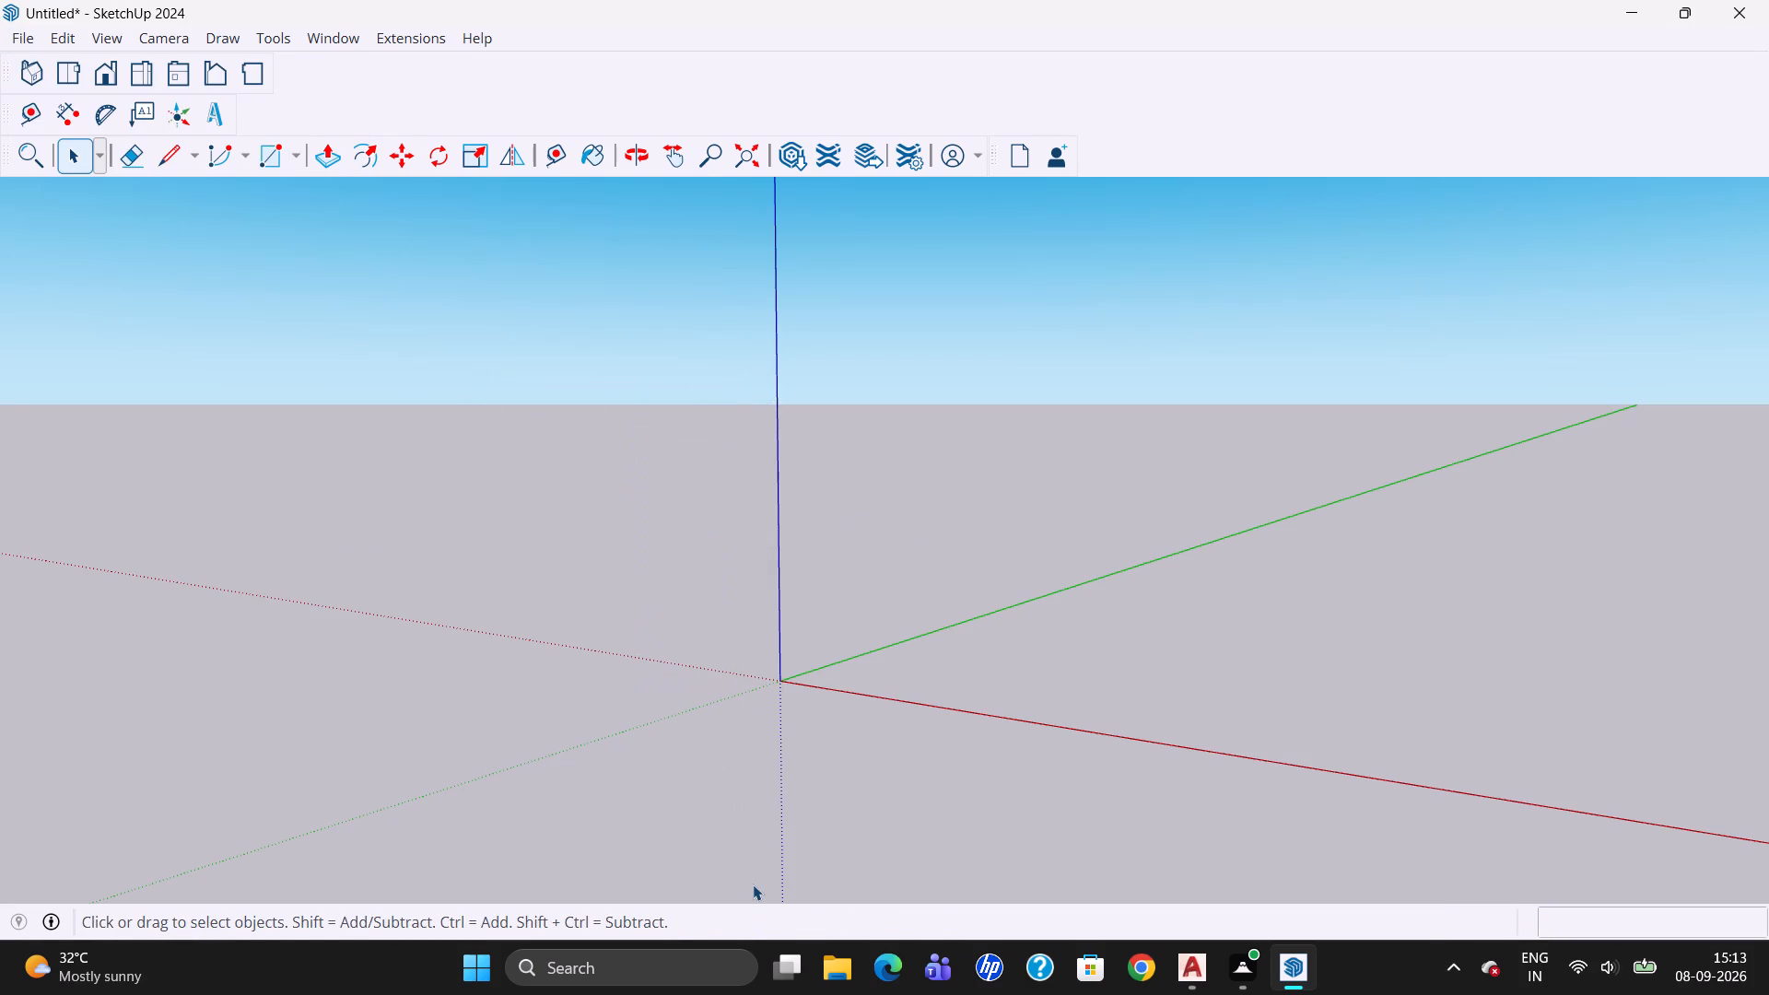
# Draw an 8' by 2' rectangle on the ground from the origin, with its long side along the red axis.
pyautogui.press('r')
pyautogui.moveTo(785, 678); pyautogui.dragTo(798, 686)
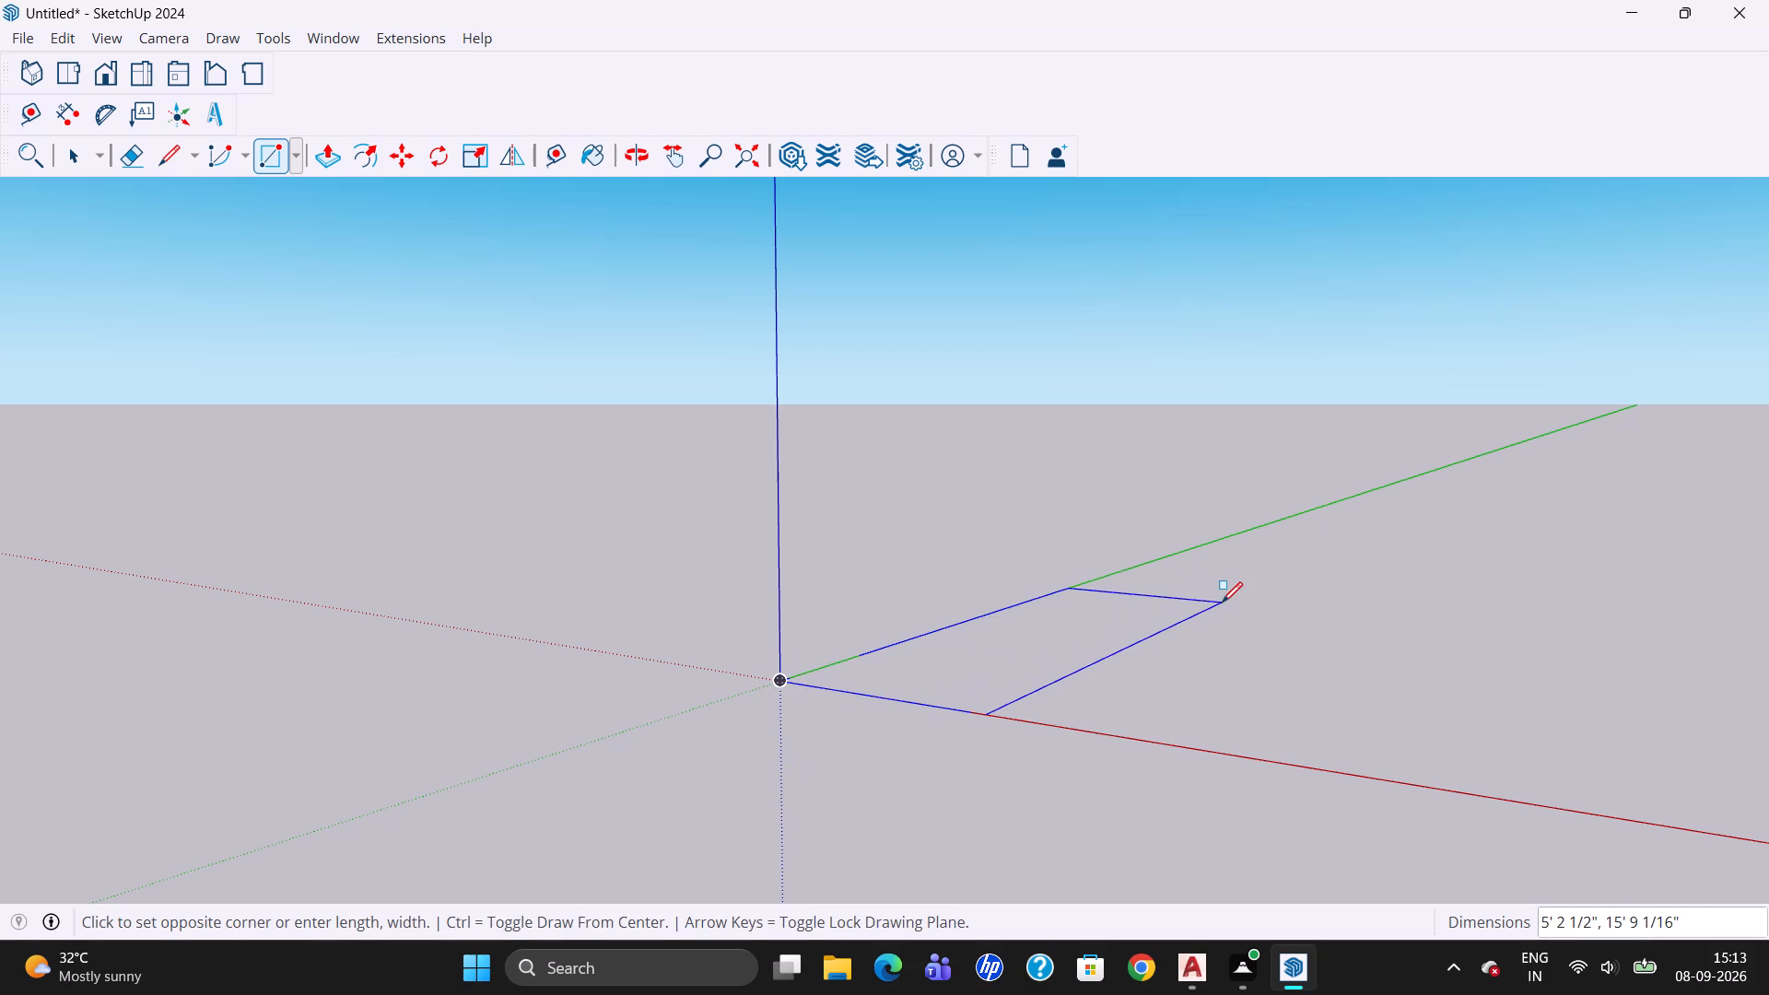
pyautogui.press('8')
pyautogui.write("',")
pyautogui.write("2'")
pyautogui.press('Return')
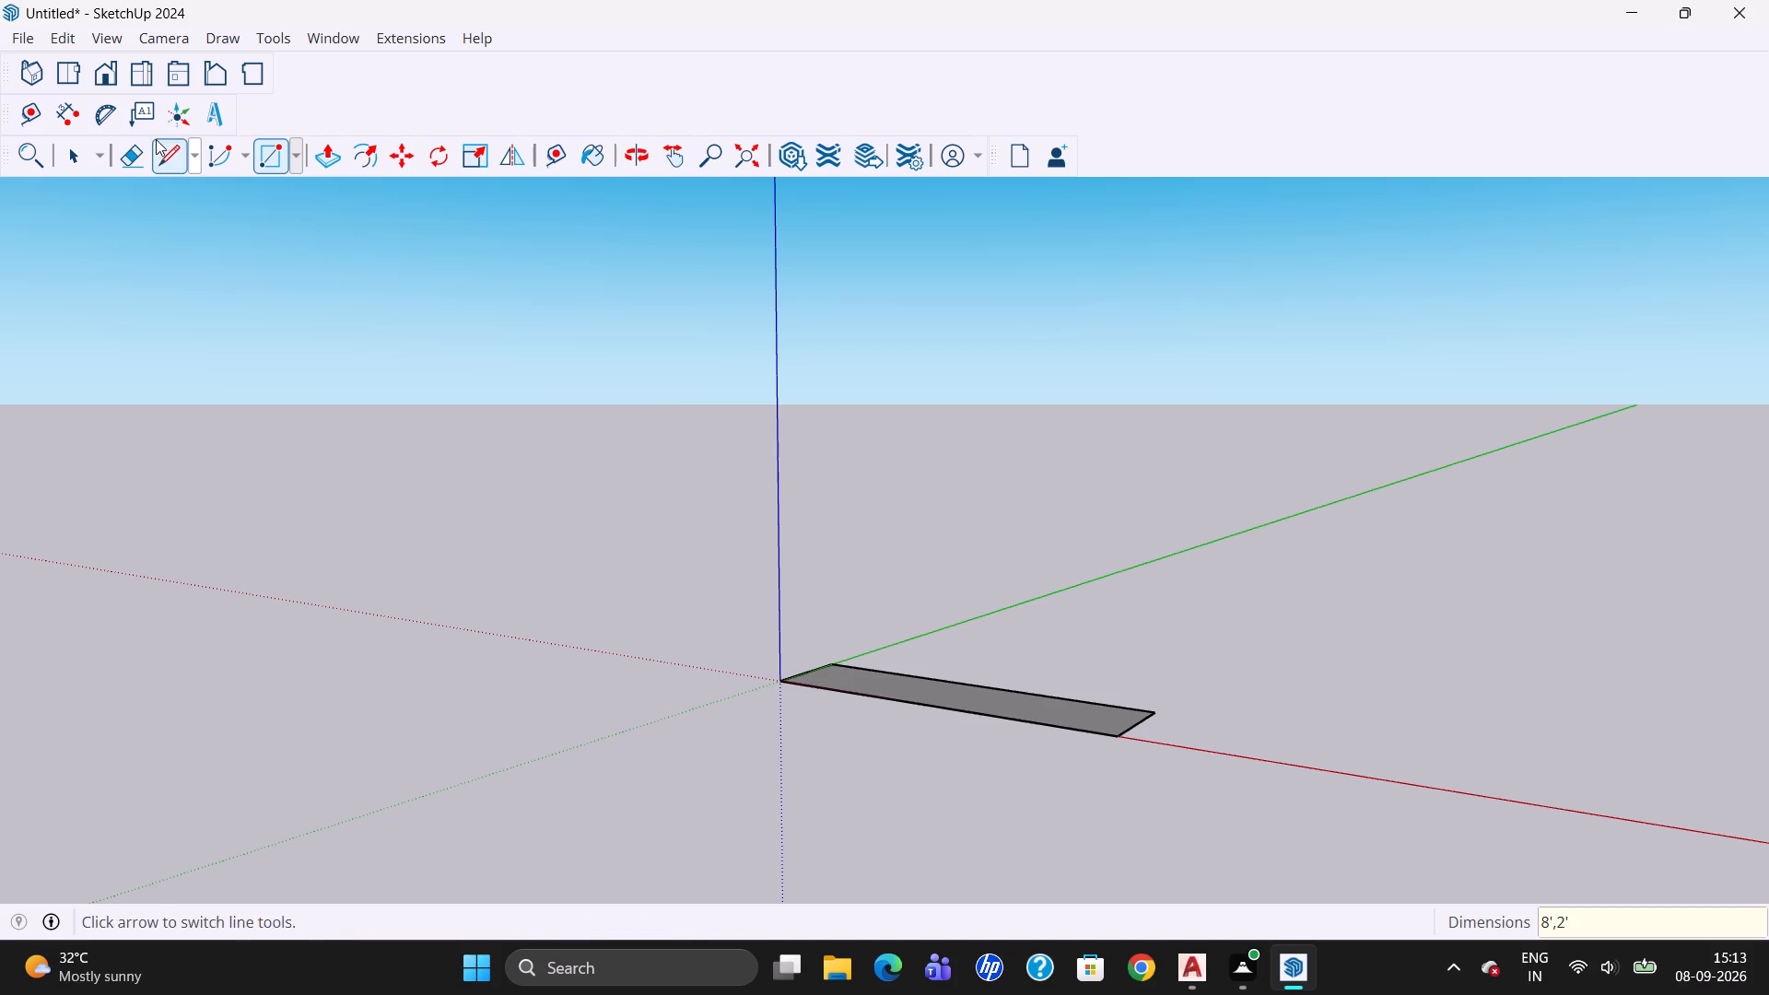
# Select the 8' by 2' rectangle with its edges and push/pull its face 6" upward.
pyautogui.click(54, 164)
pyautogui.click(64, 162)
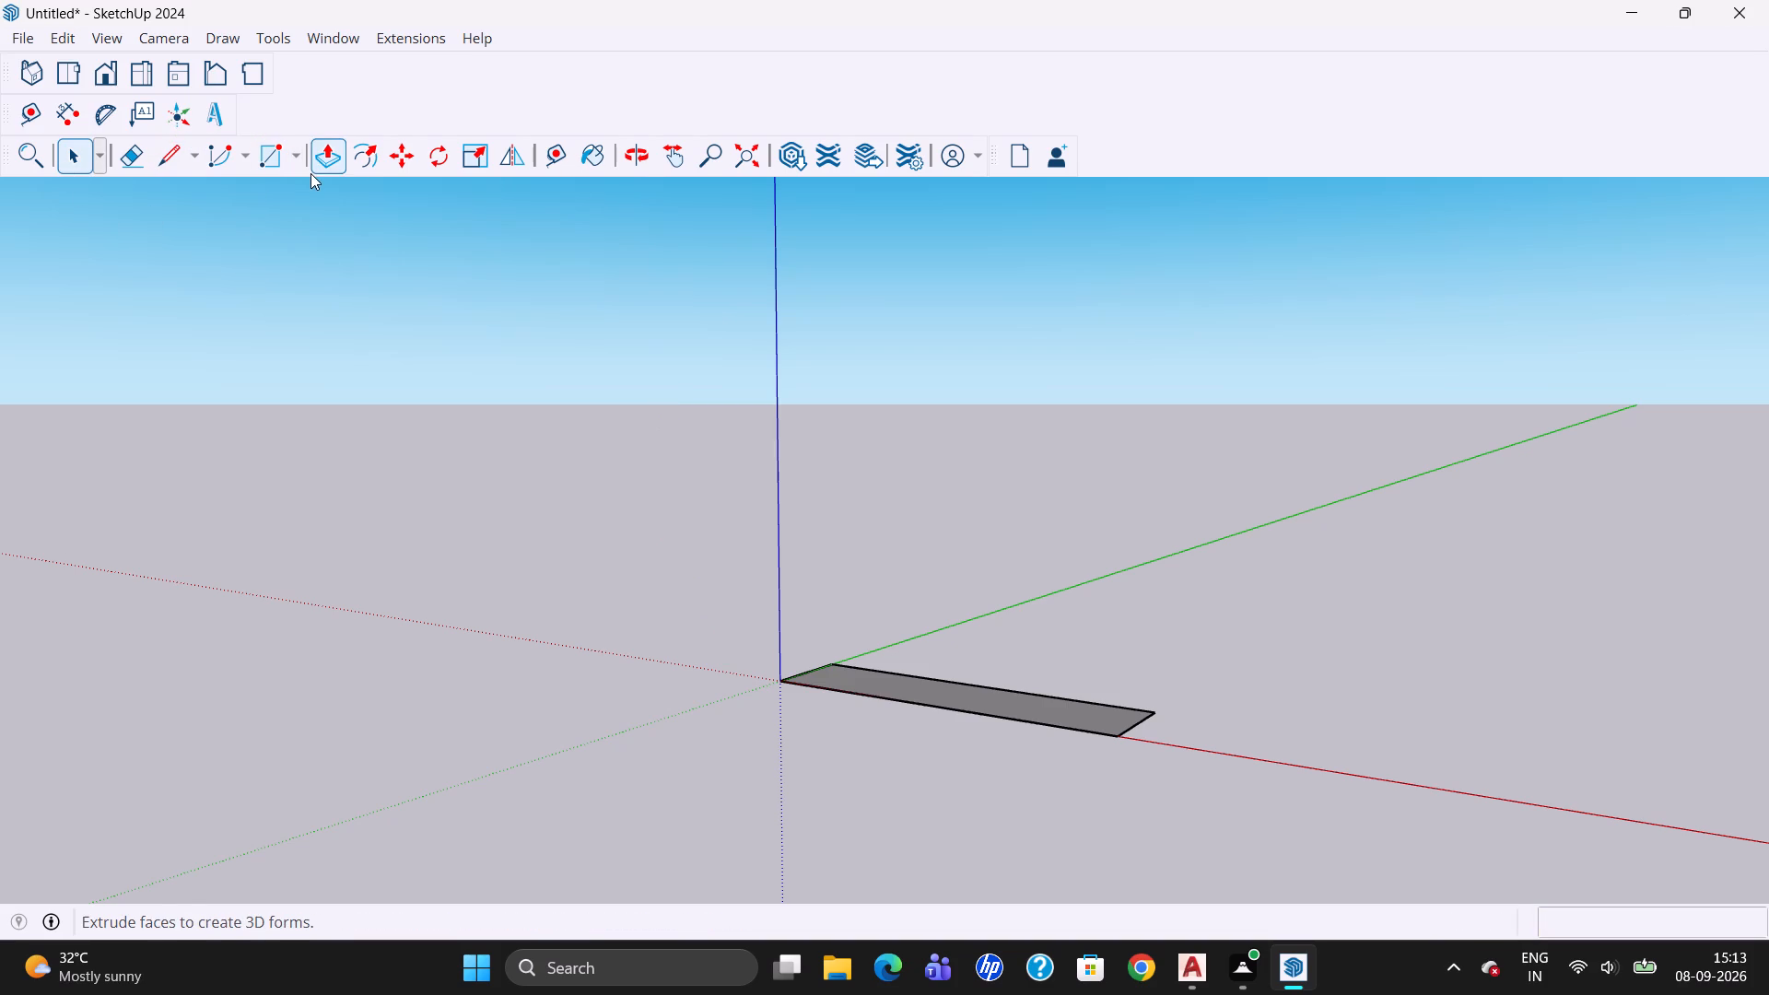
pyautogui.doubleClick(894, 682)
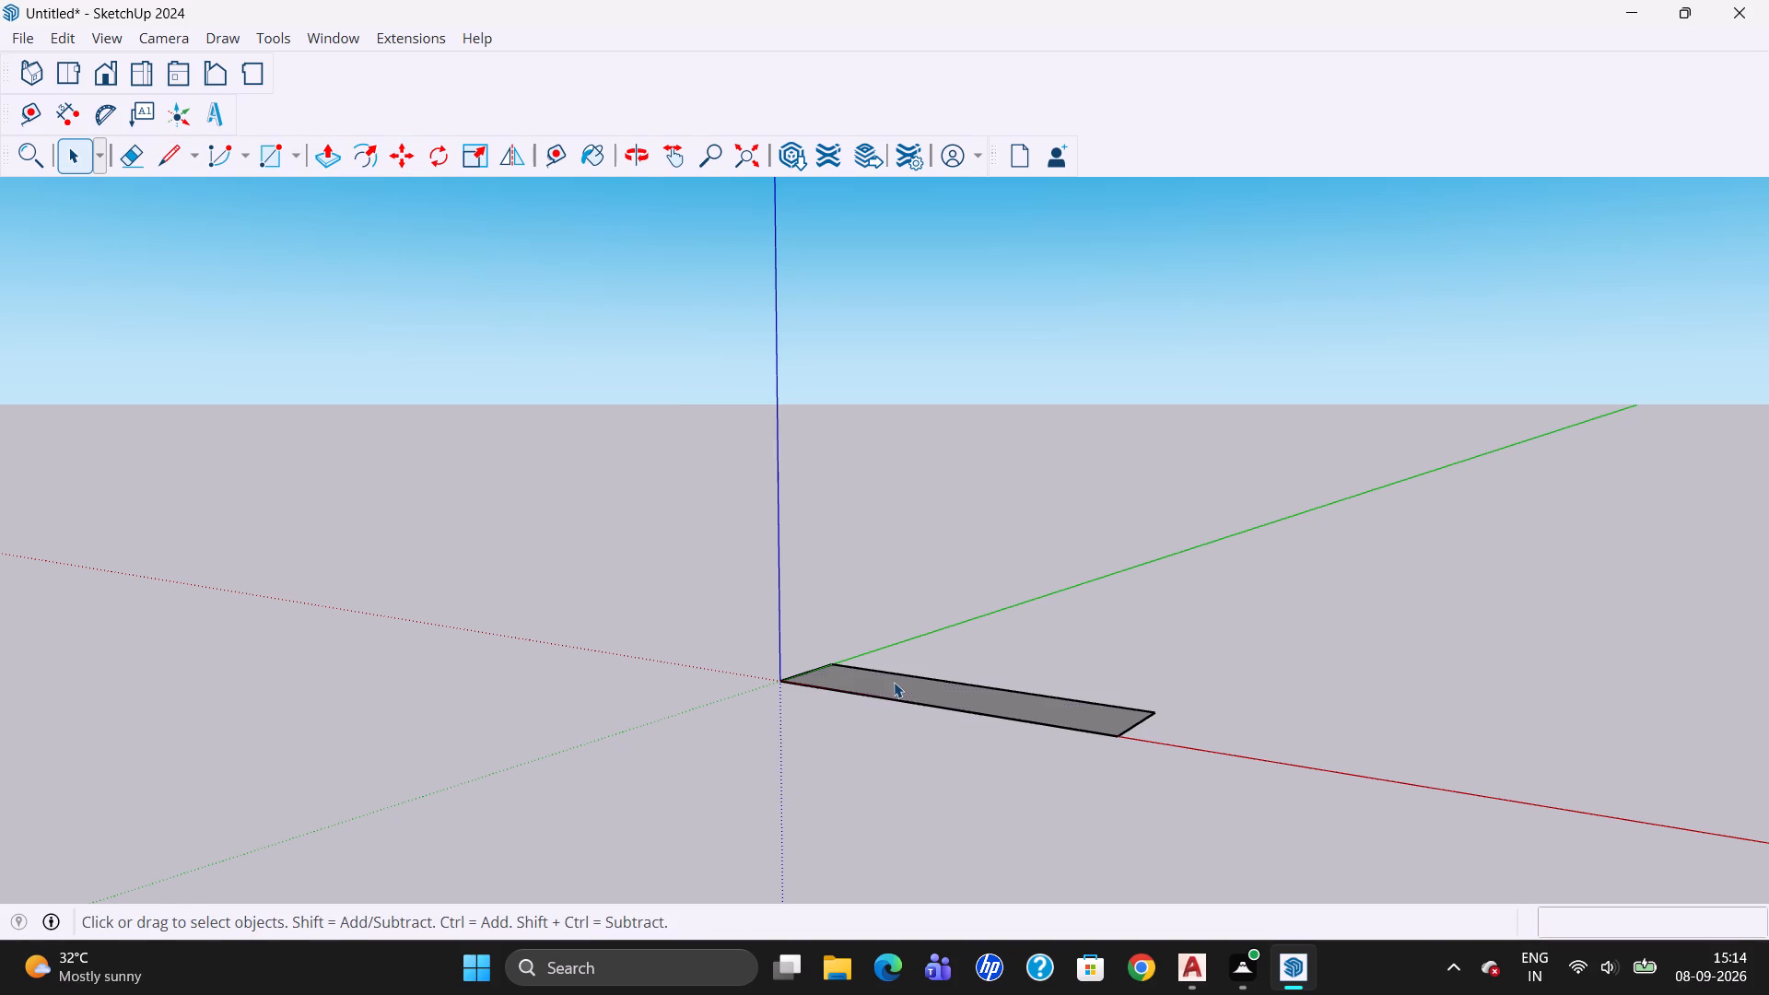
pyautogui.click(894, 682)
pyautogui.tripleClick(818, 666)
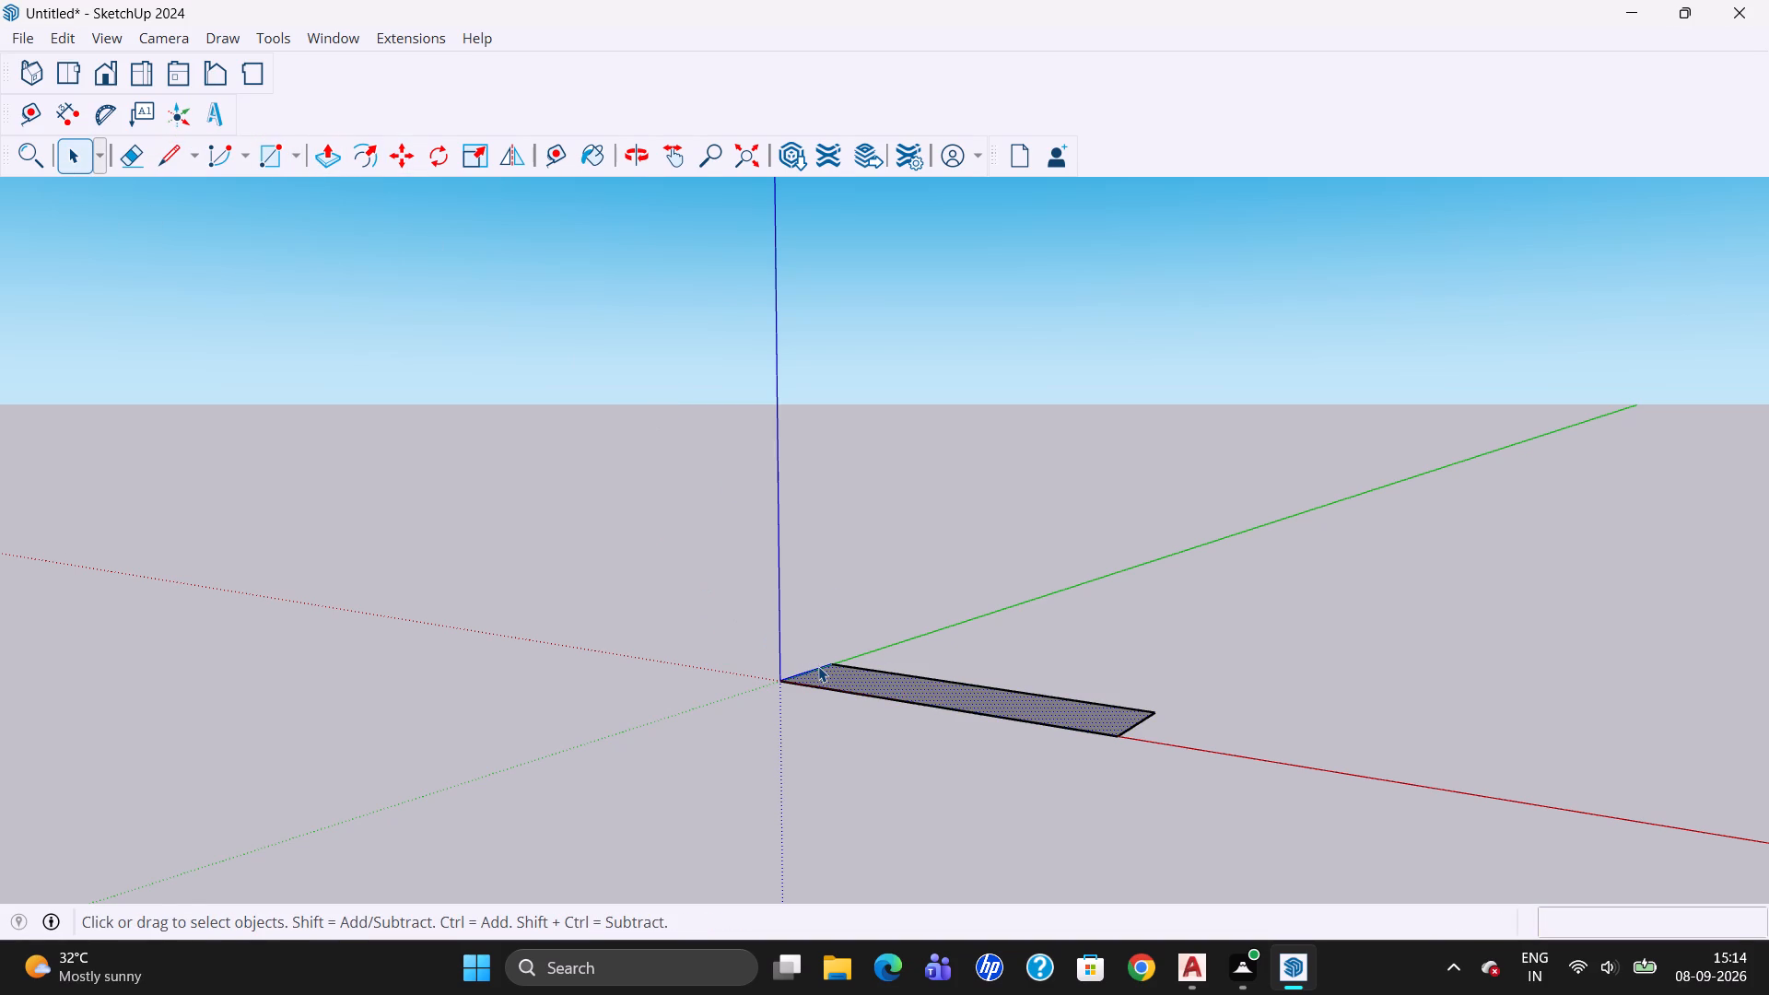
pyautogui.click(818, 666)
pyautogui.click(818, 666)
pyautogui.click(818, 666)
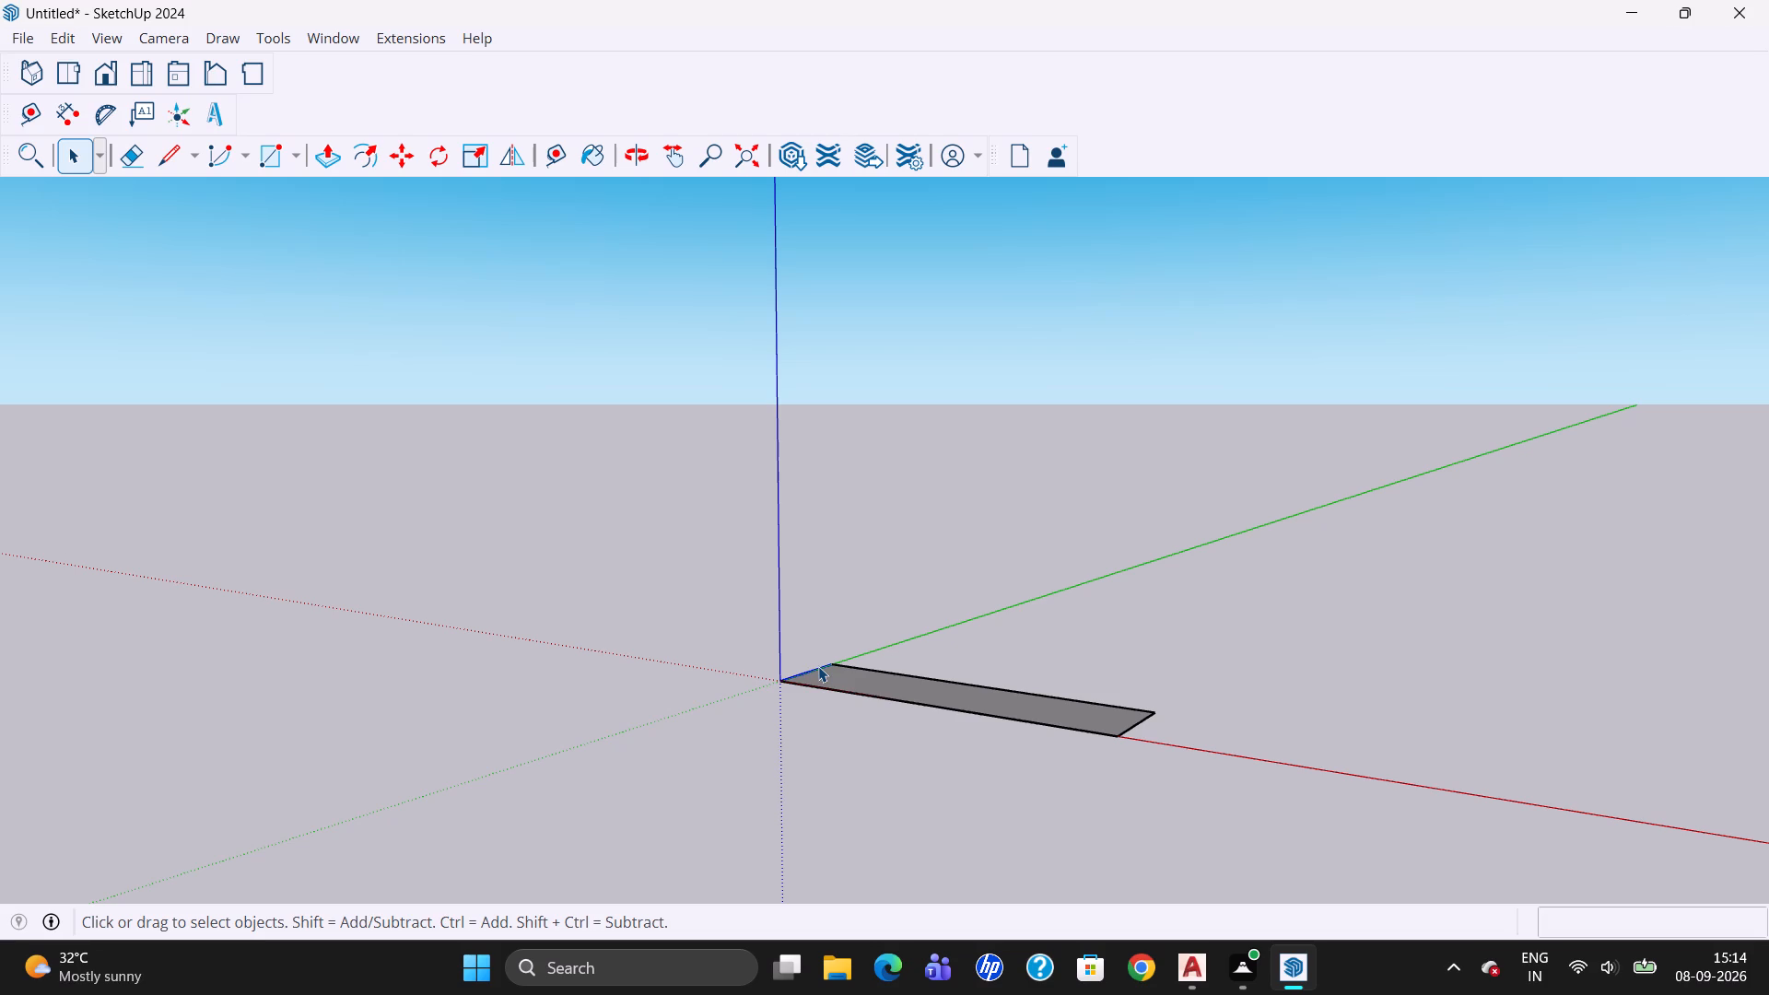
pyautogui.doubleClick(818, 666)
pyautogui.doubleClick(818, 666)
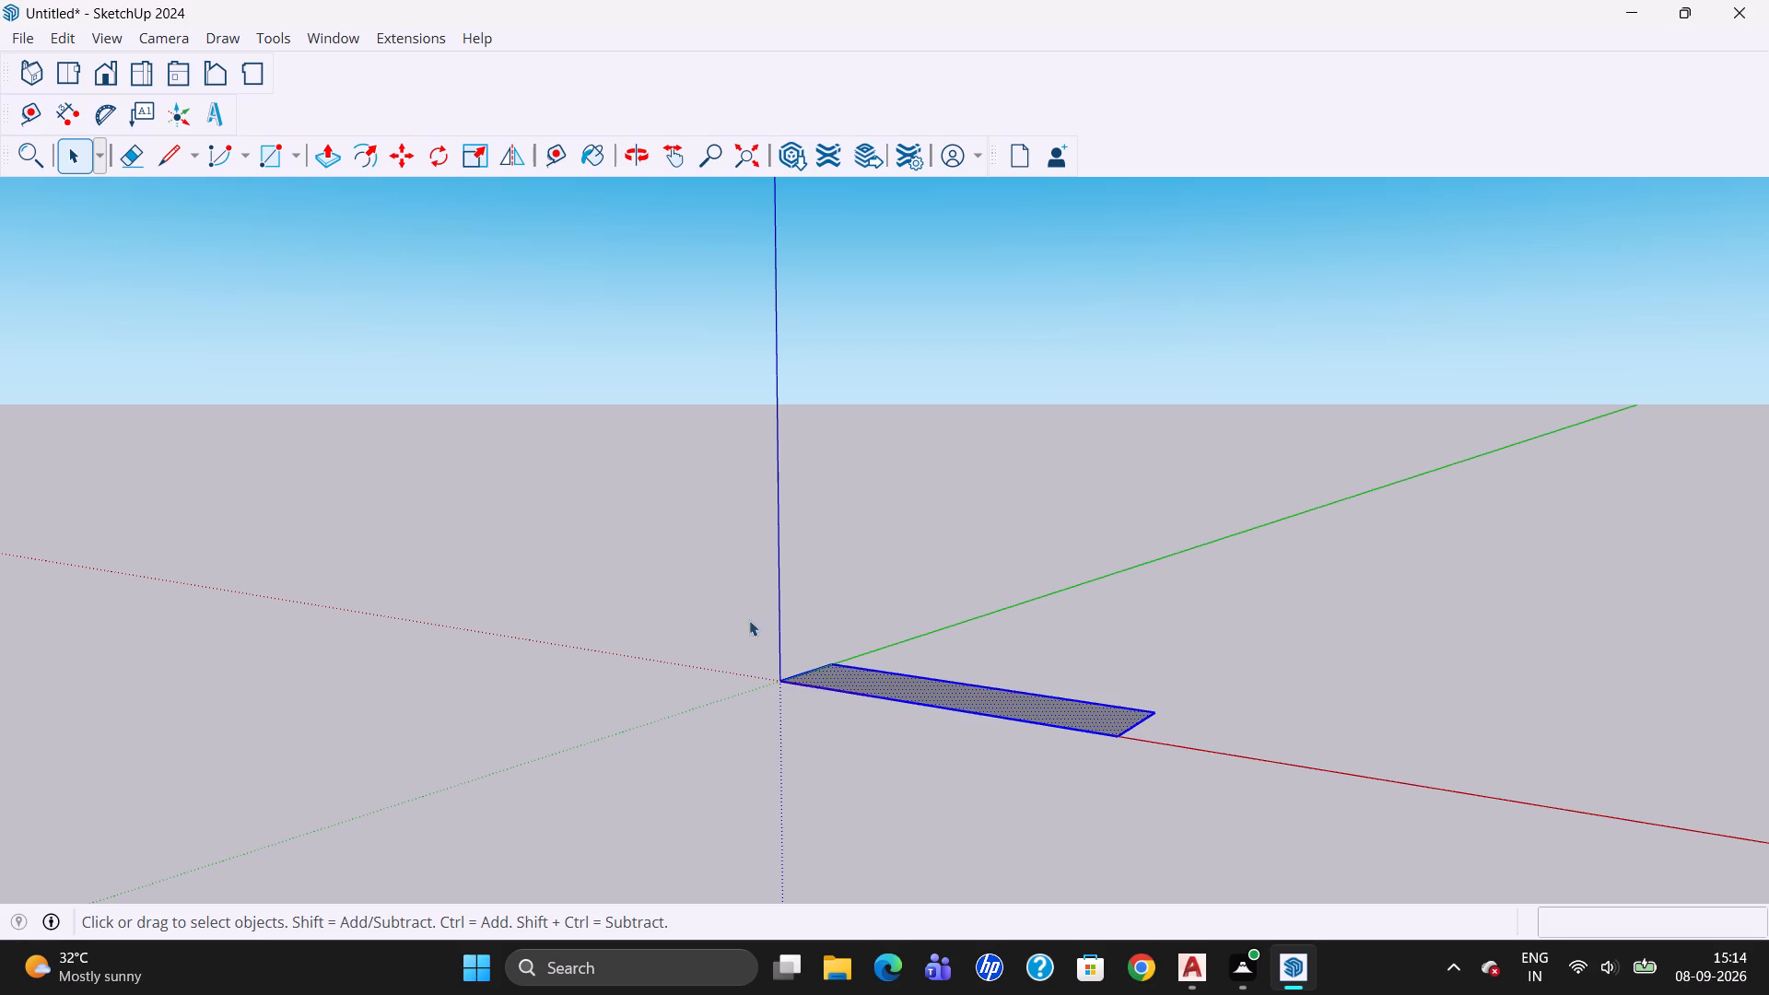
pyautogui.click(334, 161)
pyautogui.click(879, 672)
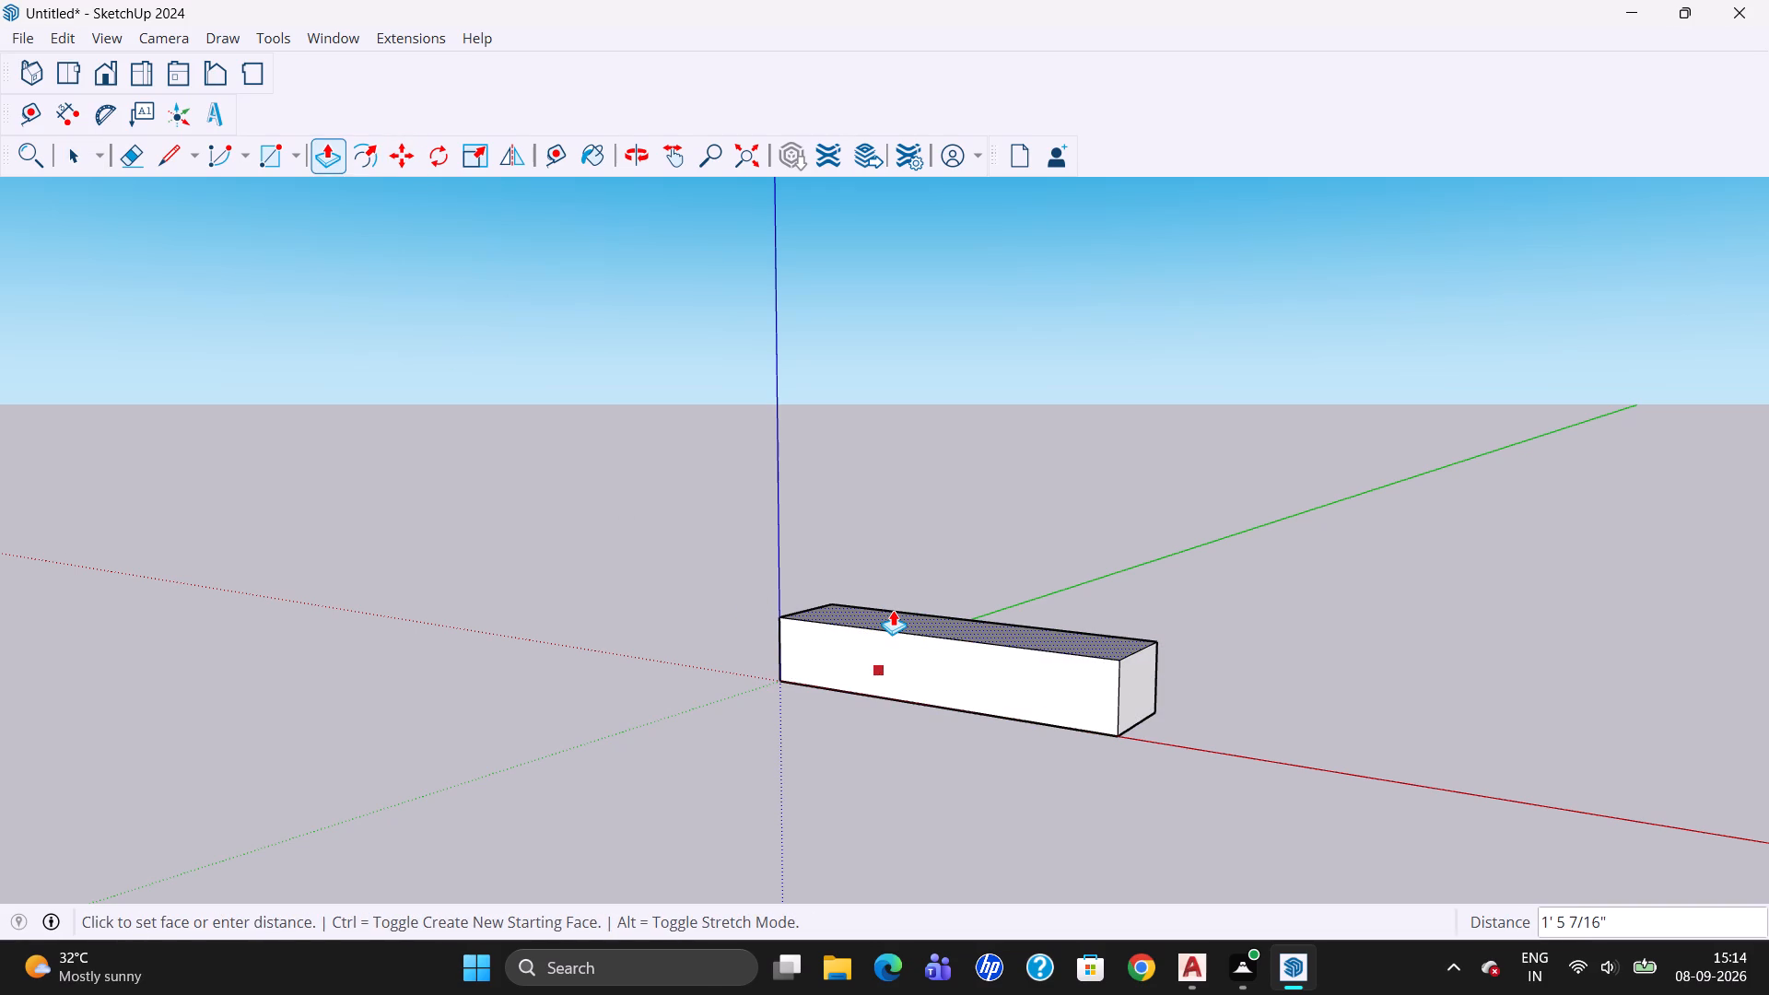
pyautogui.write('6"')
pyautogui.press('Return')
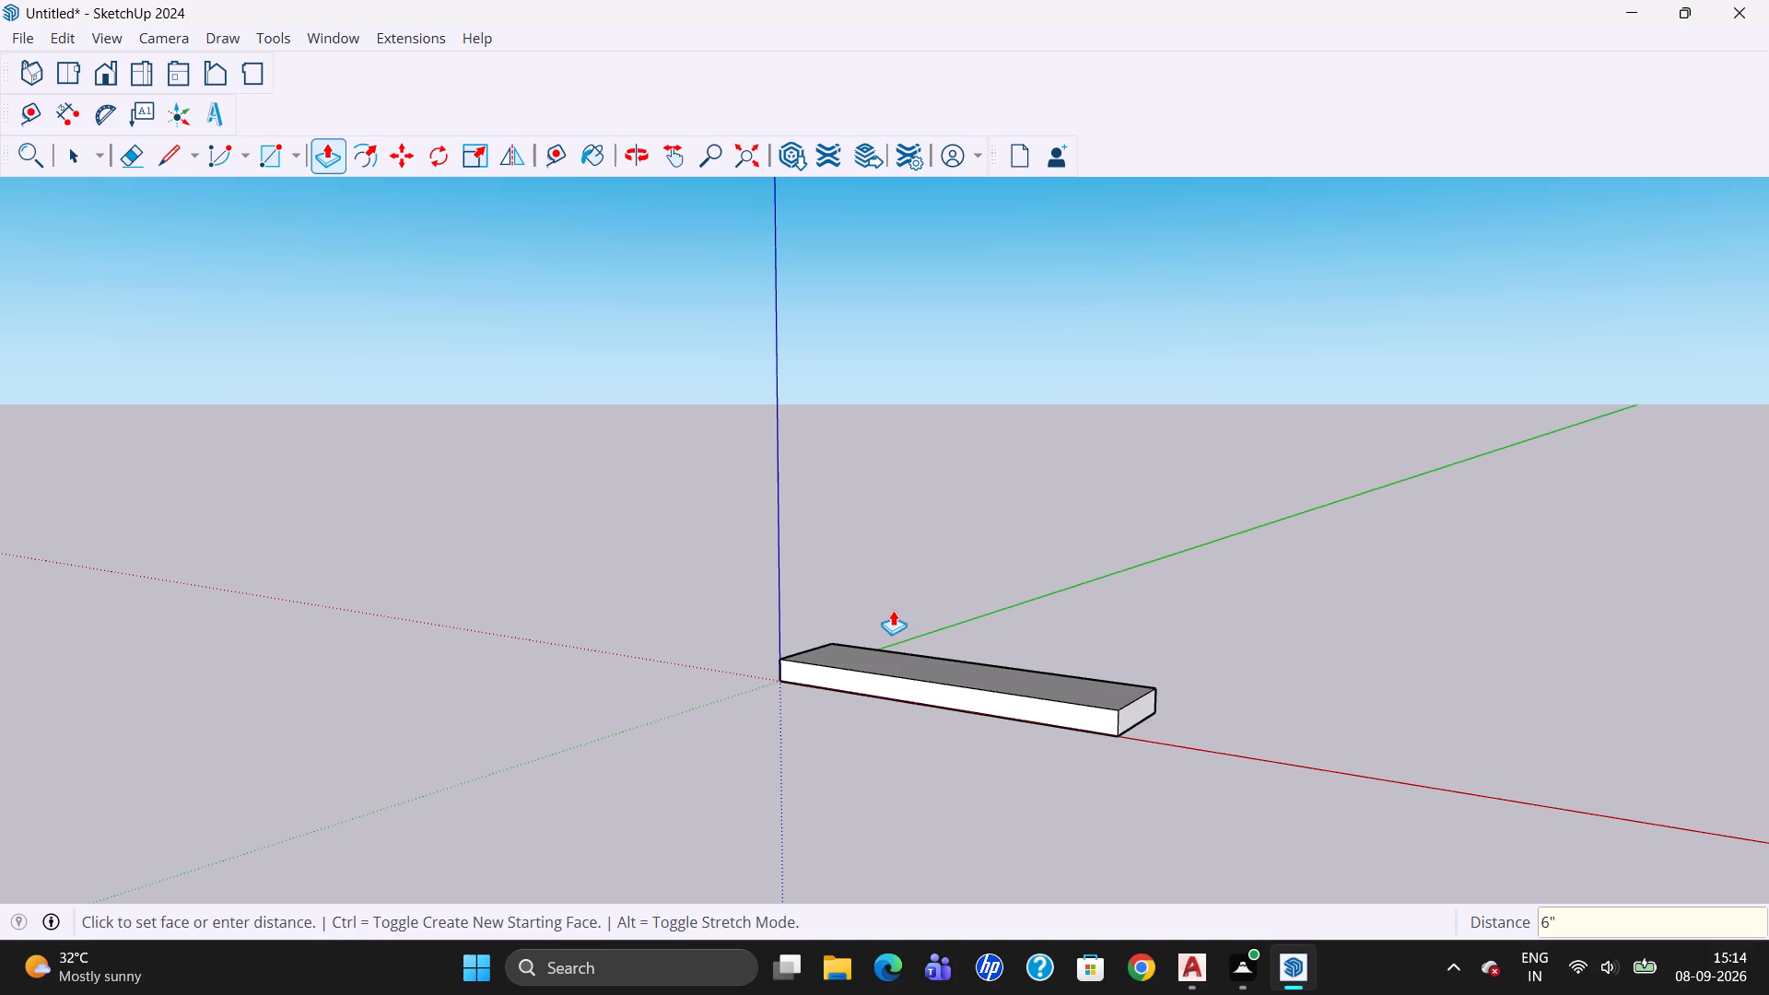
# Offset the outline of the slab's long front face 1" inward.
pyautogui.click(376, 162)
pyautogui.click(868, 677)
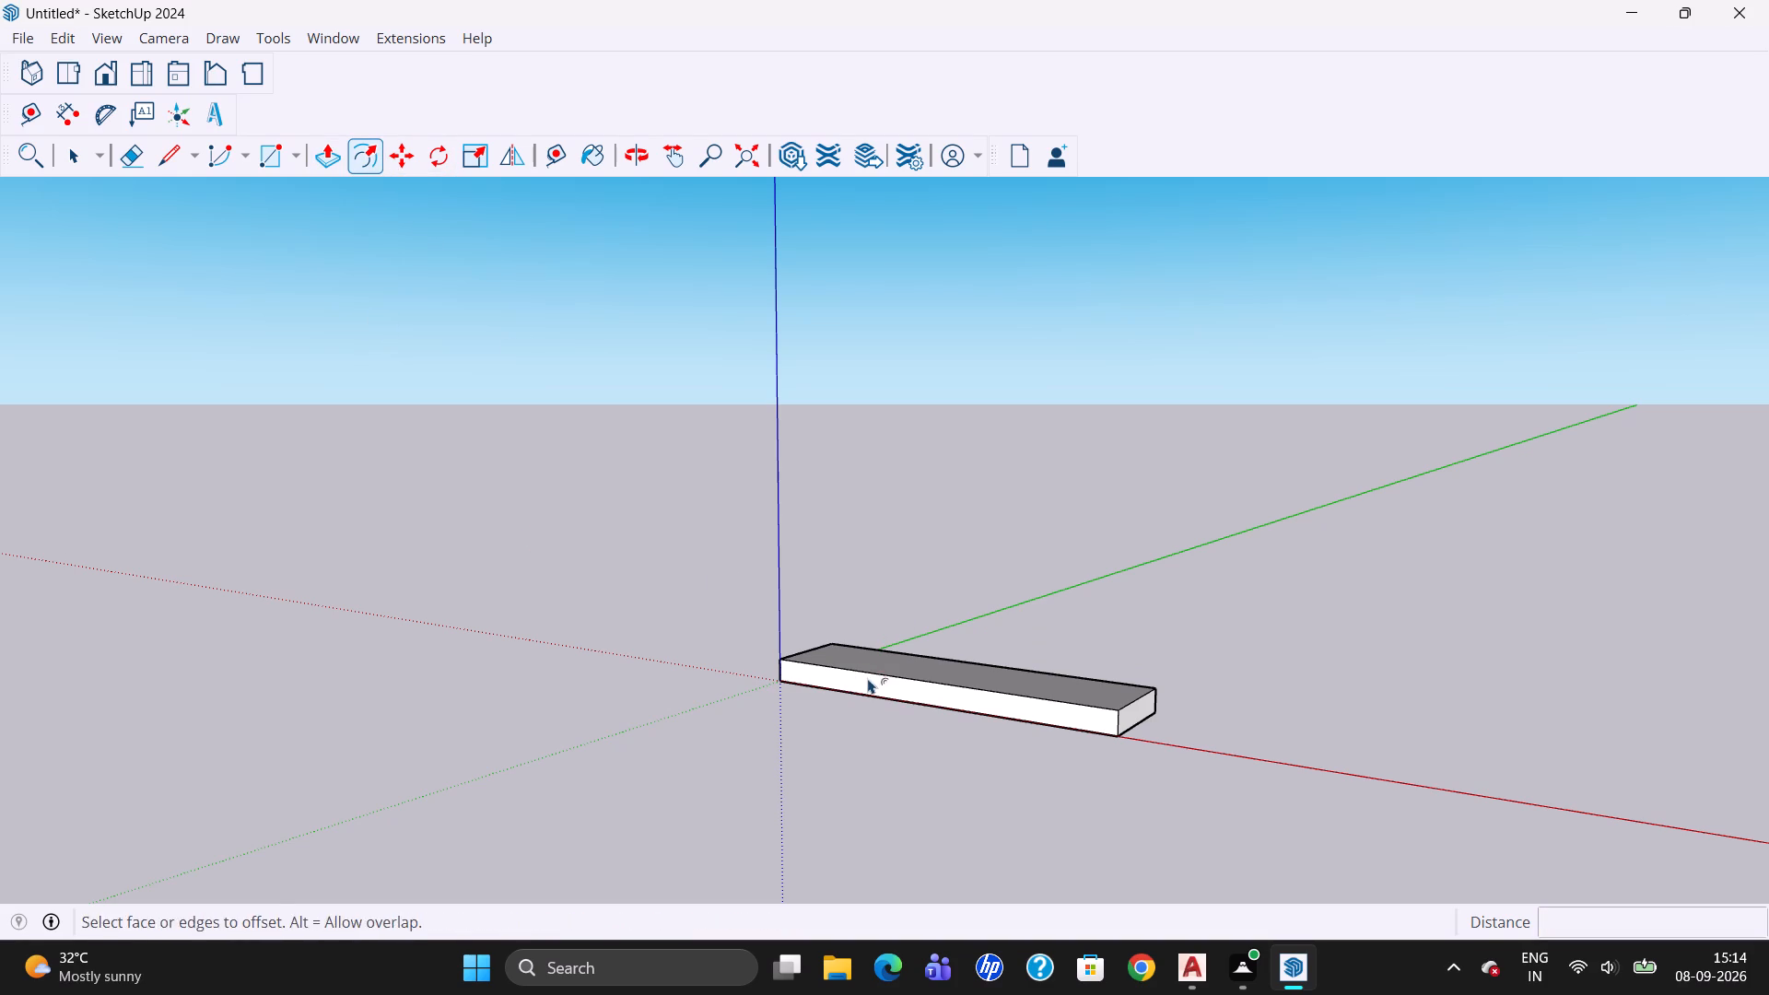
pyautogui.click(877, 681)
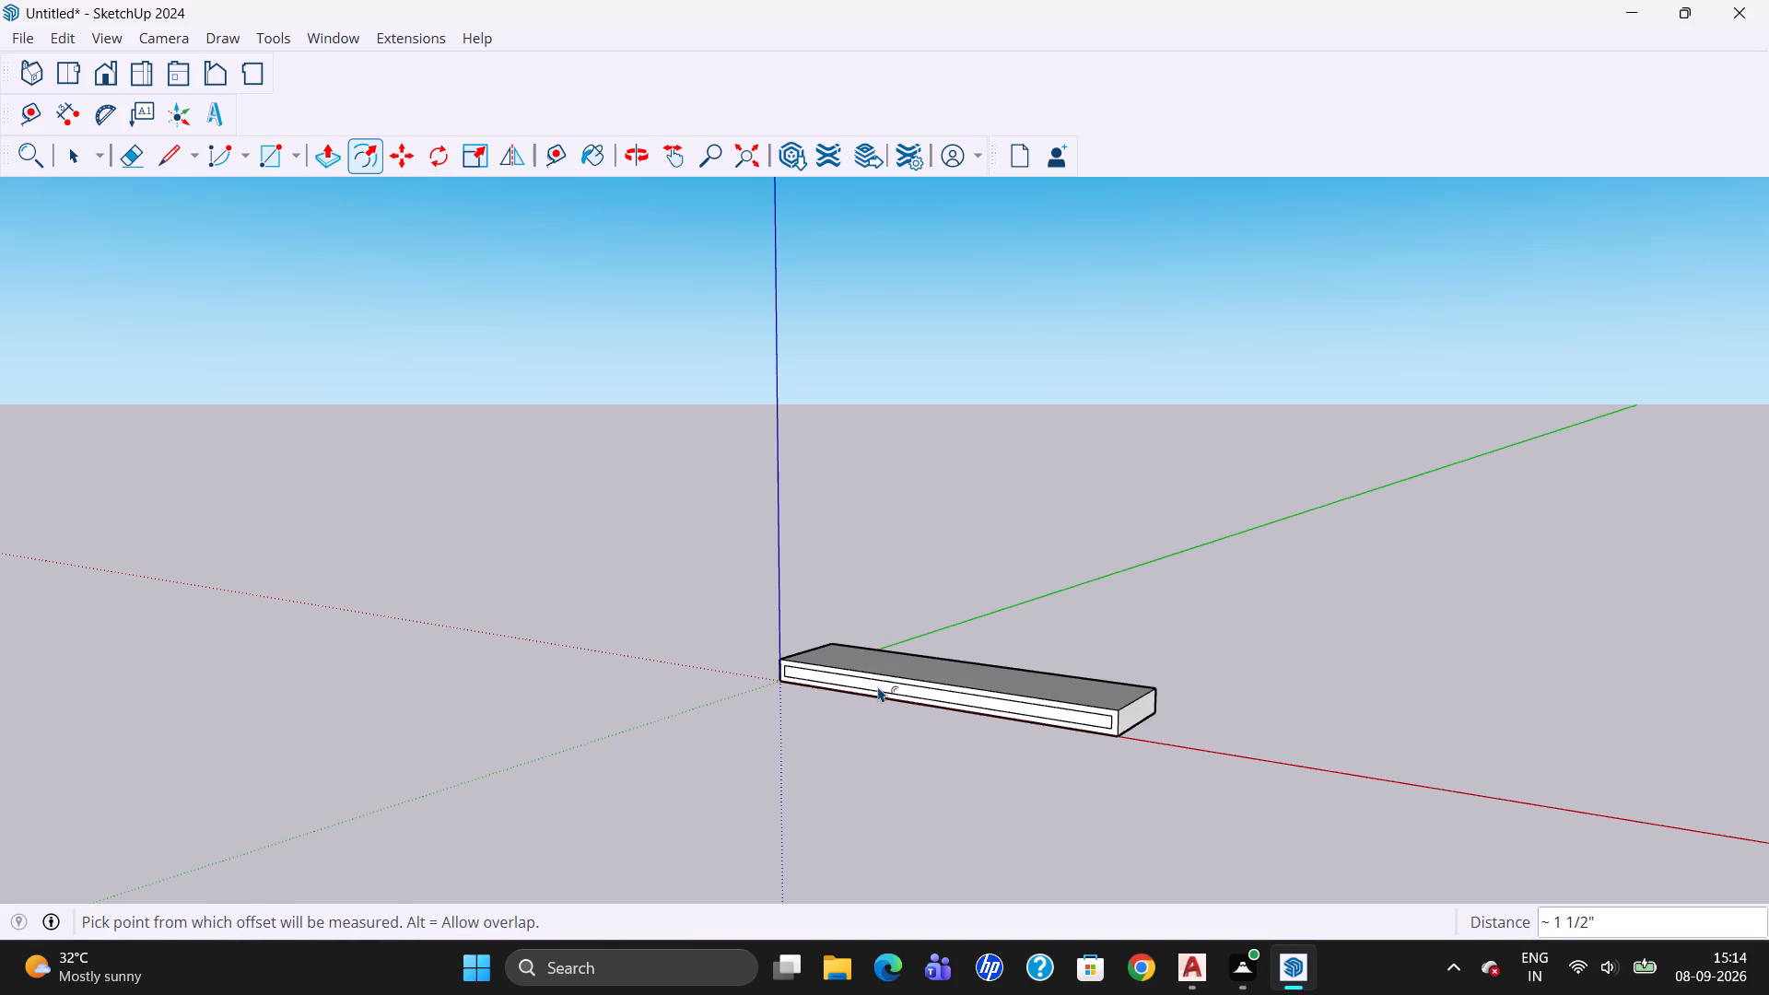
pyautogui.press('1')
pyautogui.hotkey('shift', '"')
pyautogui.press('Return')
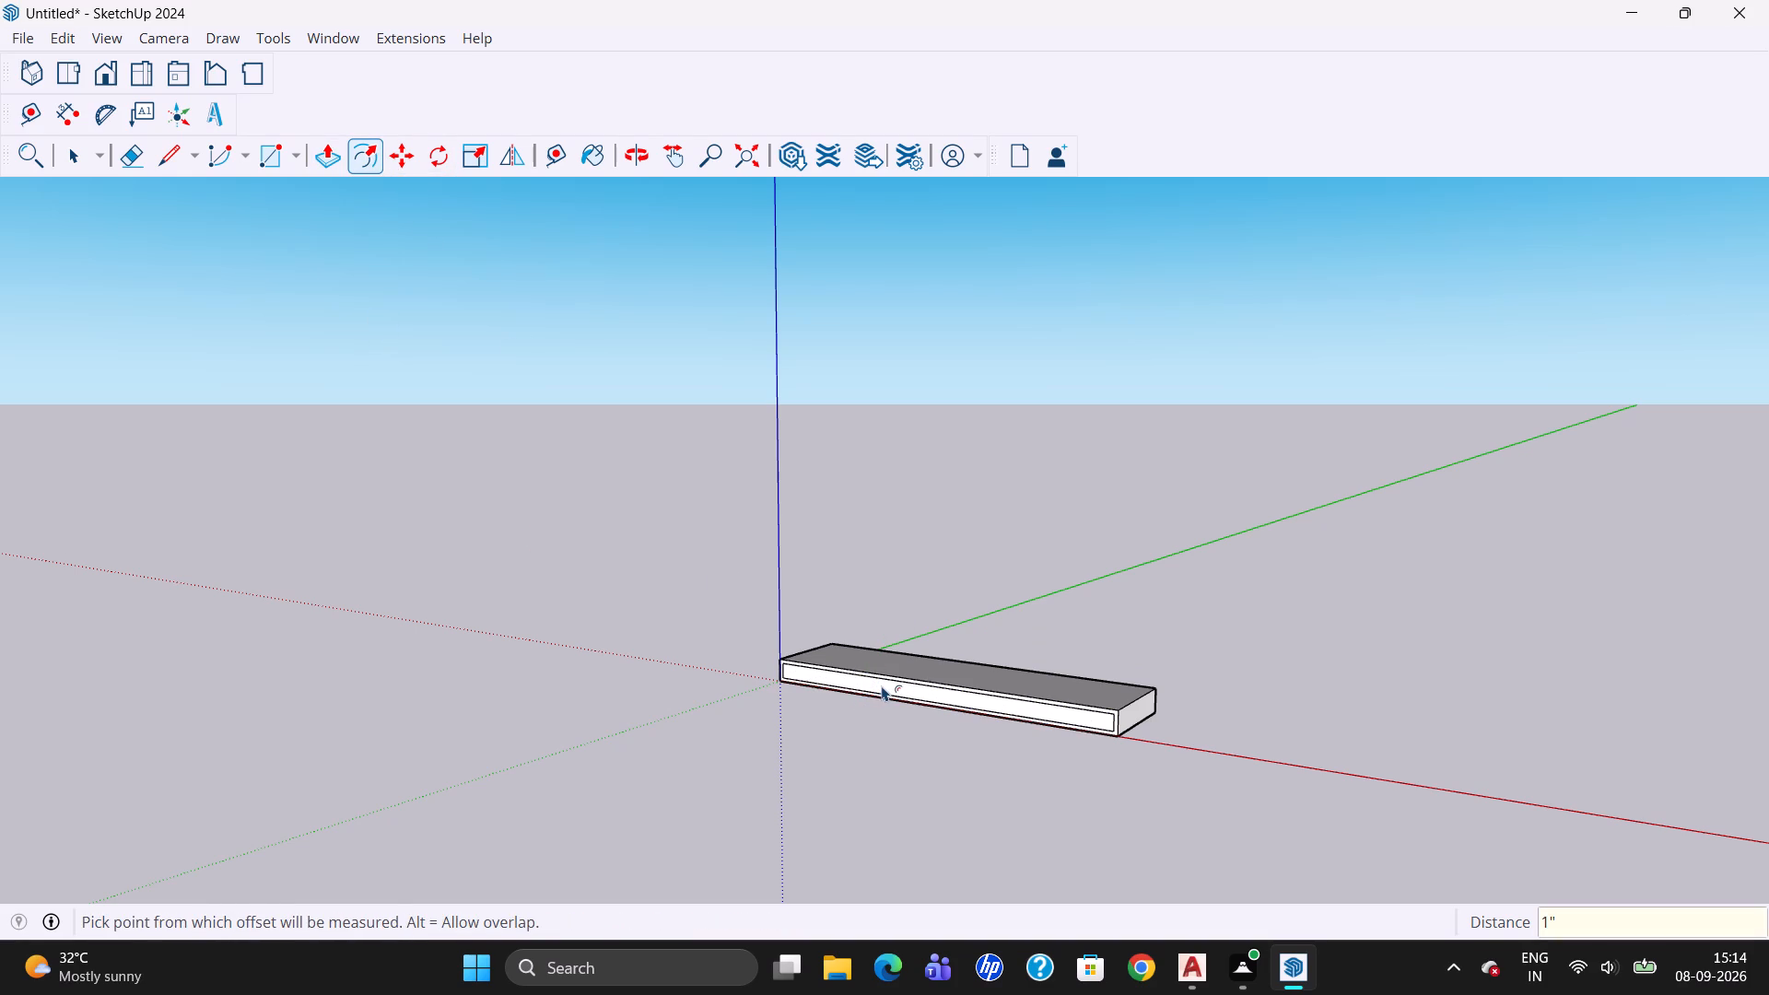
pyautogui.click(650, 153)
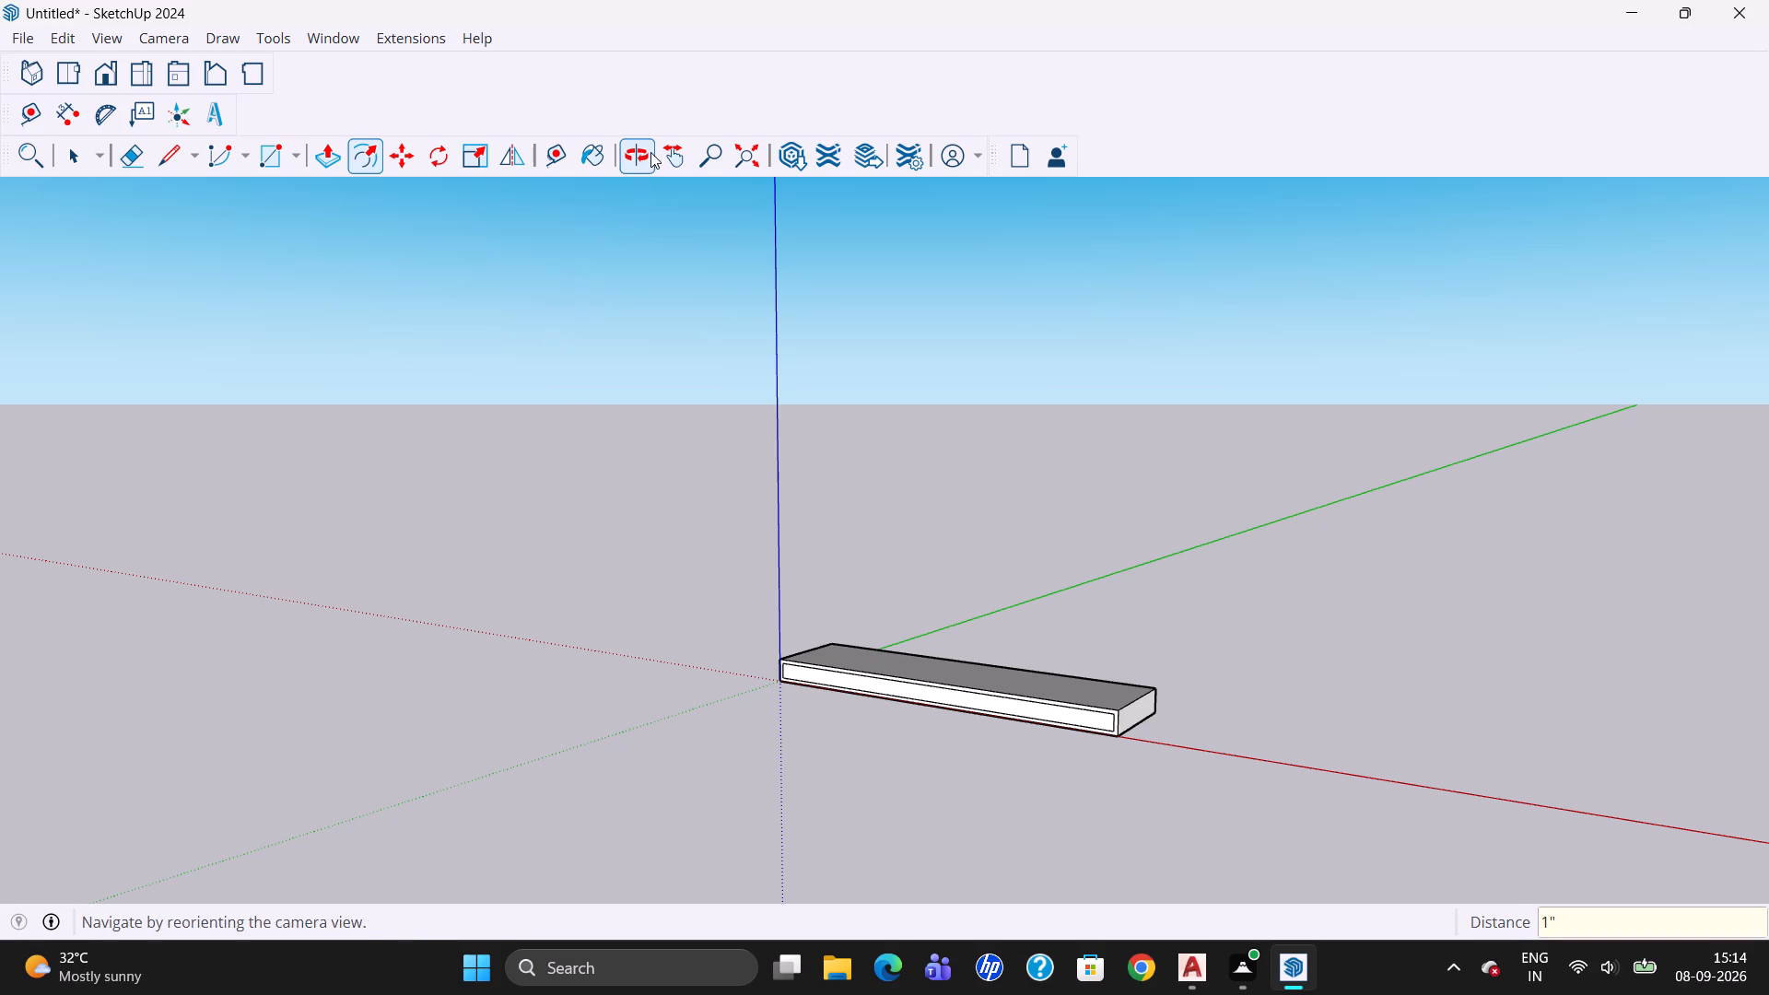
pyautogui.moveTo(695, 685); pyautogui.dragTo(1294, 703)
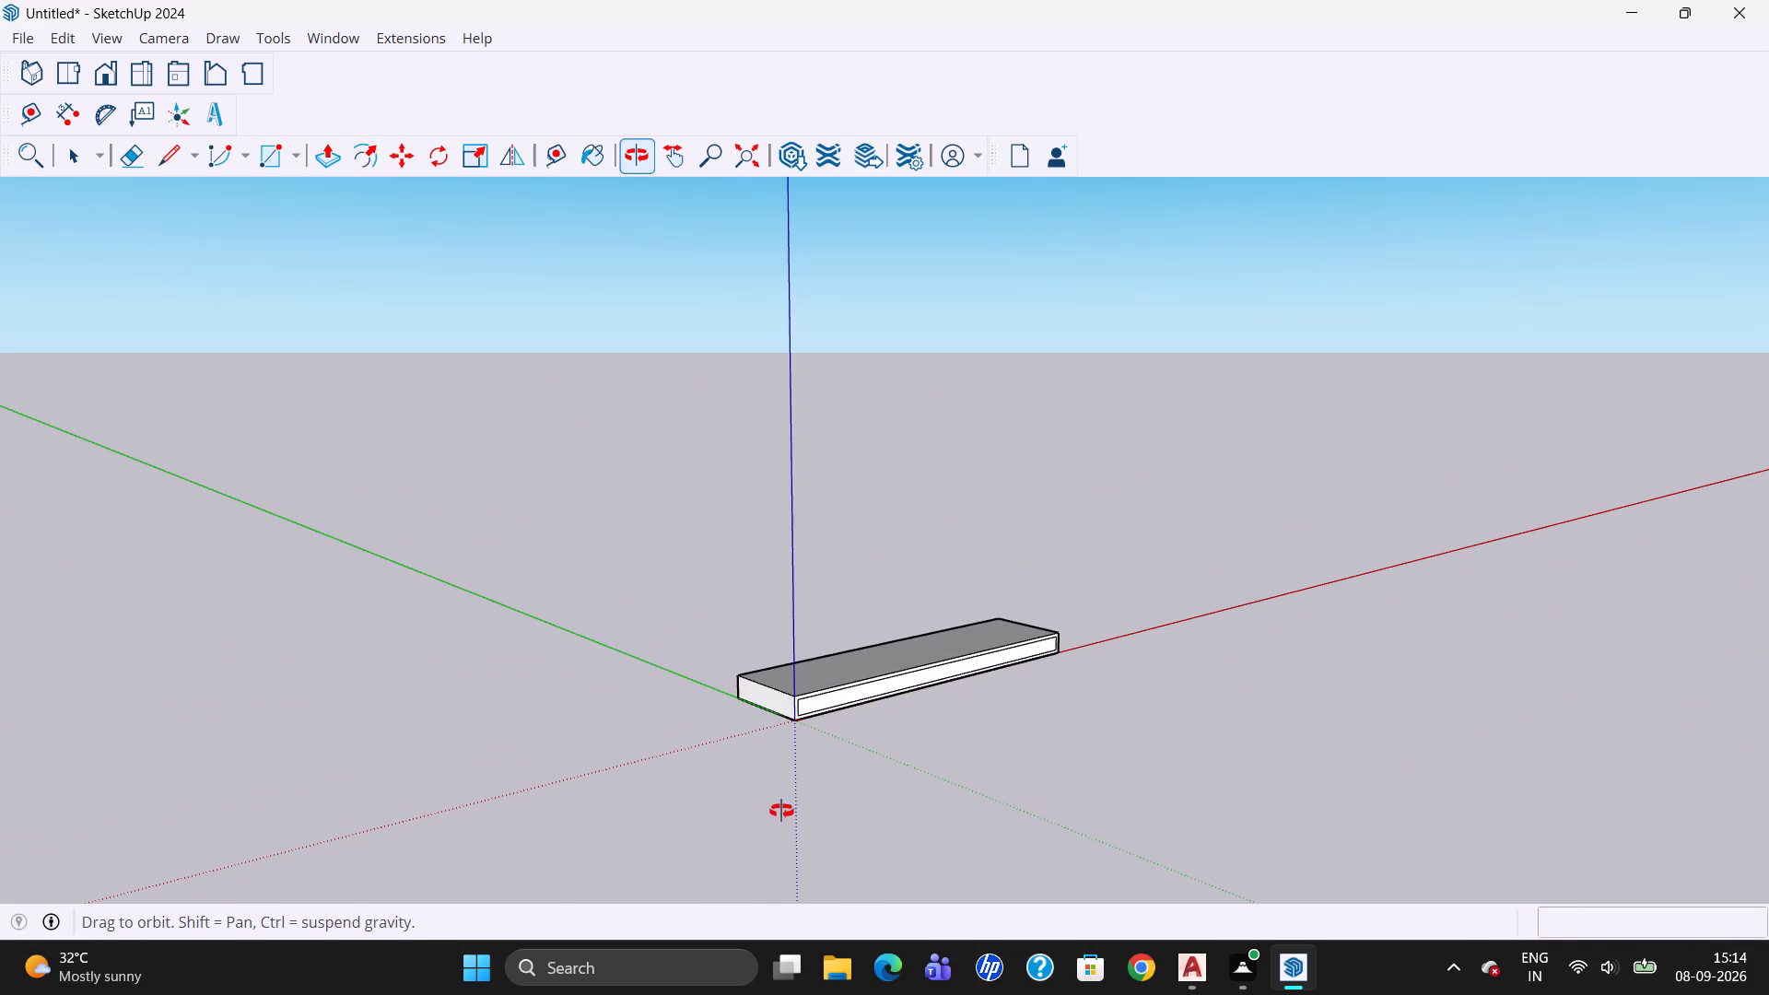
# Place a vertical construction guide 7' up from the slab's rear bottom corner on the green axis.
pyautogui.click(556, 158)
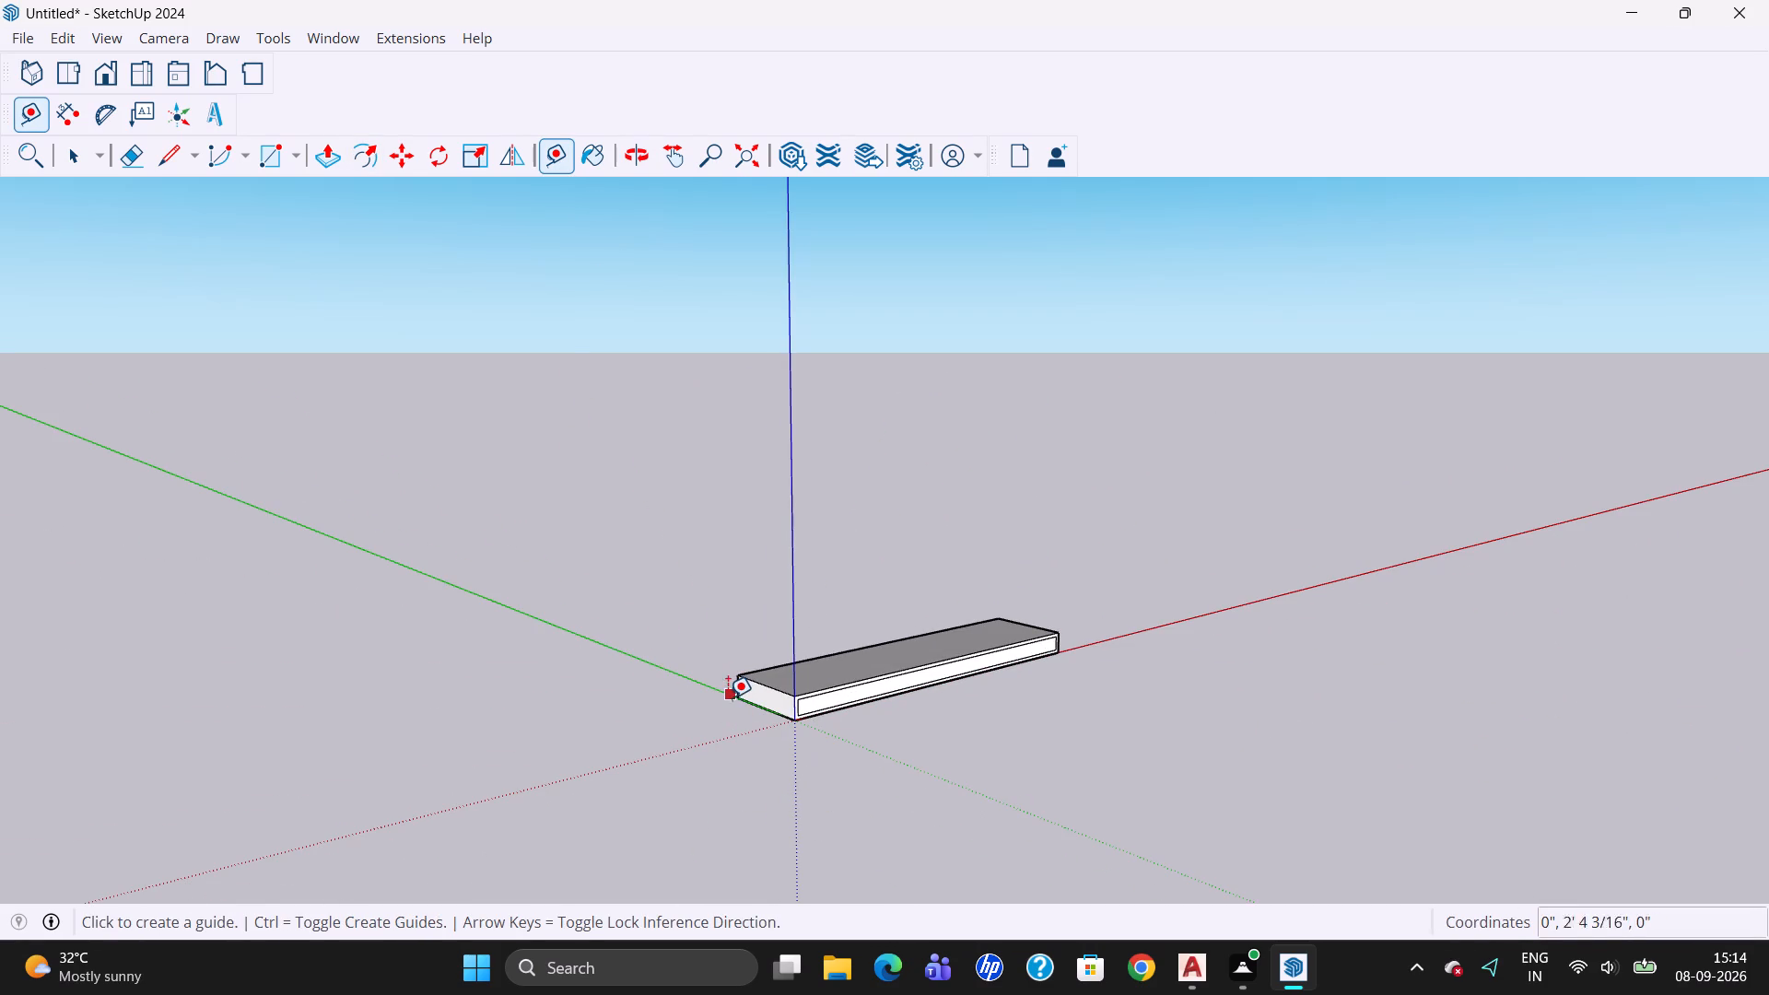
pyautogui.scroll(4, 729, 698)
pyautogui.click(741, 693)
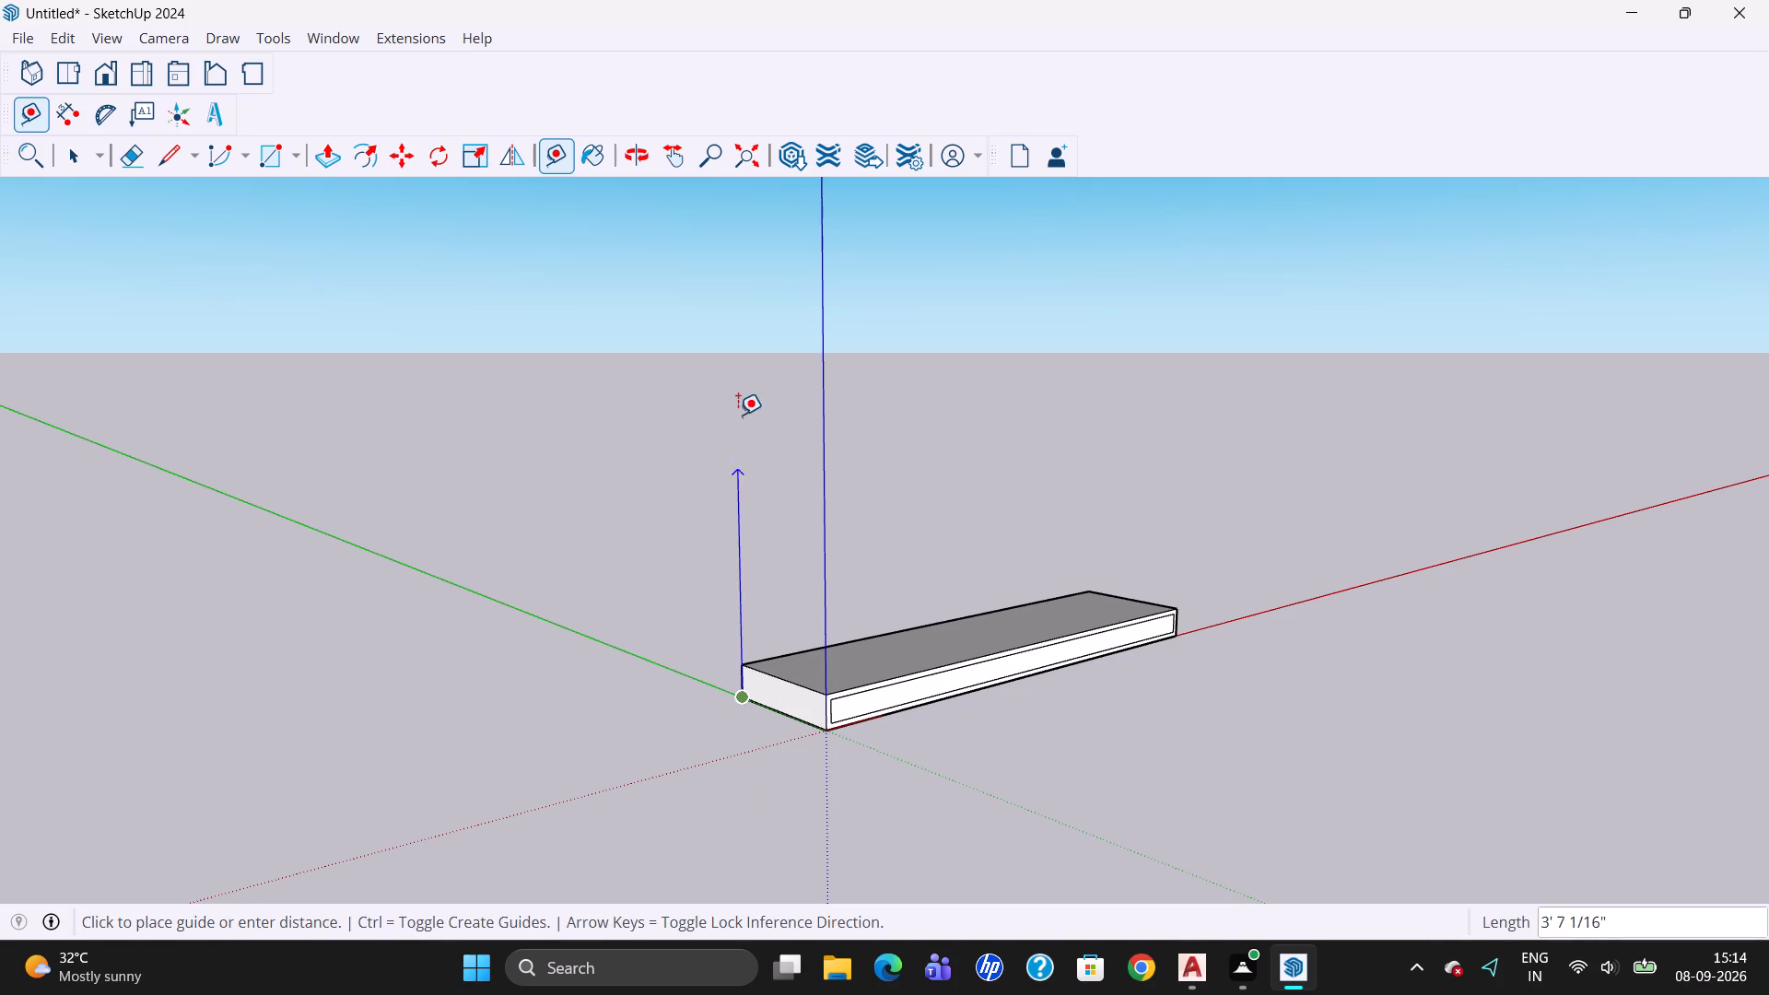
pyautogui.press('7')
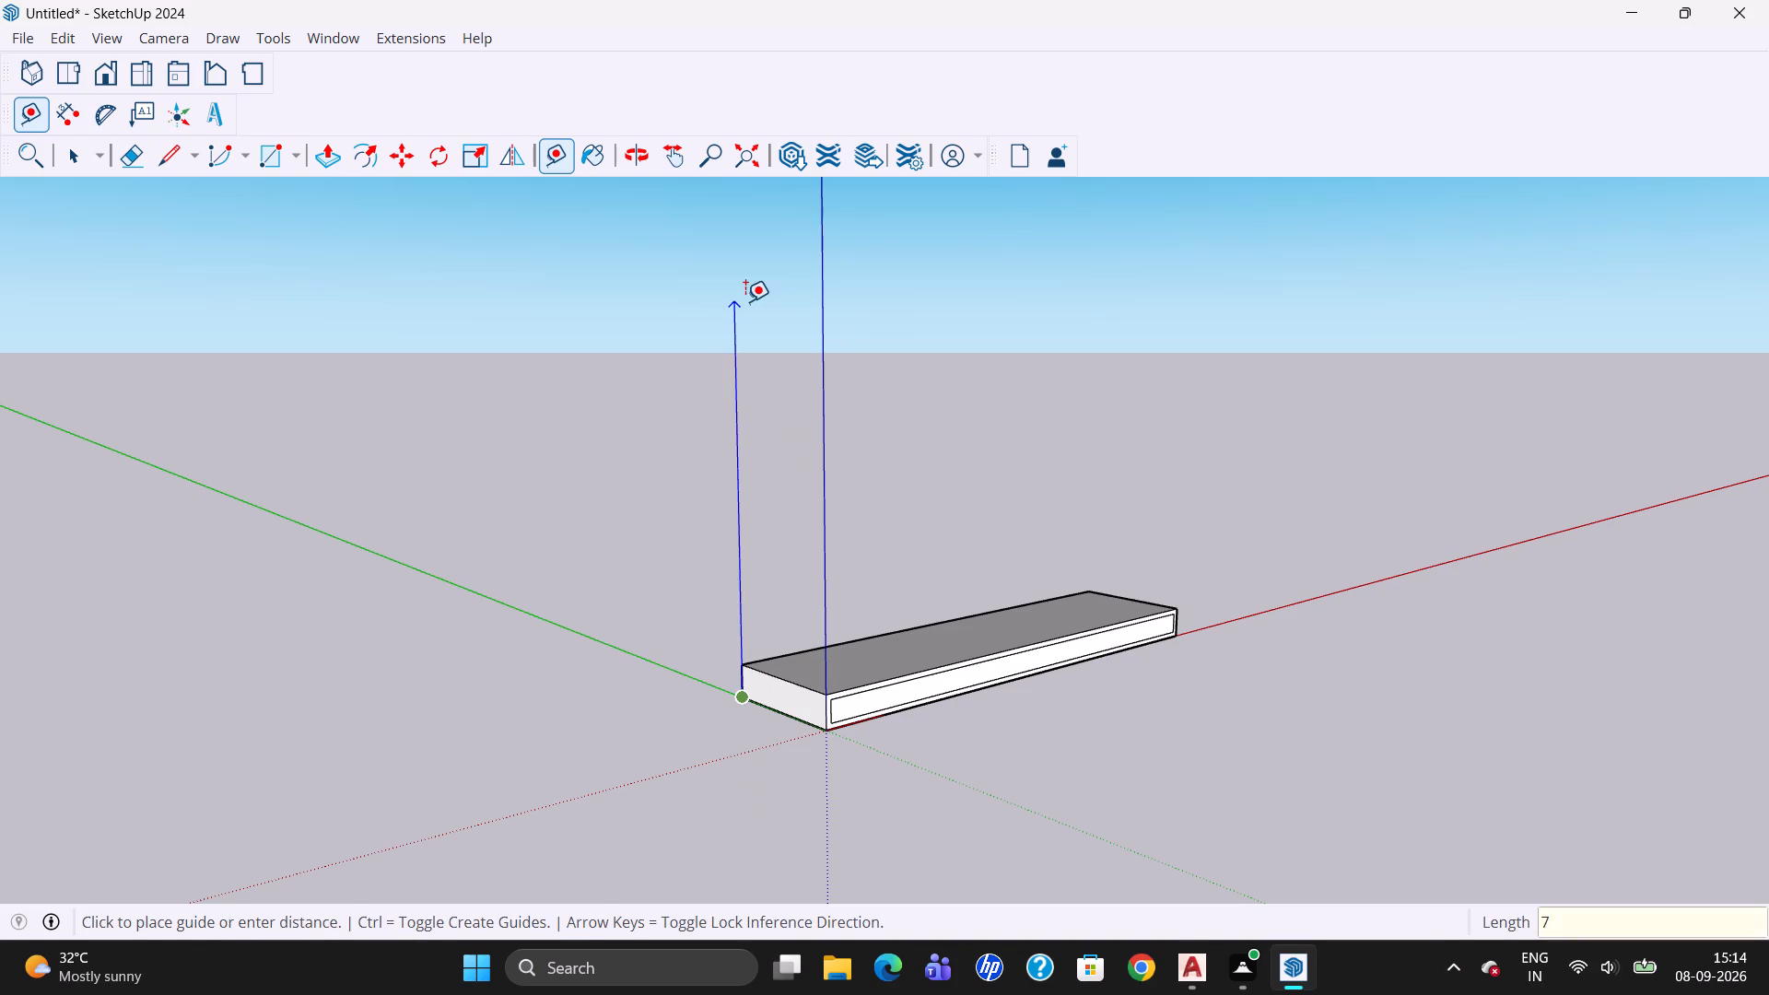
pyautogui.press("'")
pyautogui.press('Return')
pyautogui.scroll(-2, 788, 386)
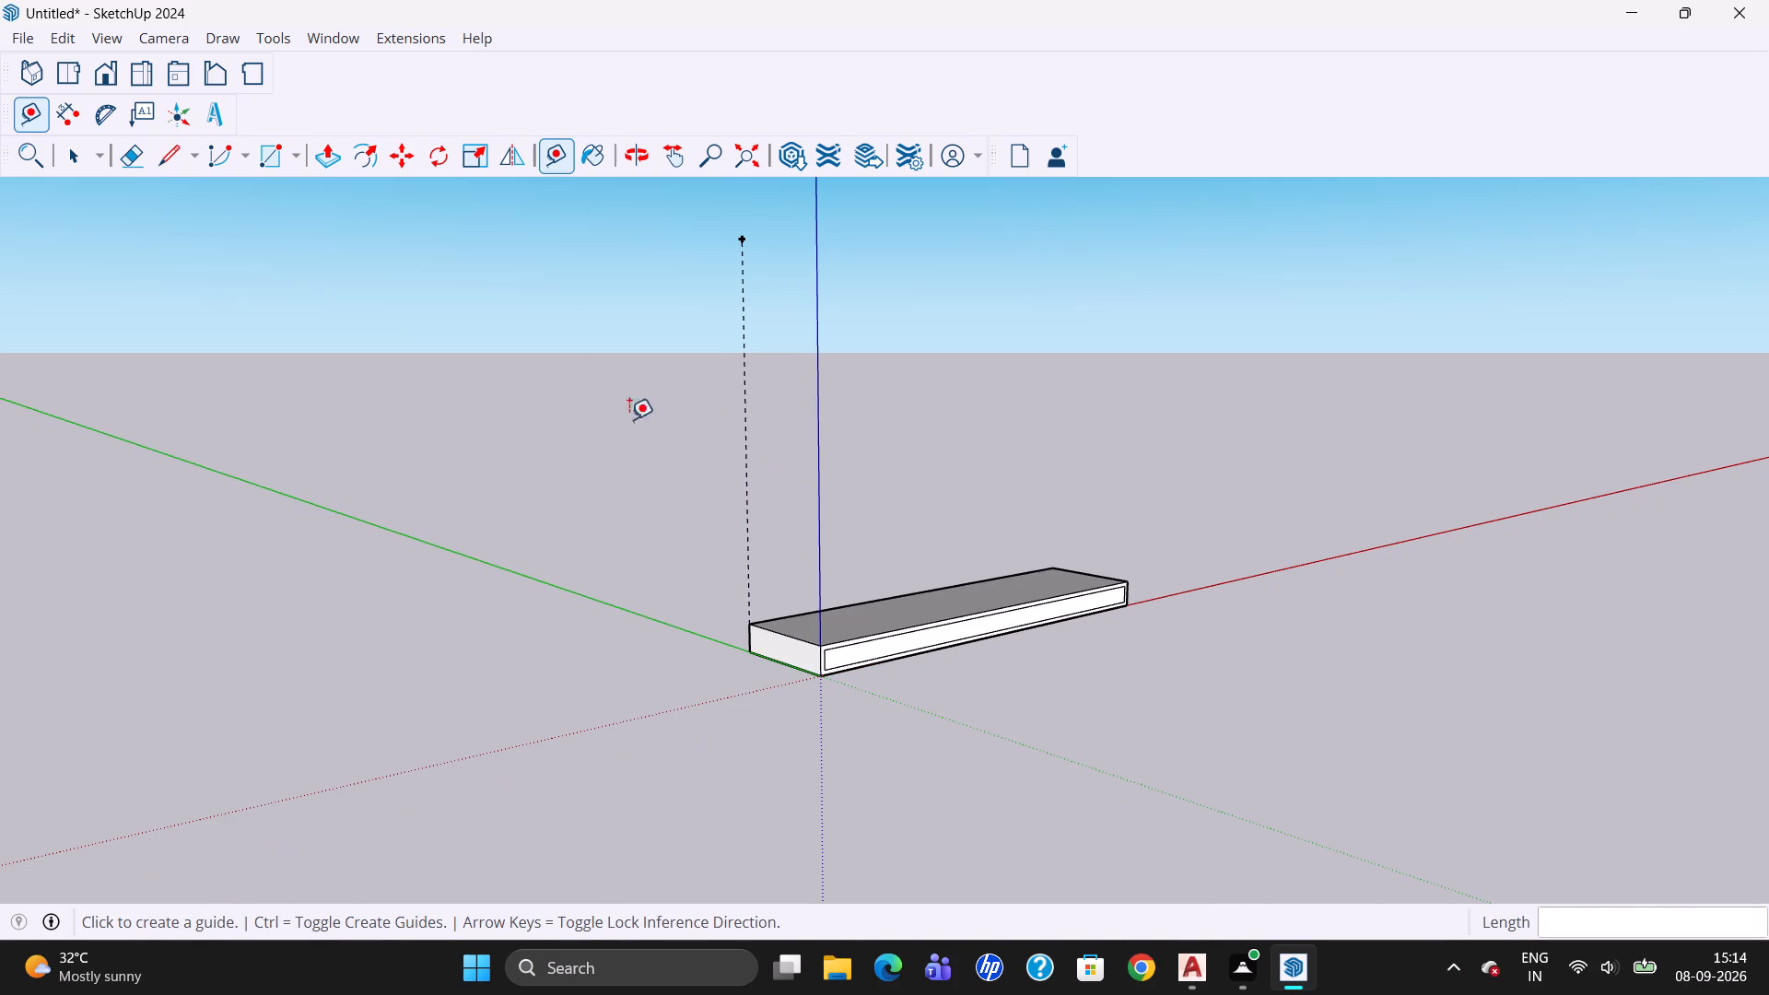
# Select the whole slab and copy it 7' straight up along the blue axis to the guide's end point.
pyautogui.click(75, 172)
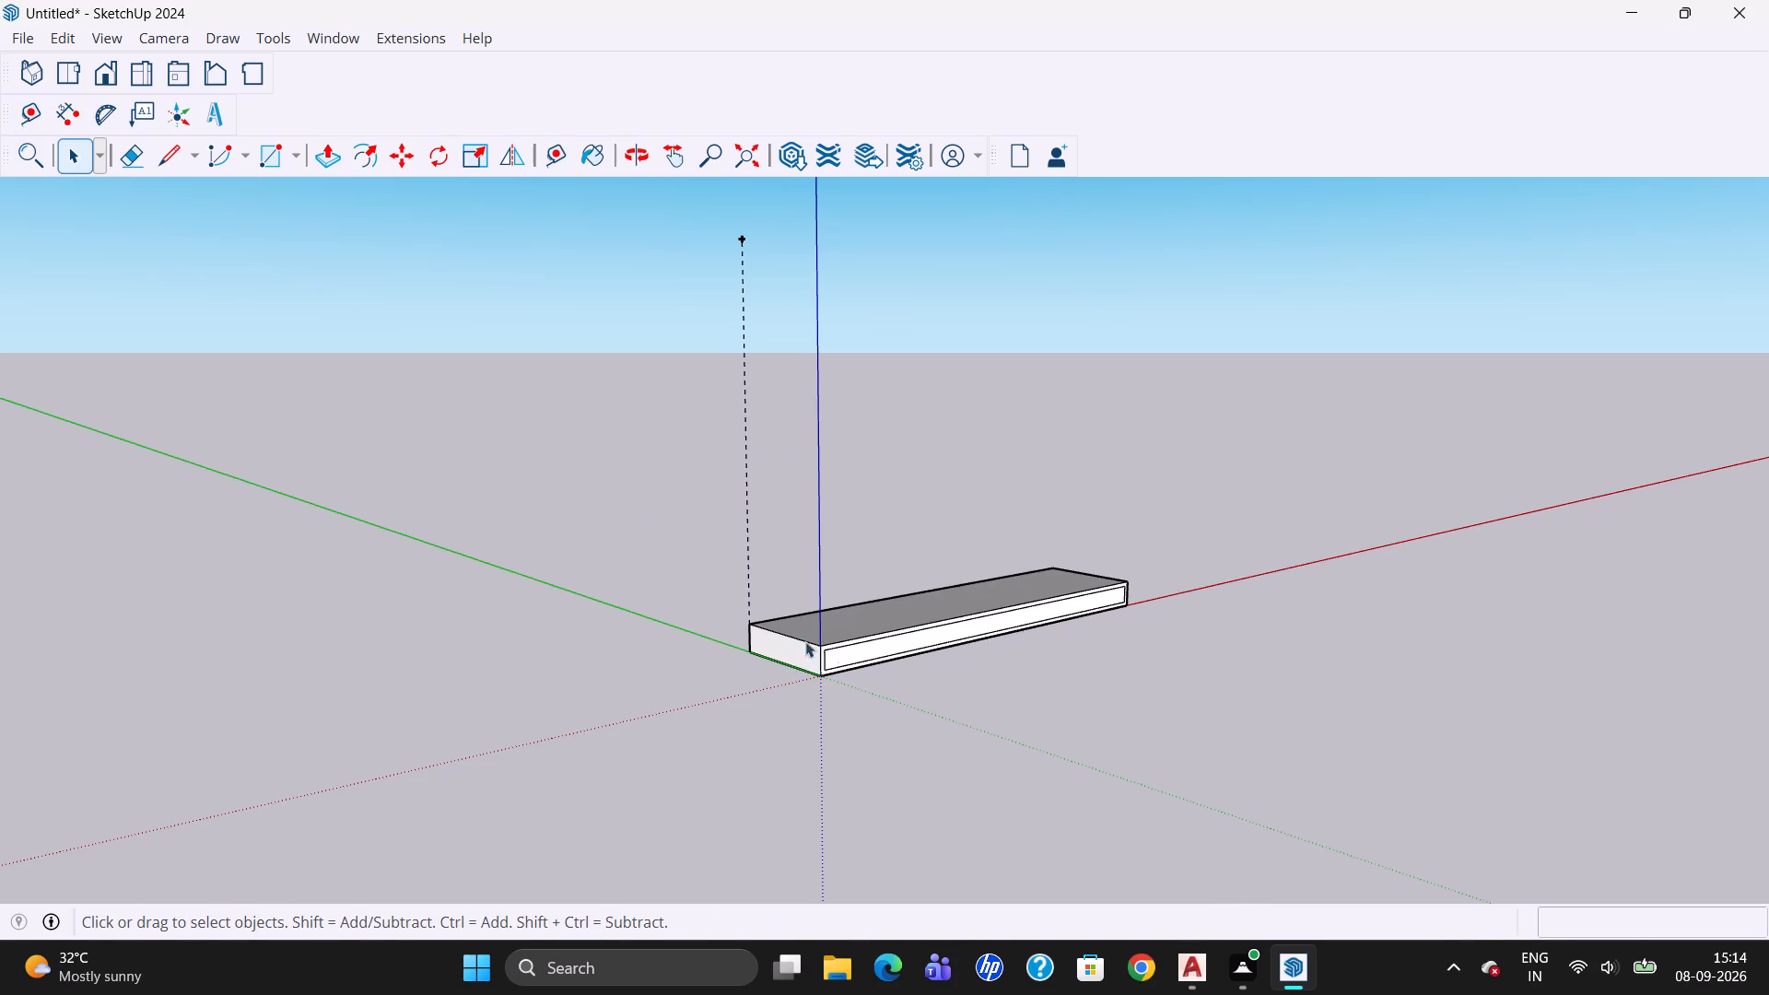
pyautogui.tripleClick(887, 610)
pyautogui.click(893, 624)
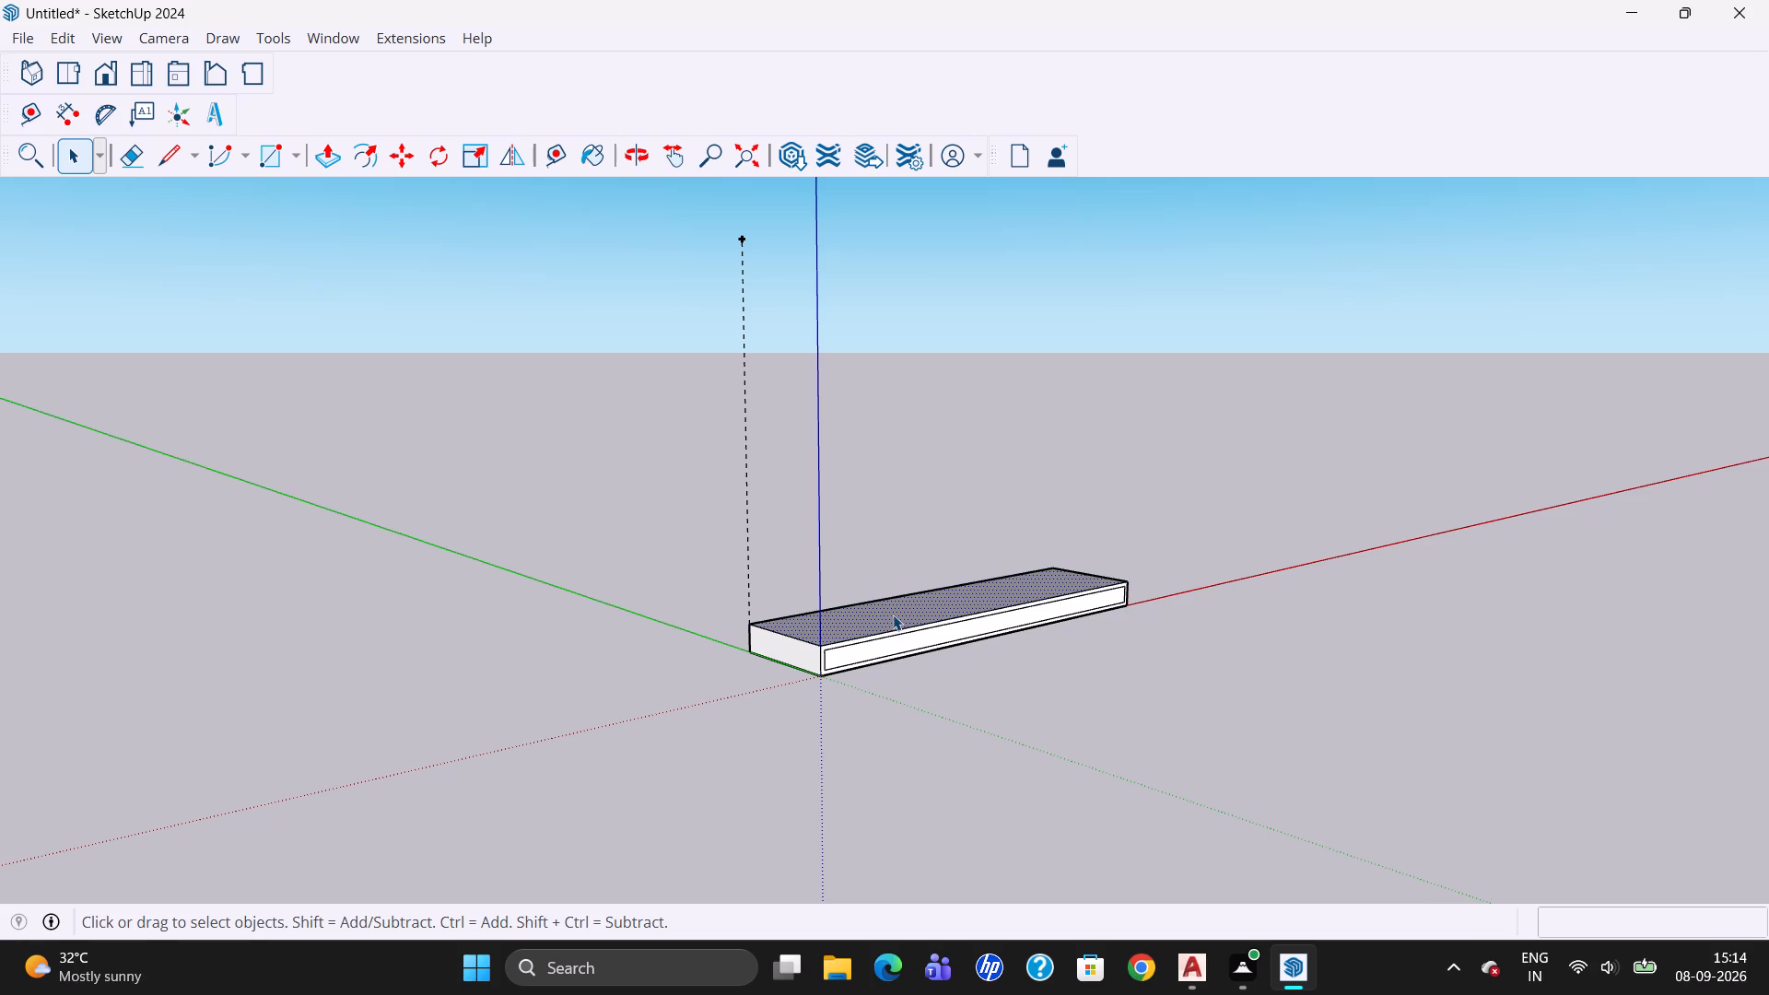
pyautogui.tripleClick(893, 615)
pyautogui.click(893, 615)
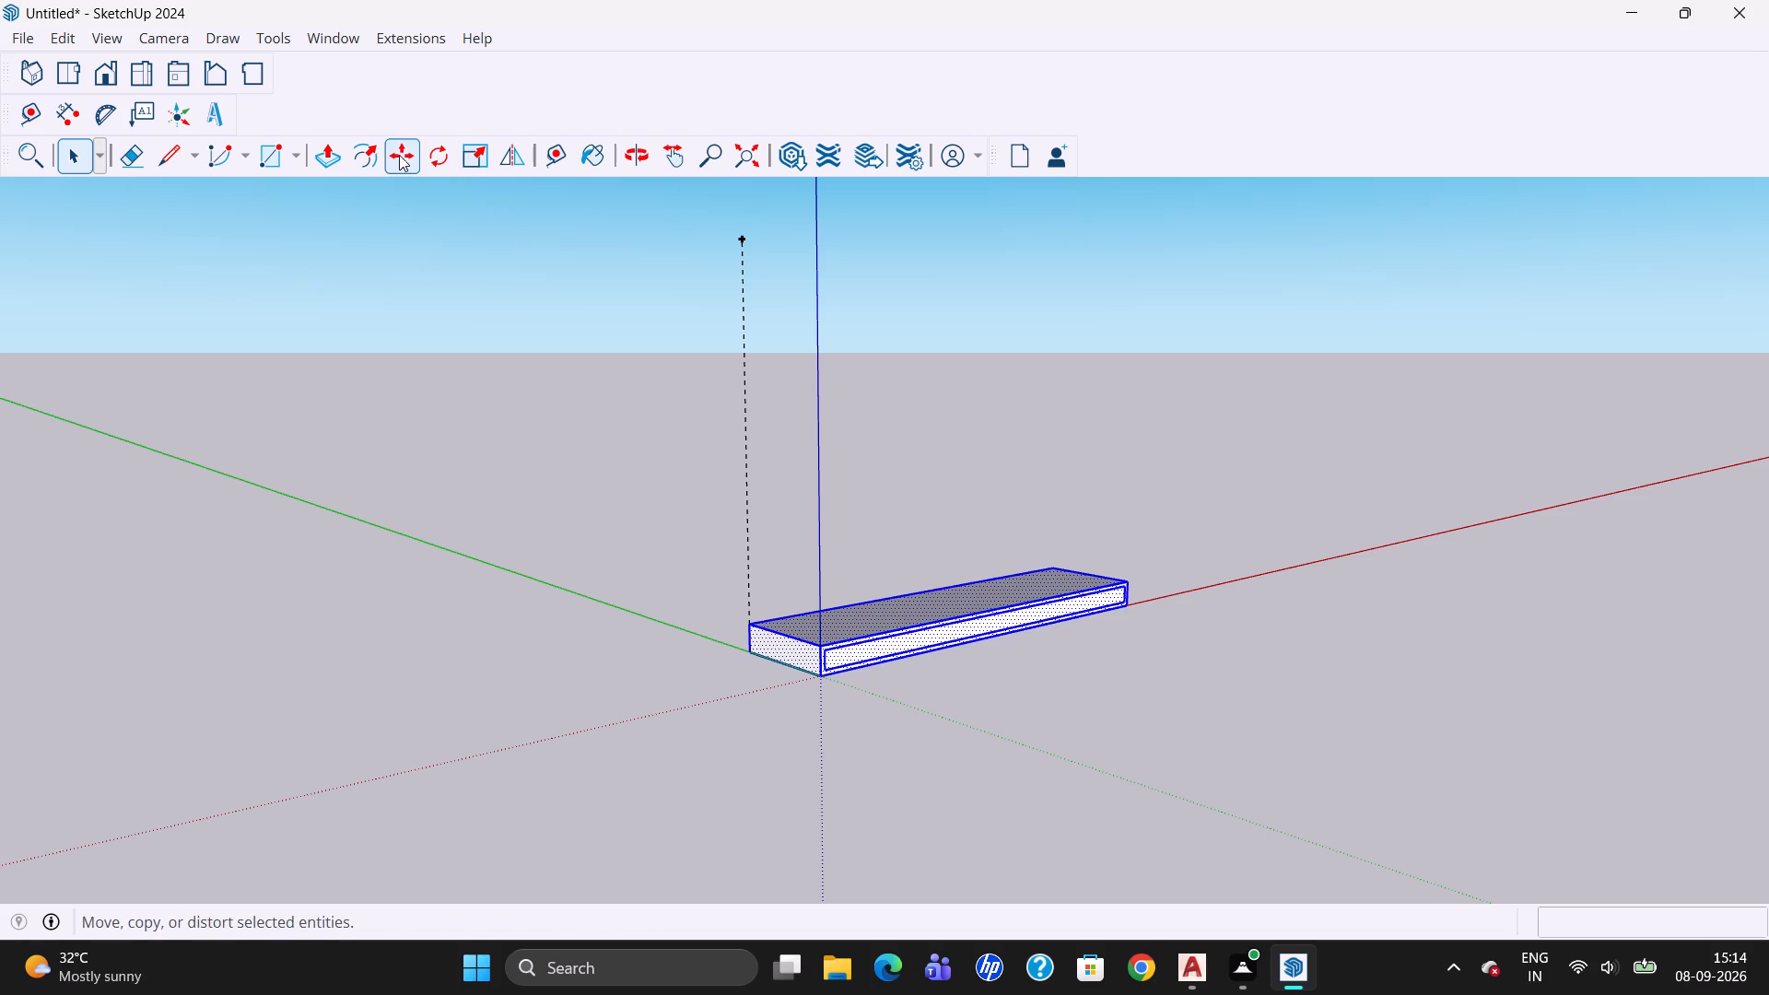
pyautogui.click(399, 153)
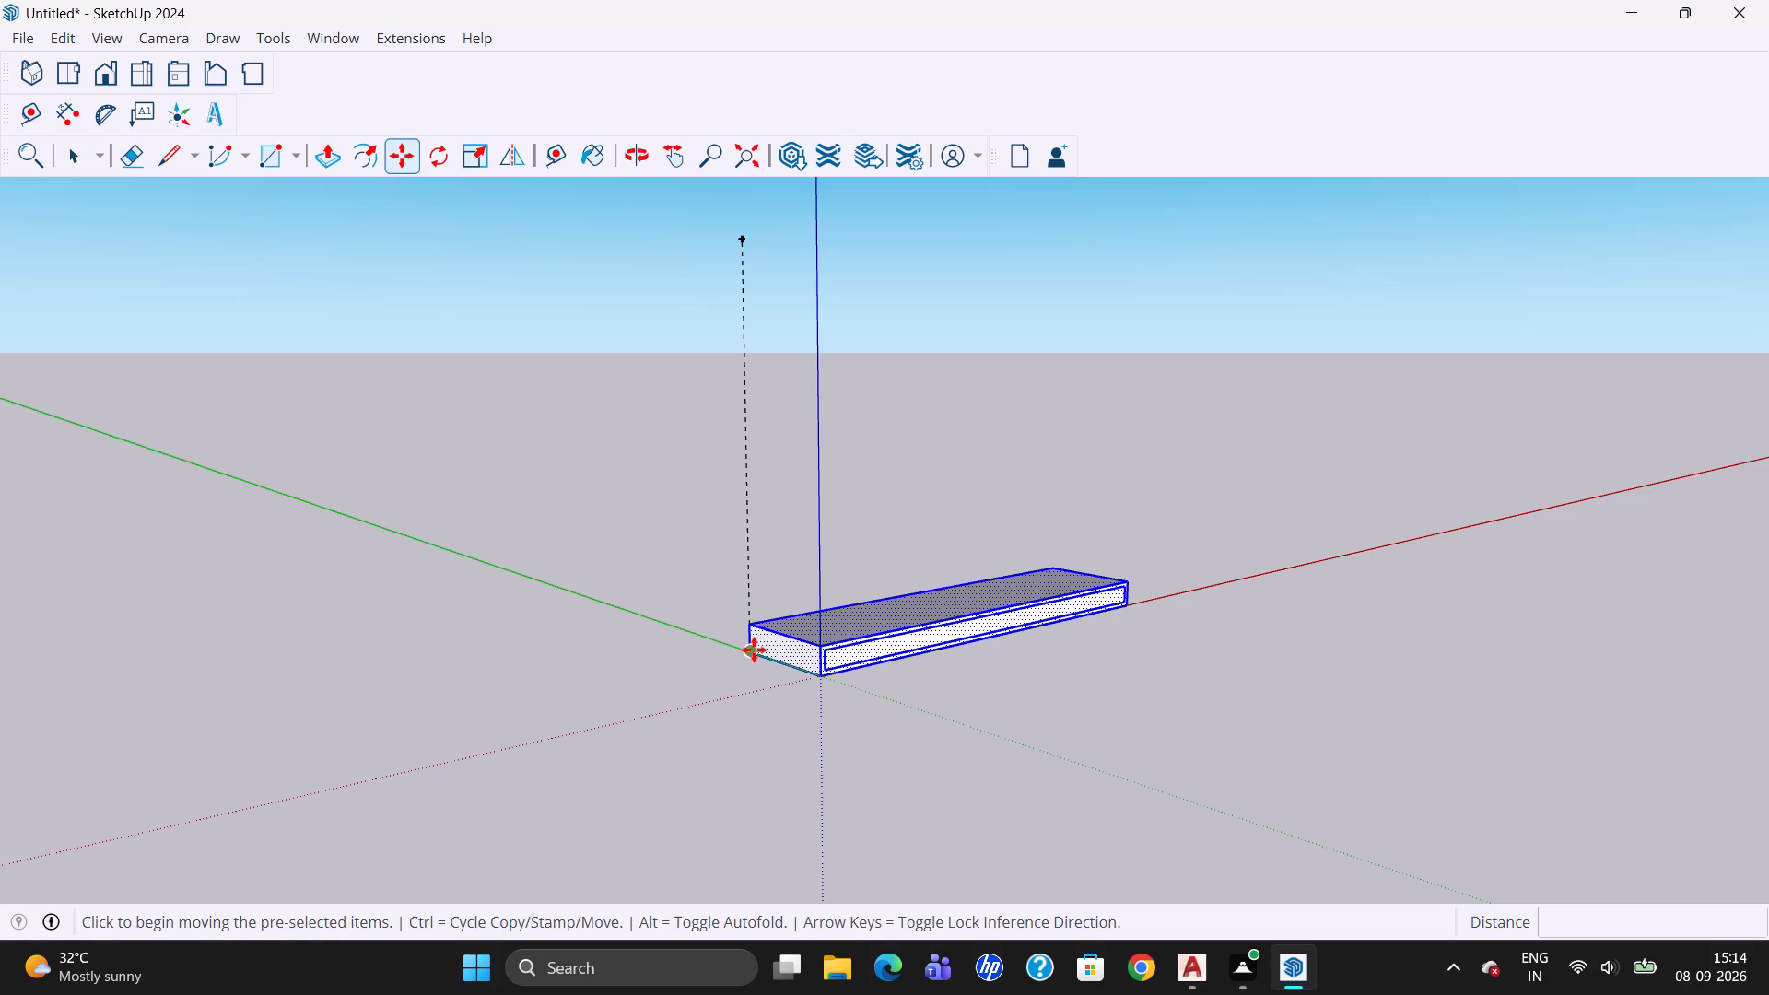
pyautogui.click(754, 650)
pyautogui.press('Up')
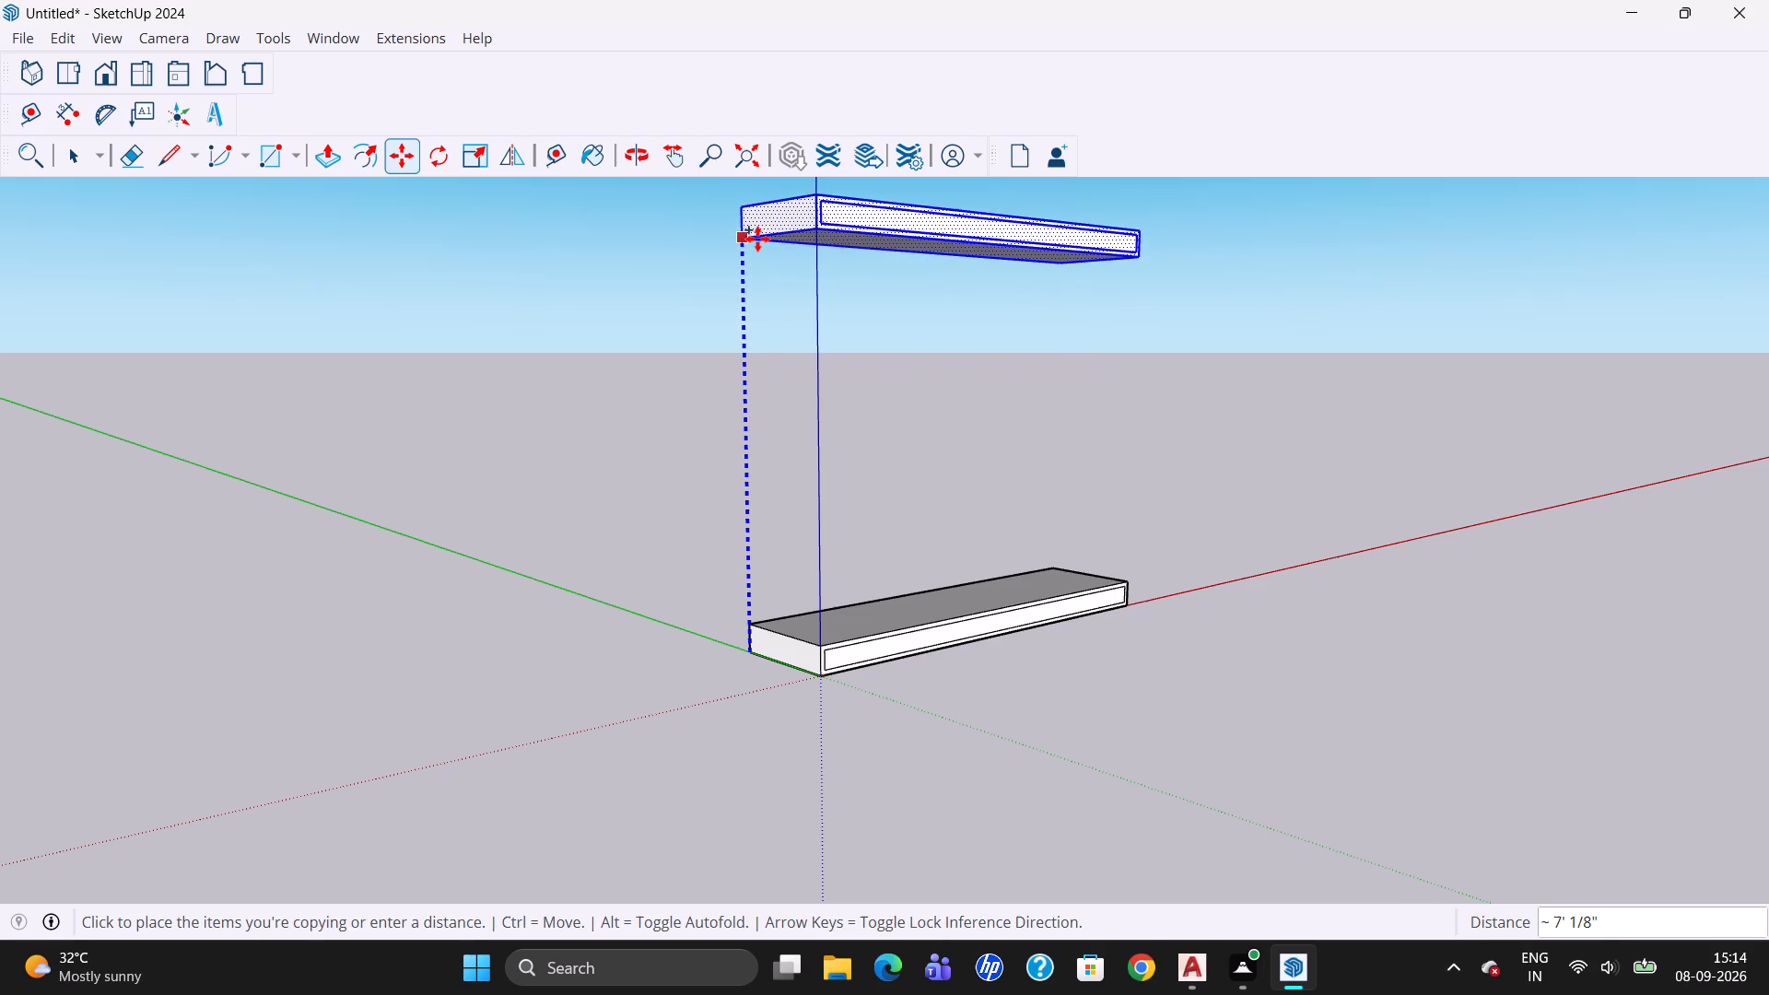
pyautogui.scroll(10, 757, 239)
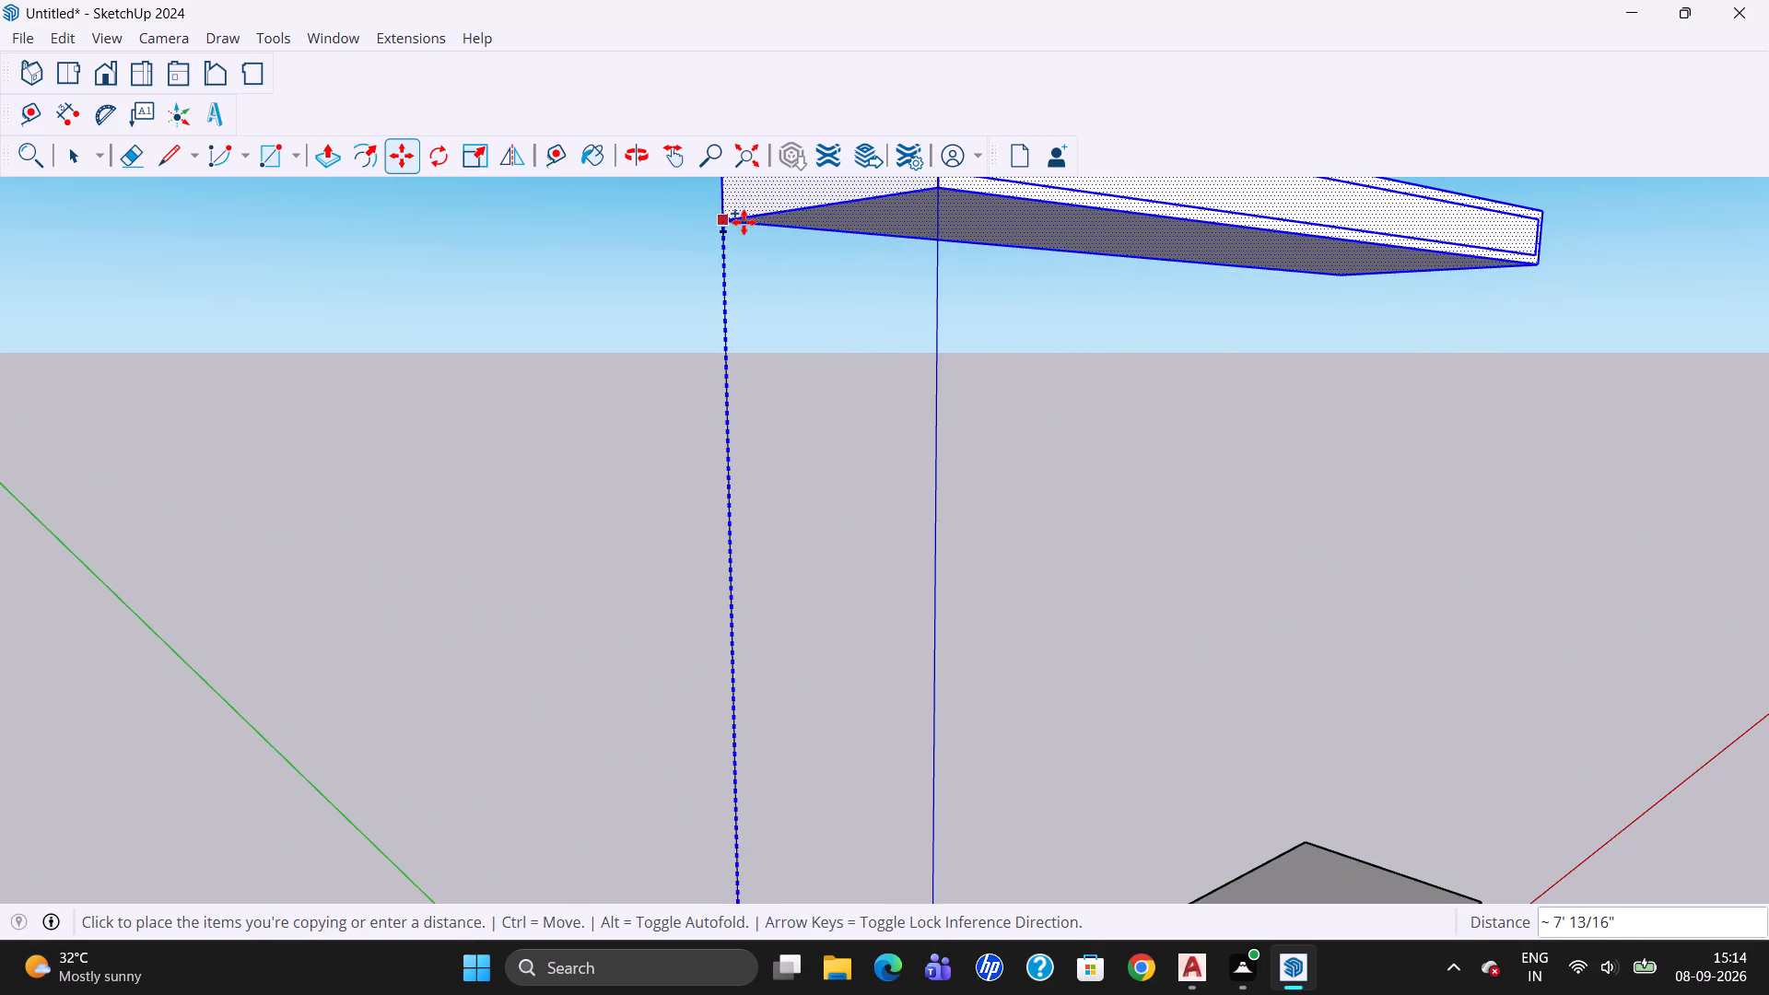
pyautogui.click(739, 232)
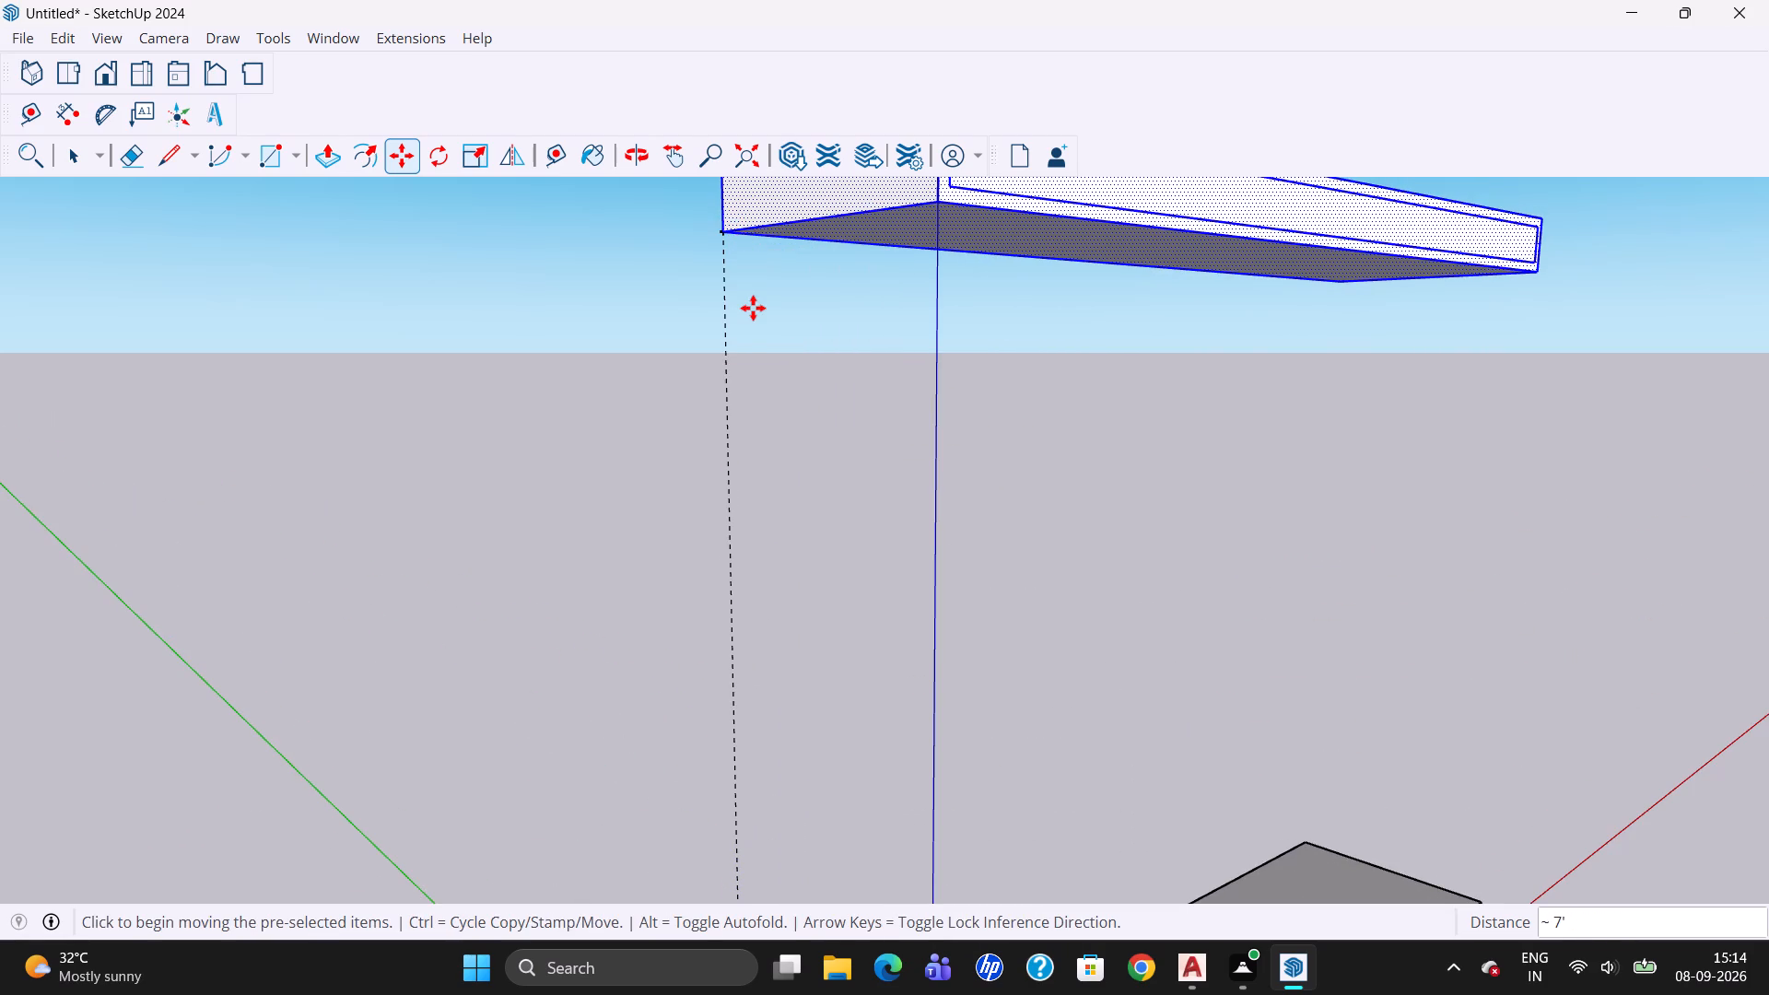
pyautogui.scroll(-5, 753, 345)
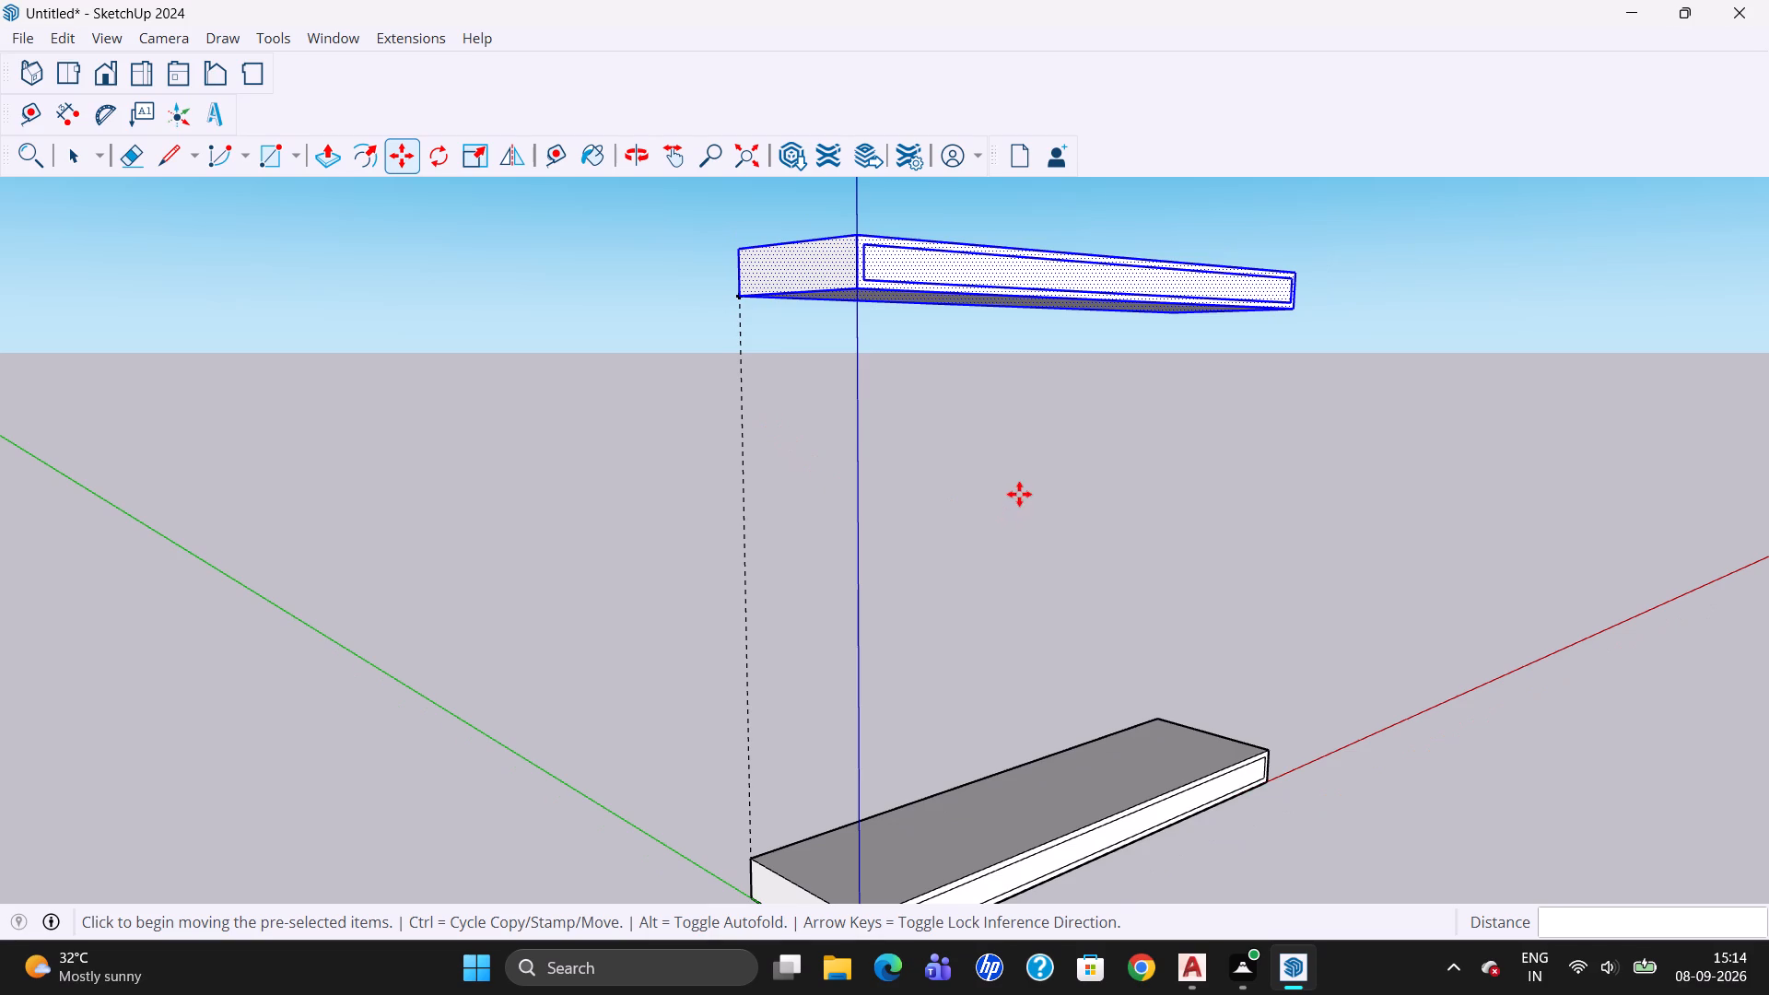
pyautogui.scroll(-3, 1024, 503)
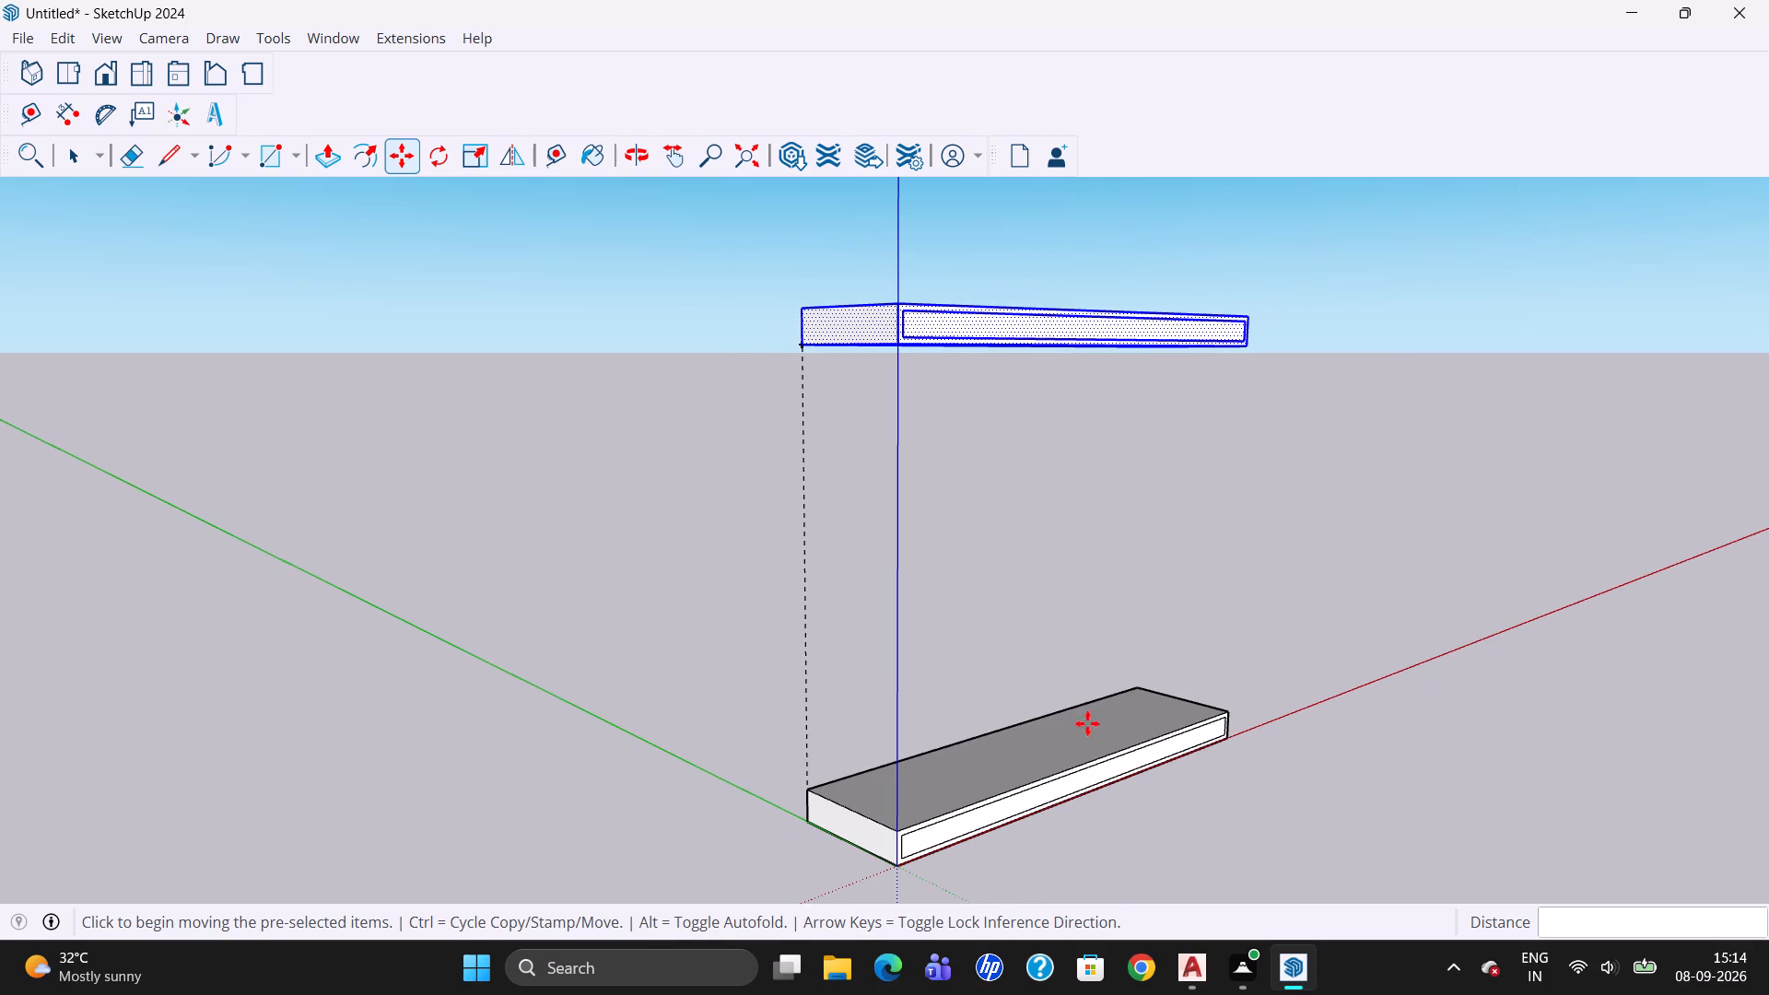
pyautogui.press('Escape')
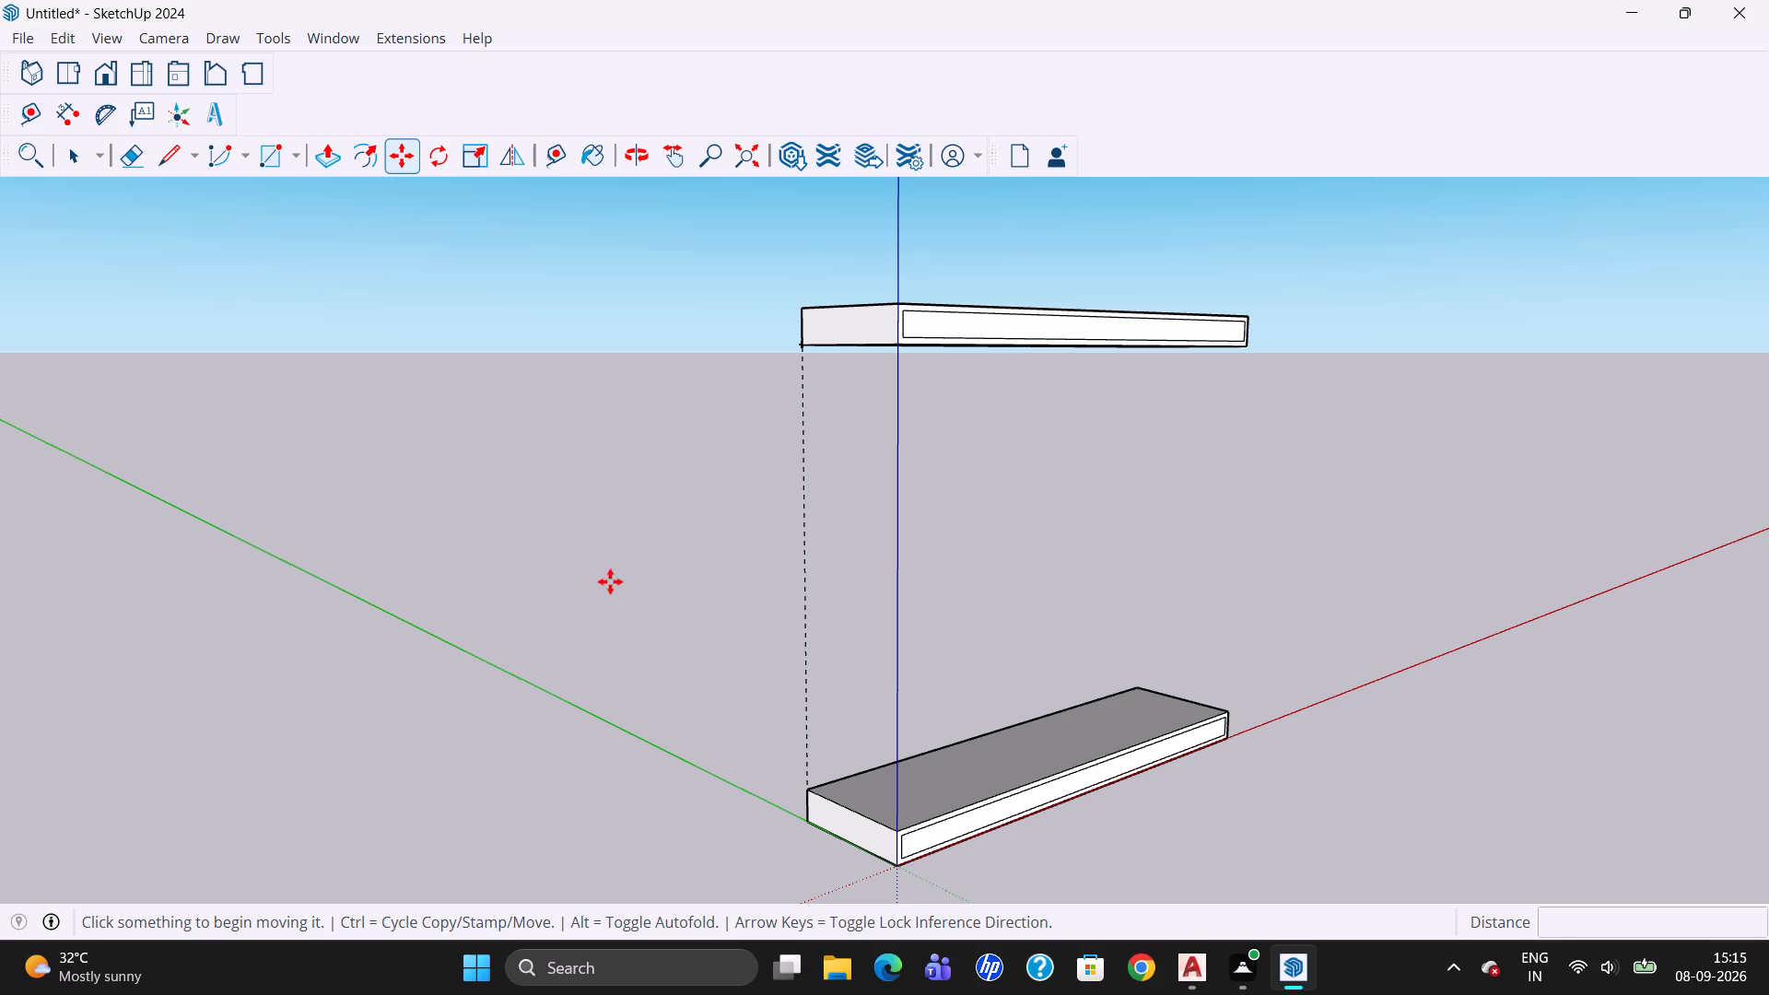
pyautogui.click(71, 161)
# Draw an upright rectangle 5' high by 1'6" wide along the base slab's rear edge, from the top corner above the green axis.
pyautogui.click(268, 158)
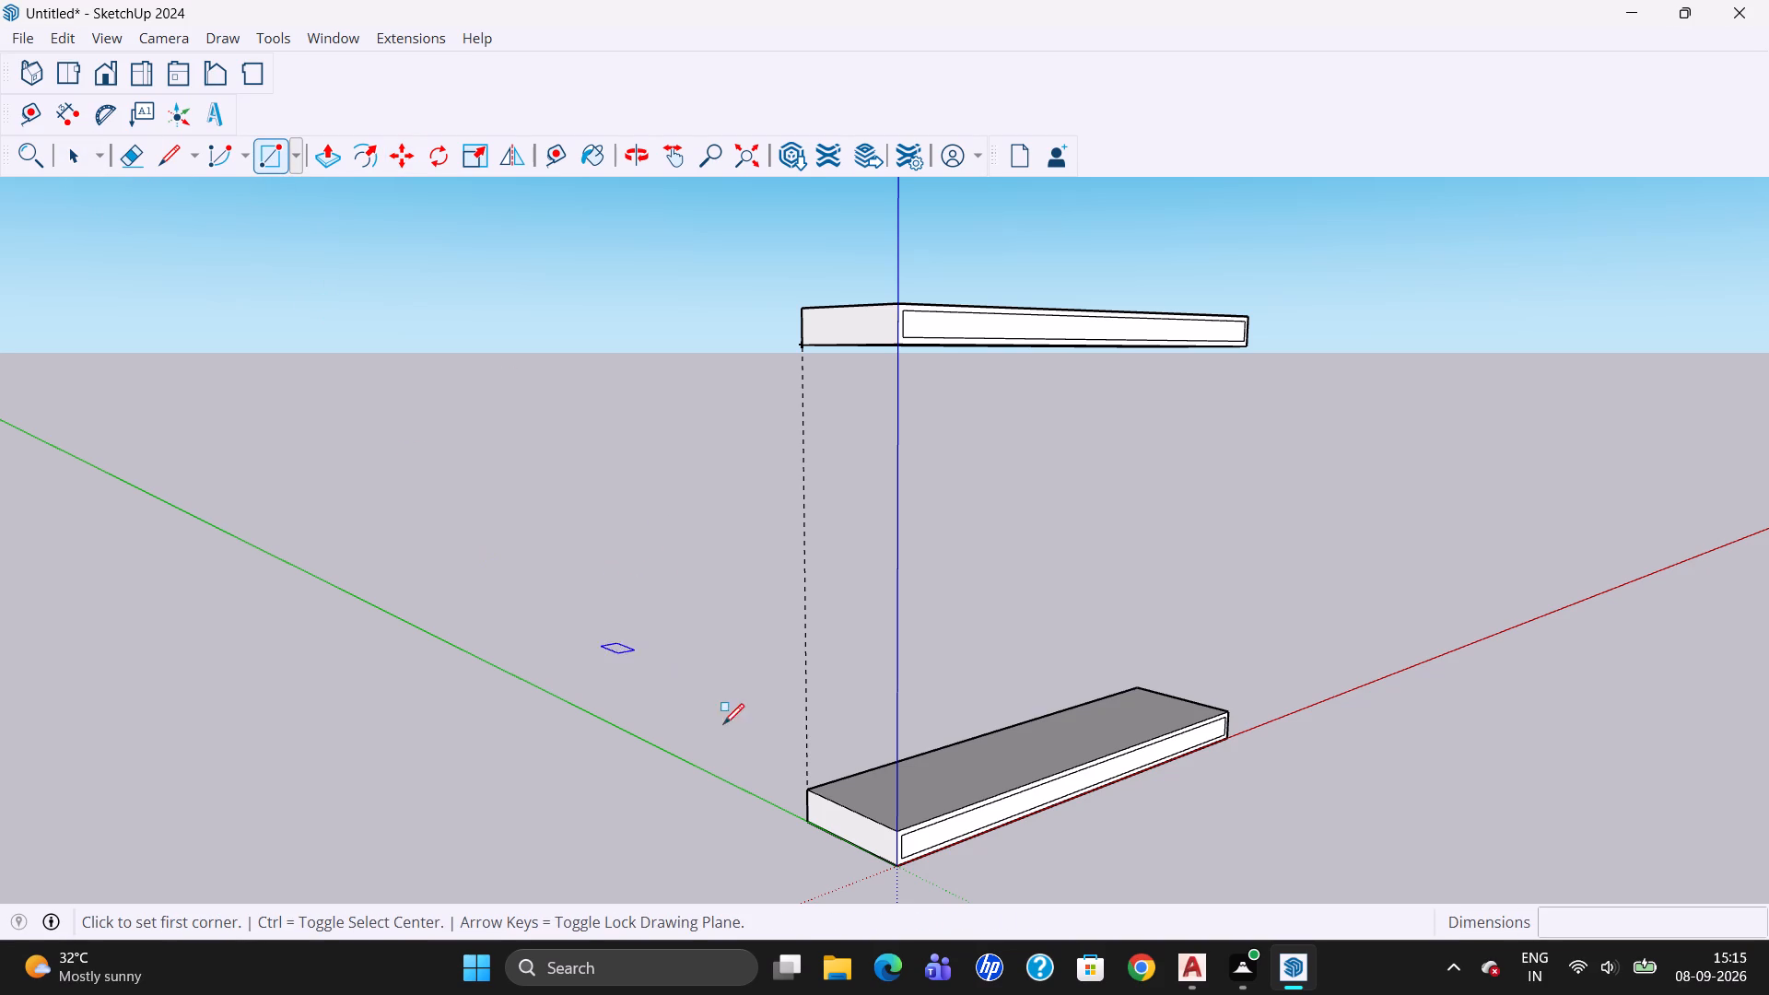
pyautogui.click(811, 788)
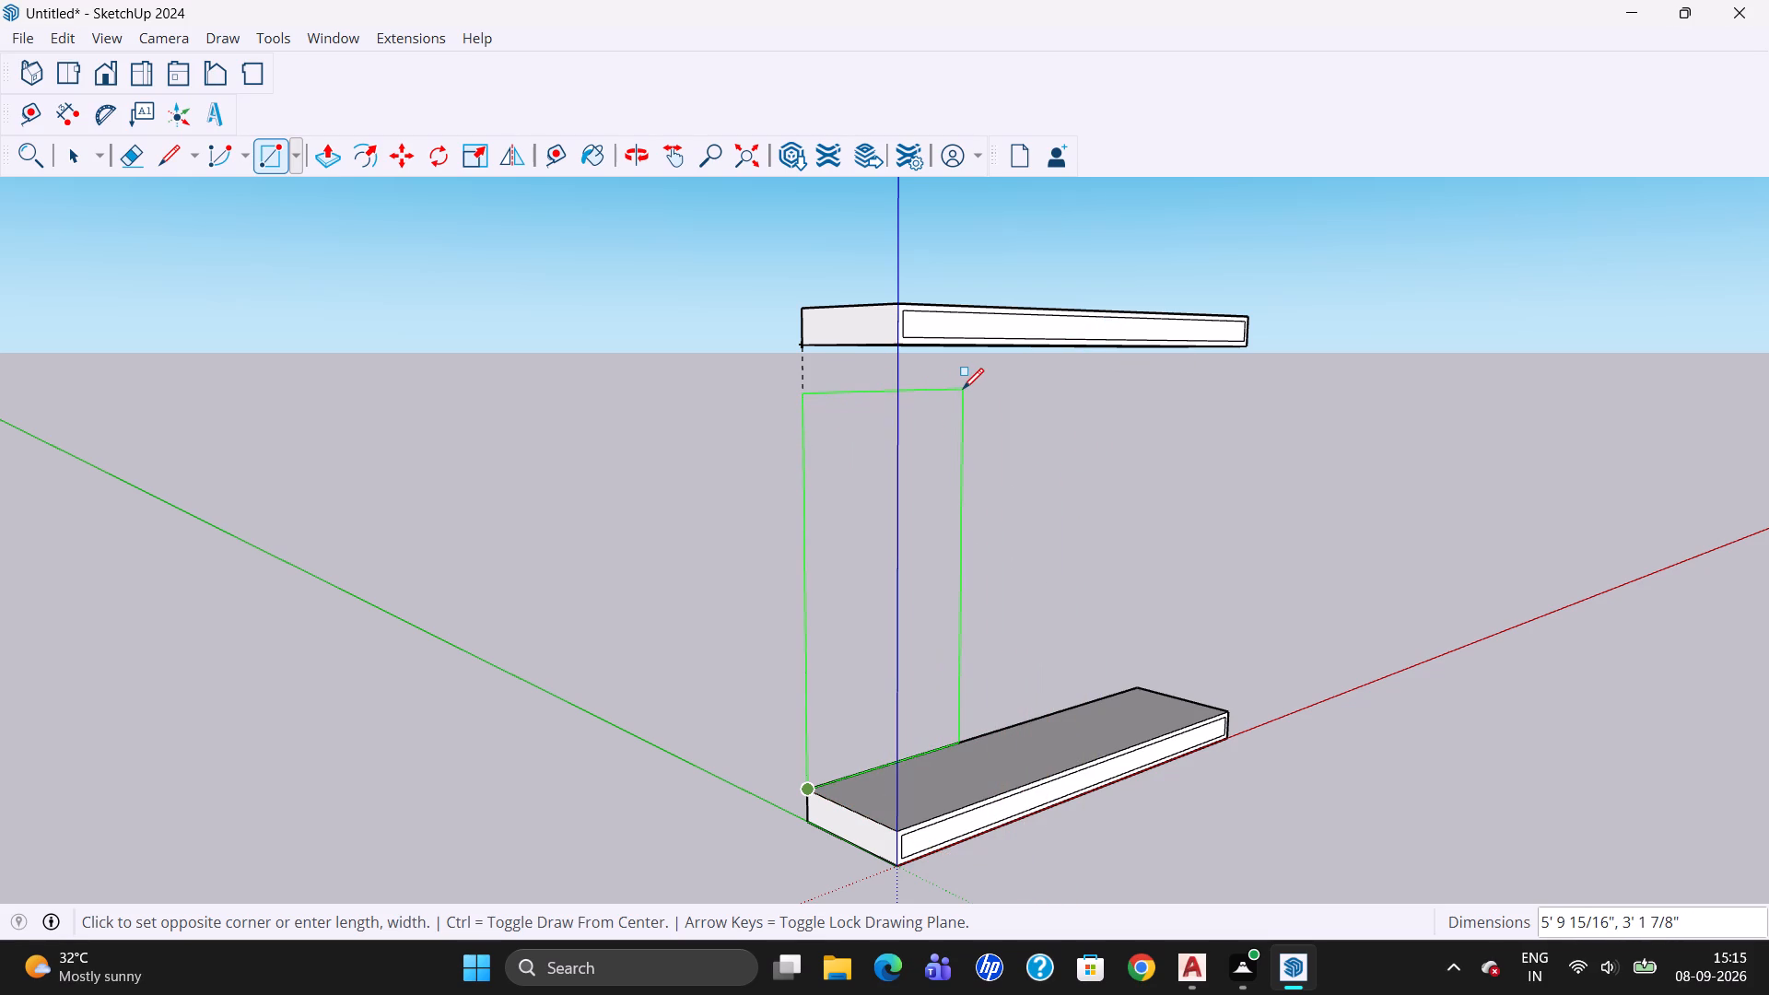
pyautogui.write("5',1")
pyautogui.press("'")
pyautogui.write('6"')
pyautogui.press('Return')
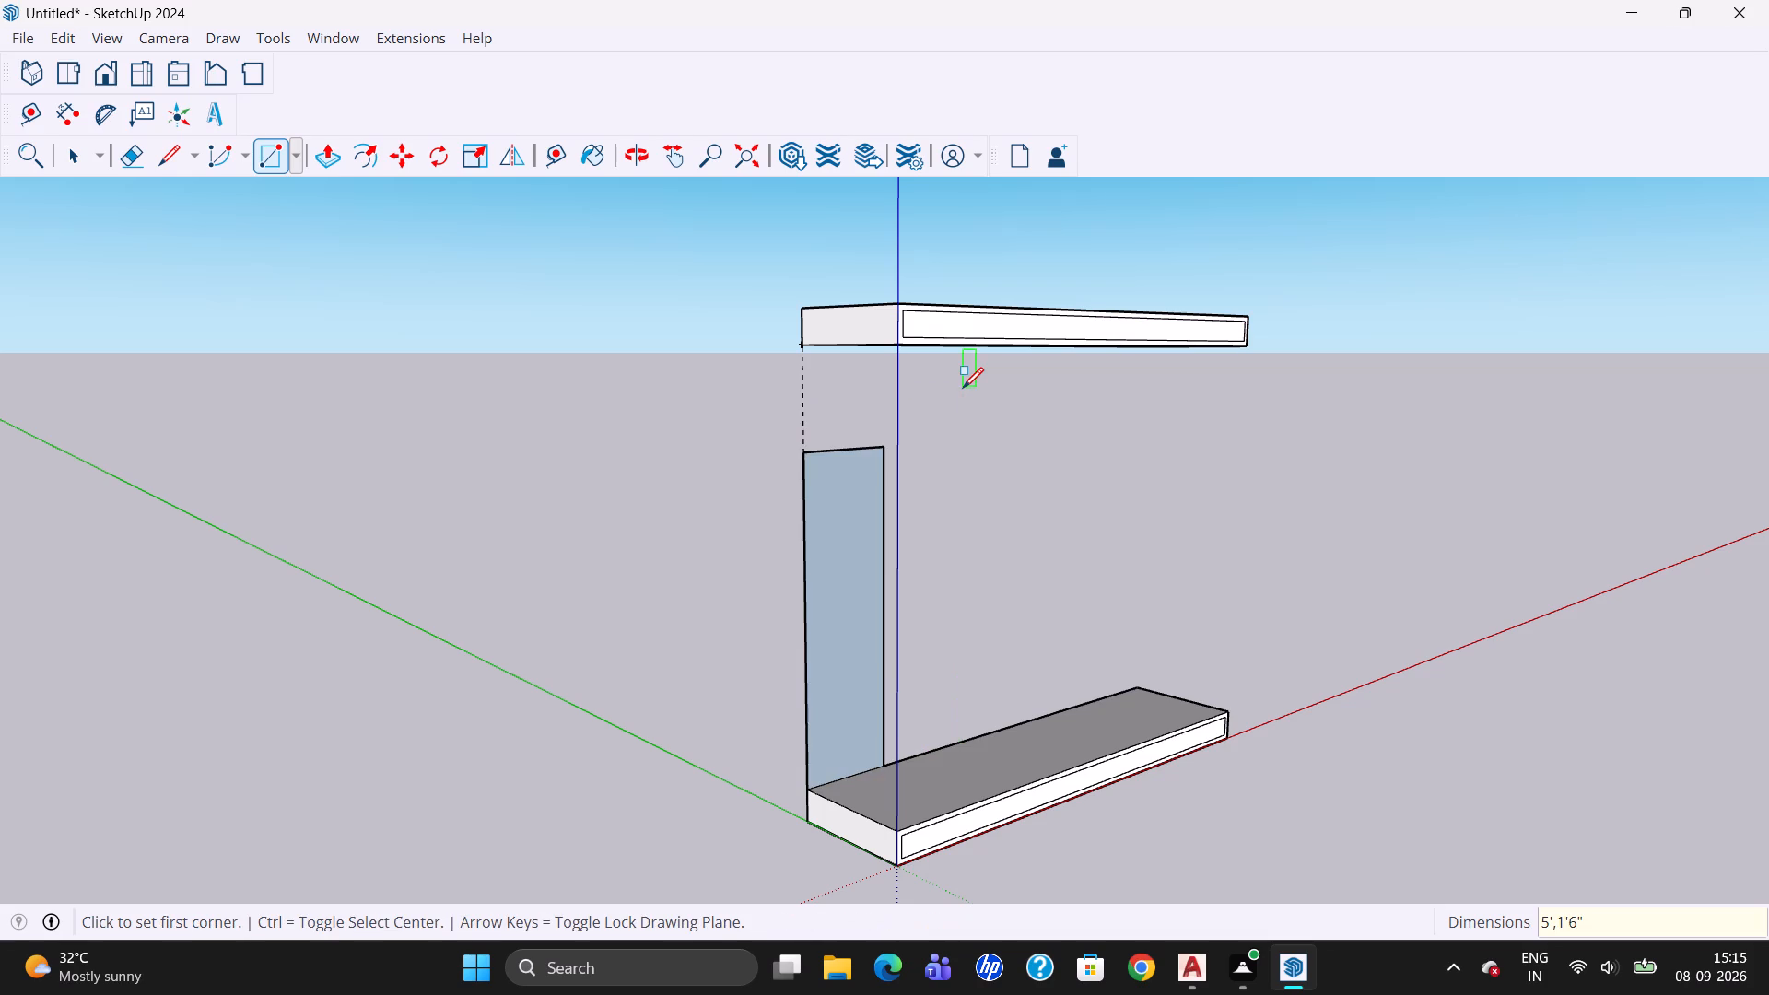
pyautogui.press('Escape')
# Erase the upright rectangle's free edges together with the vertical construction guide.
pyautogui.click(125, 158)
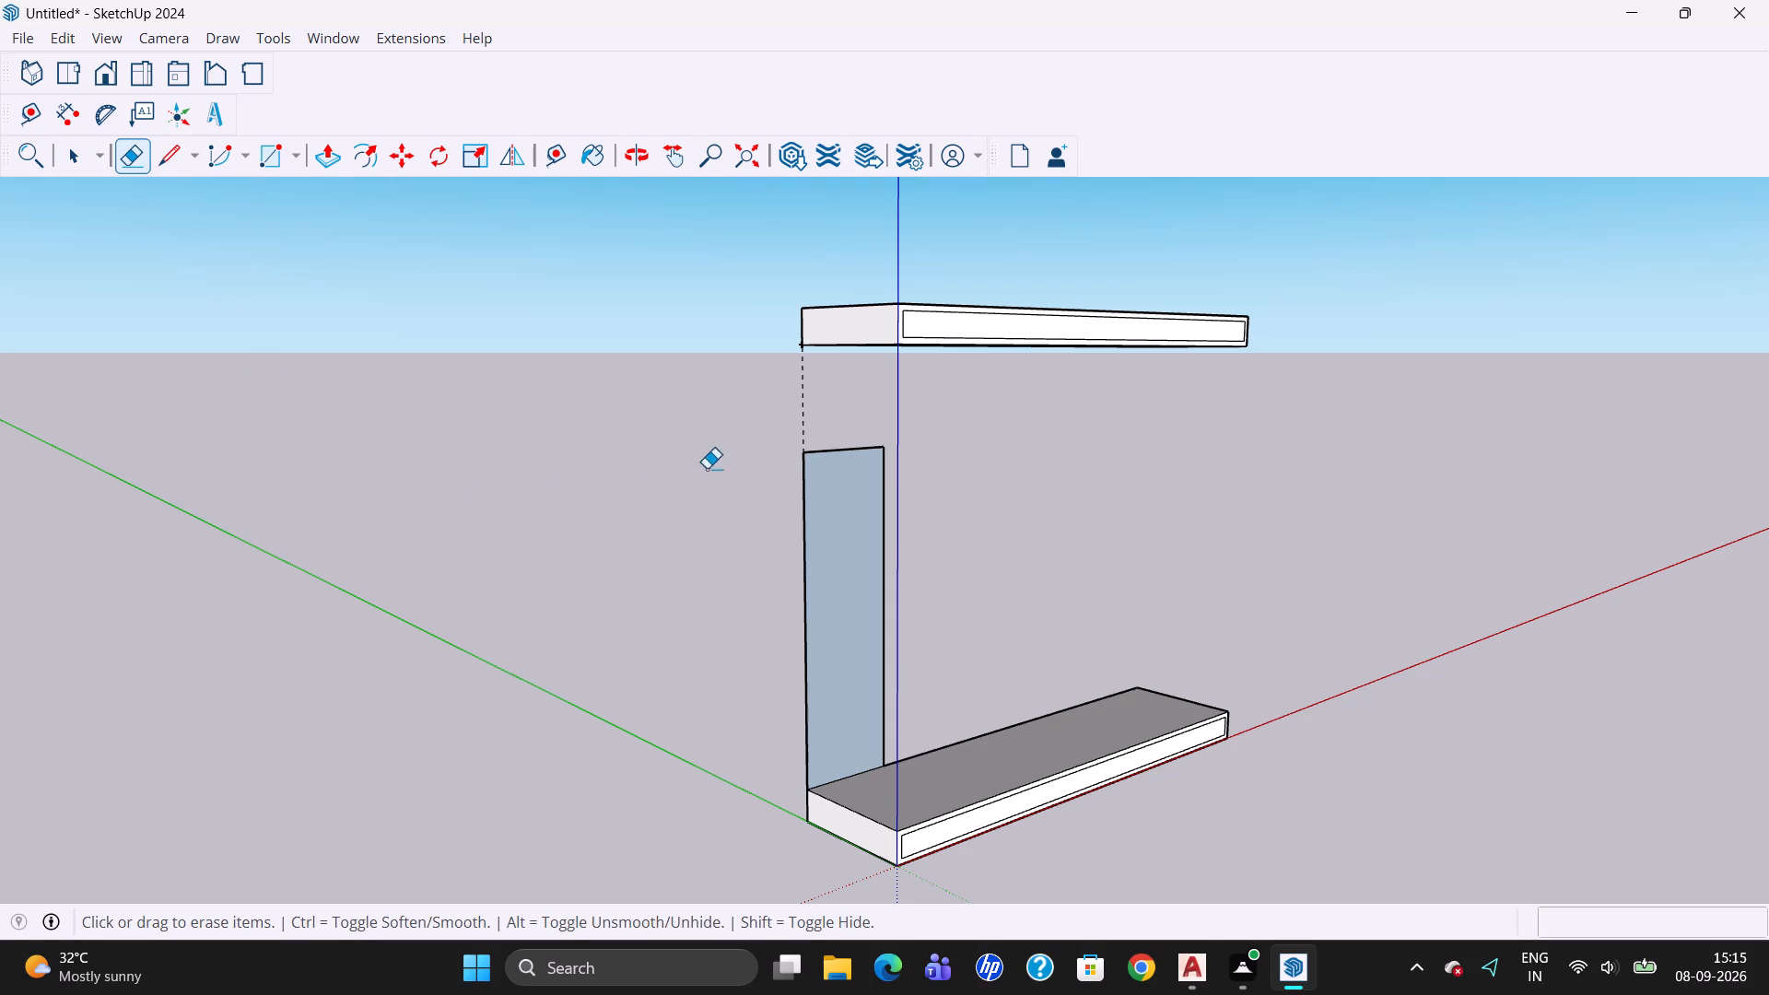
pyautogui.click(833, 450)
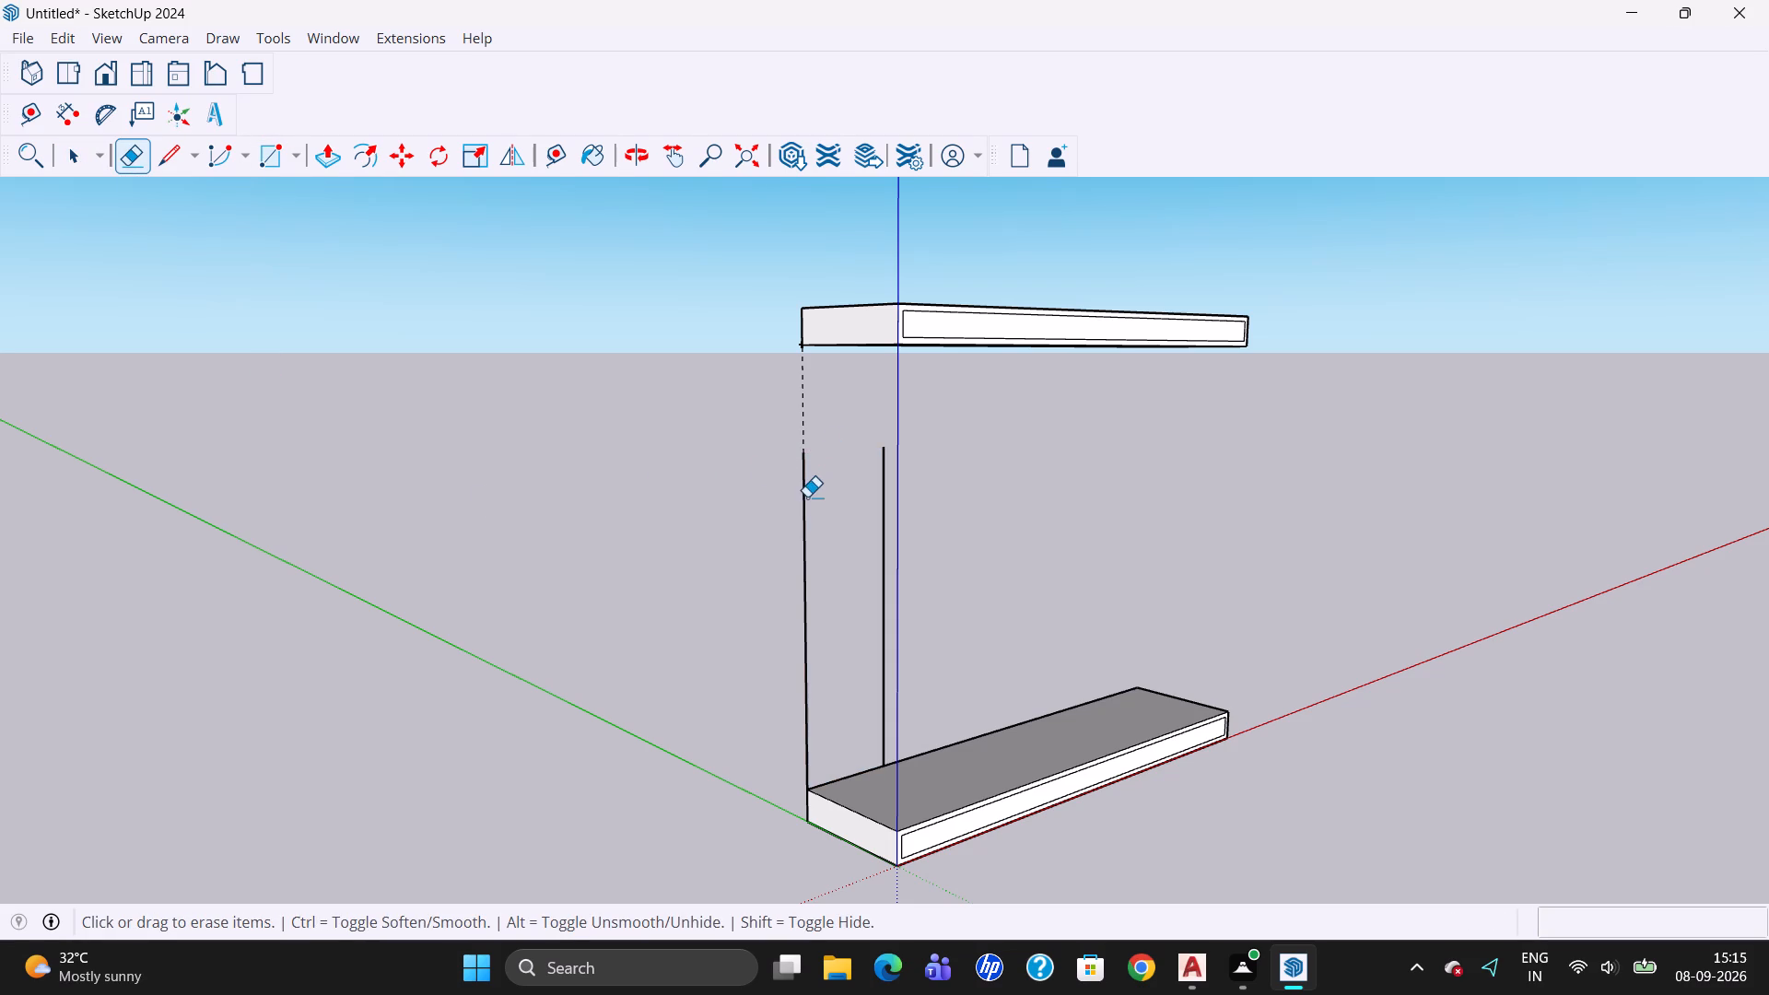
pyautogui.click(795, 503)
pyautogui.click(800, 504)
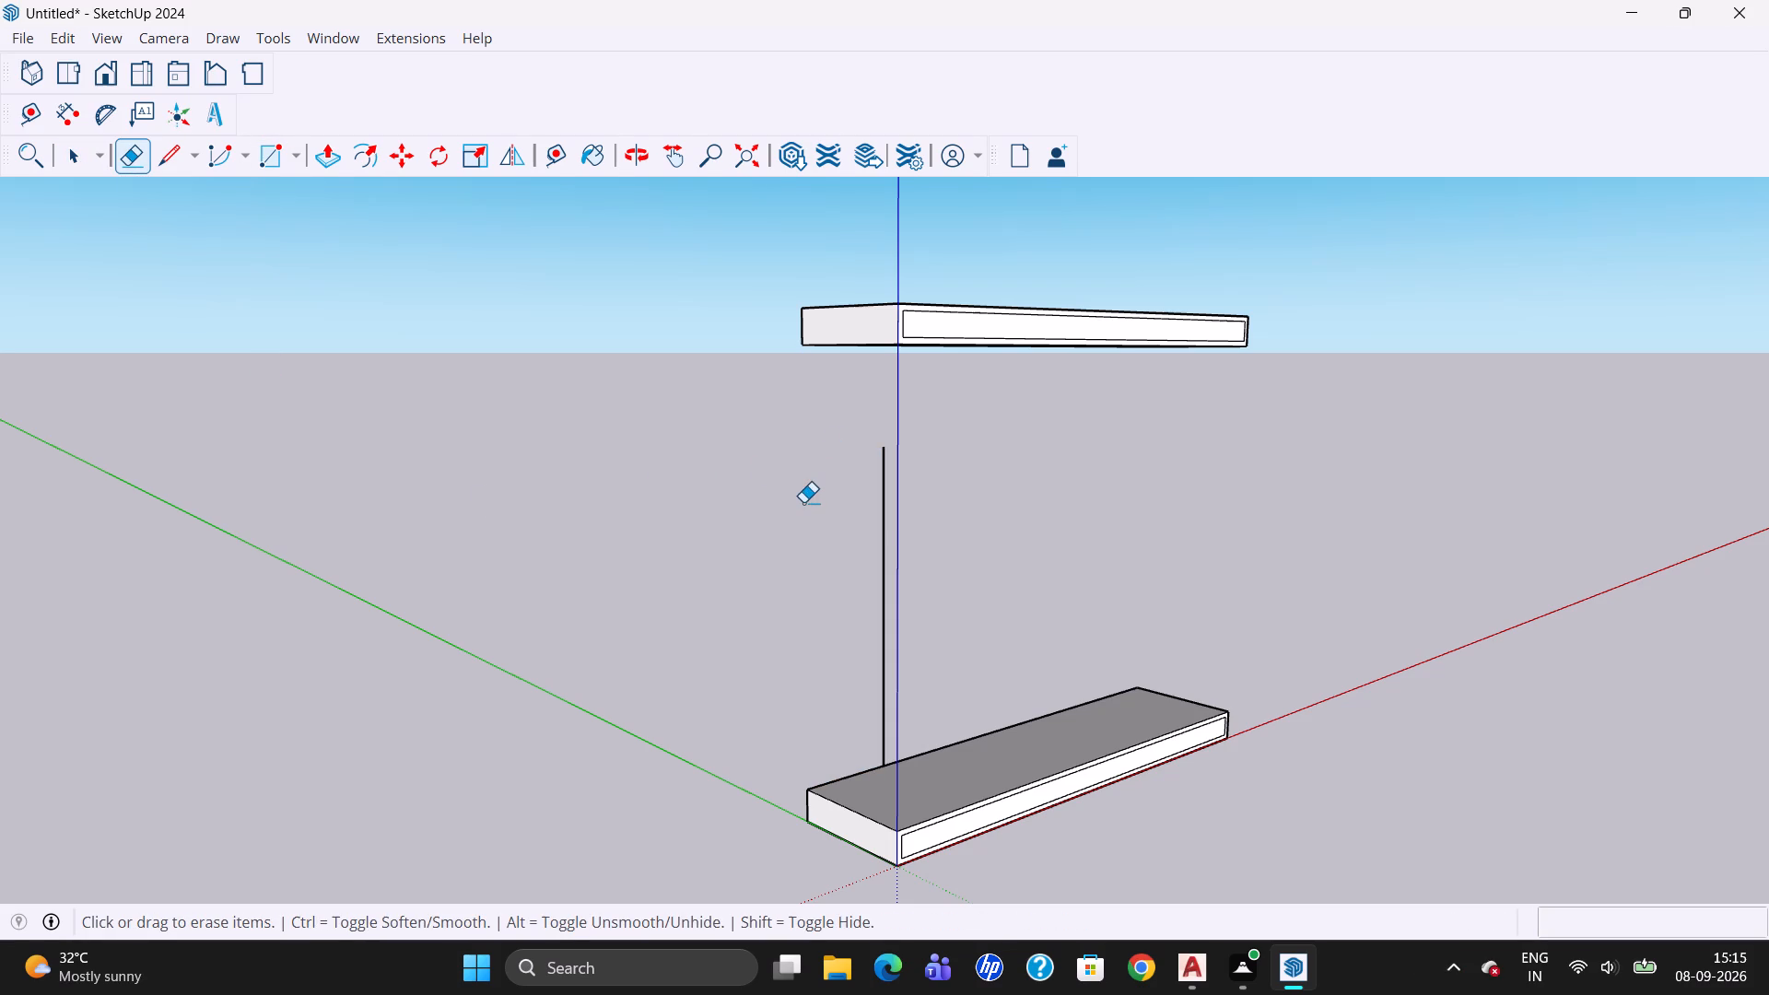
pyautogui.click(881, 512)
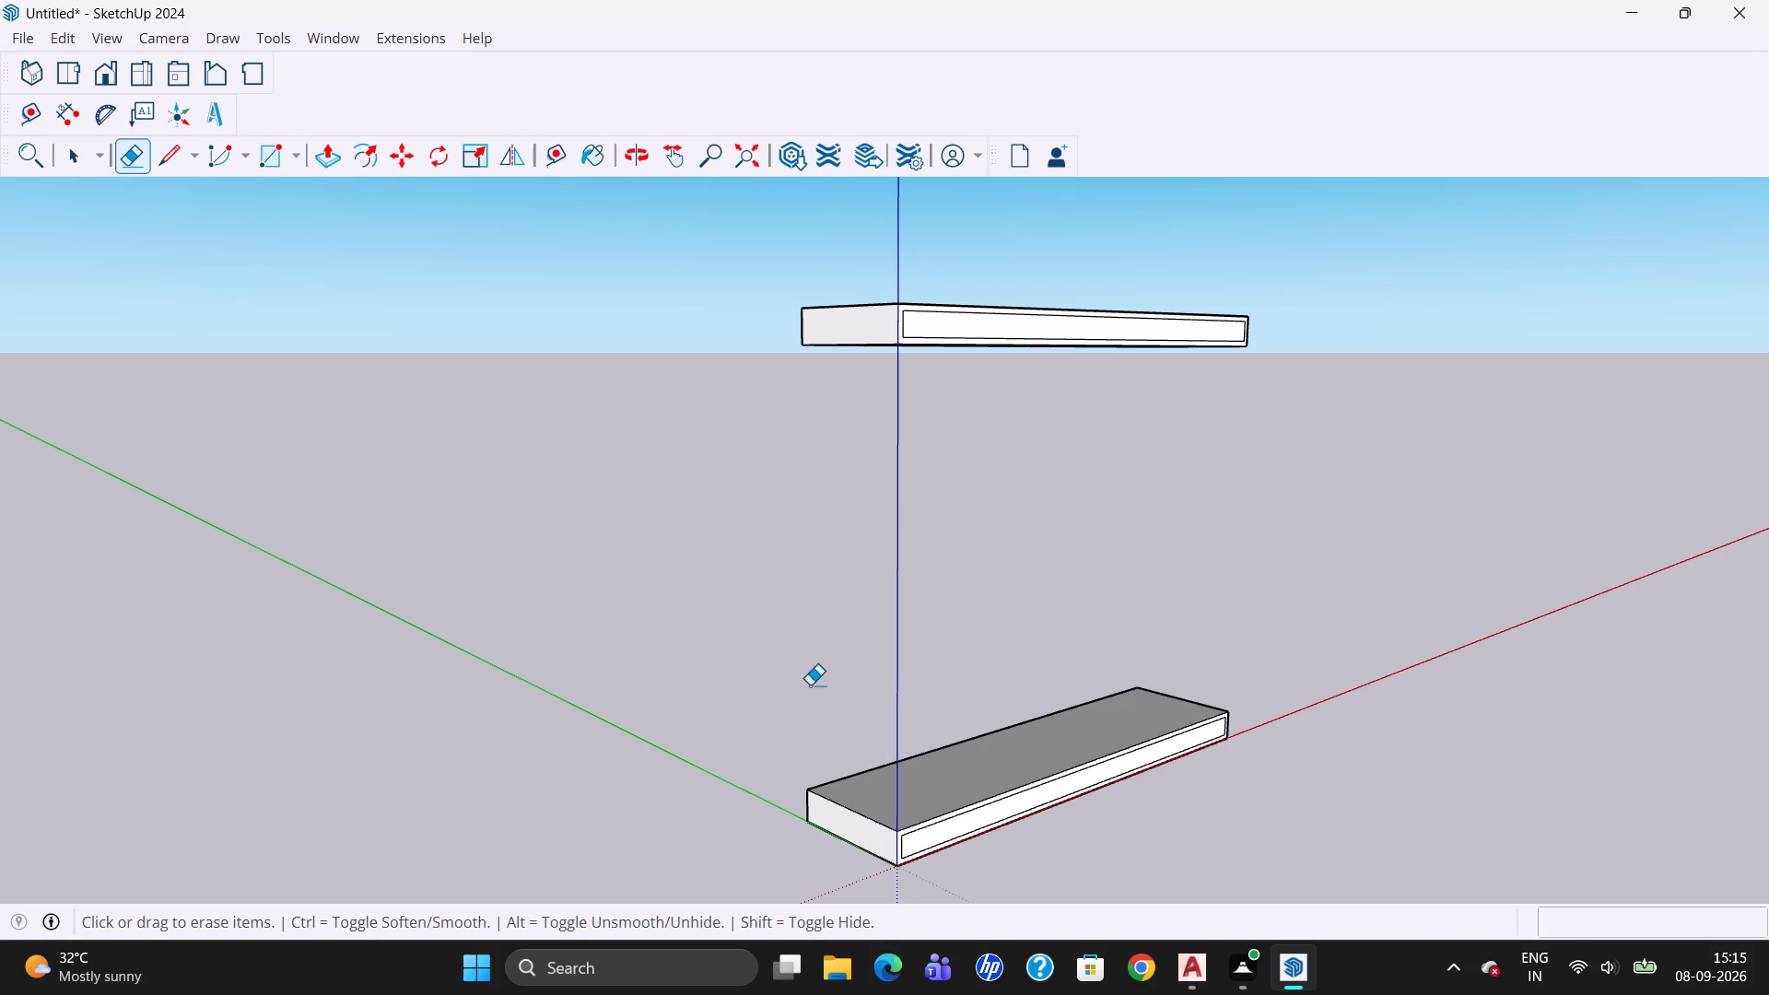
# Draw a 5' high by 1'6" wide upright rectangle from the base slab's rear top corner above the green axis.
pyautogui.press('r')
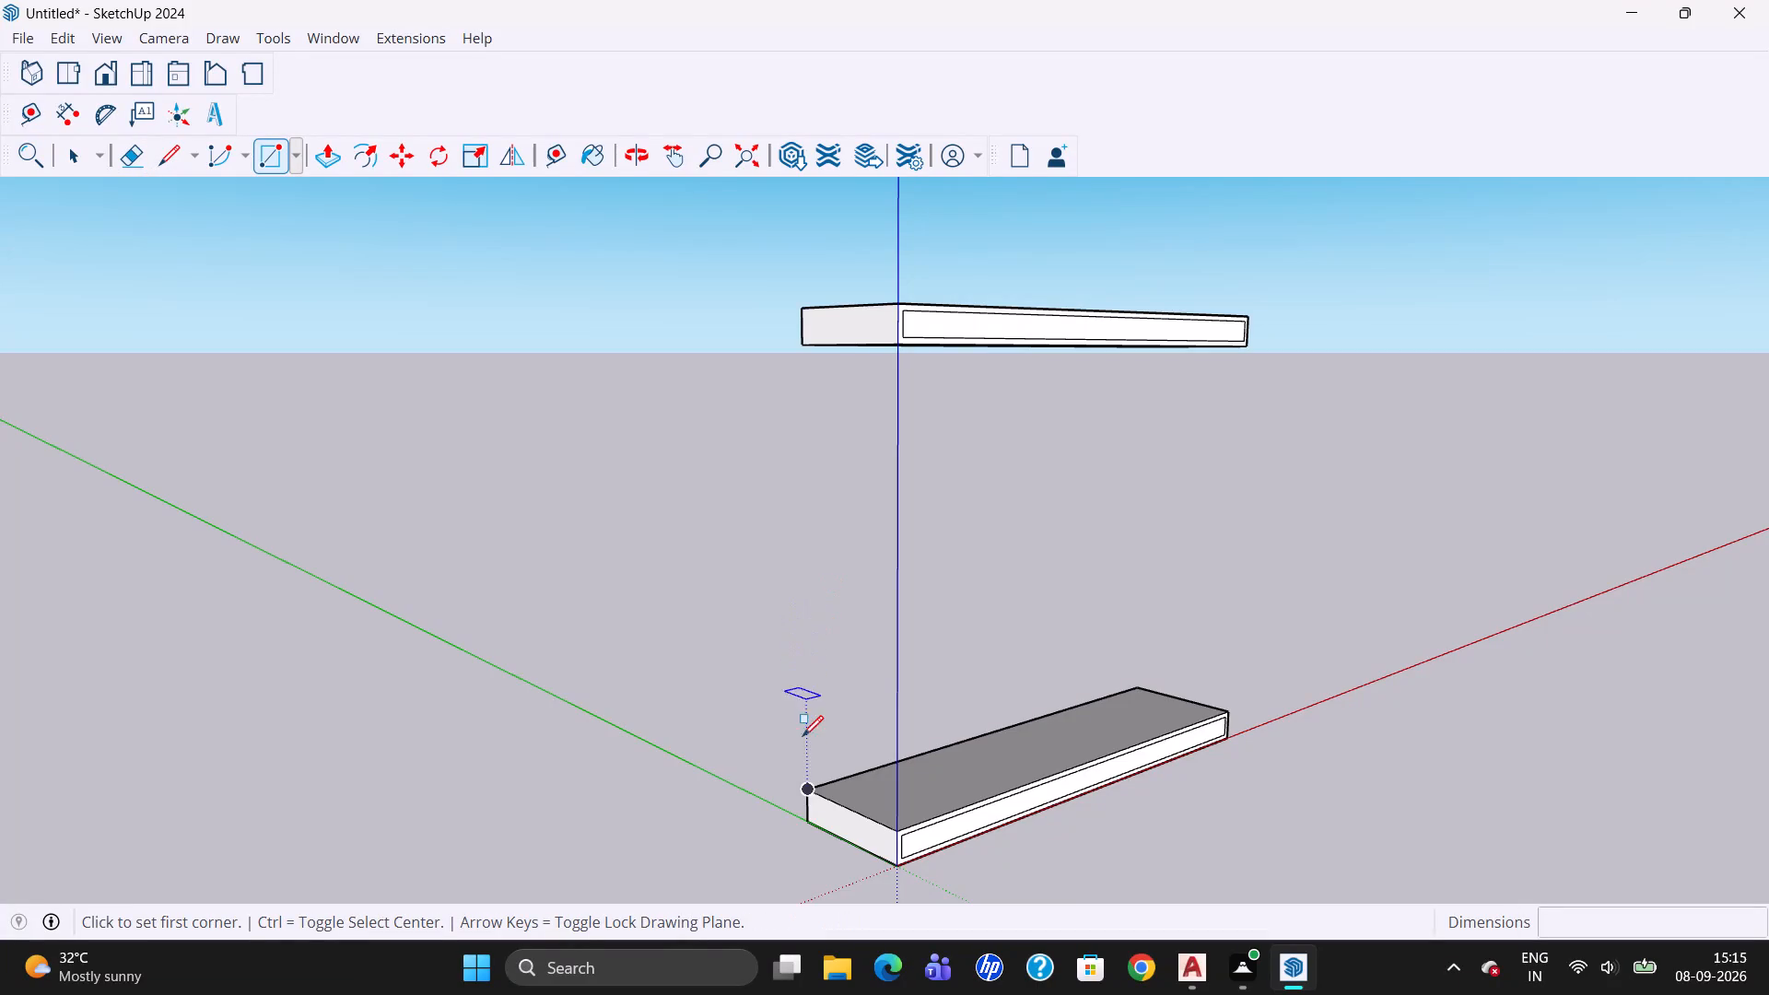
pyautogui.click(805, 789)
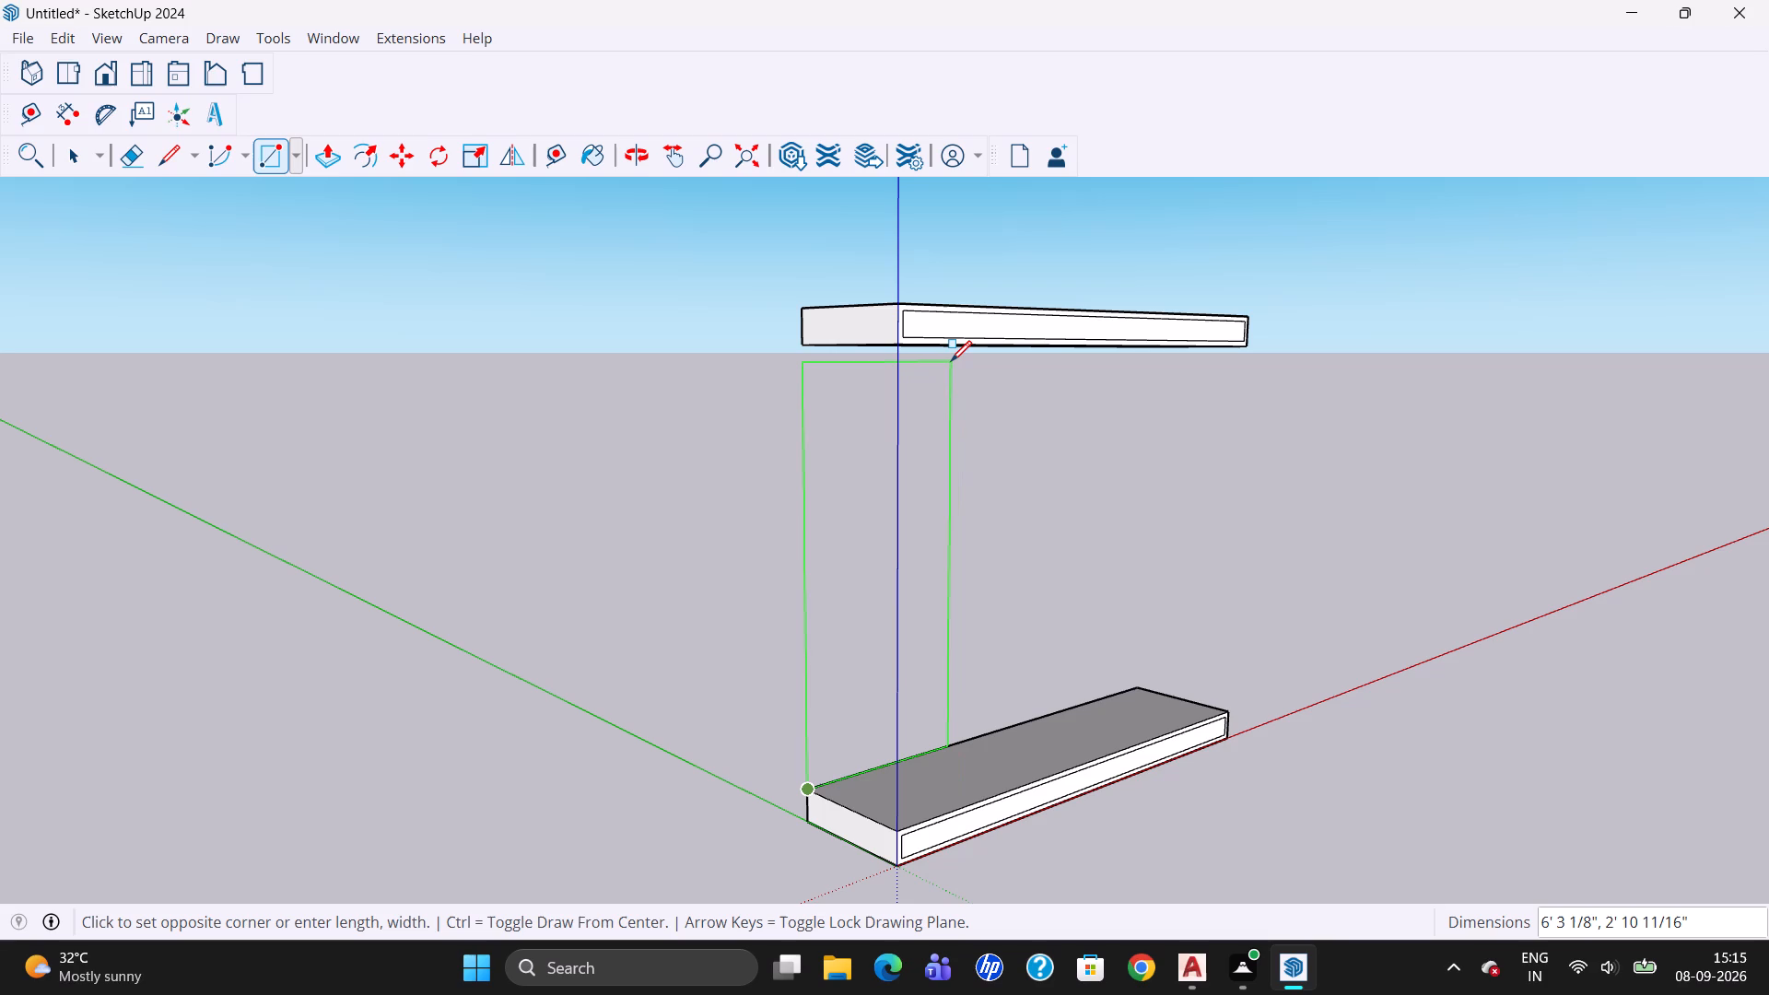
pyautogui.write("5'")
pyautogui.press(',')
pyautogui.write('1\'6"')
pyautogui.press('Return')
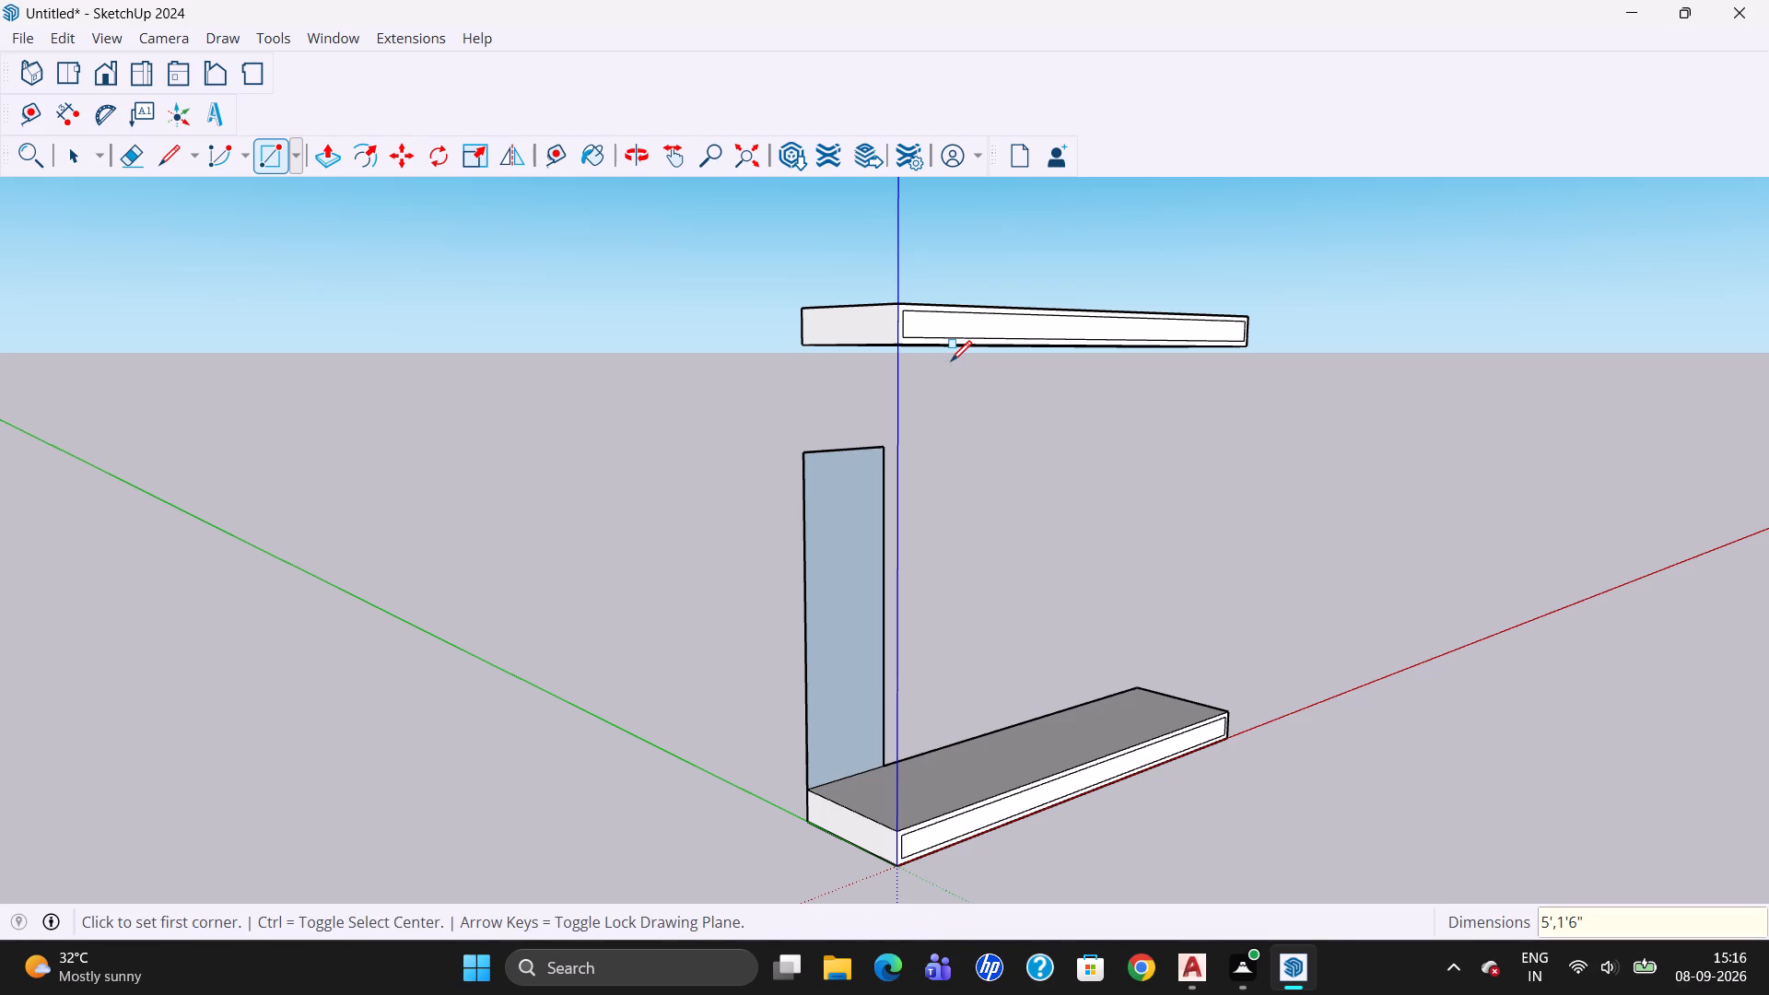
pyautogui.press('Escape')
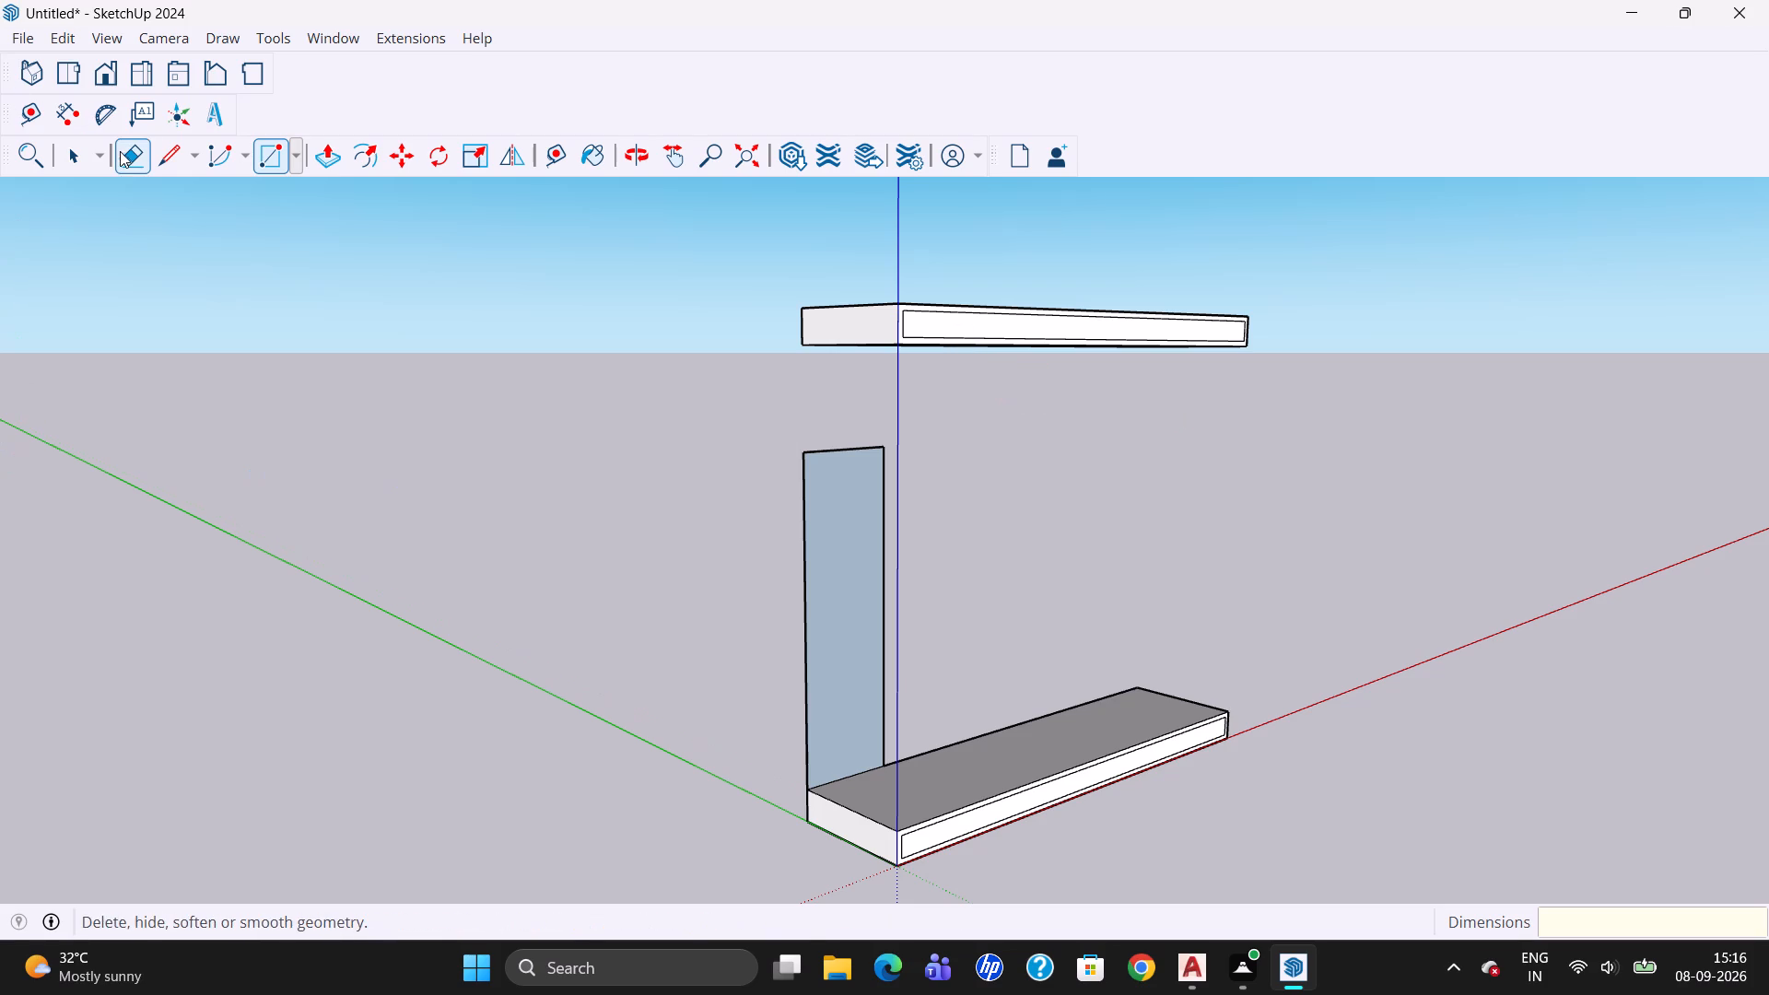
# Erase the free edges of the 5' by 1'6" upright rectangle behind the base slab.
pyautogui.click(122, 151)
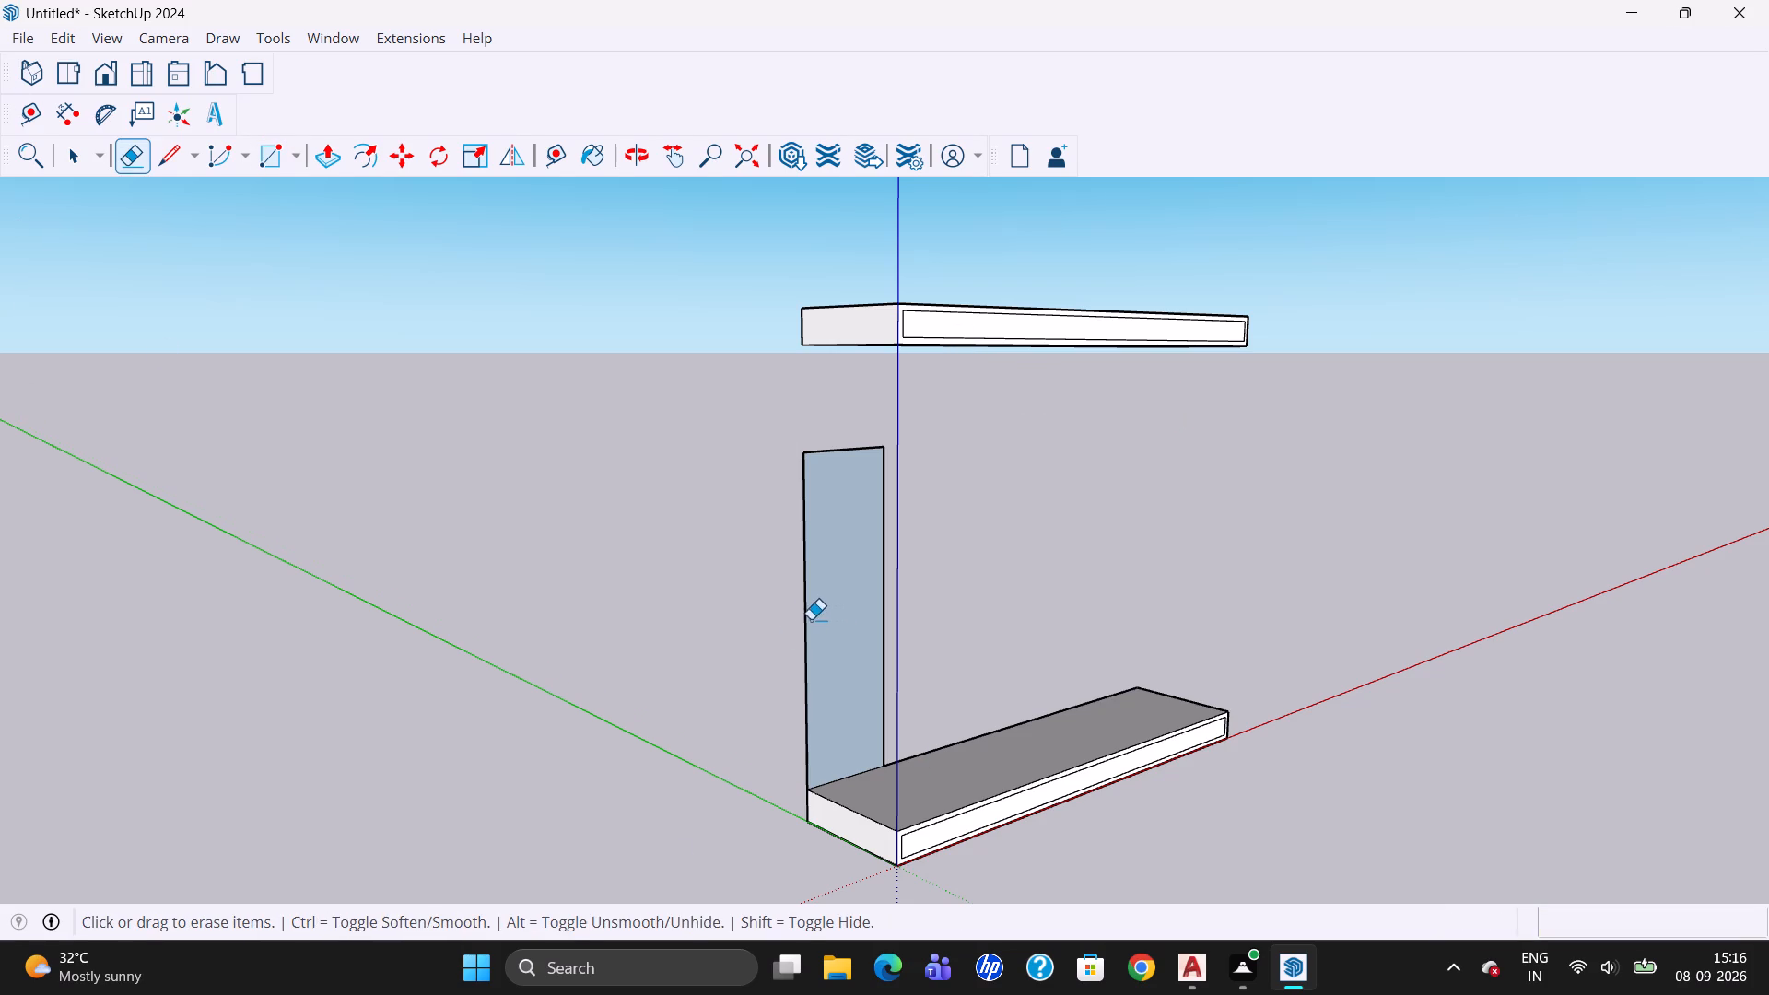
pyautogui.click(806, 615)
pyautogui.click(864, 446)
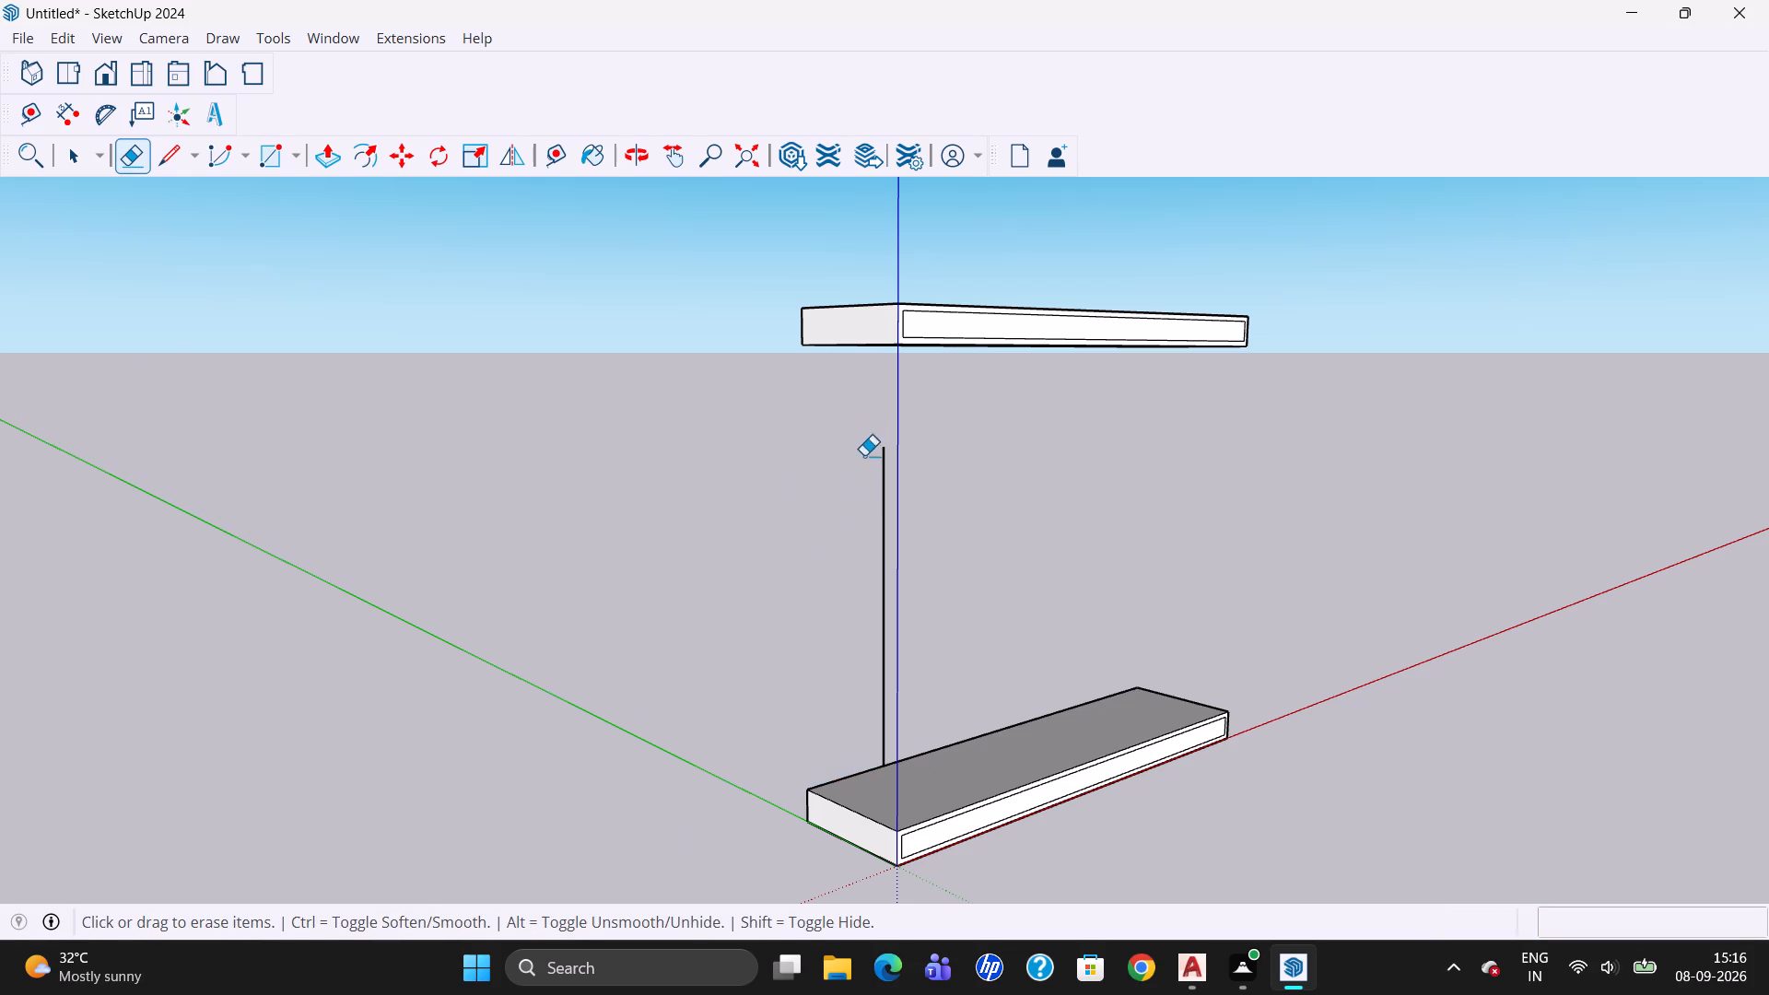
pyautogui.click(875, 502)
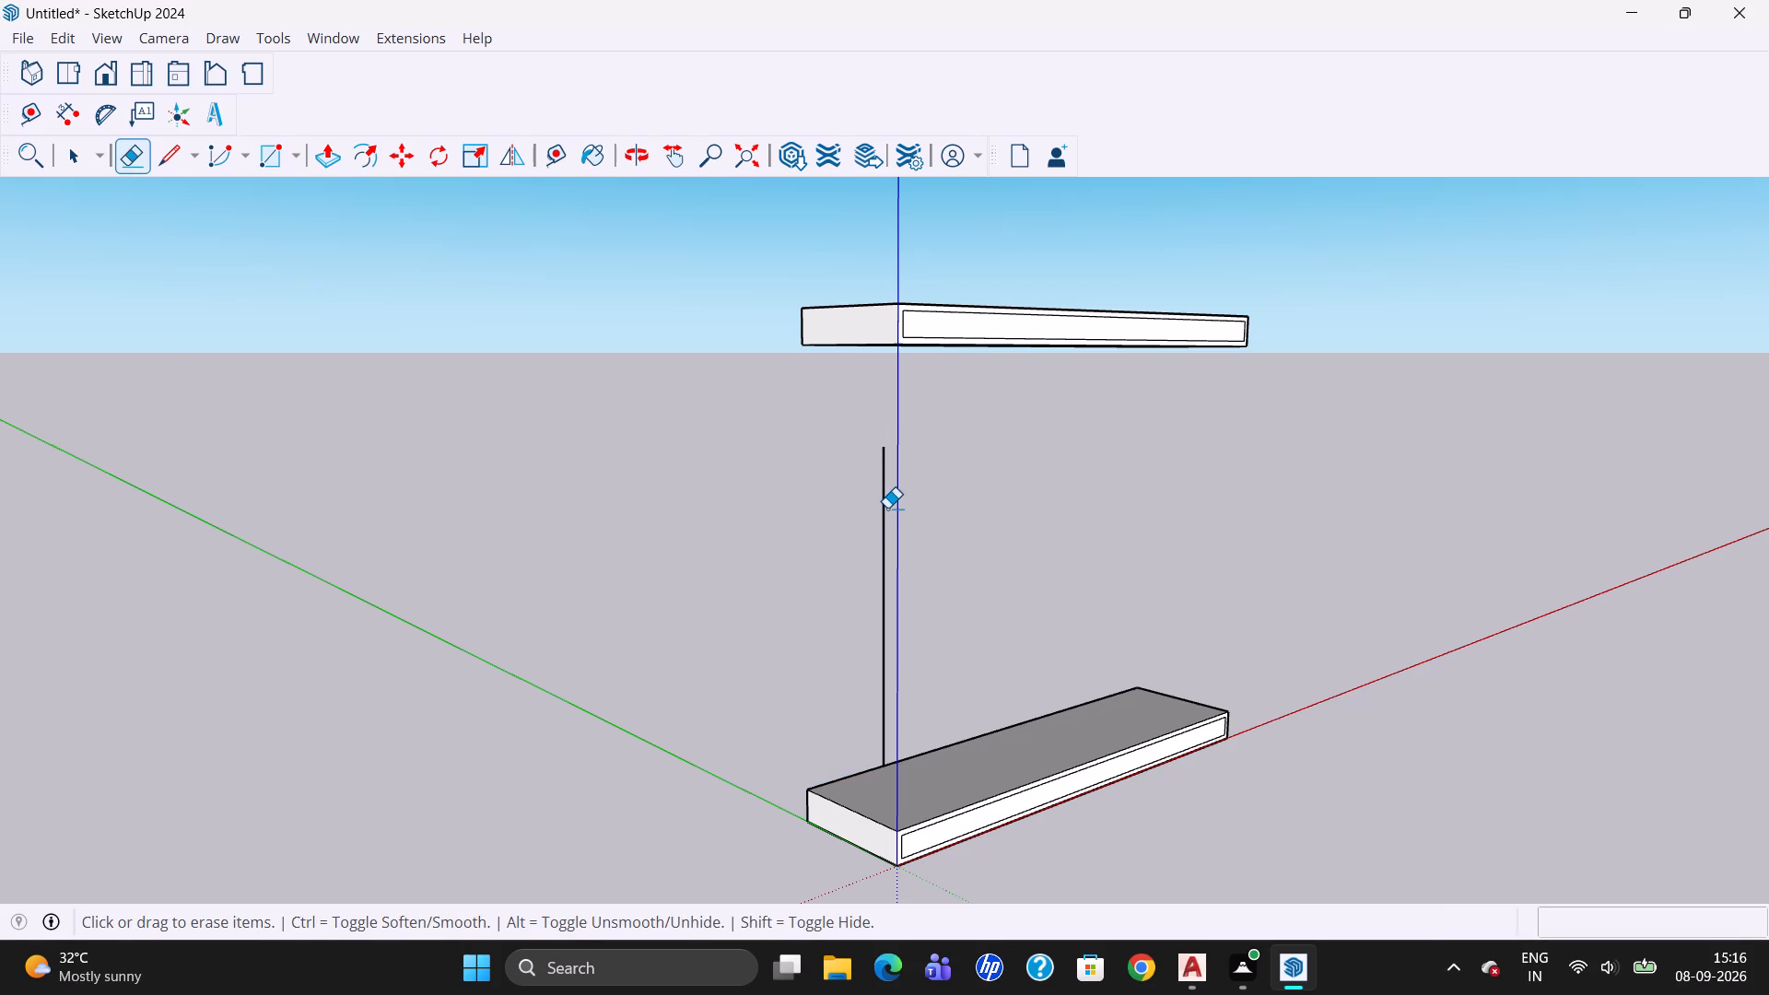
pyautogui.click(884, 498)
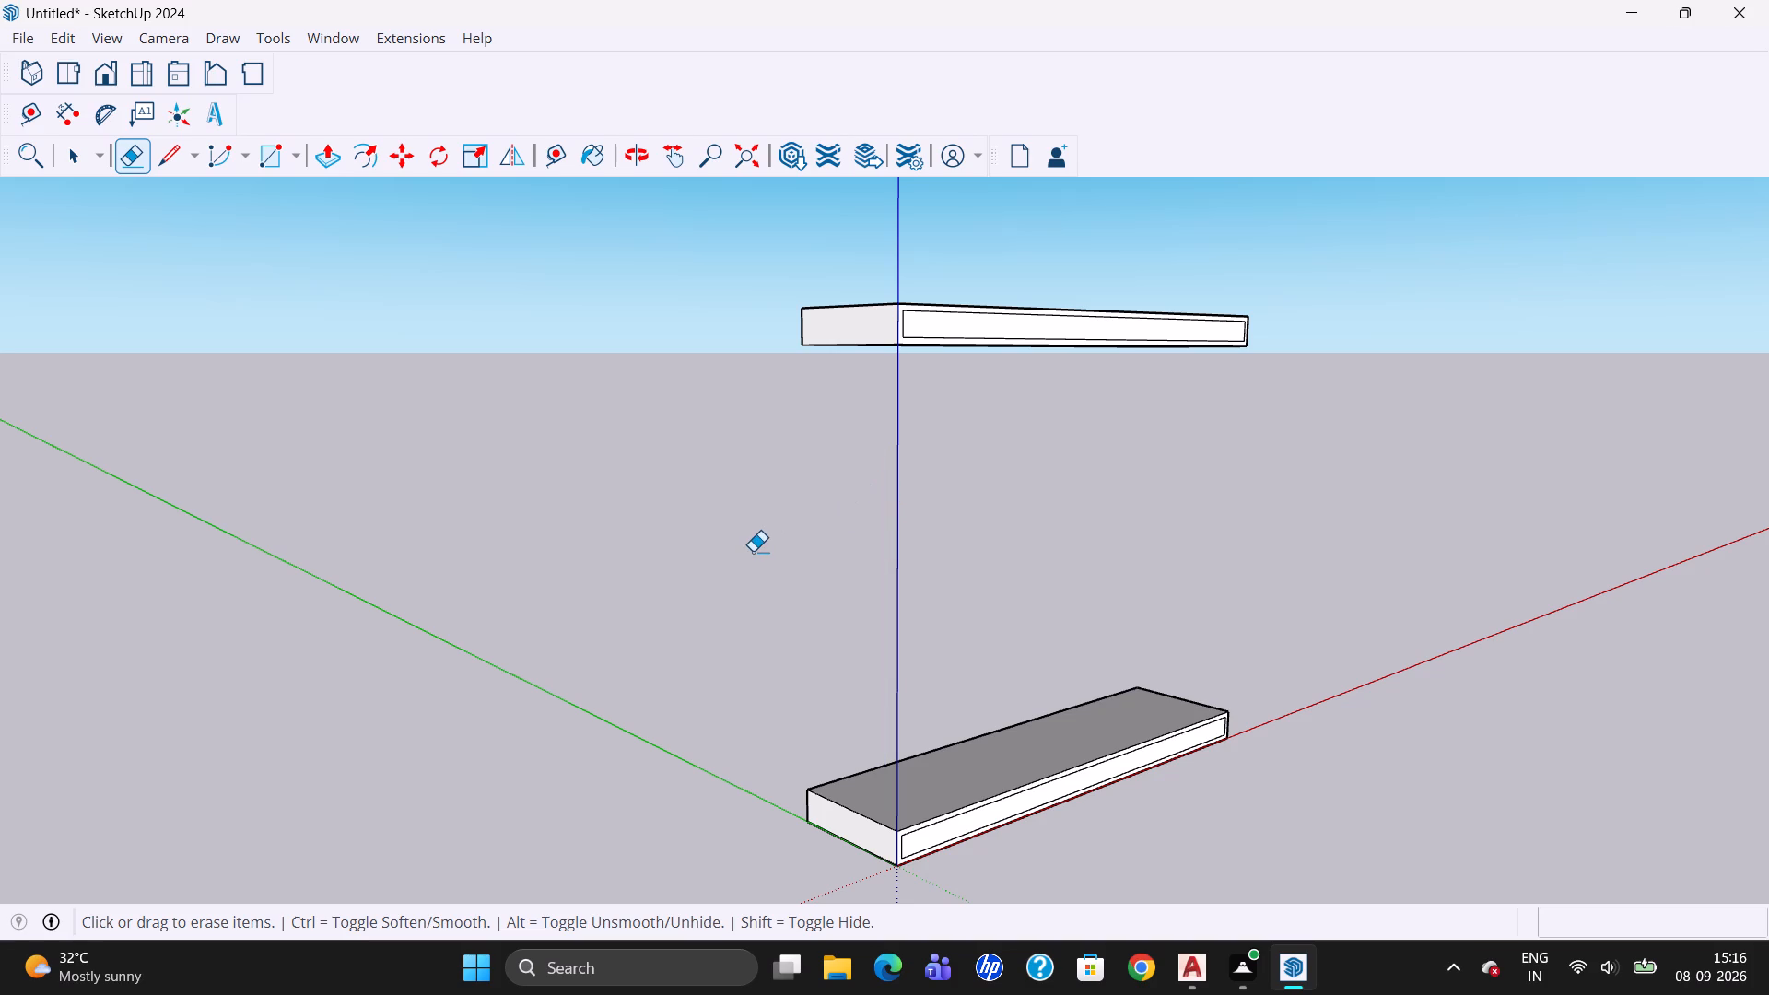
# Draw an upright rectangle 5' long by 1'6" high along the base slab's rear top edge, starting at the corner above the green axis.
pyautogui.press('r')
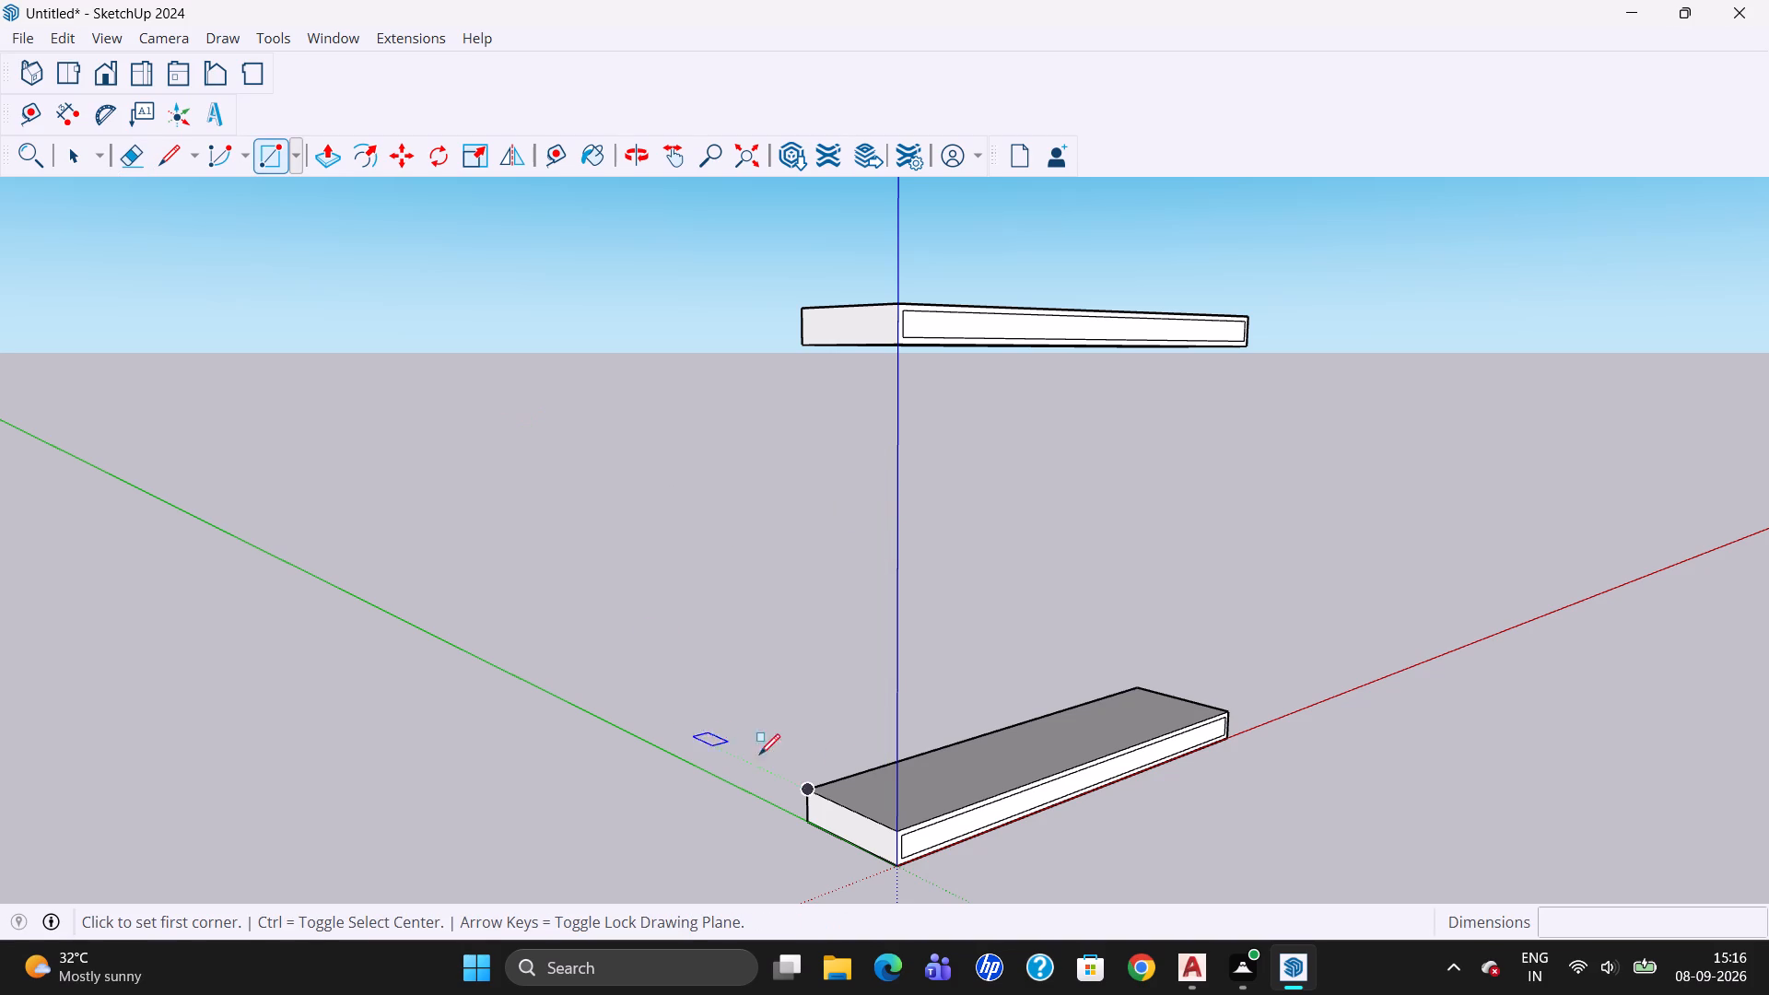
pyautogui.click(807, 790)
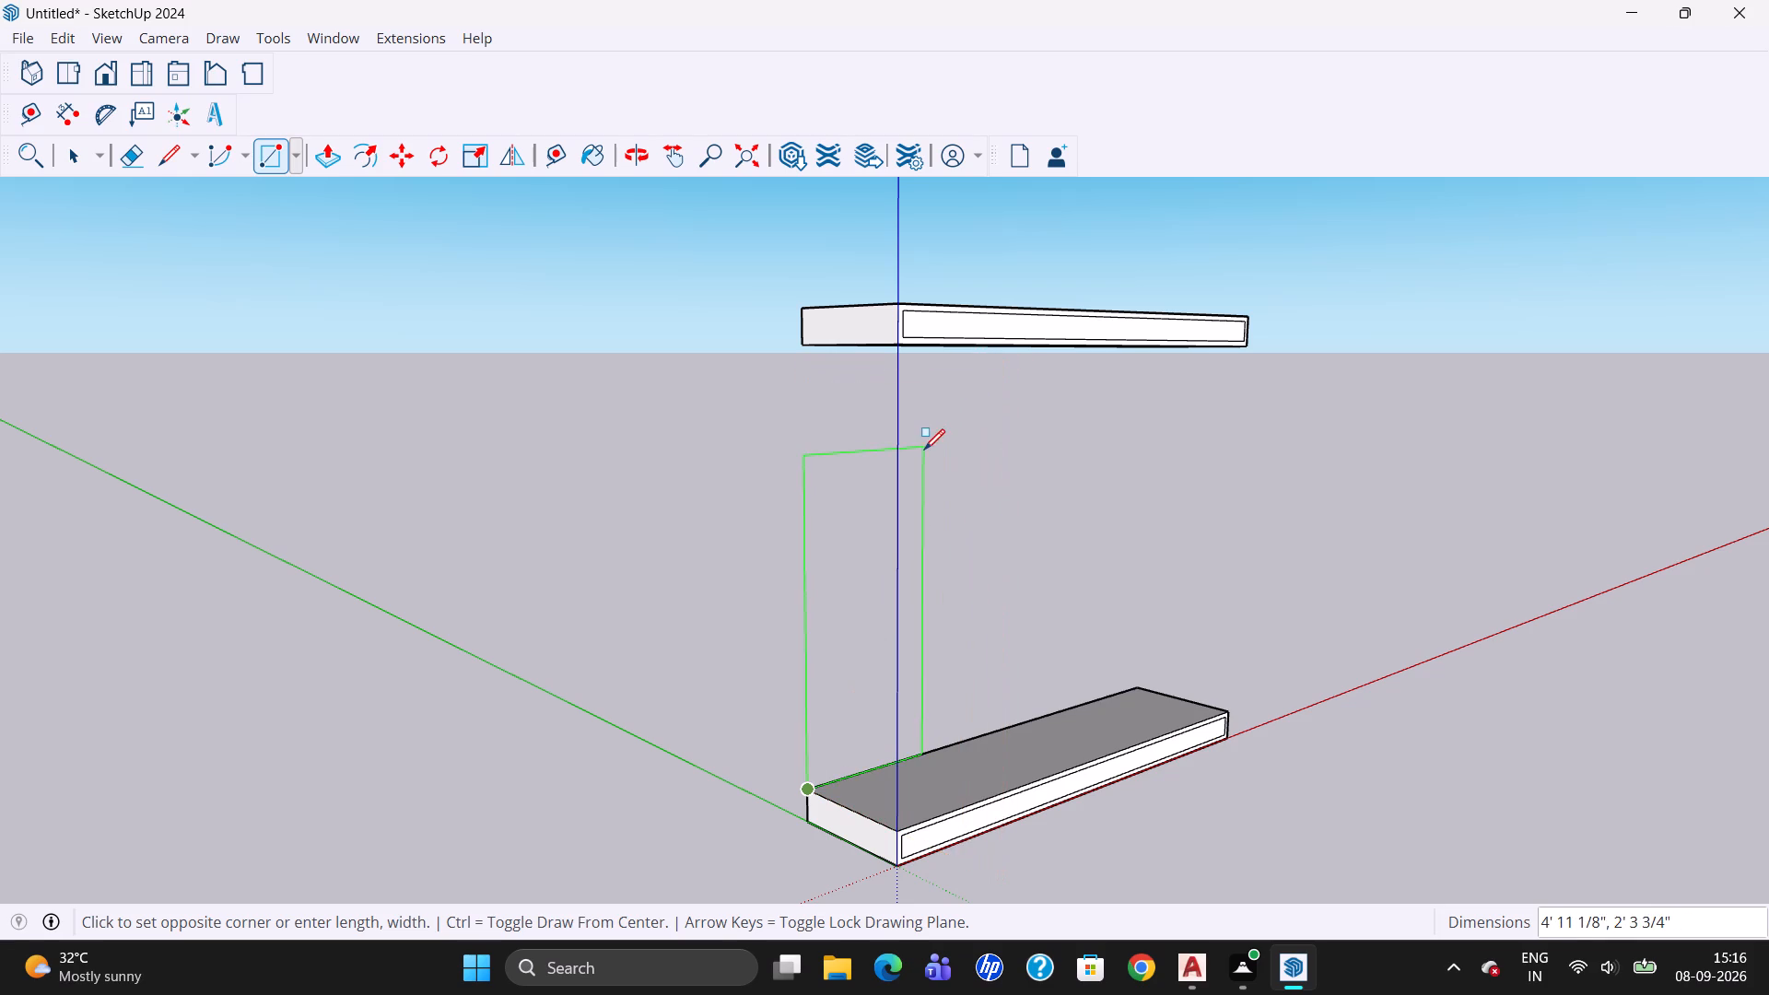
pyautogui.write("1'")
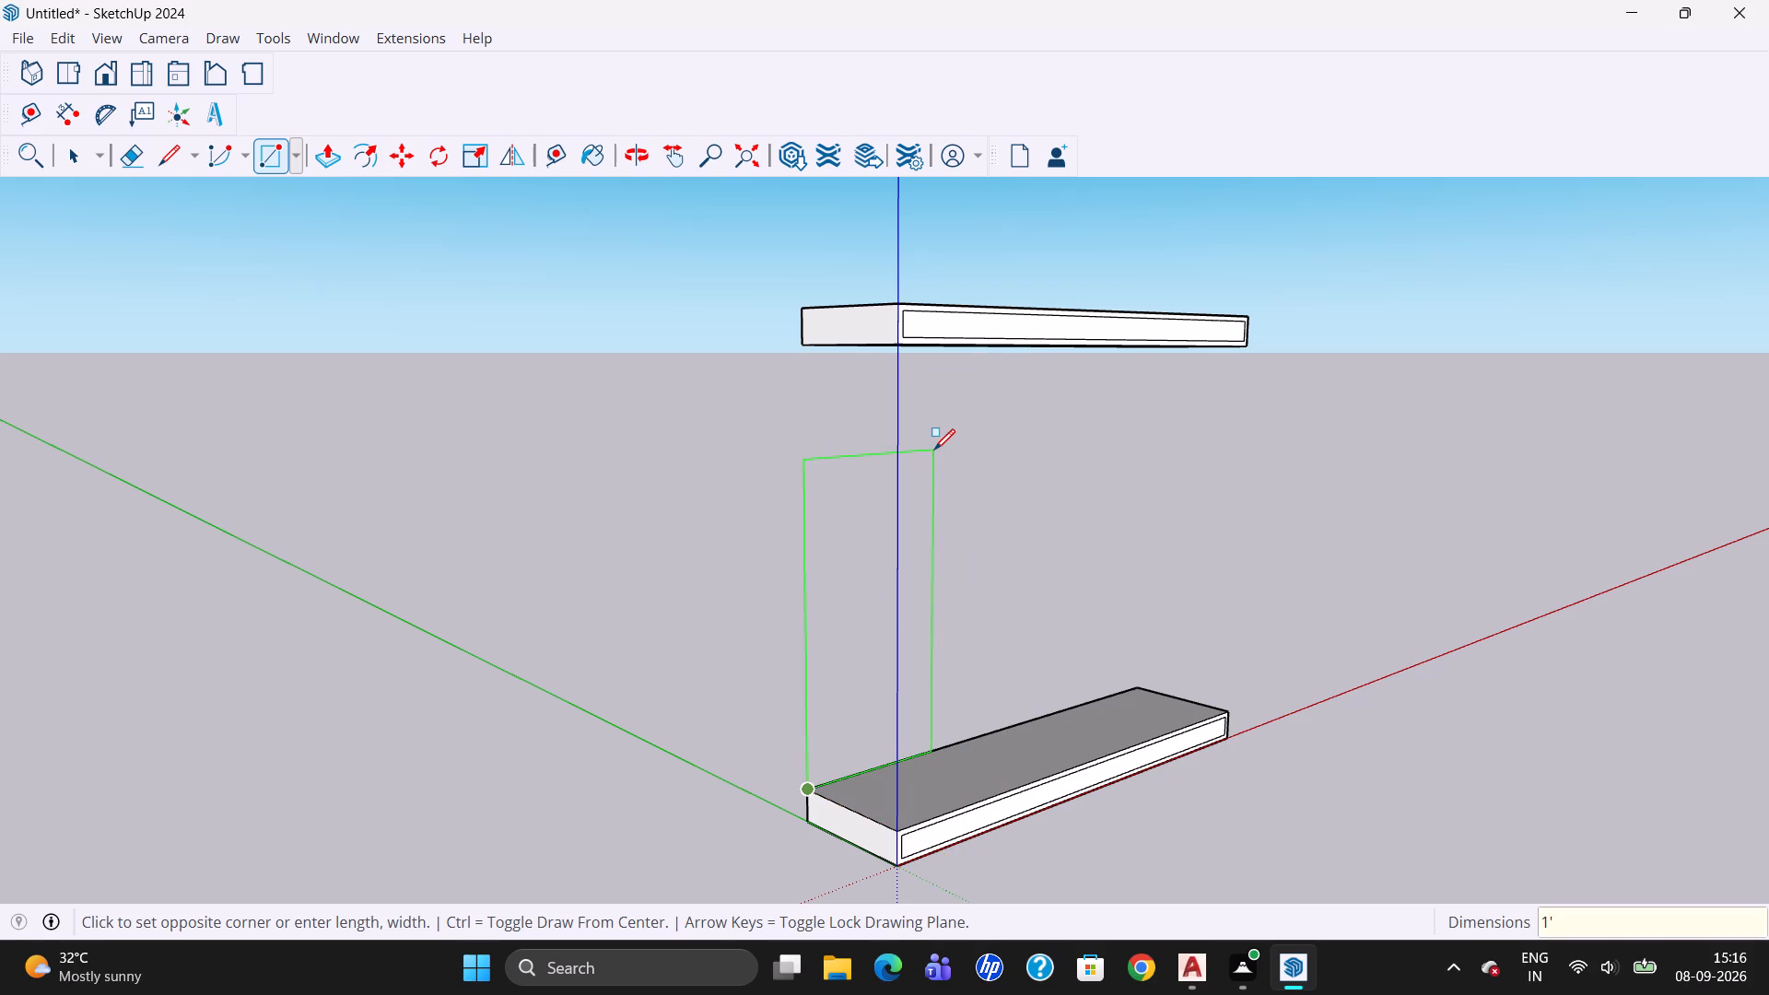
pyautogui.write('6",5\'')
pyautogui.press('Return')
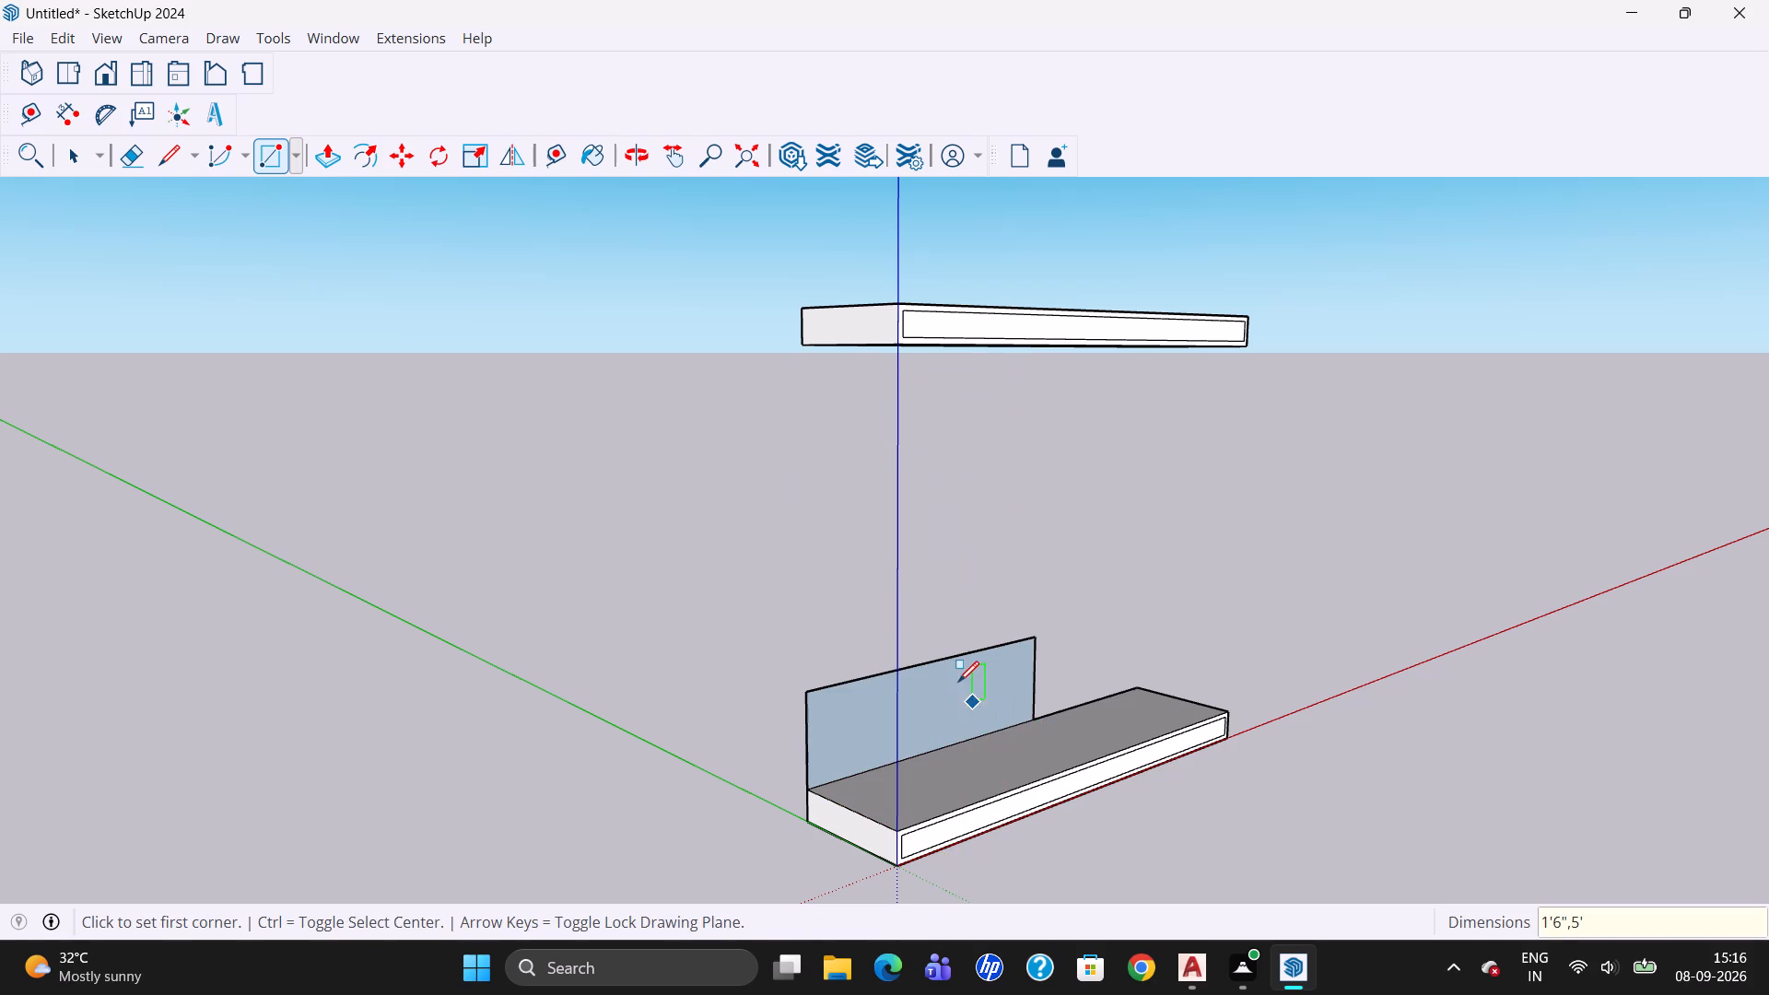
pyautogui.press('Escape')
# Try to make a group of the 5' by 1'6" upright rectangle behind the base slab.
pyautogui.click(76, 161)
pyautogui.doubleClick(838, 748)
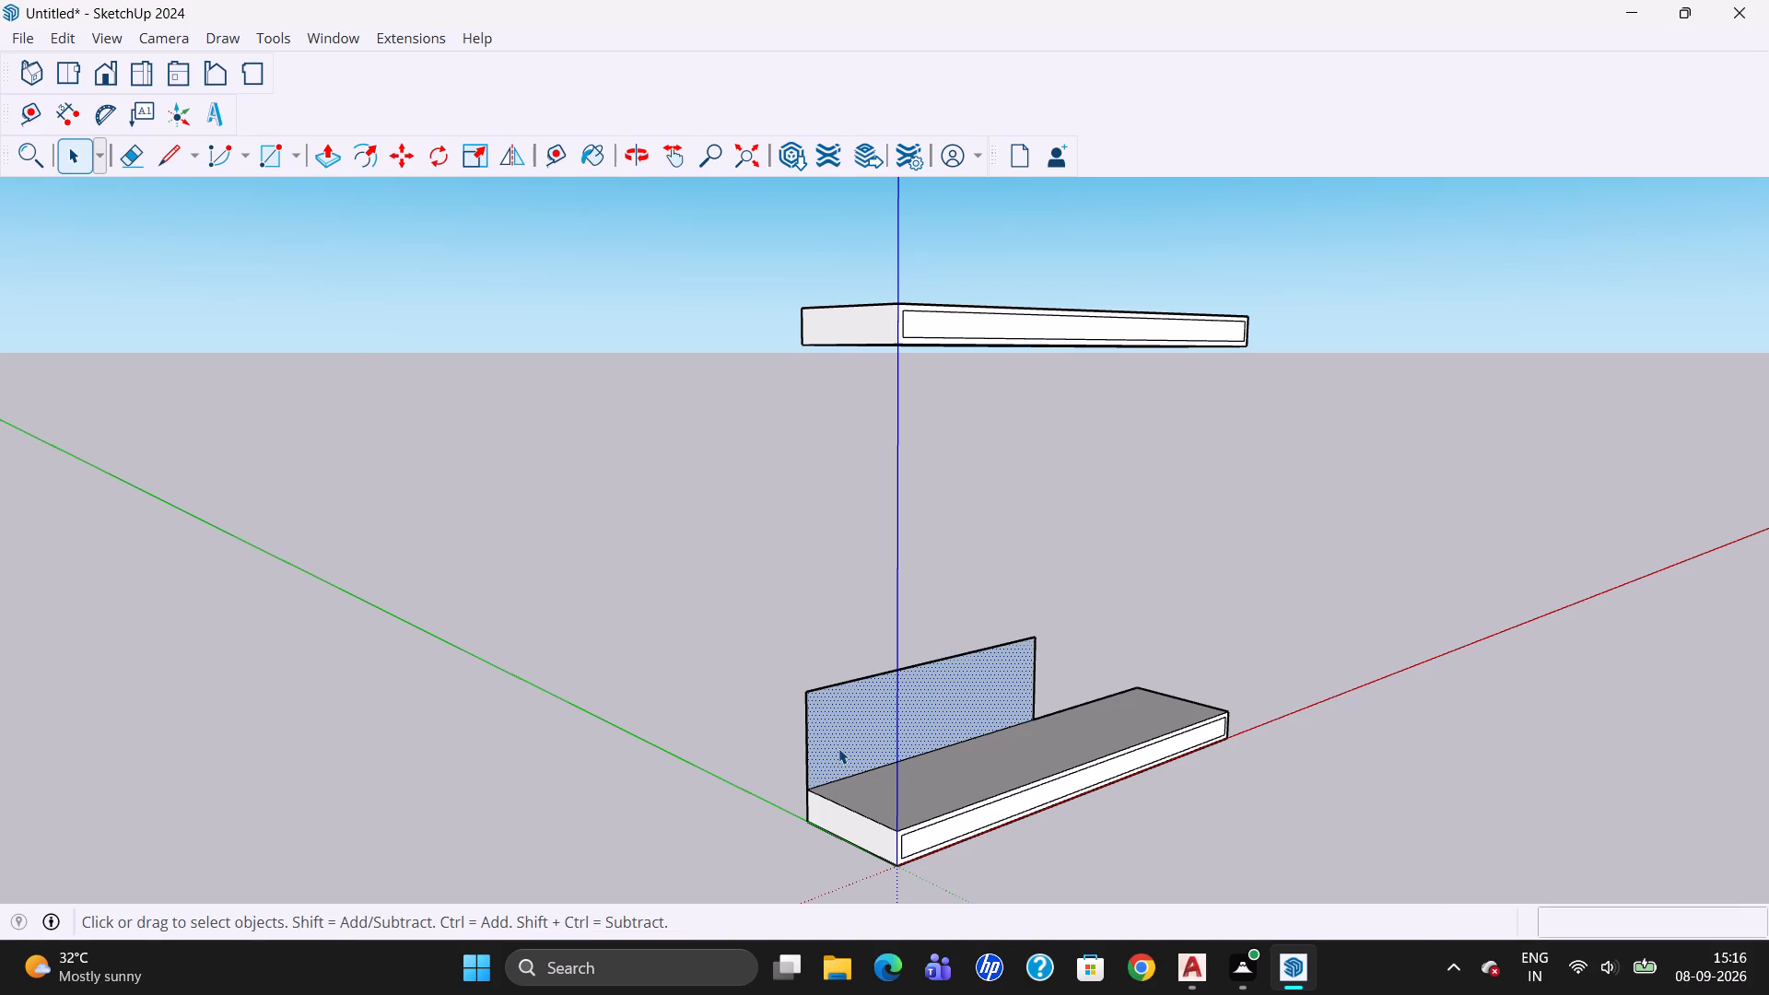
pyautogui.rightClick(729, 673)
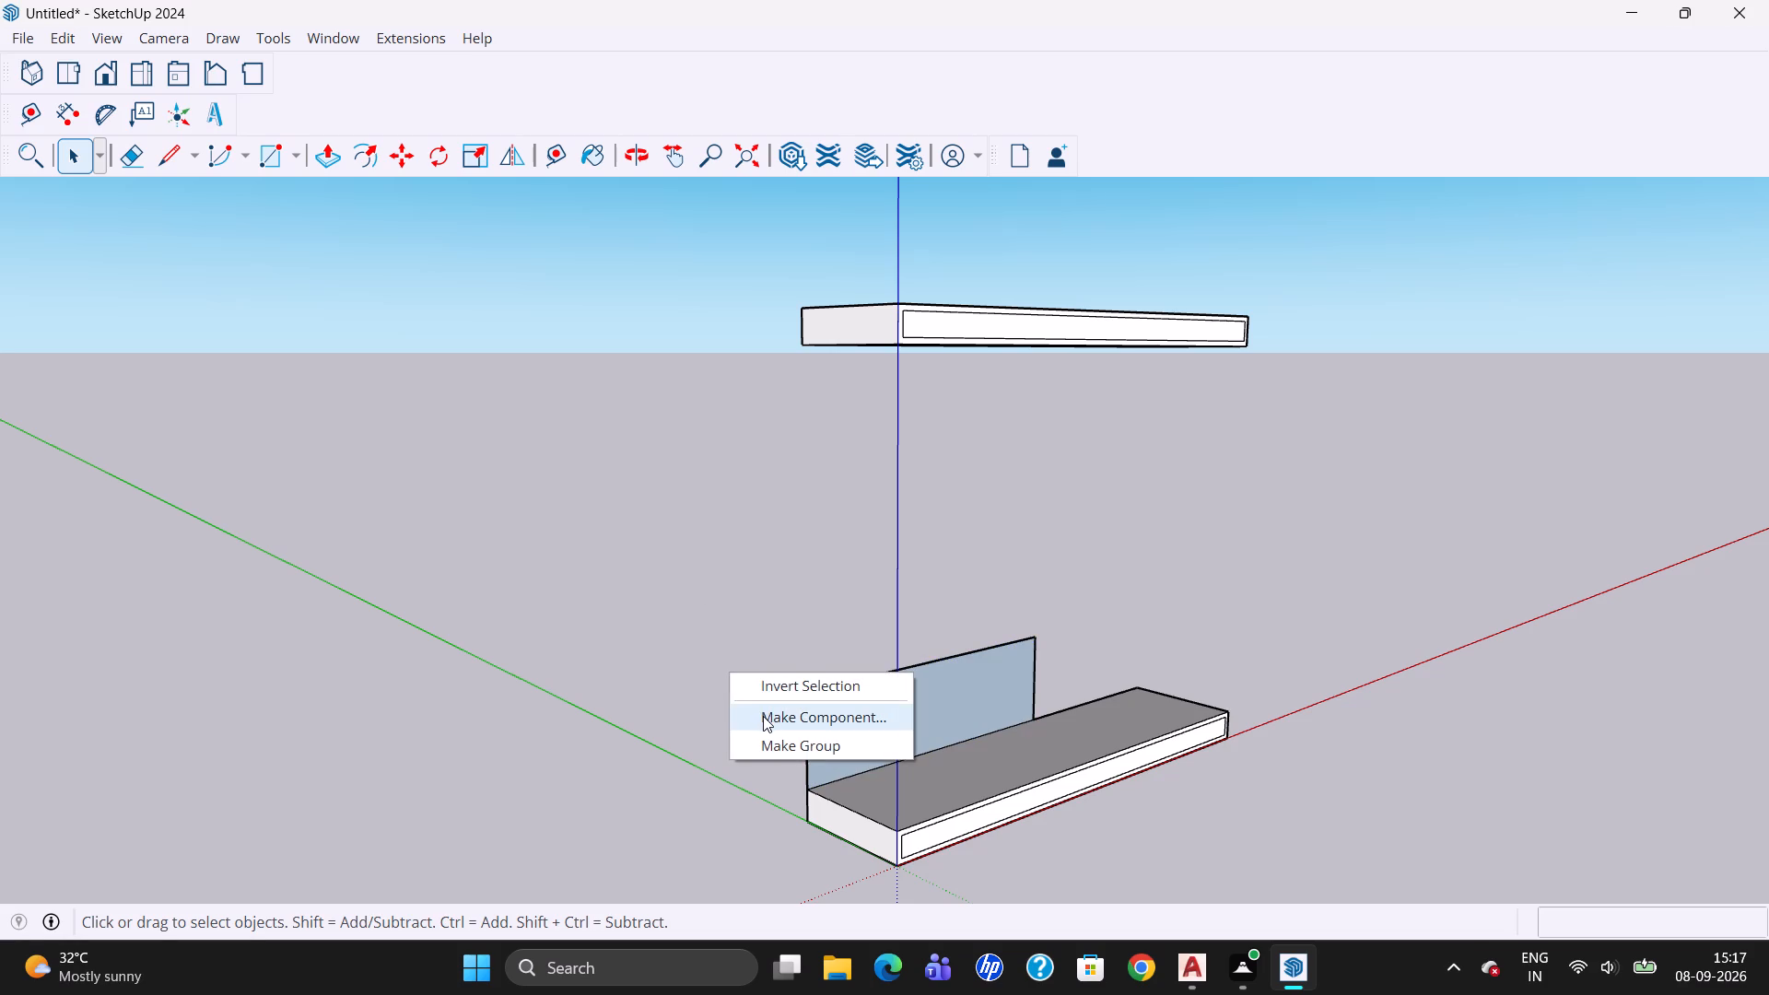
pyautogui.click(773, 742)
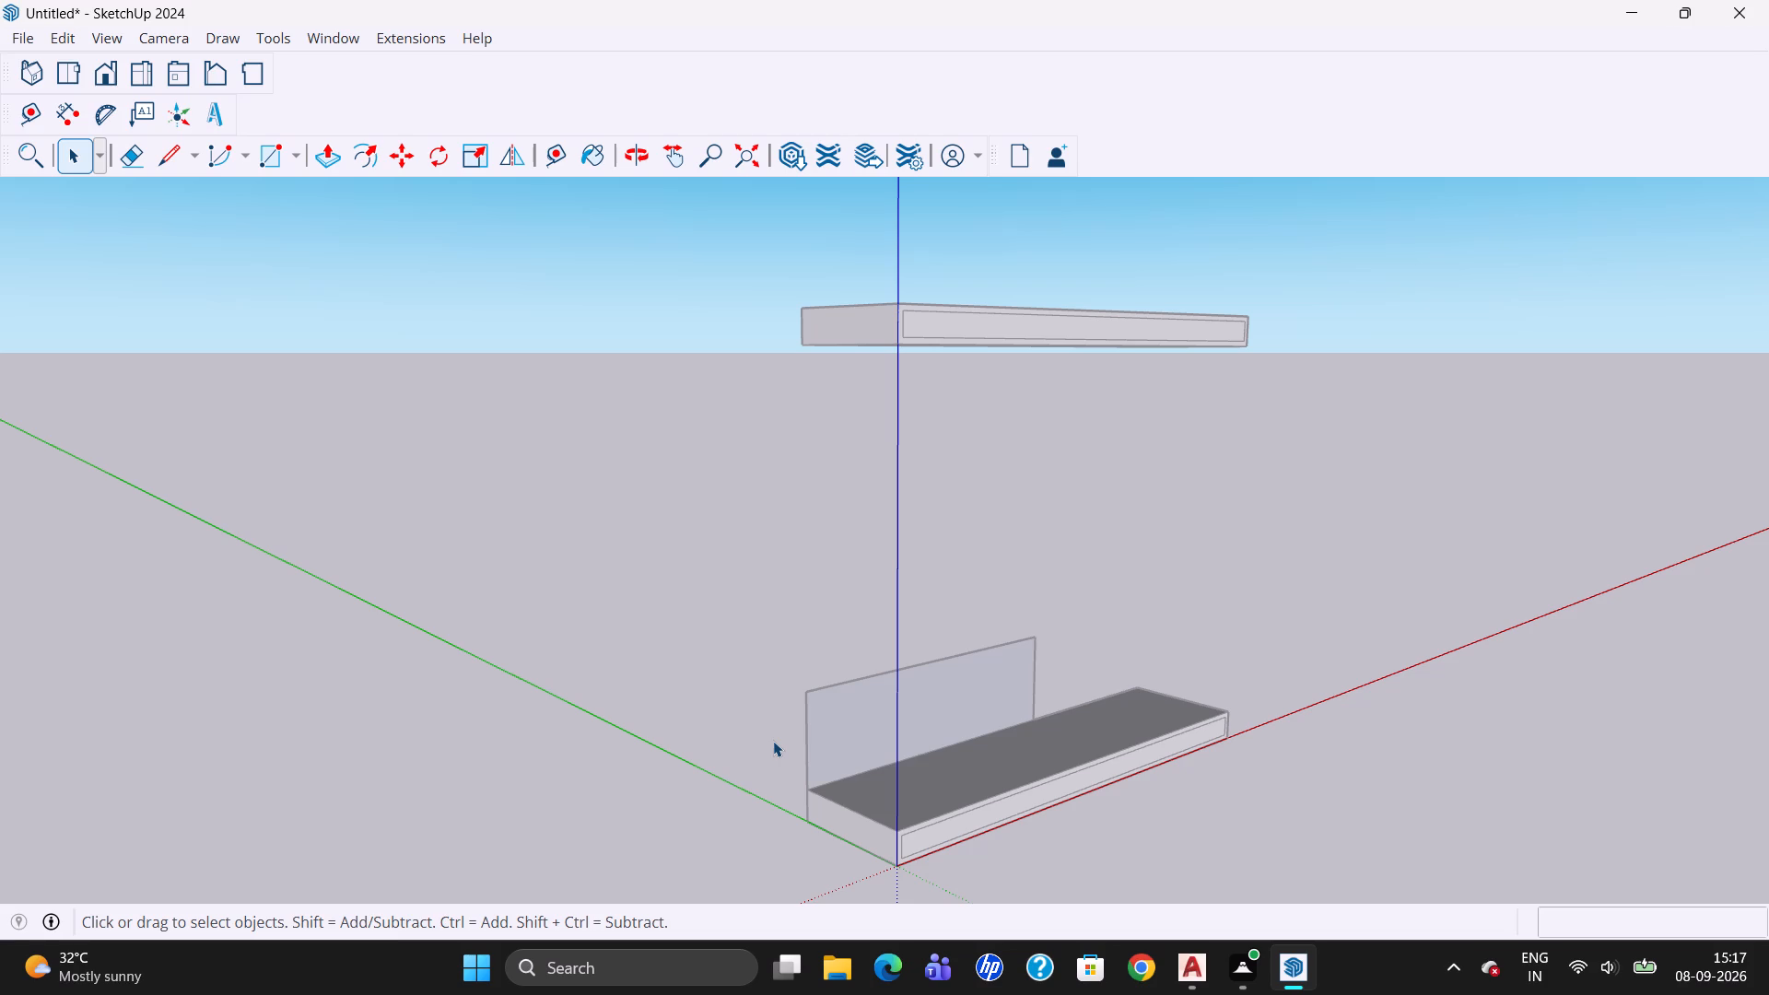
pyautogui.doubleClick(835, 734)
# Push/Pull the 5' by 1'6" upright rectangle forward by 1' over the base slab.
pyautogui.click(834, 733)
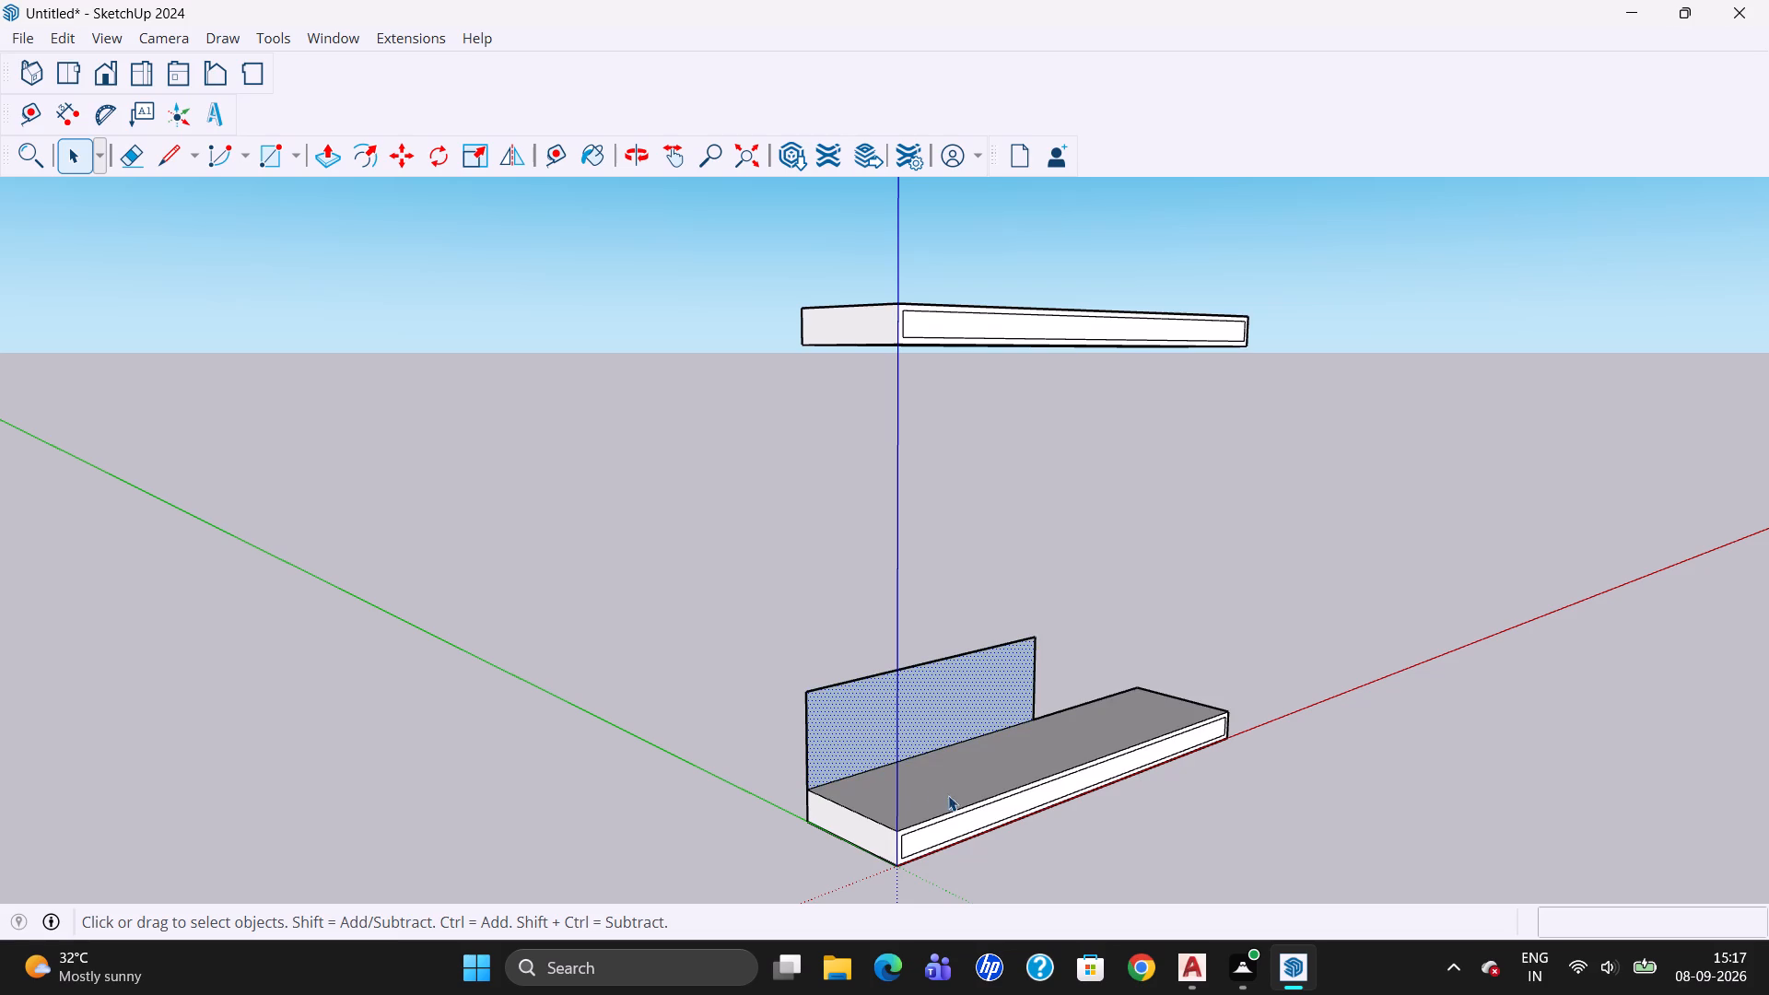
pyautogui.click(335, 160)
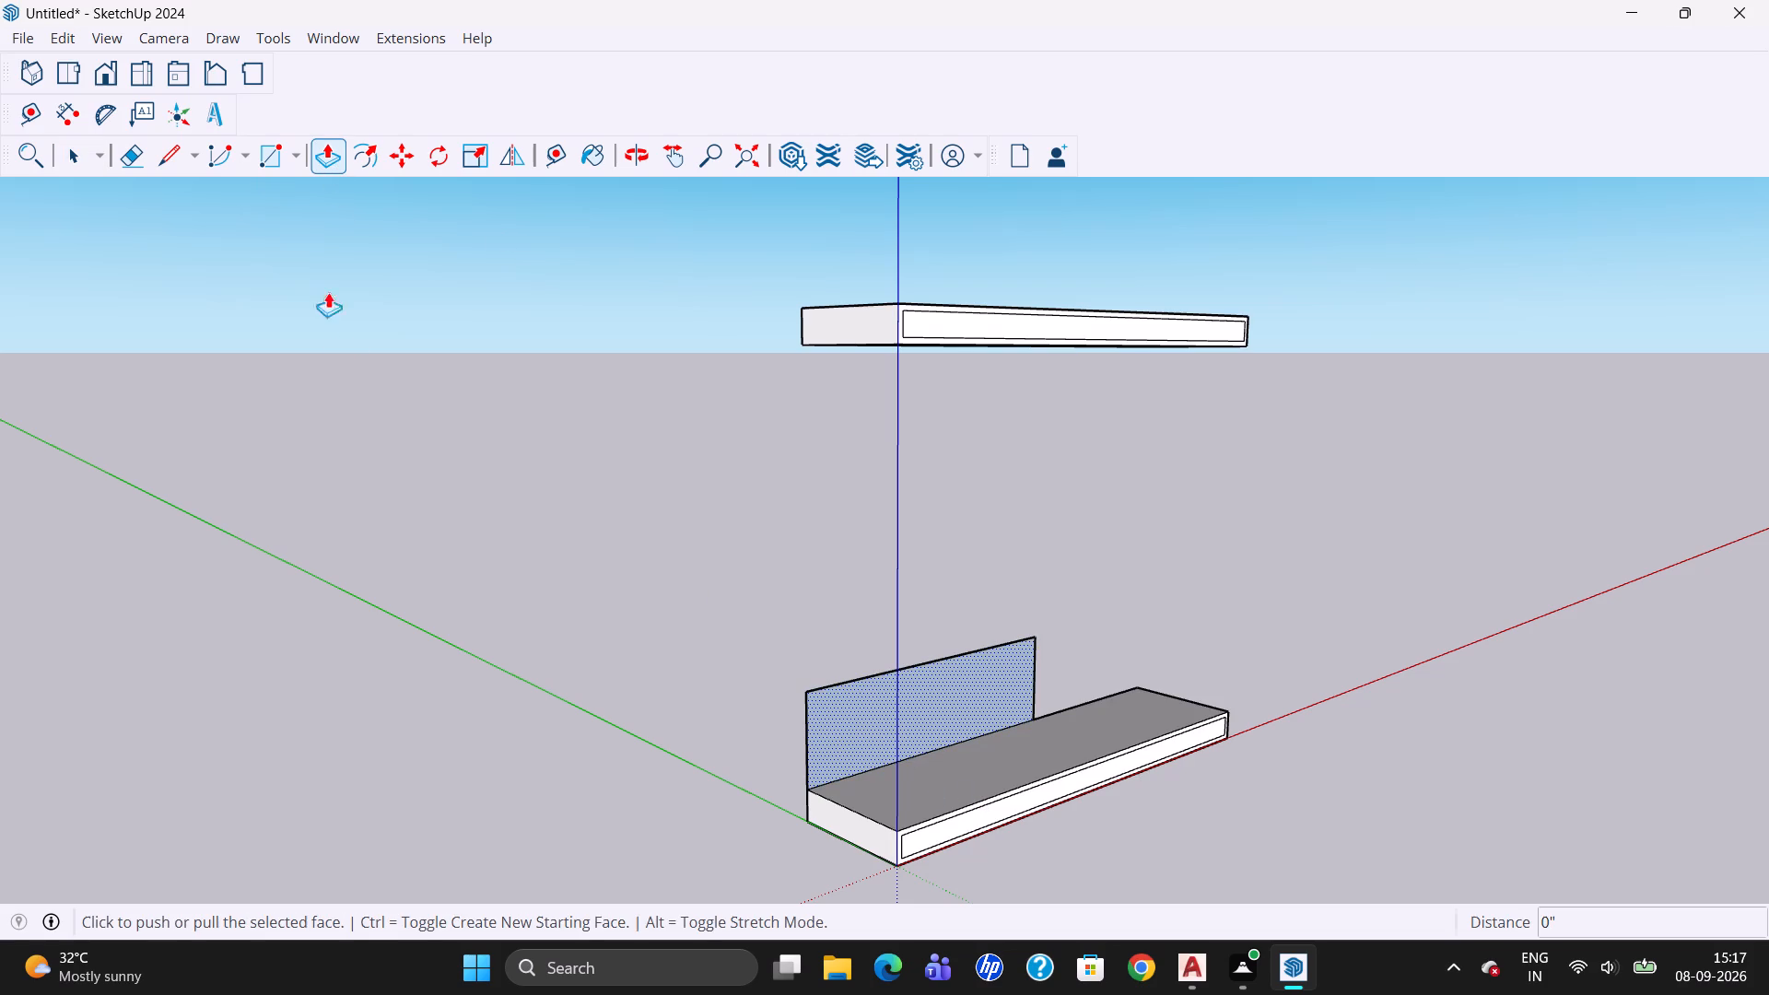
pyautogui.click(855, 728)
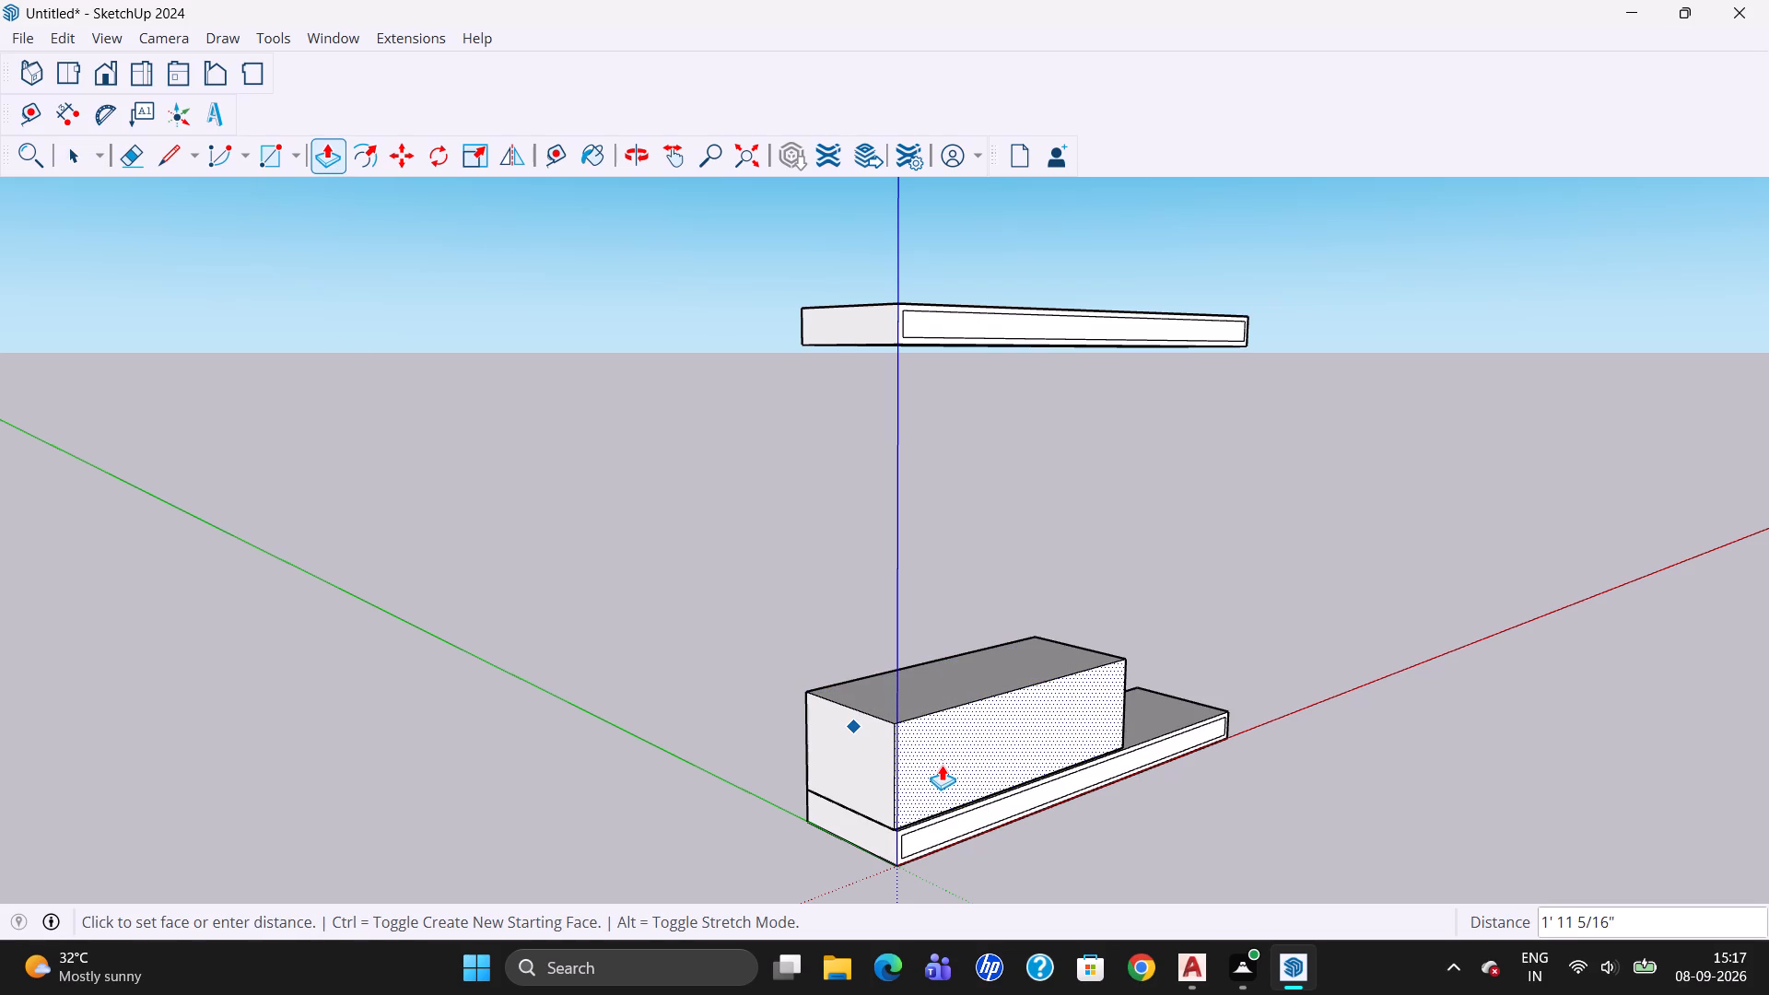
pyautogui.write("1'")
pyautogui.press('Return')
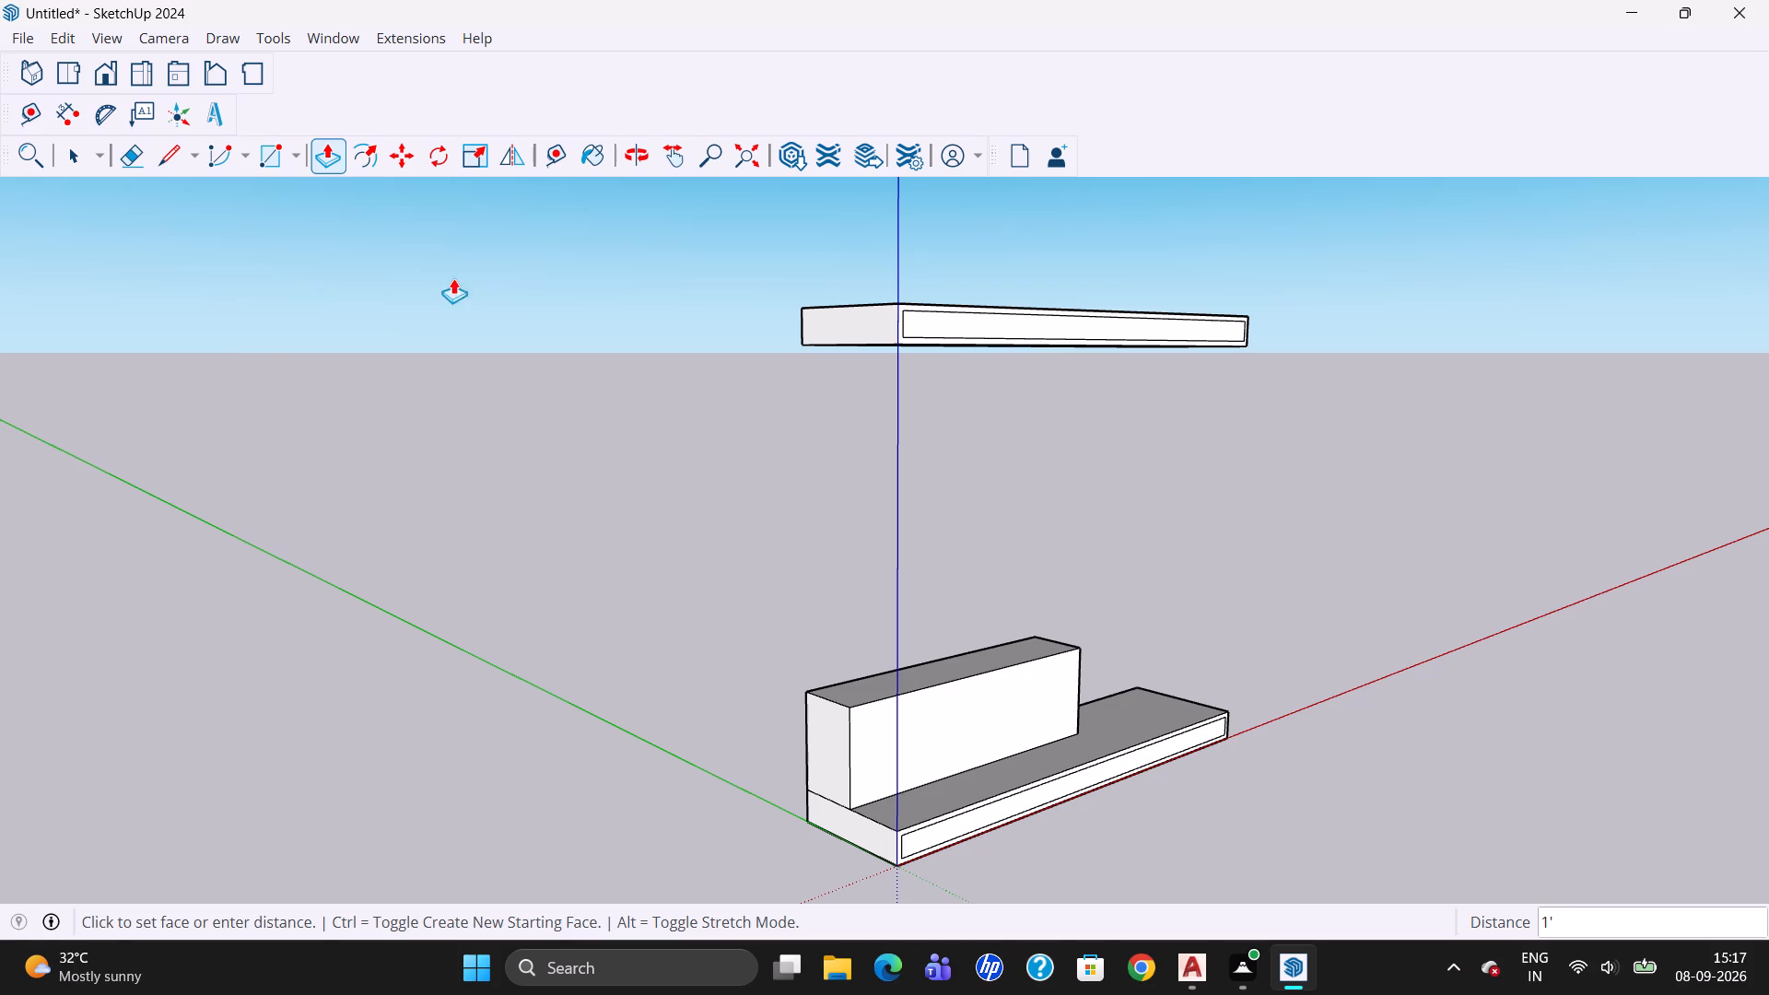
# Draw an 8' by about 7'6" back panel rectangle from the upper slab's top rear corner to the base slab's diagonally opposite bottom rear corner.
pyautogui.click(648, 154)
pyautogui.moveTo(674, 483); pyautogui.dragTo(1237, 567)
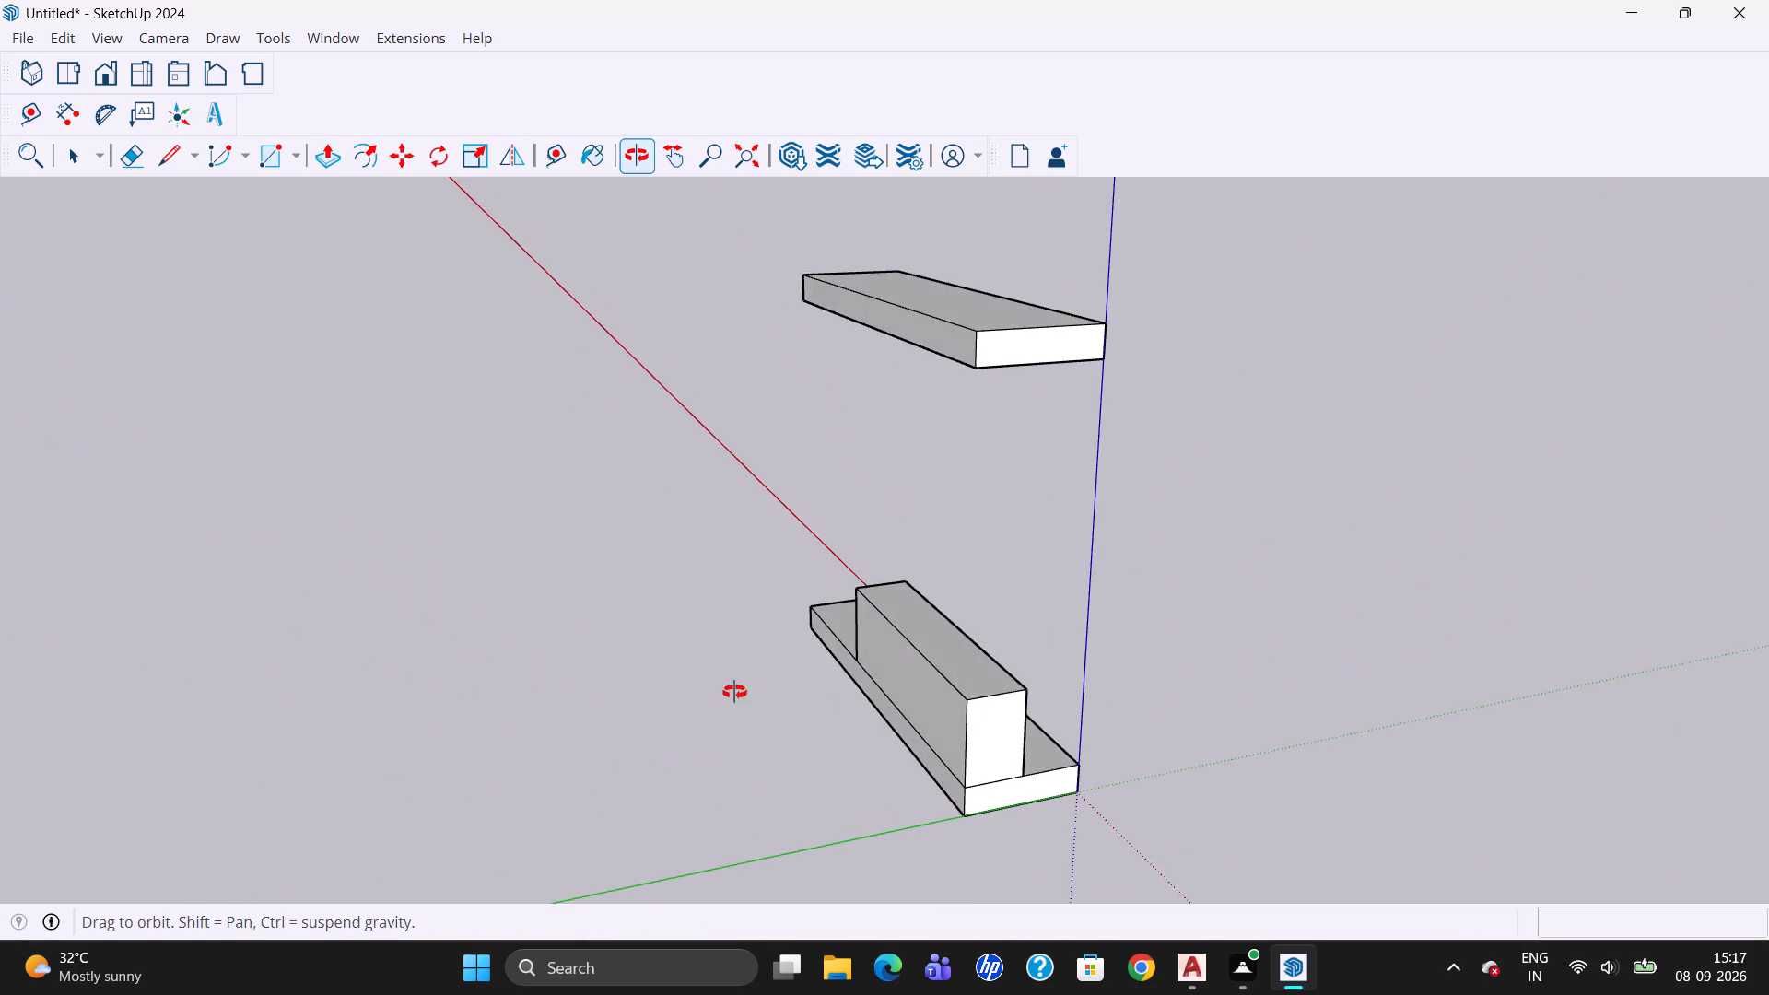
pyautogui.moveTo(738, 700); pyautogui.dragTo(1248, 702)
pyautogui.moveTo(861, 722); pyautogui.dragTo(1112, 697)
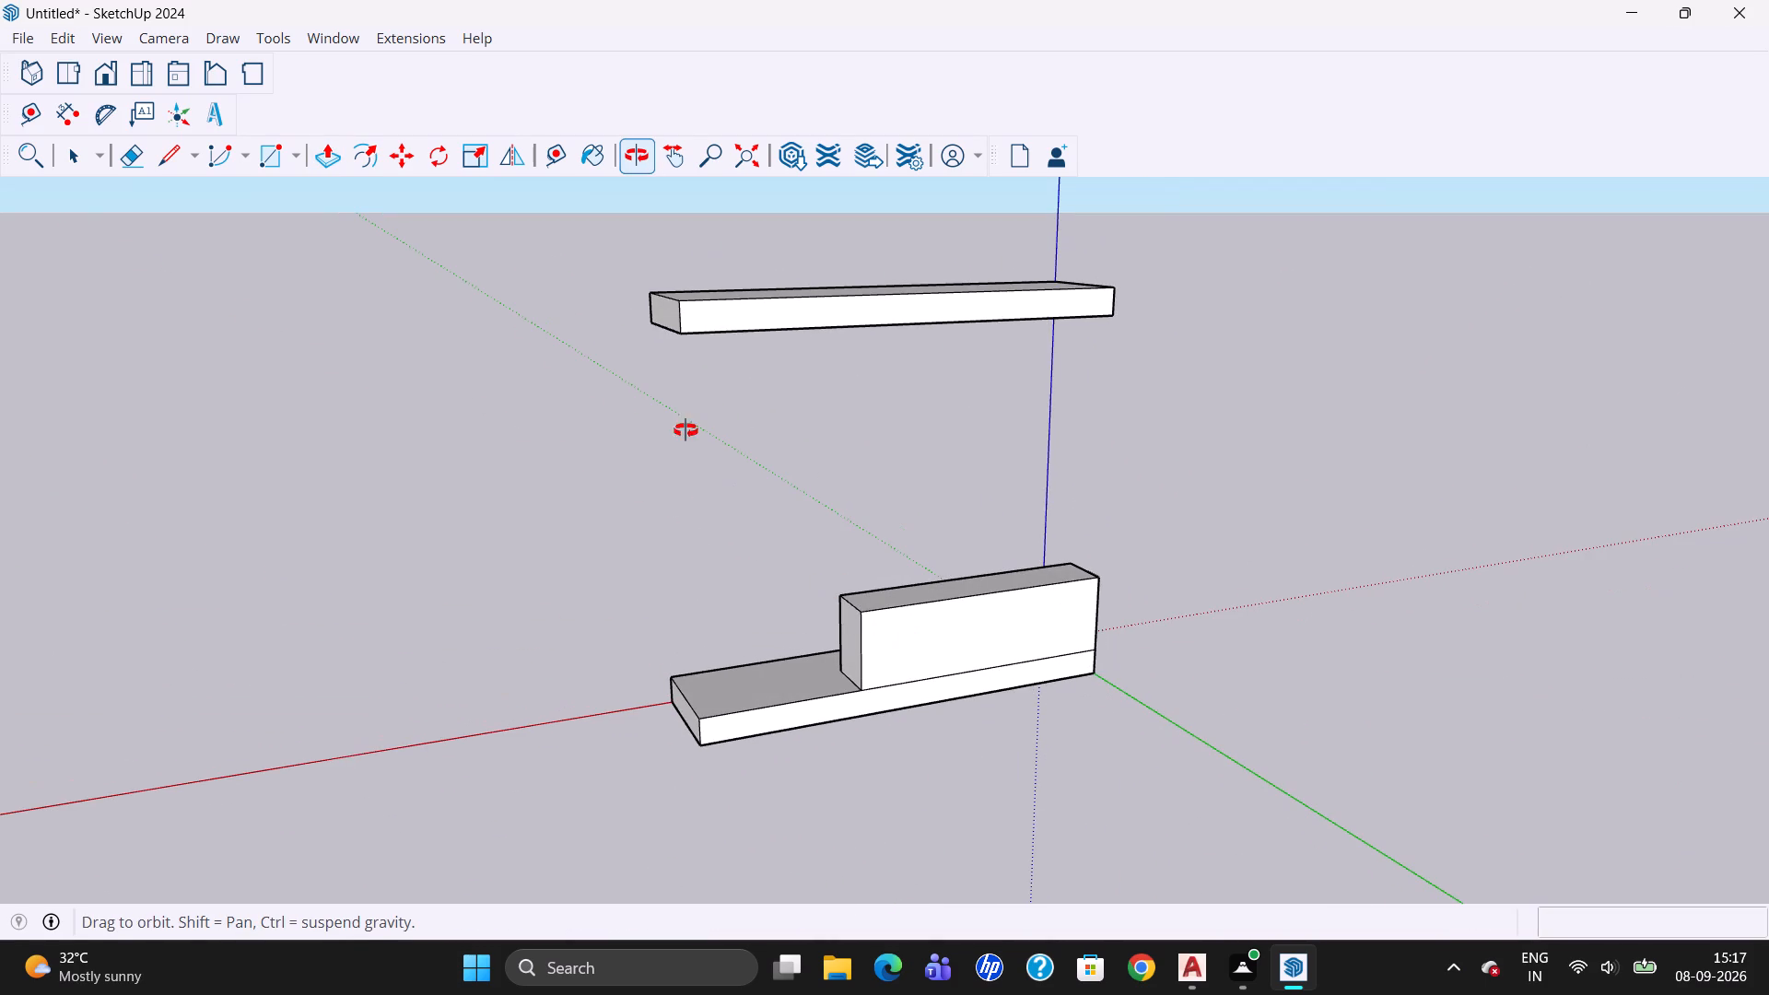
pyautogui.click(281, 155)
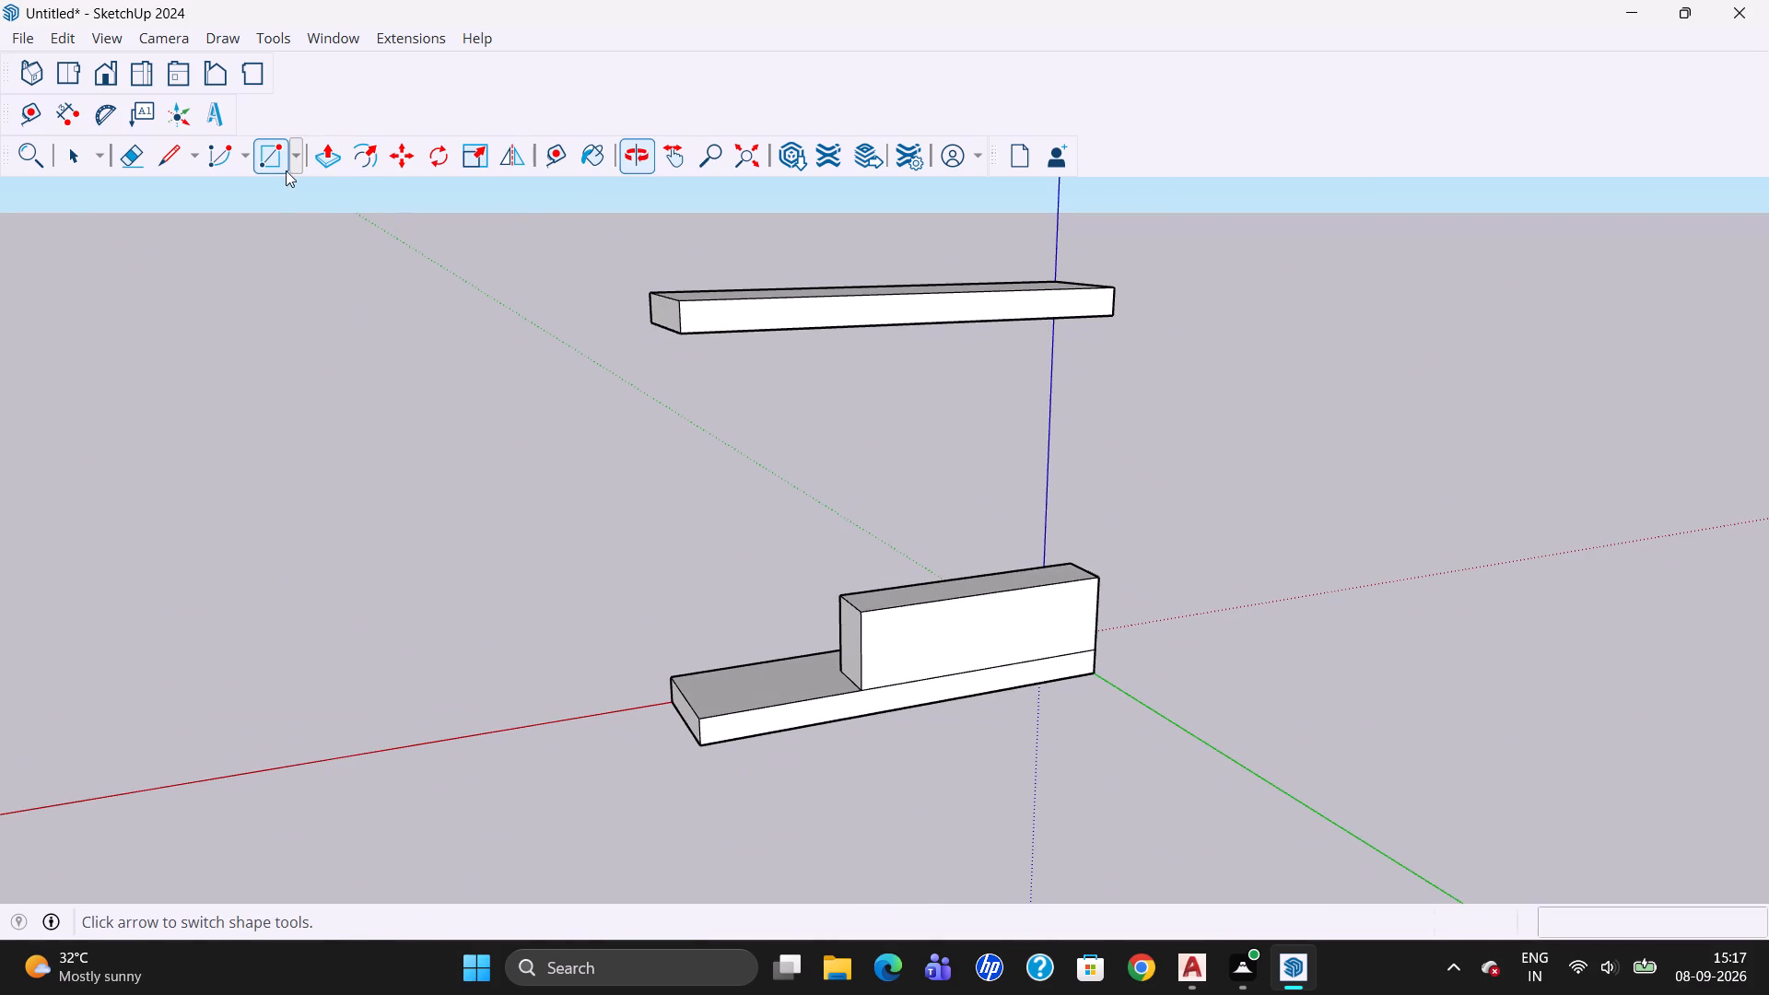
pyautogui.moveTo(680, 301); pyautogui.dragTo(690, 316)
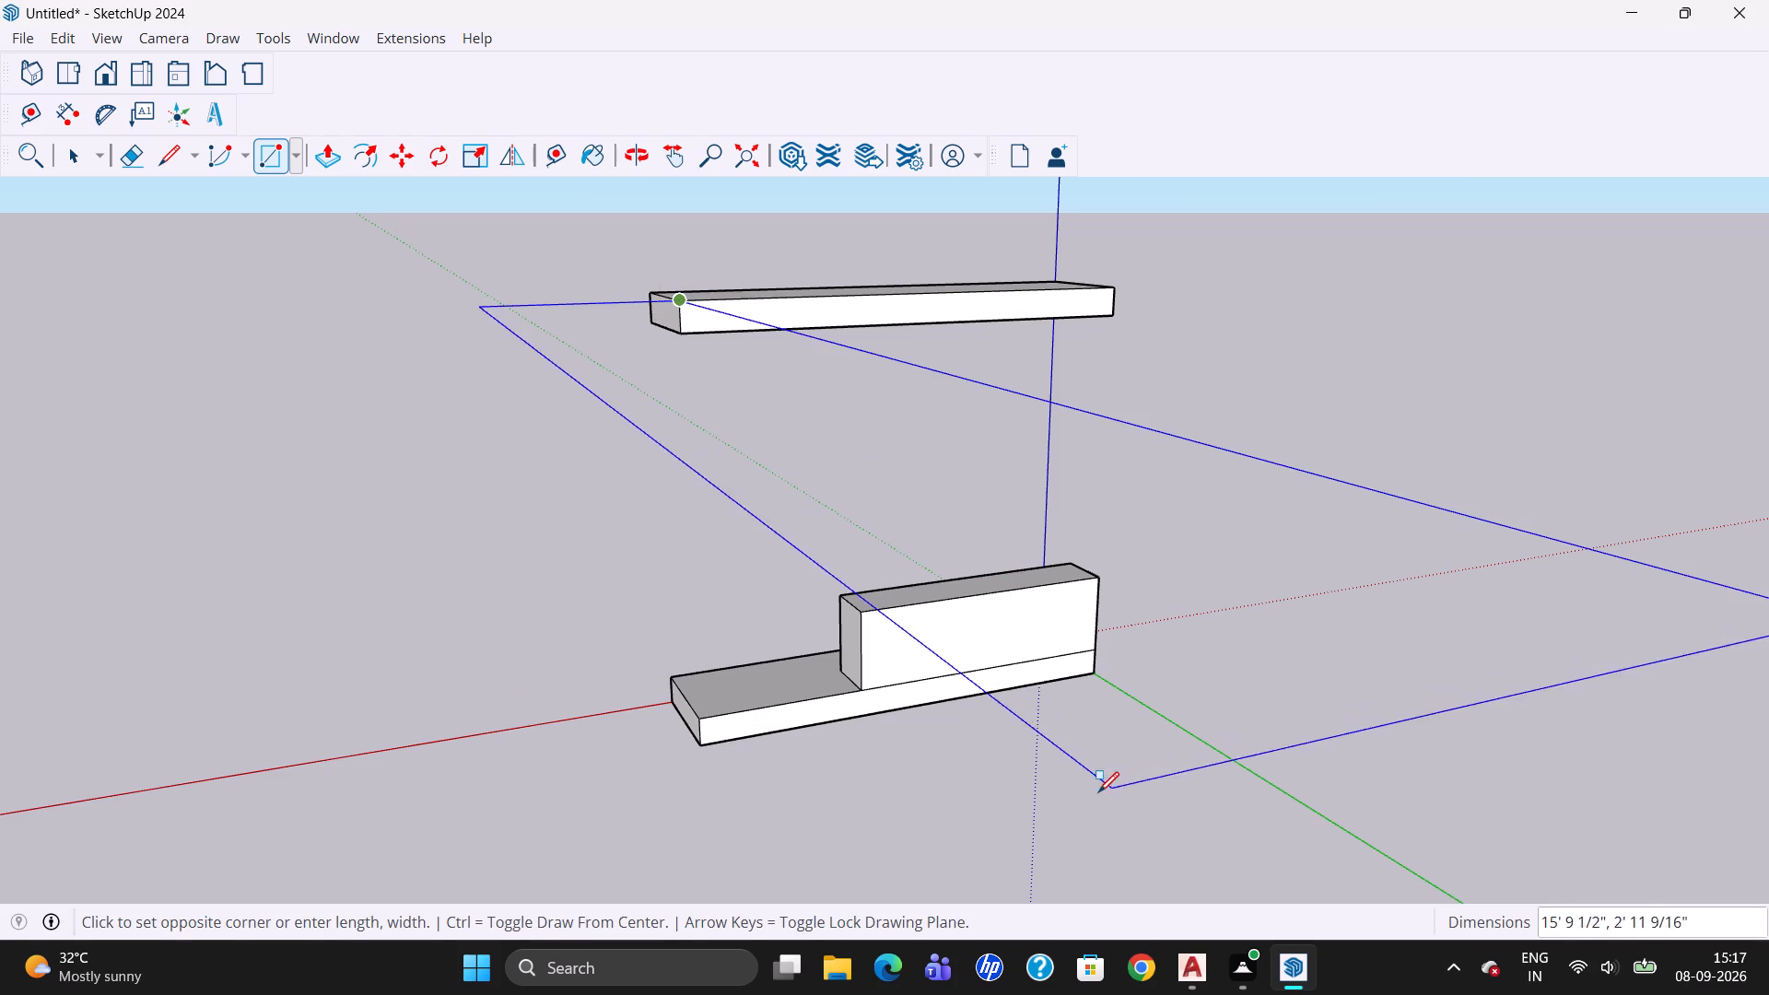
pyautogui.click(1097, 674)
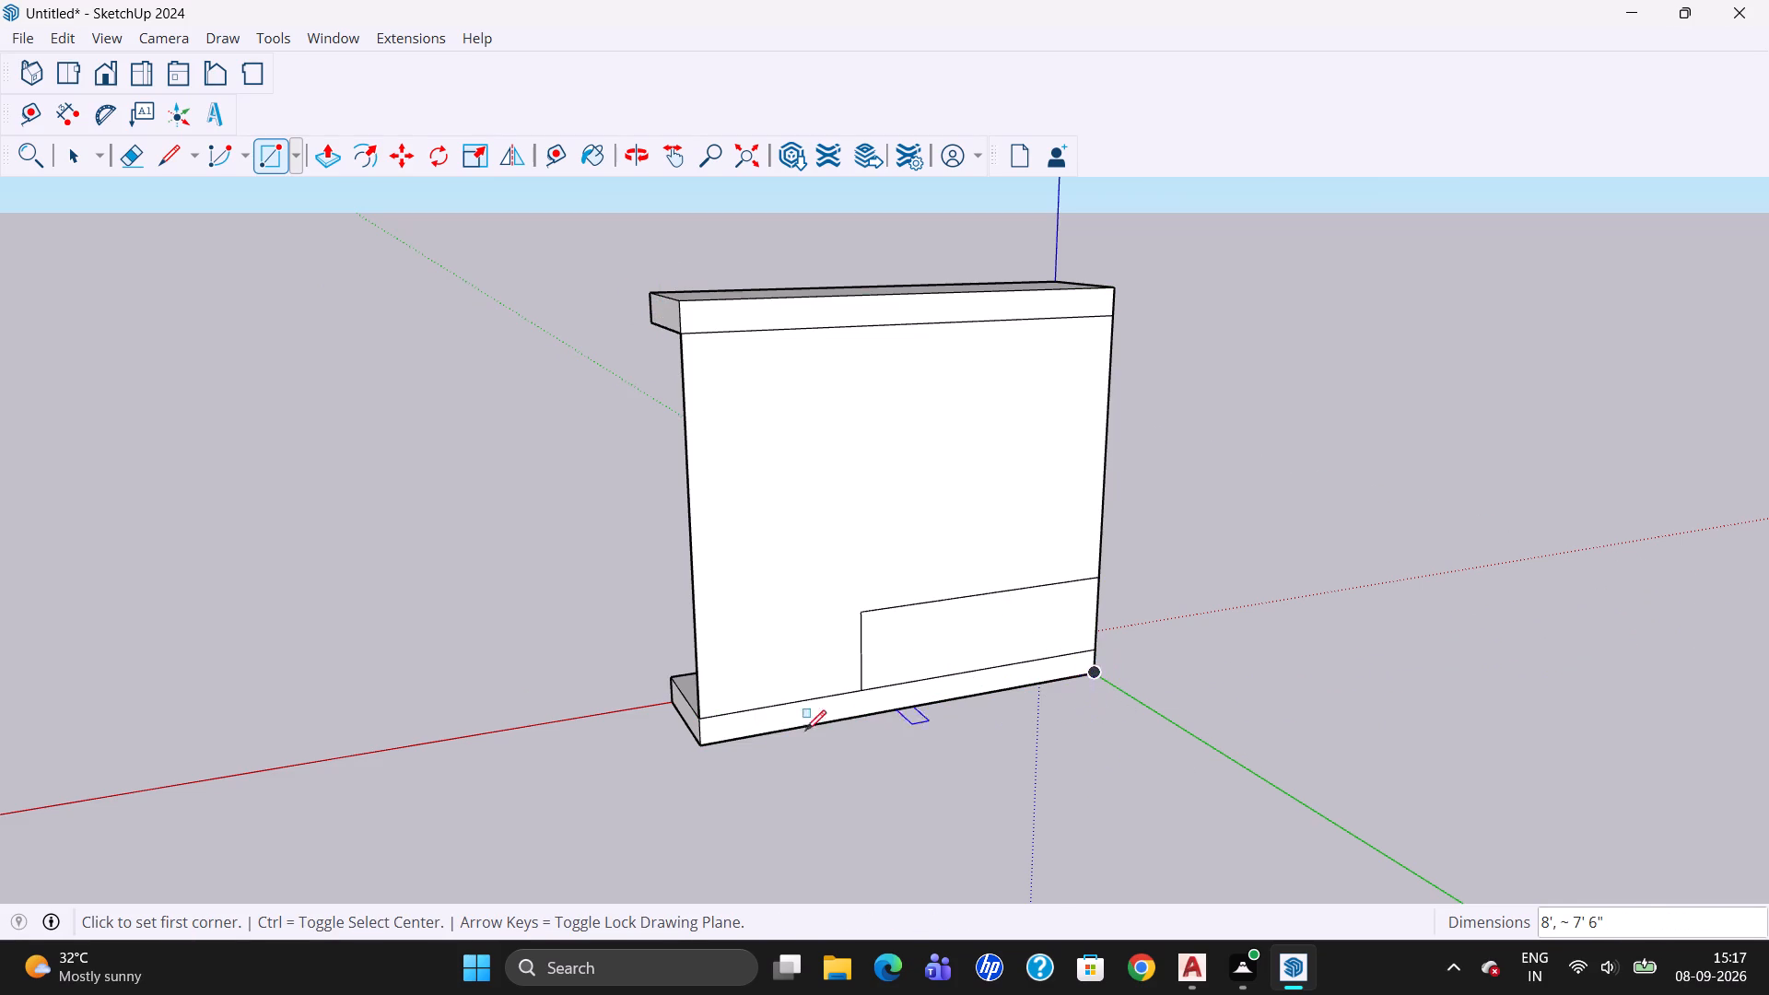
pyautogui.click(87, 159)
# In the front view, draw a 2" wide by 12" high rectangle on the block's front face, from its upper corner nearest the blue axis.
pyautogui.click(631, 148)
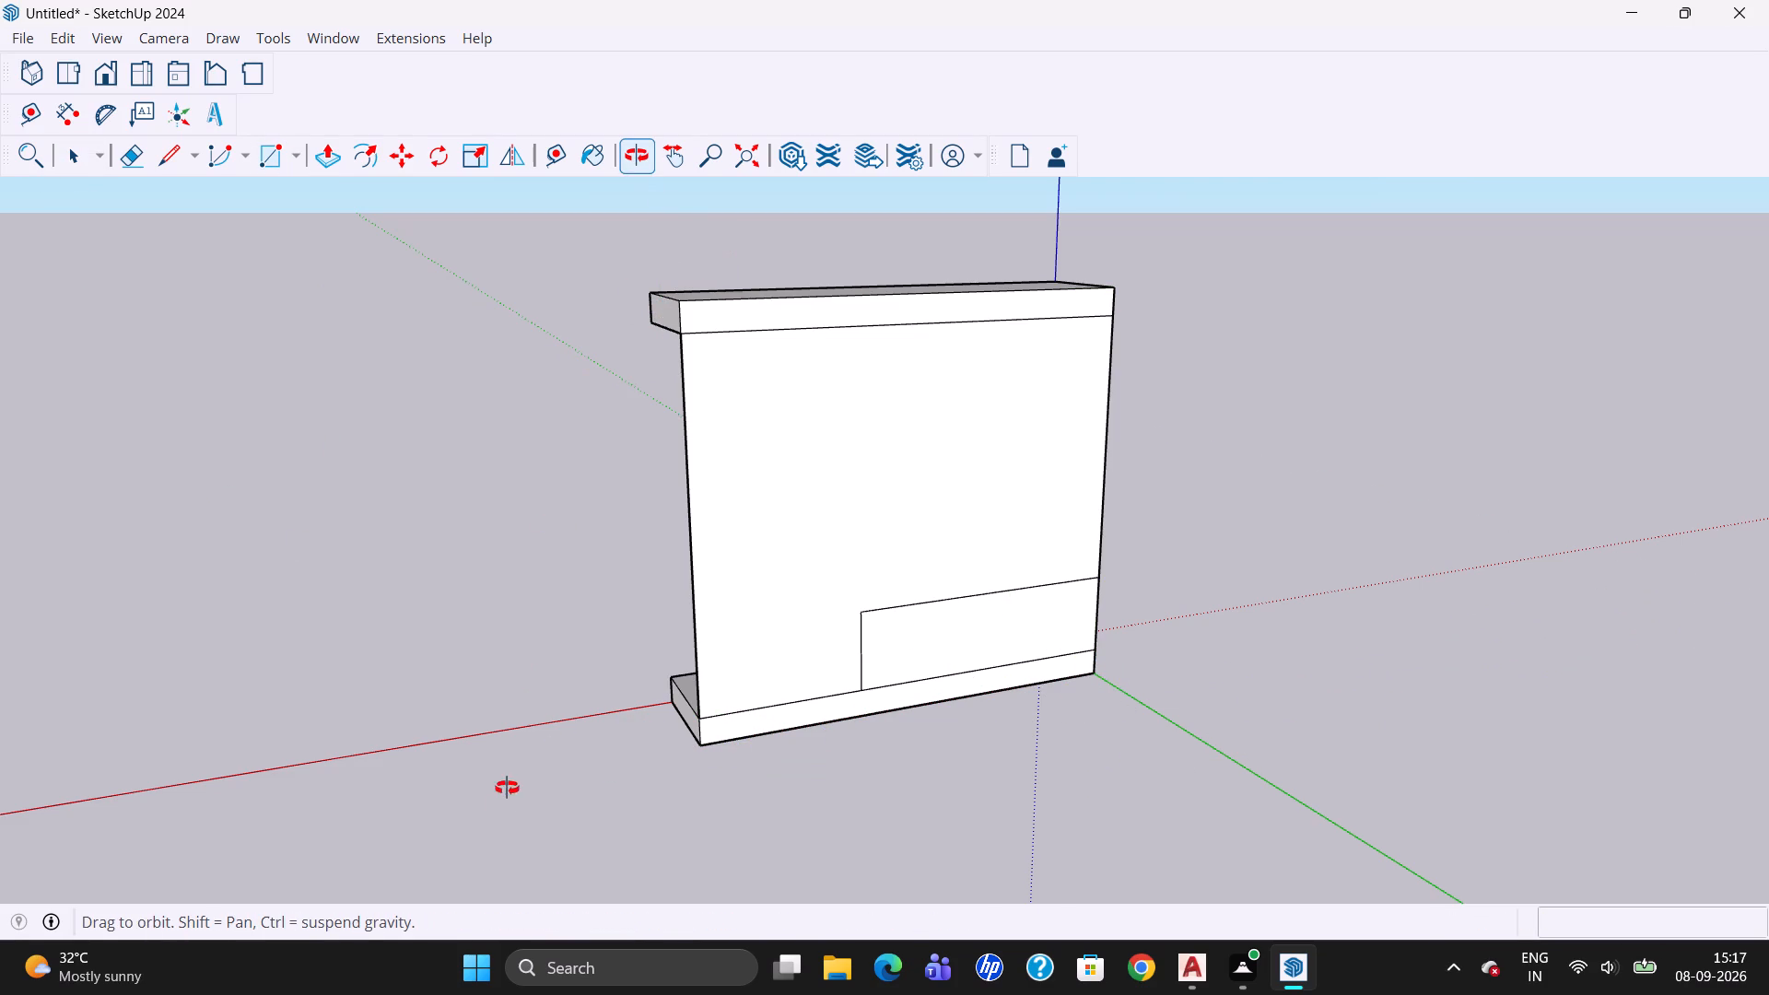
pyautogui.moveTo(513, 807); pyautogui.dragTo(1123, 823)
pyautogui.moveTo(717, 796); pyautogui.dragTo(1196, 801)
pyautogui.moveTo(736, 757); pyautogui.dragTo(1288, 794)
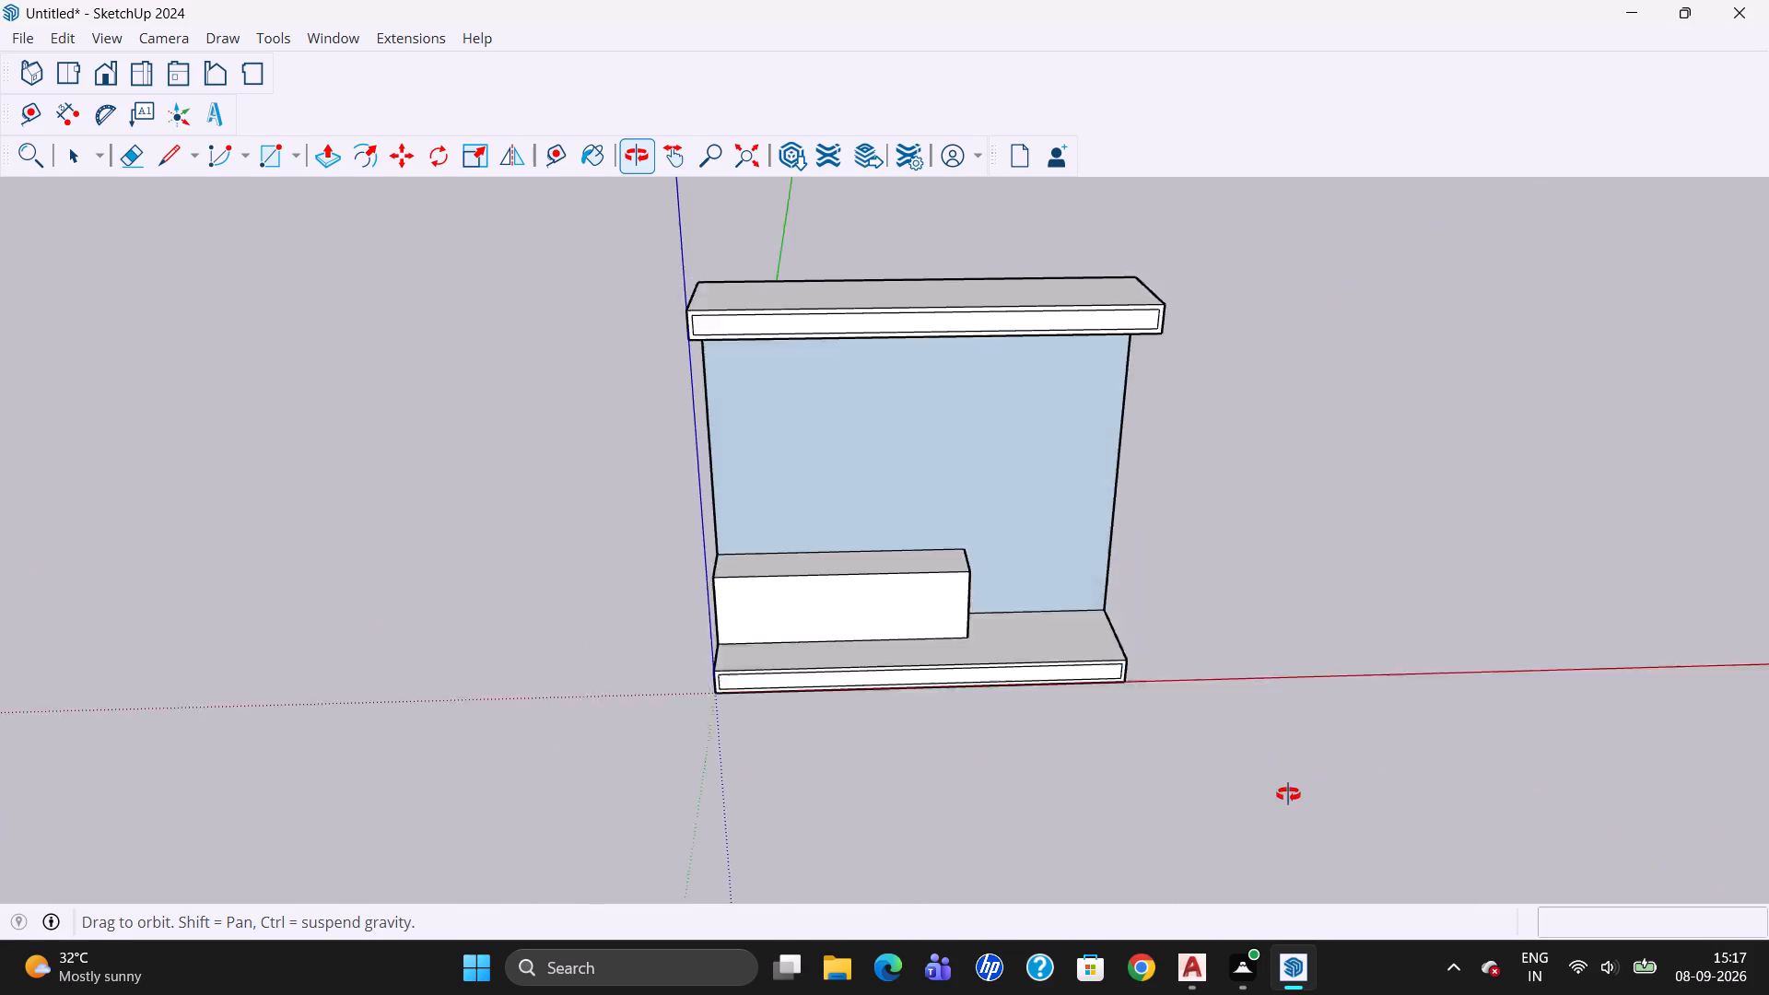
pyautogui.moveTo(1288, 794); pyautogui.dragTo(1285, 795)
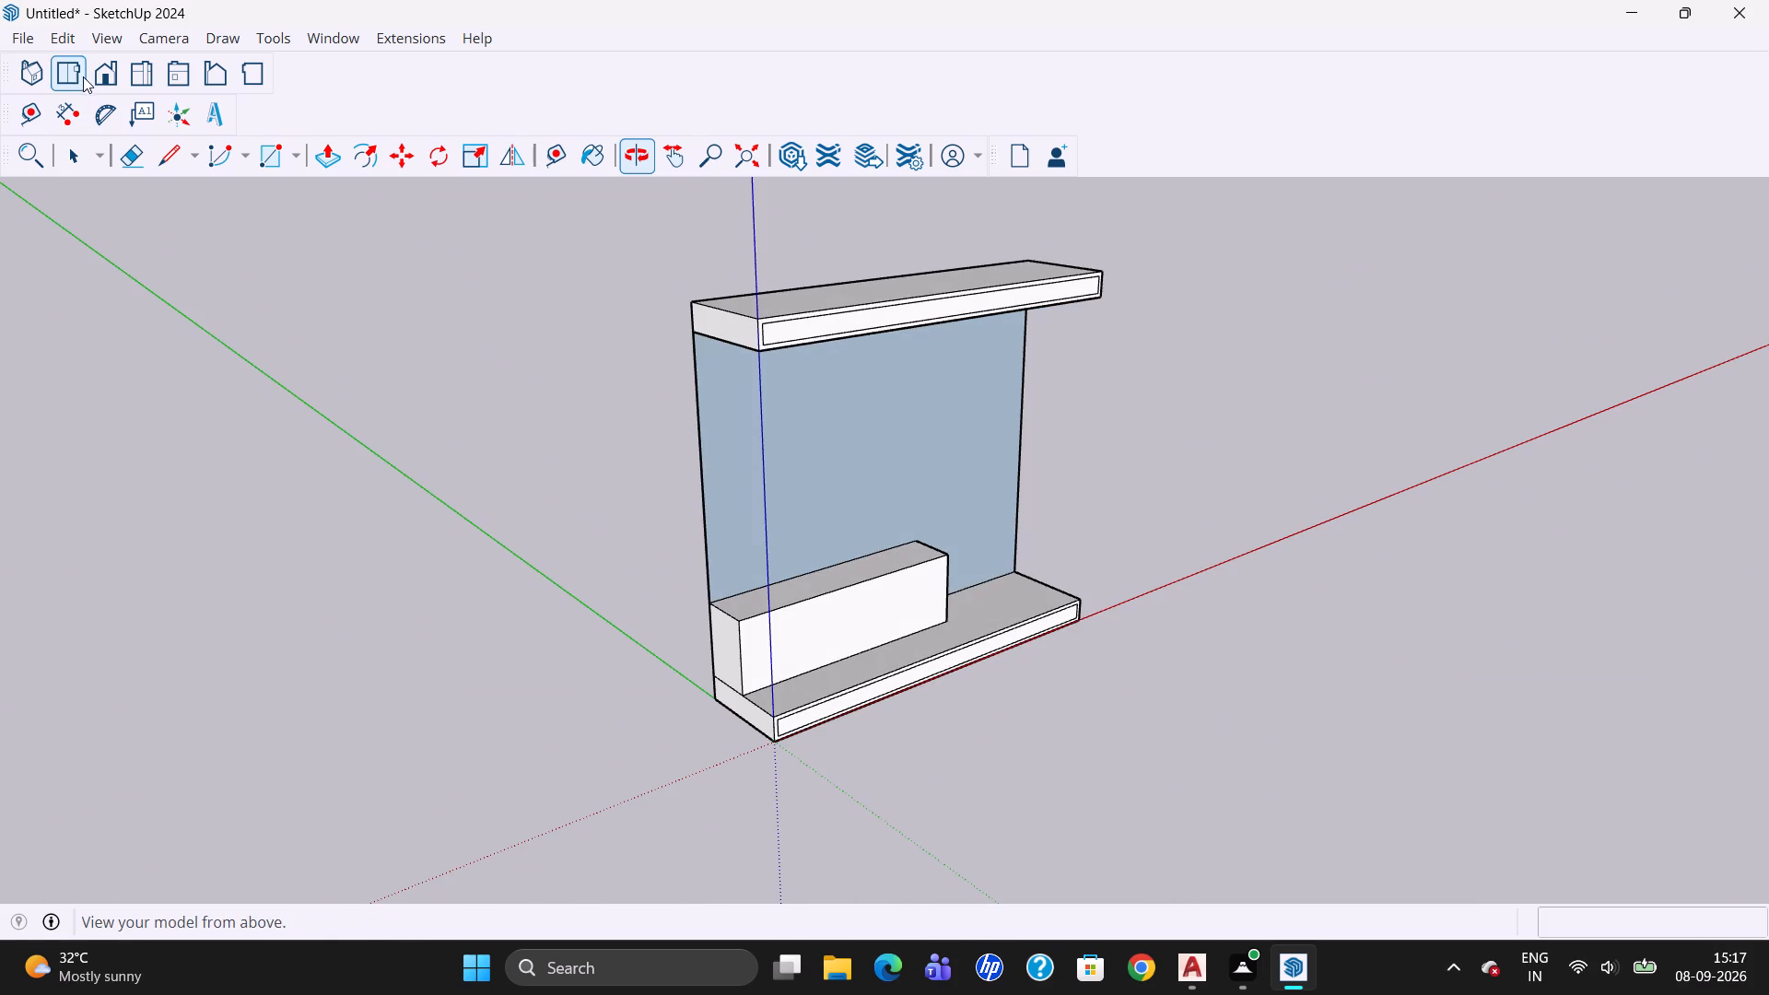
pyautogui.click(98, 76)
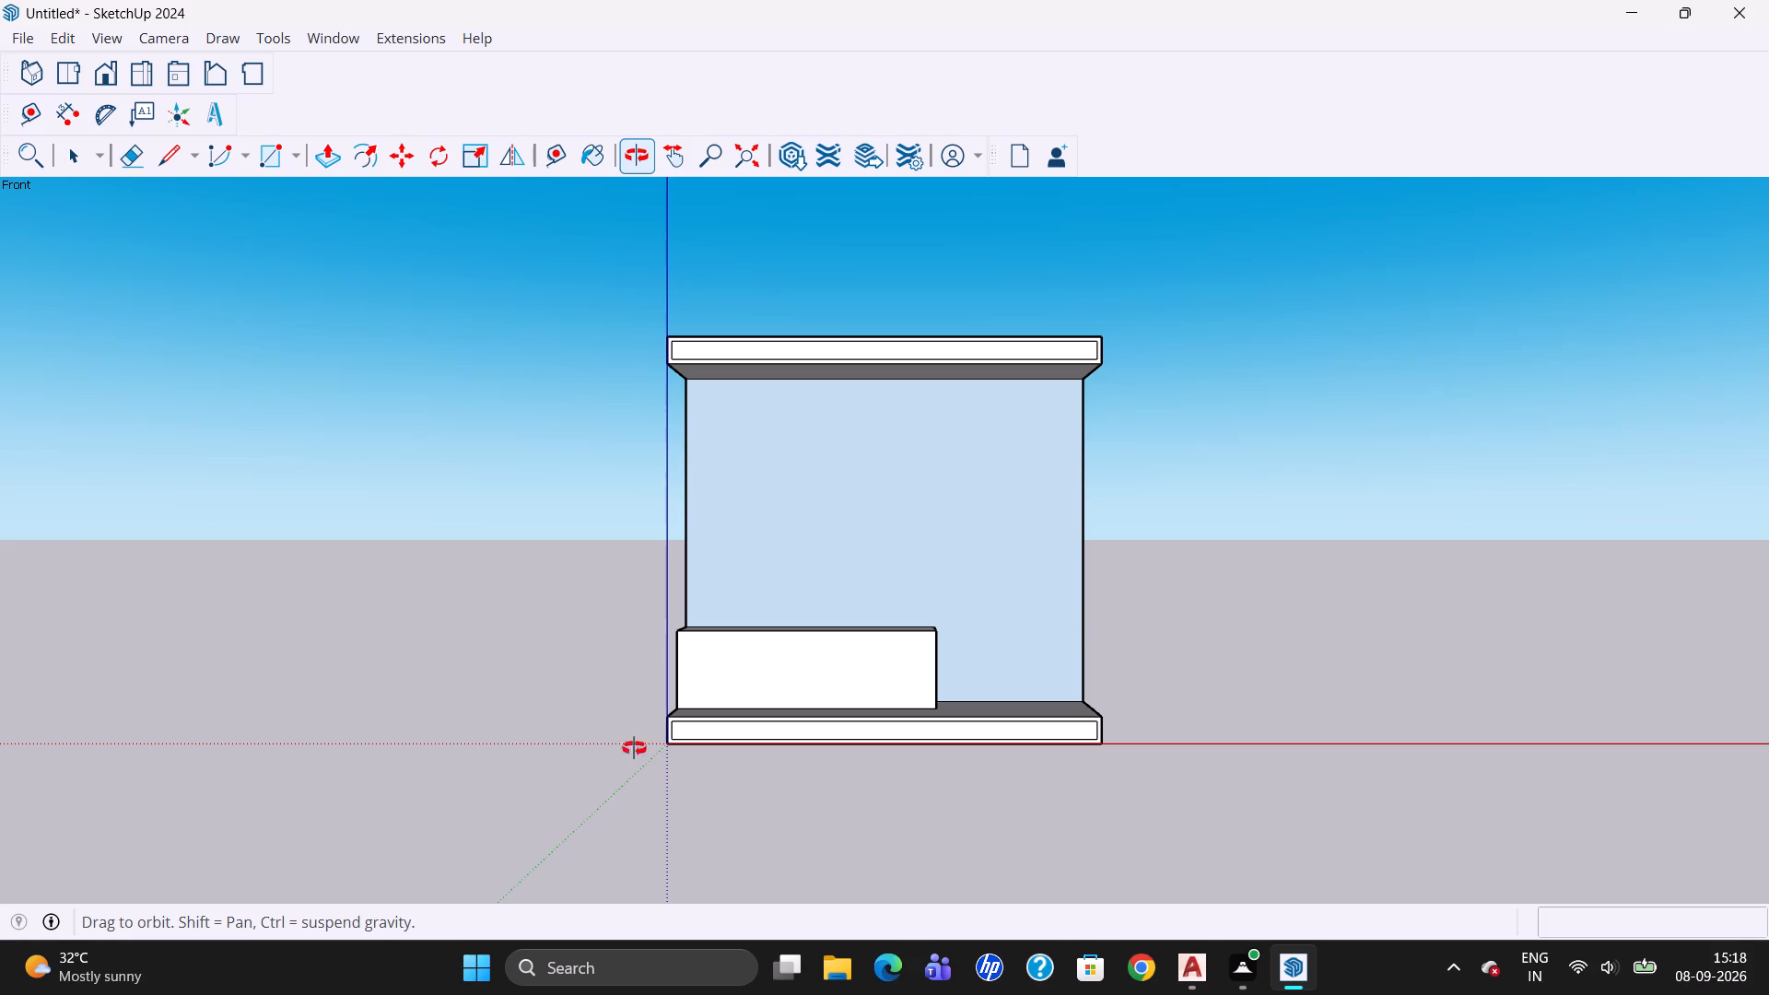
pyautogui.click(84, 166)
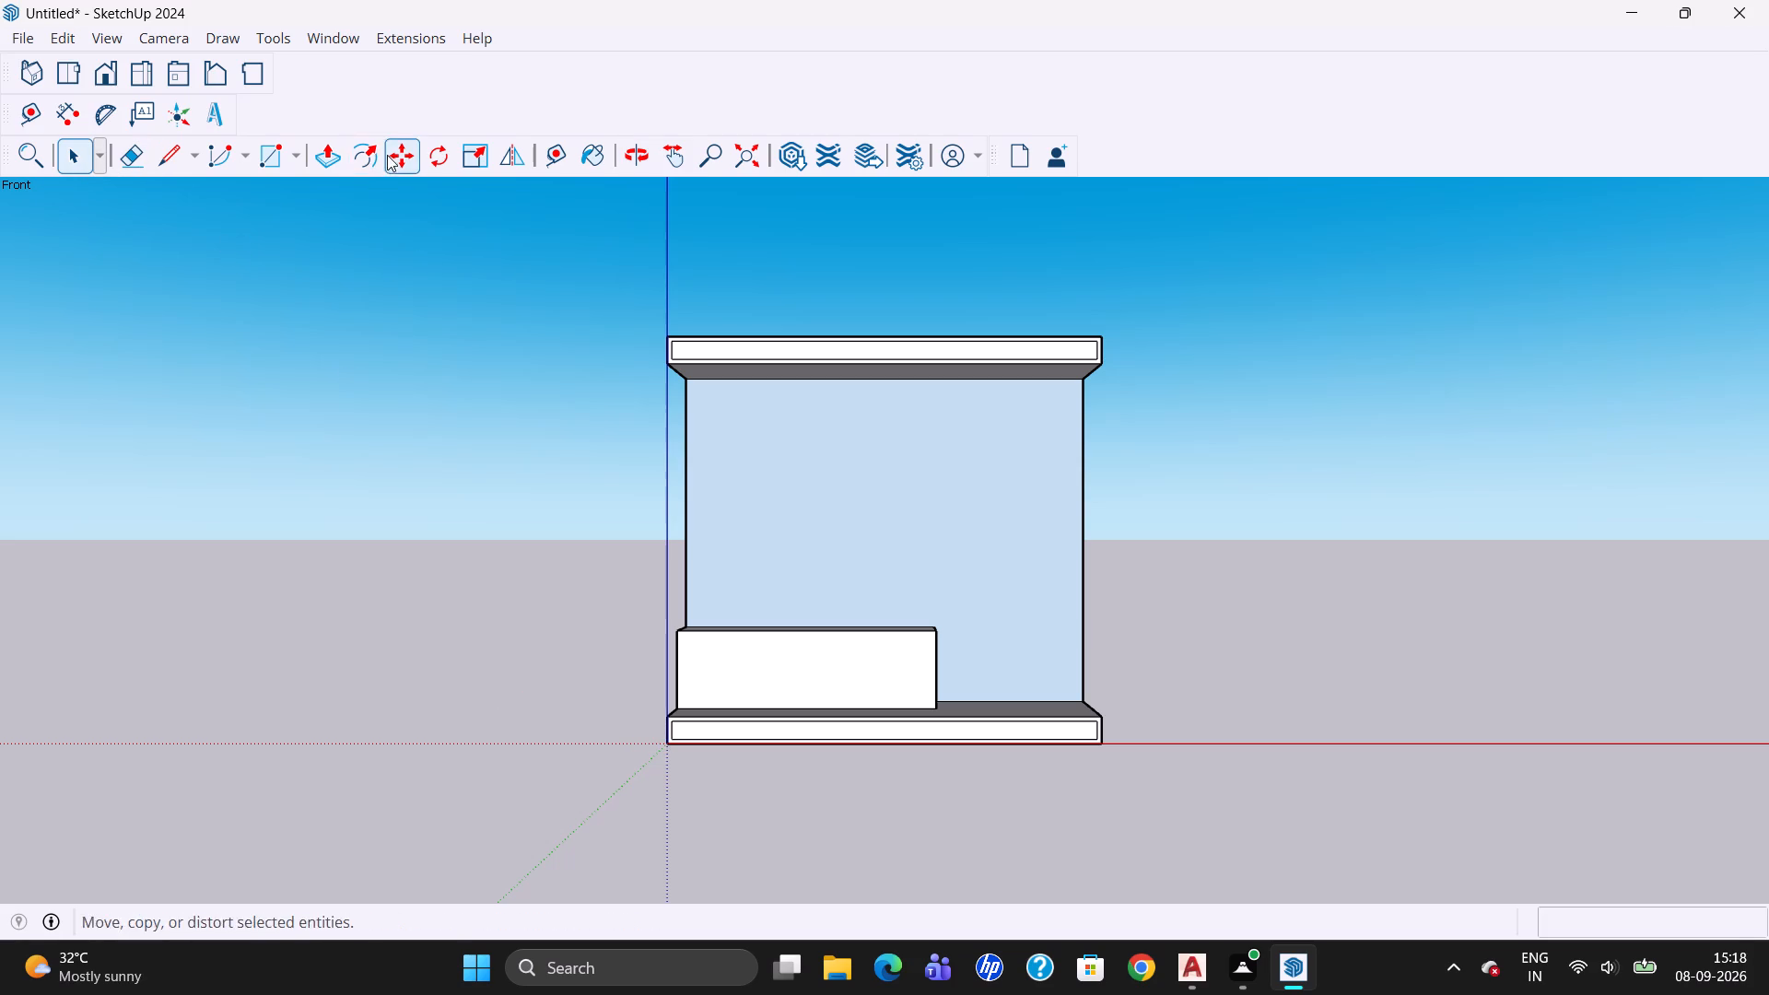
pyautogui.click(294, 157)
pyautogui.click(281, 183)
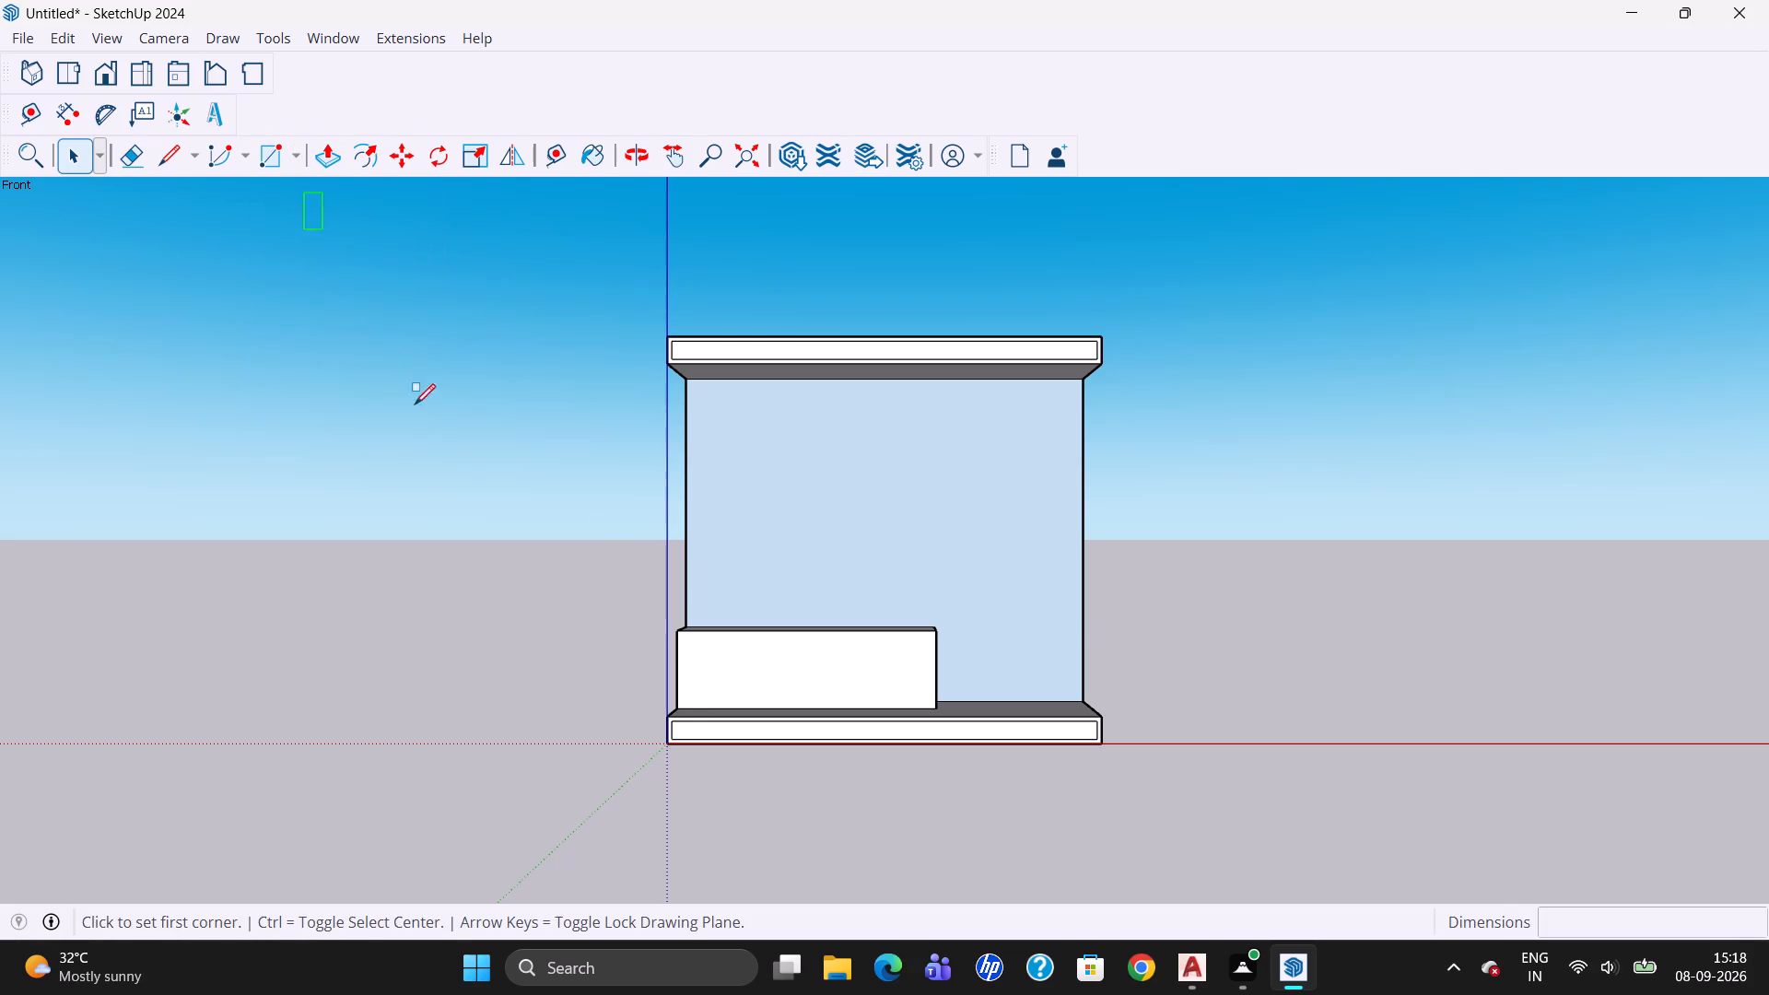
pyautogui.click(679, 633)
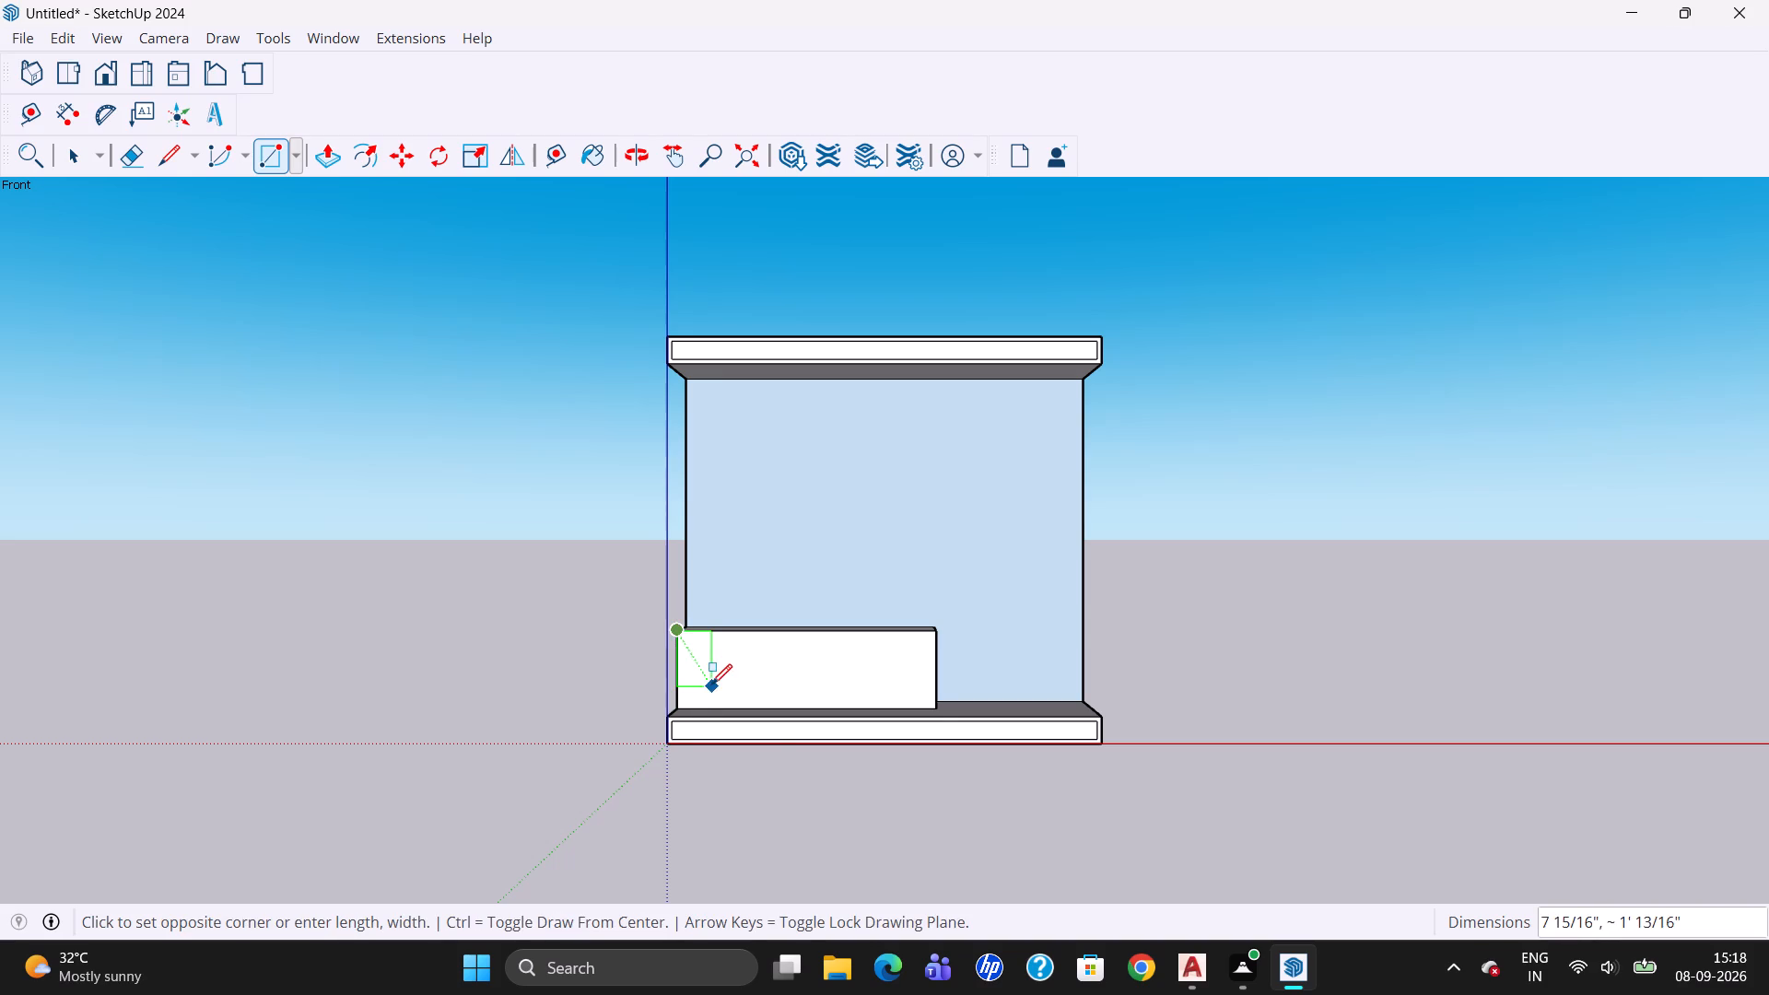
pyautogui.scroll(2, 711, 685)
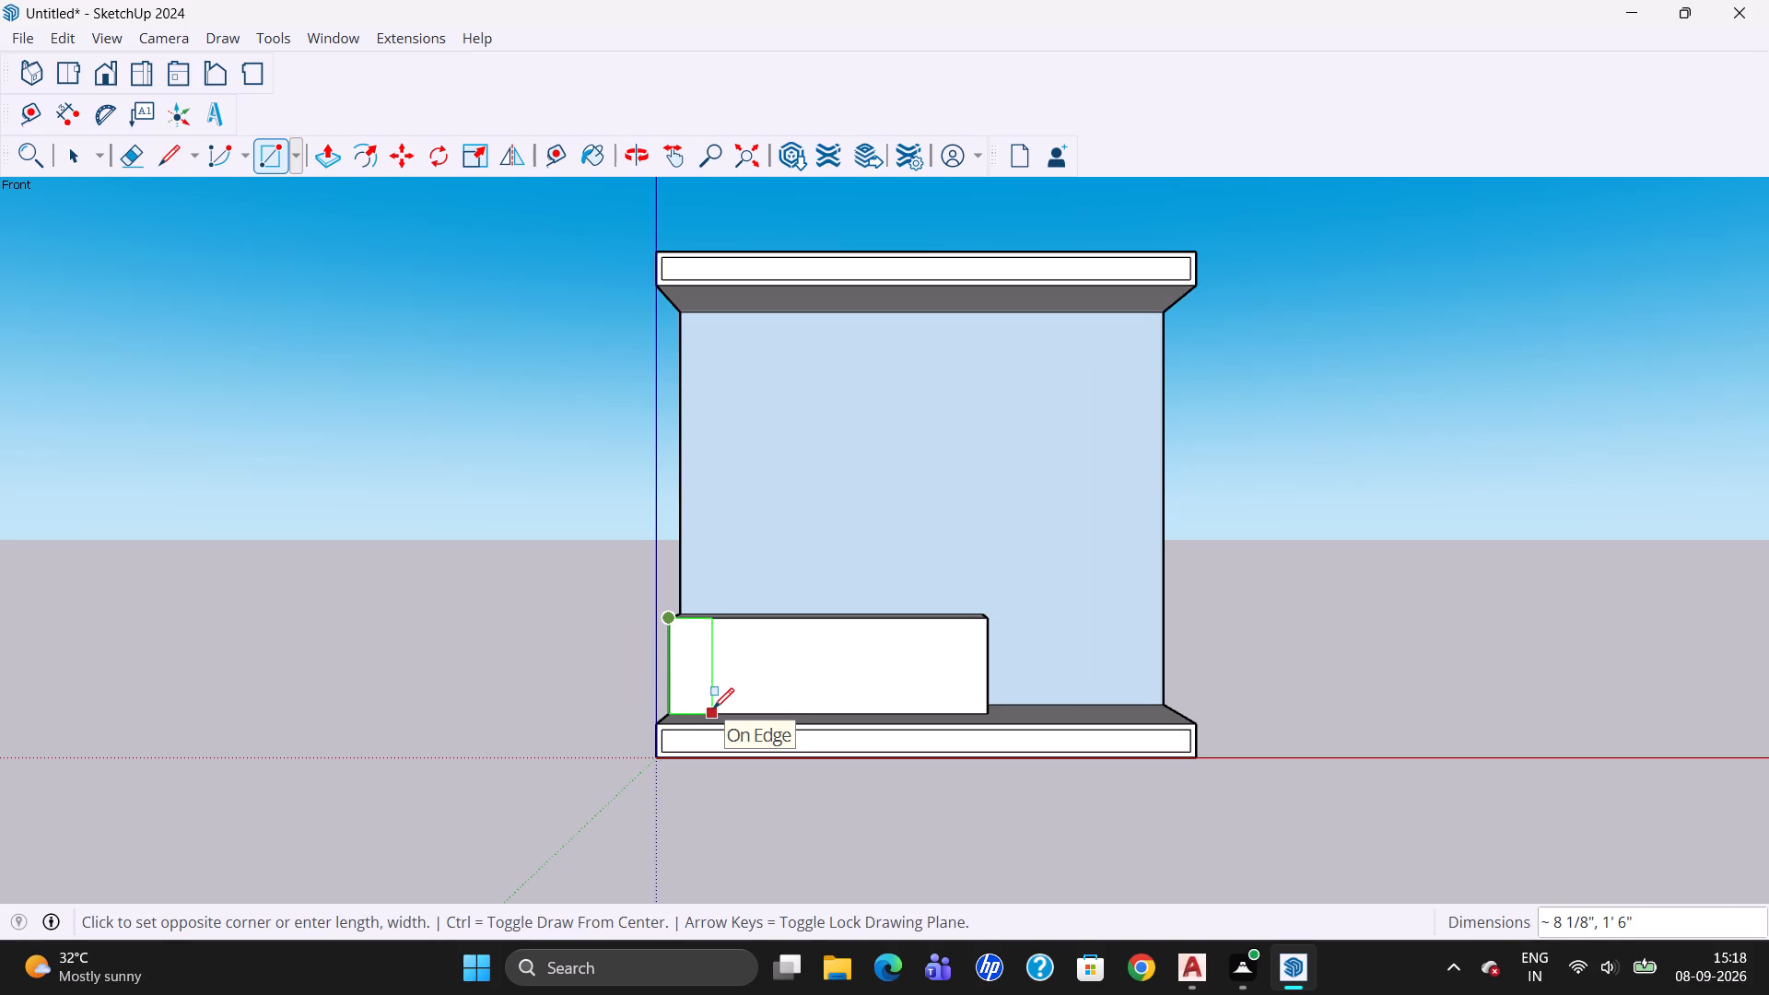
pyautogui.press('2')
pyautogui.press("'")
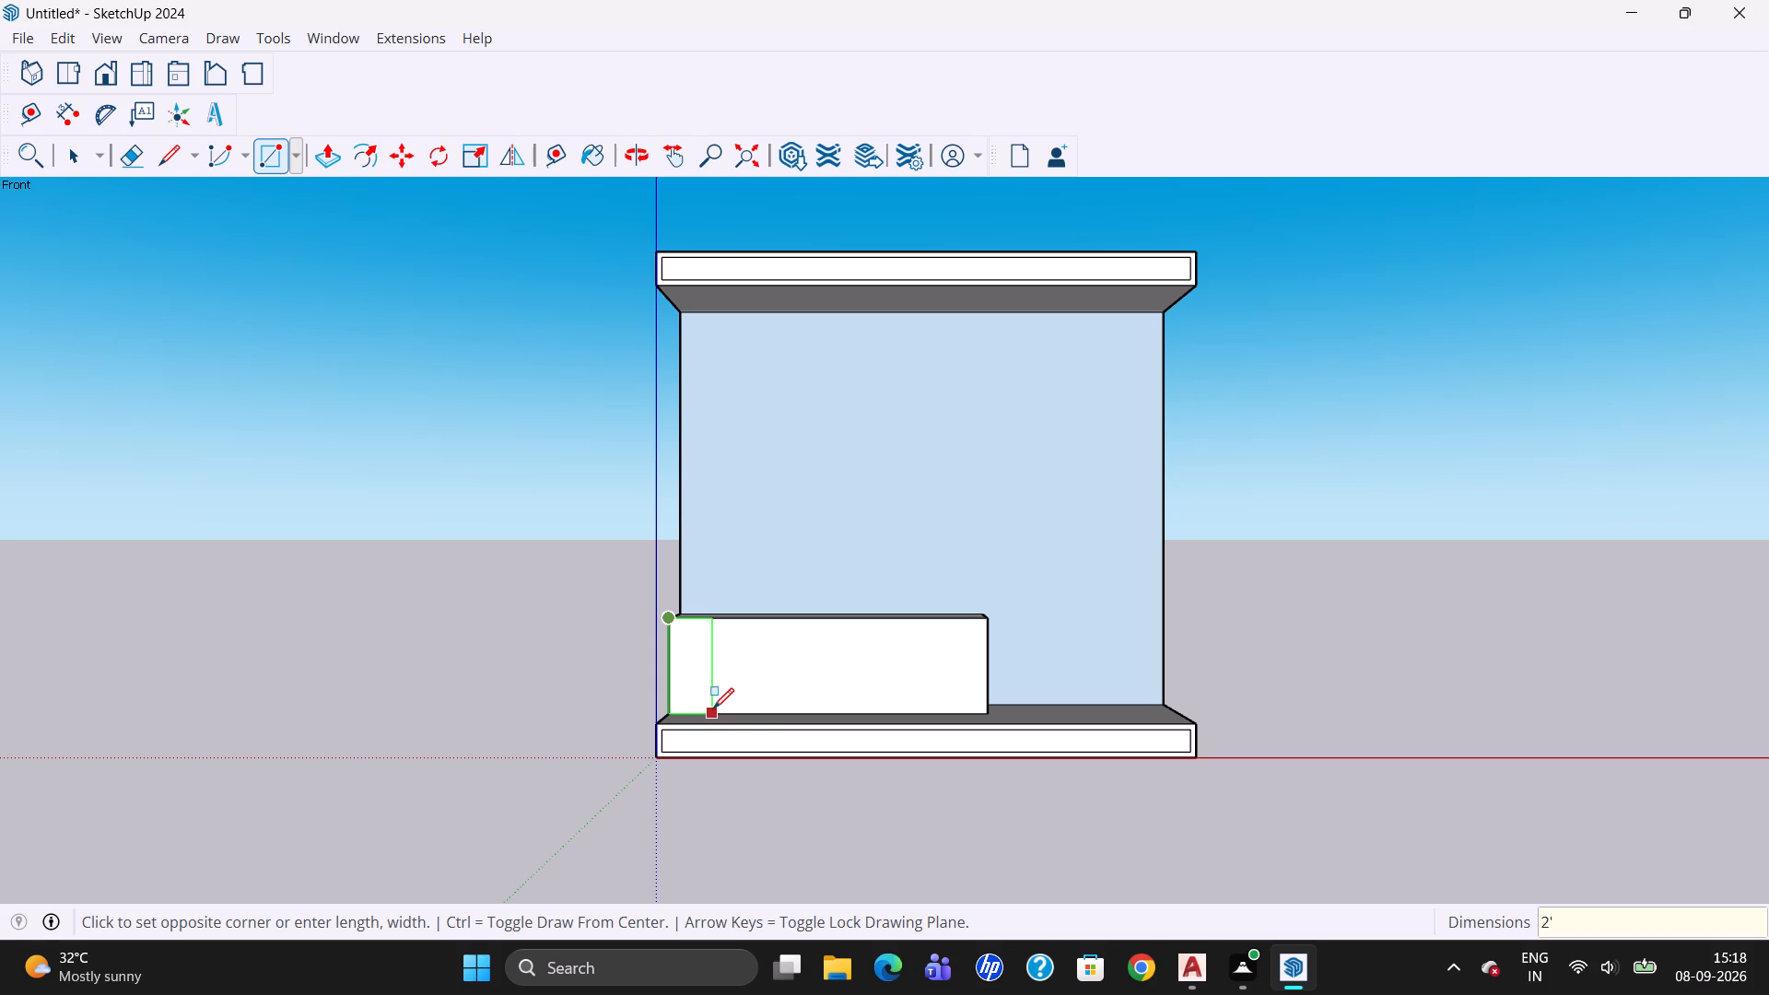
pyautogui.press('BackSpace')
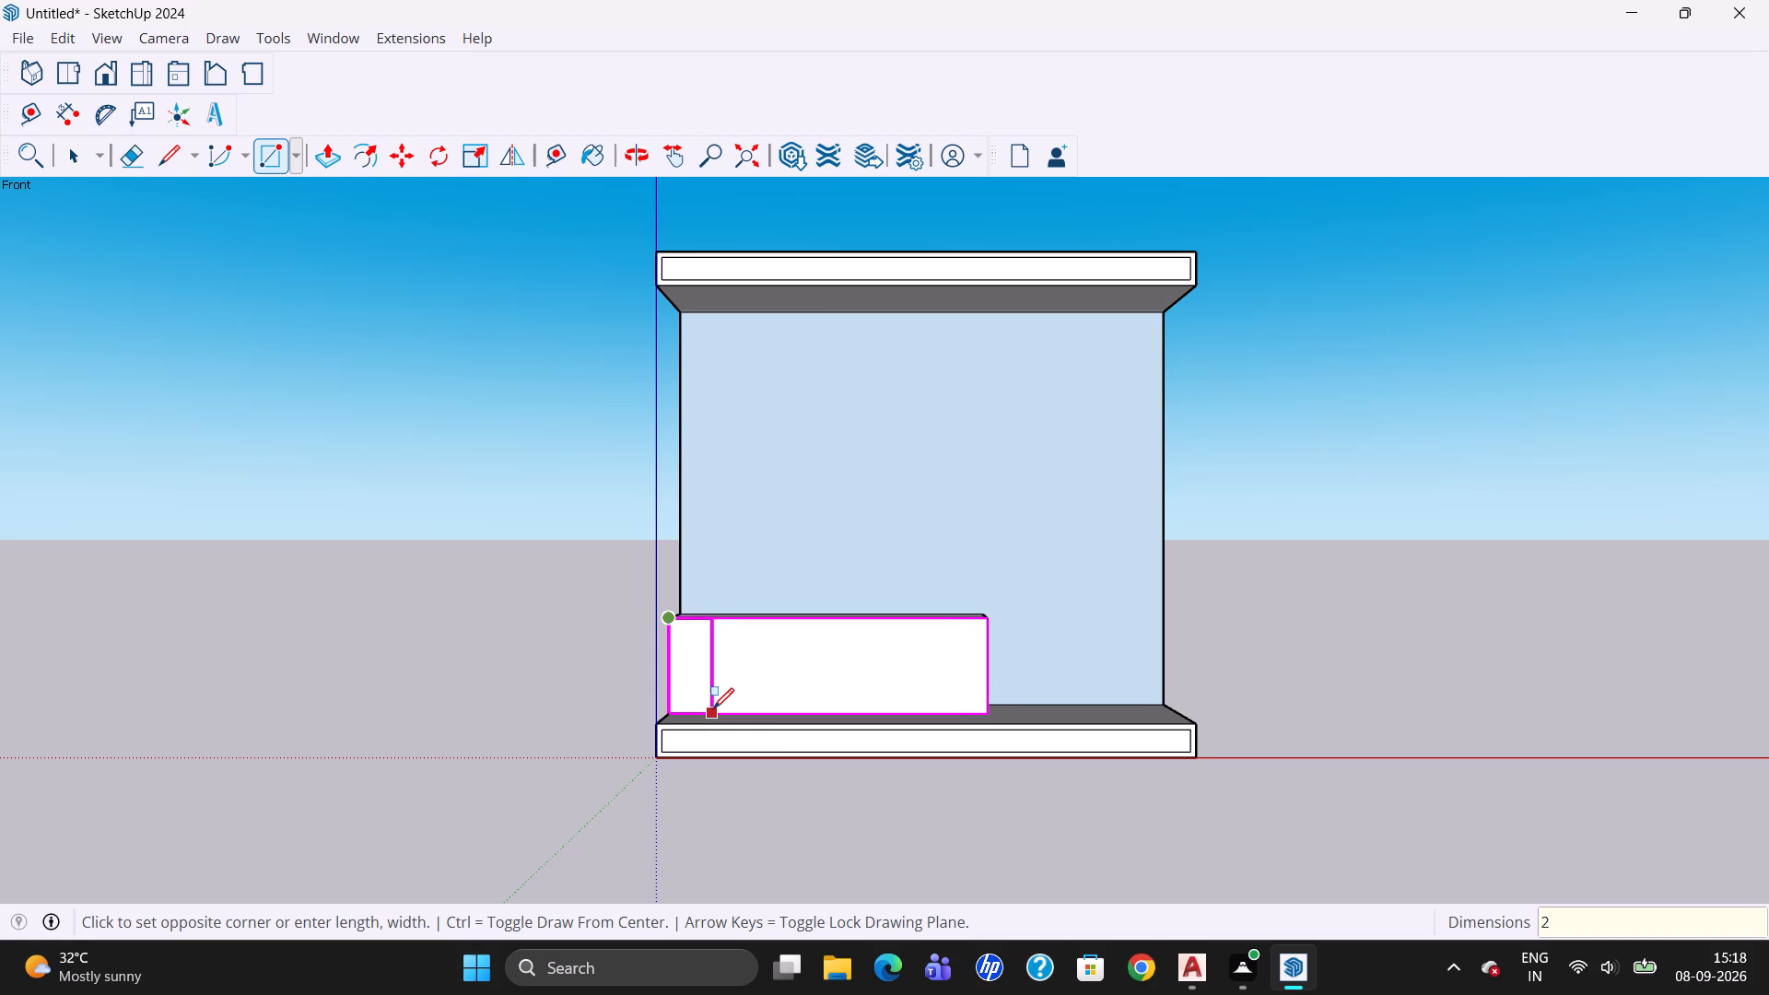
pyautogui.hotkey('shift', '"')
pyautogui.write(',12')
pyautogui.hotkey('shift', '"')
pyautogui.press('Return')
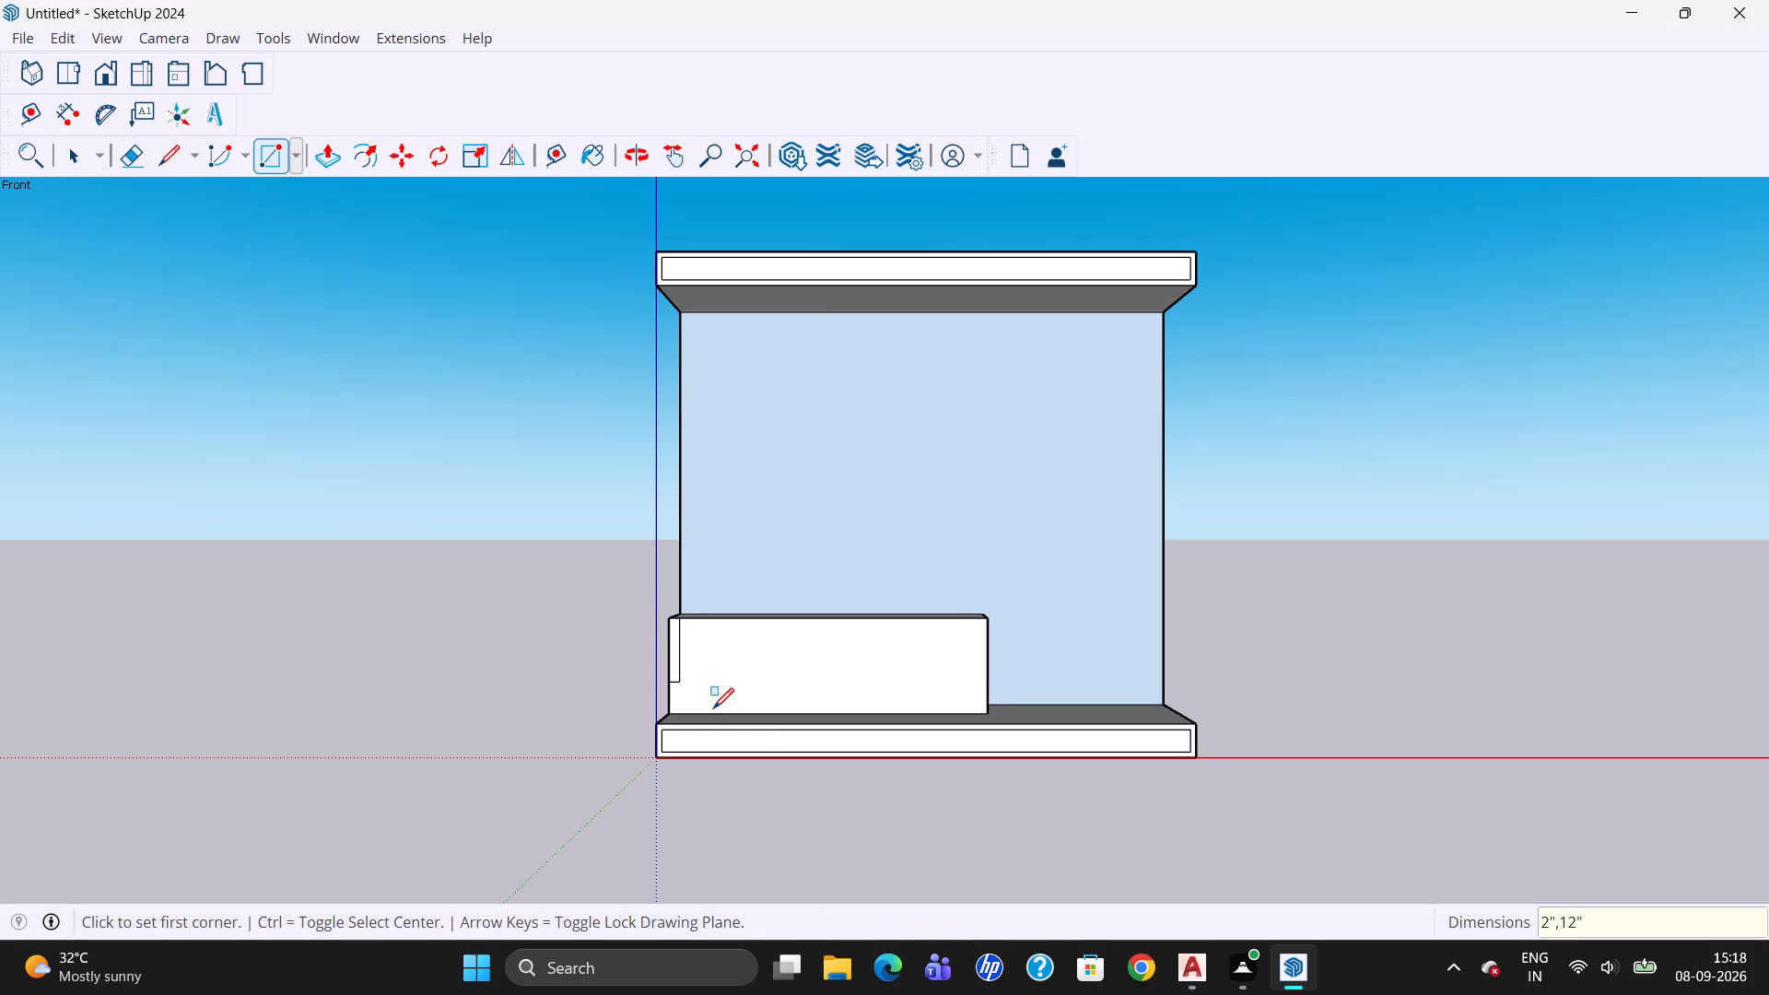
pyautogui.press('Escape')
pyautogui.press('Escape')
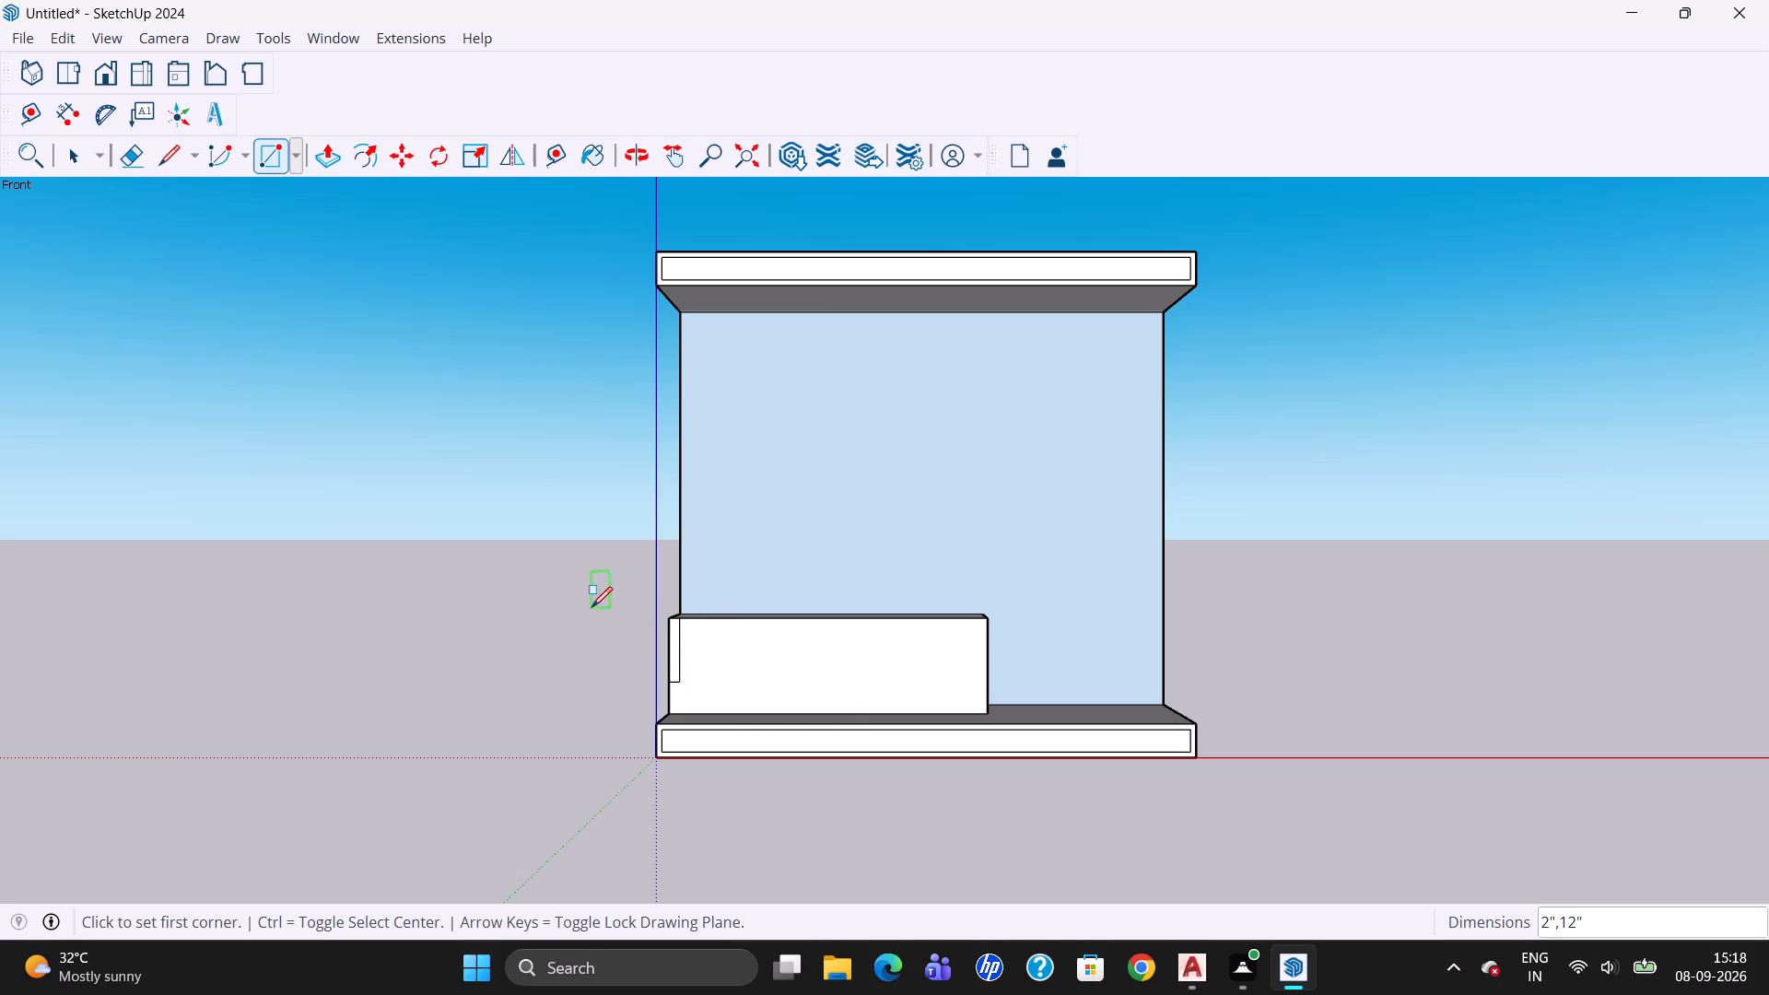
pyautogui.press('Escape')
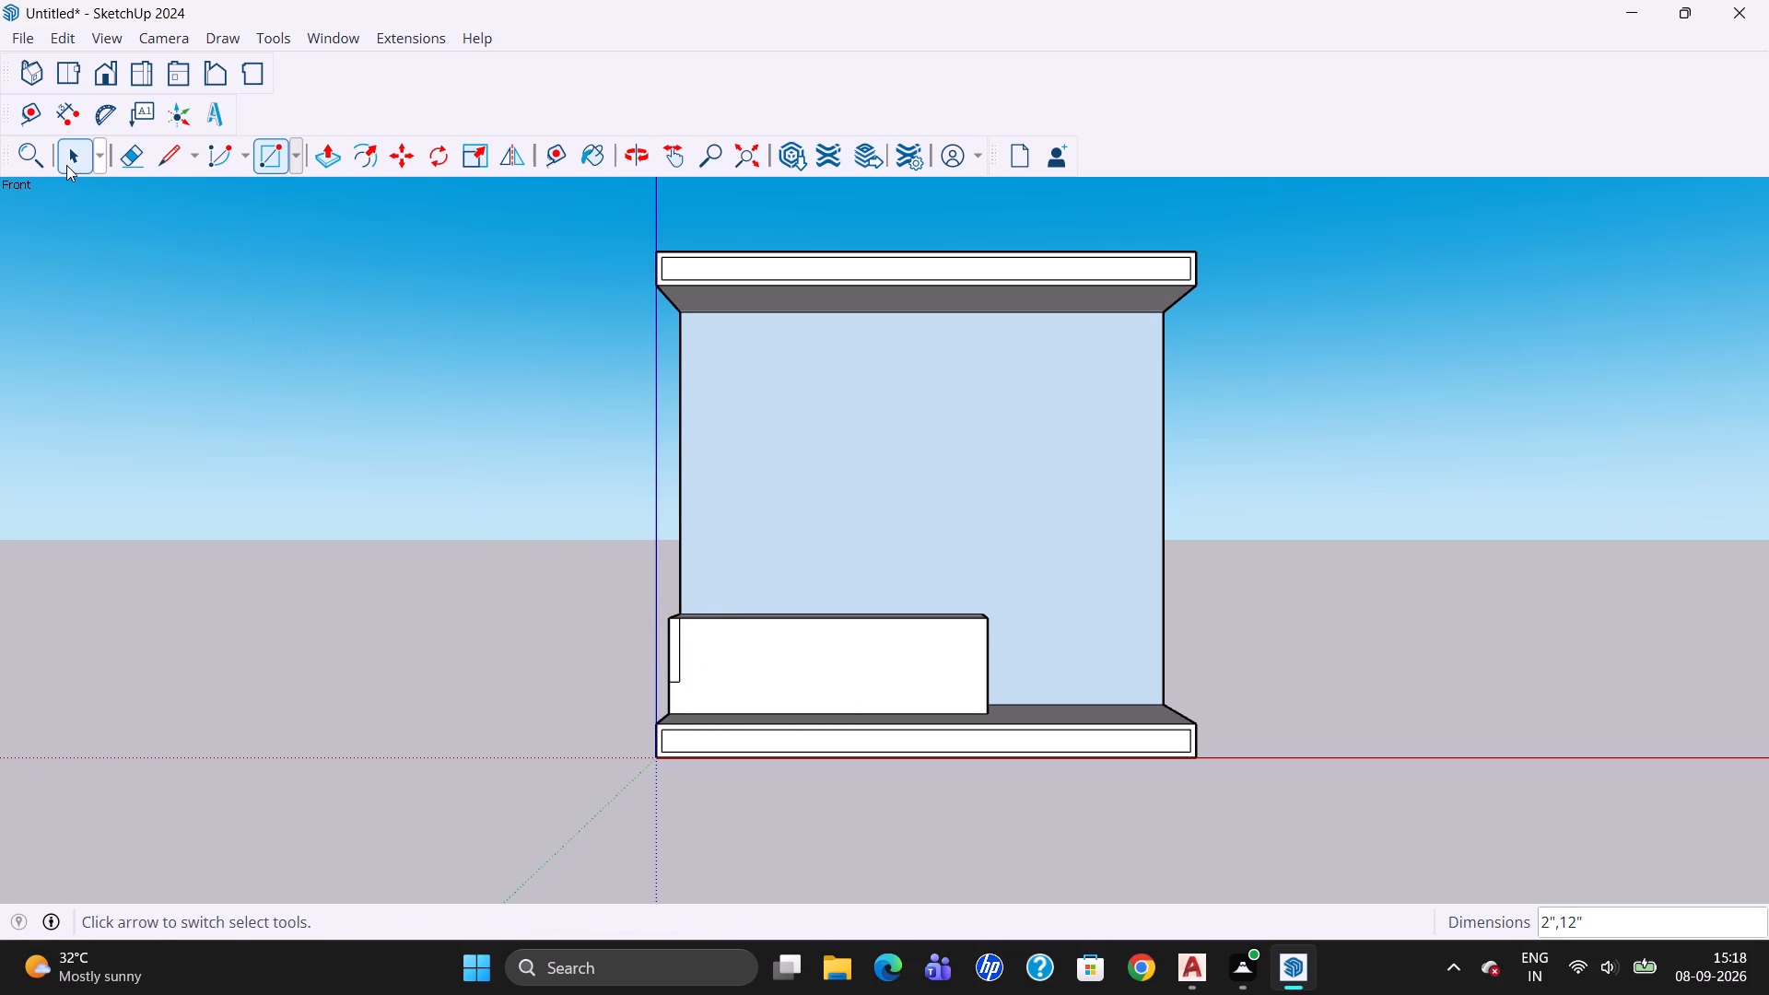
# Delete the front face of the 5' block on the base slab together with its bounding edges.
pyautogui.click(68, 163)
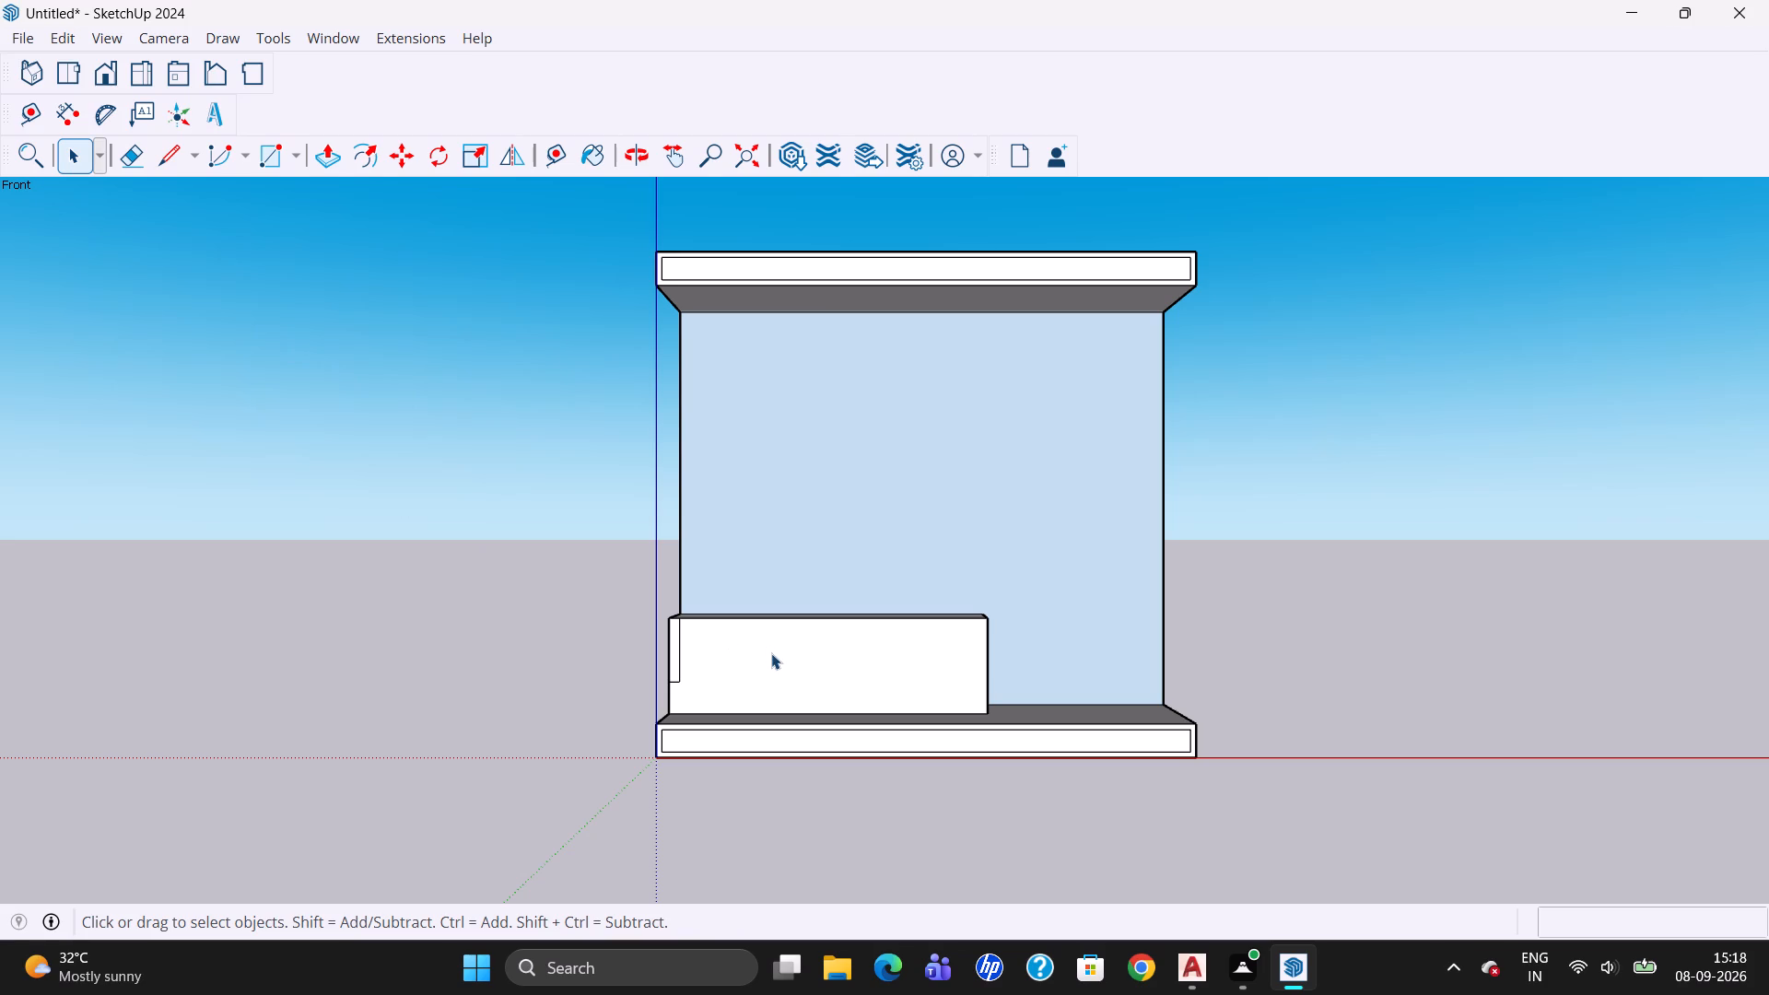
pyautogui.doubleClick(725, 661)
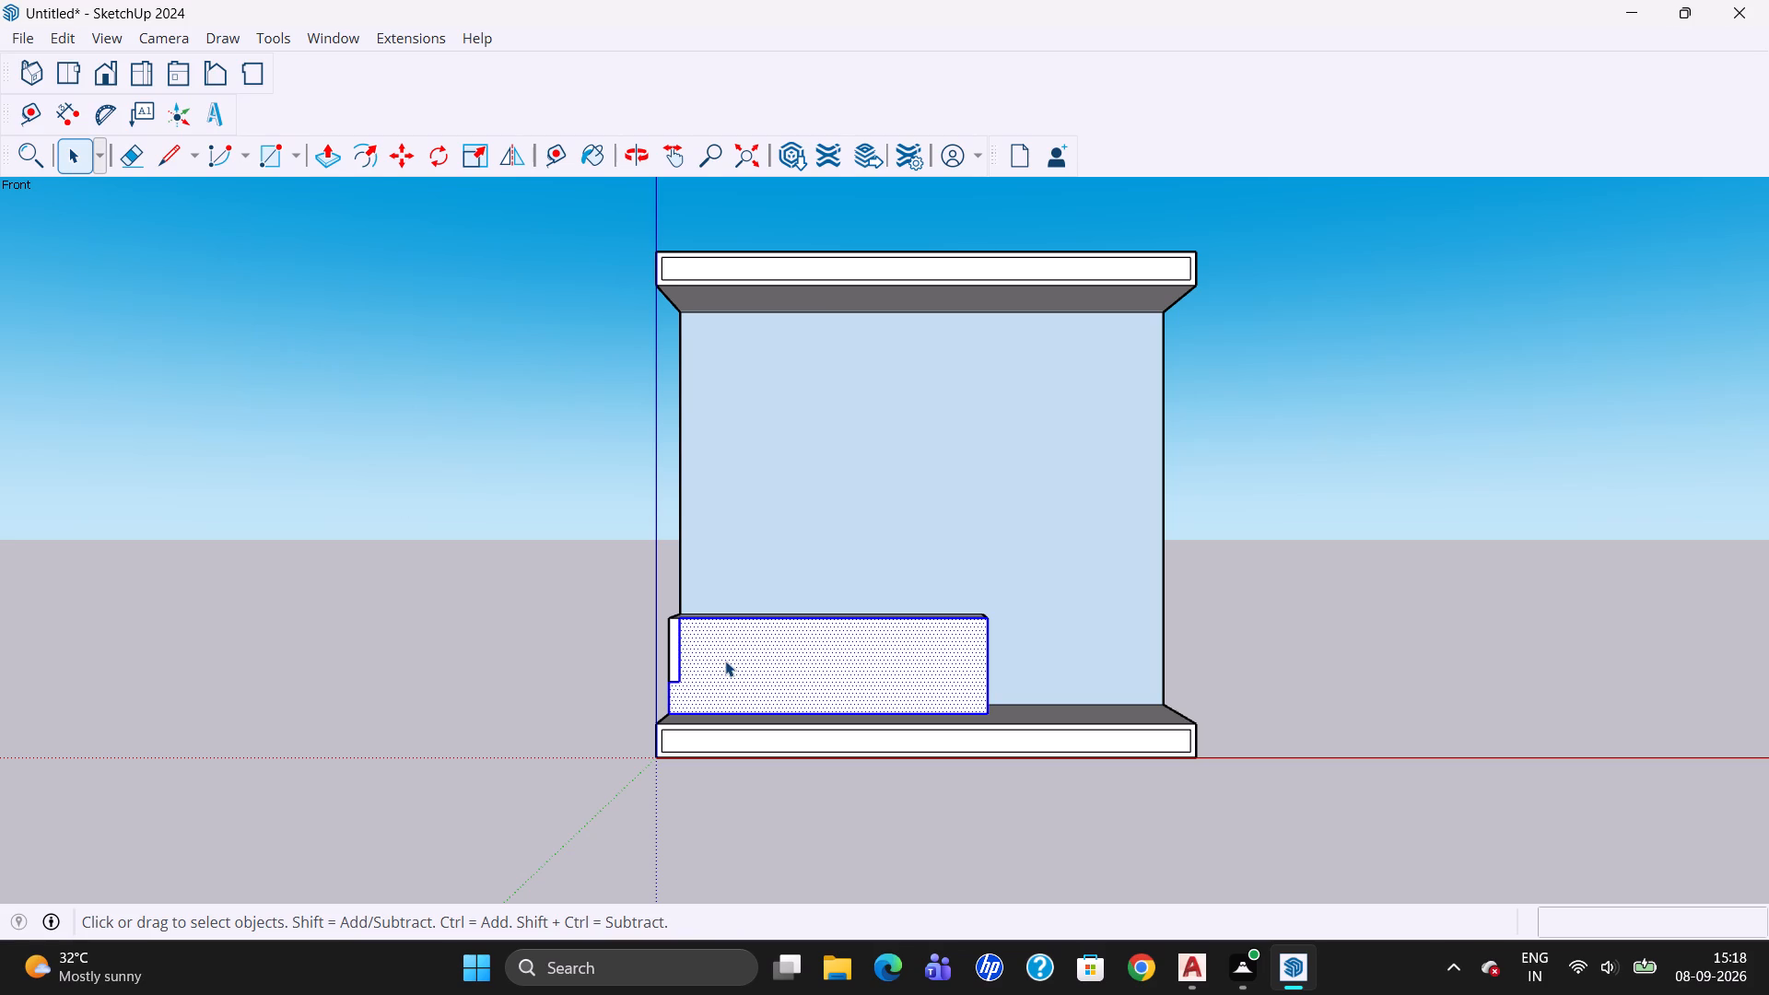
pyautogui.press('Delete')
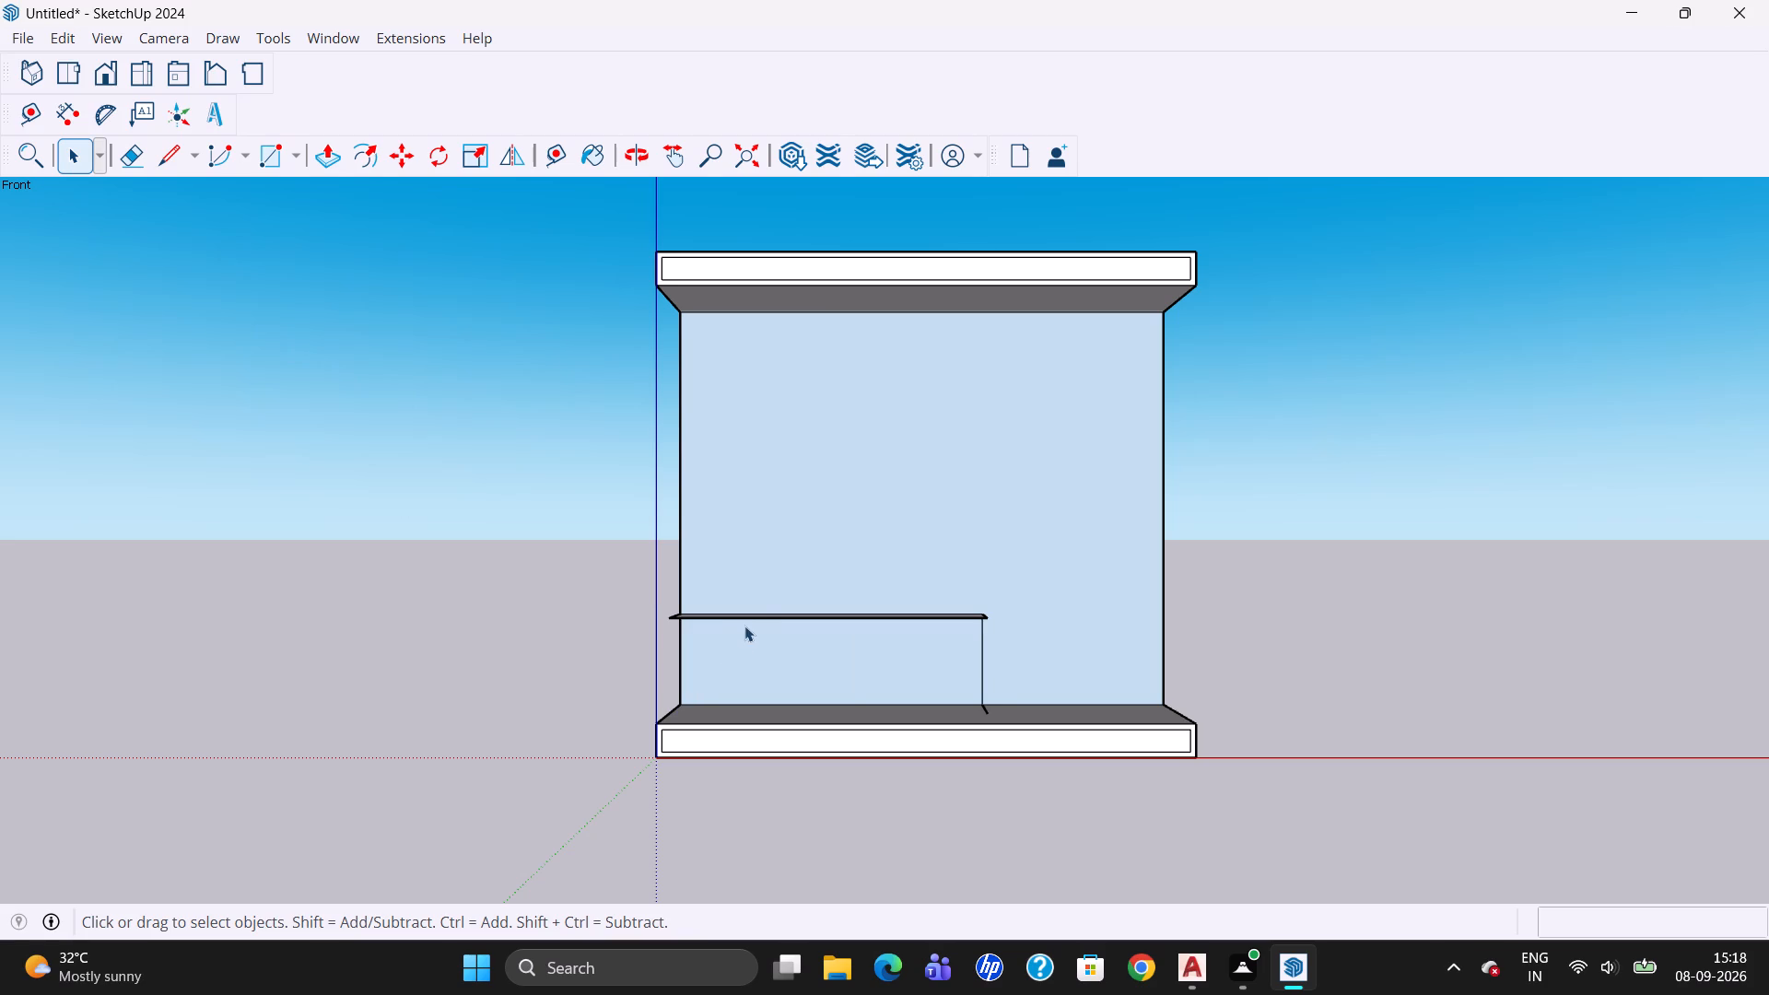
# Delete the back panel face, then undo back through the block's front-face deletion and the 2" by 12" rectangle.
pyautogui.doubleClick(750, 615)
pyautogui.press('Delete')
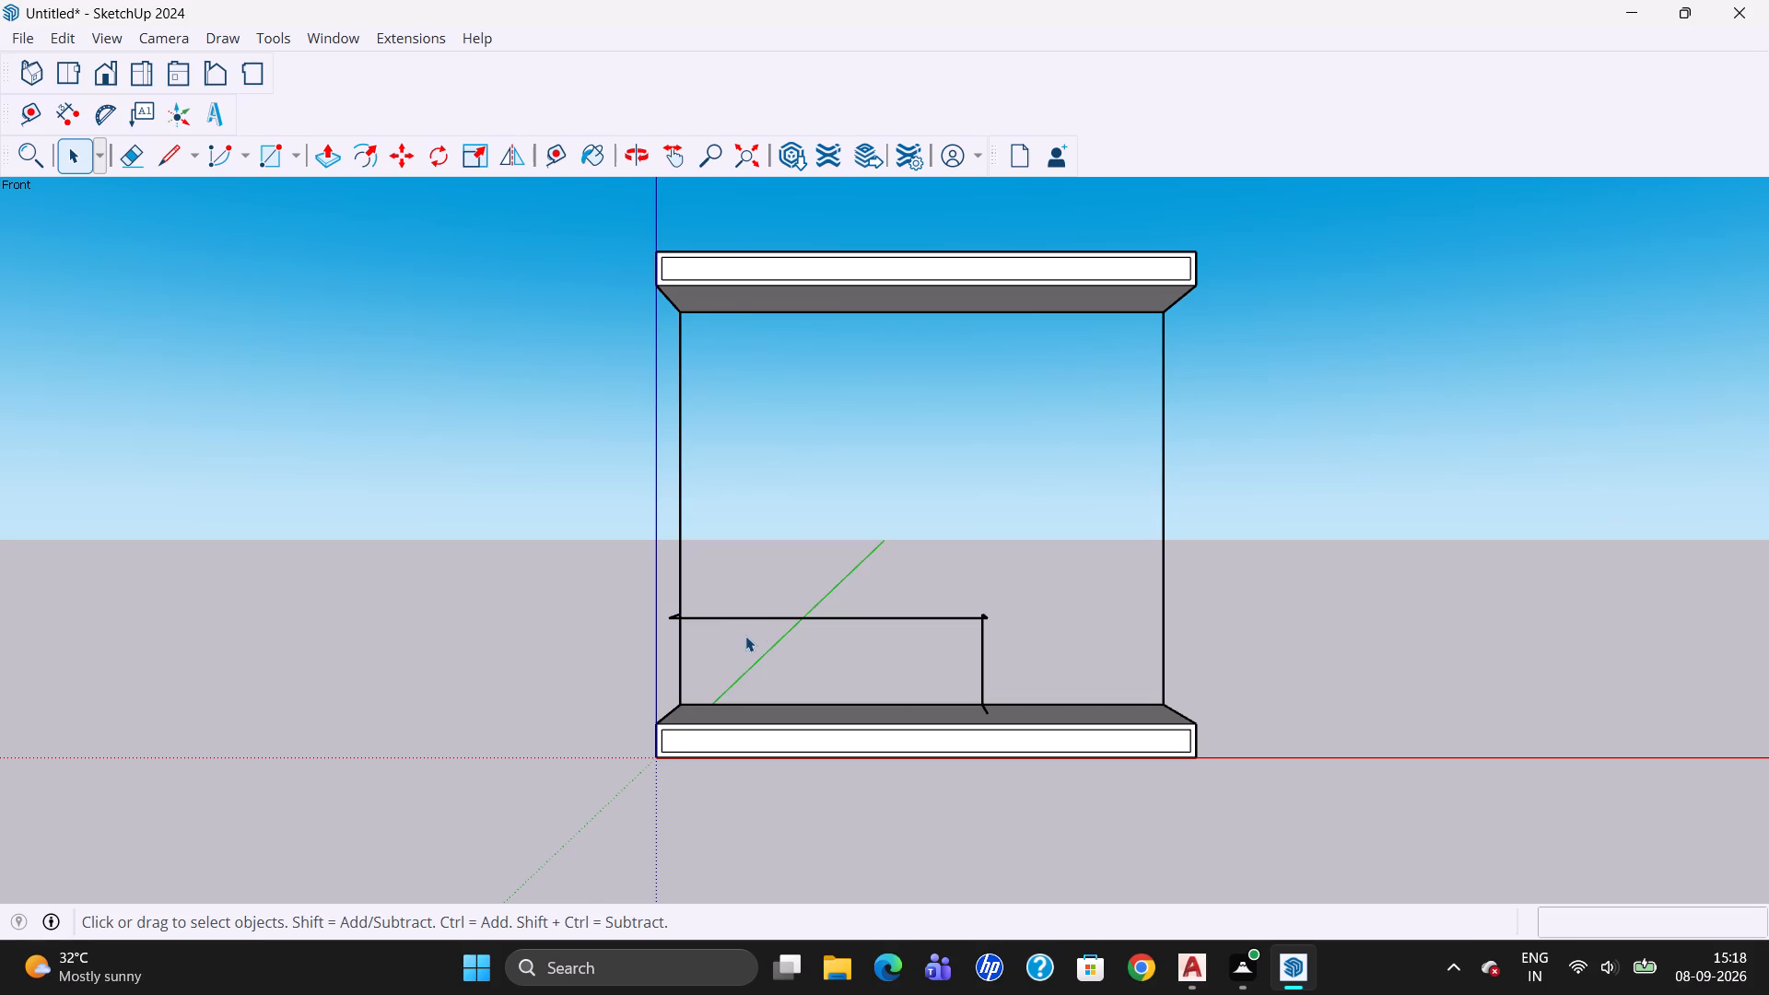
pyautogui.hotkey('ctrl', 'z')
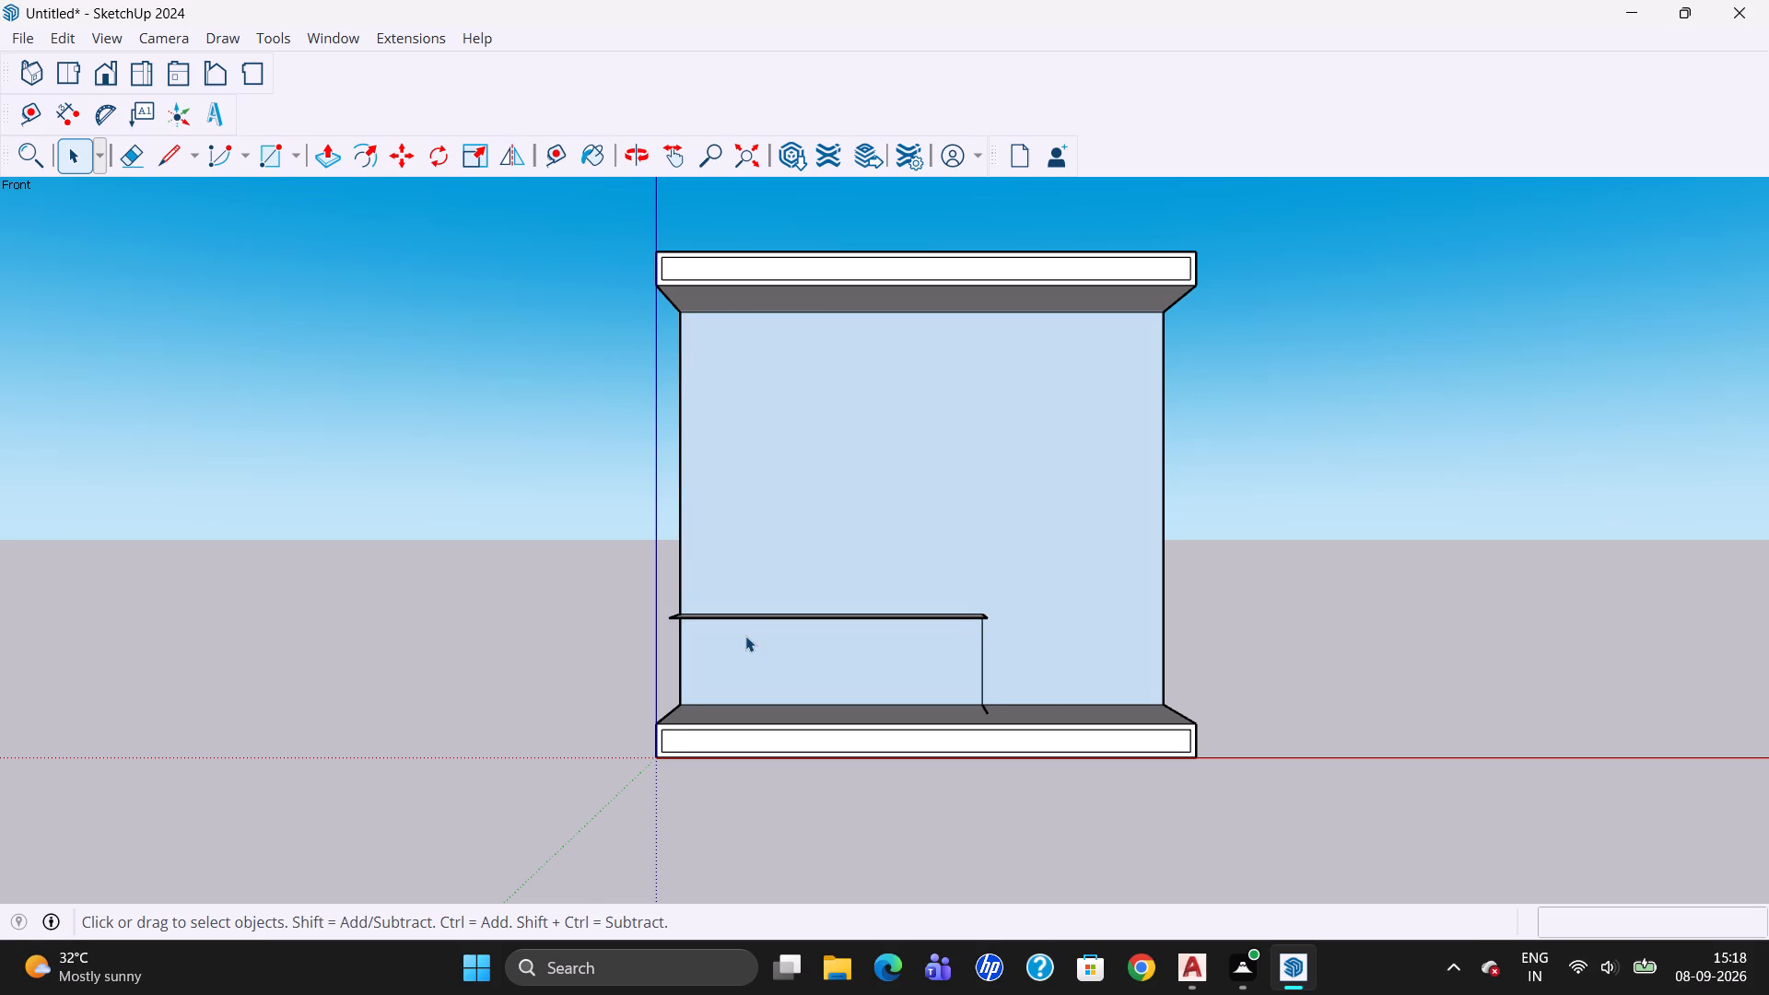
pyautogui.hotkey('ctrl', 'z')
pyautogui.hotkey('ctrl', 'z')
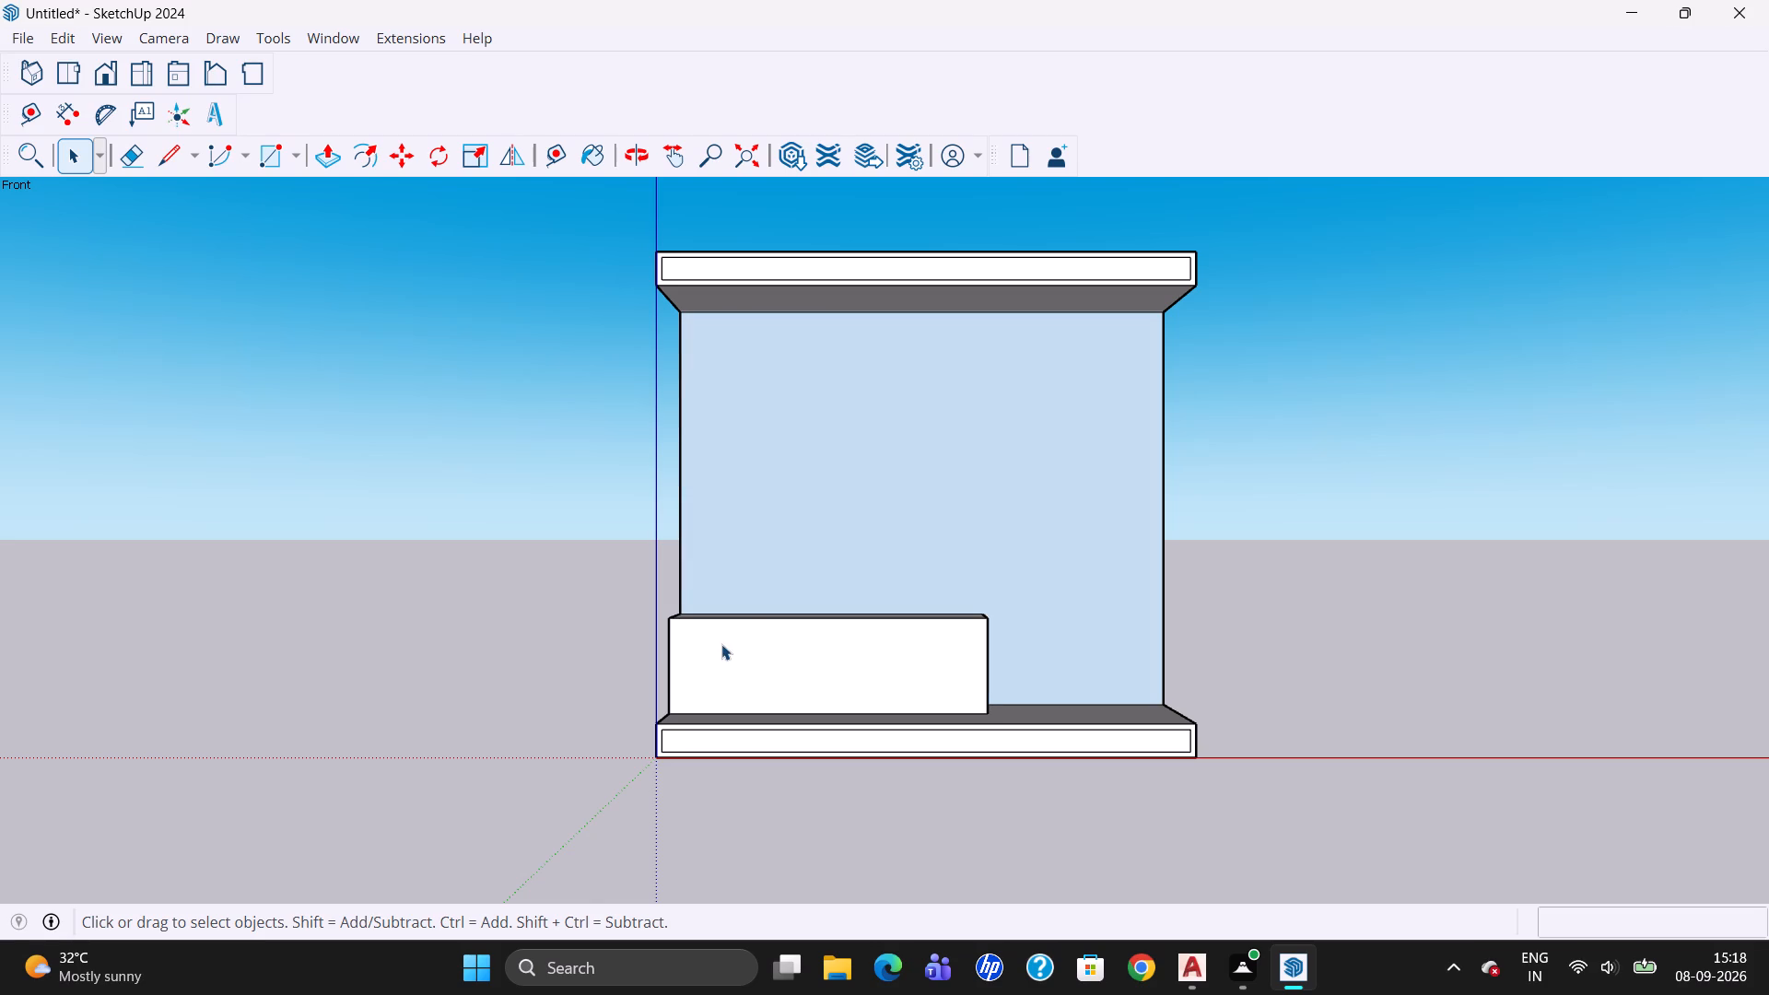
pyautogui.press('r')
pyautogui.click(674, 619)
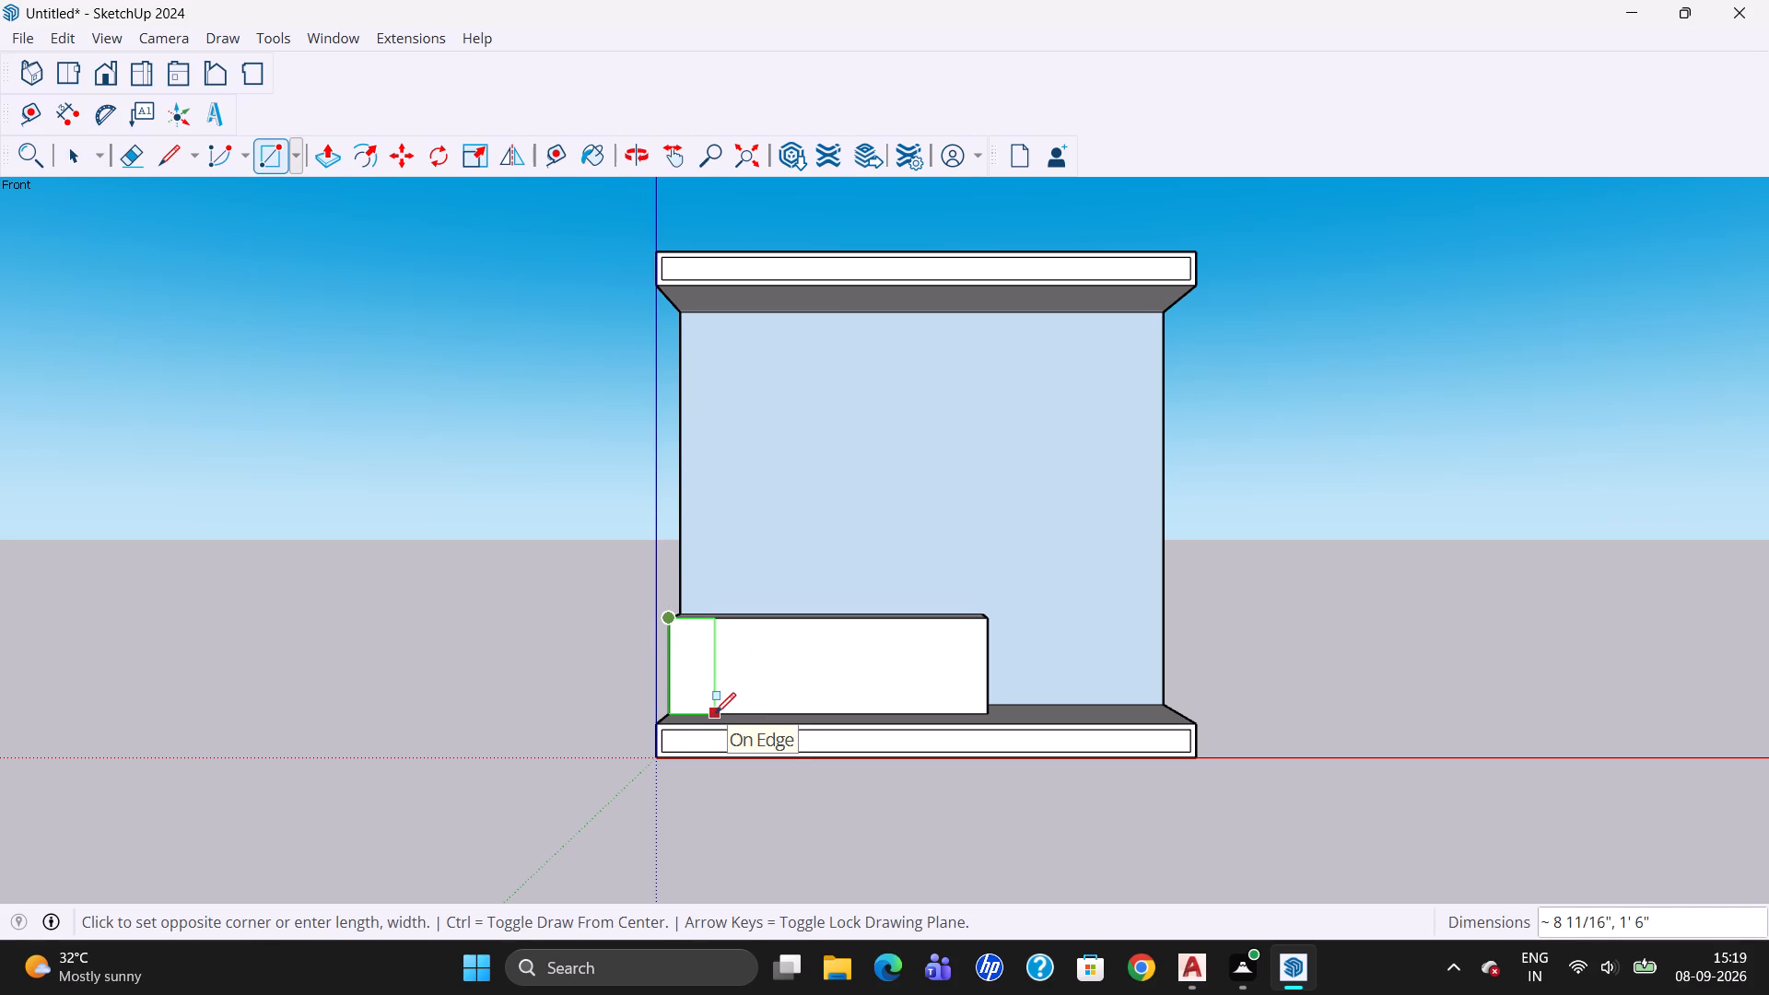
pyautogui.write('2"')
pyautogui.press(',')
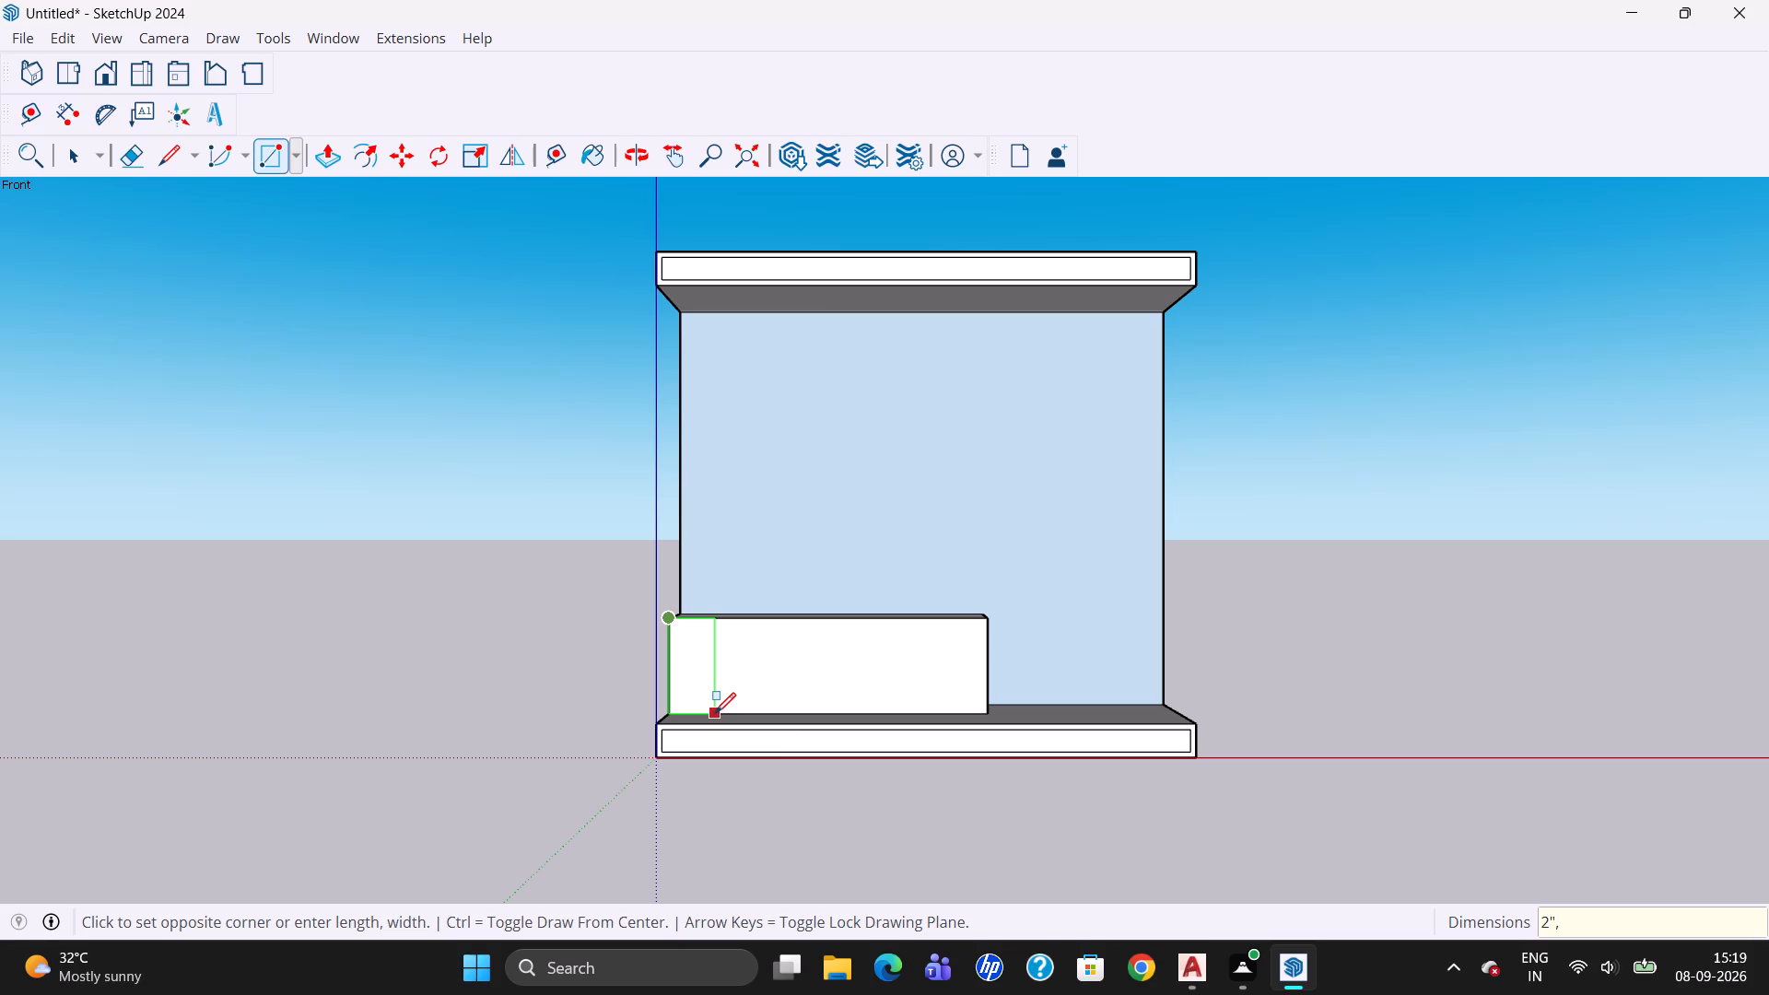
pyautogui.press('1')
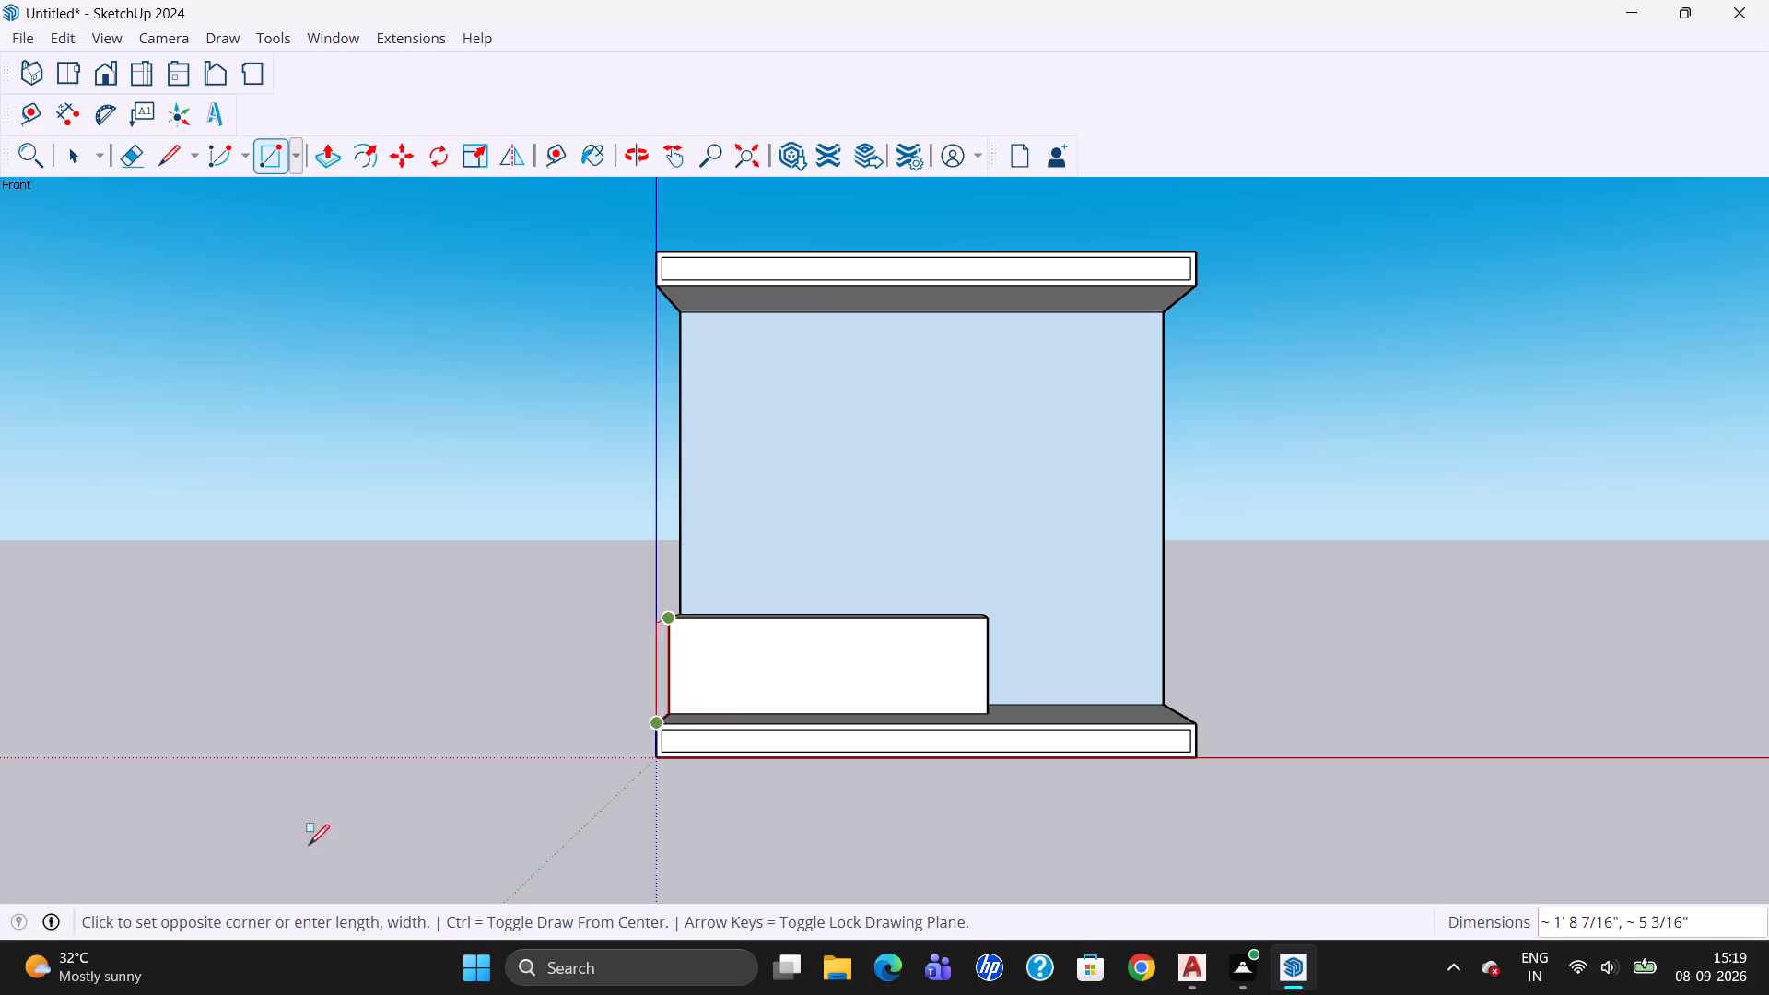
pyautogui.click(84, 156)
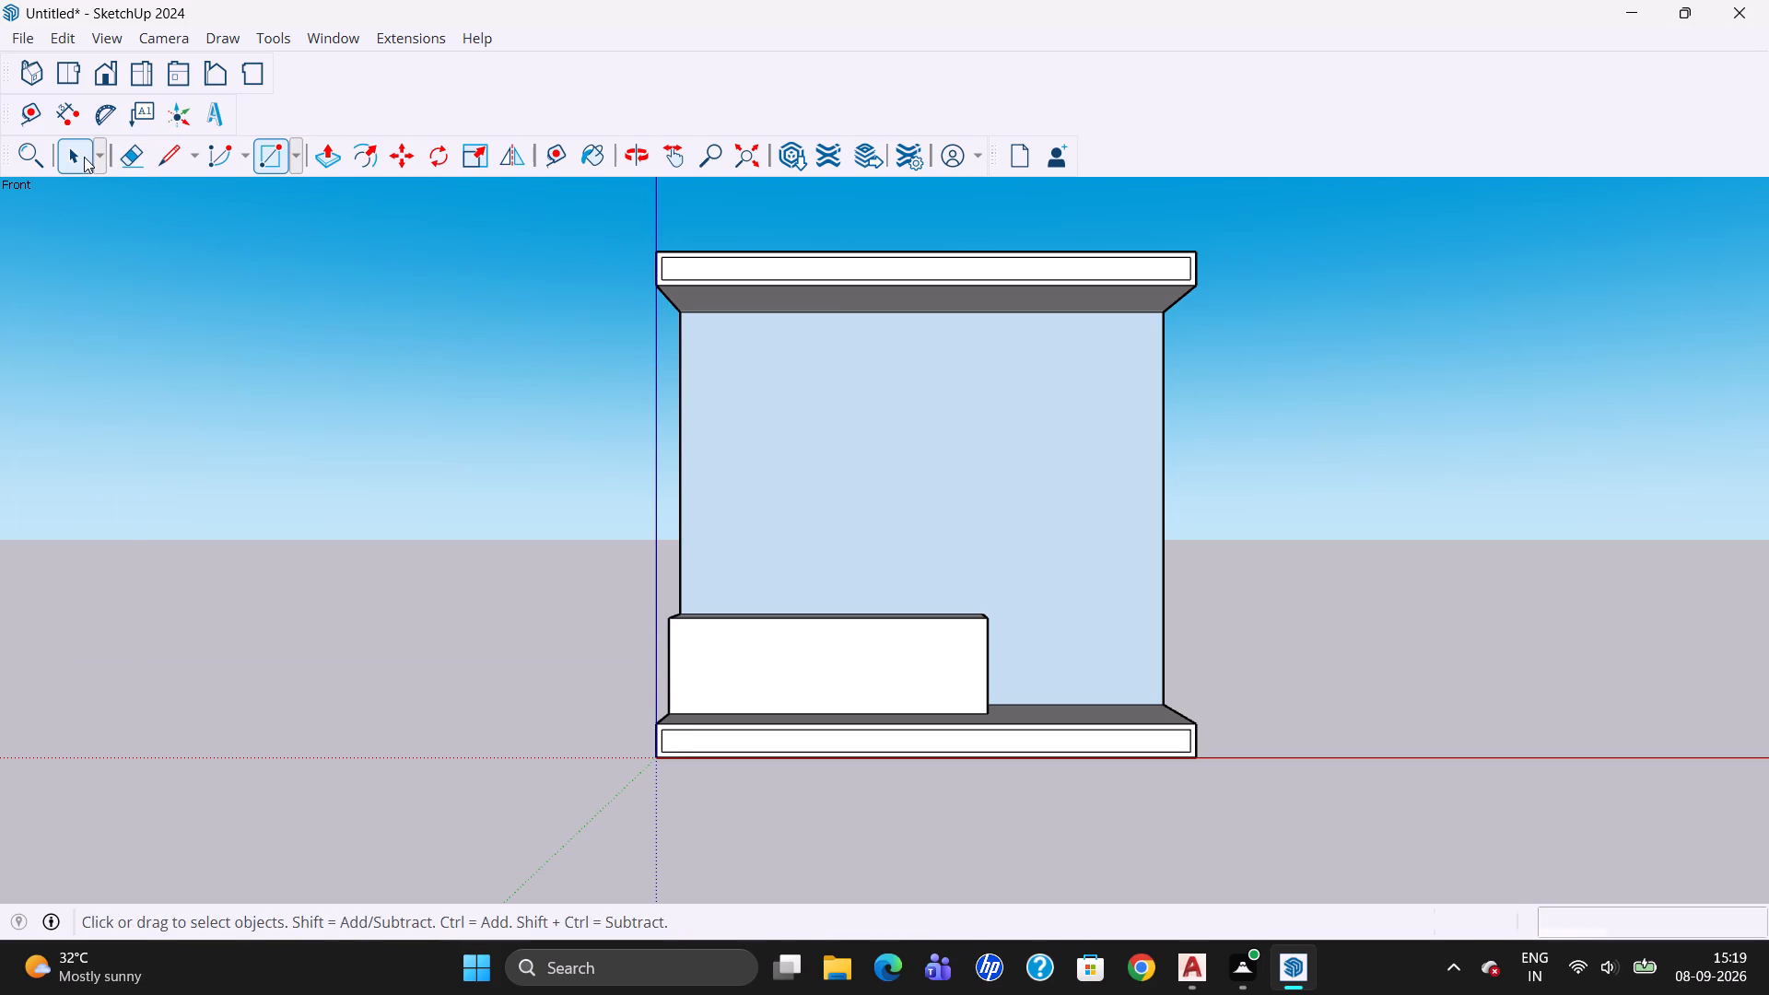
# Measure the depth of the low block along the bottom edge of its end face with the Dimension tool.
pyautogui.click(634, 153)
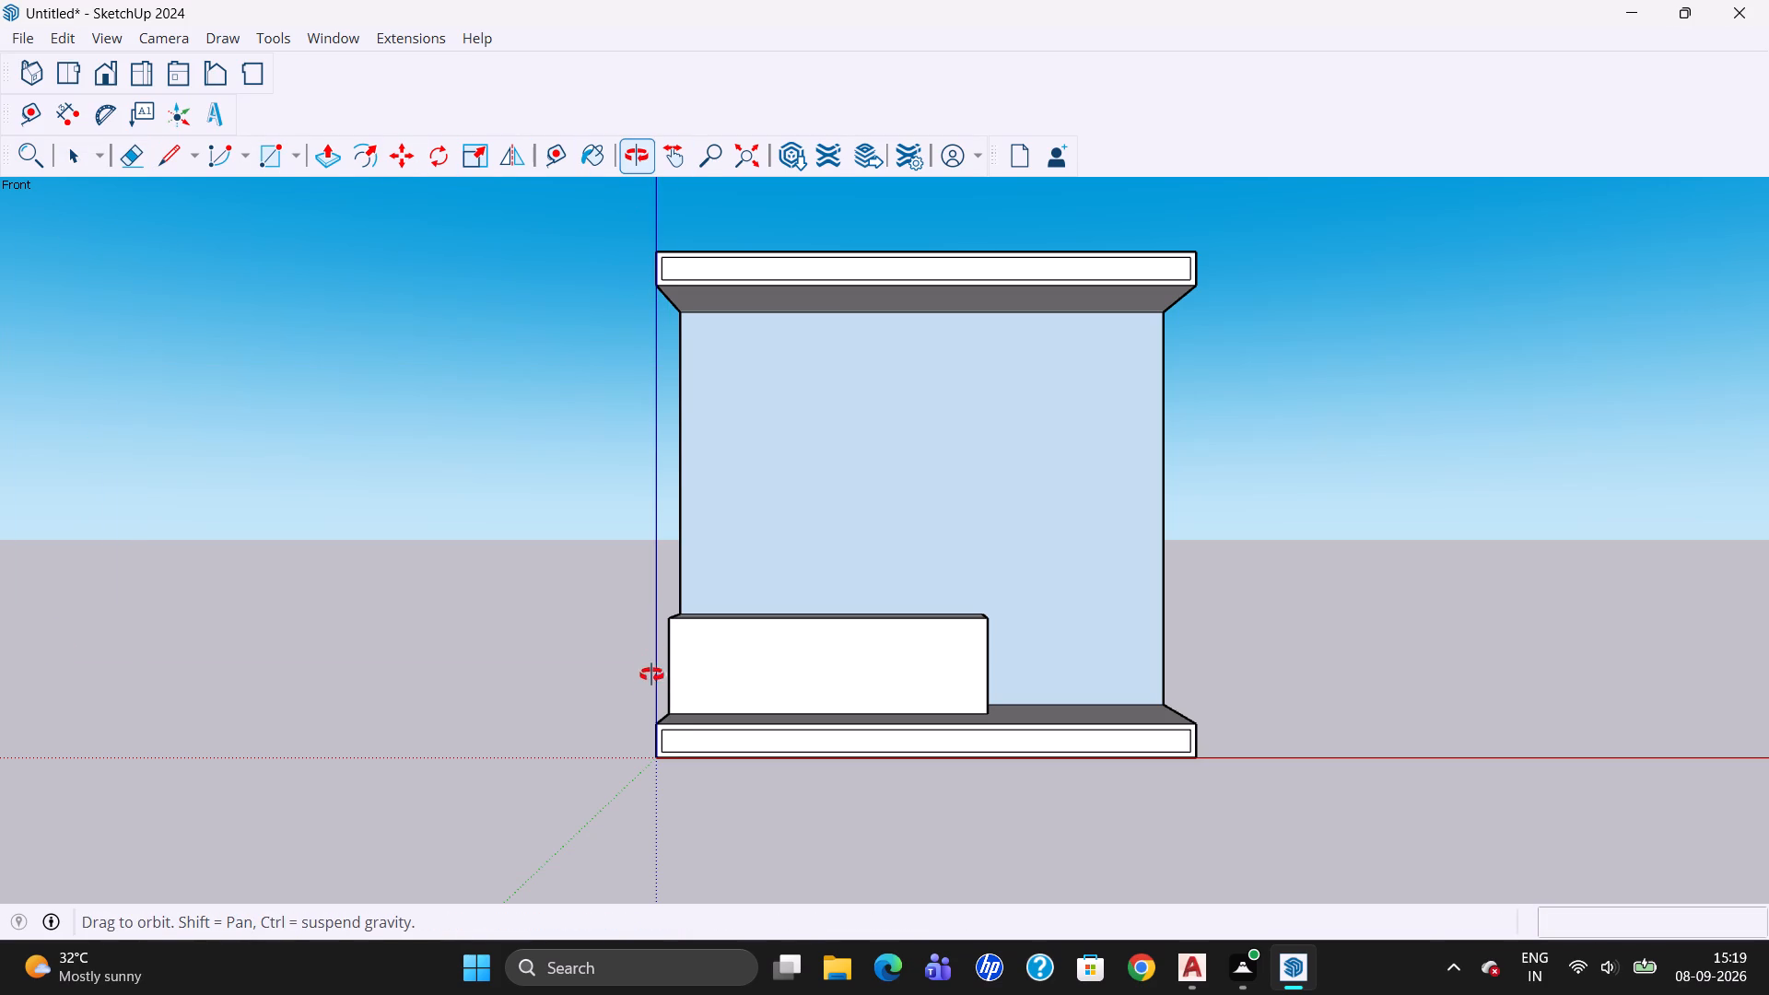
pyautogui.moveTo(647, 696); pyautogui.dragTo(970, 740)
pyautogui.moveTo(695, 814); pyautogui.dragTo(903, 812)
pyautogui.moveTo(706, 859); pyautogui.dragTo(844, 863)
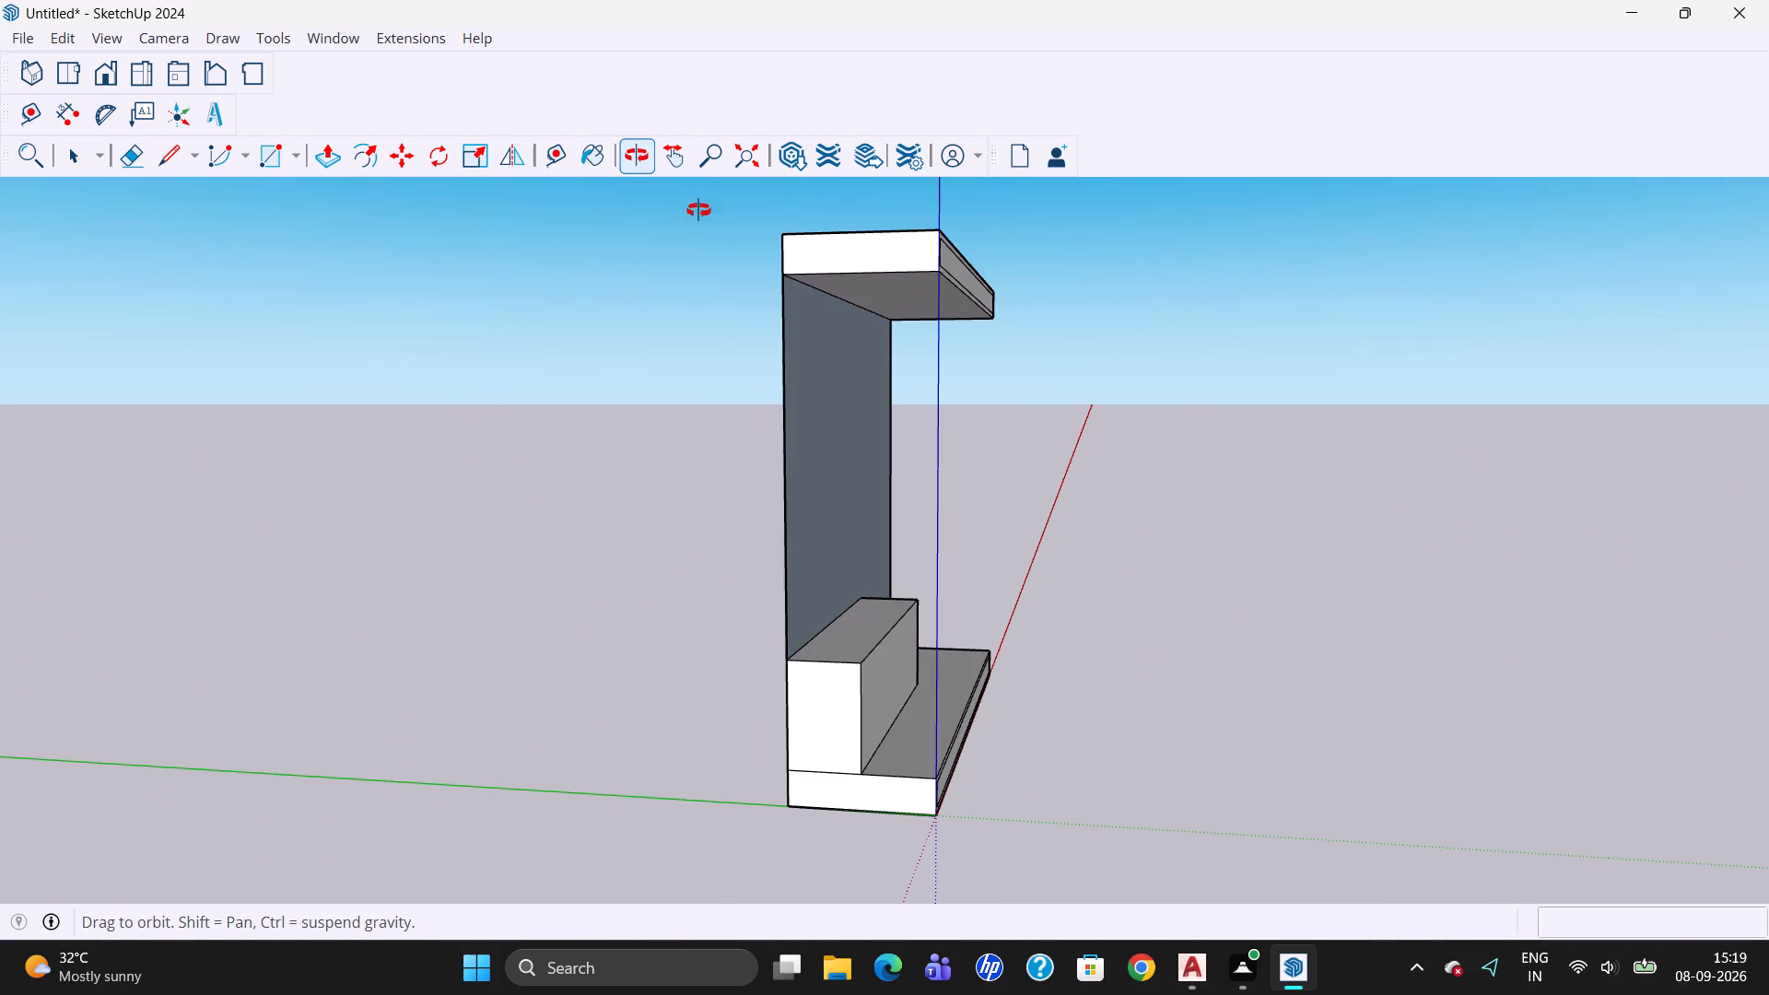
pyautogui.click(66, 118)
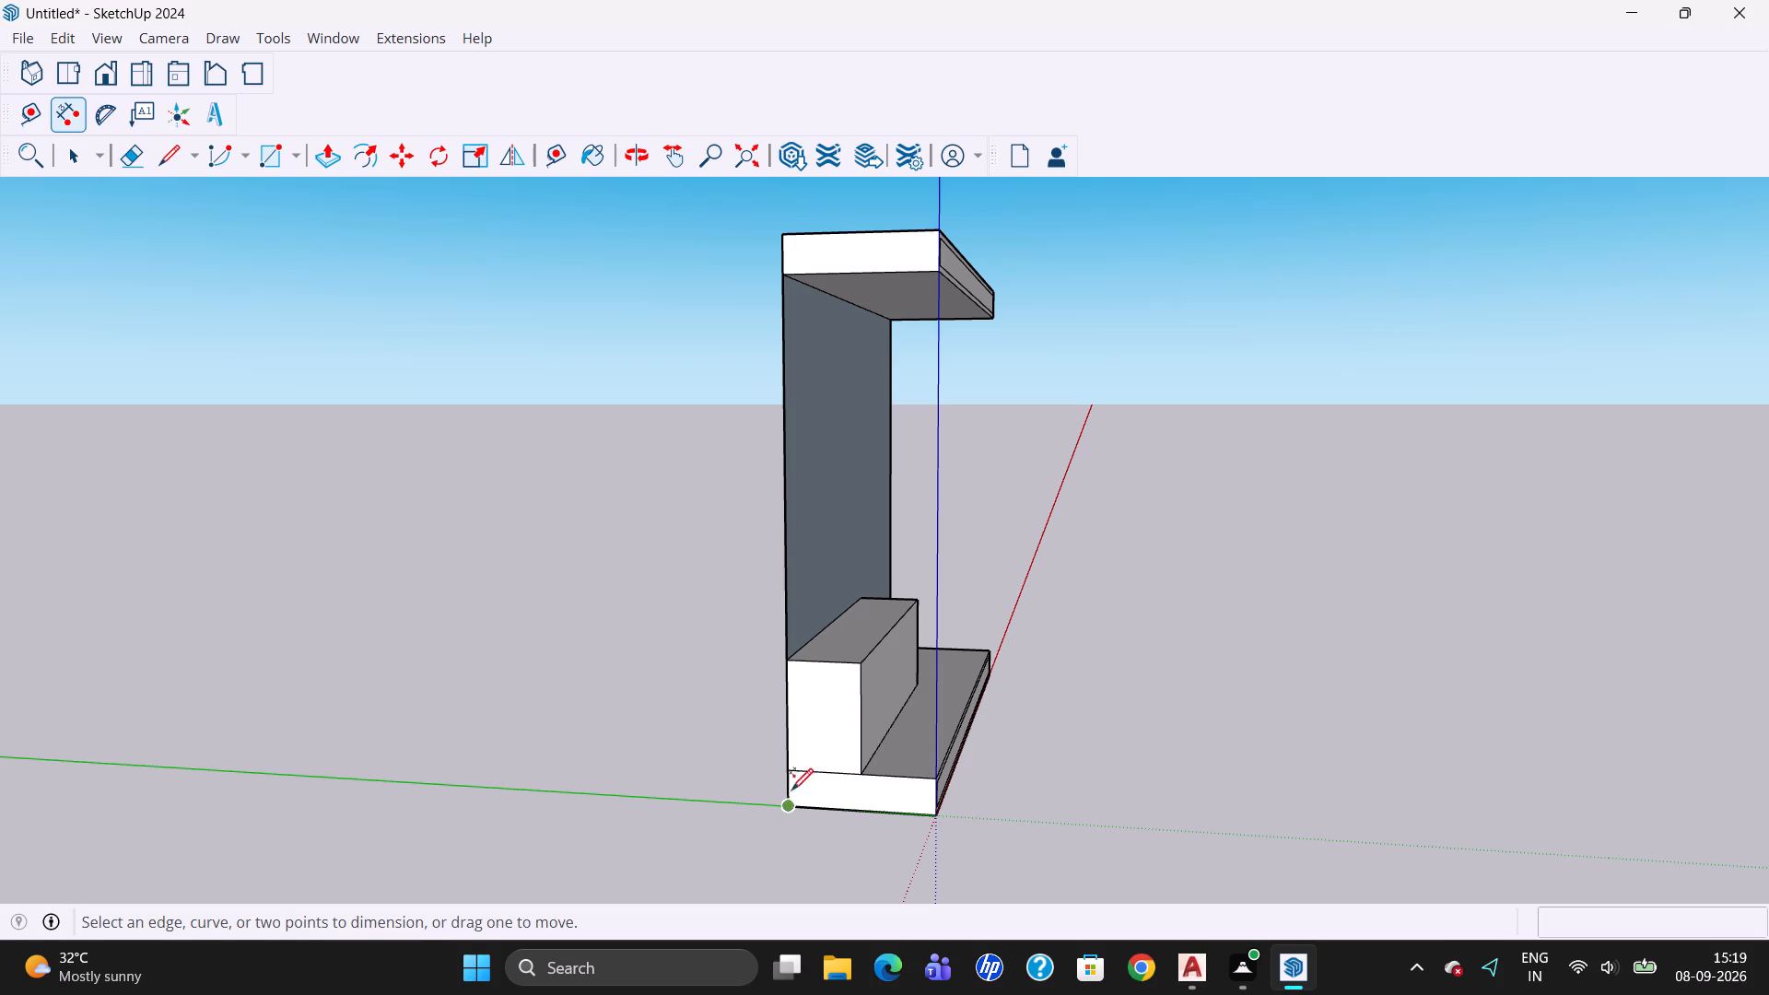
pyautogui.click(788, 769)
pyautogui.click(858, 774)
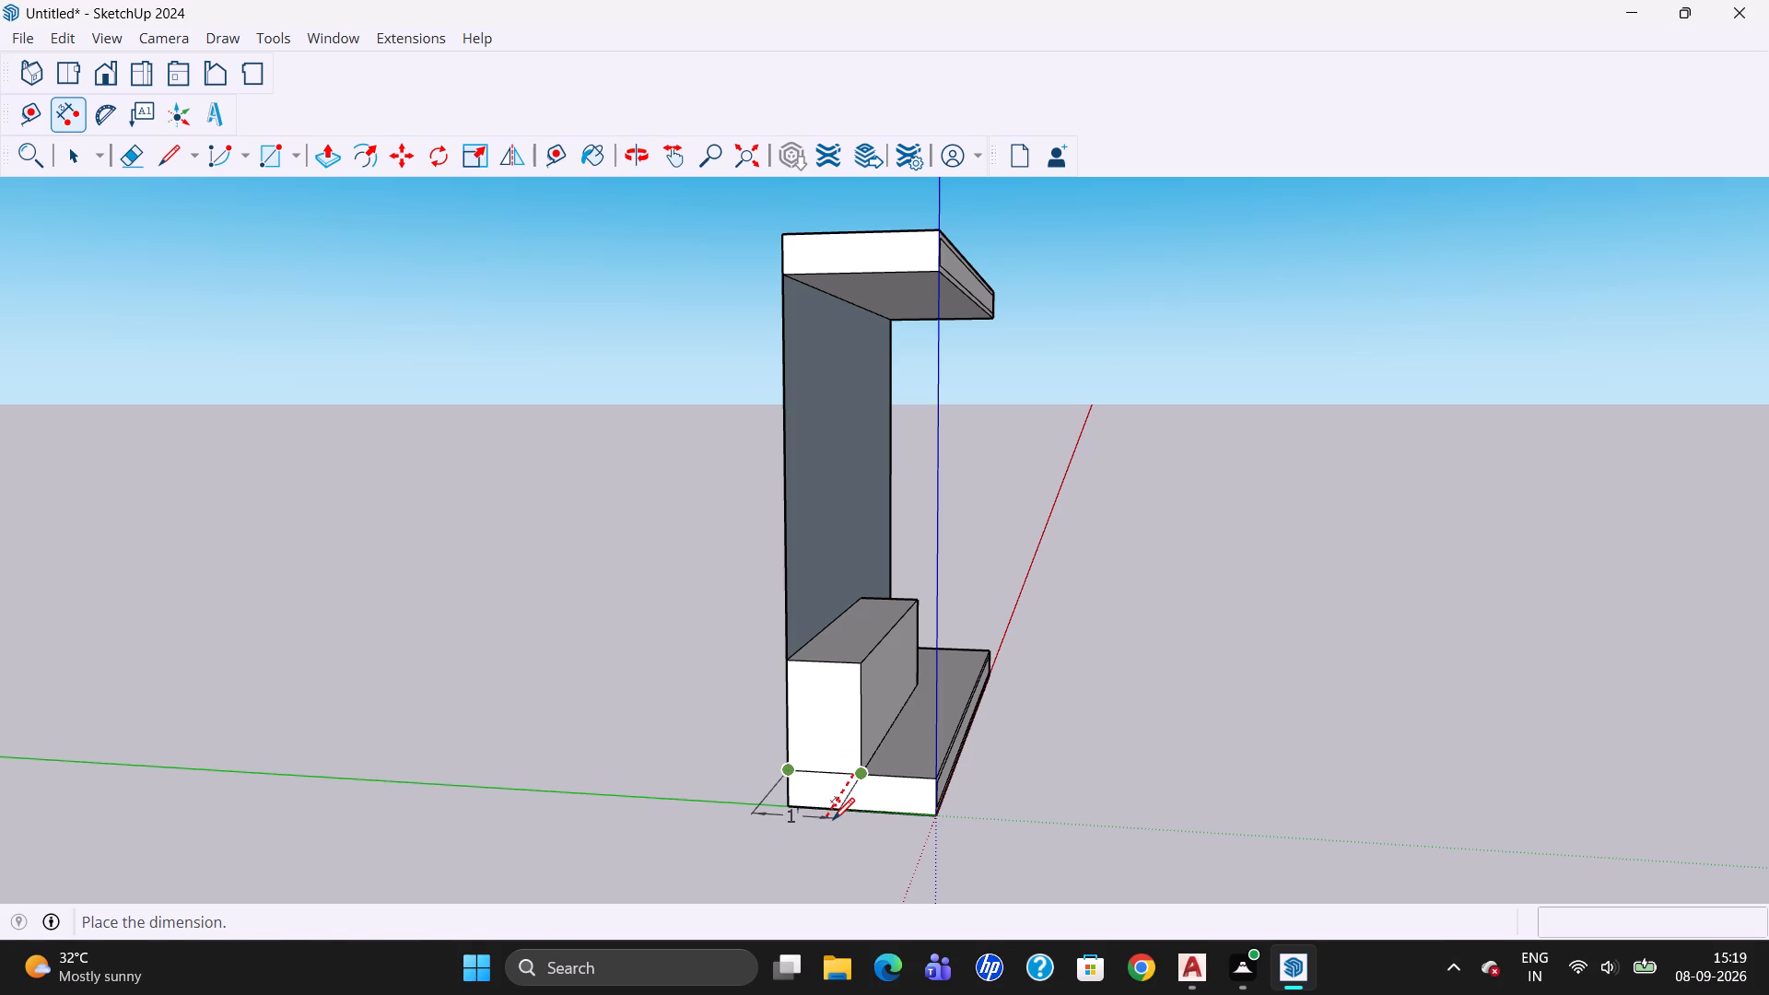
pyautogui.press('Escape')
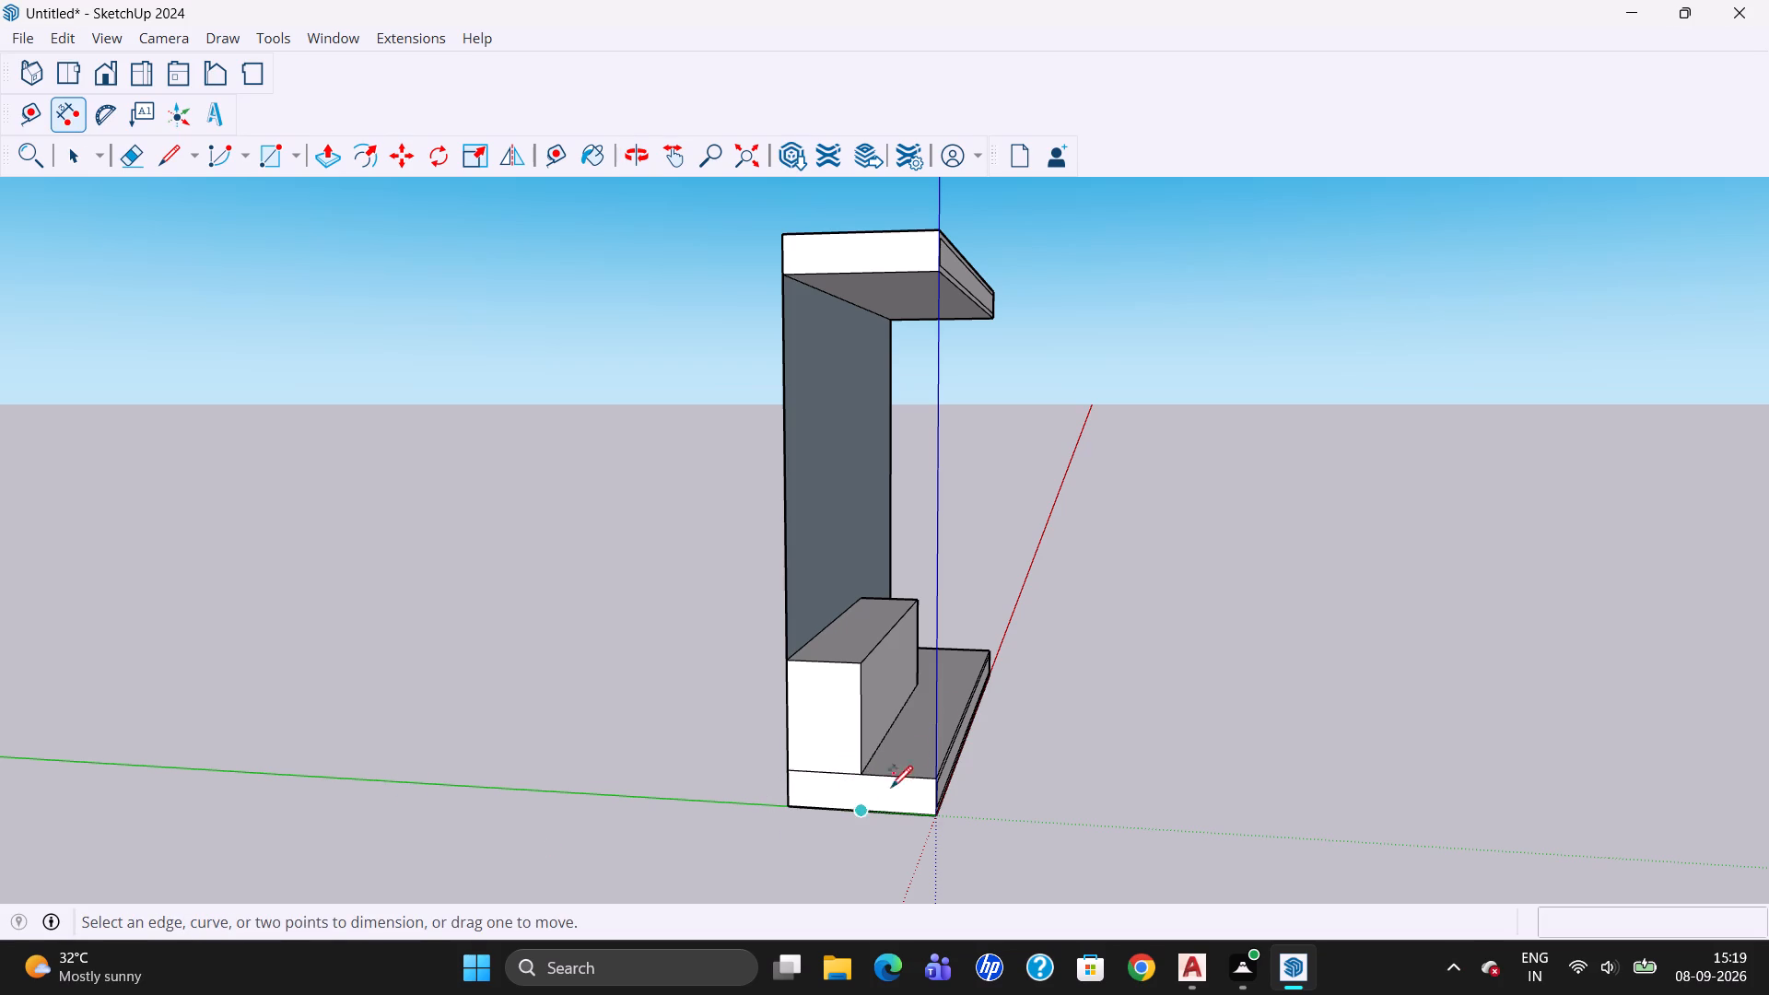
# Start a new model without saving the current one, and delete the default human figure.
pyautogui.click(33, 42)
pyautogui.click(36, 55)
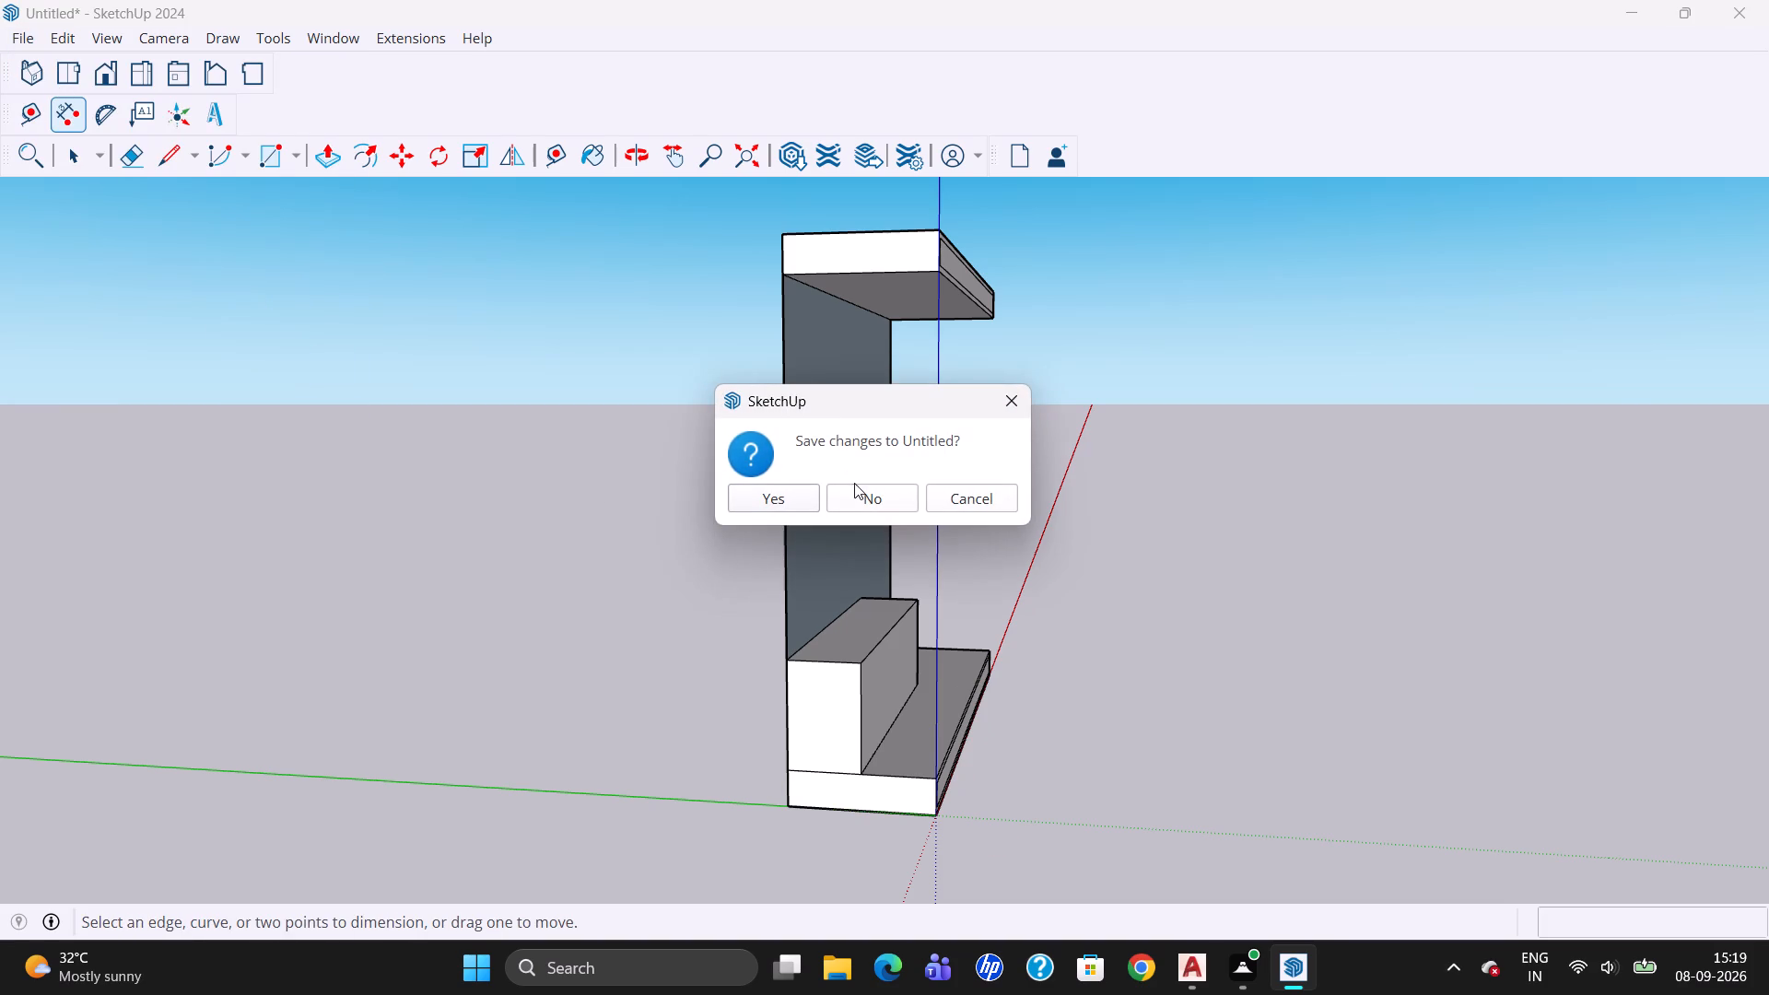
pyautogui.click(856, 486)
pyautogui.moveTo(548, 391); pyautogui.dragTo(685, 529)
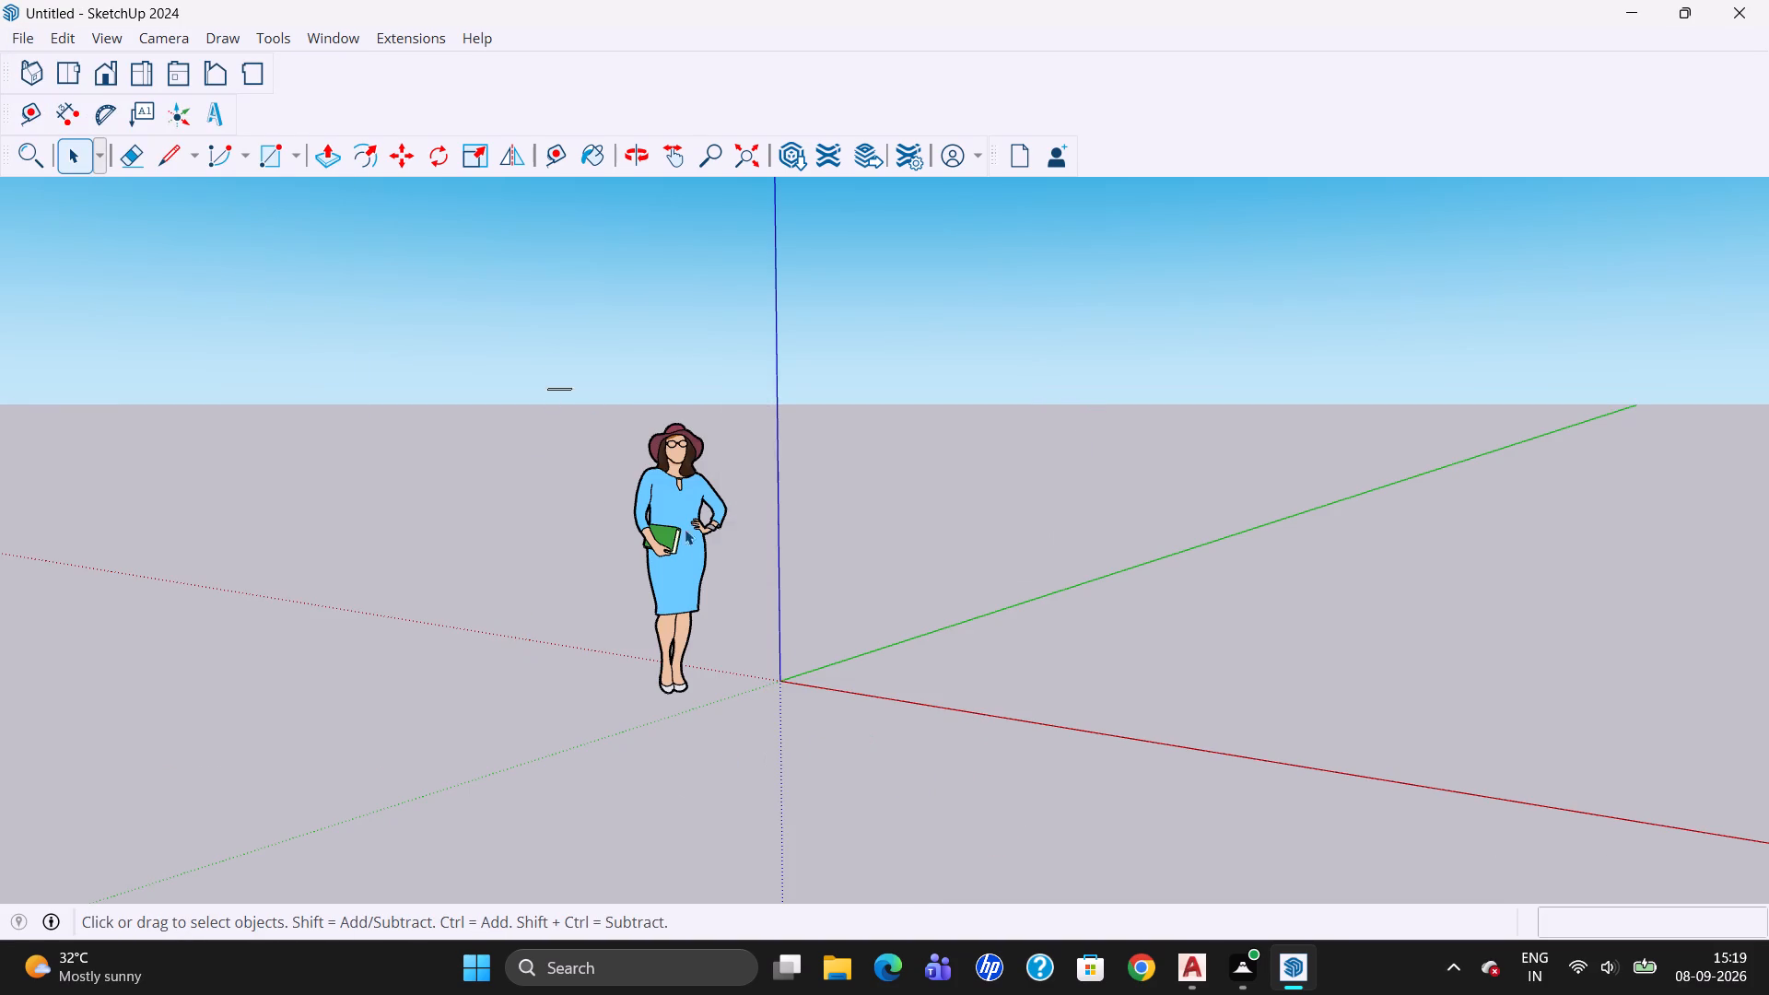
pyautogui.moveTo(685, 529); pyautogui.dragTo(772, 966)
pyautogui.press('Delete')
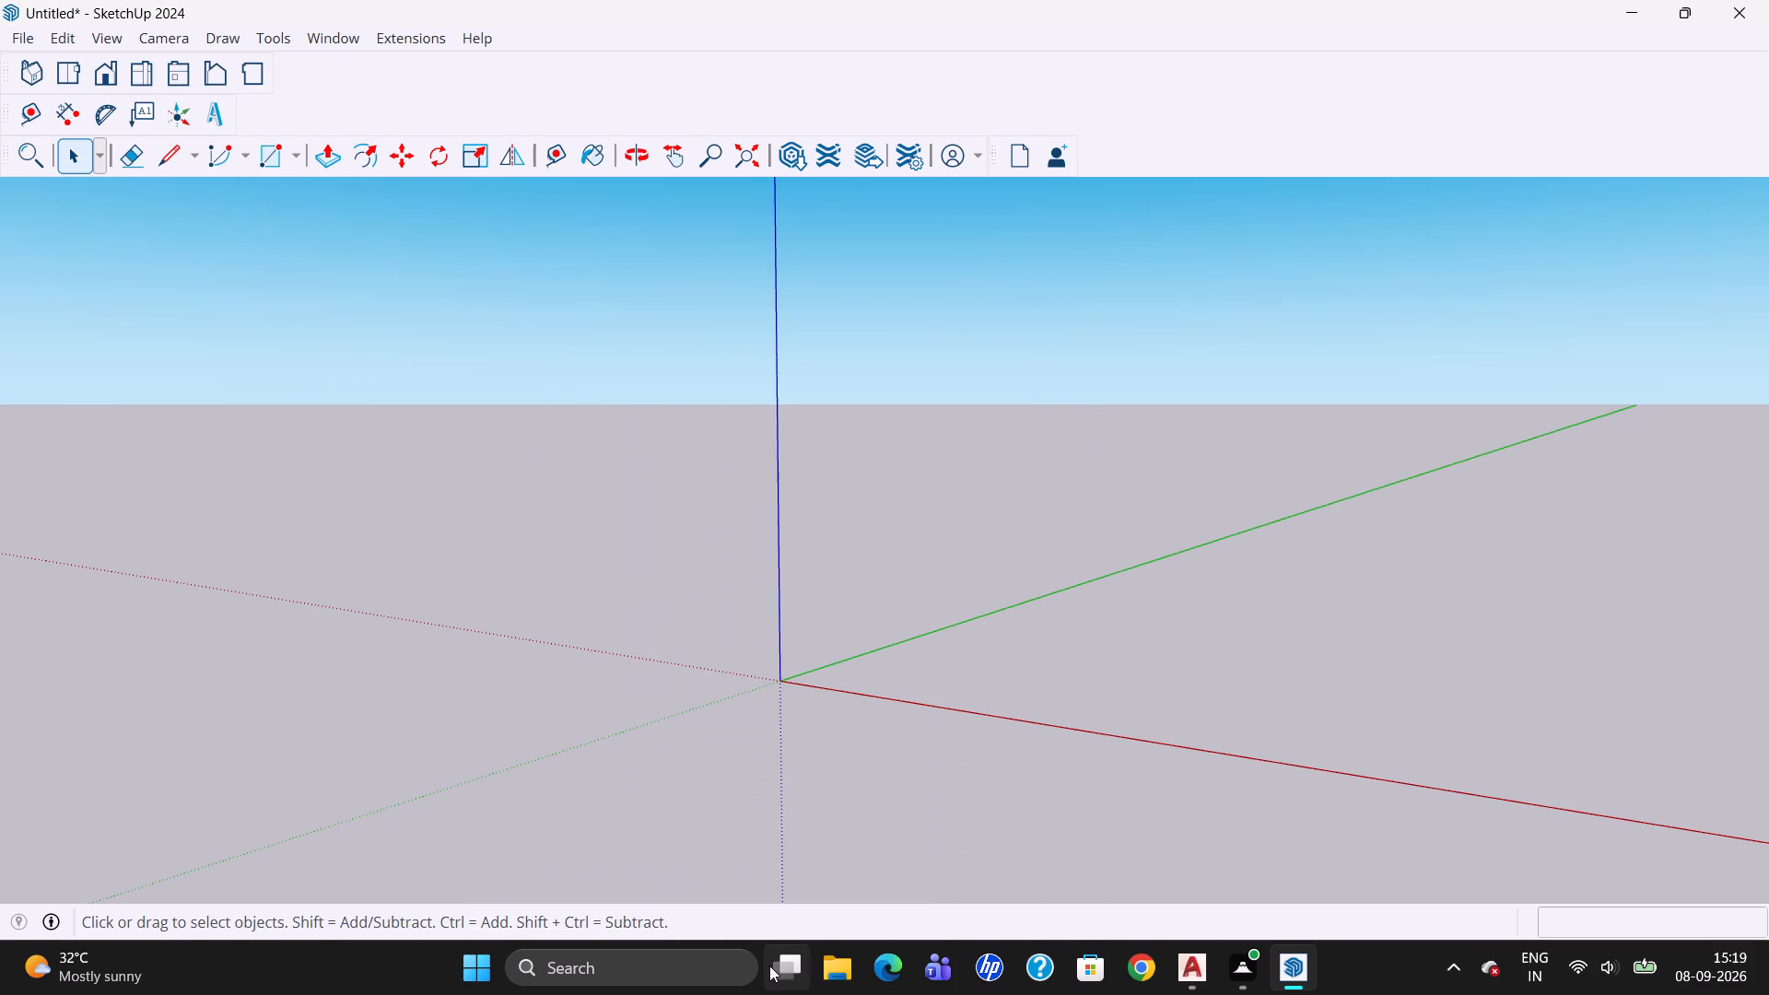
# Draw an 8' by 2' base rectangle on the ground from the origin, with its long side along the red axis.
pyautogui.press('r')
pyautogui.press('r')
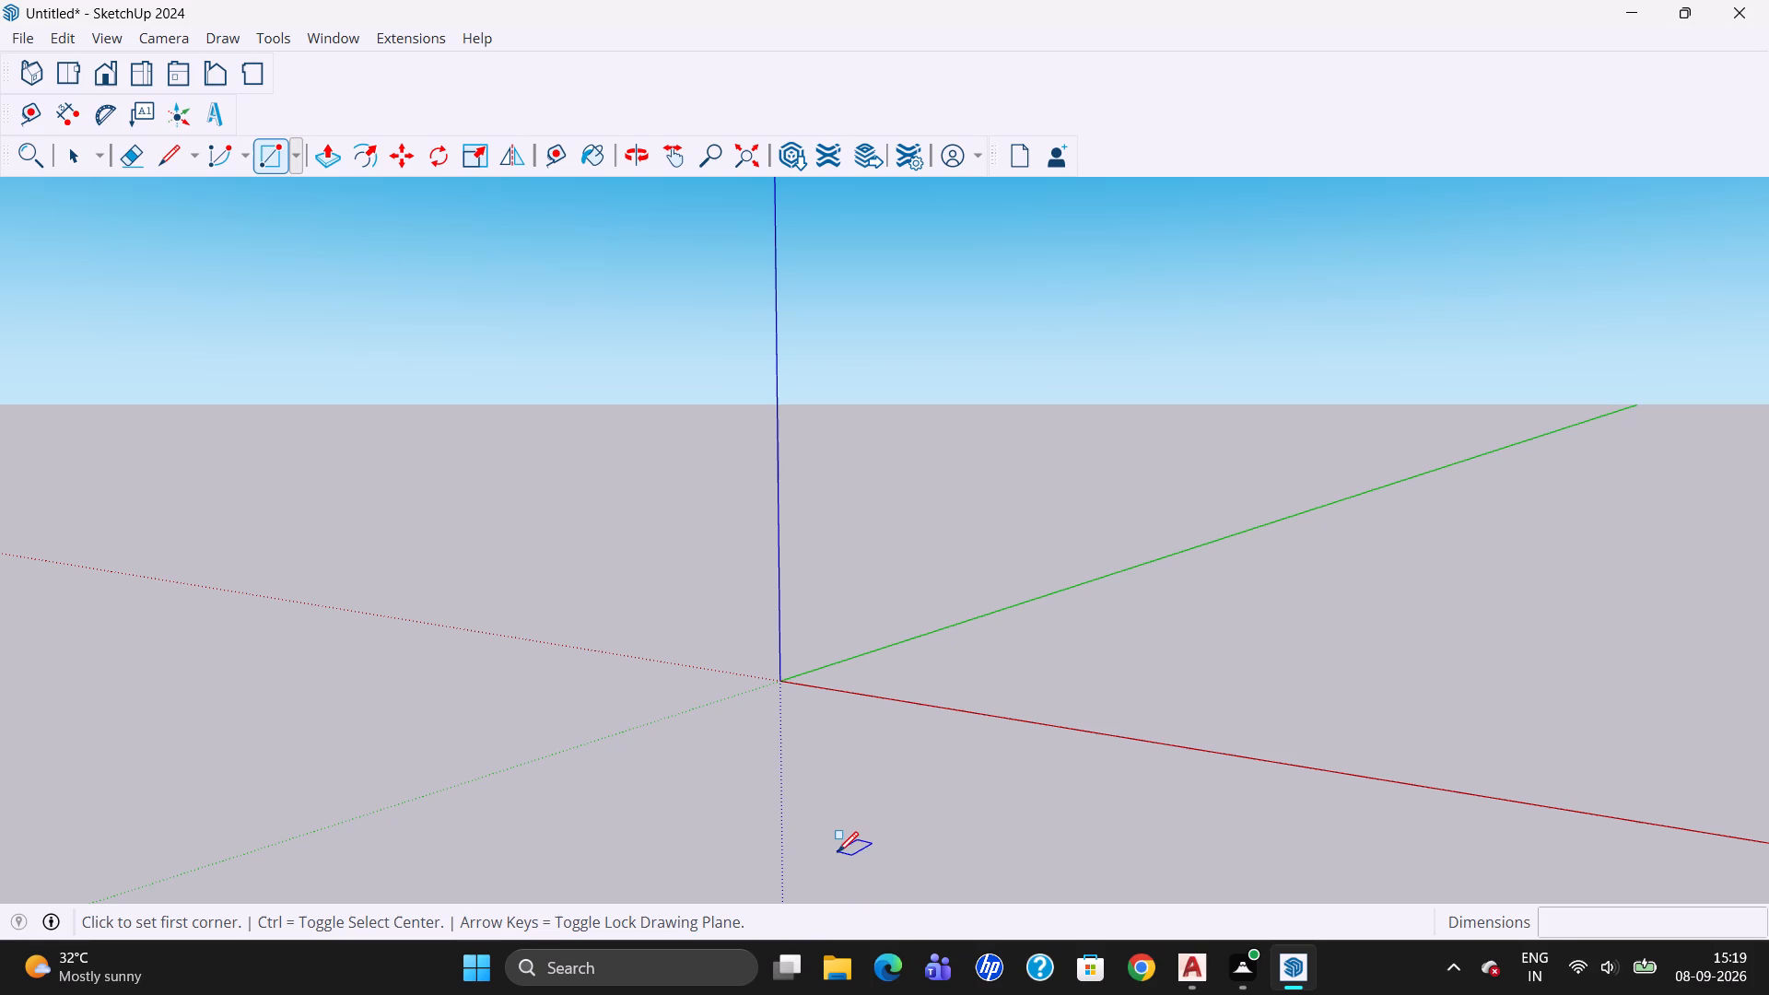
pyautogui.moveTo(782, 681); pyautogui.dragTo(805, 682)
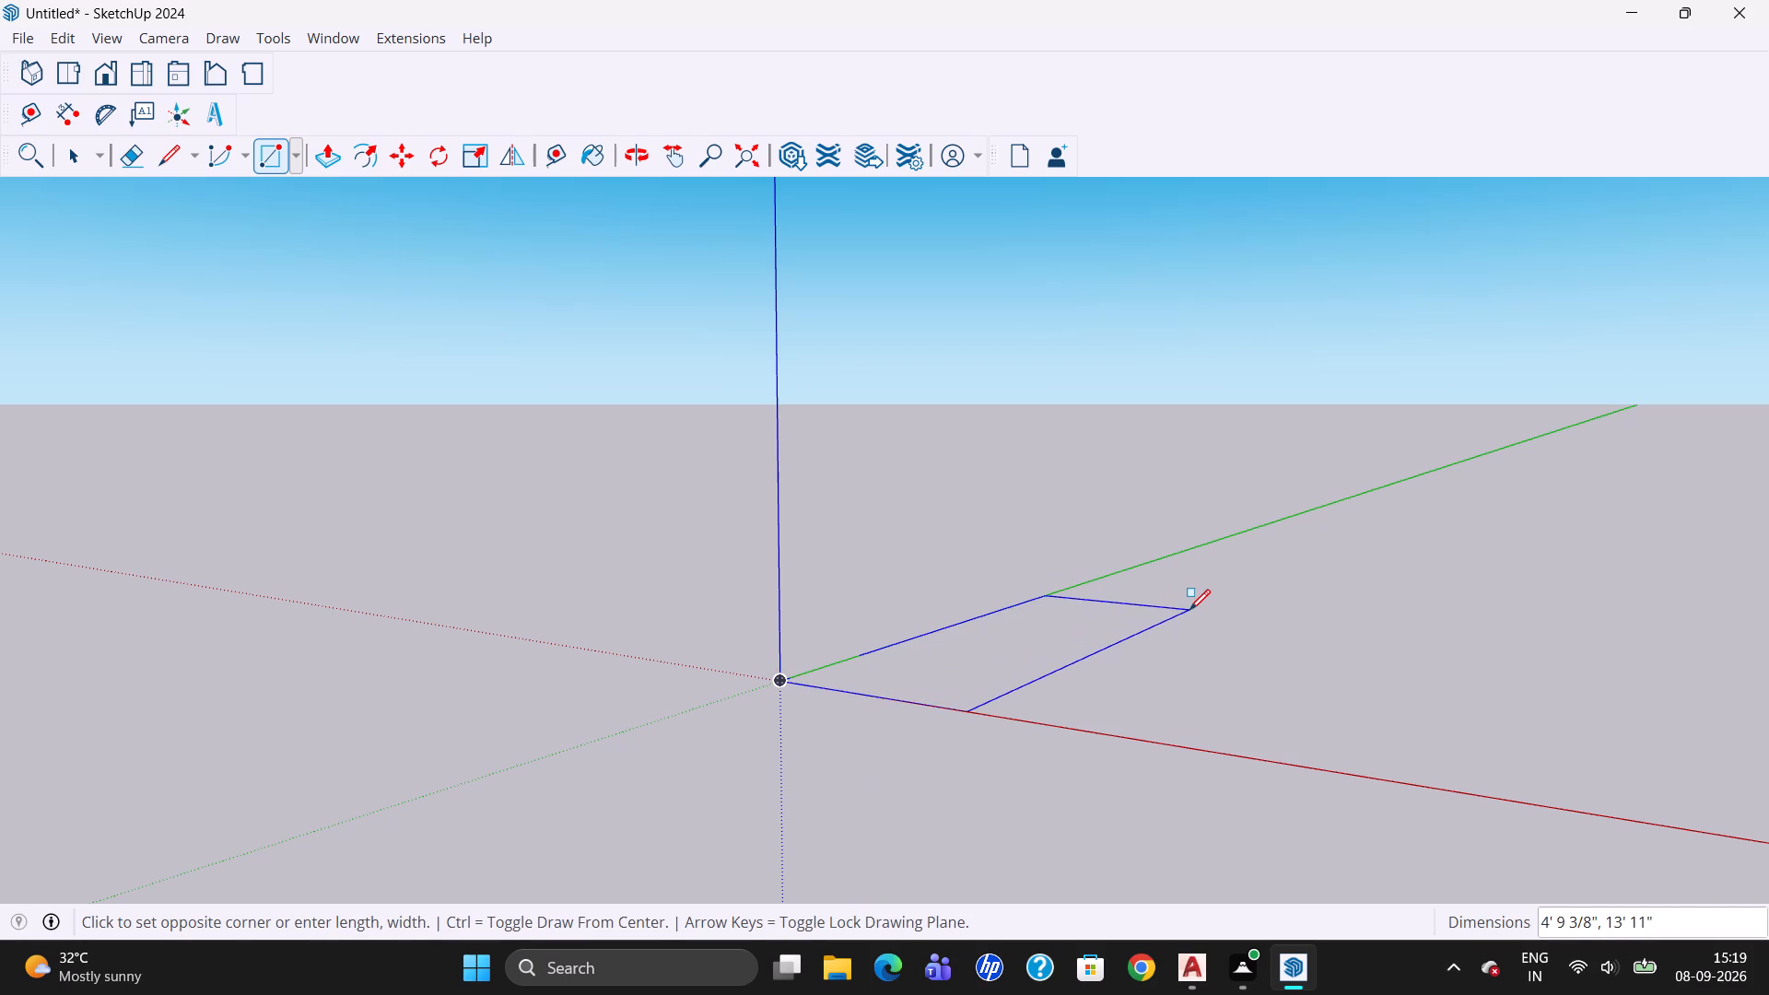
pyautogui.write("8',")
pyautogui.write("2'")
pyautogui.press('Return')
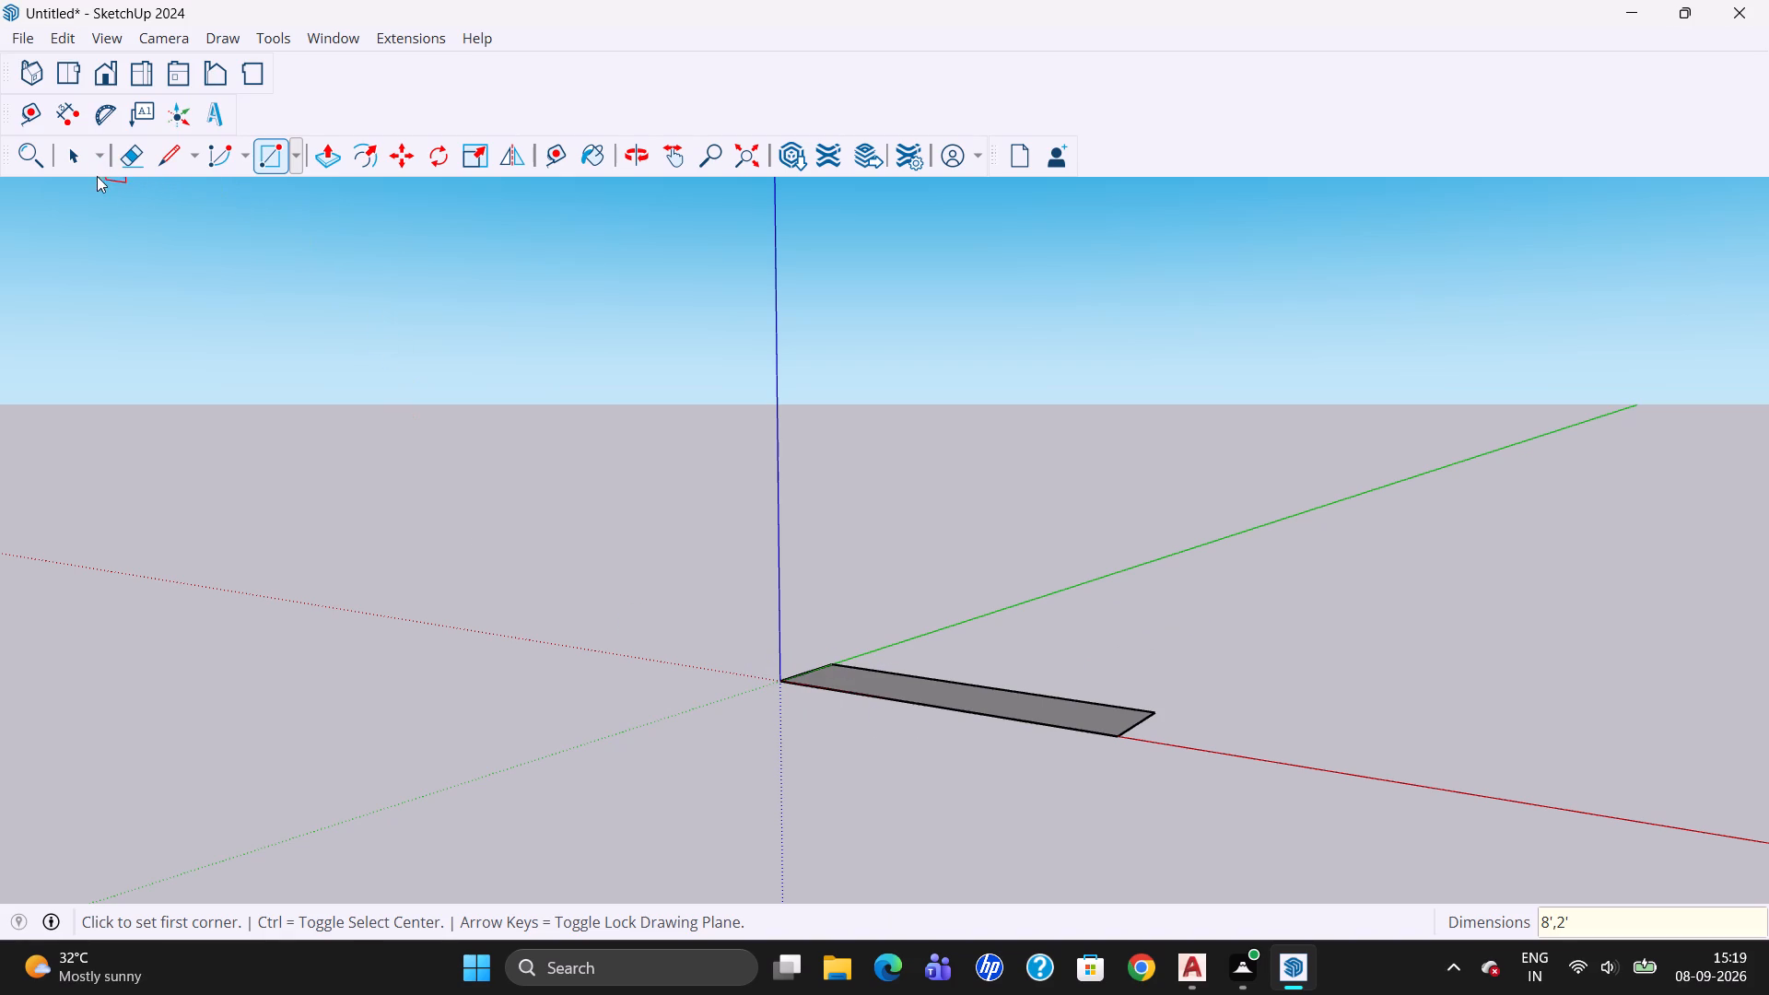
# Push/Pull the 8' by 2' base rectangle upward by 6" to form the base slab.
pyautogui.click(73, 161)
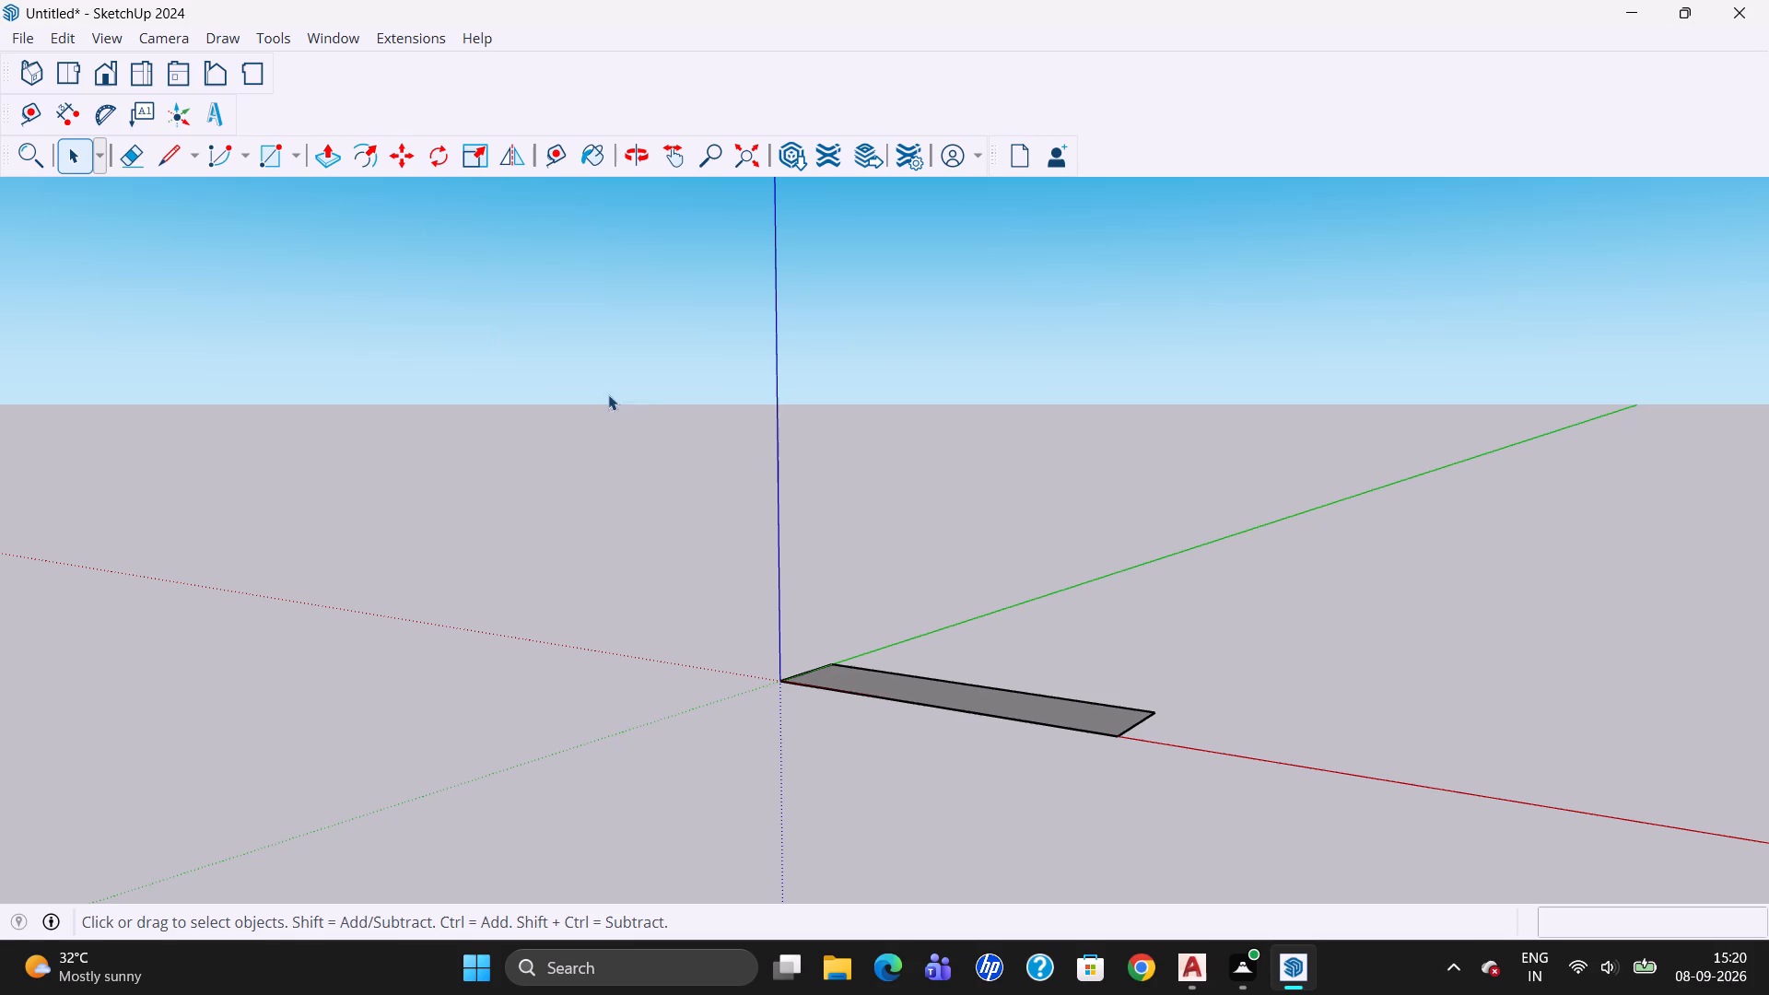
pyautogui.moveTo(713, 519); pyautogui.dragTo(1293, 882)
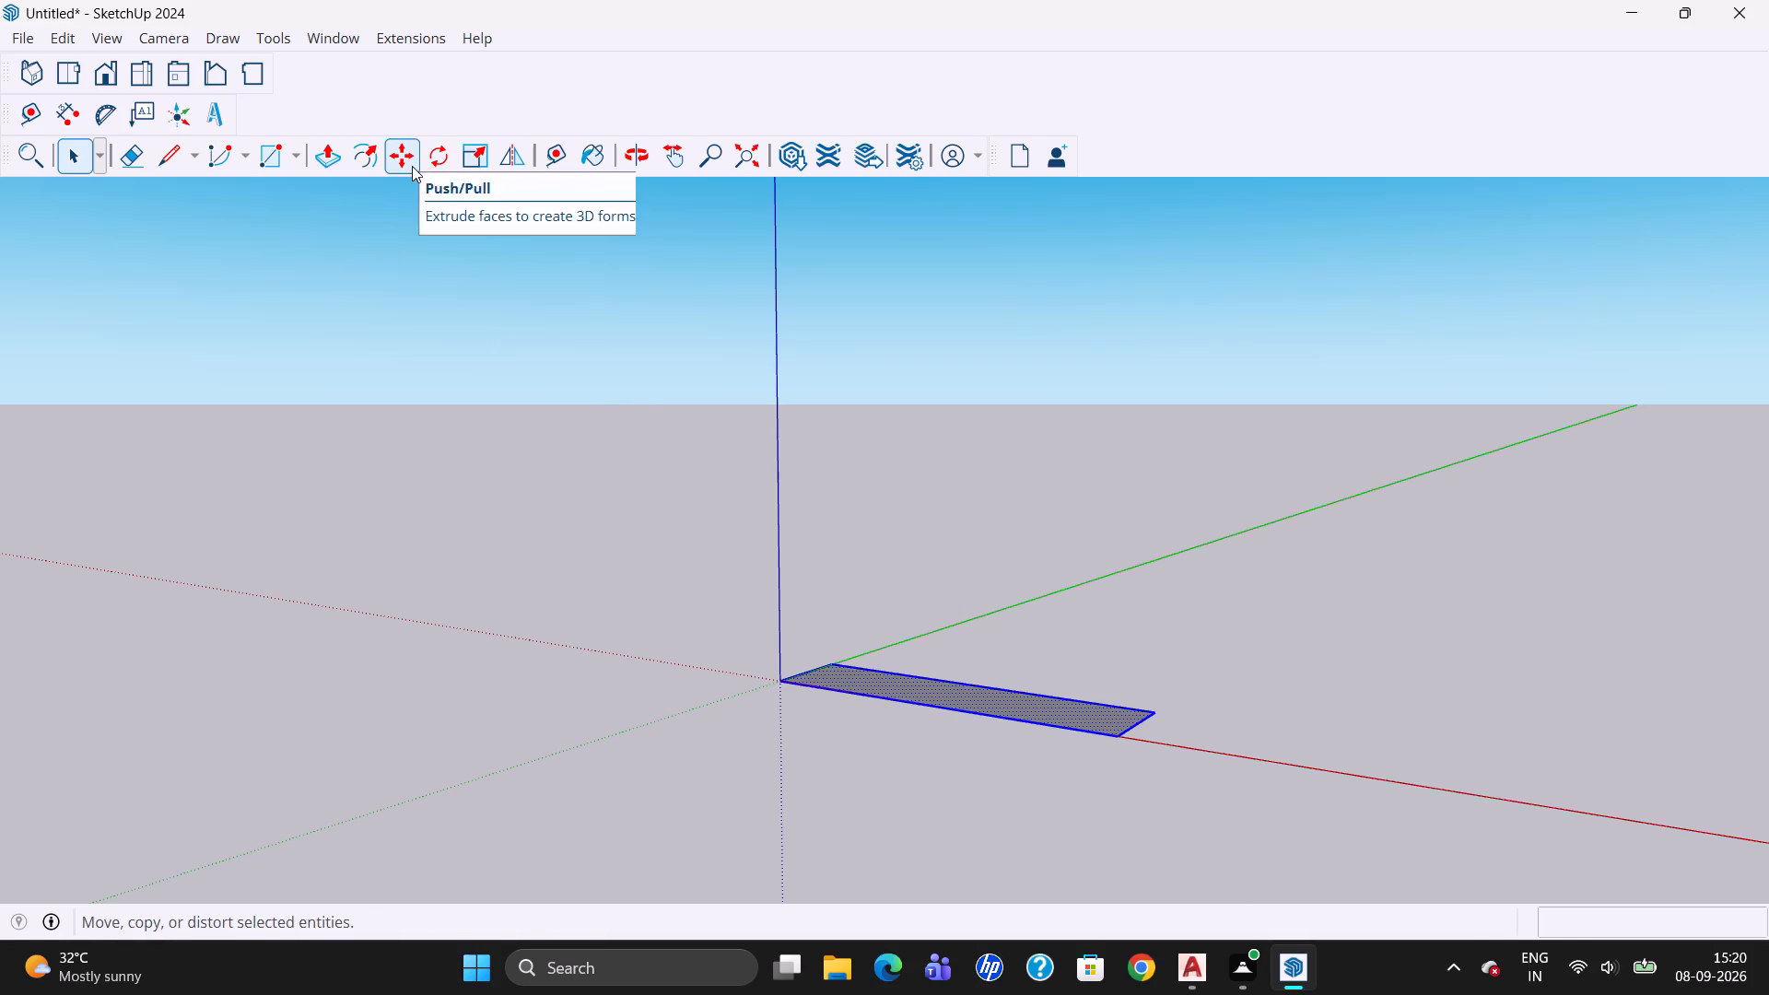
pyautogui.click(332, 158)
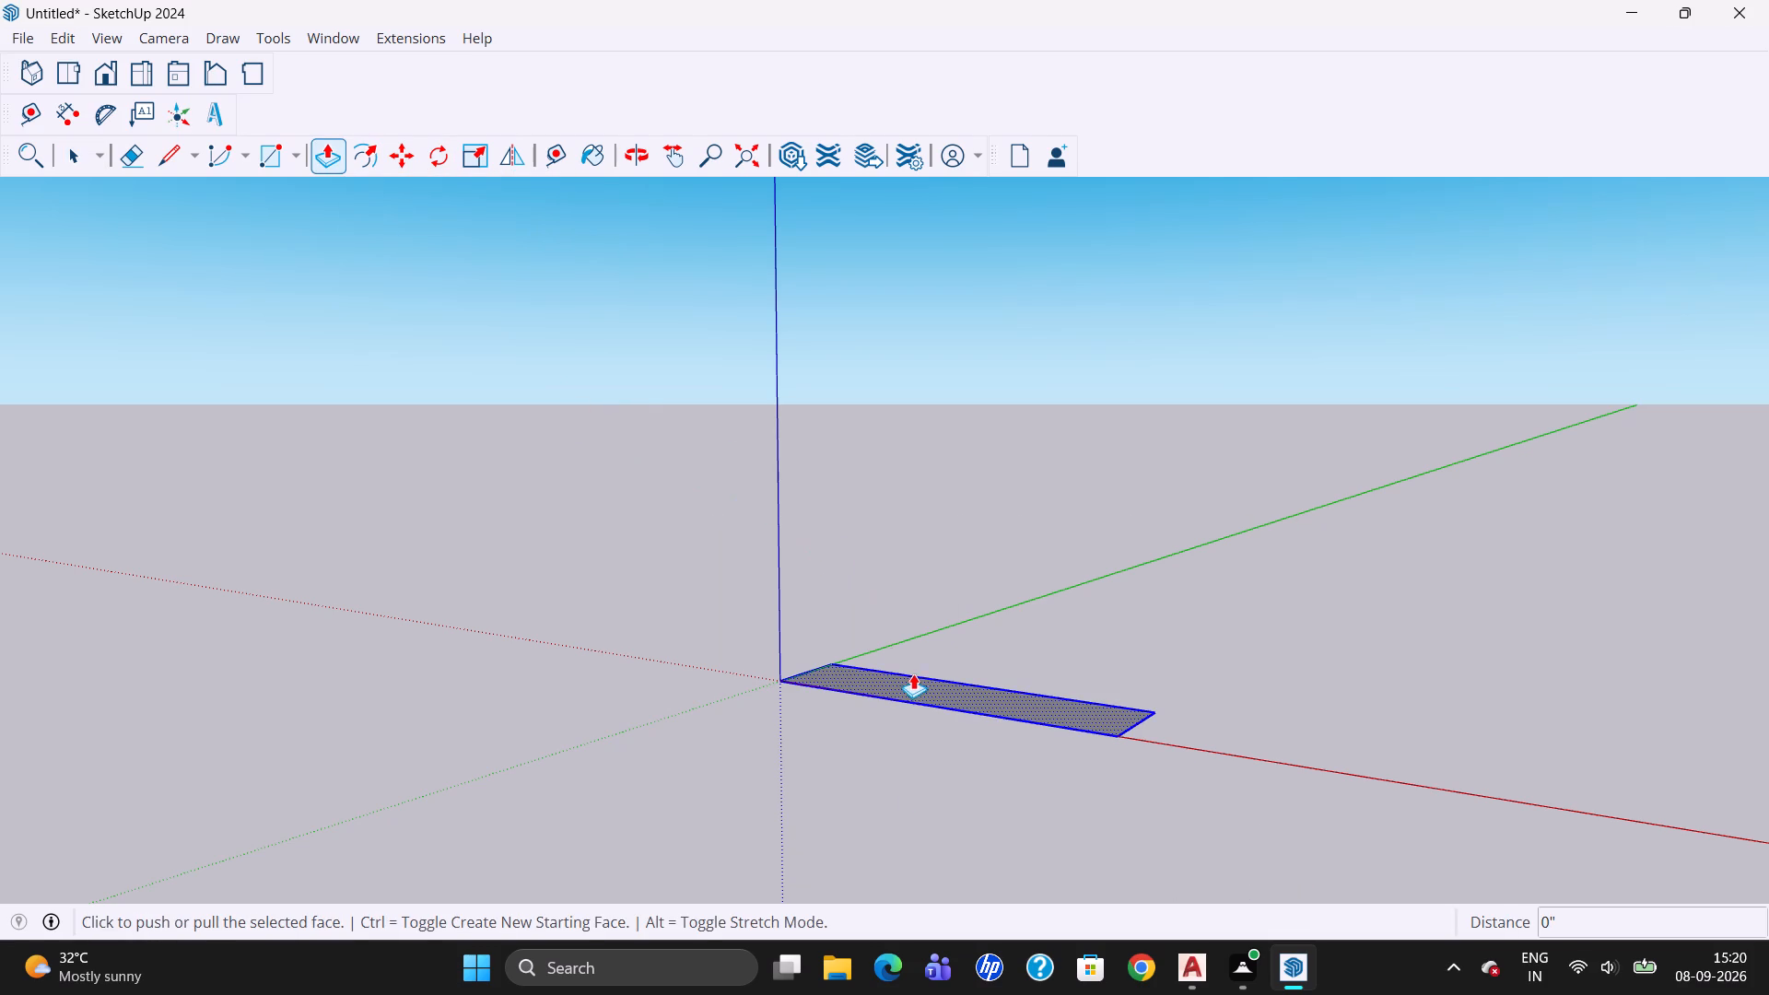
pyautogui.click(915, 674)
pyautogui.write('6"')
pyautogui.press('Return')
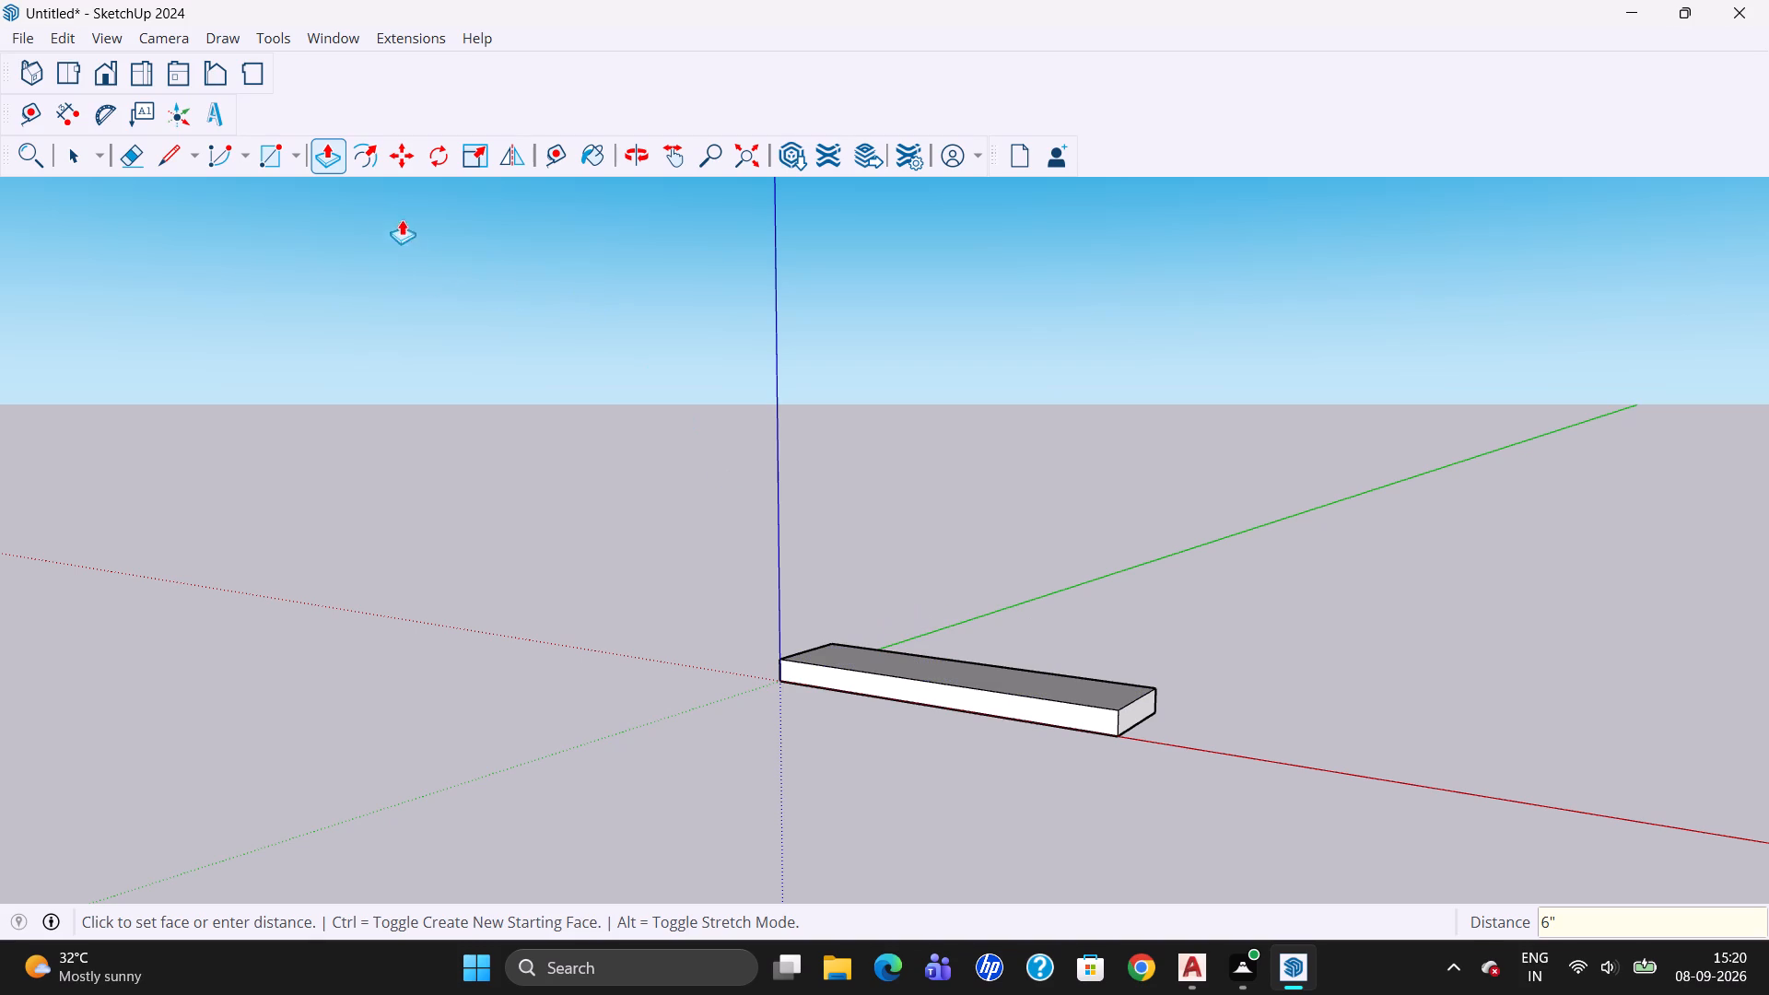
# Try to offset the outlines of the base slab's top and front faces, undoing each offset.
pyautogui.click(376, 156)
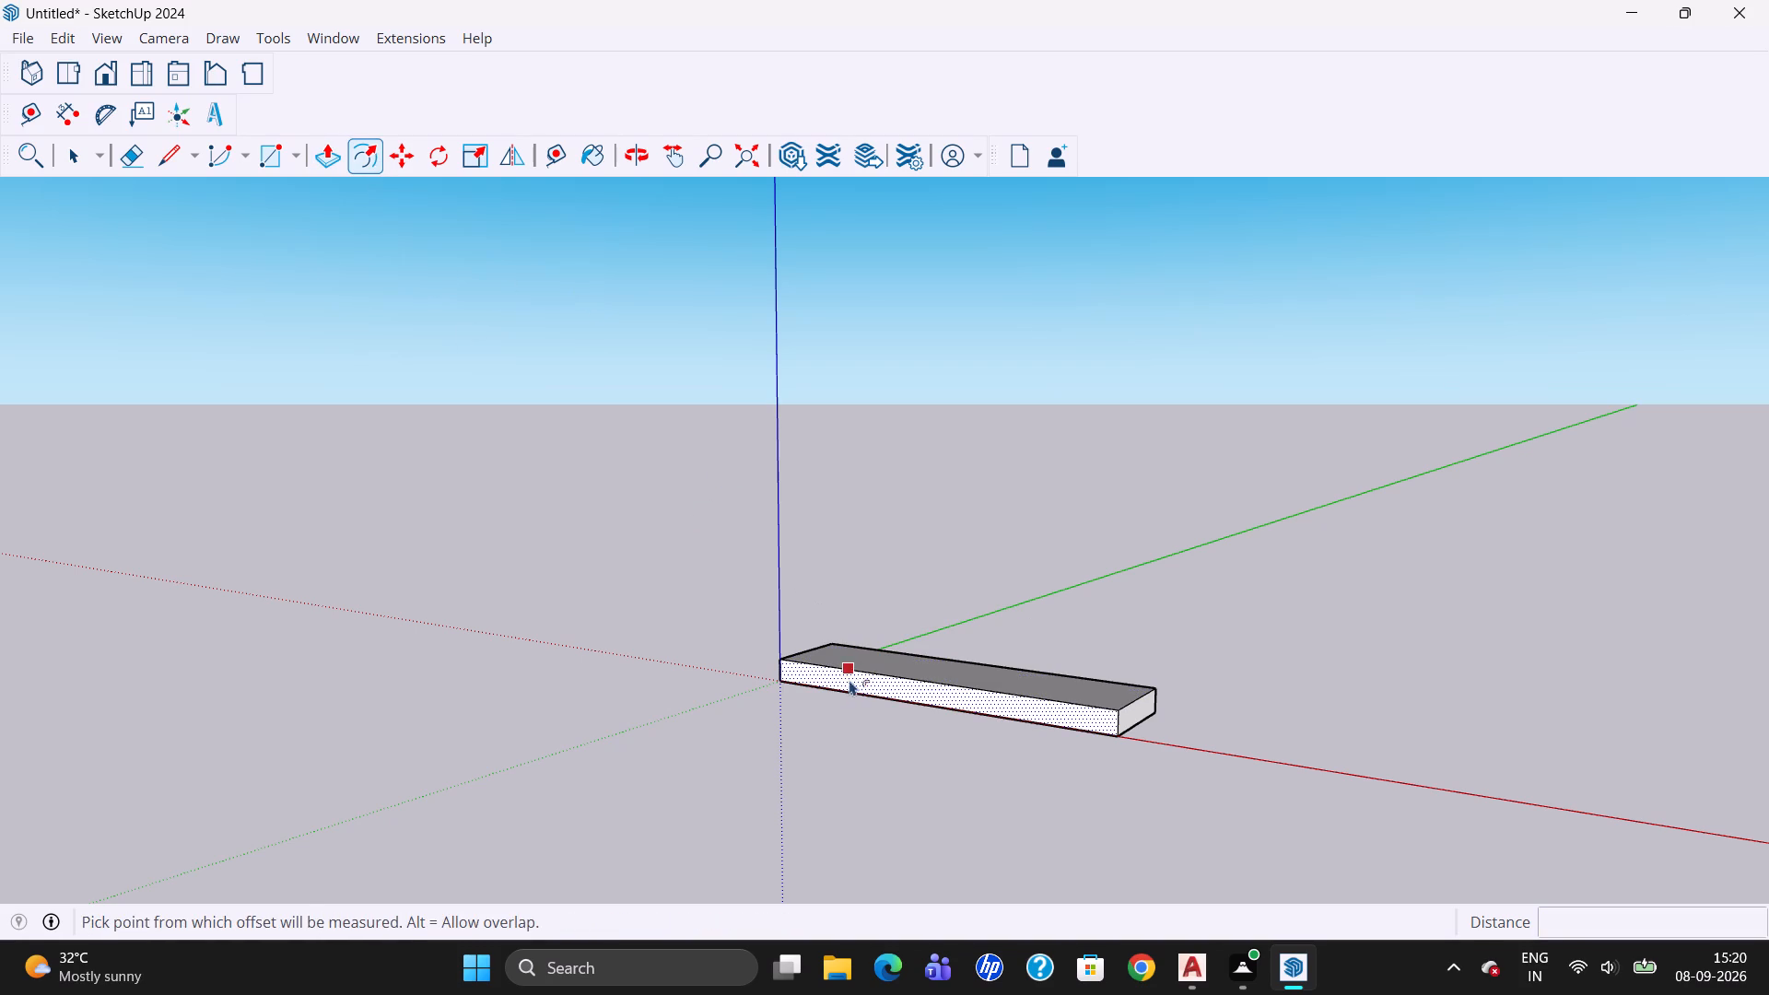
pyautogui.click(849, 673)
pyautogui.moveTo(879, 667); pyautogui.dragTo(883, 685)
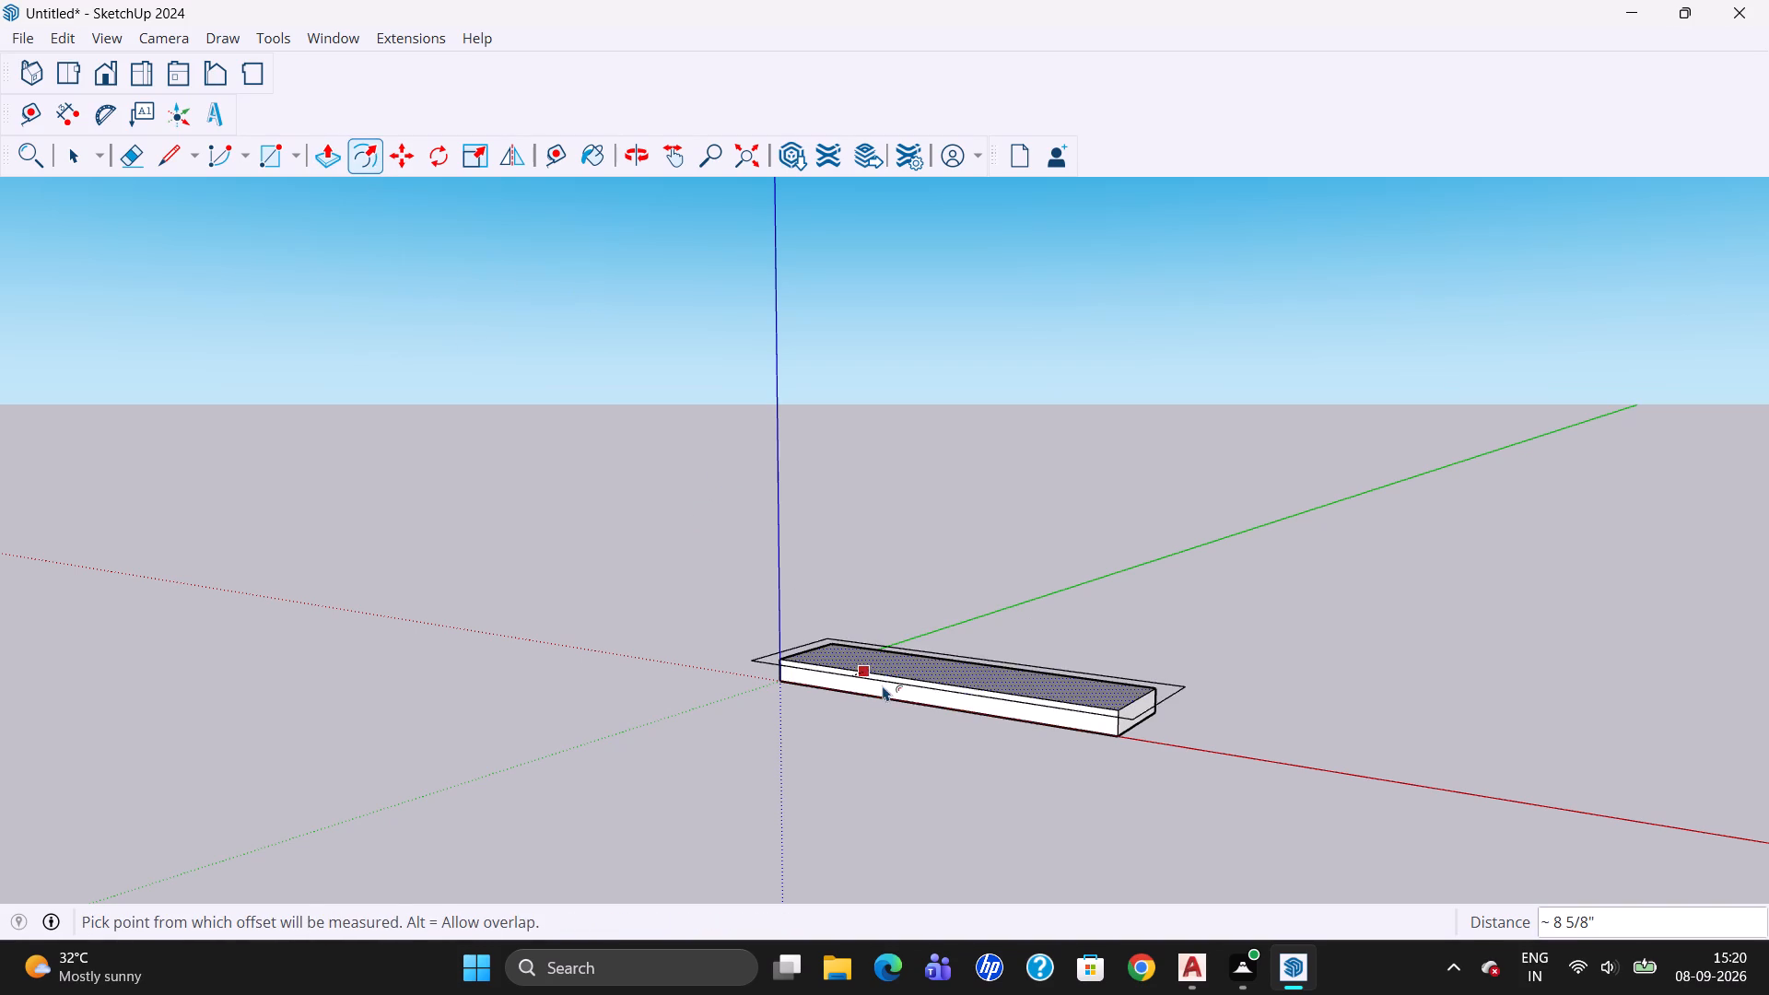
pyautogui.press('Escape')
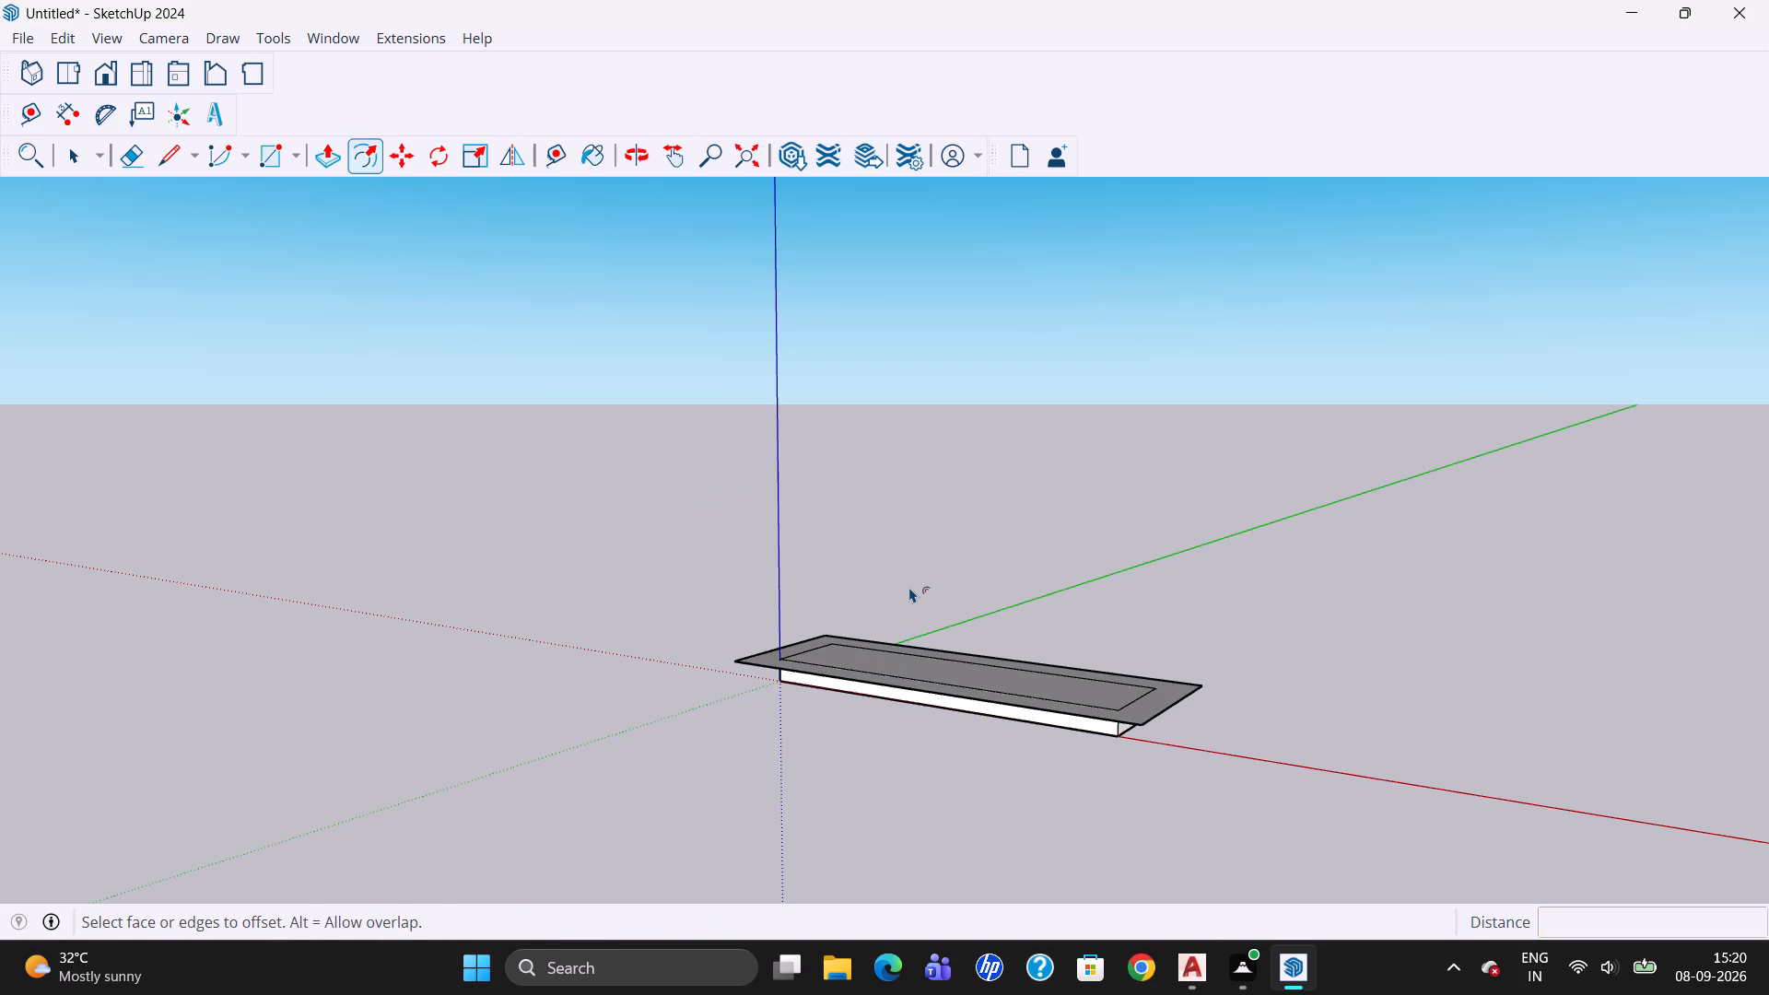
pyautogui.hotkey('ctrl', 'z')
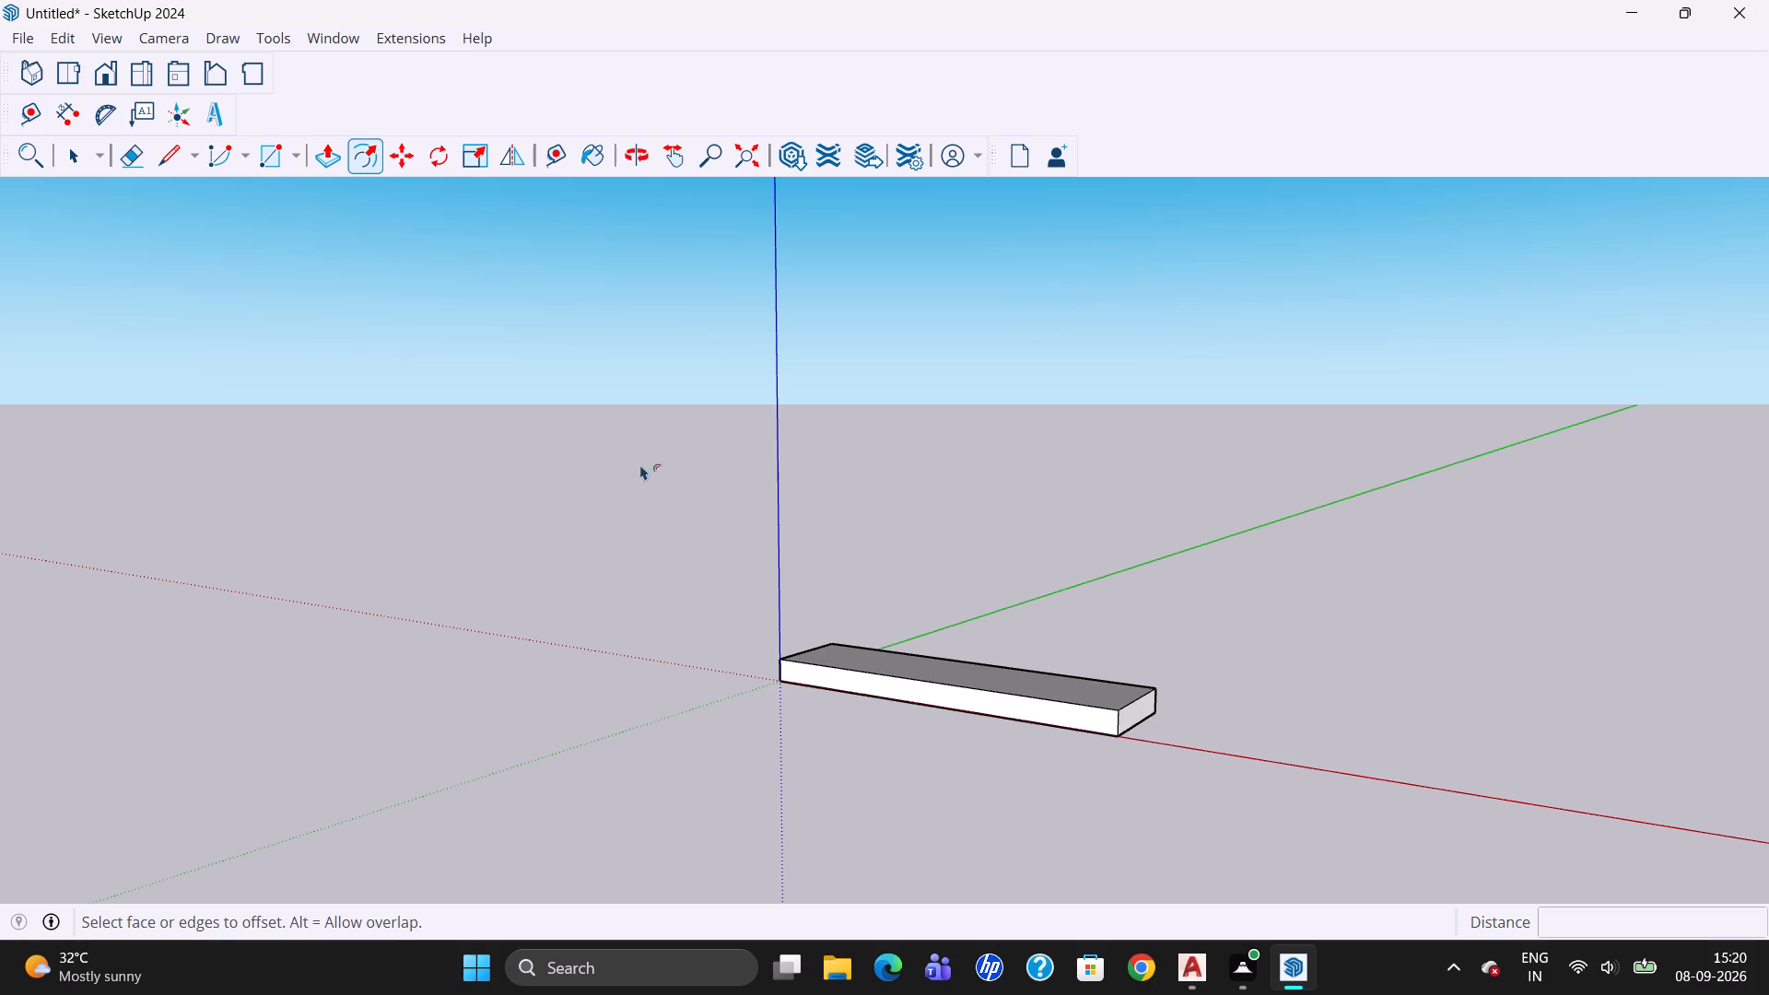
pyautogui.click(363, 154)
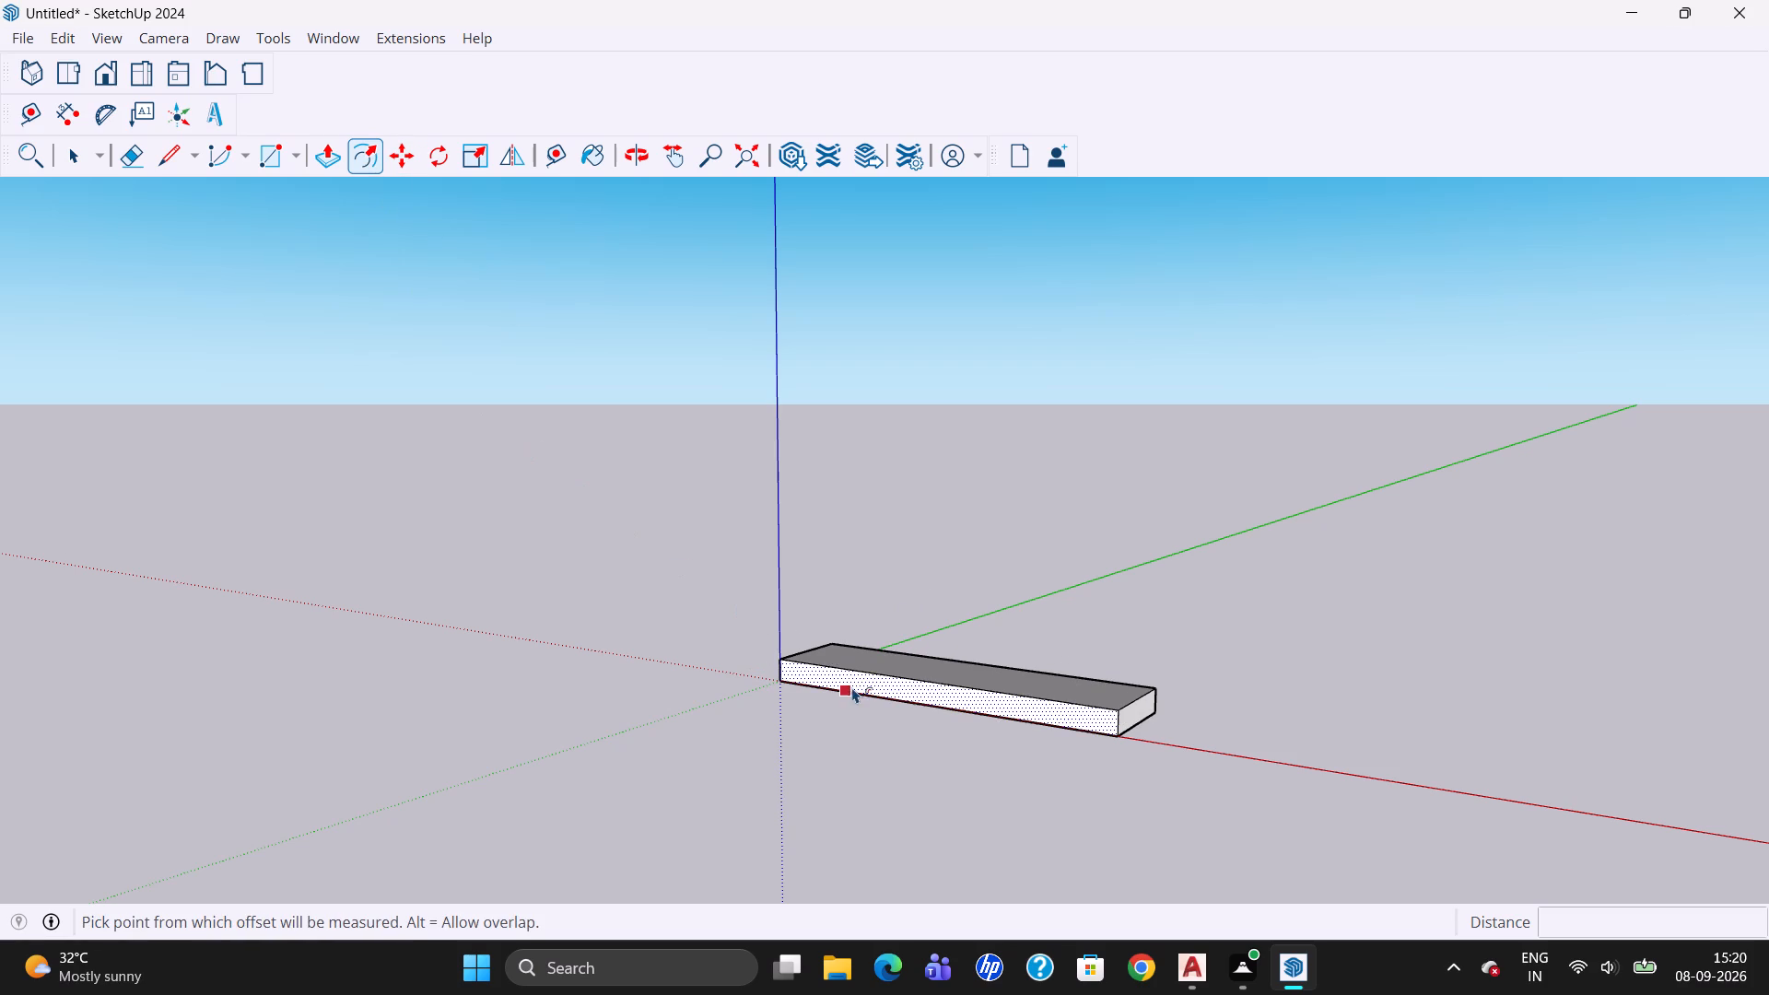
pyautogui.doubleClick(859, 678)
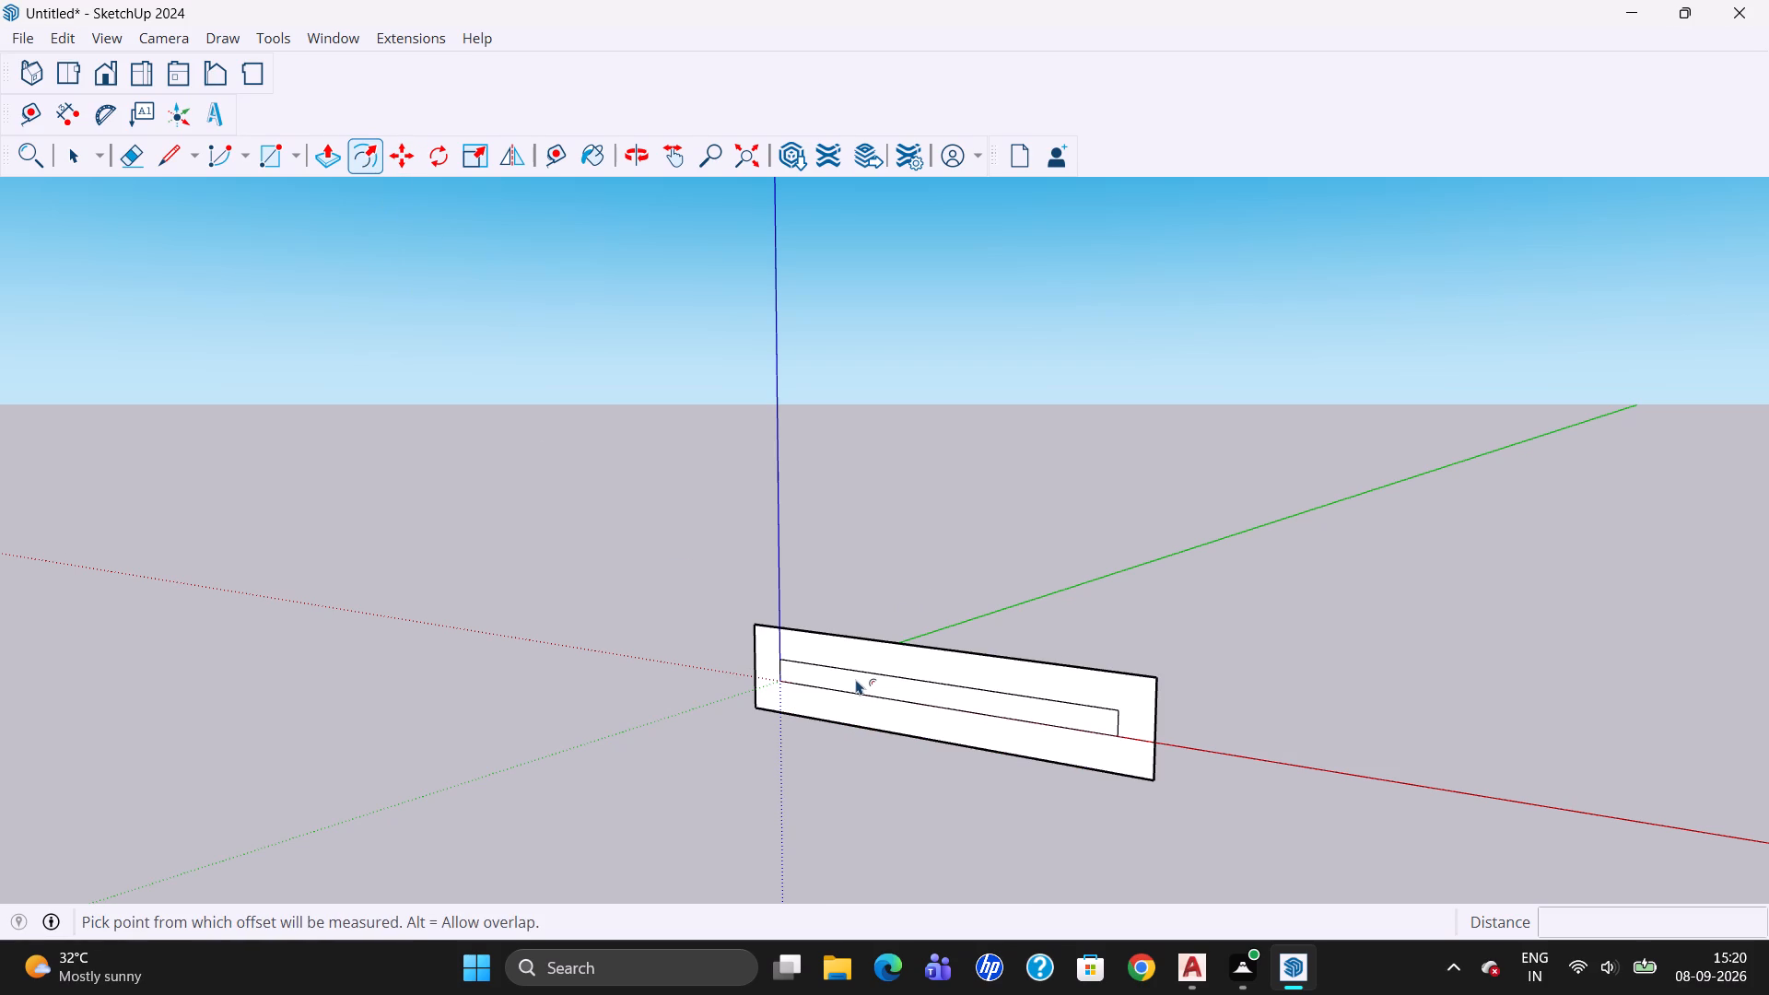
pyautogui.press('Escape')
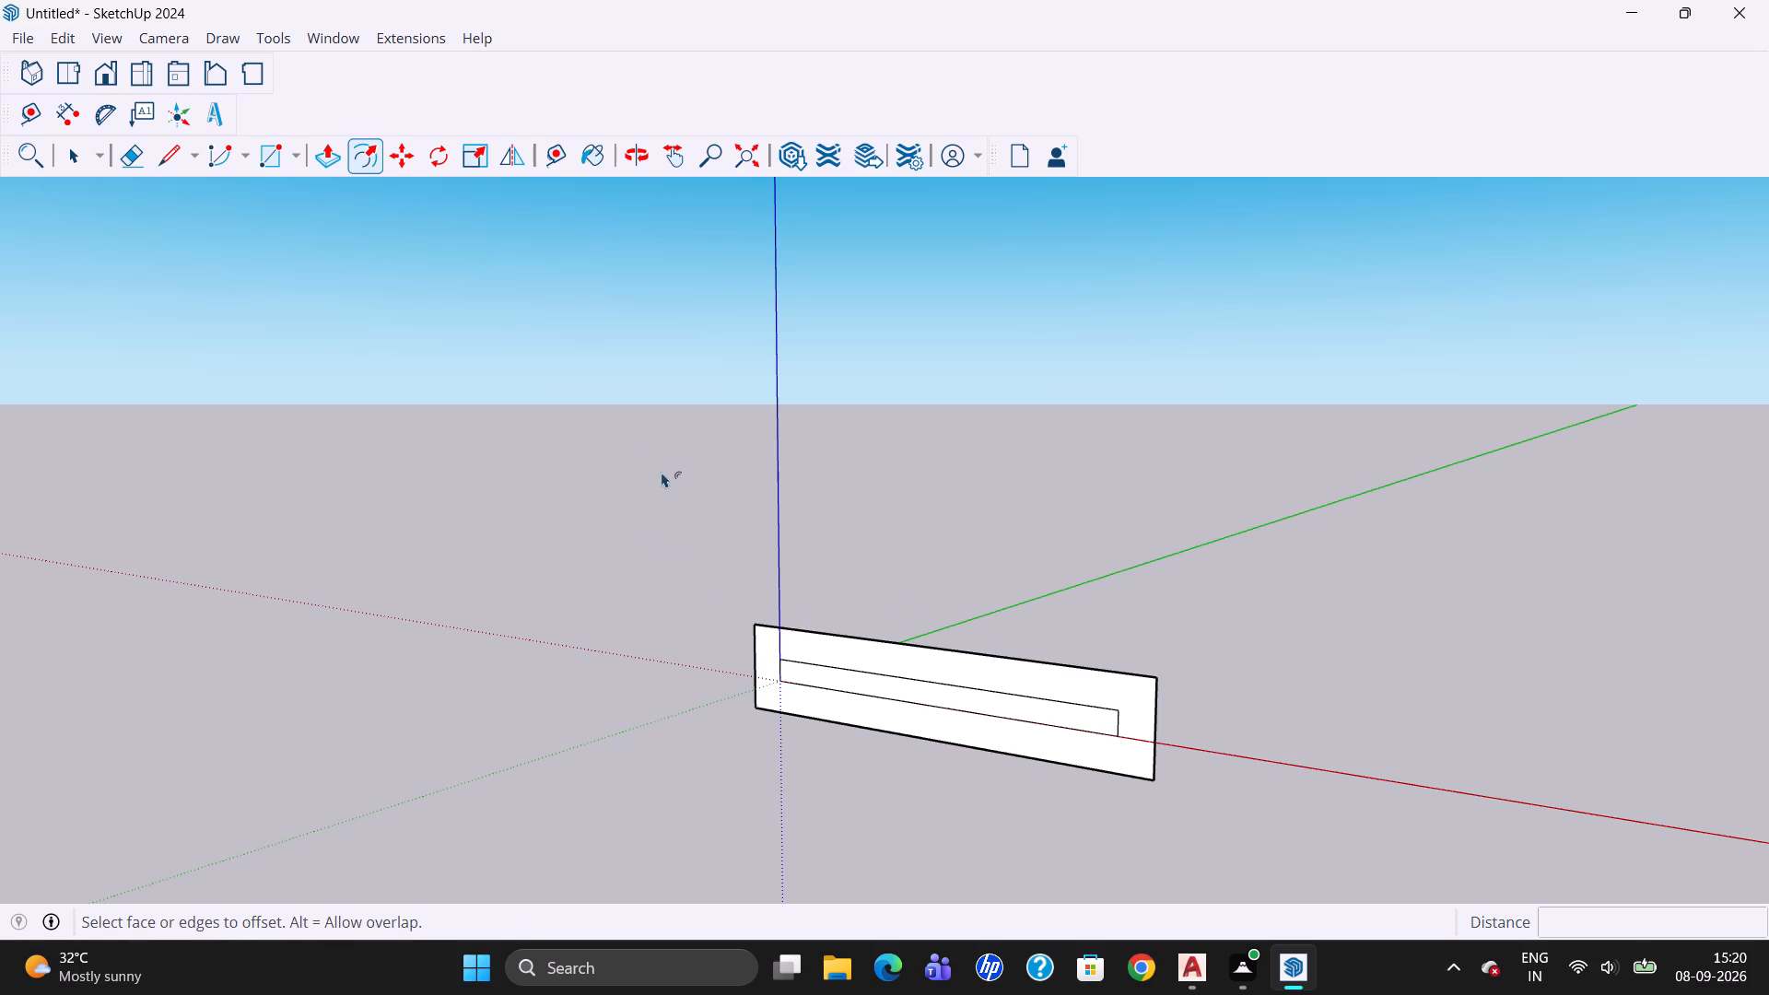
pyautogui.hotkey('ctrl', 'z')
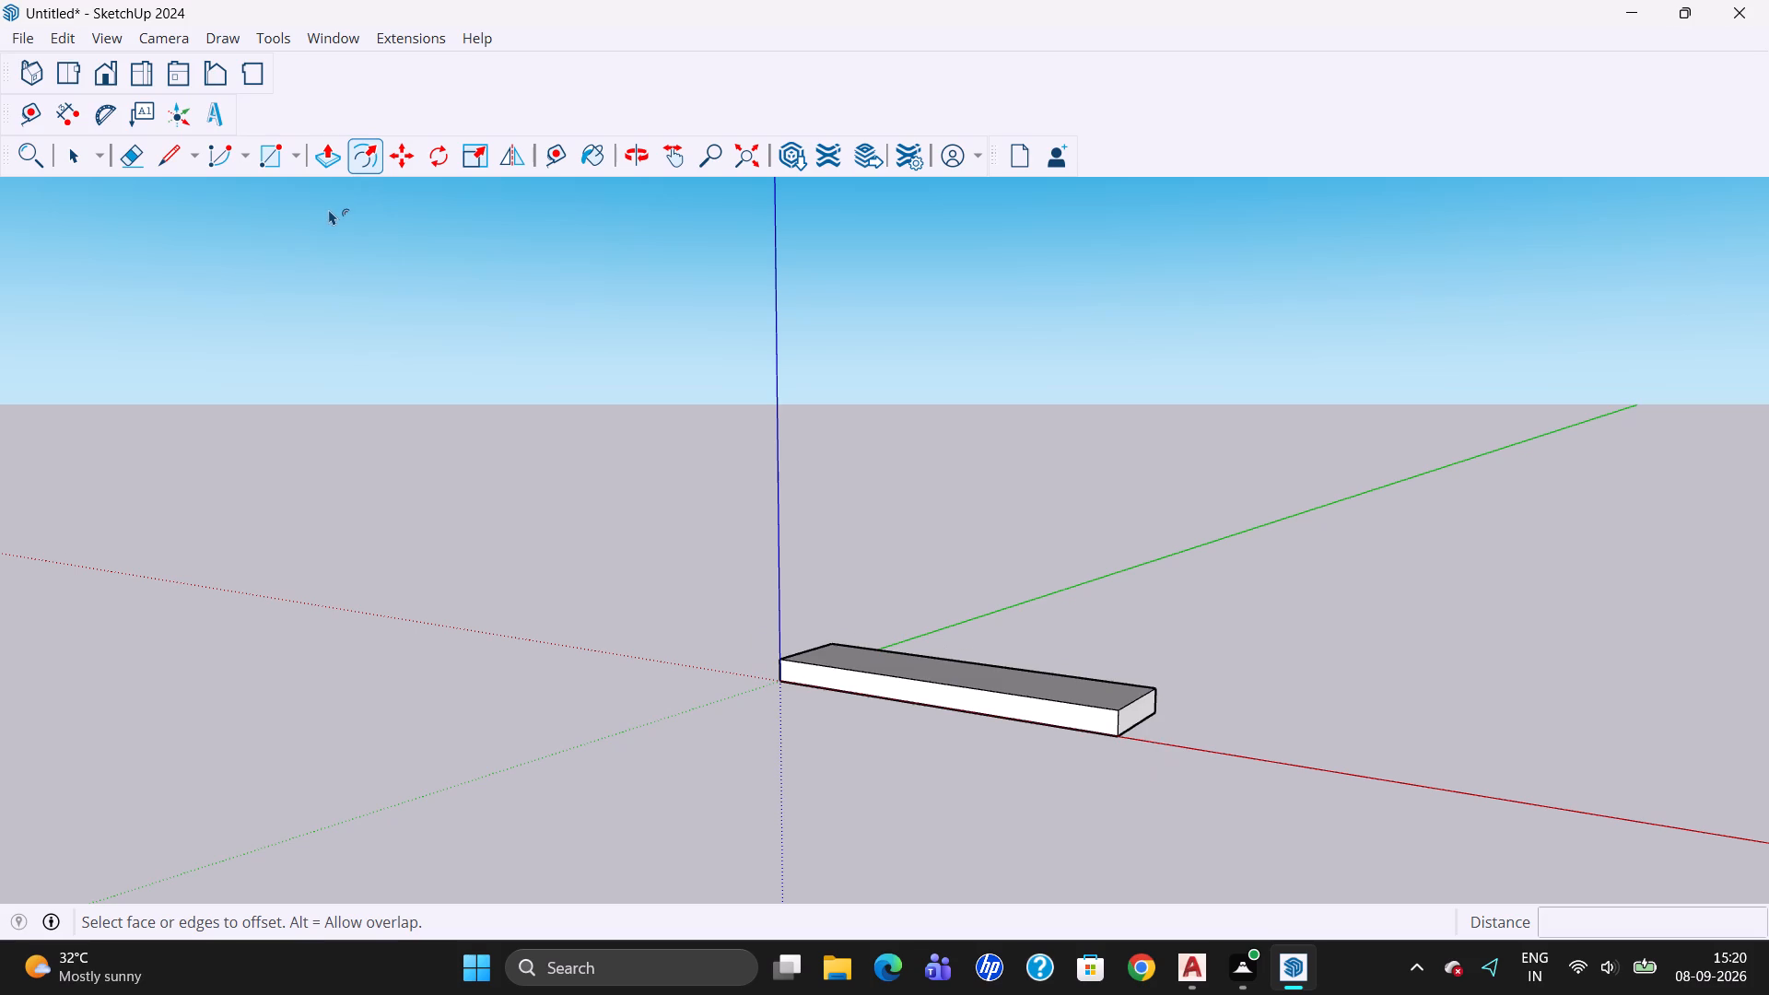
# Offset the outline of the base slab's long front face inward by 1".
pyautogui.scroll(2, 926, 705)
pyautogui.click(930, 685)
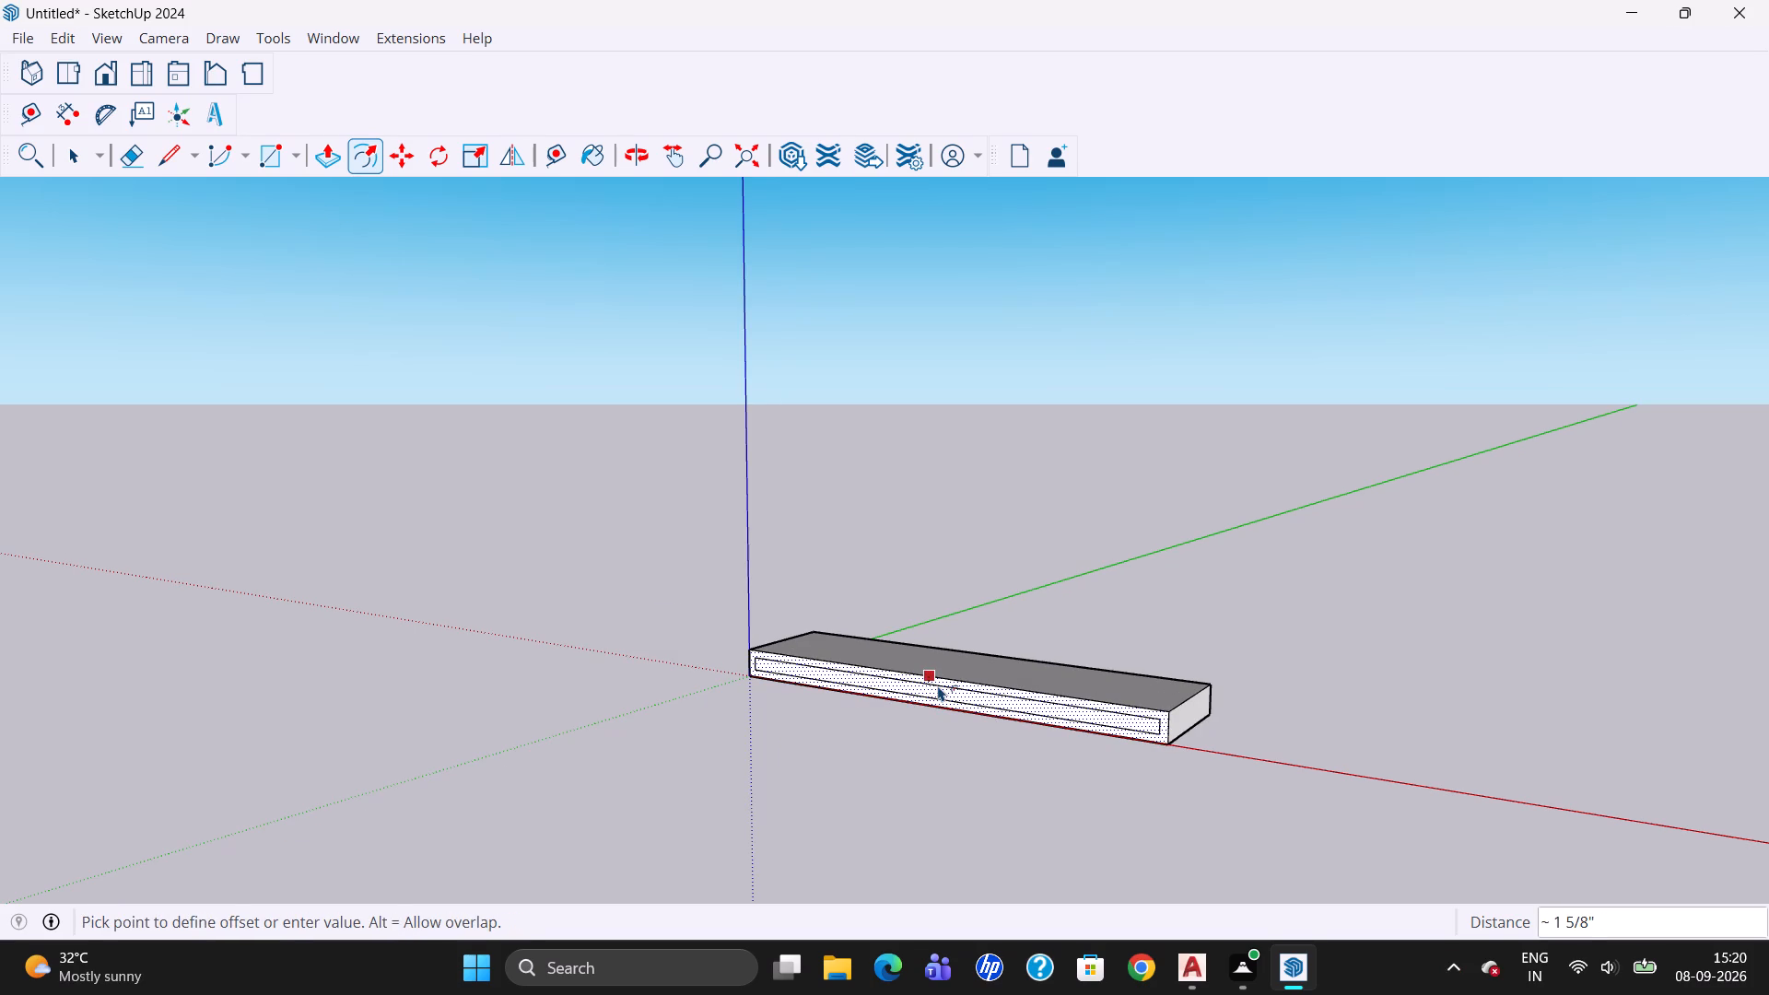
pyautogui.write('1"')
pyautogui.press('Return')
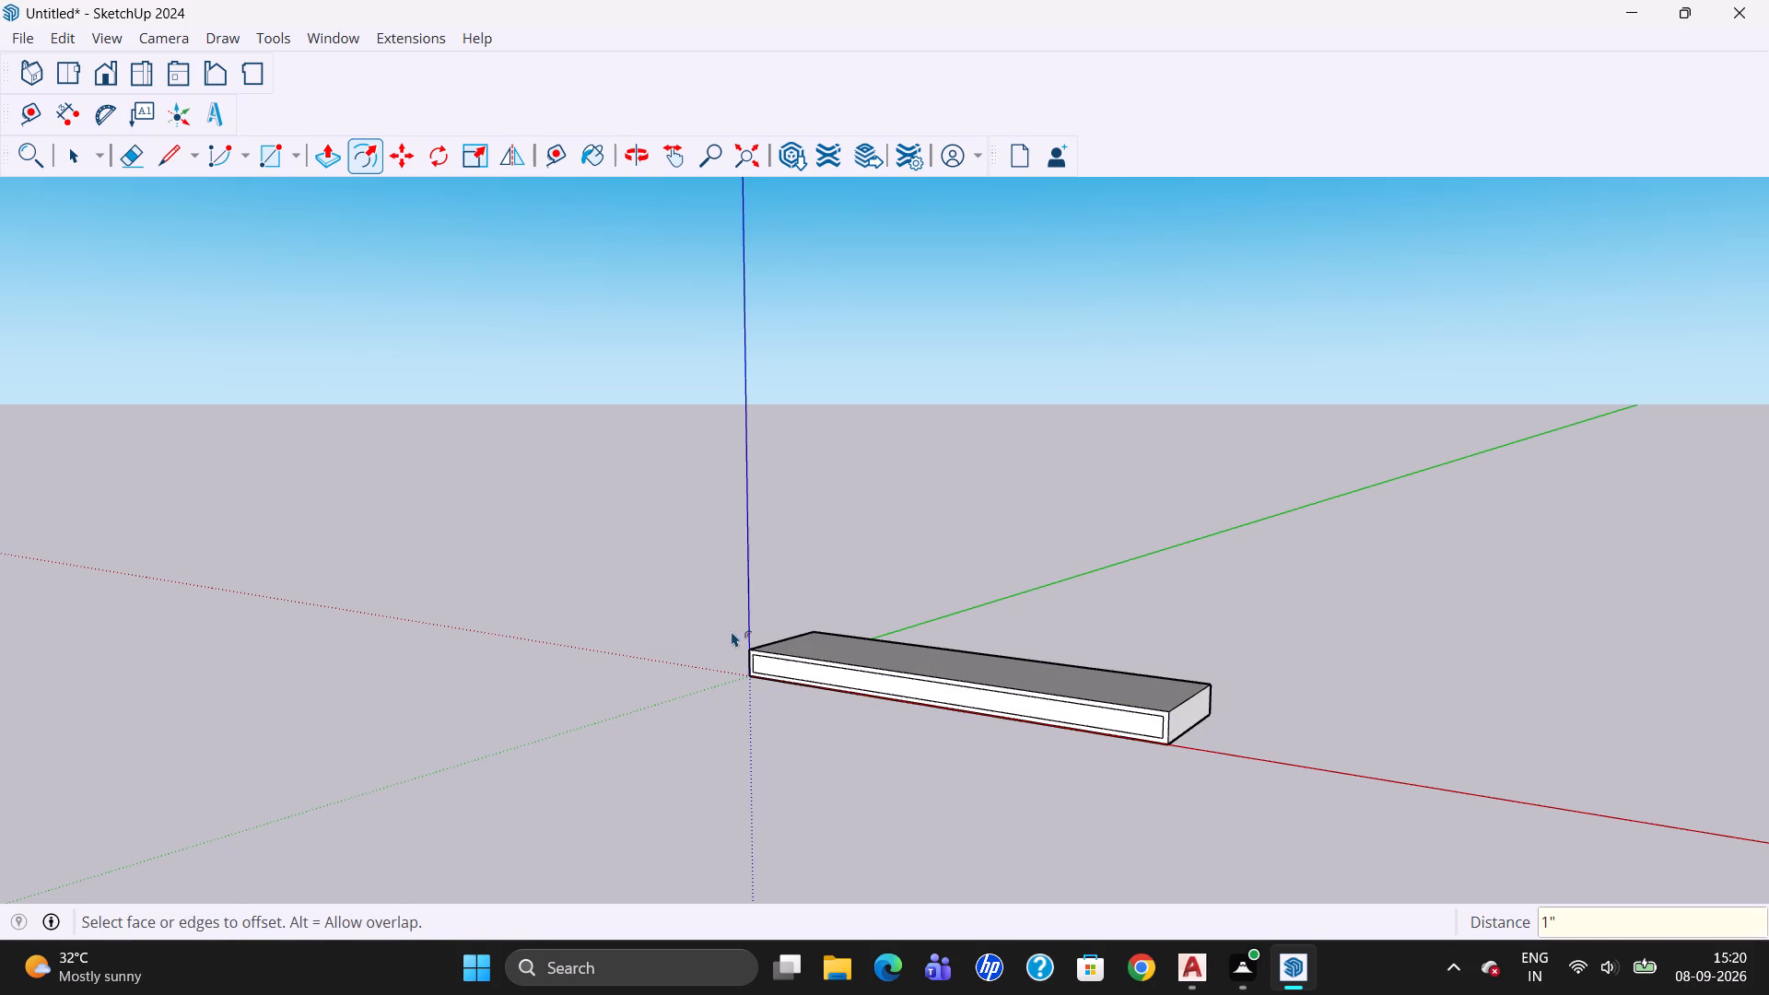
pyautogui.click(631, 164)
pyautogui.moveTo(686, 598); pyautogui.dragTo(1188, 635)
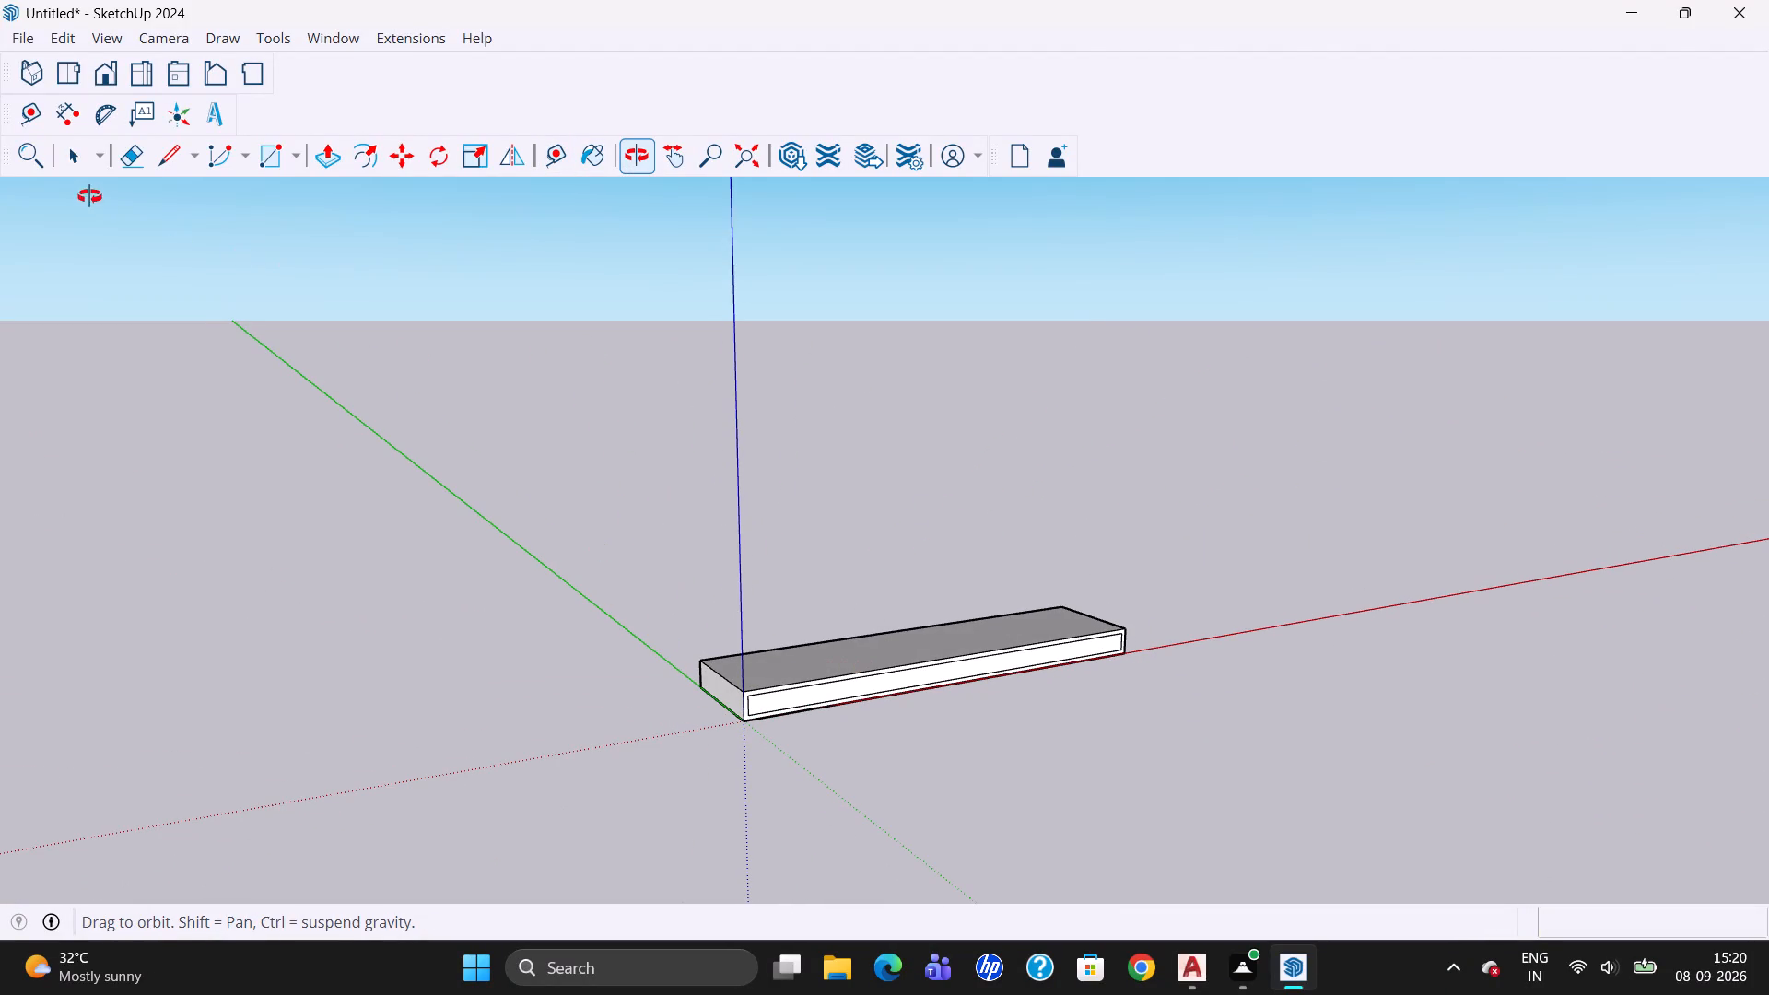
# Group the whole base slab, including its inset front outline, and open the group for editing.
pyautogui.click(80, 168)
pyautogui.tripleClick(840, 669)
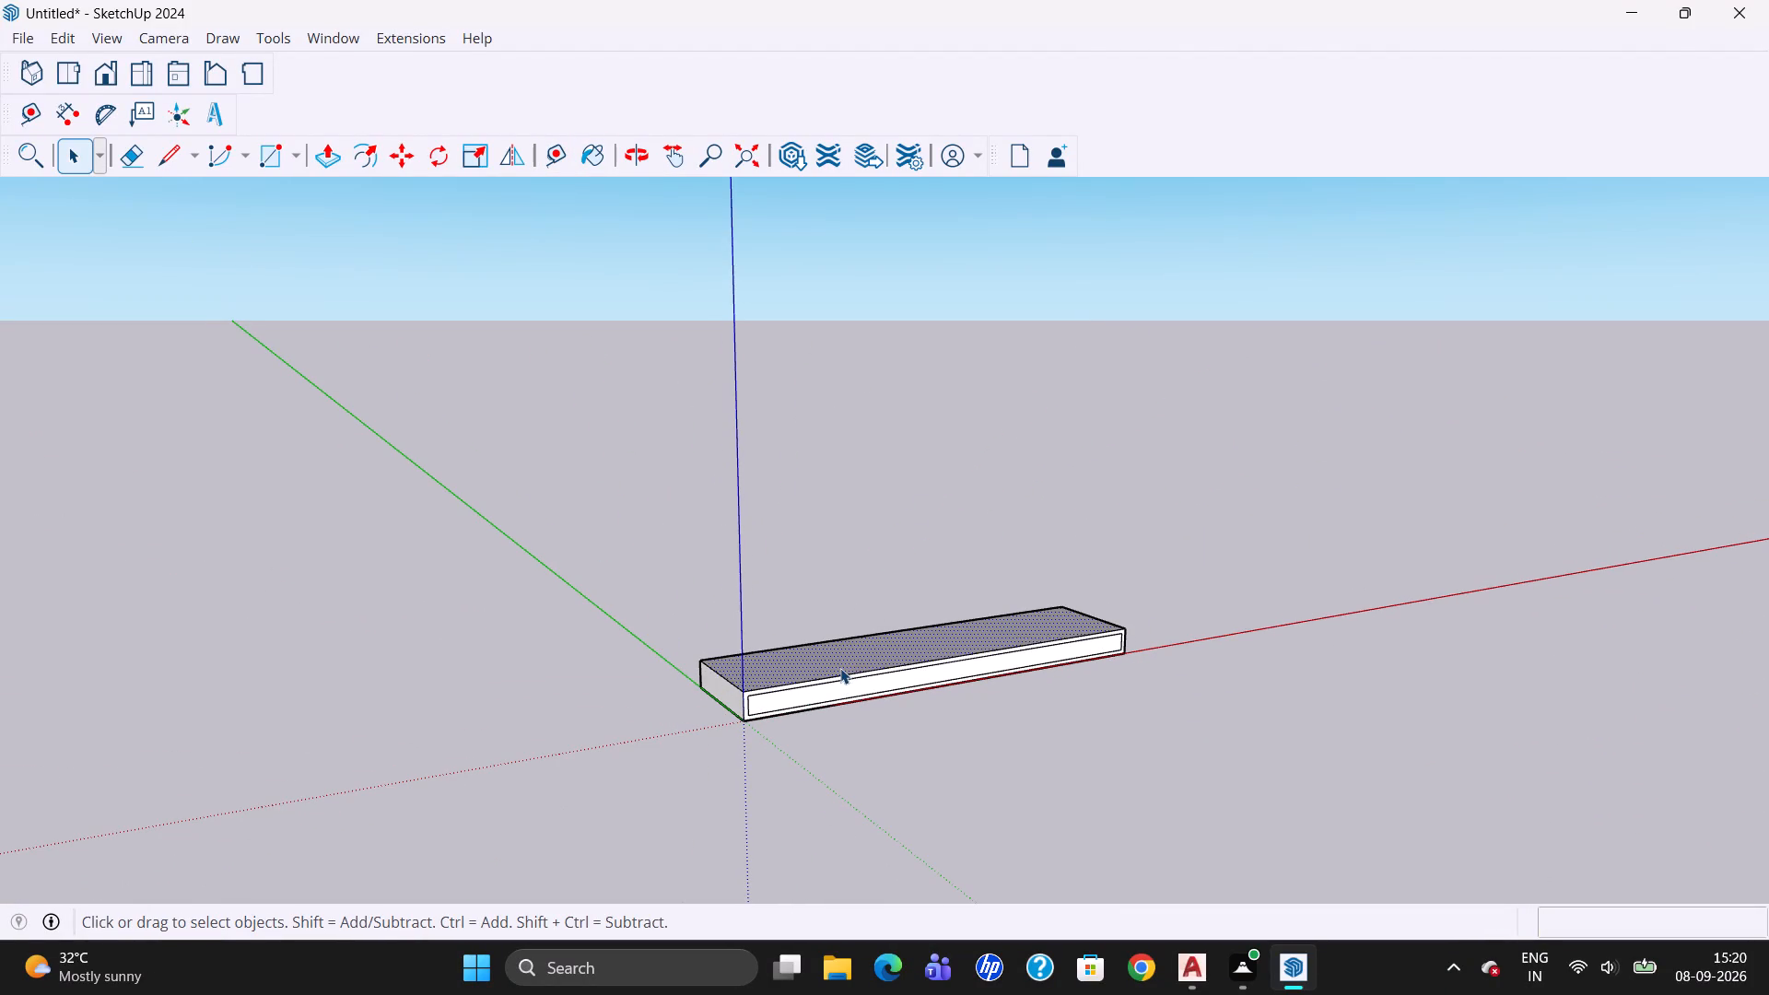
pyautogui.doubleClick(840, 668)
pyautogui.rightClick(839, 671)
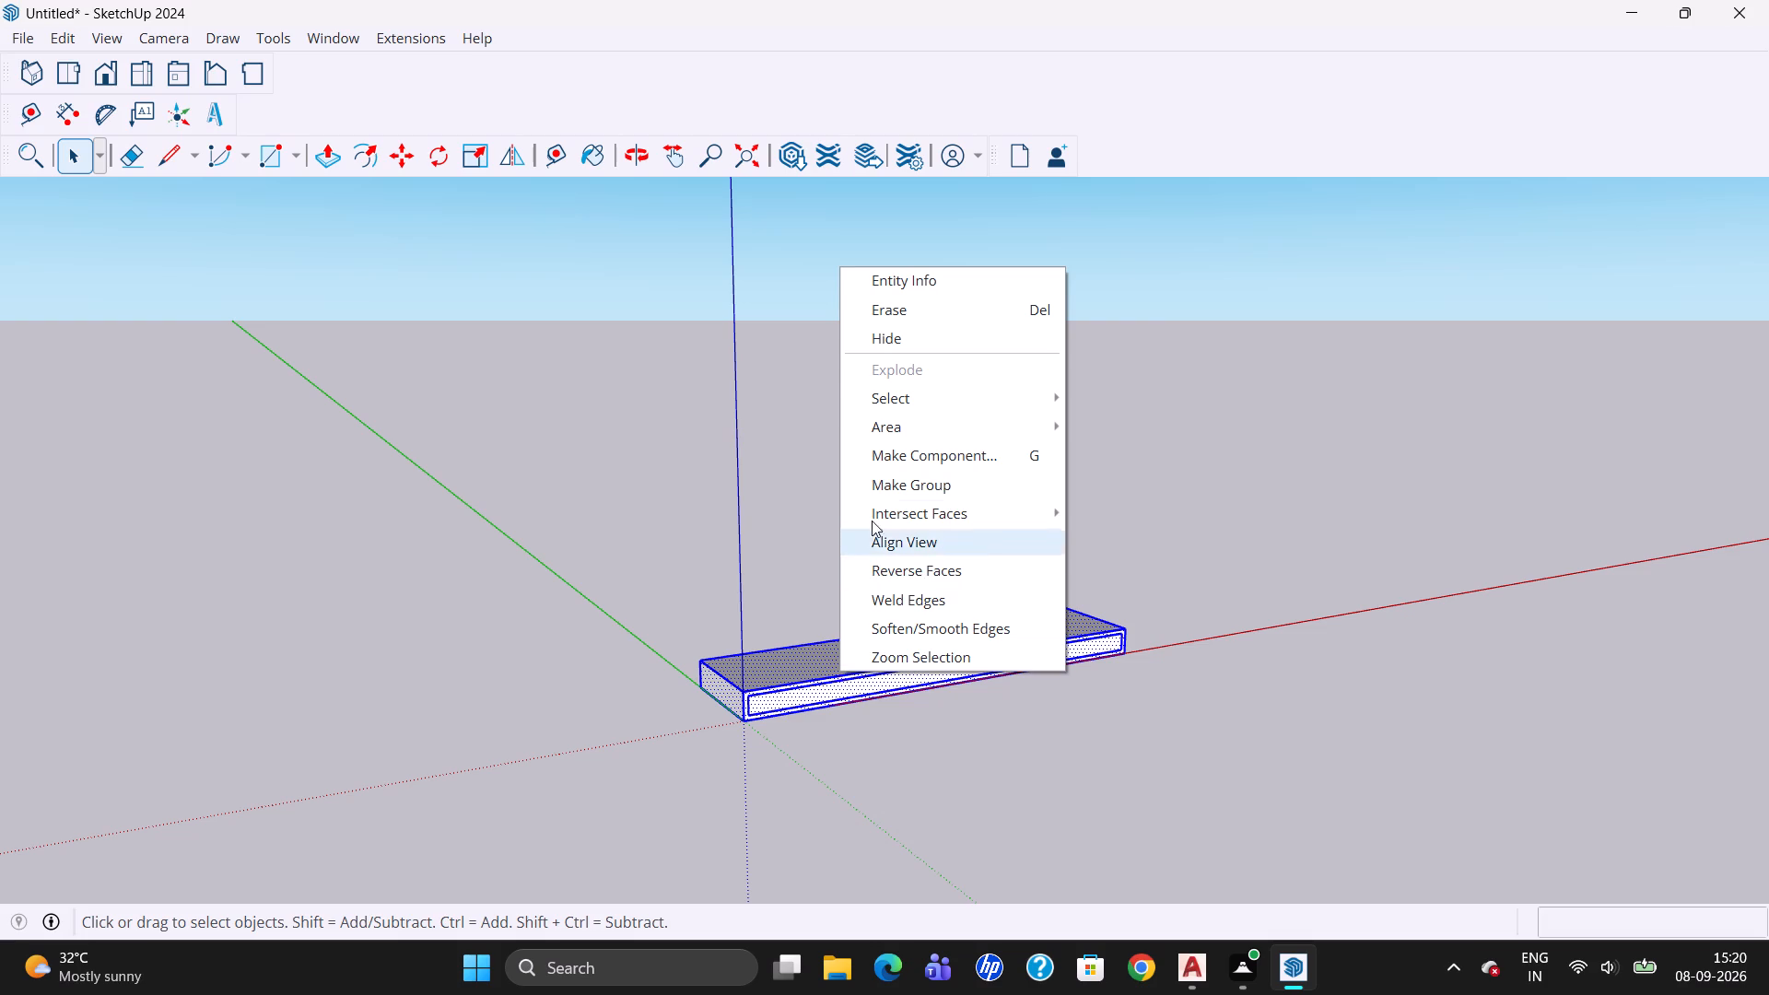
pyautogui.press('g')
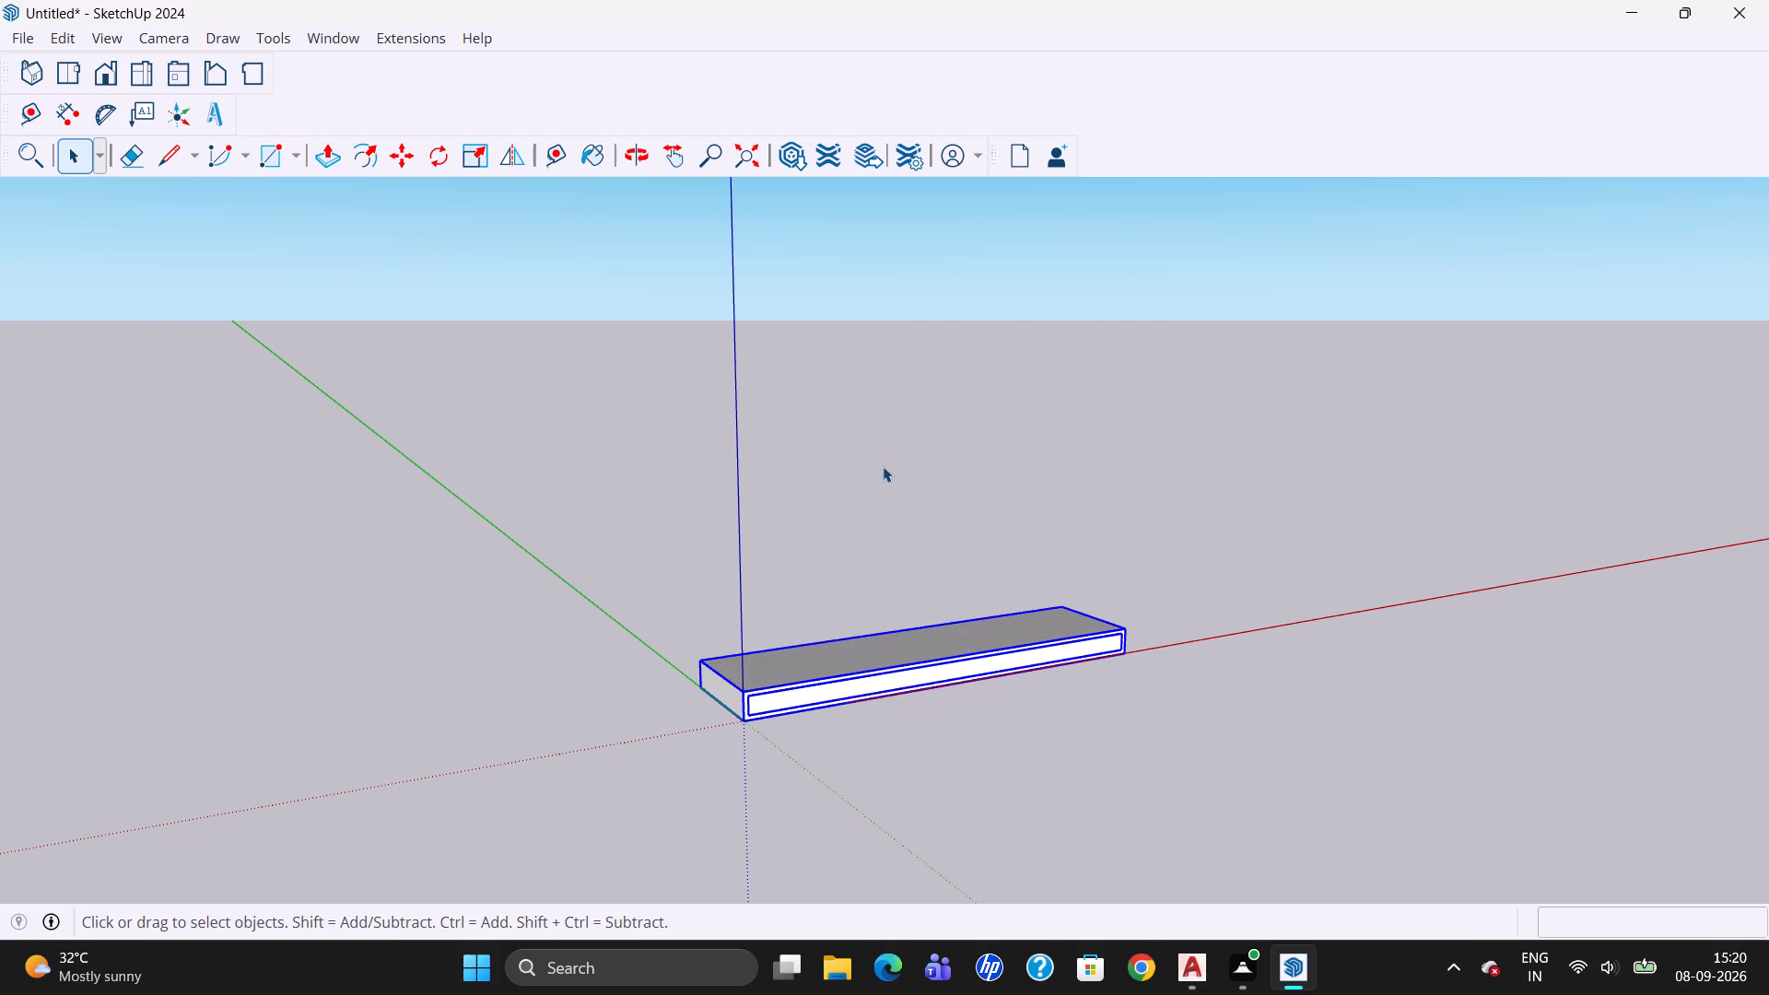
pyautogui.press('Return')
# Place a vertical guide 7' up the blue axis from the base slab's rear bottom corner on the green axis.
pyautogui.scroll(-1, 849, 633)
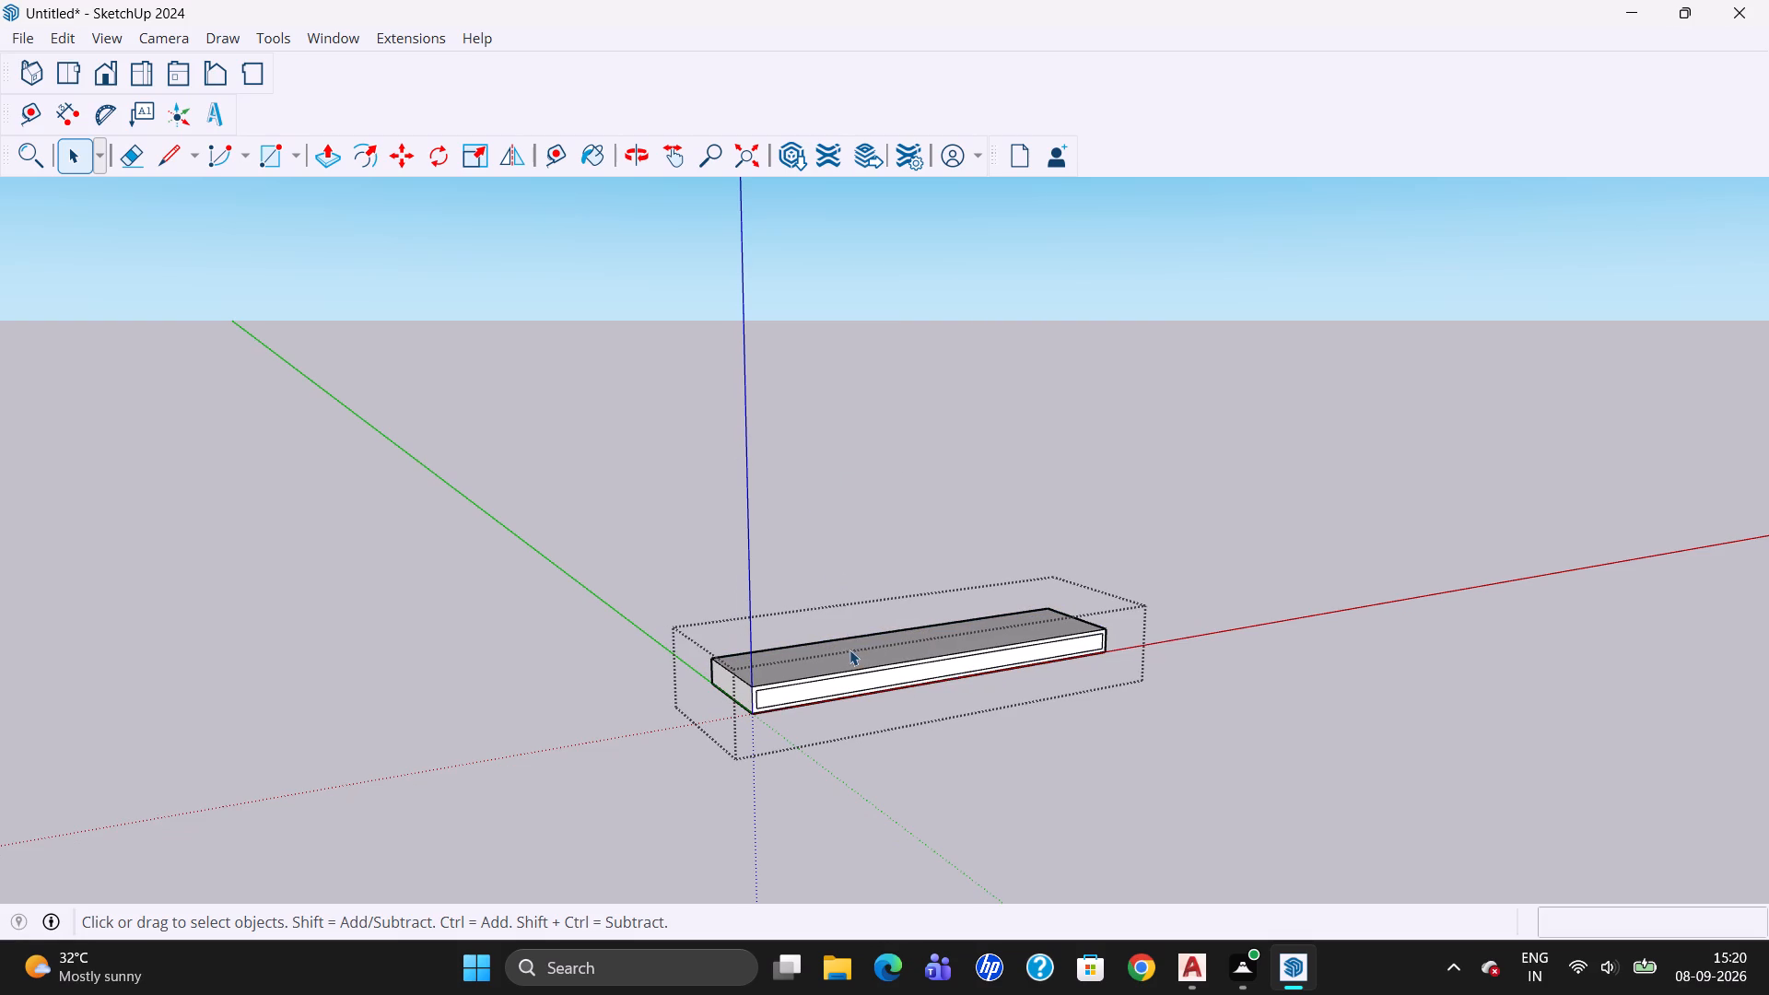
pyautogui.scroll(-2, 752, 630)
pyautogui.scroll(1, 726, 476)
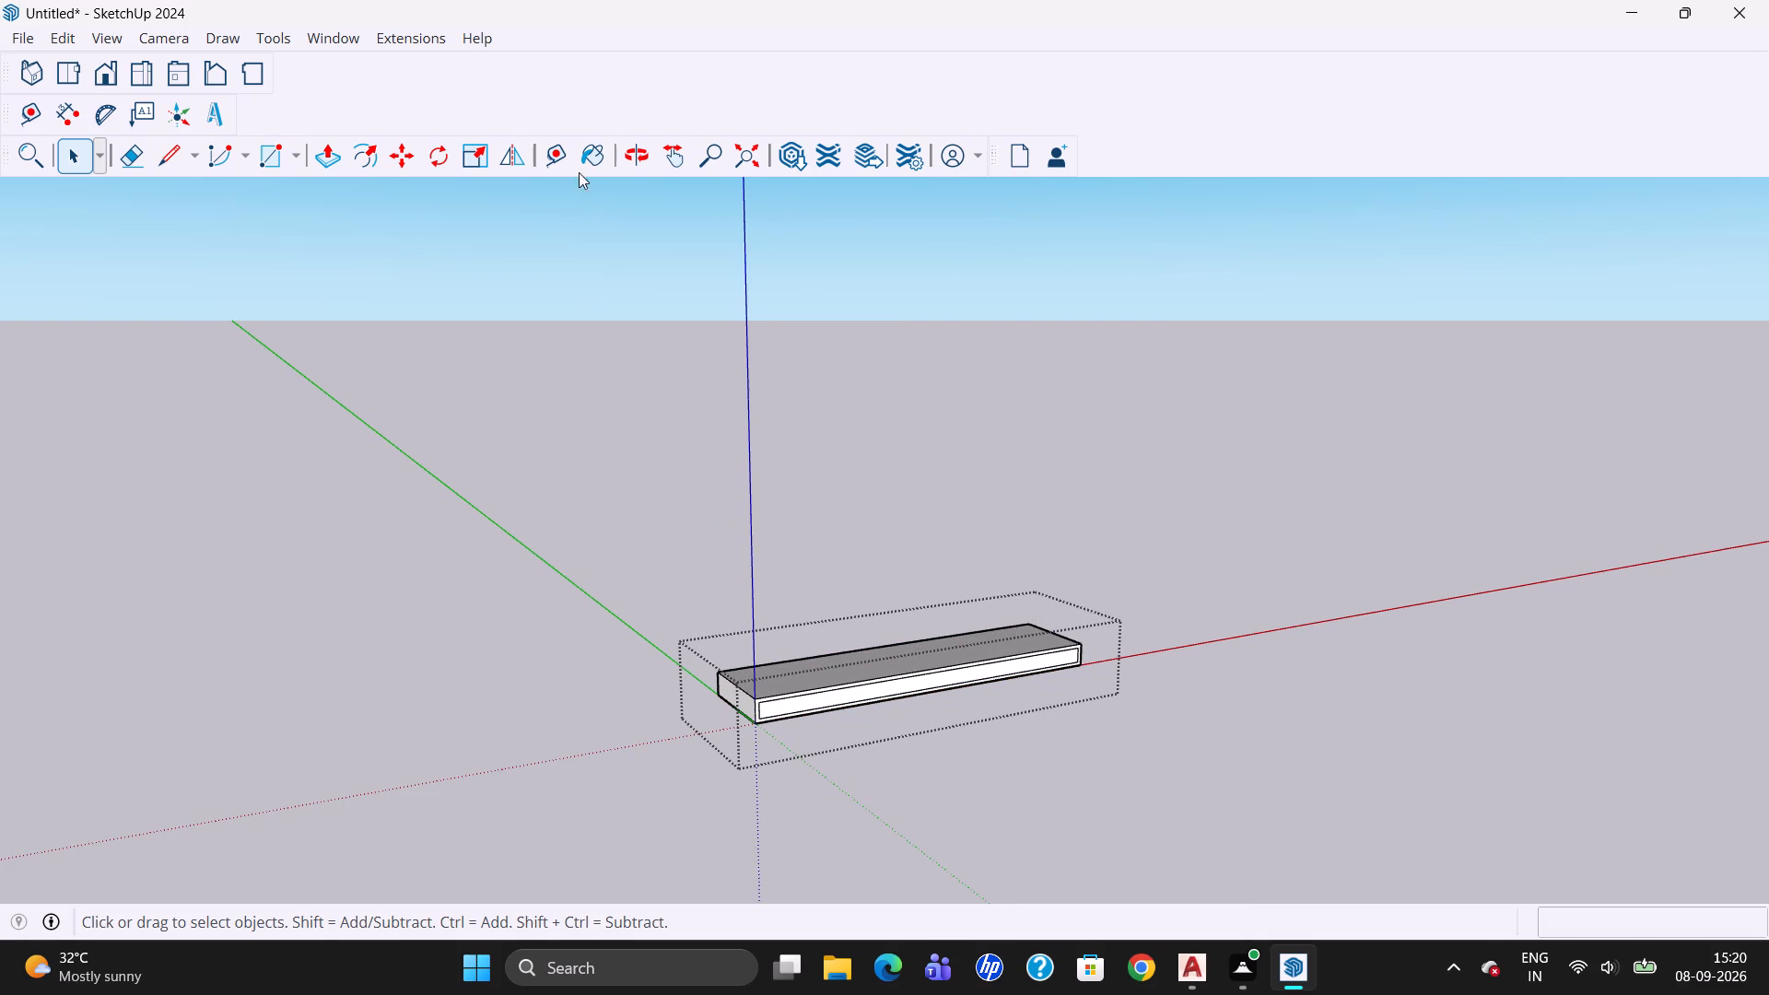
pyautogui.click(550, 137)
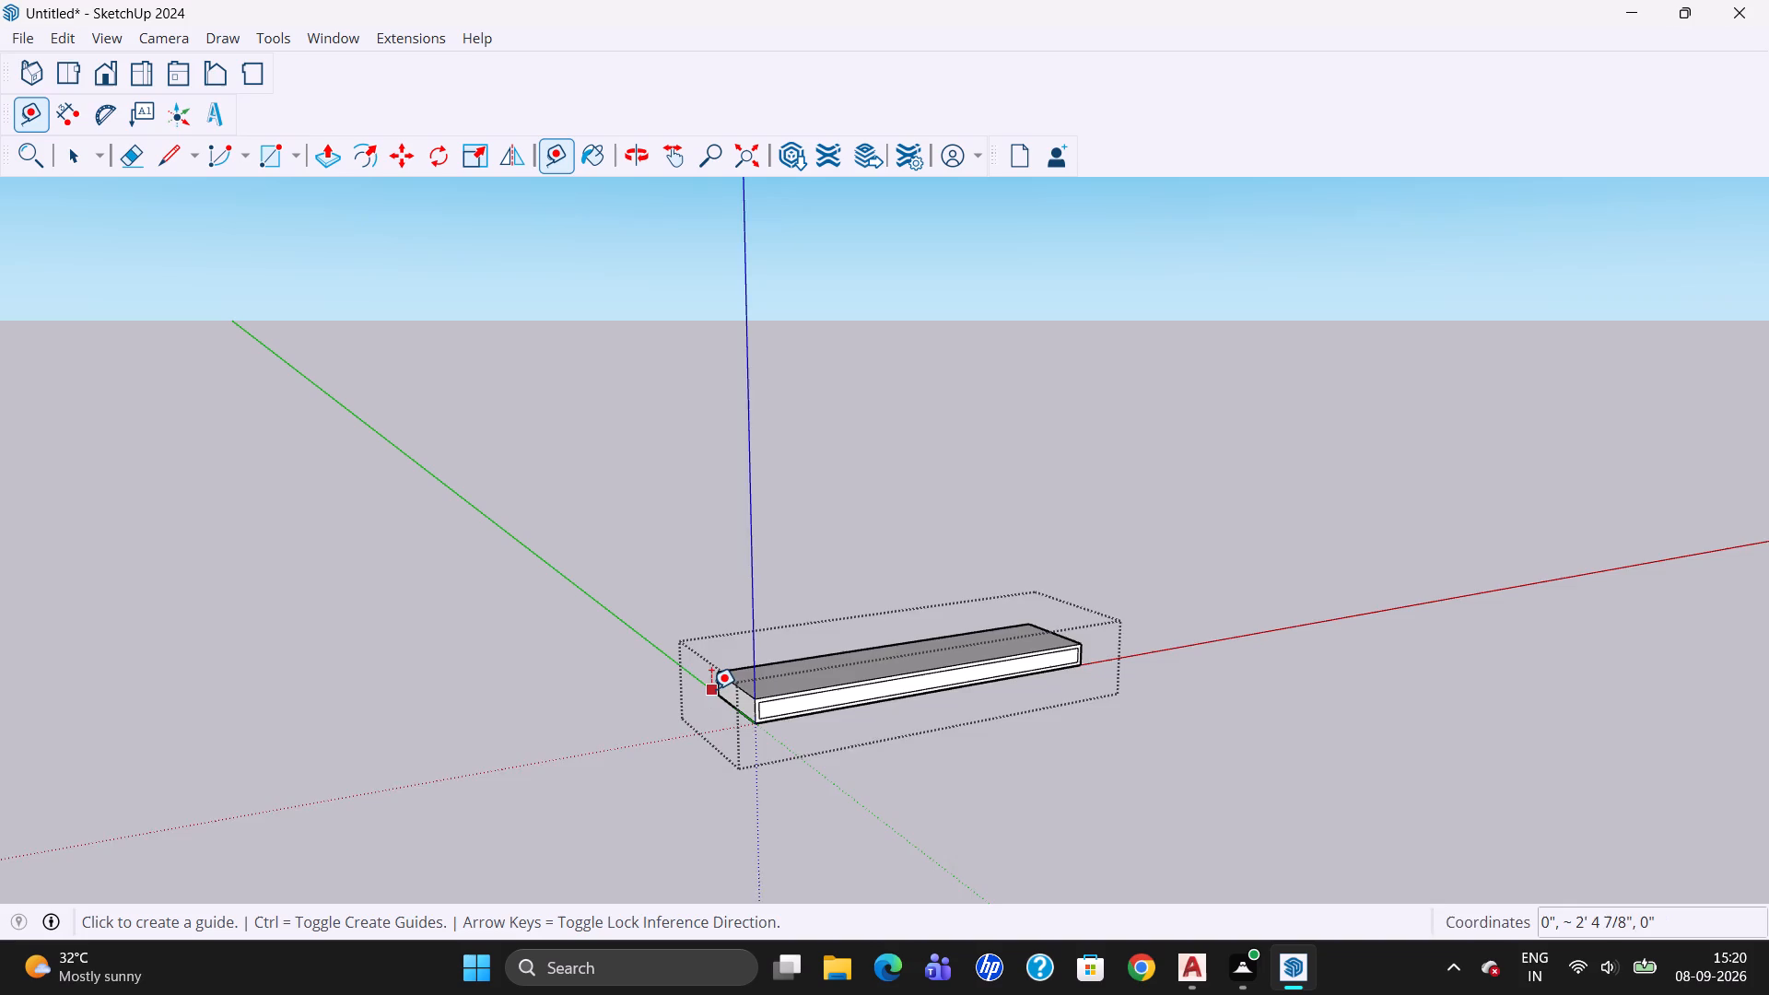
pyautogui.scroll(3, 711, 689)
pyautogui.click(717, 690)
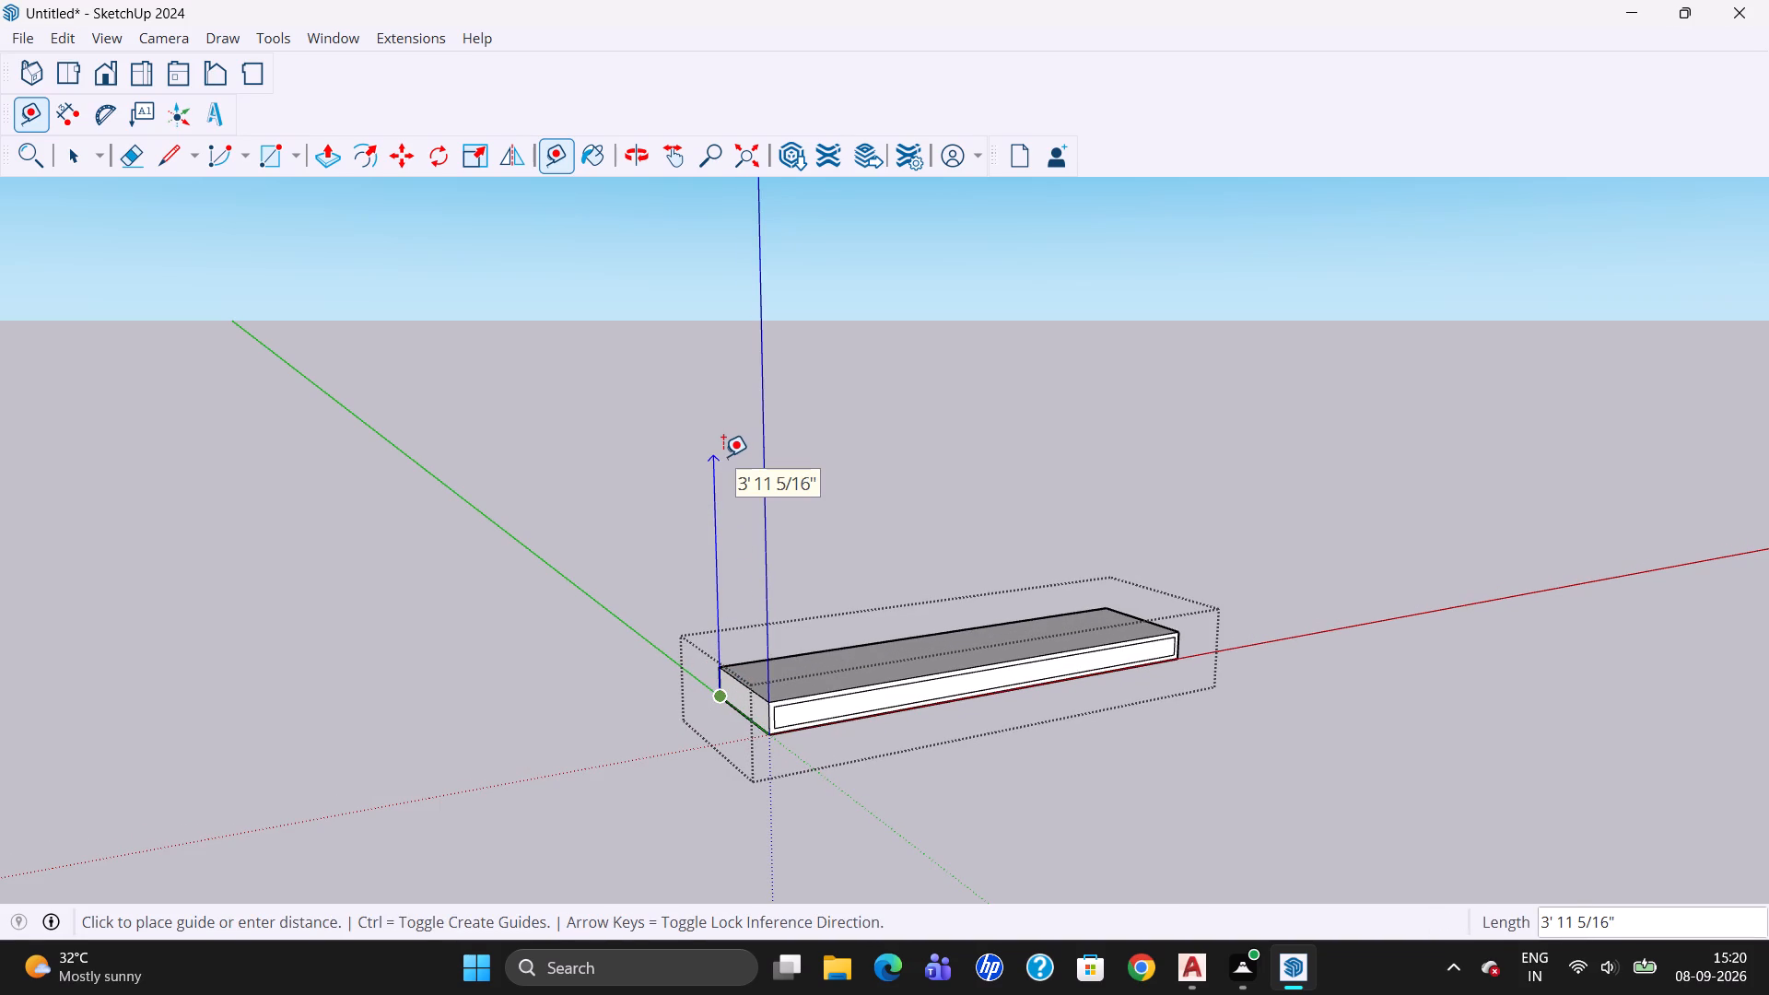
pyautogui.press('7')
pyautogui.press("'")
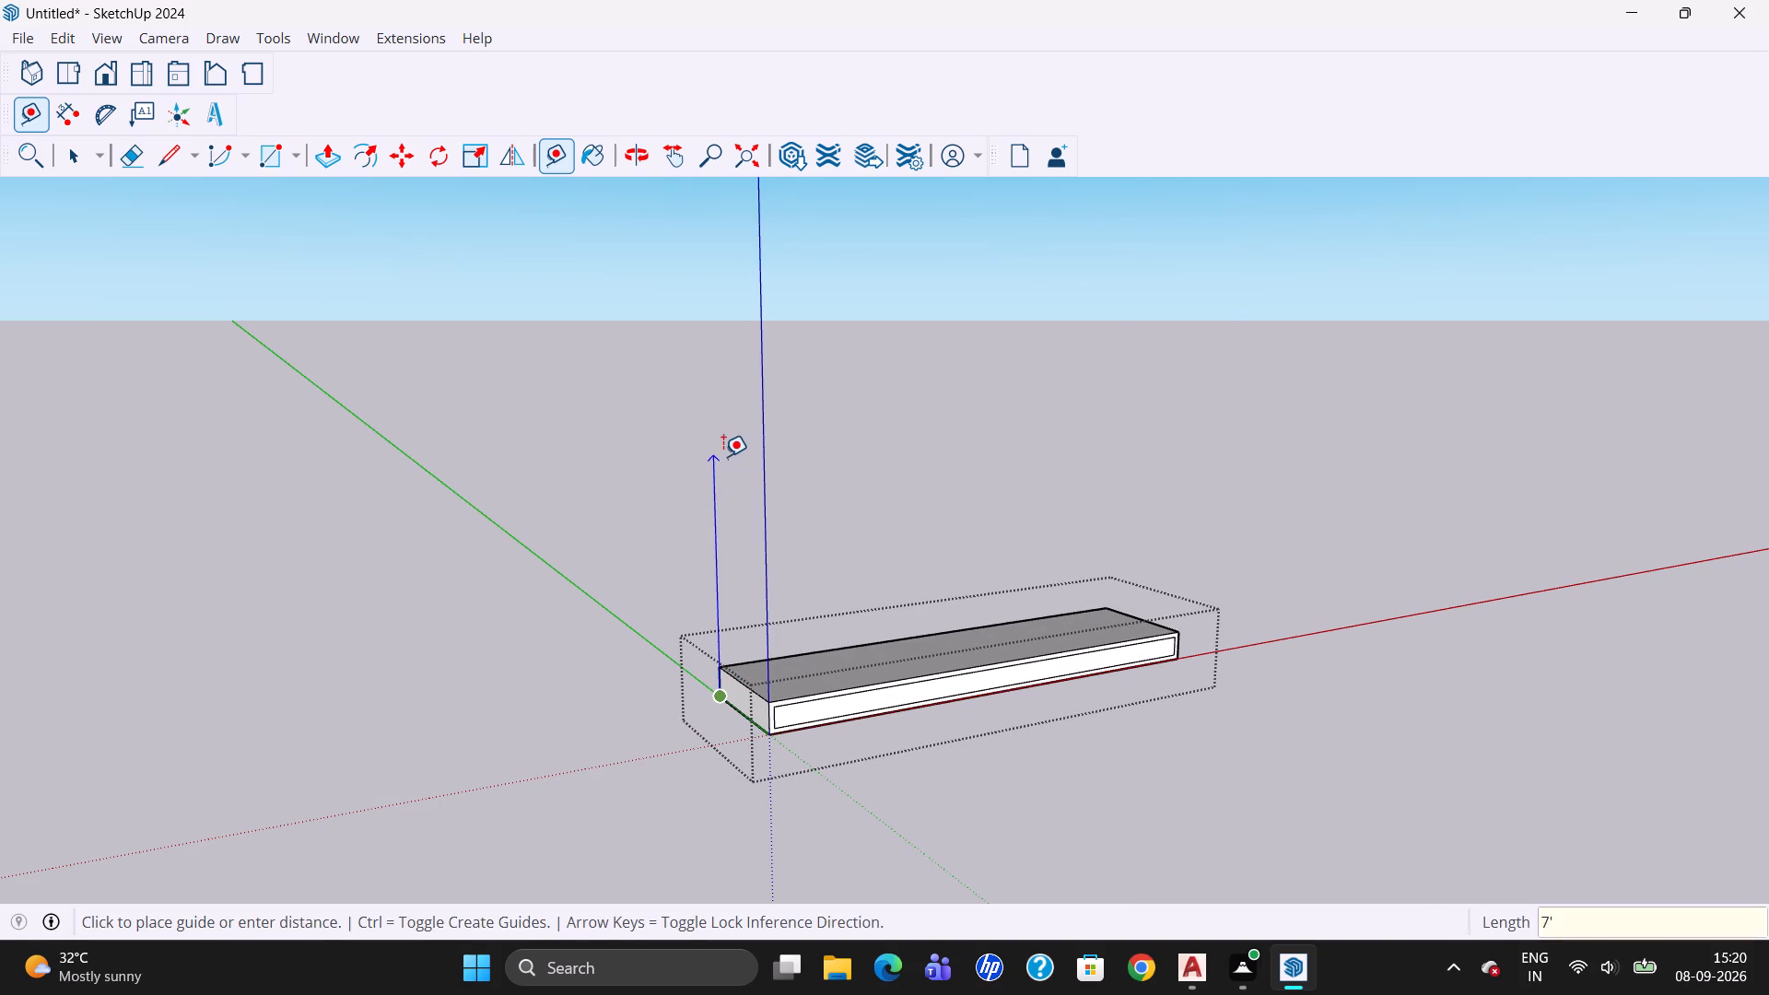
pyautogui.press('Return')
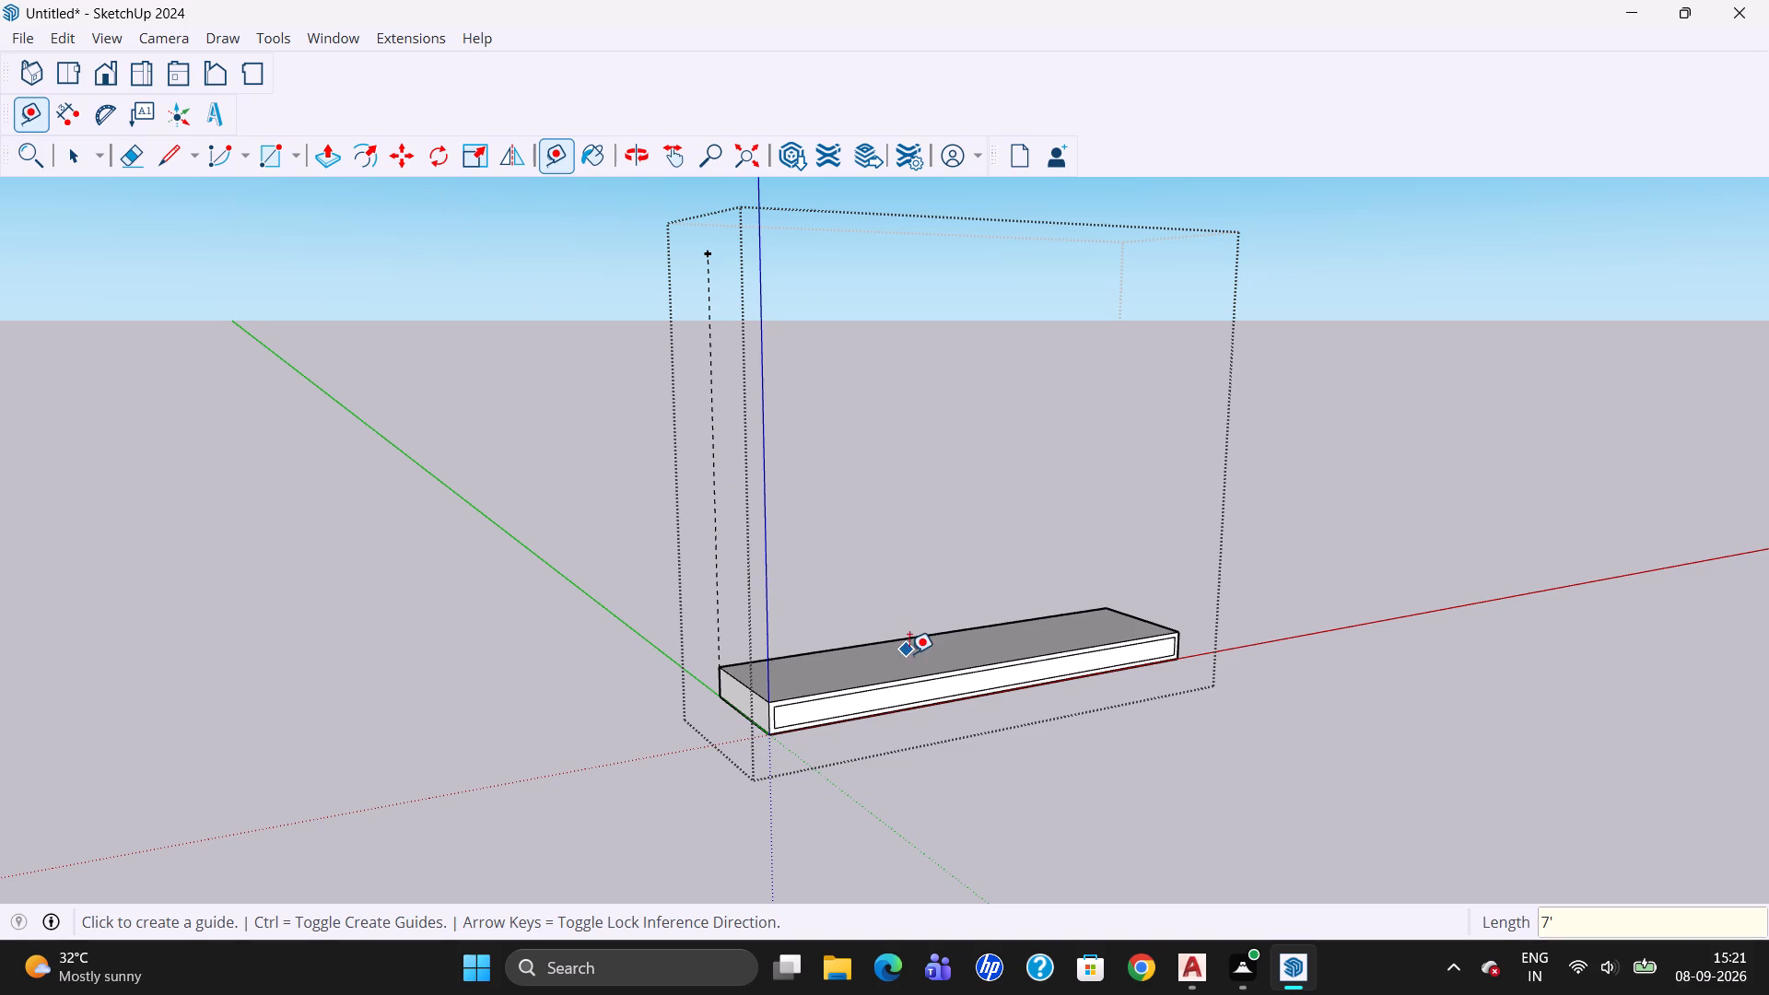
# Copy the base slab geometry straight up 7' from its rear bottom corner to the end of the guide.
pyautogui.click(66, 169)
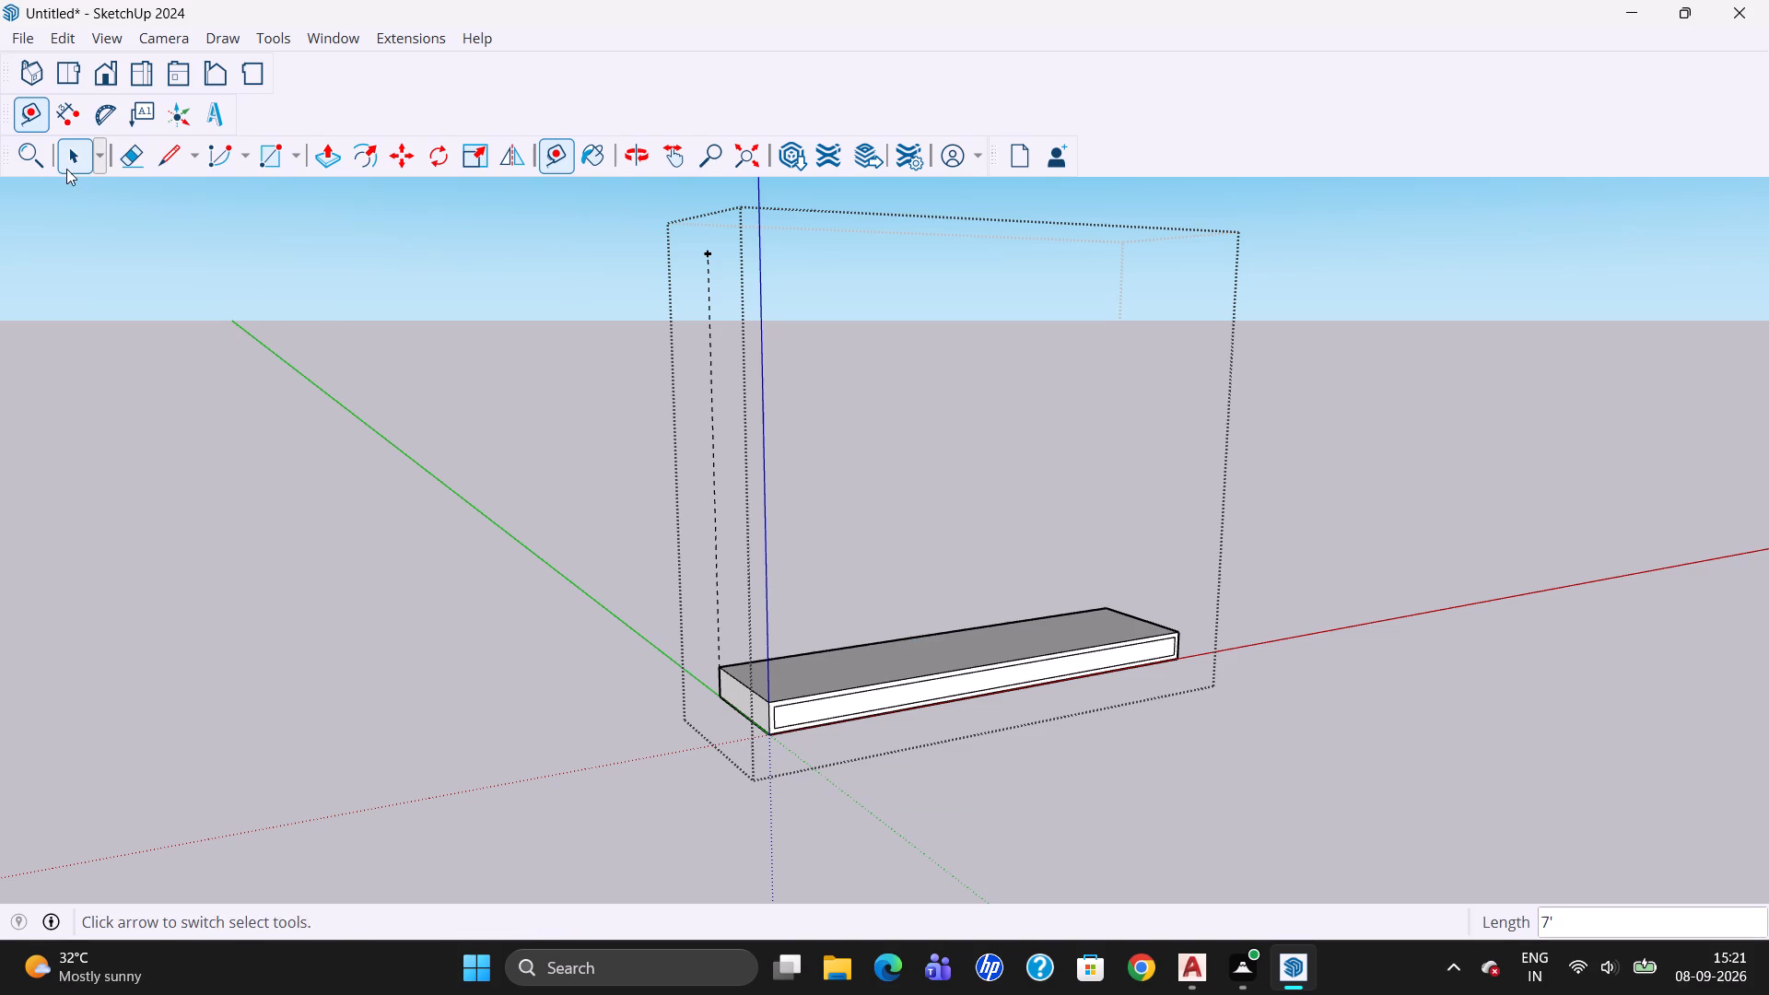
pyautogui.tripleClick(829, 677)
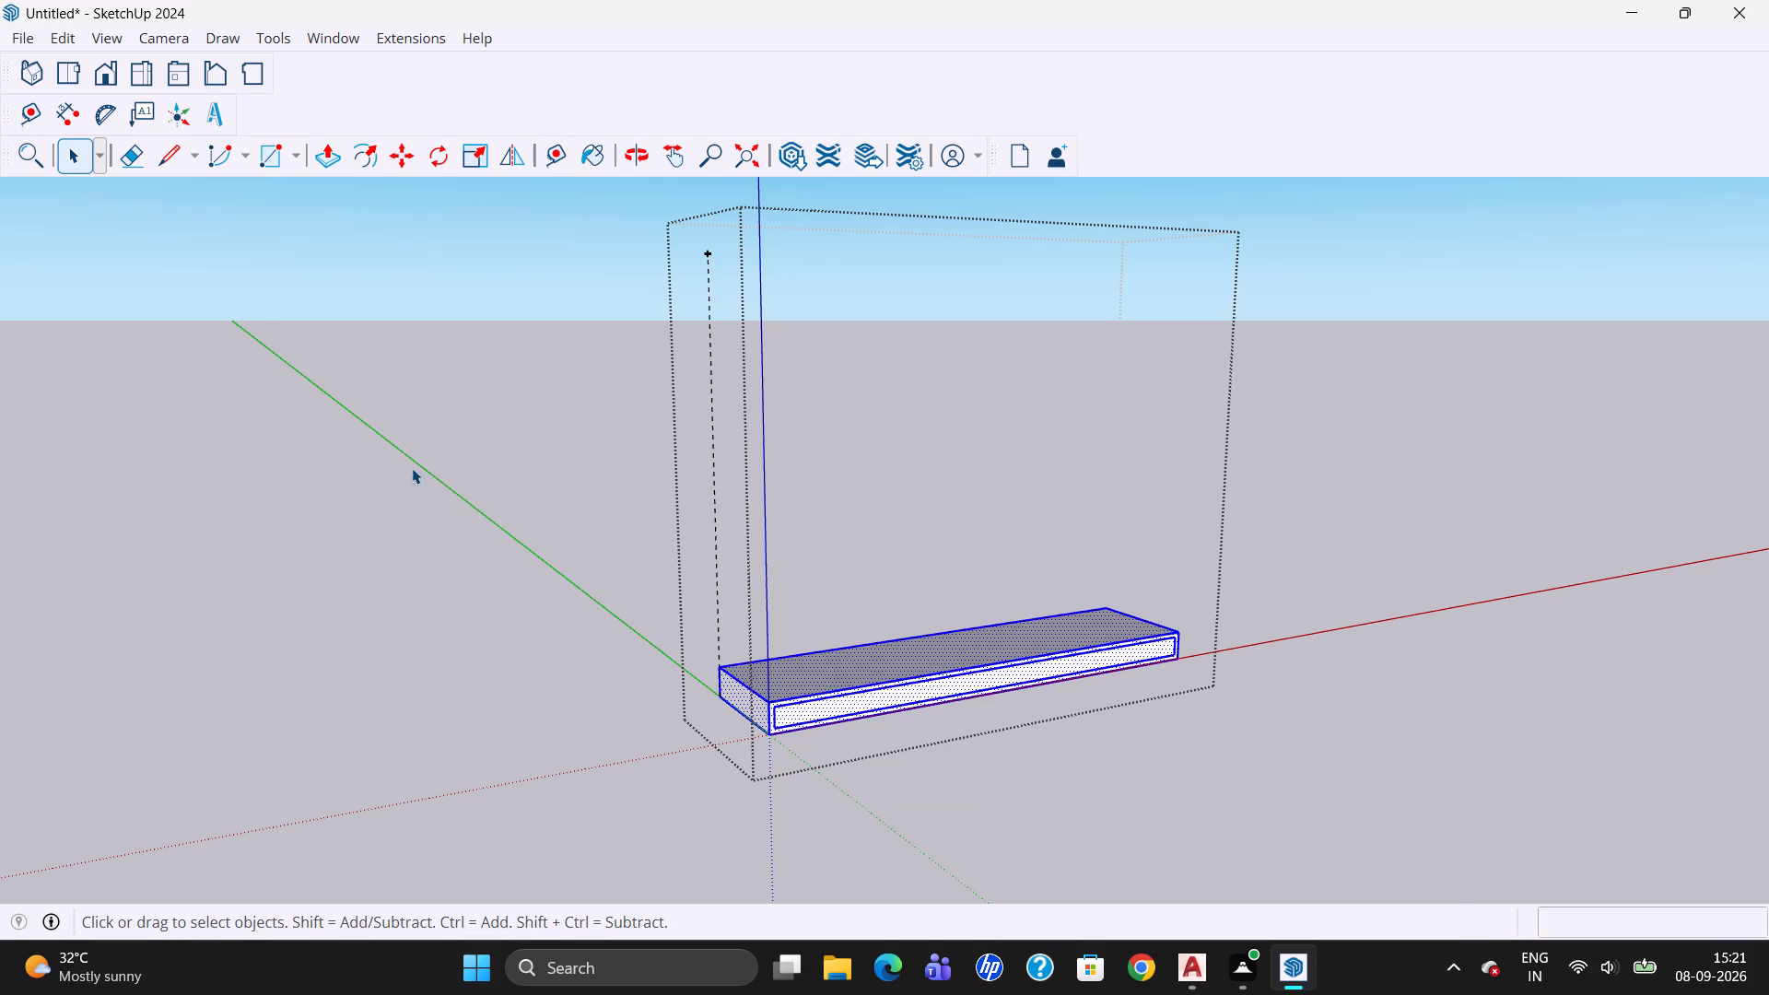
pyautogui.click(398, 151)
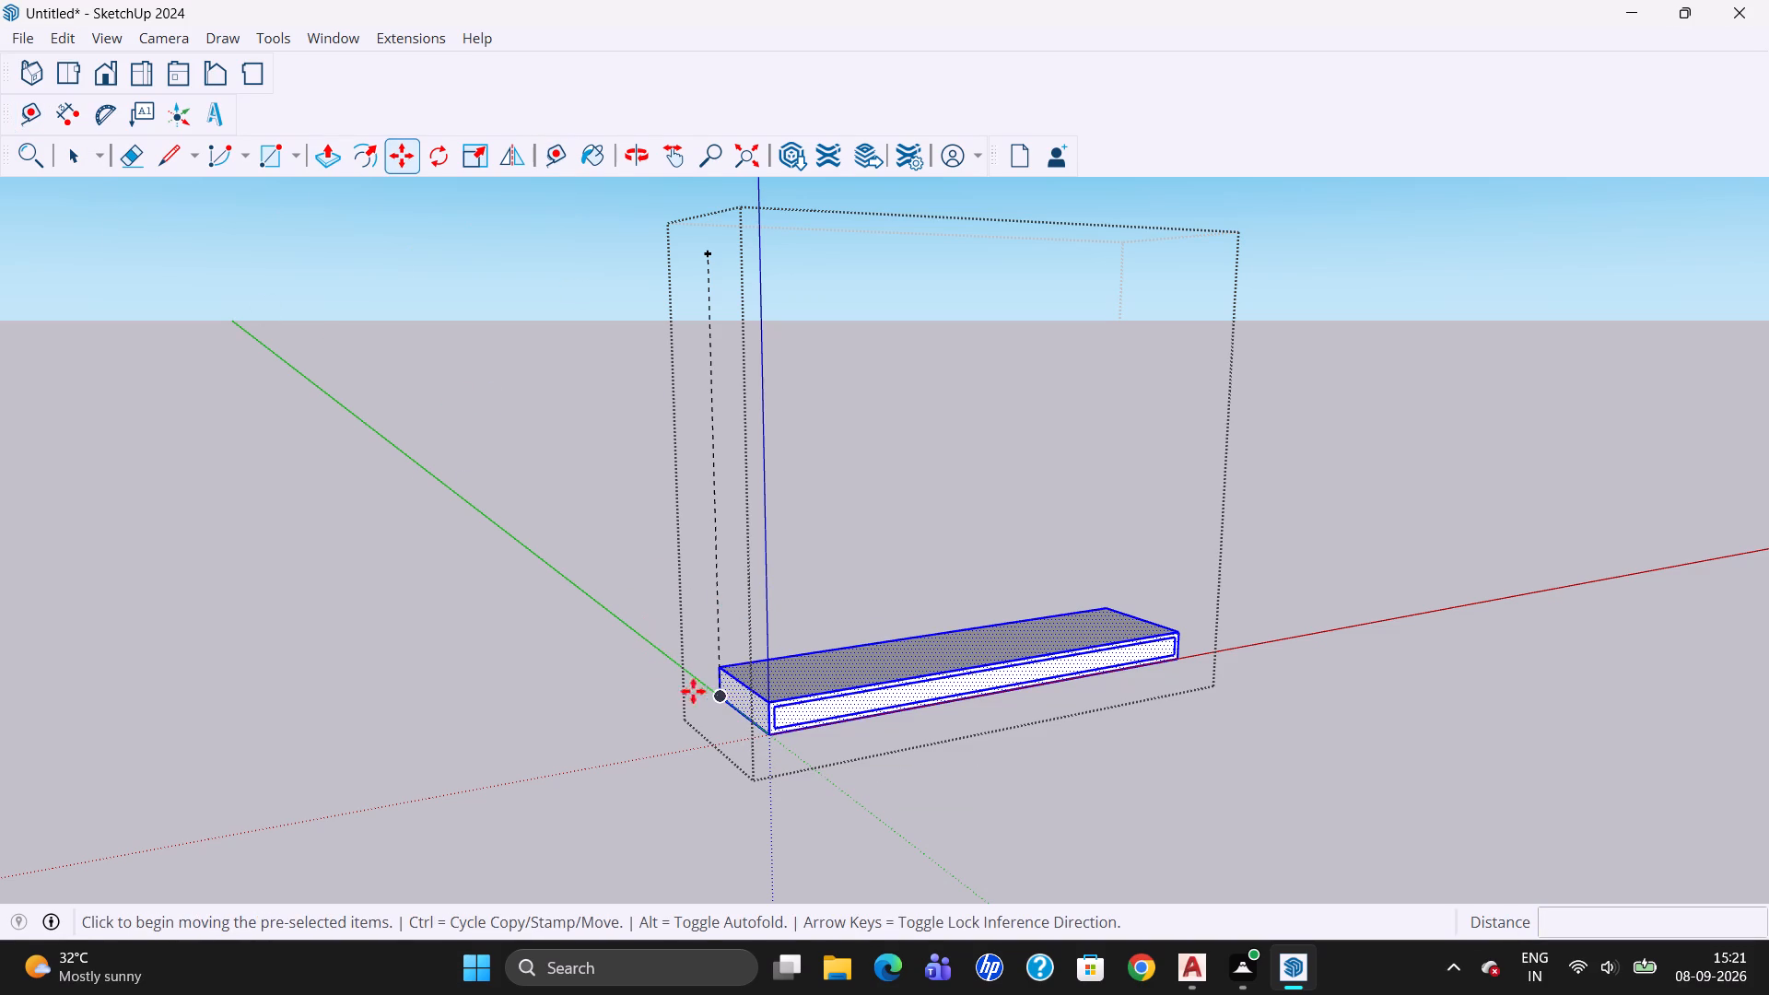
pyautogui.click(719, 693)
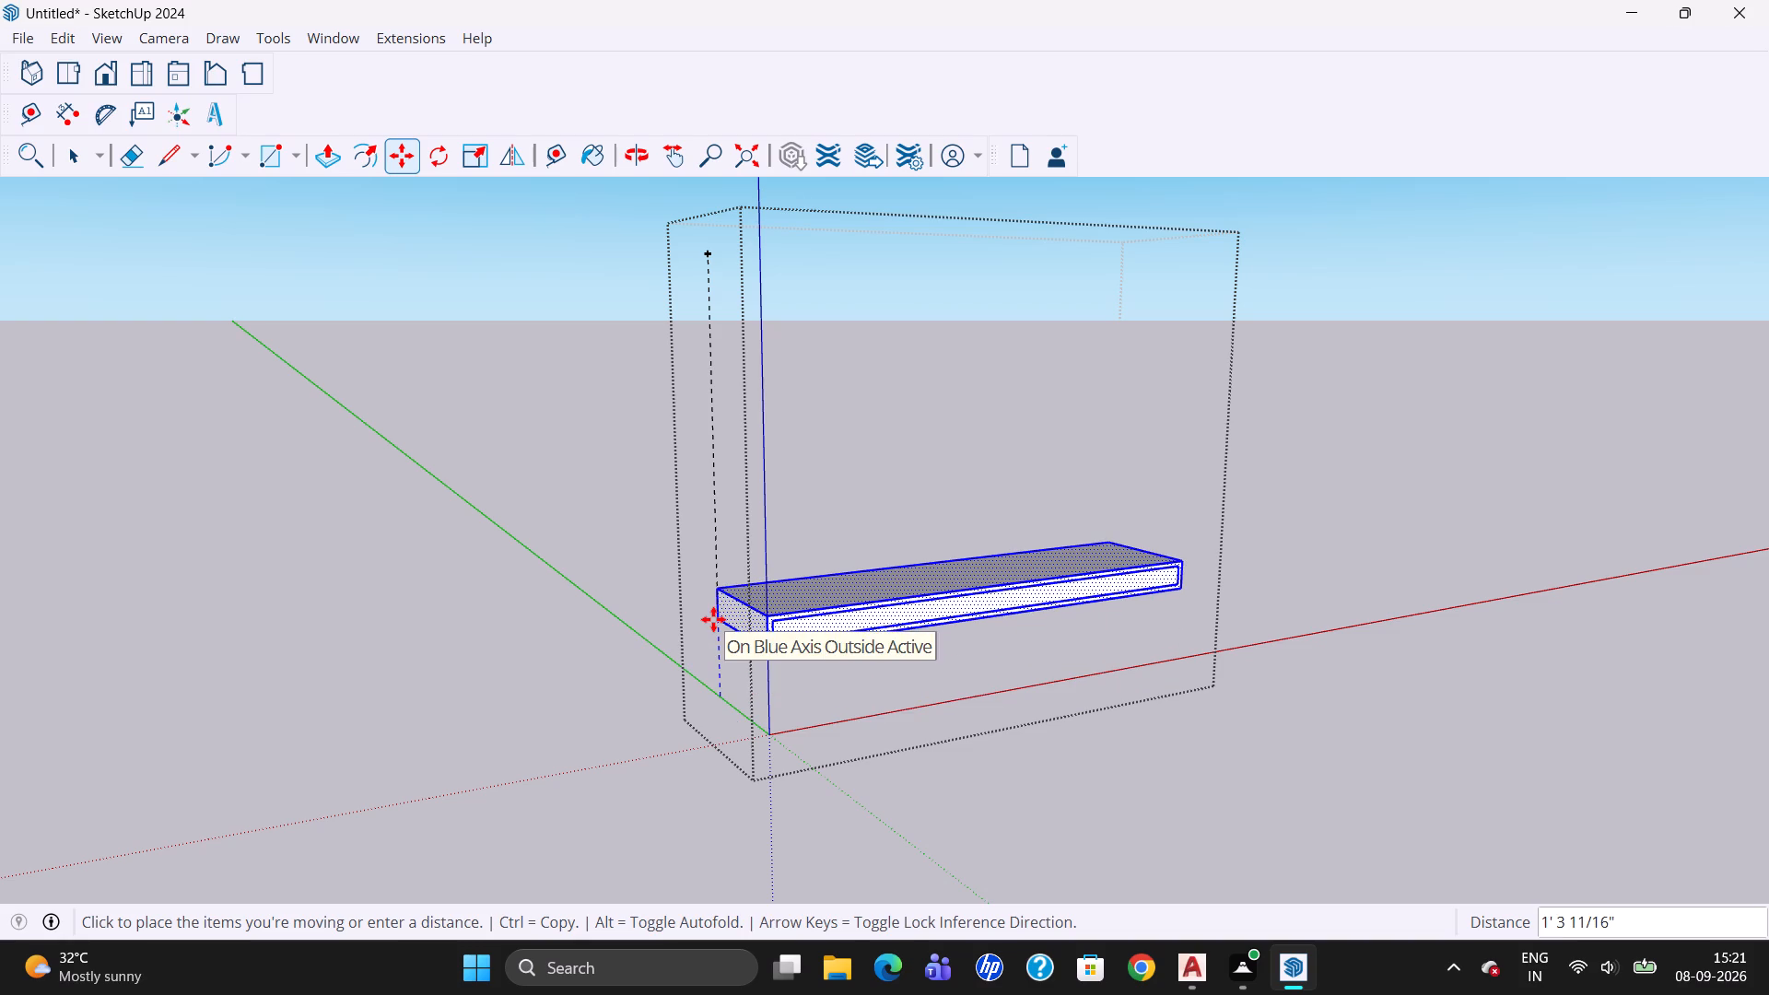
pyautogui.press('Up')
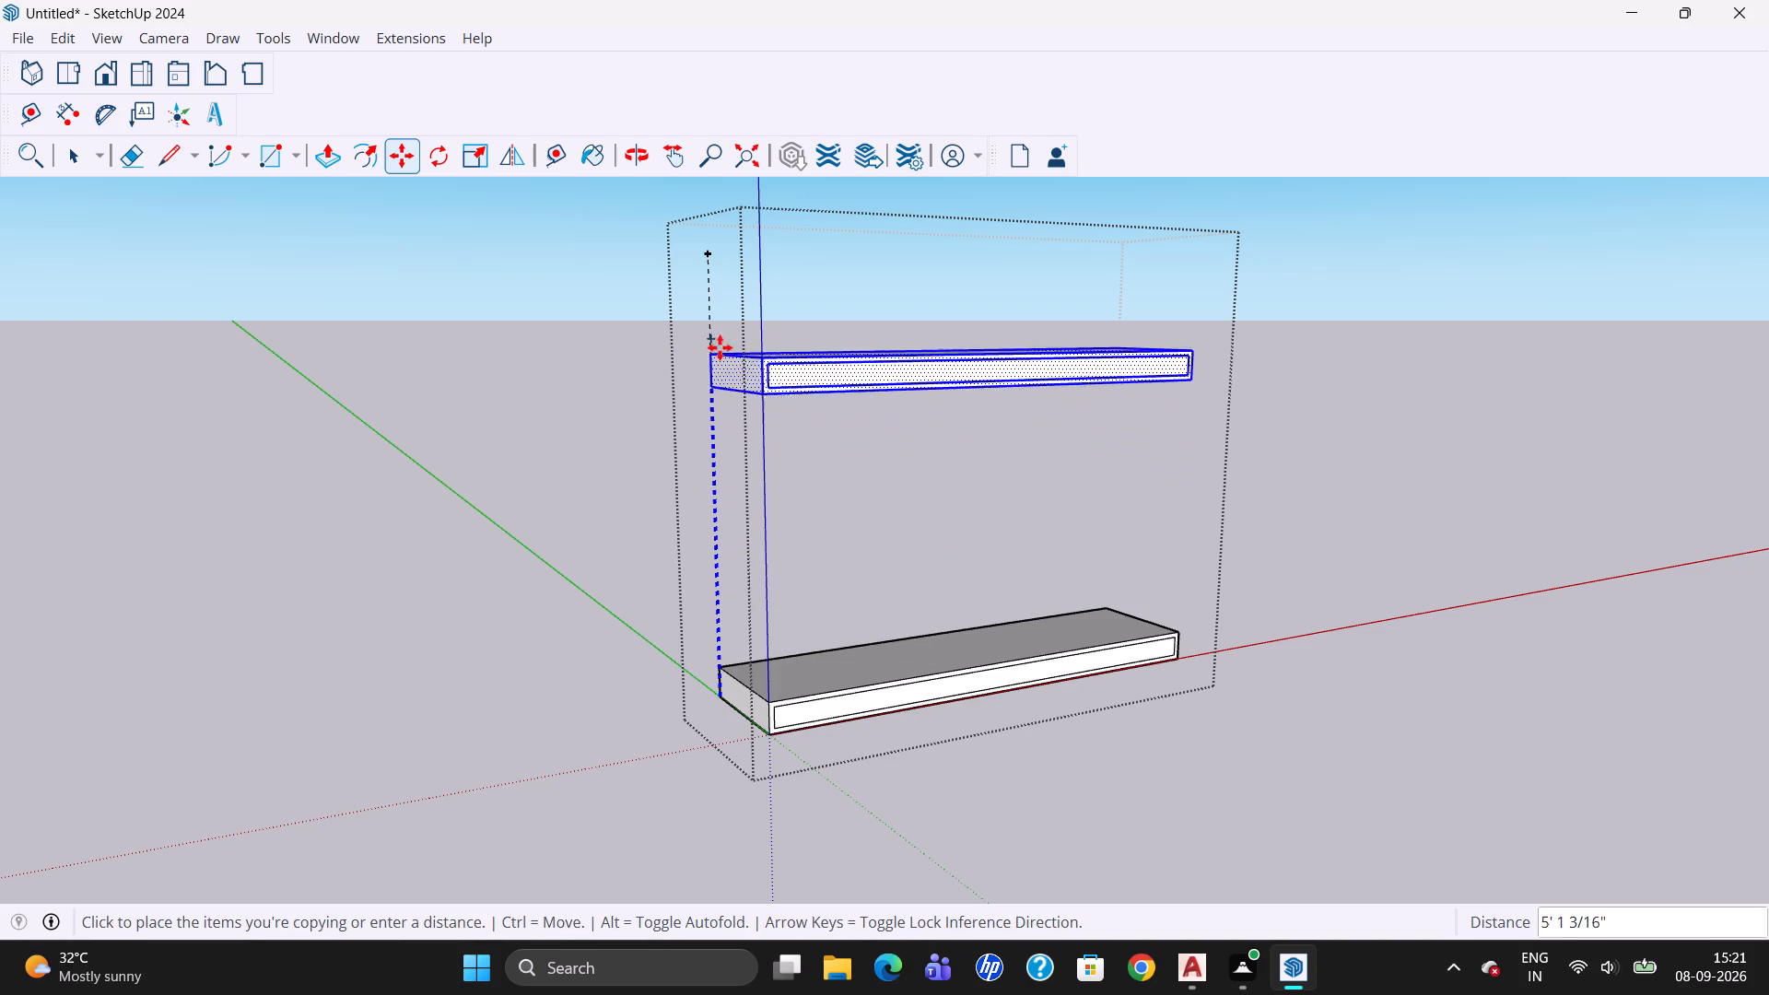
pyautogui.click(713, 254)
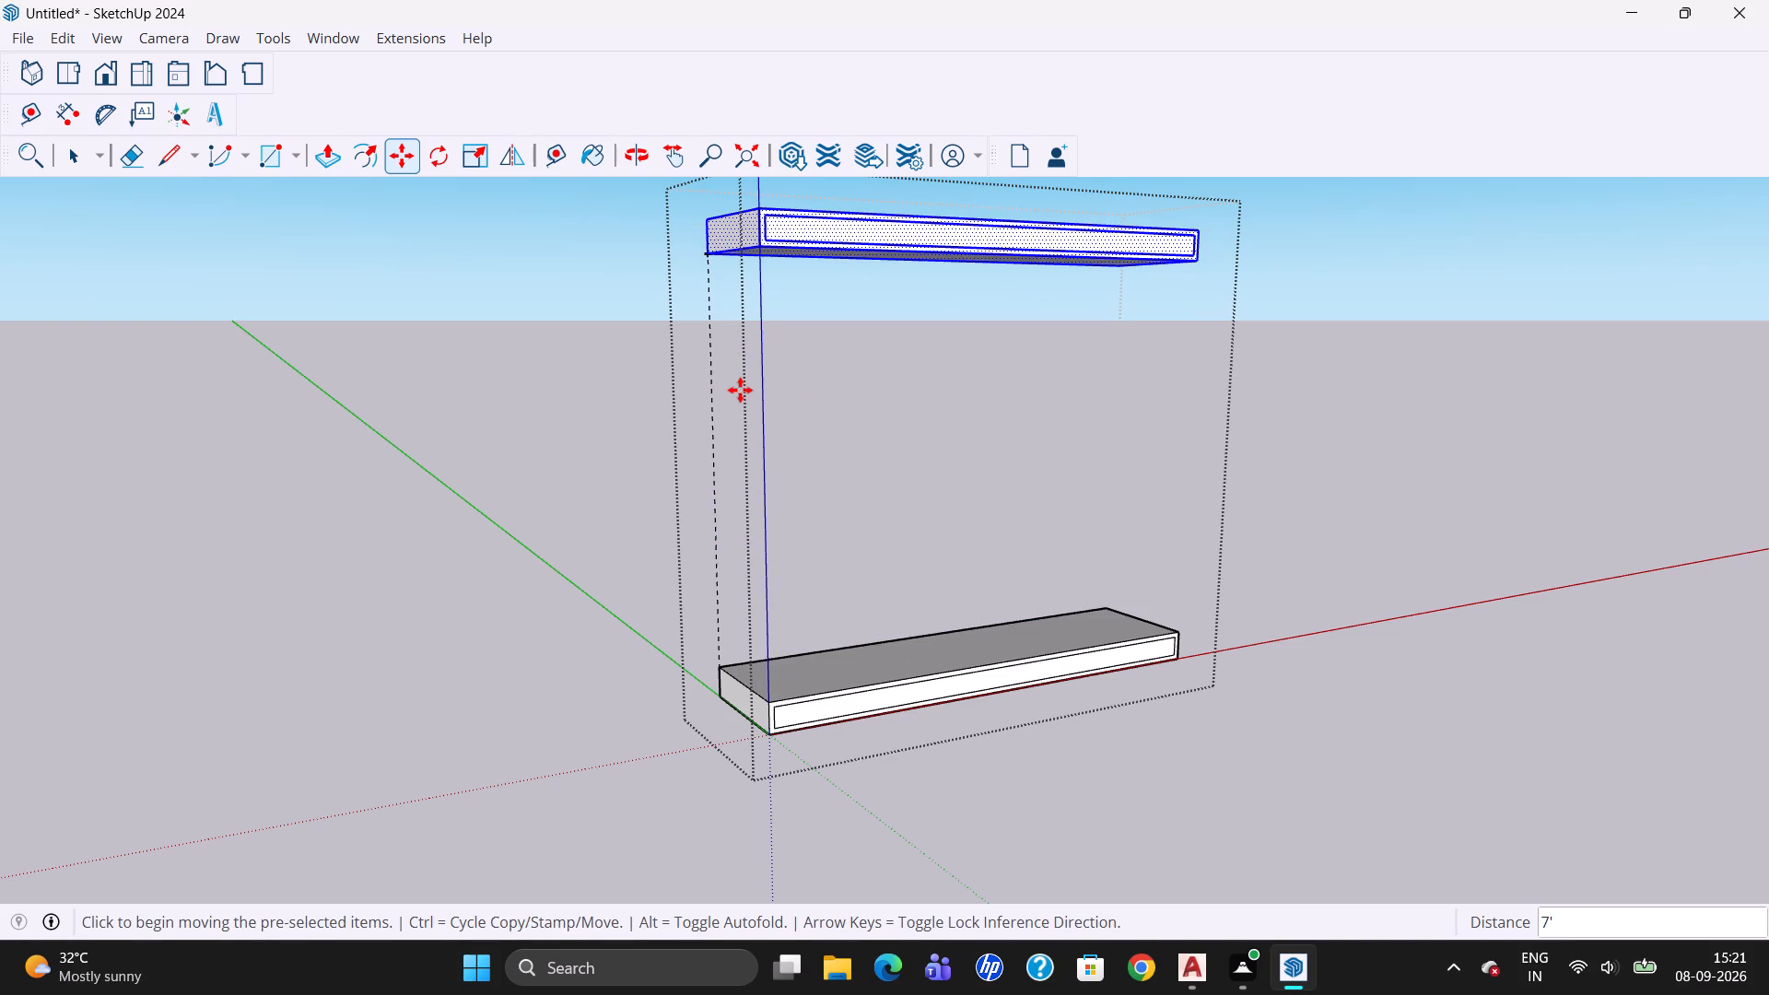
pyautogui.press('Escape')
# Draw an upright rectangle 1' high and 5' long from the lower slab's rear top corner, along its back edge.
pyautogui.scroll(-2, 818, 529)
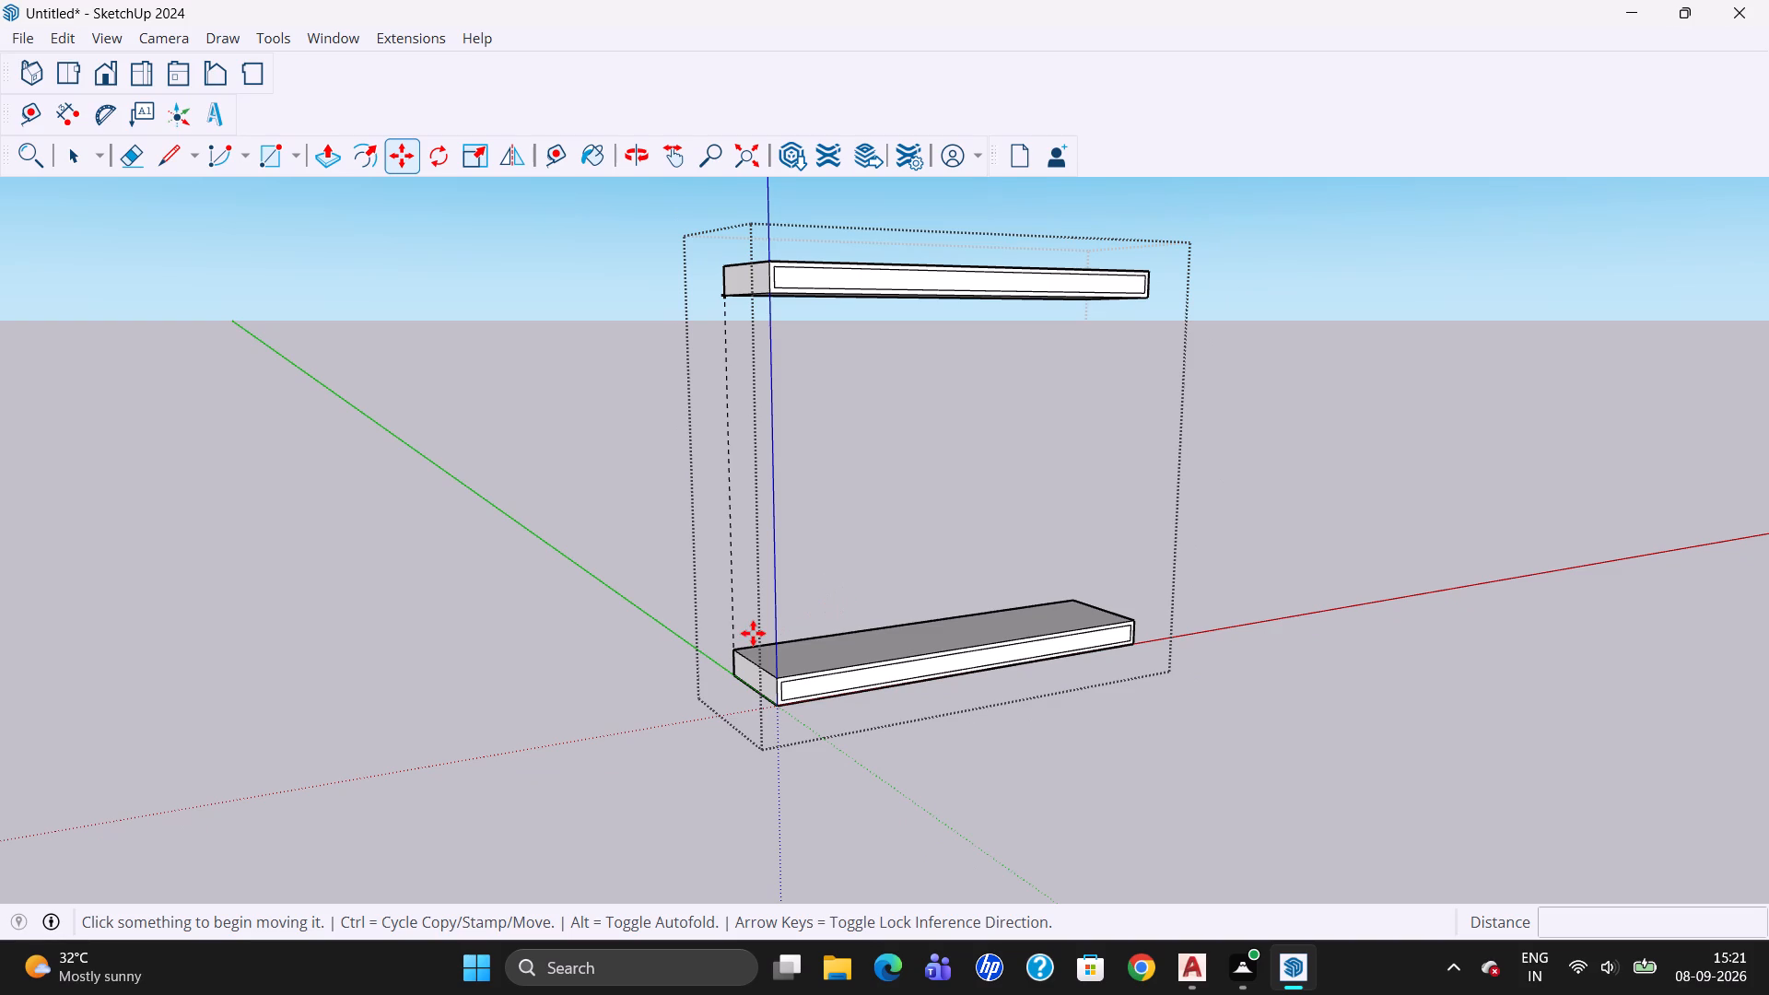
pyautogui.click(266, 158)
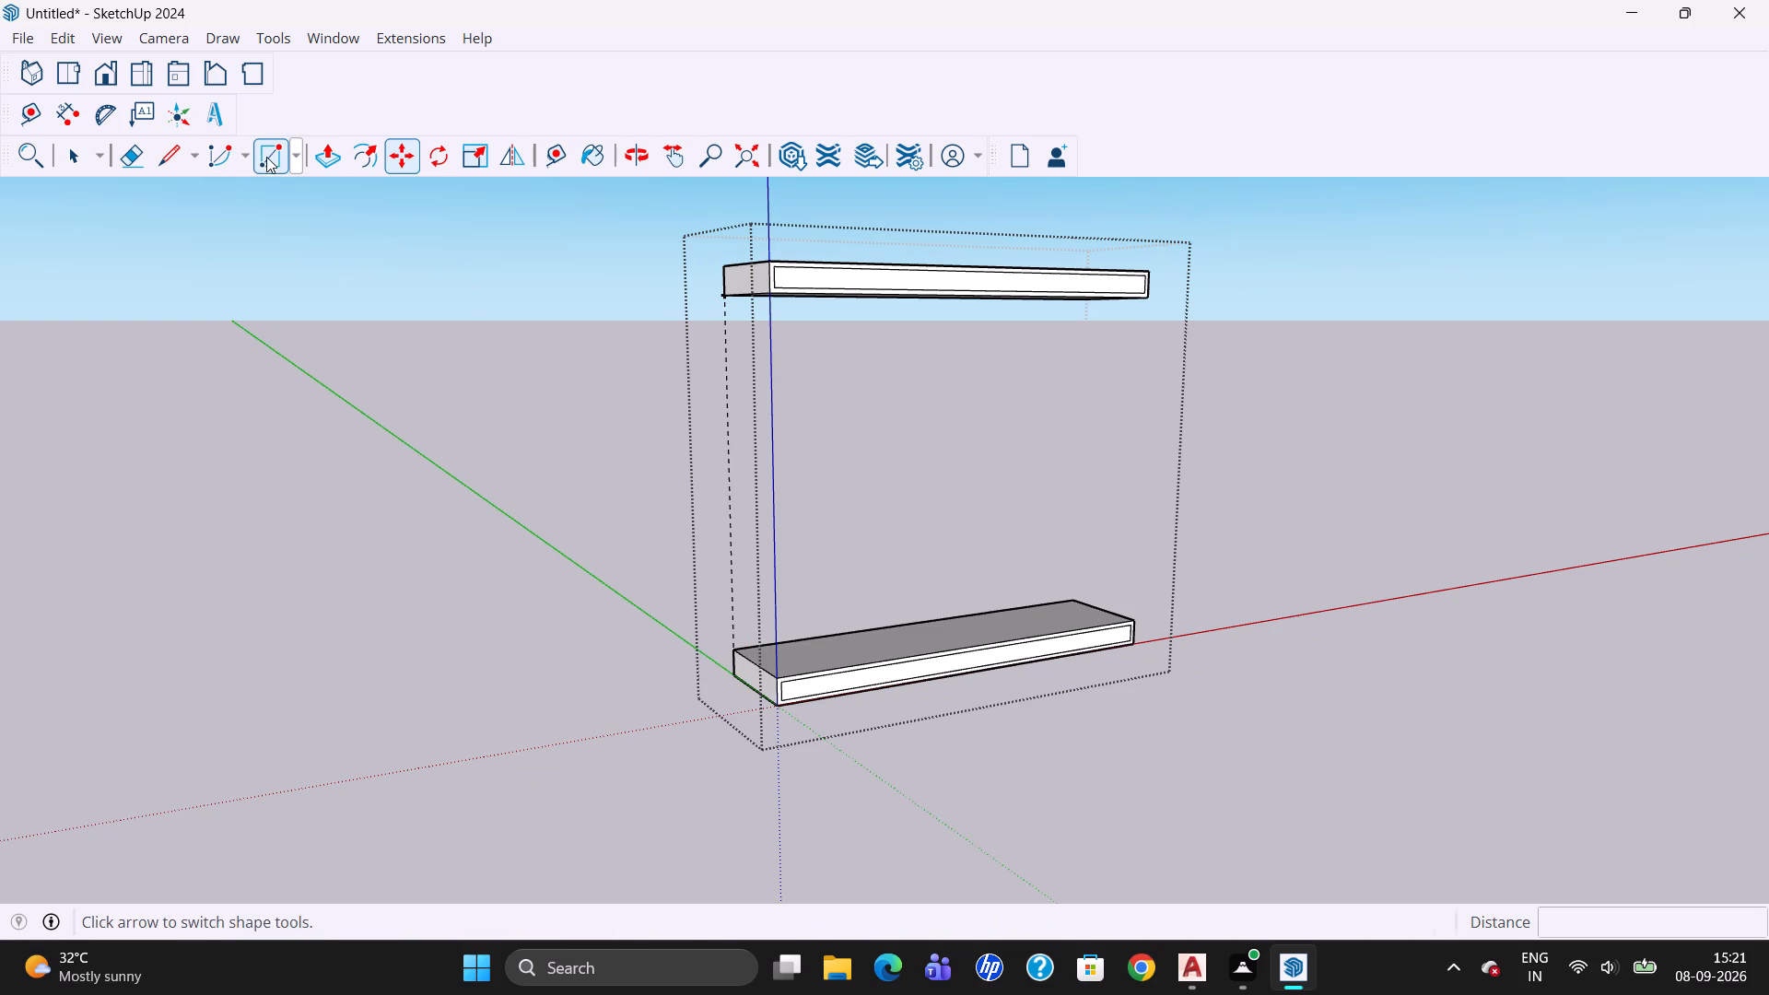
pyautogui.click(735, 645)
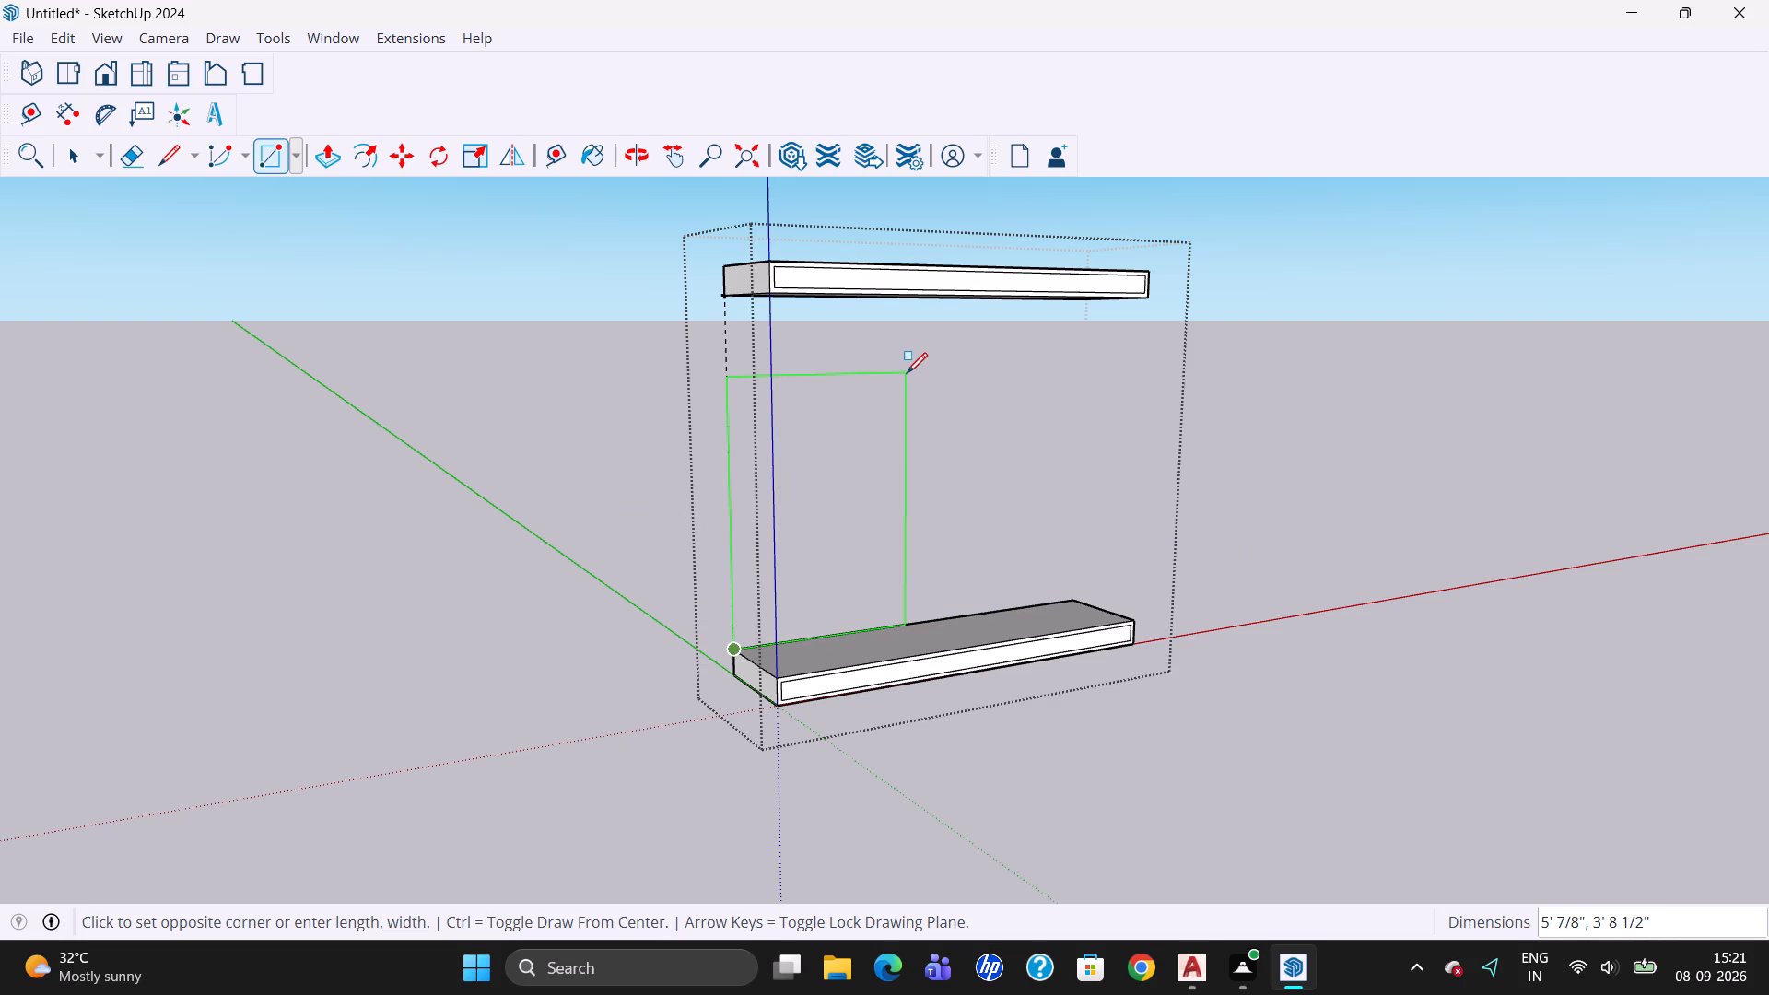
pyautogui.press('1')
pyautogui.press("'")
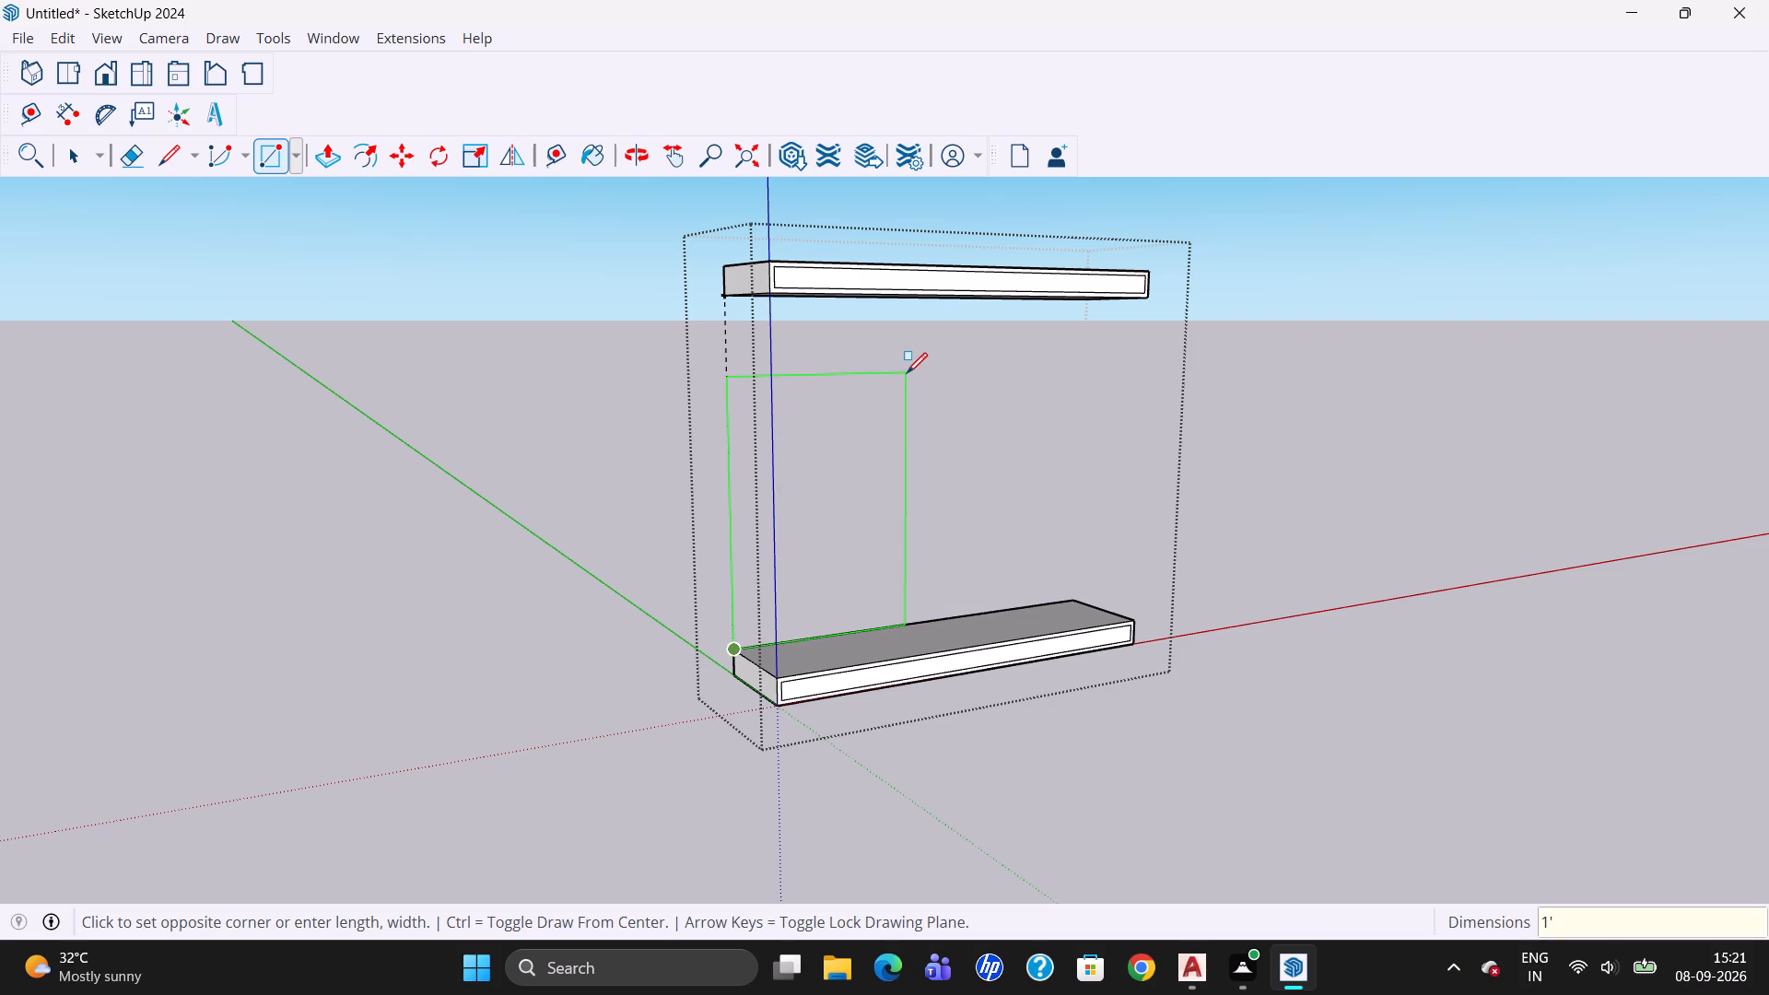
pyautogui.press(',')
pyautogui.press('5')
pyautogui.press("'")
pyautogui.press('Return')
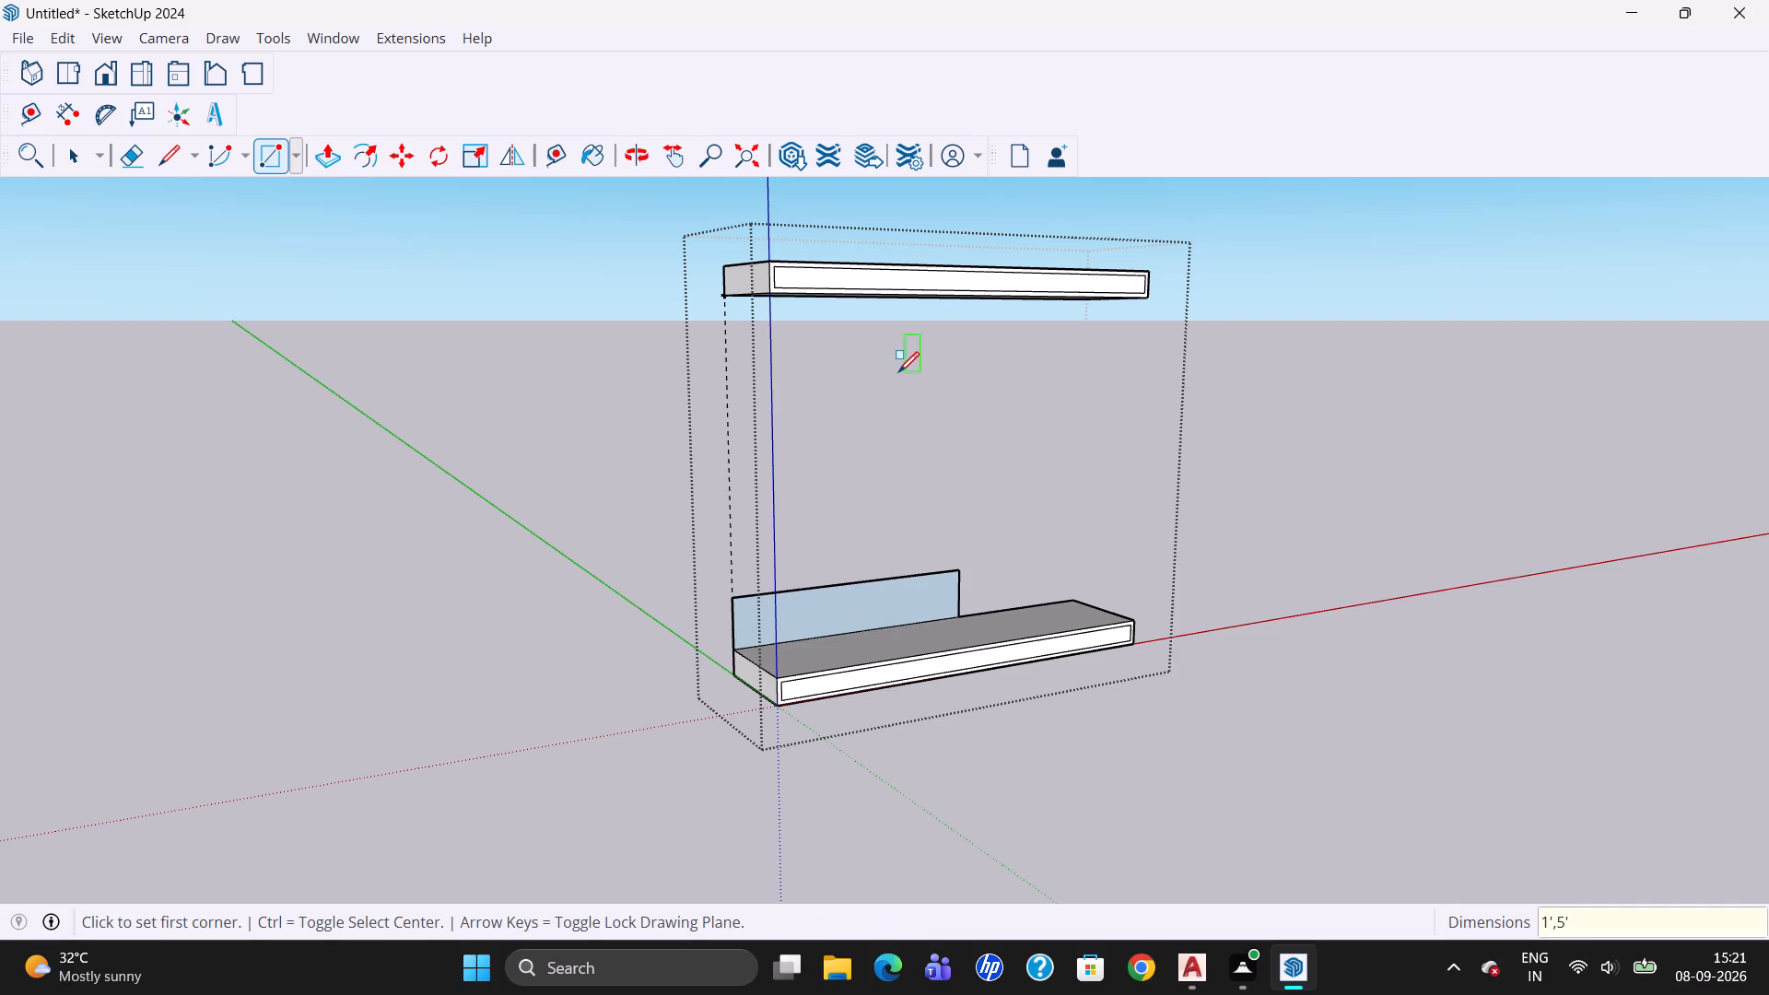
pyautogui.press('Escape')
# Group the upright 1' by 5' rectangle with its edges.
pyautogui.click(85, 159)
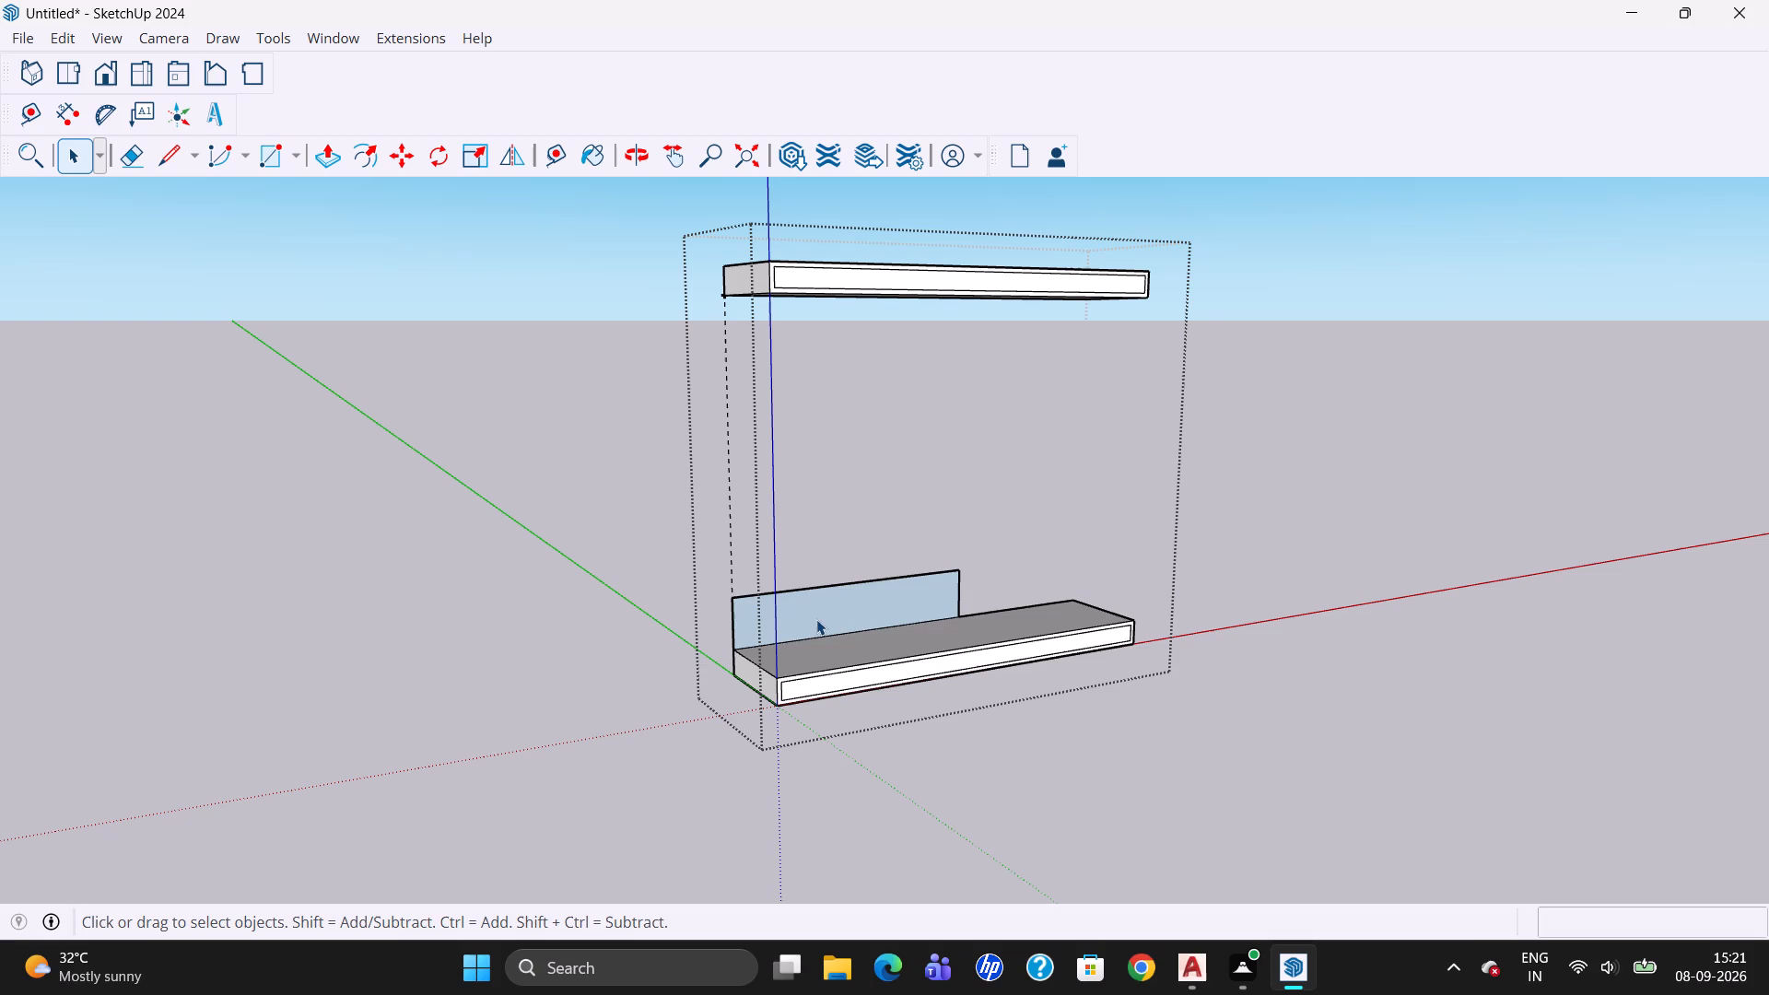
pyautogui.doubleClick(821, 607)
pyautogui.rightClick(821, 607)
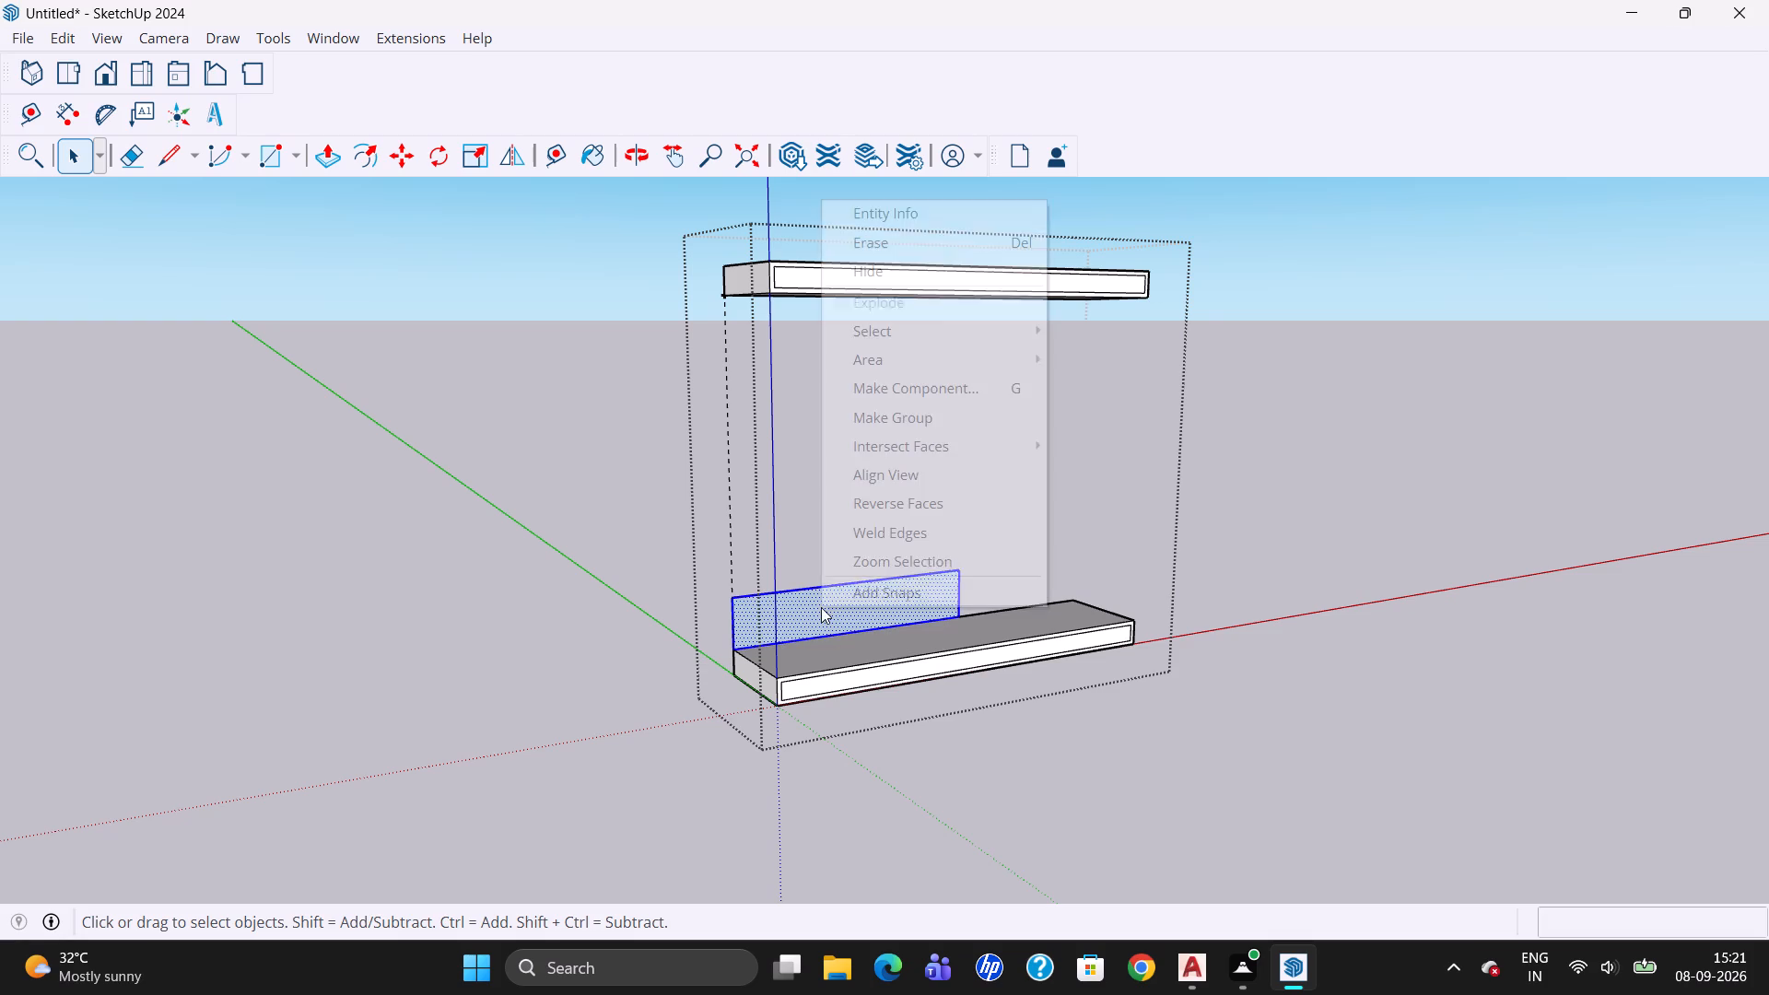
pyautogui.click(900, 416)
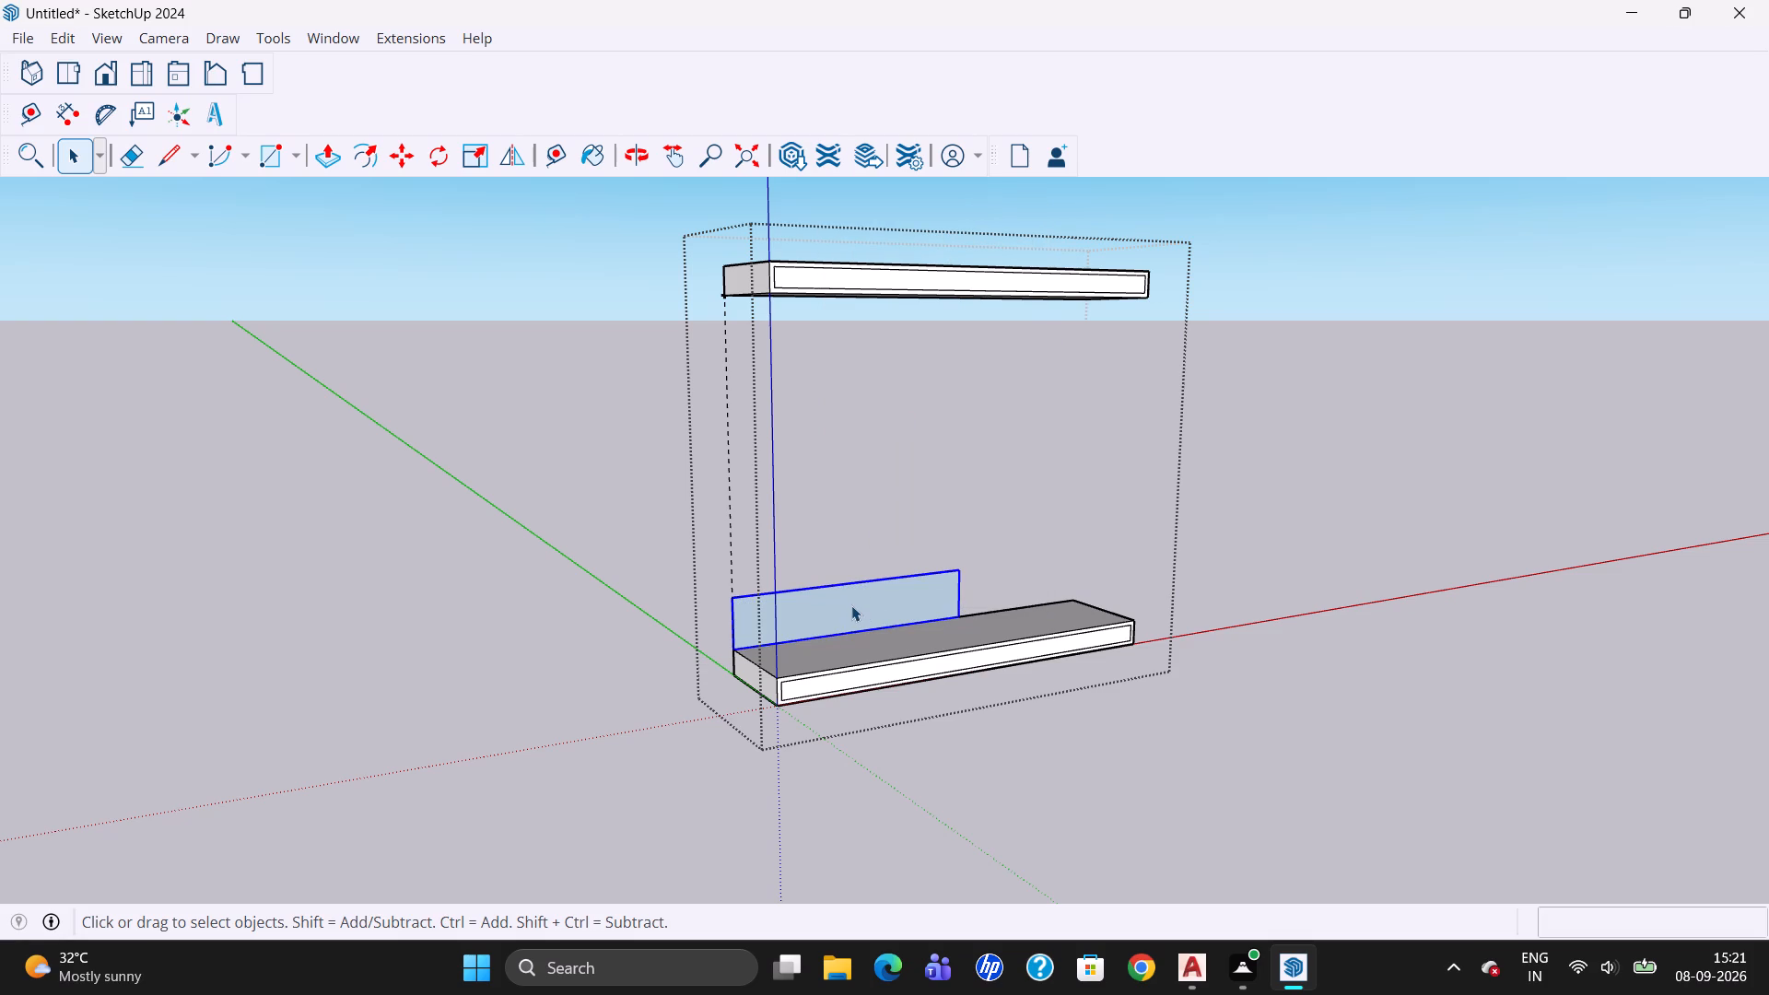
# Push/Pull the grouped 1' by 5' rectangle 1' 6" toward the slab's front to form a box, and close its group.
pyautogui.doubleClick(851, 605)
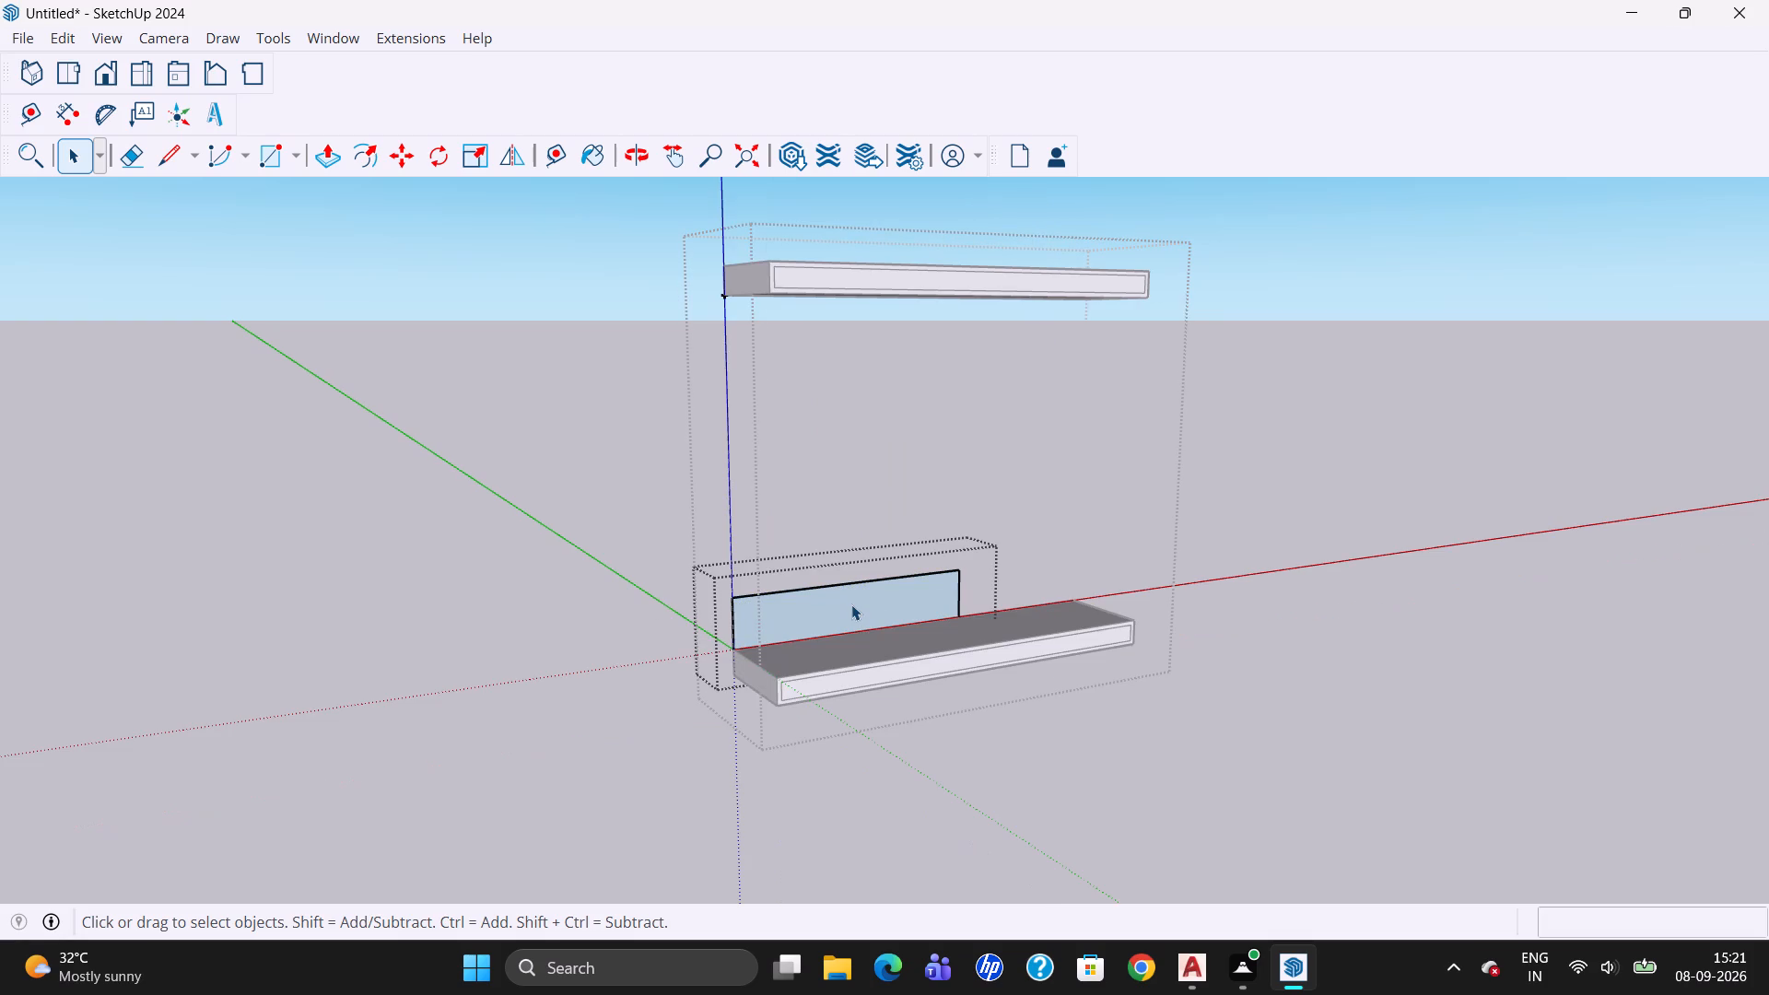
pyautogui.click(851, 604)
pyautogui.click(324, 158)
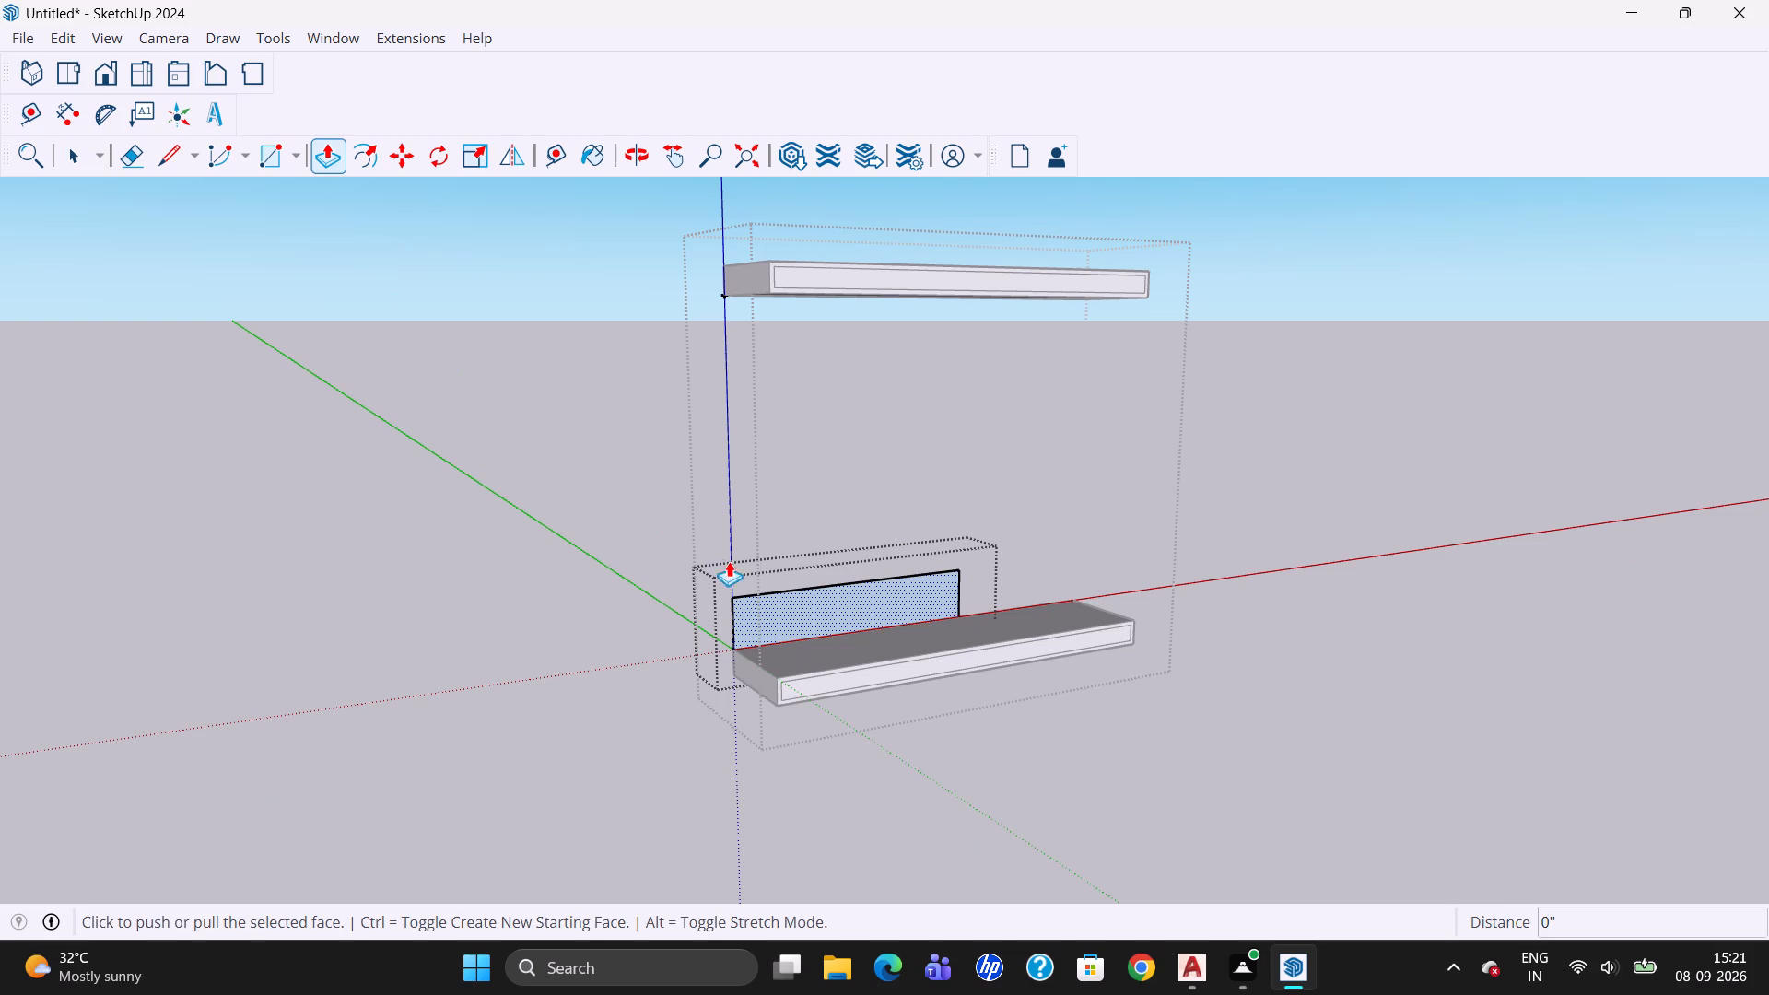
pyautogui.click(816, 607)
pyautogui.write("1'")
pyautogui.write('6"')
pyautogui.press('Return')
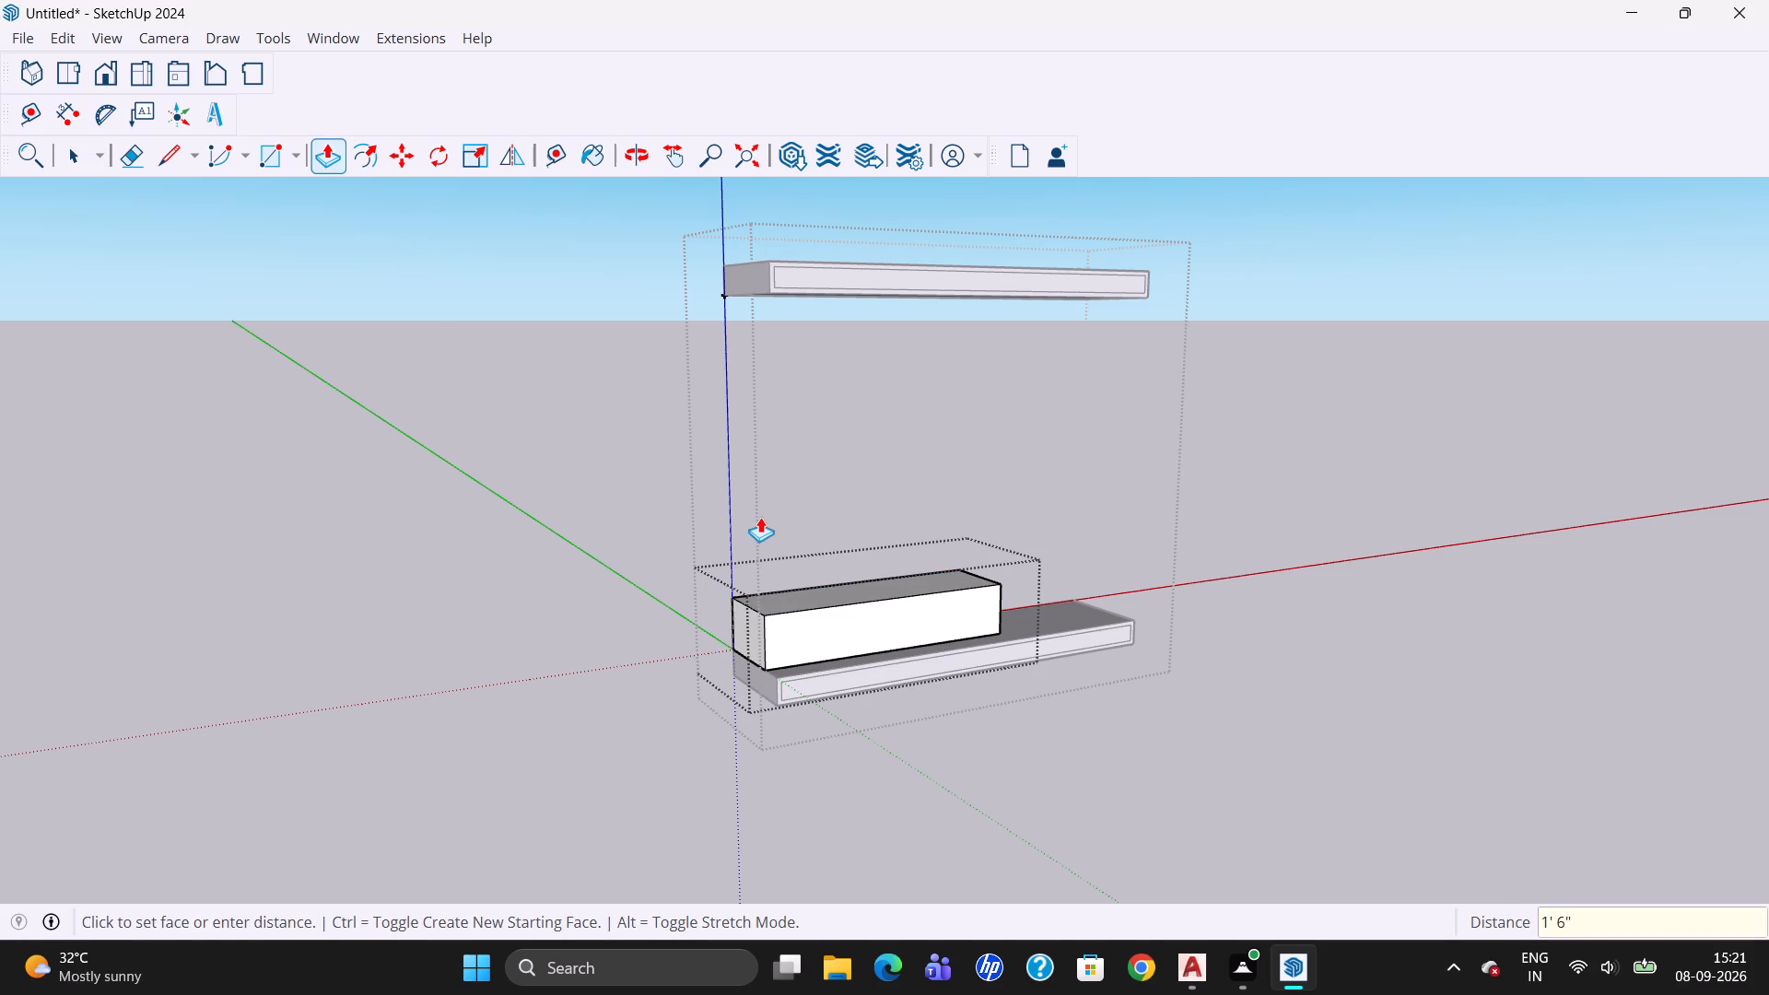
pyautogui.press('Escape')
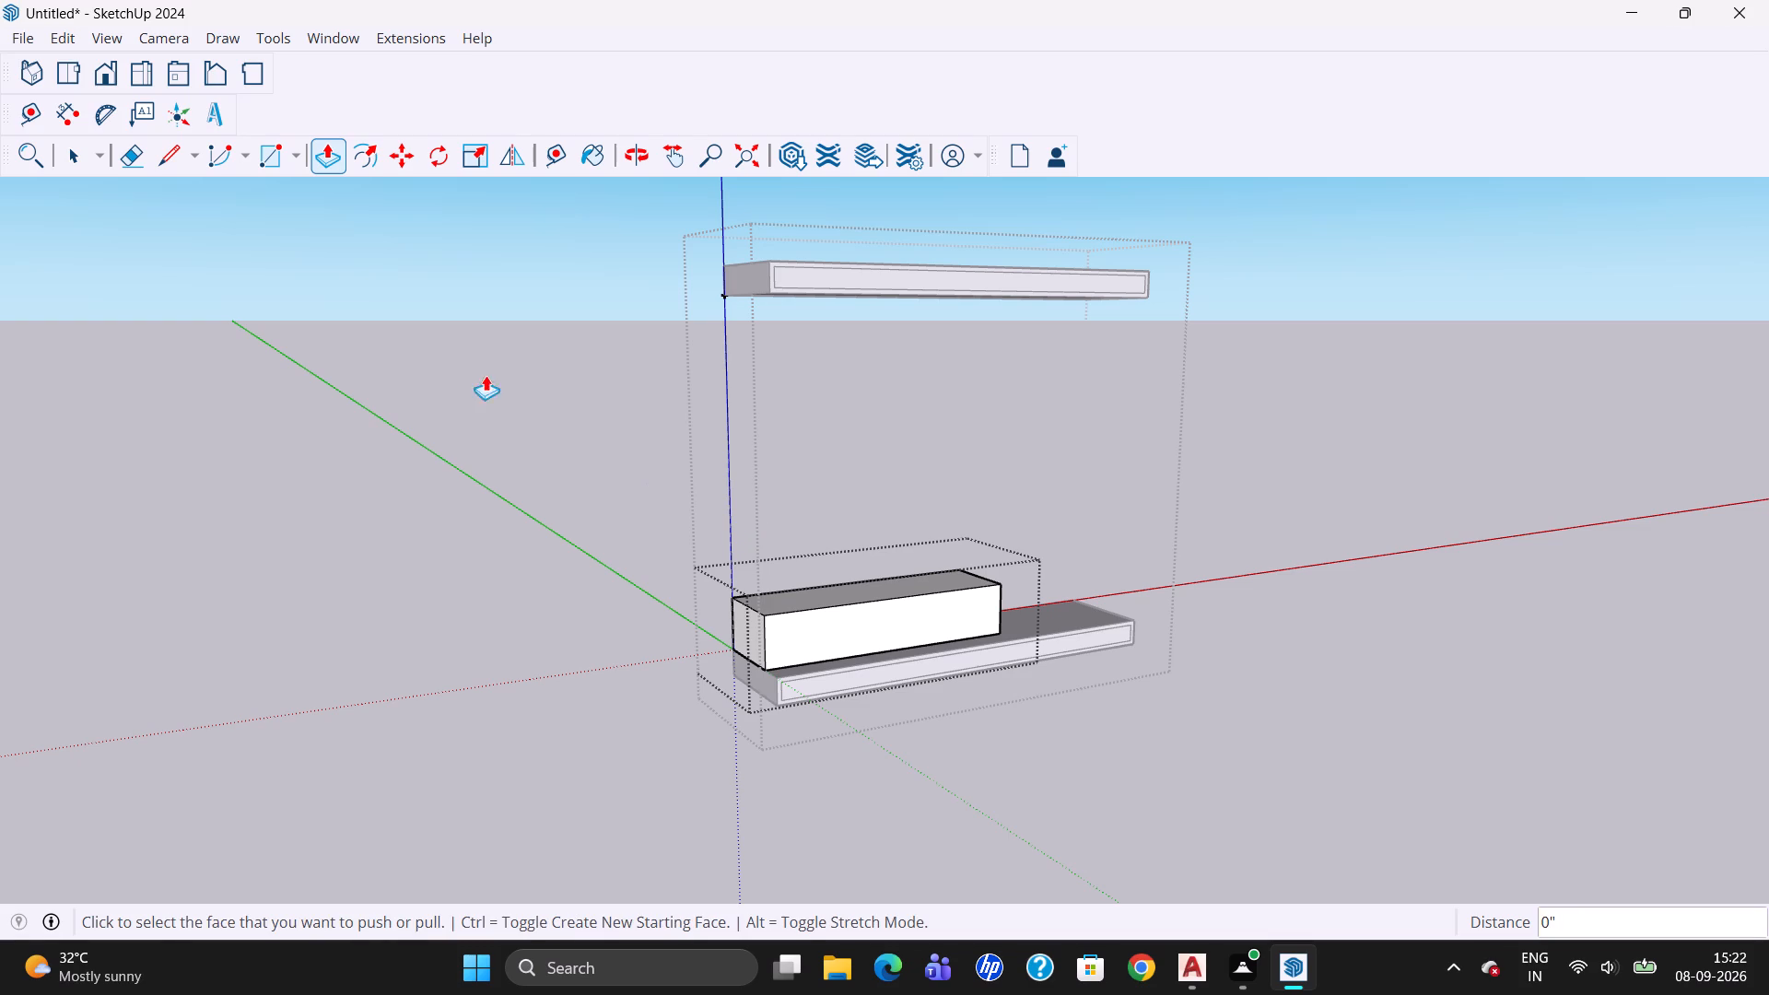
pyautogui.click(75, 151)
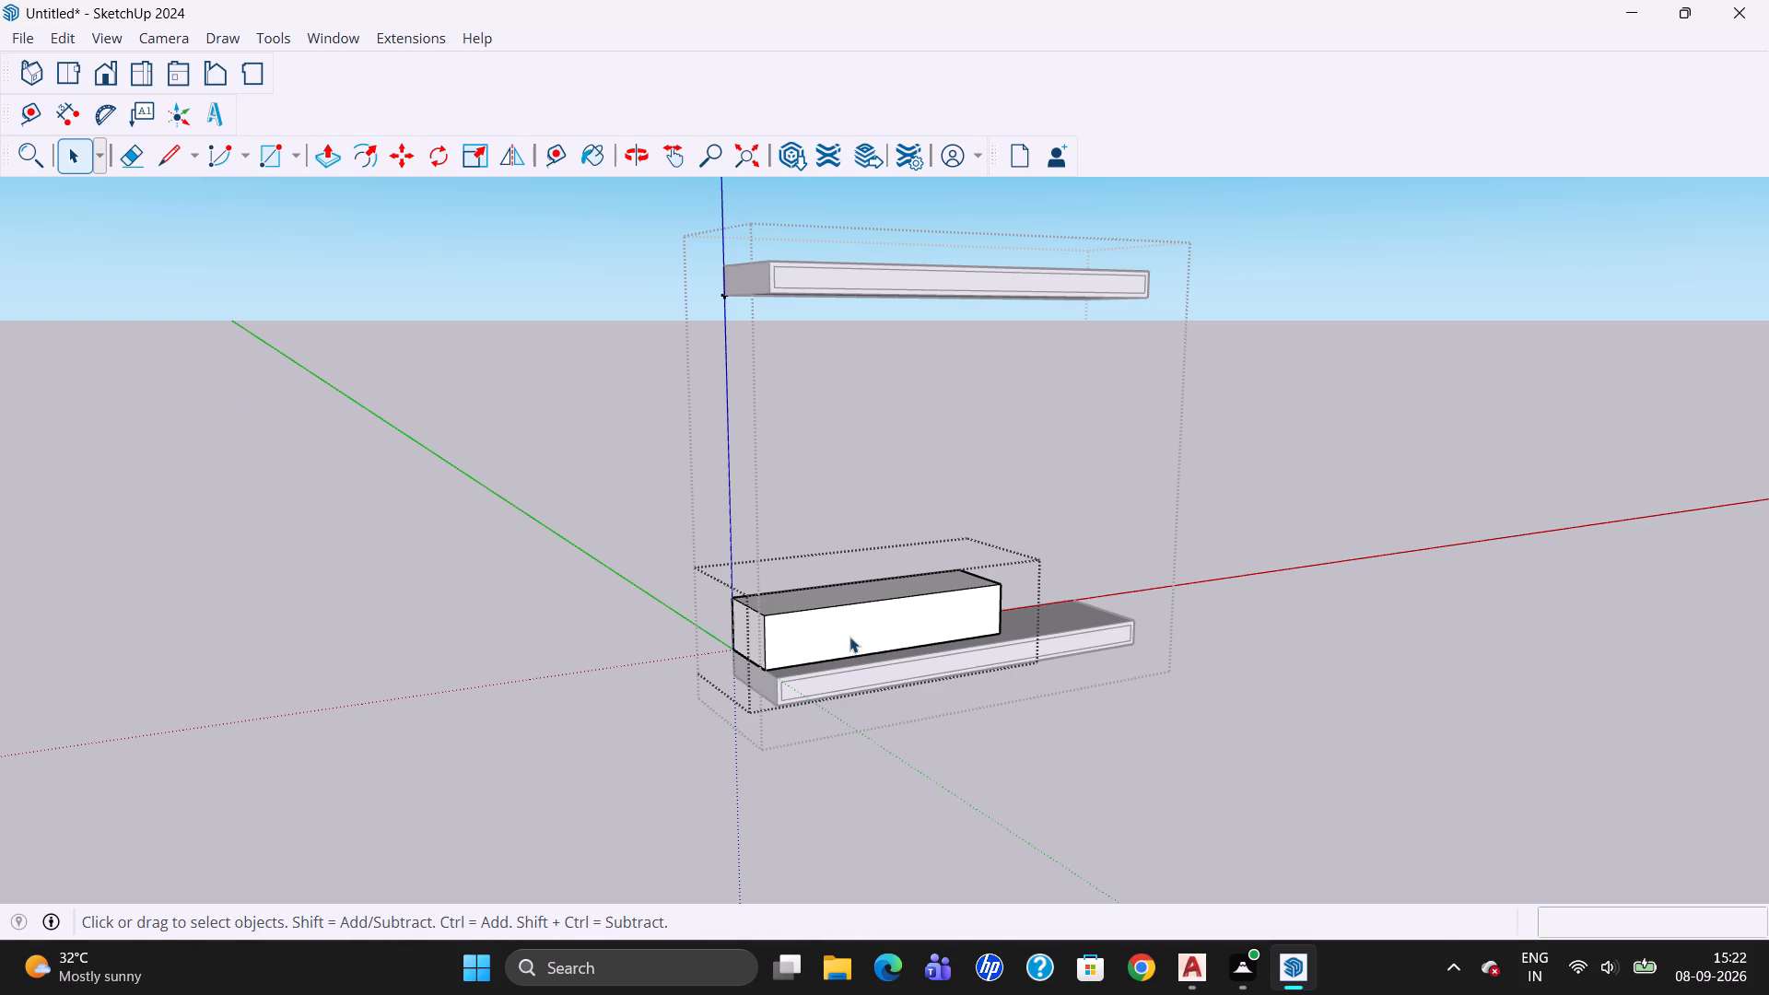
pyautogui.doubleClick(836, 631)
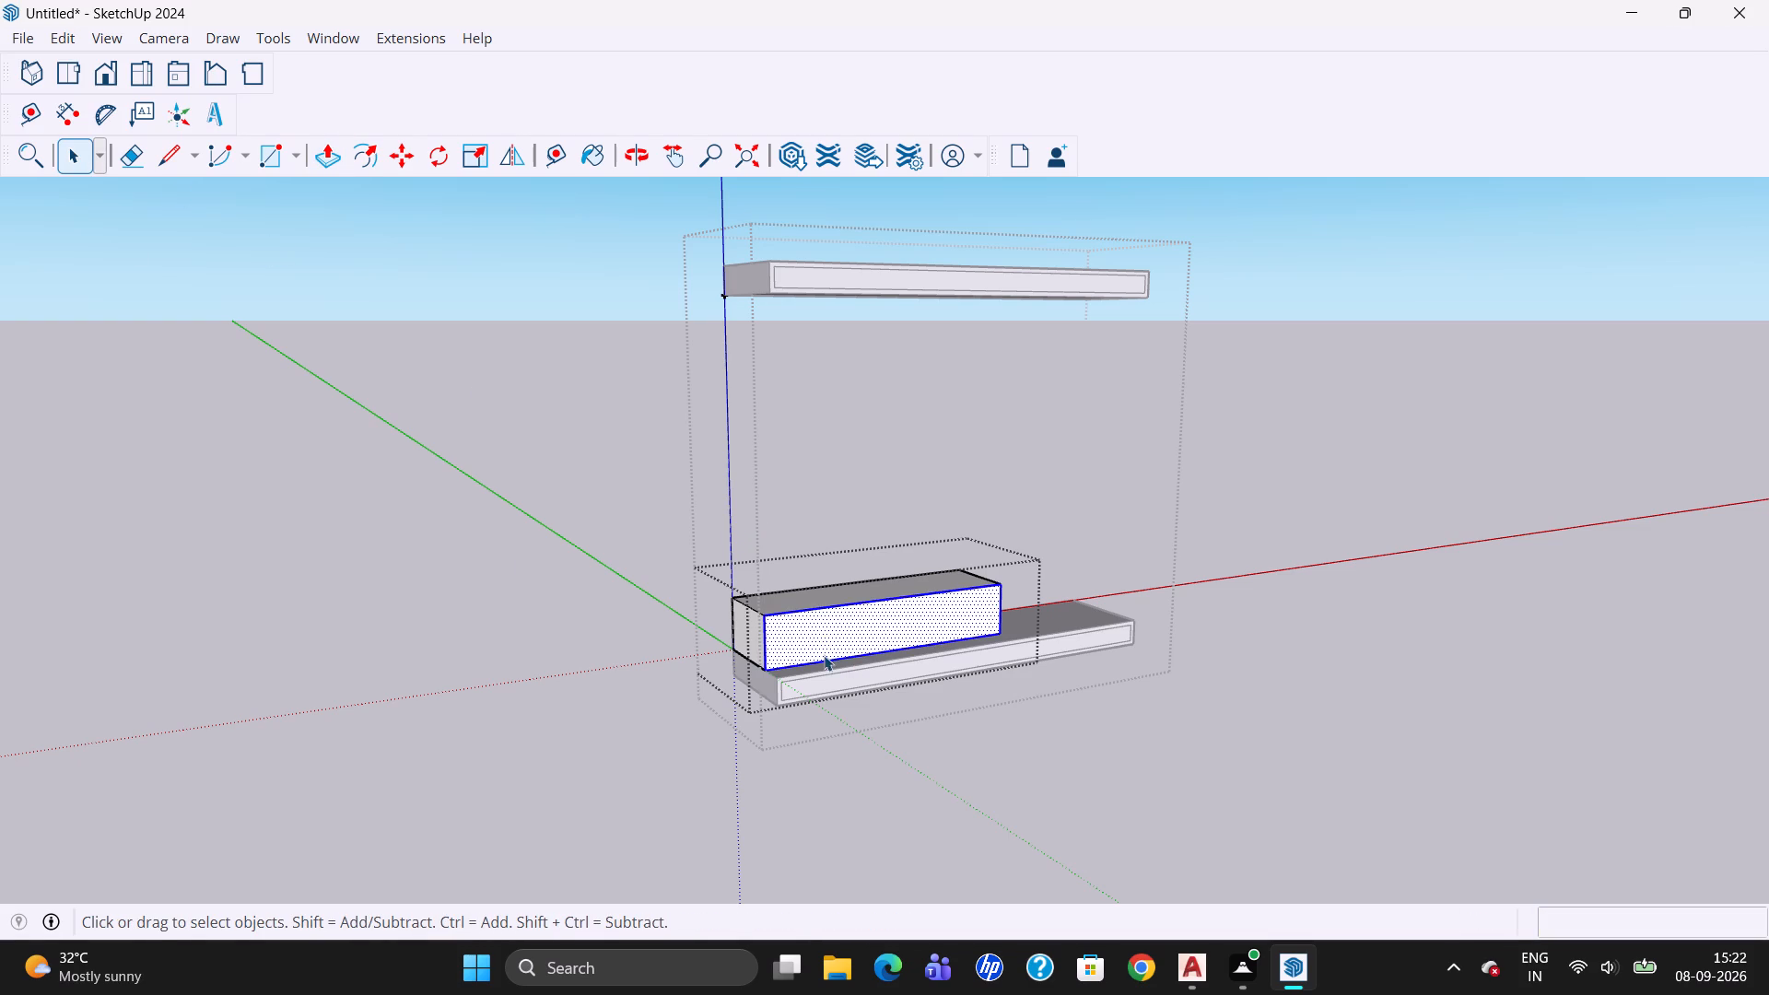
pyautogui.tripleClick(835, 673)
pyautogui.tripleClick(824, 682)
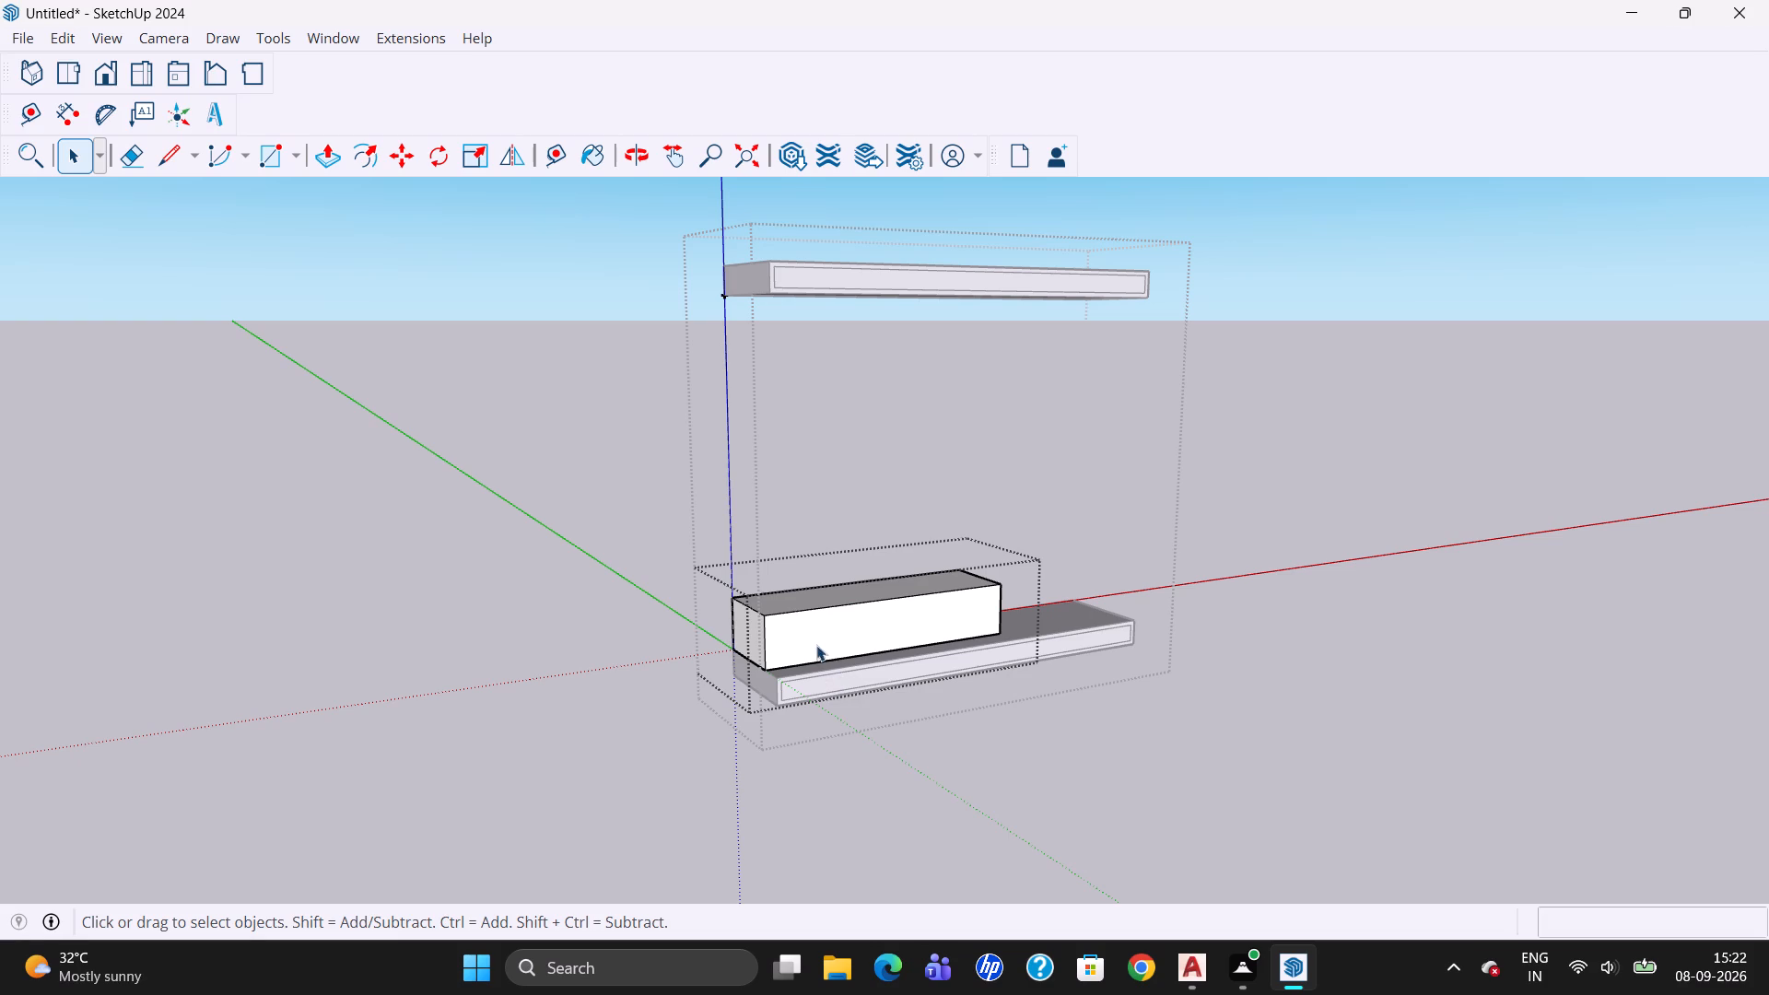
pyautogui.doubleClick(771, 485)
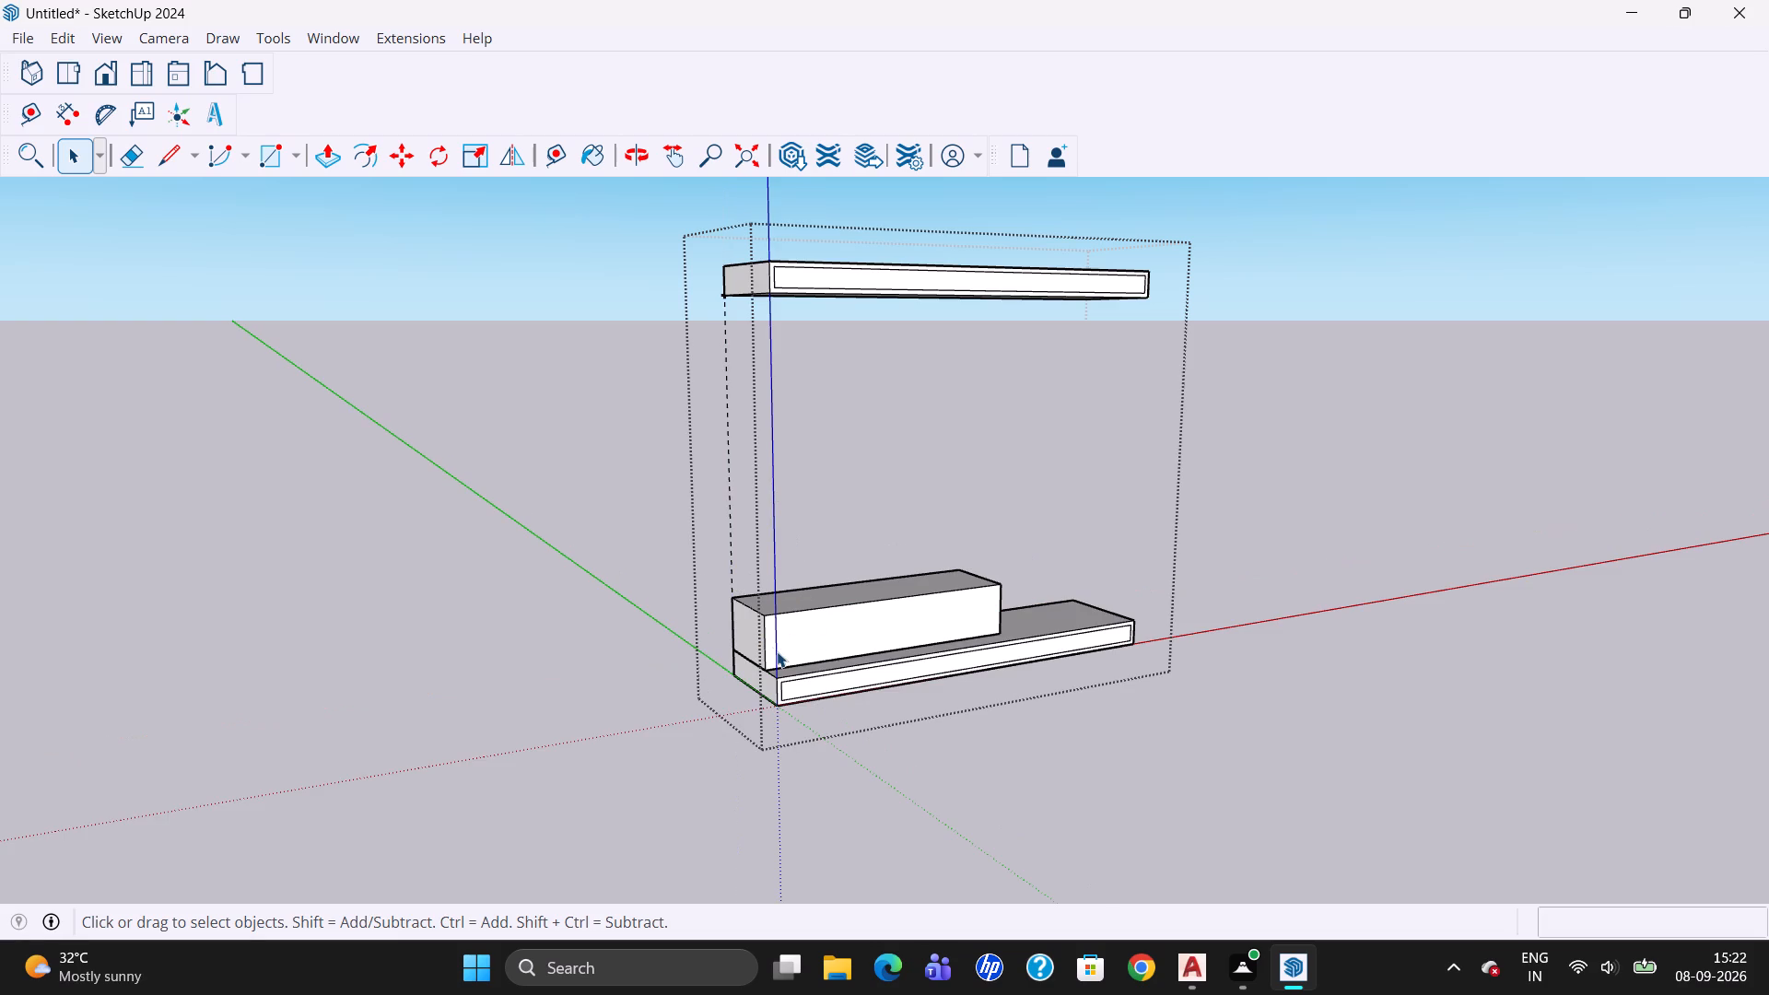
pyautogui.scroll(4, 777, 651)
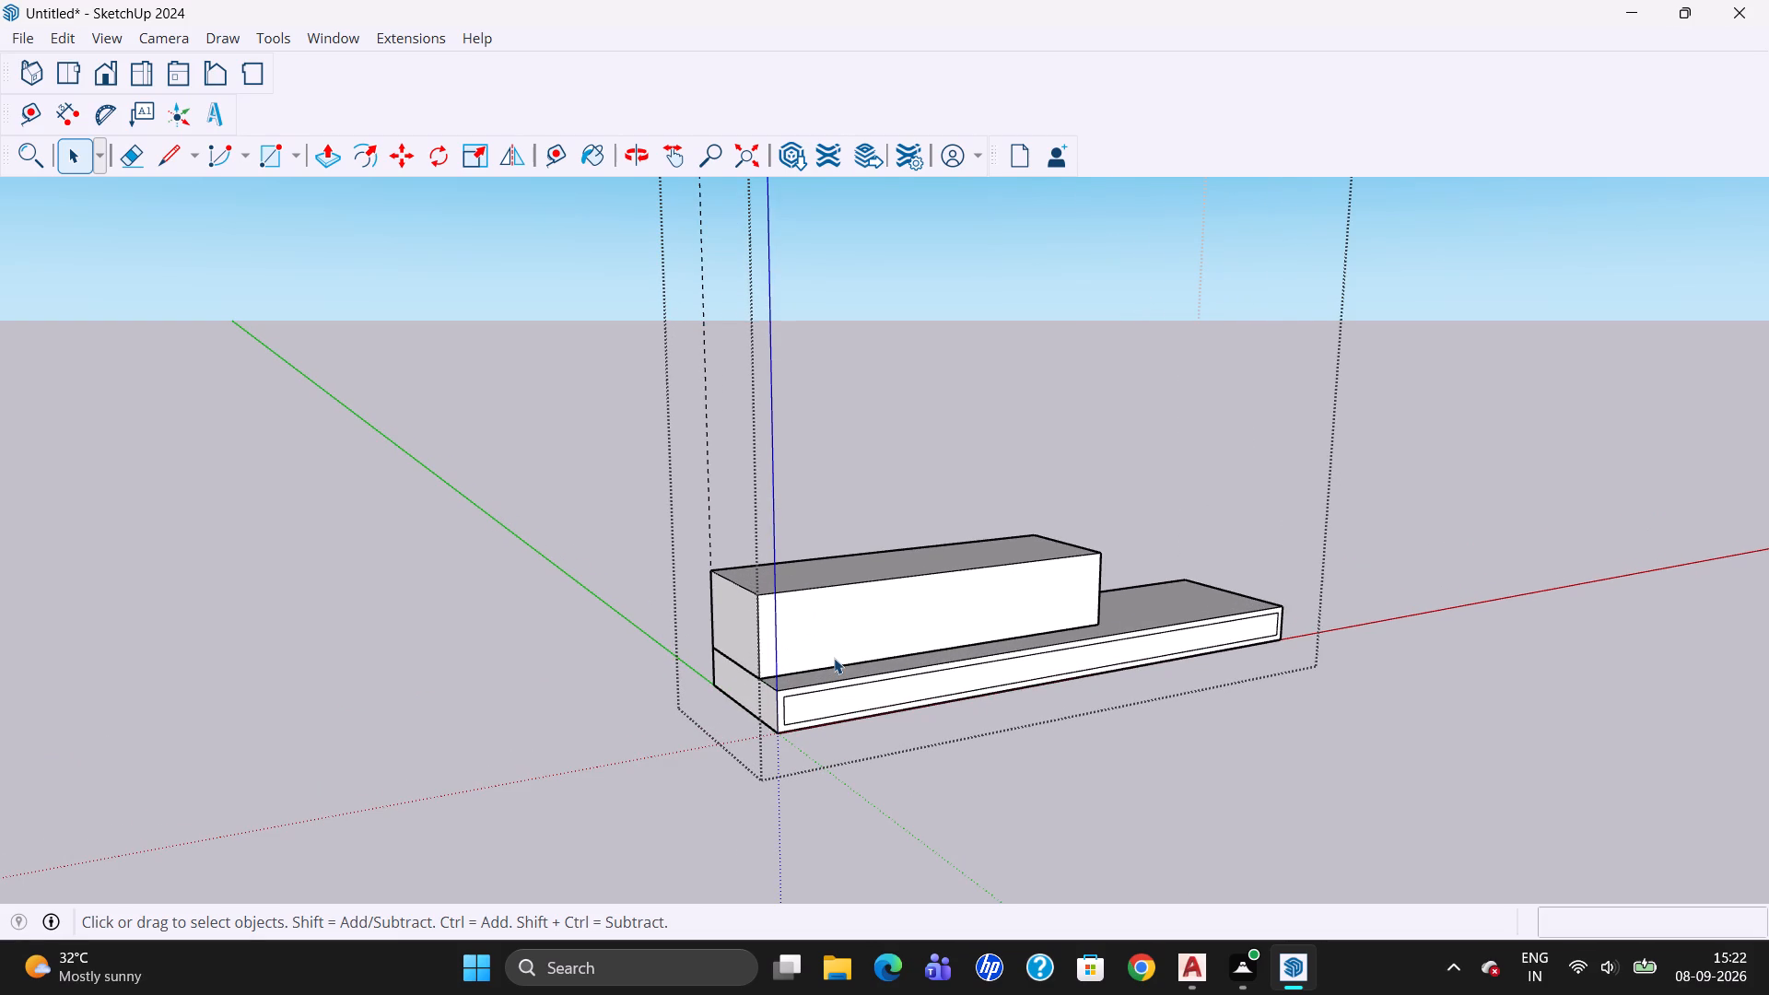
# Undo the 1' 6" box, its group, the upright 1' by 5' rectangle and the upper slab copy.
pyautogui.scroll(-1, 836, 660)
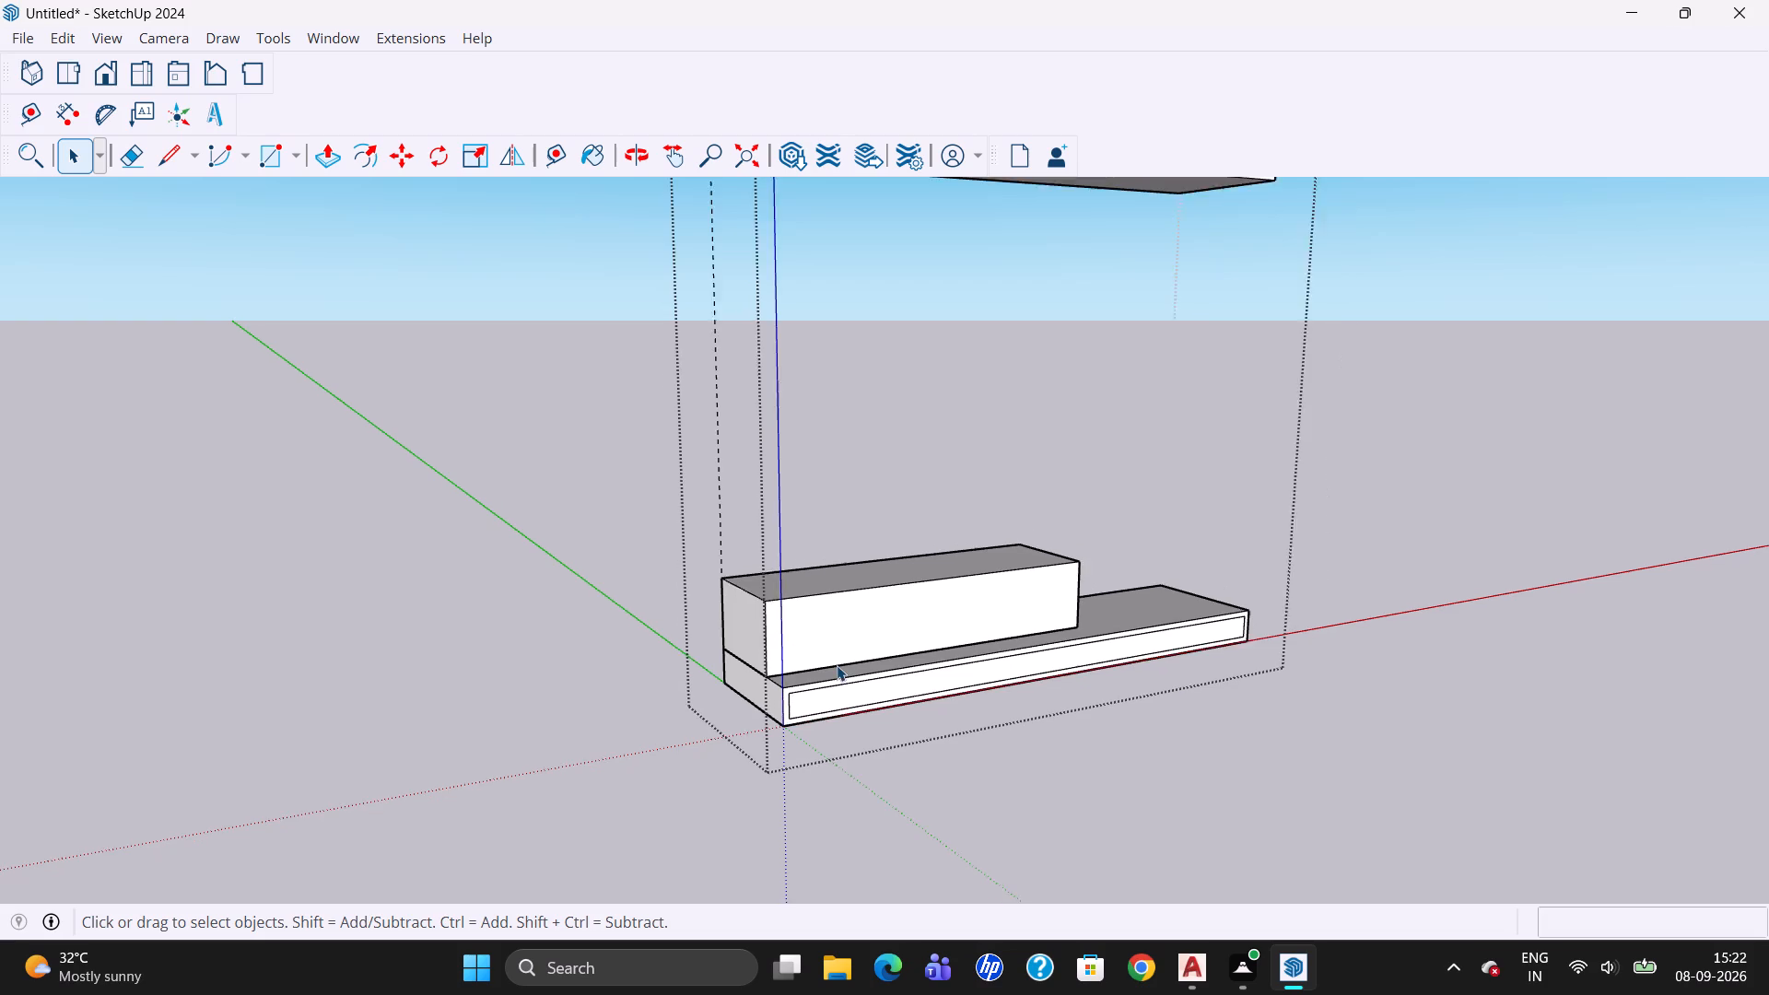
pyautogui.scroll(-2, 837, 665)
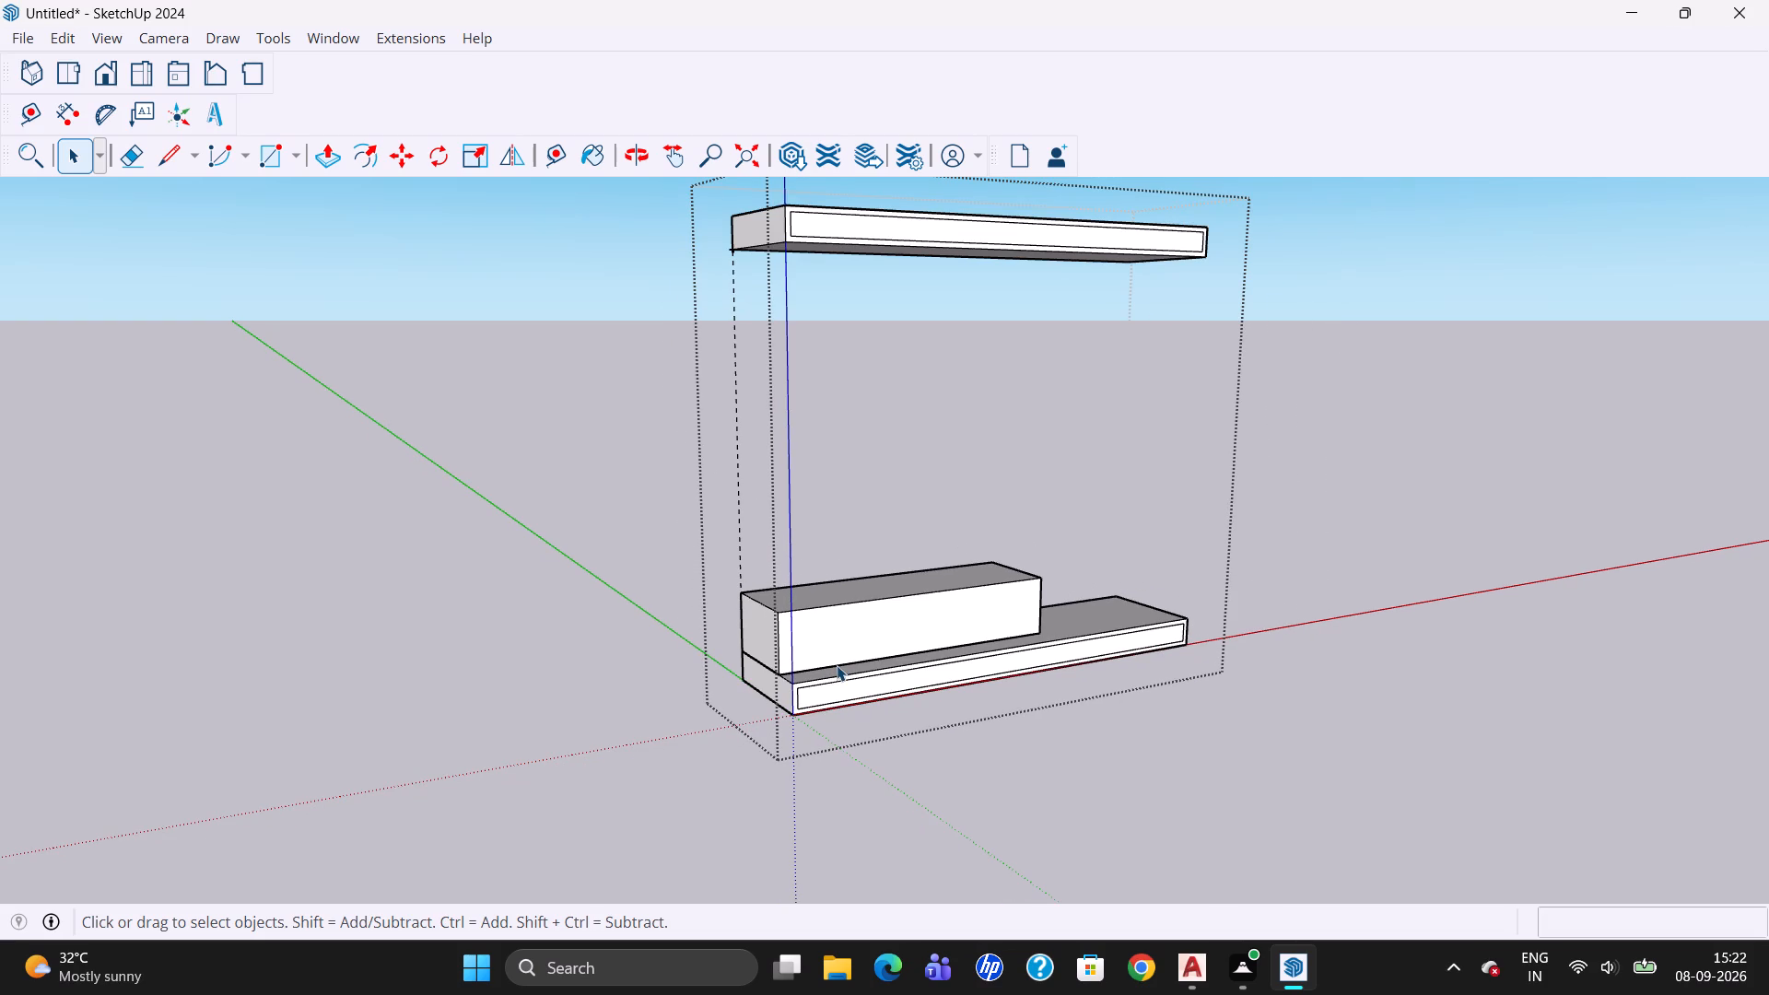
pyautogui.hotkey('ctrl', 'z')
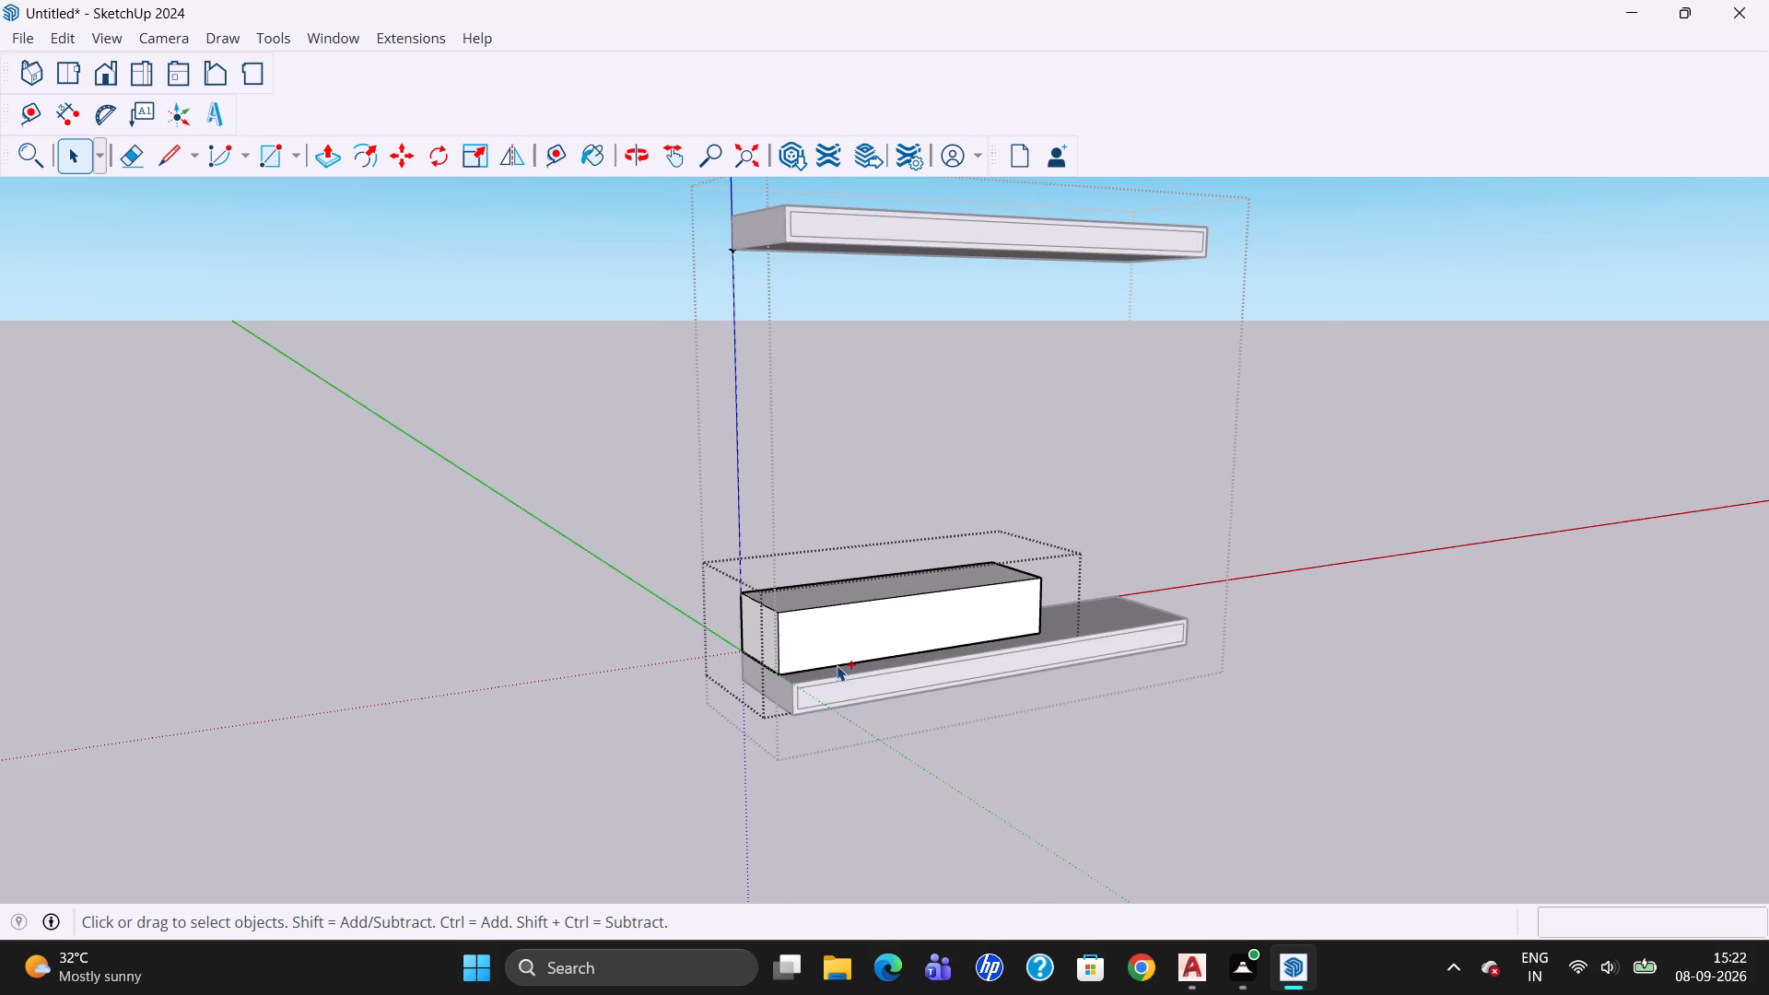
pyautogui.hotkey('ctrl', 'z')
pyautogui.hotkey('ctrl', 'z')
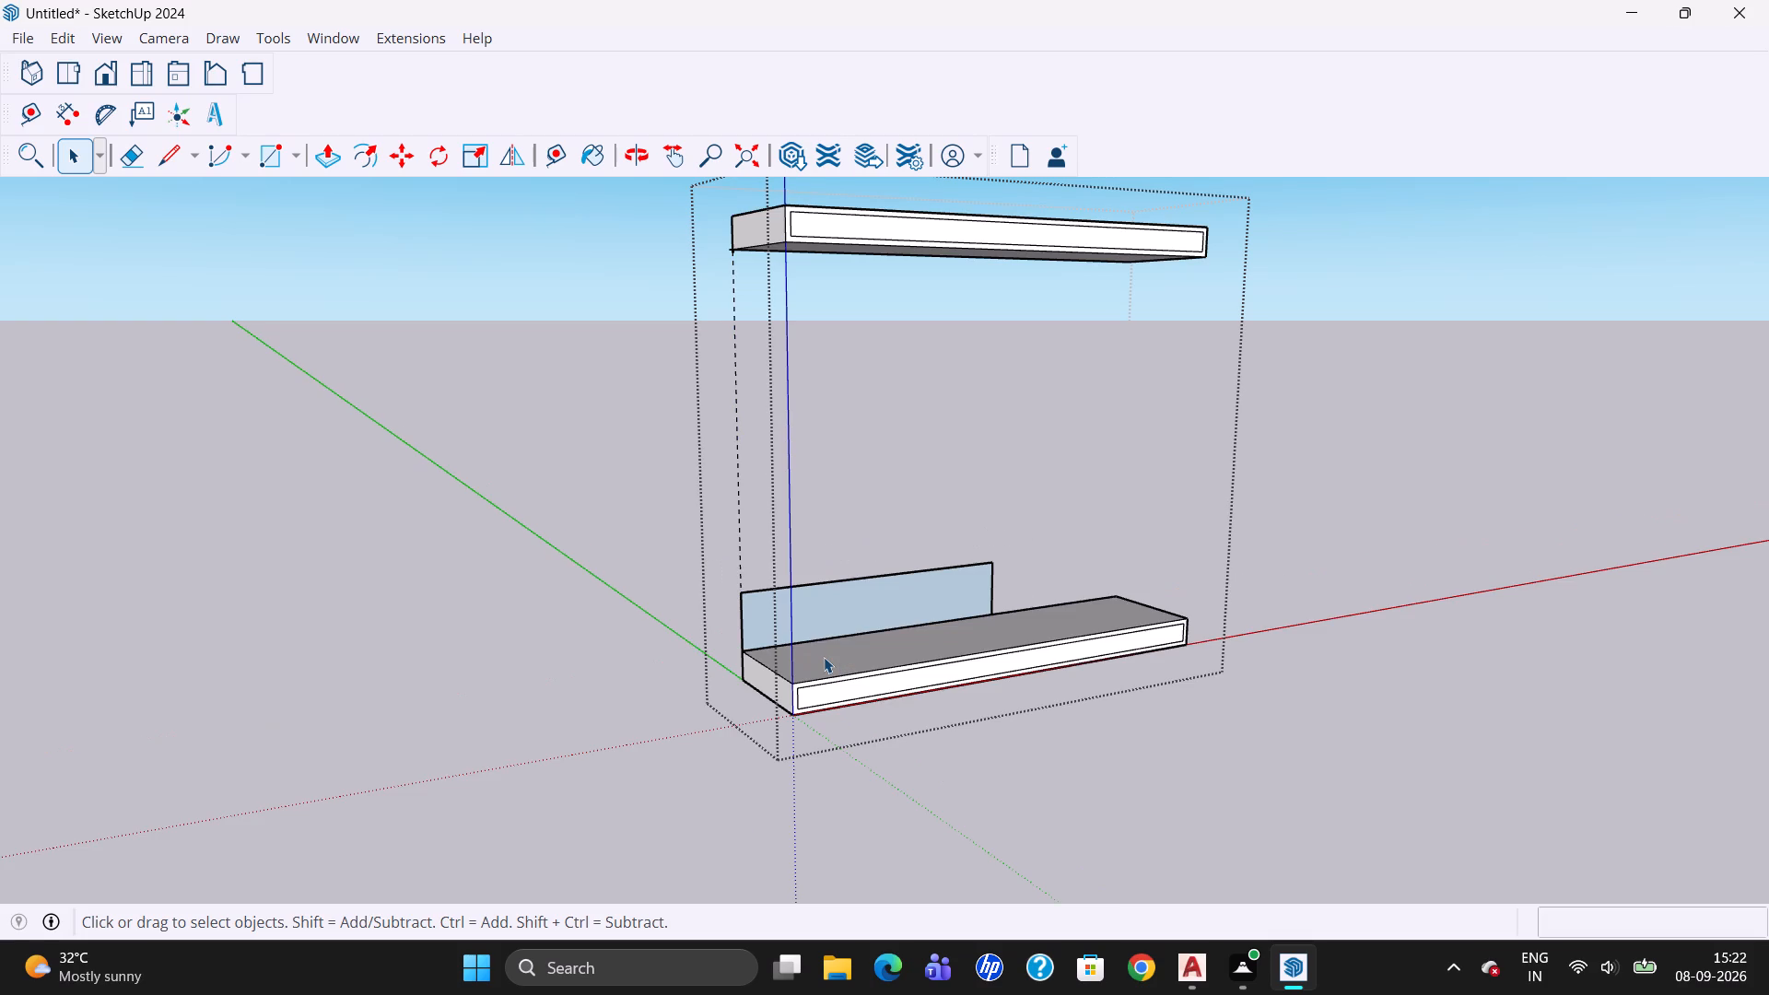
pyautogui.hotkey('ctrl', 'z')
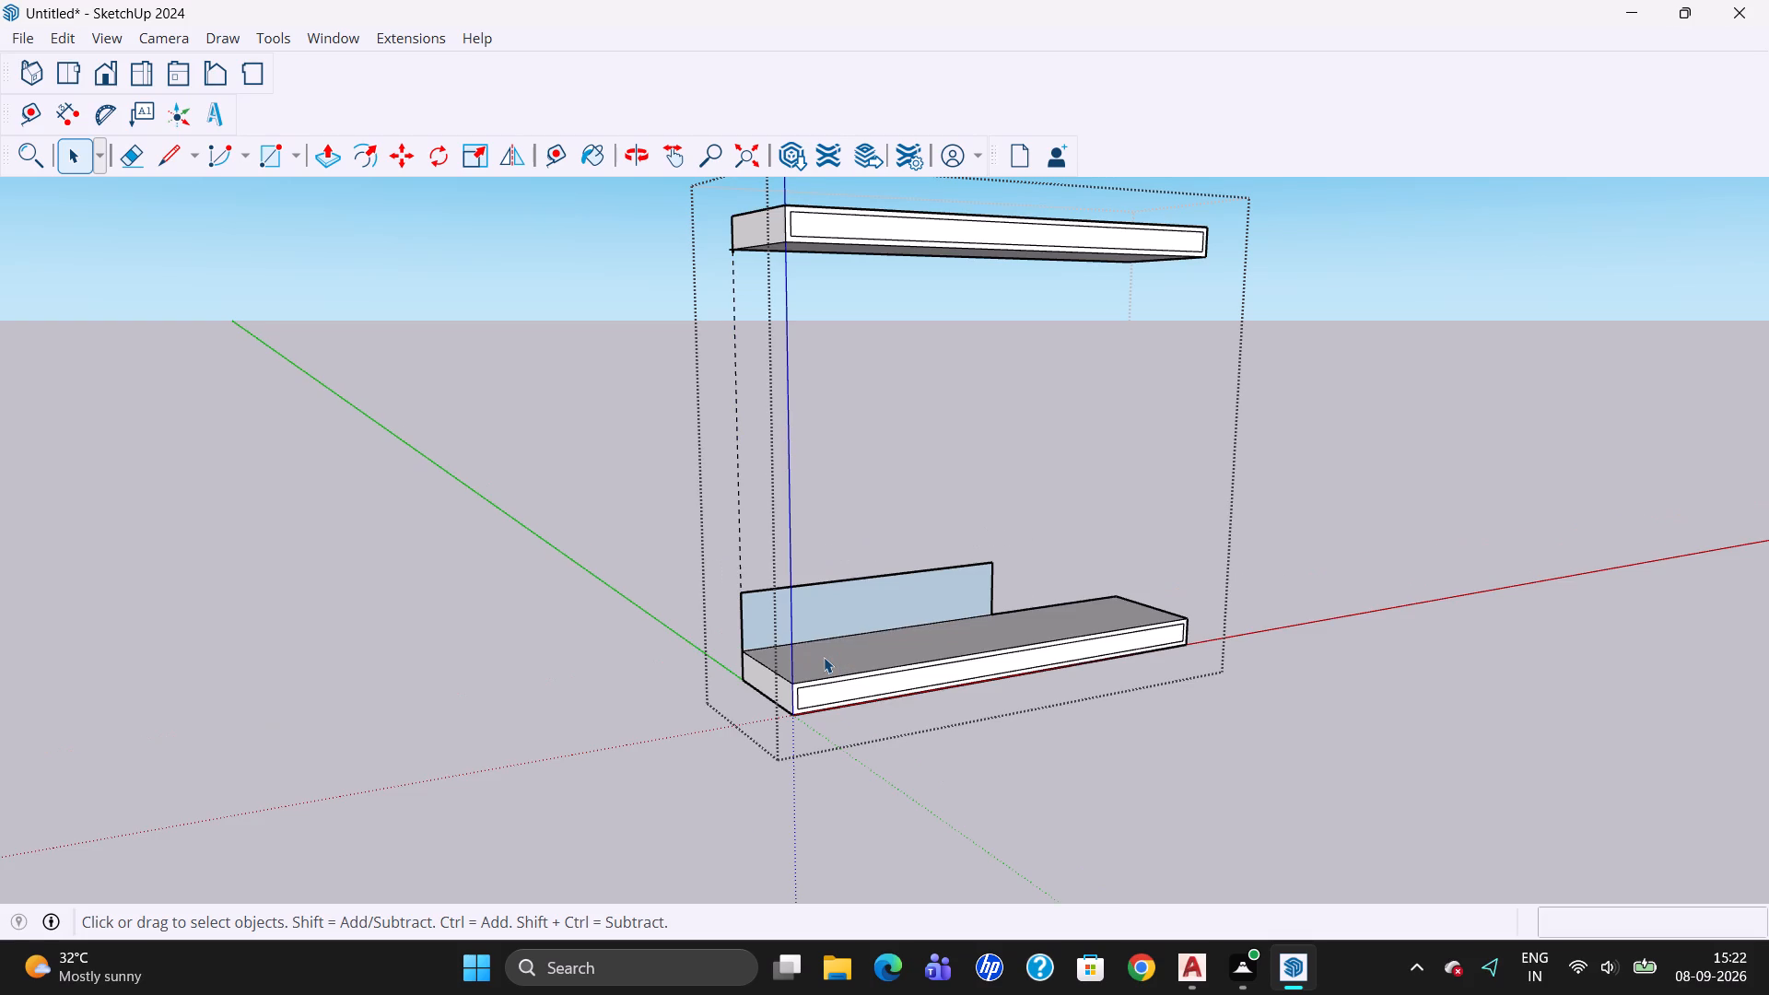
pyautogui.press('Left')
pyautogui.hotkey('ctrl', 'z')
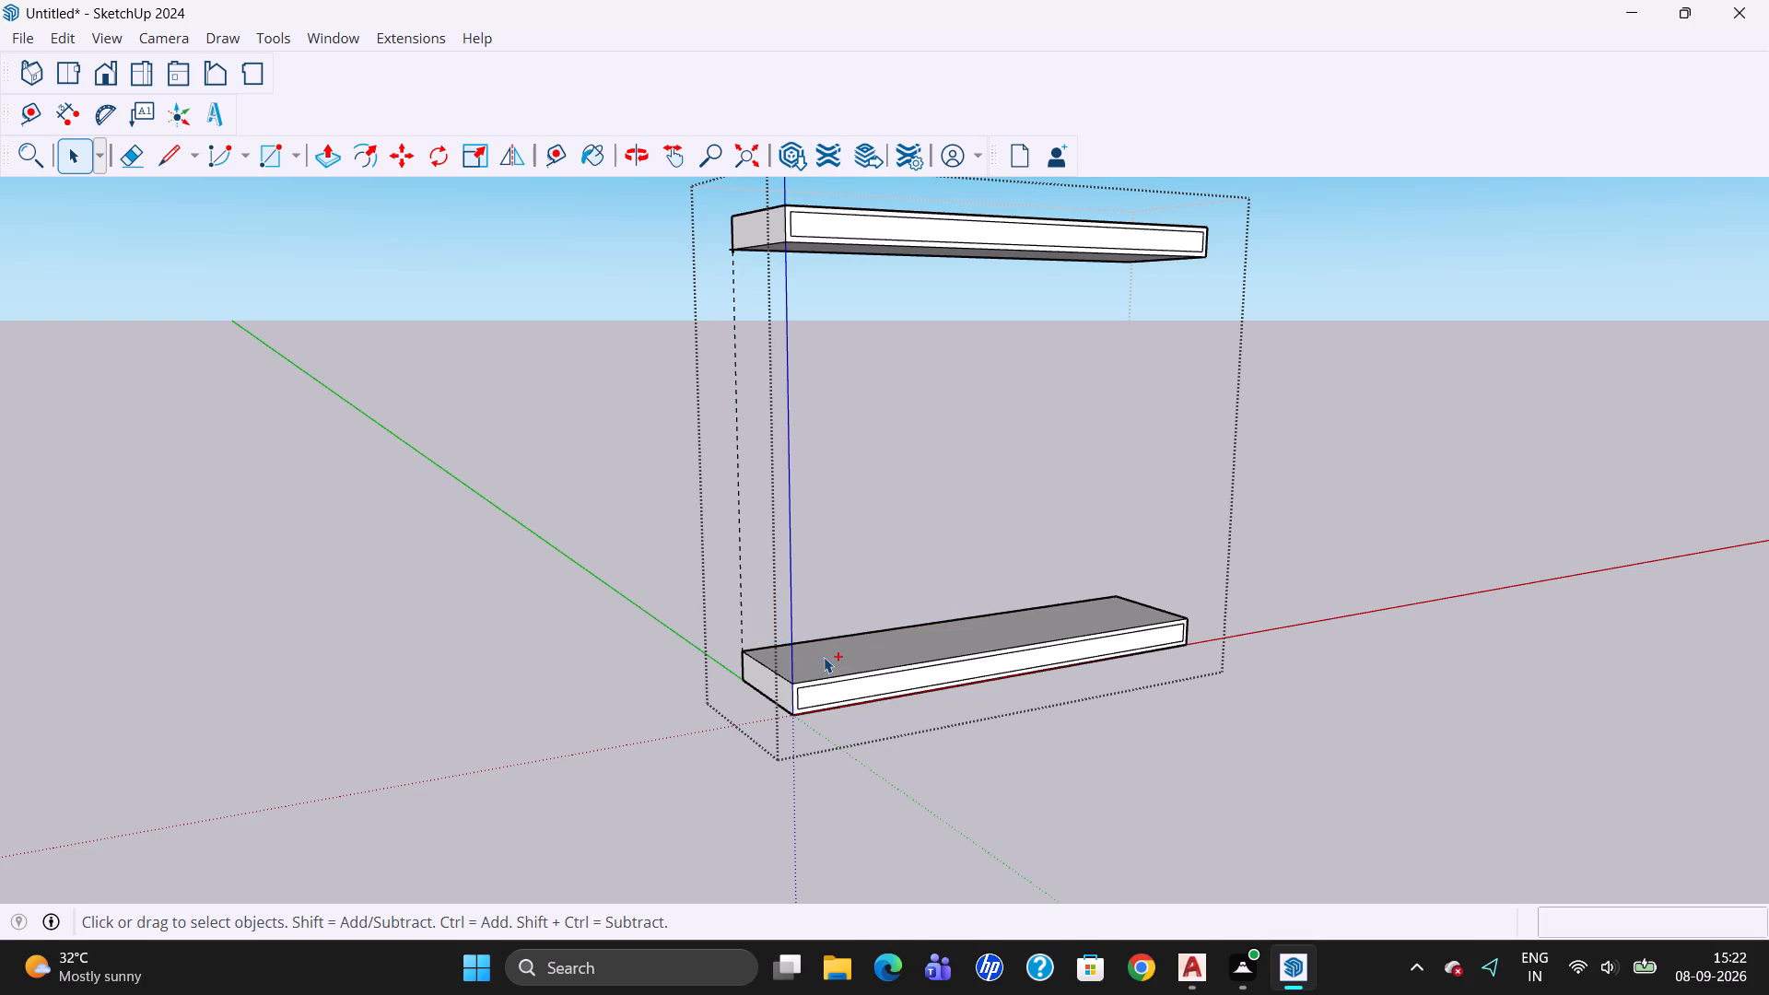
pyautogui.hotkey('ctrl', 'z')
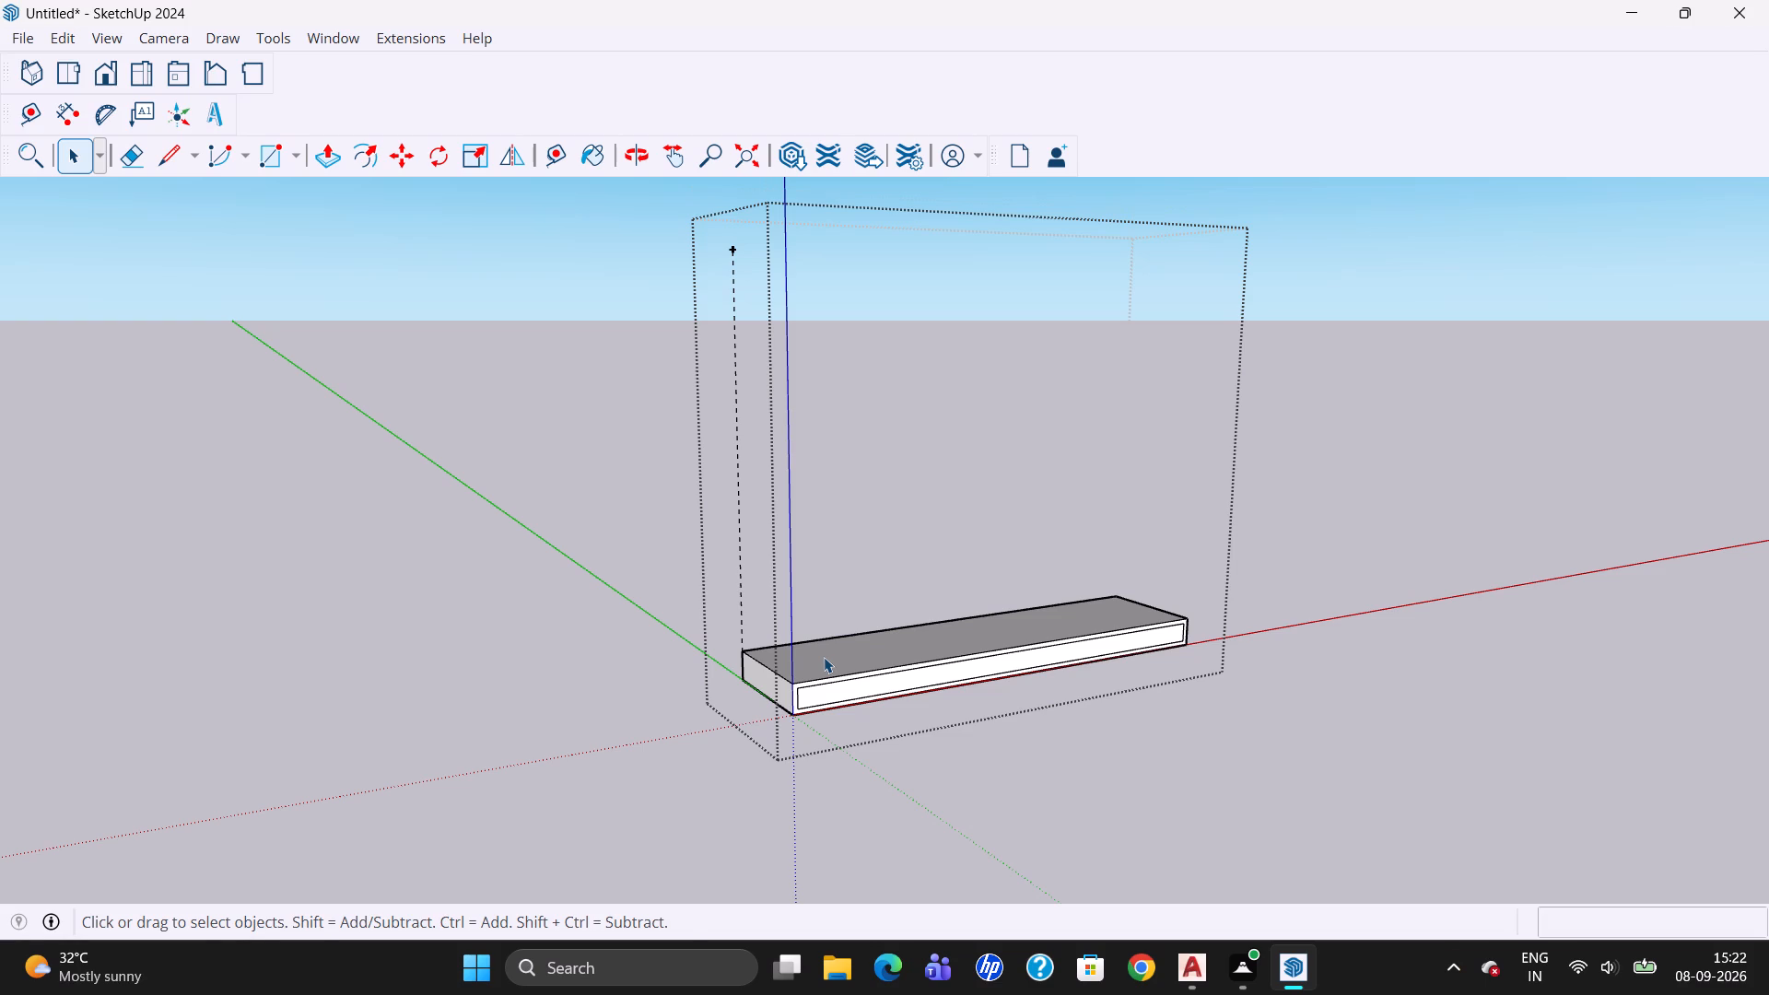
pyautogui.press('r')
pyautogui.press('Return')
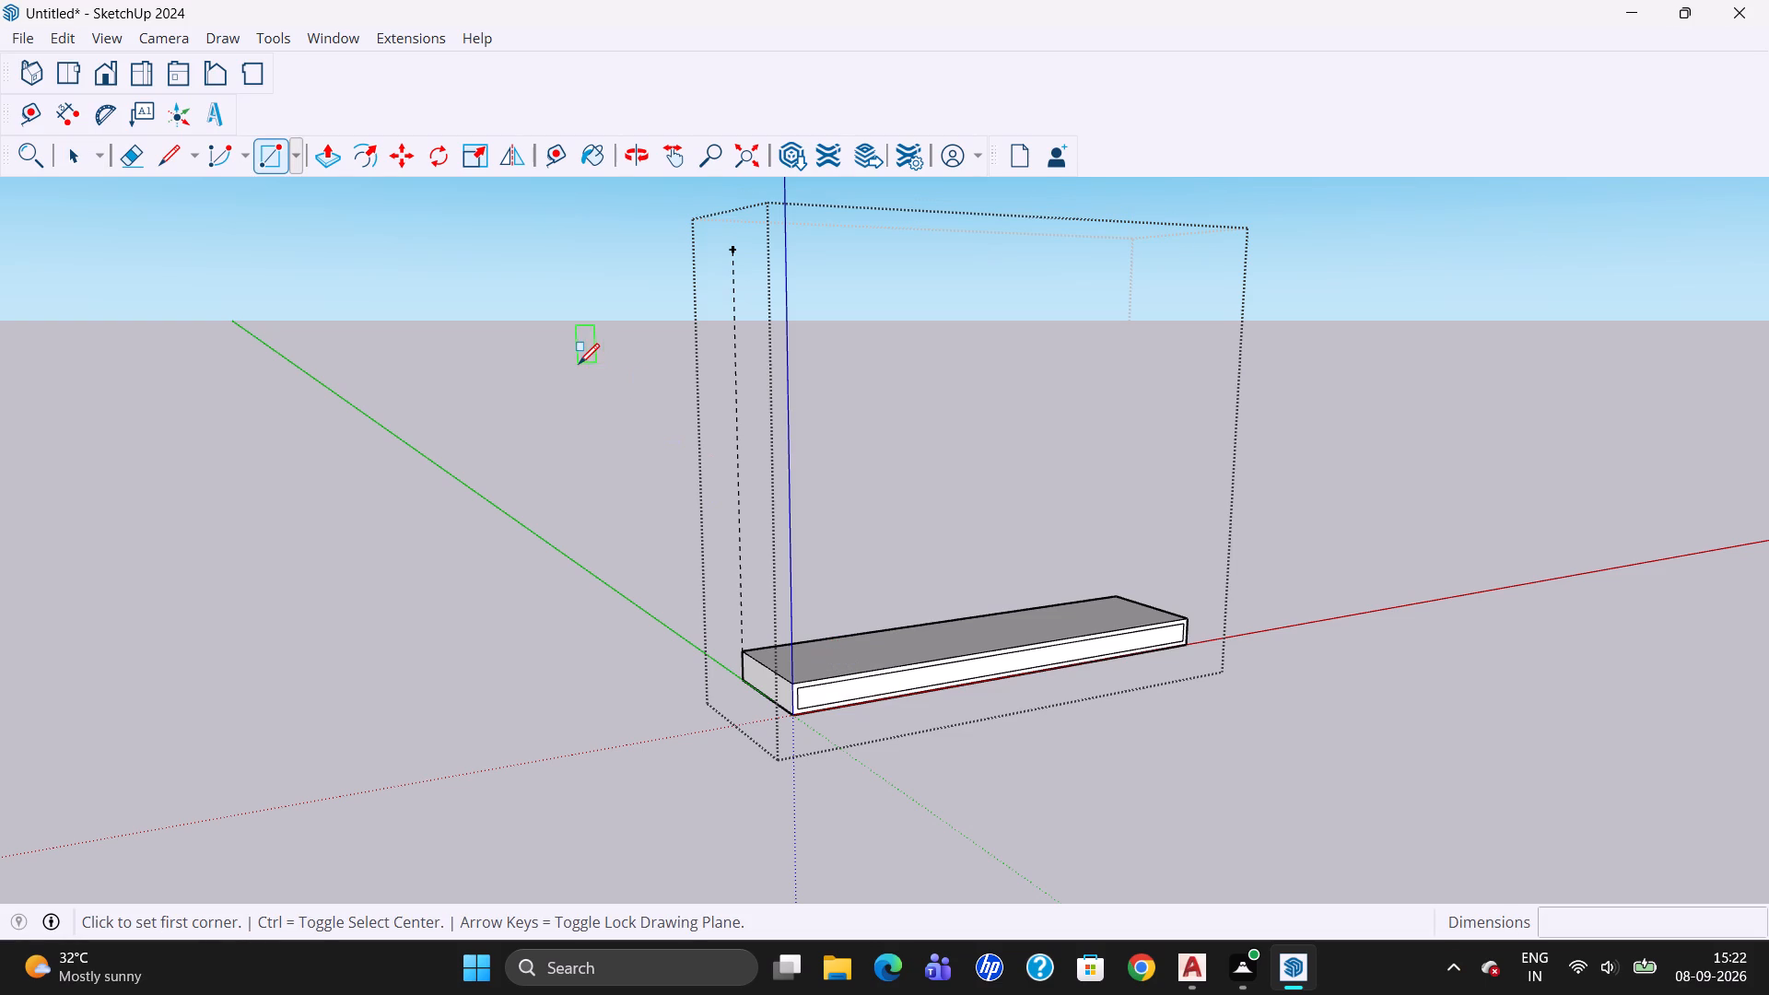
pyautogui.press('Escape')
# Copy the whole base slab geometry straight up 7' from its rear bottom corner to the end of the guide.
pyautogui.click(76, 159)
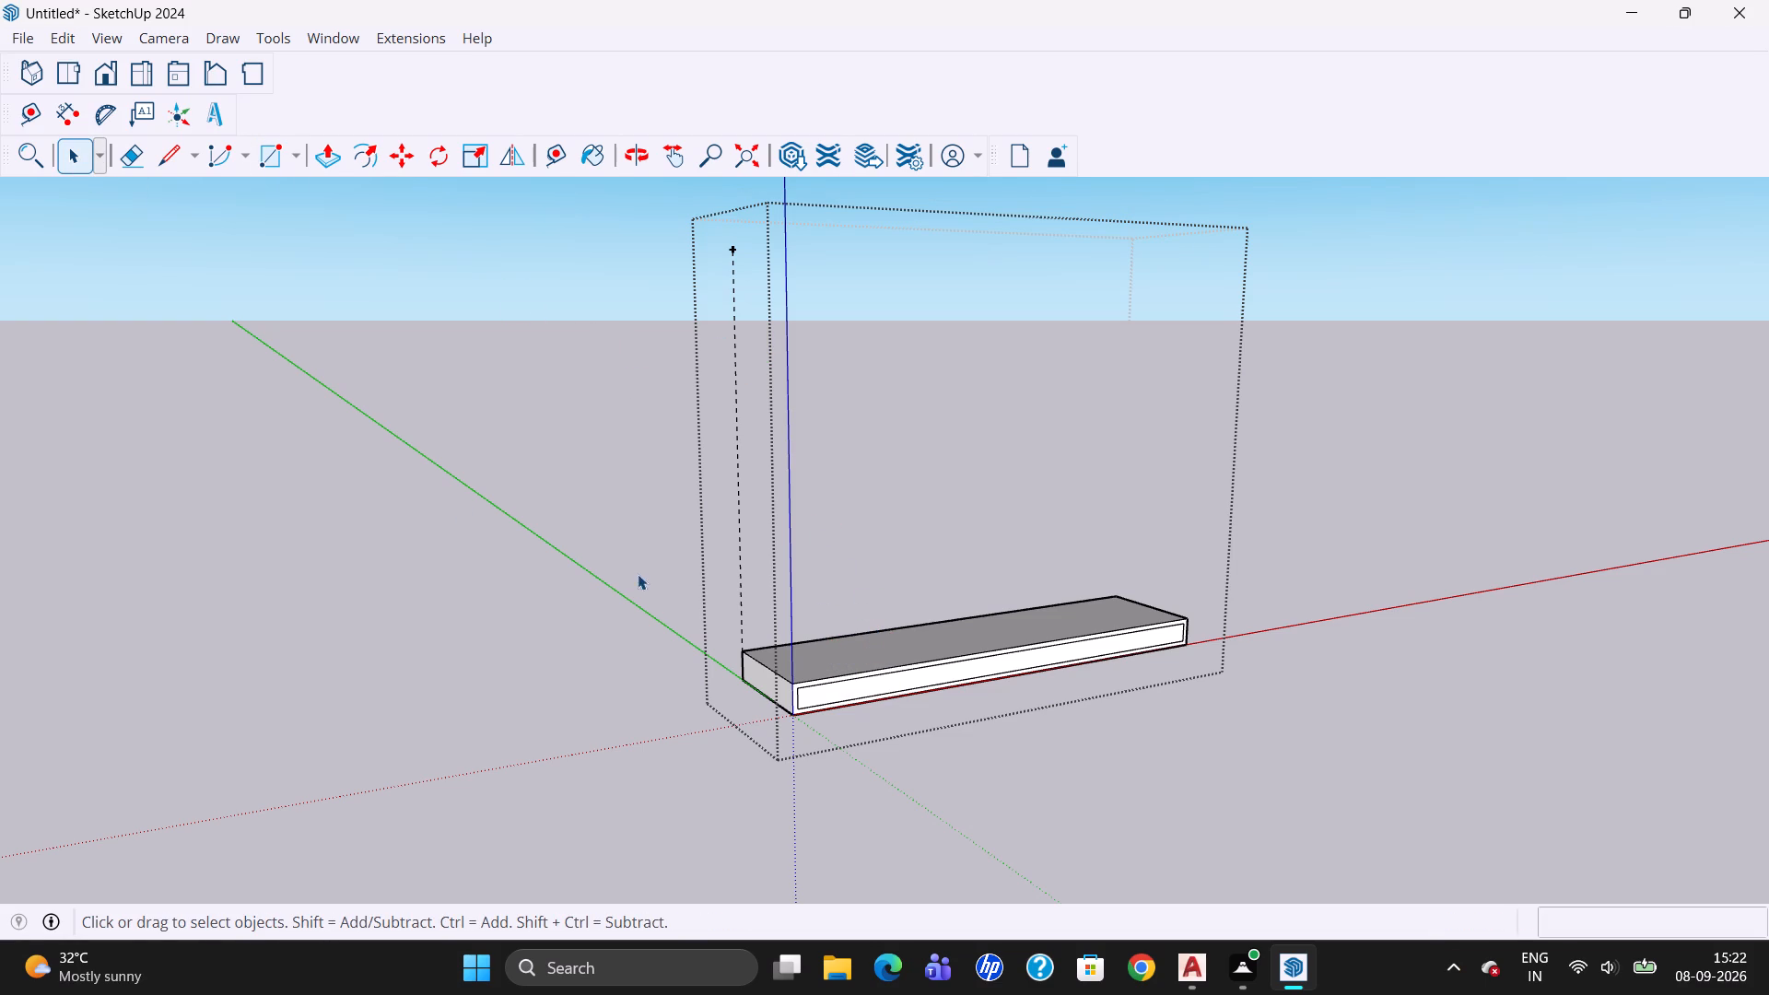
pyautogui.doubleClick(818, 673)
pyautogui.tripleClick(814, 688)
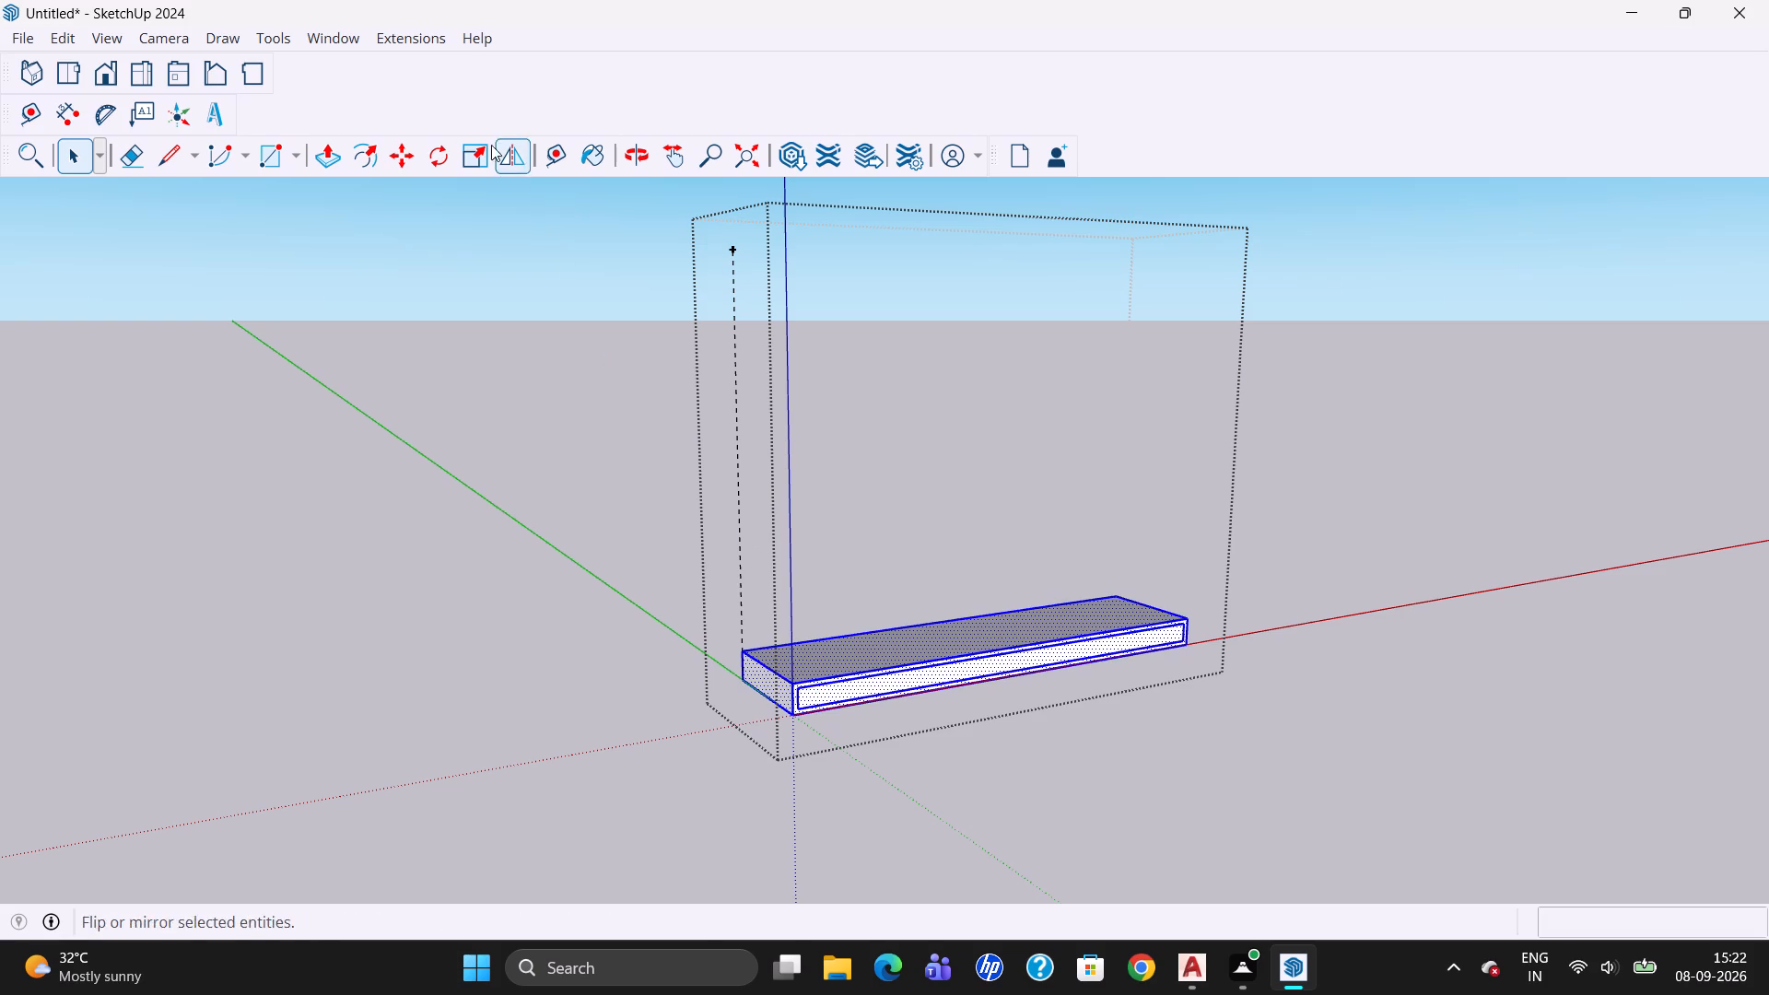
pyautogui.click(399, 145)
pyautogui.click(740, 677)
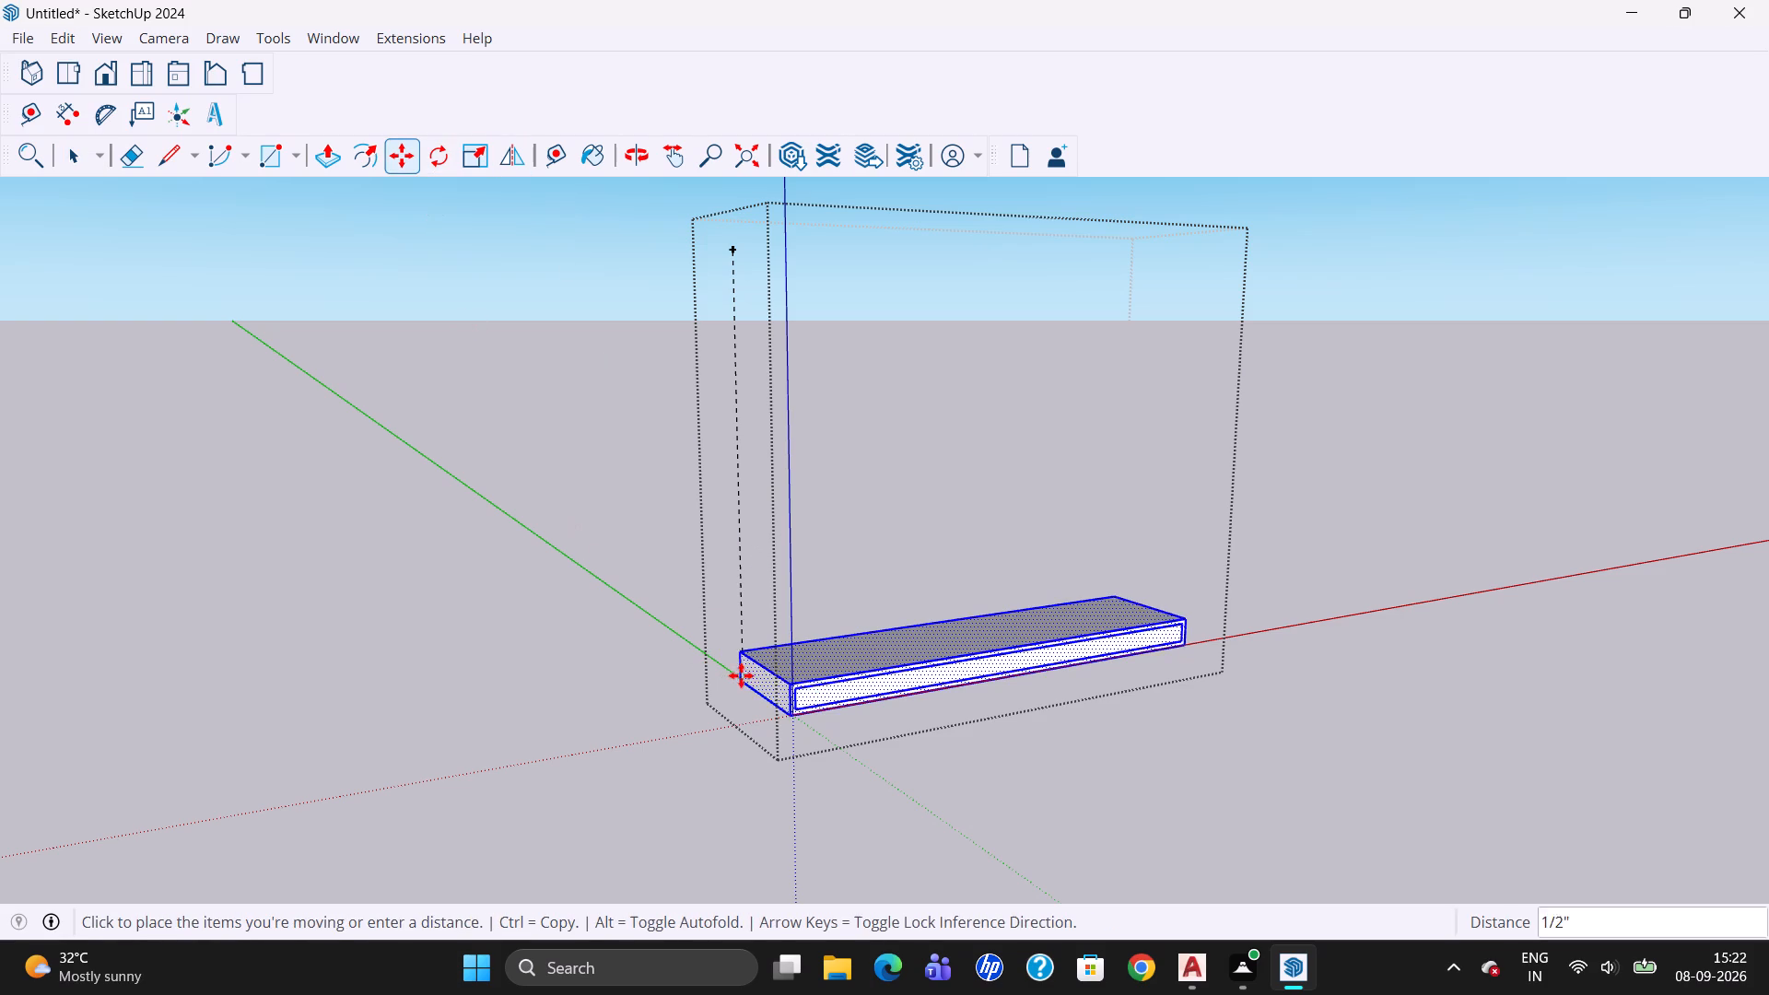
pyautogui.press('Up')
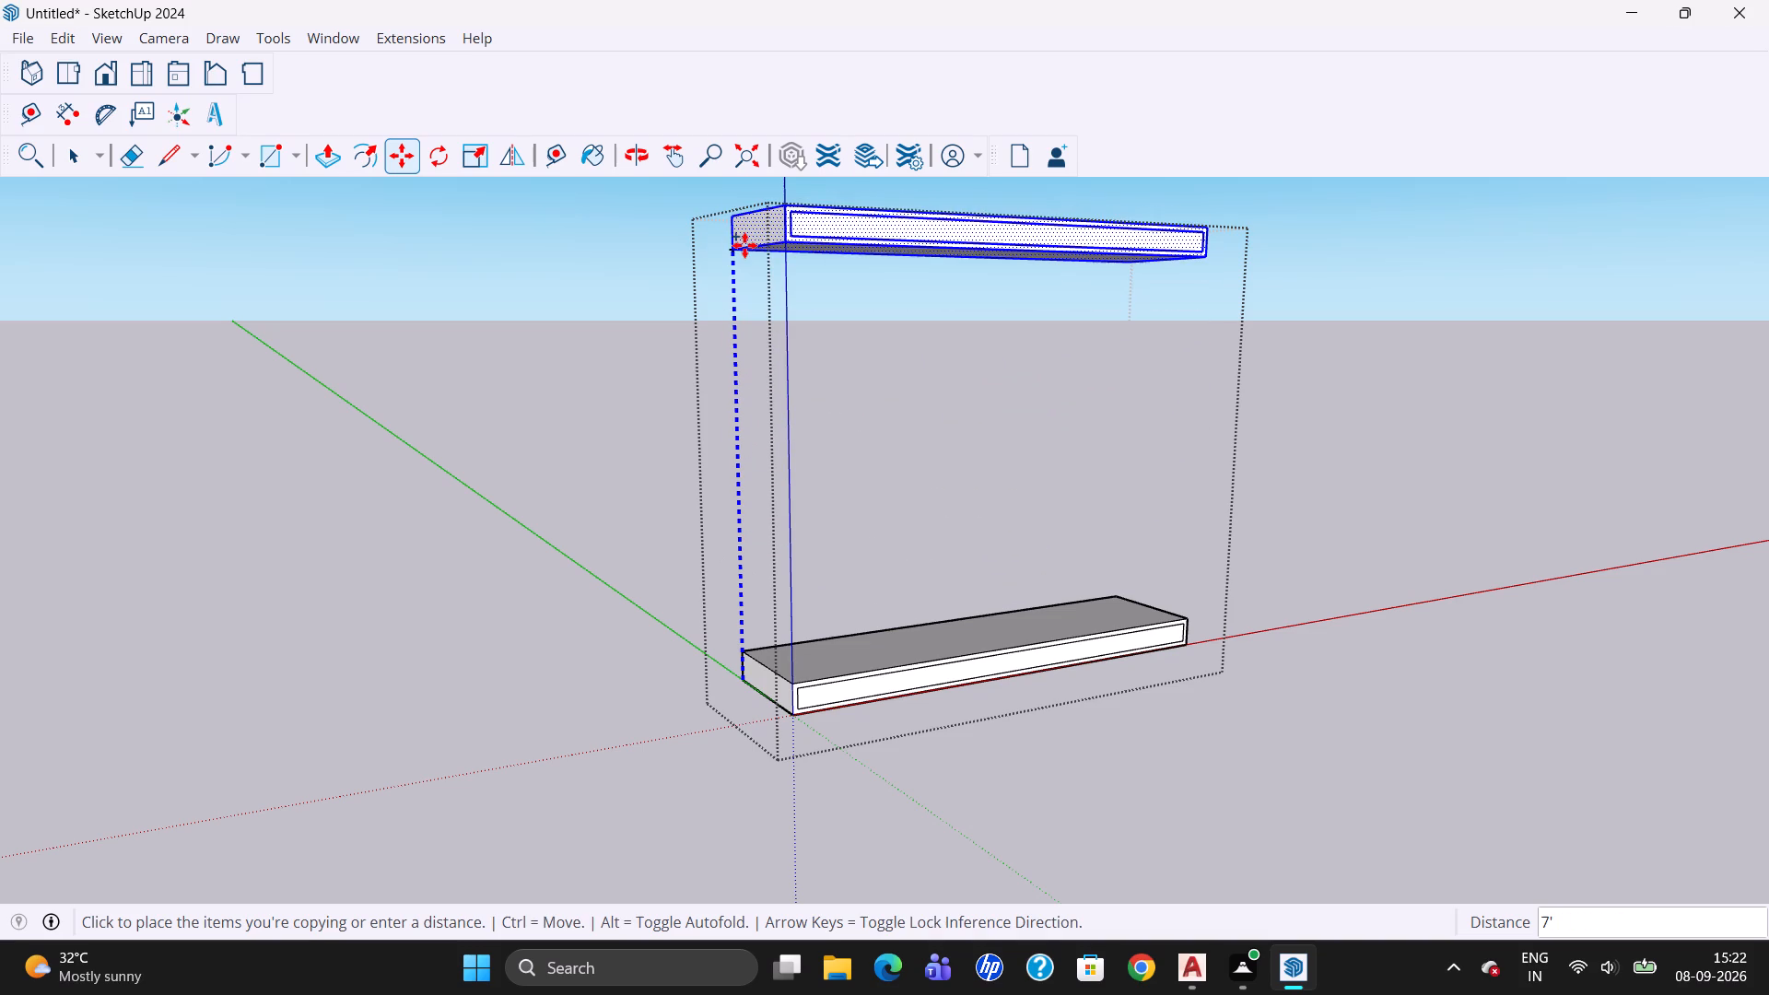
pyautogui.click(744, 245)
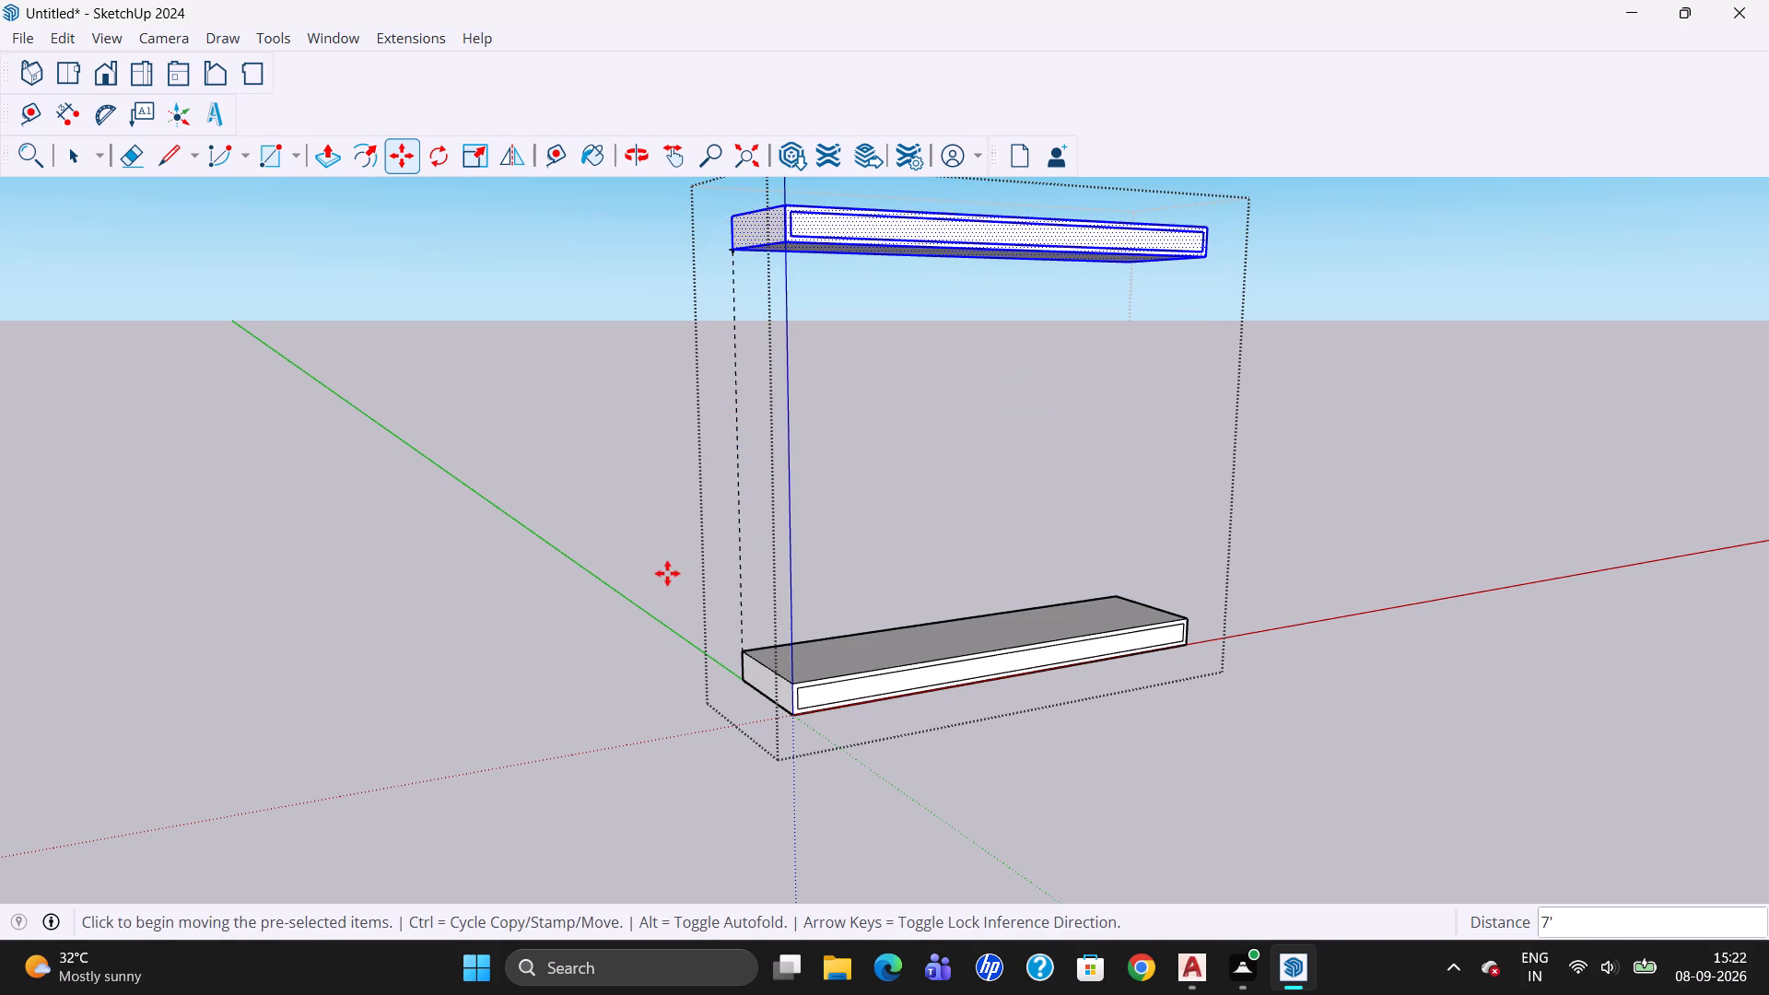
pyautogui.click(85, 162)
# Draw an upright rectangle 1' high and 5' long from the lower slab's rear top corner, along its back edge.
pyautogui.click(262, 157)
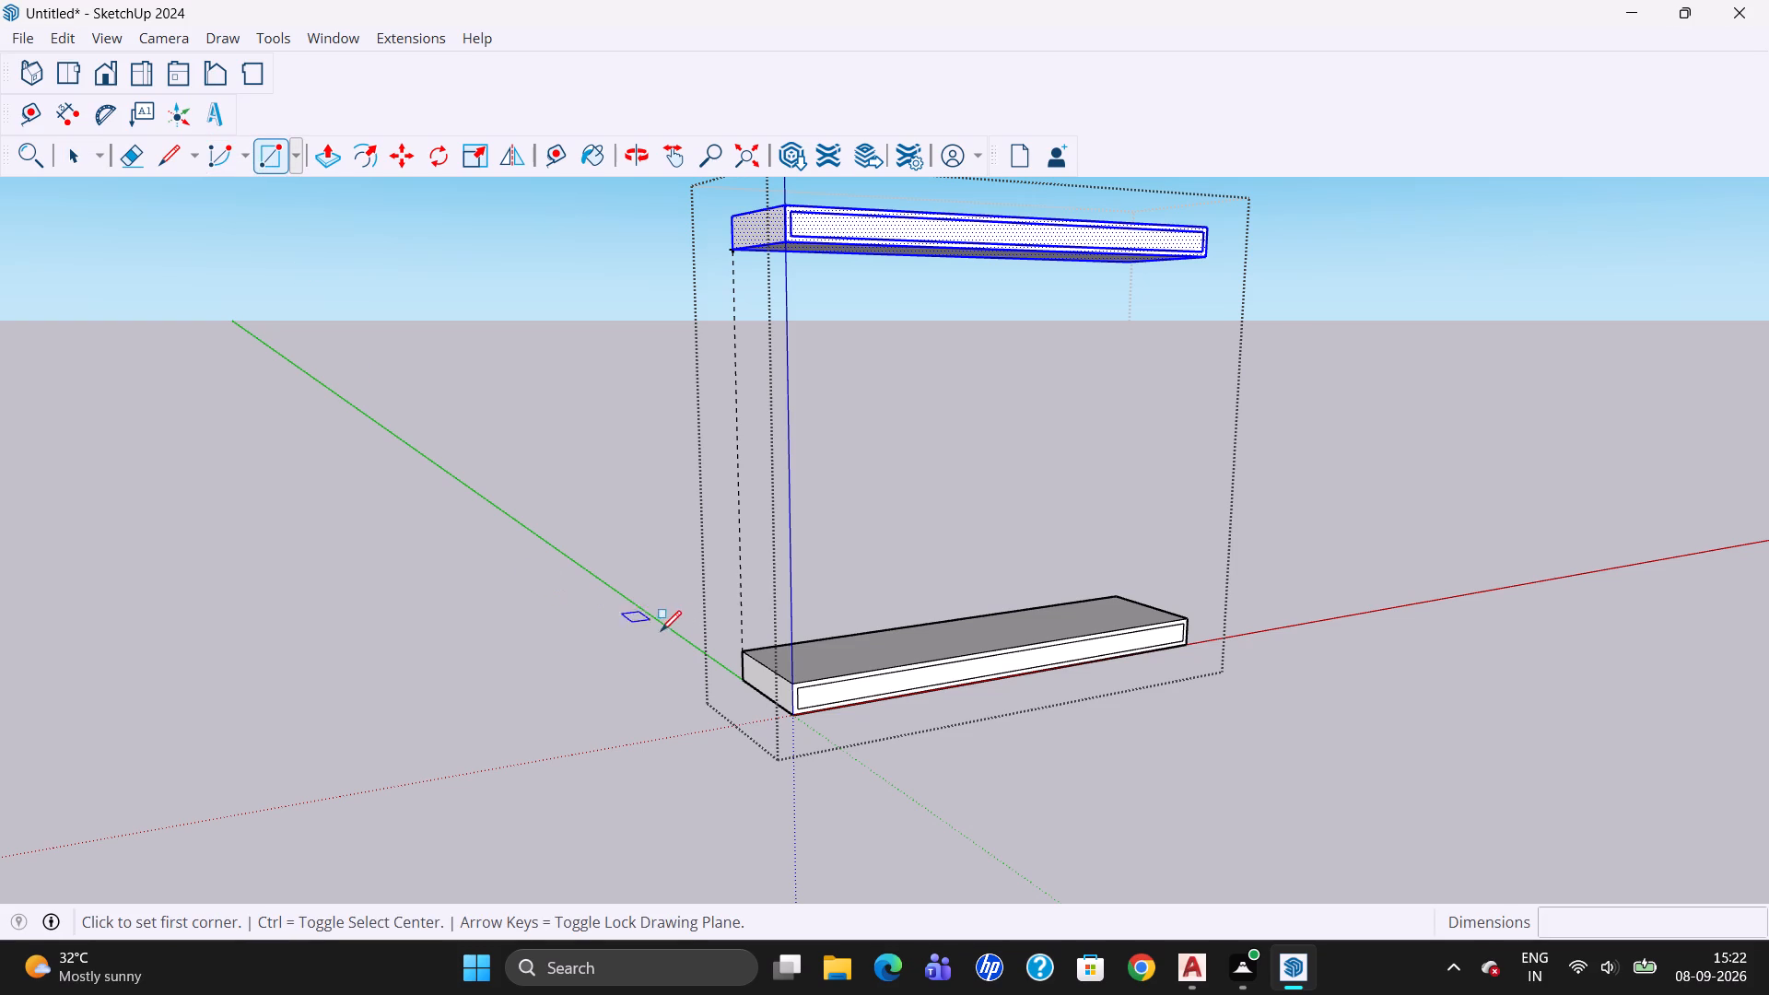
pyautogui.click(742, 650)
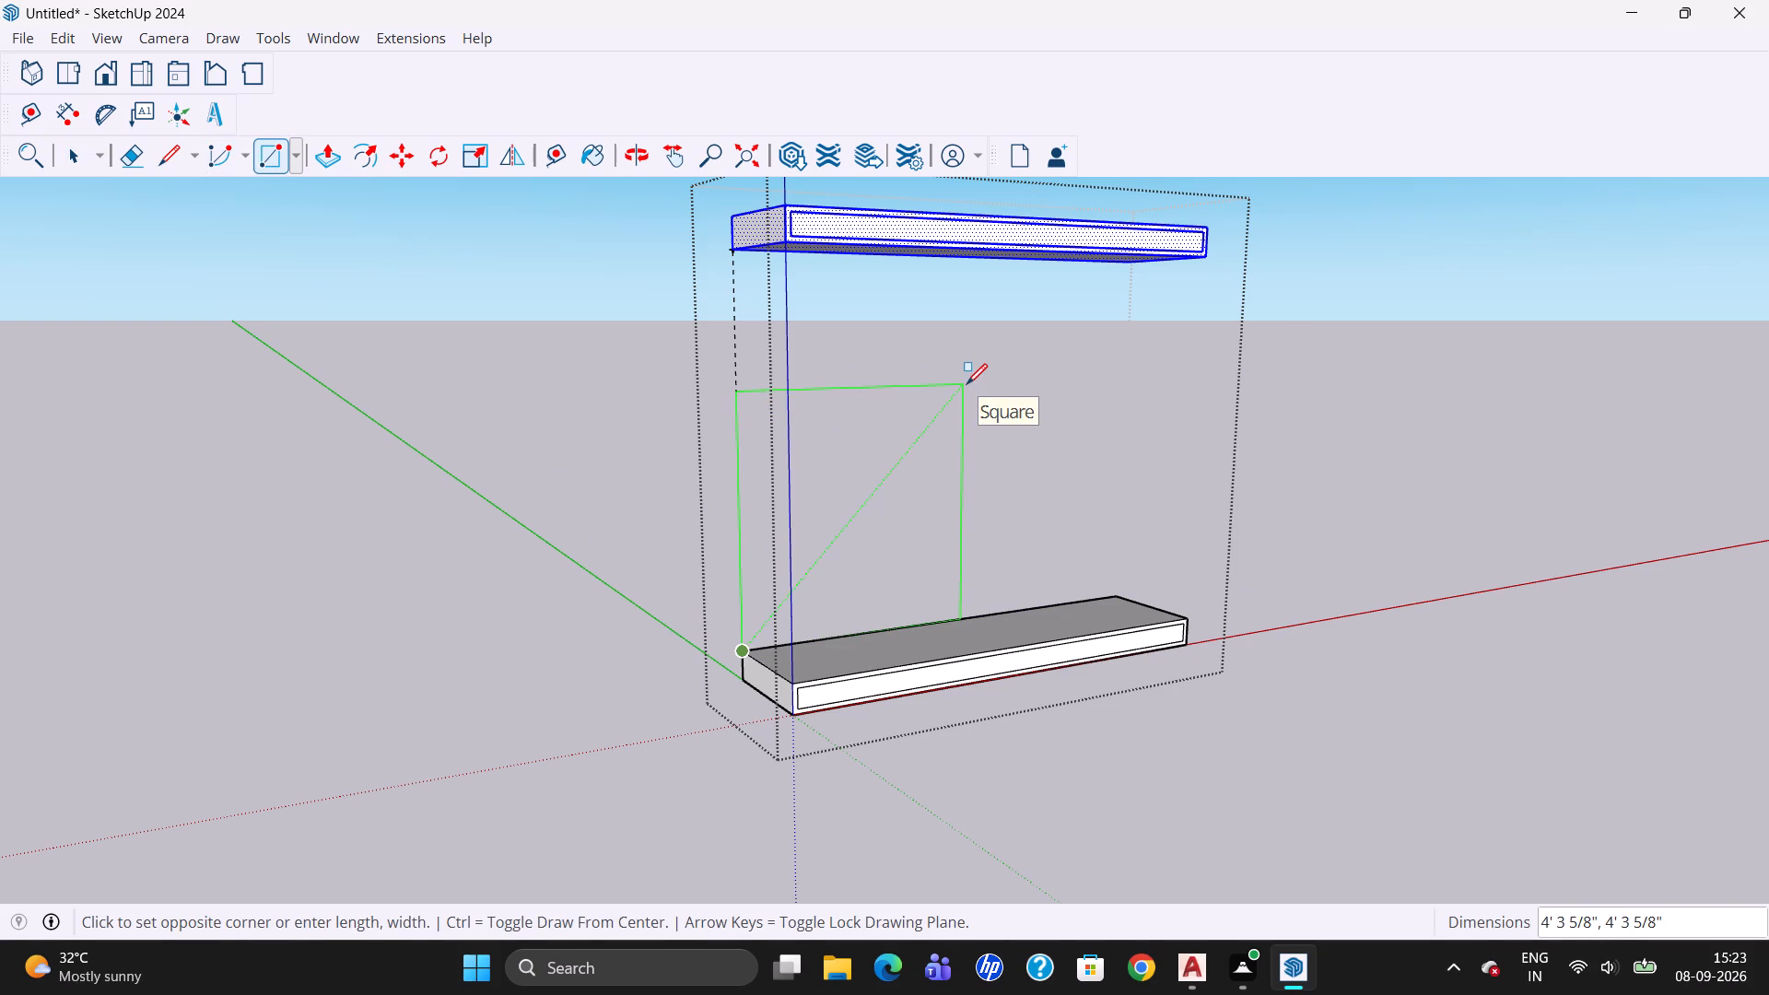
pyautogui.write("1'.")
pyautogui.press('BackSpace')
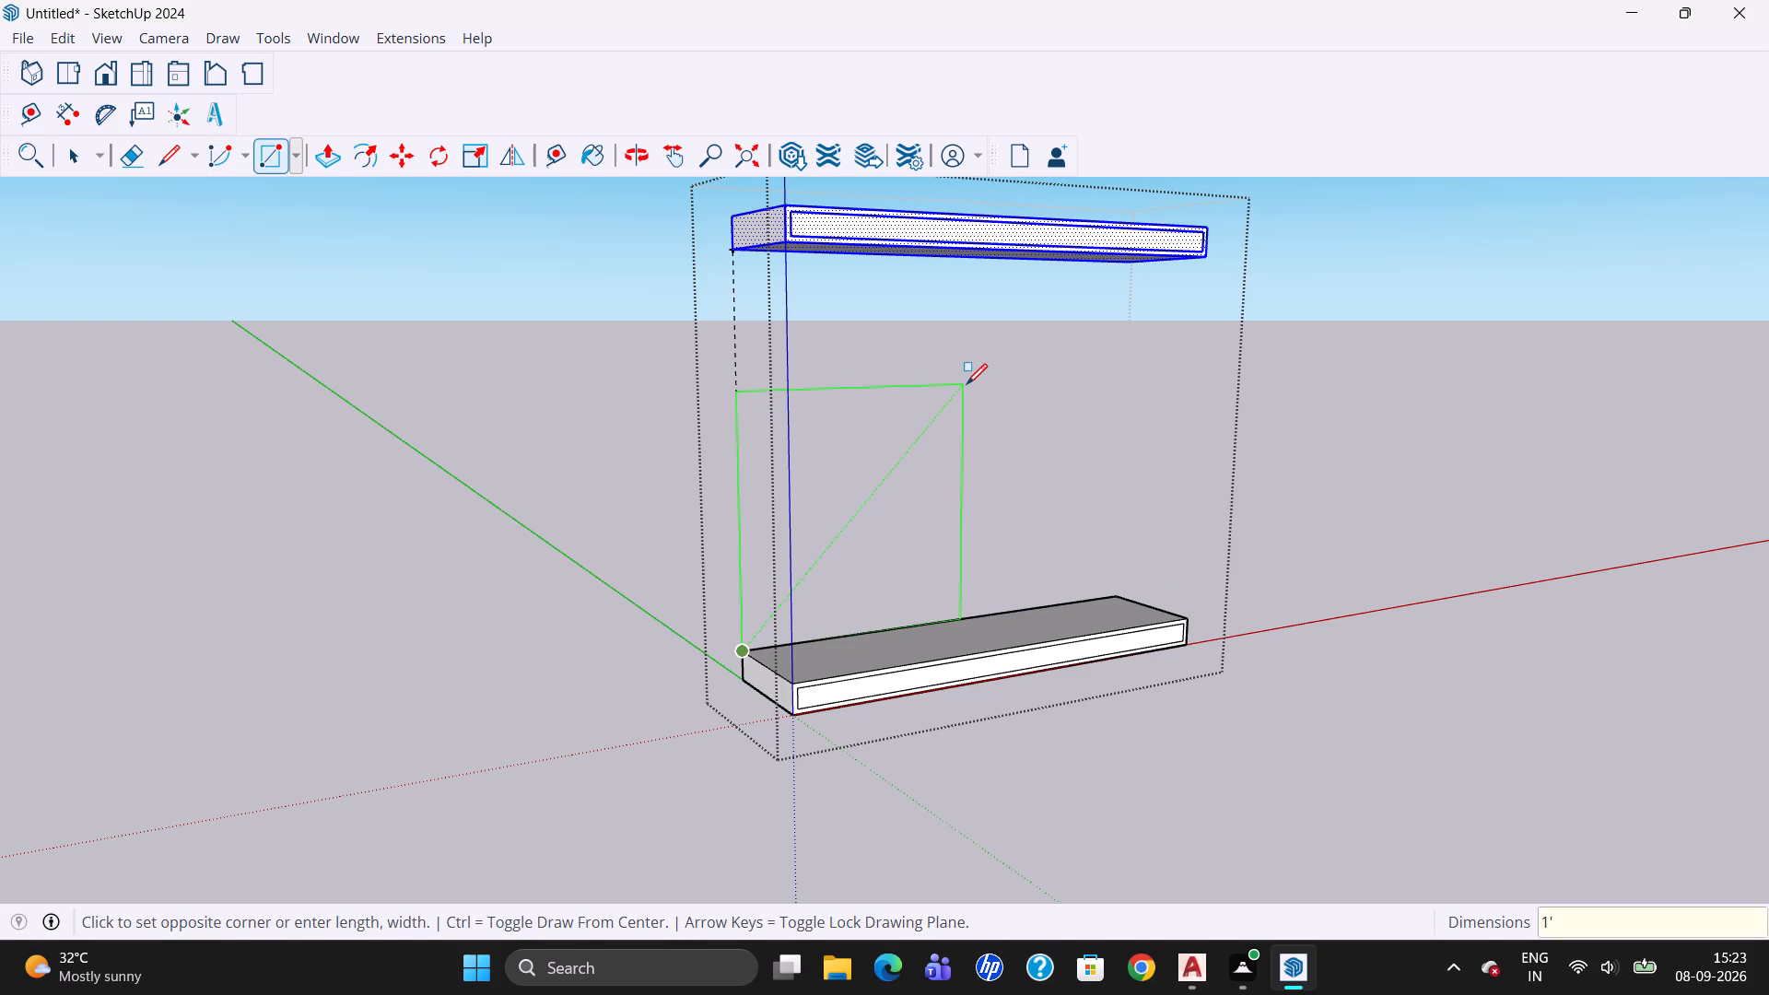
pyautogui.press(',')
pyautogui.write("5'")
pyautogui.press('Return')
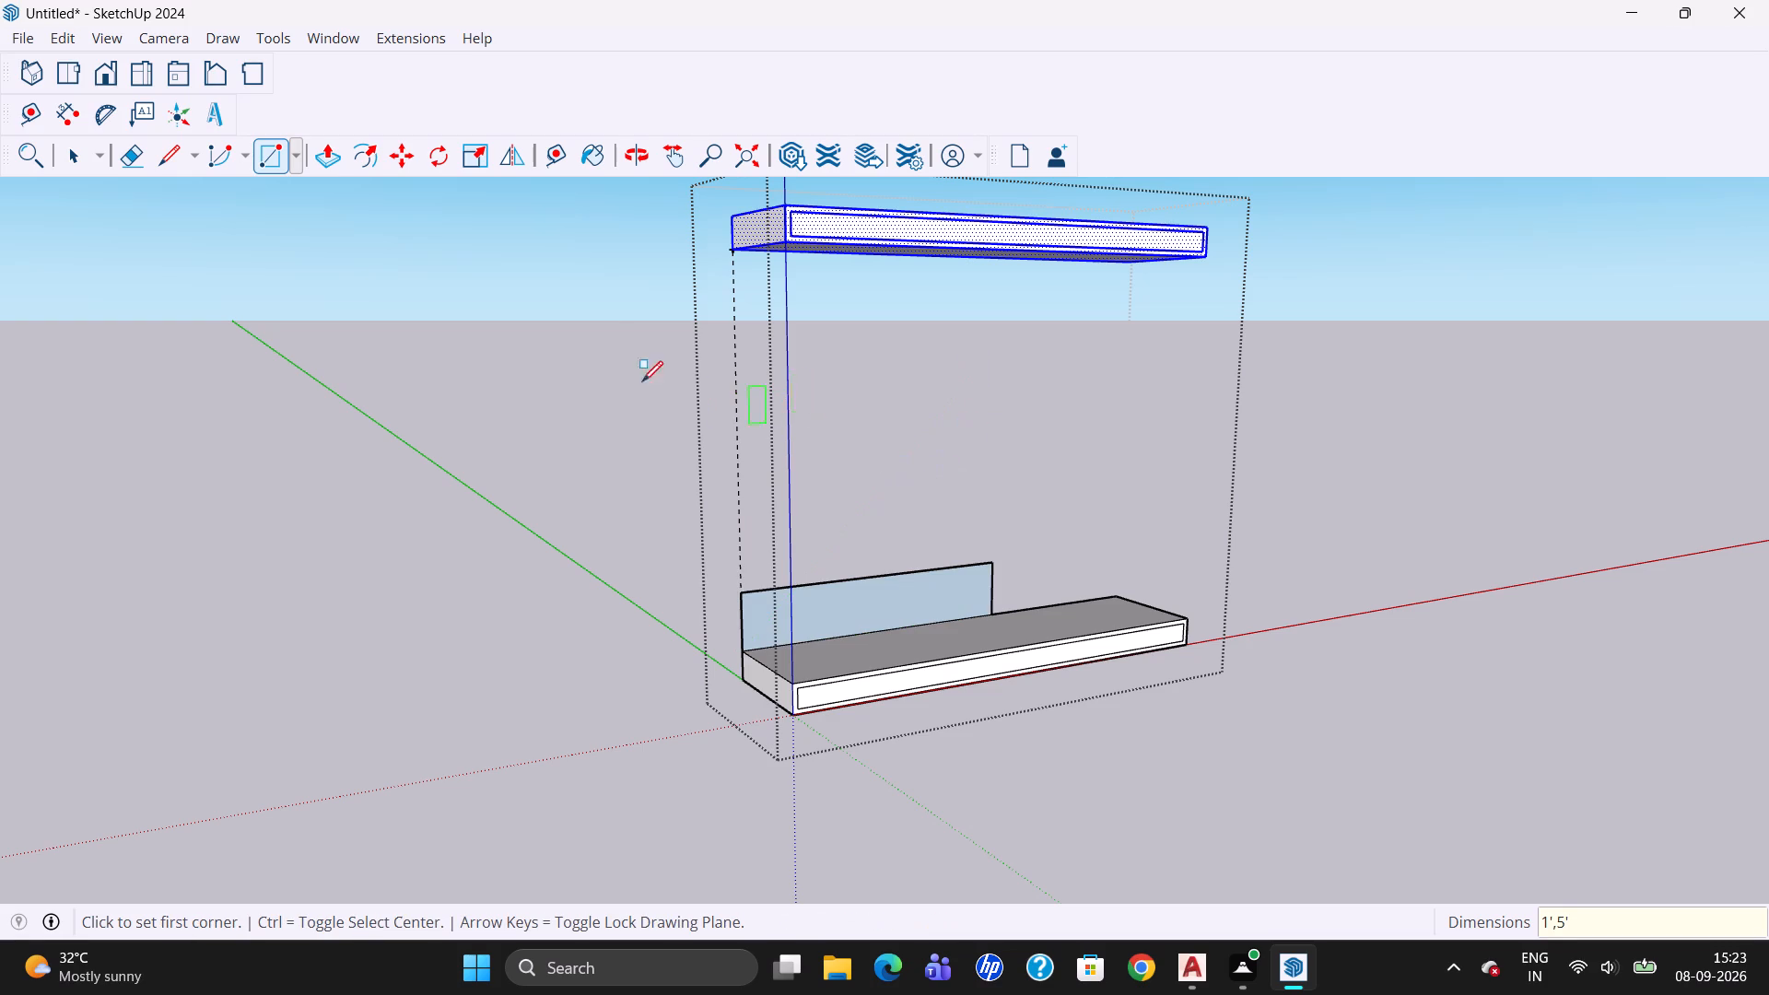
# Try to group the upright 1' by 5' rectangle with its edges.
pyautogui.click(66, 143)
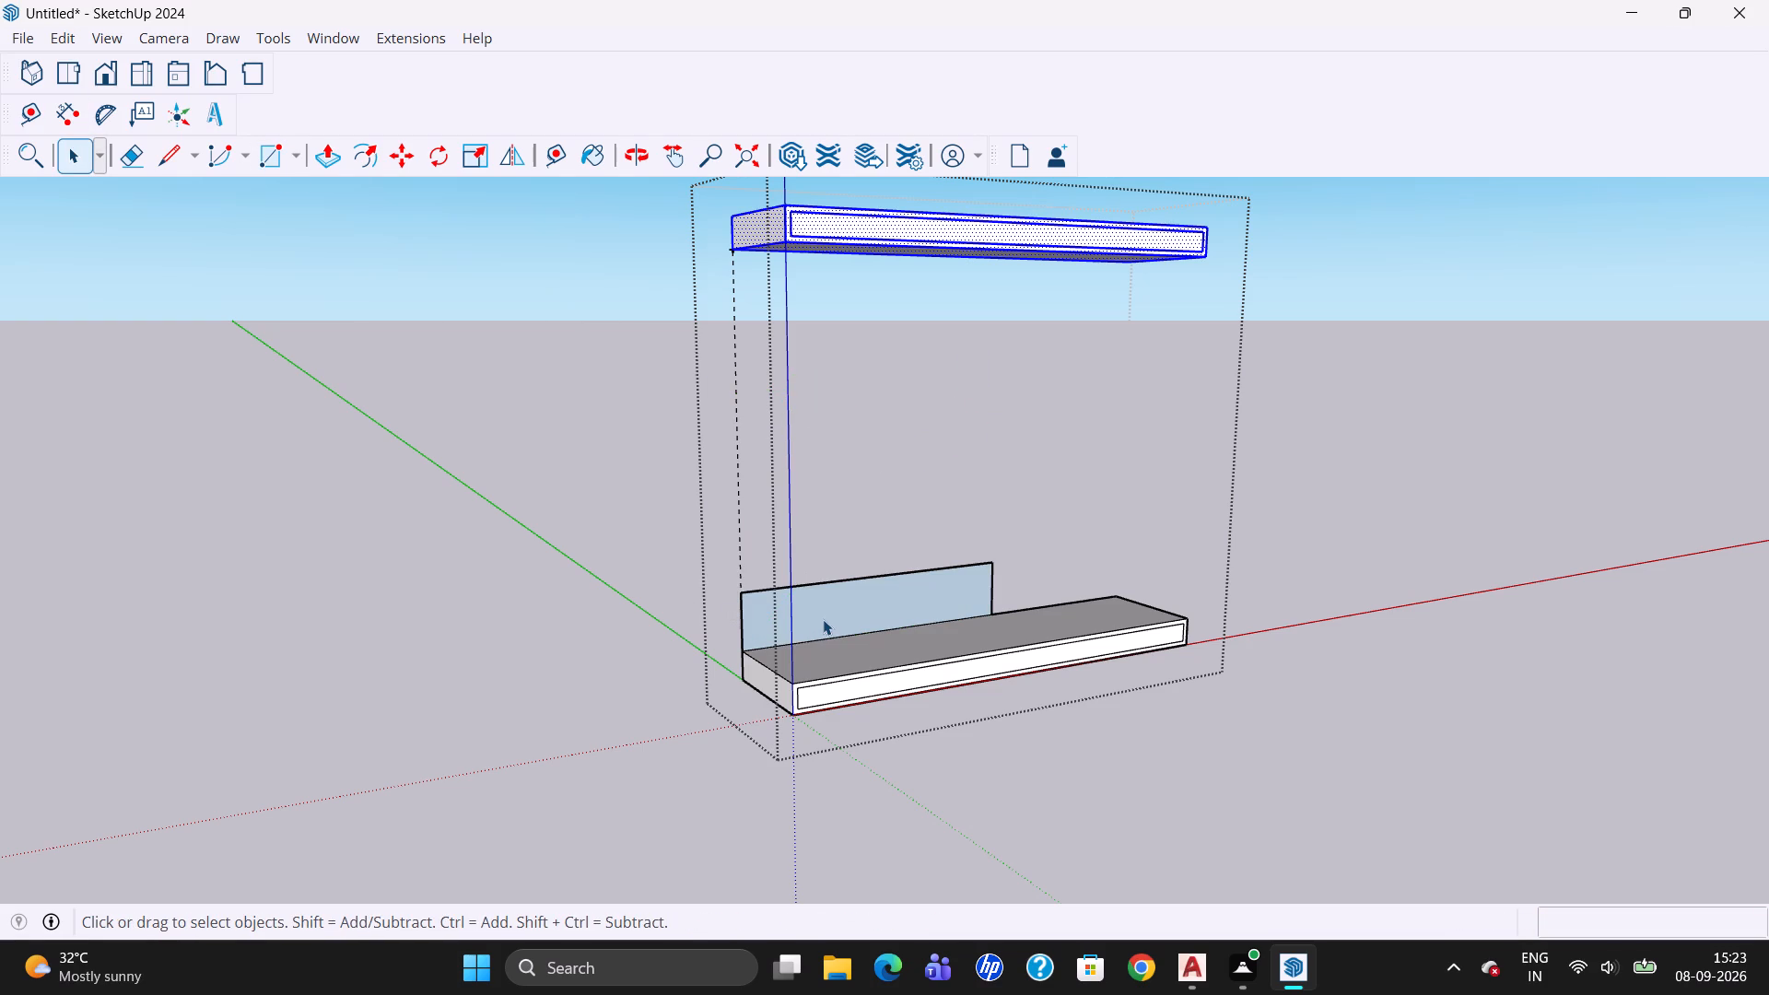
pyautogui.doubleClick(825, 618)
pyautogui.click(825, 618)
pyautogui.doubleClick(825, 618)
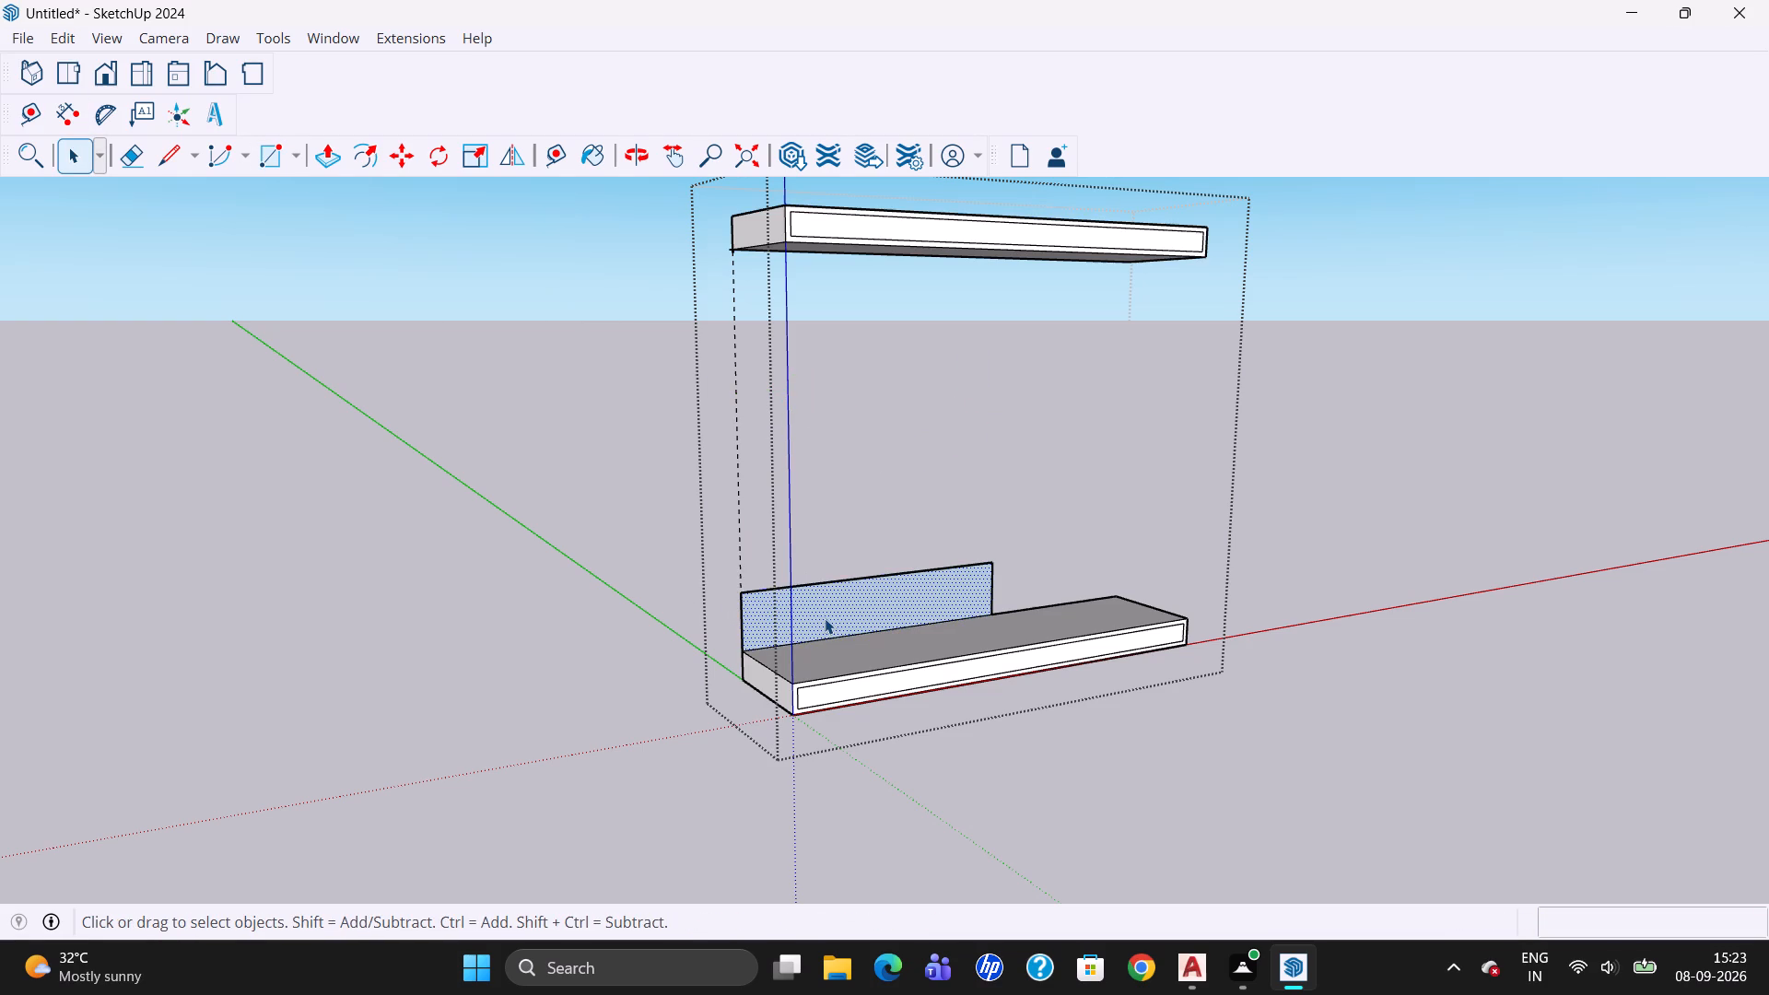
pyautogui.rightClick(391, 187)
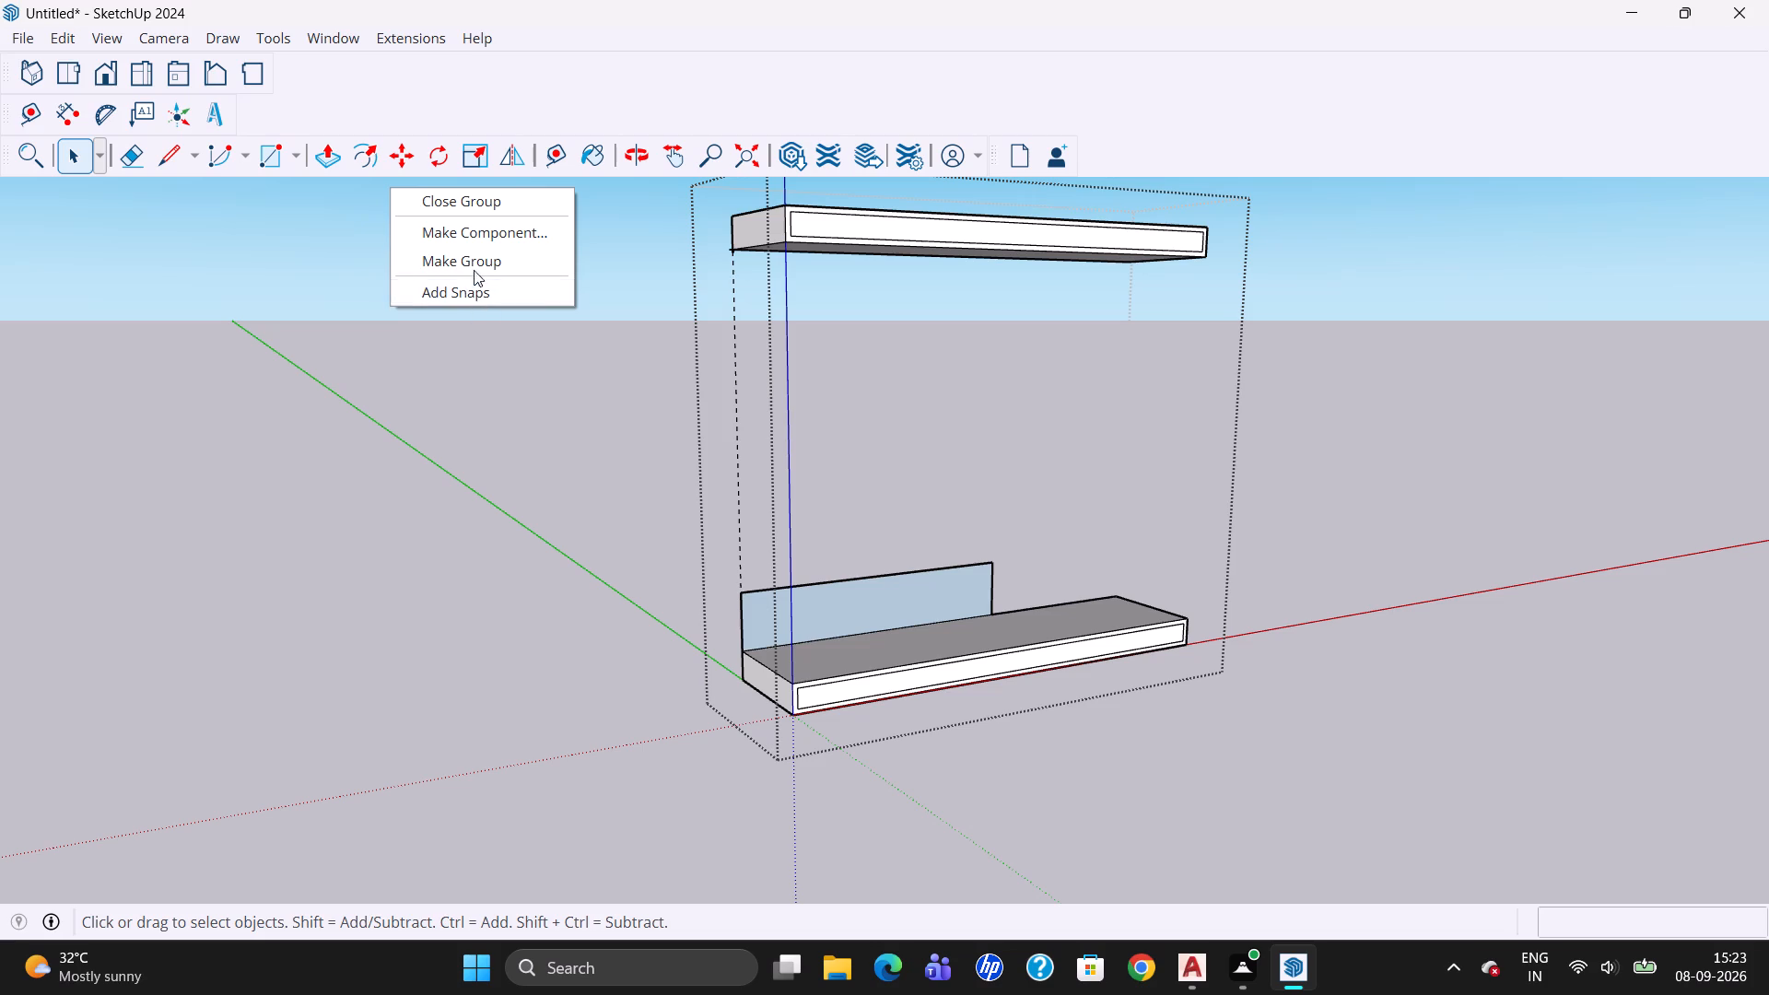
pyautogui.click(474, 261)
# Push/Pull the upright 1' by 5' rectangle 1' 6" toward the slab's front to form a box.
pyautogui.doubleClick(838, 607)
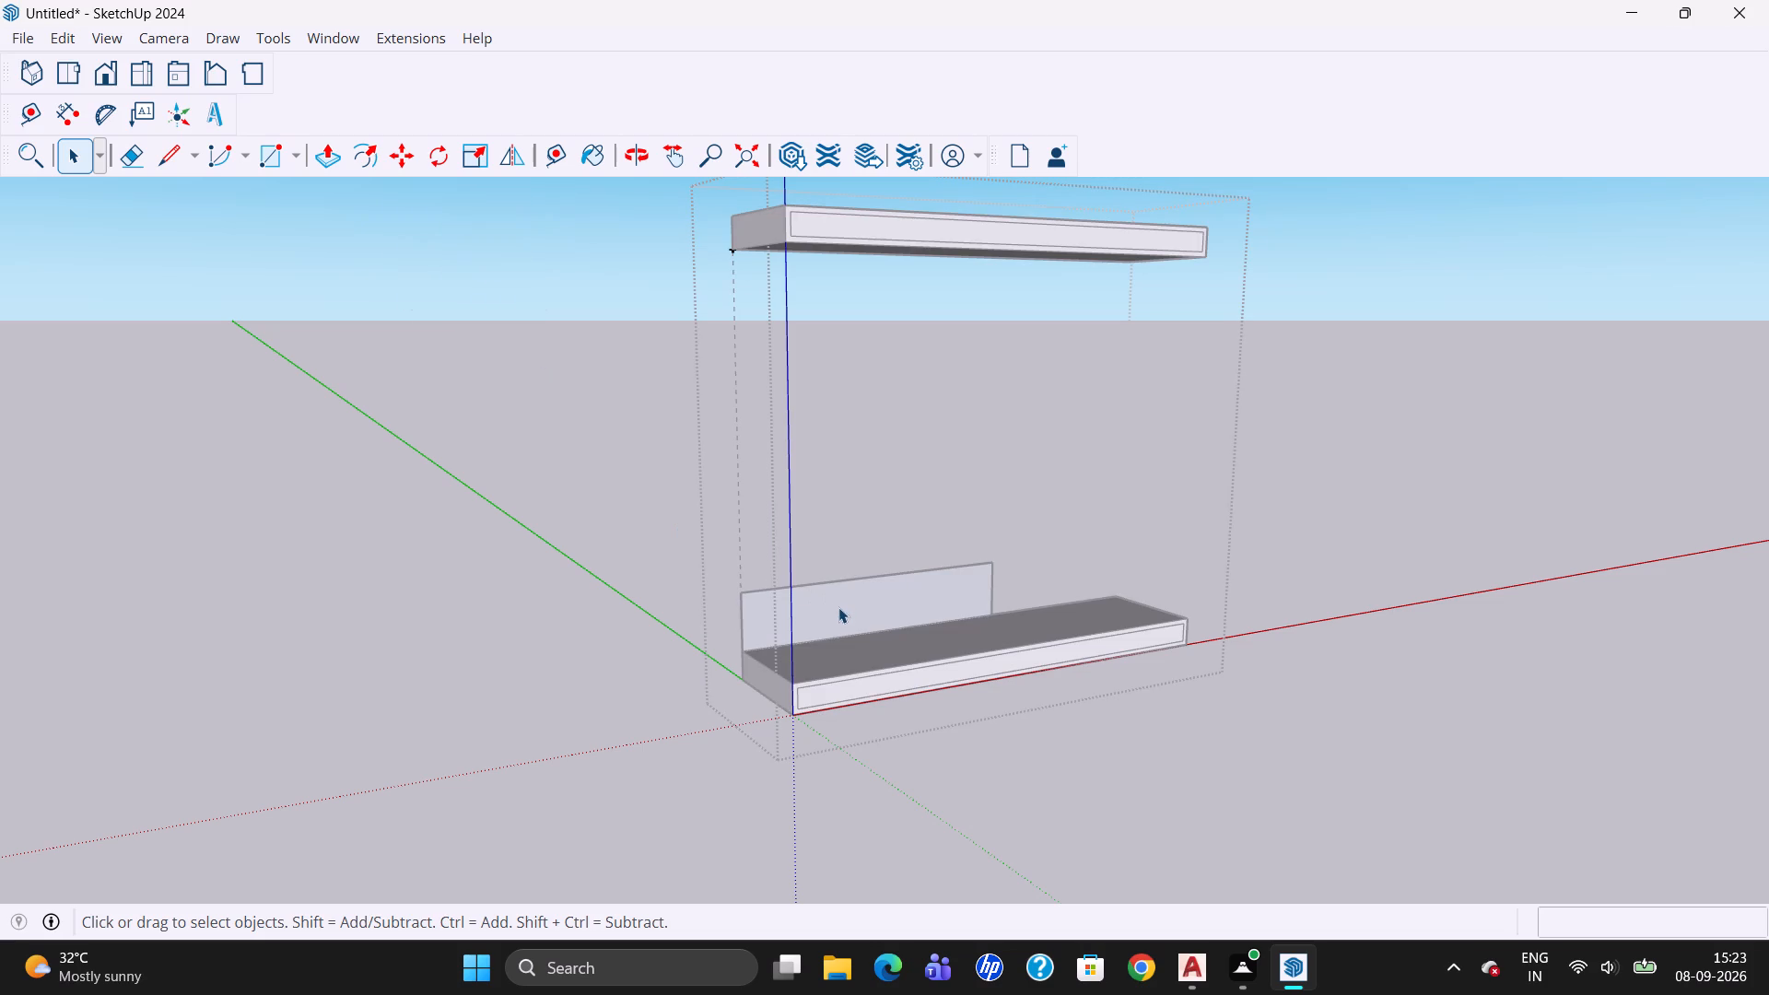
pyautogui.click(340, 155)
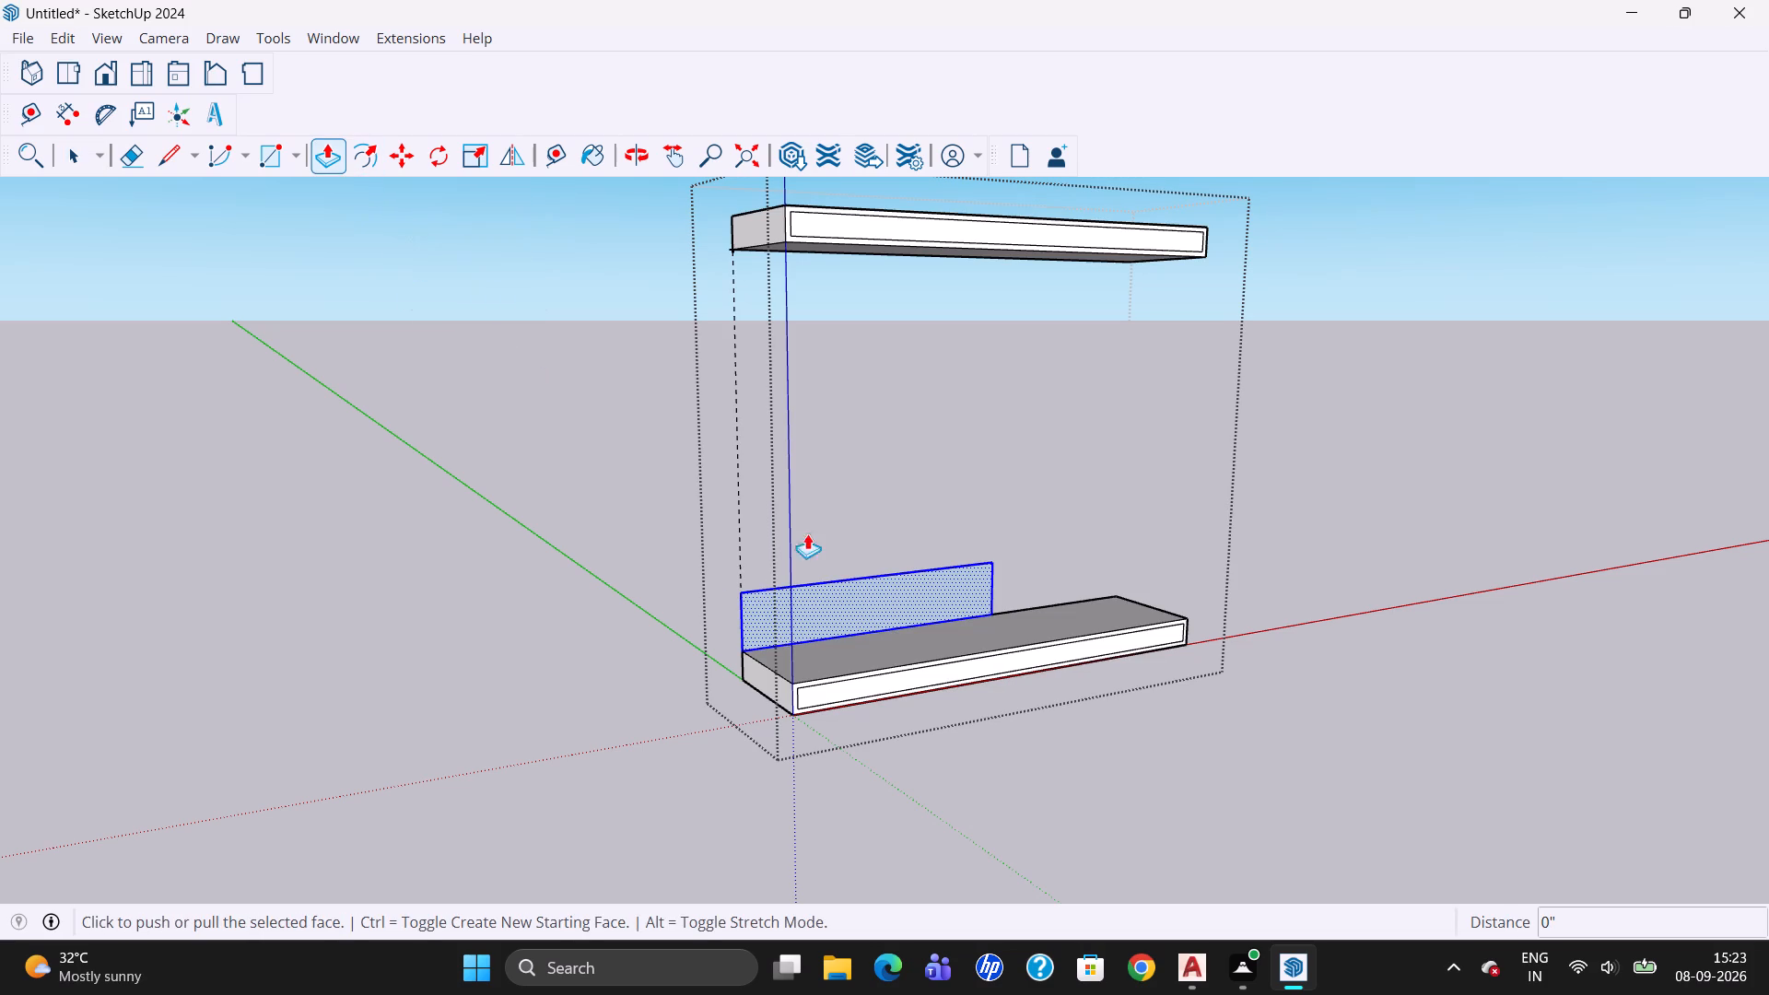
pyautogui.click(912, 584)
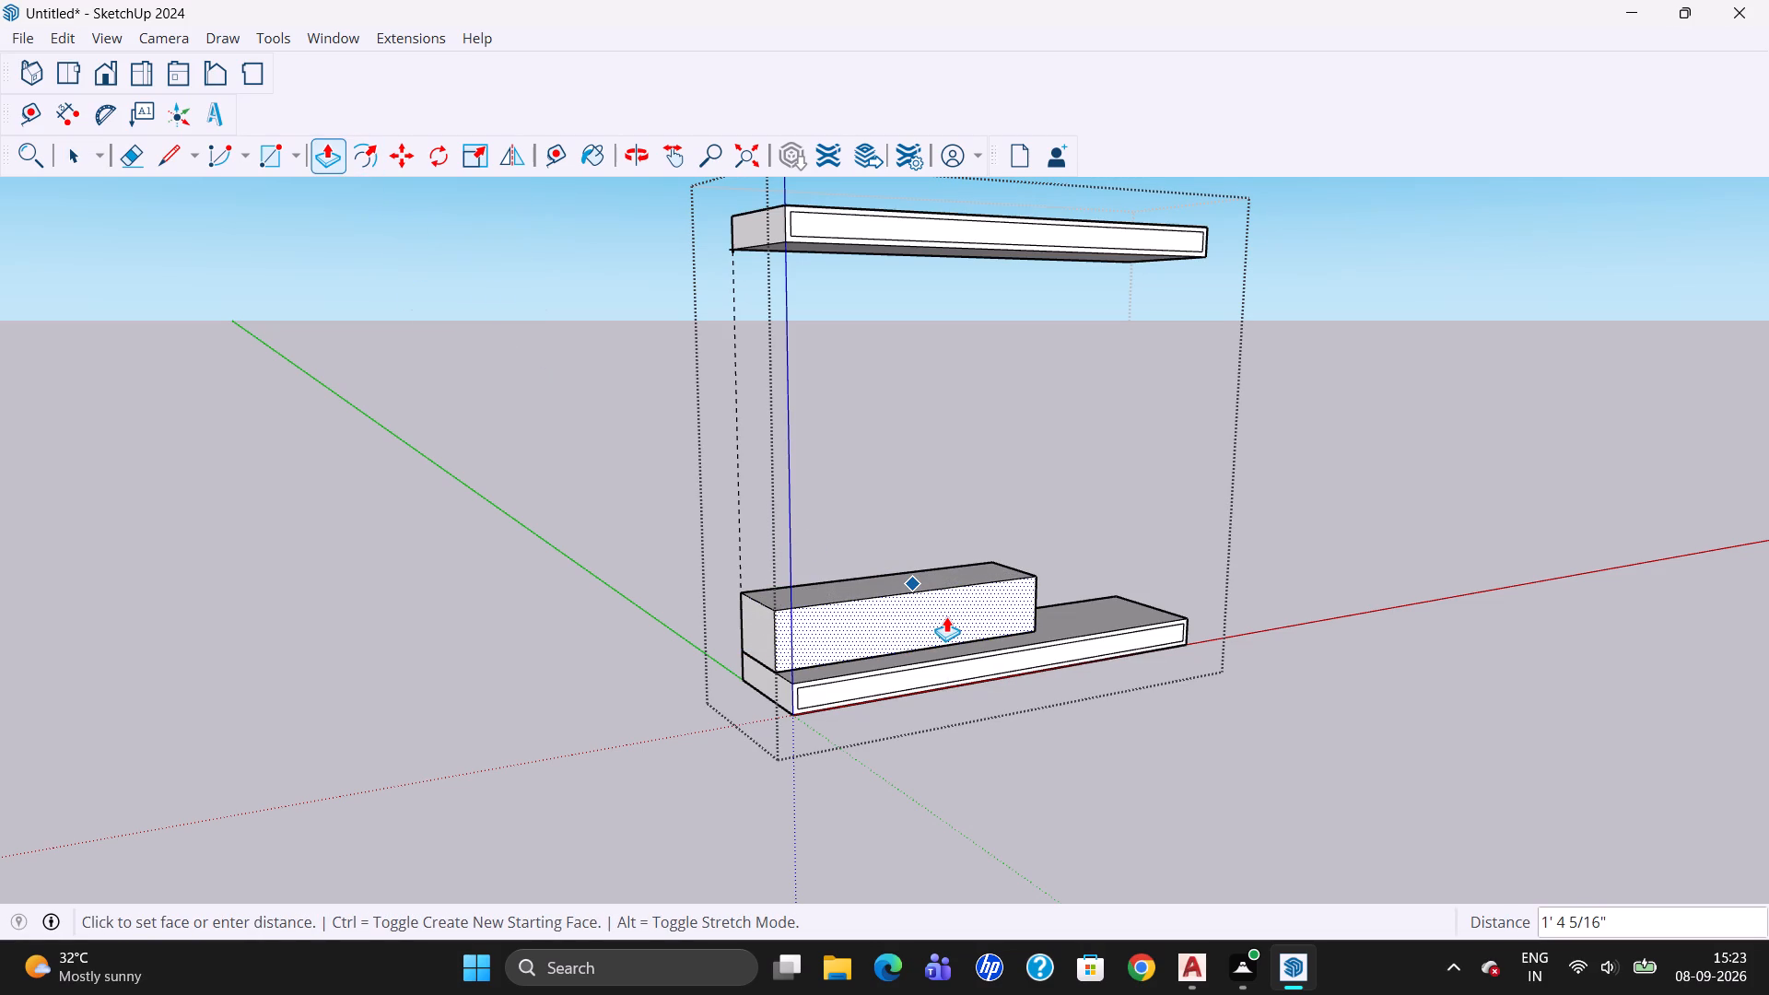
pyautogui.write("1'6")
pyautogui.hotkey('shift', '"')
pyautogui.press('Return')
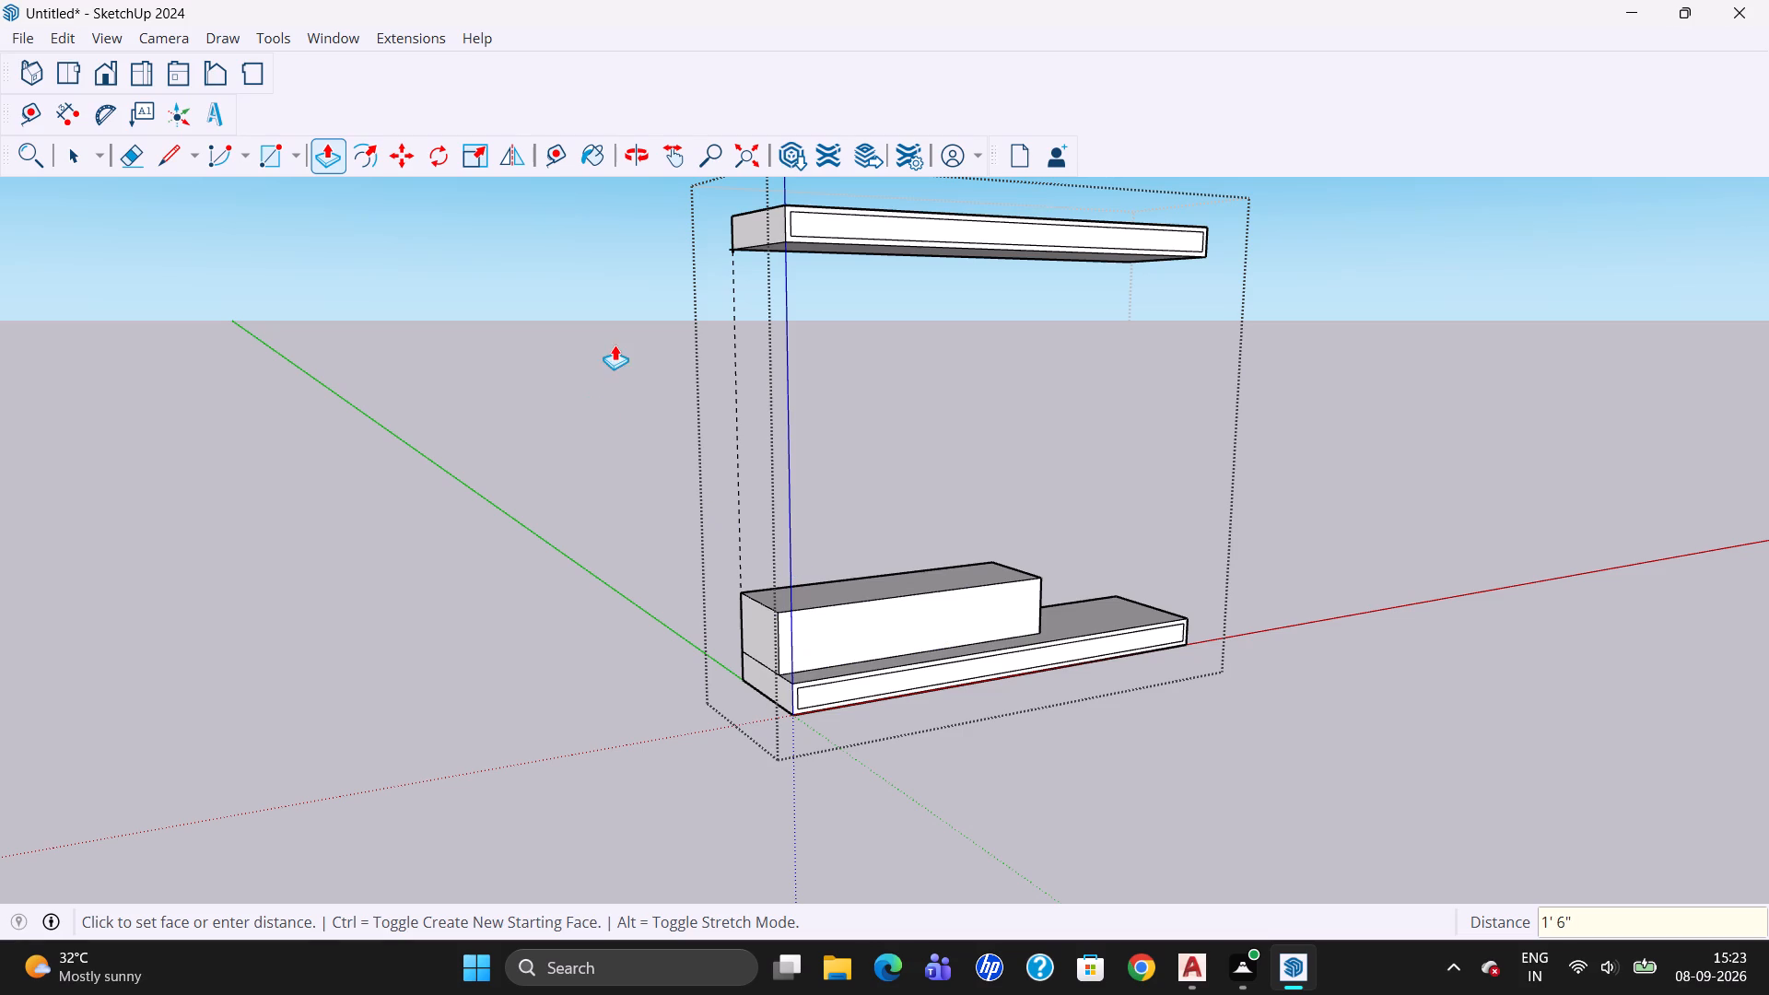
pyautogui.click(71, 137)
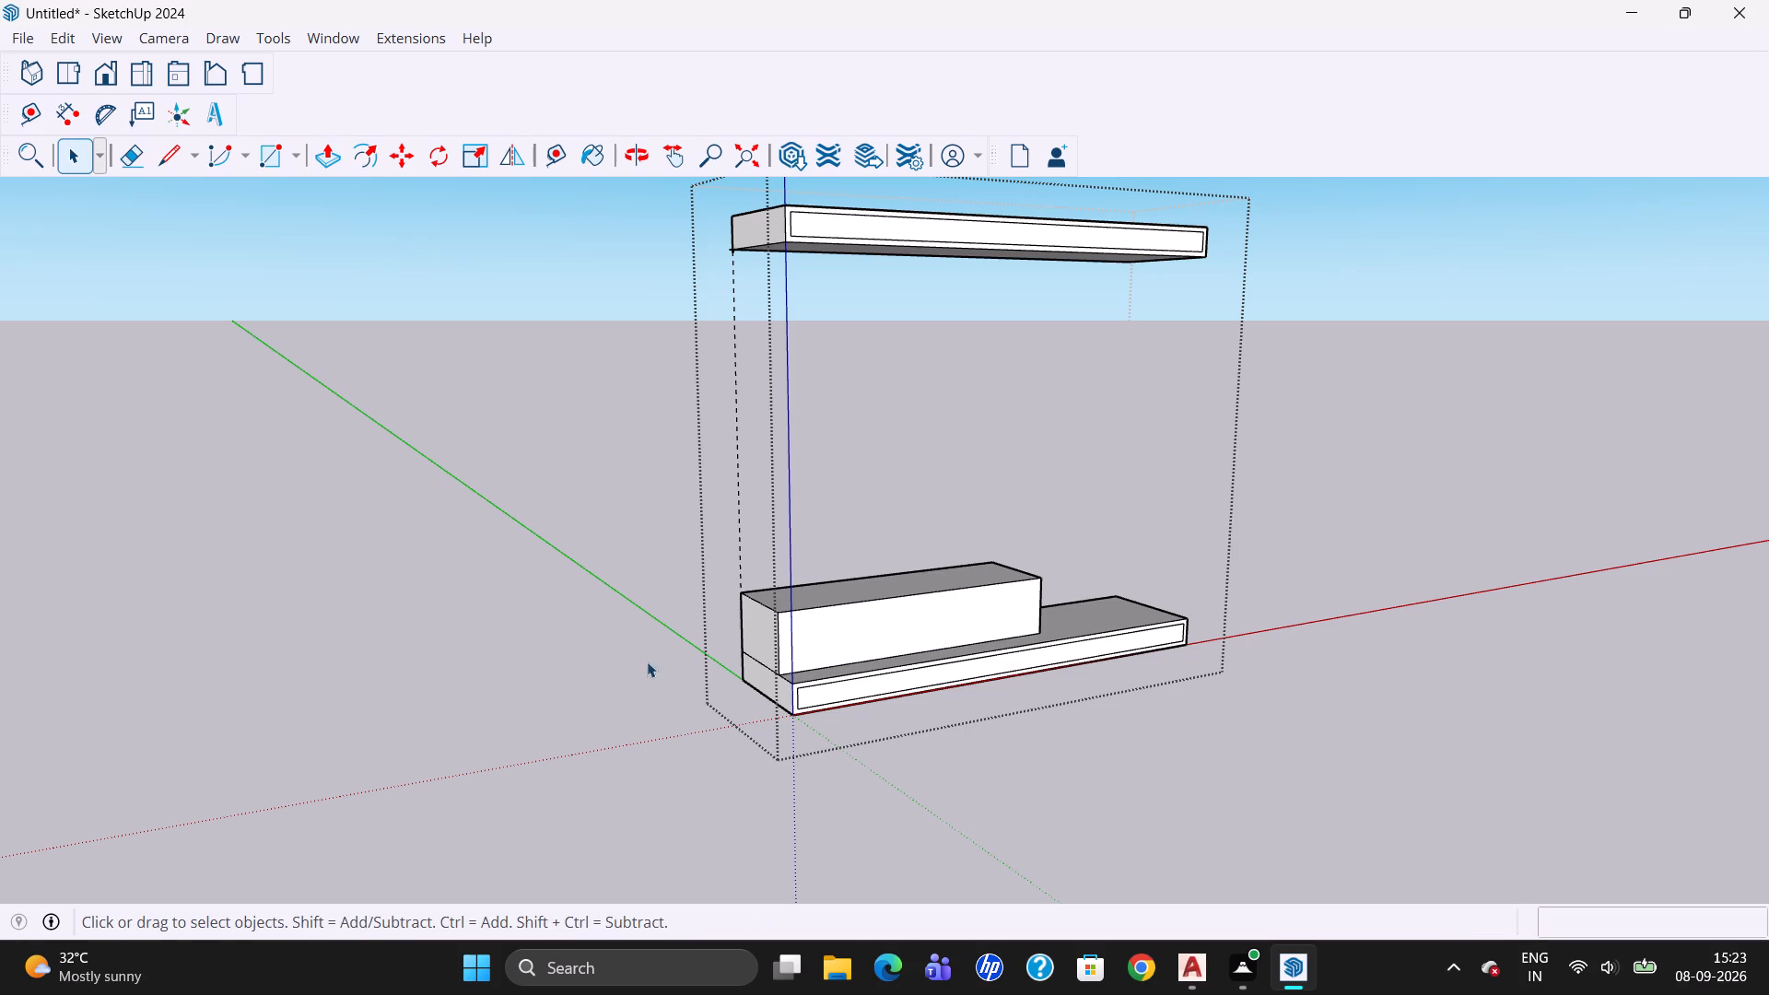
# Draw a 7' 6" by 8' rectangle across the unit's back, from the upper slab's rear top corner to the lower slab's diagonally opposite rear bottom corner.
pyautogui.click(627, 161)
pyautogui.moveTo(651, 707); pyautogui.dragTo(1184, 712)
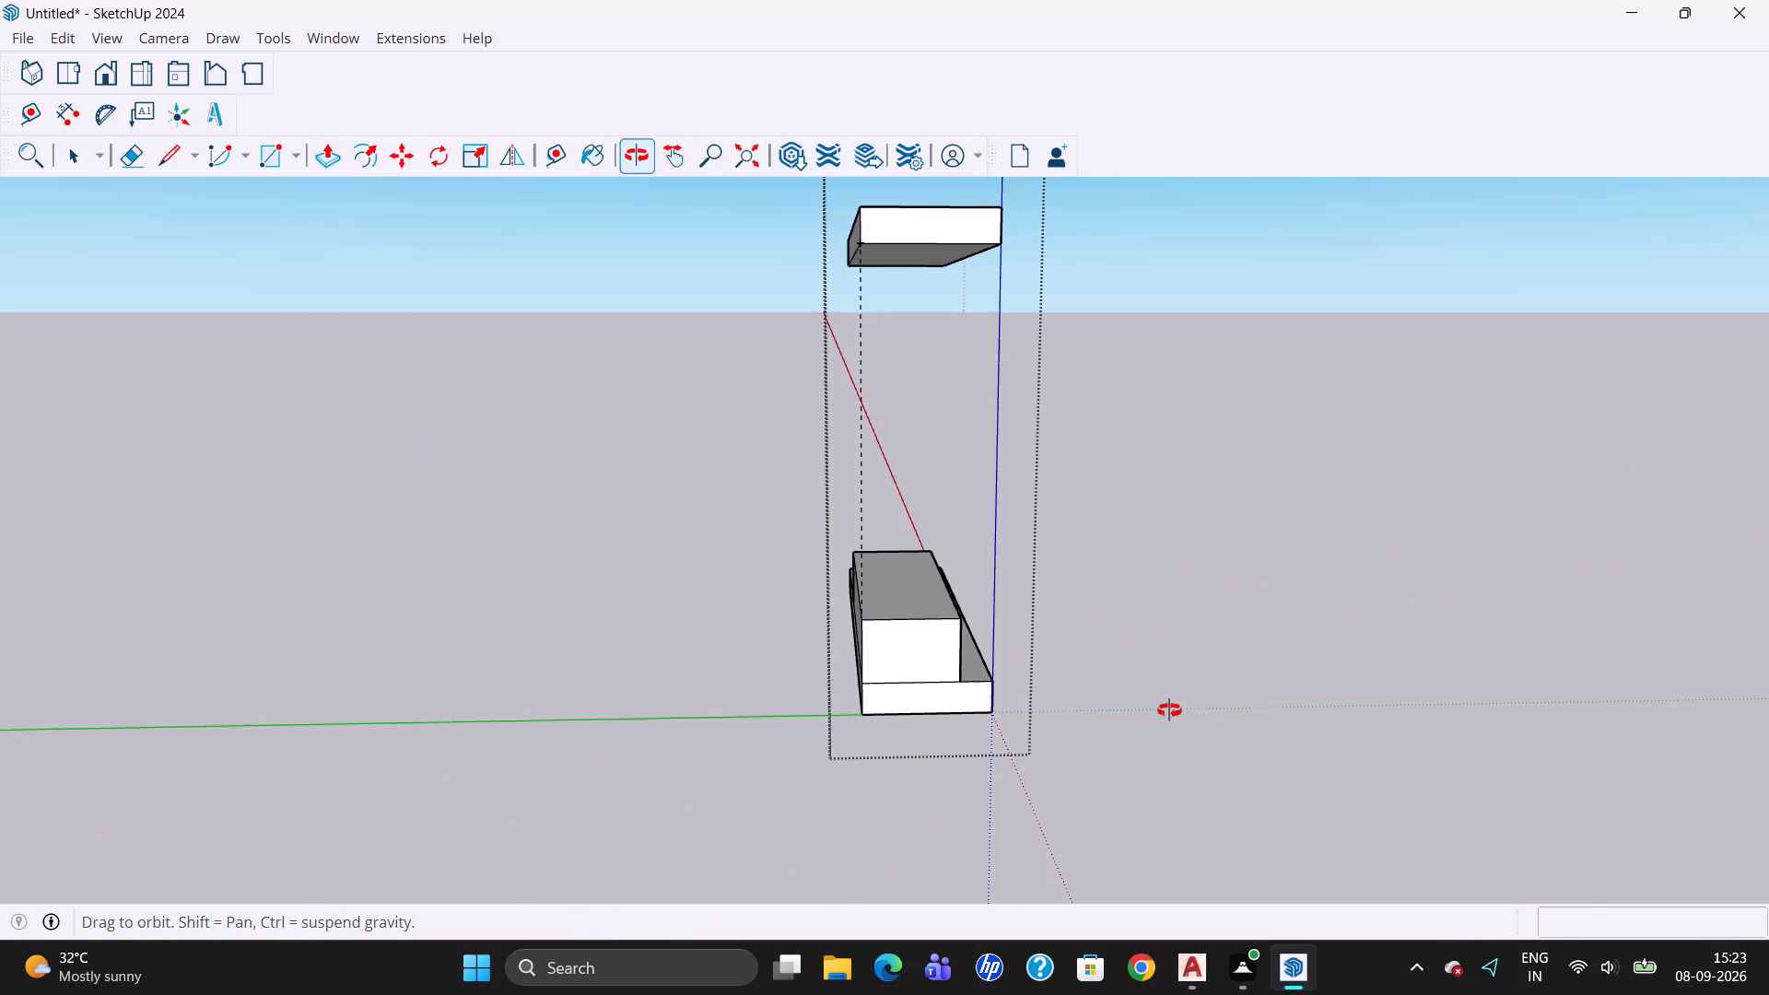
pyautogui.moveTo(684, 740); pyautogui.dragTo(1244, 734)
pyautogui.moveTo(918, 734); pyautogui.dragTo(1053, 747)
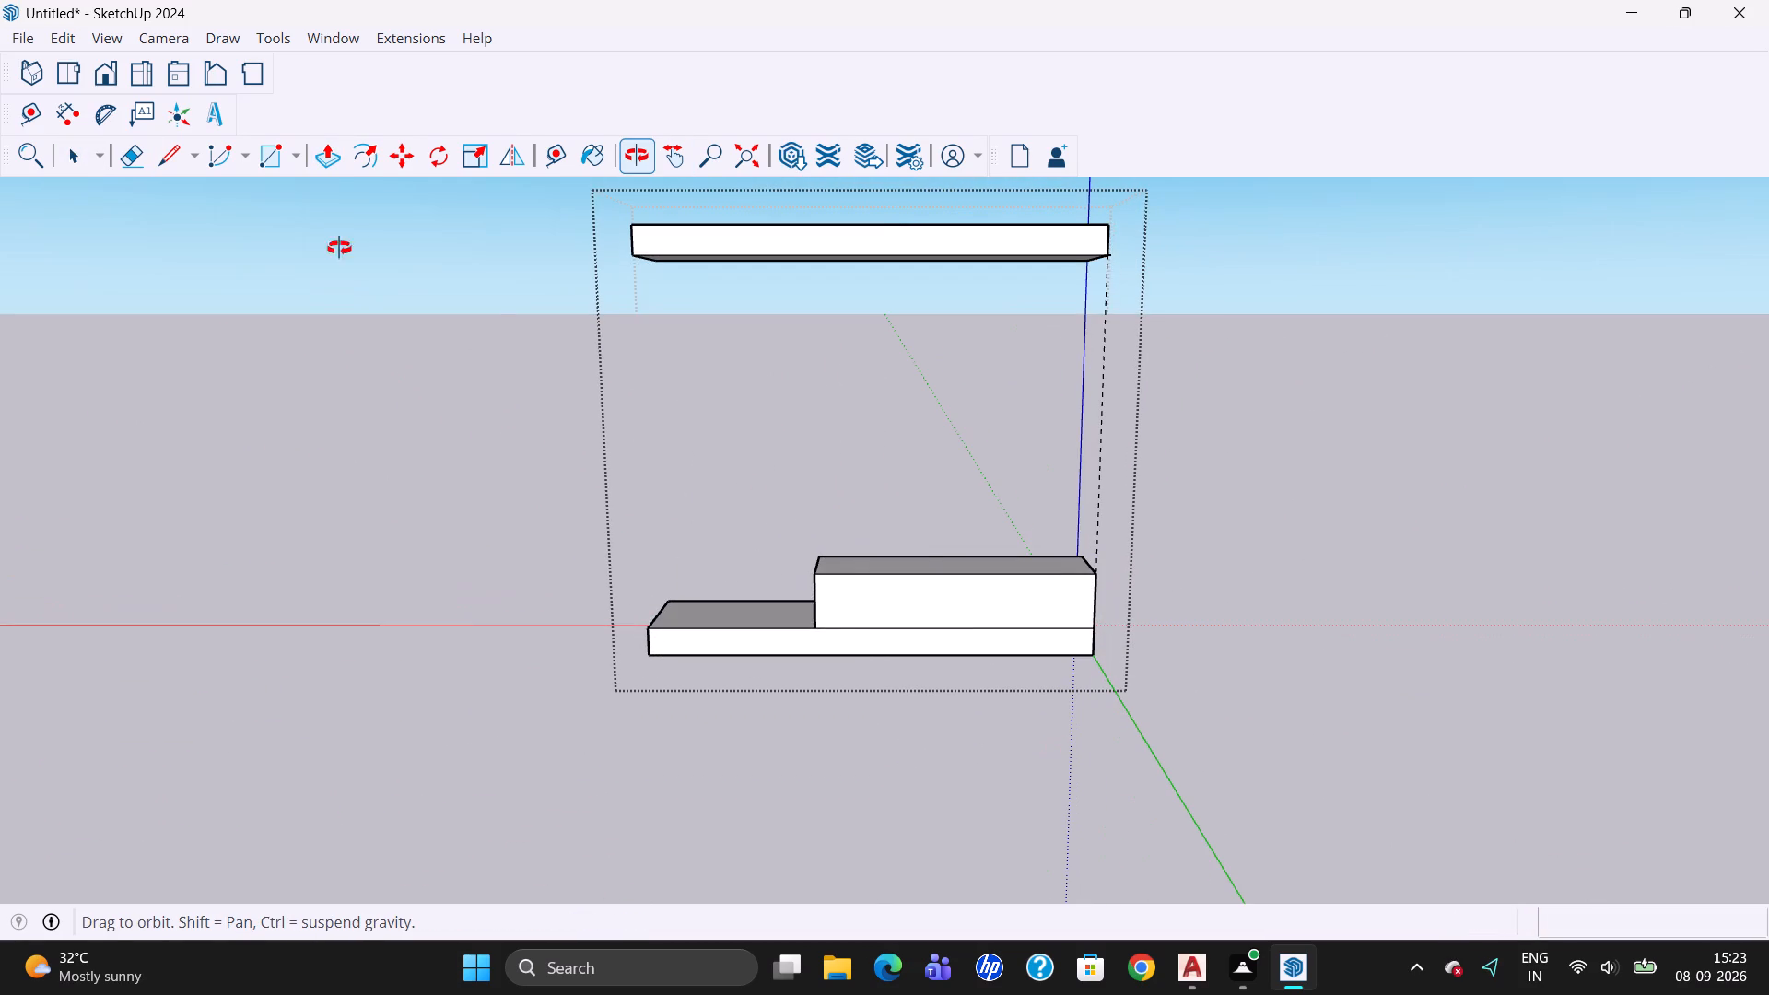
pyautogui.click(329, 166)
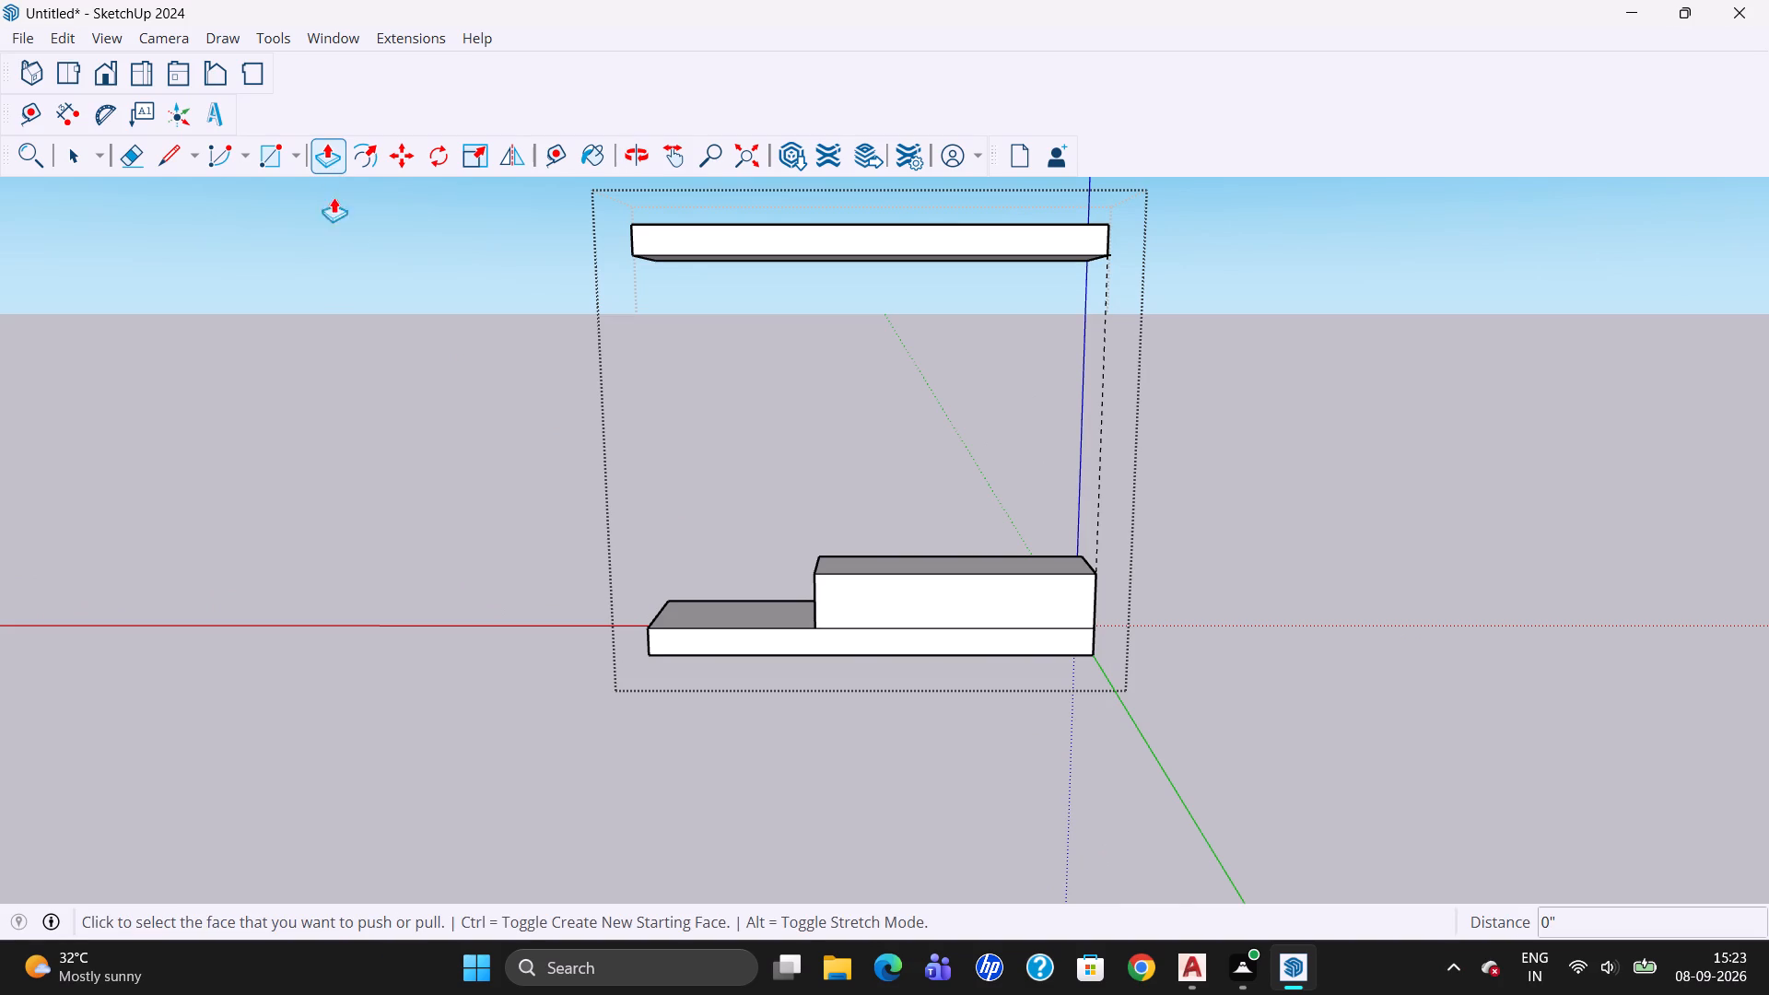
pyautogui.click(78, 153)
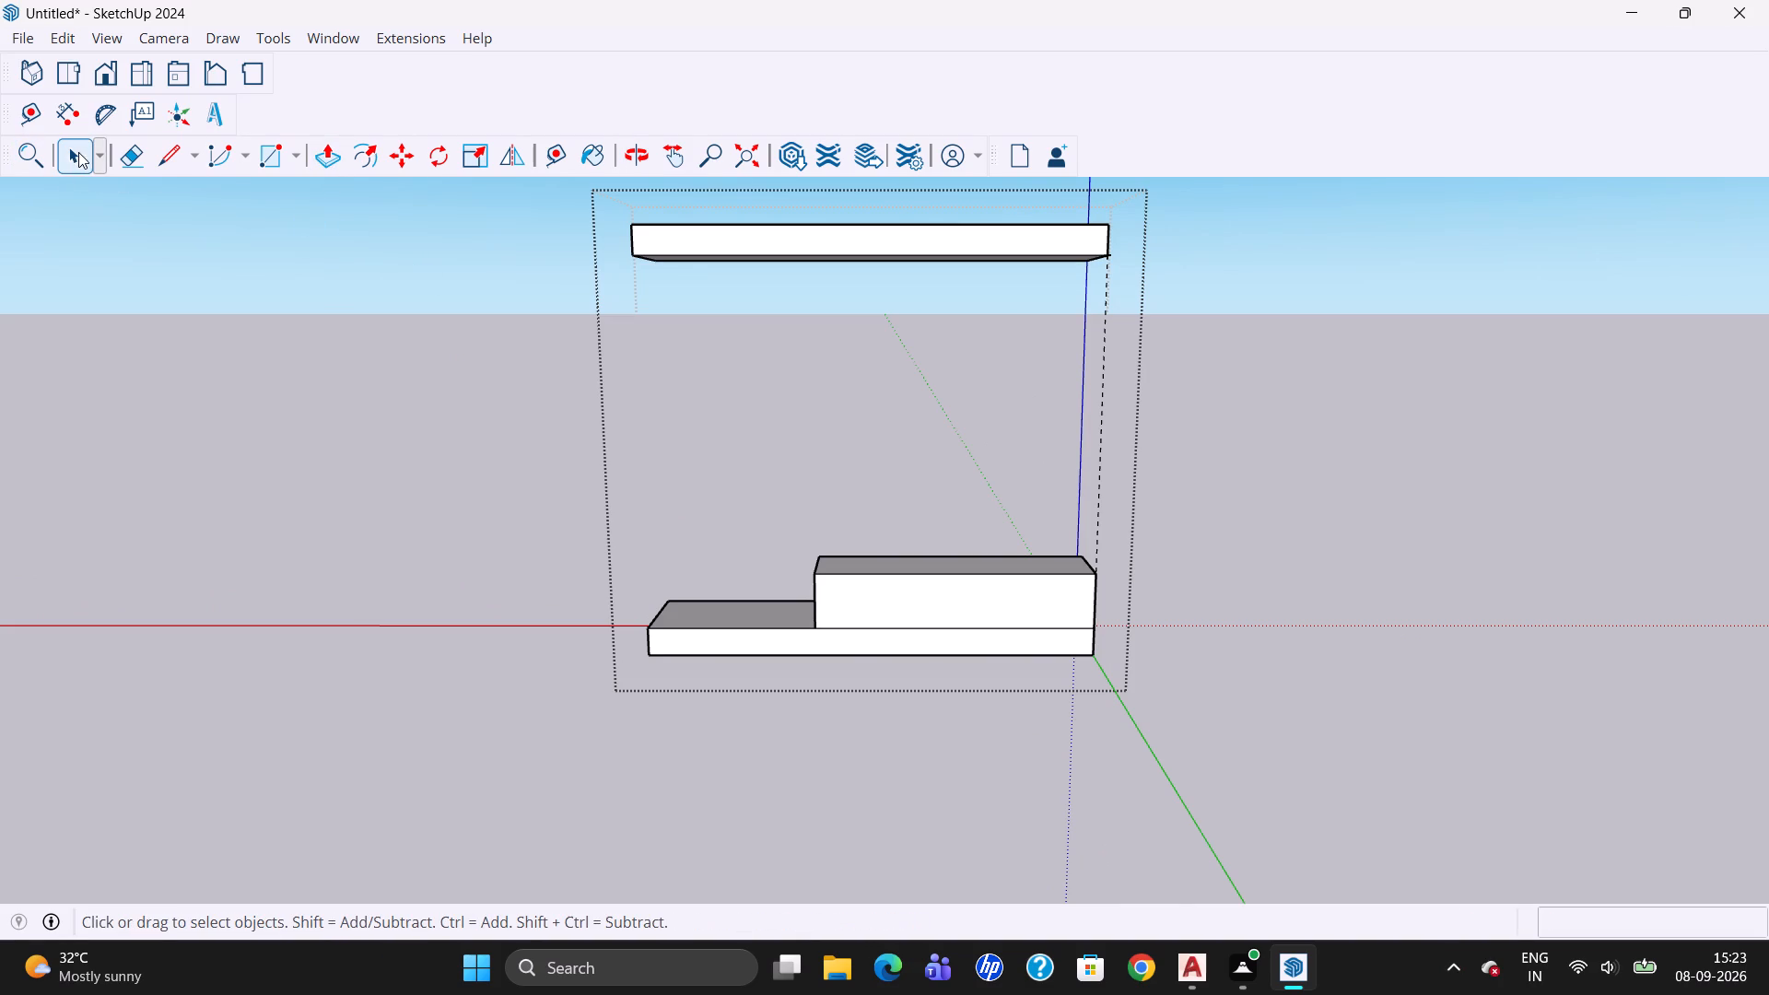
pyautogui.click(275, 156)
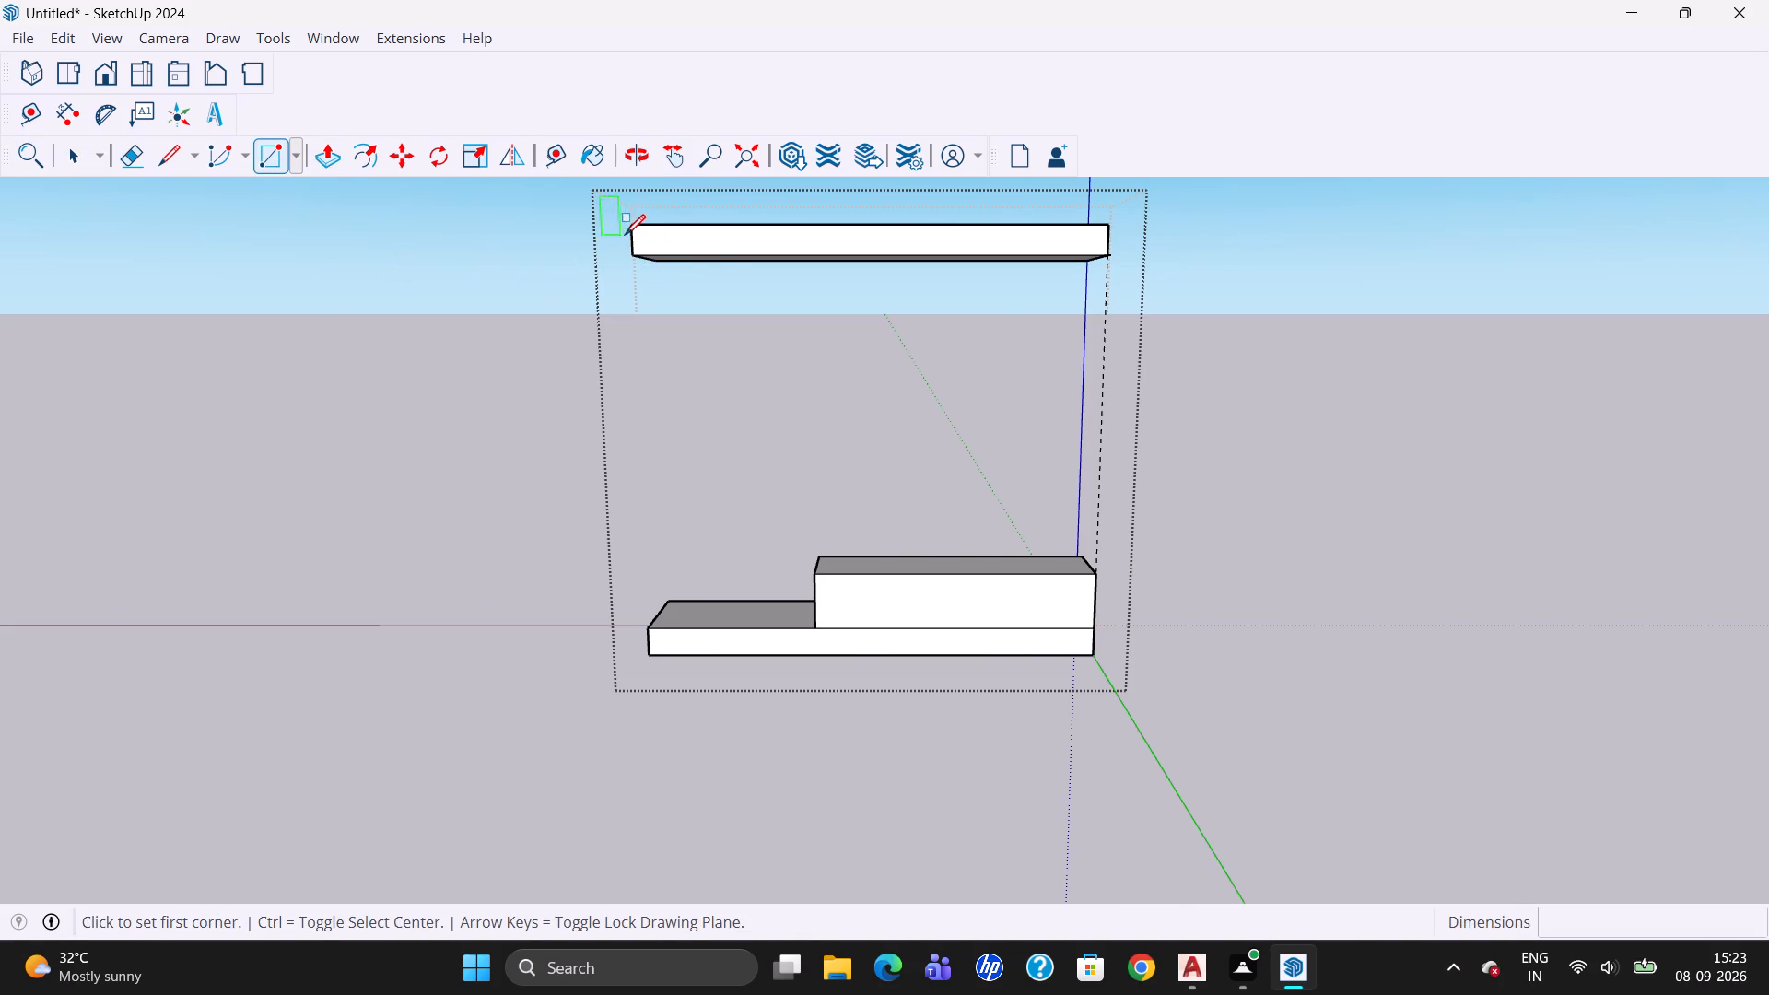
pyautogui.moveTo(632, 228); pyautogui.dragTo(650, 261)
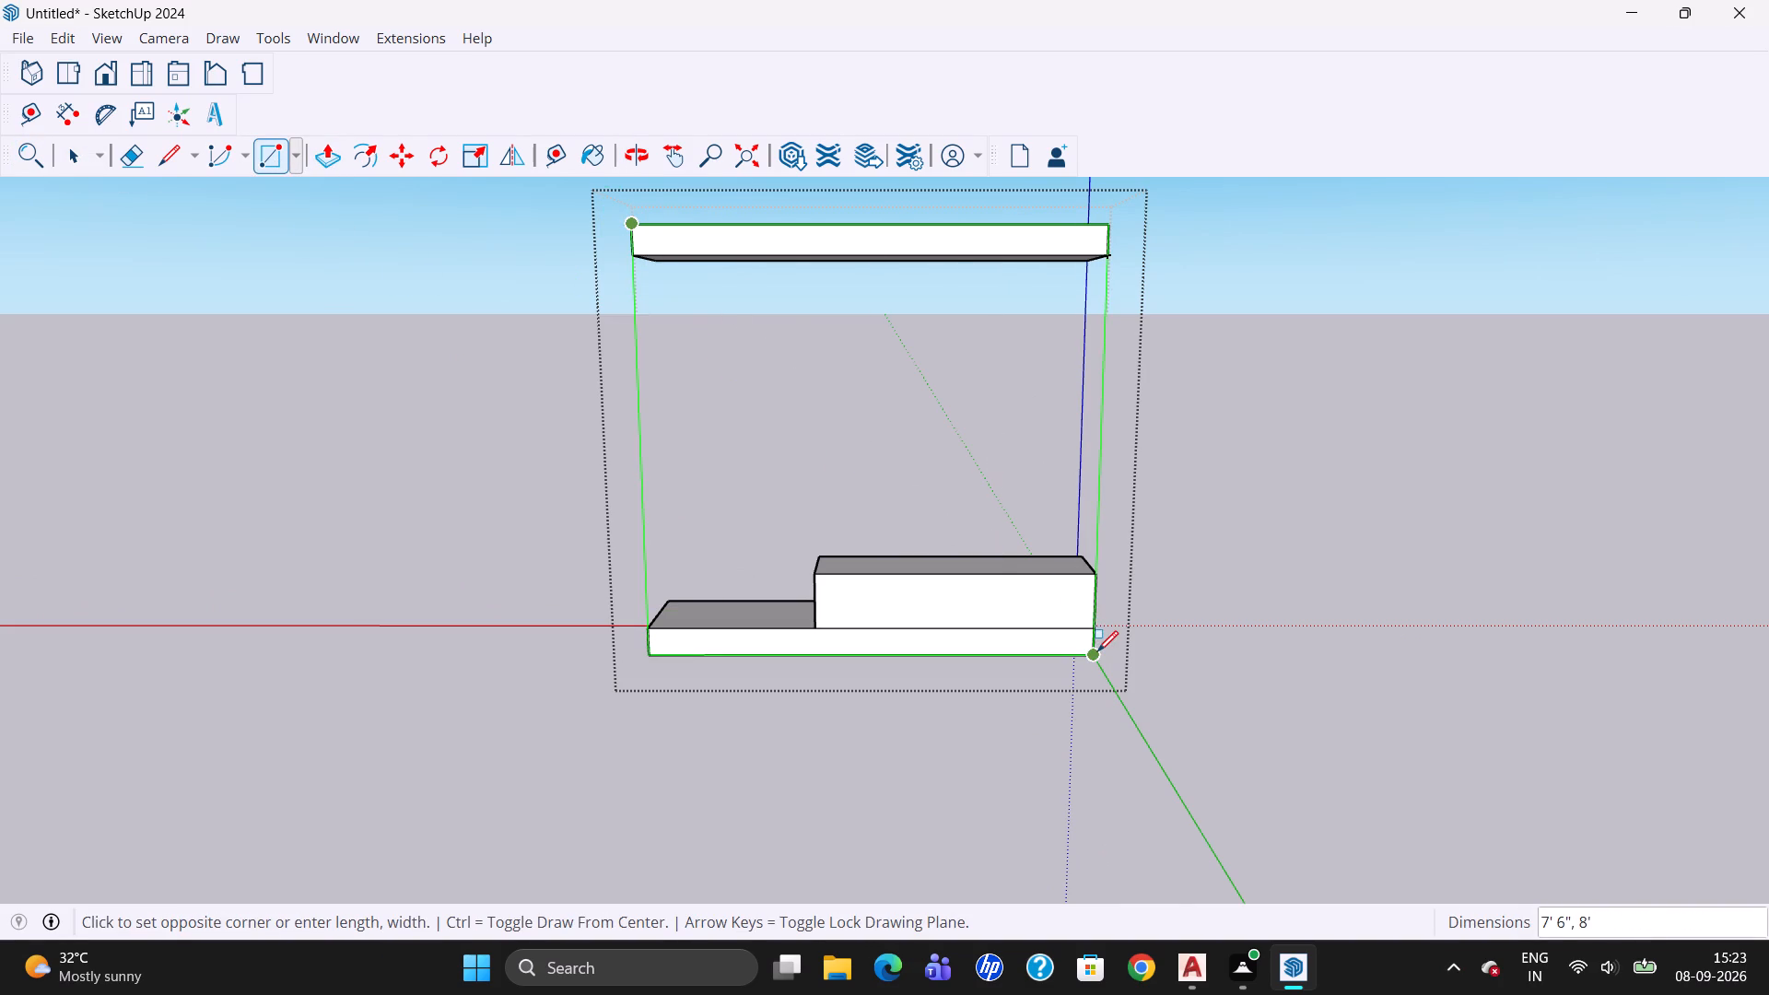
pyautogui.click(1097, 651)
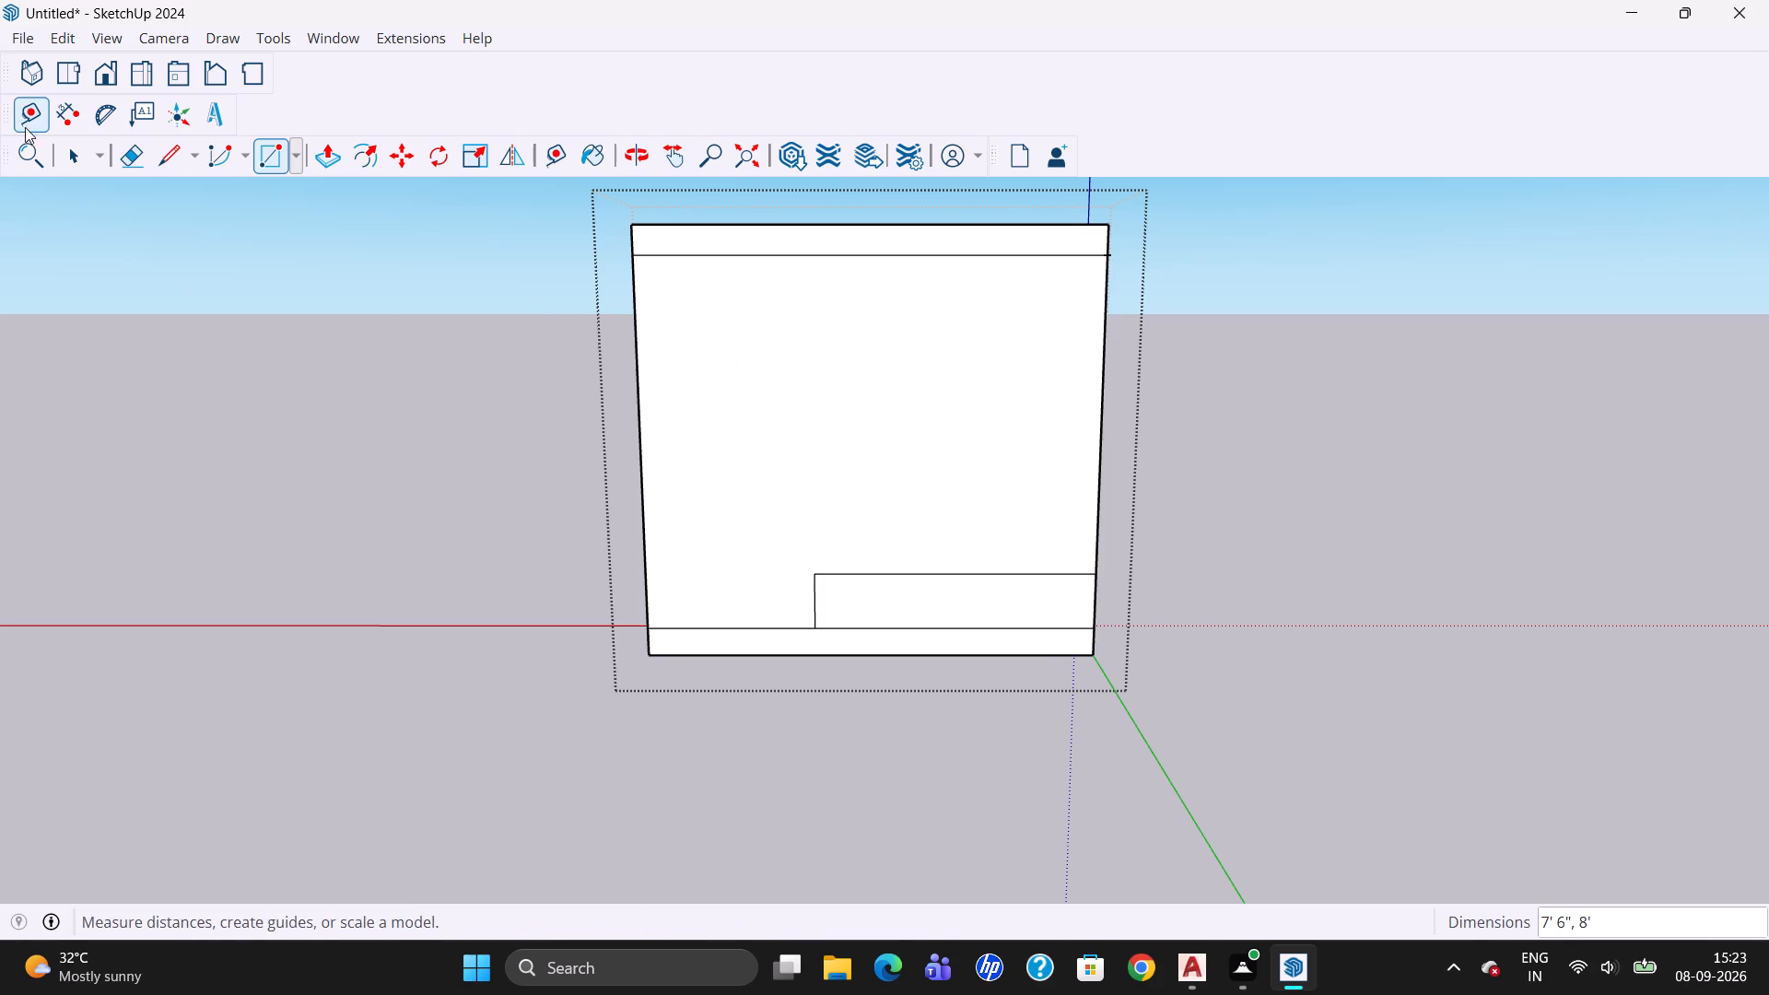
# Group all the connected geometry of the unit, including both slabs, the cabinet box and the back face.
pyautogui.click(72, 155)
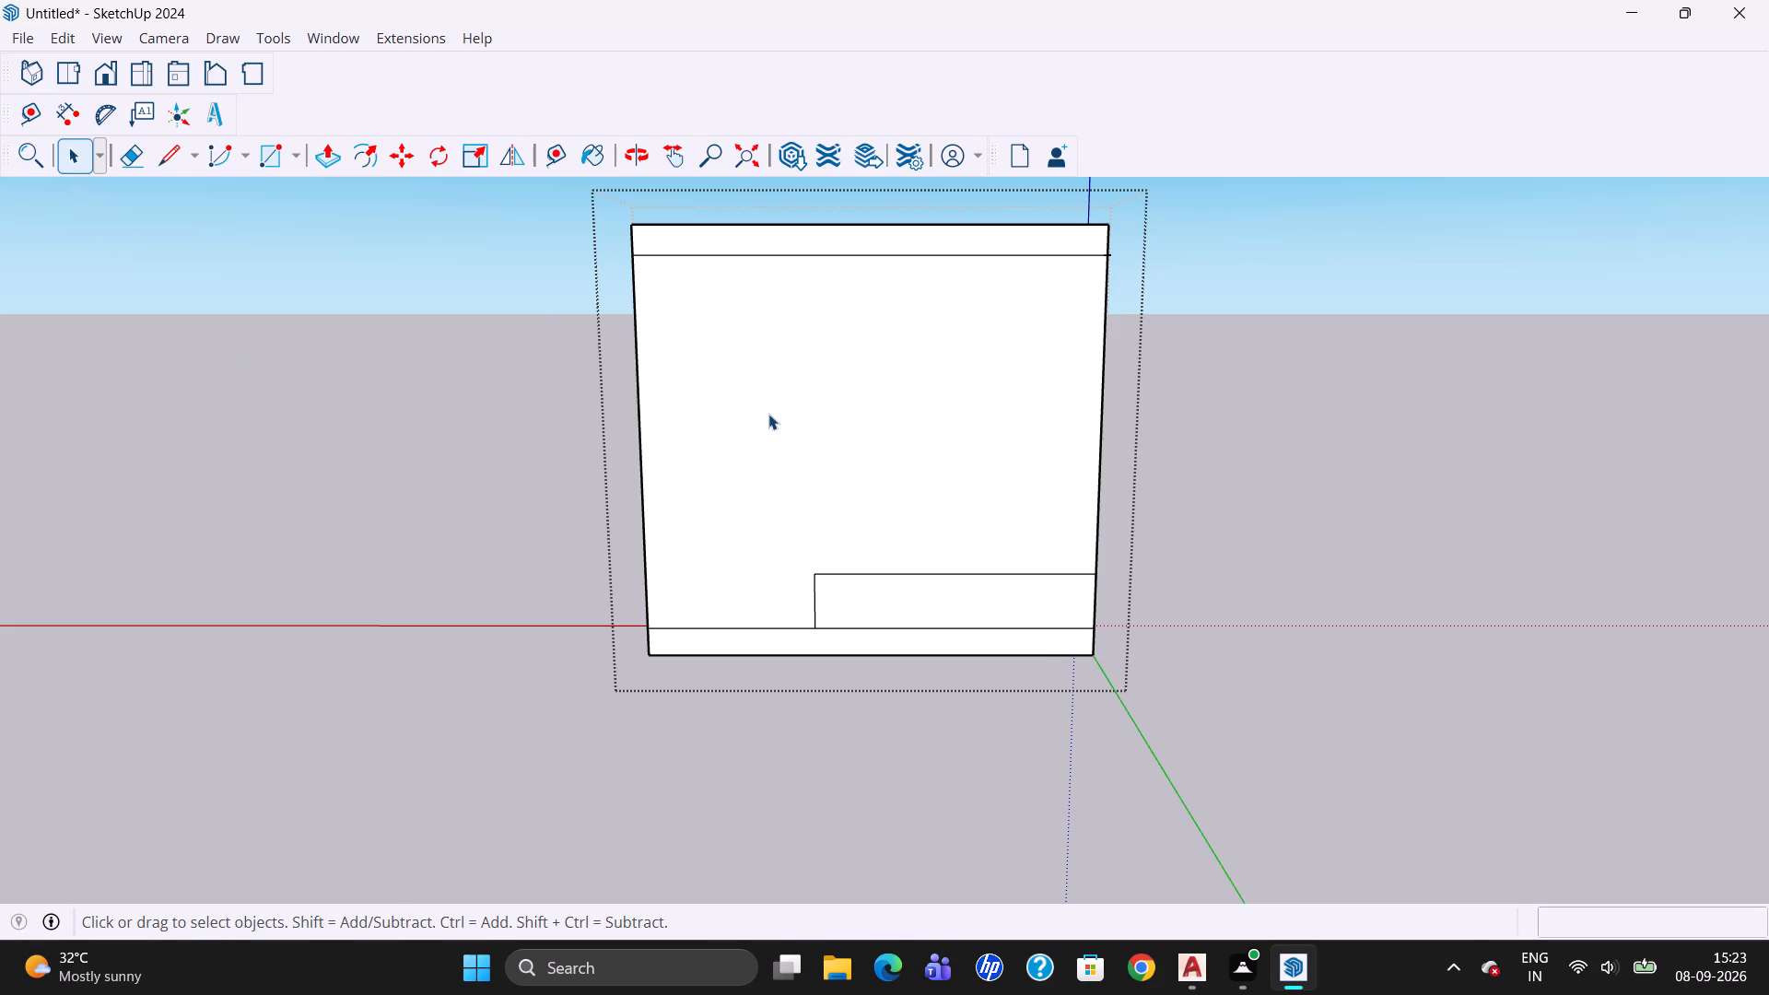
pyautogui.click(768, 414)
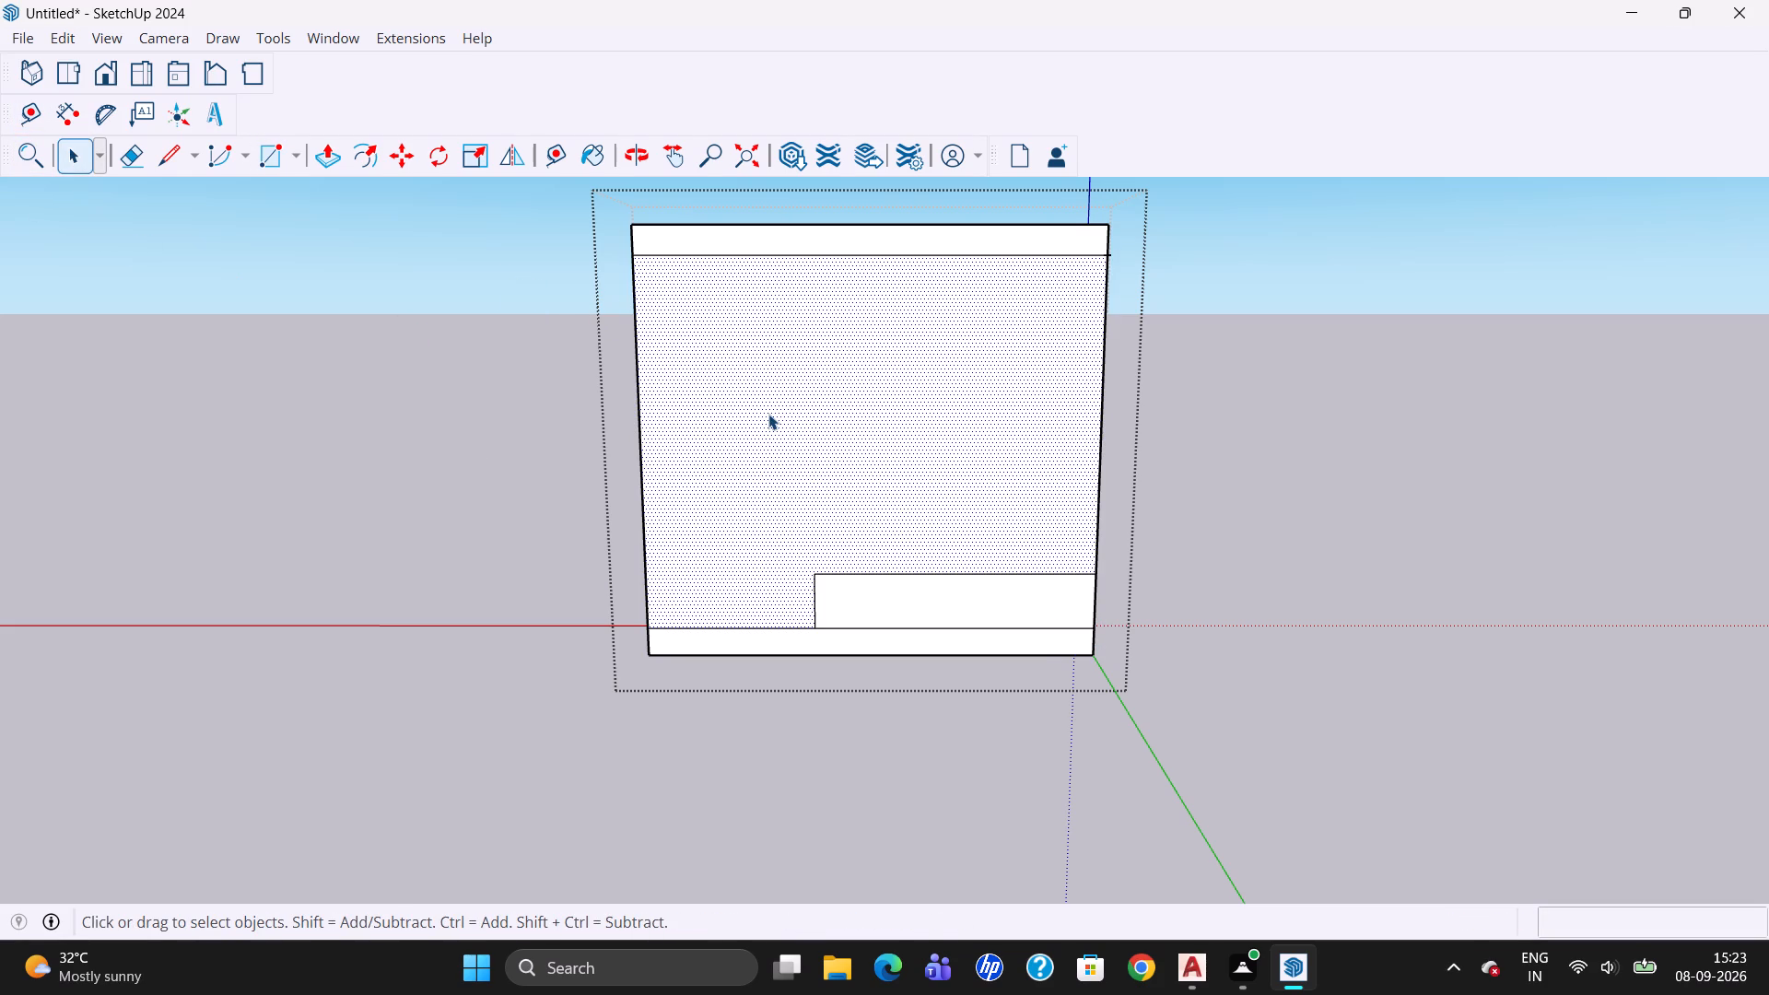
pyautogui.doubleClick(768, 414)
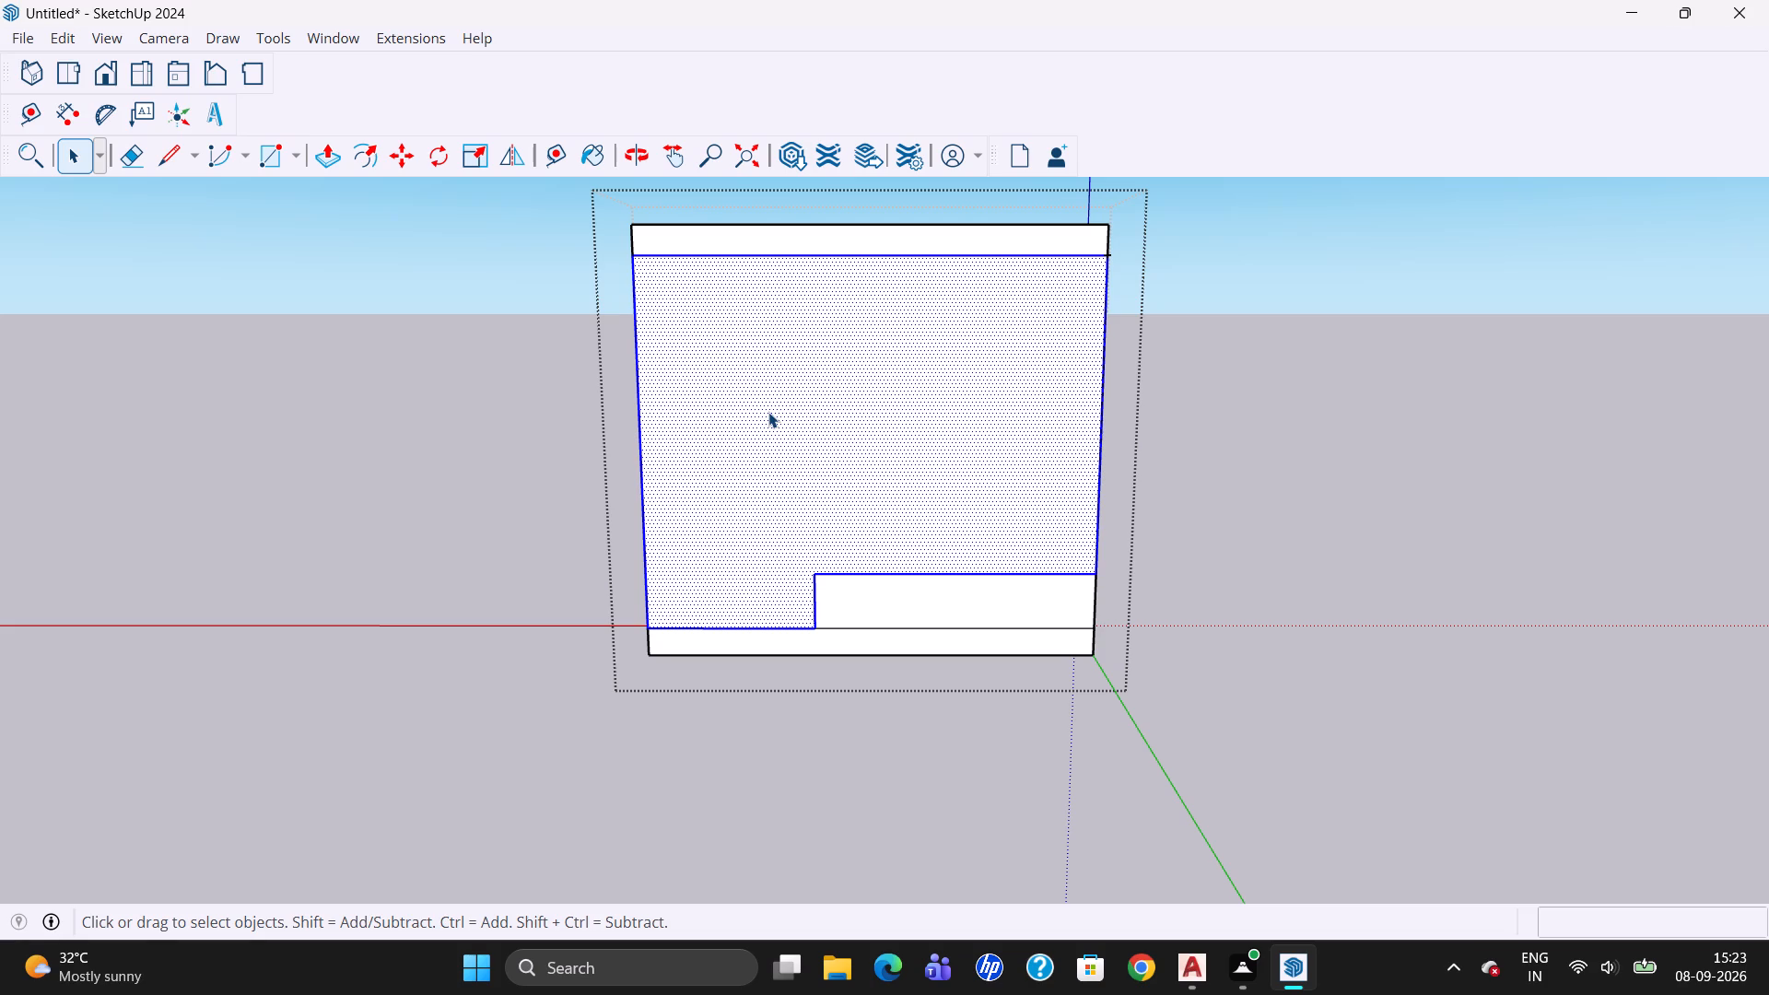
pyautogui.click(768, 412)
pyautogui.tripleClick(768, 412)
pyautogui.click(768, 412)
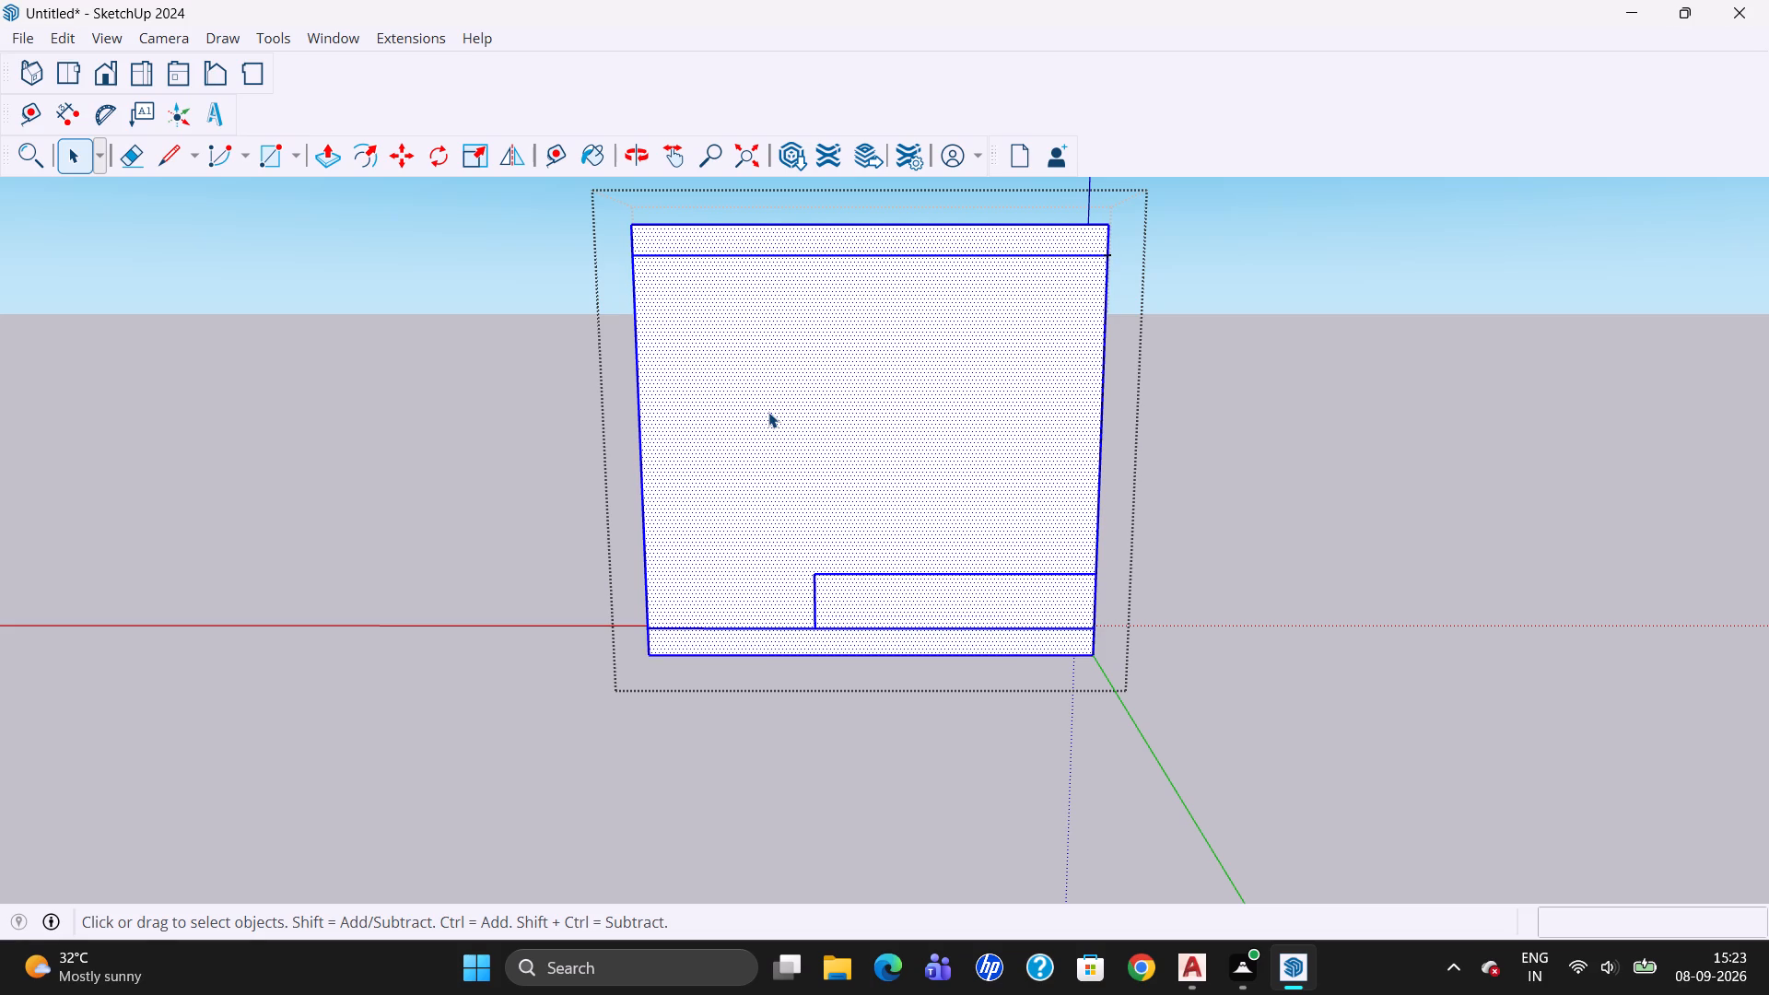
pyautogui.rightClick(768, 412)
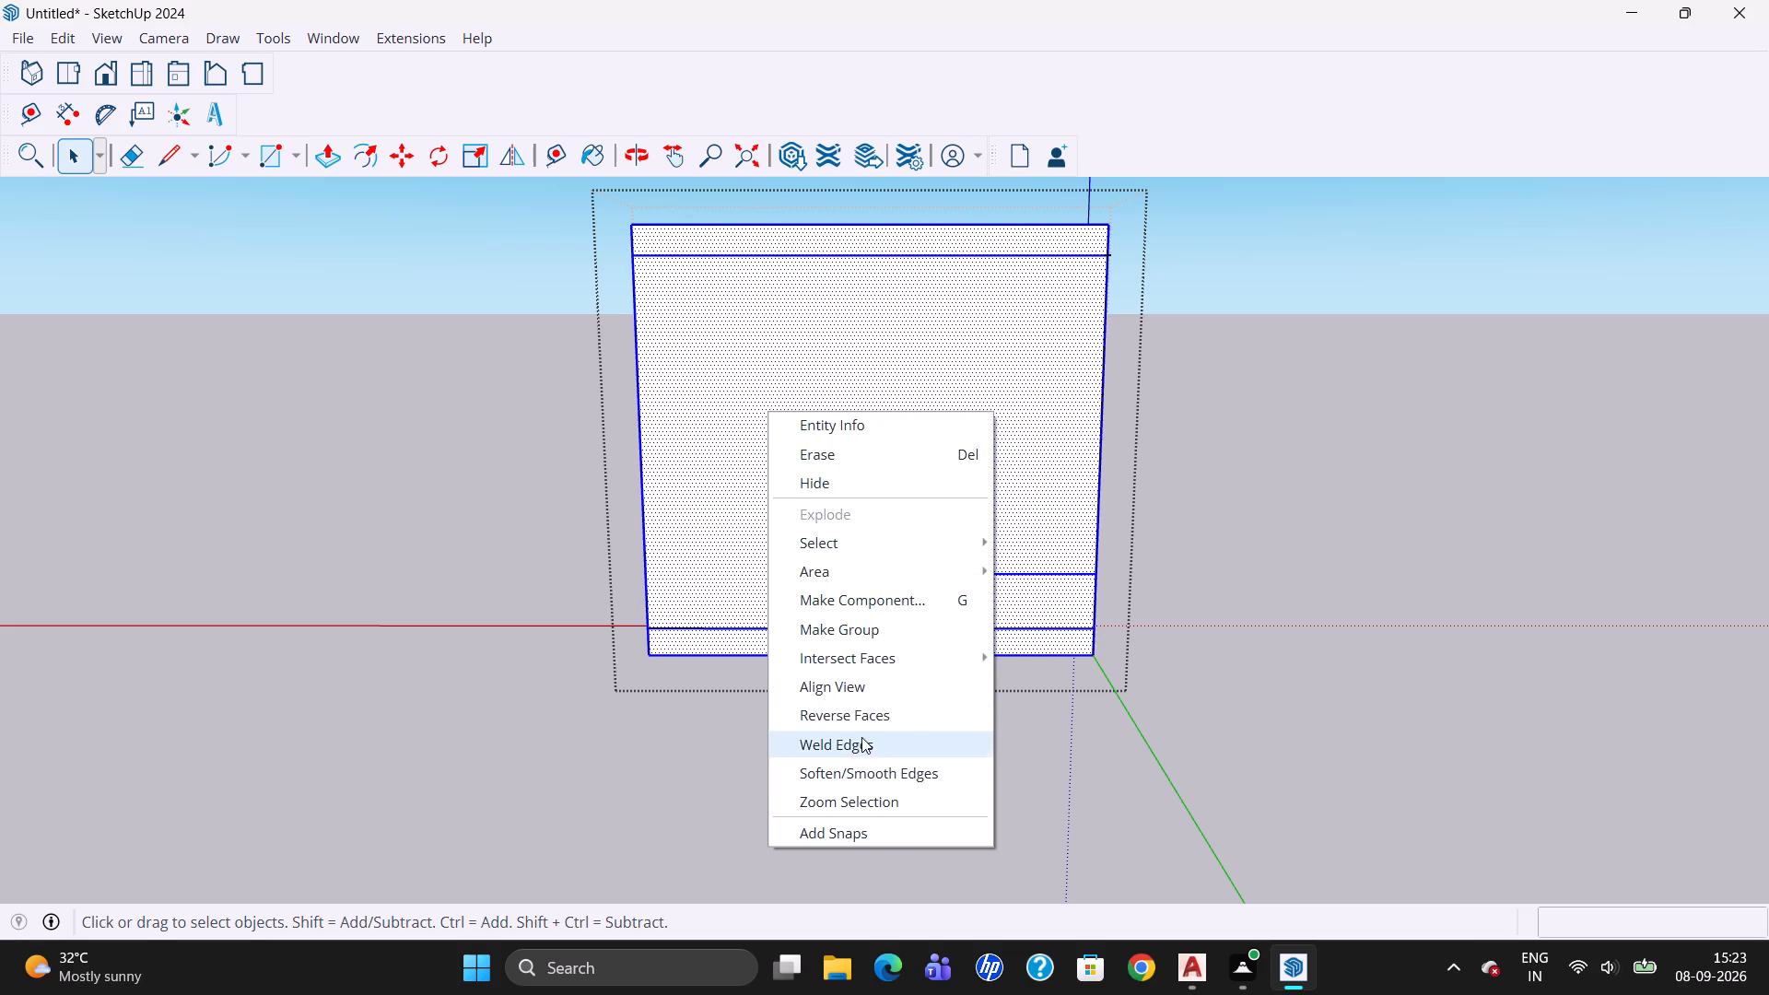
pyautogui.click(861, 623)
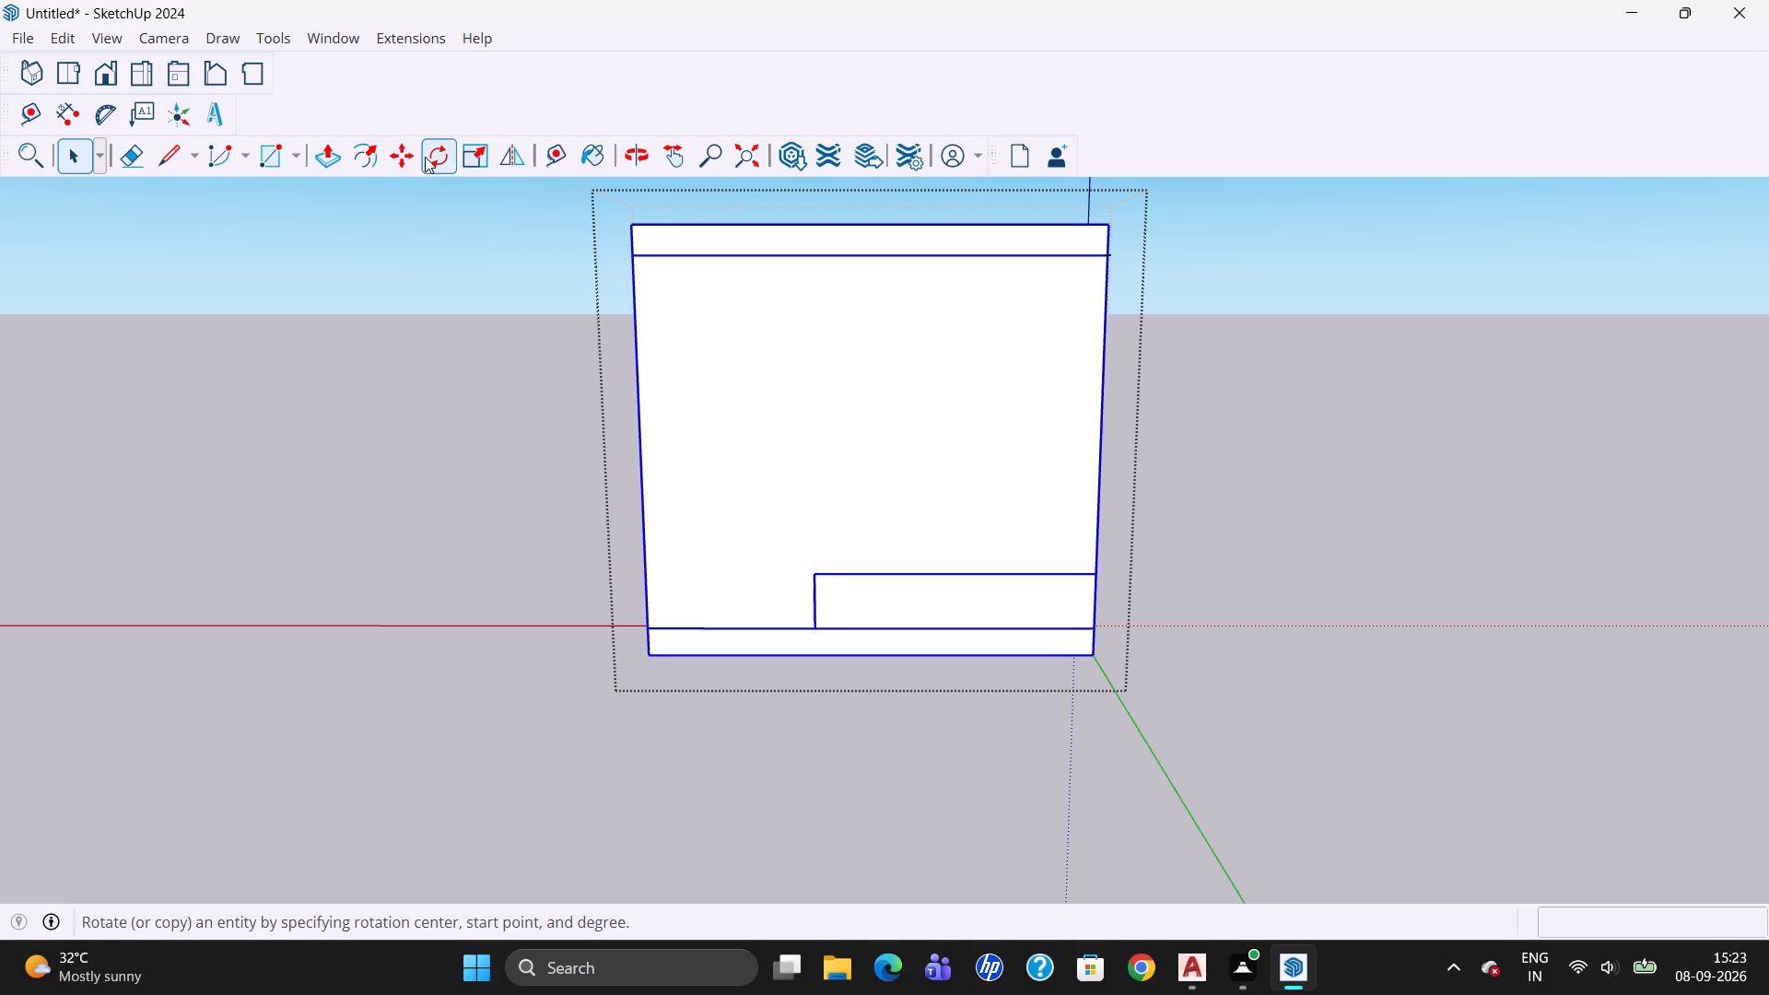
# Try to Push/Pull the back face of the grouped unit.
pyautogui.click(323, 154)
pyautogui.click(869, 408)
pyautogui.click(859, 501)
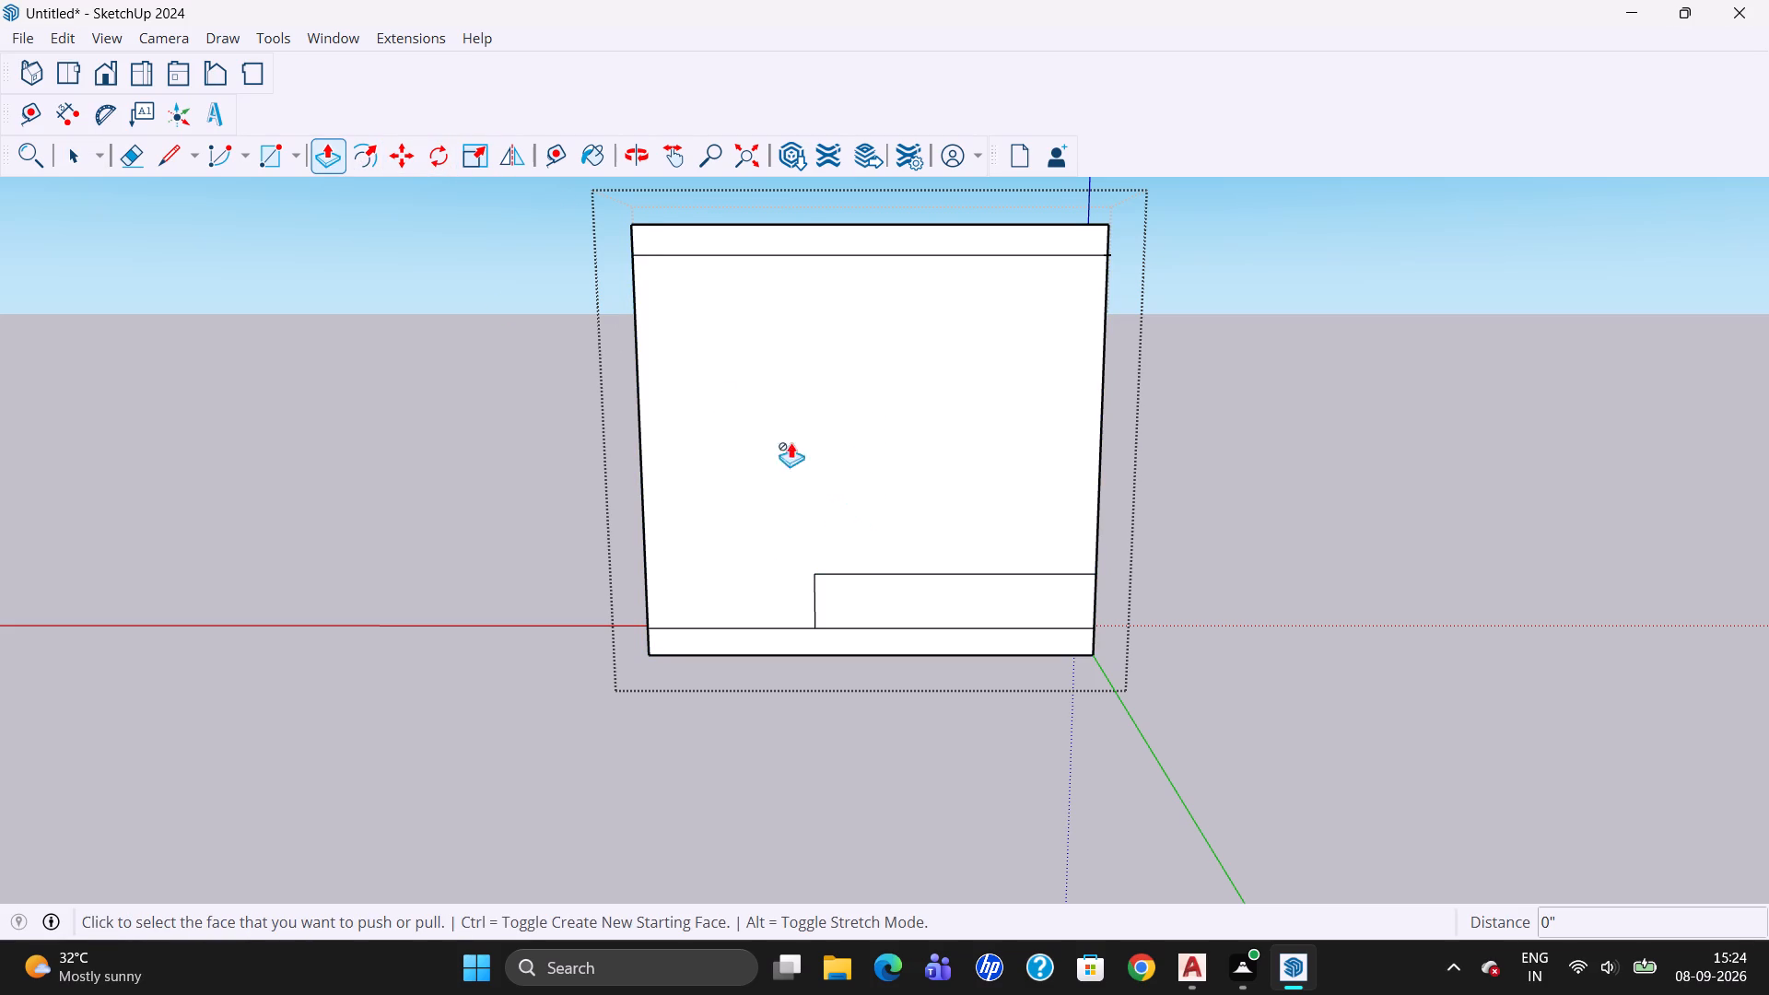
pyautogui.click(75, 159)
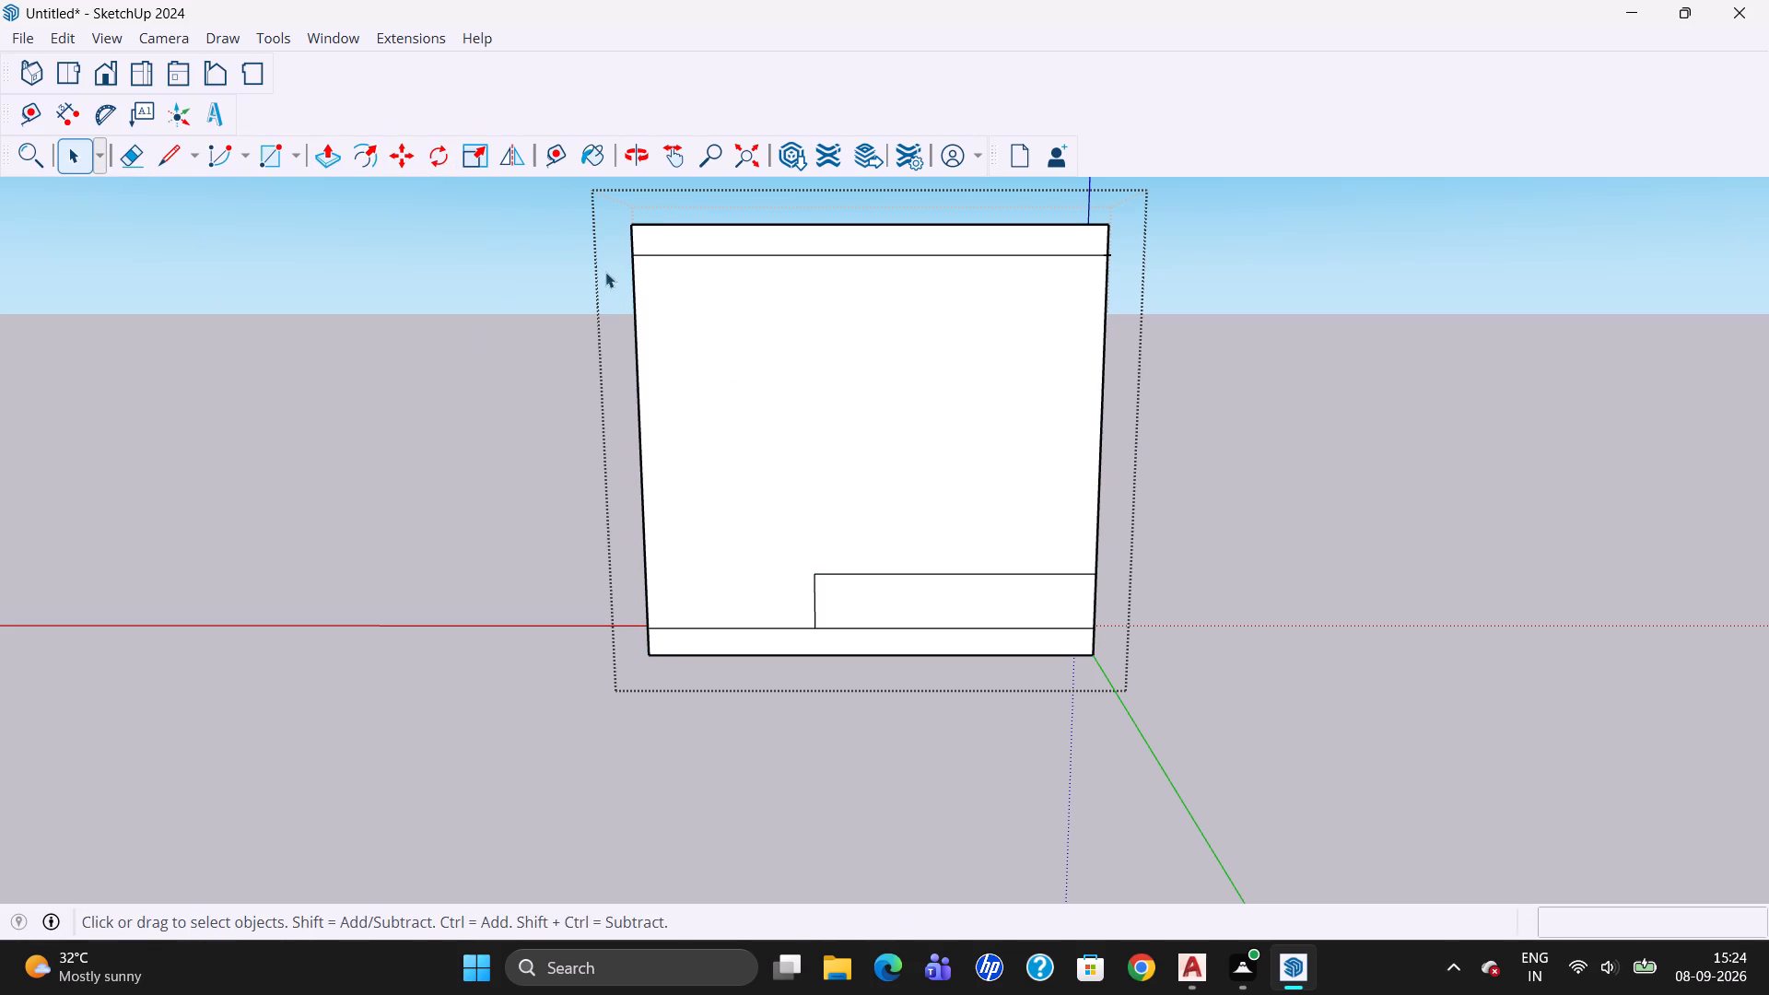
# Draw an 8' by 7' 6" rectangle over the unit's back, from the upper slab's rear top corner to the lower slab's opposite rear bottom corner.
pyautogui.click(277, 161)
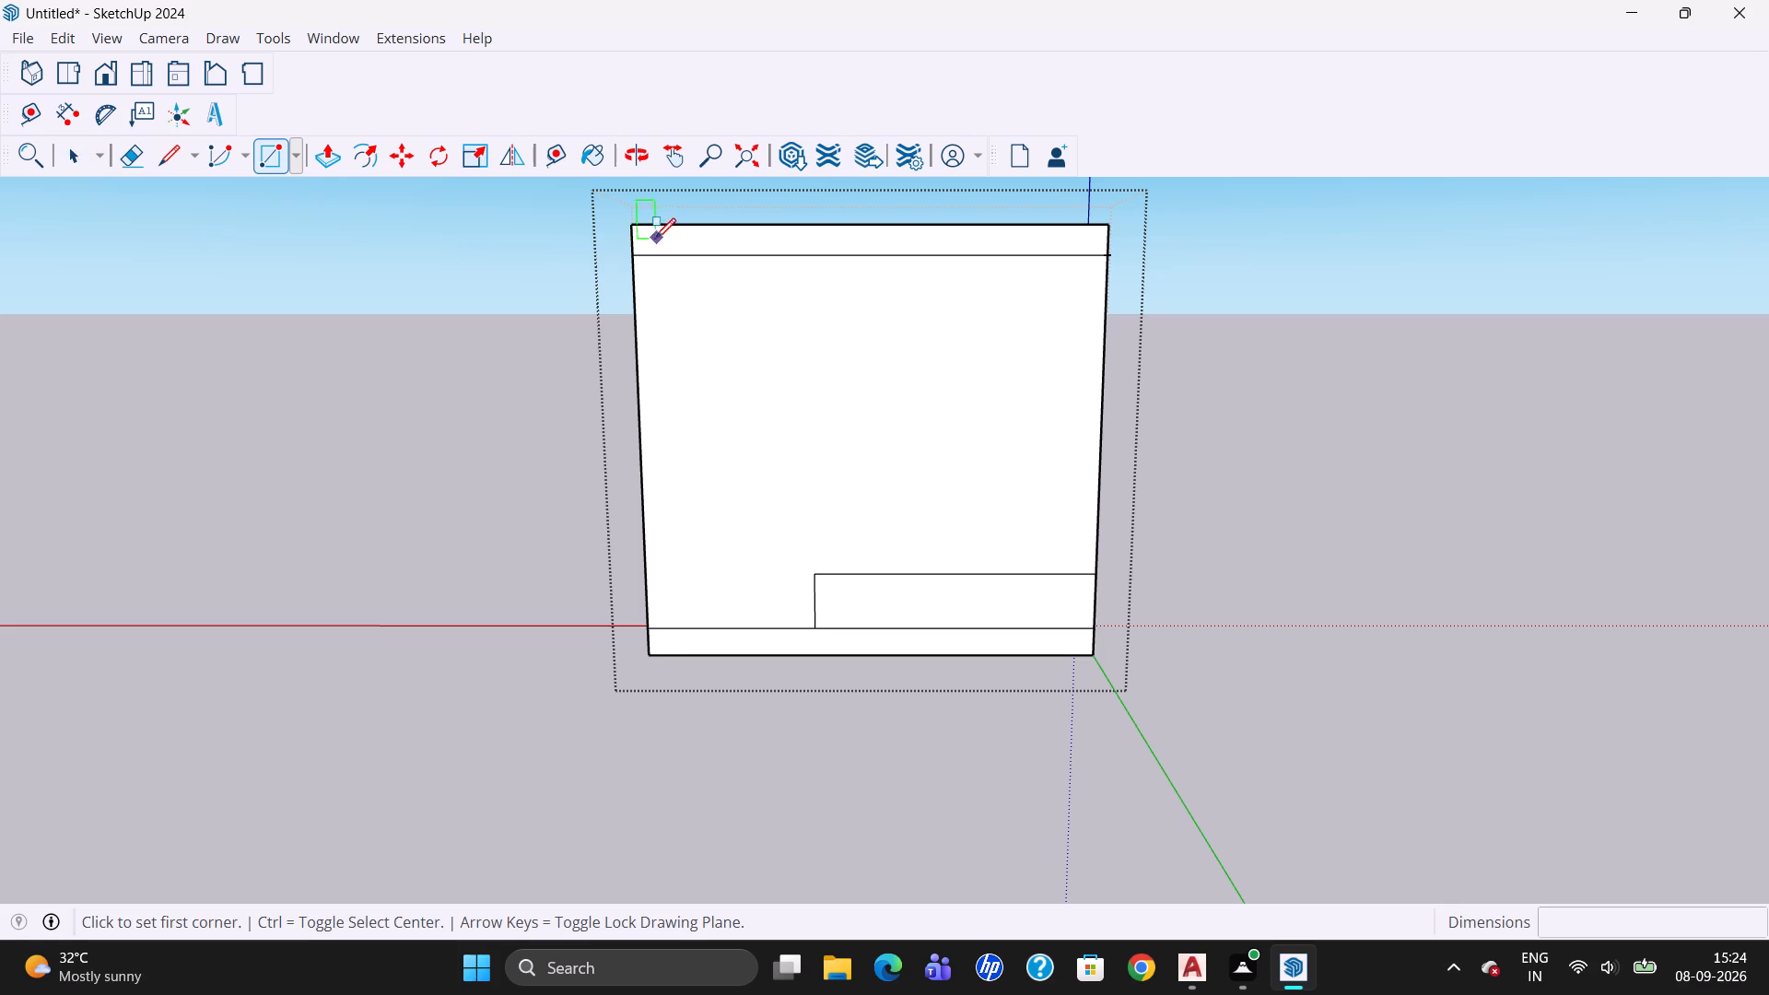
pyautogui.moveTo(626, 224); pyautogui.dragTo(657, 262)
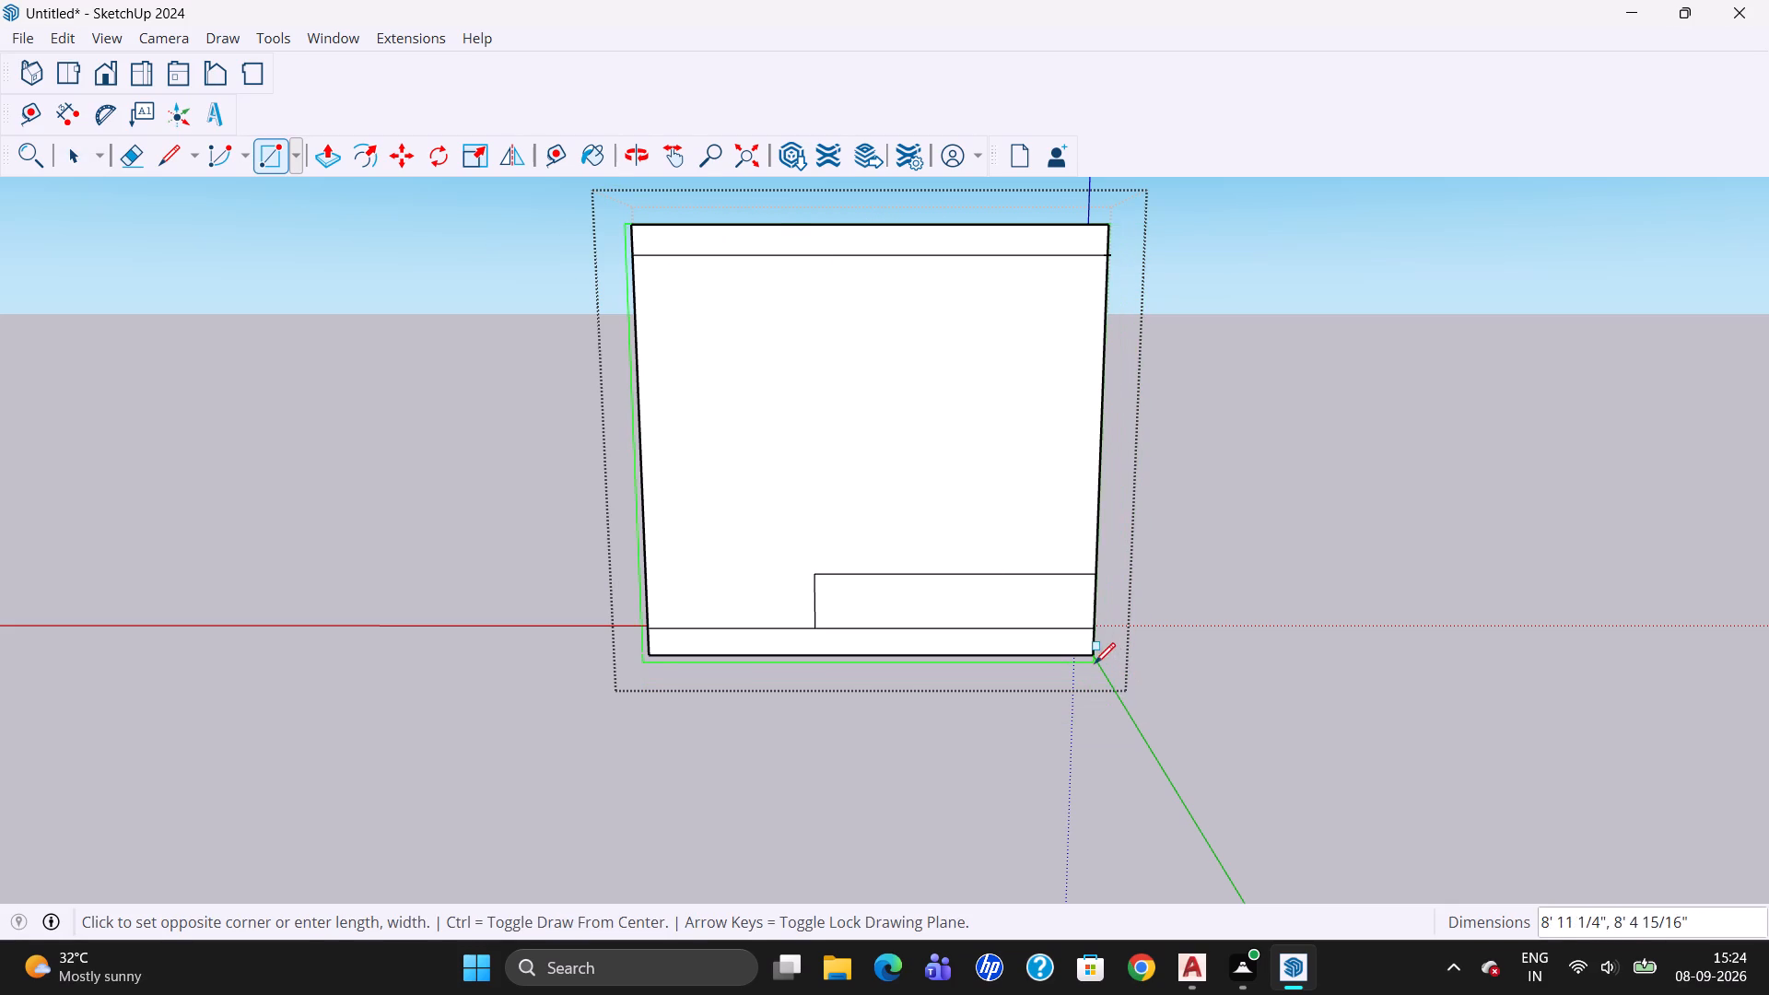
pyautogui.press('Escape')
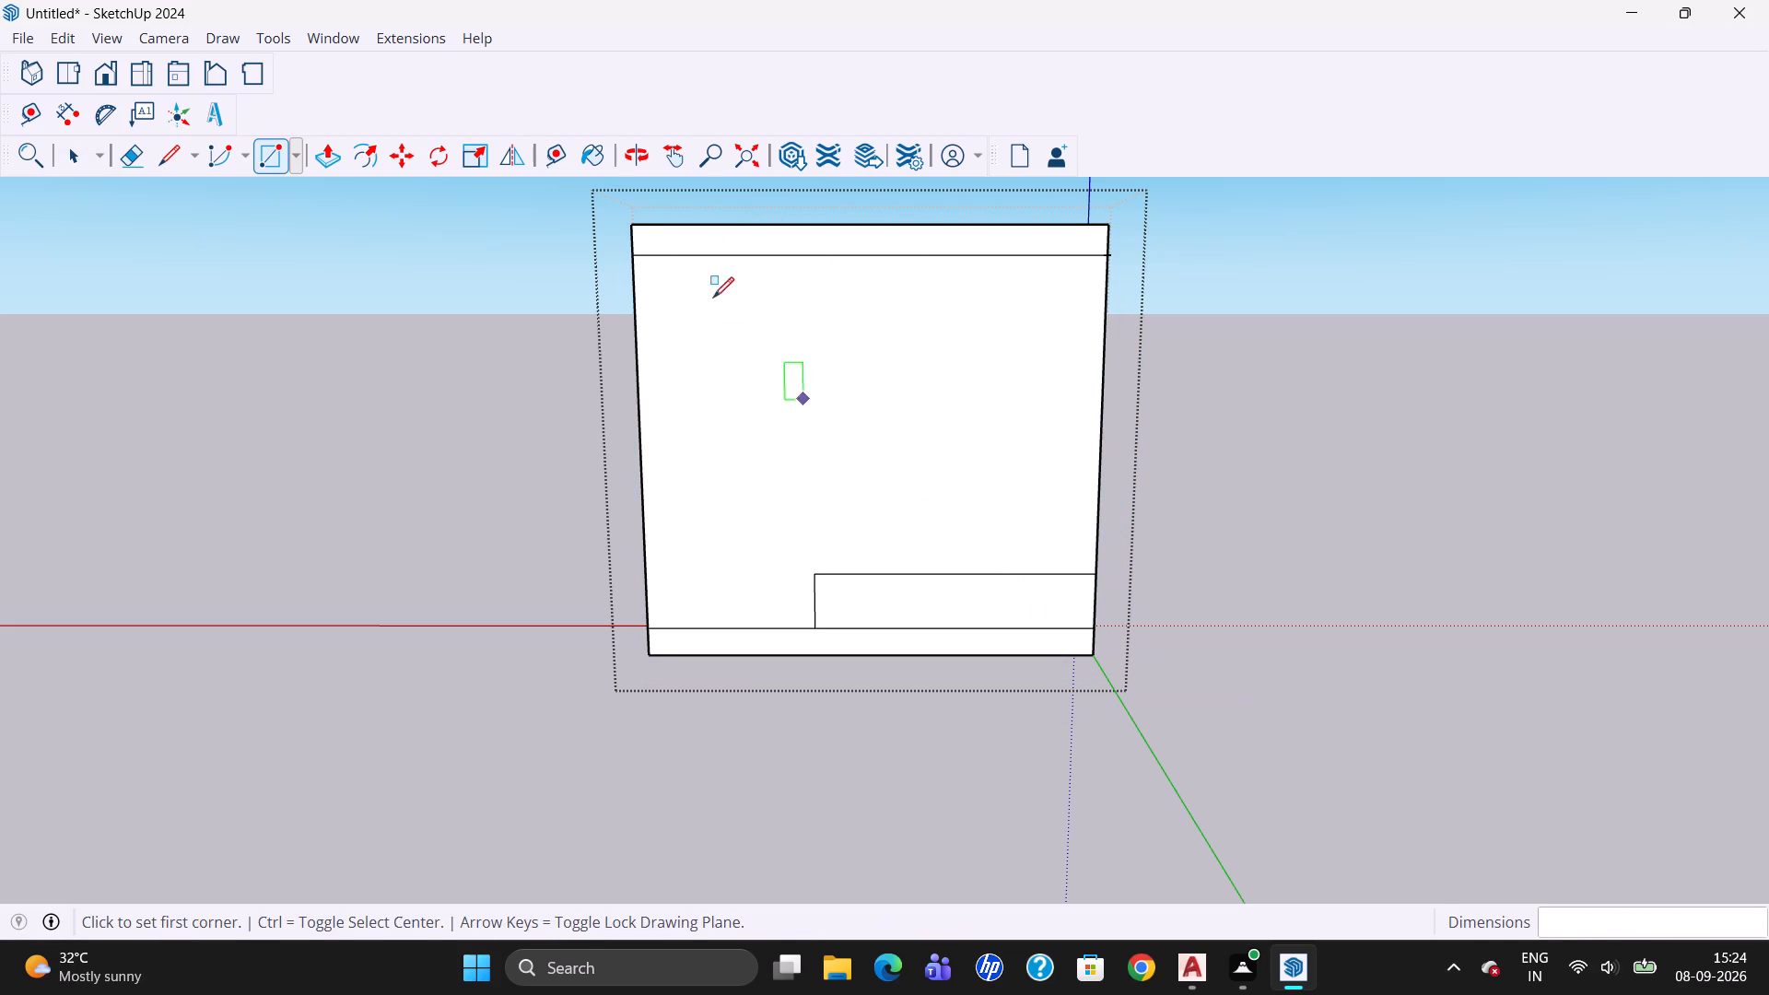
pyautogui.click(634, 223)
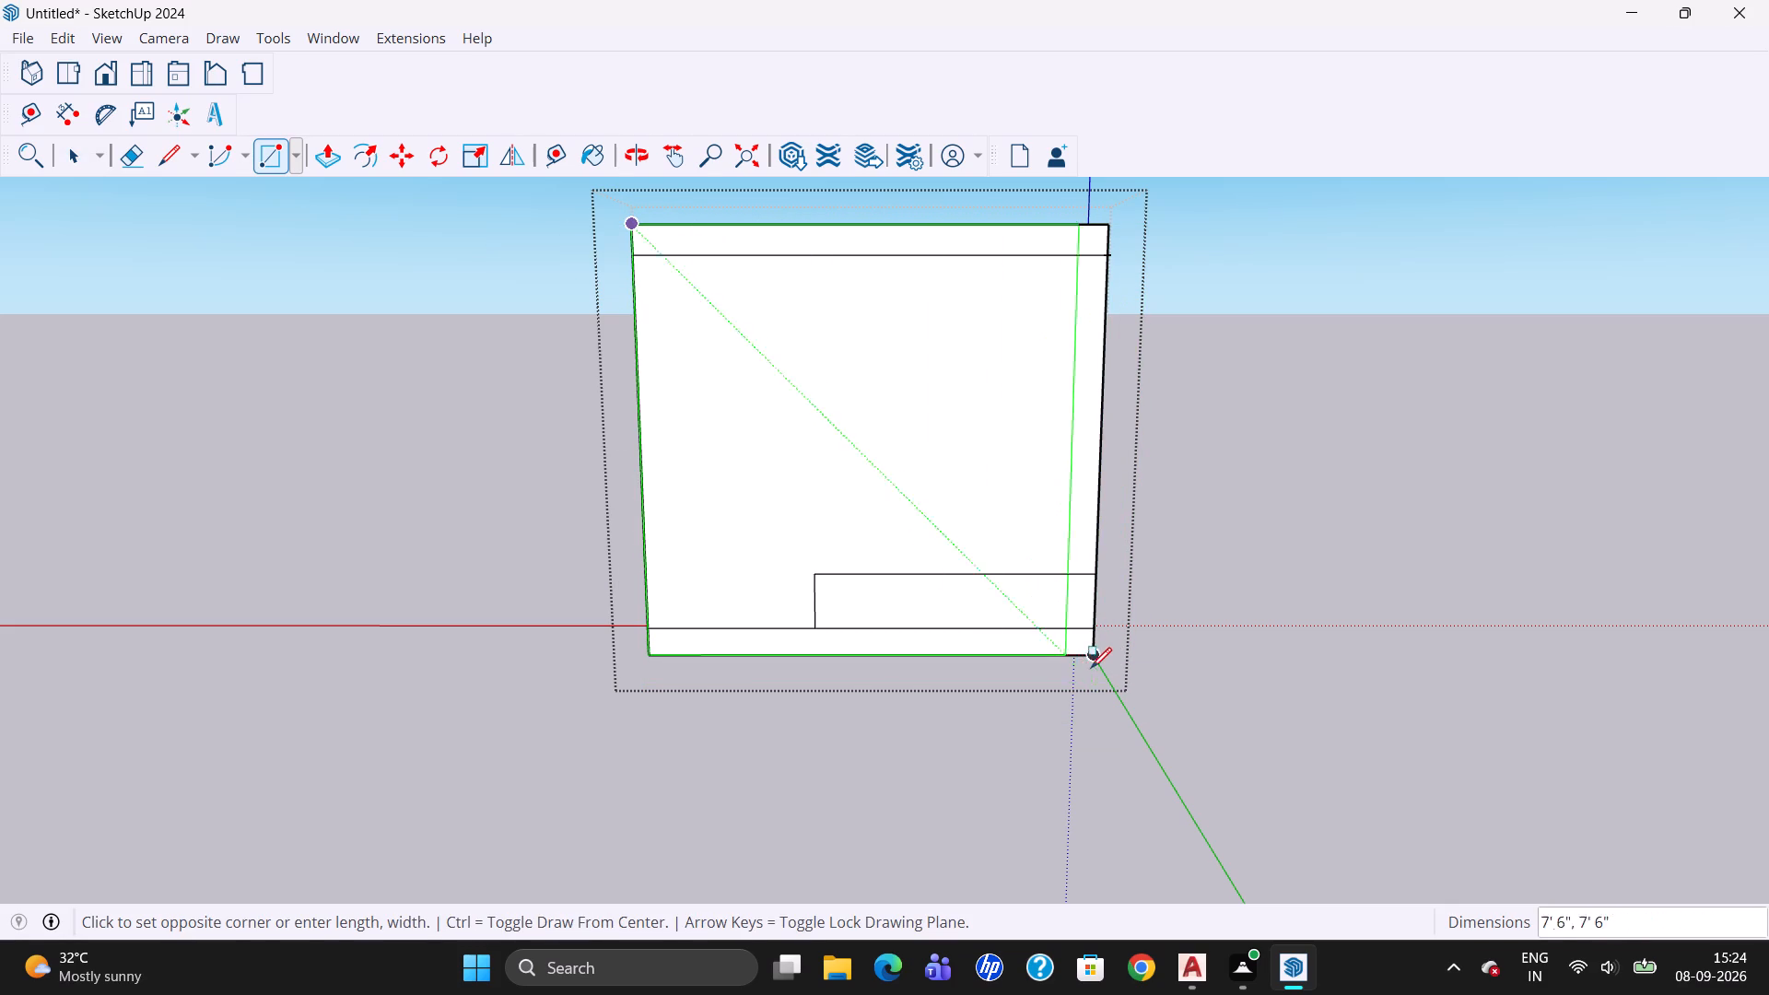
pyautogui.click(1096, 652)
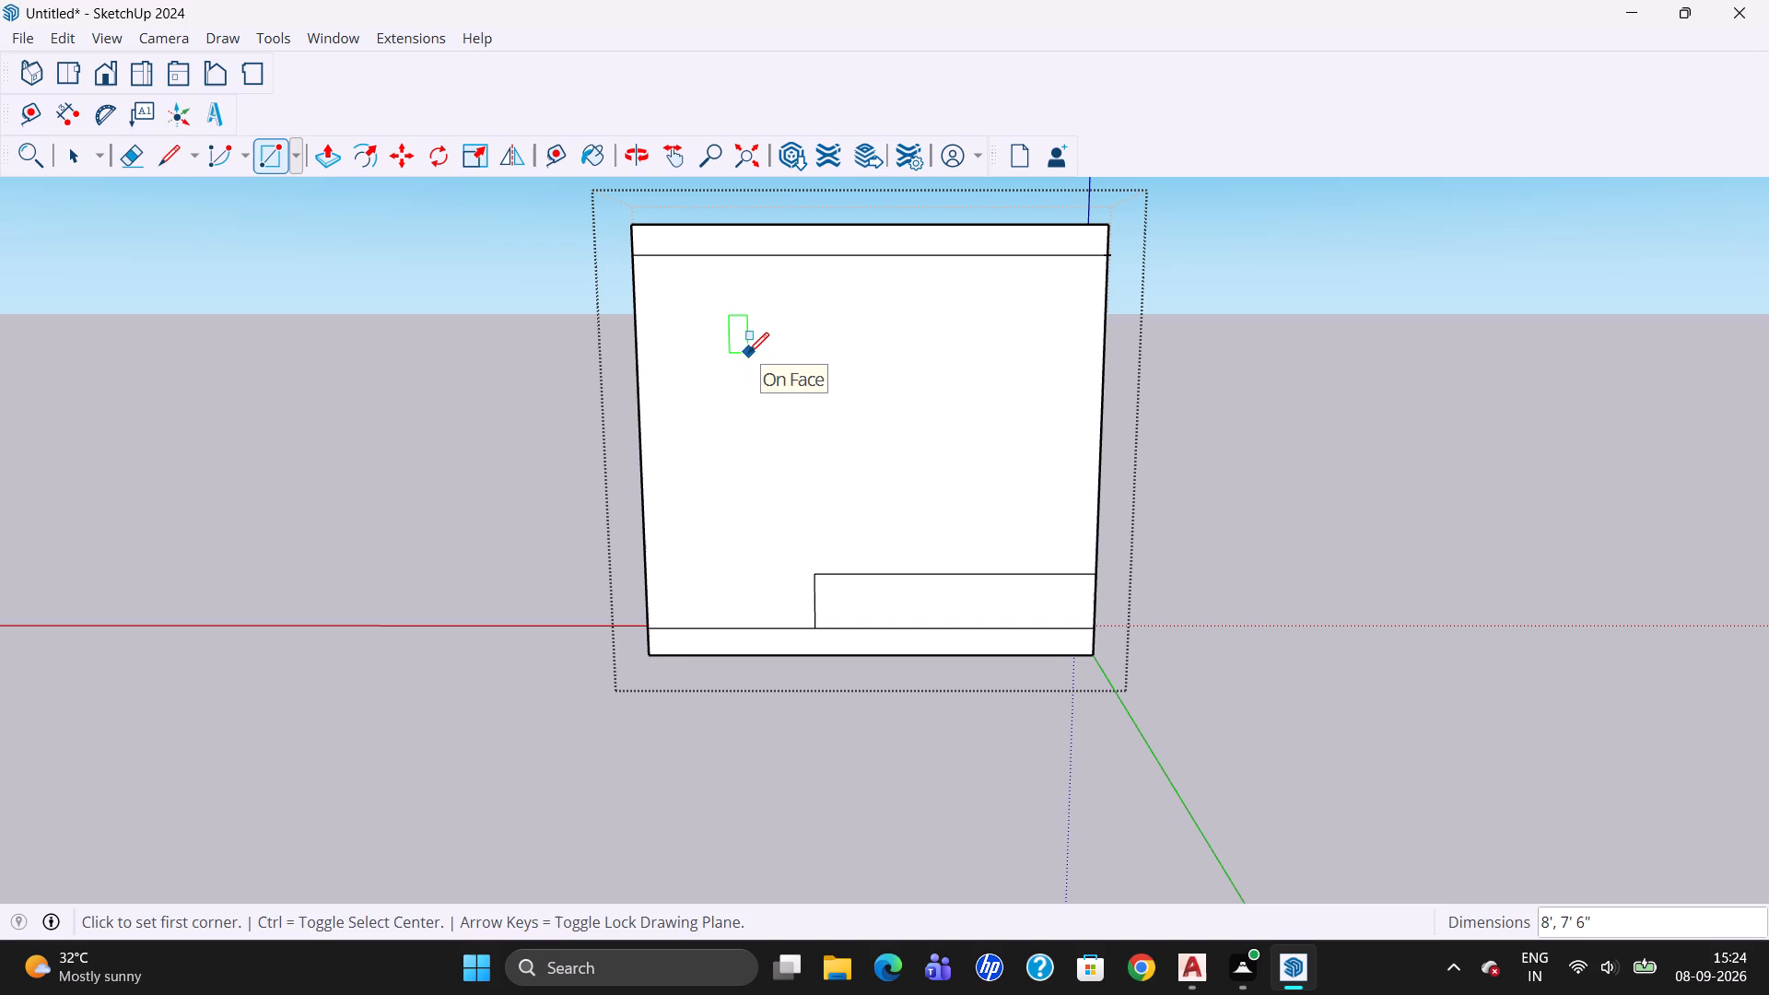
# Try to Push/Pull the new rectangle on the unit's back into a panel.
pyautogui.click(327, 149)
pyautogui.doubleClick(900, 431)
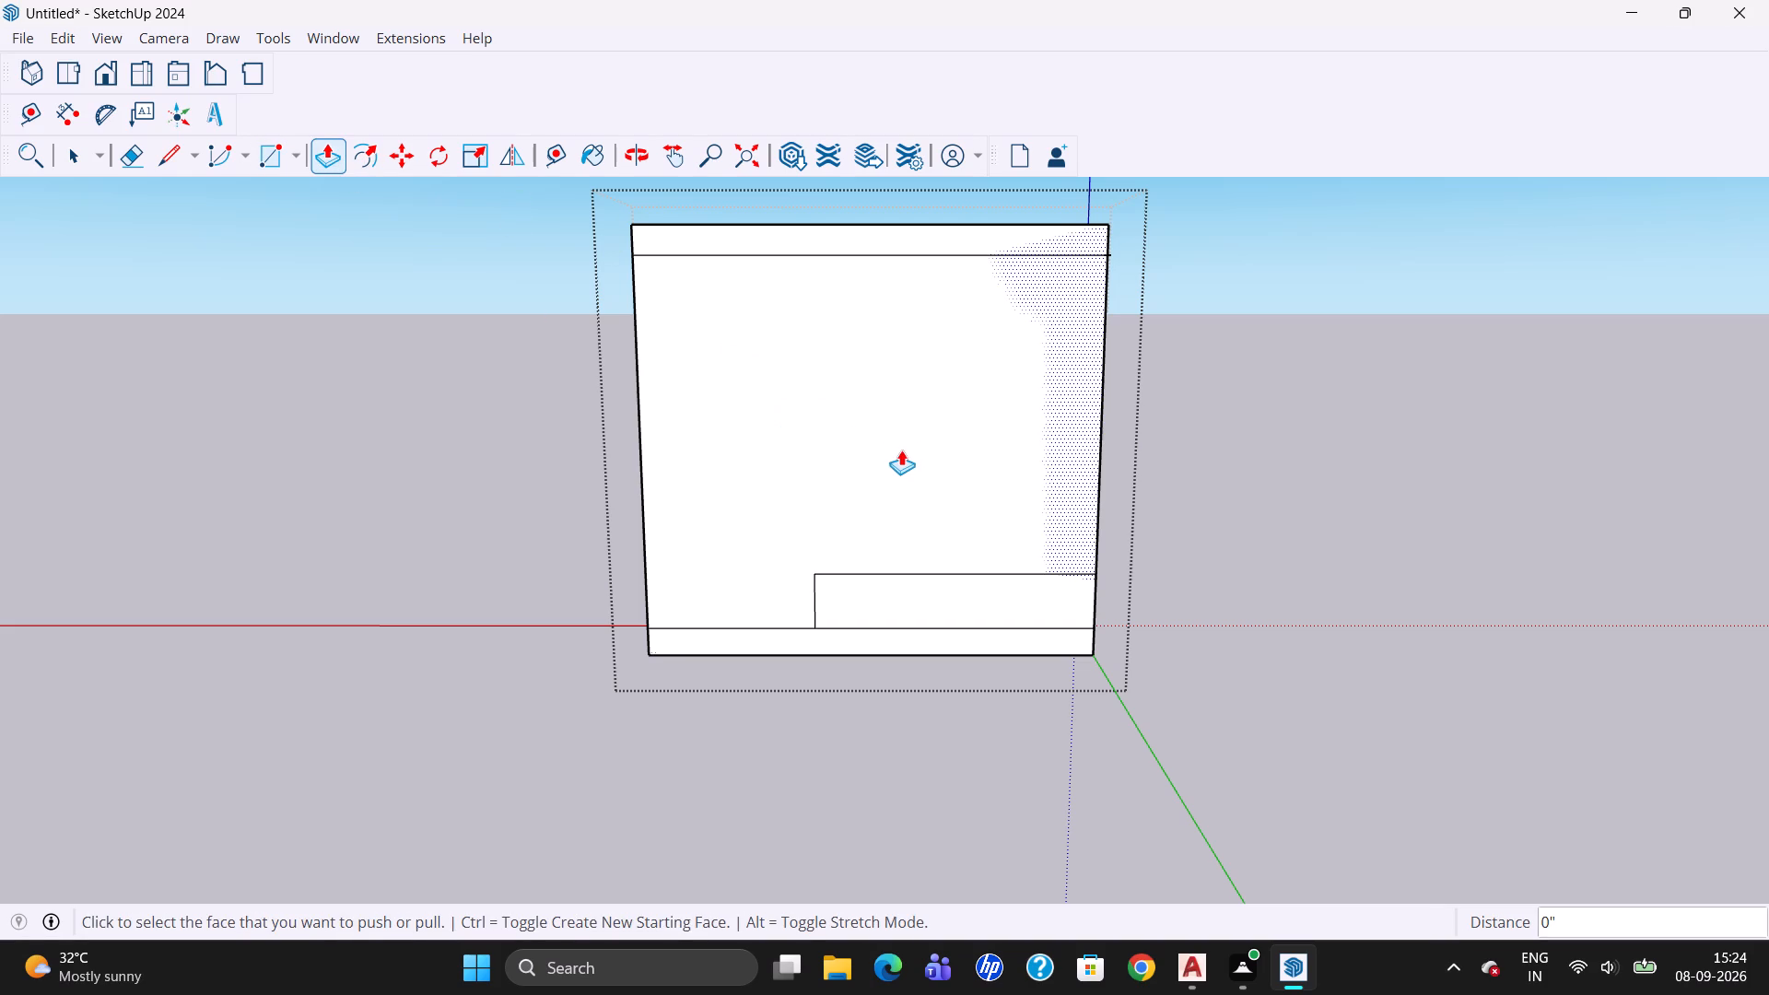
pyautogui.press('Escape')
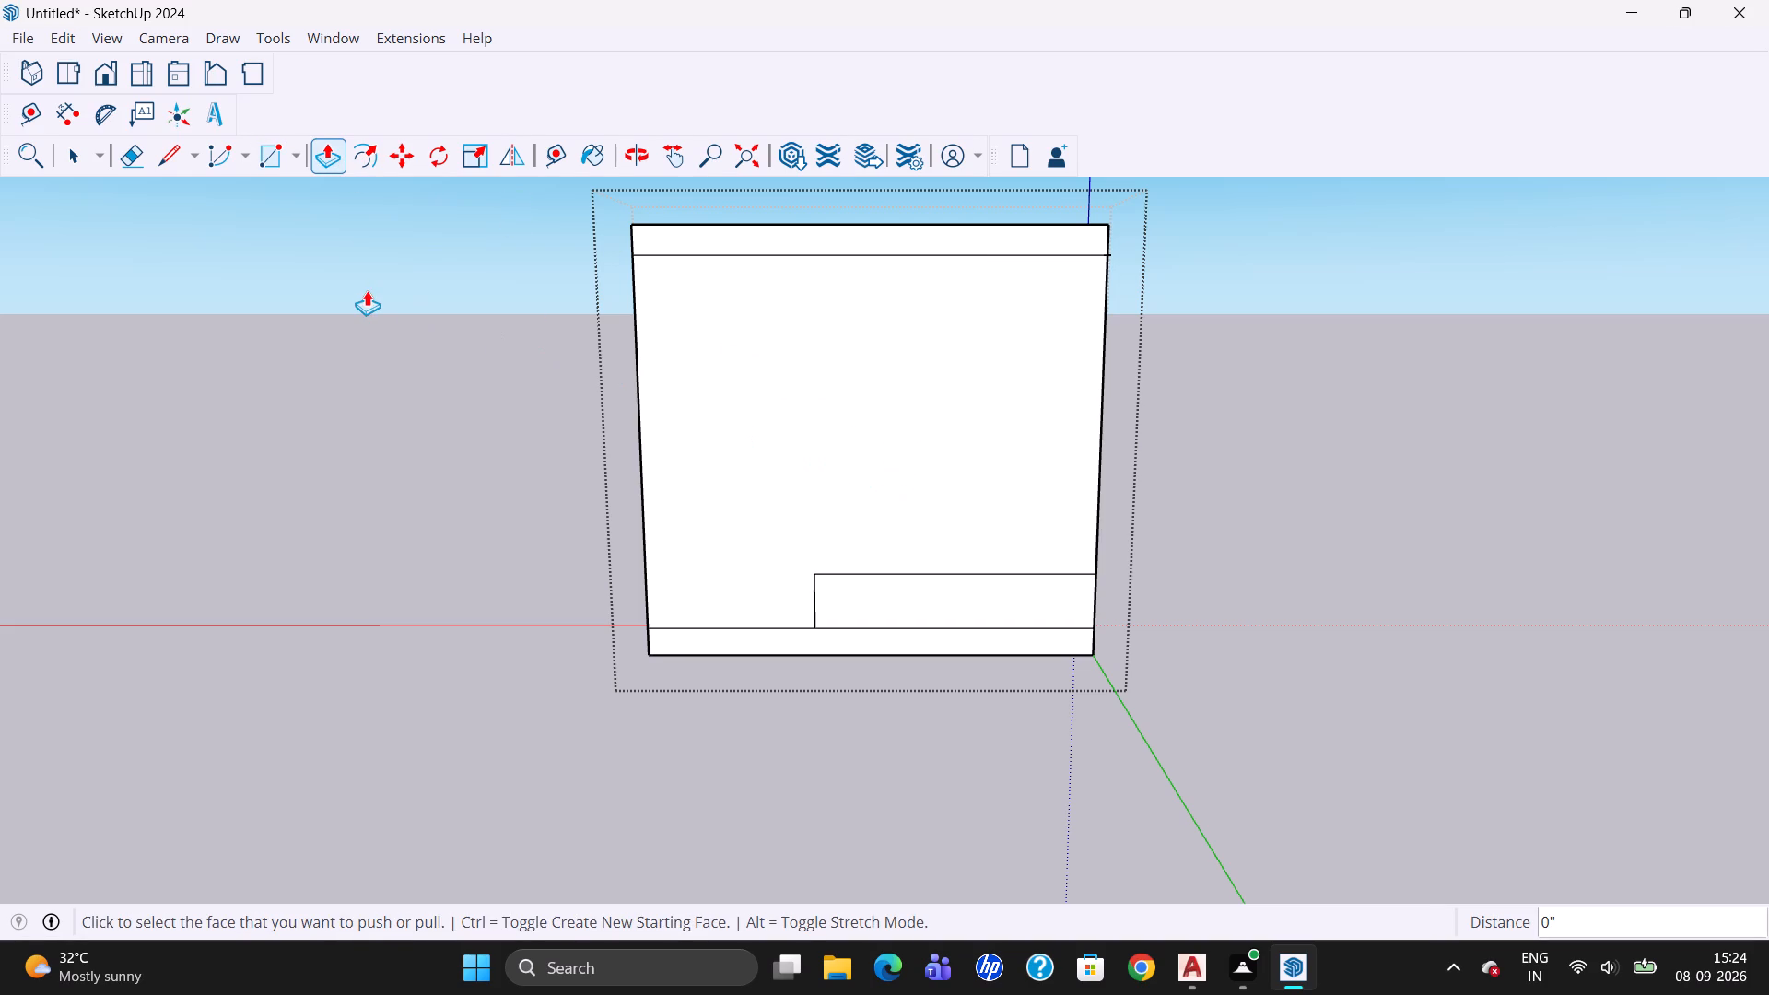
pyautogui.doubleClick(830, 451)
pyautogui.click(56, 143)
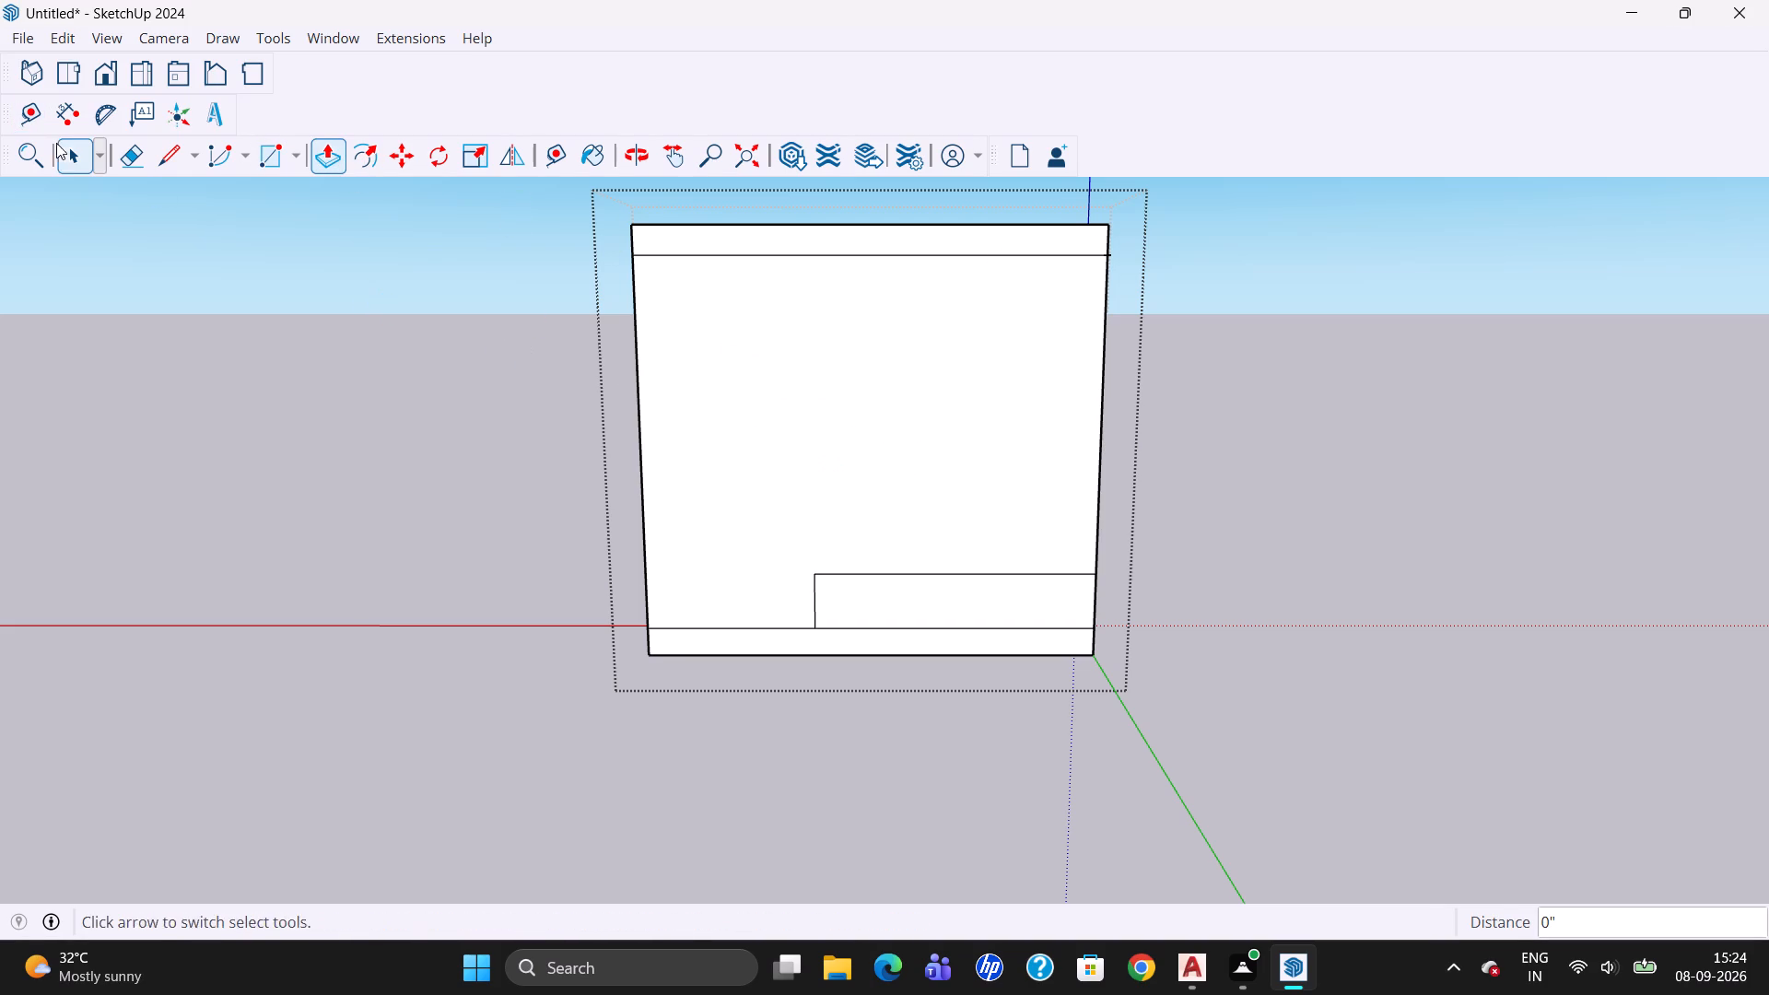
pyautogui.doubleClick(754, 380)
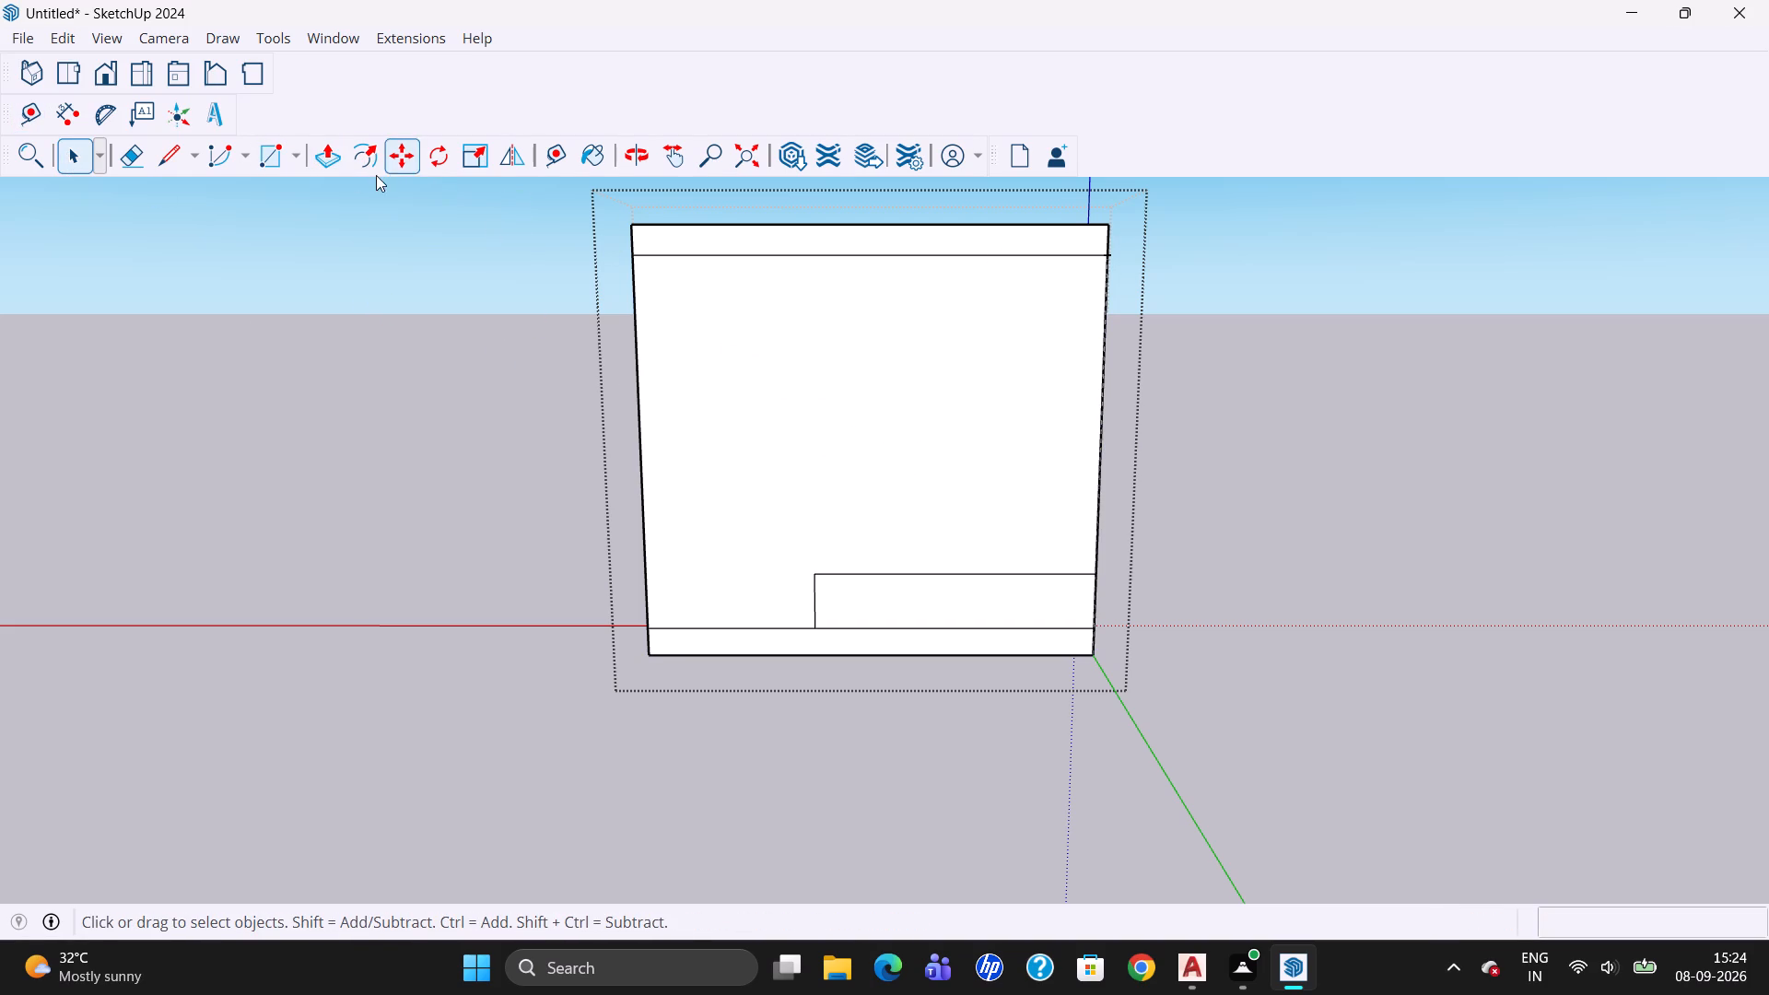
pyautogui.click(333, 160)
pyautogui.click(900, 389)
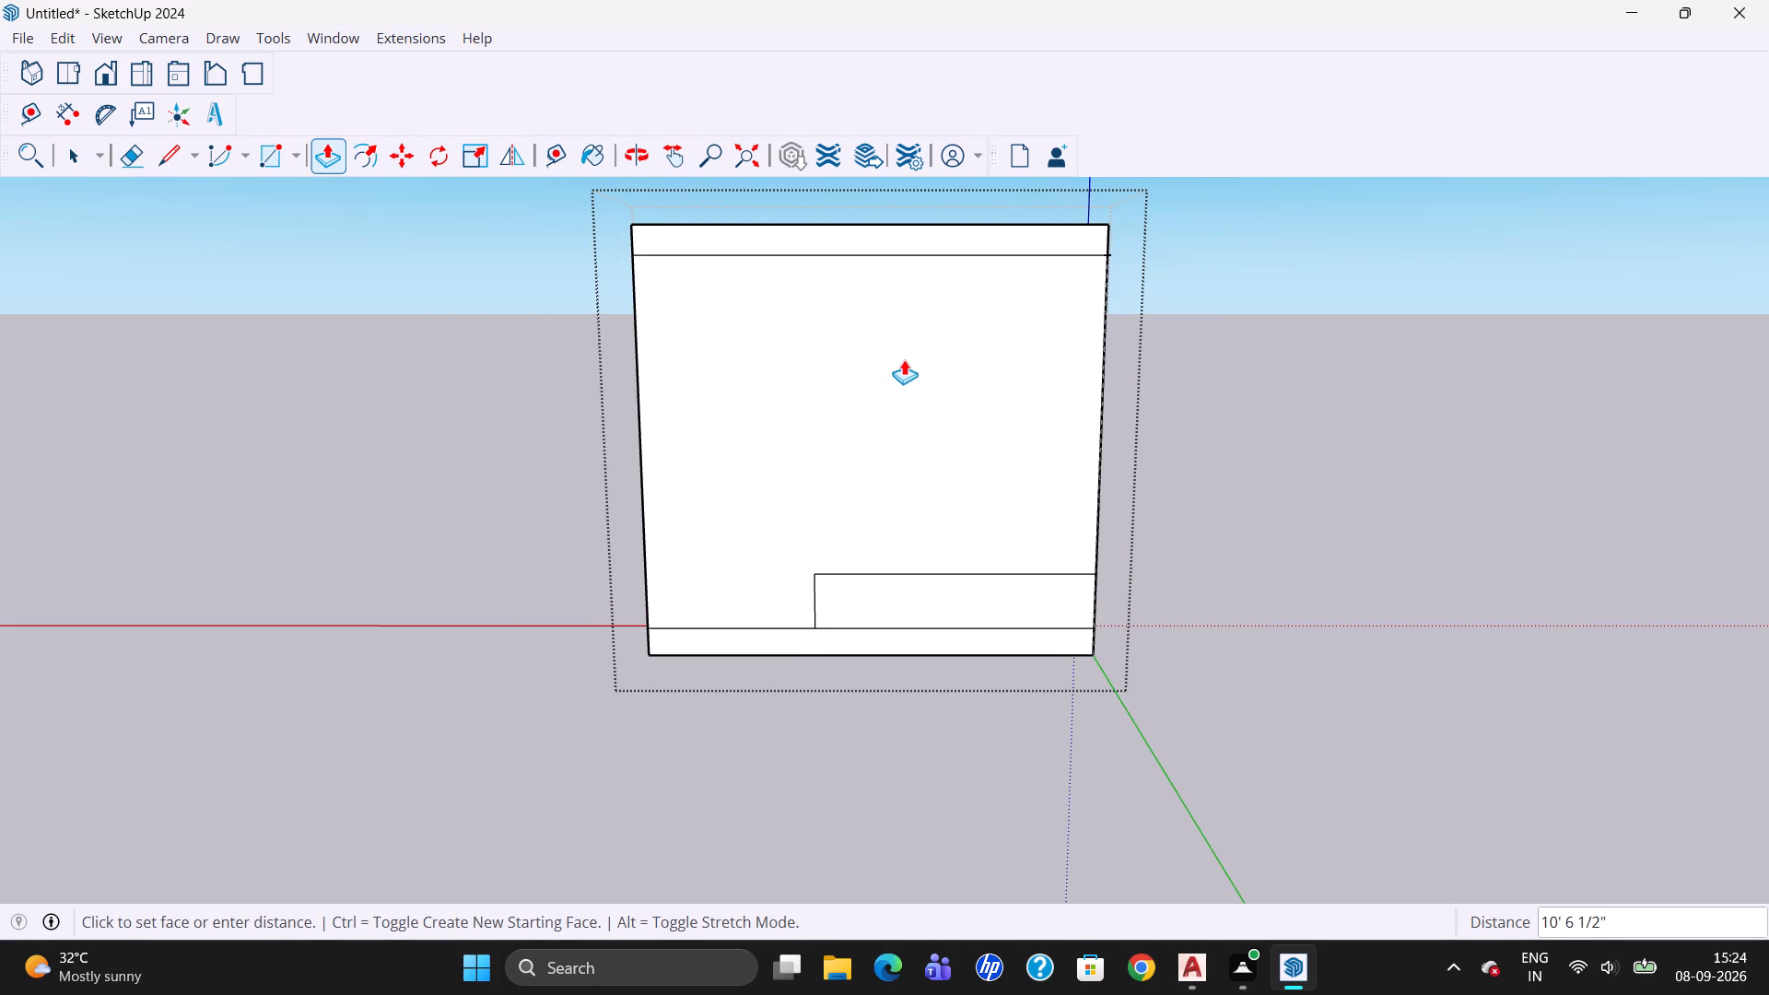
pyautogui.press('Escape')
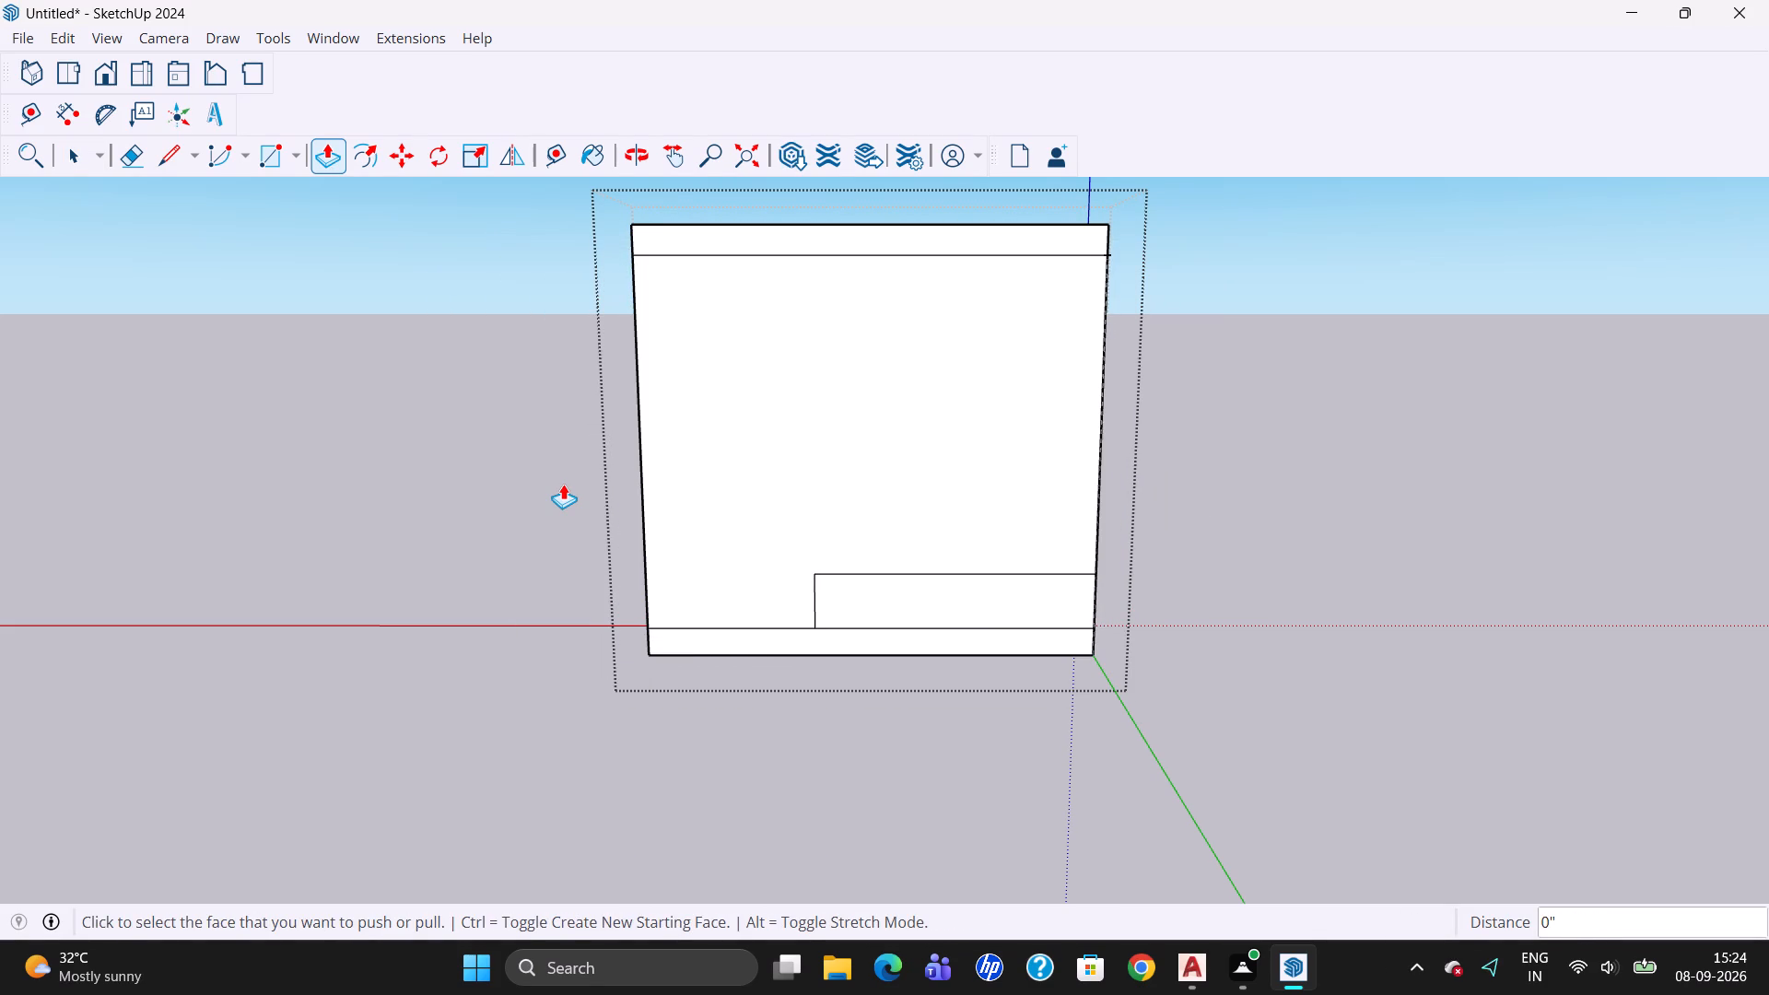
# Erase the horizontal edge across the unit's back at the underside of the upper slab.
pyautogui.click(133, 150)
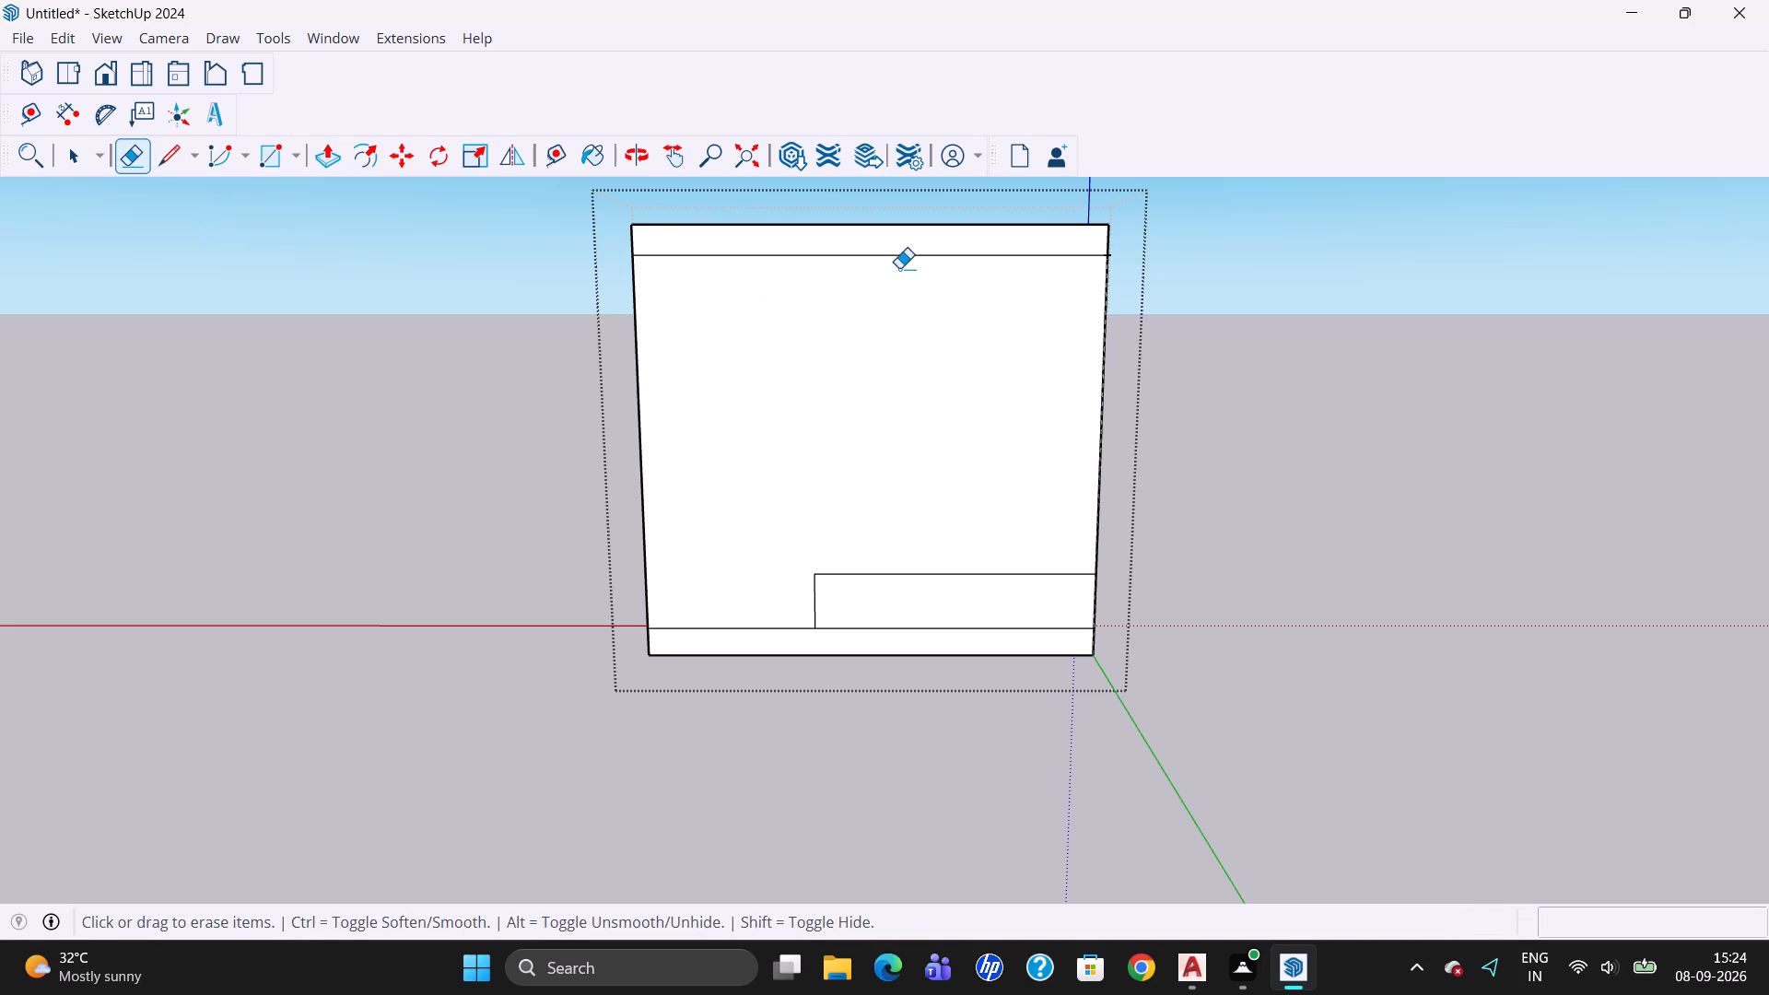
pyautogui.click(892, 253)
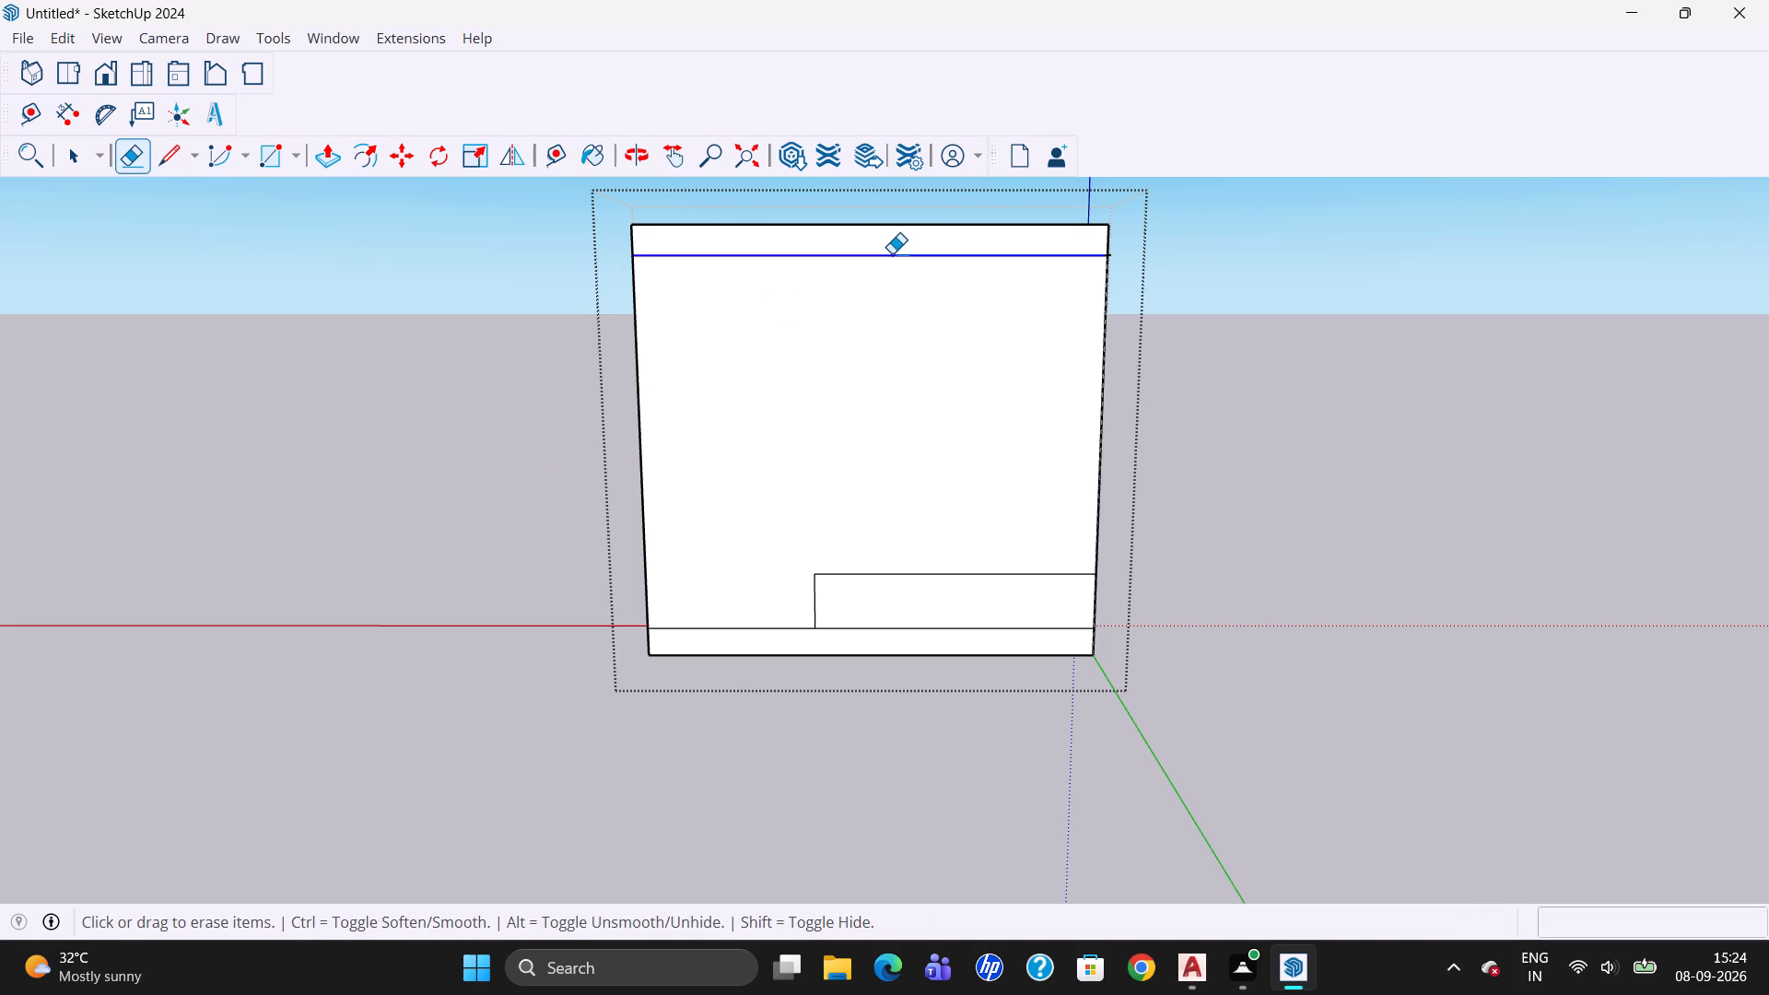
# Examine the slabs, the cabinet box and the back panel from the side and front of the unit.
pyautogui.click(643, 163)
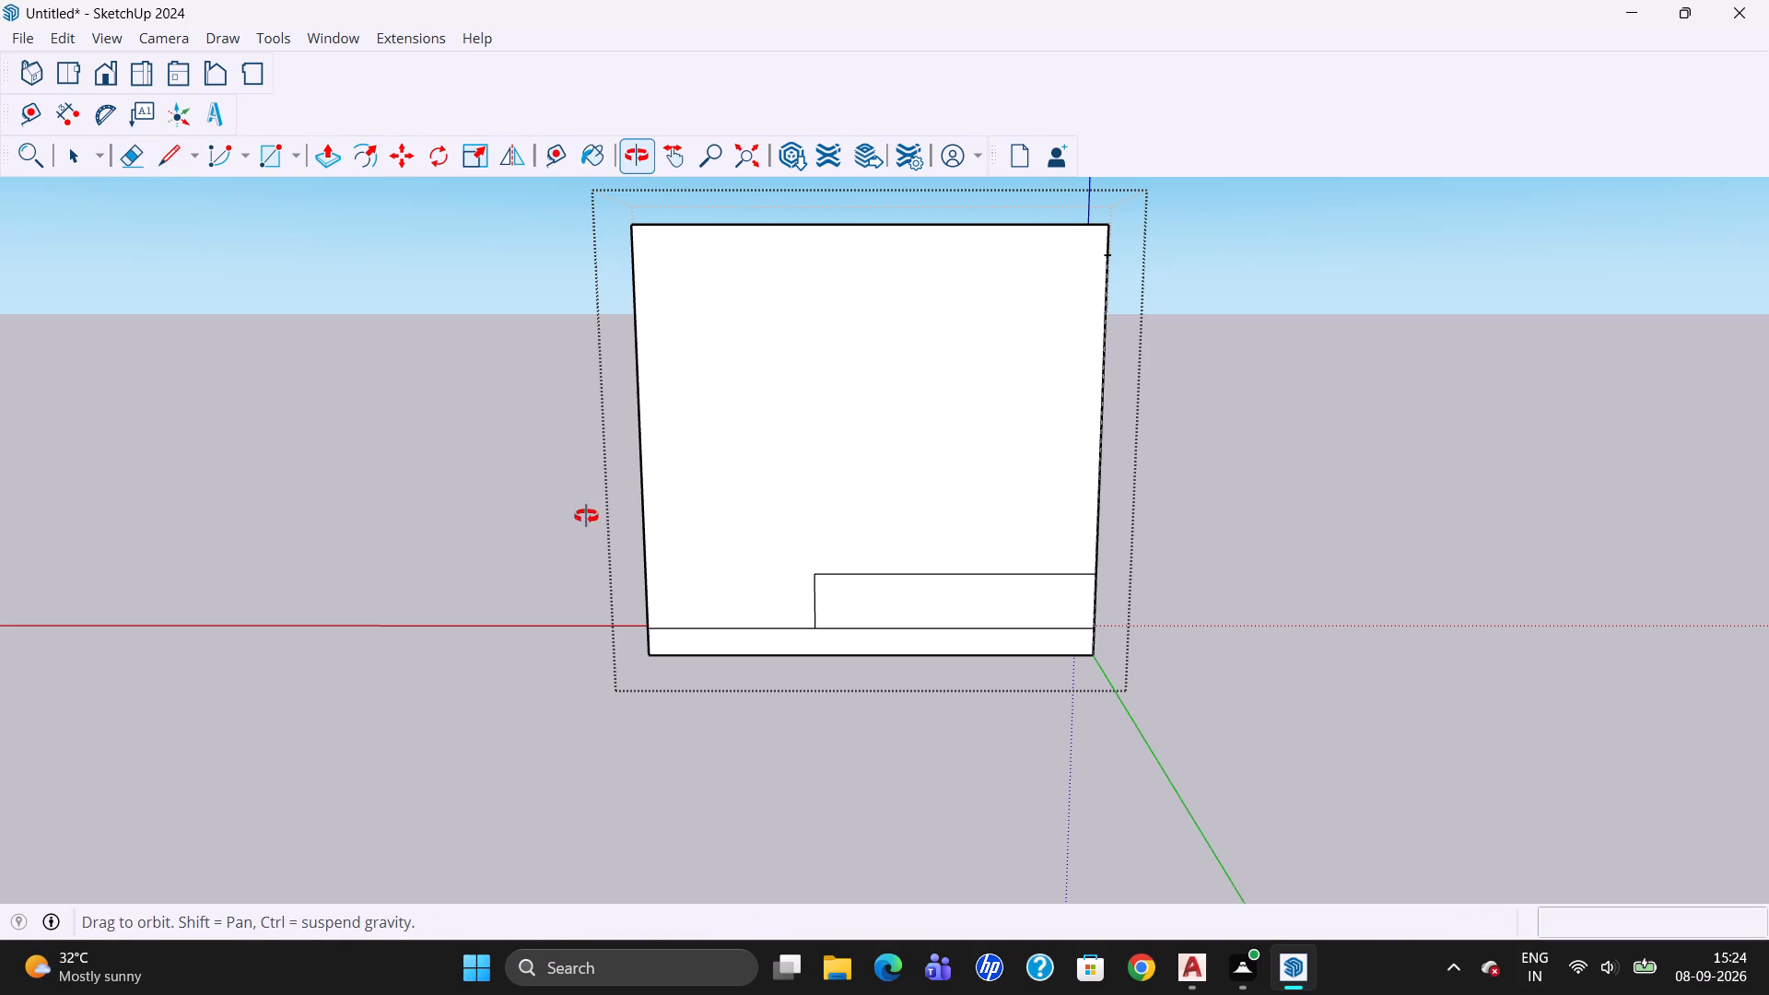
pyautogui.moveTo(580, 525); pyautogui.dragTo(1164, 588)
pyautogui.moveTo(803, 600); pyautogui.dragTo(1211, 563)
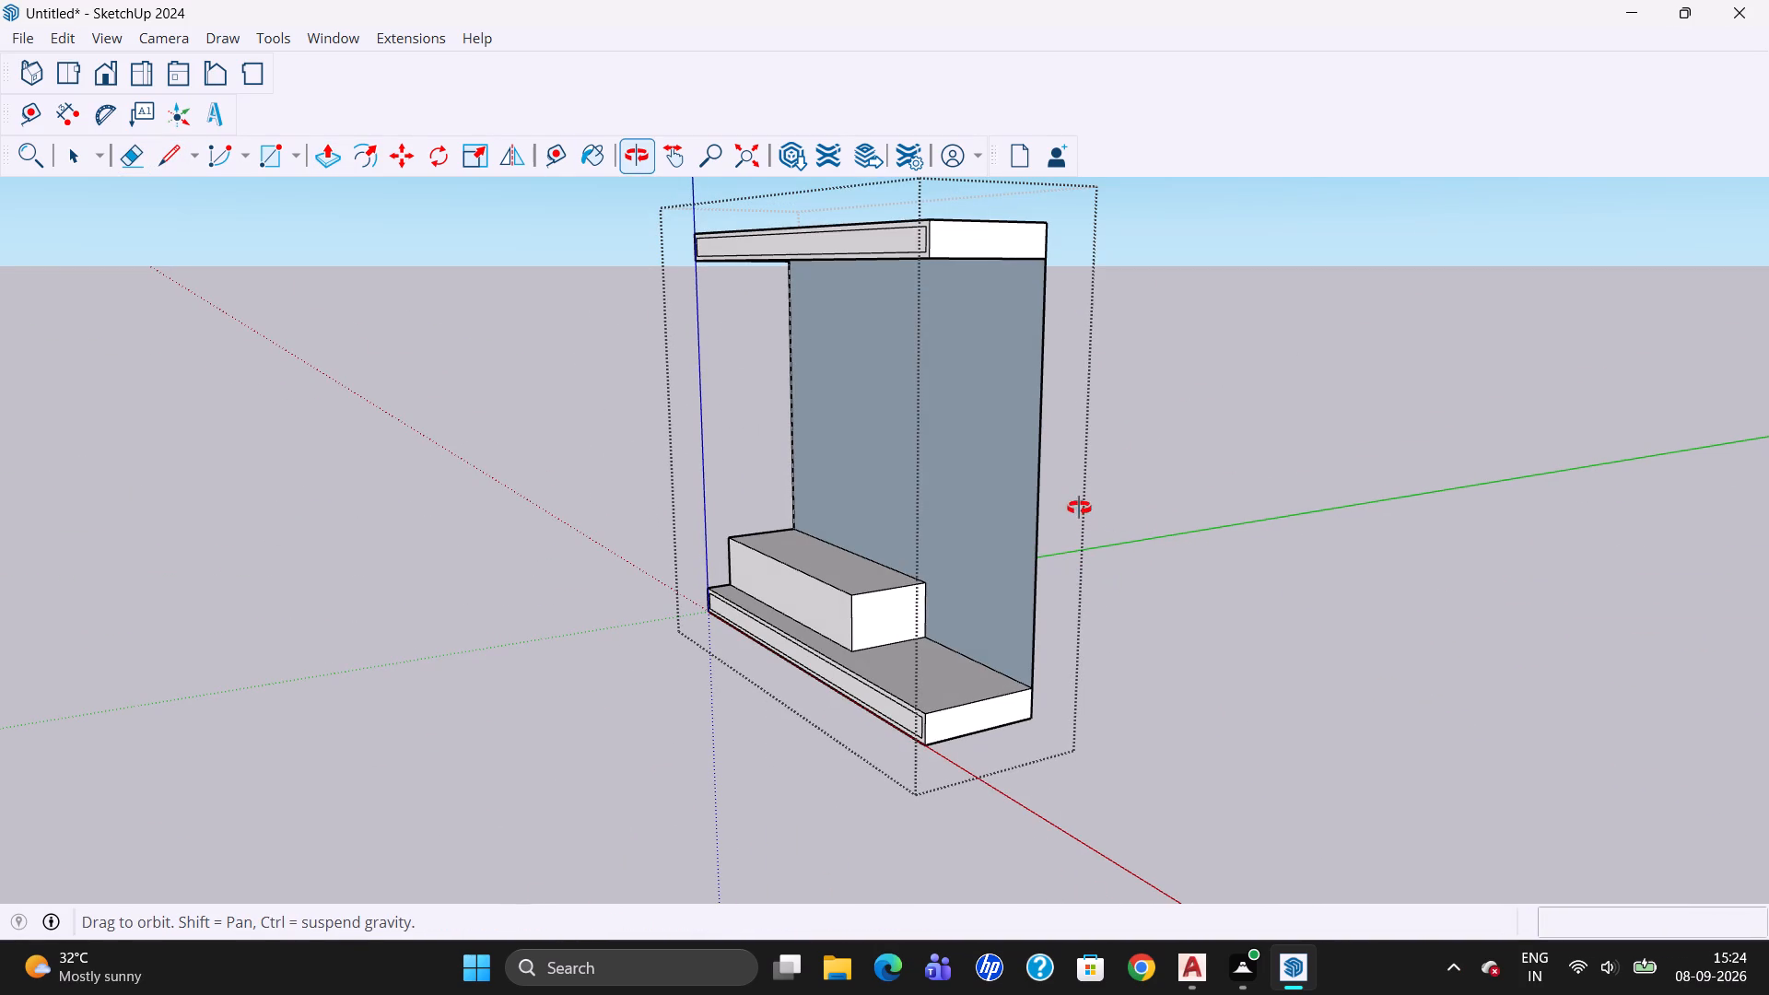
pyautogui.scroll(4, 891, 333)
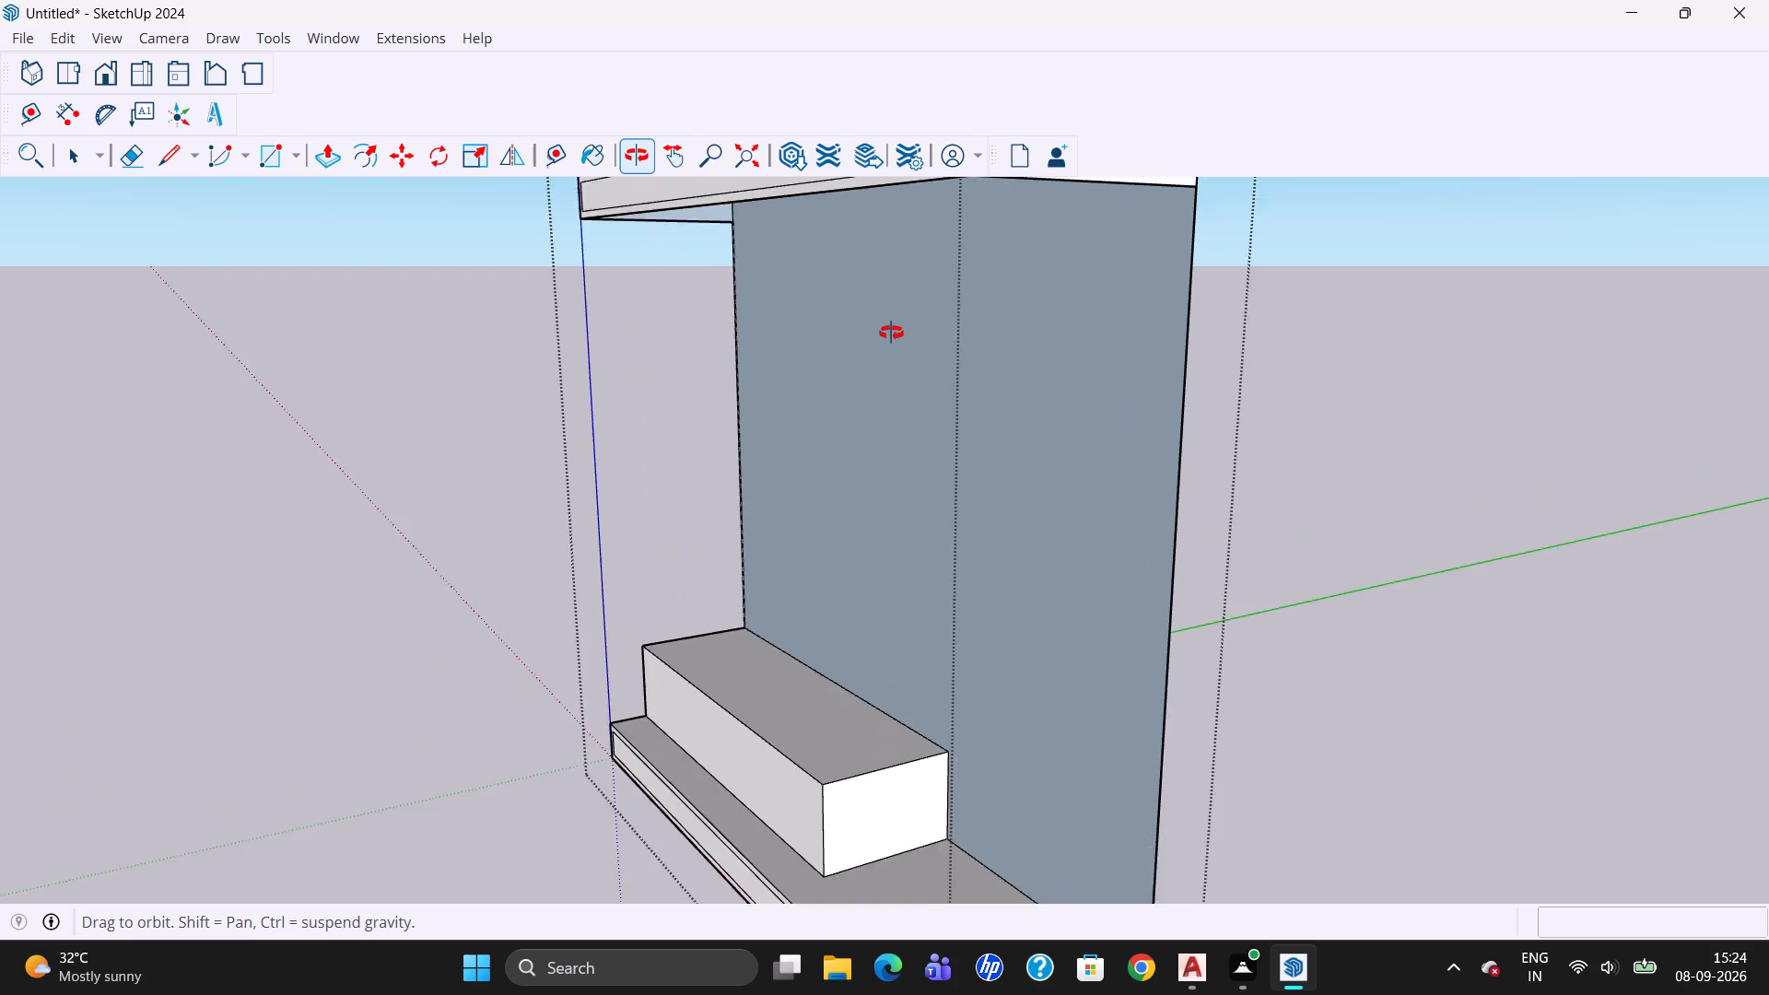
pyautogui.scroll(2, 891, 333)
pyautogui.scroll(-5, 891, 333)
pyautogui.scroll(-2, 926, 419)
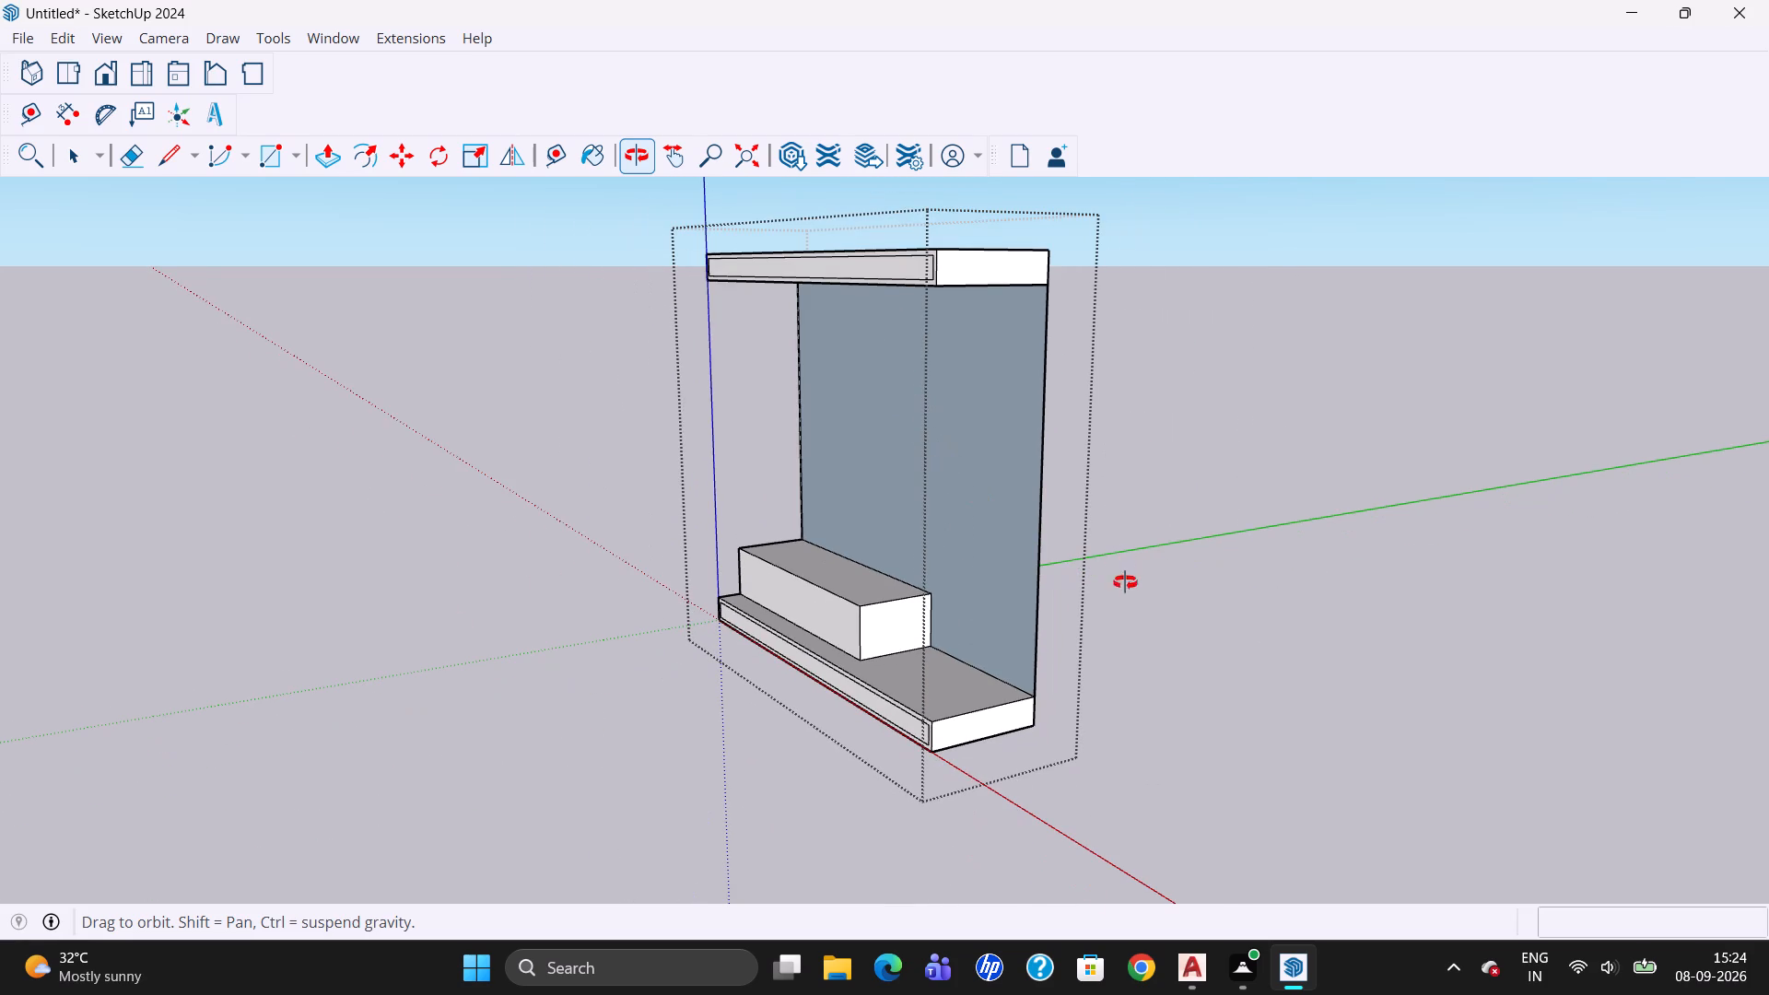
pyautogui.scroll(-3, 1123, 650)
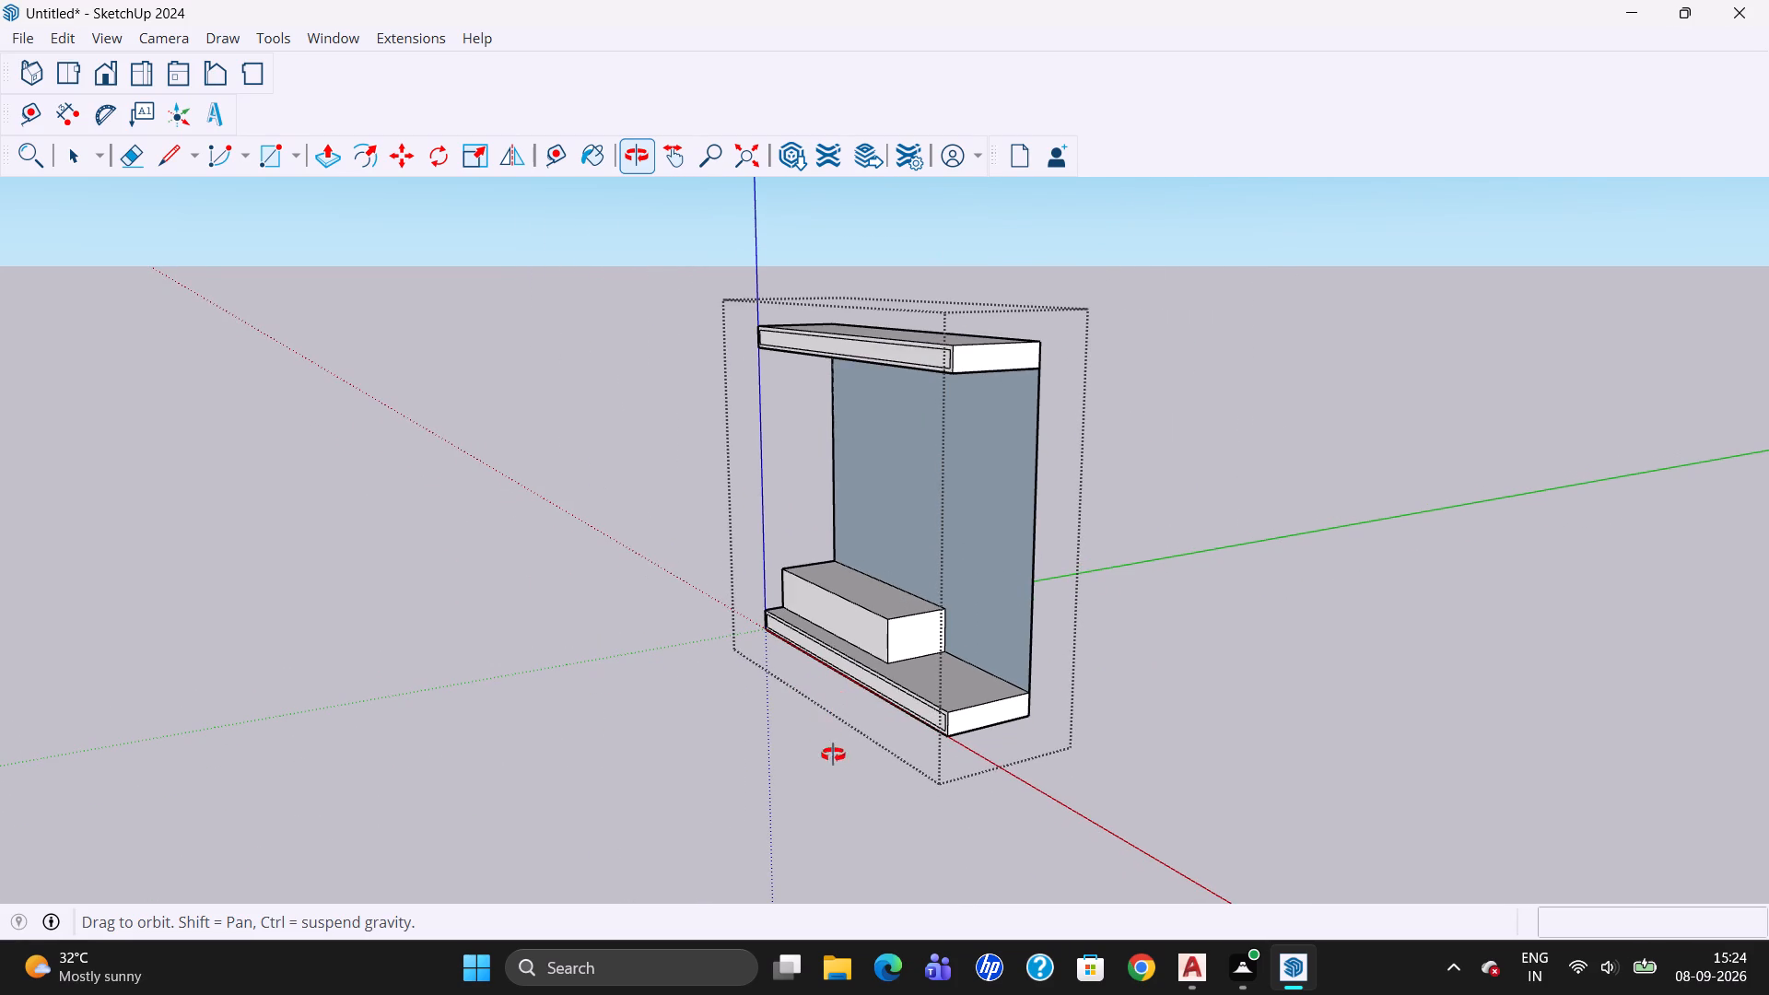
pyautogui.moveTo(846, 767); pyautogui.dragTo(1118, 747)
pyautogui.moveTo(627, 679); pyautogui.dragTo(1138, 695)
pyautogui.moveTo(787, 736); pyautogui.dragTo(915, 755)
pyautogui.moveTo(837, 782); pyautogui.dragTo(611, 691)
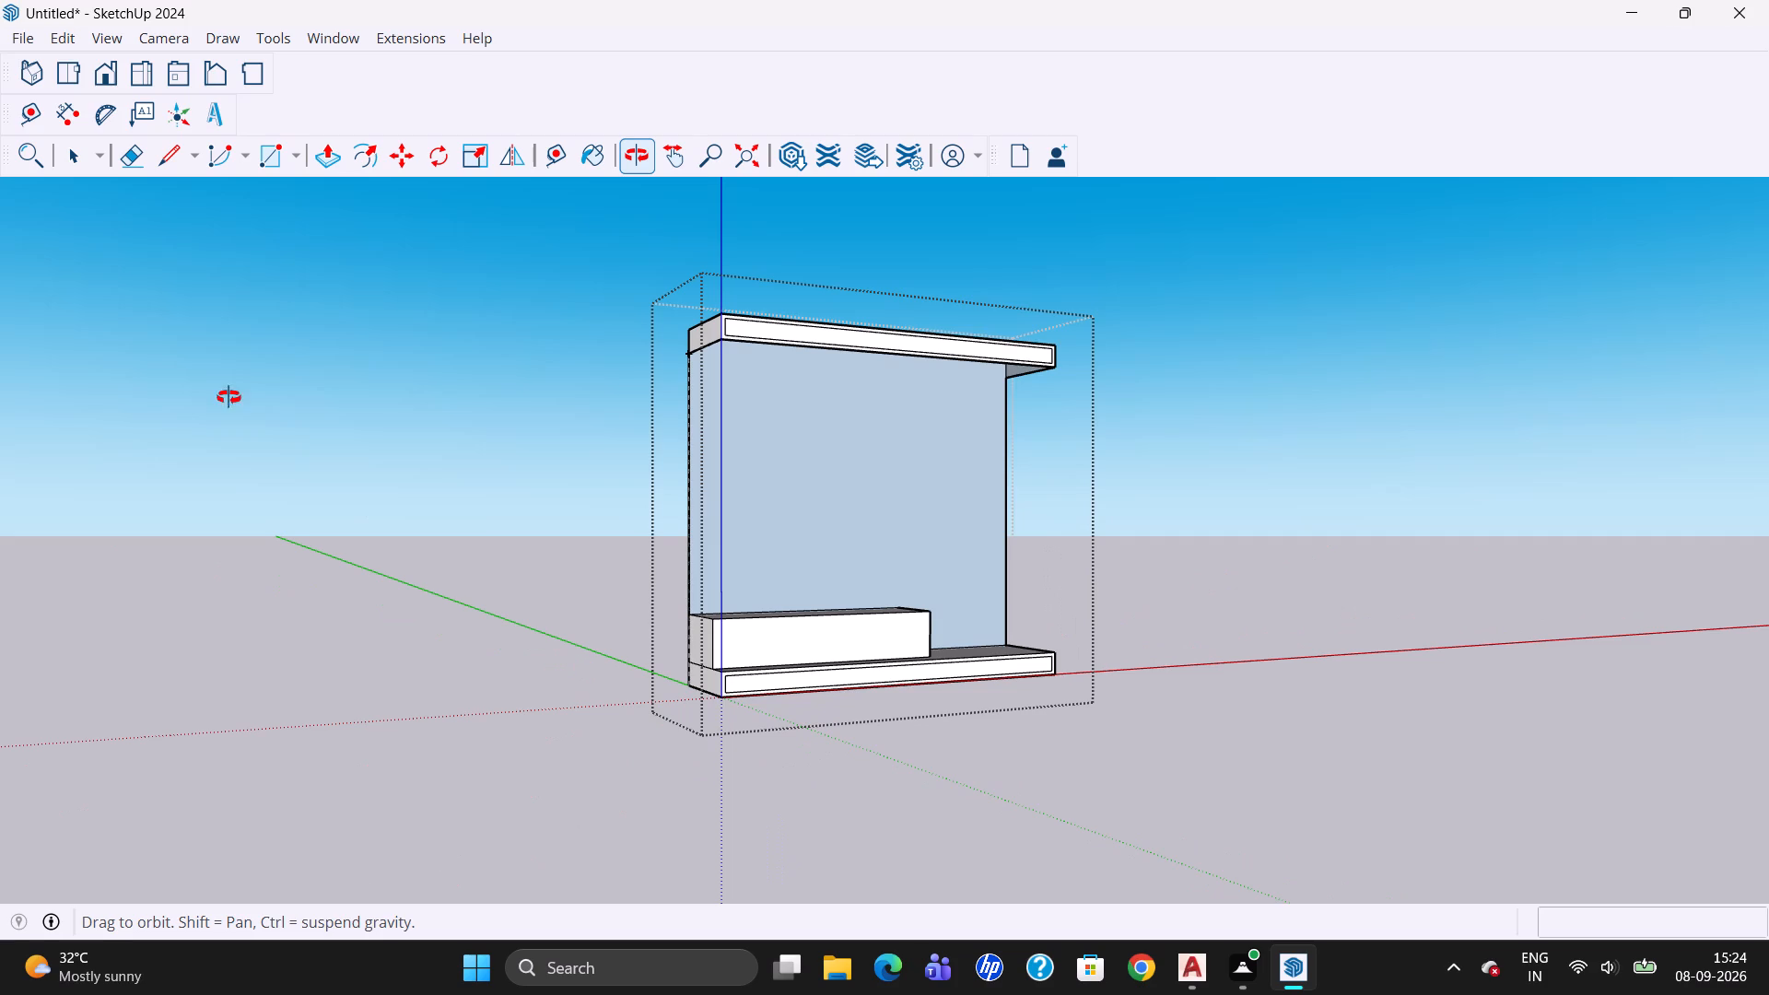
# Start a new blank model without saving the current one.
pyautogui.click(32, 43)
pyautogui.click(57, 68)
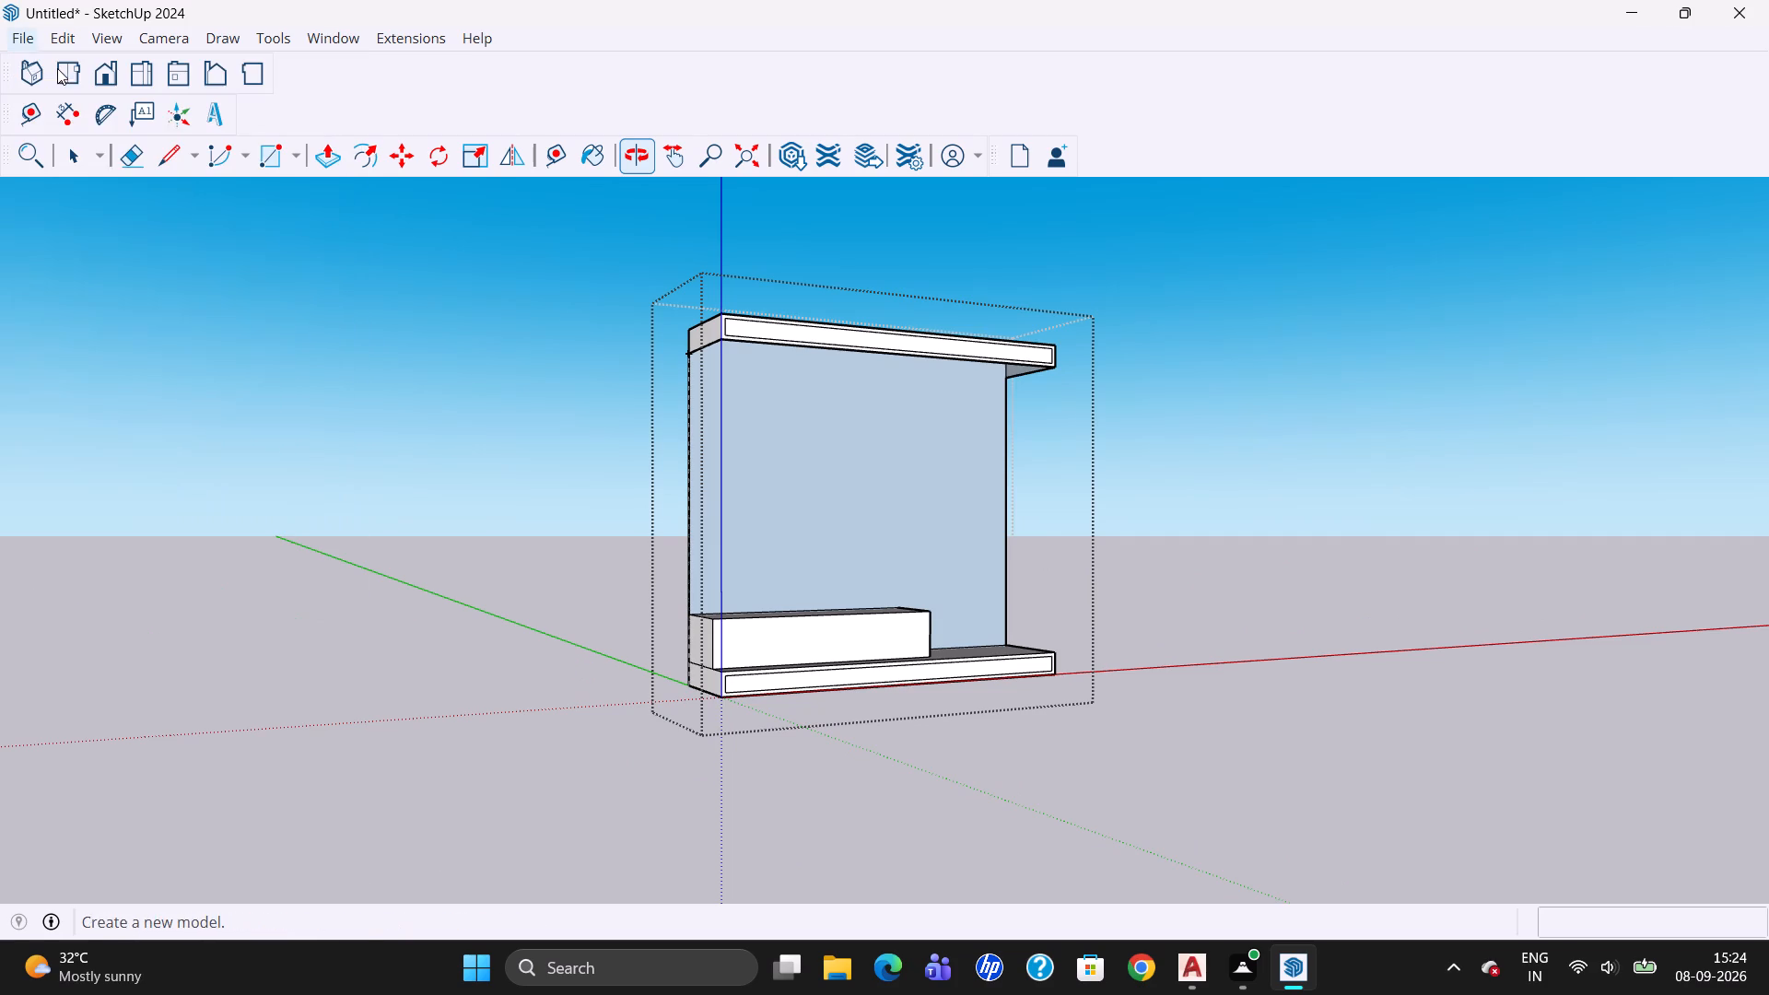
pyautogui.click(896, 500)
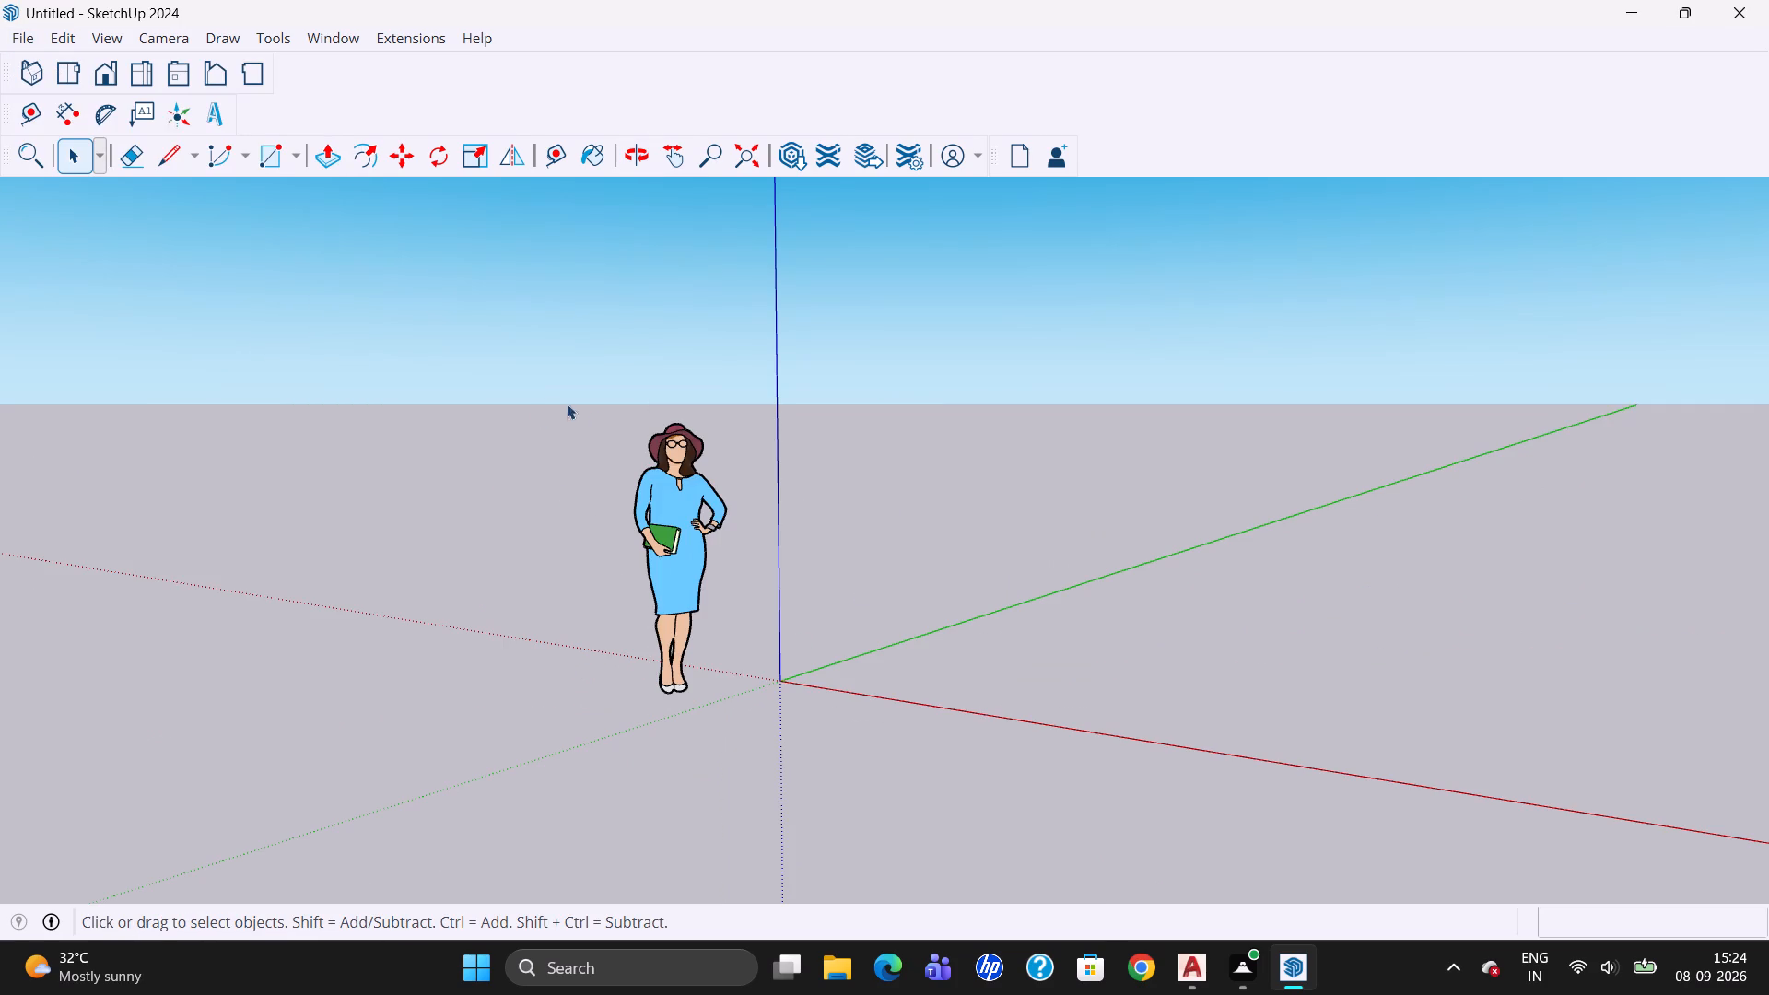
# Delete the default scale figure from the new model.
pyautogui.moveTo(556, 401); pyautogui.dragTo(764, 862)
pyautogui.press('Delete')
# Draw an 8' by 2' rectangle on the ground from the origin, with its long side along the red axis.
pyautogui.press('r')
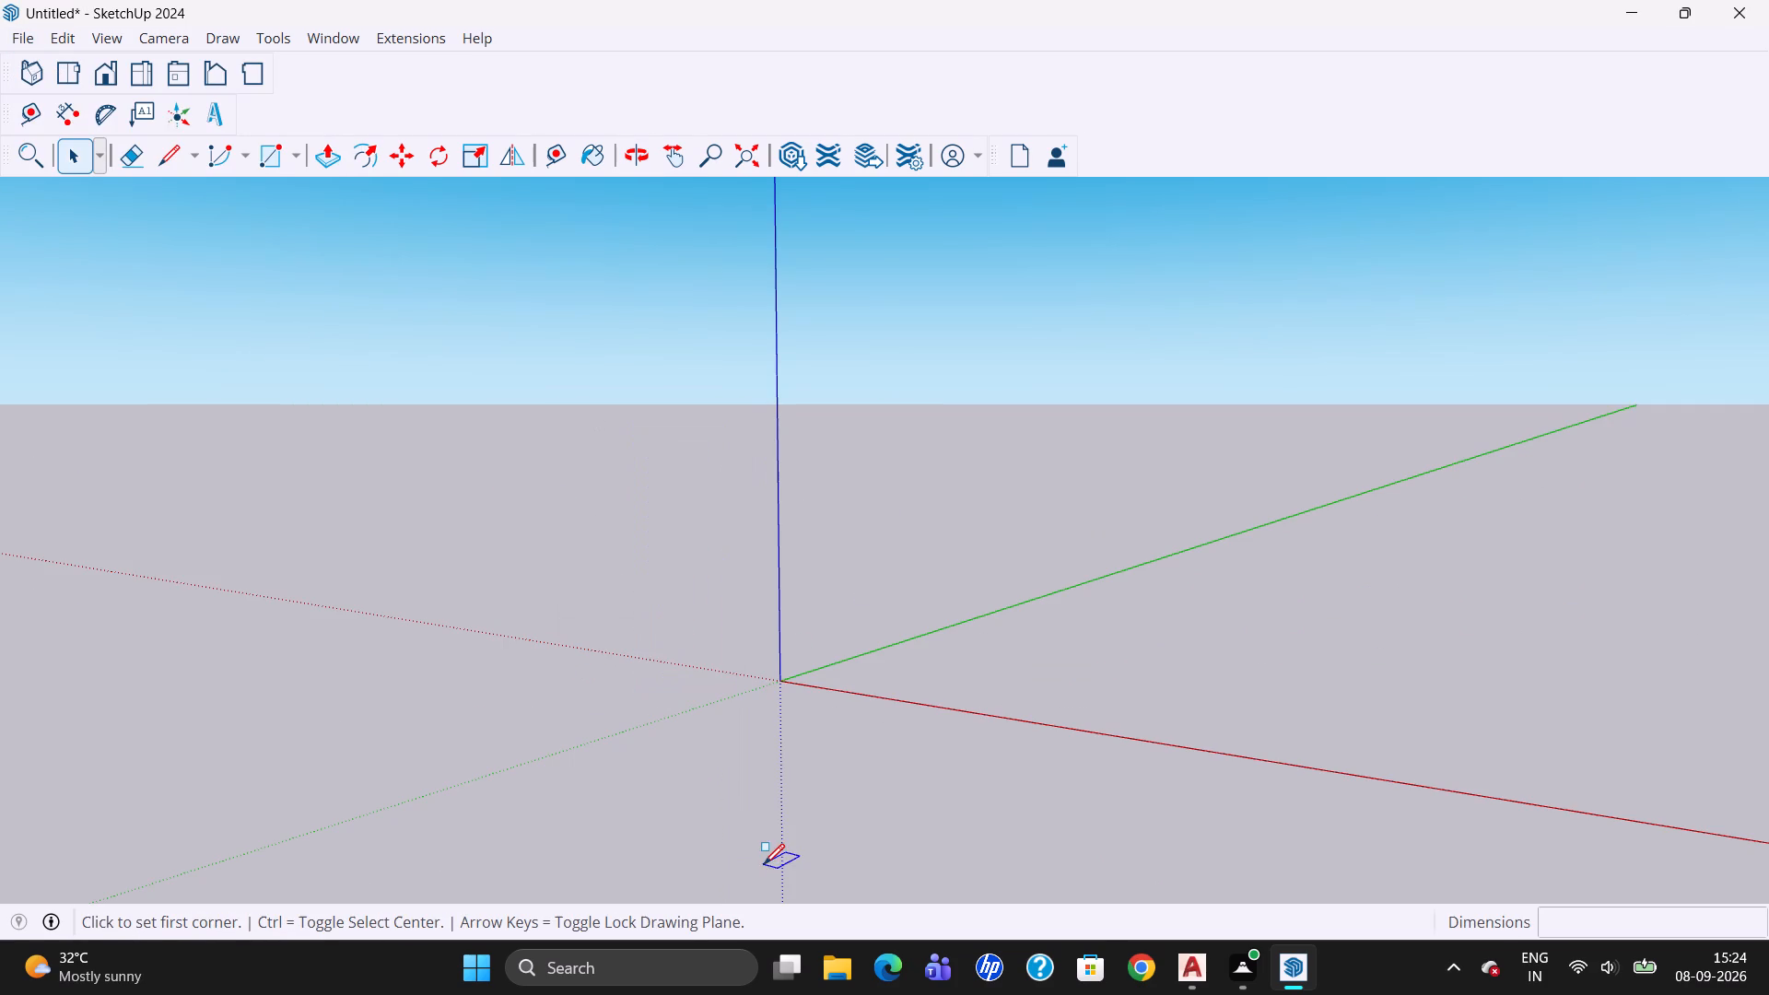
pyautogui.moveTo(784, 678); pyautogui.dragTo(810, 685)
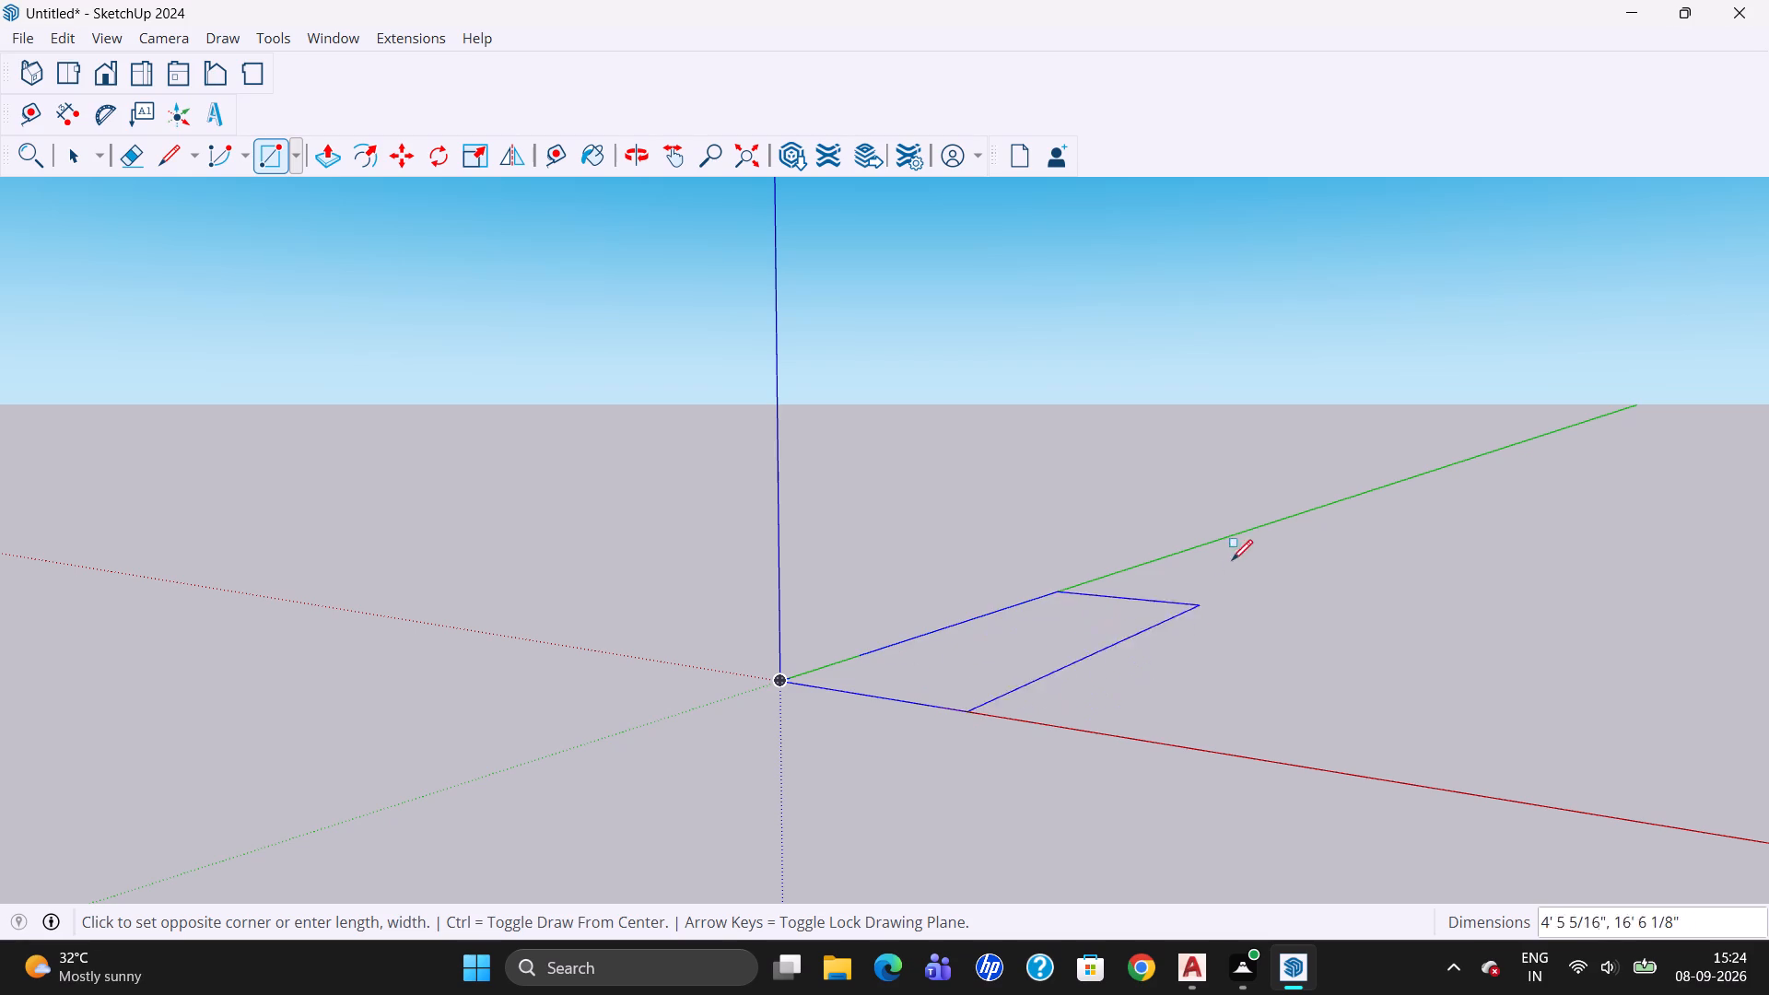
pyautogui.write("8'")
pyautogui.write(",2'")
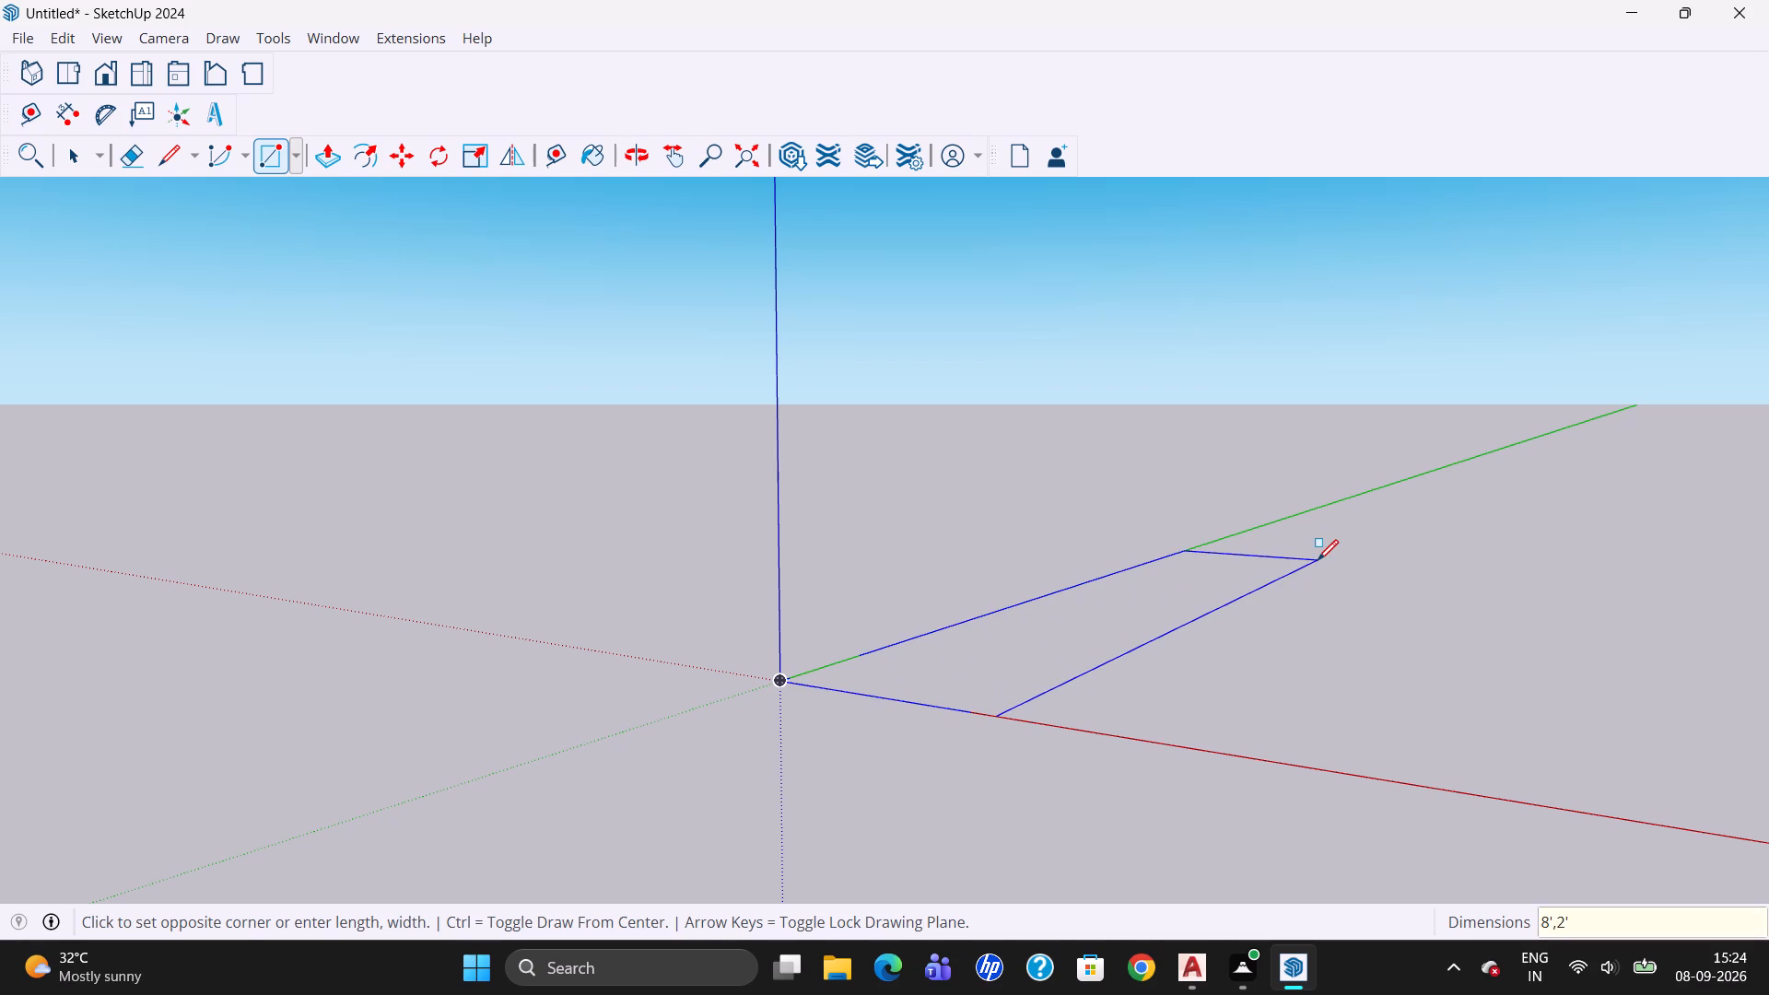
pyautogui.press('Return')
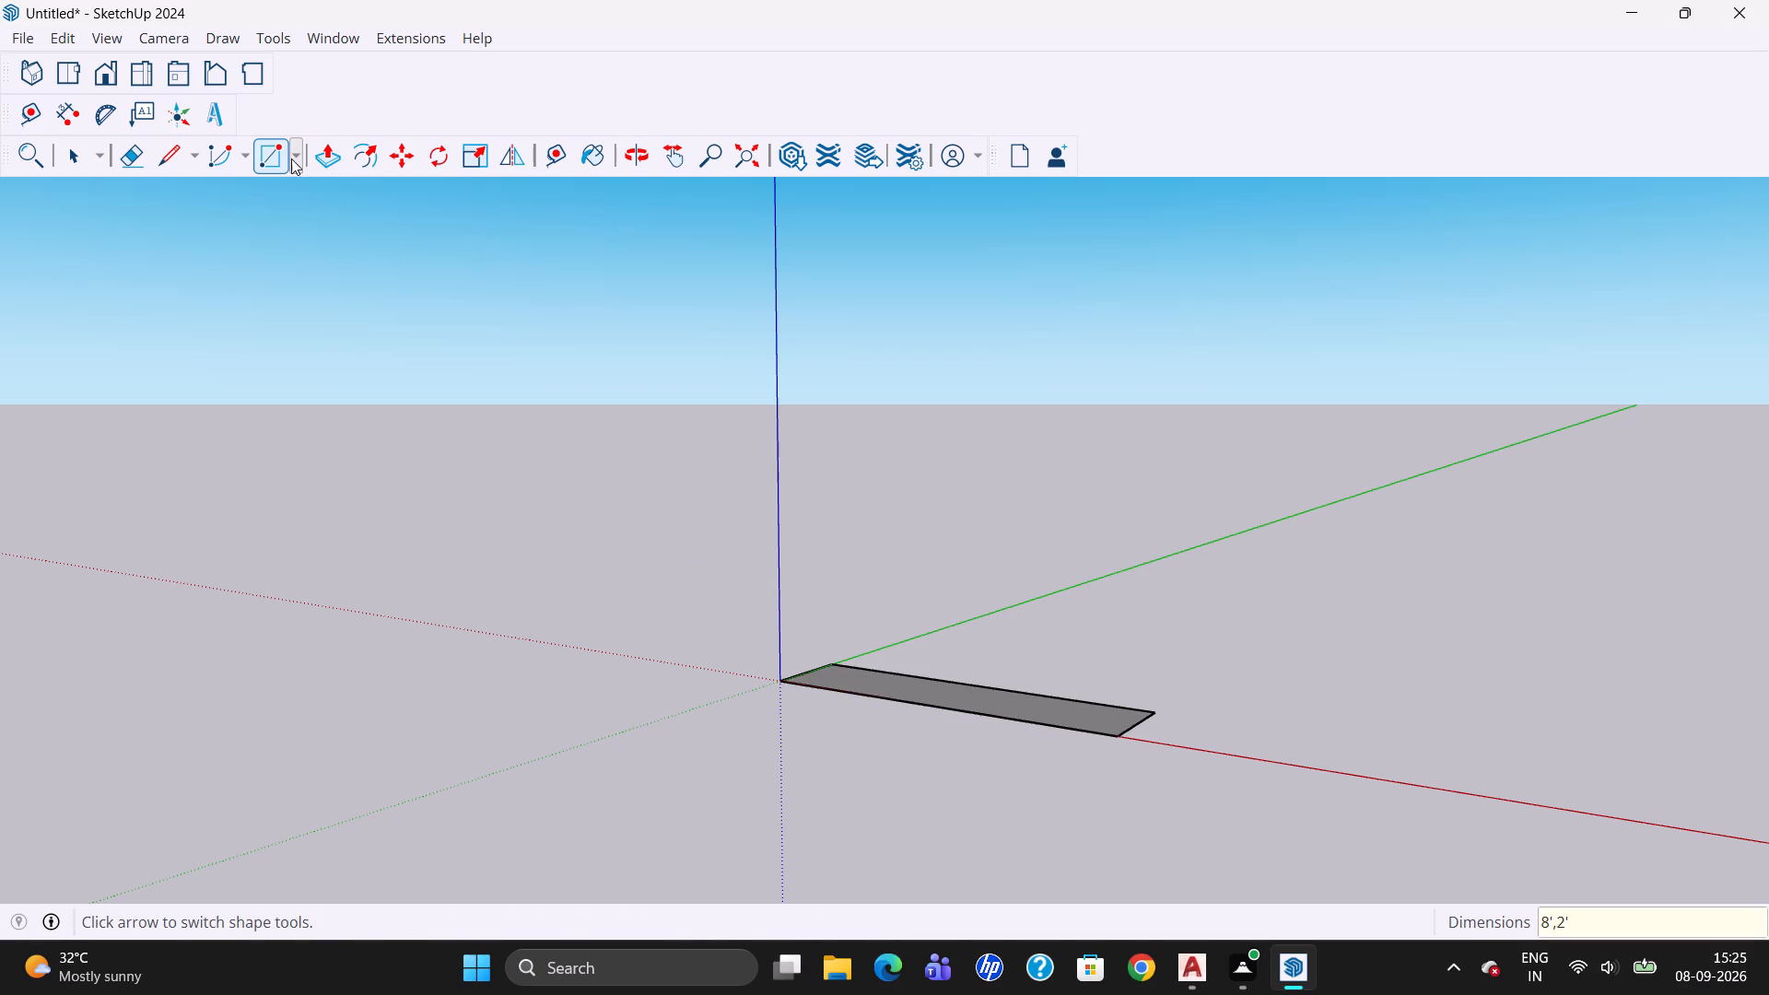
# Push/Pull the 8' by 2' rectangle up 6" to make the base slab.
pyautogui.click(87, 158)
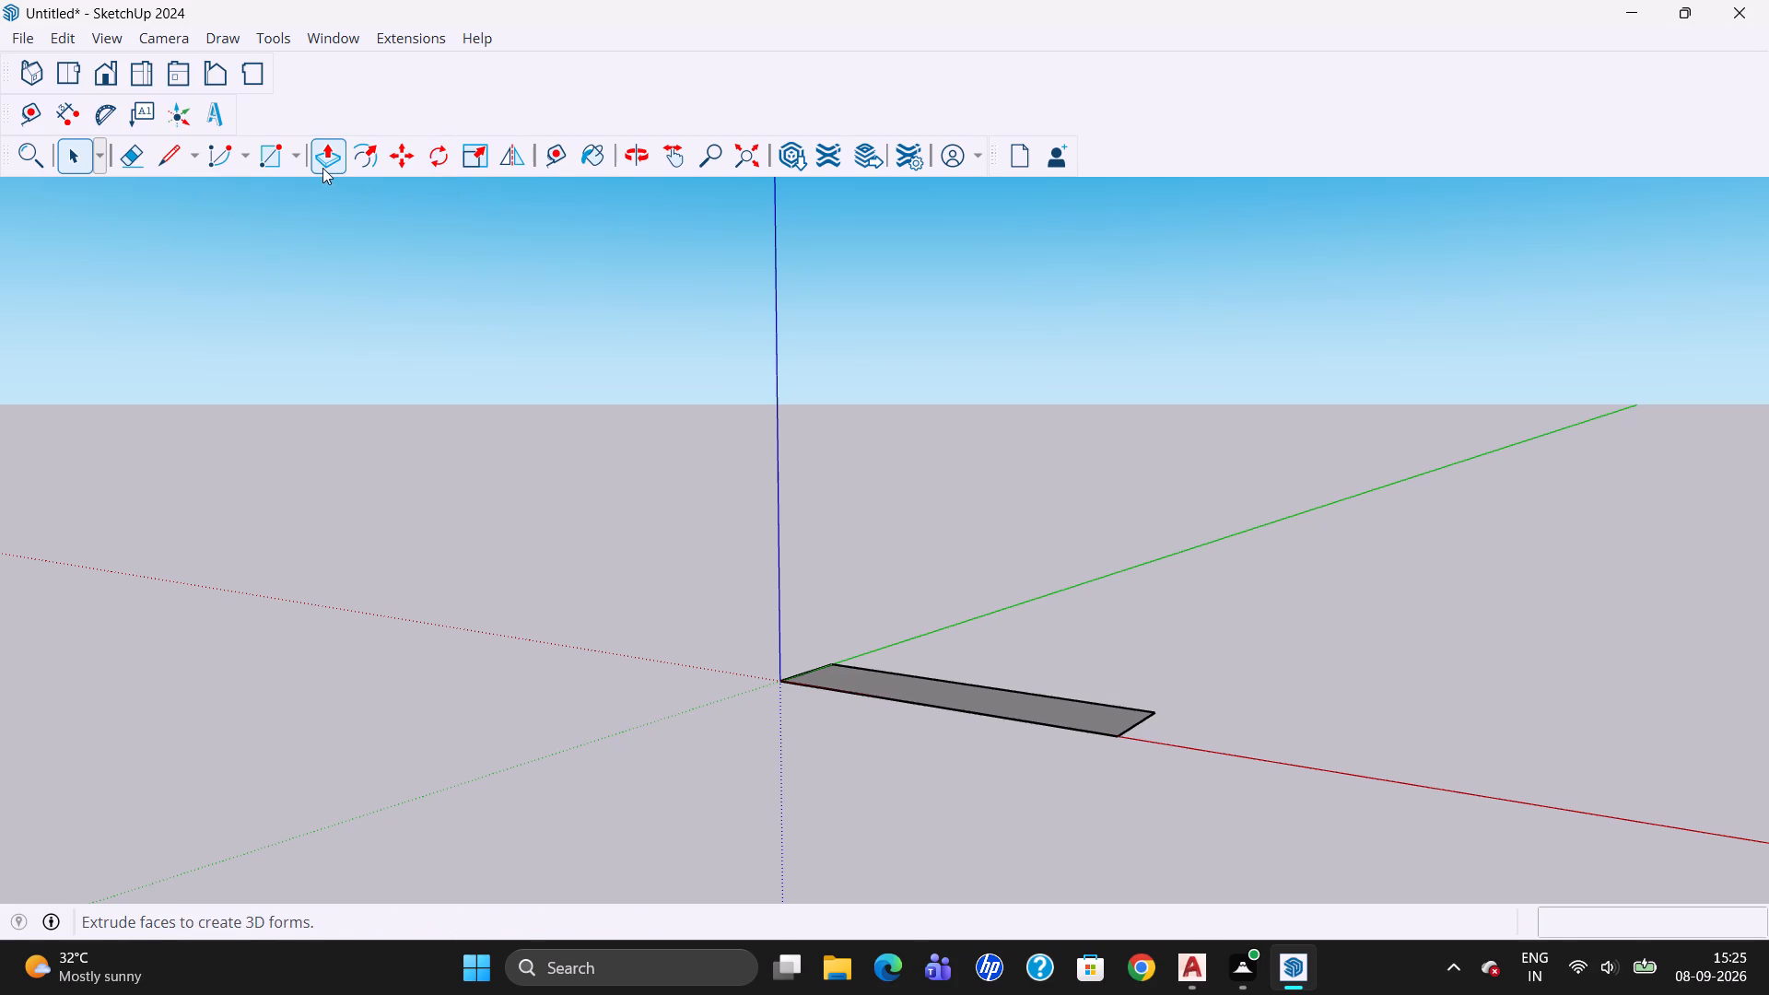
pyautogui.moveTo(663, 522); pyautogui.dragTo(1442, 966)
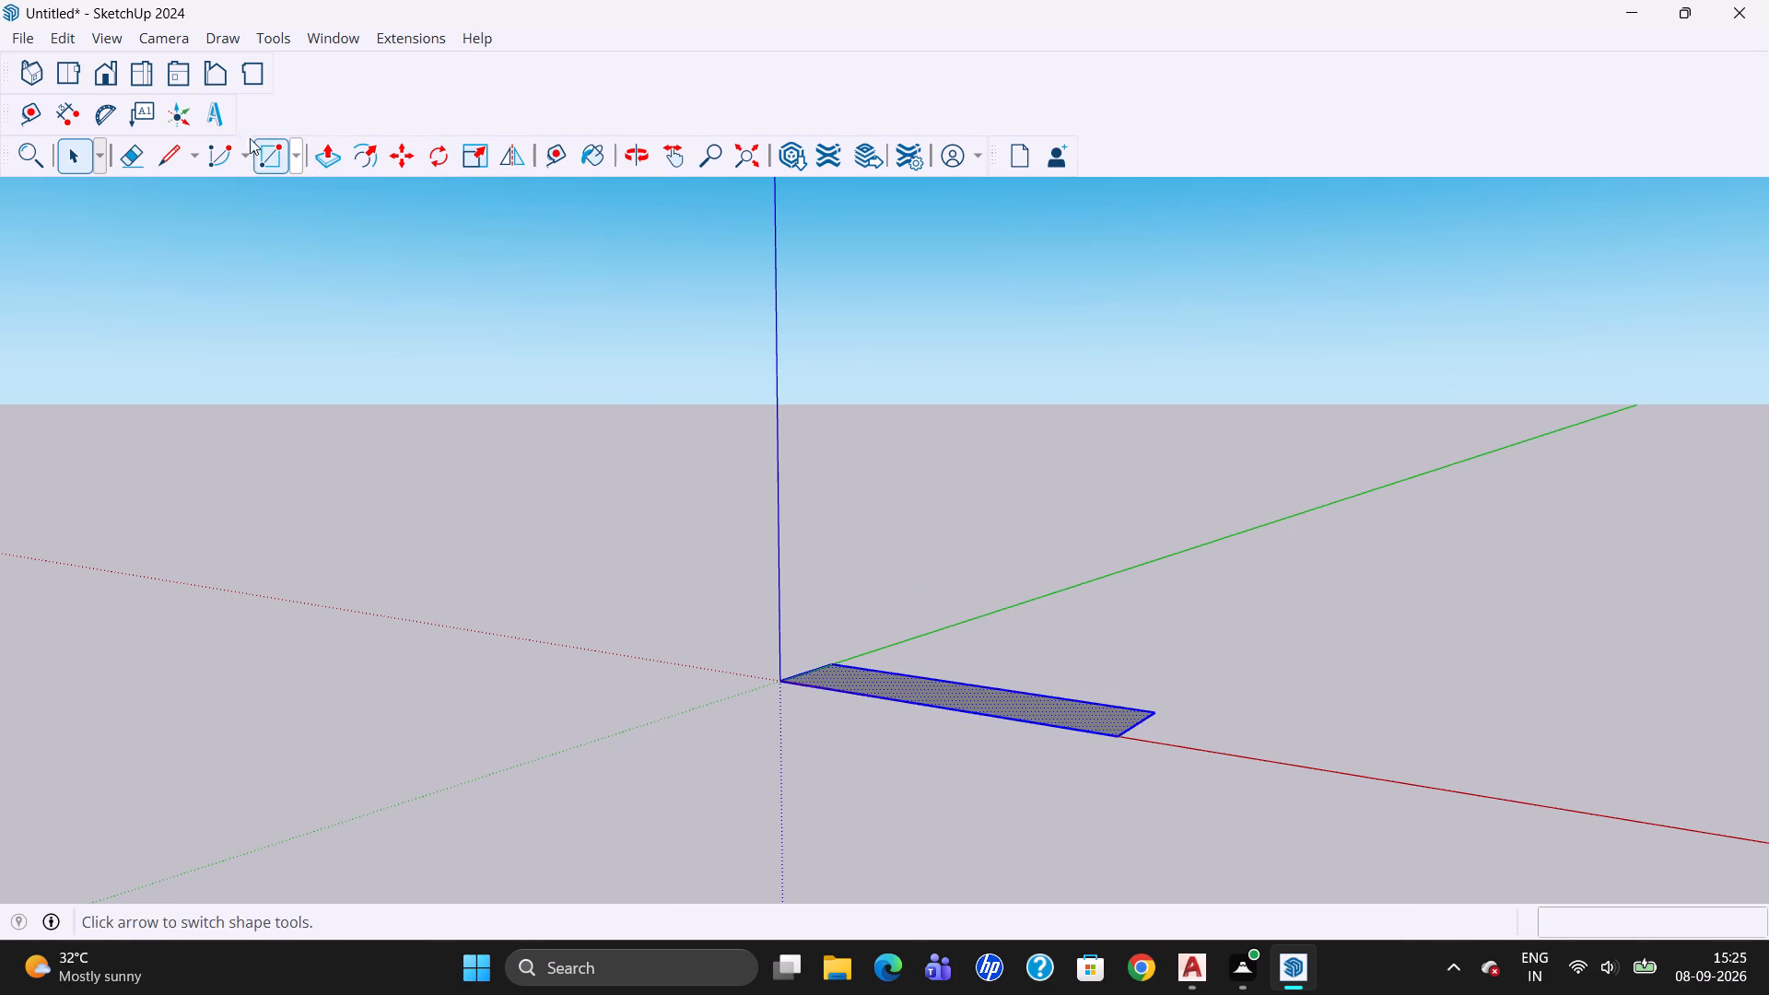
pyautogui.click(325, 151)
pyautogui.click(1024, 692)
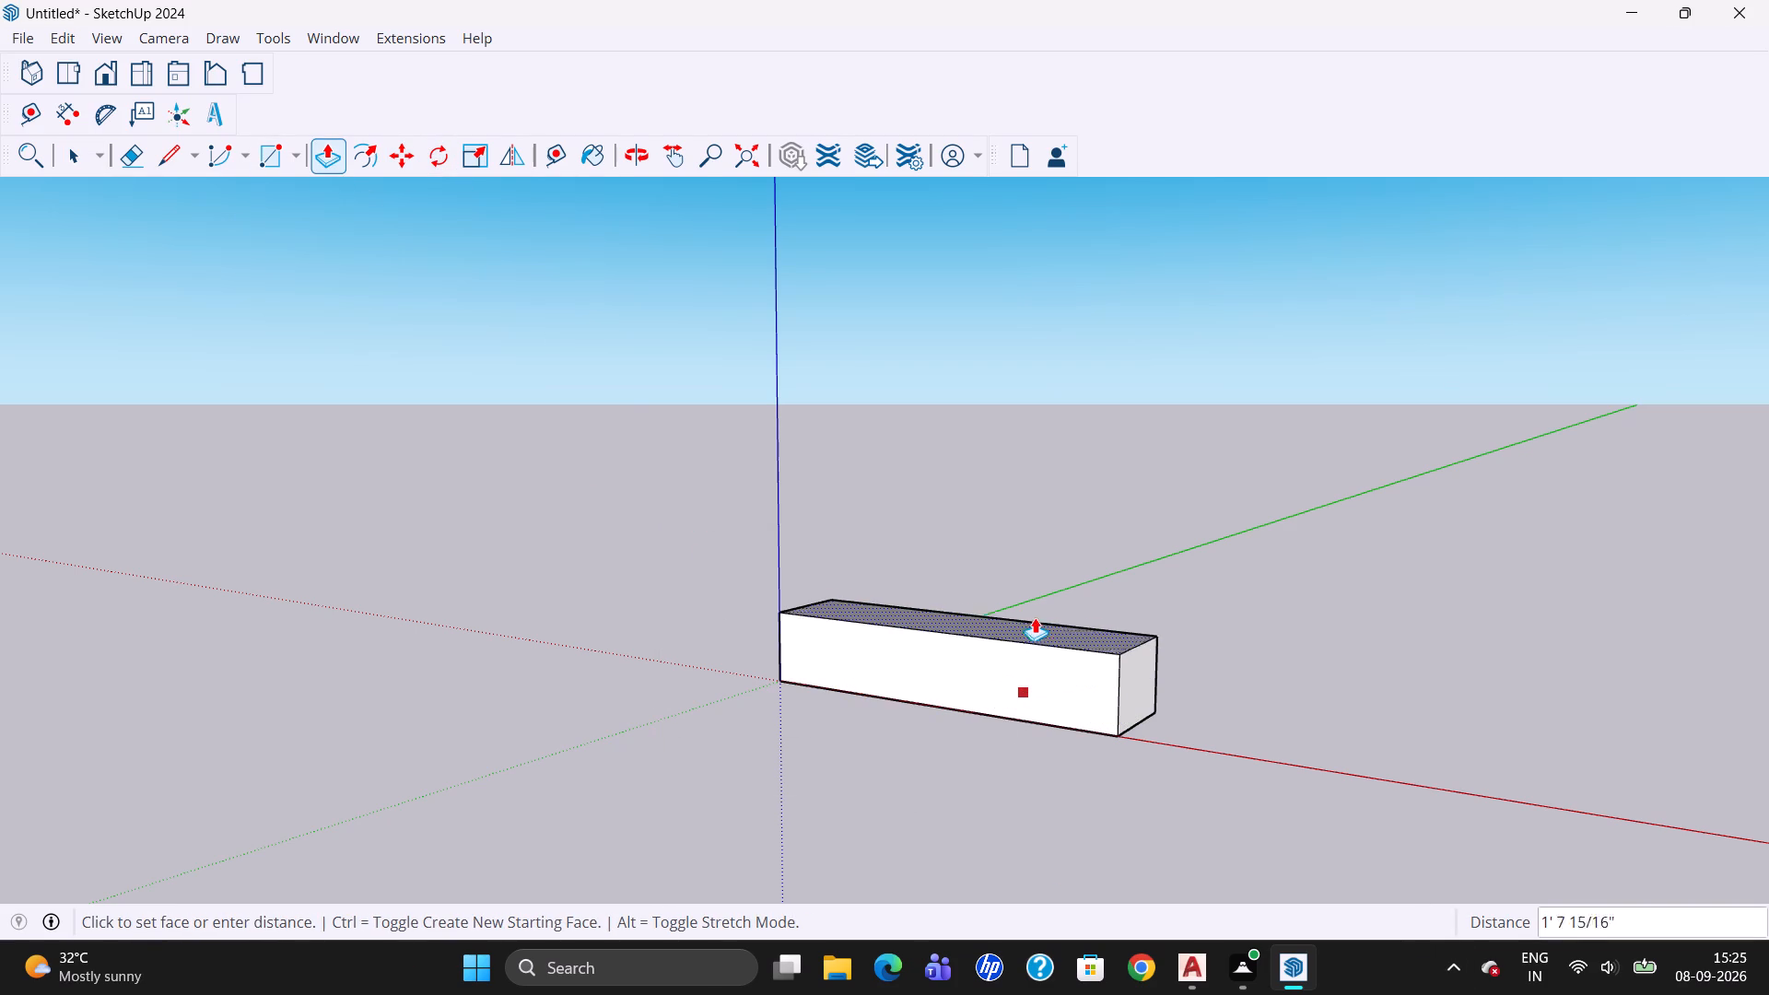
pyautogui.press('6')
pyautogui.hotkey('shift', '"')
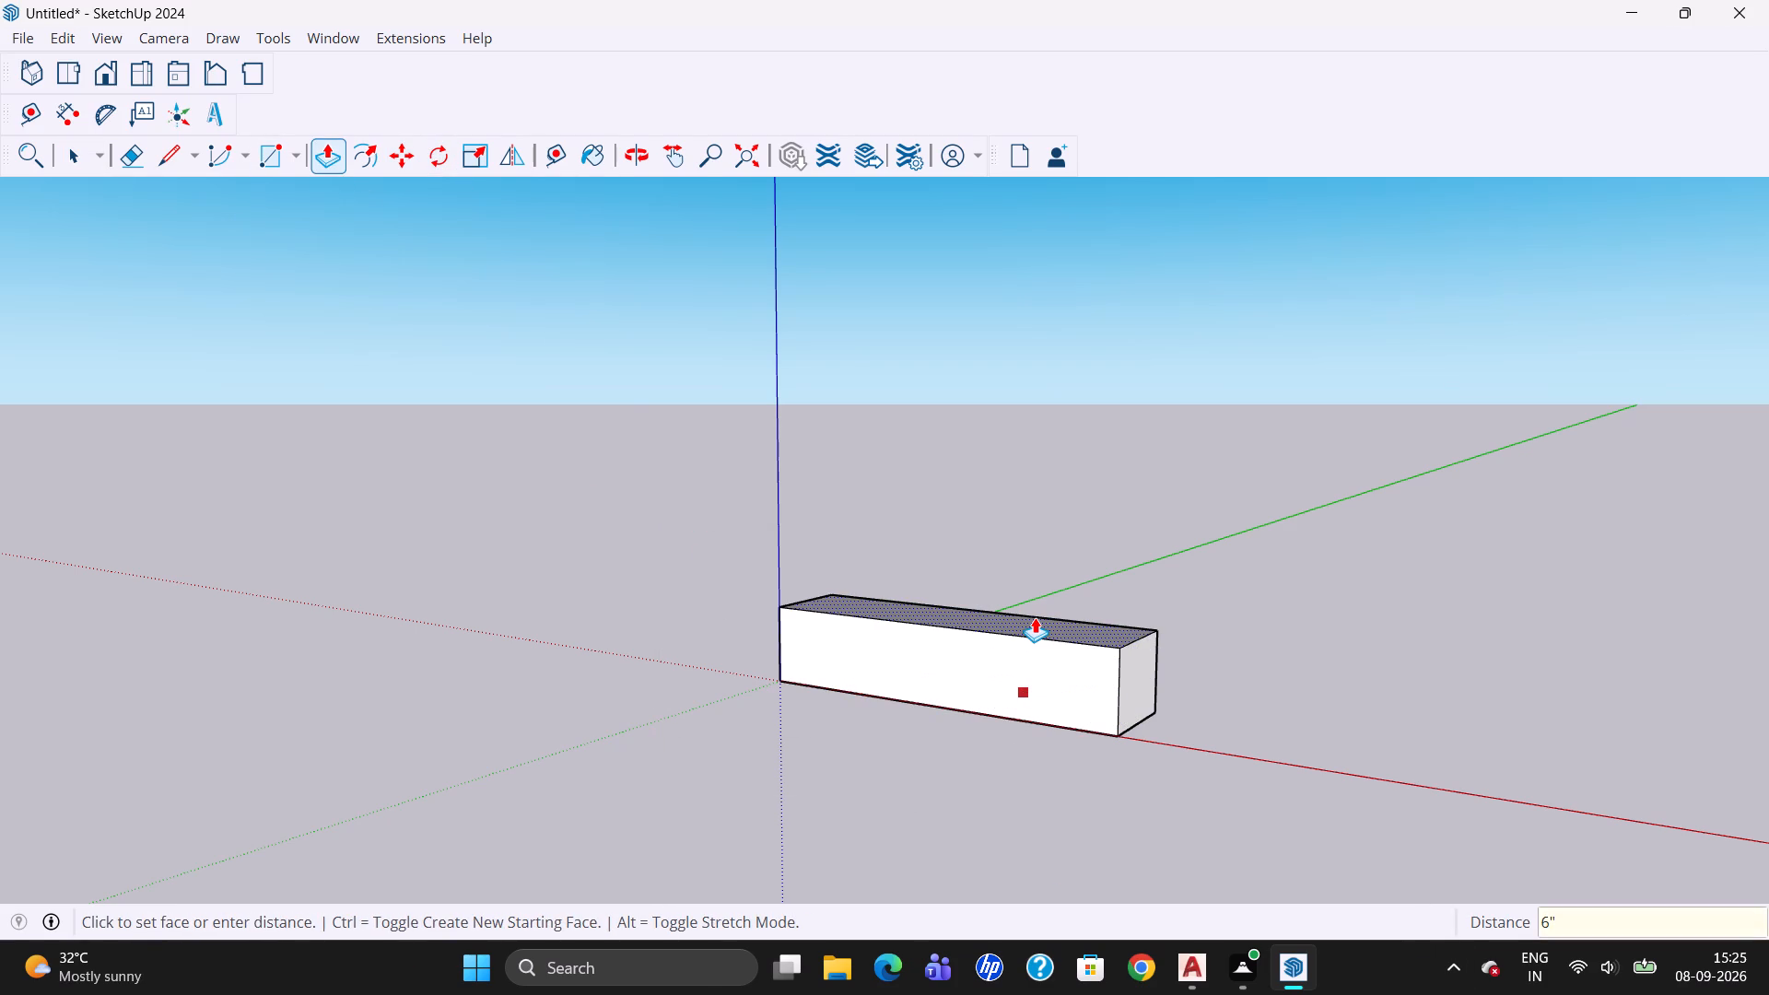
pyautogui.press('Return')
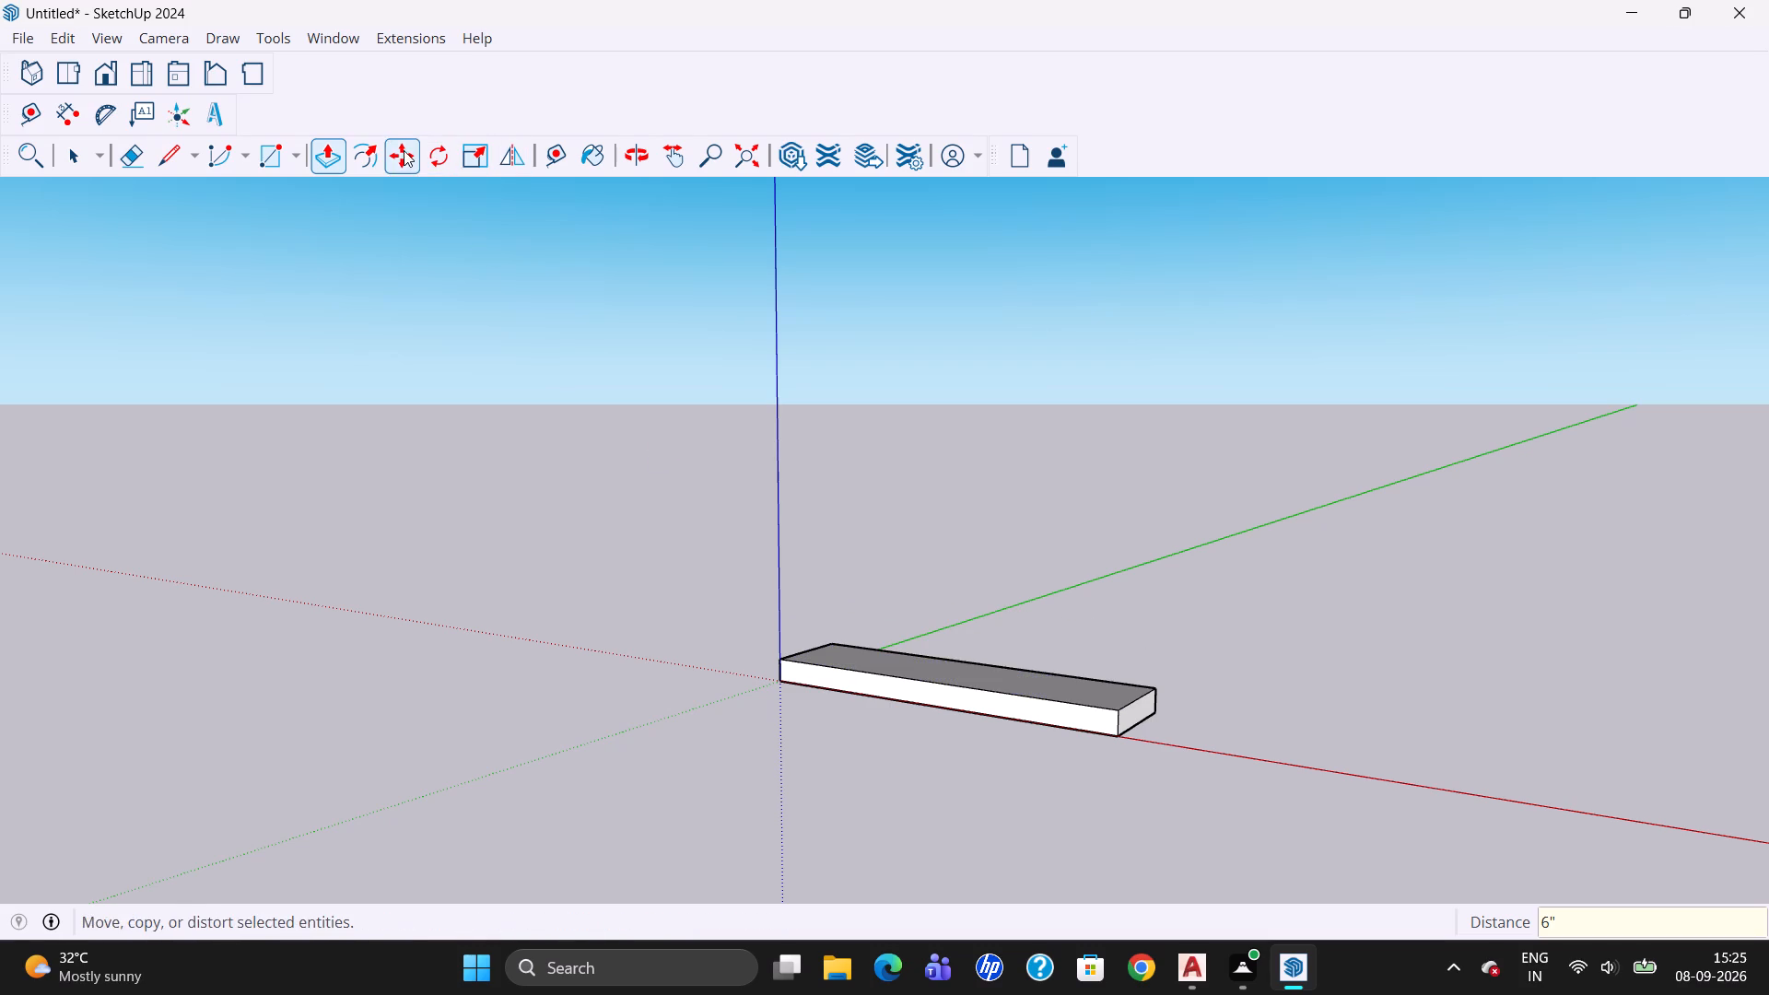
# Offset the outline of the base slab's long front face 1" inward.
pyautogui.click(368, 151)
pyautogui.click(843, 675)
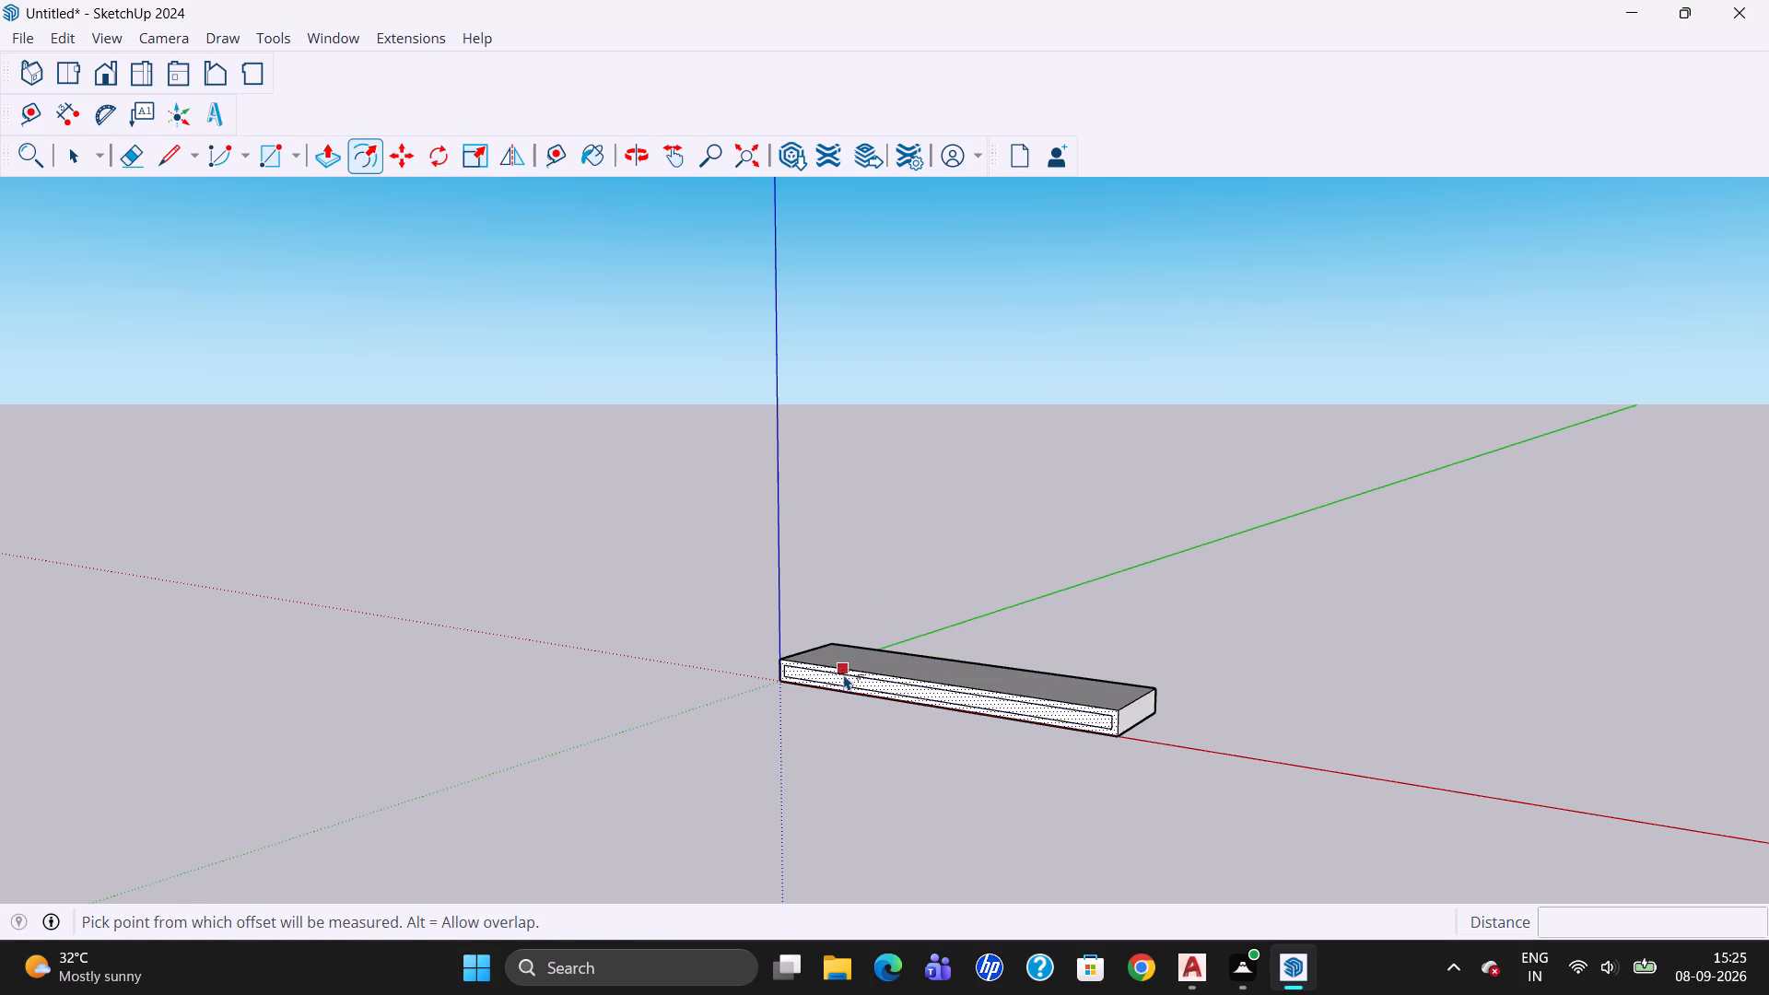
pyautogui.press('1')
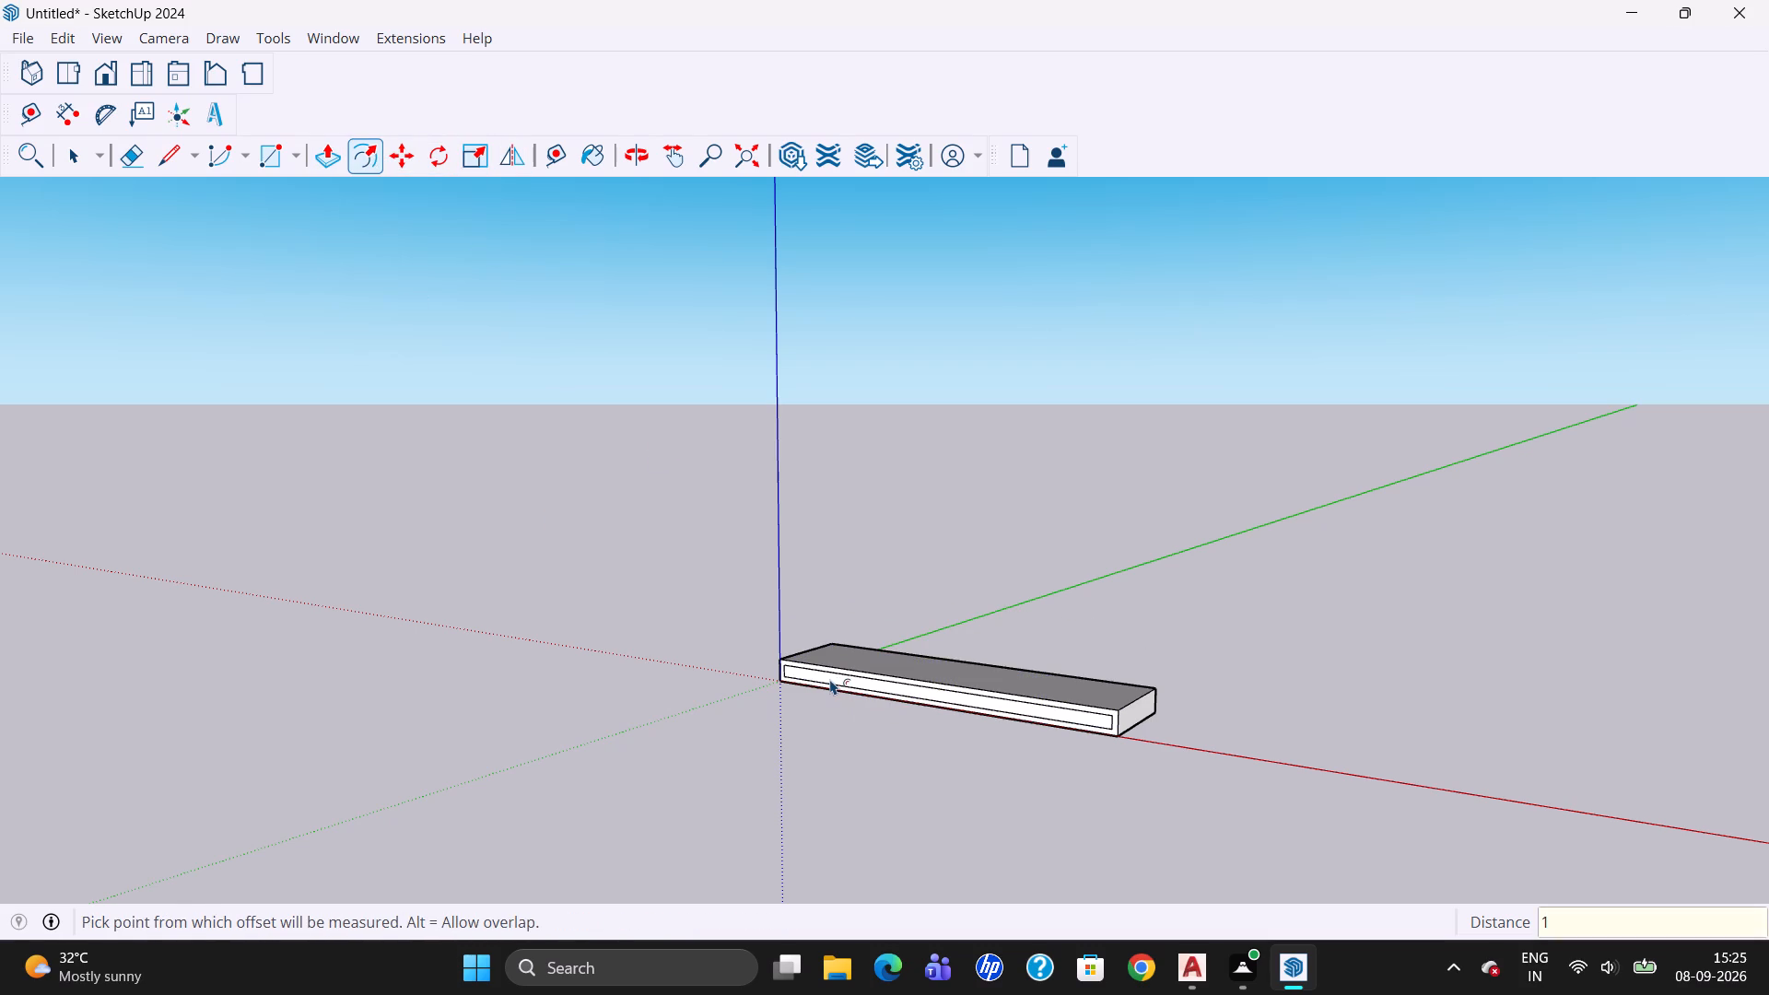
pyautogui.hotkey('shift', '"')
pyautogui.press('Return')
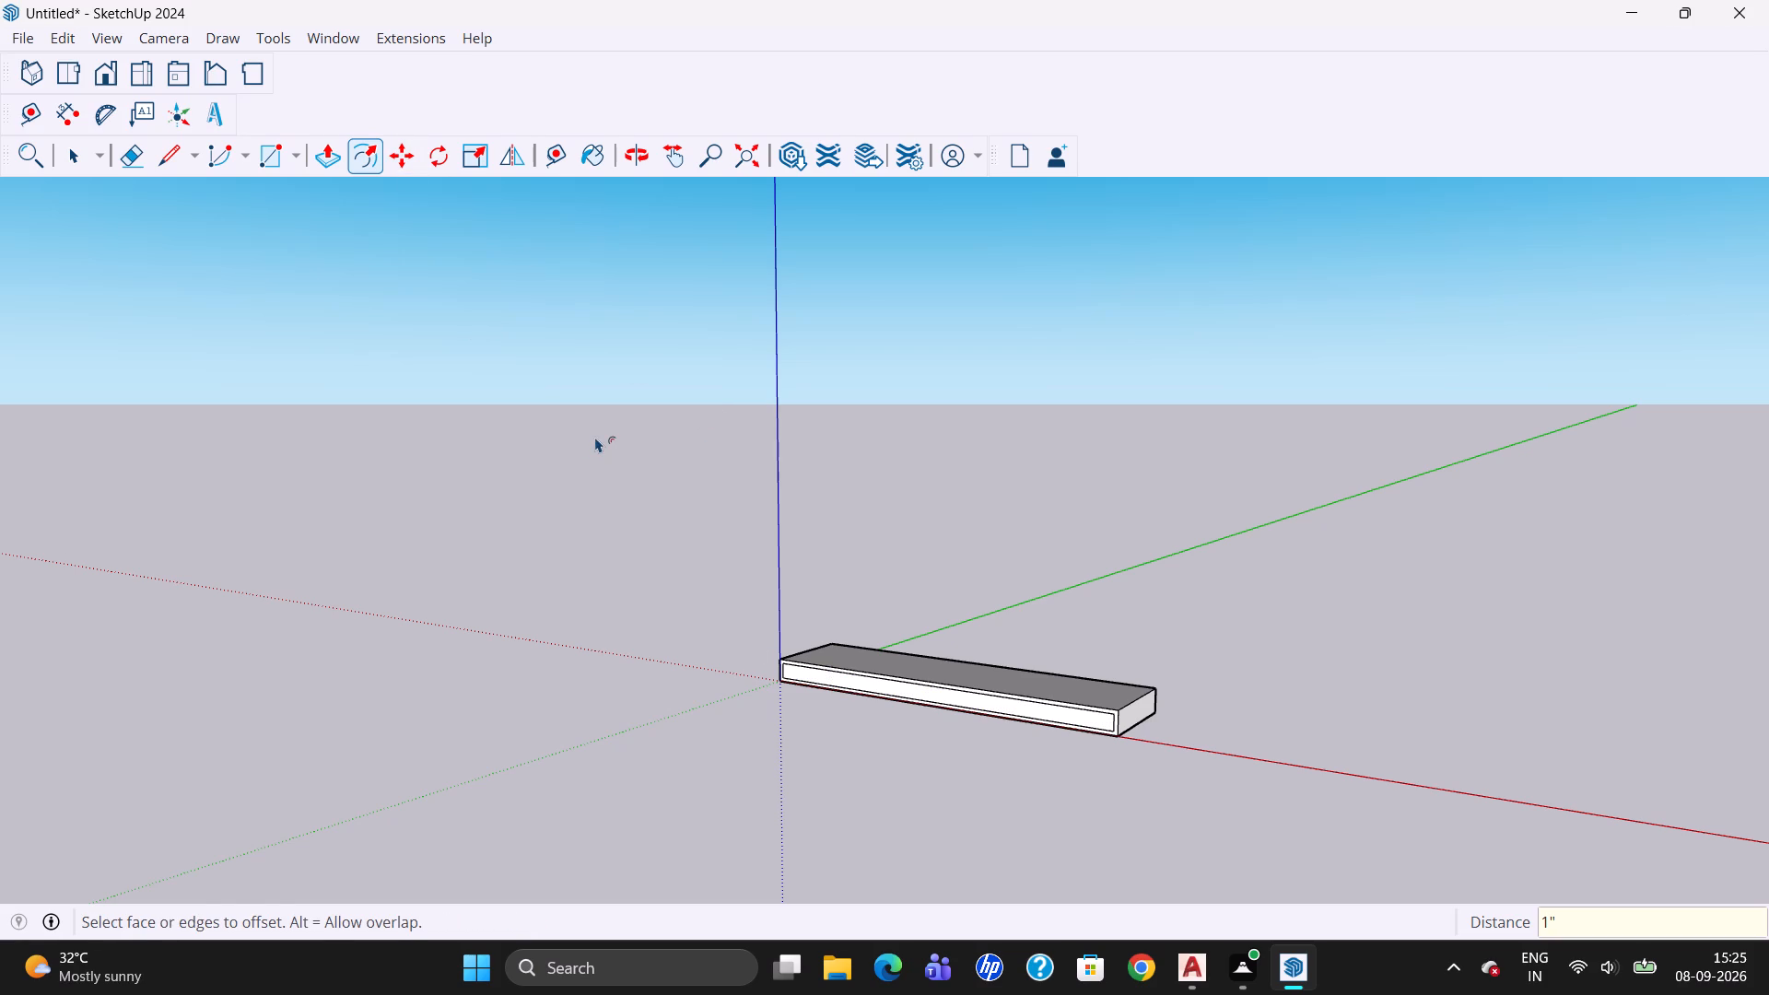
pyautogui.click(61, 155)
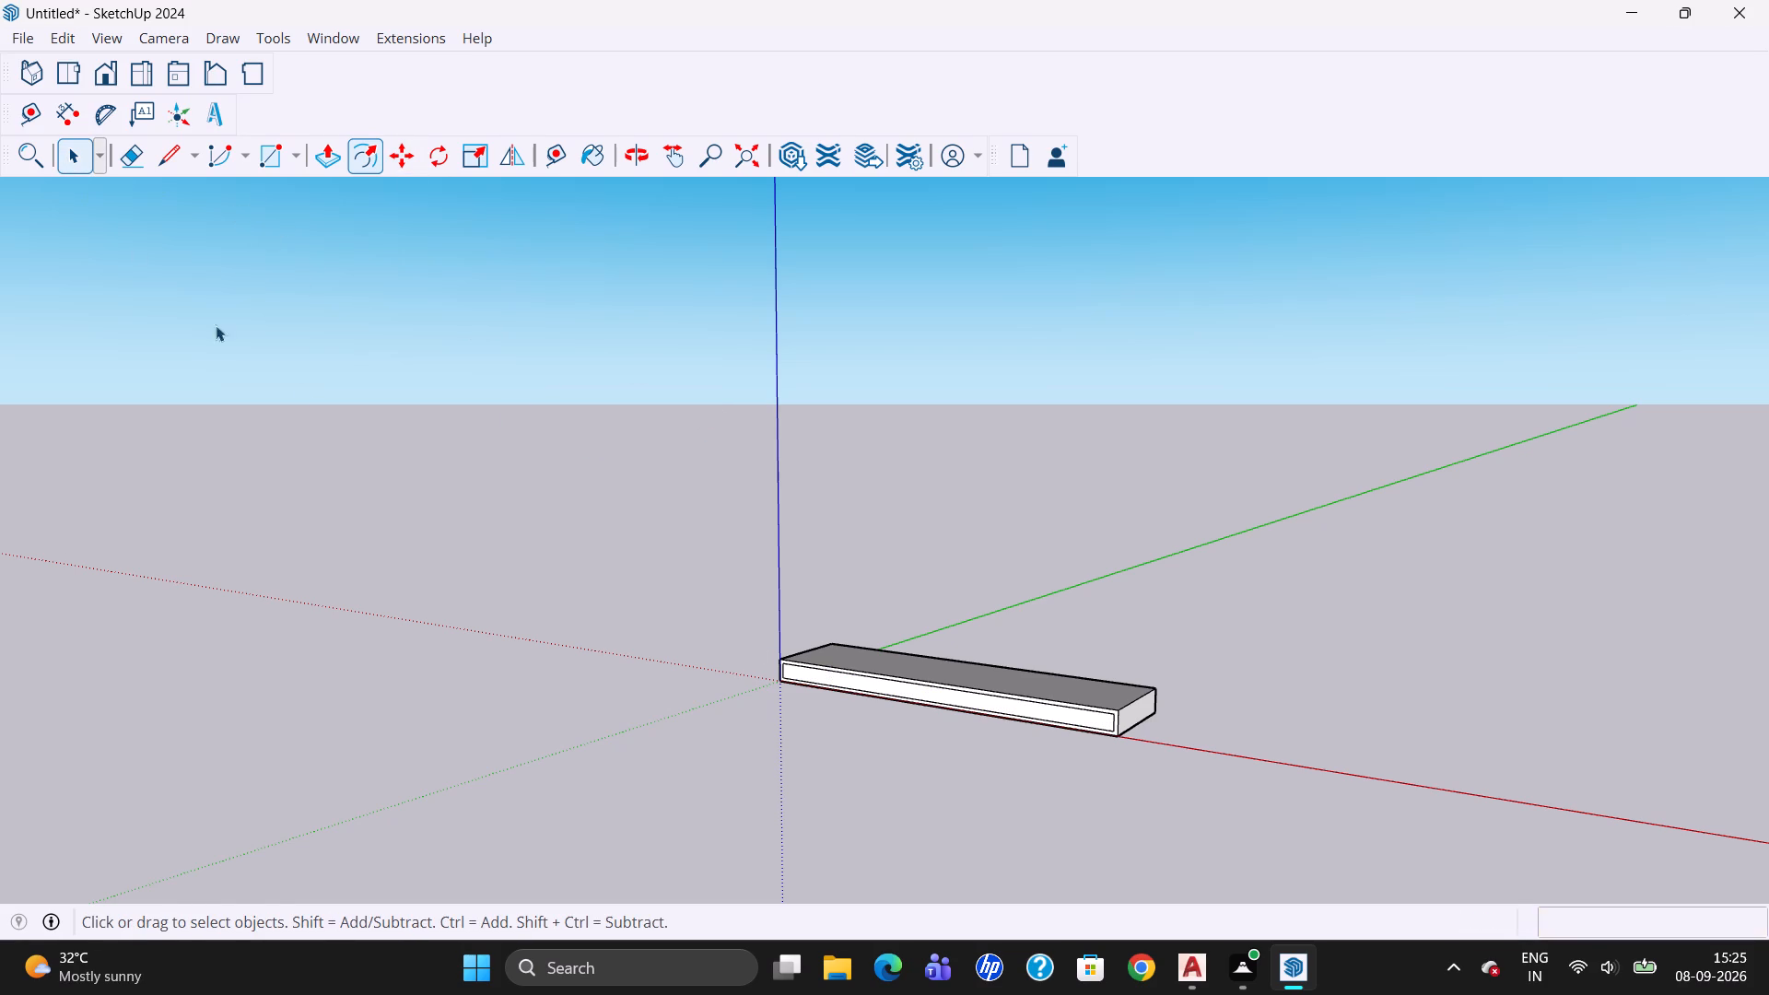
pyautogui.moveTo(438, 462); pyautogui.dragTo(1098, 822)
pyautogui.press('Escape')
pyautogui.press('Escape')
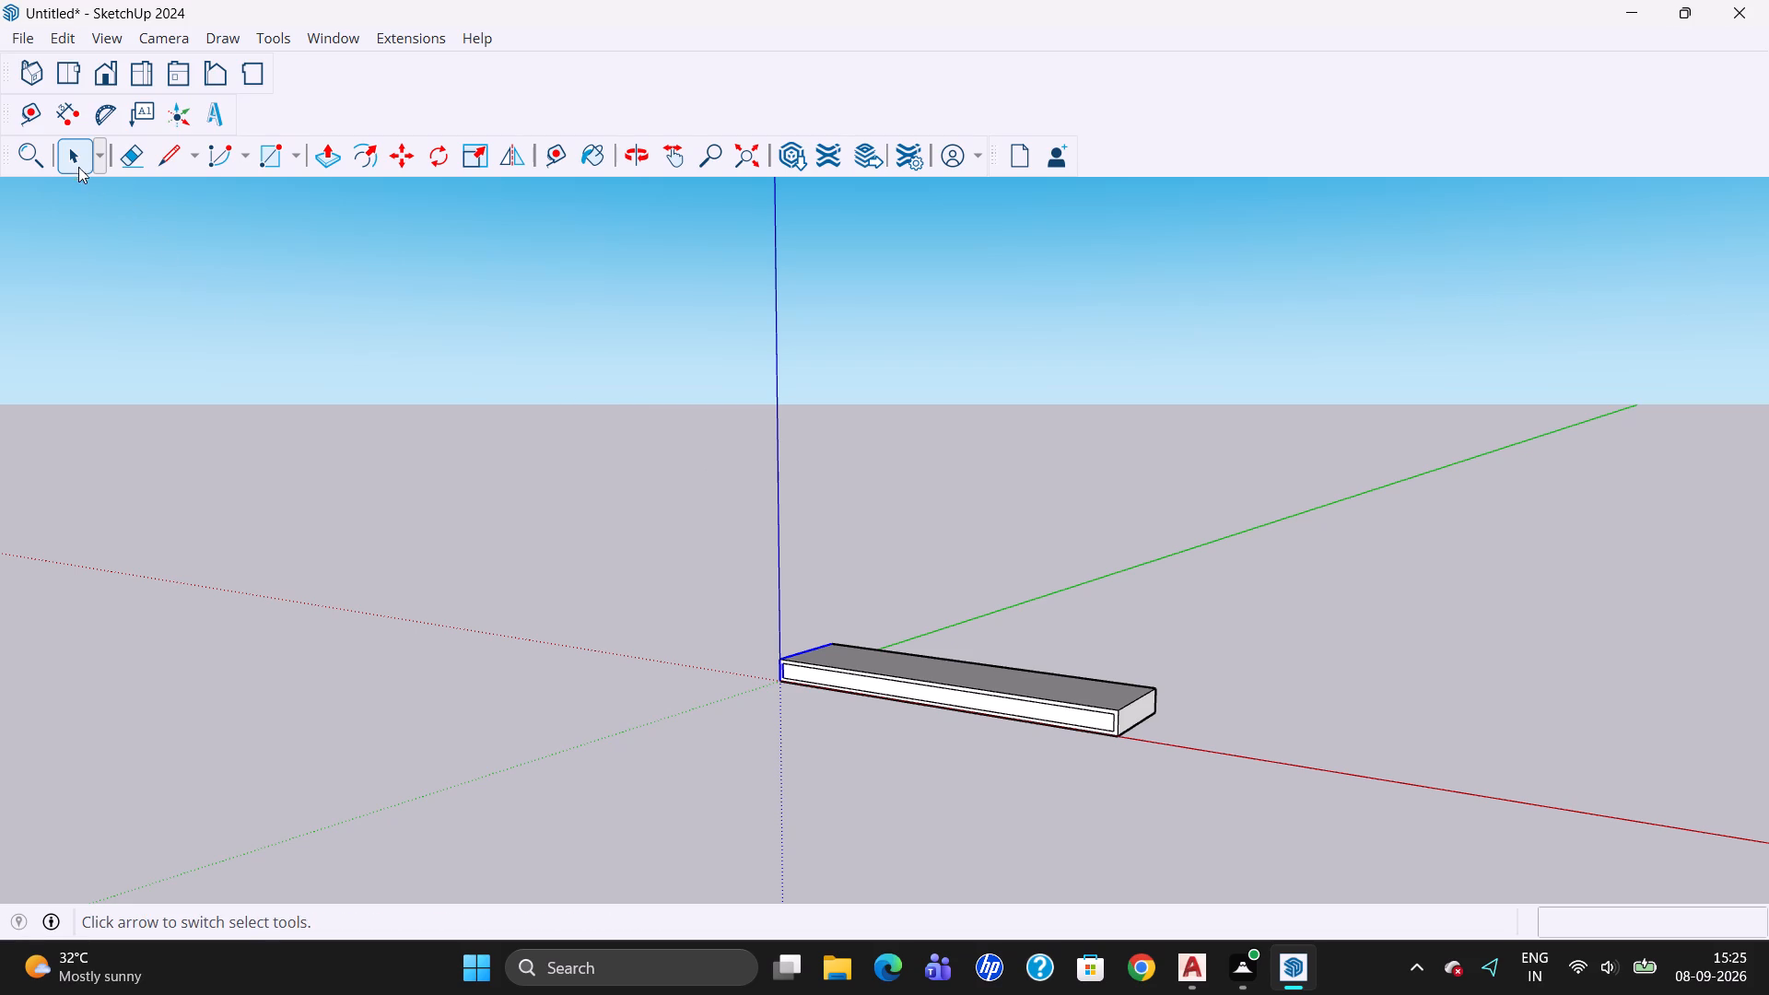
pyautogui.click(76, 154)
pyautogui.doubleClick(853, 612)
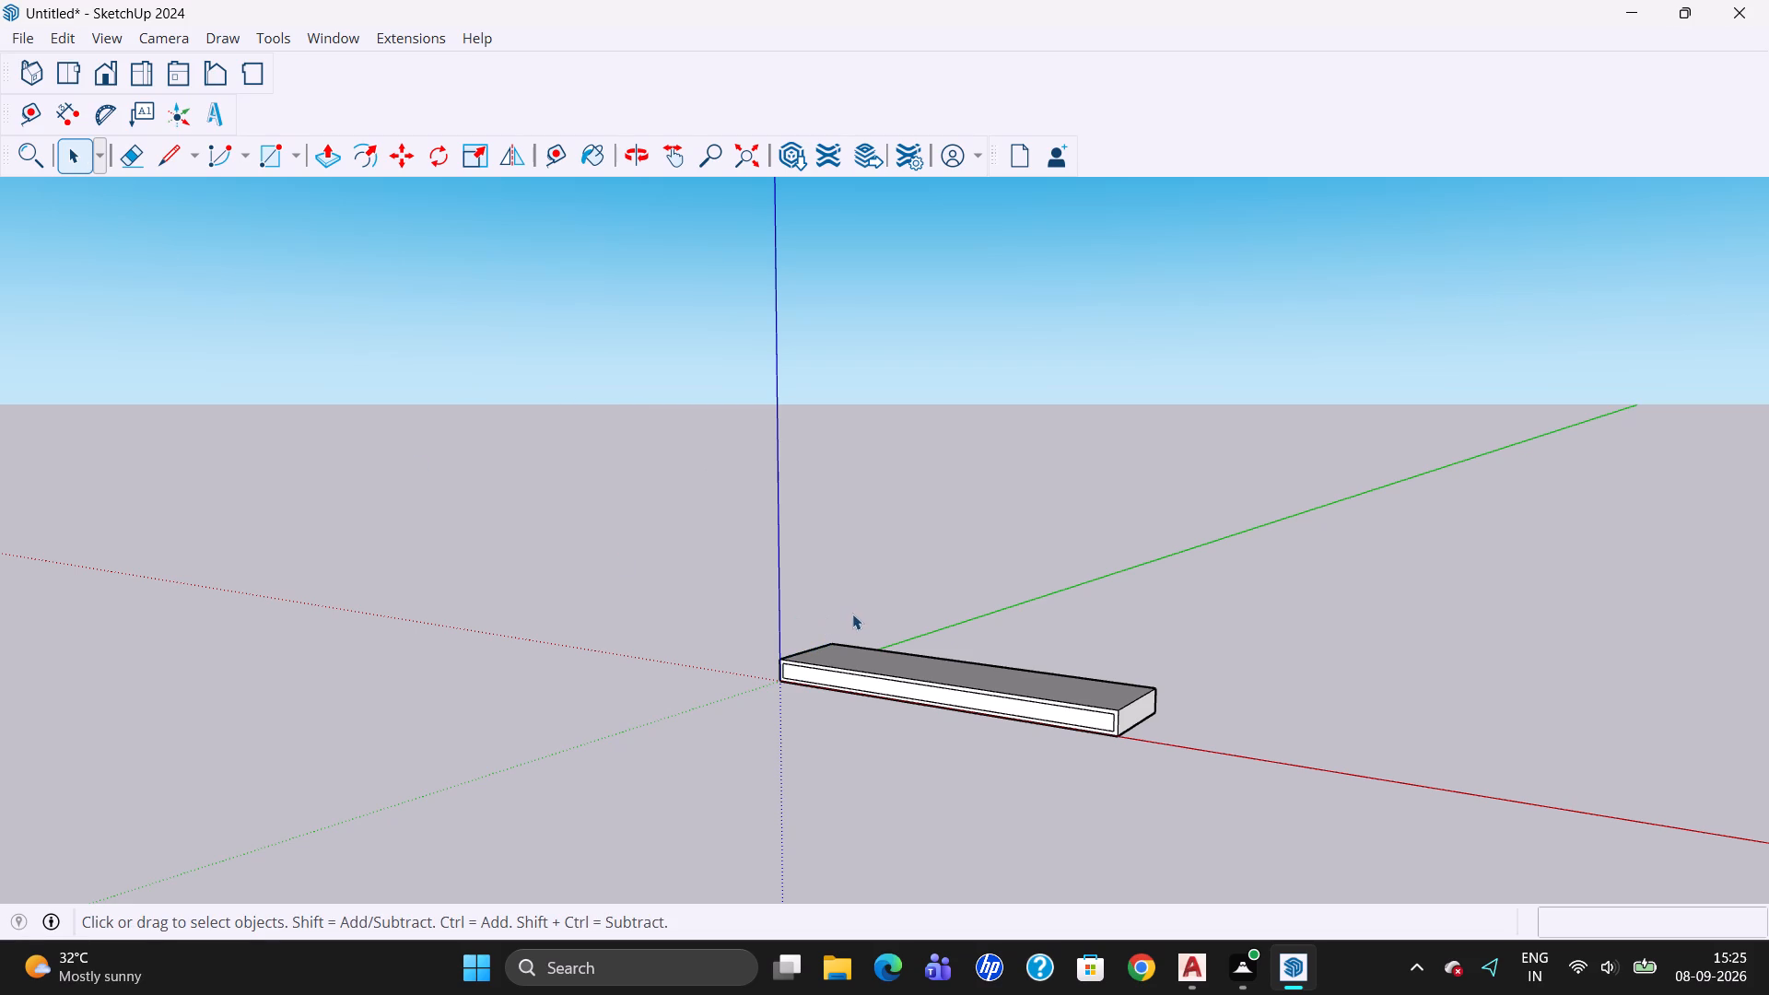
# Make the whole base slab, including its inset front outline, into a component and open it for editing.
pyautogui.click(627, 149)
pyautogui.moveTo(711, 626); pyautogui.dragTo(1233, 660)
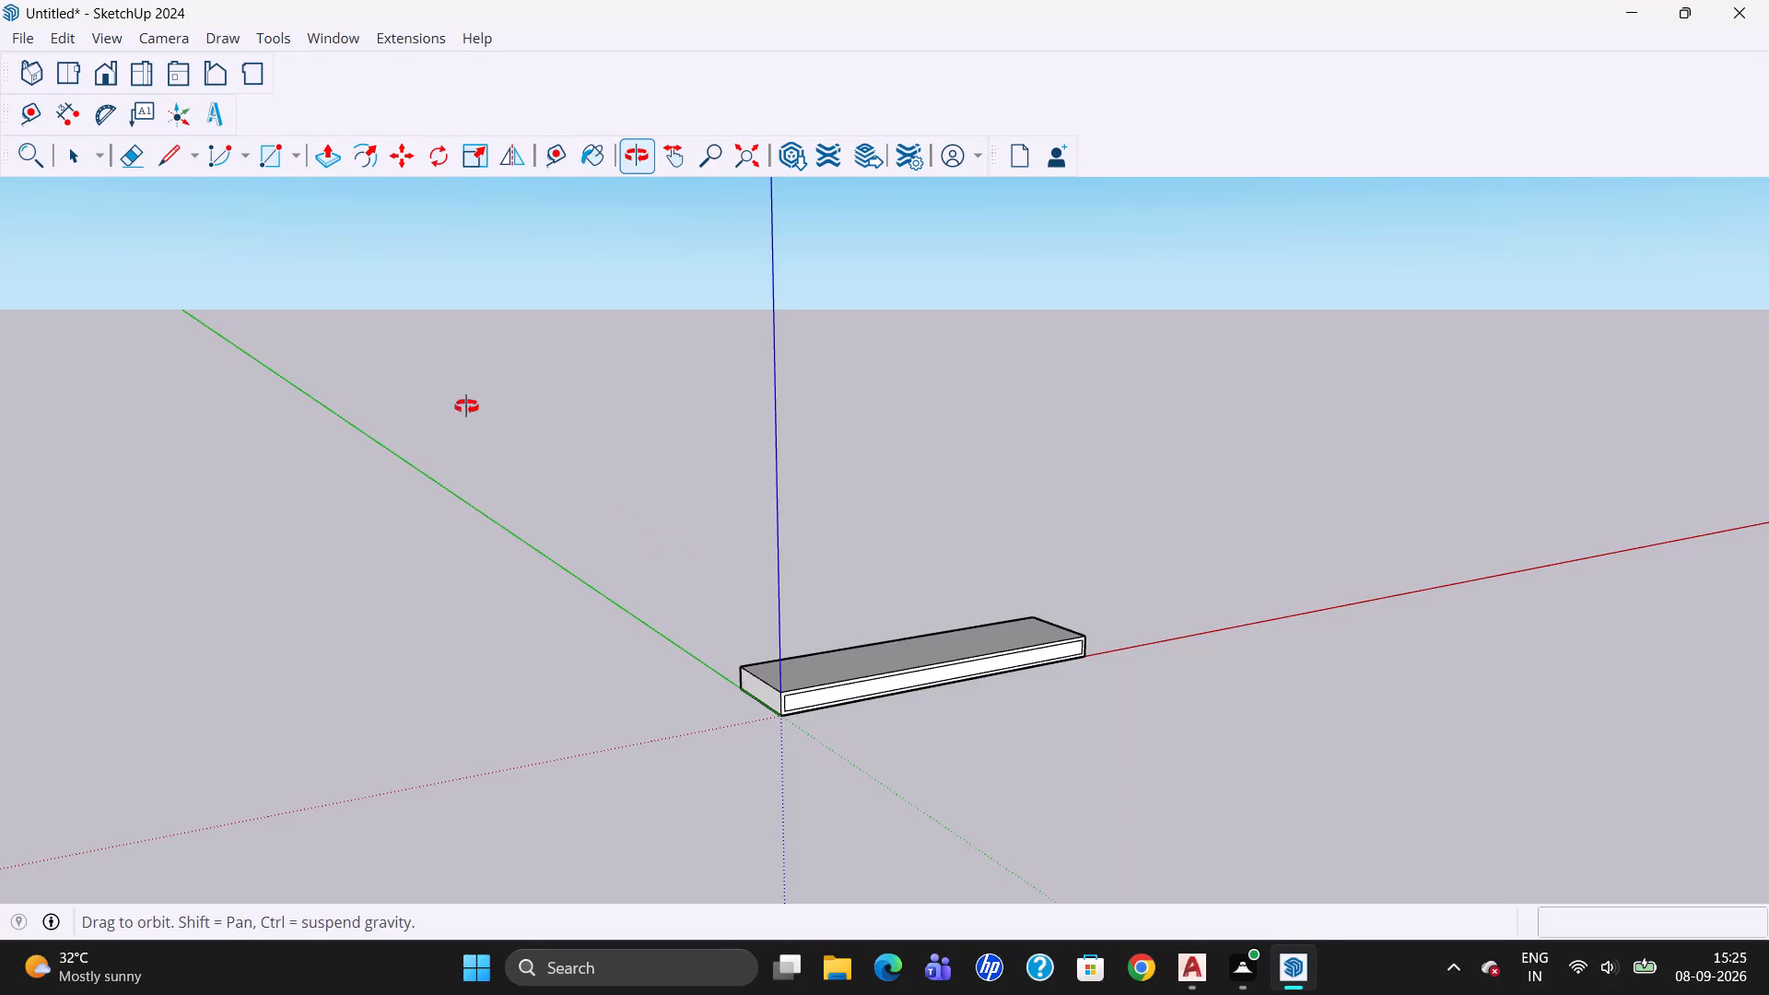
pyautogui.click(76, 168)
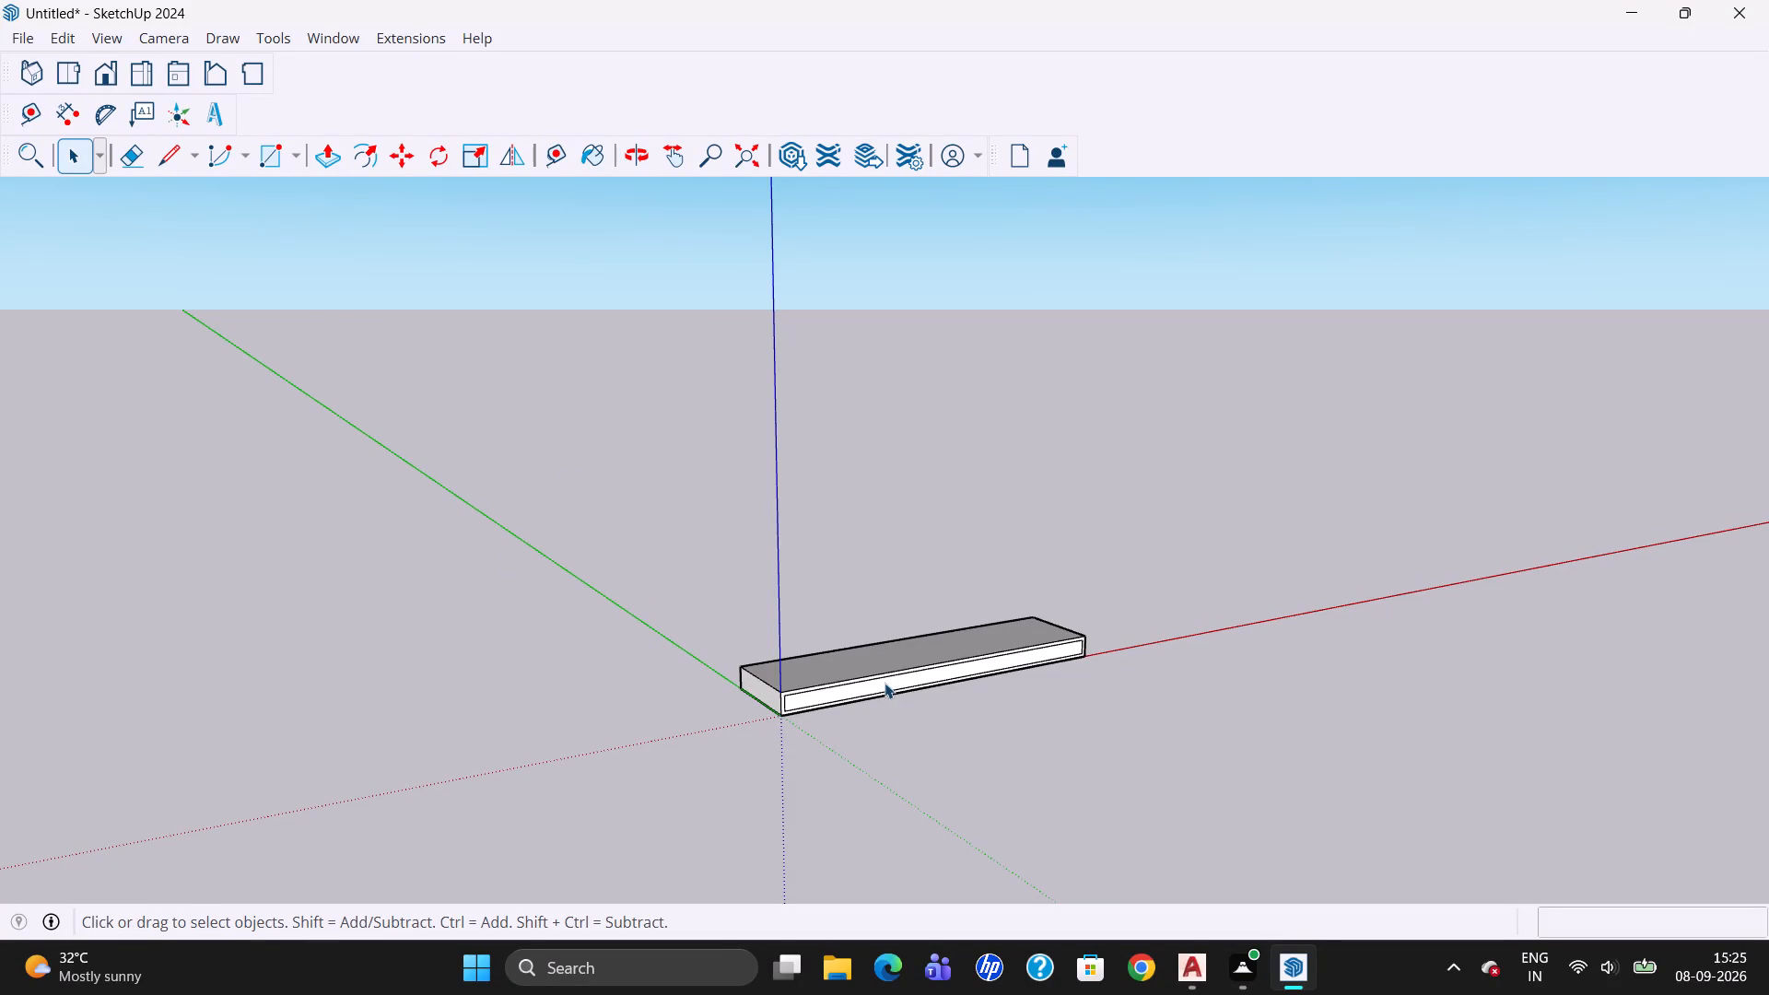
pyautogui.tripleClick(874, 664)
pyautogui.rightClick(875, 663)
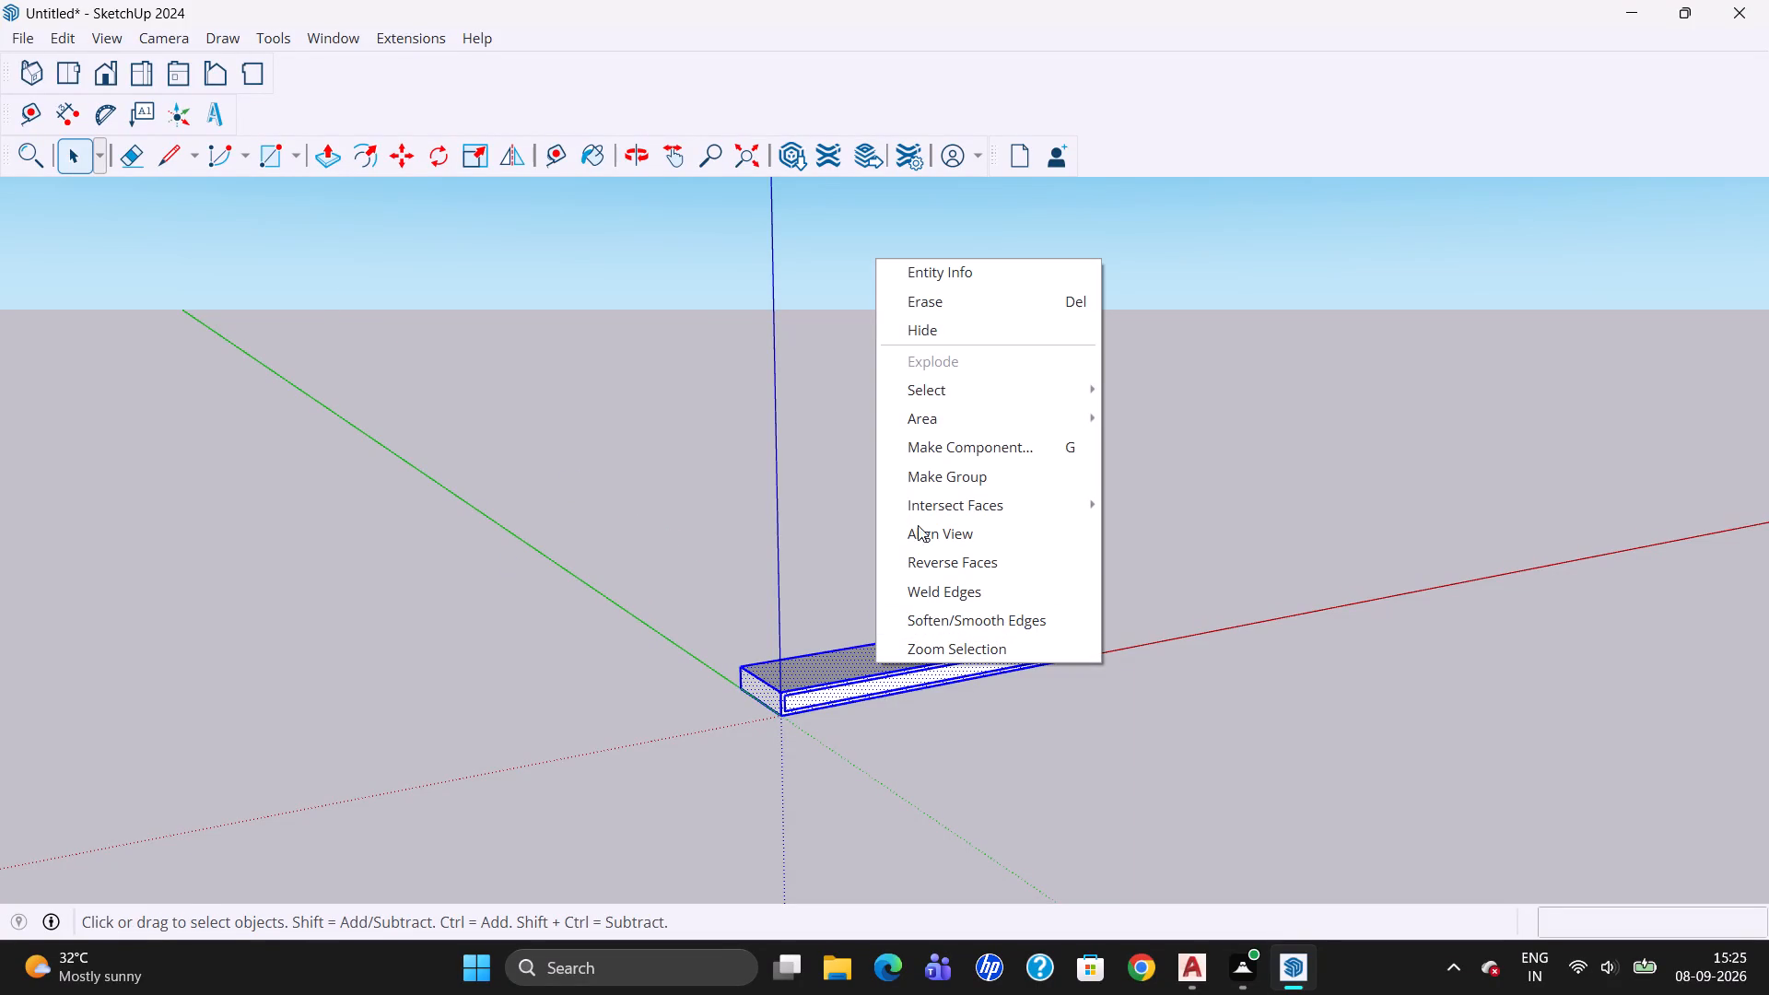
pyautogui.click(950, 442)
pyautogui.click(915, 770)
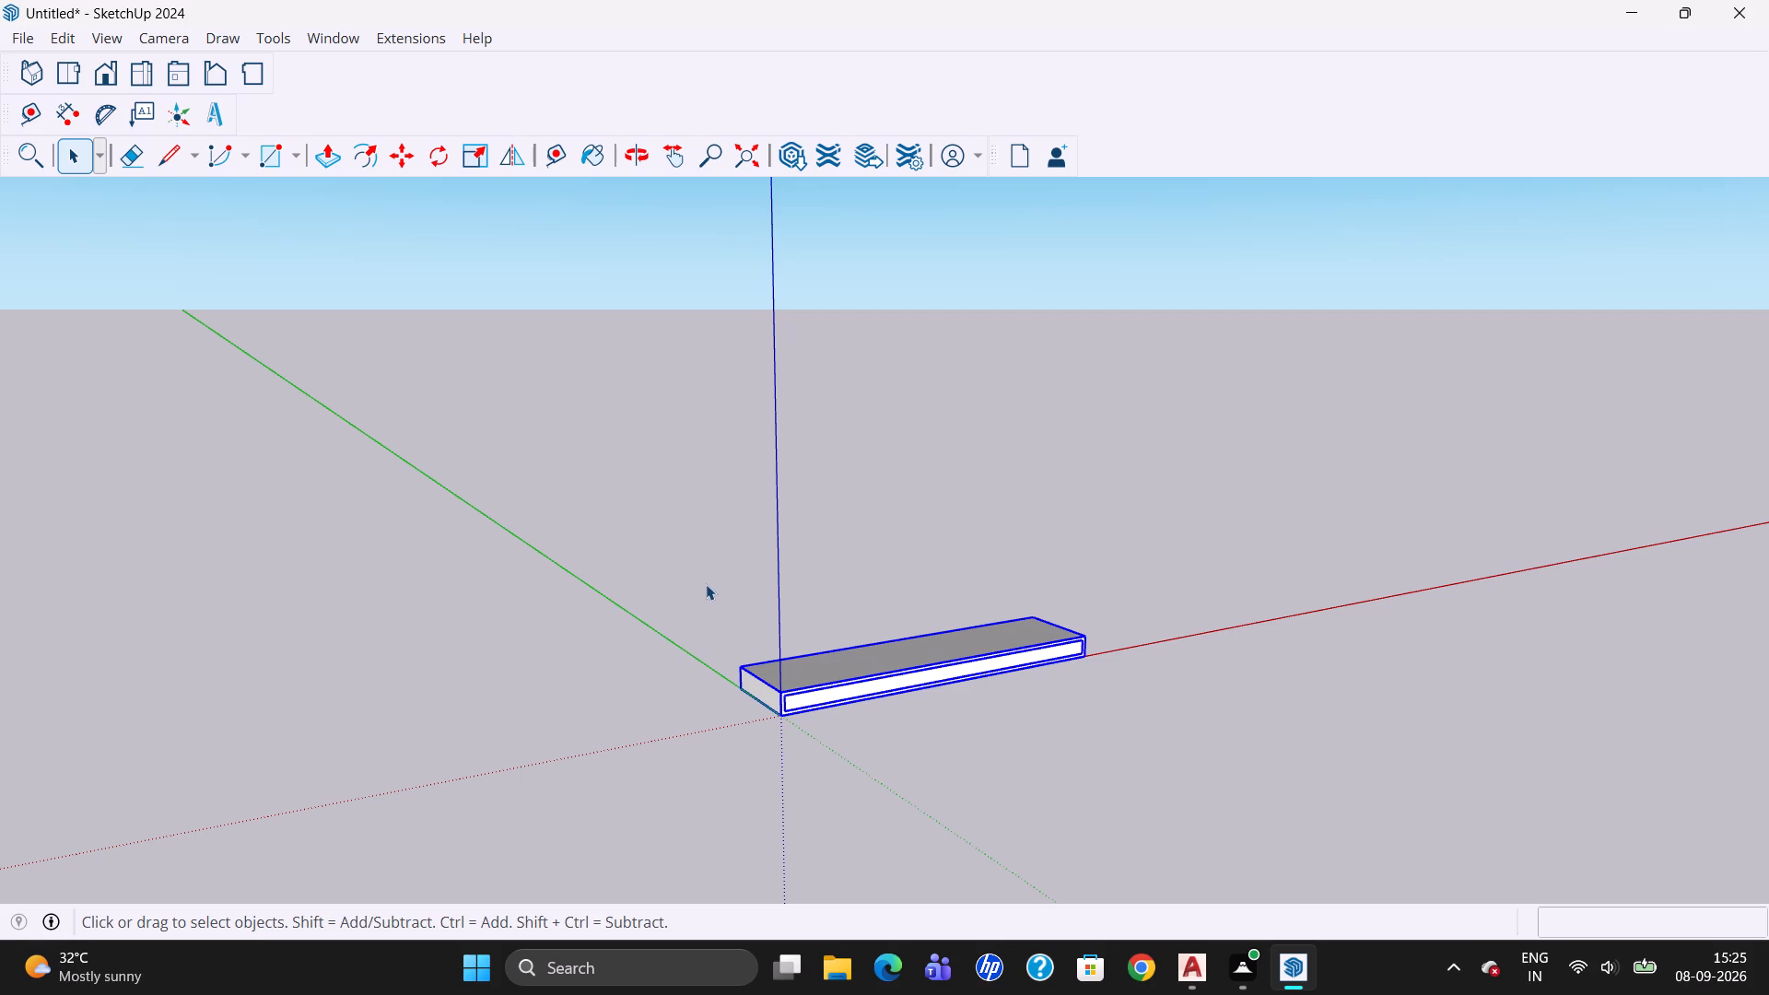
pyautogui.press('g')
pyautogui.press('Return')
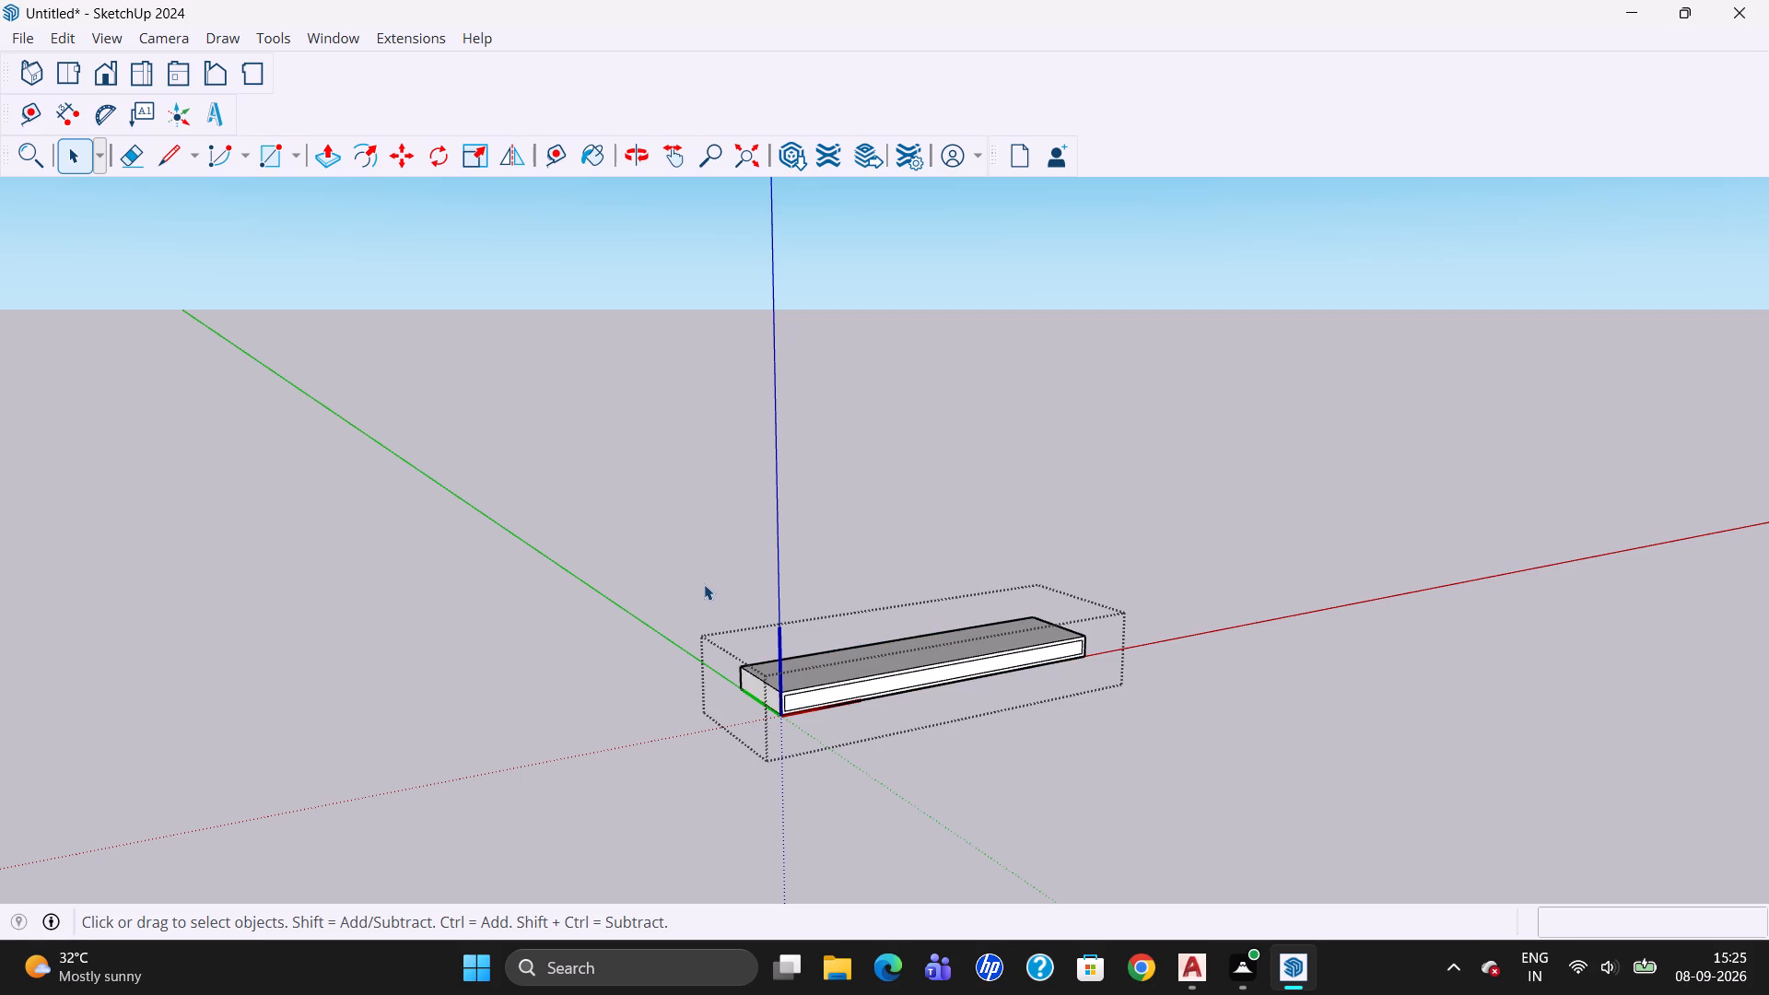
# Copy all of the slab's geometry 7' straight up along the blue axis to form the upper slab.
pyautogui.click(779, 708)
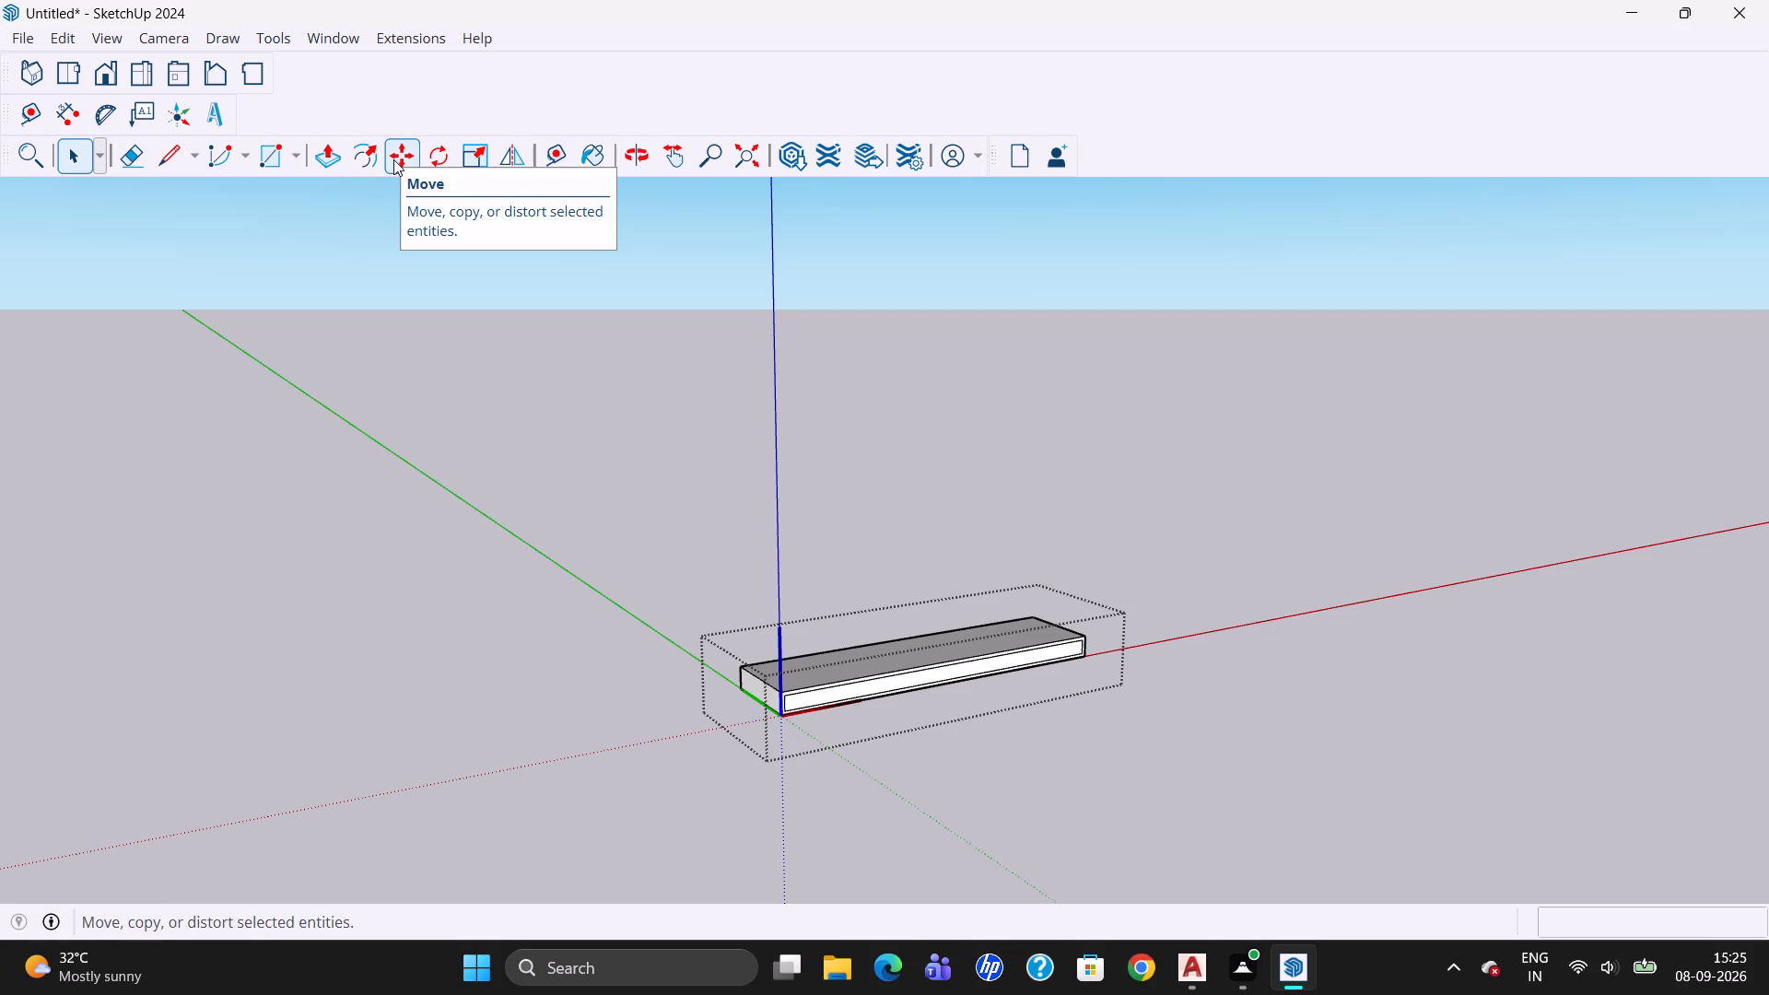
pyautogui.doubleClick(856, 682)
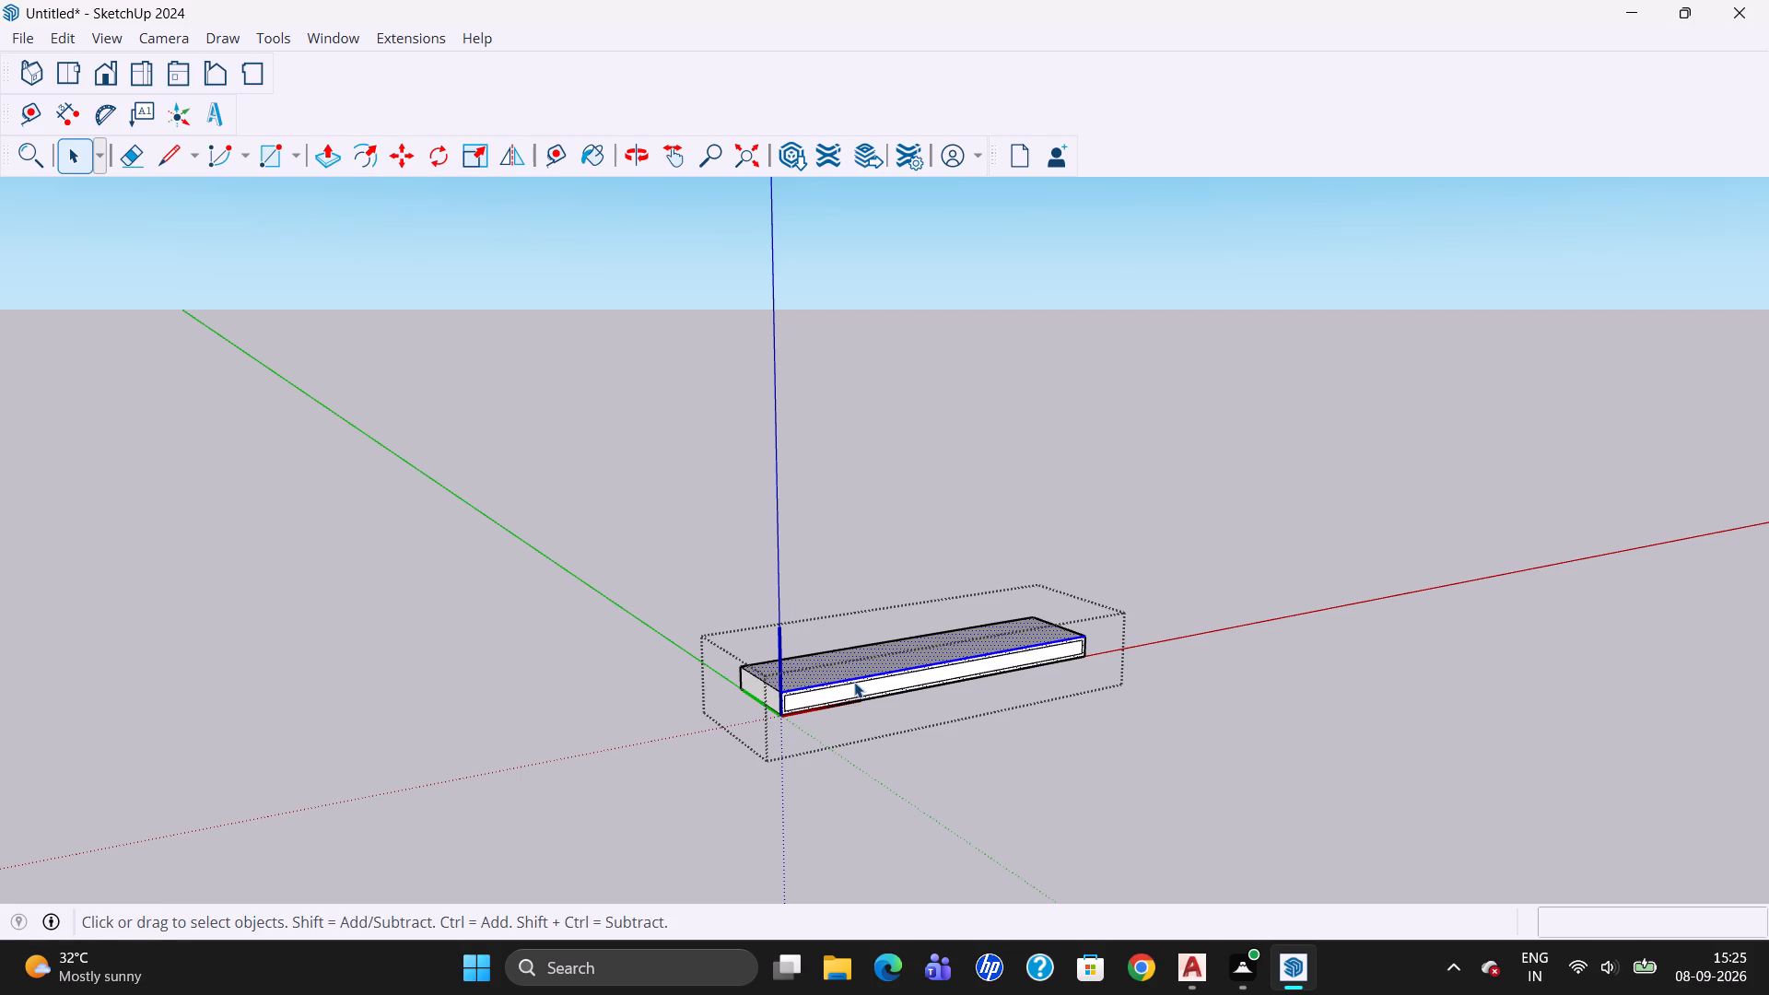
pyautogui.tripleClick(854, 682)
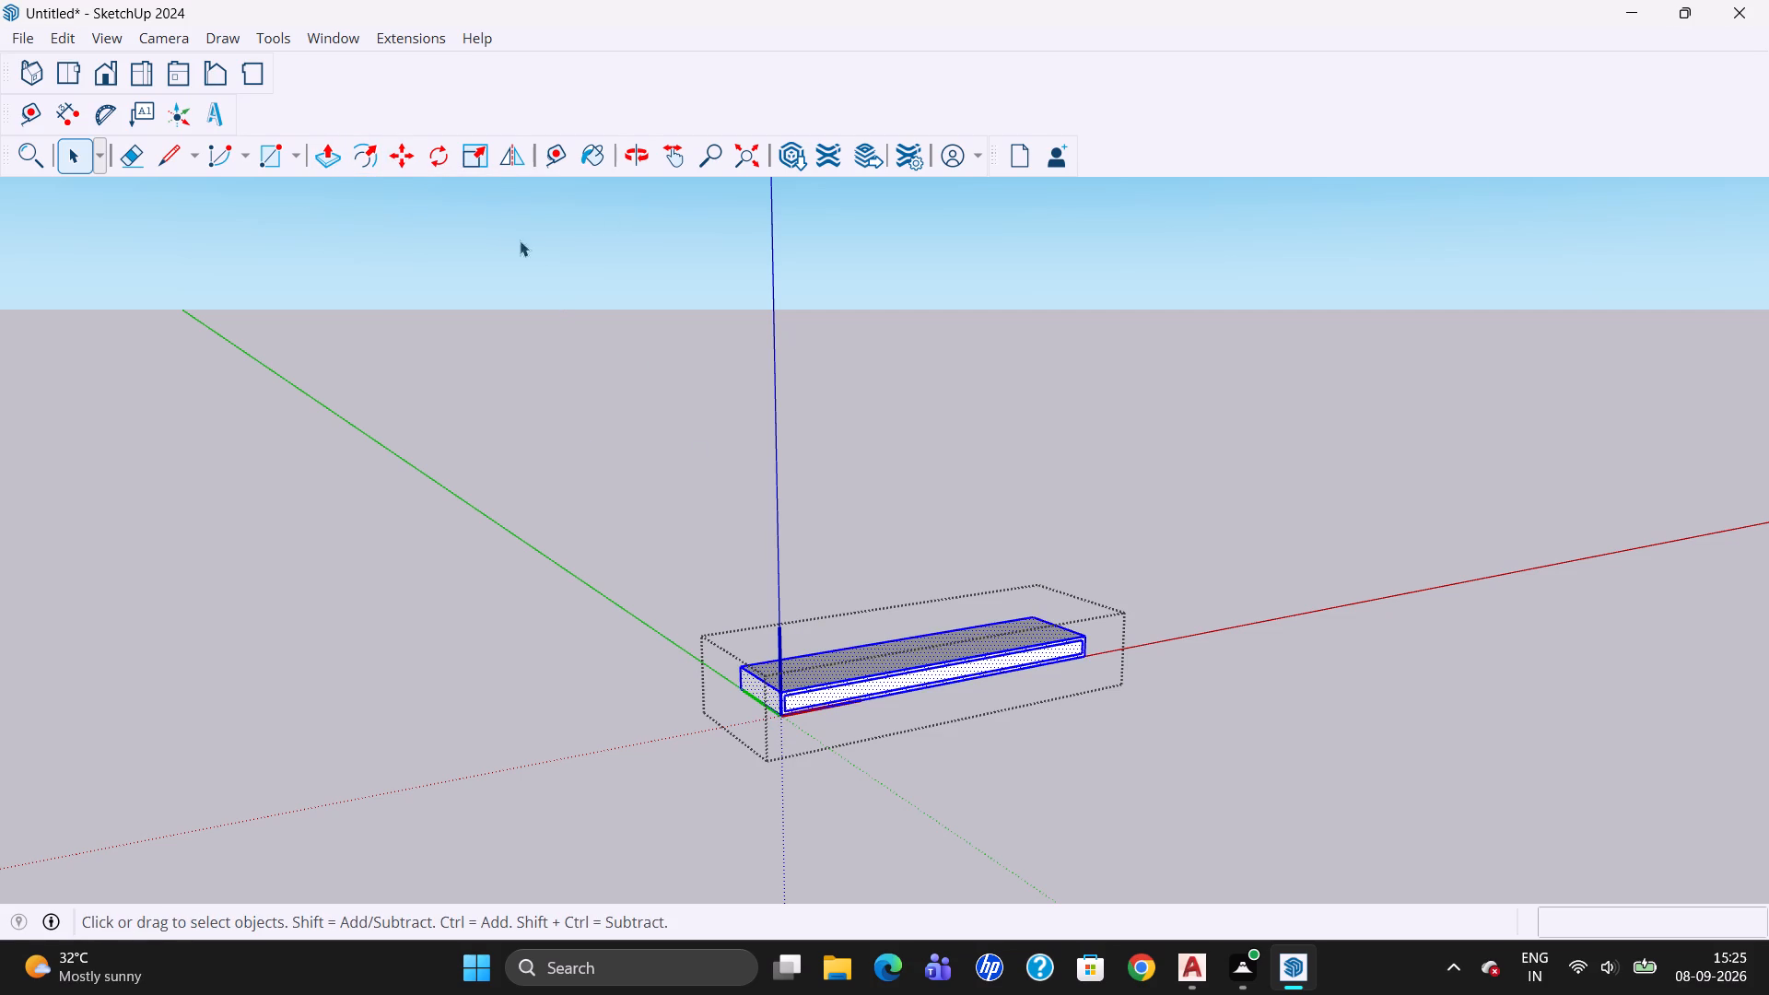
pyautogui.moveTo(401, 154); pyautogui.dragTo(410, 164)
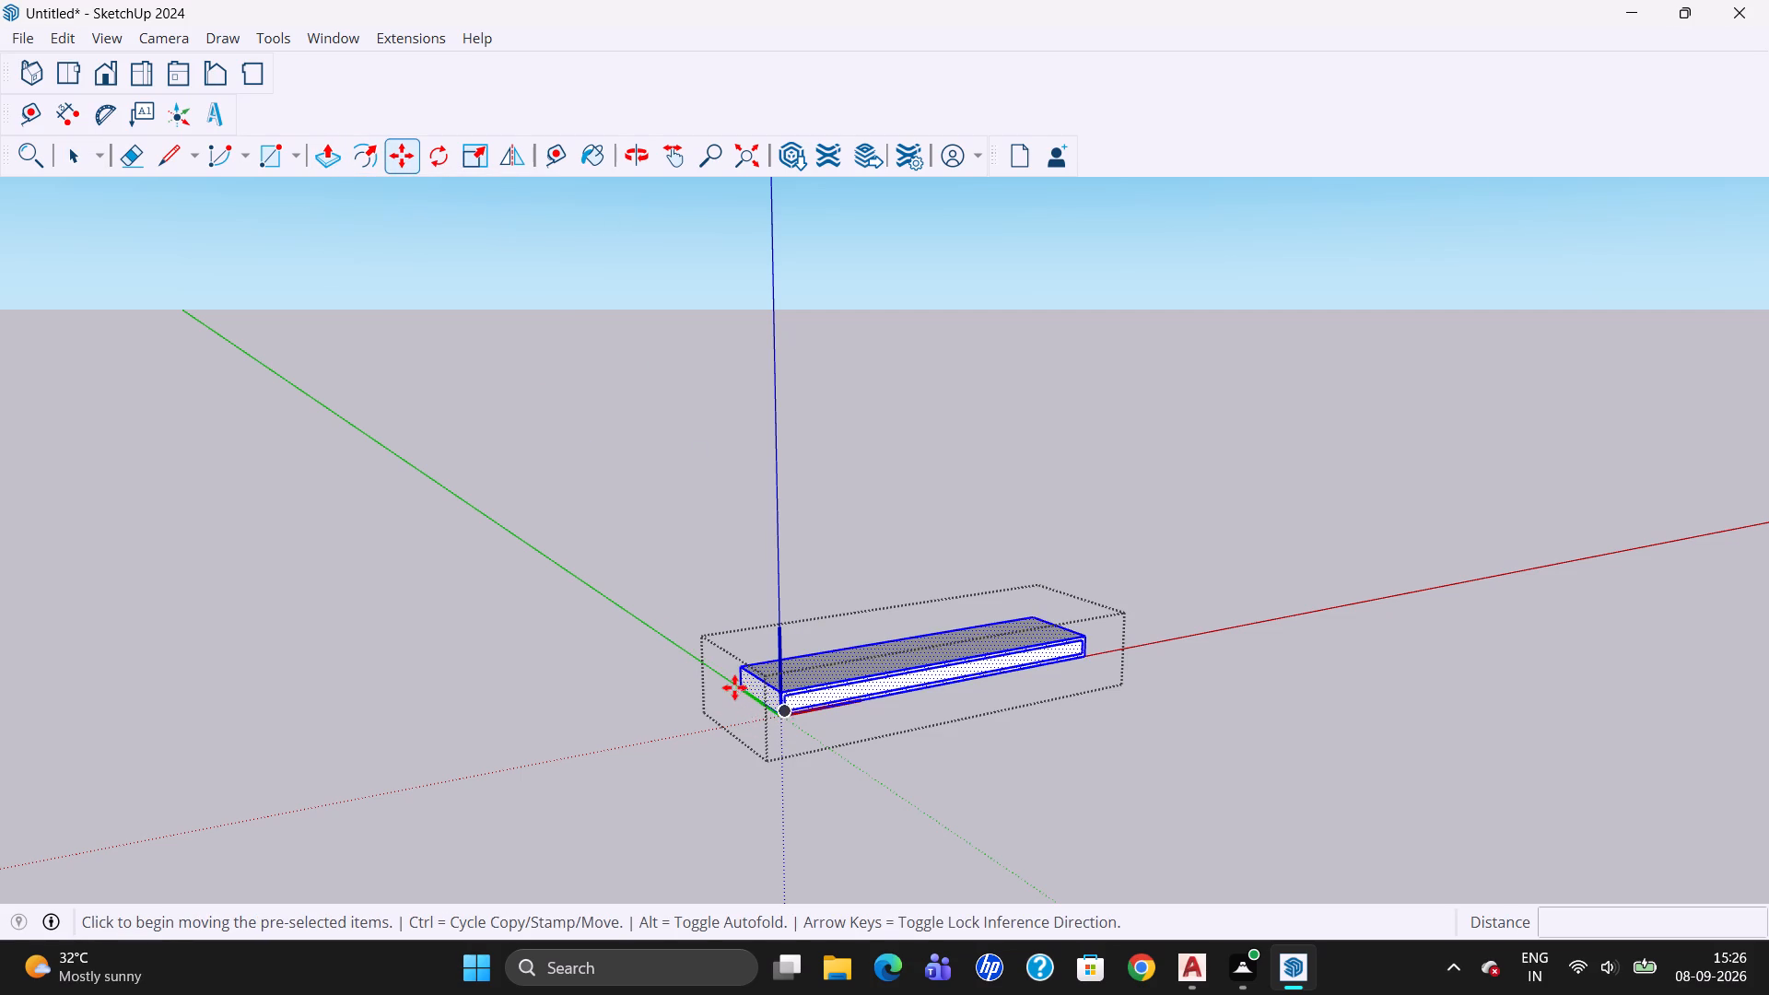
pyautogui.click(740, 685)
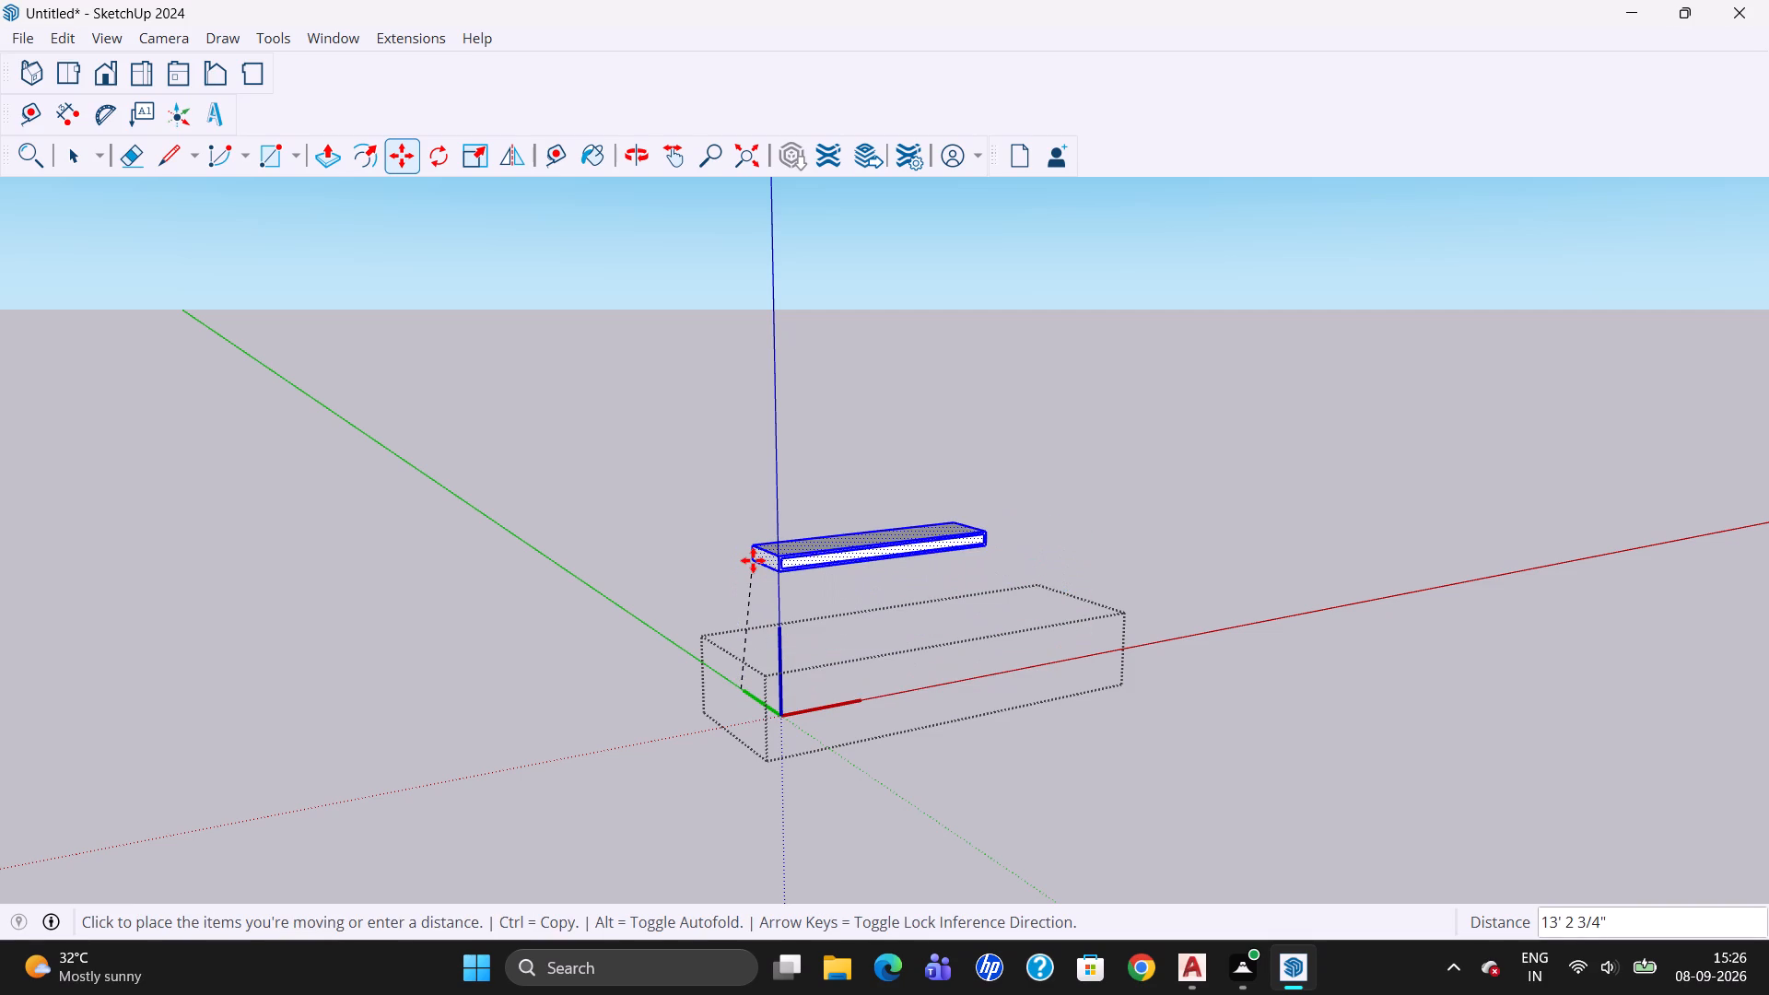
pyautogui.press('Up')
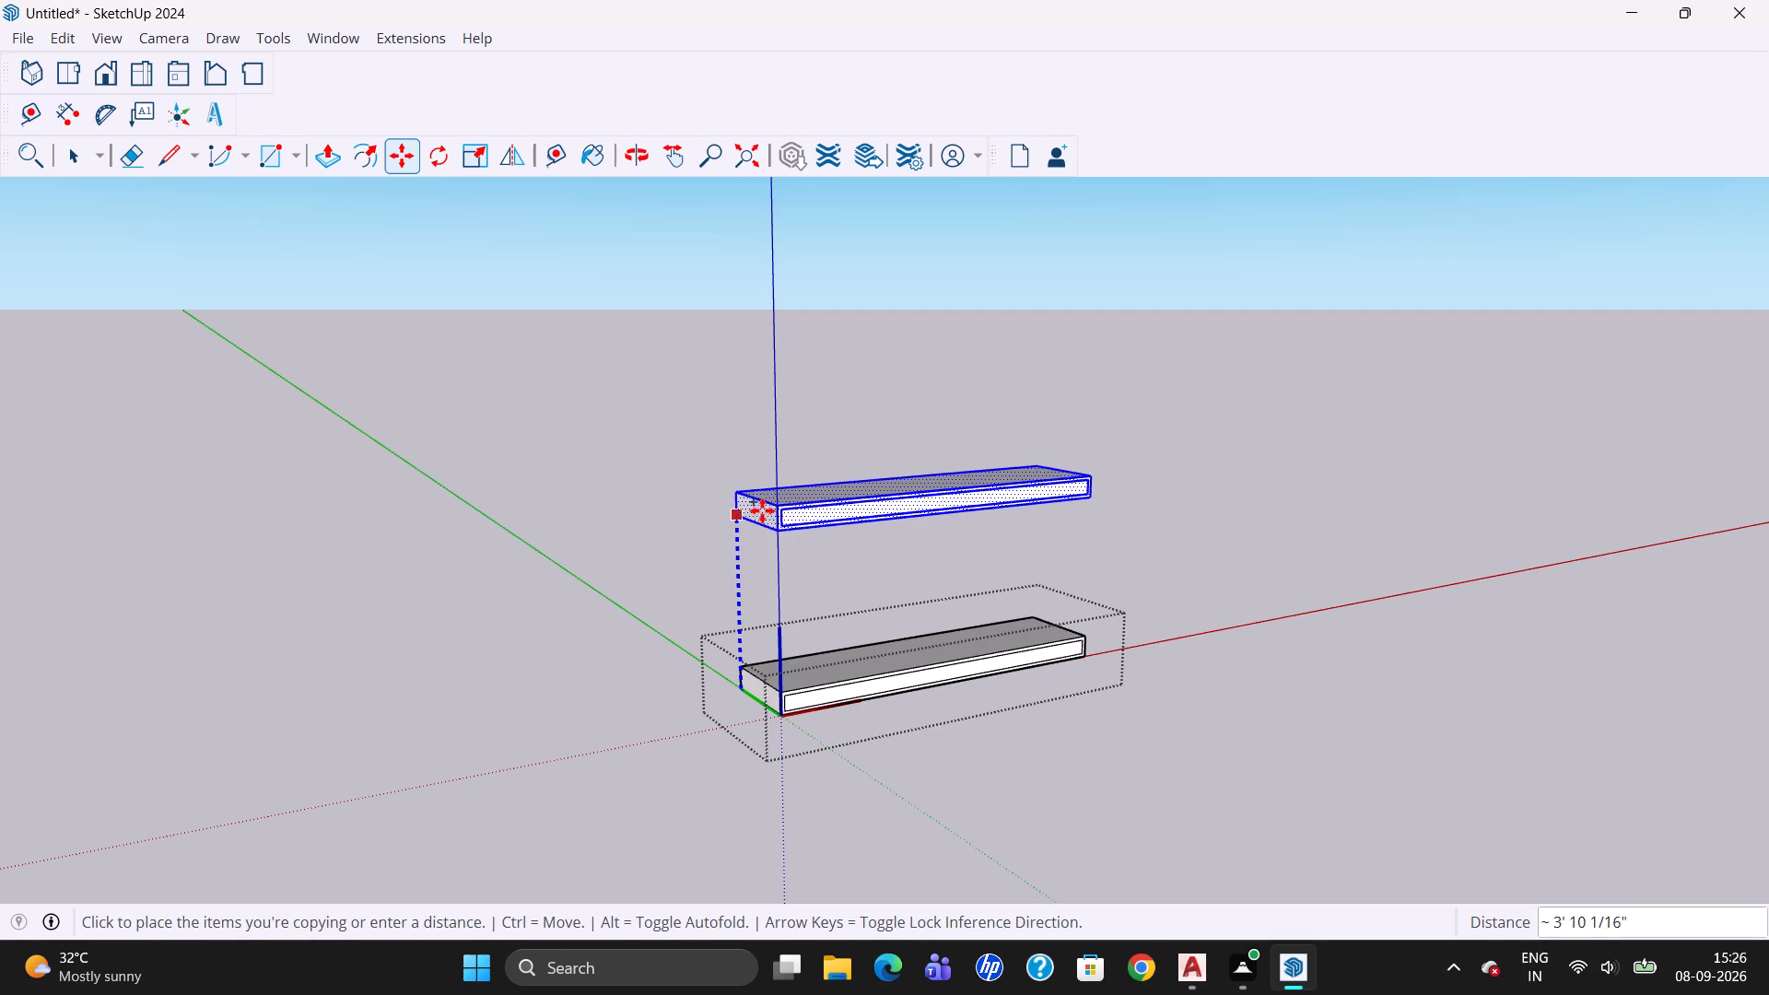
pyautogui.write("7'")
pyautogui.press('Return')
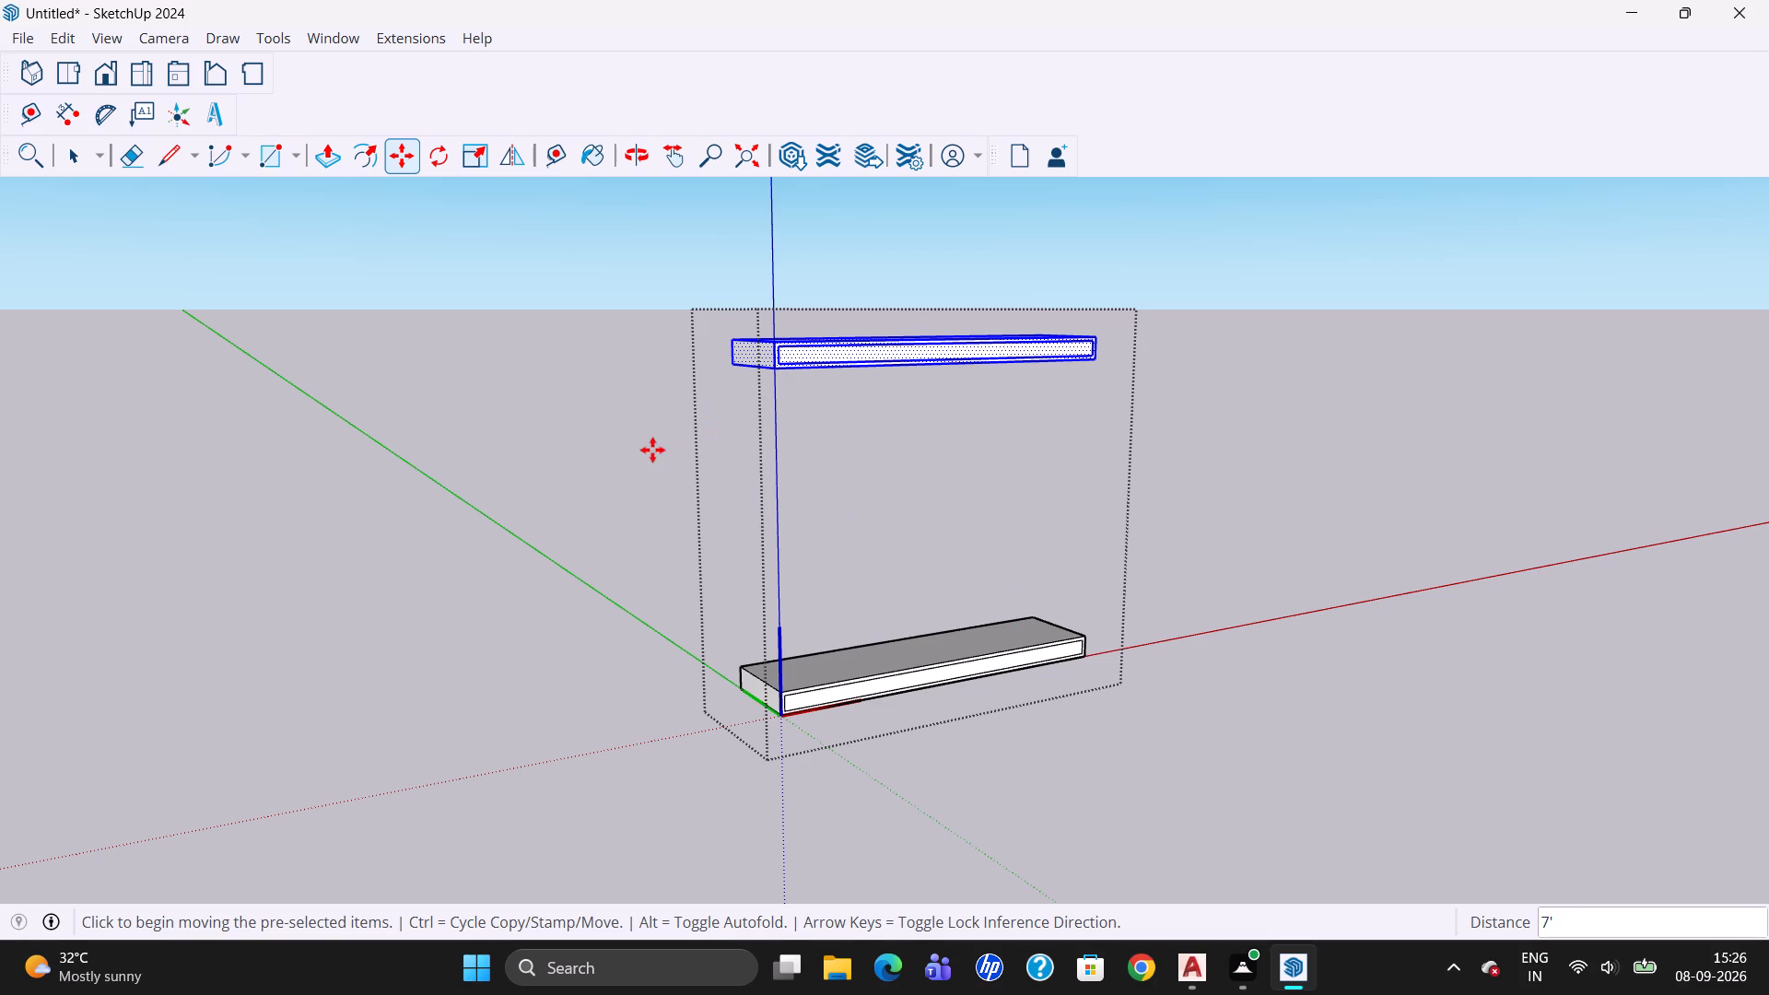
# Draw an 8' by 7' 6" rectangle across the back, from the upper slab's top corner to the base slab's opposite bottom corner.
pyautogui.click(644, 158)
pyautogui.moveTo(630, 684); pyautogui.dragTo(979, 774)
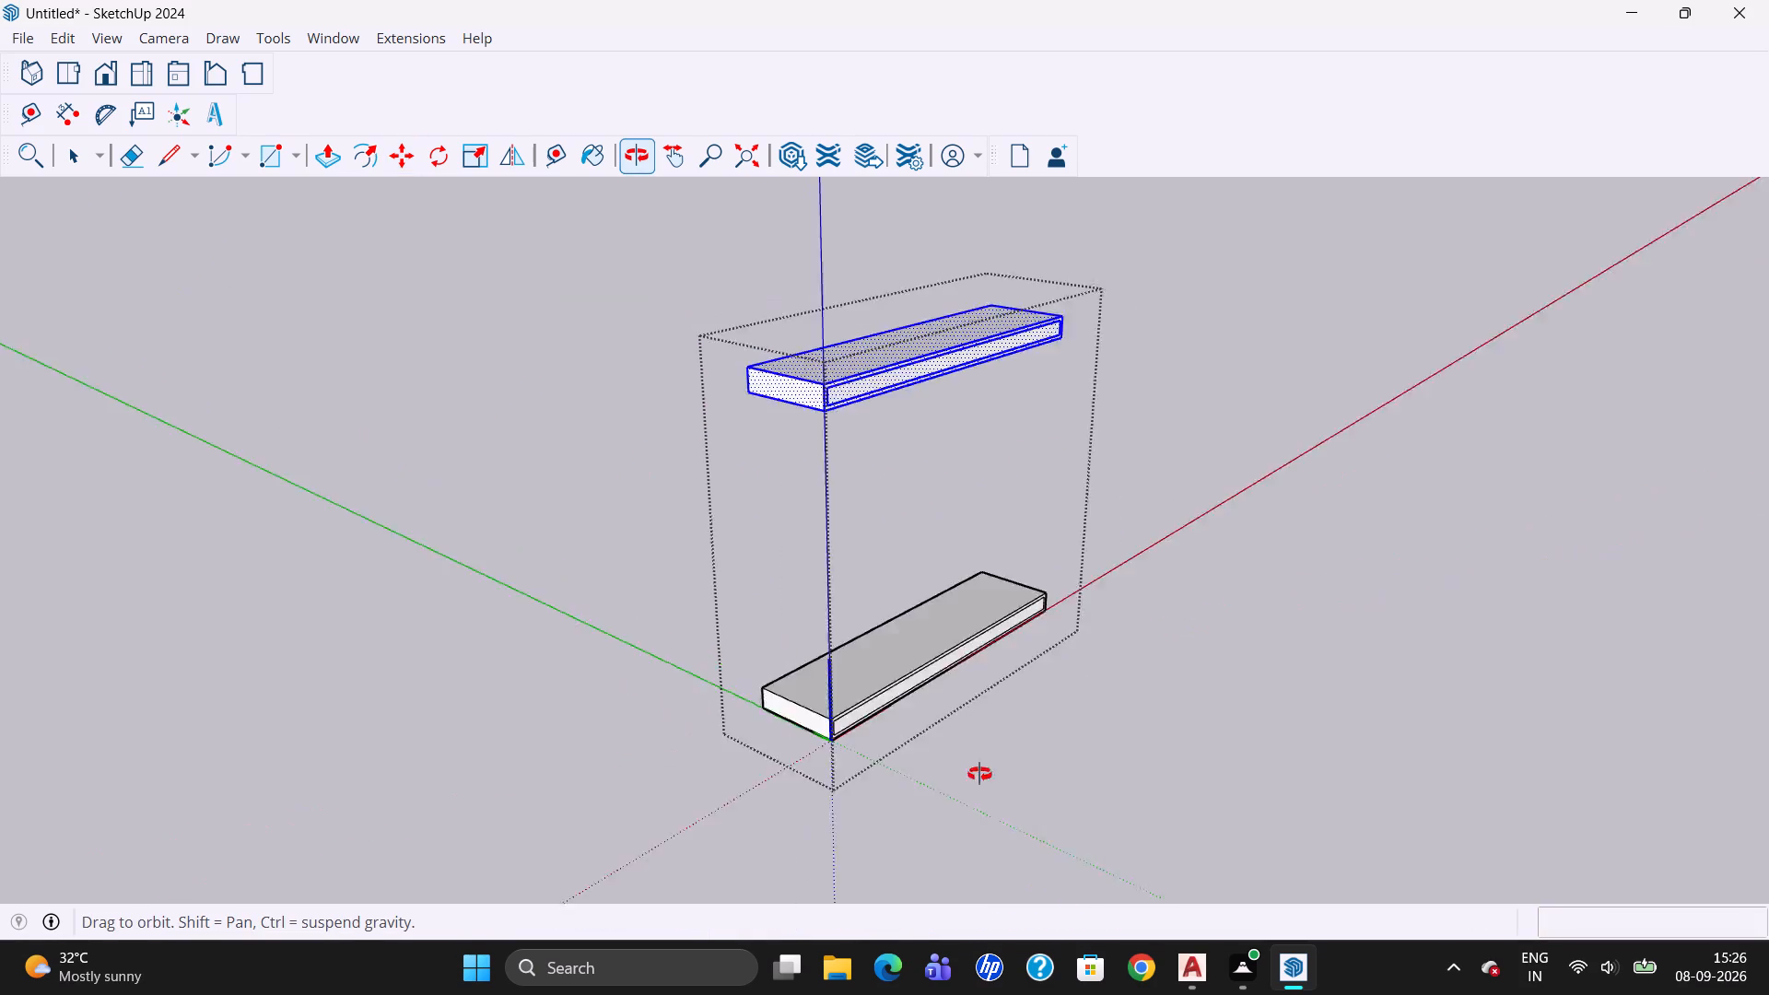
pyautogui.moveTo(979, 774); pyautogui.dragTo(1115, 738)
pyautogui.moveTo(783, 729); pyautogui.dragTo(1186, 644)
pyautogui.moveTo(853, 694); pyautogui.dragTo(1135, 671)
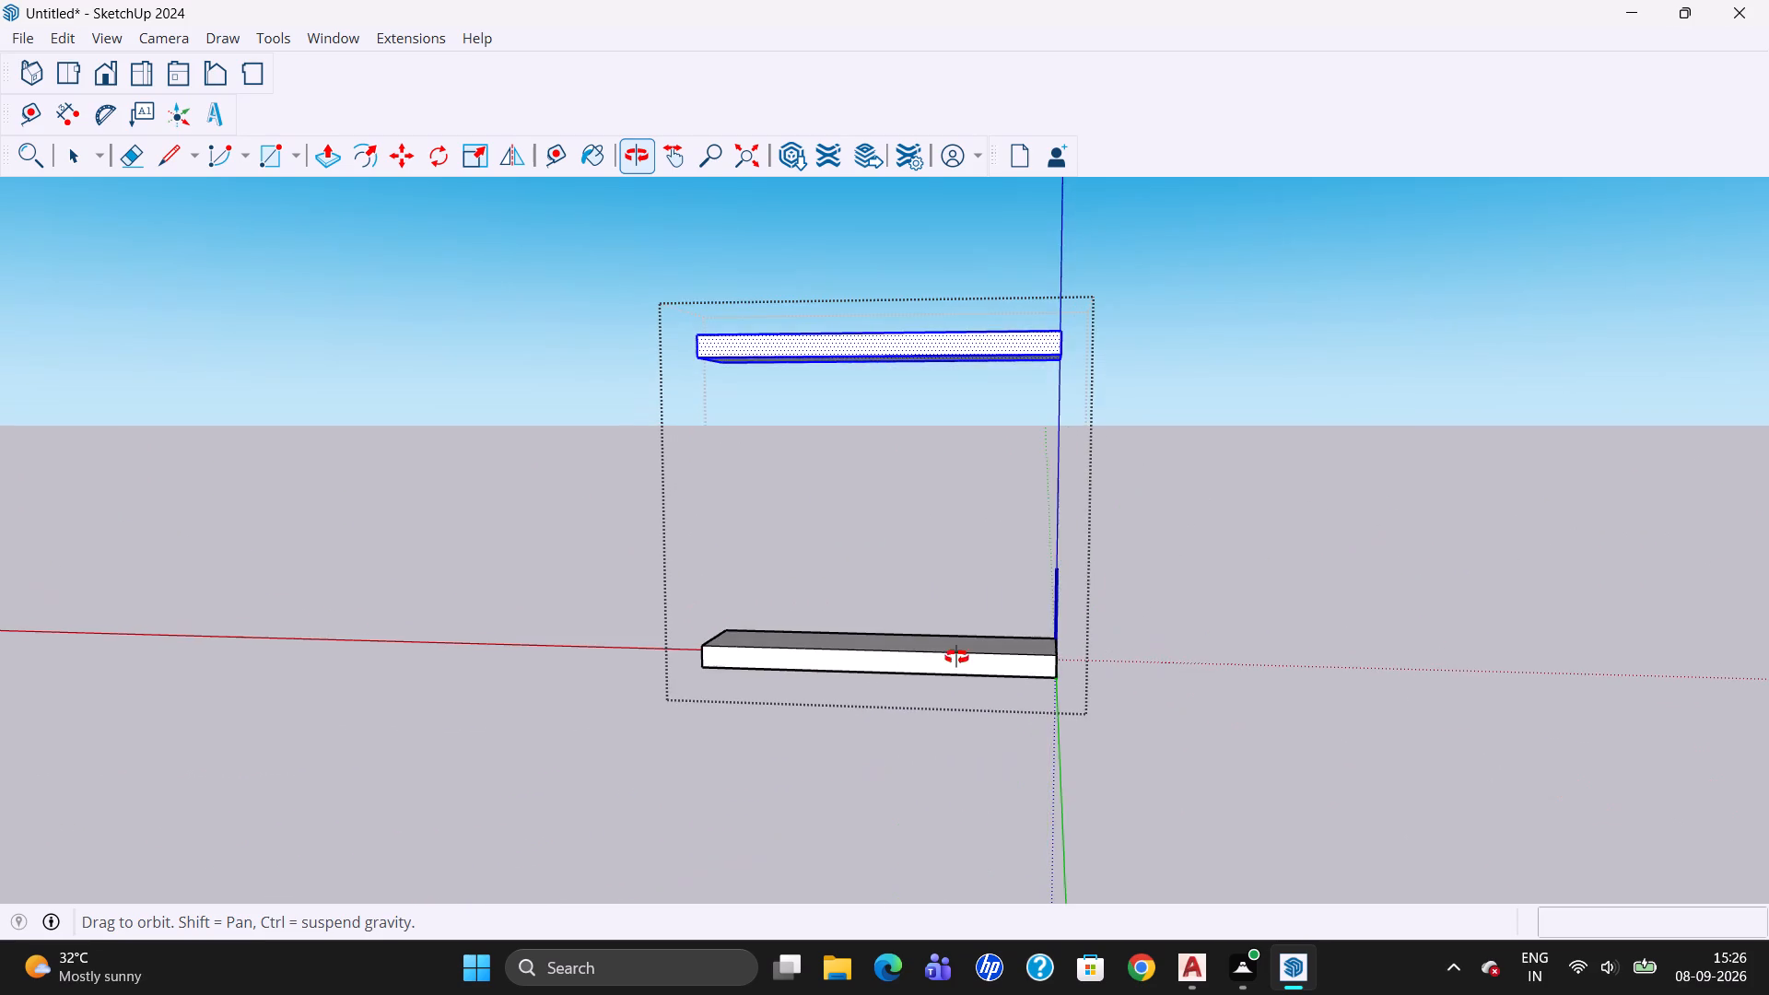
pyautogui.moveTo(935, 727); pyautogui.dragTo(1071, 728)
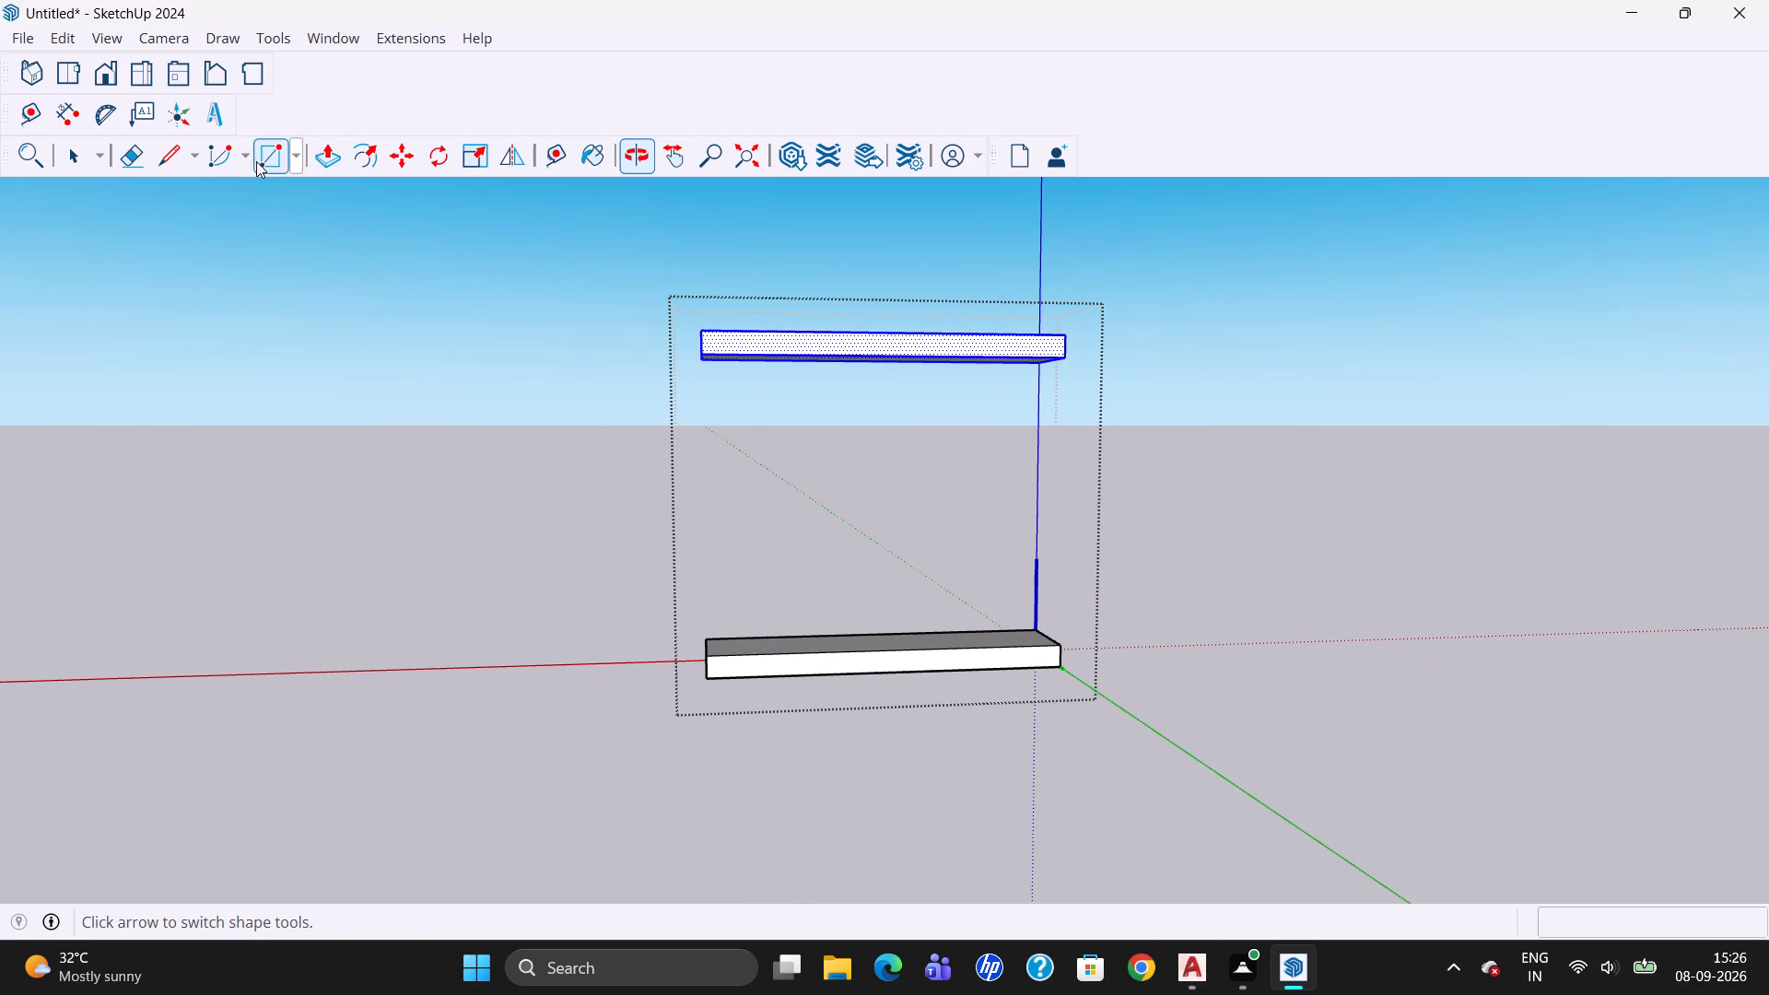
pyautogui.click(261, 147)
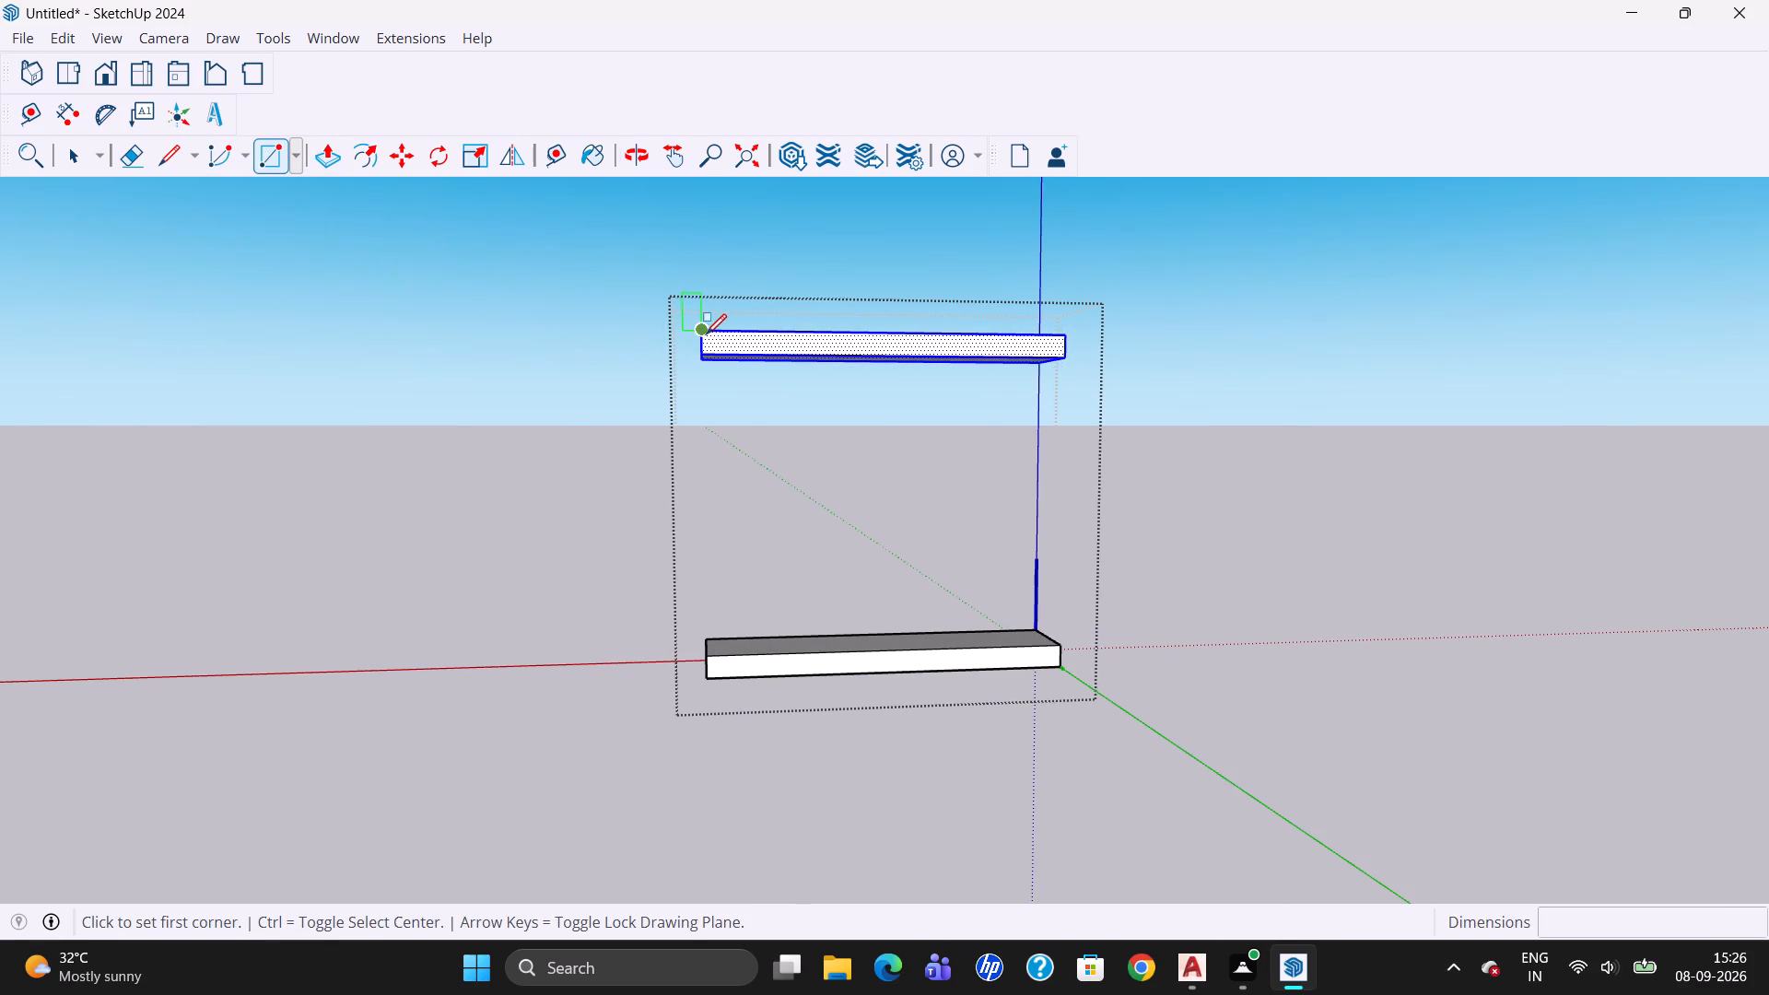
pyautogui.moveTo(706, 333); pyautogui.dragTo(715, 344)
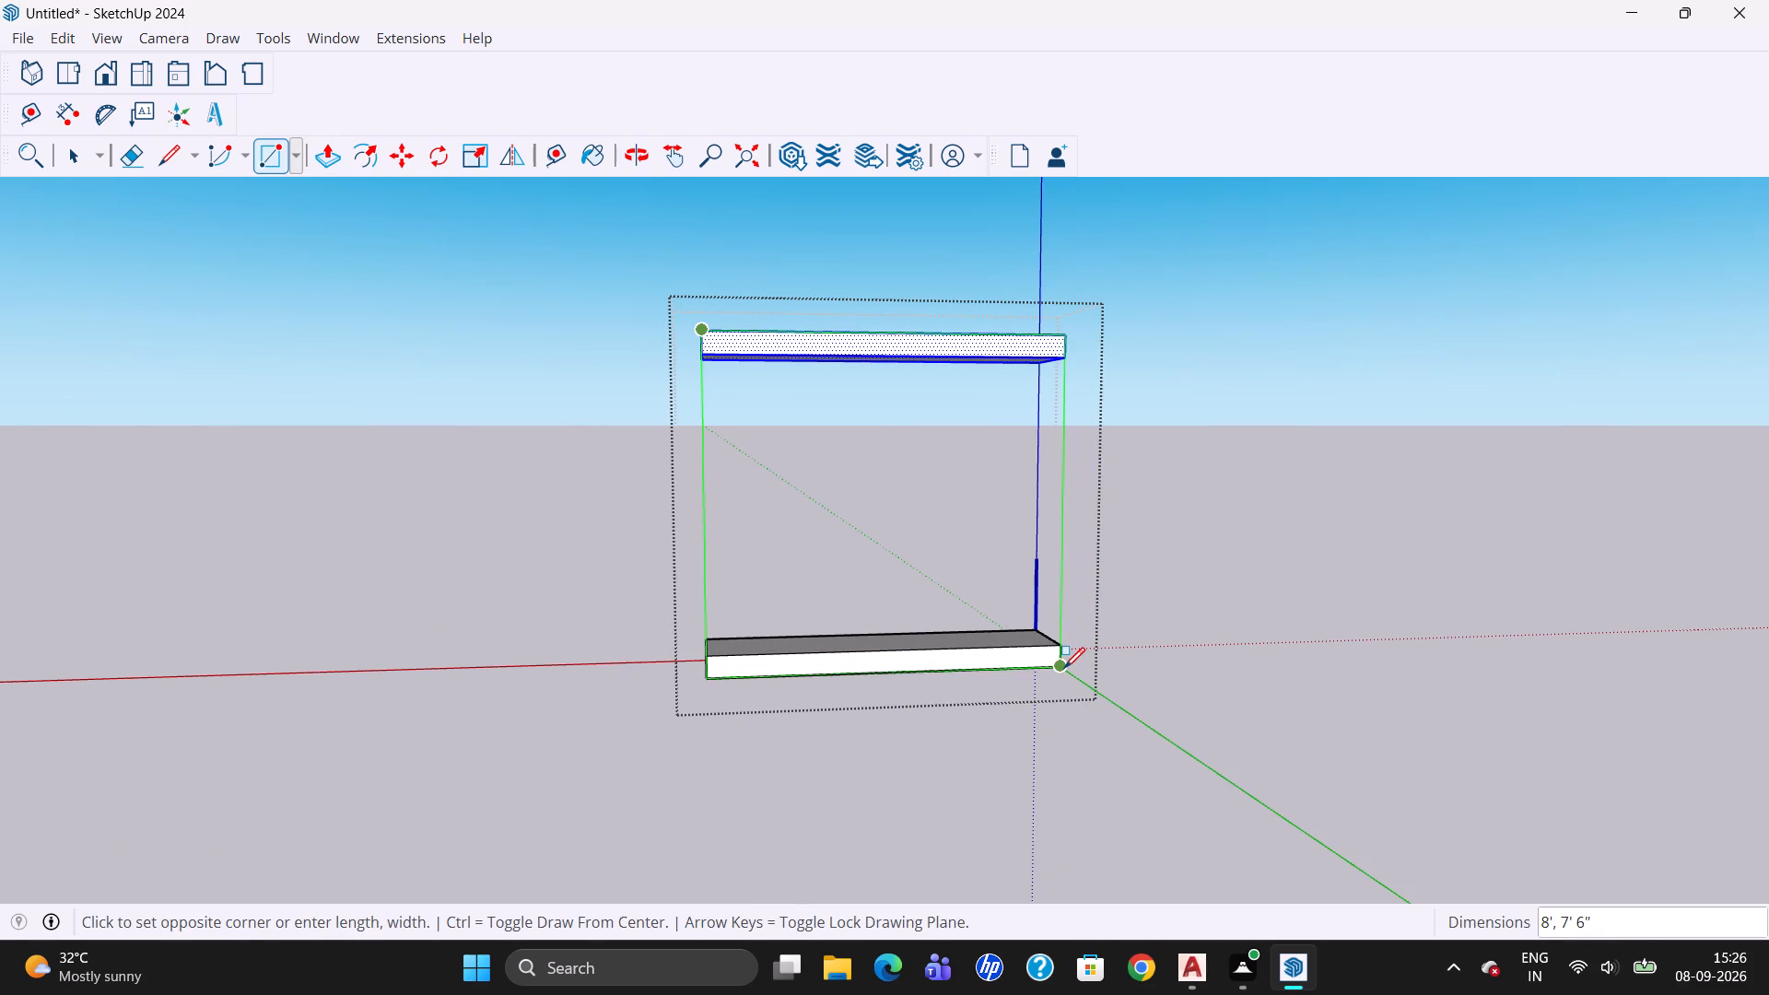
pyautogui.click(1064, 668)
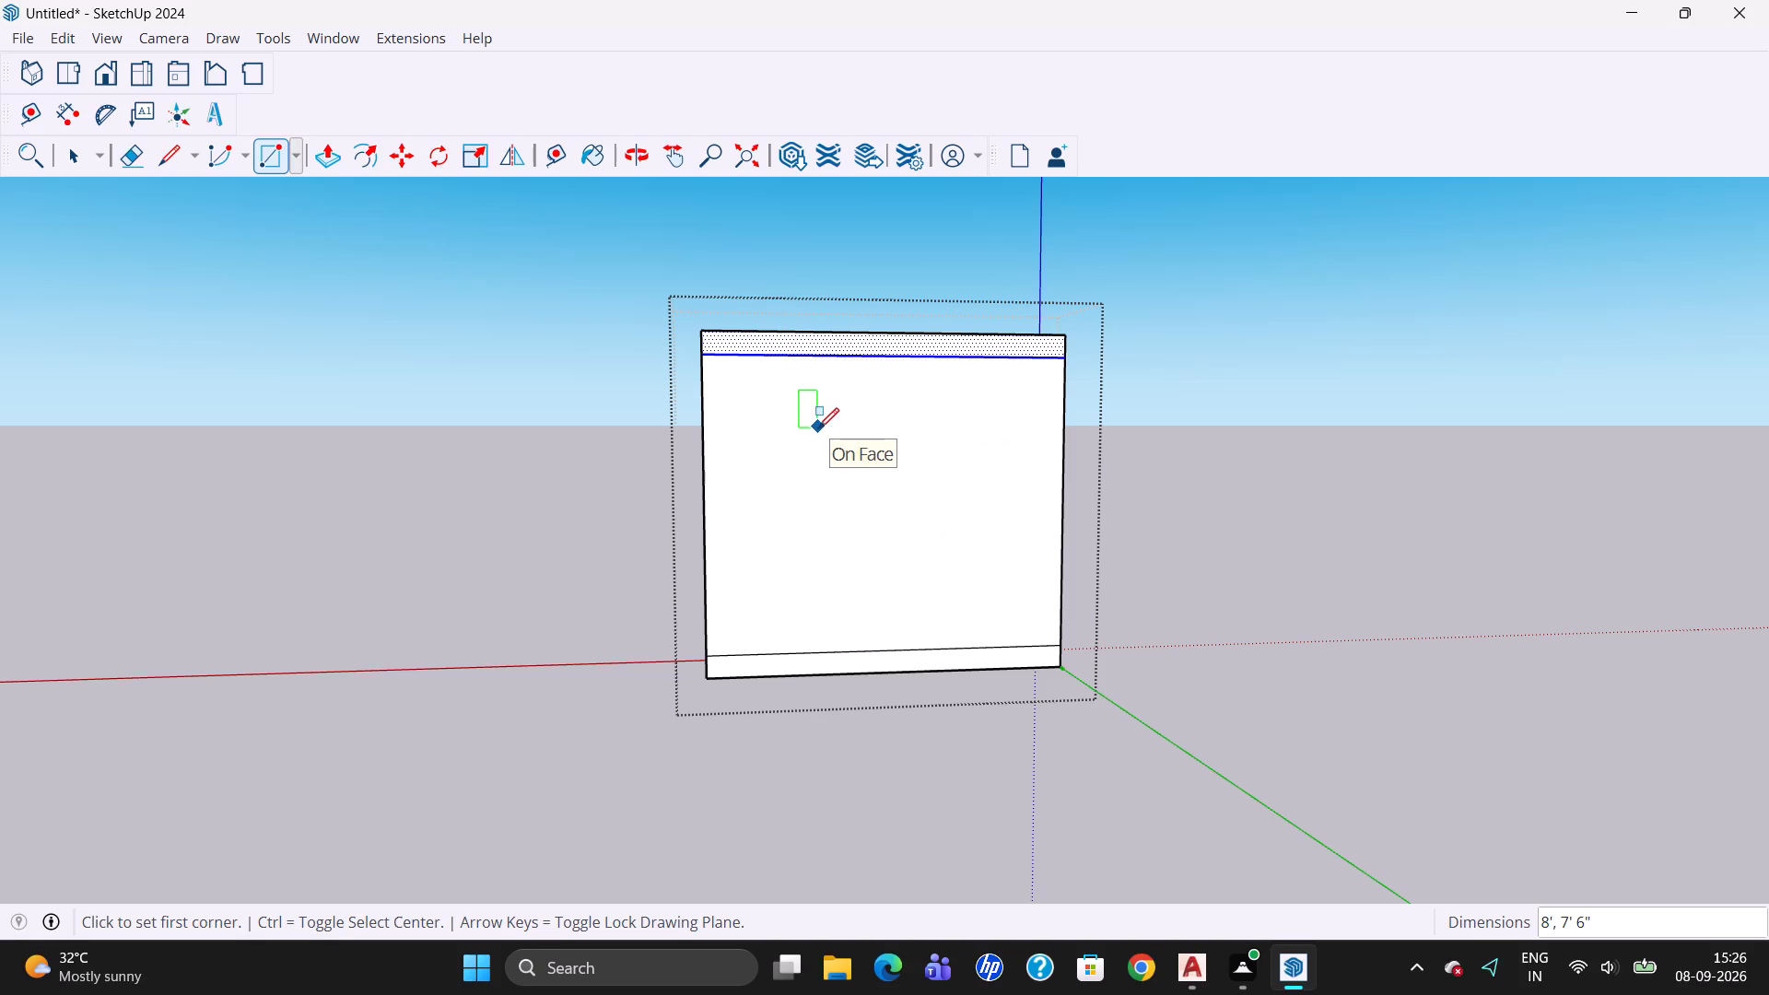
# Group the back rectangle together with the two slabs connected to it.
pyautogui.moveTo(73, 157); pyautogui.dragTo(76, 169)
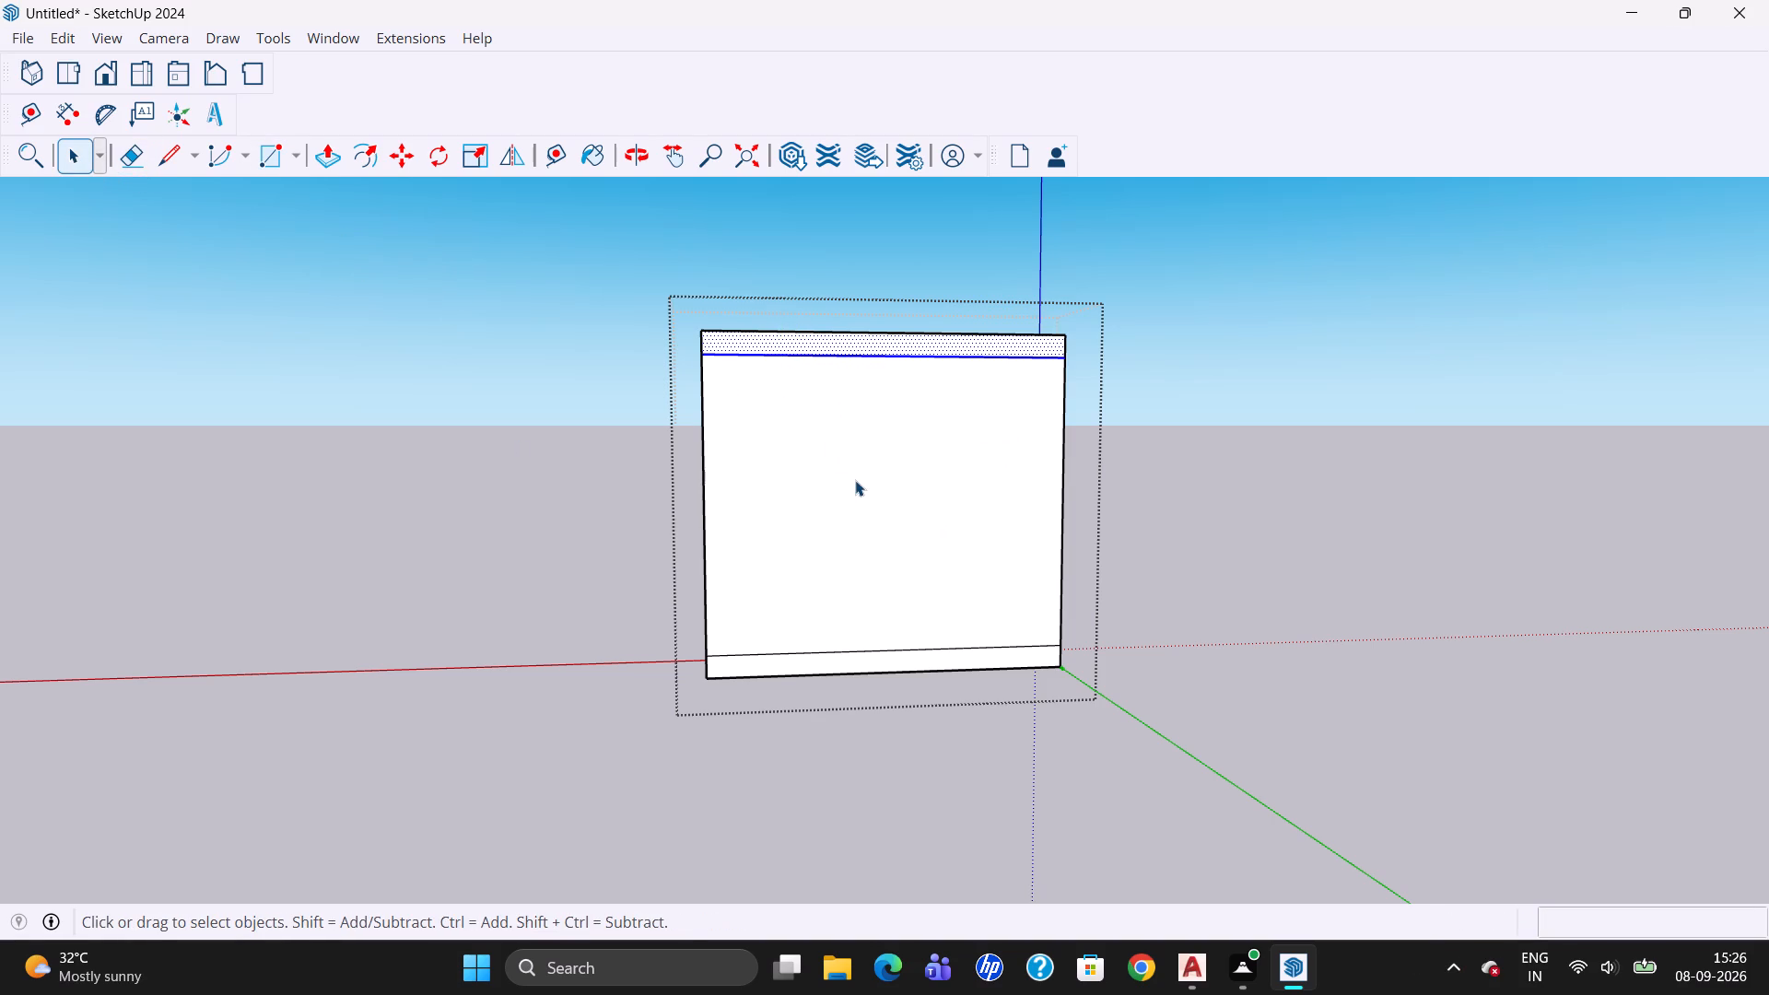
pyautogui.doubleClick(855, 480)
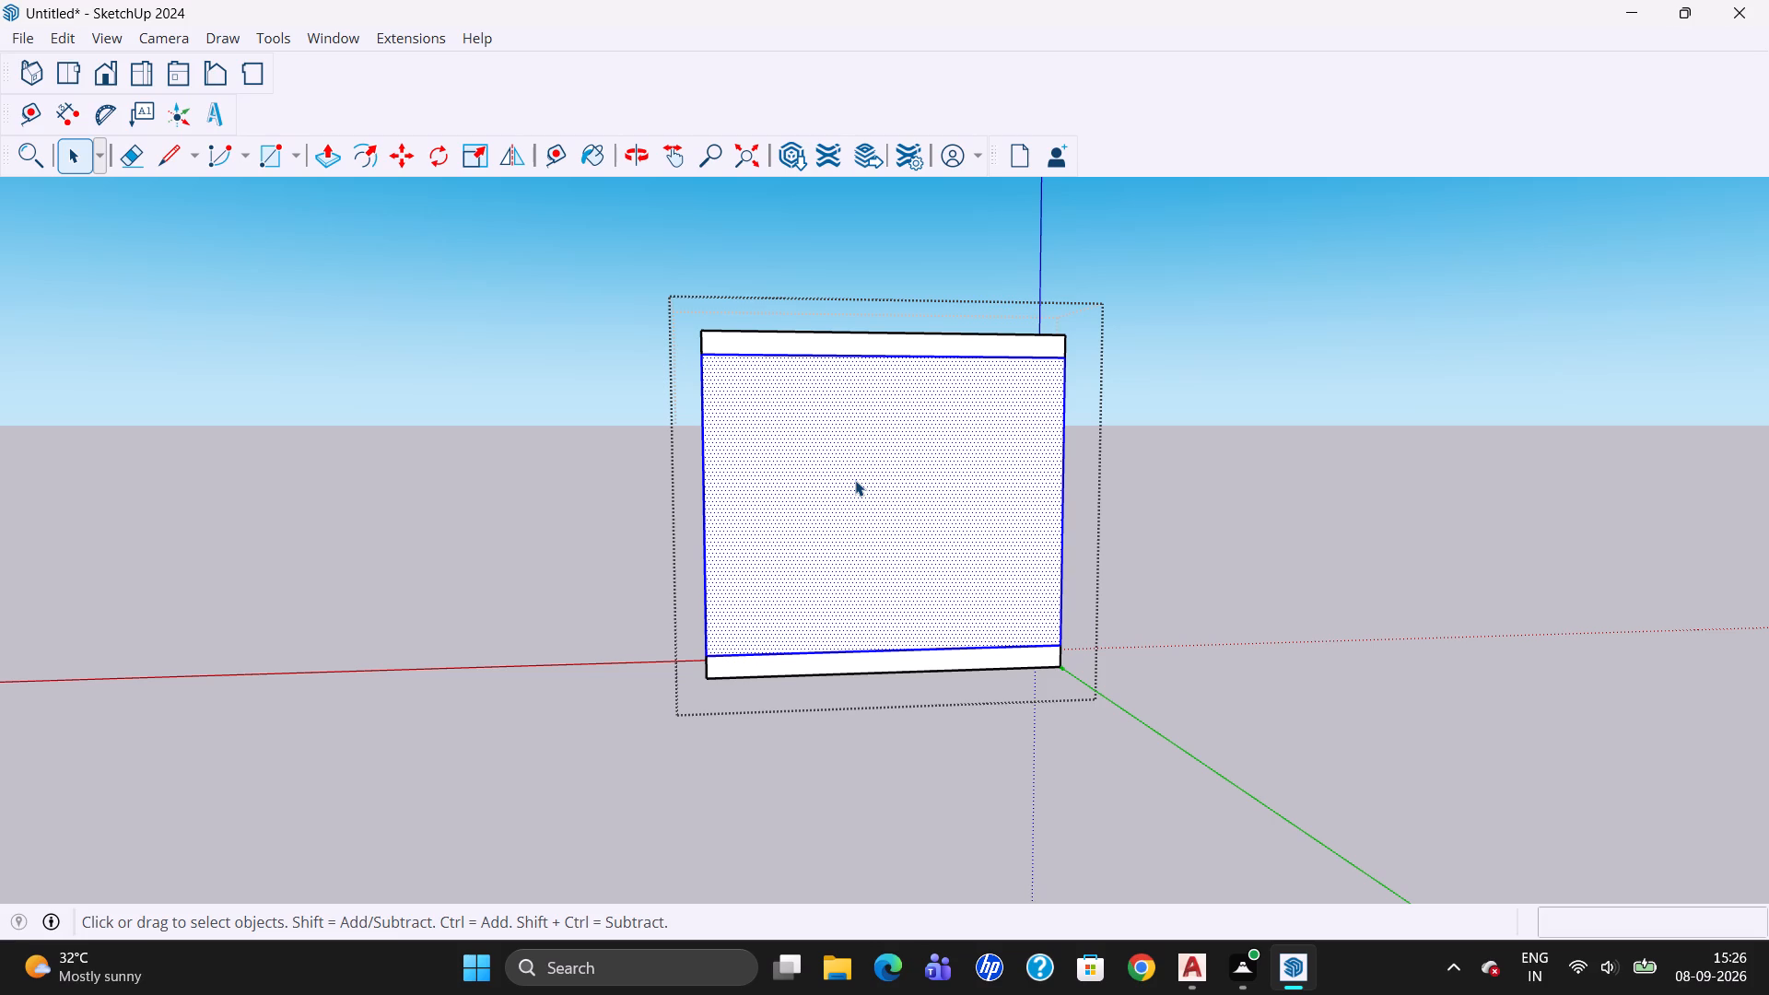
pyautogui.tripleClick(872, 342)
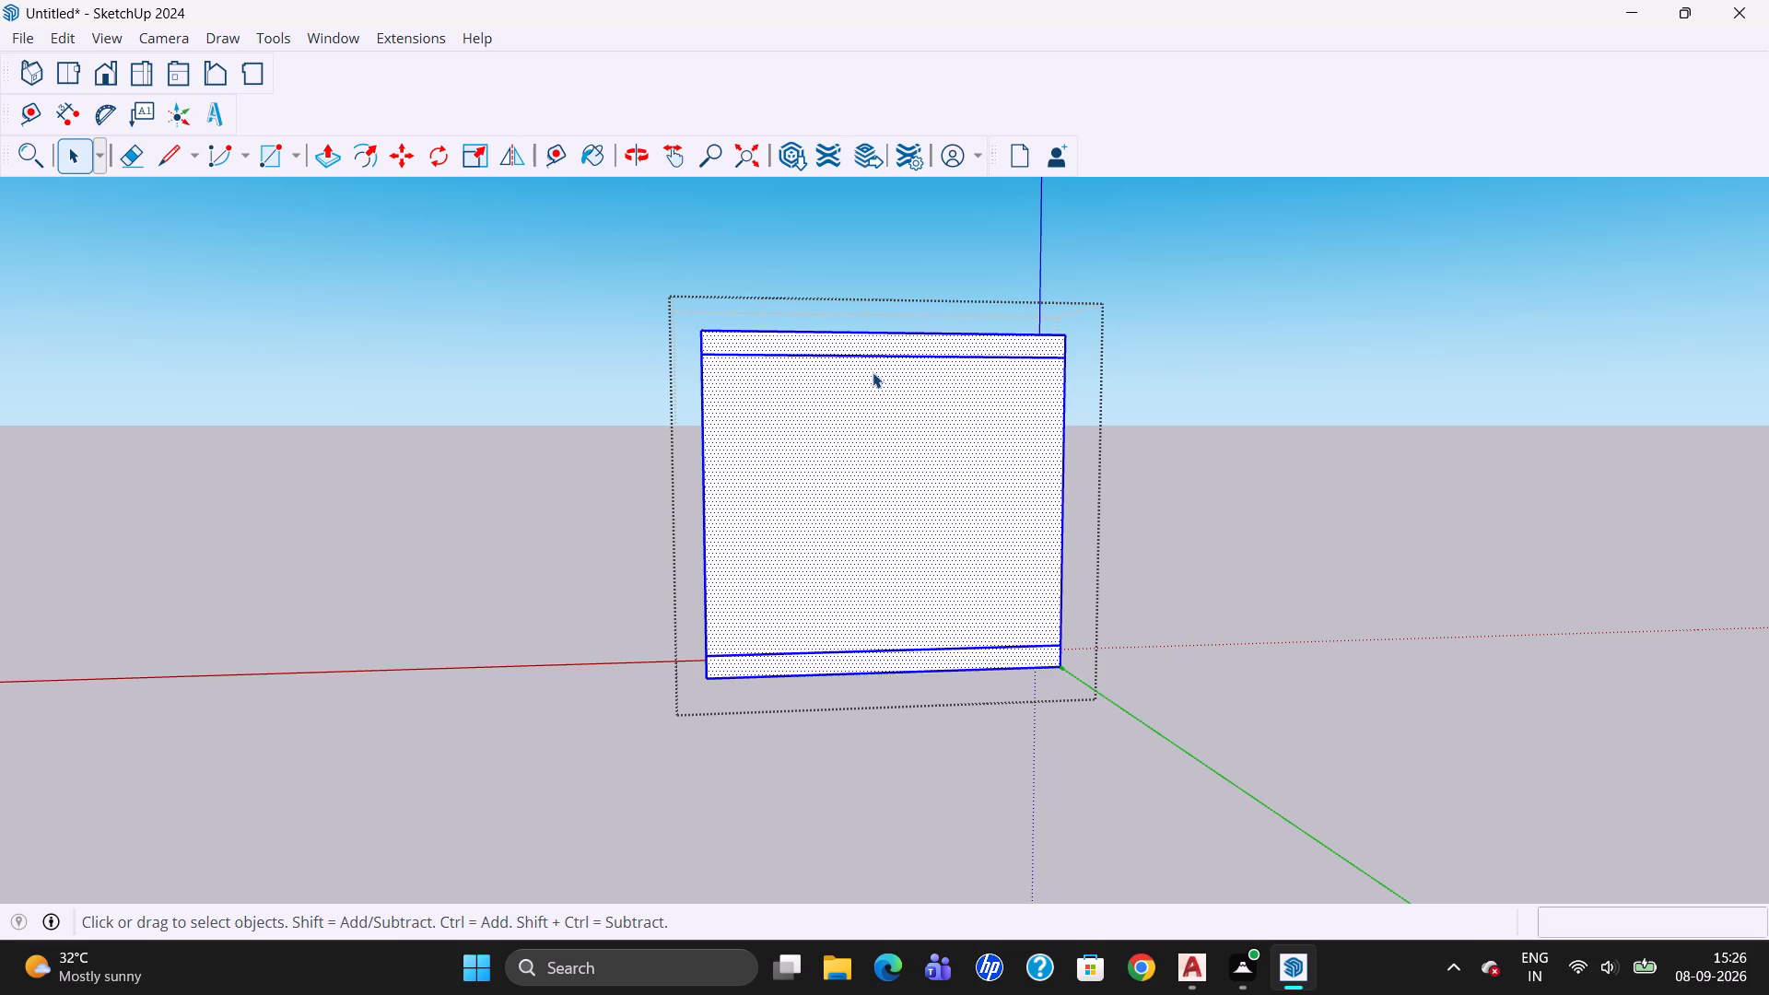
pyautogui.rightClick(881, 427)
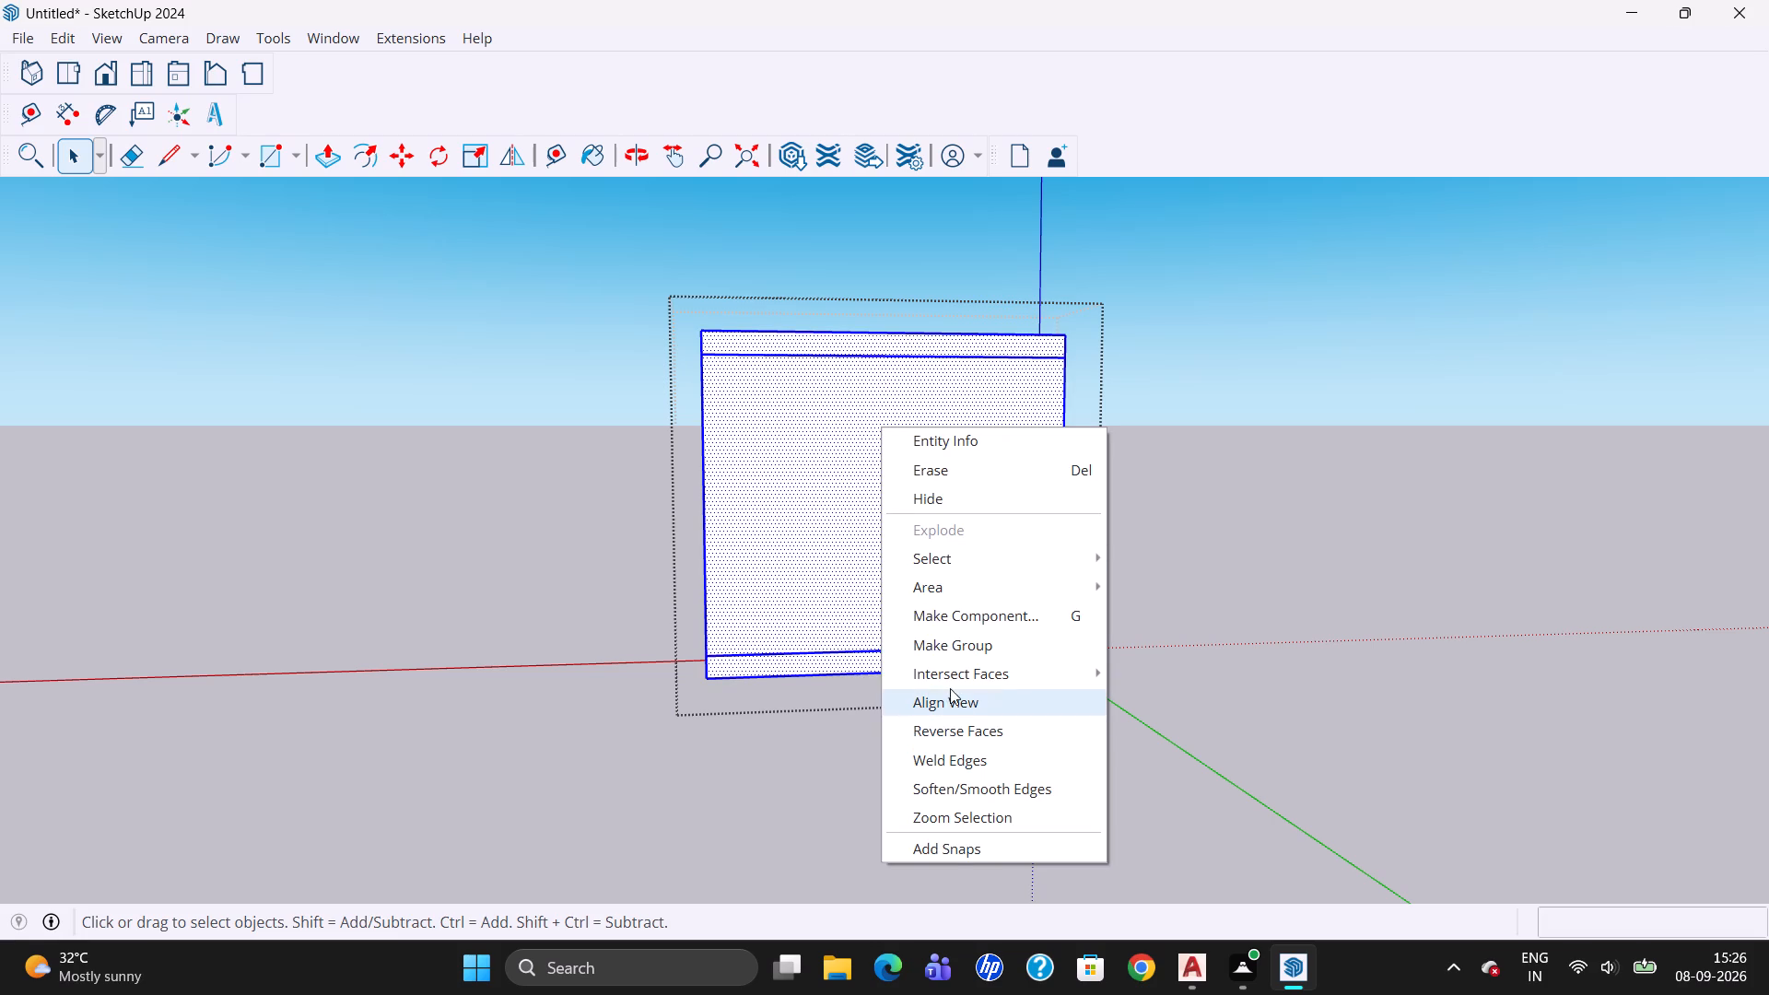
pyautogui.click(958, 645)
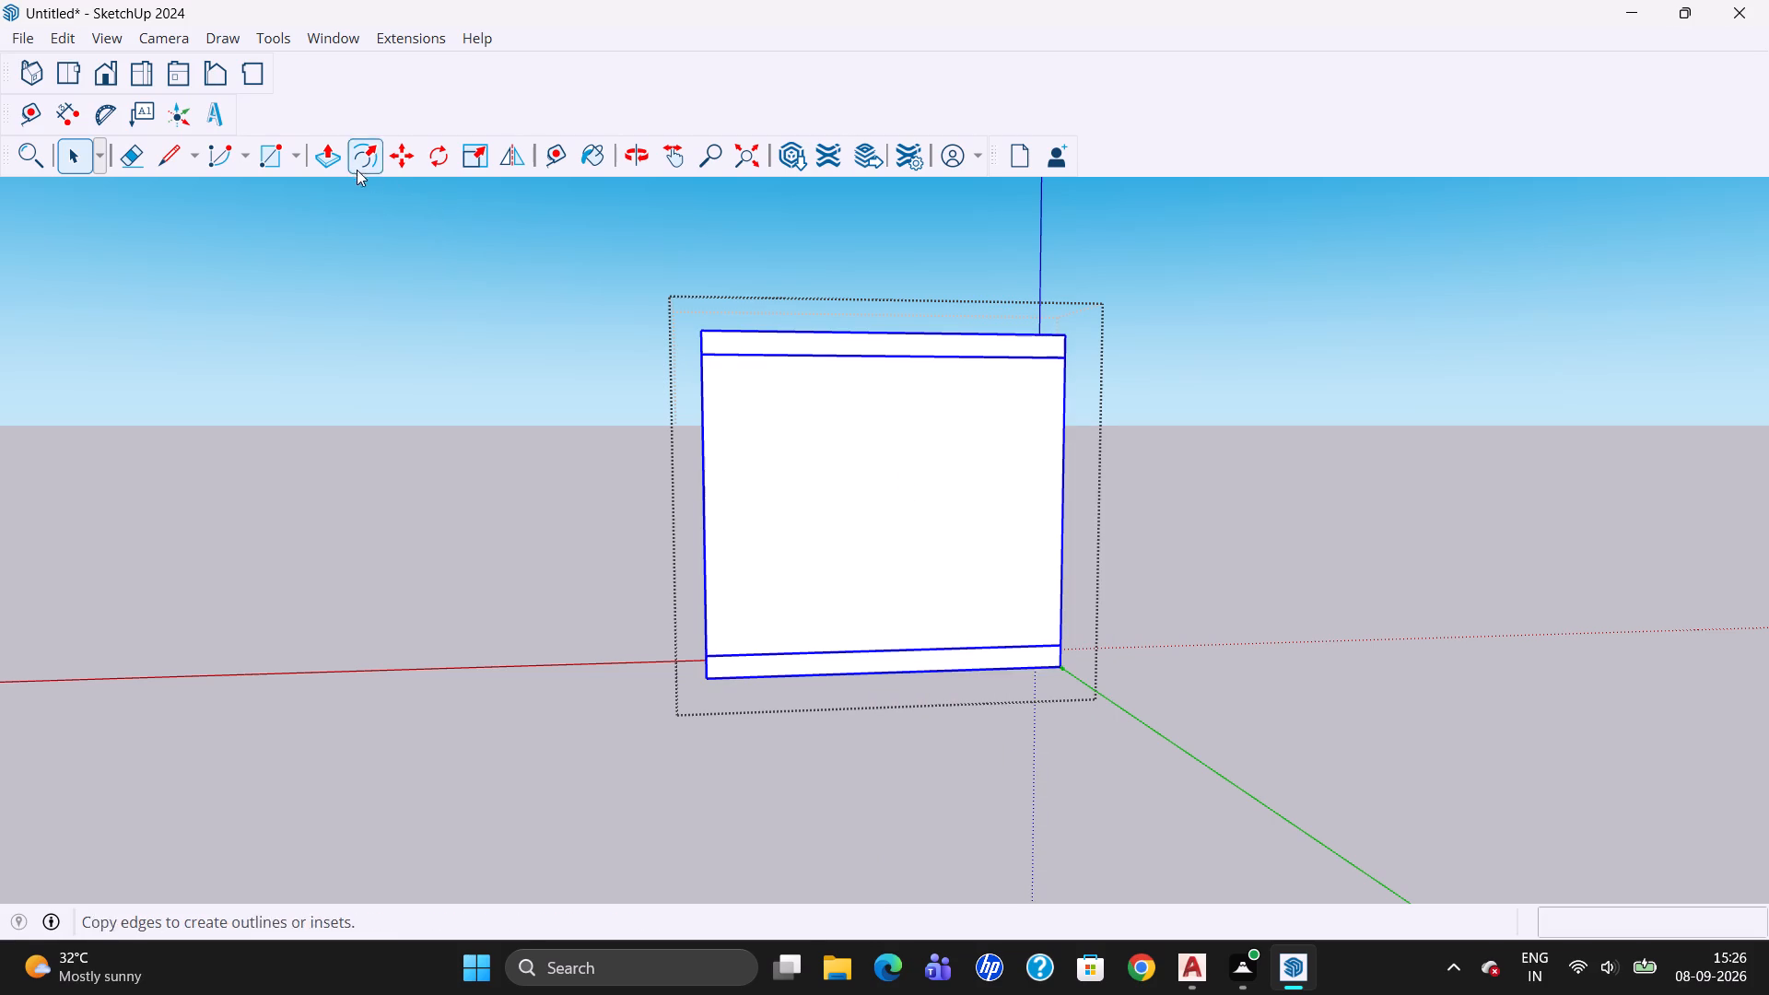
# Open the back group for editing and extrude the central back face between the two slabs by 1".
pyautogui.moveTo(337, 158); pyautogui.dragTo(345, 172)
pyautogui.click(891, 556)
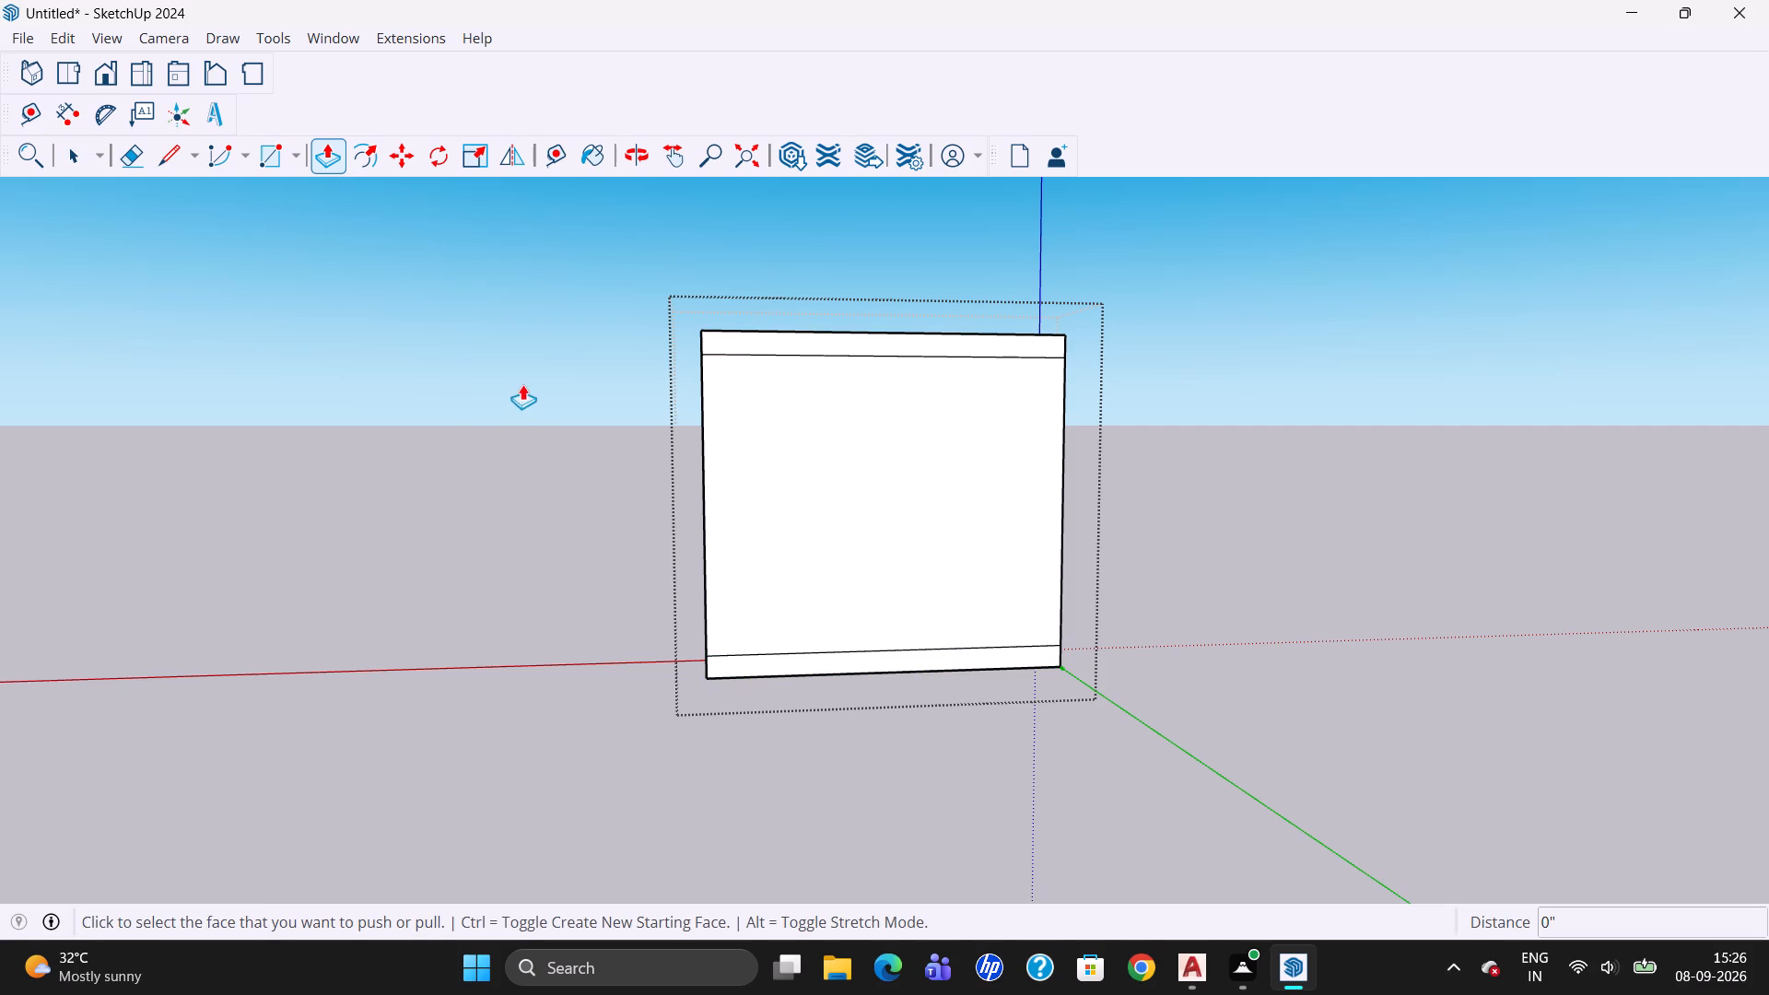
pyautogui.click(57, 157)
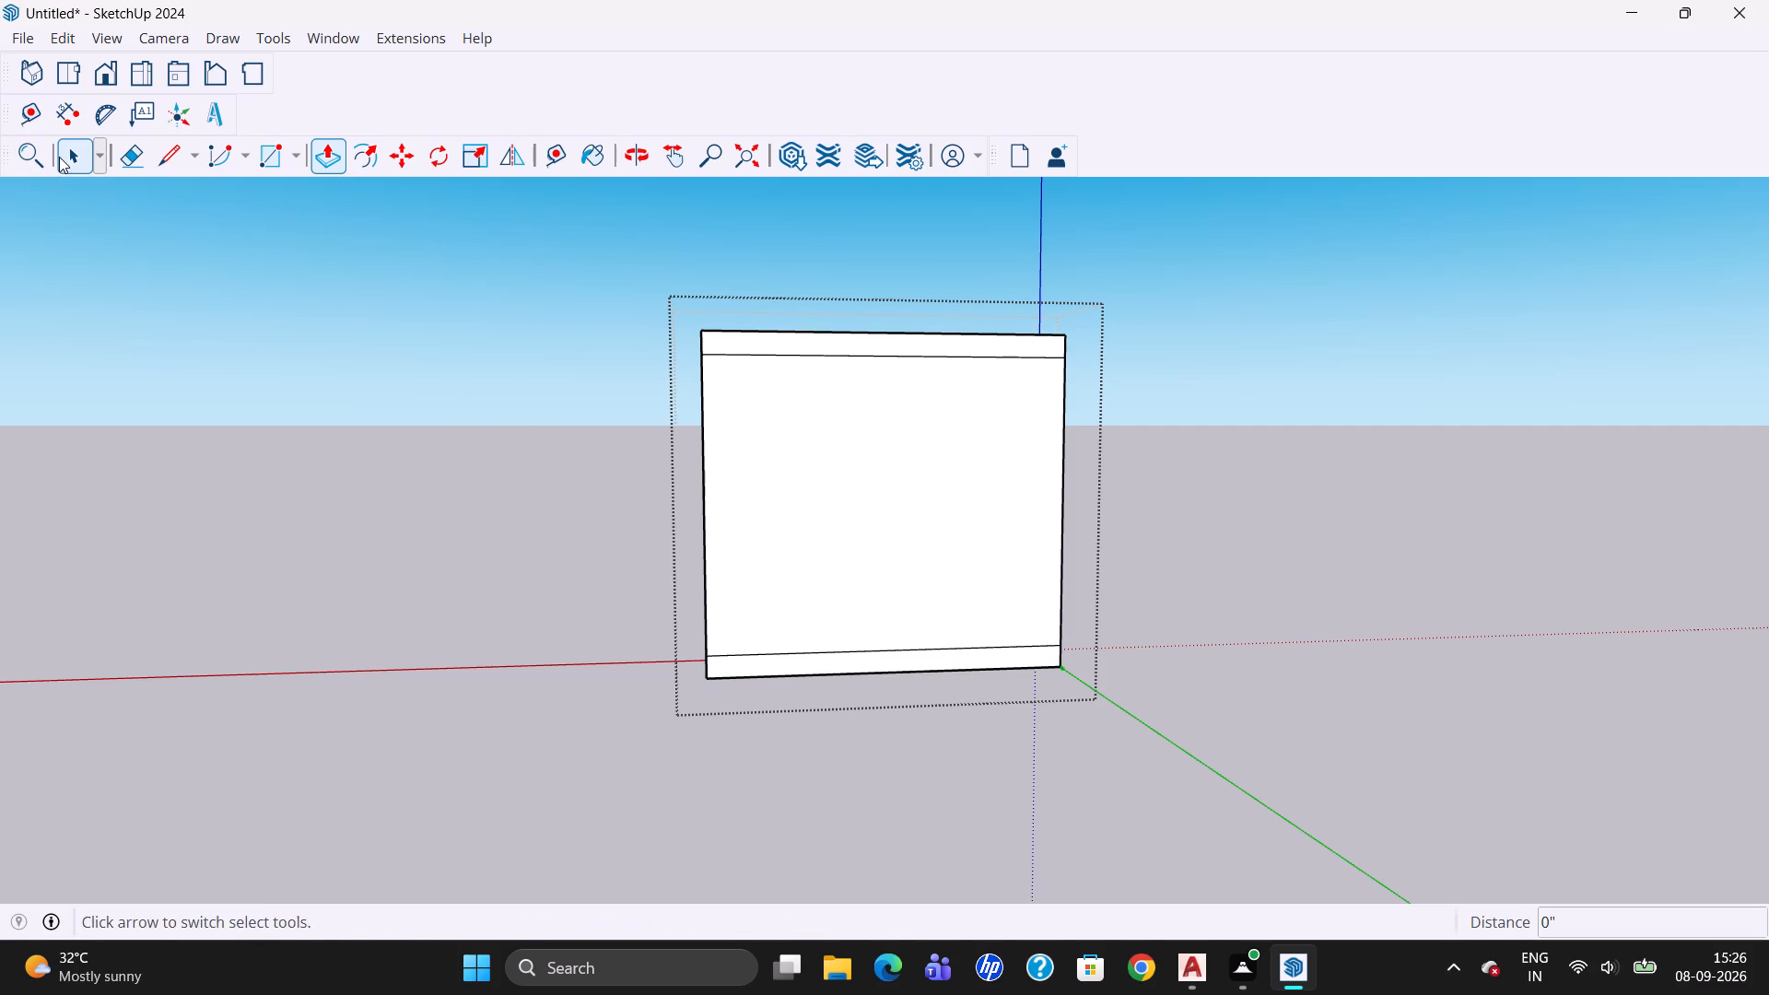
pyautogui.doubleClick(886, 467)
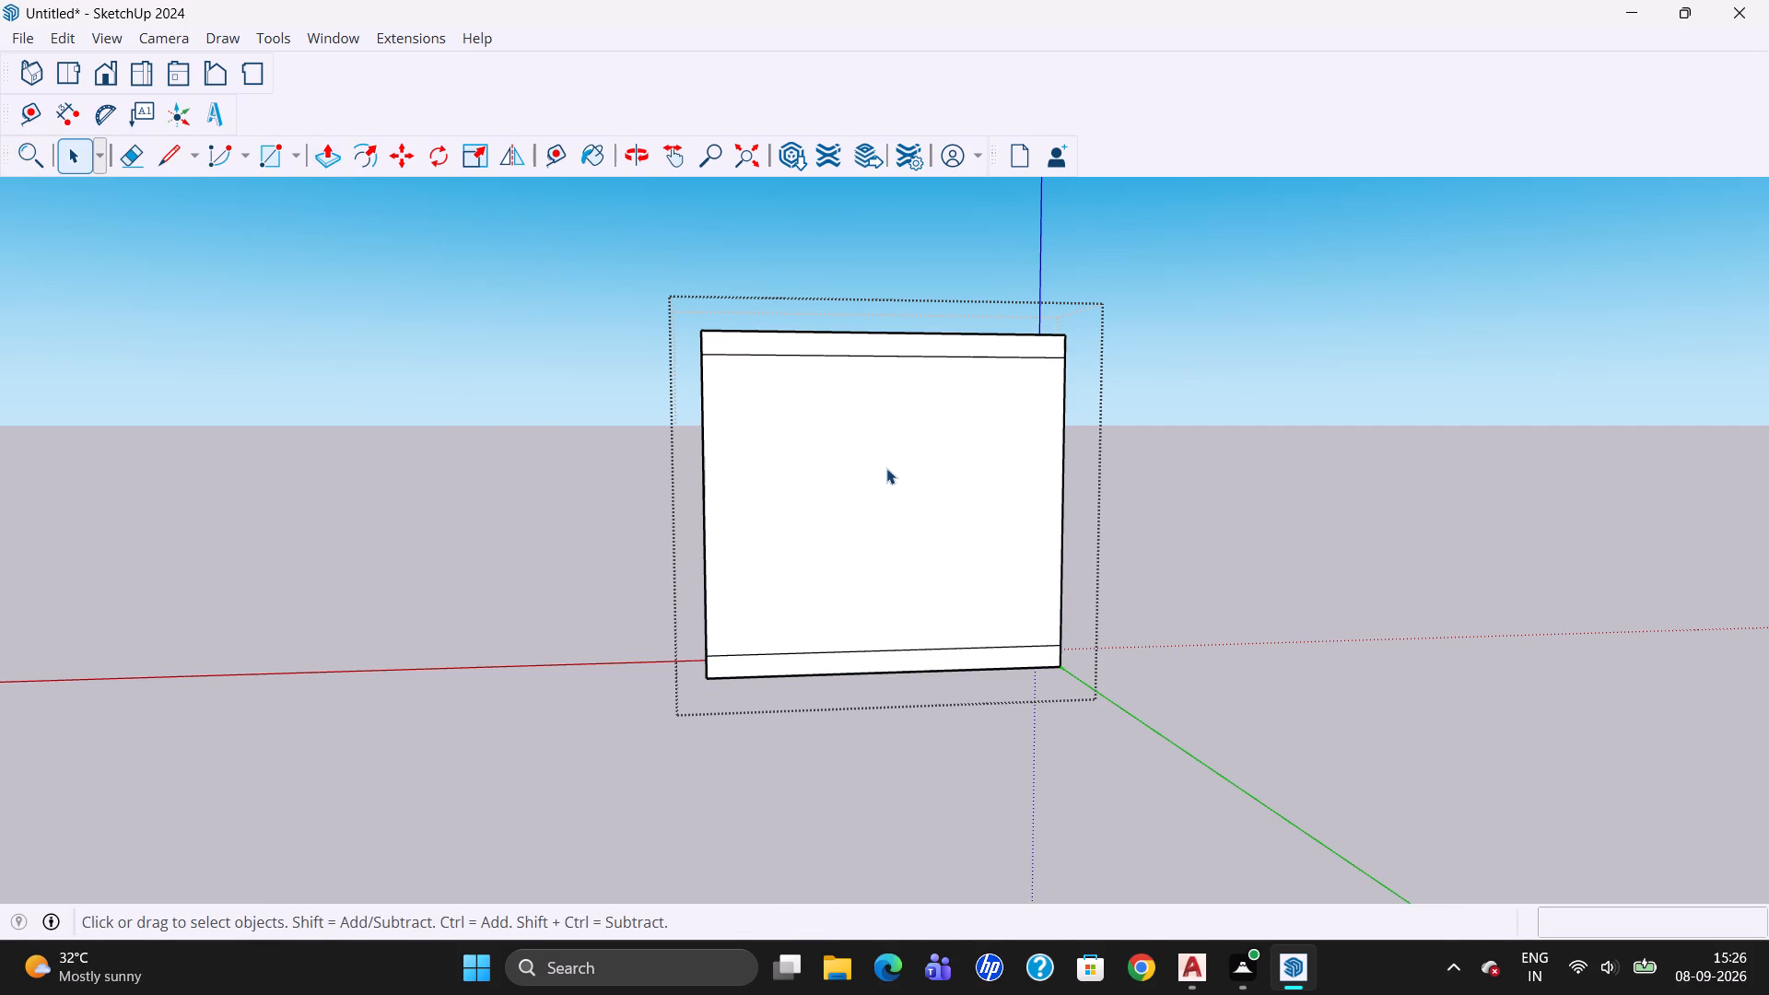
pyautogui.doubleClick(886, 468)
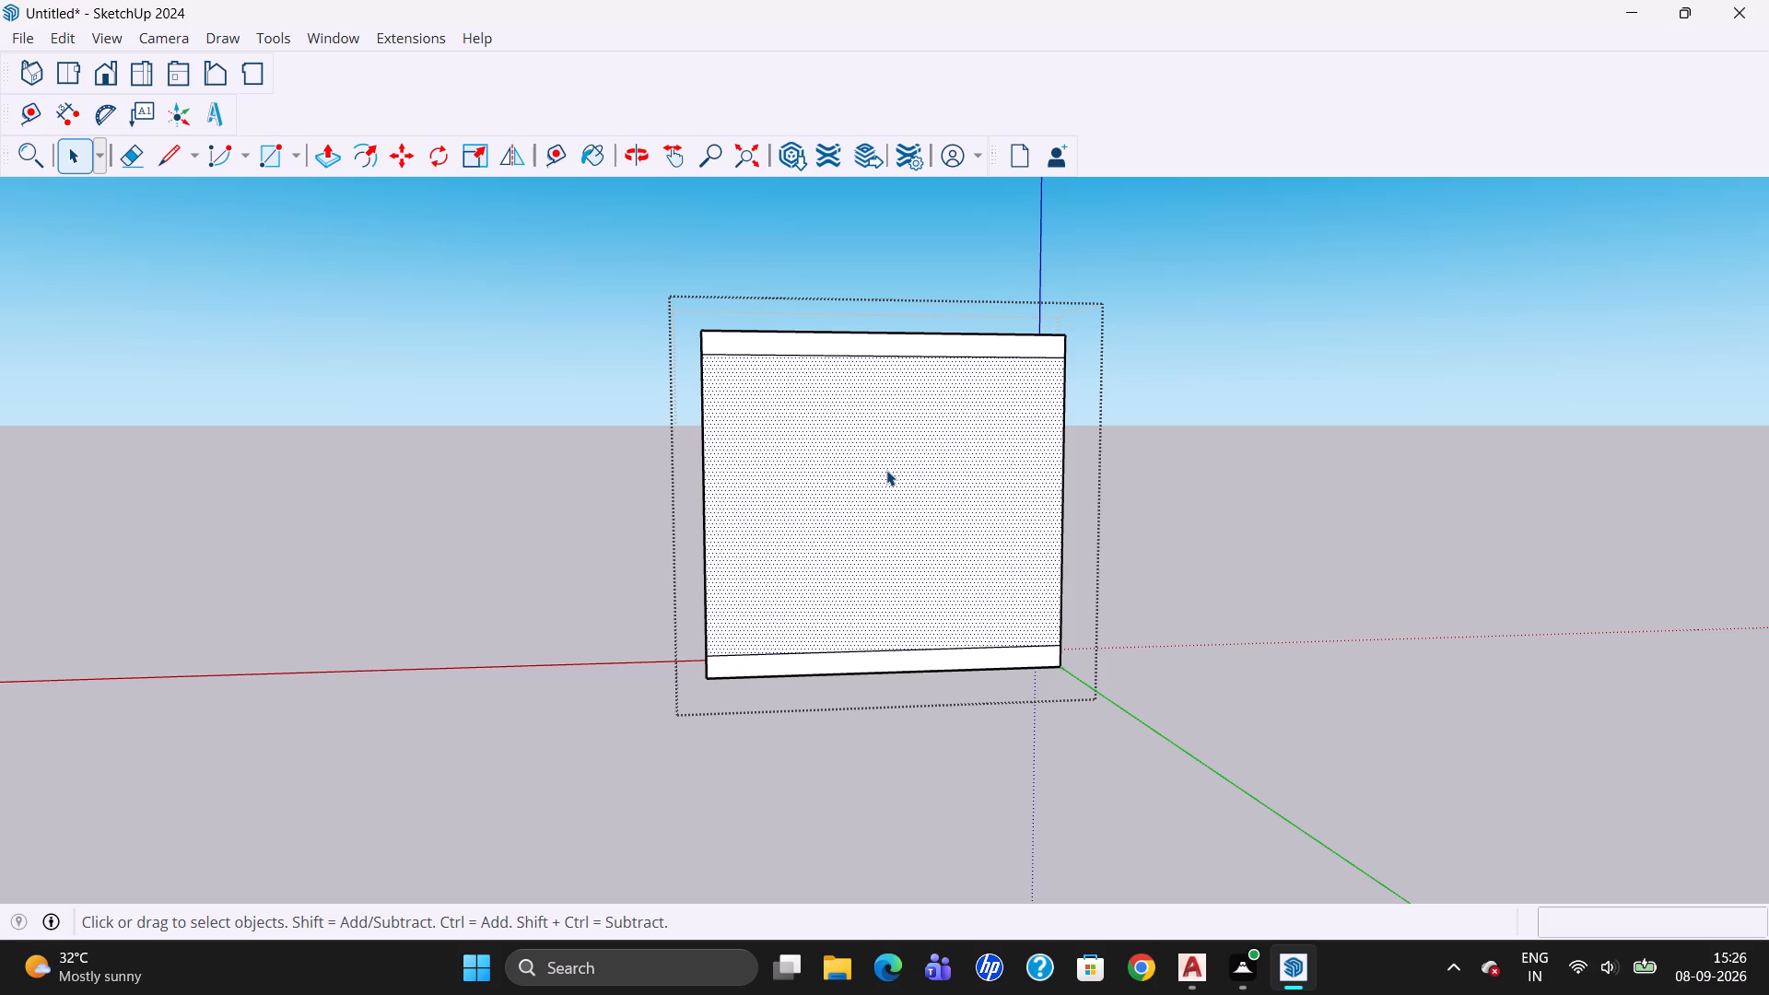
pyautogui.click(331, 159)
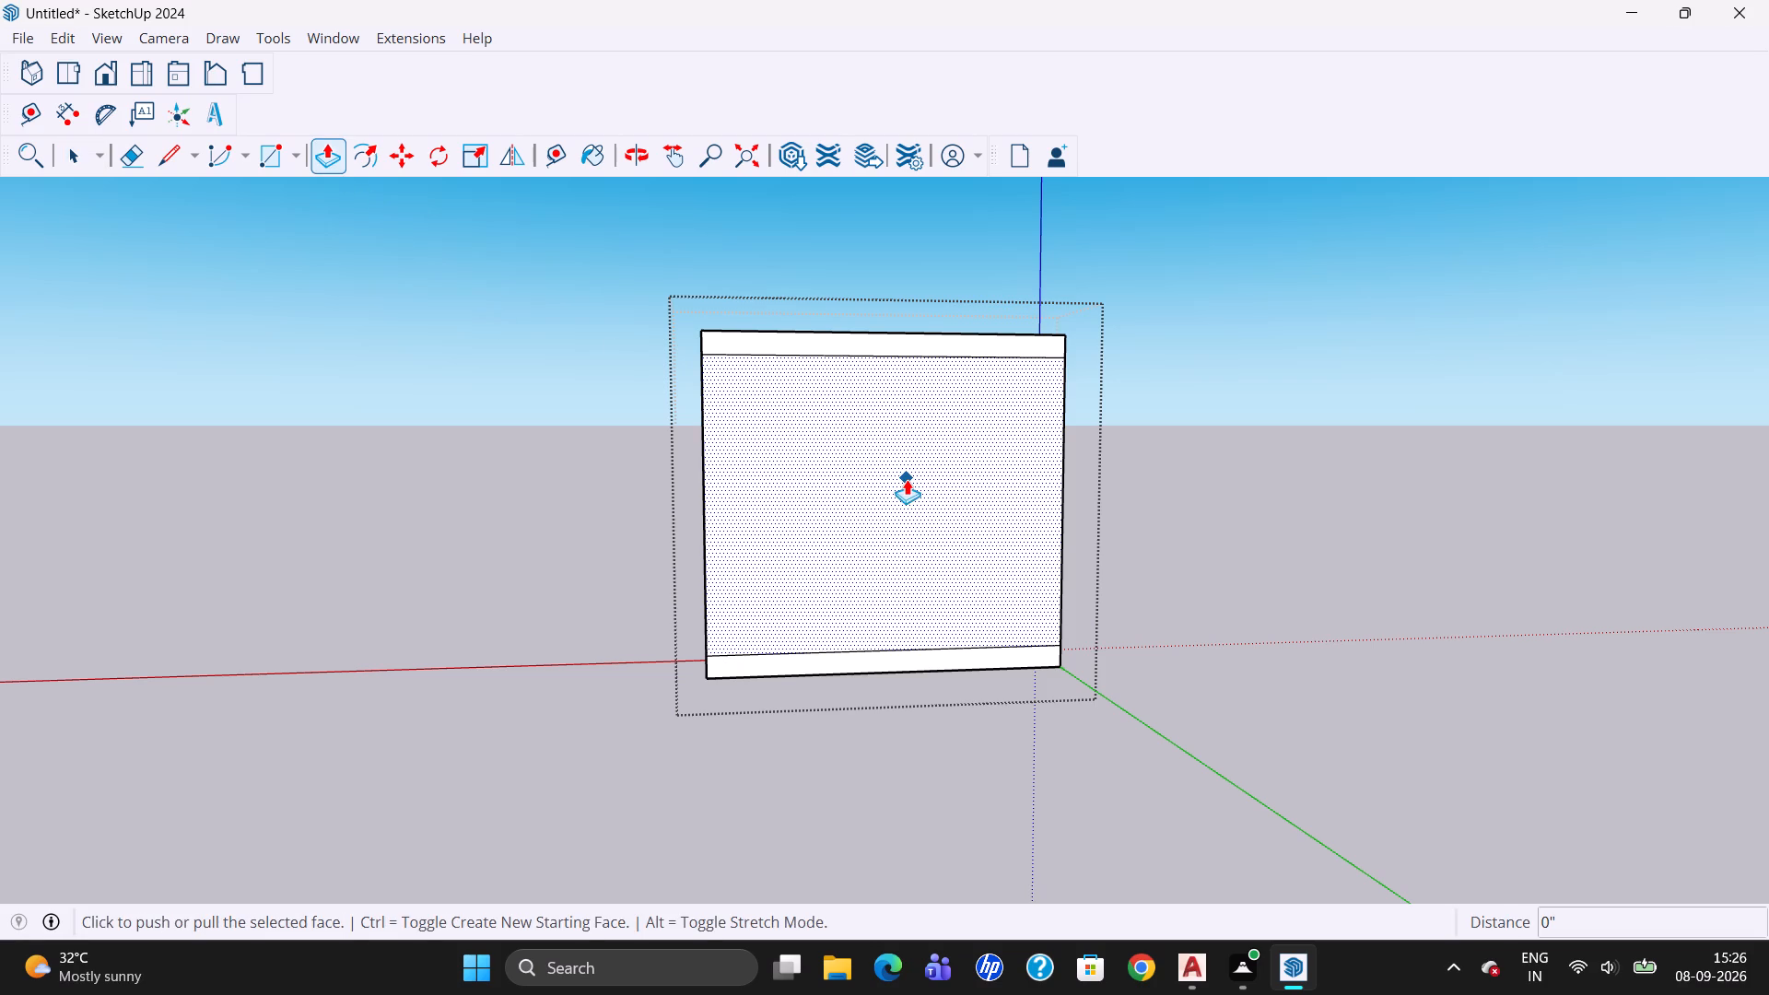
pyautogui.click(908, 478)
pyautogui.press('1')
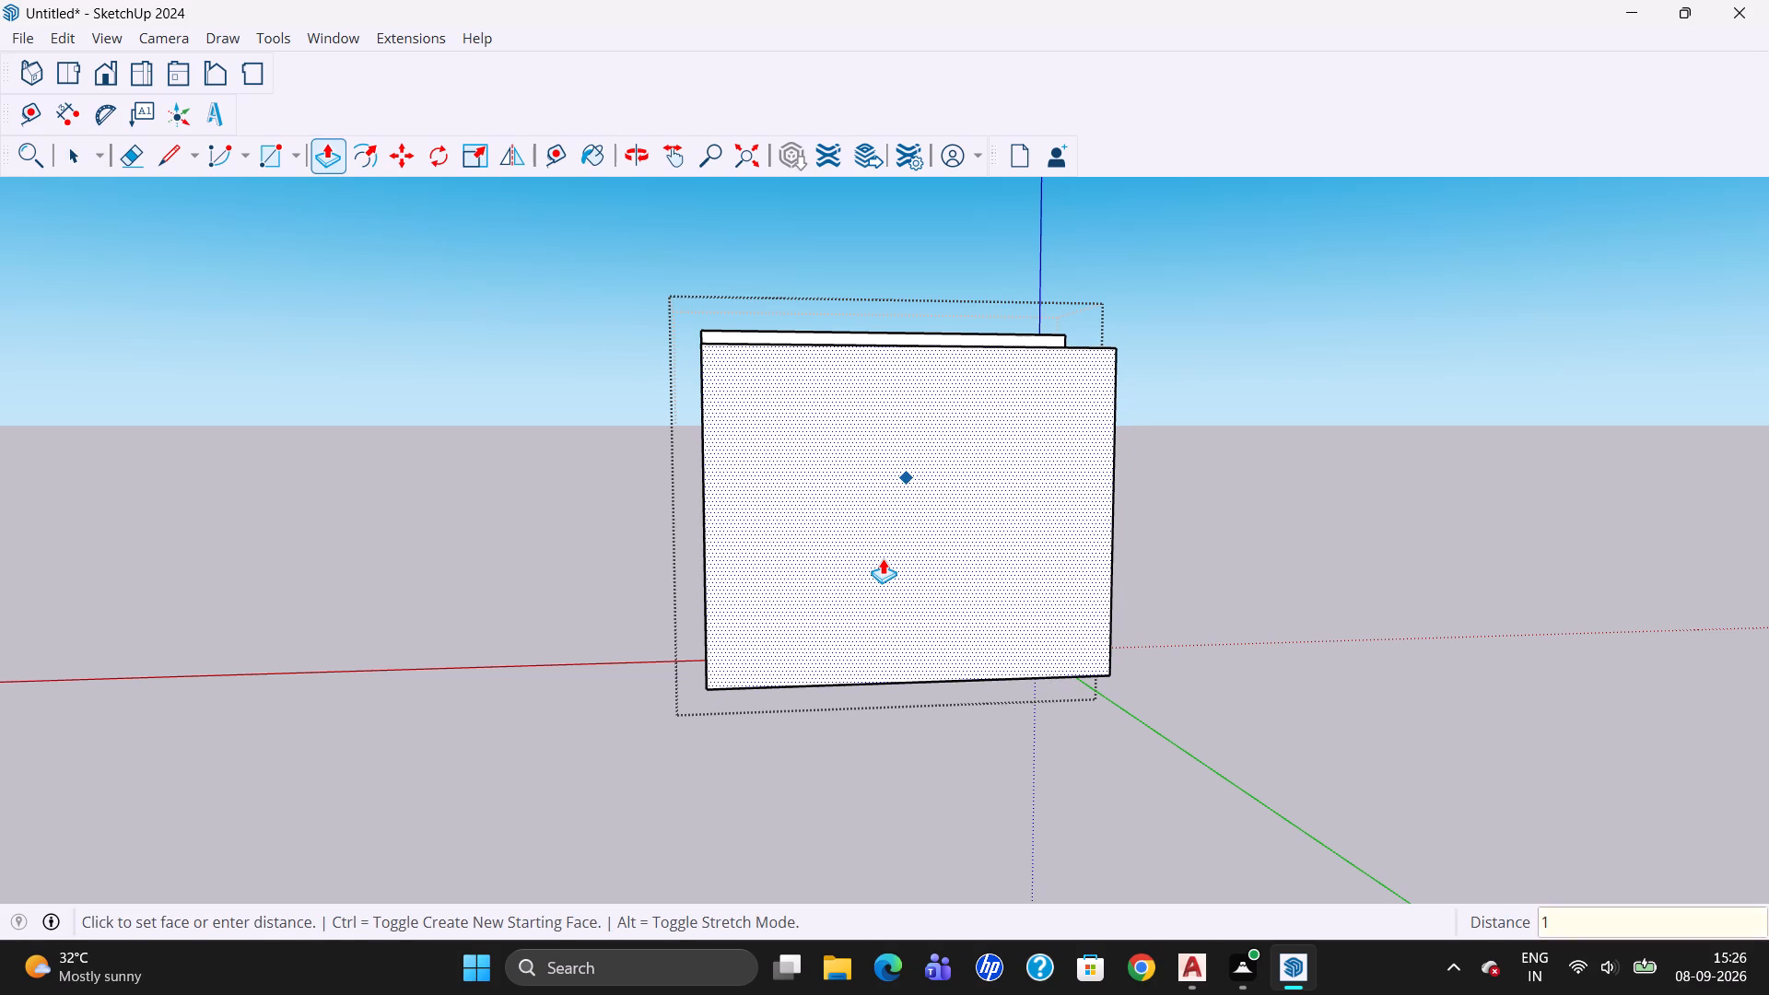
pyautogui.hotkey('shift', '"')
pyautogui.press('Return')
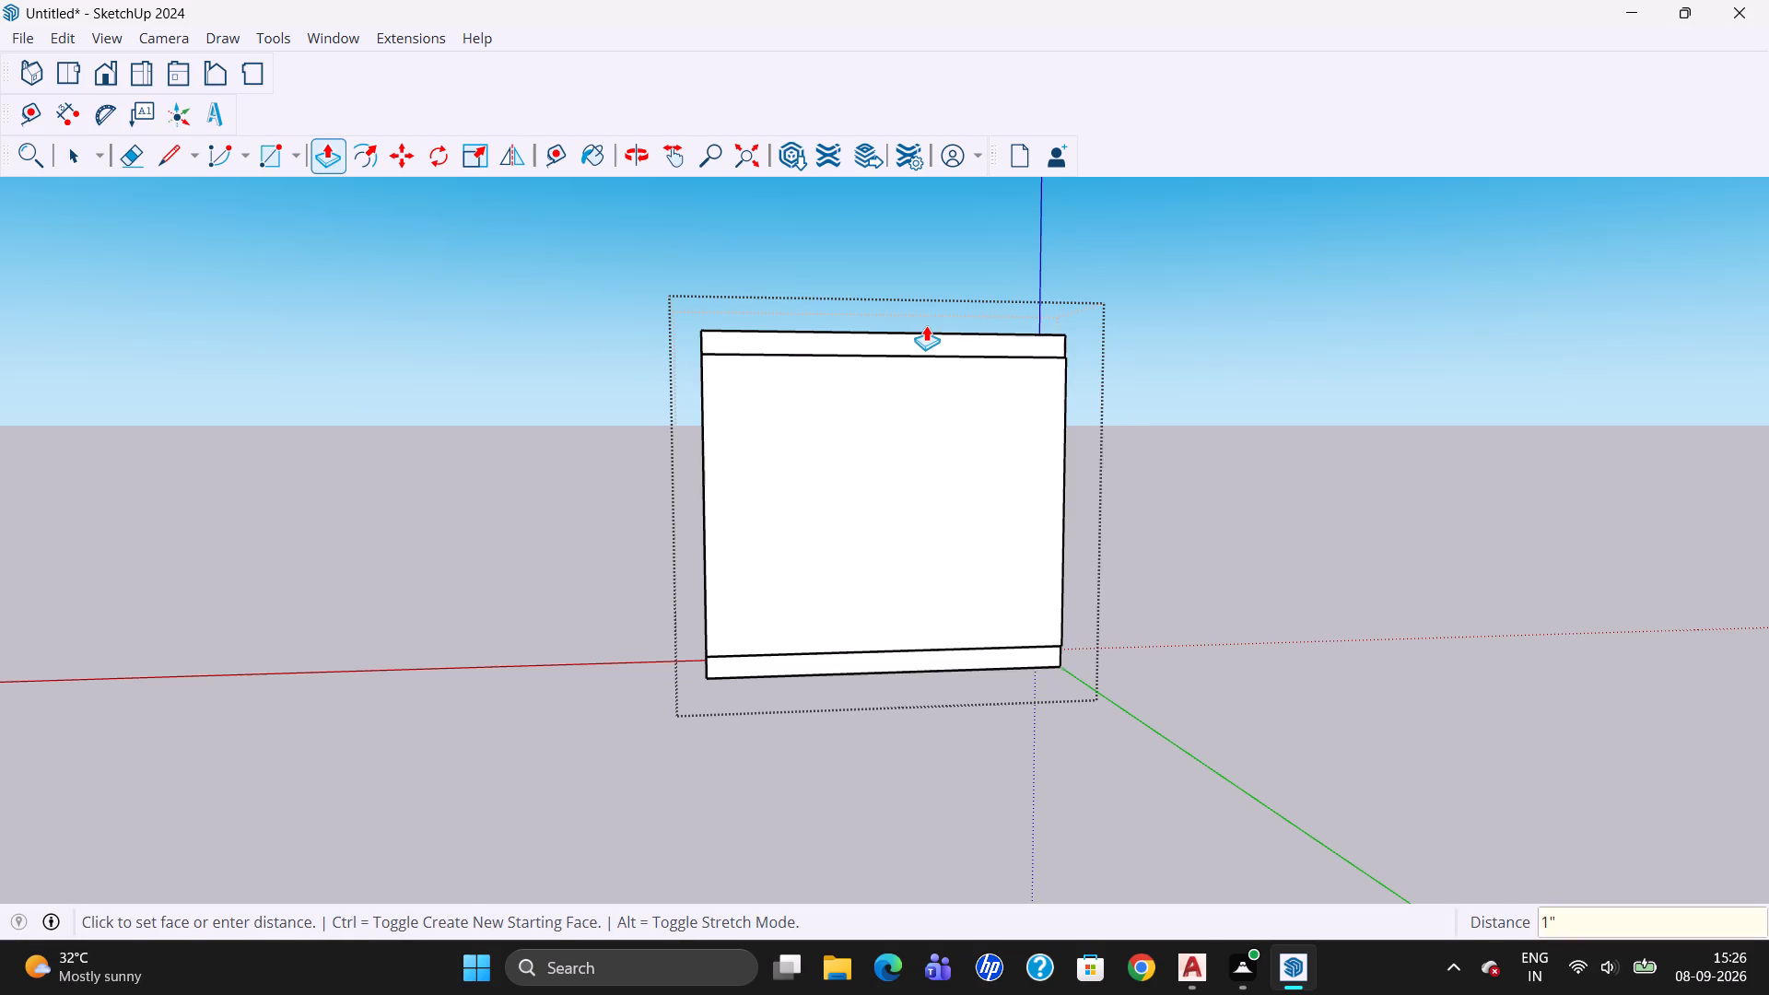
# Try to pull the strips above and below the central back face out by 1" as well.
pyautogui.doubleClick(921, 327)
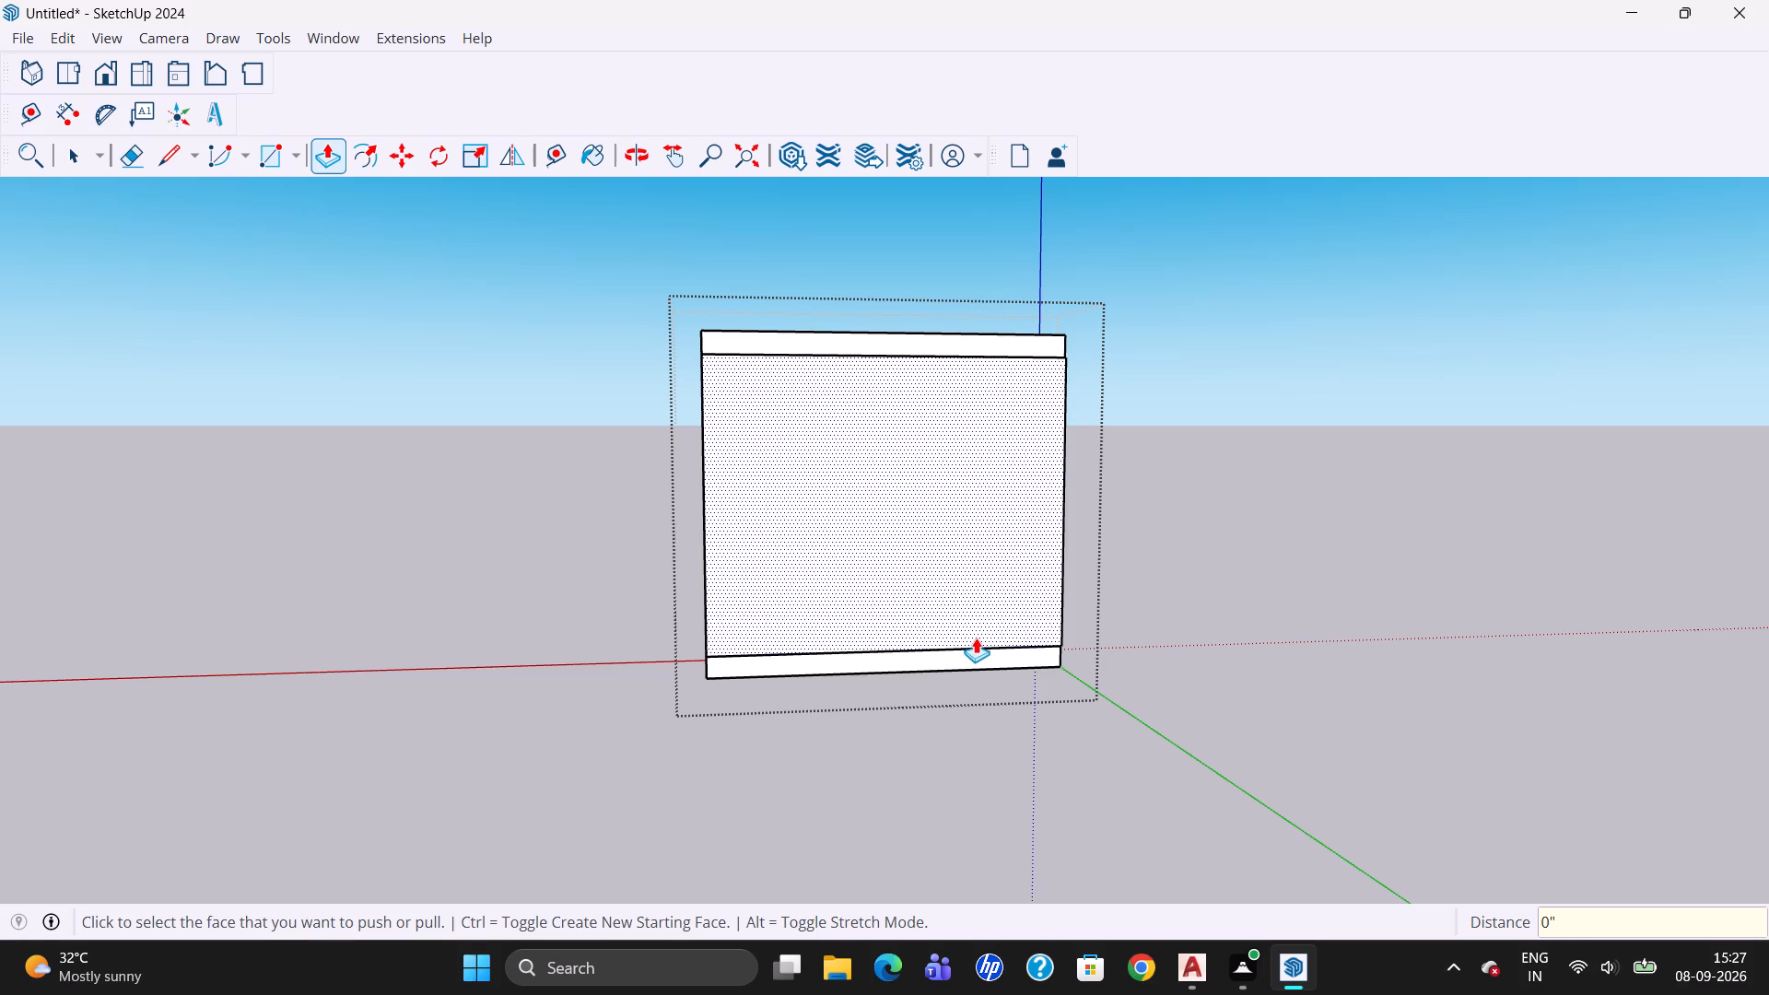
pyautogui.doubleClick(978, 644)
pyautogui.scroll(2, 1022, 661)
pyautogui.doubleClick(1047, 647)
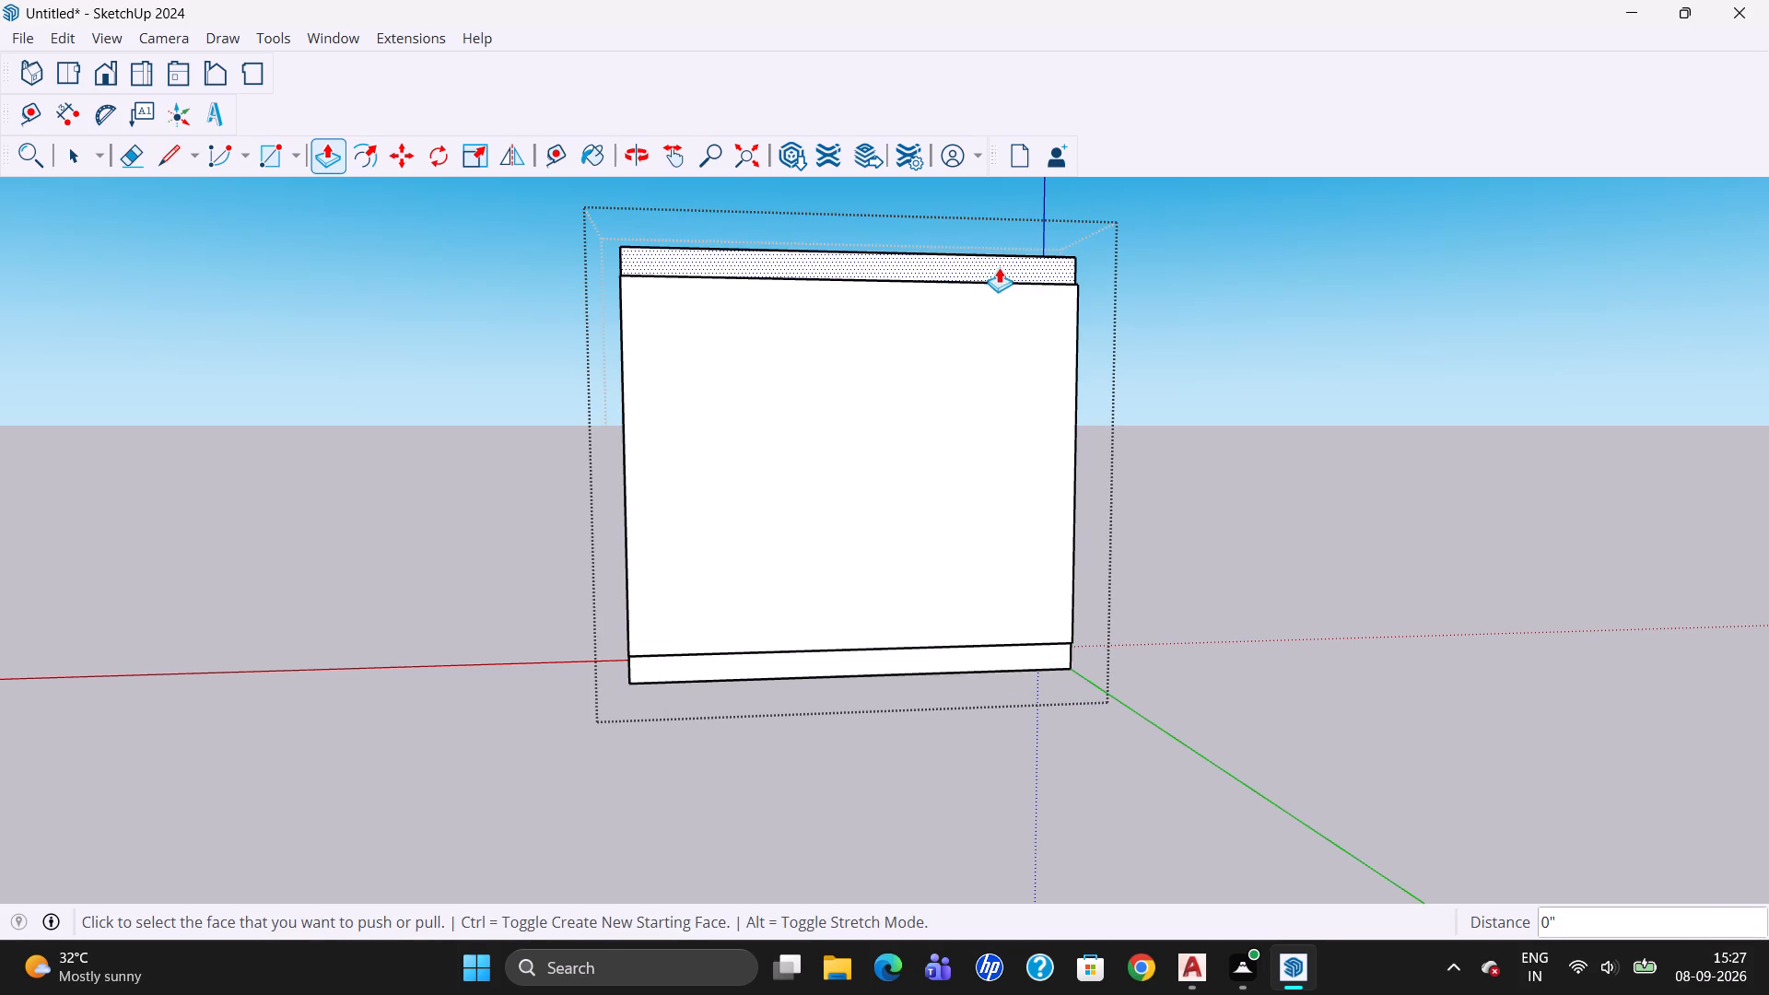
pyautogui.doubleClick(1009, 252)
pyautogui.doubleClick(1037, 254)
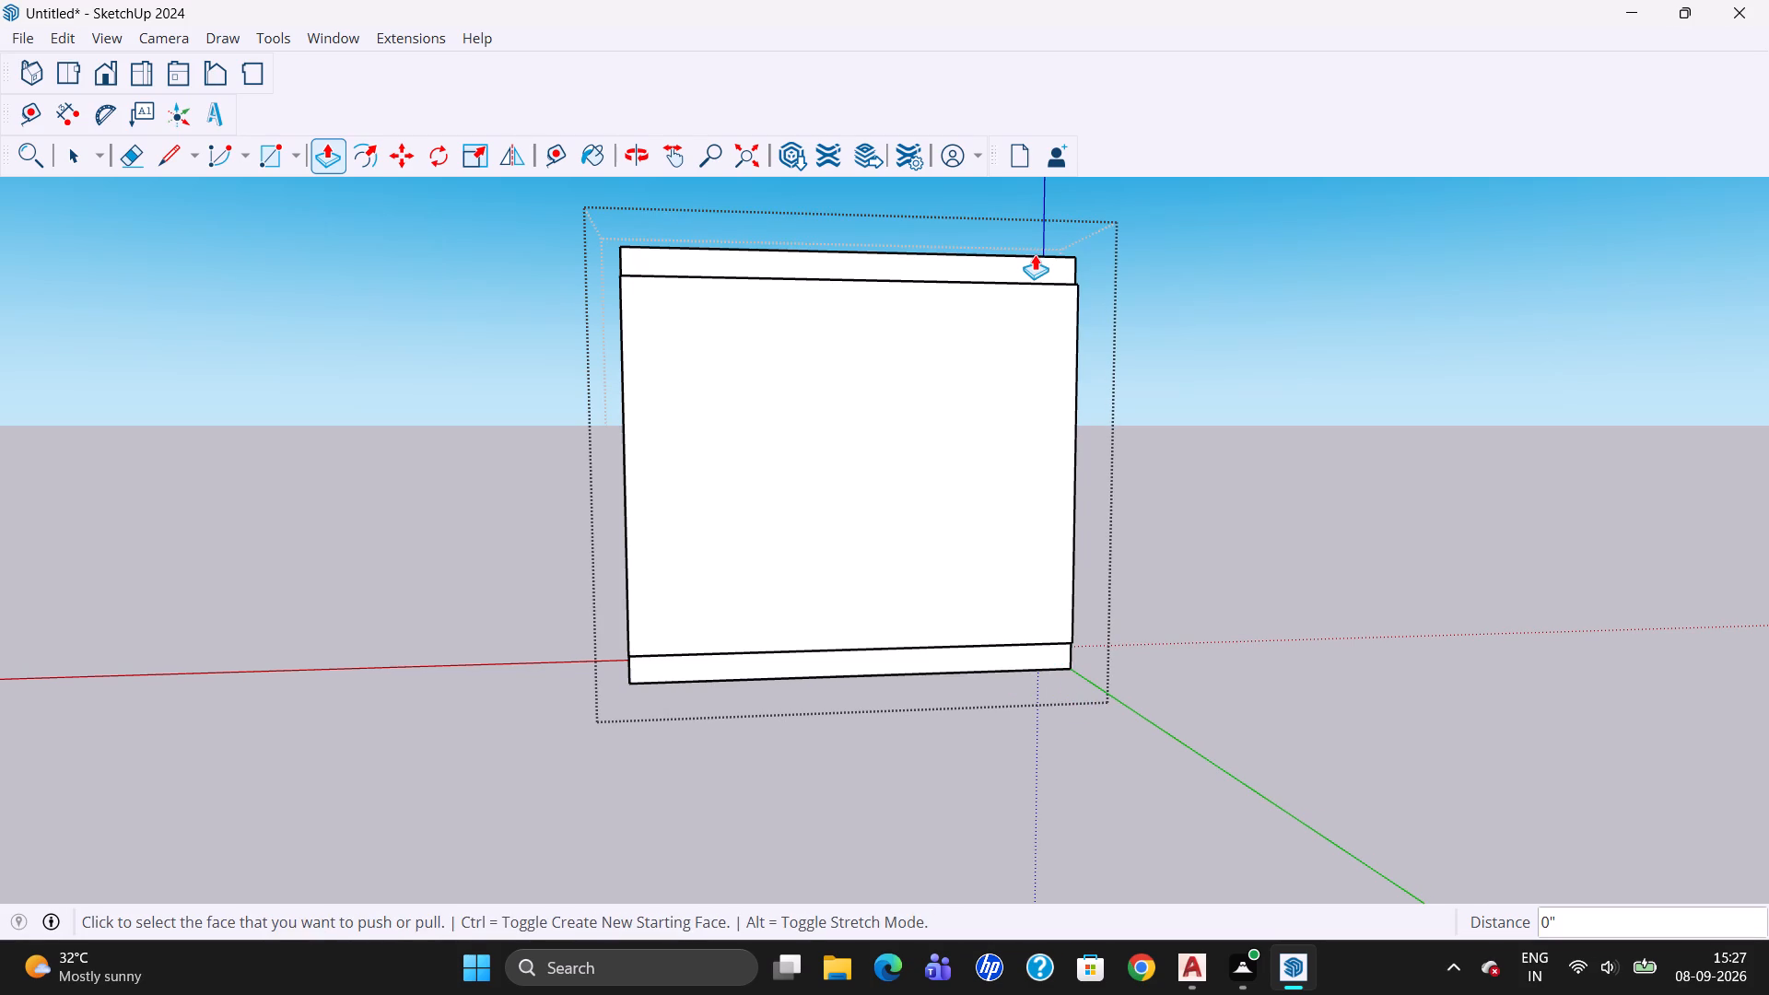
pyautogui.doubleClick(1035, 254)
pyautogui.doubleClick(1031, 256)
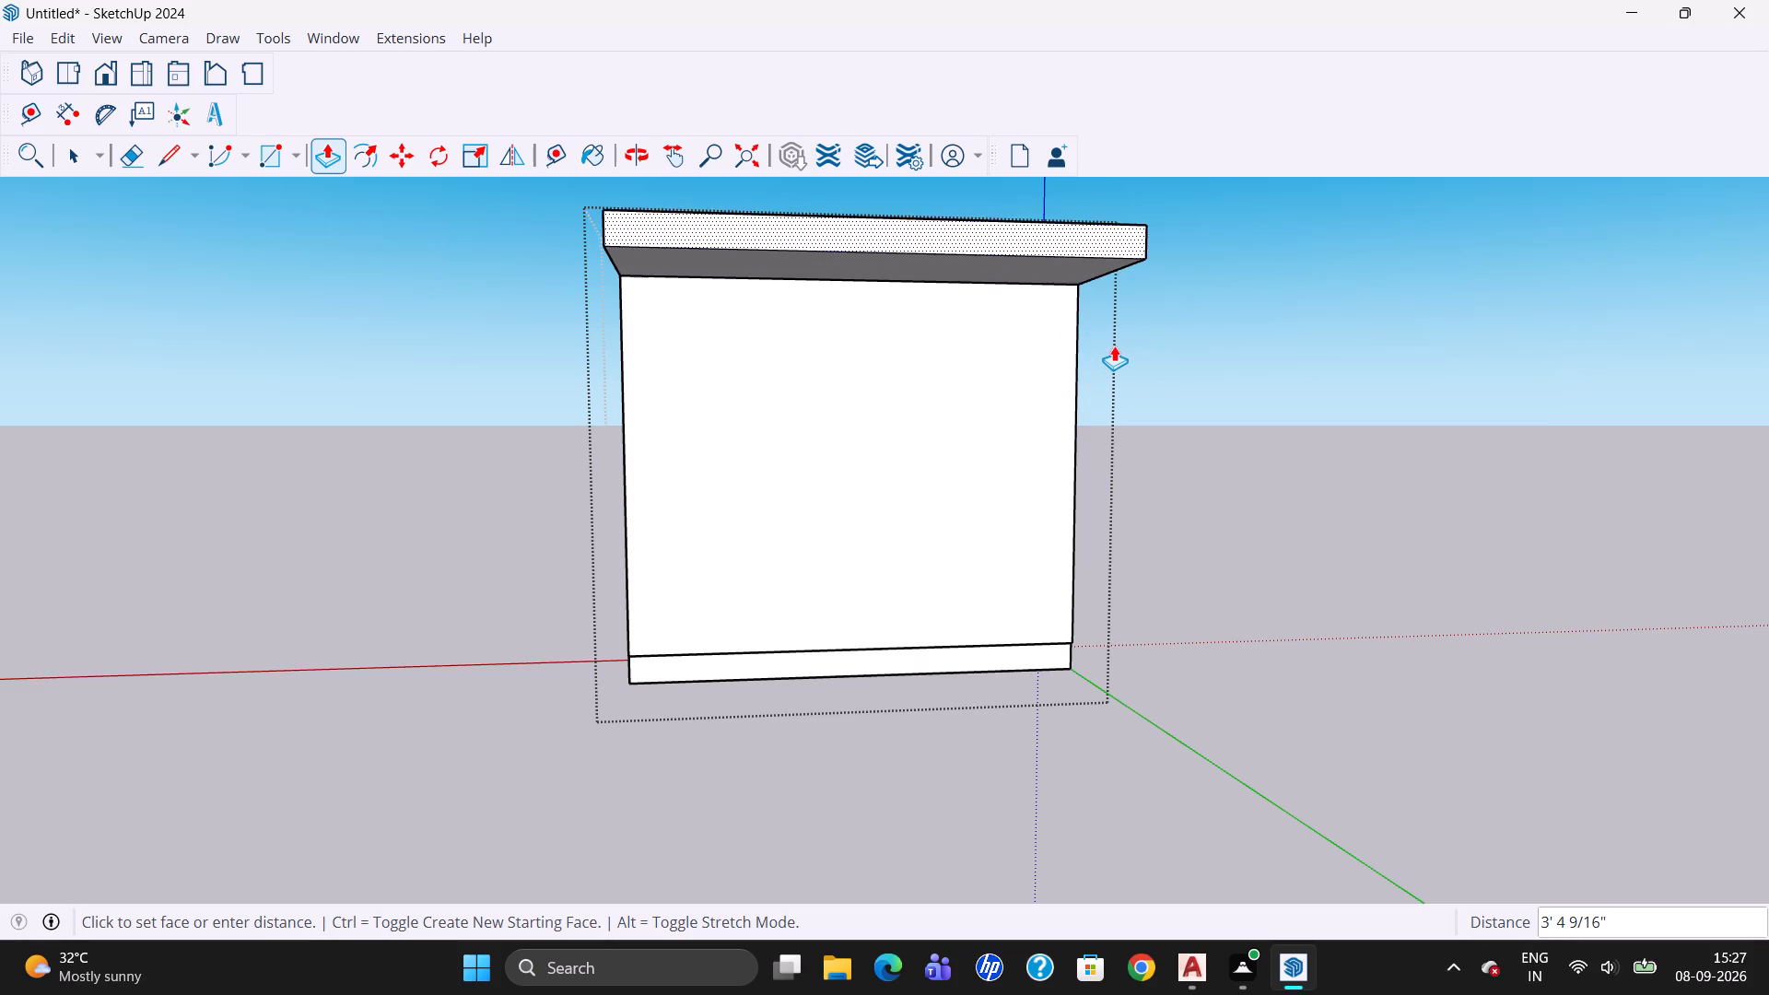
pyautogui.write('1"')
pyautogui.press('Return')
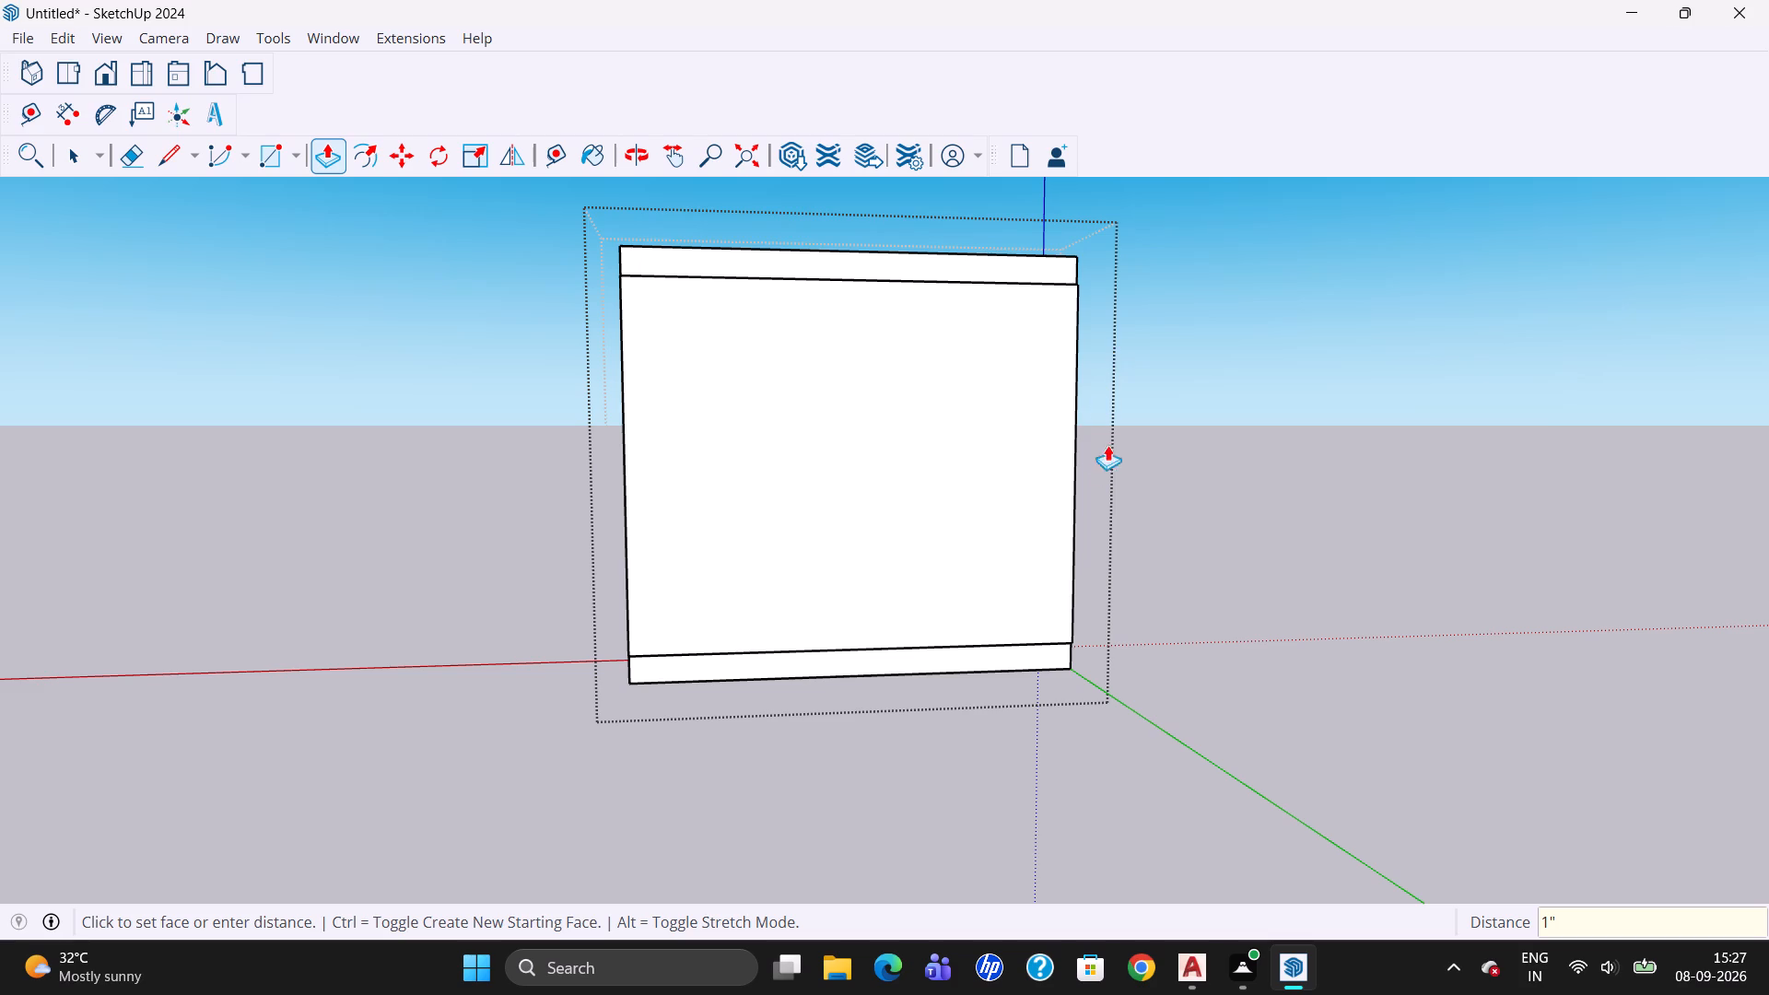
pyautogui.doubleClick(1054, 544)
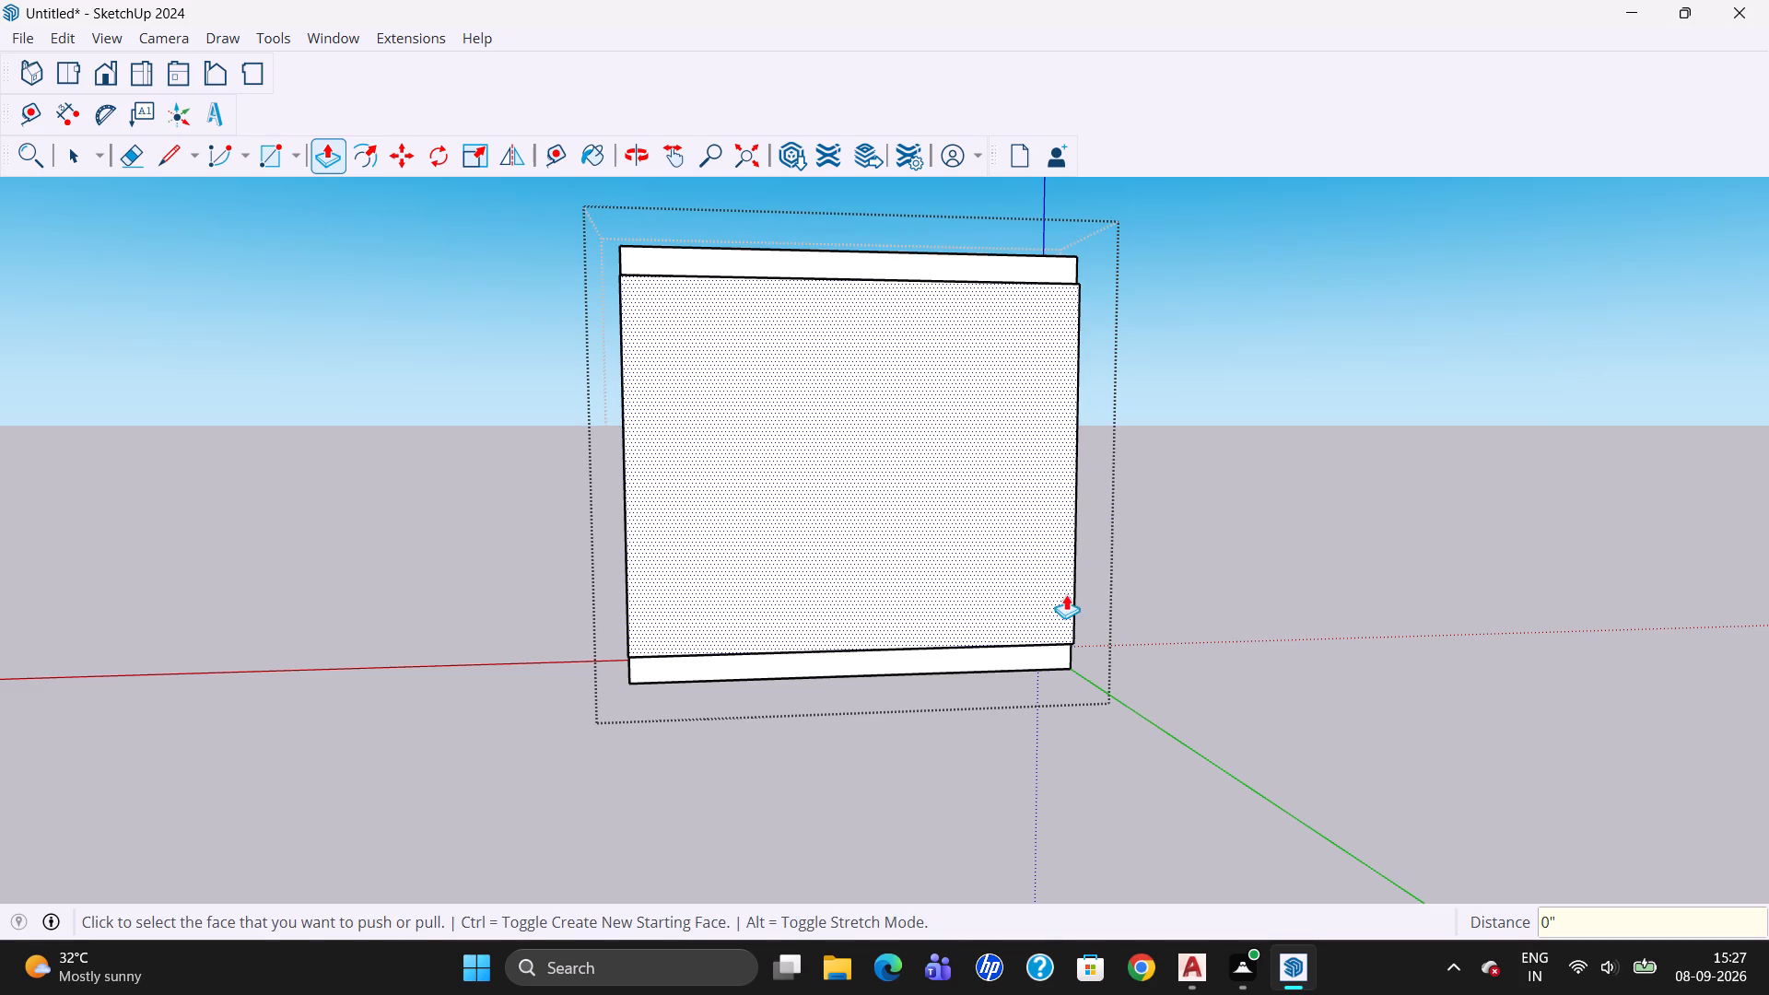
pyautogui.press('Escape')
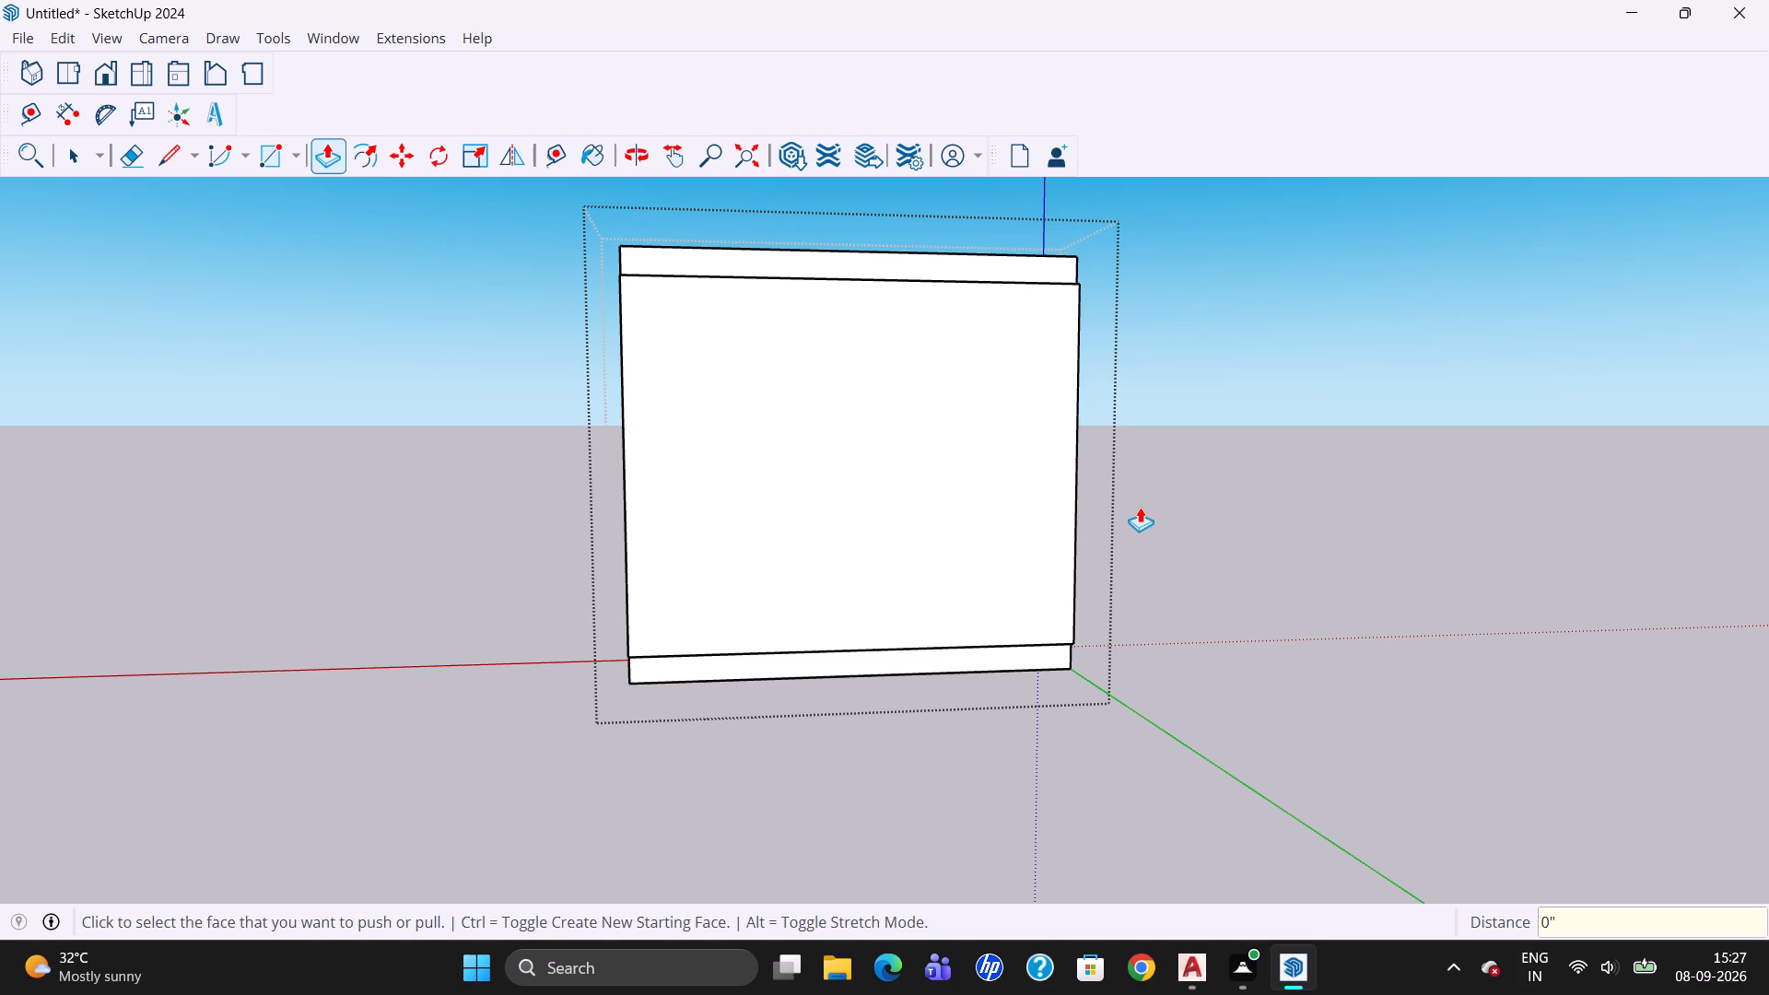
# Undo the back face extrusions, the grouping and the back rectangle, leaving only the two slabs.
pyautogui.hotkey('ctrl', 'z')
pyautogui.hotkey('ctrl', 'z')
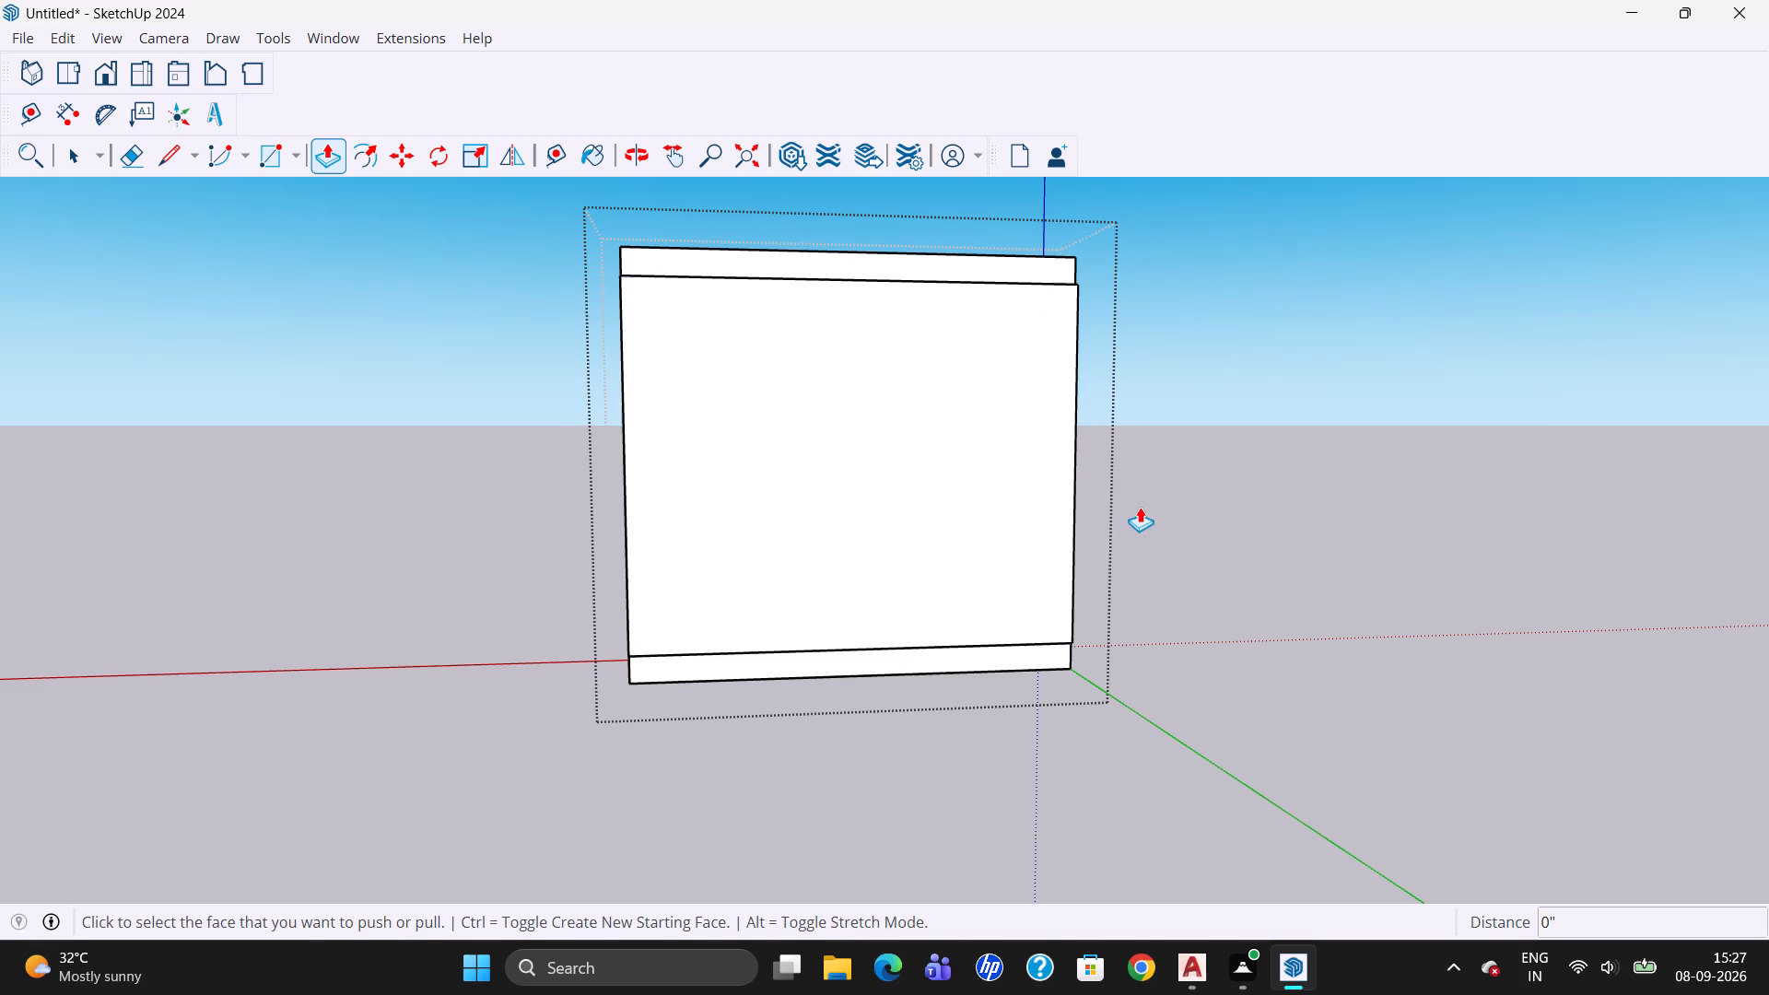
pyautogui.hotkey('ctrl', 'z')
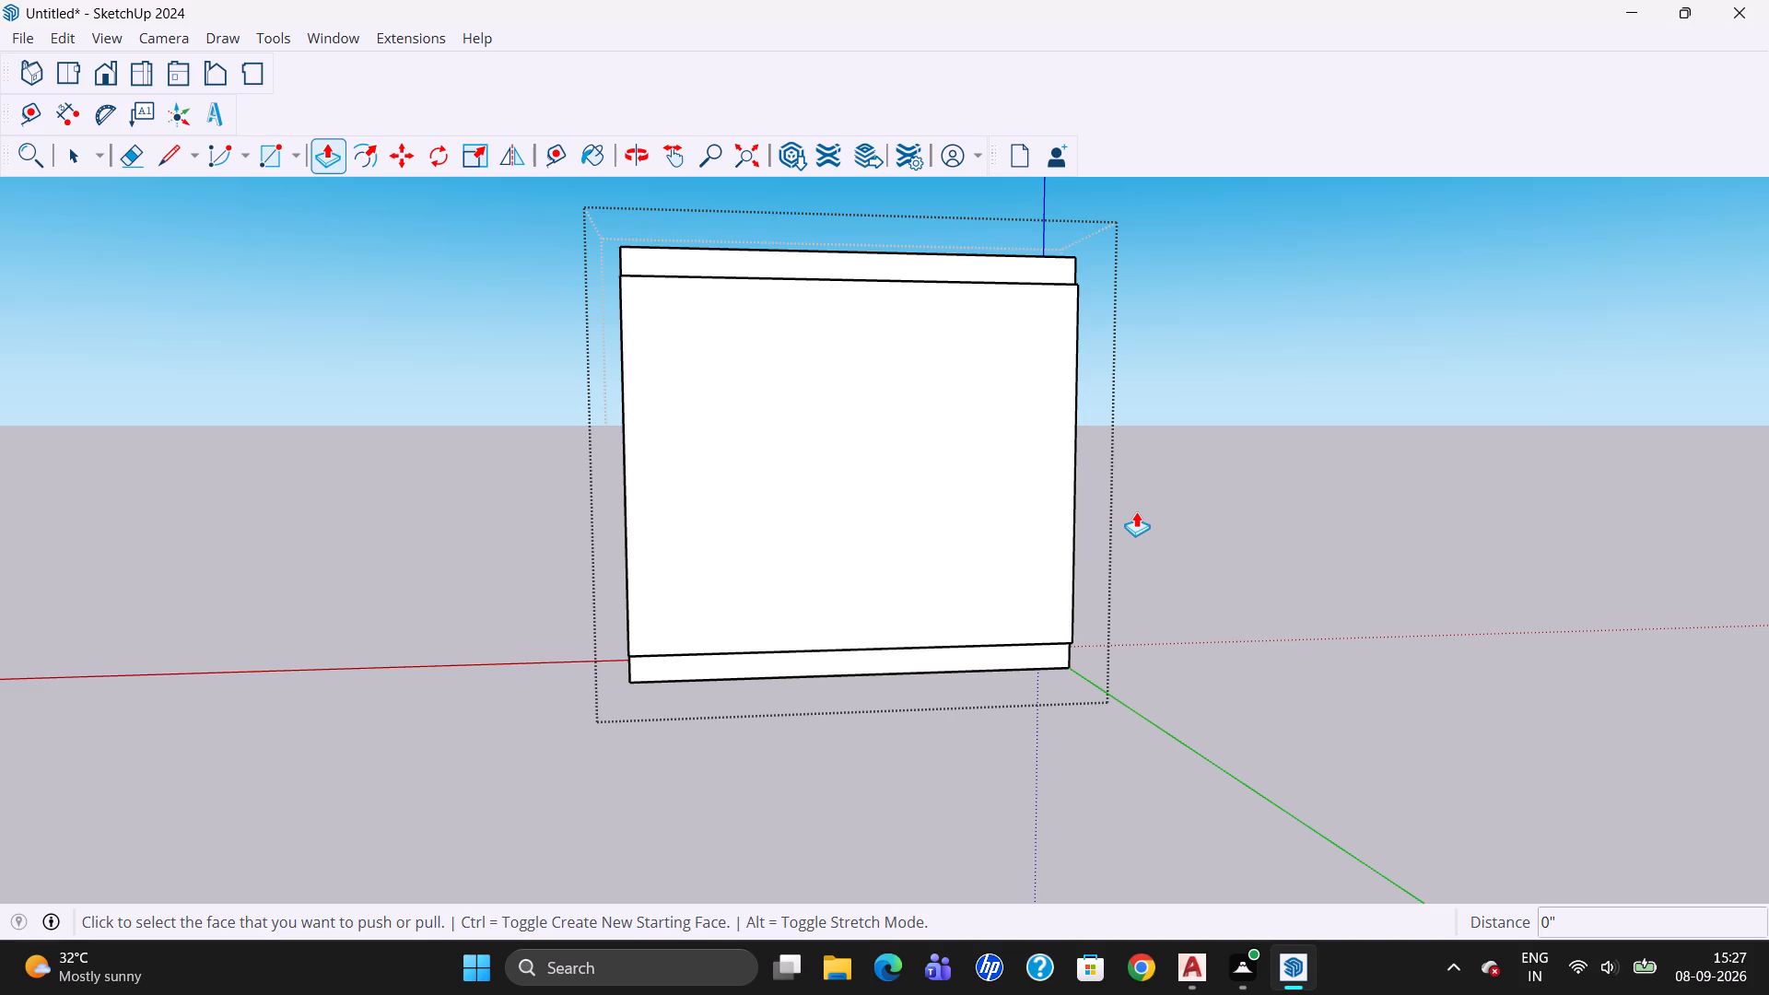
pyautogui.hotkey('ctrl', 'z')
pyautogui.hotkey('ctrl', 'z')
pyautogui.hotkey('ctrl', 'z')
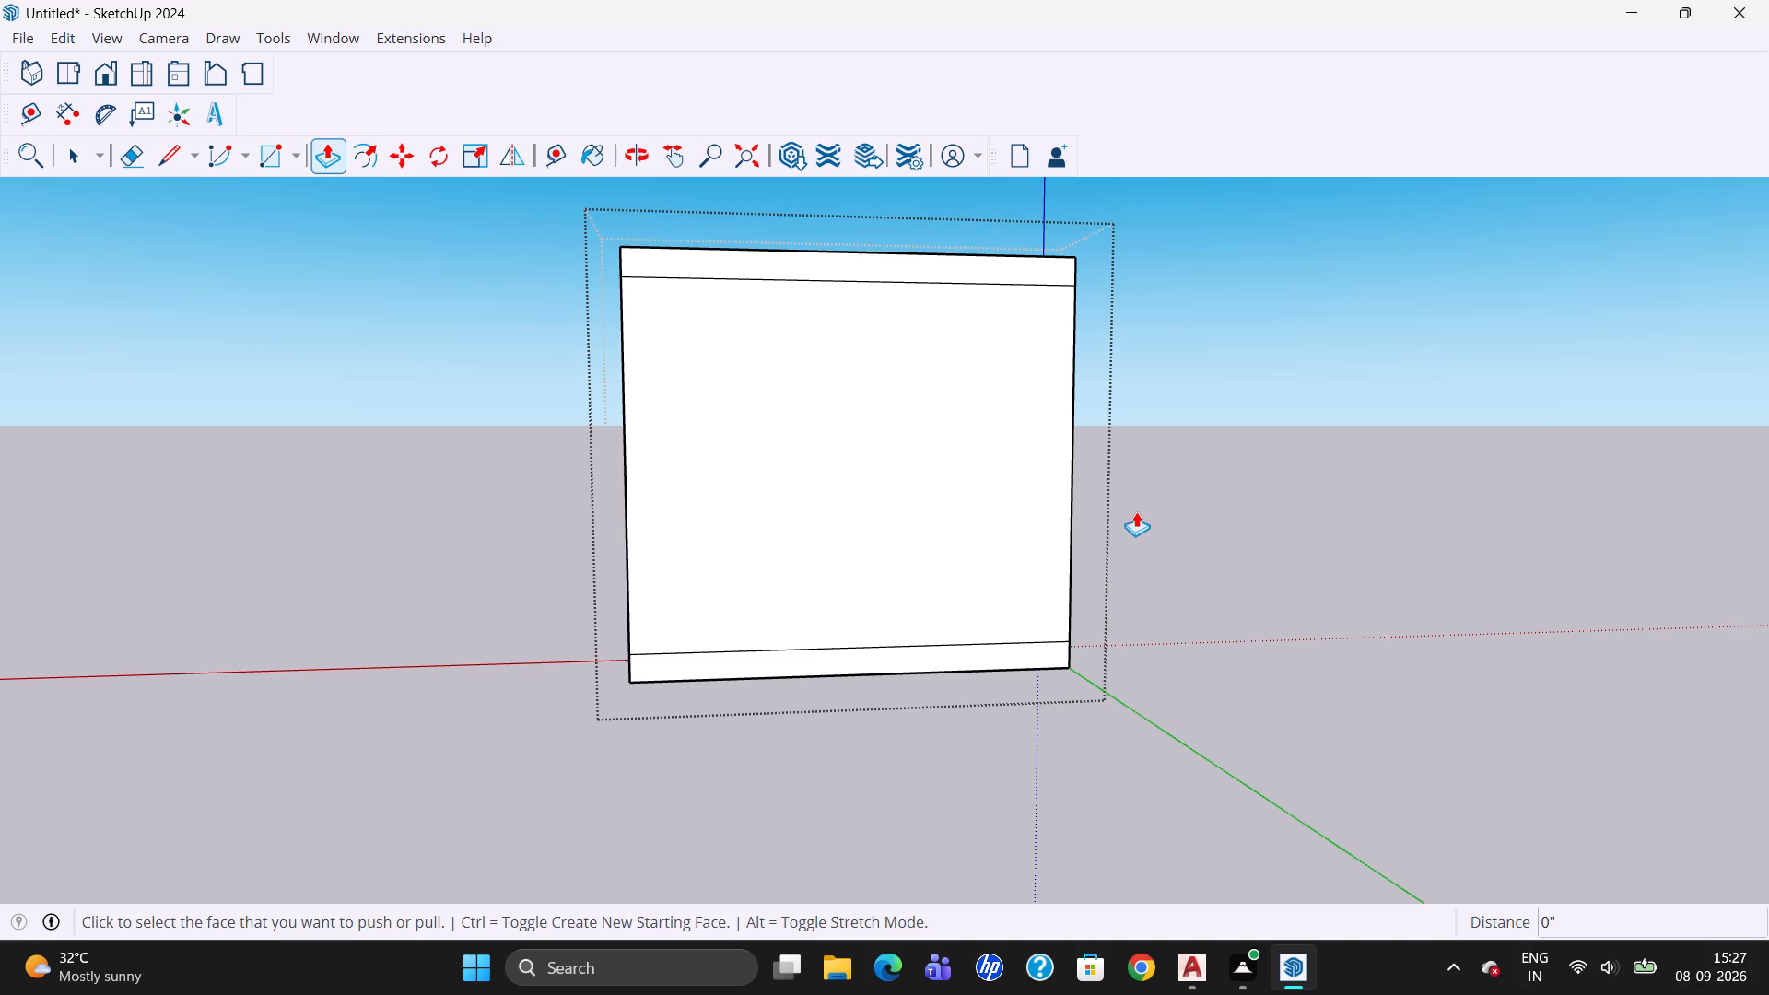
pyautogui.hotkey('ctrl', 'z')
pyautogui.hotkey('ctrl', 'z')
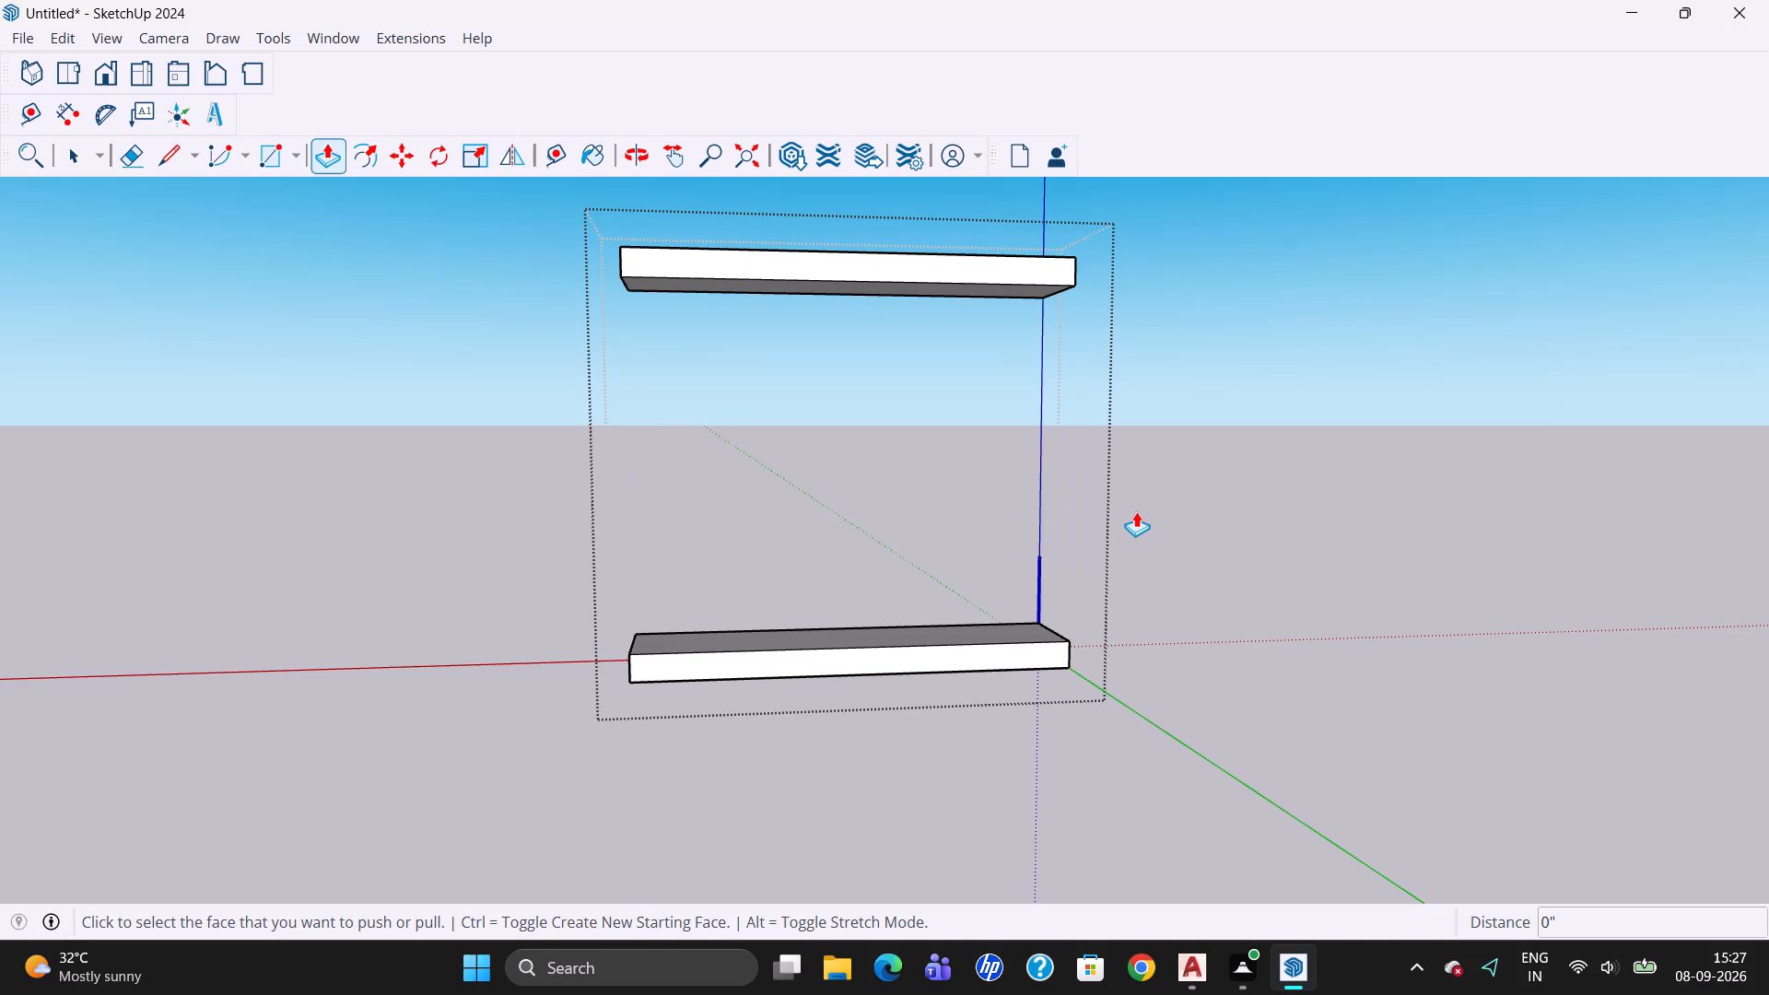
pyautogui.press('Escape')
# Draw an 8' by 7' 6" rectangle across the back, from the upper slab's top corner to the base slab's opposite bottom corner.
pyautogui.click(83, 156)
pyautogui.click(267, 147)
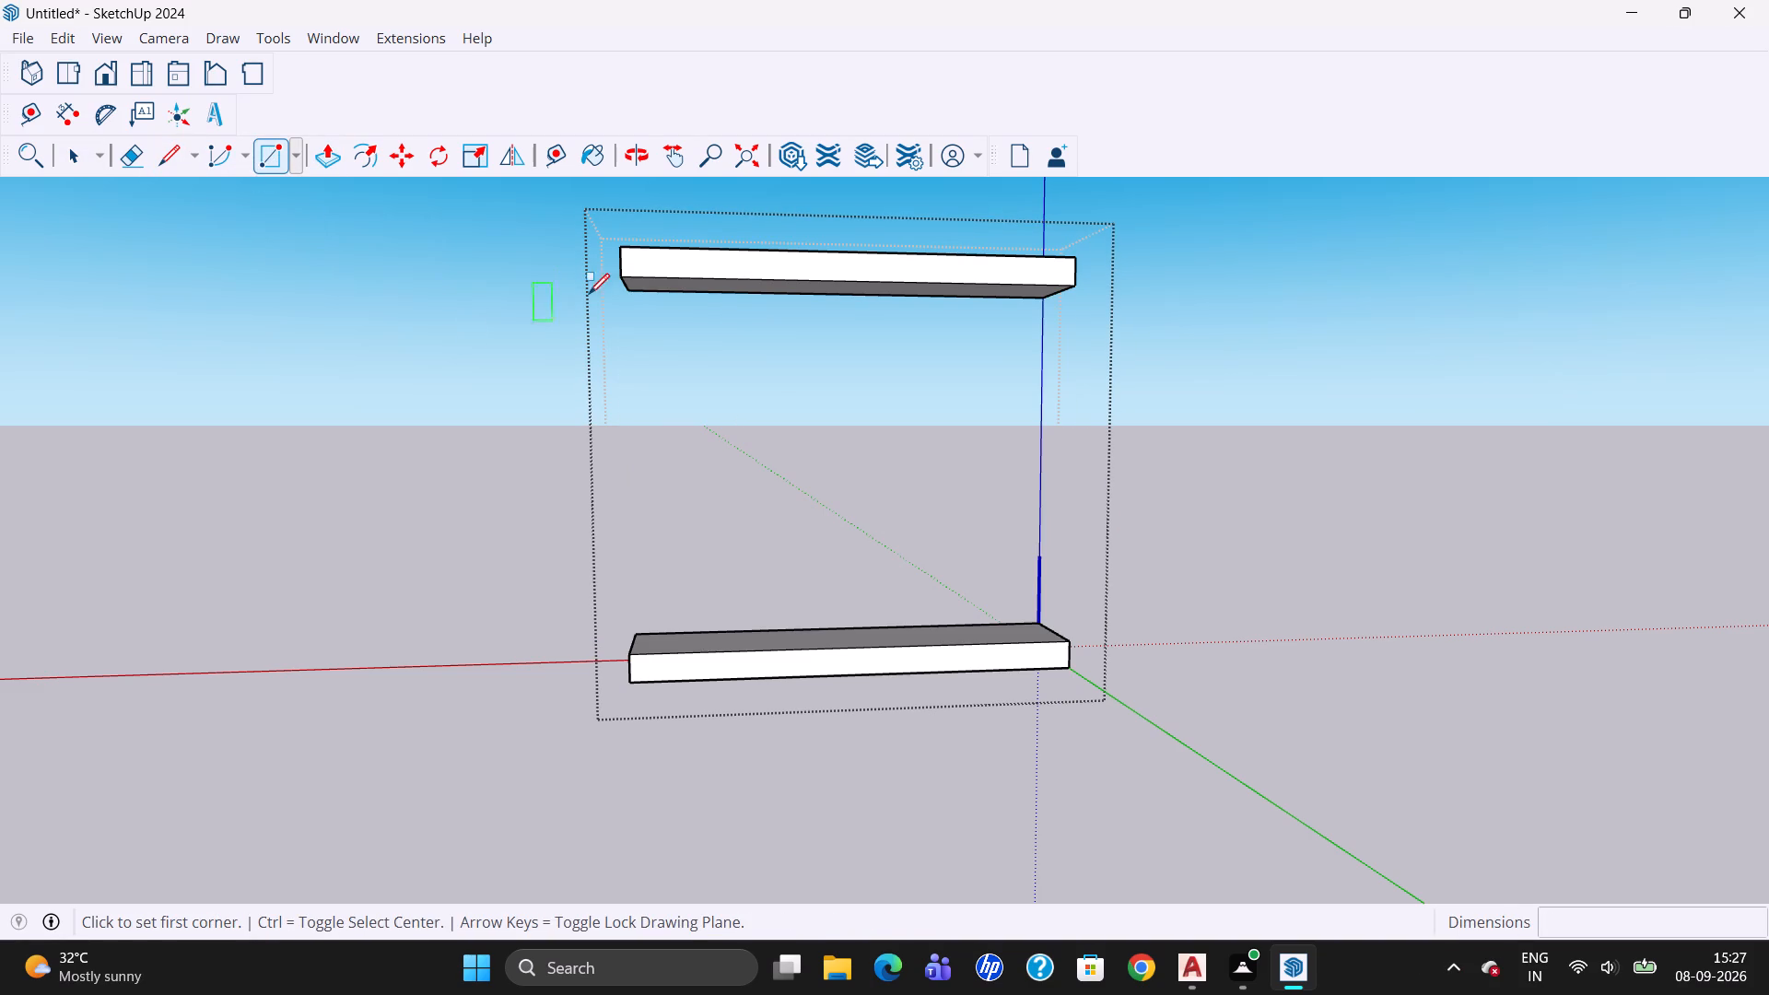
pyautogui.click(621, 248)
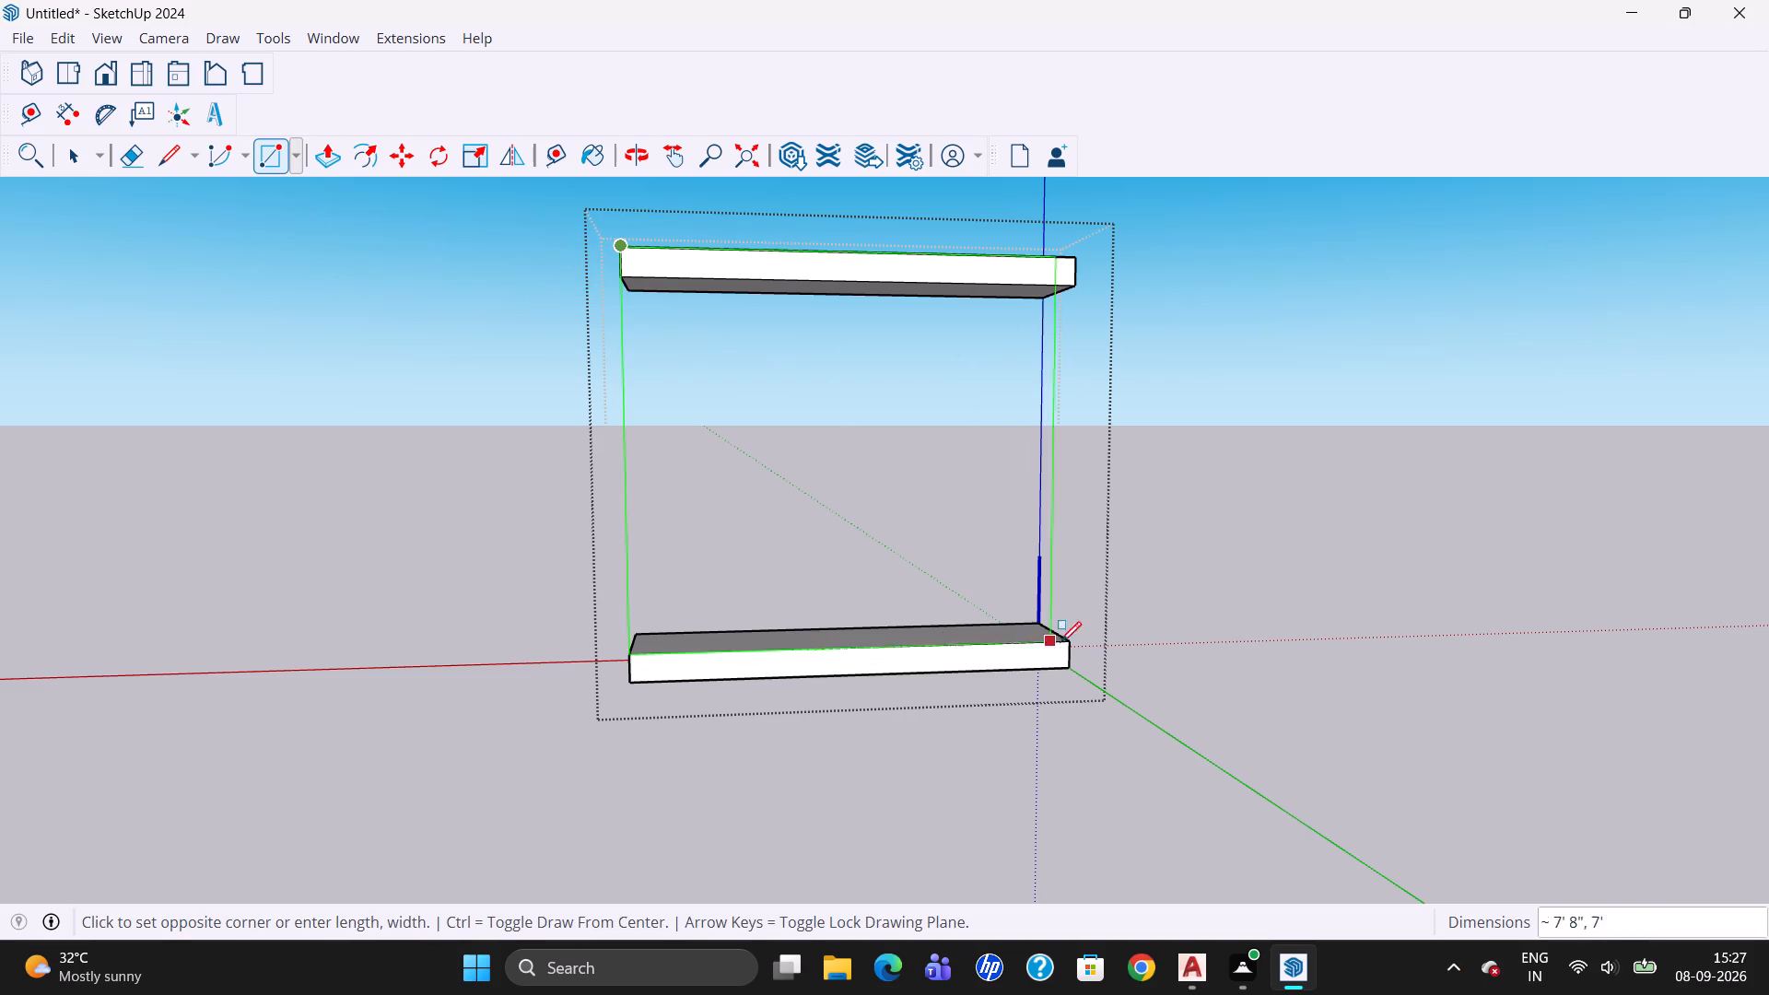
pyautogui.click(1071, 666)
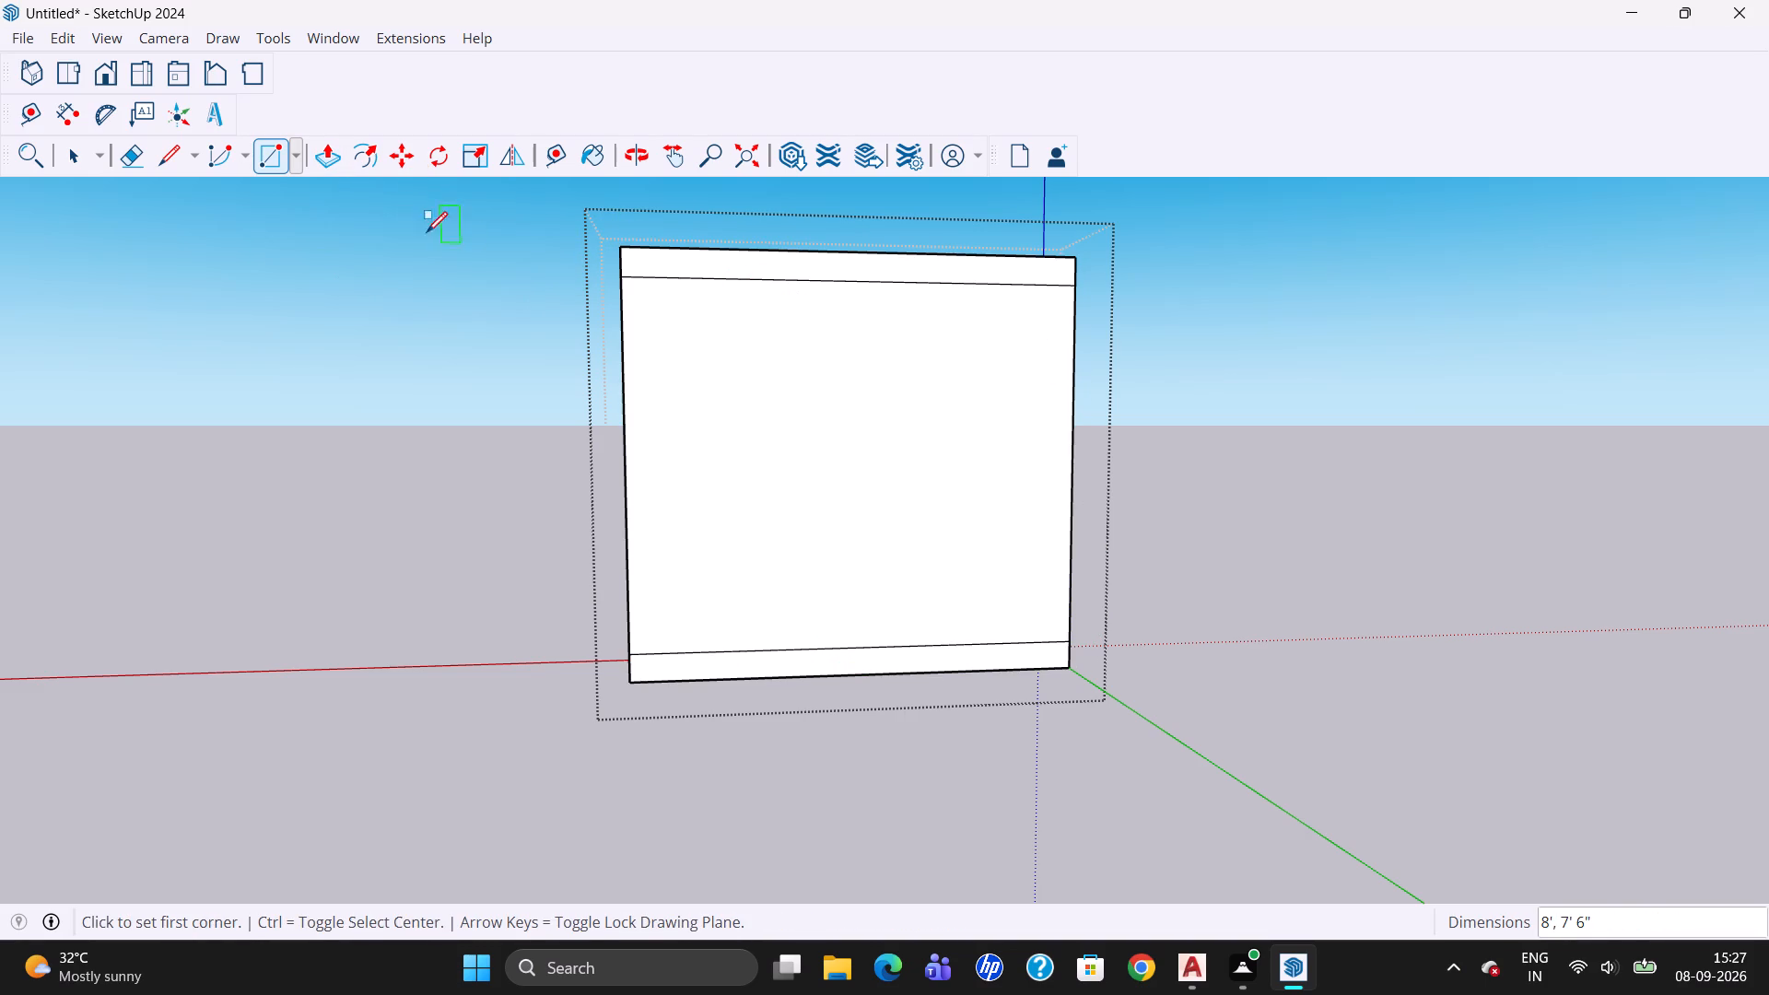
# Select the back rectangle with all the slab geometry connected to it and make it a group.
pyautogui.moveTo(69, 157); pyautogui.dragTo(78, 165)
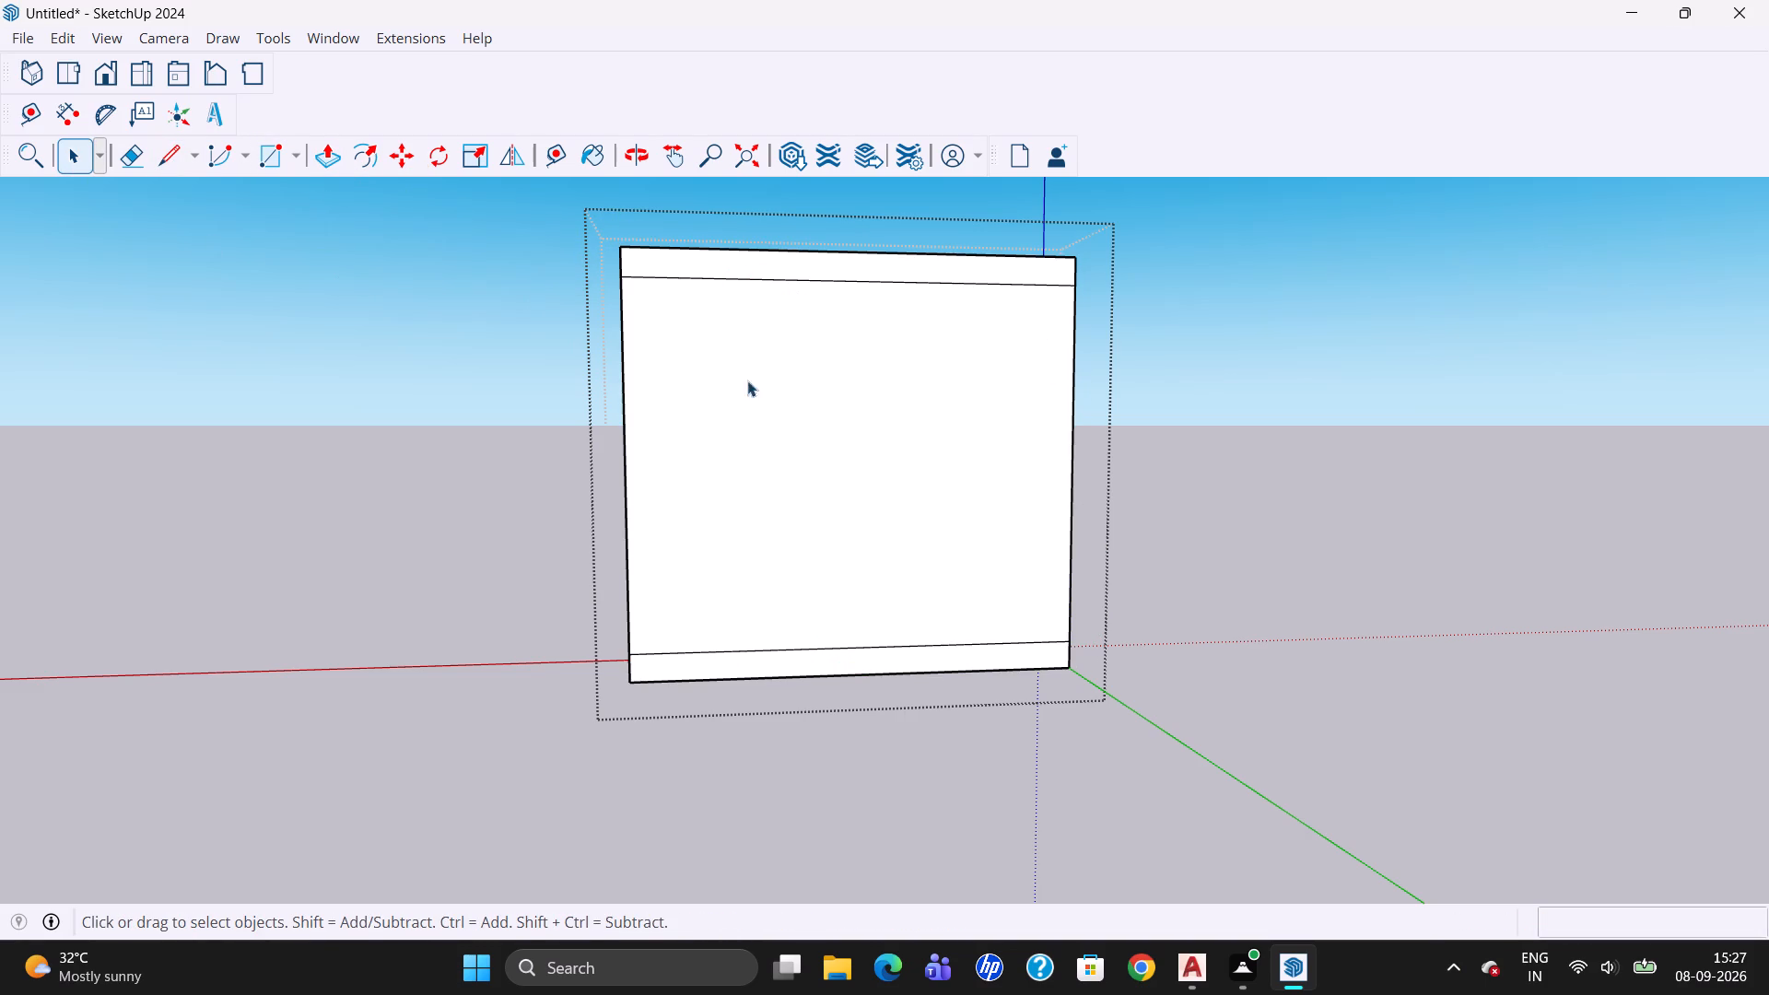
pyautogui.doubleClick(759, 384)
pyautogui.doubleClick(759, 383)
pyautogui.doubleClick(758, 384)
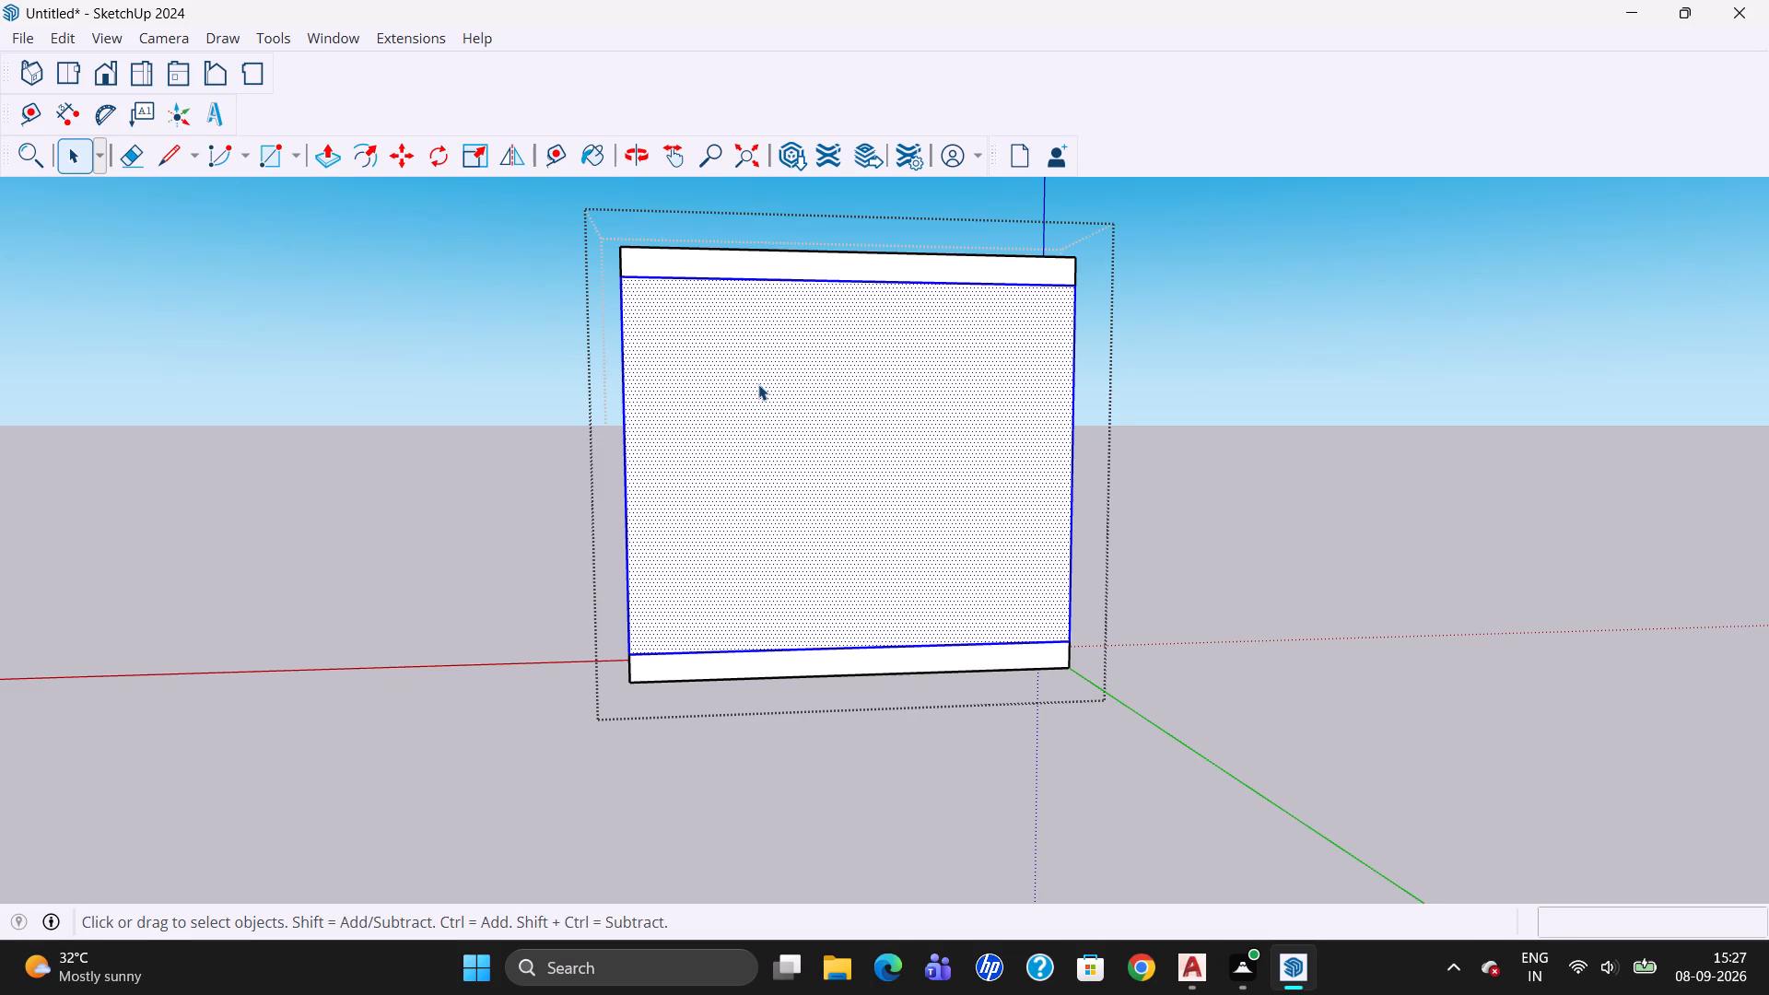
pyautogui.click(758, 385)
pyautogui.click(758, 385)
pyautogui.click(758, 384)
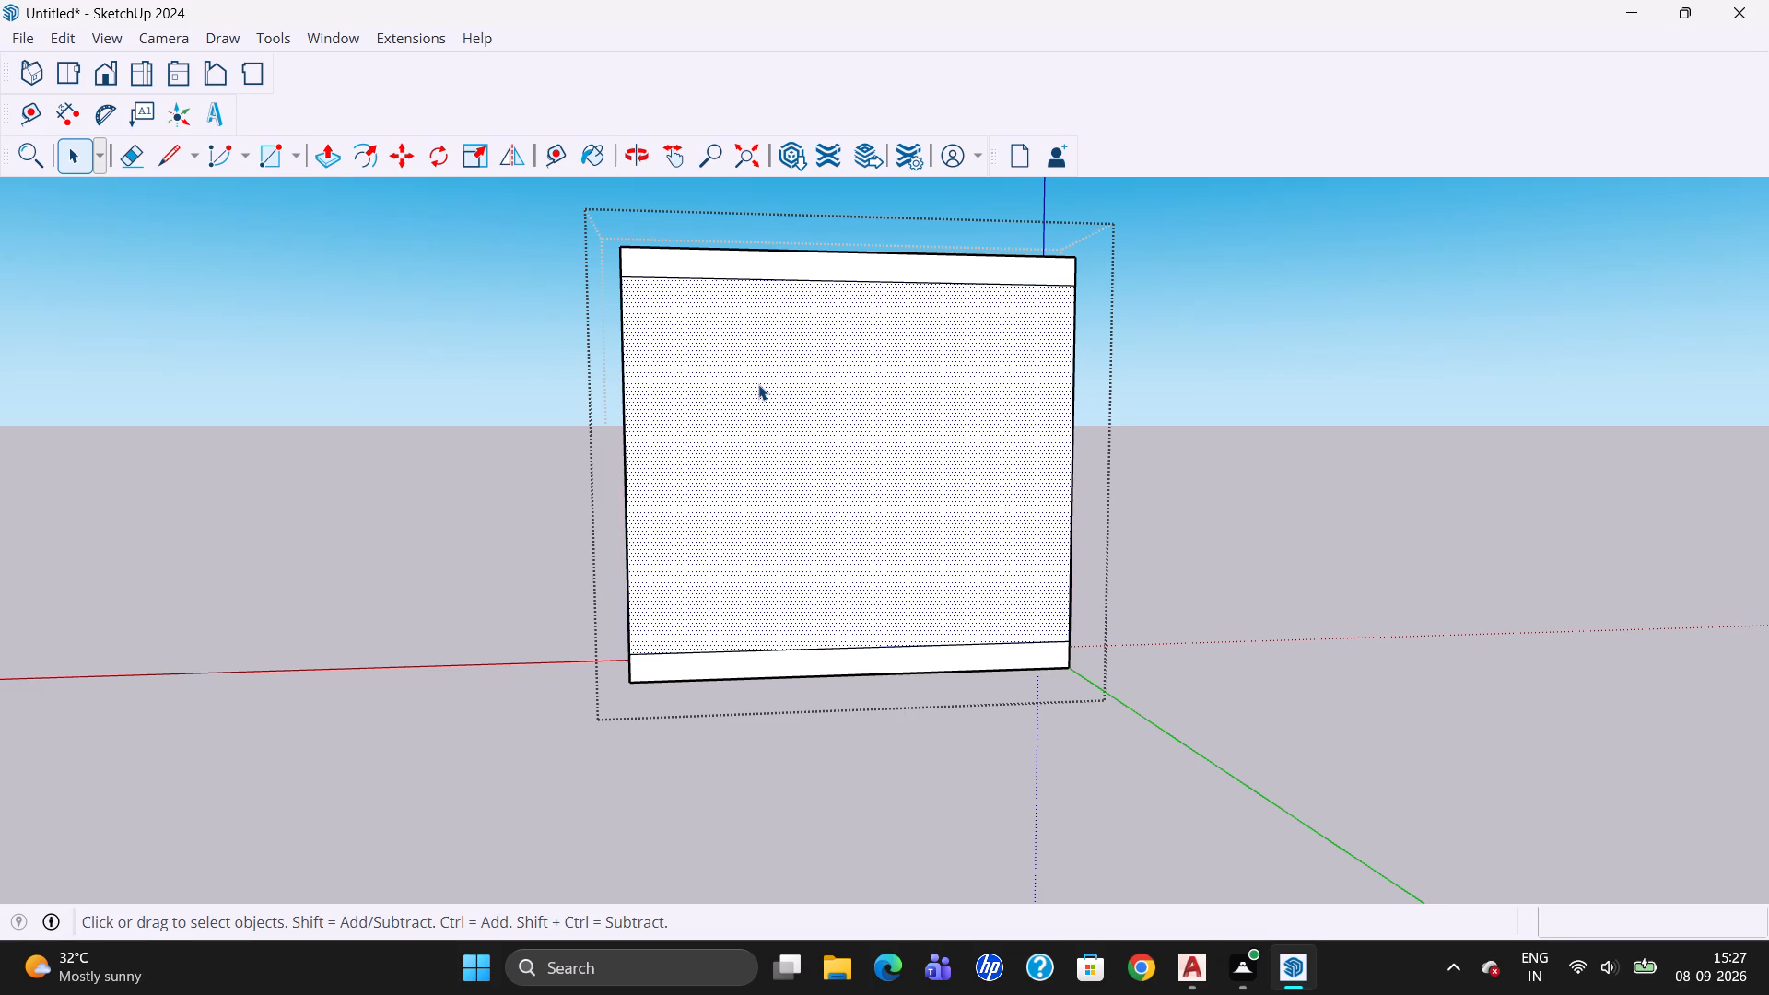
pyautogui.click(796, 381)
pyautogui.tripleClick(796, 382)
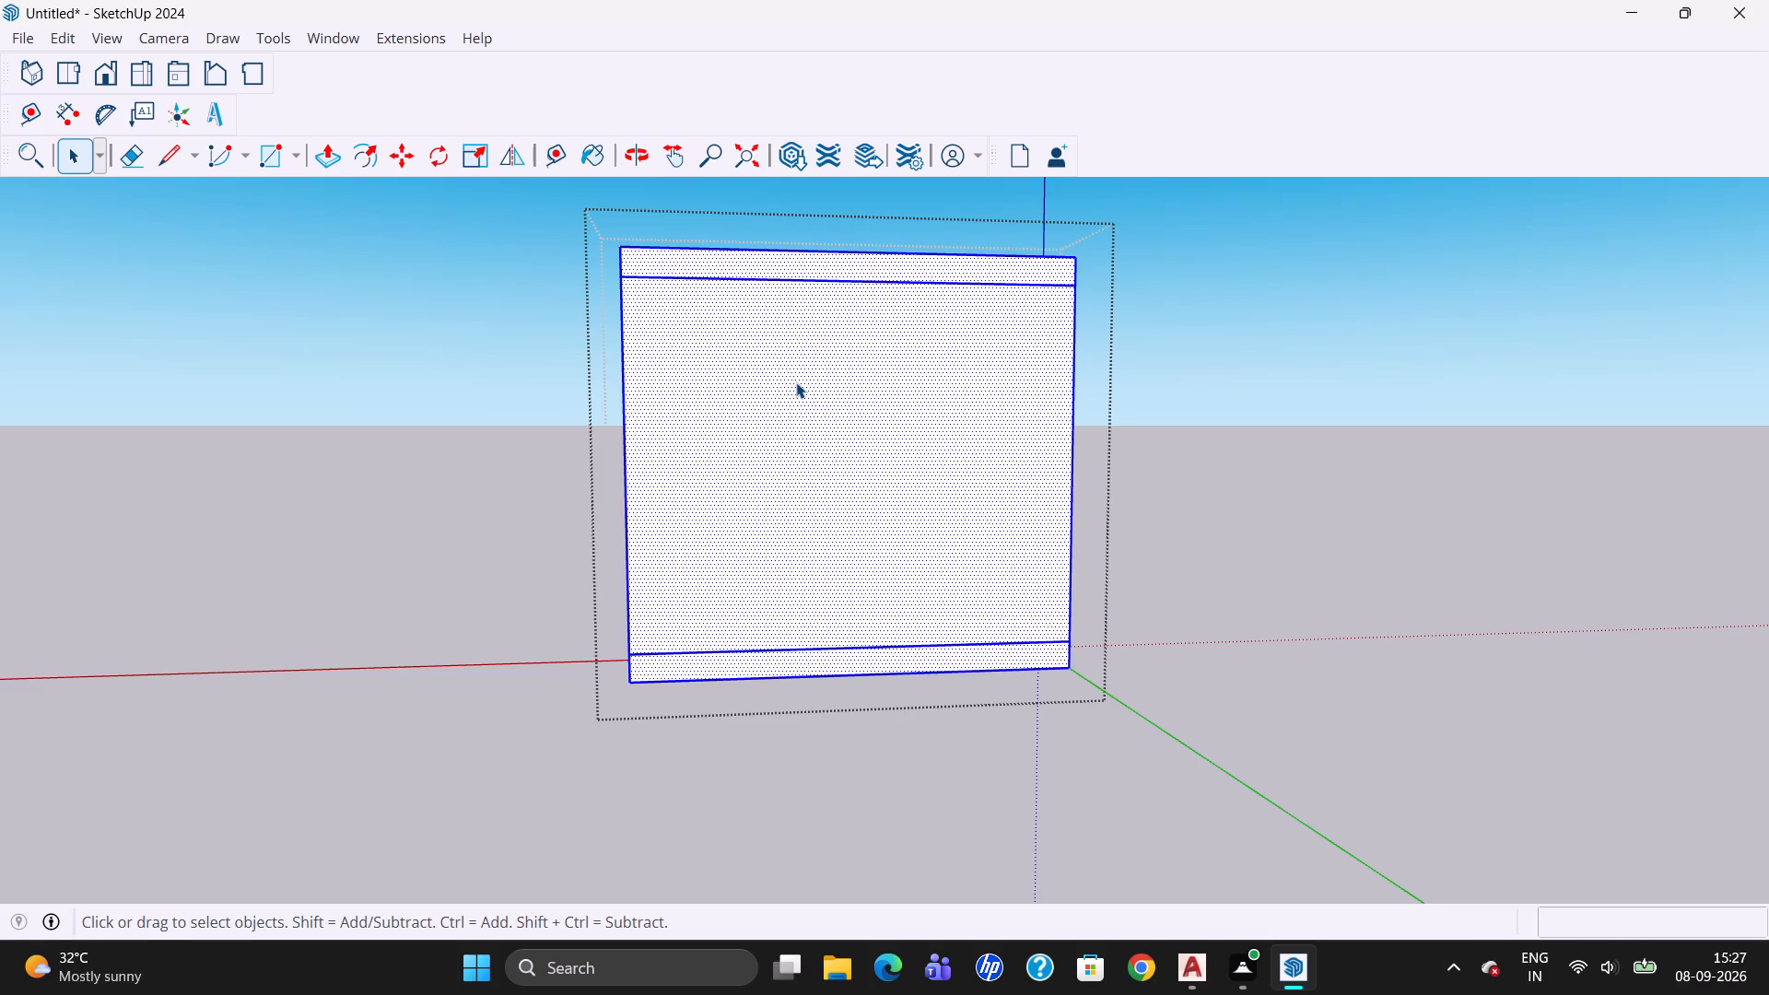
pyautogui.rightClick(795, 382)
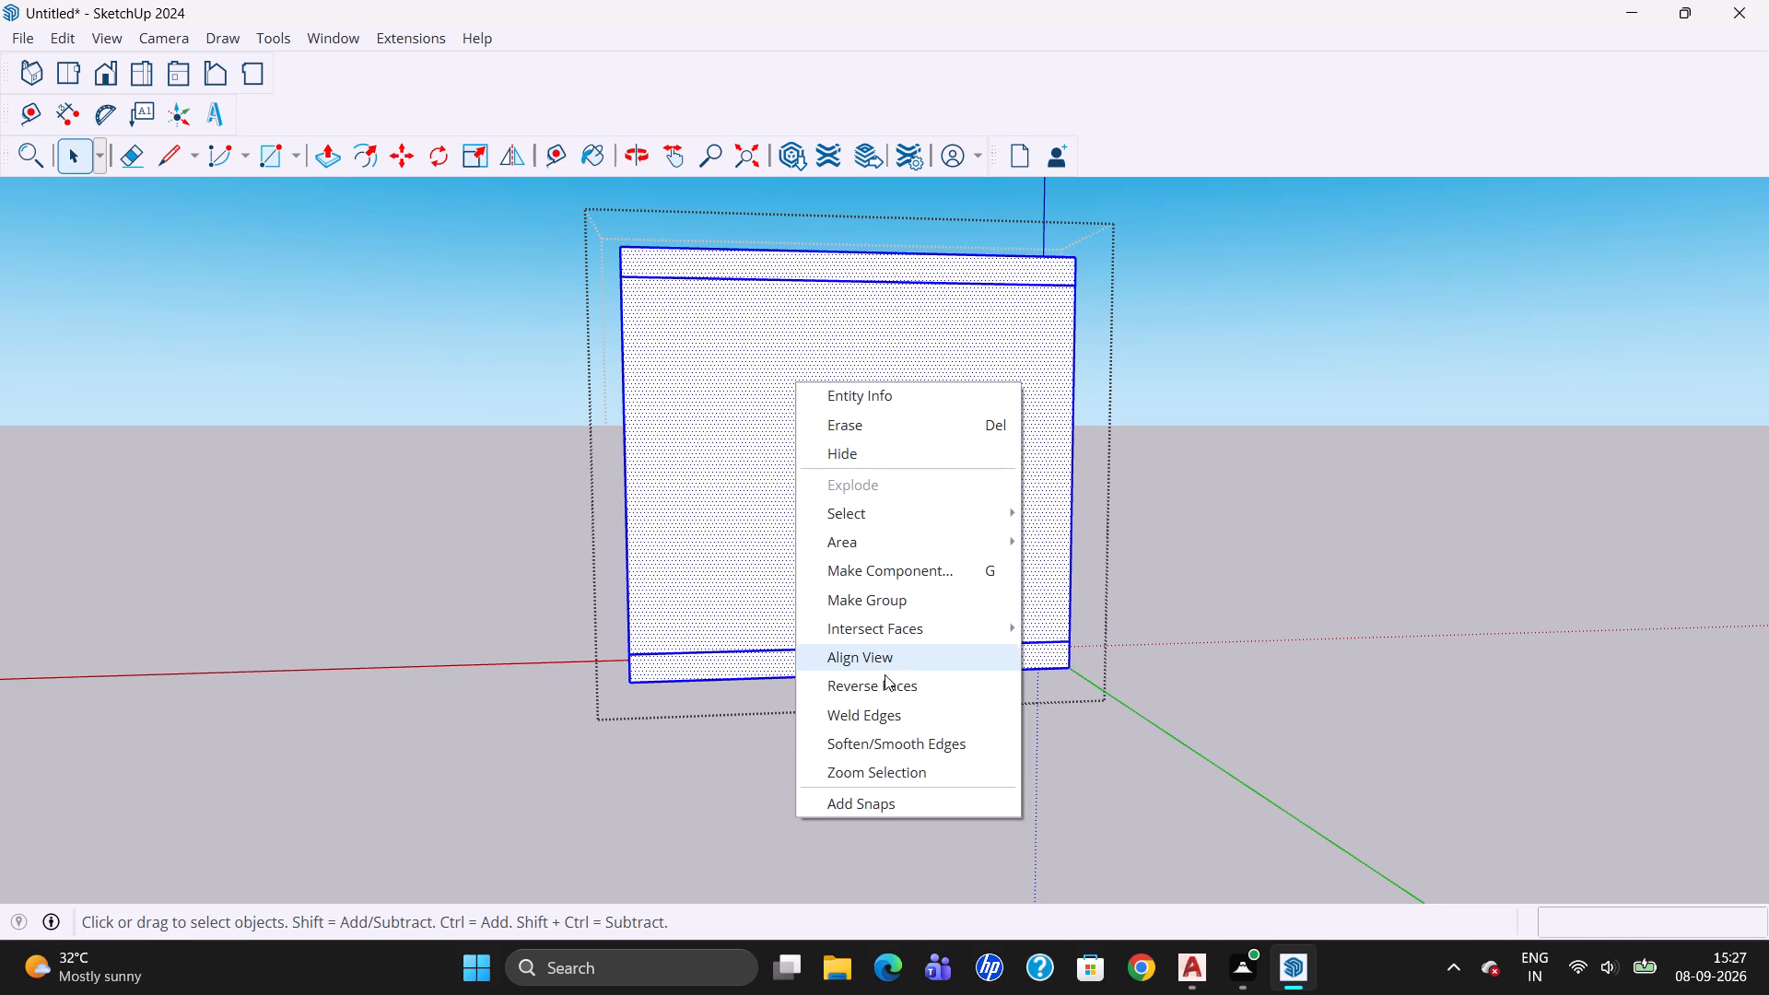
pyautogui.click(865, 595)
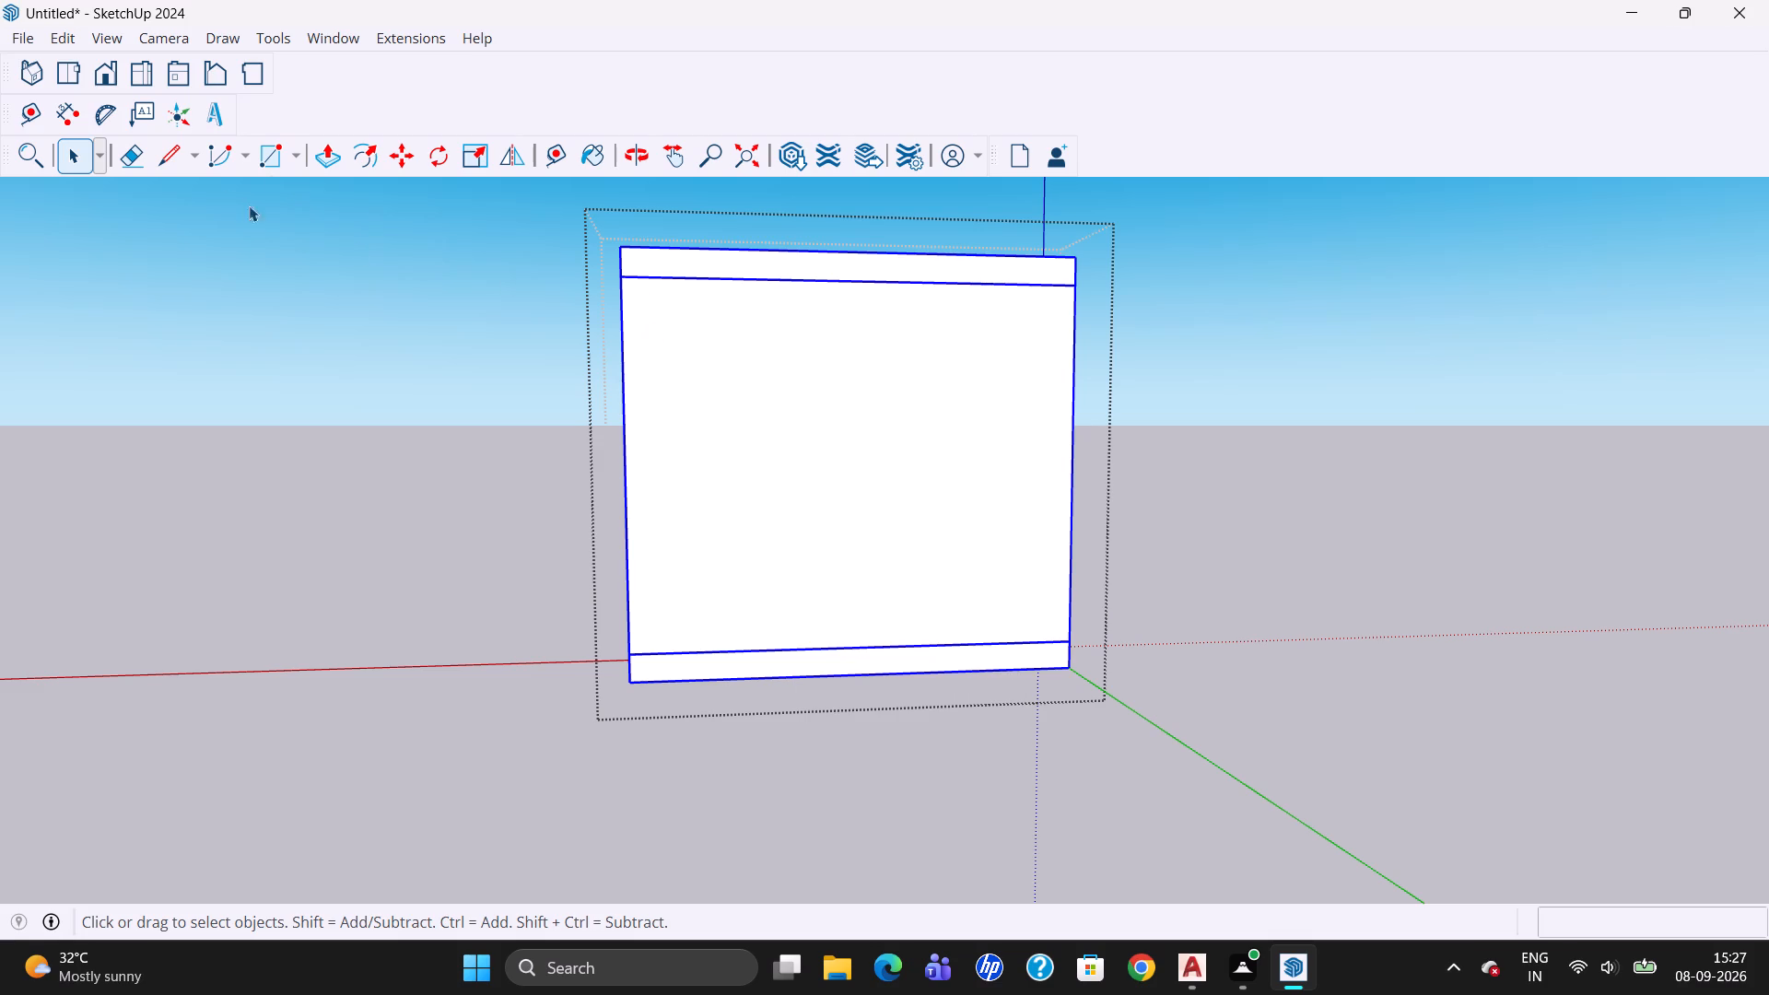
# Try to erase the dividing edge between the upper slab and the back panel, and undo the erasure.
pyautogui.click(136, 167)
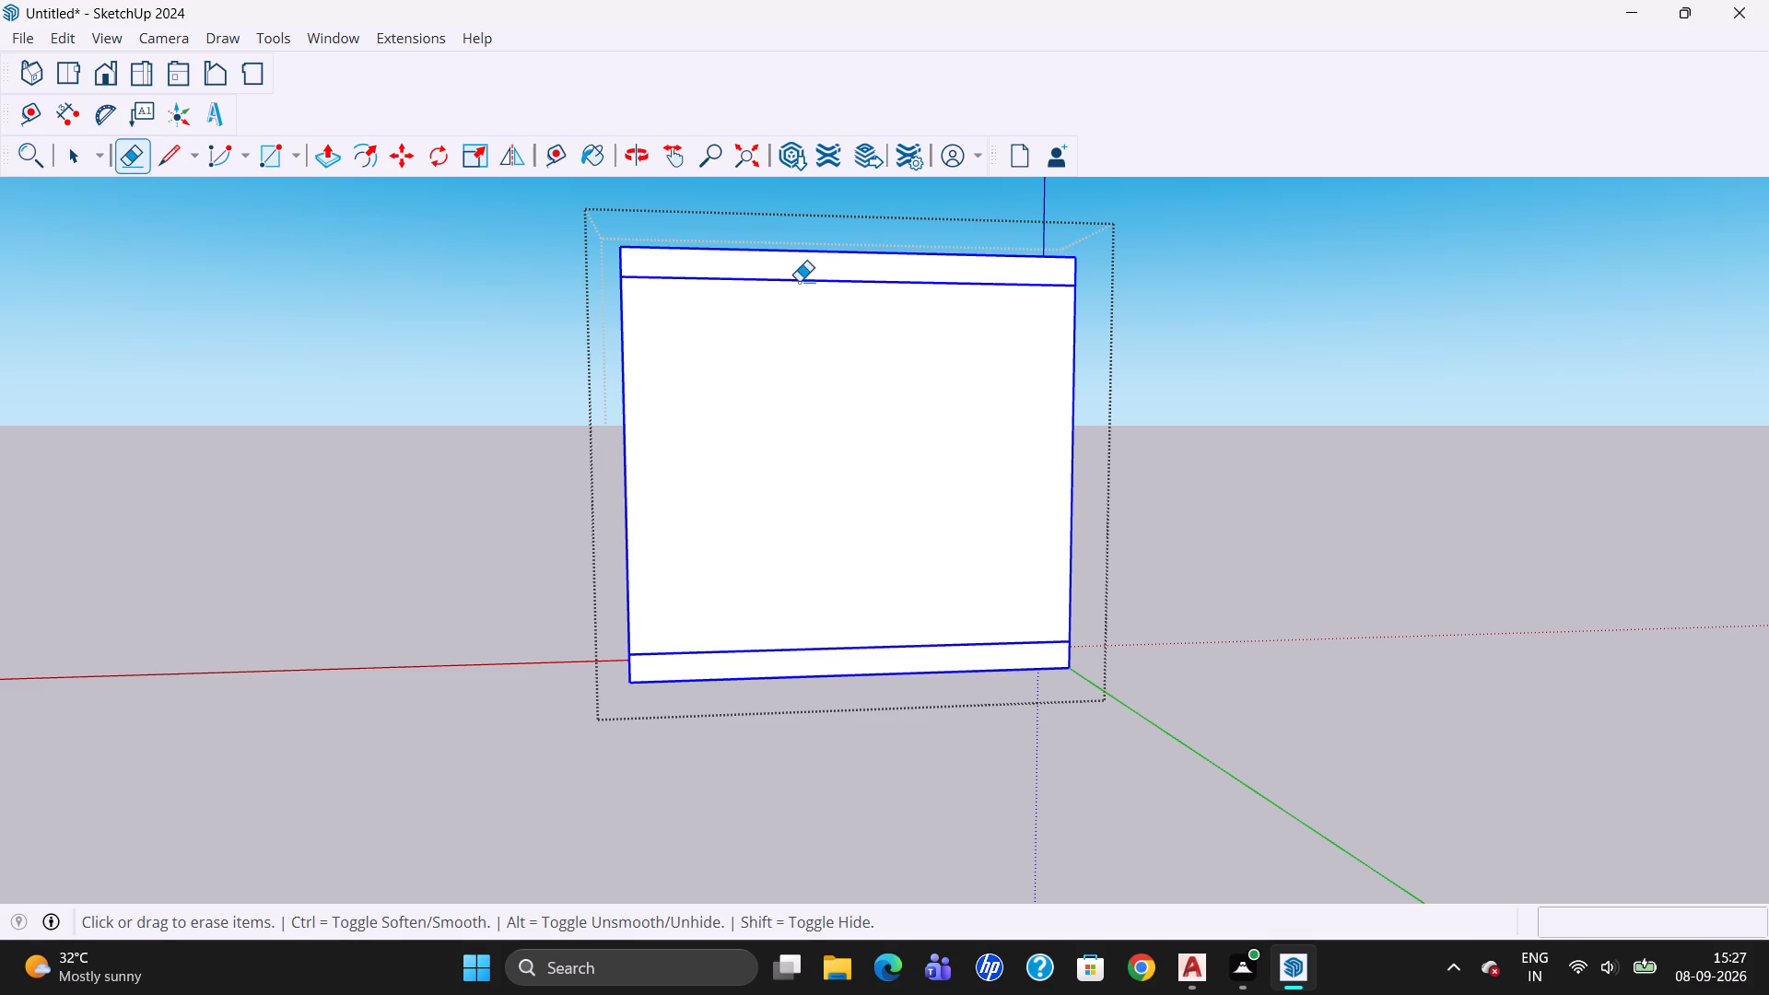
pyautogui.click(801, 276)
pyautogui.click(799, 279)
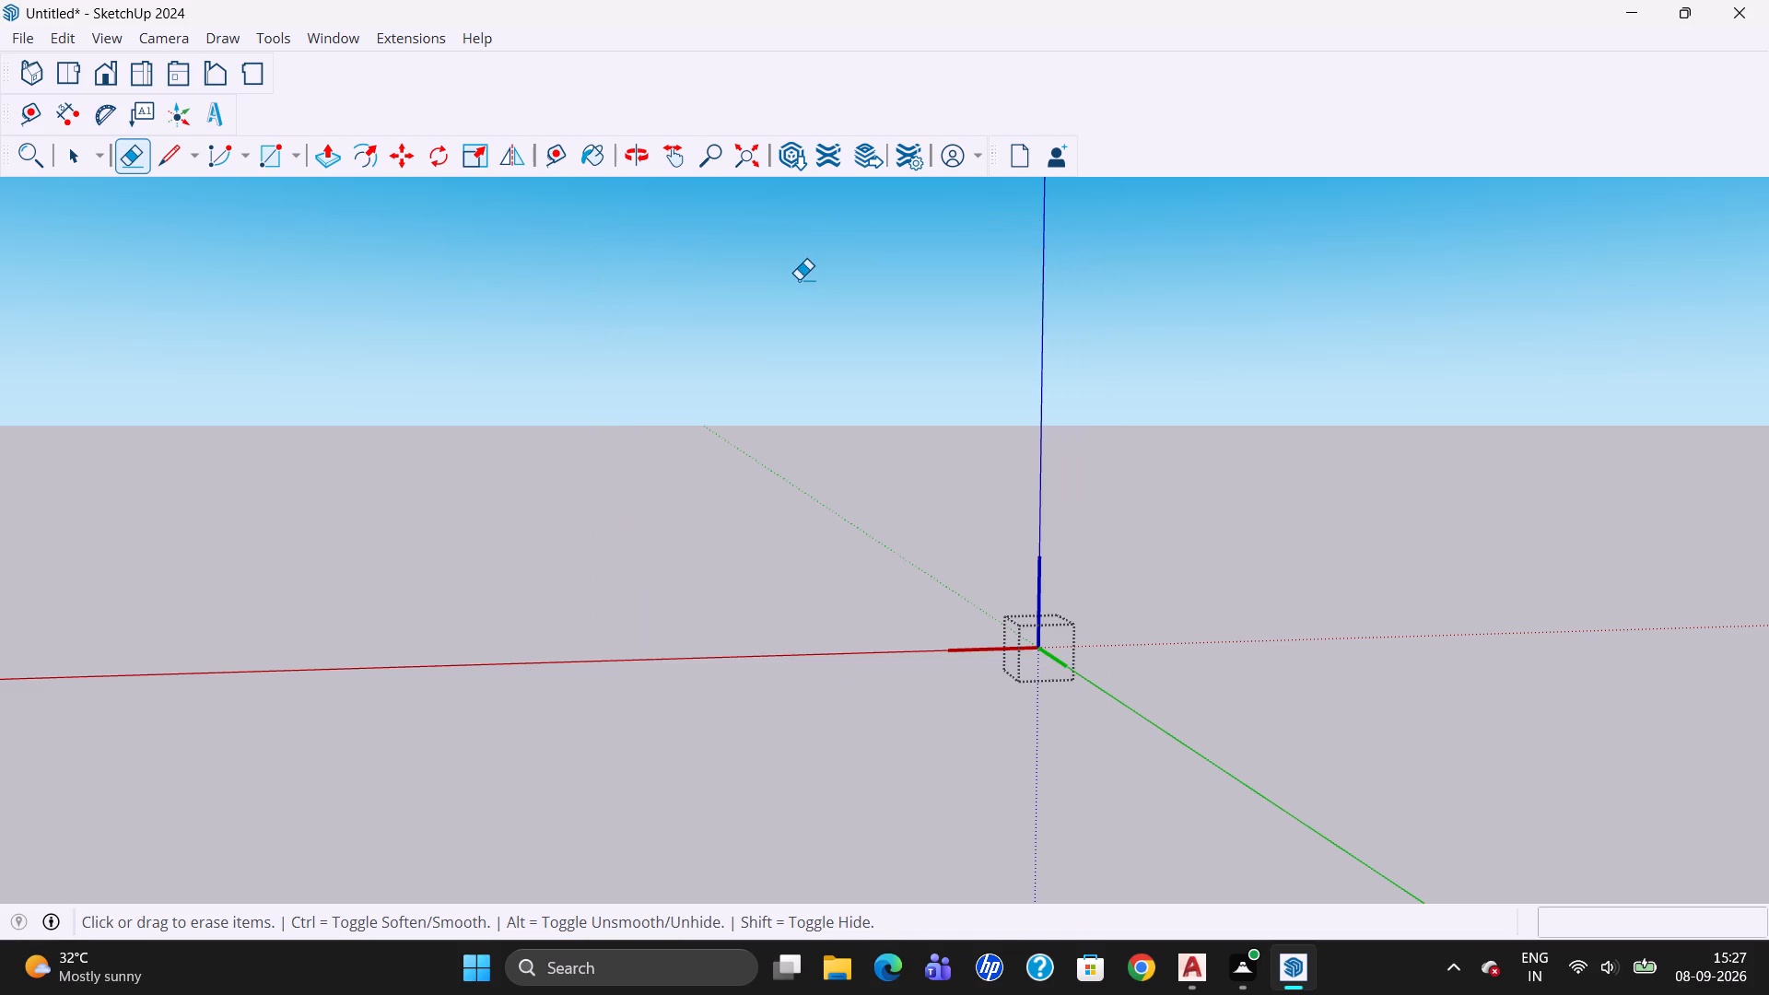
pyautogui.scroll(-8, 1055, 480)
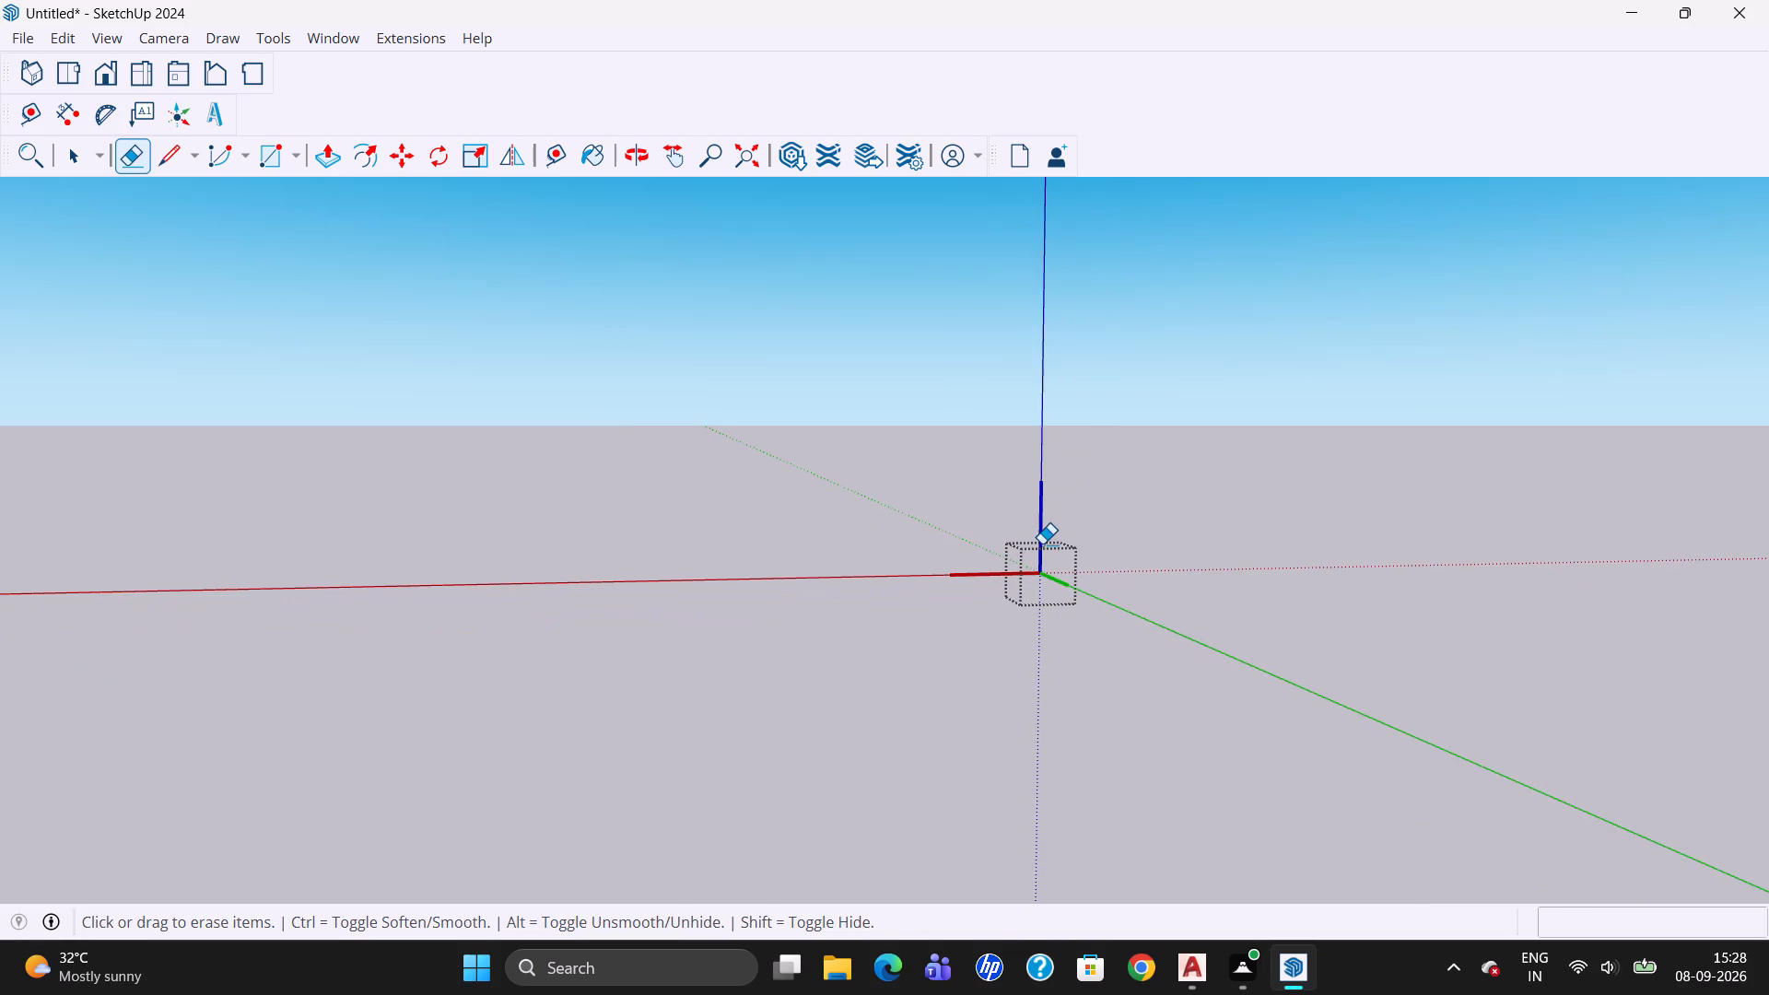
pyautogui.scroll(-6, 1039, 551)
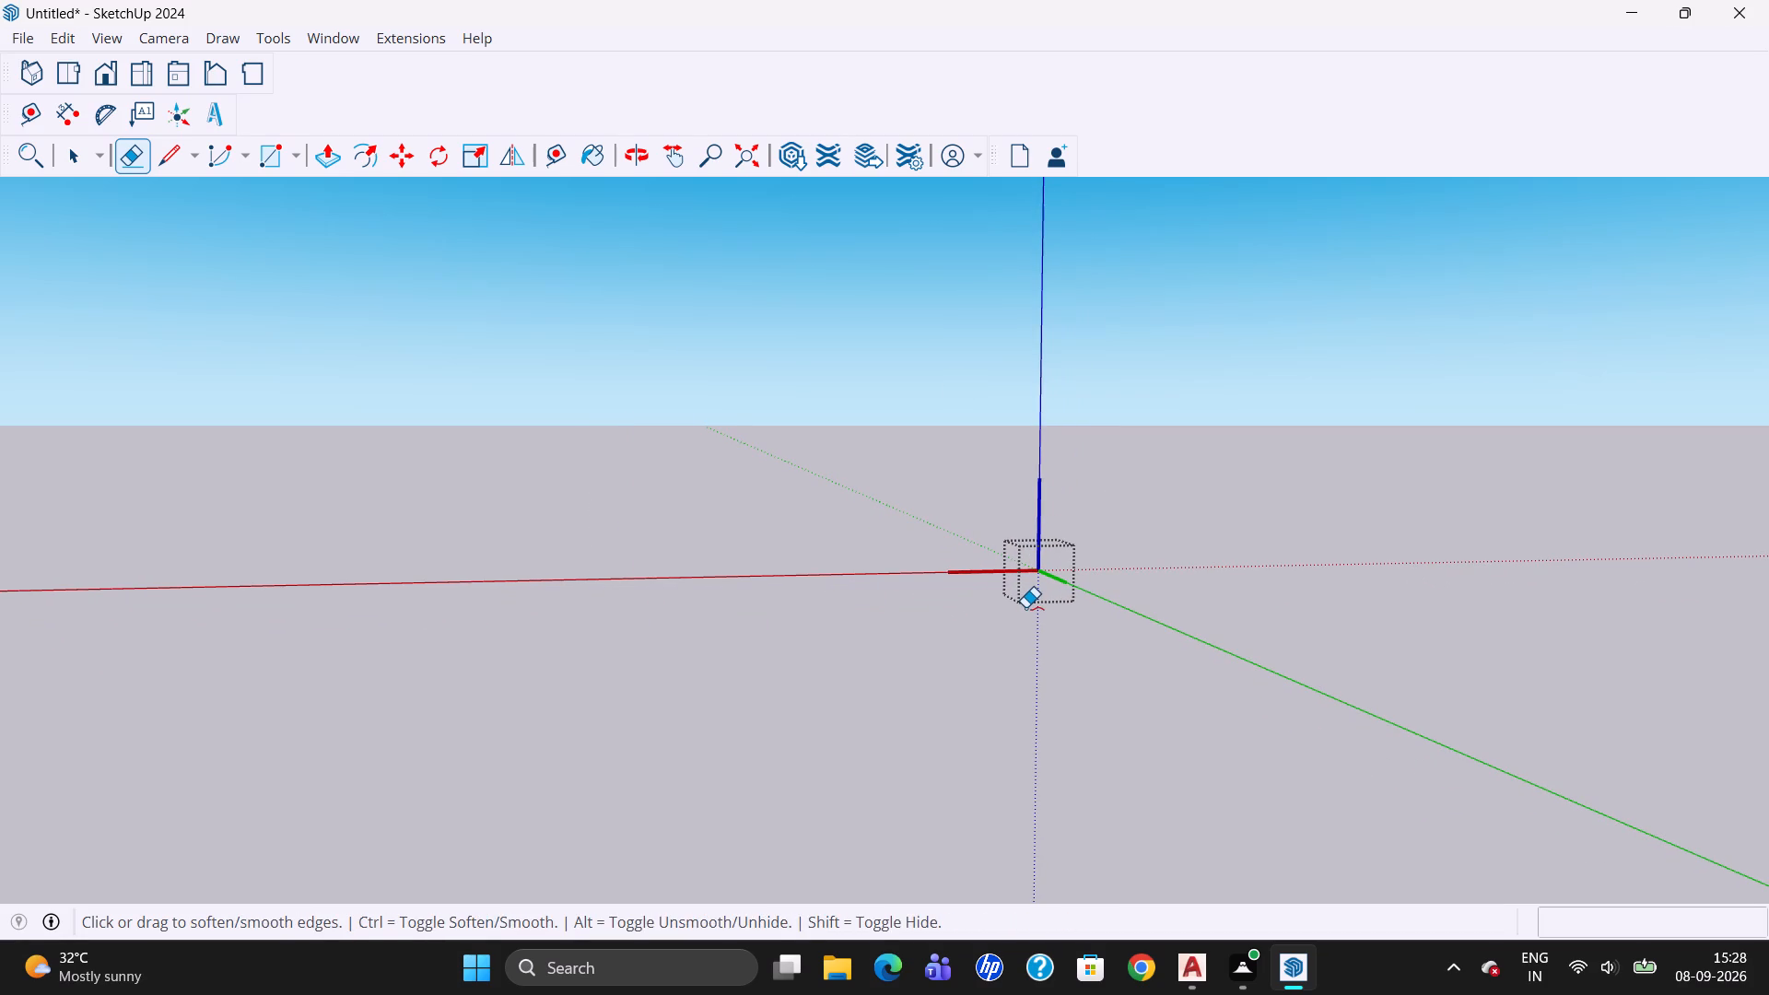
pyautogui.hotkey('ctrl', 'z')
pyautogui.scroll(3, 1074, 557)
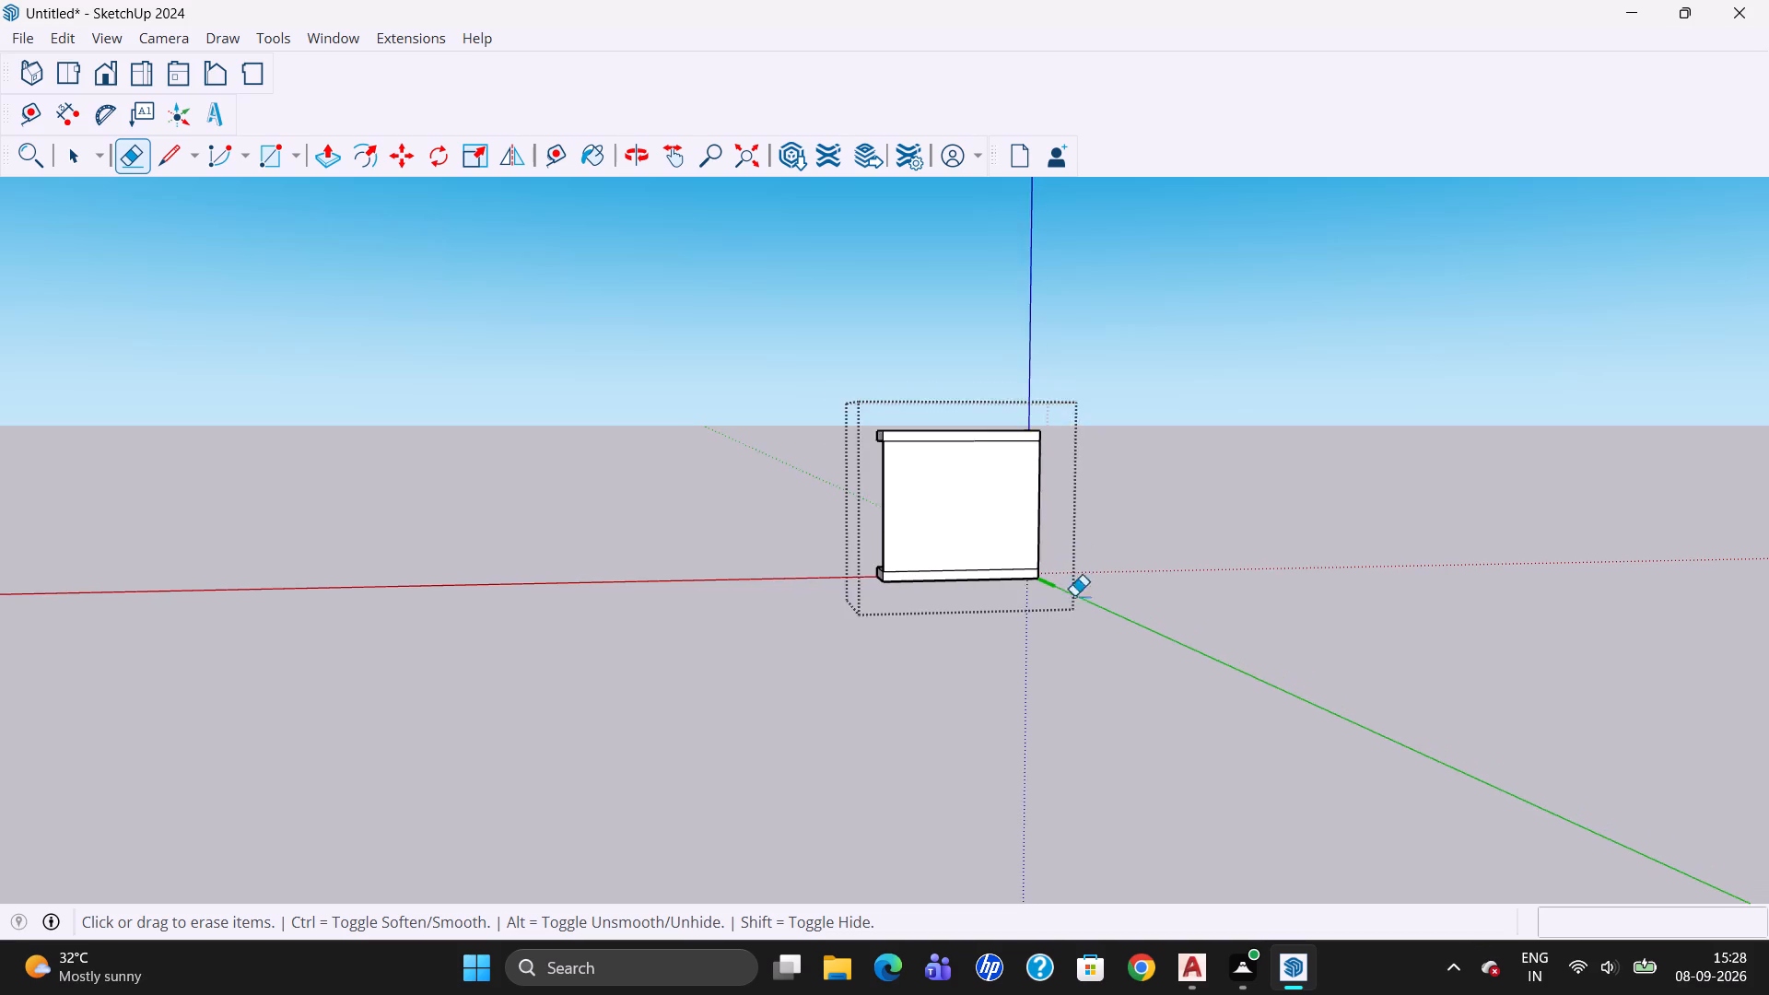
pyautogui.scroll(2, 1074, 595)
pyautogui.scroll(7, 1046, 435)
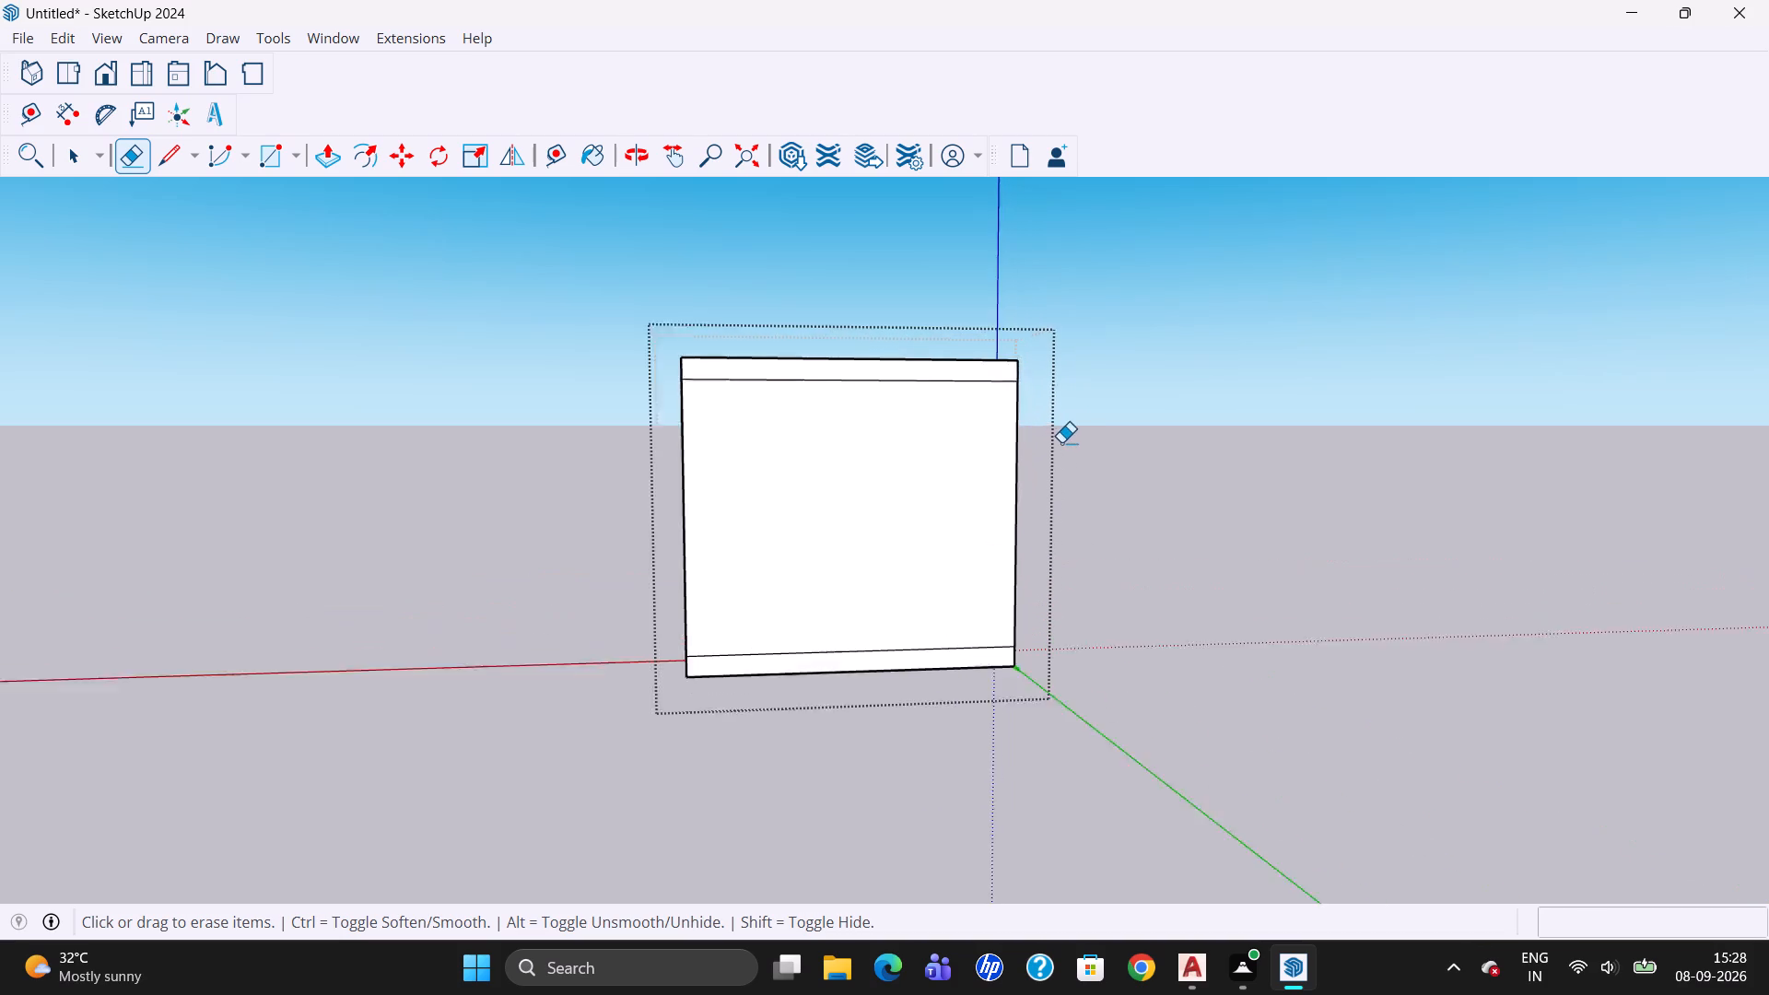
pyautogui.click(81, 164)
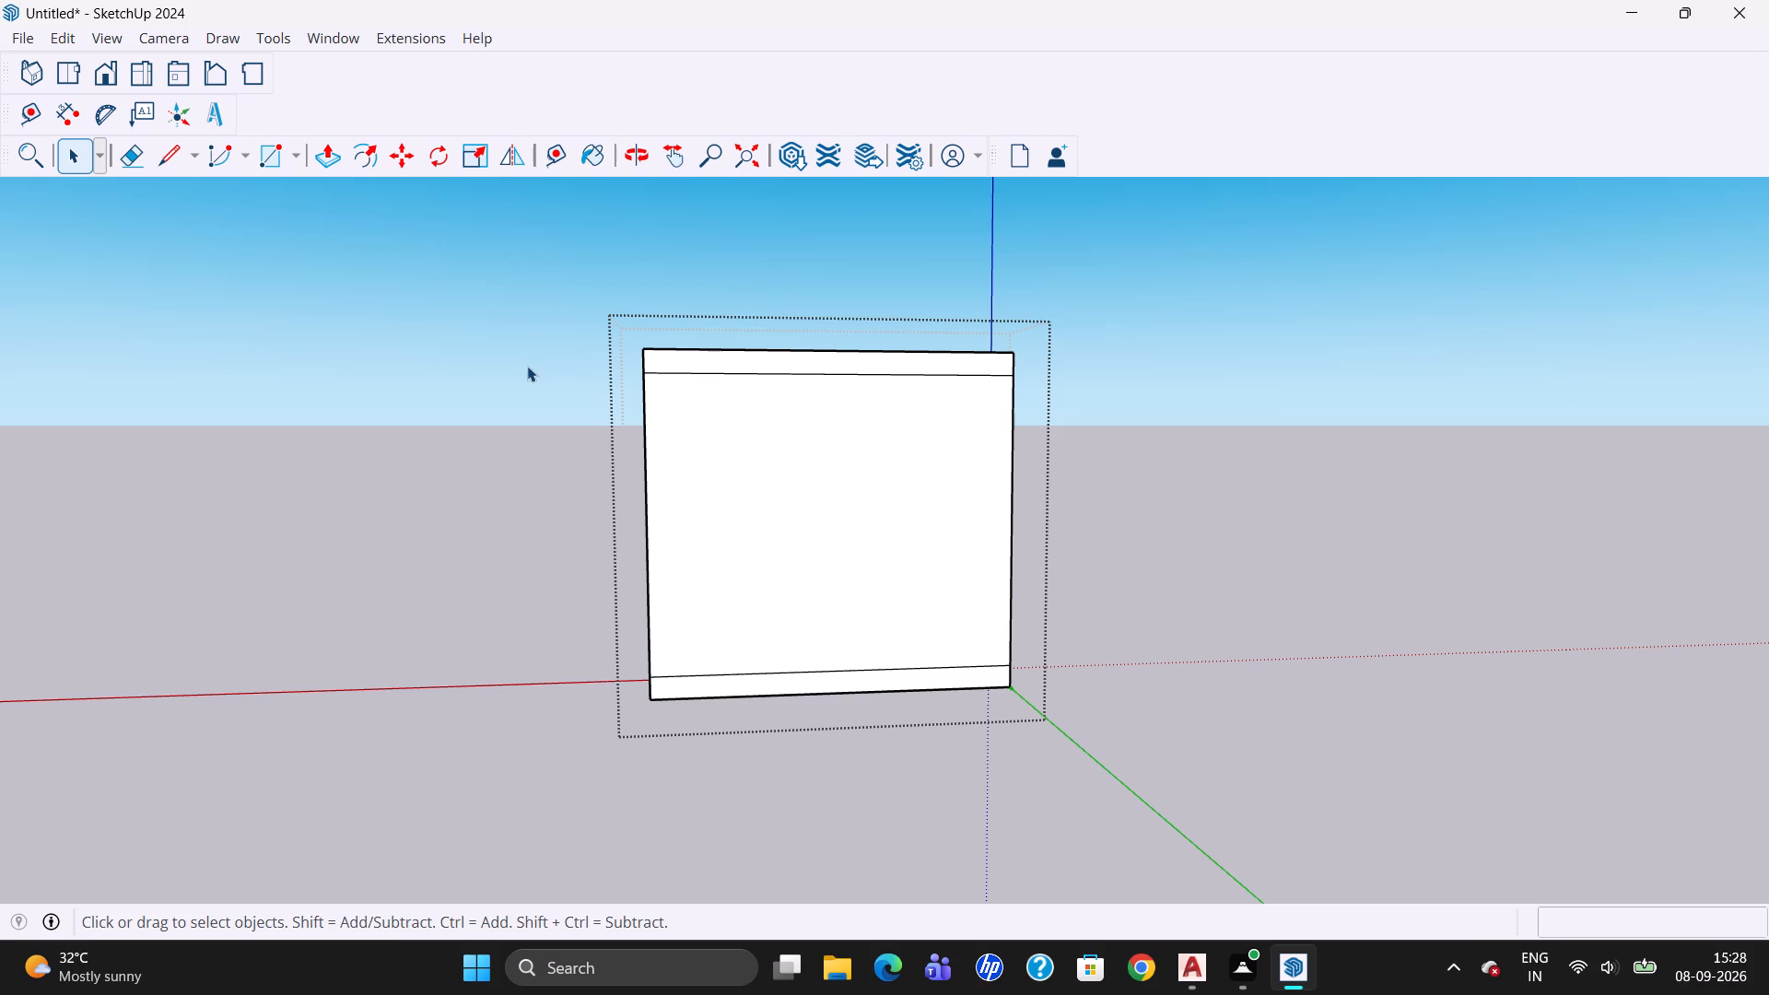
# Show the Solid Tools set.
pyautogui.rightClick(1248, 87)
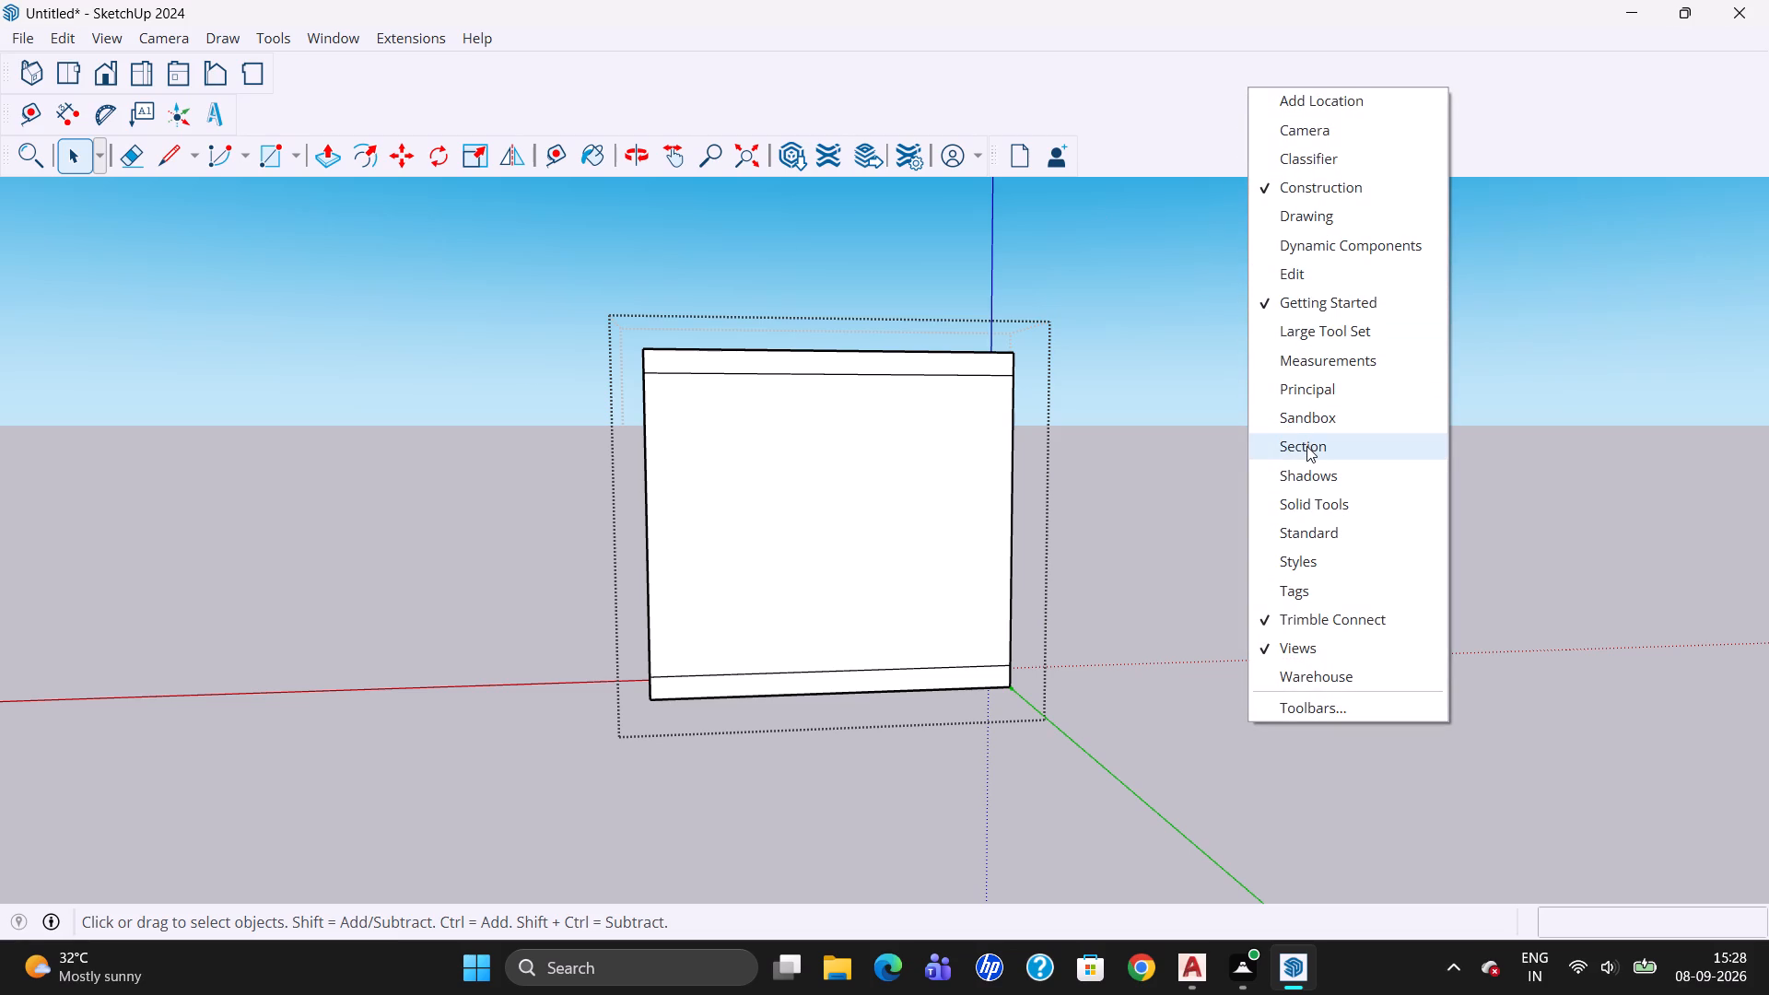
pyautogui.click(1349, 496)
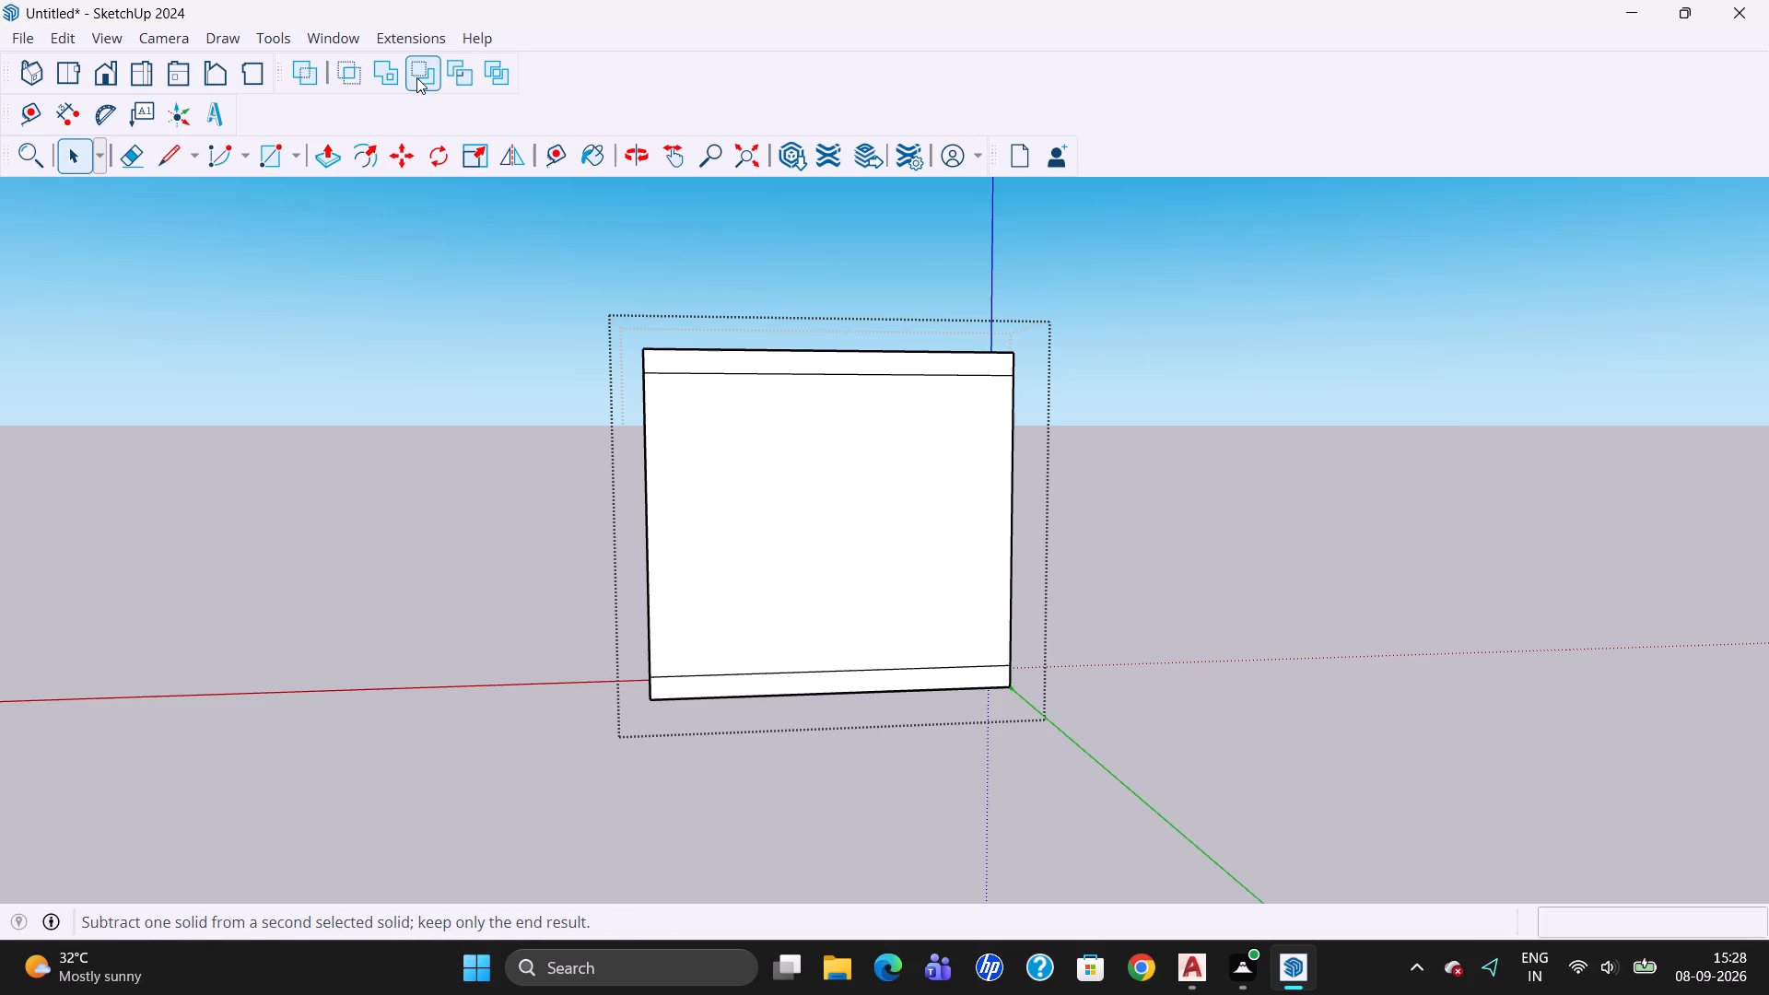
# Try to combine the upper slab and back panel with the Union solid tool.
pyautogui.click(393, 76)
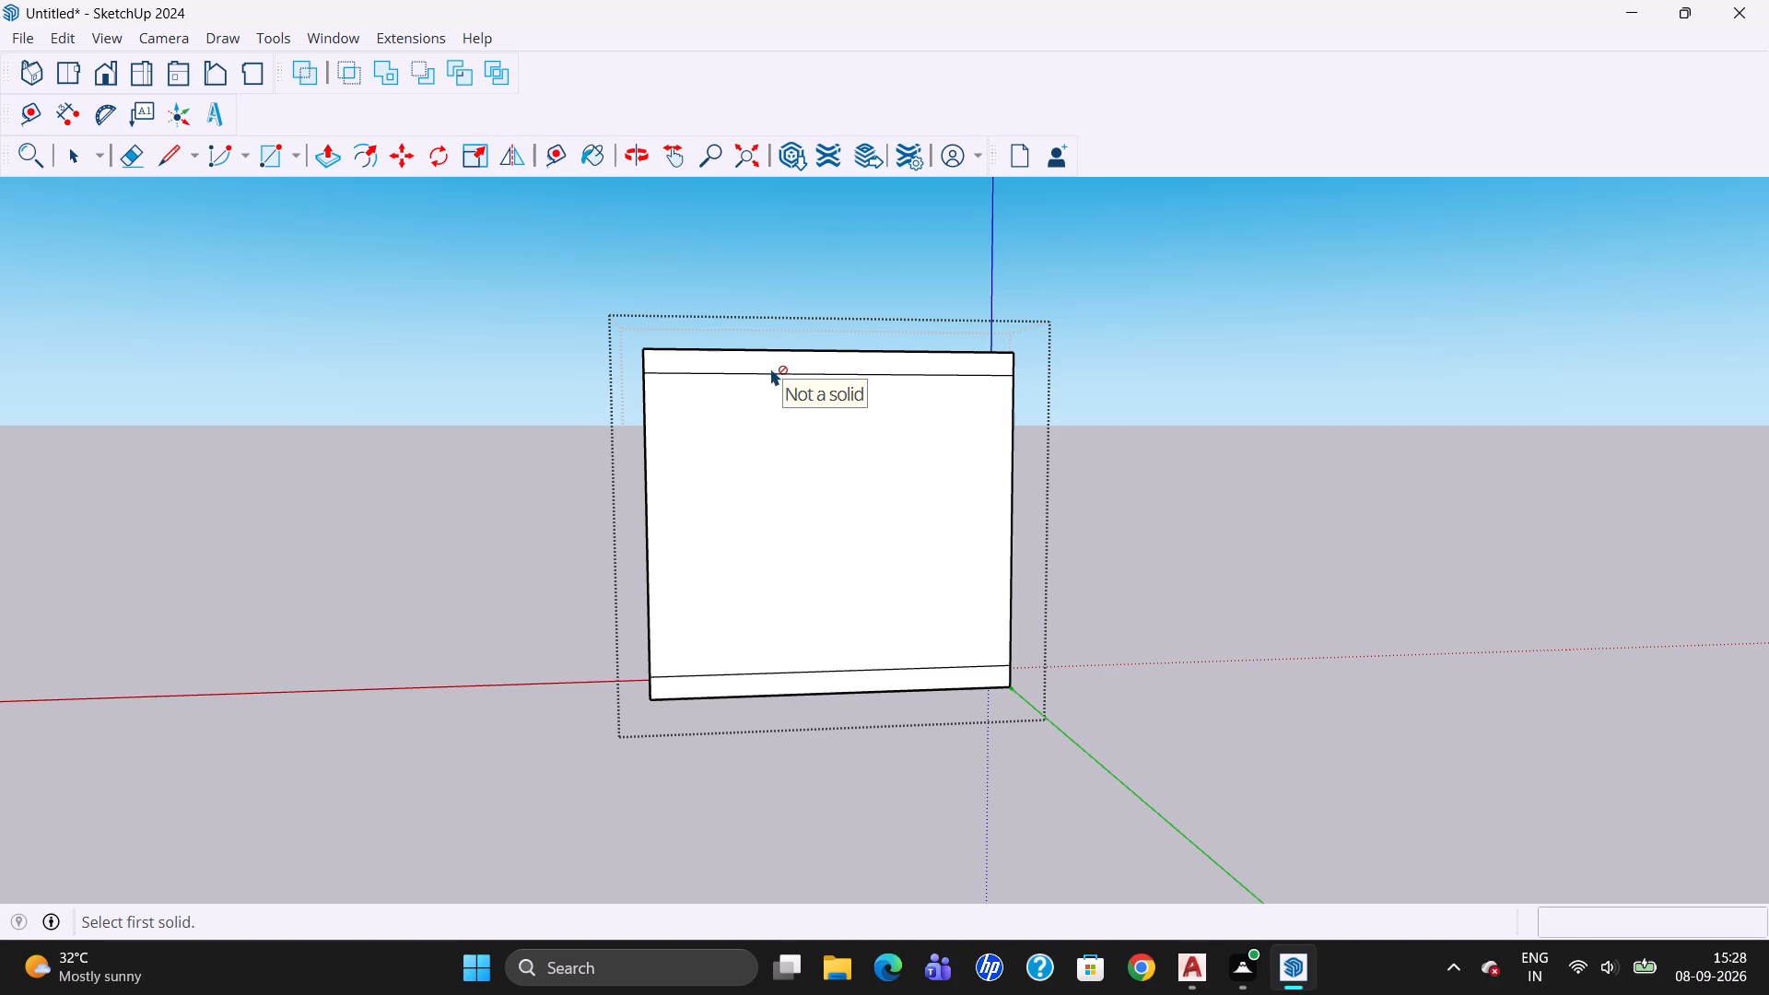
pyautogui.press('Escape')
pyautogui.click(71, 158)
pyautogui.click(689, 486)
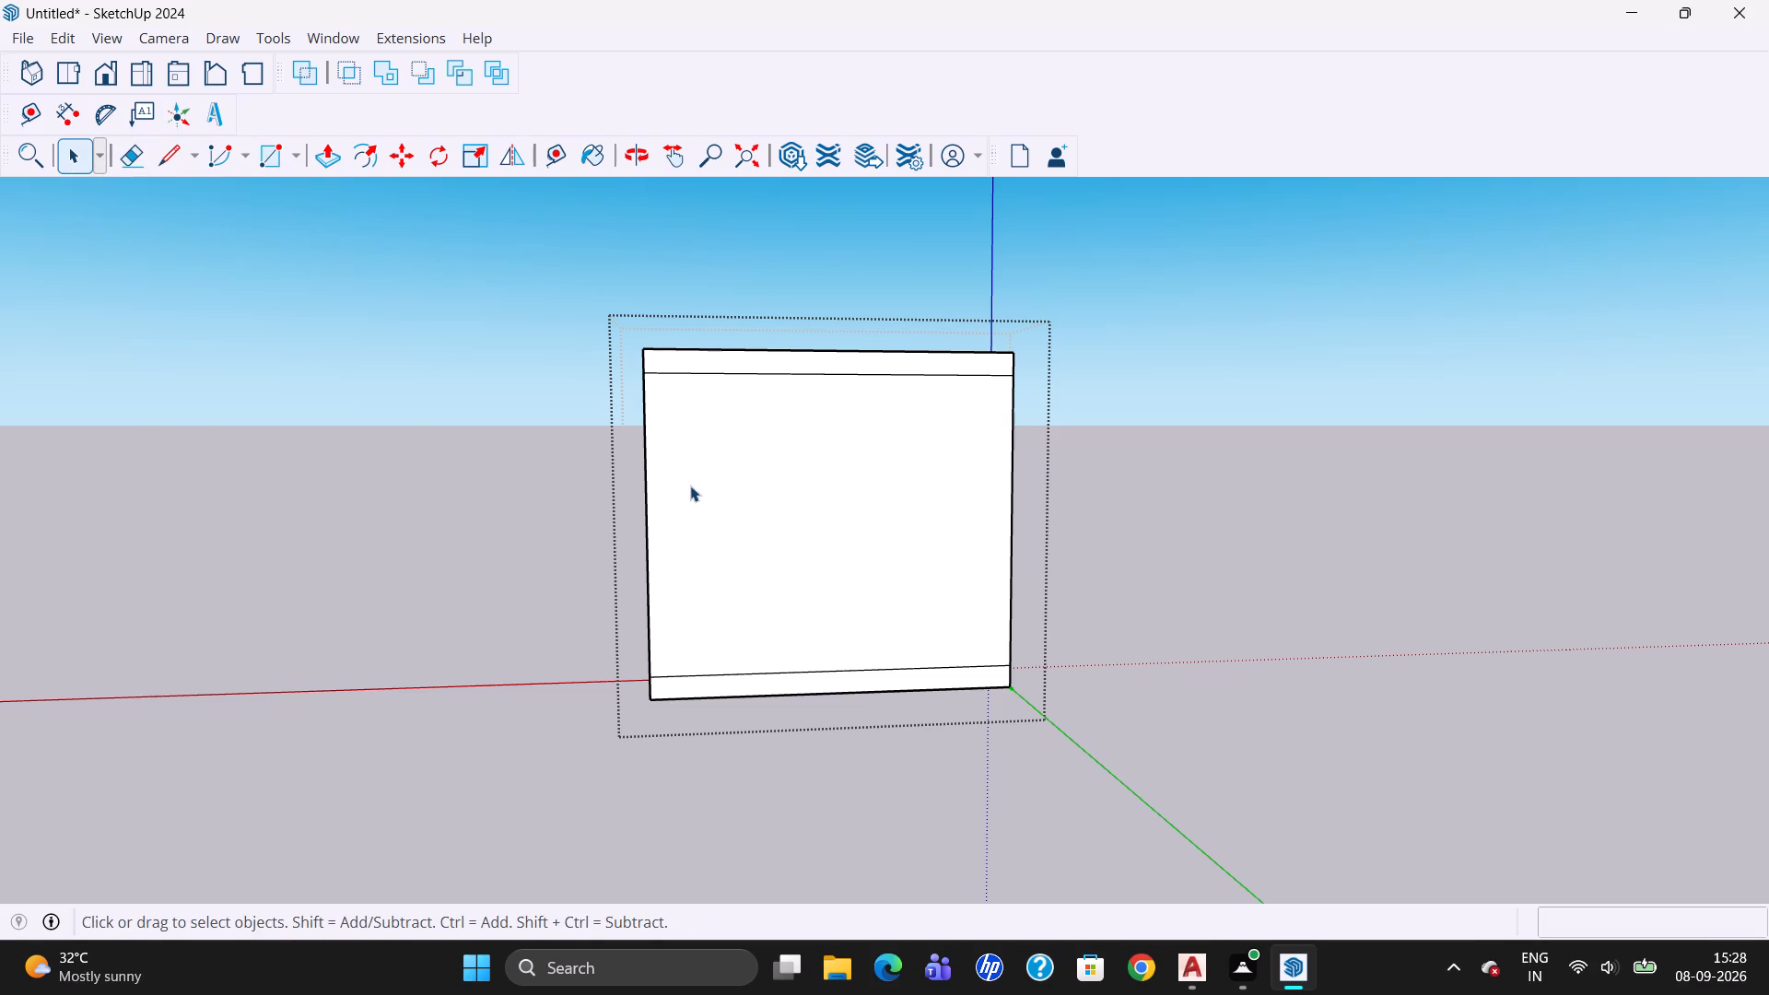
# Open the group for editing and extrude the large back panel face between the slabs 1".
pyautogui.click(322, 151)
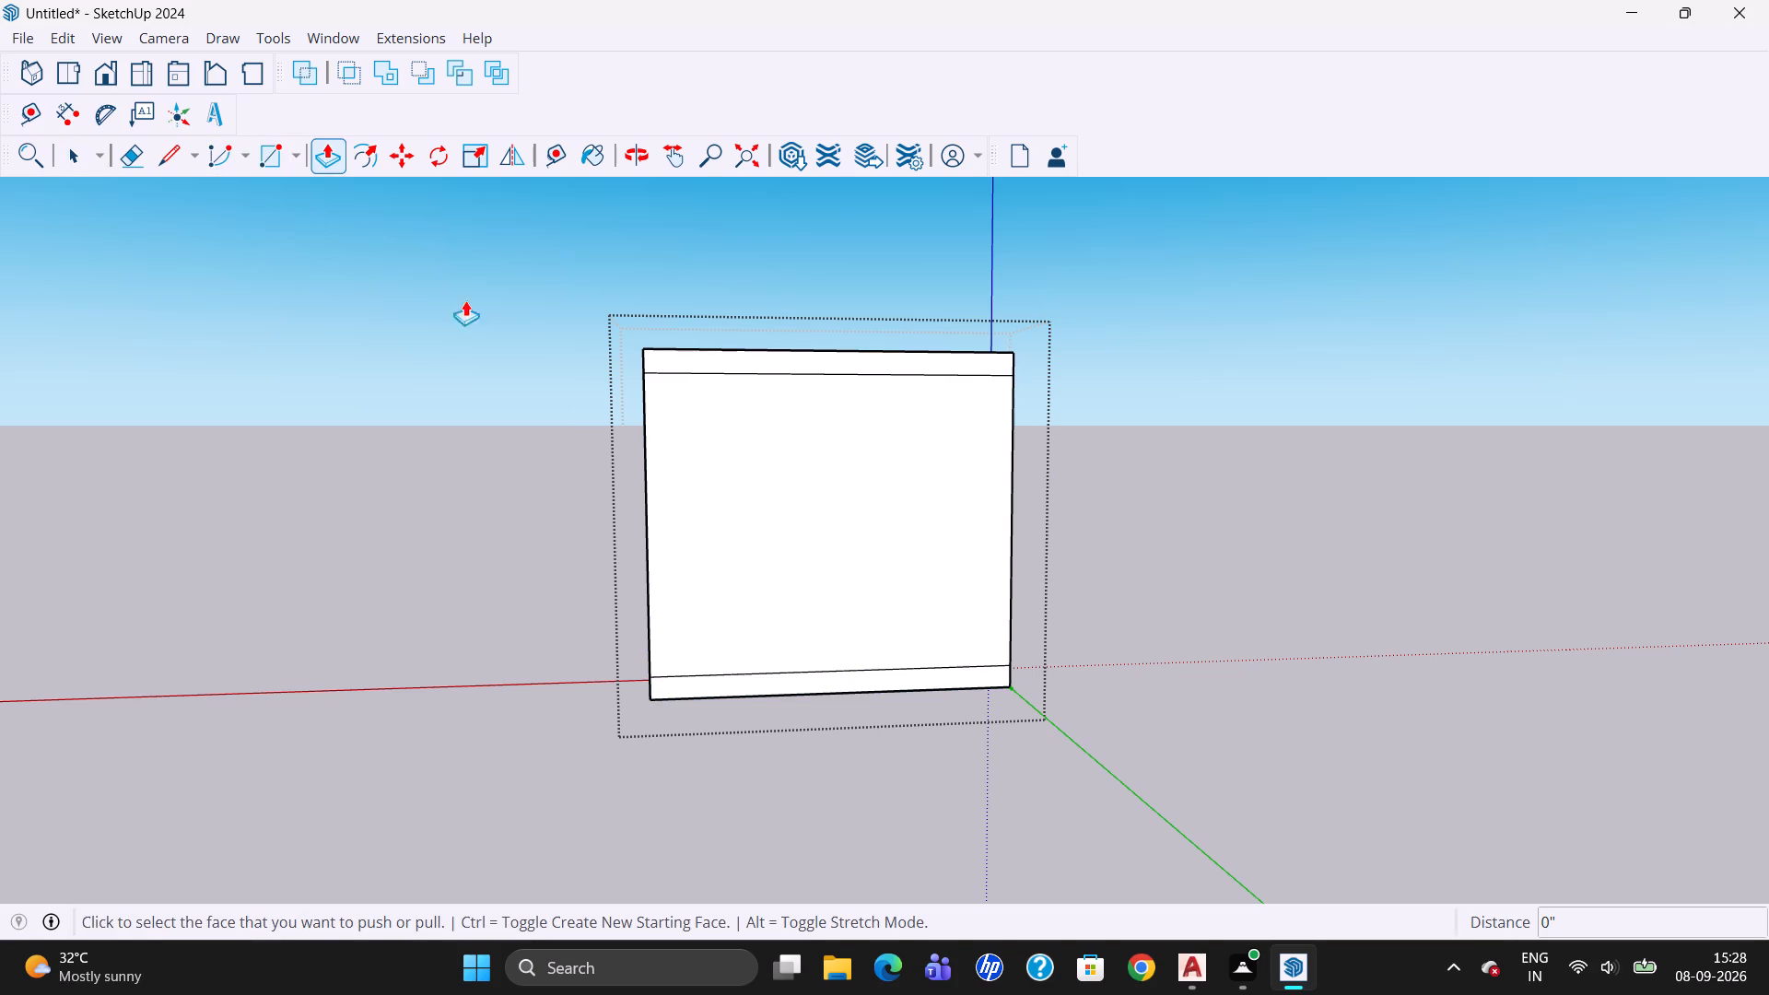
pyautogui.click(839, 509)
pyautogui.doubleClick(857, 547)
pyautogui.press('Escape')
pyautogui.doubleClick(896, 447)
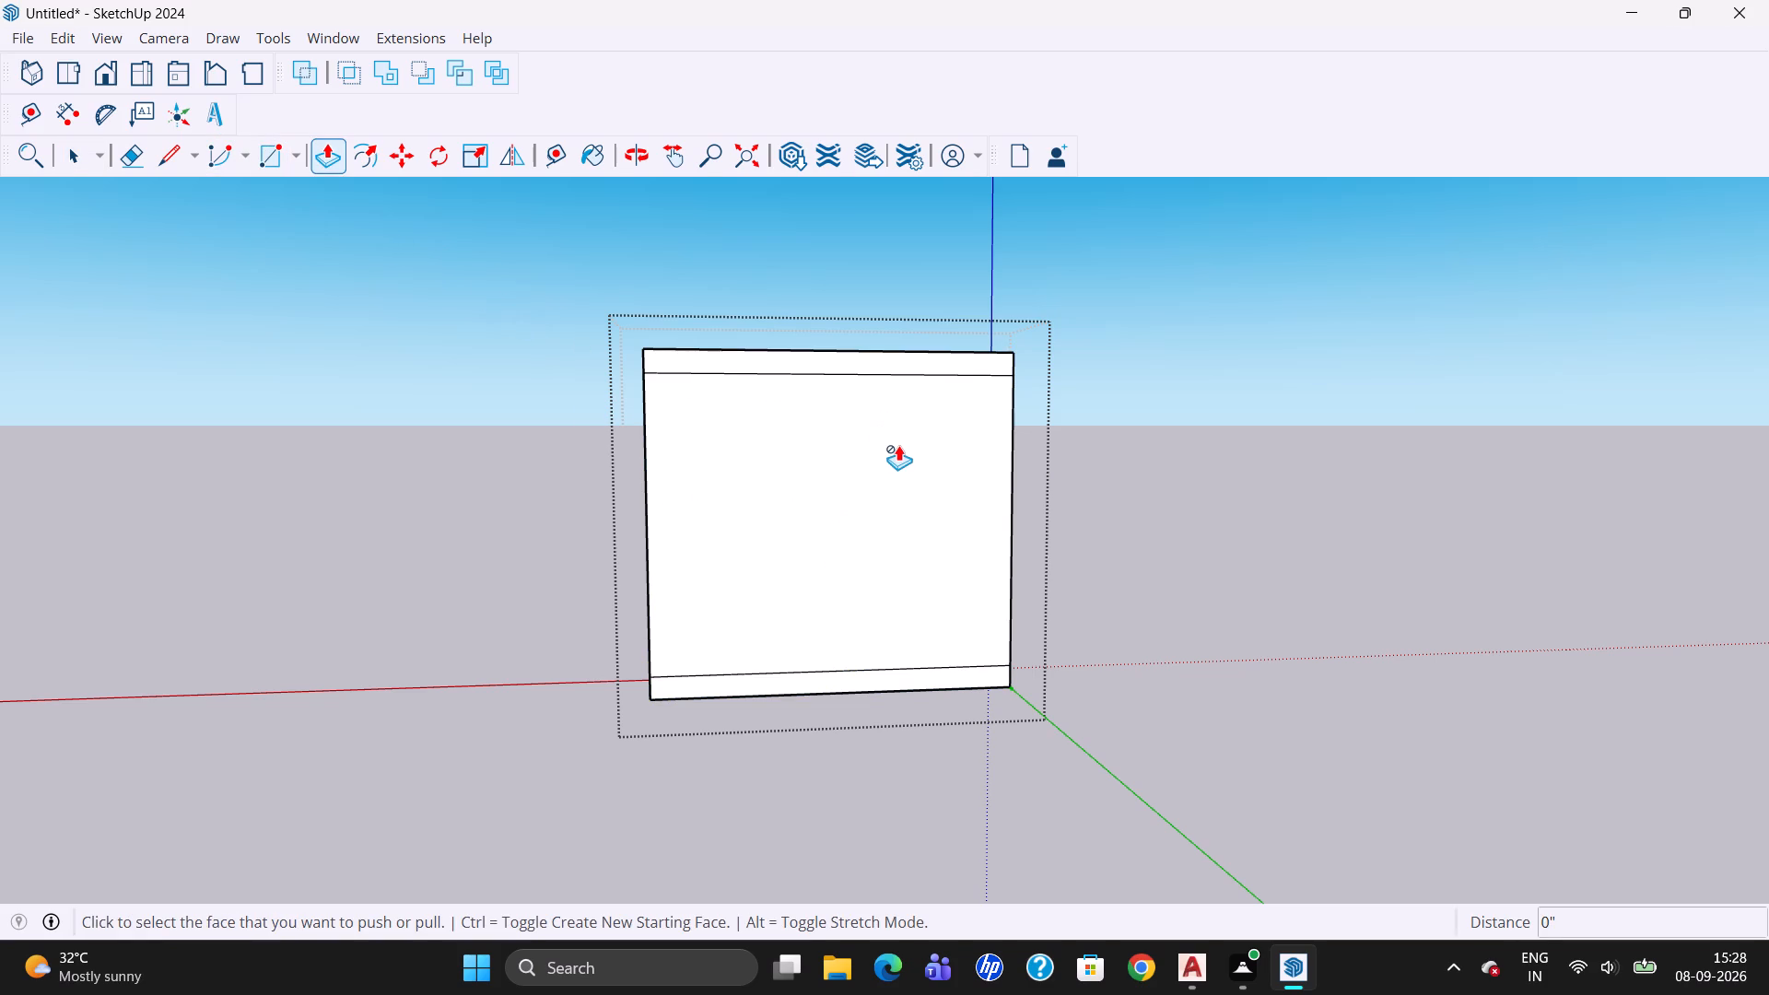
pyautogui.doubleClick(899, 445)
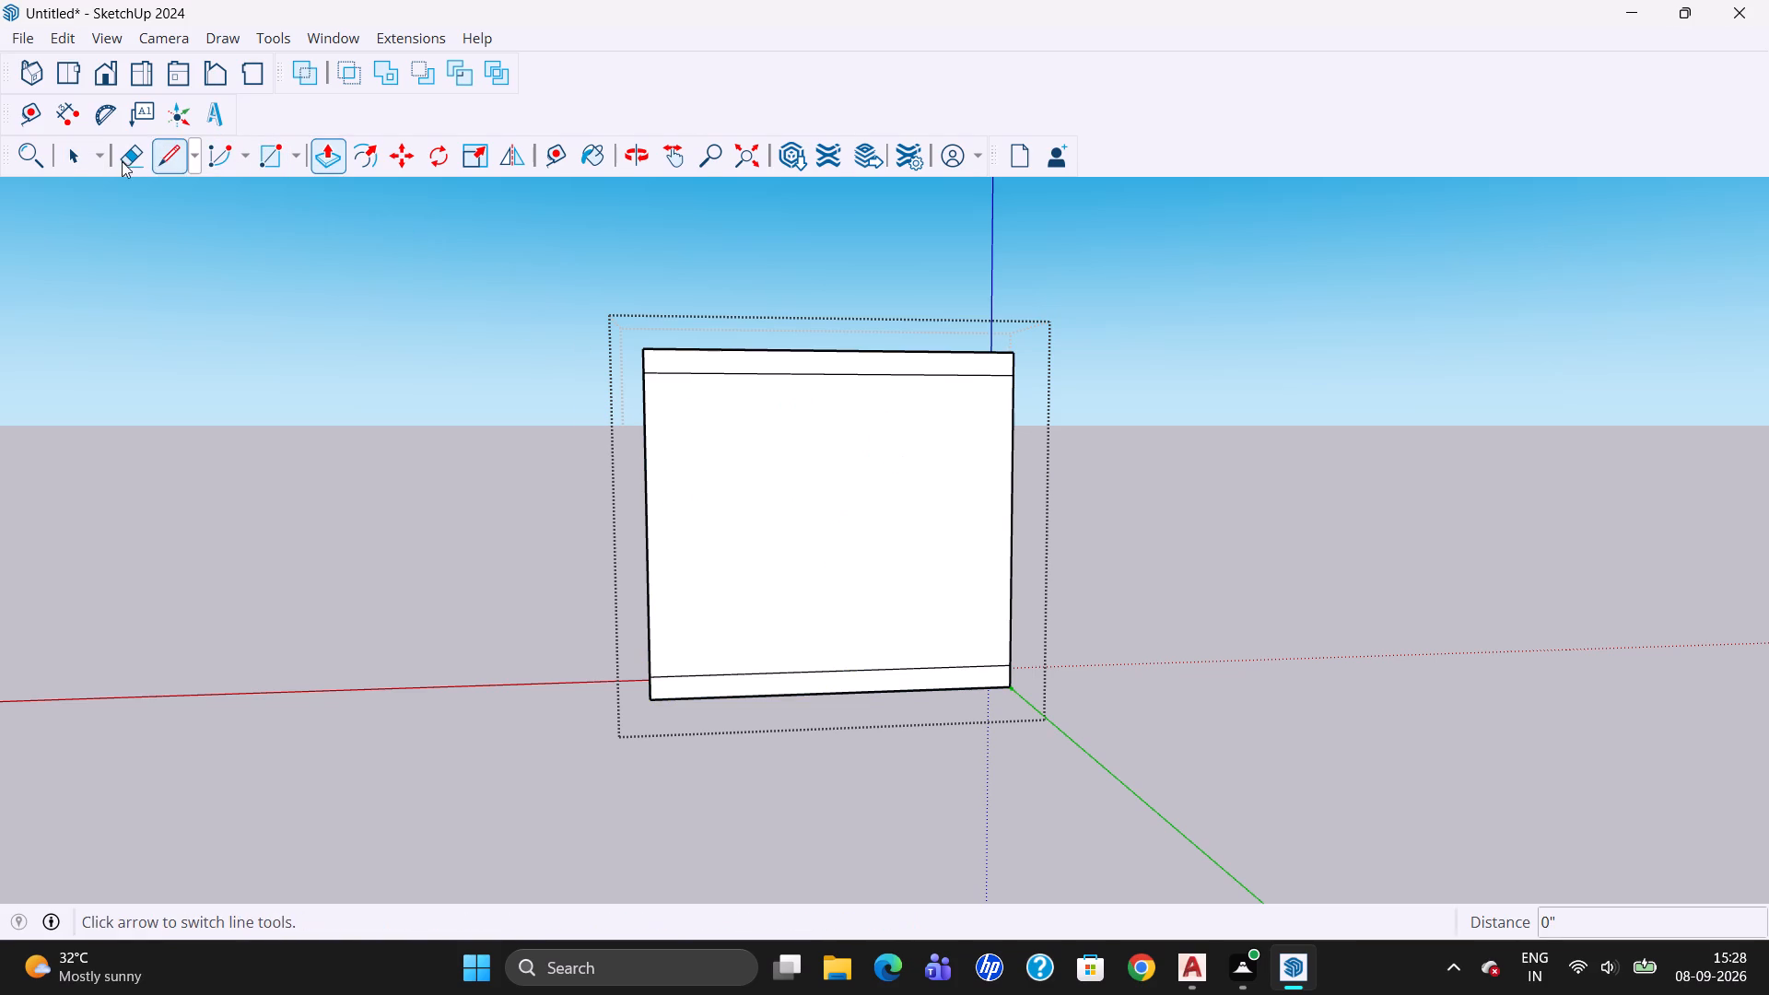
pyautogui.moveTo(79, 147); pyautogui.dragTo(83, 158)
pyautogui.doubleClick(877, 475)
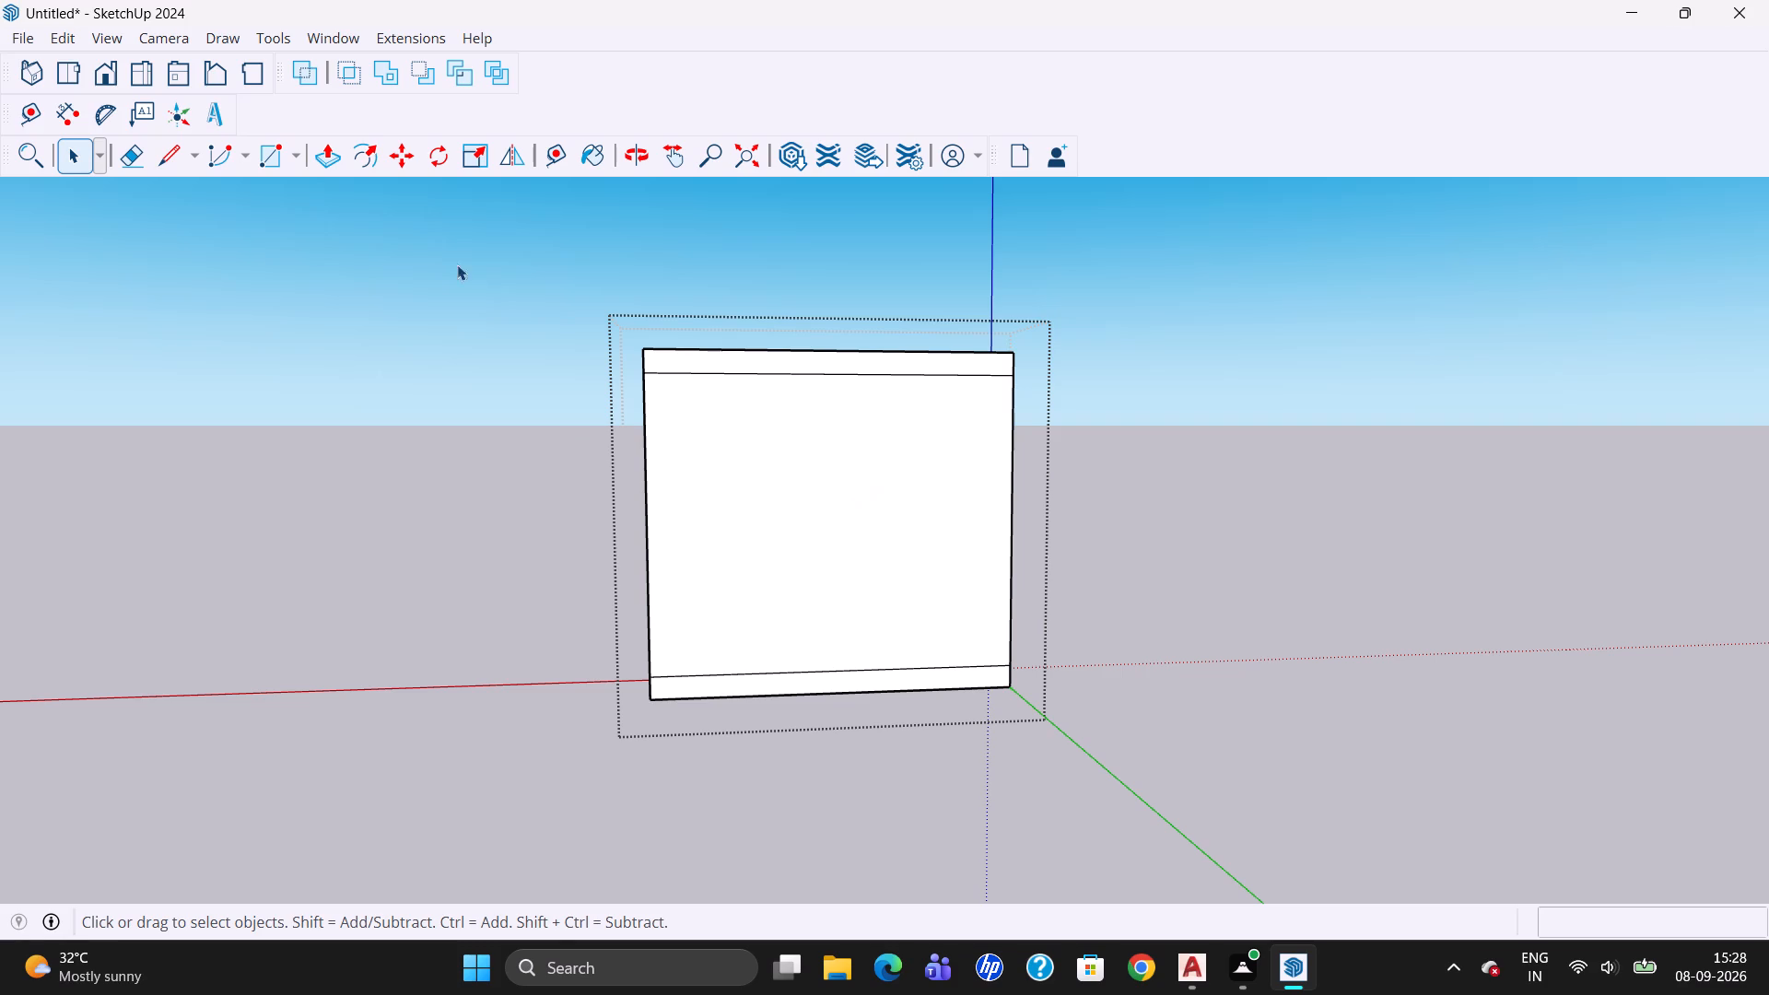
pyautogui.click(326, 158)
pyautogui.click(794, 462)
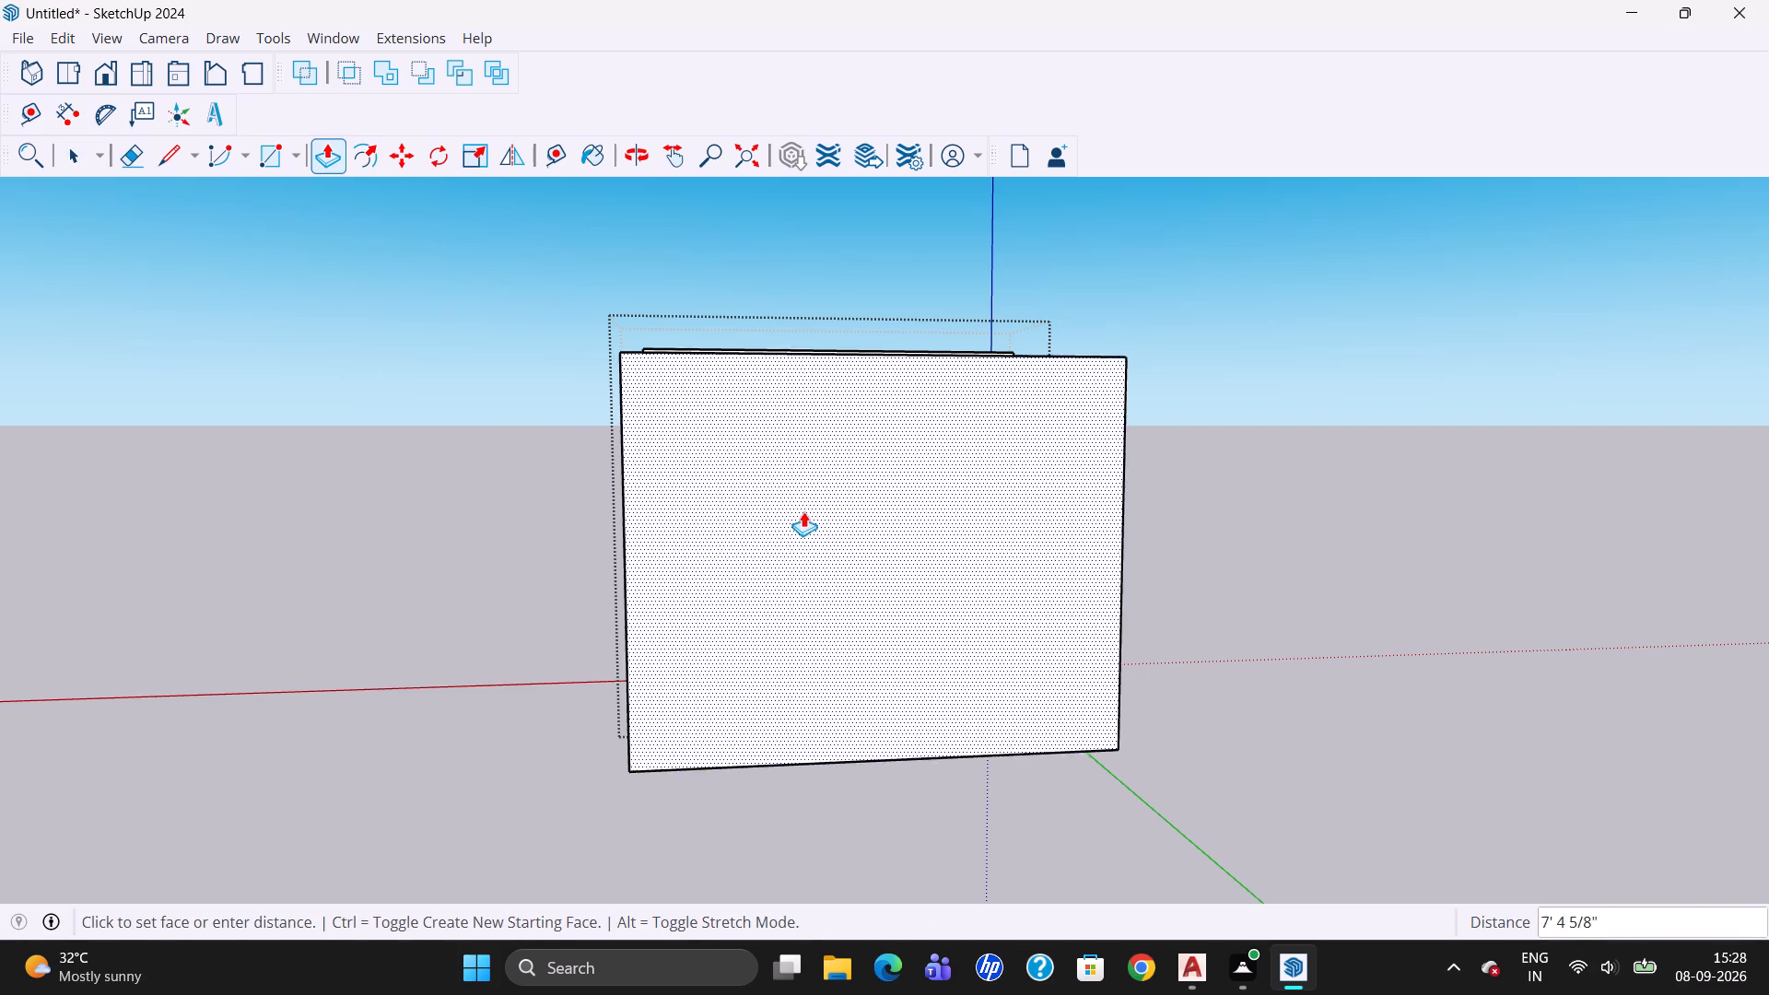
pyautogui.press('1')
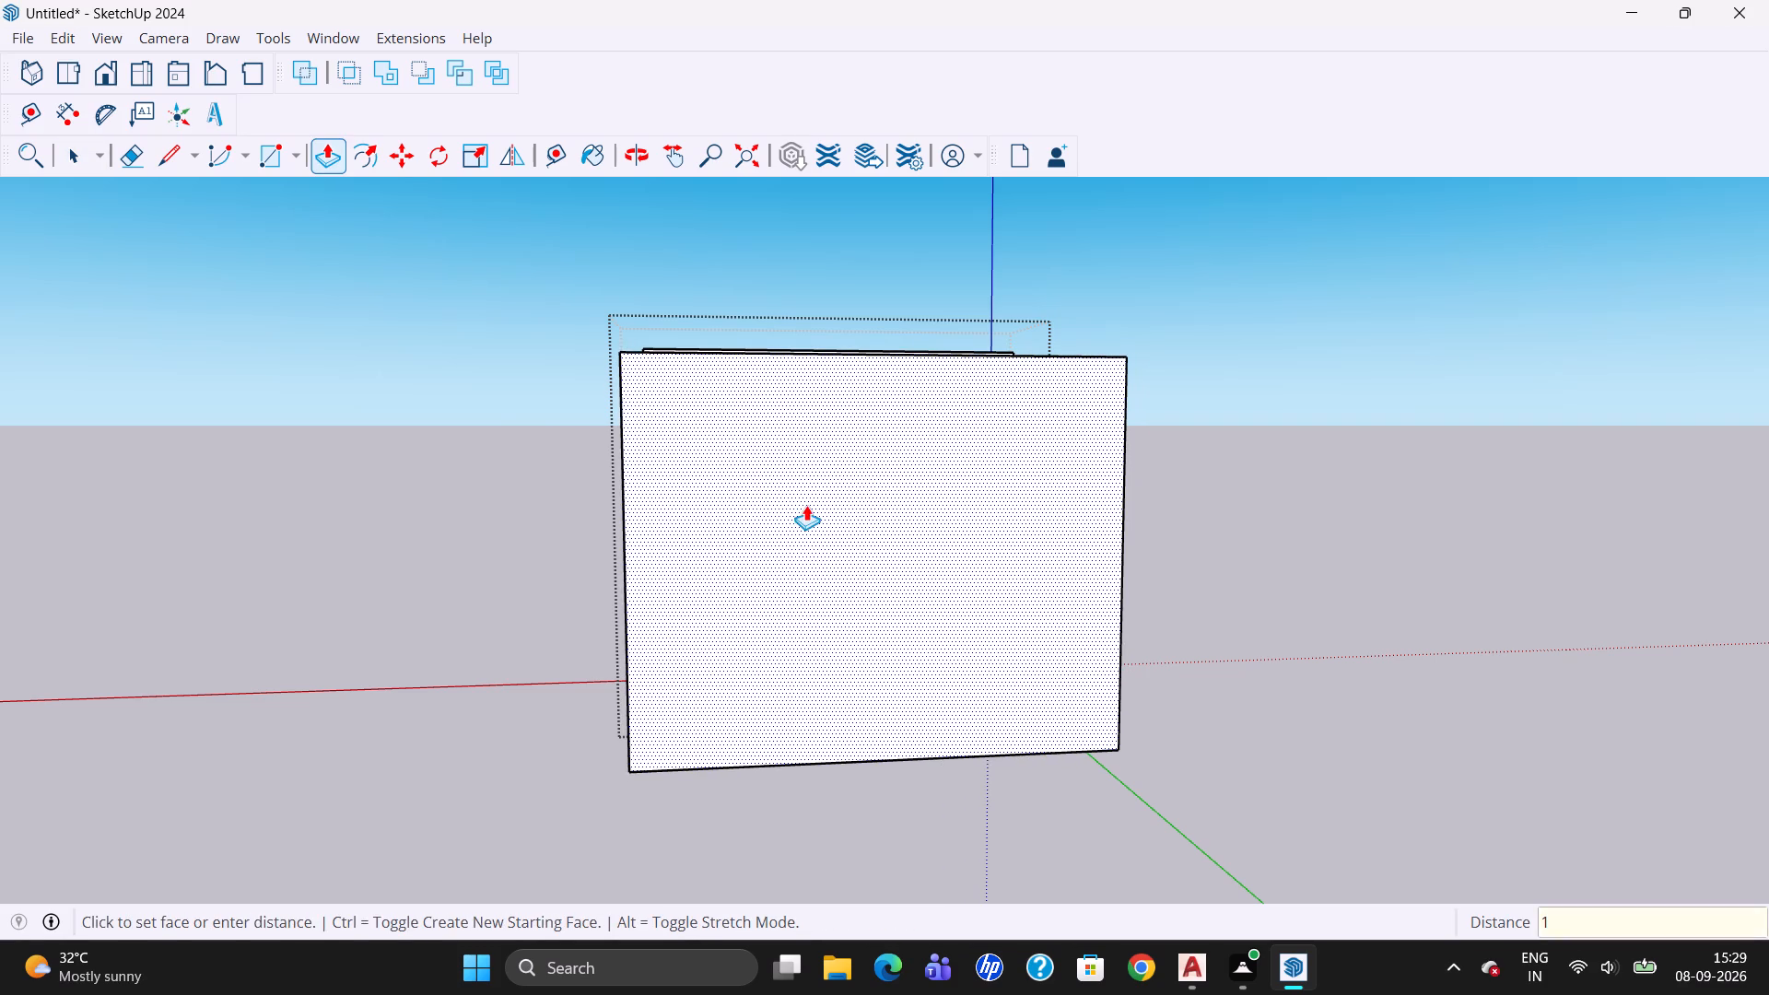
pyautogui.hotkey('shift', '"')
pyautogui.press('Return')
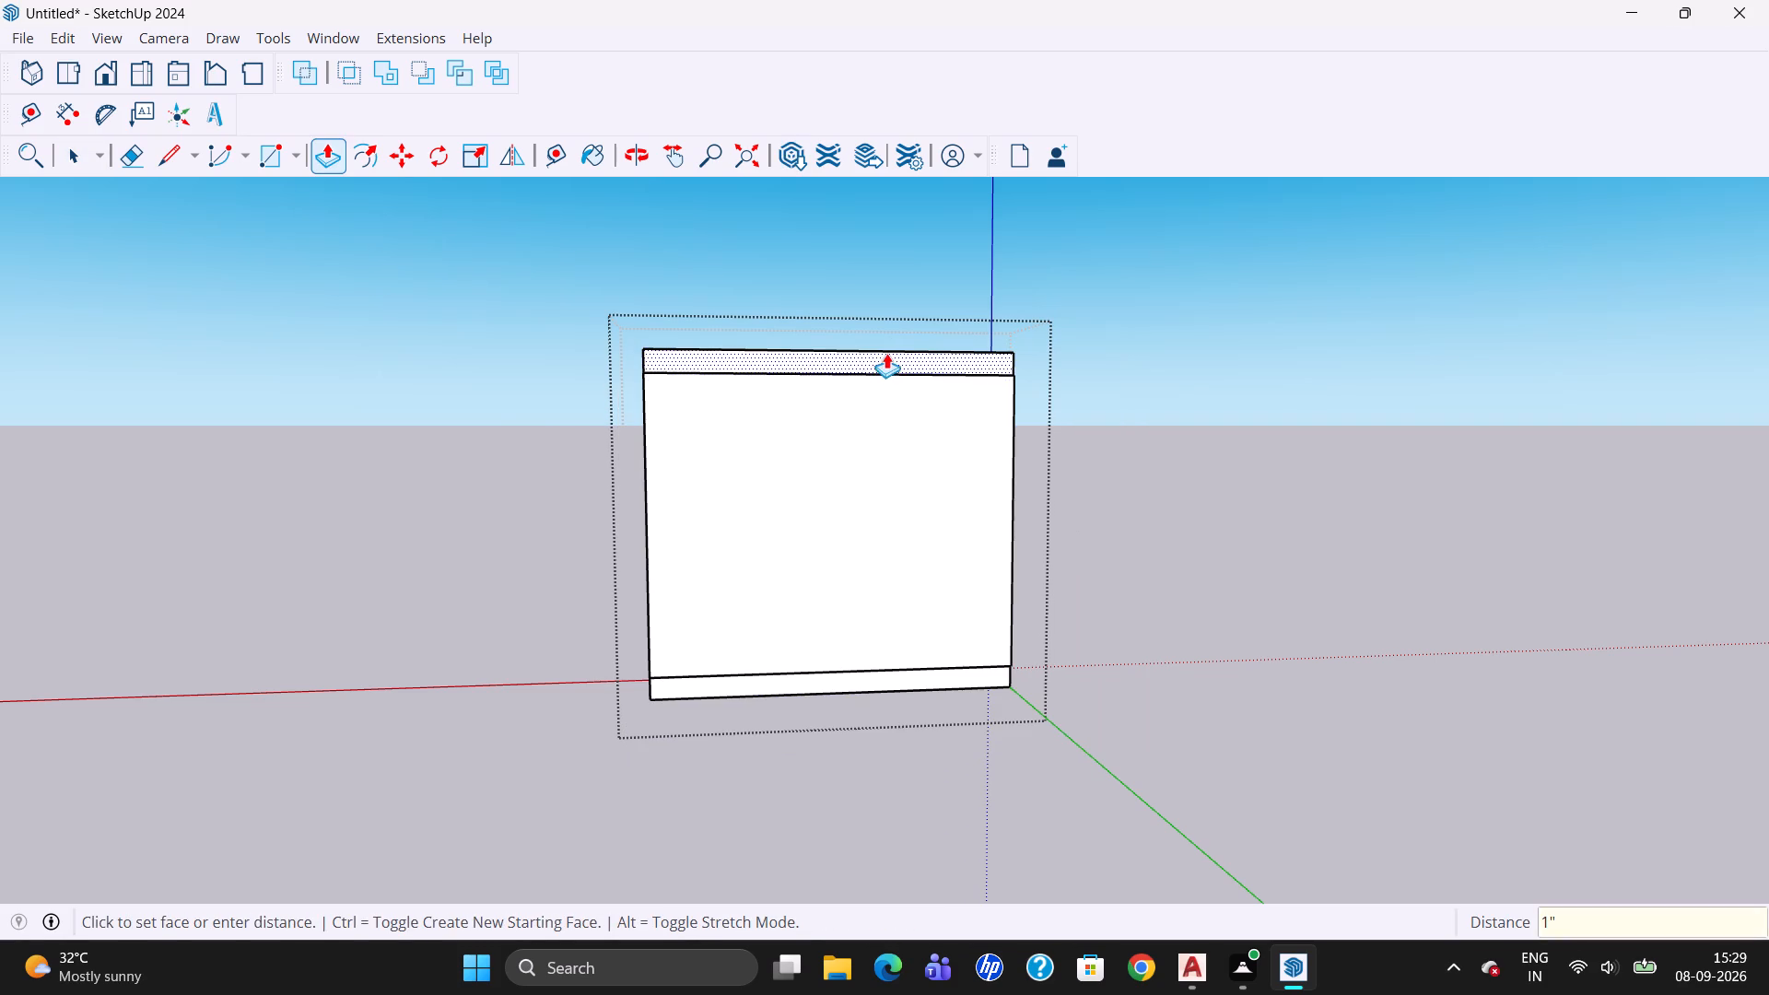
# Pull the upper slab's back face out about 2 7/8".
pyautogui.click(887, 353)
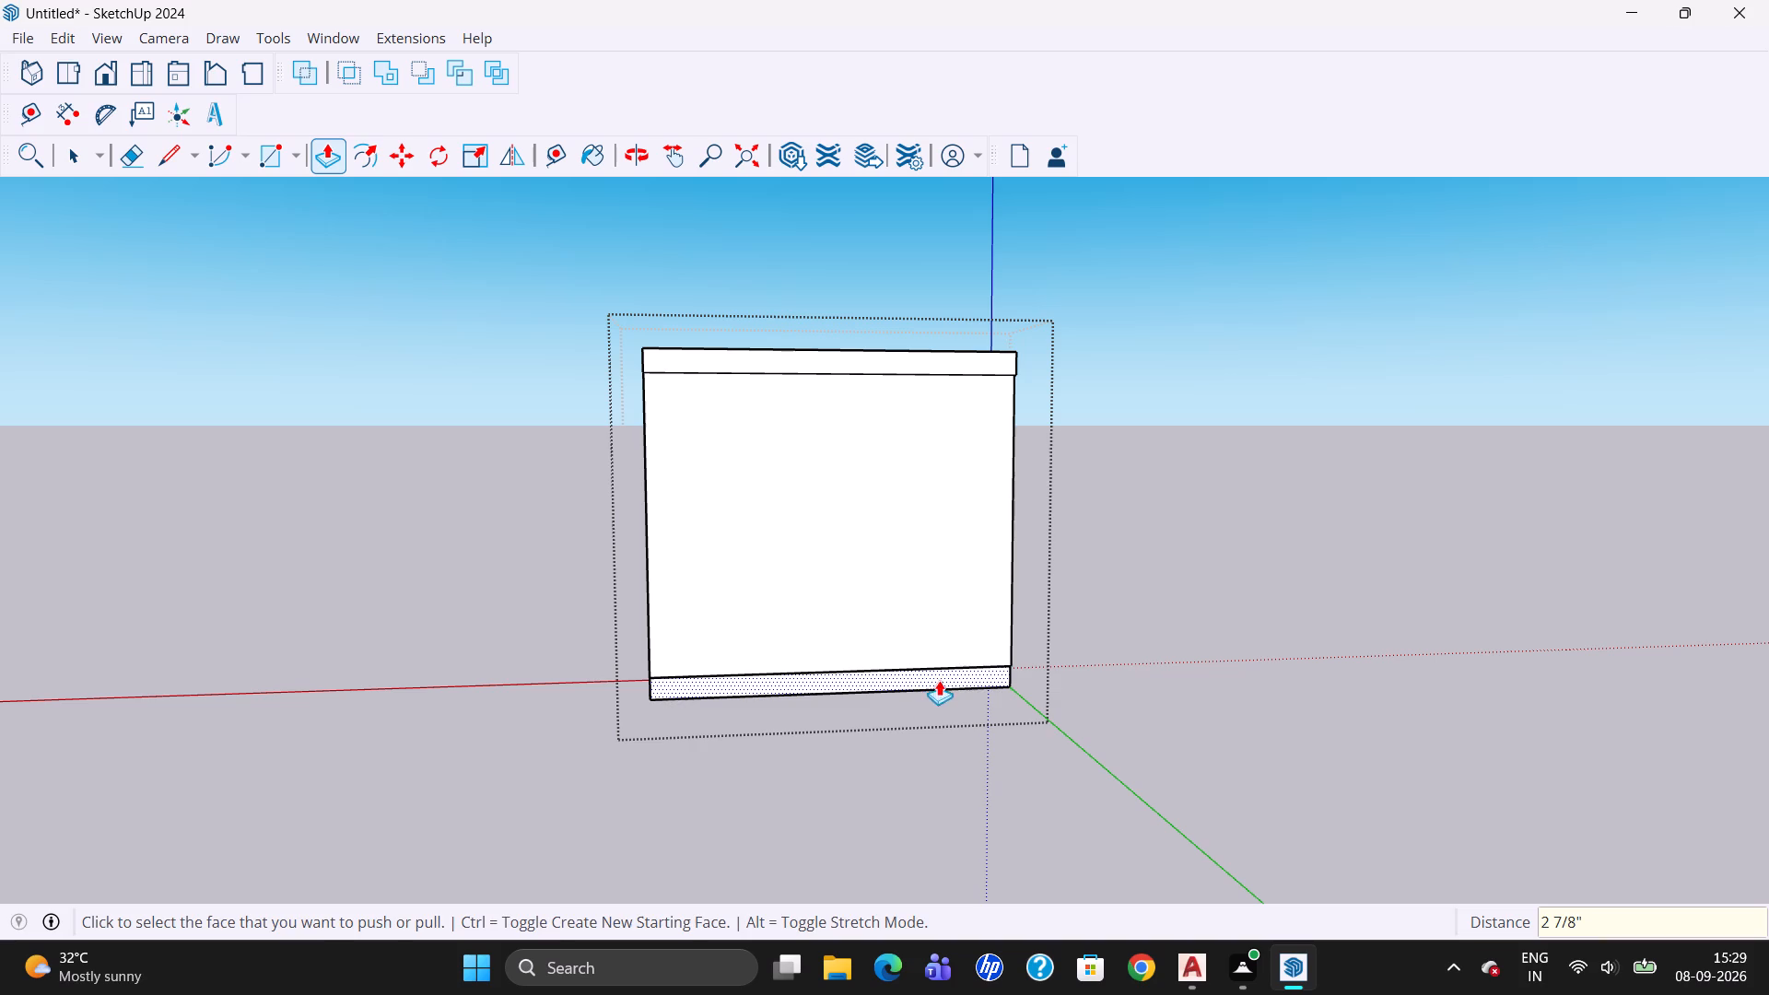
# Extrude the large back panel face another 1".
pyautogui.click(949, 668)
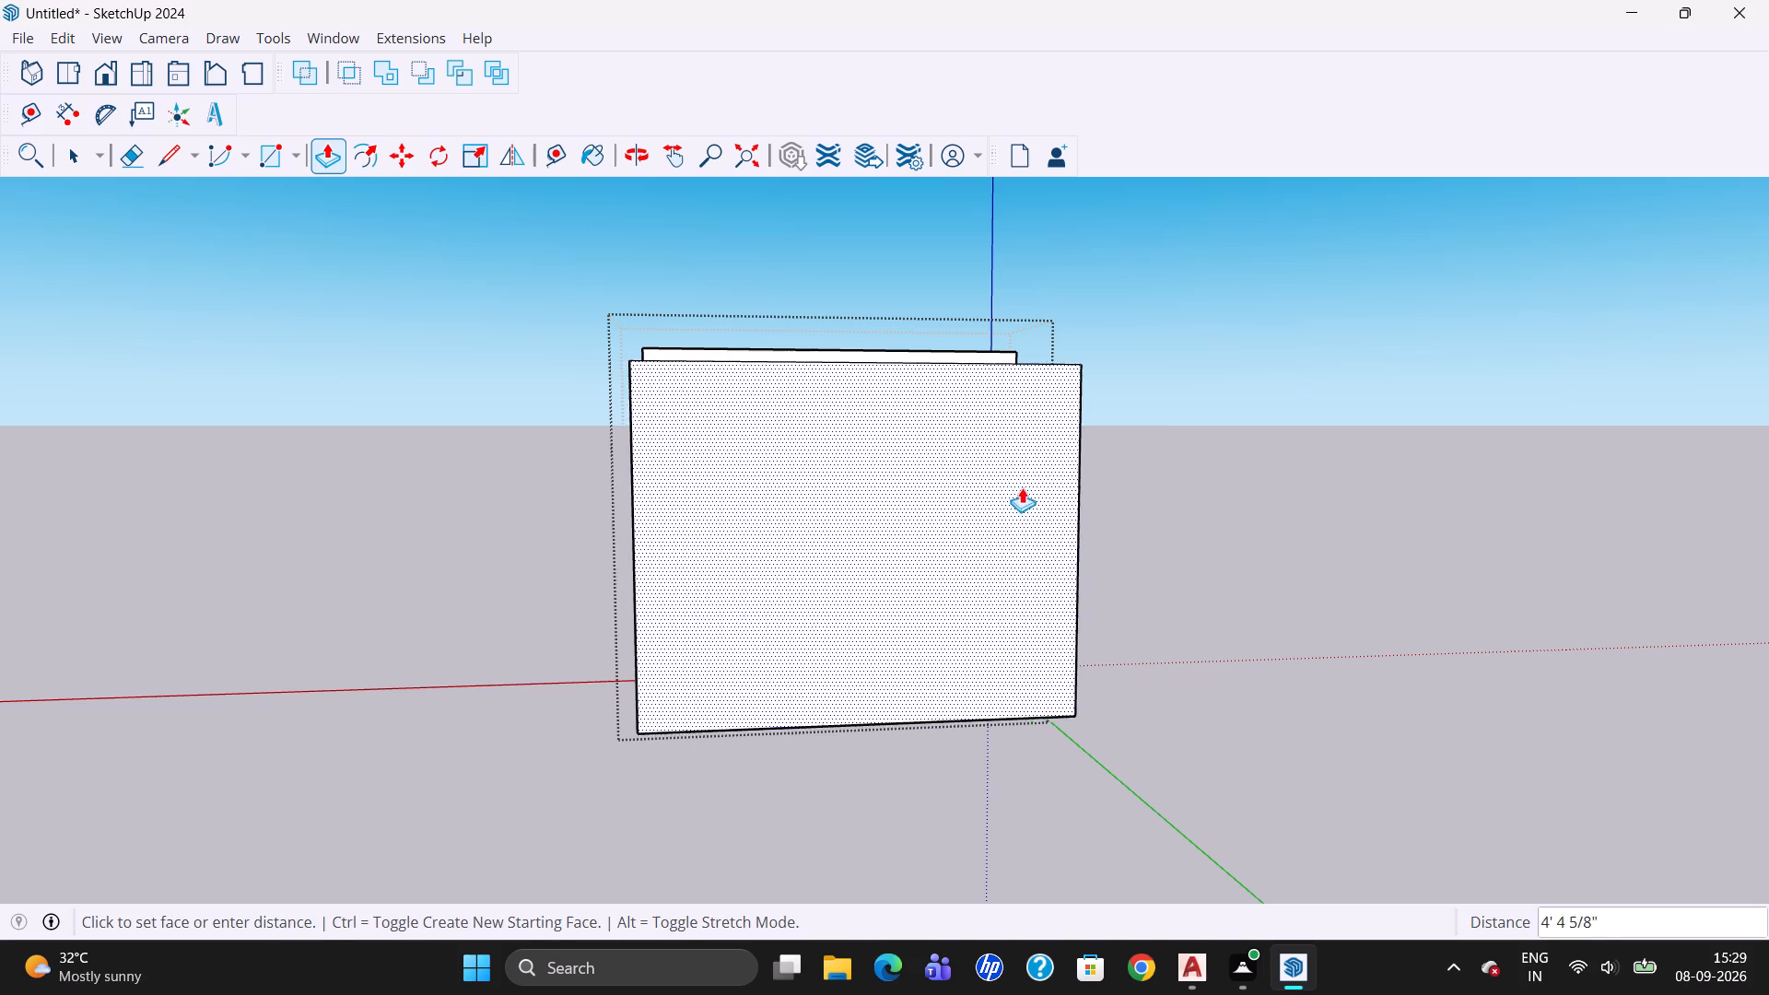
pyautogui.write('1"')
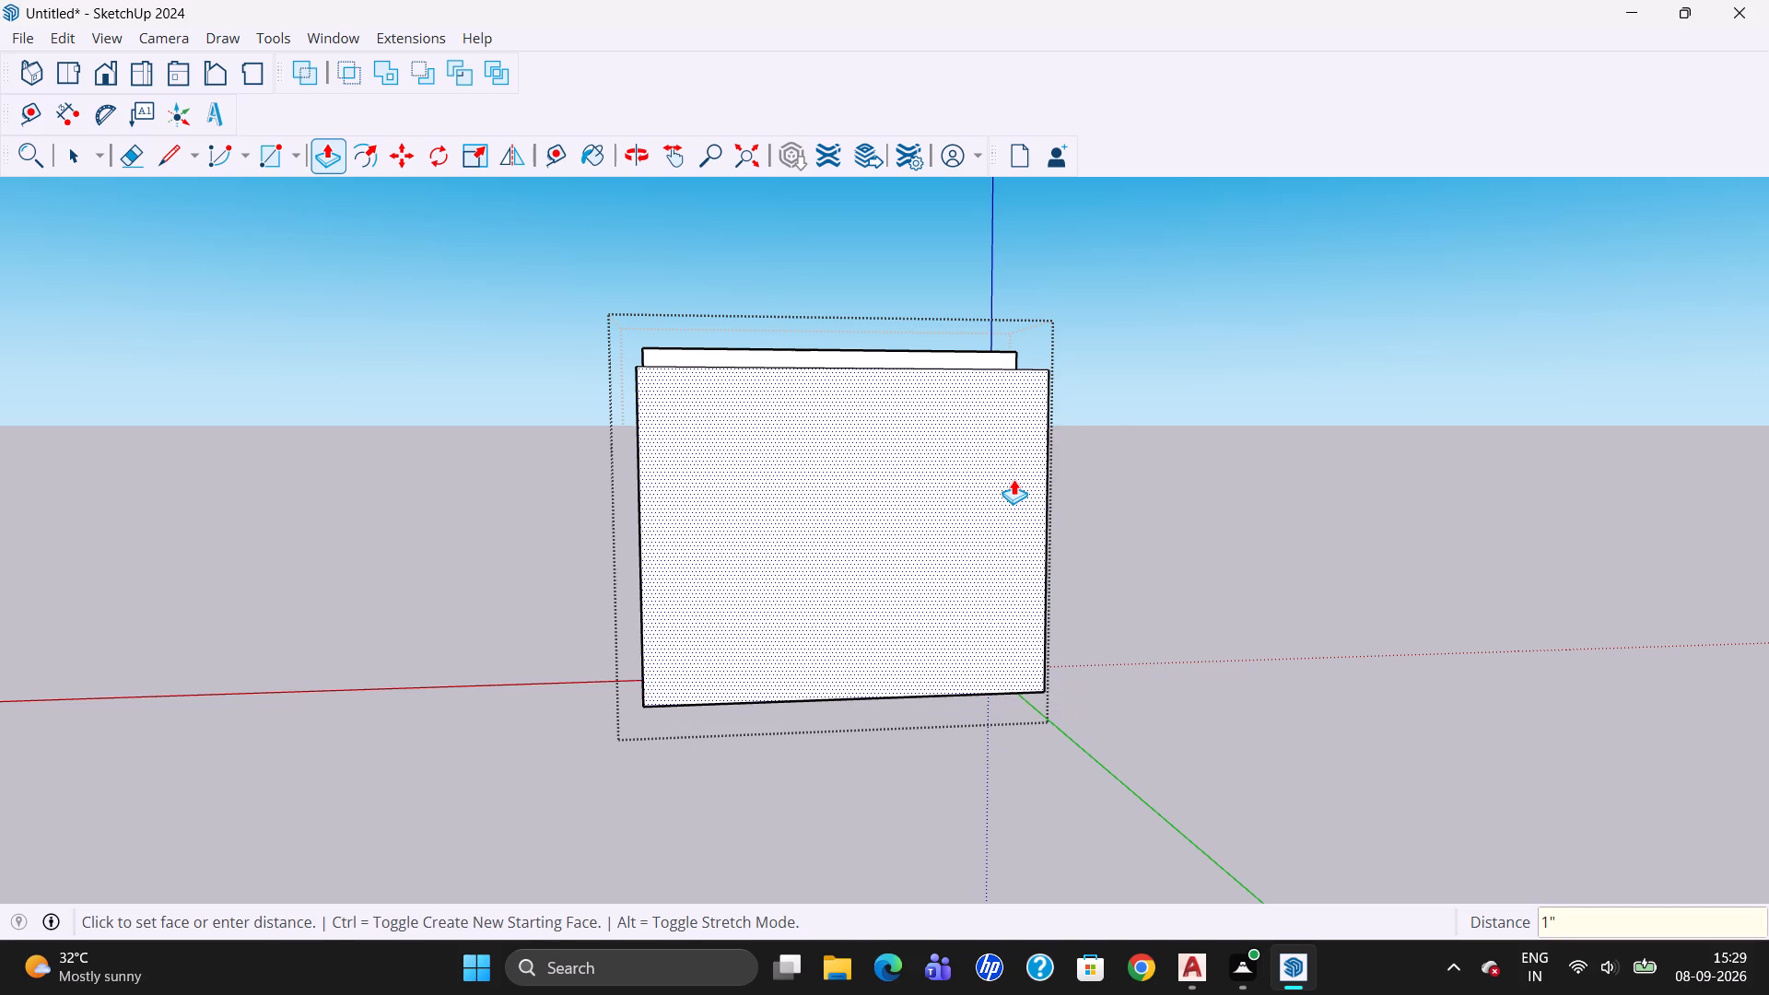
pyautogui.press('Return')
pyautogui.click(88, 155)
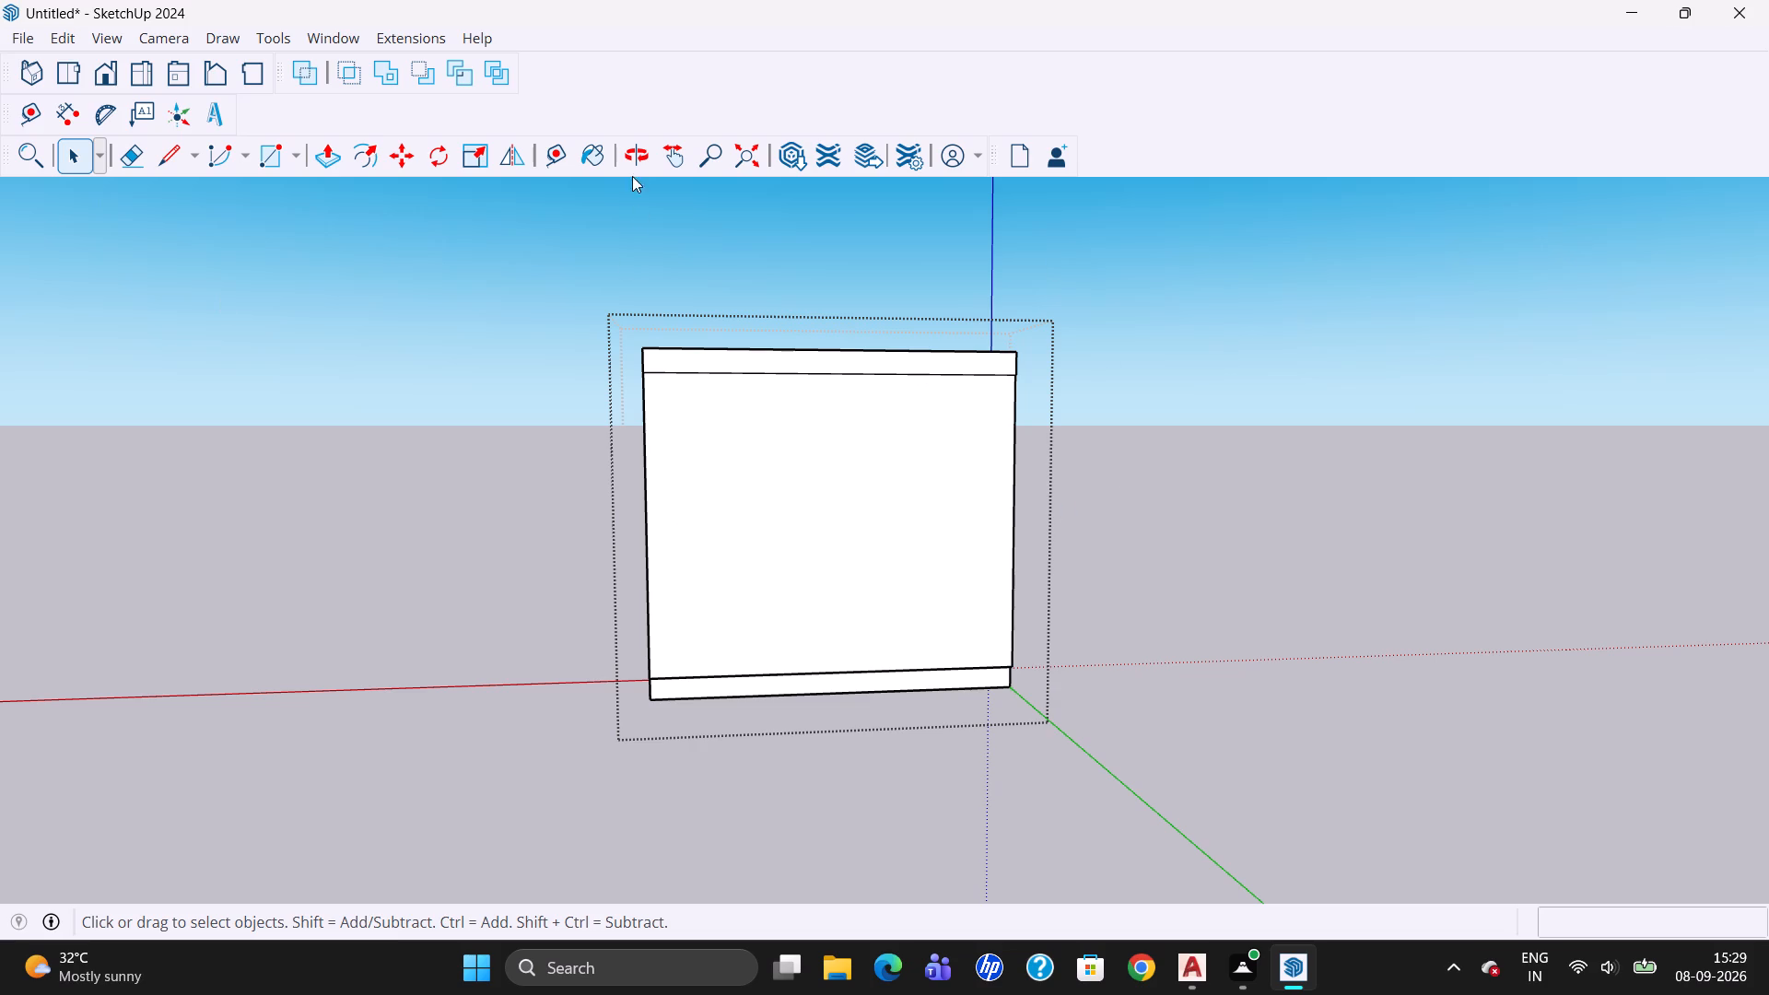
# Examine how the back panel meets the upper and base slabs from the side, back and below.
pyautogui.click(634, 150)
pyautogui.moveTo(493, 507); pyautogui.dragTo(937, 659)
pyautogui.moveTo(756, 693); pyautogui.dragTo(918, 704)
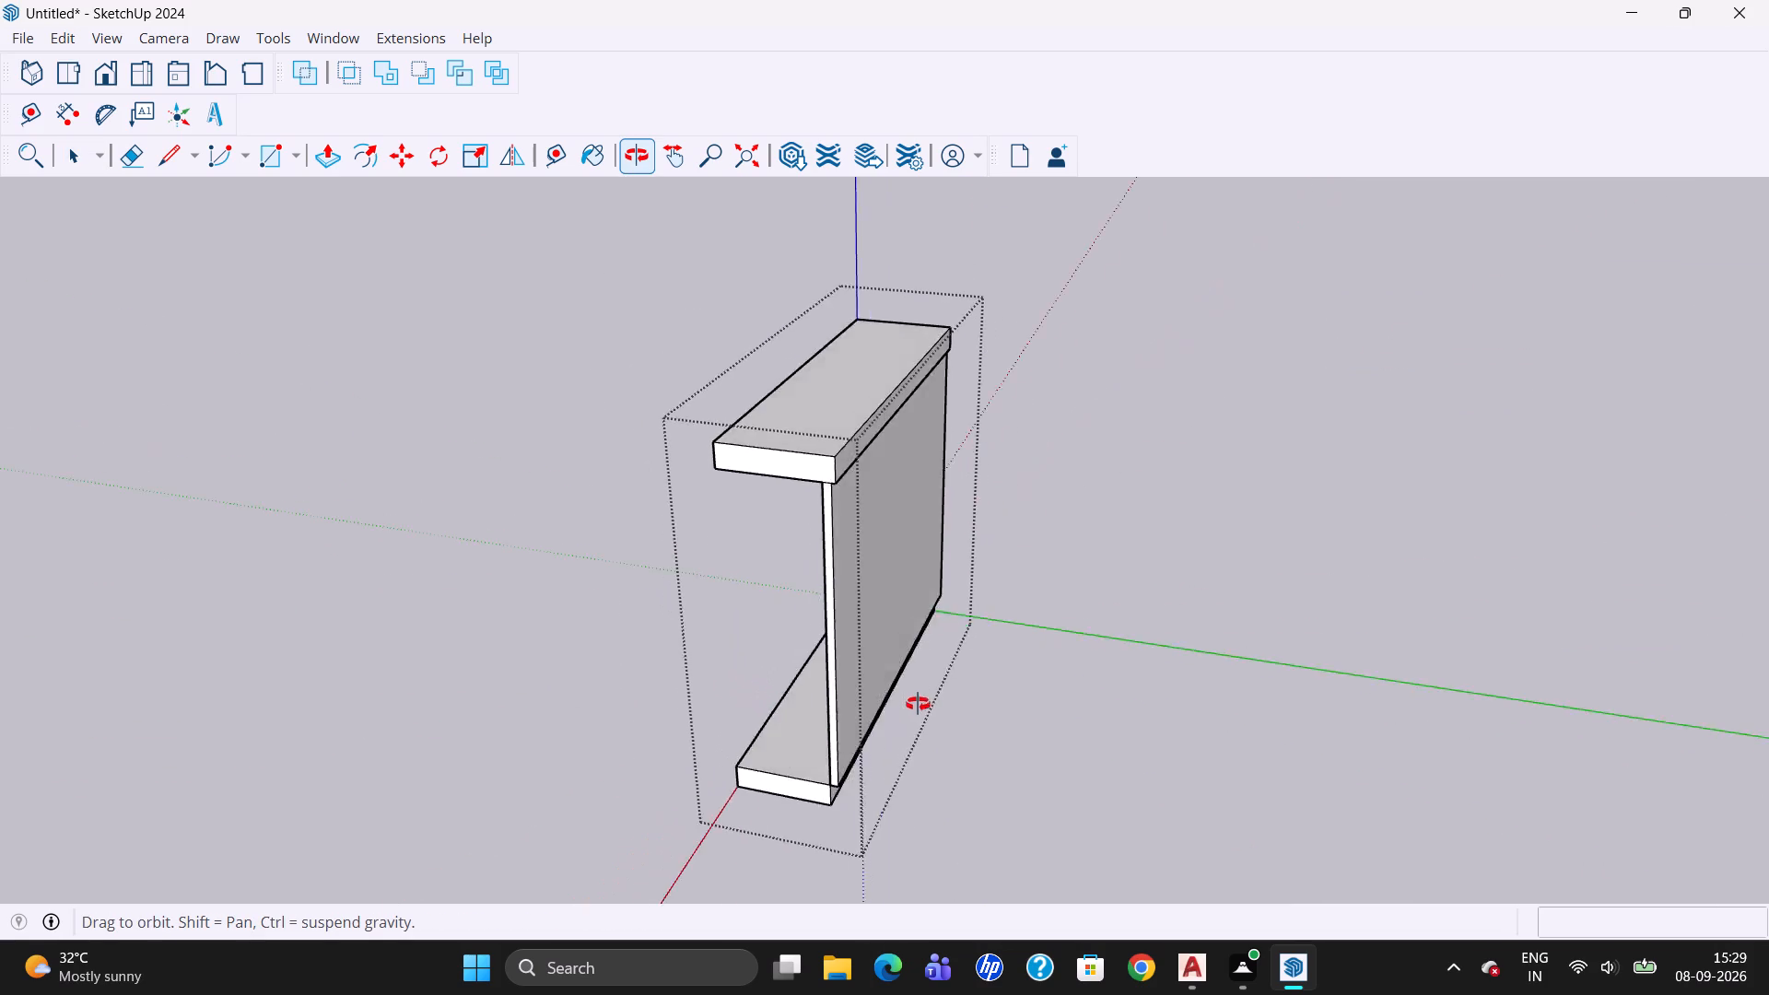
pyautogui.moveTo(918, 704); pyautogui.dragTo(923, 703)
pyautogui.moveTo(918, 710); pyautogui.dragTo(559, 562)
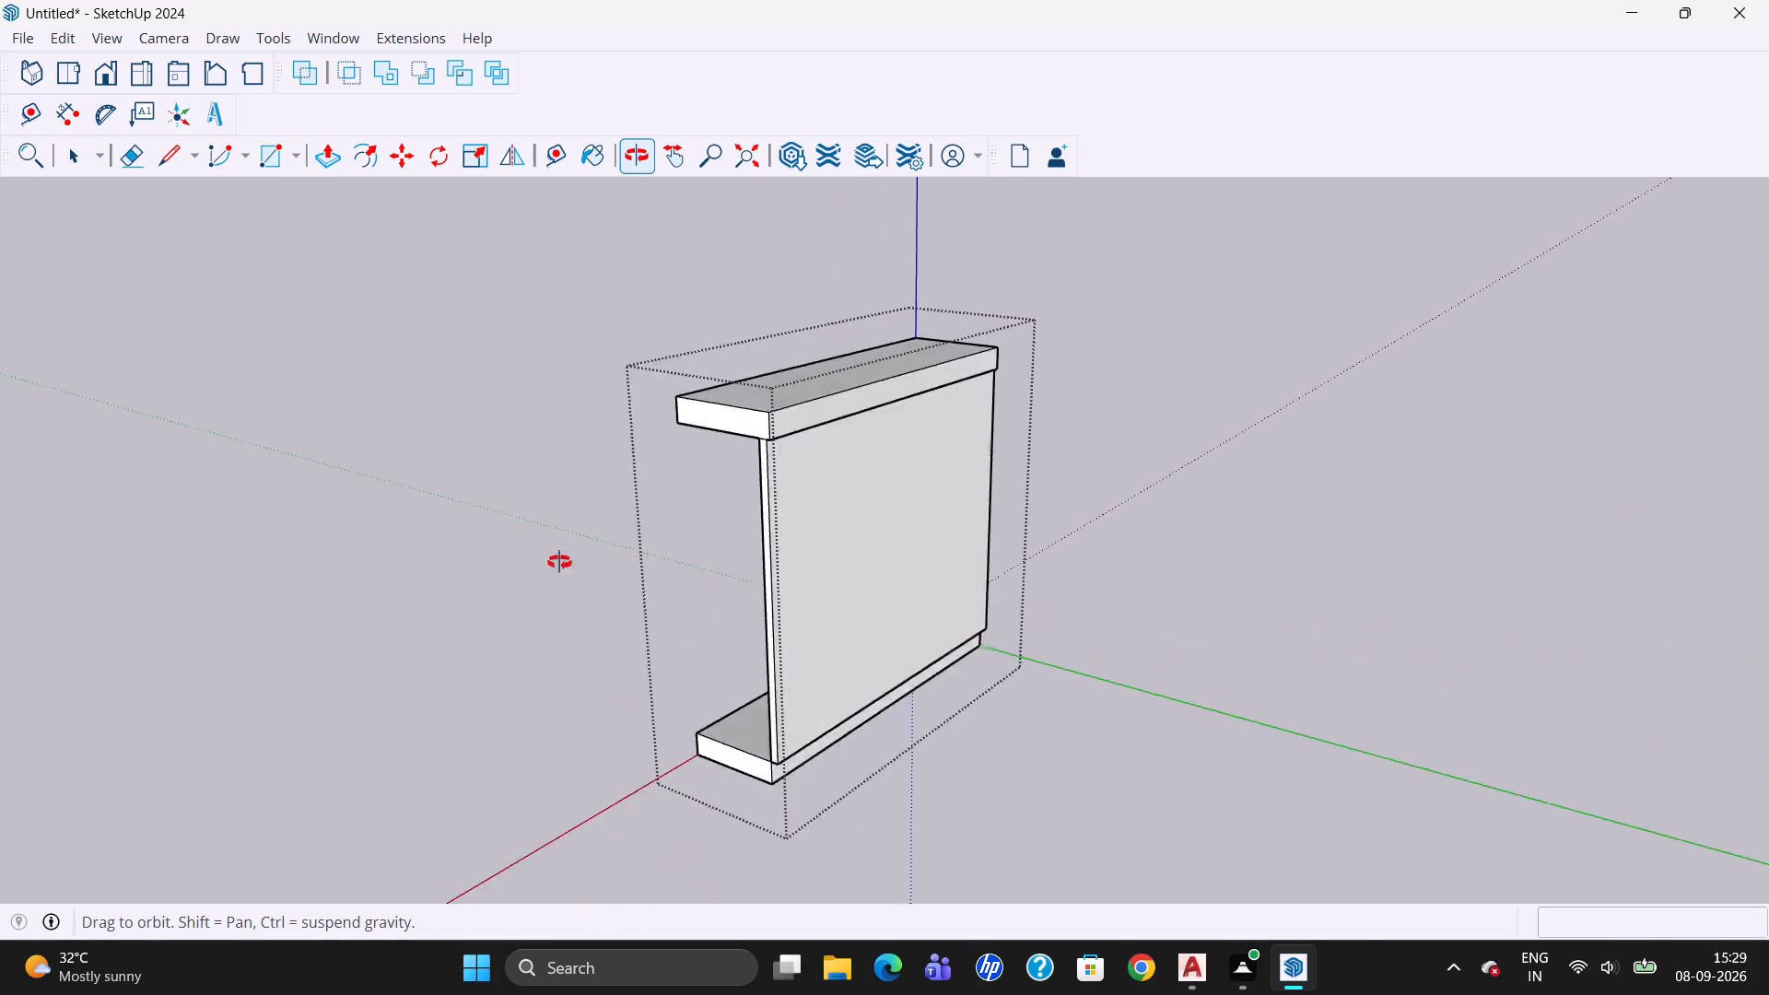
pyautogui.moveTo(559, 562); pyautogui.dragTo(521, 455)
pyautogui.moveTo(887, 745); pyautogui.dragTo(560, 664)
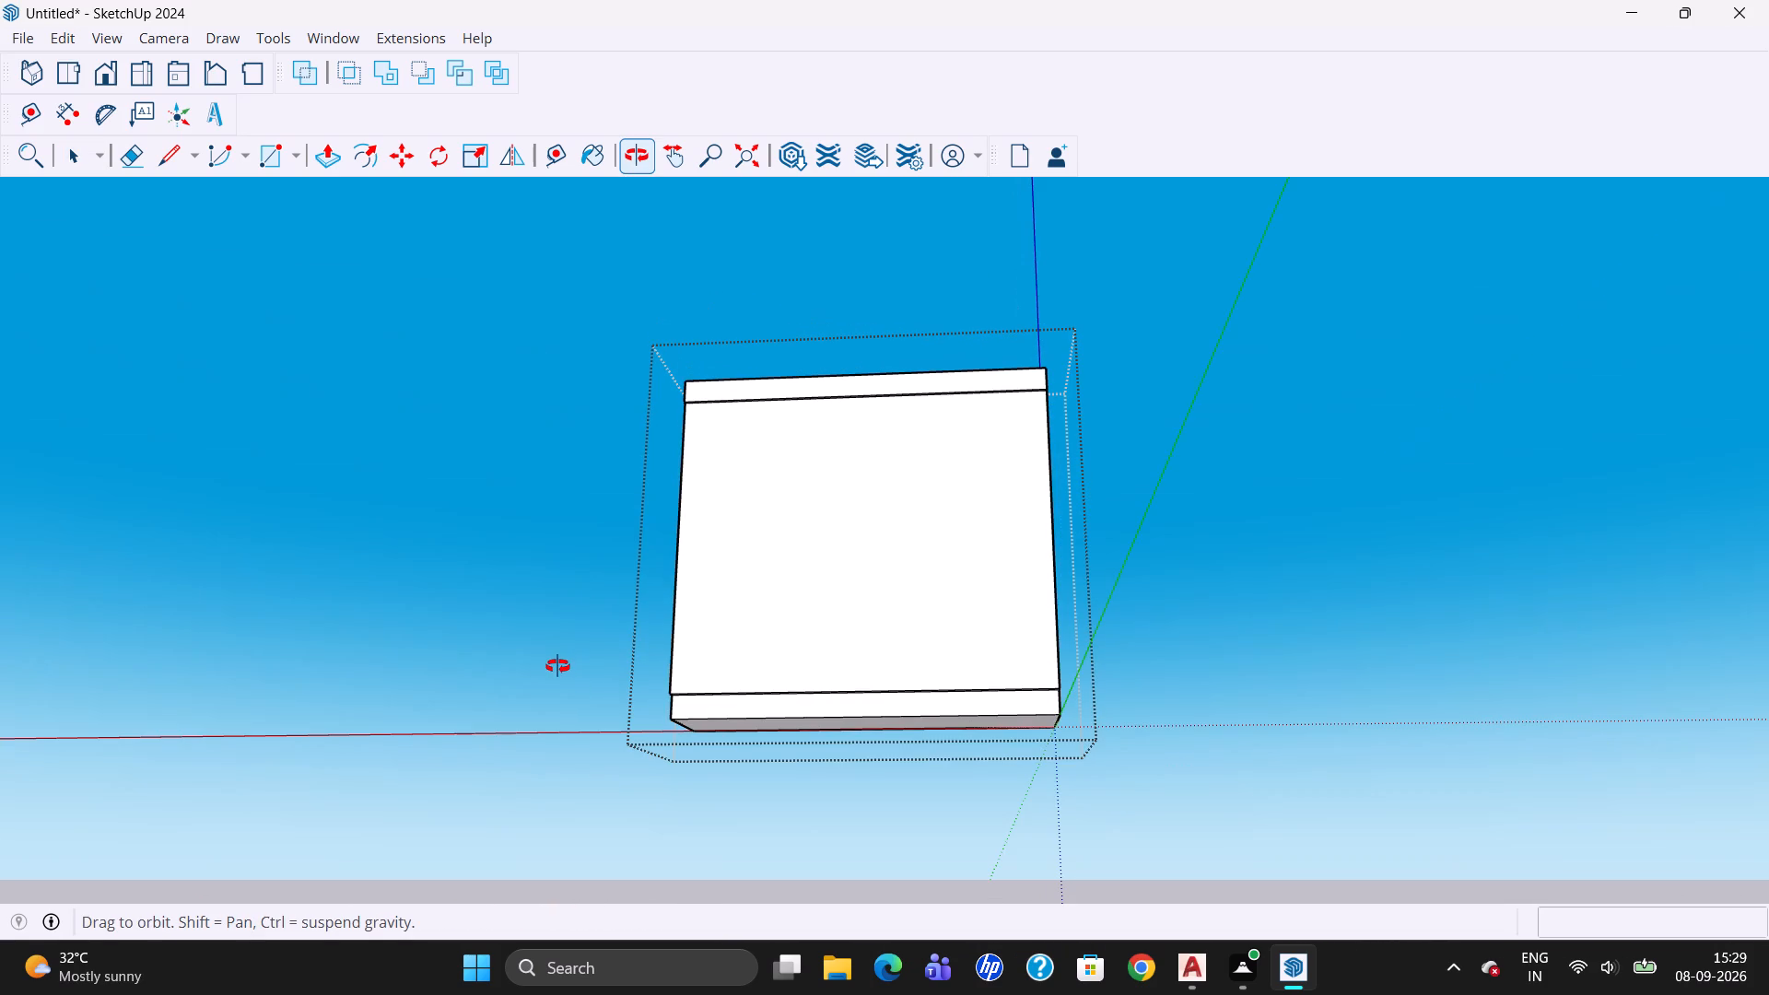
pyautogui.moveTo(686, 738); pyautogui.dragTo(723, 816)
pyautogui.moveTo(723, 816); pyautogui.dragTo(733, 849)
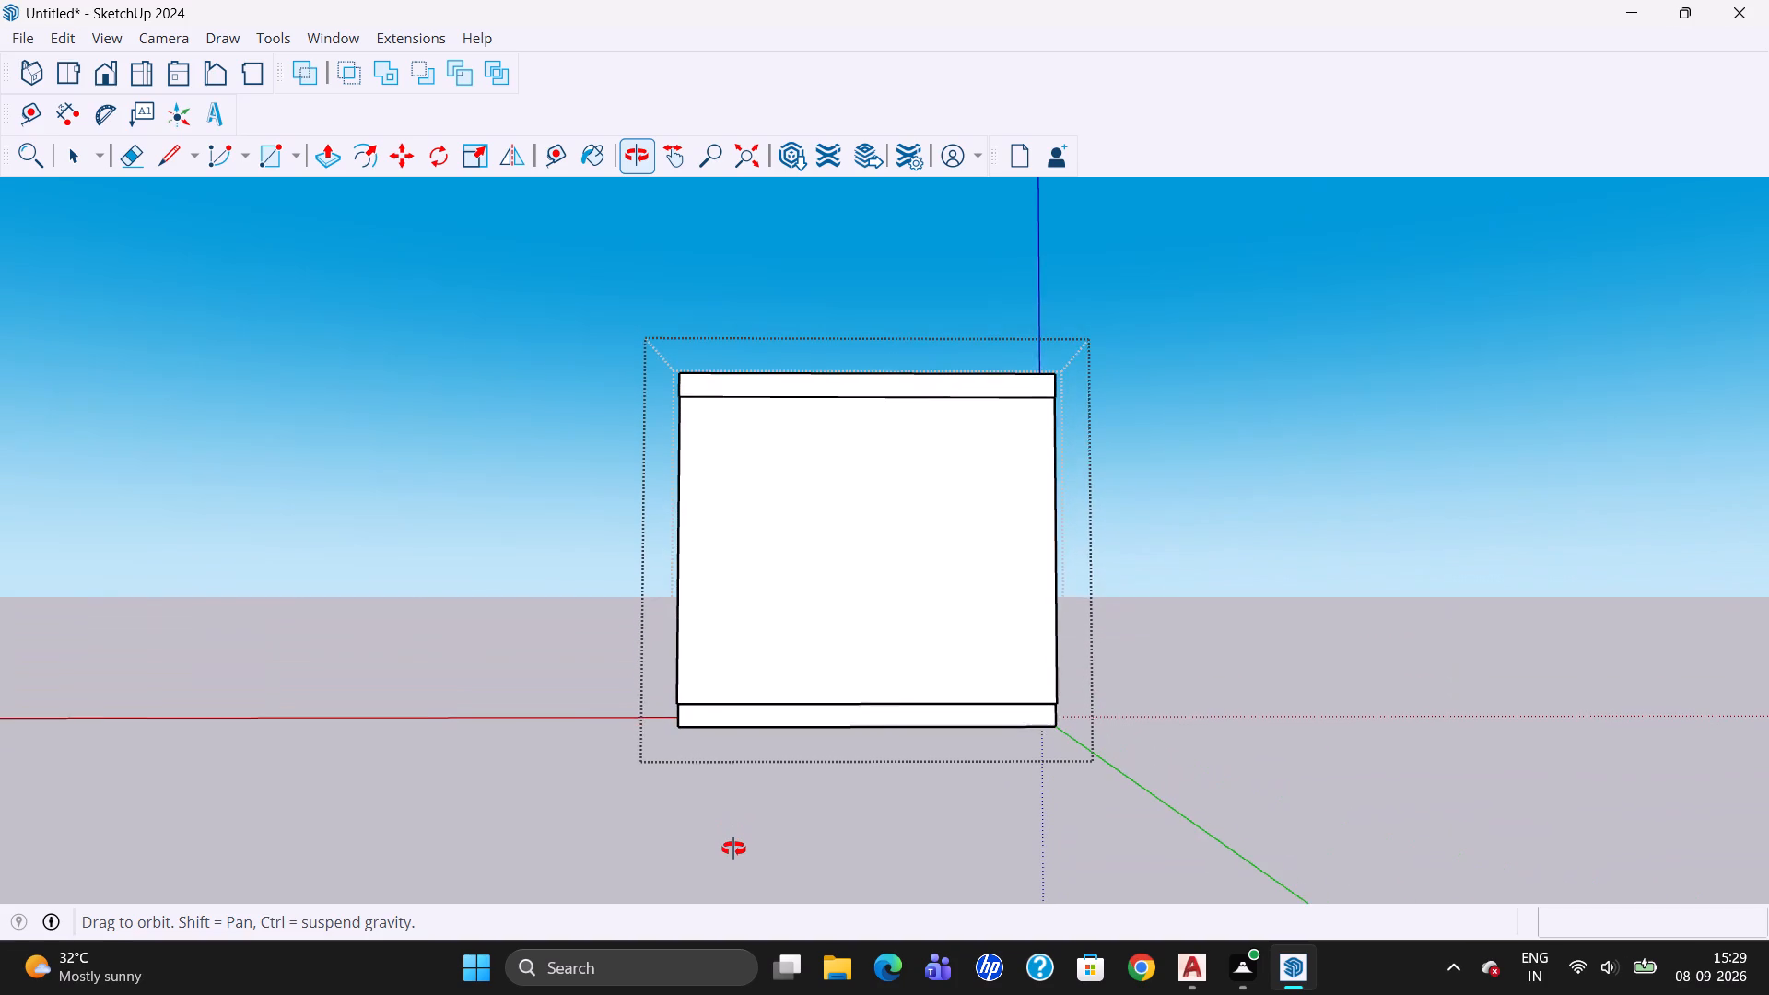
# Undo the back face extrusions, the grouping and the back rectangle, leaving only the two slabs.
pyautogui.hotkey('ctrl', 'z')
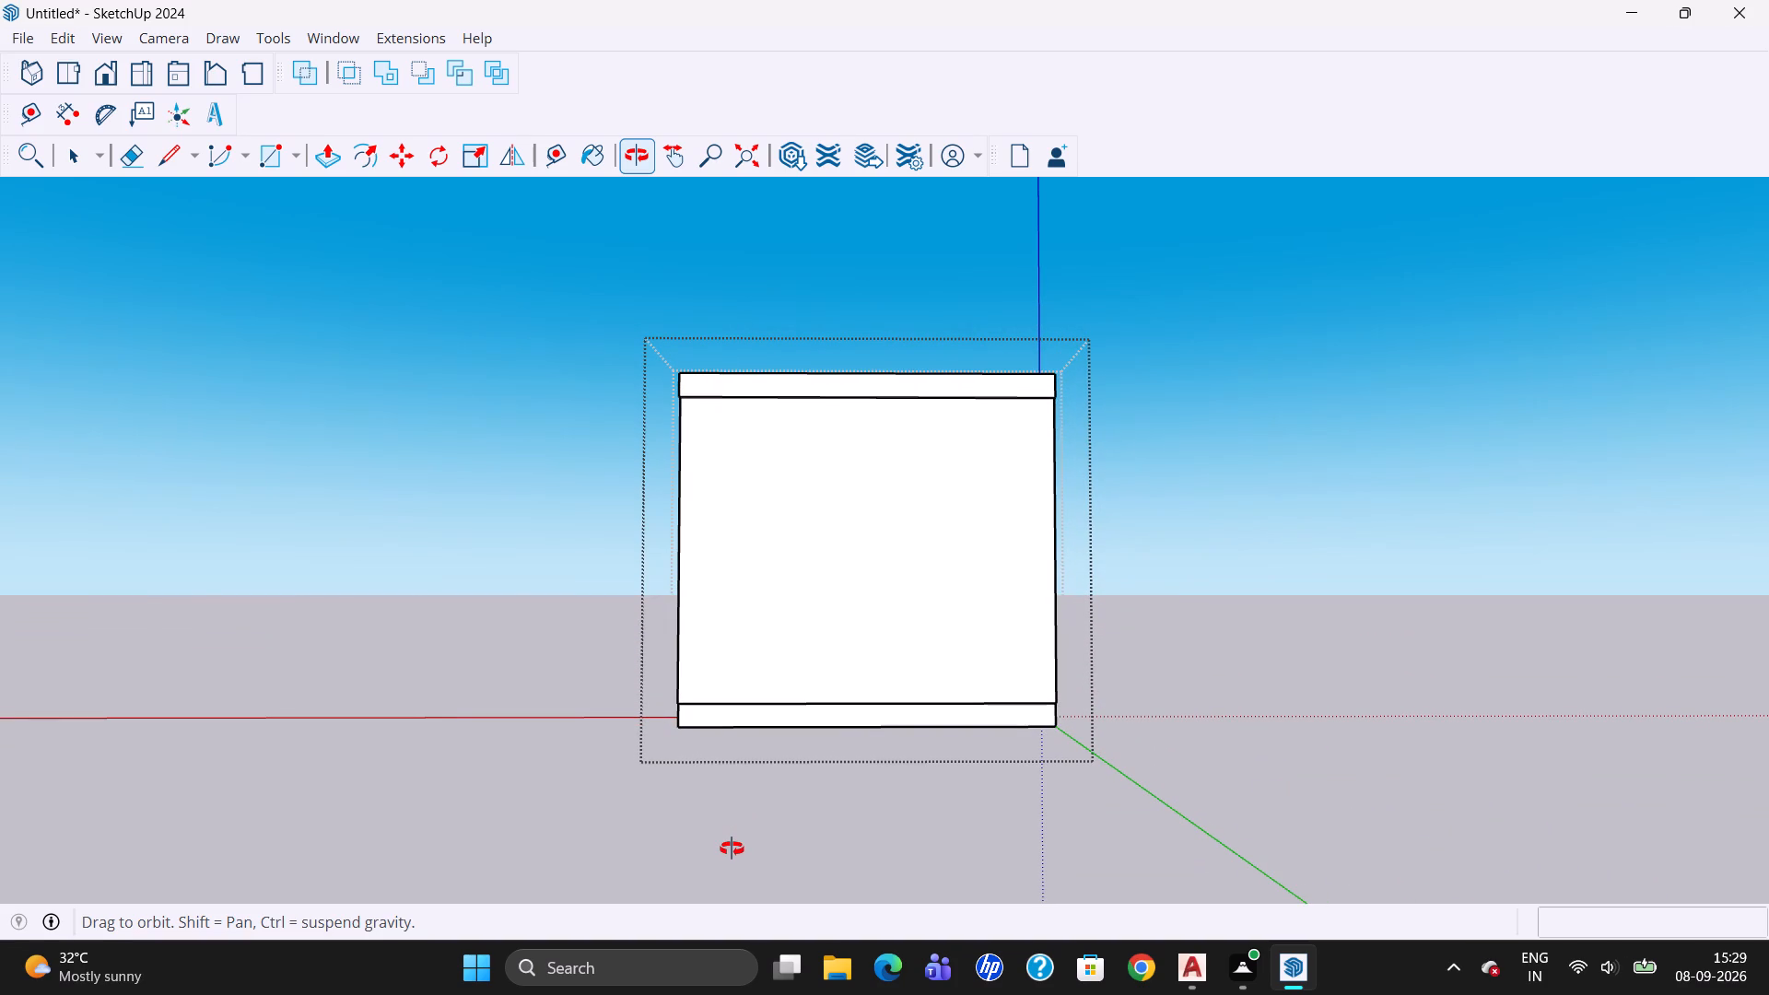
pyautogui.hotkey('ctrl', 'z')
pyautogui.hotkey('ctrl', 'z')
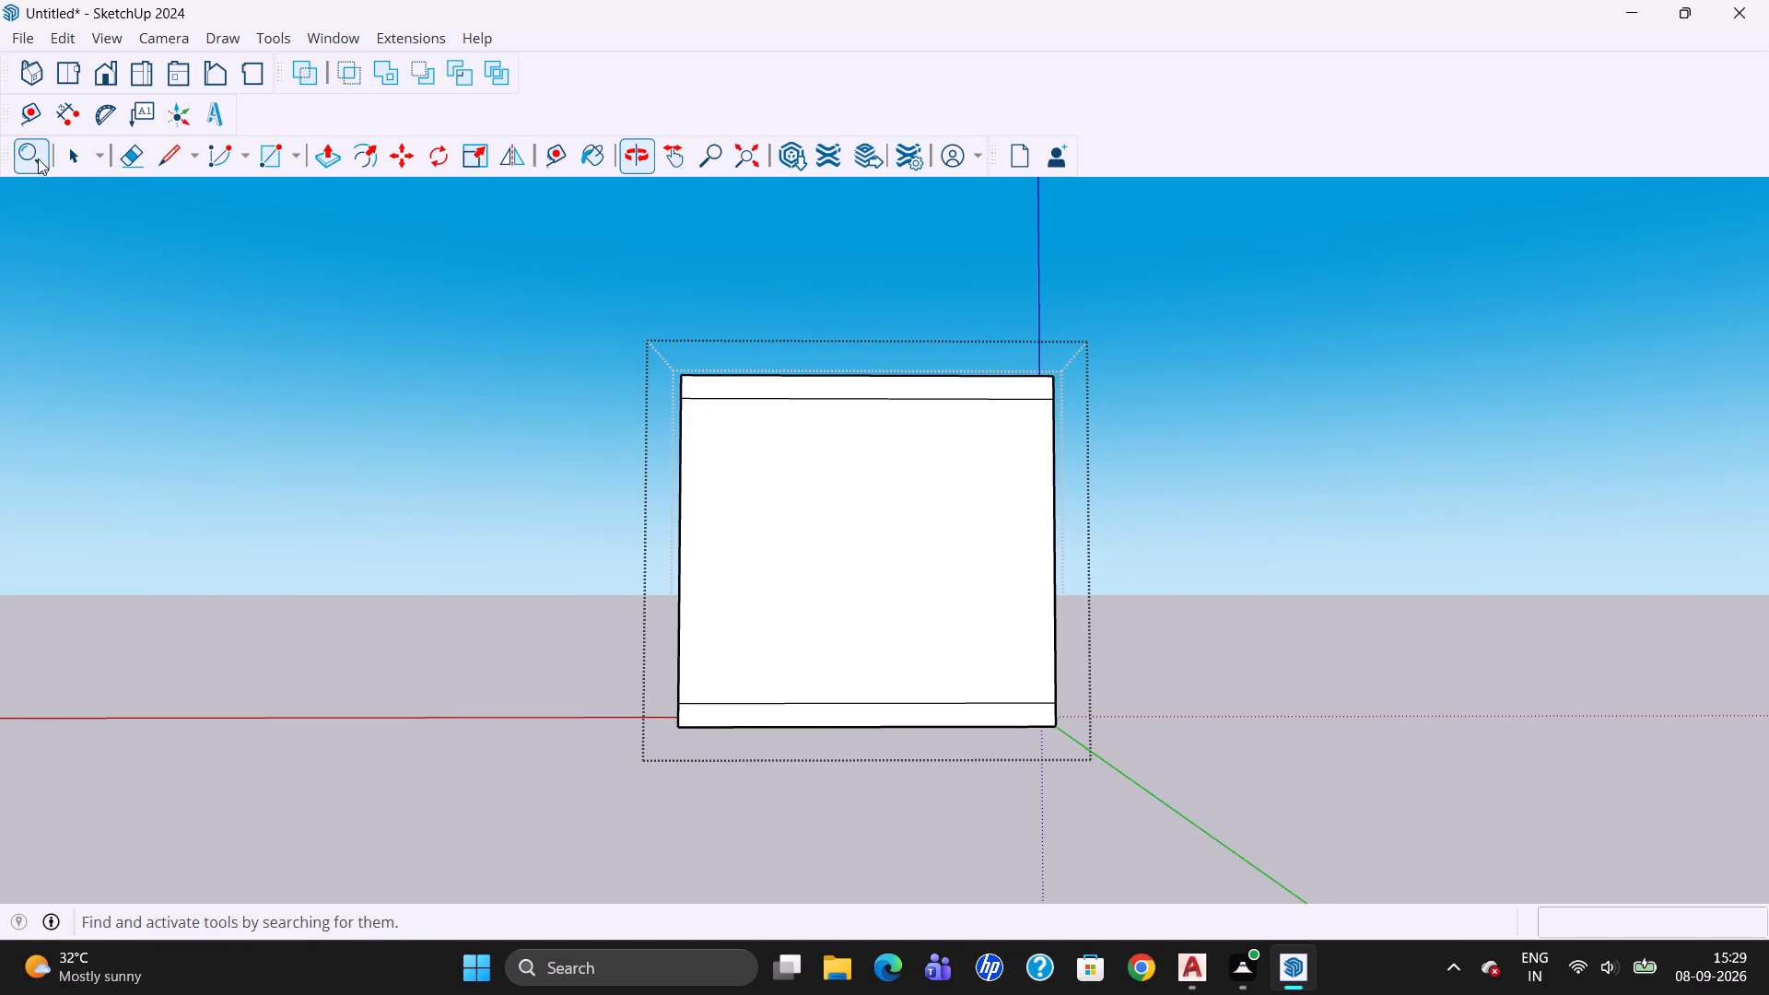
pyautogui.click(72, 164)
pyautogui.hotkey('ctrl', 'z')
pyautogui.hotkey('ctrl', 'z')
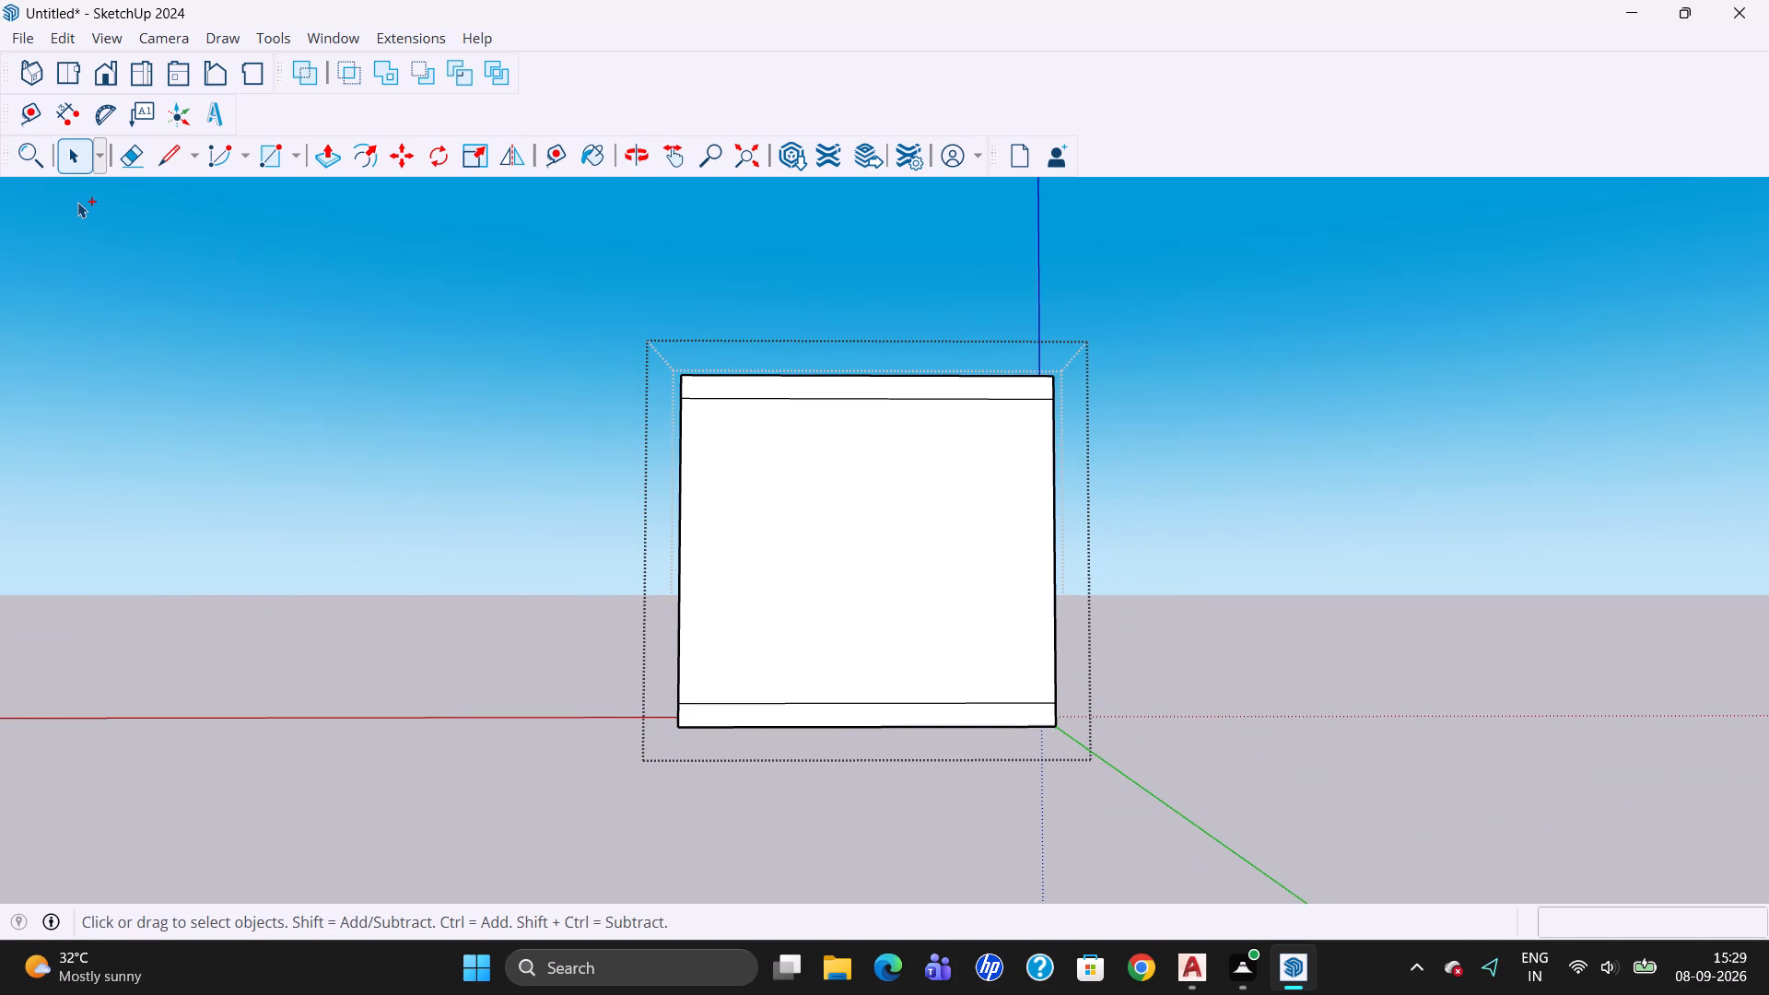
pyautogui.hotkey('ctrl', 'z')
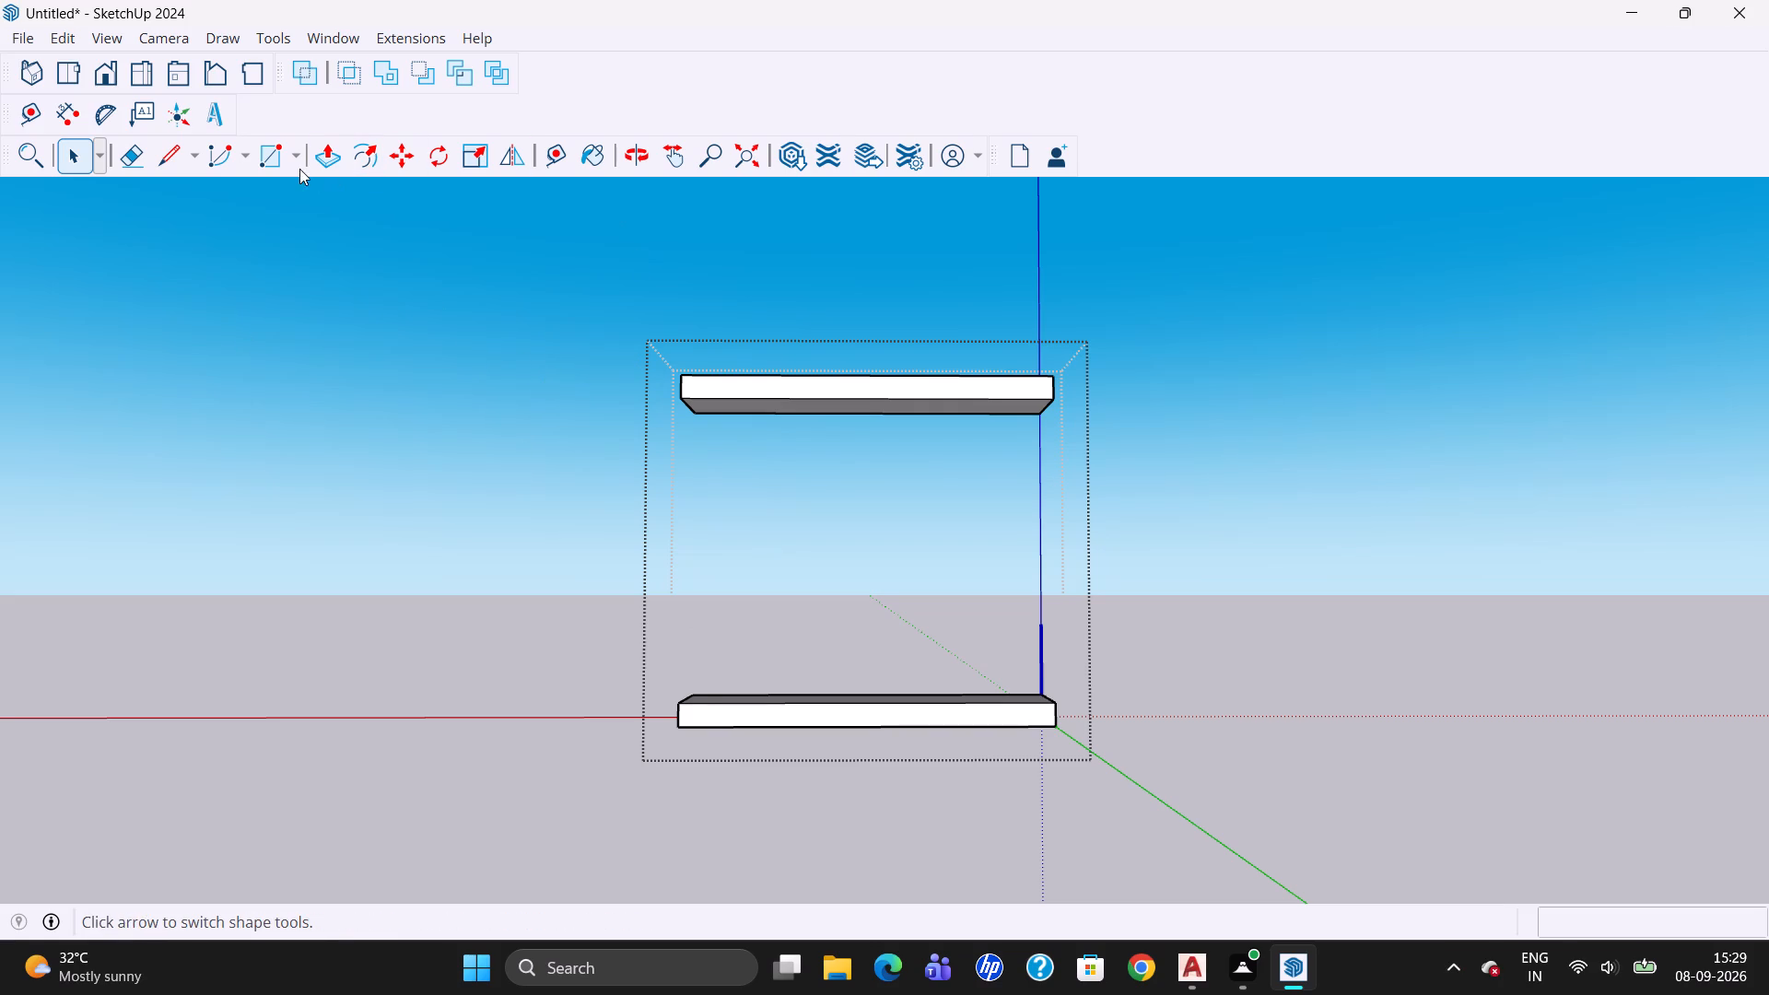
# Draw an 8' by 7' 6" rectangle across the back, from the upper slab's top corner to the base slab's opposite bottom corner.
pyautogui.click(269, 161)
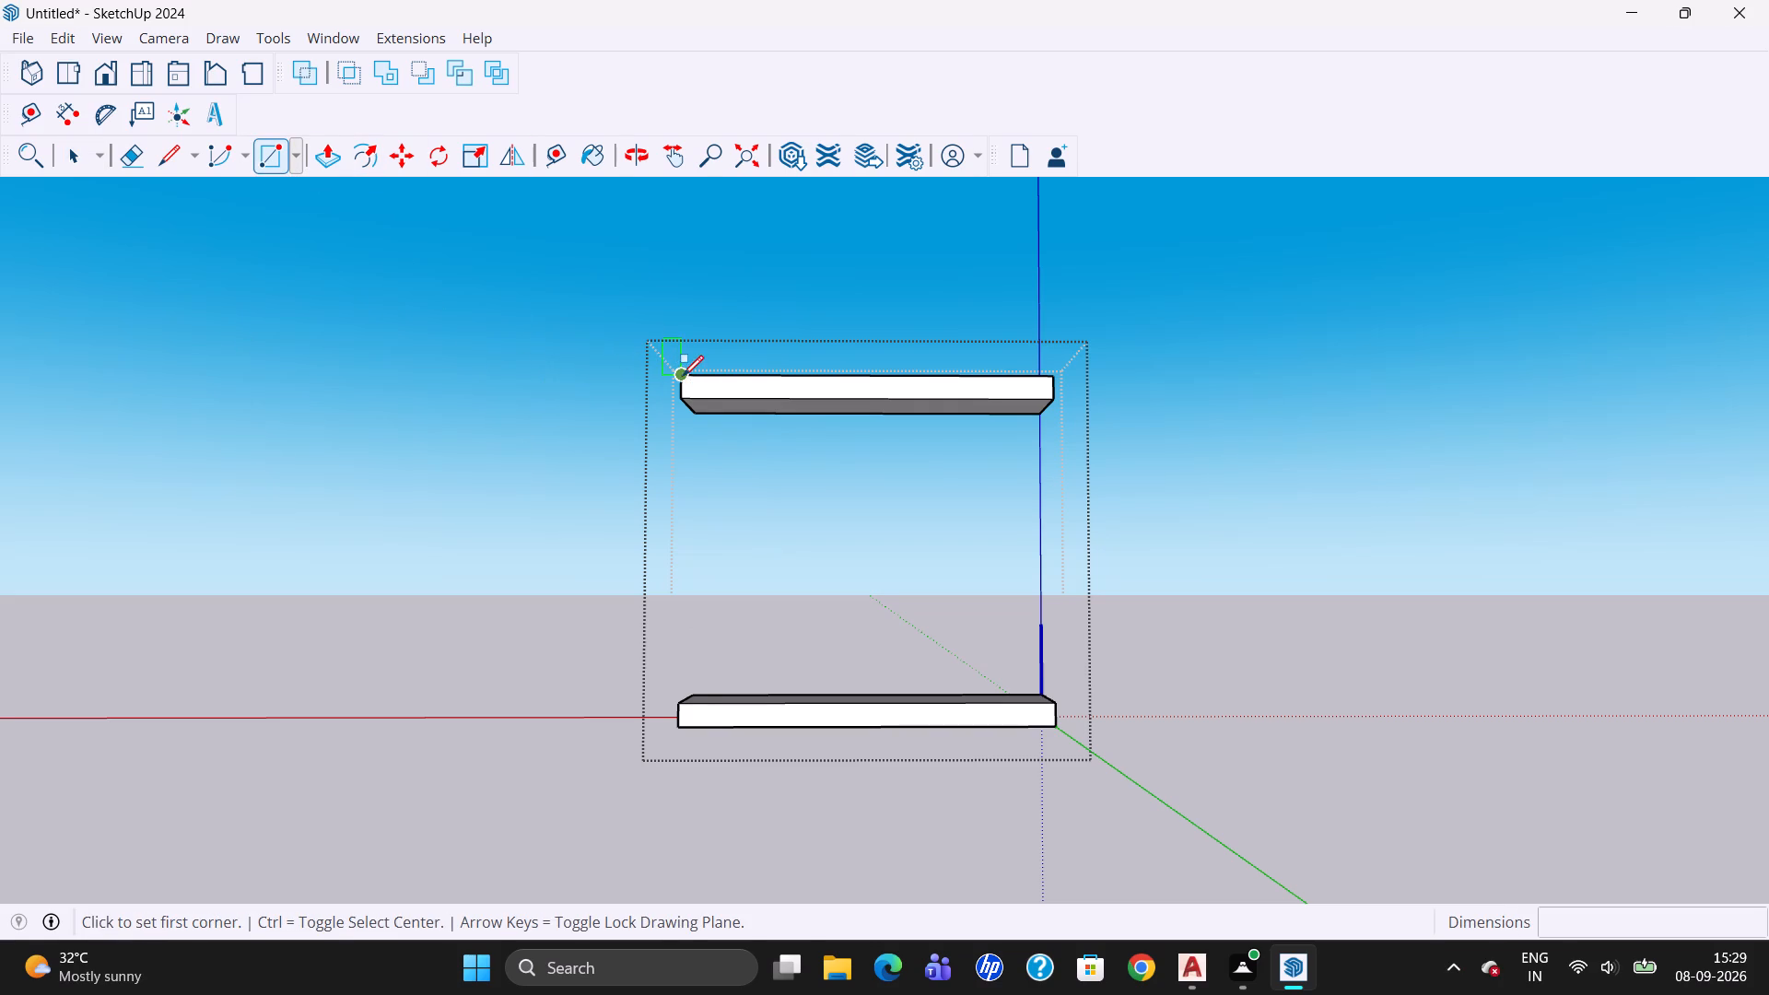
pyautogui.click(683, 376)
pyautogui.click(1056, 722)
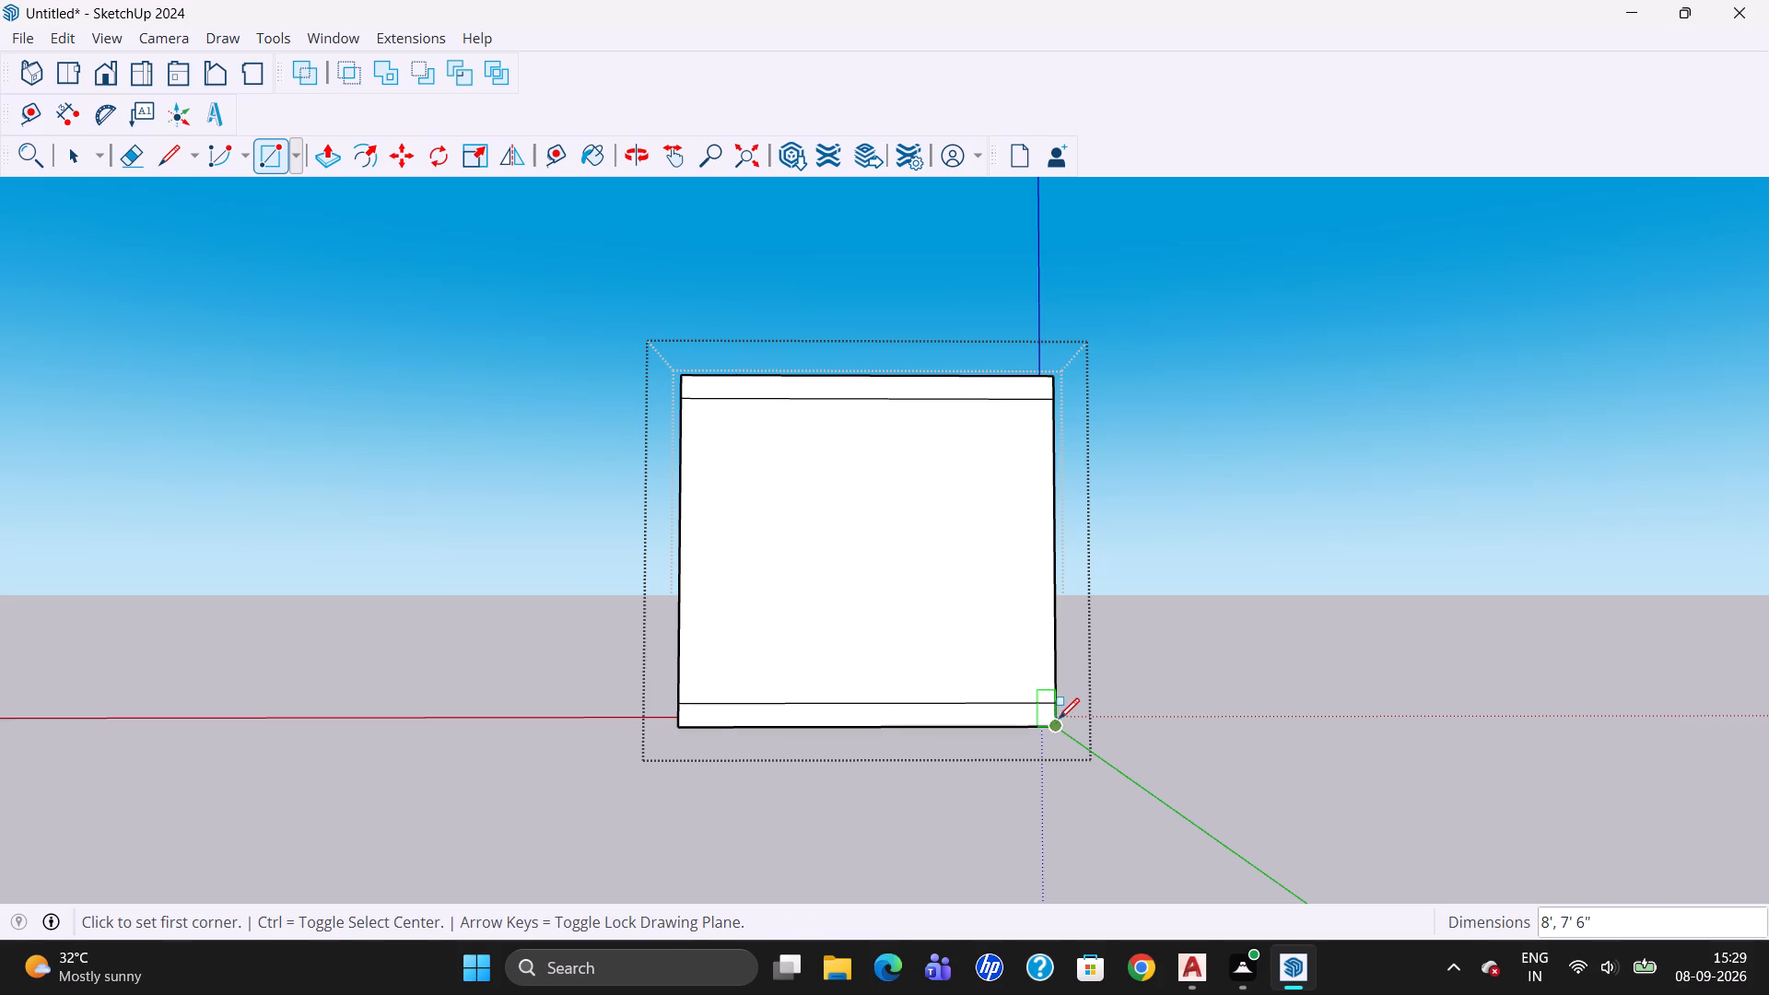
# Select the back rectangle with all the slab geometry connected to it and make it a group.
pyautogui.click(73, 151)
pyautogui.tripleClick(741, 464)
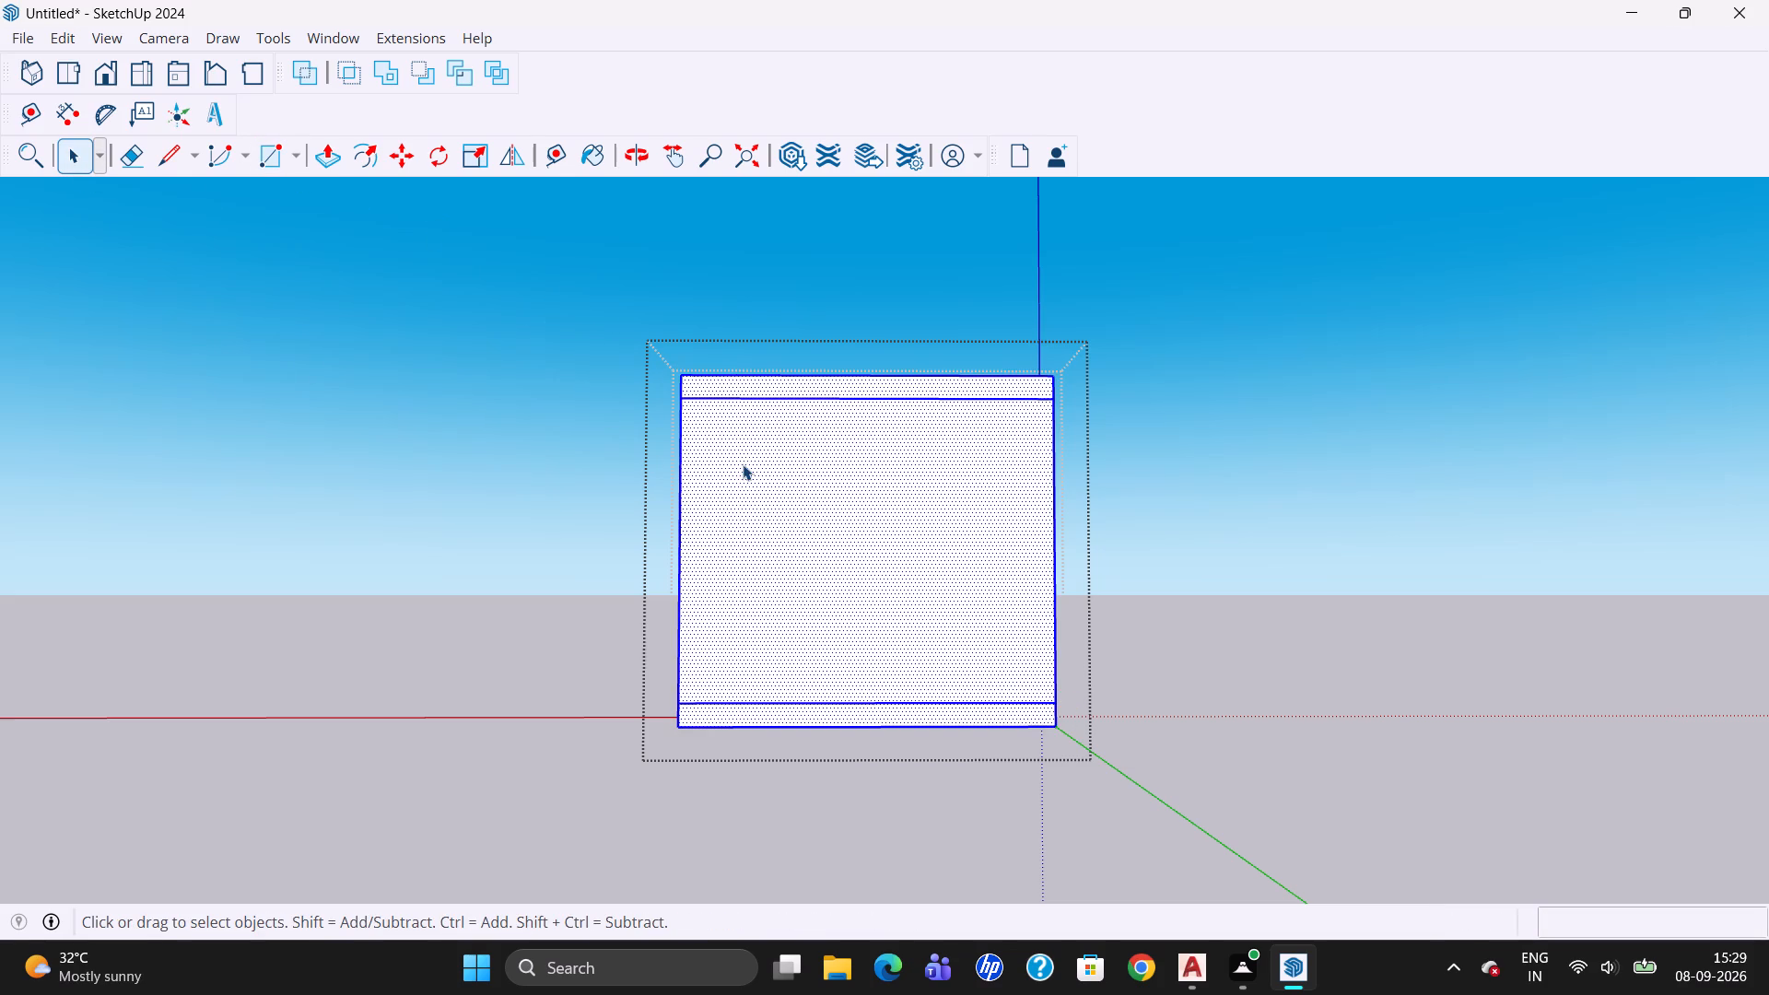
pyautogui.rightClick(742, 464)
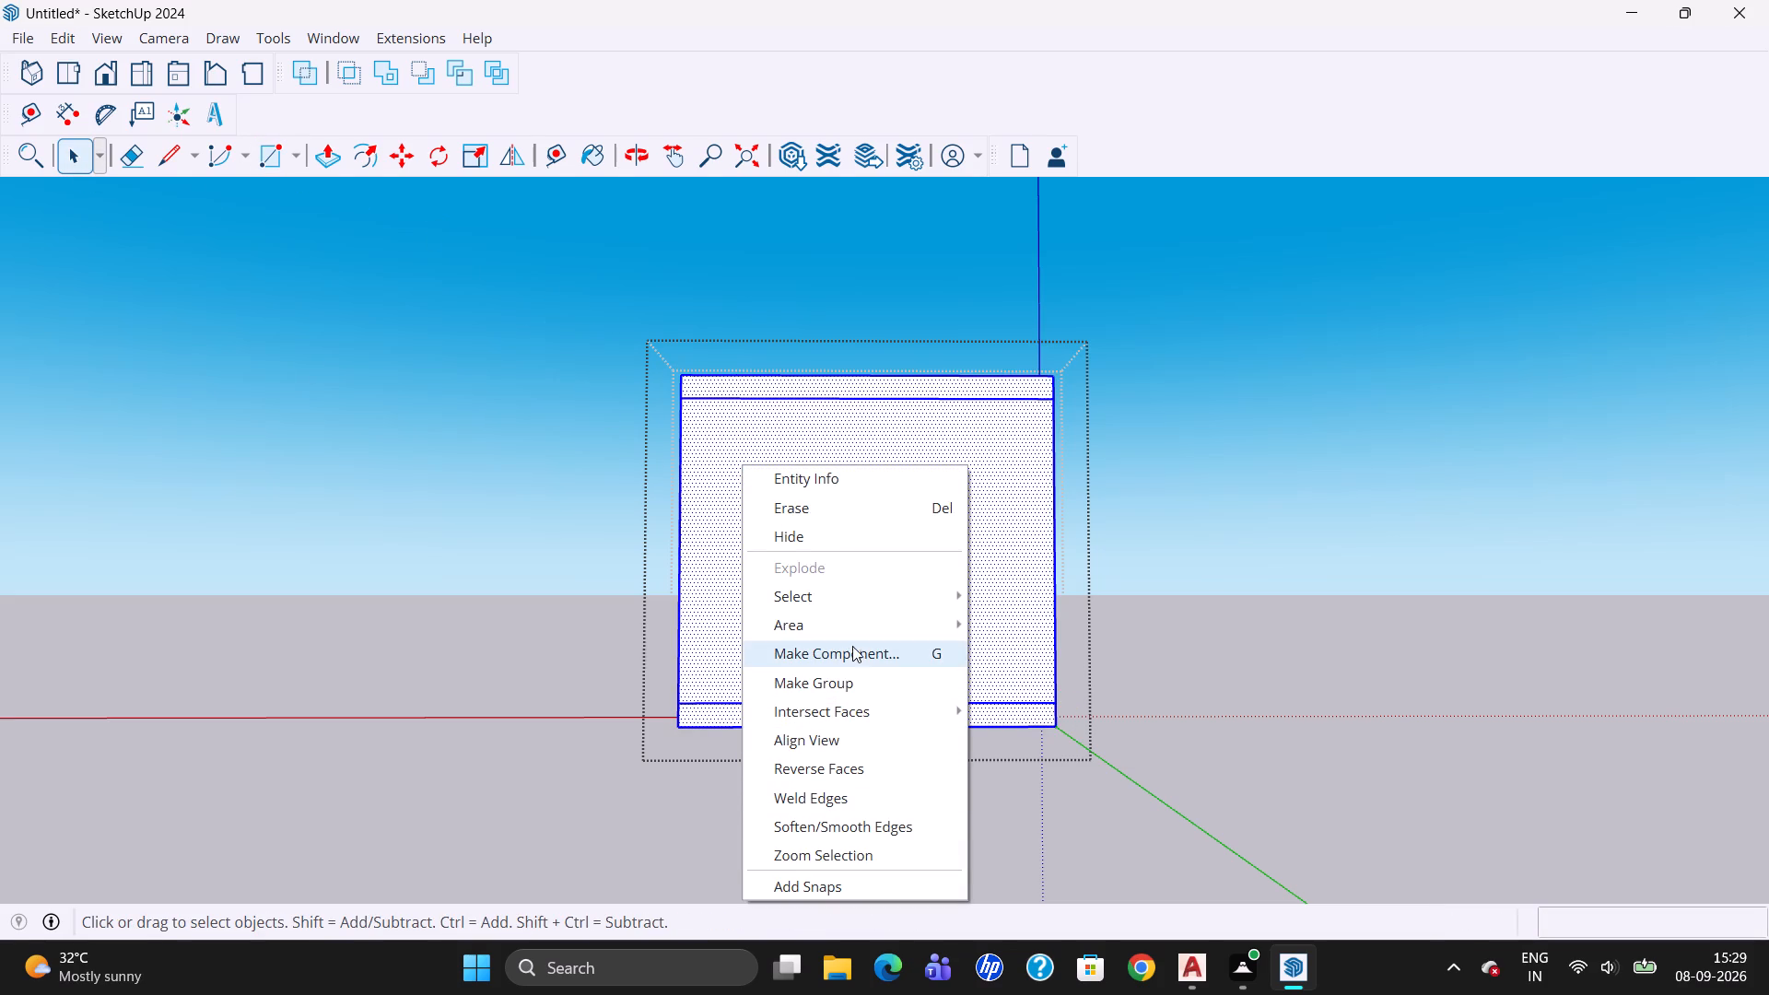
pyautogui.click(853, 683)
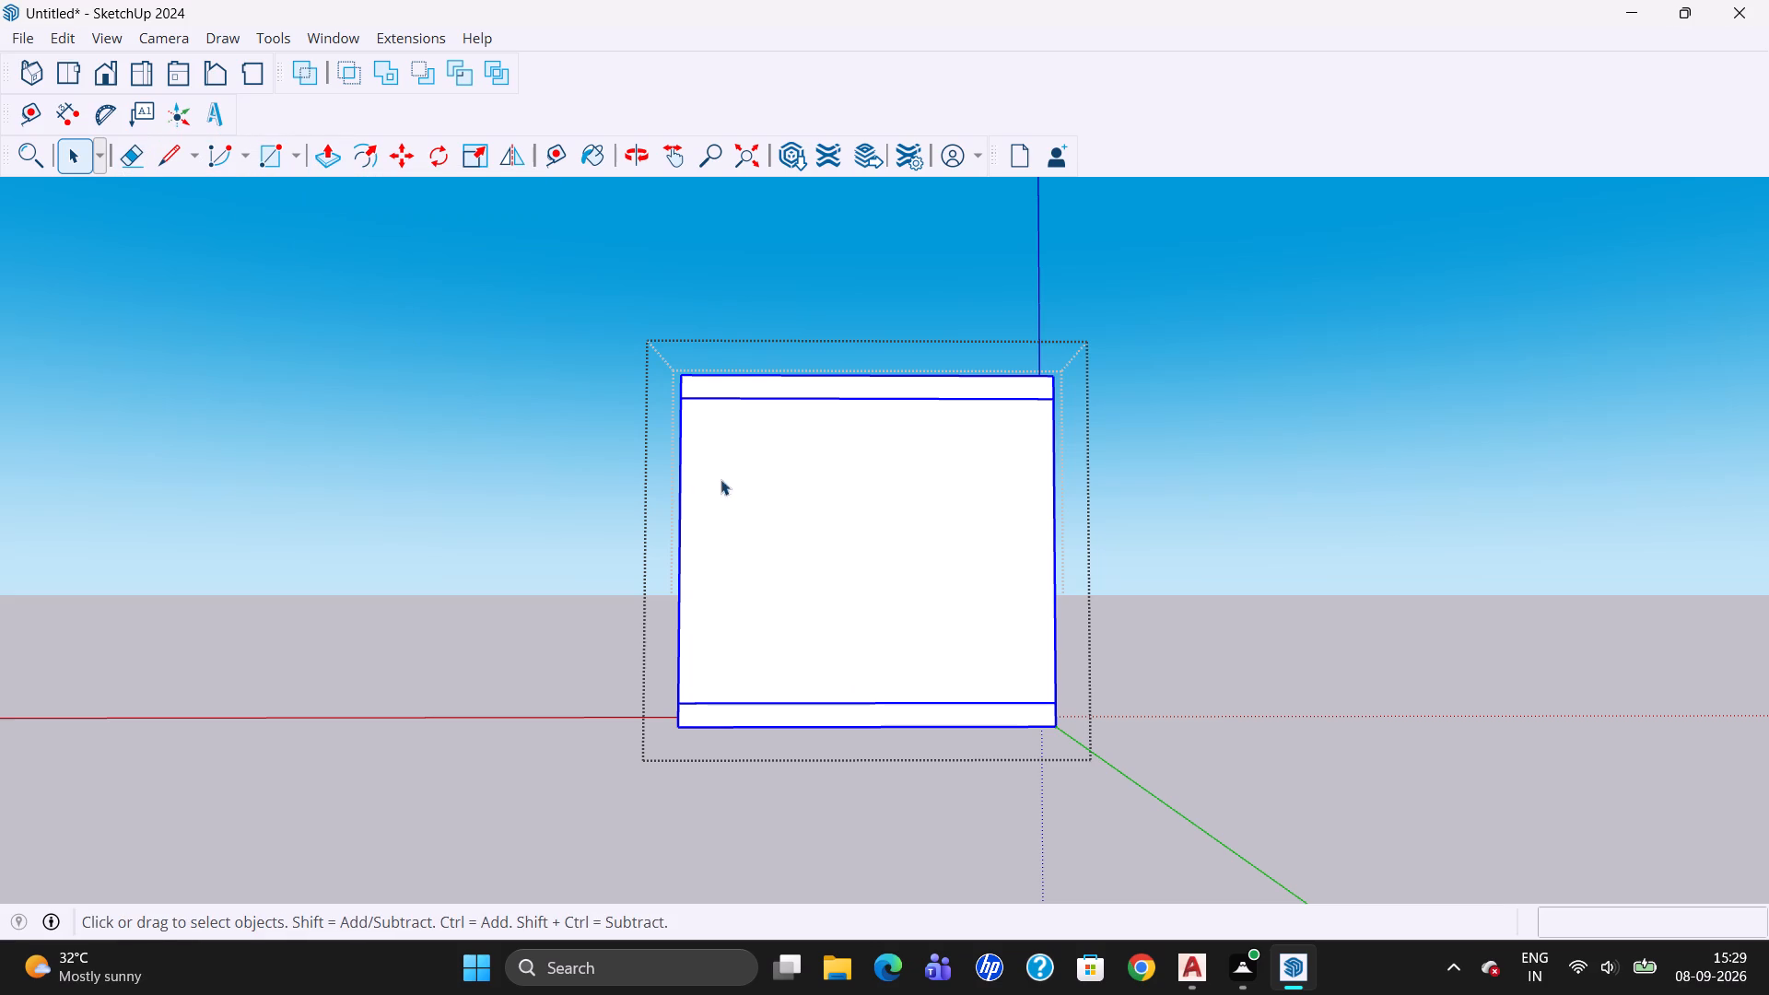
# Open the group and push the large back face about 4' 6 7/8" inward between the slabs, repeating Push/Pull on it.
pyautogui.doubleClick(774, 476)
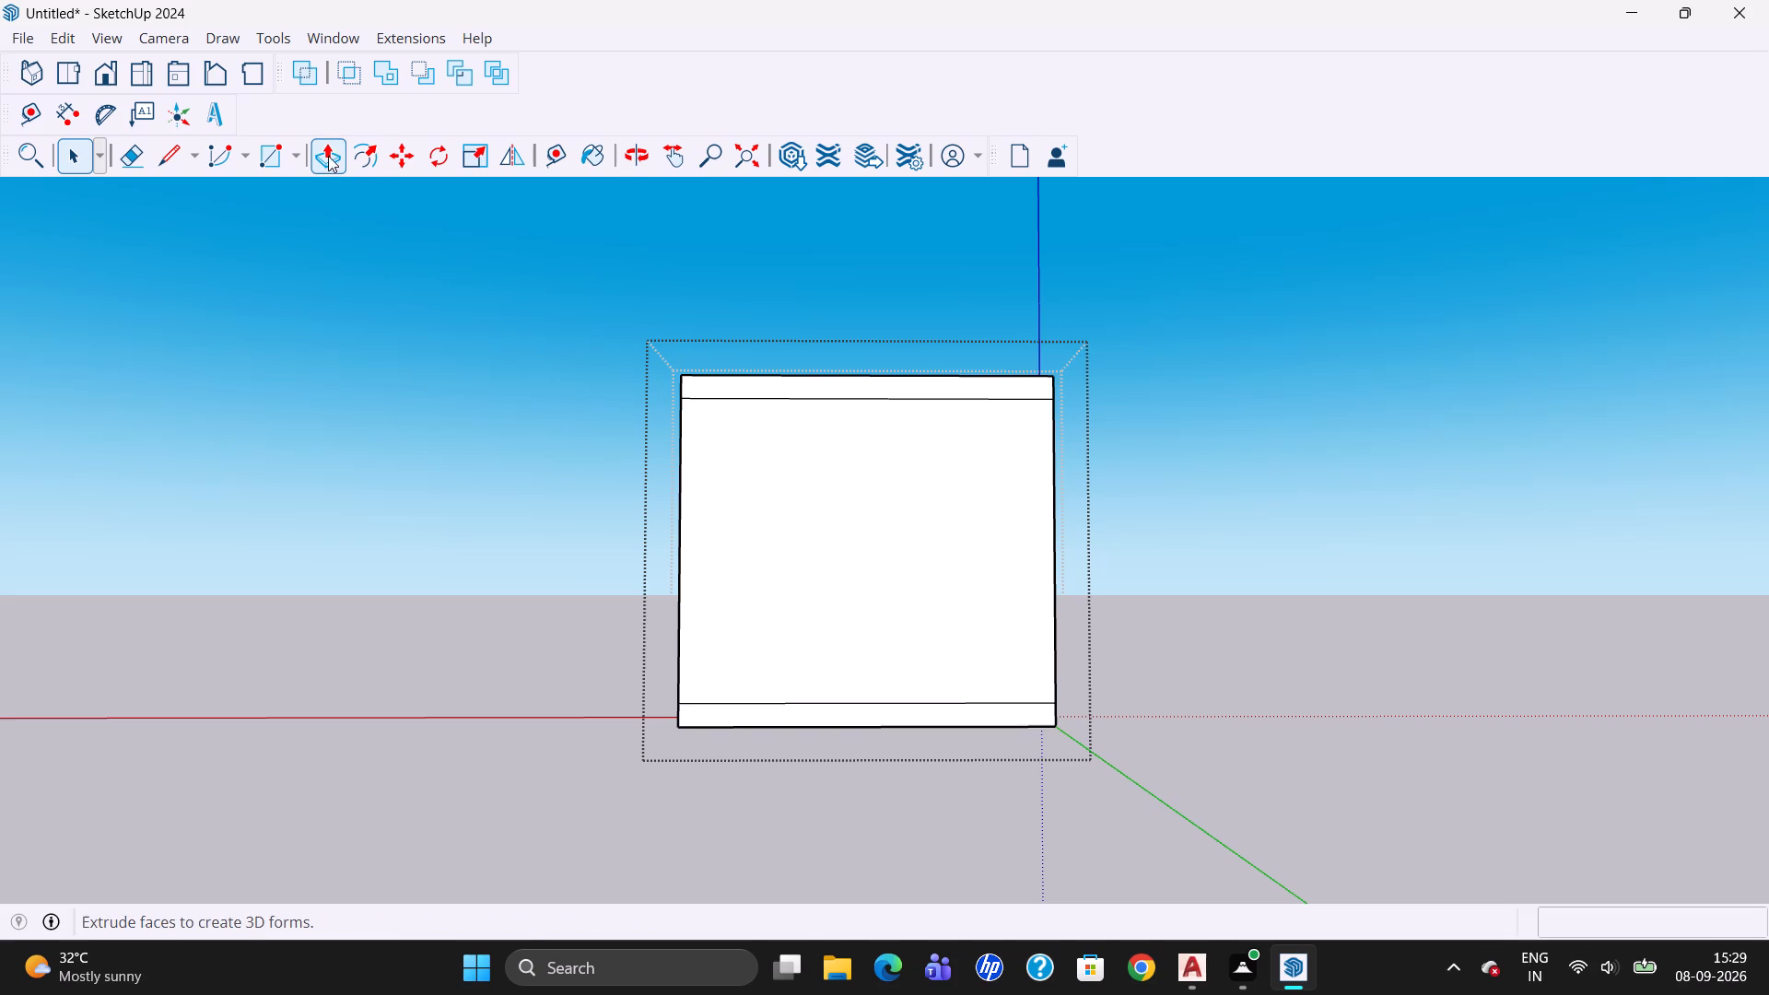
pyautogui.click(328, 152)
pyautogui.click(733, 465)
pyautogui.click(745, 498)
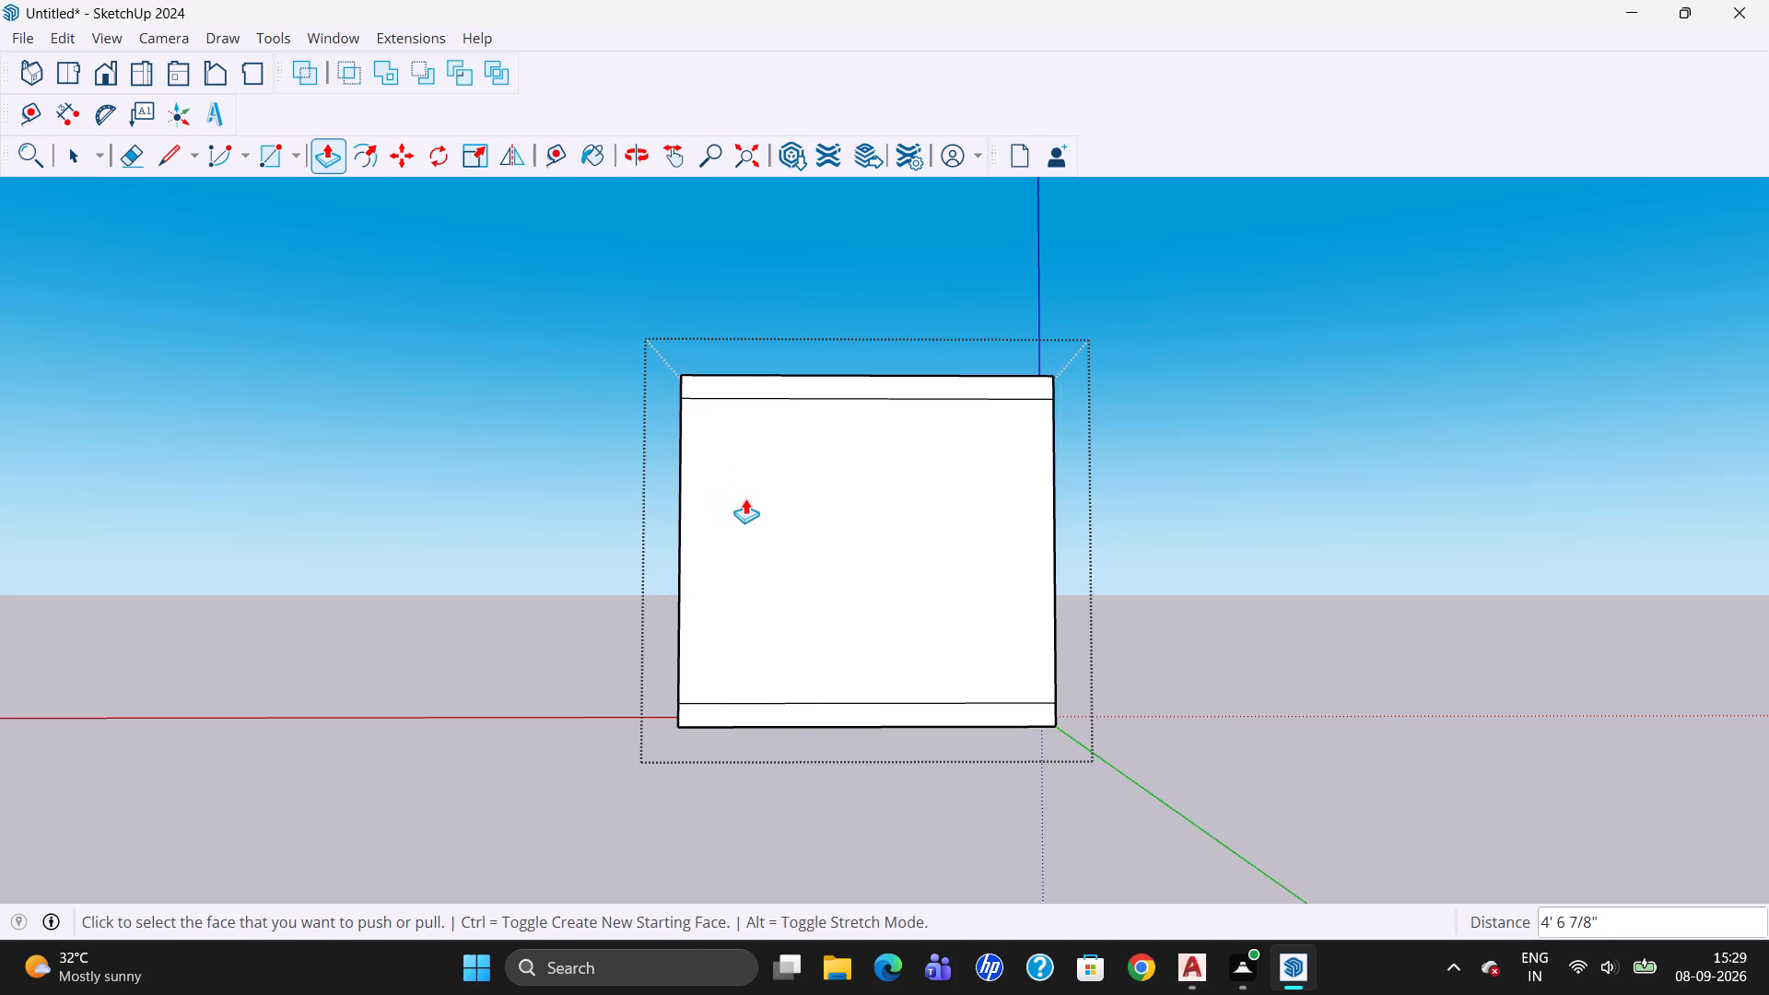
pyautogui.doubleClick(781, 568)
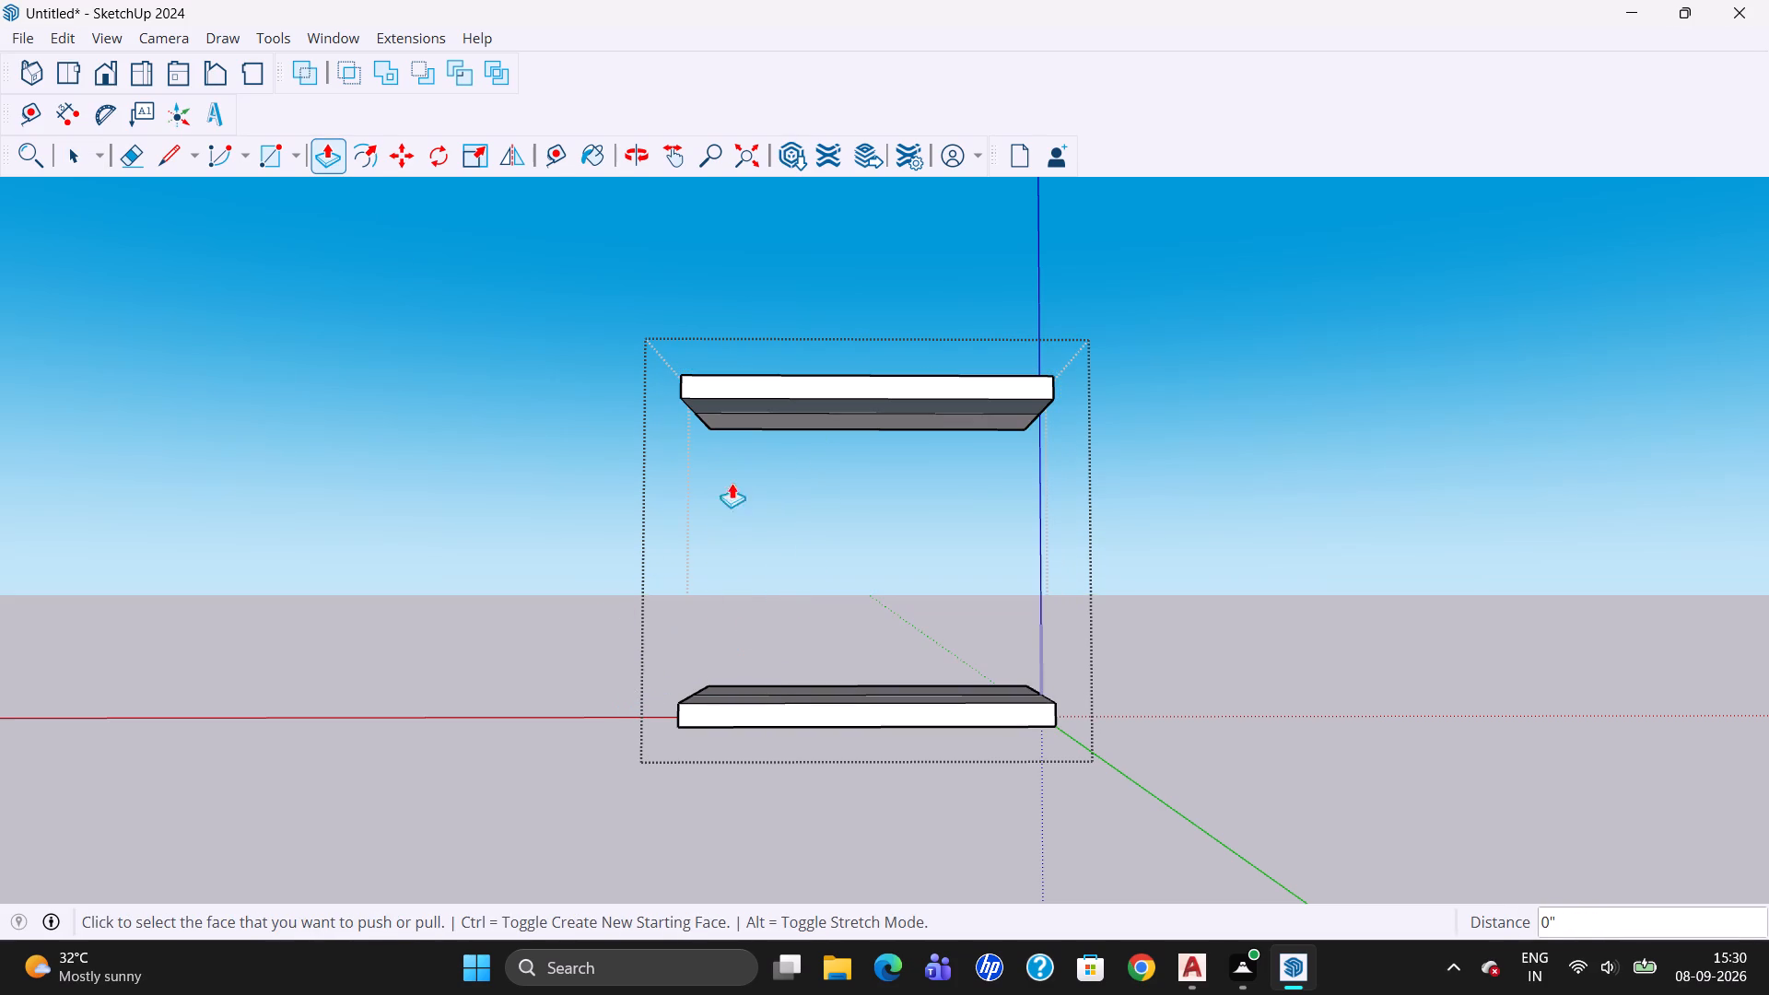
# Pull down the underside of the upper slab's extended front portion with Push/Pull.
pyautogui.click(750, 417)
pyautogui.moveTo(751, 419); pyautogui.dragTo(752, 464)
pyautogui.moveTo(776, 662); pyautogui.dragTo(801, 758)
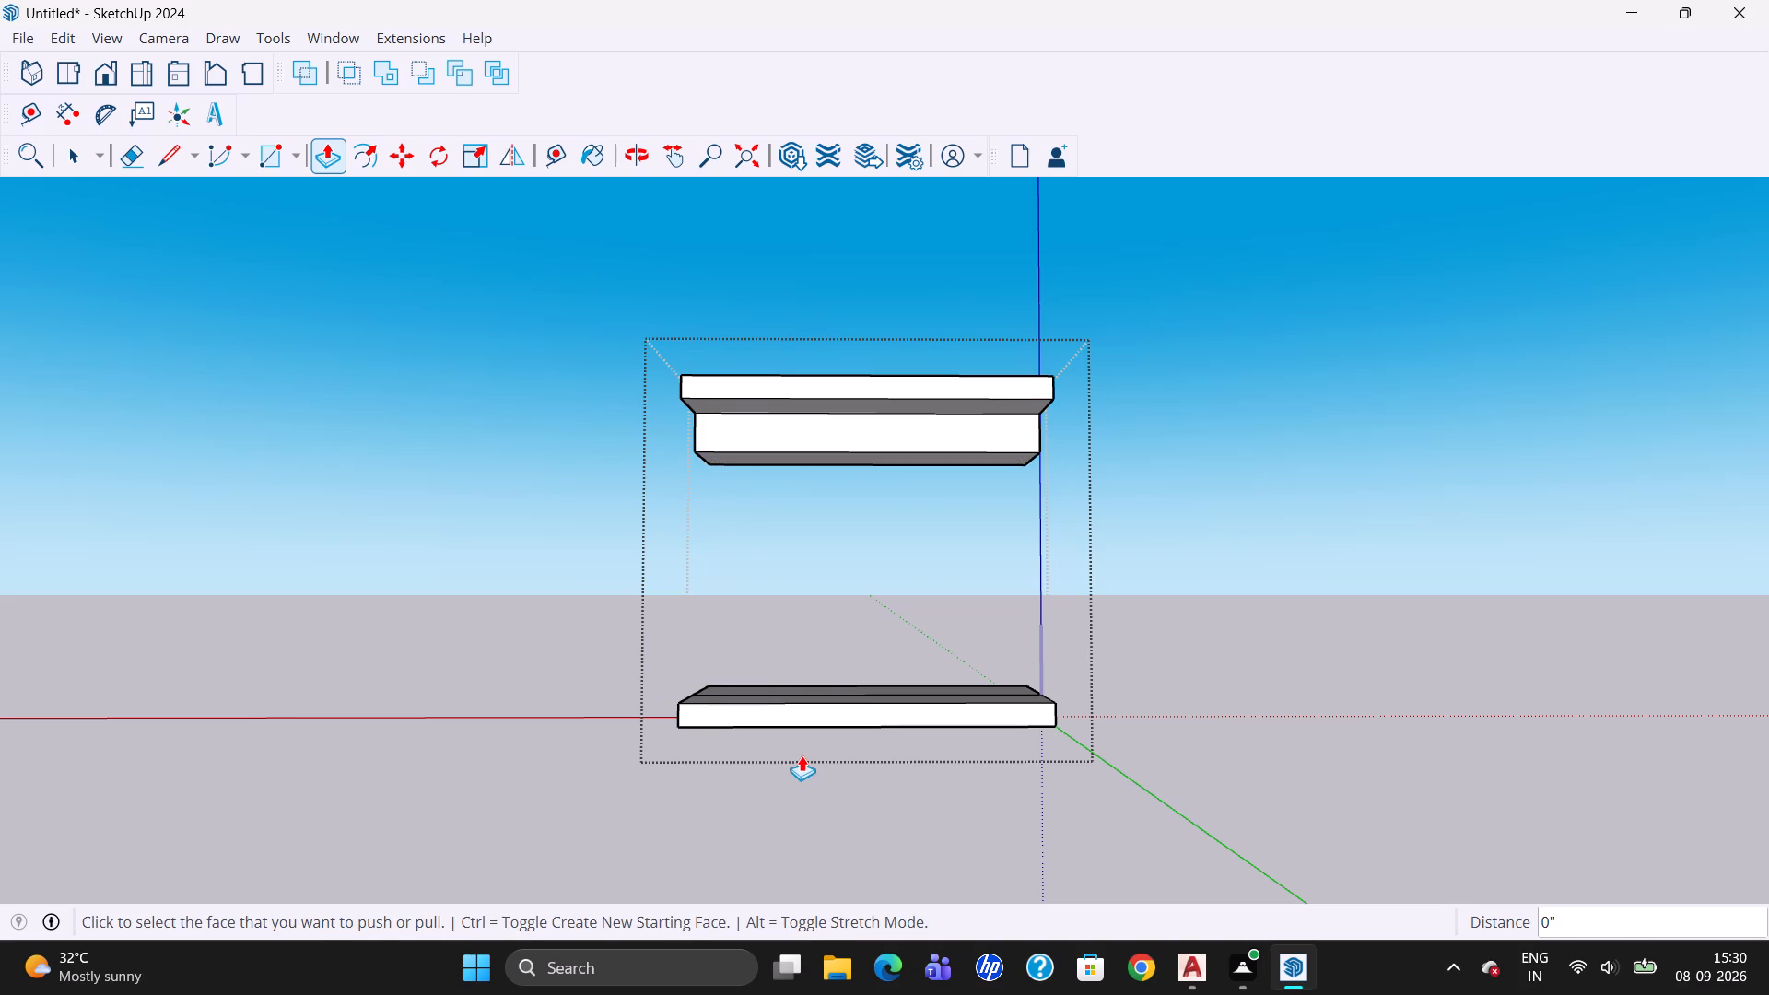
pyautogui.press('Escape')
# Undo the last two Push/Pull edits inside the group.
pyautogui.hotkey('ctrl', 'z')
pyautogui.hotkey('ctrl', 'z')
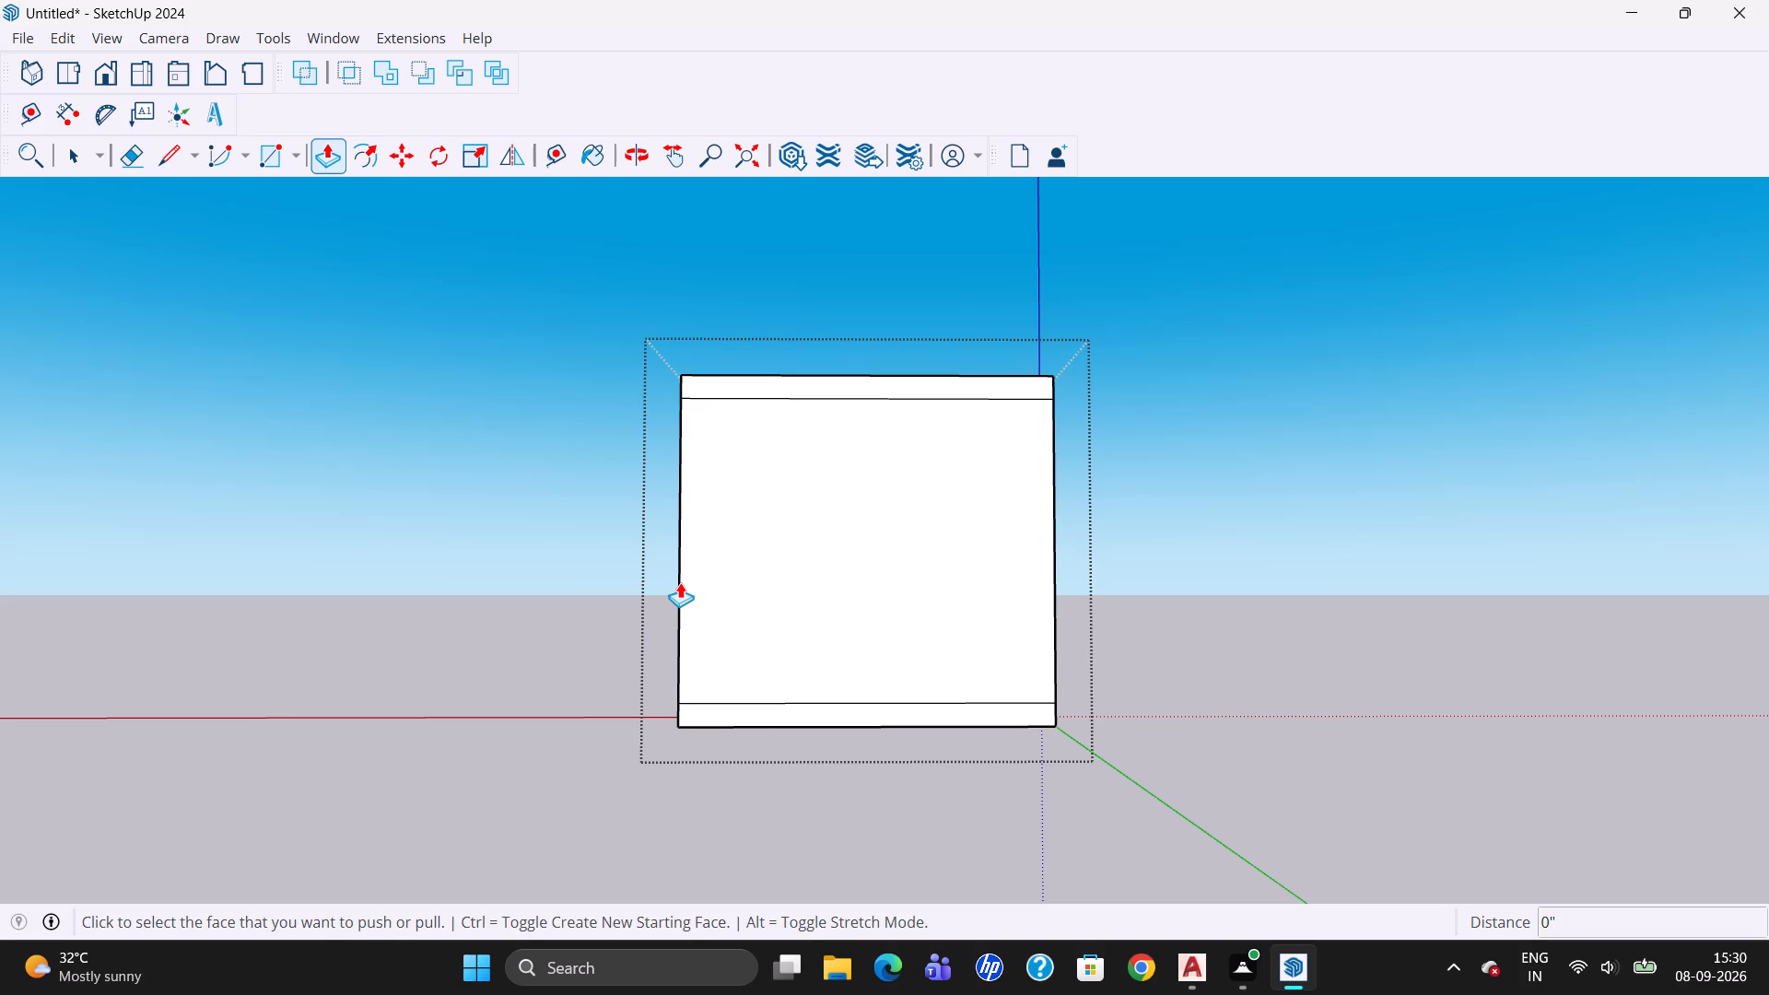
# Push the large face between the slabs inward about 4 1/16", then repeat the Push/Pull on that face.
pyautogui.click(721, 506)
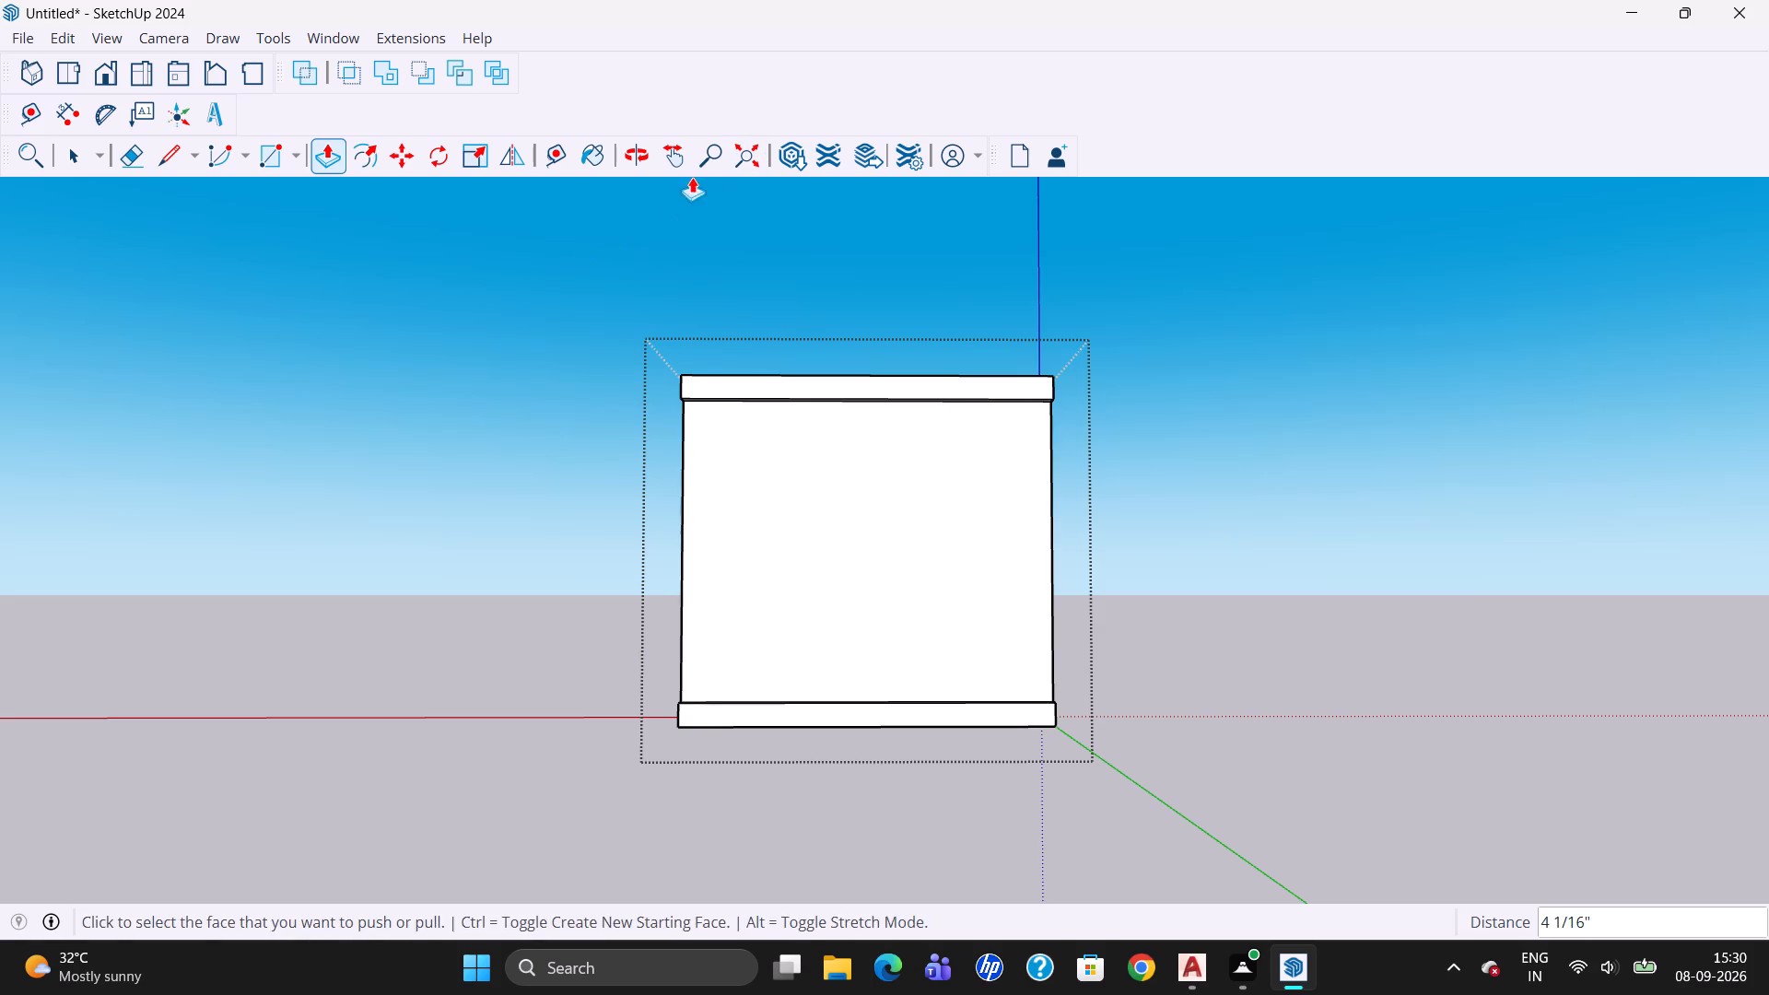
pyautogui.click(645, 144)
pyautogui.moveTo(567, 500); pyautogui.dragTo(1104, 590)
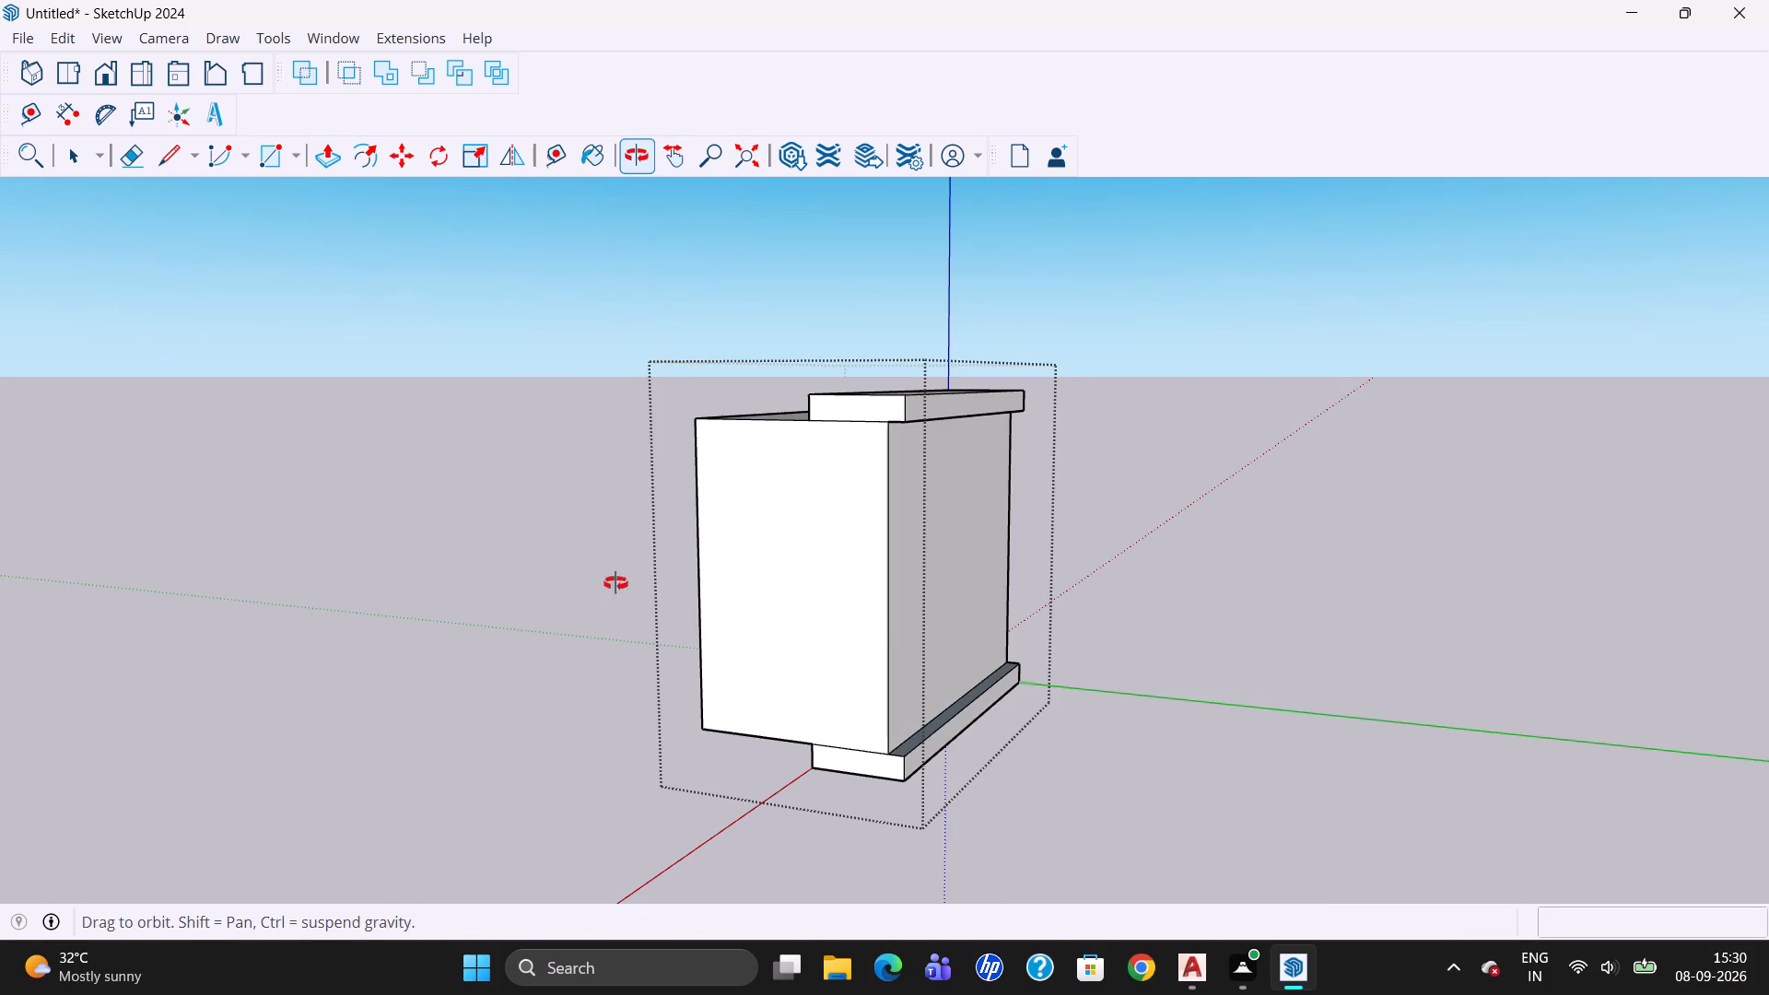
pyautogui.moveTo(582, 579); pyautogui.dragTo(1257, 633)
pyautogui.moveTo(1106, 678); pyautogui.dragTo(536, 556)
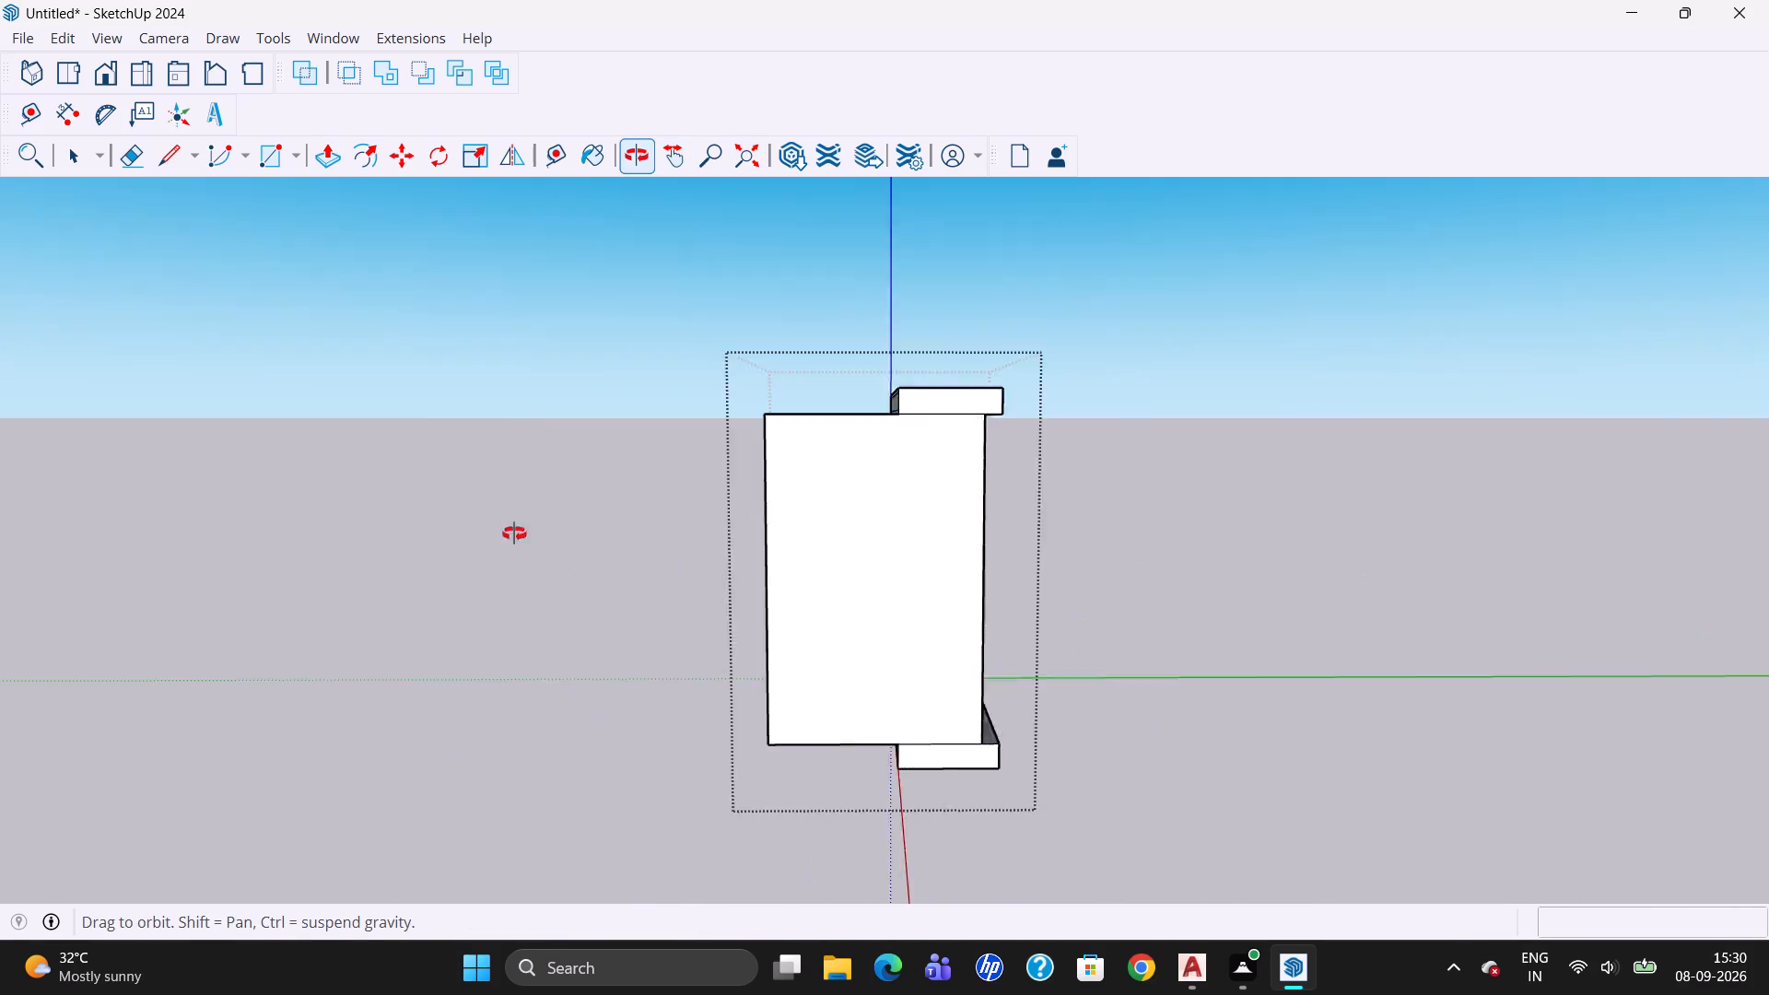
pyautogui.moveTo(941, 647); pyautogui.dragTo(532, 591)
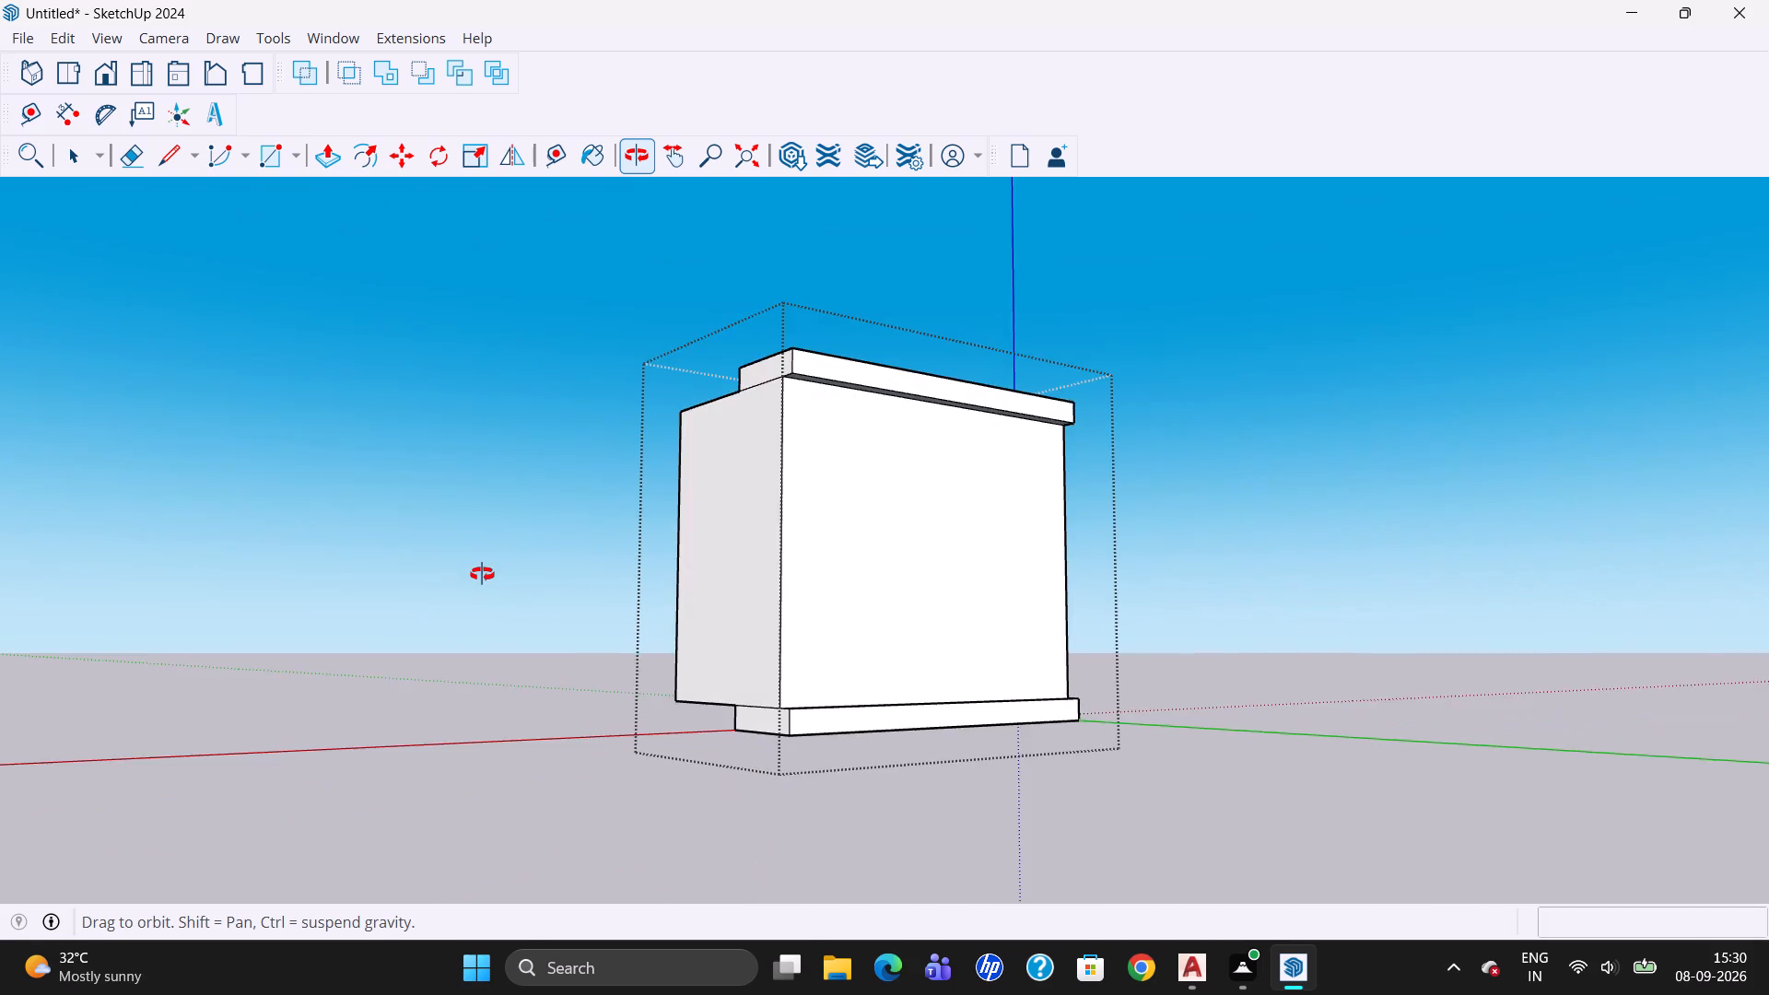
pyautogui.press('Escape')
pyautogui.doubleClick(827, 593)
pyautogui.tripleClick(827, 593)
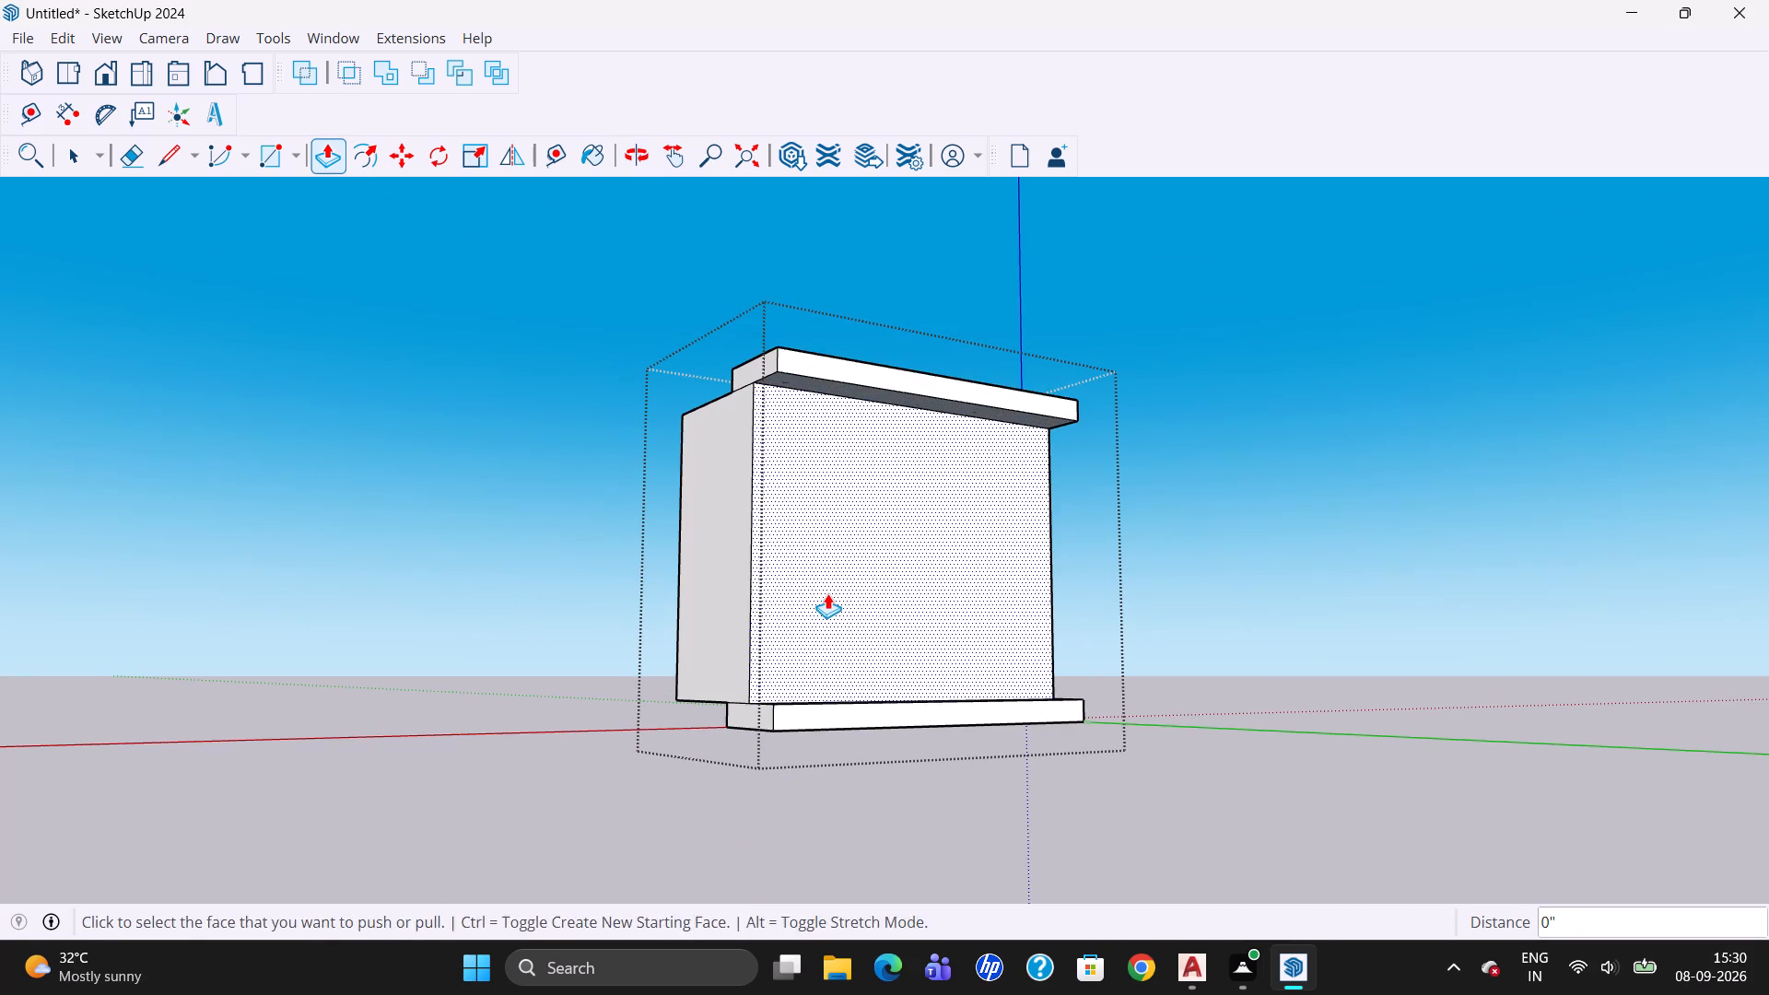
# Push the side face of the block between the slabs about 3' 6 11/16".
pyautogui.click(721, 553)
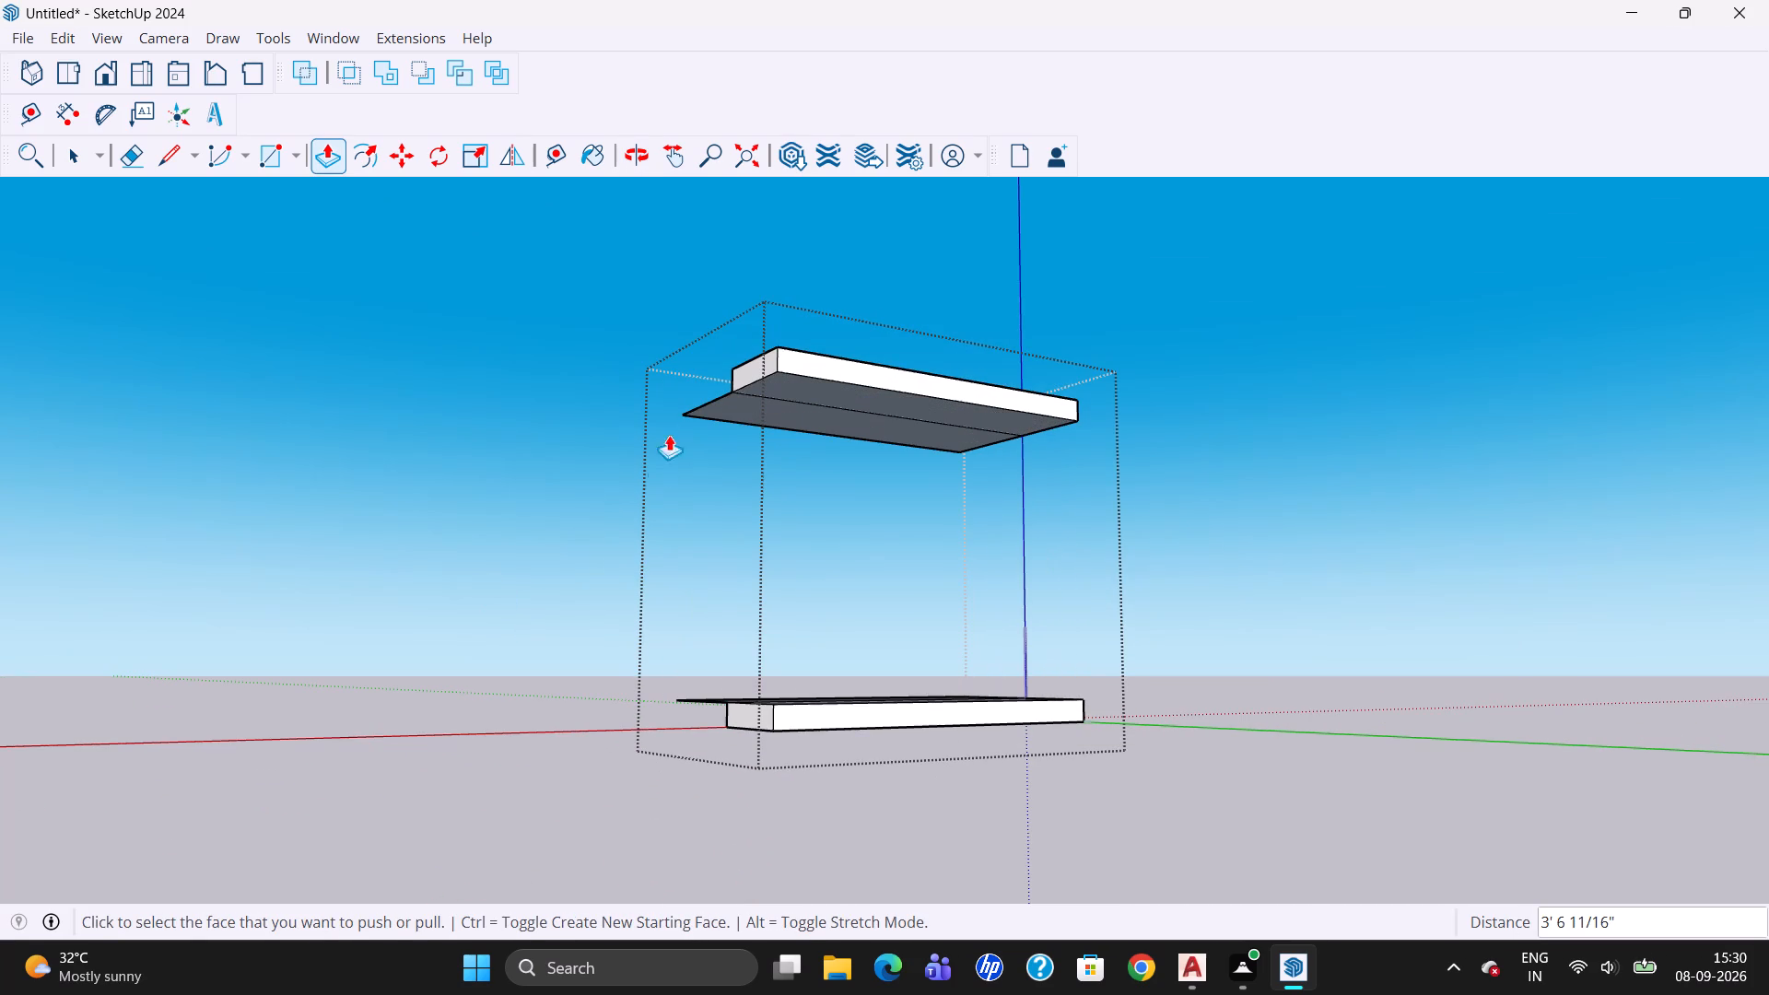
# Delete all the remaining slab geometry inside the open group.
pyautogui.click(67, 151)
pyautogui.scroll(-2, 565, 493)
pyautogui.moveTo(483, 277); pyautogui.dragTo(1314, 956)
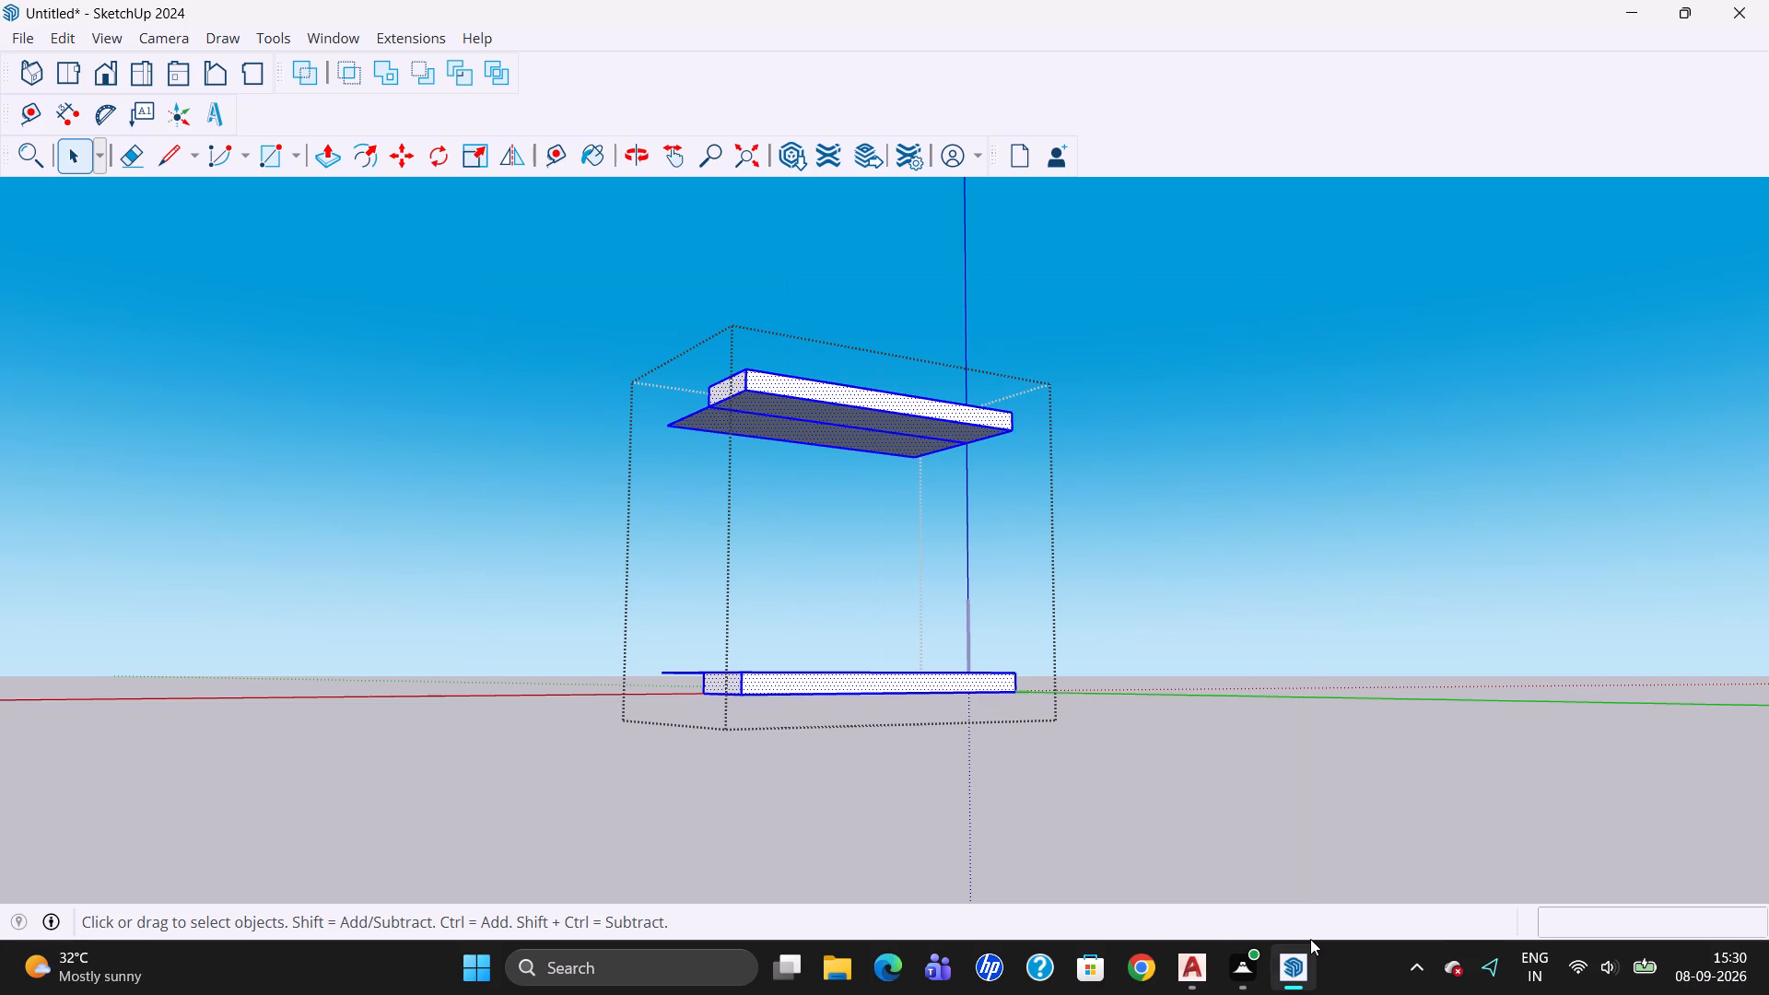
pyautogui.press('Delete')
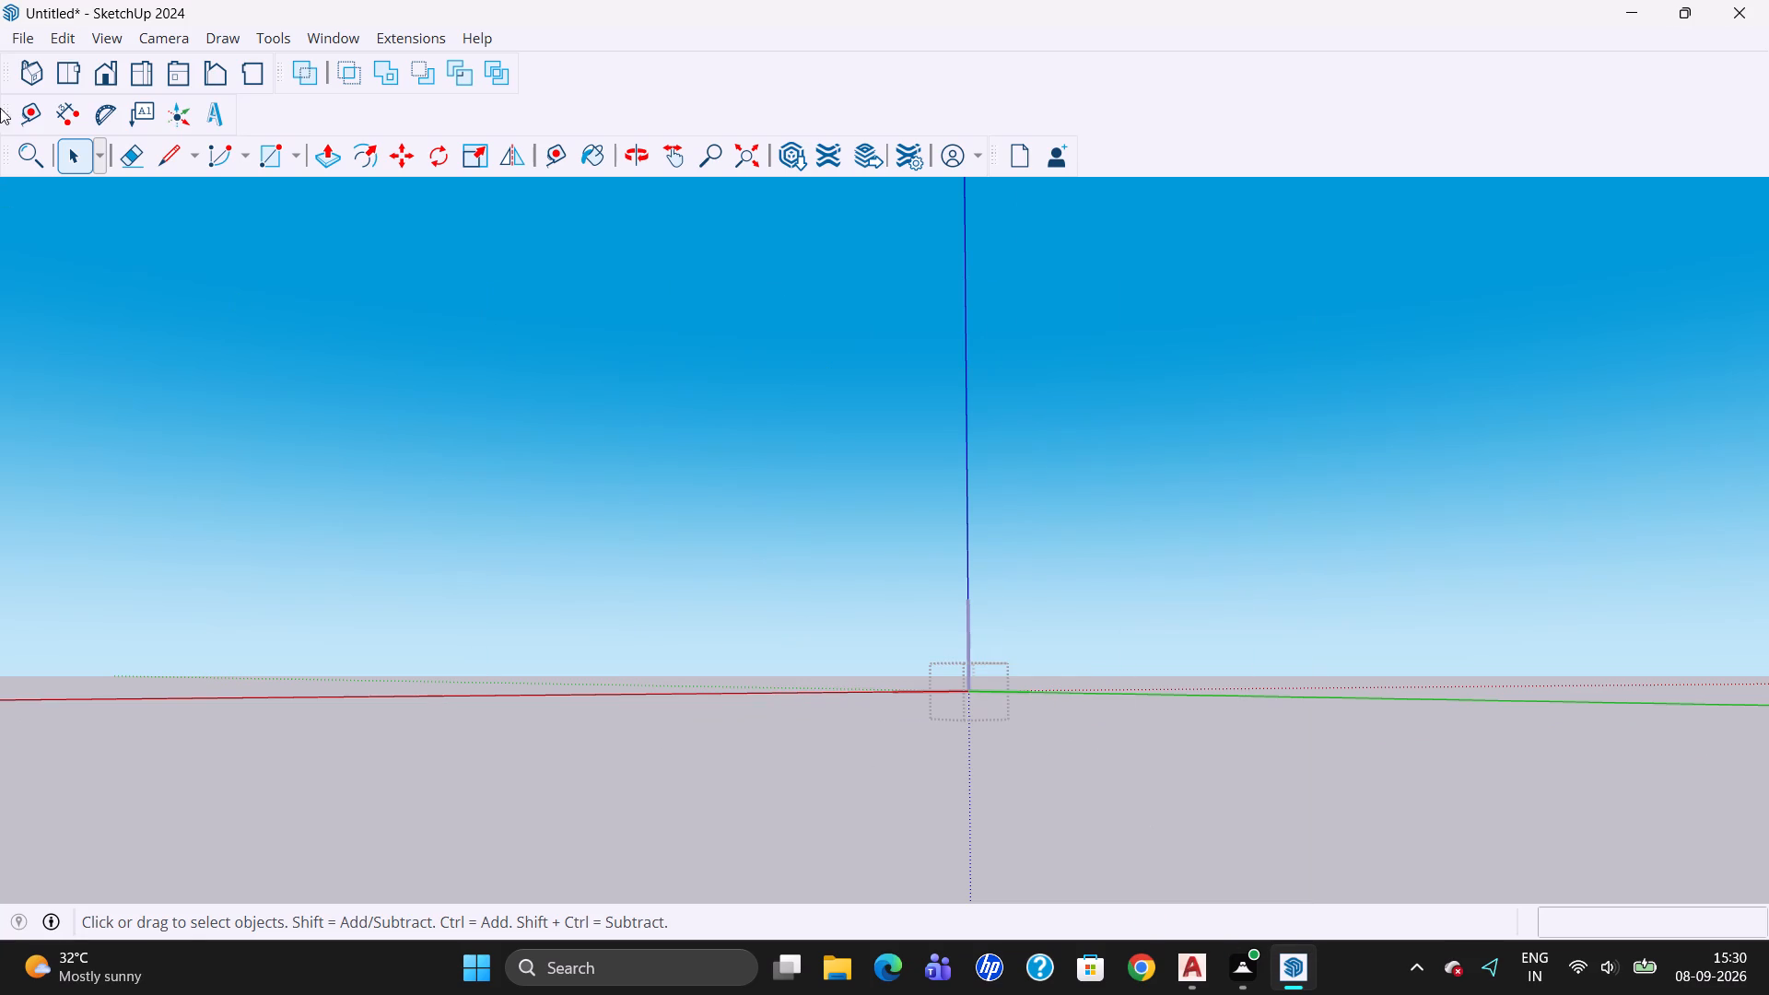
# Start a new model without saving the changes to the current one.
pyautogui.click(35, 41)
pyautogui.click(53, 65)
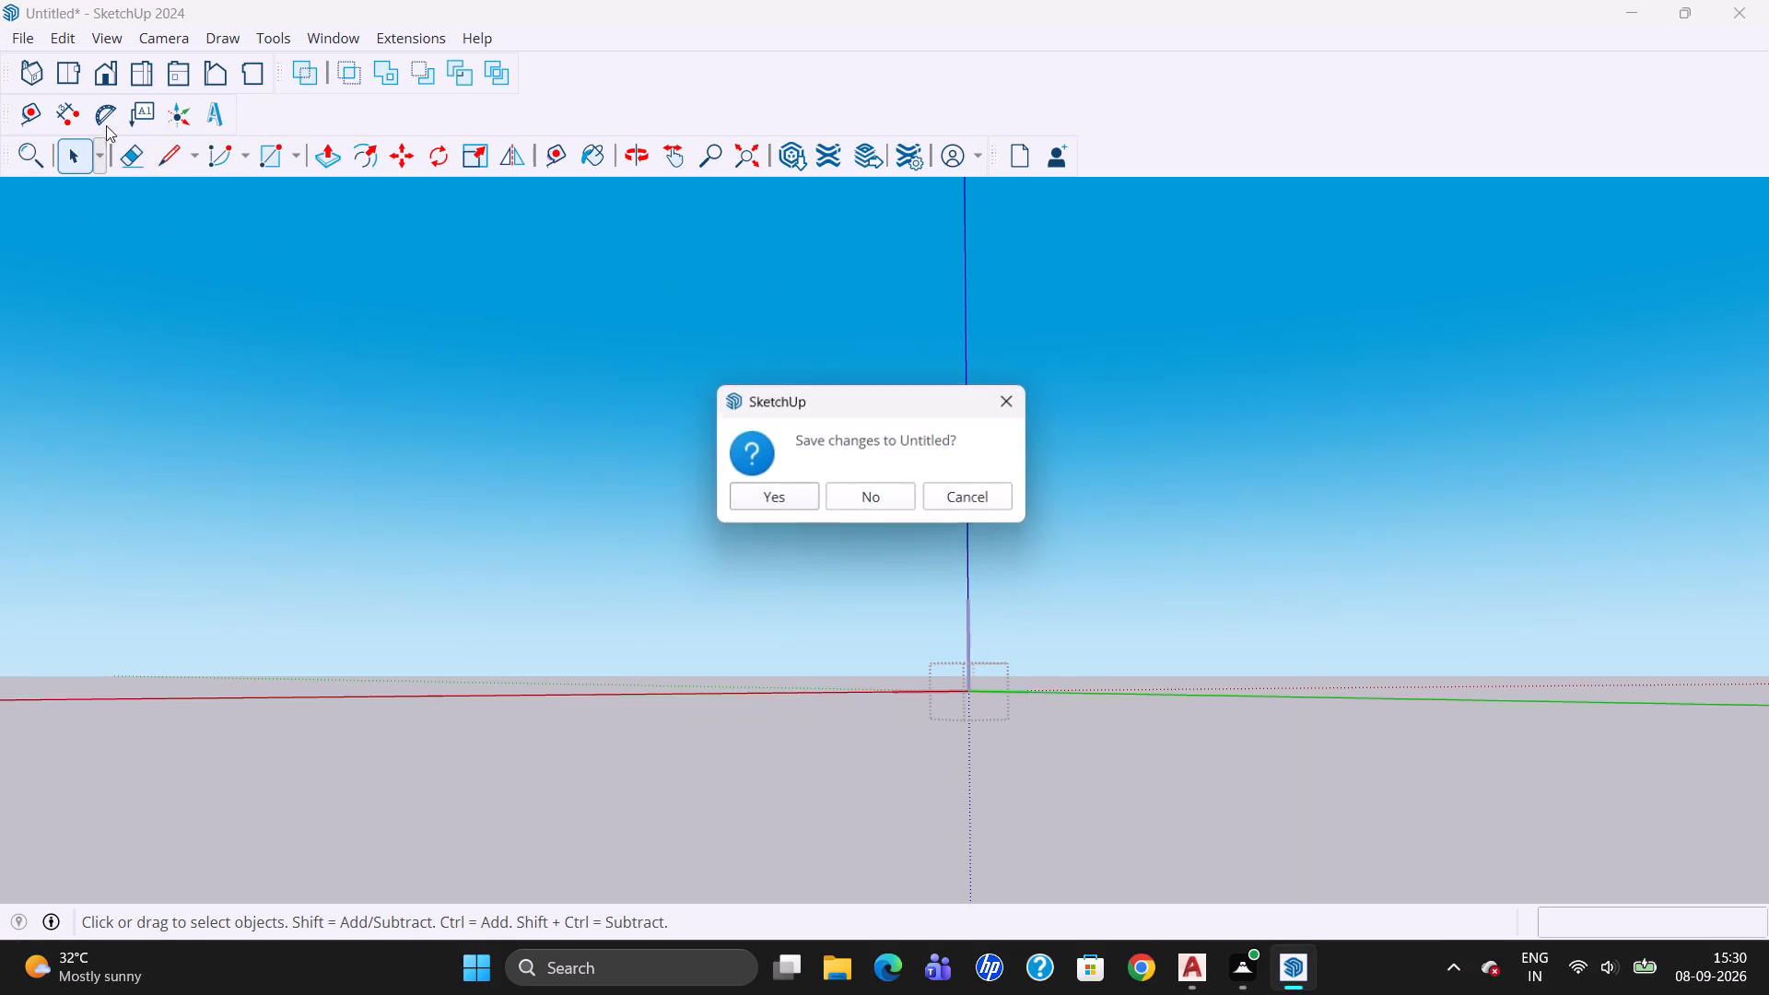
pyautogui.click(858, 493)
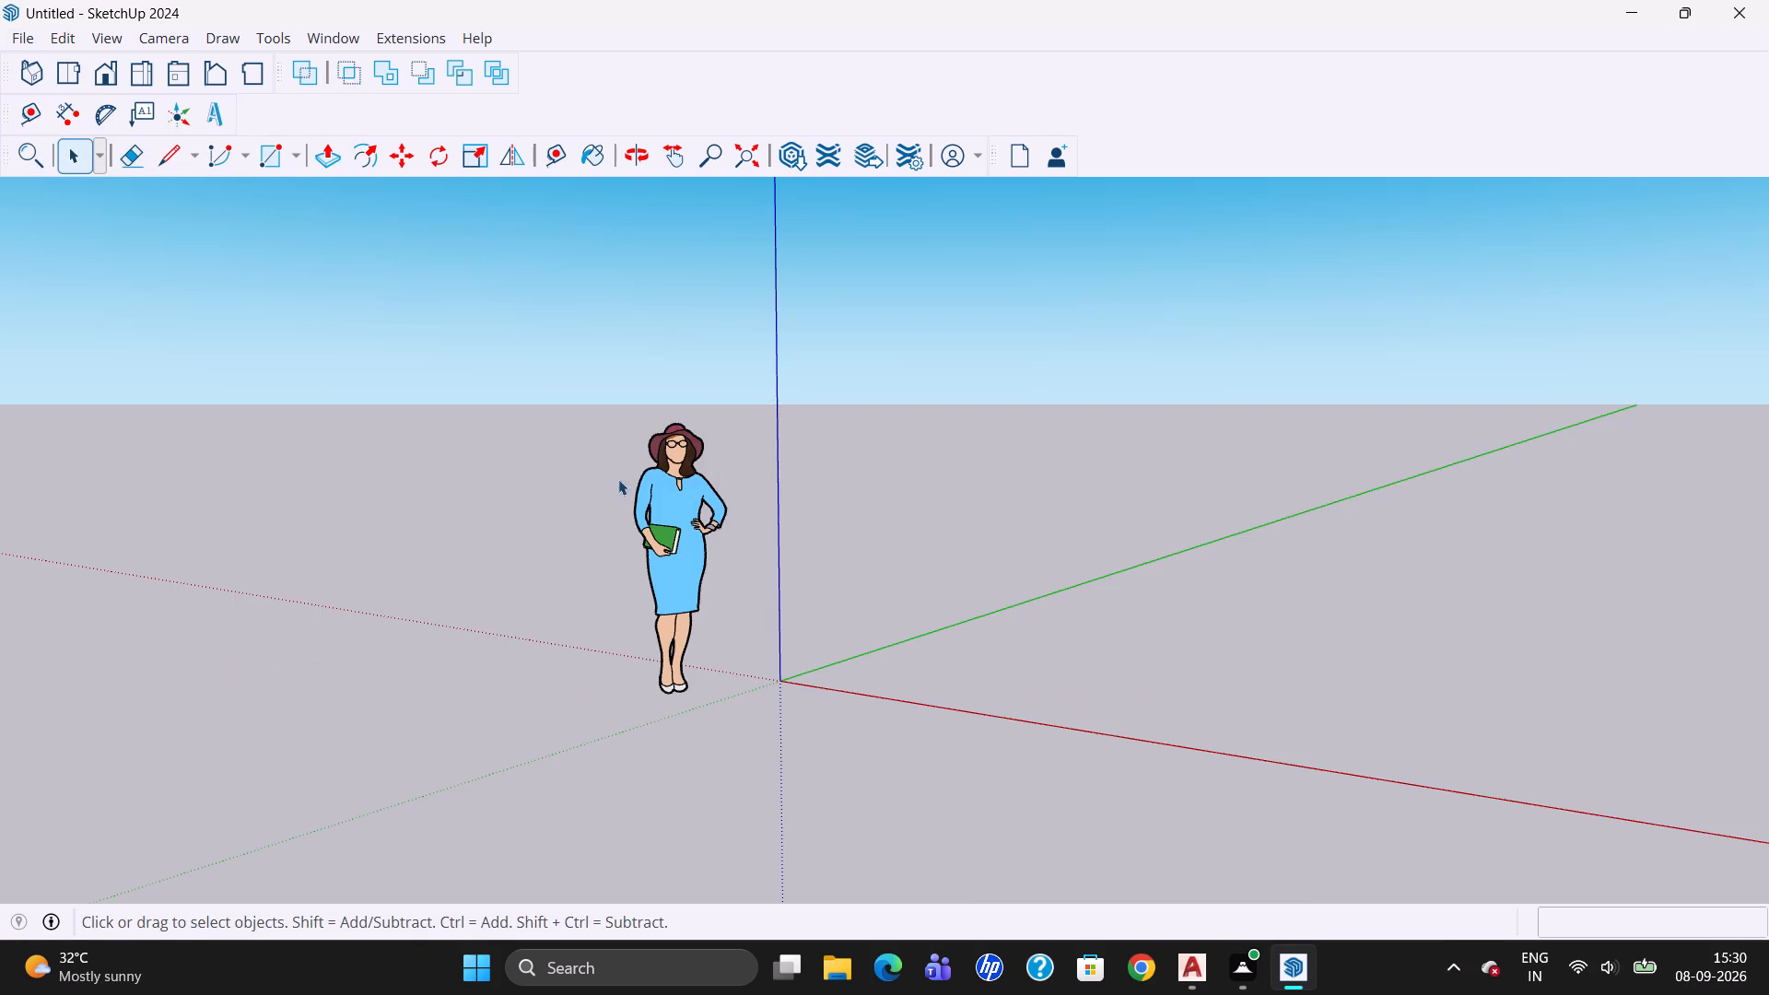
# Delete the default scale figure from the new model.
pyautogui.moveTo(575, 381); pyautogui.dragTo(765, 849)
pyautogui.press('Delete')
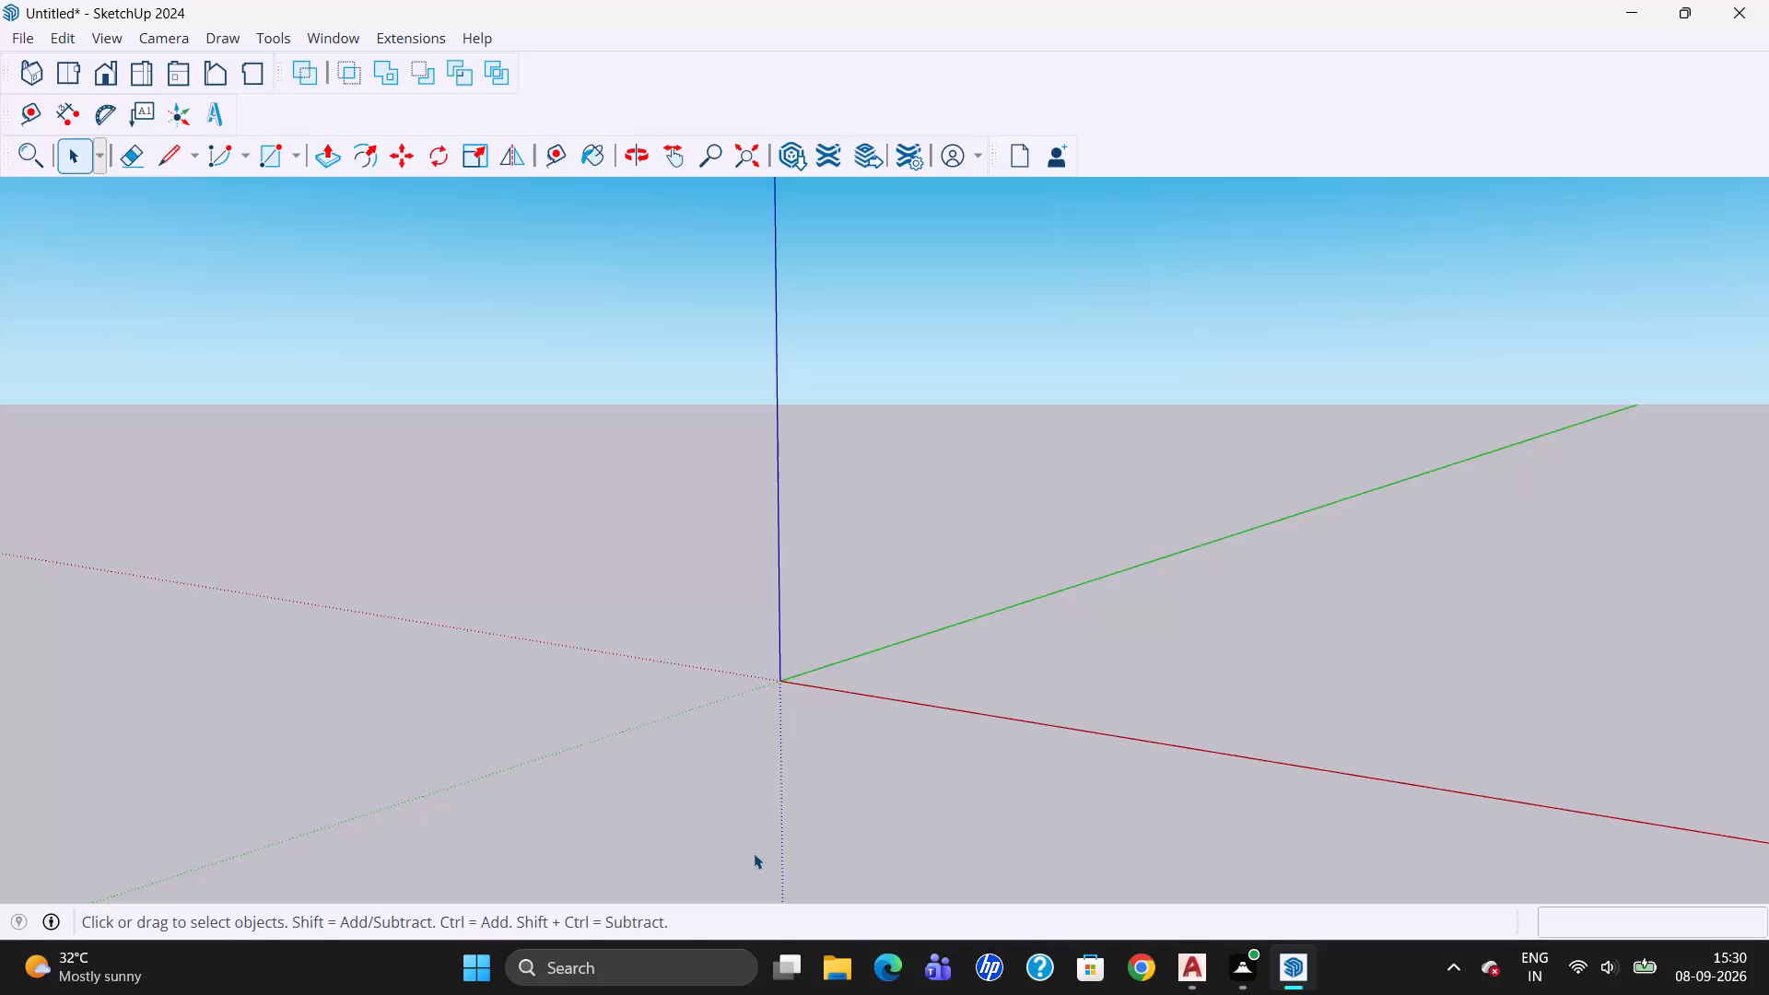
# Draw an 8' by 2' rectangle on the ground from the origin, with its long side along the red axis.
pyautogui.press('r')
pyautogui.moveTo(789, 680); pyautogui.dragTo(800, 686)
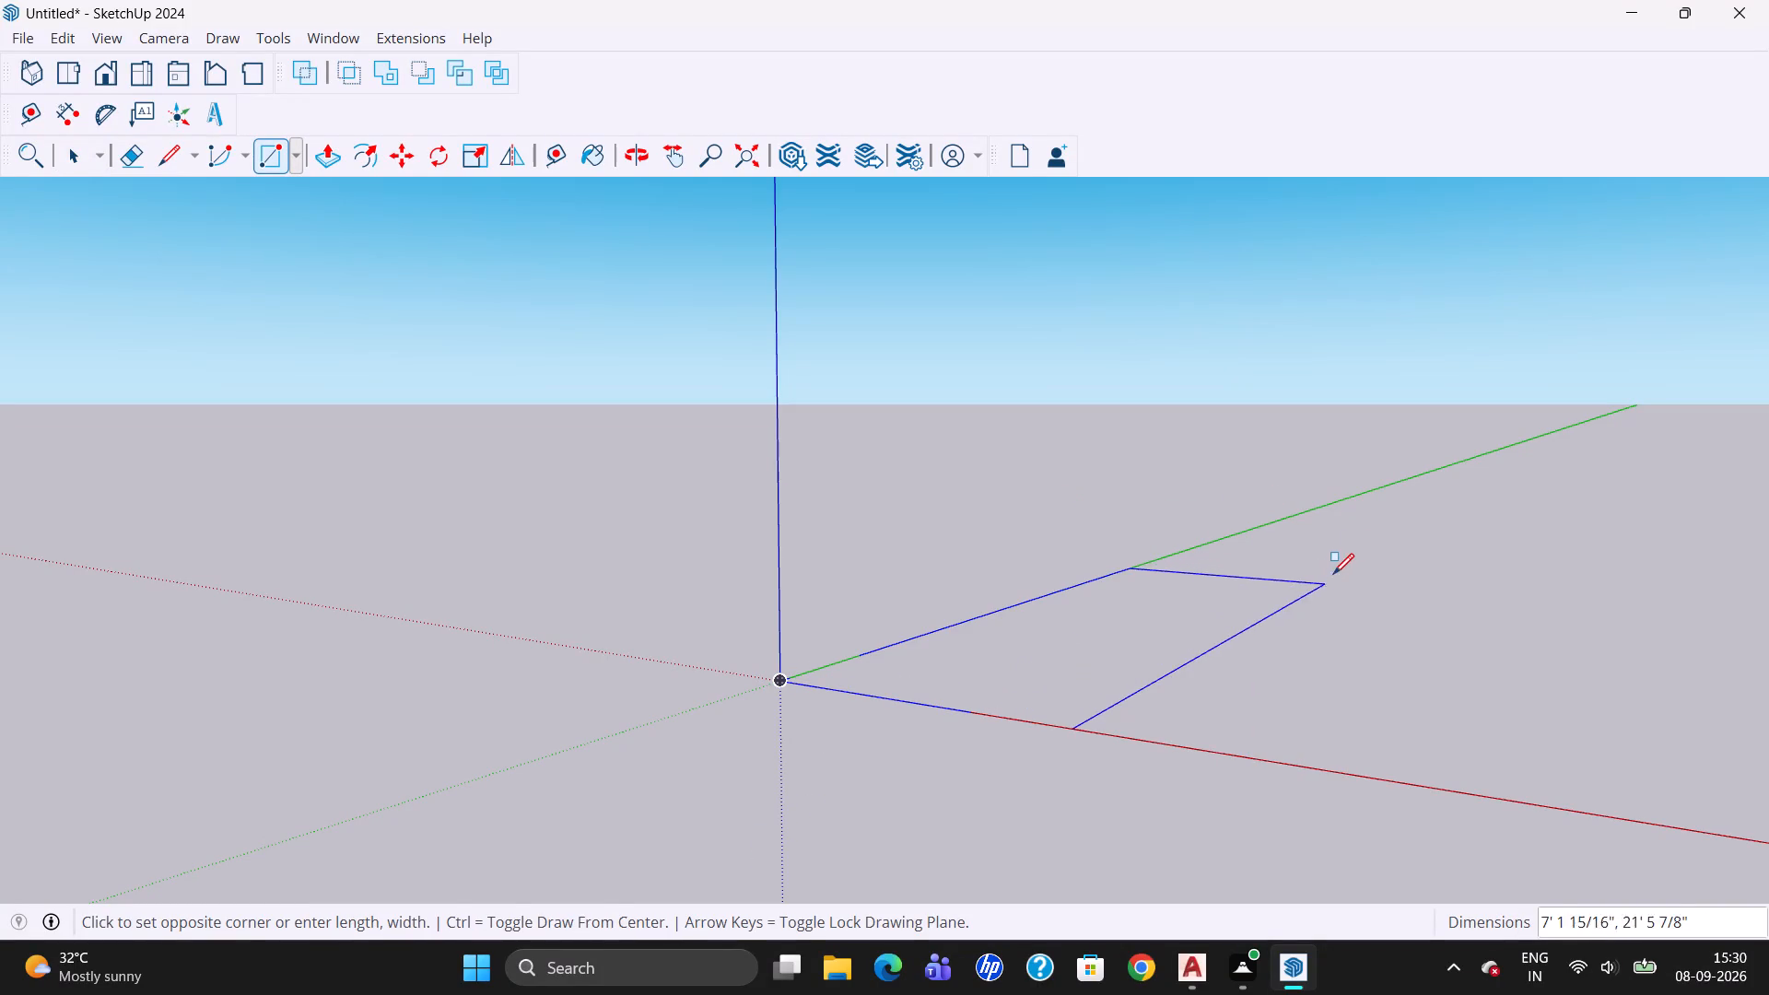
pyautogui.press('8')
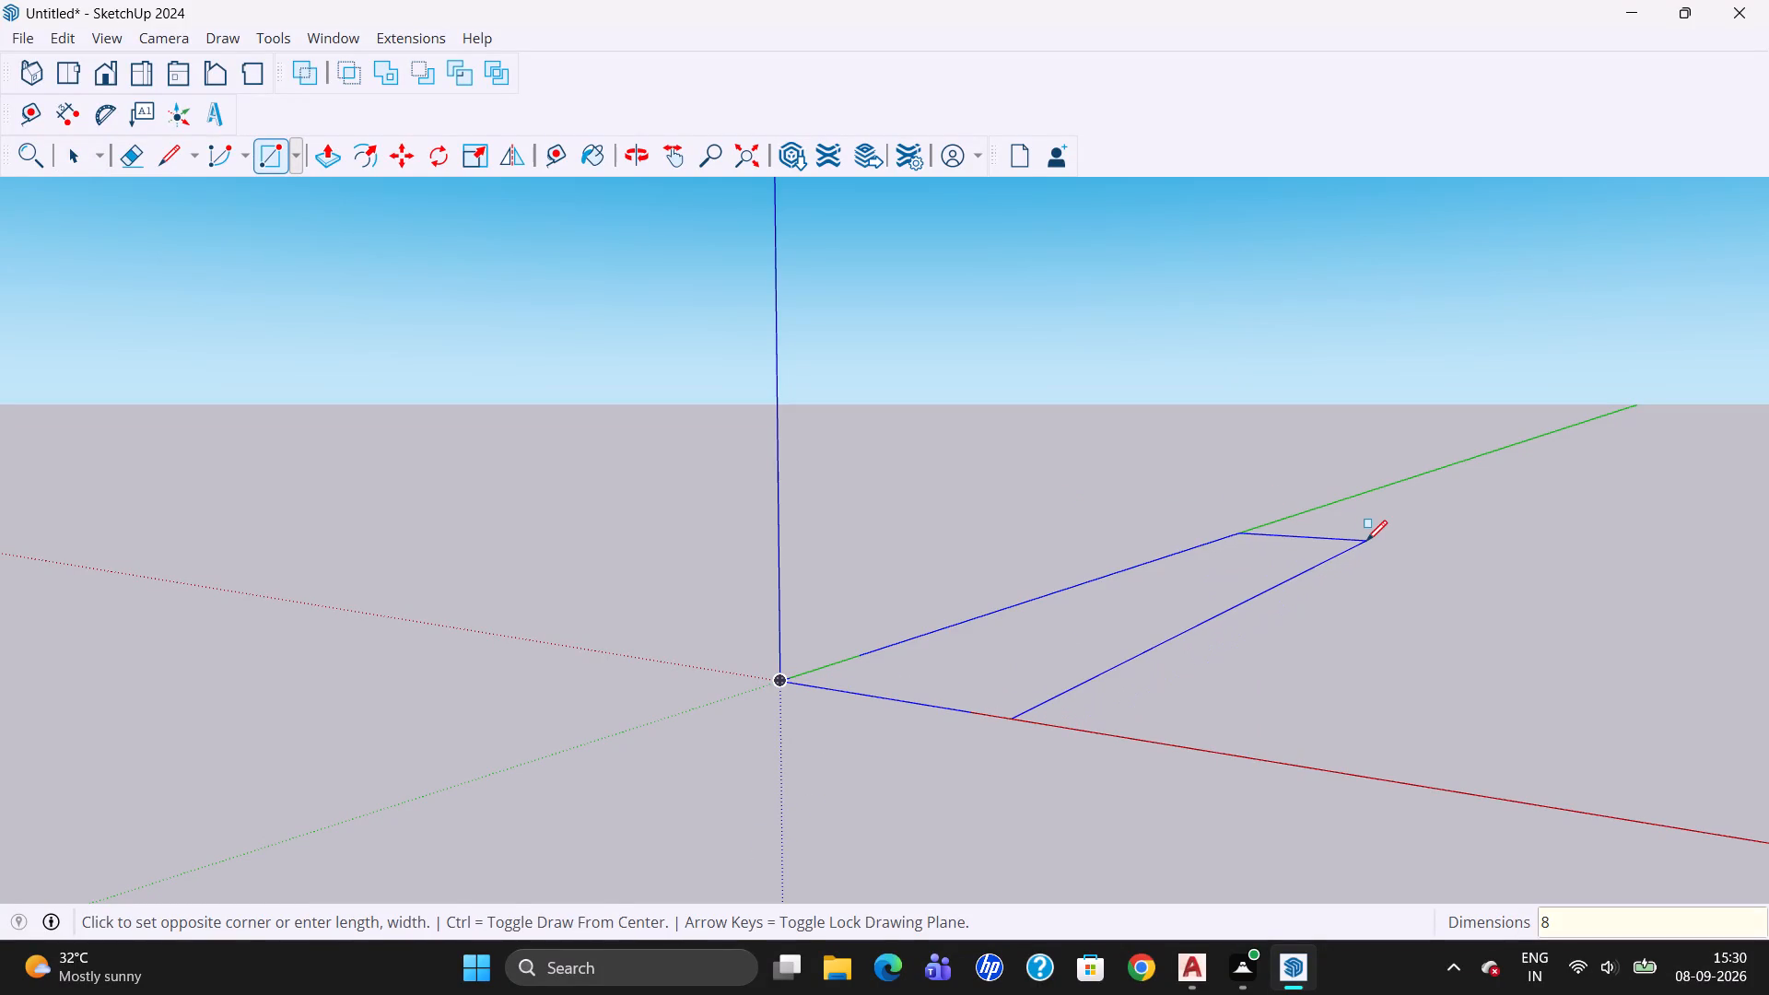
pyautogui.press("'")
pyautogui.press(',')
pyautogui.write("2'")
pyautogui.press('Return')
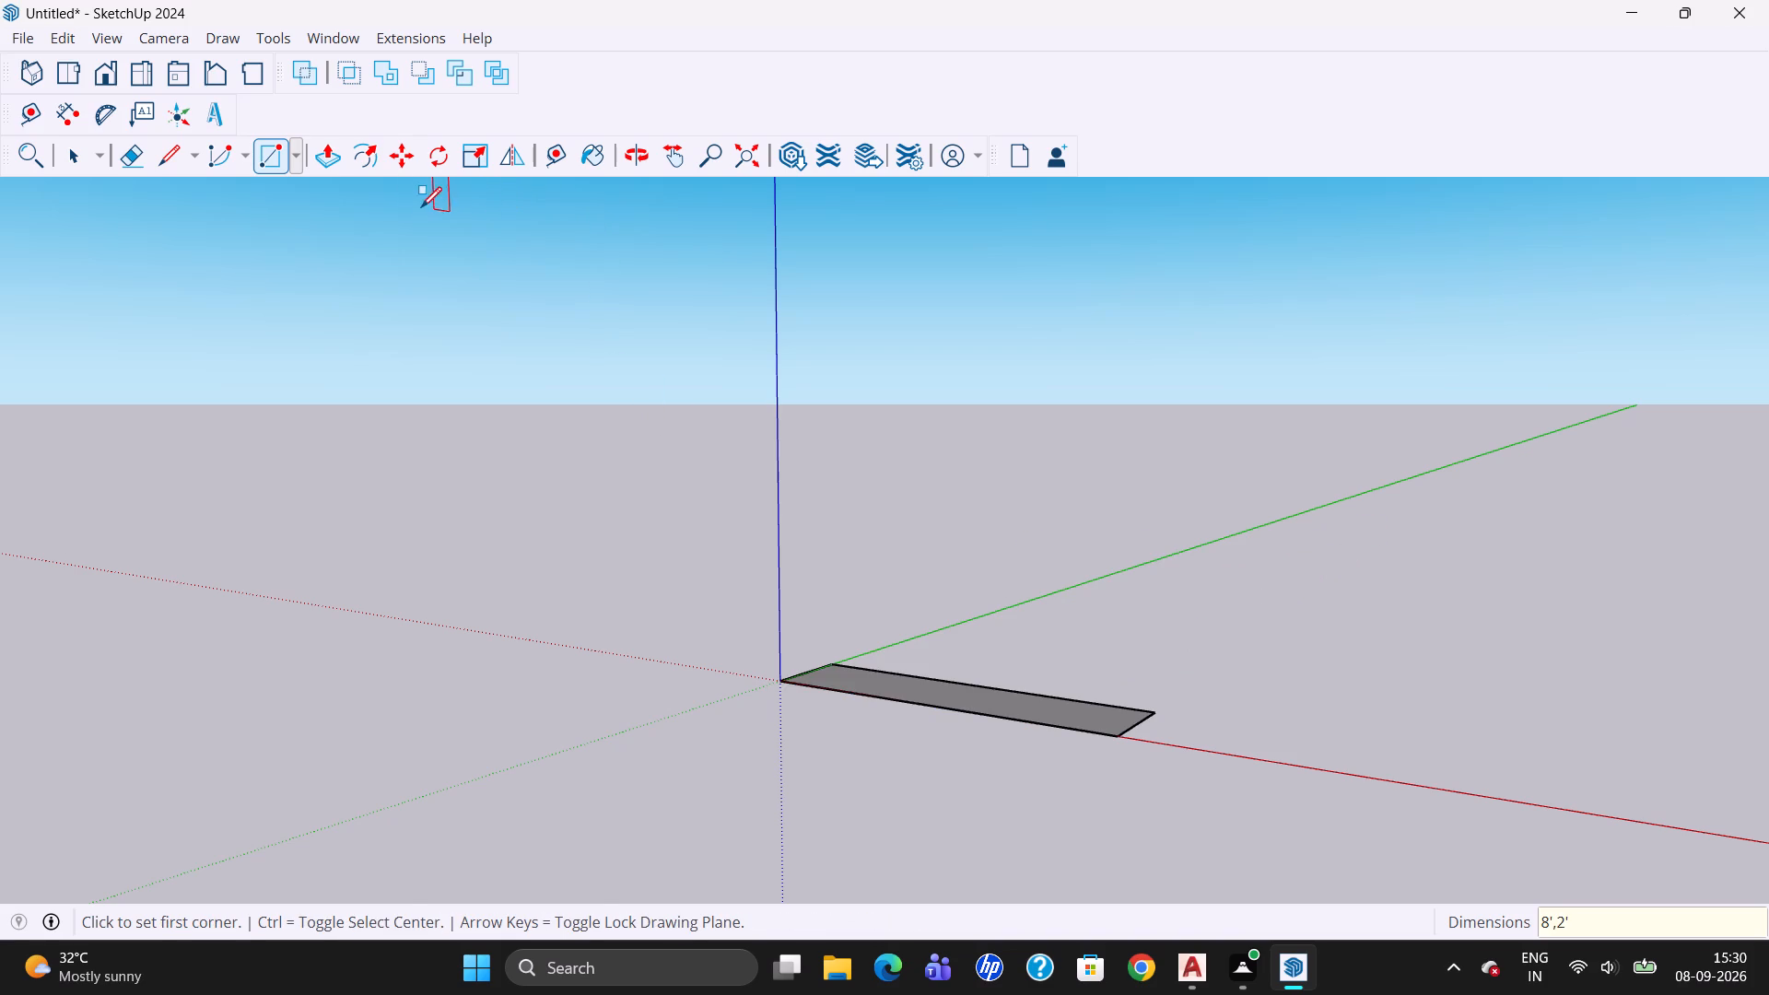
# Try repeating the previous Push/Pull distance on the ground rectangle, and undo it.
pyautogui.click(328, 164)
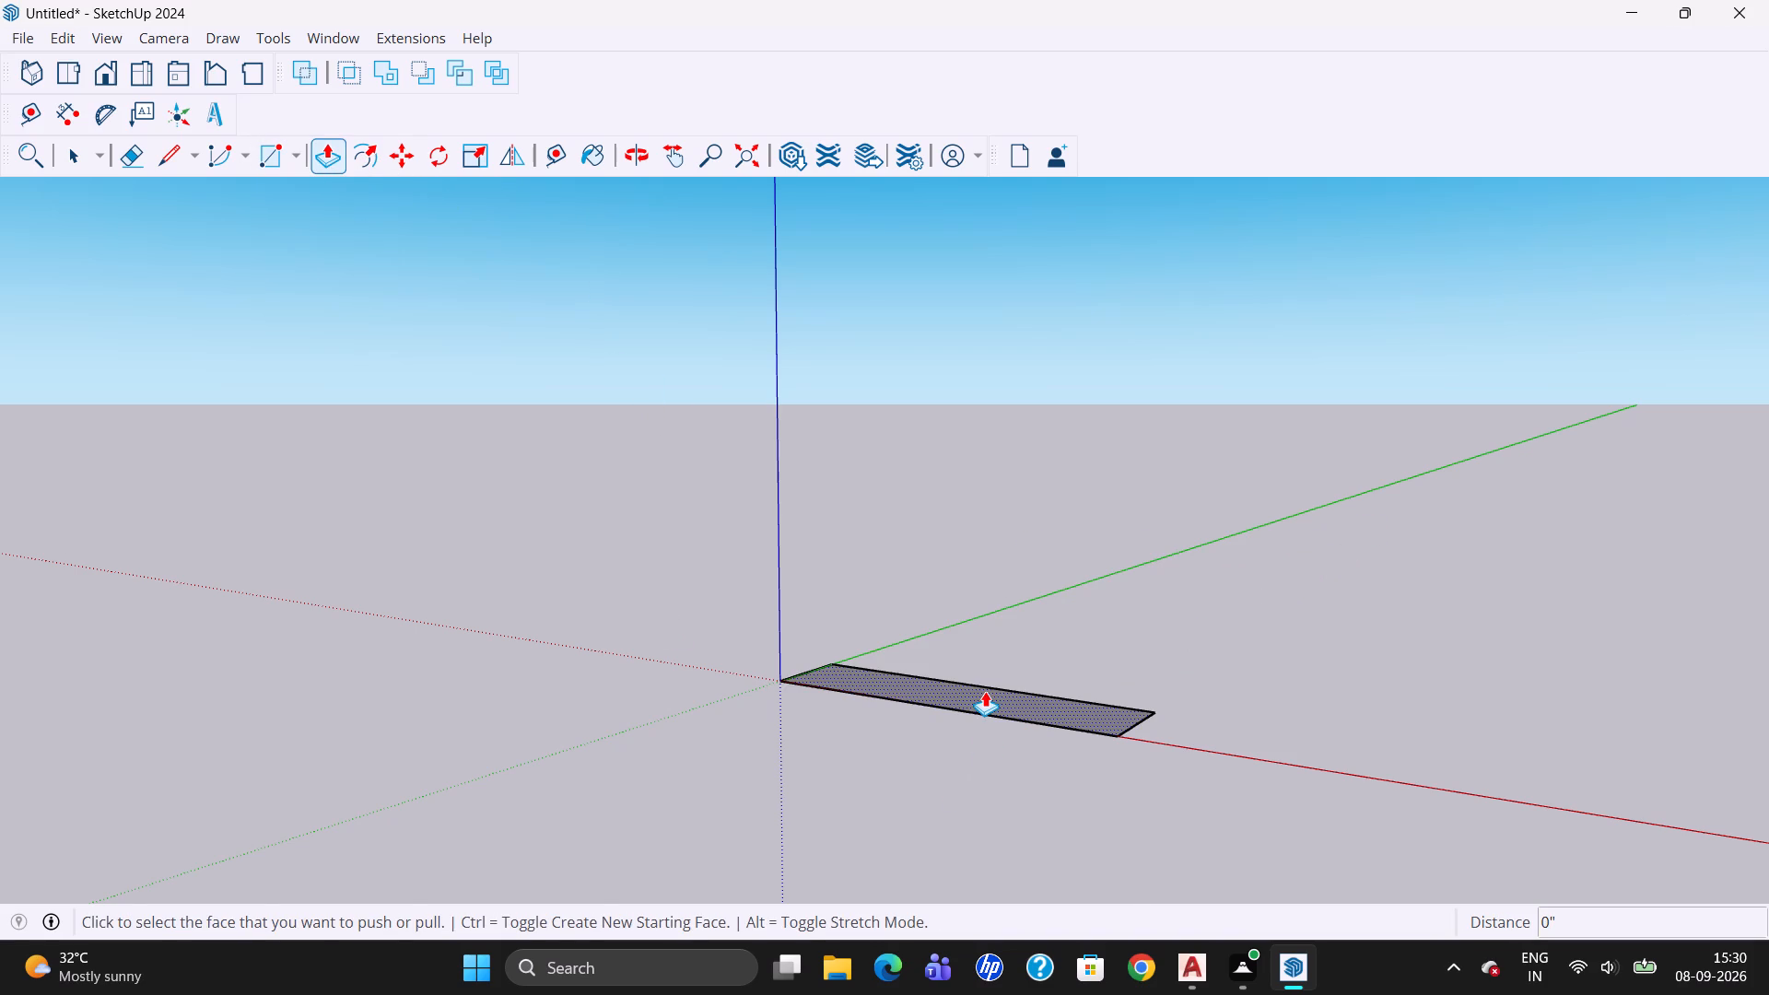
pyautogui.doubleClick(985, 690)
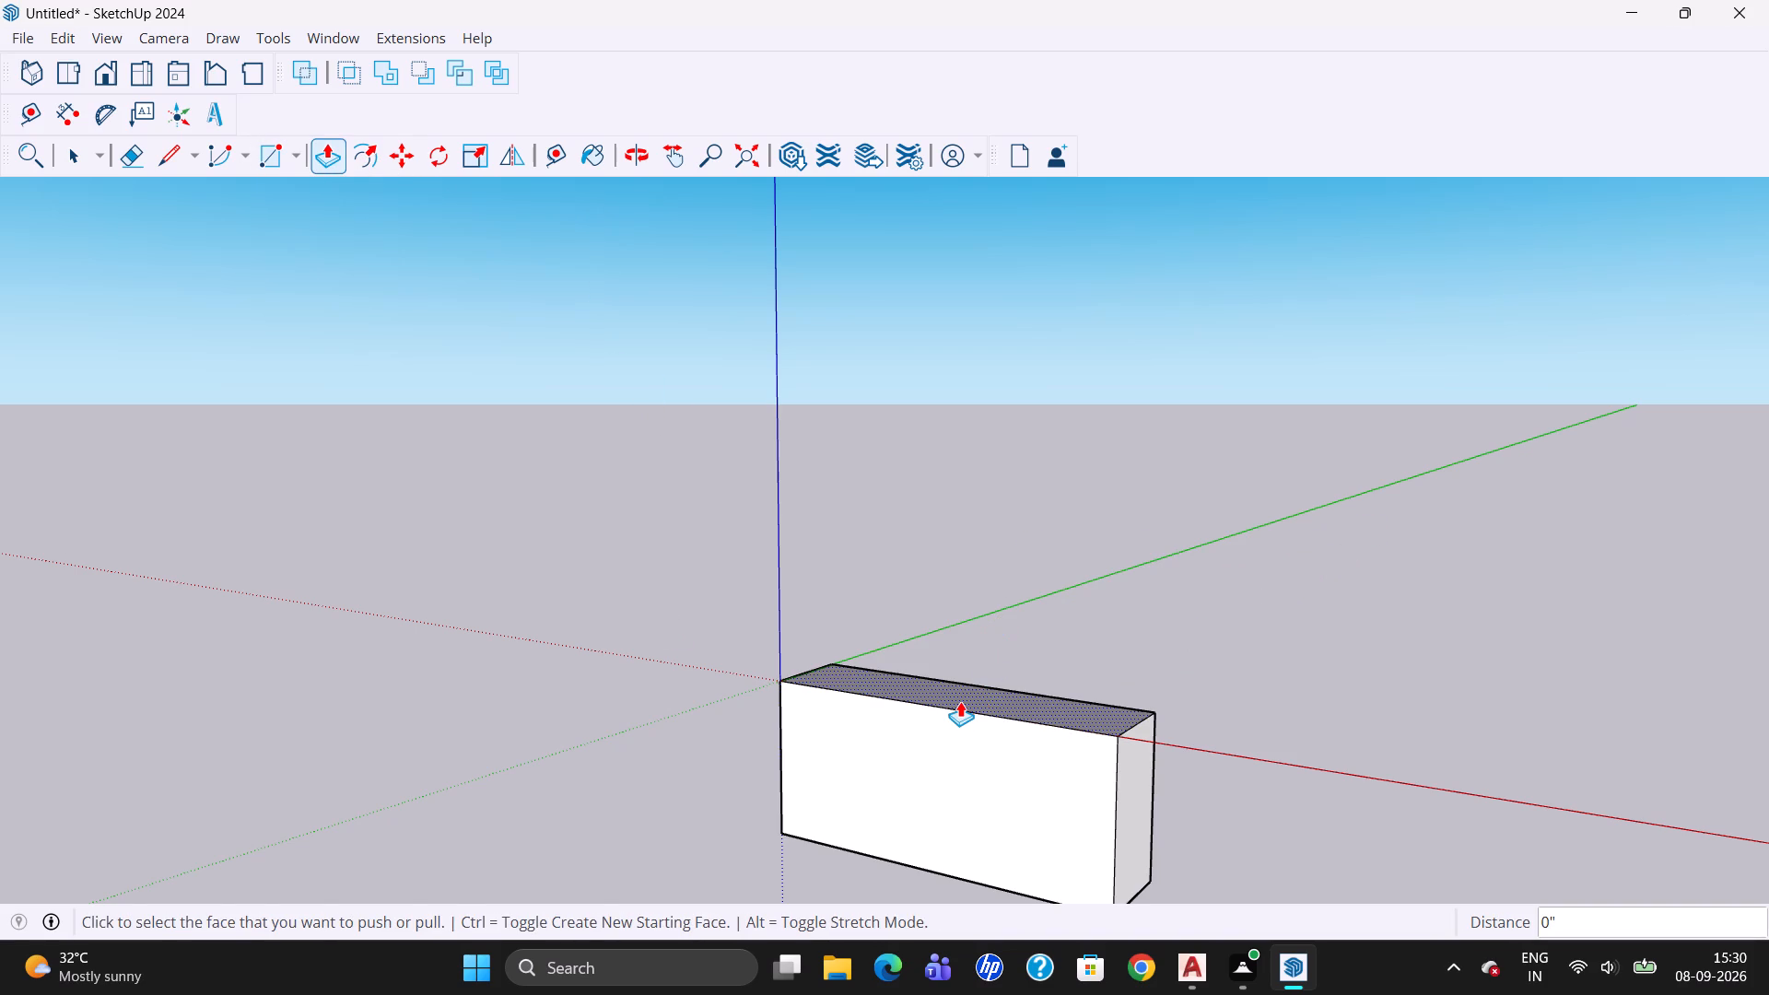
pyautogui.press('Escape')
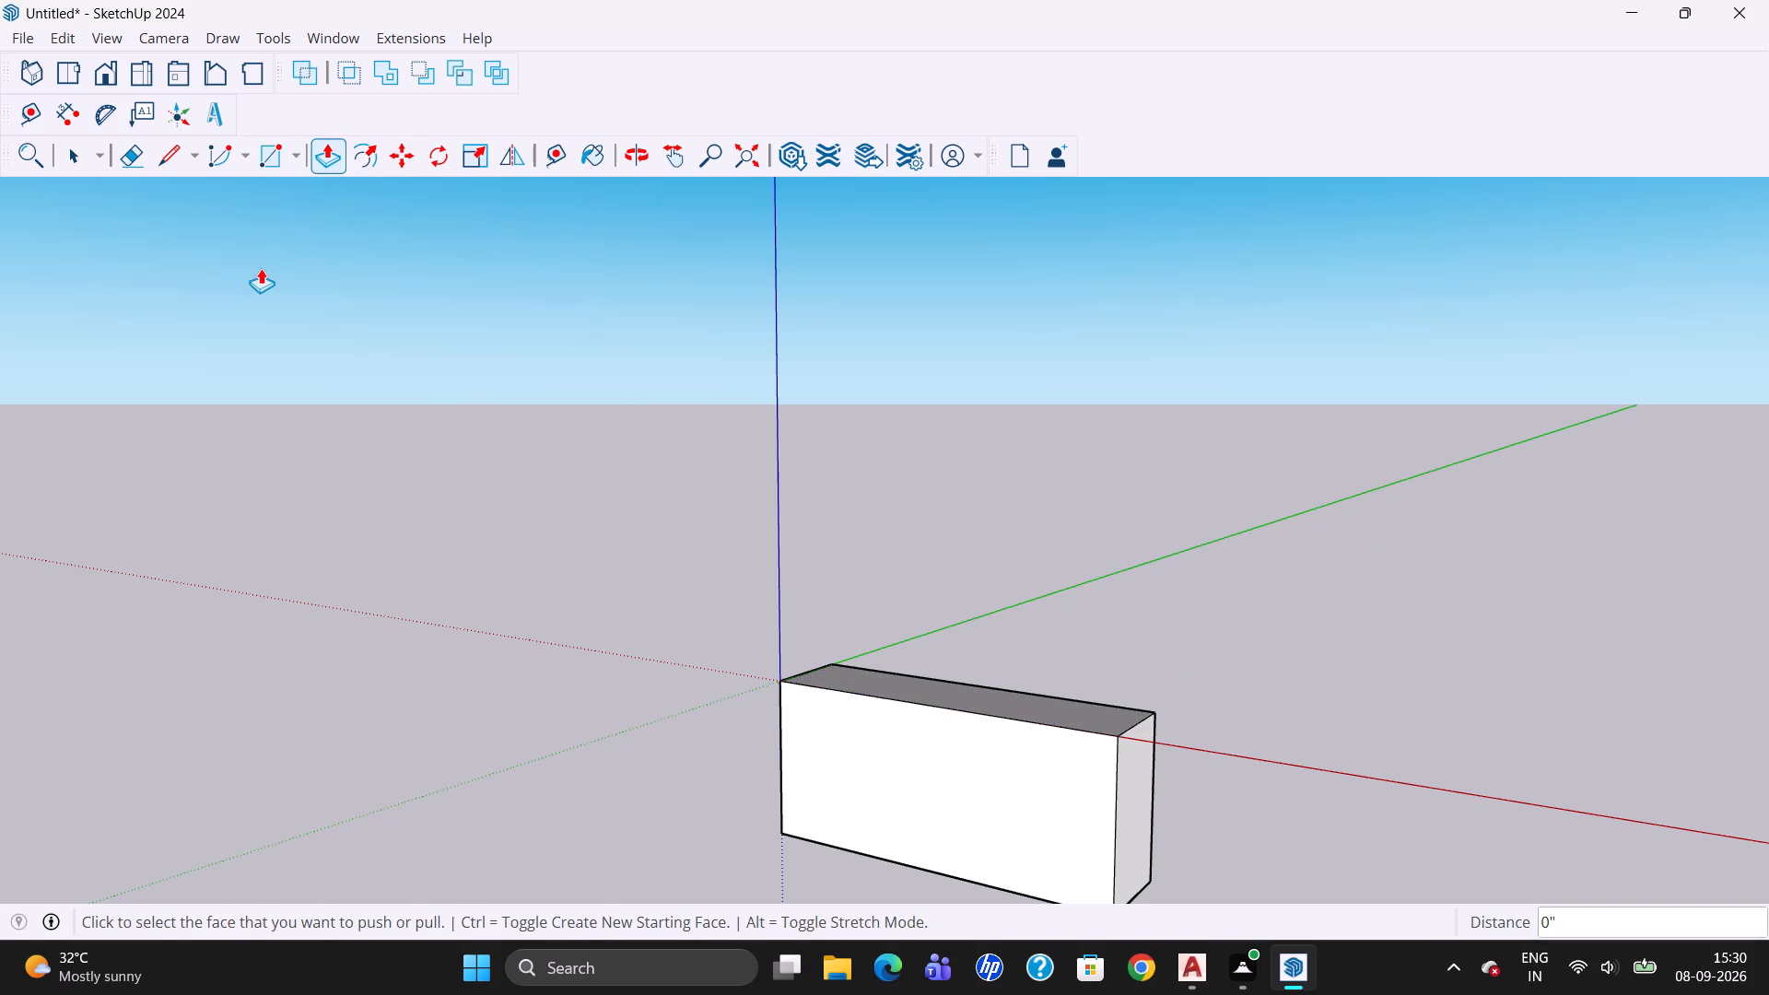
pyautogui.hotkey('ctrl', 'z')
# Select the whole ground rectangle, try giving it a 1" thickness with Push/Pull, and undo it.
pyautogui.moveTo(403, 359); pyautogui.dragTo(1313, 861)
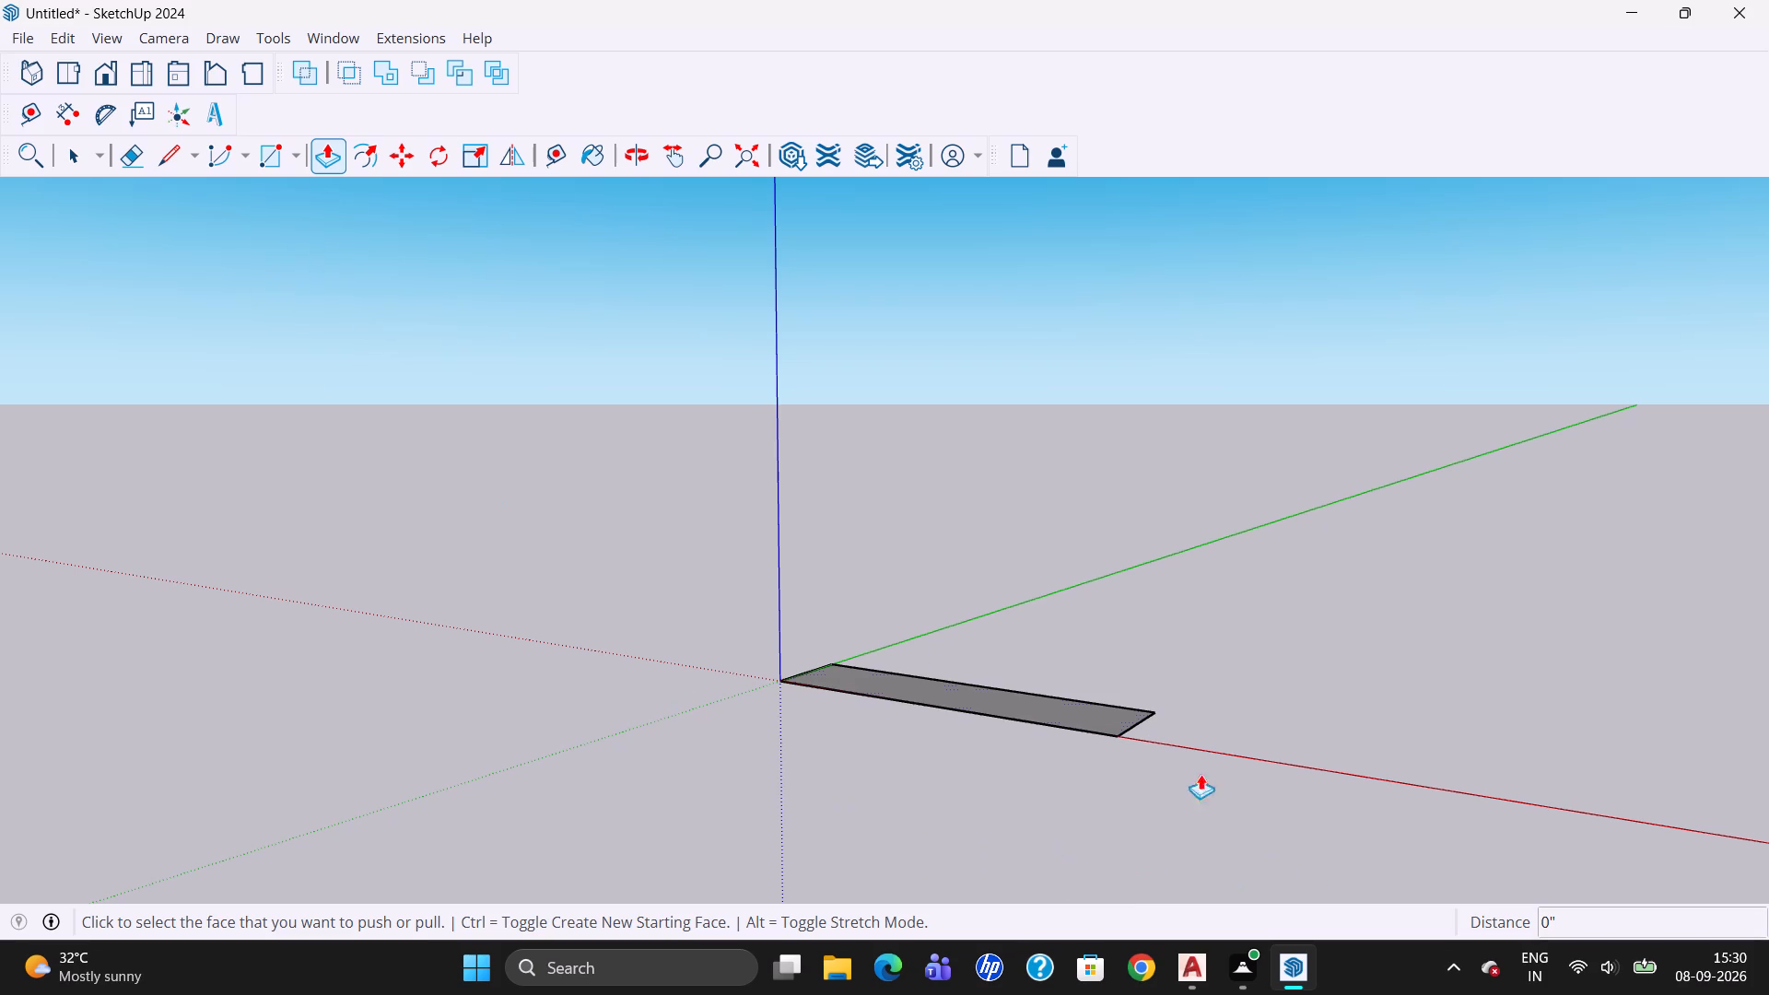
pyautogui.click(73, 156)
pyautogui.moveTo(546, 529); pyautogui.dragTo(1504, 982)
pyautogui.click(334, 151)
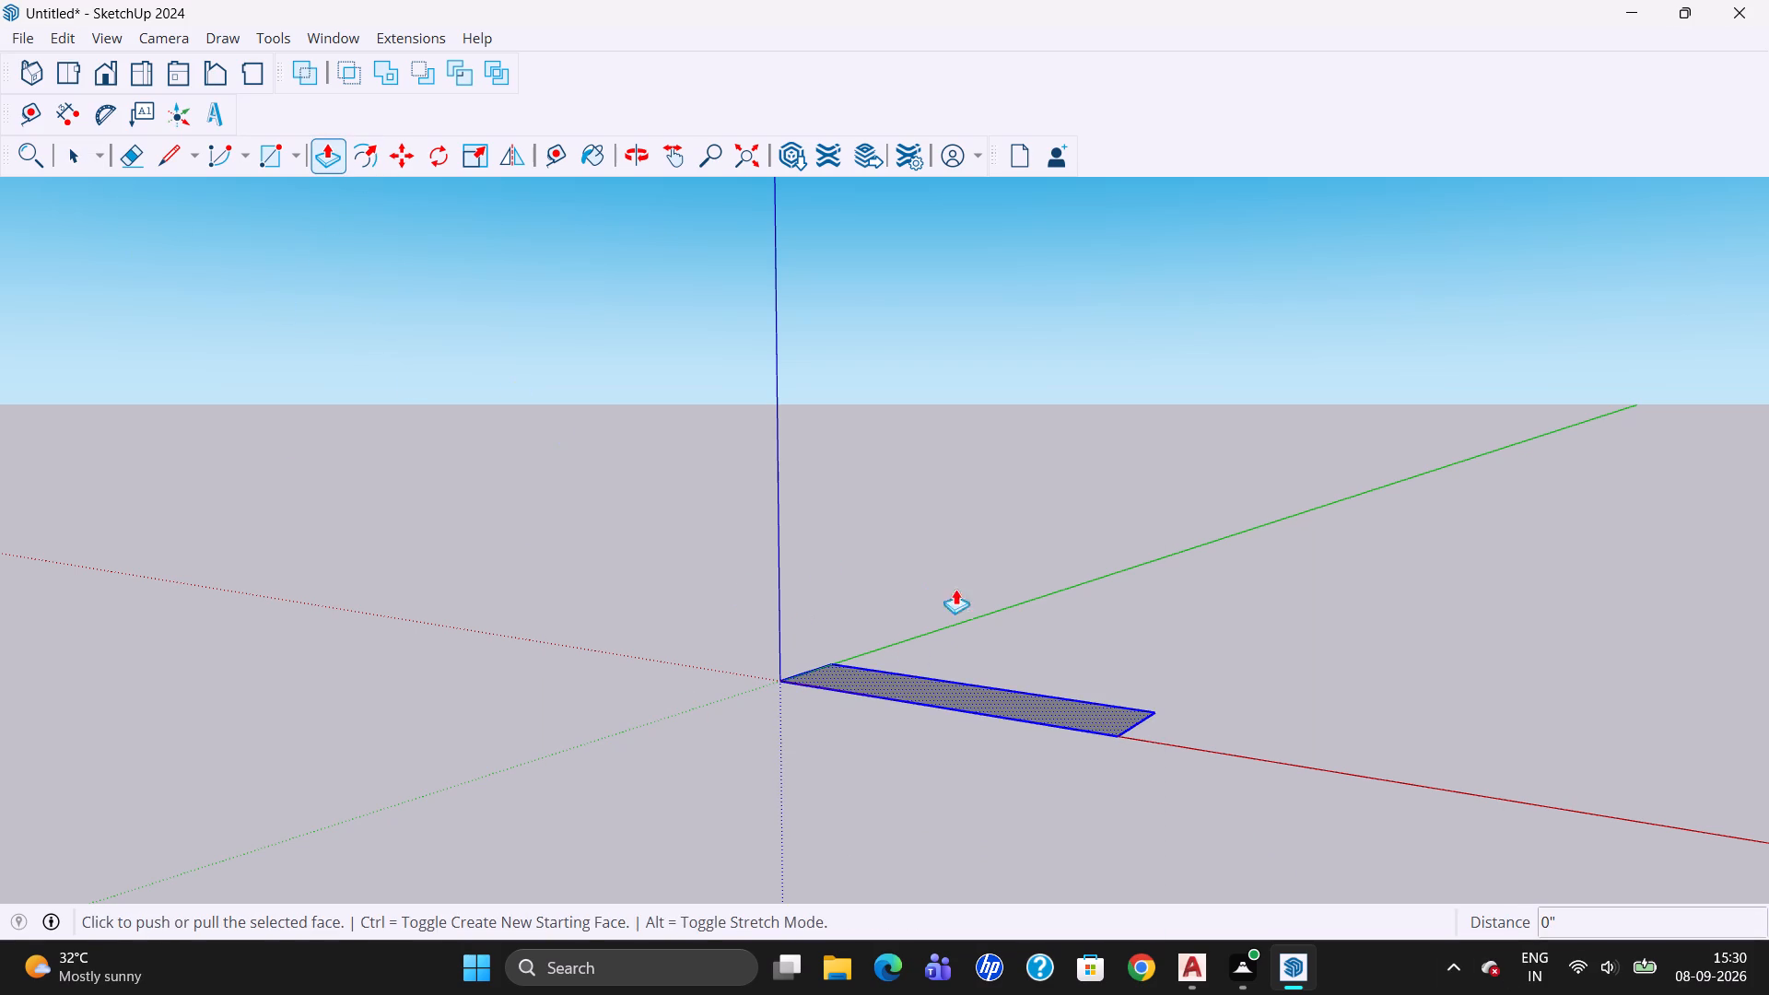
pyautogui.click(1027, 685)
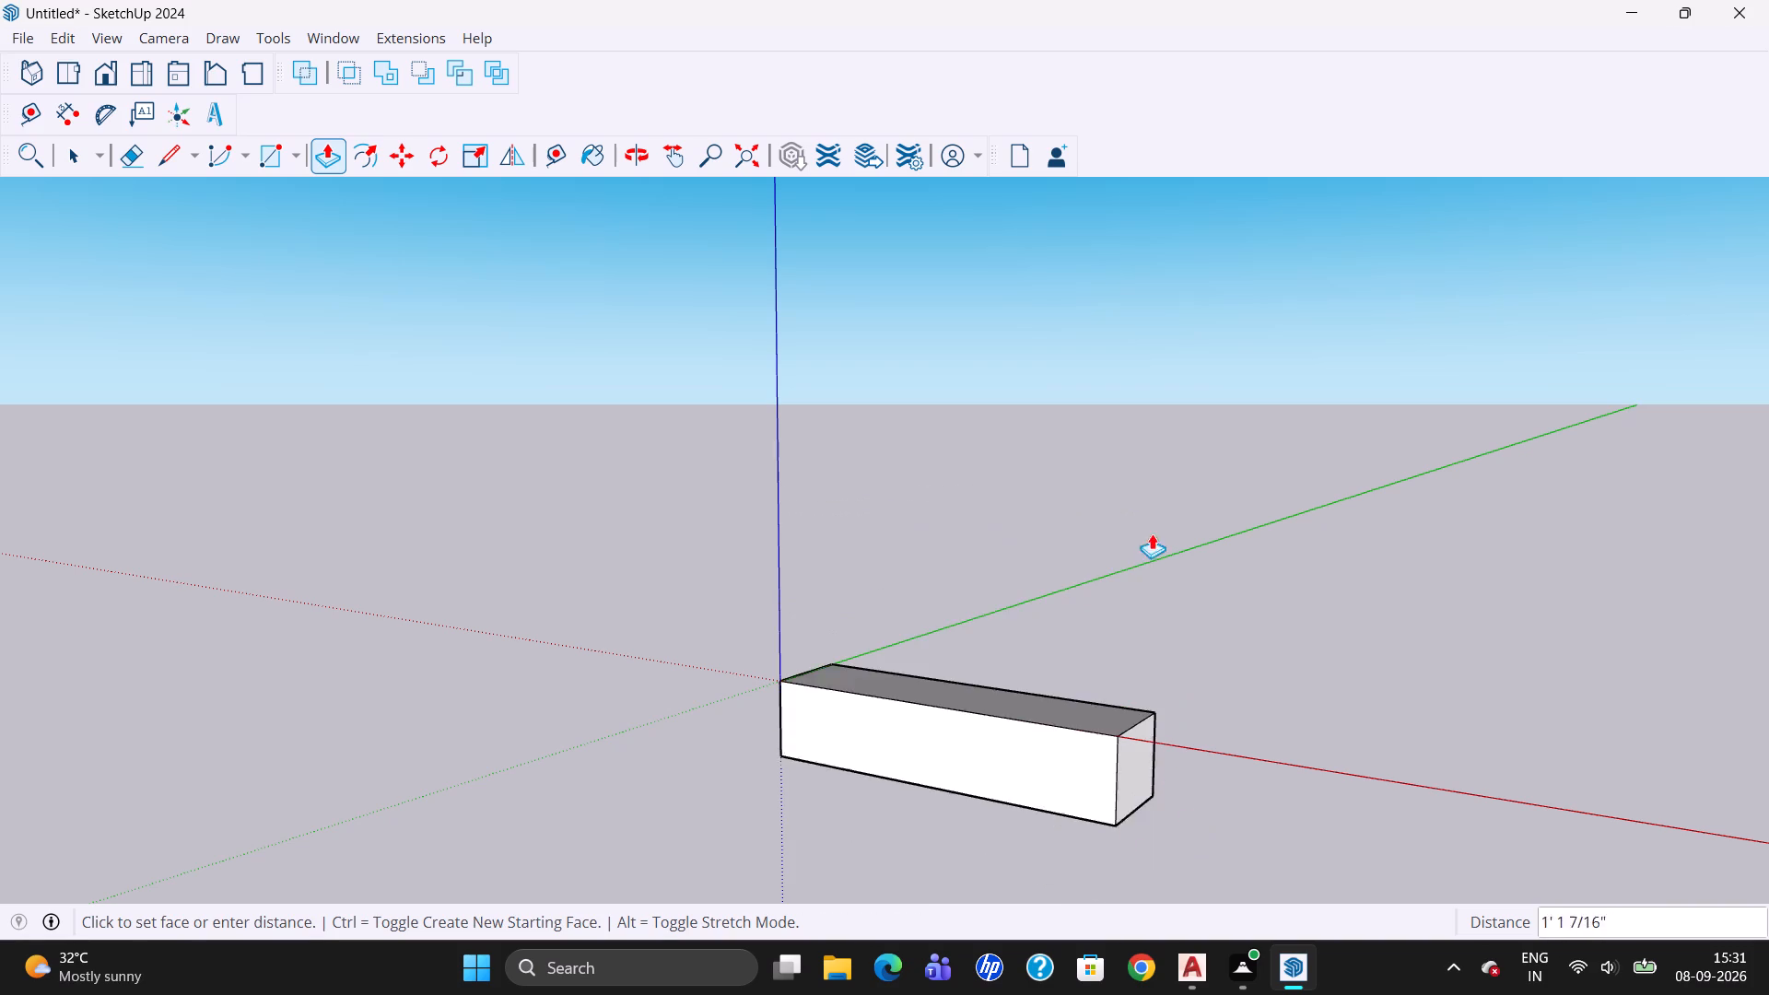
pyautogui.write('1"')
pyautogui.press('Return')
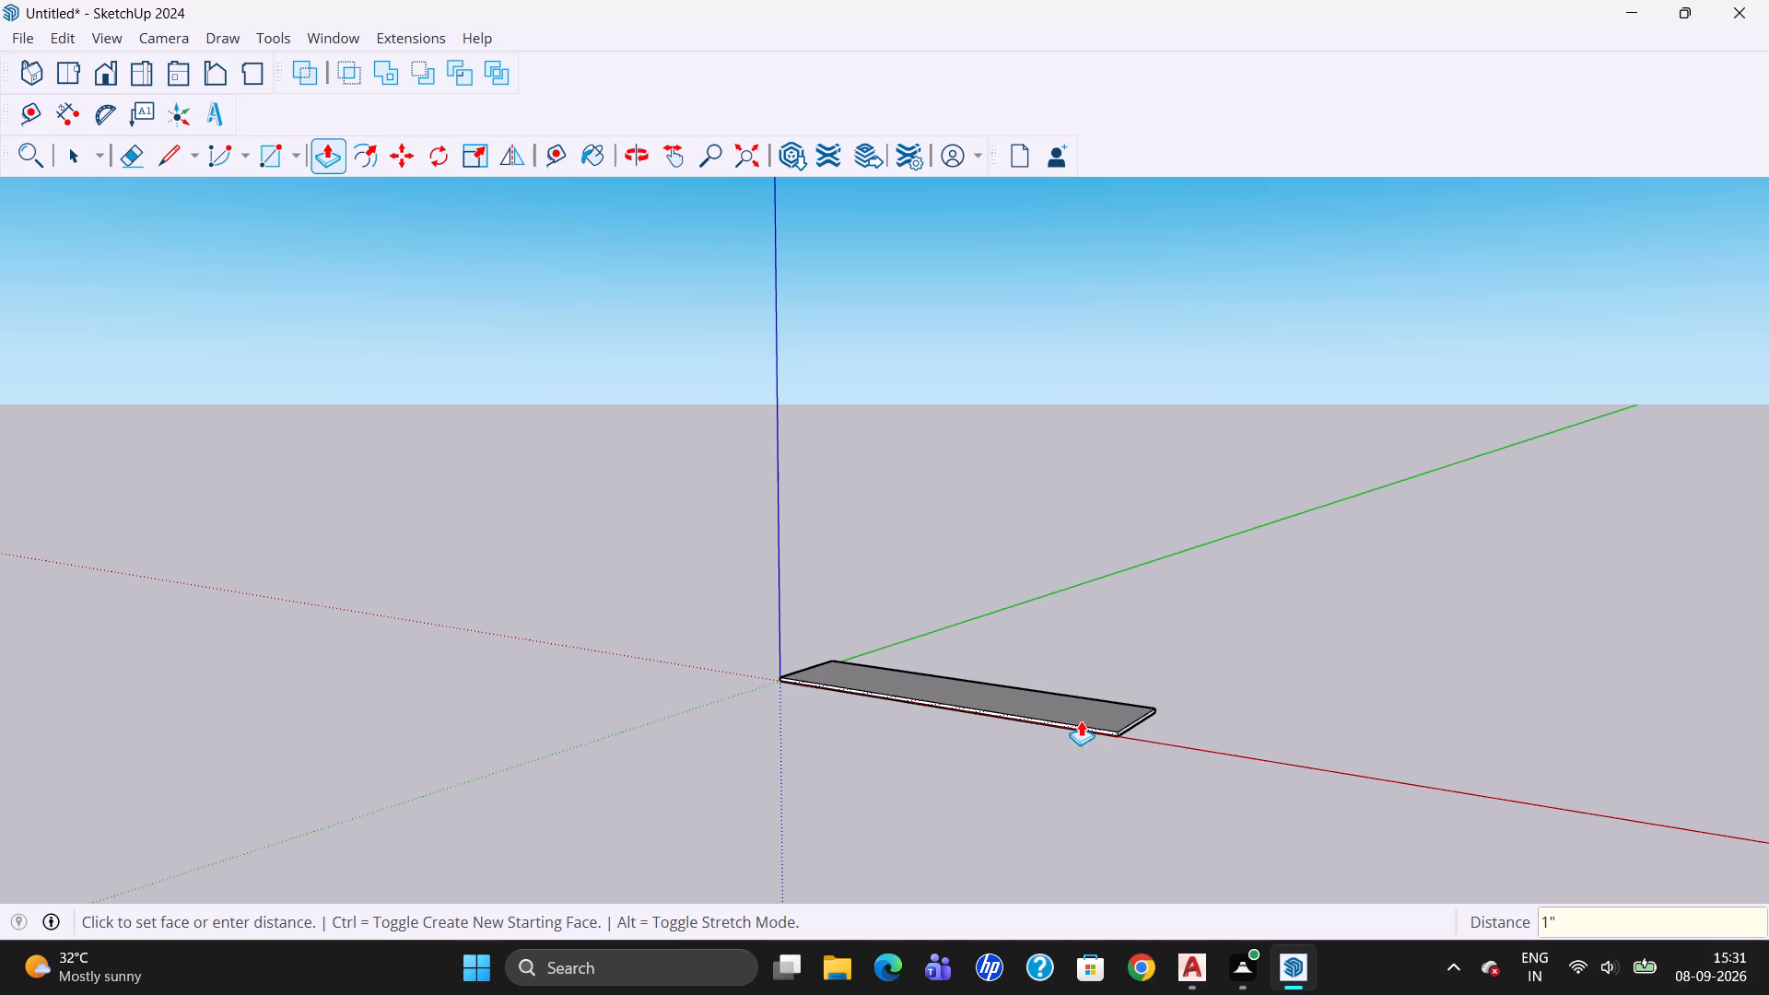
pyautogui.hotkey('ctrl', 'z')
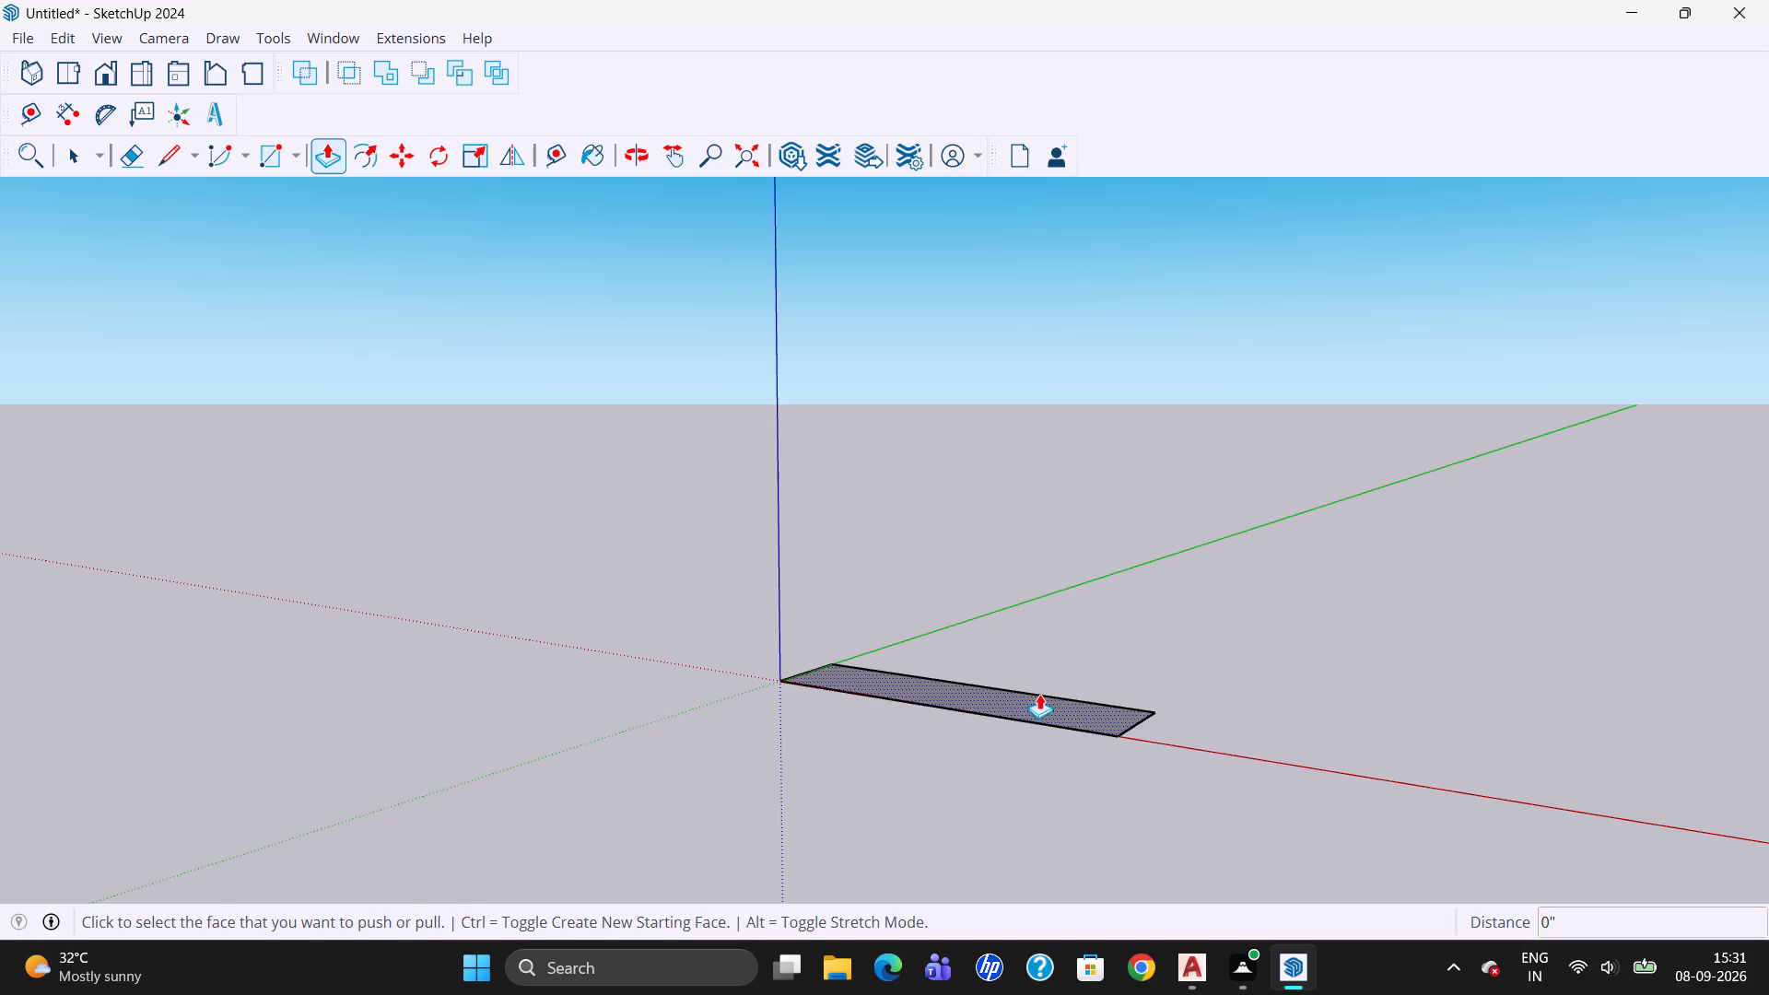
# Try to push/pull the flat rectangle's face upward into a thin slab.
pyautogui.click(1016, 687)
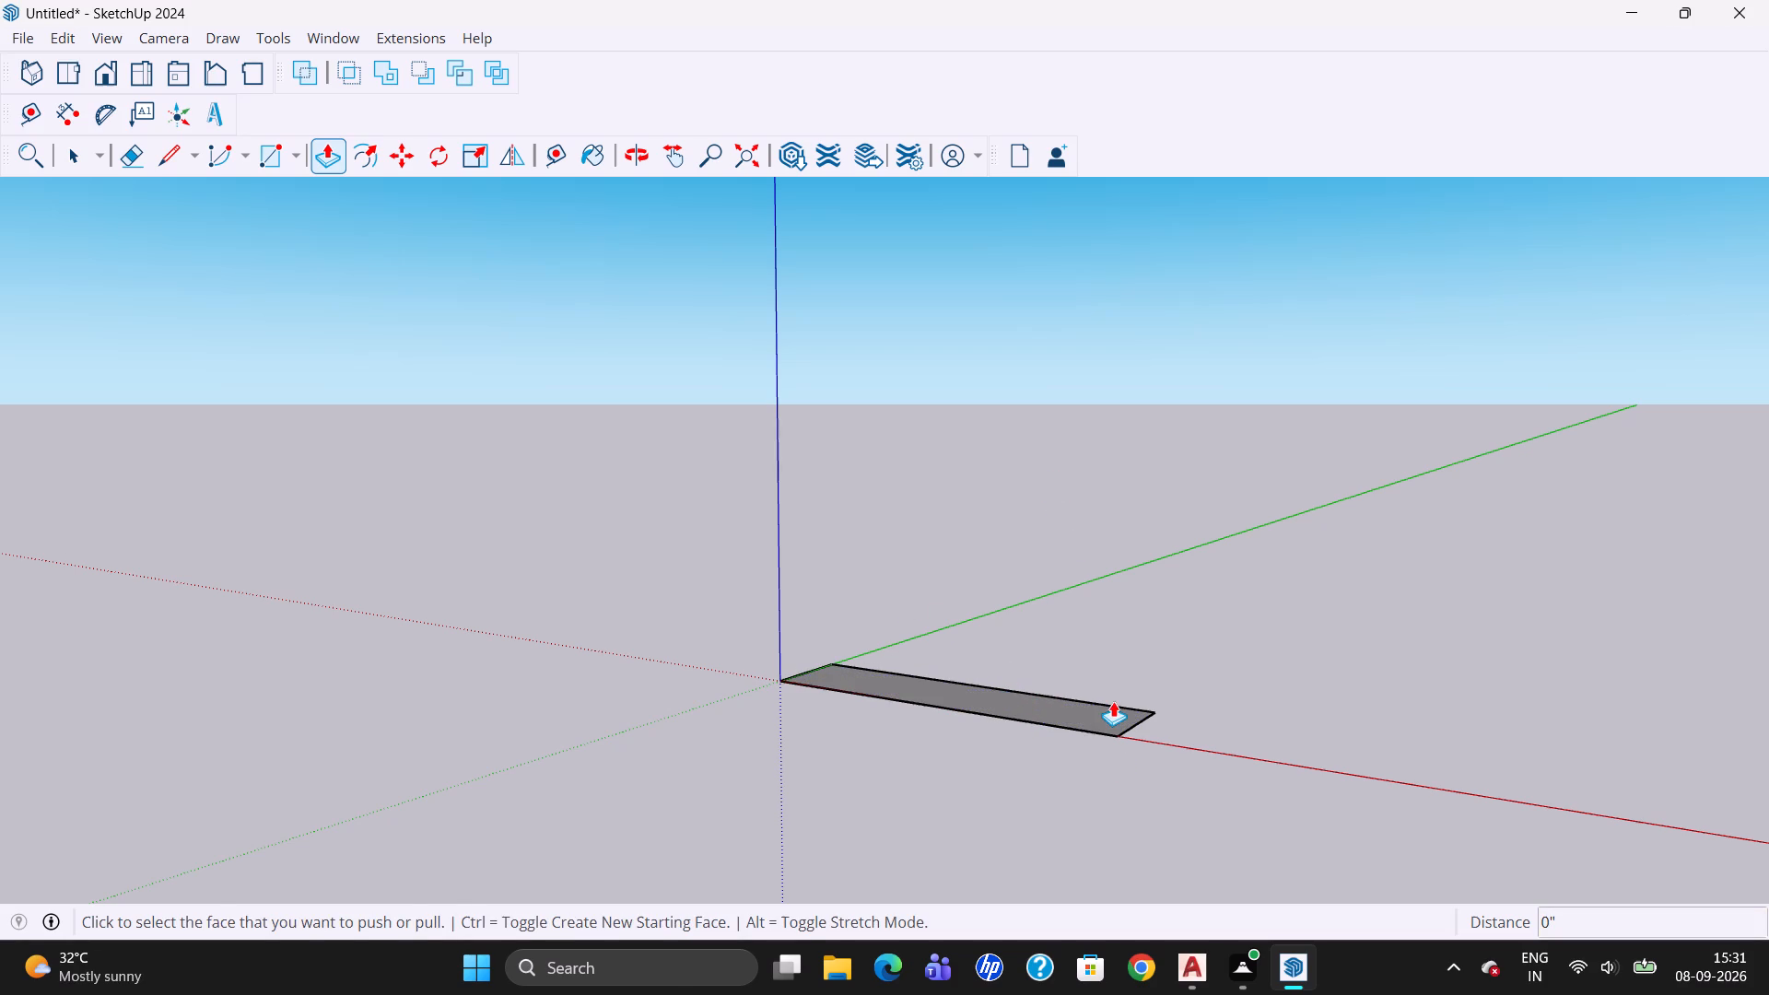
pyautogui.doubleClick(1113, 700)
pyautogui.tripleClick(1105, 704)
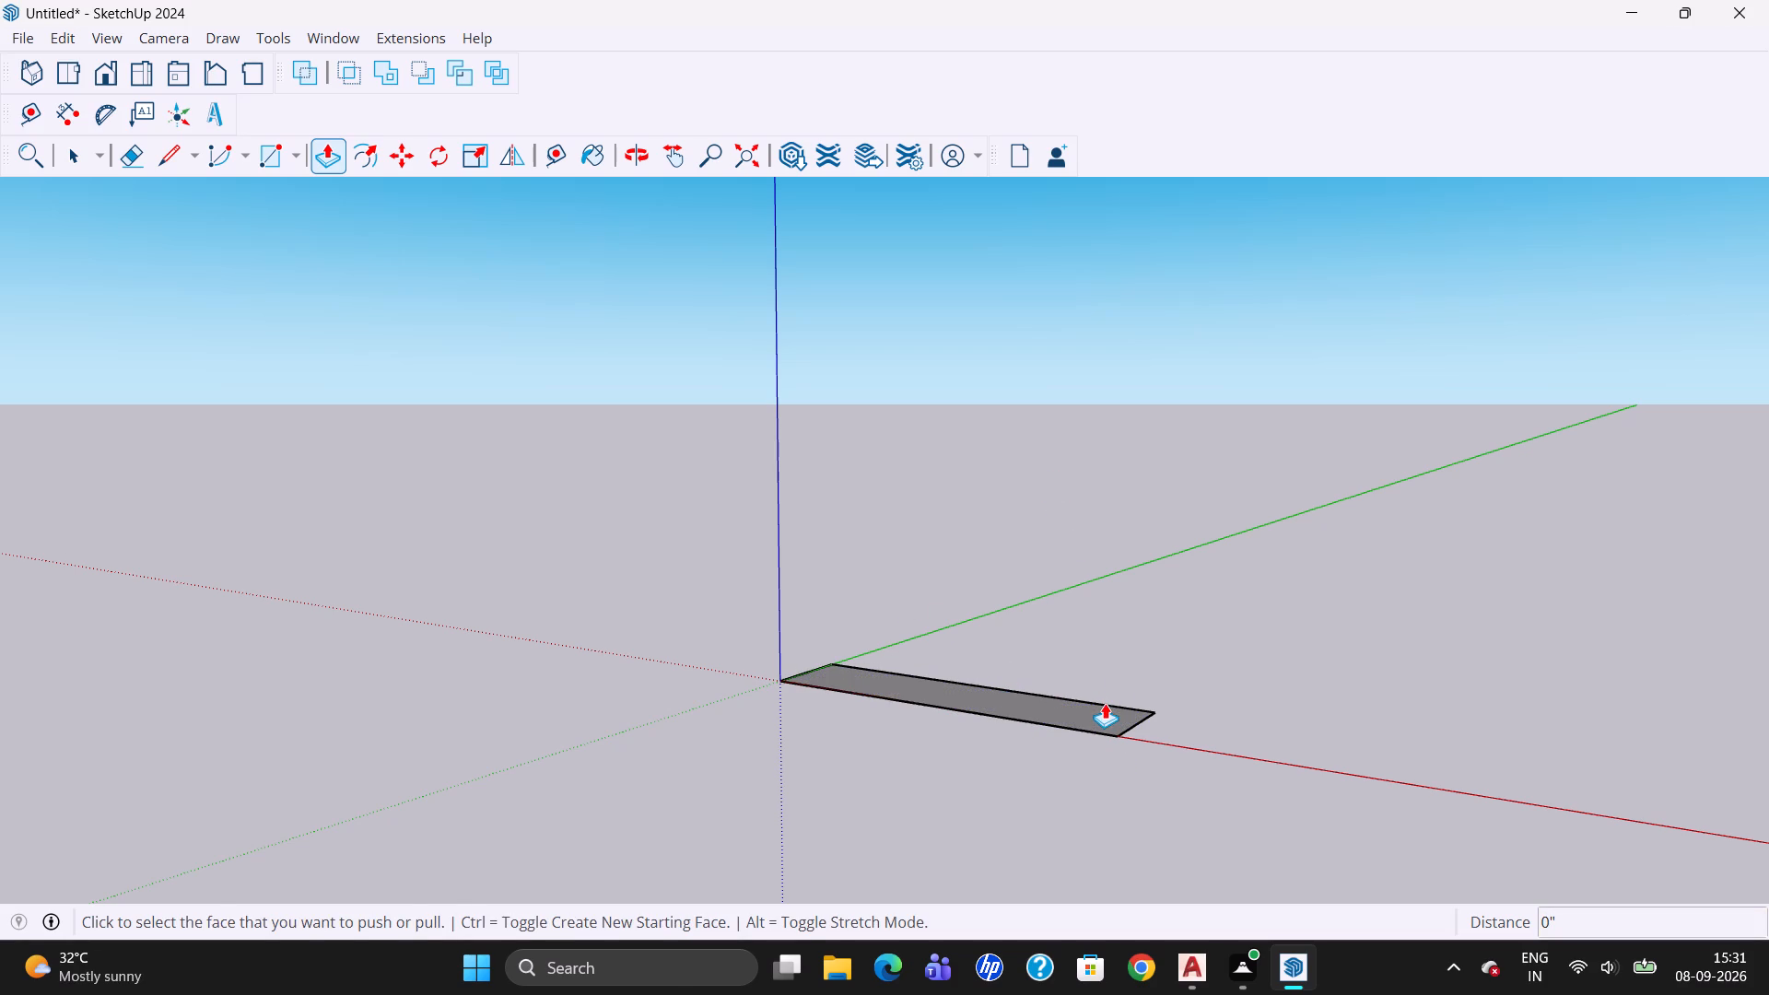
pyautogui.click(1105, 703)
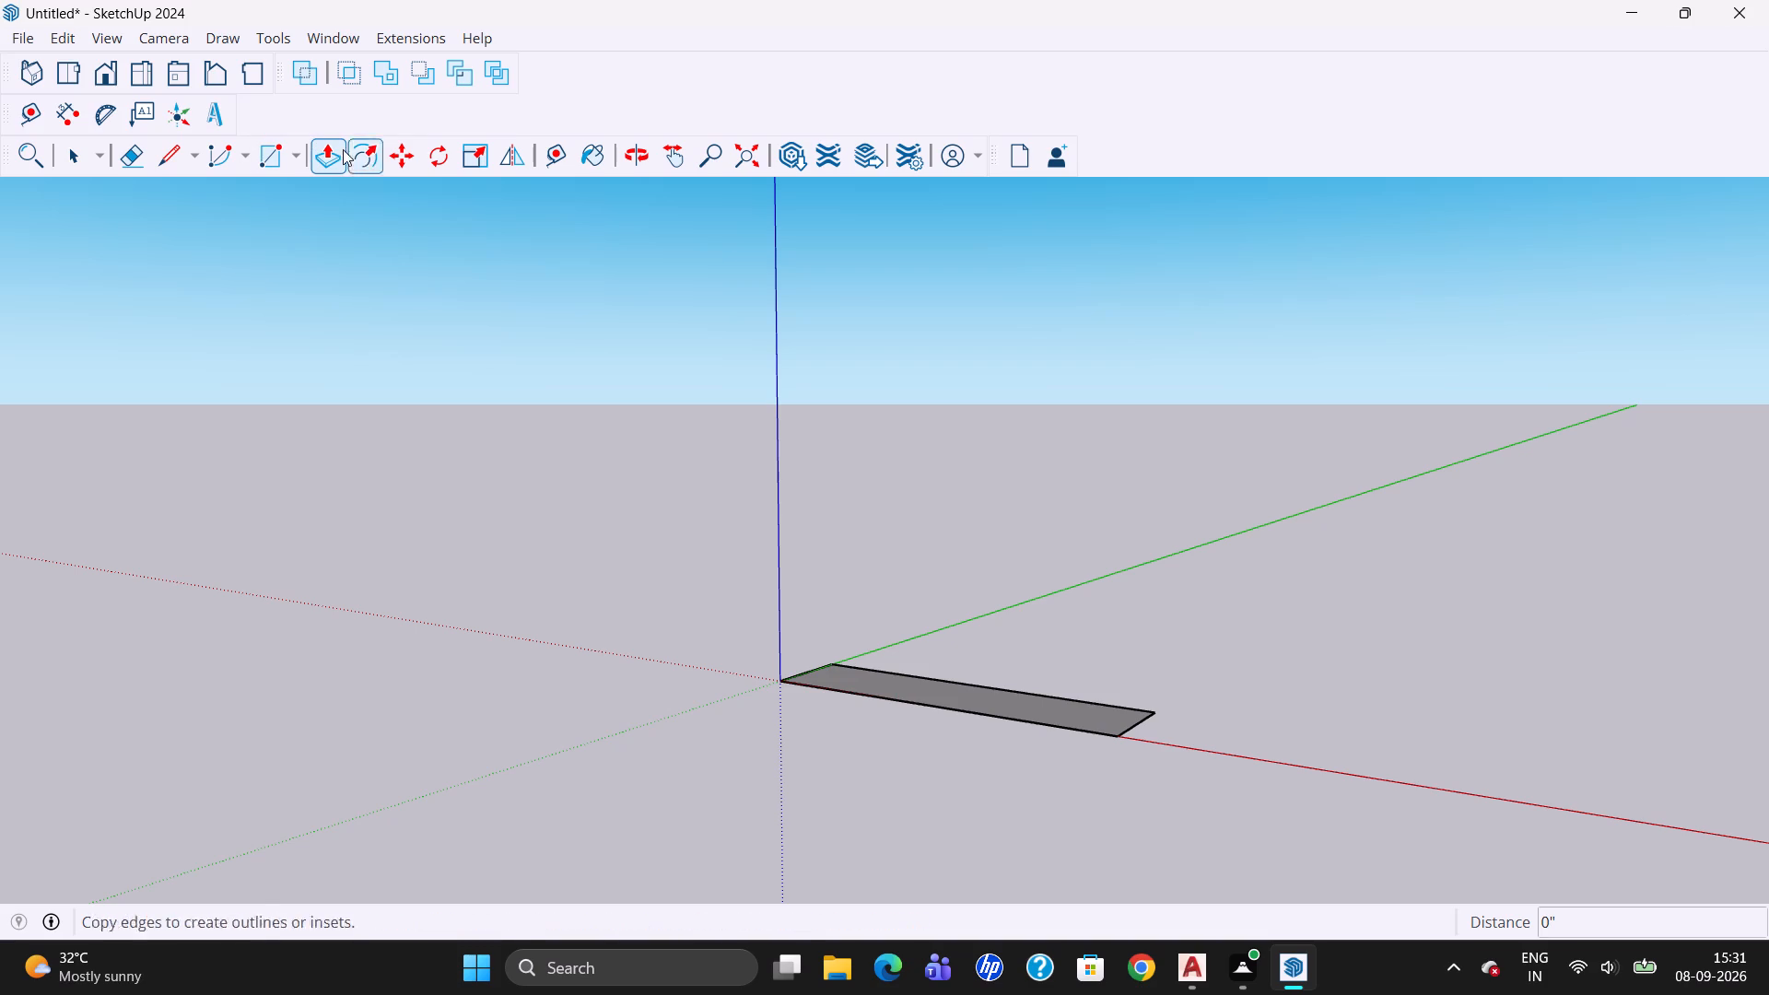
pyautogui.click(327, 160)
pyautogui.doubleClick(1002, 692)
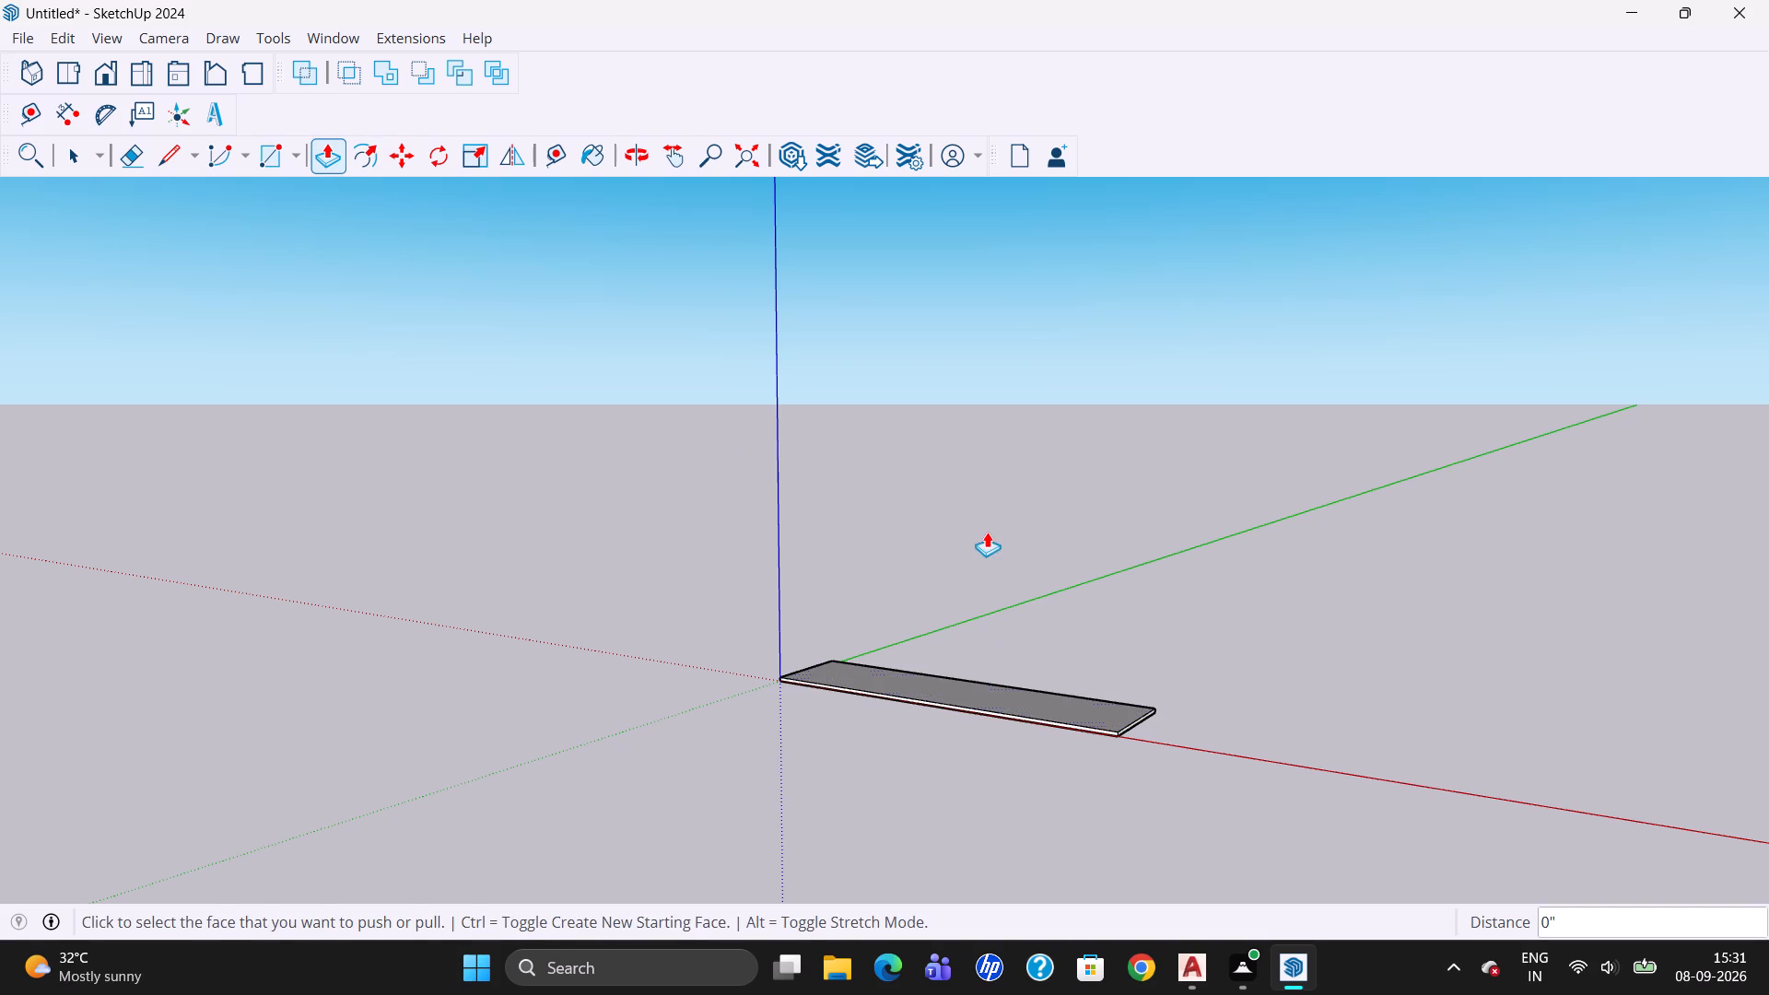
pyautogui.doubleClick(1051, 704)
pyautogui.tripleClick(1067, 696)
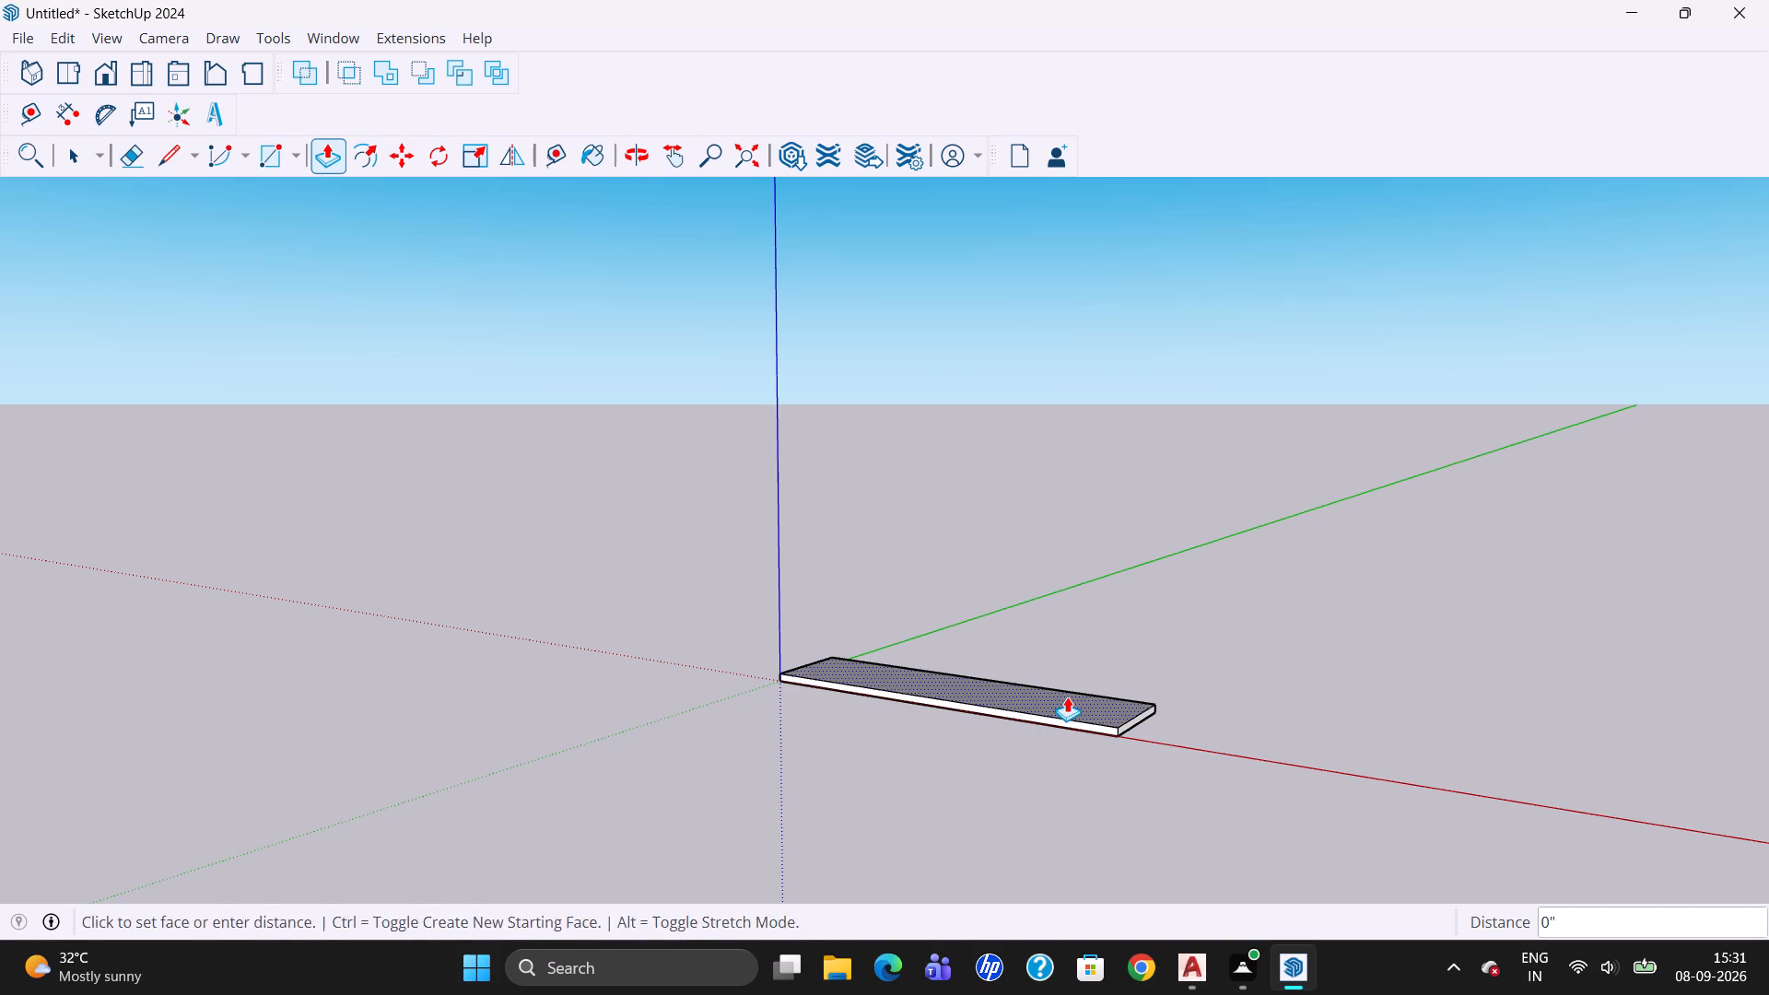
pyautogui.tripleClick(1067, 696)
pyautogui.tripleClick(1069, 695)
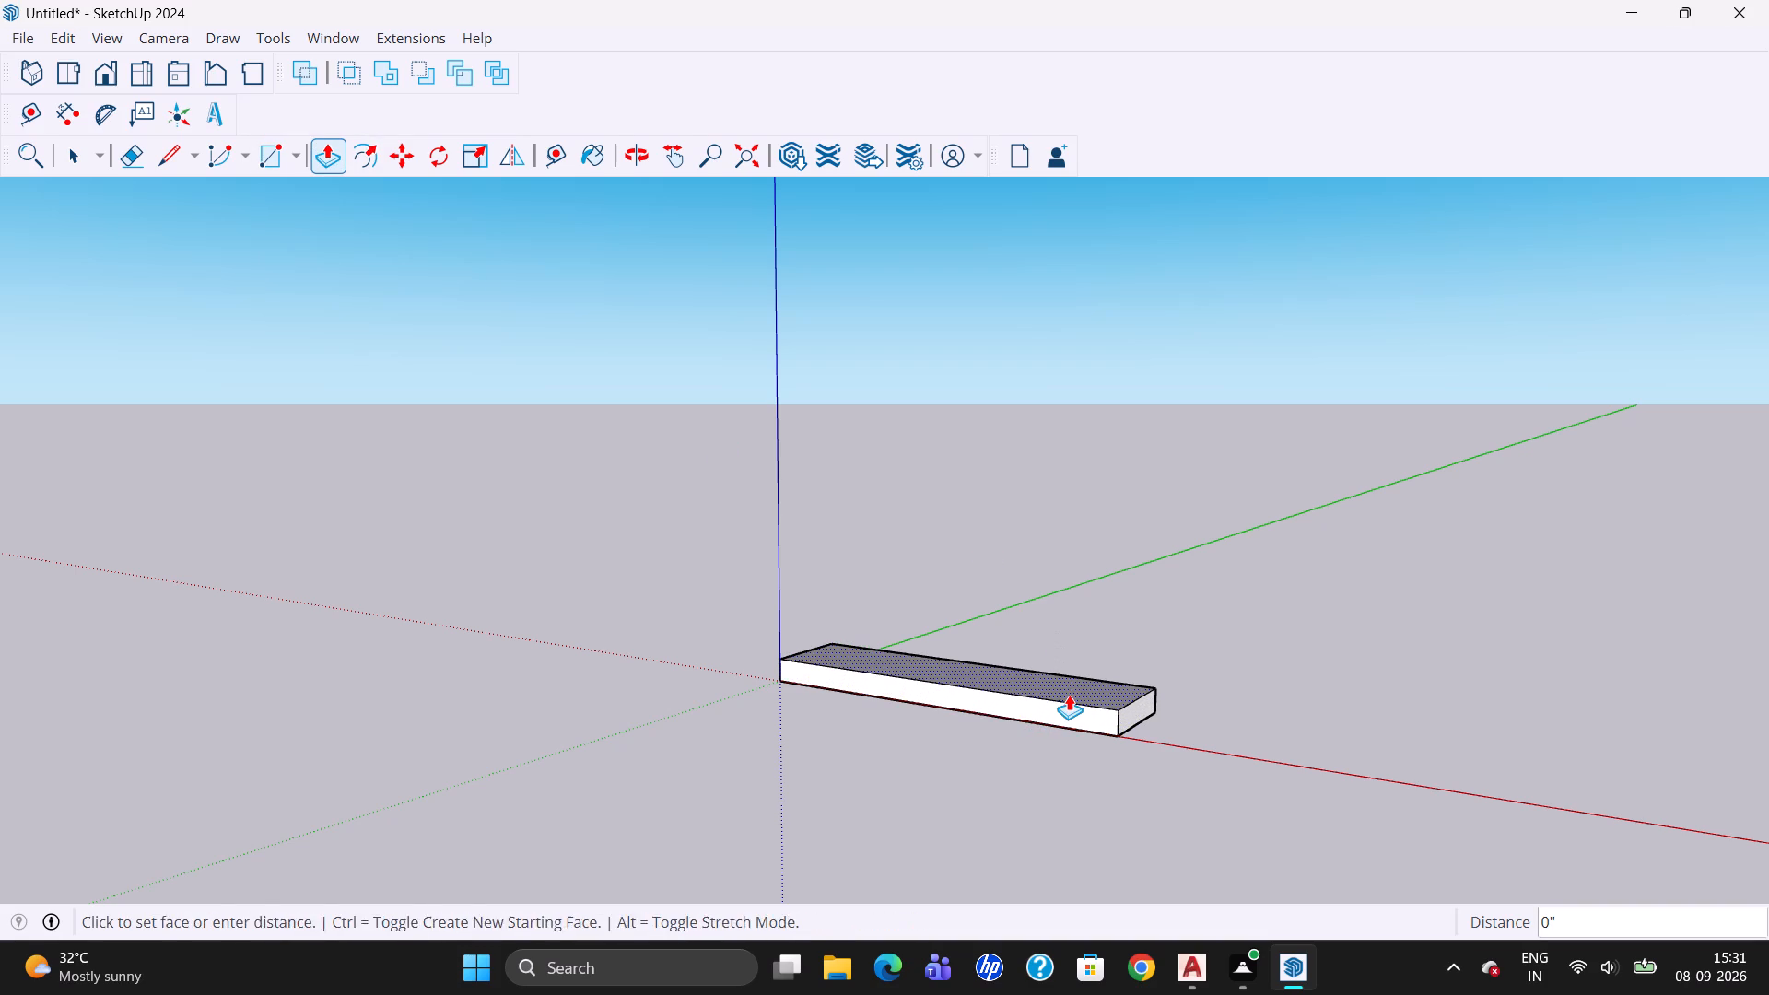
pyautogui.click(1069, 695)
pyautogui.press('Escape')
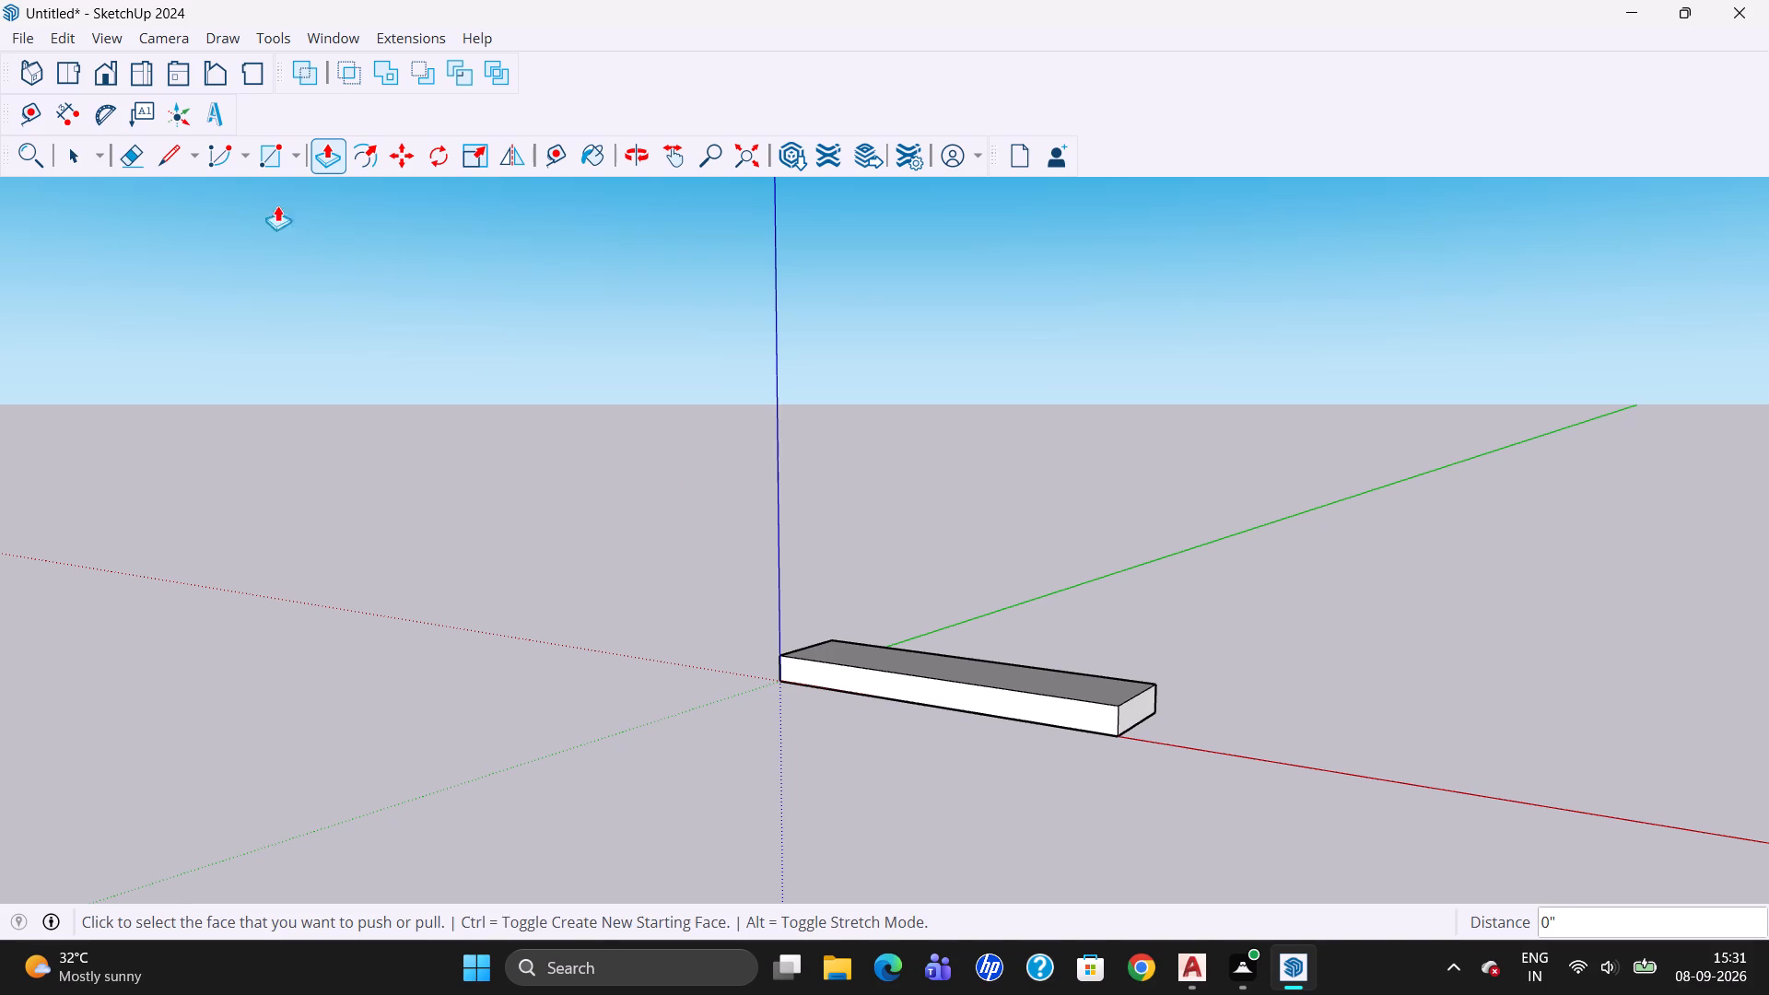
# Delete the whole slab from the model.
pyautogui.click(69, 146)
pyautogui.moveTo(566, 441); pyautogui.dragTo(1507, 977)
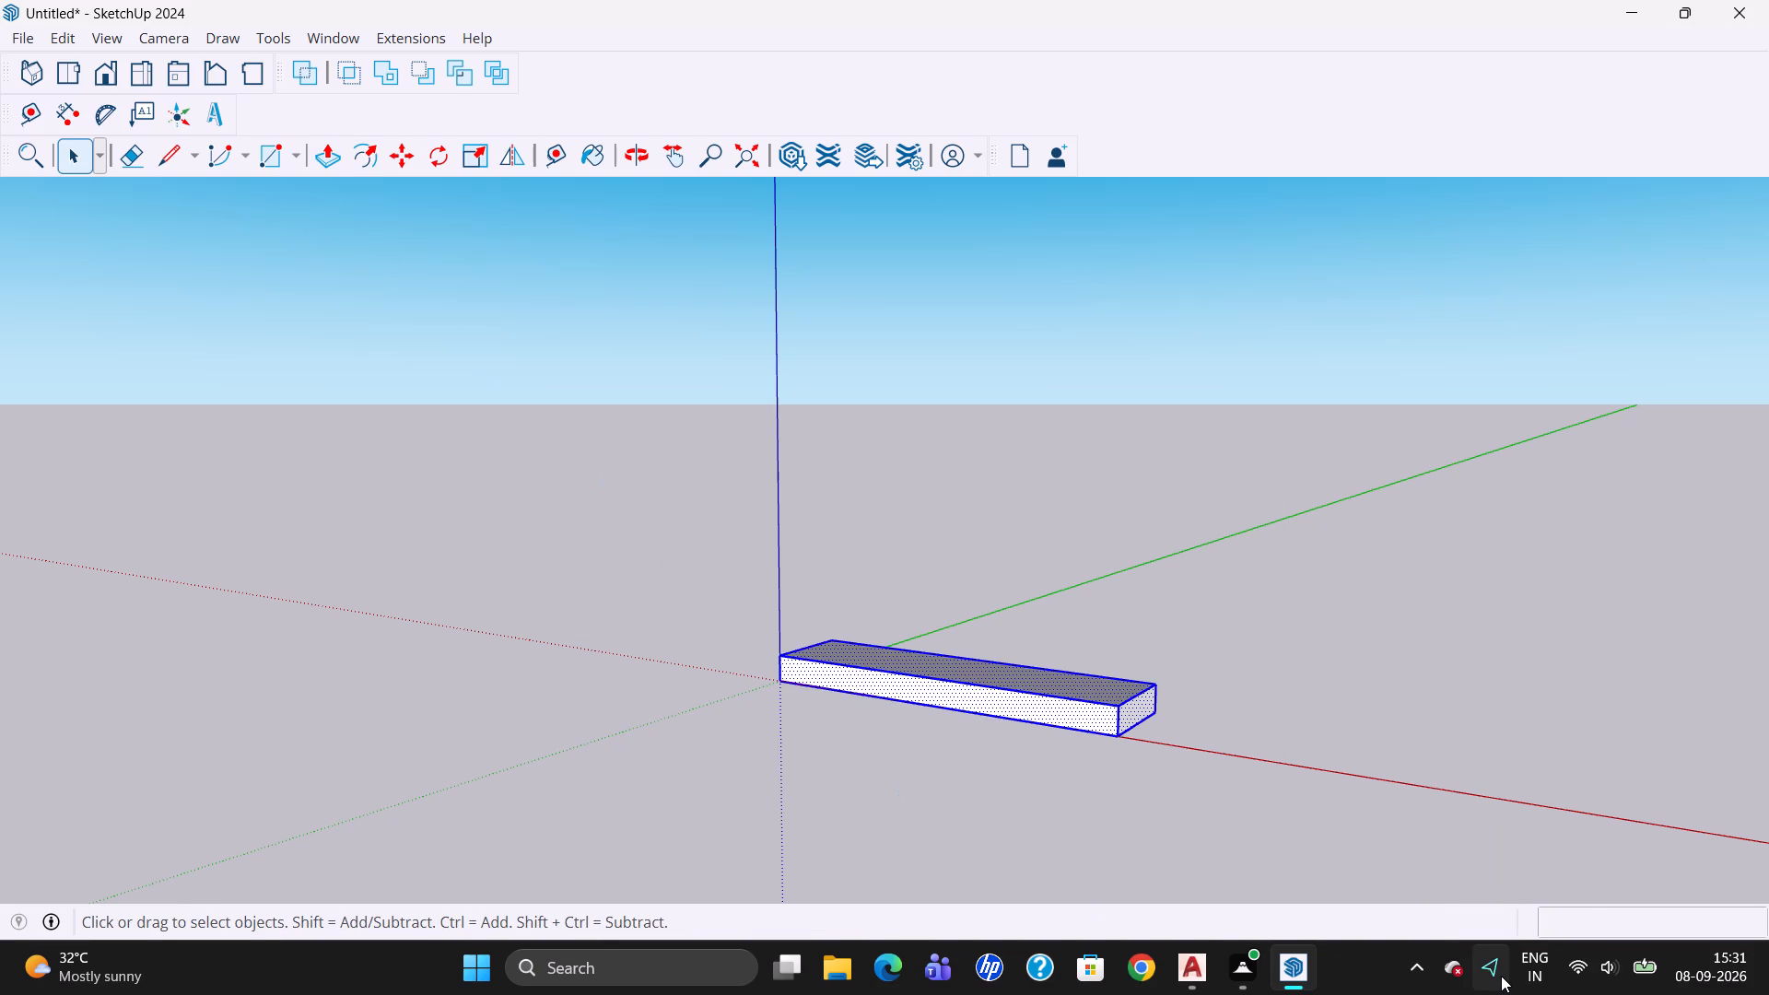
pyautogui.press('Delete')
# Draw an 8' by 2' rectangle on the ground plane, starting from the origin, with its length along the red axis.
pyautogui.press('r')
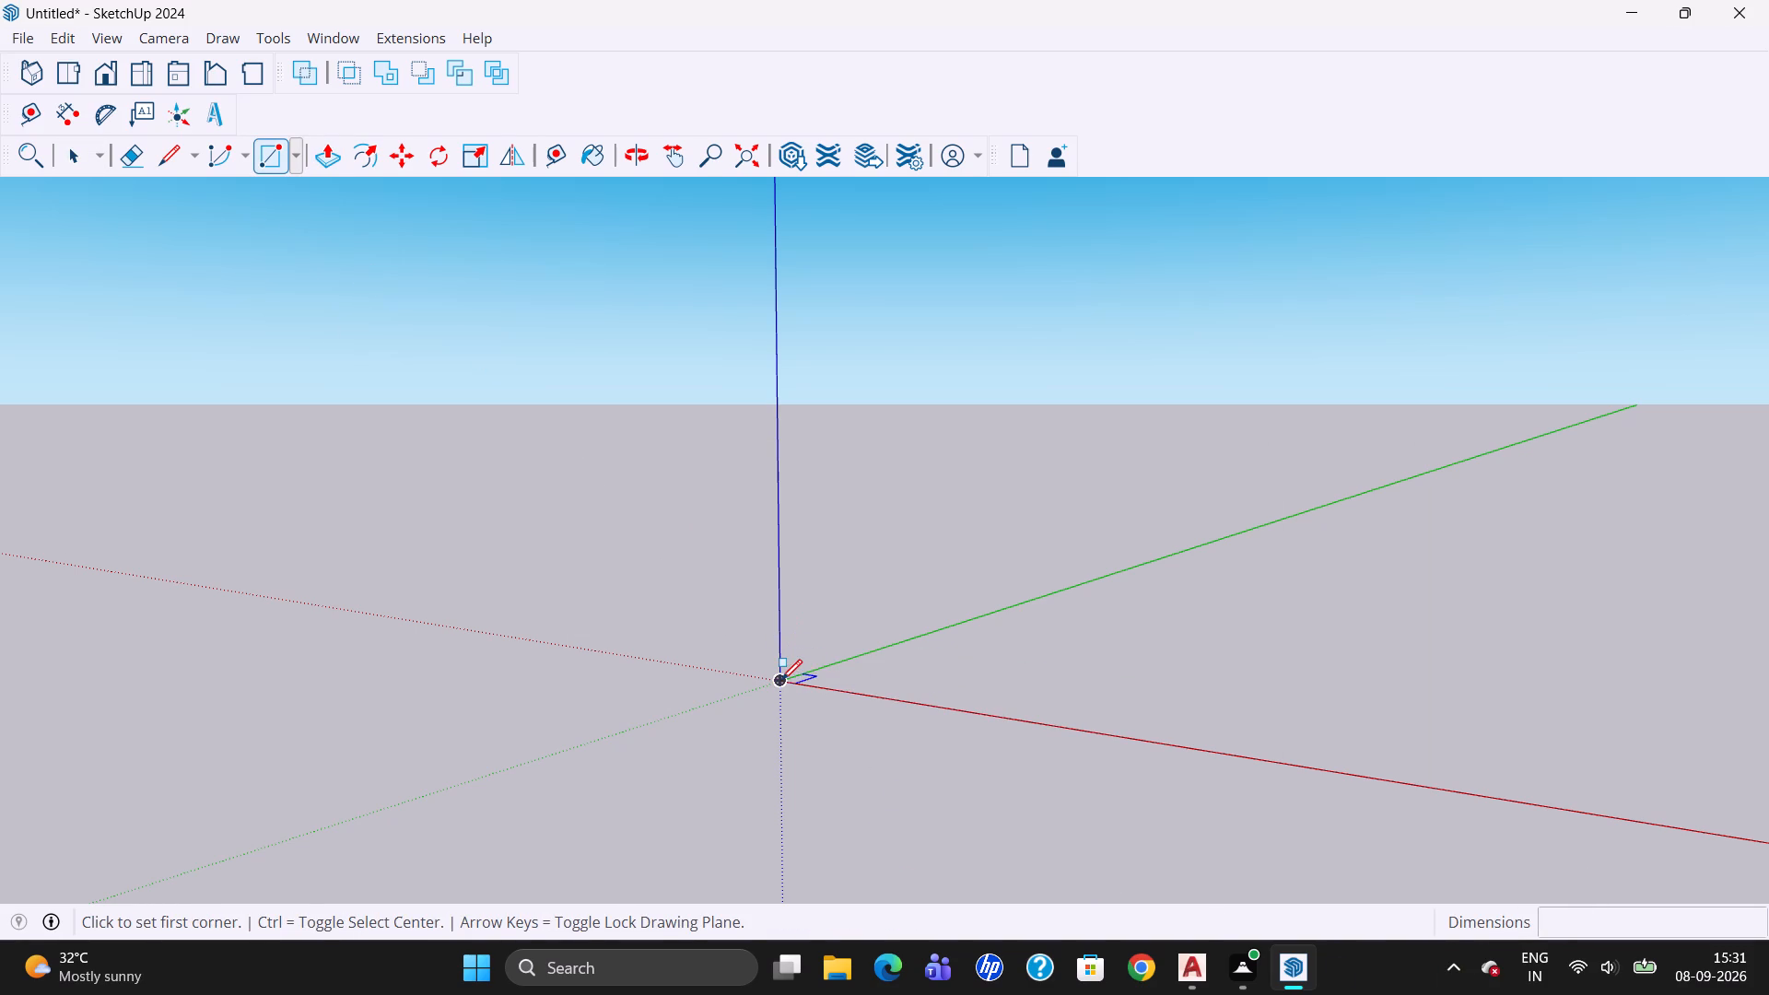
pyautogui.moveTo(781, 682); pyautogui.dragTo(799, 694)
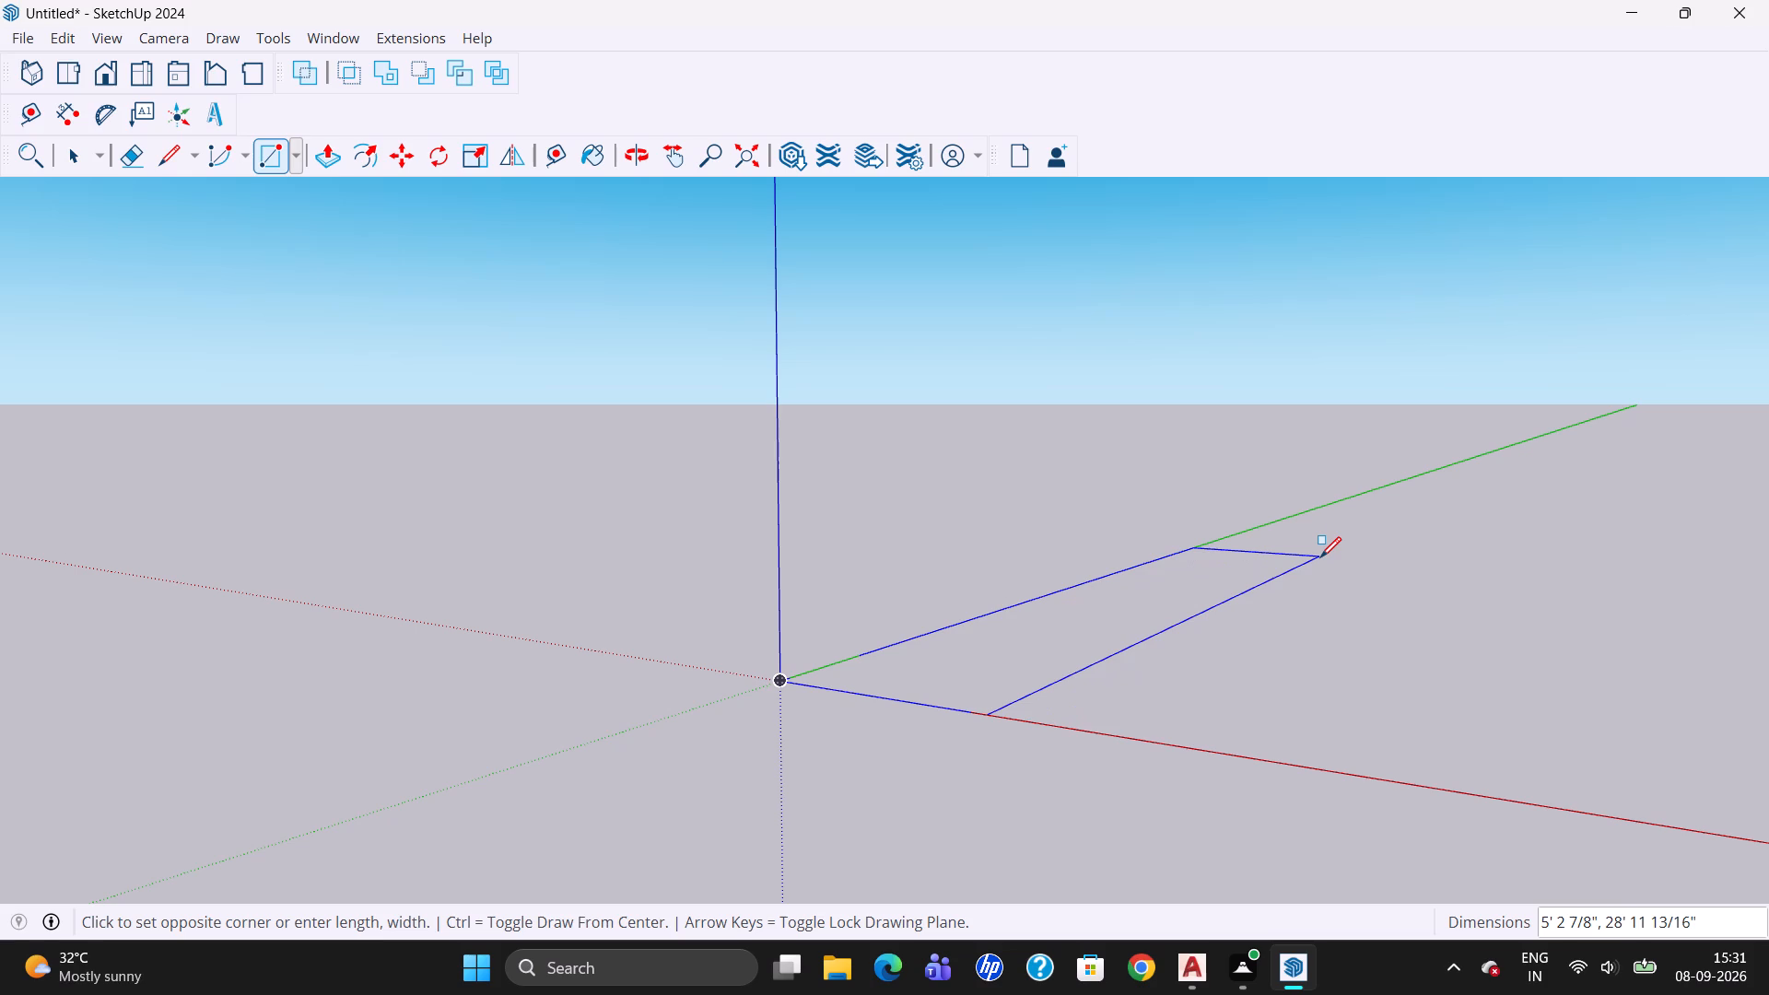
pyautogui.write("8',2'")
pyautogui.press('Return')
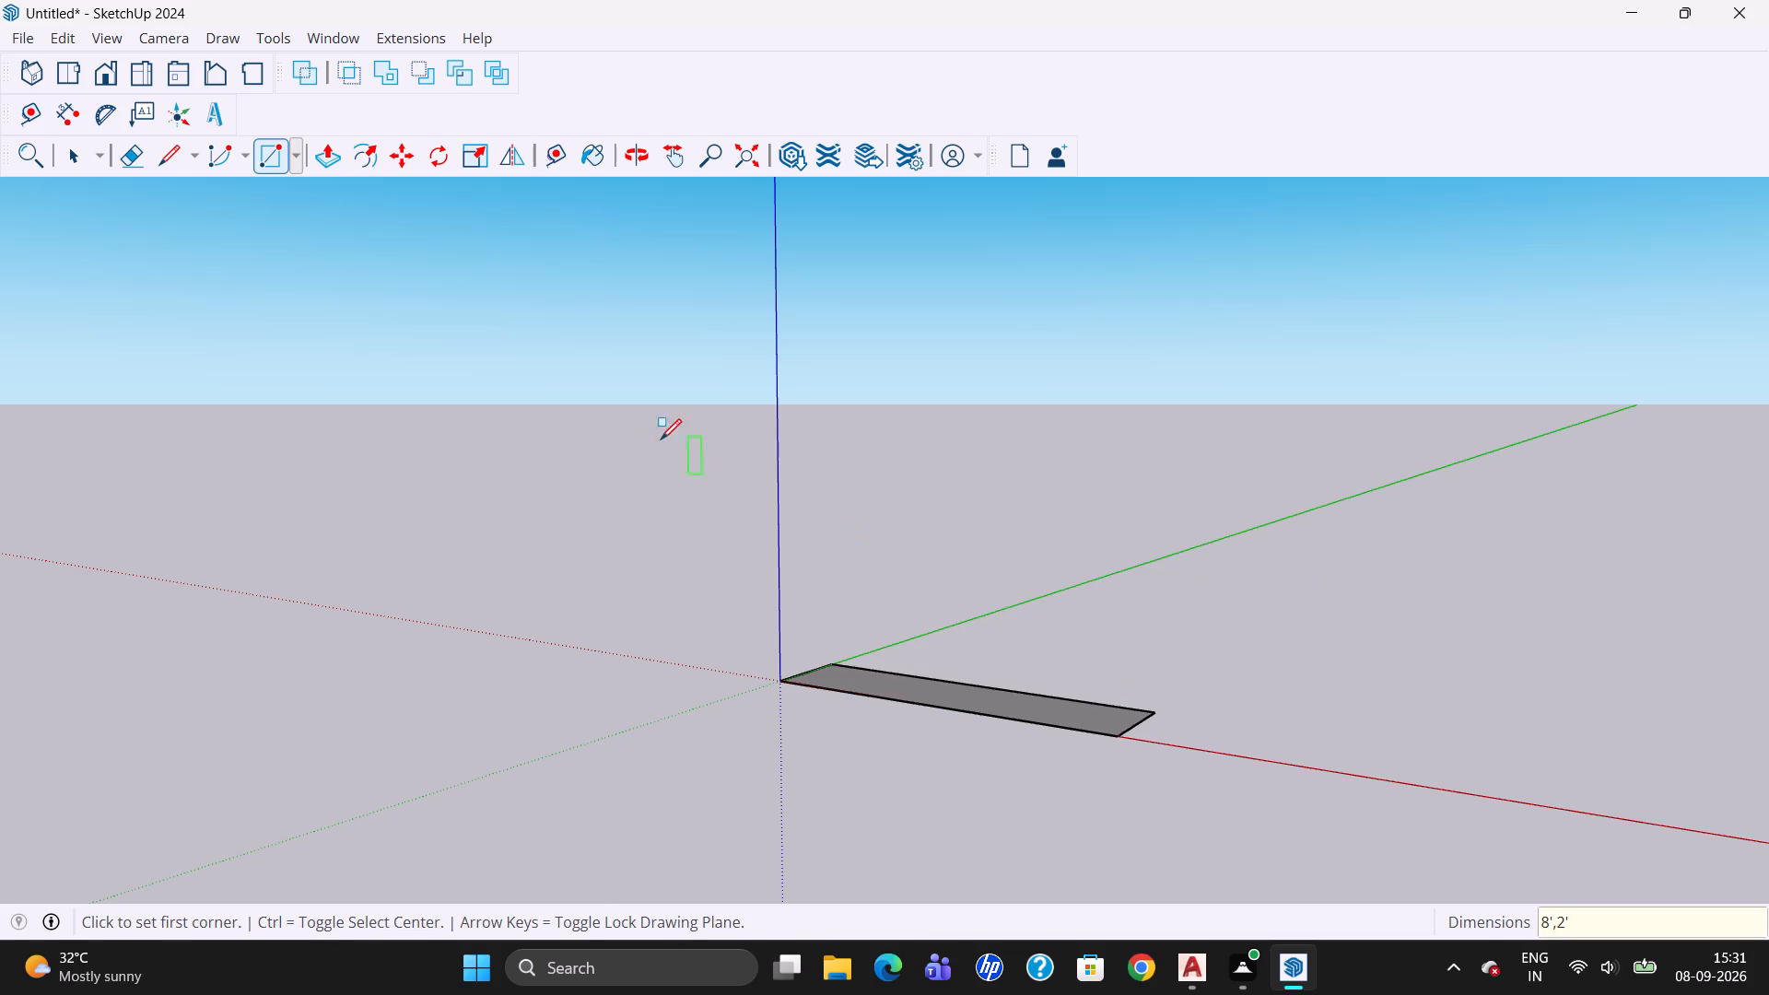
# Push/pull the rectangle's face up 6" to form a slab.
pyautogui.click(64, 151)
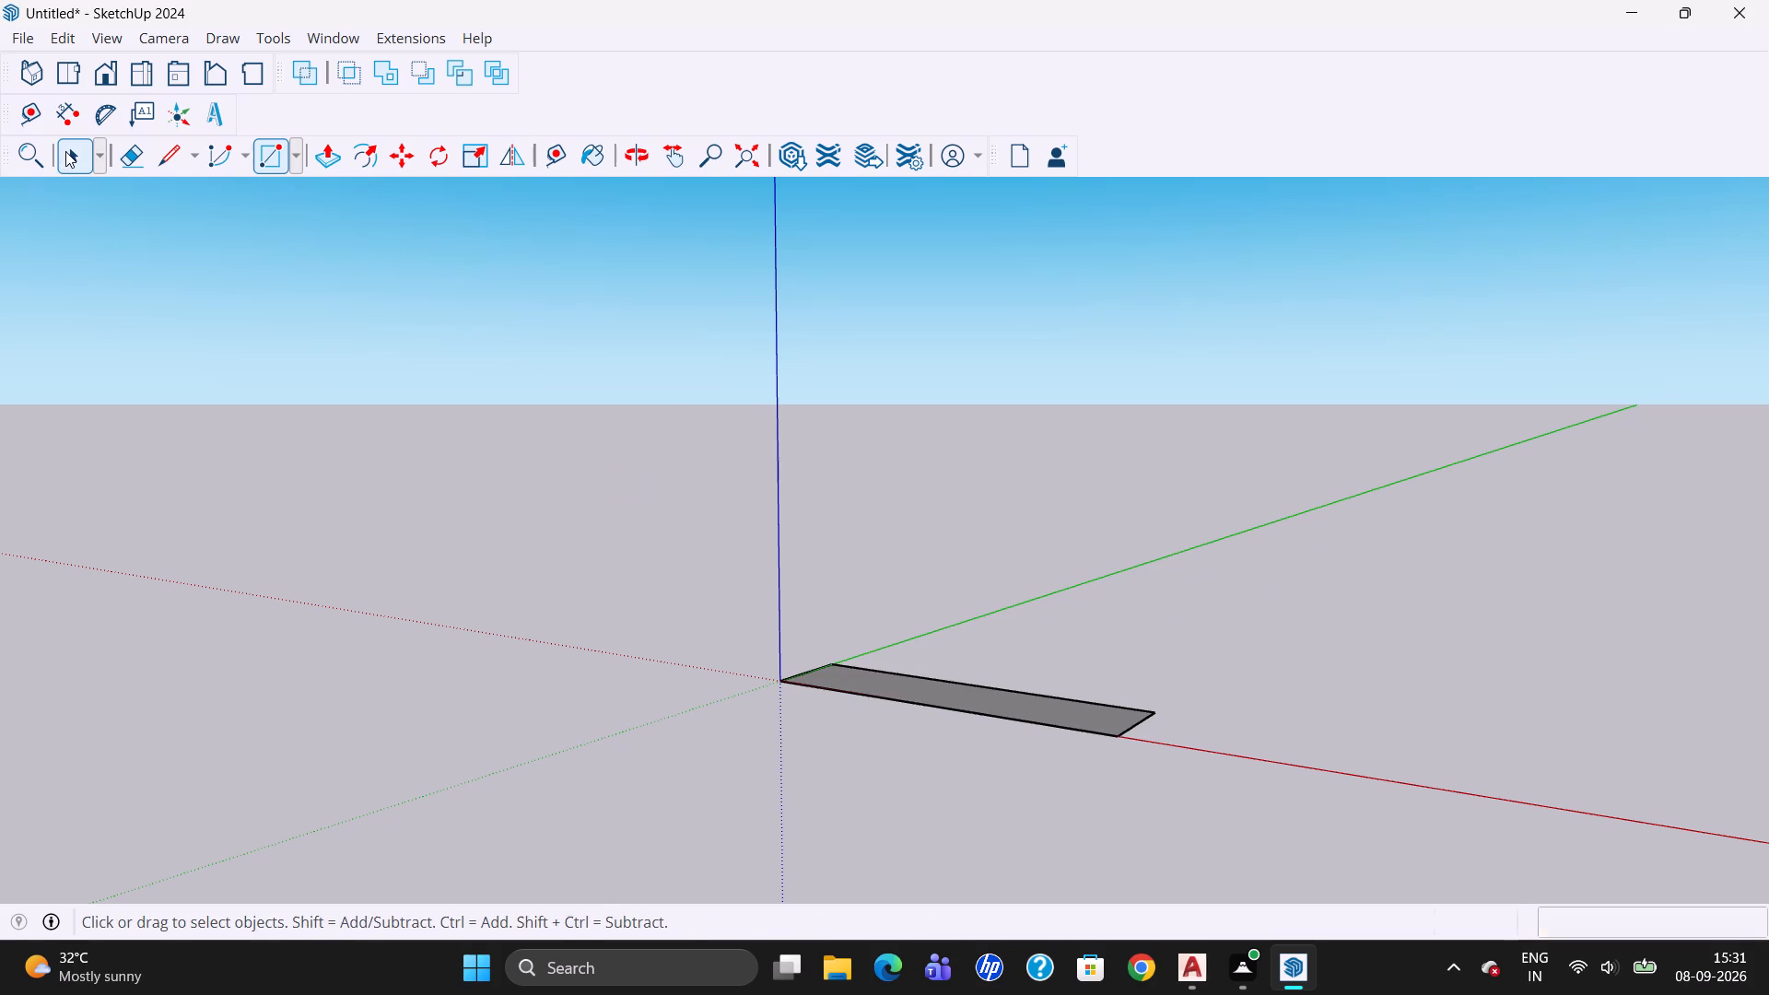
pyautogui.moveTo(712, 575); pyautogui.dragTo(1350, 948)
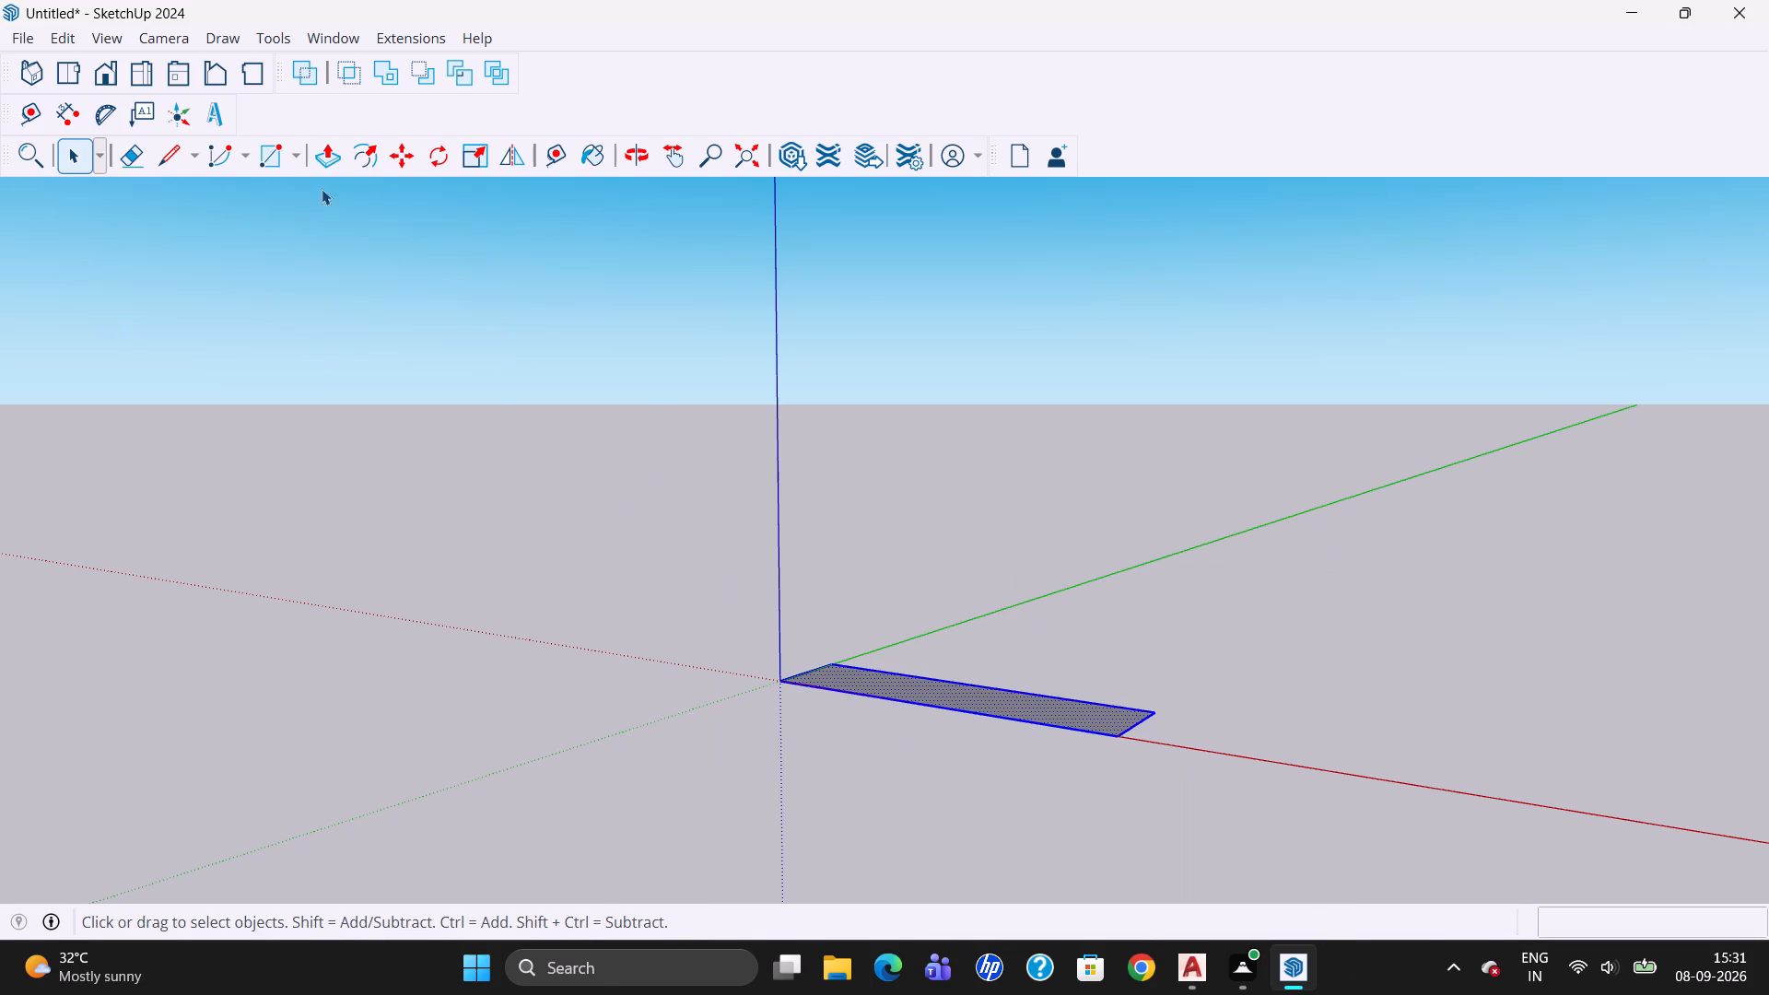
pyautogui.click(339, 153)
pyautogui.click(962, 674)
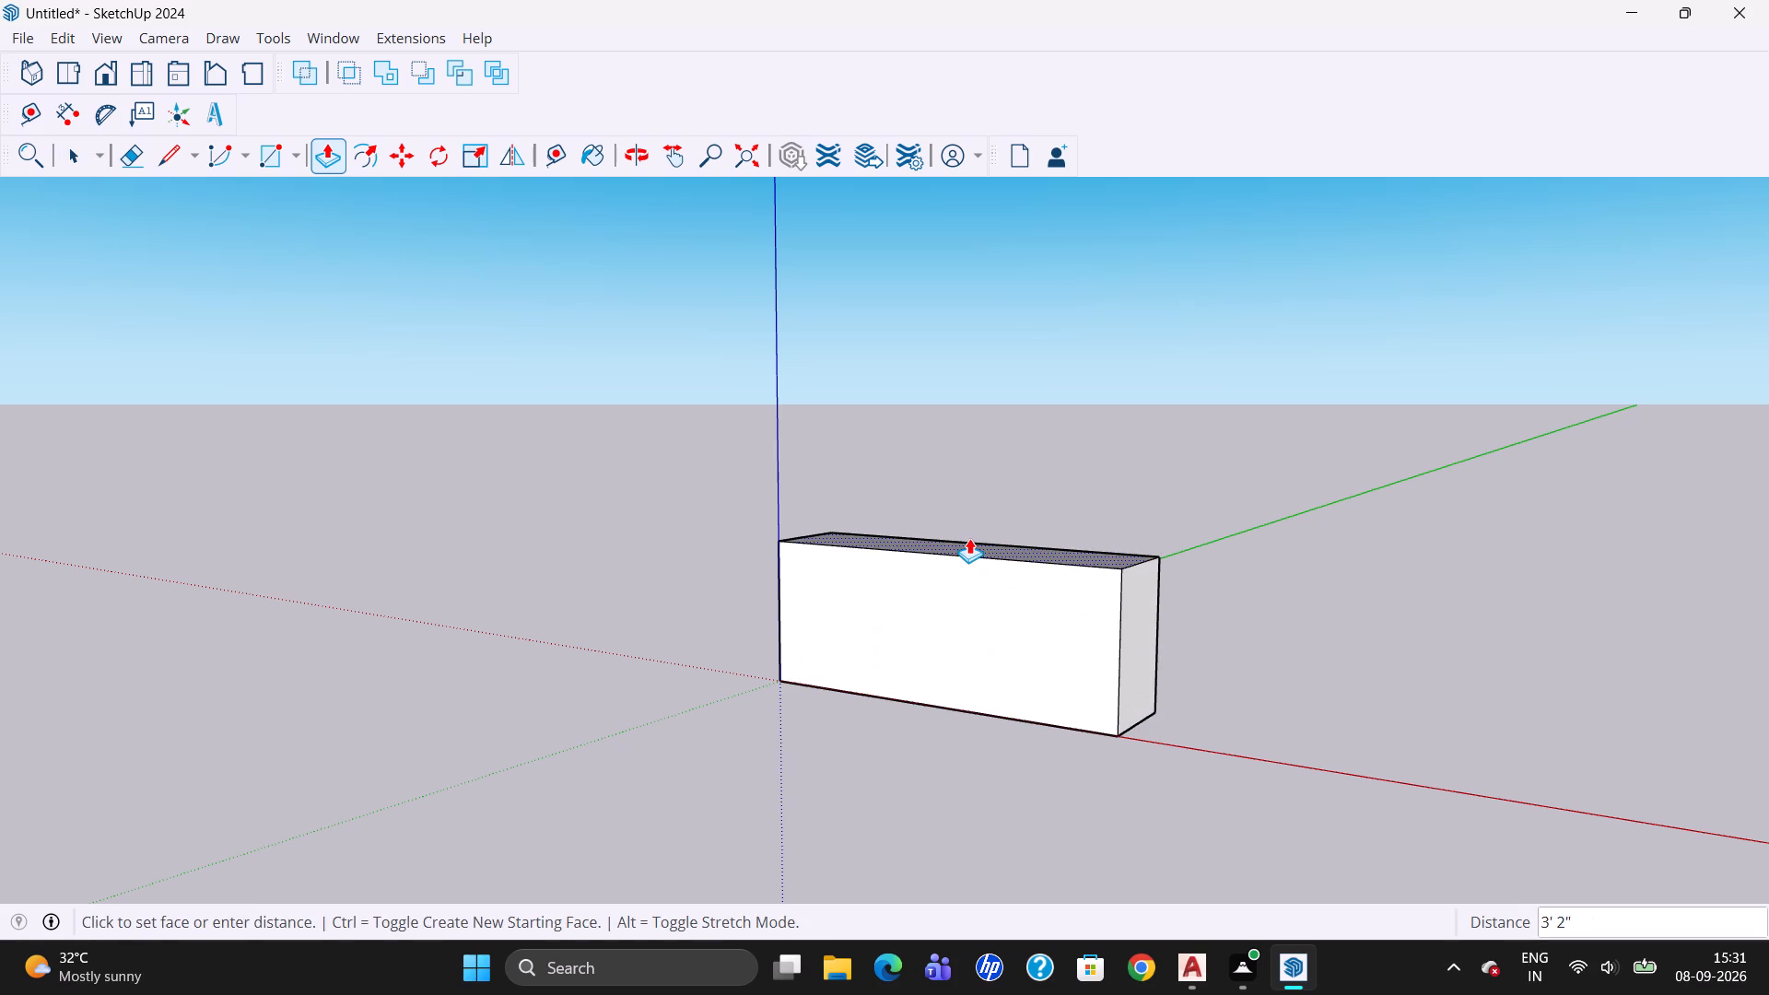
pyautogui.press('6')
pyautogui.hotkey('shift', '"')
pyautogui.press('Return')
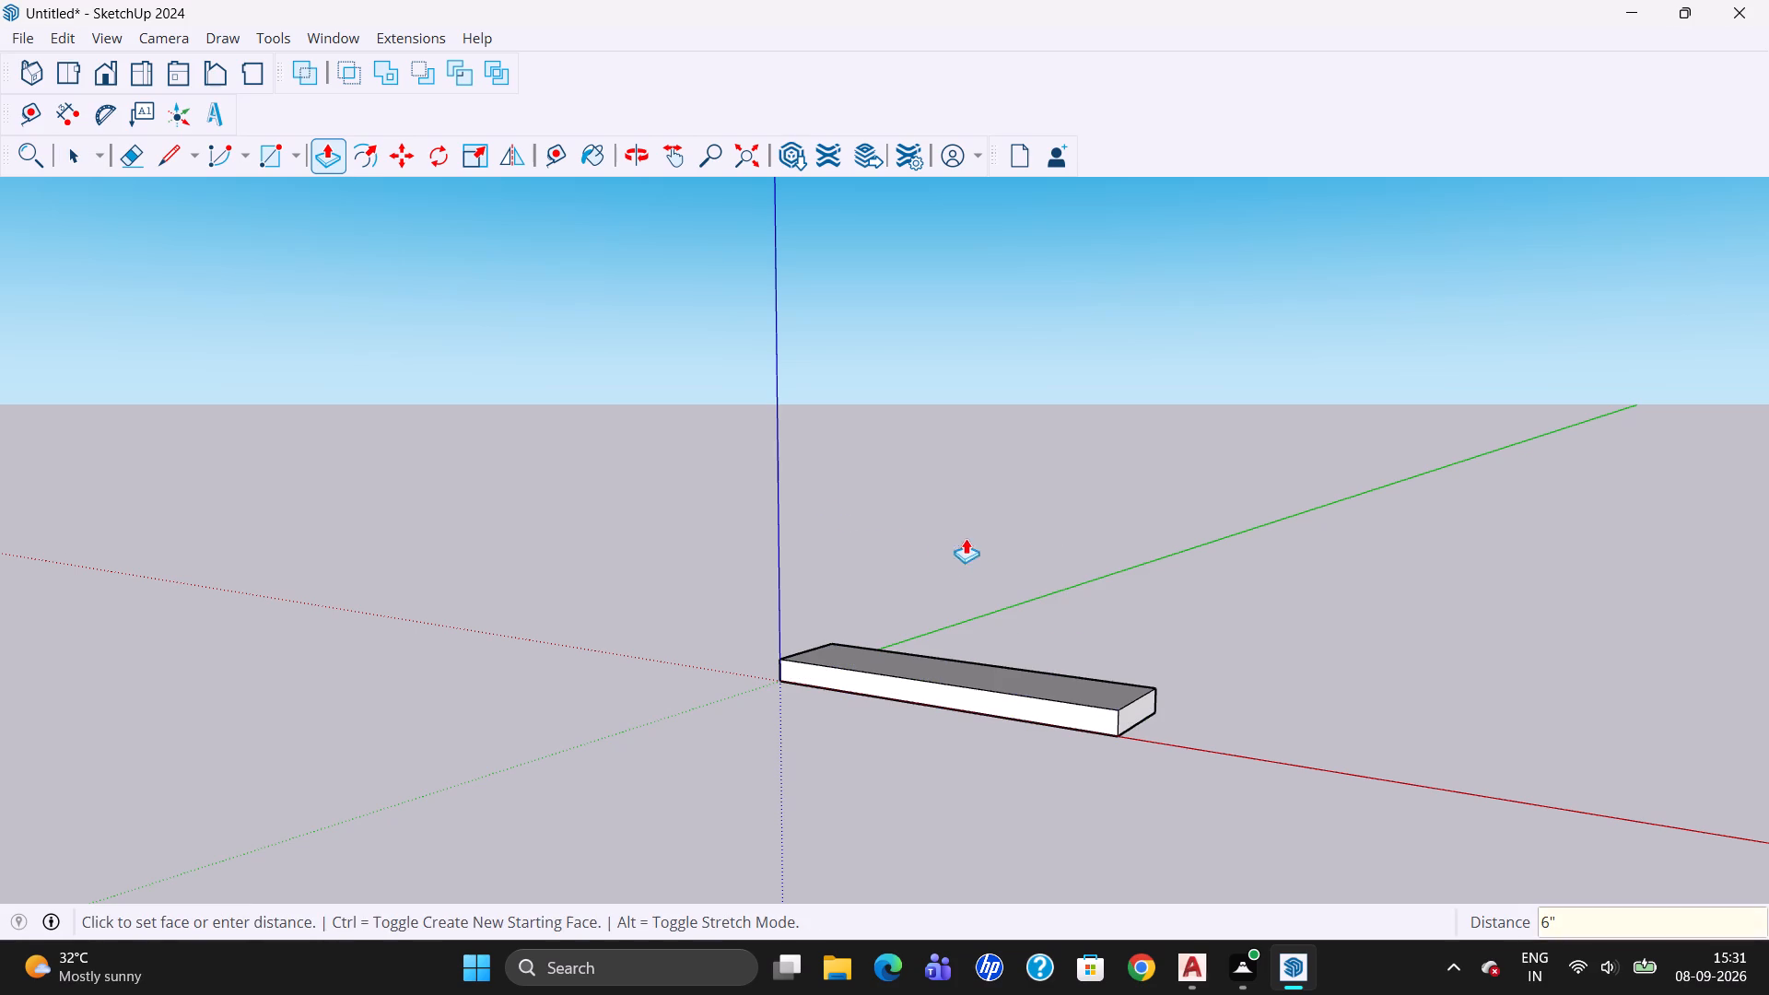
# Offset the outline of the slab's long front face inward by 1".
pyautogui.click(380, 152)
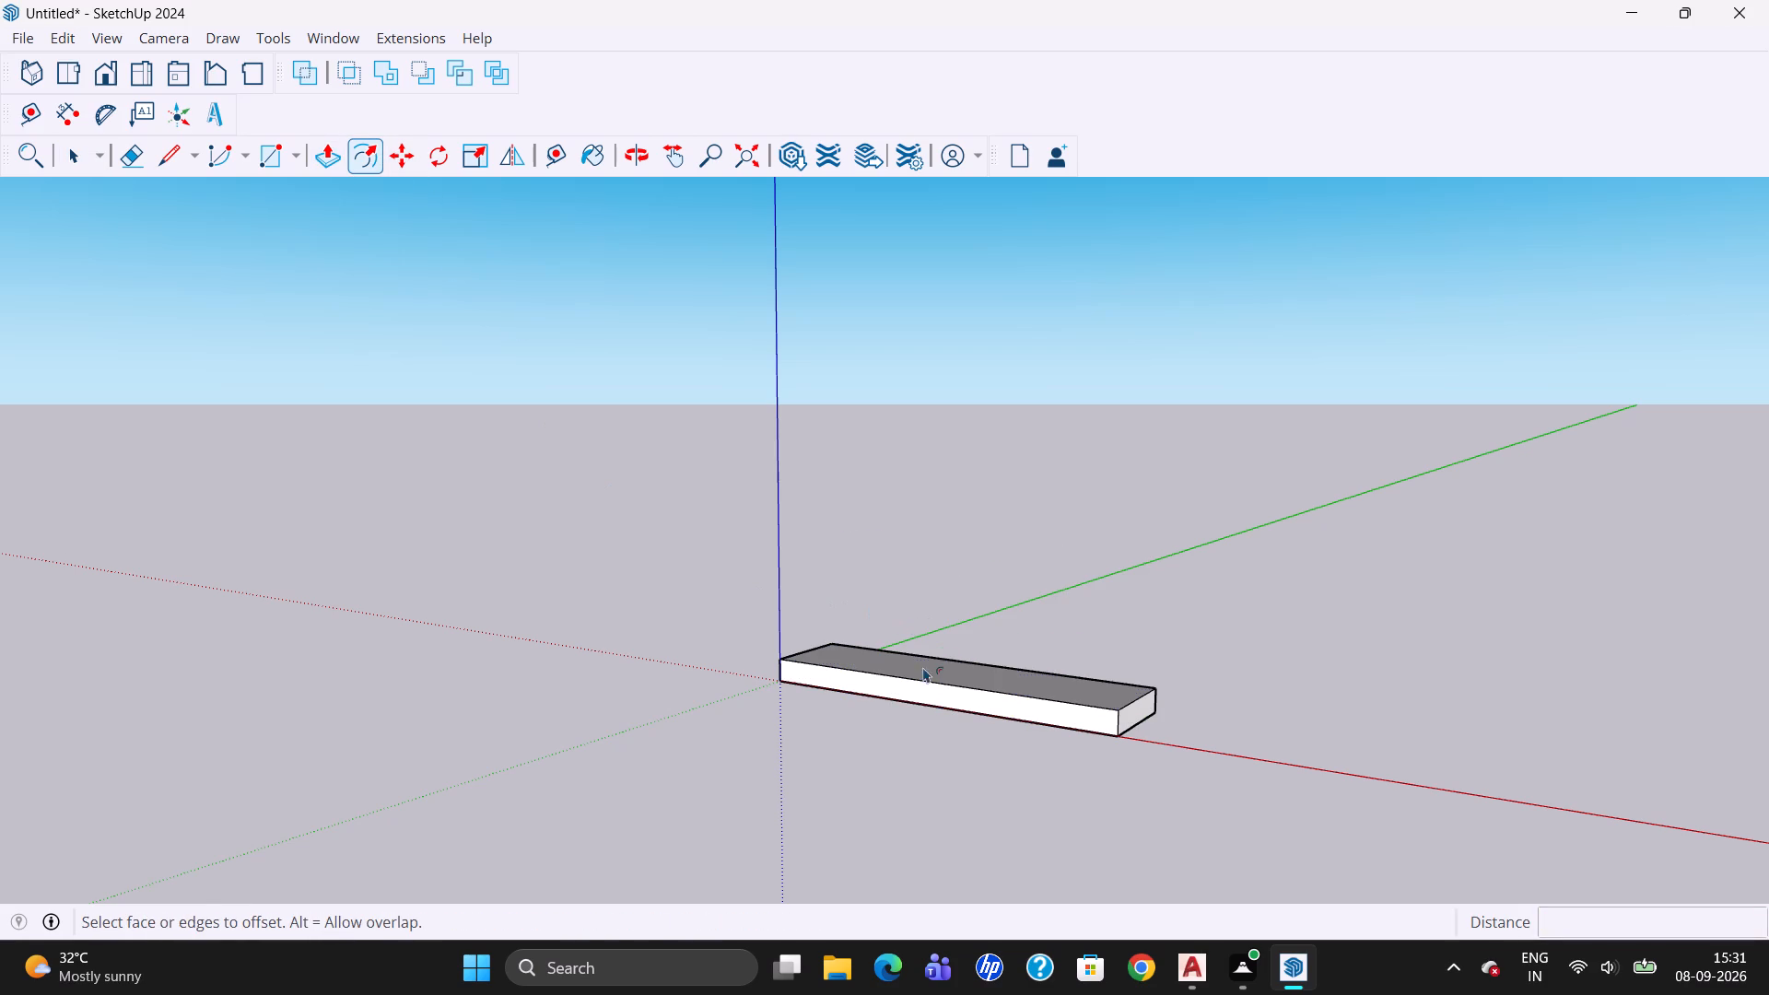
pyautogui.click(922, 679)
pyautogui.click(923, 691)
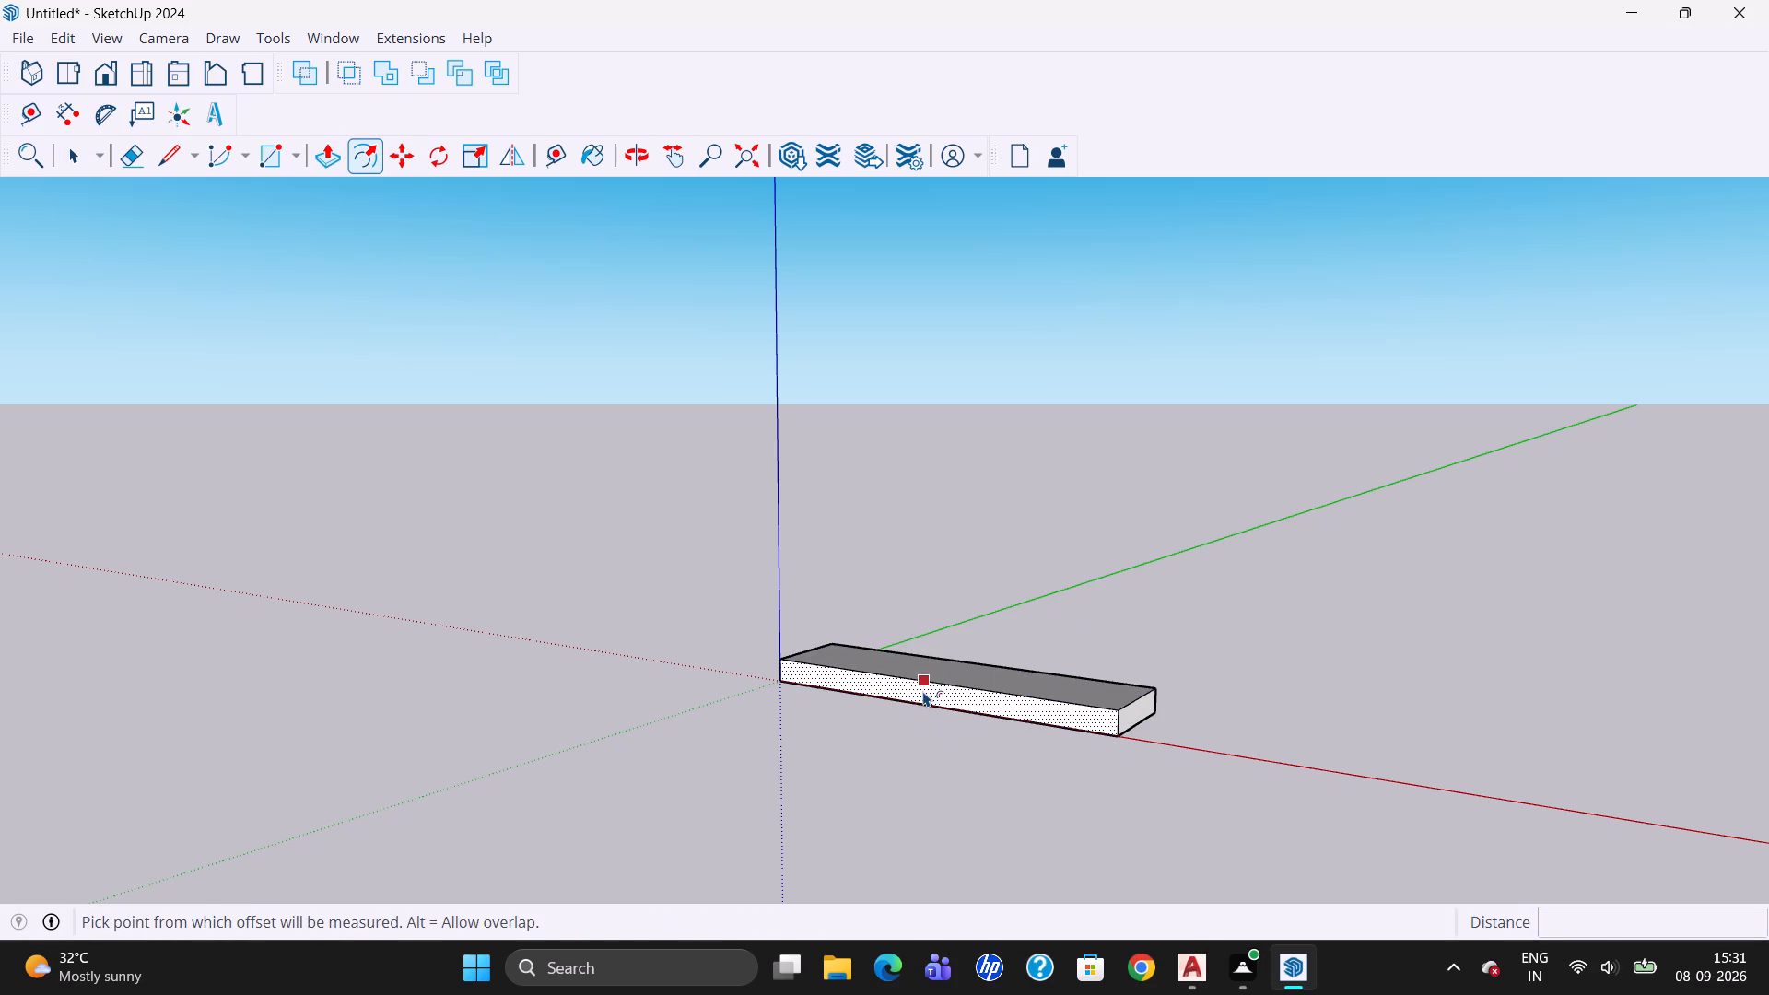
pyautogui.write('1"')
pyautogui.press('Return')
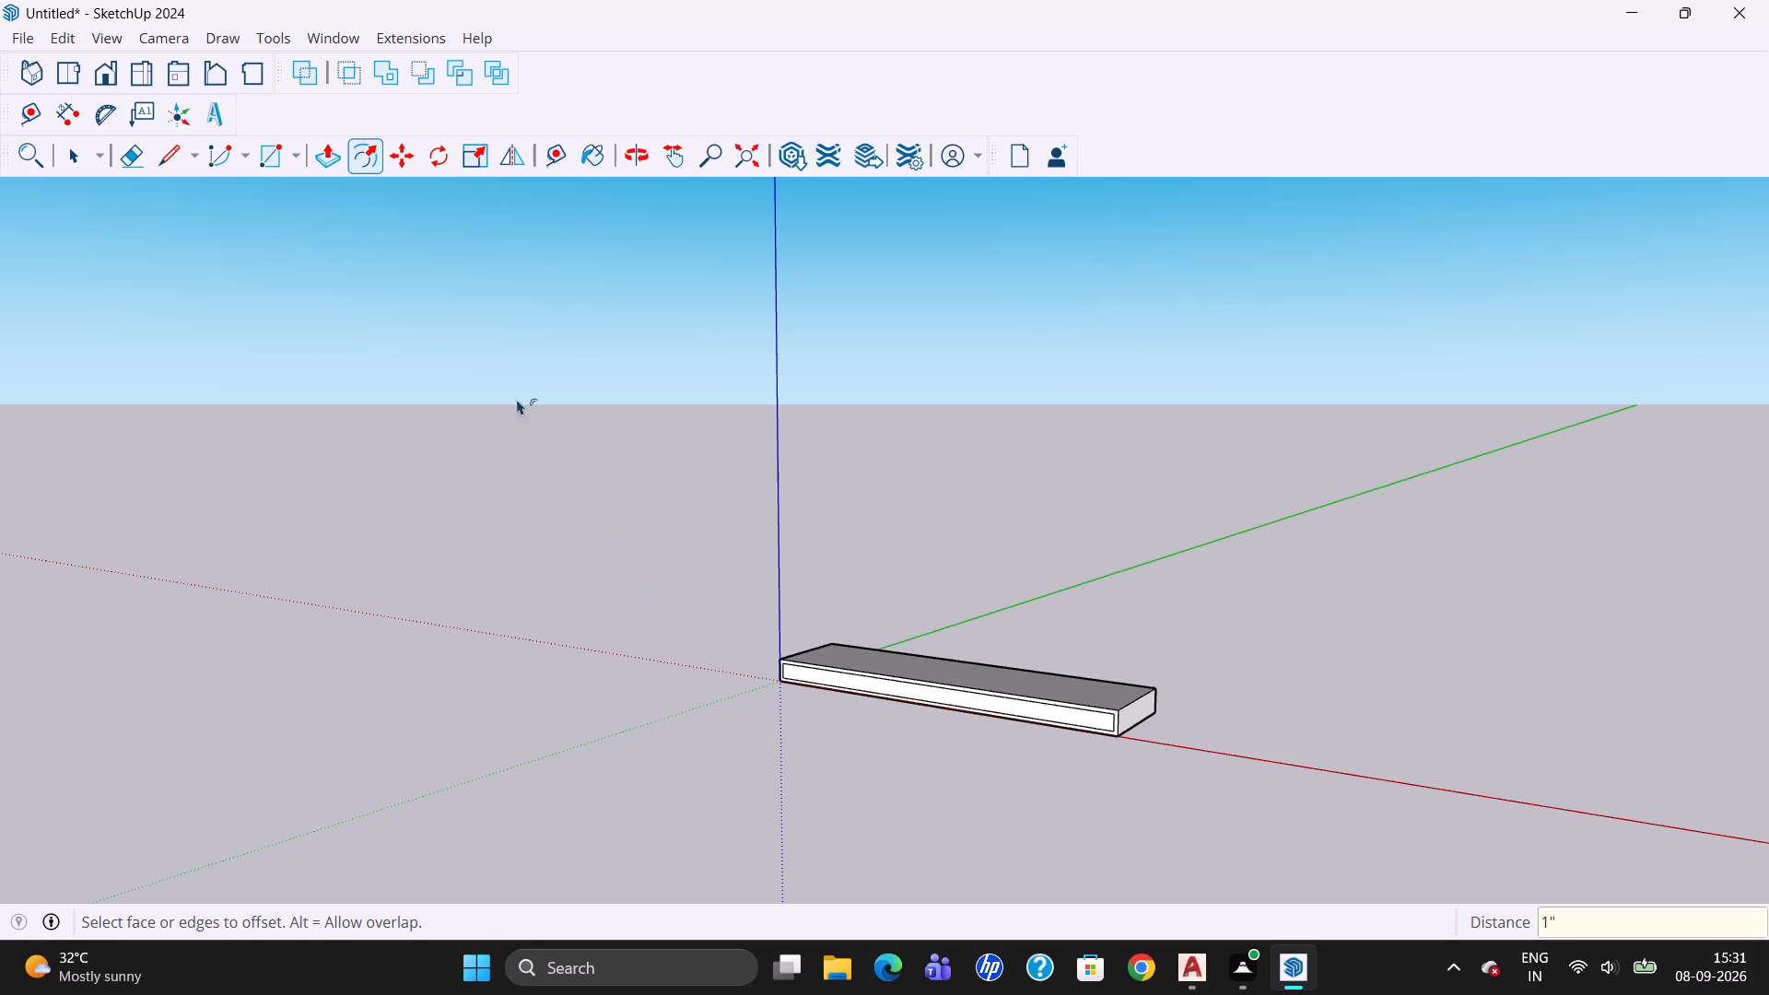
# Select the whole slab and make it a group.
pyautogui.click(73, 156)
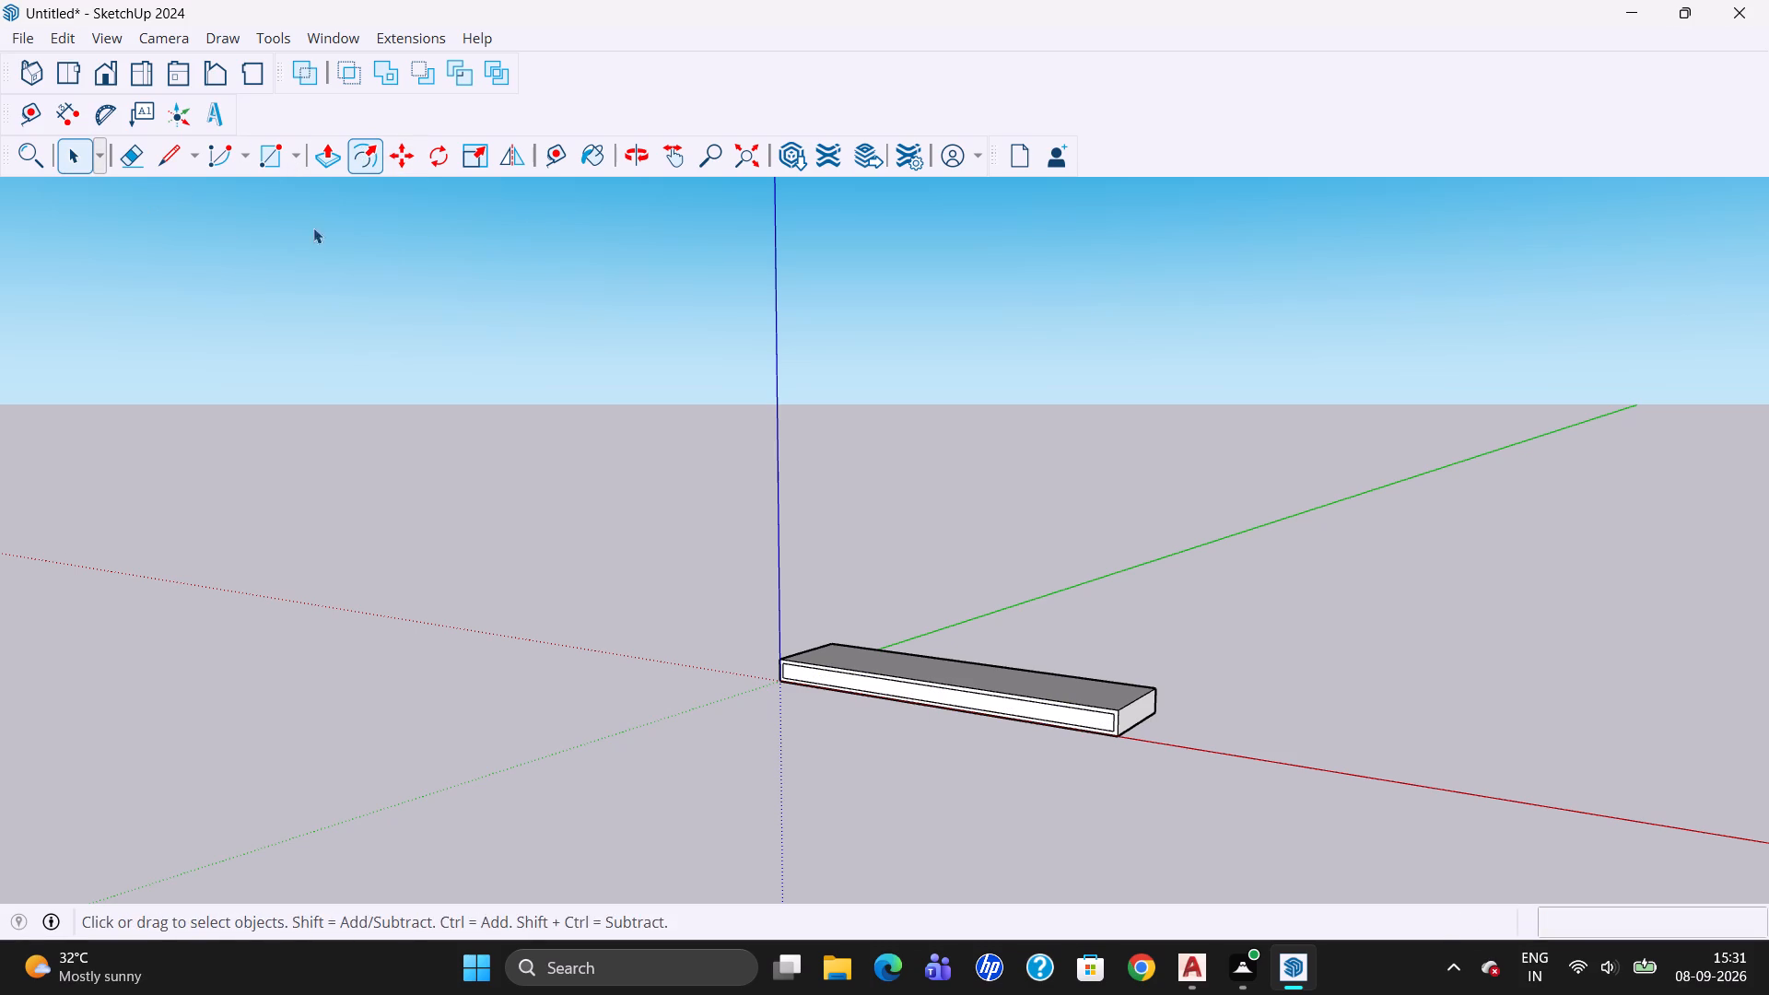
pyautogui.click(627, 151)
pyautogui.moveTo(748, 589); pyautogui.dragTo(1399, 689)
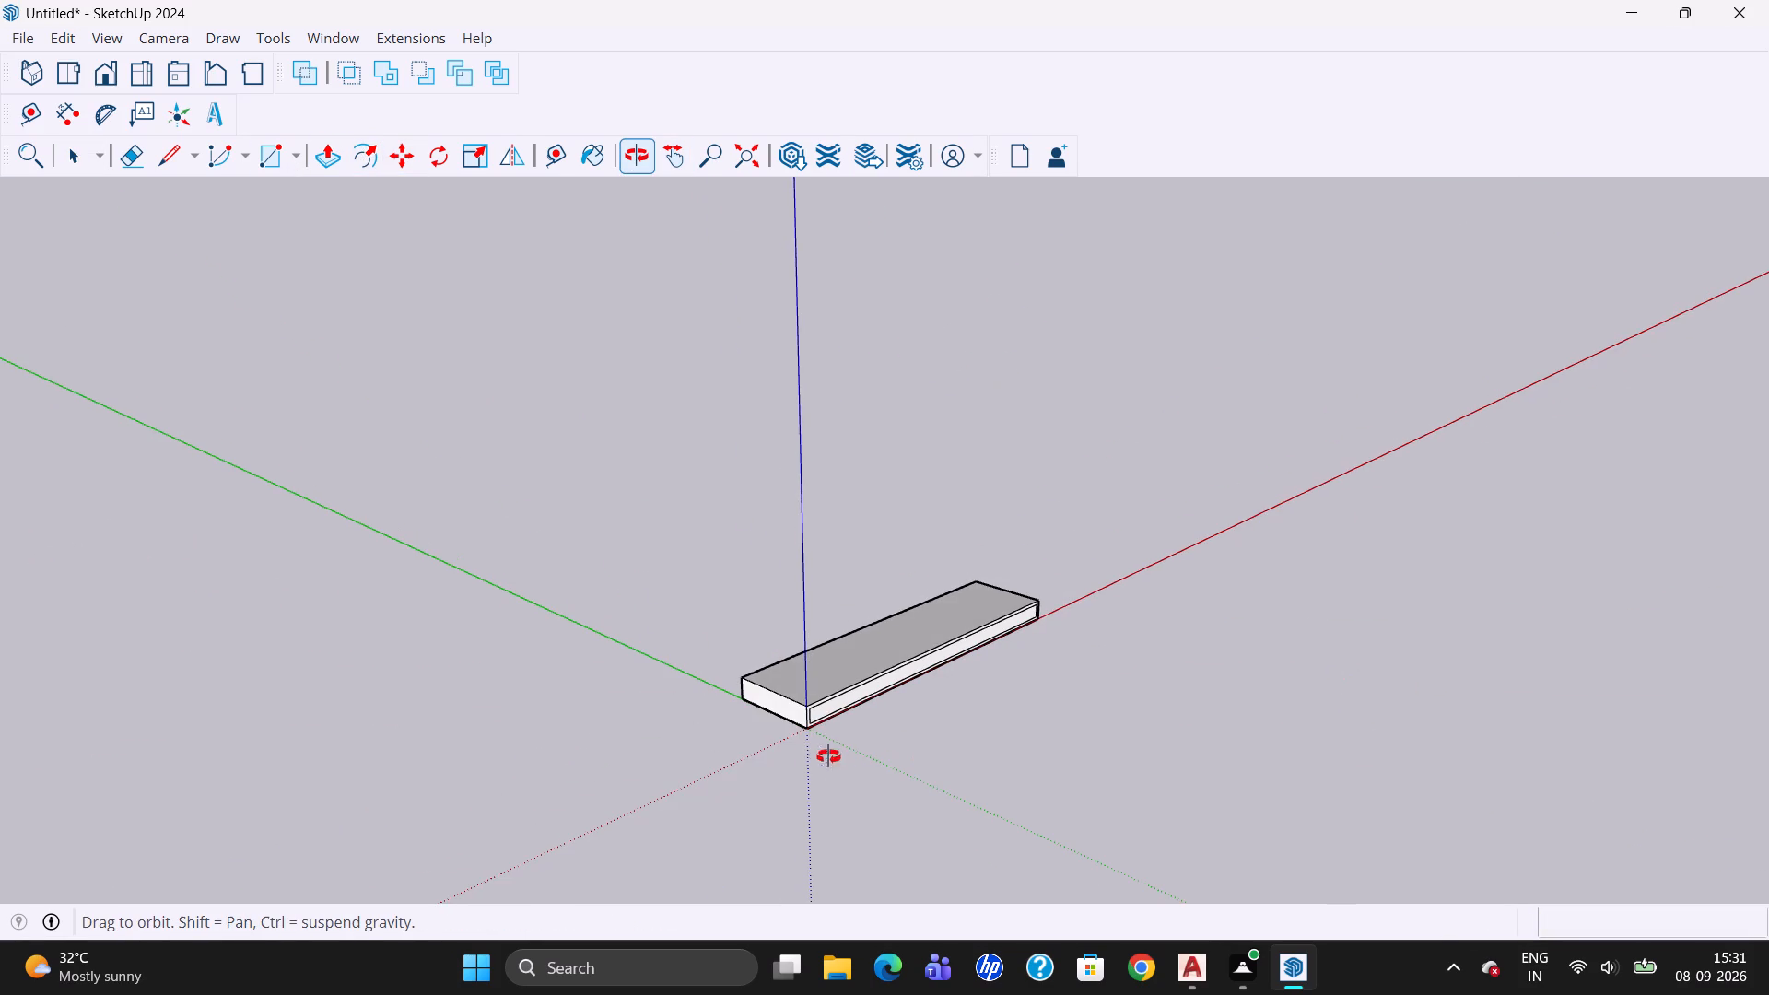
pyautogui.scroll(-3, 1128, 798)
pyautogui.scroll(3, 1094, 730)
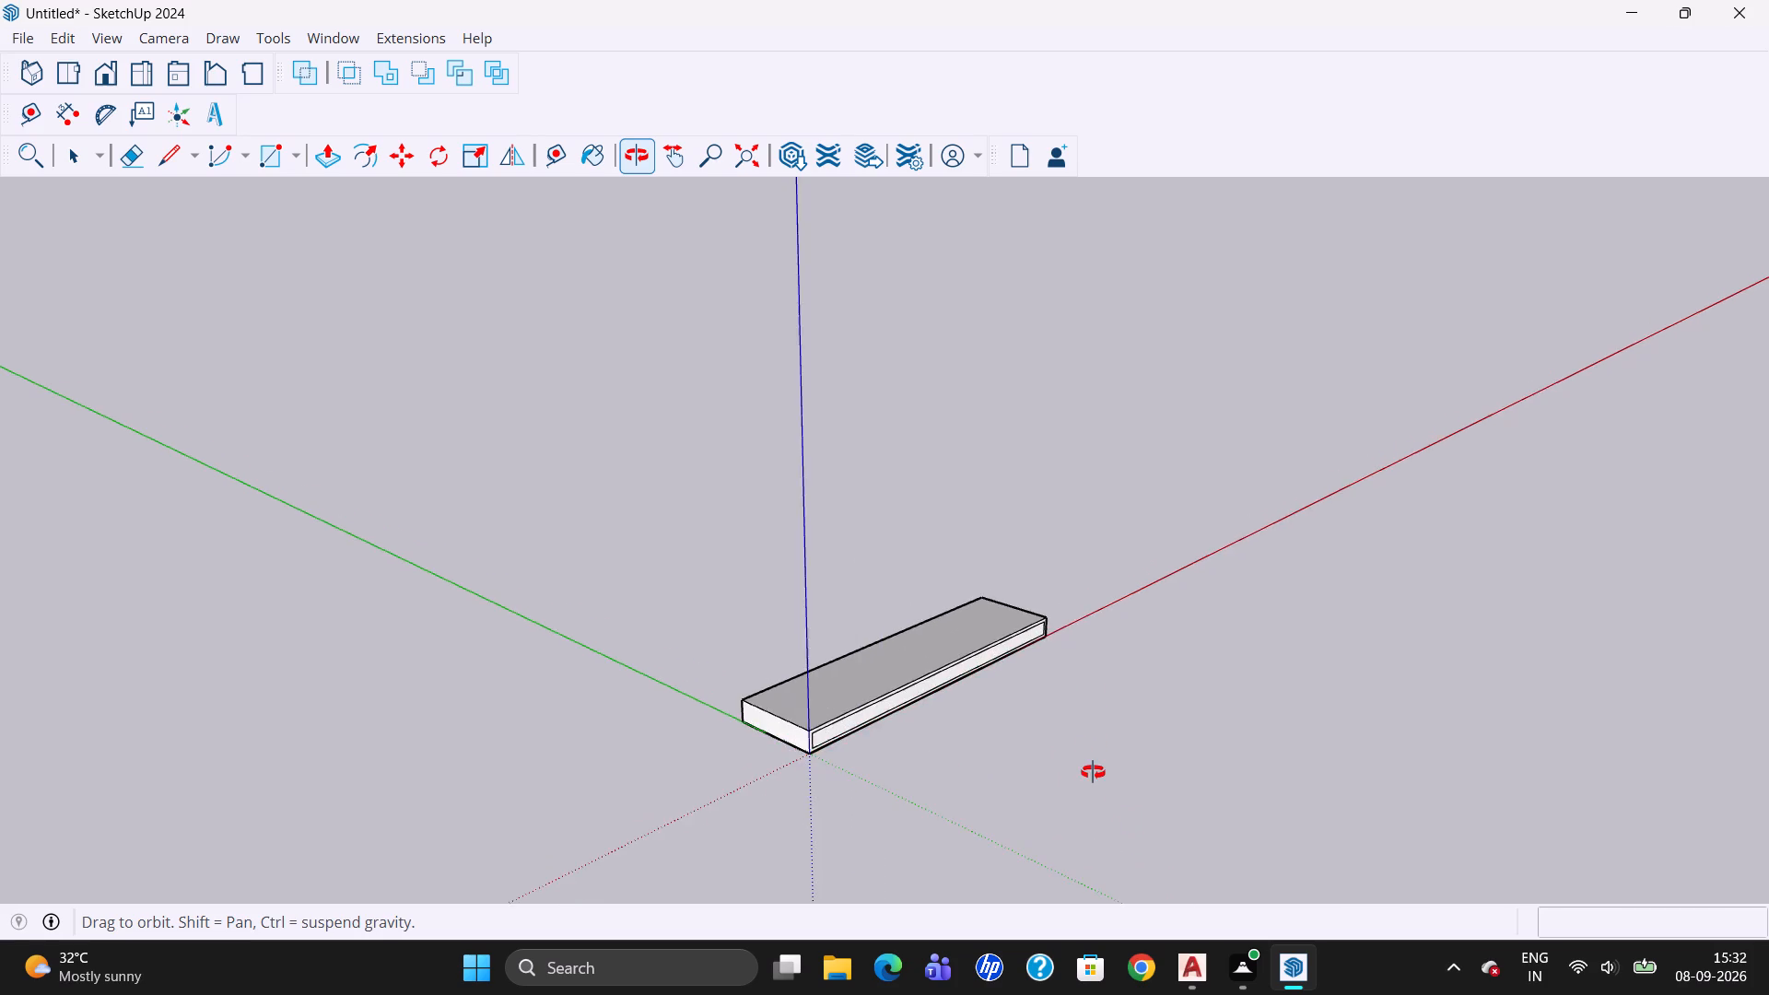
pyautogui.scroll(-4, 1094, 777)
pyautogui.scroll(3, 1031, 732)
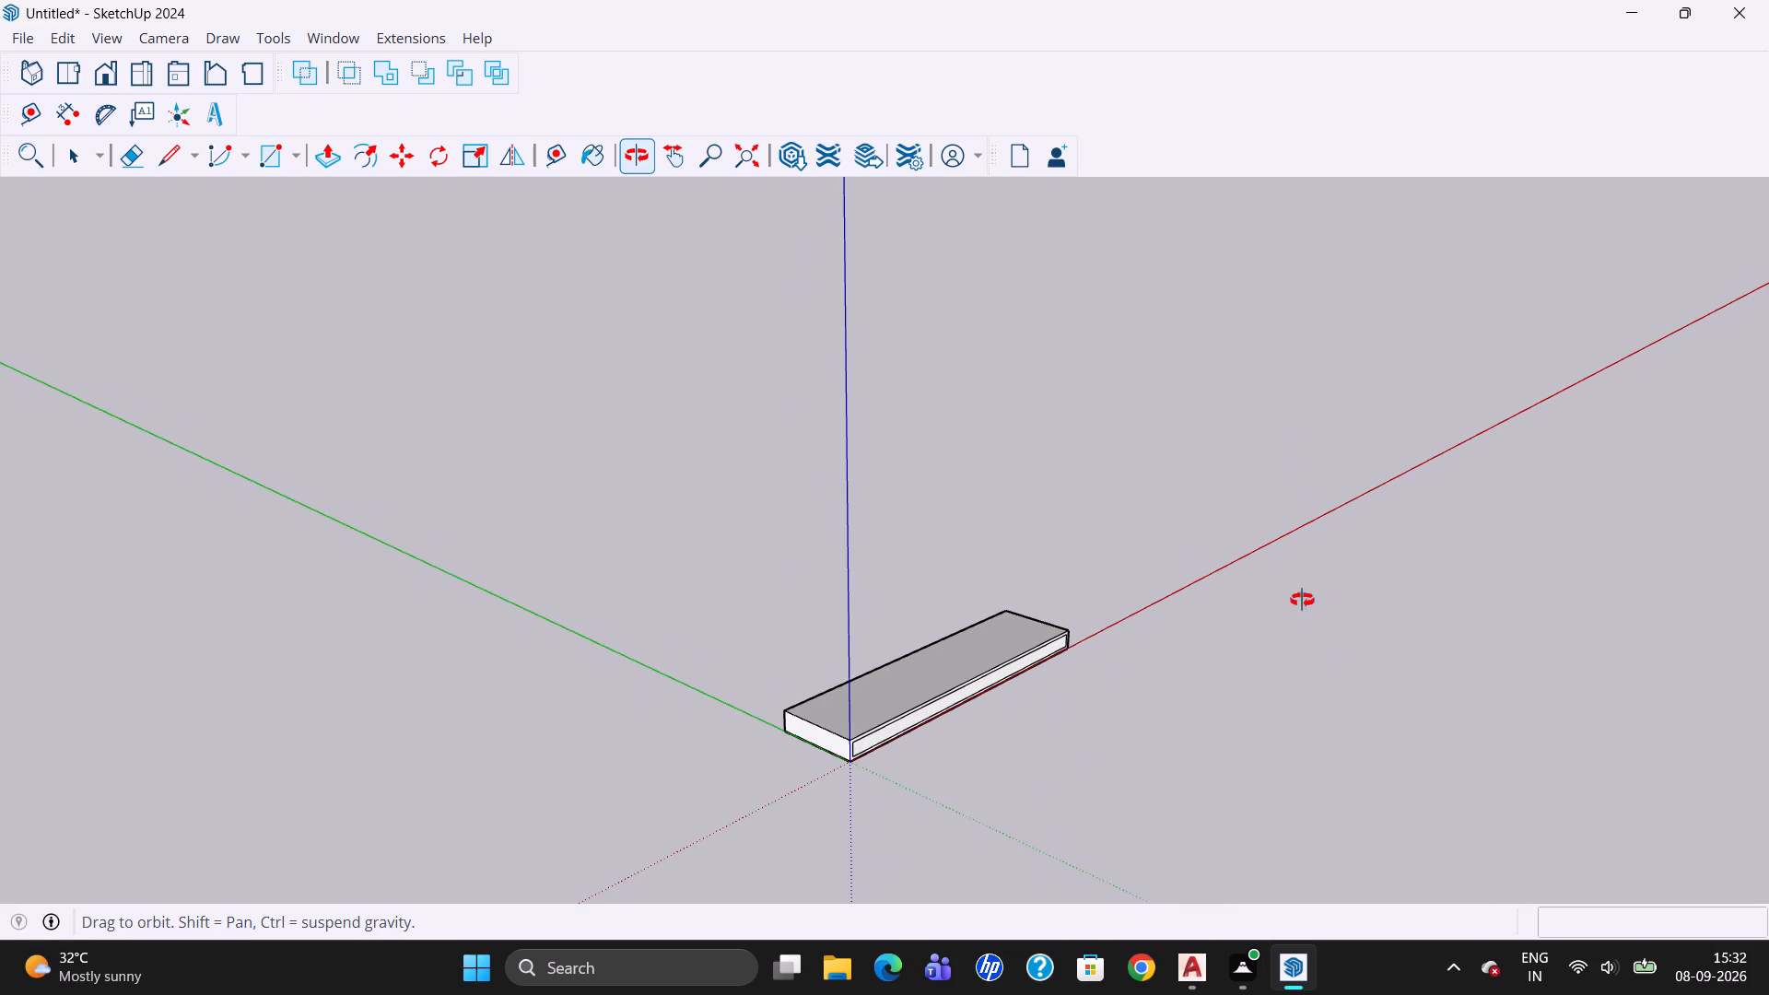
pyautogui.scroll(-3, 1306, 629)
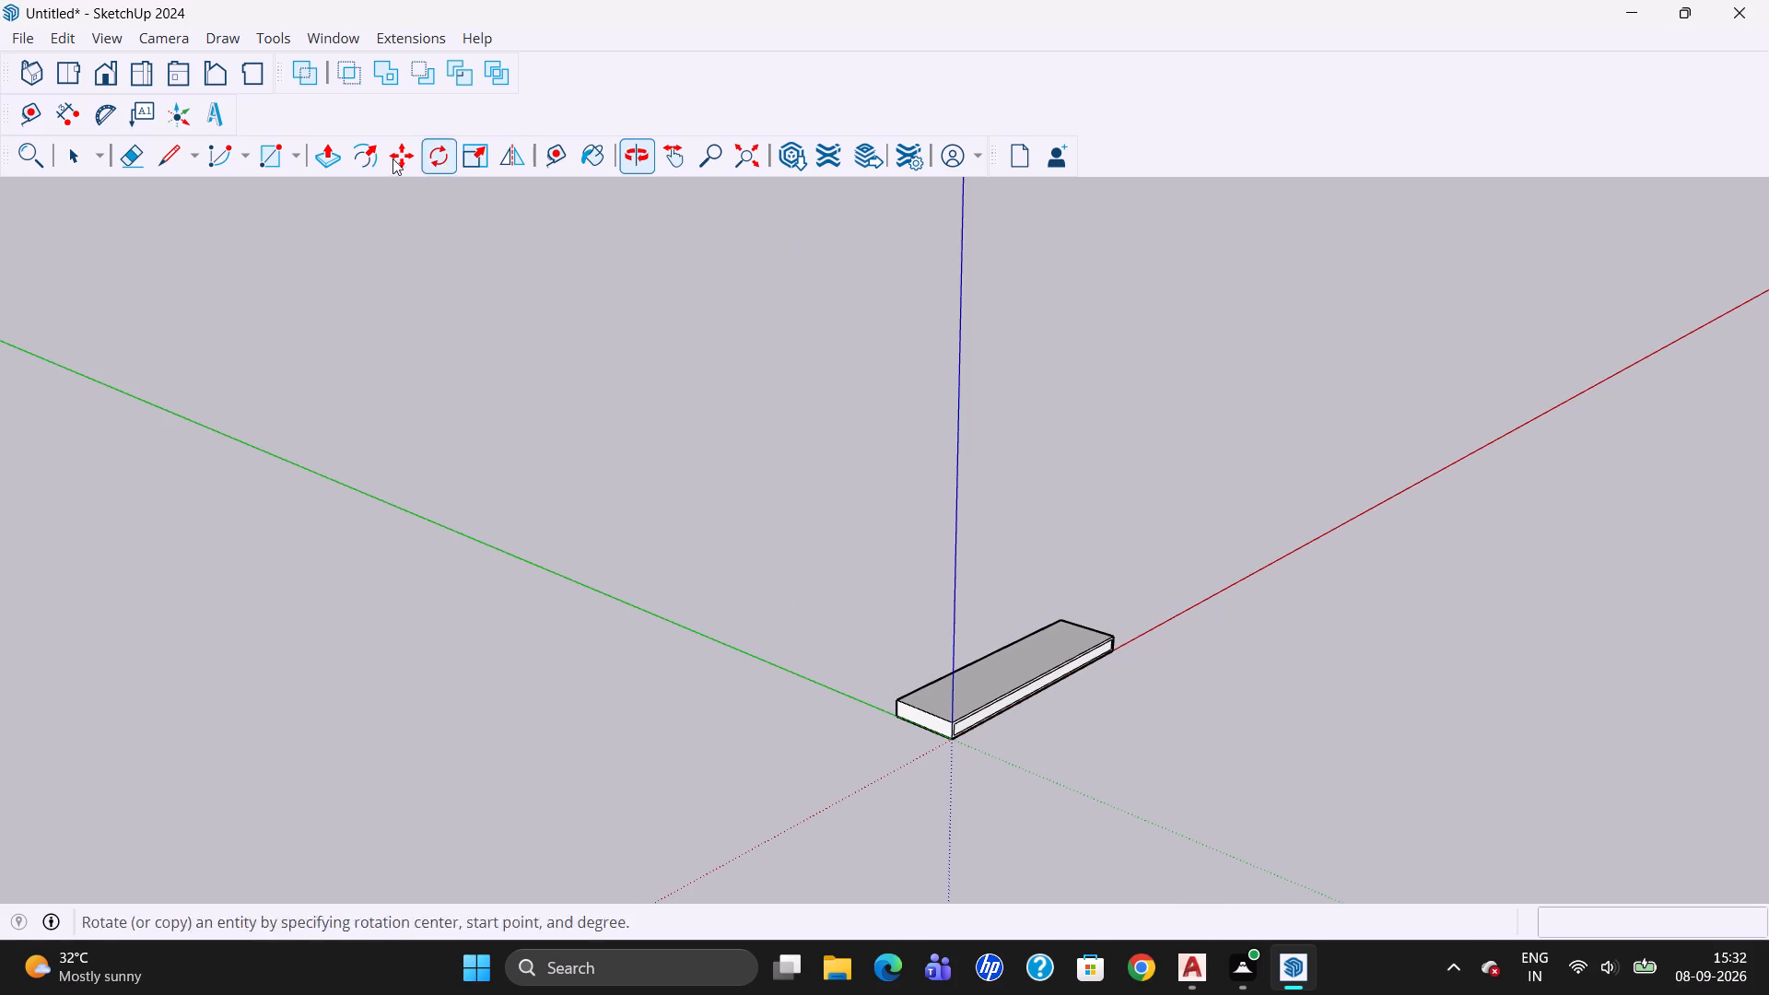
pyautogui.click(87, 162)
pyautogui.moveTo(668, 509); pyautogui.dragTo(1213, 929)
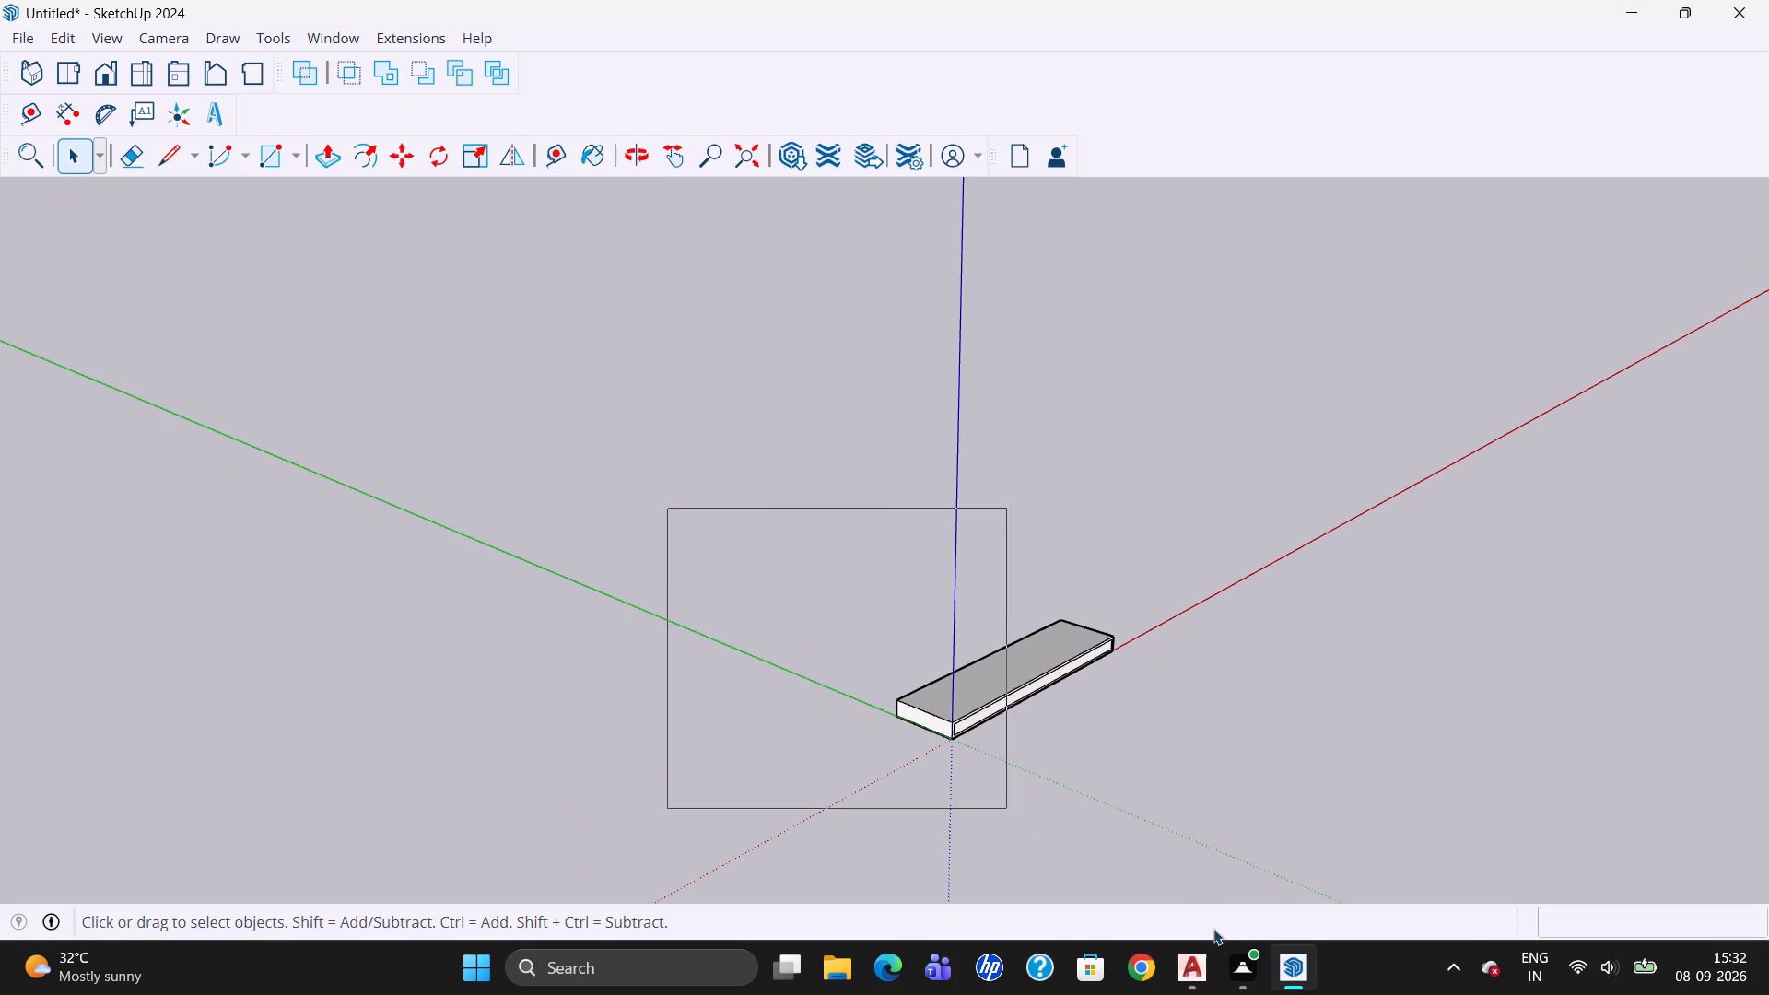
pyautogui.moveTo(1213, 929); pyautogui.dragTo(1497, 957)
pyautogui.rightClick(370, 239)
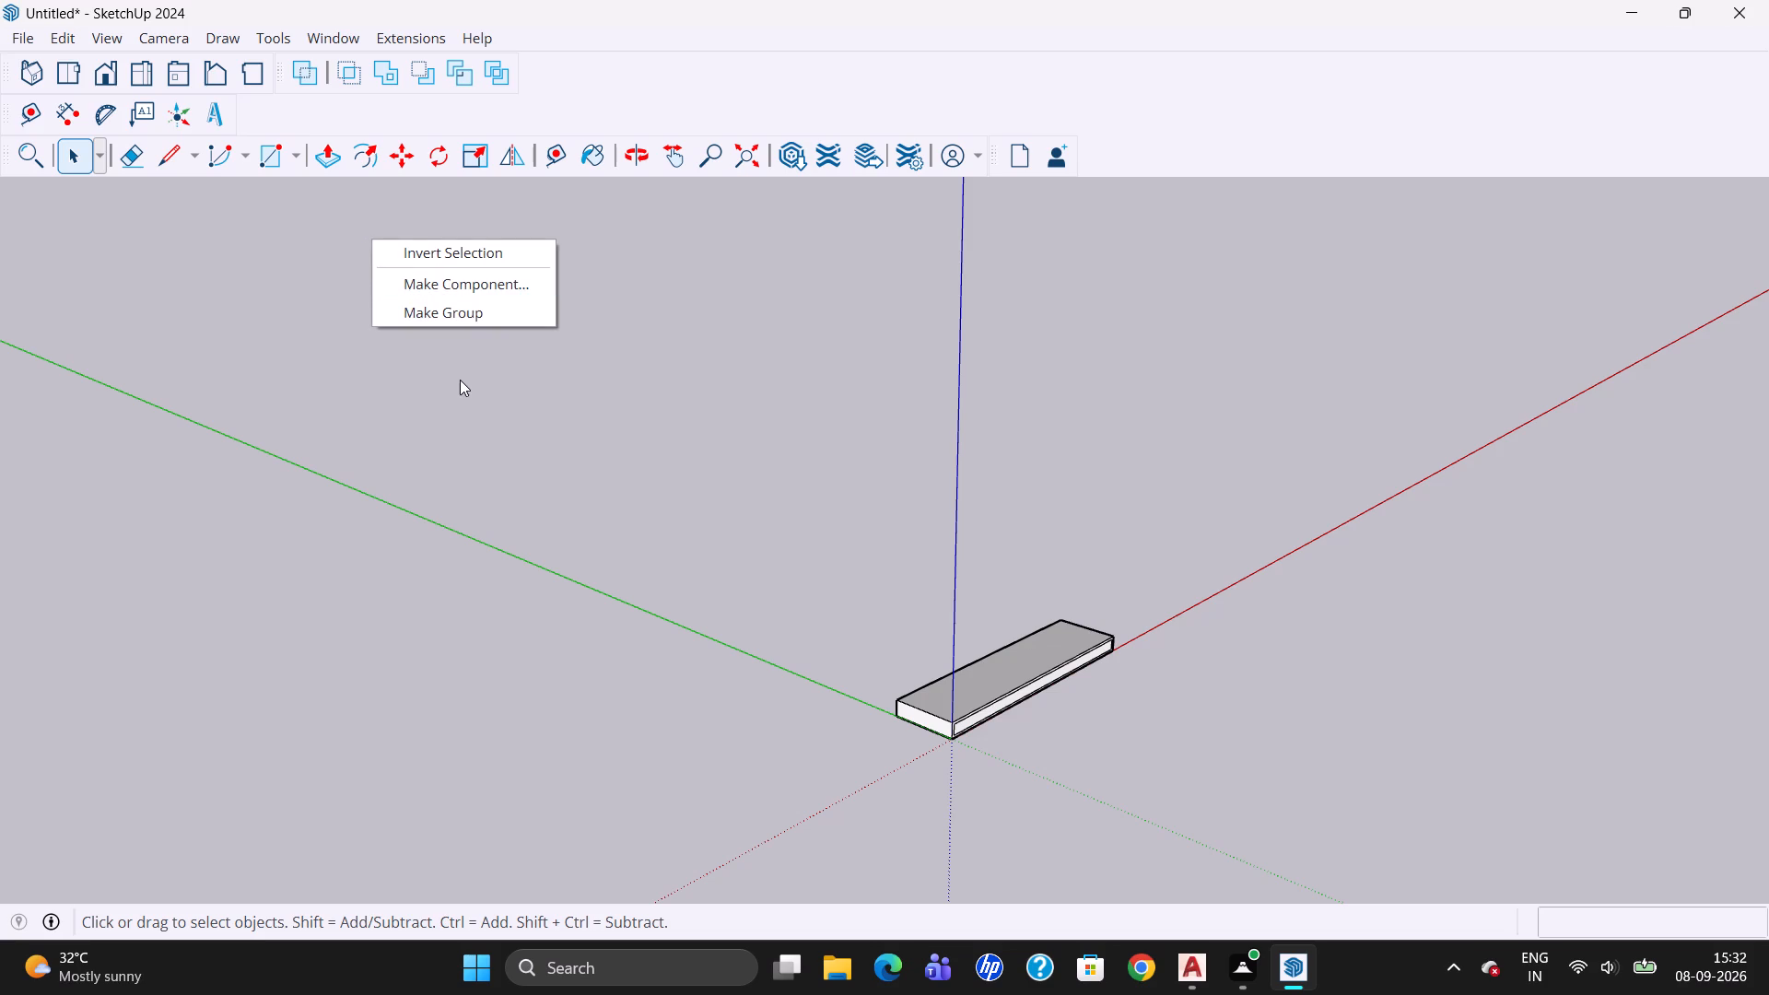
pyautogui.press('g')
pyautogui.press('Return')
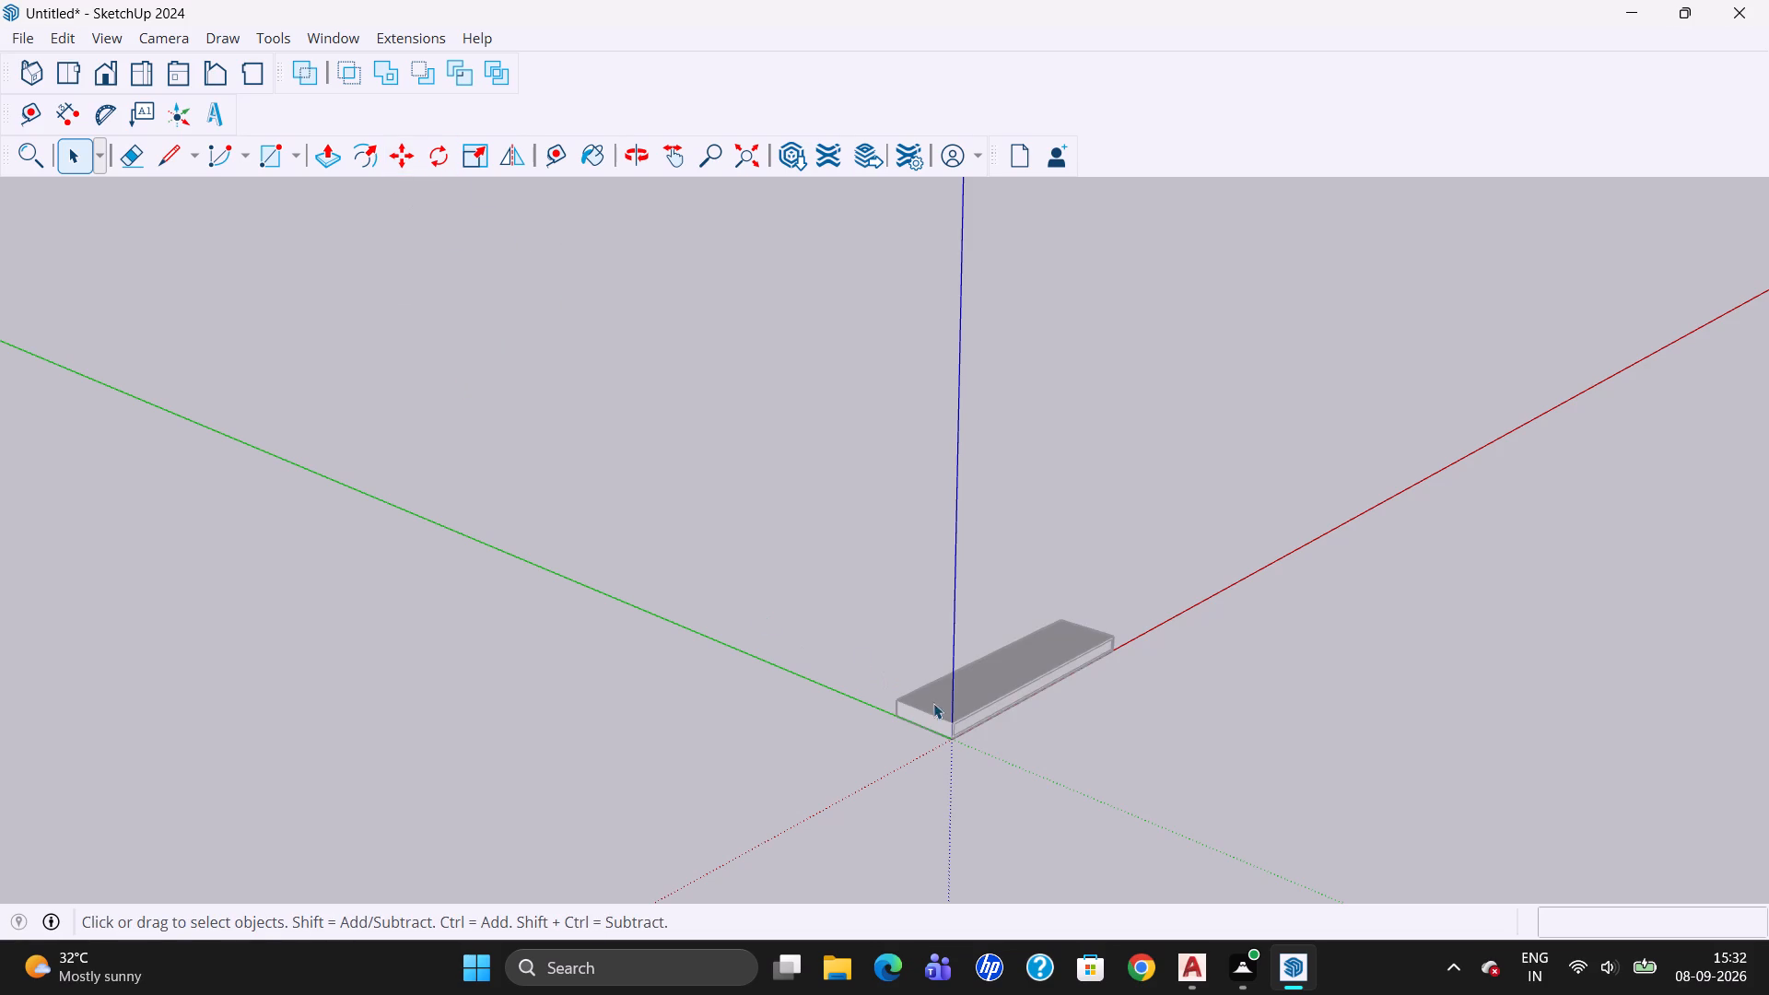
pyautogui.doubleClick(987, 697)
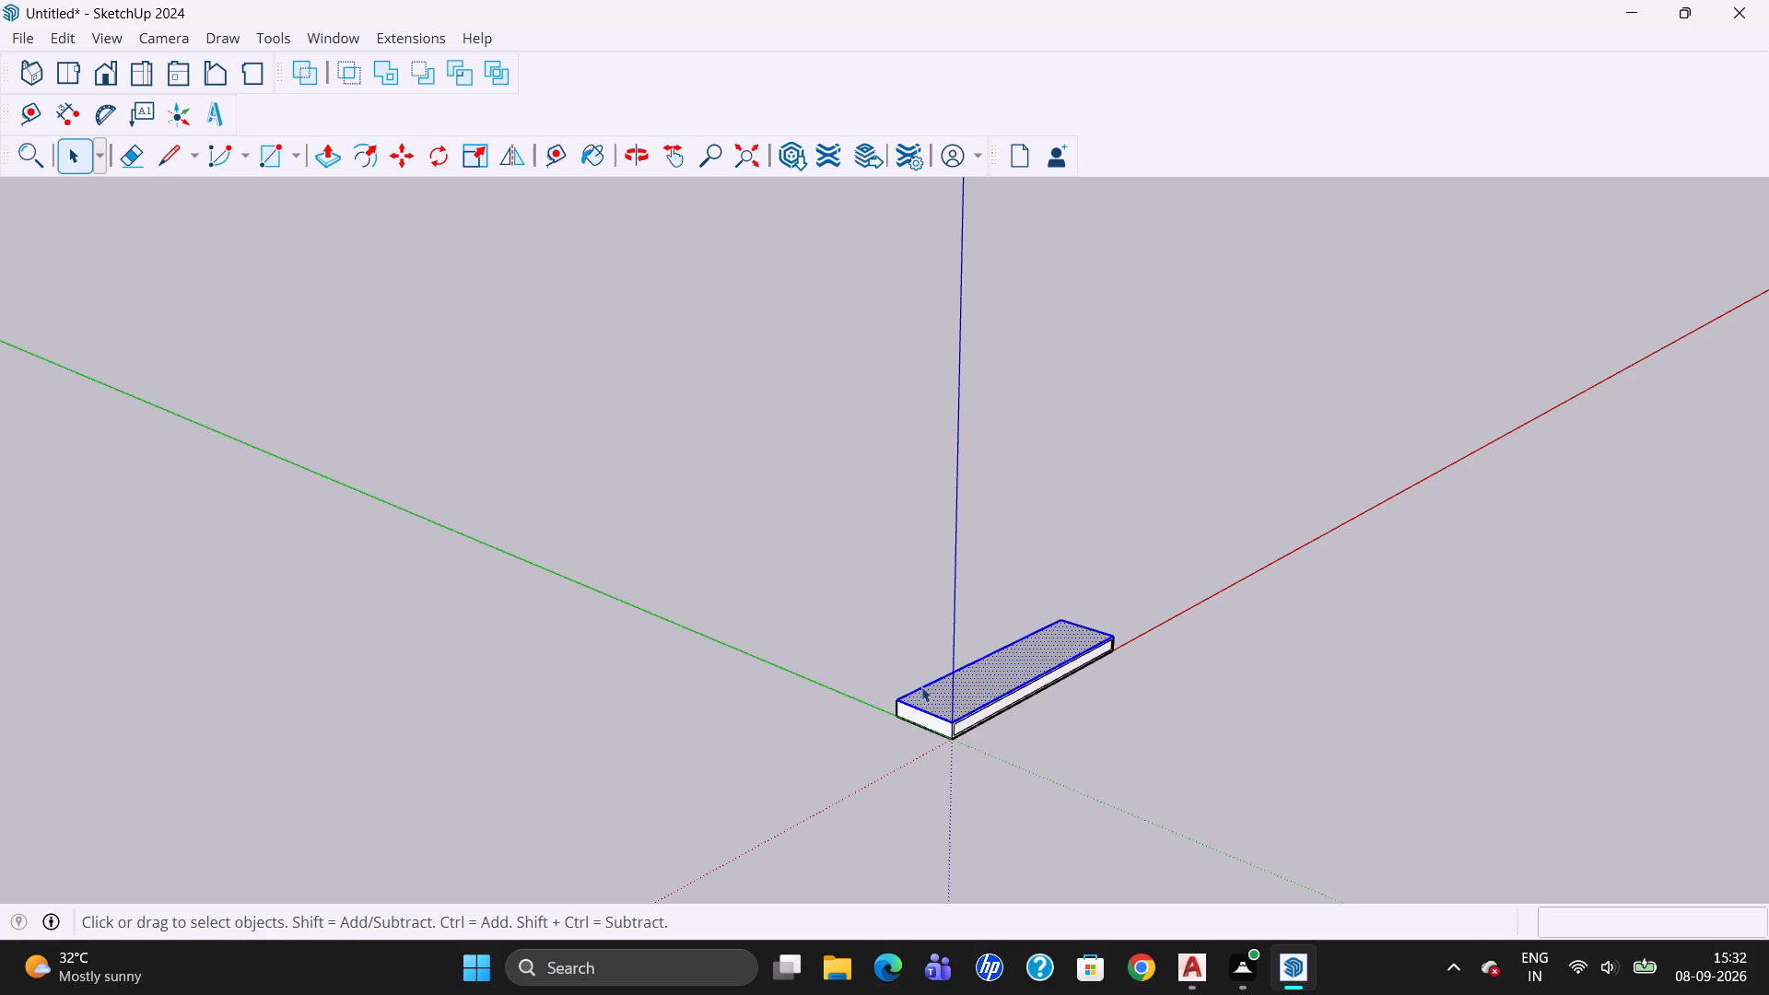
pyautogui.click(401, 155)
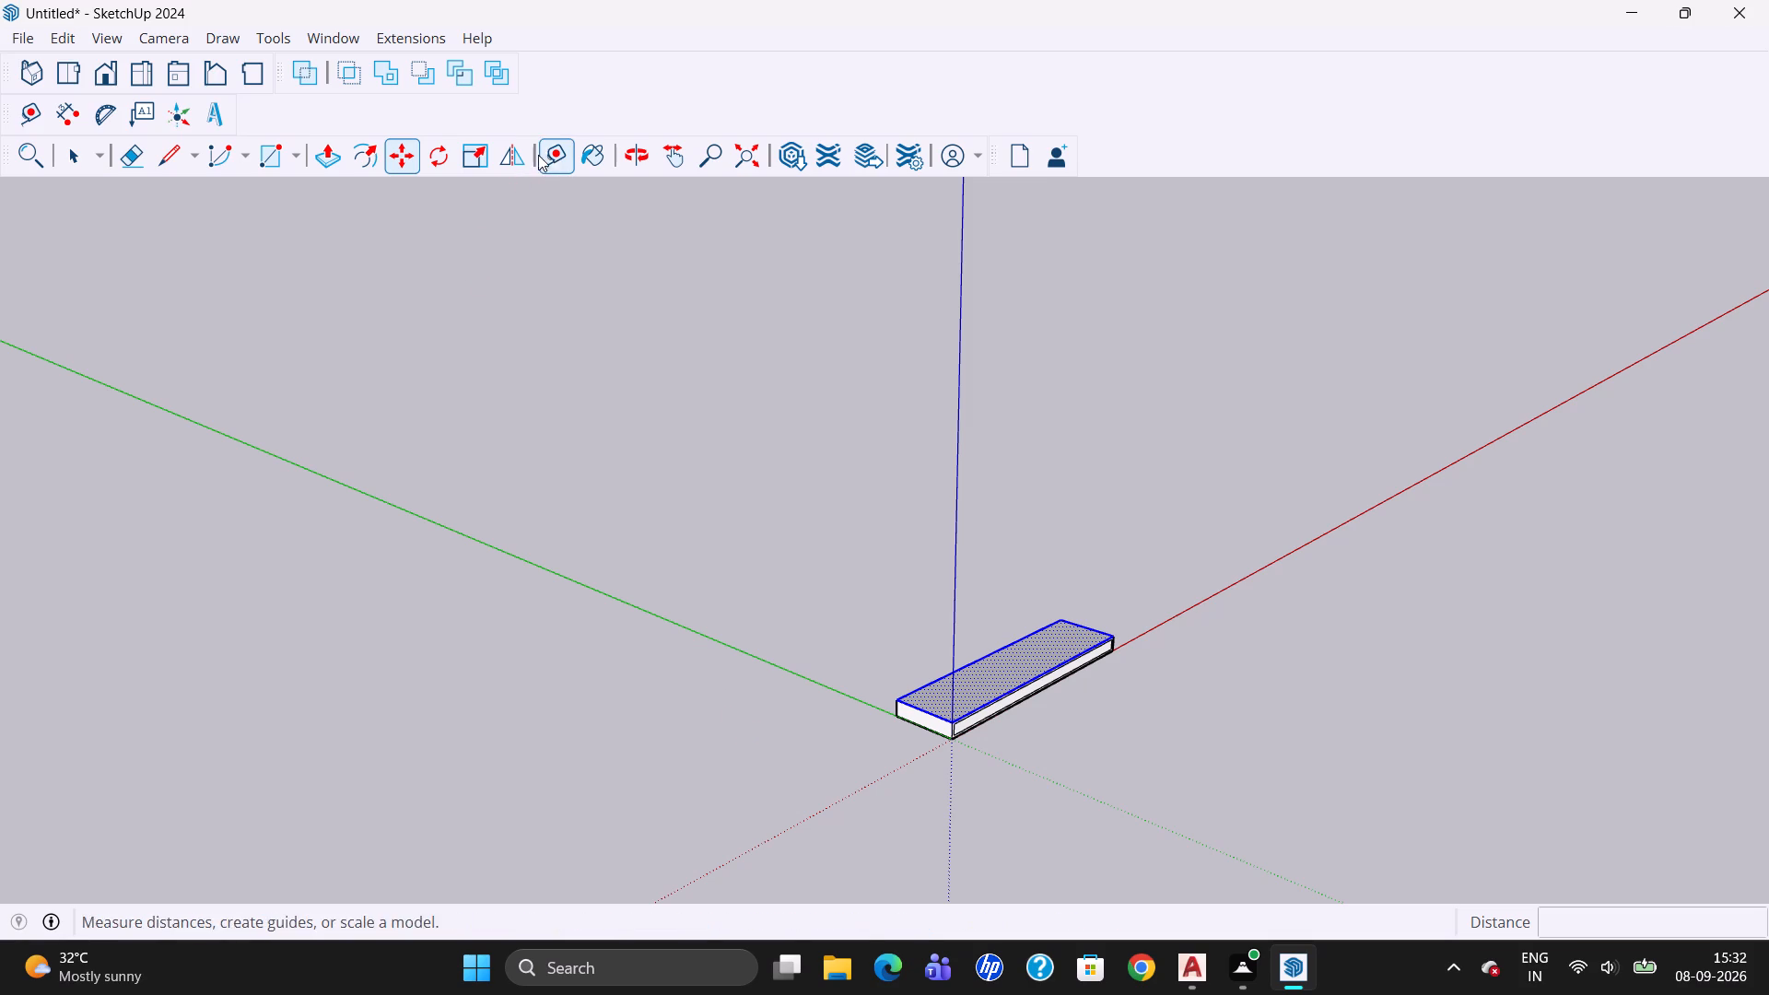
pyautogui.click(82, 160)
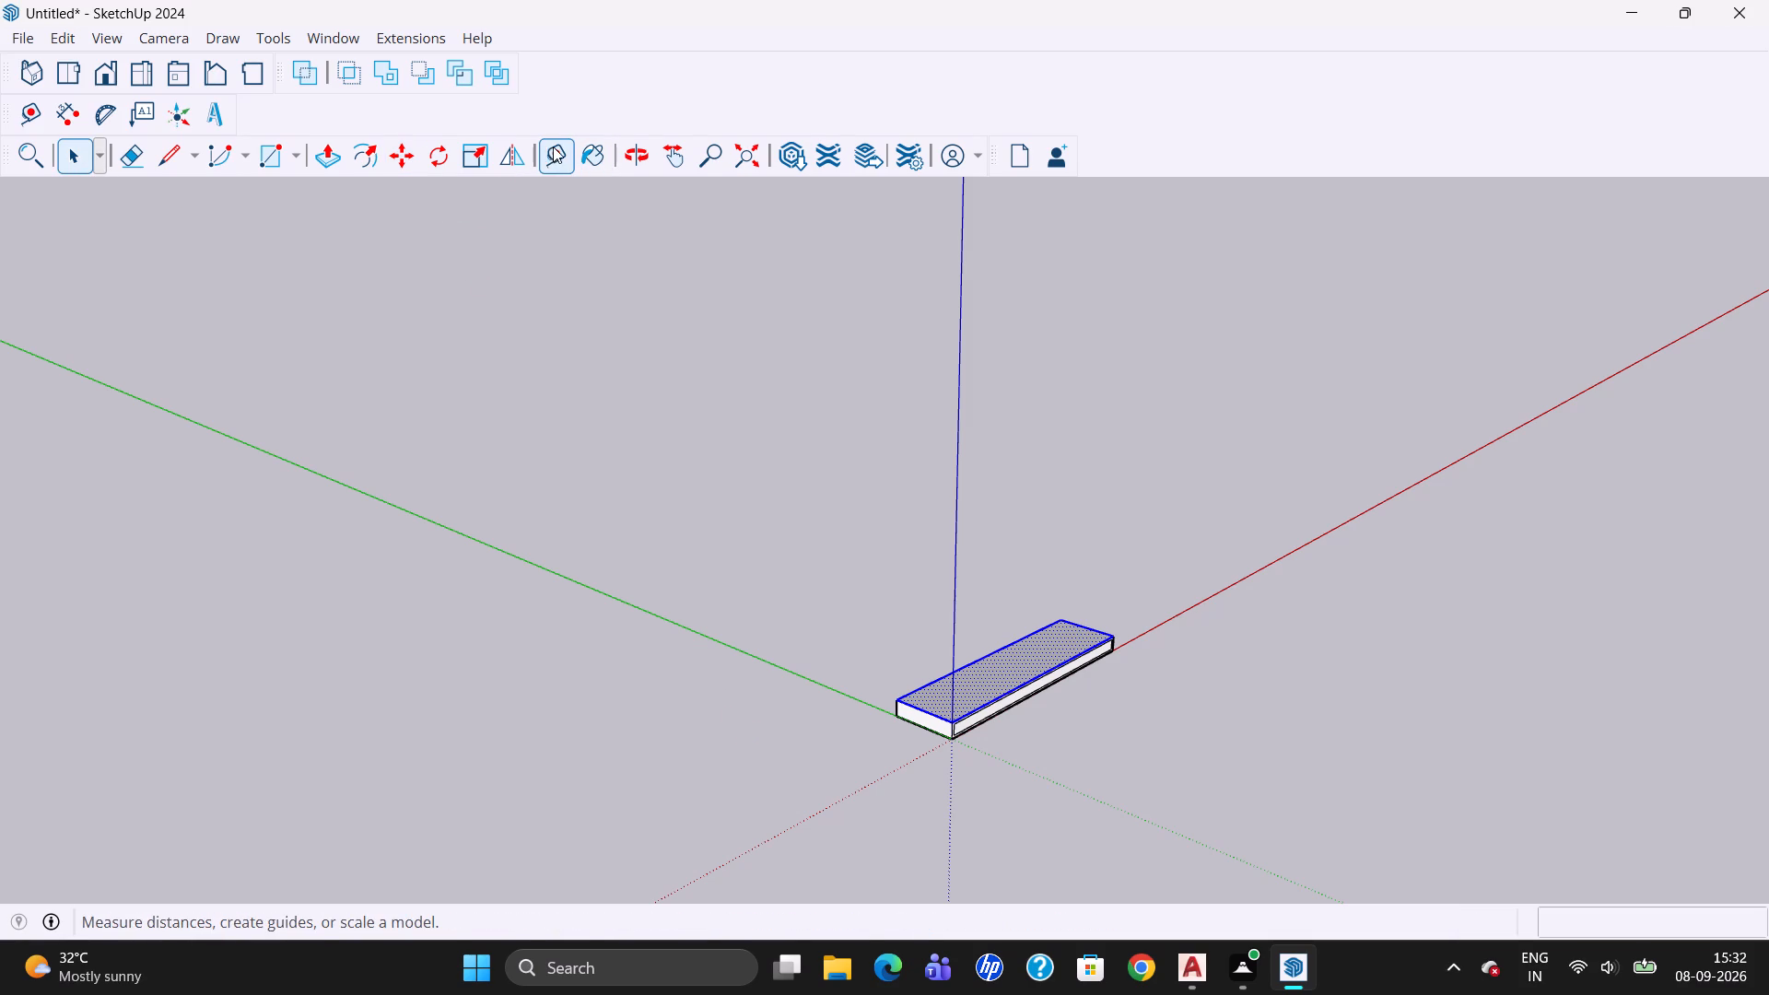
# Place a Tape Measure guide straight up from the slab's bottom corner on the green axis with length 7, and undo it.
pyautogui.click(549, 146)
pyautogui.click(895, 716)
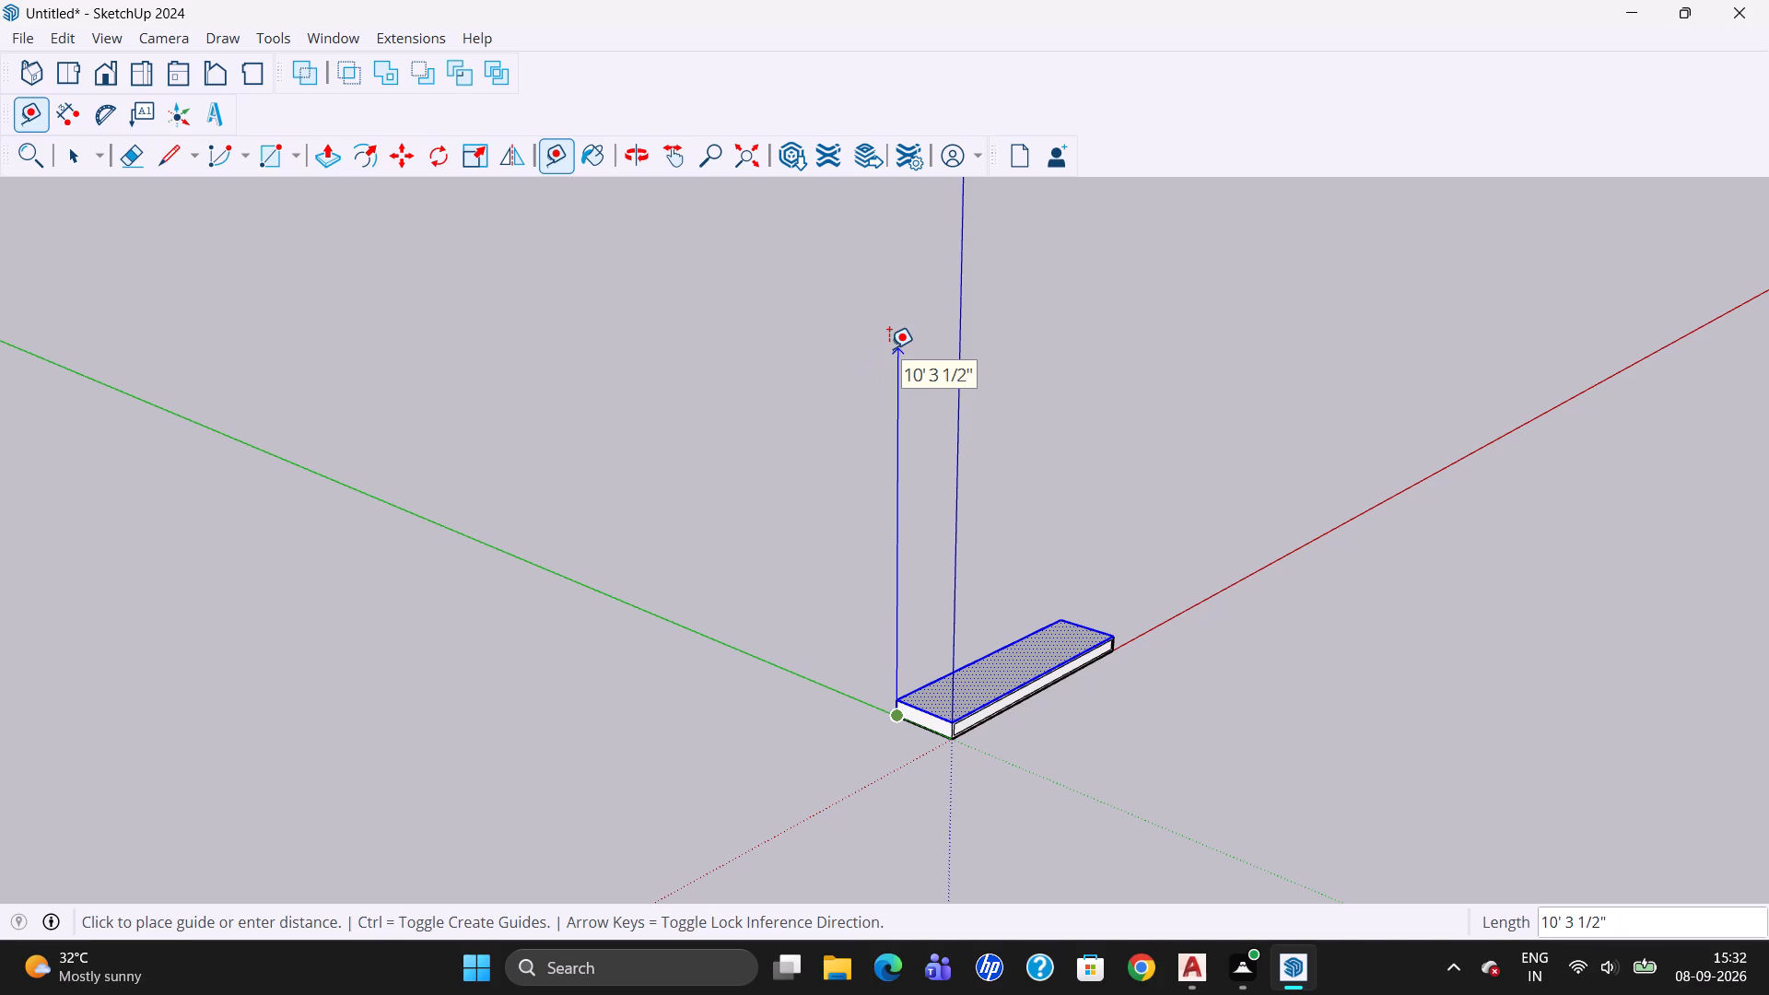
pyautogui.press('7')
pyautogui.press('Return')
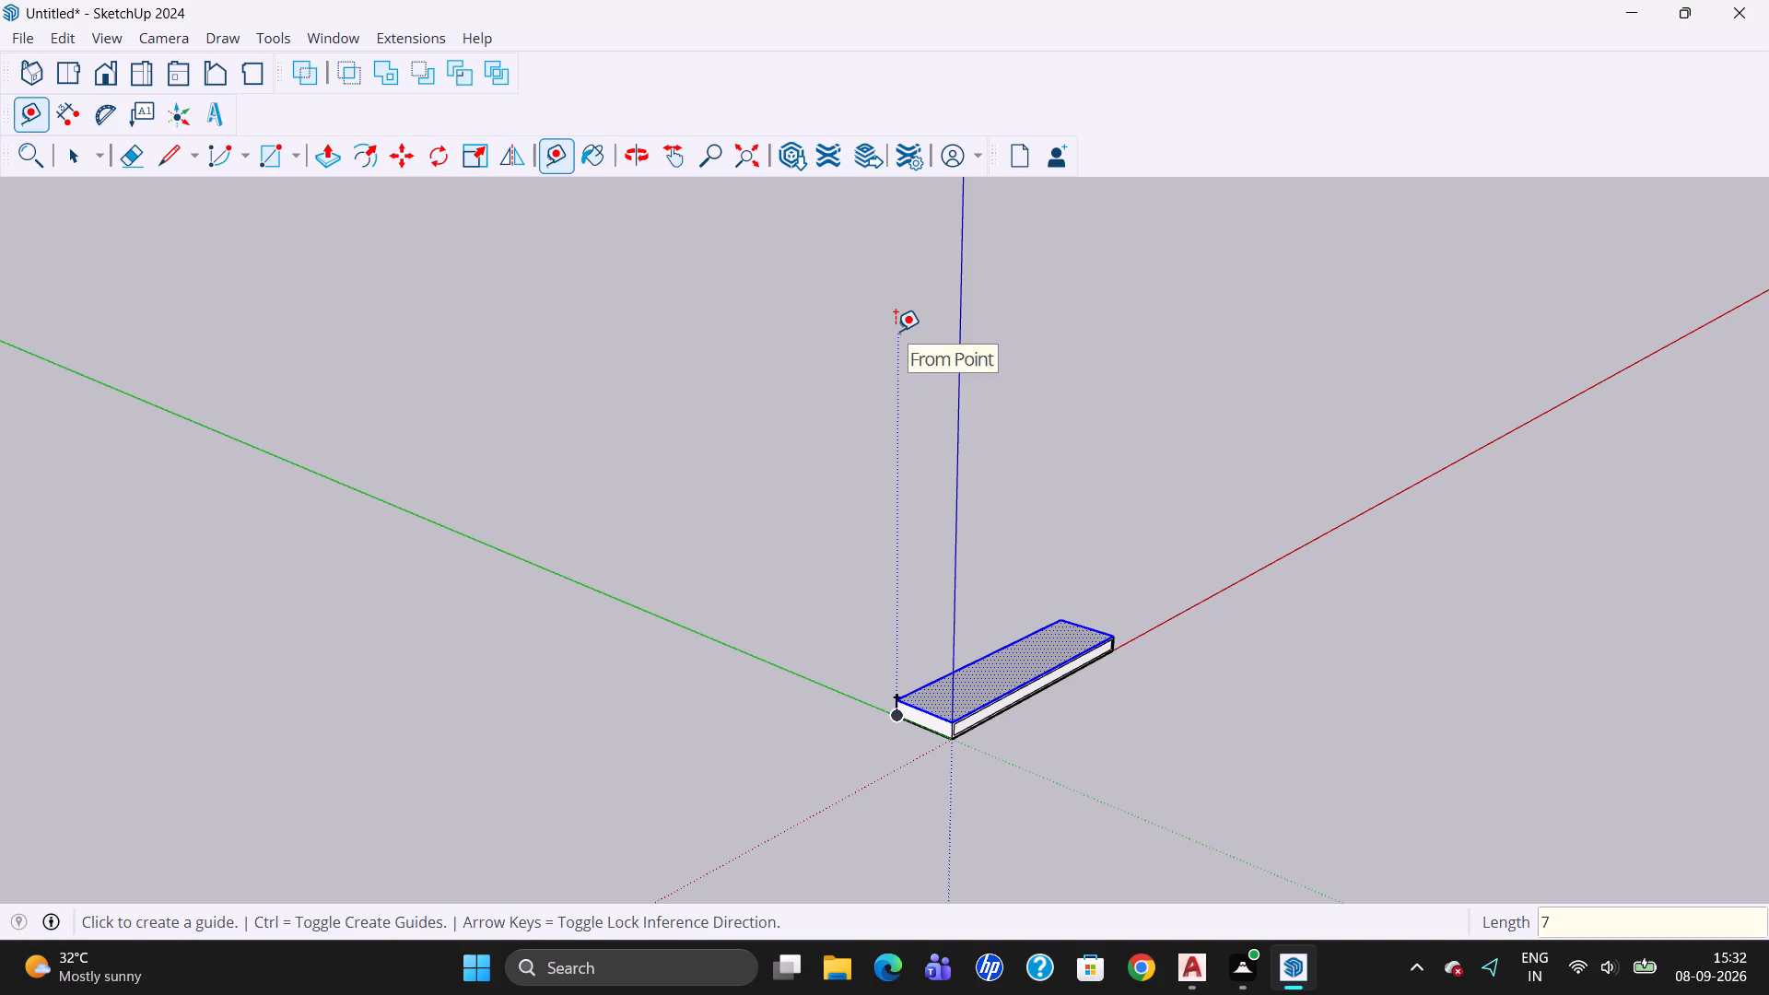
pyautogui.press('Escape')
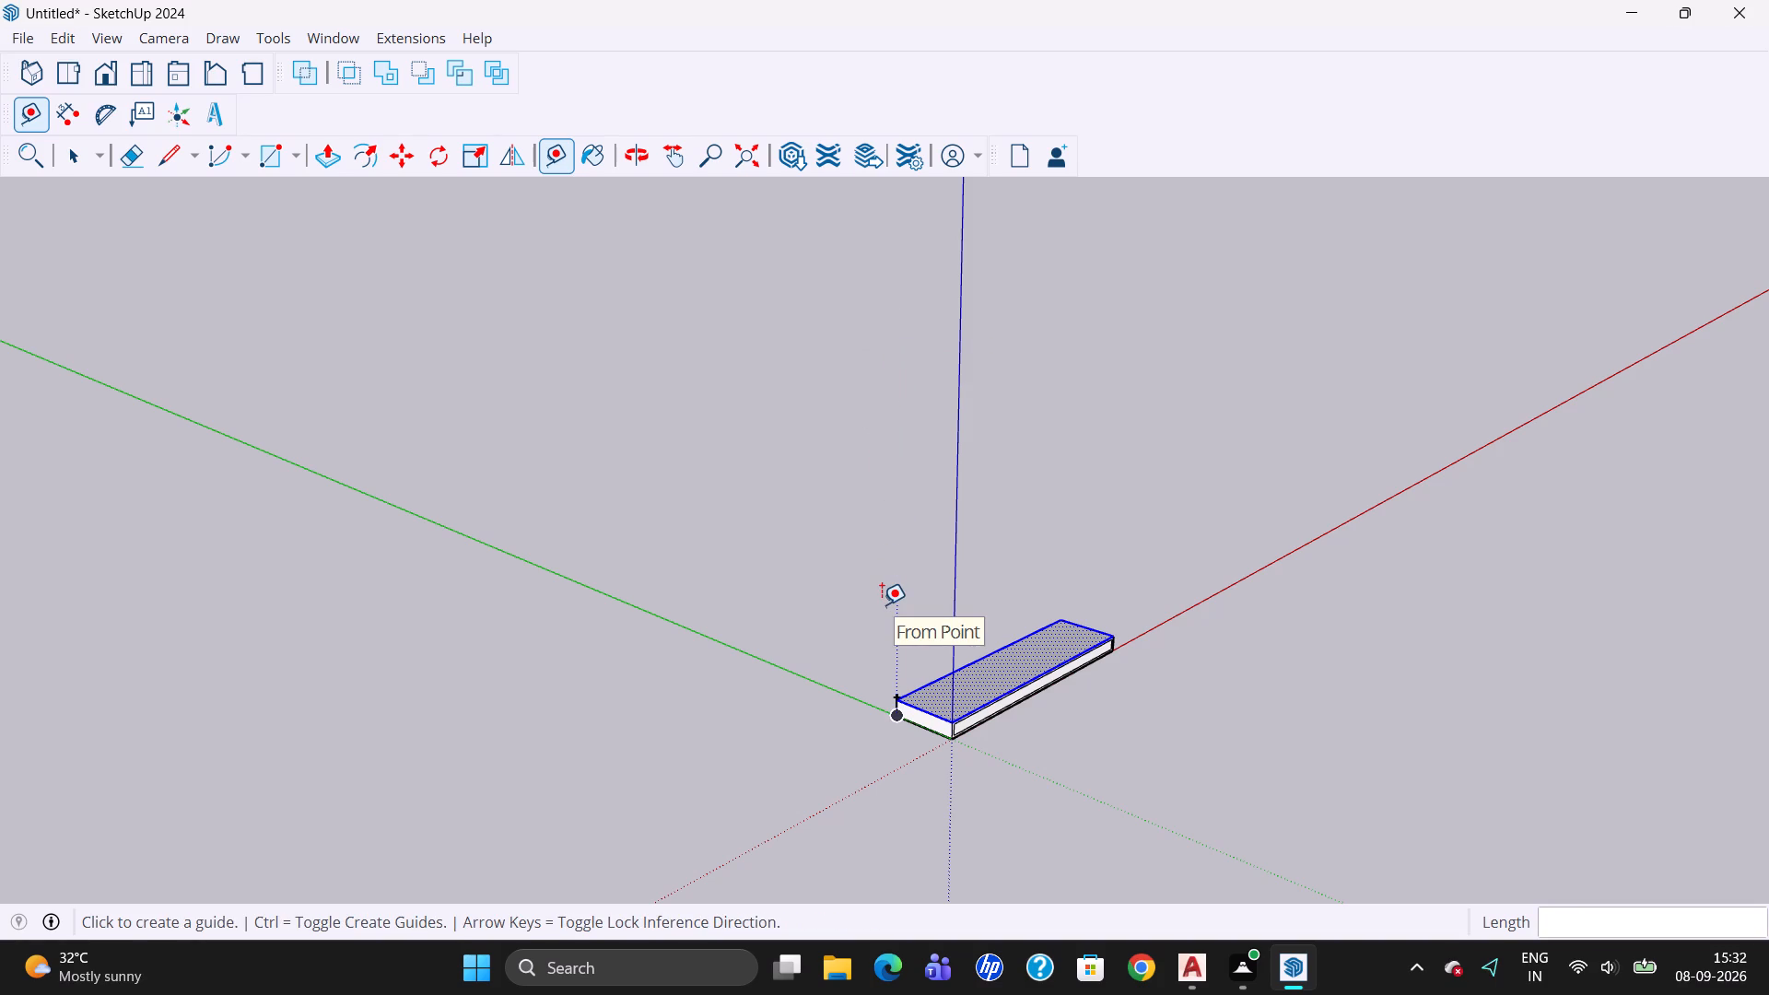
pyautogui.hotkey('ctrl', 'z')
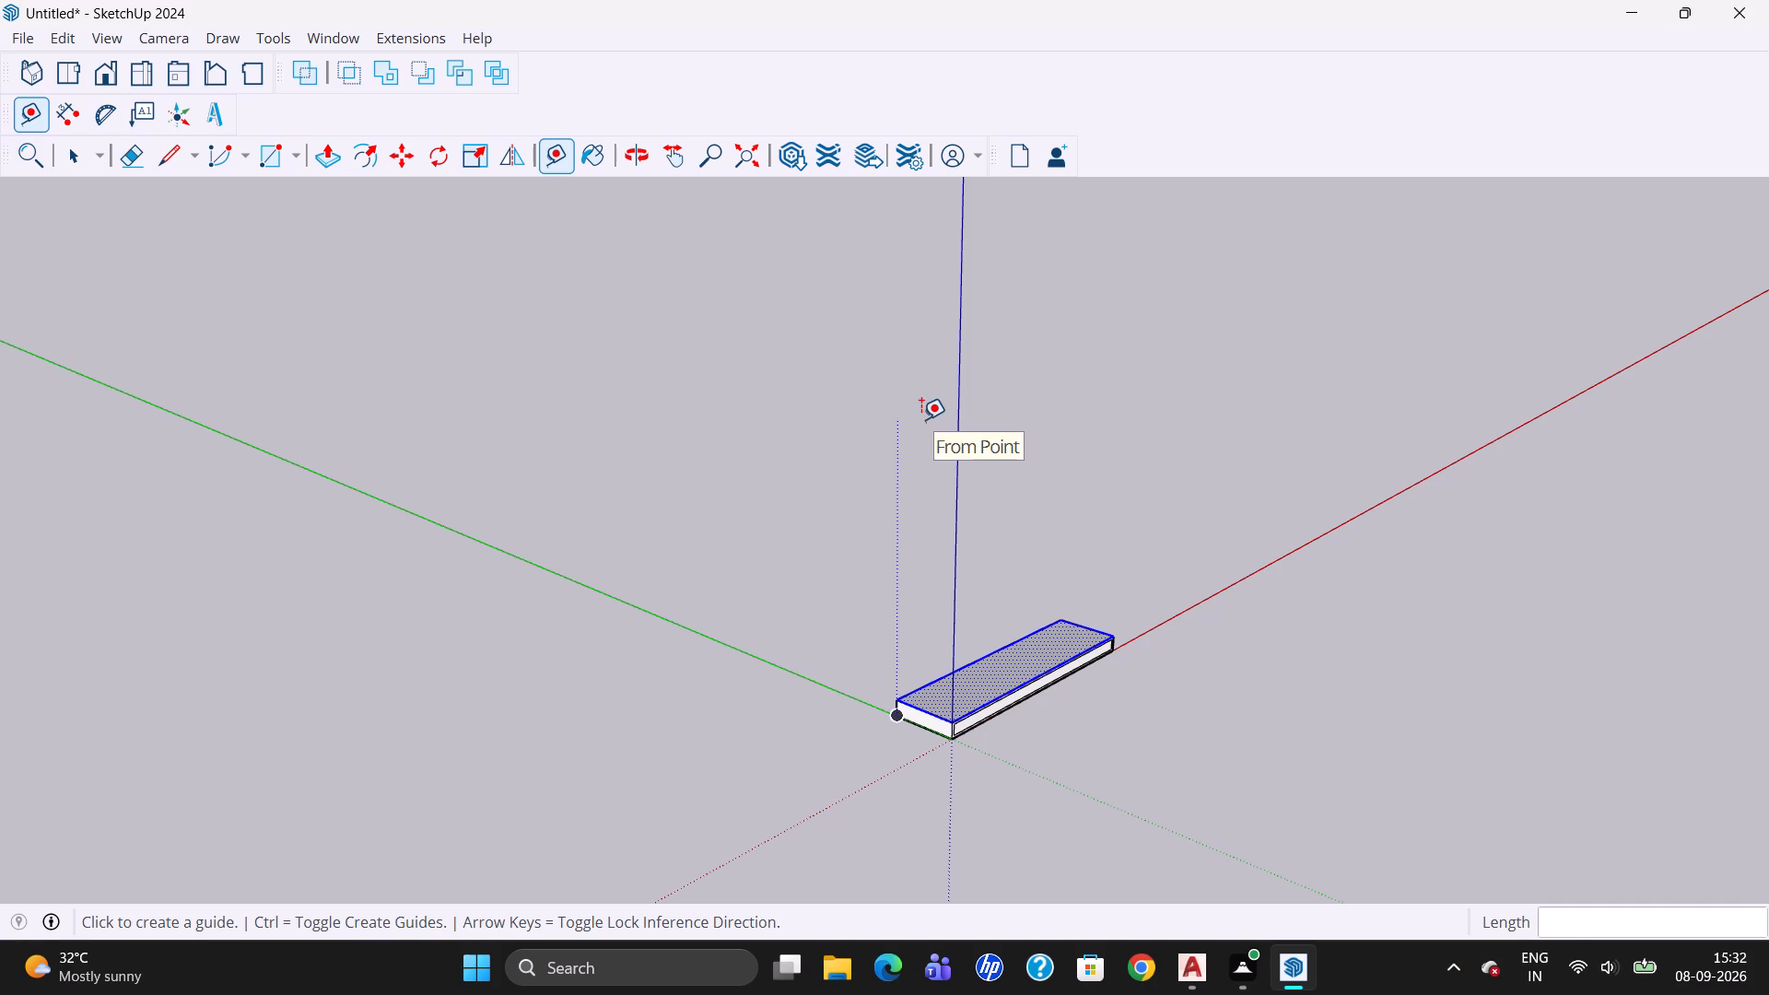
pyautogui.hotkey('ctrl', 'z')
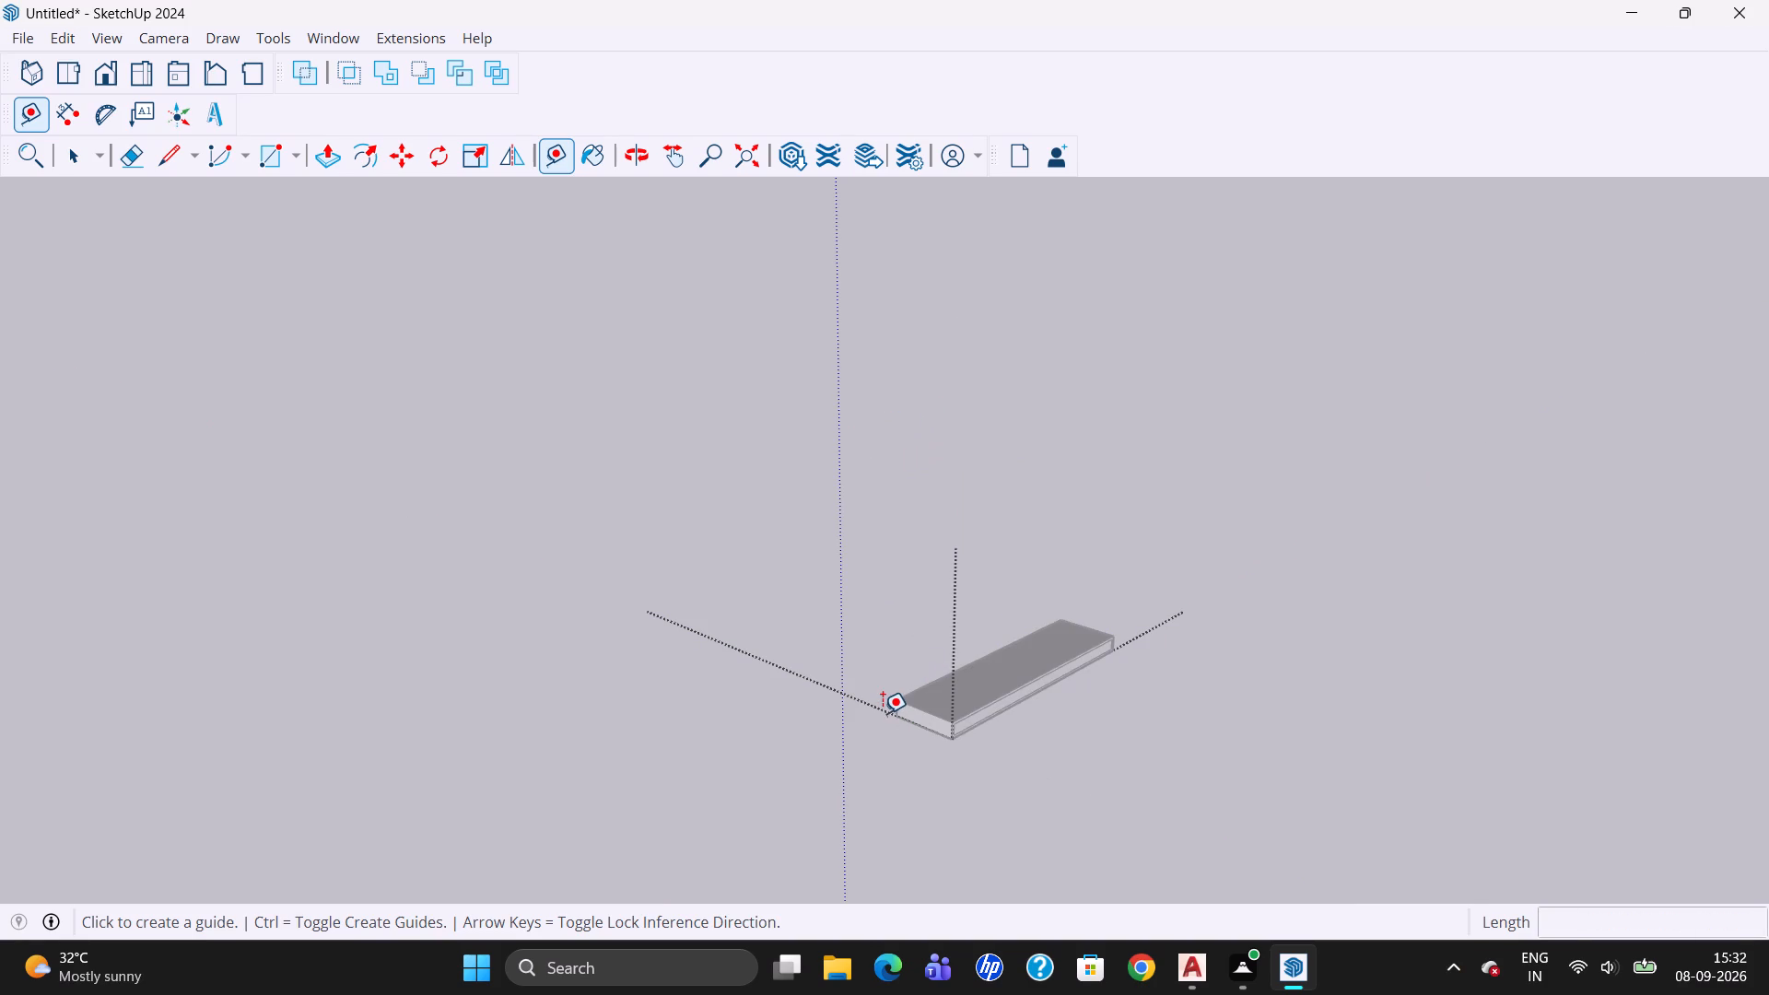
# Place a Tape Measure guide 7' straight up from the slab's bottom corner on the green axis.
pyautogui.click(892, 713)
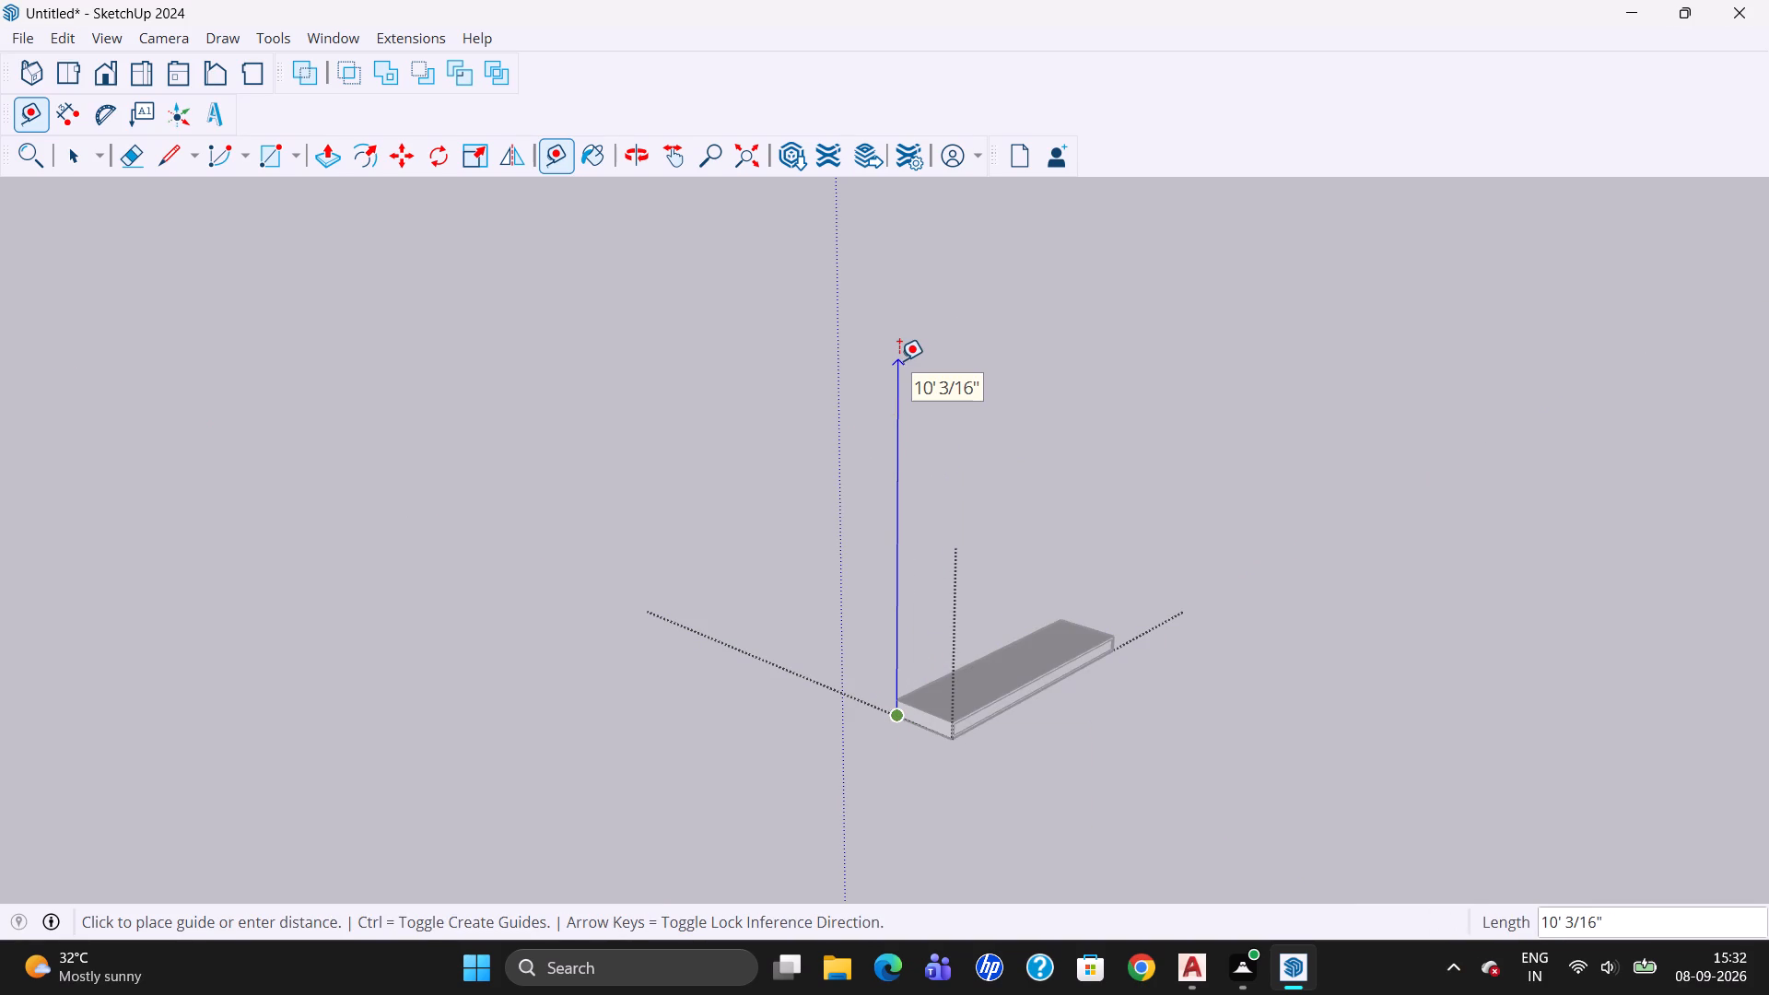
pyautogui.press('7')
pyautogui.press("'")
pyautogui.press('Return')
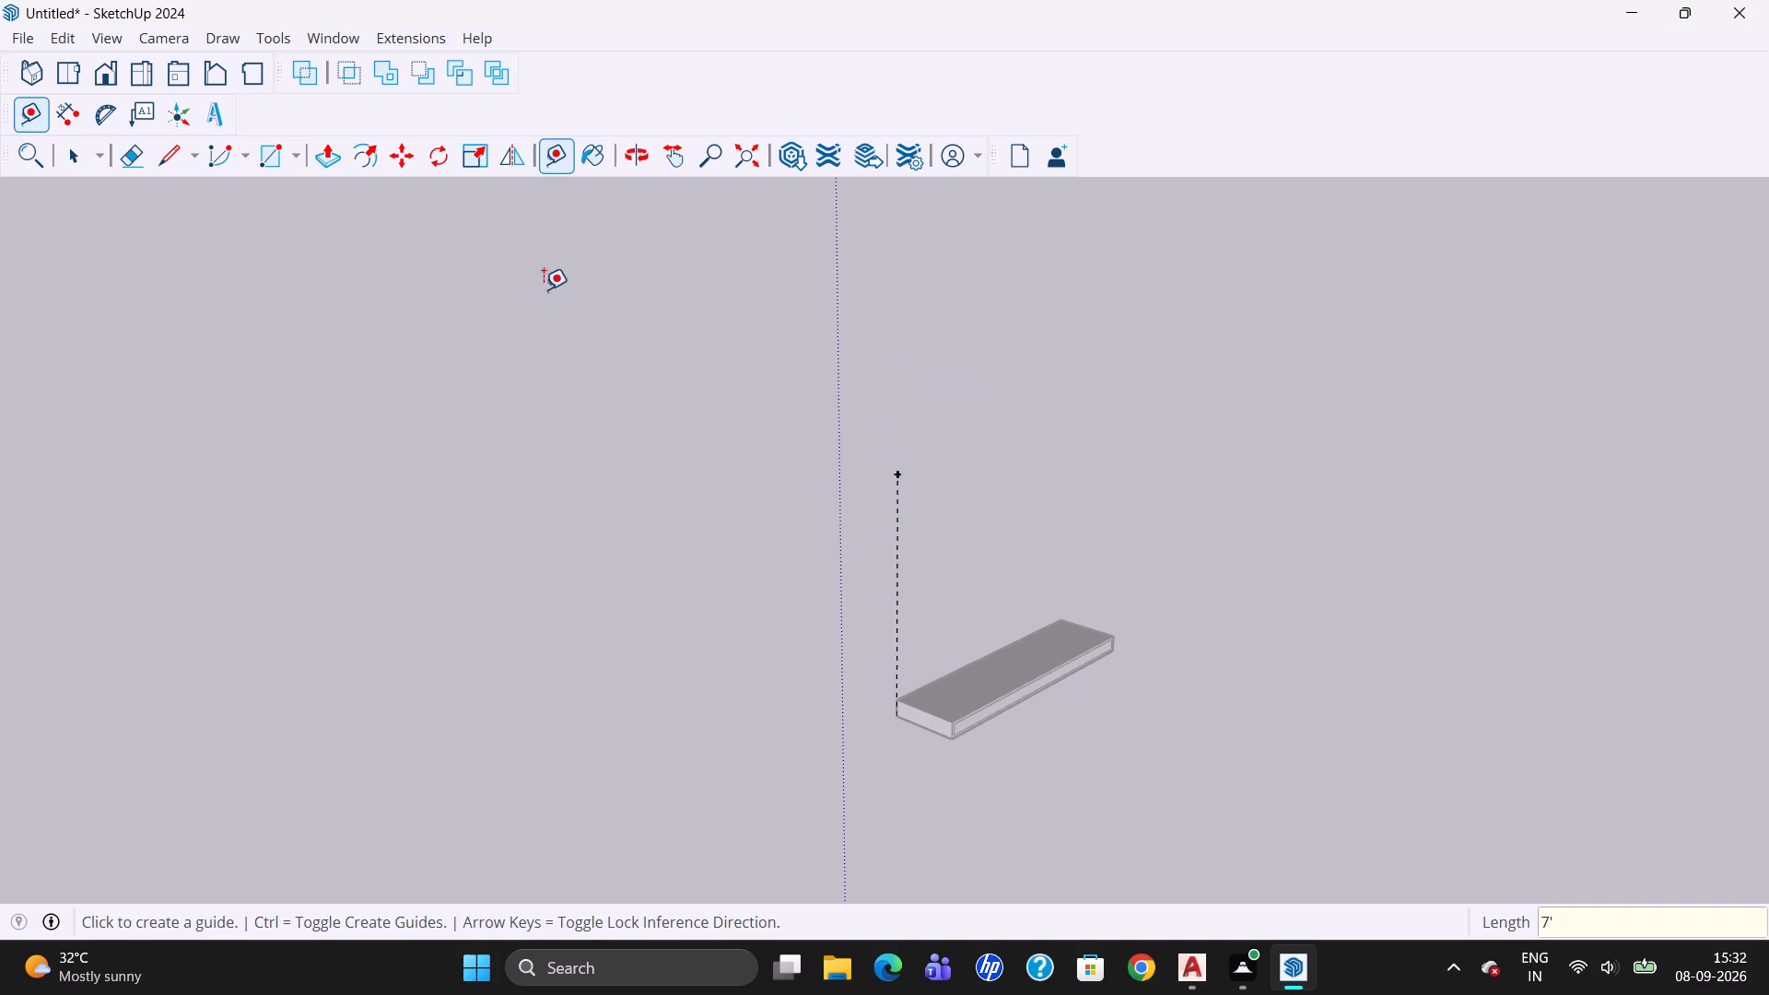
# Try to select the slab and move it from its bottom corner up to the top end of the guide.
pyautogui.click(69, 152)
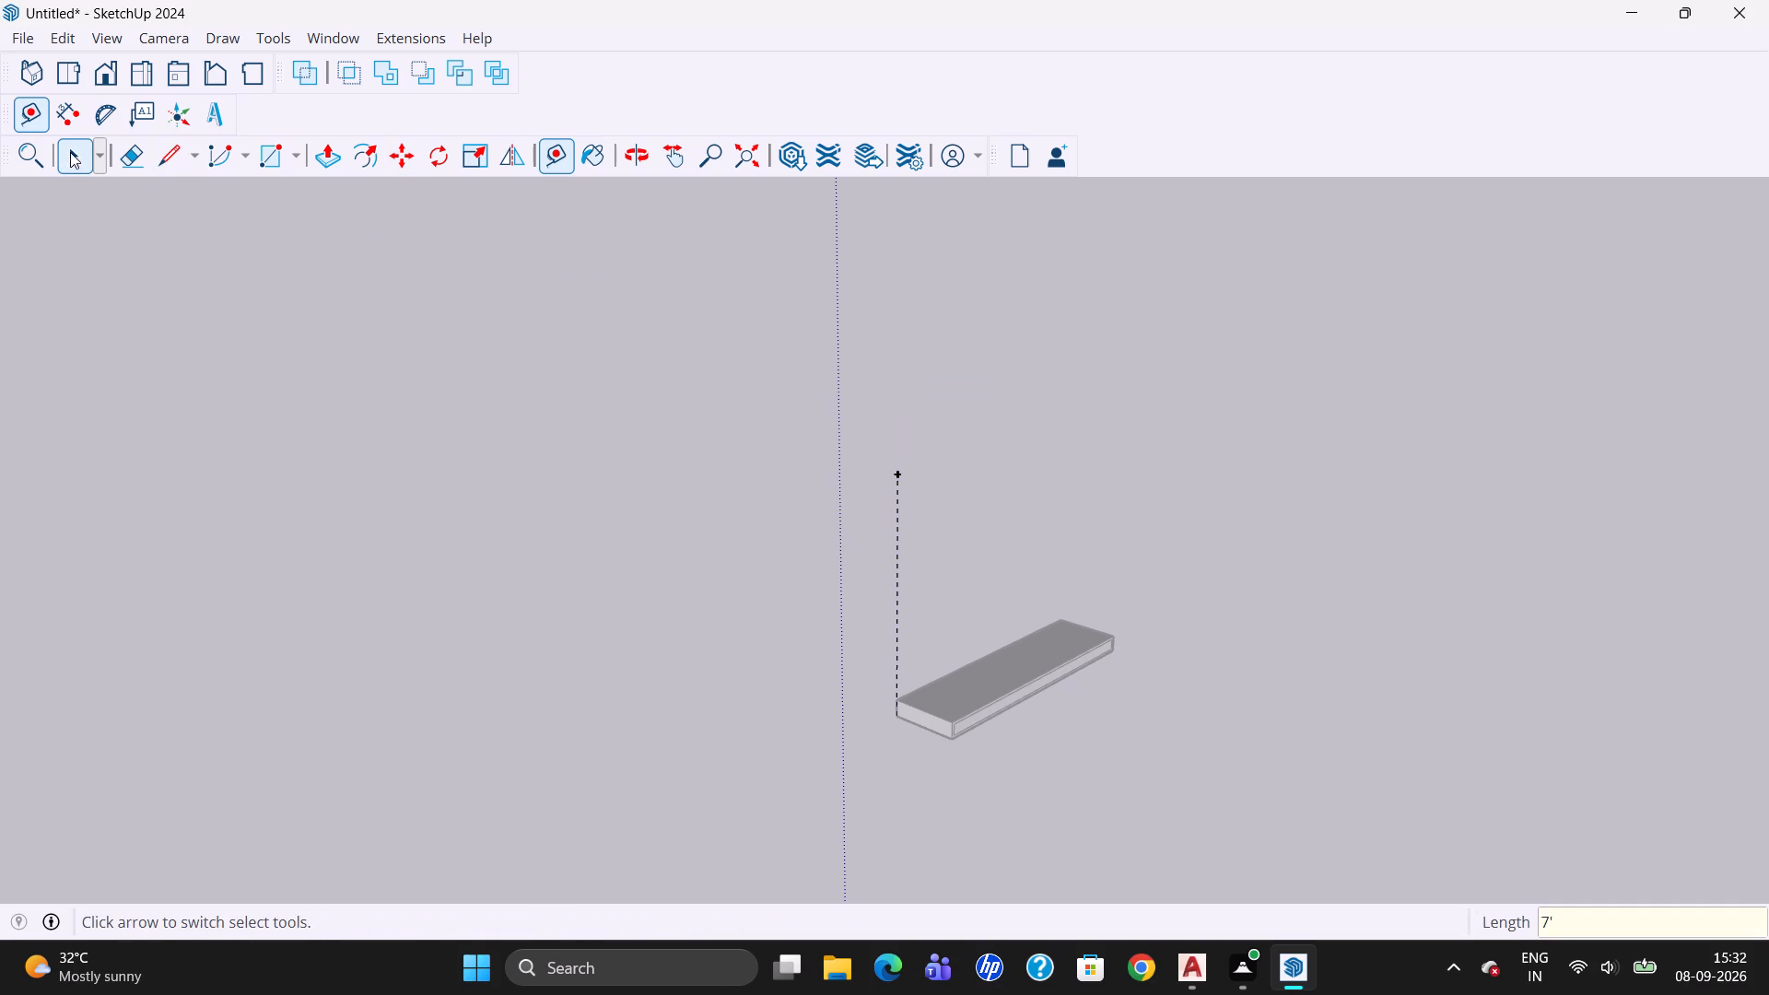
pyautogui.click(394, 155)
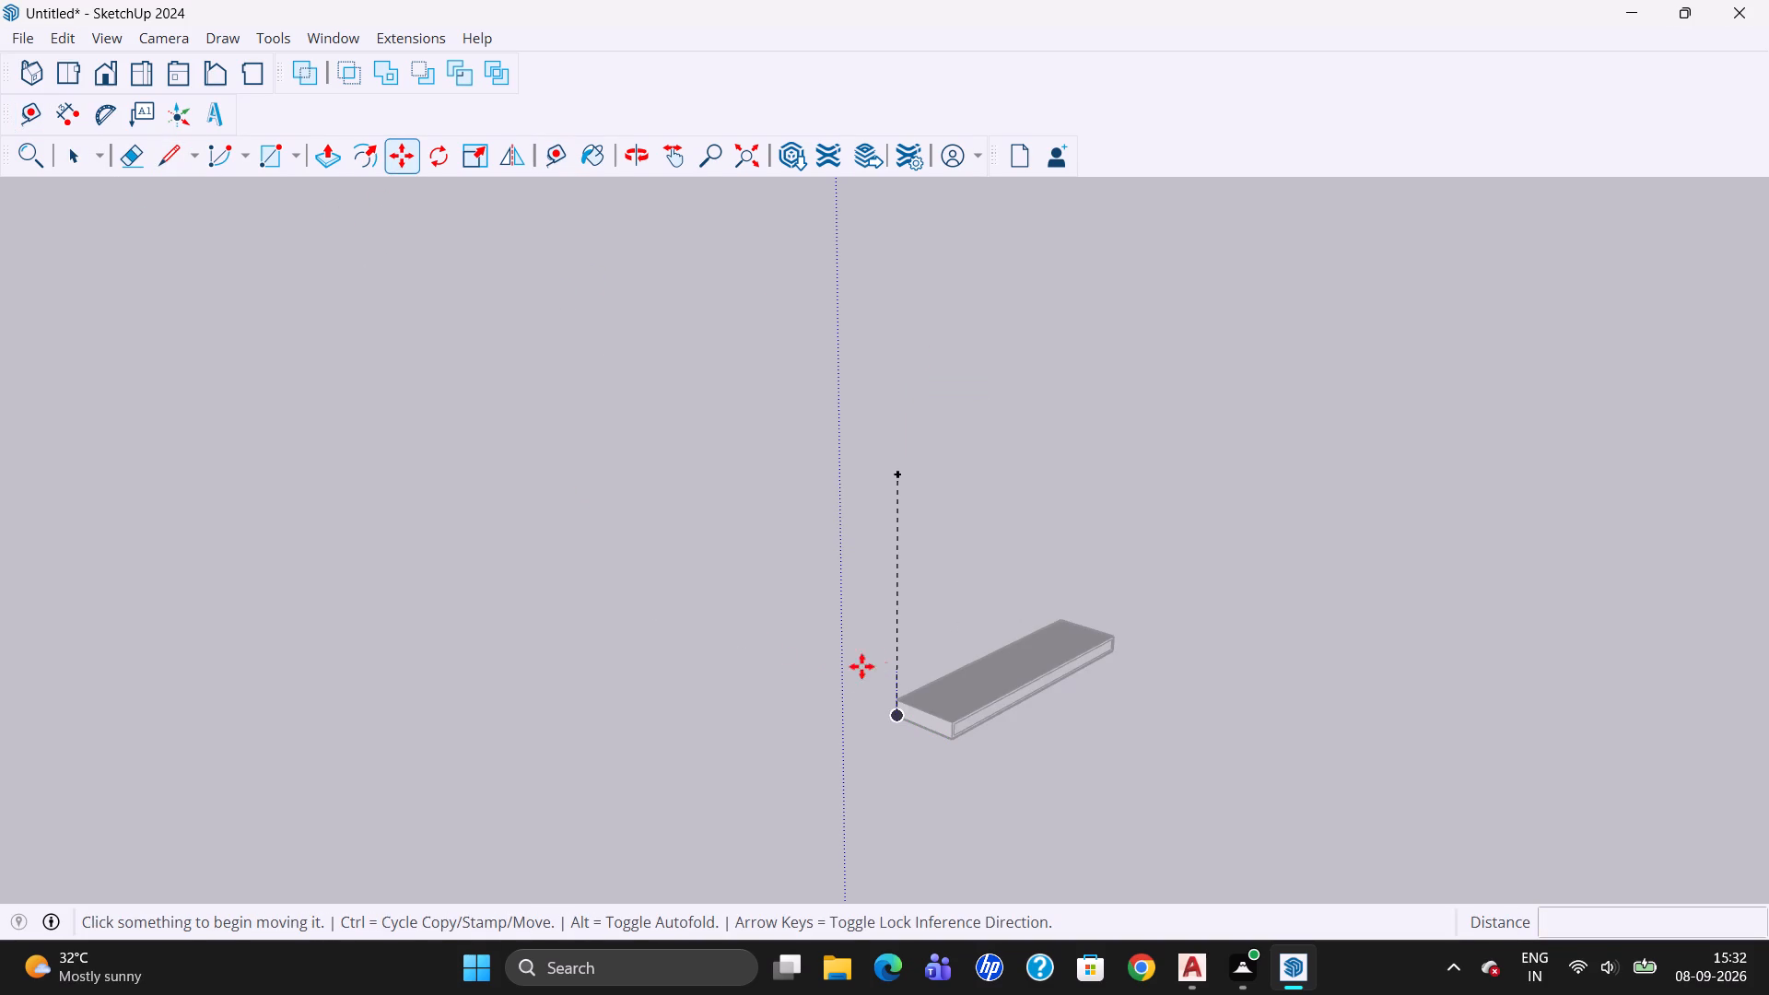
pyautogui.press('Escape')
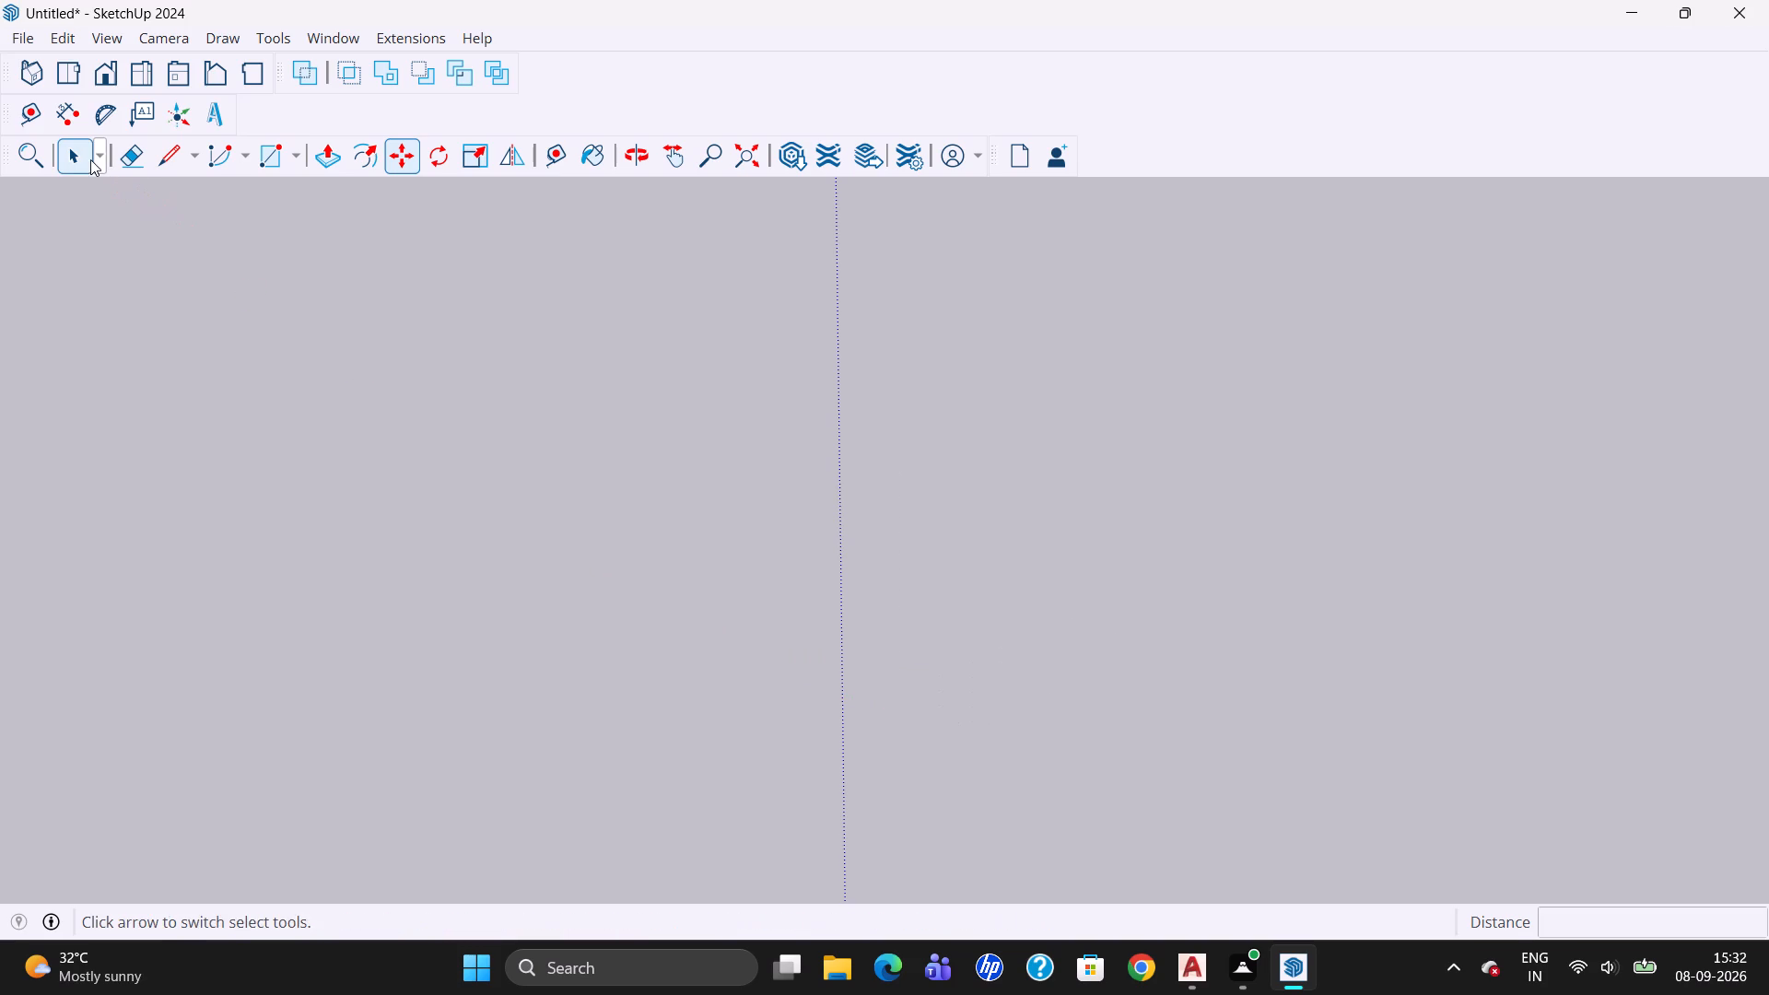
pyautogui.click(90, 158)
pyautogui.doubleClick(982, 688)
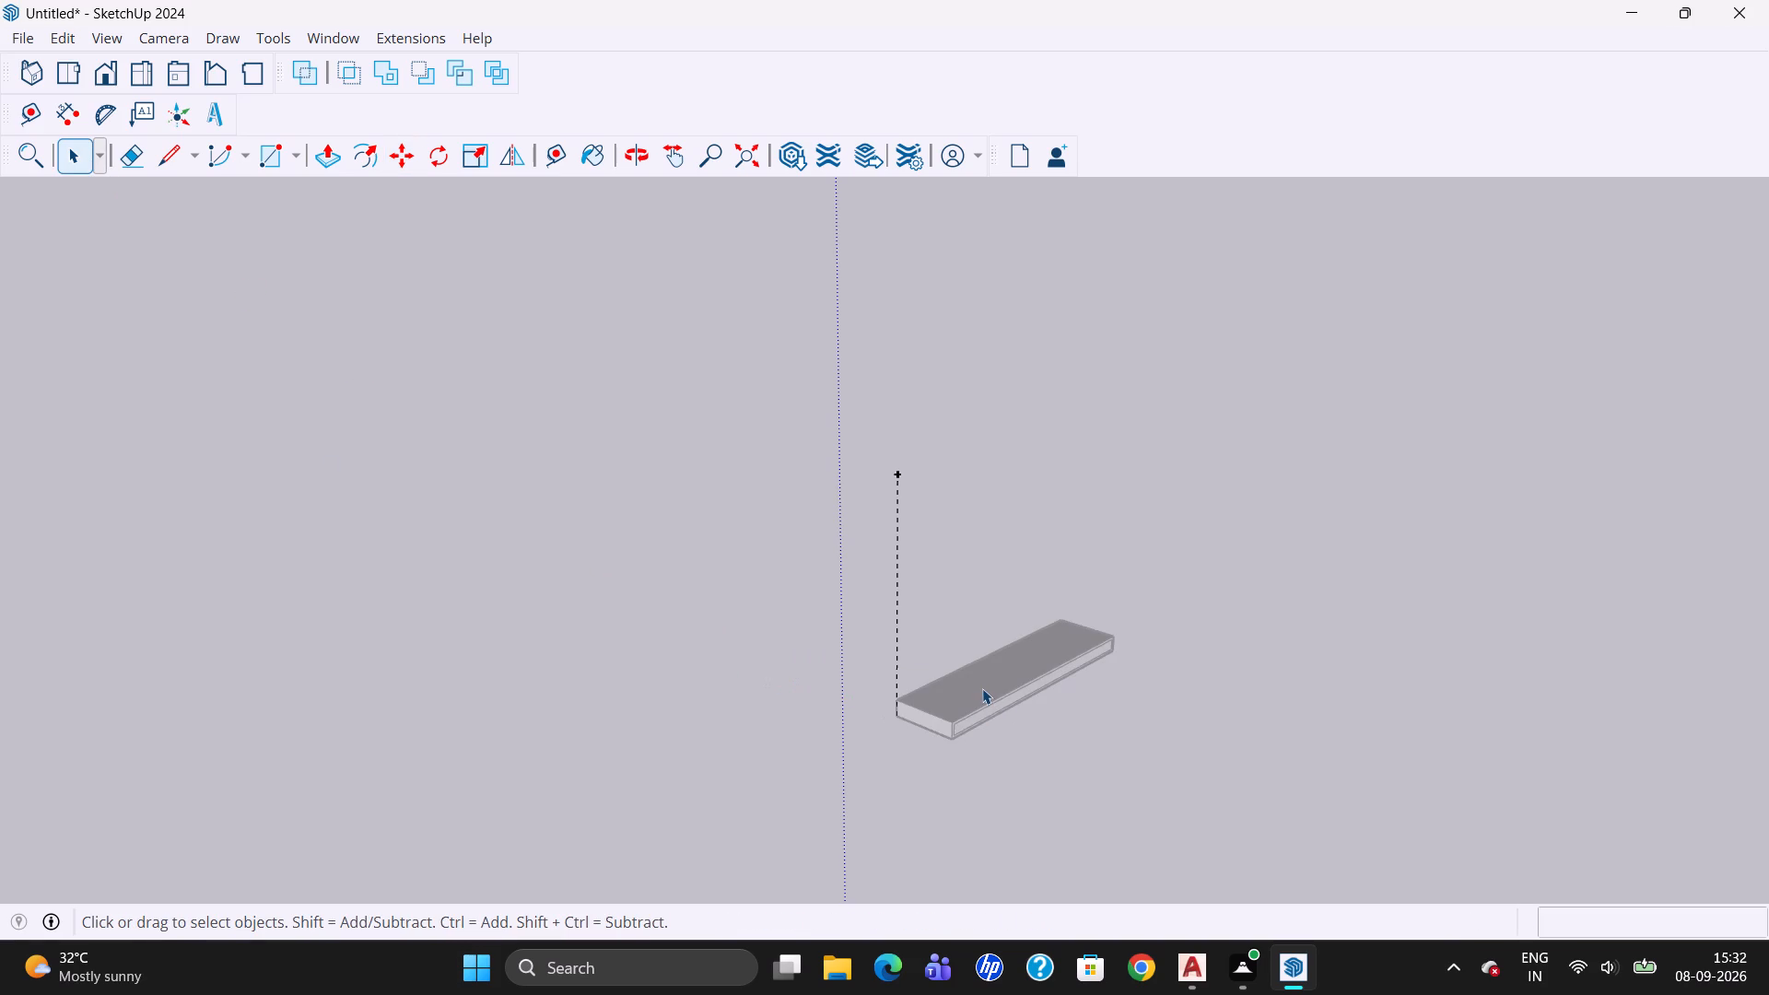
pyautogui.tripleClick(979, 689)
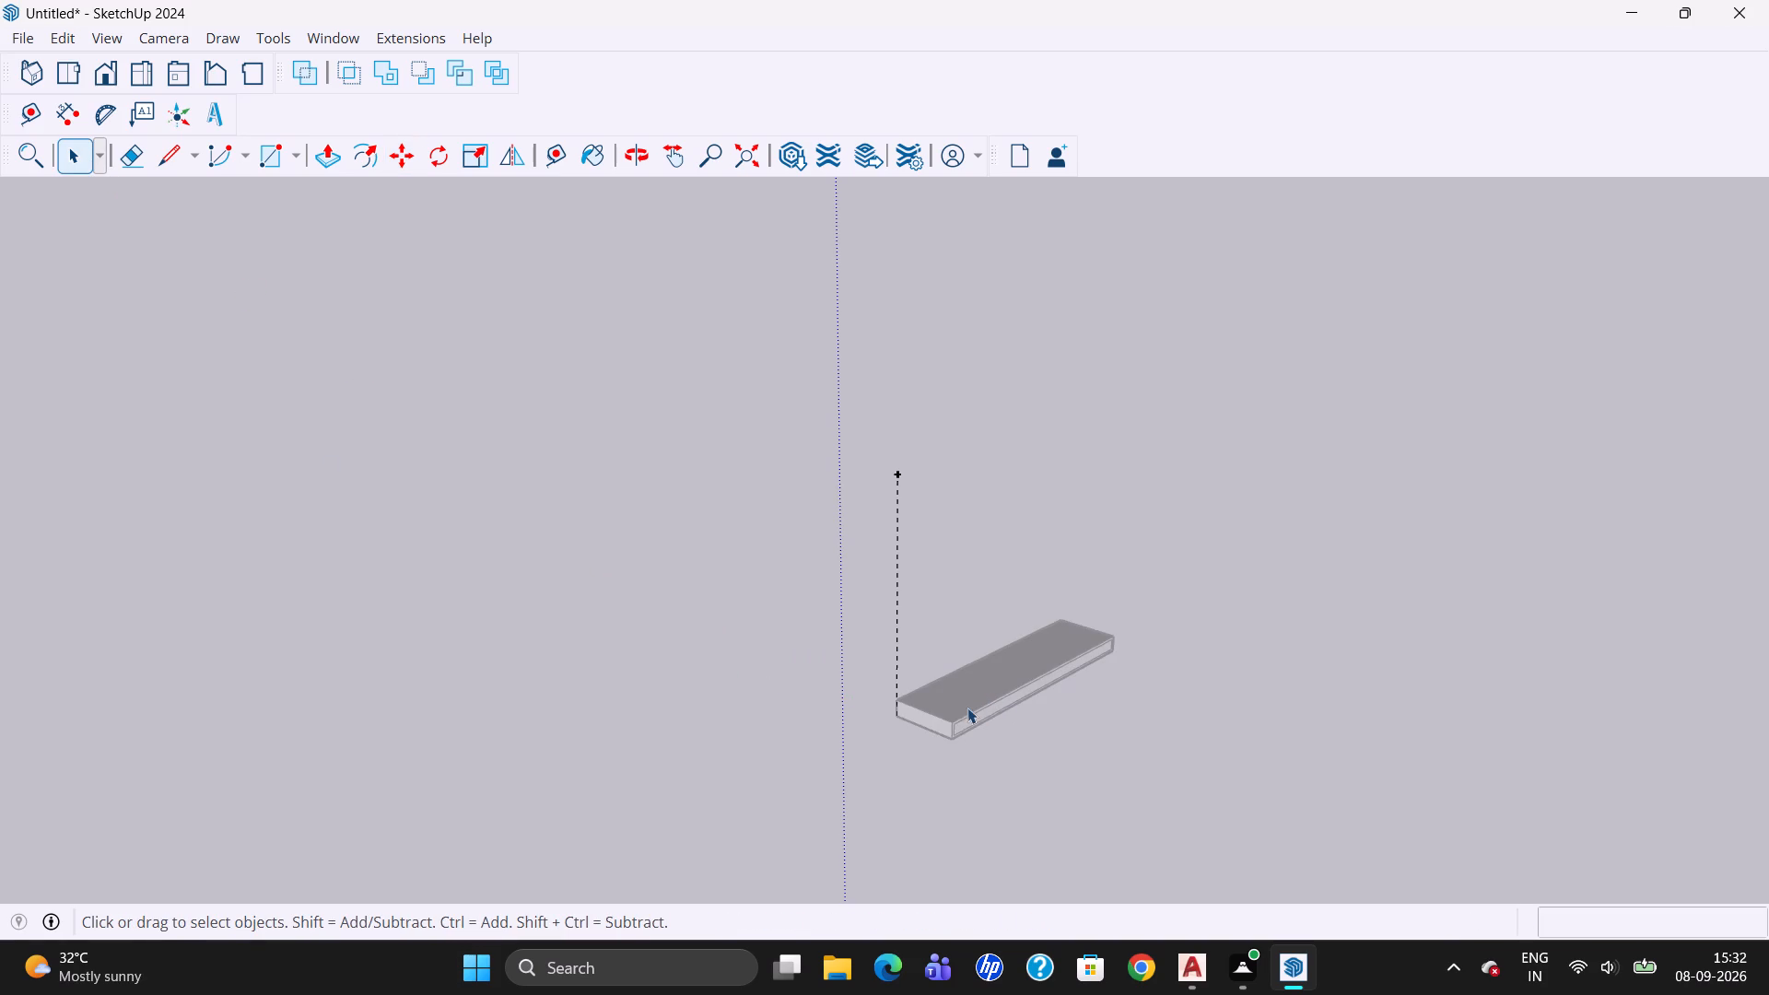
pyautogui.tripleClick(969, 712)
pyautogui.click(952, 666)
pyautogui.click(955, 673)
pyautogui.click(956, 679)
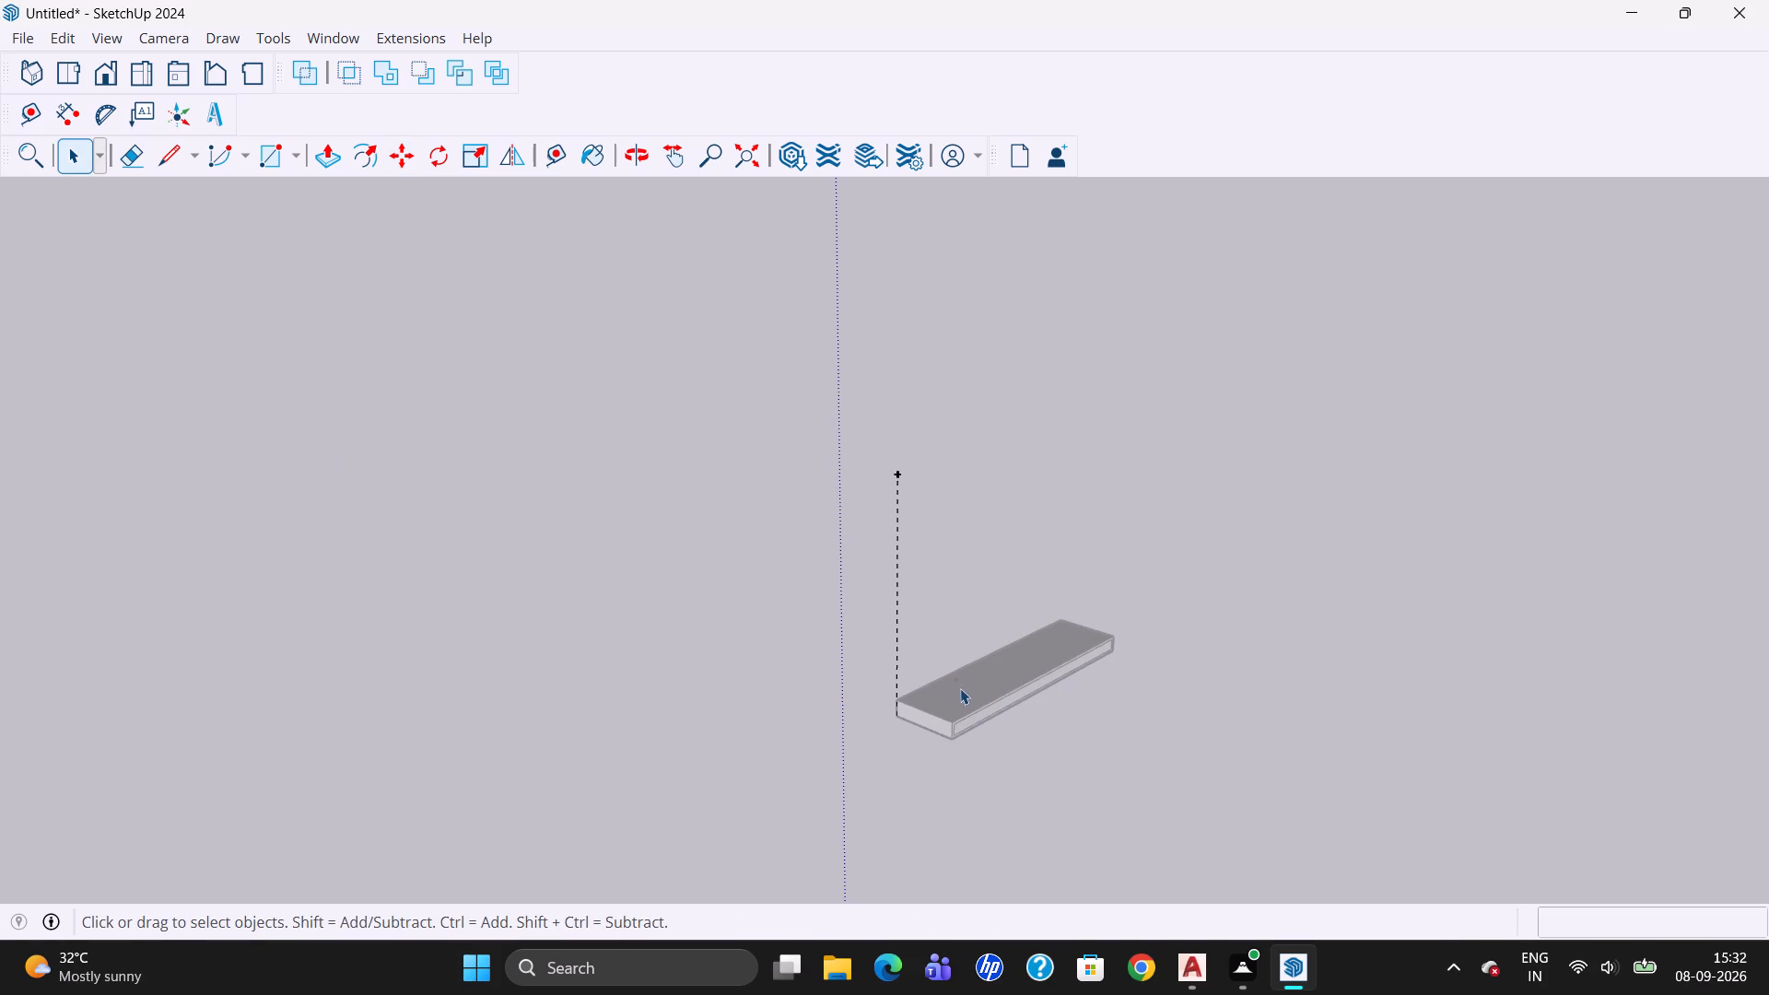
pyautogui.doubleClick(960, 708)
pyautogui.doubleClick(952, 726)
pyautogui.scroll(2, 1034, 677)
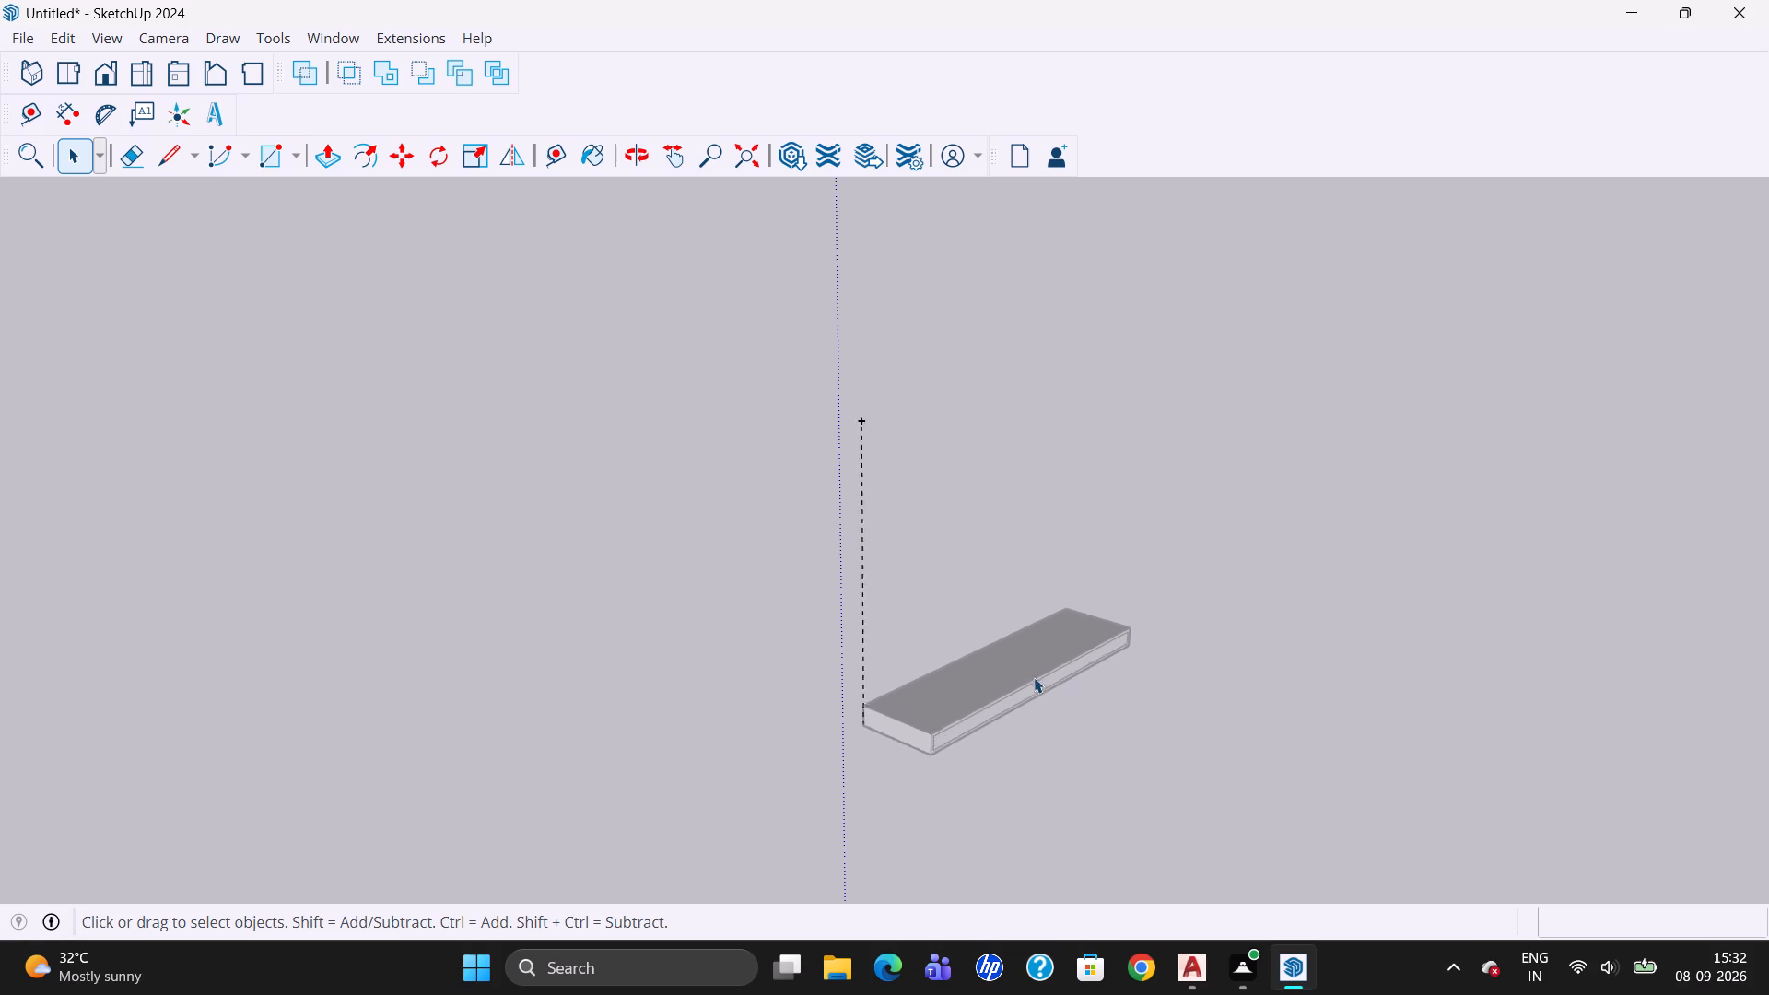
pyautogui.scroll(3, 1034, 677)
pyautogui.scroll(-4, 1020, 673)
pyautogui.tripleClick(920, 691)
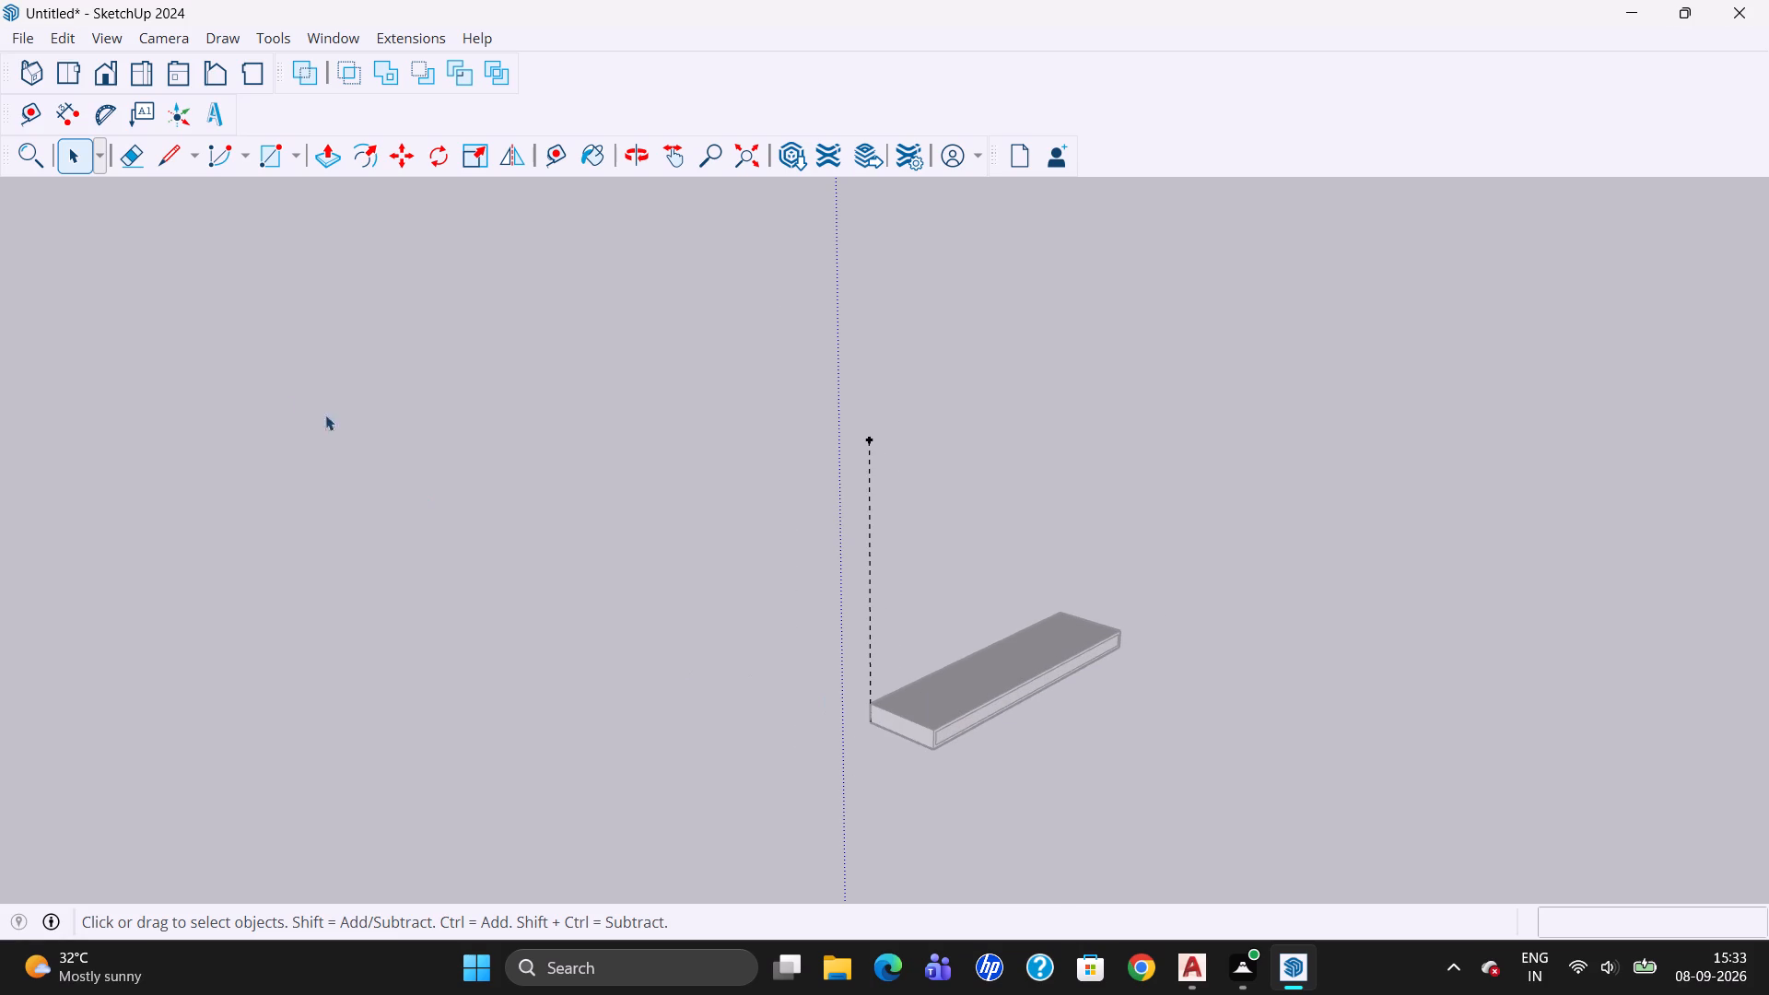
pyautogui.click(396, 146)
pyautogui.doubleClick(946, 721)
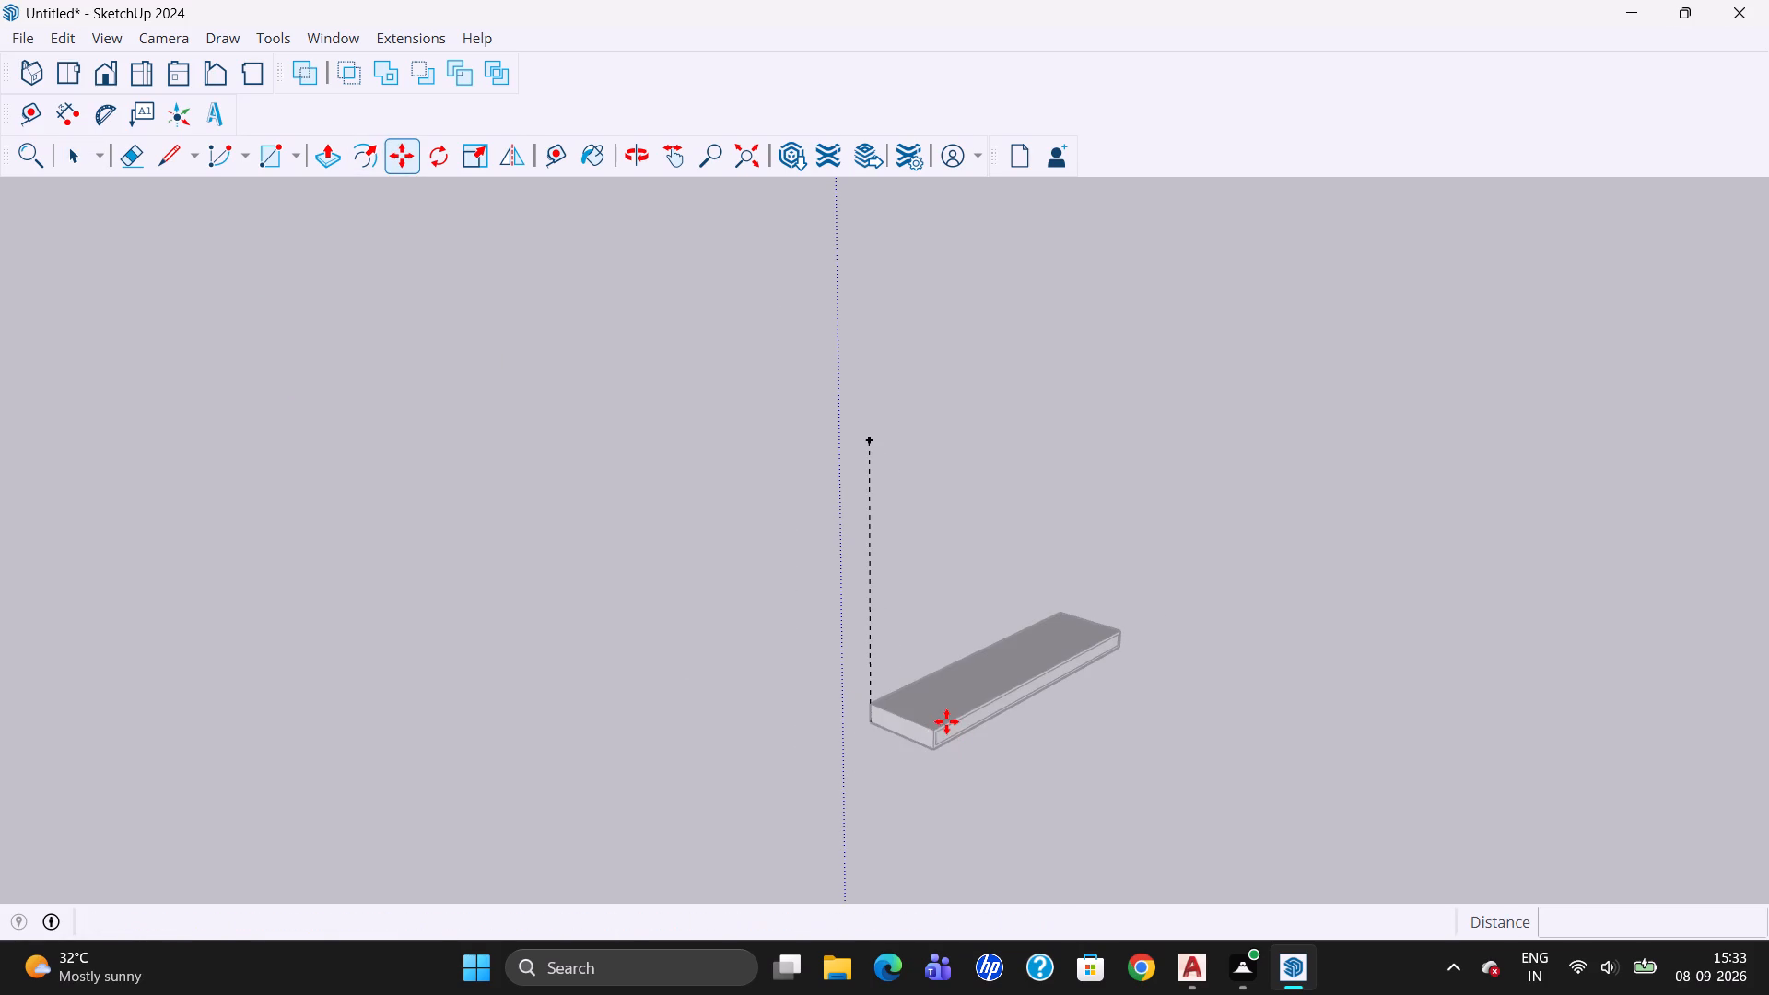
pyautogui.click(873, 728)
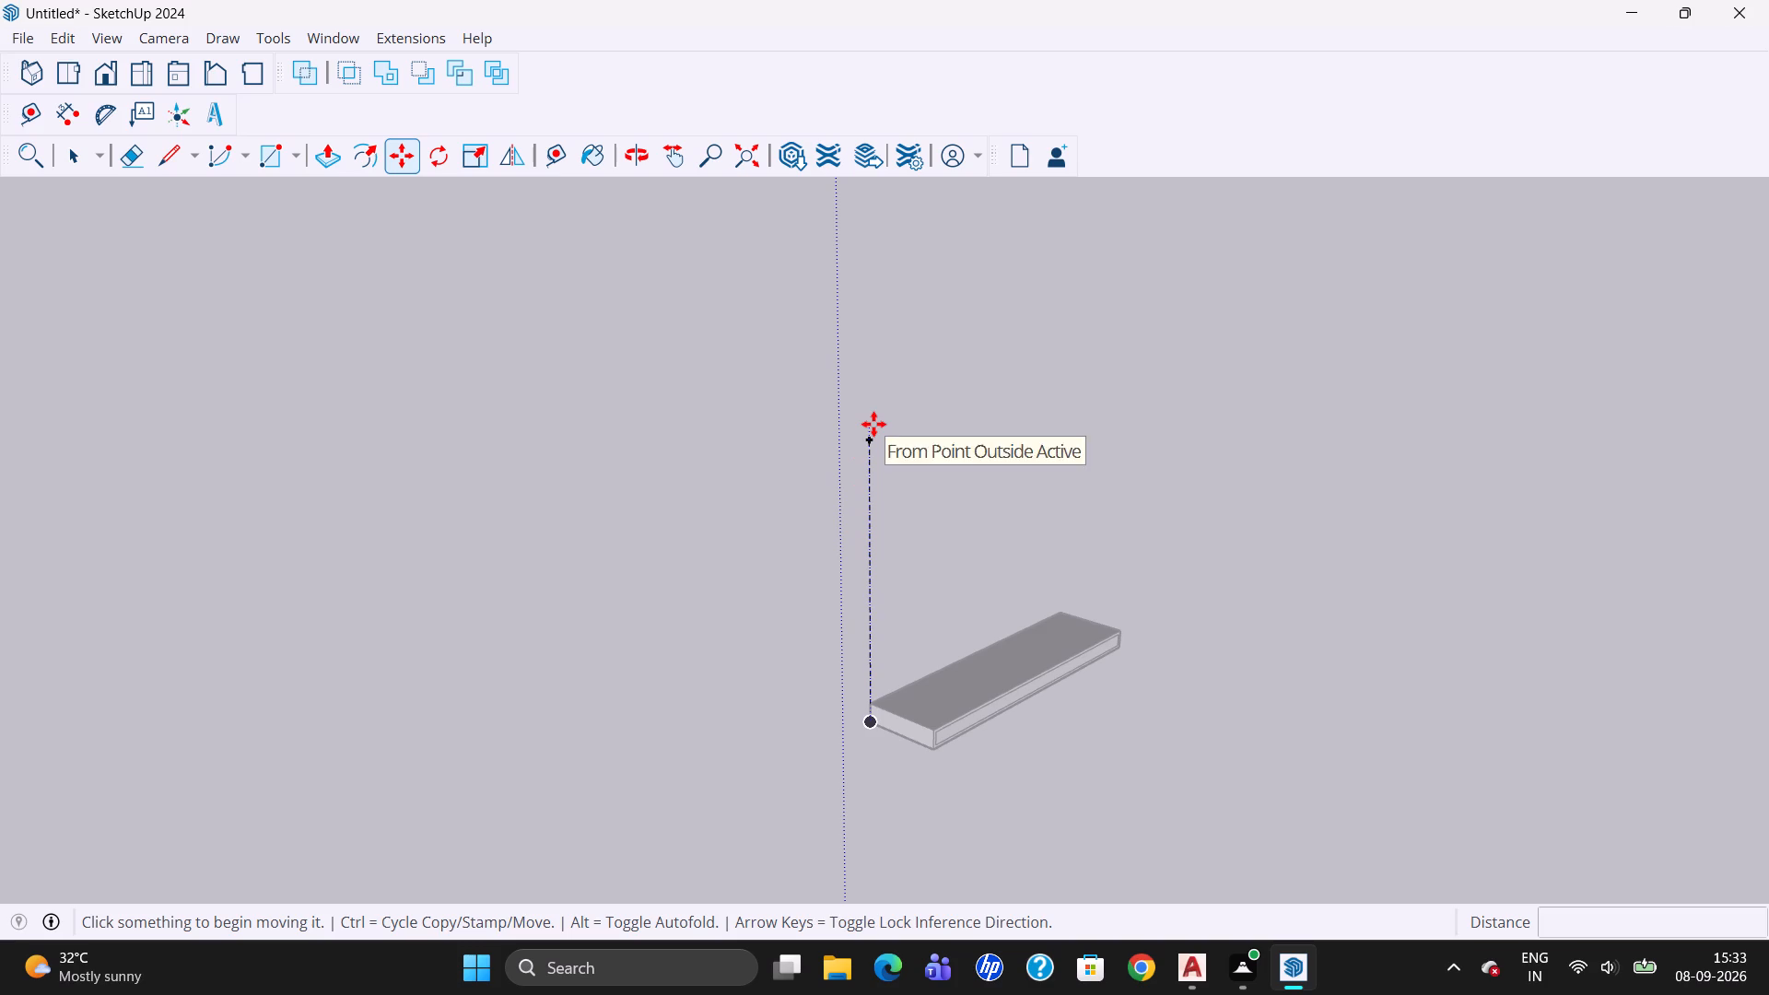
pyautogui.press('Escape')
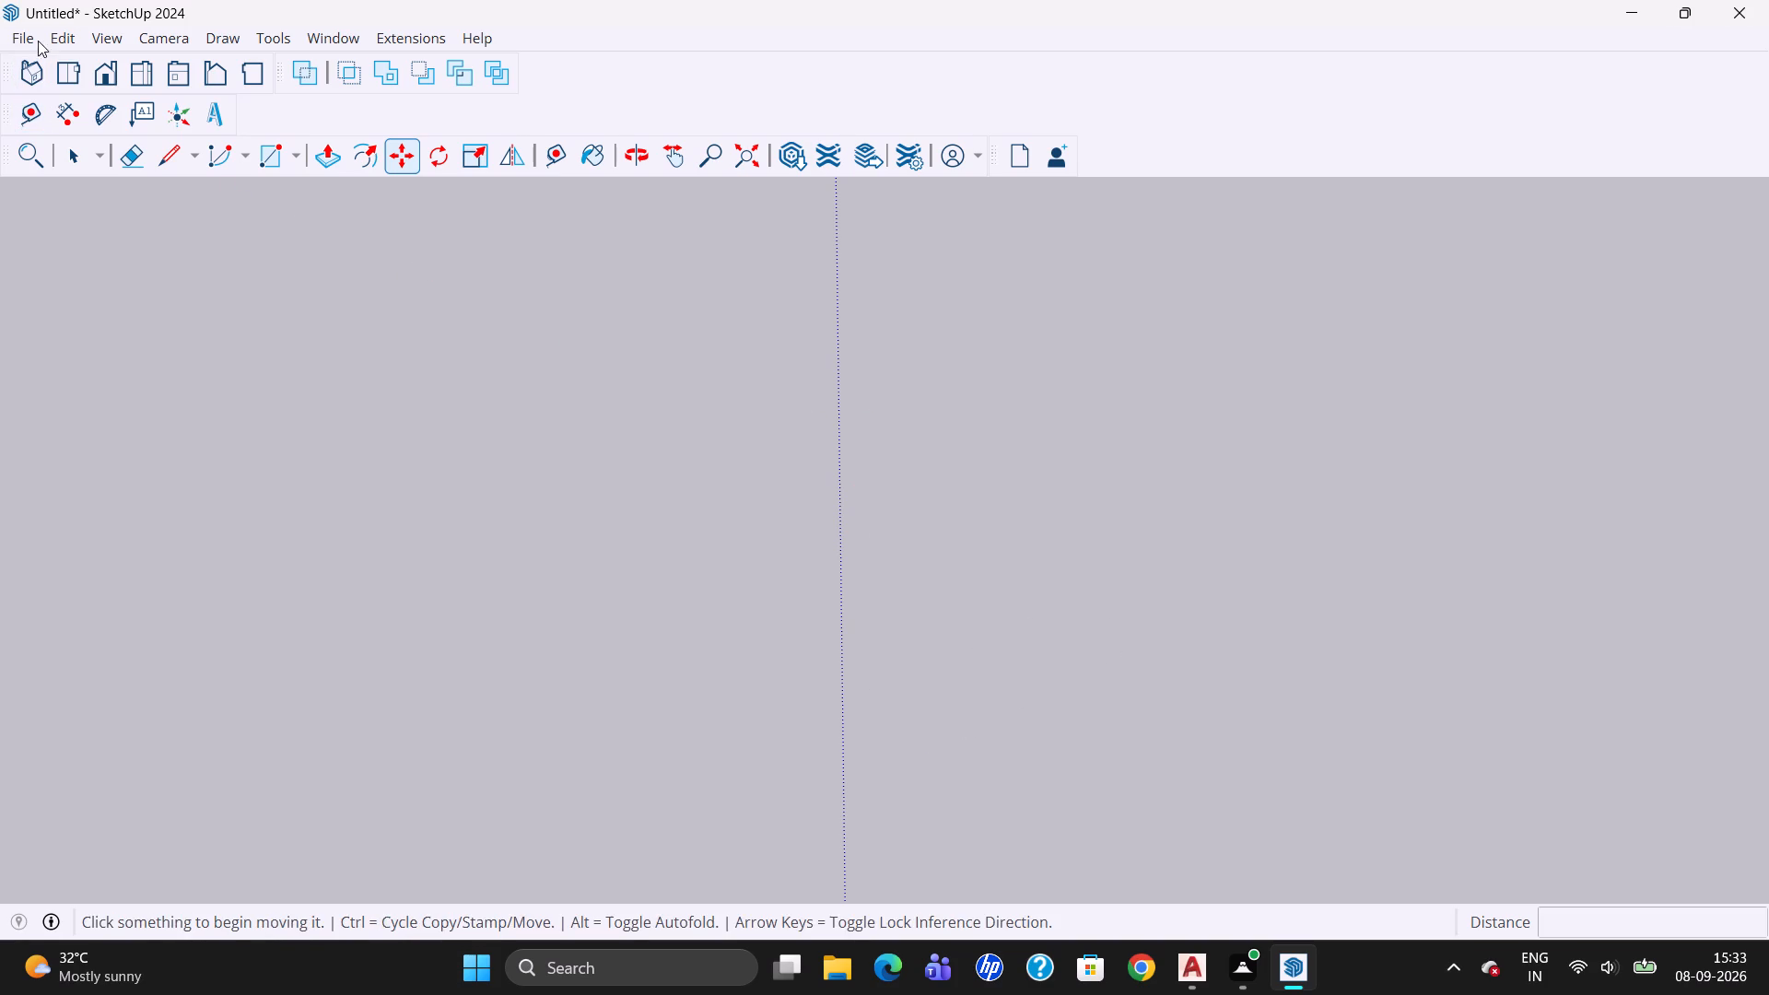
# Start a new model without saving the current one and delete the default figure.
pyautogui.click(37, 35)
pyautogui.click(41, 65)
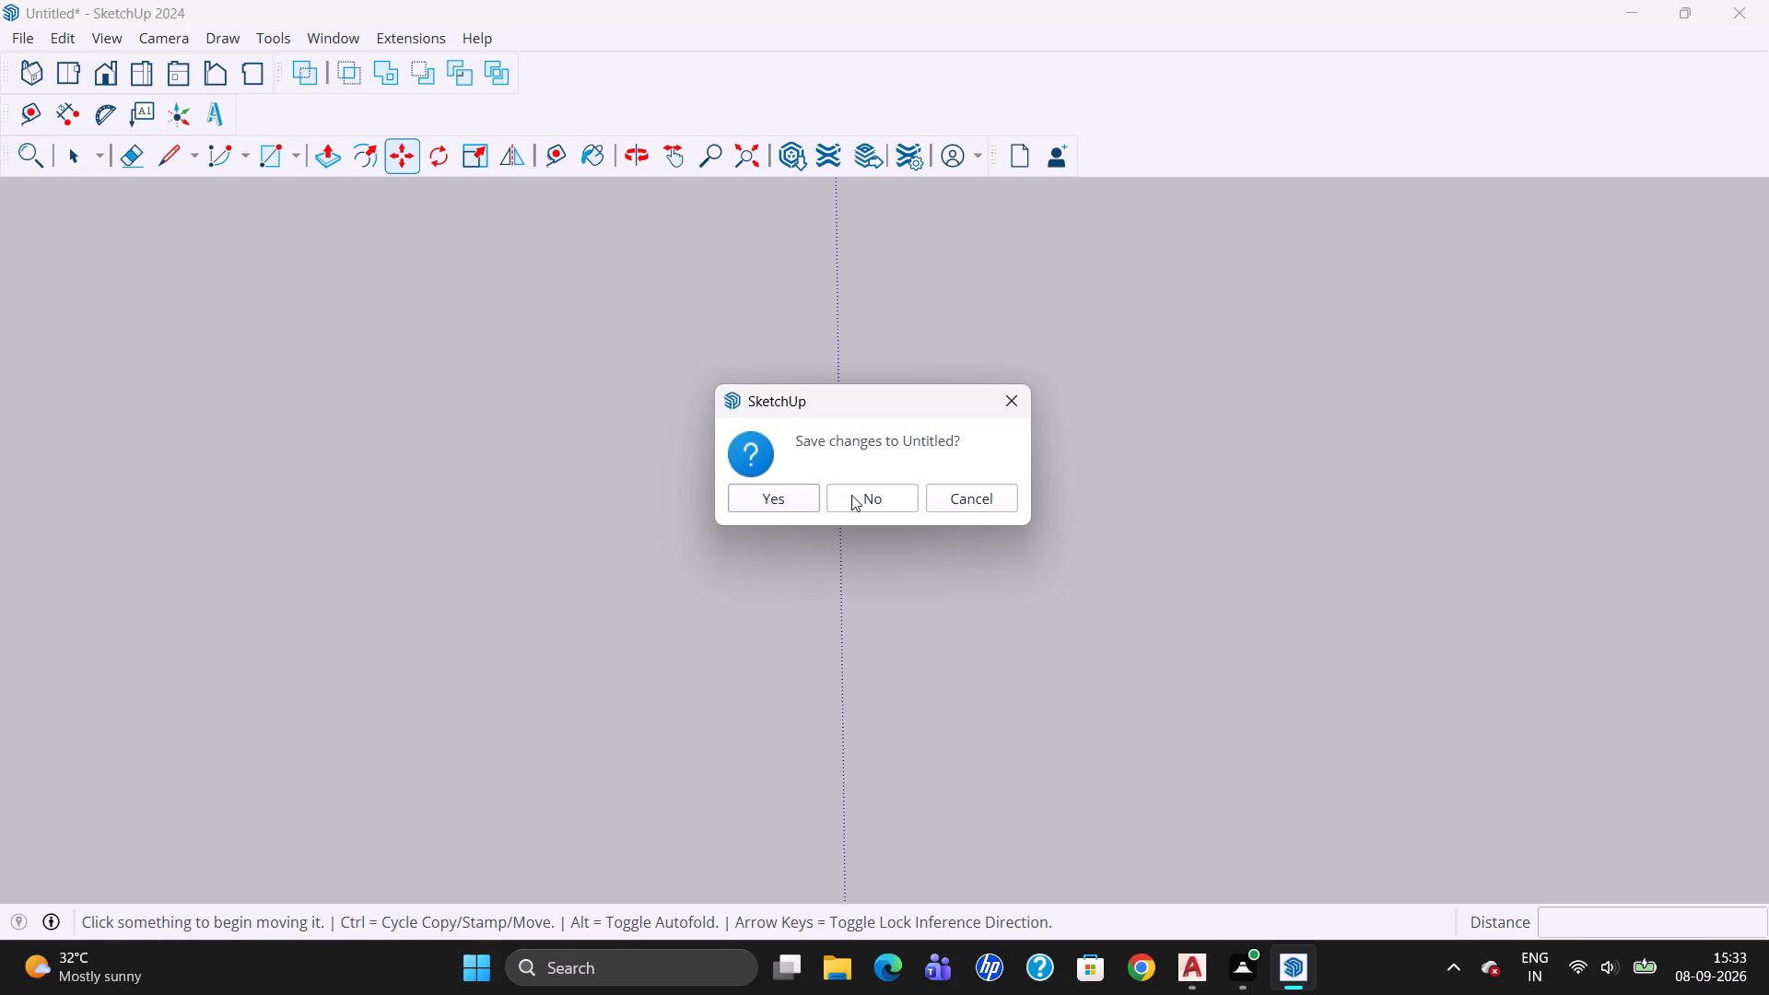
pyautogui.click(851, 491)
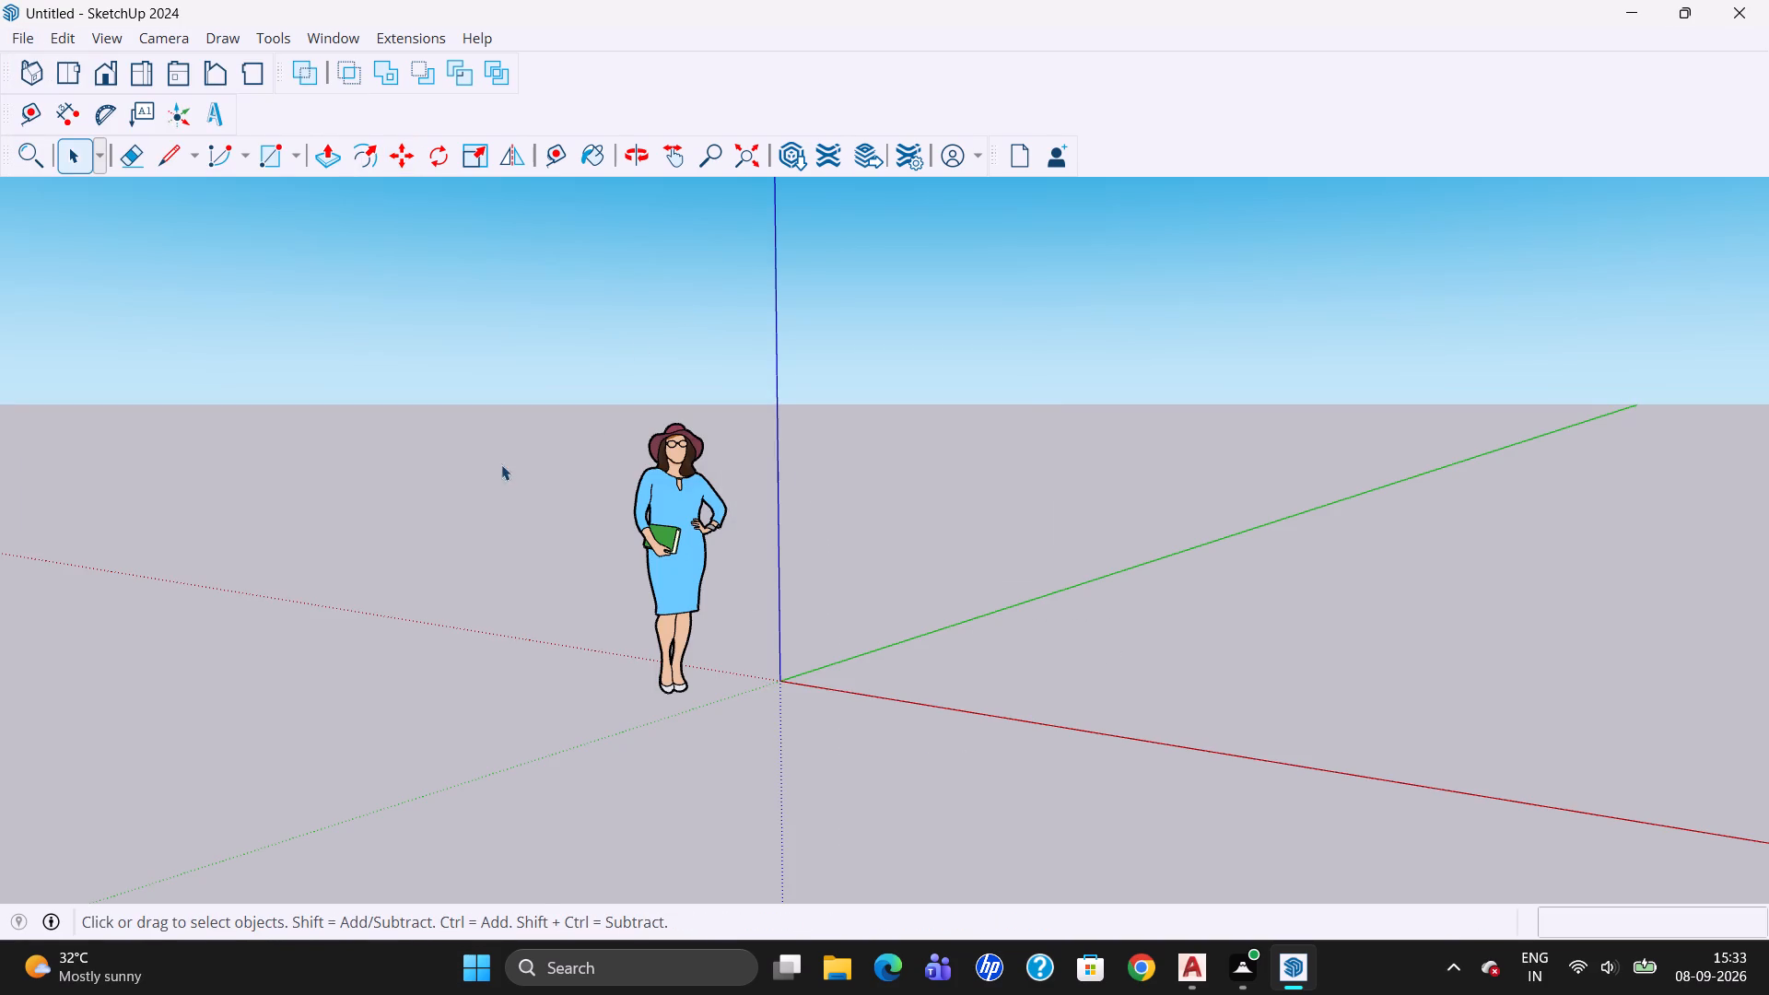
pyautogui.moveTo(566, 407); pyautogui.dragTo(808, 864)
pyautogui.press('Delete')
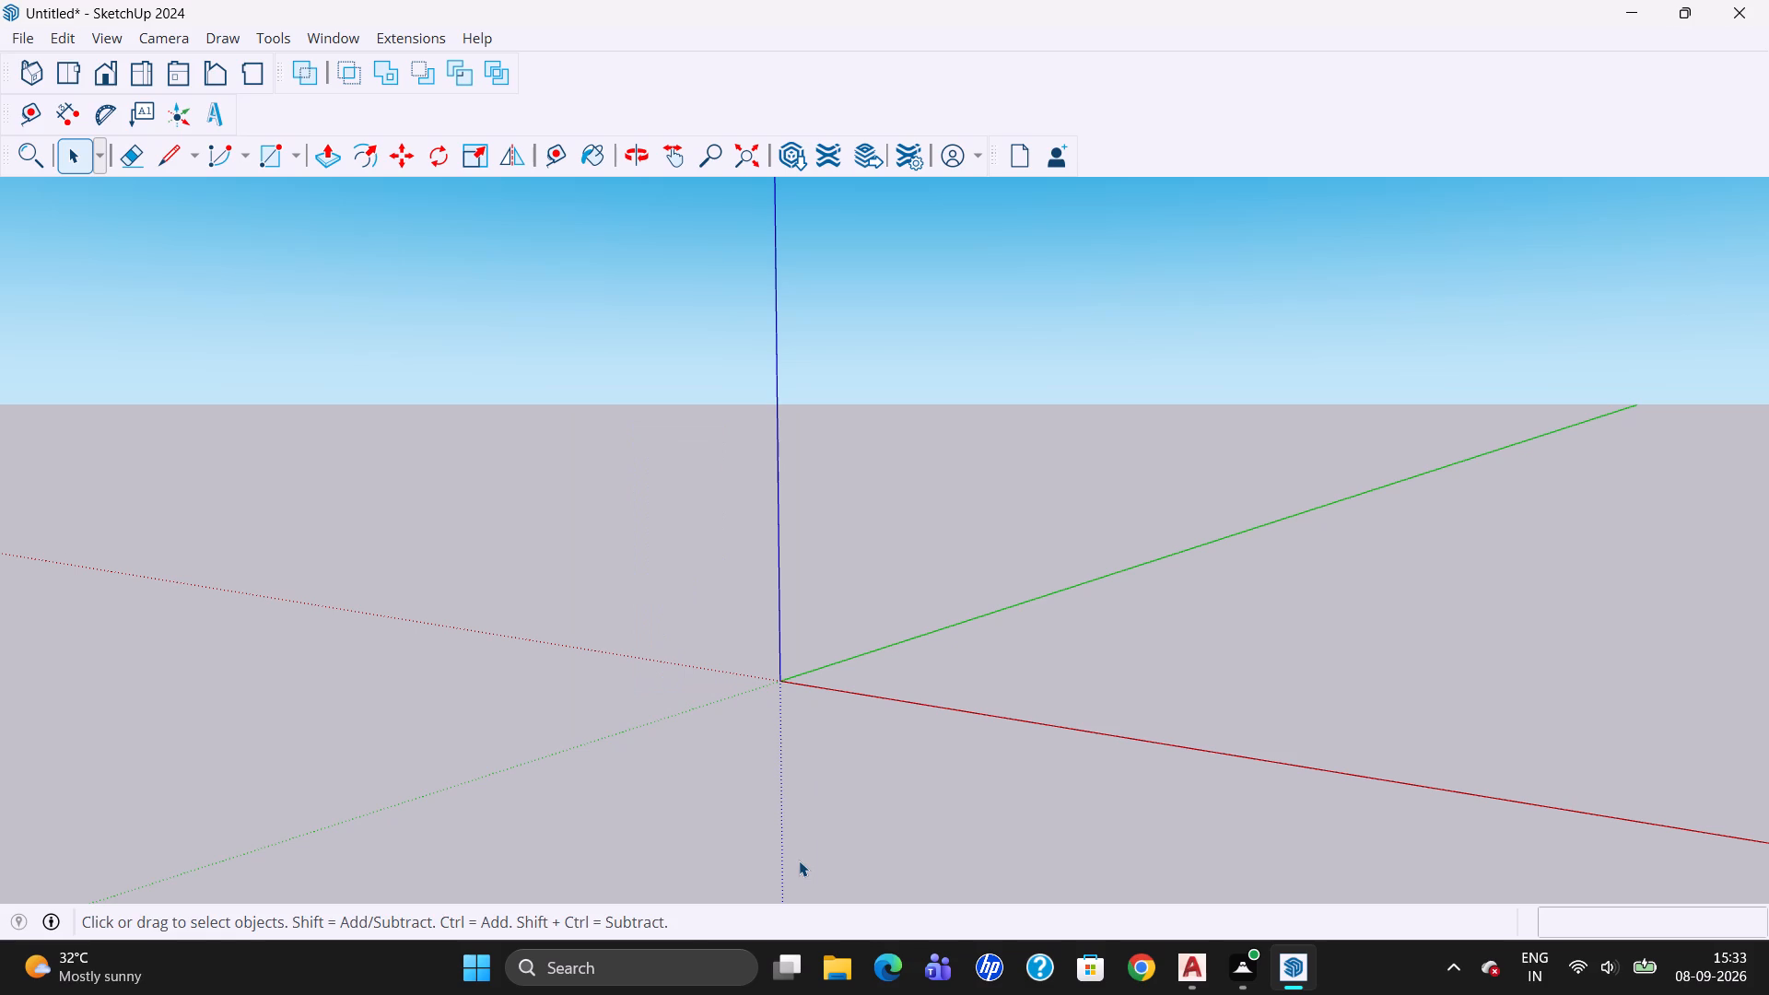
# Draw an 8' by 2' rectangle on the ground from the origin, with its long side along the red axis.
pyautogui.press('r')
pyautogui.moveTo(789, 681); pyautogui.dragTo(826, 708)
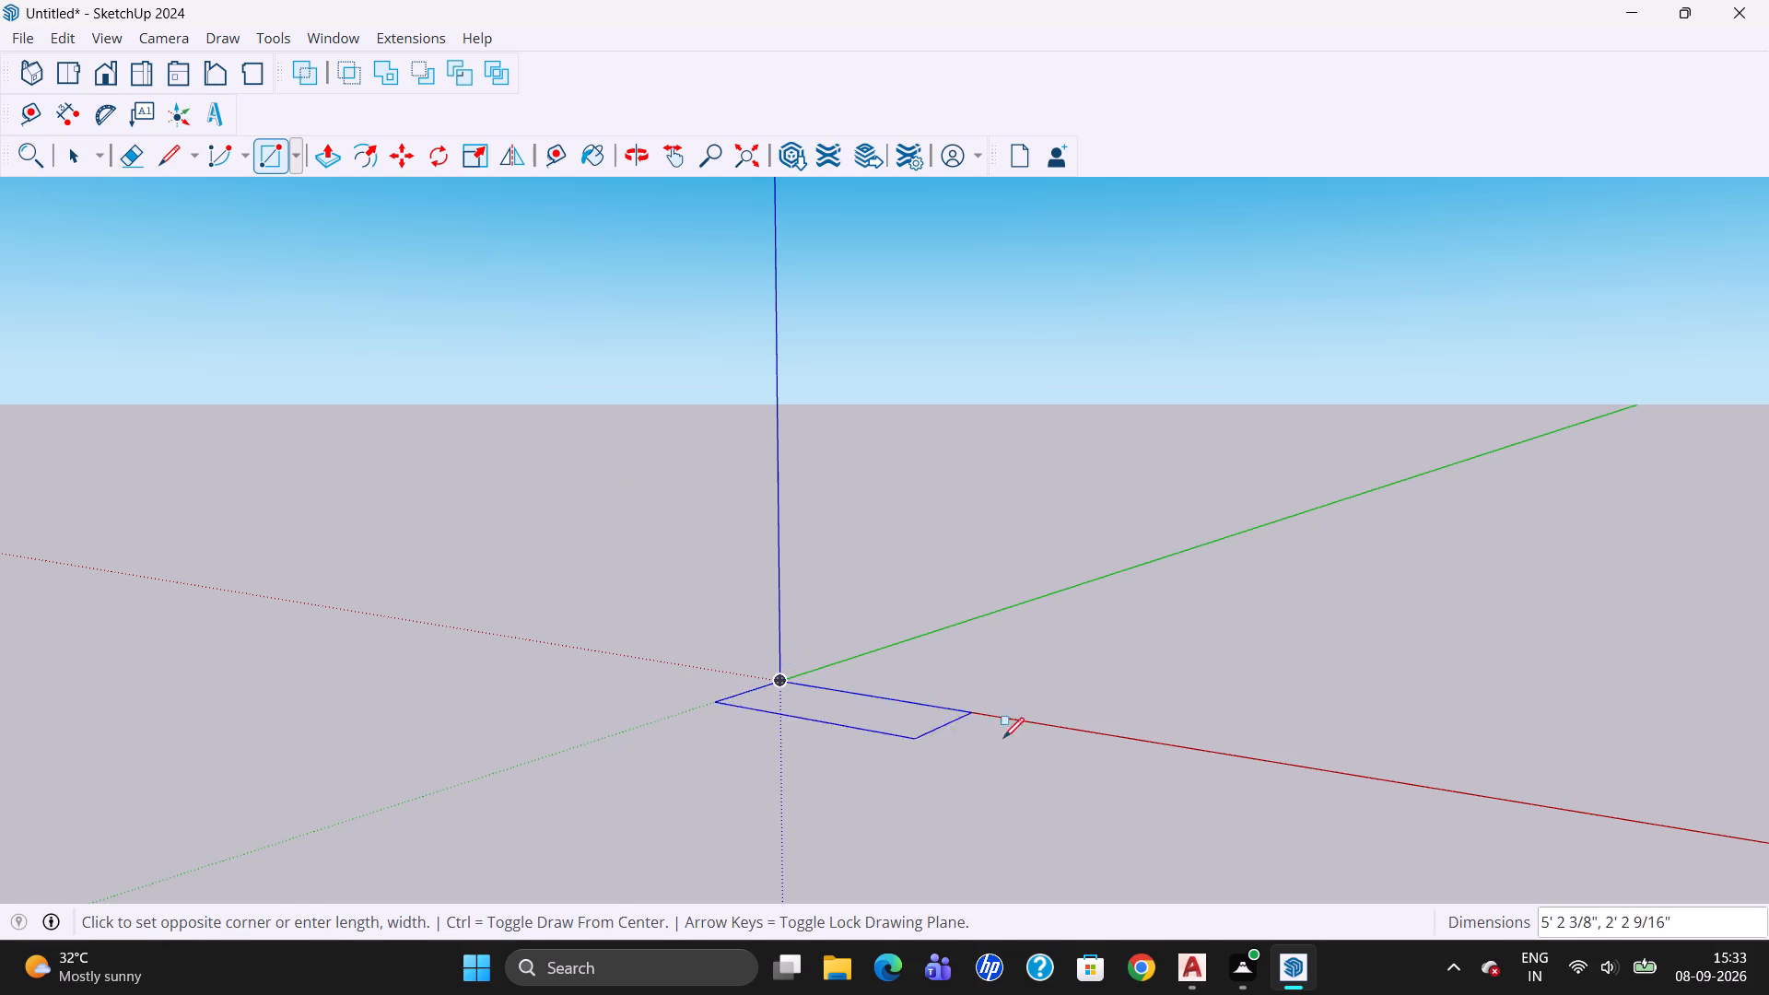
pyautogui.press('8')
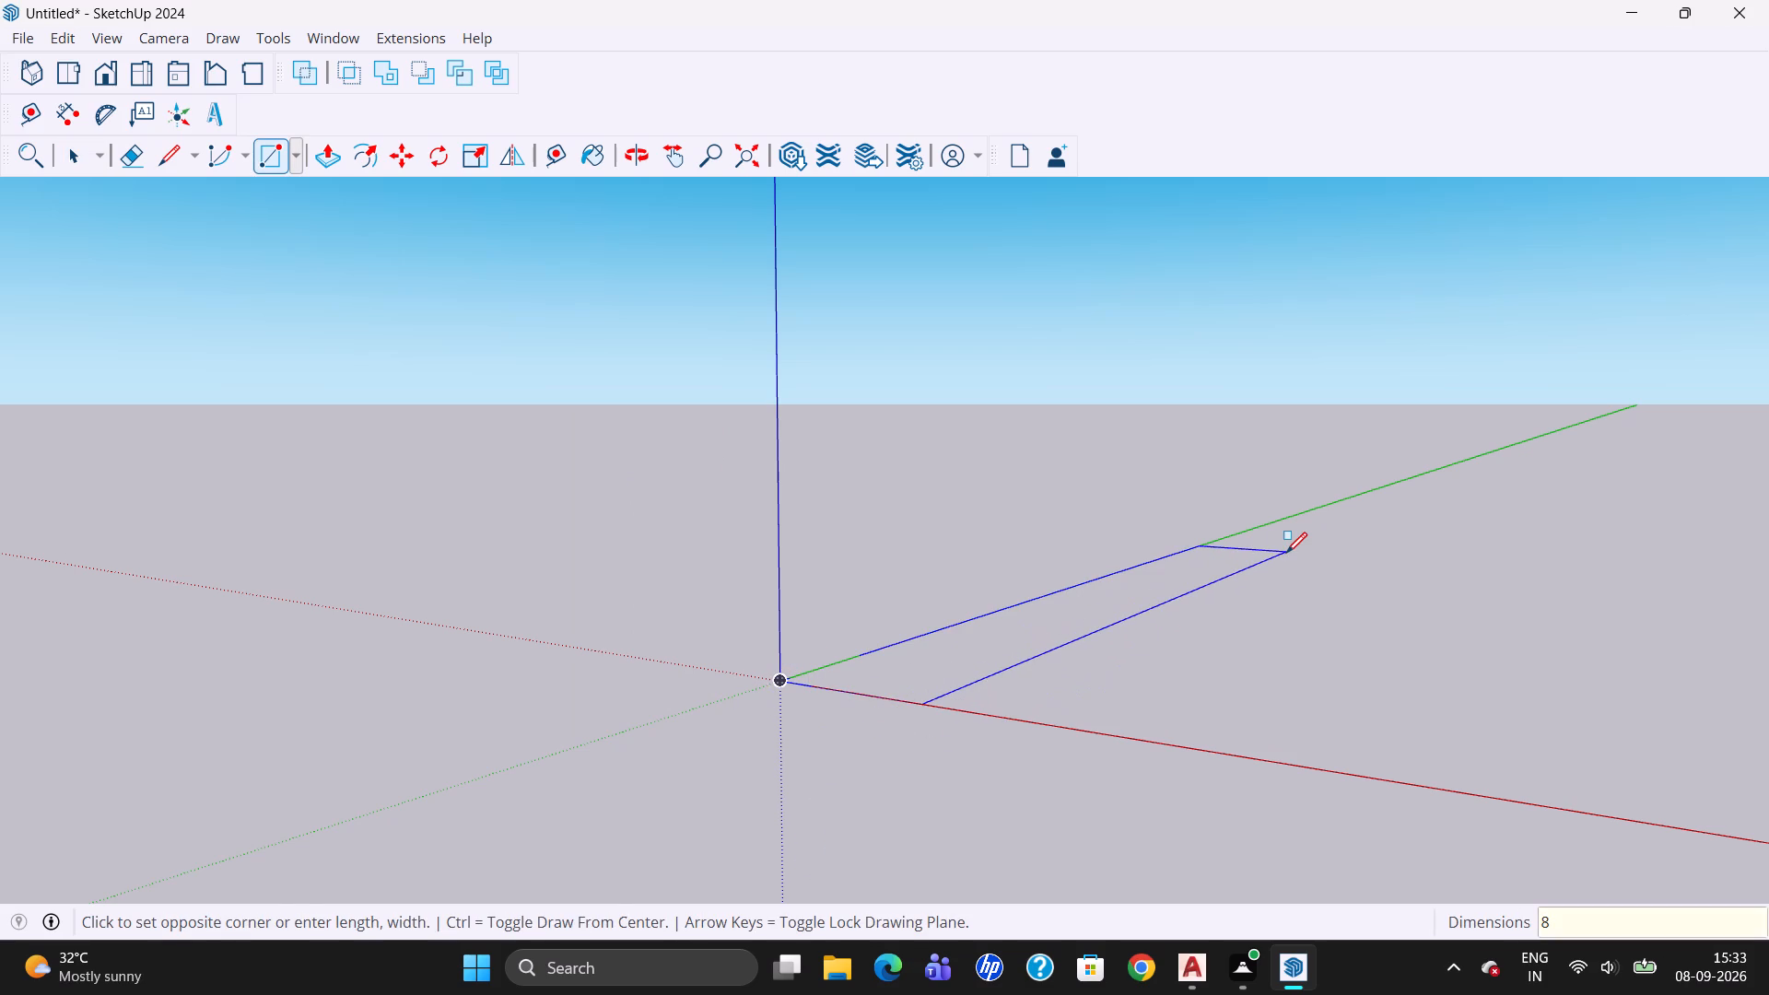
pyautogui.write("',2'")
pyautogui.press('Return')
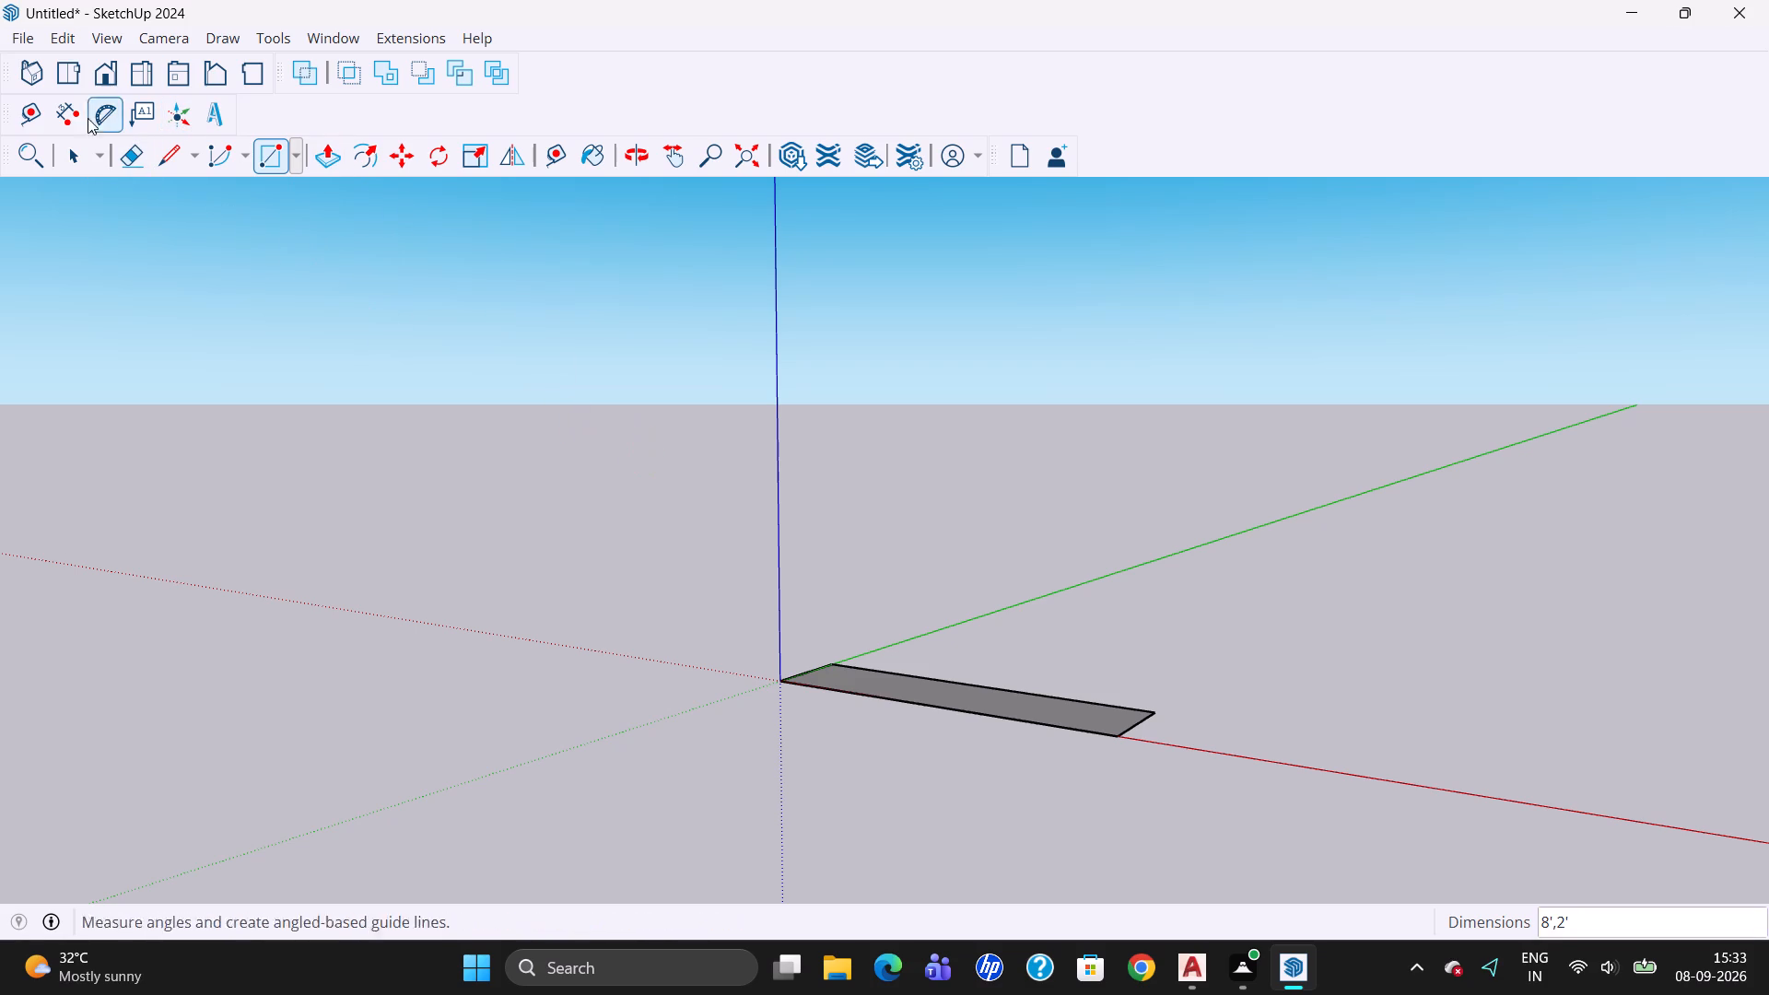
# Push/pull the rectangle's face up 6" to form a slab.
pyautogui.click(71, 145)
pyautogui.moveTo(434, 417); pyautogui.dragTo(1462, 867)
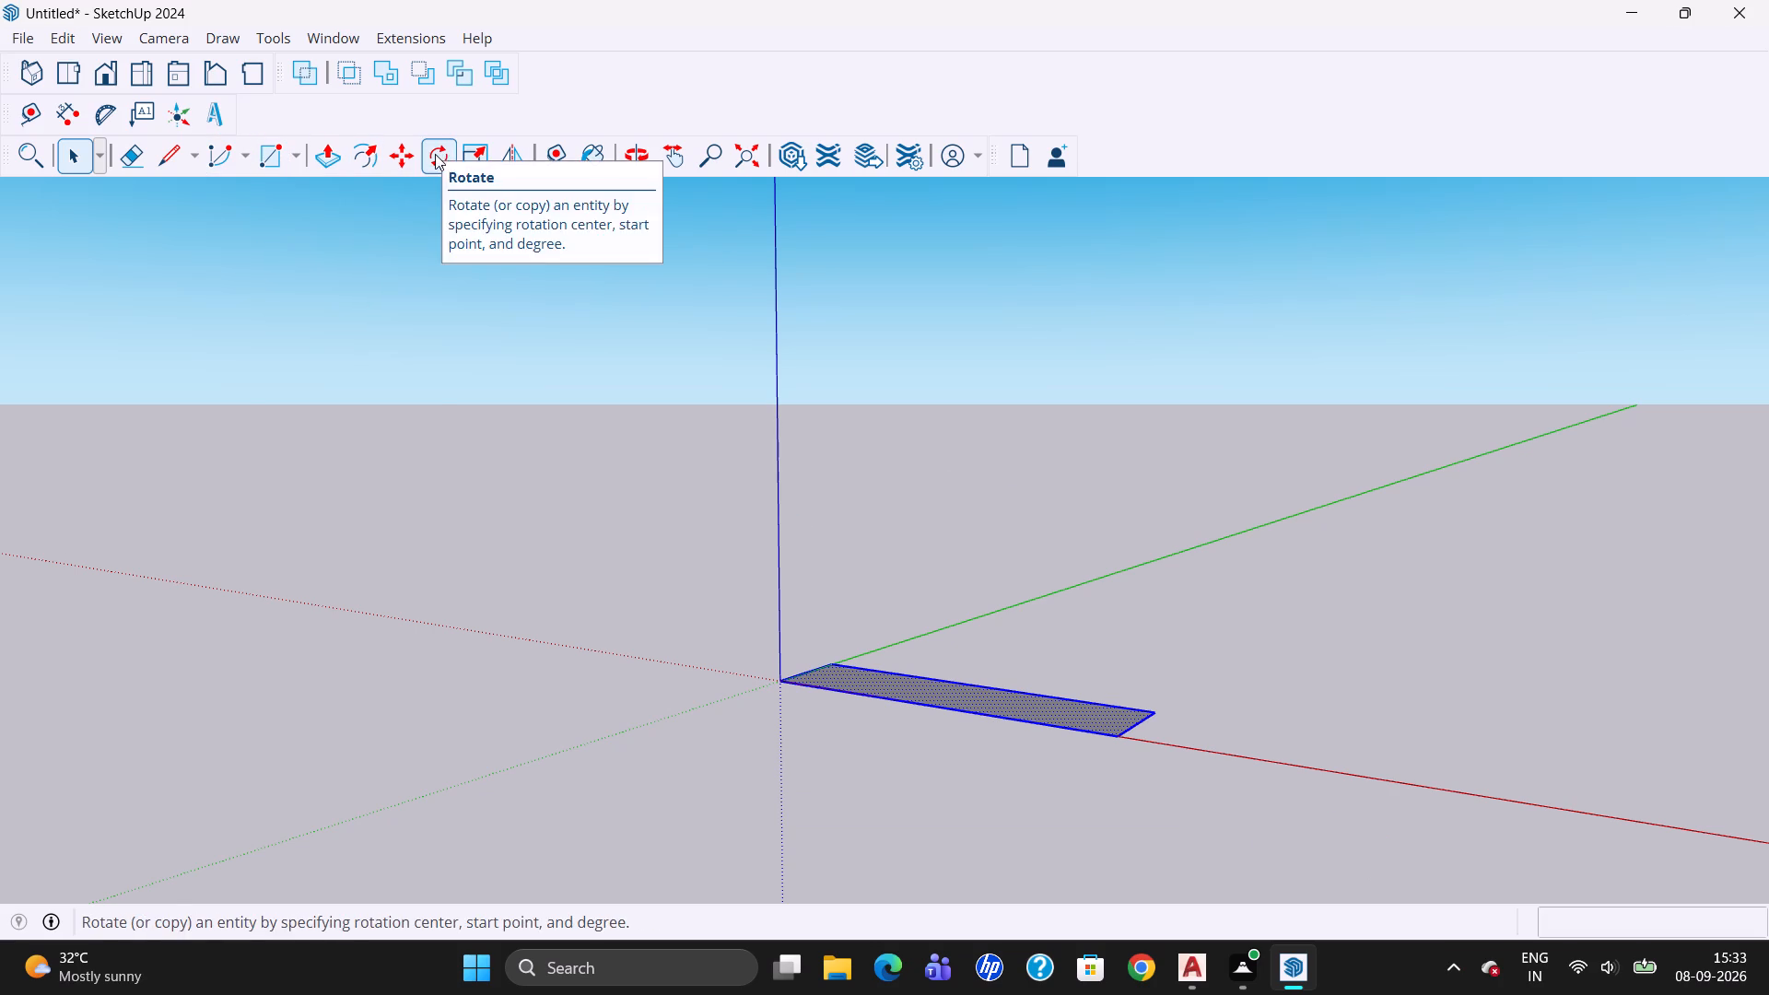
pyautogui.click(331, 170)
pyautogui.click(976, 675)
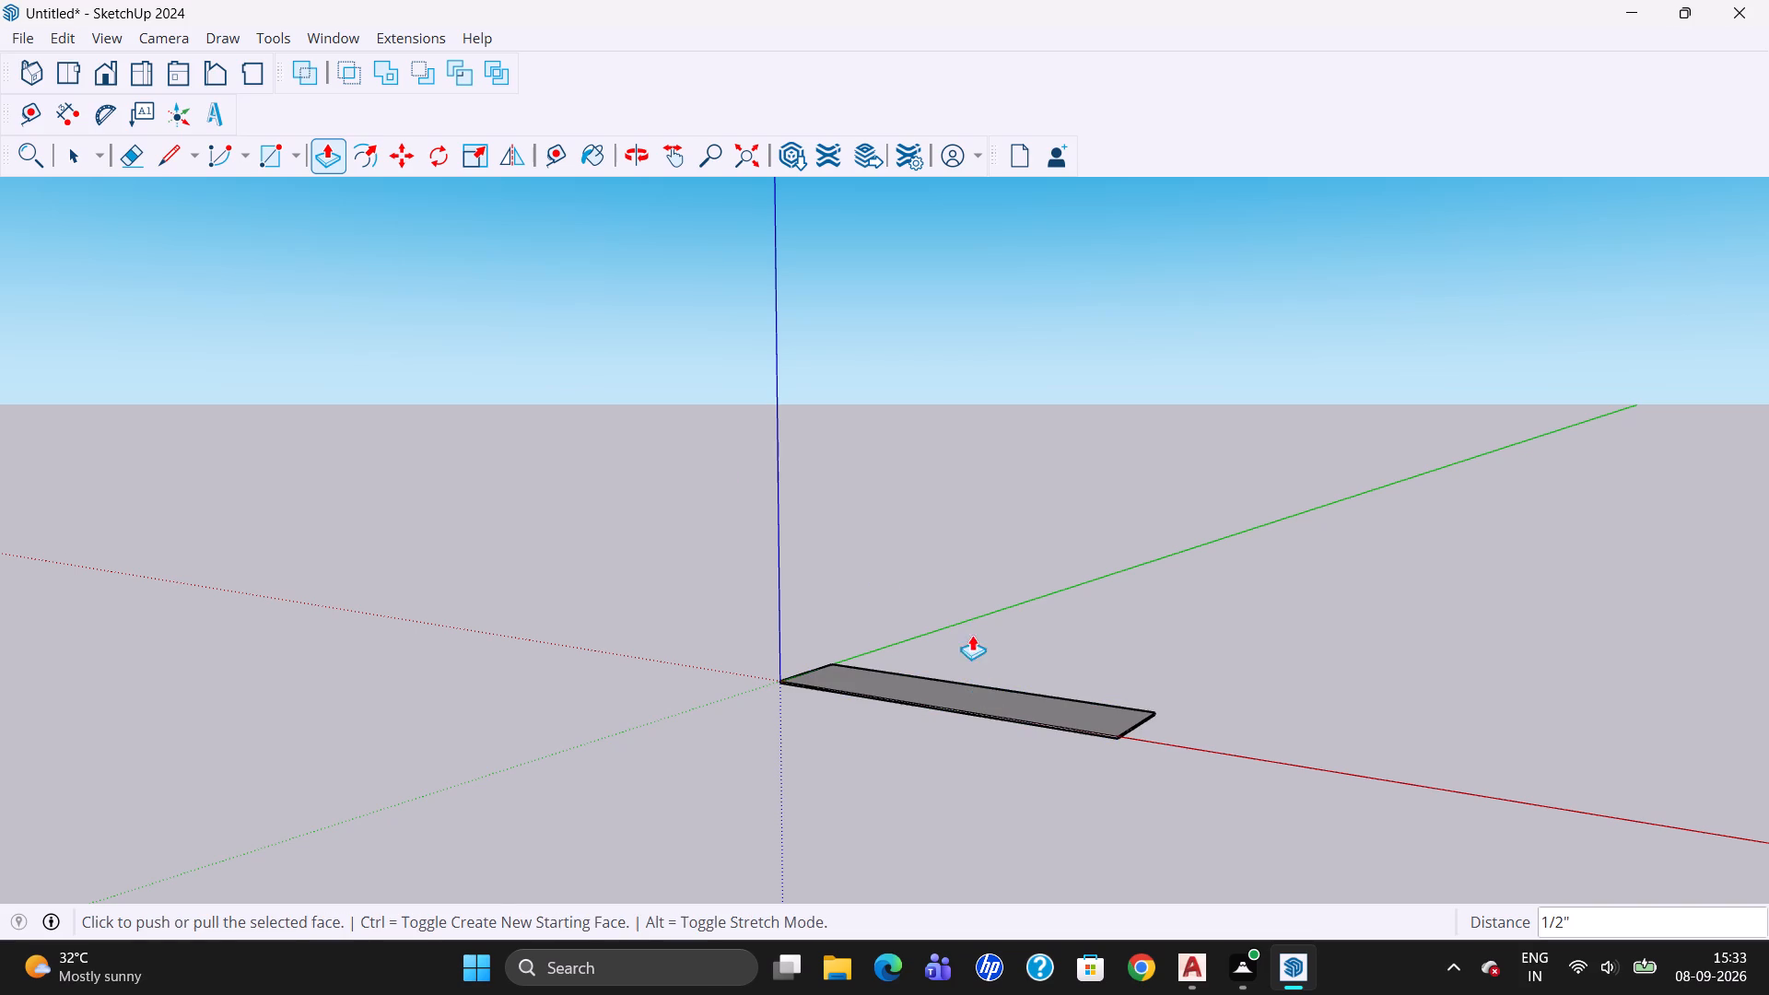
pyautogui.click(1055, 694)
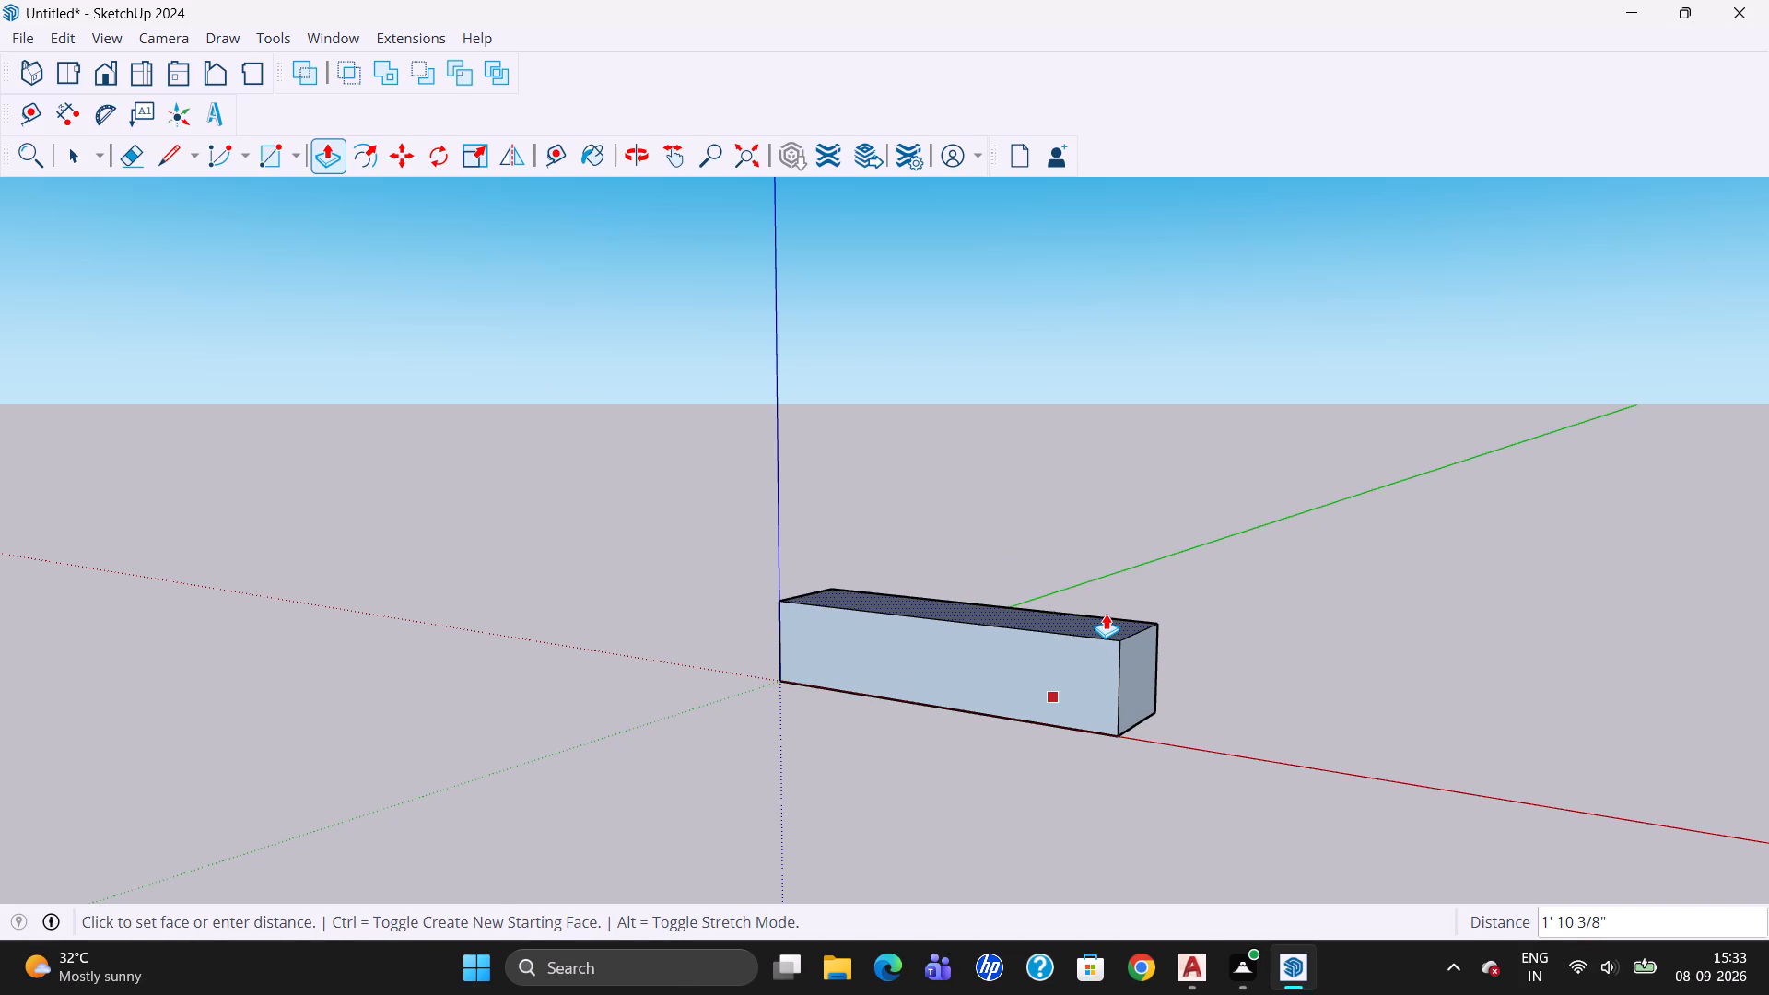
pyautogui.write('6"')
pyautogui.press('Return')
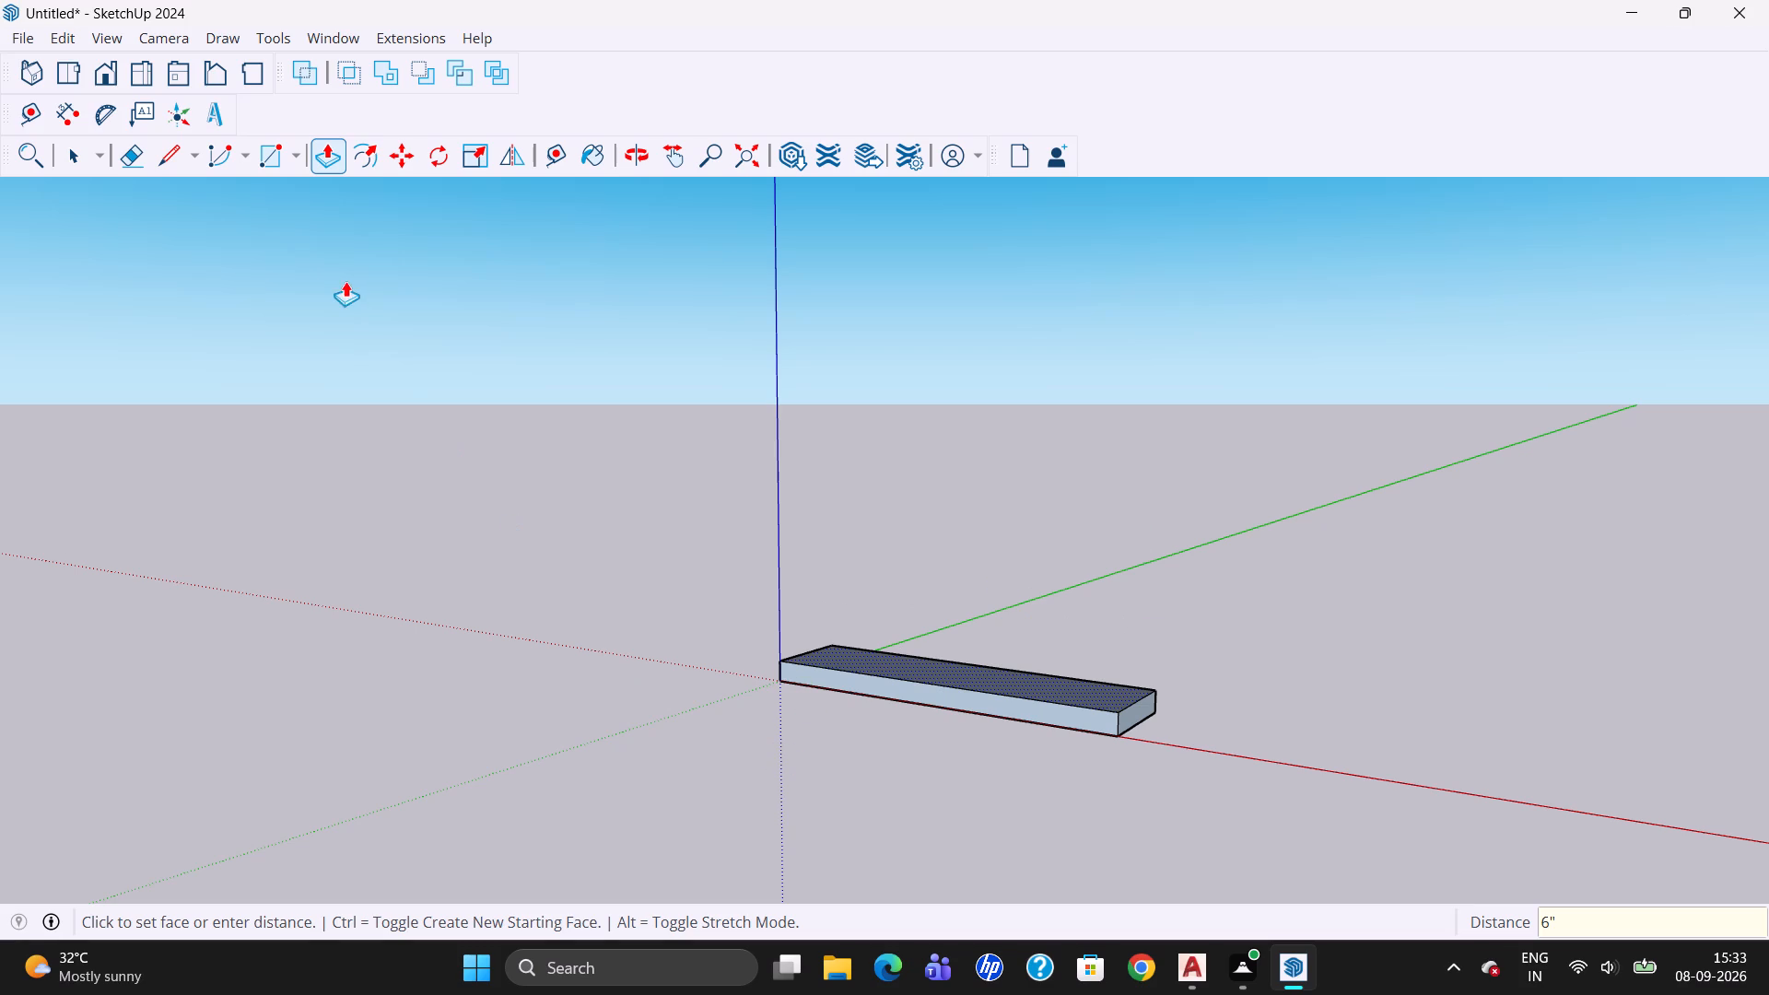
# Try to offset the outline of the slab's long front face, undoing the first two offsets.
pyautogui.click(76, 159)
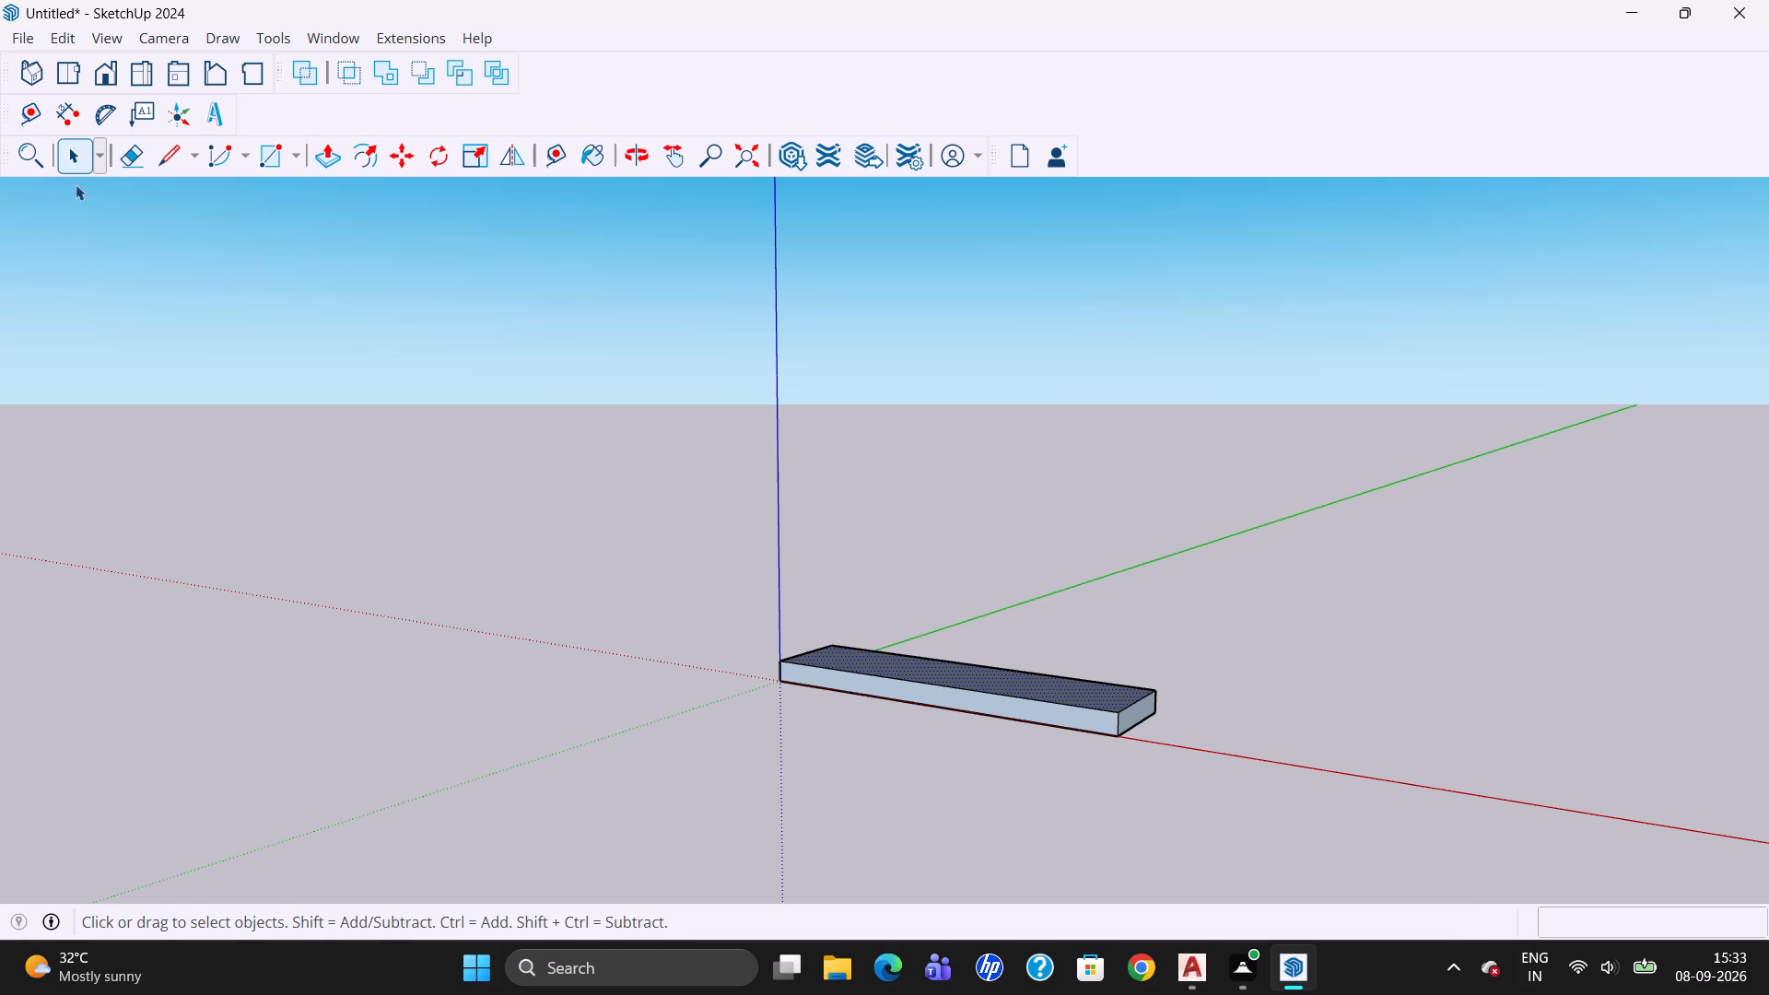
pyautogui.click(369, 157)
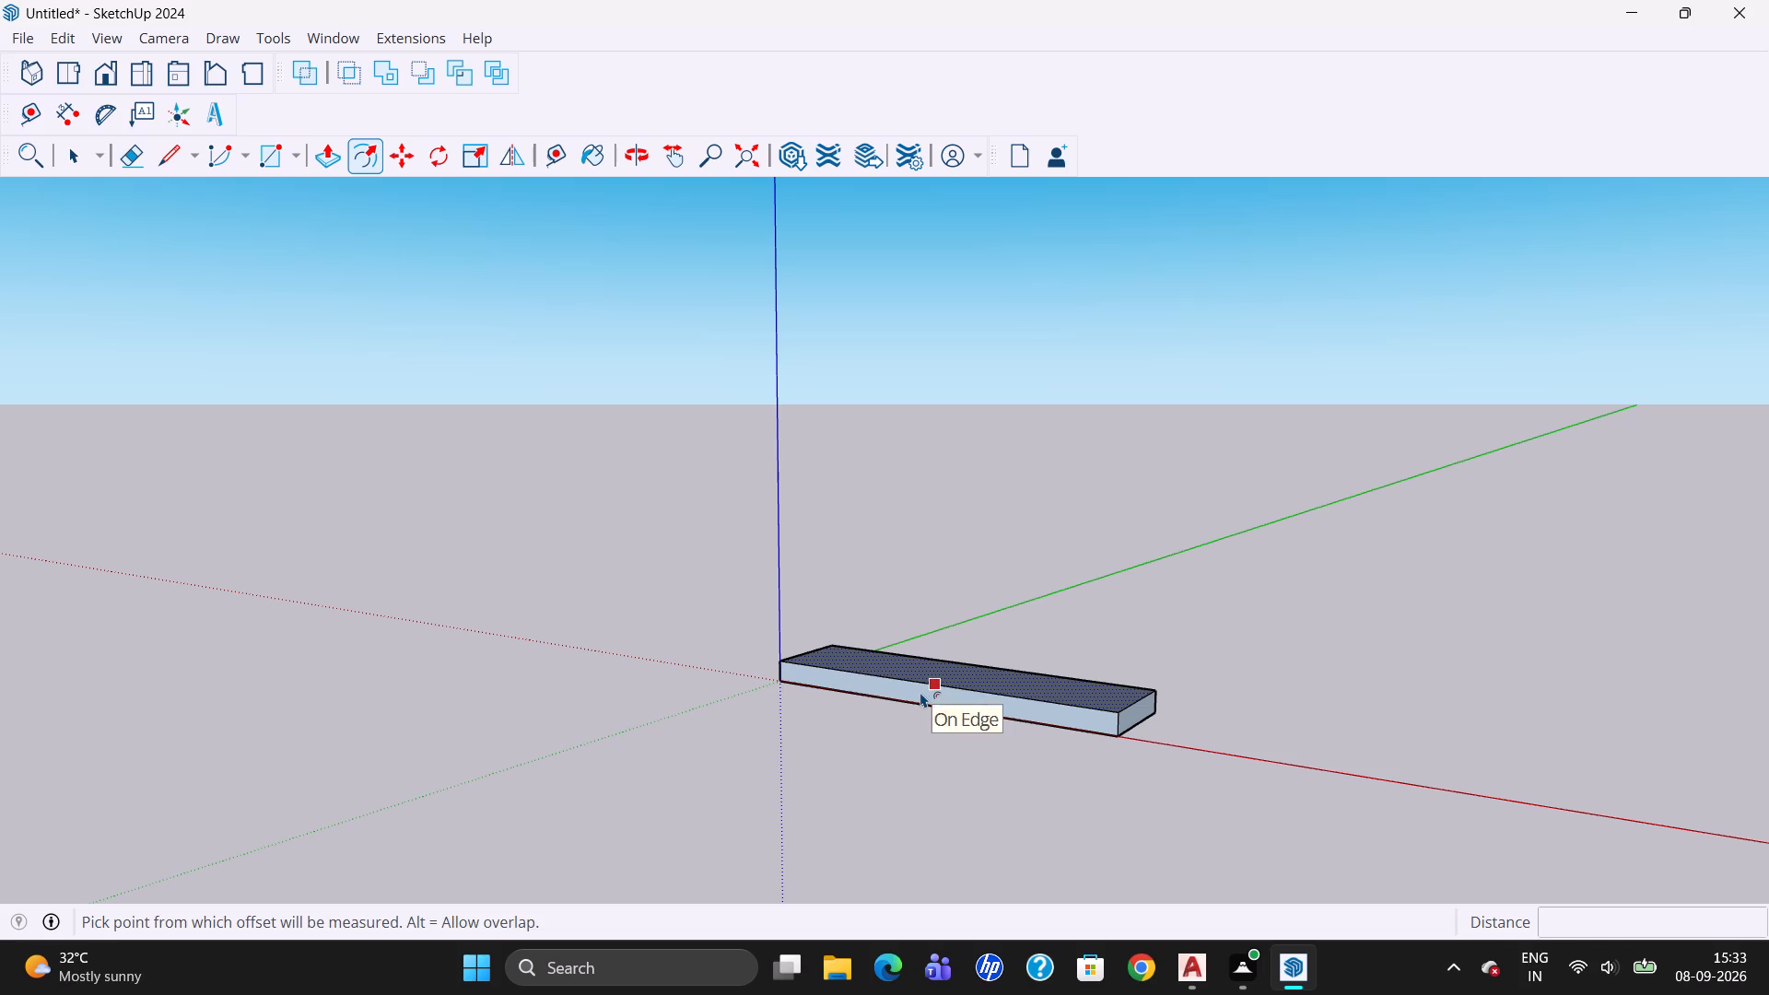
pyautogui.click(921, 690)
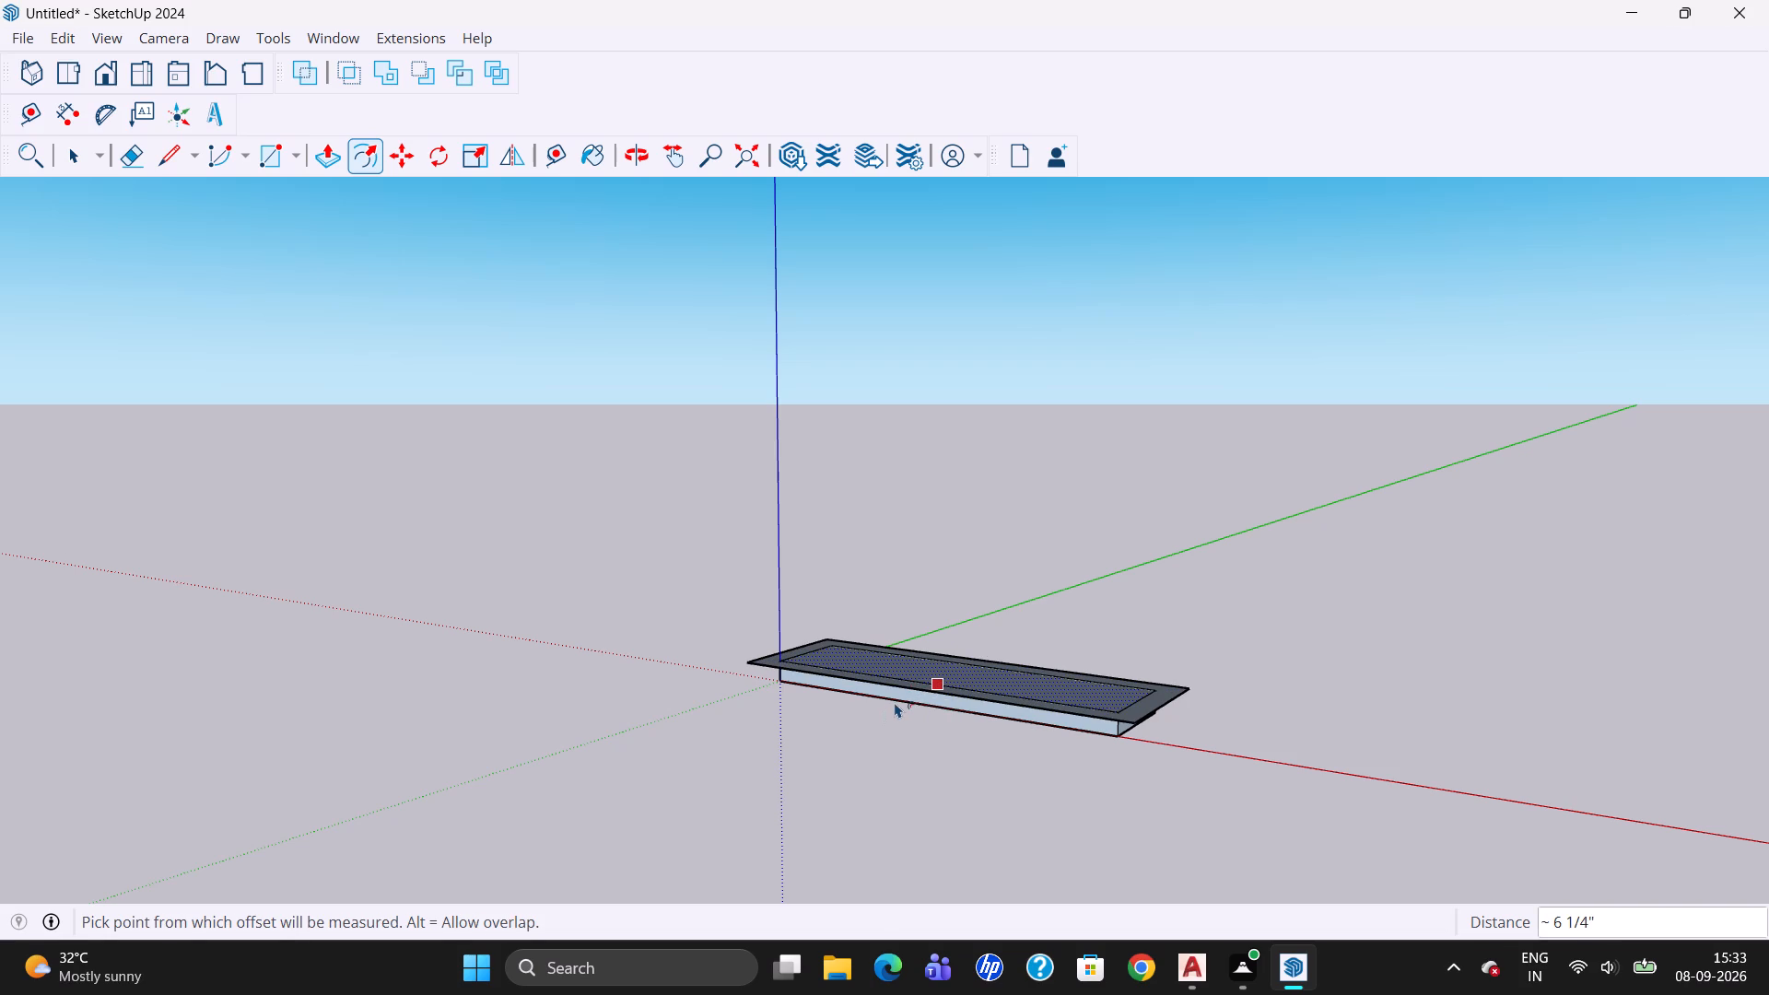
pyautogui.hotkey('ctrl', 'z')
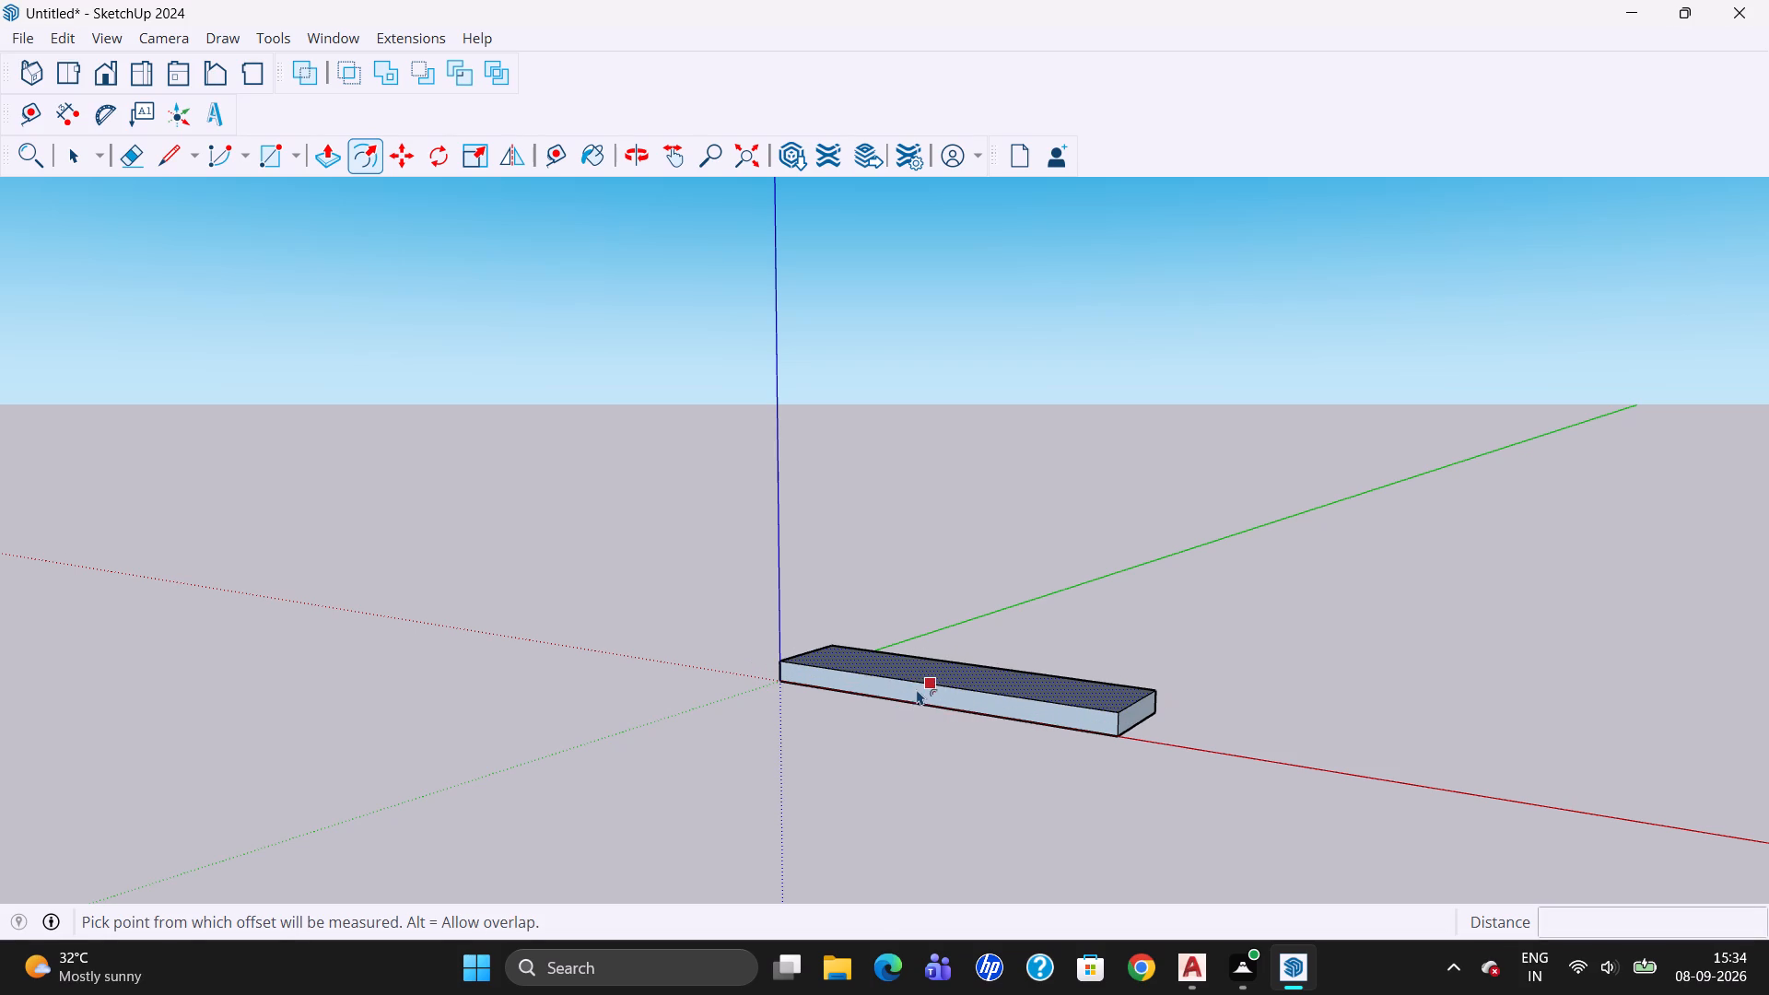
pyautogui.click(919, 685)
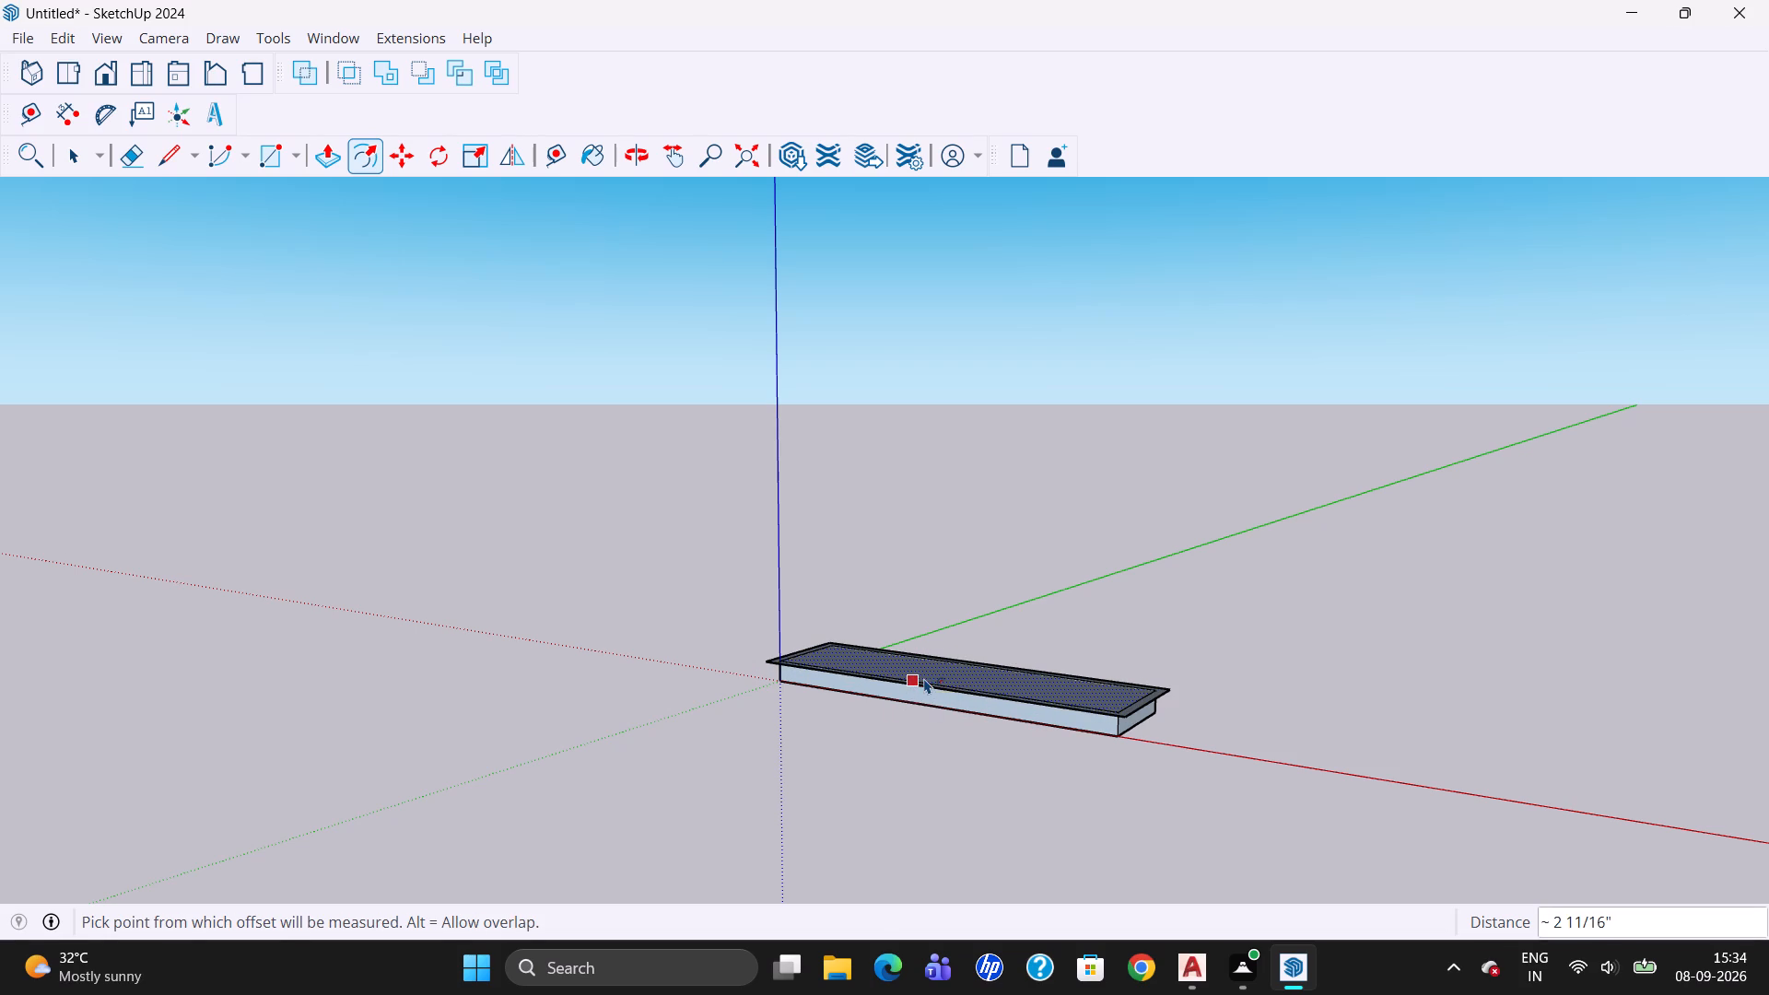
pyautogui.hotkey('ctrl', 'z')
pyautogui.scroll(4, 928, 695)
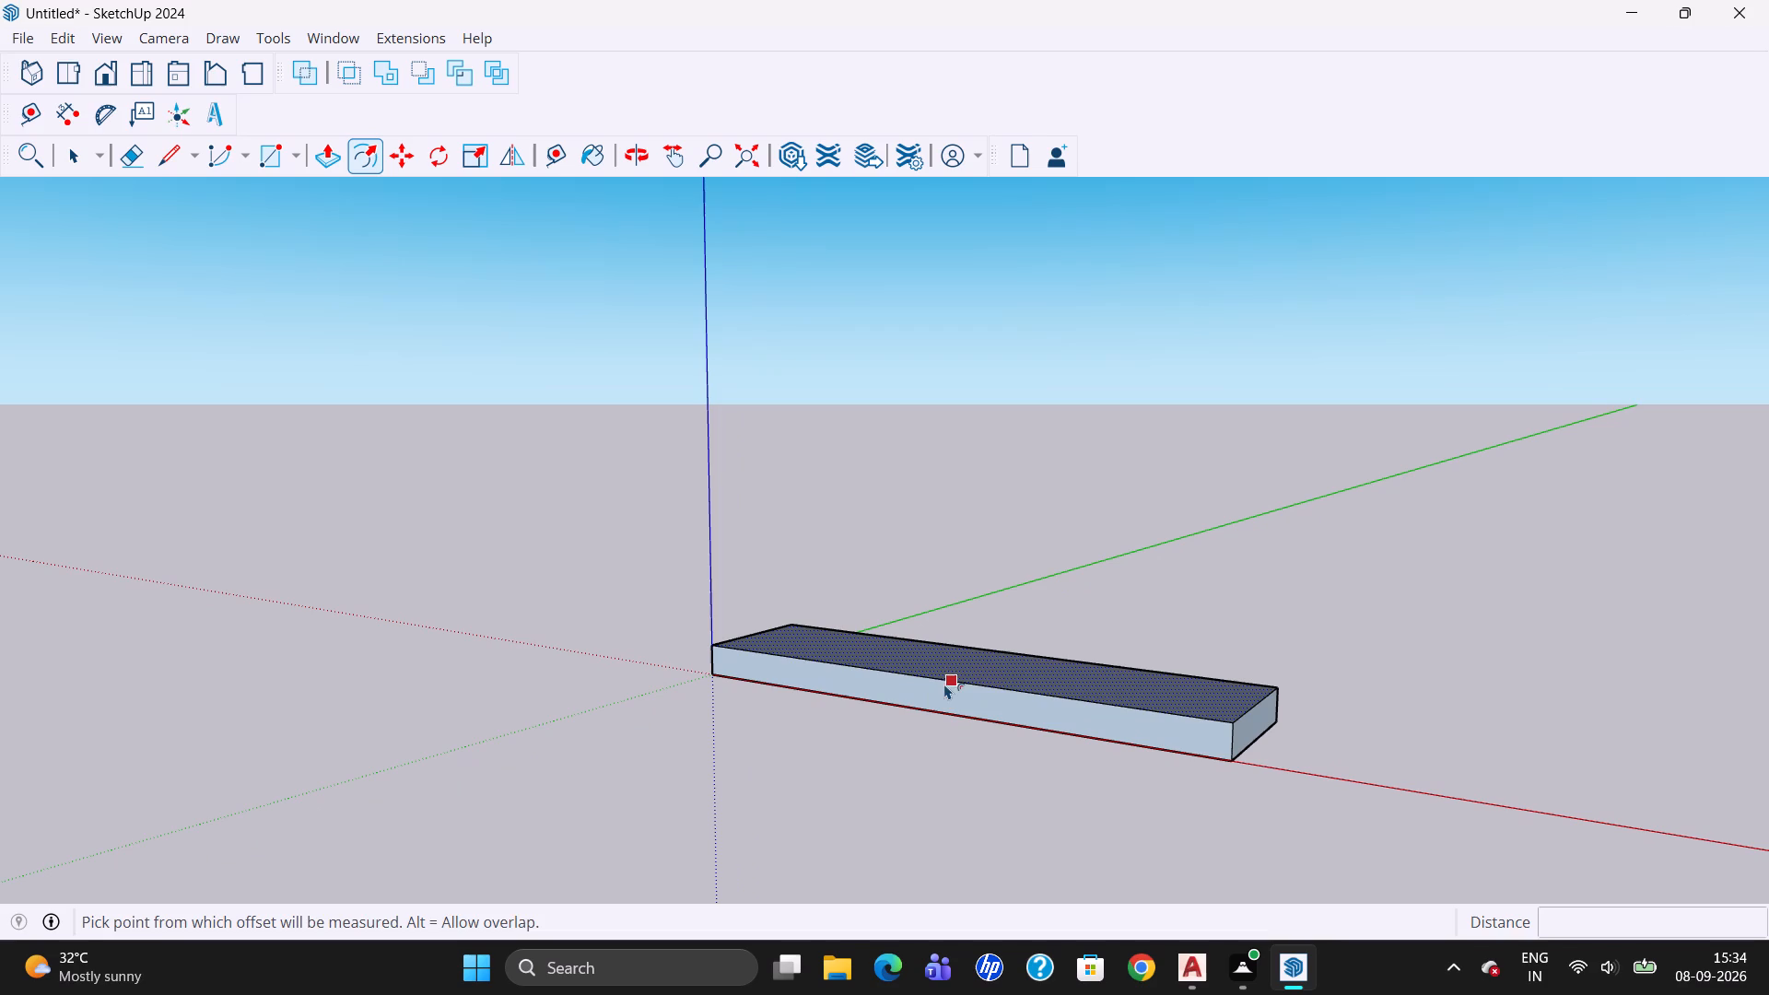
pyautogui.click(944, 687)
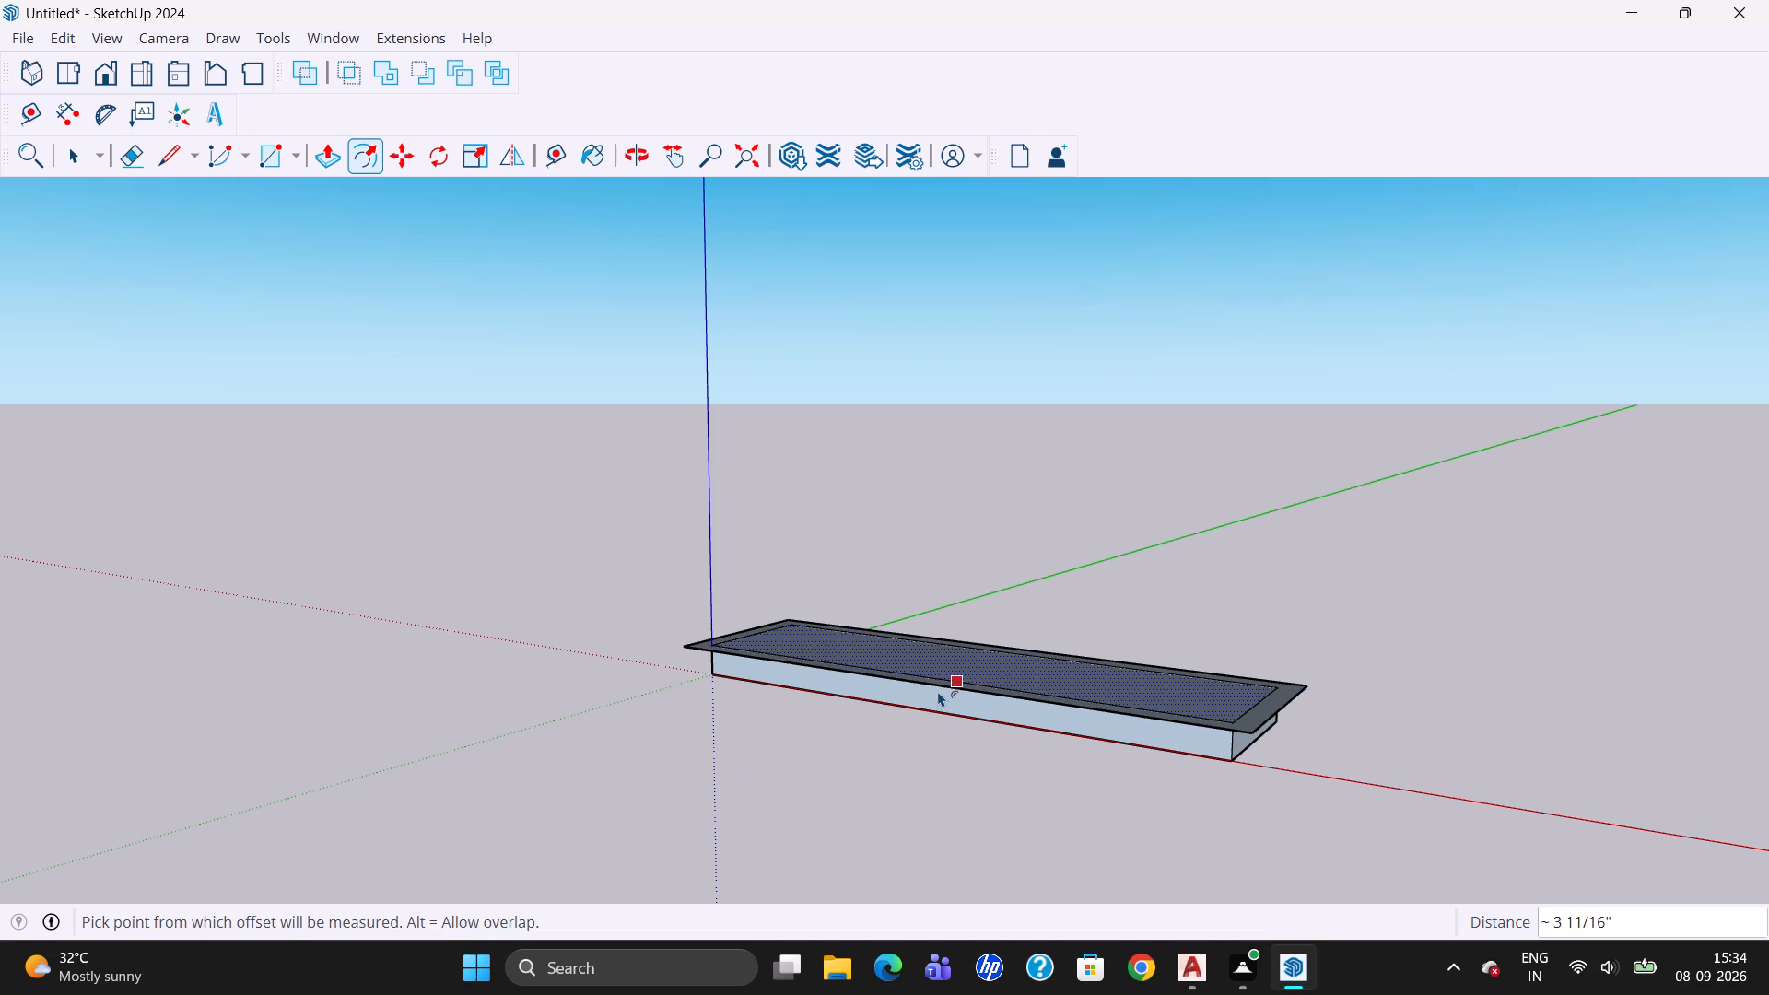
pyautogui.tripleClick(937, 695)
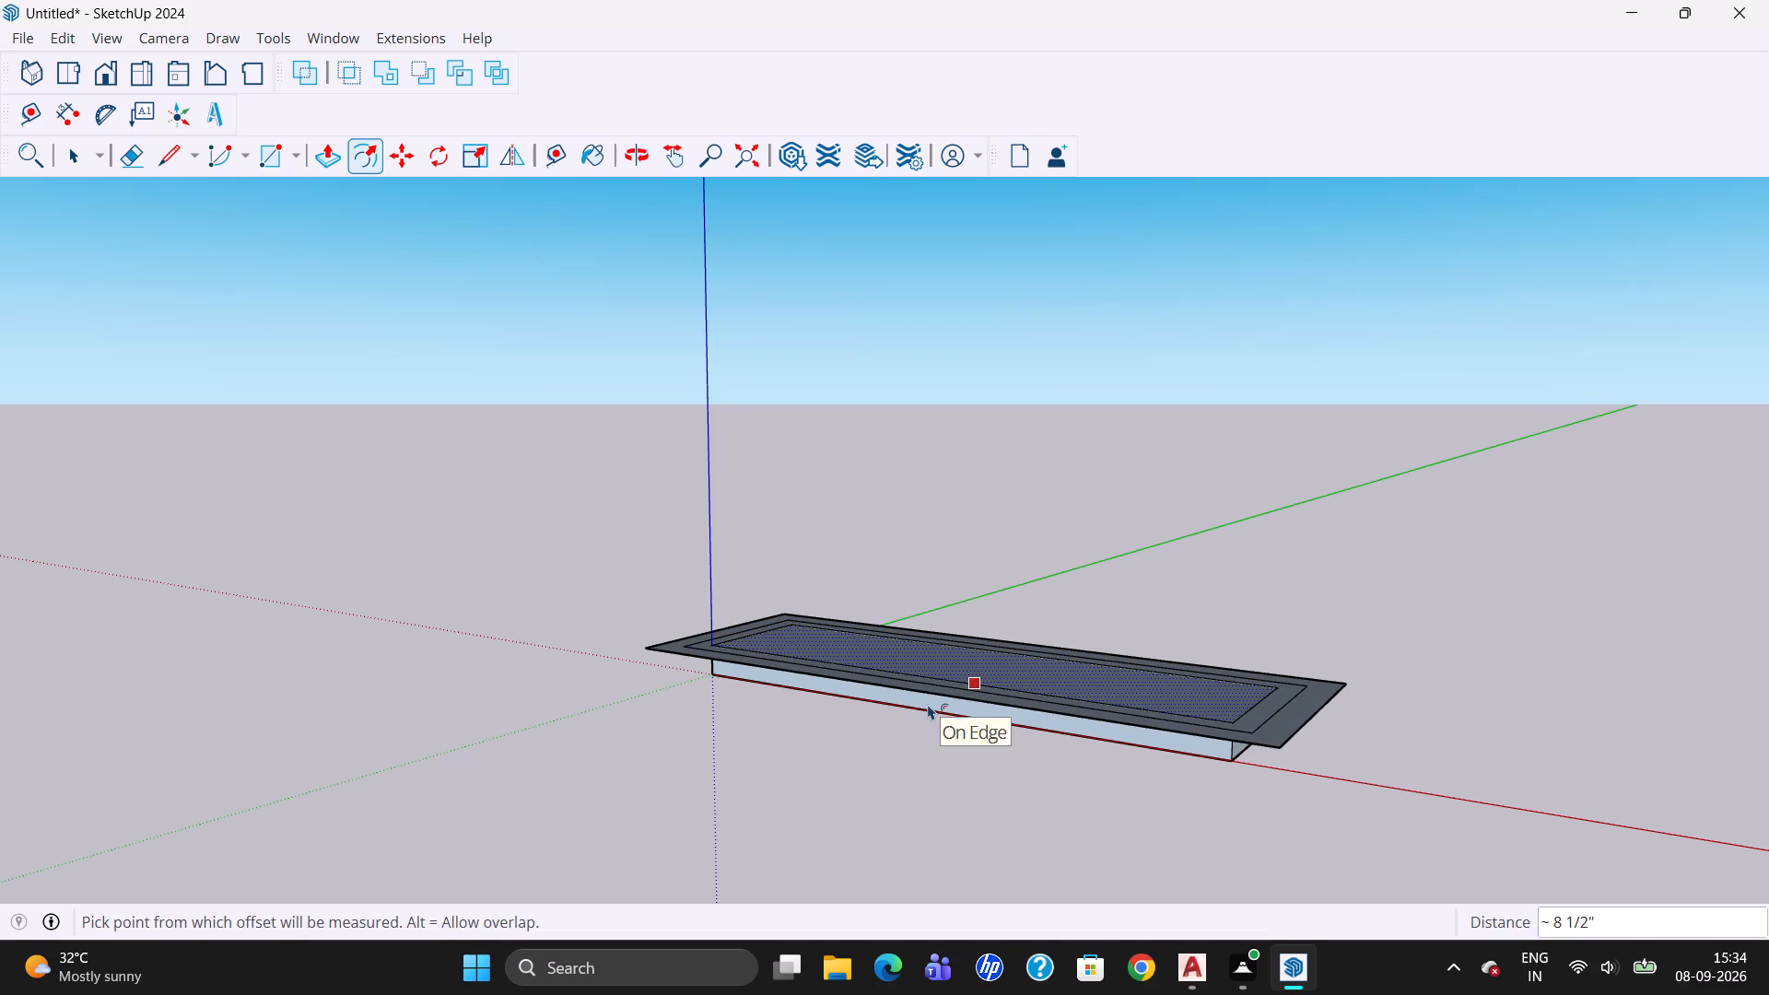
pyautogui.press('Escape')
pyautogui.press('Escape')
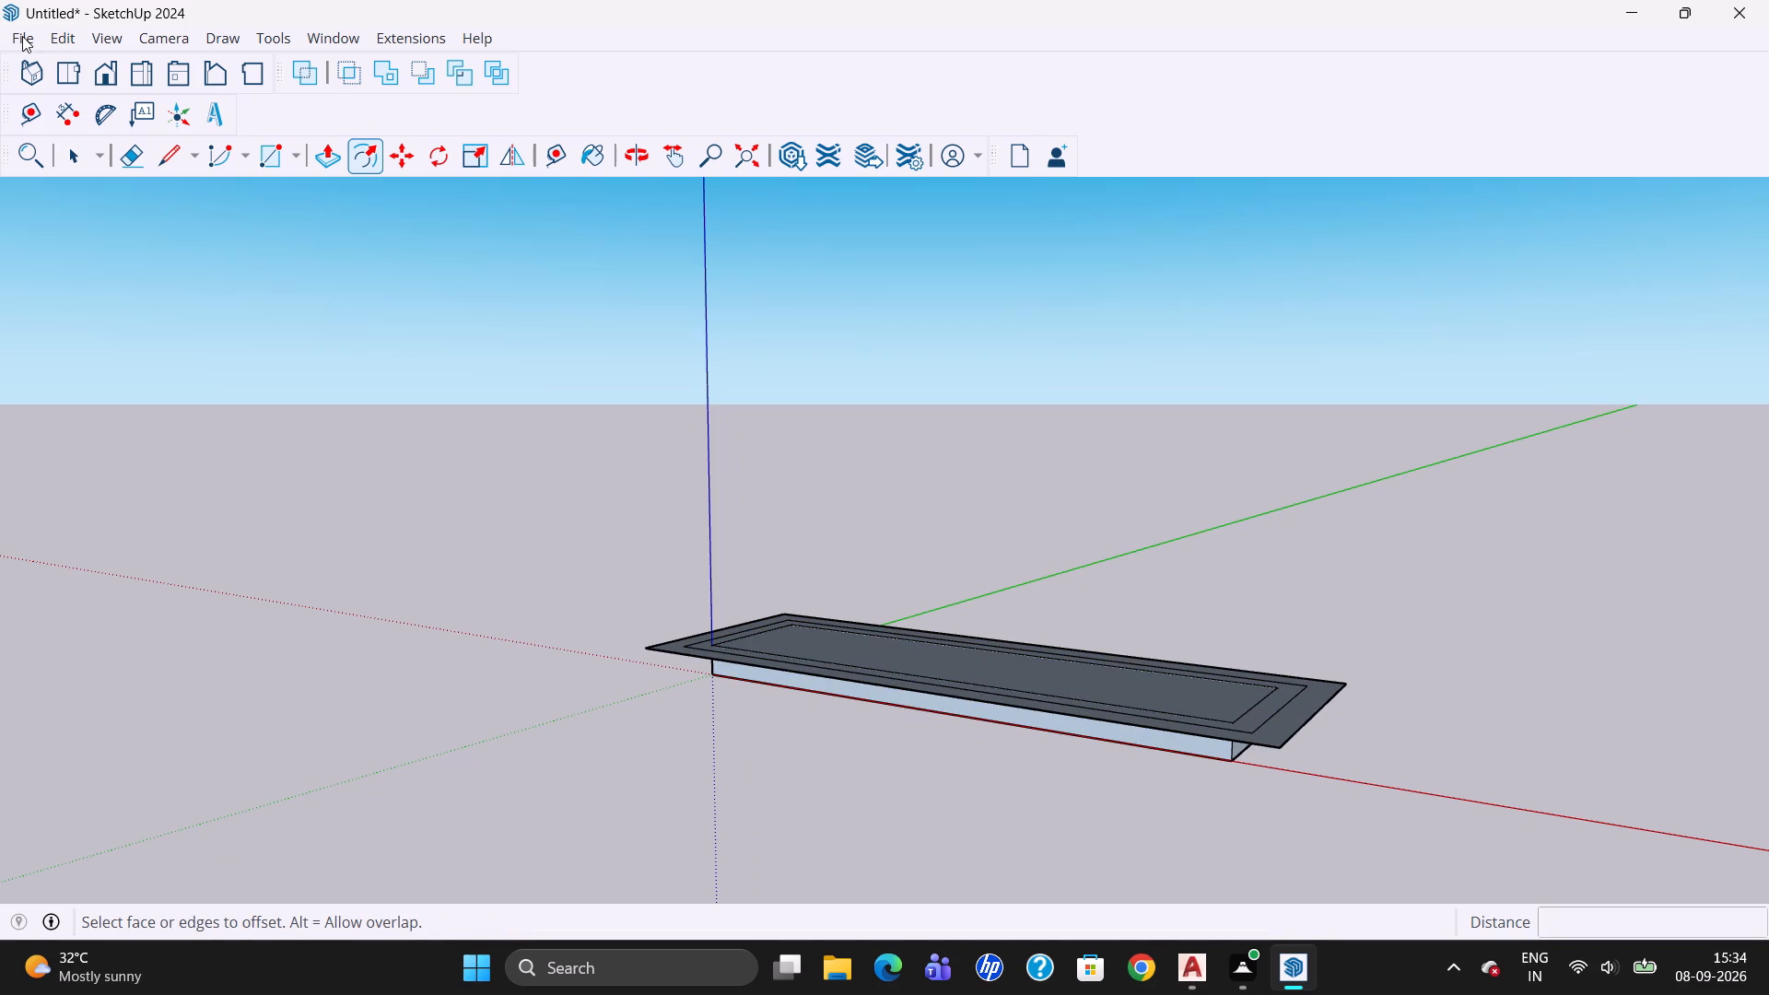
# Start another new model without saving the current one and delete the default figure.
pyautogui.click(22, 35)
pyautogui.click(32, 61)
pyautogui.click(871, 497)
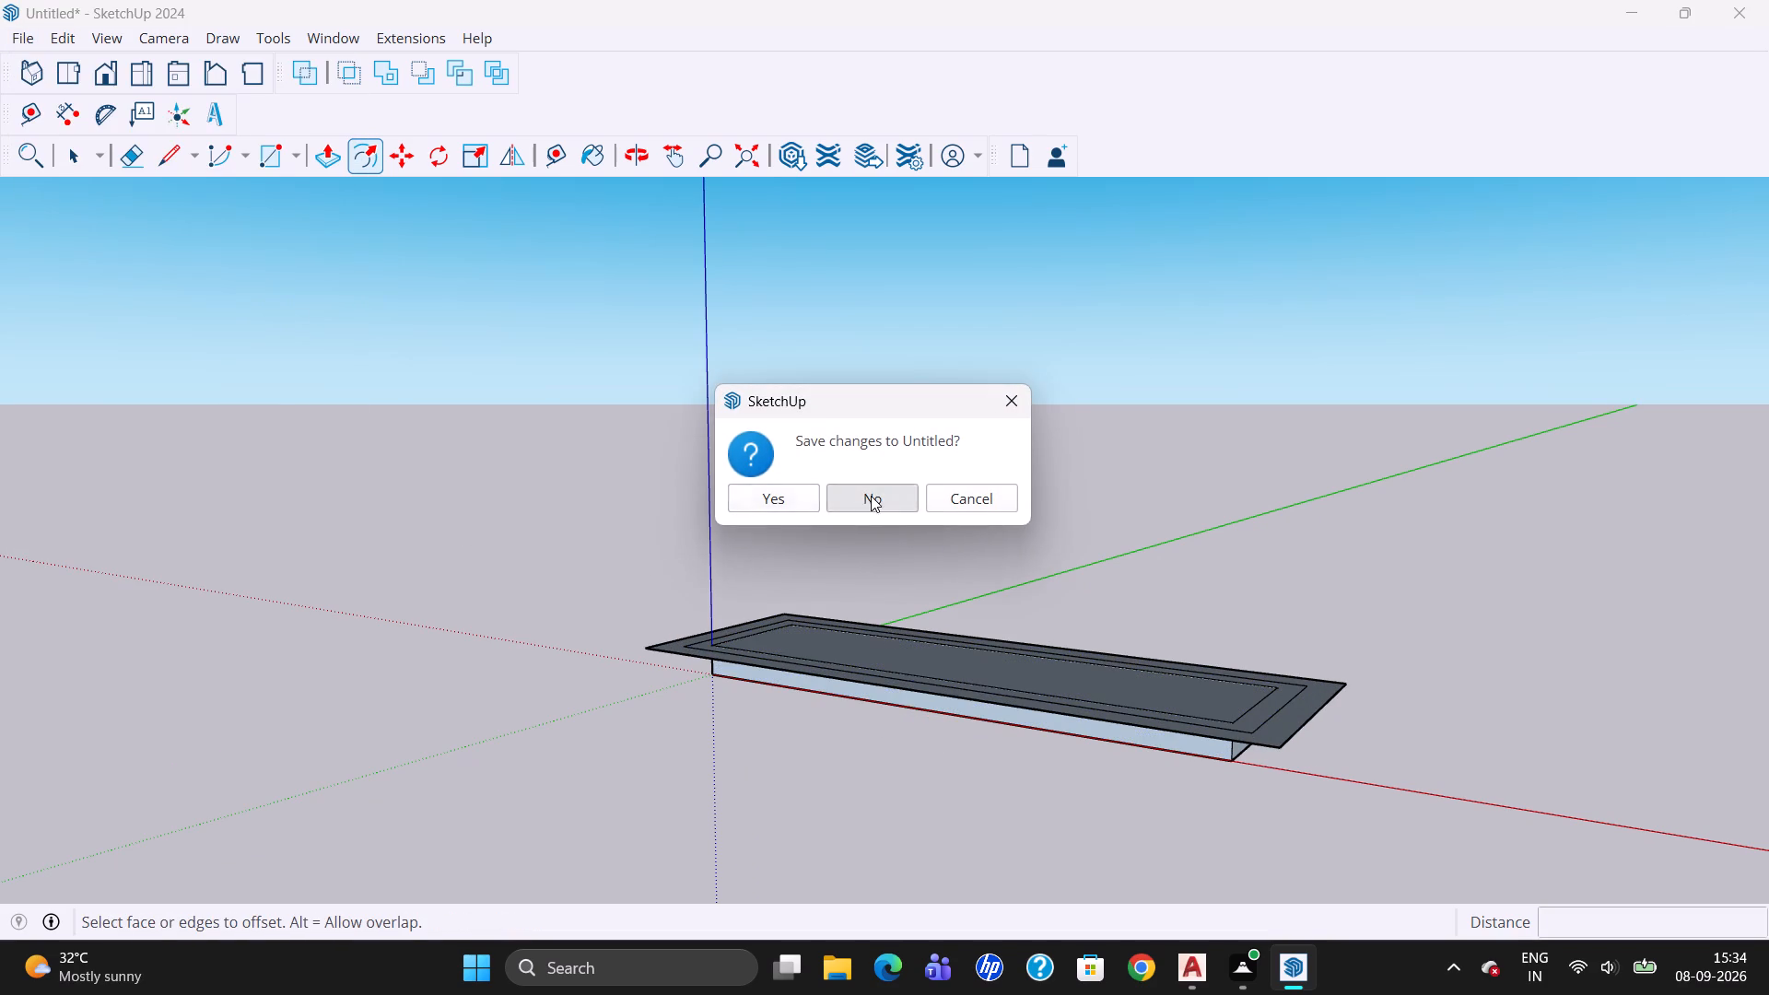
pyautogui.moveTo(533, 357); pyautogui.dragTo(766, 847)
pyautogui.press('Delete')
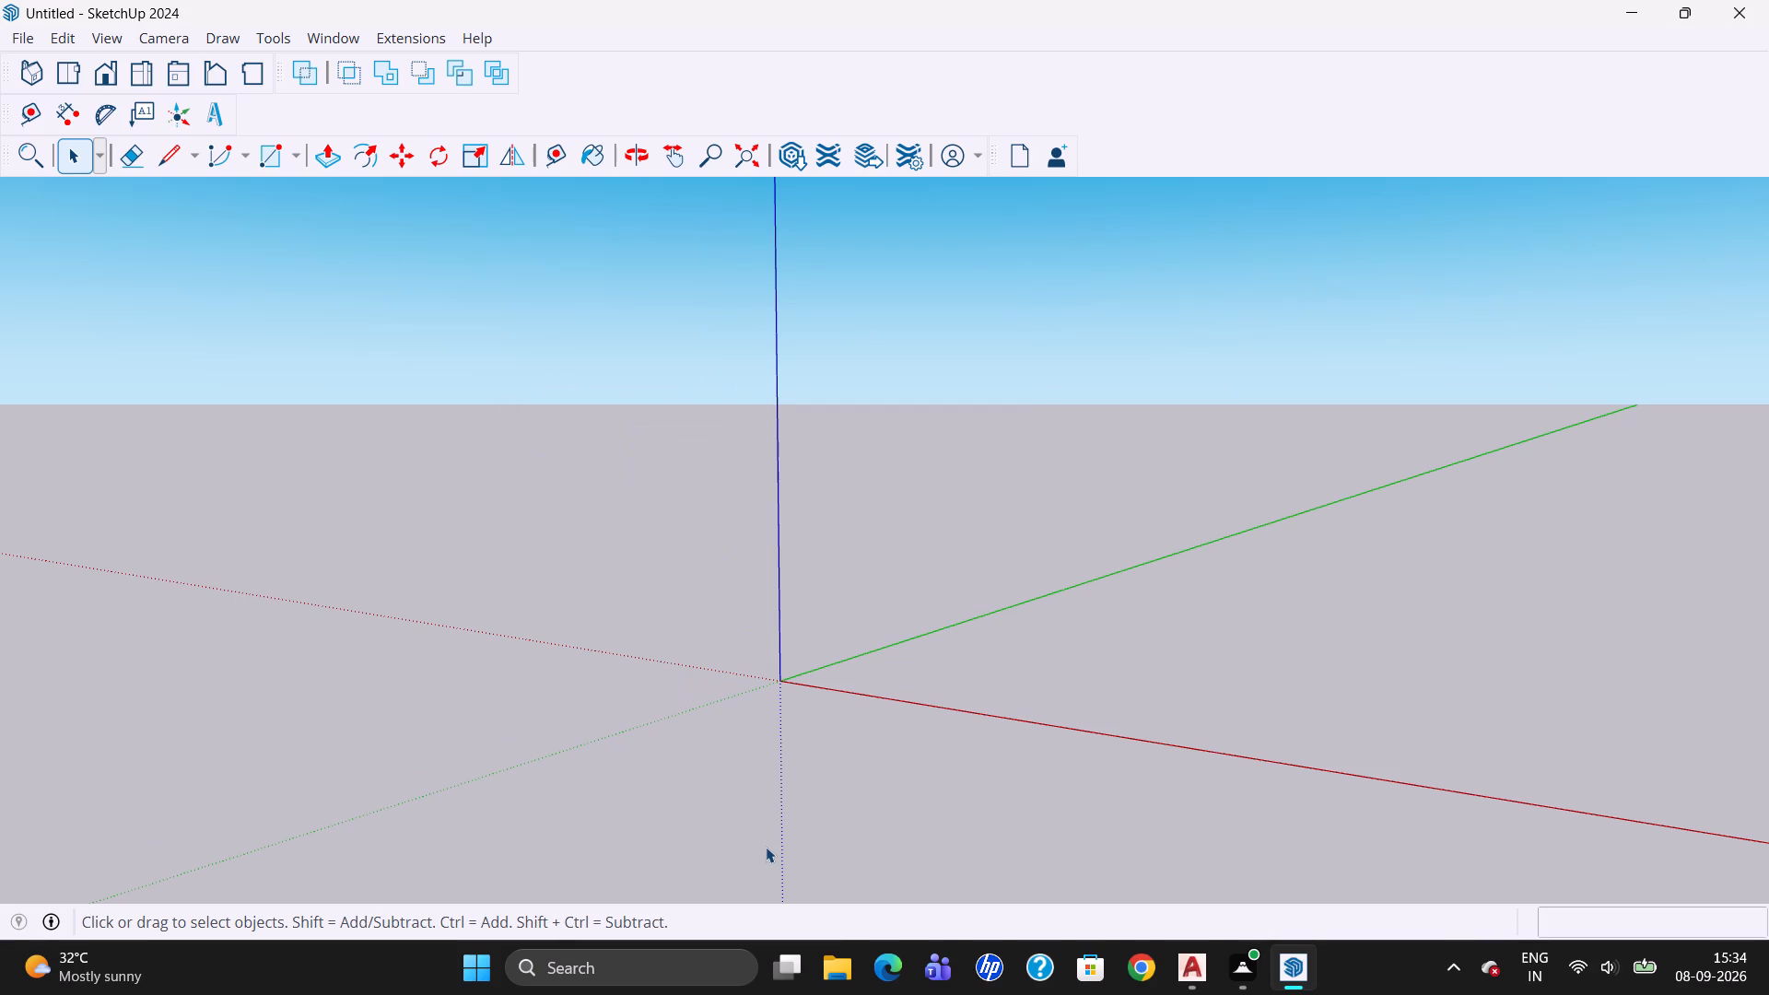
# Draw an 8' by 2' rectangle on the ground from the origin, with its long side along the red axis.
pyautogui.press('r')
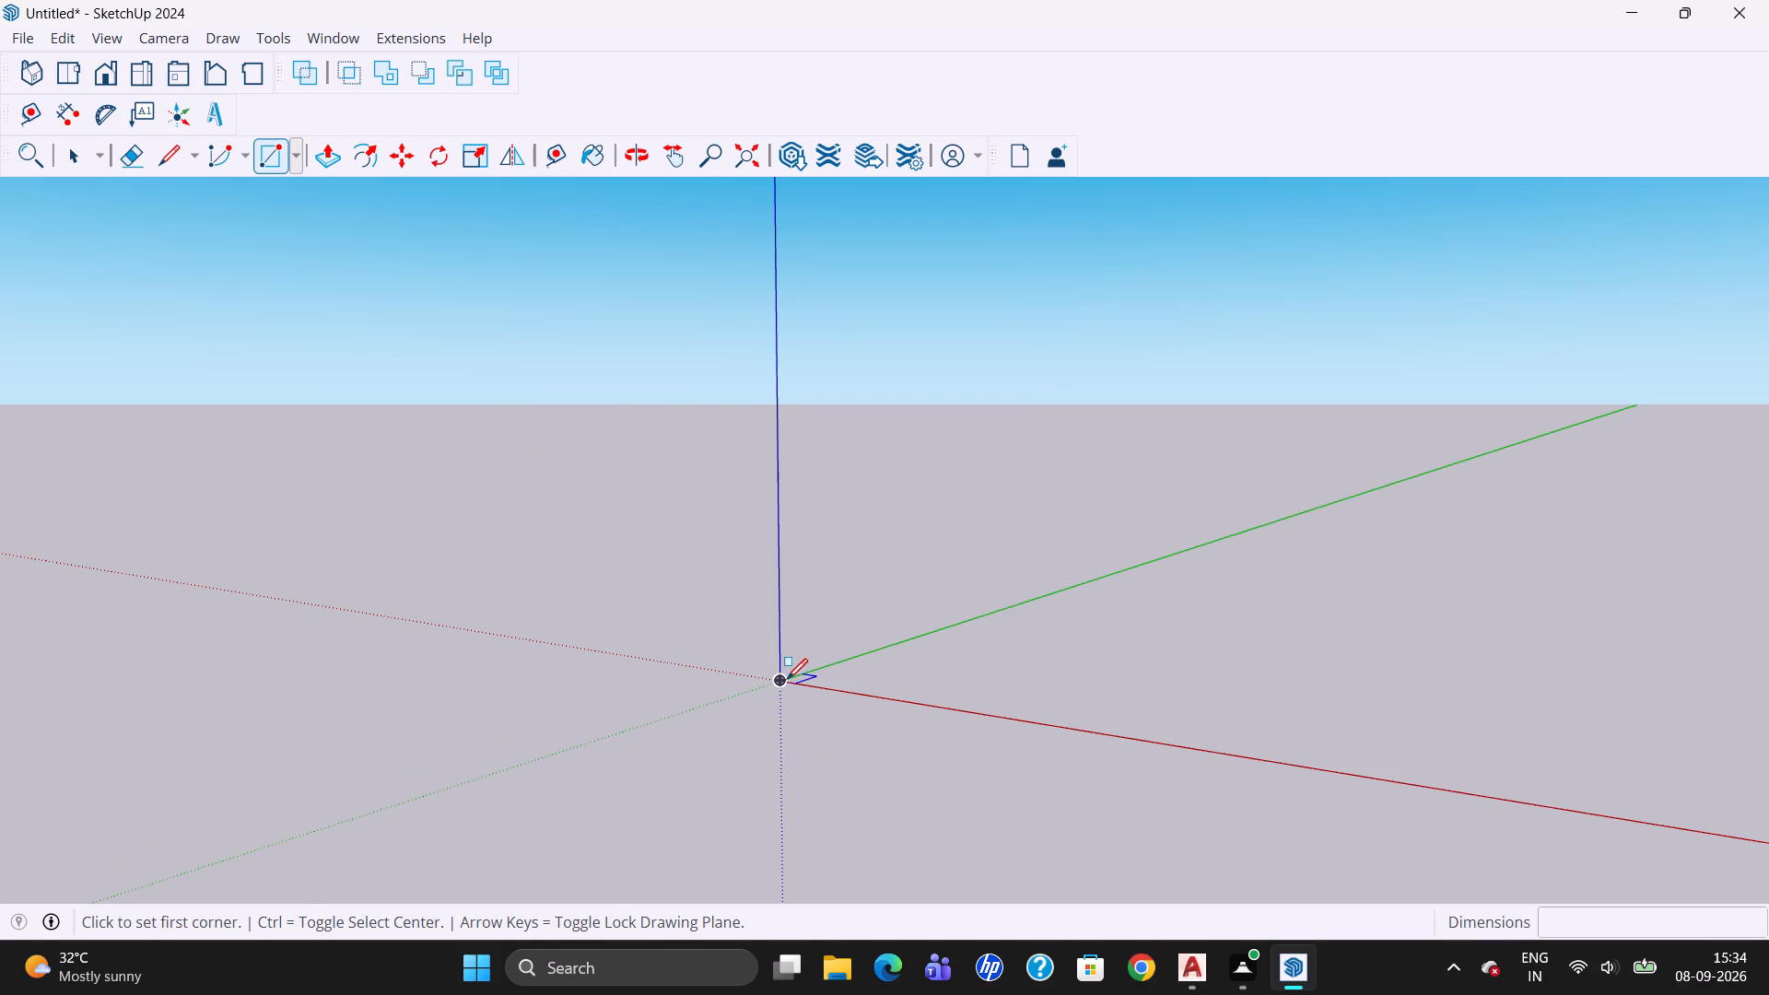
pyautogui.moveTo(787, 679); pyautogui.dragTo(802, 689)
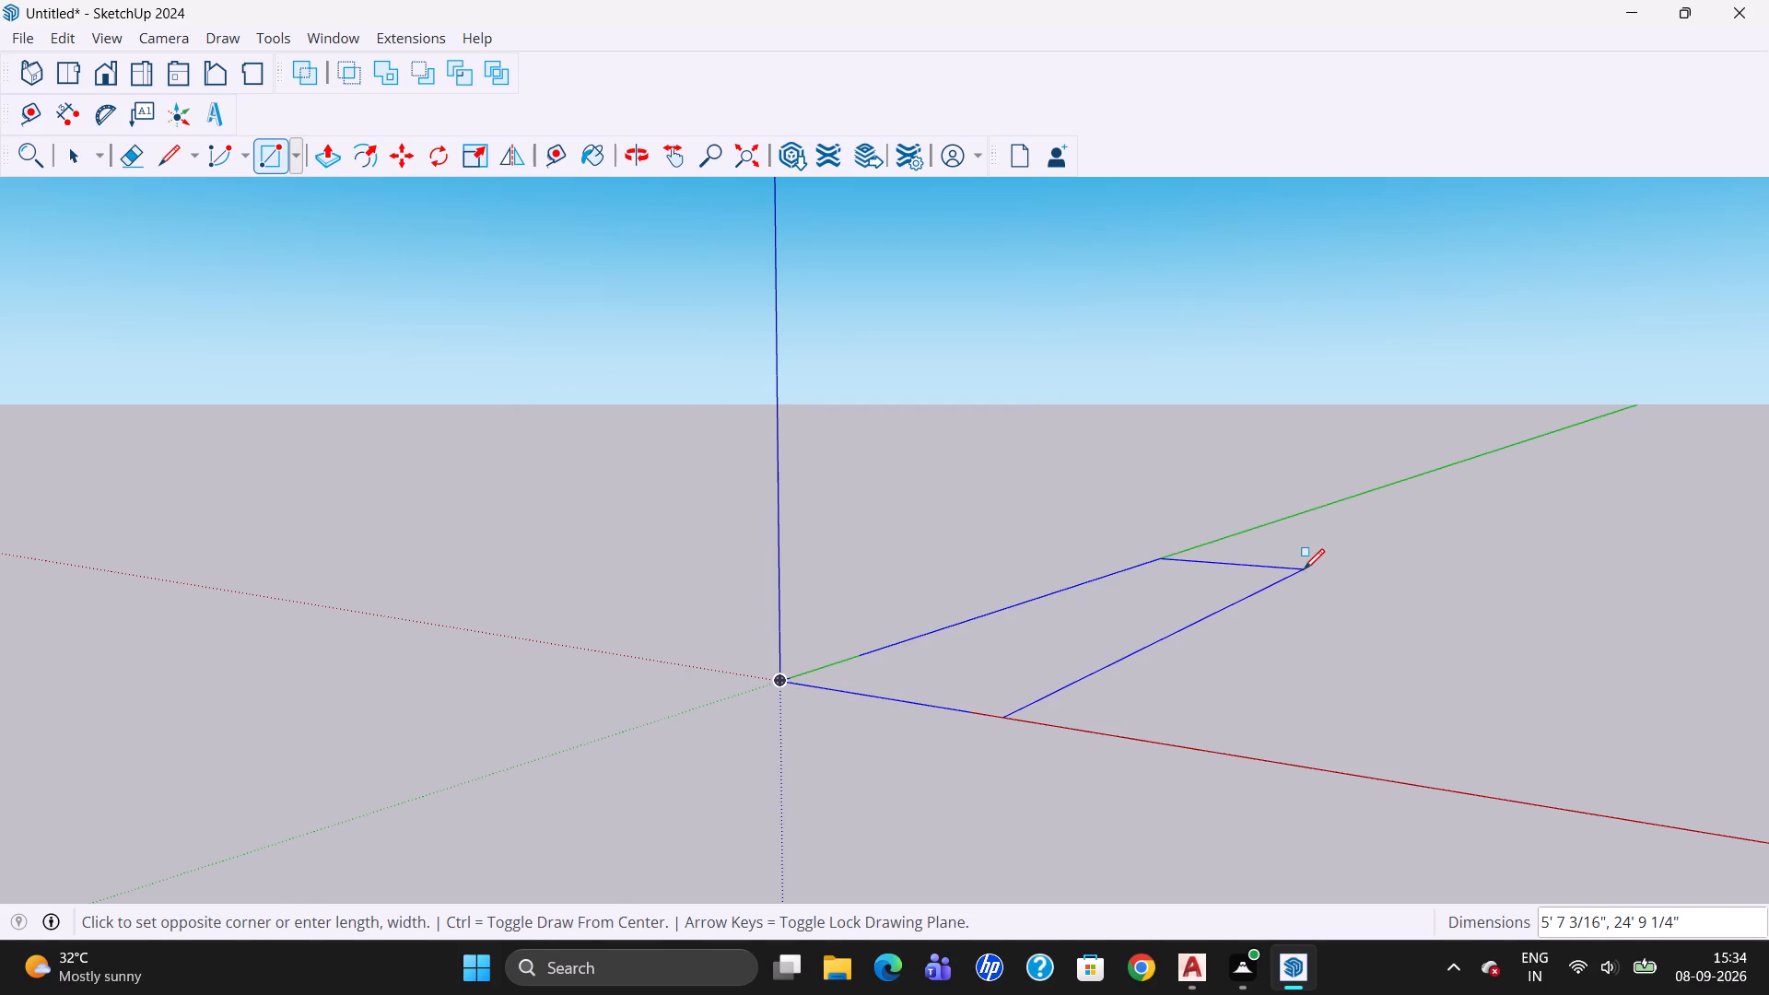
pyautogui.press('8')
pyautogui.press(',')
pyautogui.press('BackSpace')
pyautogui.write("',2'")
pyautogui.press('Return')
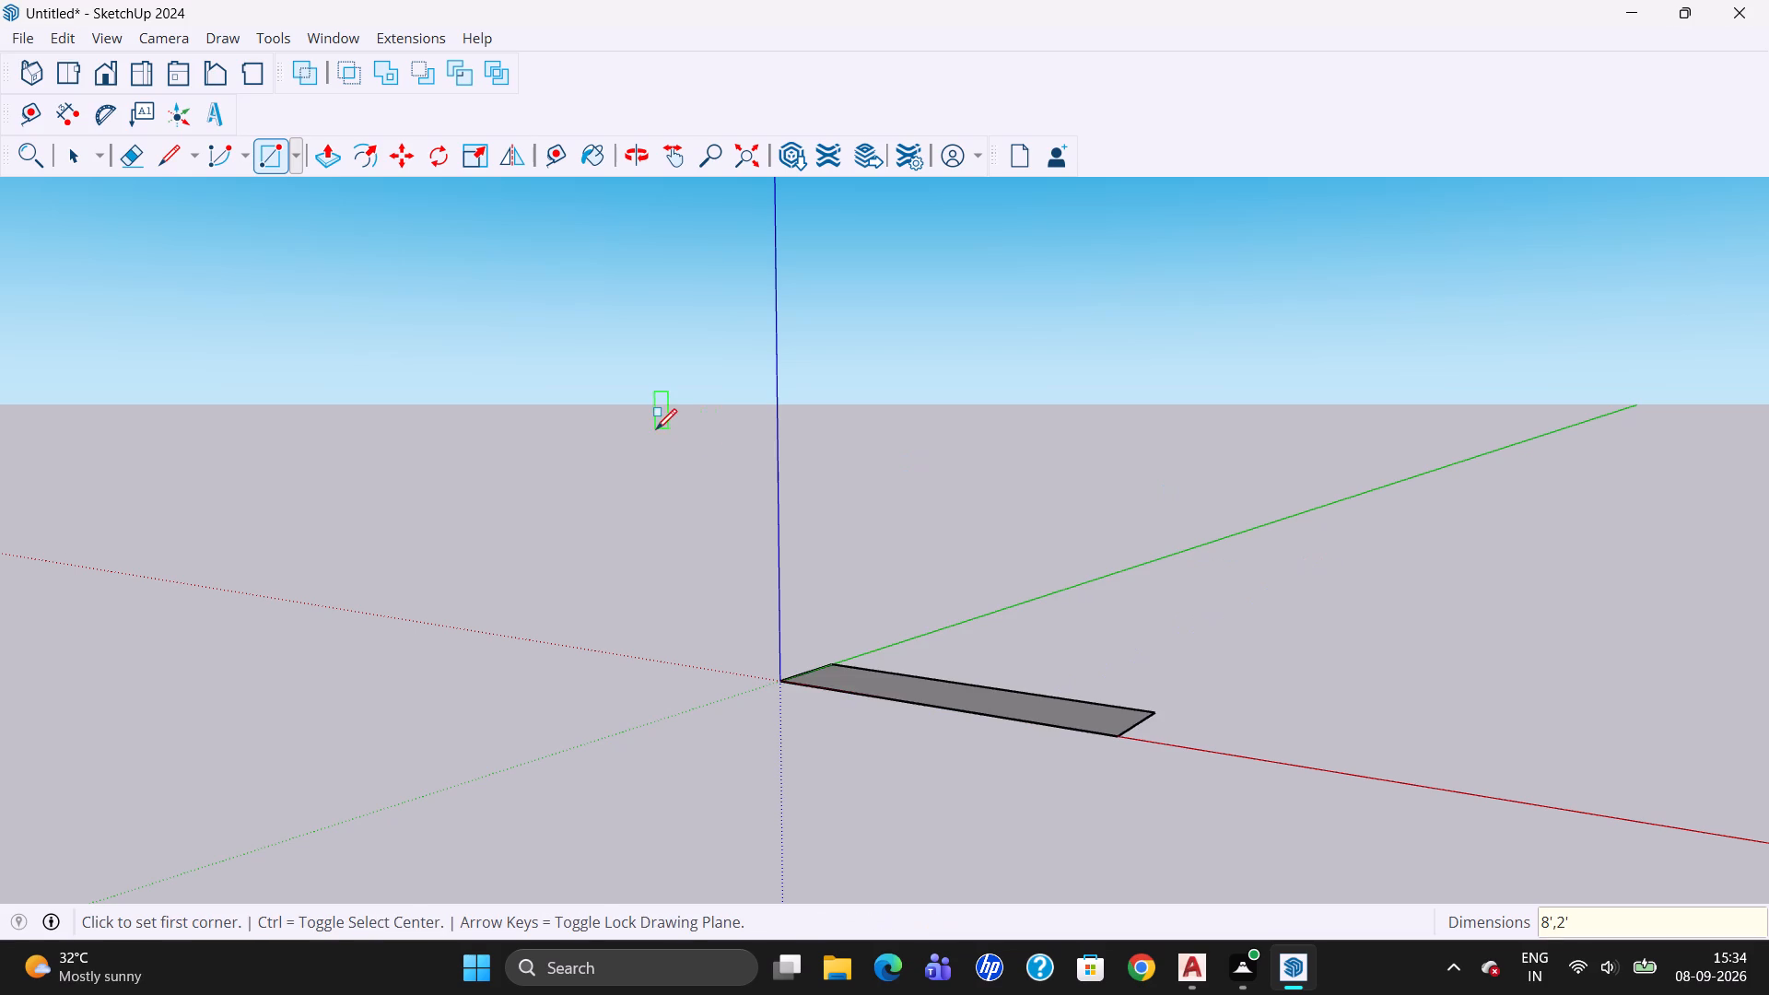
# Push/pull the rectangle's face up 6" to form a slab.
pyautogui.click(77, 170)
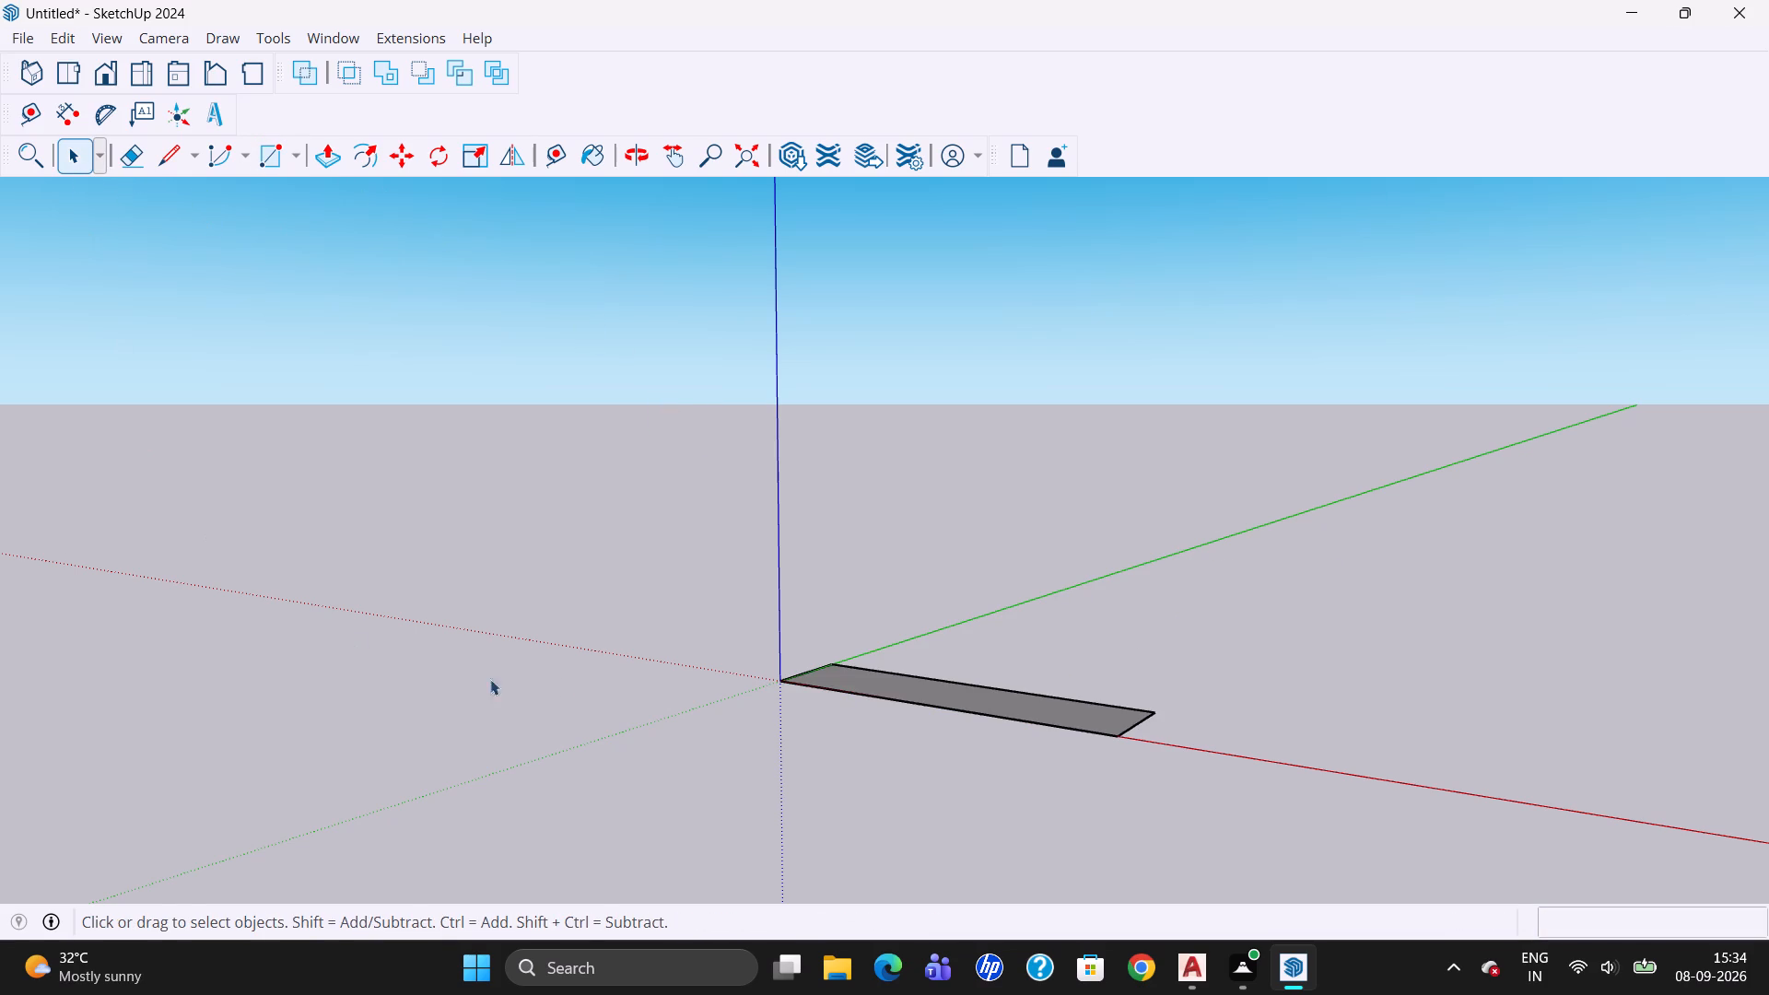
pyautogui.moveTo(650, 505); pyautogui.dragTo(1266, 892)
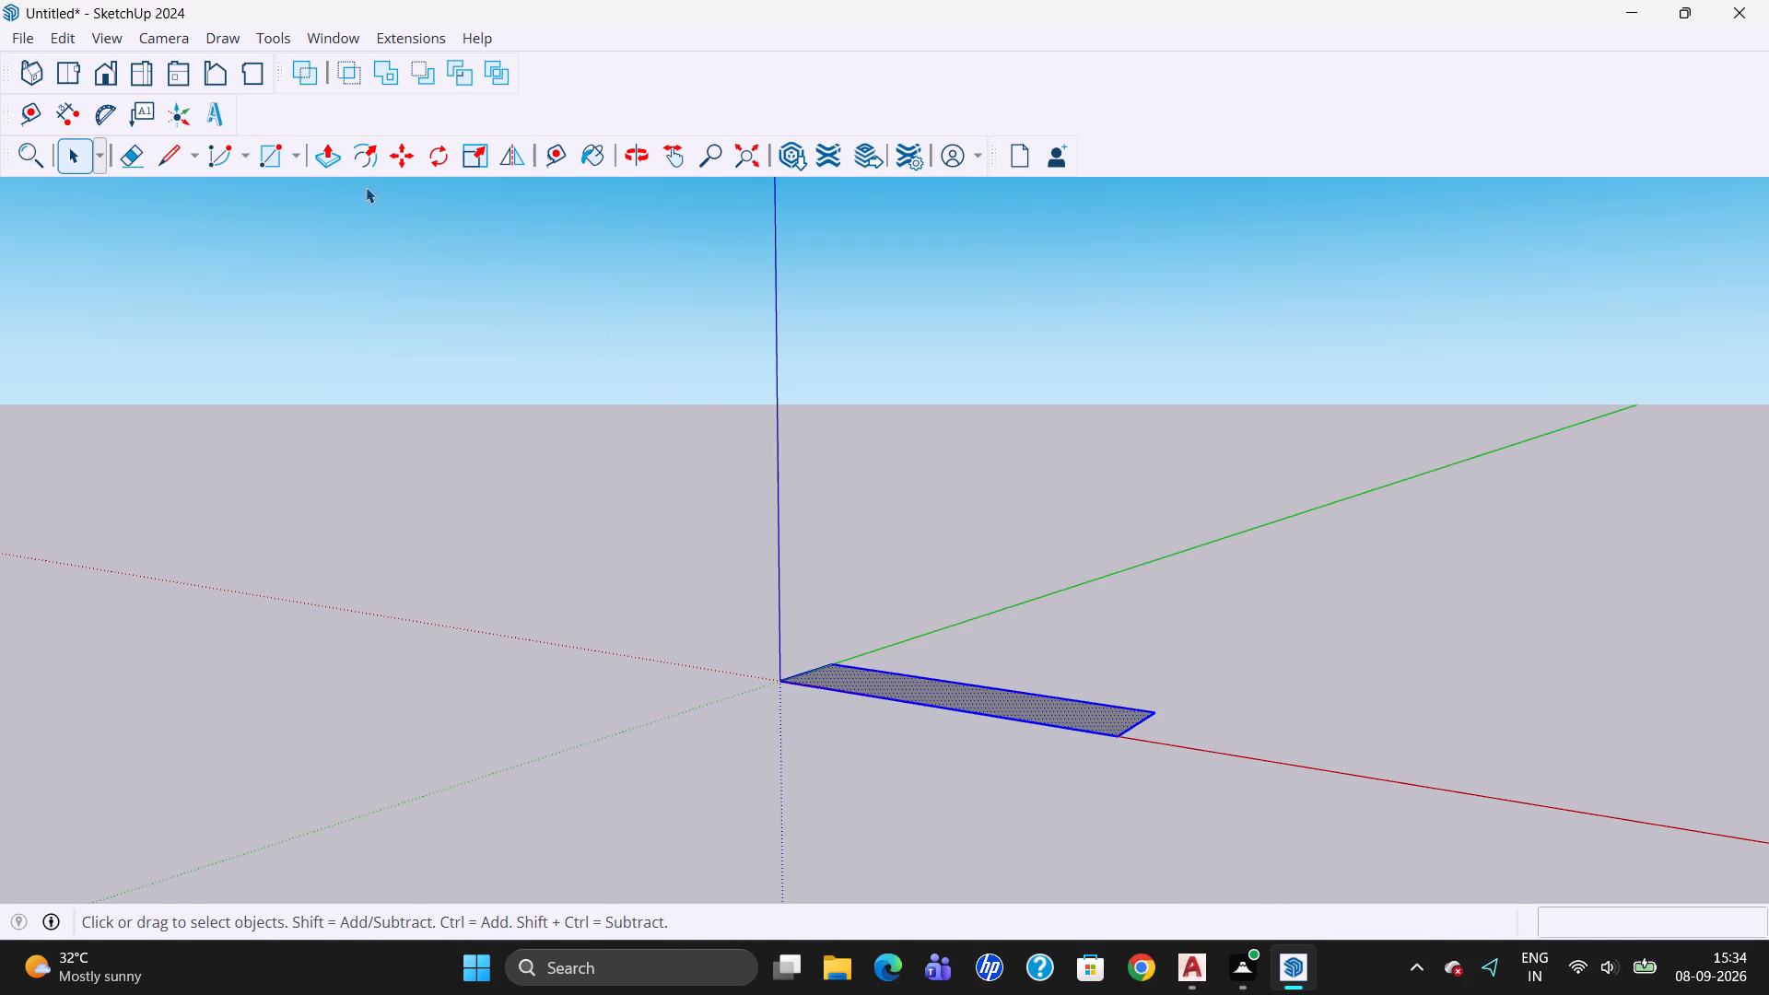
pyautogui.click(325, 151)
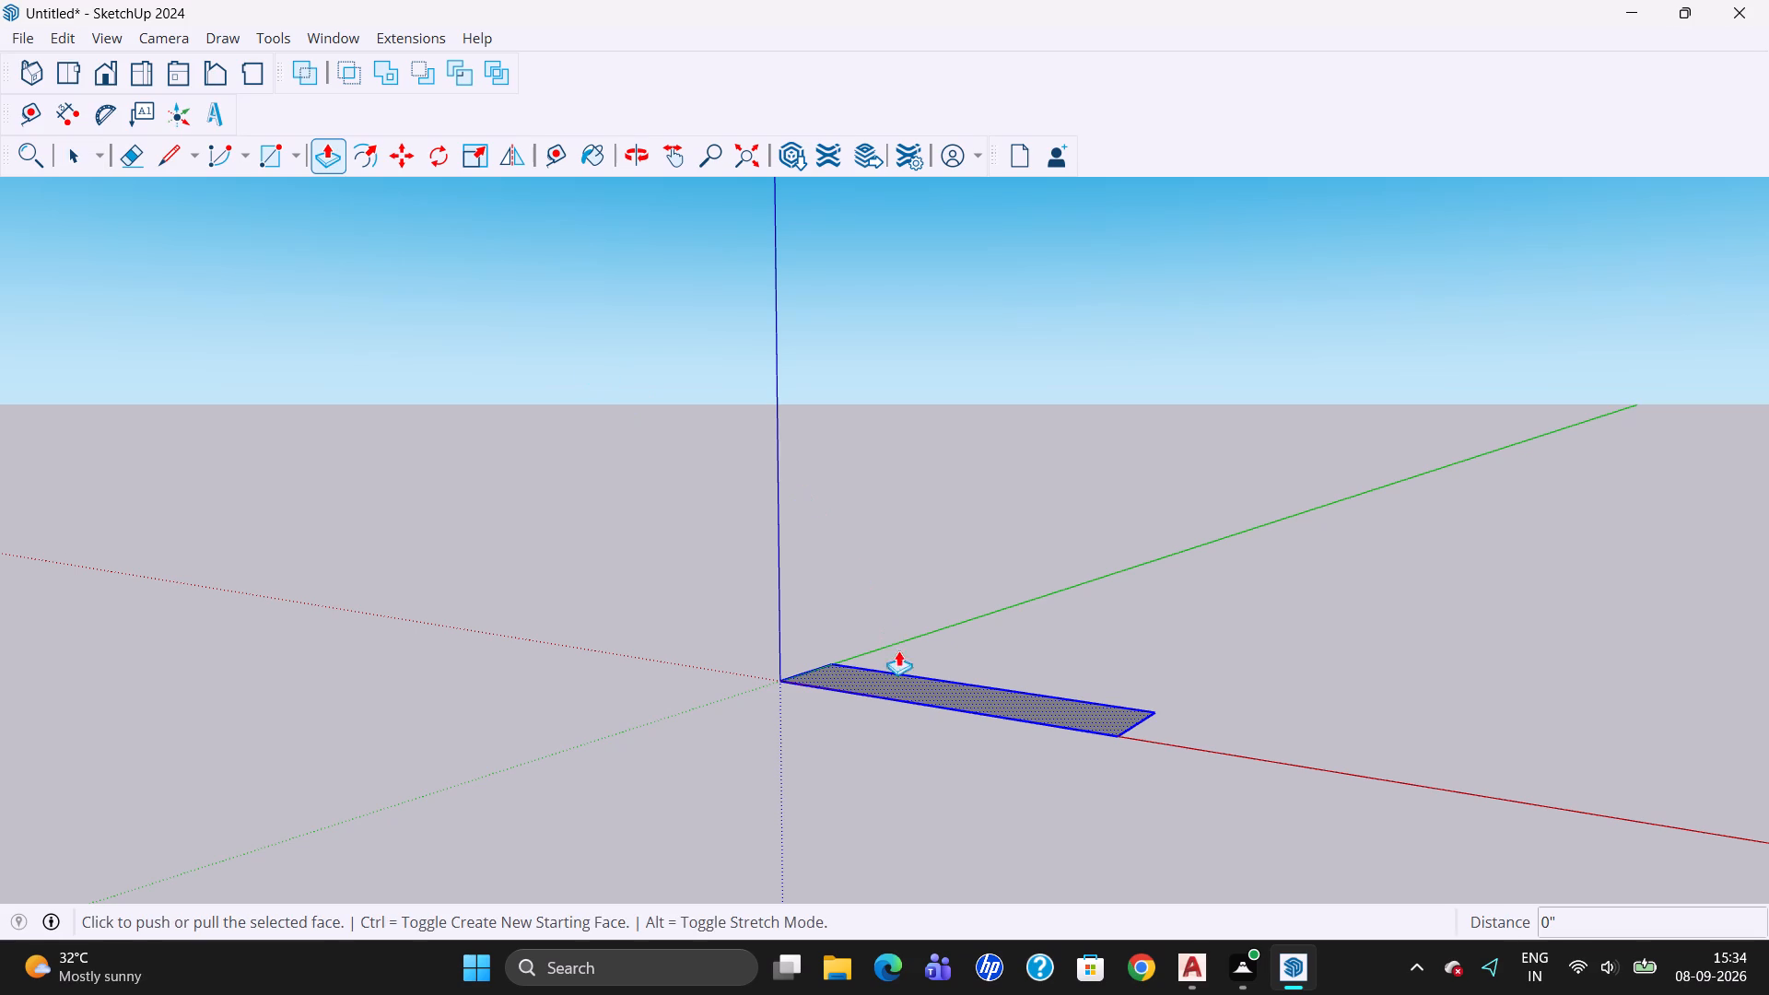
pyautogui.click(904, 674)
pyautogui.write('6"')
pyautogui.hotkey('shift', 'Return')
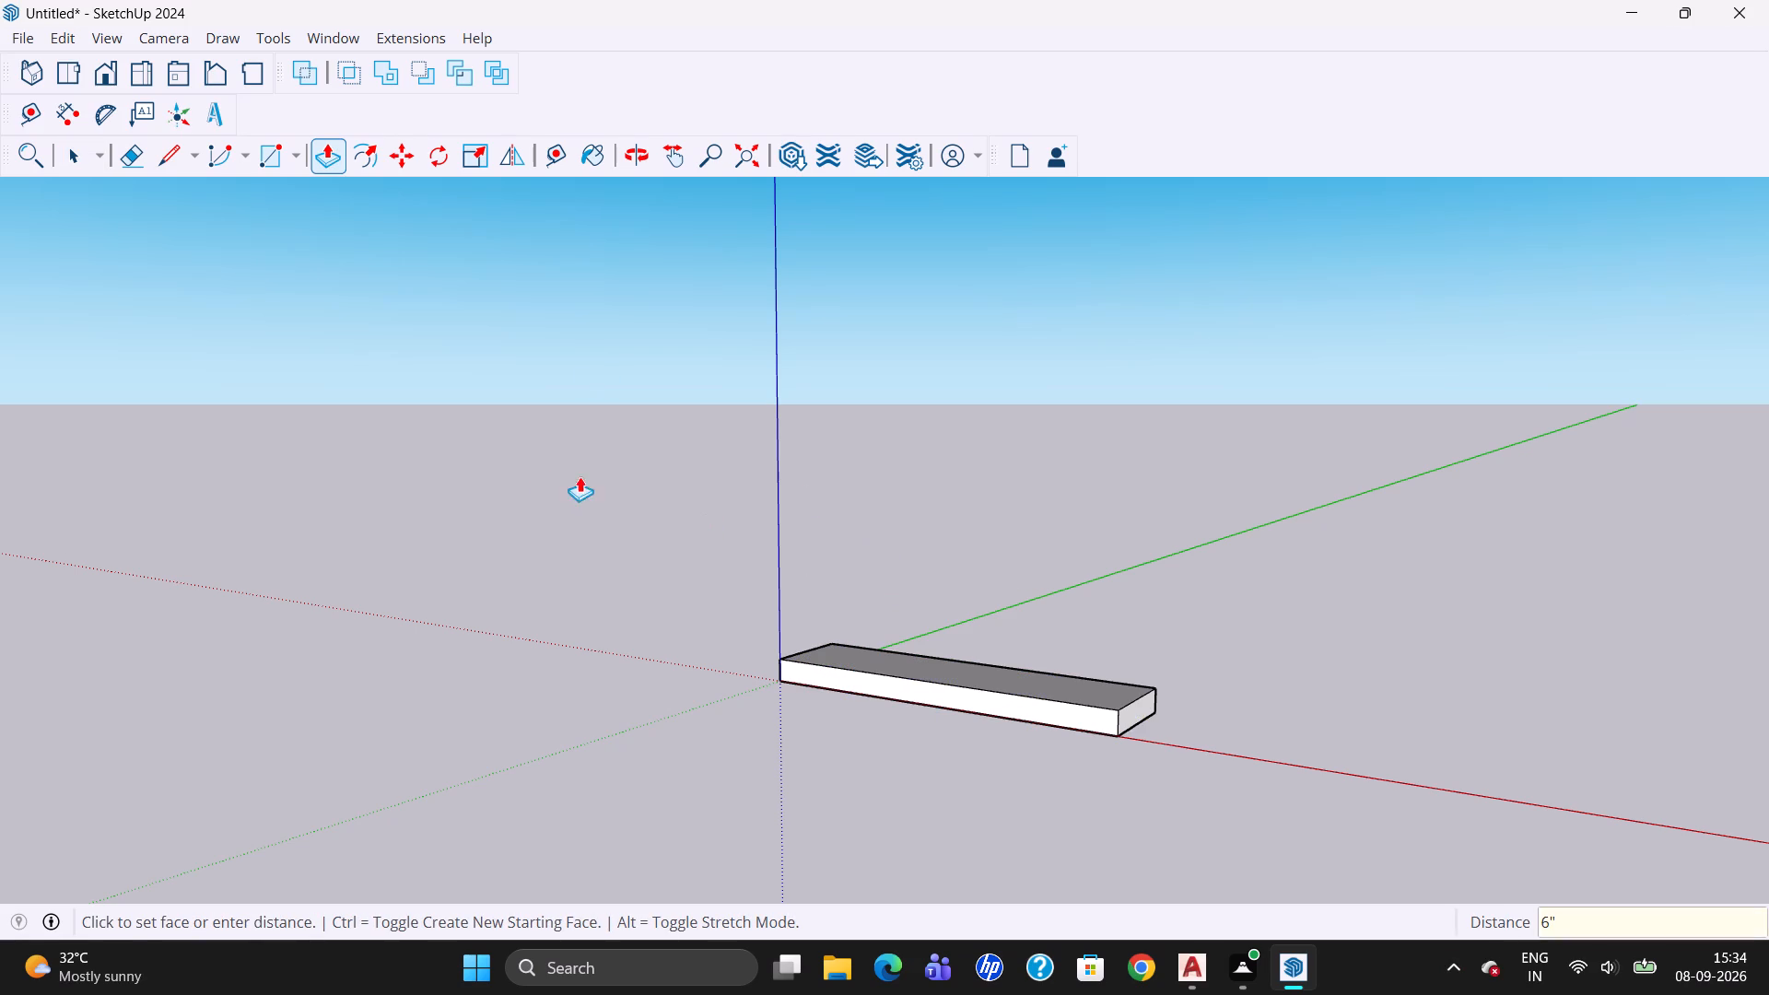
# Offset the outline of the slab's long front face inward by 1".
pyautogui.click(376, 154)
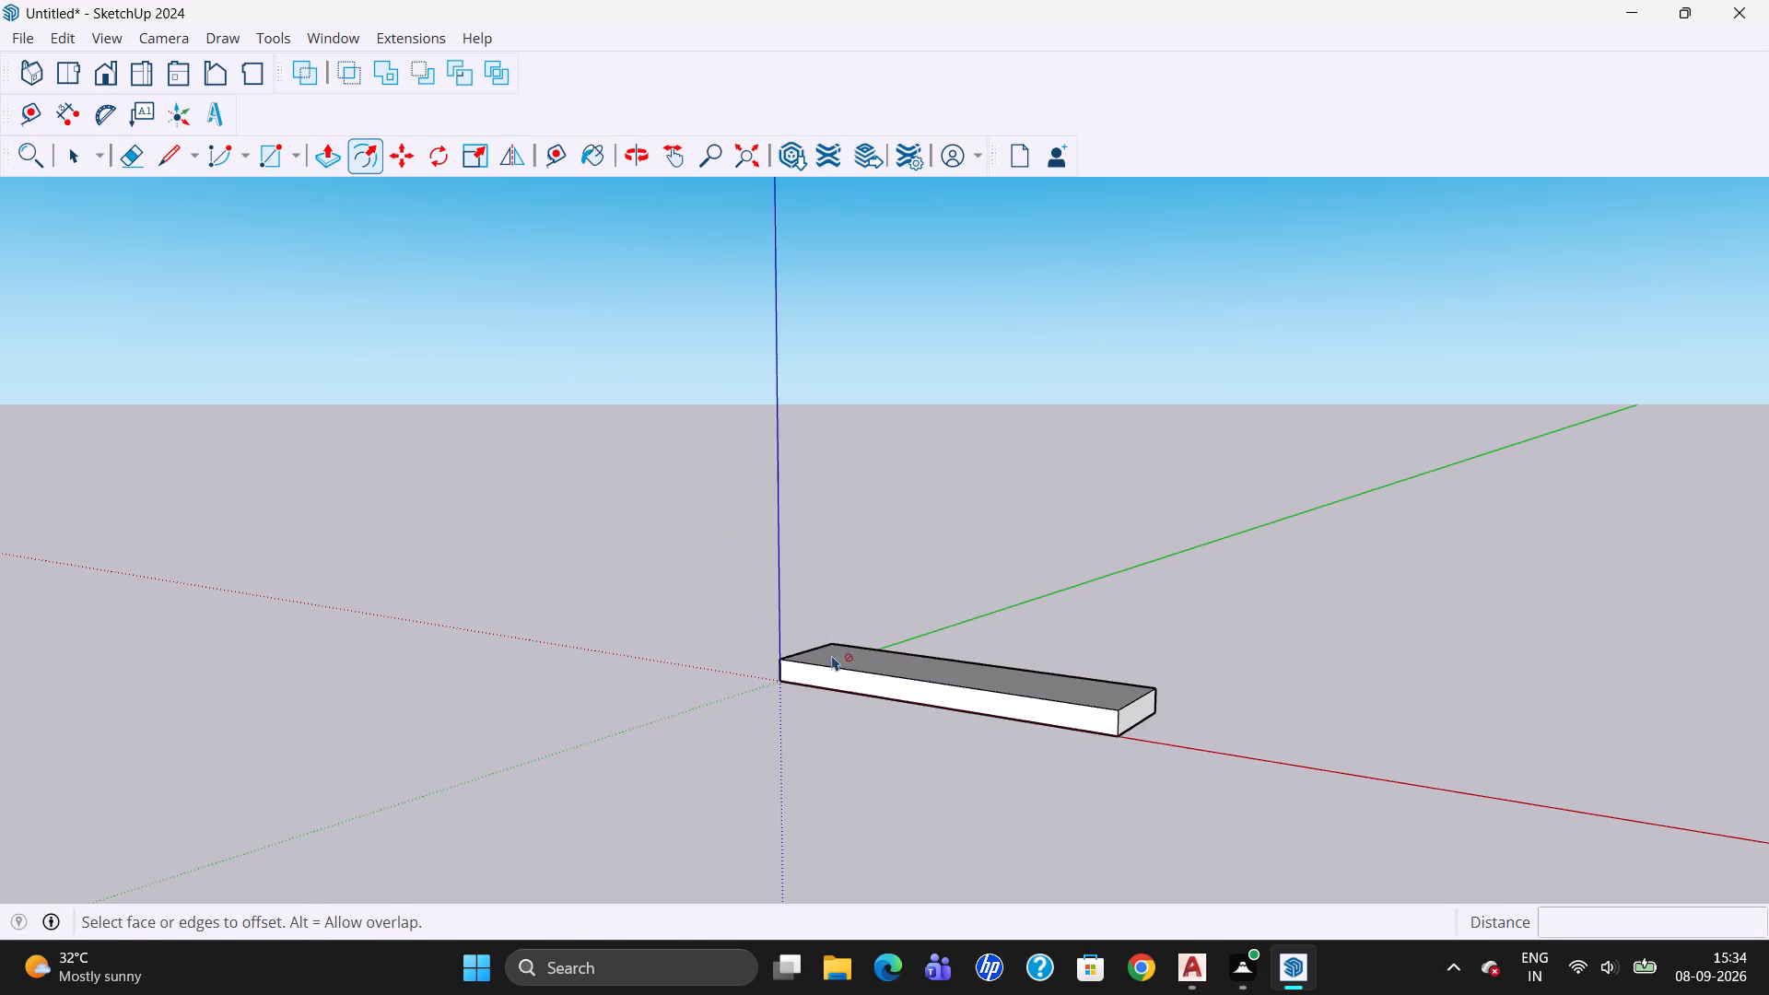
pyautogui.click(861, 677)
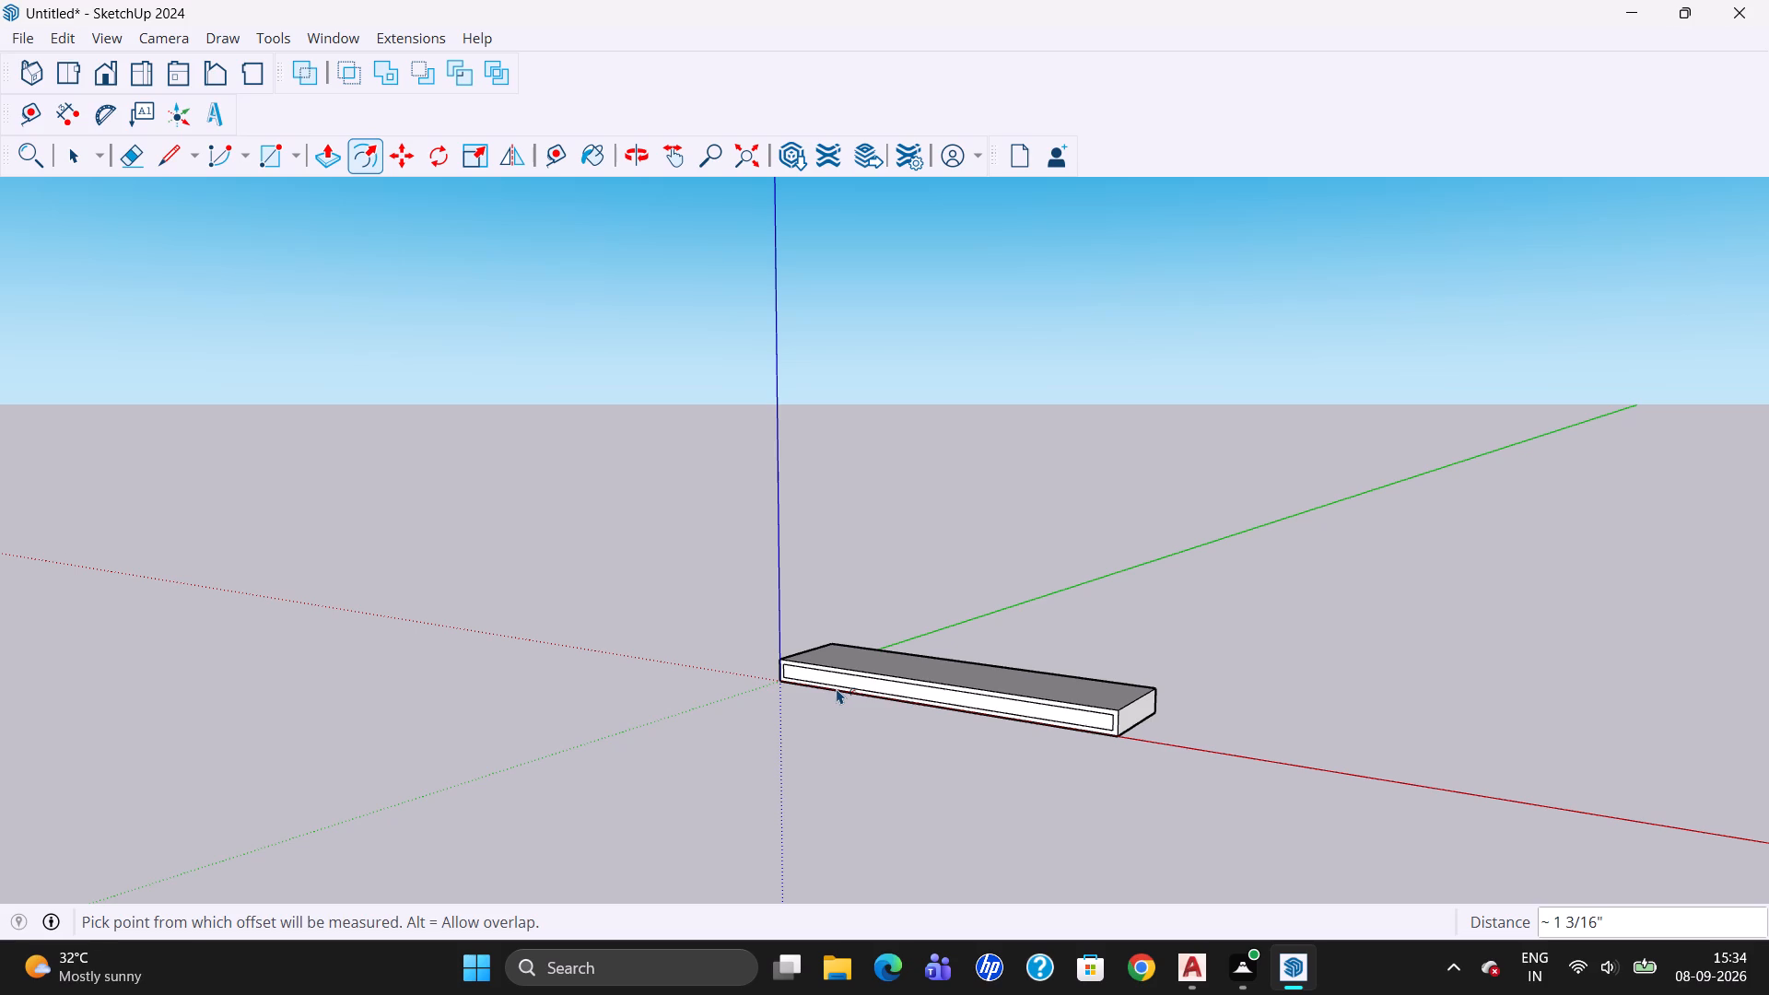
pyautogui.write('1"')
pyautogui.hotkey('shift', 'Return')
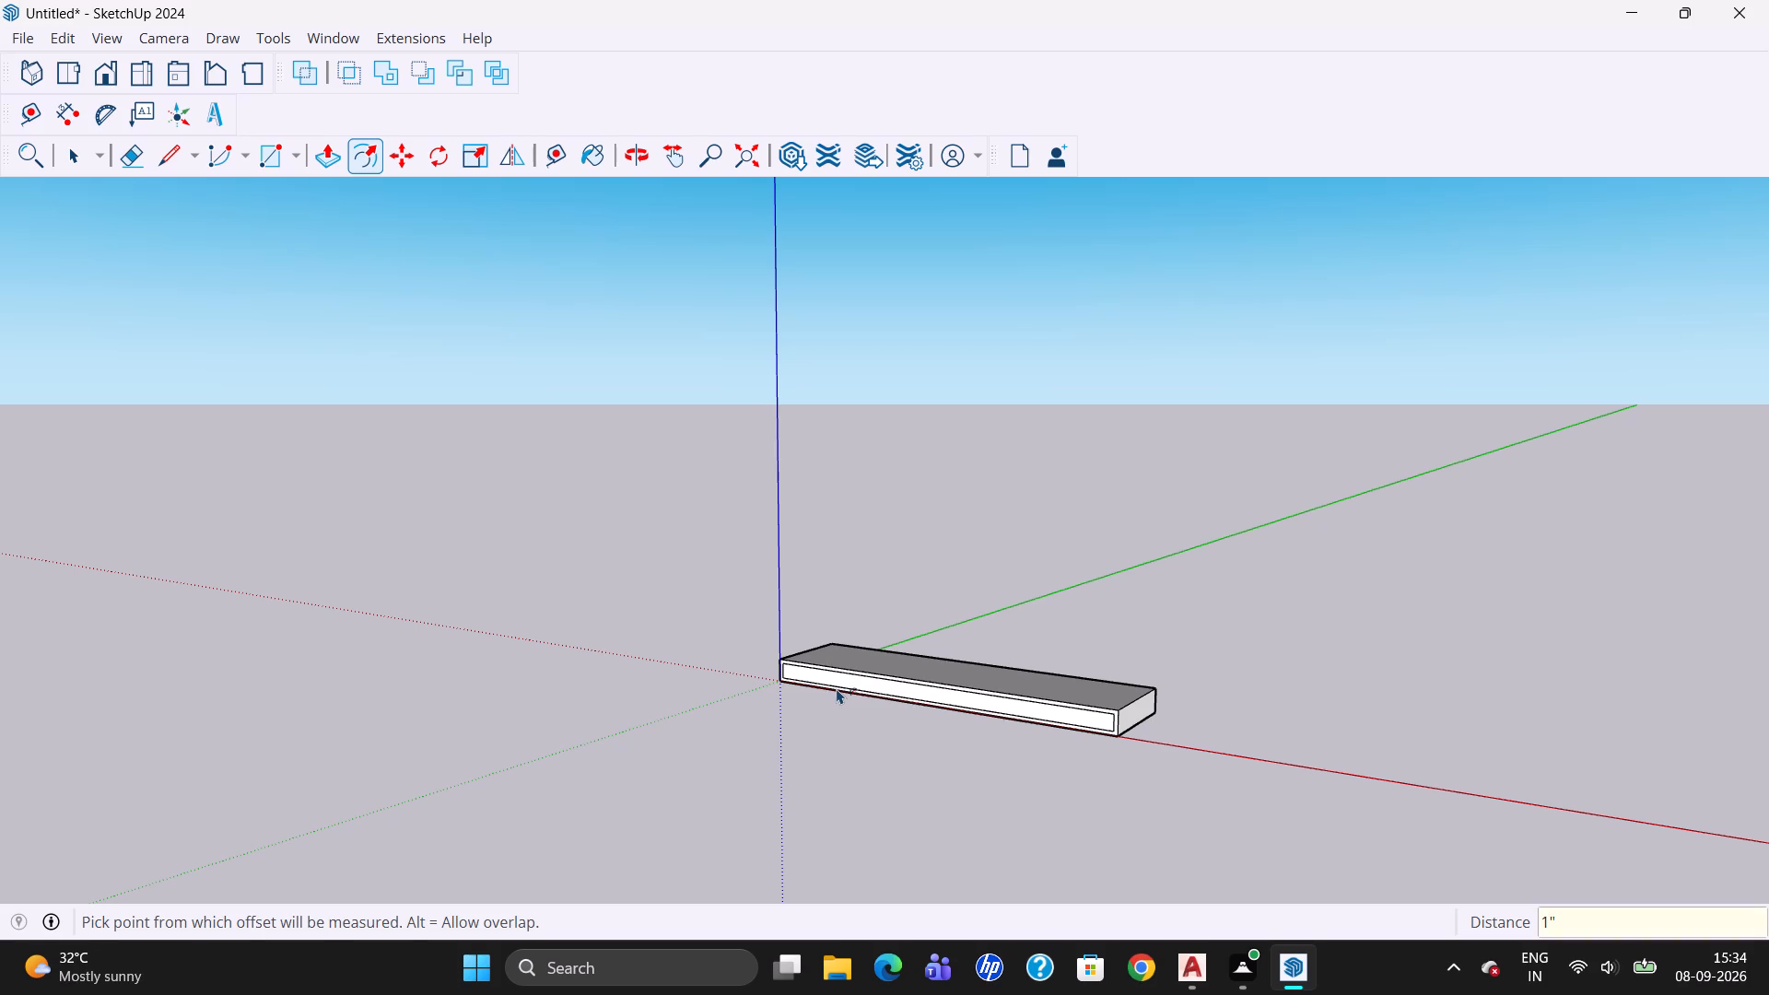
pyautogui.click(75, 159)
# Place a 7' vertical guide up the blue axis from the slab's bottom back corner on the green axis.
pyautogui.click(626, 152)
pyautogui.moveTo(749, 671); pyautogui.dragTo(1364, 672)
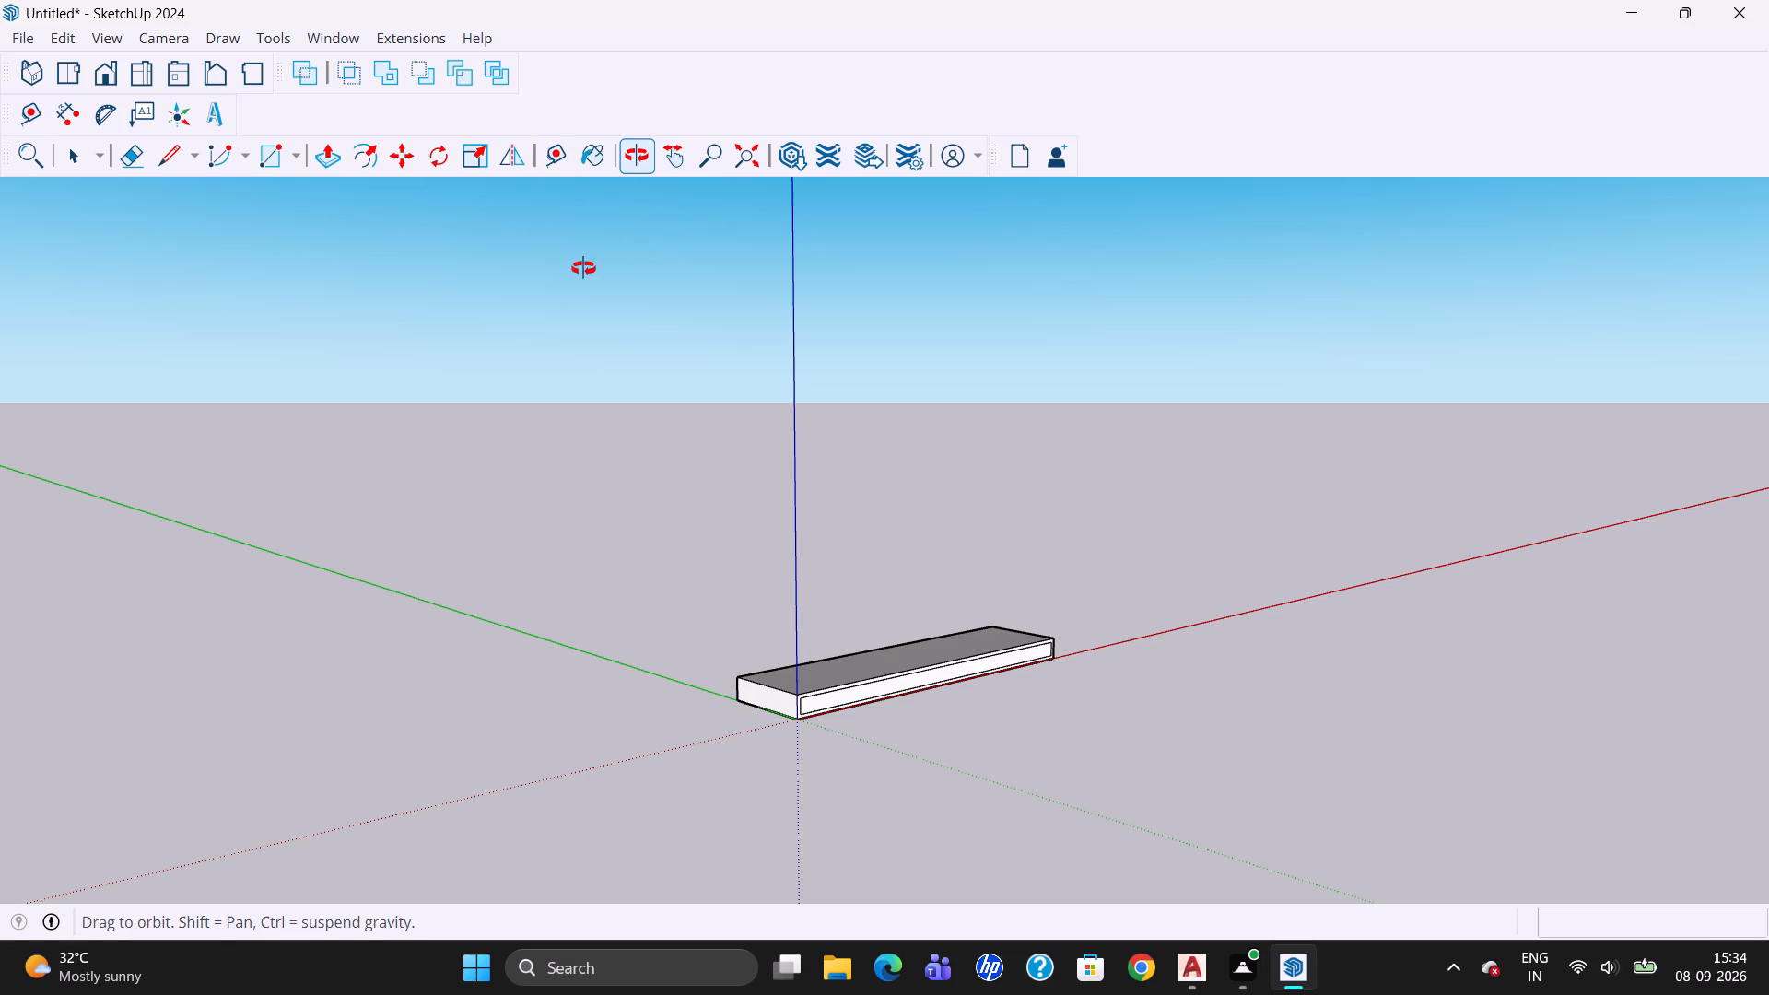
pyautogui.click(562, 168)
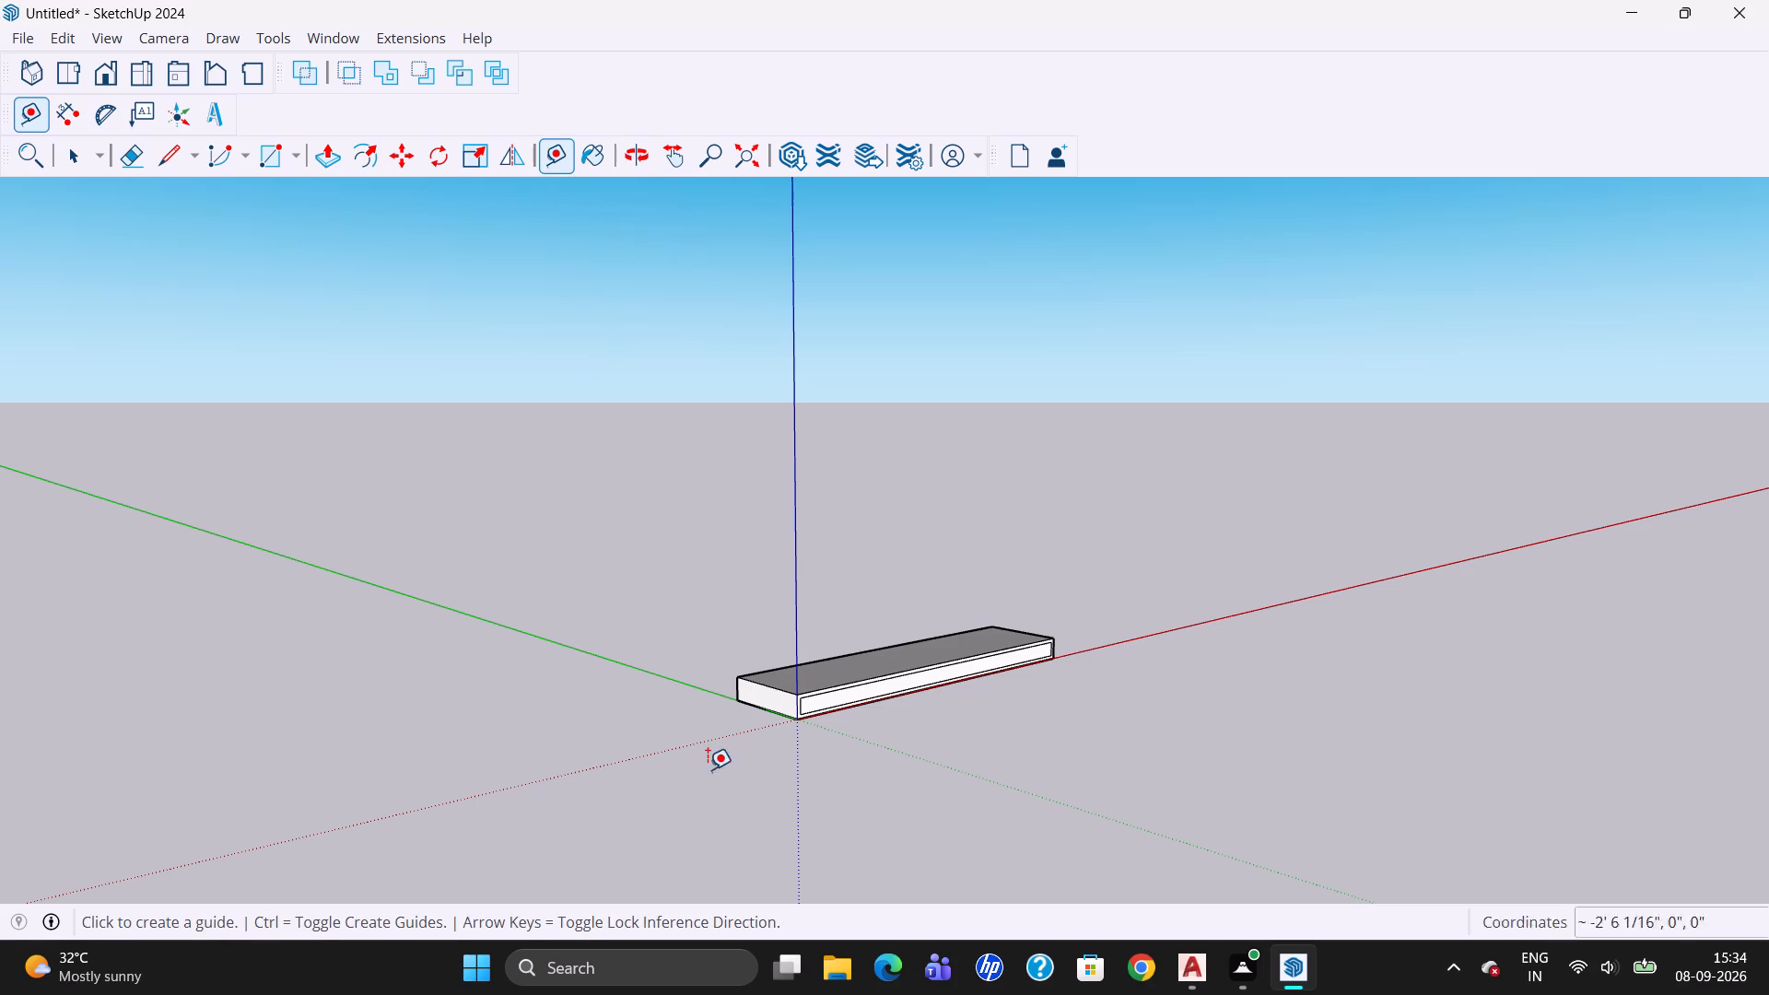
pyautogui.click(735, 697)
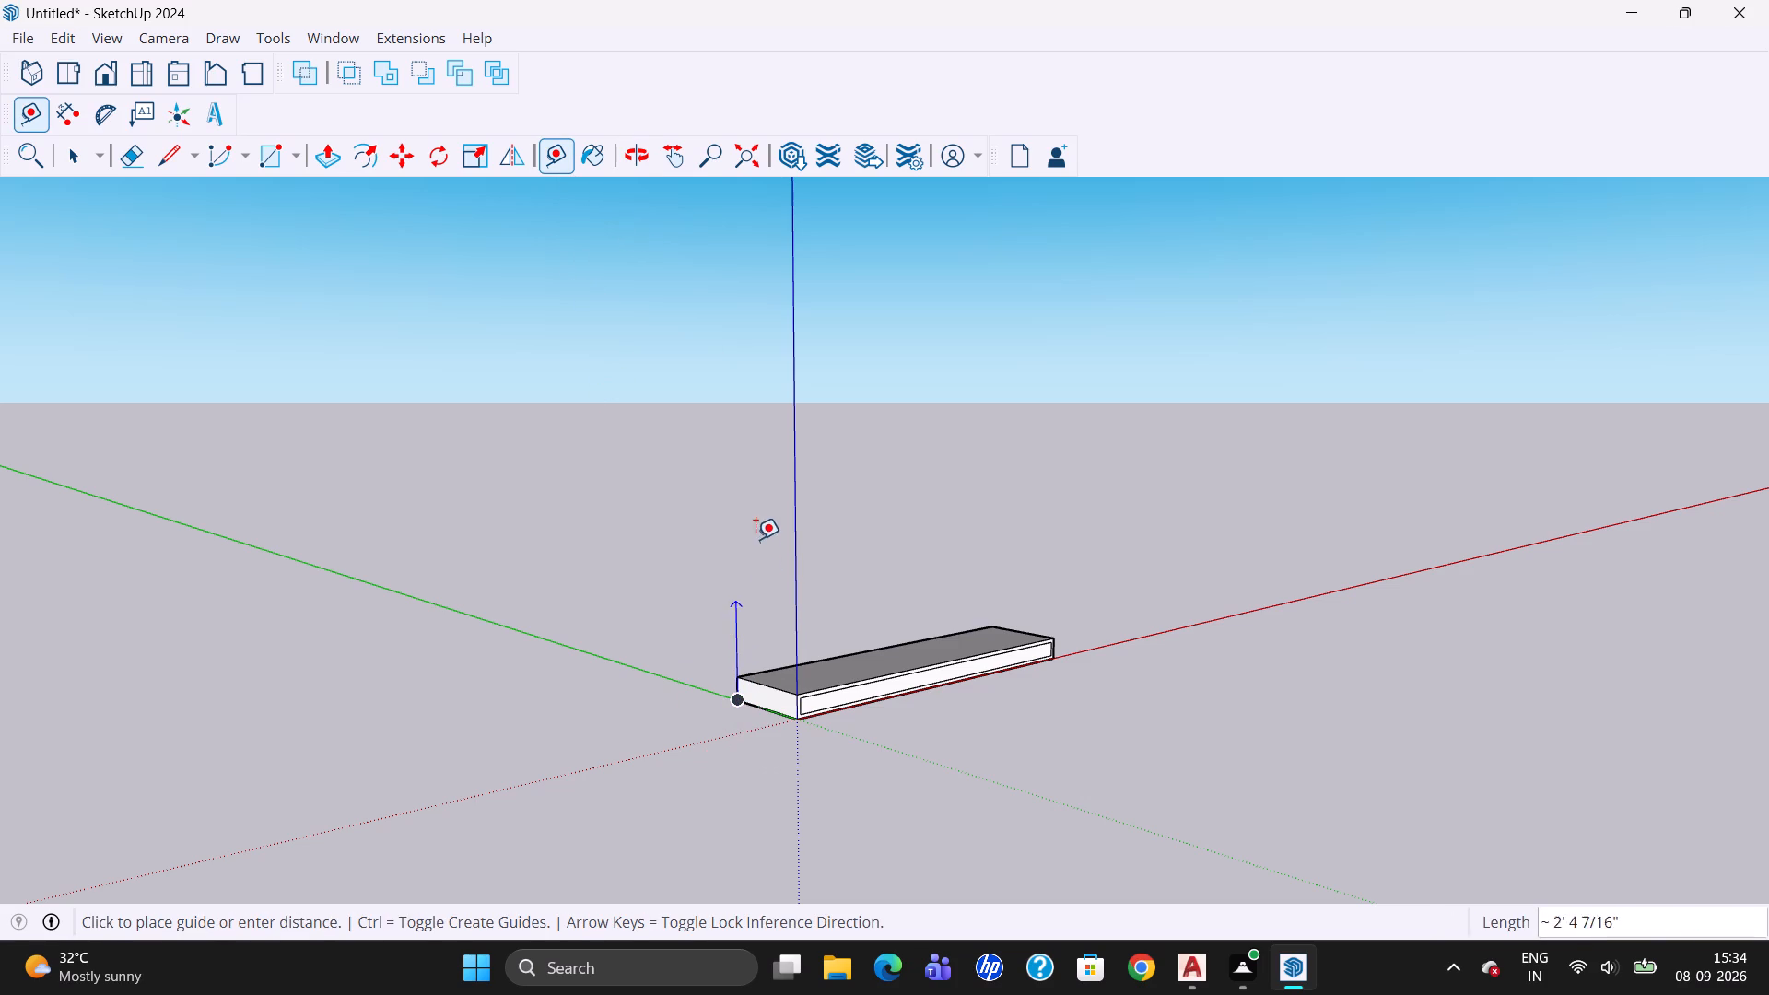
pyautogui.write("7'")
pyautogui.press('Return')
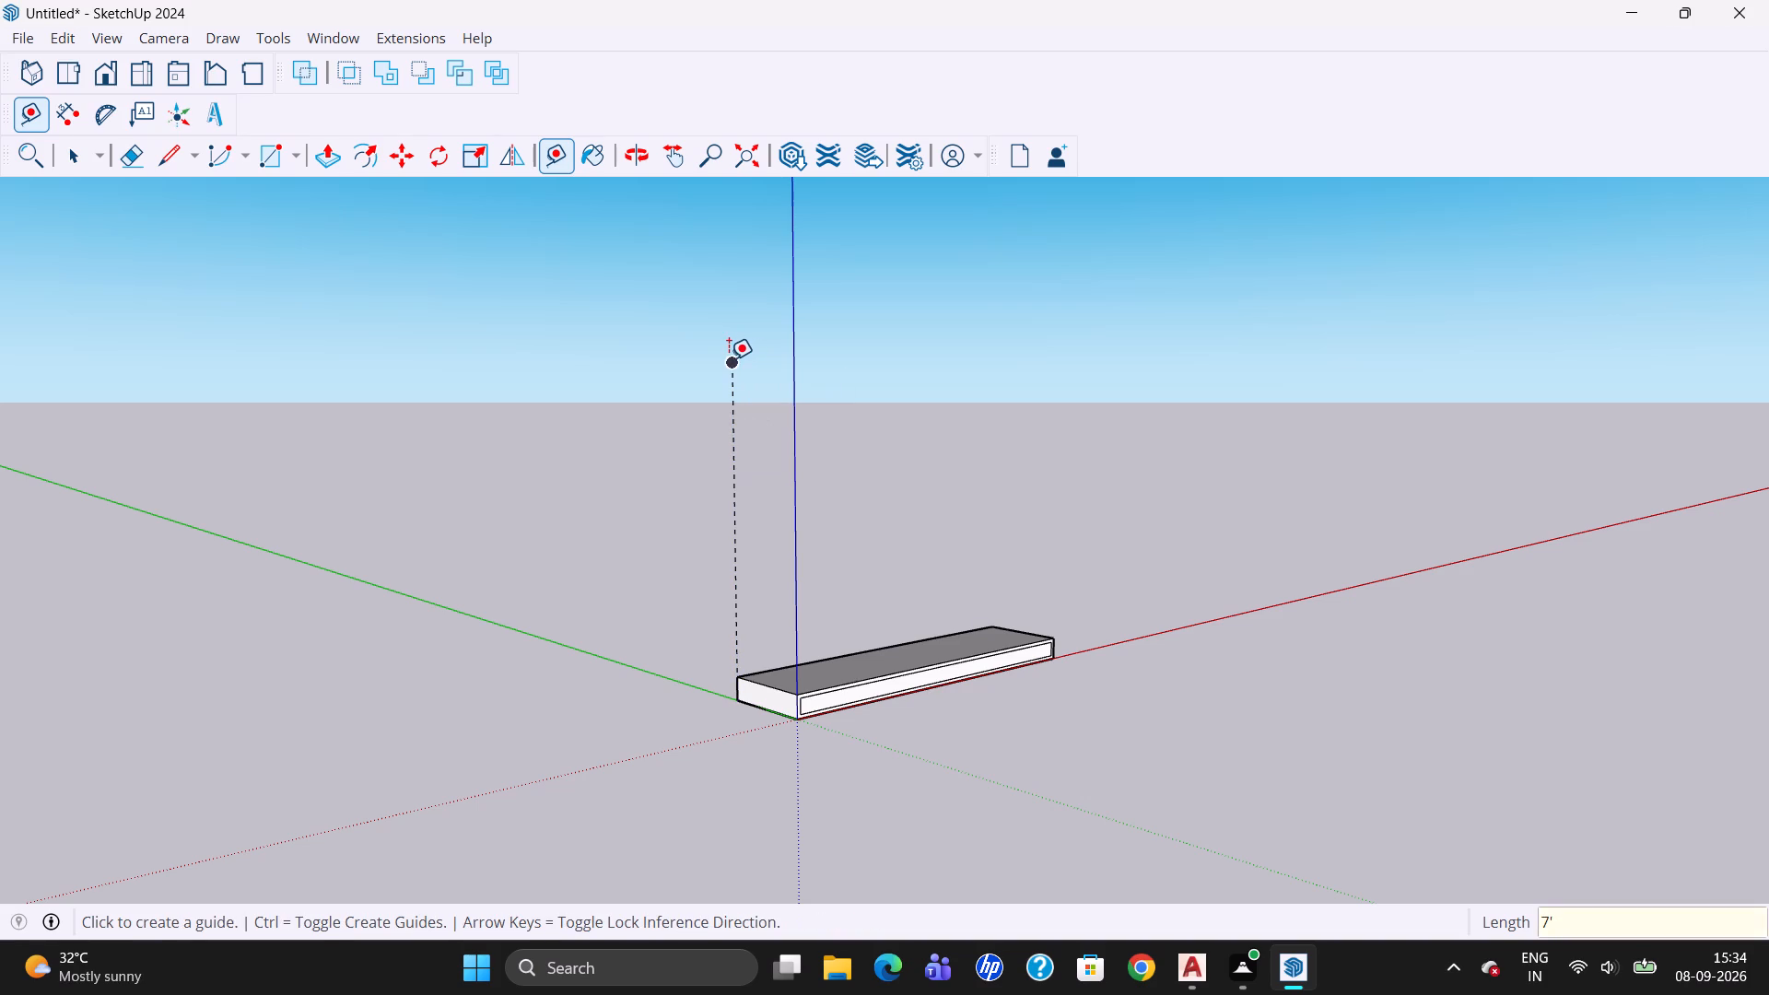
pyautogui.click(78, 172)
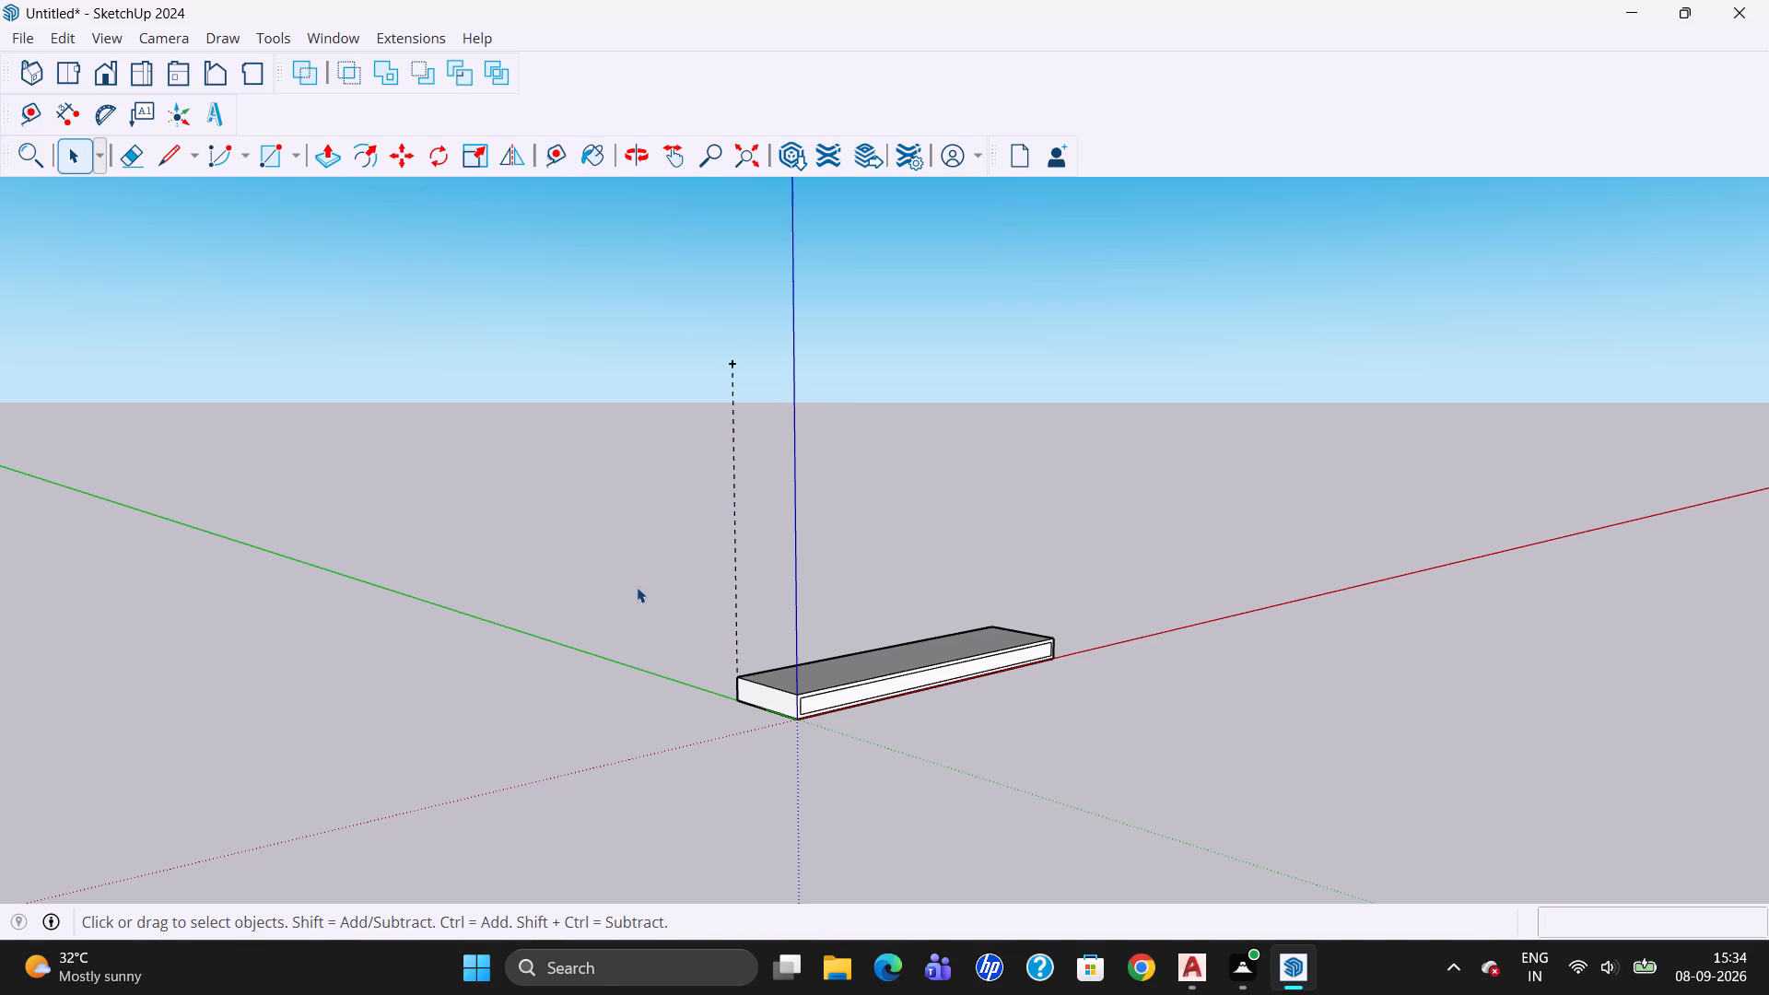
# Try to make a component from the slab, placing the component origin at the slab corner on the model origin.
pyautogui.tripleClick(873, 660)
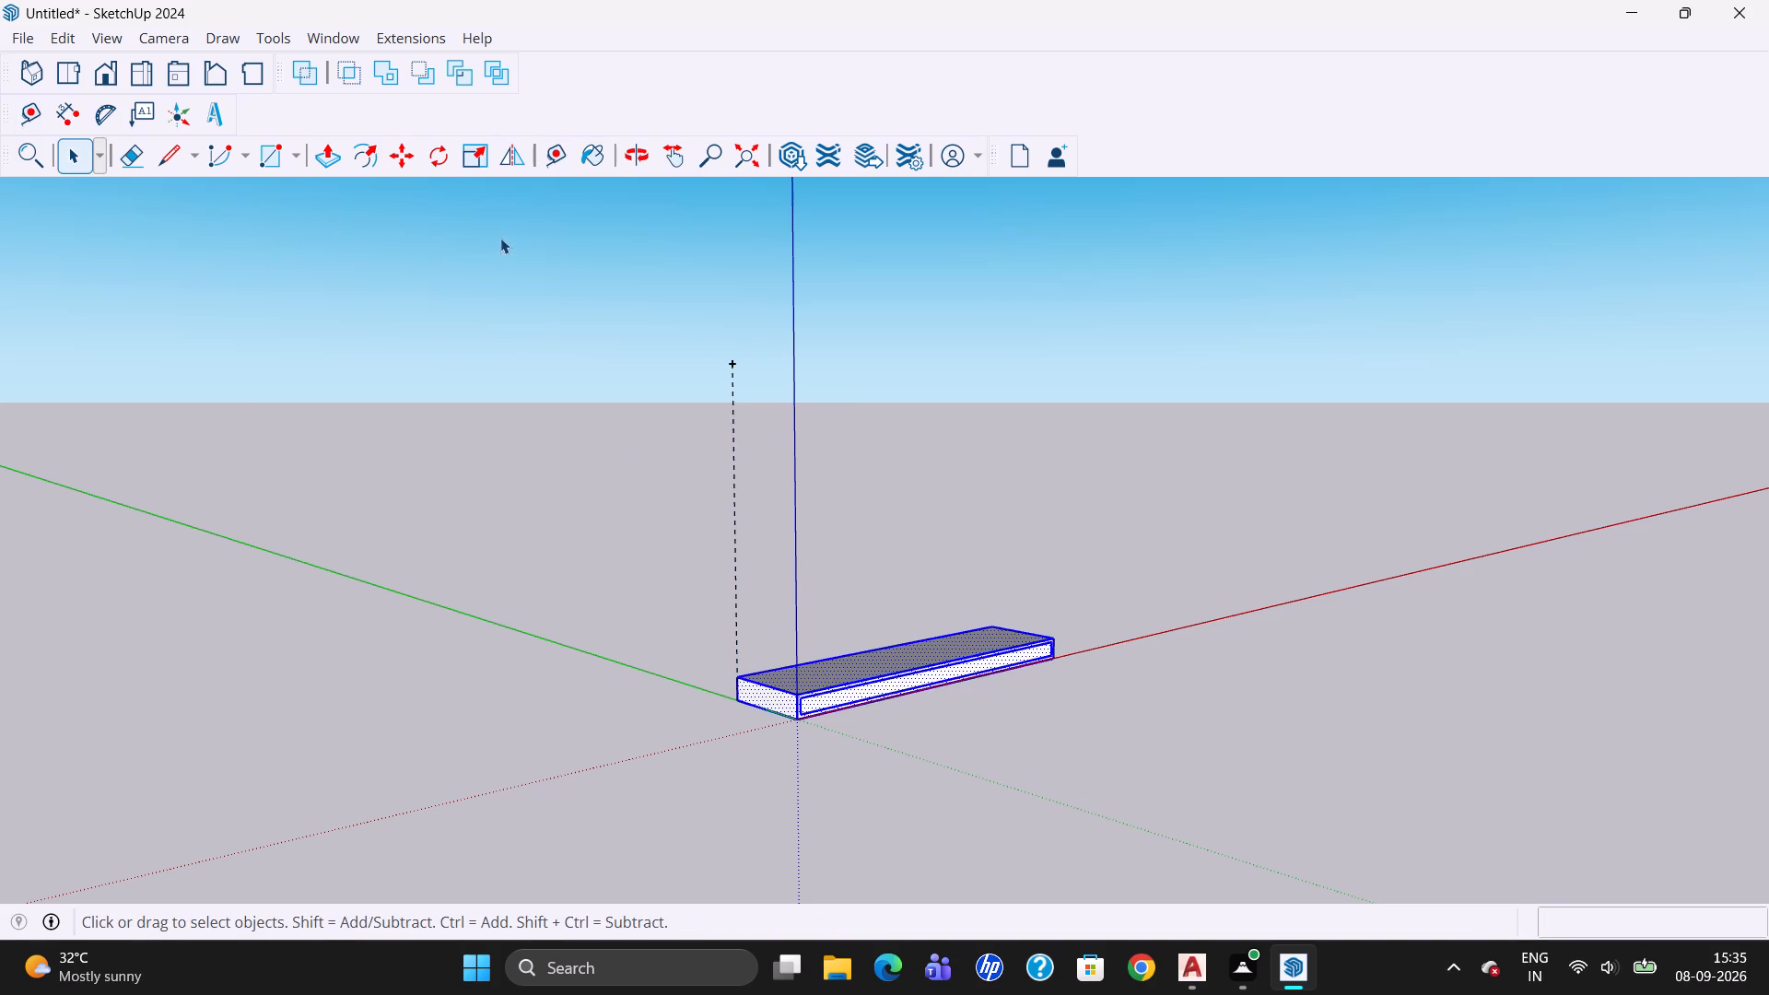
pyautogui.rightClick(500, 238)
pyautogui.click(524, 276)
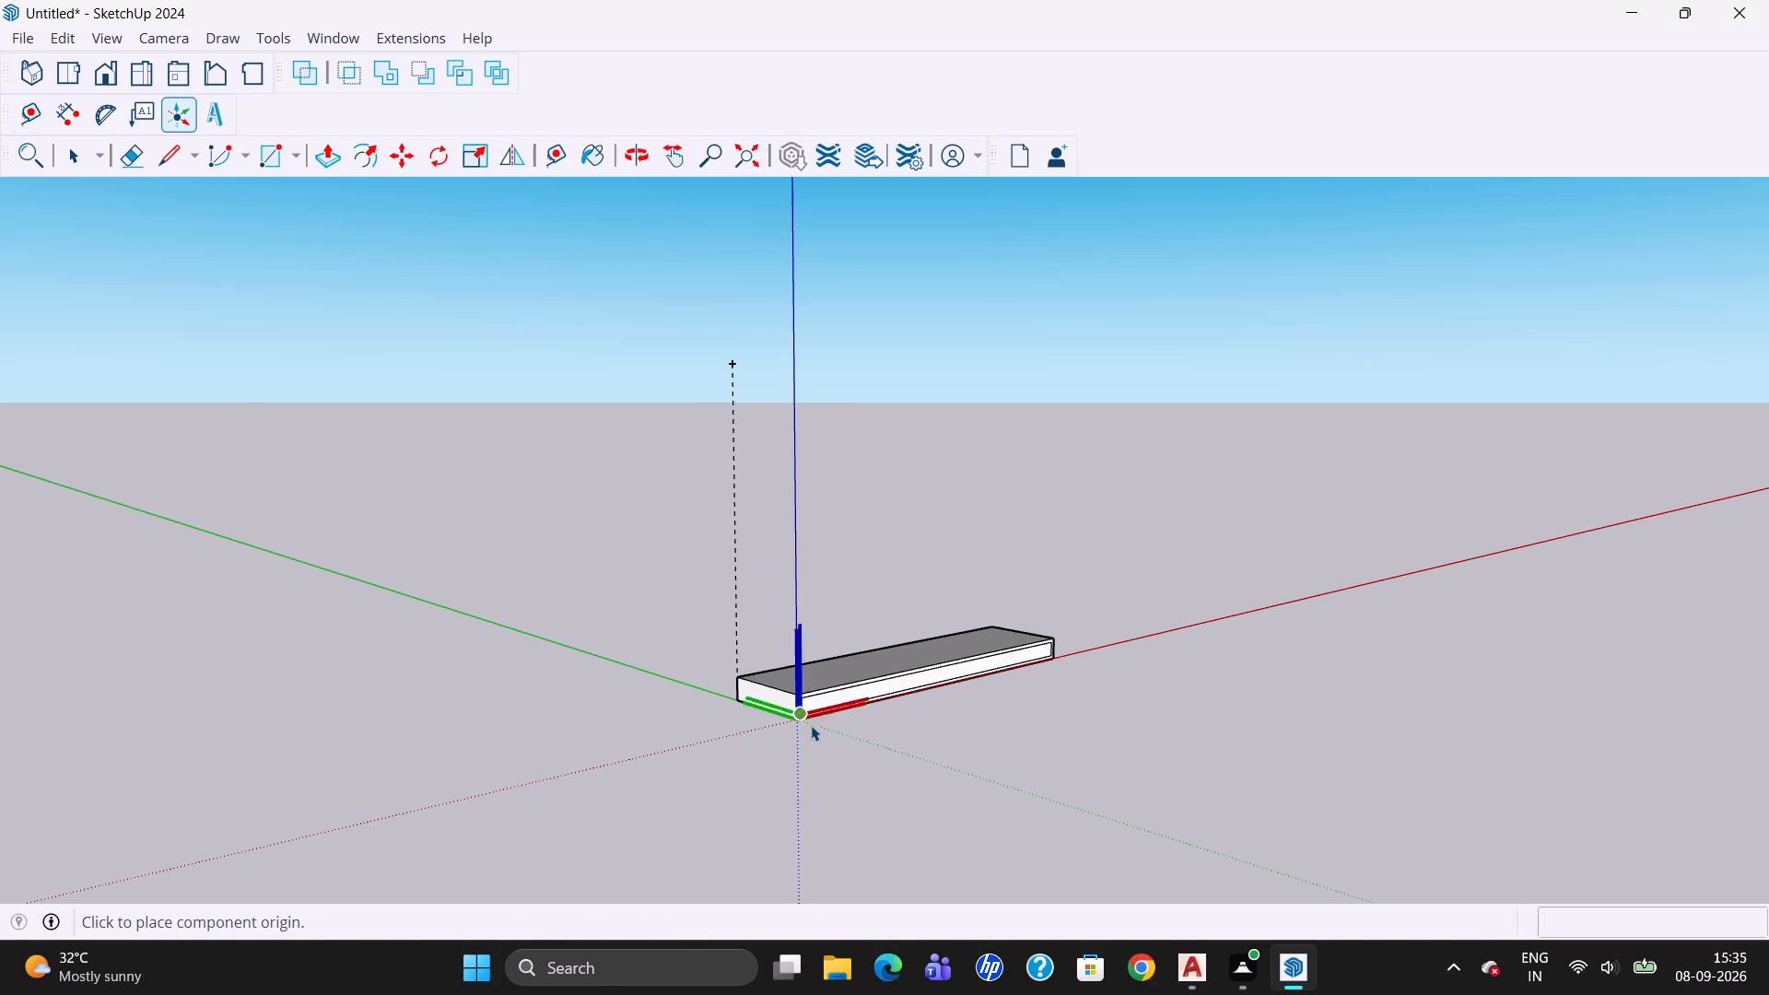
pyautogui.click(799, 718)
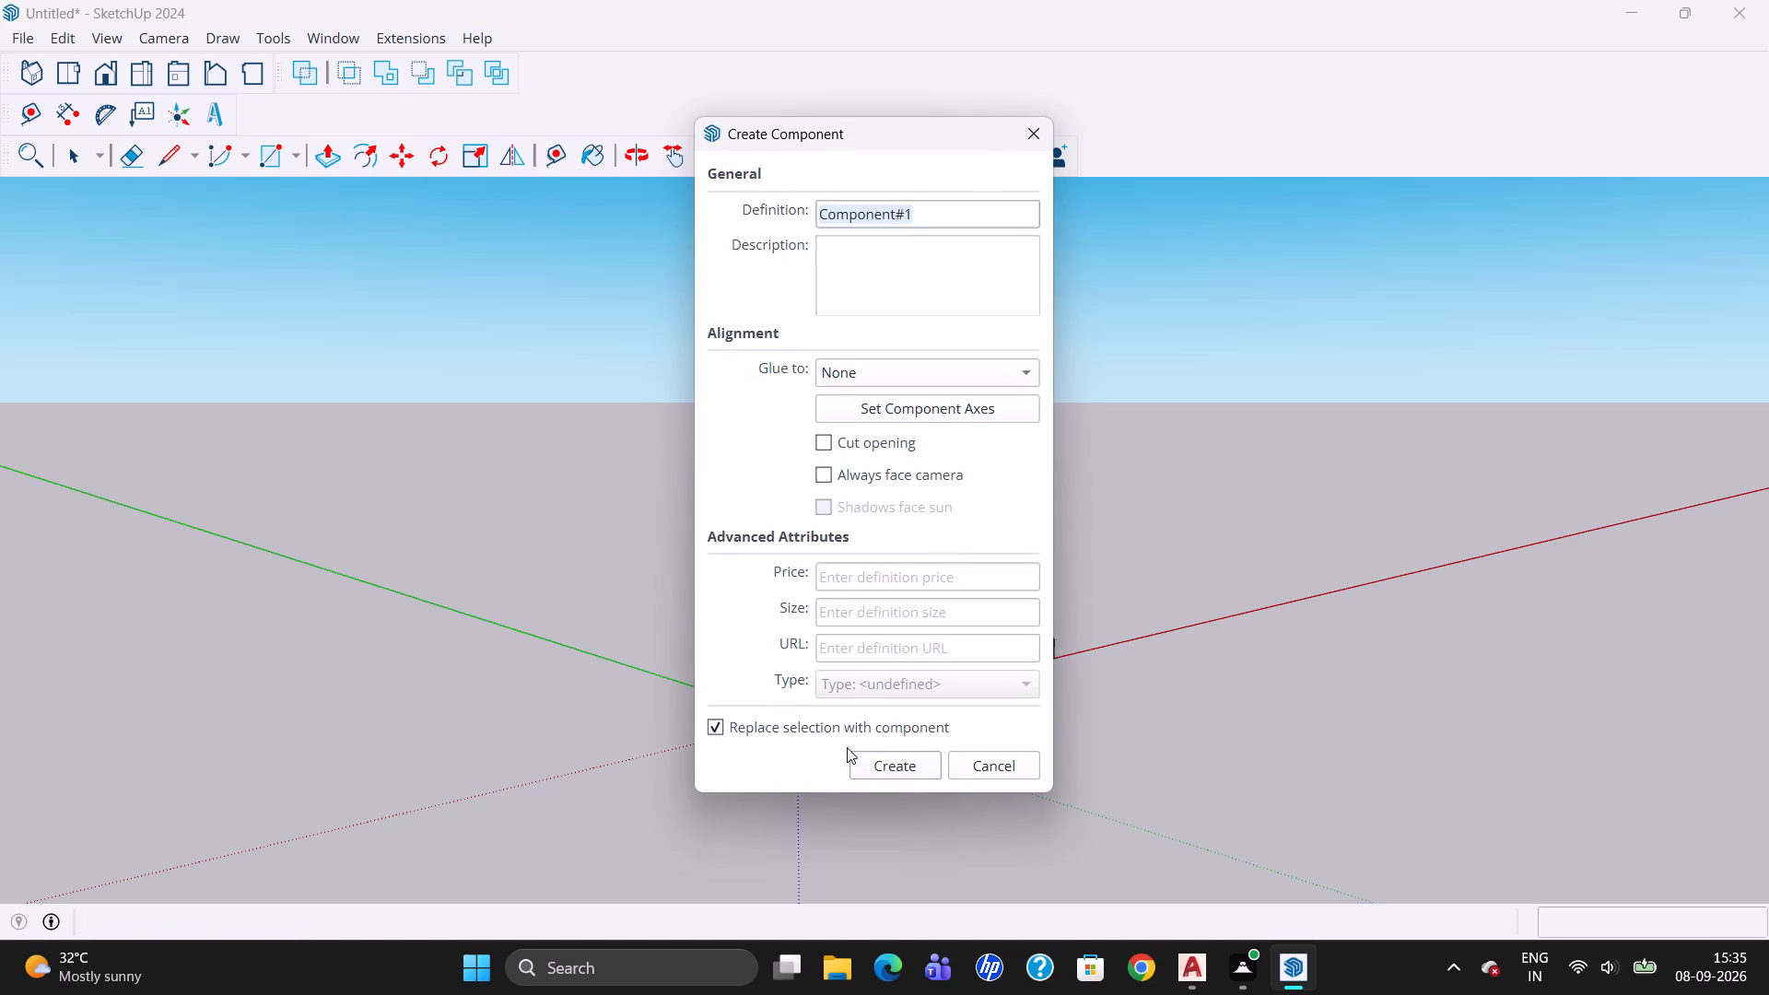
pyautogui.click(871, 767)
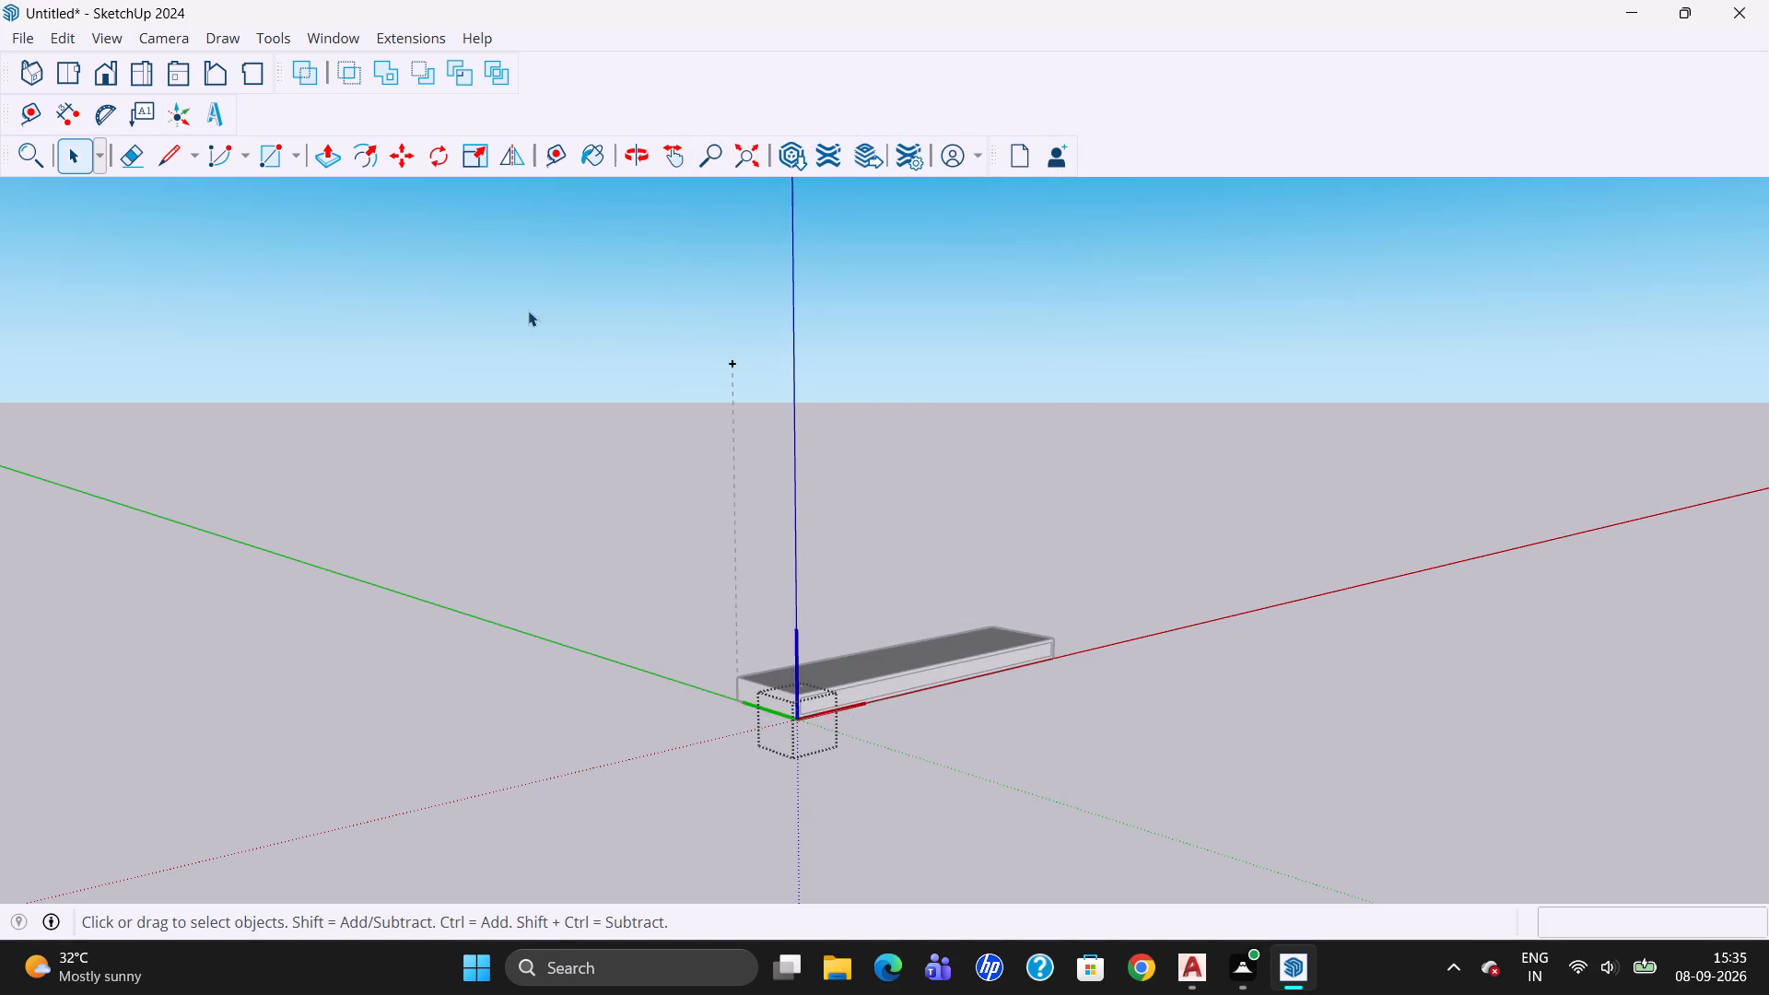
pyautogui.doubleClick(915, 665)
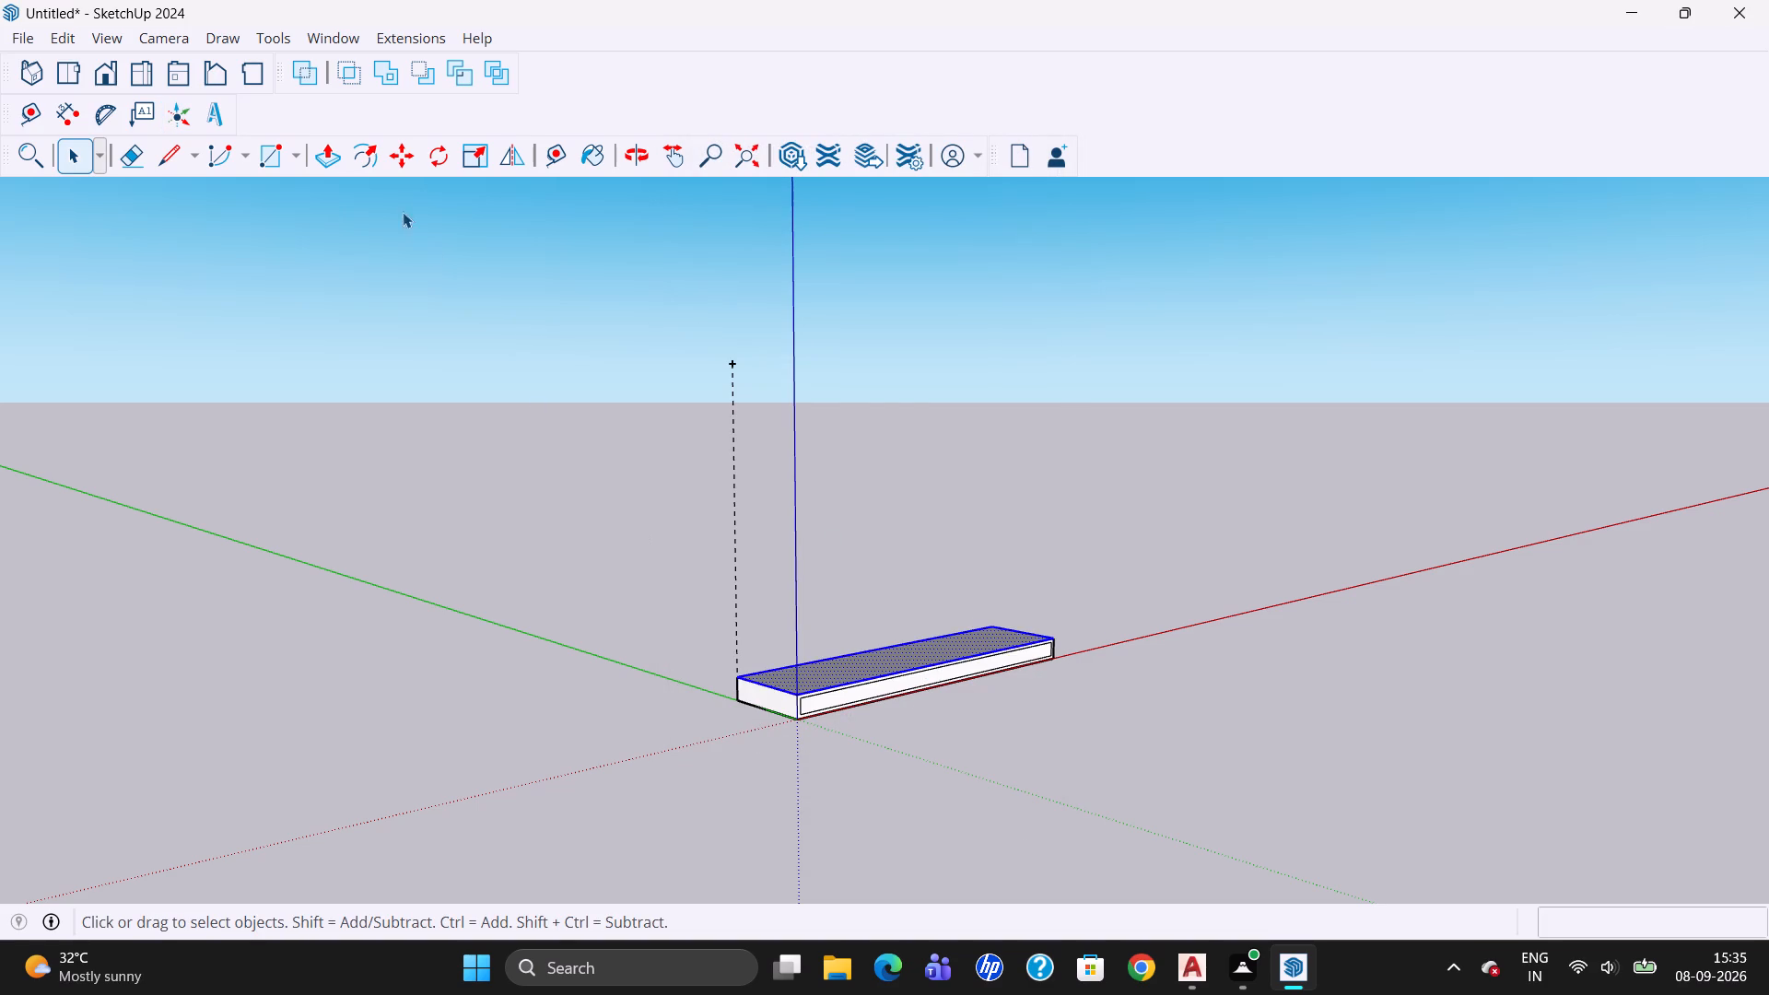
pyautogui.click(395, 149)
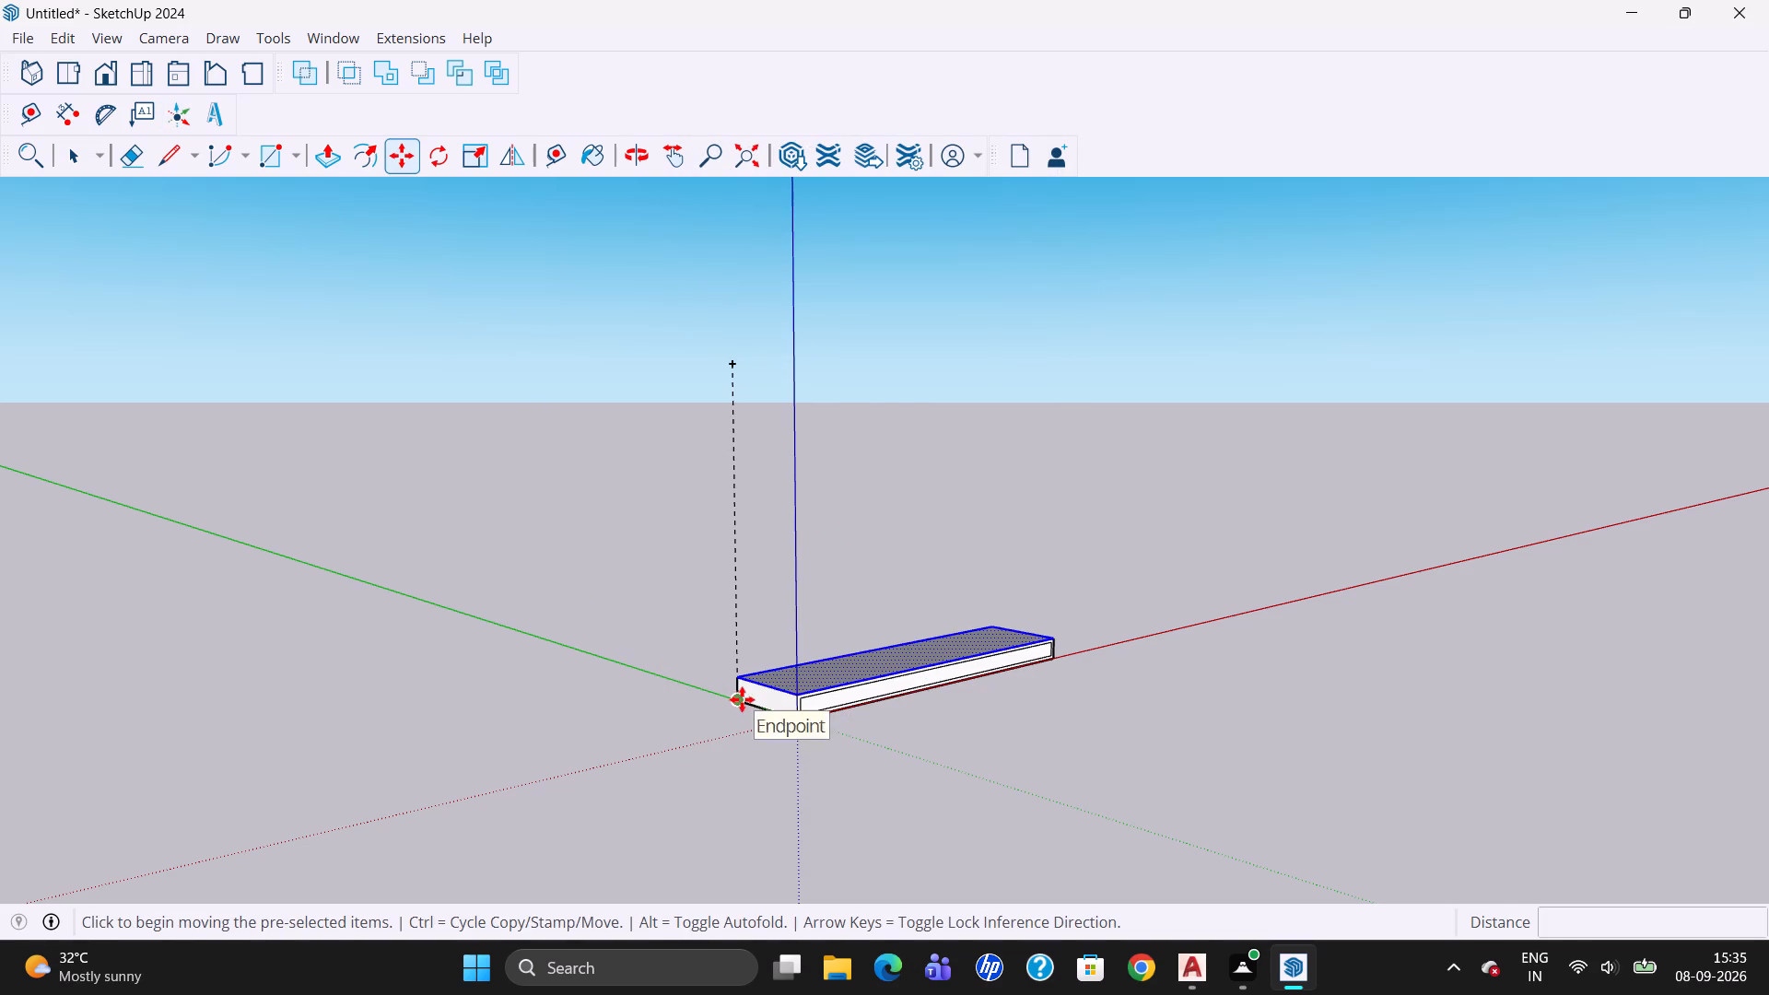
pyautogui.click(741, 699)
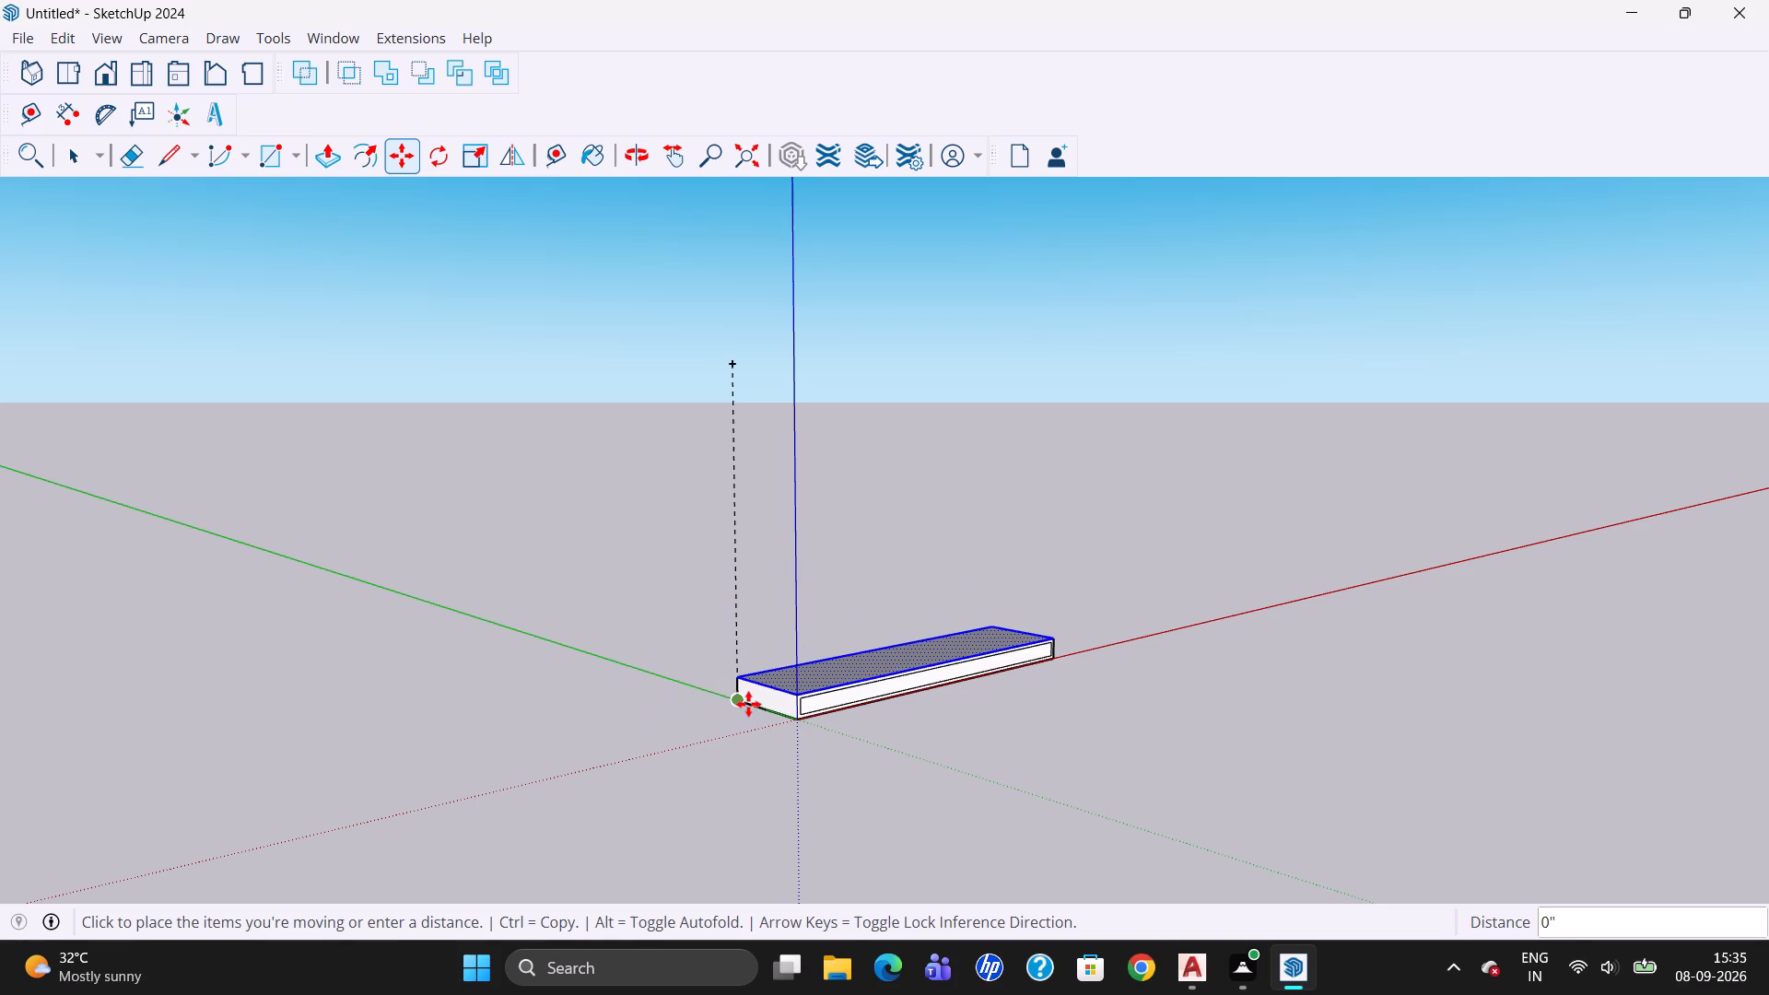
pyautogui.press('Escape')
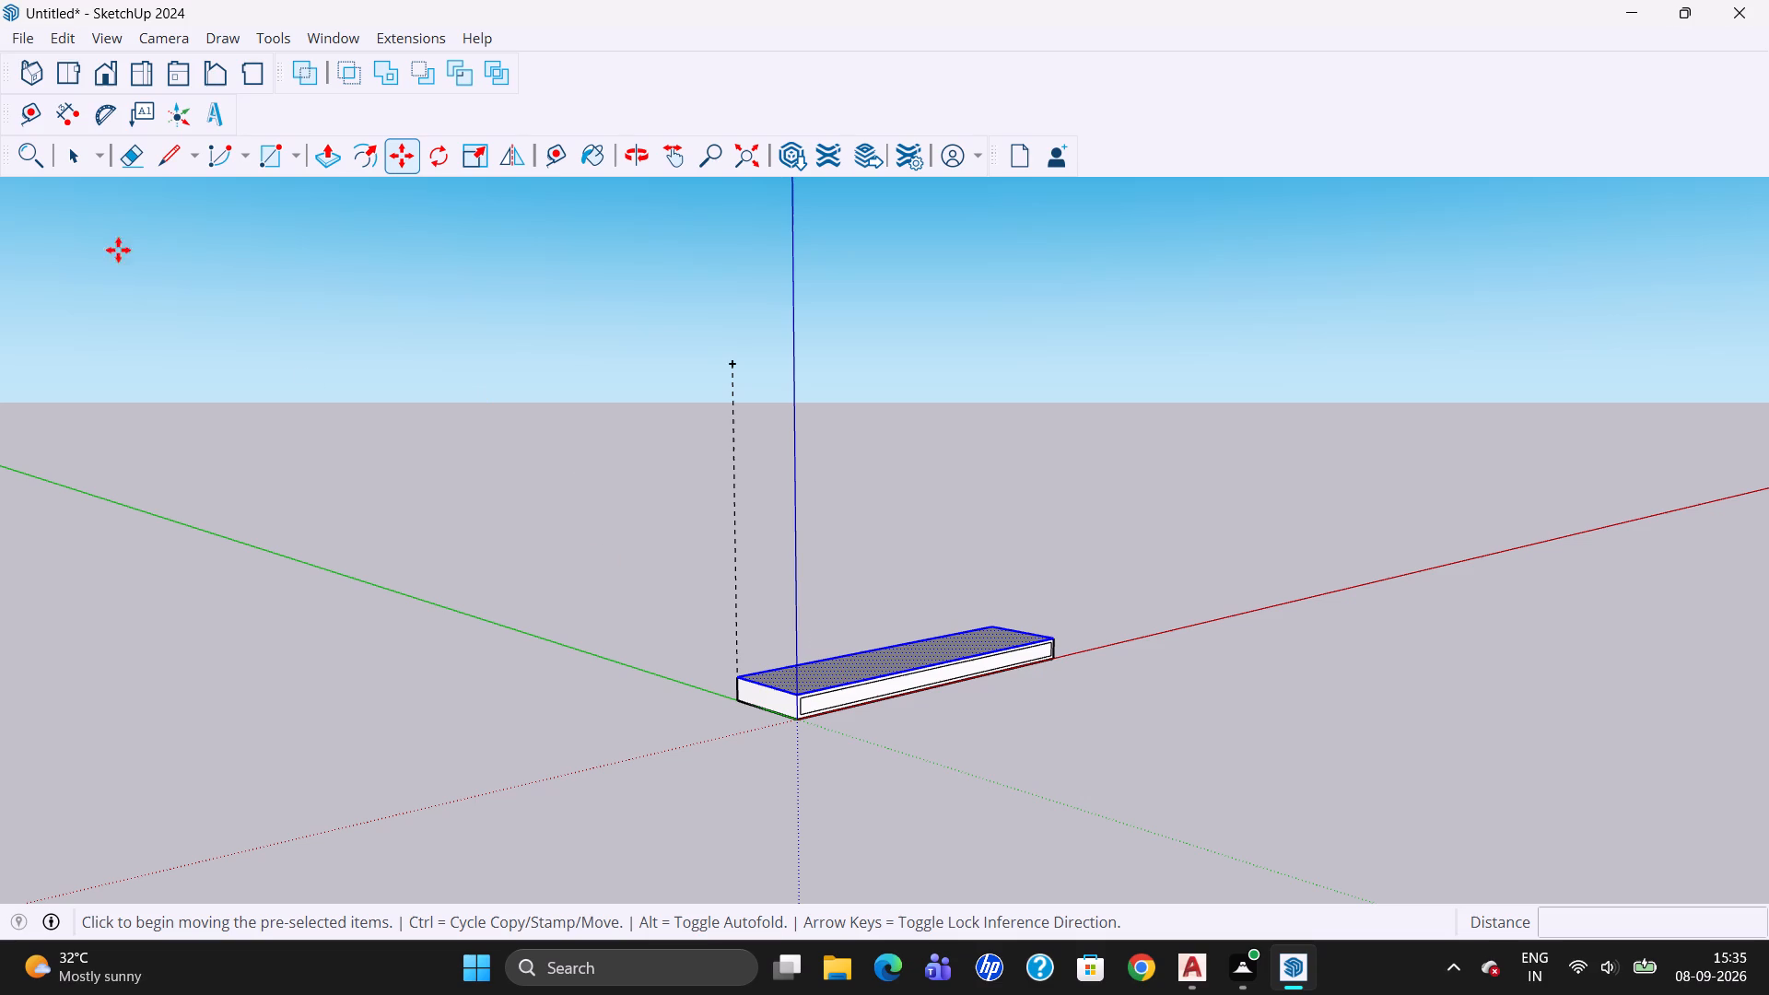
# Copy the whole slab 7' up the blue axis, from its bottom back corner to the guide point.
pyautogui.click(82, 167)
pyautogui.tripleClick(831, 683)
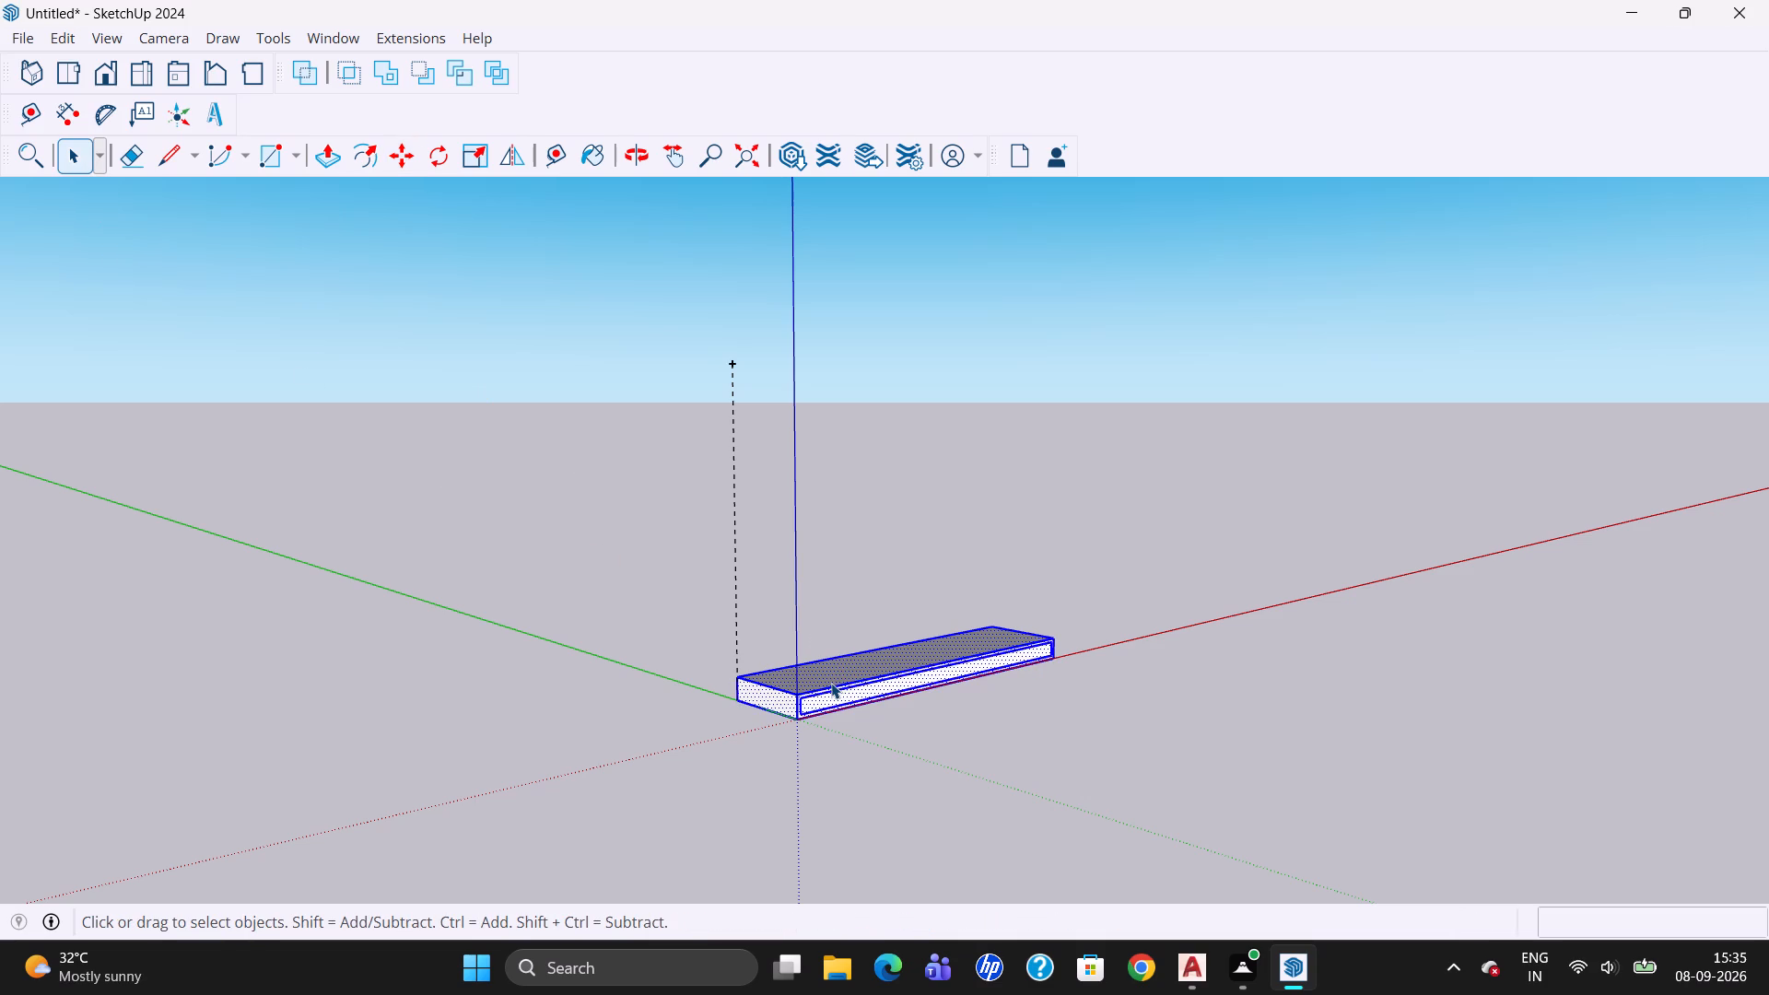
pyautogui.click(408, 148)
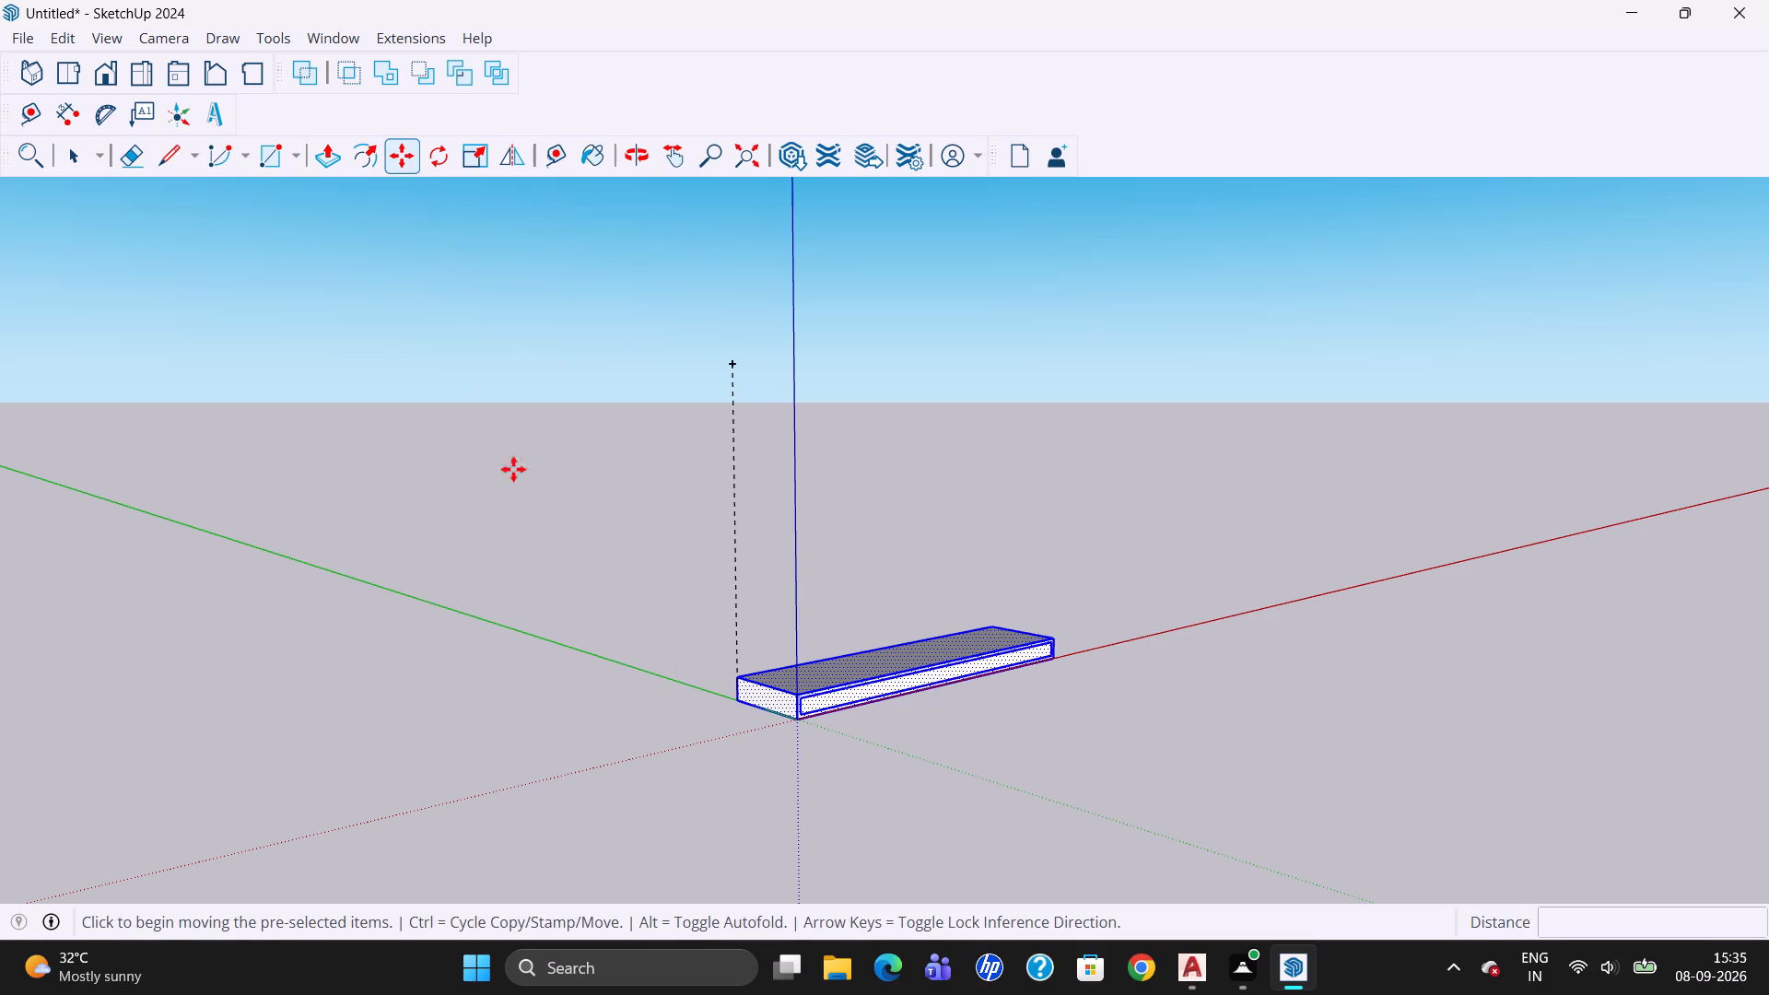
pyautogui.click(734, 701)
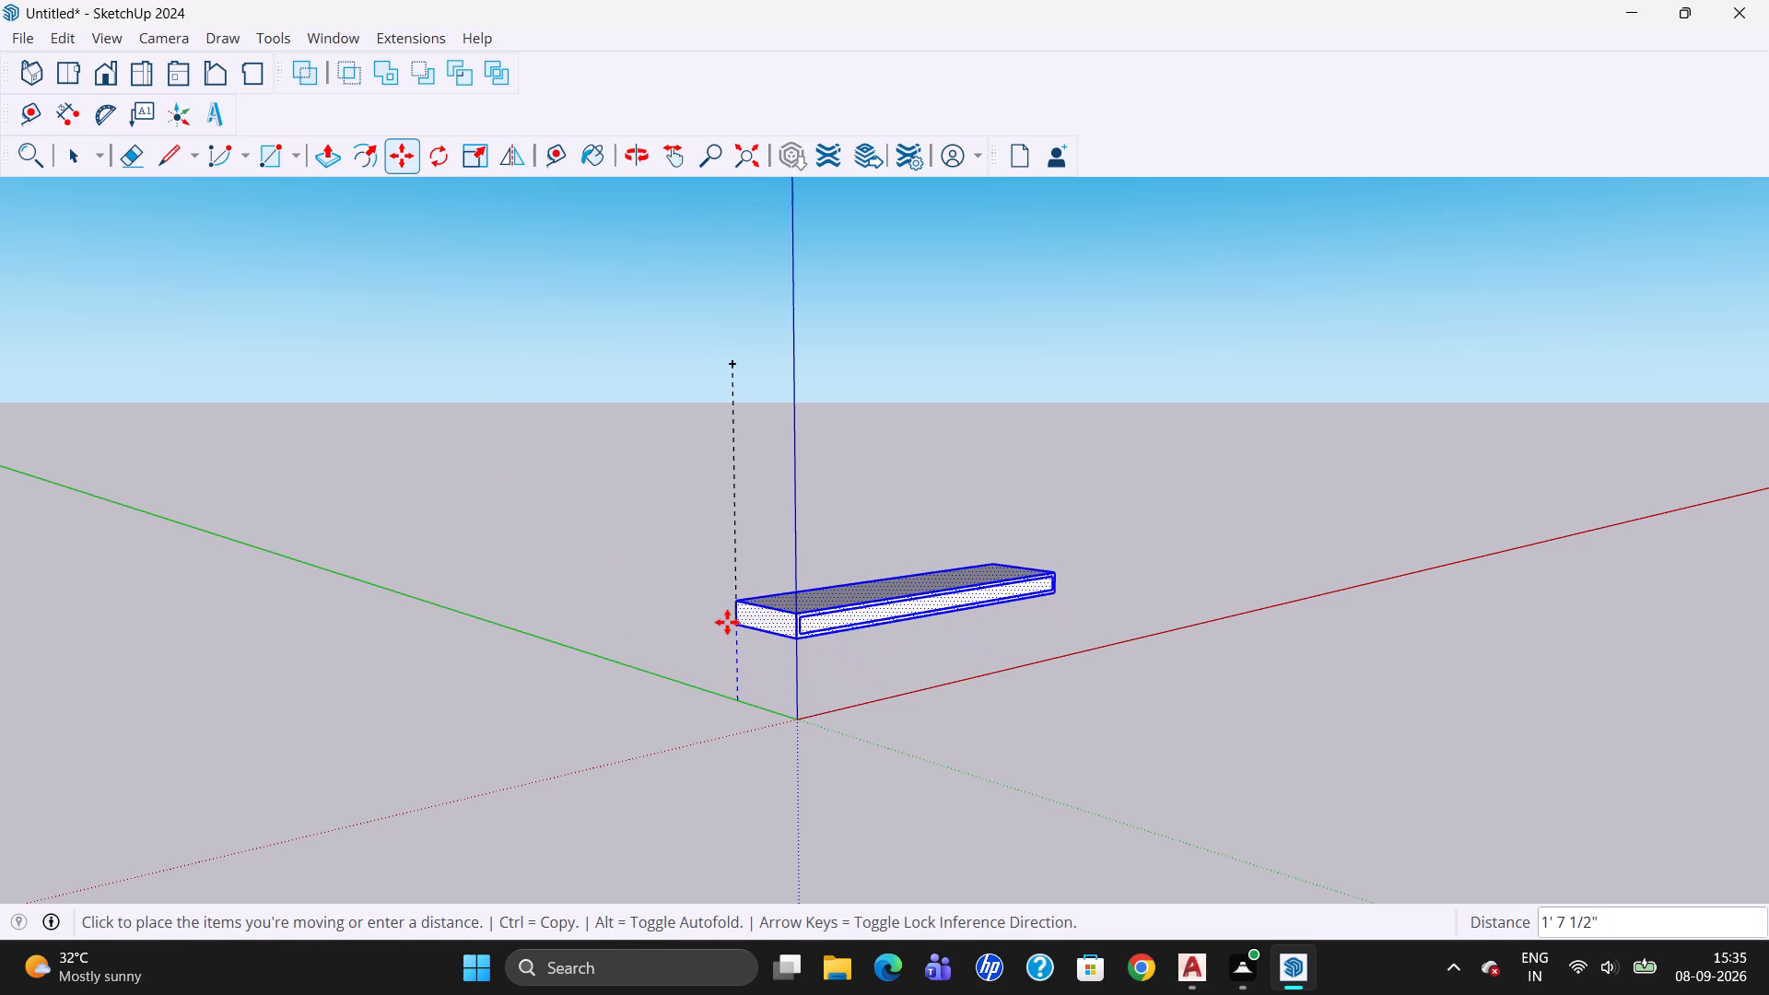
pyautogui.press('Up')
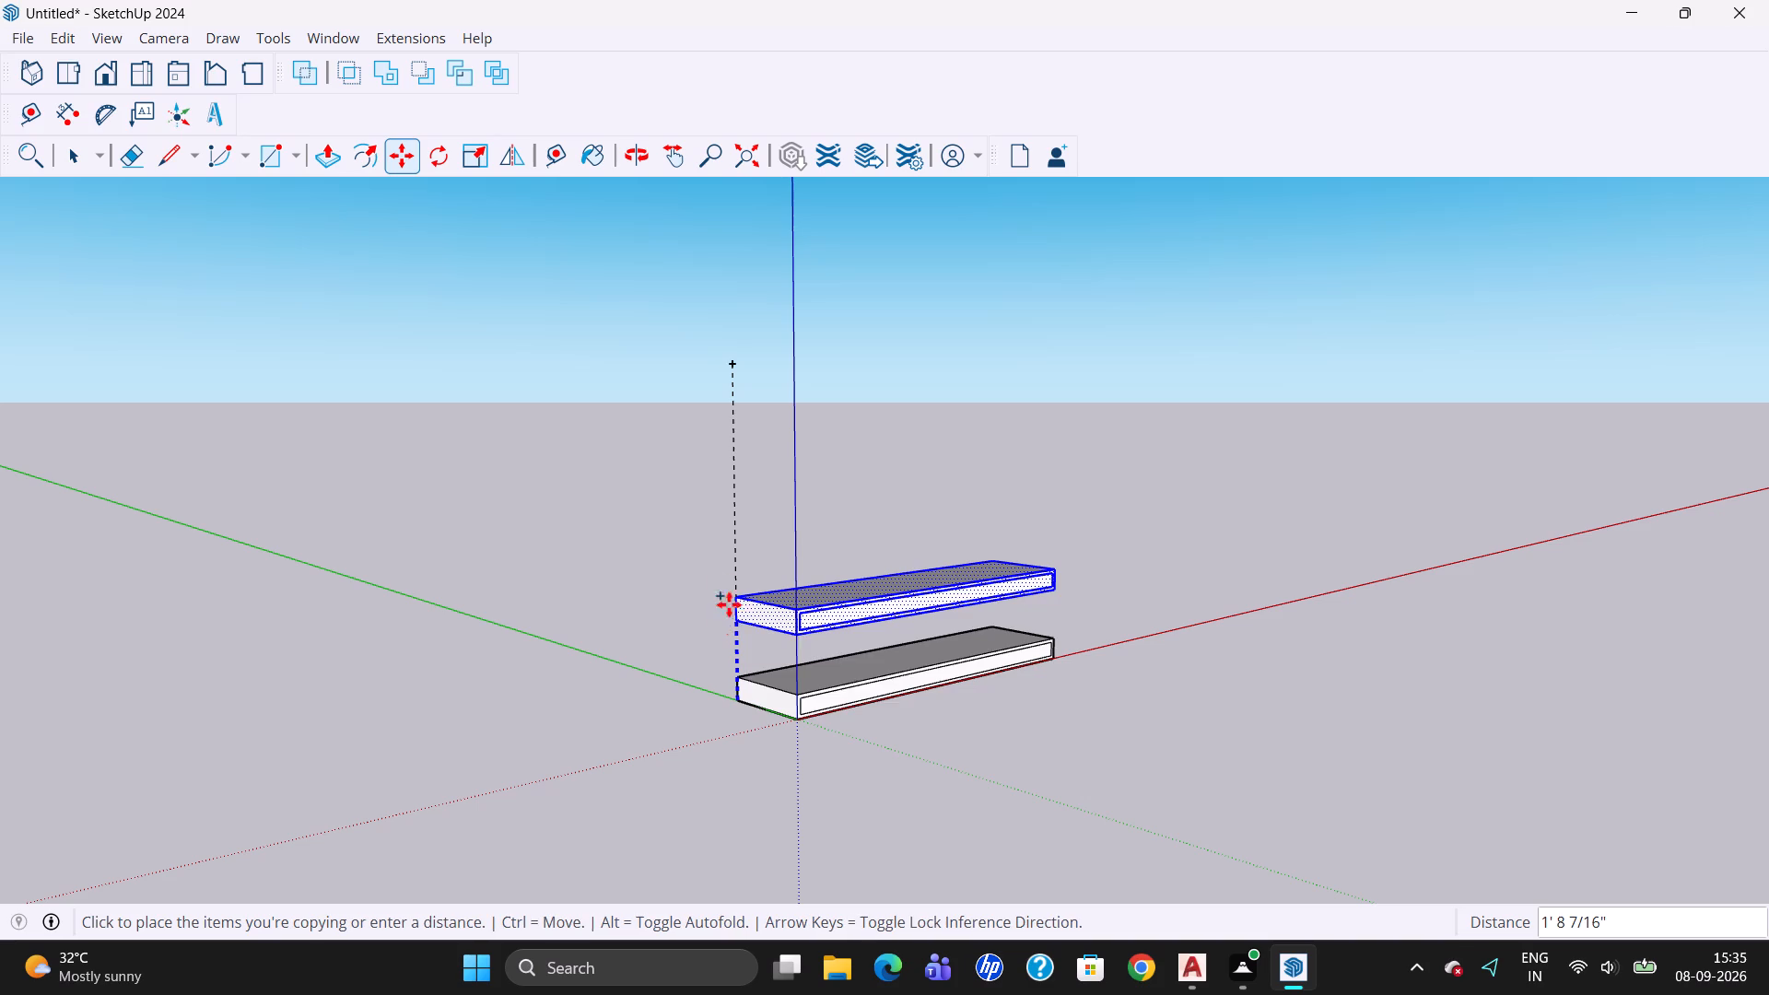
pyautogui.click(729, 359)
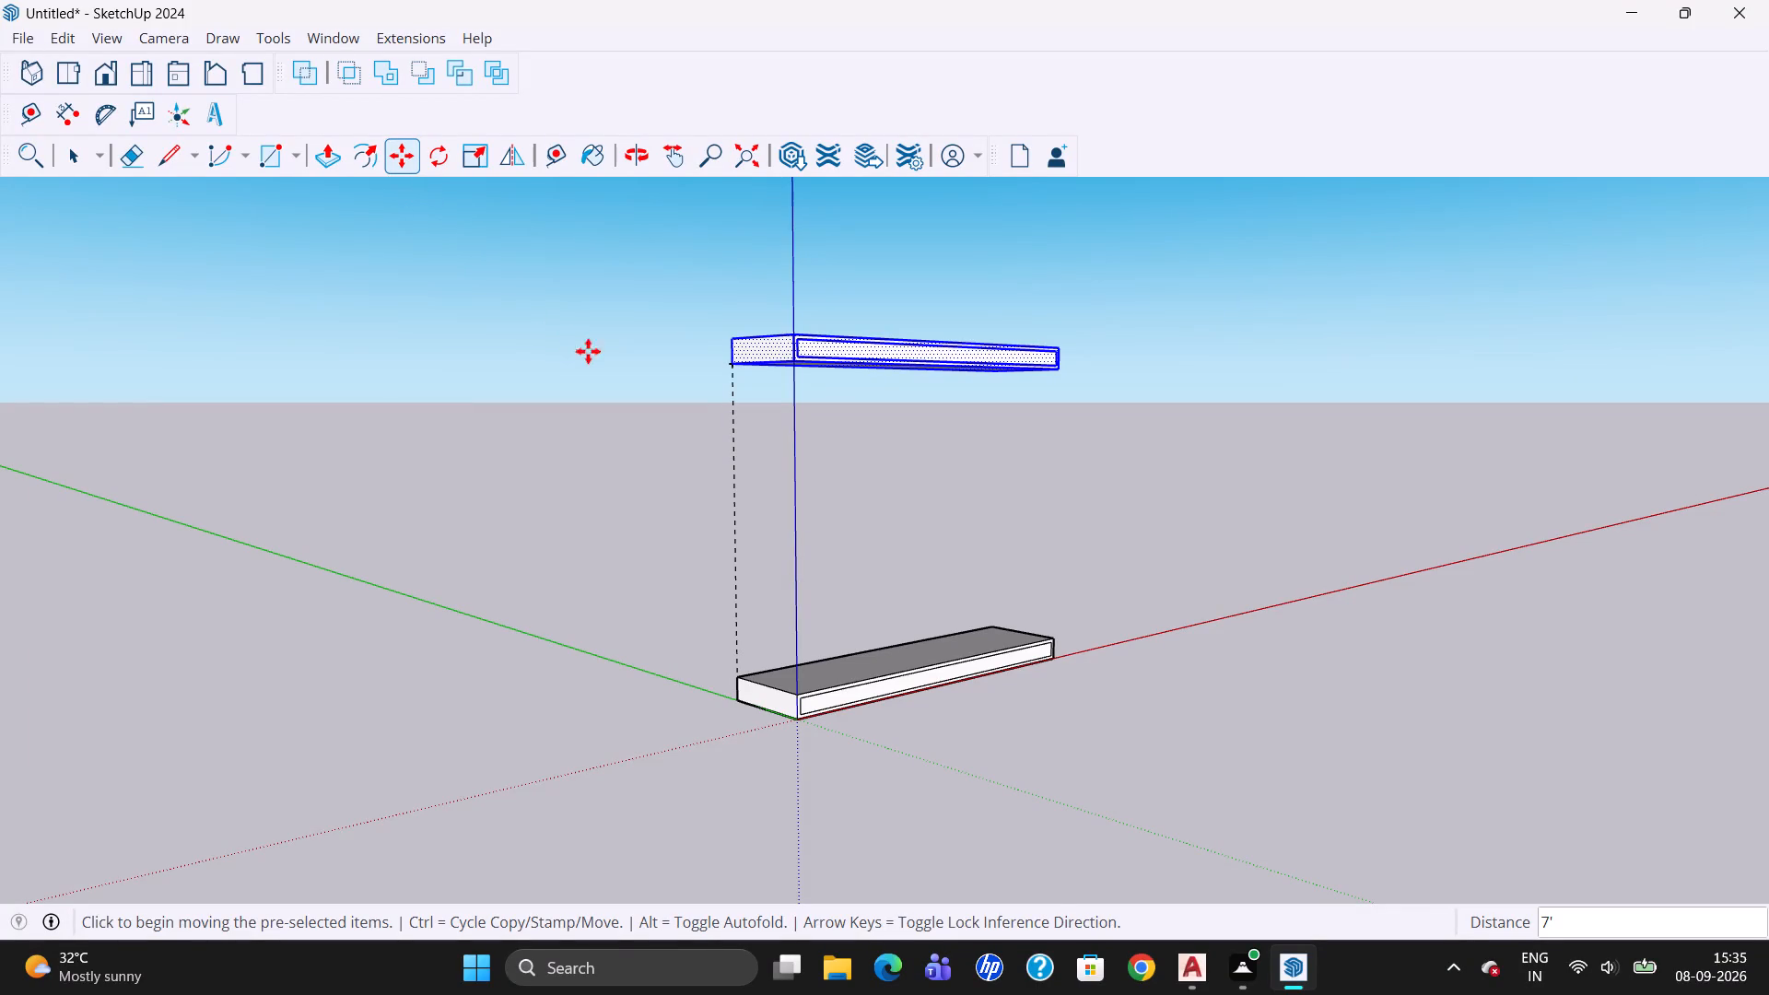
# Draw an 8' by 7' 6" rectangle across the back, from the upper slab's top corner to the lower slab's opposite bottom corner.
pyautogui.click(633, 159)
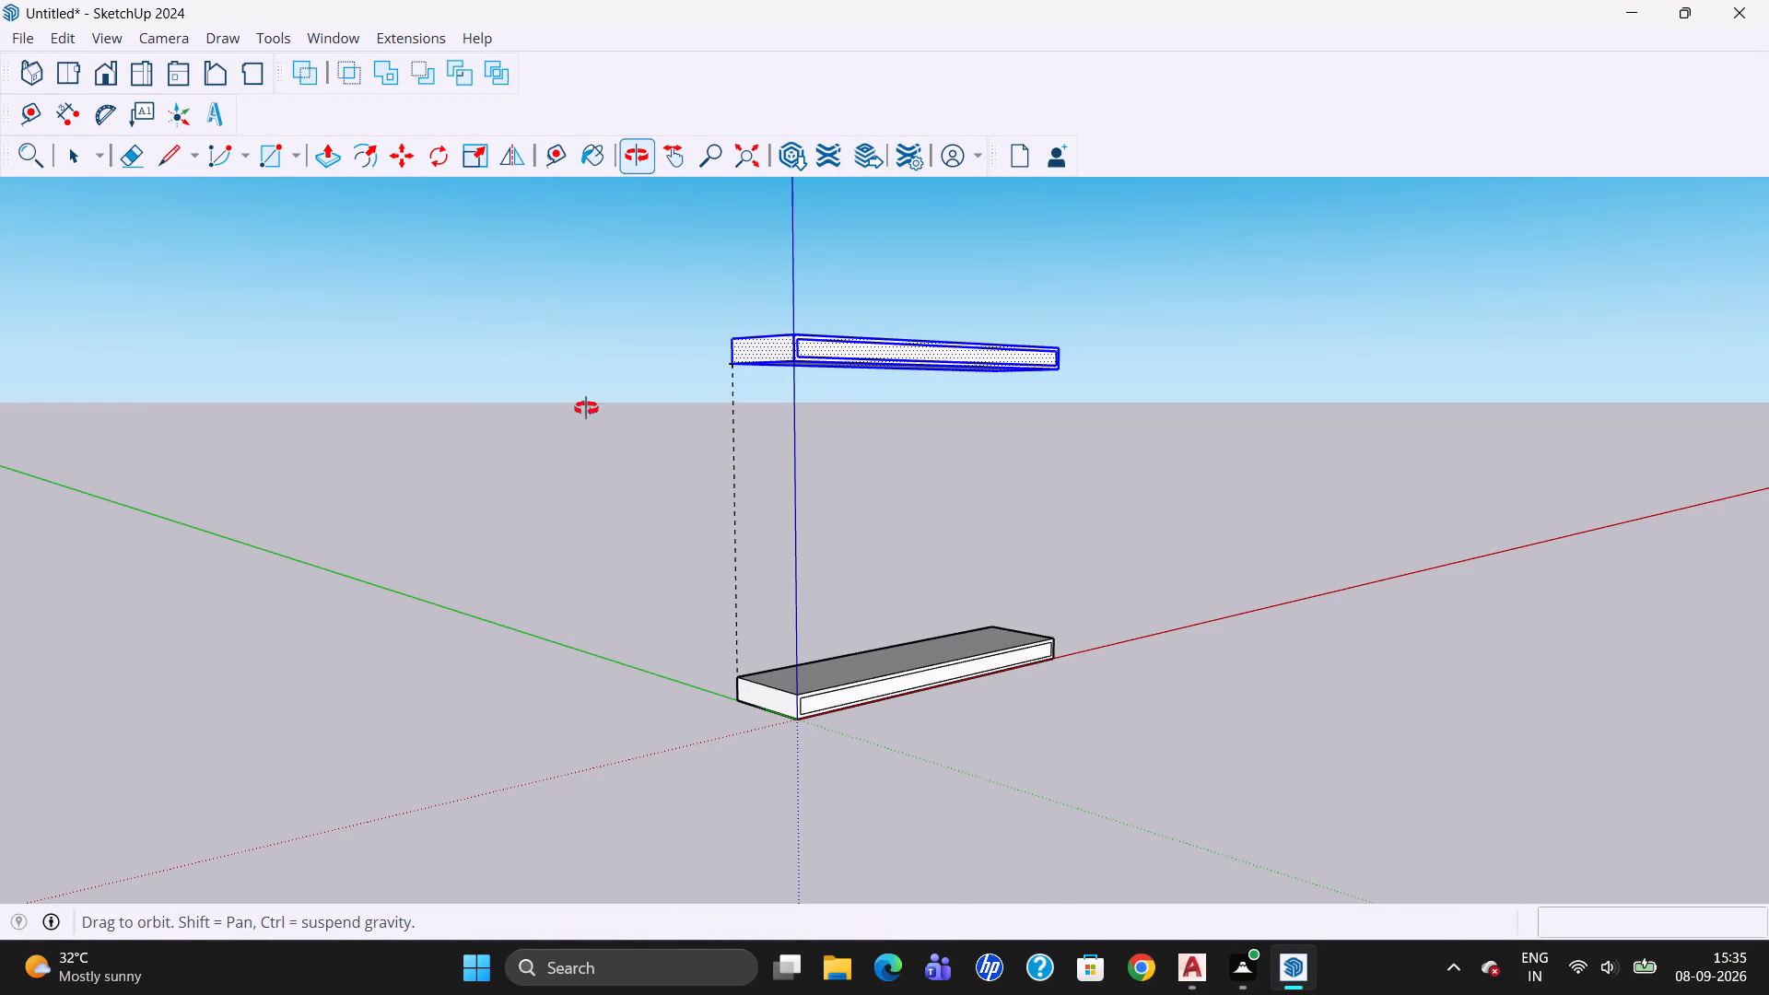
pyautogui.moveTo(581, 498); pyautogui.dragTo(1029, 563)
pyautogui.moveTo(744, 654); pyautogui.dragTo(1129, 686)
pyautogui.moveTo(983, 728); pyautogui.dragTo(994, 728)
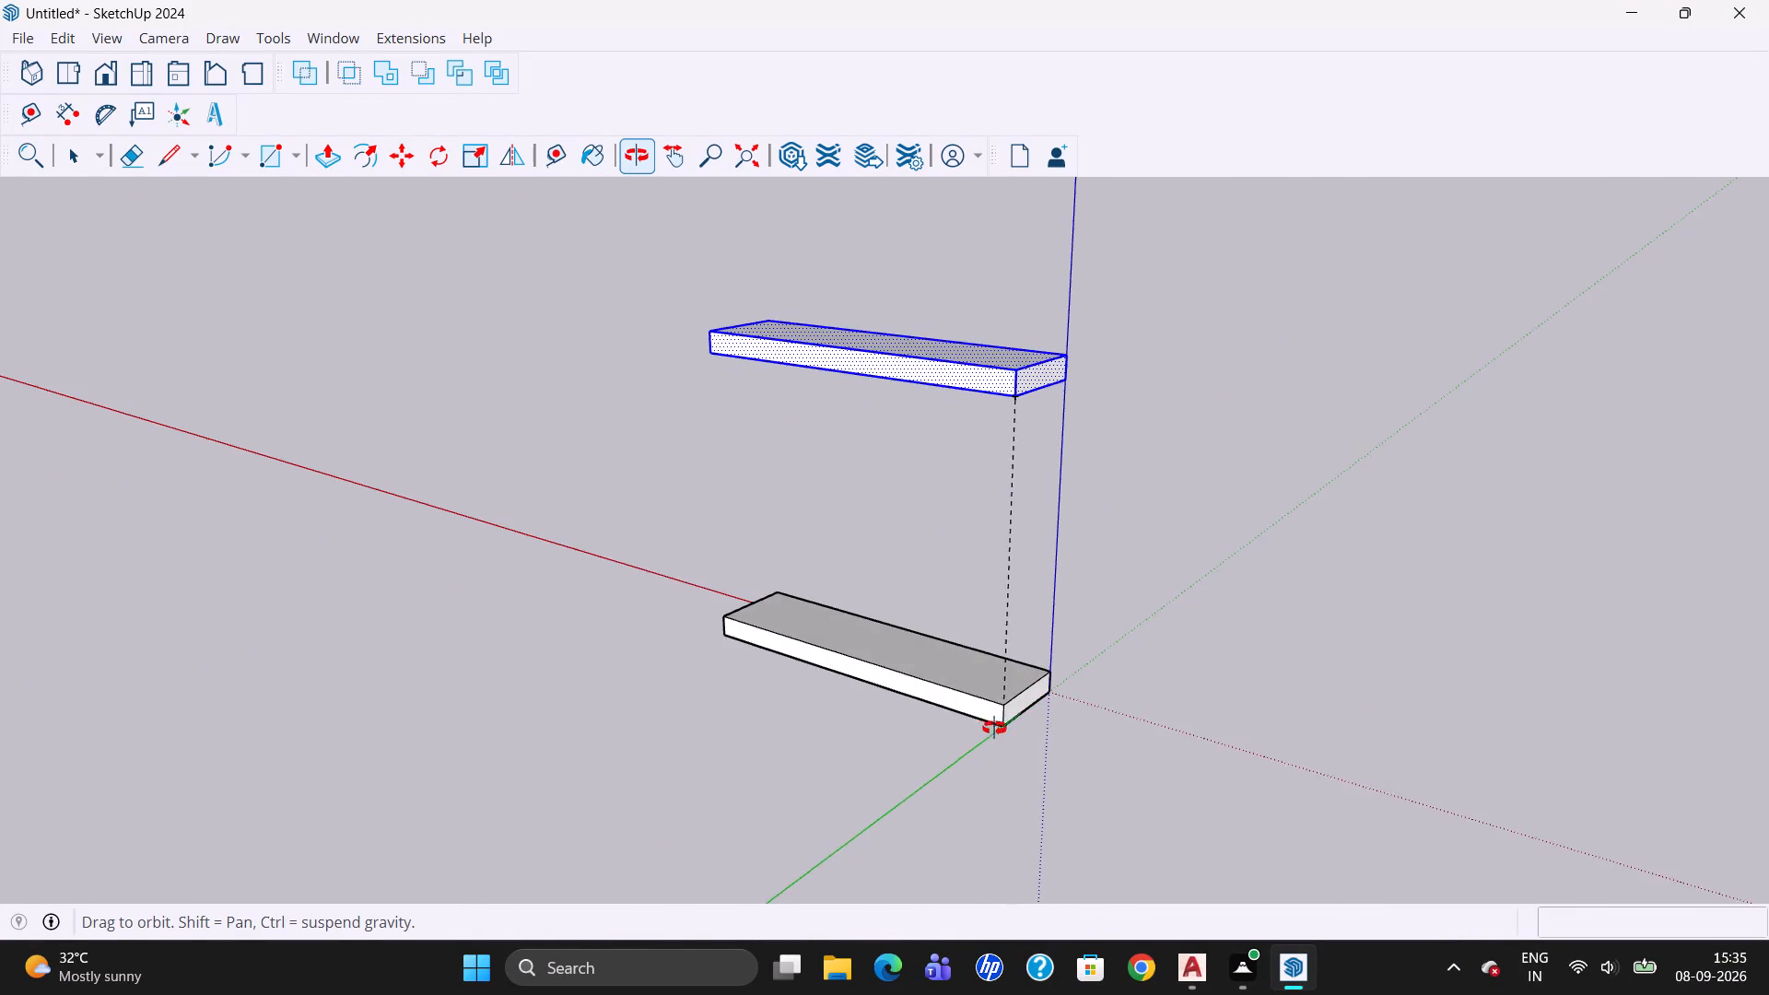
pyautogui.moveTo(994, 728); pyautogui.dragTo(1163, 682)
pyautogui.moveTo(932, 753); pyautogui.dragTo(1140, 758)
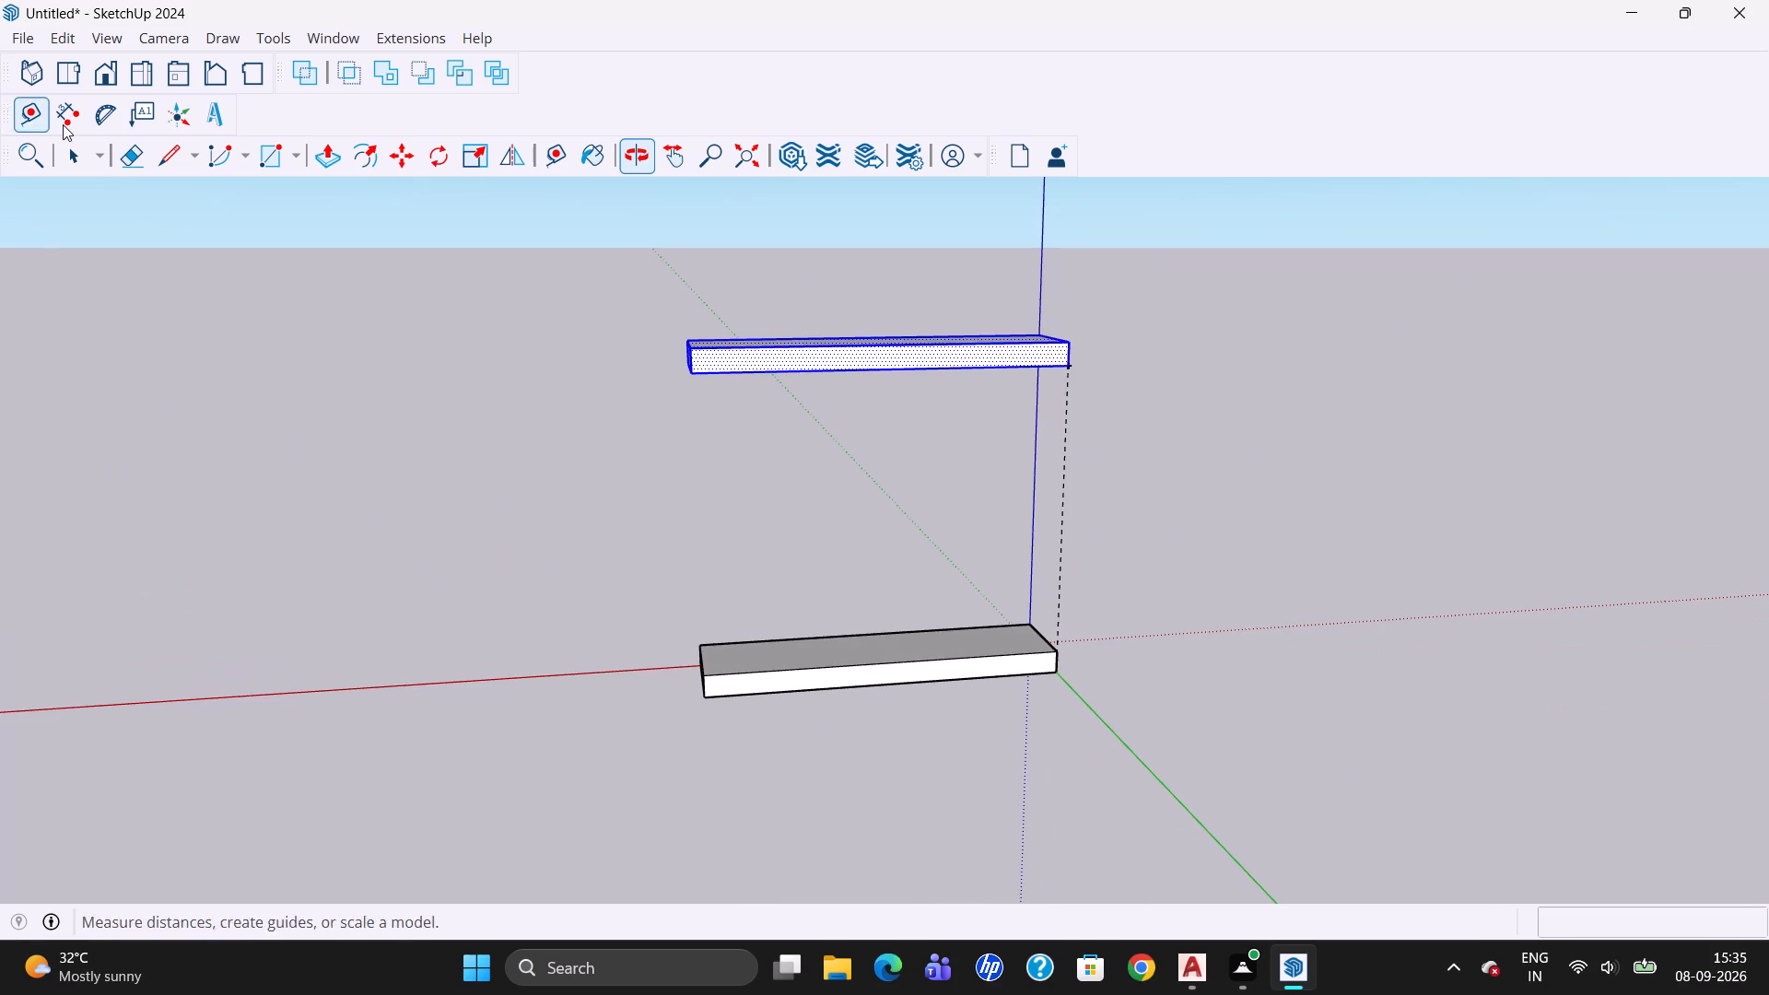
pyautogui.click(273, 157)
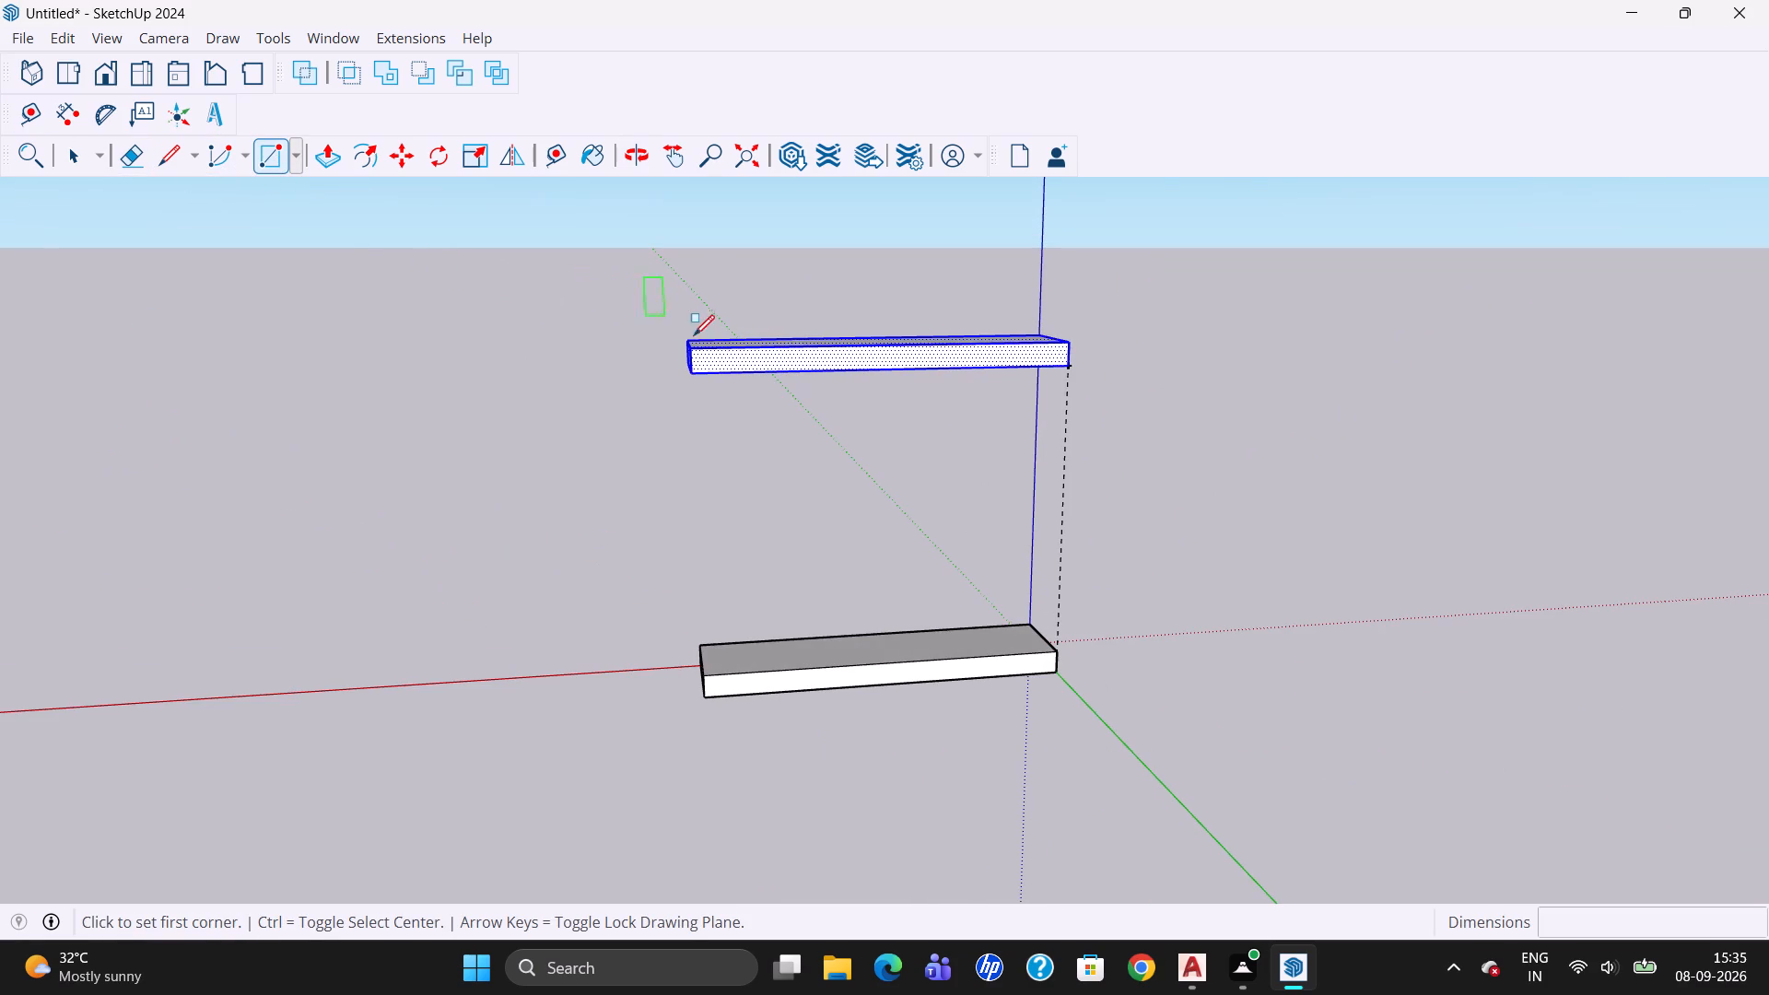
pyautogui.click(695, 346)
pyautogui.click(1063, 671)
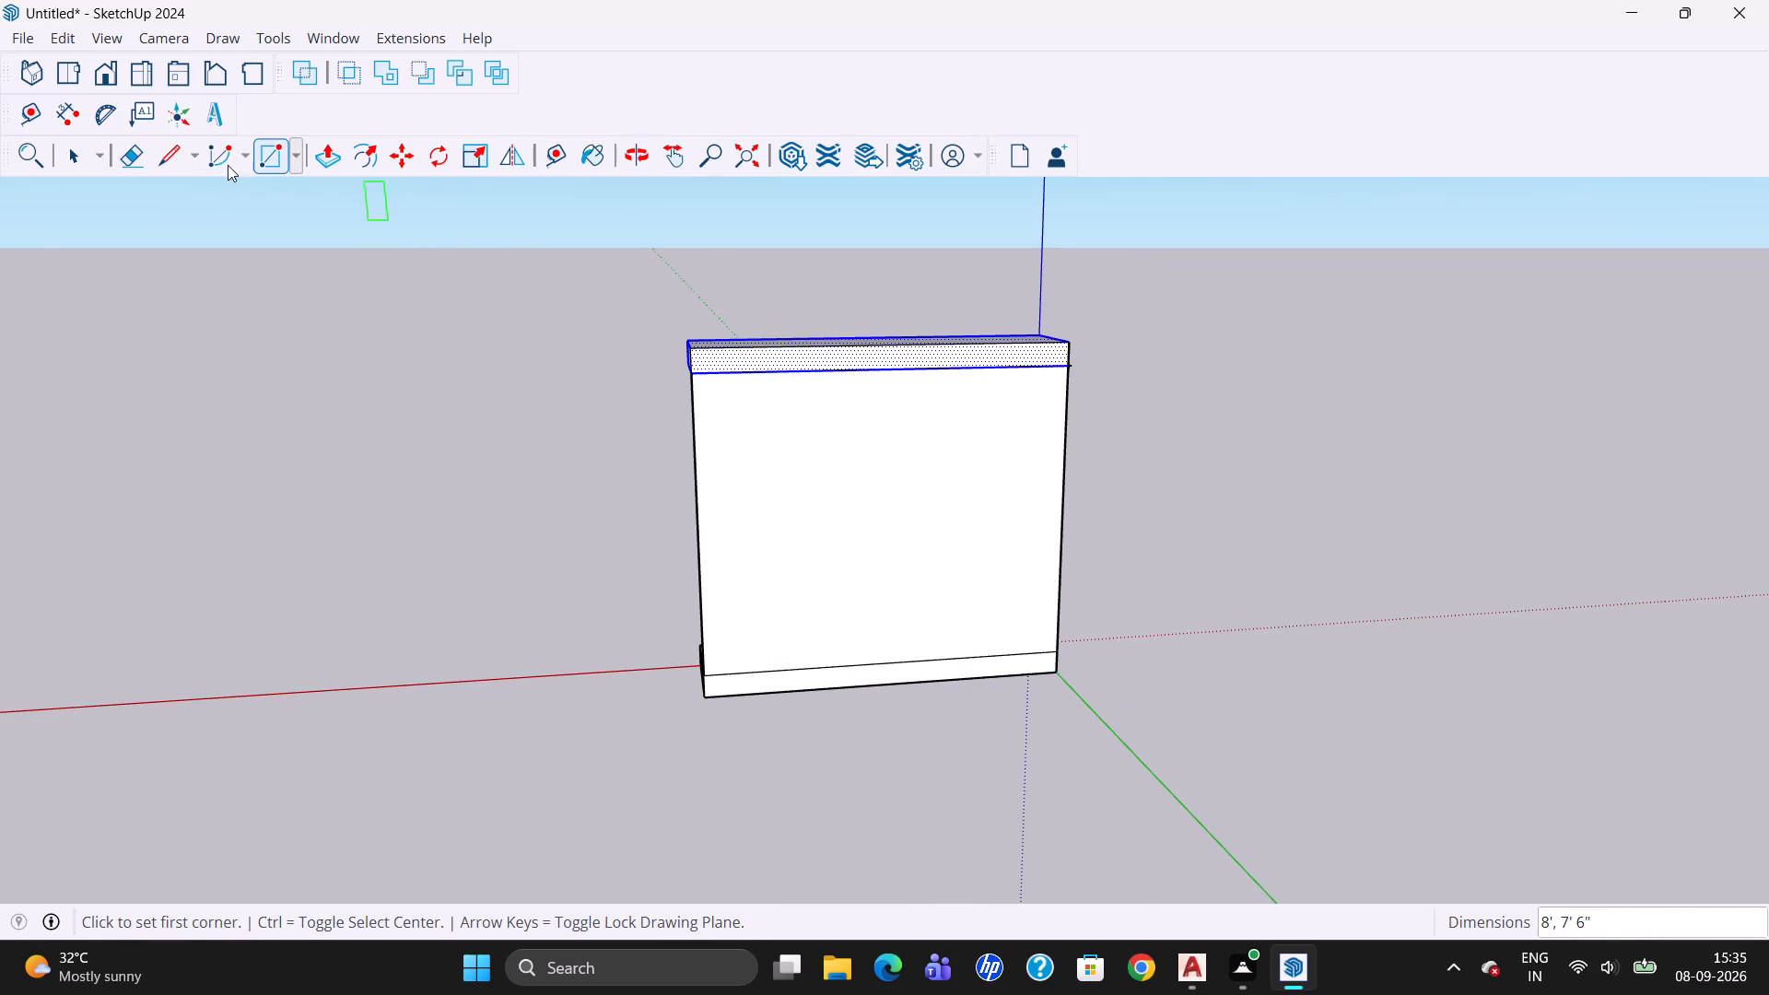
pyautogui.click(84, 153)
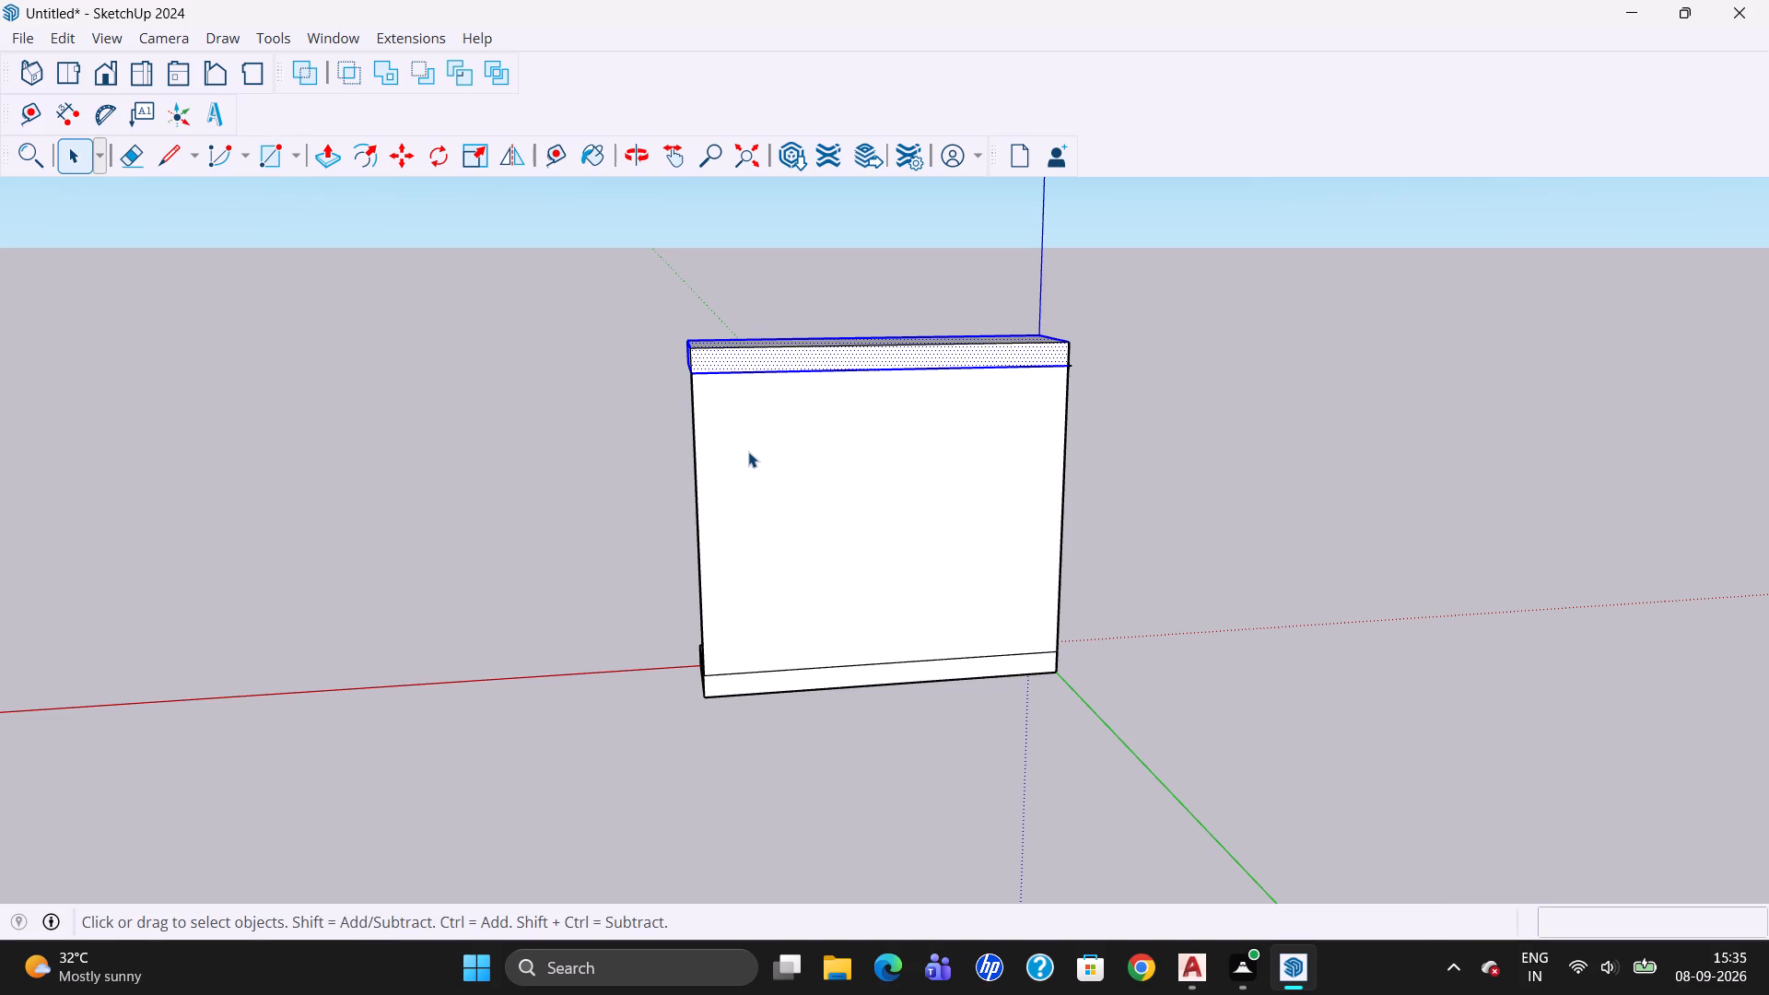
# Open a new empty group for the back panel, separate from the existing slab geometry.
pyautogui.click(750, 451)
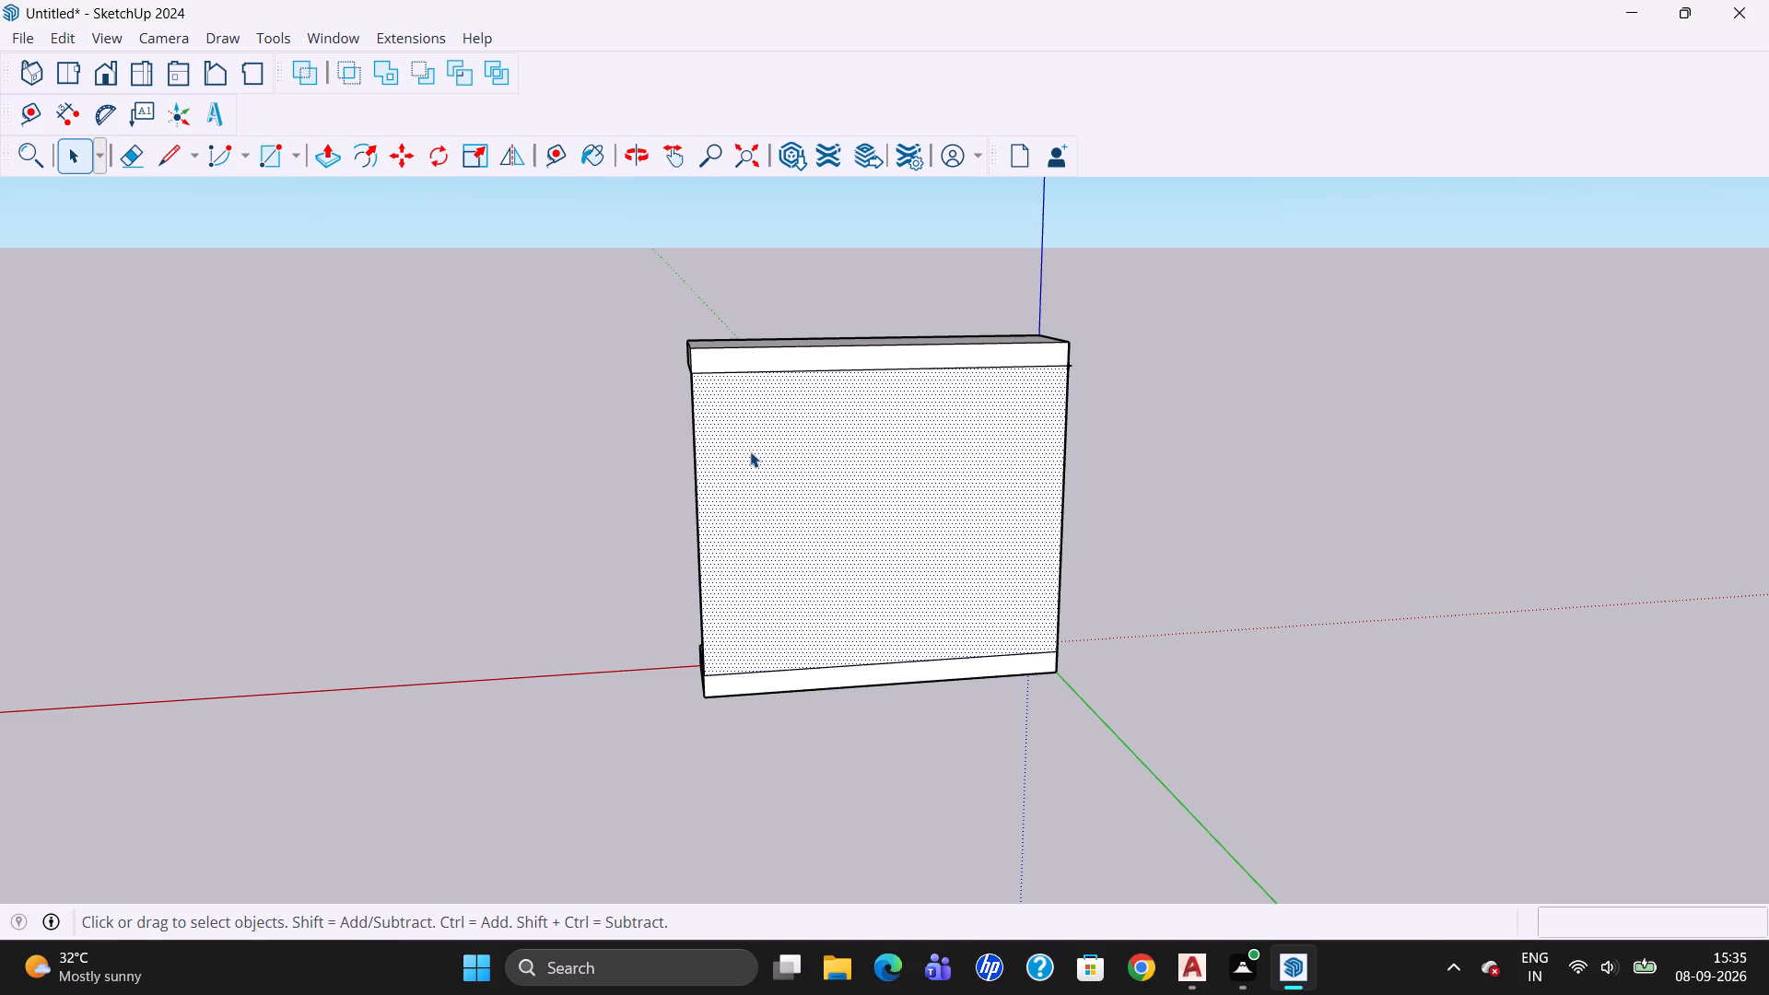
pyautogui.doubleClick(720, 451)
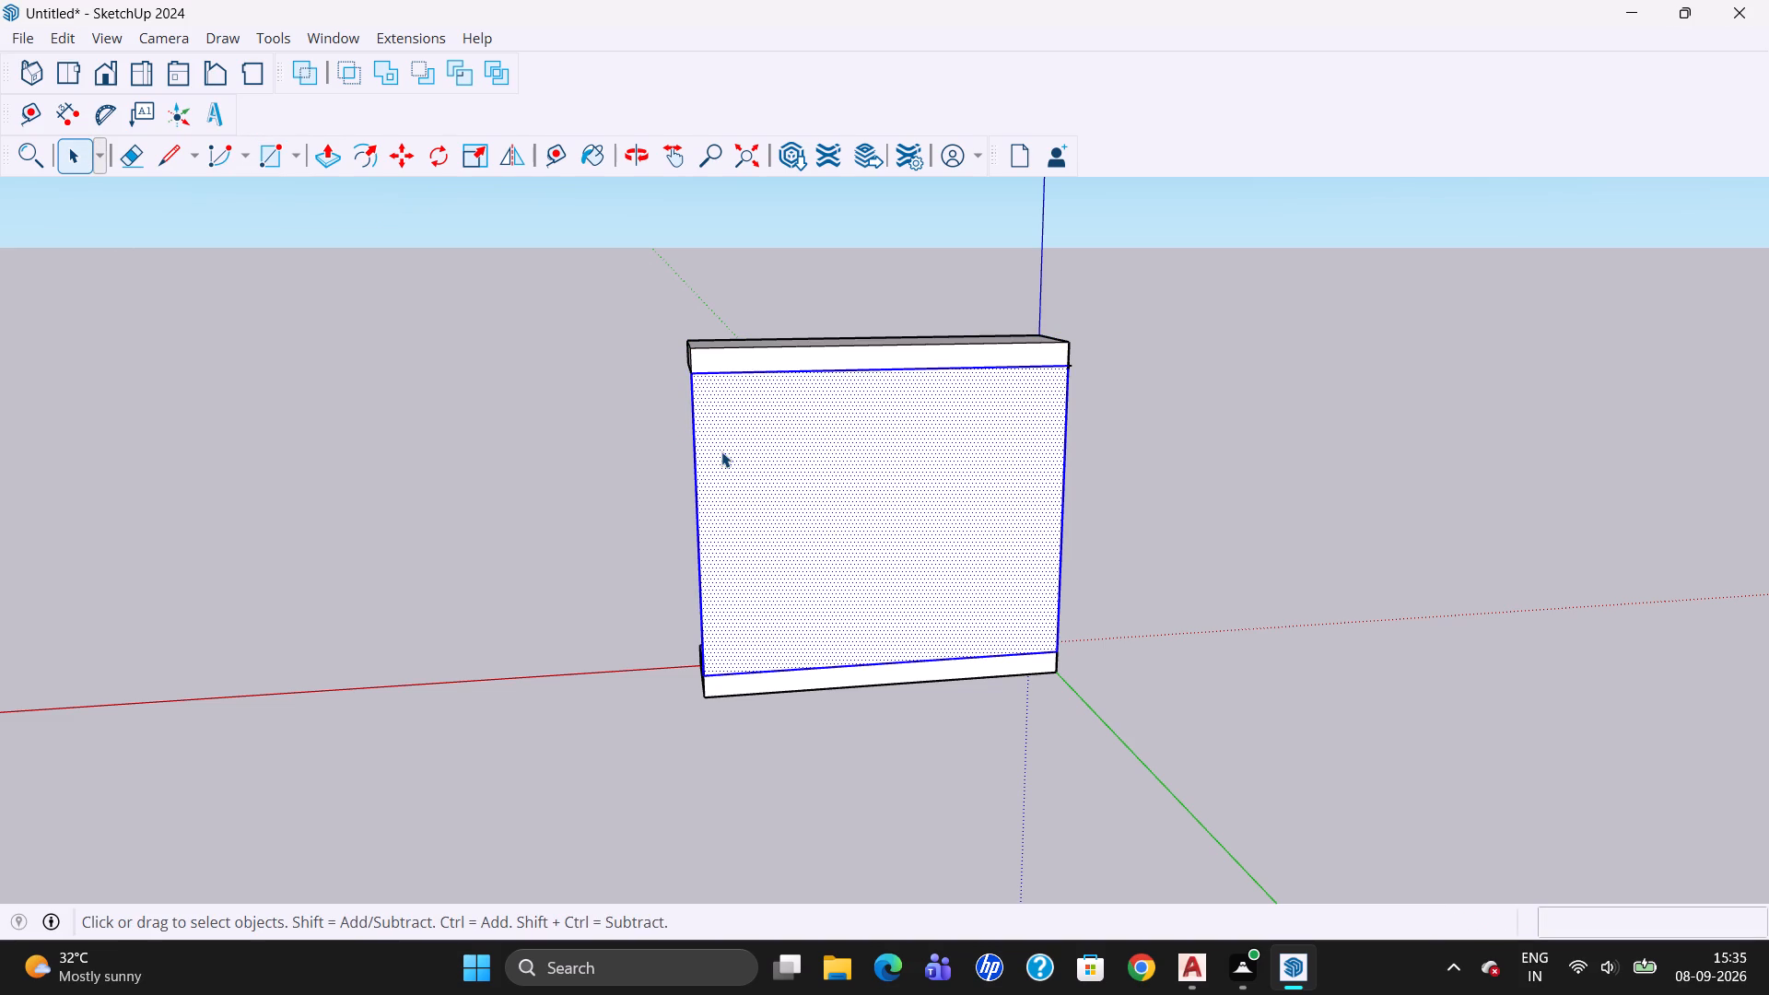
pyautogui.doubleClick(721, 451)
pyautogui.doubleClick(723, 451)
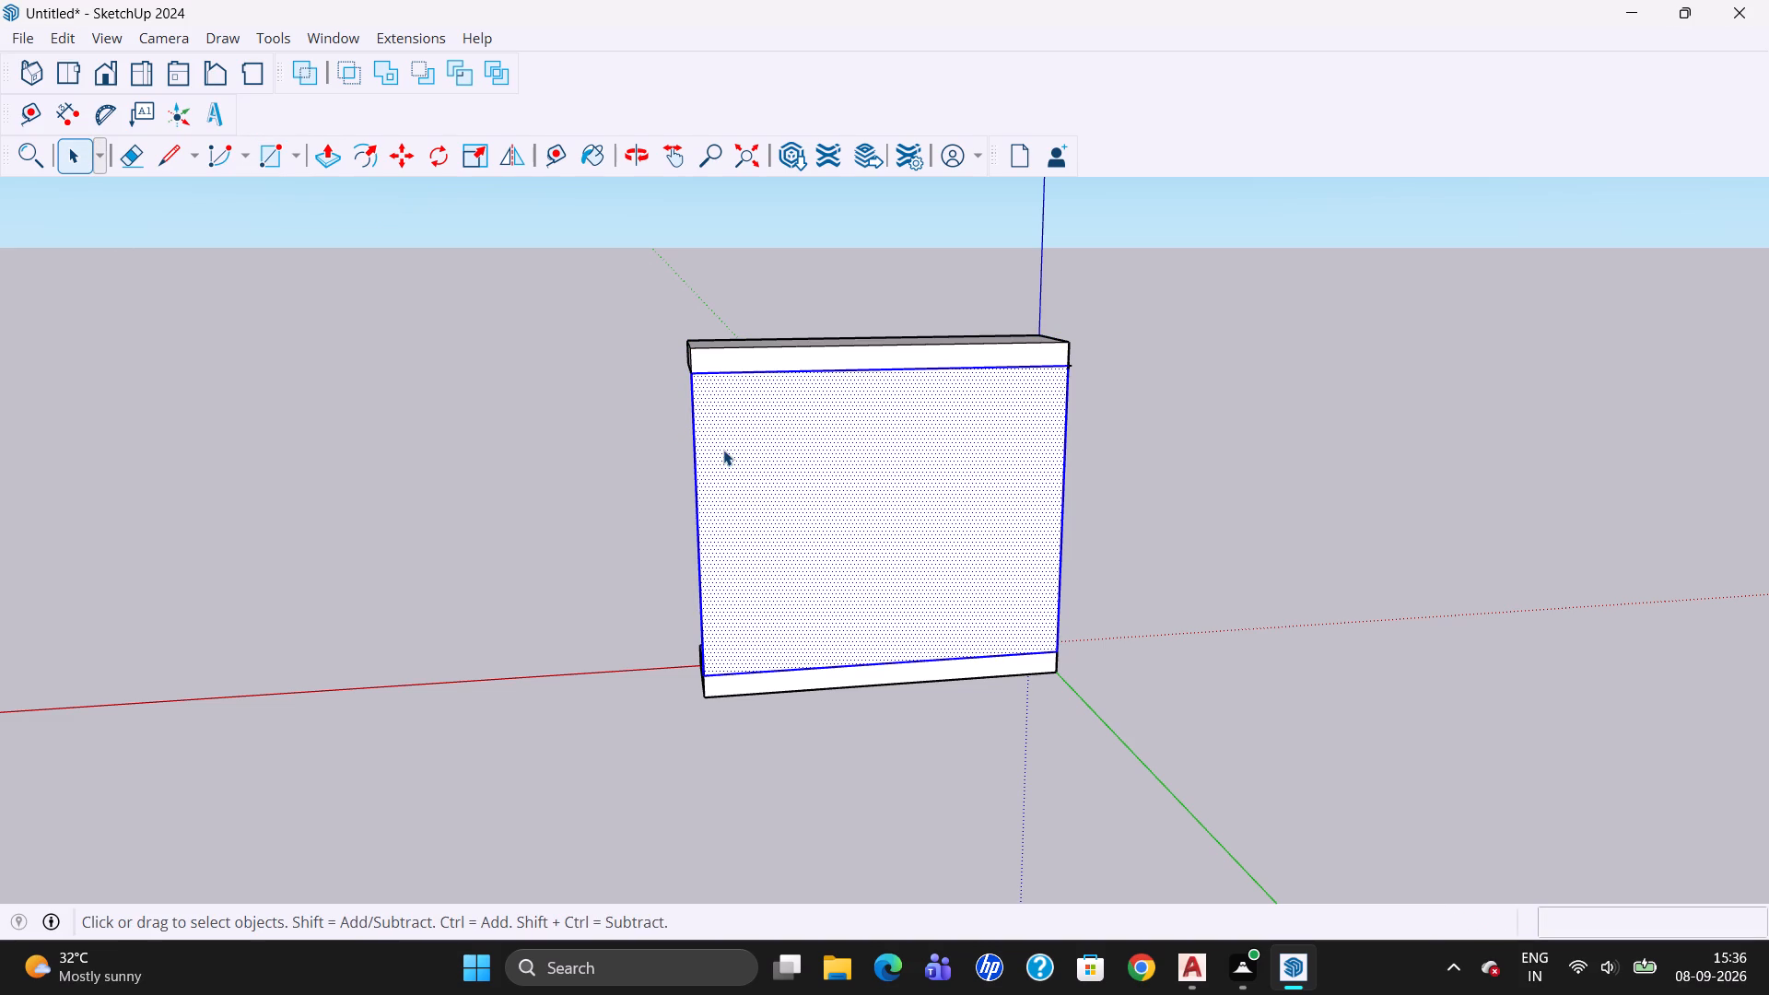
pyautogui.tripleClick(723, 450)
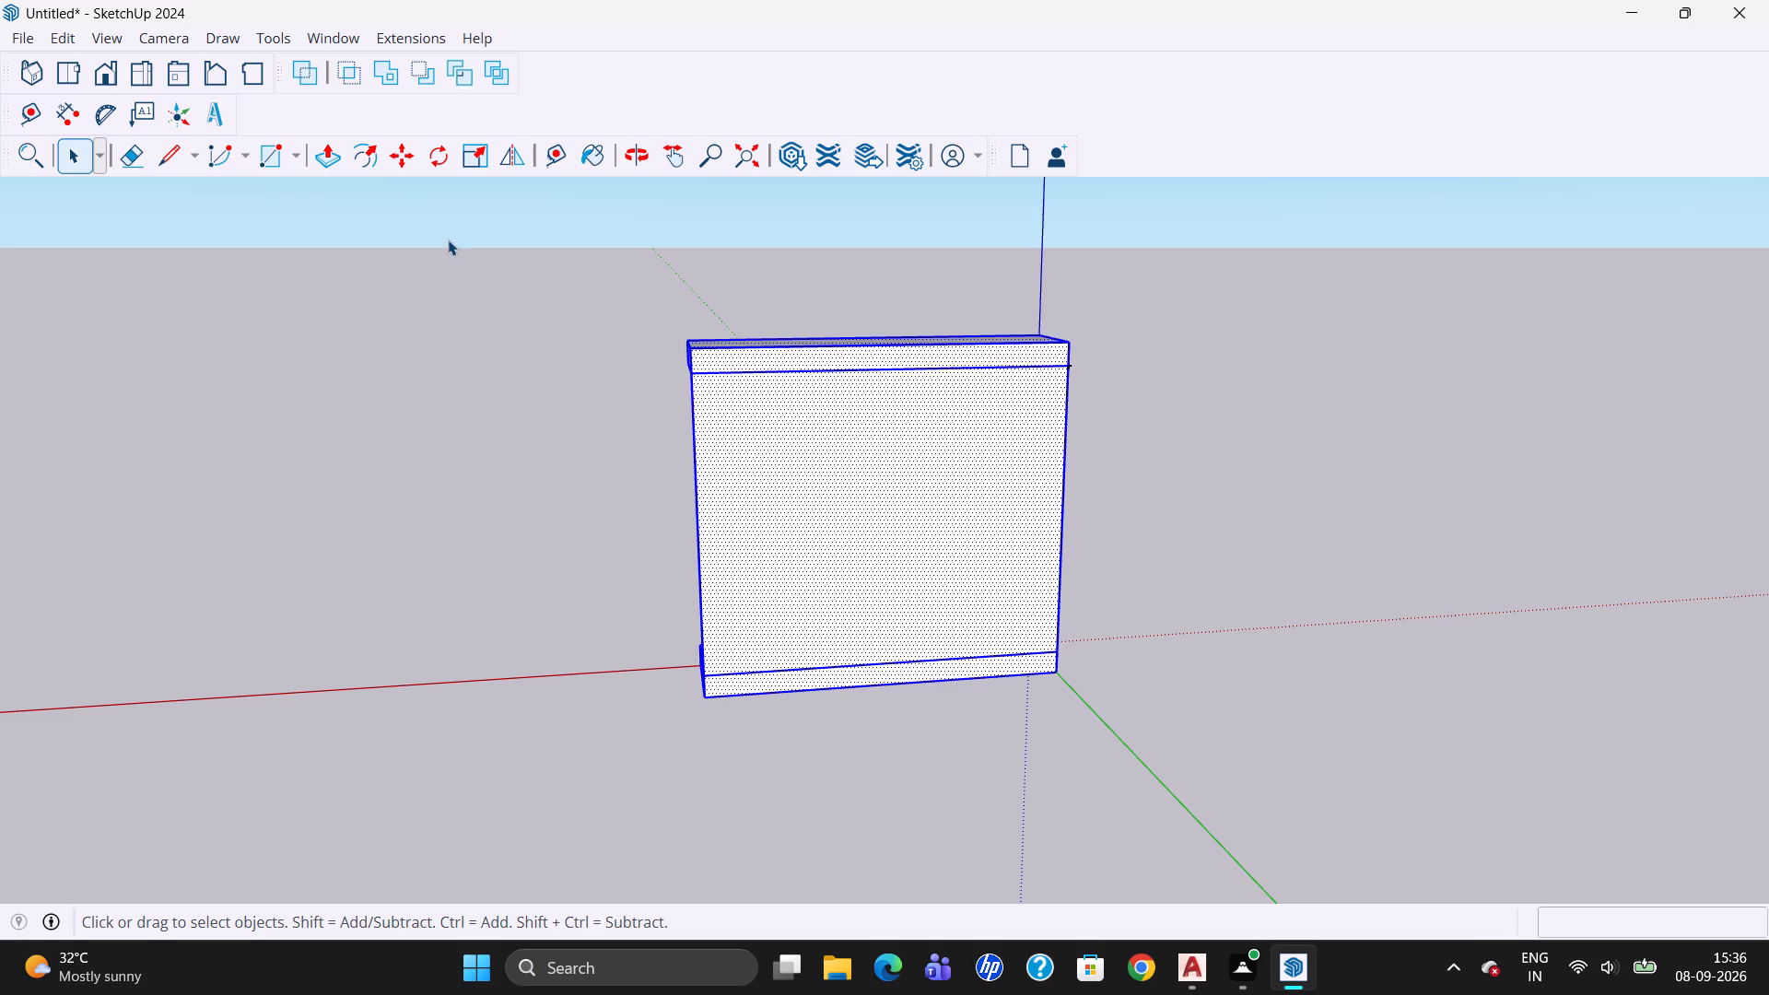
pyautogui.rightClick(448, 239)
pyautogui.click(496, 308)
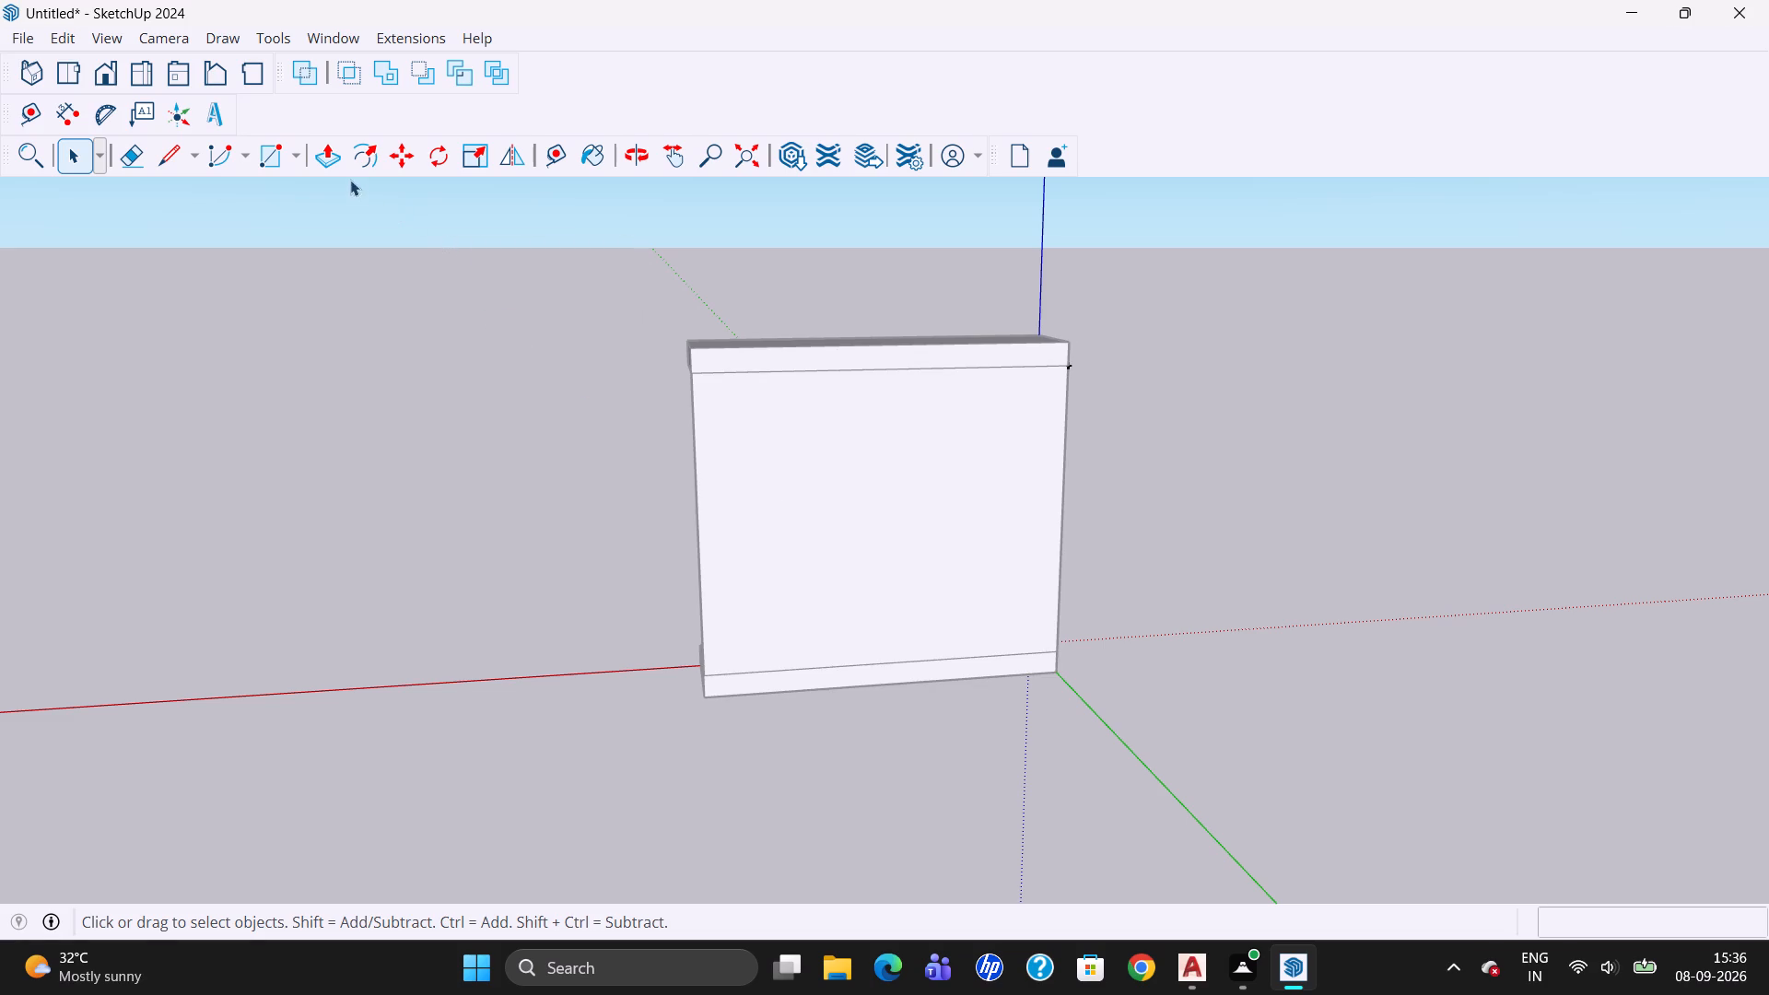
# Inside the group, draw an 8' by 7' 6" rectangle across the back, from the upper slab's top corner to the lower slab's opposite bottom corner.
pyautogui.click(285, 156)
pyautogui.moveTo(699, 345); pyautogui.dragTo(716, 369)
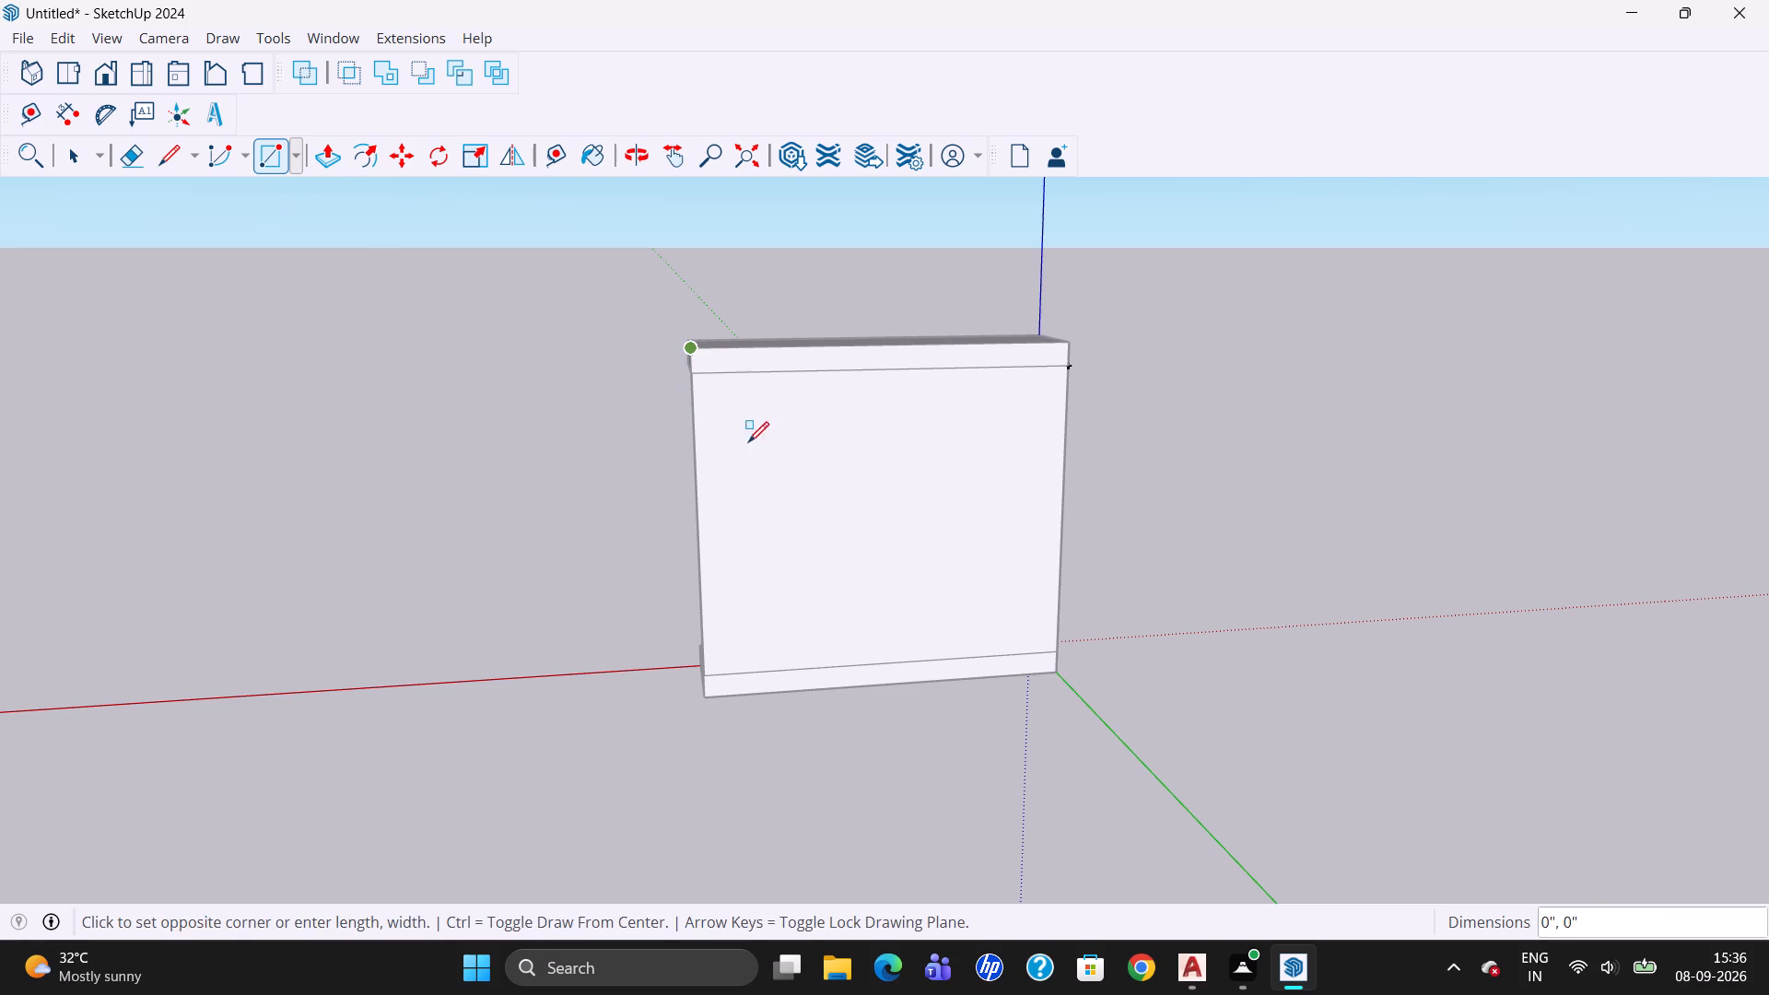
pyautogui.click(1058, 672)
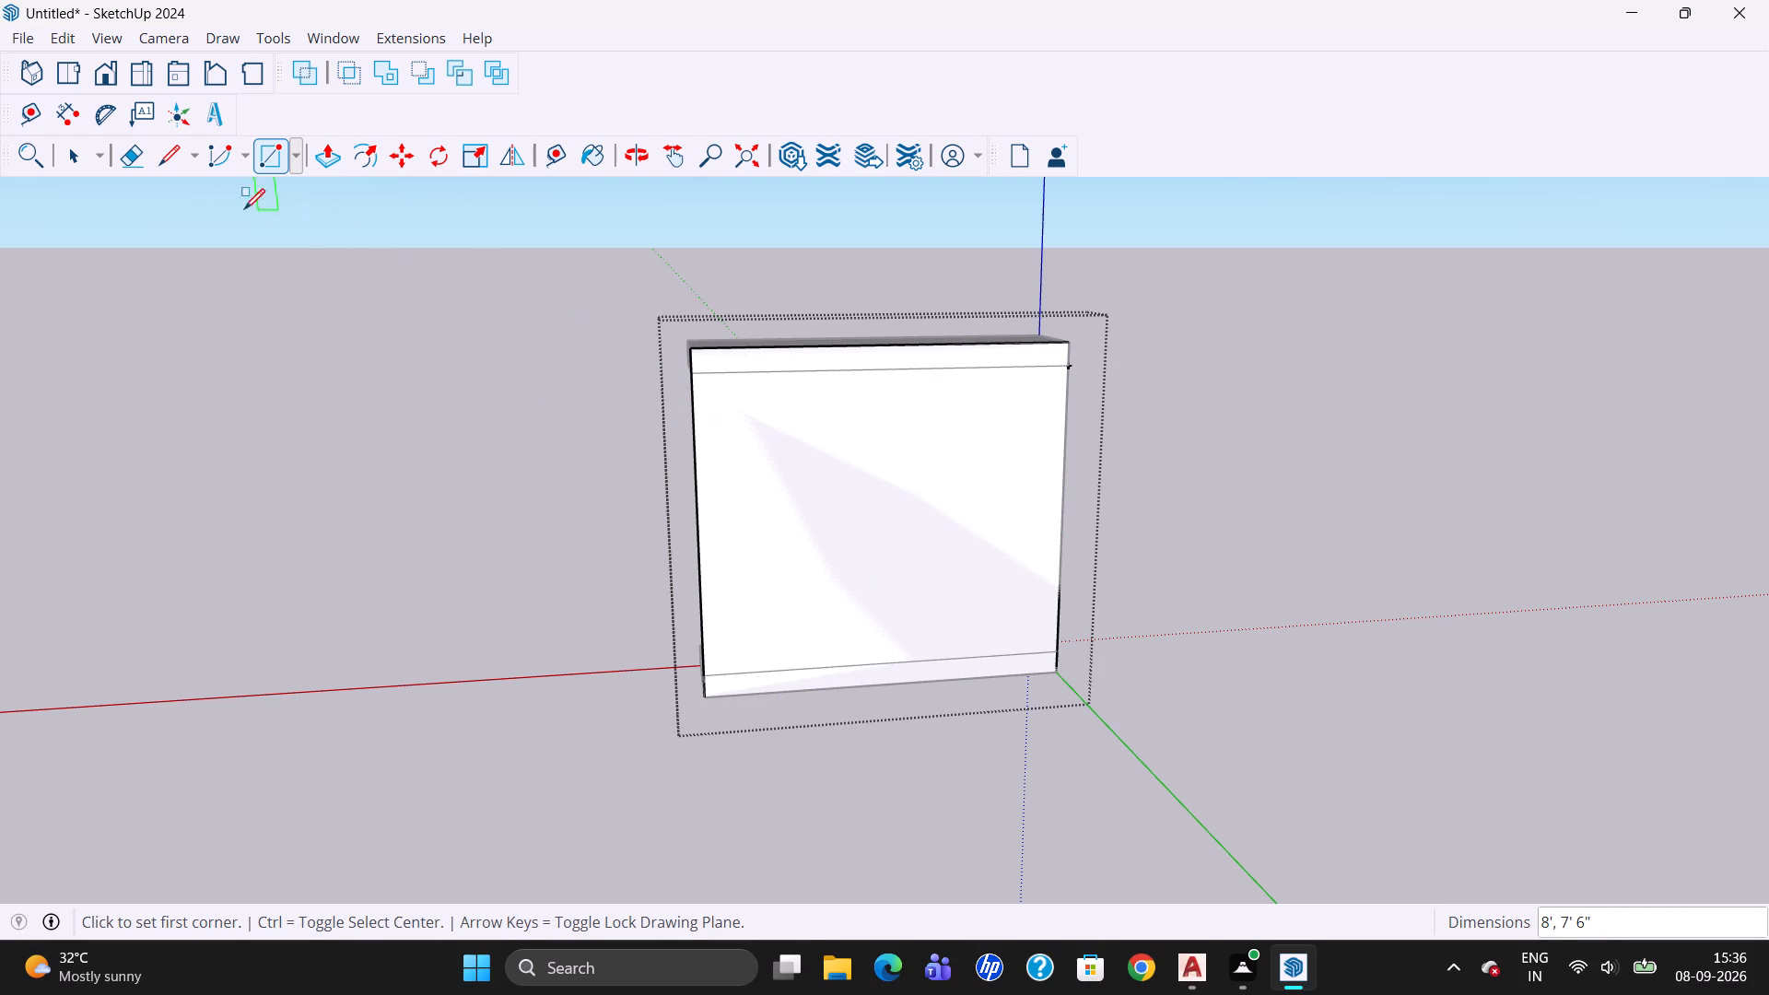
pyautogui.click(78, 161)
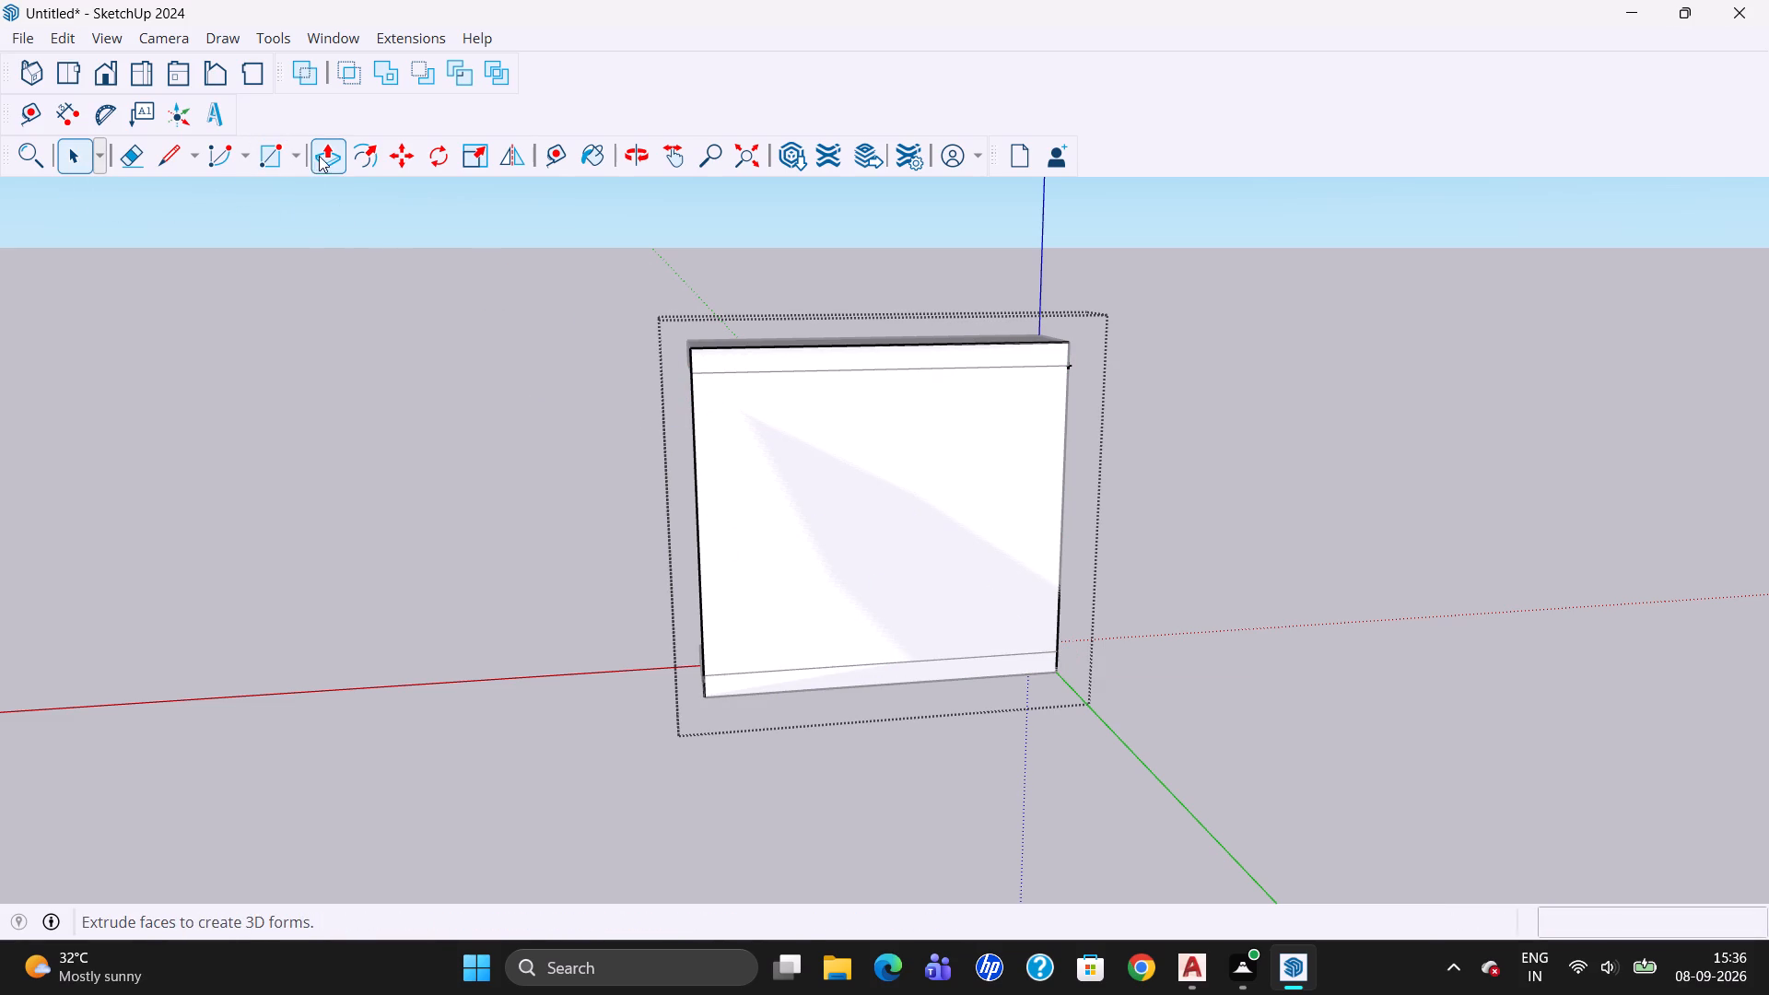
# Extrude the back rectangle outward by 1" with Push/Pull to give the panel its thickness.
pyautogui.click(319, 155)
pyautogui.click(757, 492)
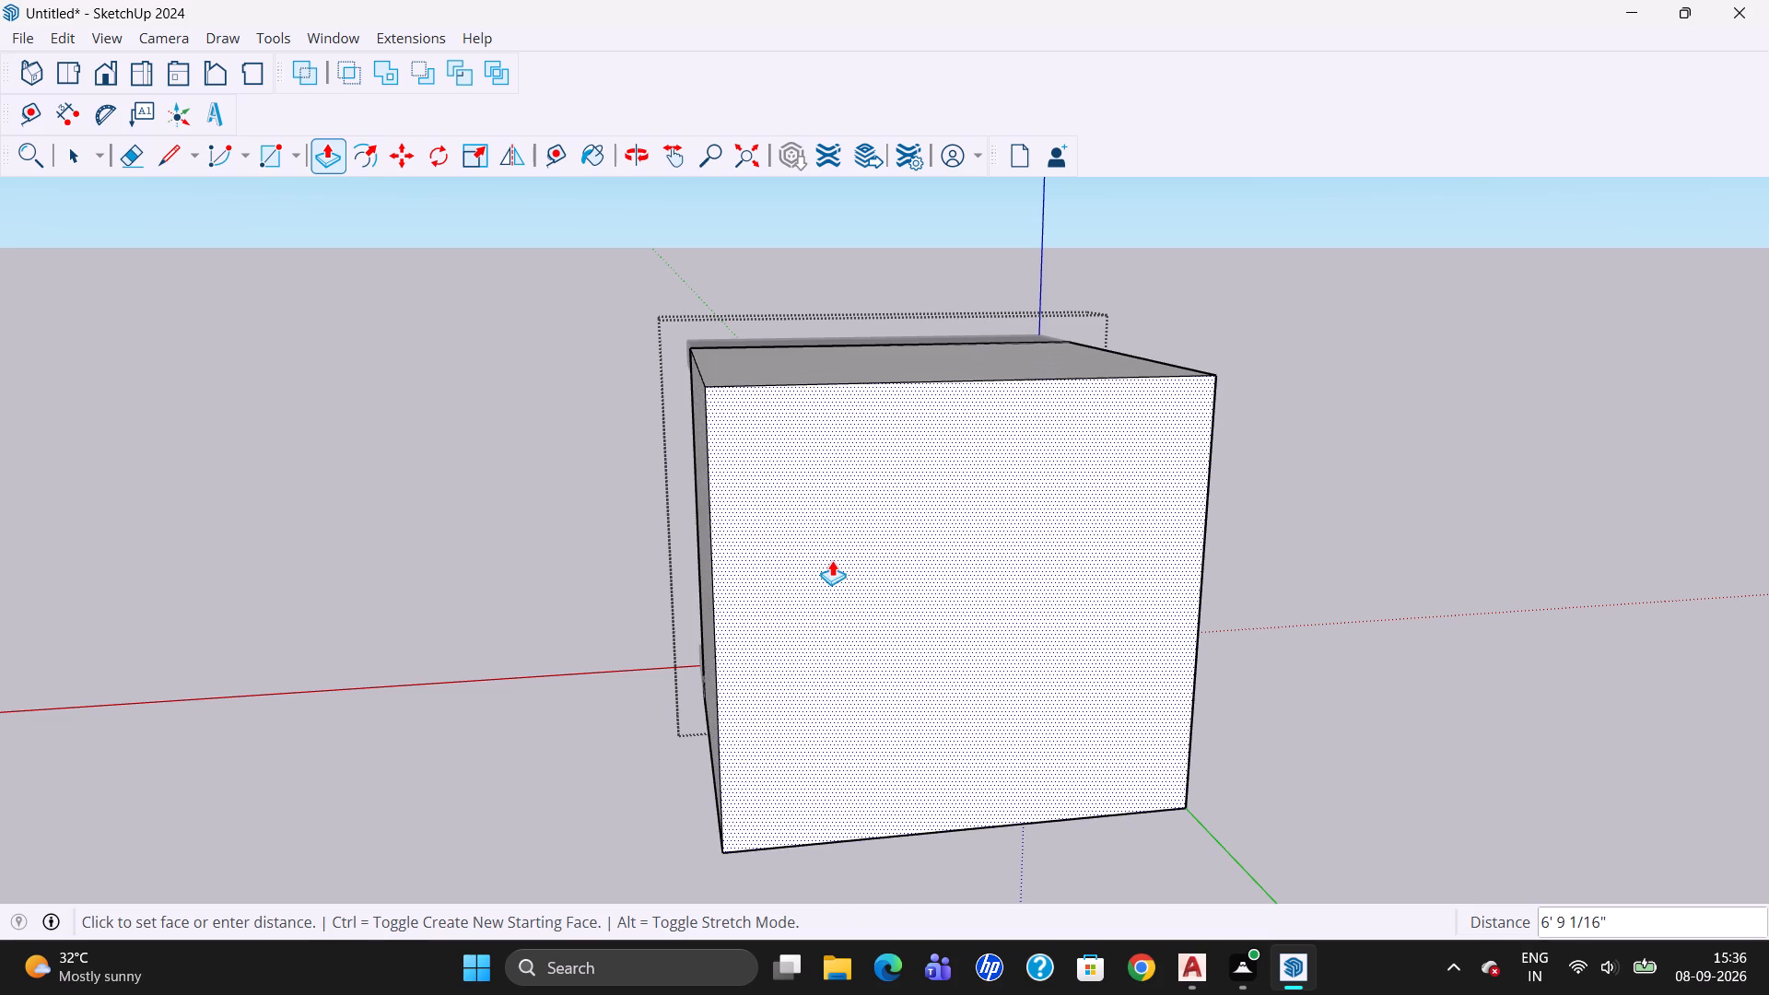
pyautogui.press('1')
pyautogui.hotkey('shift', '"')
pyautogui.press('Return')
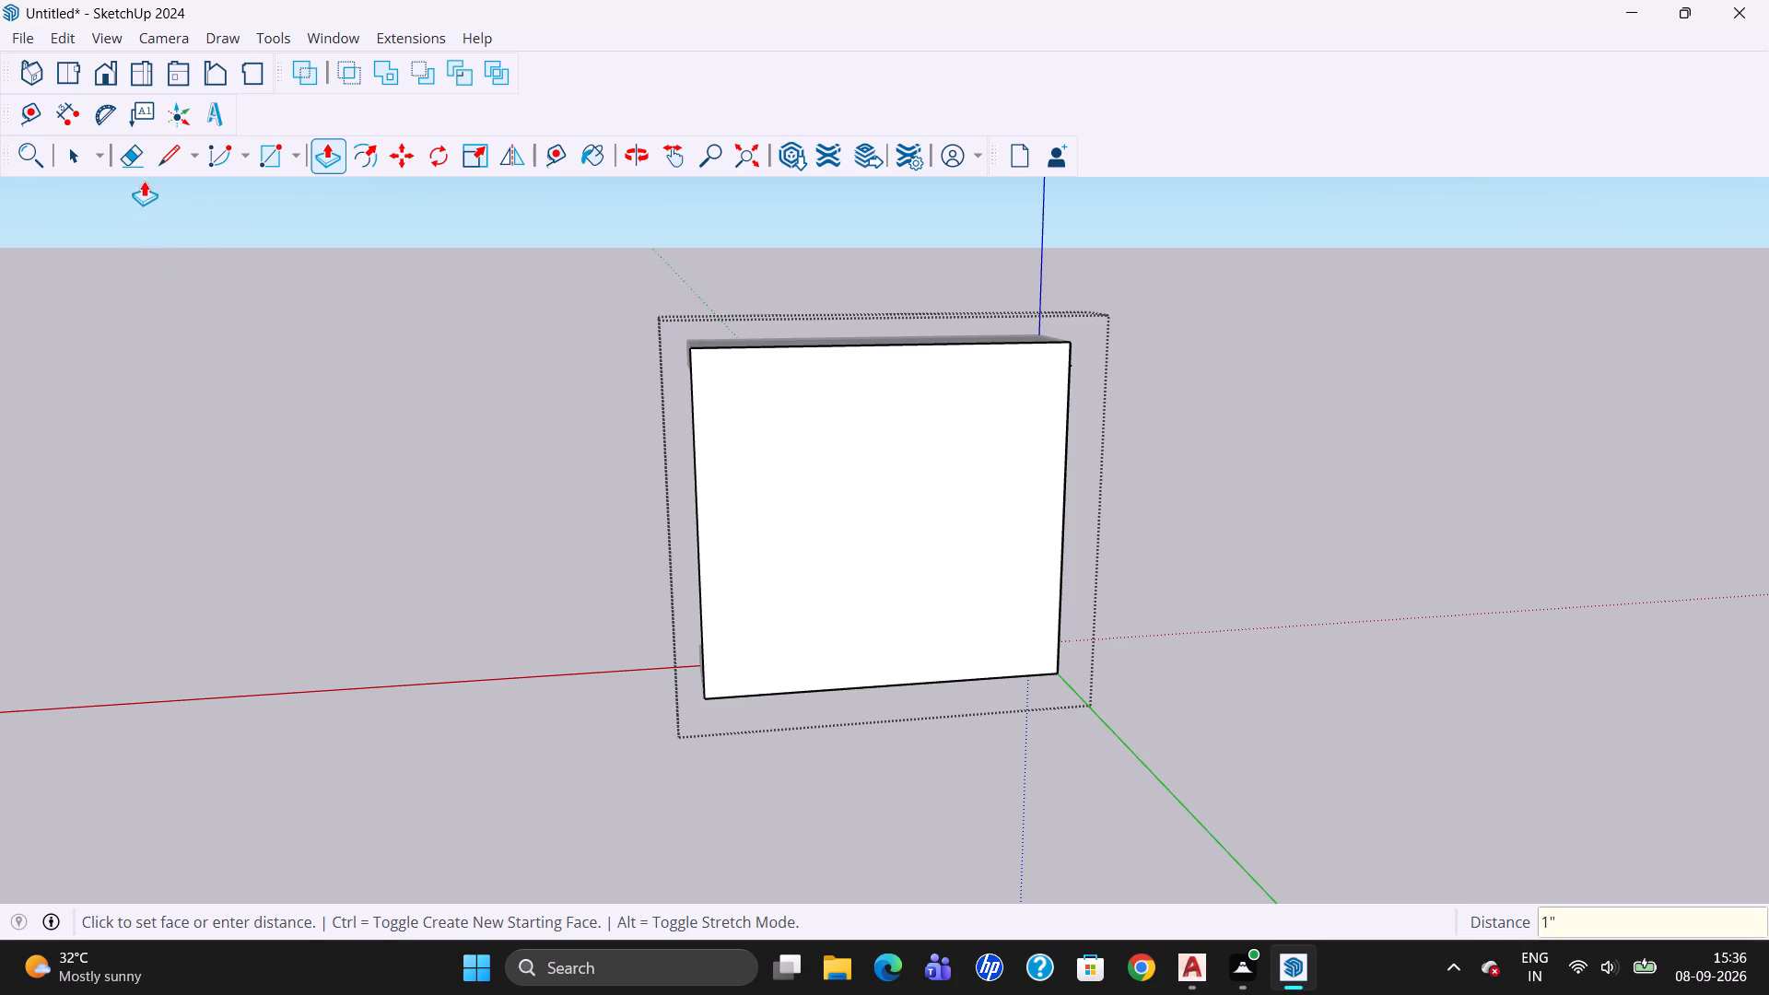
pyautogui.click(64, 159)
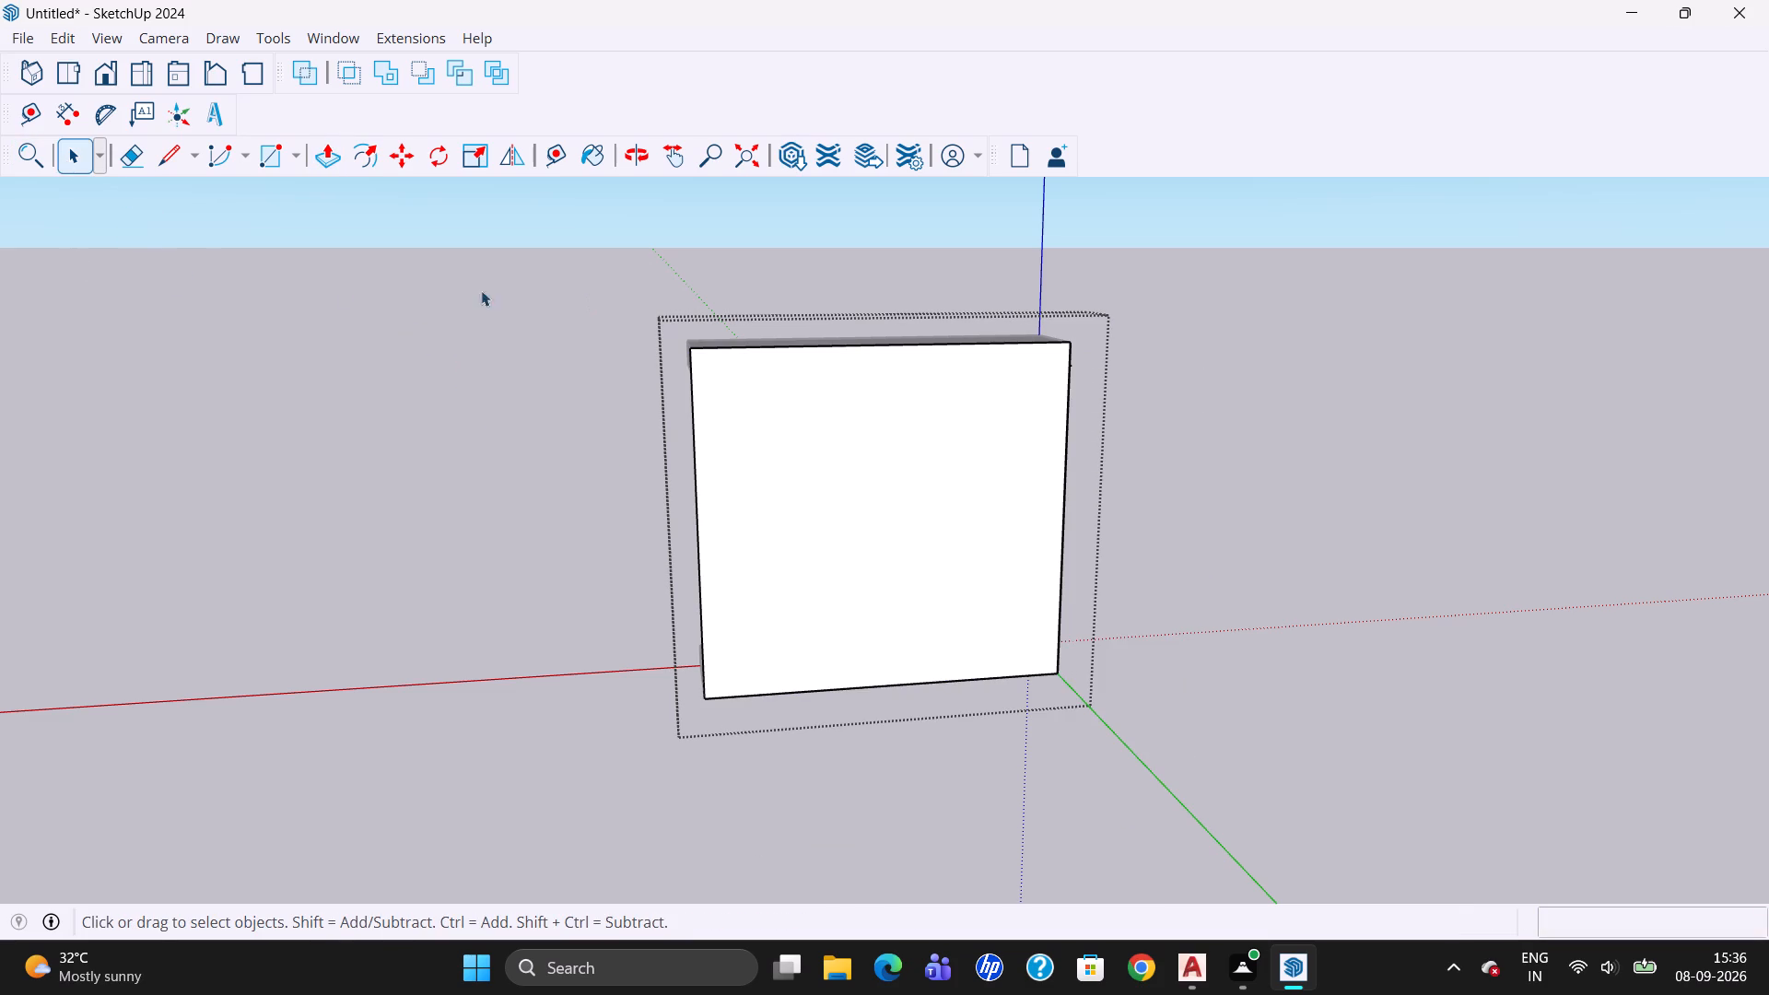
# Examine the back panel's thickness and fit behind the slabs, from the rear around to a straight front view.
pyautogui.click(627, 160)
pyautogui.moveTo(603, 614); pyautogui.dragTo(1062, 668)
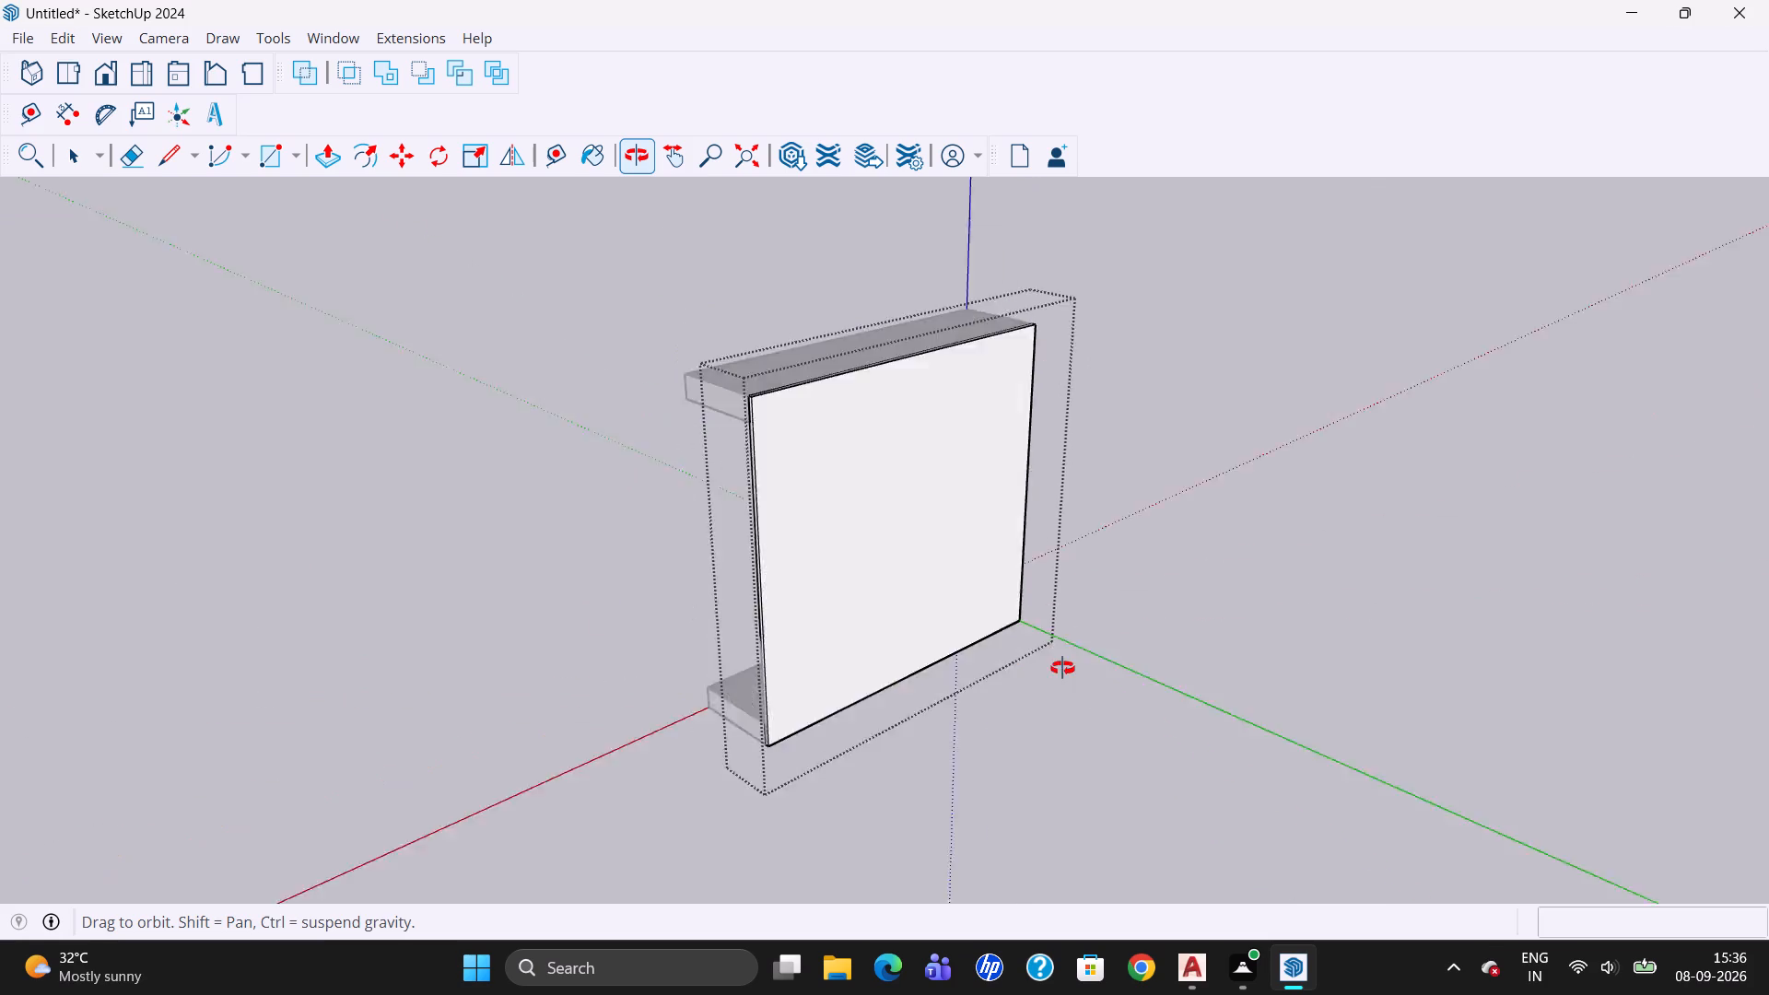
pyautogui.moveTo(1062, 668); pyautogui.dragTo(1052, 671)
pyautogui.moveTo(794, 785); pyautogui.dragTo(1159, 732)
pyautogui.moveTo(772, 811); pyautogui.dragTo(1189, 791)
pyautogui.moveTo(831, 787); pyautogui.dragTo(1093, 778)
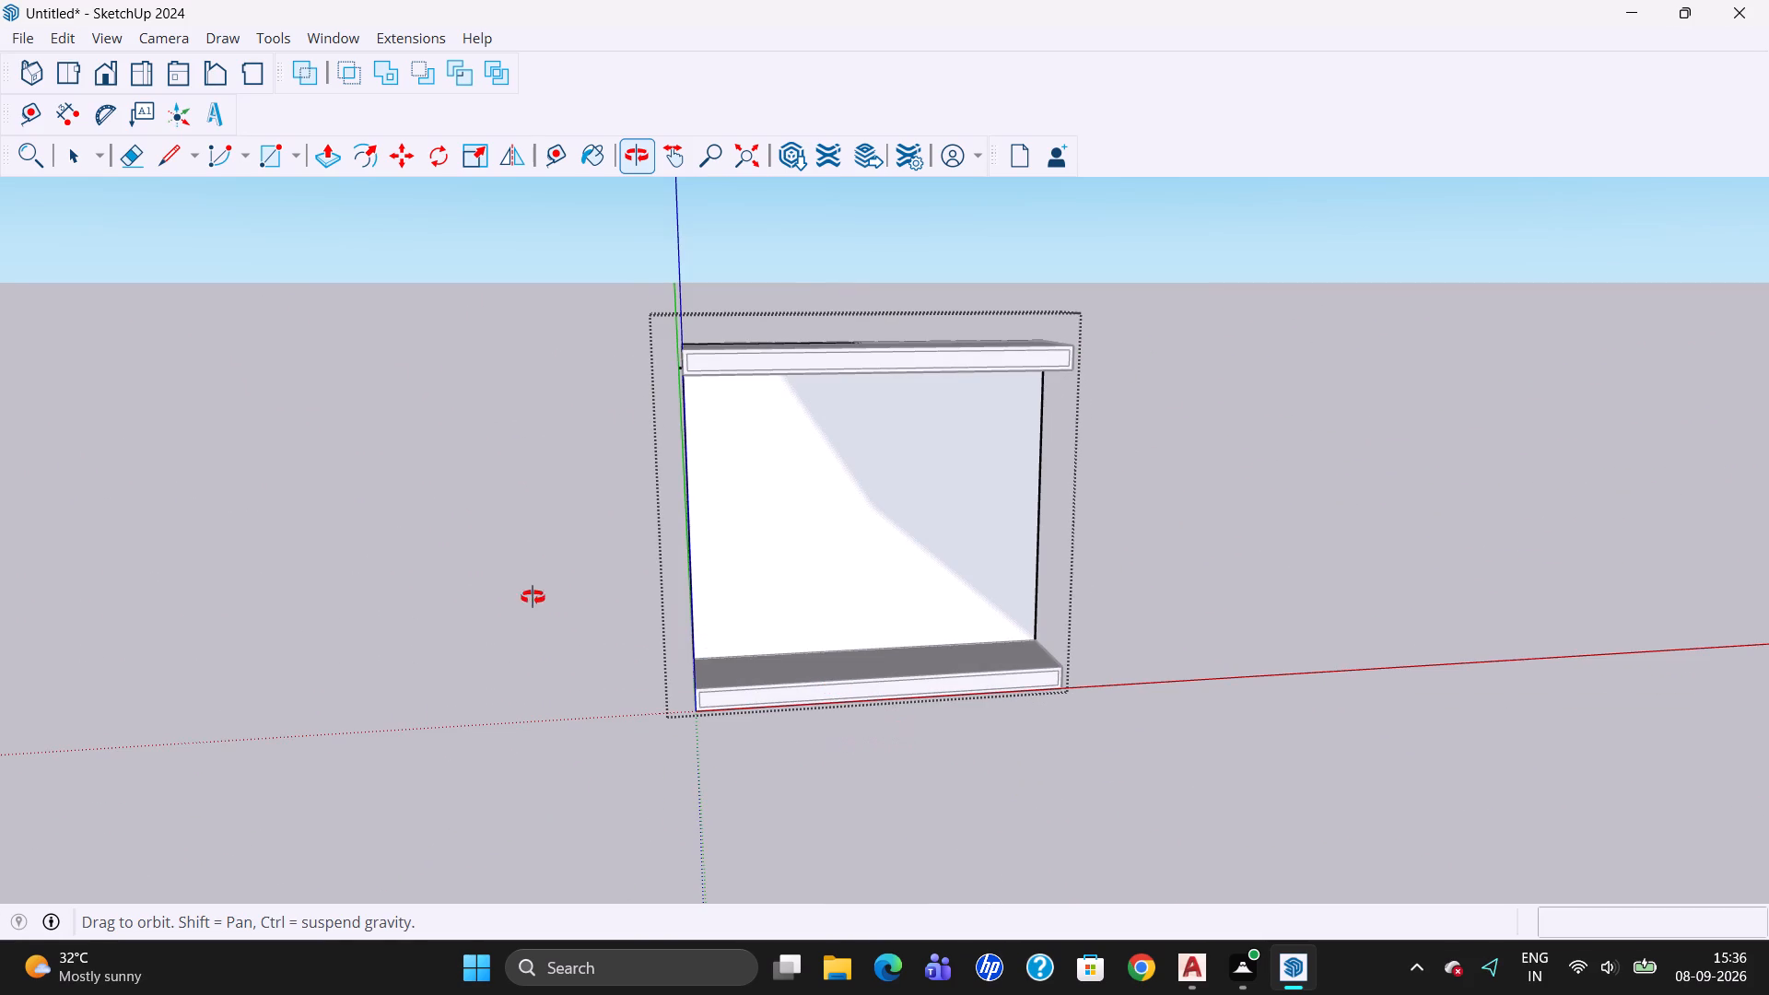
pyautogui.click(110, 75)
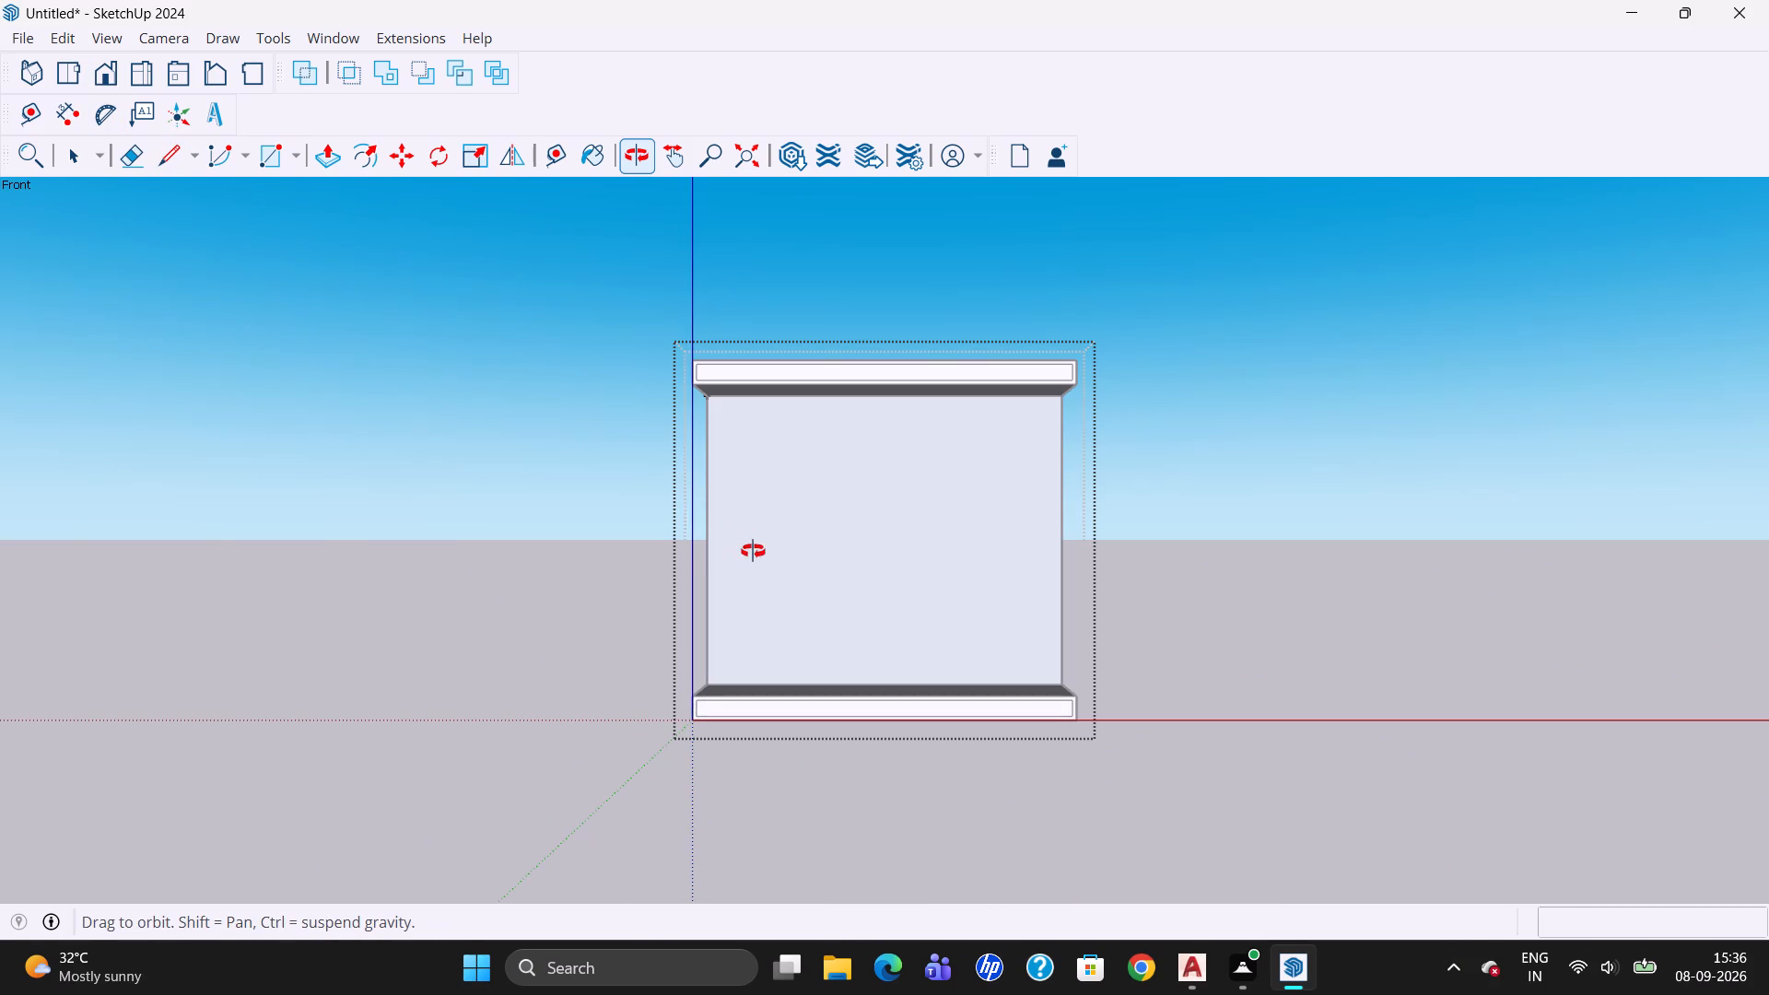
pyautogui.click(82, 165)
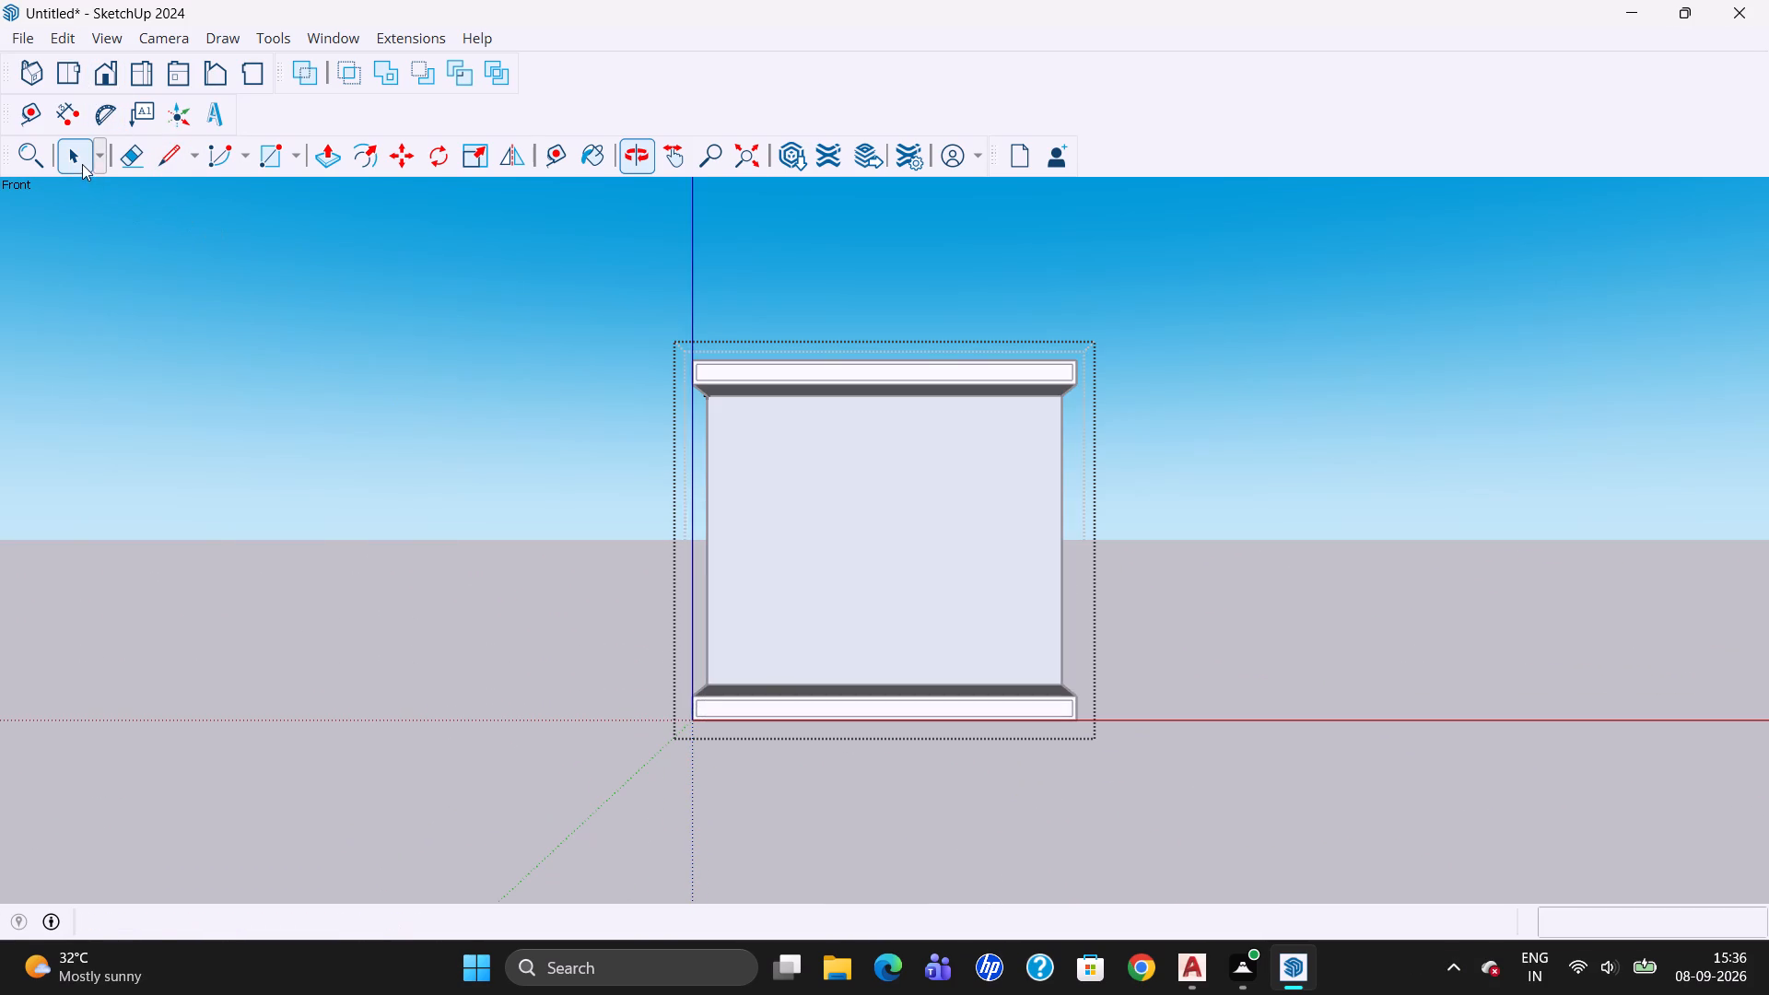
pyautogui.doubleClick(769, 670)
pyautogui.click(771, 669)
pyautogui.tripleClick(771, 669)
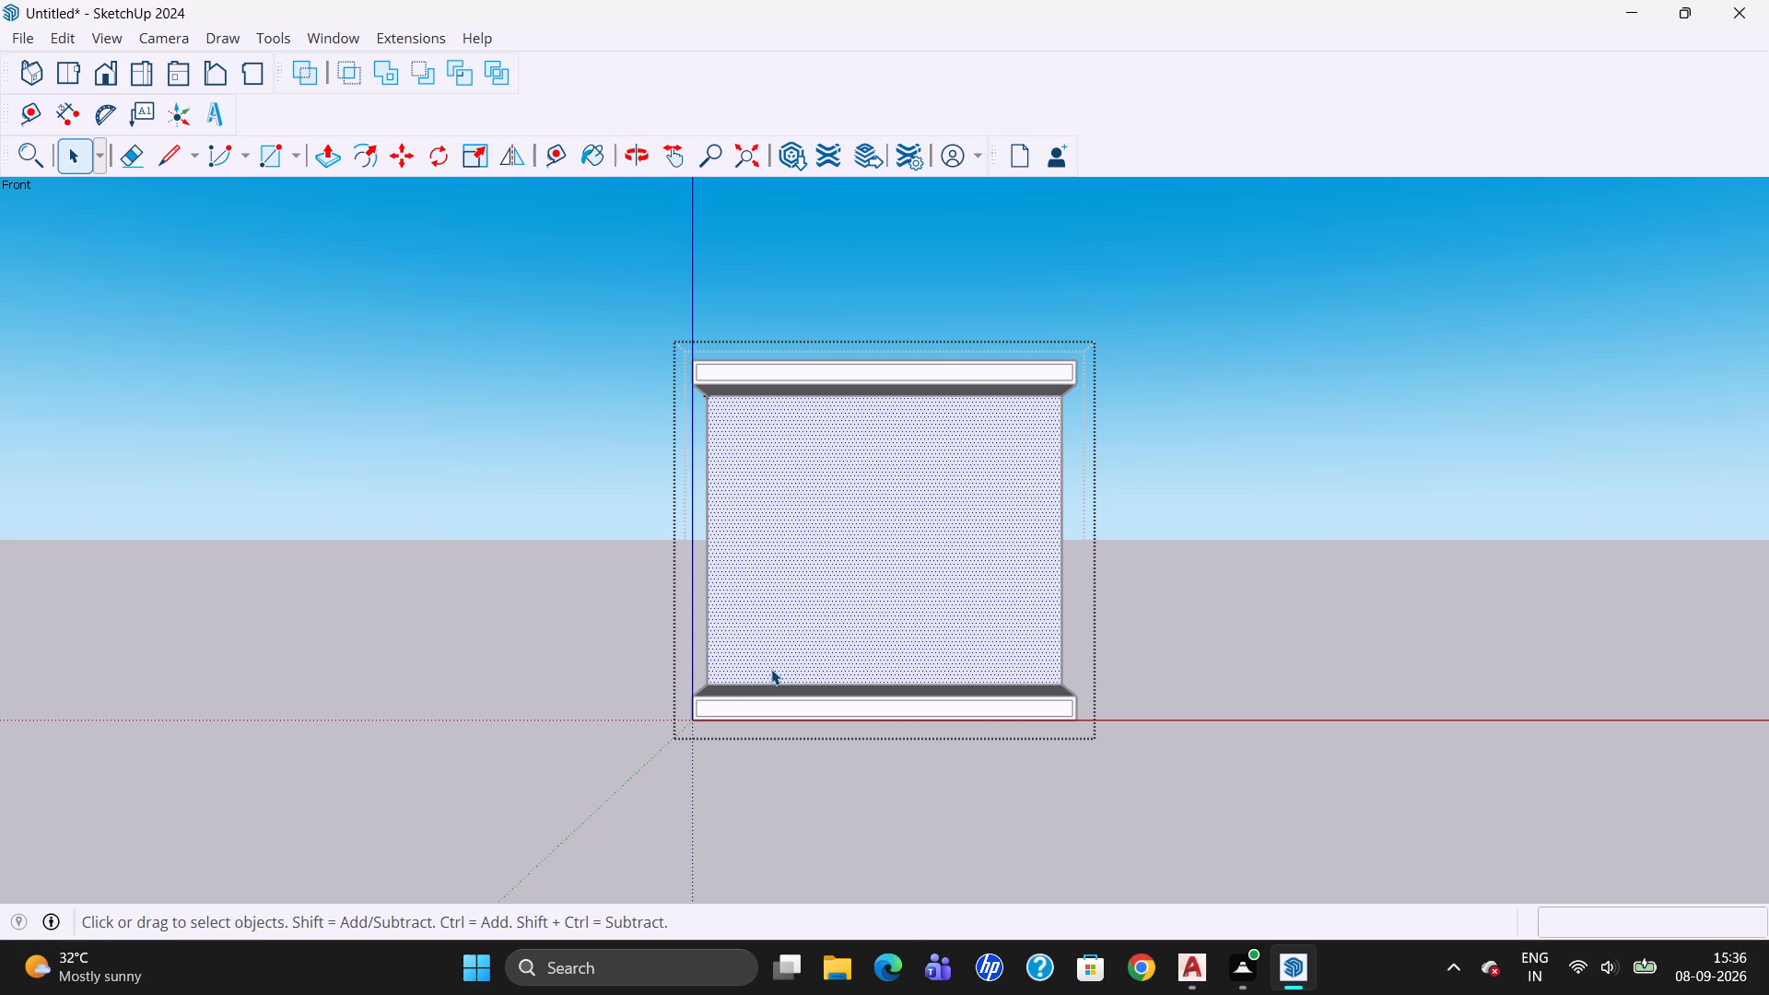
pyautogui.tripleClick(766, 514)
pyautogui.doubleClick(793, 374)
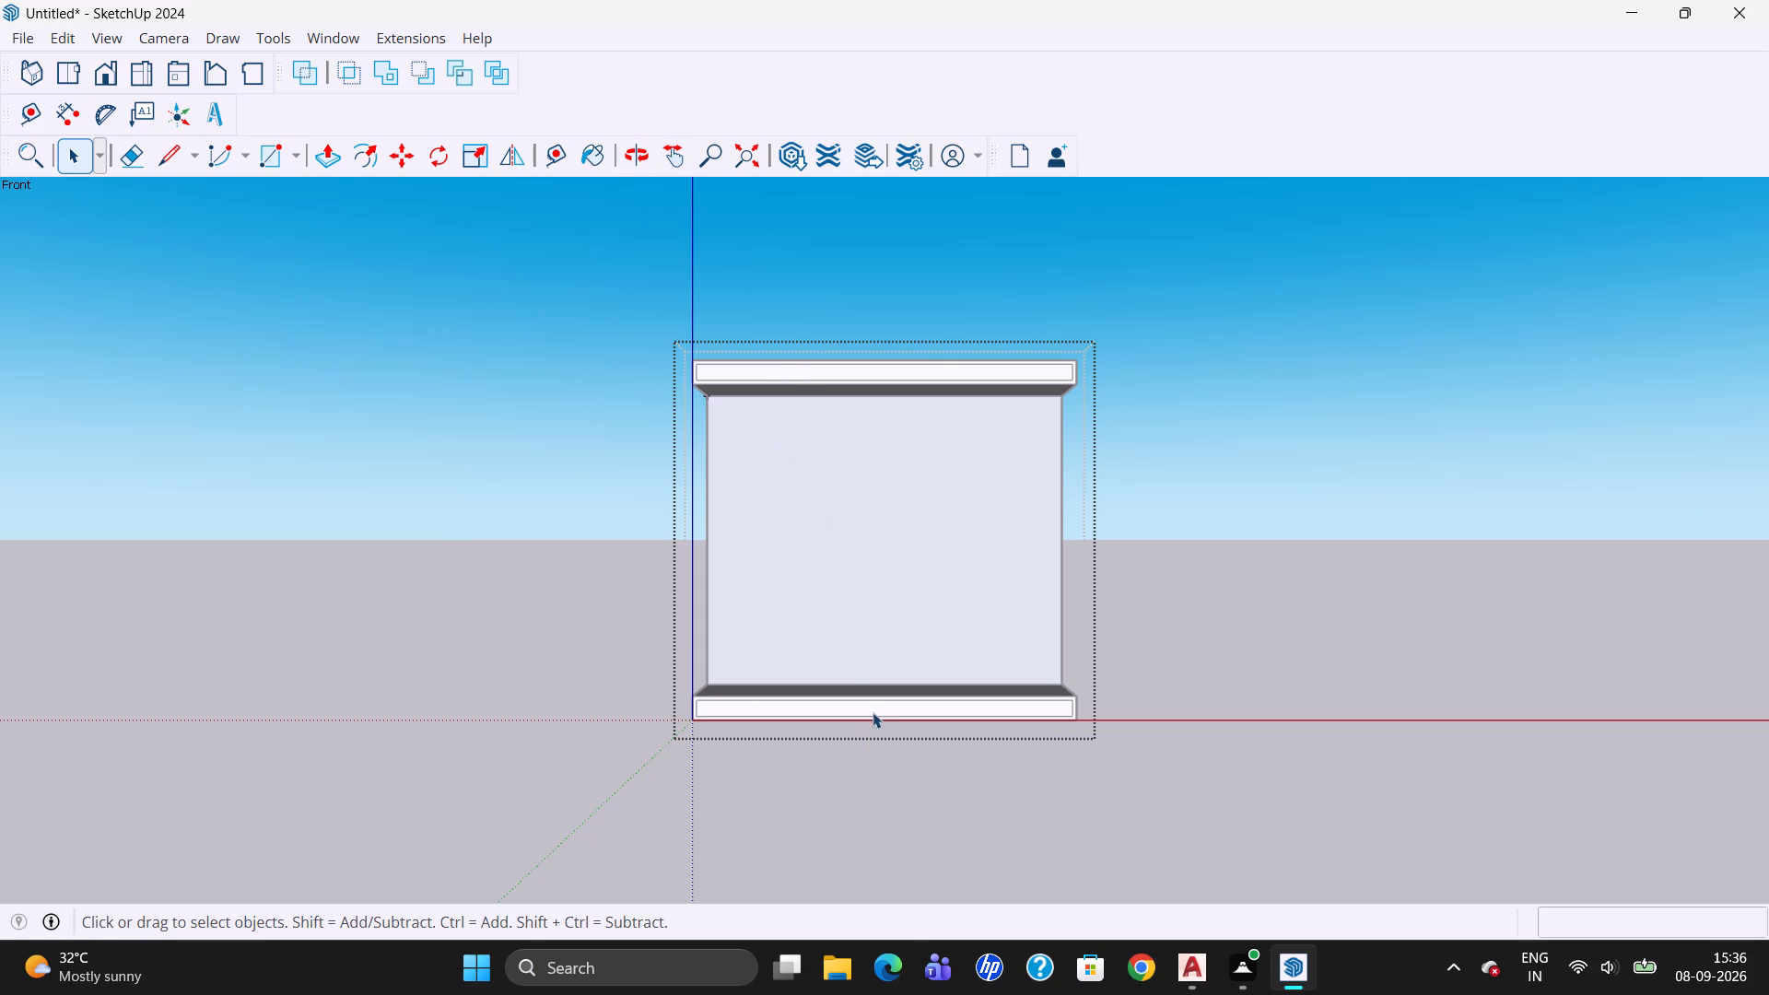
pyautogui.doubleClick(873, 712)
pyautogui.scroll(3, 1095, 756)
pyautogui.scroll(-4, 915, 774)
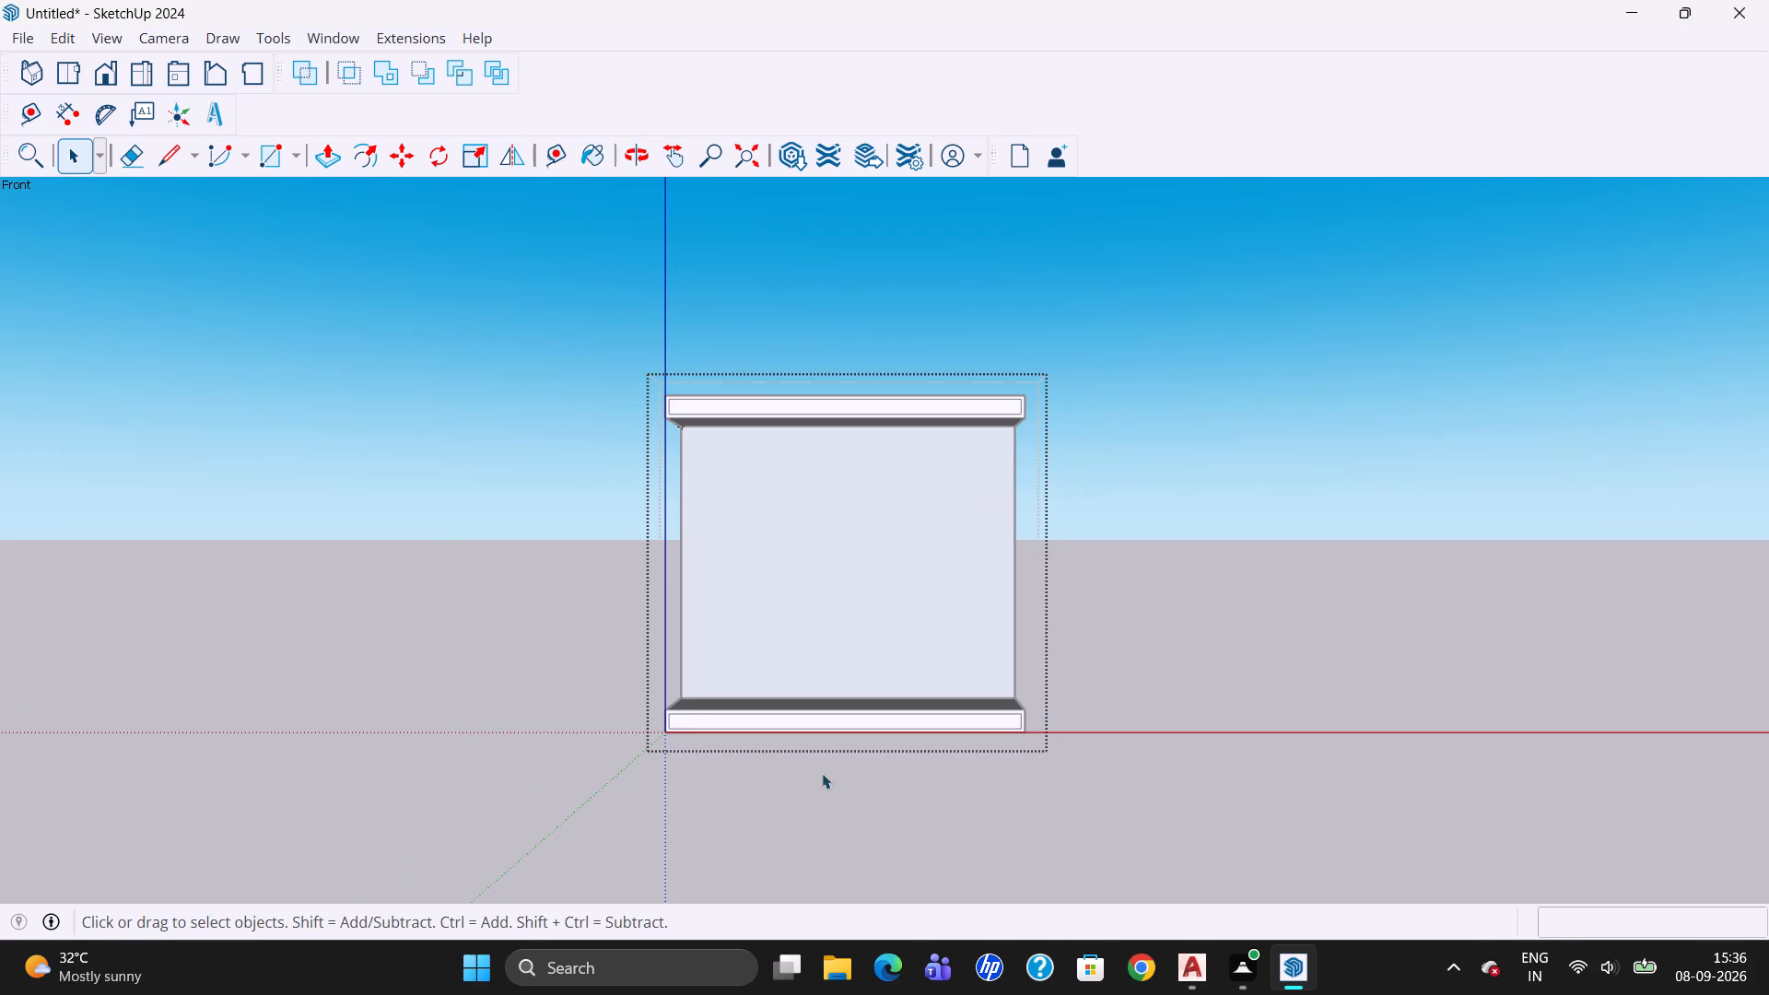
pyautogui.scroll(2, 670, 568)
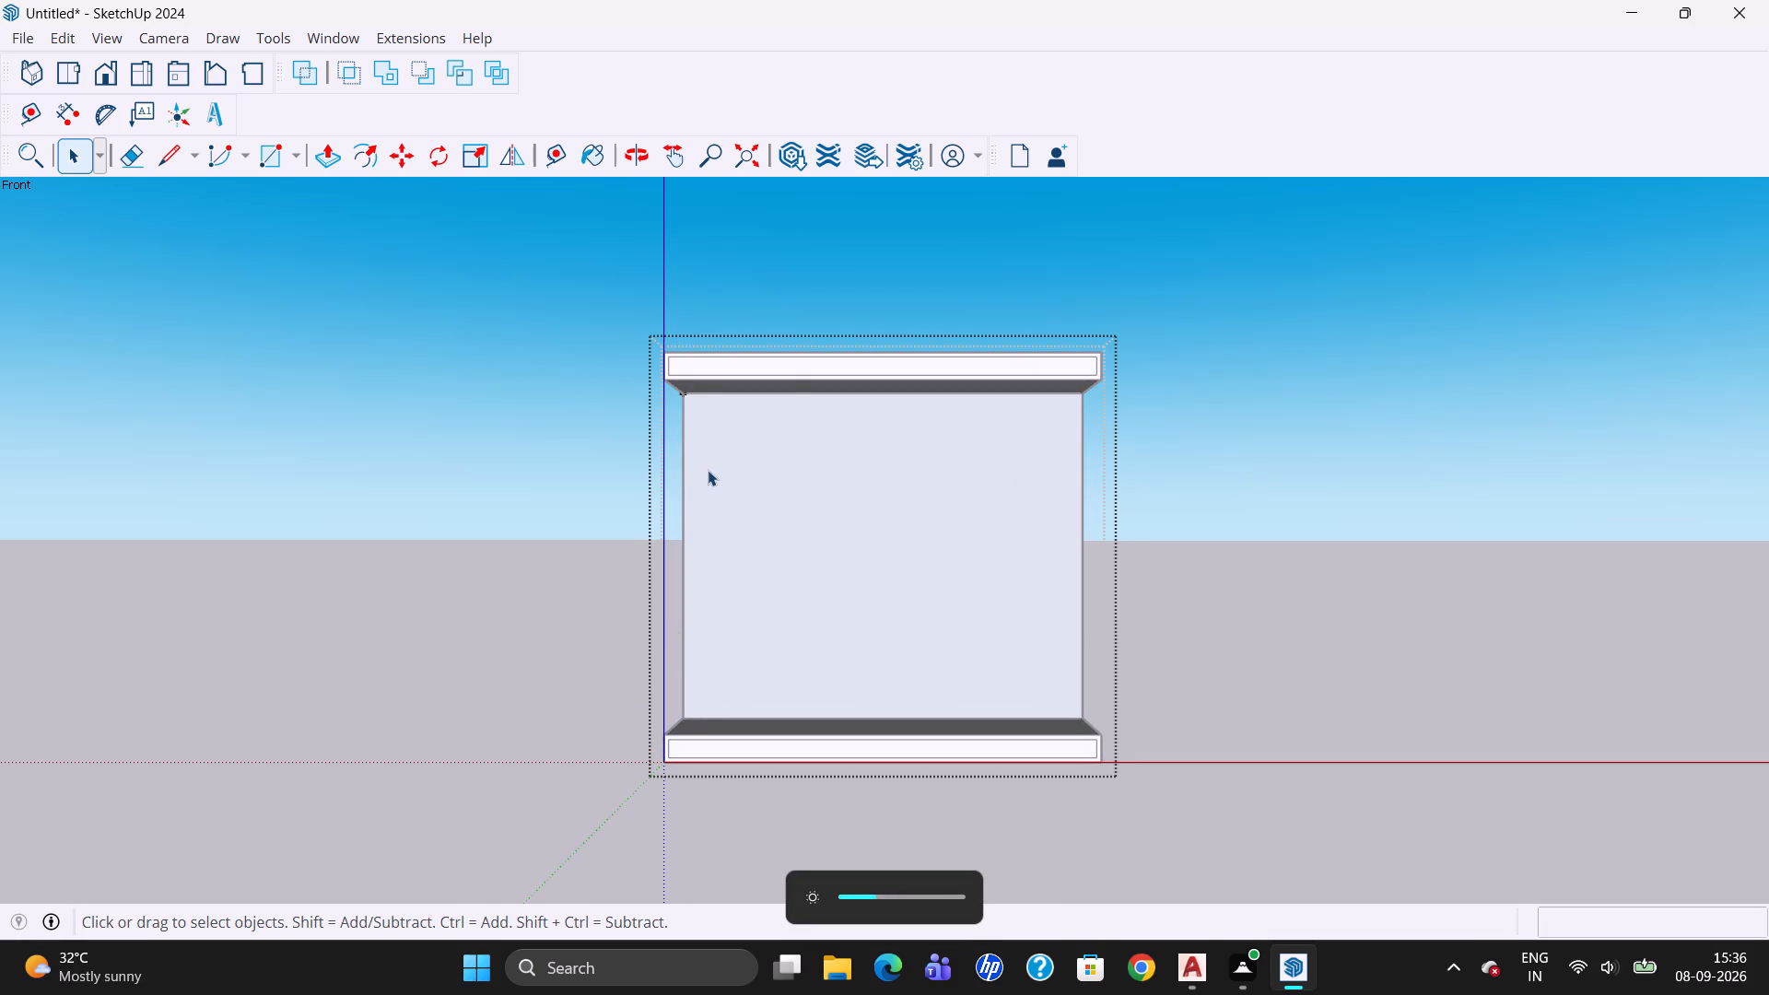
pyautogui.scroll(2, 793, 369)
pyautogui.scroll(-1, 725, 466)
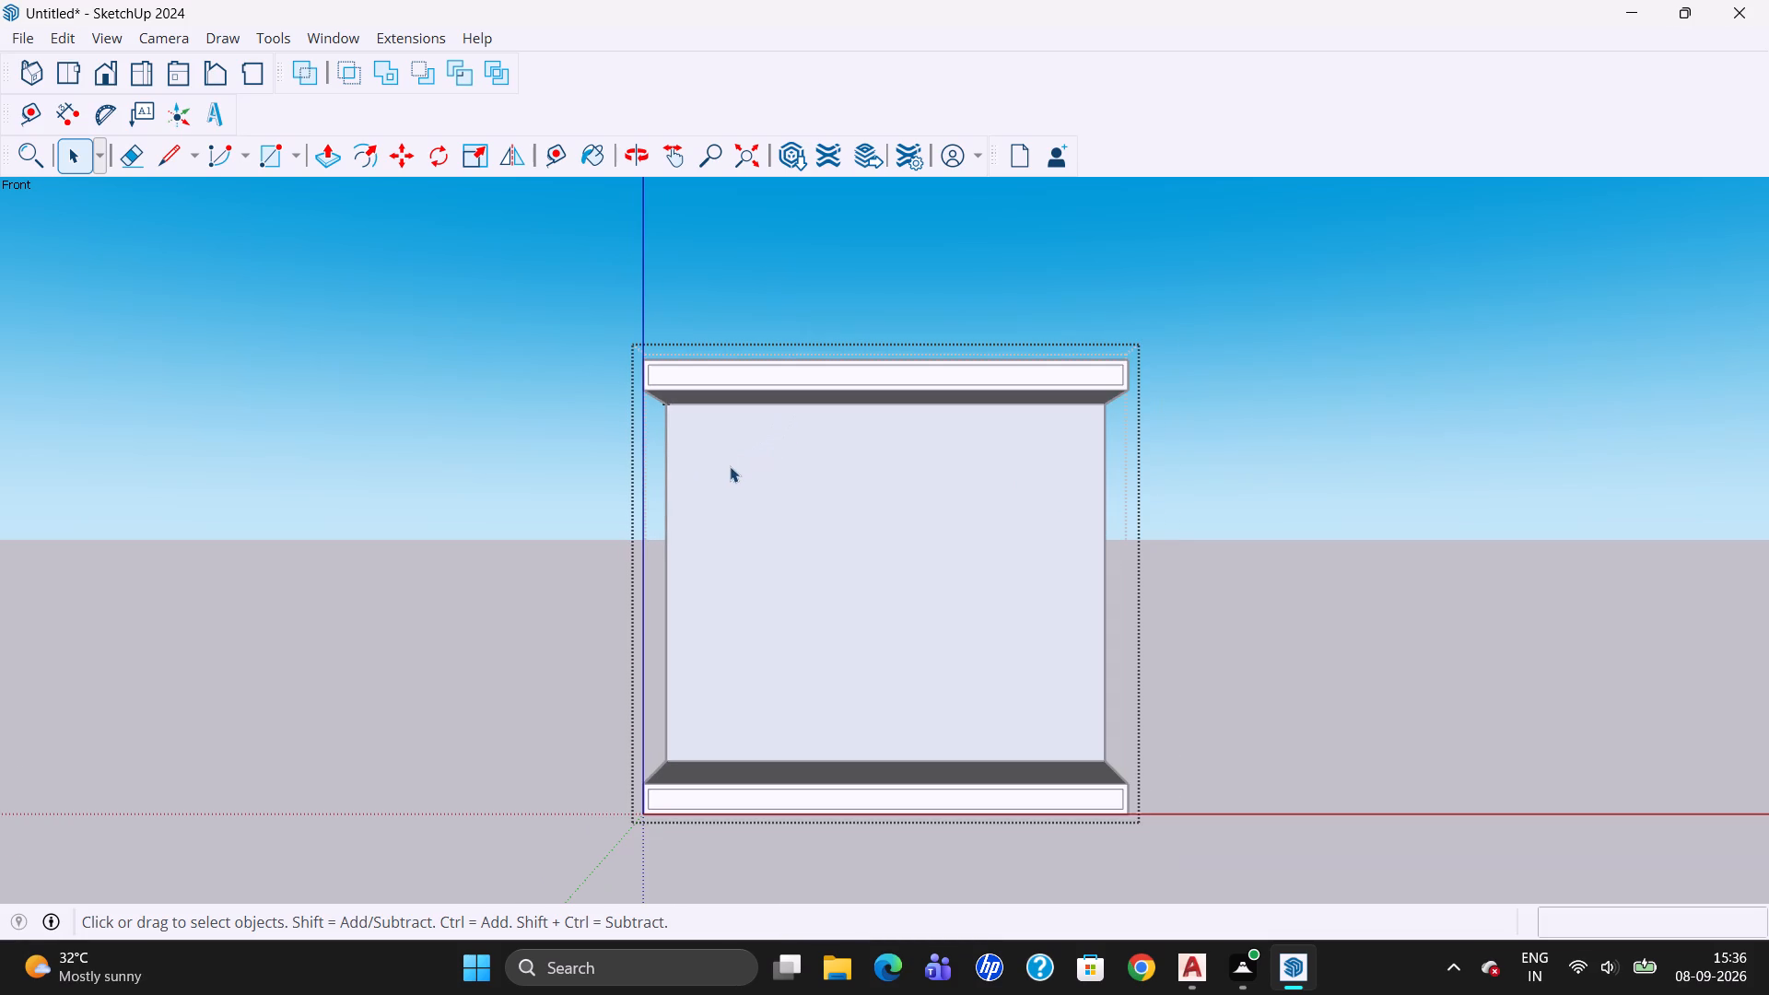
# Examine how the back panel meets the upper and lower slabs from the side, from below and in the front view.
pyautogui.click(645, 157)
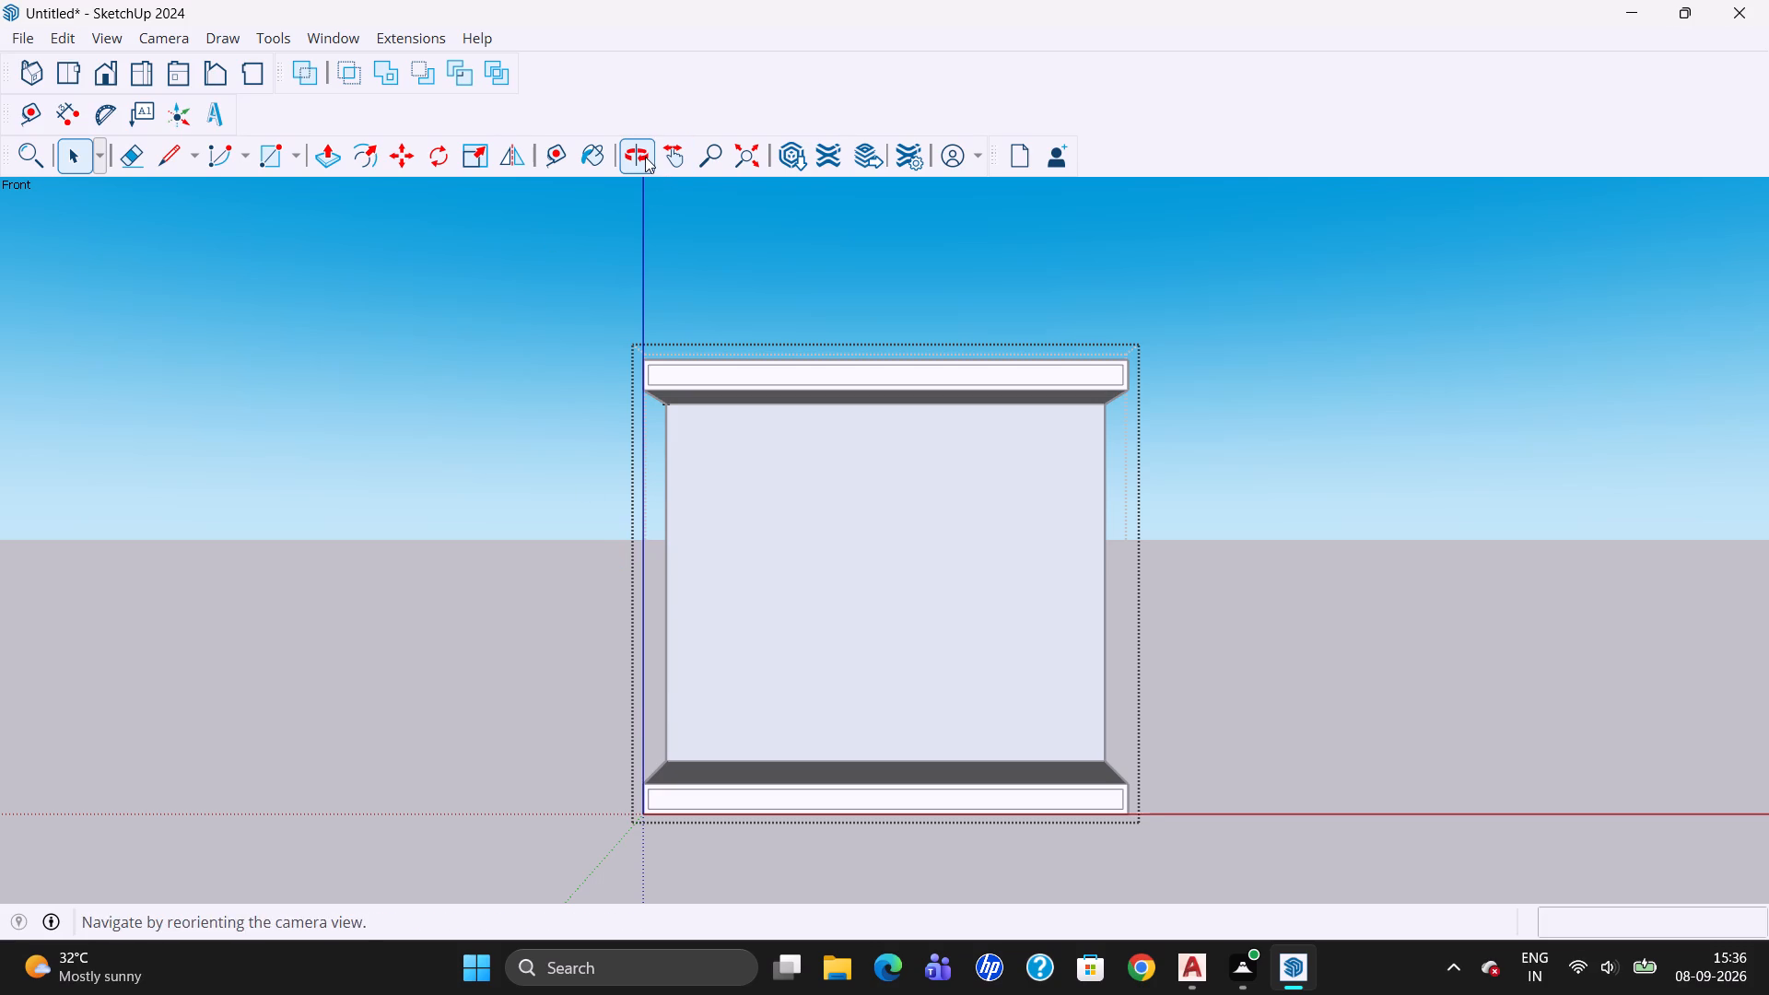
pyautogui.moveTo(627, 718); pyautogui.dragTo(995, 782)
pyautogui.moveTo(698, 856); pyautogui.dragTo(905, 871)
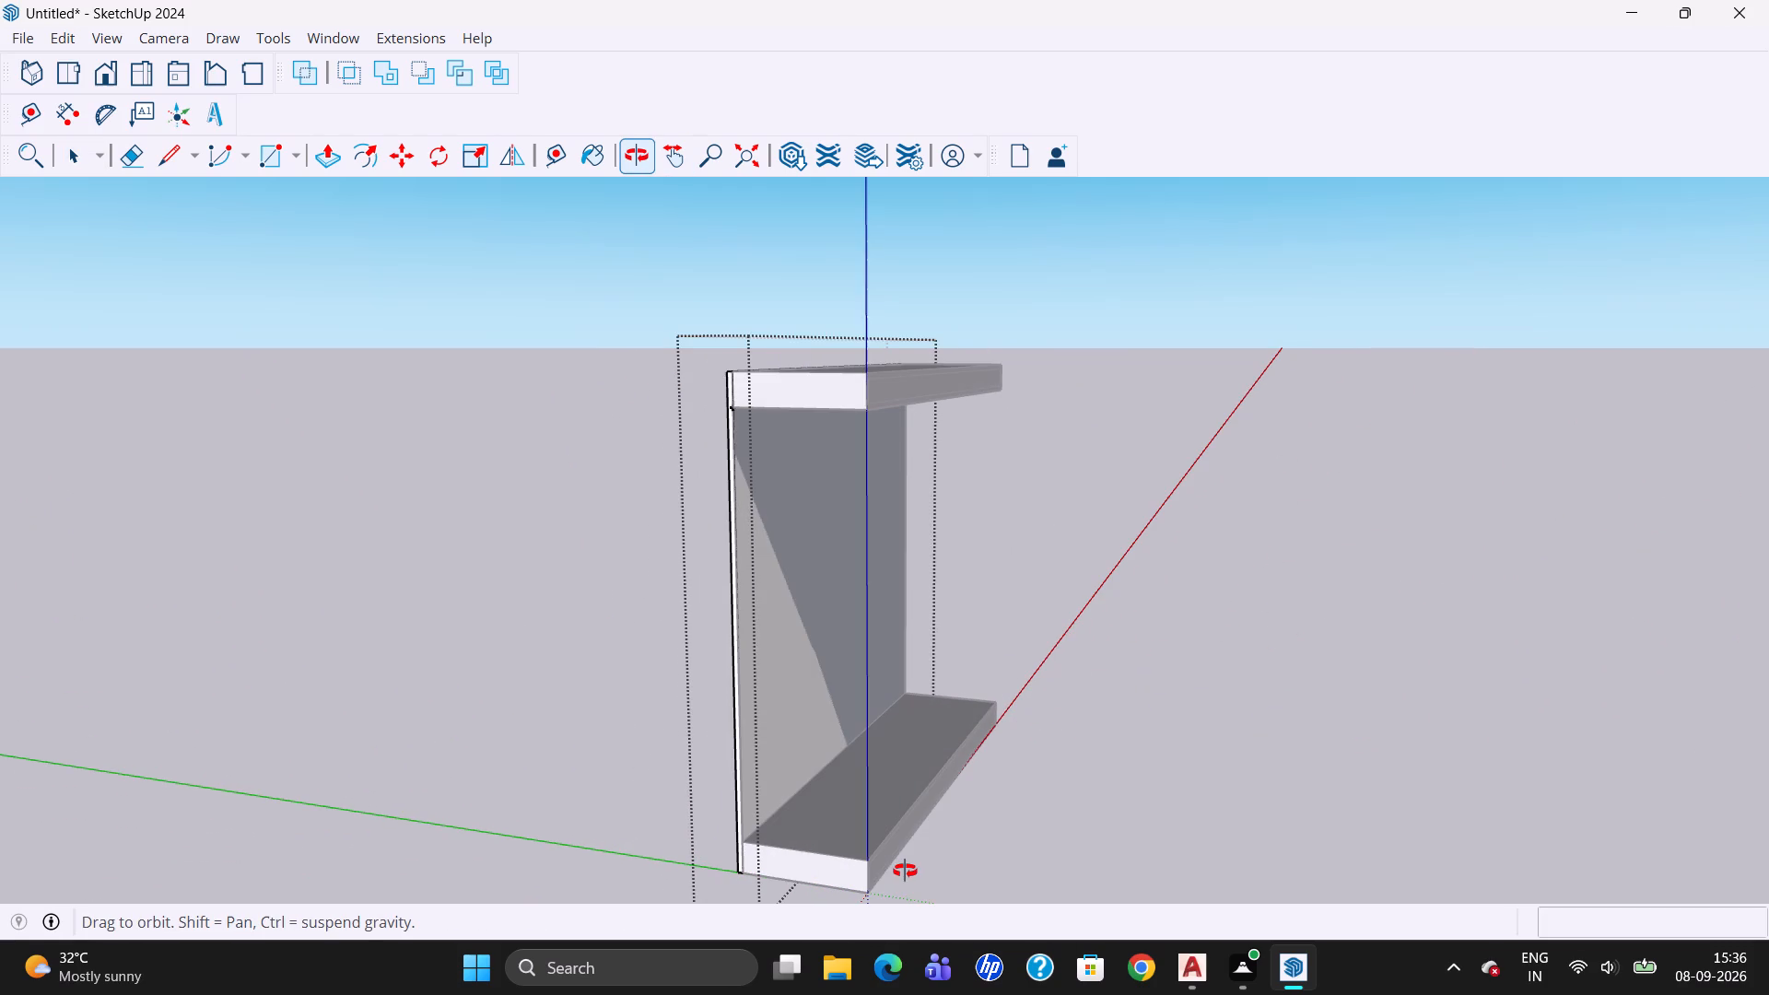
pyautogui.moveTo(882, 900); pyautogui.dragTo(429, 745)
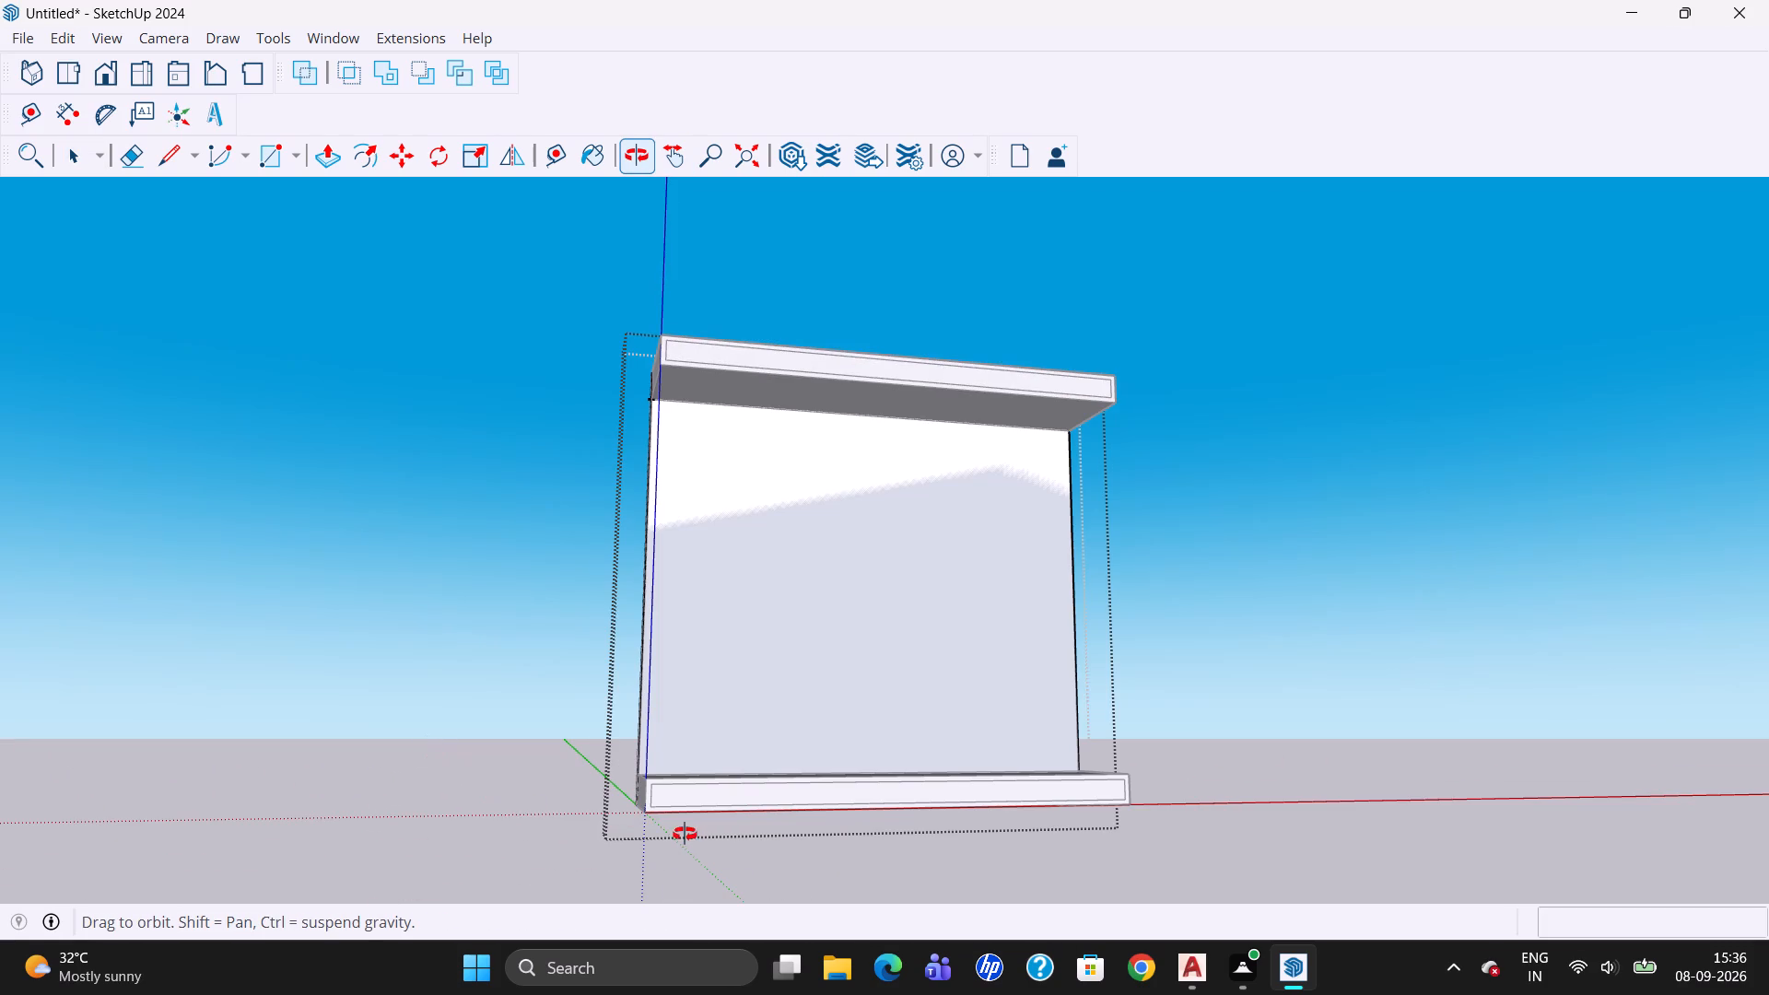
pyautogui.moveTo(638, 859); pyautogui.dragTo(580, 825)
pyautogui.moveTo(734, 839); pyautogui.dragTo(744, 903)
pyautogui.moveTo(715, 870); pyautogui.dragTo(721, 912)
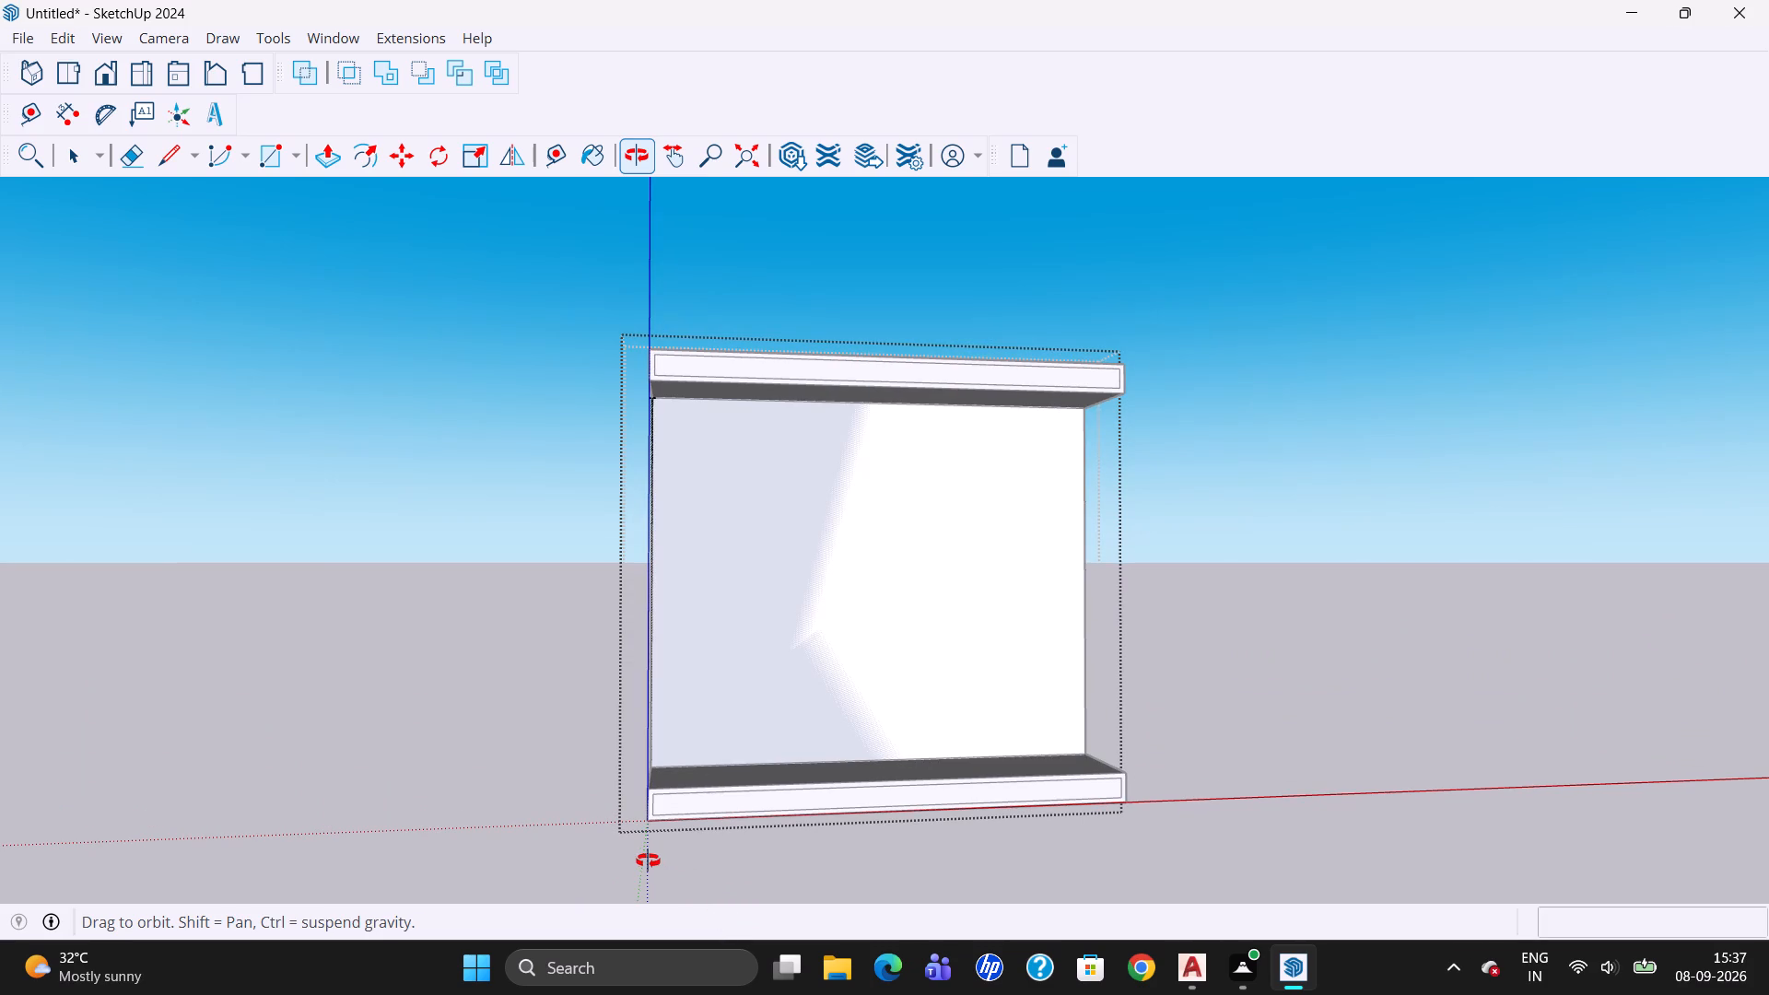
pyautogui.click(100, 67)
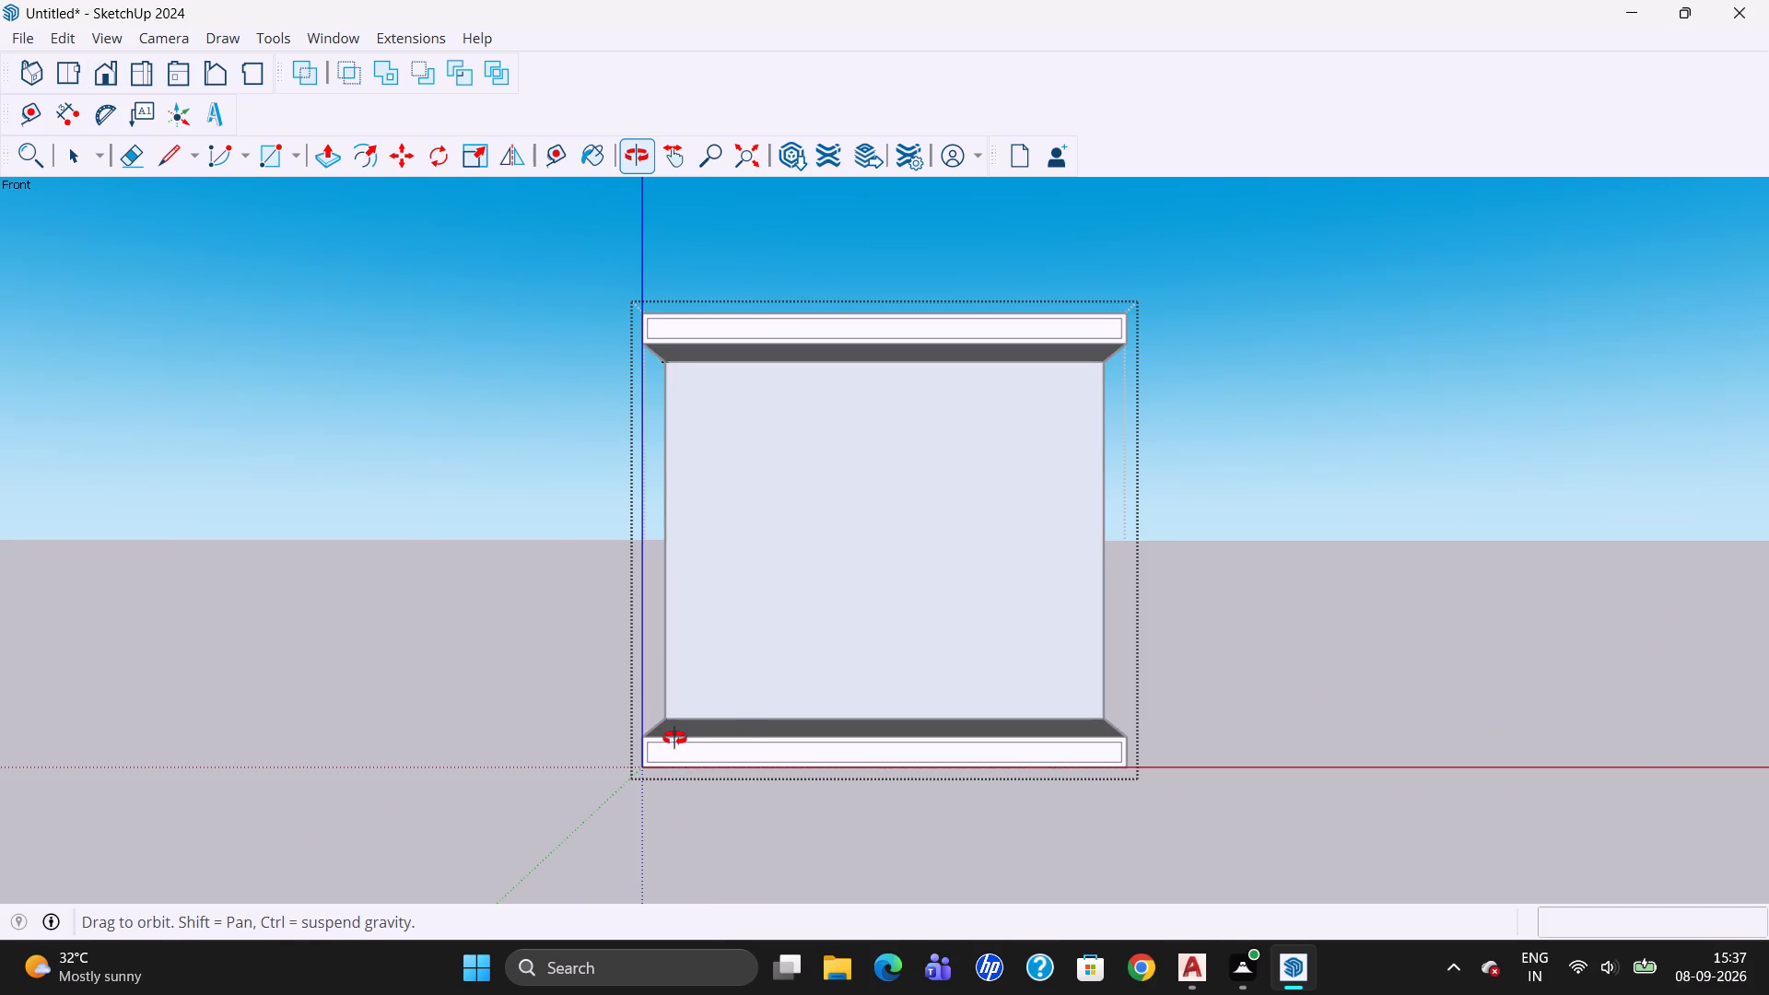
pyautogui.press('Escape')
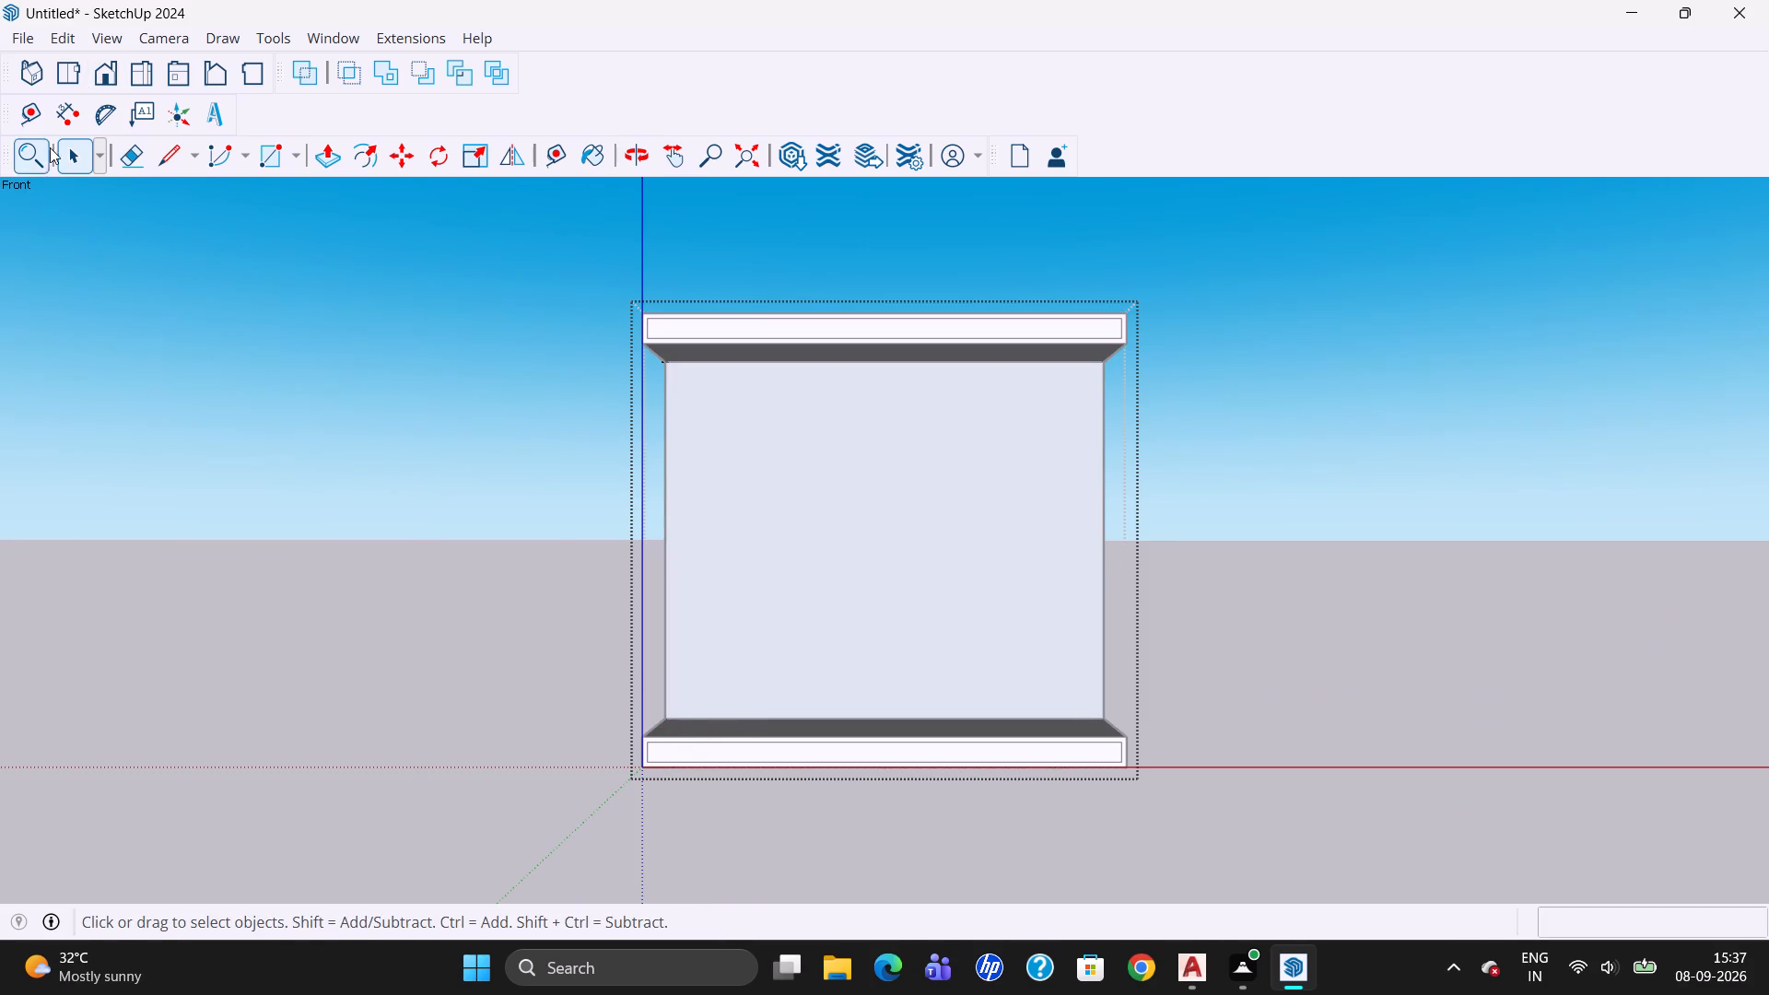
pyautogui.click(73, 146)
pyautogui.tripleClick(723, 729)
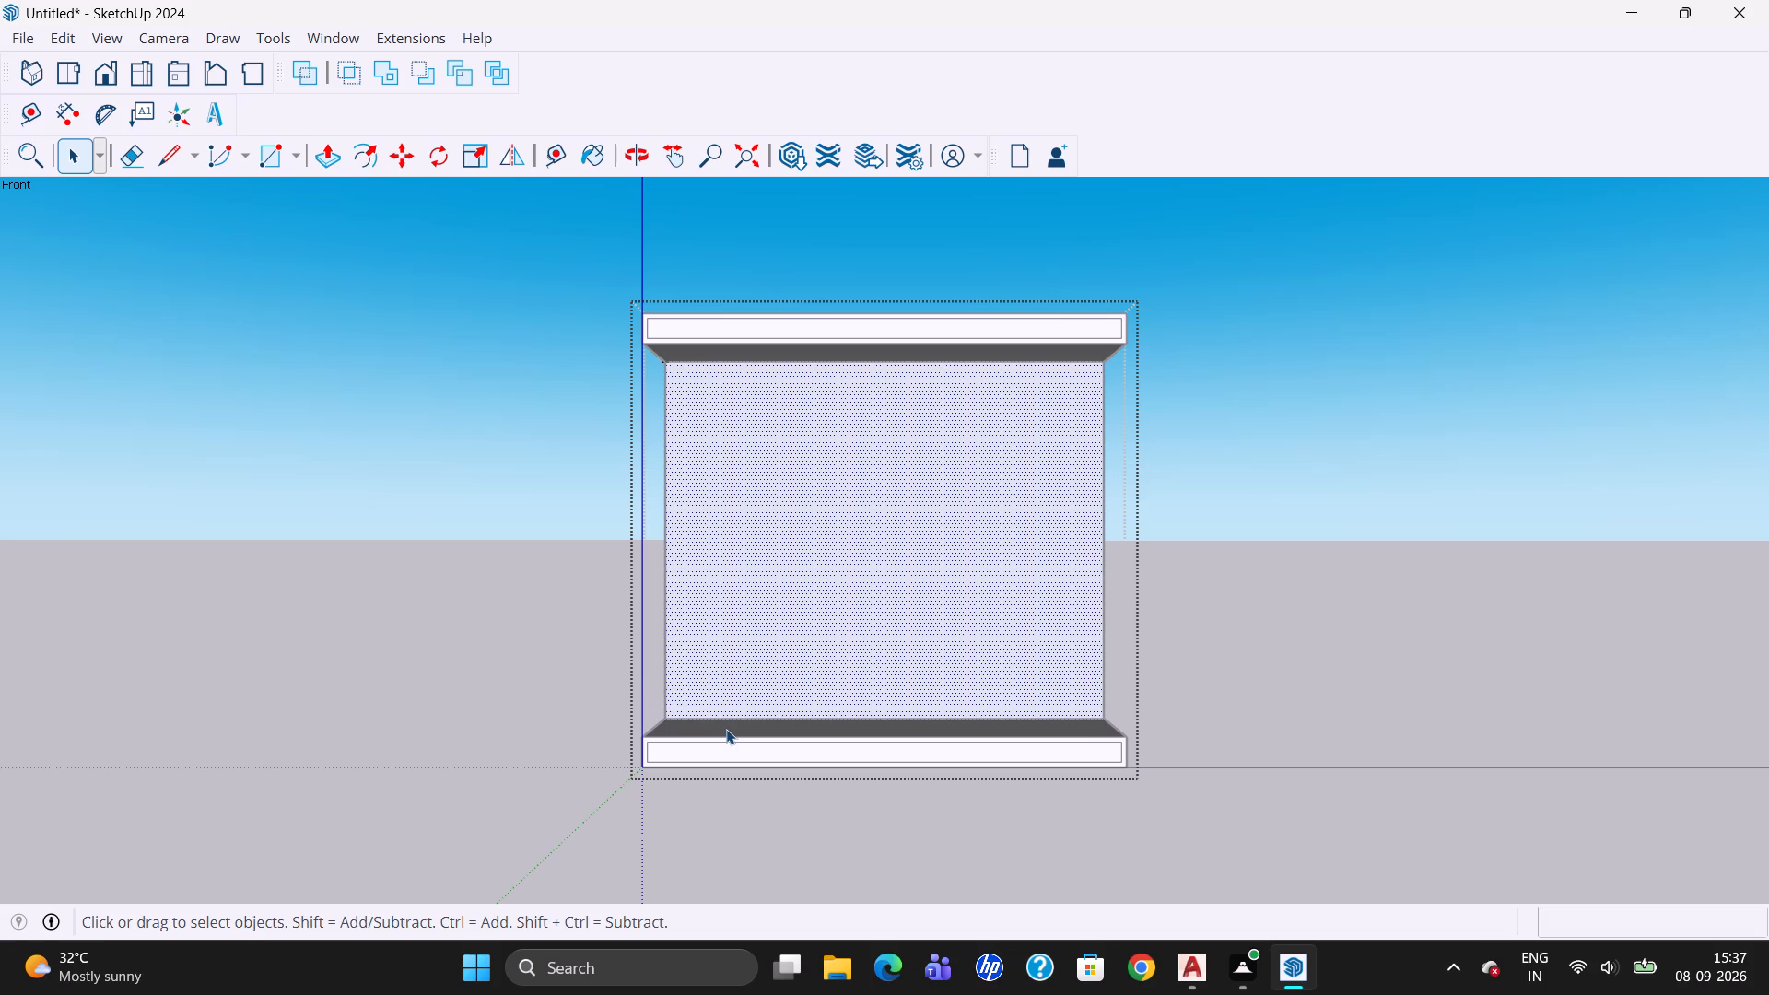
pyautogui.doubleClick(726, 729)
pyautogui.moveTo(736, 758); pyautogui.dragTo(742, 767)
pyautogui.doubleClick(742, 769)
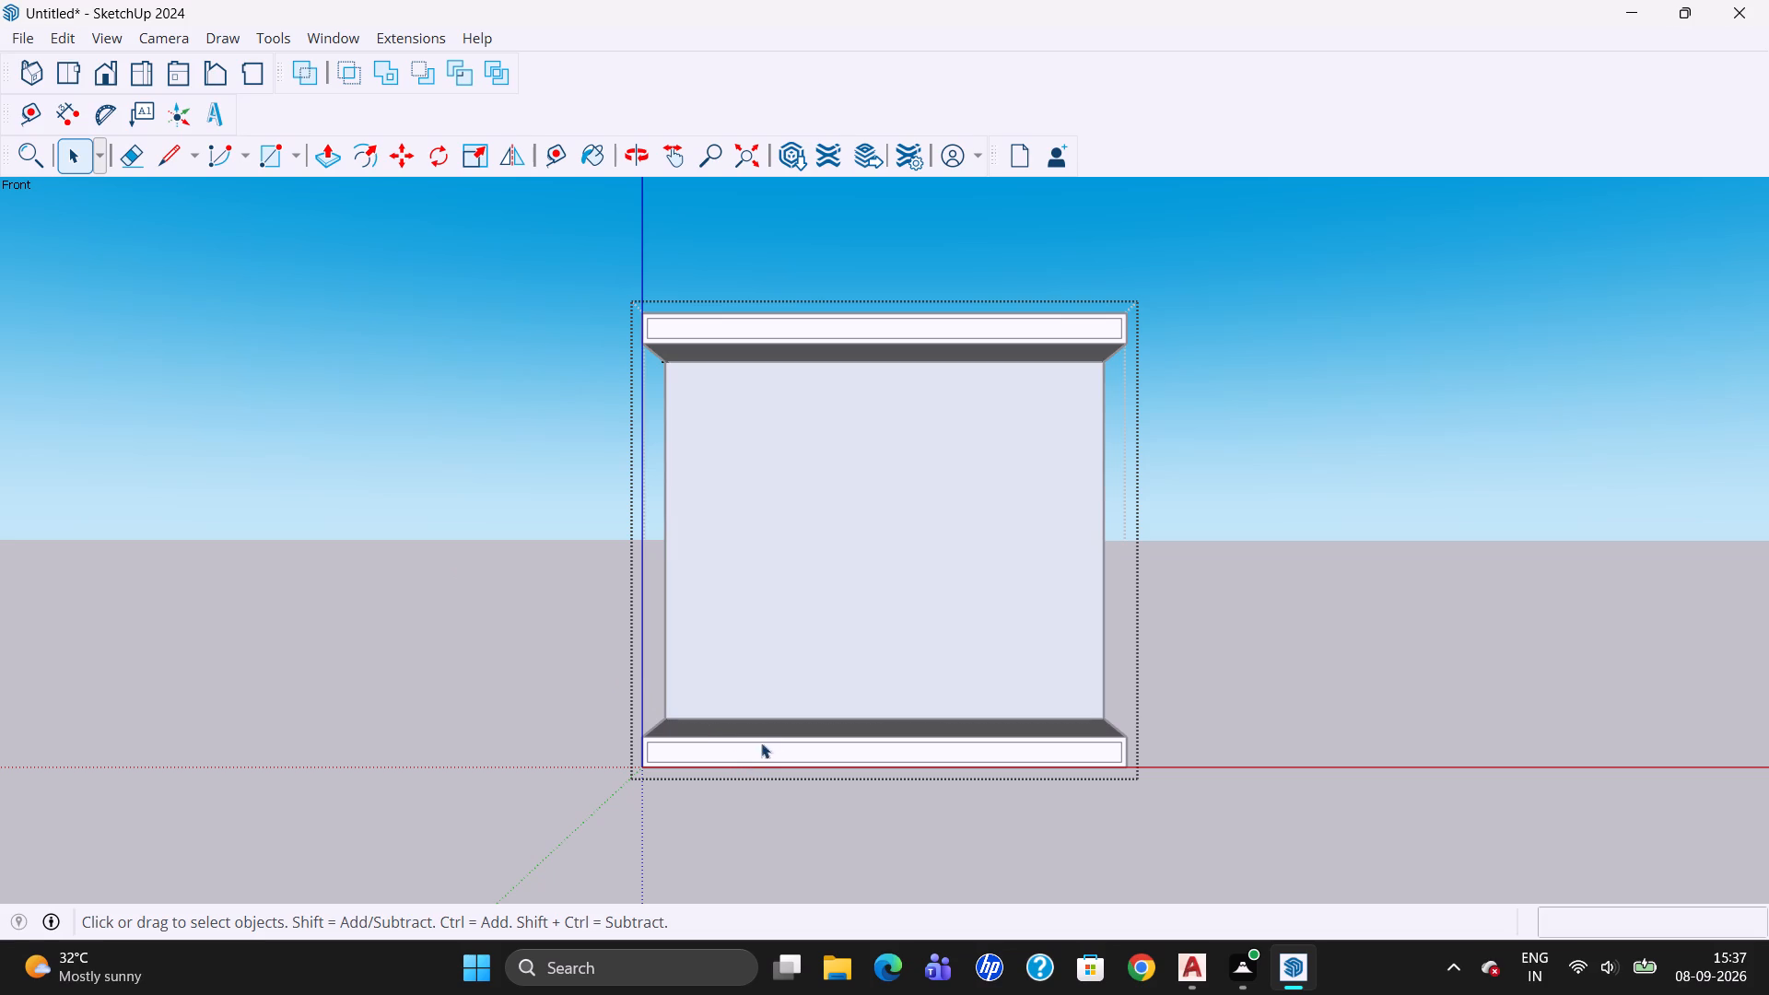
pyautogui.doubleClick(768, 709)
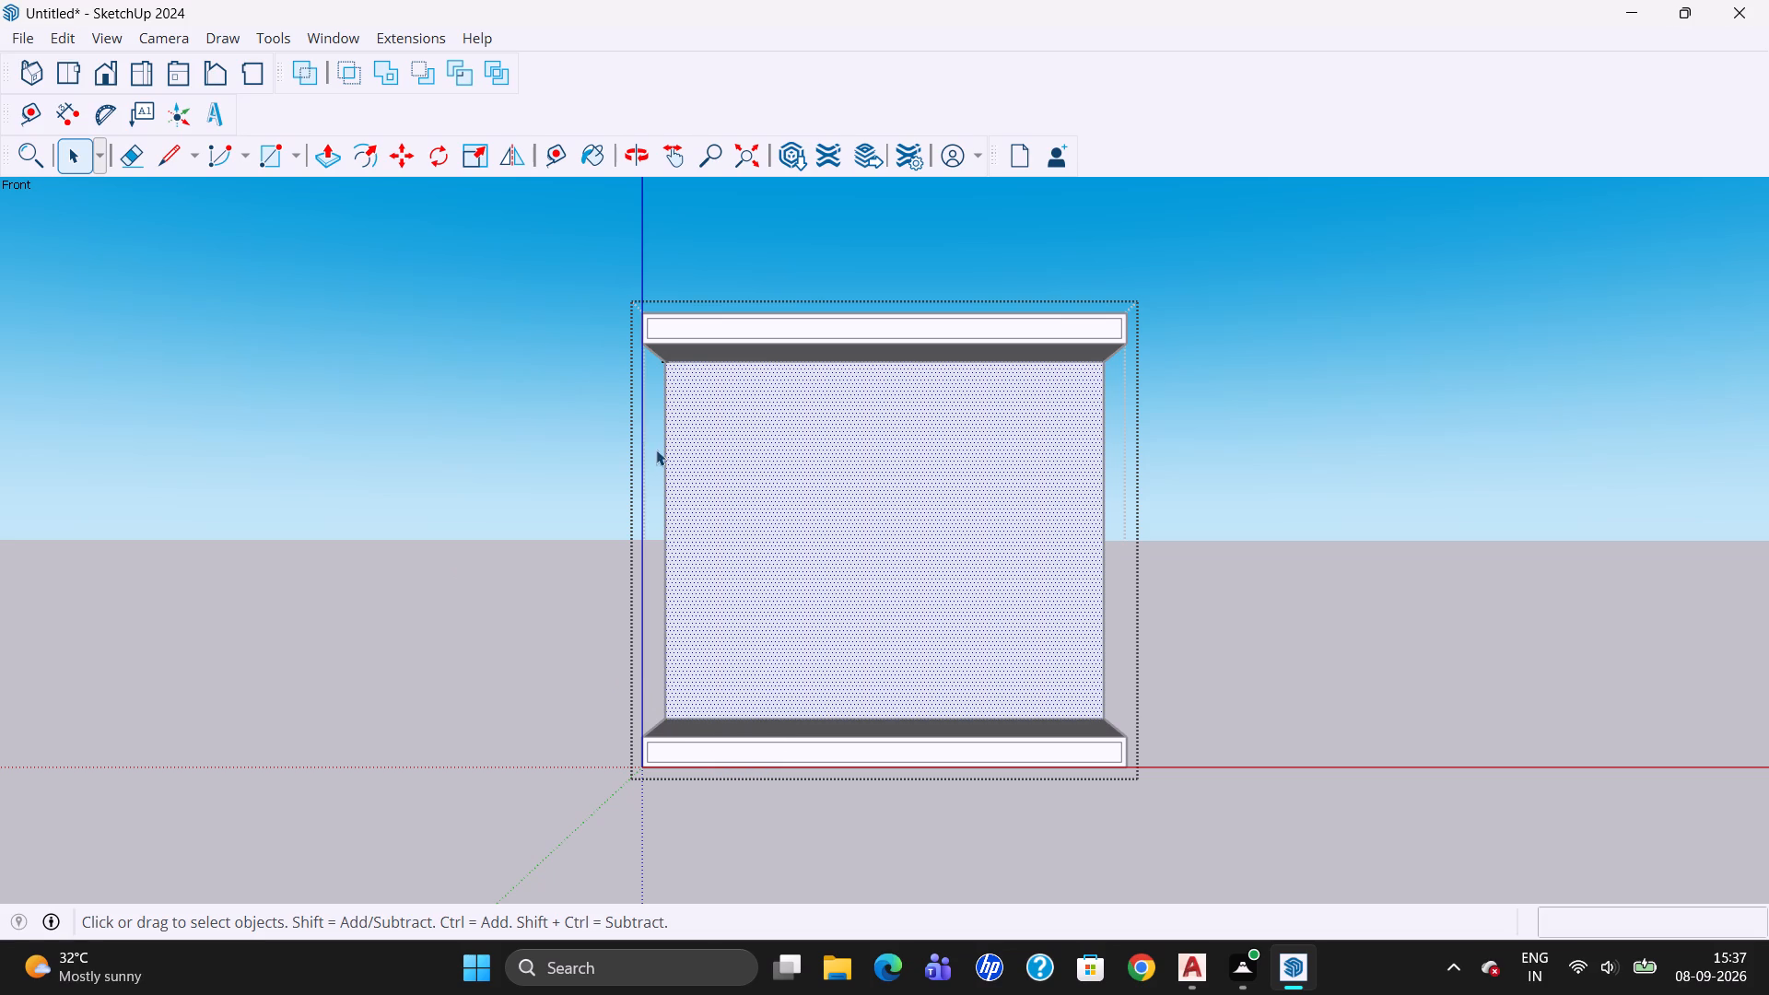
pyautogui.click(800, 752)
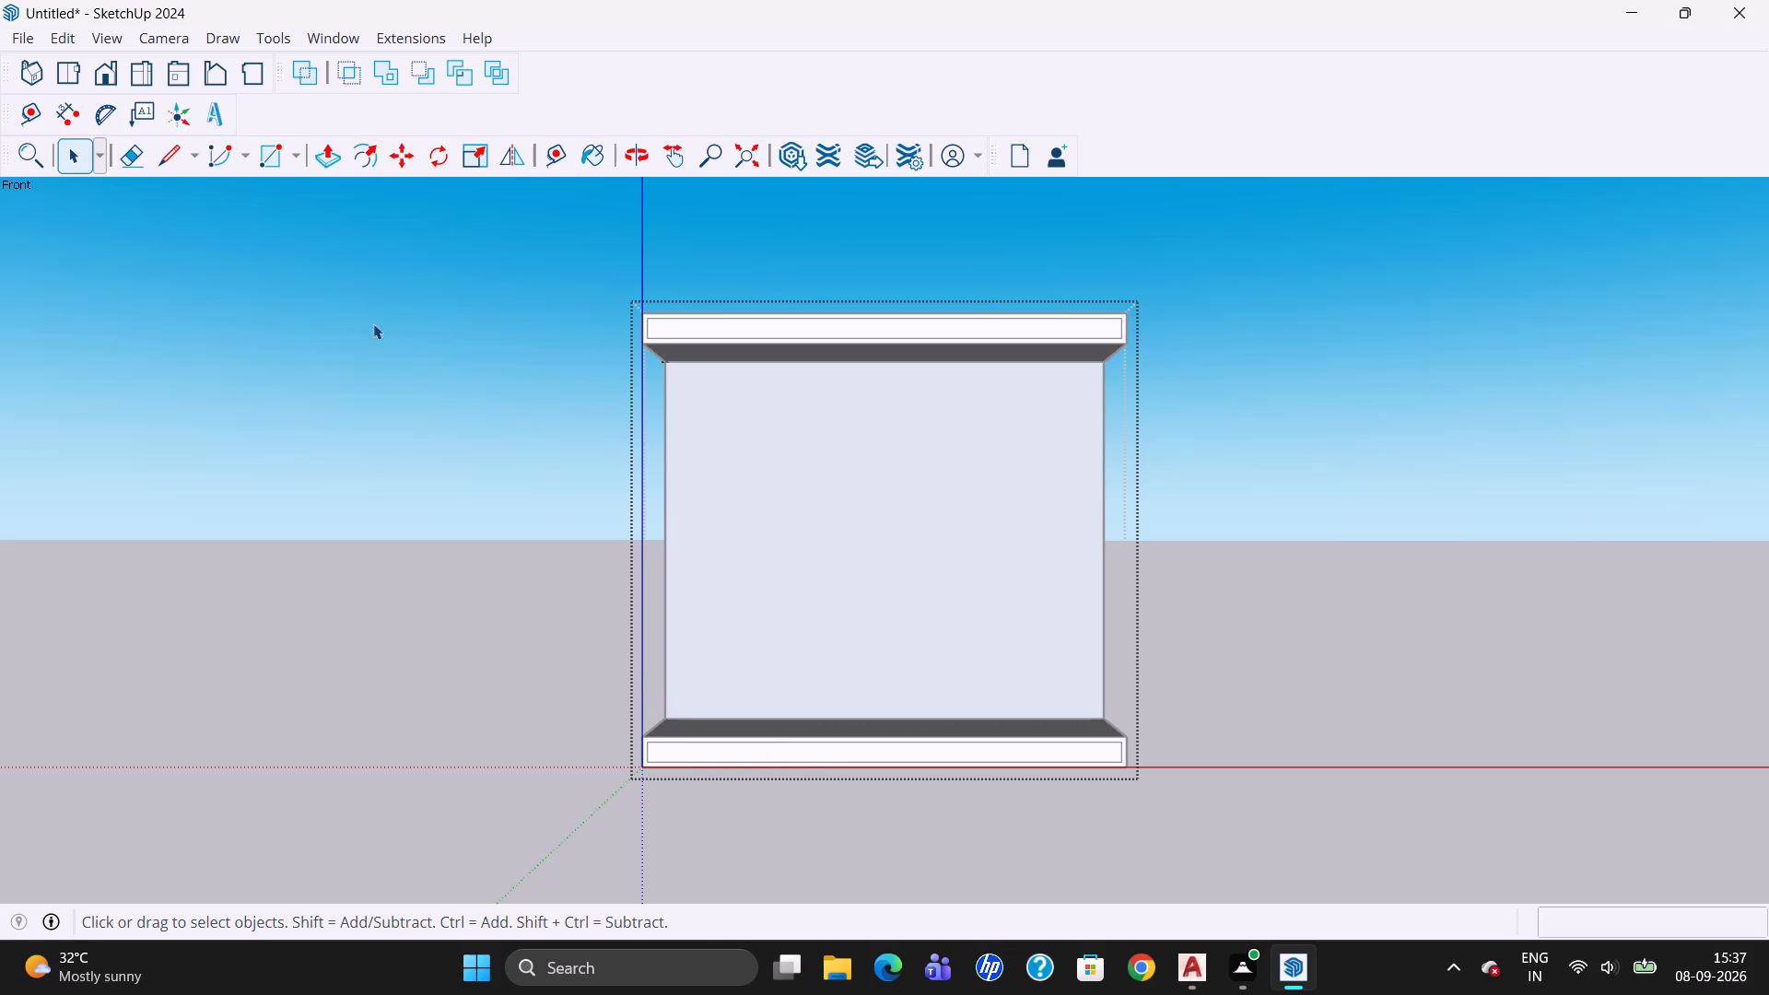
# Draw a rectangle 1' high and 5' wide on the back panel's front face, starting at its lower-left corner.
pyautogui.click(270, 154)
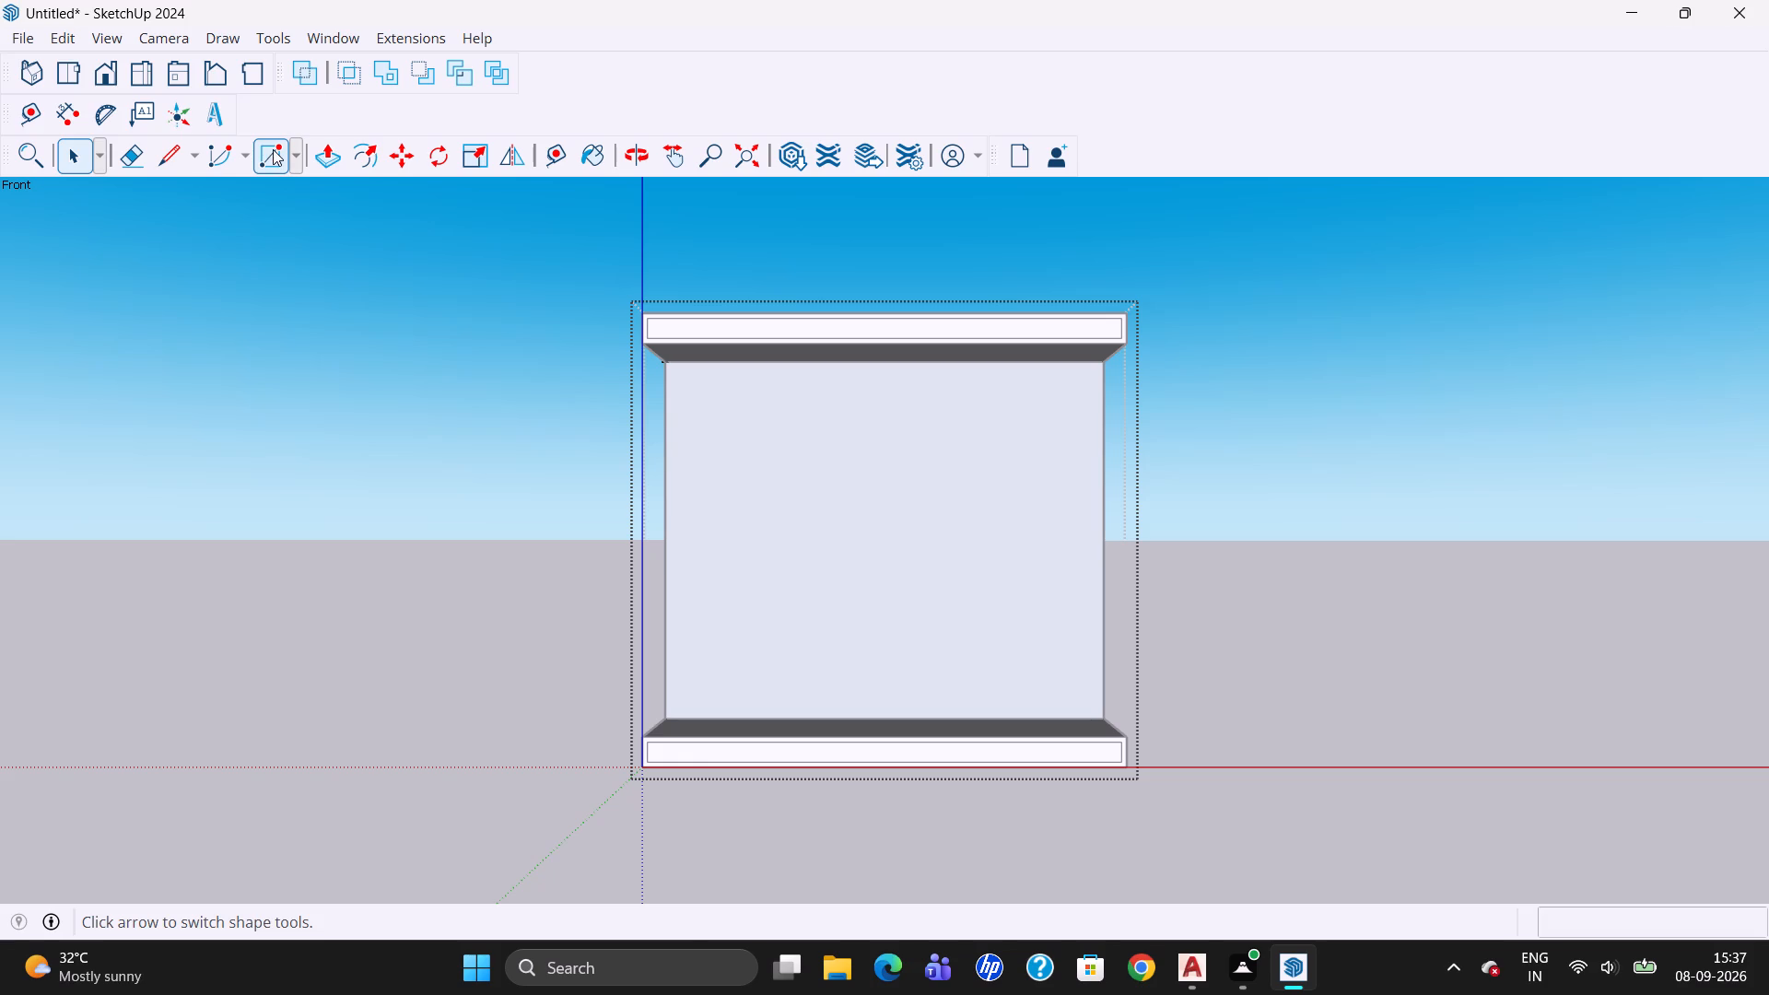
pyautogui.click(674, 712)
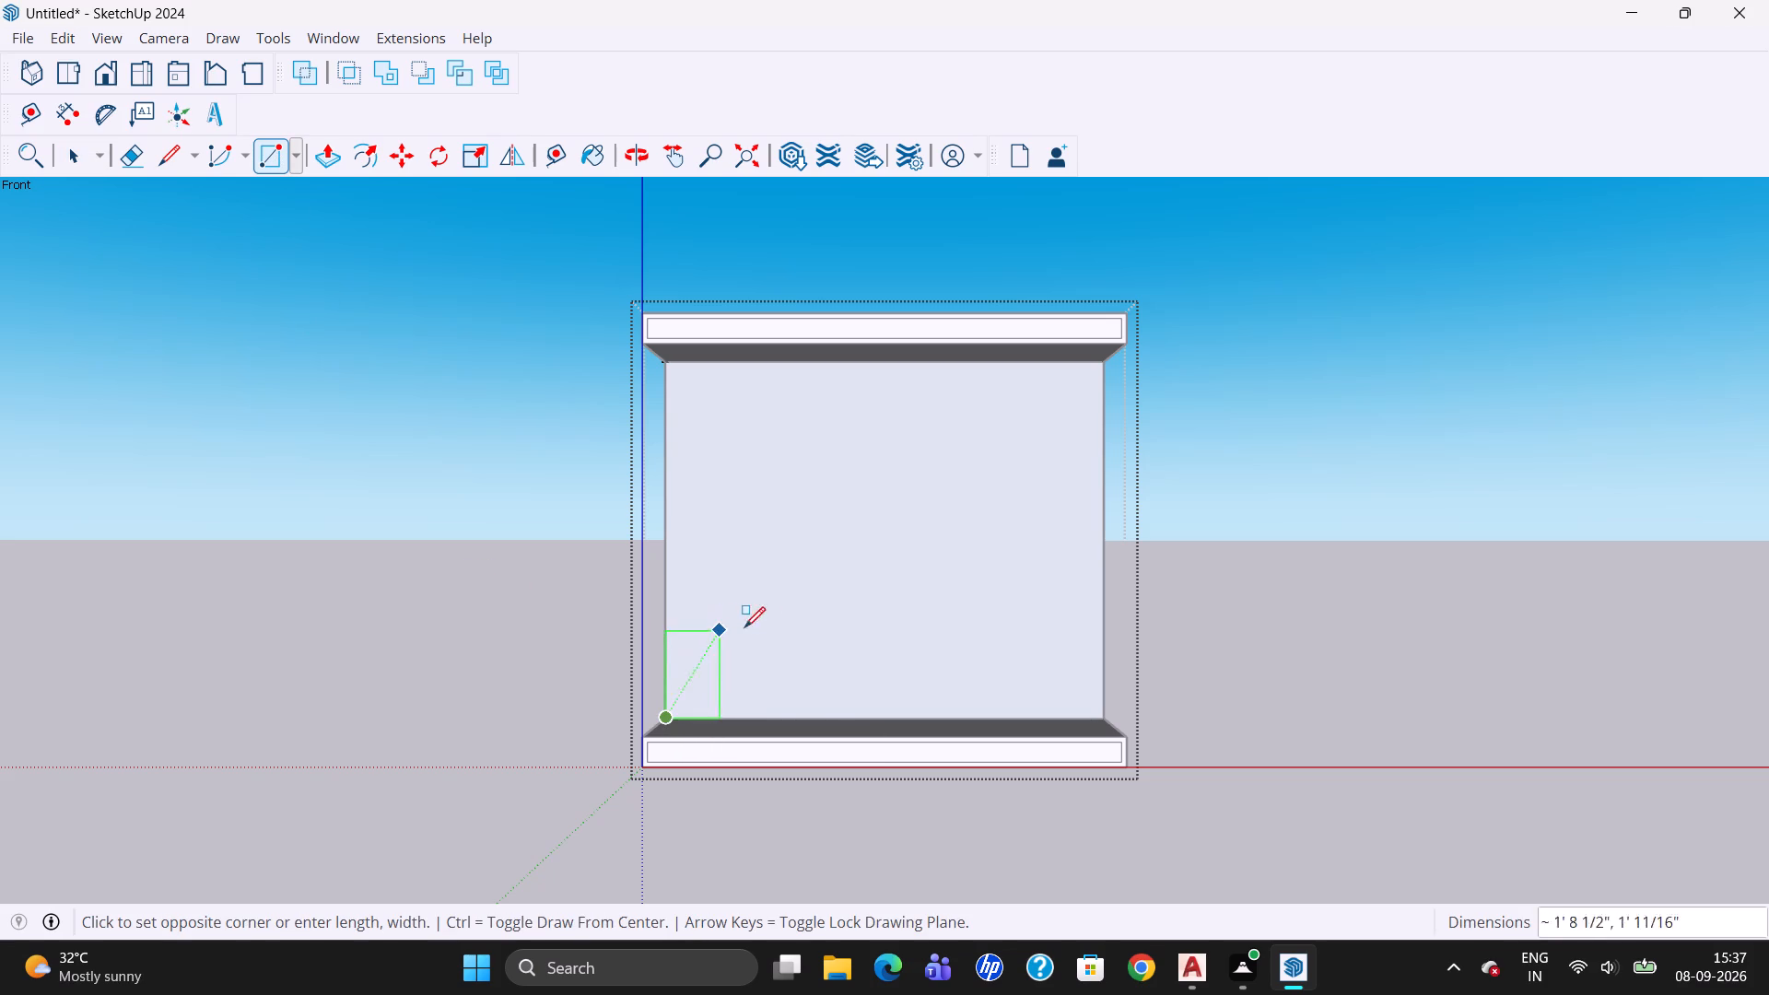
pyautogui.press('1')
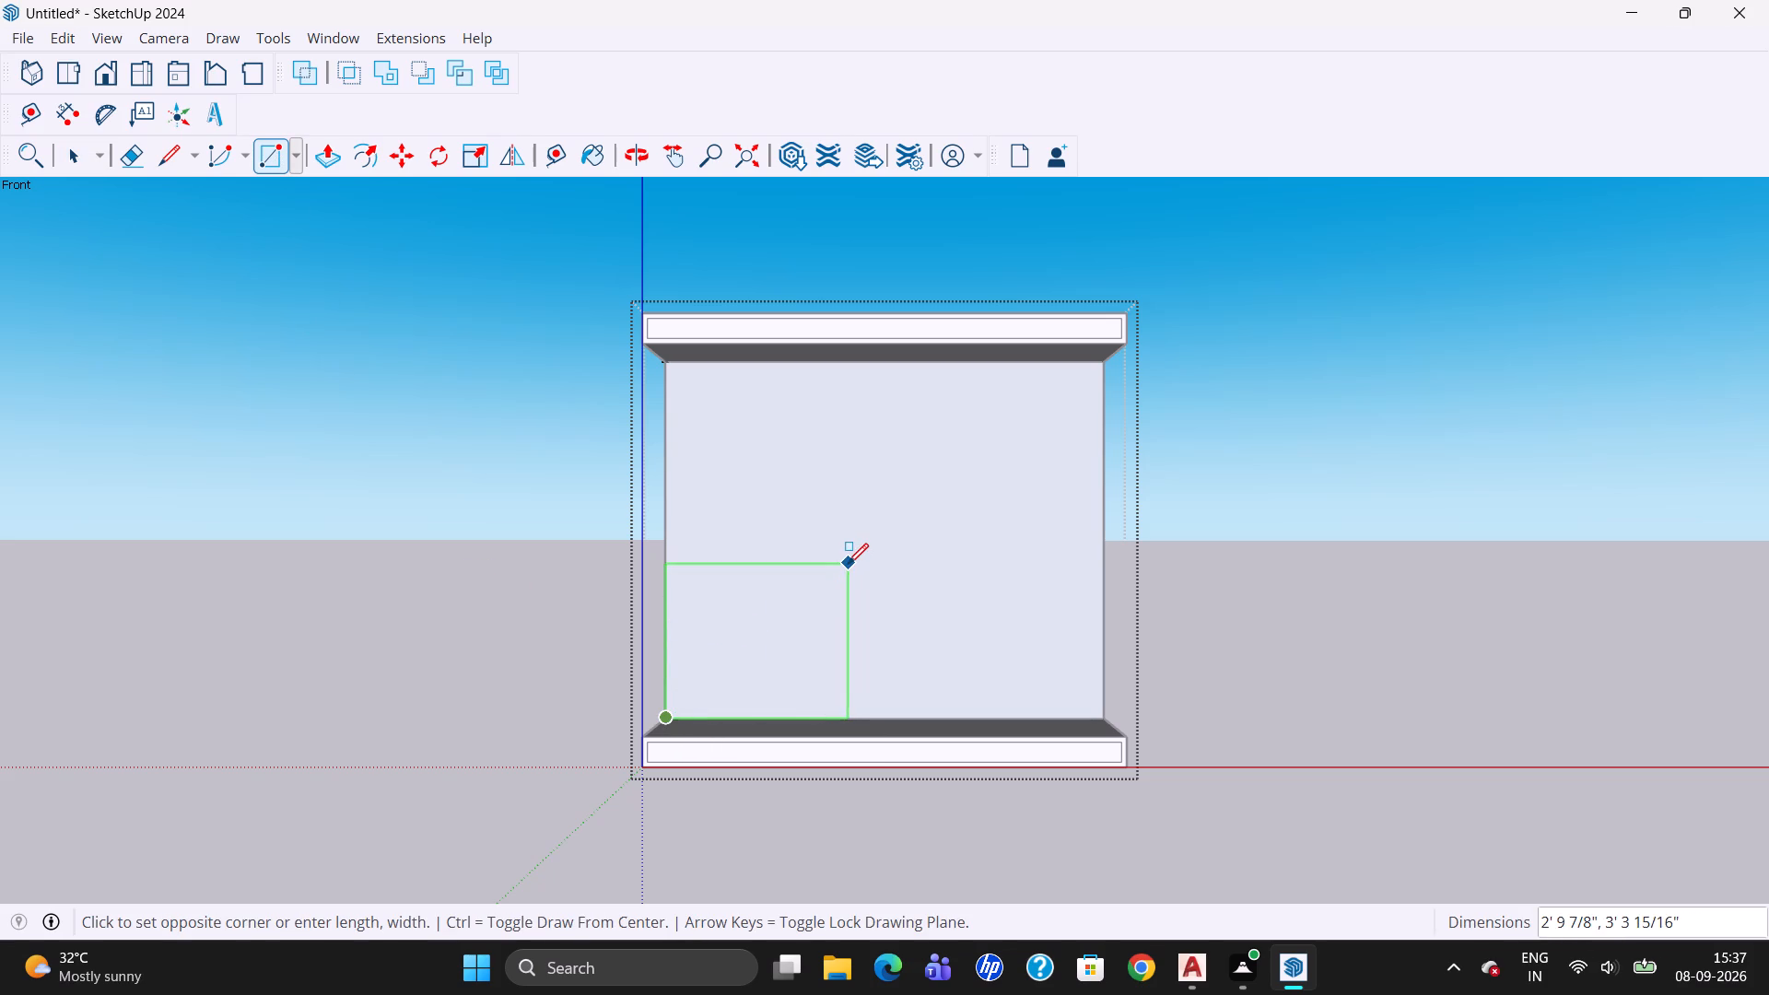
pyautogui.press("'")
pyautogui.press(',')
pyautogui.write("5'")
pyautogui.press('Return')
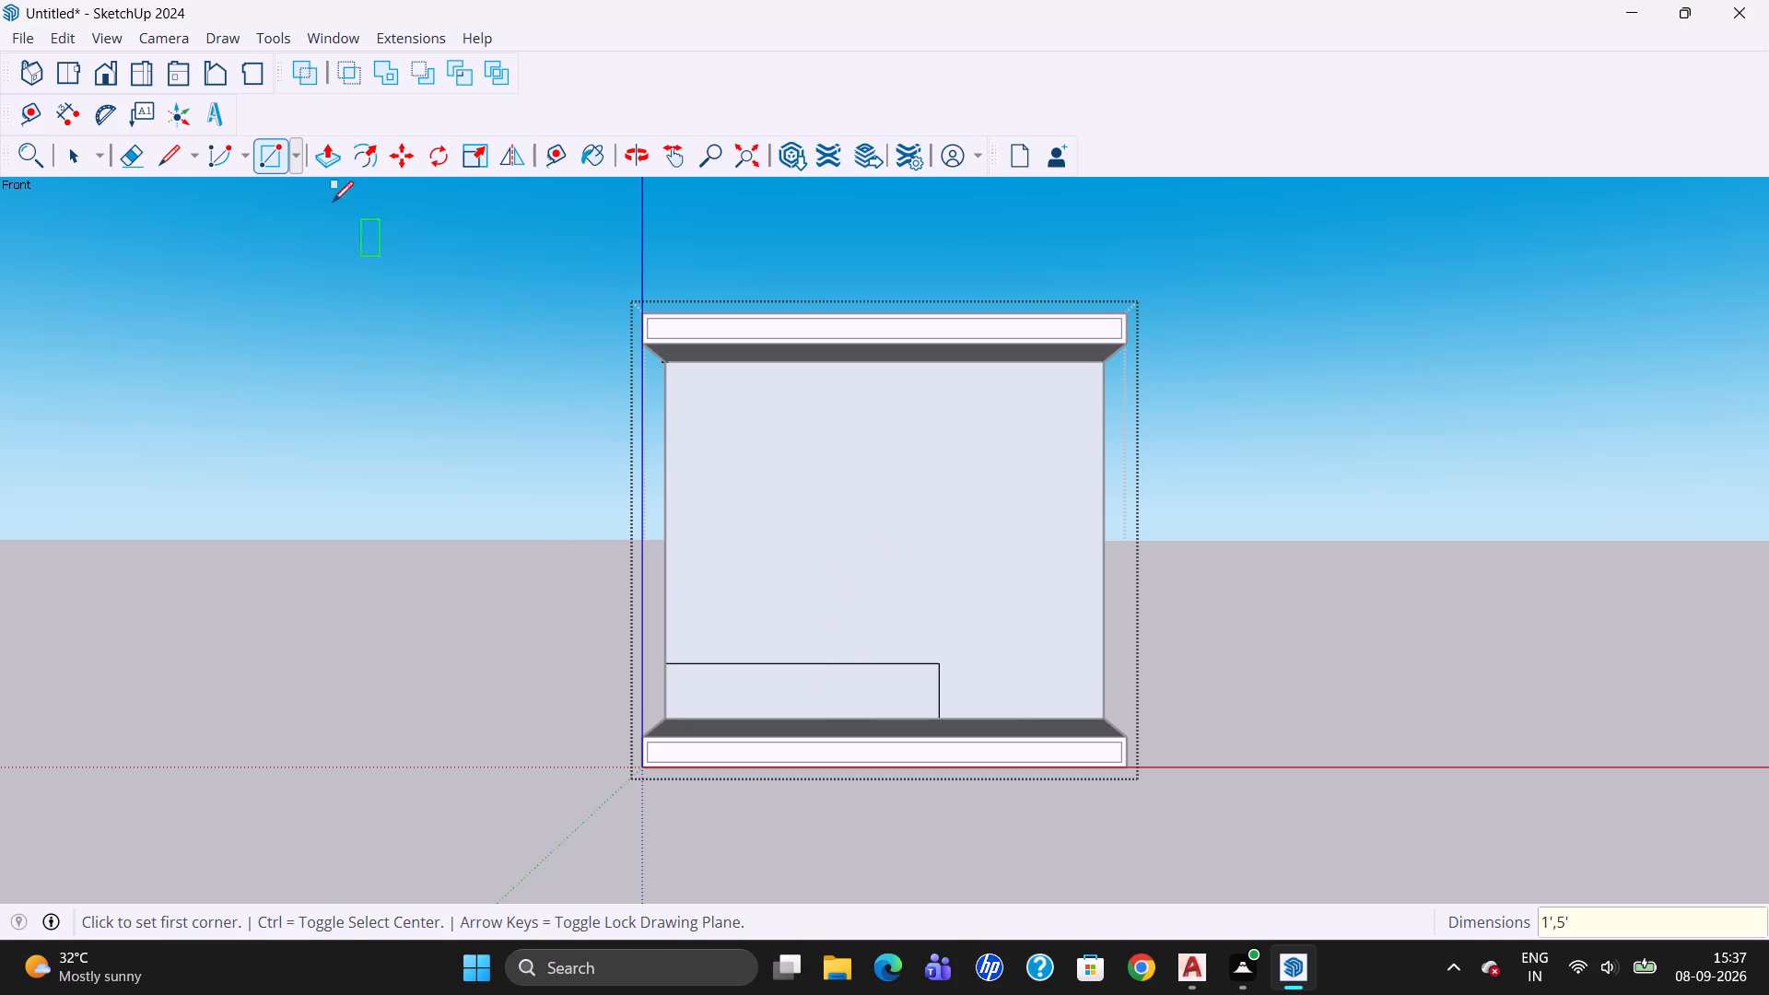
# Make the 1' by 5' rectangle and its edges a separate group within the open group.
pyautogui.click(73, 157)
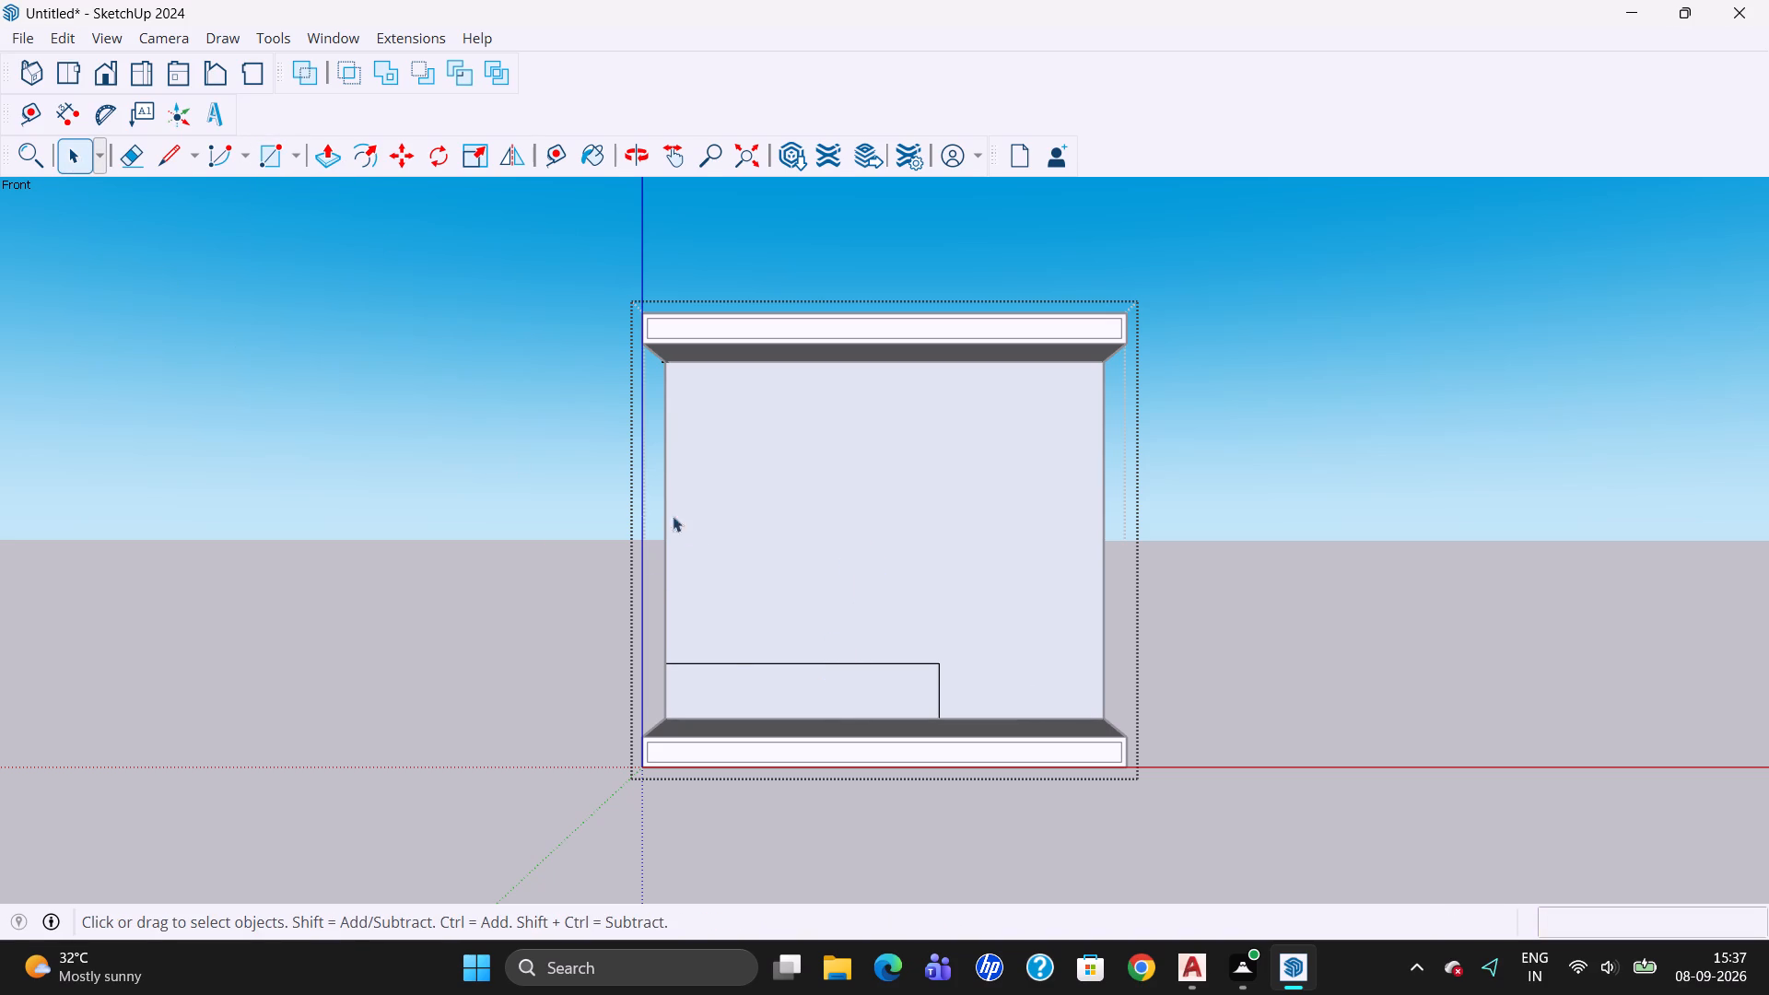
pyautogui.doubleClick(743, 682)
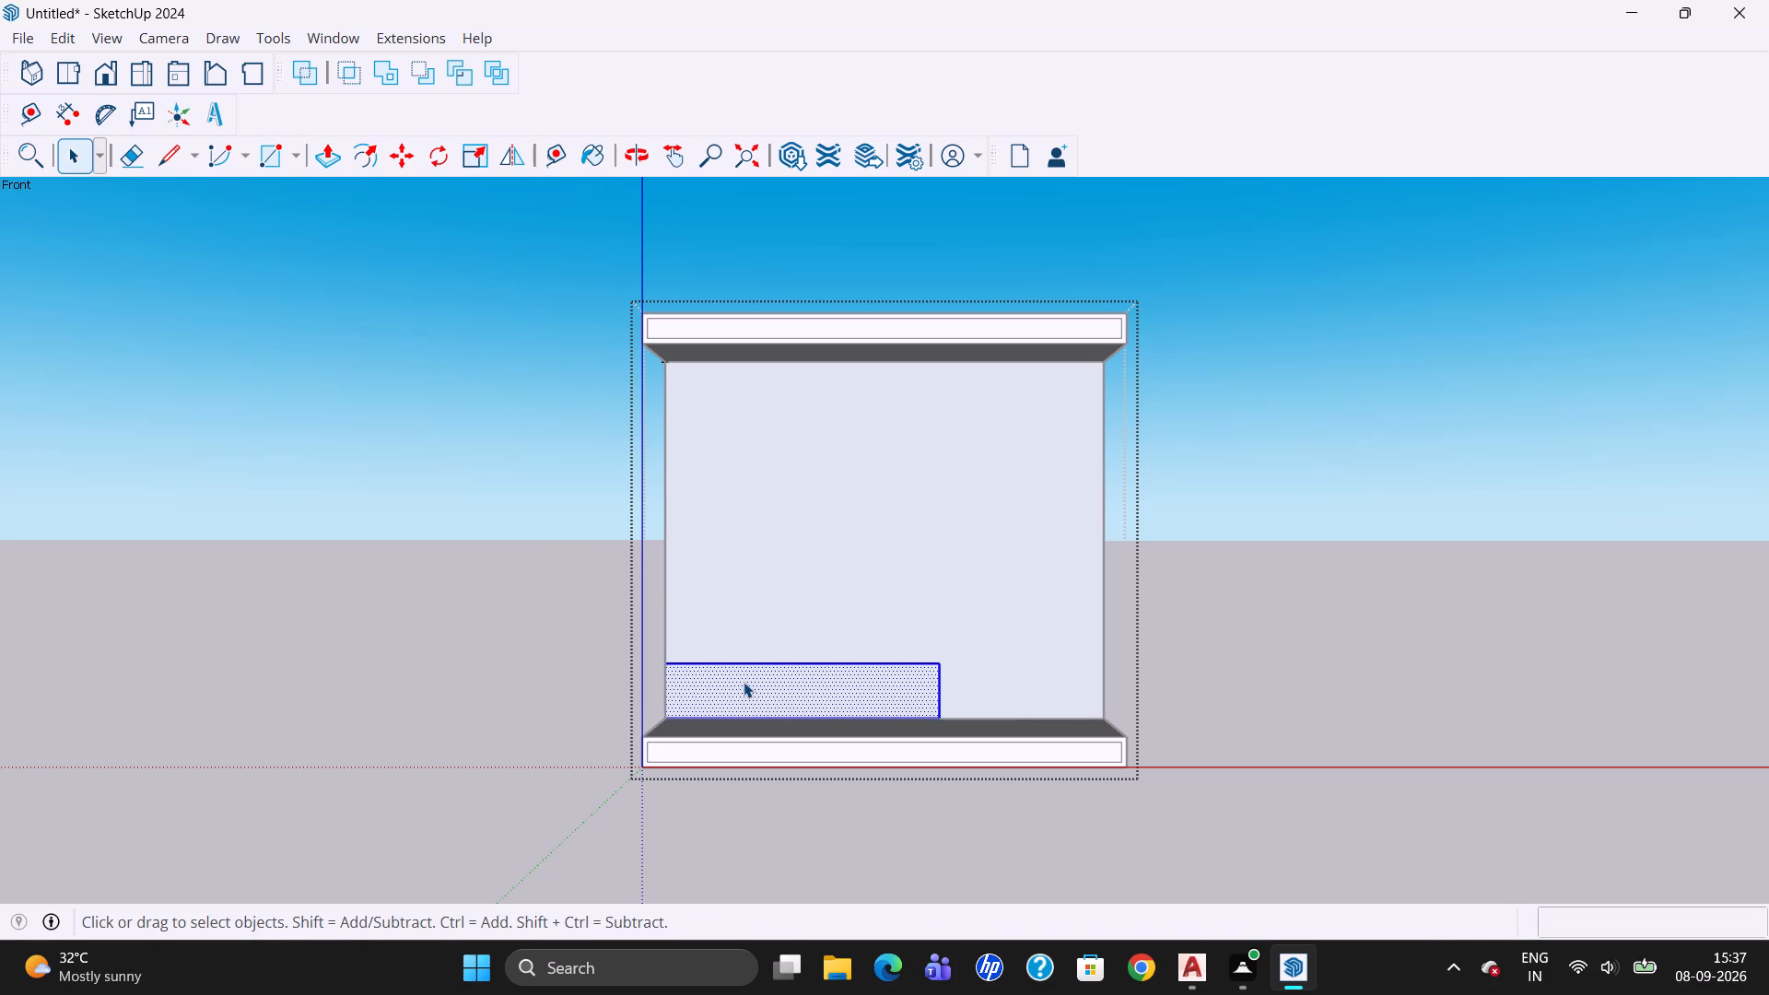
pyautogui.rightClick(744, 682)
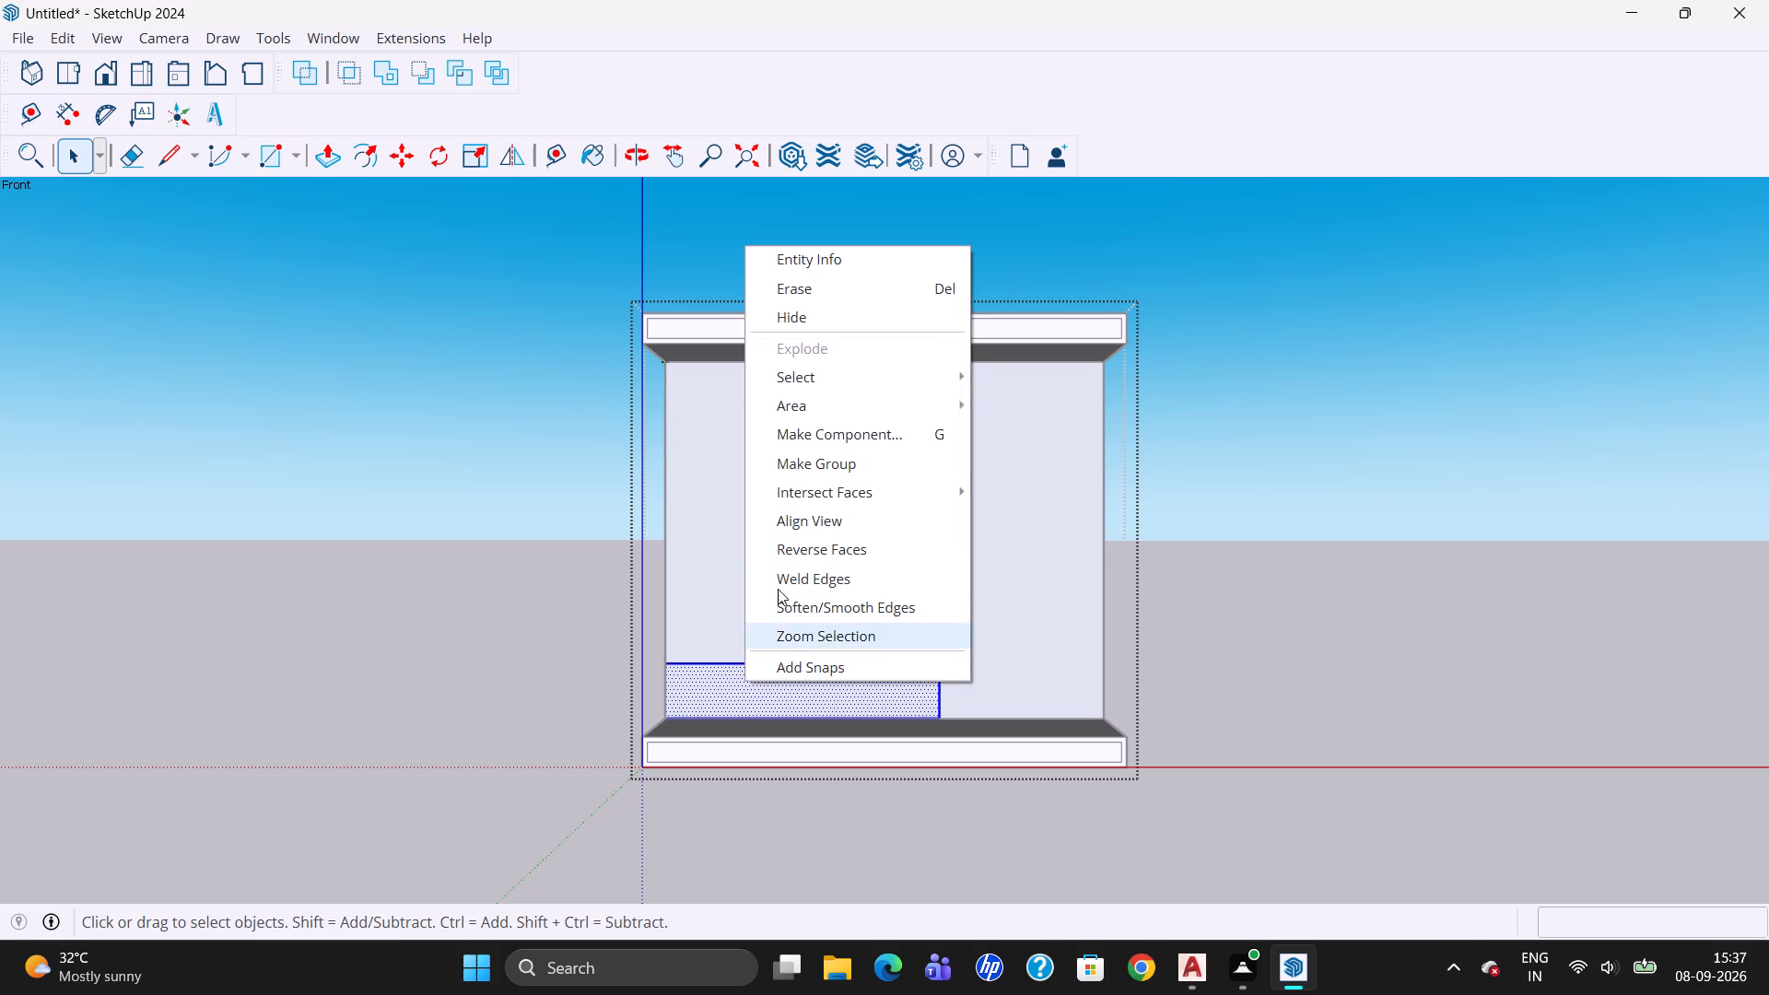
pyautogui.click(861, 462)
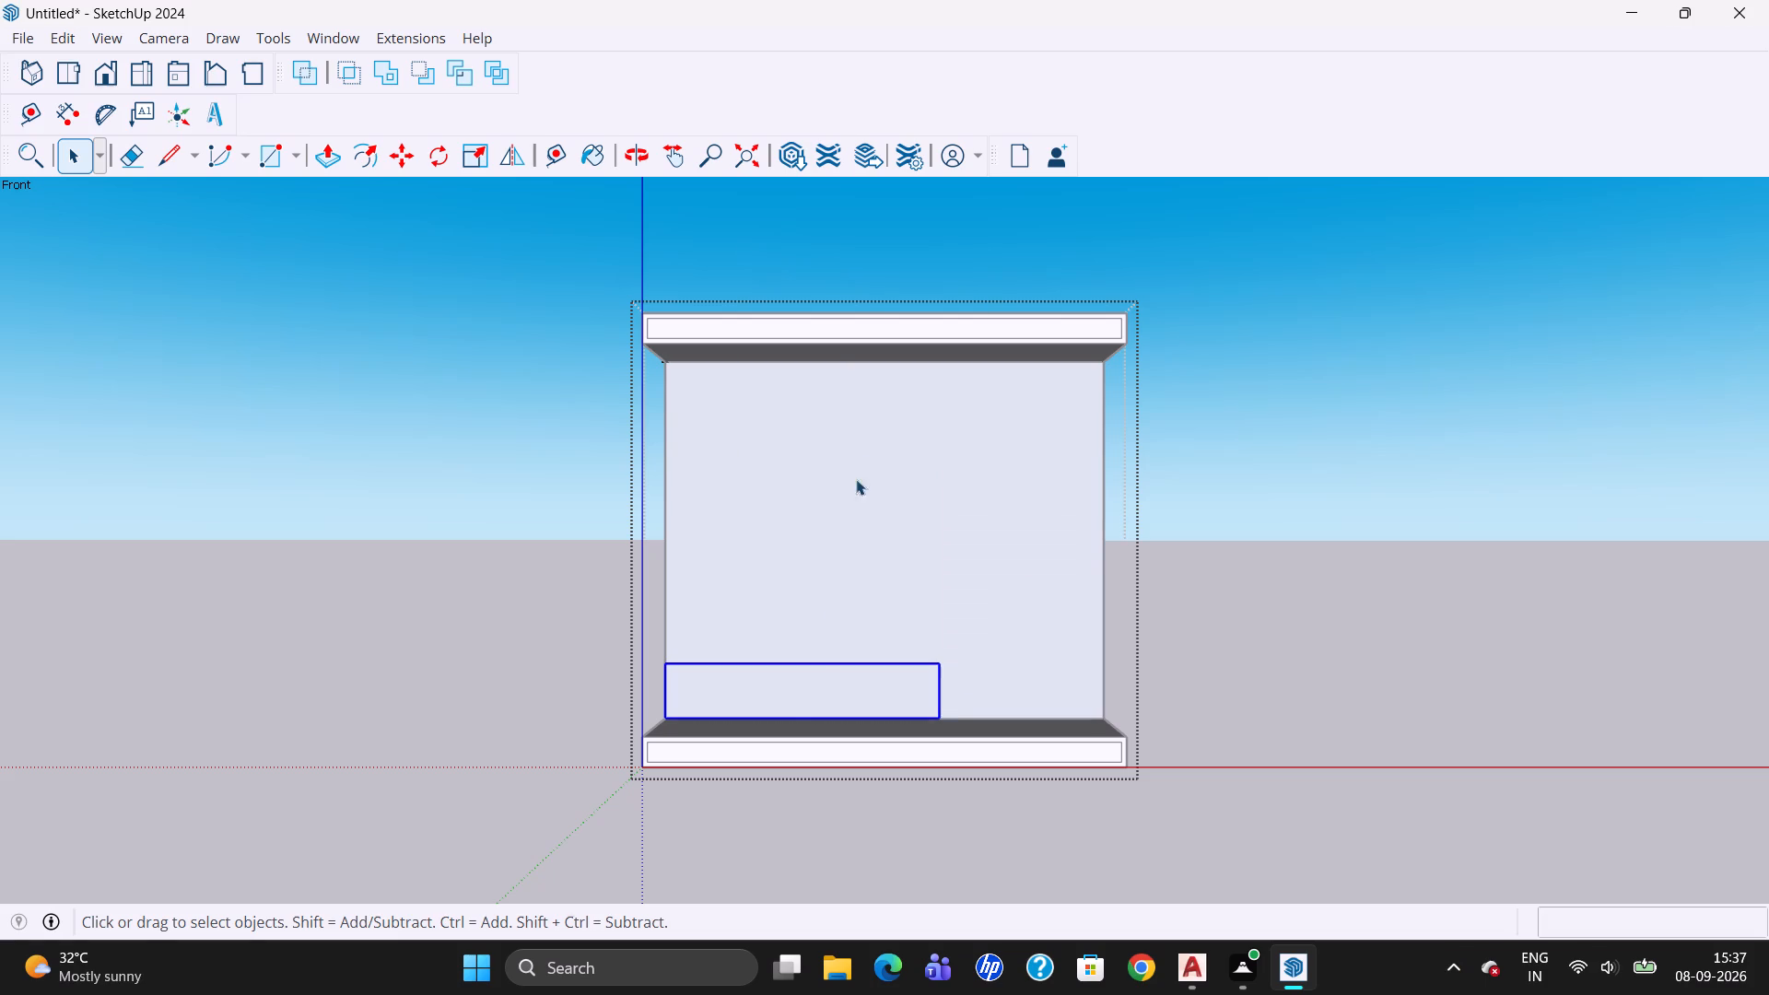
# Inside the new group, extrude the rectangle forward 1' 6" with Push/Pull, and close the groups being edited.
pyautogui.doubleClick(801, 682)
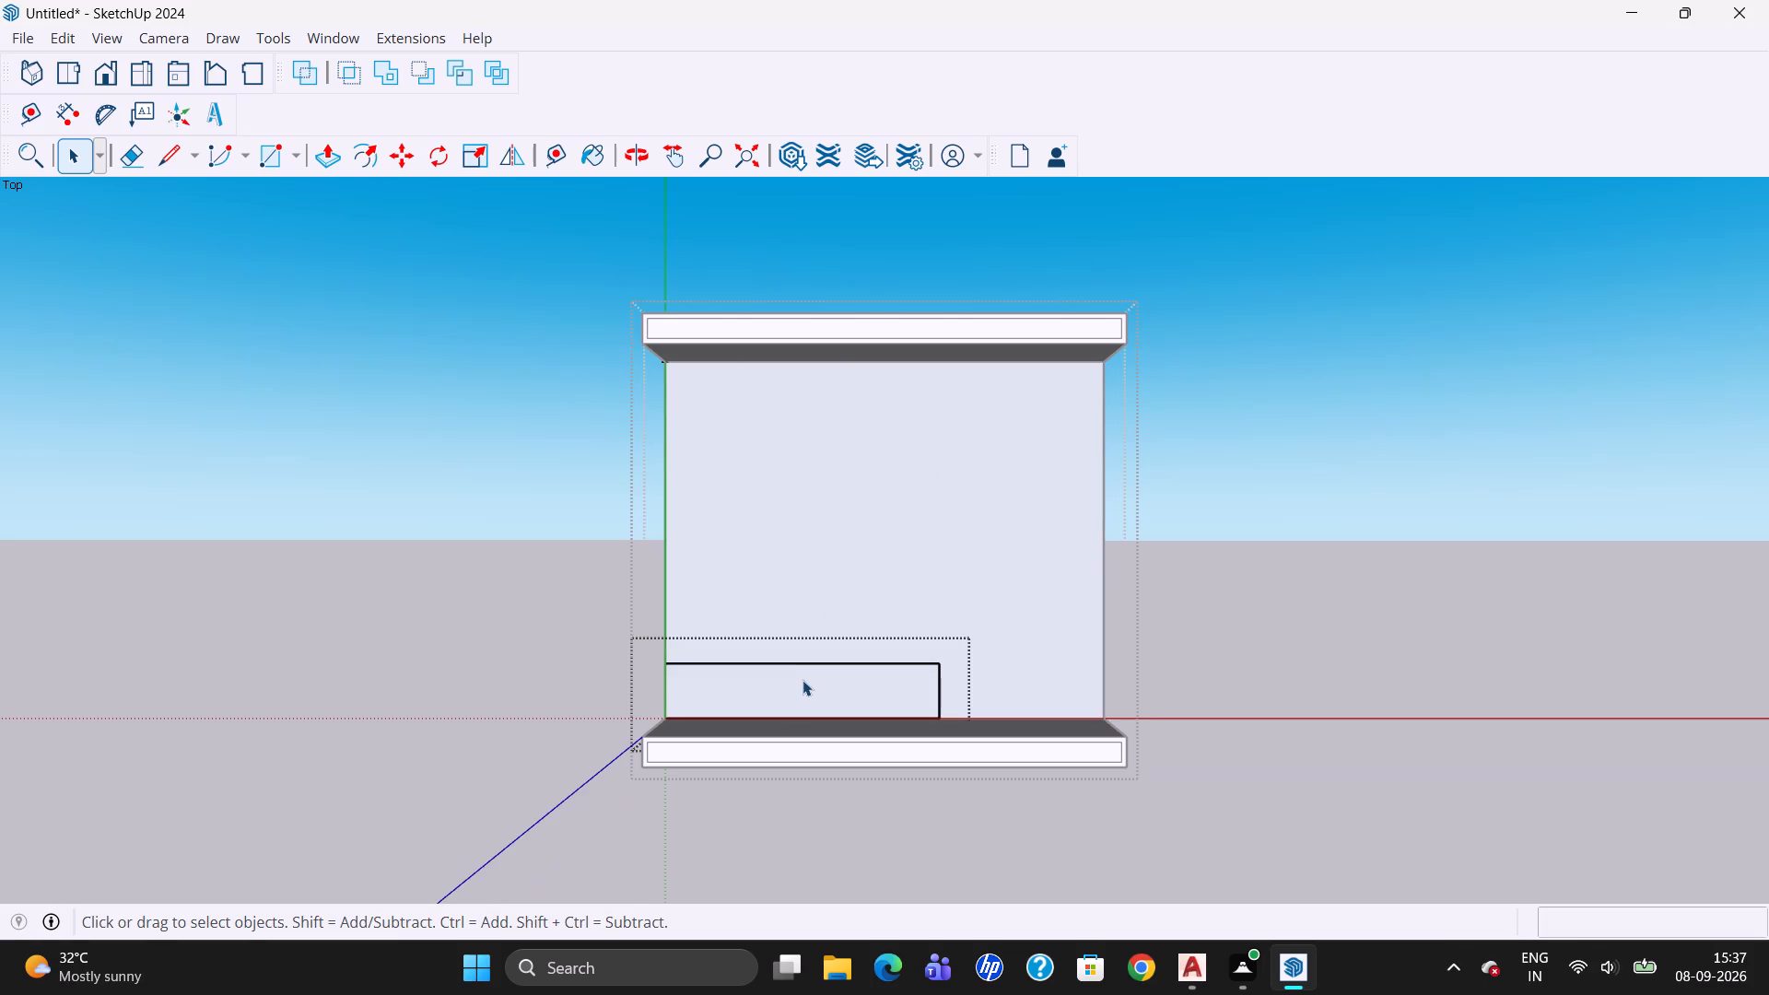
pyautogui.click(335, 156)
pyautogui.click(734, 679)
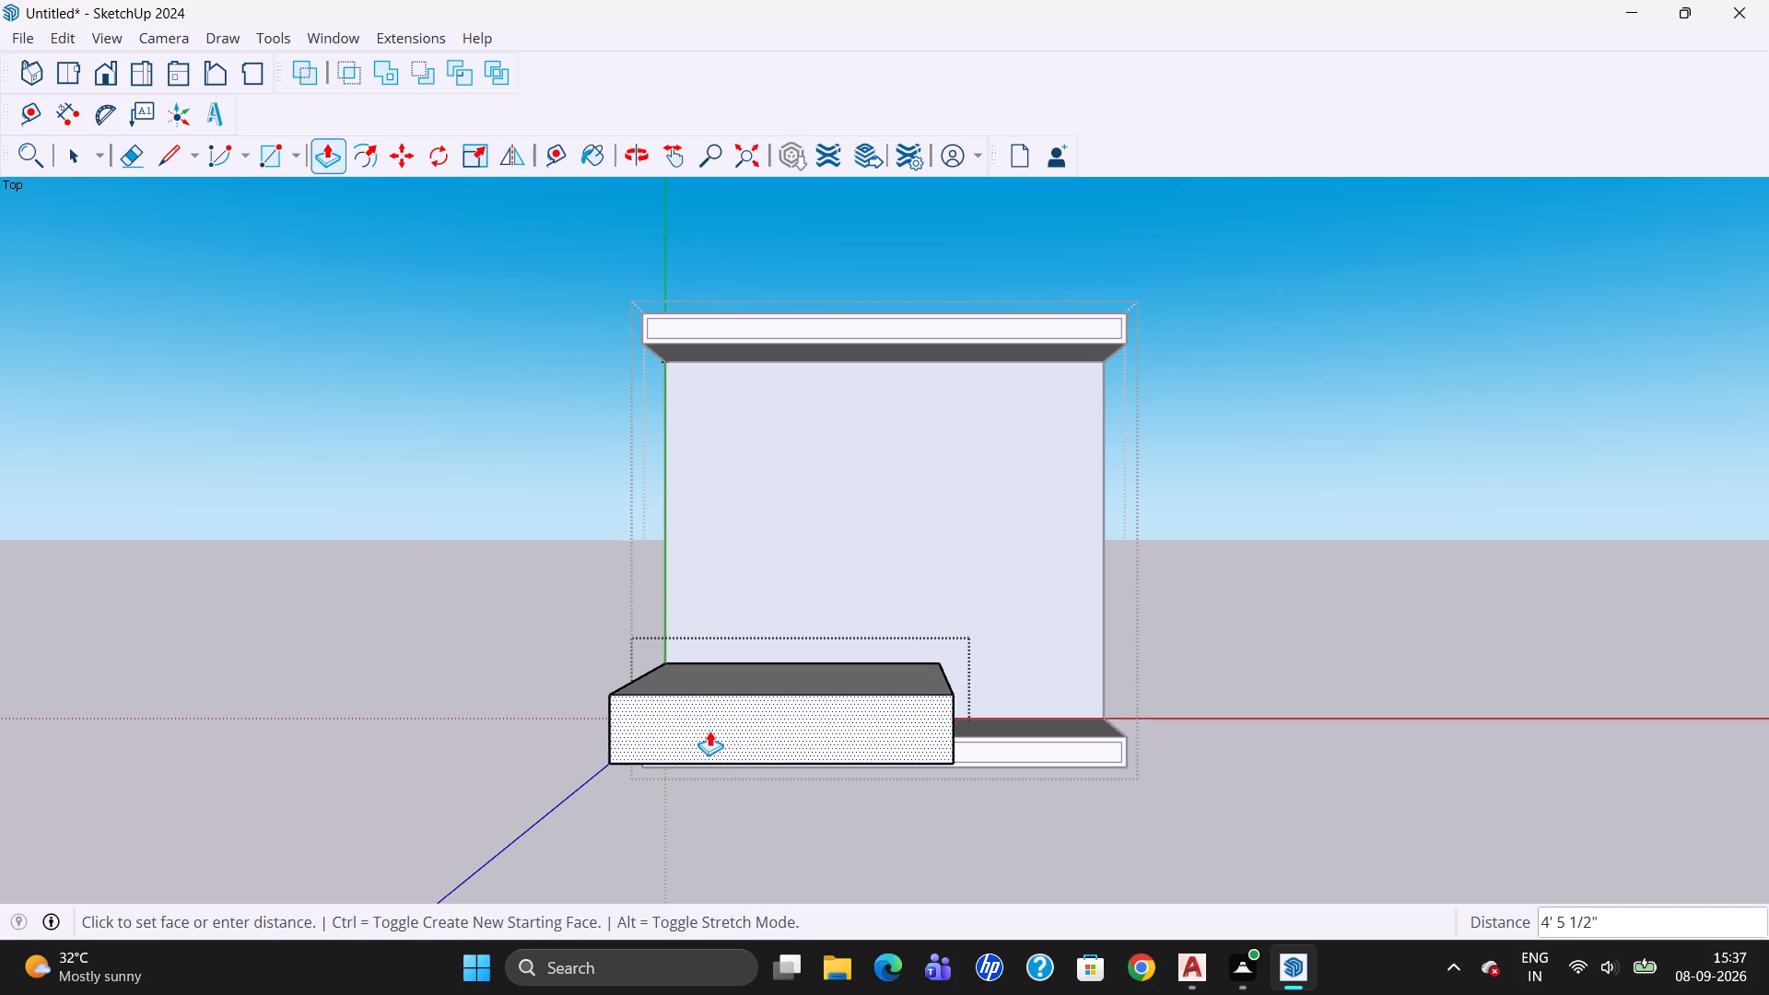
pyautogui.write("1'")
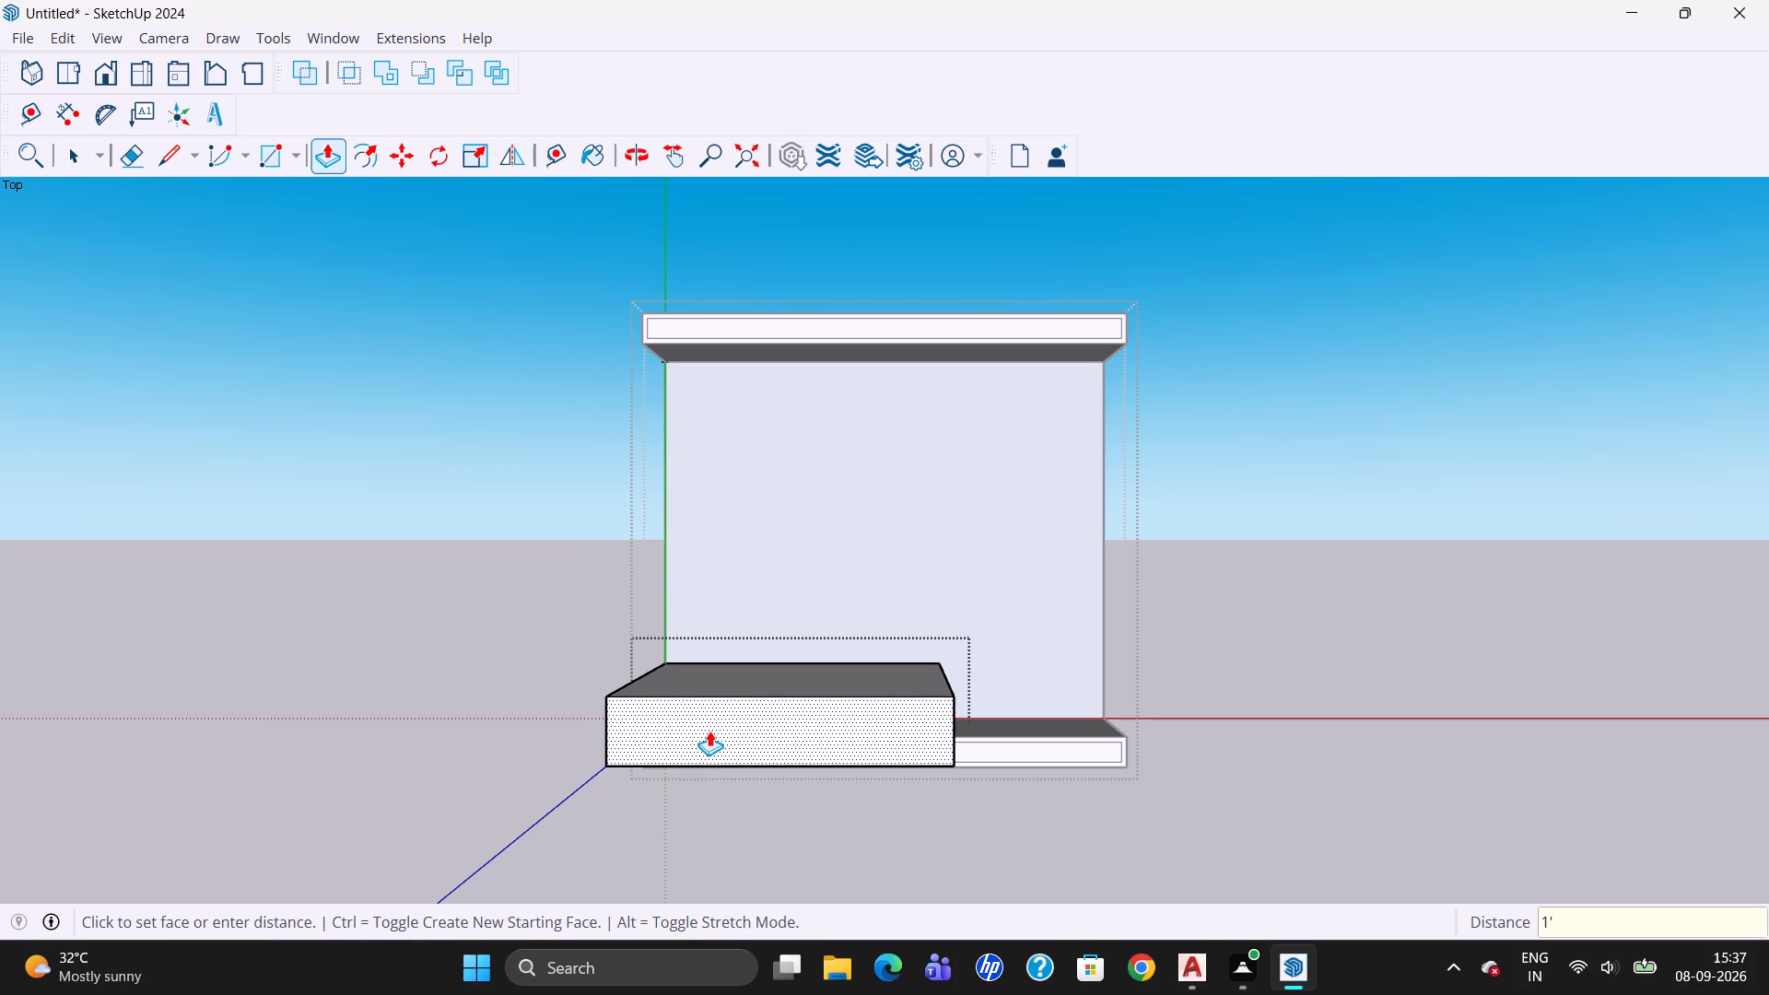
pyautogui.write('6"')
pyautogui.press('Return')
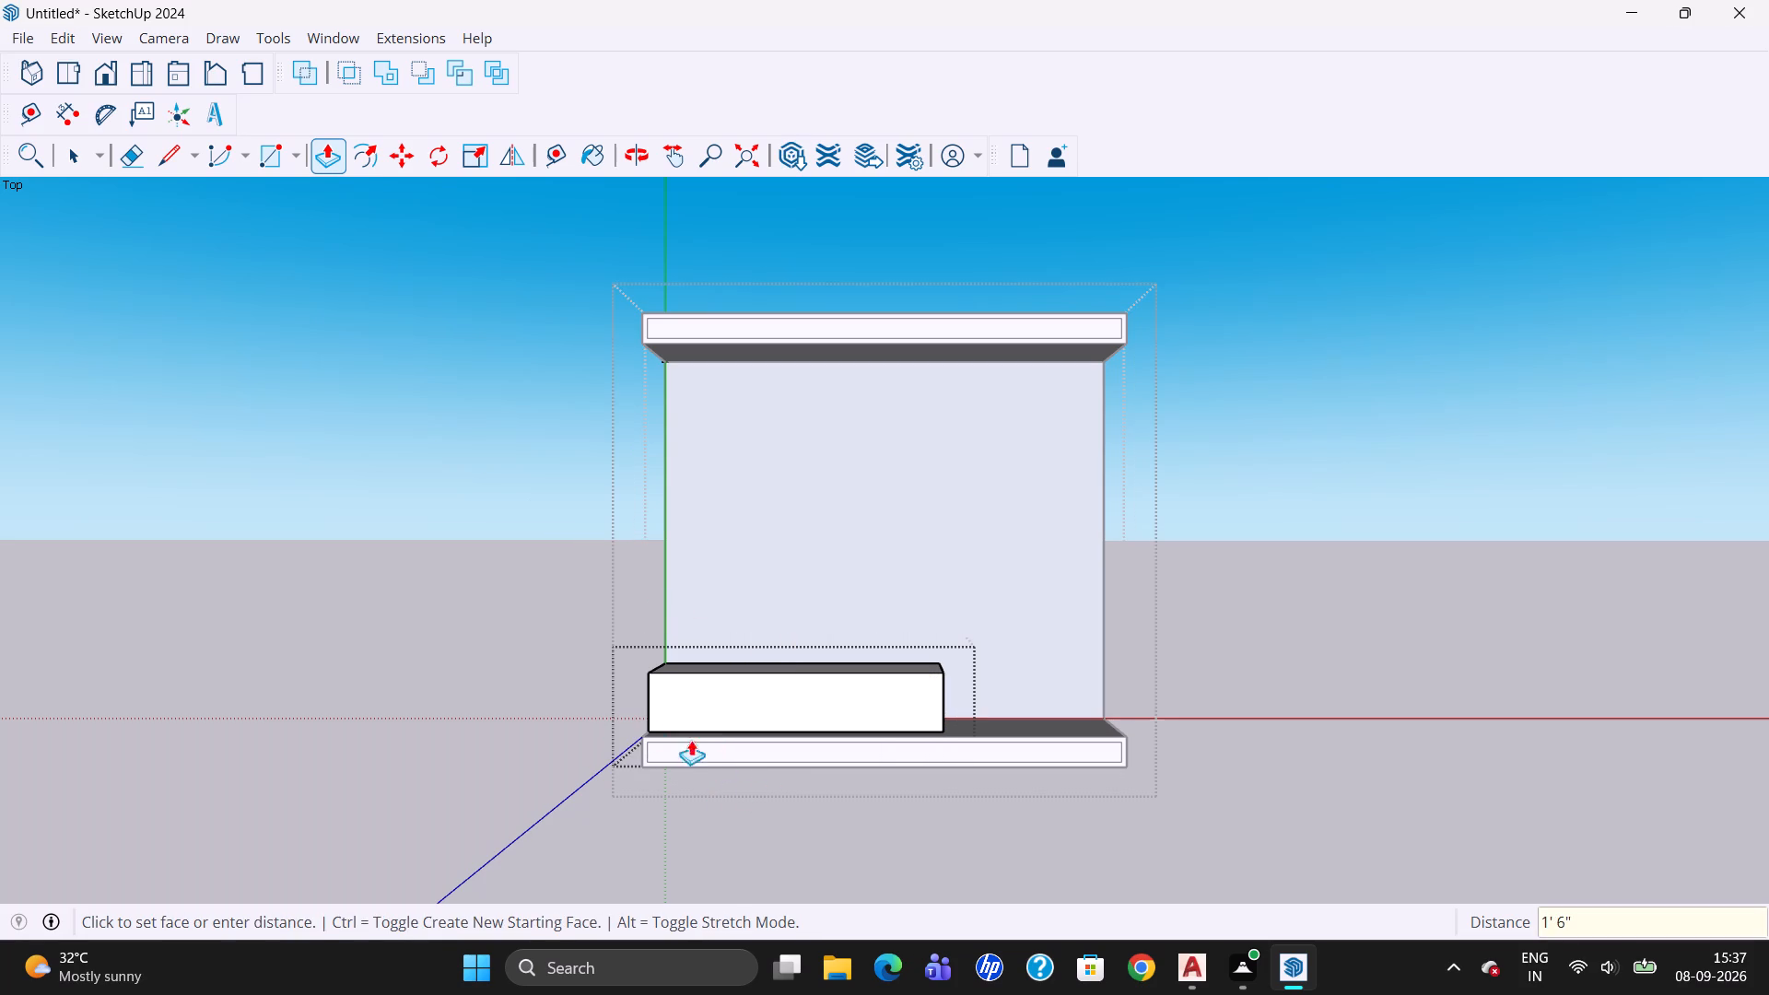
pyautogui.press('Escape')
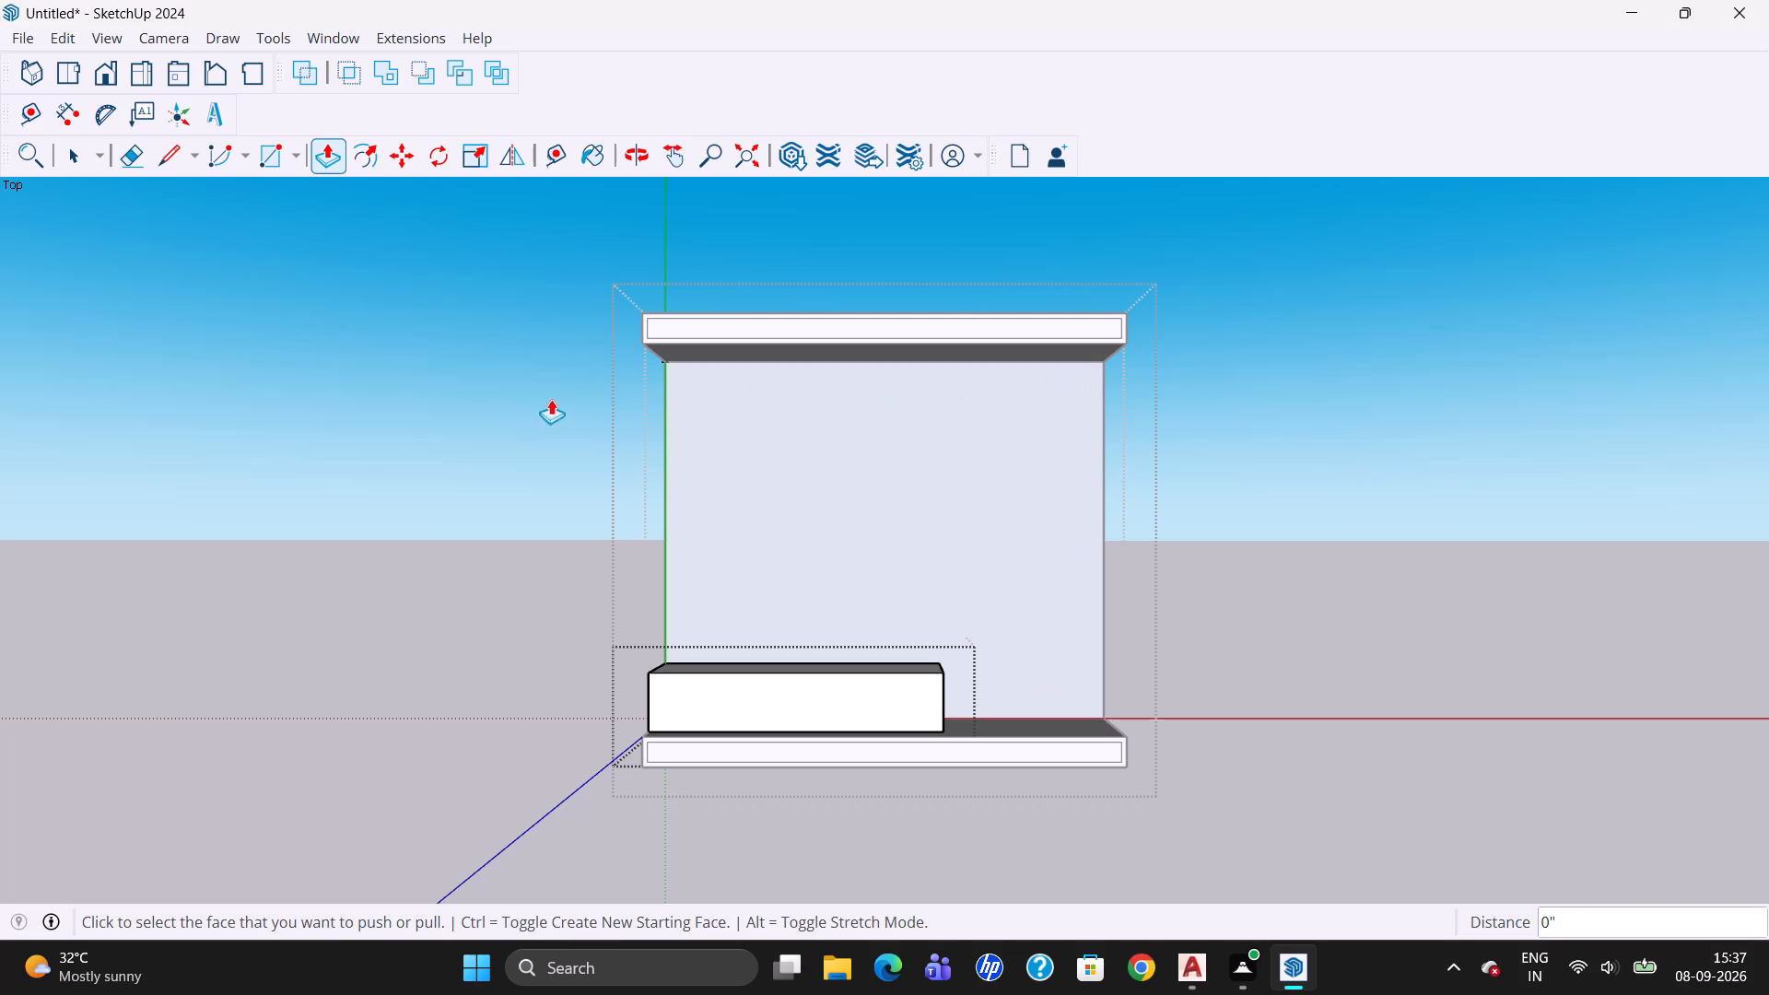
pyautogui.click(75, 155)
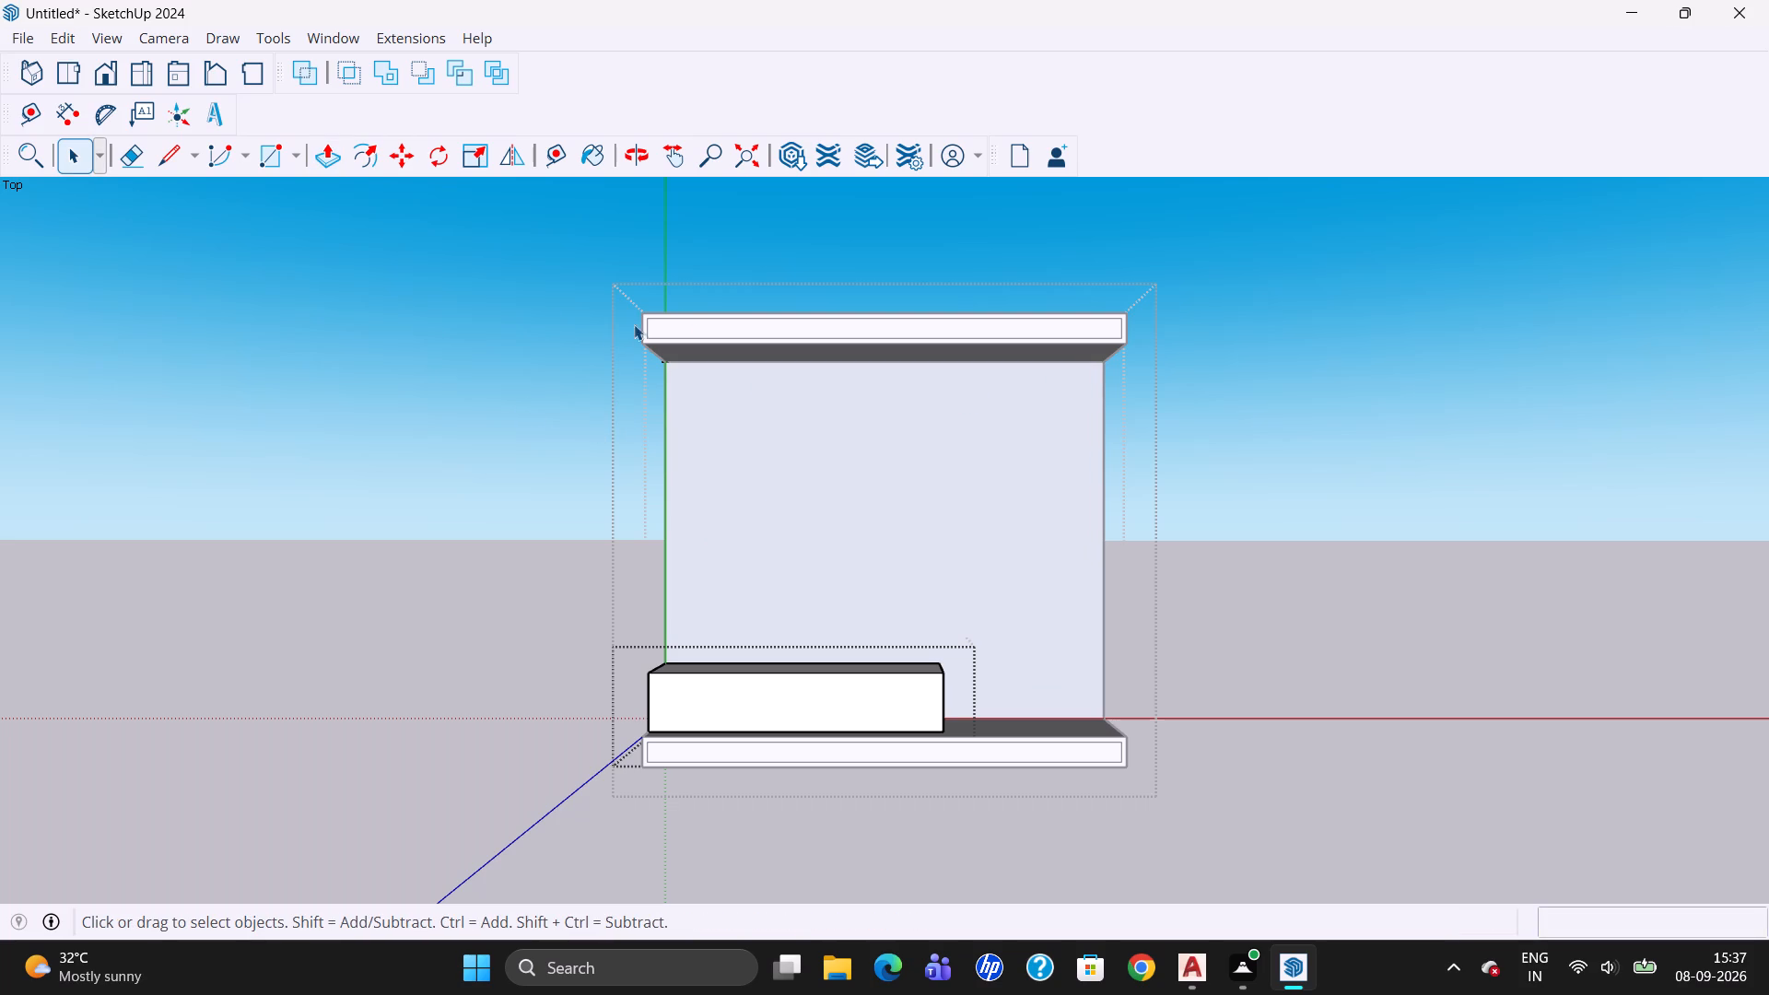
pyautogui.click(680, 298)
pyautogui.click(680, 309)
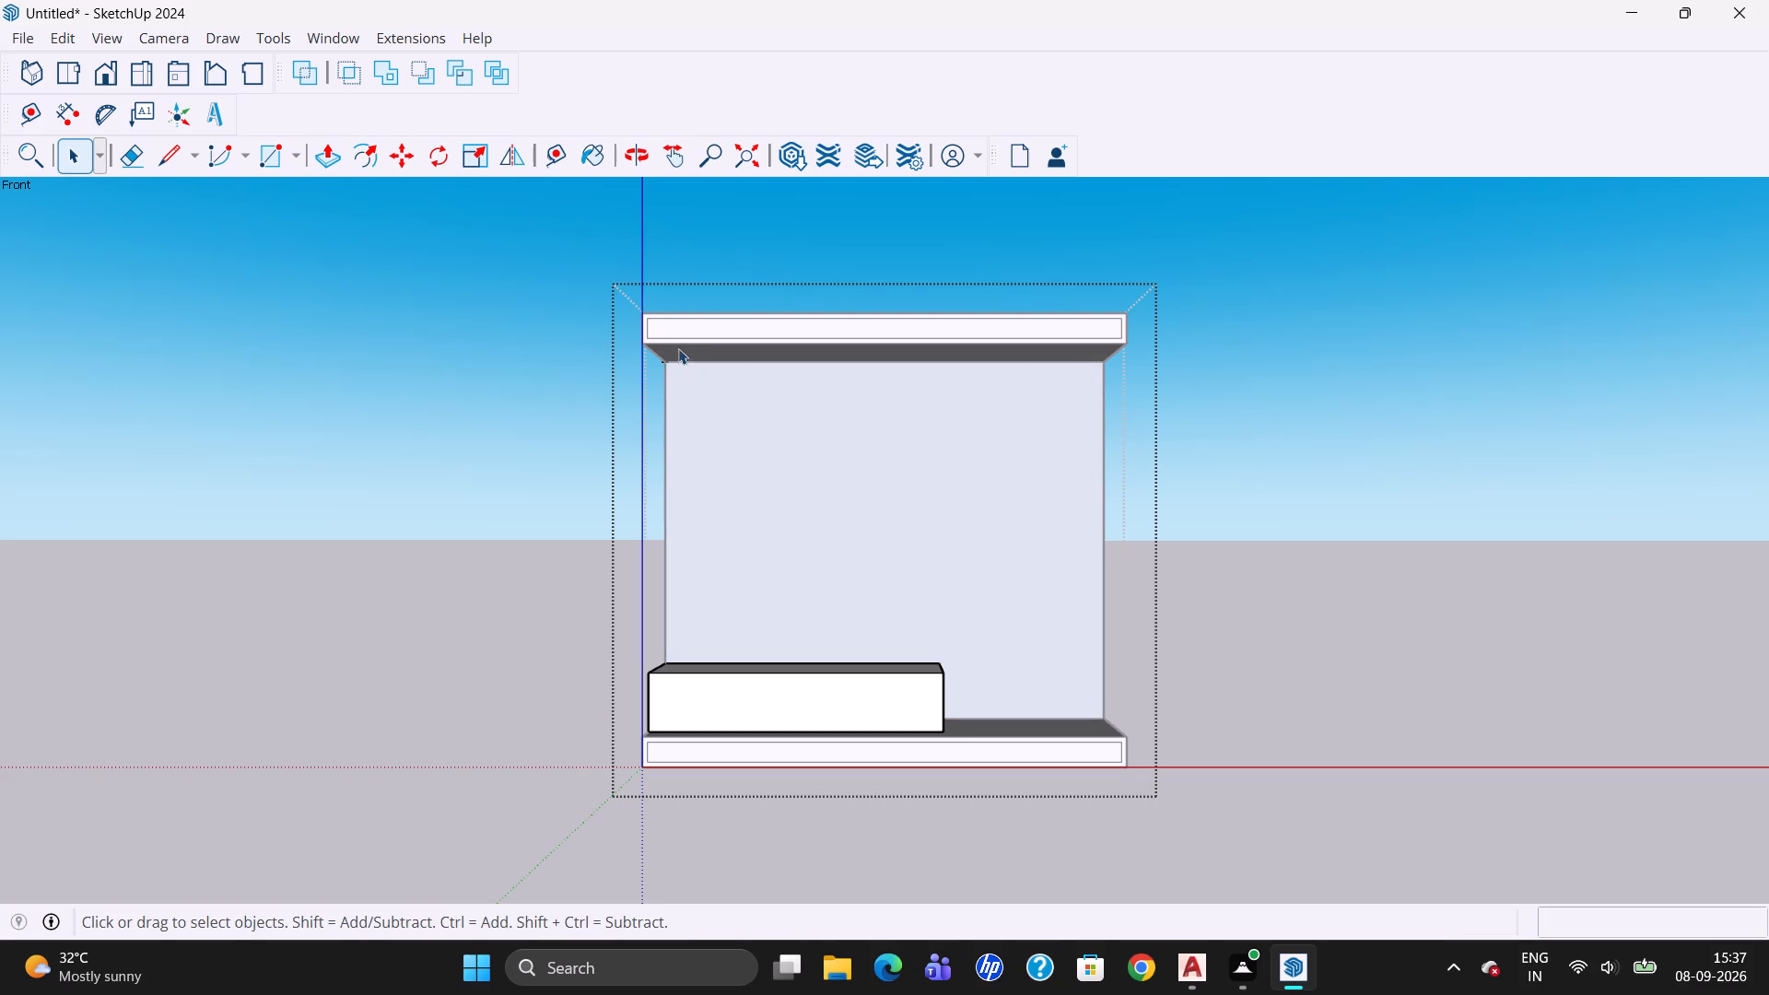
pyautogui.doubleClick(681, 318)
pyautogui.doubleClick(664, 778)
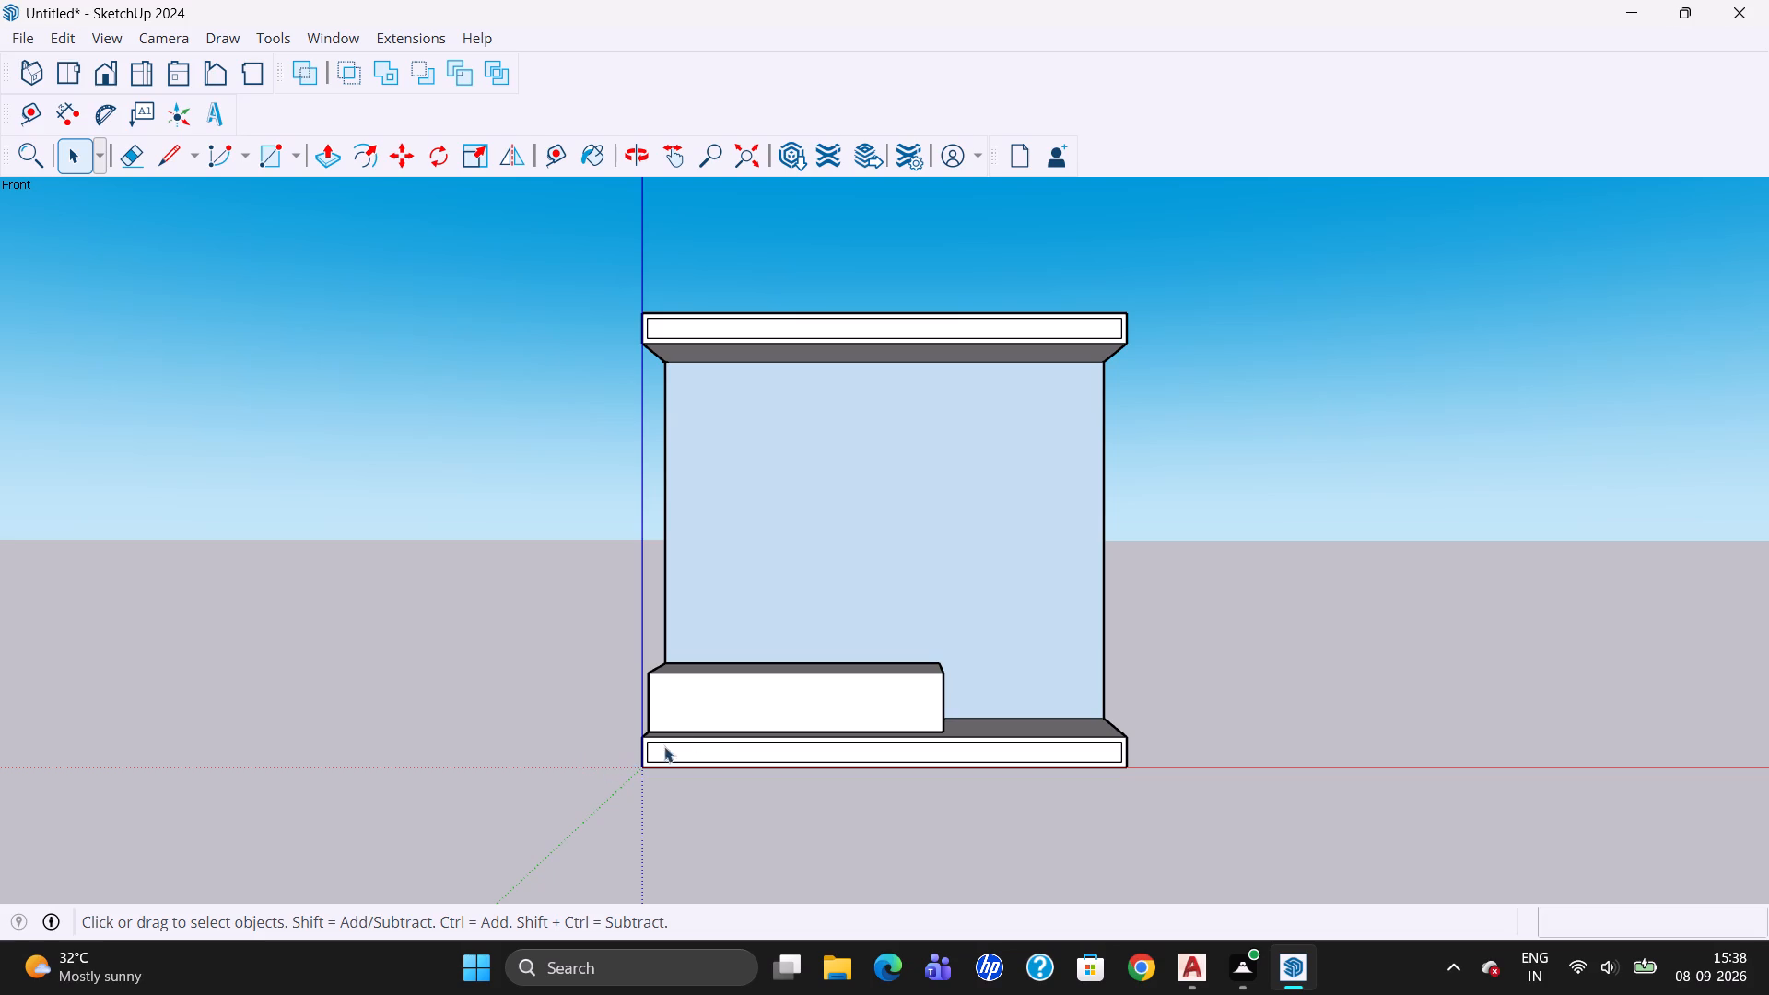
# Draw a vertical strip 2" wide and 12" high on the low block's front face, from its upper-left corner.
pyautogui.press('r')
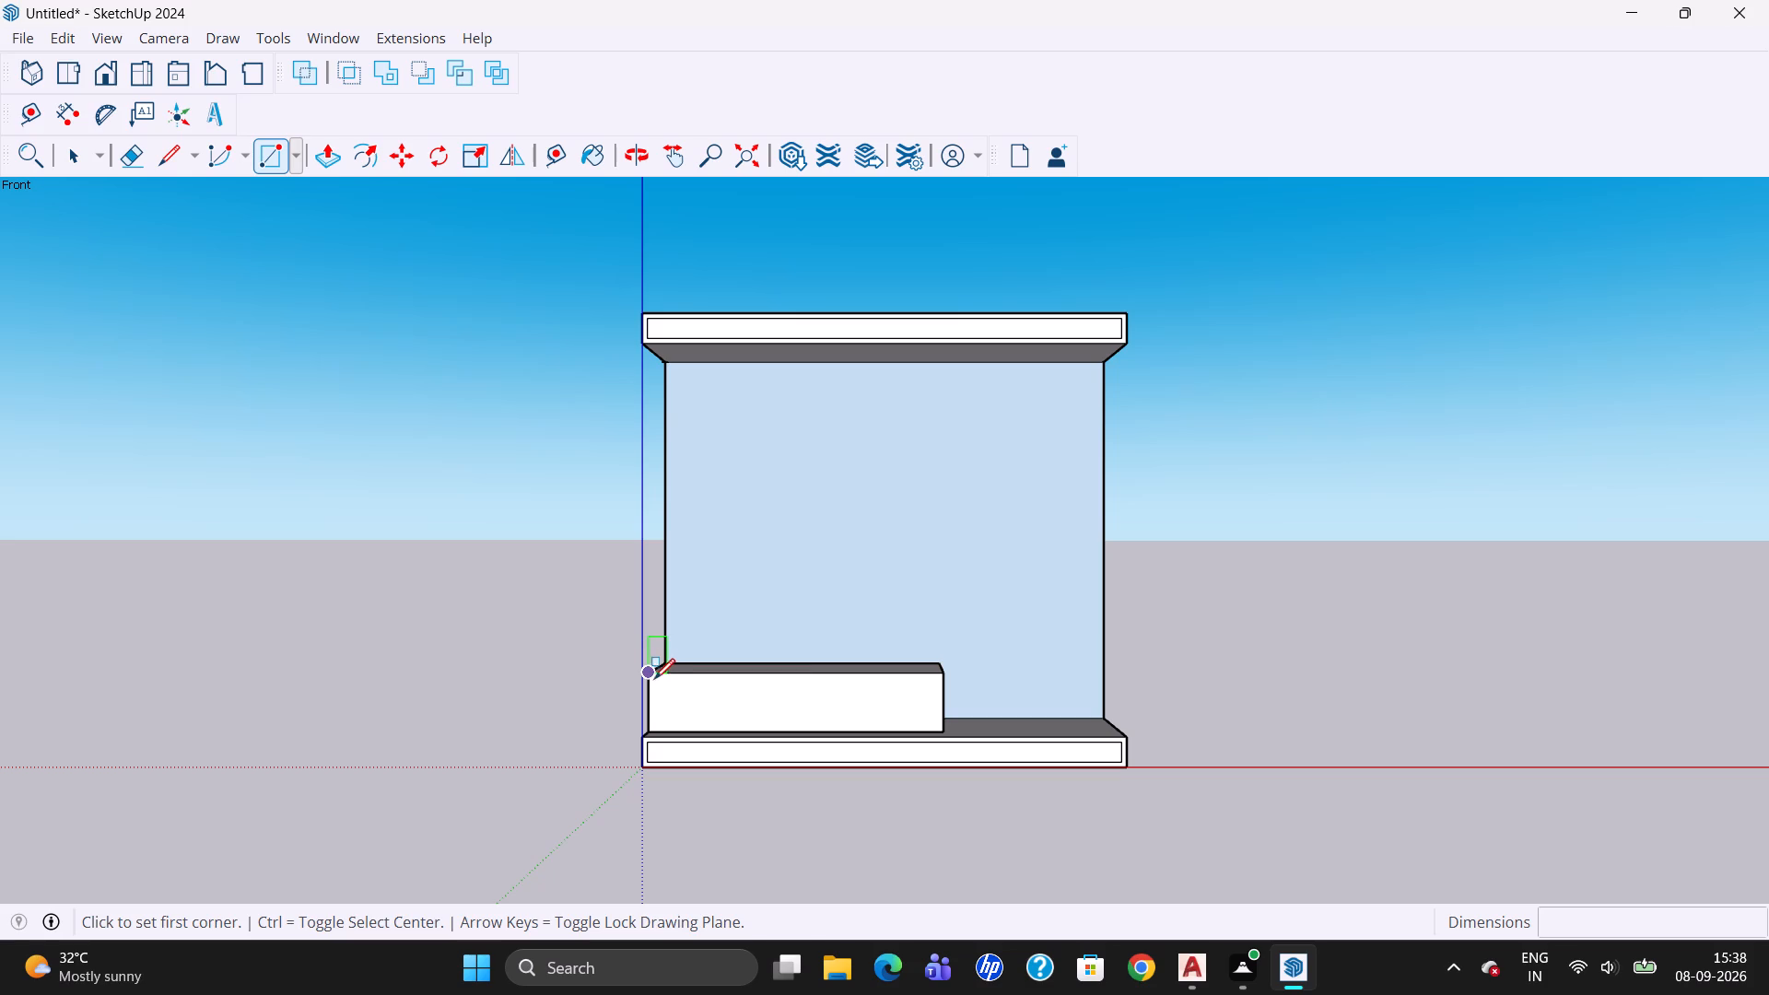
pyautogui.moveTo(650, 671); pyautogui.dragTo(661, 684)
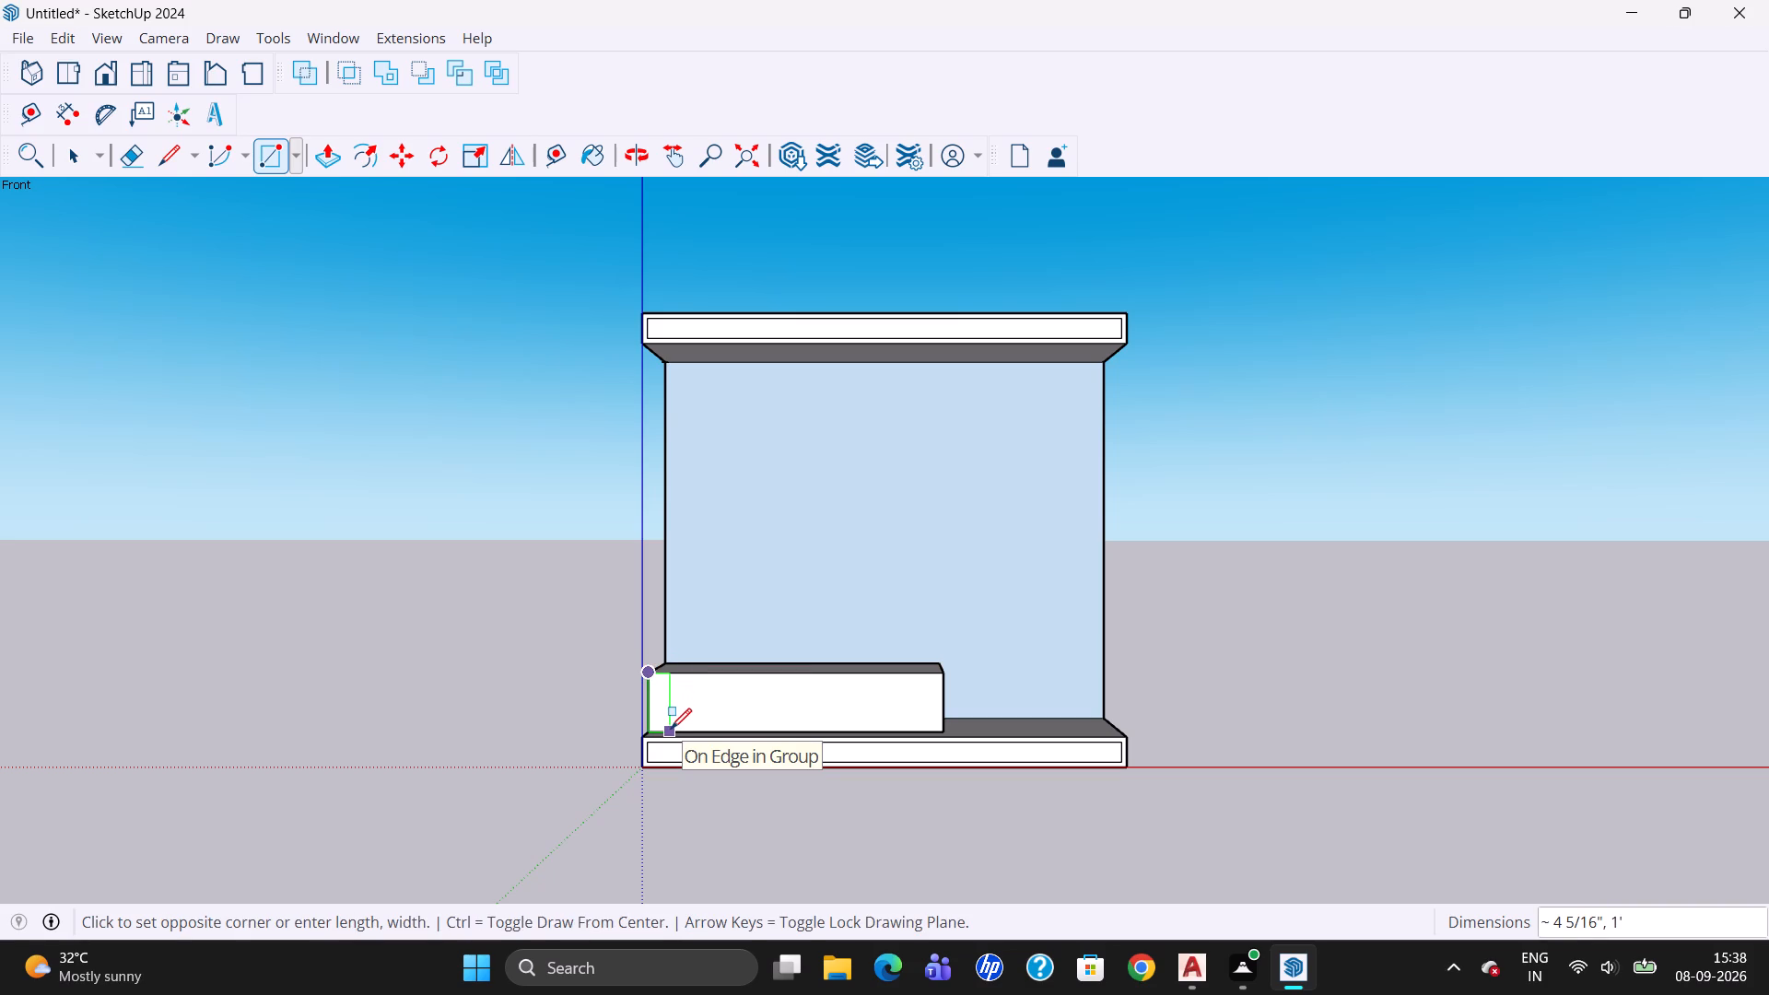
pyautogui.press('2')
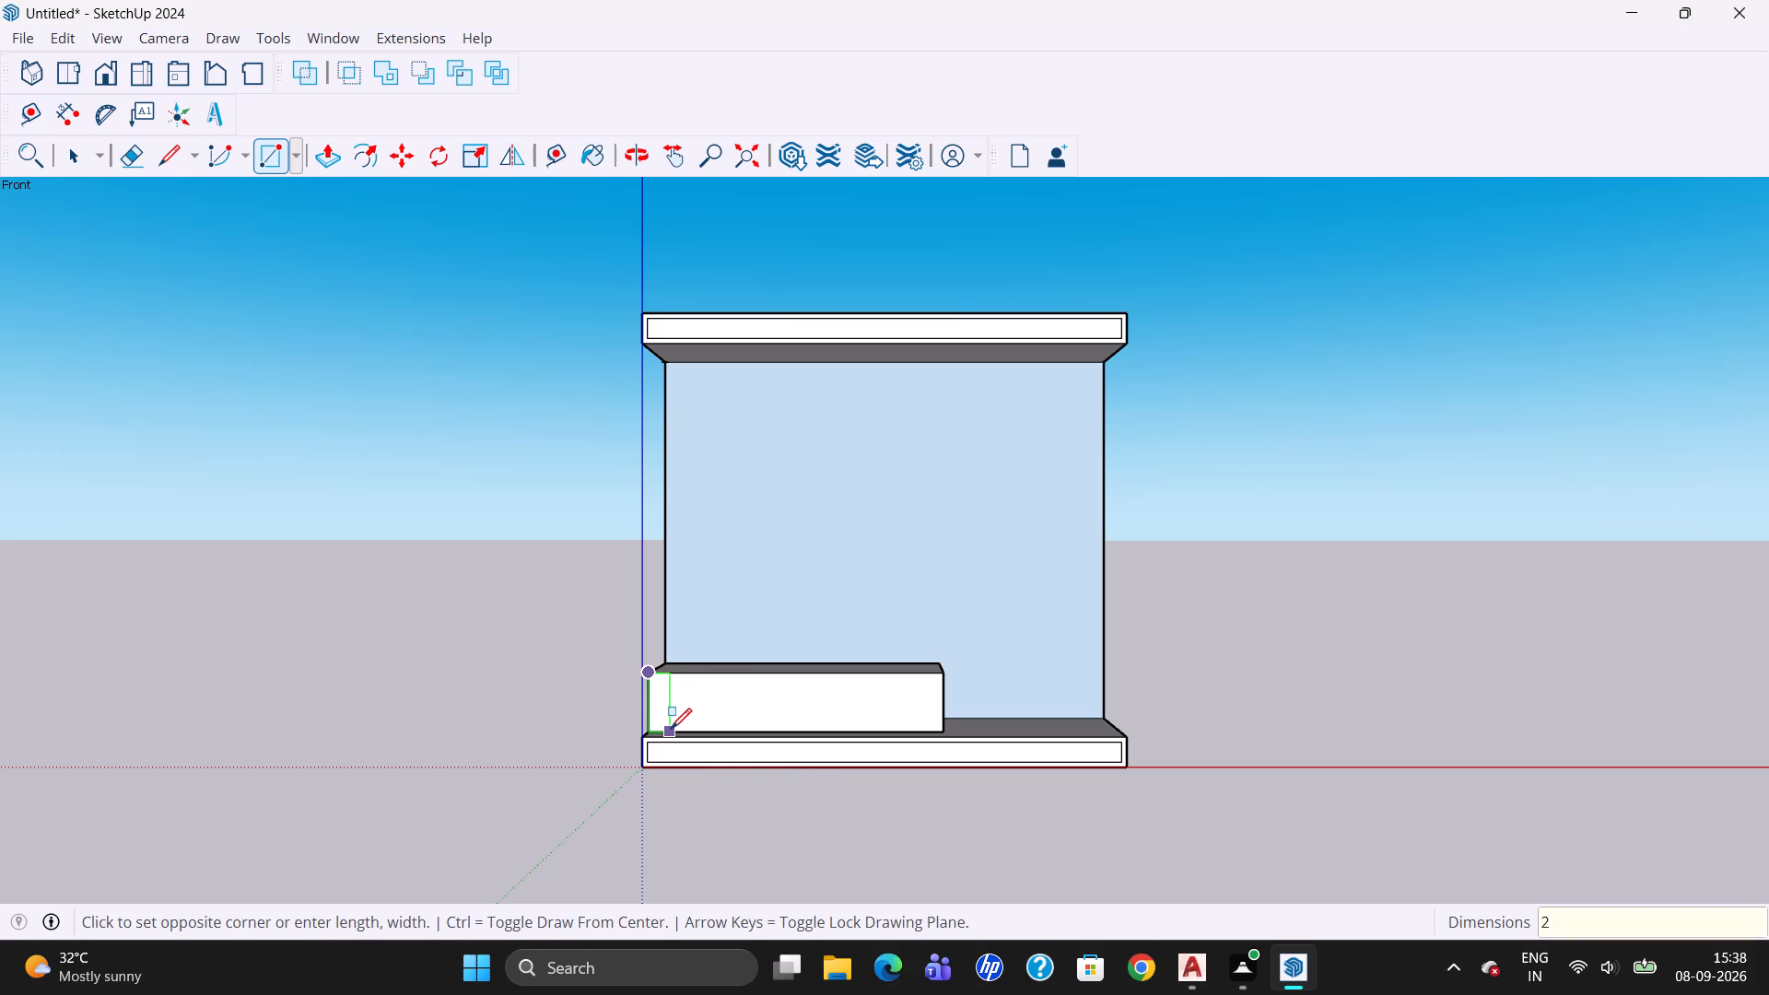
pyautogui.hotkey('shift', '"')
pyautogui.press(',')
pyautogui.press('1')
pyautogui.write('2"')
pyautogui.press('Return')
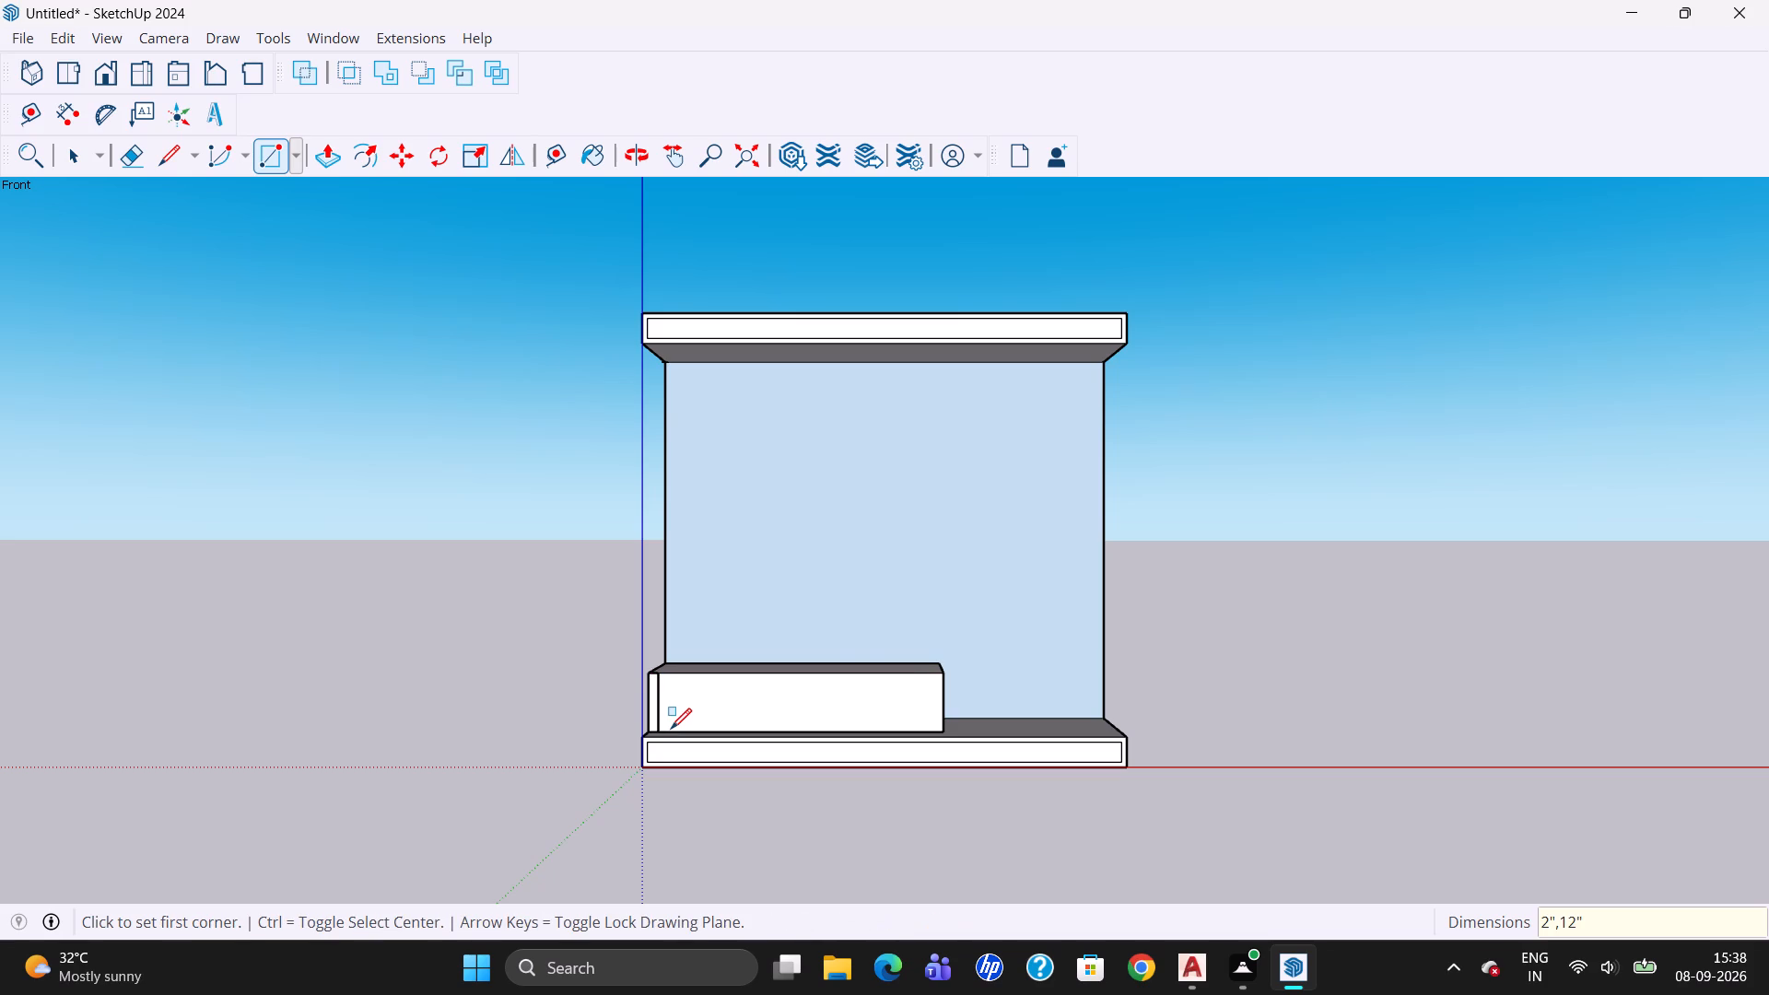
# Make the 2" by 12" strip a component, keeping the default definition settings.
pyautogui.click(73, 166)
pyautogui.scroll(4, 667, 690)
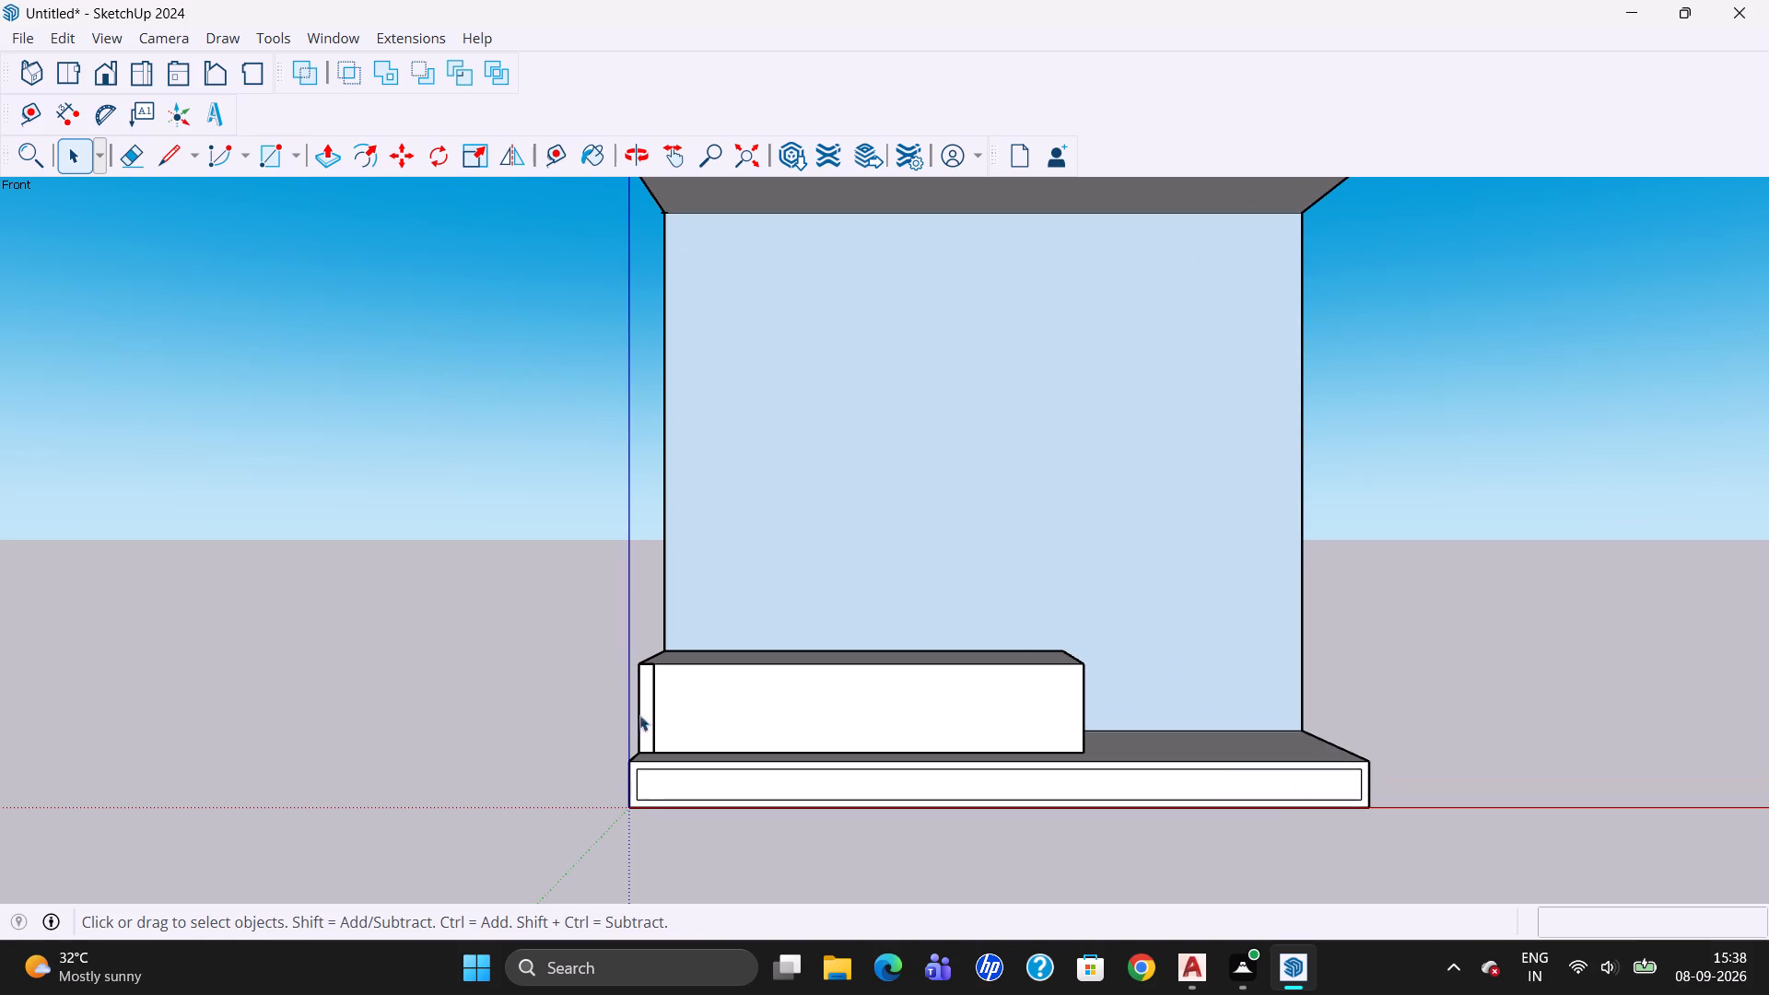
pyautogui.doubleClick(649, 704)
pyautogui.rightClick(649, 704)
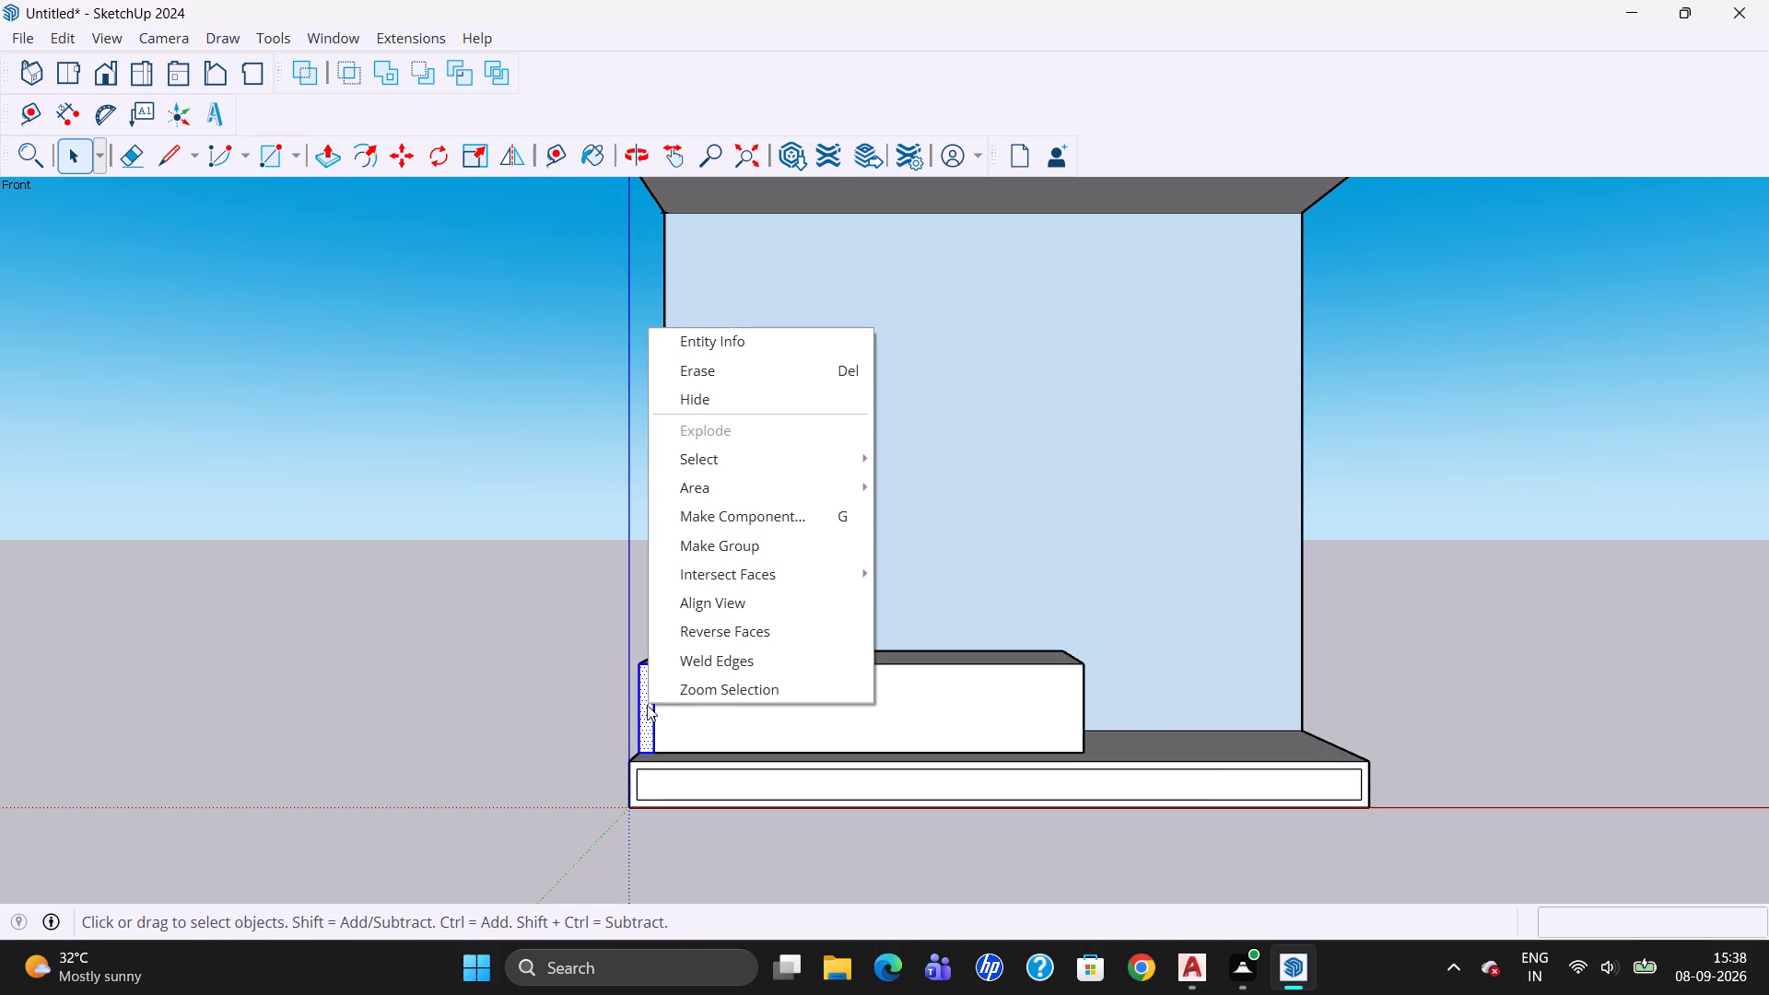
pyautogui.click(701, 512)
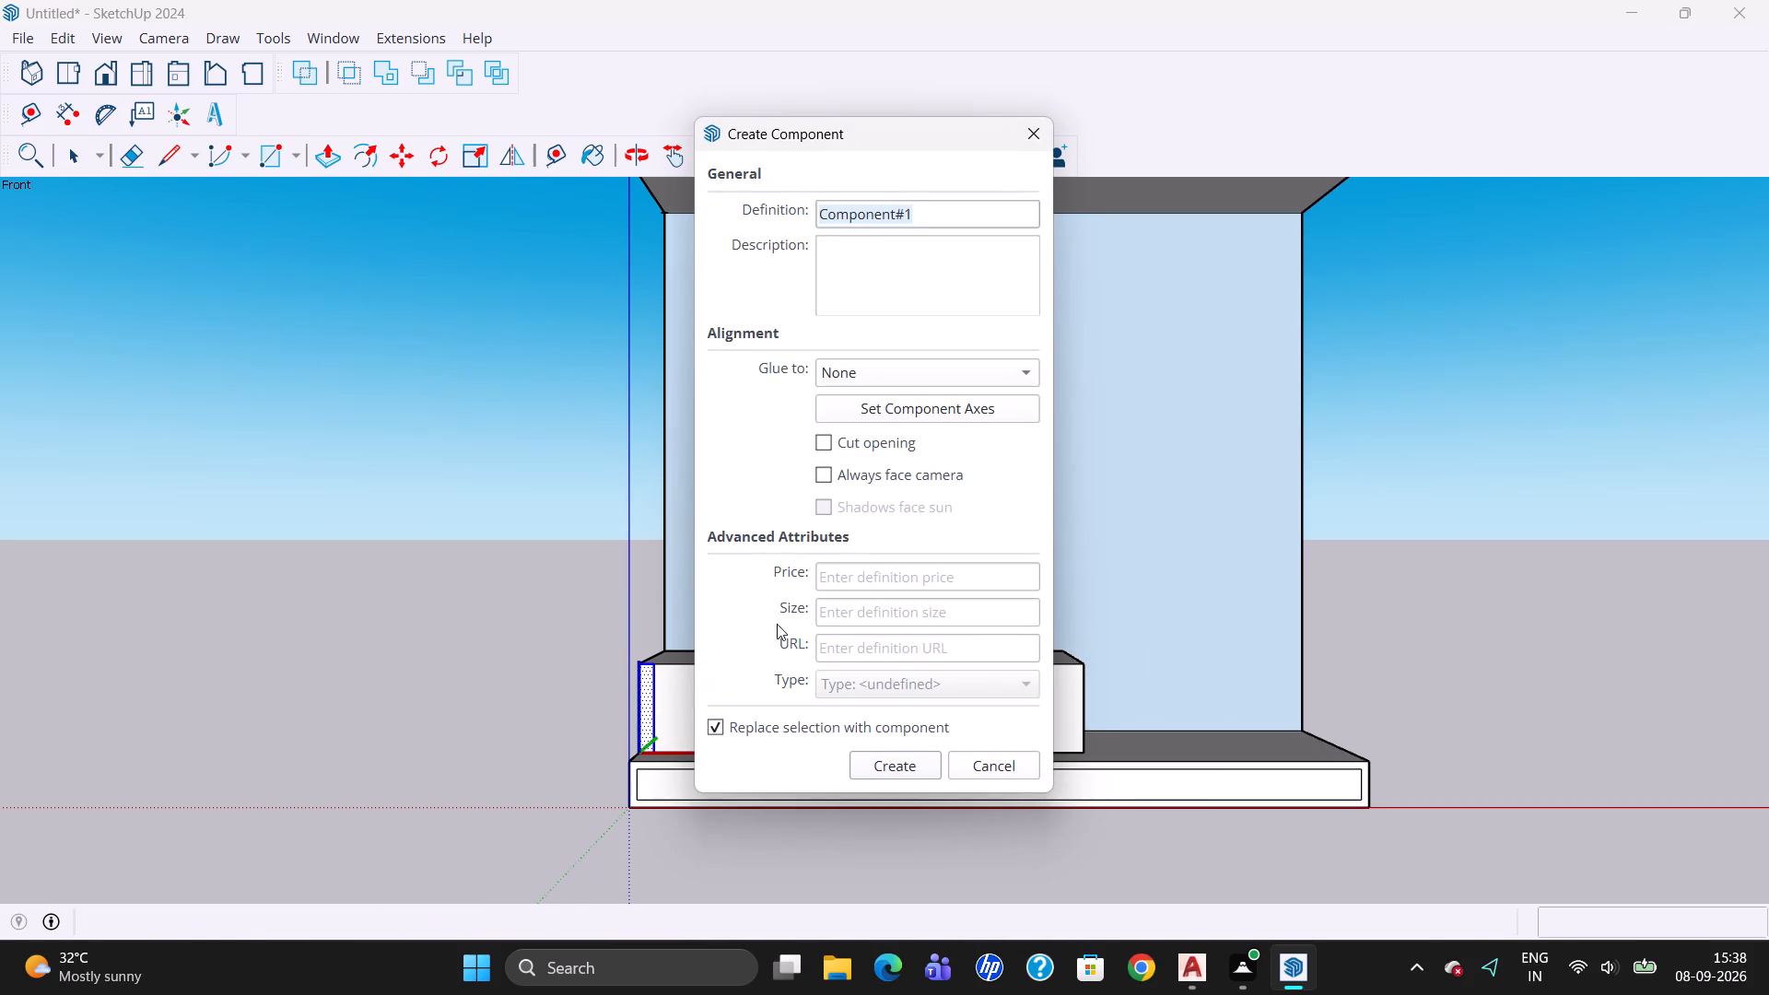
pyautogui.click(899, 761)
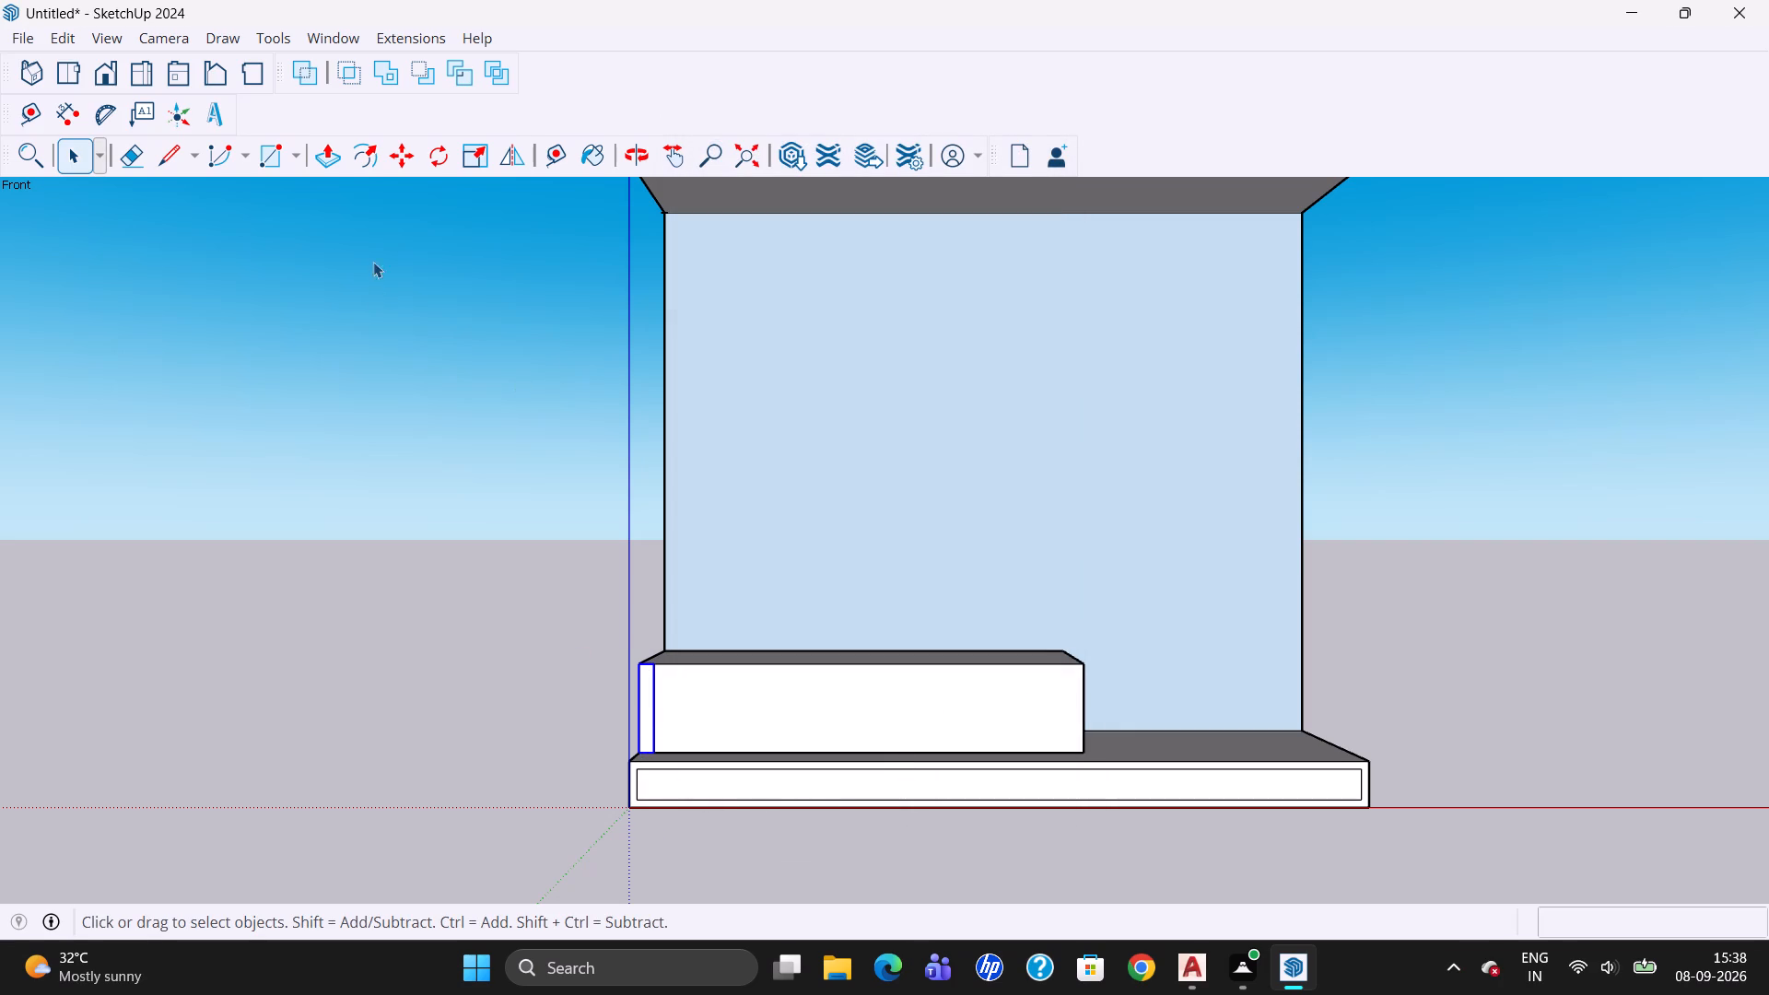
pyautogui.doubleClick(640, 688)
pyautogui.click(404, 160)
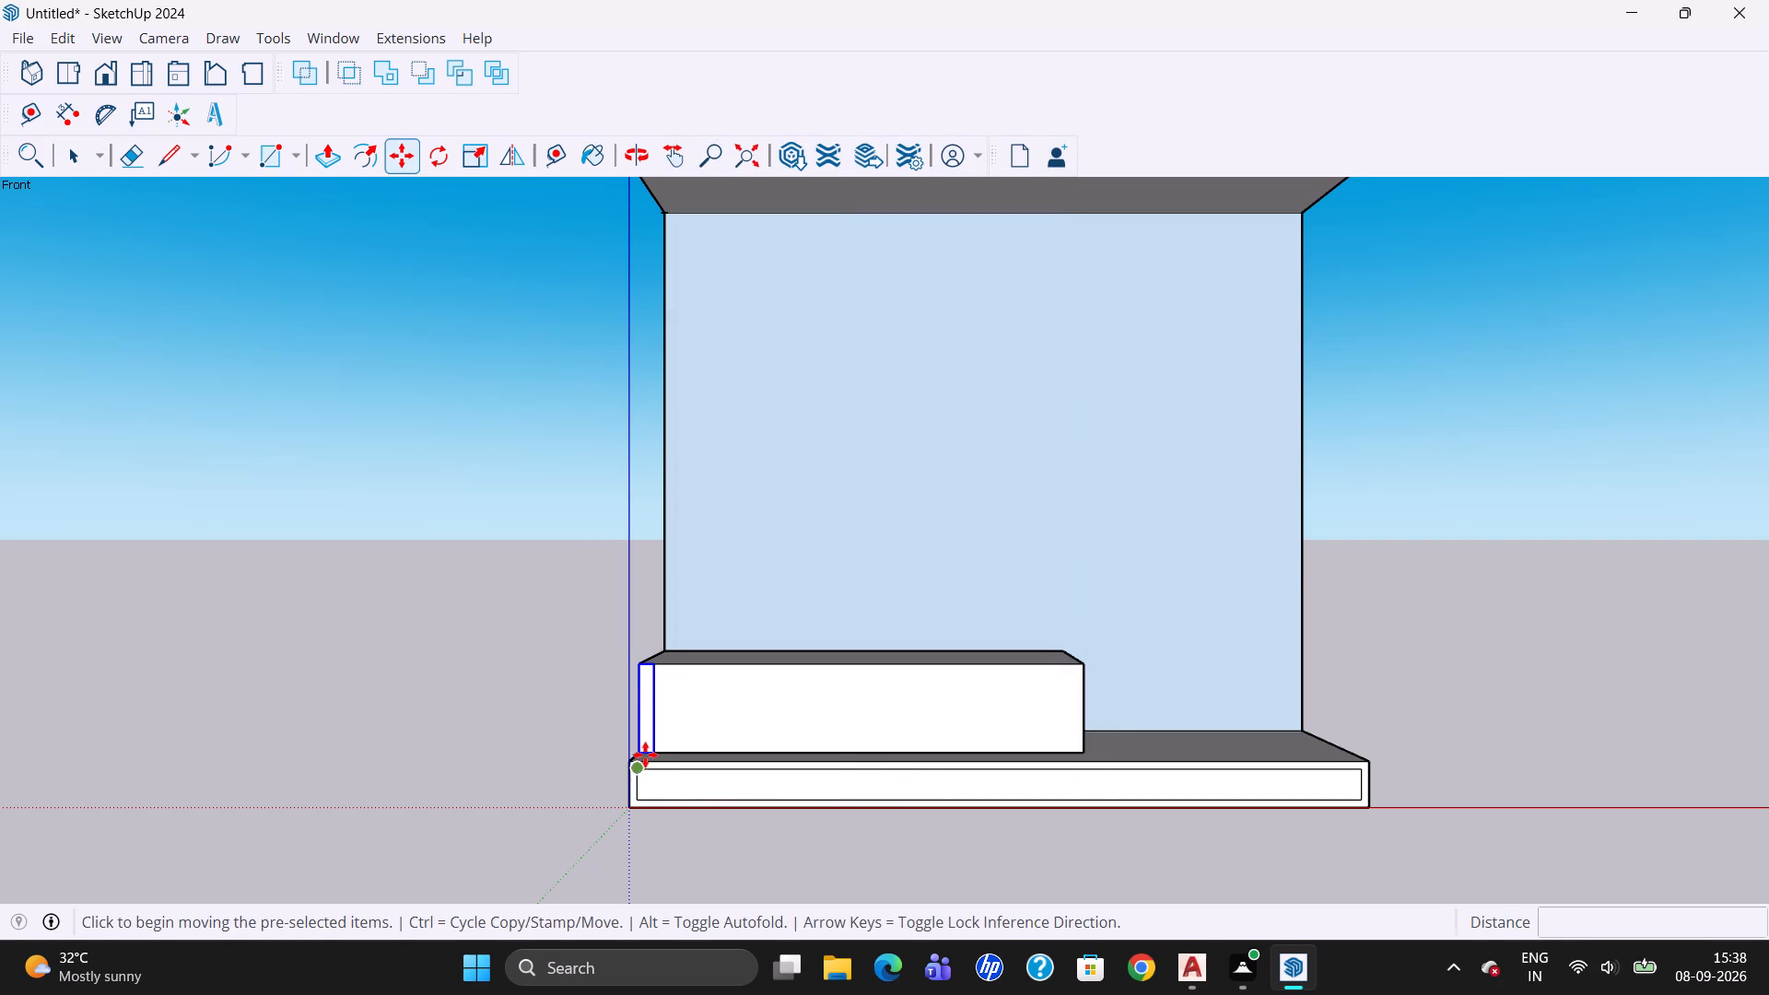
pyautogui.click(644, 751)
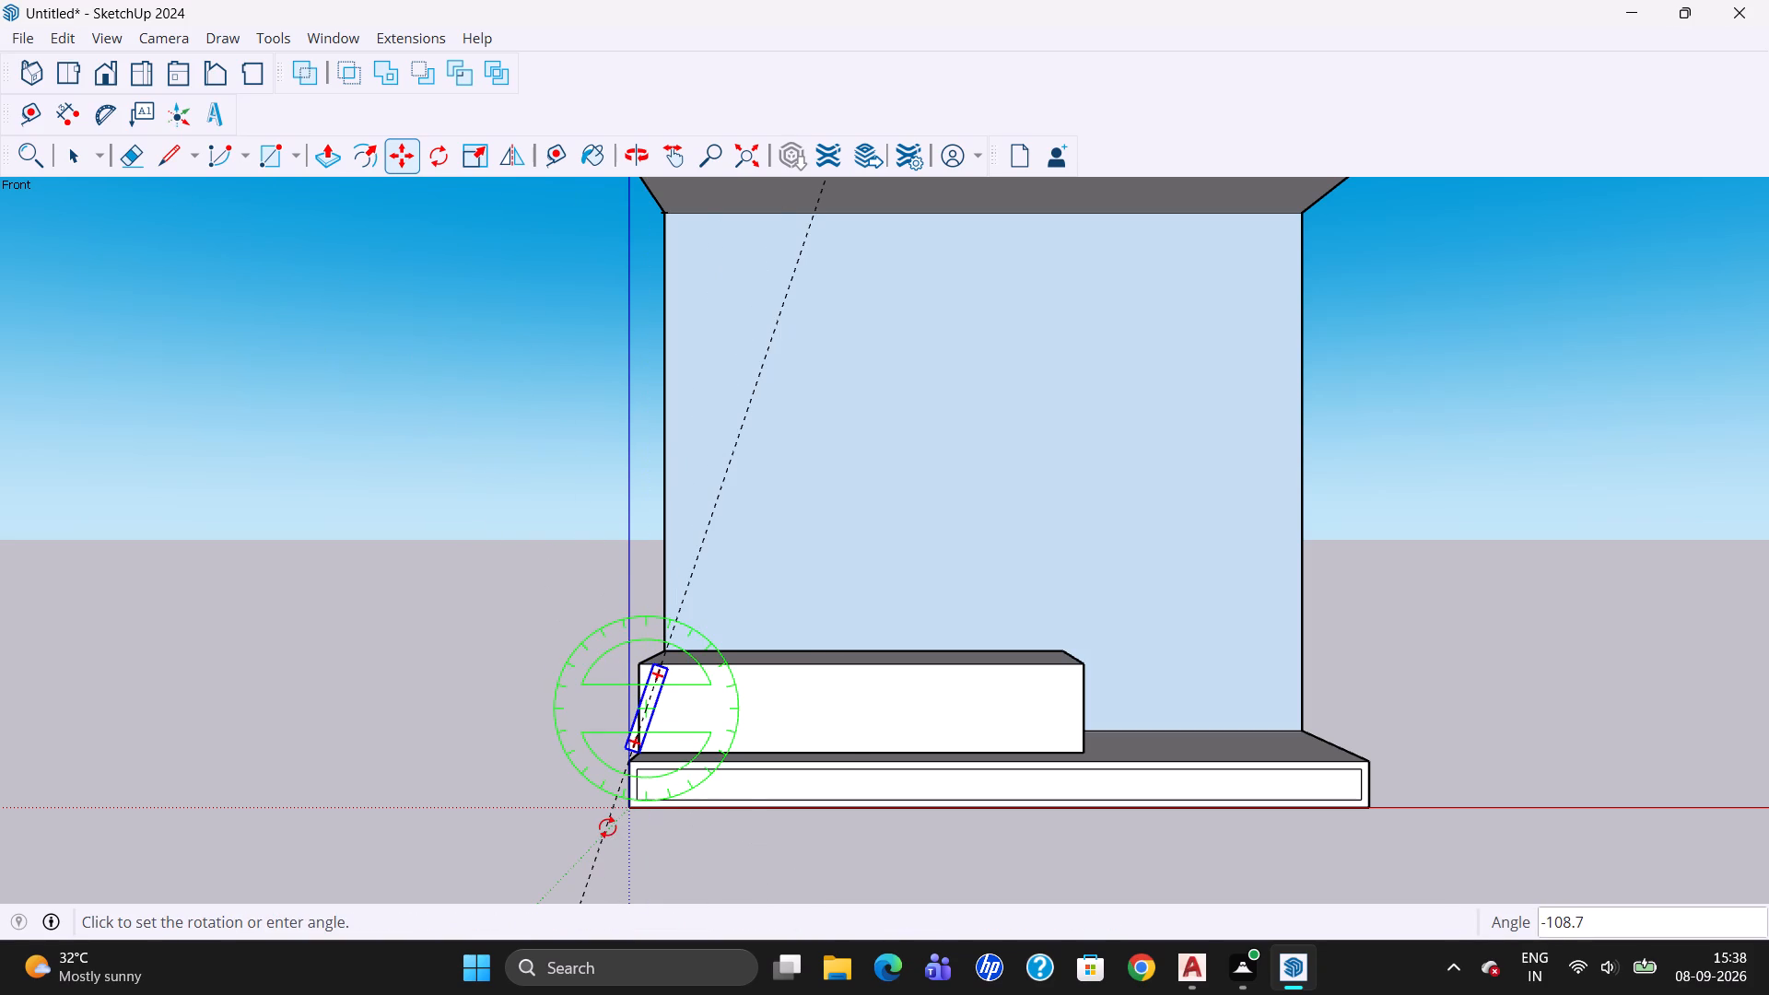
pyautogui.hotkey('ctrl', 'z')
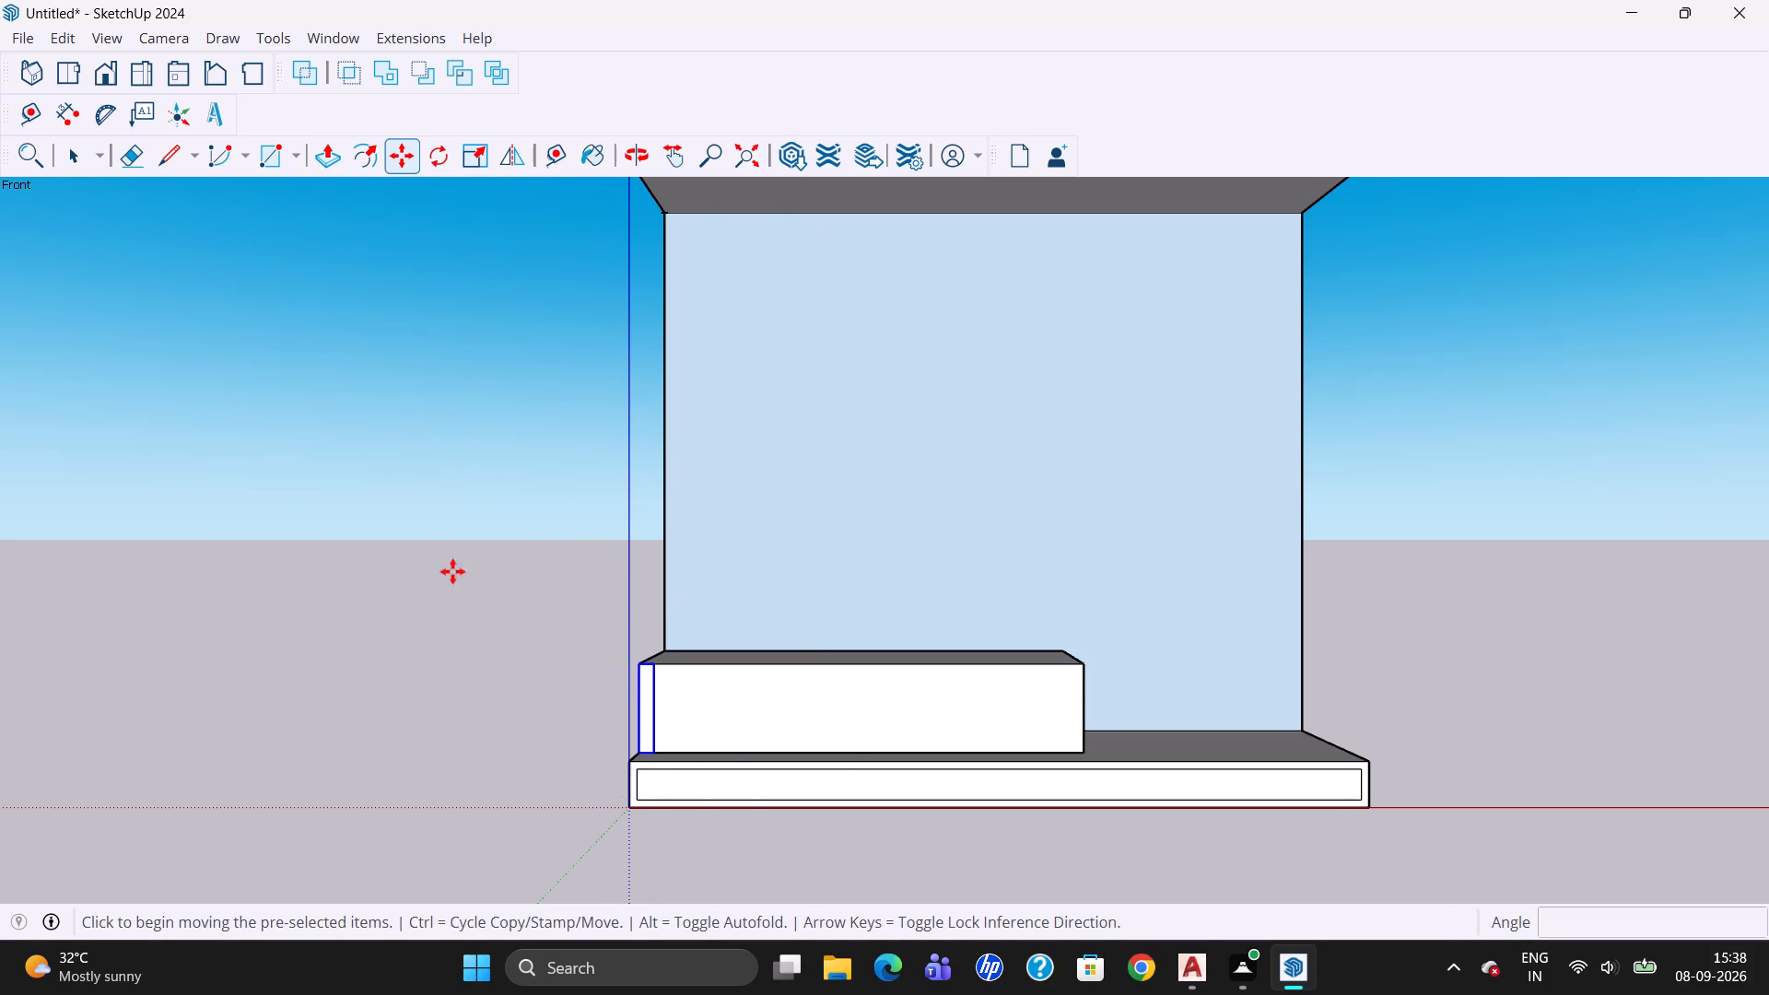
# Copy the strip component 2.5" along the red axis on the low block's front face.
pyautogui.moveTo(403, 159); pyautogui.dragTo(408, 169)
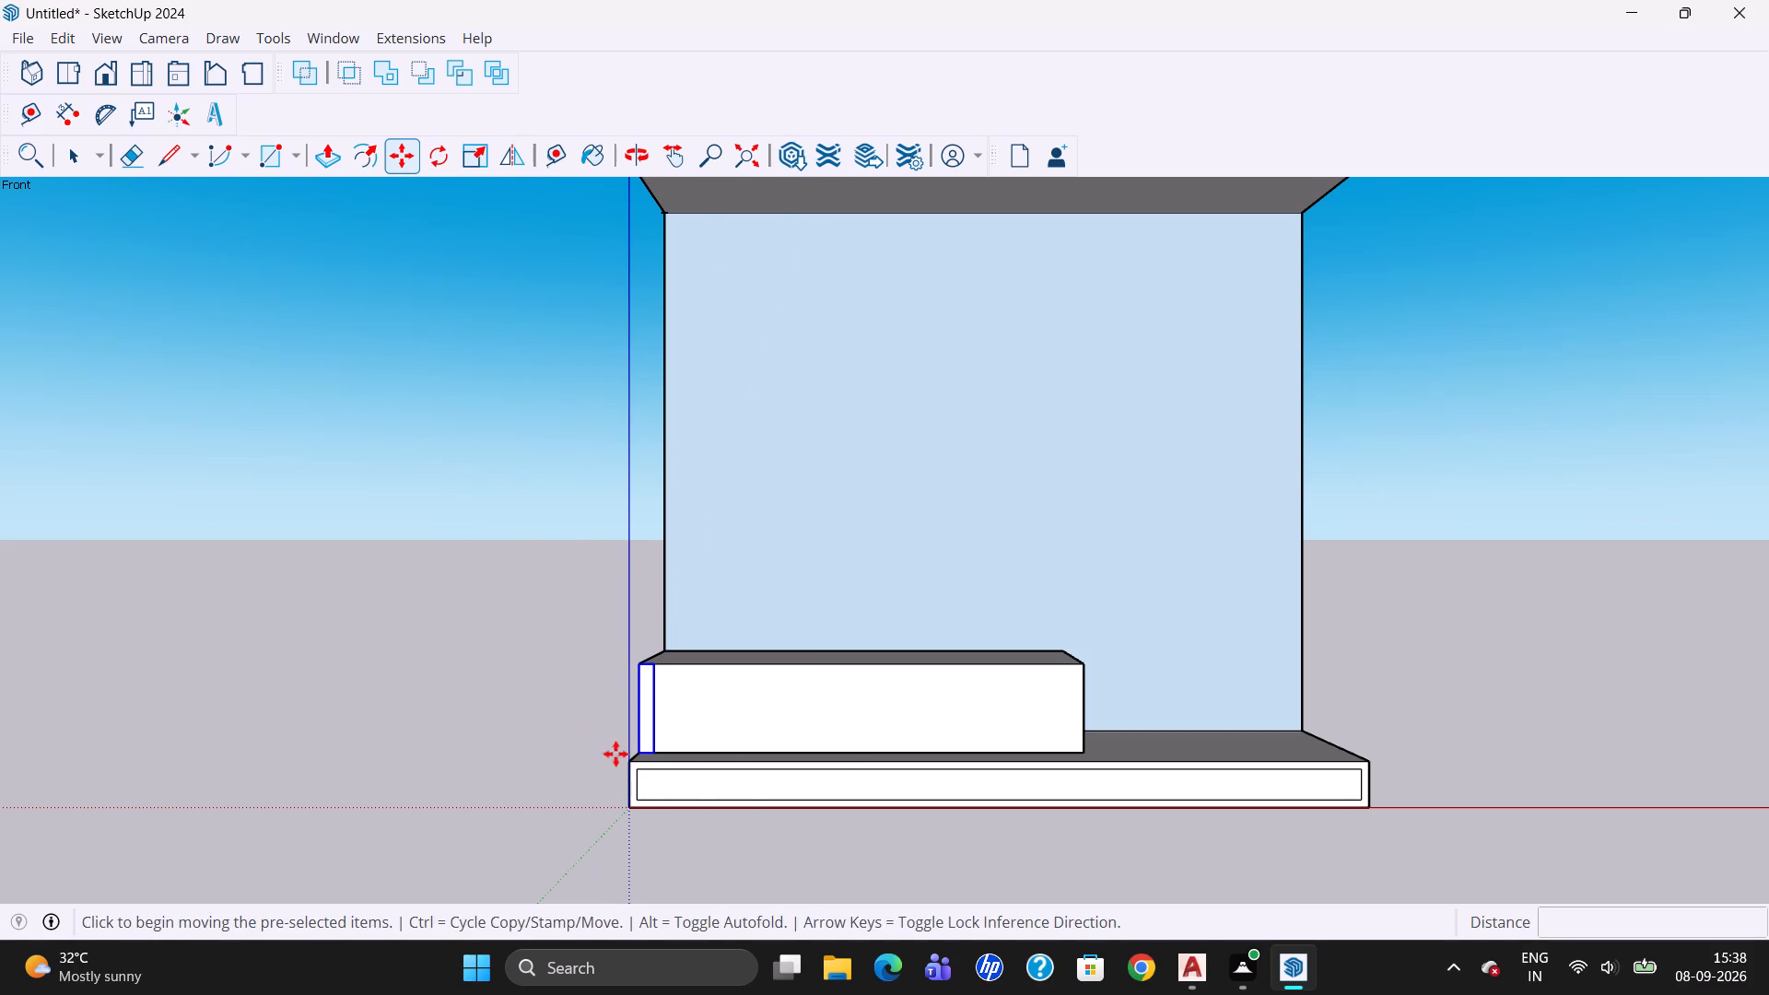
pyautogui.click(638, 747)
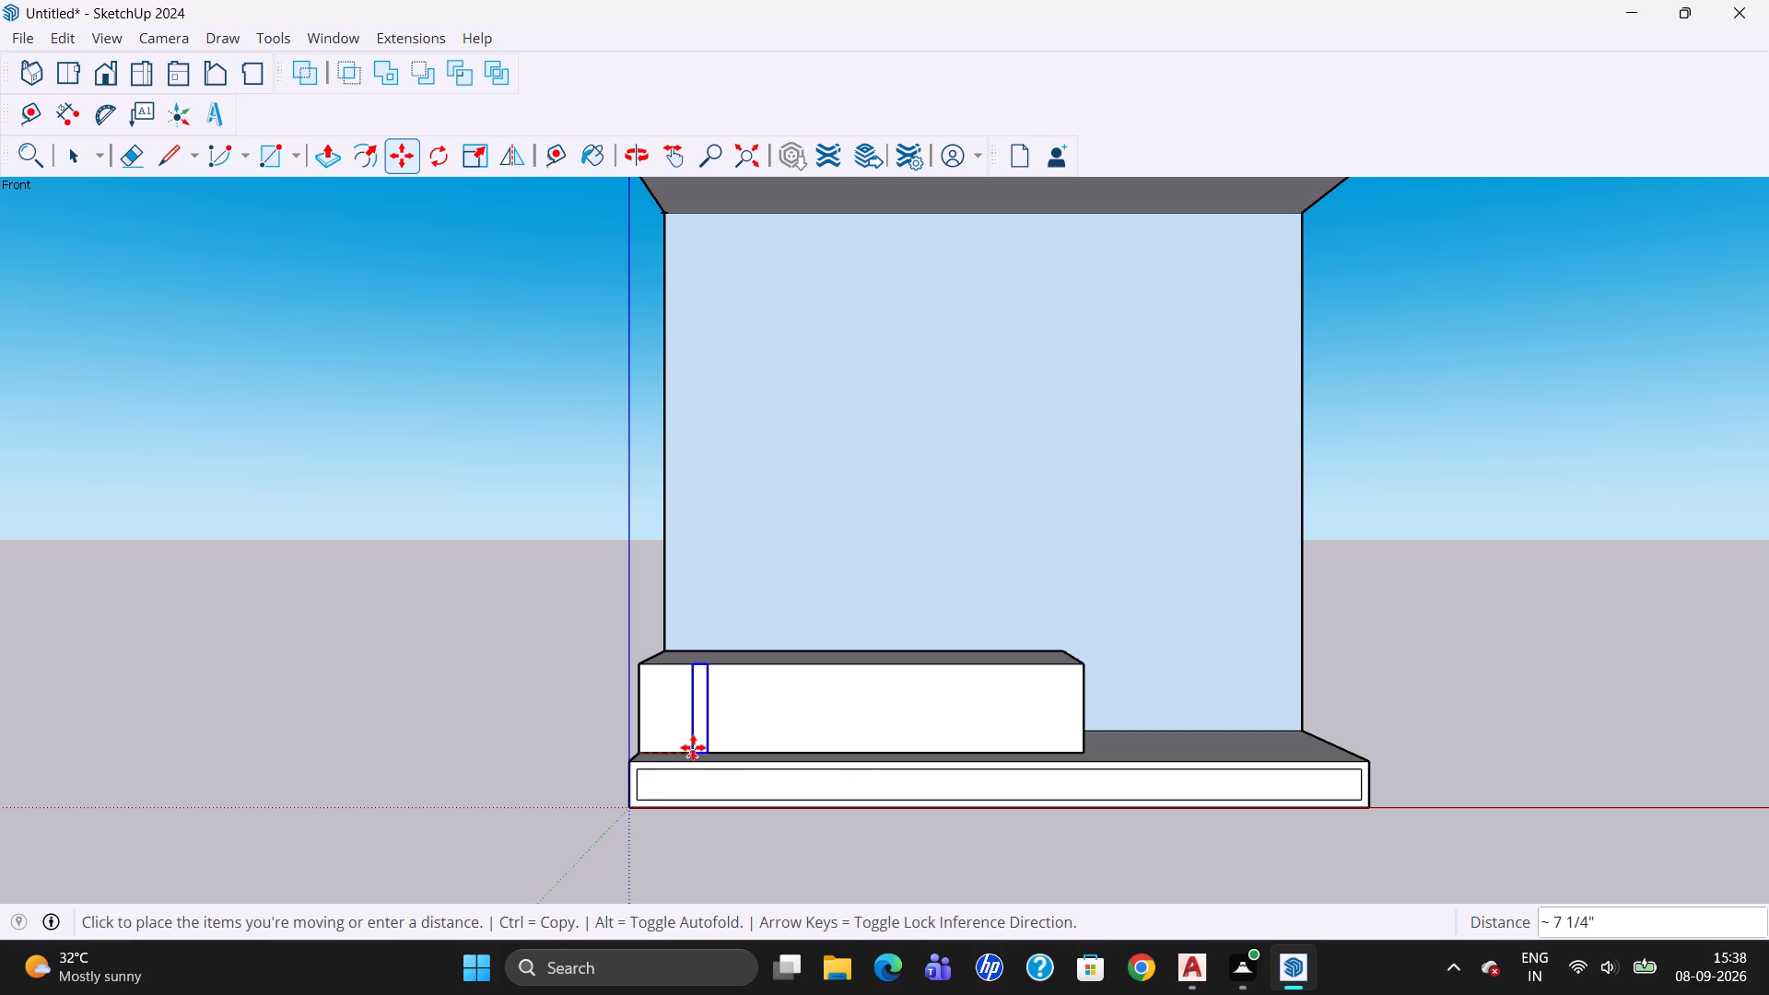
pyautogui.press('Right')
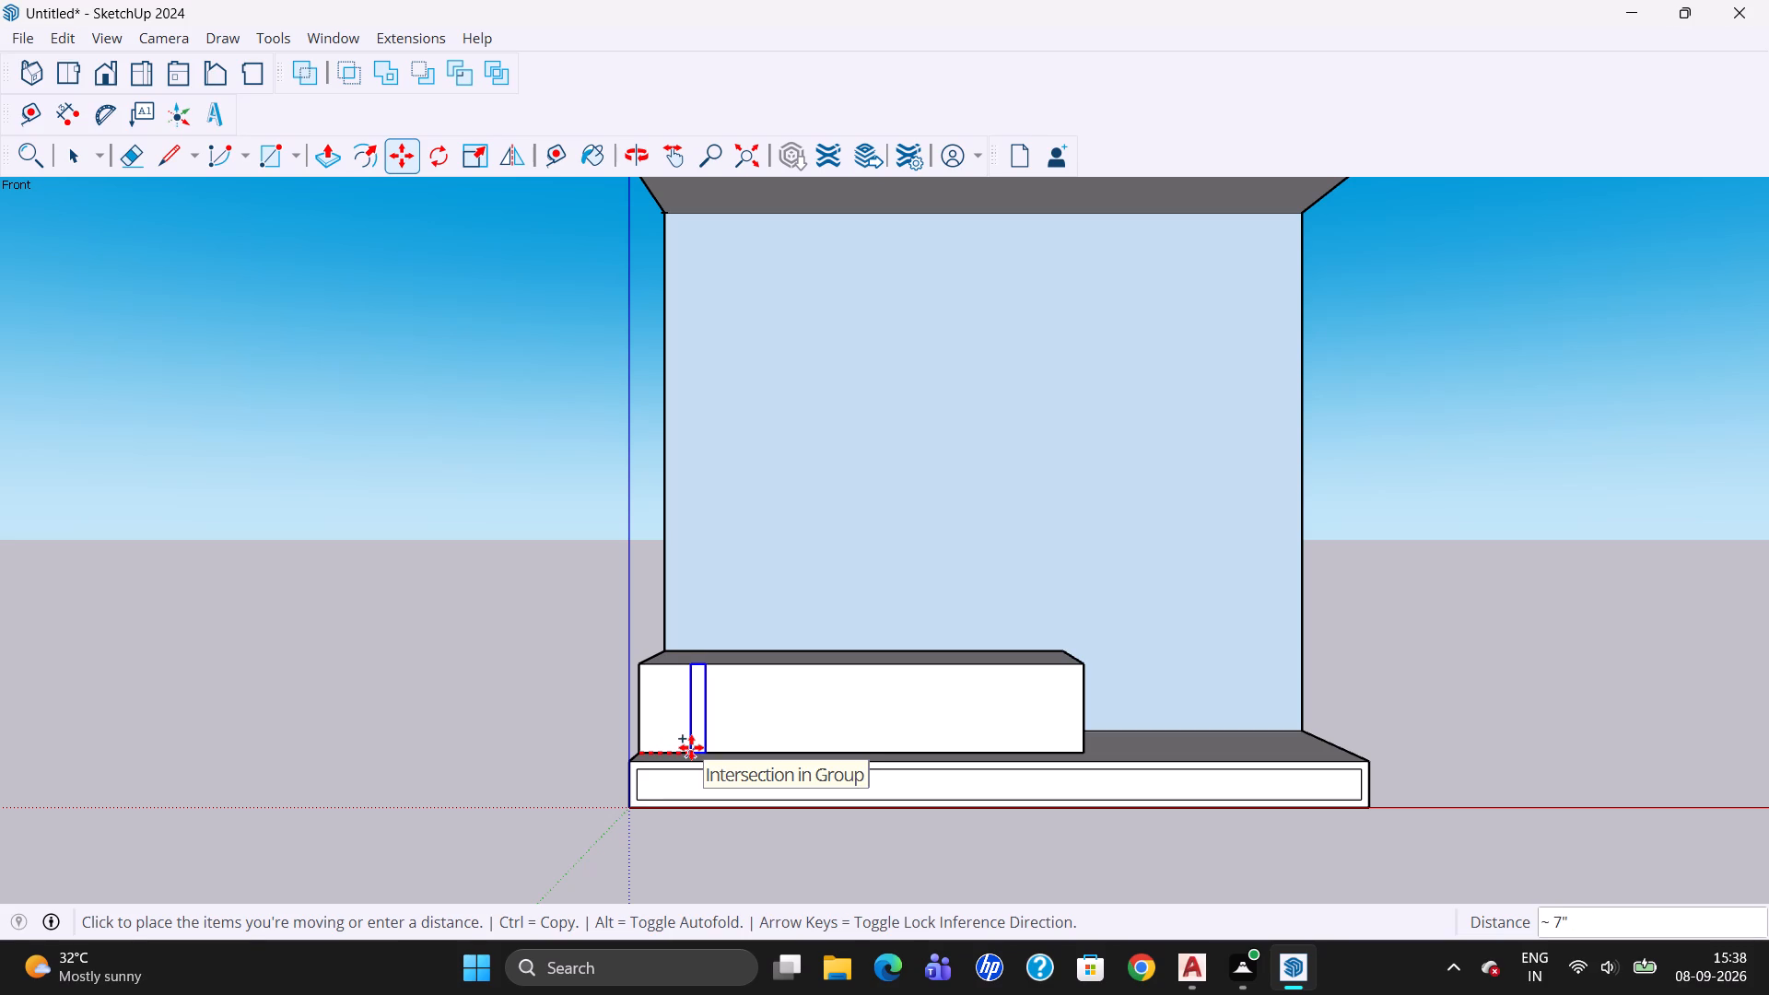
pyautogui.press('2')
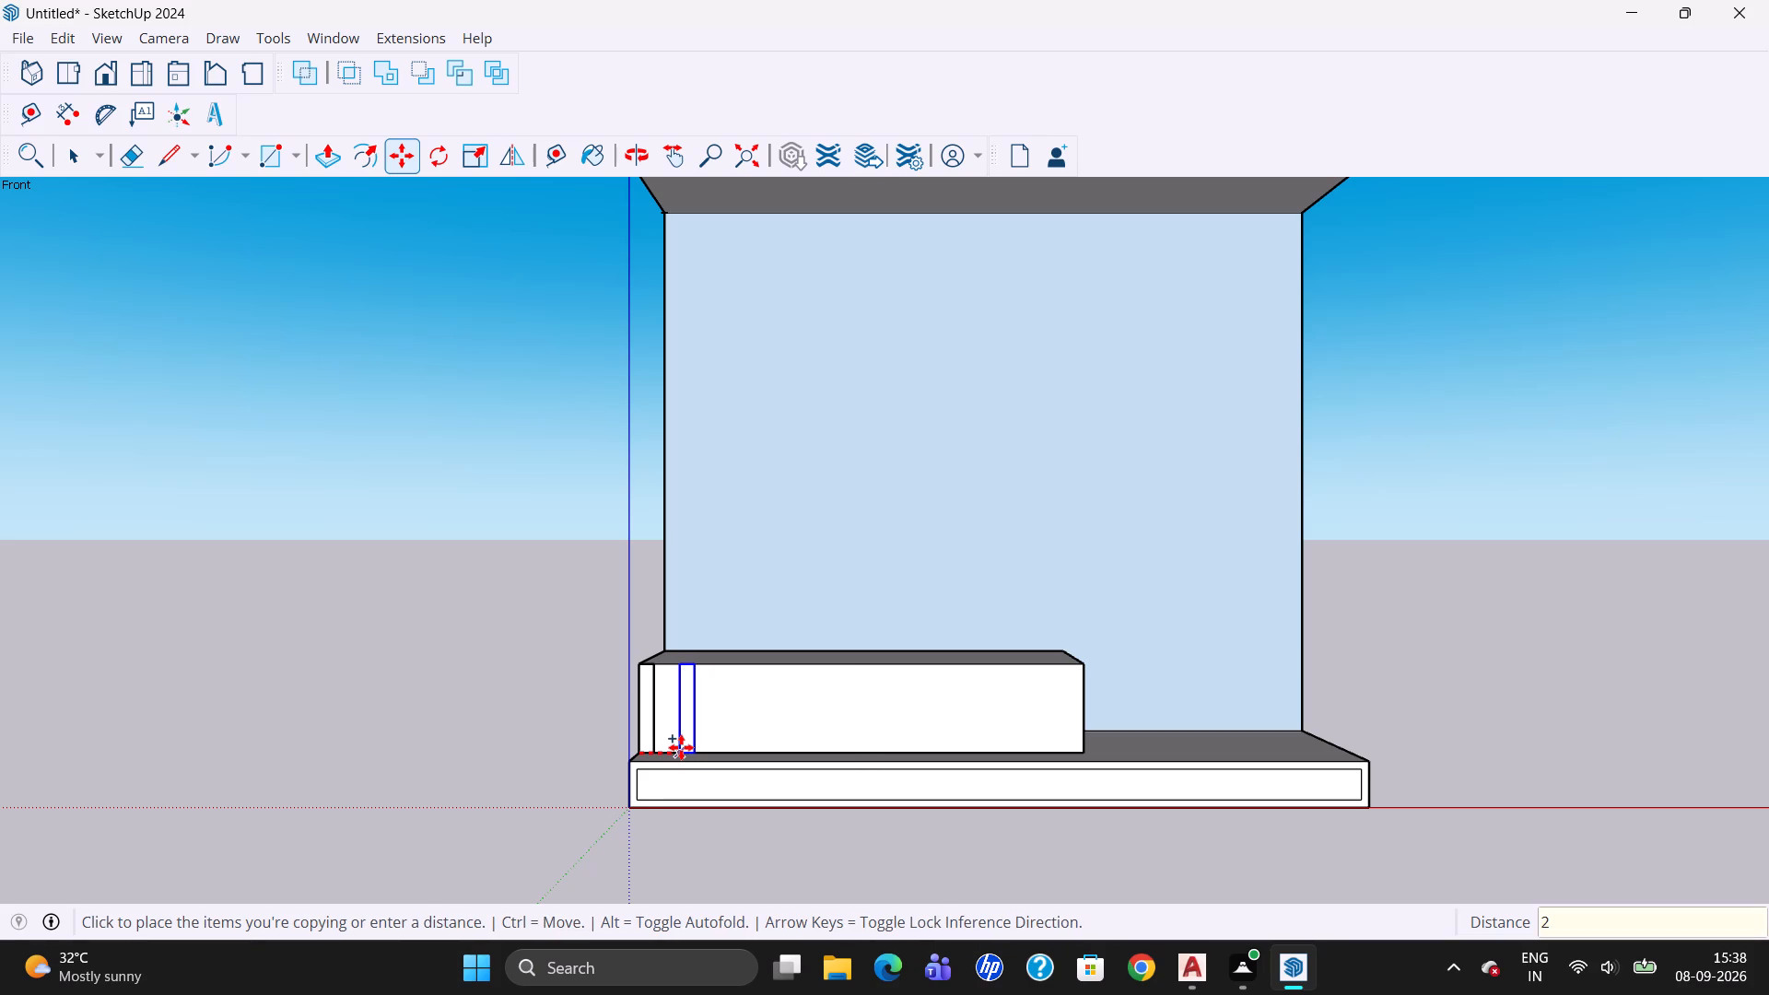
pyautogui.press('.')
pyautogui.press('5')
pyautogui.press('Return')
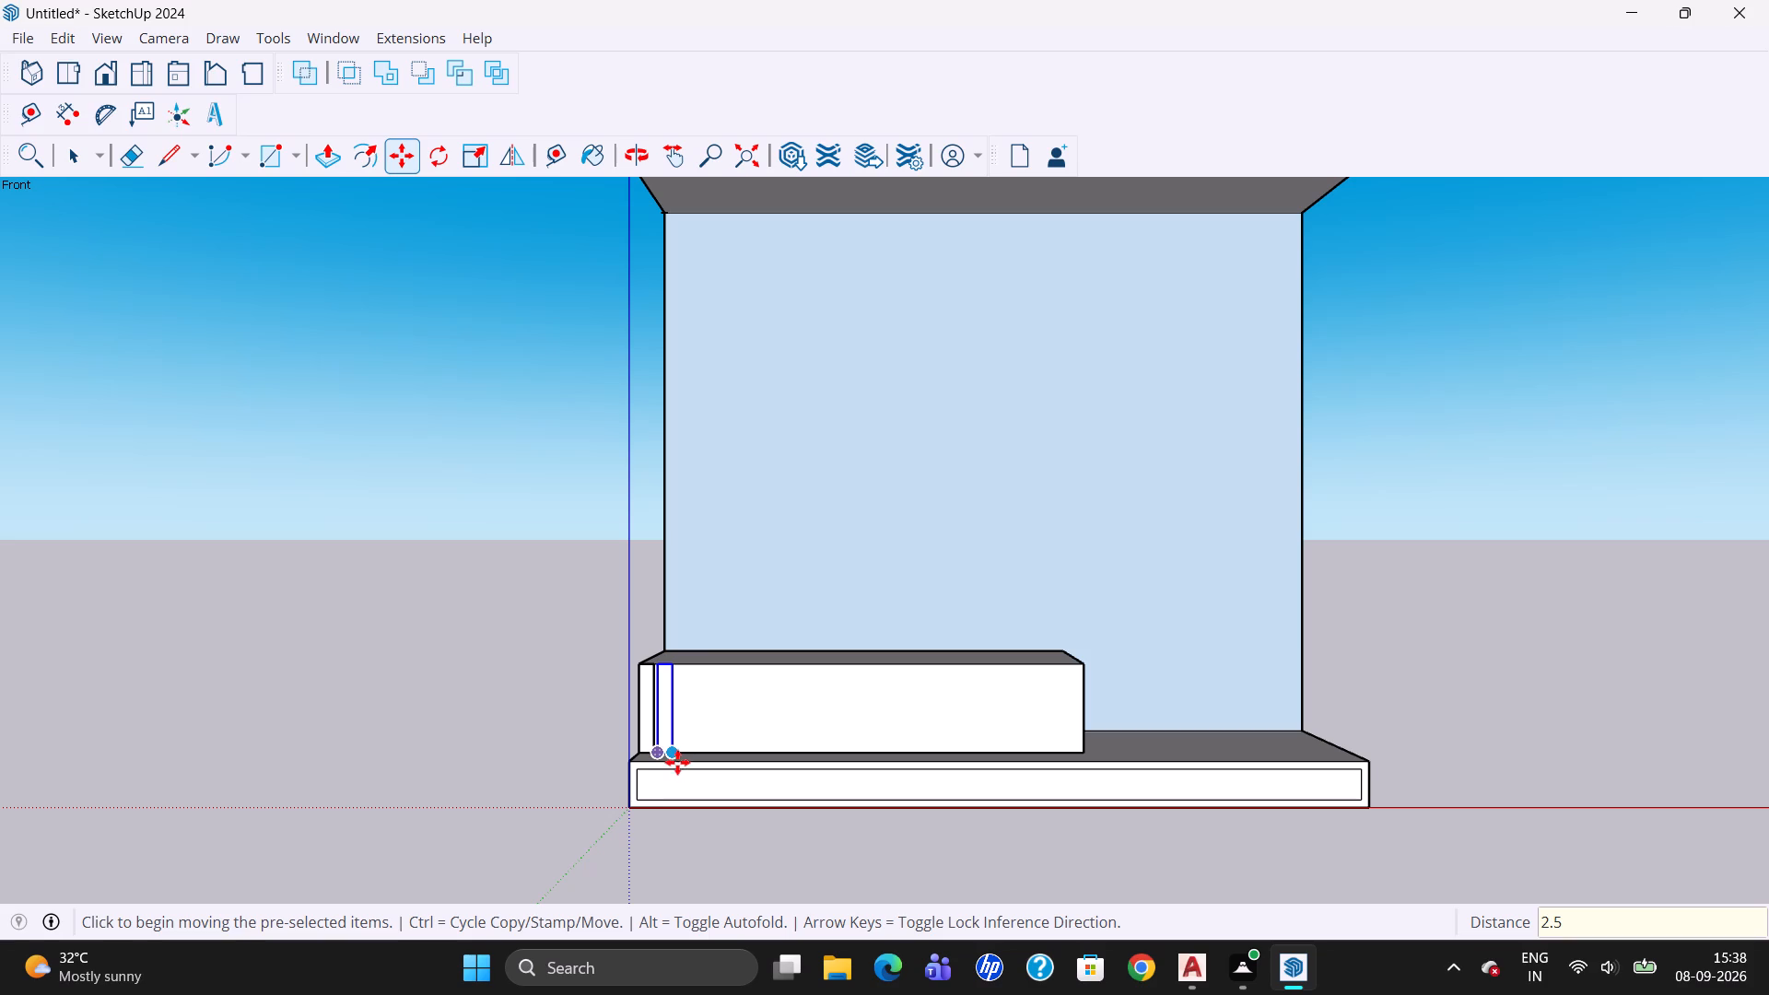
# Multiply the strip copy into a row along the block's front, trying 20 and 5 copies before settling on 25.
pyautogui.hotkey('shift', '*')
pyautogui.write('20')
pyautogui.press('Return')
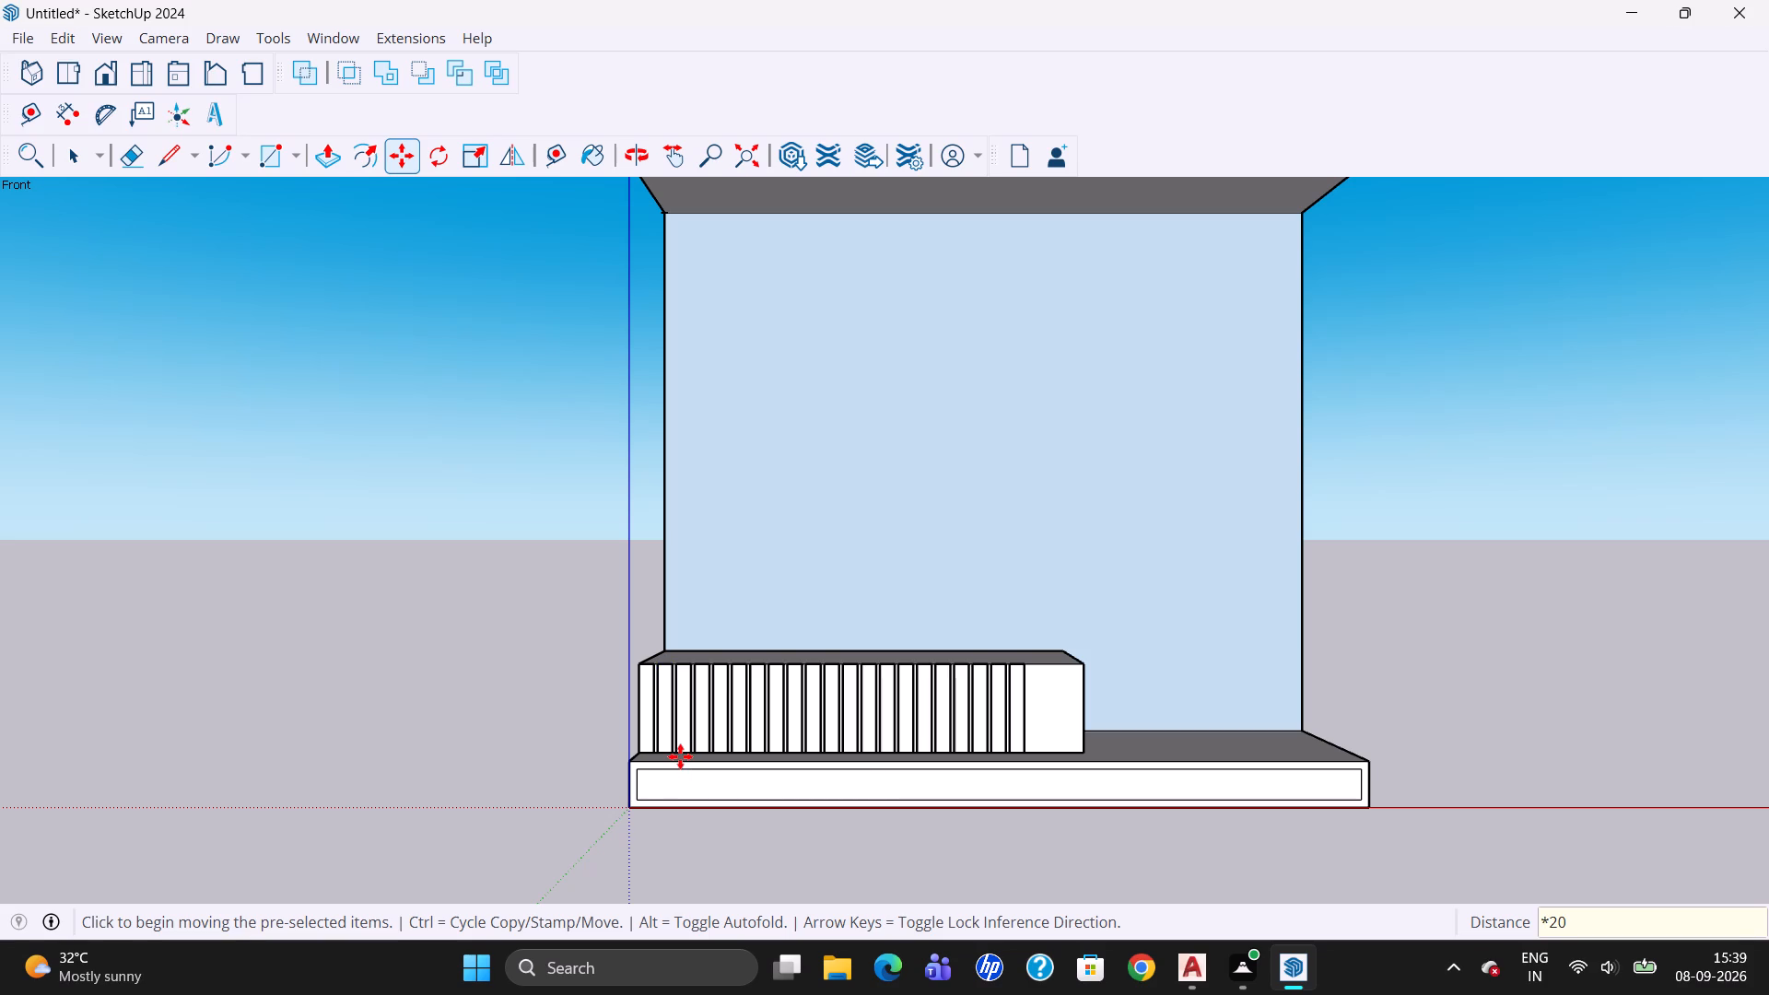
pyautogui.write('*5')
pyautogui.press('Return')
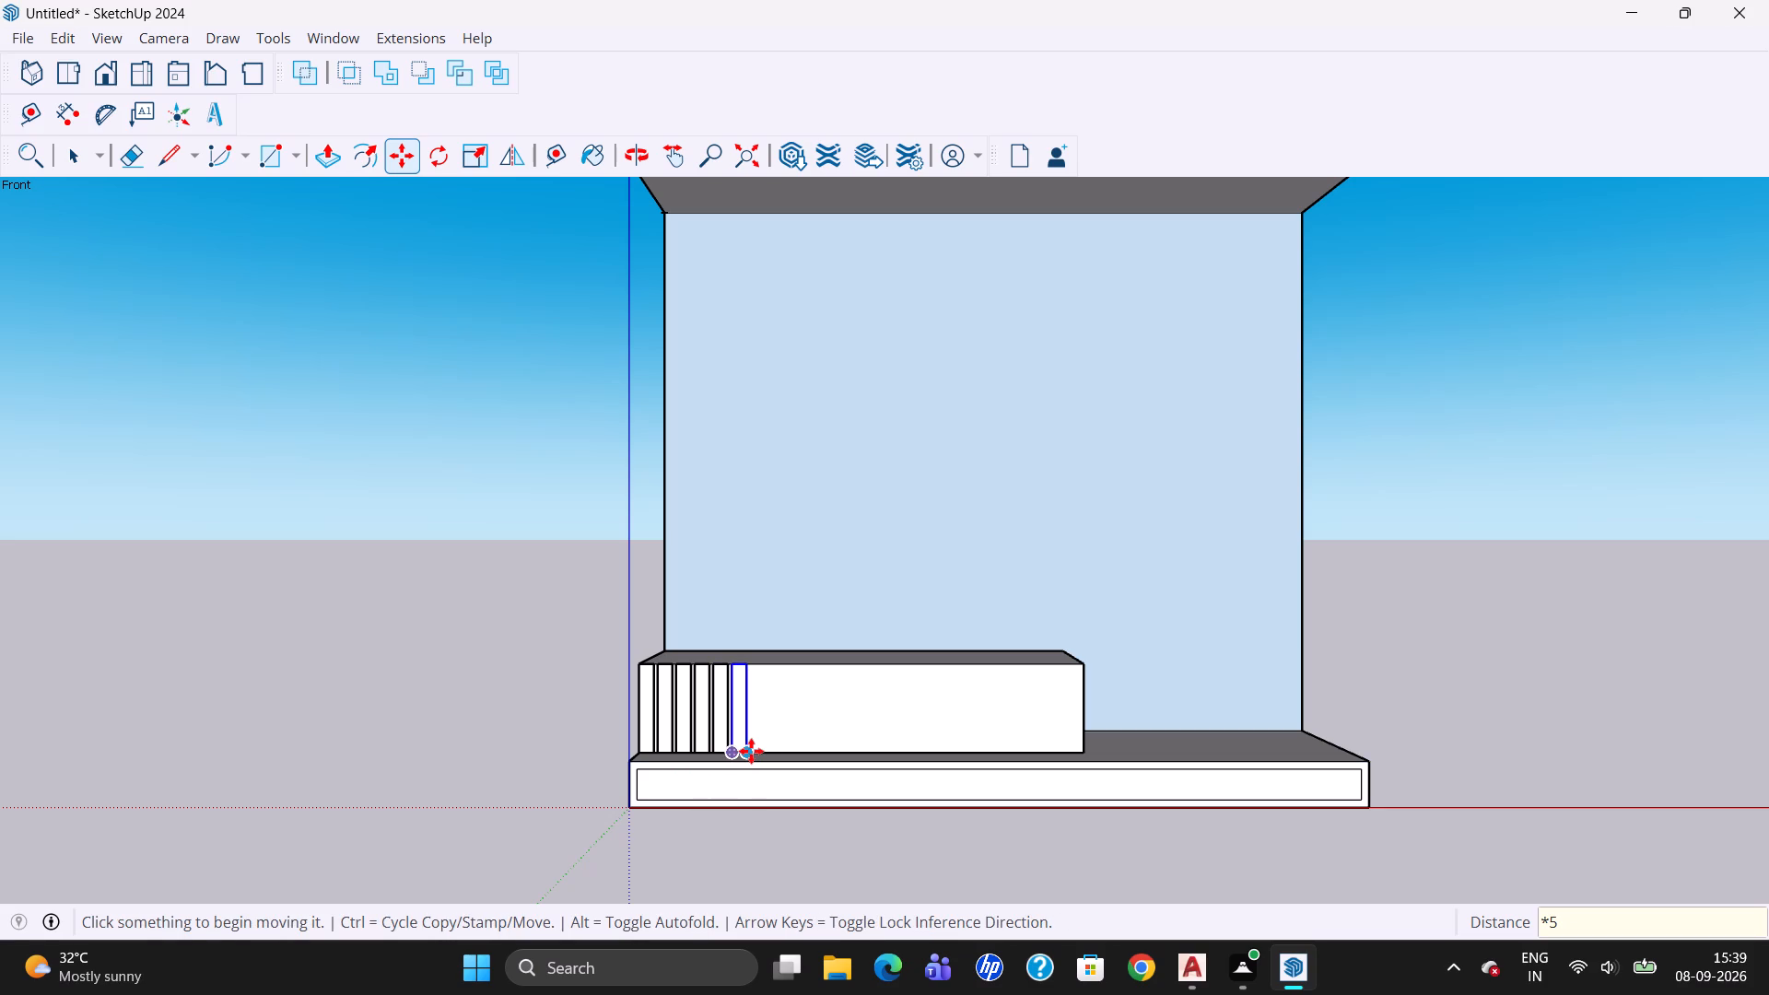
pyautogui.write('*20')
pyautogui.press('Return')
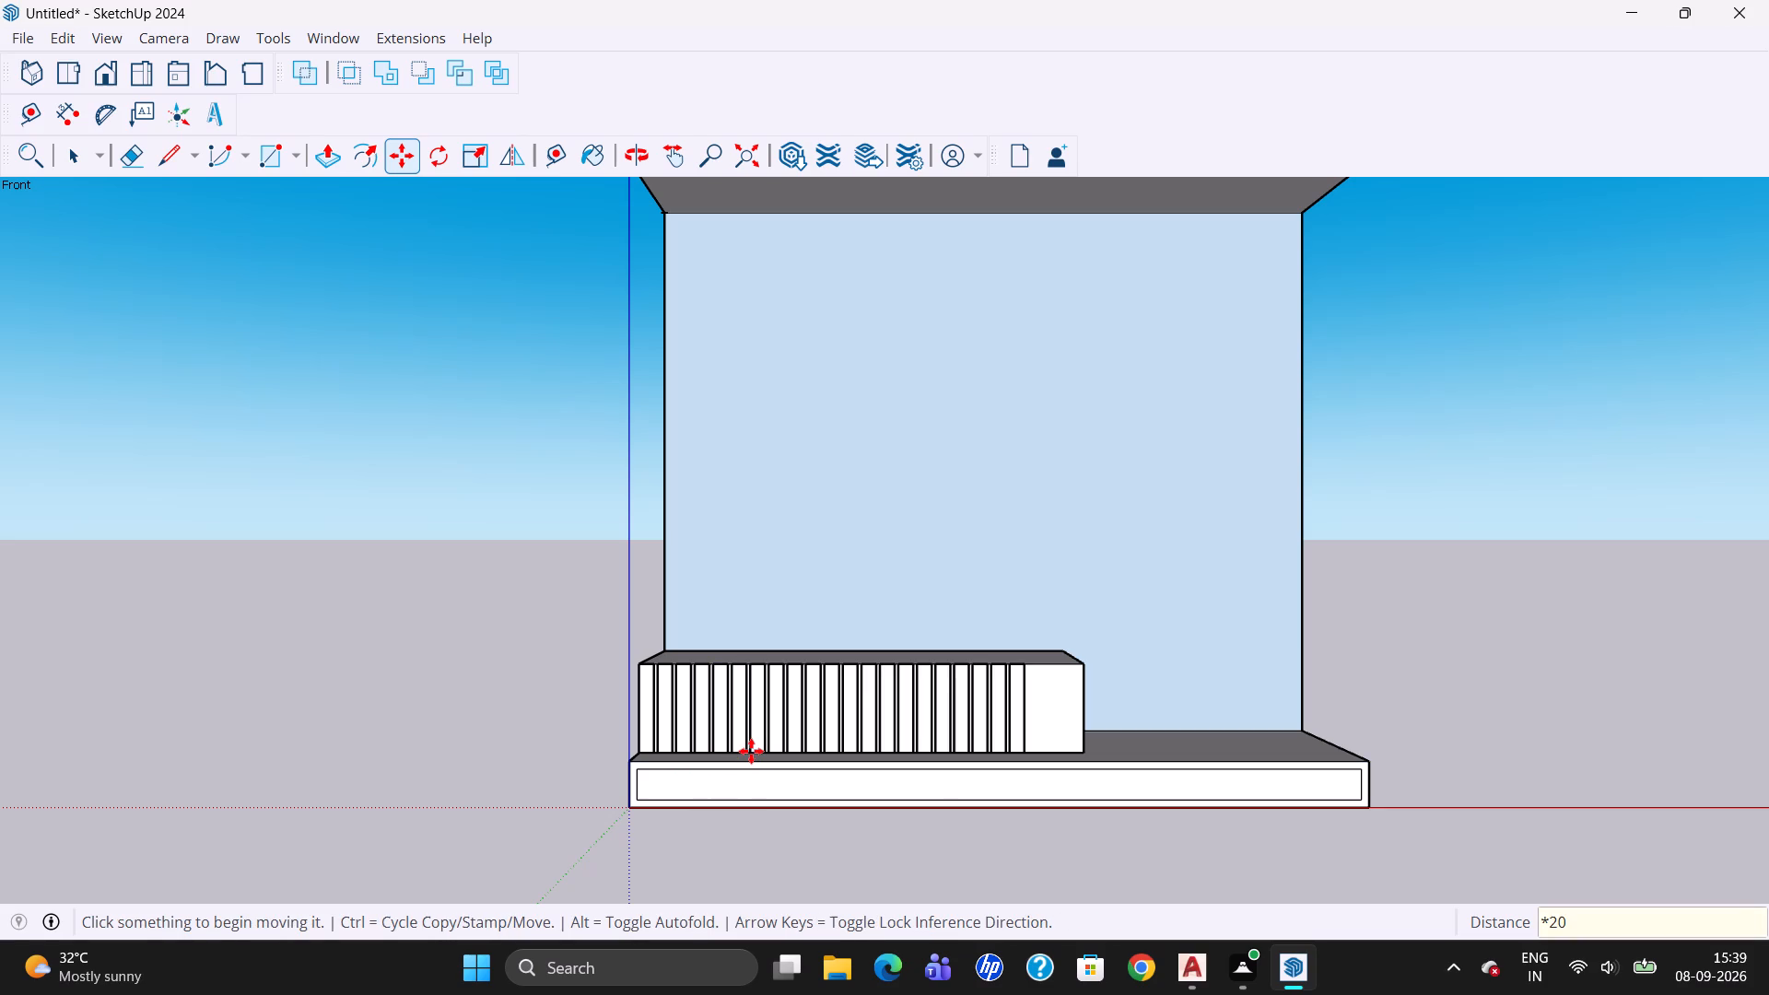
pyautogui.write('*25')
pyautogui.press('Return')
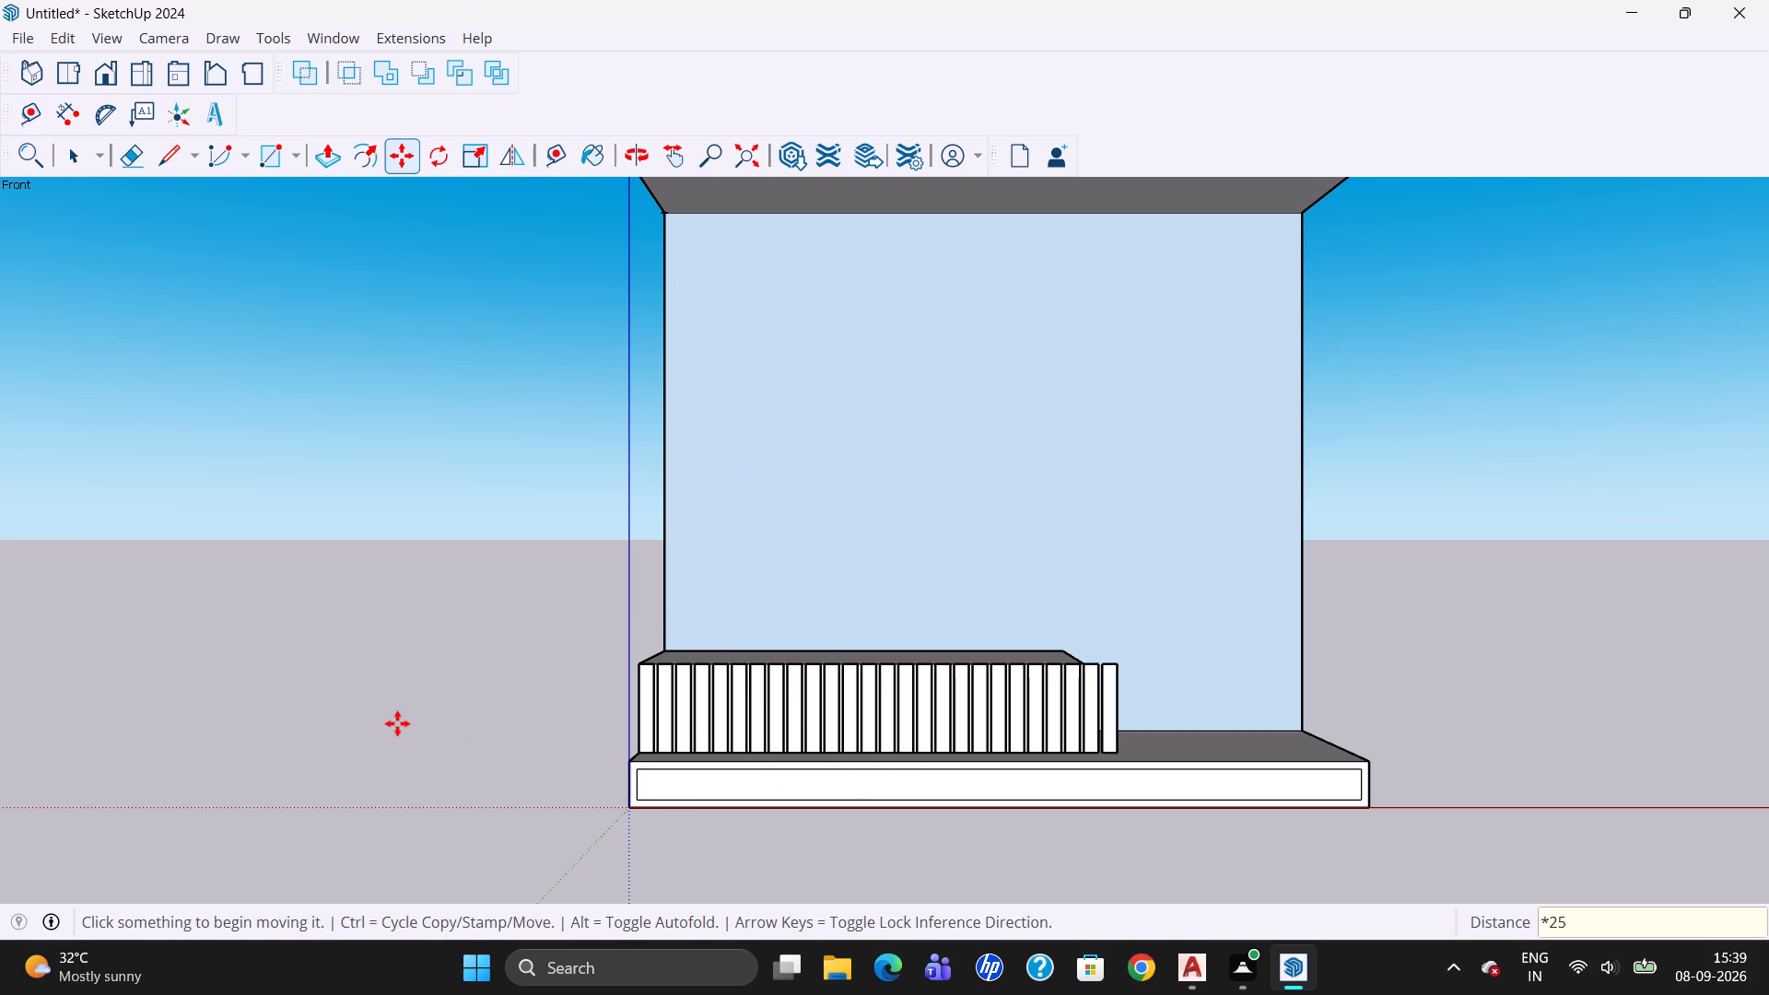
pyautogui.press('Escape')
# Delete the two strips that extend past the low block's right end.
pyautogui.click(85, 145)
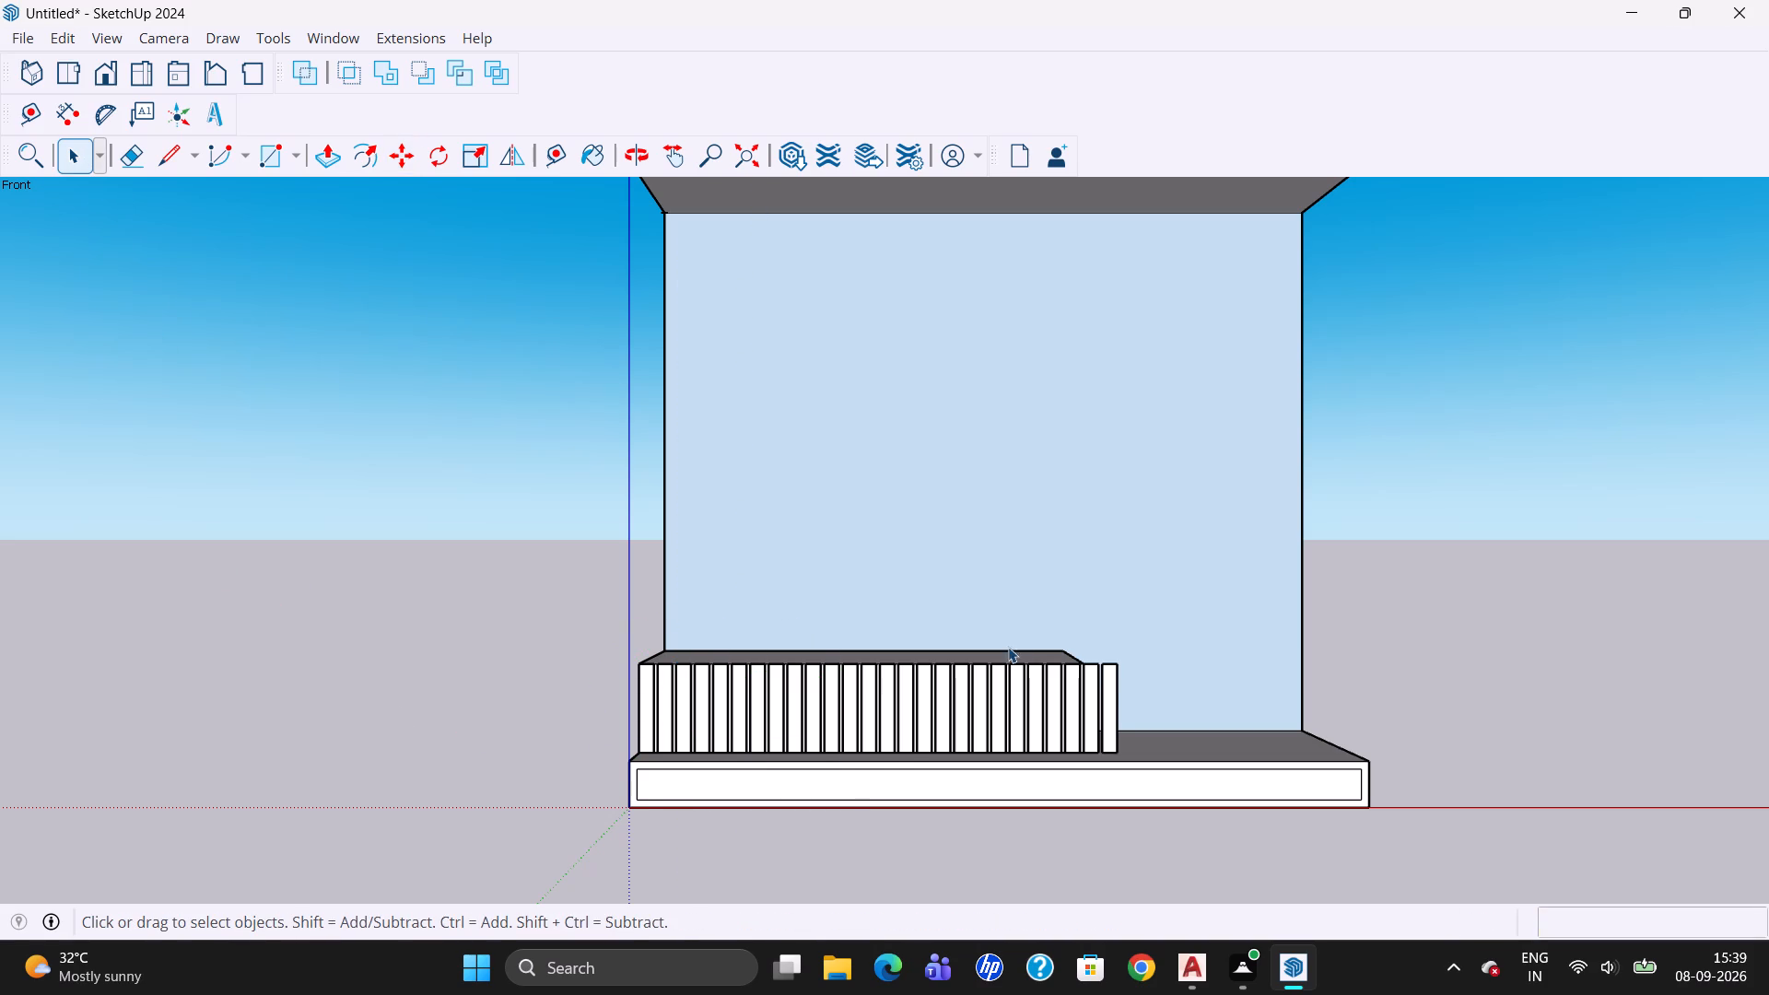
pyautogui.click(1114, 684)
pyautogui.press('Delete')
pyautogui.click(1094, 685)
pyautogui.press('Delete')
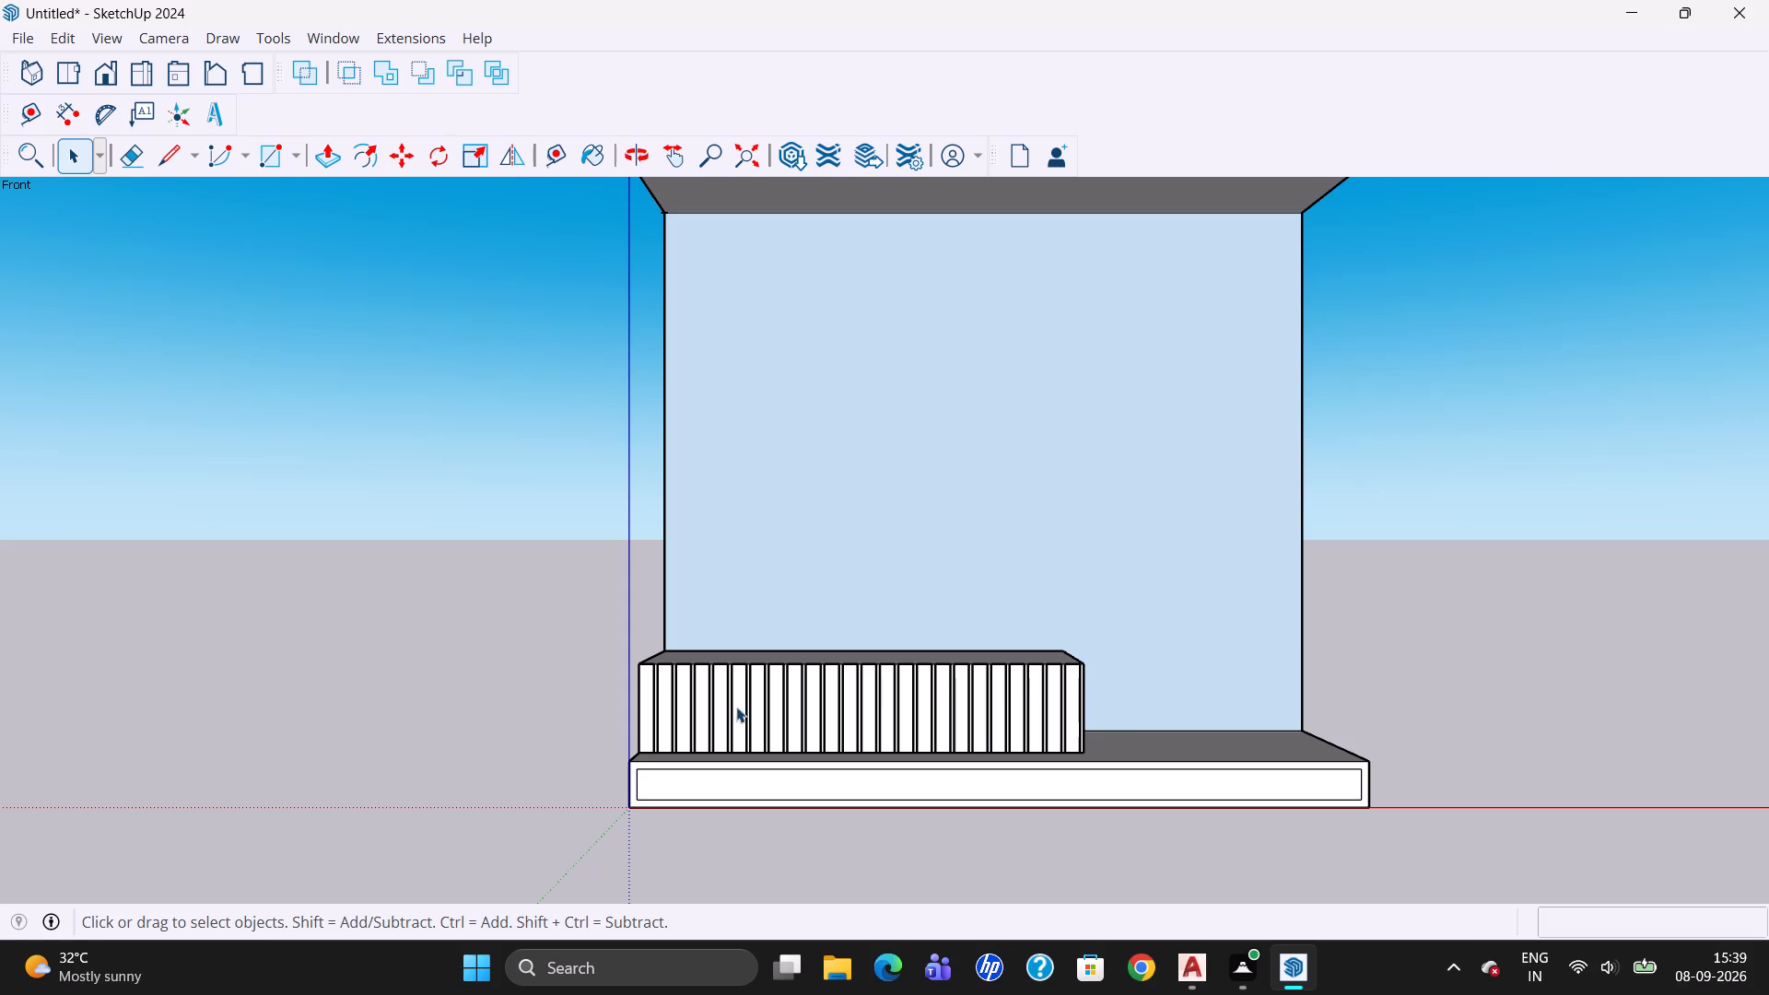
# Open the leftmost strip component, extrude its face 1" forward with Push/Pull, and close the component.
pyautogui.scroll(4, 723, 701)
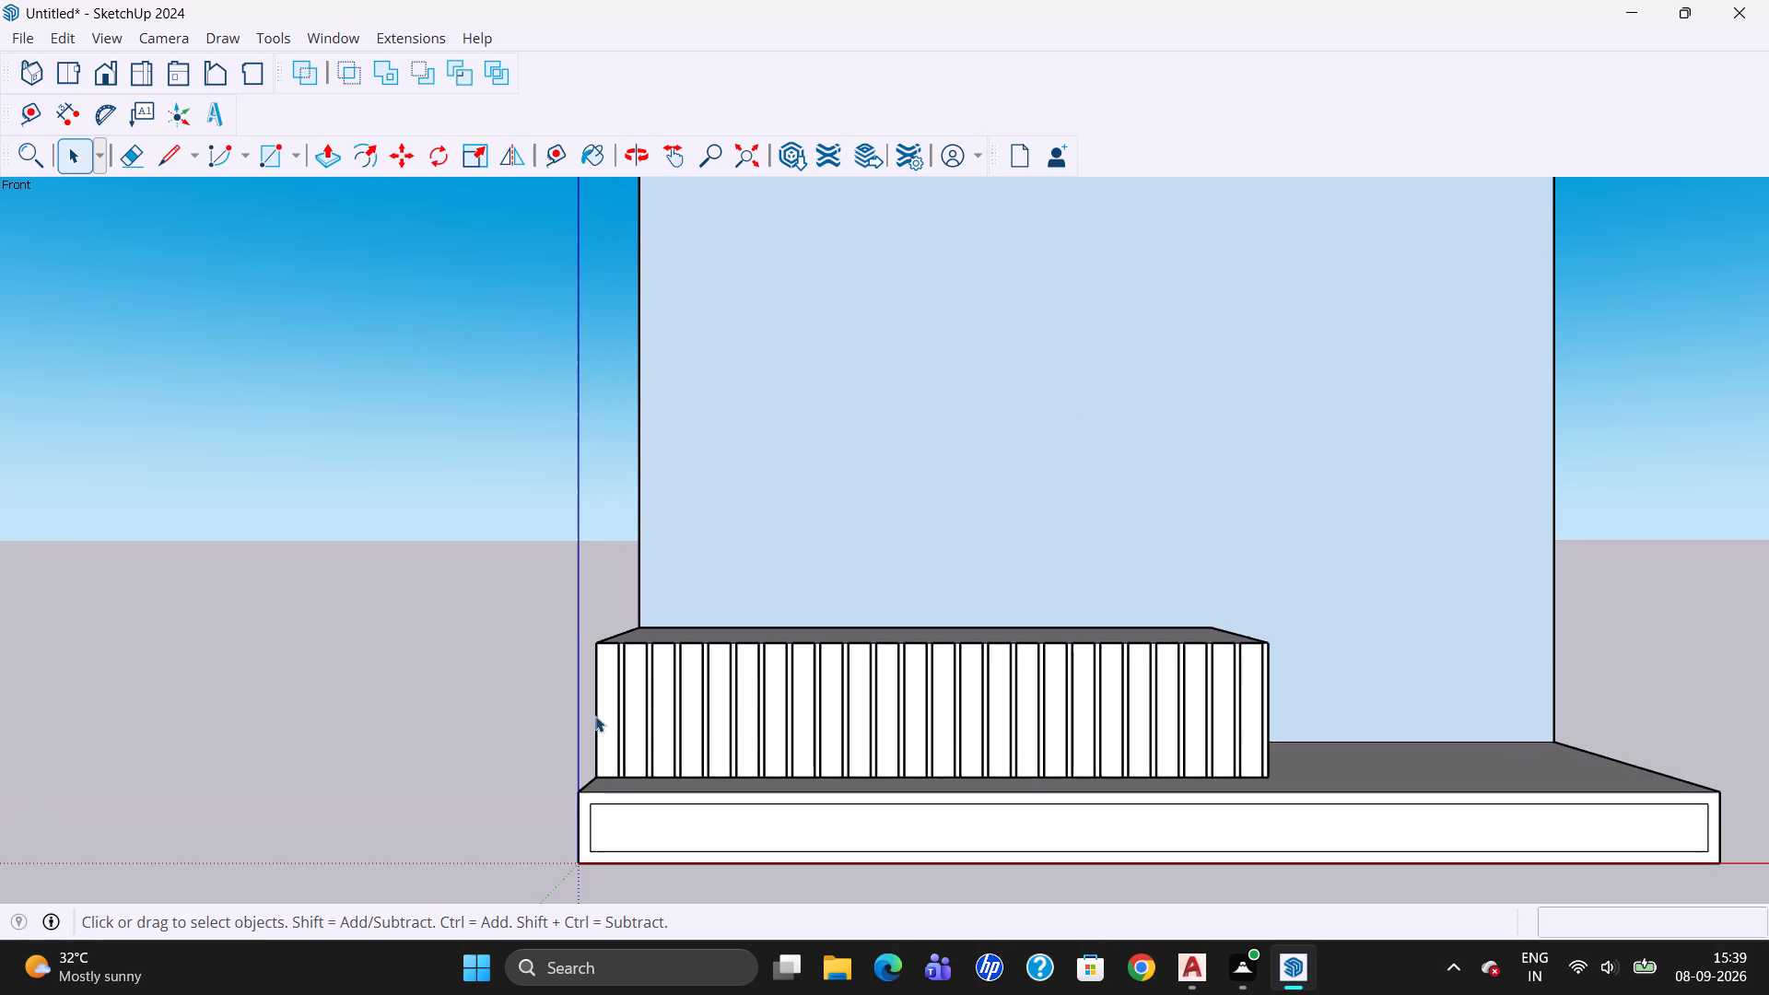
pyautogui.doubleClick(604, 687)
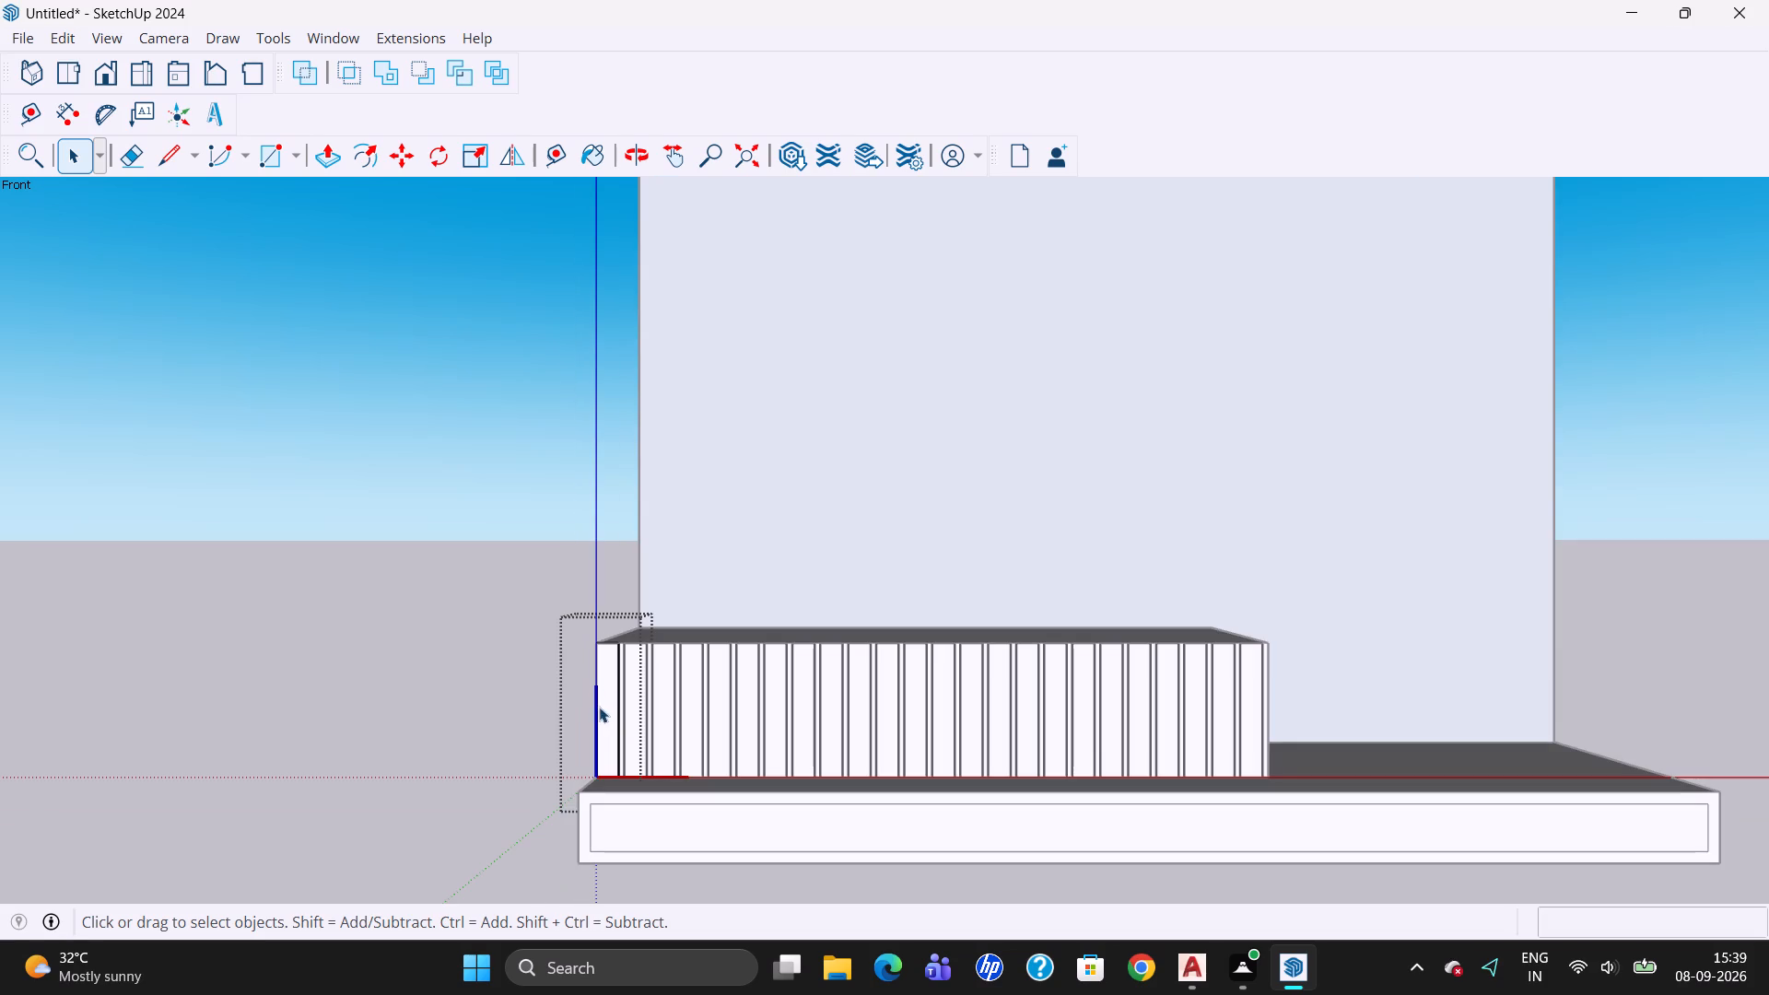
pyautogui.click(336, 170)
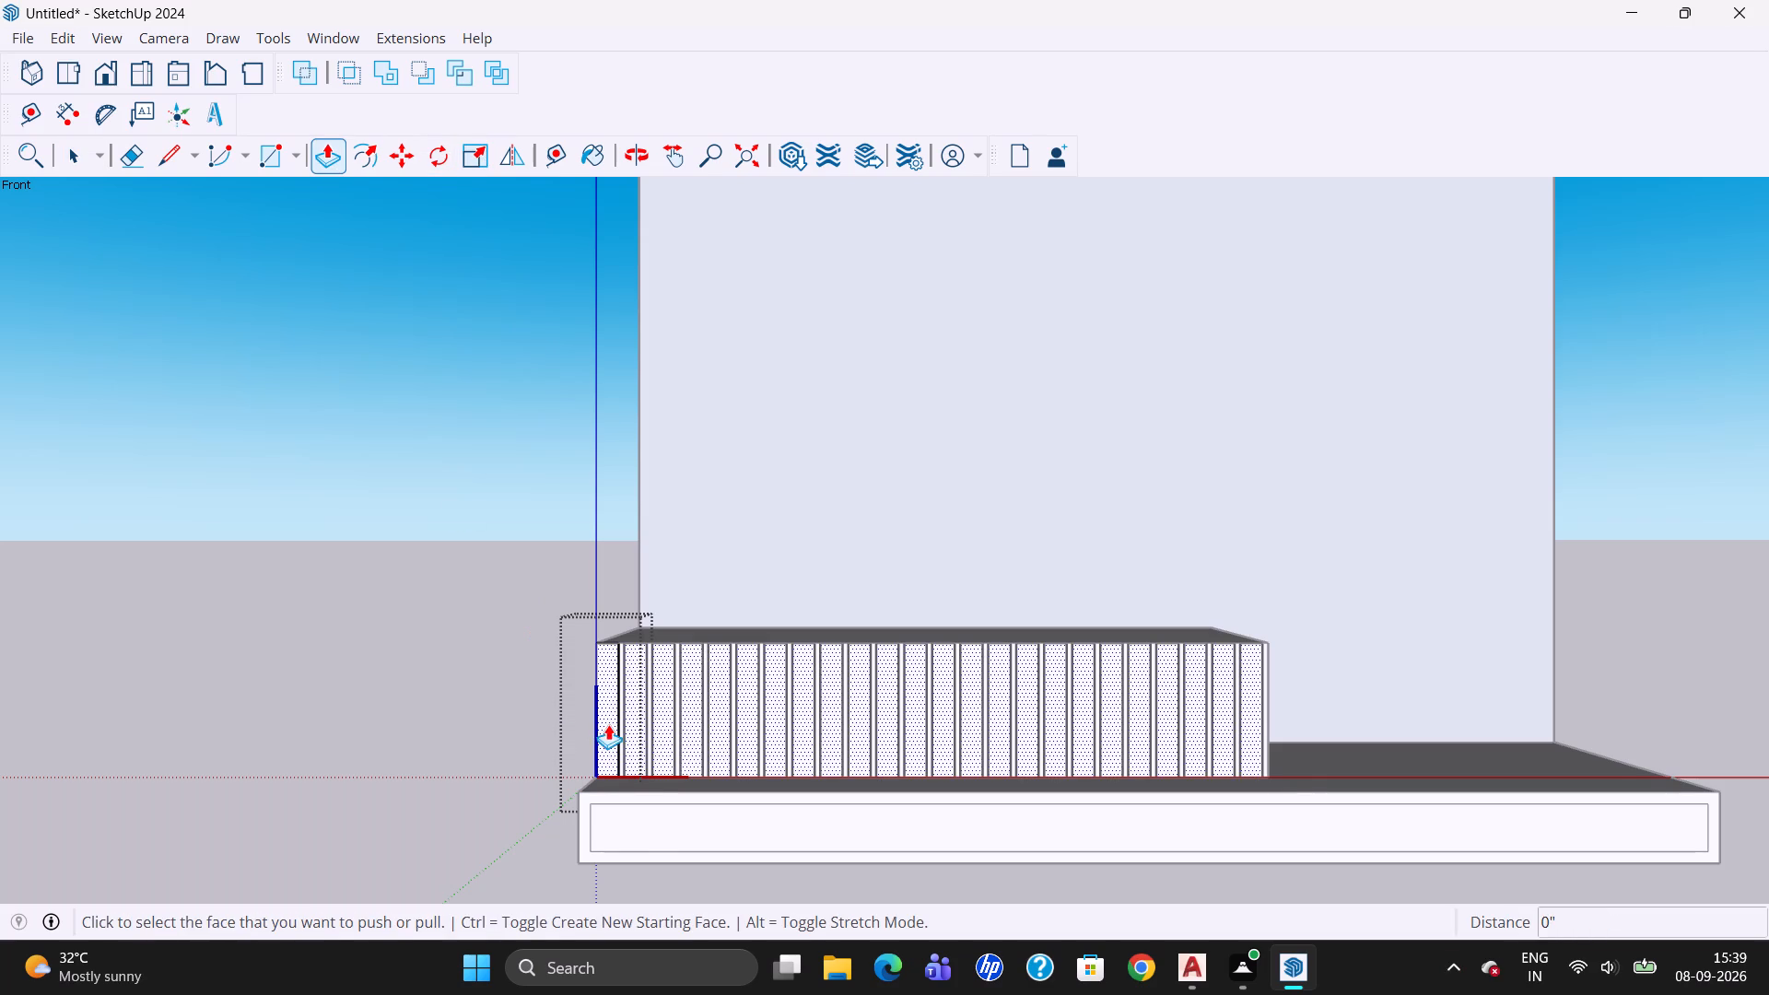
pyautogui.click(608, 724)
pyautogui.press('1')
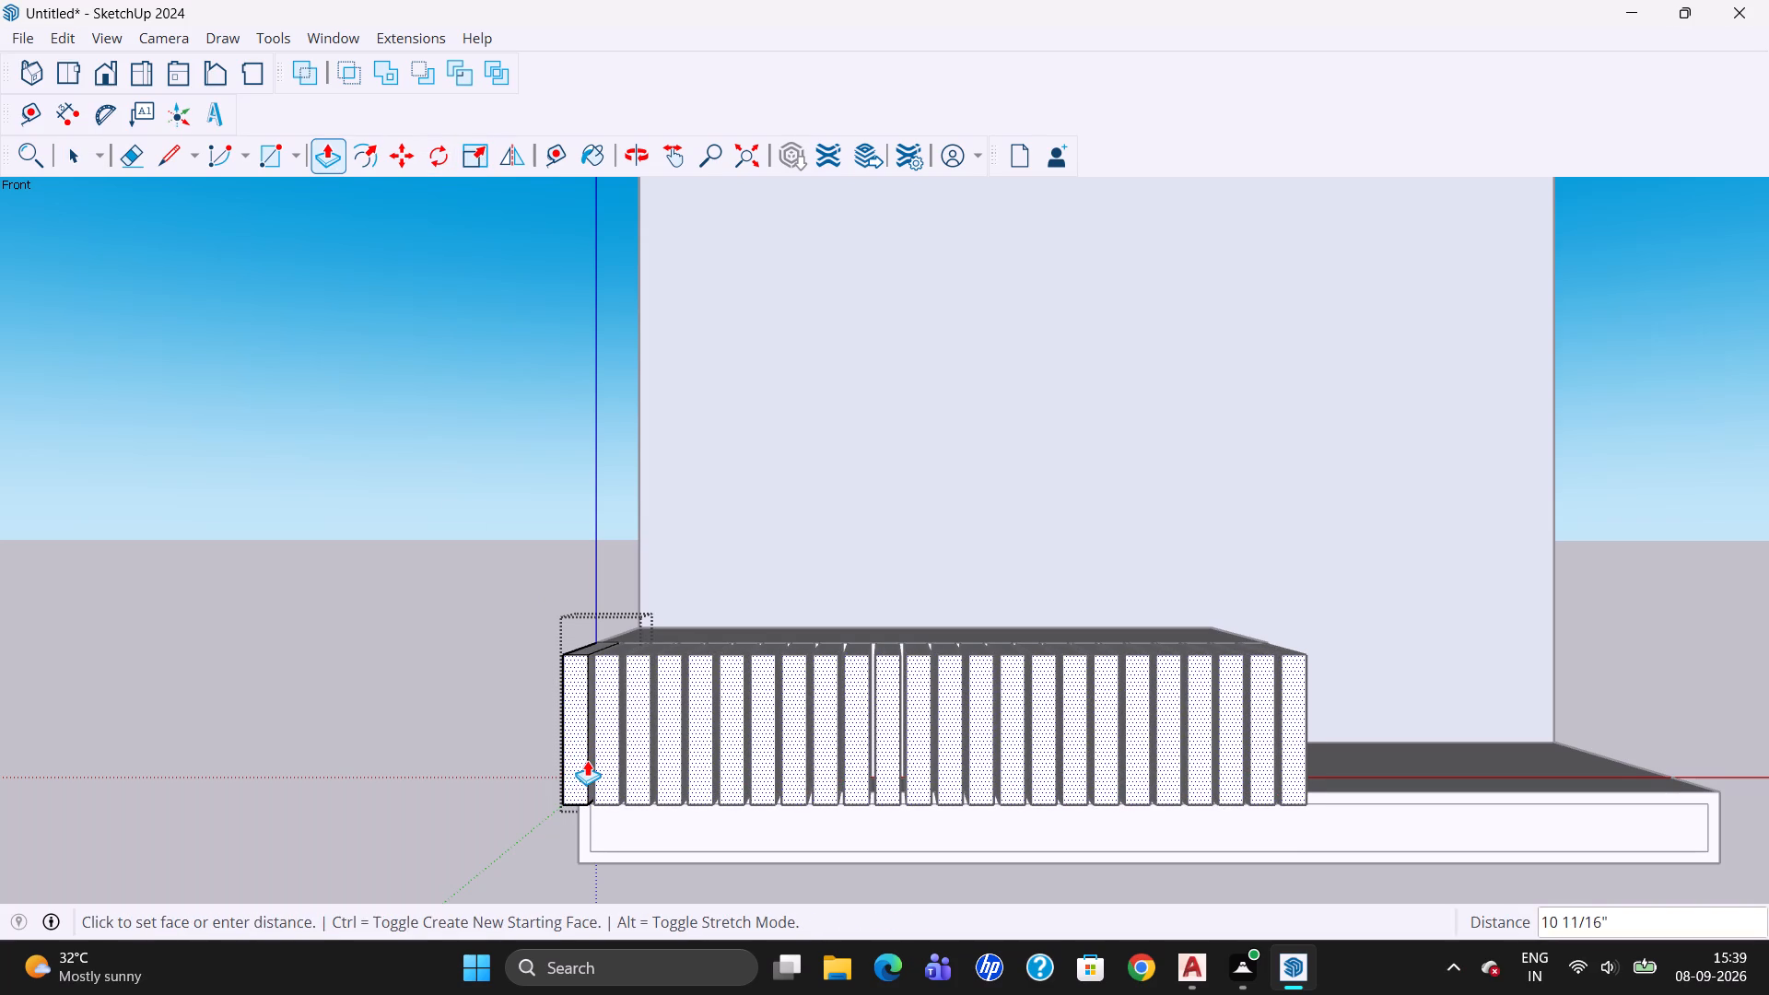
pyautogui.hotkey('shift', '"')
pyautogui.press('Return')
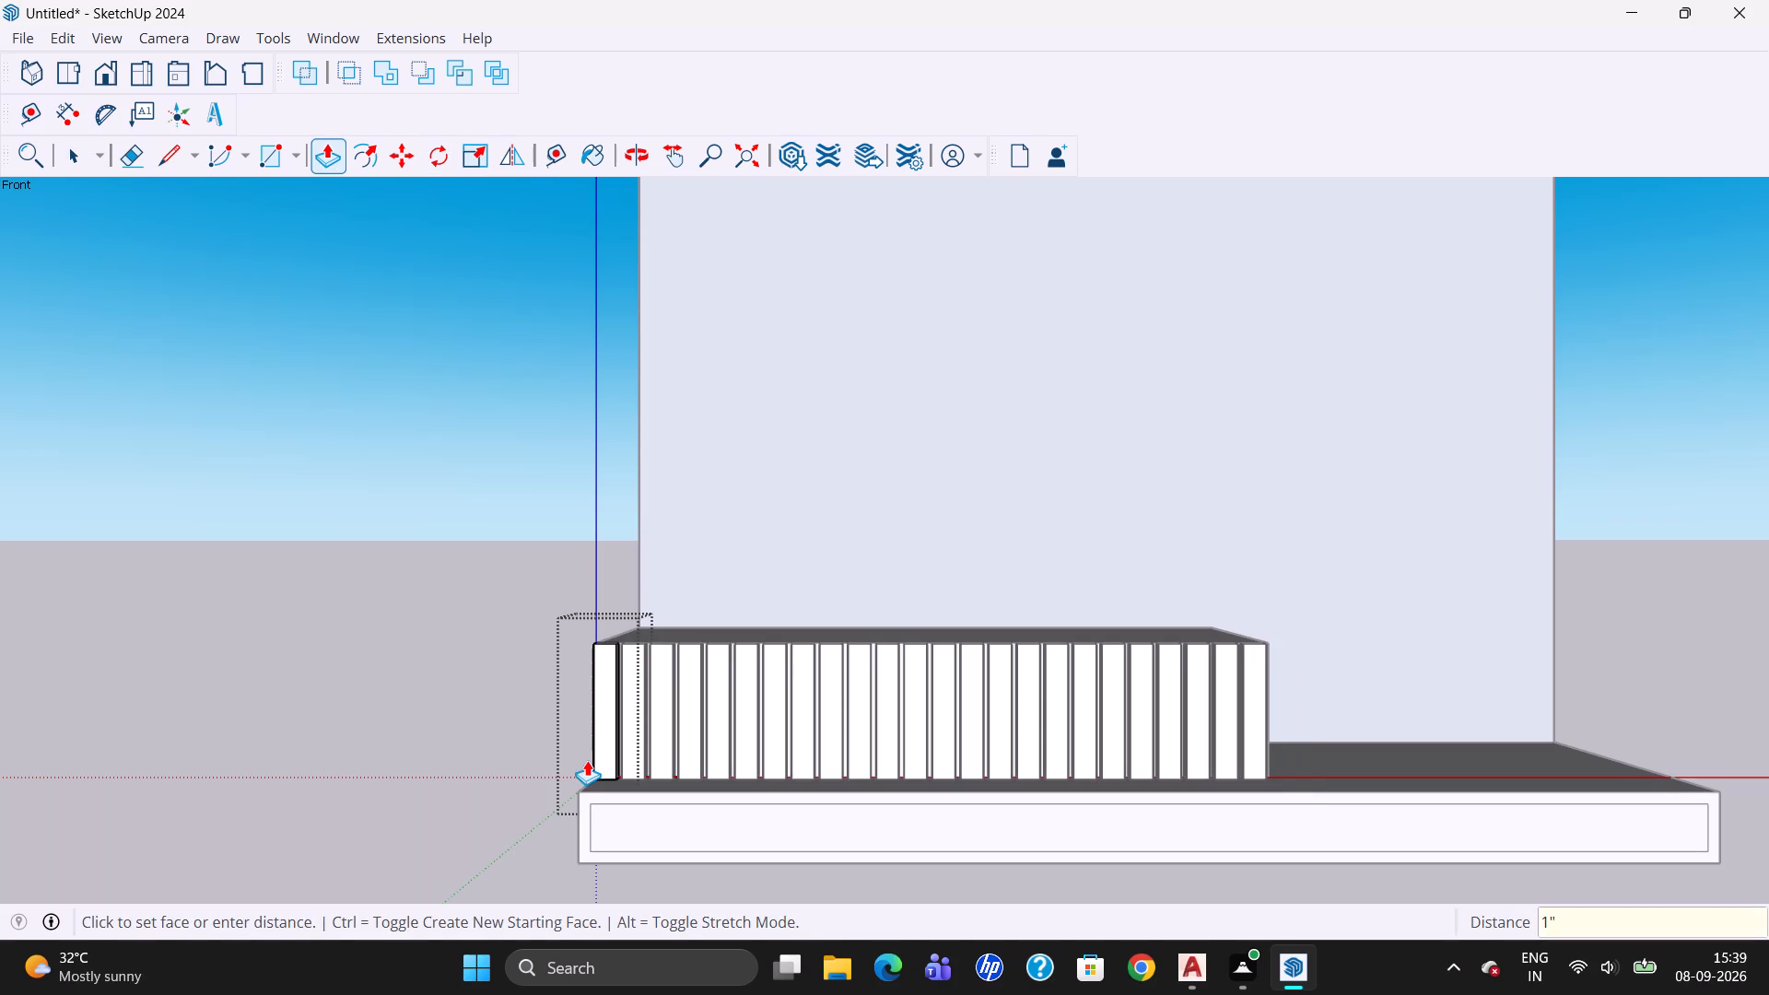
pyautogui.press('Escape')
pyautogui.click(65, 158)
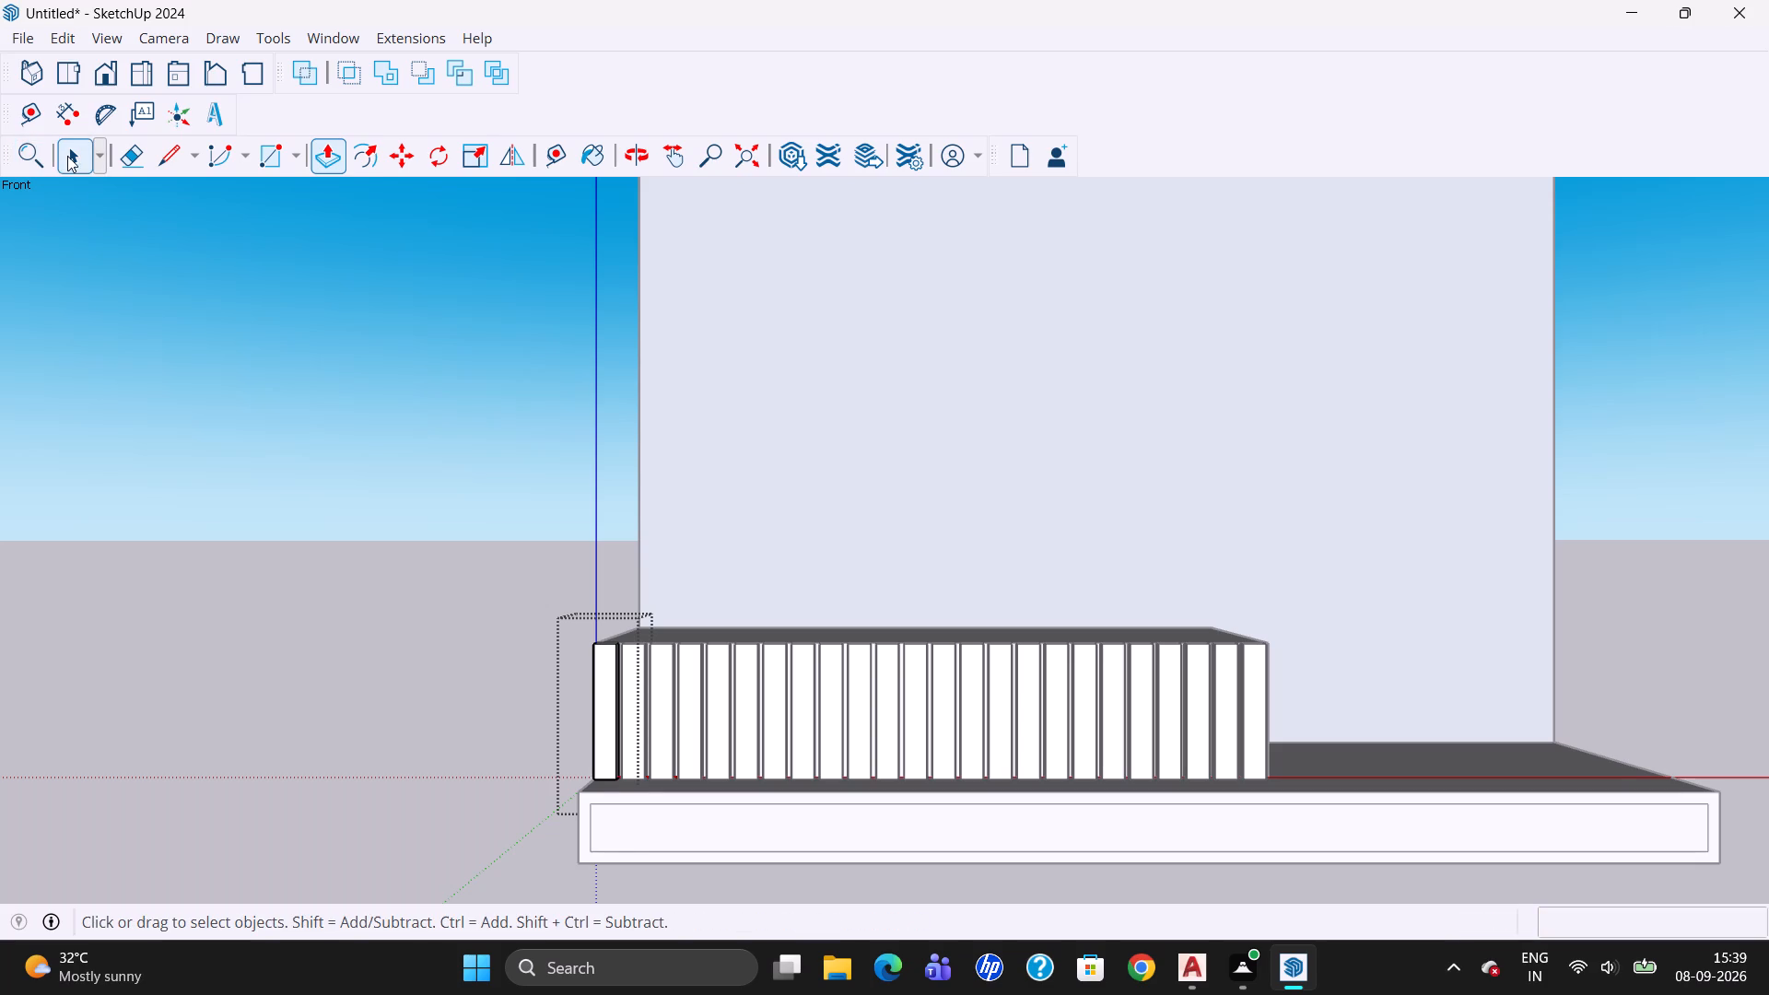
pyautogui.doubleClick(595, 801)
pyautogui.doubleClick(603, 755)
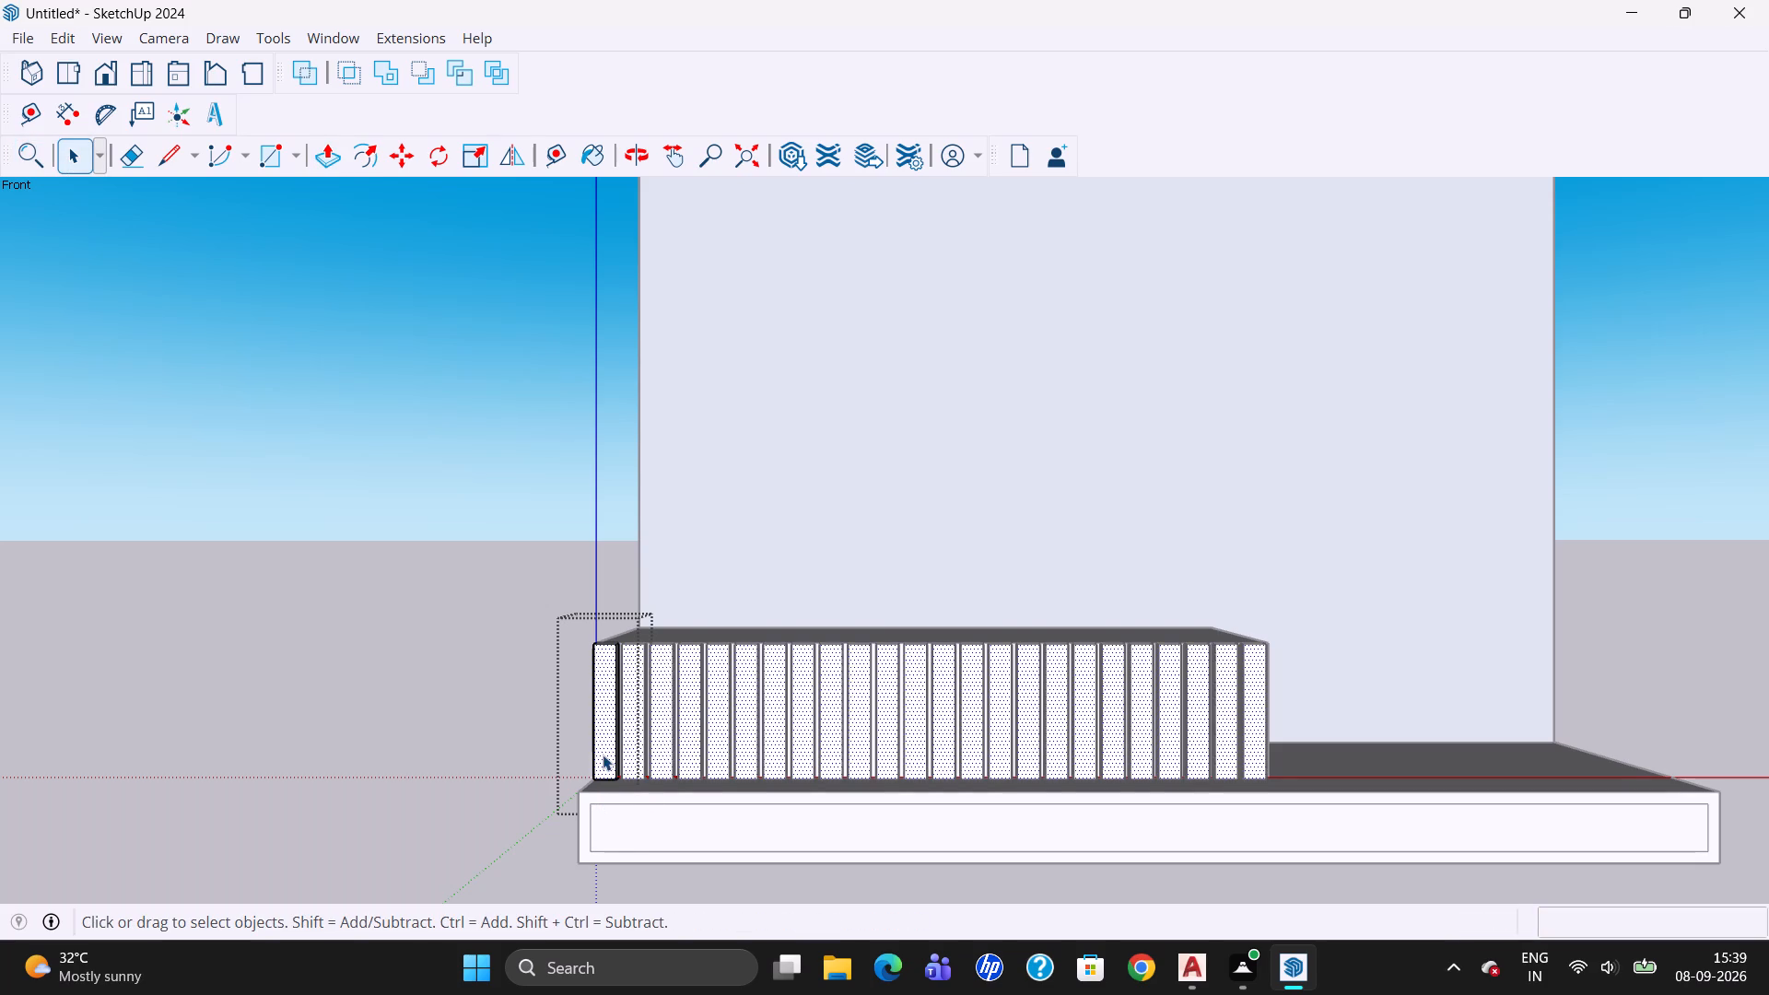
pyautogui.doubleClick(602, 754)
pyautogui.tripleClick(561, 812)
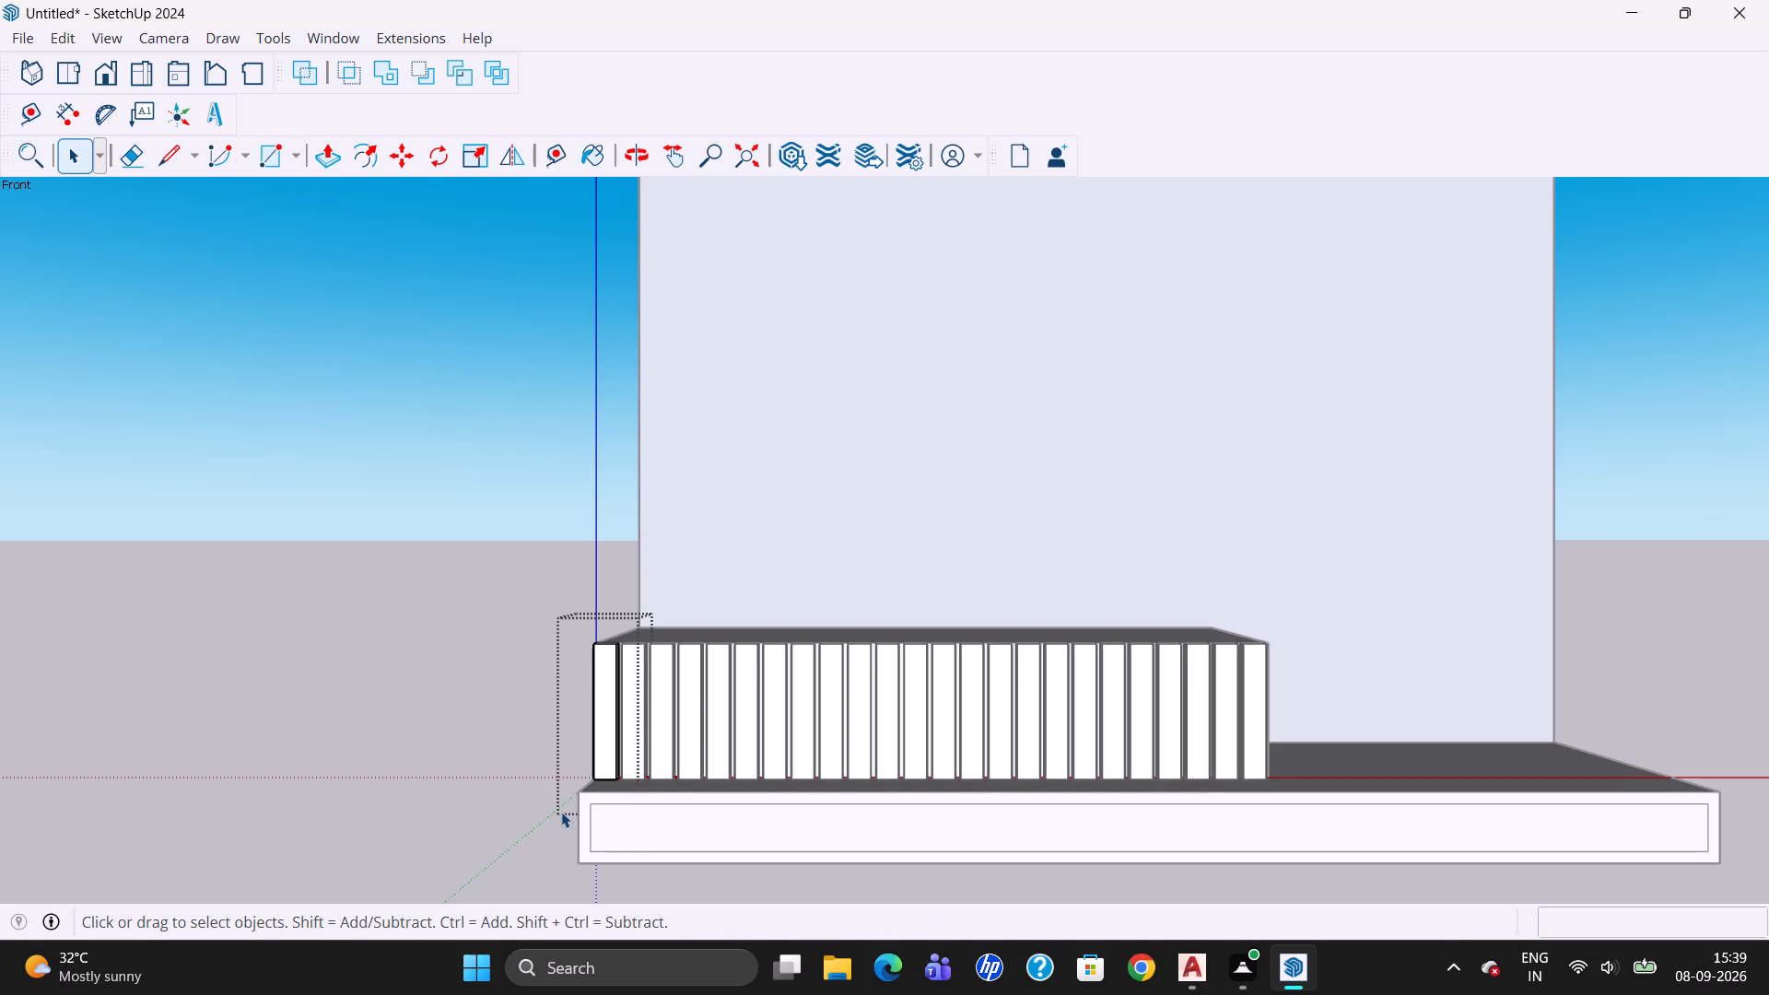
pyautogui.doubleClick(544, 726)
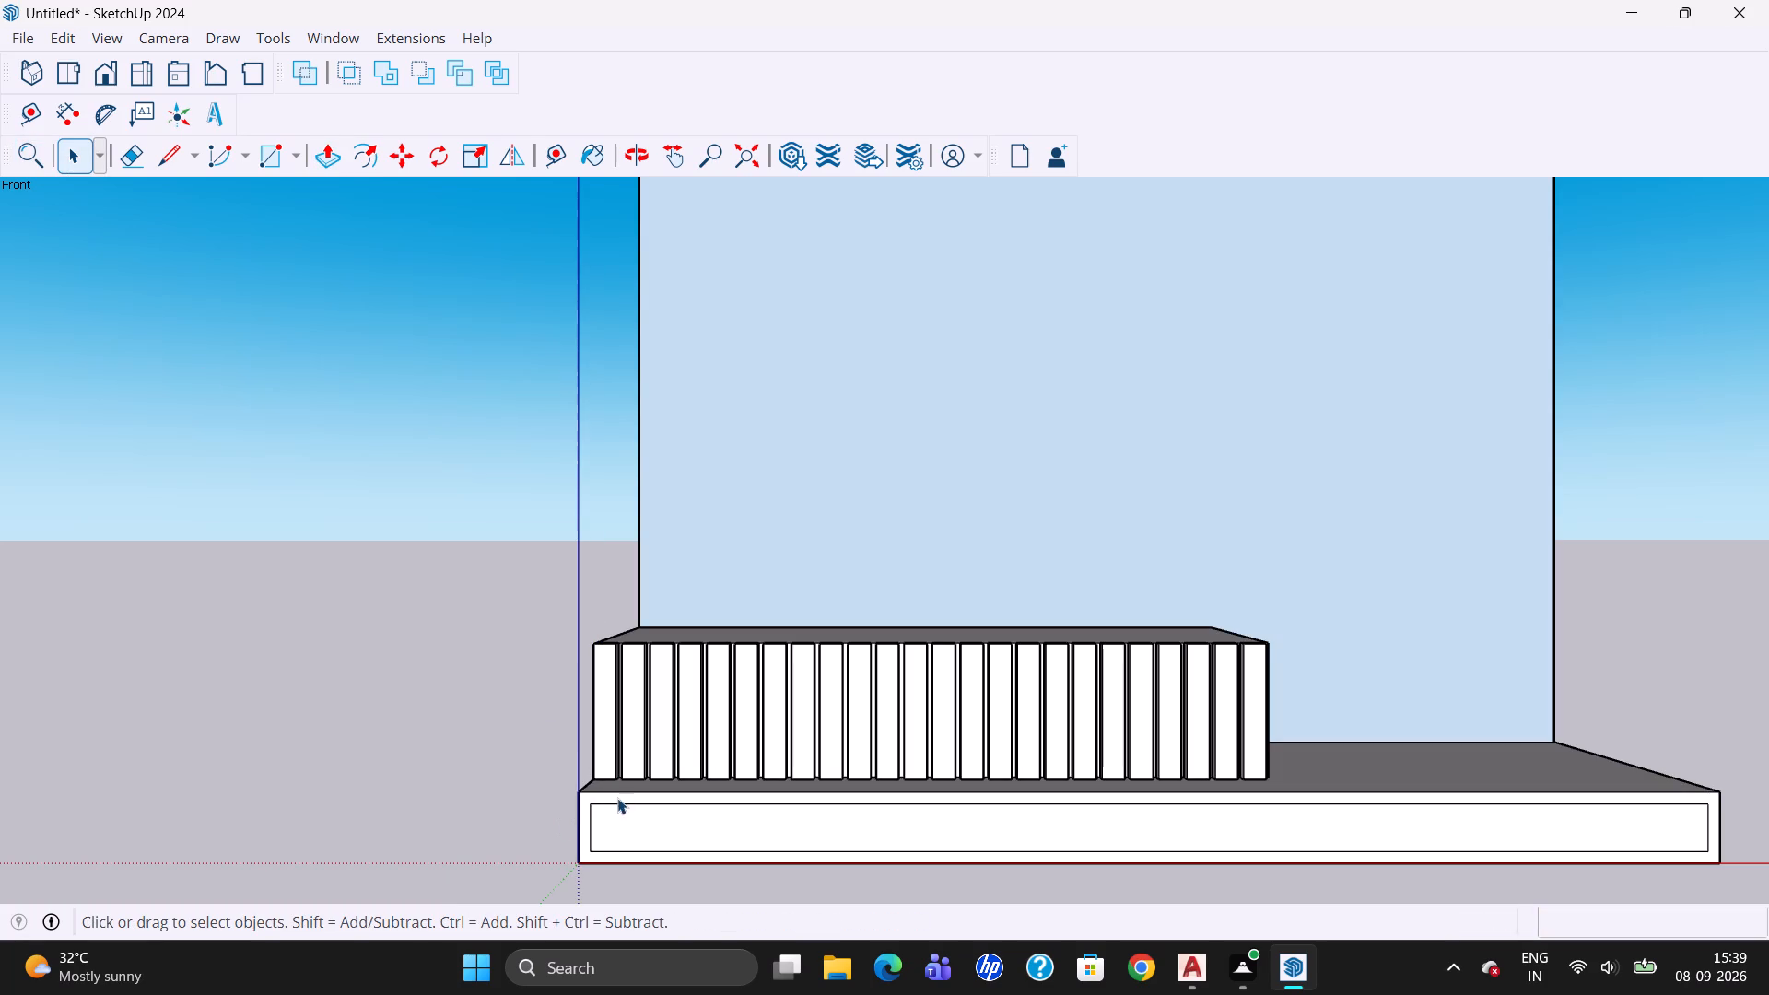
# Examine the whole cabinet unit and its strip-fronted low block from the side, front, below and above.
pyautogui.scroll(-4, 660, 534)
pyautogui.scroll(-4, 684, 635)
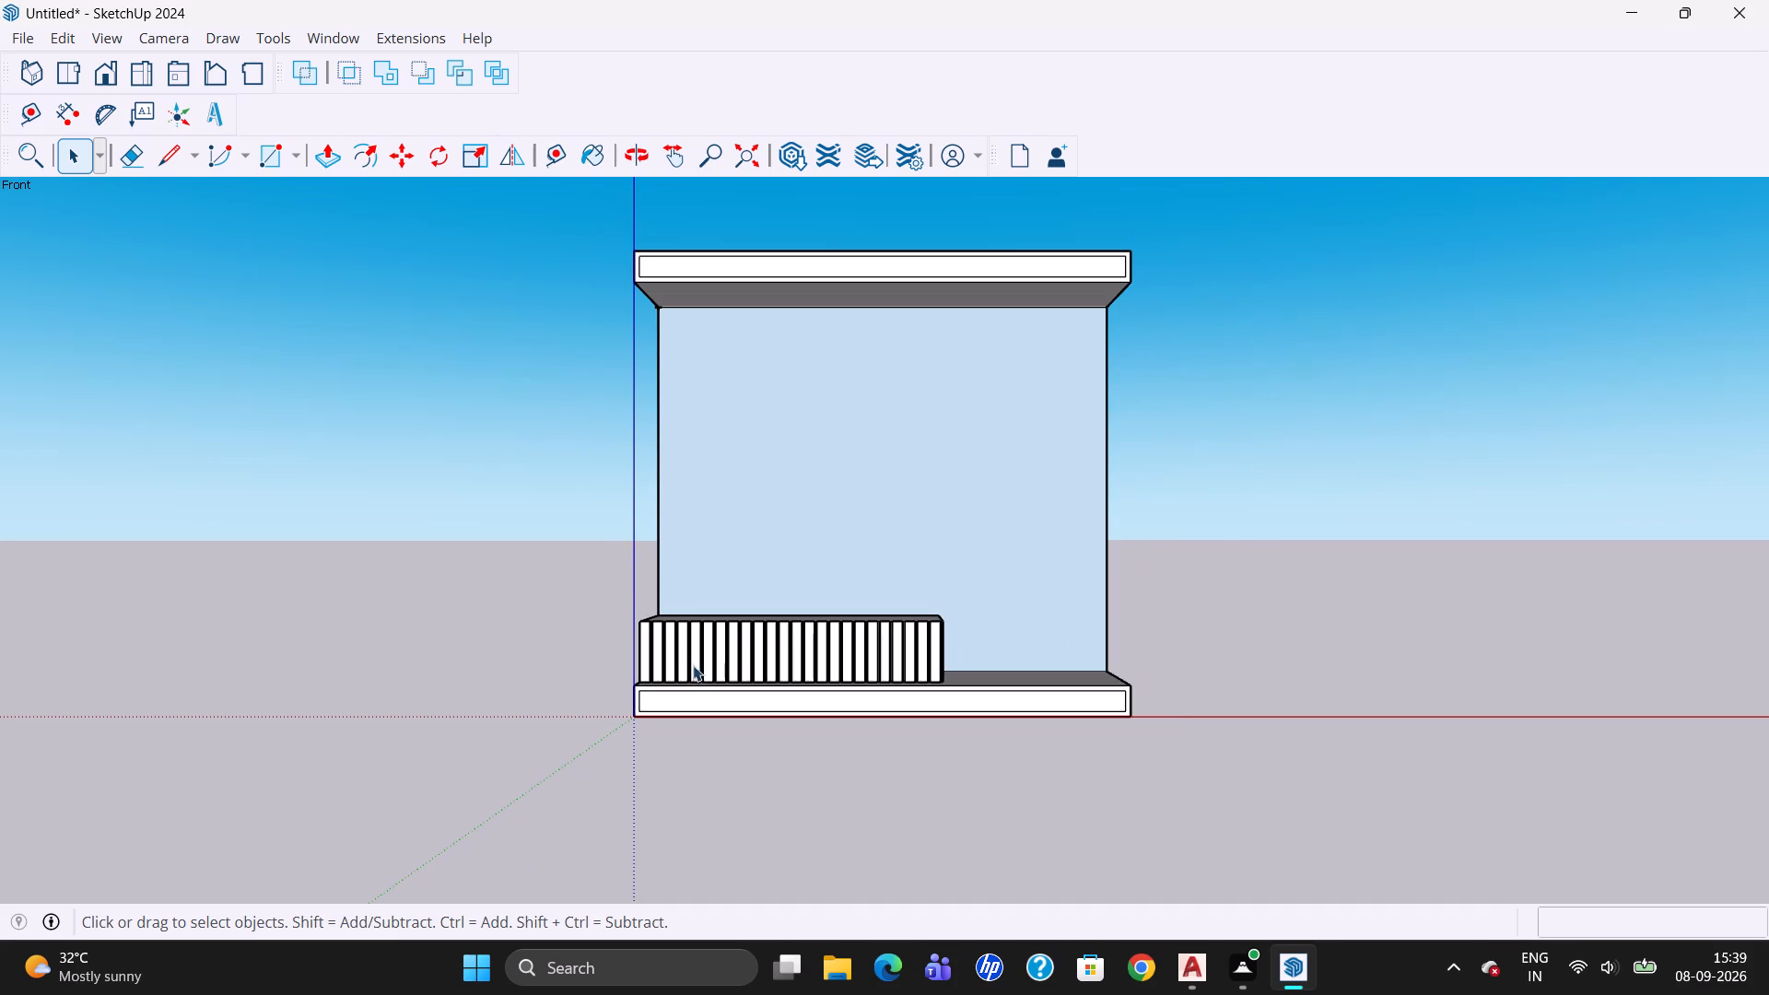
pyautogui.click(635, 146)
pyautogui.moveTo(571, 672); pyautogui.dragTo(1088, 762)
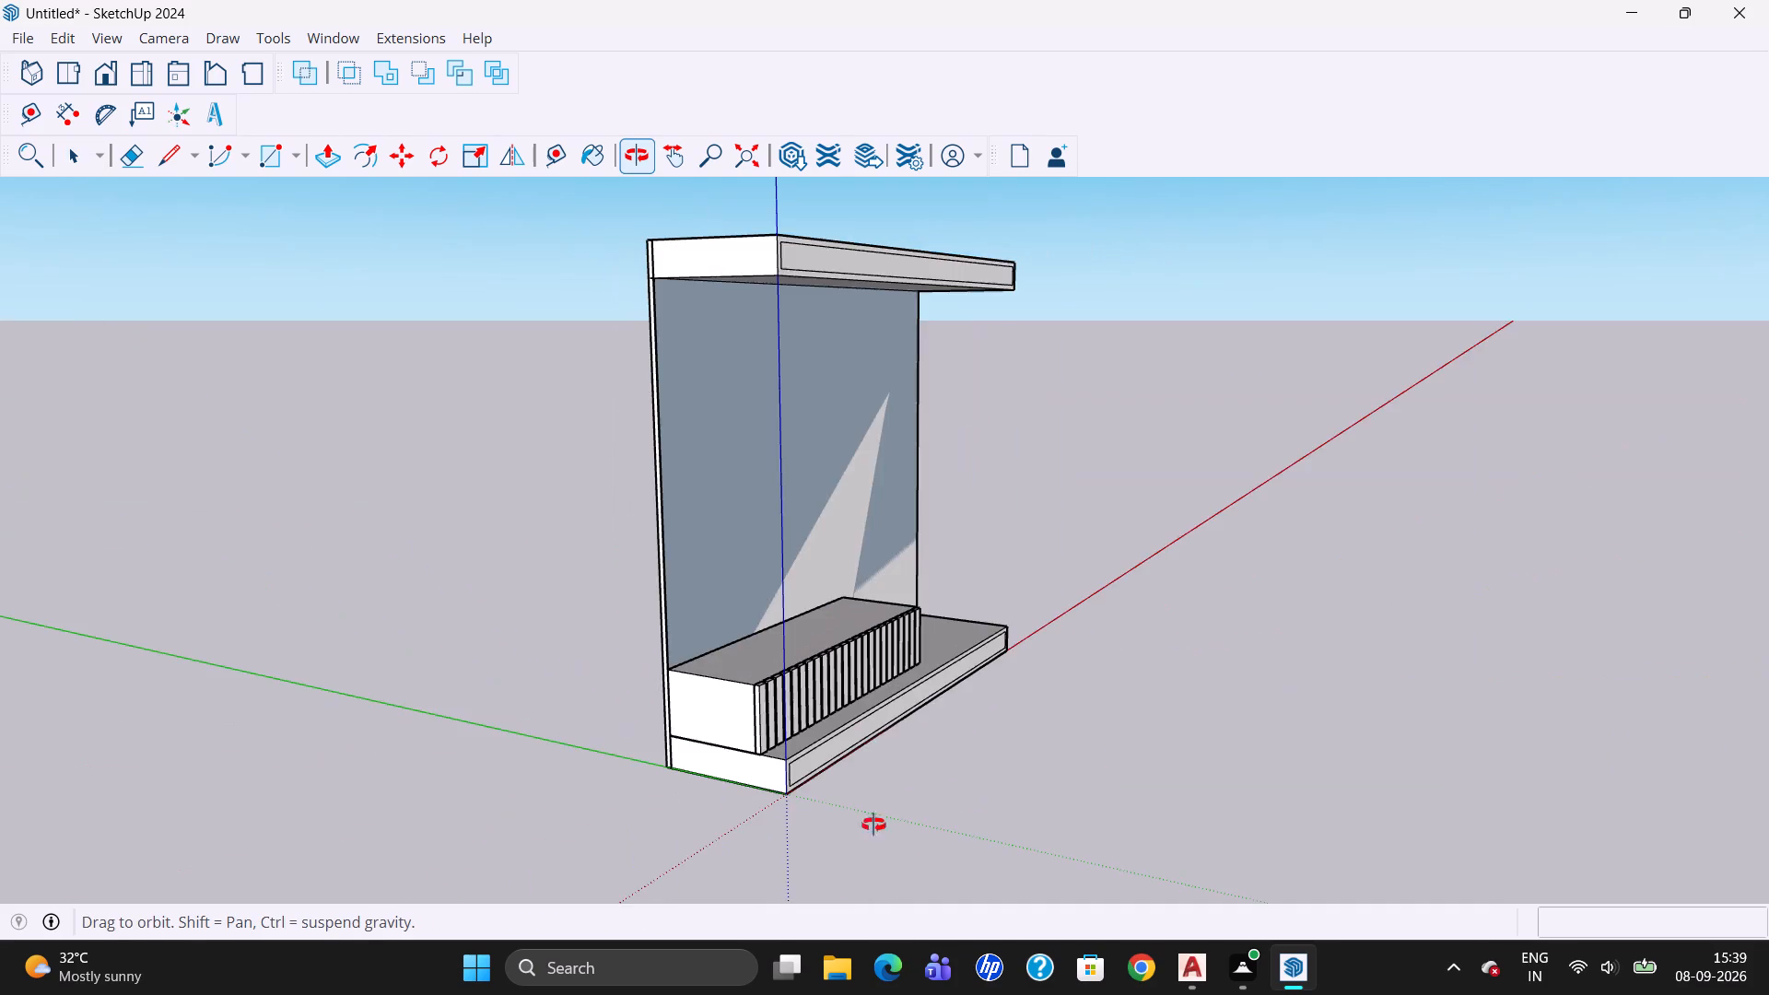
pyautogui.moveTo(639, 865); pyautogui.dragTo(1049, 840)
pyautogui.moveTo(1040, 843); pyautogui.dragTo(466, 799)
pyautogui.moveTo(728, 863); pyautogui.dragTo(495, 811)
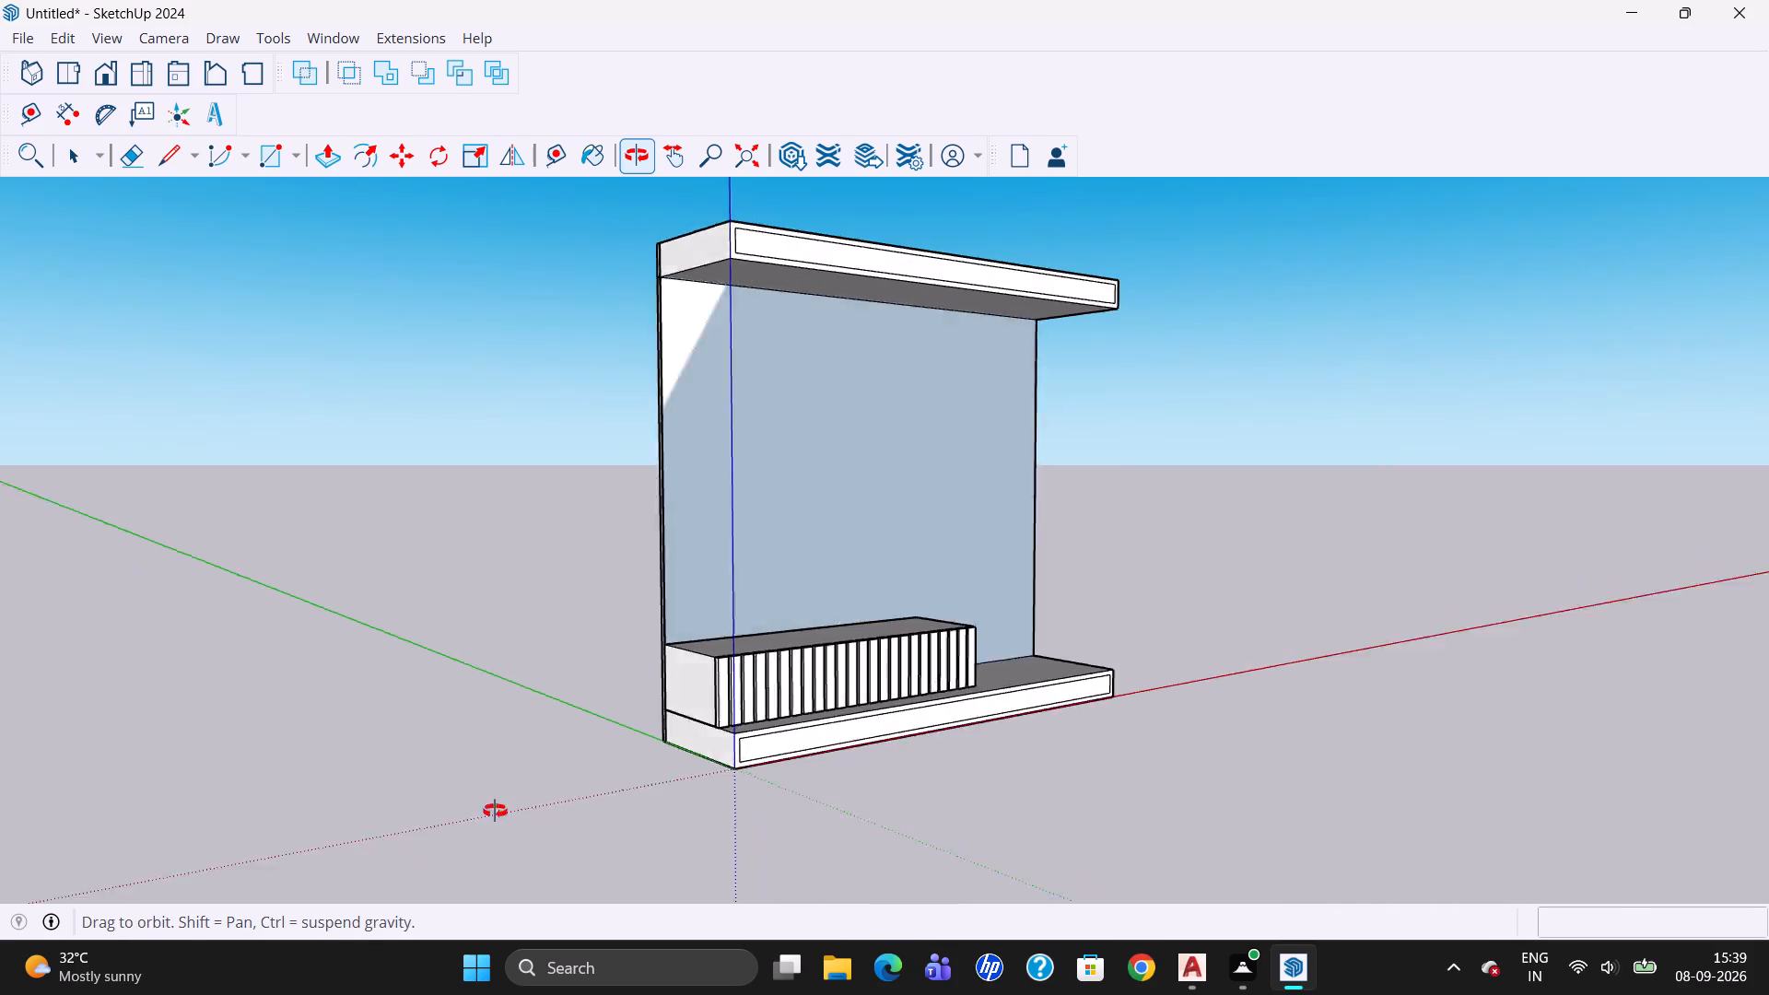
pyautogui.moveTo(495, 811); pyautogui.dragTo(438, 773)
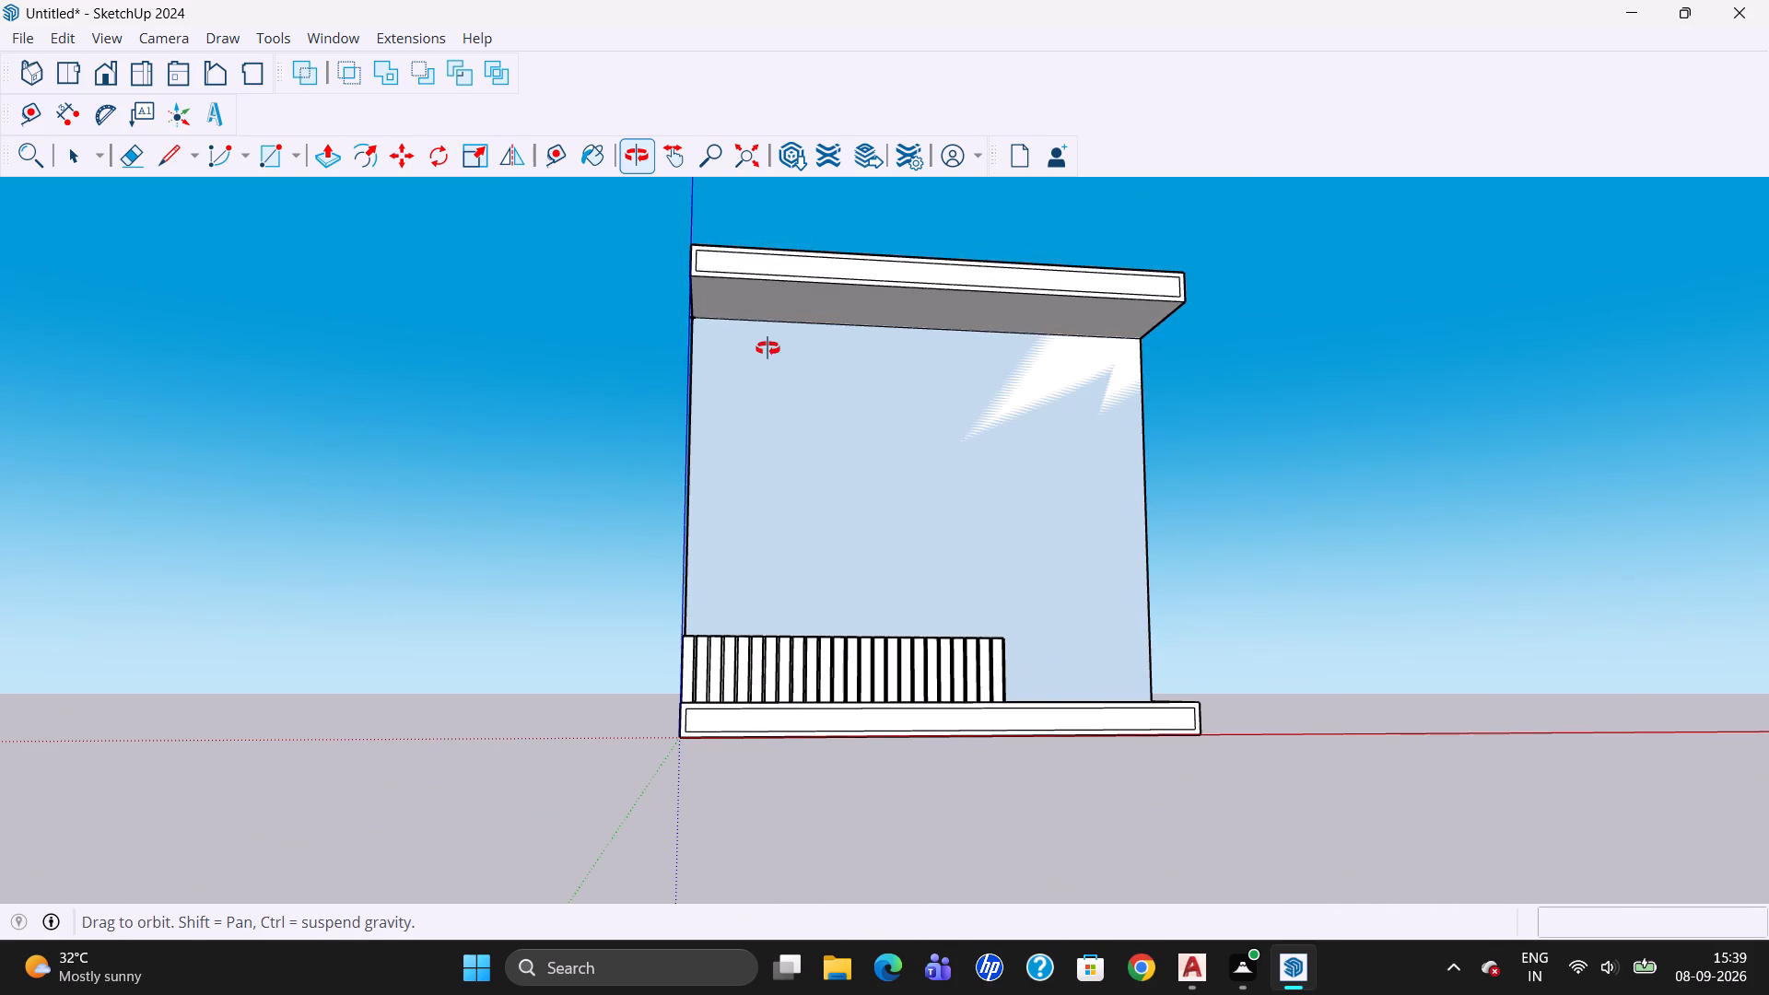
pyautogui.moveTo(690, 743); pyautogui.dragTo(647, 753)
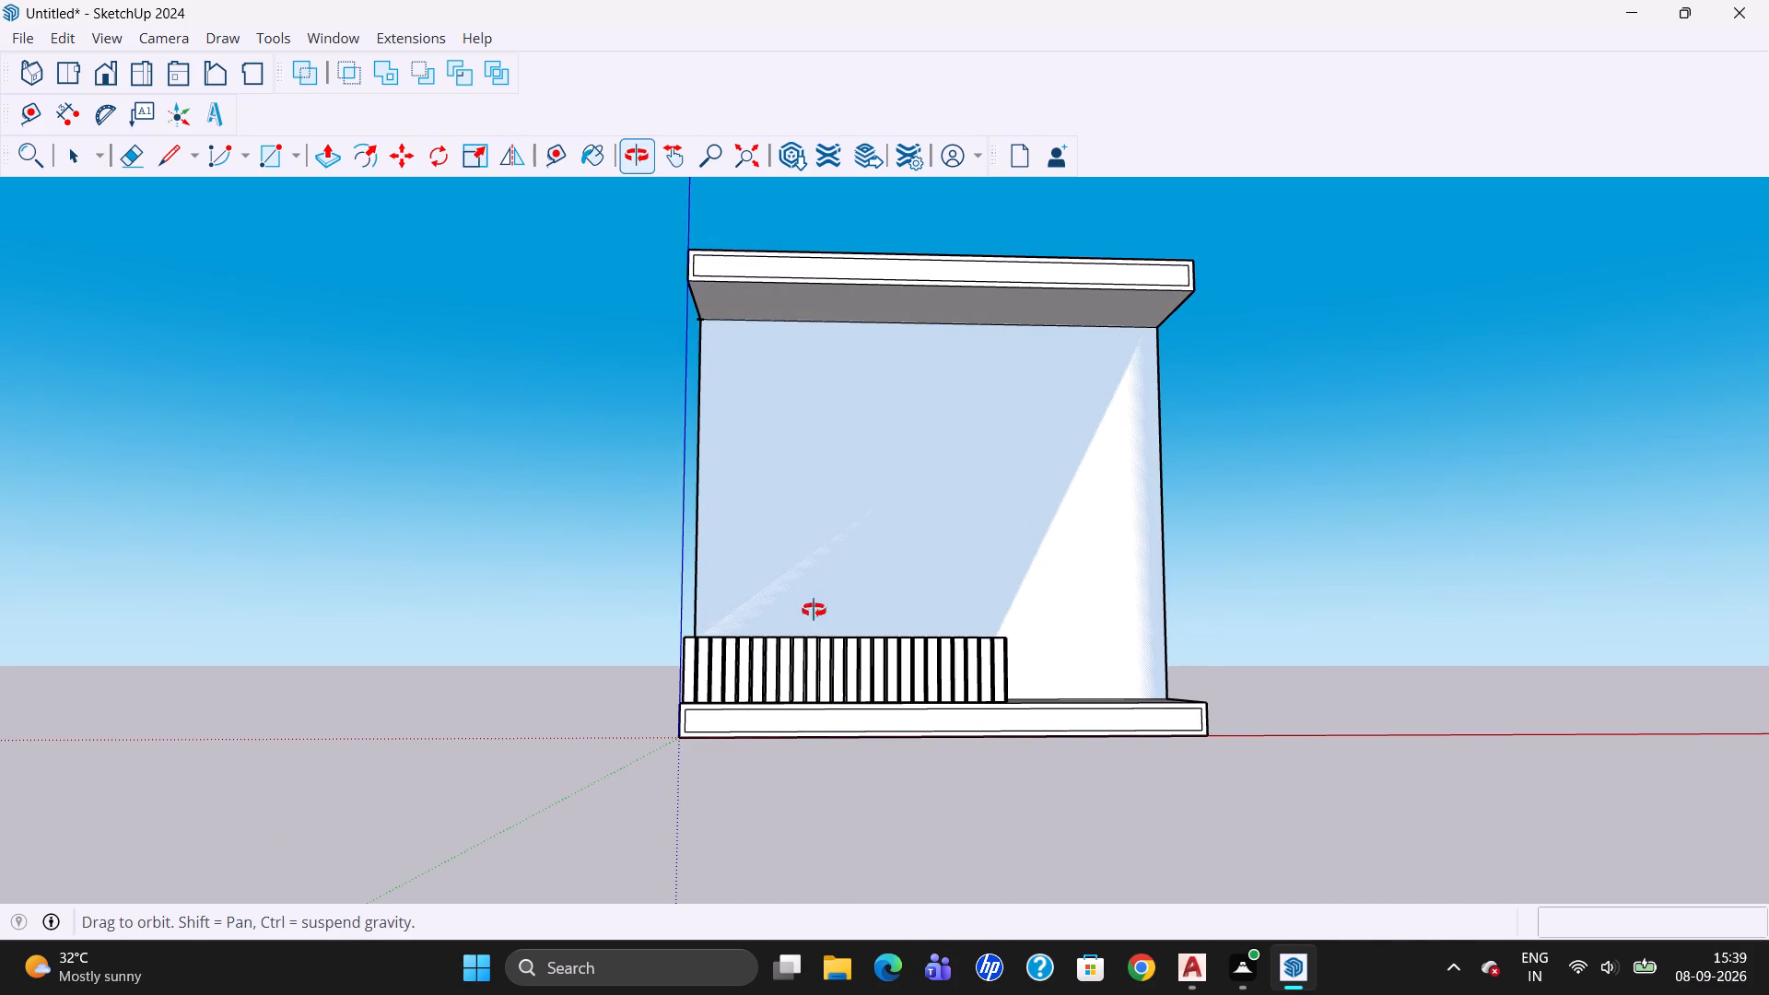
pyautogui.moveTo(851, 662); pyautogui.dragTo(877, 788)
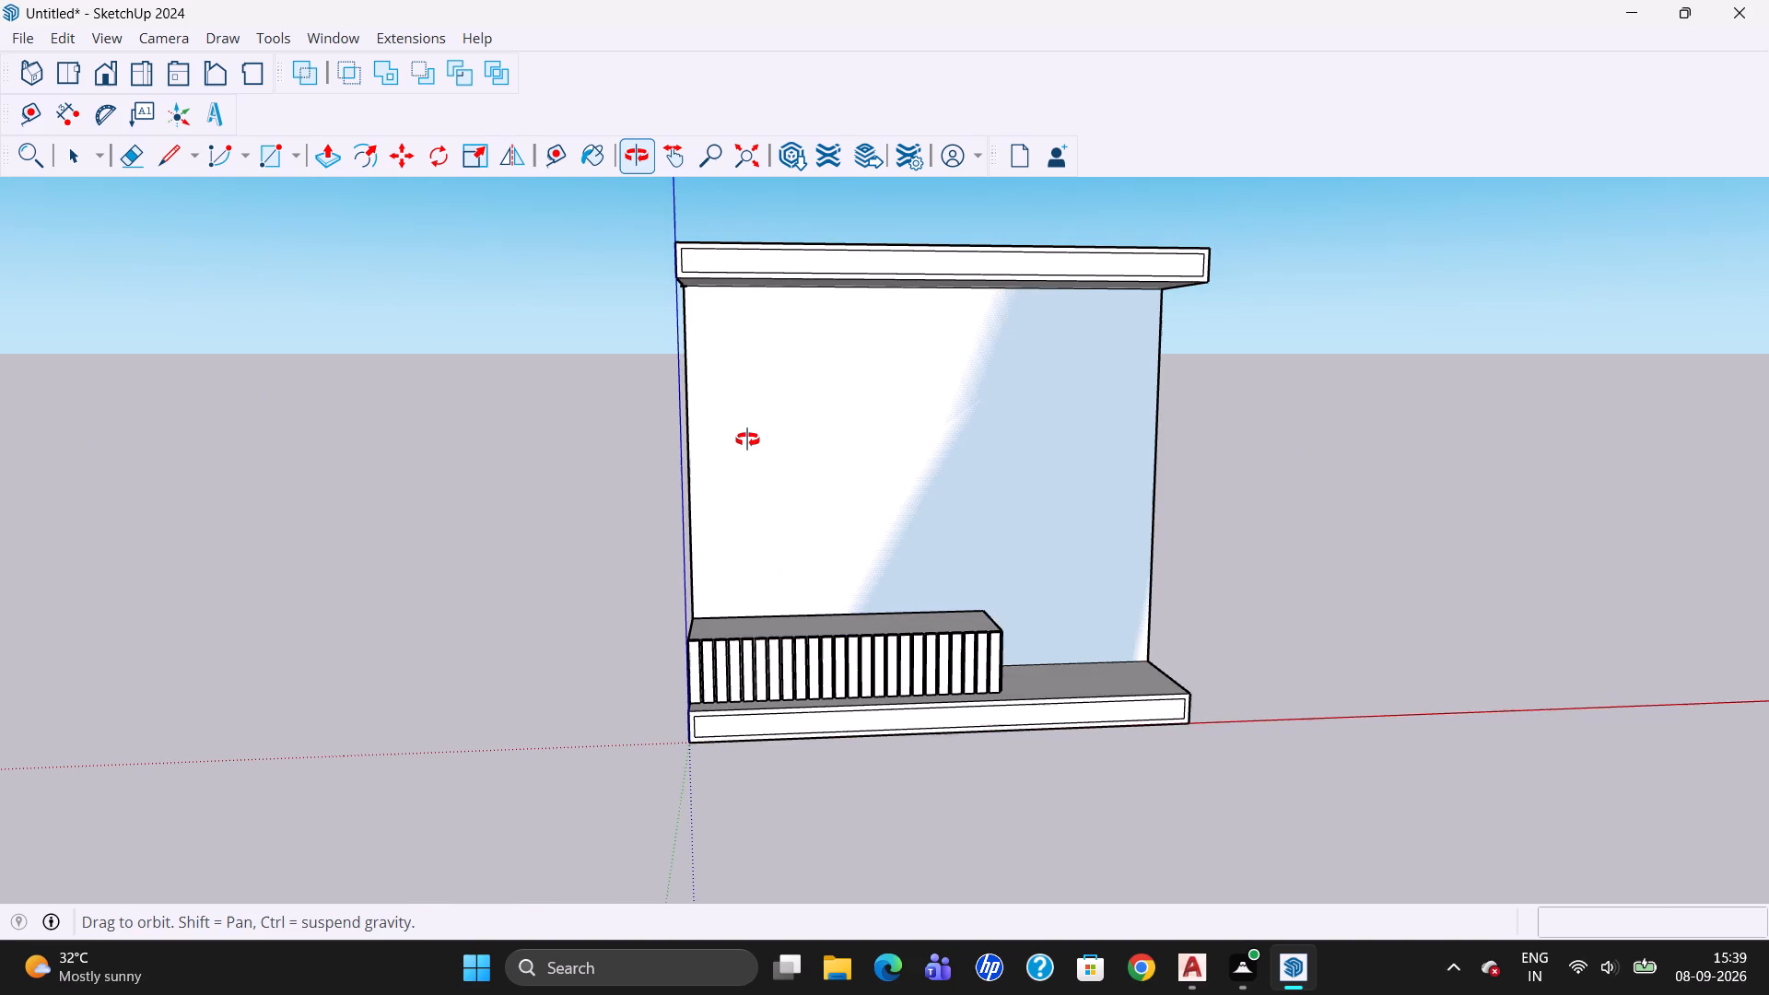
pyautogui.click(750, 439)
pyautogui.moveTo(772, 536); pyautogui.dragTo(777, 581)
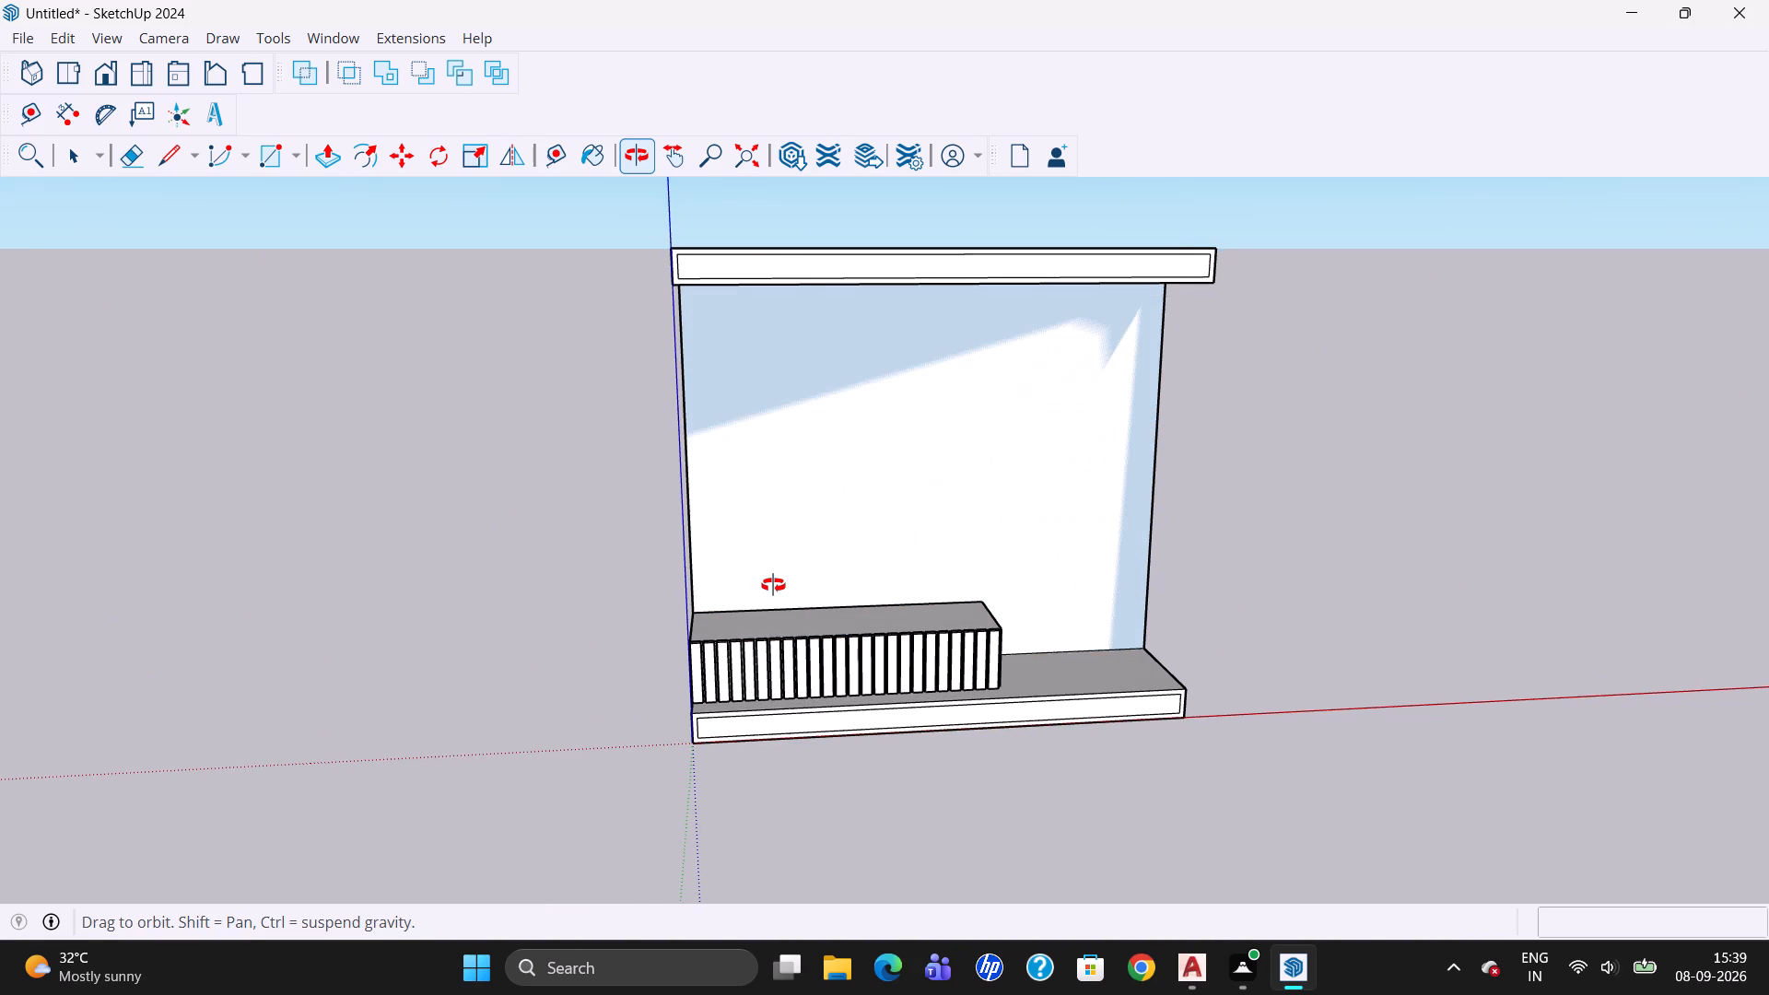
pyautogui.click(771, 584)
pyautogui.scroll(3, 777, 584)
pyautogui.scroll(-4, 740, 743)
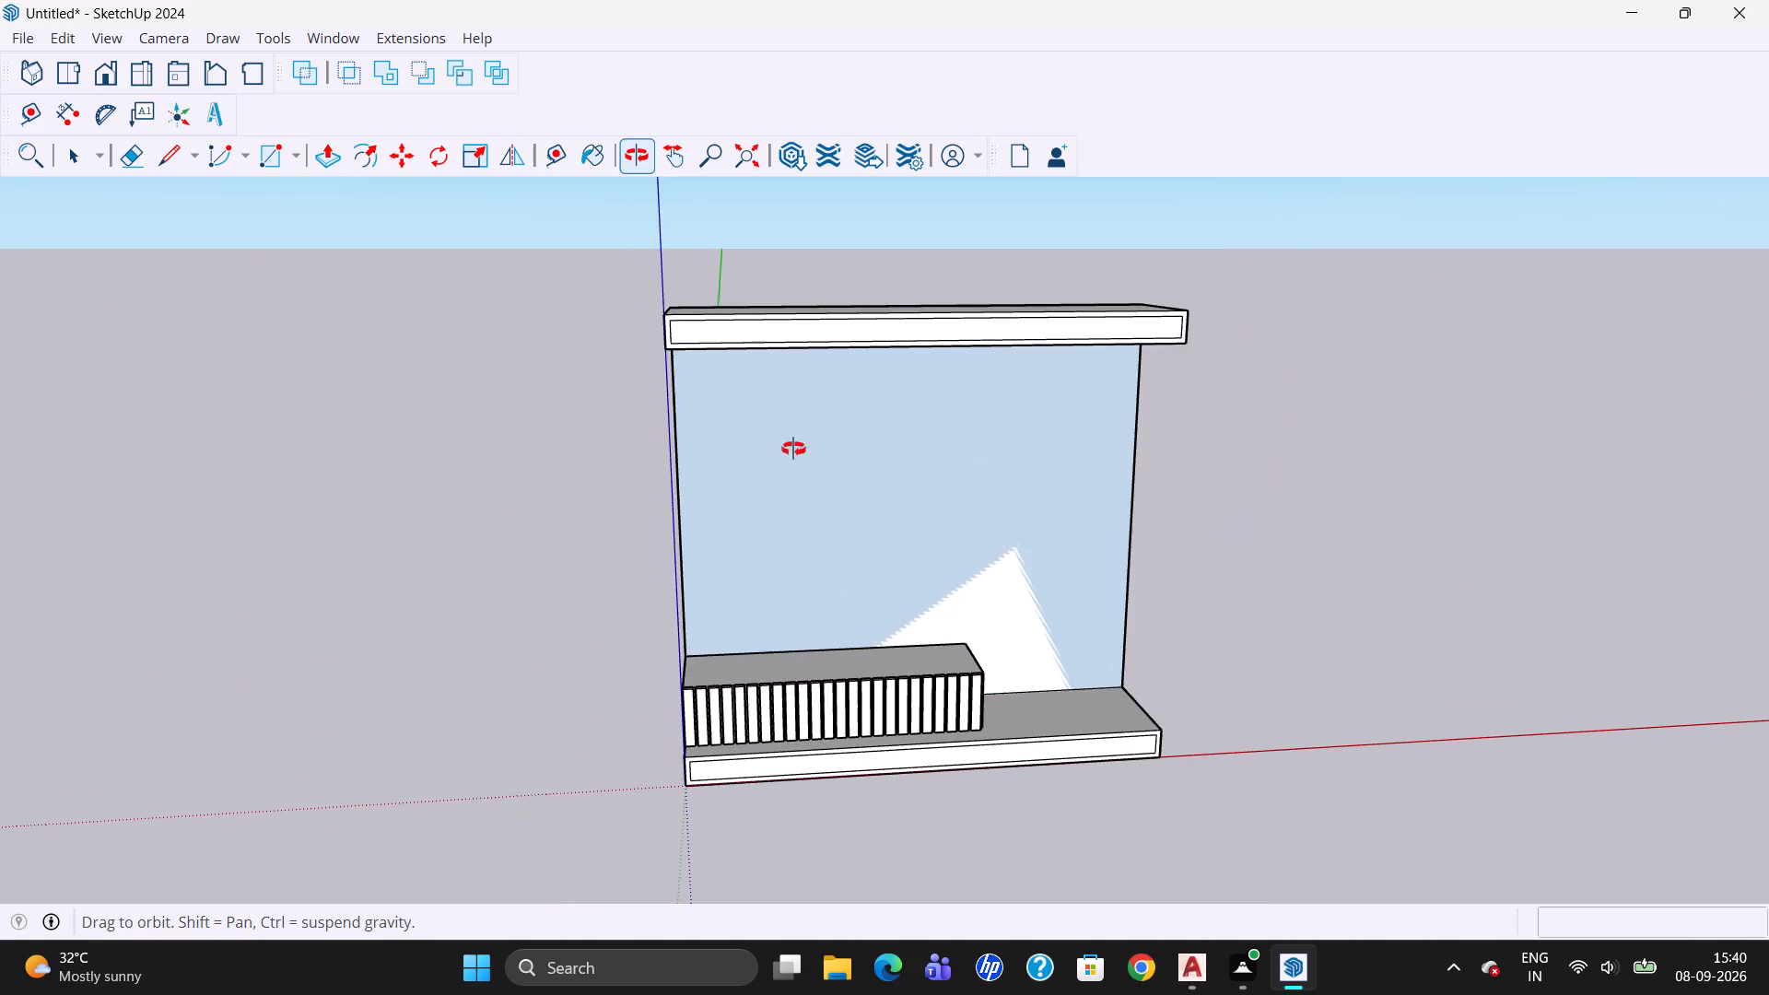
pyautogui.scroll(5, 788, 363)
pyautogui.scroll(-6, 772, 429)
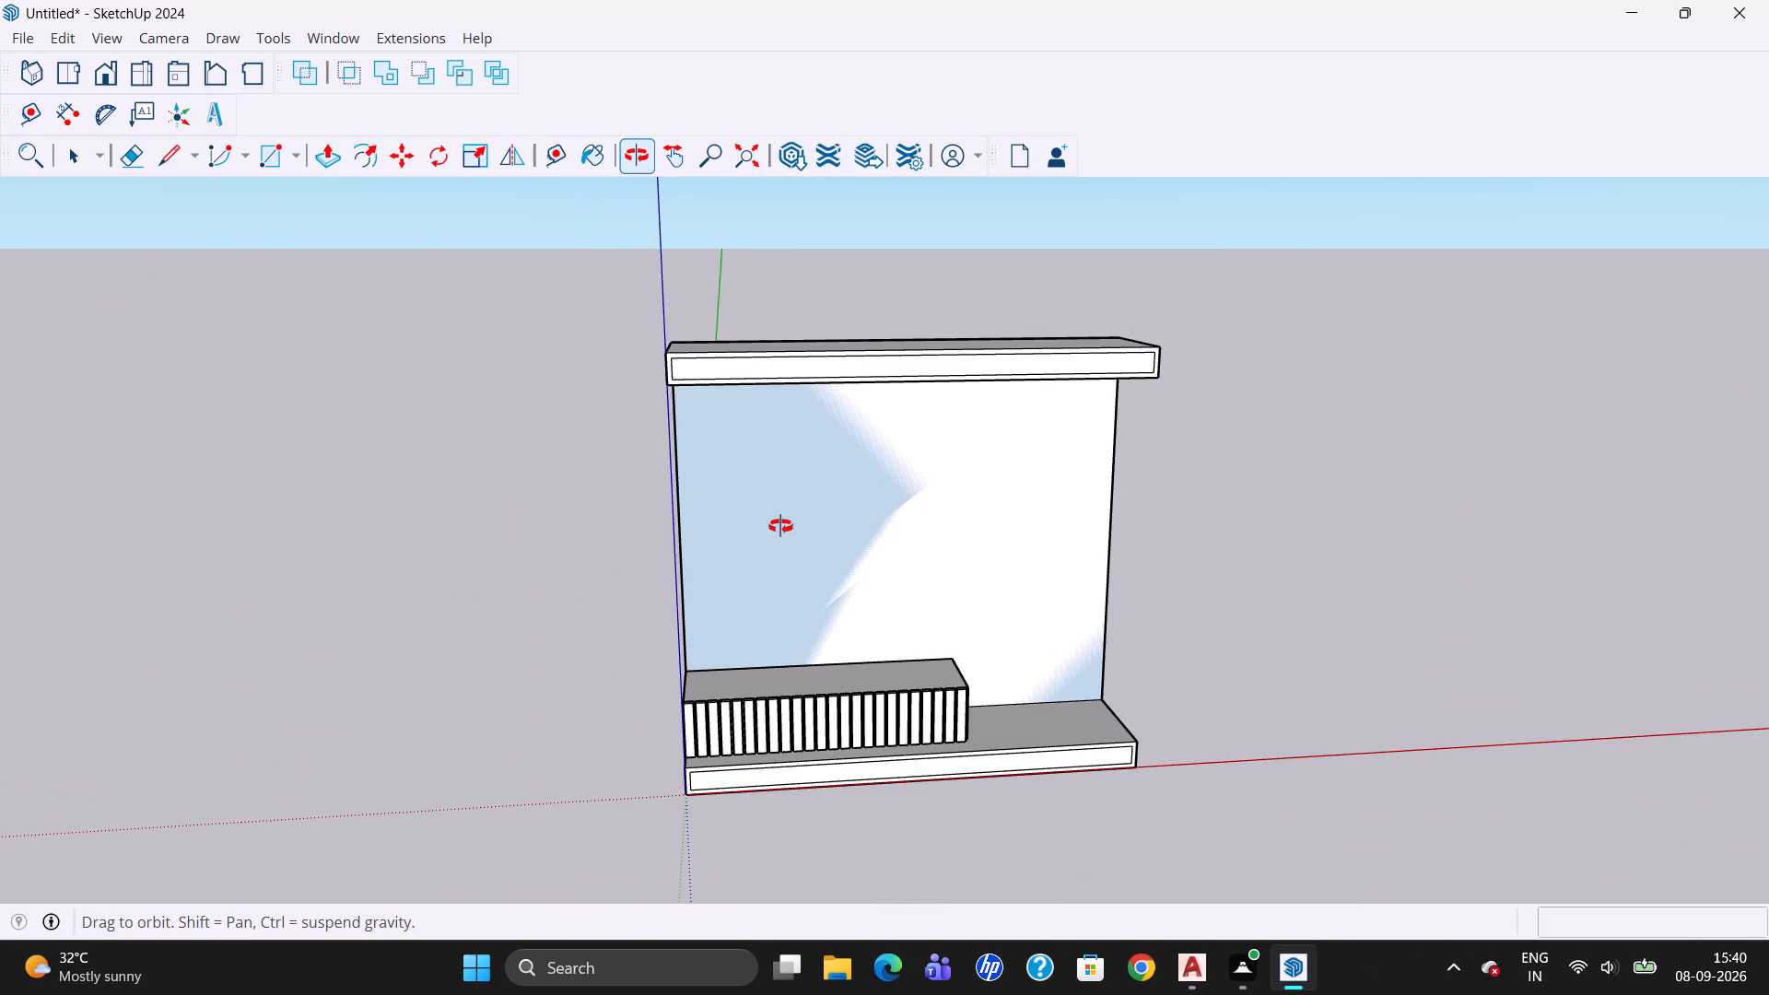
pyautogui.click(781, 526)
pyautogui.moveTo(782, 537); pyautogui.dragTo(772, 682)
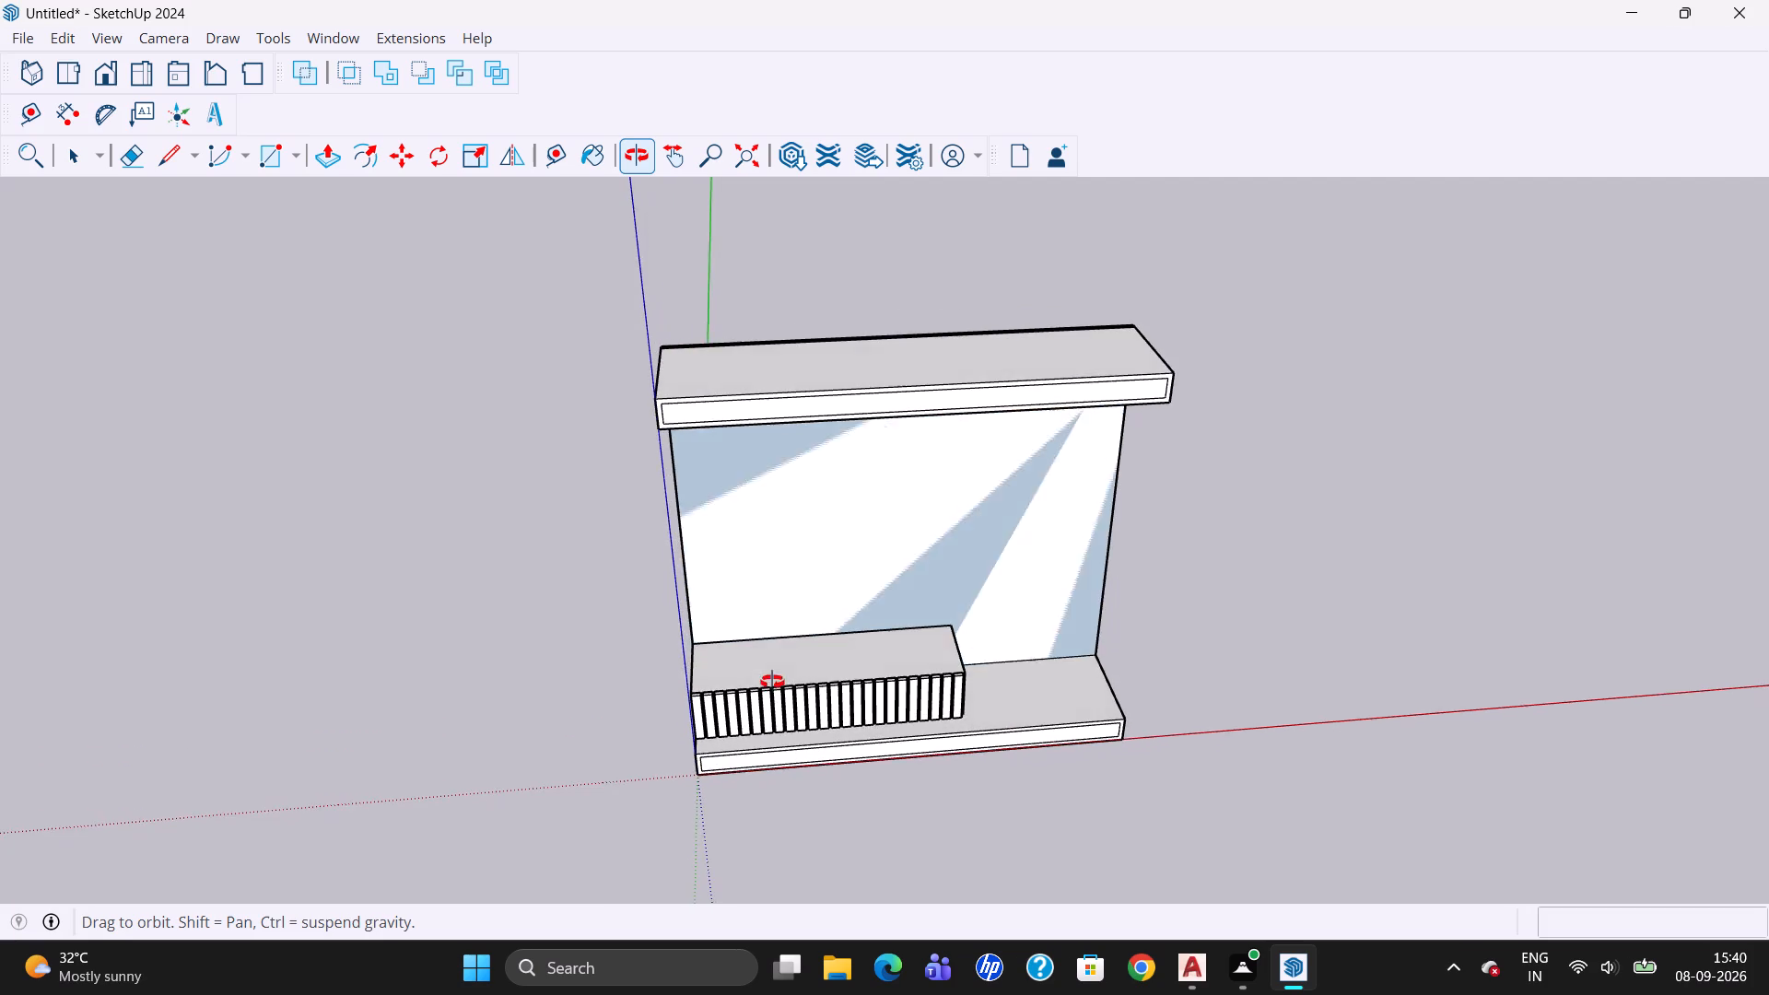
pyautogui.moveTo(772, 682); pyautogui.dragTo(764, 466)
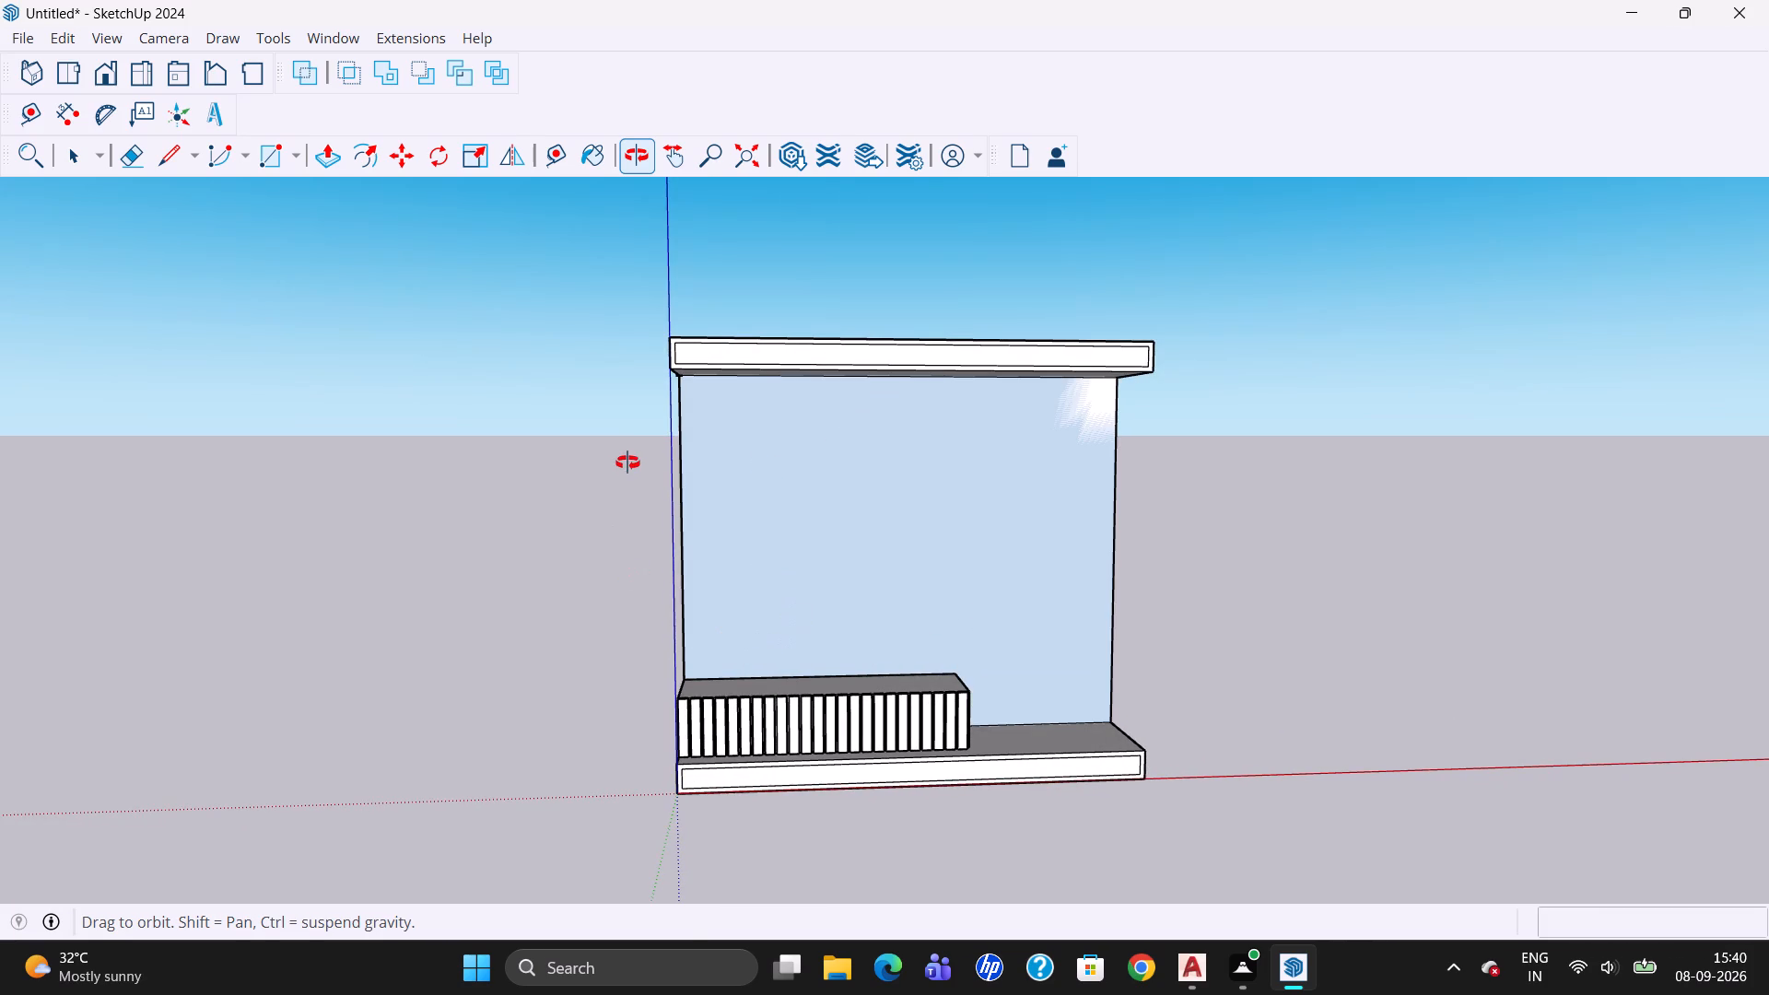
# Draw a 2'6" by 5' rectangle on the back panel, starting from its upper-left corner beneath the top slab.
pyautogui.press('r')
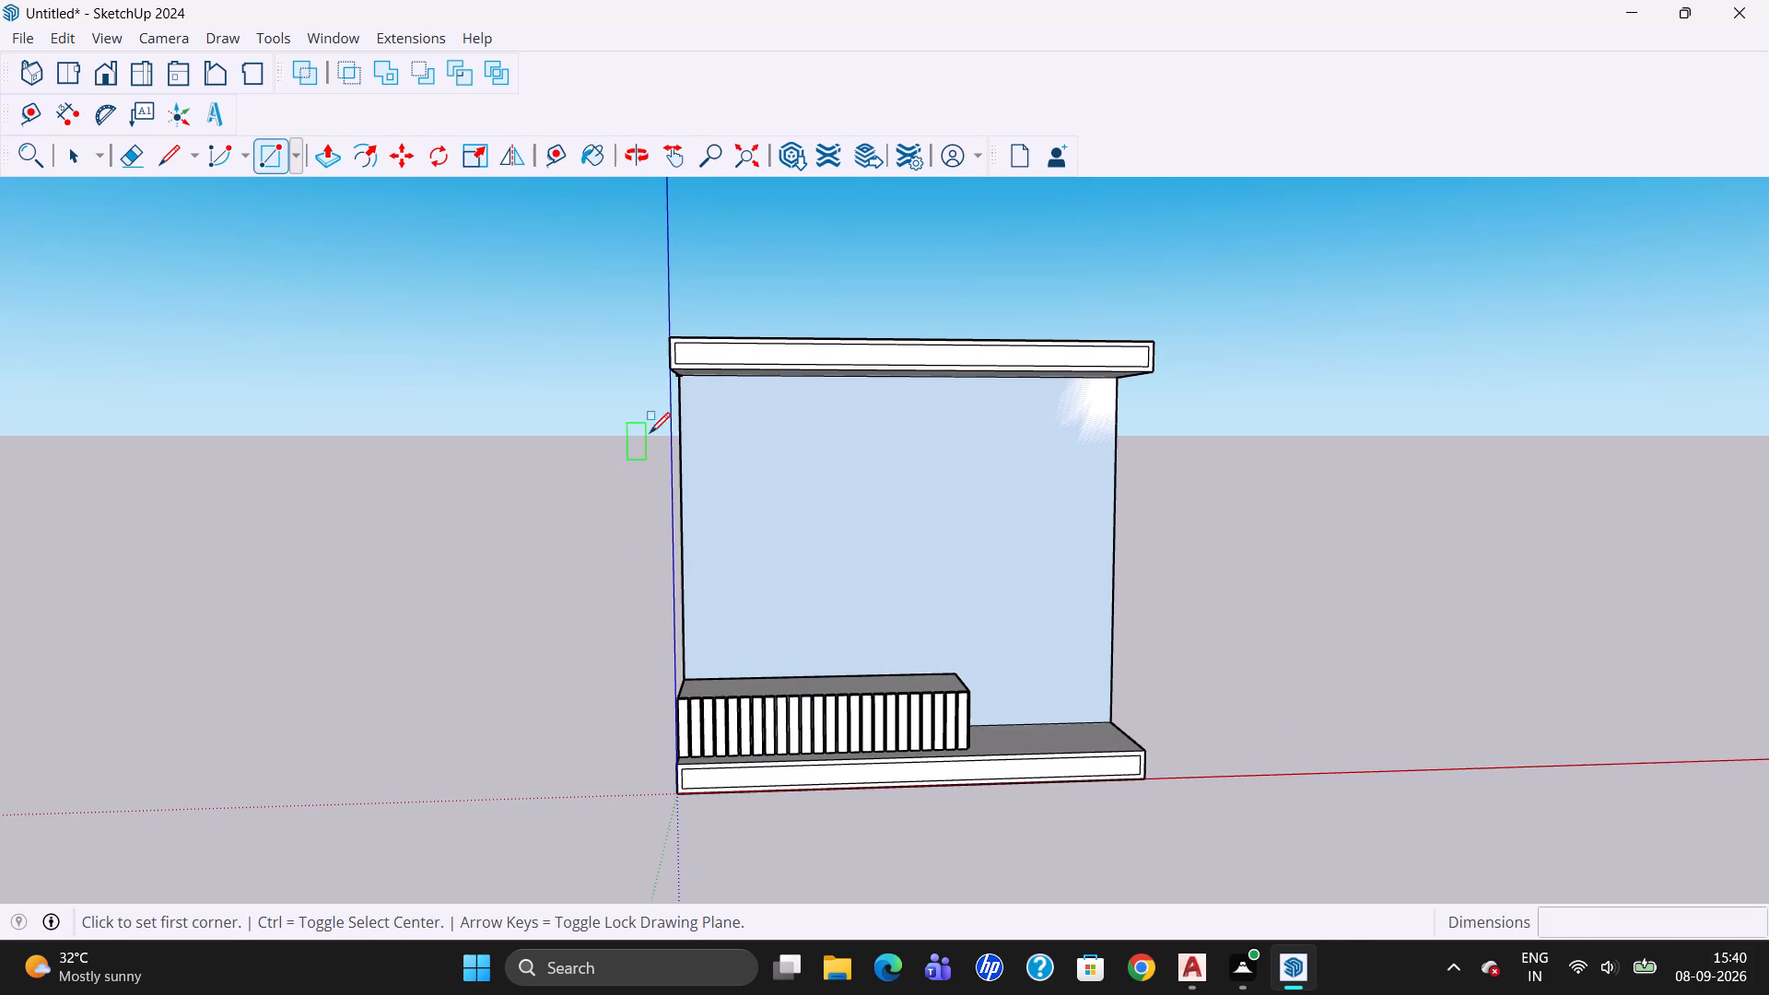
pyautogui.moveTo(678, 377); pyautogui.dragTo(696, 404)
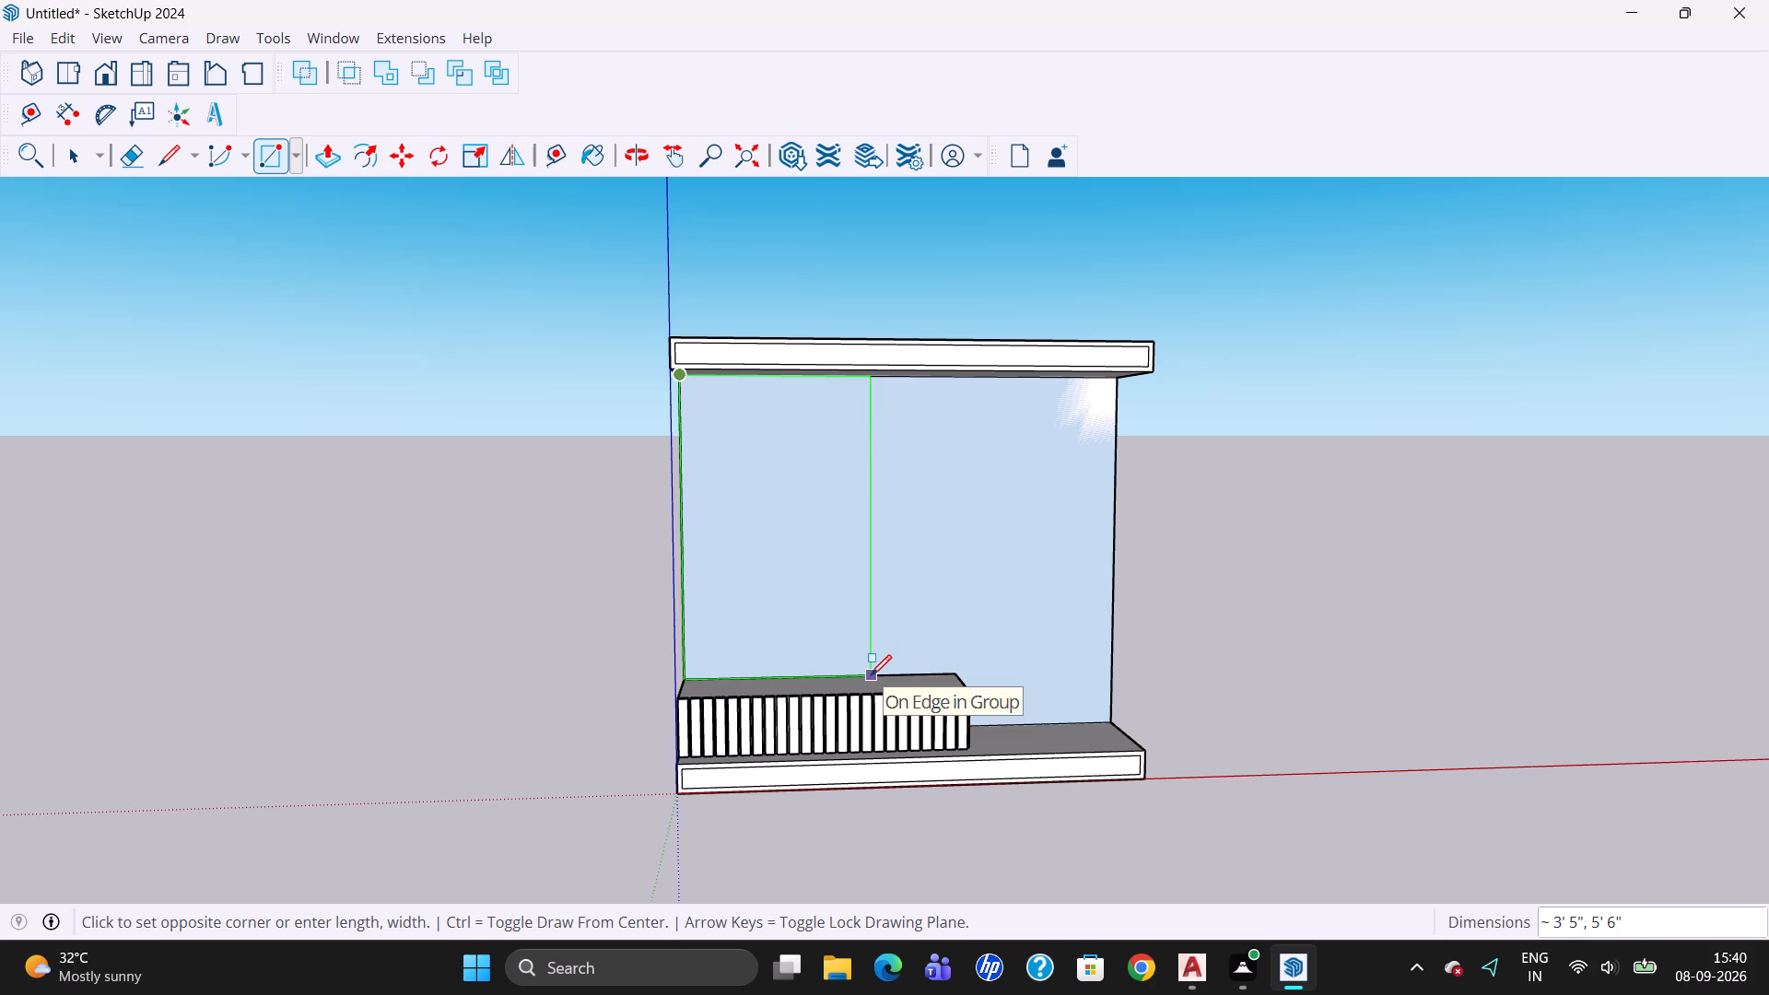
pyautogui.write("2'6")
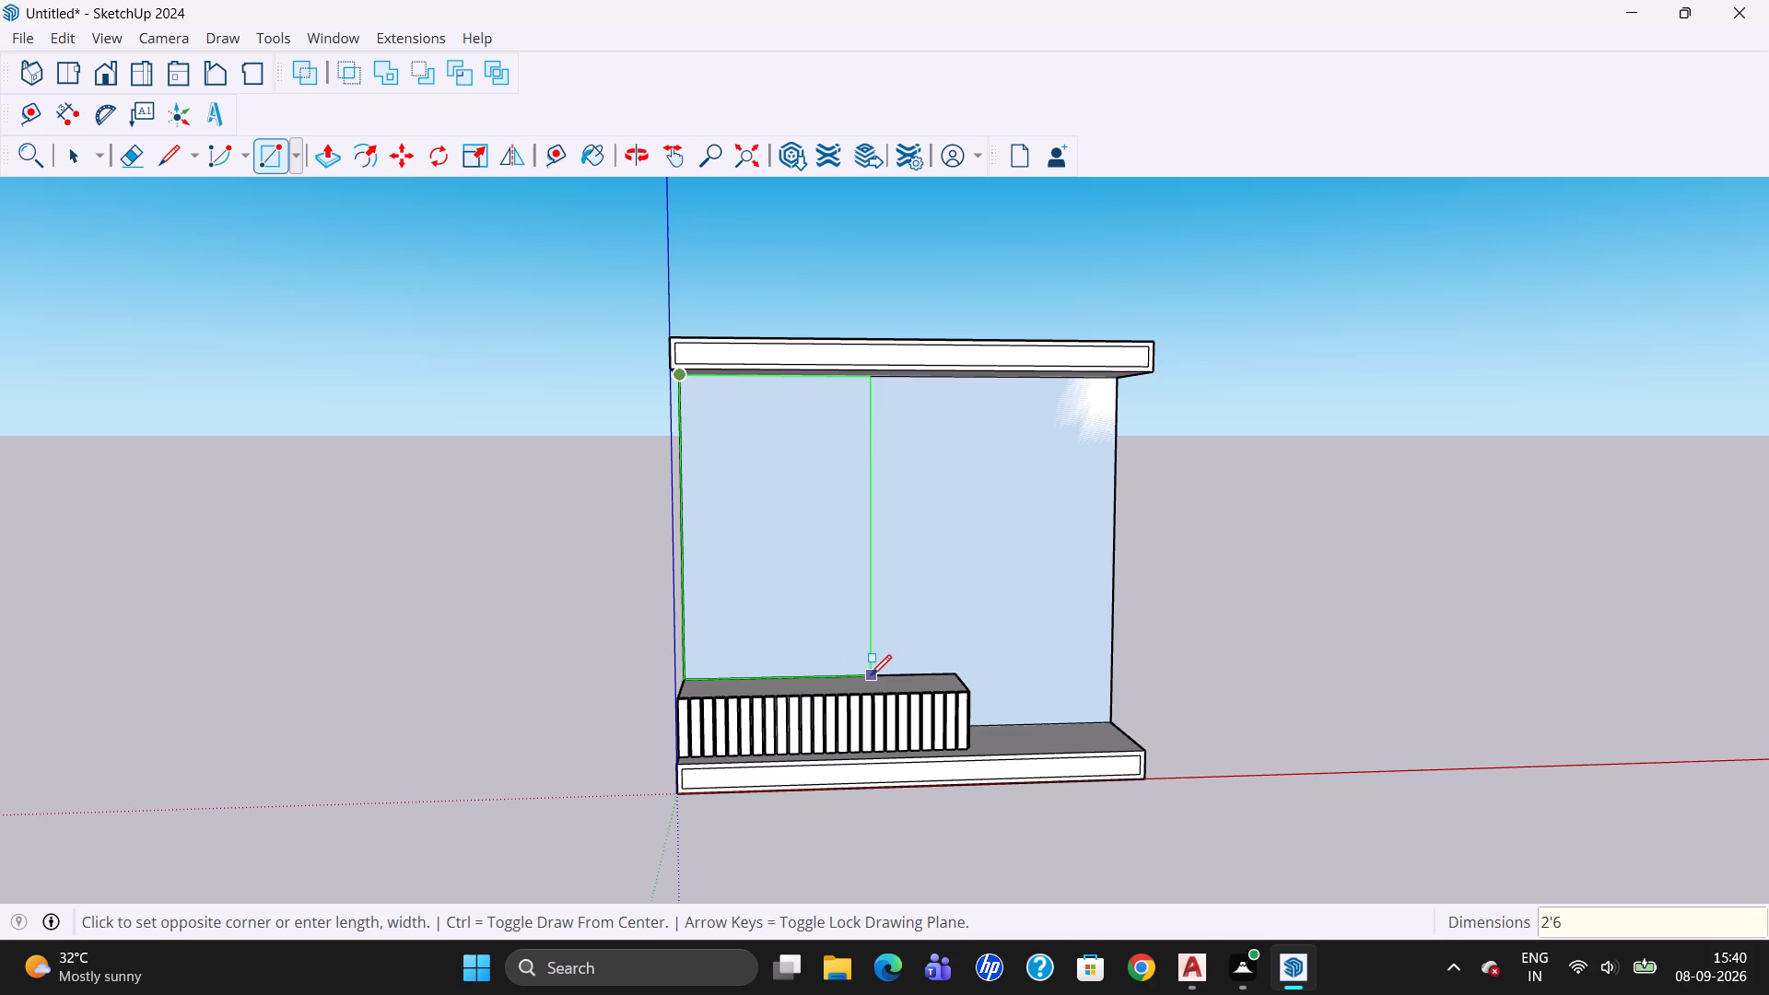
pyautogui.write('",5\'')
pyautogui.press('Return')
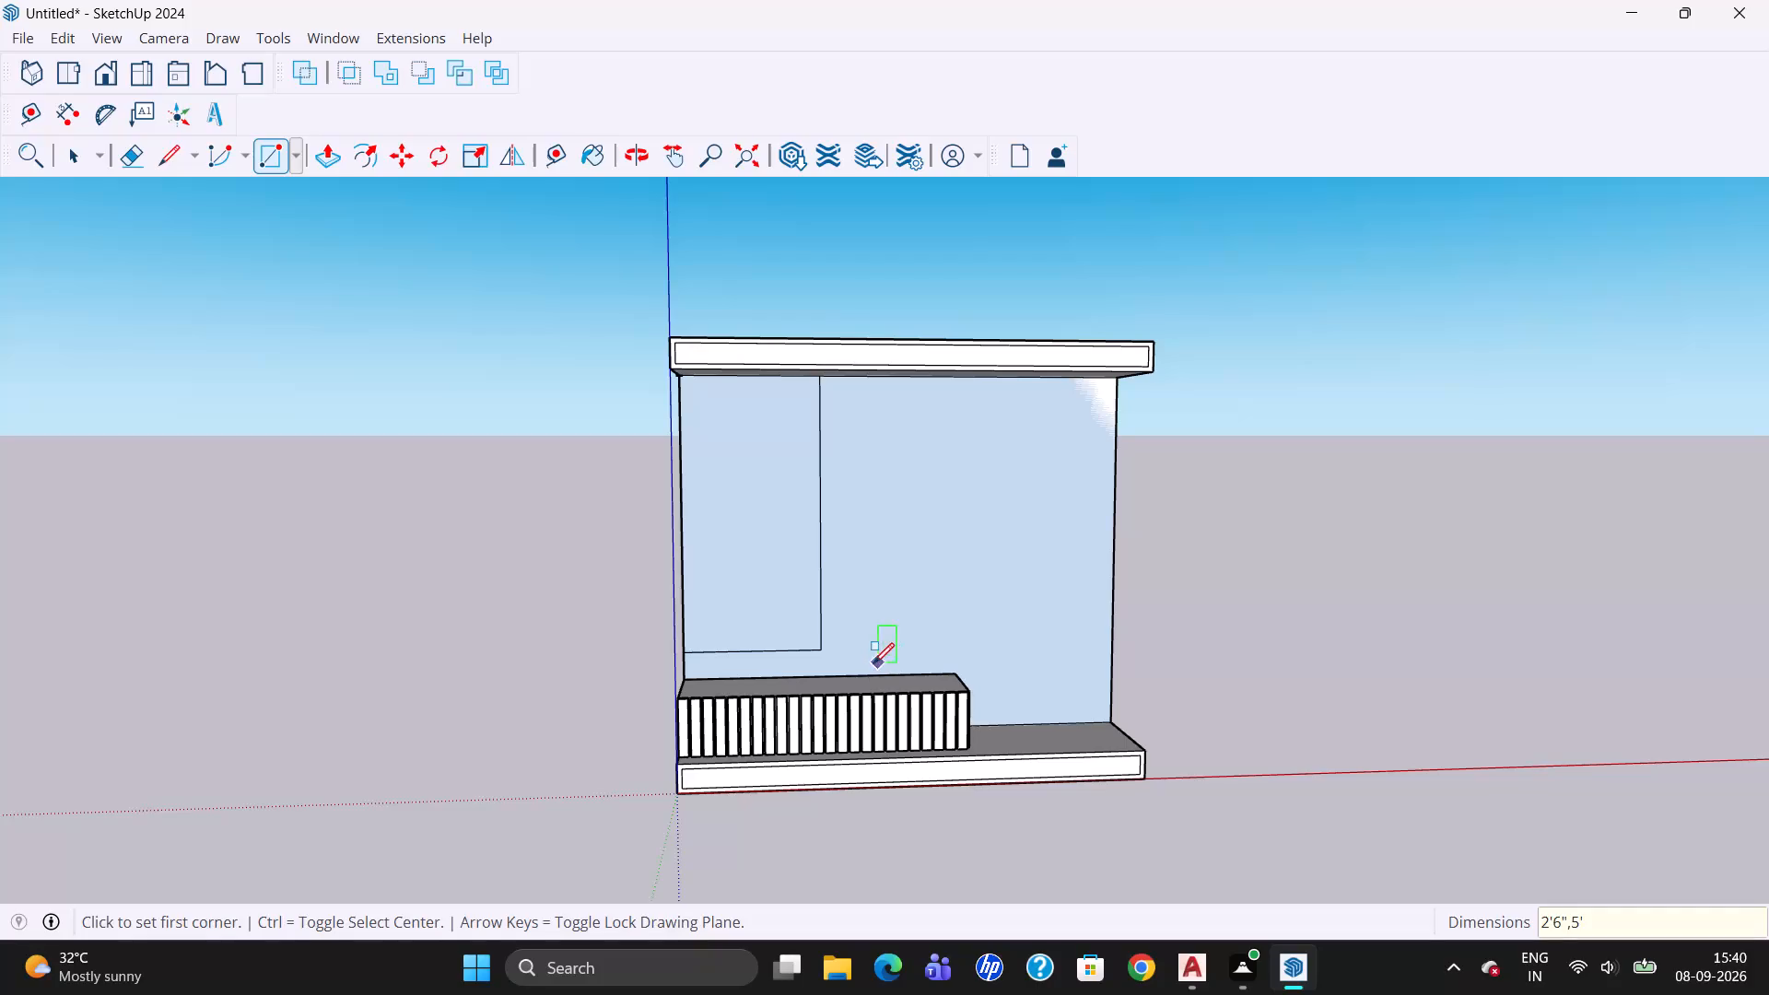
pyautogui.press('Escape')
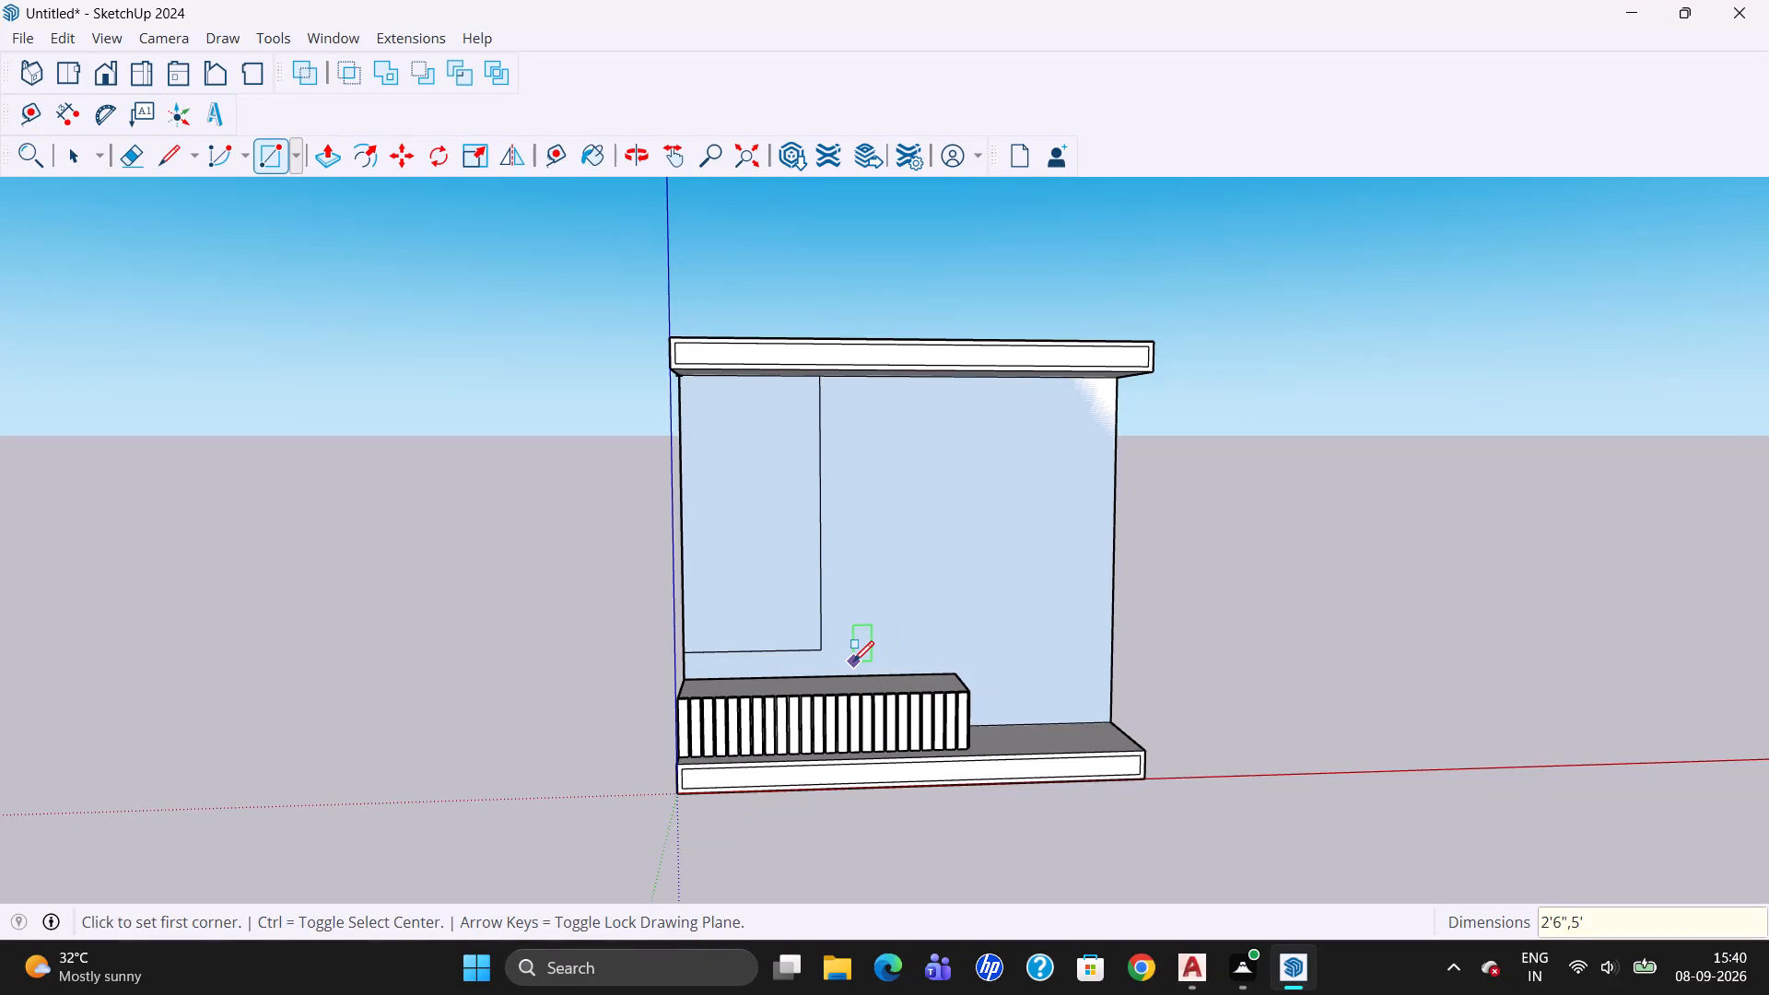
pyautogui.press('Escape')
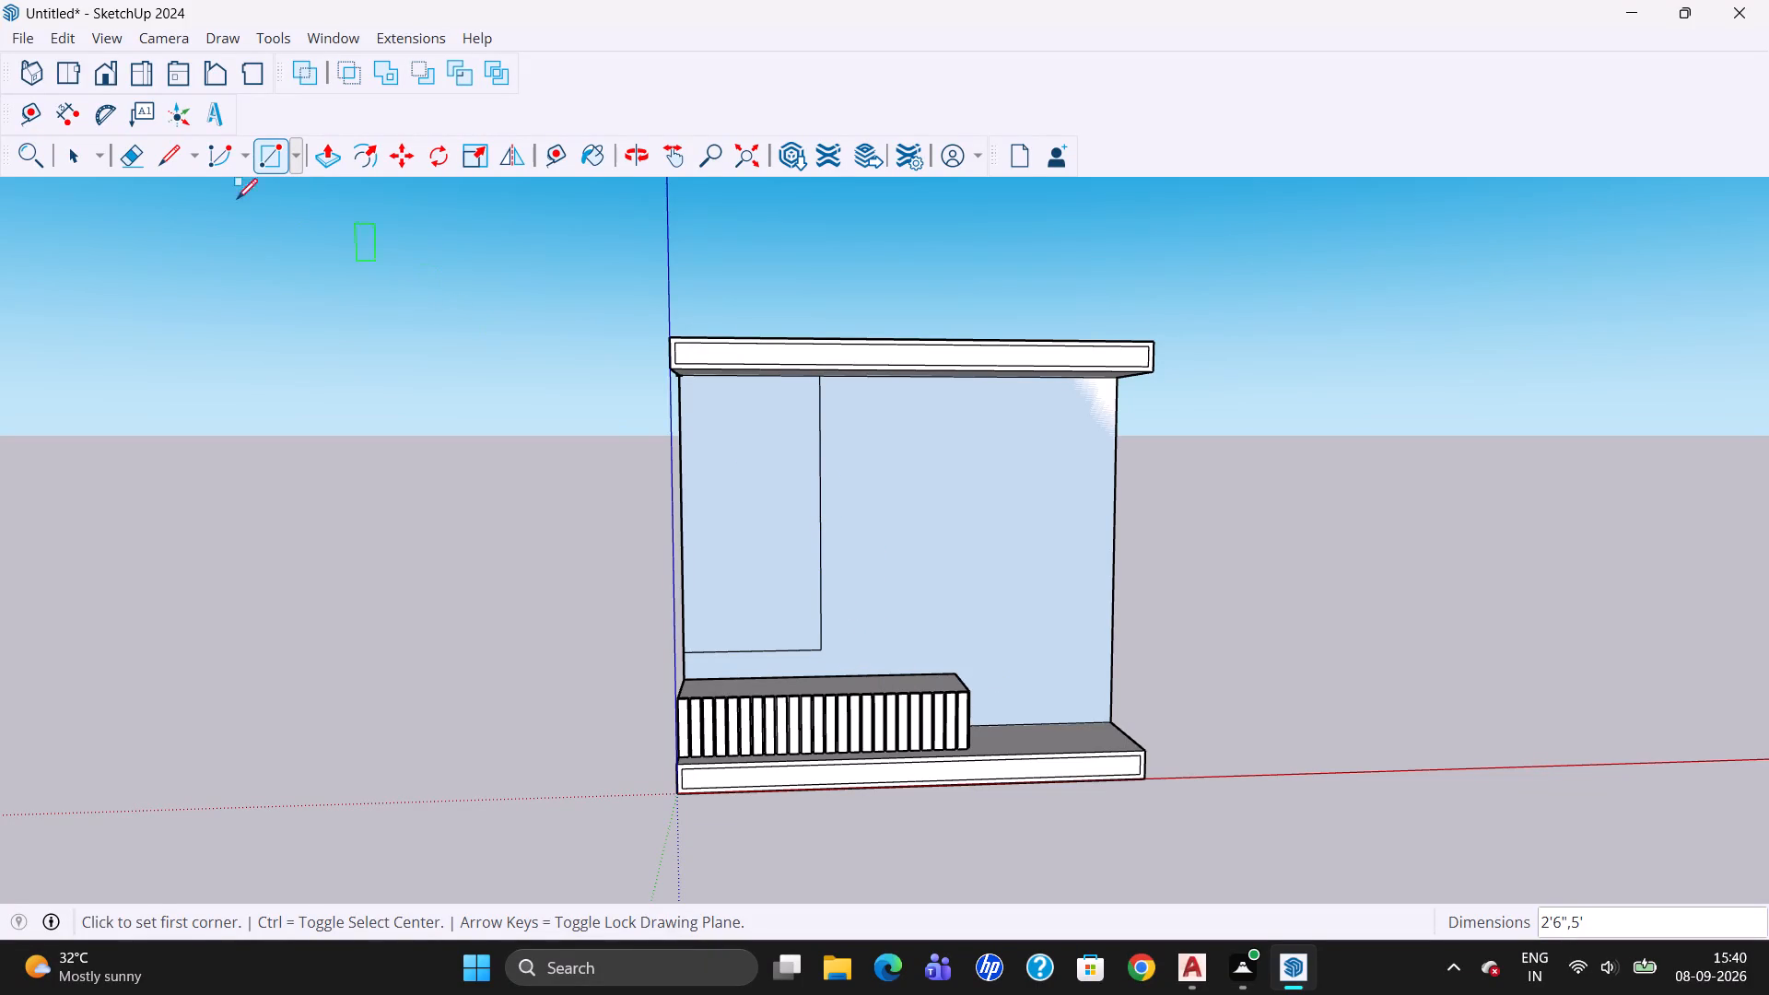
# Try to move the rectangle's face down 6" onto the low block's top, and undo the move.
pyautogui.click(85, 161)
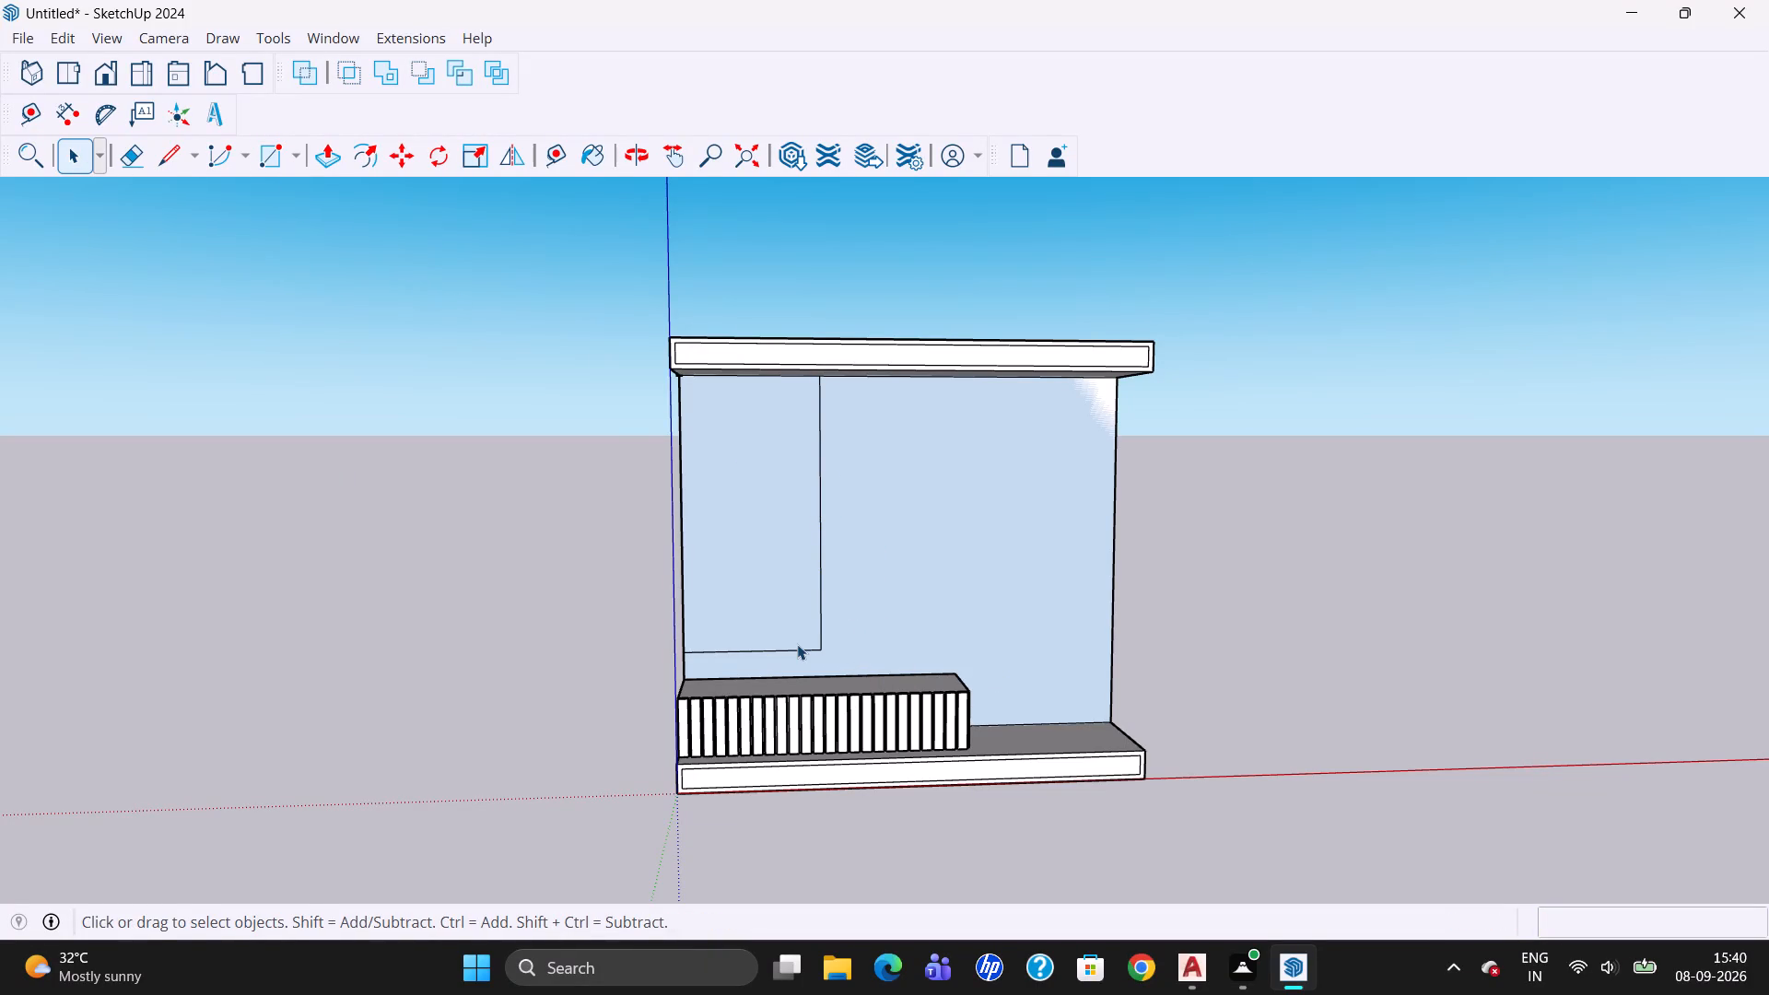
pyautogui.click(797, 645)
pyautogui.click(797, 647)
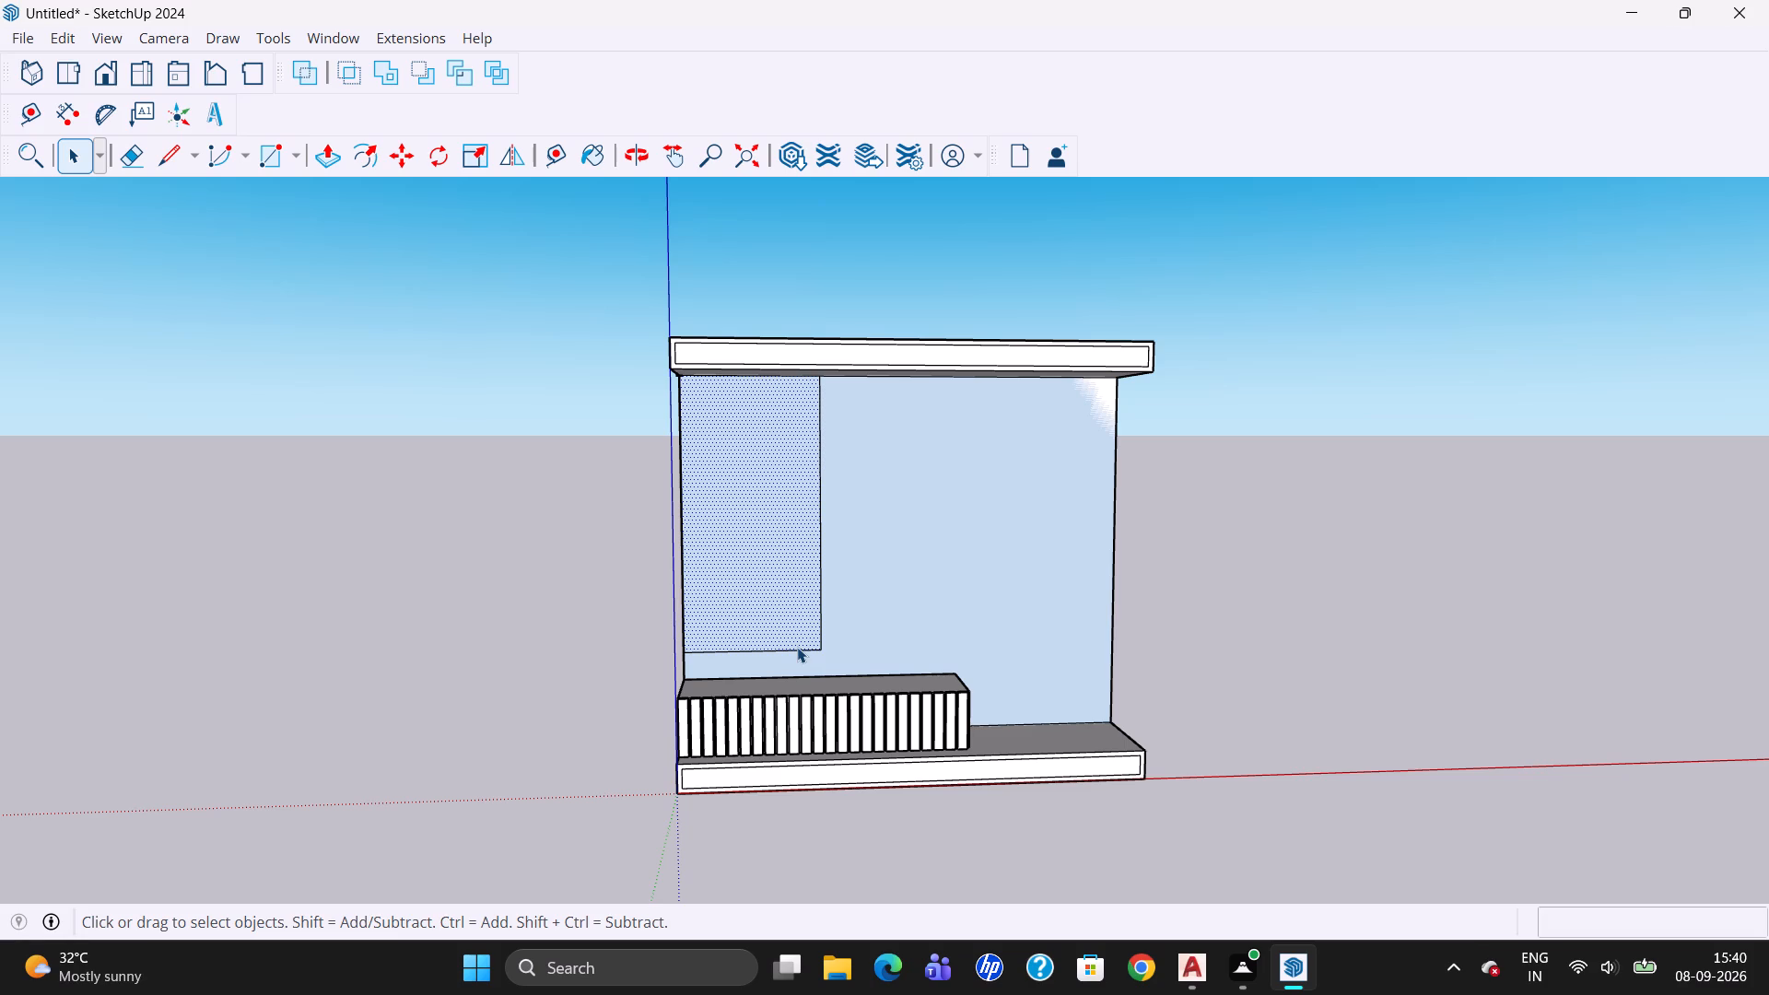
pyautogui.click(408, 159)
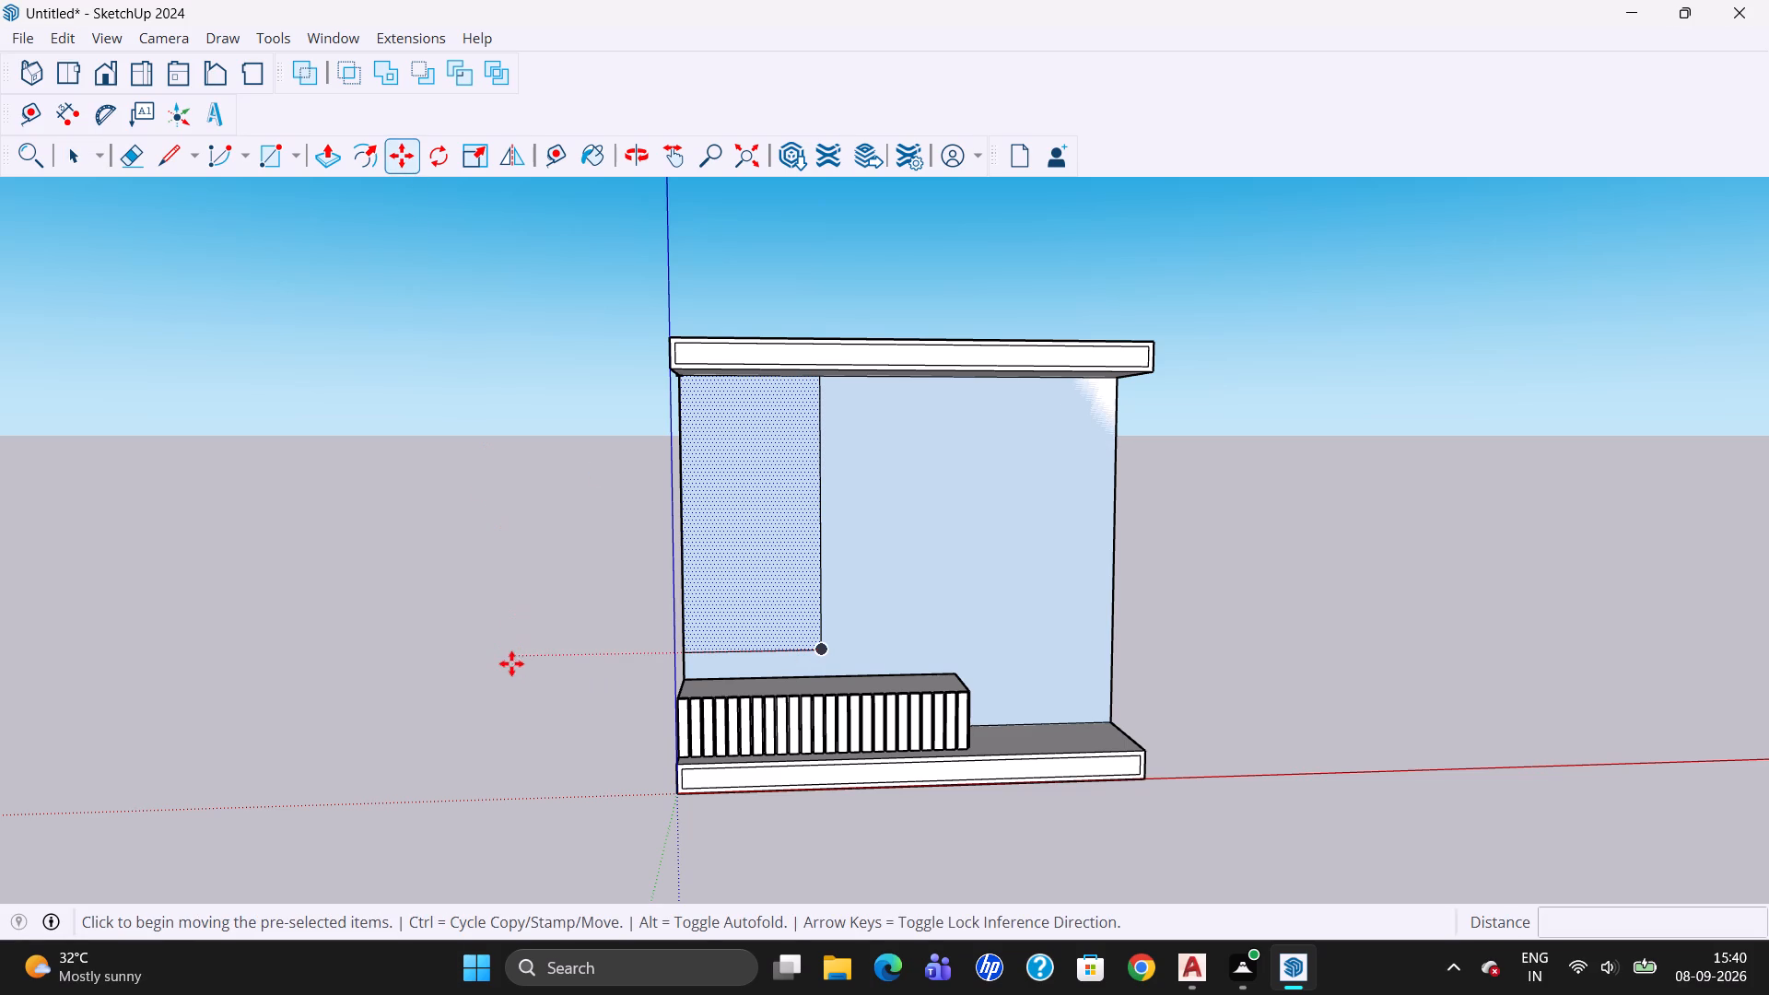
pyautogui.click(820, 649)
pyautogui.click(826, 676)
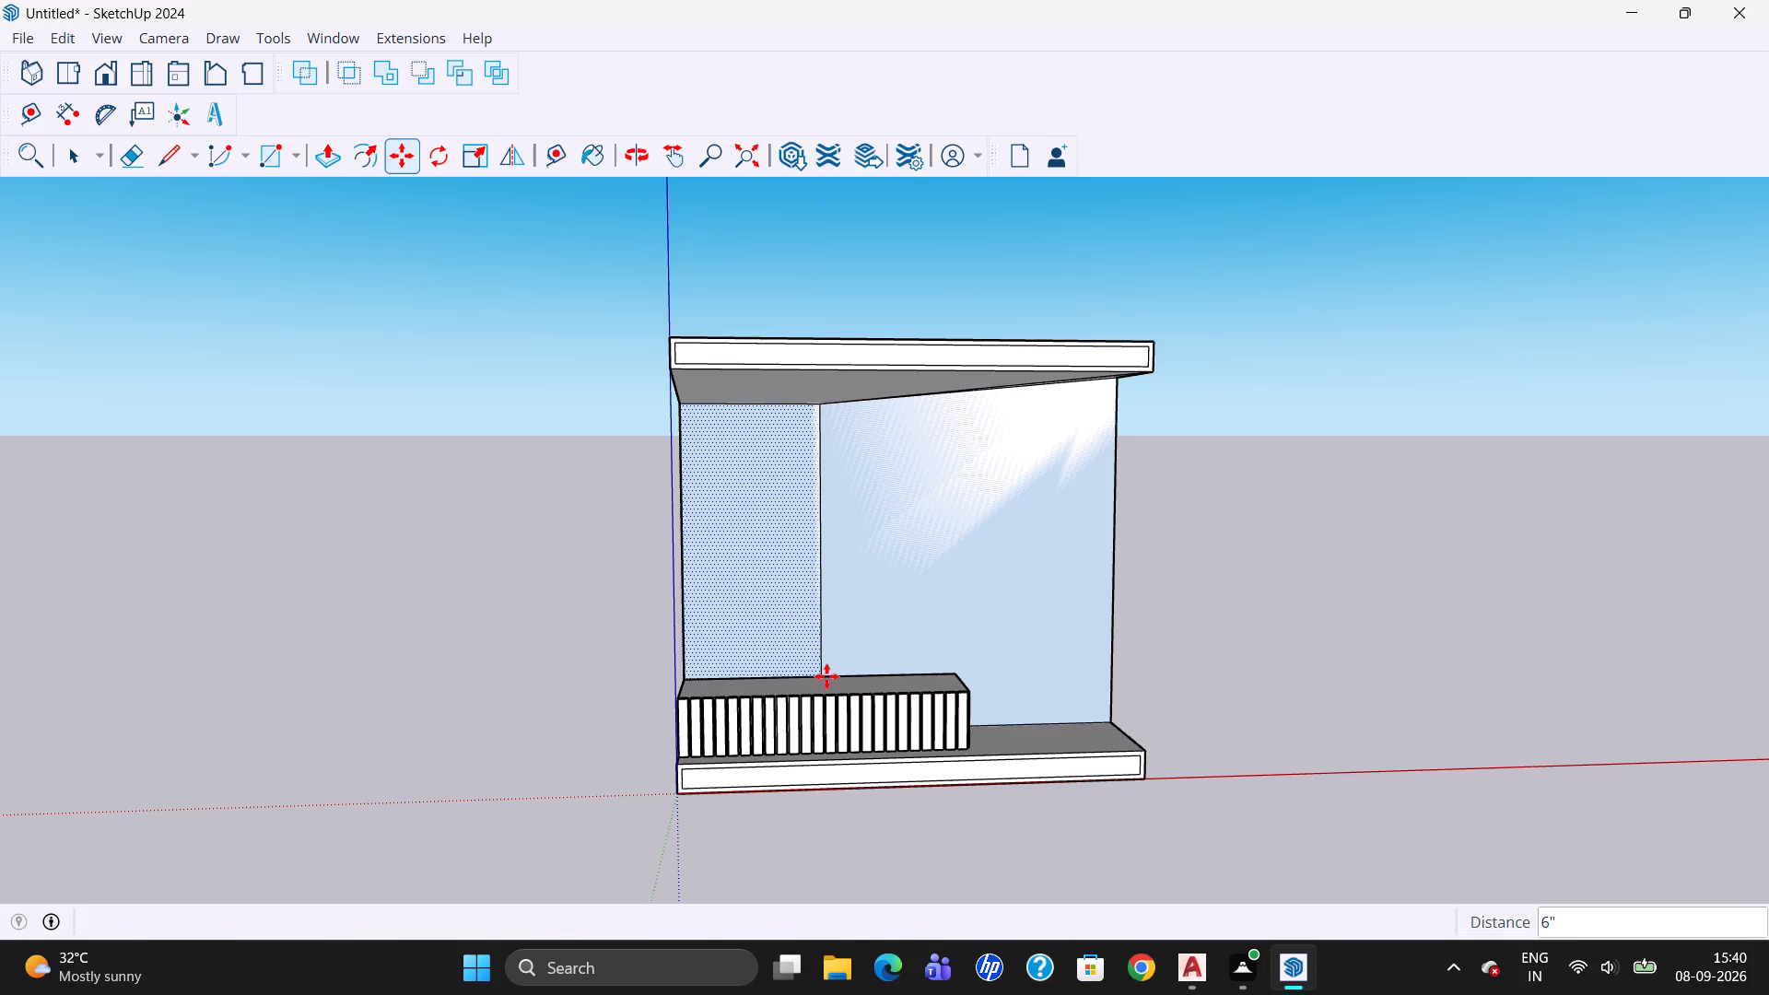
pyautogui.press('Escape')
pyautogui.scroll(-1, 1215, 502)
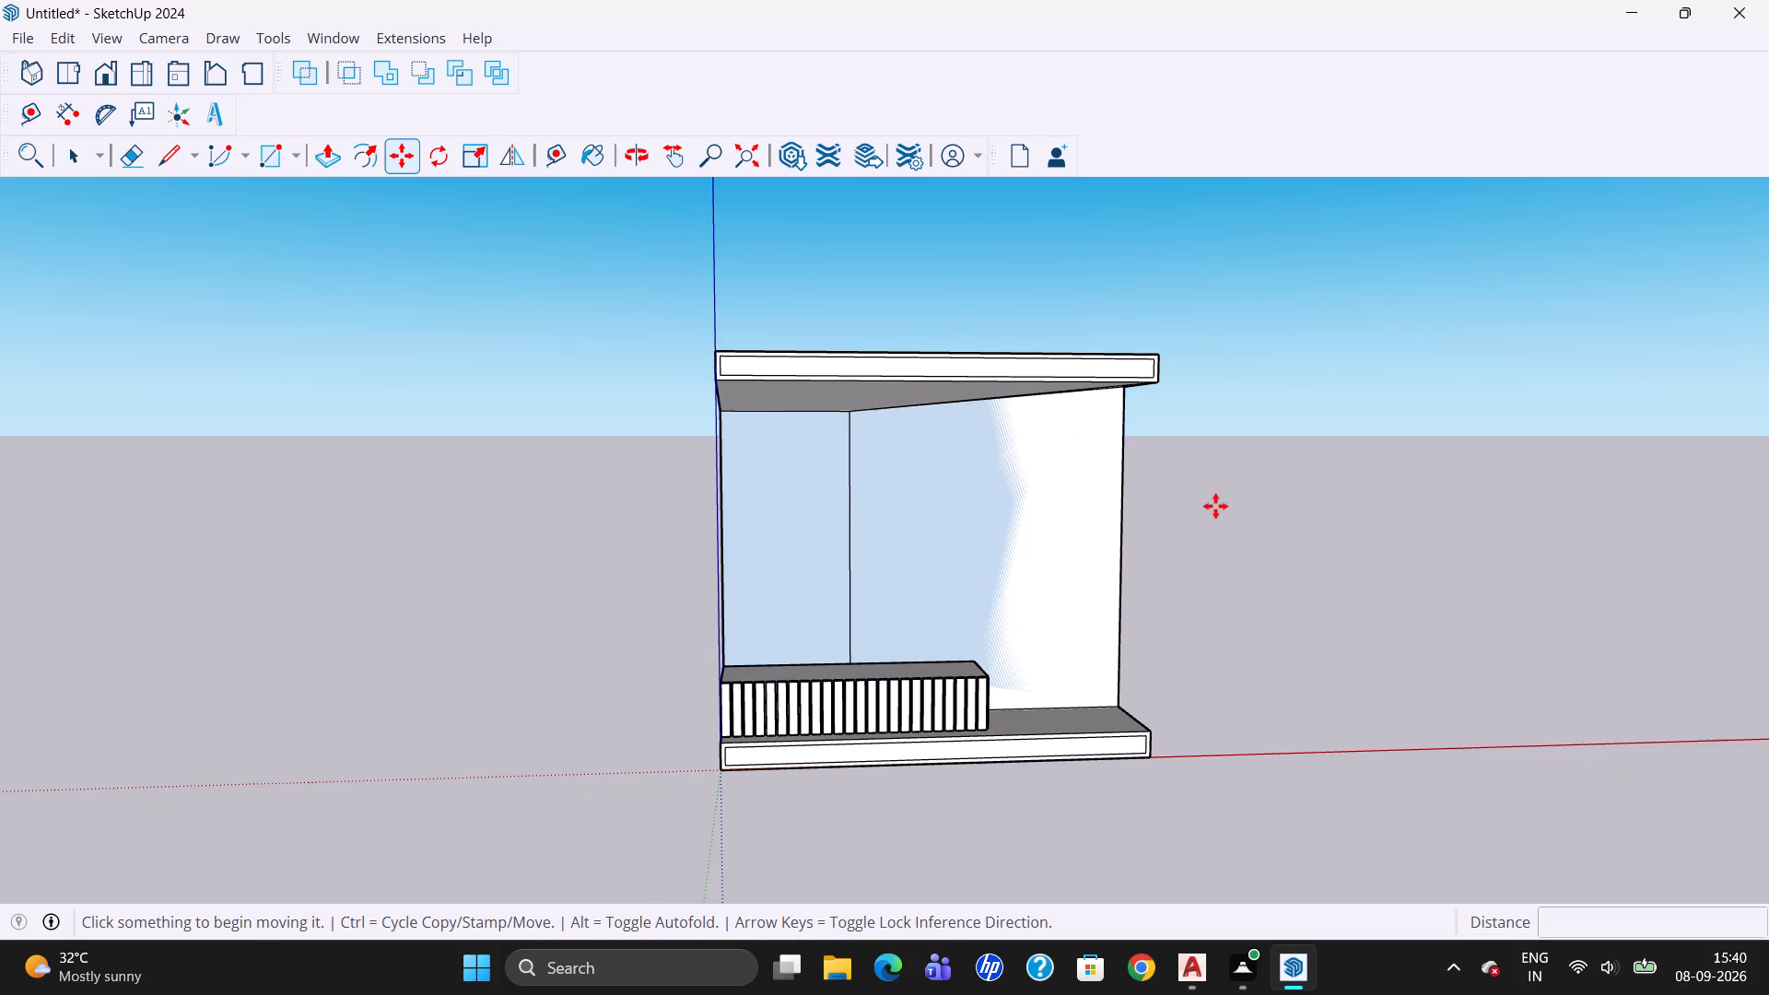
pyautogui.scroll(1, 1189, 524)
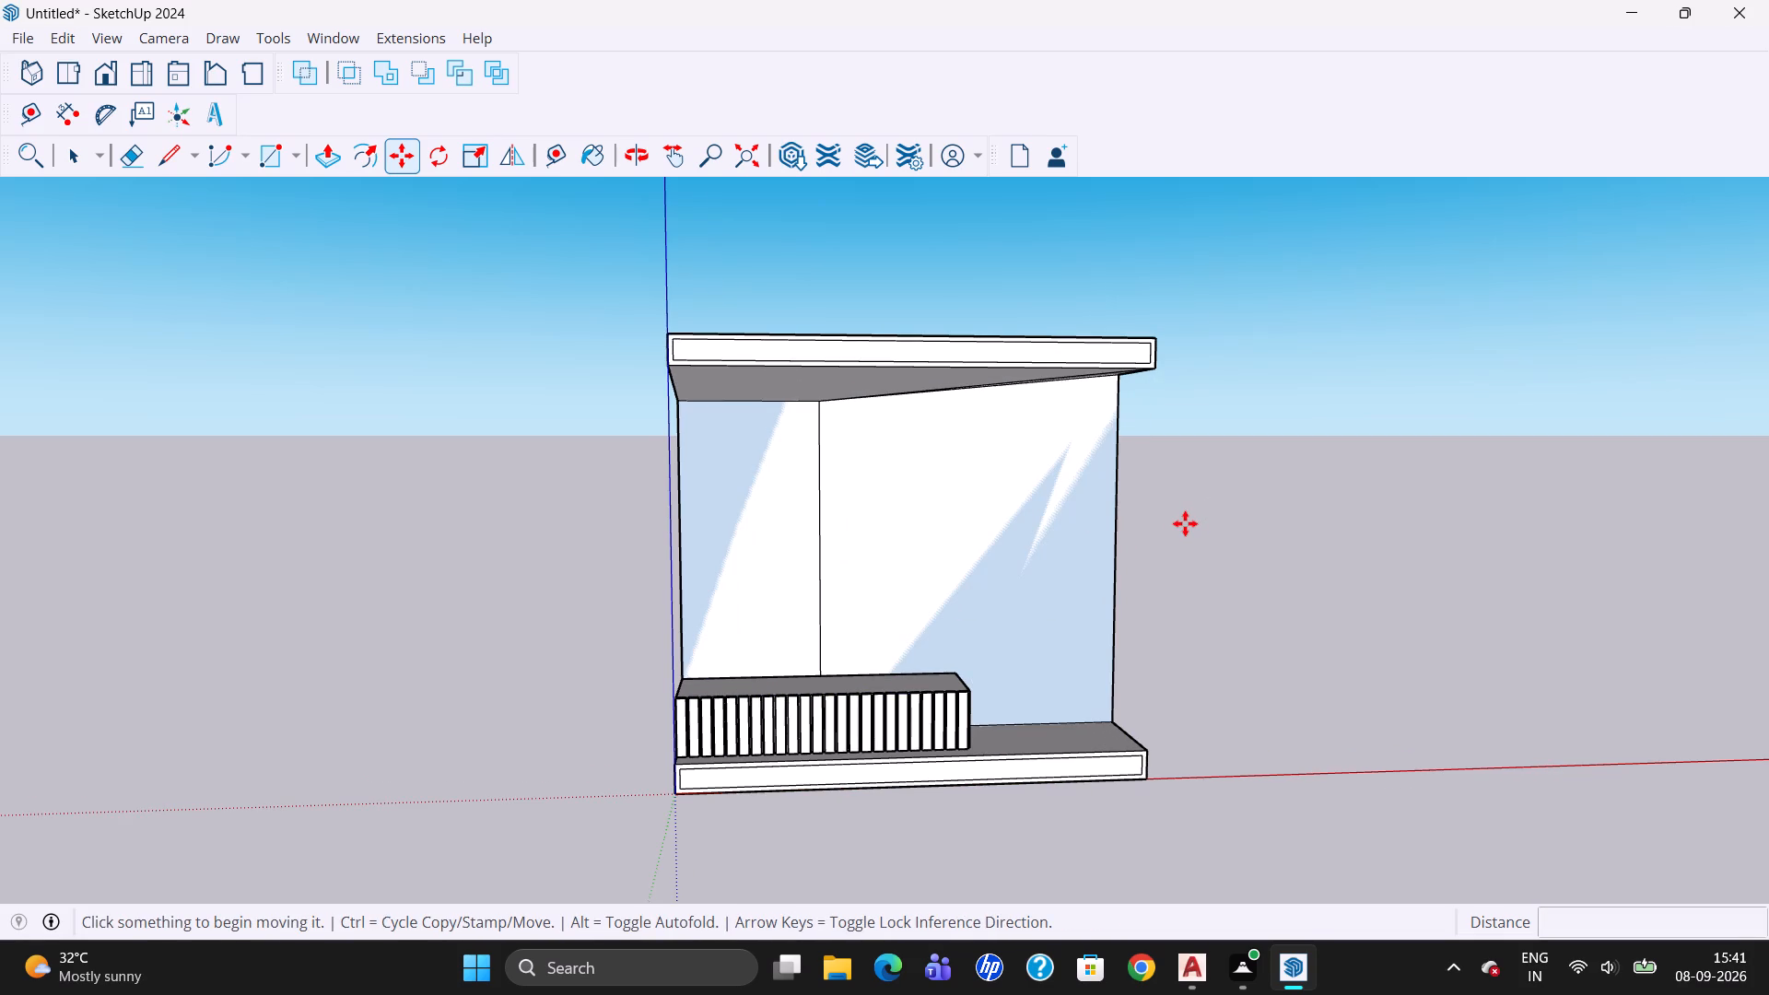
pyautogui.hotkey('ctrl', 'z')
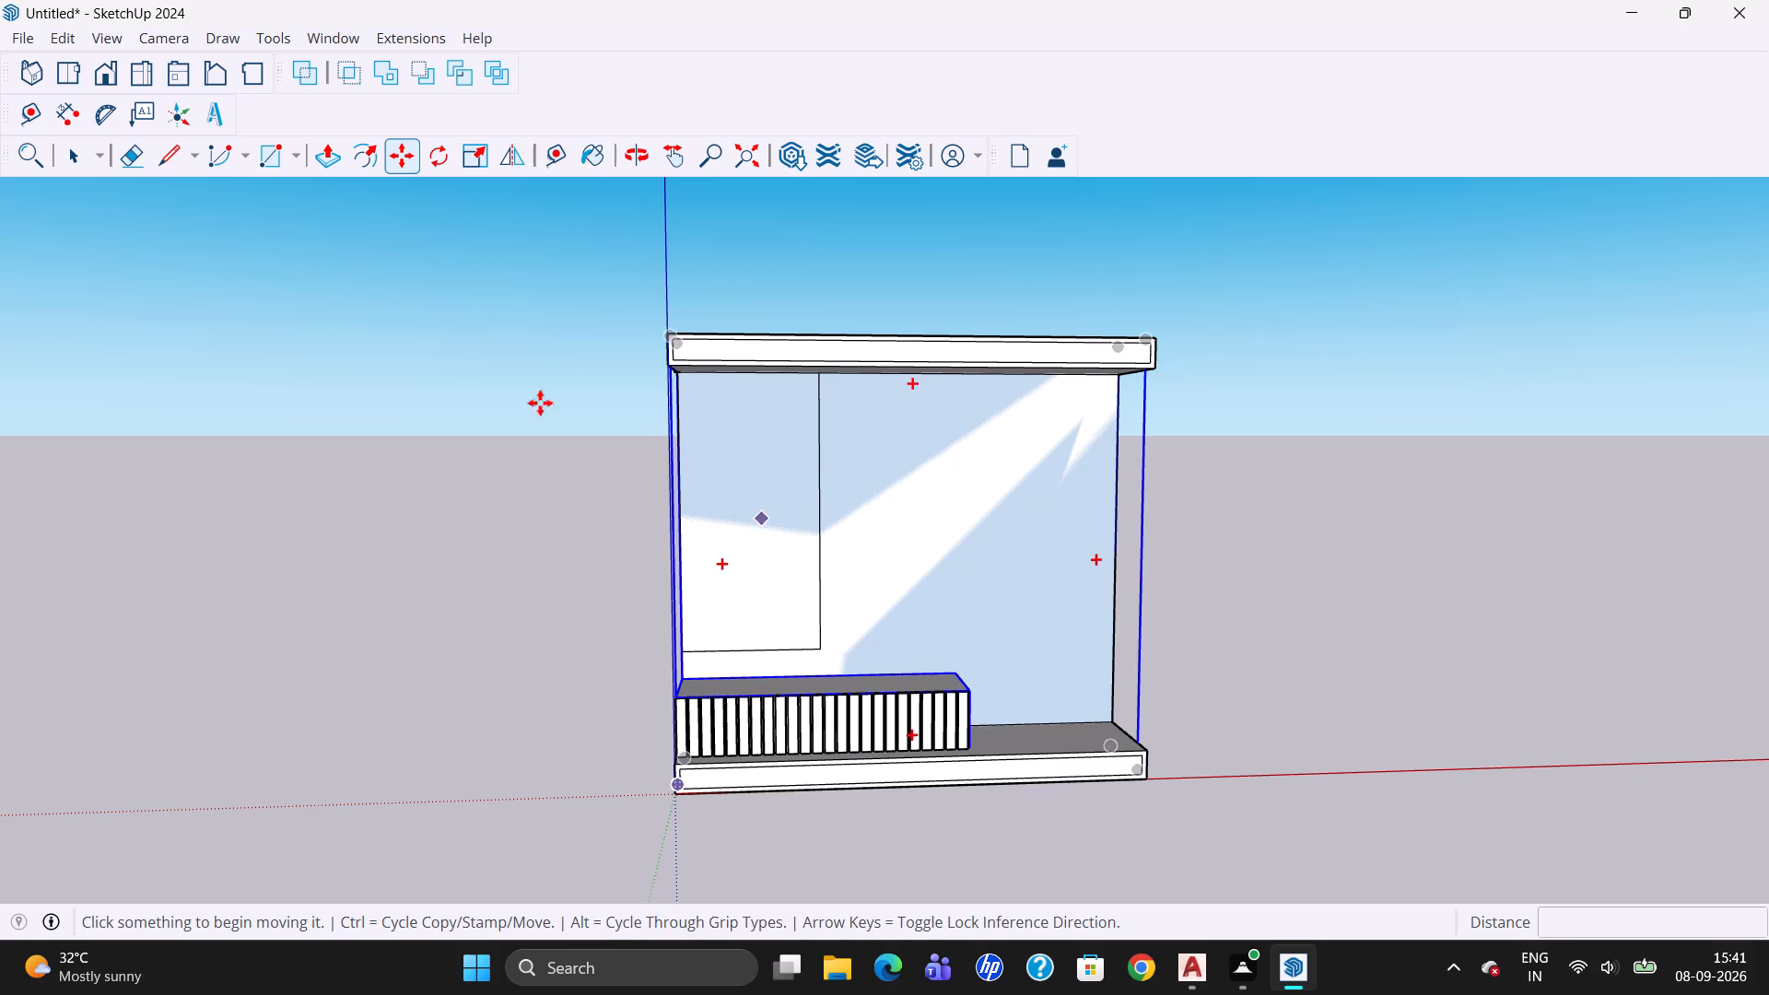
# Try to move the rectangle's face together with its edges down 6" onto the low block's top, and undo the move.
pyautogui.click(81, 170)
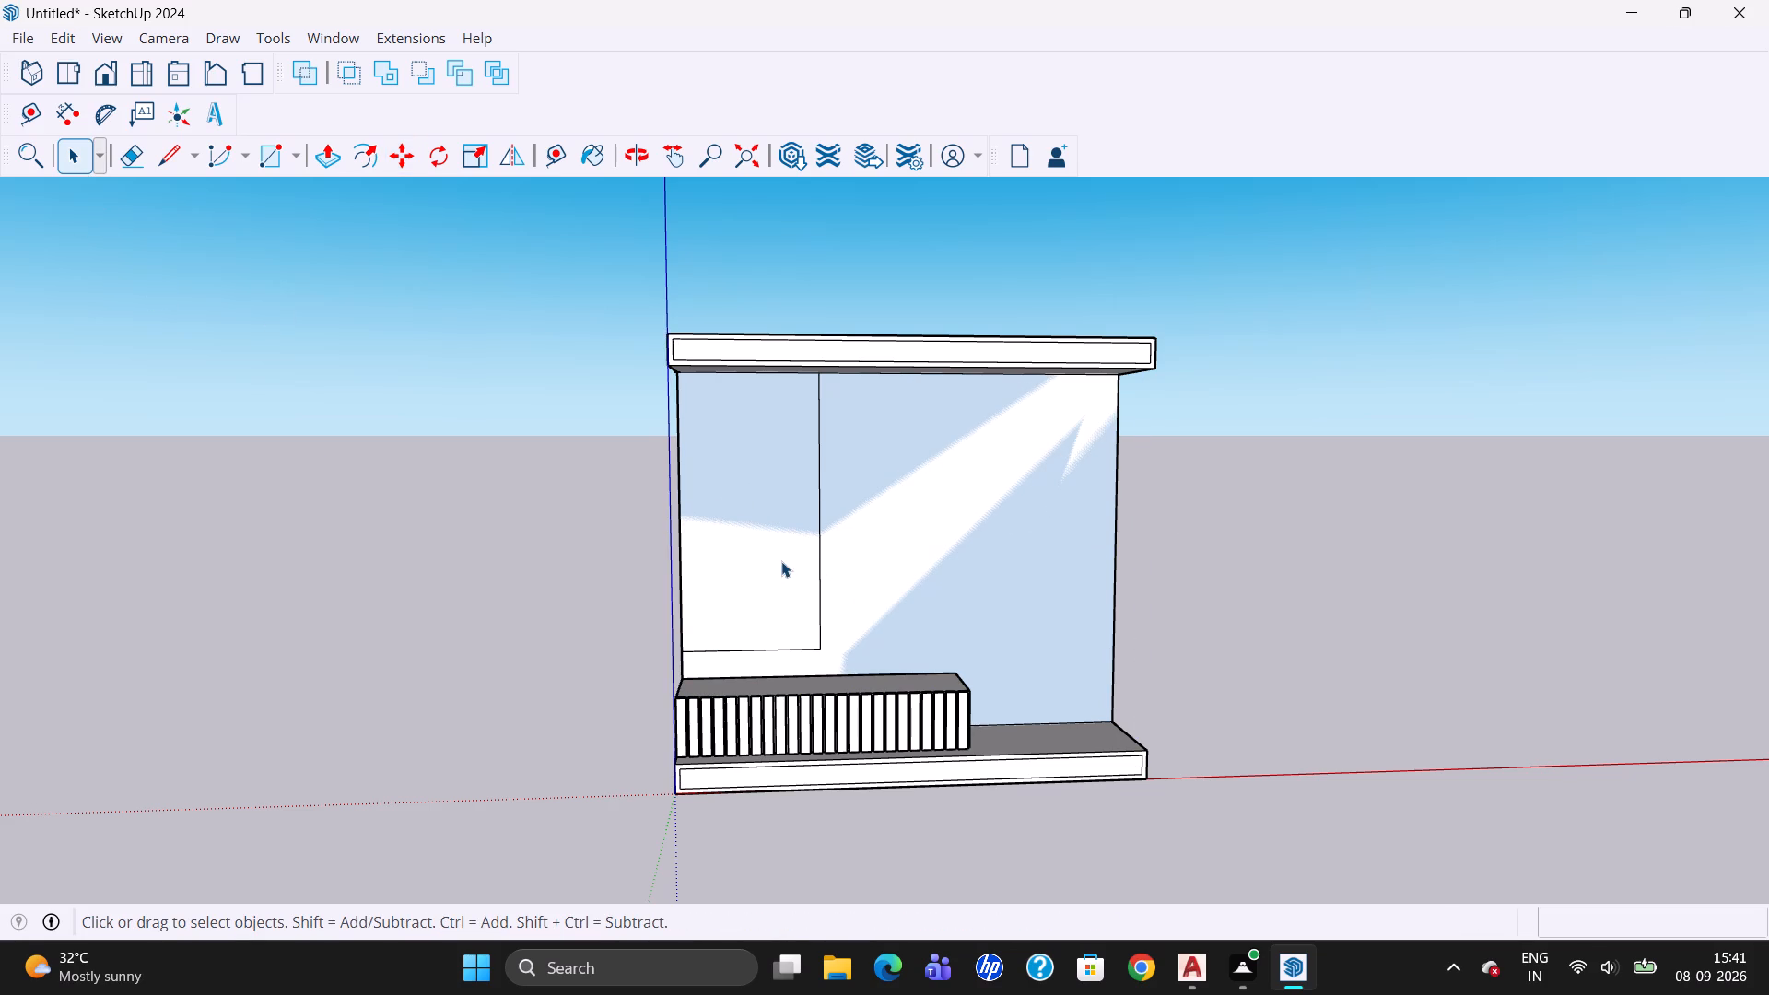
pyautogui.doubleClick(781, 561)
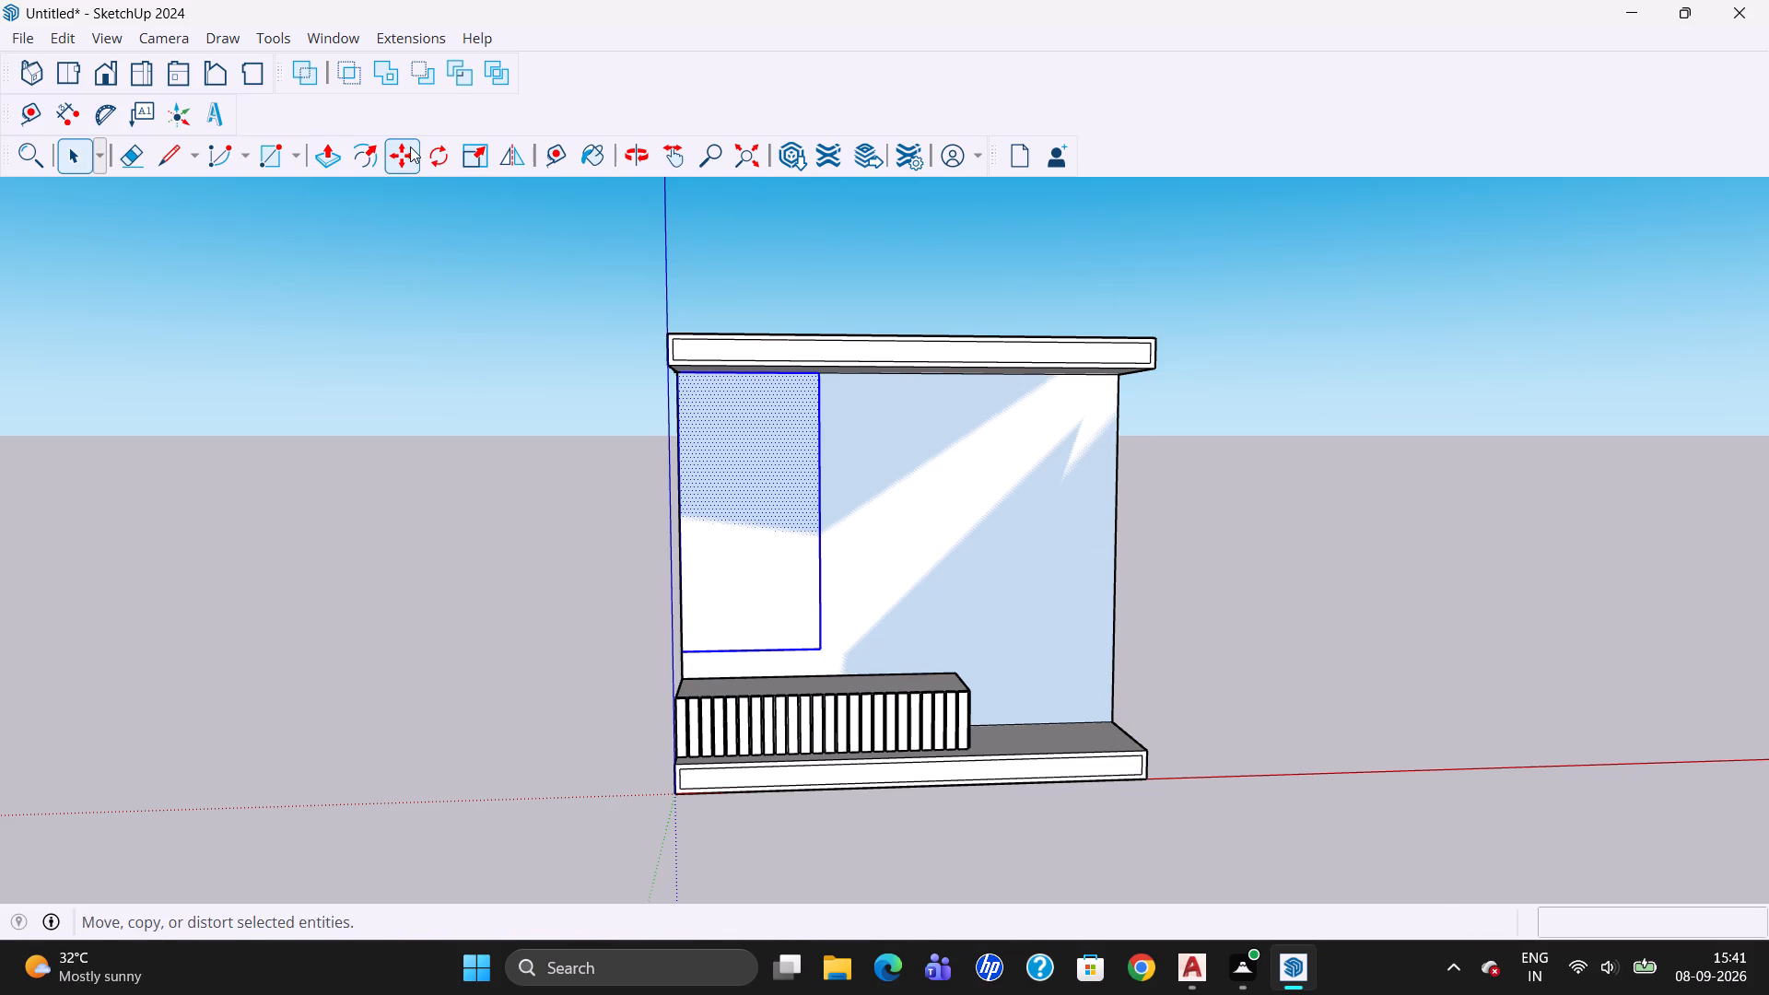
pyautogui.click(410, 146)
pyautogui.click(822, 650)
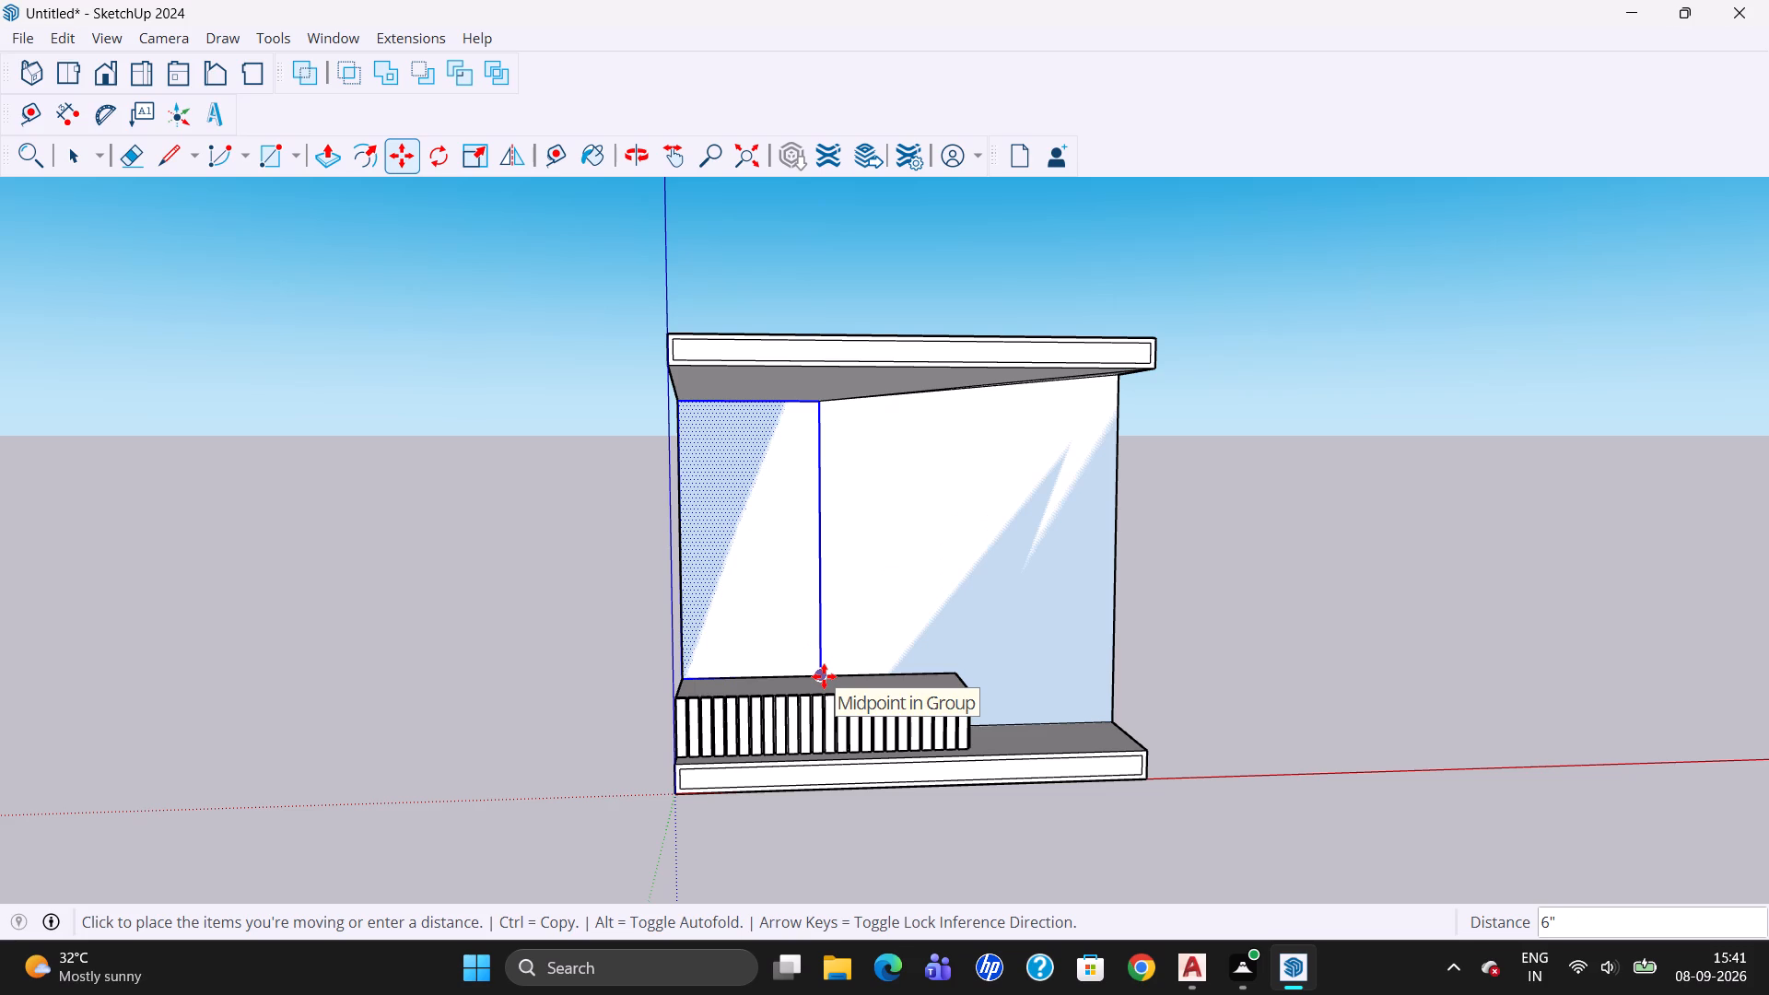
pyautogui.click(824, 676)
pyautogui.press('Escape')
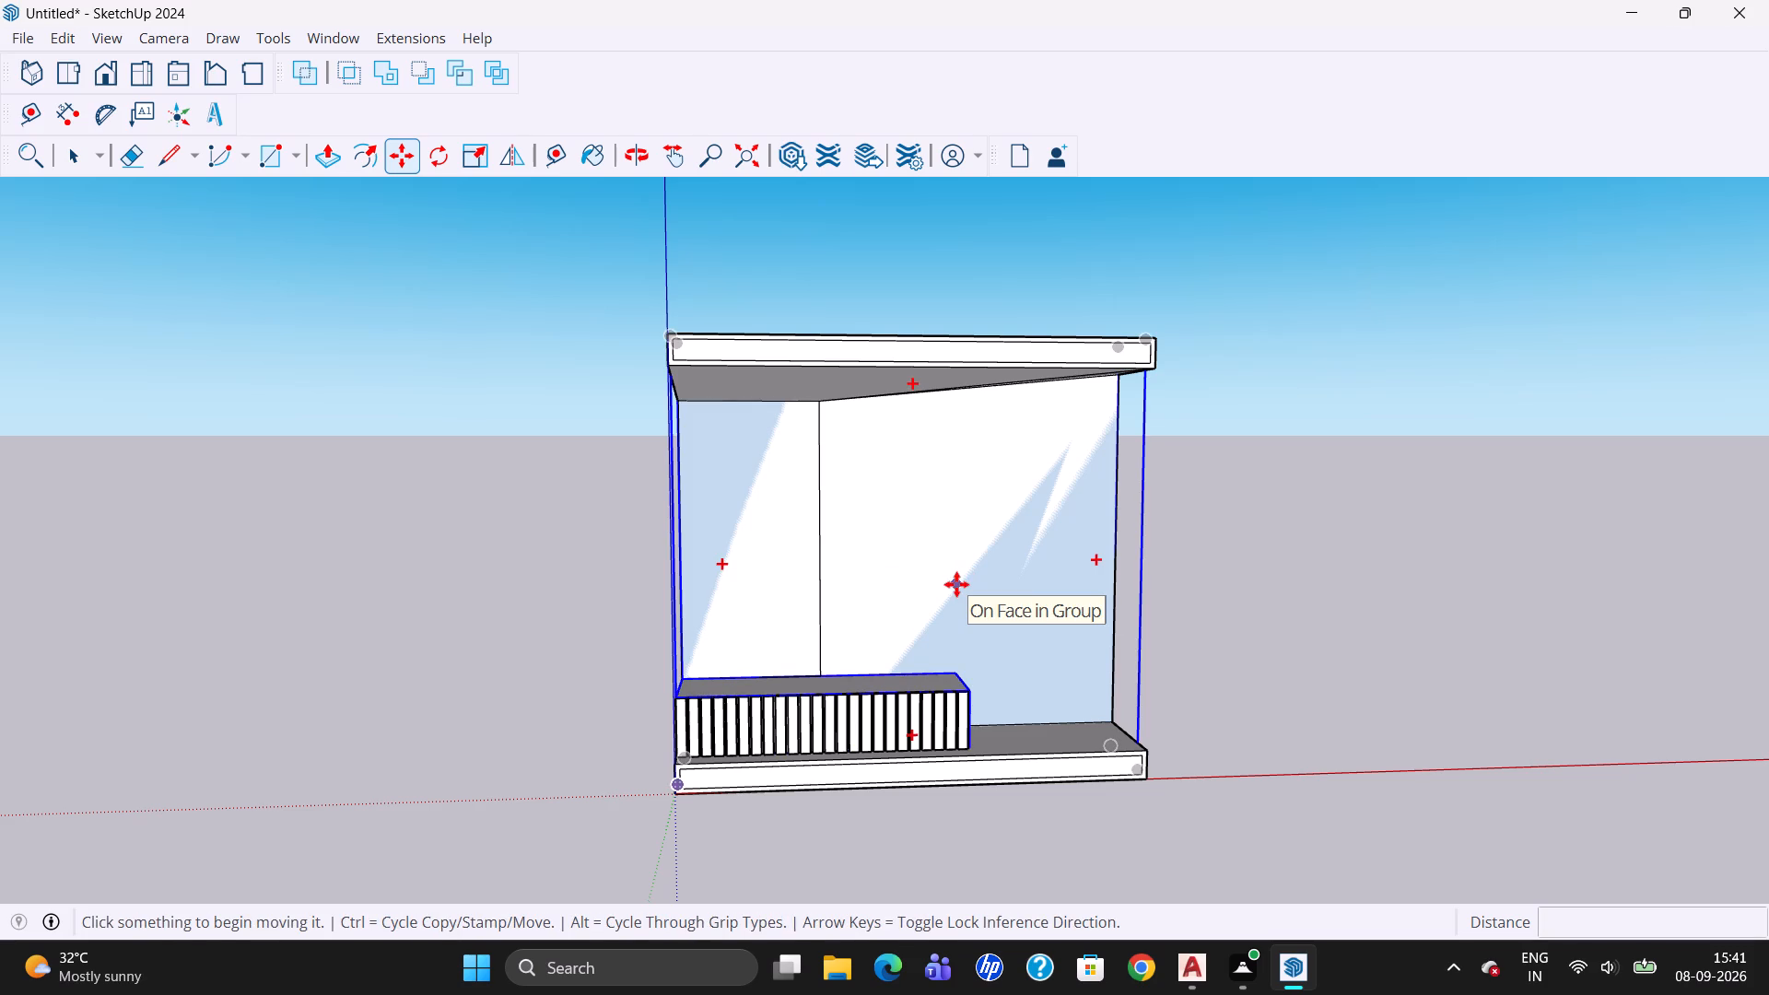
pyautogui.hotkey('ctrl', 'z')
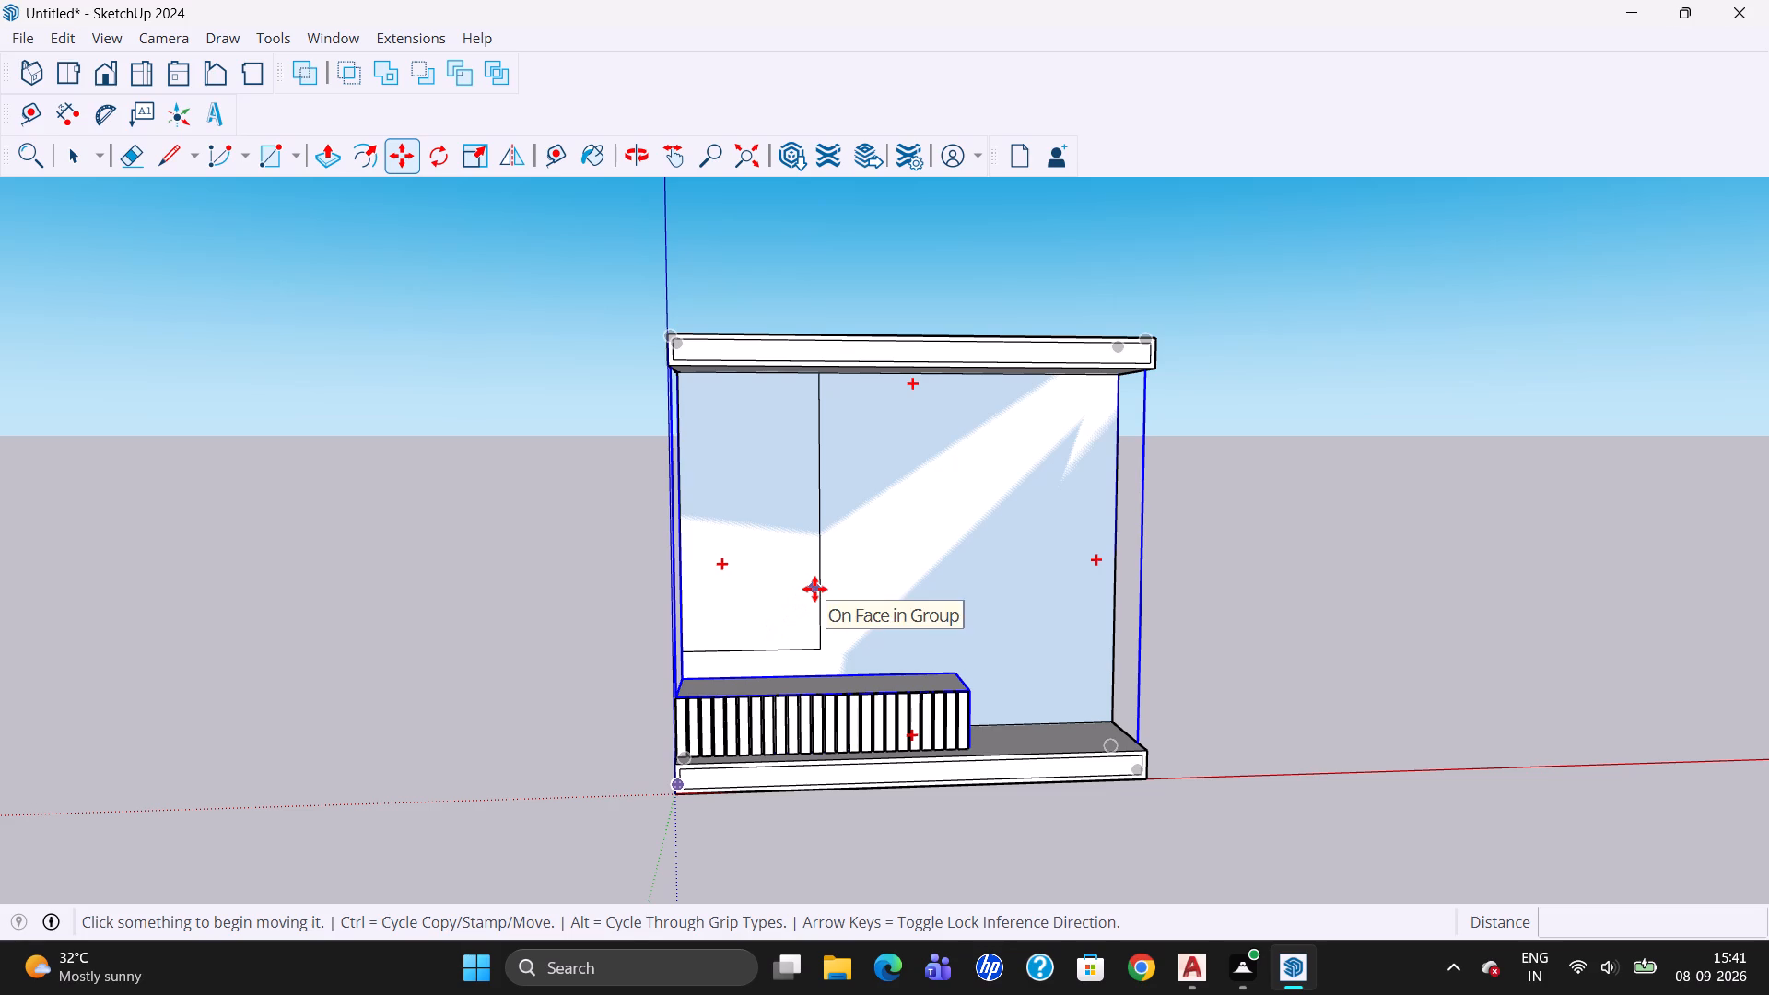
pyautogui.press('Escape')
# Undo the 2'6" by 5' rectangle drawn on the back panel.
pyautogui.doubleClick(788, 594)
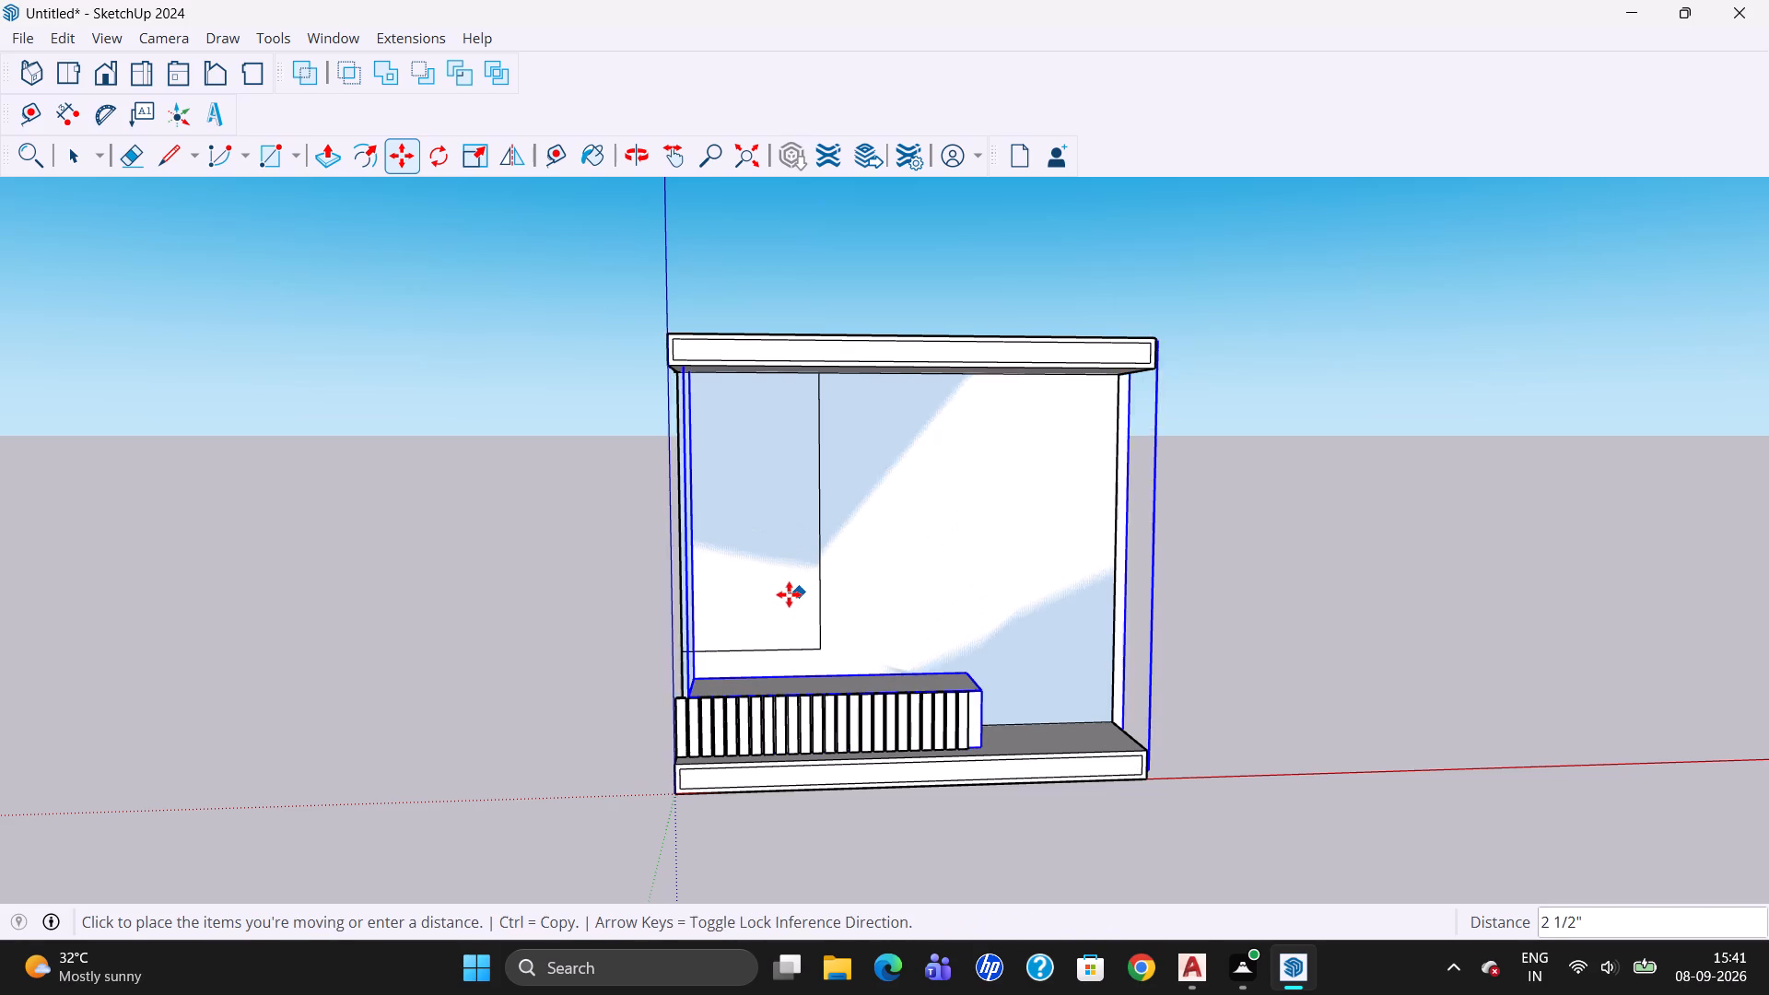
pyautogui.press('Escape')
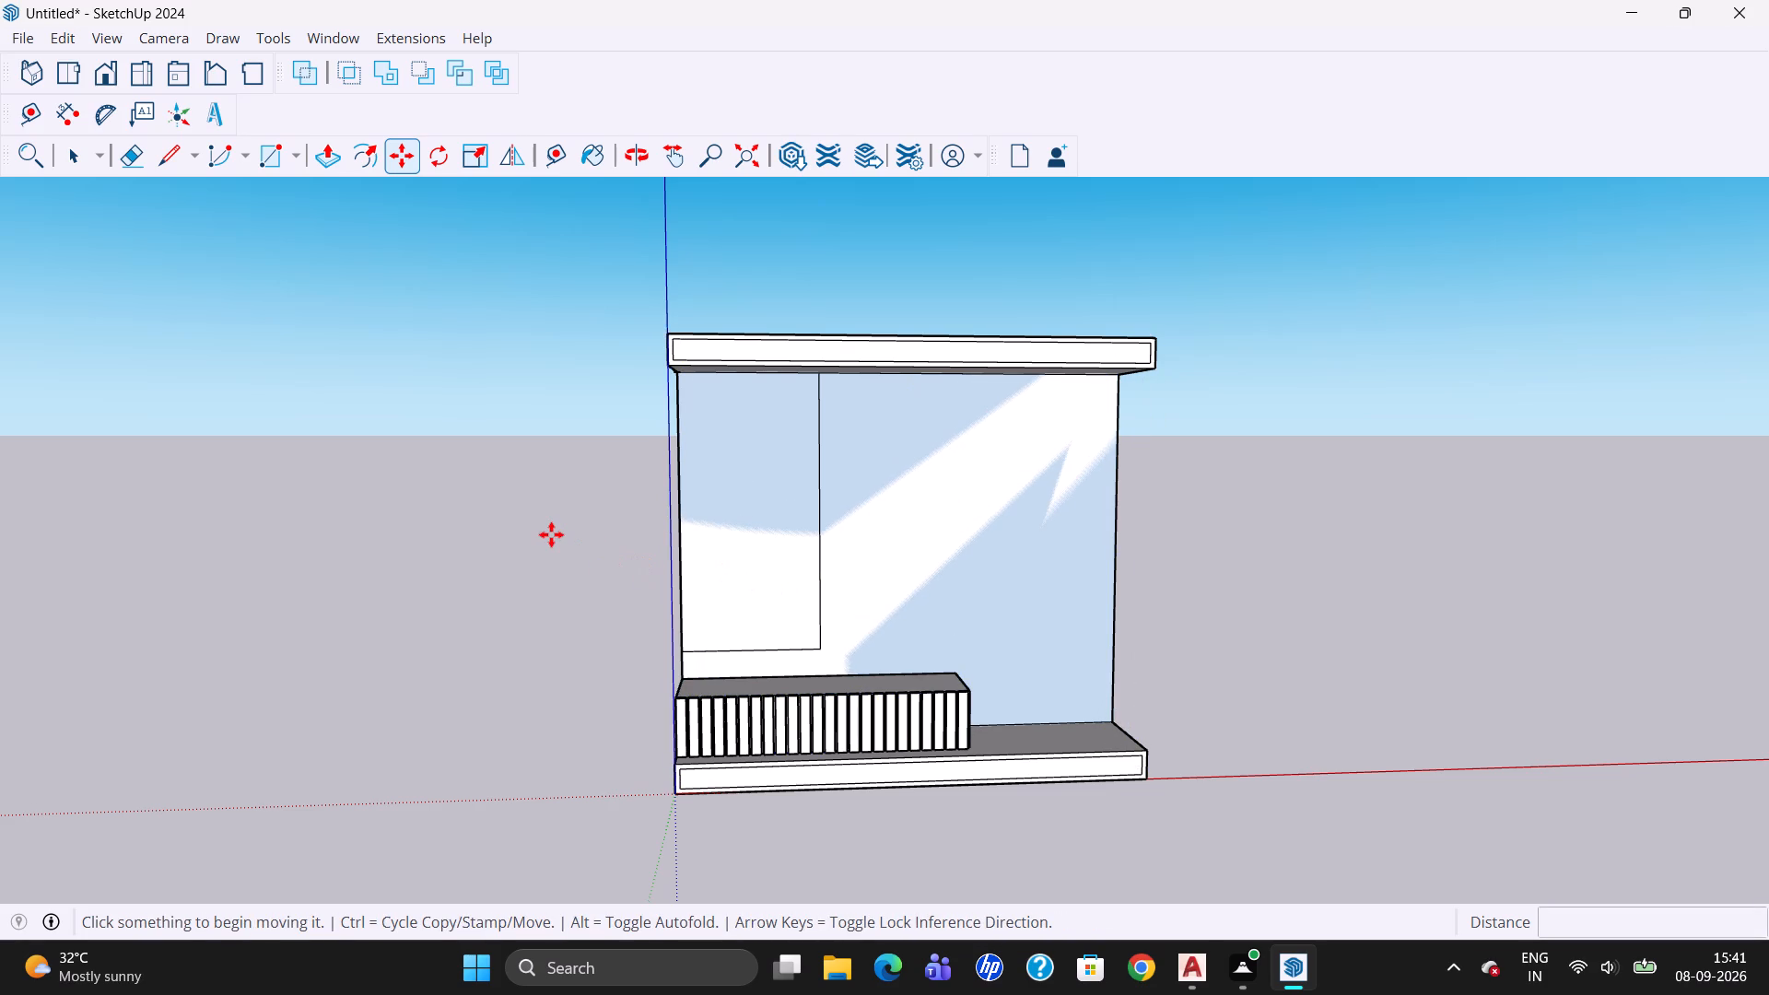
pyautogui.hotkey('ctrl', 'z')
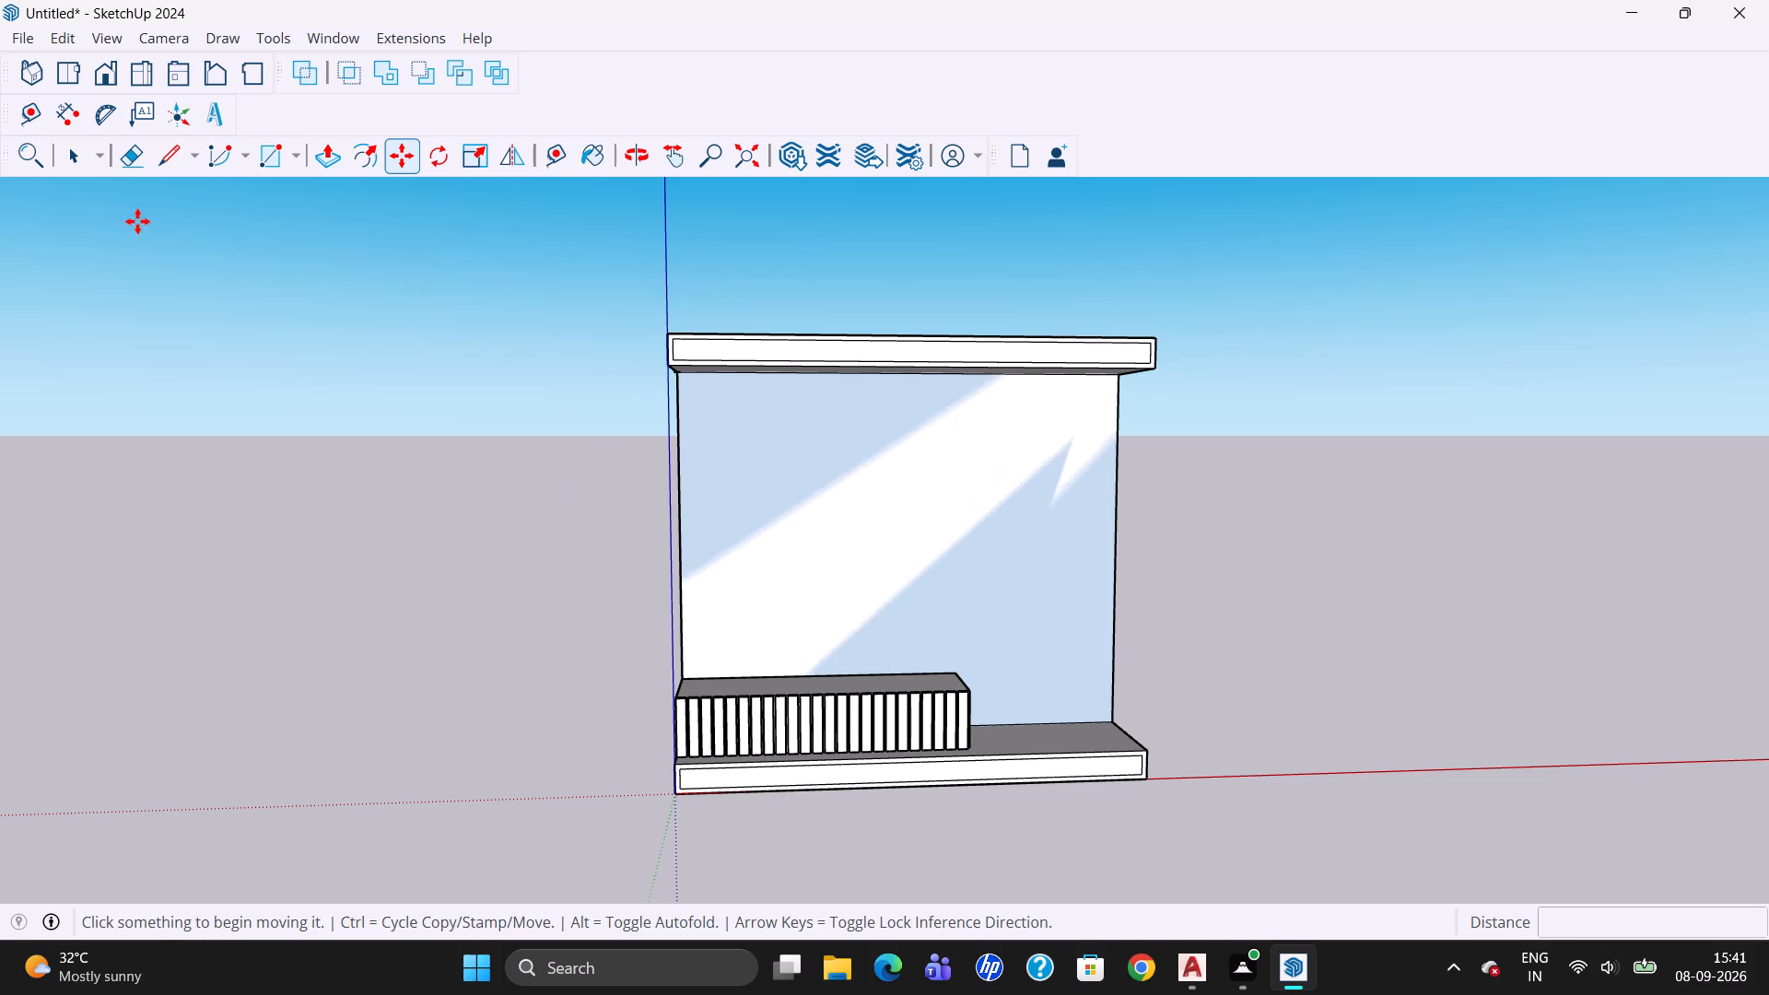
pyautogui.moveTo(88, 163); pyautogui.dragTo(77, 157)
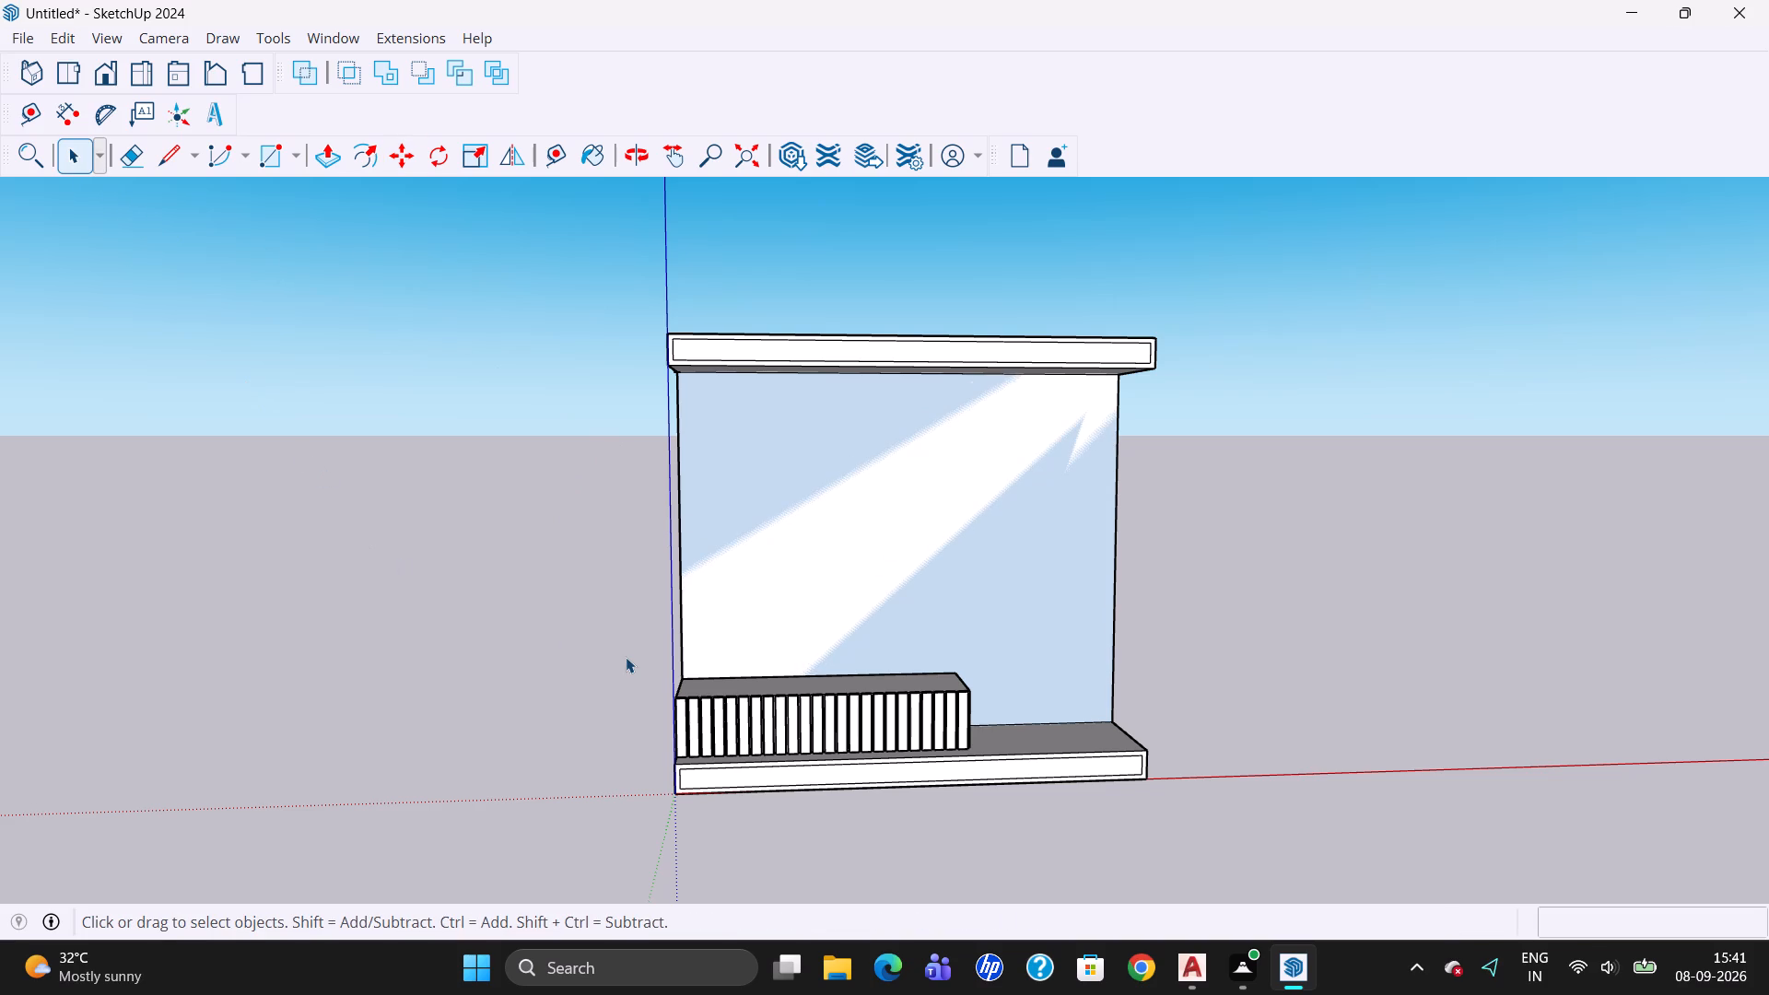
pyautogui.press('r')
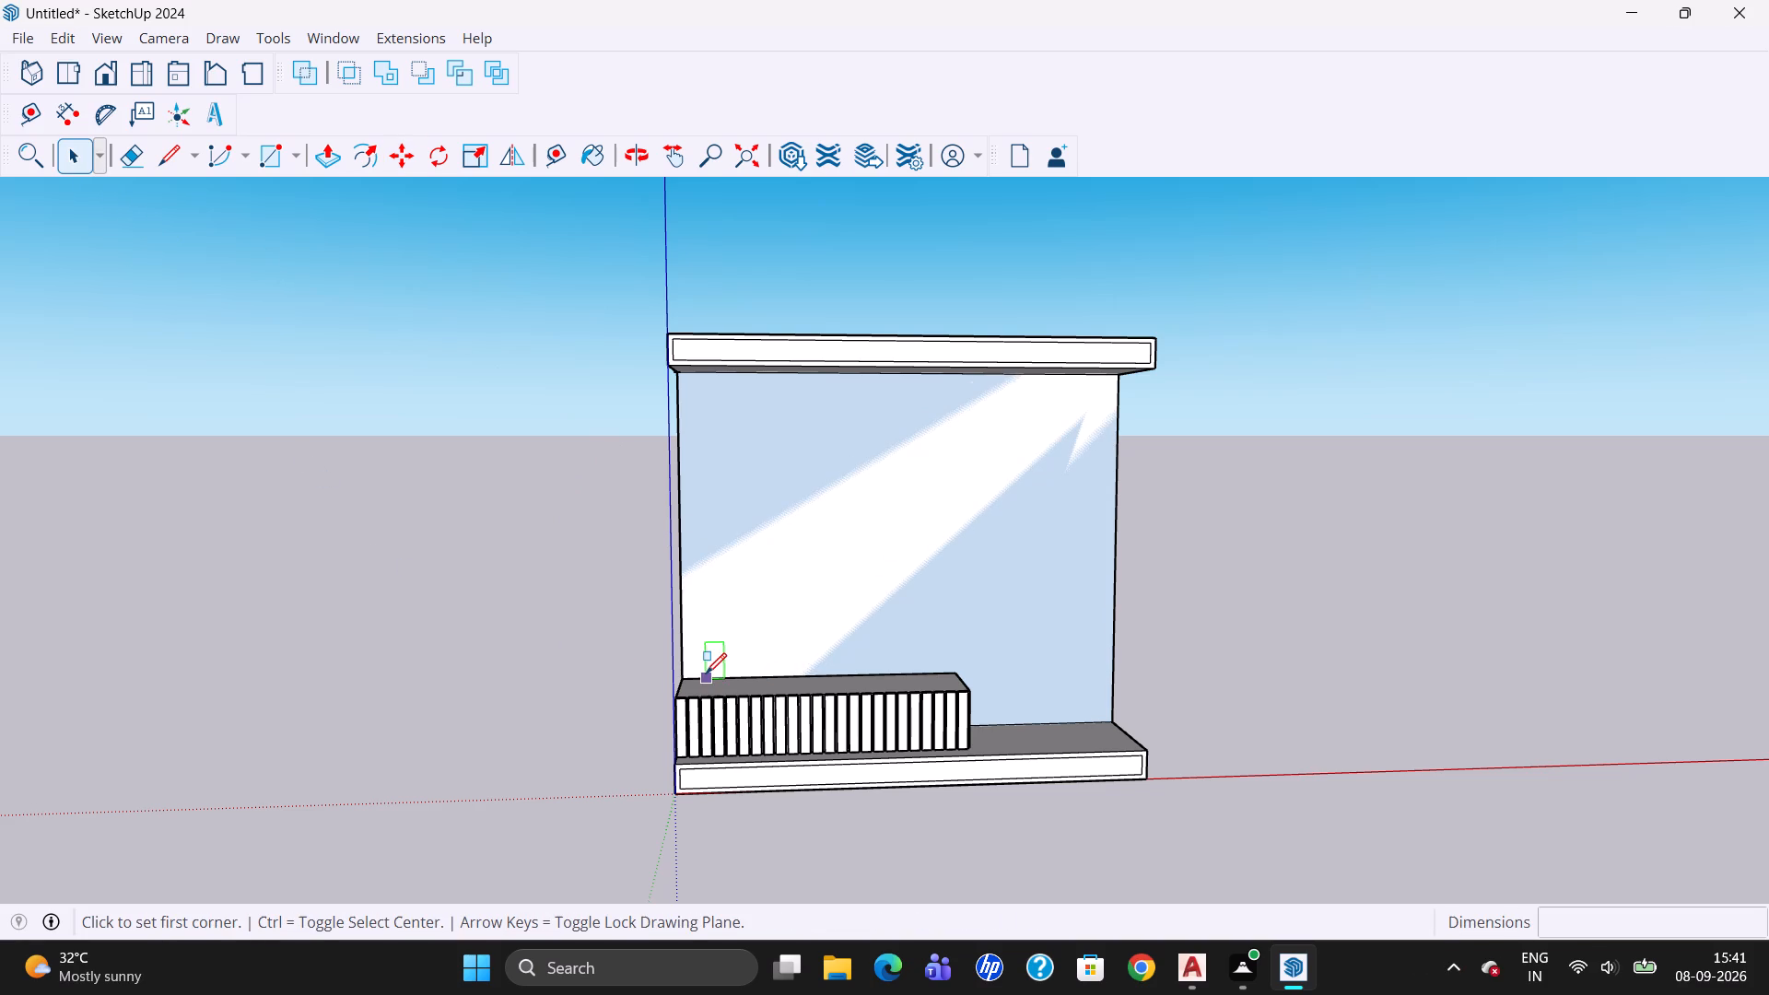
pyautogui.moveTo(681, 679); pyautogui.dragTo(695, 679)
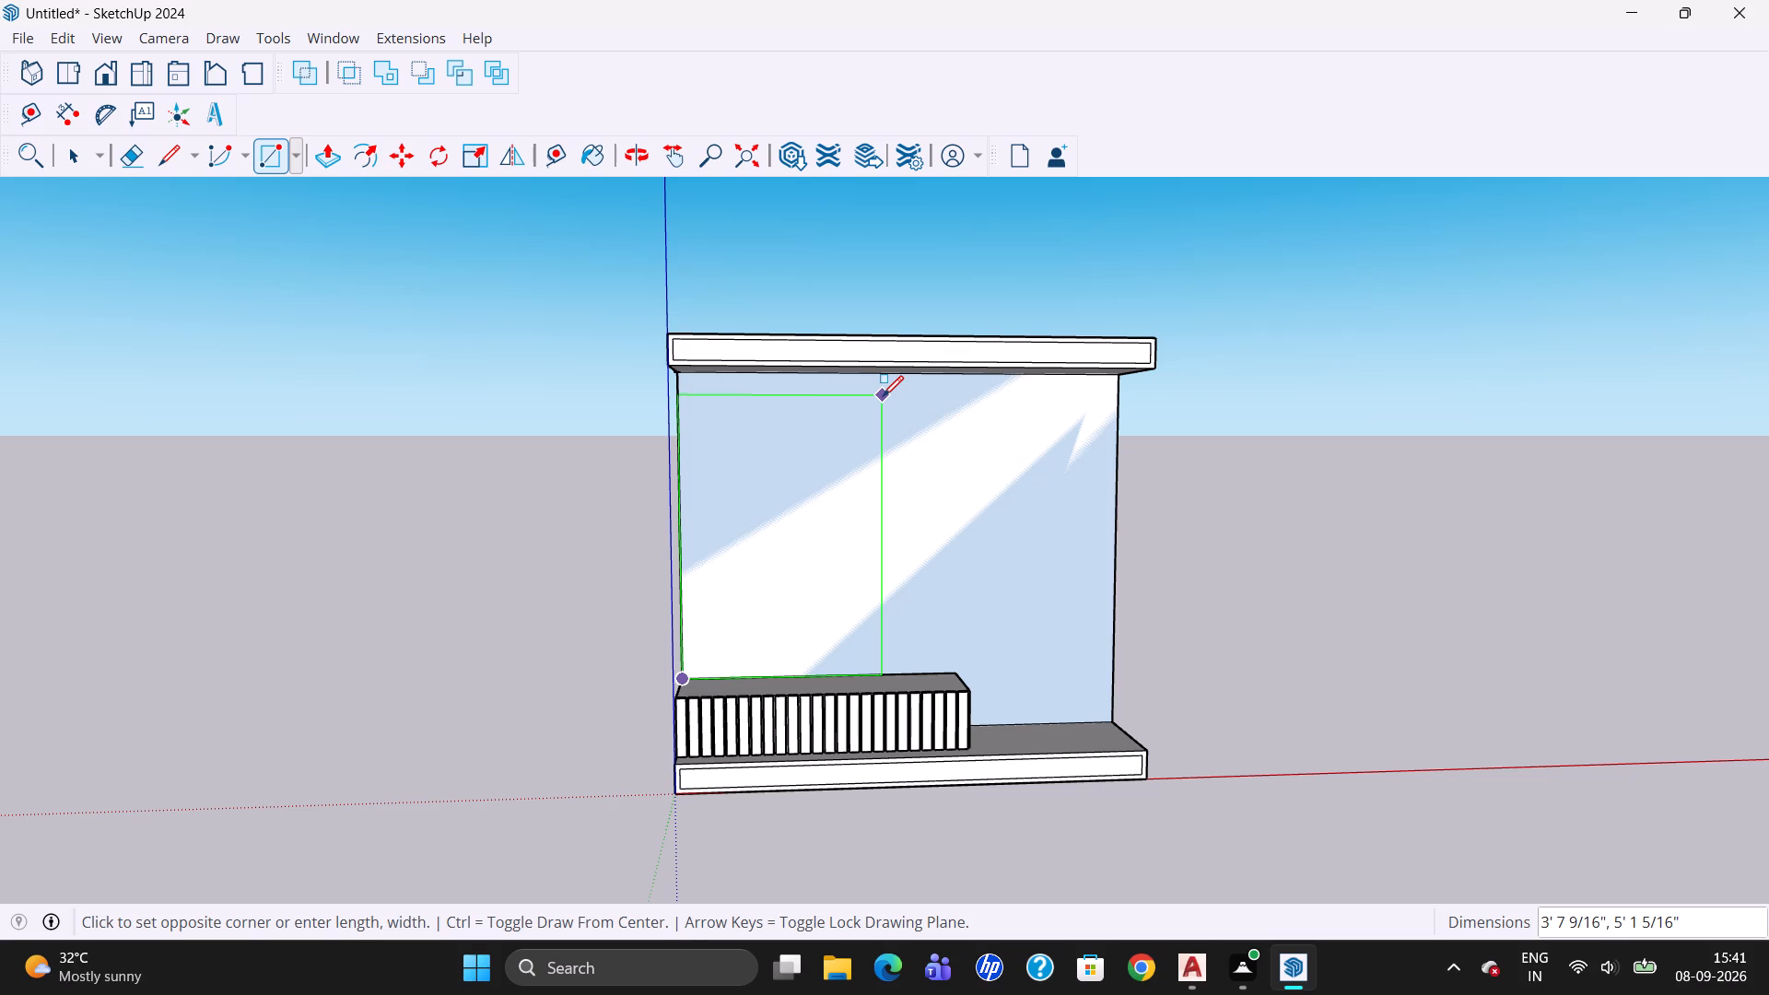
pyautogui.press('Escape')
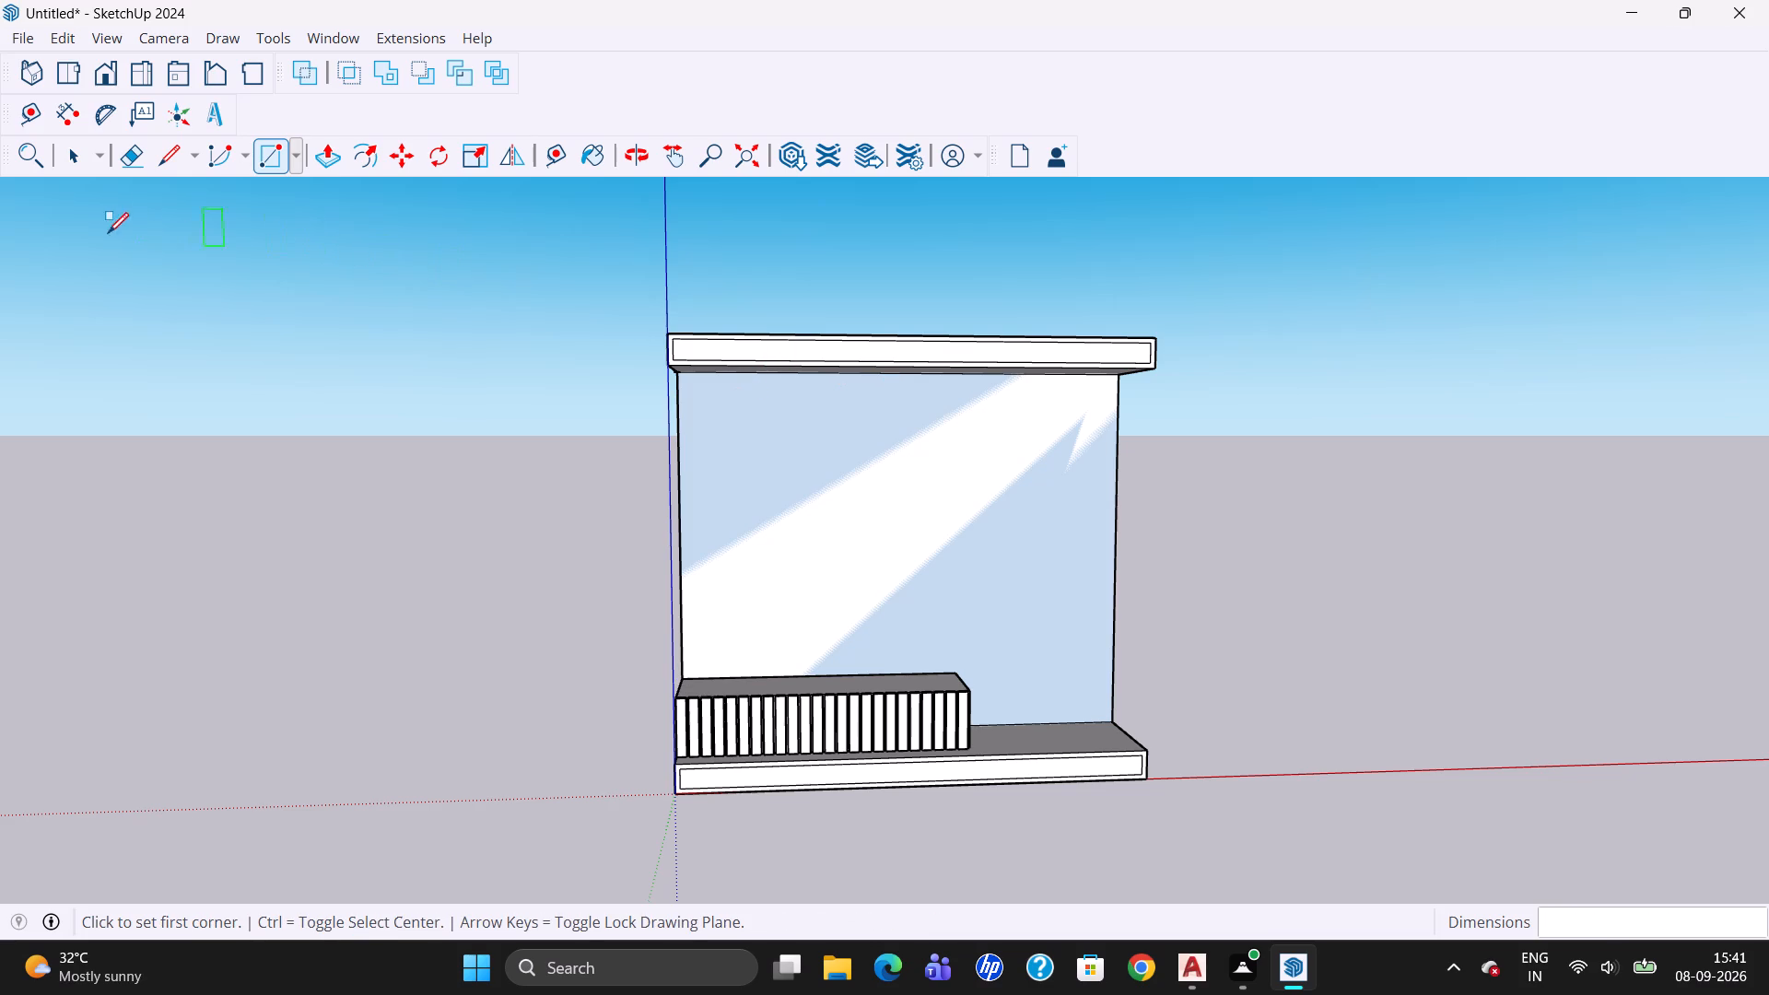
# Place a guide point on the back panel's left edge, 5' above the low block's top, with Tape Measure.
pyautogui.click(82, 163)
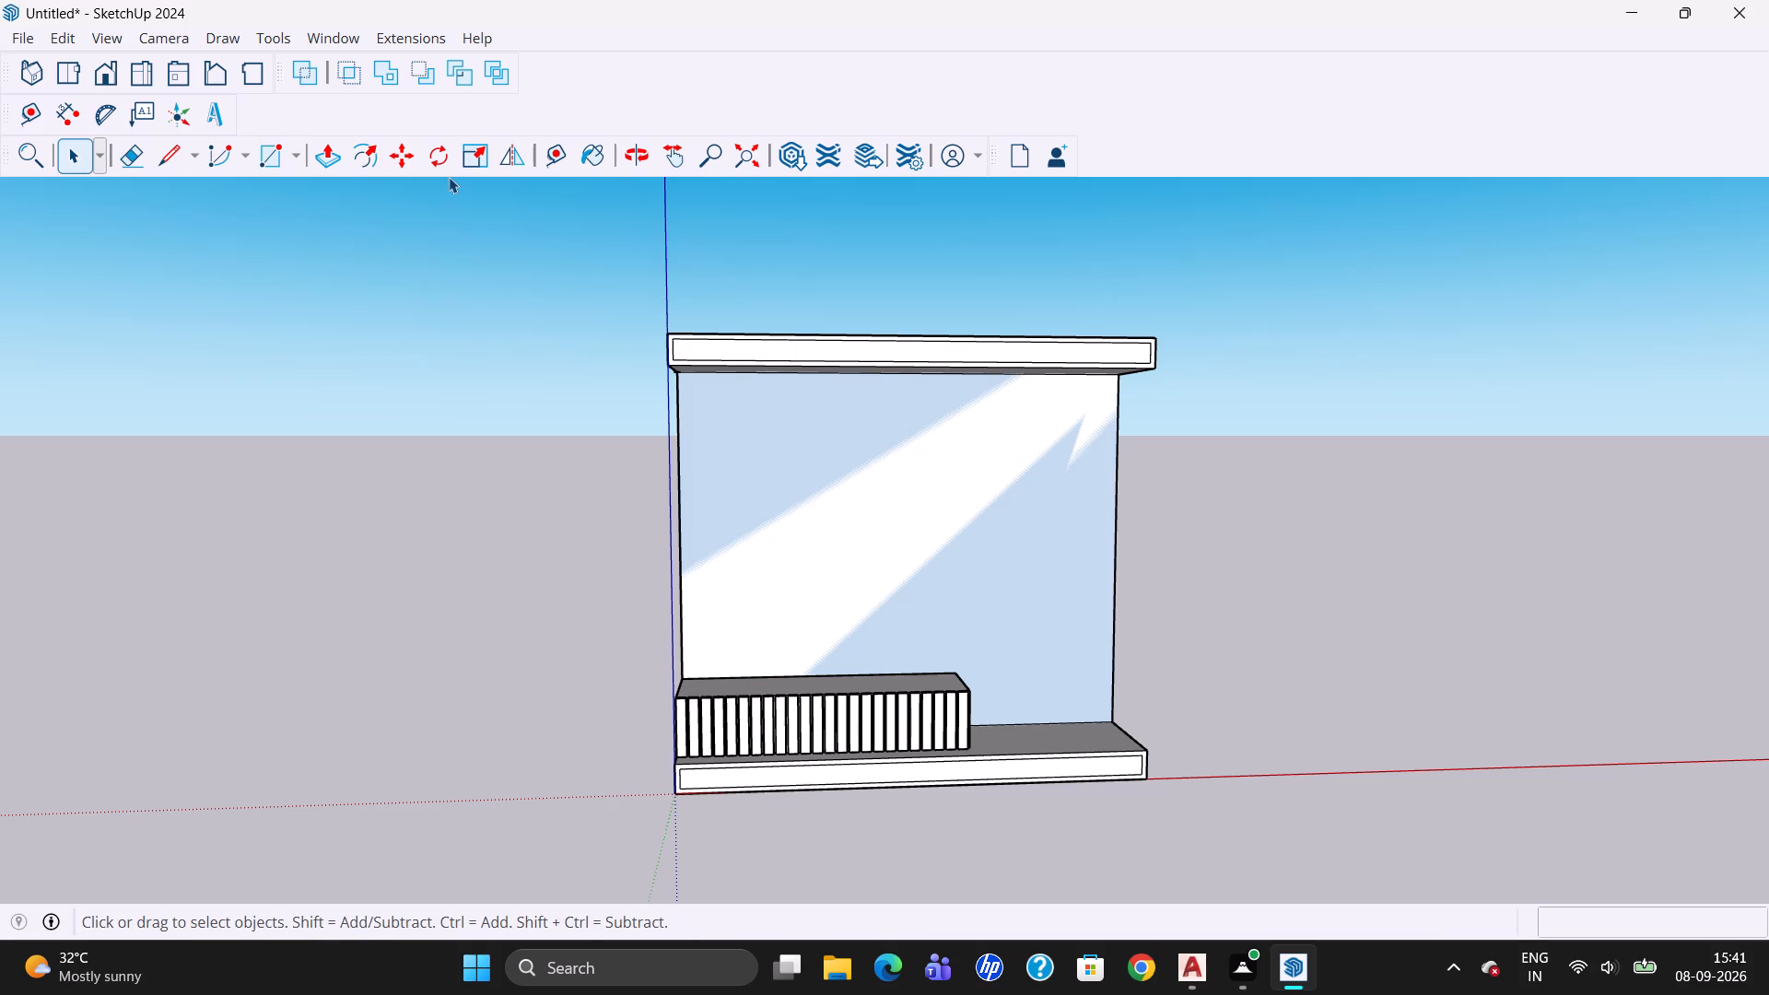
pyautogui.click(554, 146)
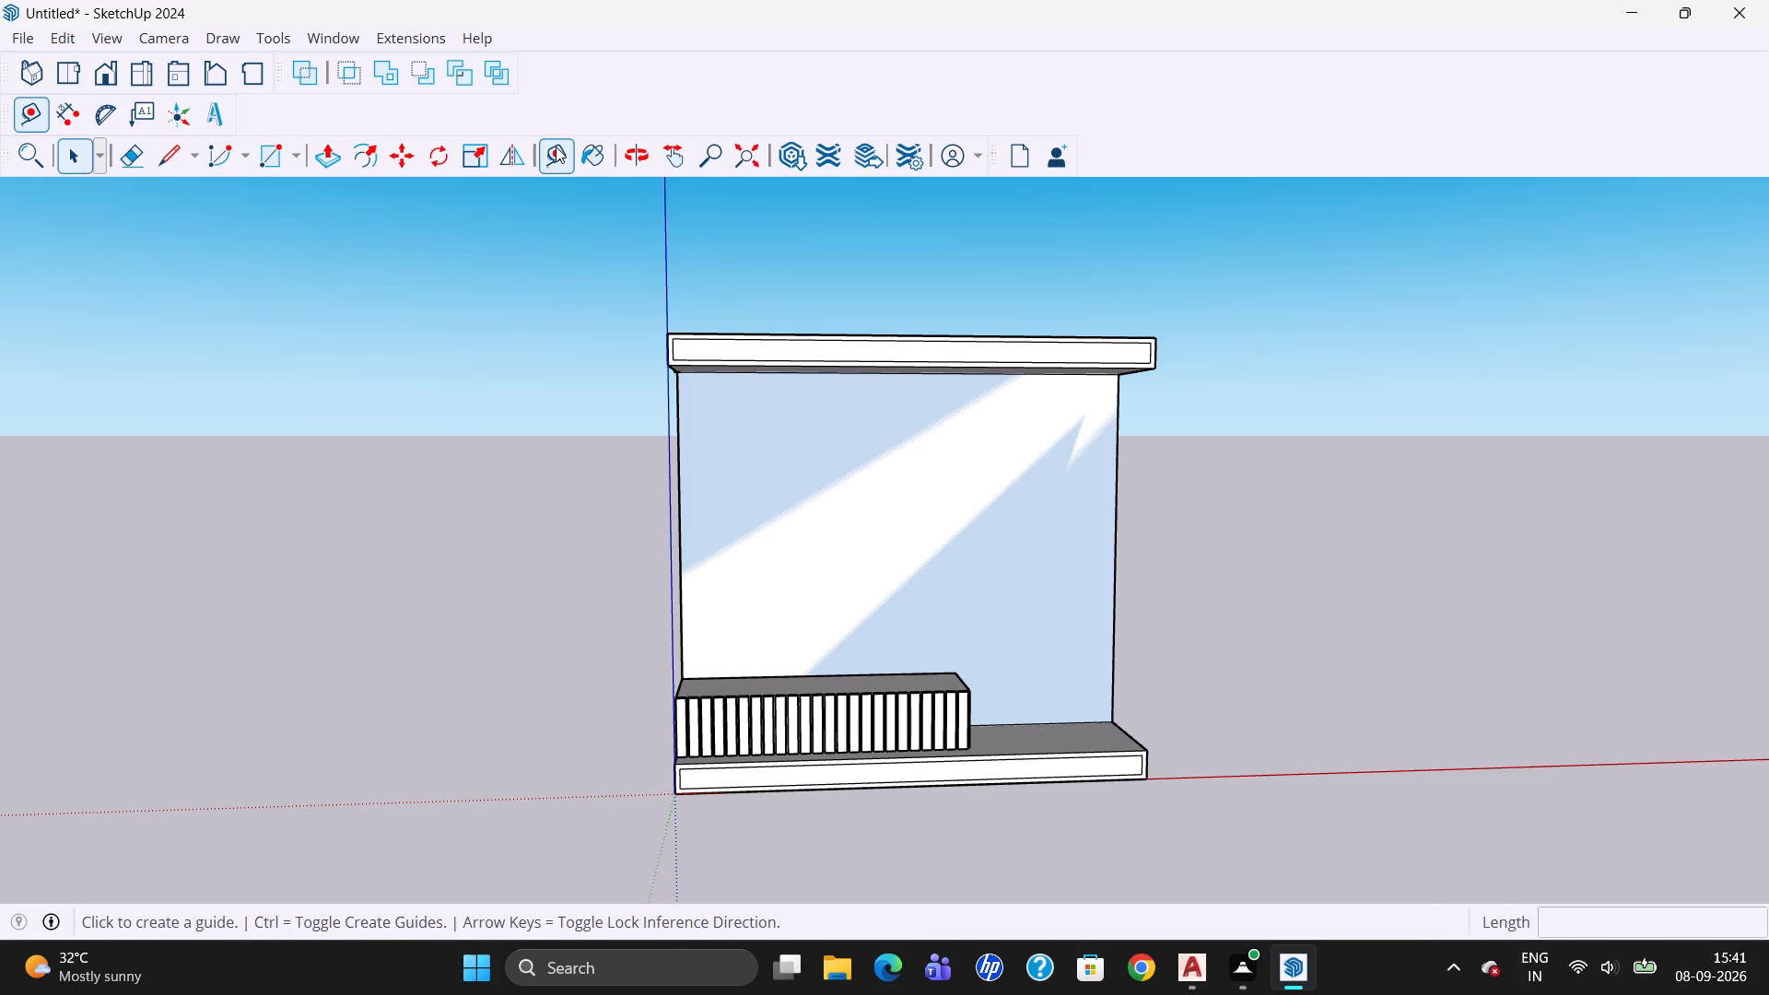
pyautogui.click(681, 672)
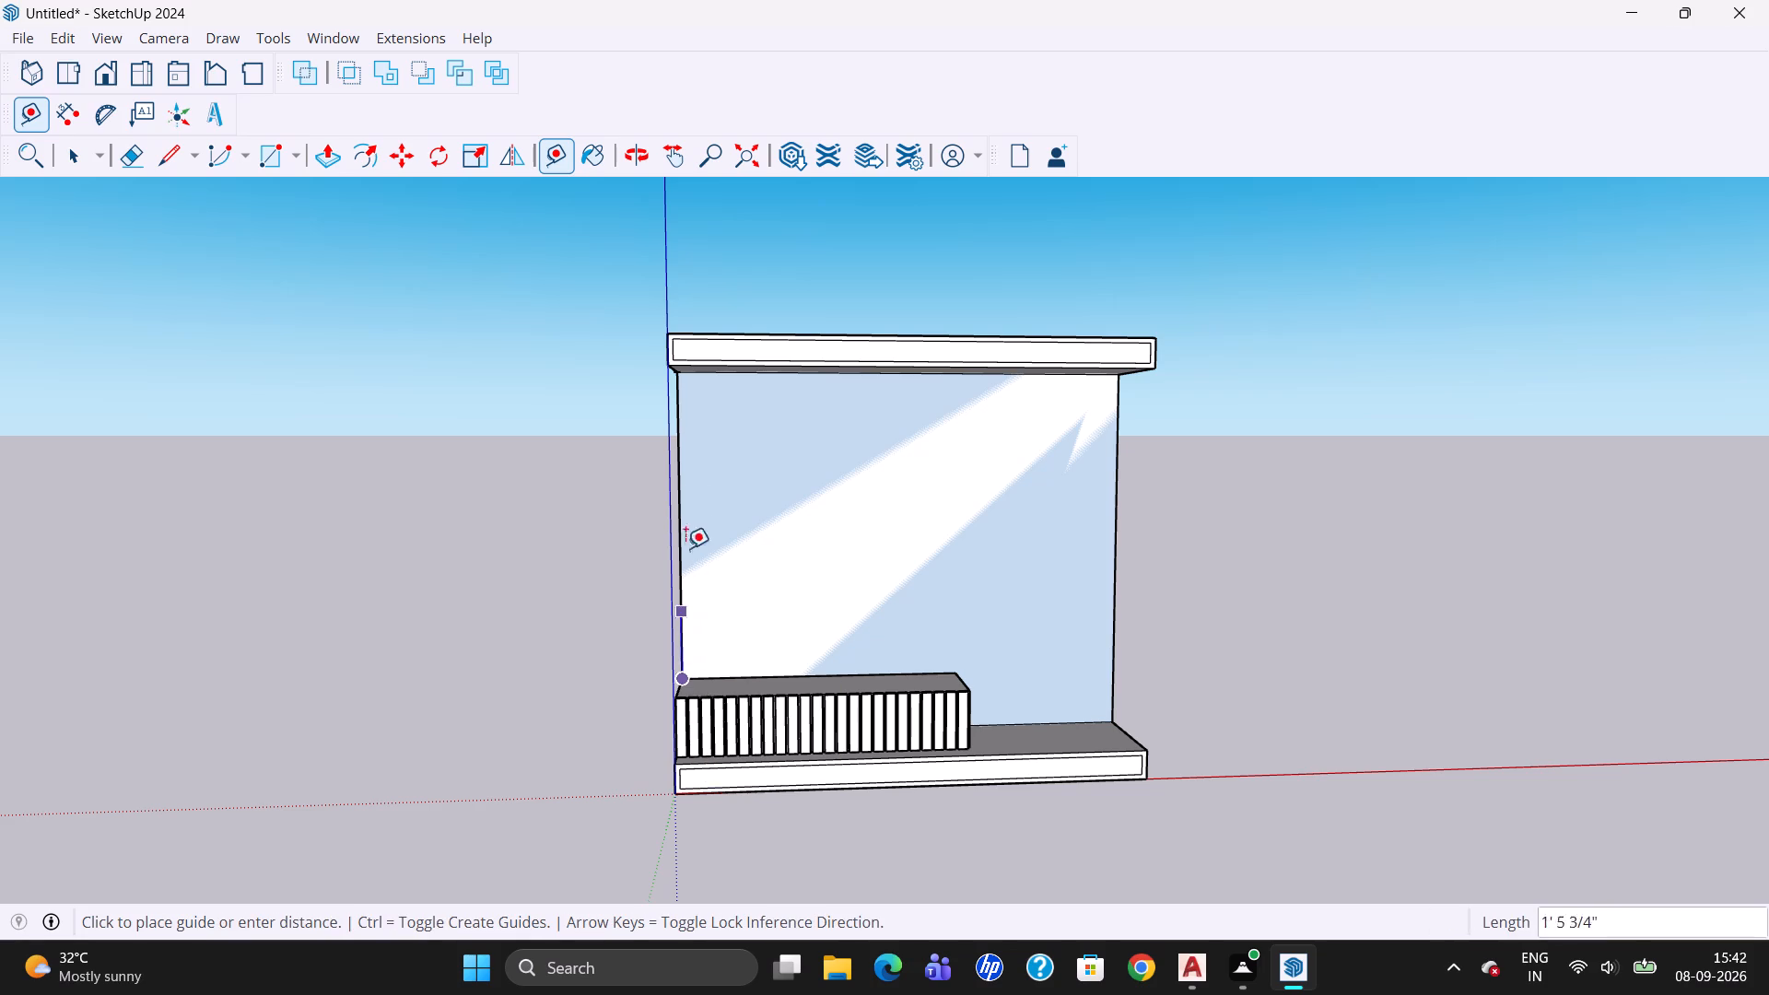
pyautogui.press('5')
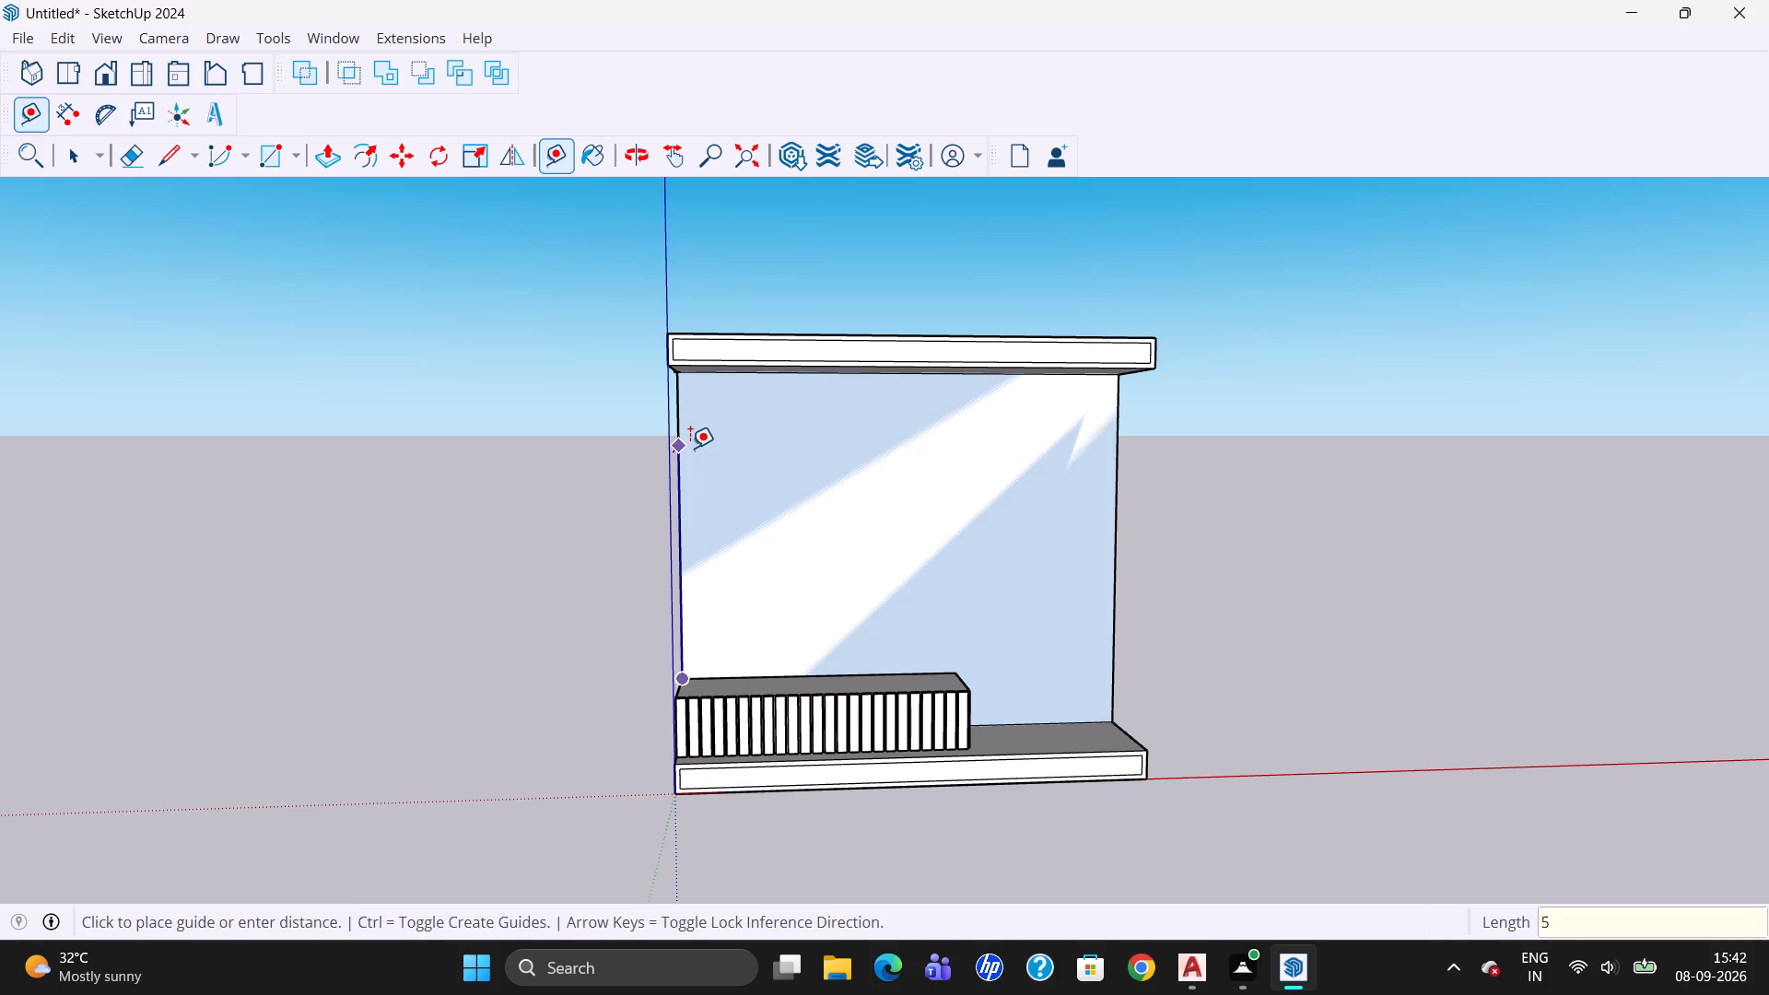
pyautogui.press("'")
pyautogui.press('Return')
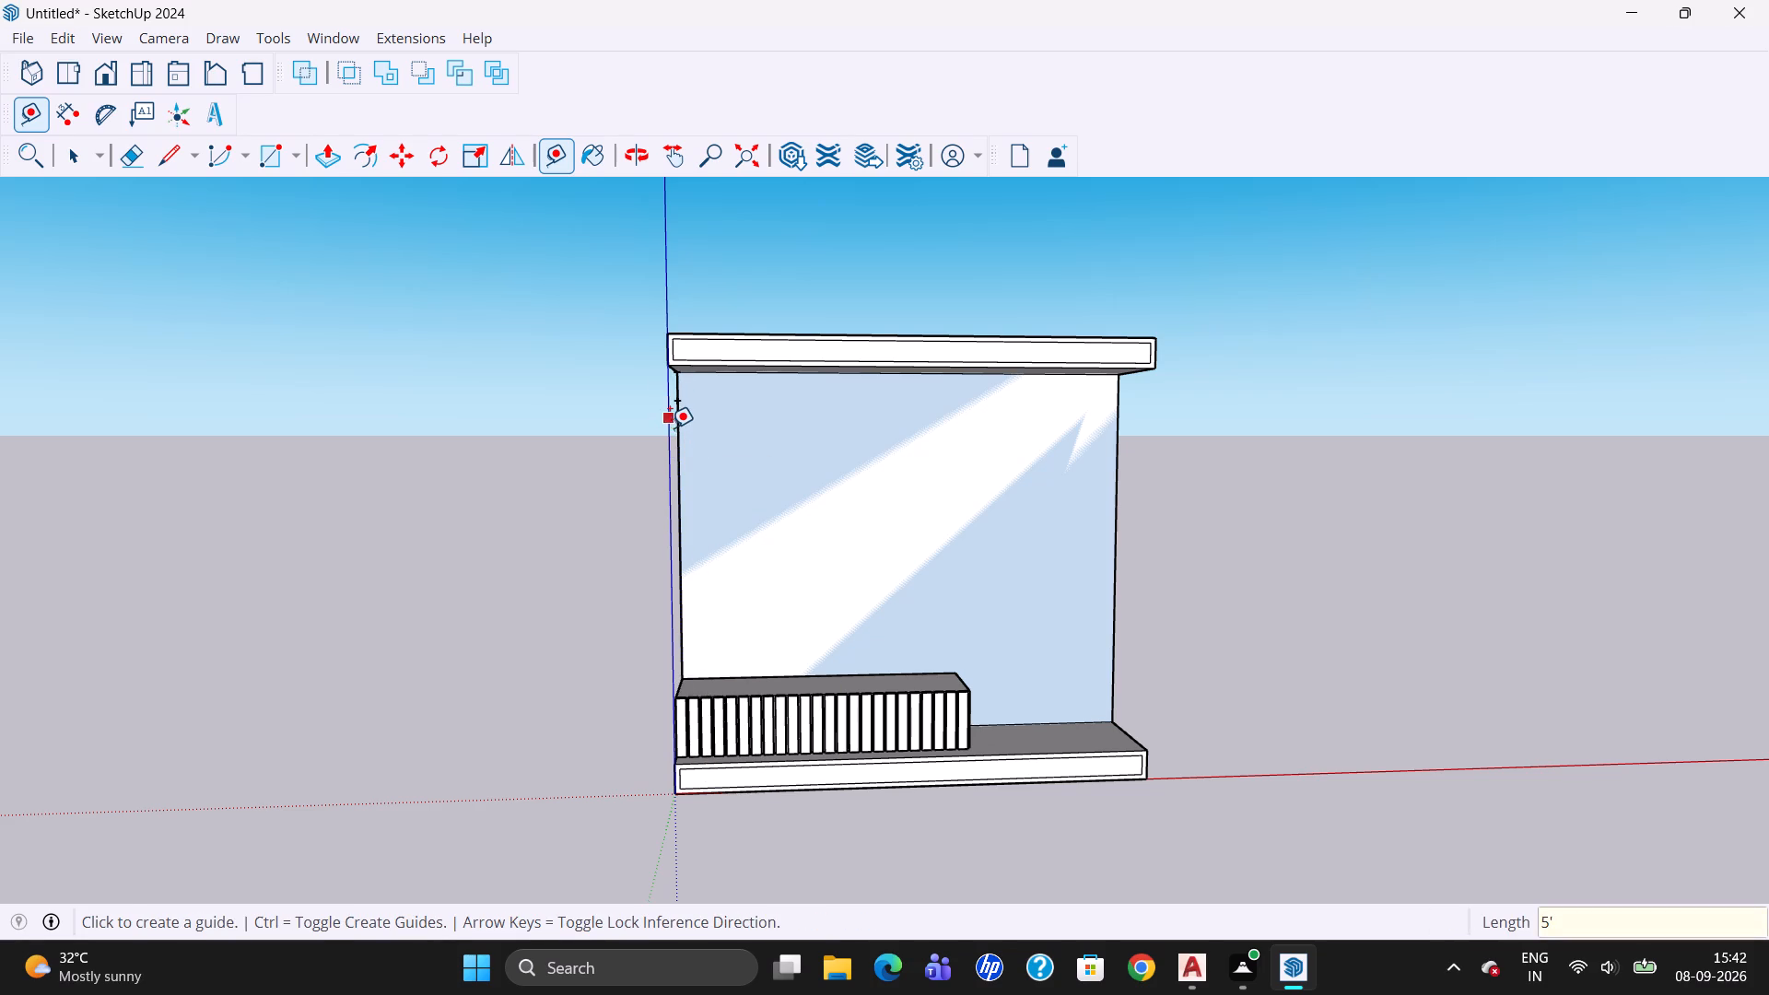
pyautogui.press('Escape')
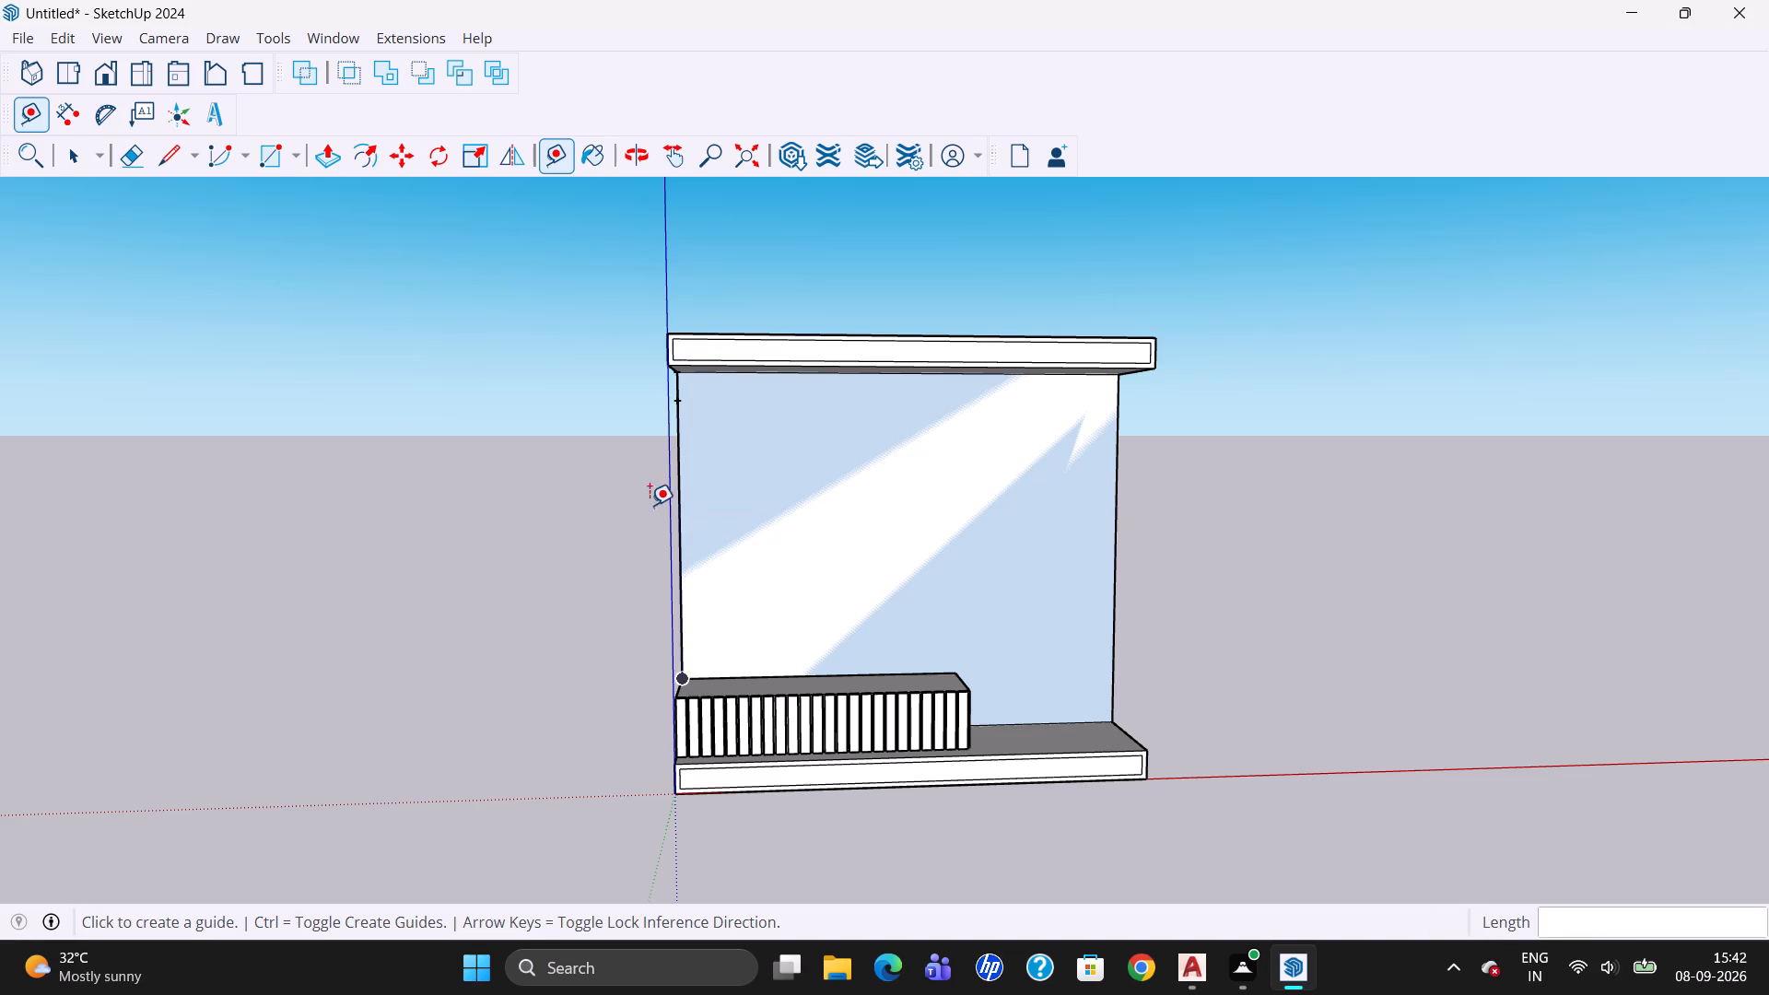
pyautogui.press('Escape')
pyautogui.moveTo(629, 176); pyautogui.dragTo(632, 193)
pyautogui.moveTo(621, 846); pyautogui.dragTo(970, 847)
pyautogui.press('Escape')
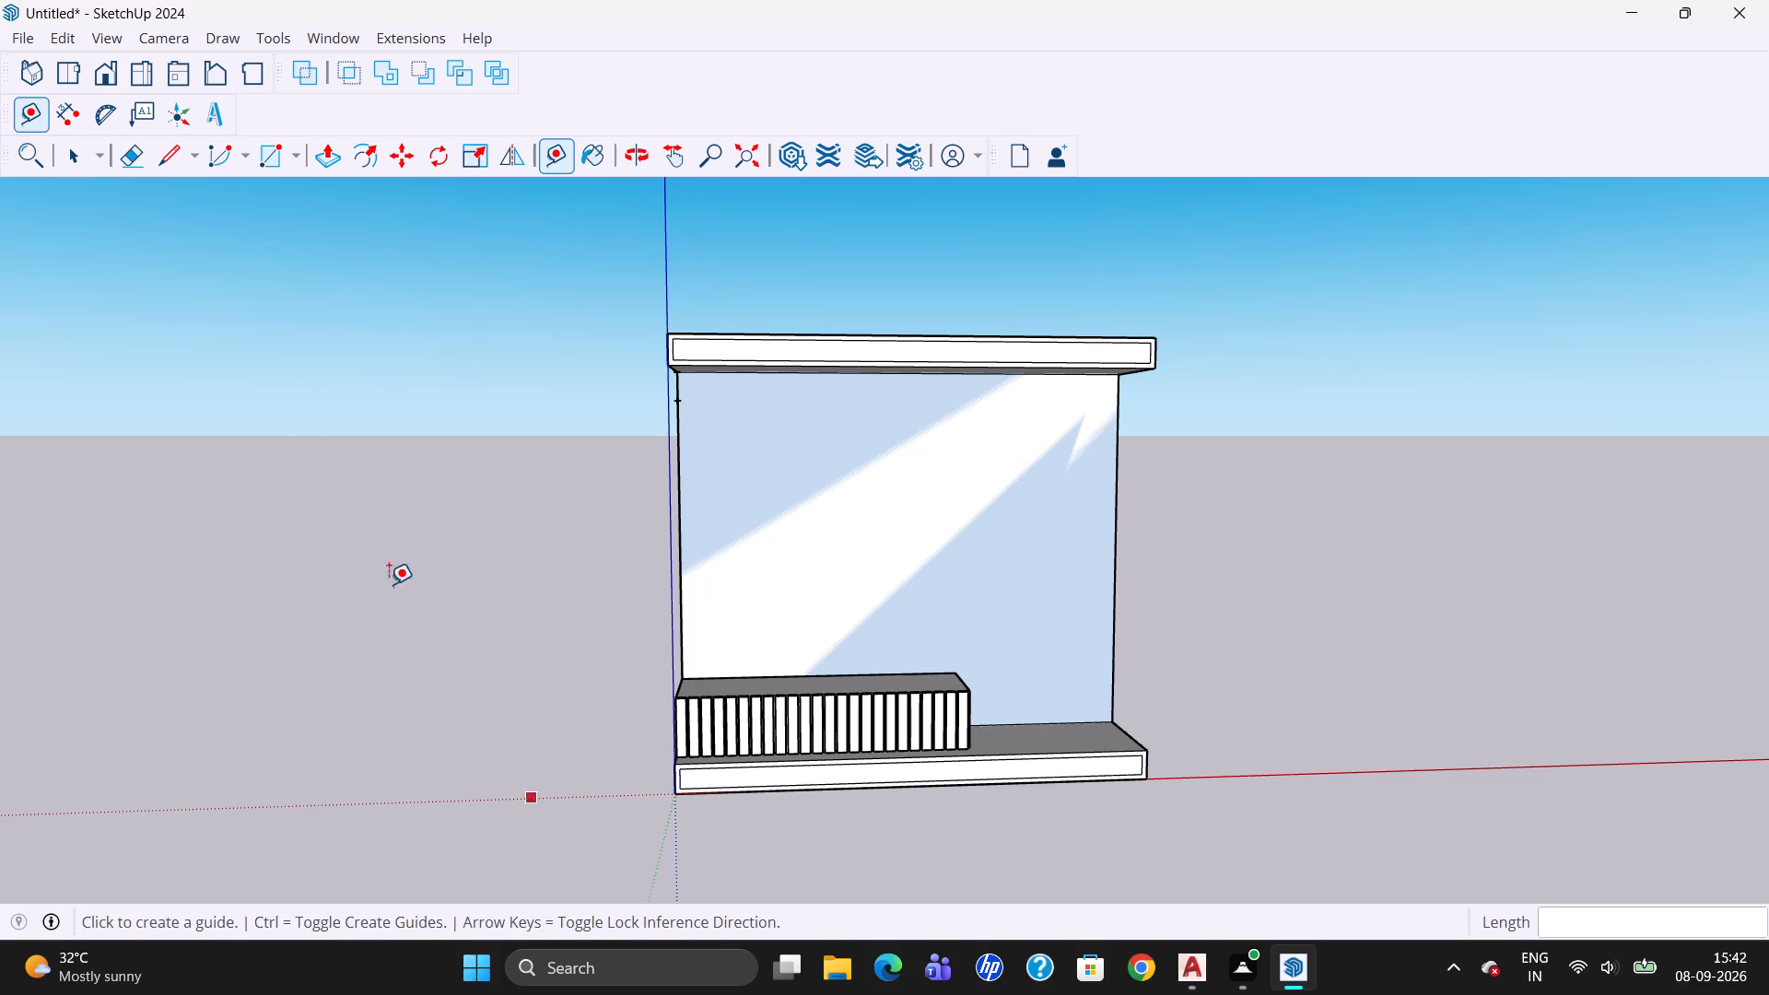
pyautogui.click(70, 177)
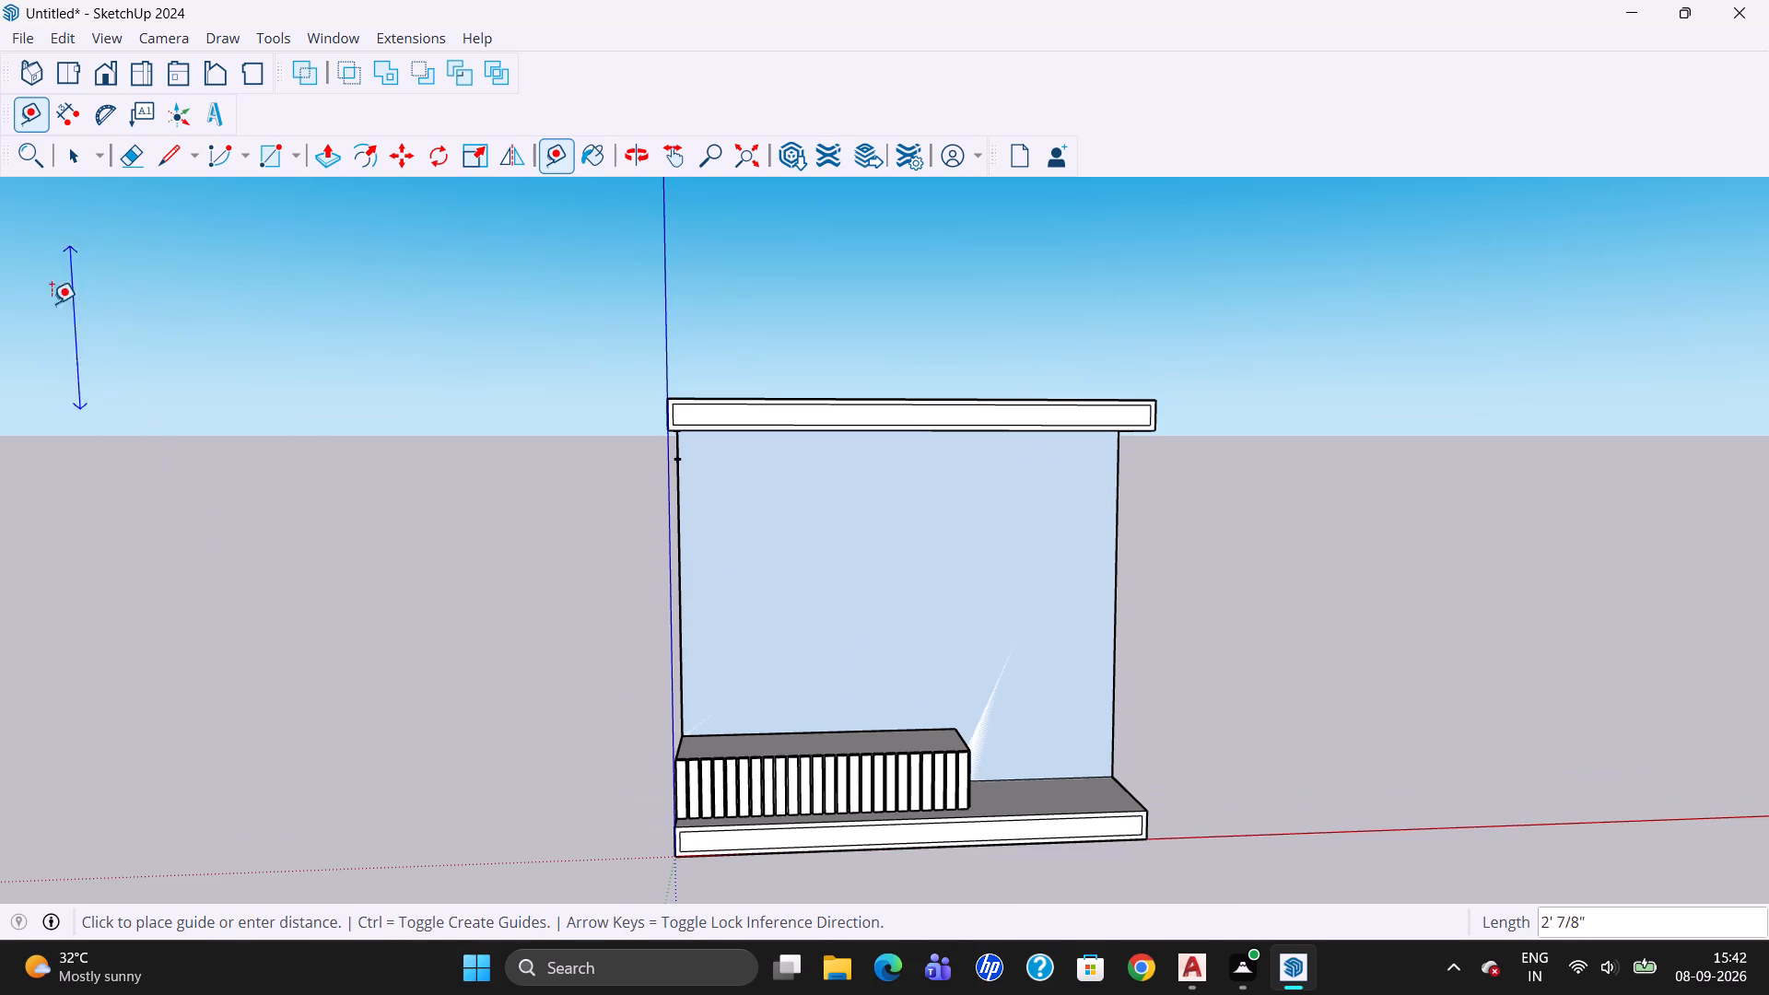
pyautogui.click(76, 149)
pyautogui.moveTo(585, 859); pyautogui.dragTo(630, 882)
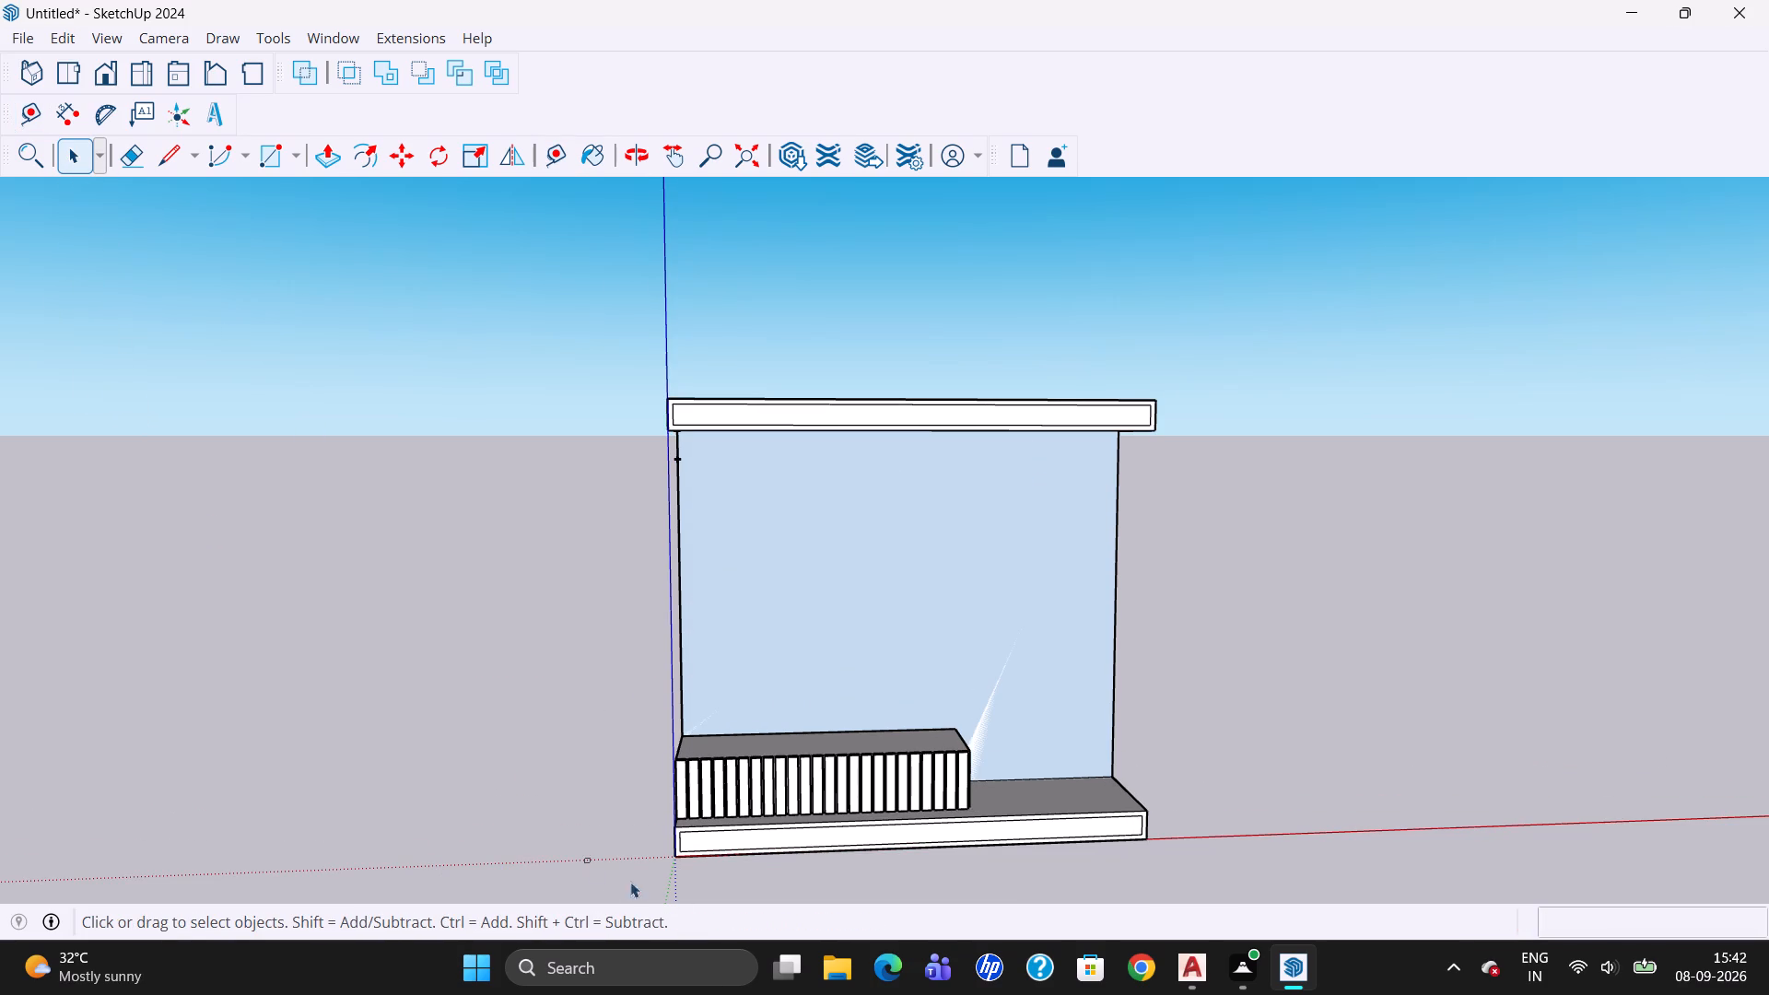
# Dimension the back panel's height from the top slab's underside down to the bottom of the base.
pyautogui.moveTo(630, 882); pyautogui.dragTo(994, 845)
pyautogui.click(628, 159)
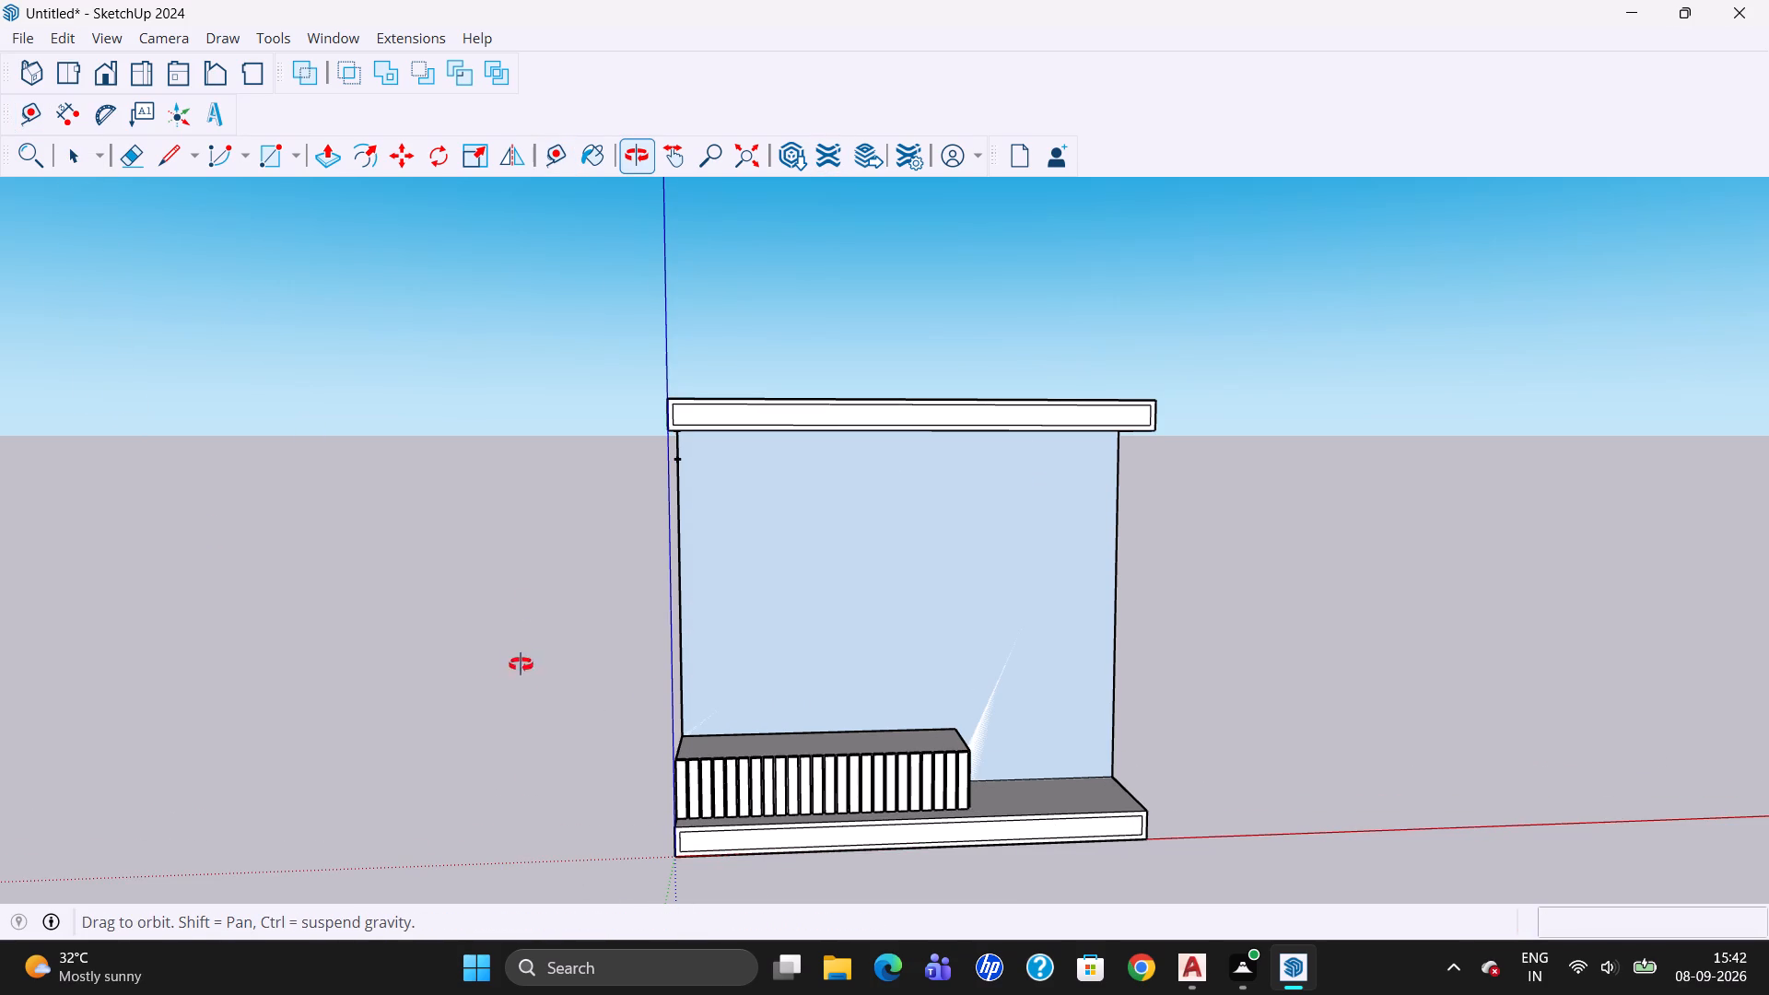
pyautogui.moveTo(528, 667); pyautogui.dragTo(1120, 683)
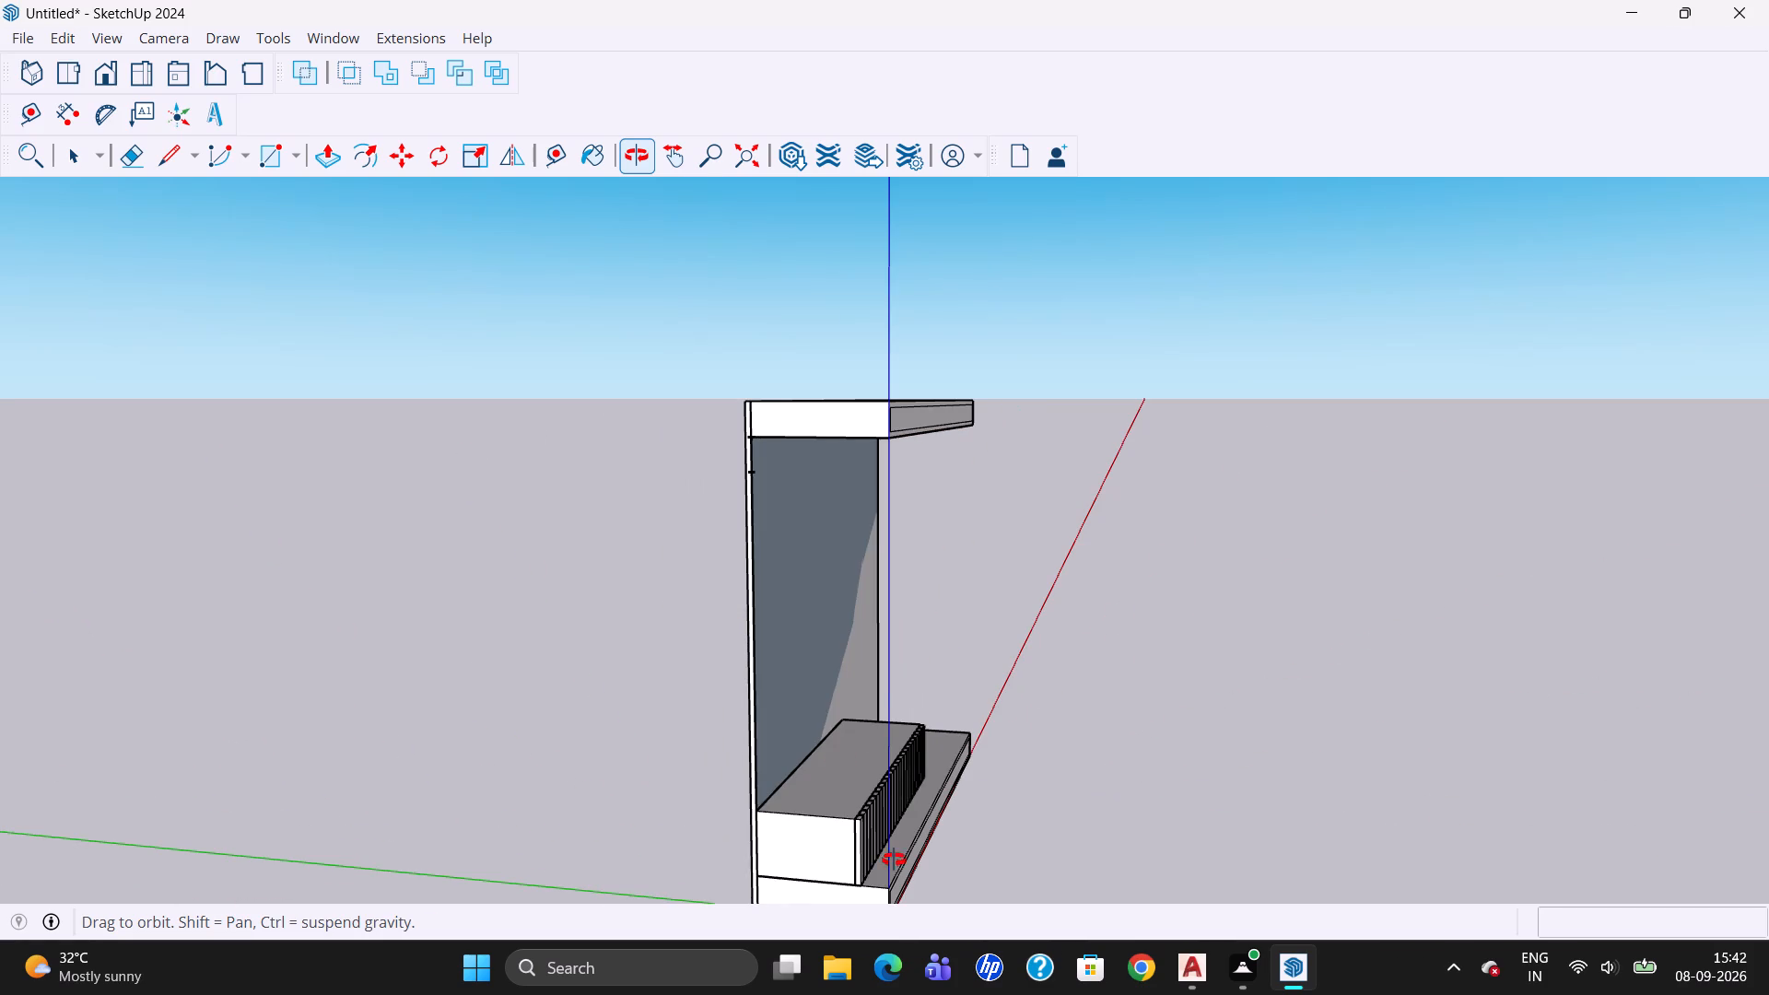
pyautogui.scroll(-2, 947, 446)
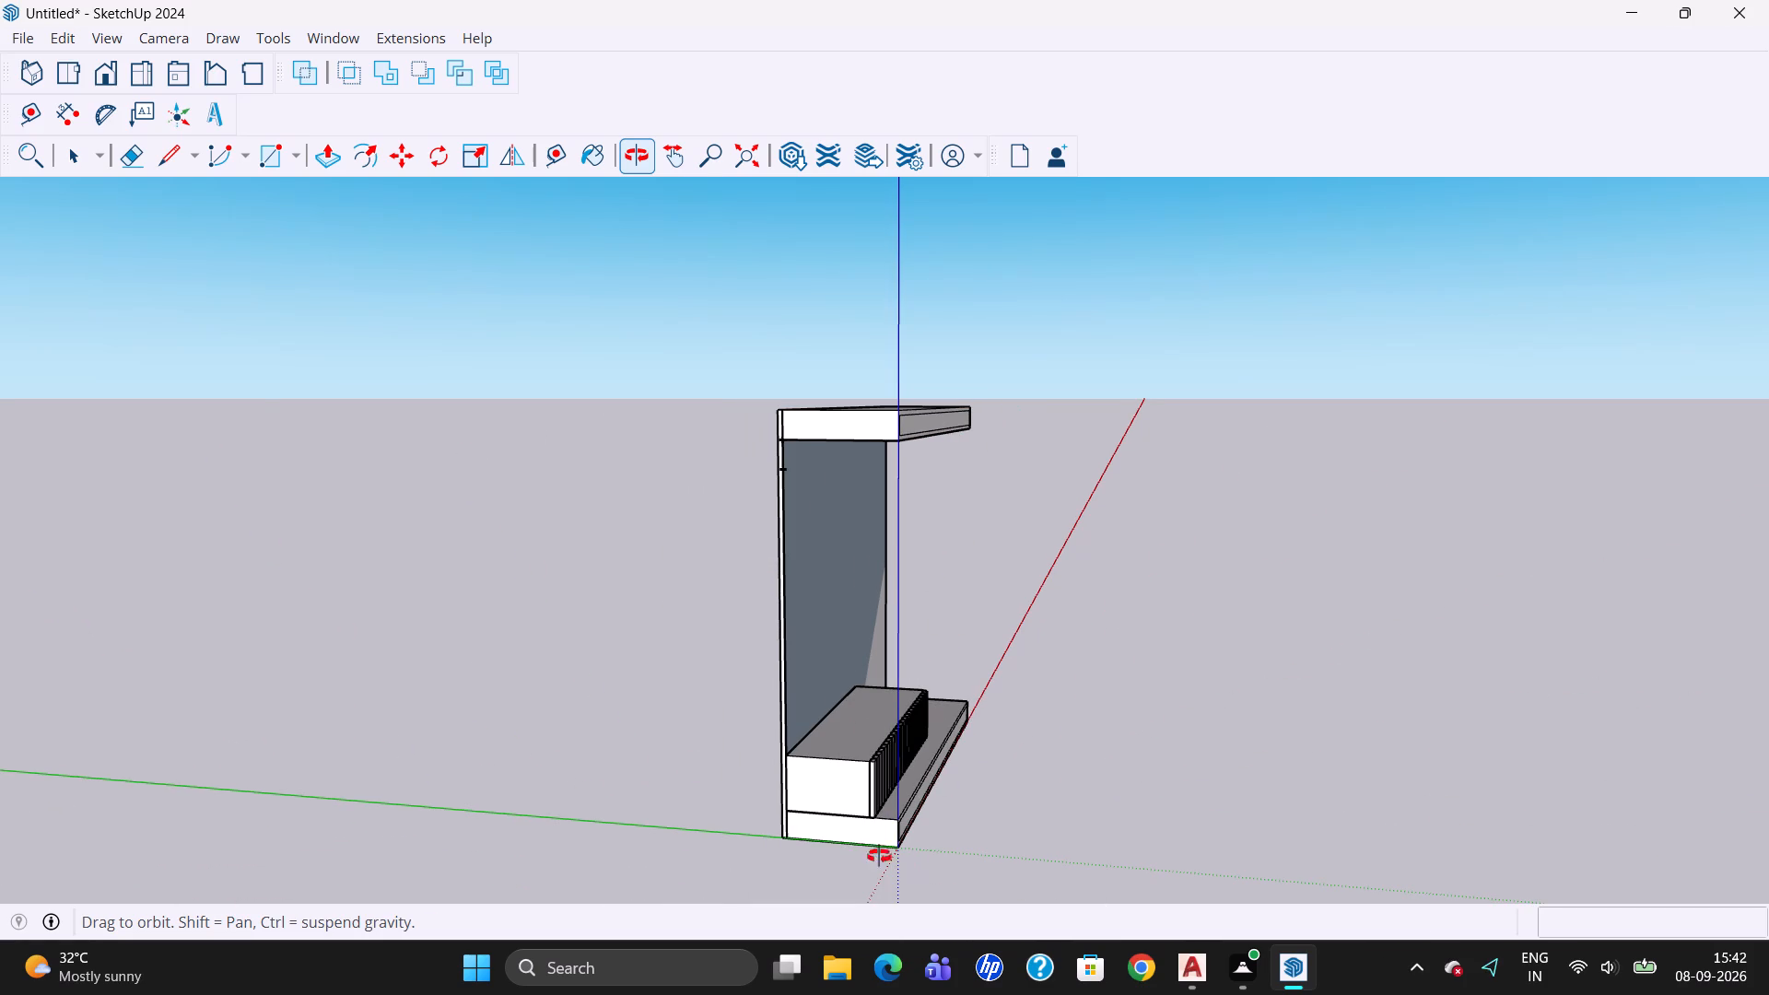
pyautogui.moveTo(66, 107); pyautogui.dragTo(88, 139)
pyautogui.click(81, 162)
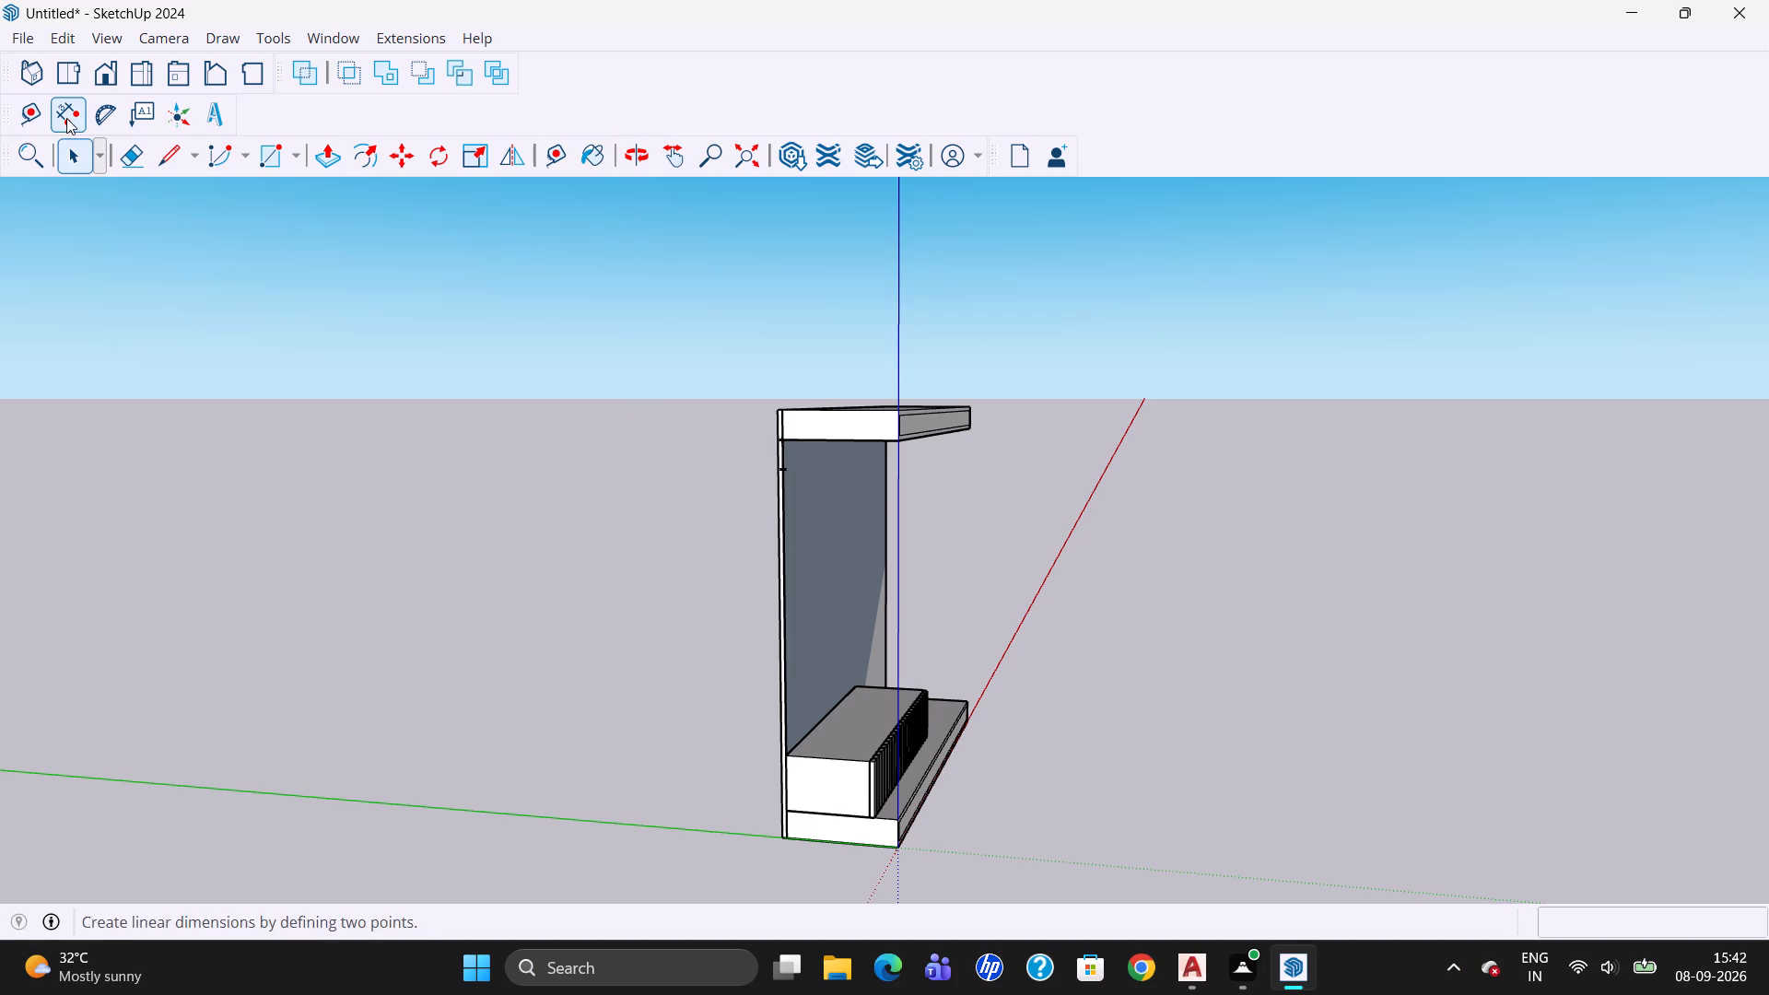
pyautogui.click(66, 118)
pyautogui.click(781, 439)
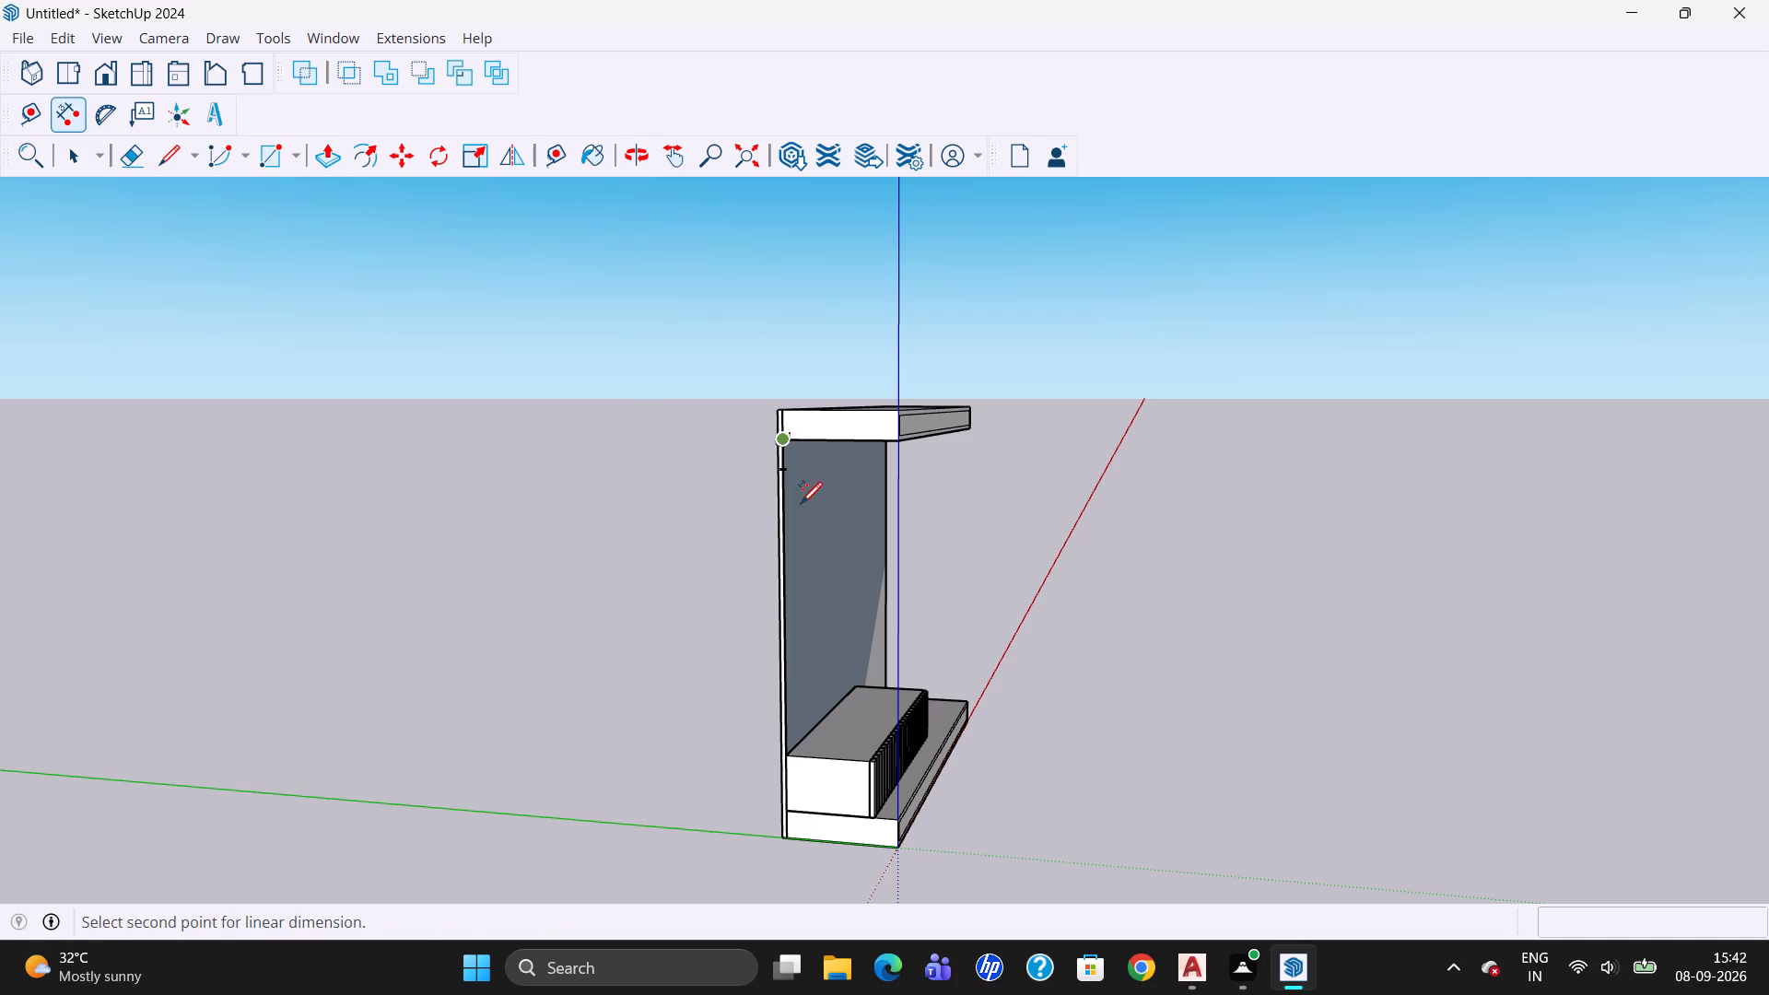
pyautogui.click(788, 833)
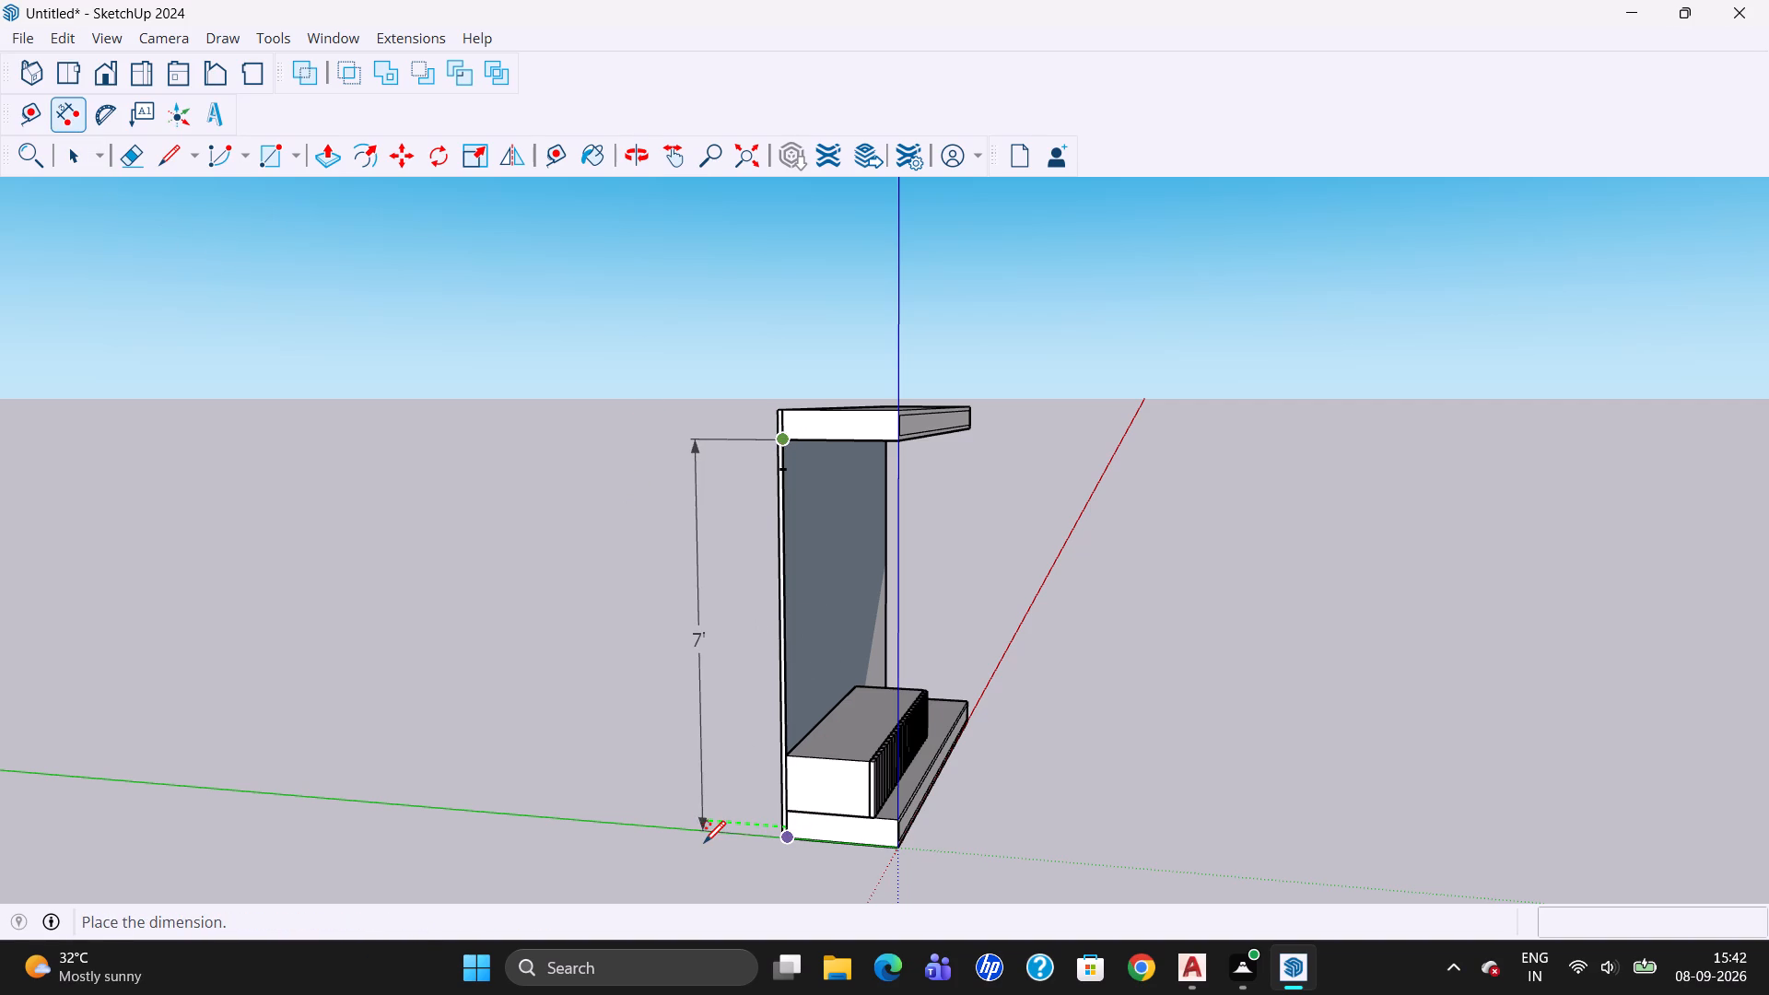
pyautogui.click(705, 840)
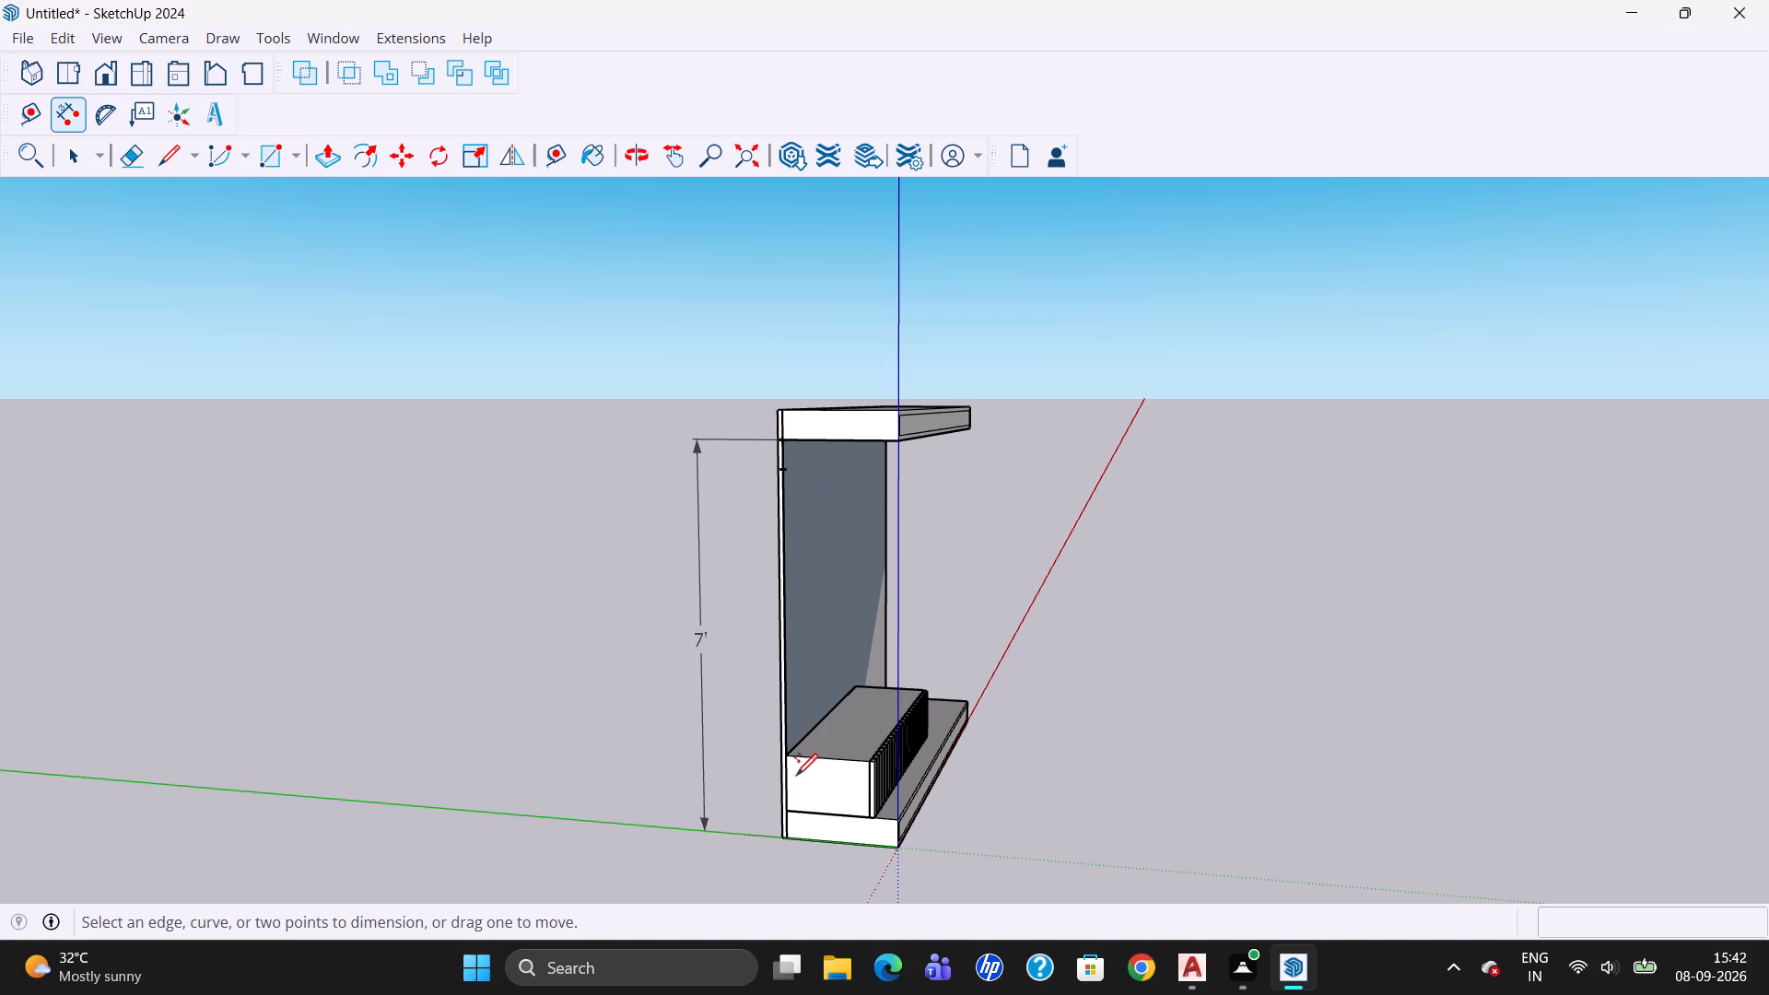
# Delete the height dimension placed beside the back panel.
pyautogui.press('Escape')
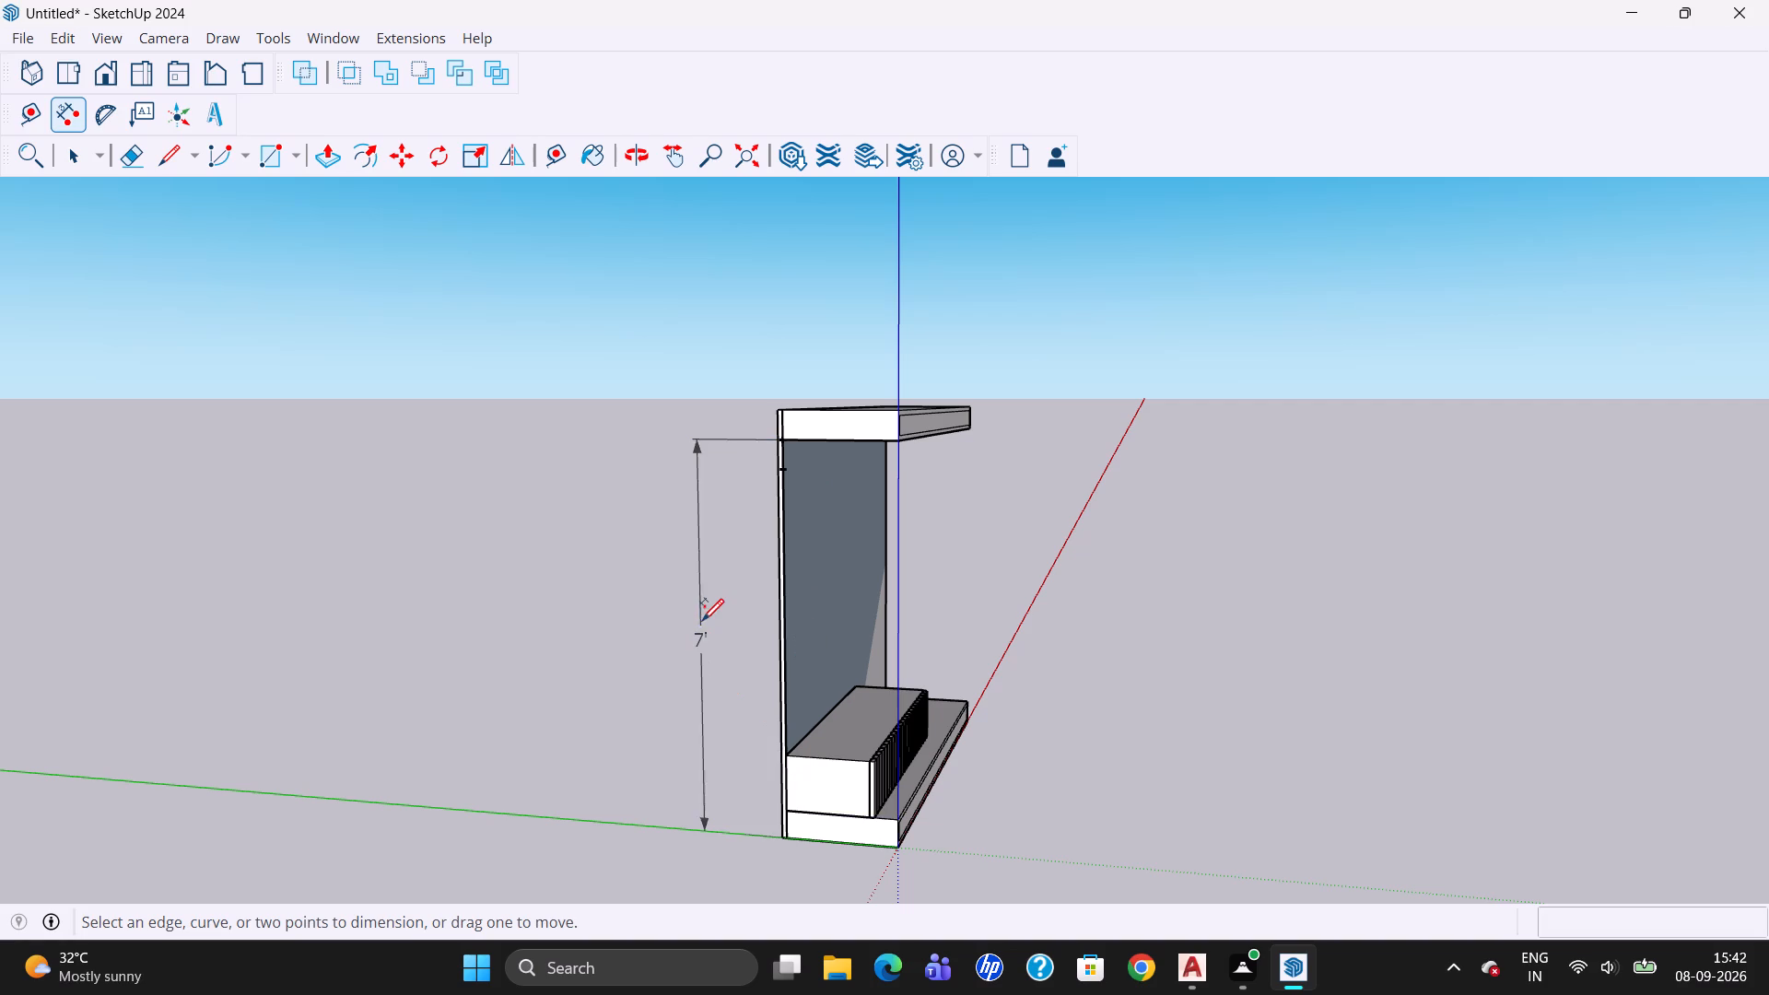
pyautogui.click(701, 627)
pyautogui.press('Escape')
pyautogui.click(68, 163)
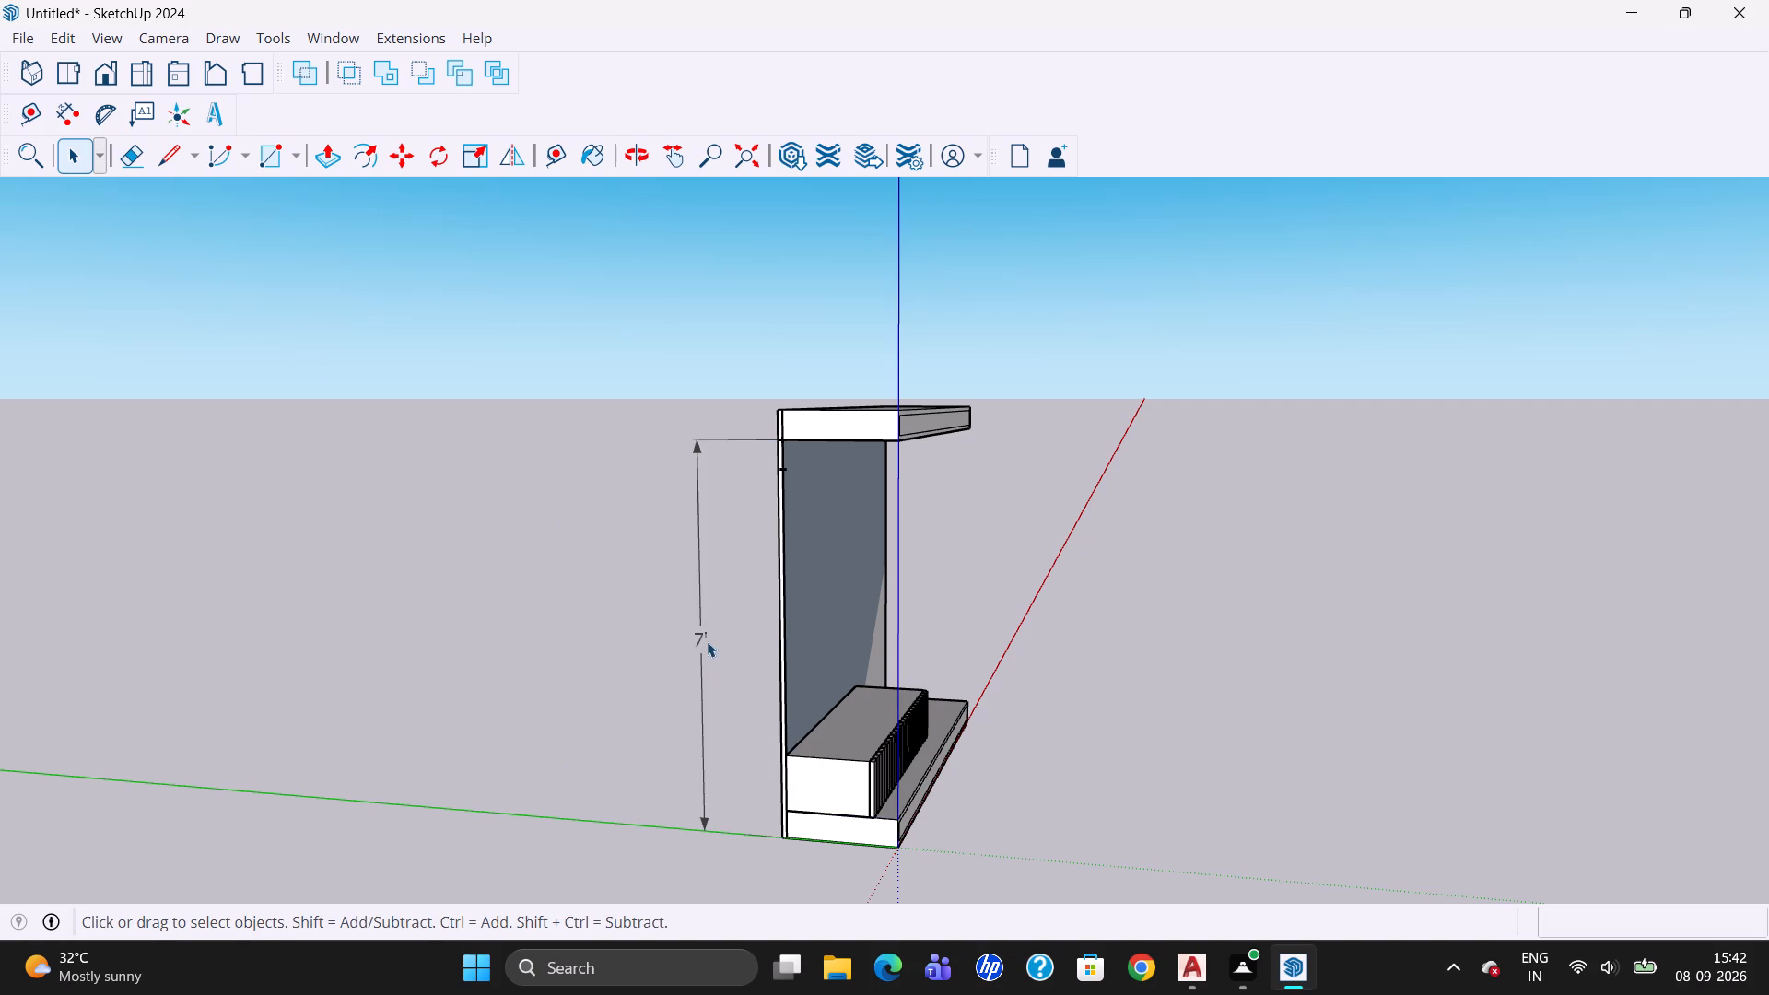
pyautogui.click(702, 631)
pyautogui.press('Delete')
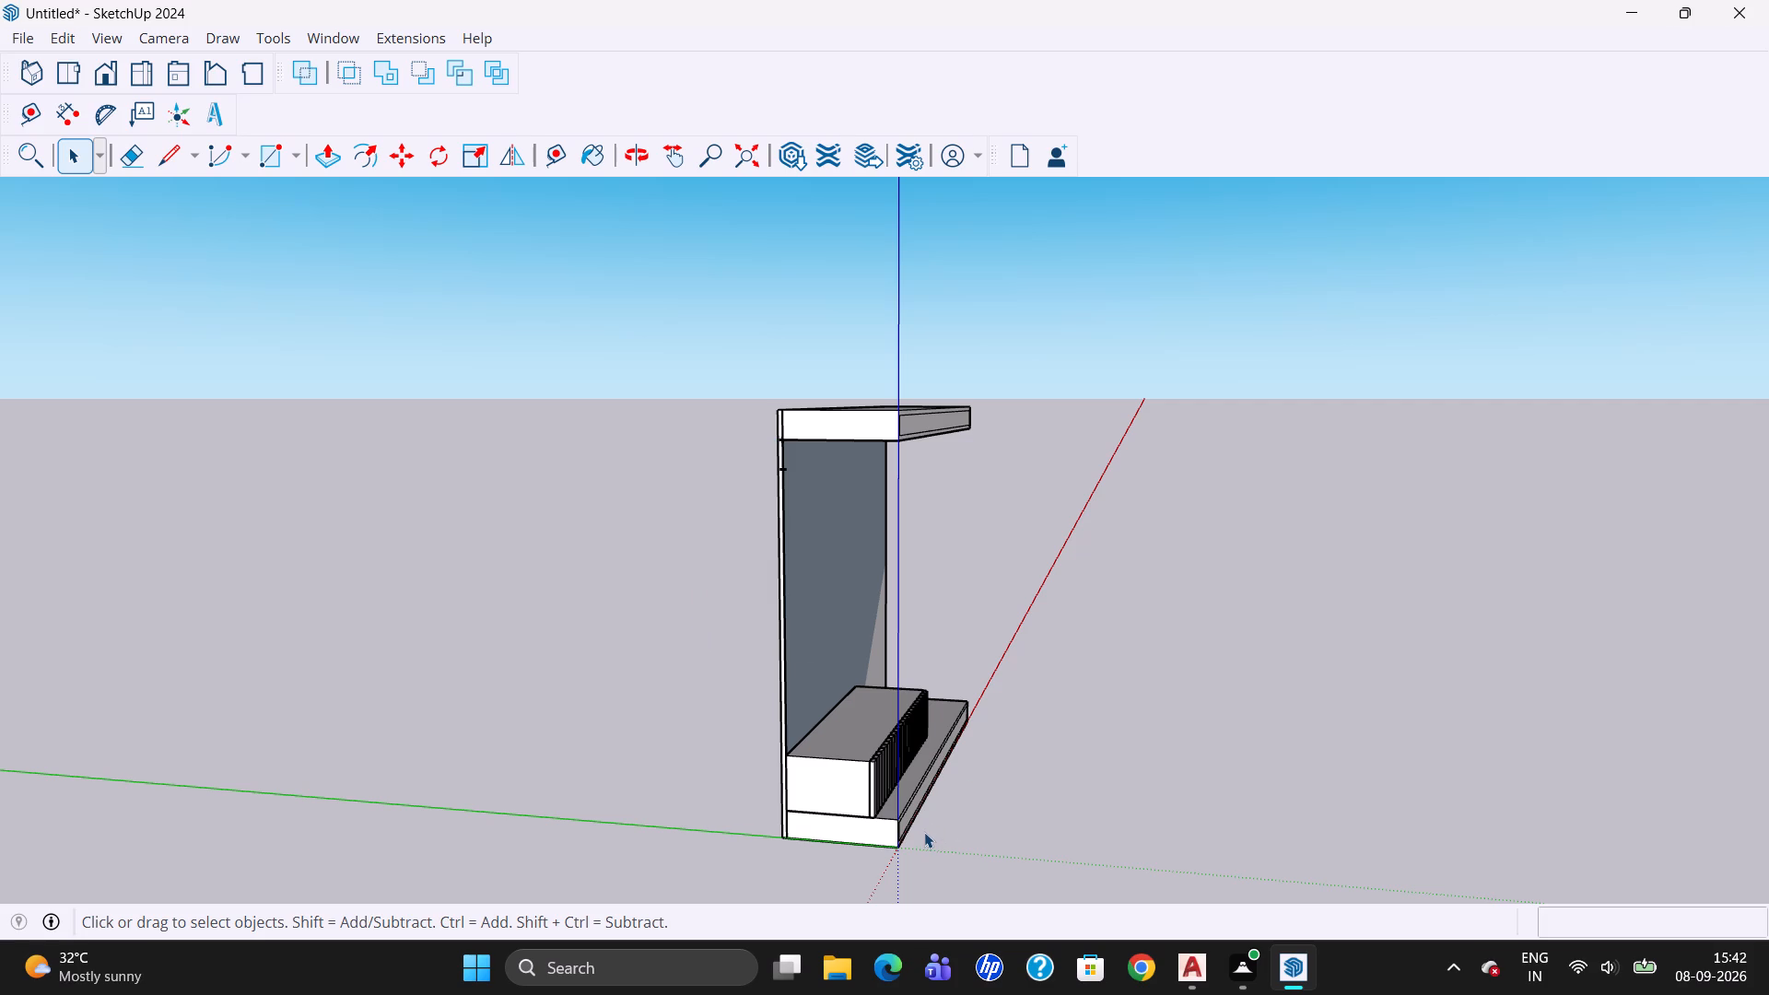
# Examine the whole cabinet unit from the side, the front and below.
pyautogui.click(646, 157)
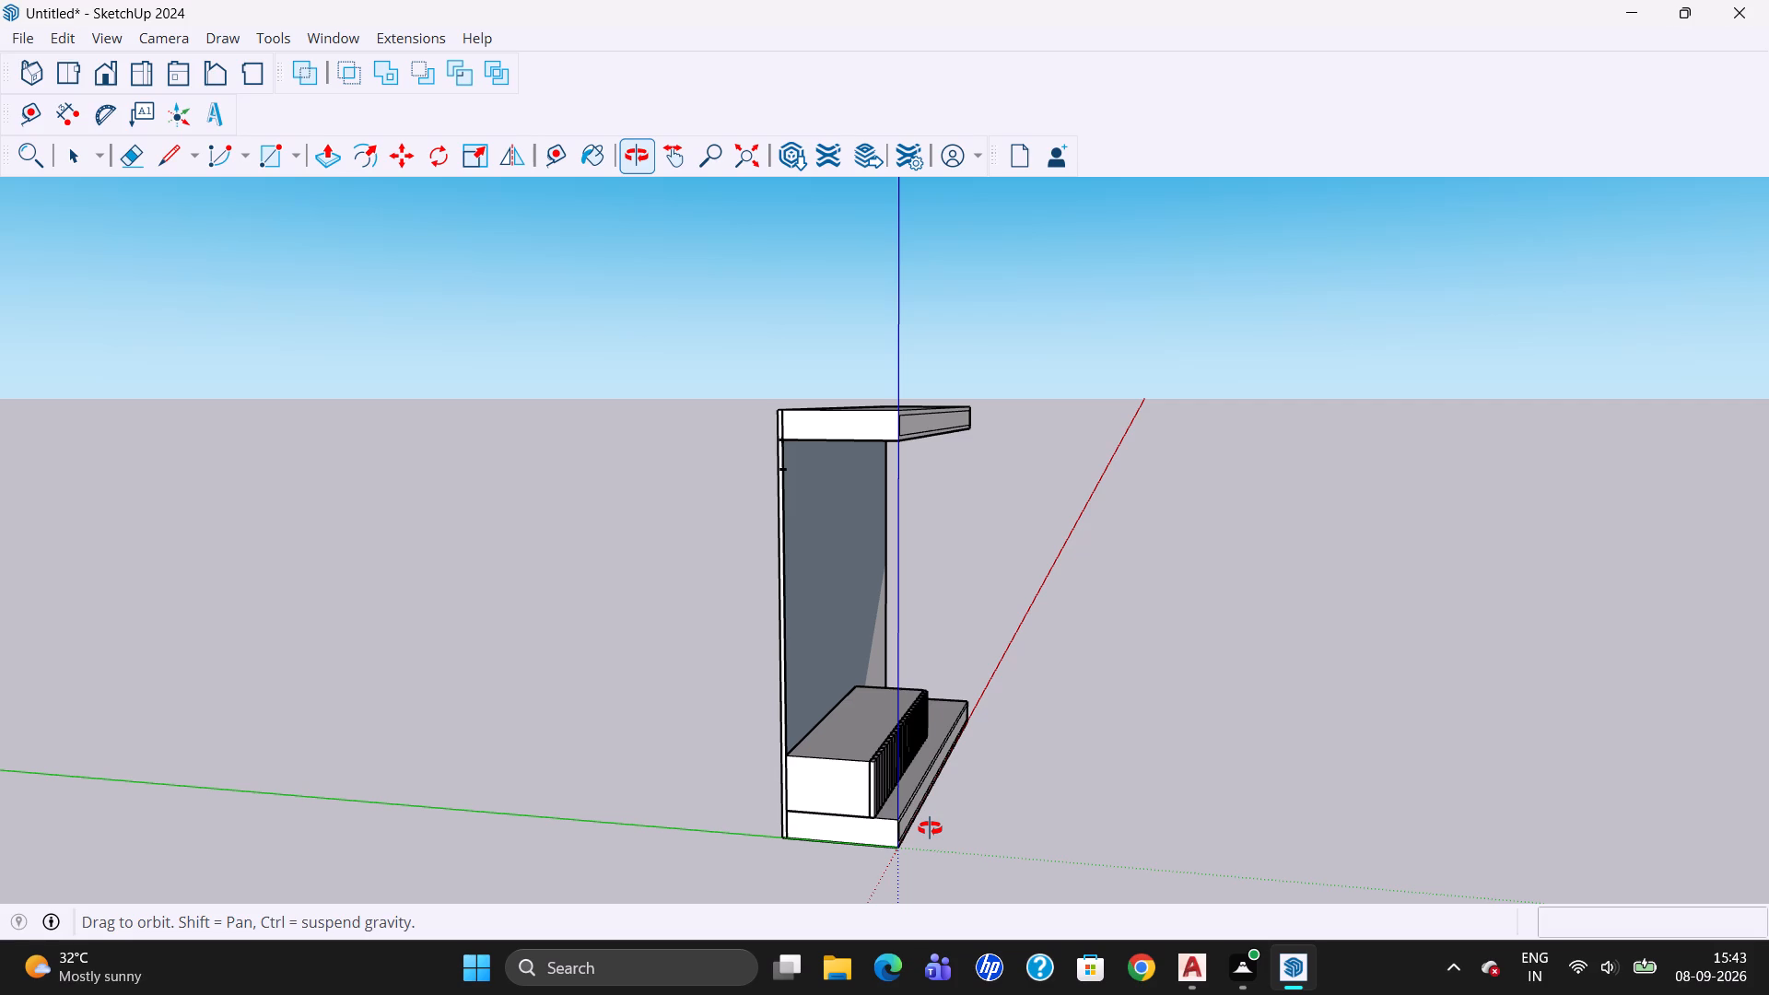
pyautogui.moveTo(983, 807); pyautogui.dragTo(875, 837)
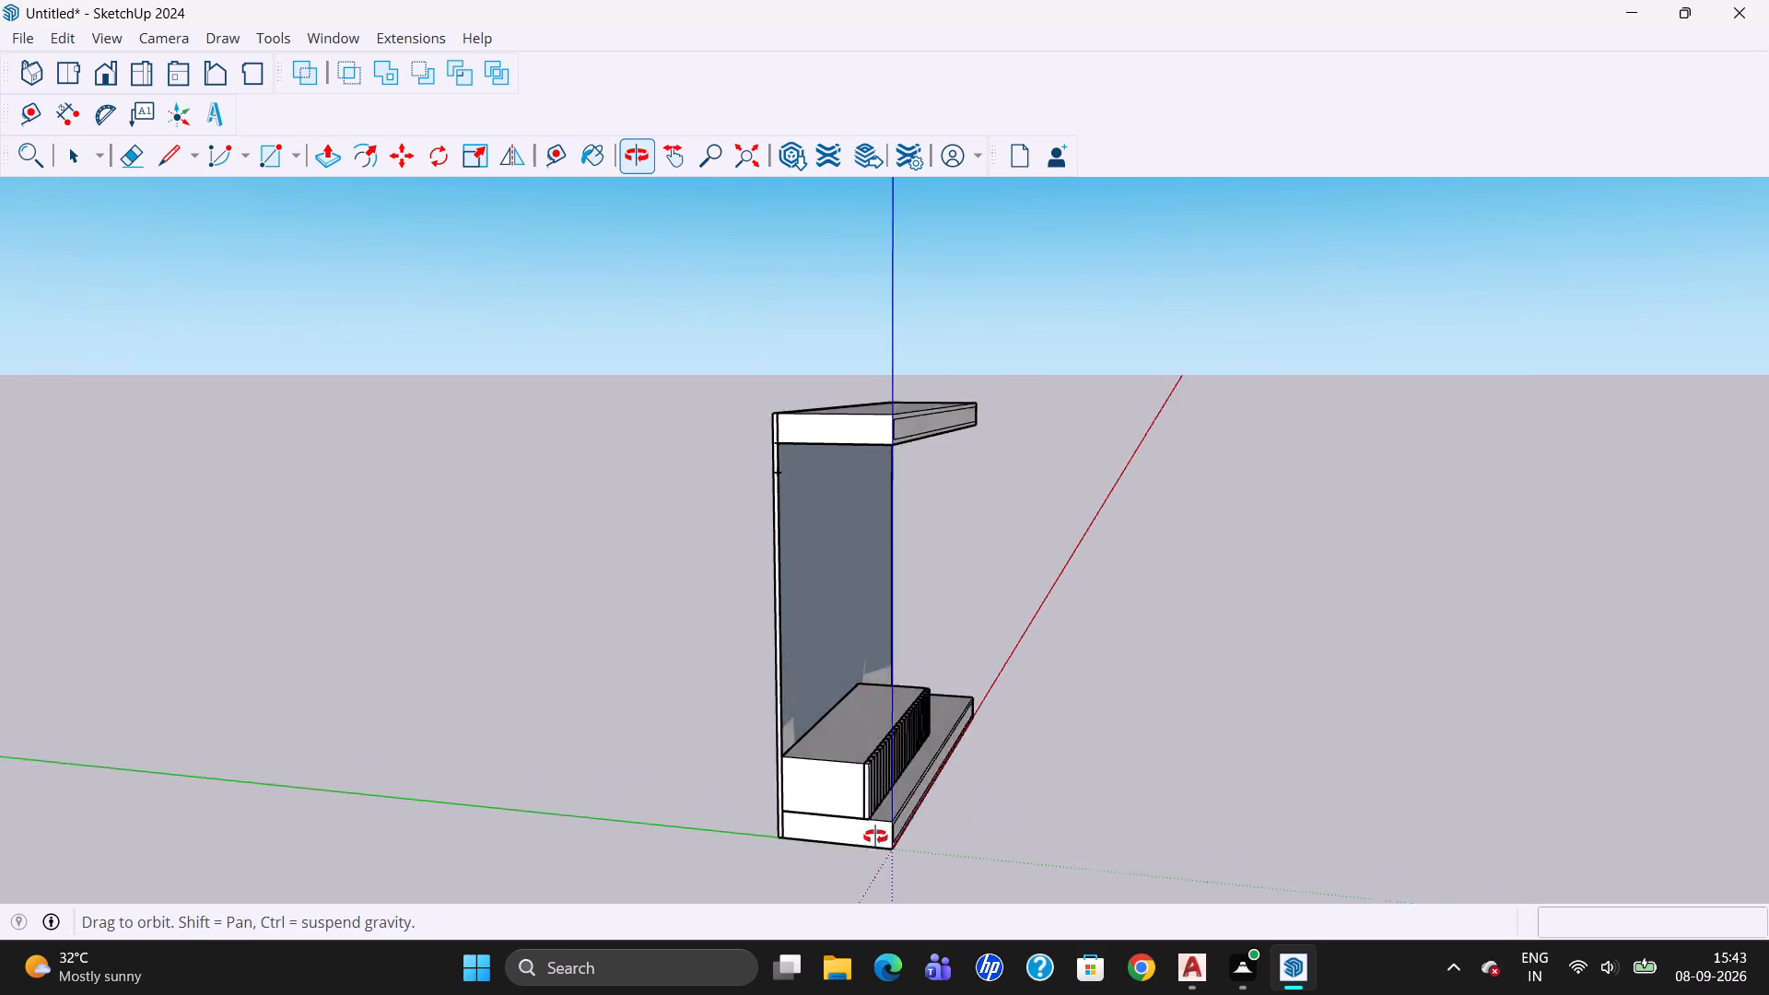
pyautogui.moveTo(875, 837); pyautogui.dragTo(647, 724)
pyautogui.moveTo(861, 854); pyautogui.dragTo(700, 828)
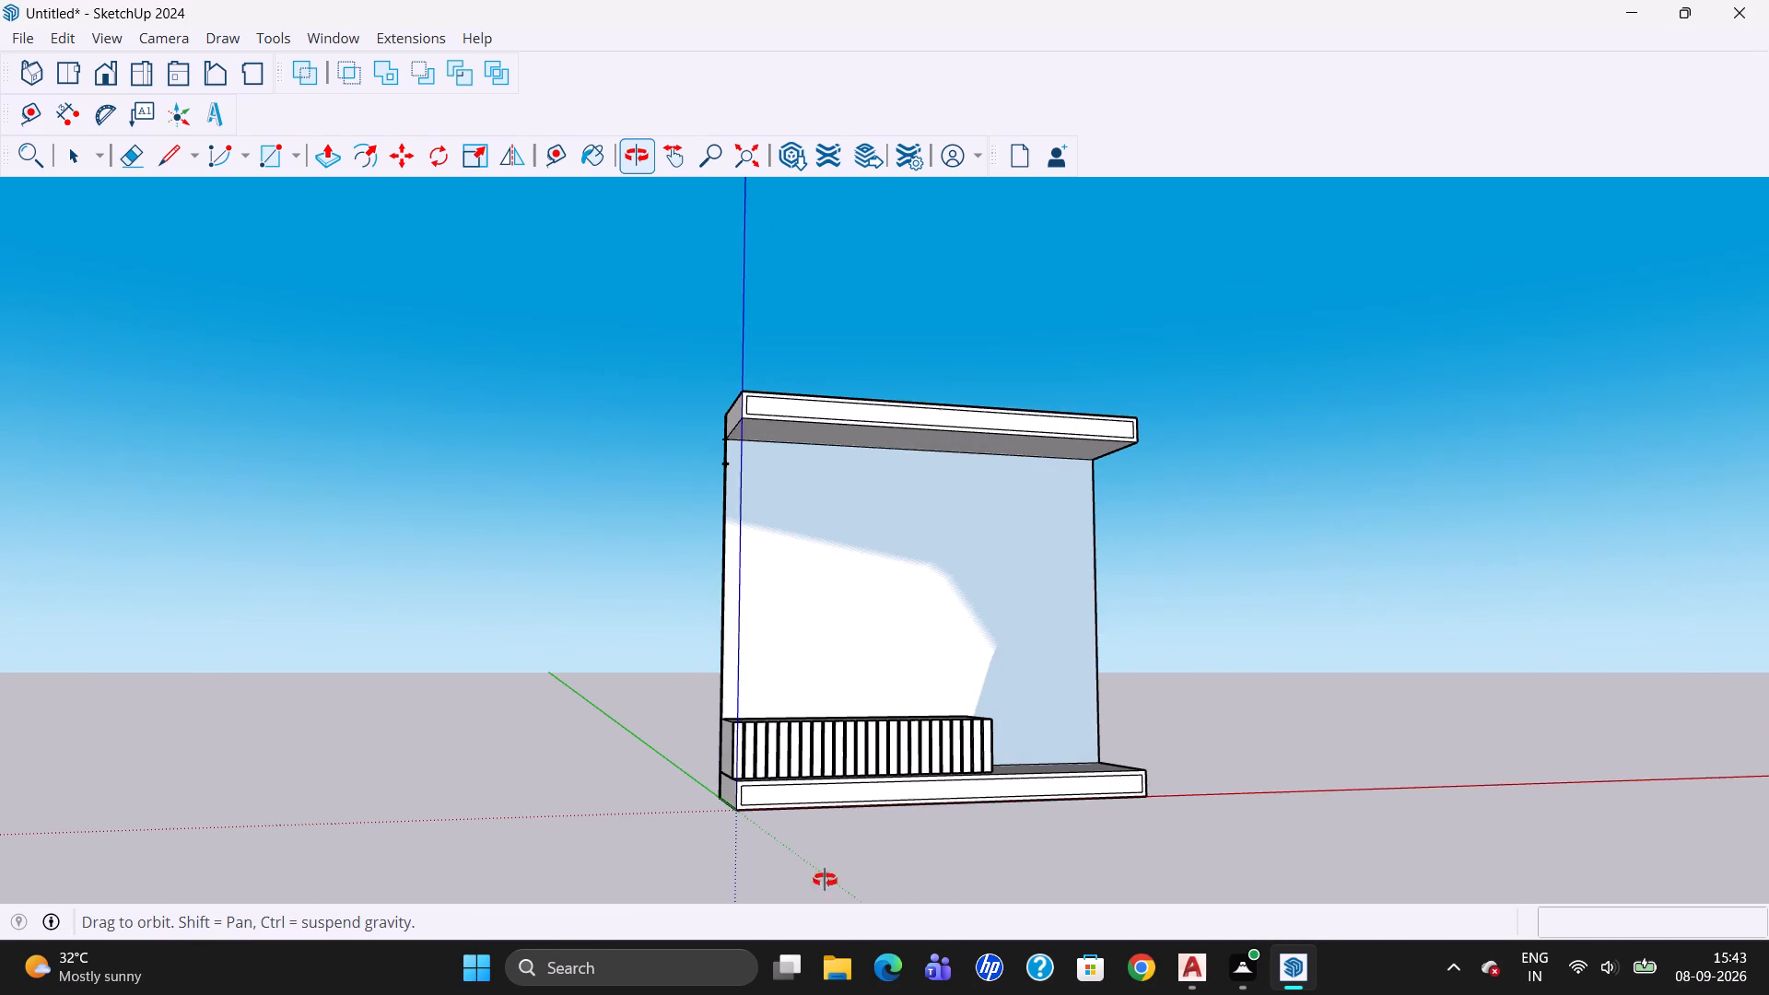
pyautogui.moveTo(794, 884); pyautogui.dragTo(705, 835)
pyautogui.moveTo(702, 824); pyautogui.dragTo(1043, 916)
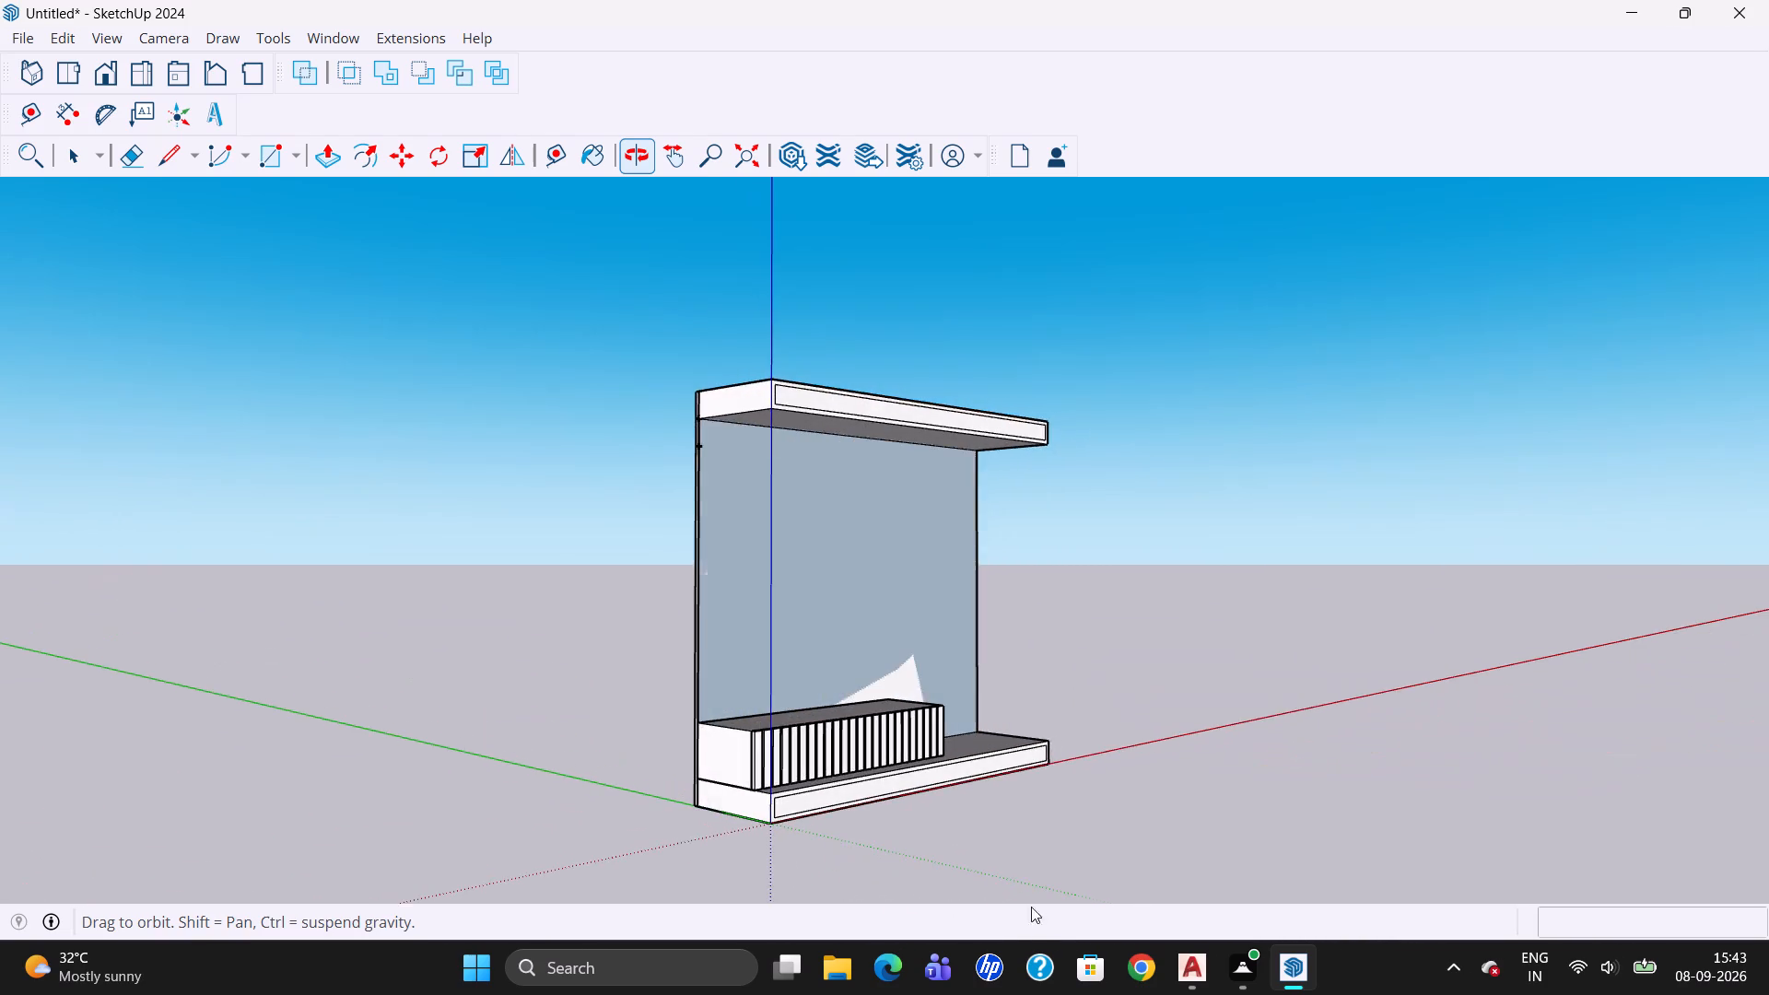
pyautogui.moveTo(697, 846); pyautogui.dragTo(903, 893)
pyautogui.moveTo(879, 899); pyautogui.dragTo(473, 722)
pyautogui.click(645, 846)
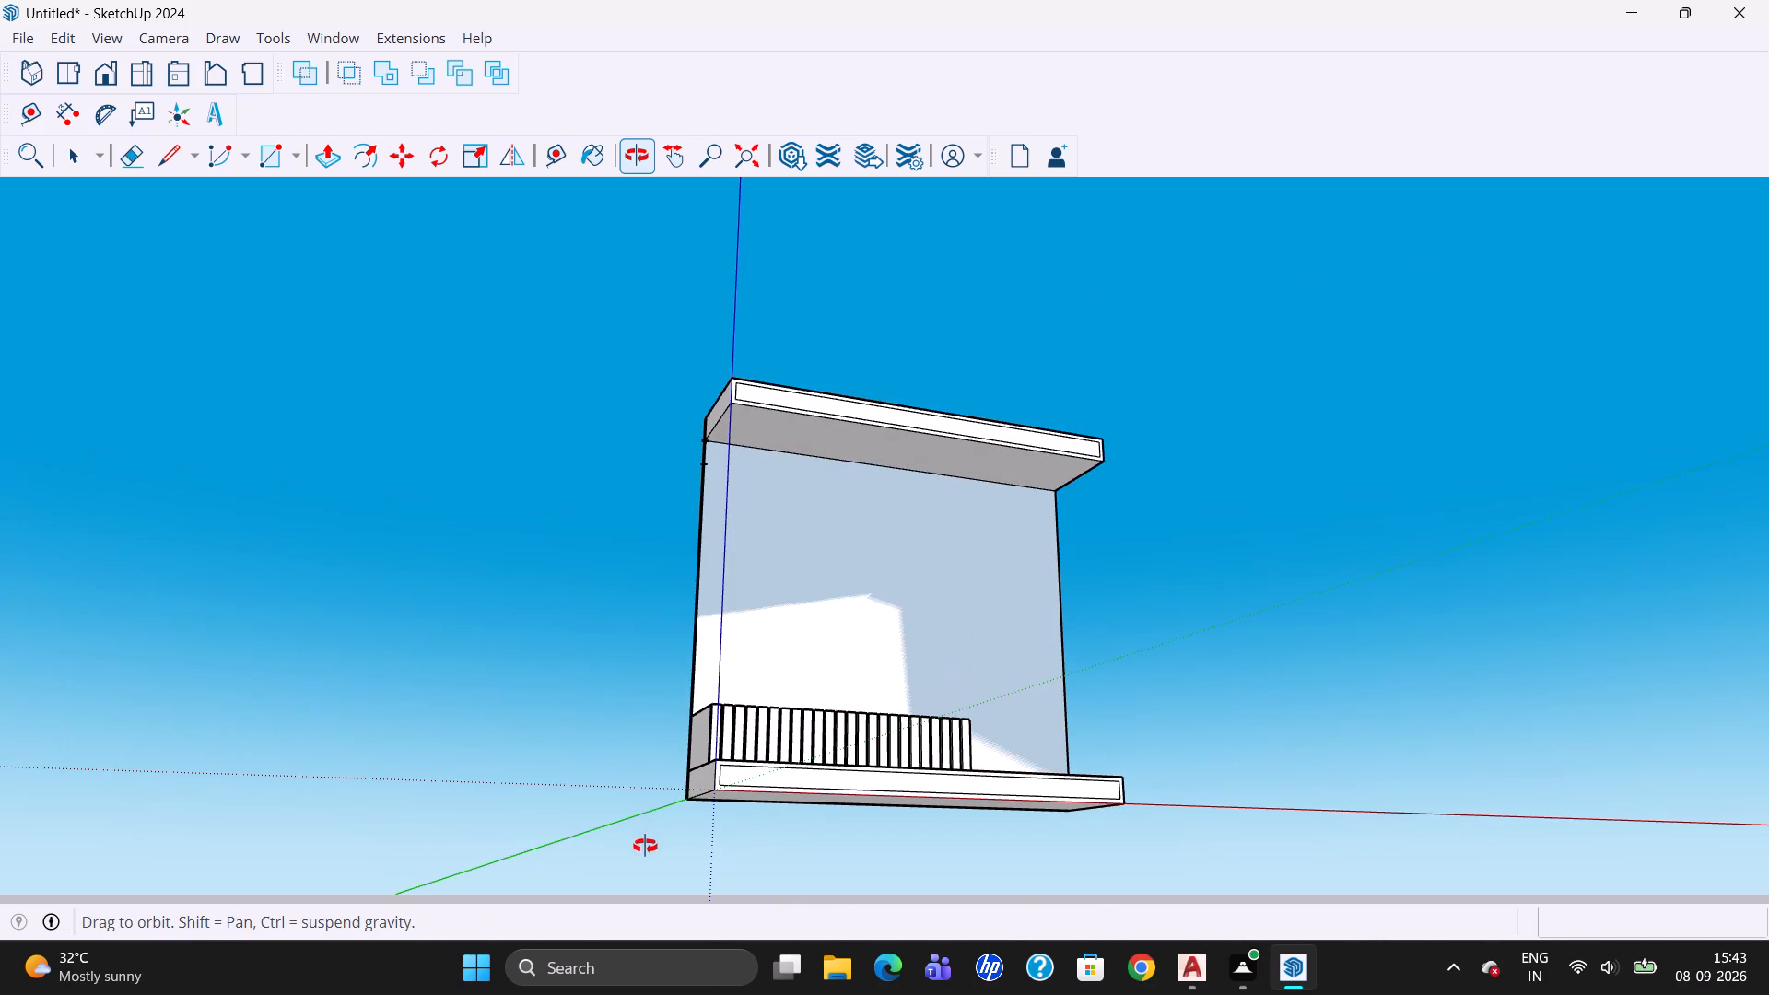
# Start a new model and delete the default human figure.
pyautogui.click(23, 41)
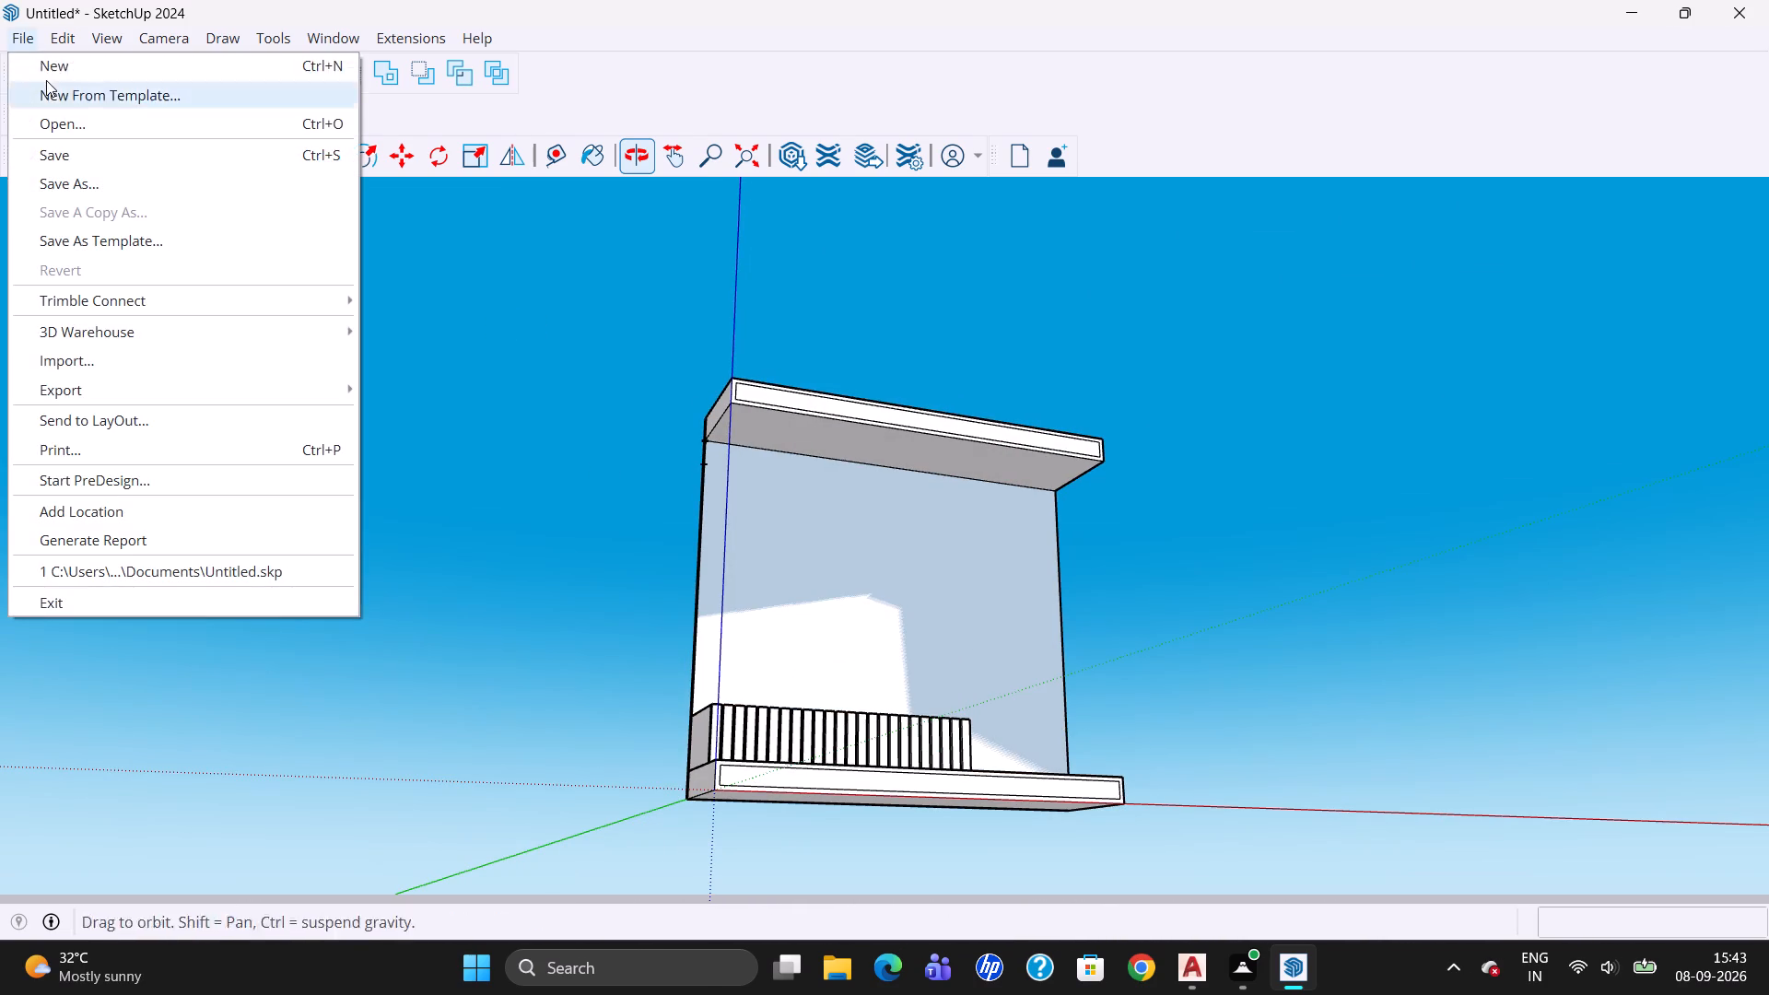
pyautogui.click(55, 65)
pyautogui.click(861, 493)
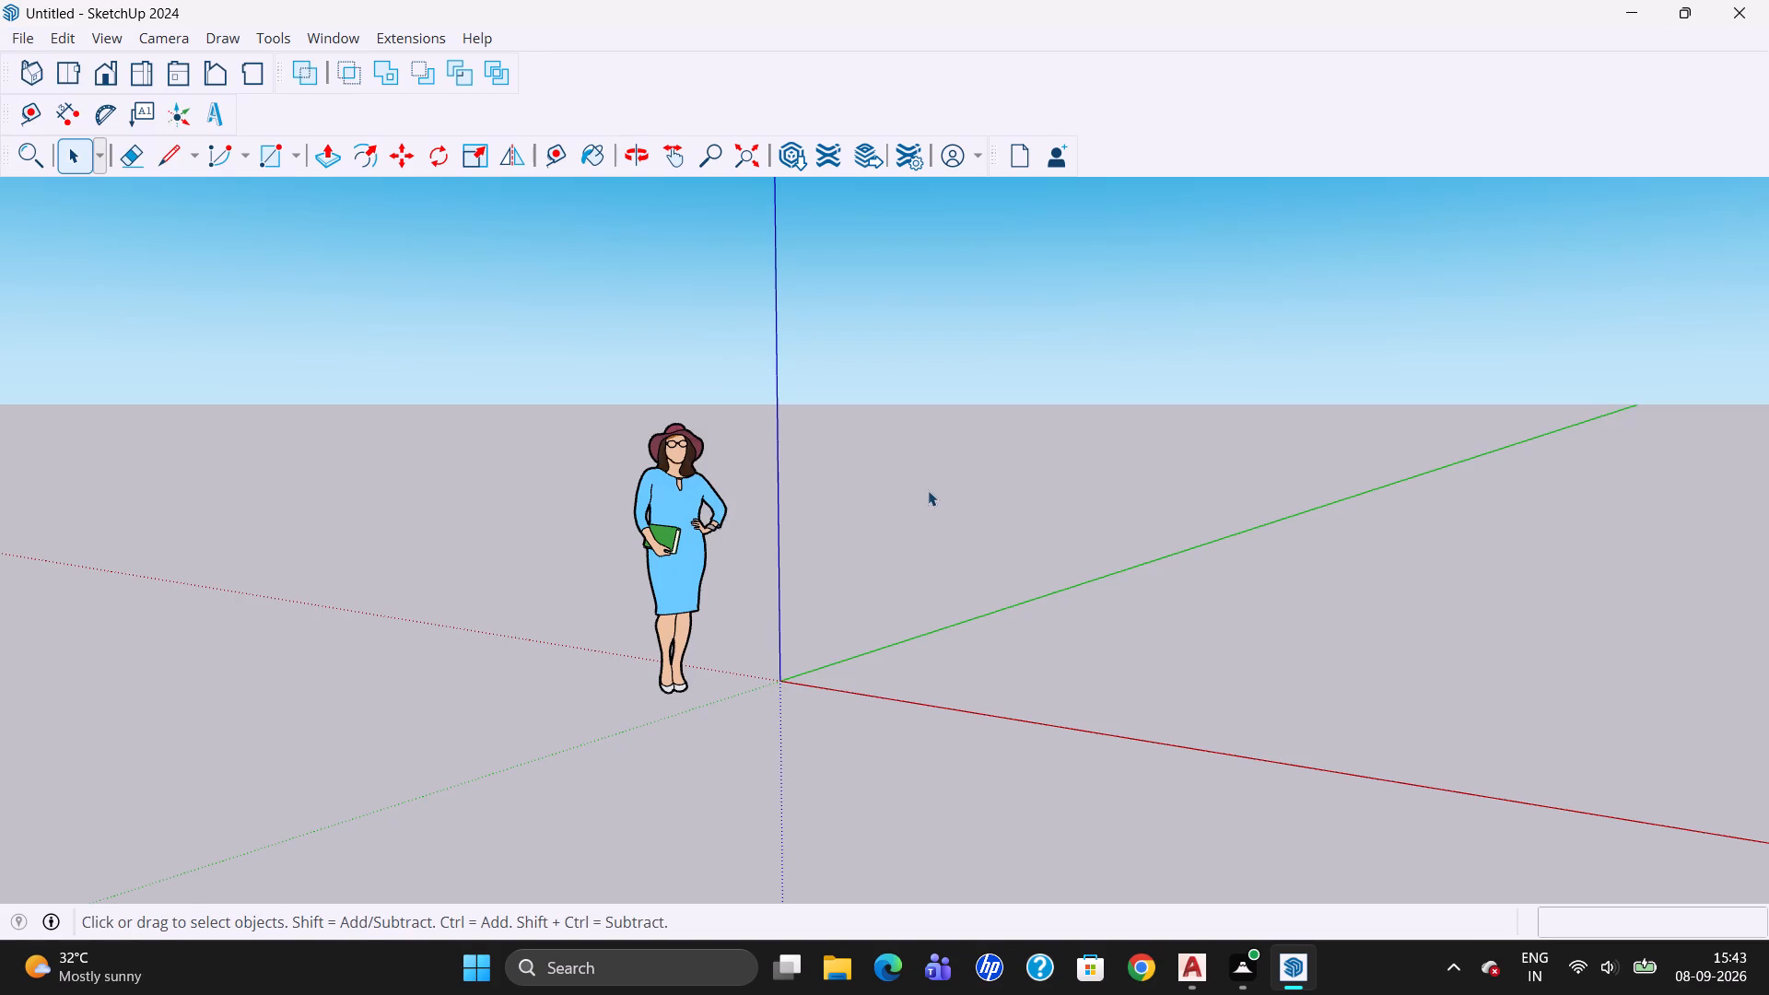
pyautogui.moveTo(496, 321); pyautogui.dragTo(750, 872)
pyautogui.press('Delete')
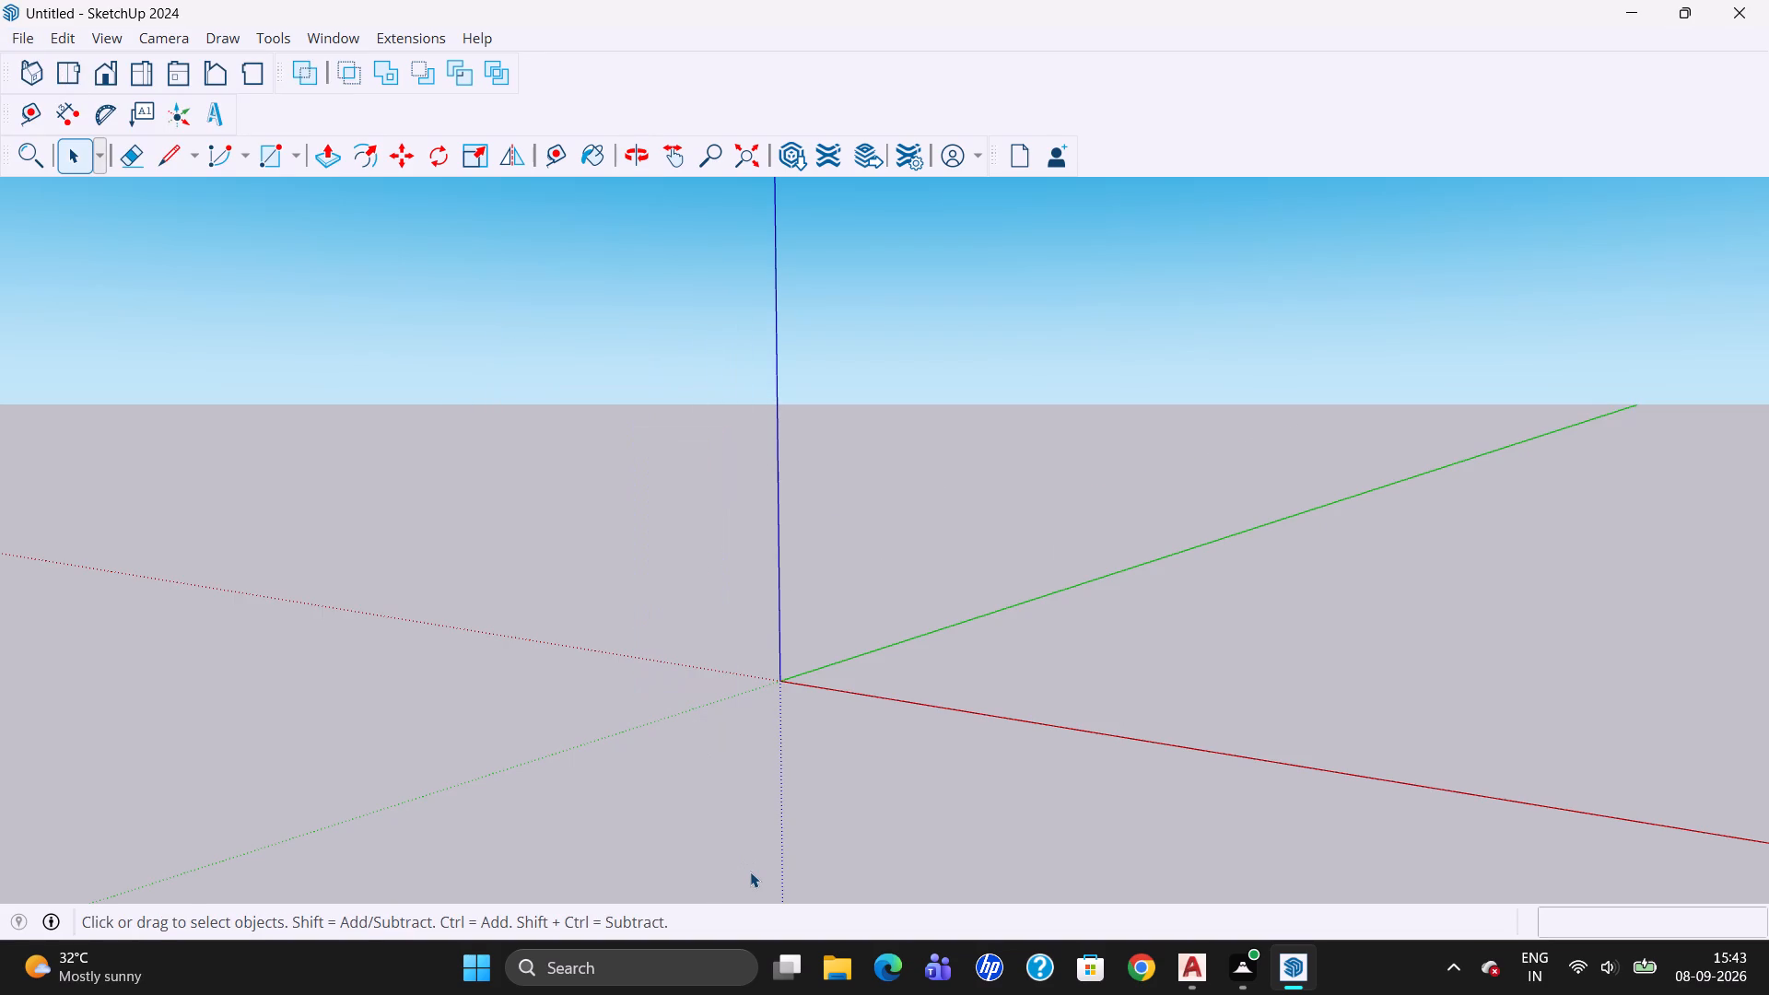
# Draw an 8' by 2' rectangle on the ground from the origin, with the 8' side along the red axis.
pyautogui.press('r')
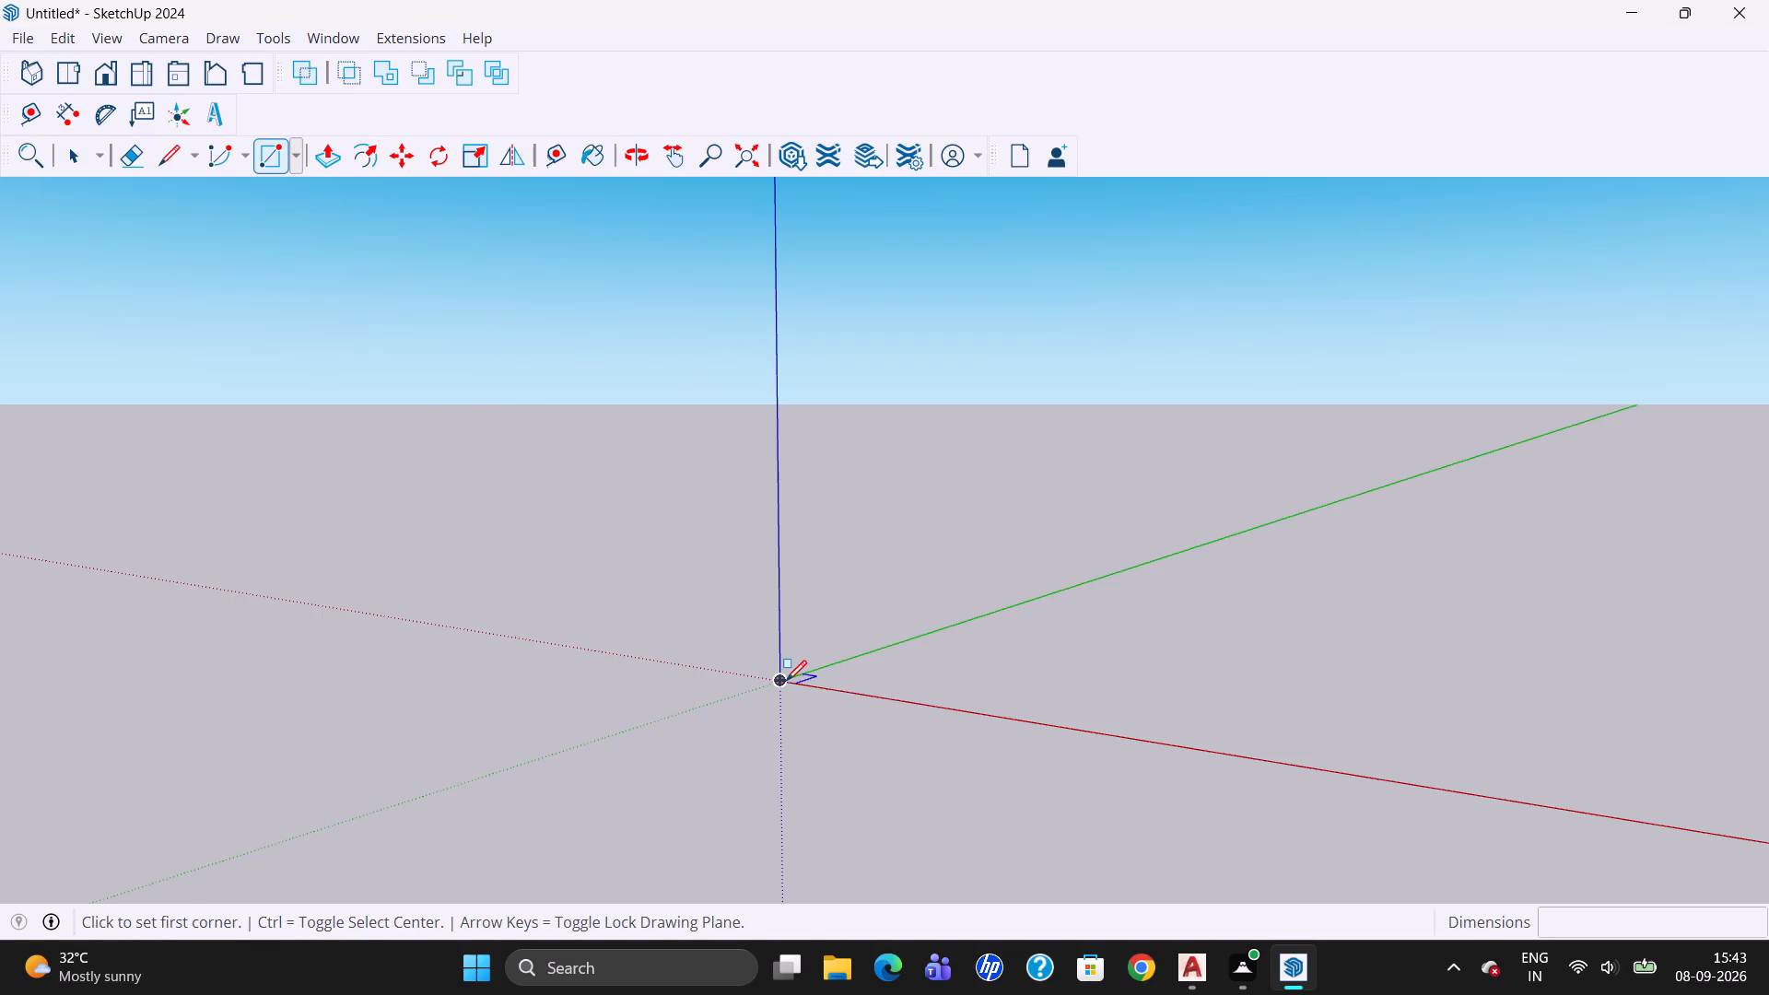
pyautogui.moveTo(785, 679); pyautogui.dragTo(828, 702)
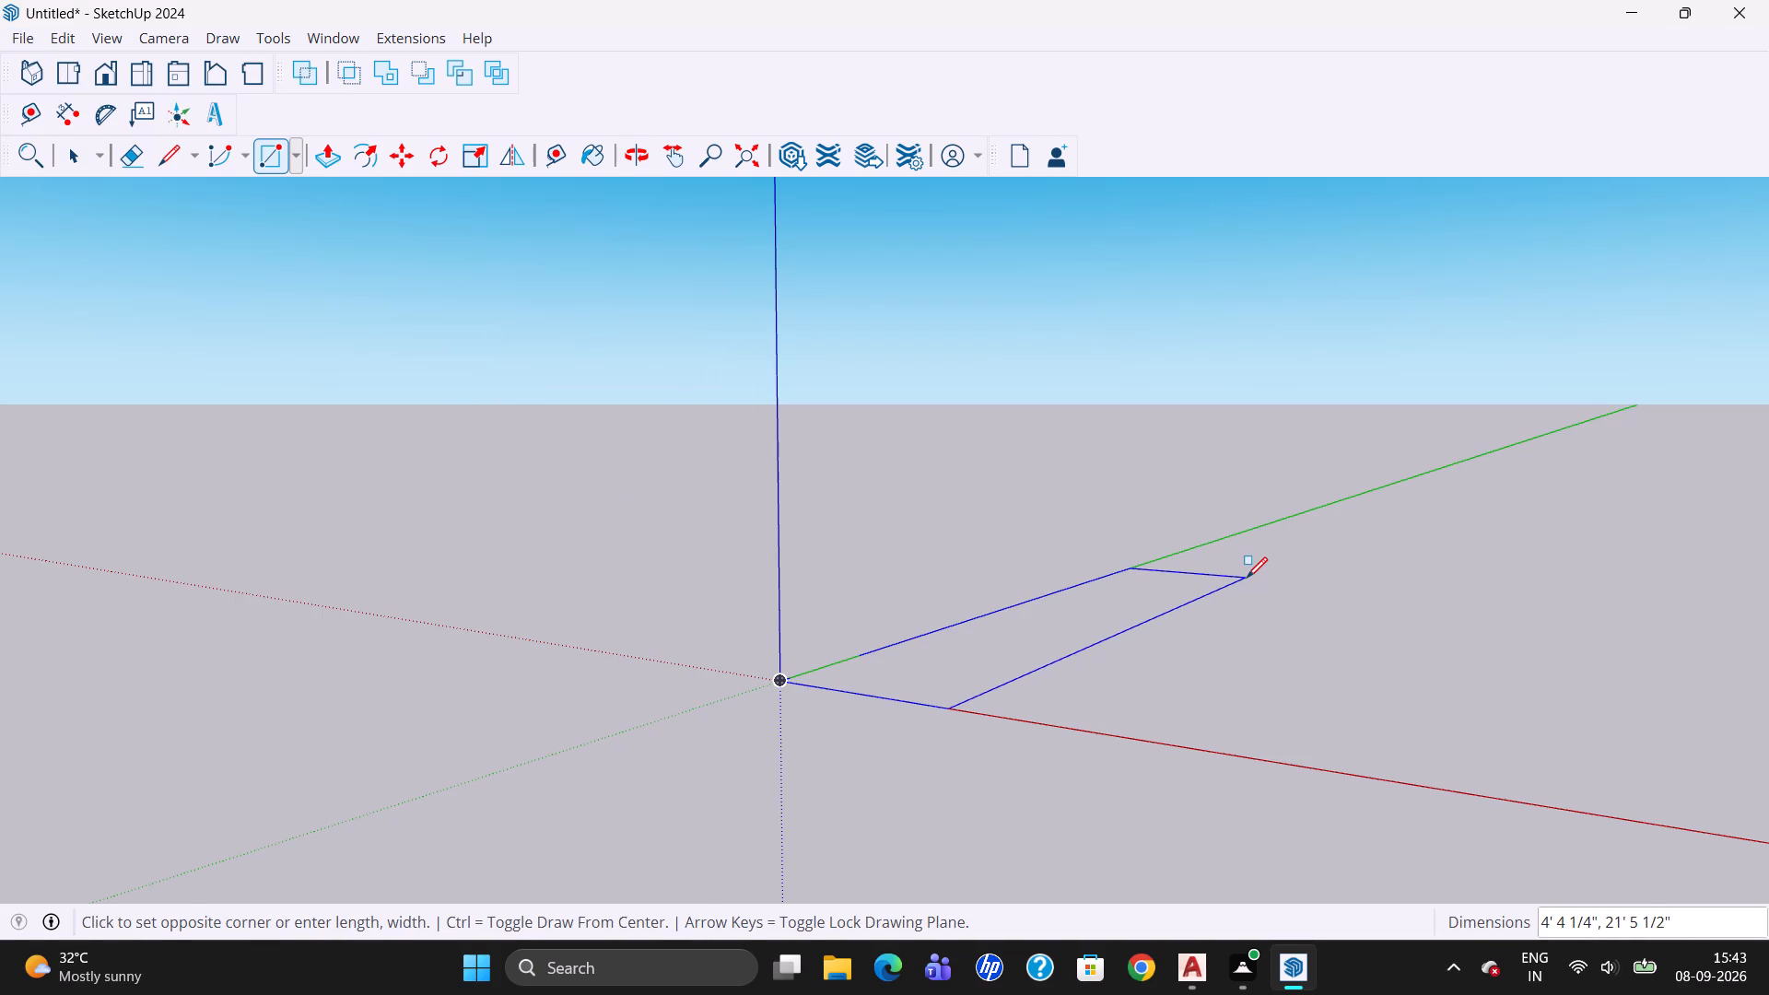
pyautogui.press('8')
pyautogui.write("',2'")
pyautogui.press('Return')
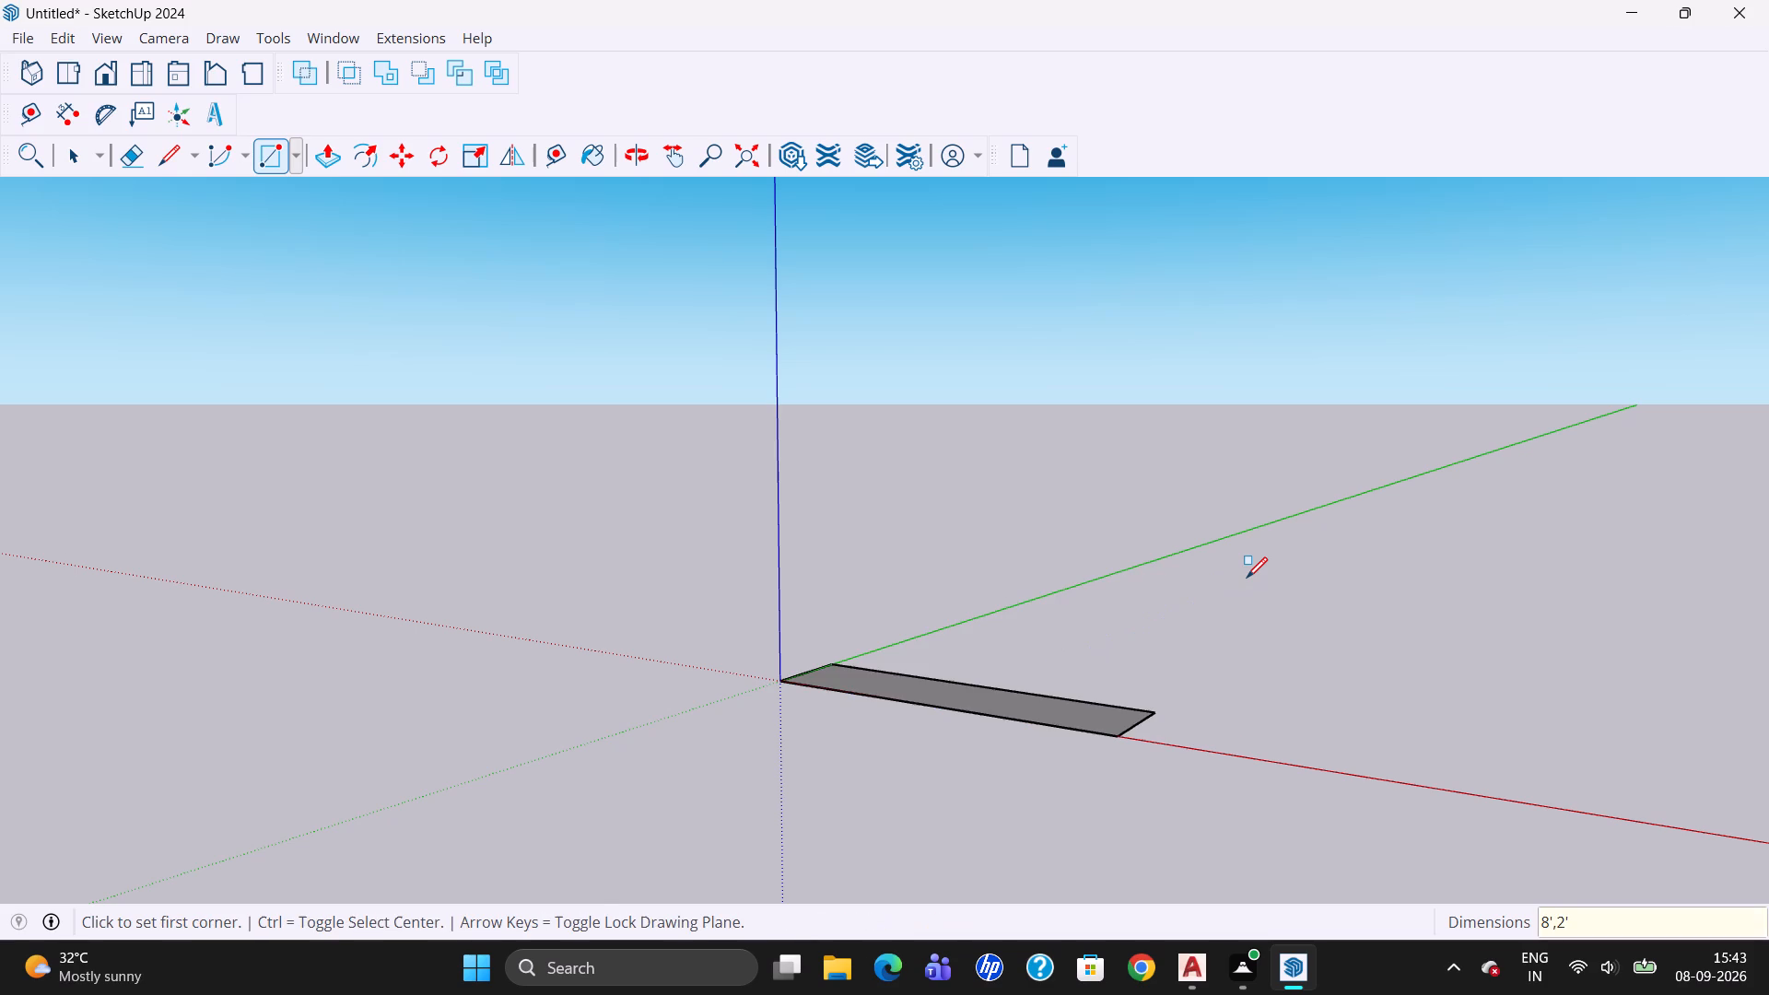
# Push/Pull the rectangle up 6" to form the base slab.
pyautogui.click(69, 169)
pyautogui.moveTo(490, 496); pyautogui.dragTo(1619, 989)
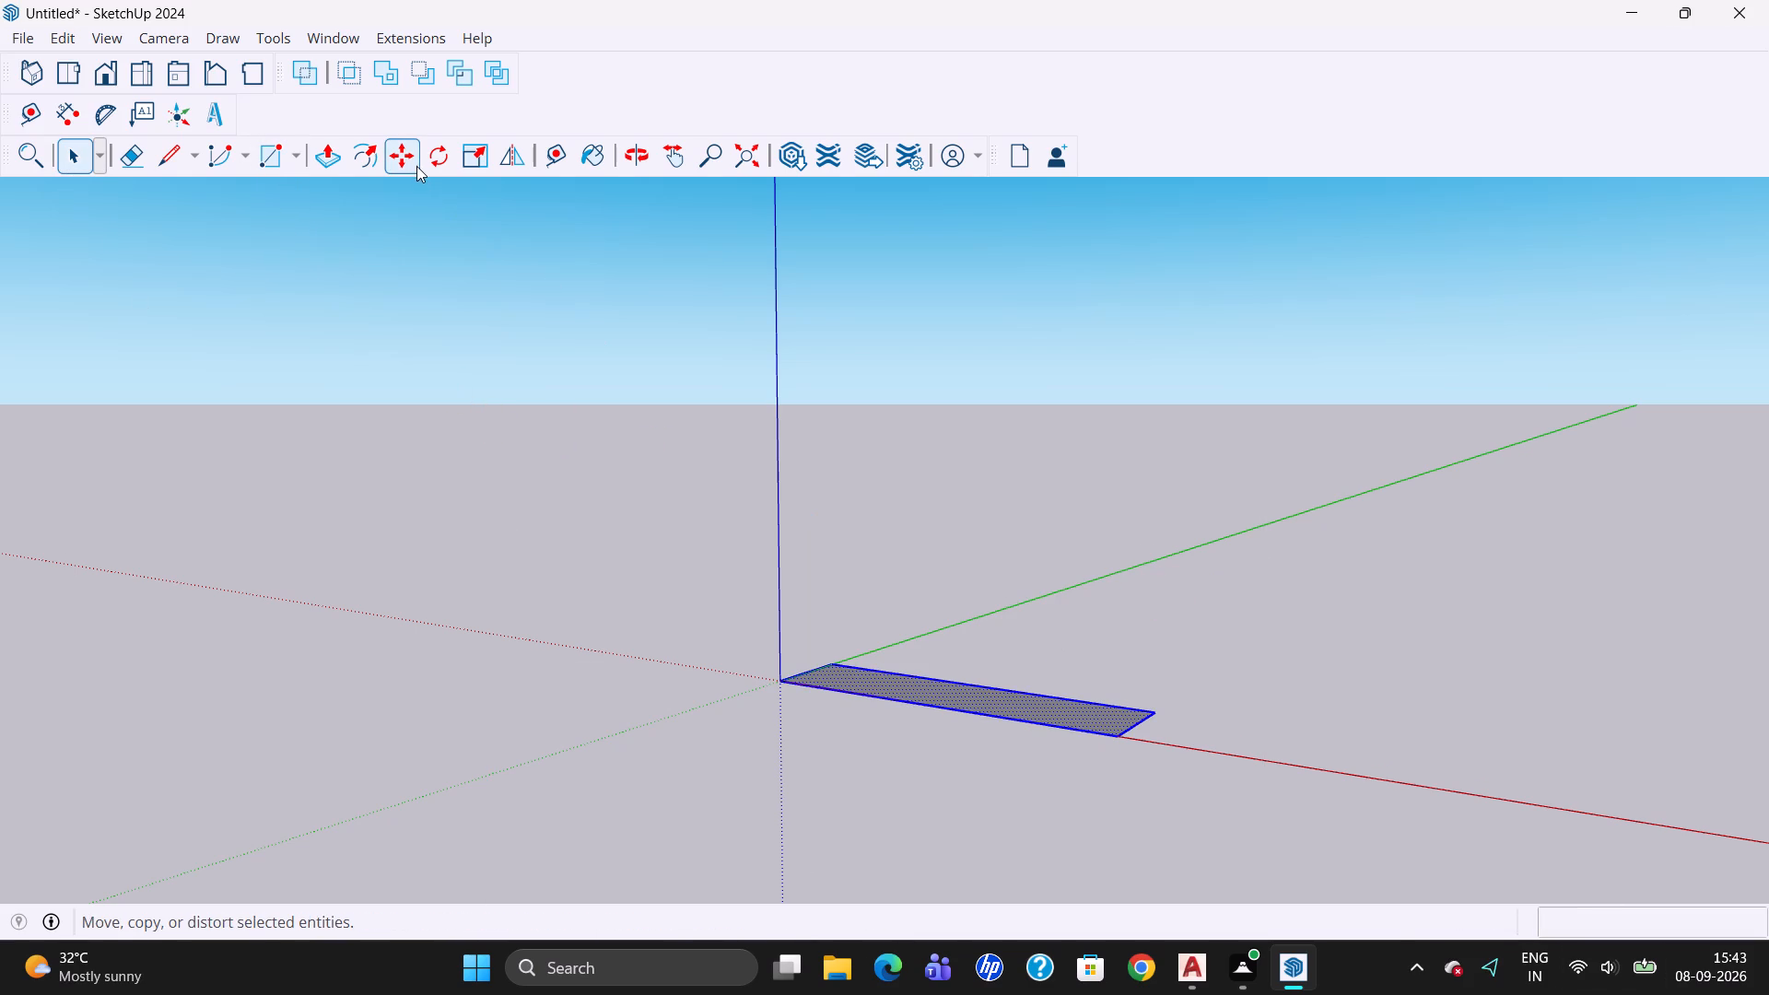
pyautogui.click(330, 157)
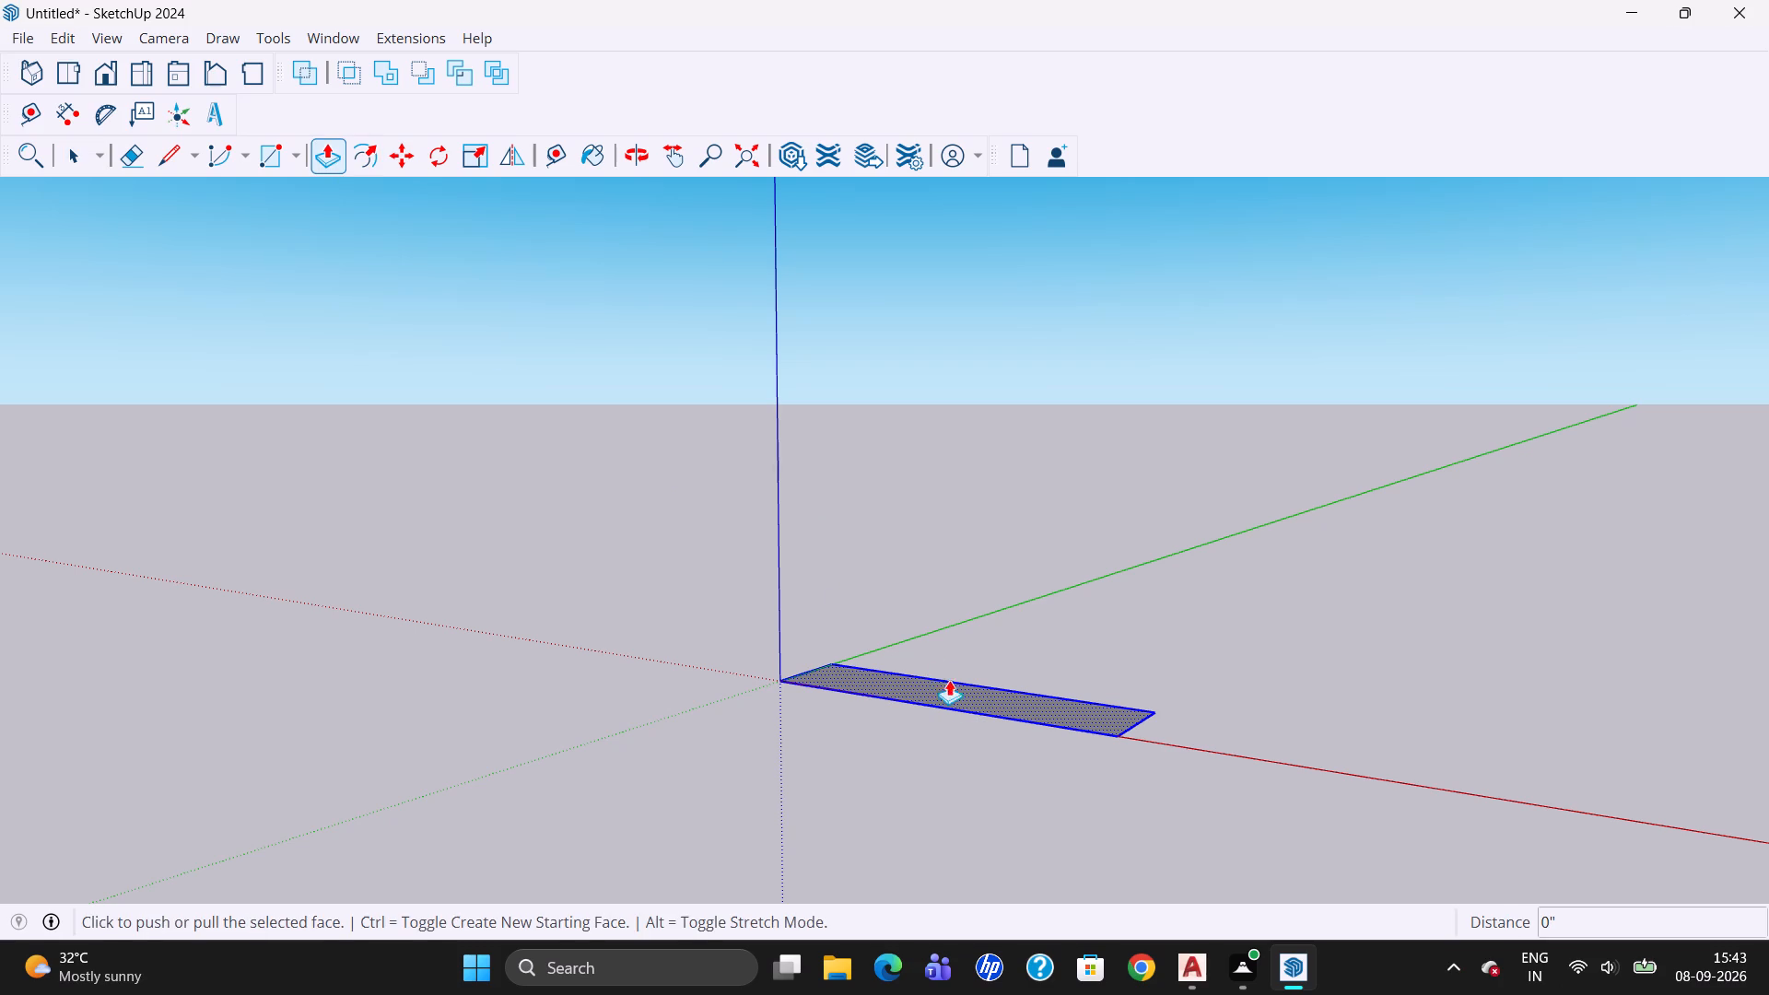
pyautogui.click(960, 694)
pyautogui.write('6"')
pyautogui.press('Return')
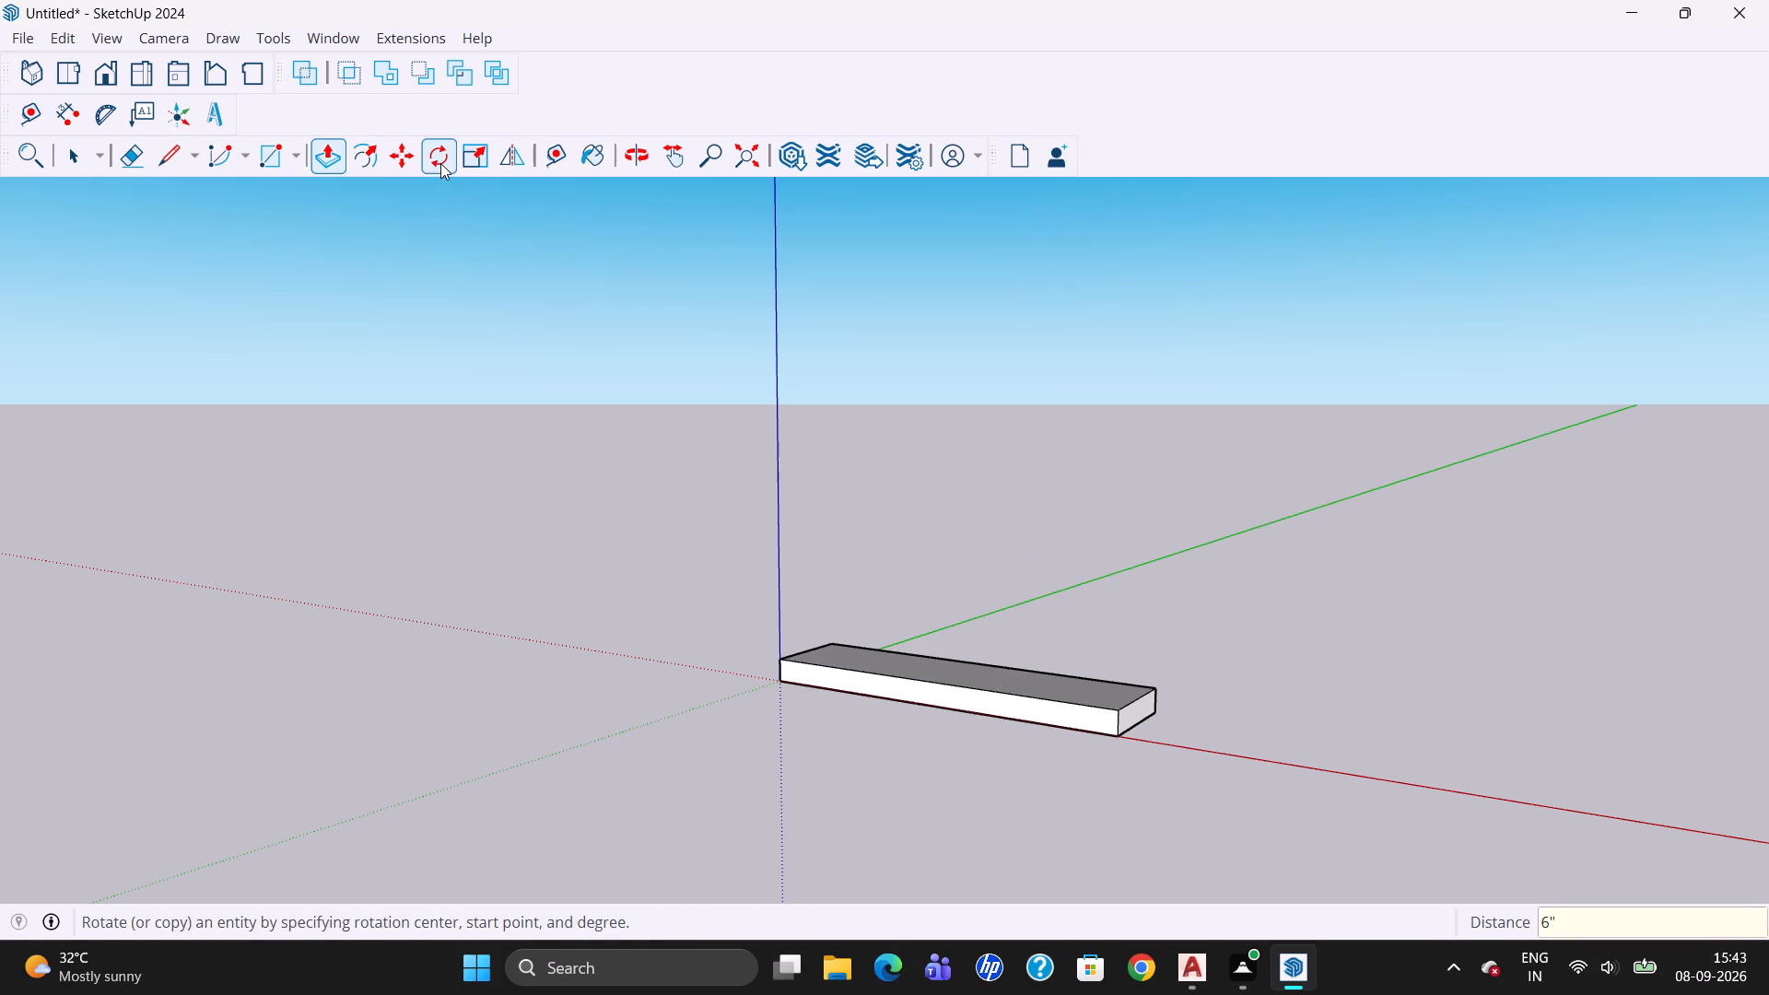
# Offset the outline of the base slab's long front face 1" inward.
pyautogui.click(370, 158)
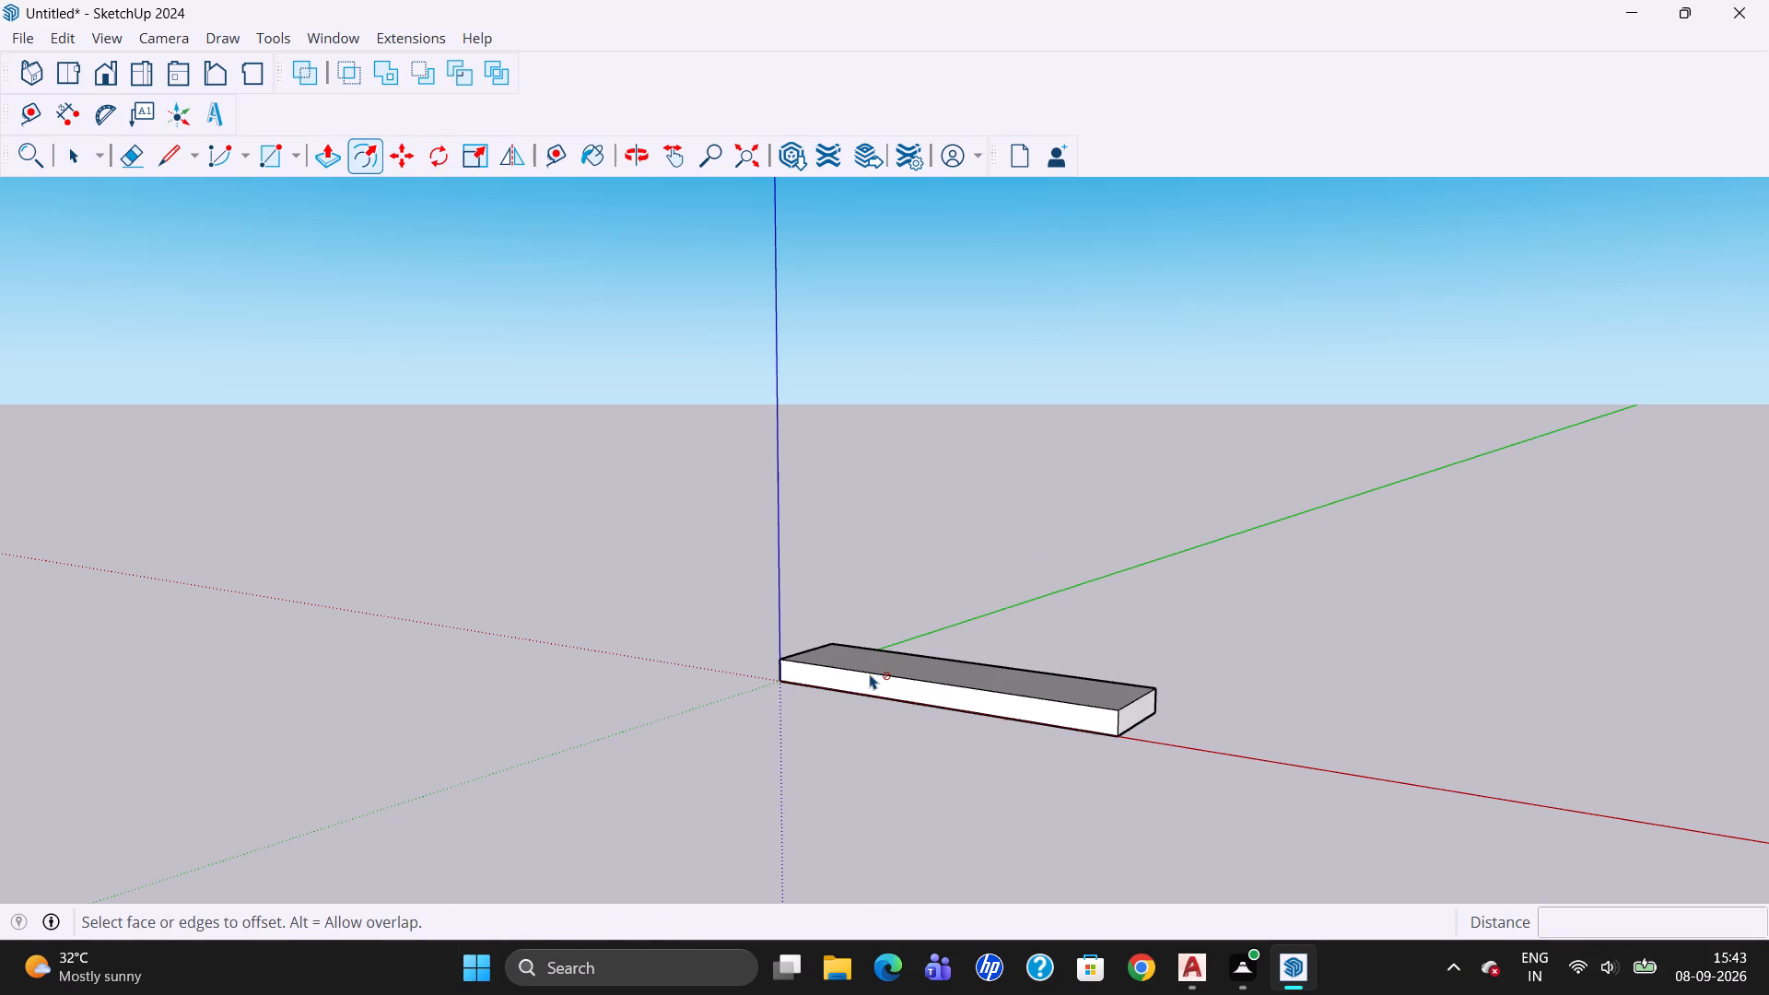
pyautogui.click(865, 680)
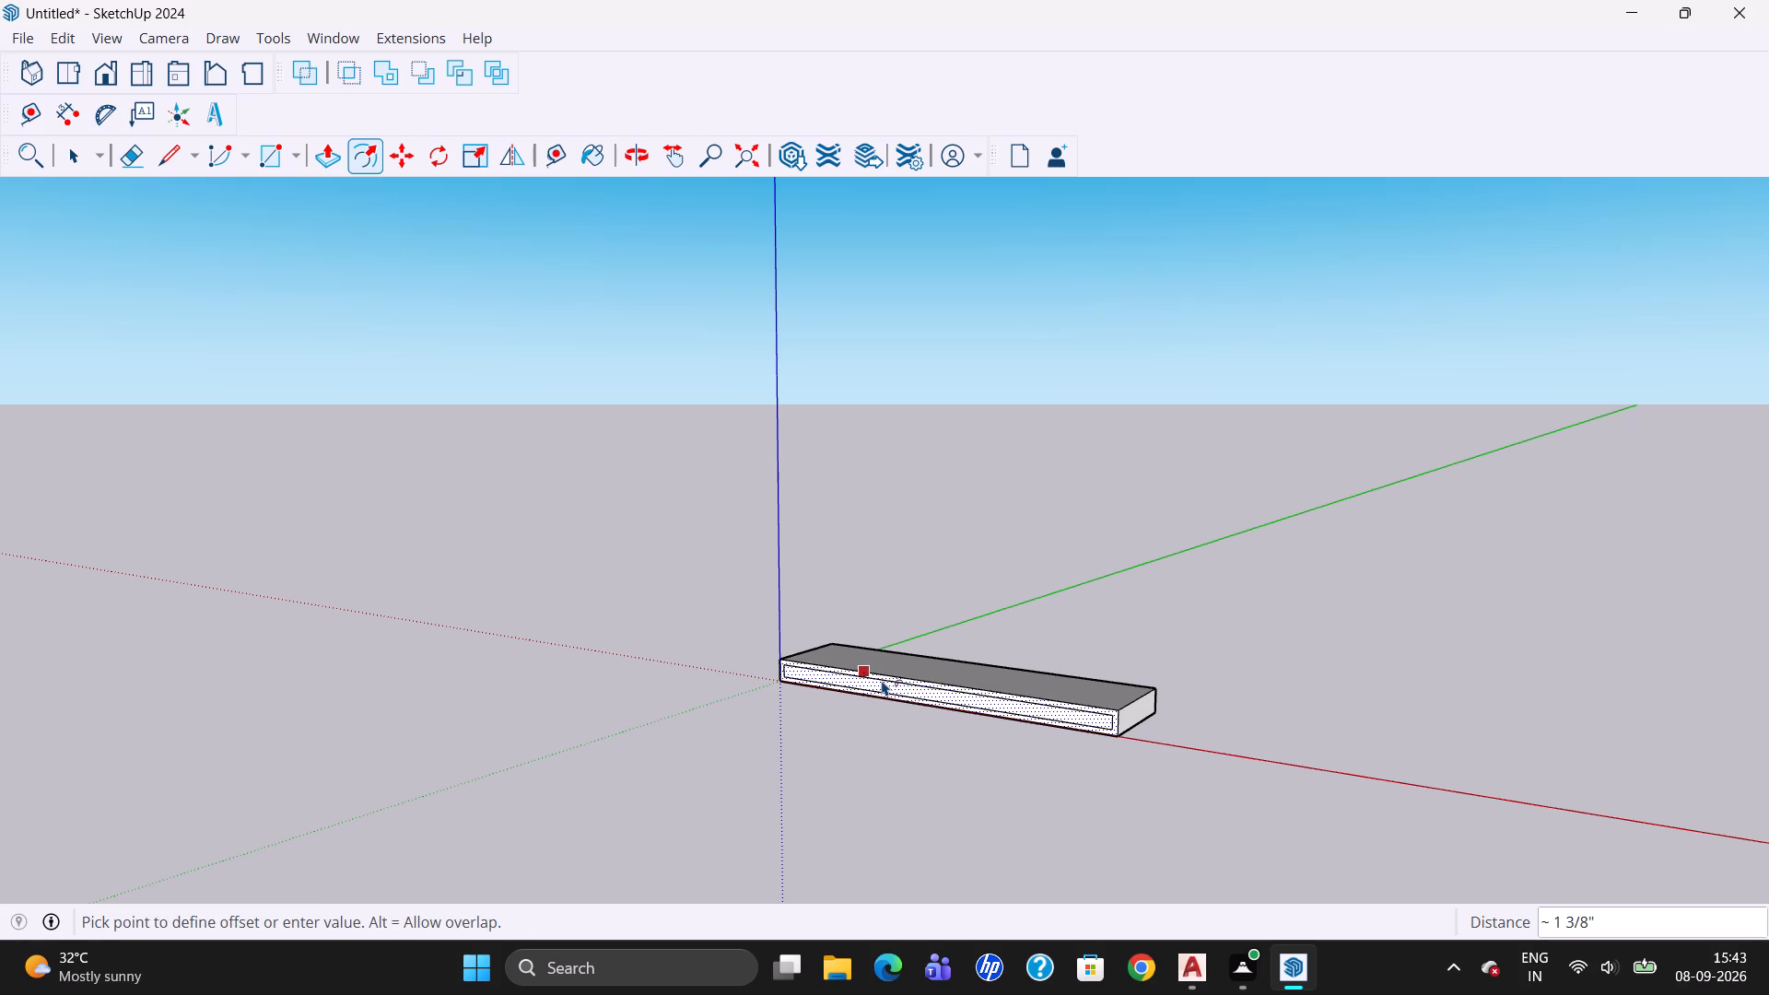
pyautogui.press('1')
pyautogui.hotkey('shift', '"')
pyautogui.press('Return')
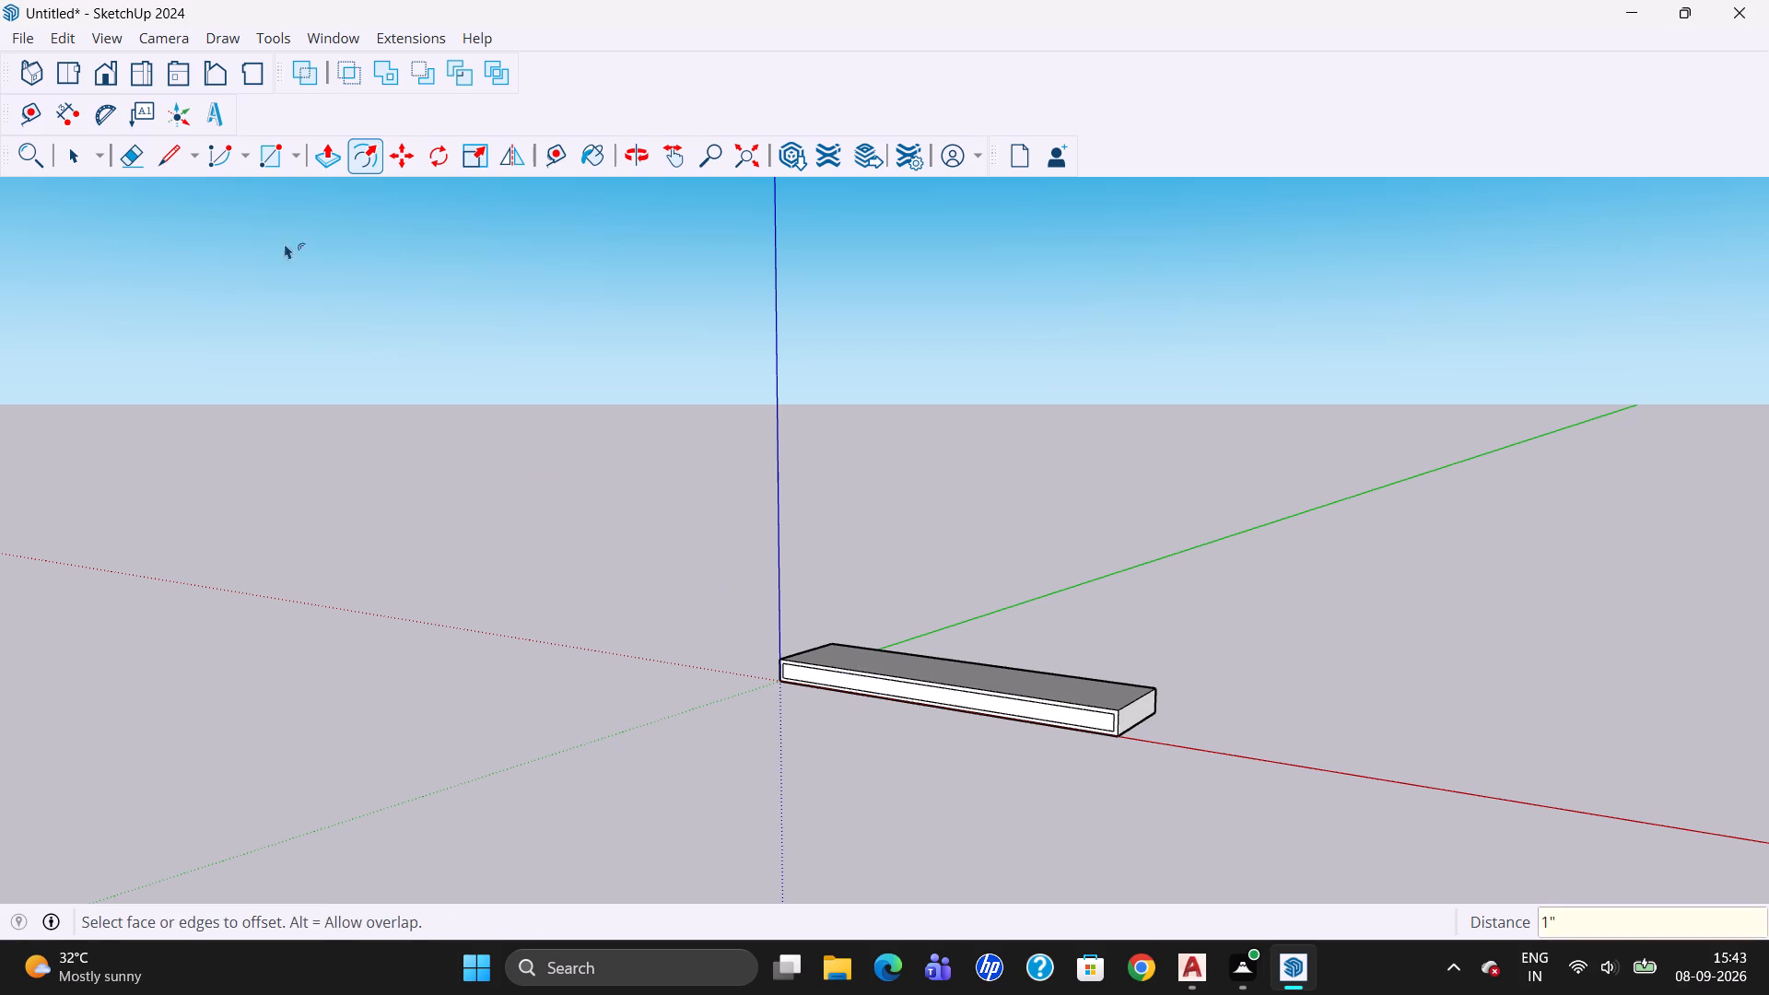
# Make the entire base slab, including its offset front outline, into a component.
pyautogui.click(71, 152)
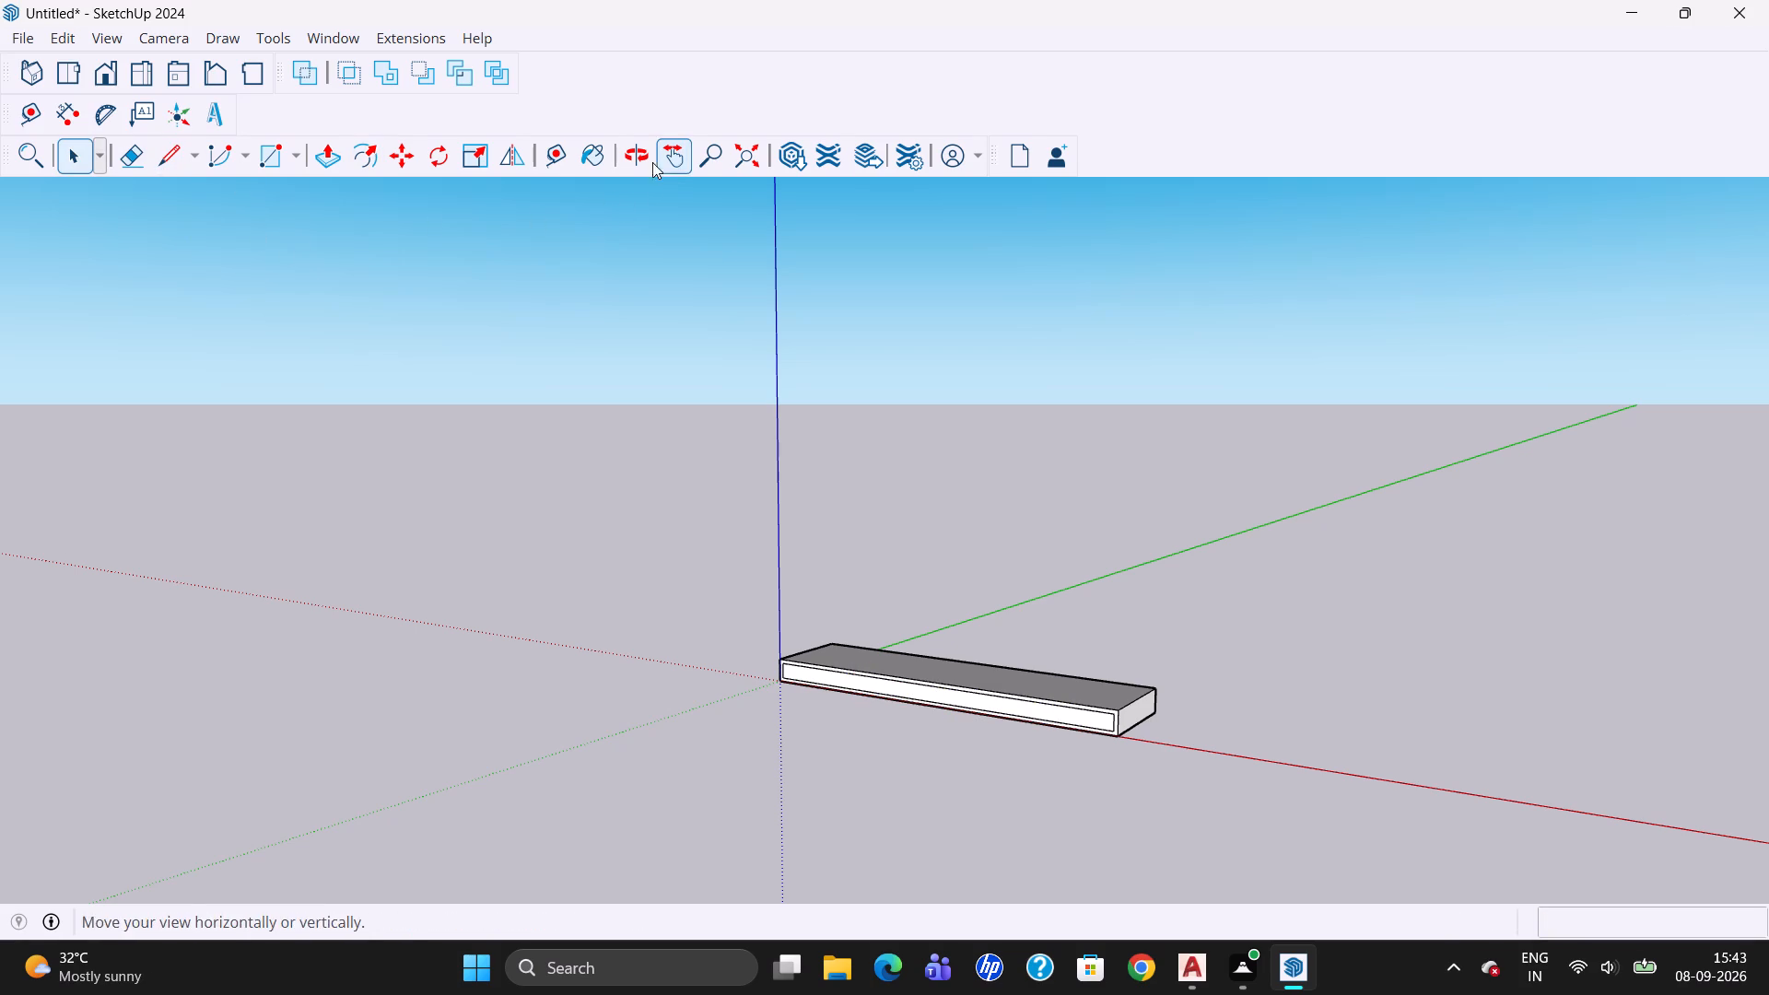
pyautogui.click(640, 152)
pyautogui.moveTo(695, 592); pyautogui.dragTo(1236, 716)
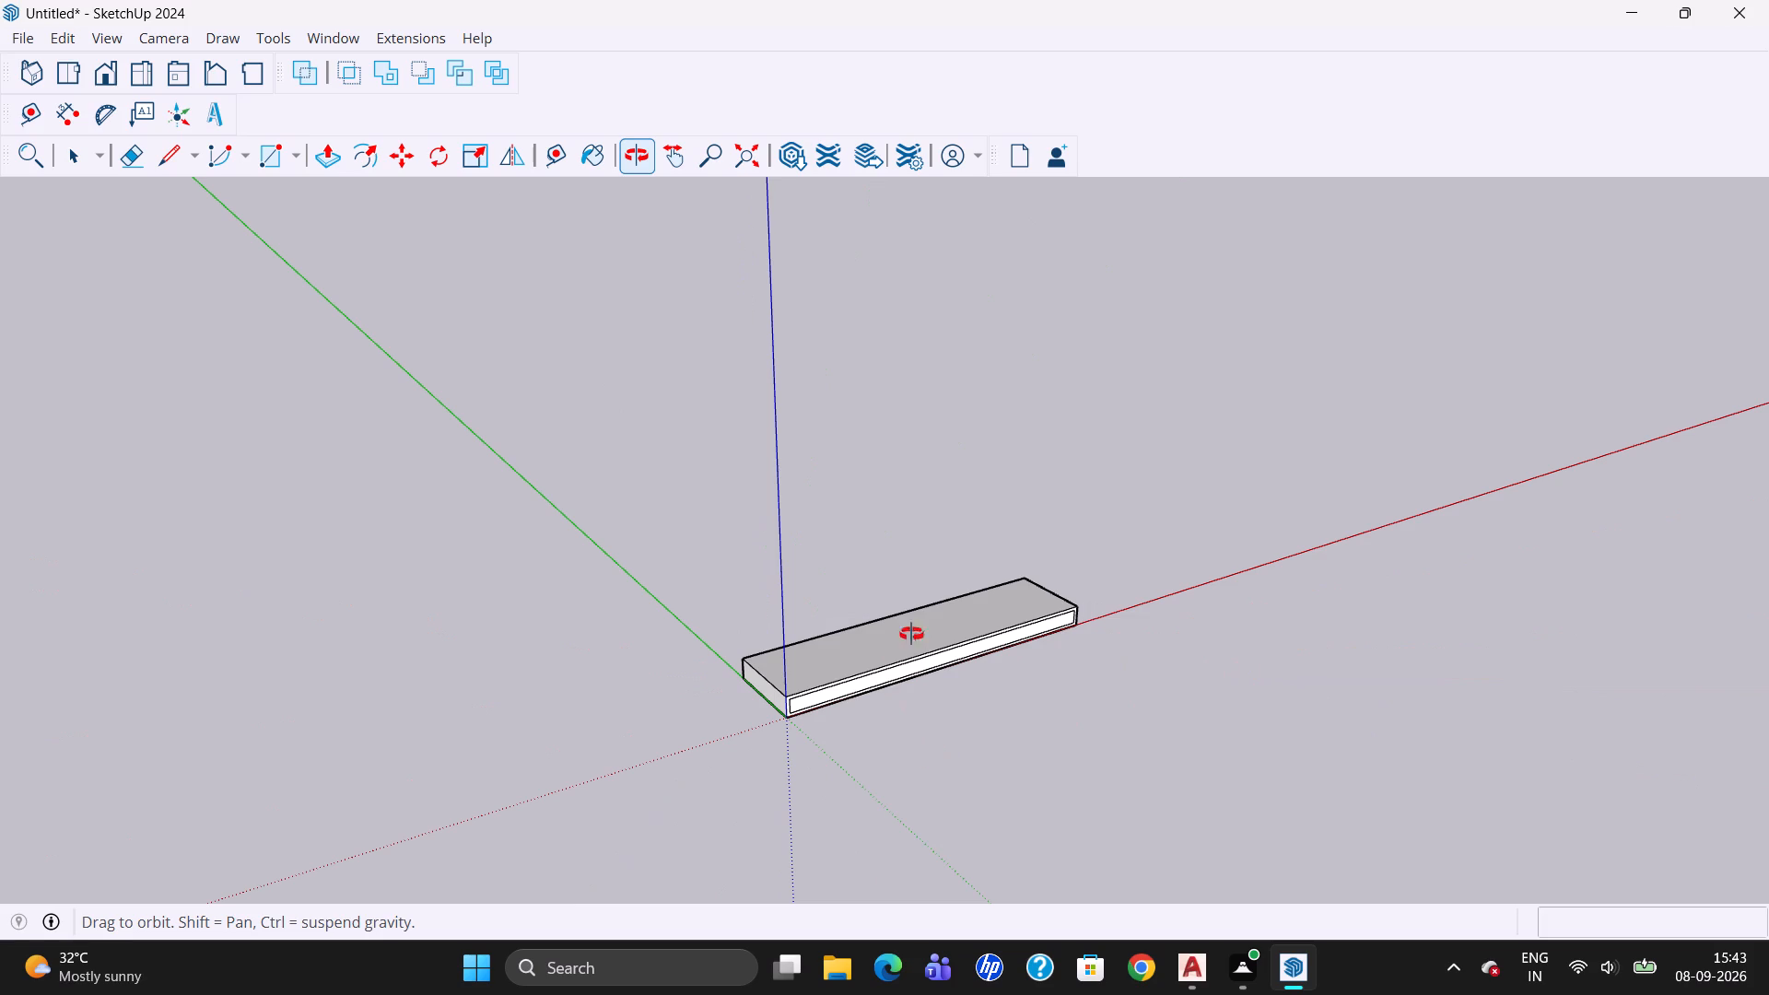
pyautogui.click(76, 158)
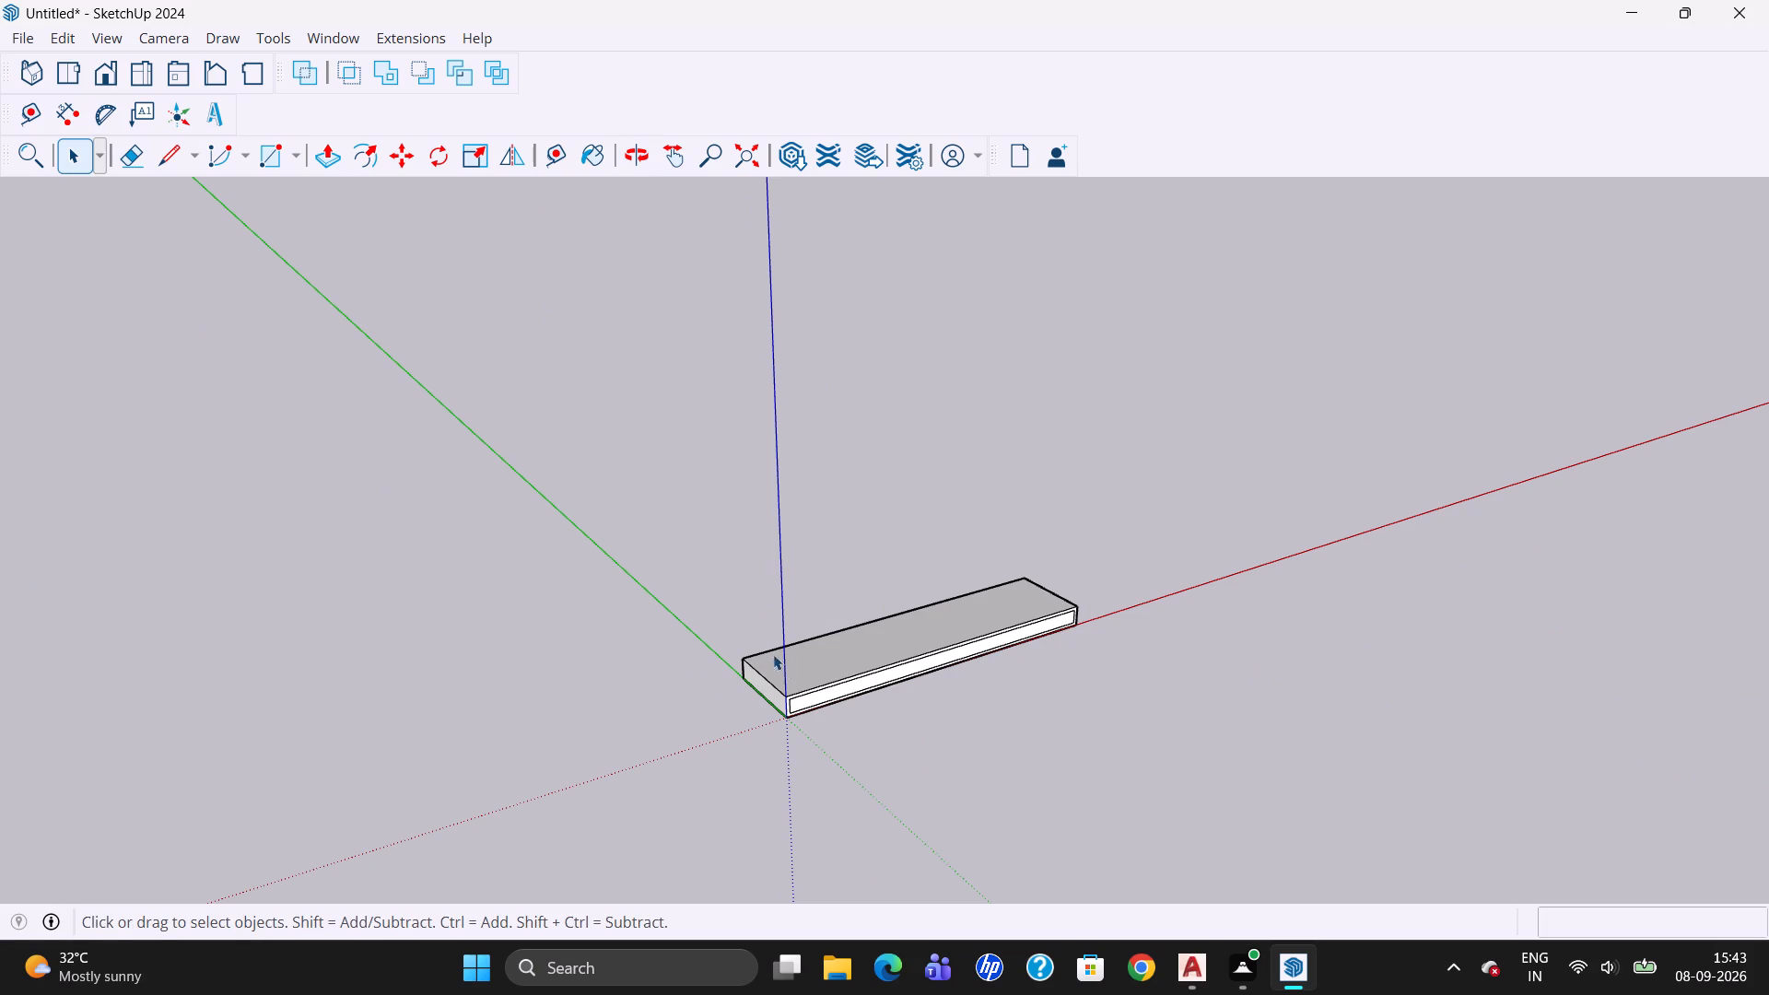
pyautogui.tripleClick(802, 674)
pyautogui.rightClick(802, 675)
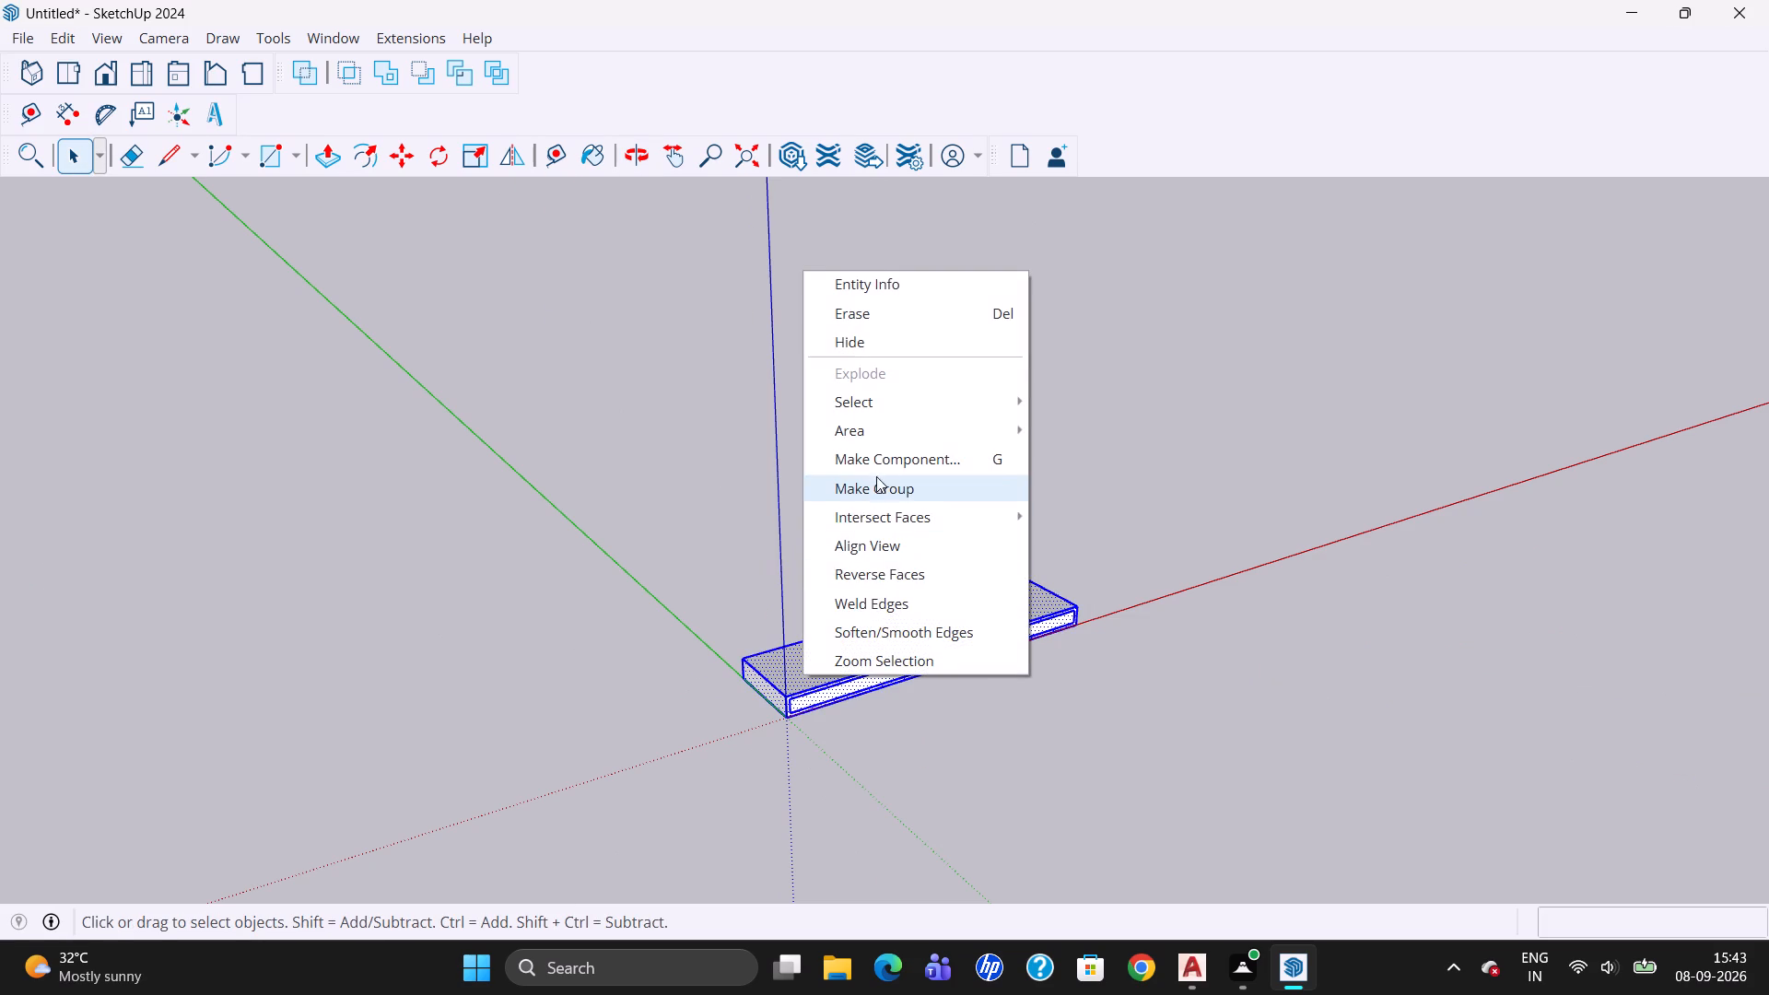
pyautogui.click(885, 460)
pyautogui.click(899, 772)
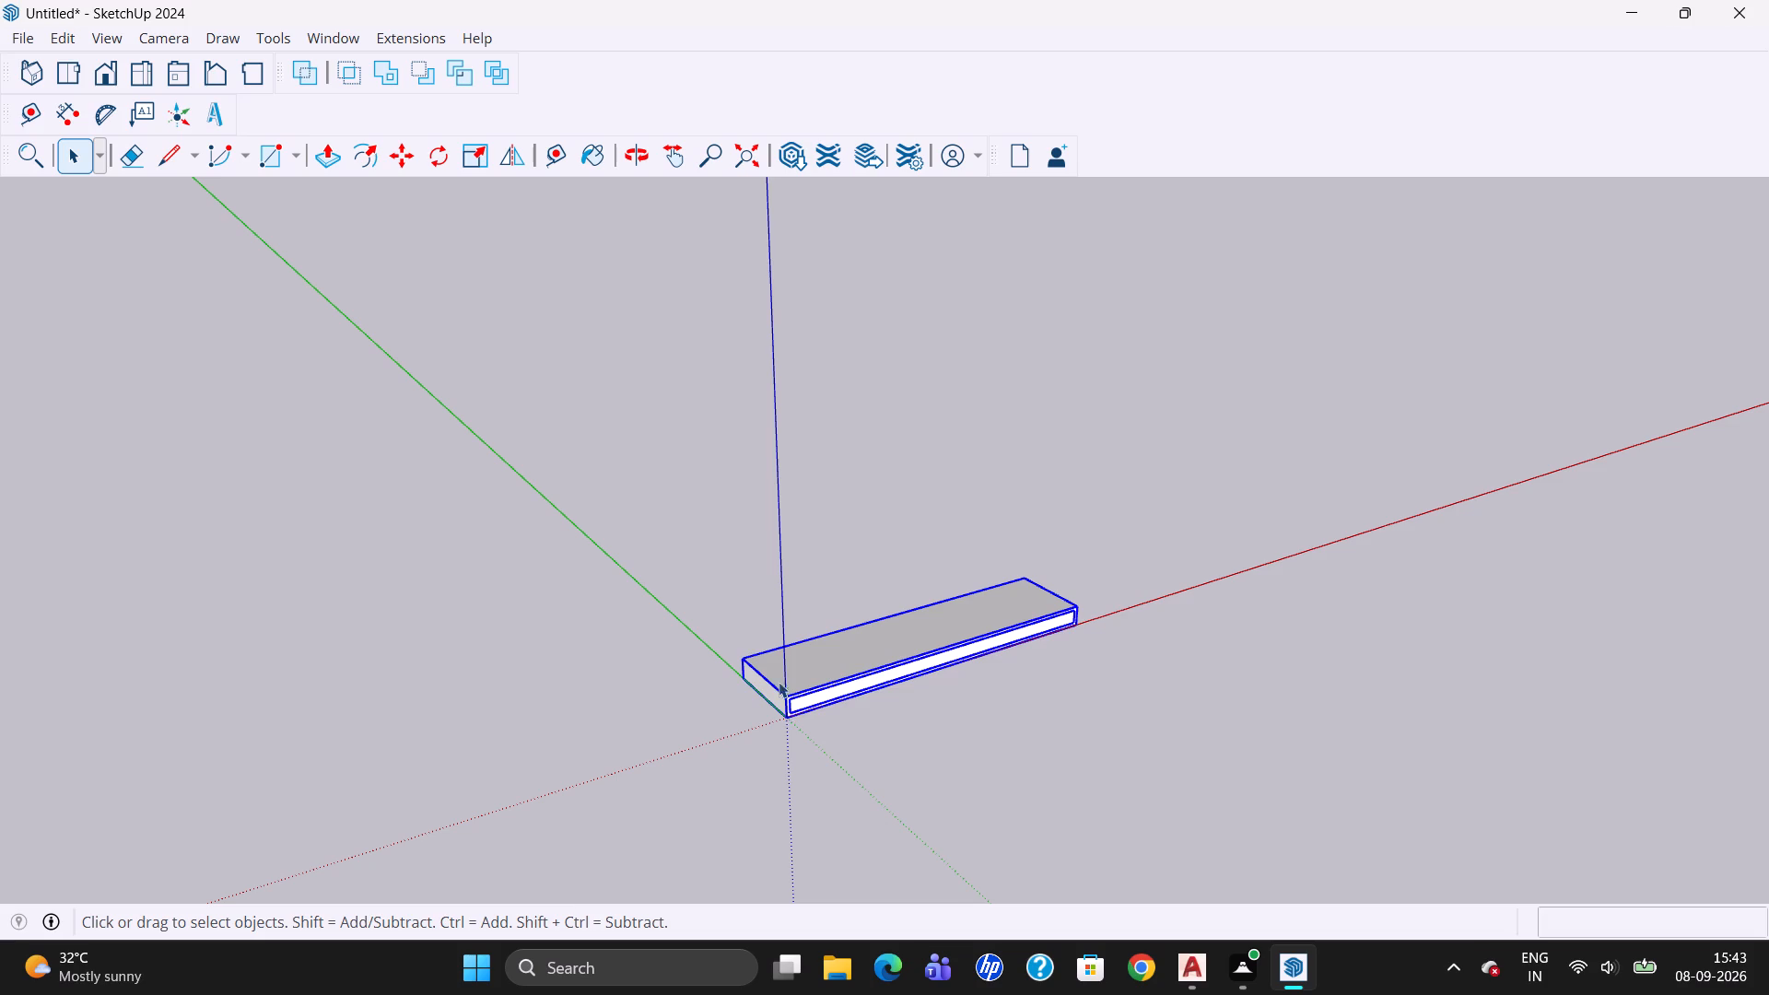
# Open the base slab component for editing.
pyautogui.press('g')
pyautogui.press('Return')
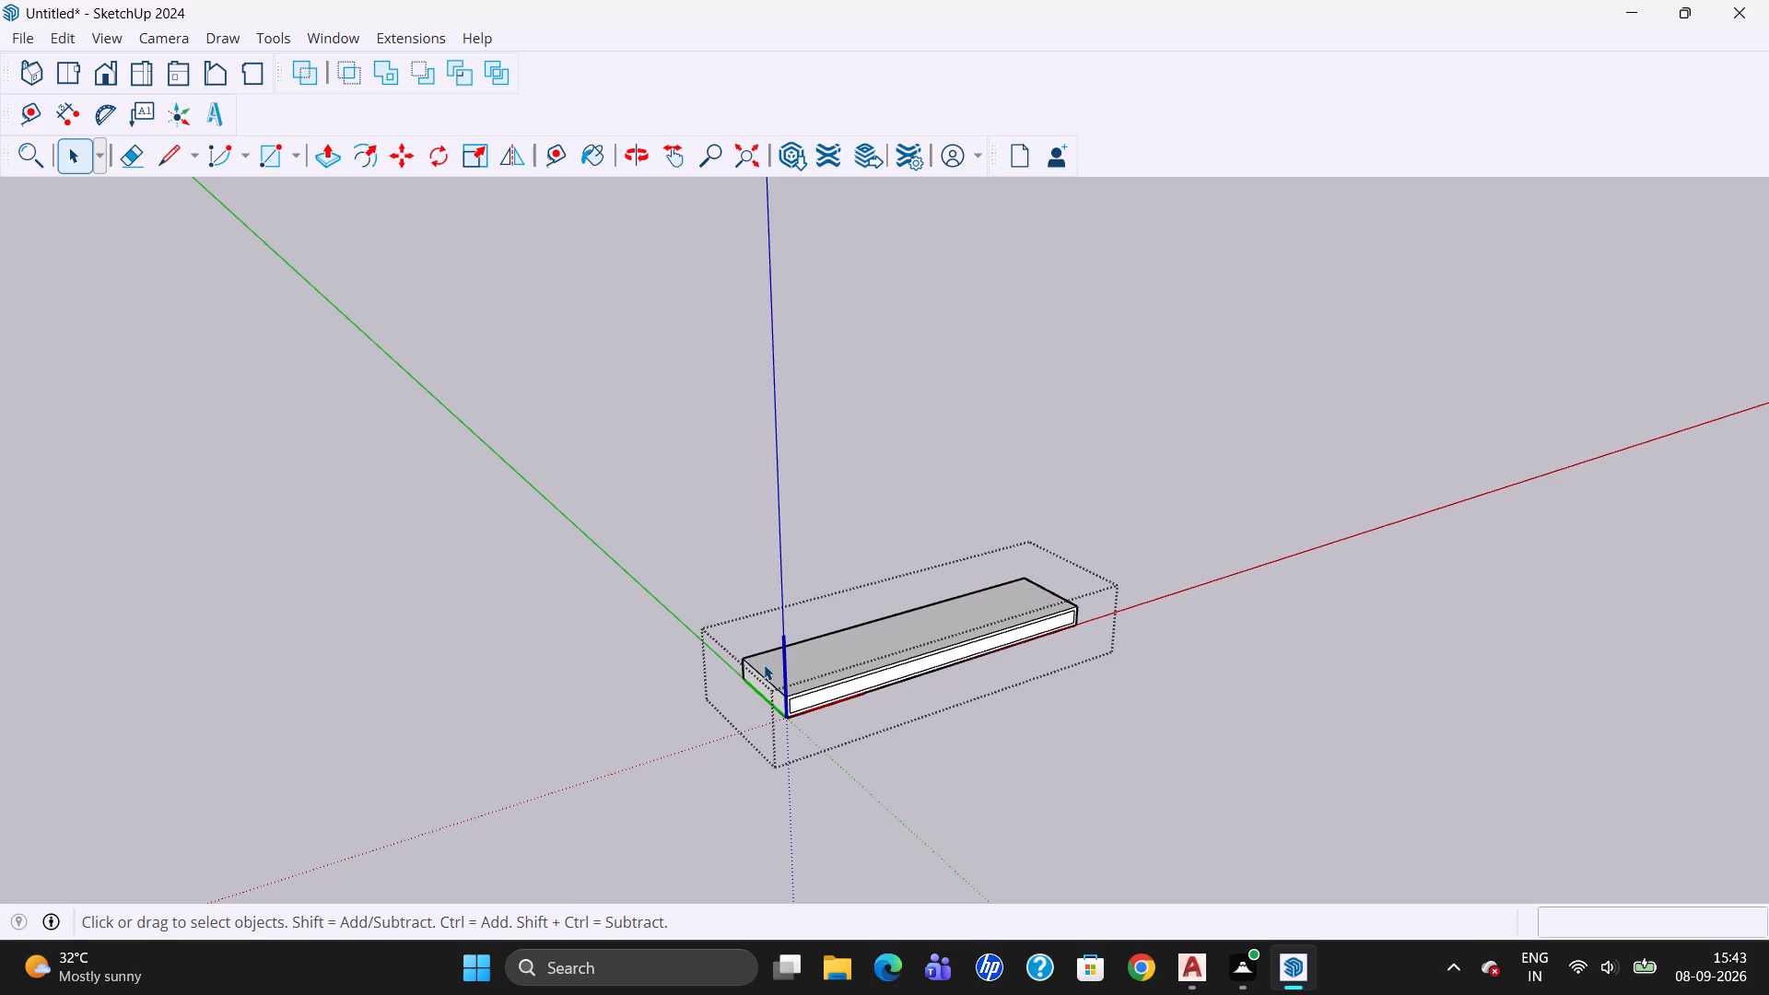
pyautogui.click(790, 708)
pyautogui.press('Return')
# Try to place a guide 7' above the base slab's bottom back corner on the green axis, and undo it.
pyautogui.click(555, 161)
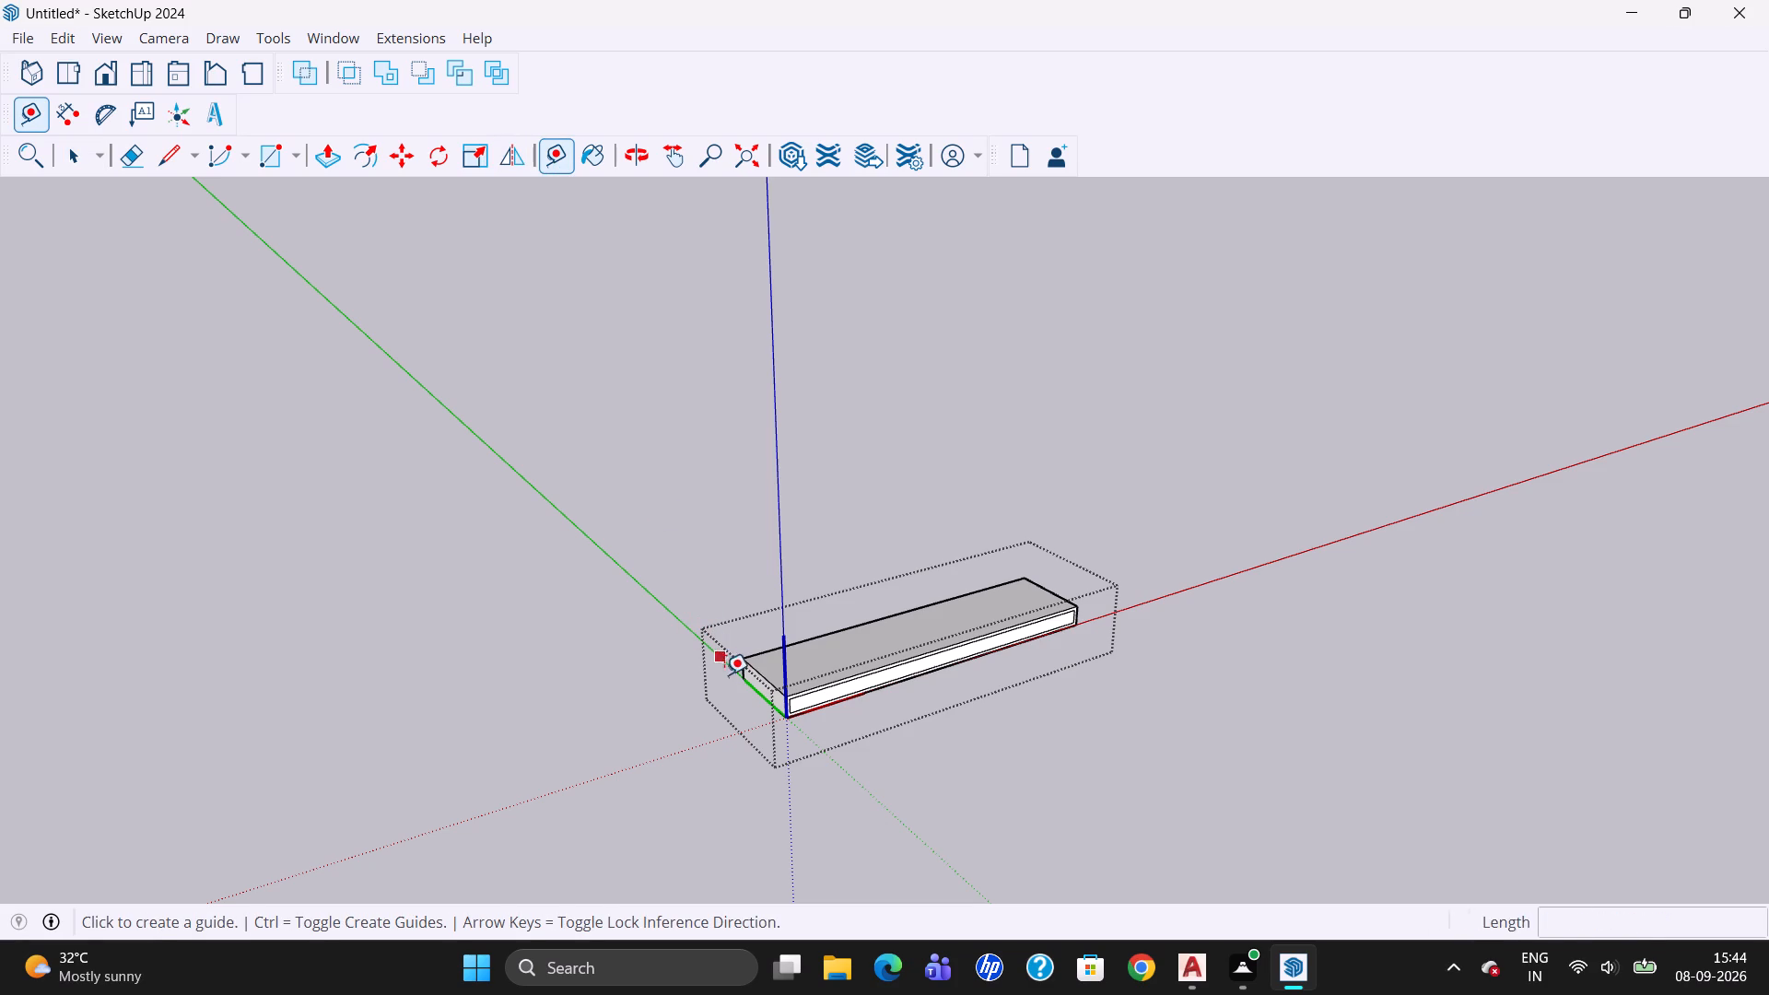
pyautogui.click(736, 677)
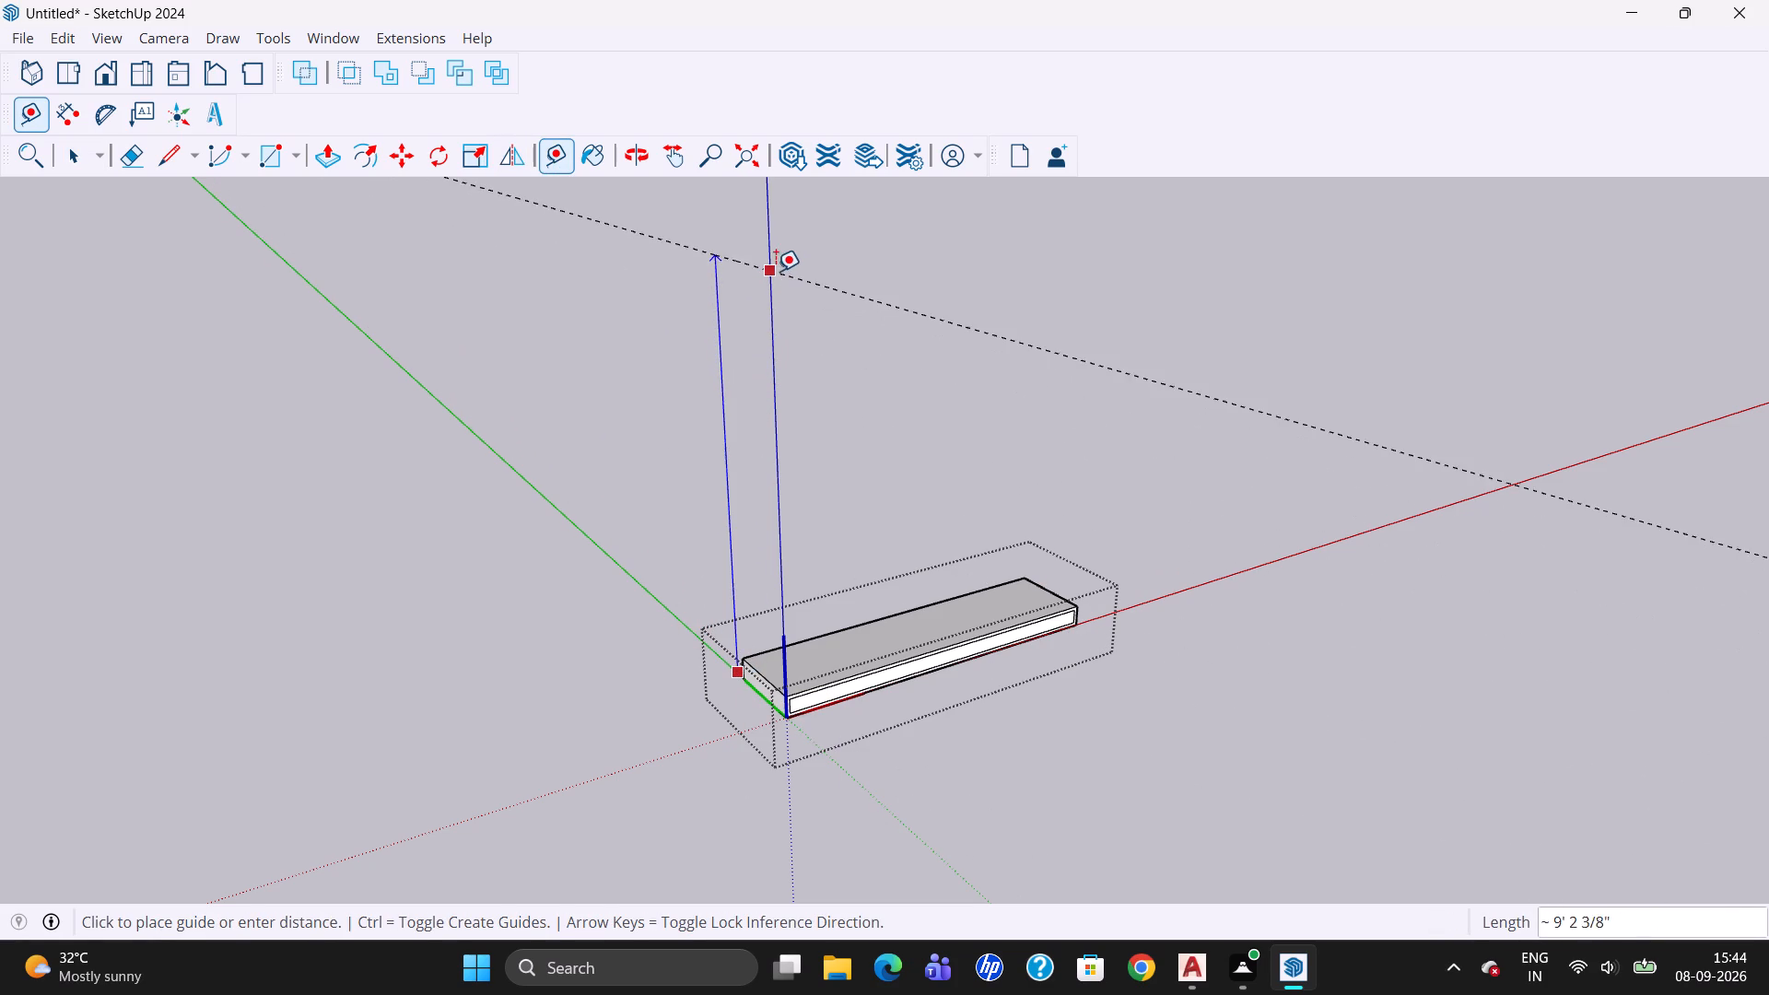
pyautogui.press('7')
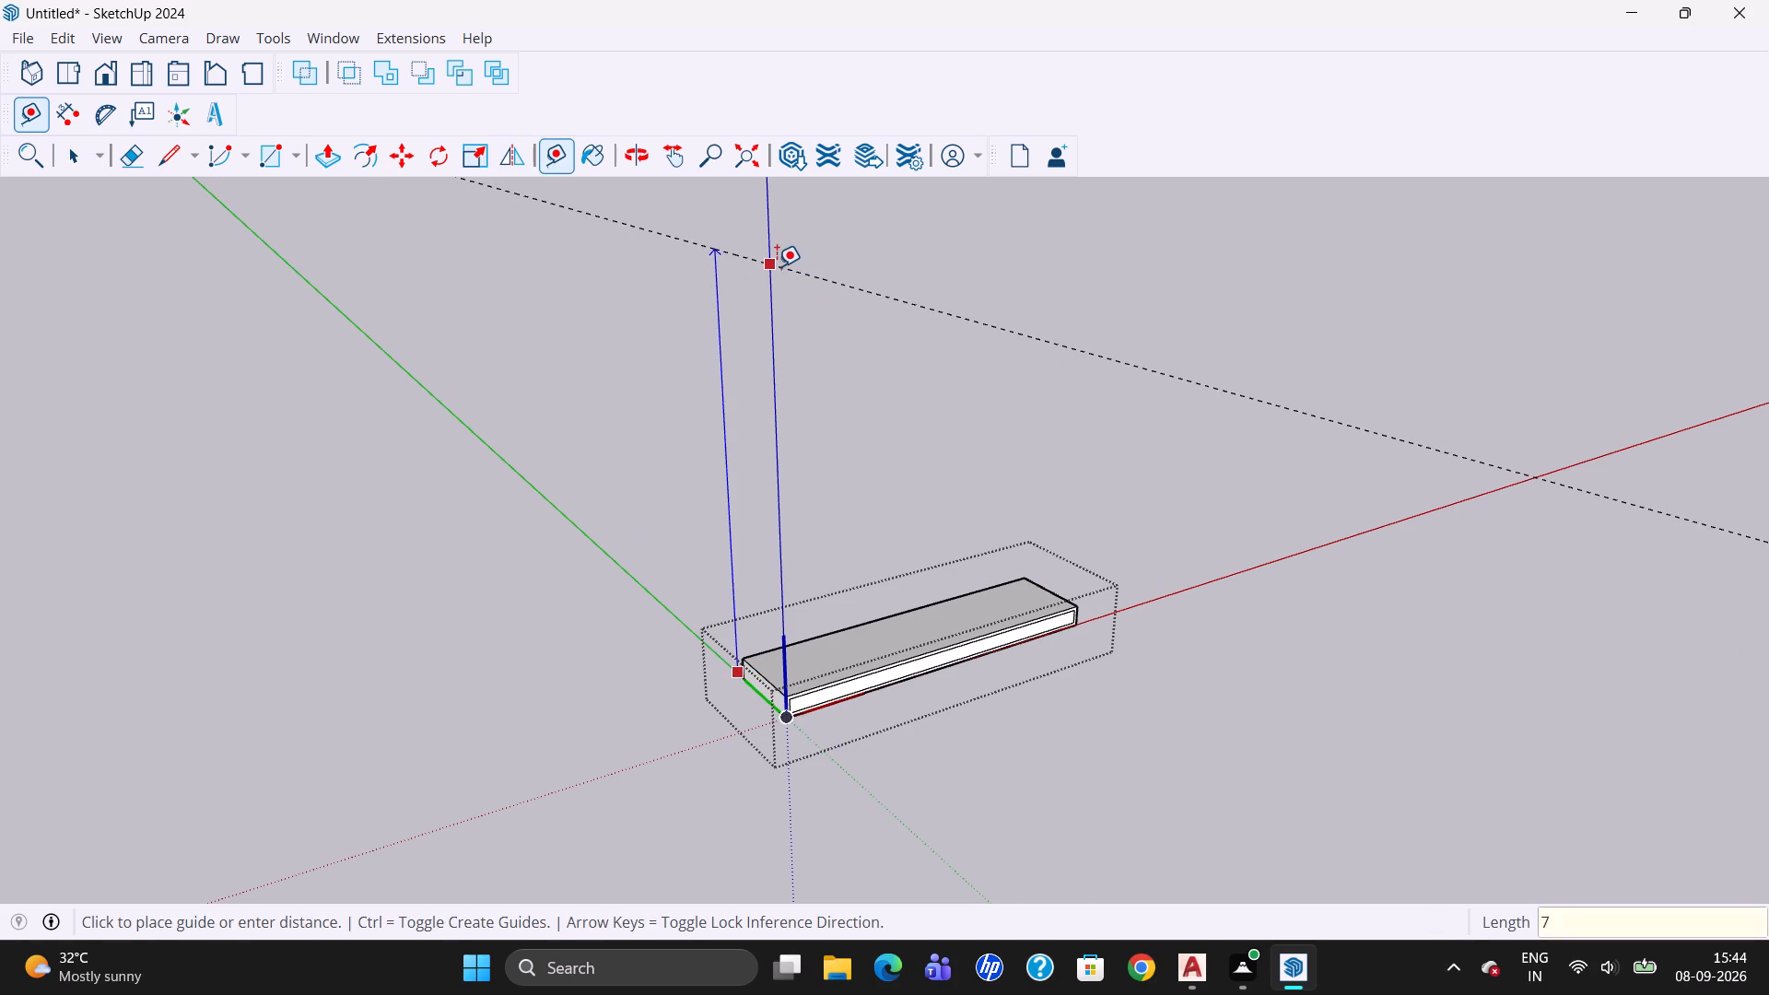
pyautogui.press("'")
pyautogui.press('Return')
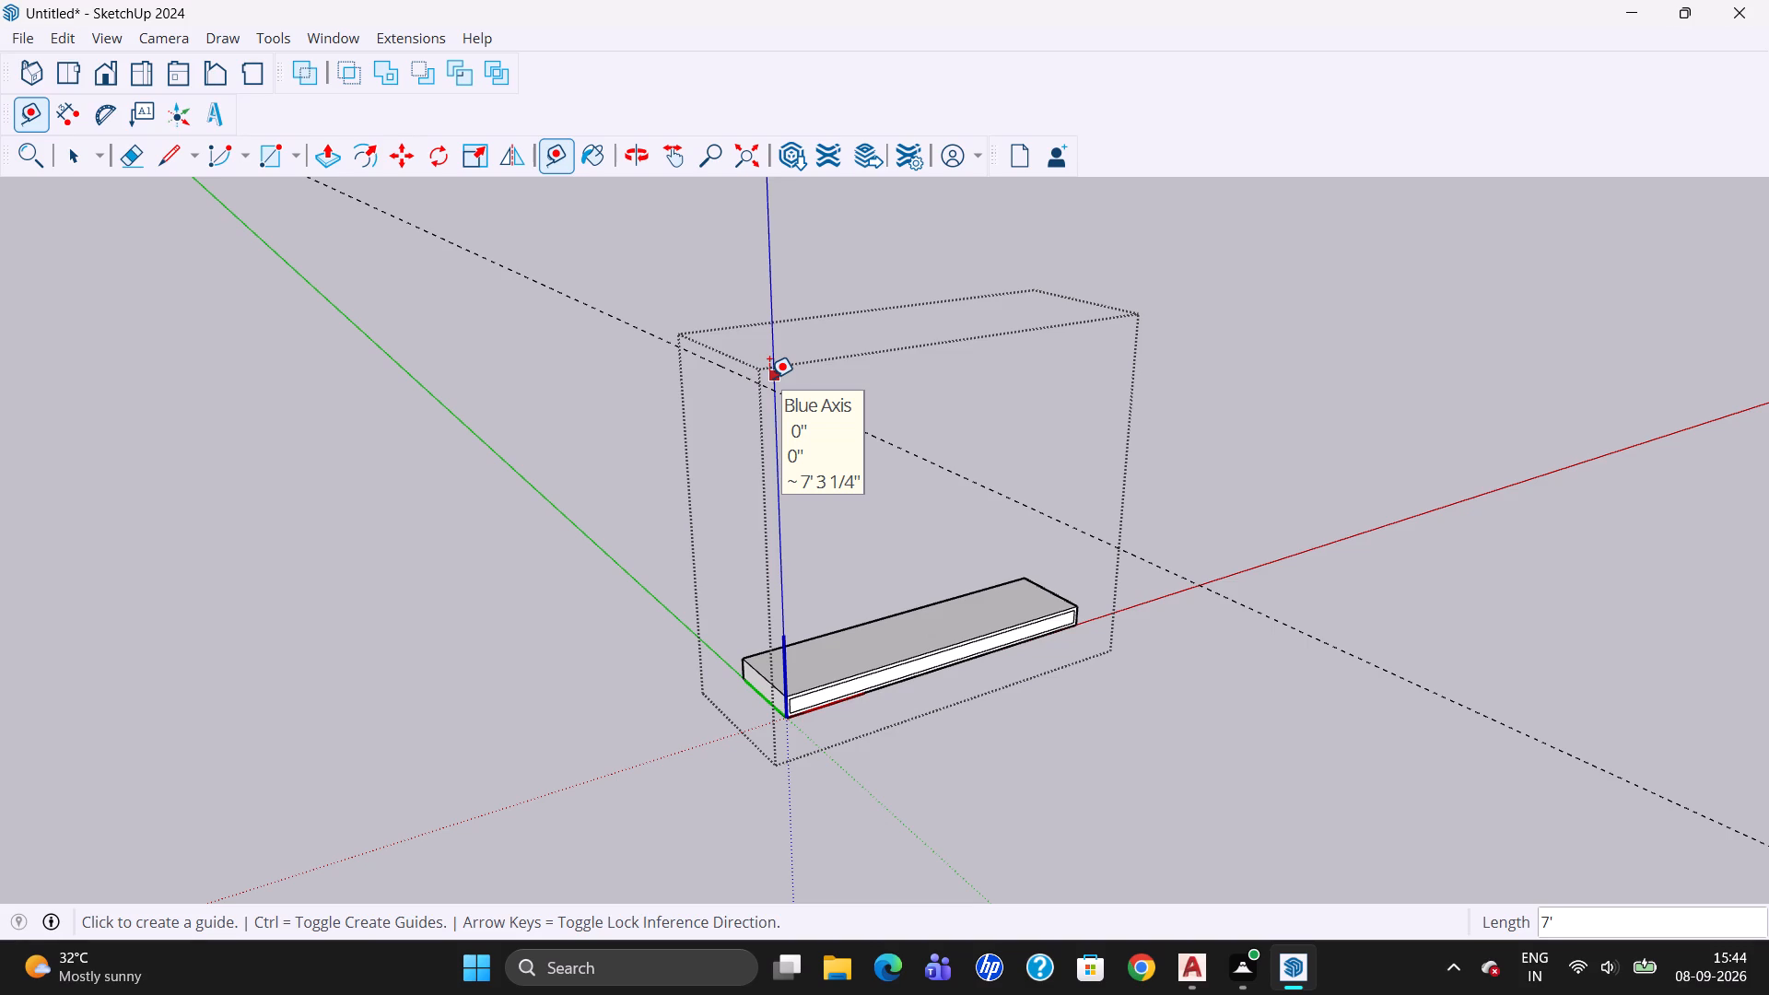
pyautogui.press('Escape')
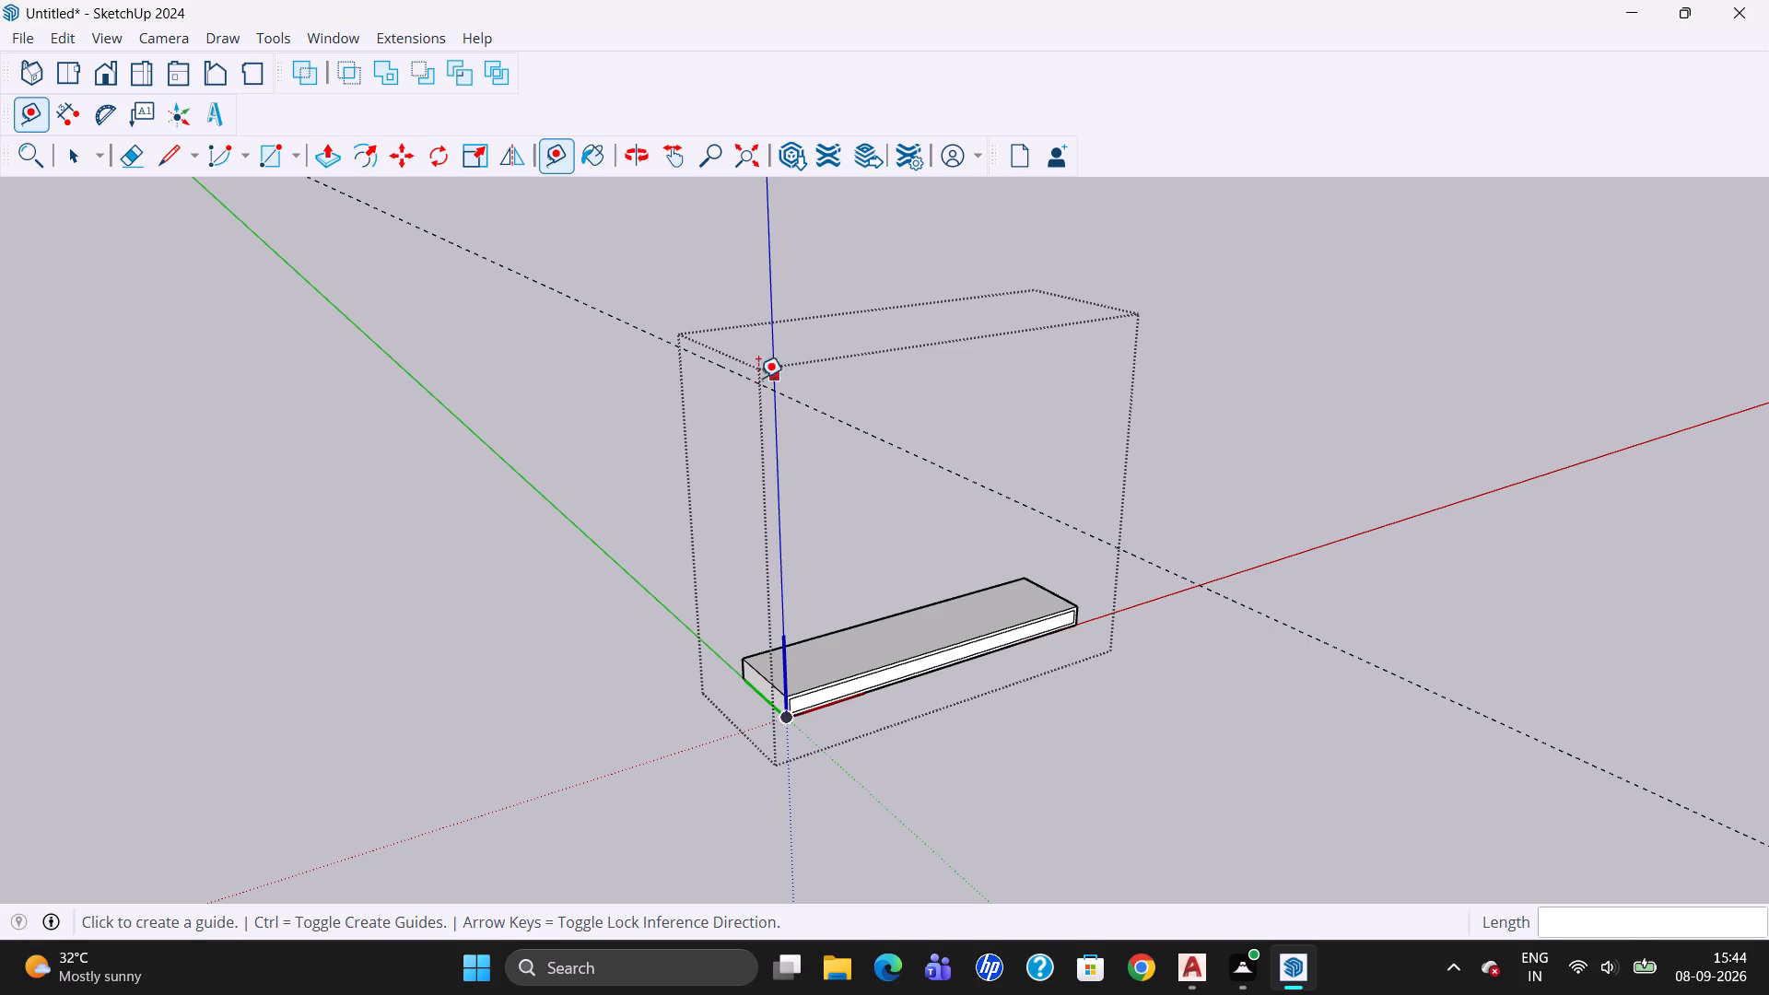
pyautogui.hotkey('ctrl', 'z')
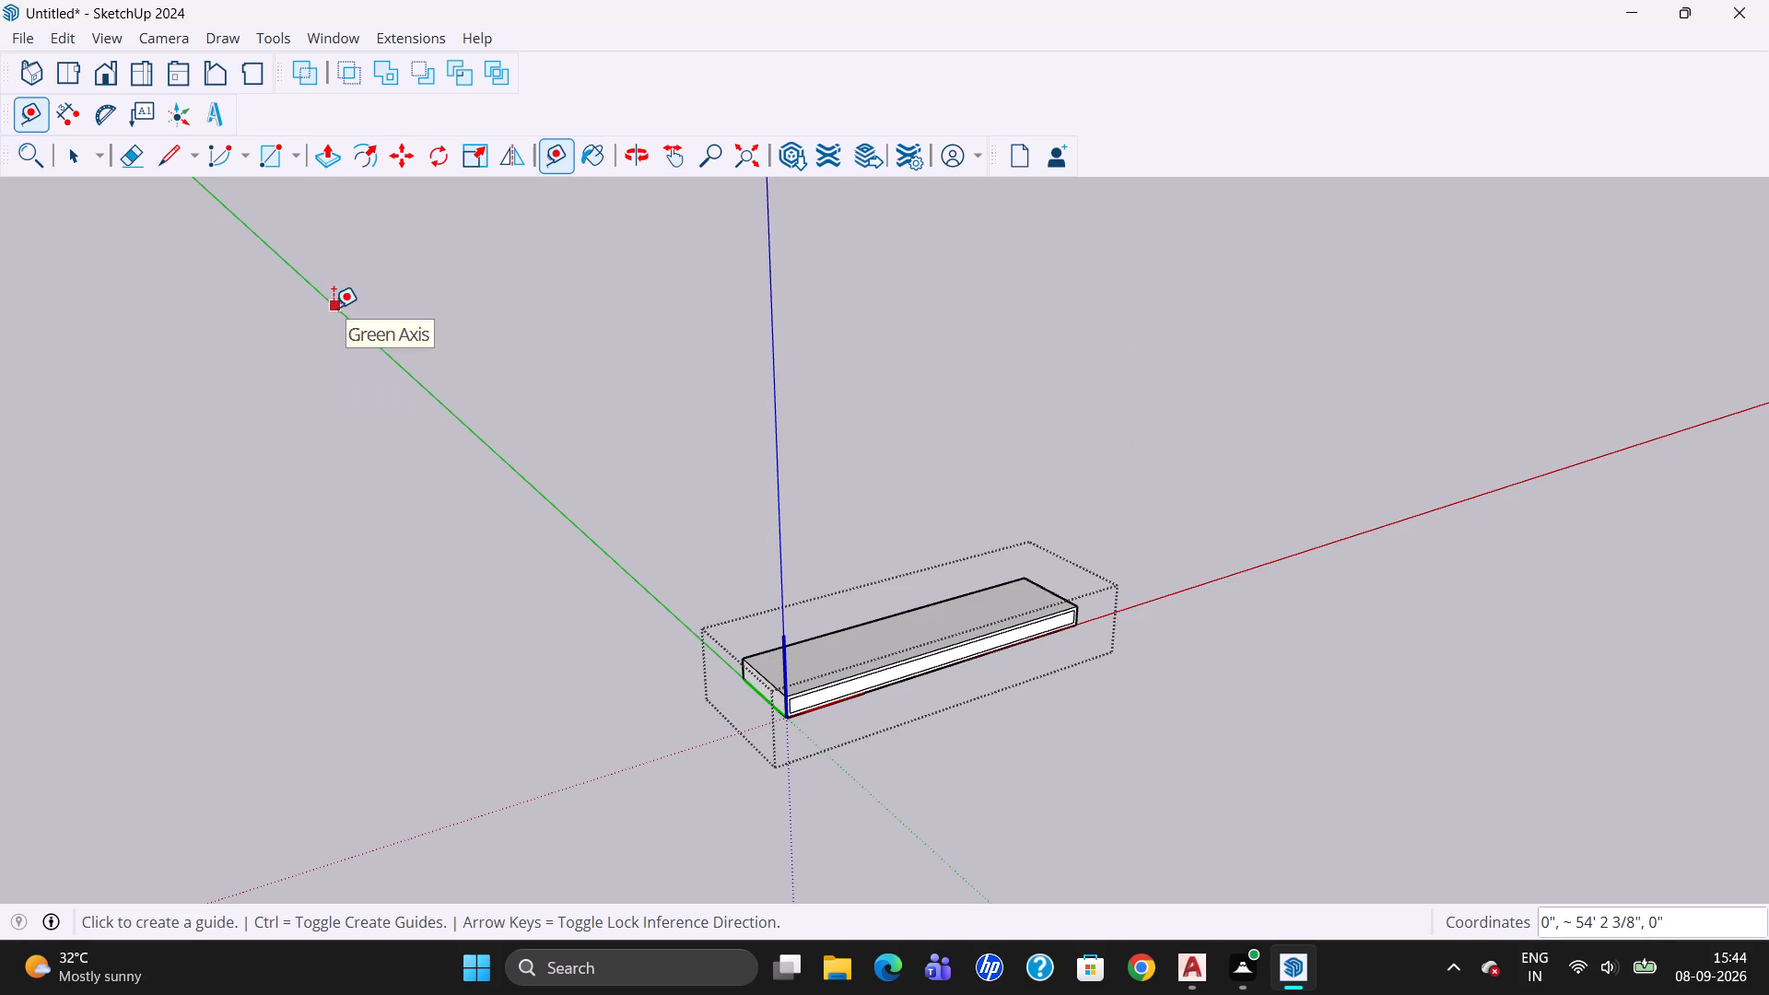
# Place a vertical guide 7' long rising from the base slab's bottom back corner on the green axis.
pyautogui.click(738, 674)
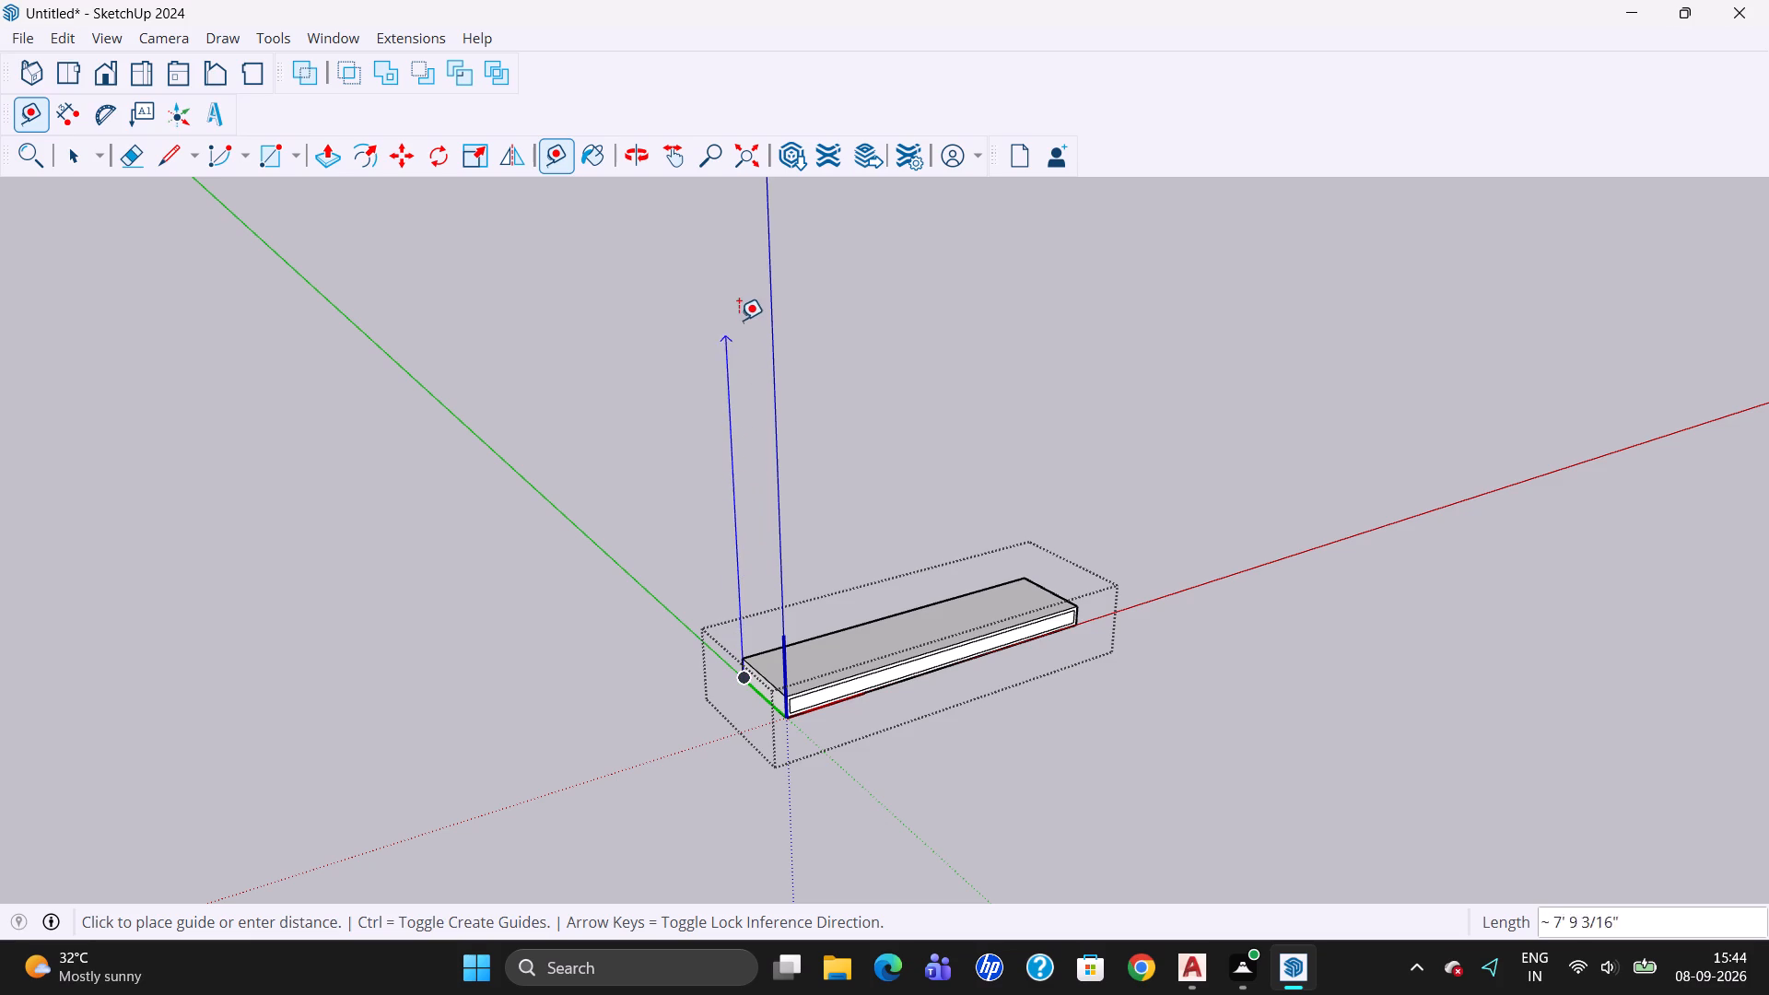
pyautogui.write("7'")
pyautogui.press('Return')
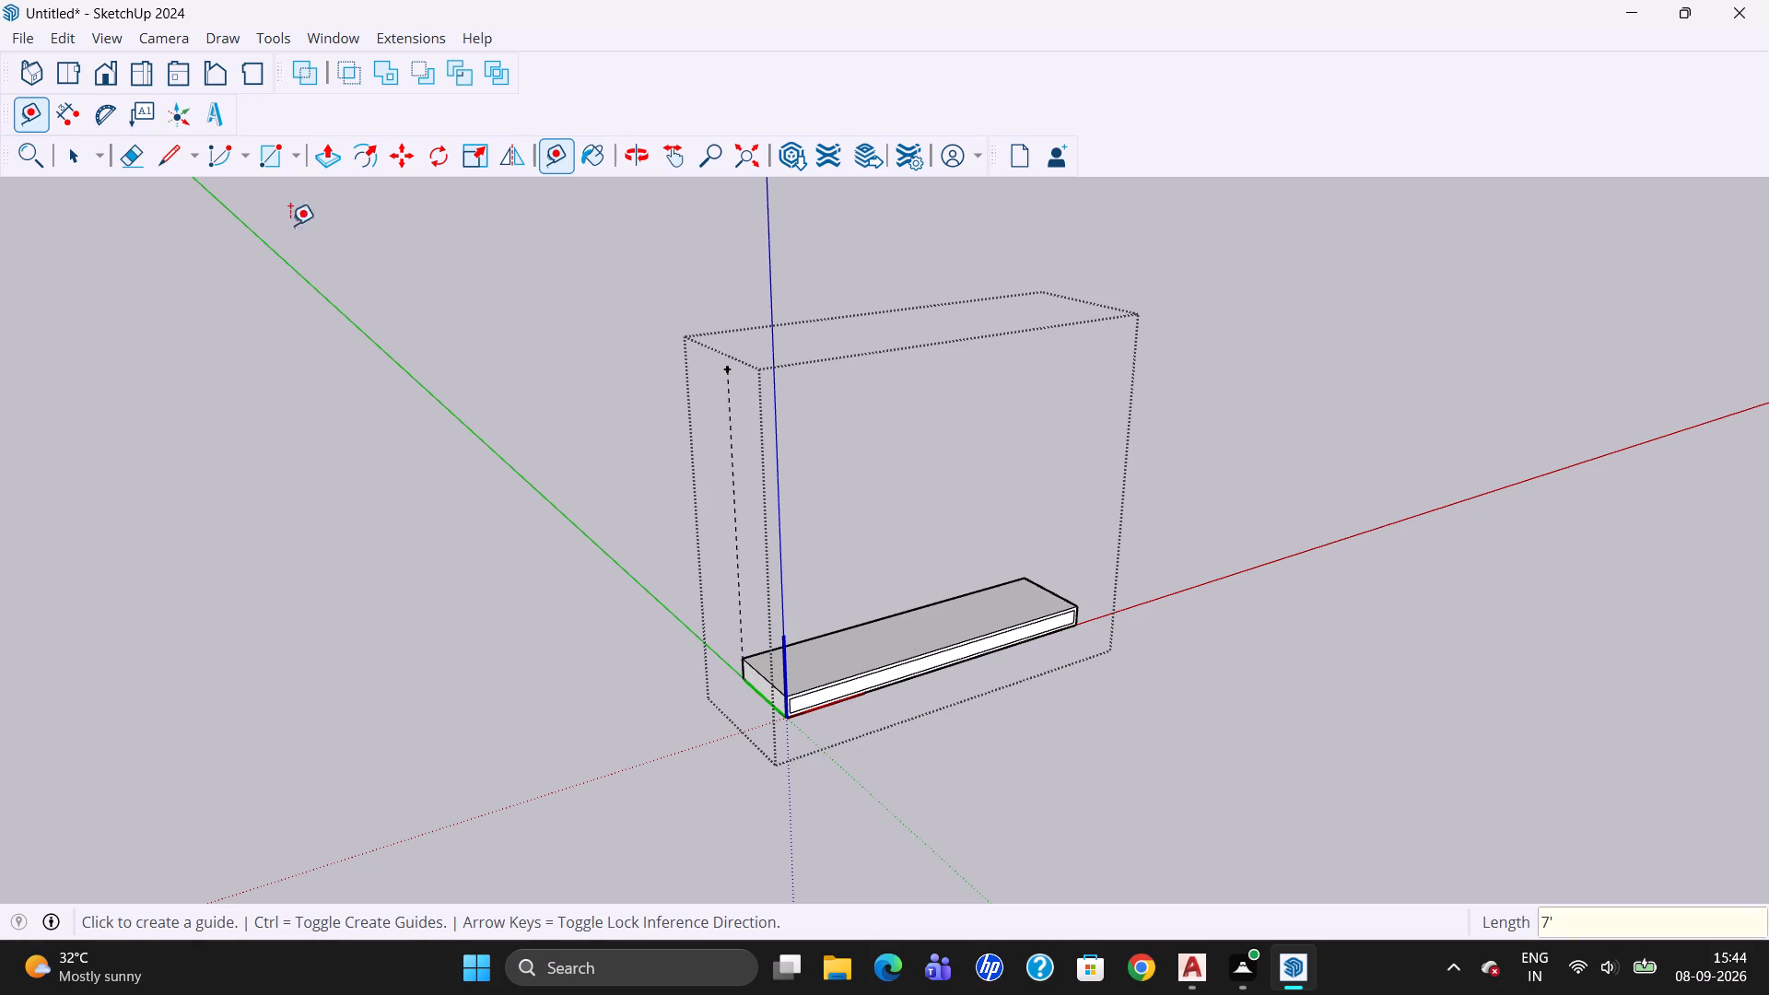
# Copy the entire slab geometry about 6' 6" up the blue axis so the copy's top meets the guide's upper end.
pyautogui.click(77, 157)
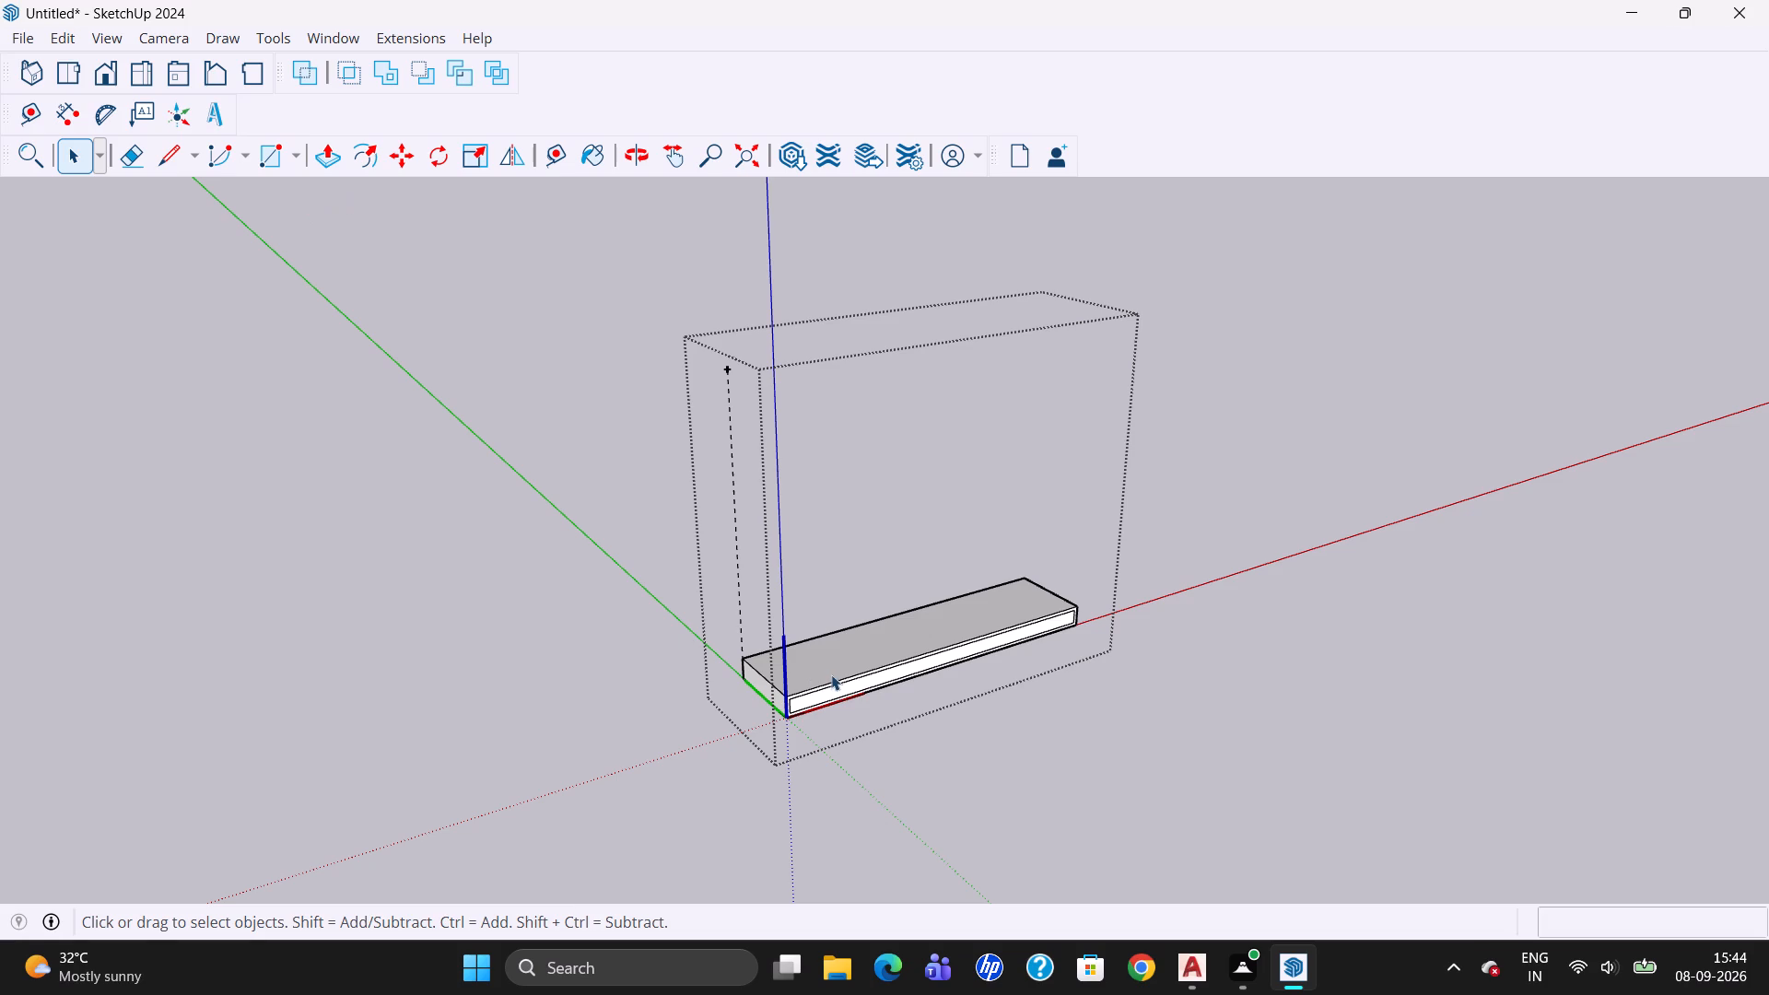
pyautogui.doubleClick(833, 674)
pyautogui.doubleClick(833, 673)
pyautogui.doubleClick(833, 676)
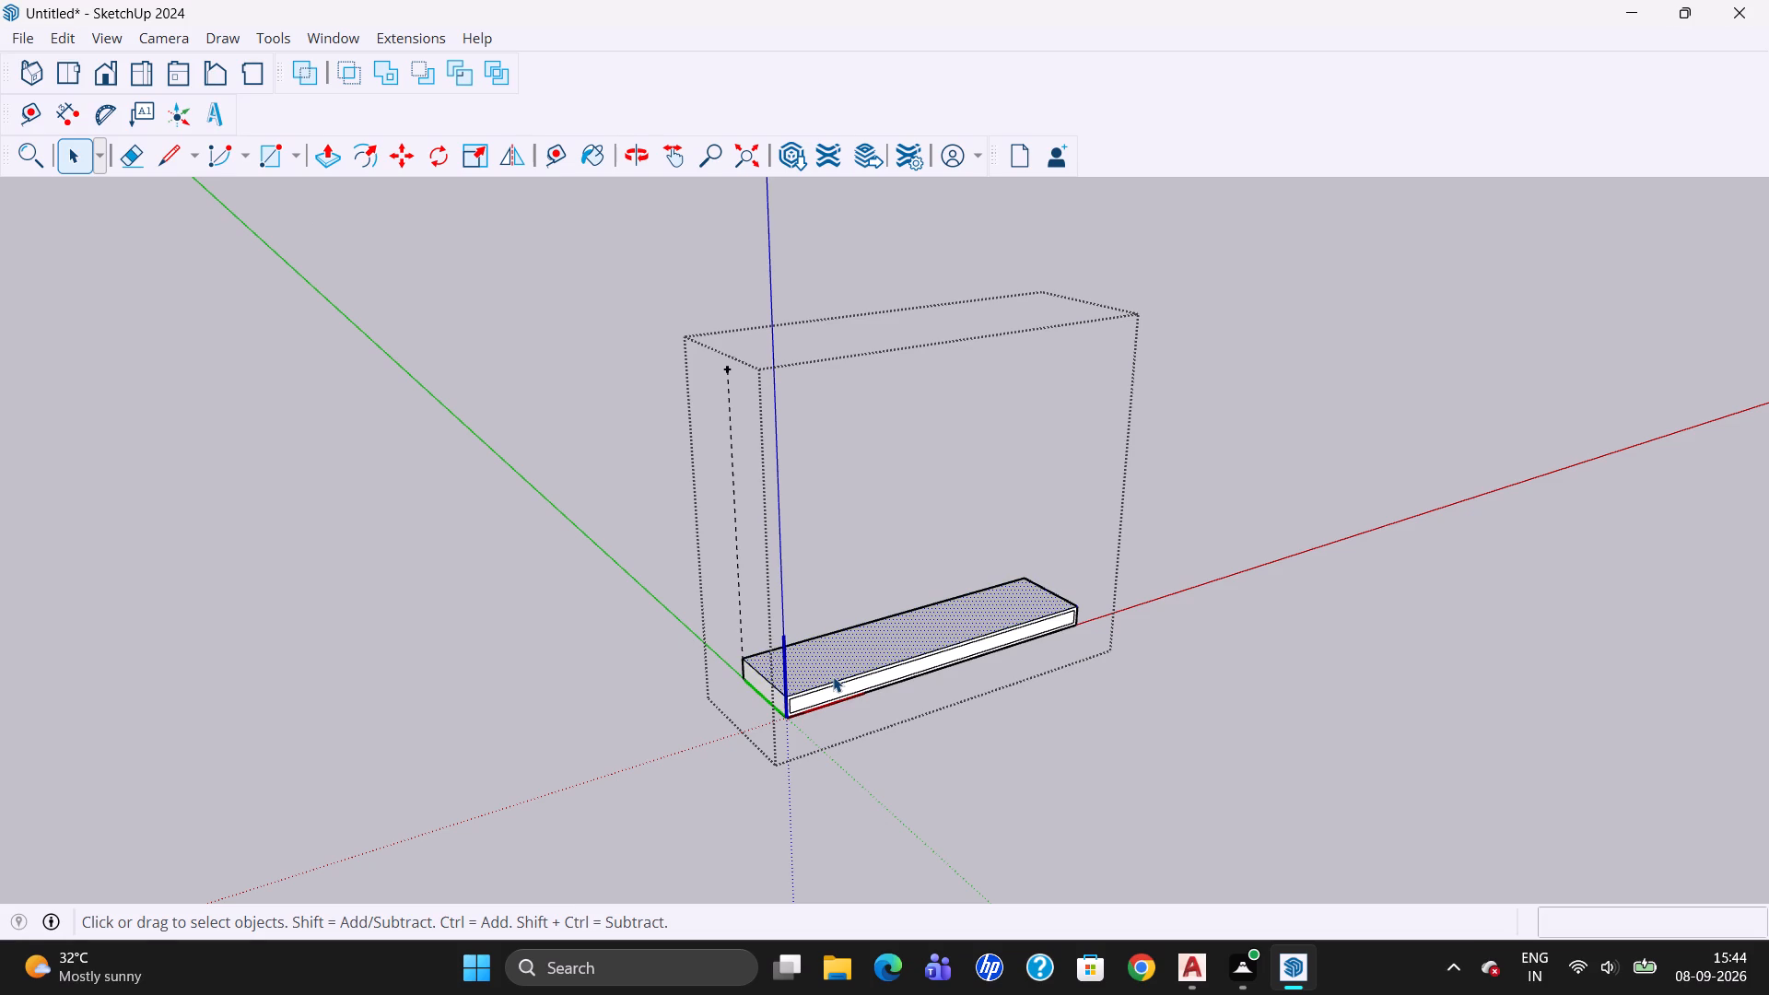
pyautogui.tripleClick(833, 676)
pyautogui.click(833, 676)
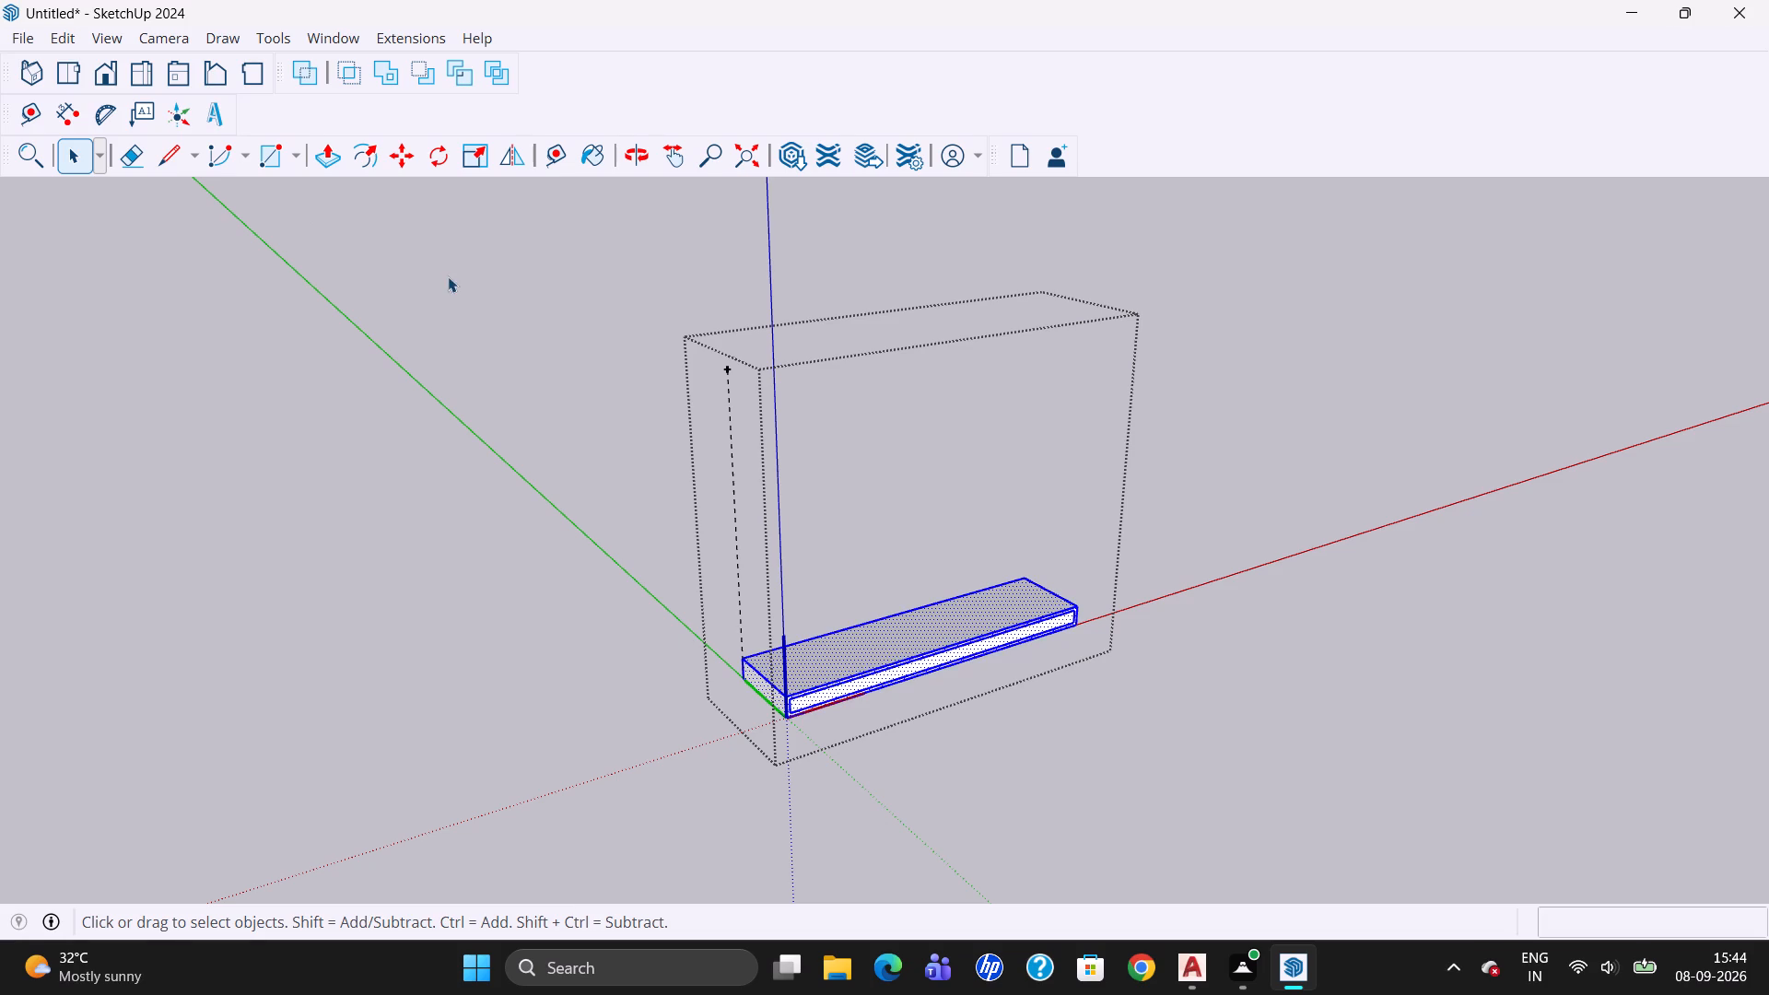
pyautogui.click(397, 153)
pyautogui.click(746, 674)
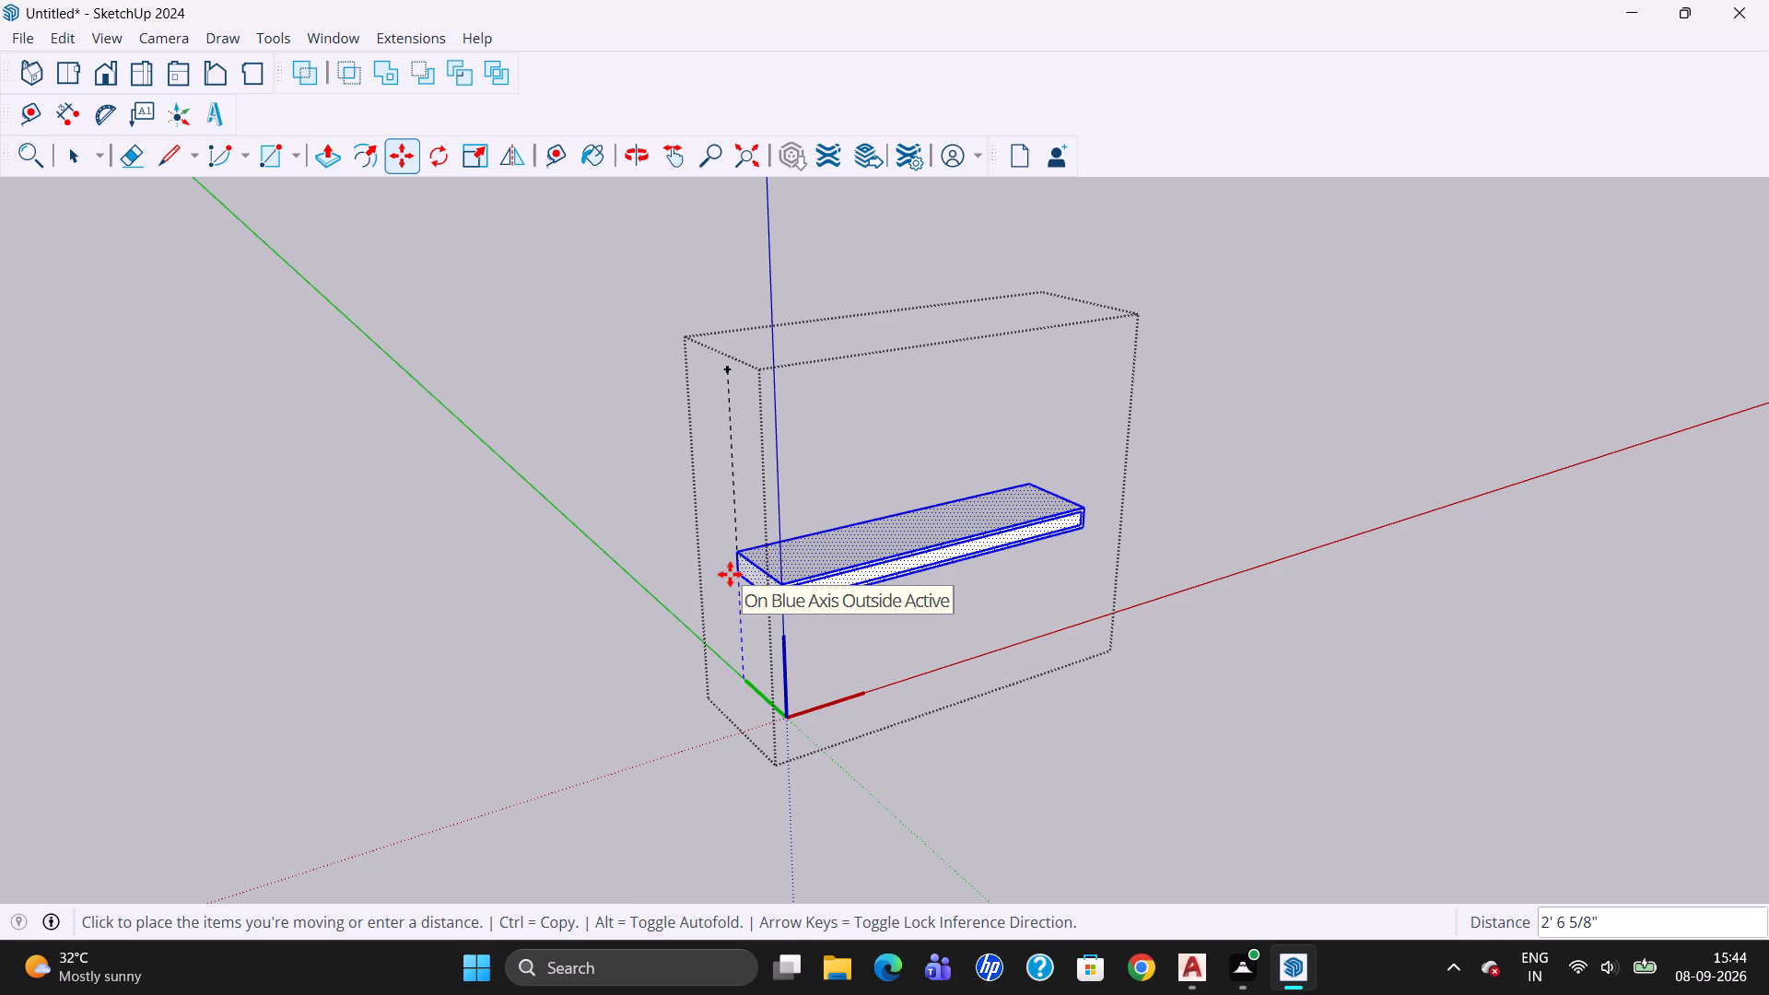
pyautogui.press('Up')
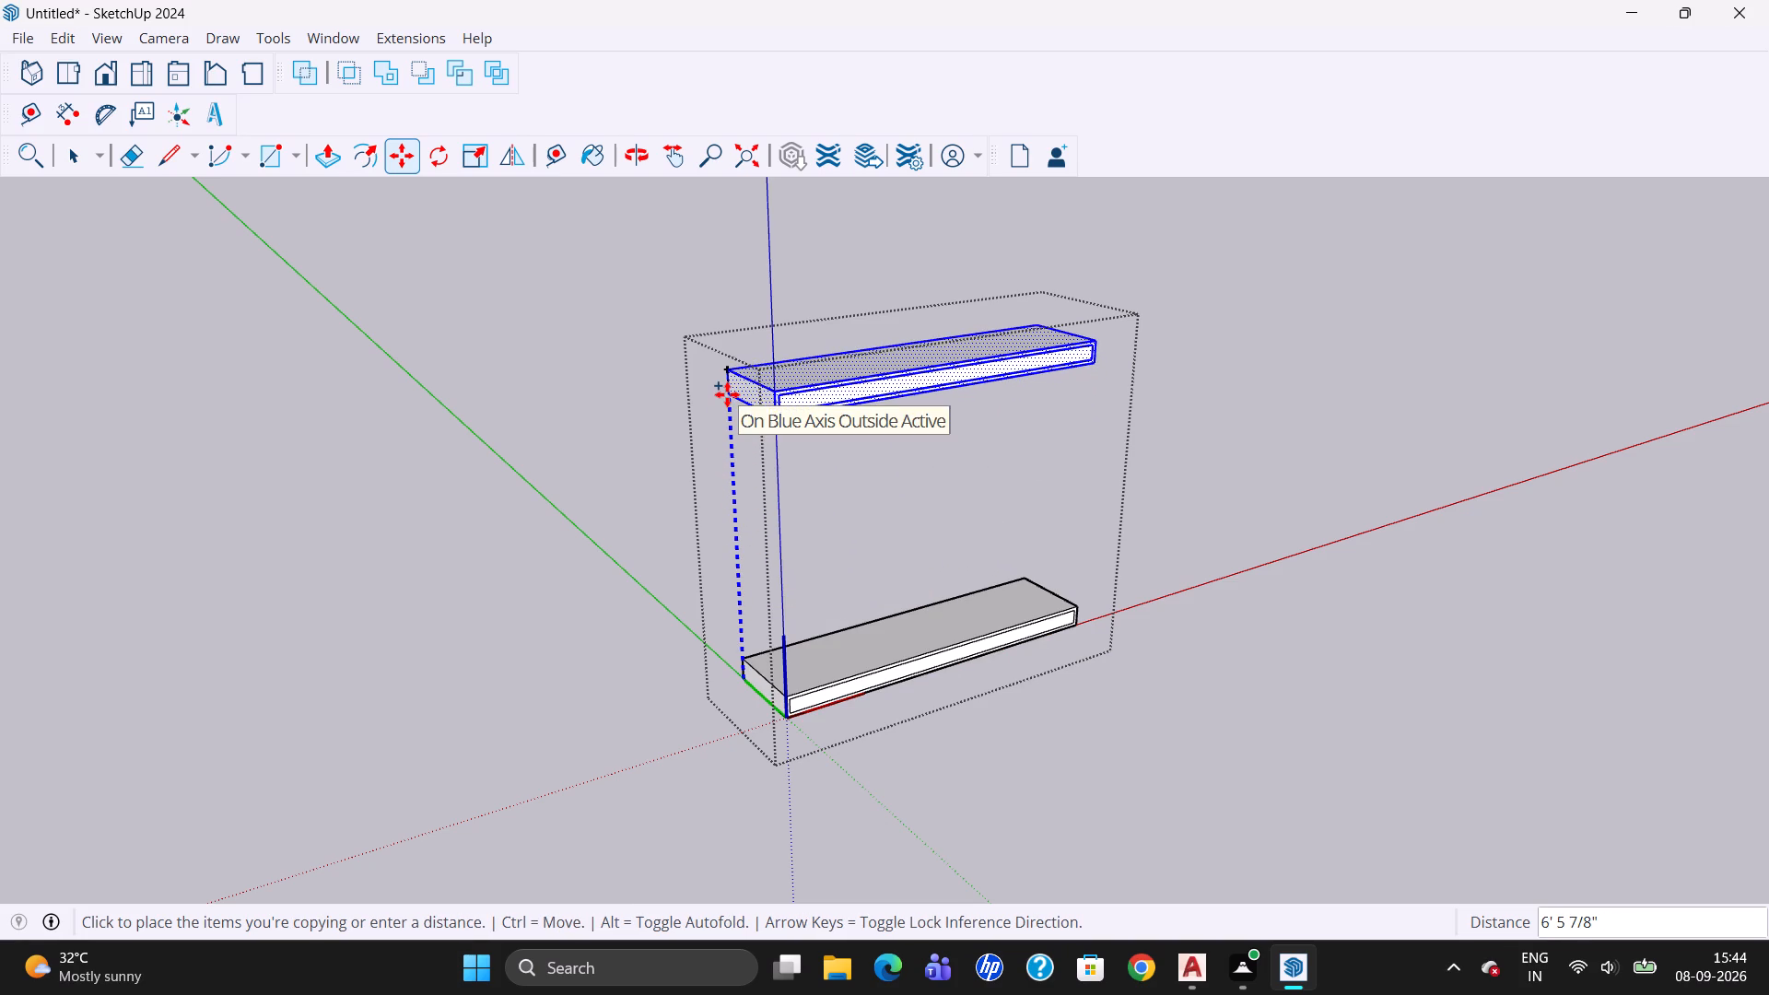
pyautogui.scroll(2, 722, 396)
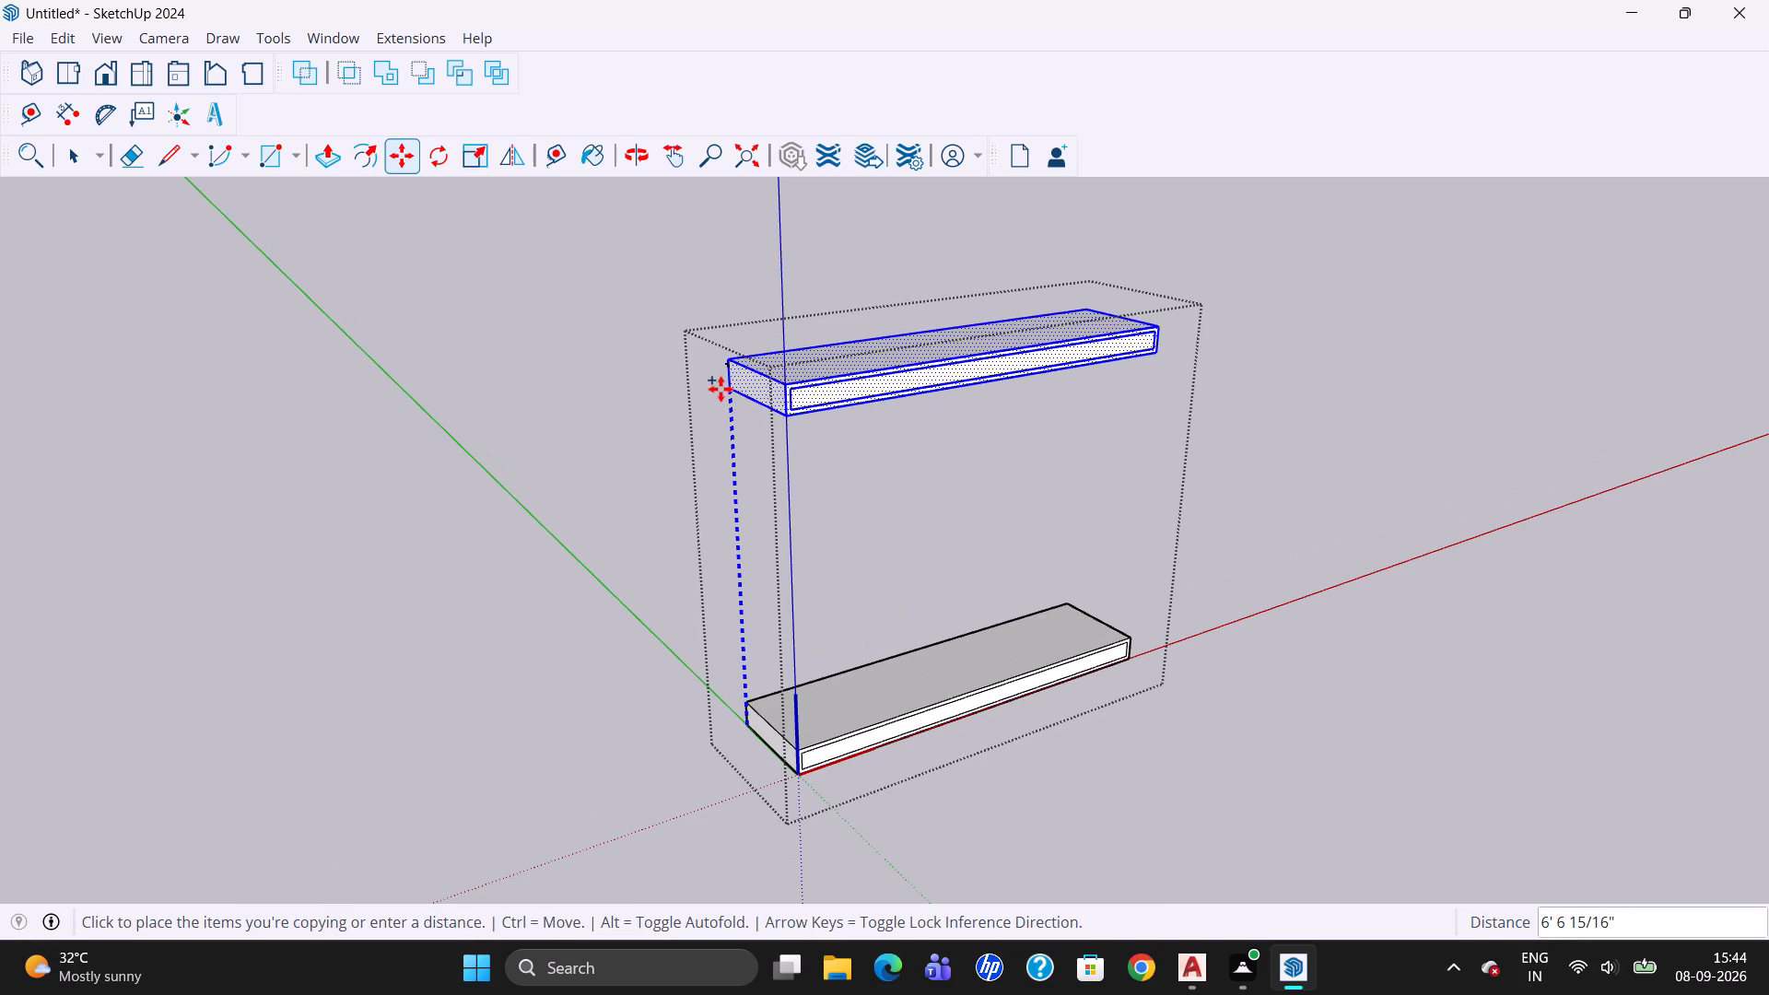
pyautogui.click(717, 393)
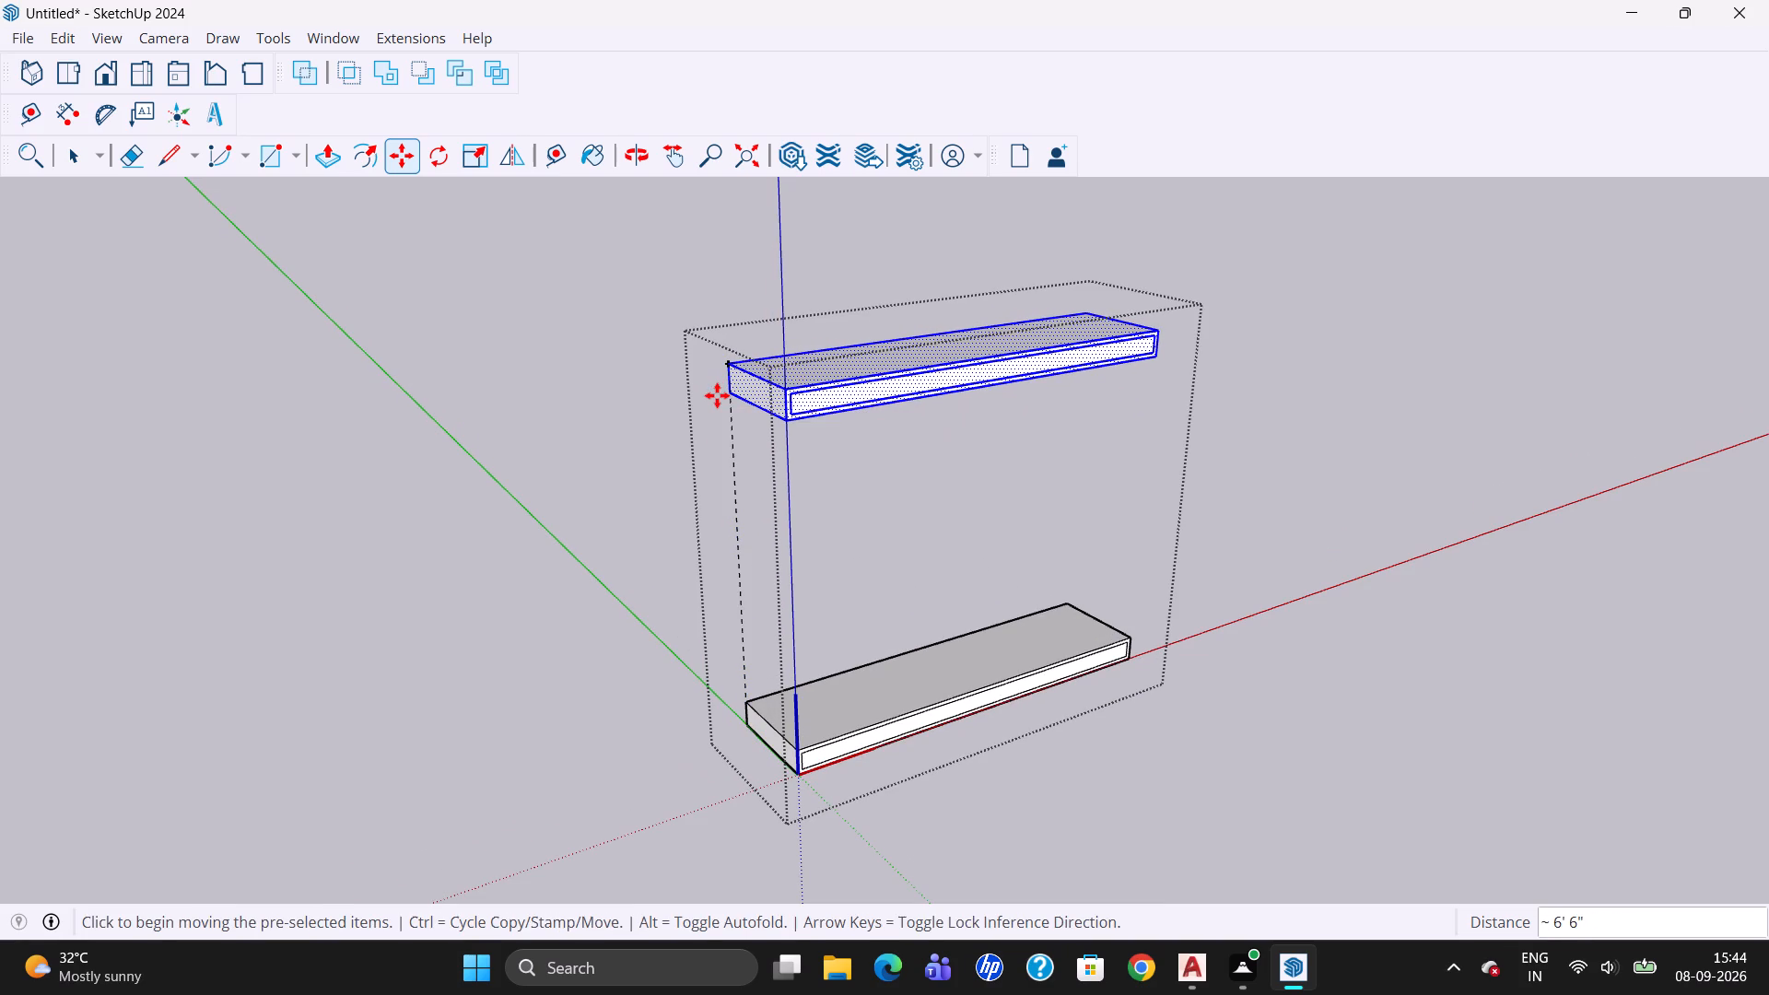
pyautogui.press('Escape')
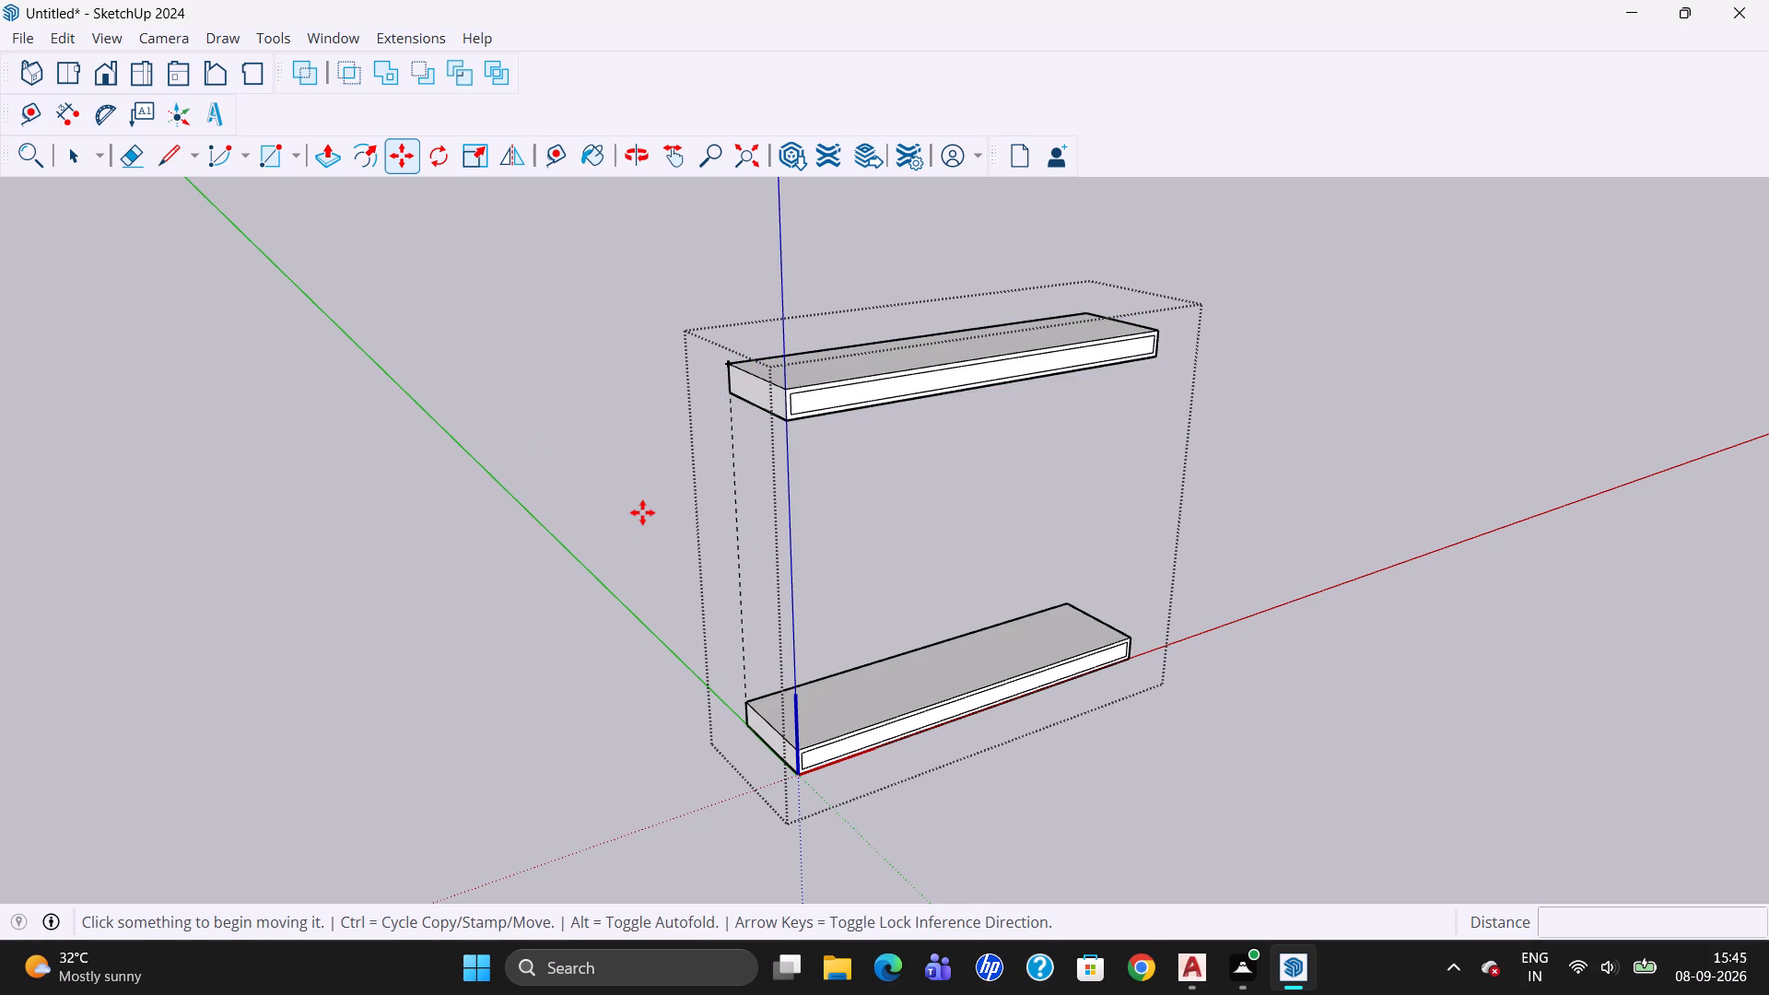
# Erase the vertical guide between the two slabs.
pyautogui.click(80, 162)
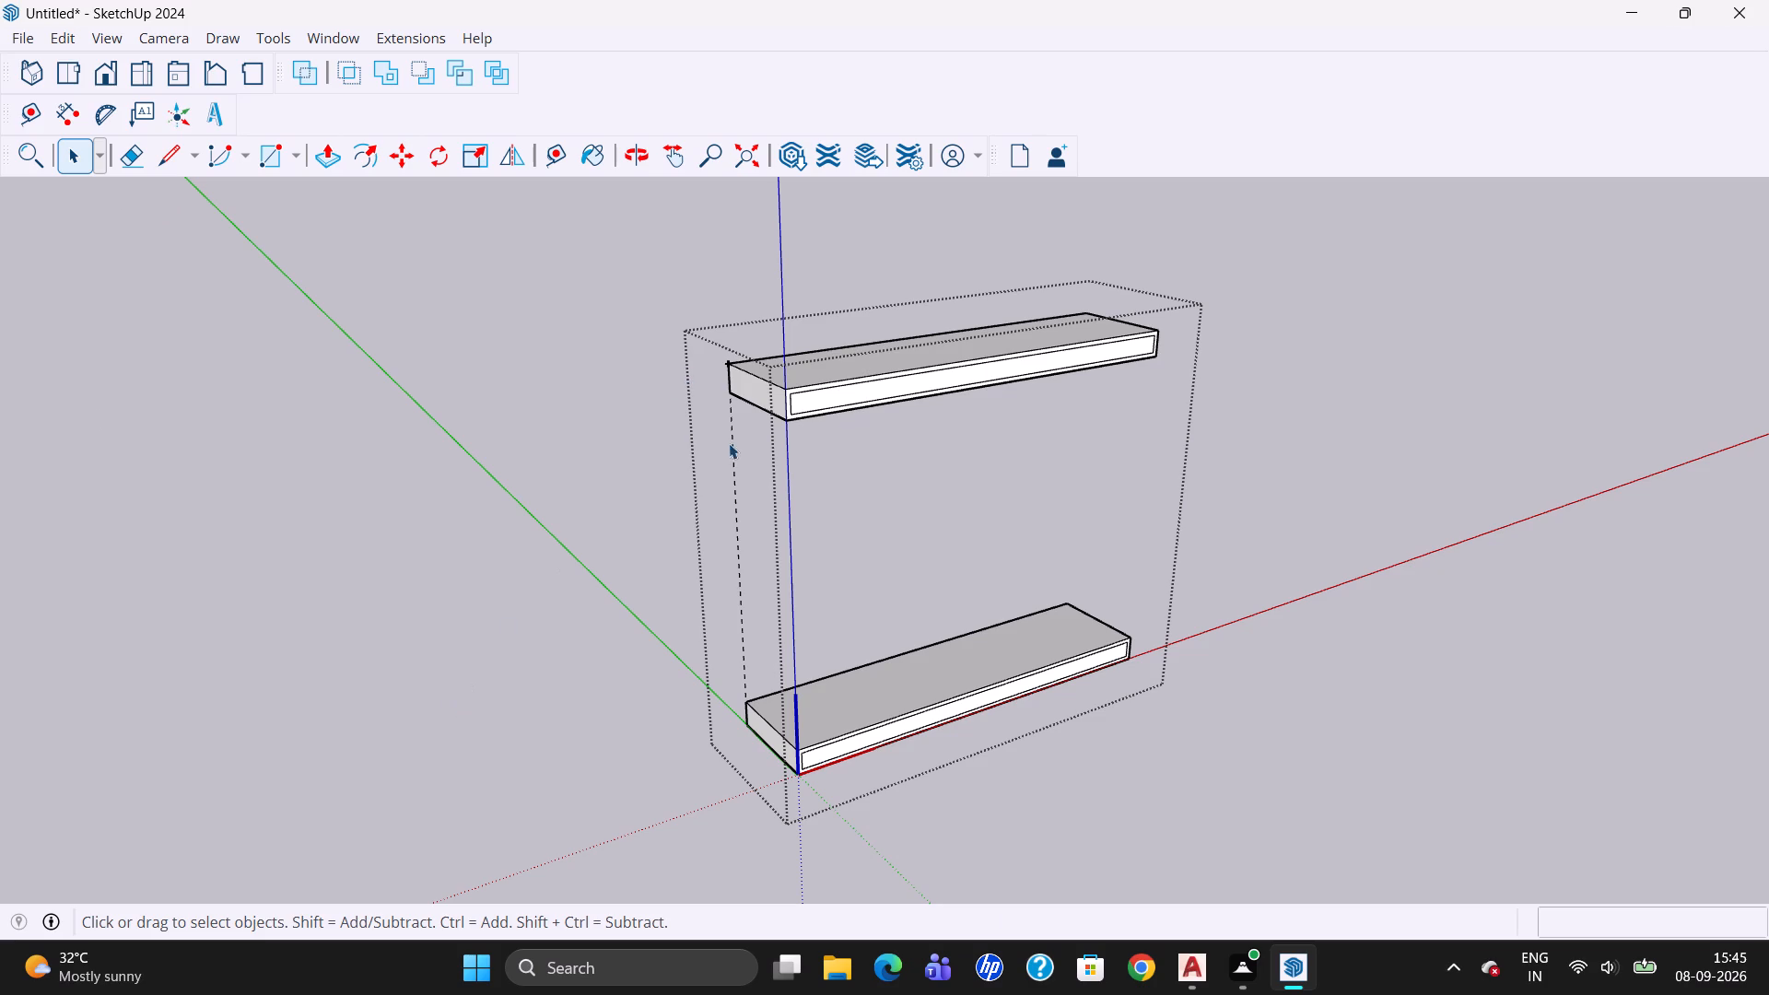
pyautogui.click(132, 156)
pyautogui.click(737, 534)
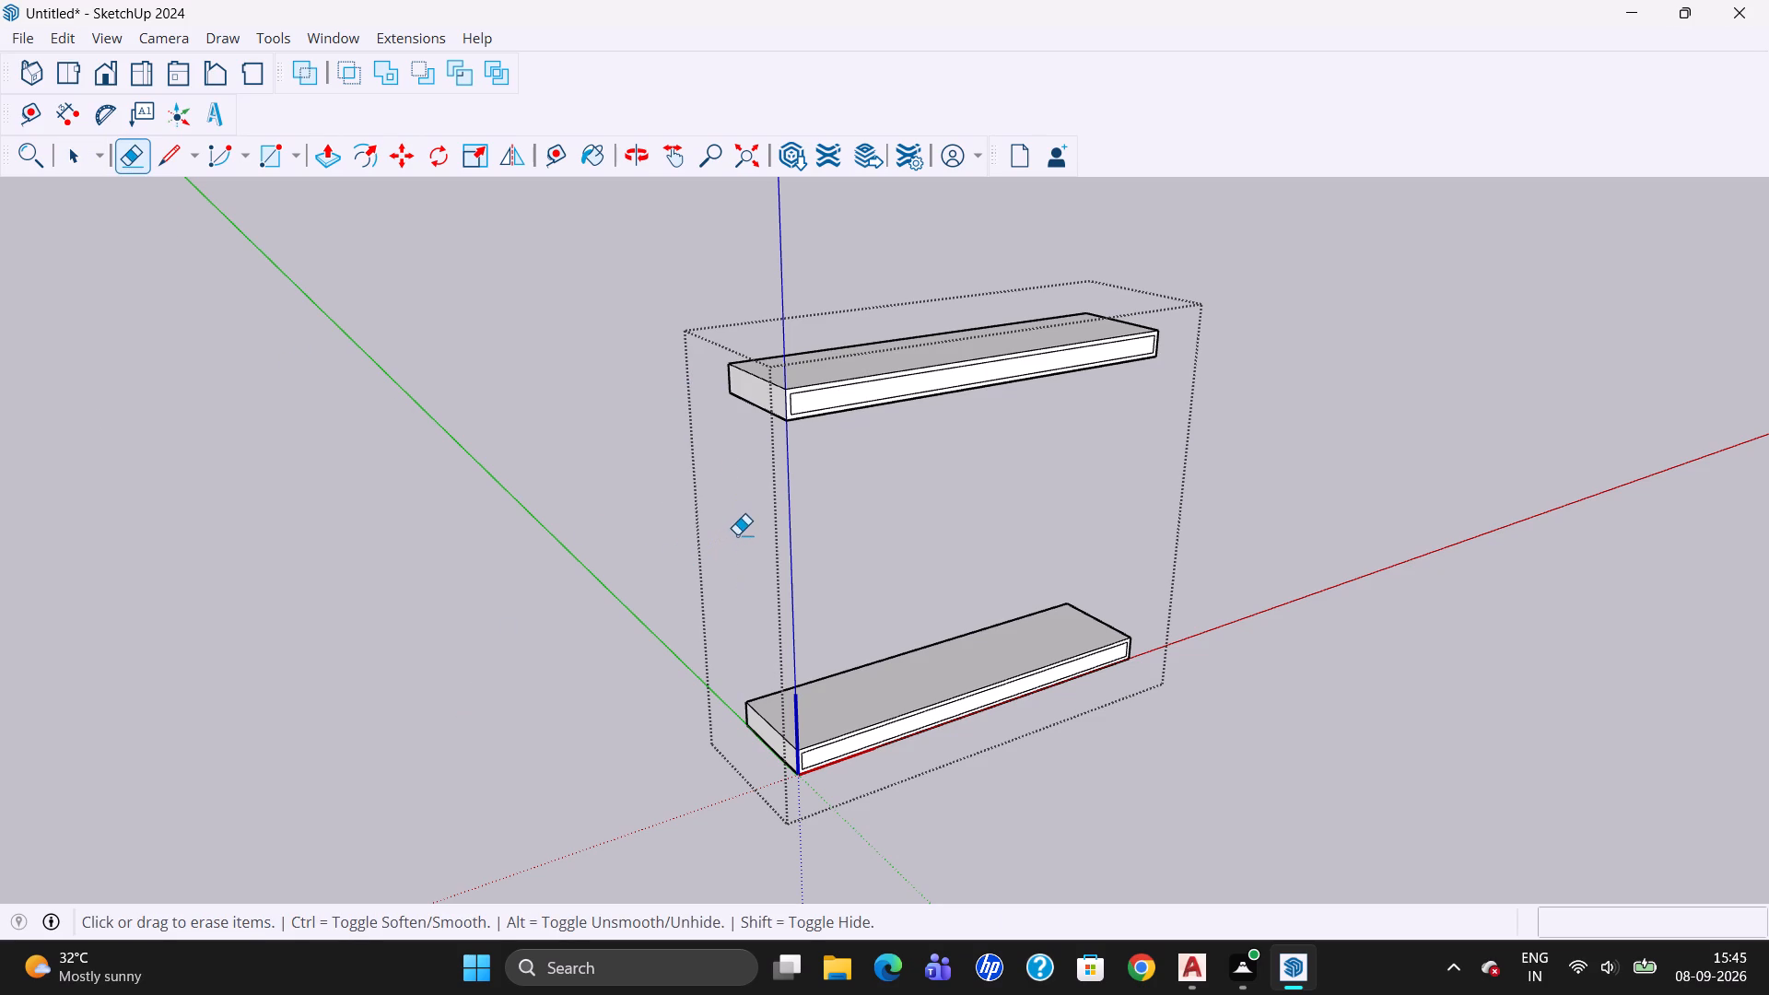
pyautogui.click(76, 155)
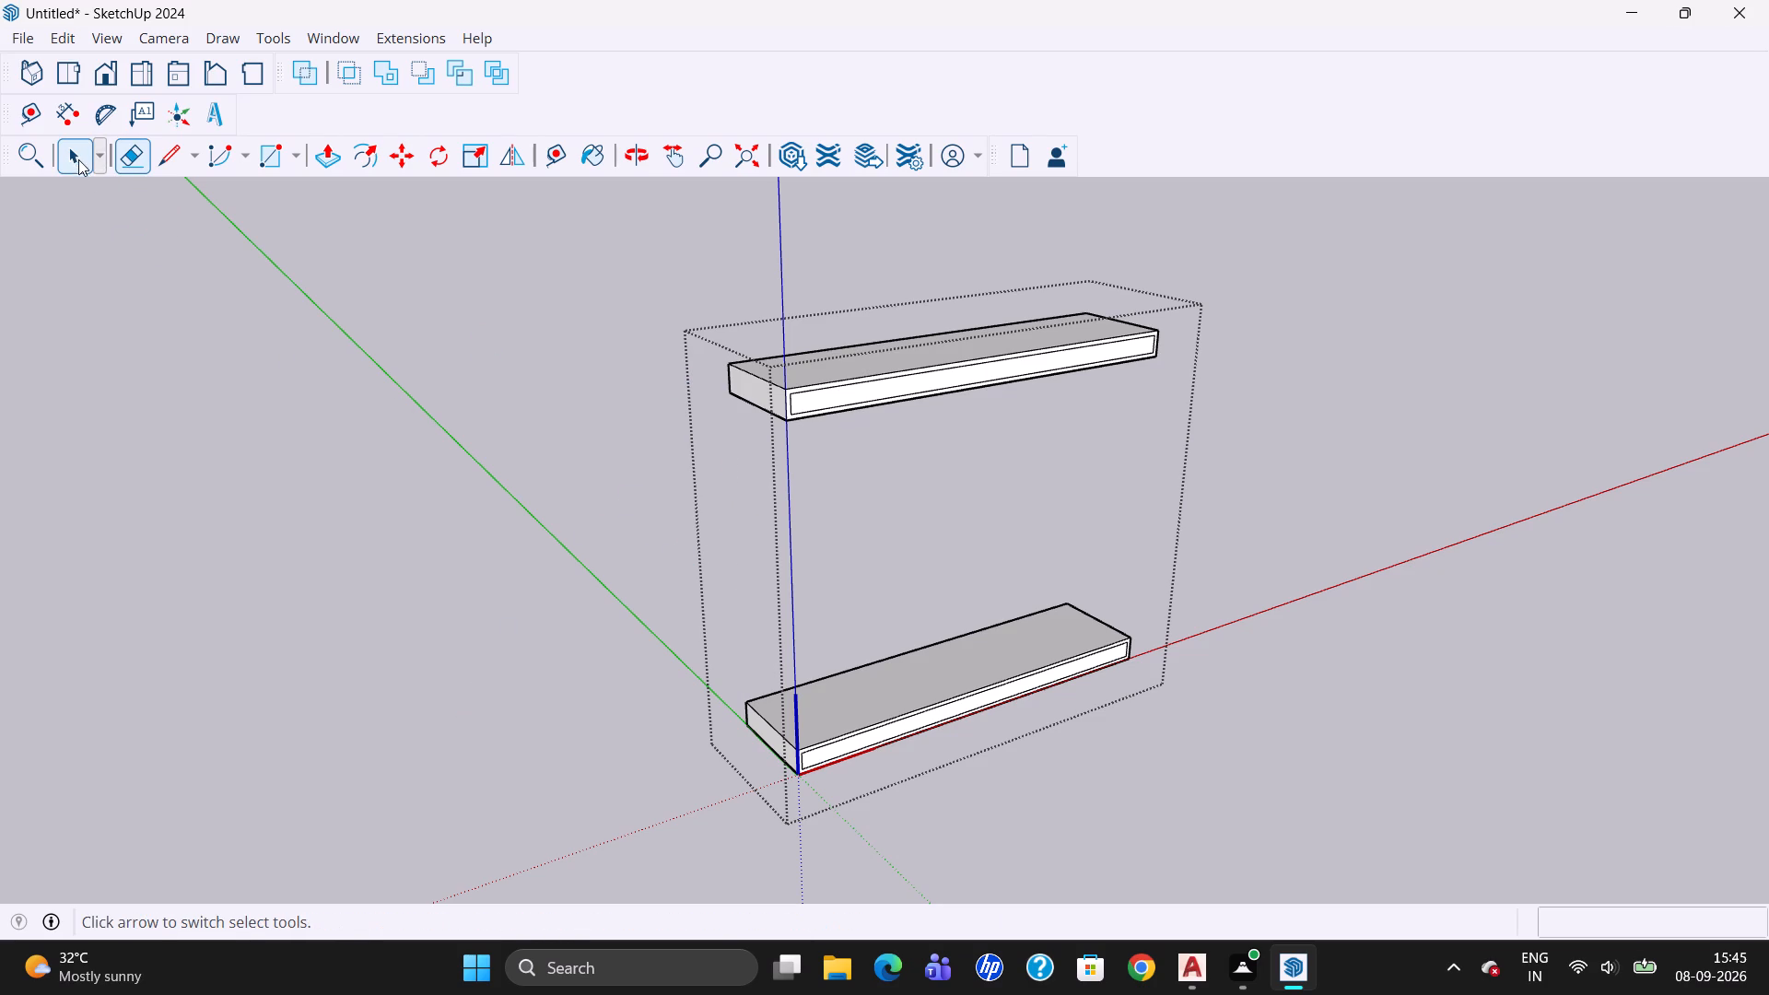
# Draw an 8' by about 7' rectangle across the back, from the upper slab's top corner to the base slab's opposite bottom corner.
pyautogui.click(636, 166)
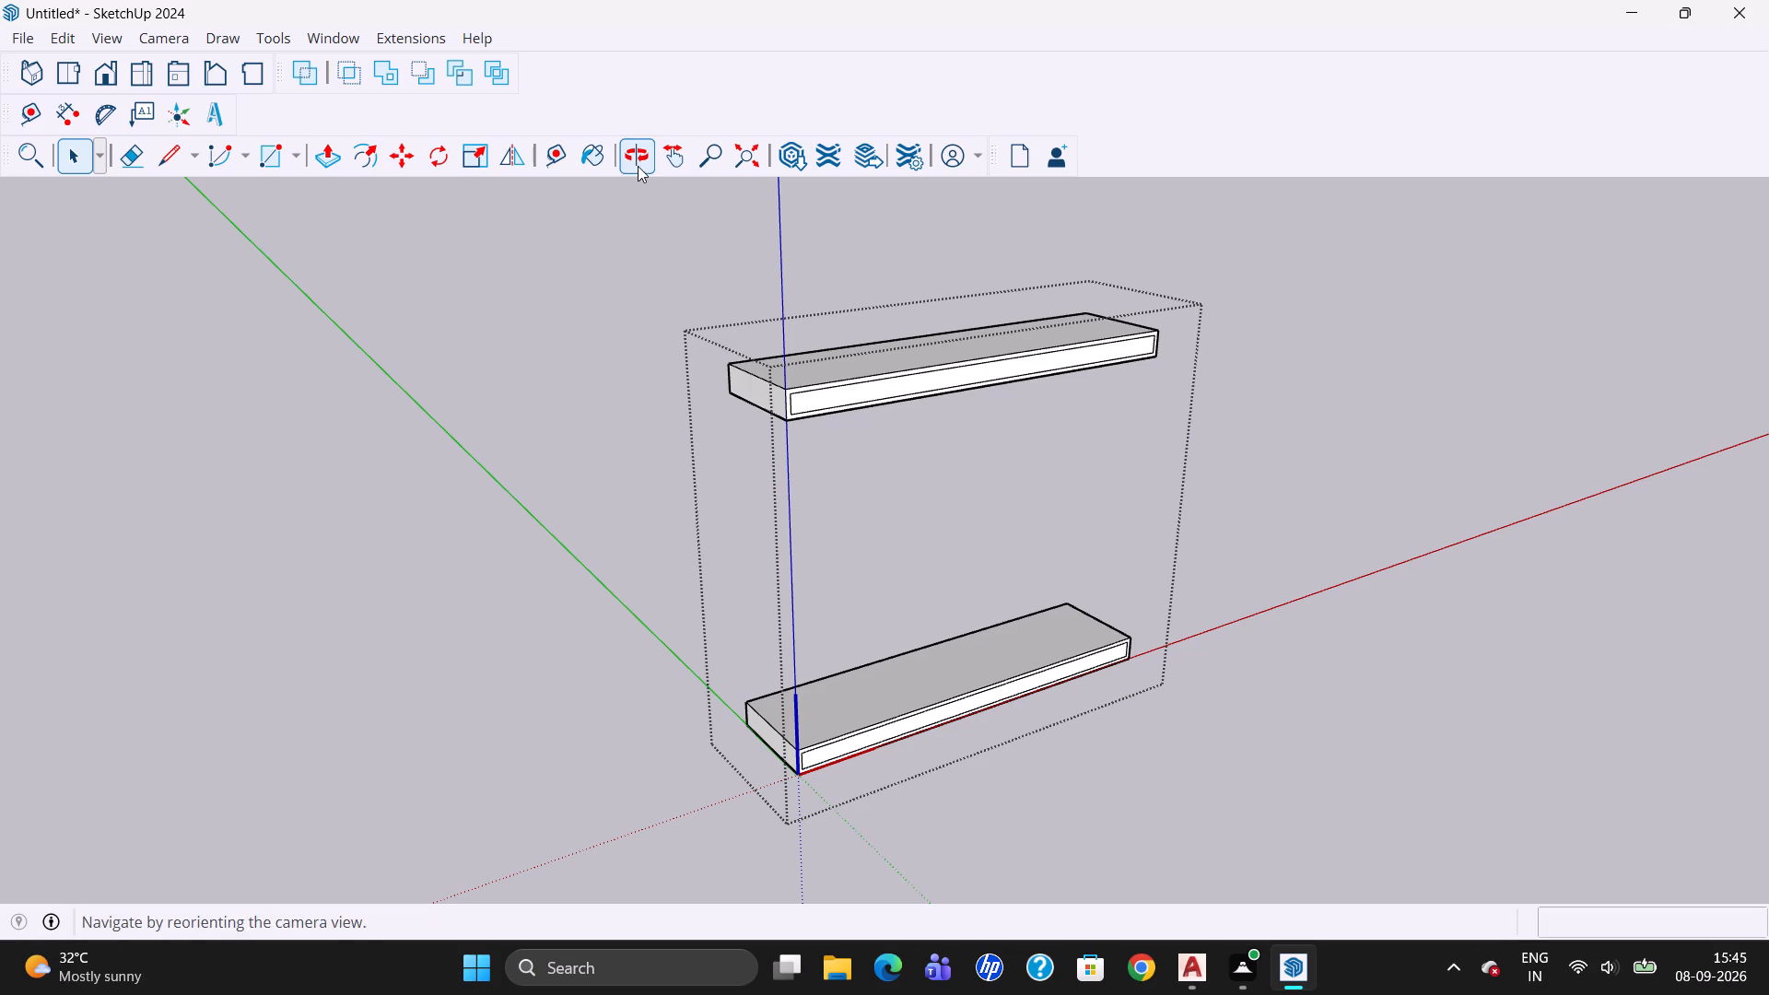
pyautogui.moveTo(638, 767); pyautogui.dragTo(1222, 832)
pyautogui.moveTo(810, 943); pyautogui.dragTo(1308, 891)
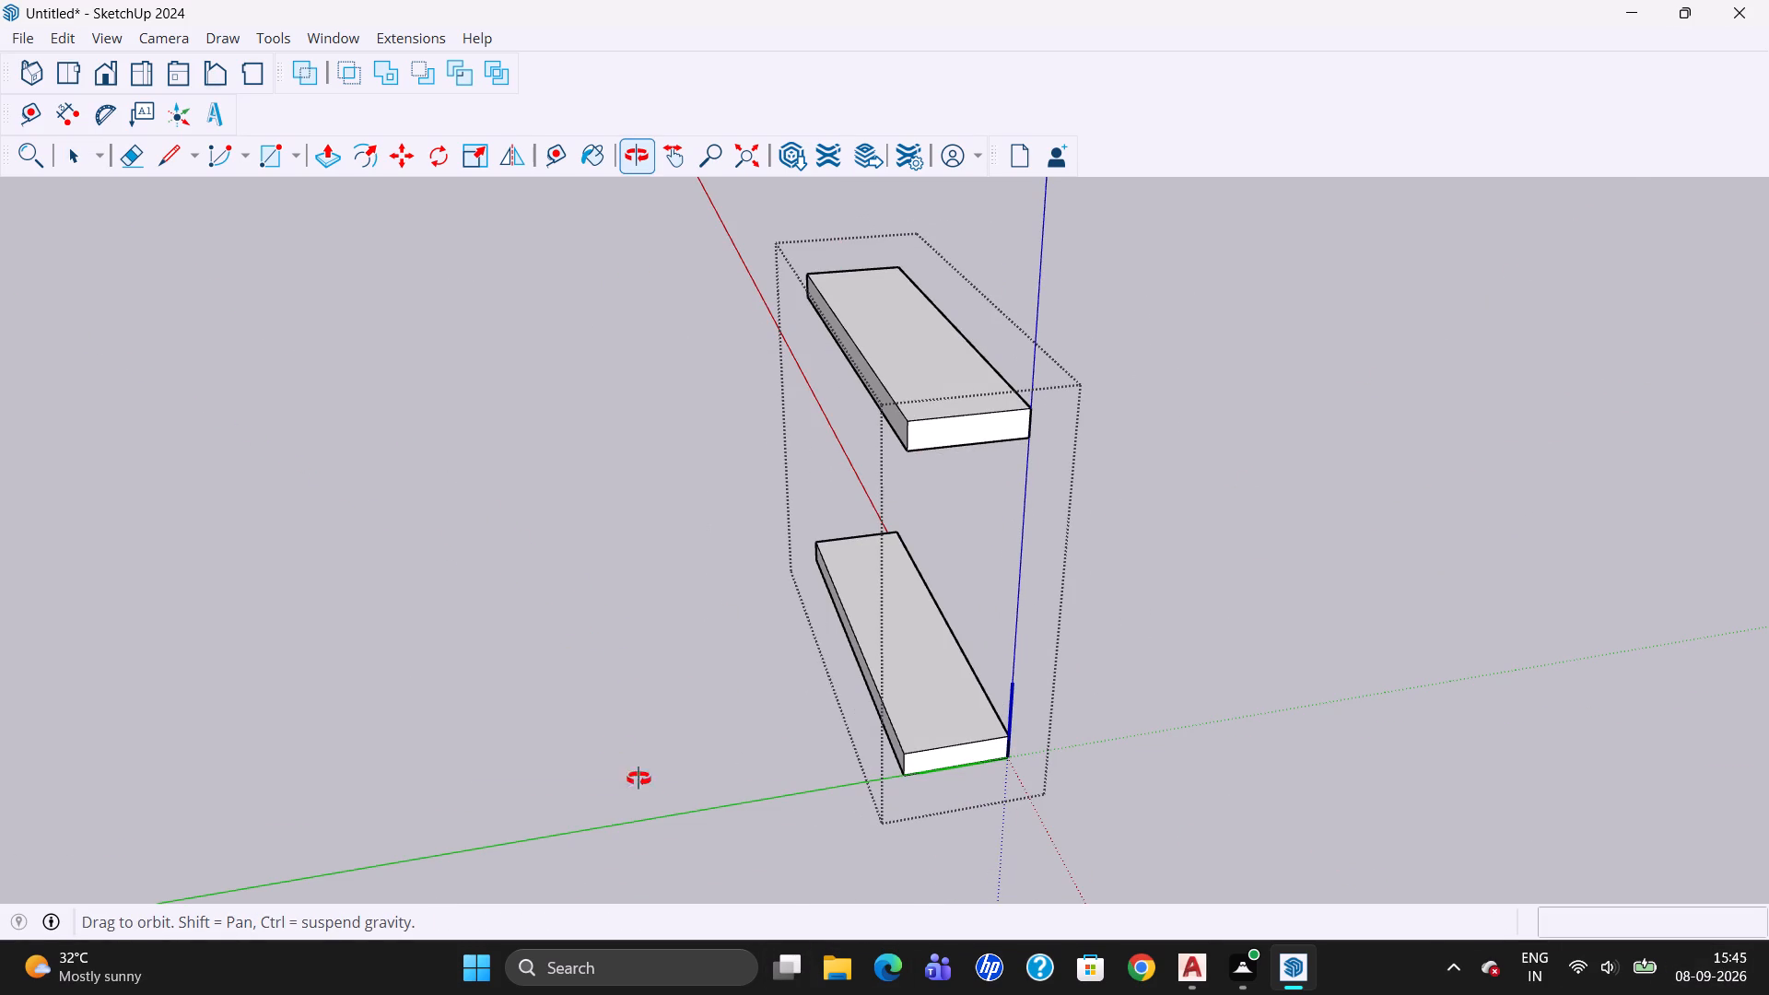
pyautogui.moveTo(655, 802); pyautogui.dragTo(1100, 753)
pyautogui.moveTo(1021, 772); pyautogui.dragTo(1108, 764)
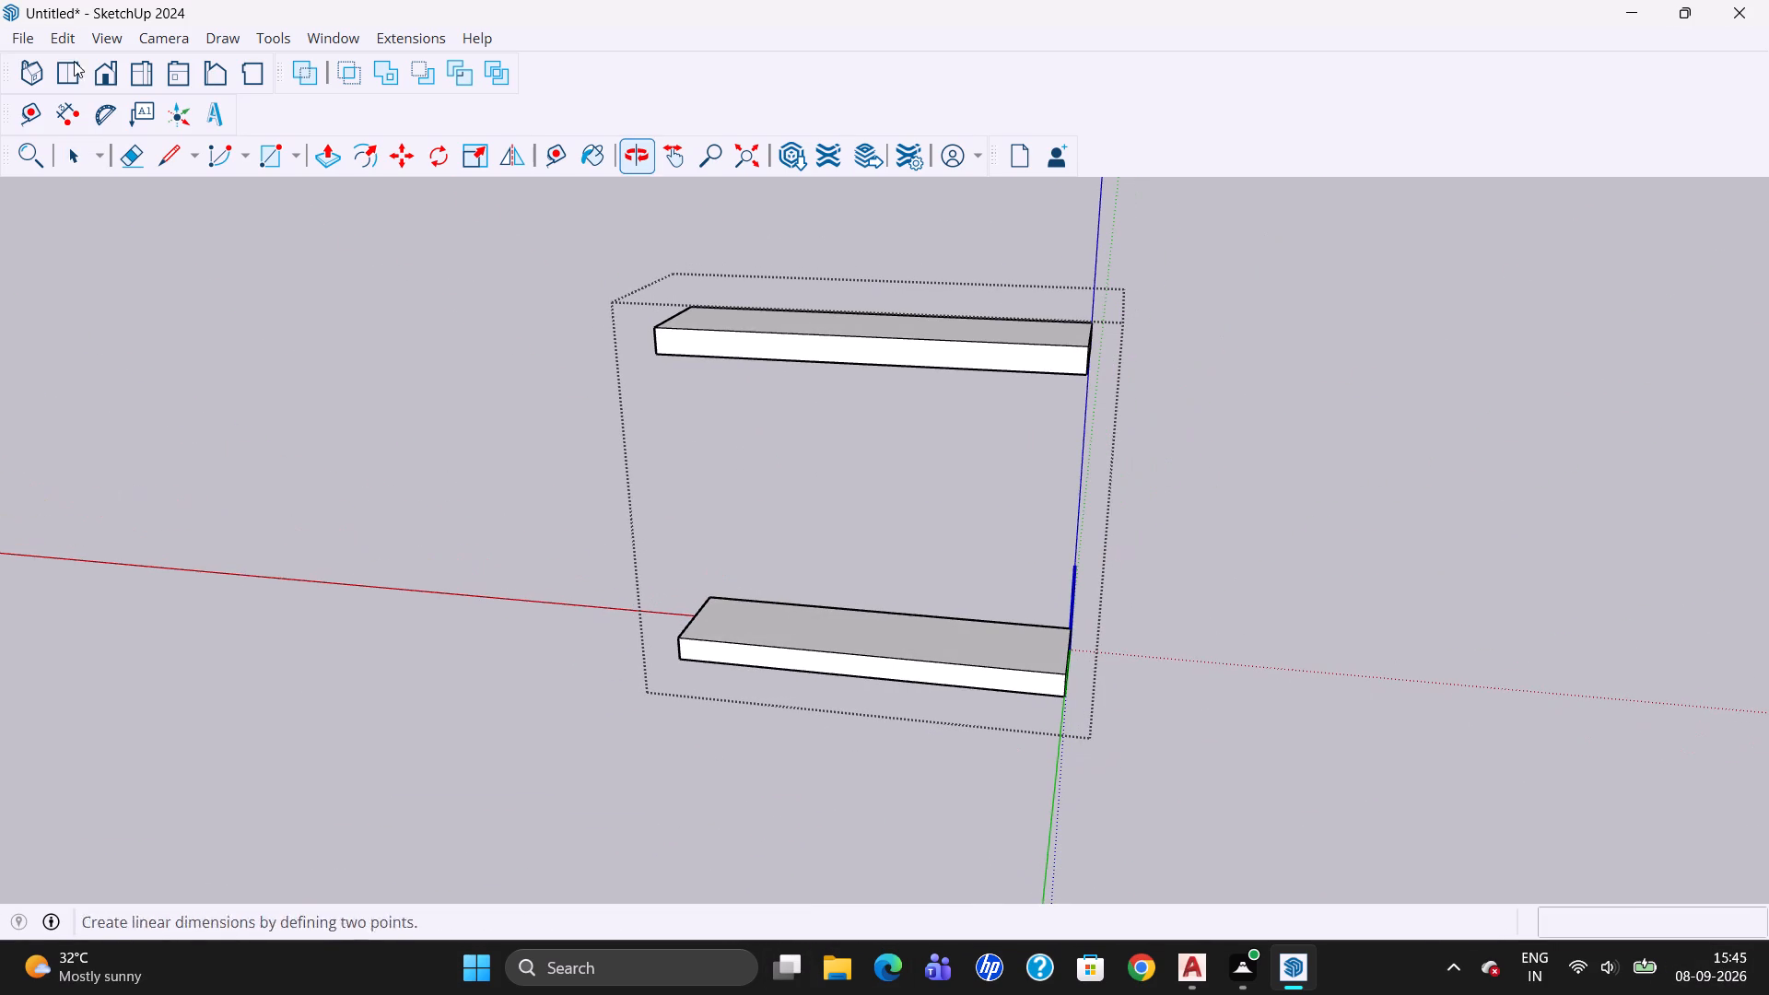
pyautogui.click(269, 155)
pyautogui.moveTo(658, 327); pyautogui.dragTo(665, 367)
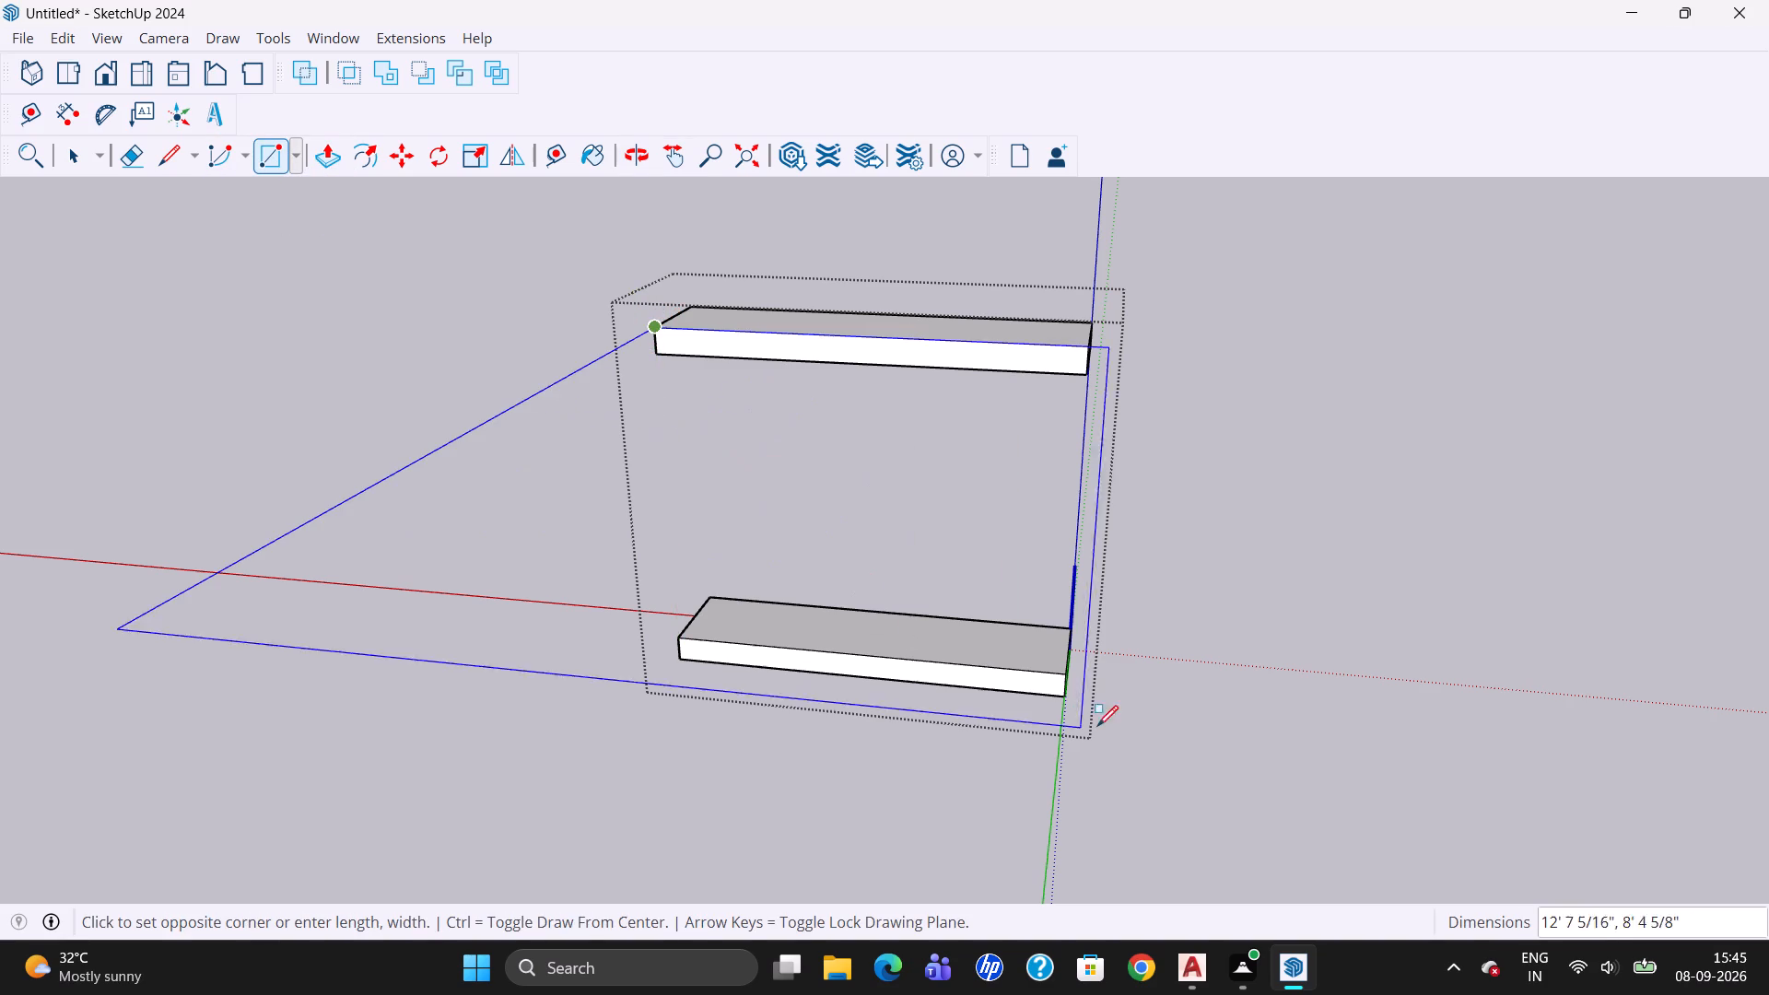
pyautogui.click(1065, 703)
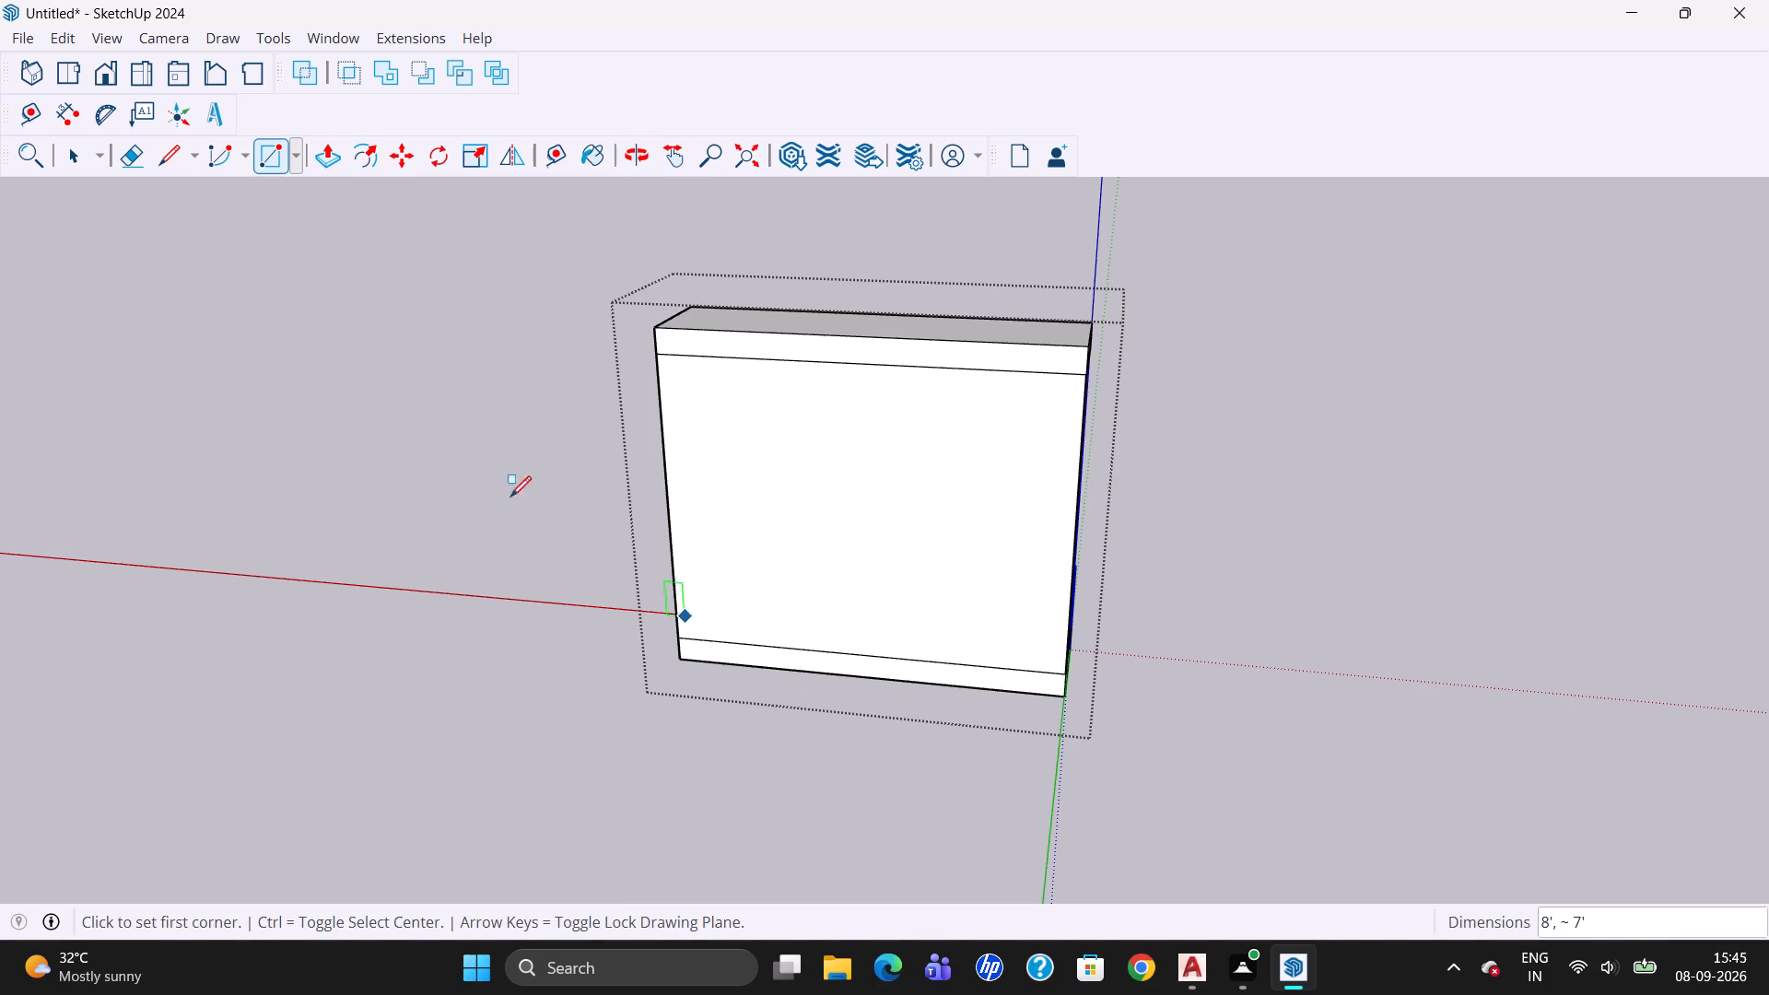
# Make a new group inside the component and draw an 8' by about 7' rectangle in it covering the full back face.
pyautogui.click(64, 146)
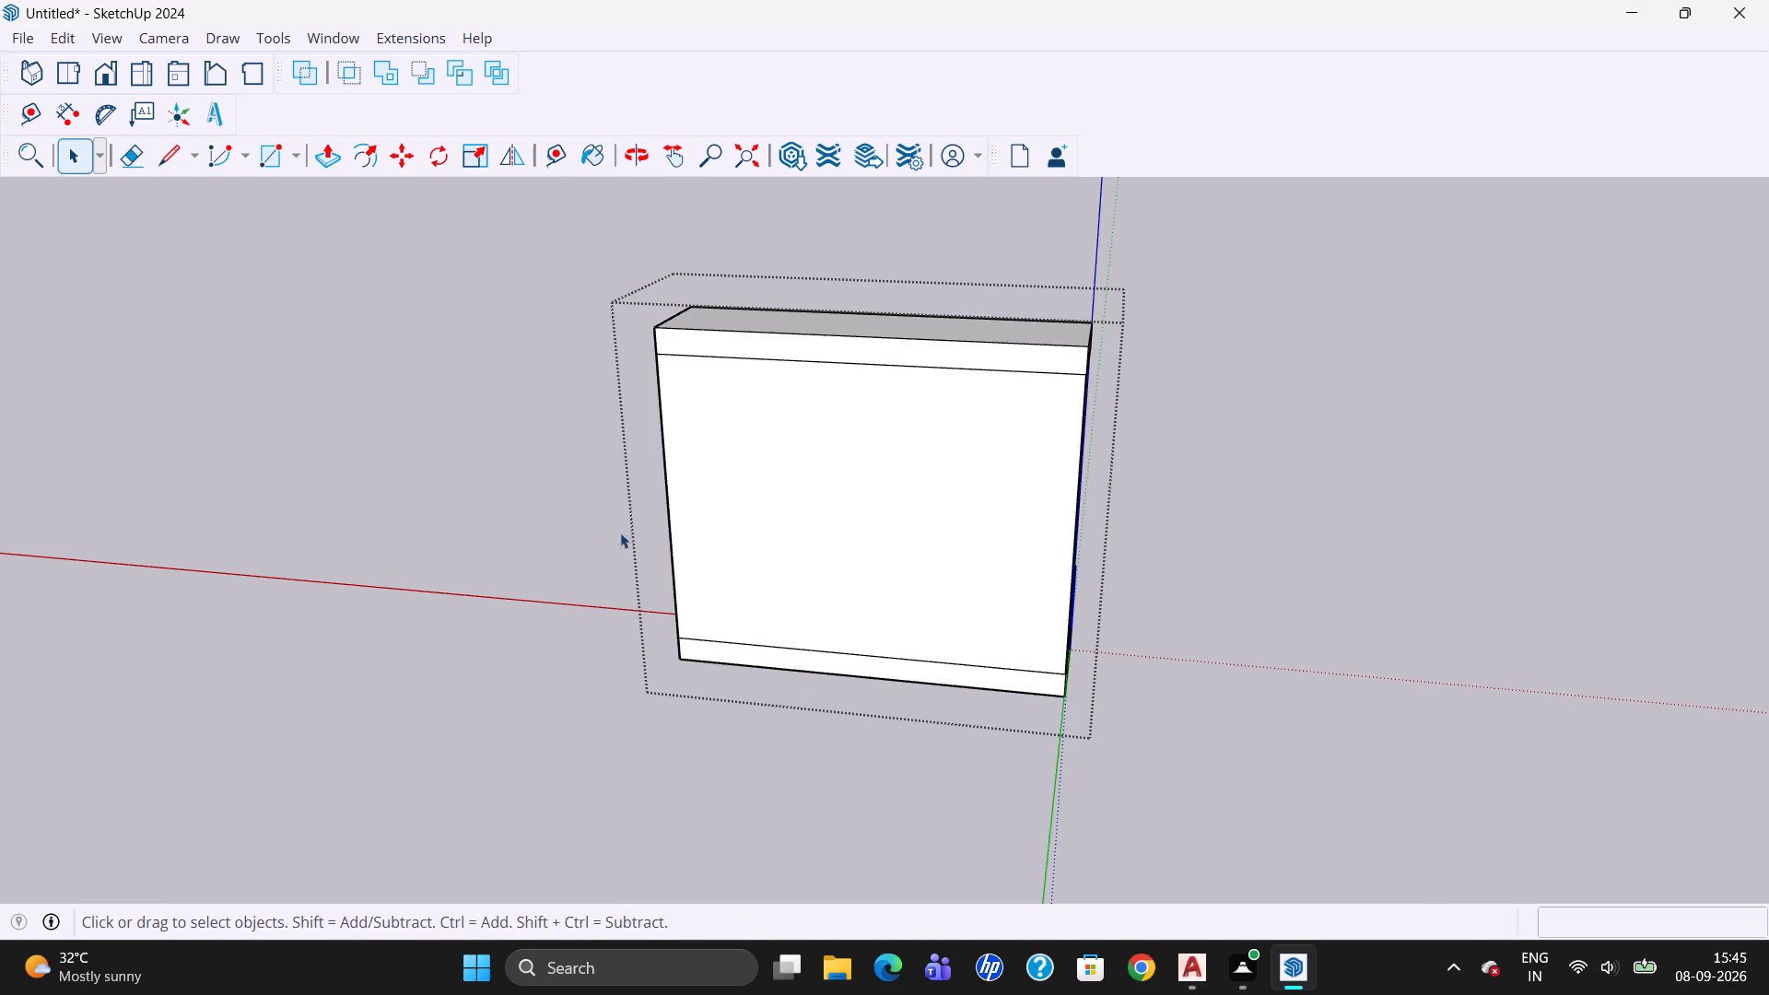
pyautogui.tripleClick(767, 498)
pyautogui.rightClick(398, 243)
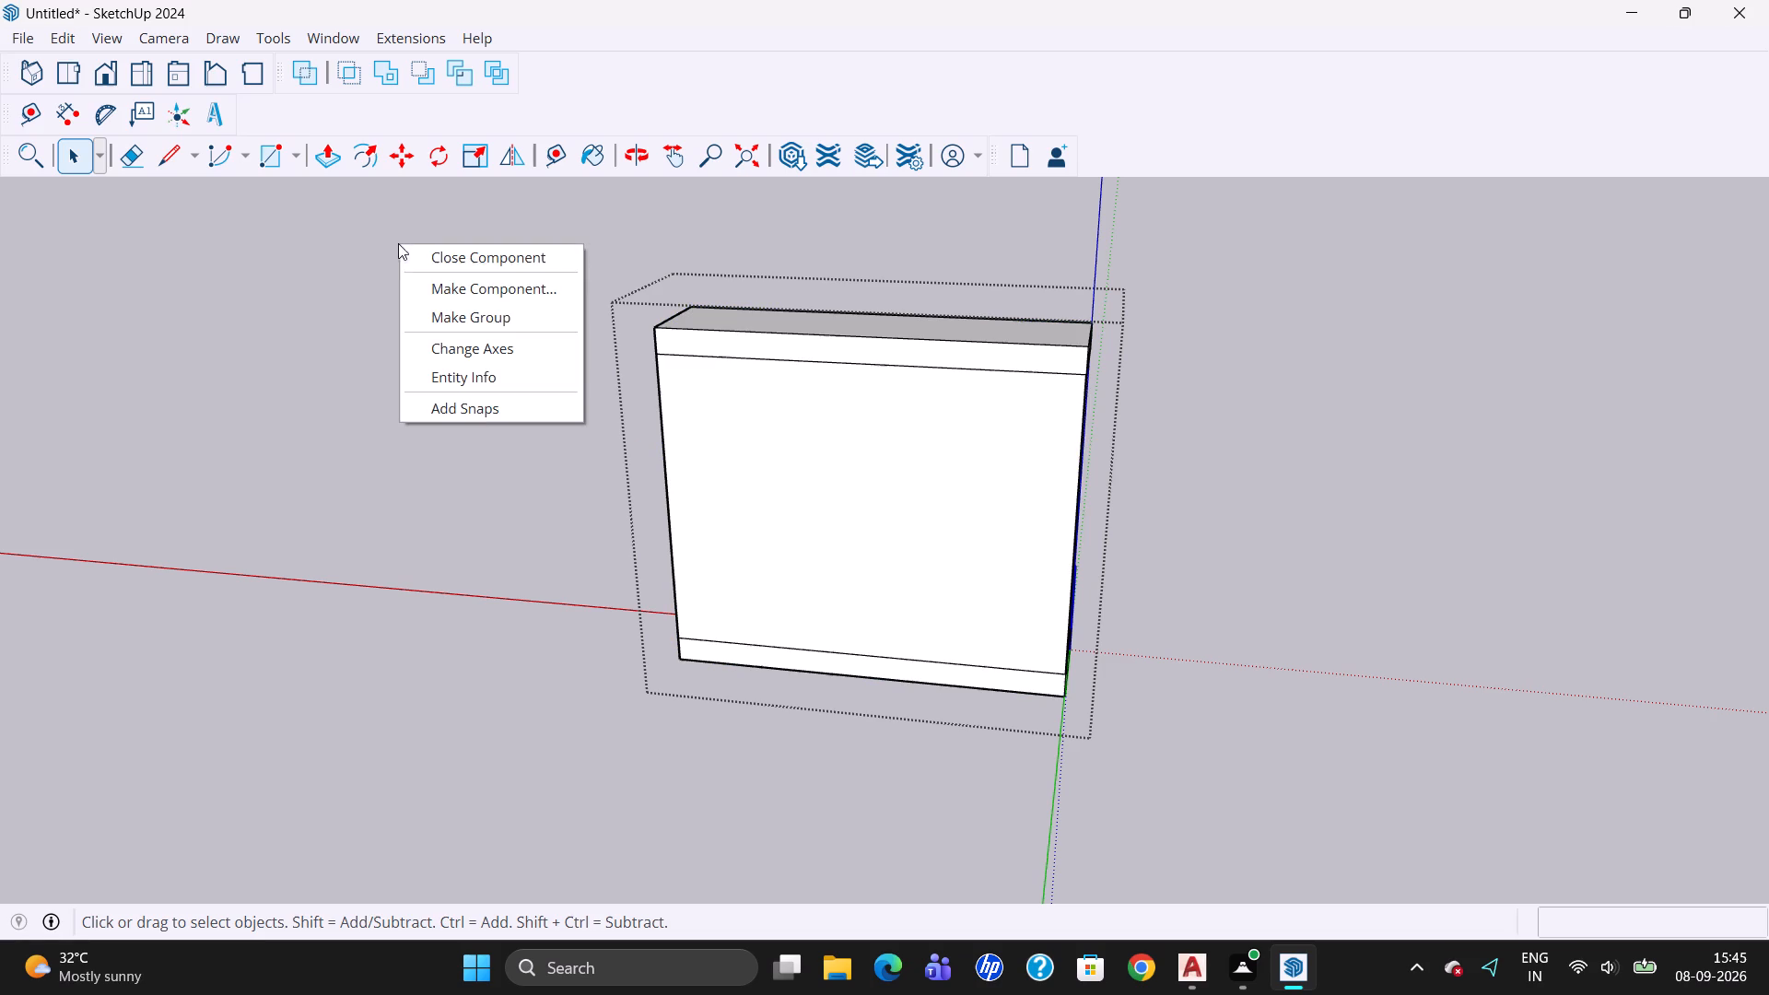
pyautogui.click(417, 315)
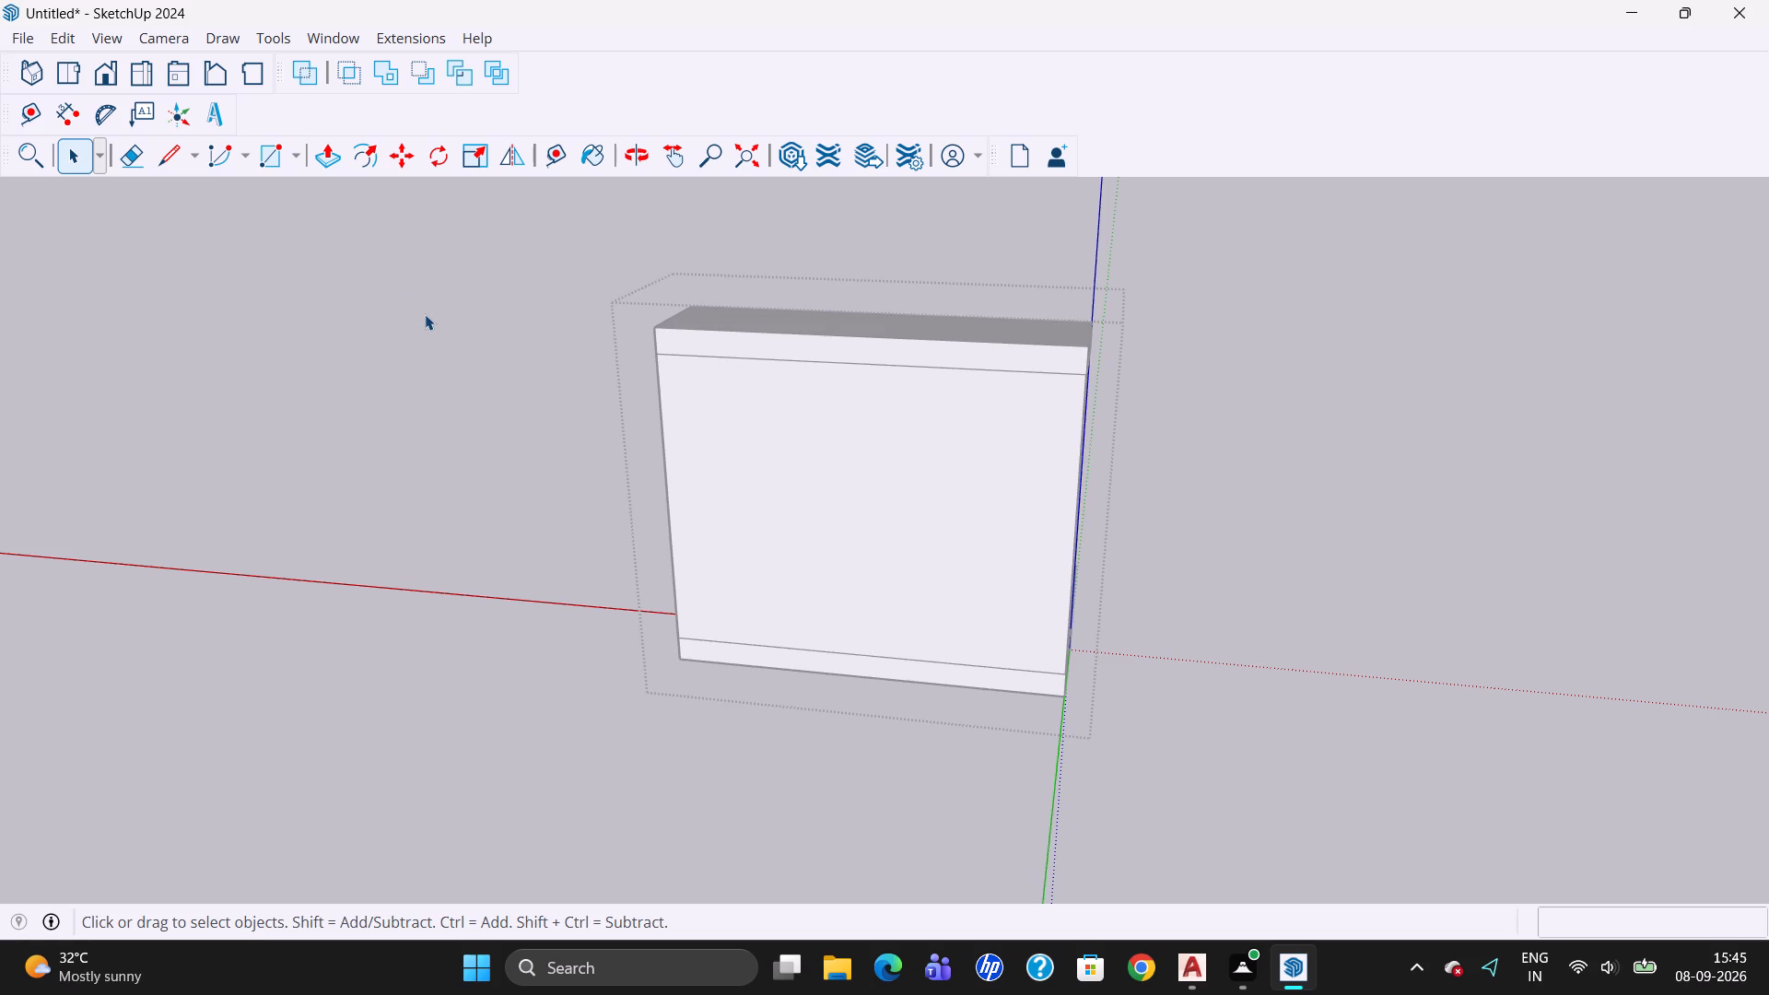
pyautogui.click(267, 154)
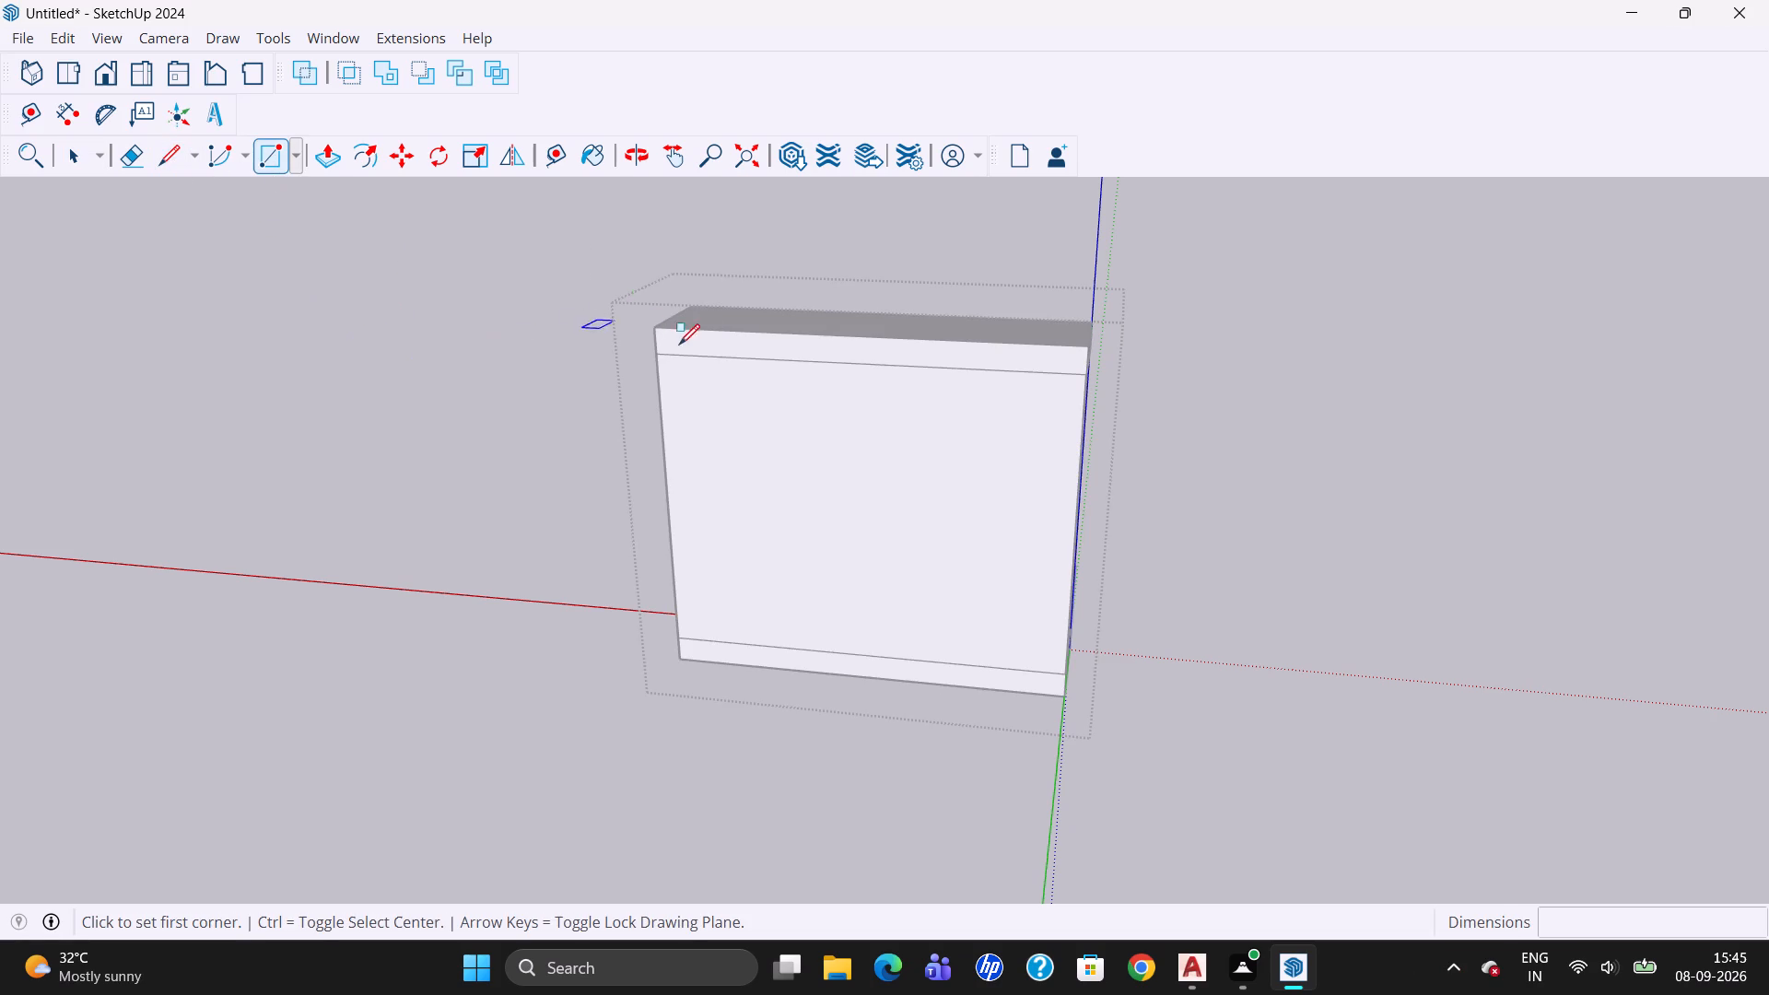
pyautogui.moveTo(657, 334); pyautogui.dragTo(674, 363)
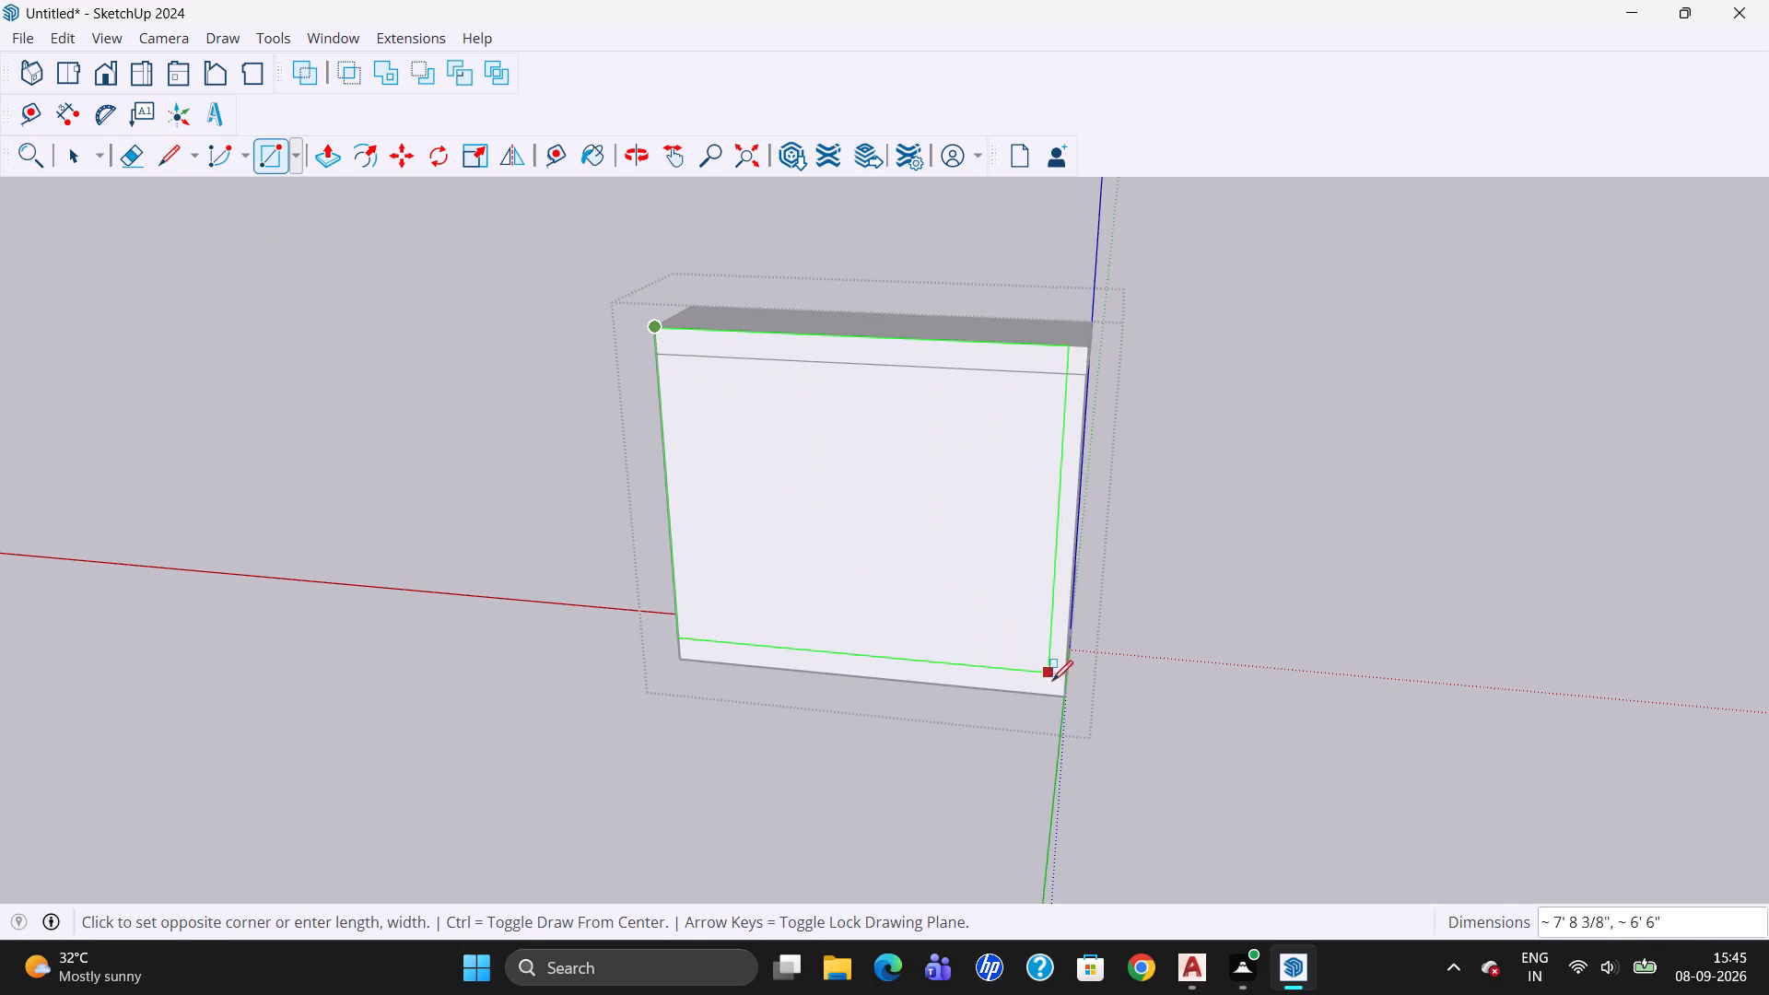
pyautogui.click(1063, 693)
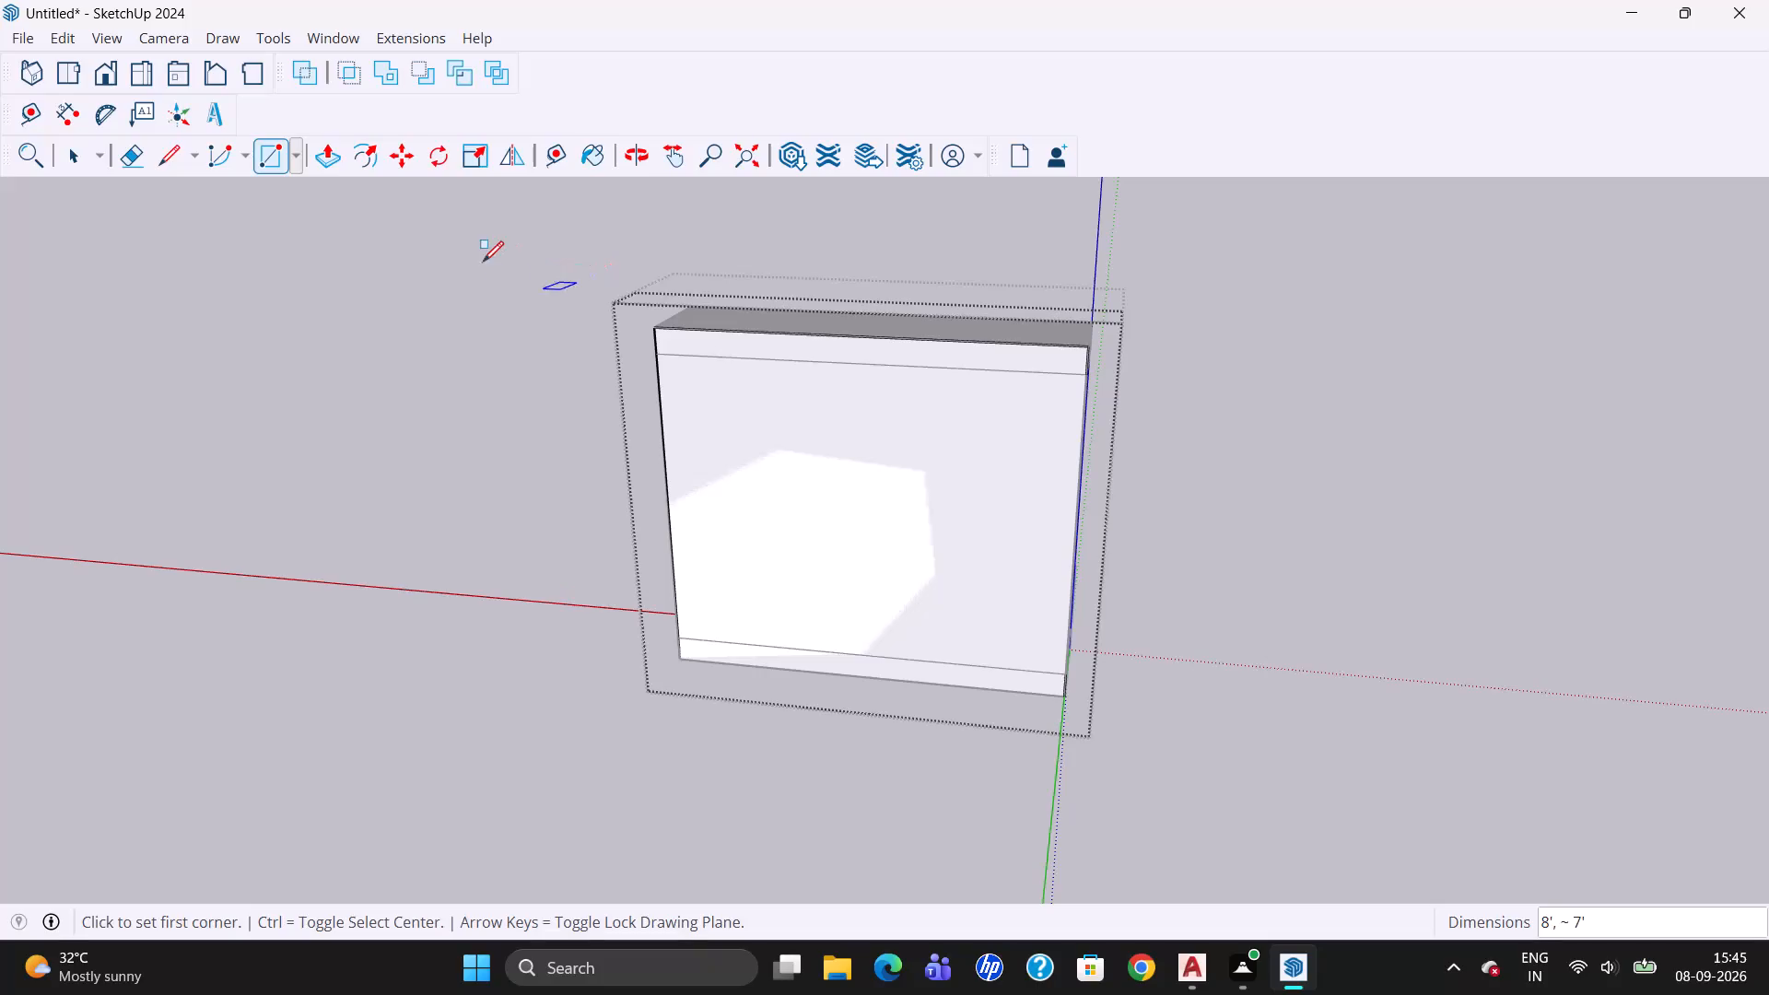
# Push/Pull the full back panel face 1" outward, away from the slabs.
pyautogui.click(72, 158)
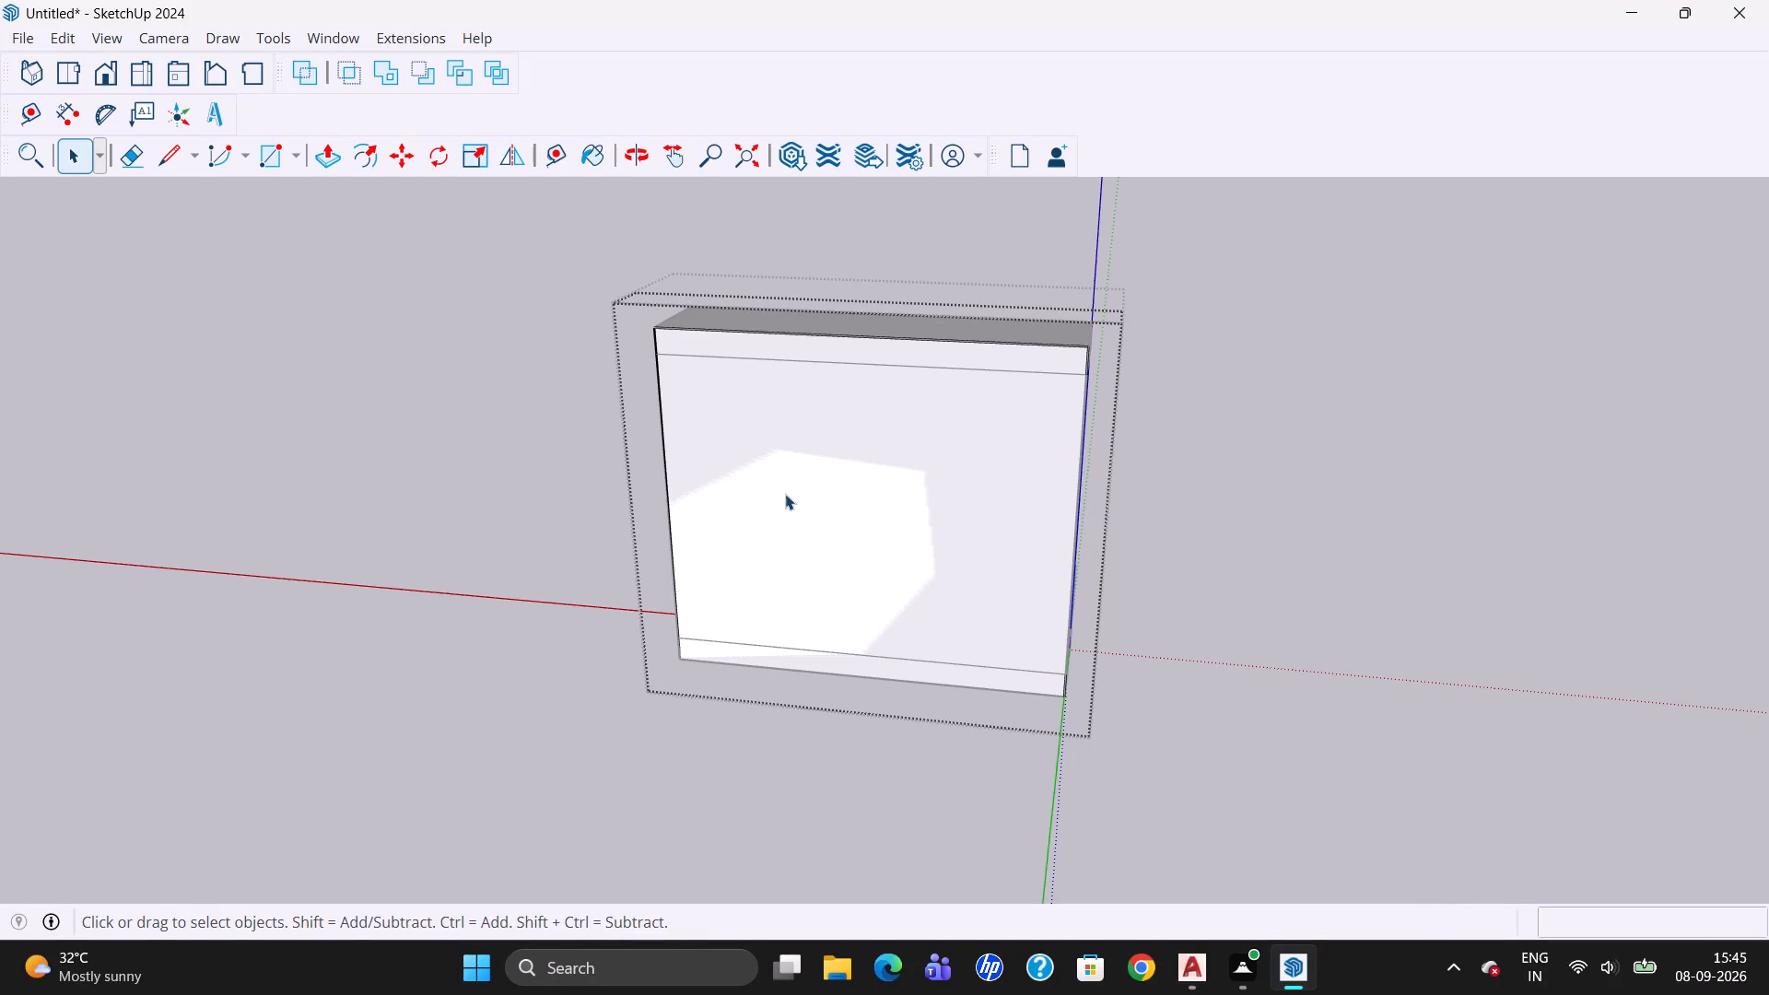
pyautogui.click(324, 162)
pyautogui.click(724, 464)
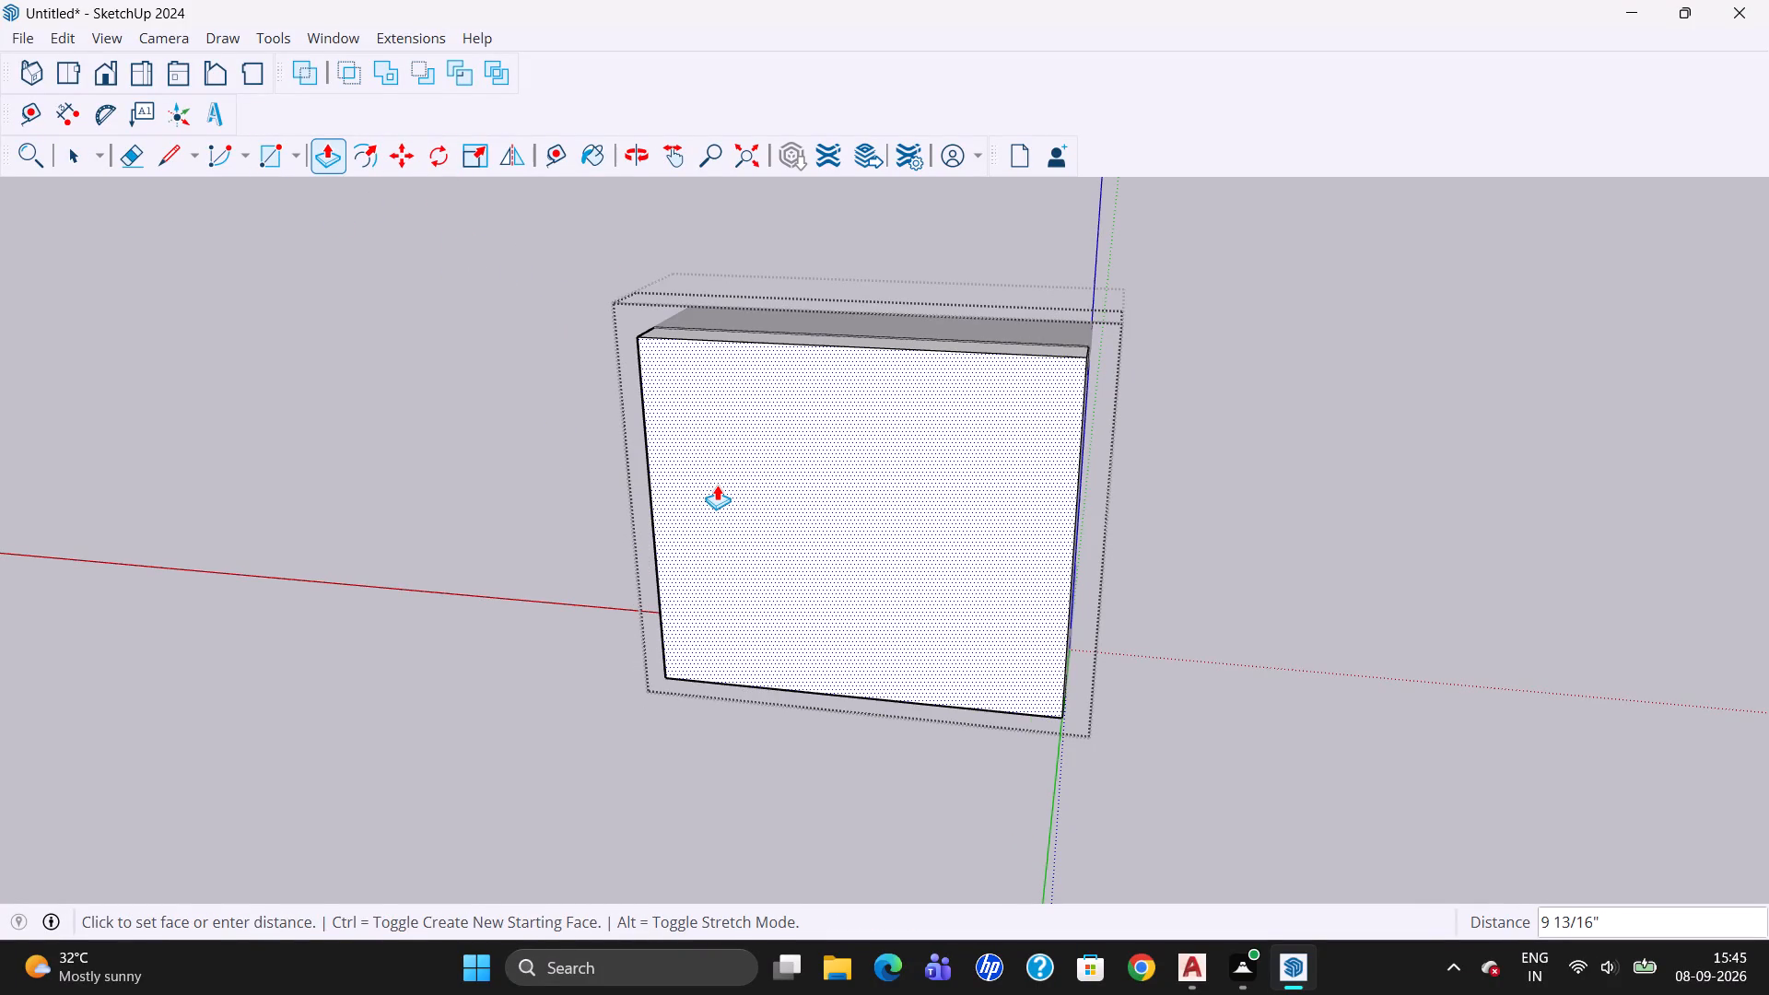
pyautogui.press('1')
pyautogui.hotkey('shift', '"')
pyautogui.press('Return')
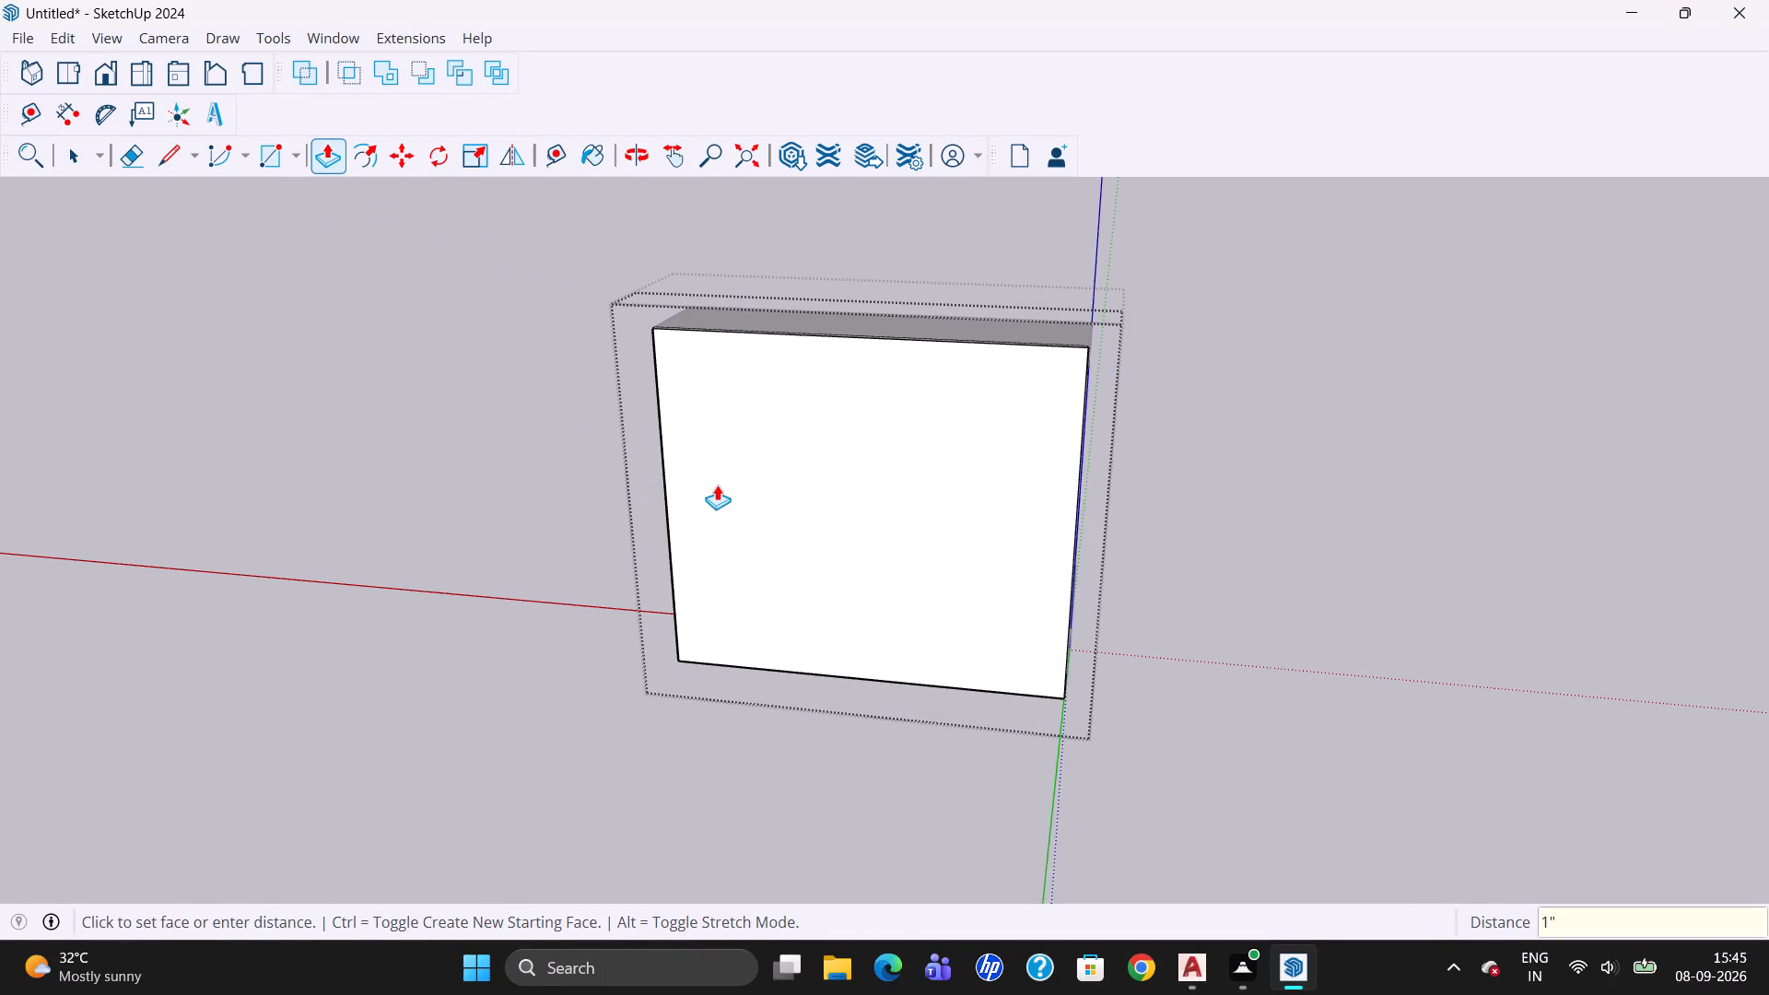
pyautogui.press('Escape')
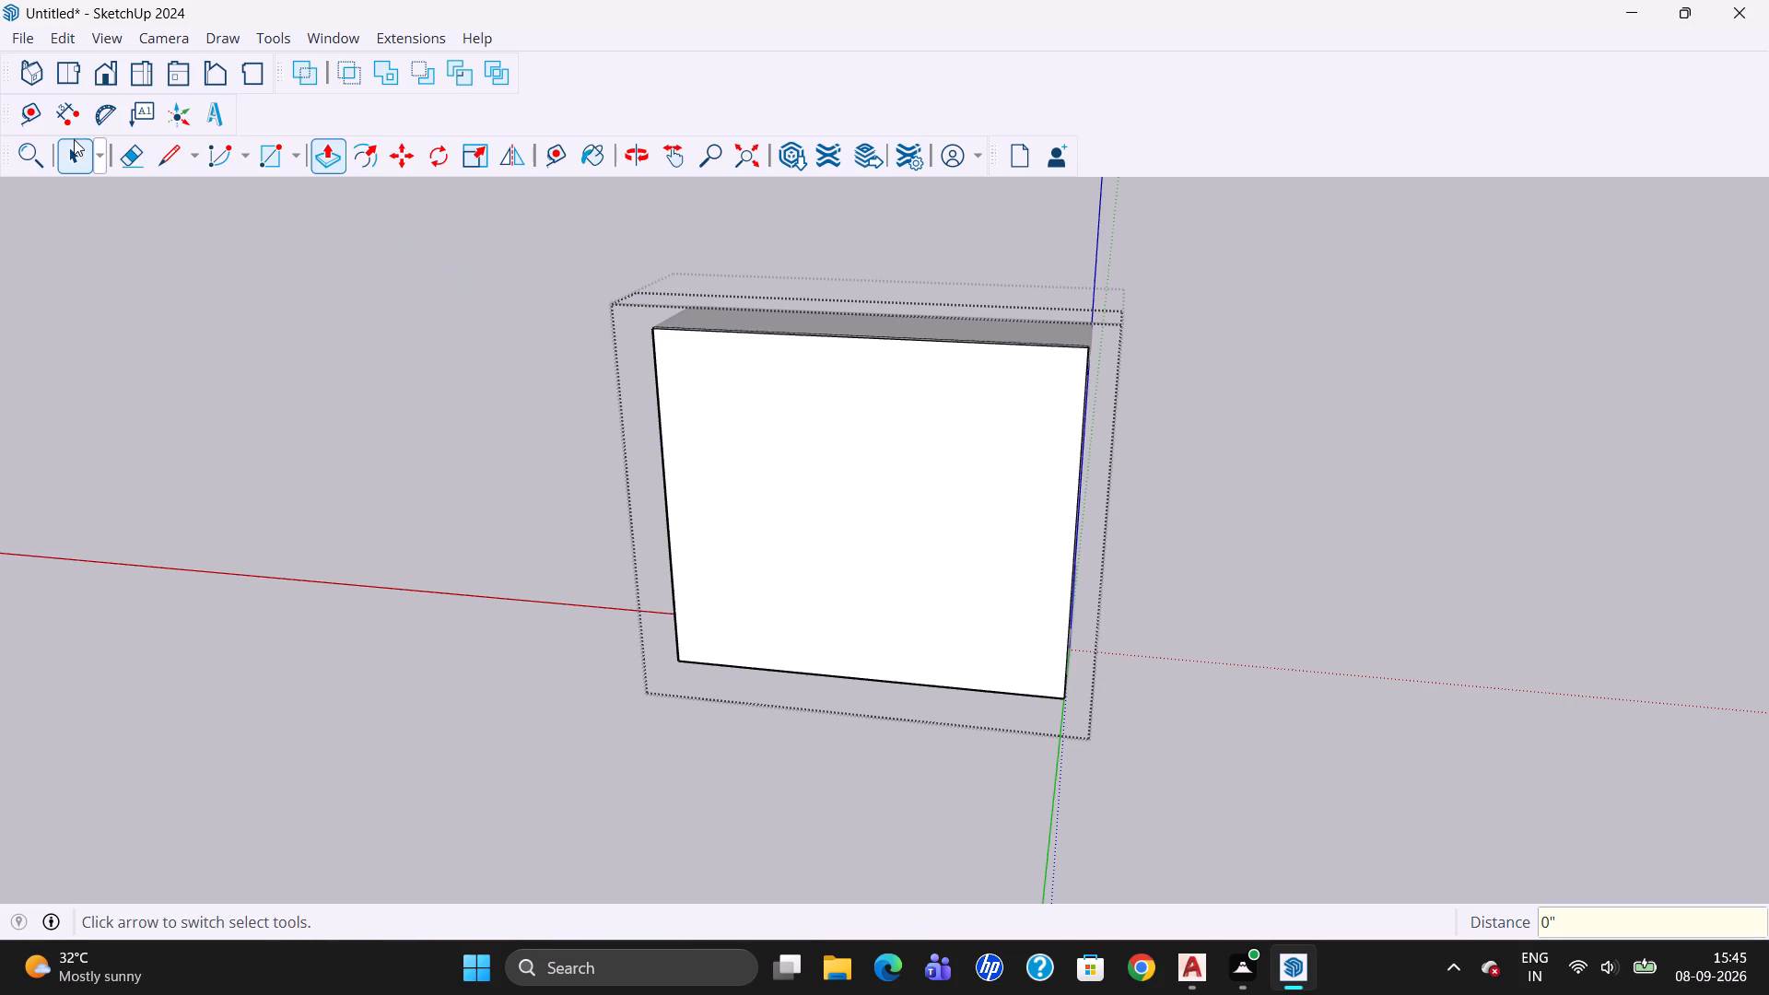
pyautogui.click(74, 141)
# From the cabinet's open front, exit the back panel group and its enclosing component.
pyautogui.click(628, 151)
pyautogui.moveTo(542, 349); pyautogui.dragTo(1119, 486)
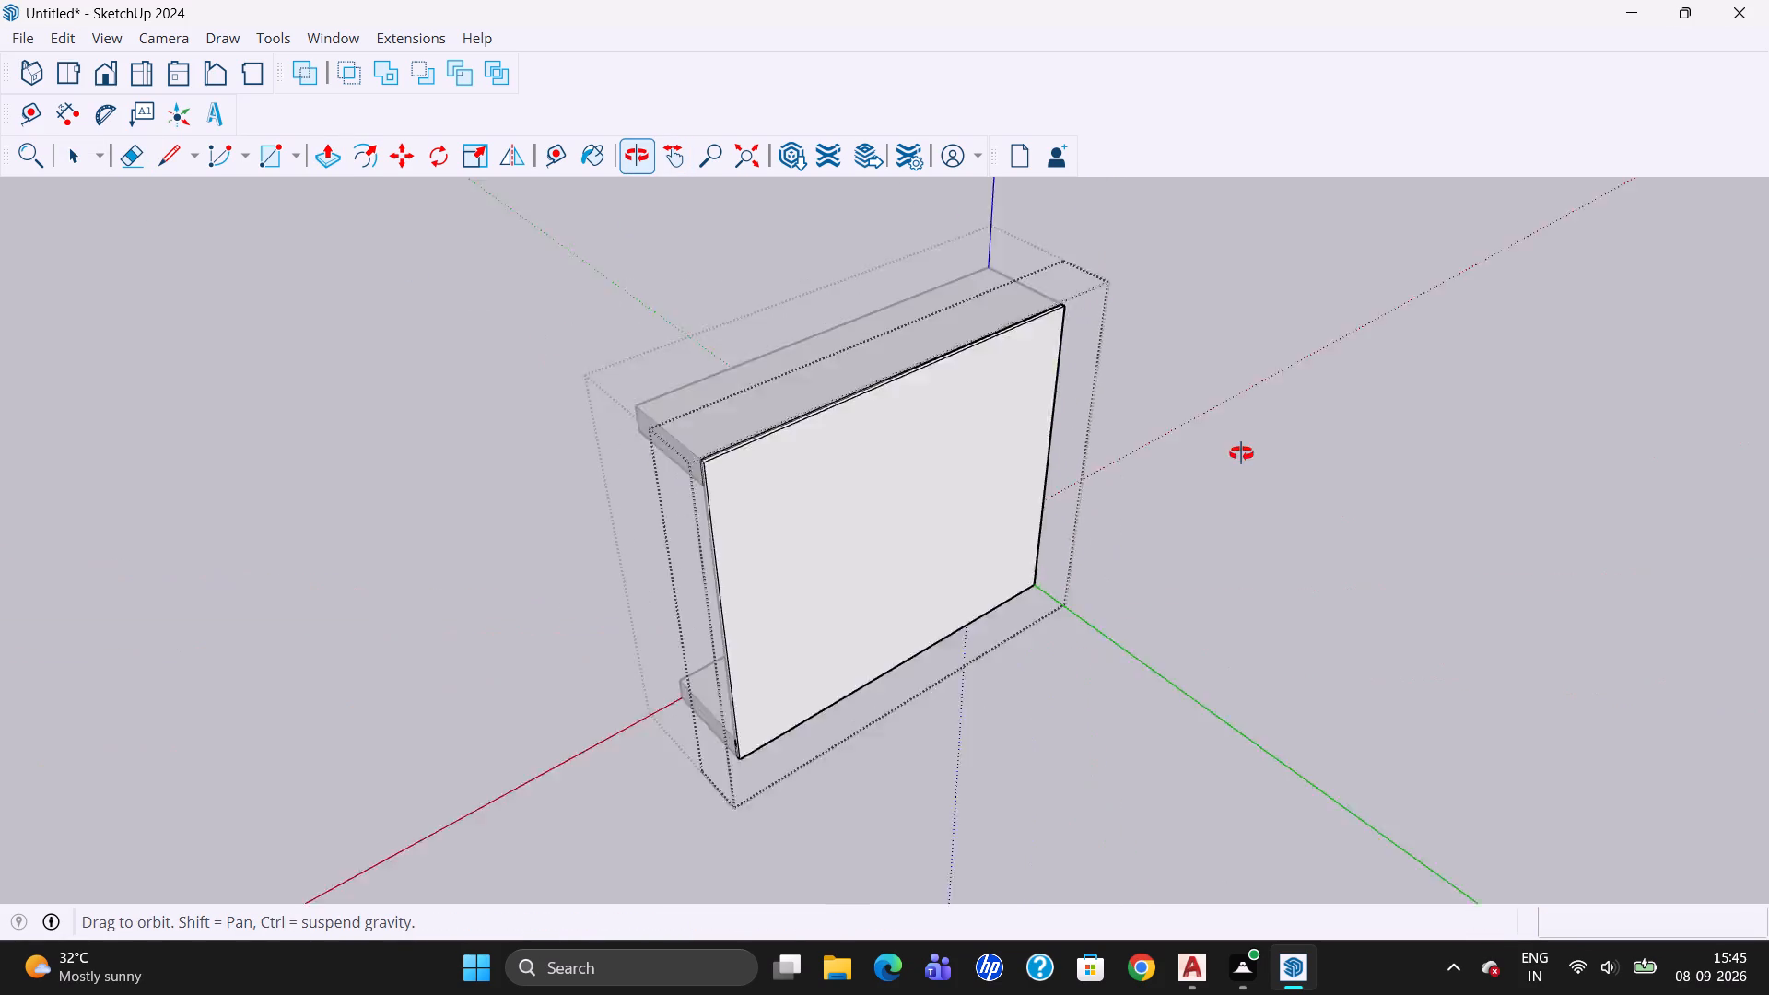
pyautogui.moveTo(552, 586); pyautogui.dragTo(1262, 621)
pyautogui.moveTo(726, 664); pyautogui.dragTo(1303, 666)
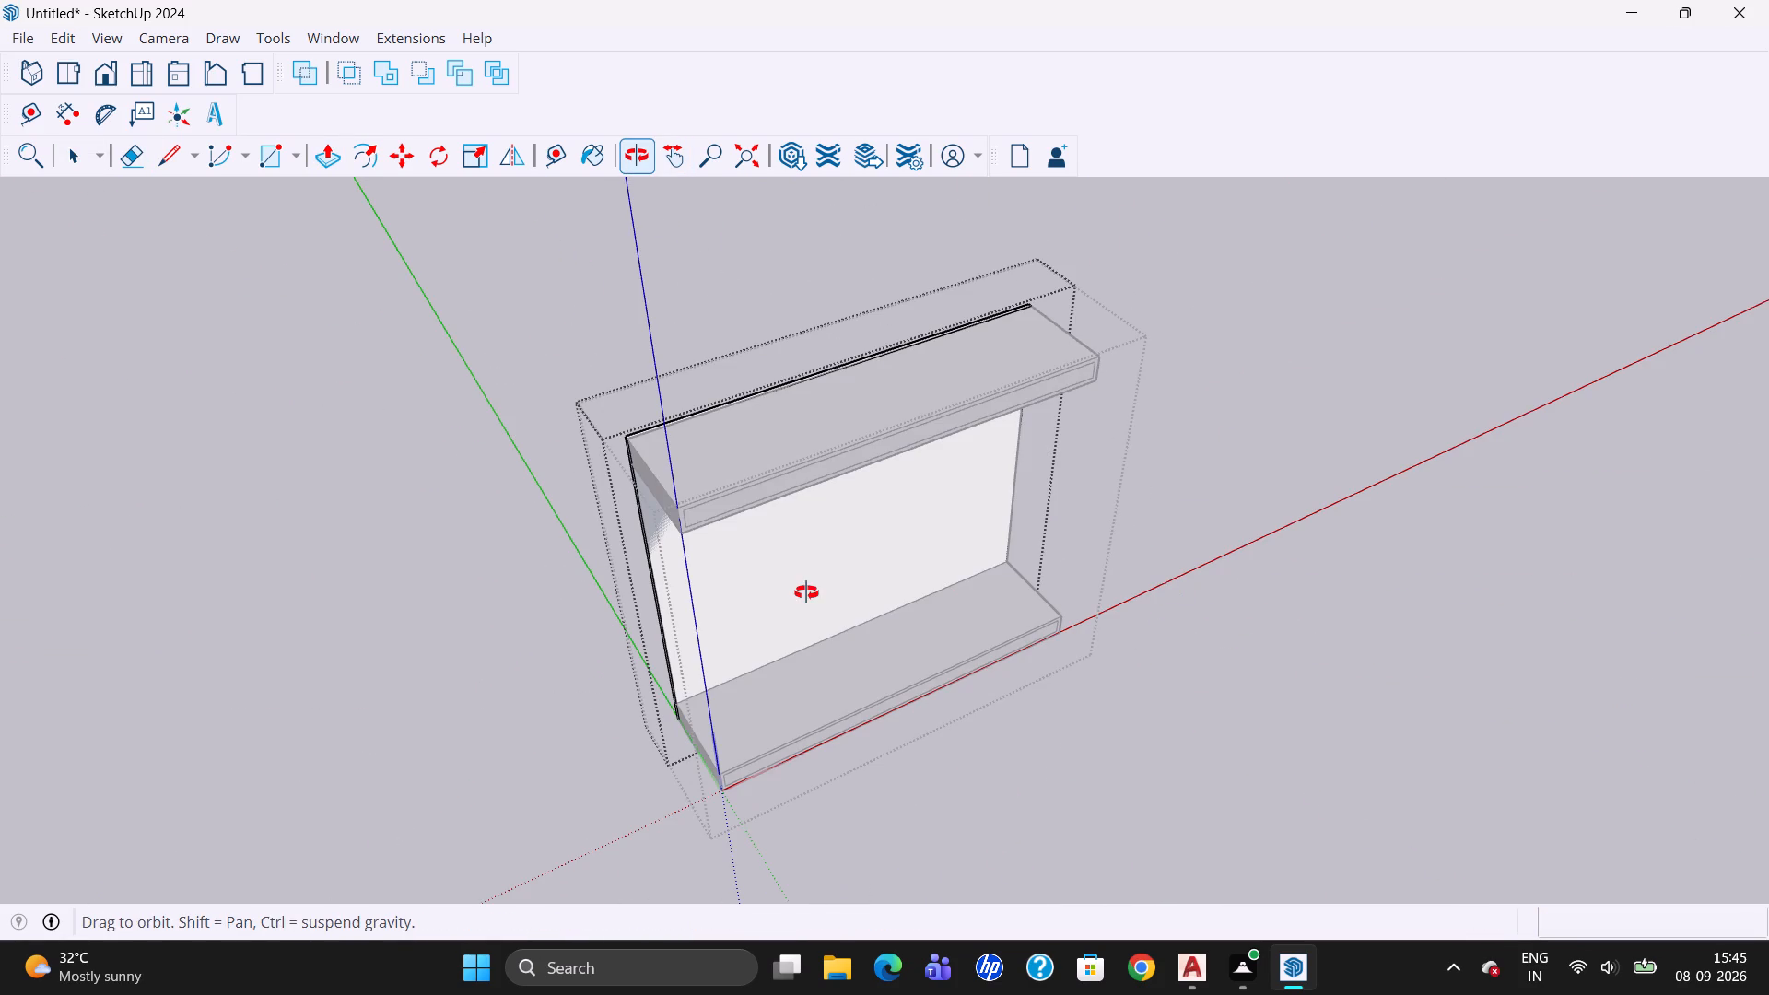
pyautogui.moveTo(629, 498); pyautogui.dragTo(641, 321)
pyautogui.moveTo(754, 843); pyautogui.dragTo(551, 819)
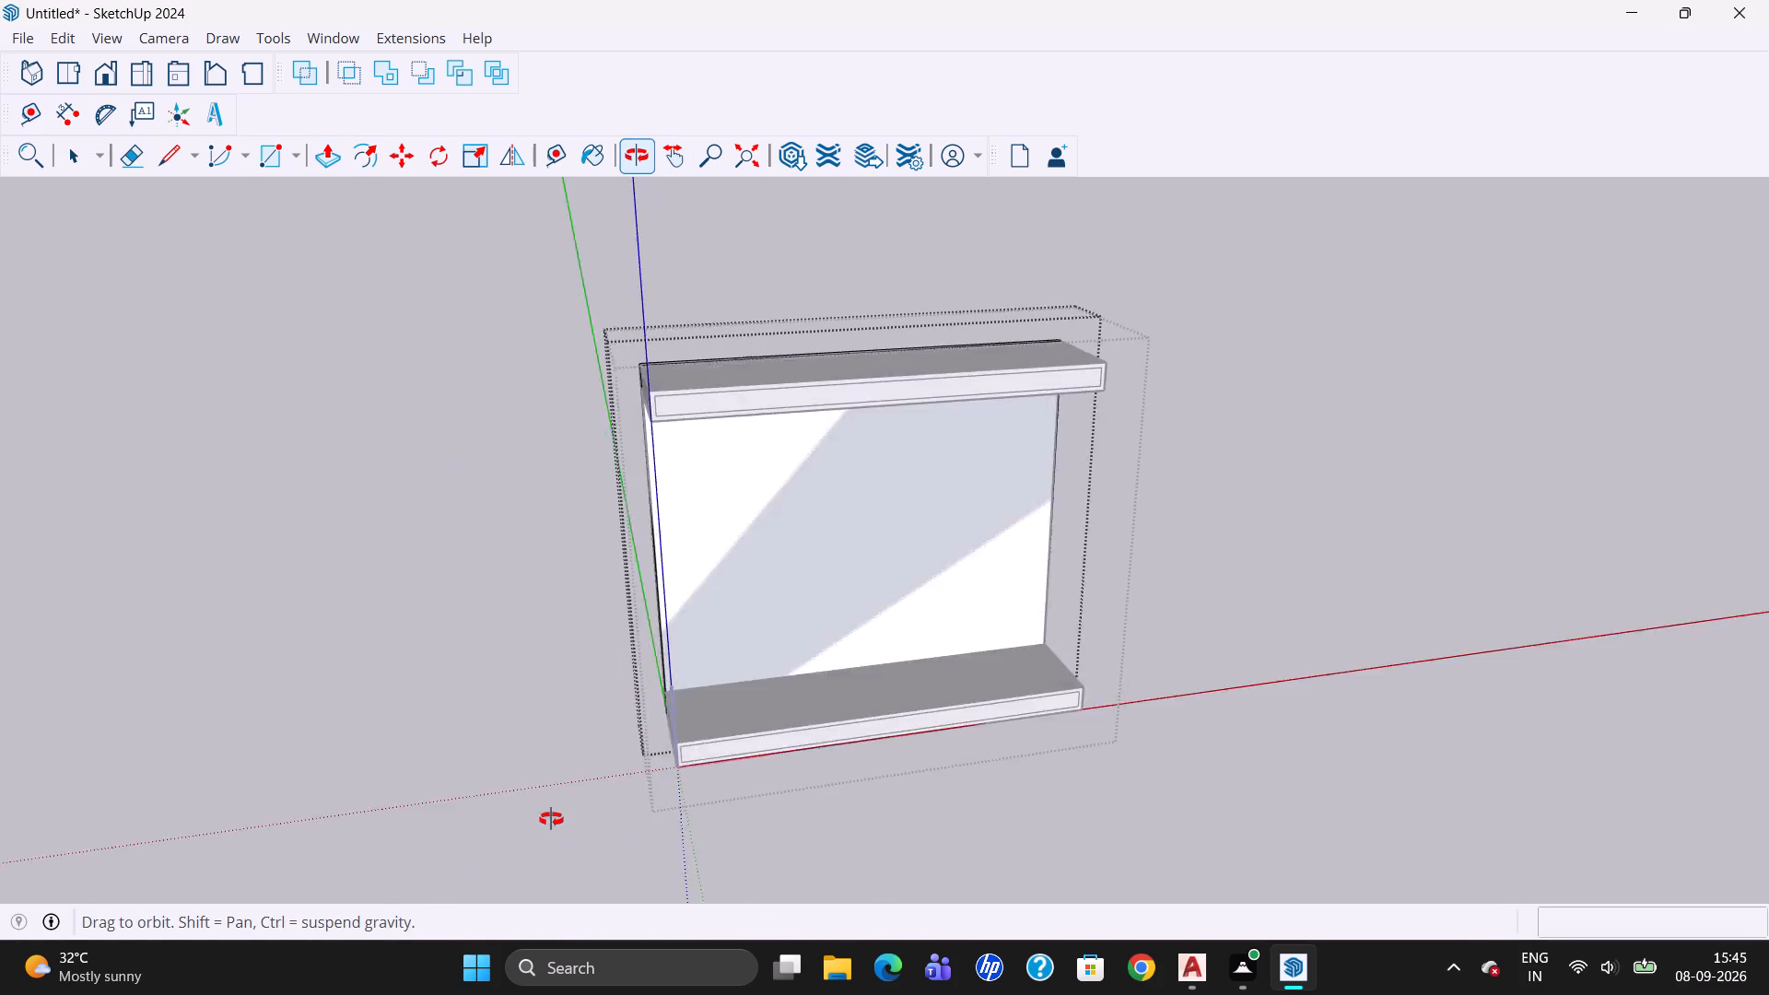
pyautogui.moveTo(551, 819); pyautogui.dragTo(533, 805)
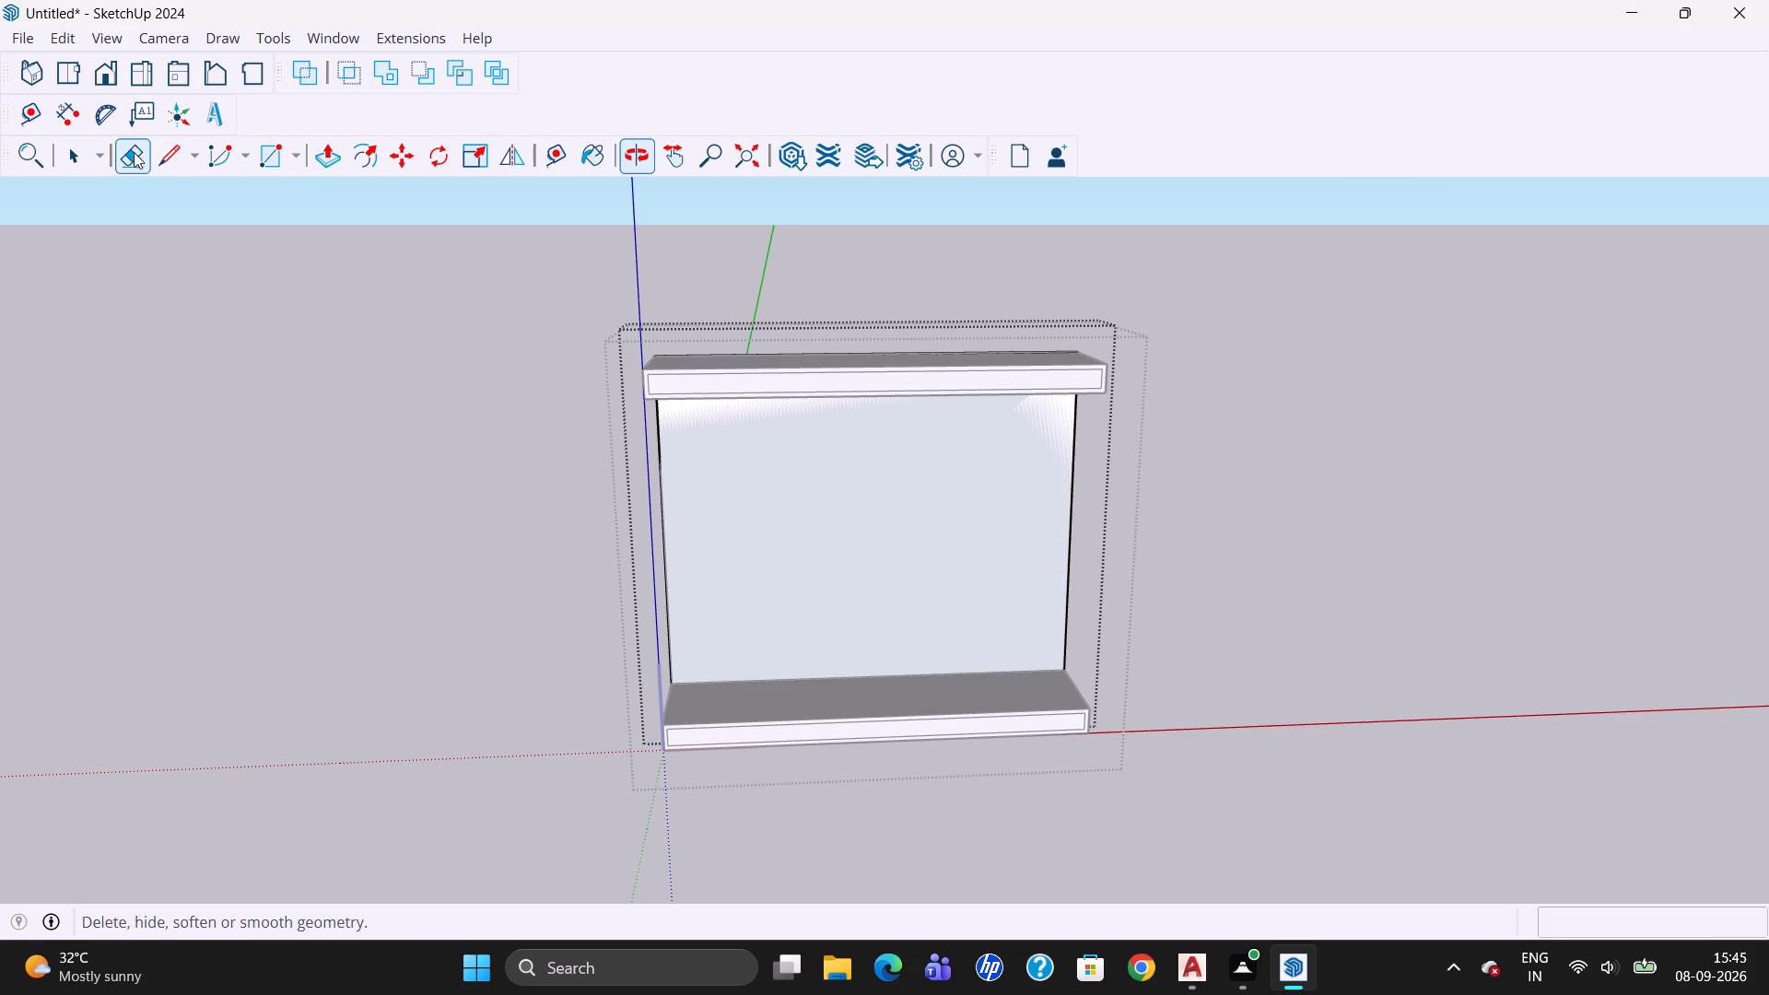
pyautogui.click(80, 146)
pyautogui.tripleClick(858, 659)
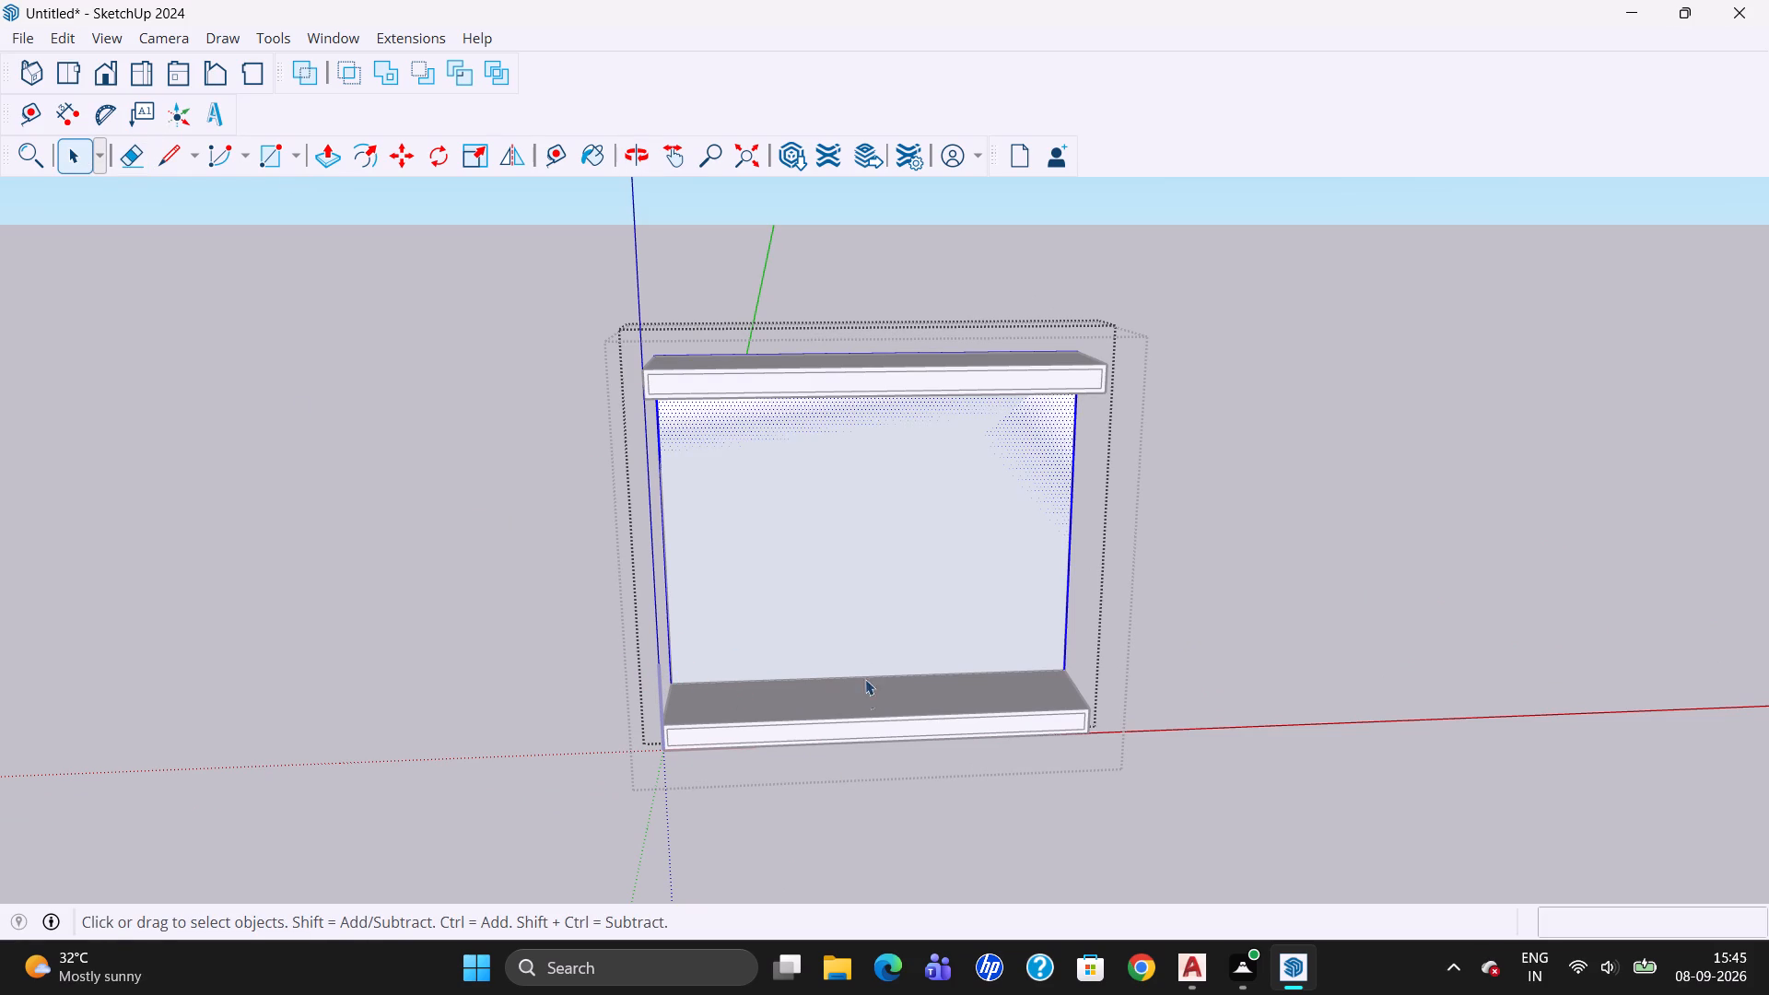
pyautogui.doubleClick(869, 700)
pyautogui.doubleClick(632, 712)
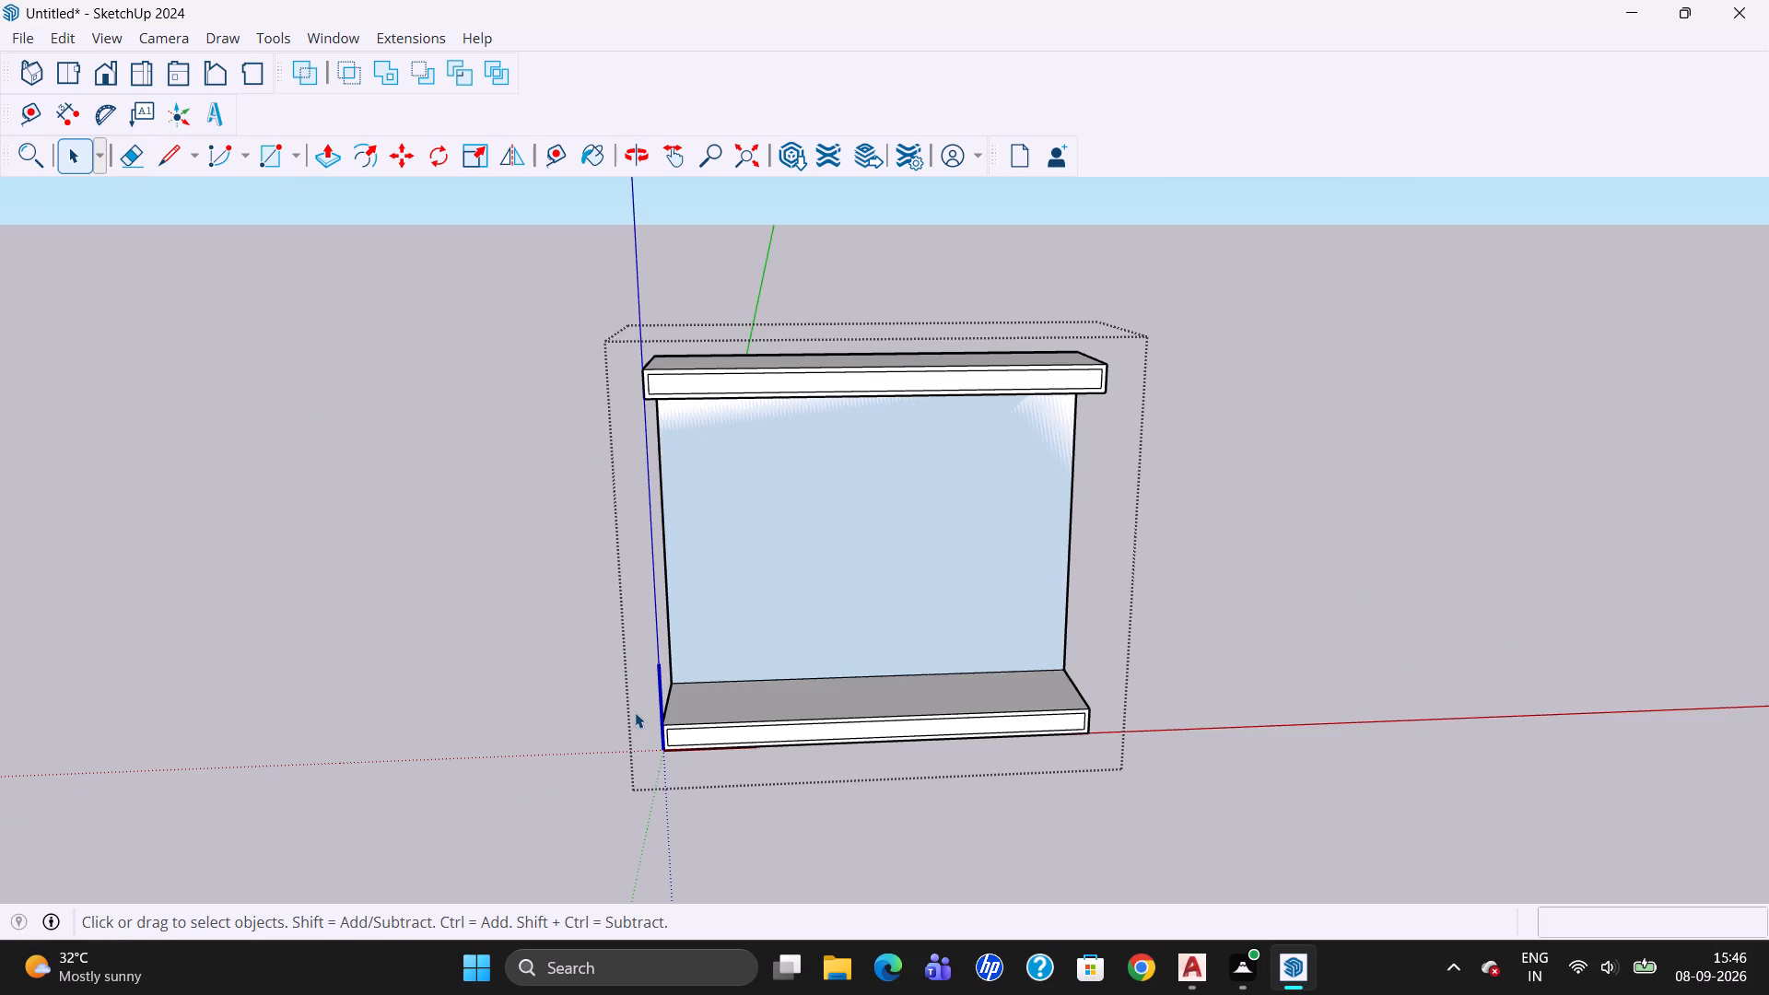
pyautogui.doubleClick(630, 774)
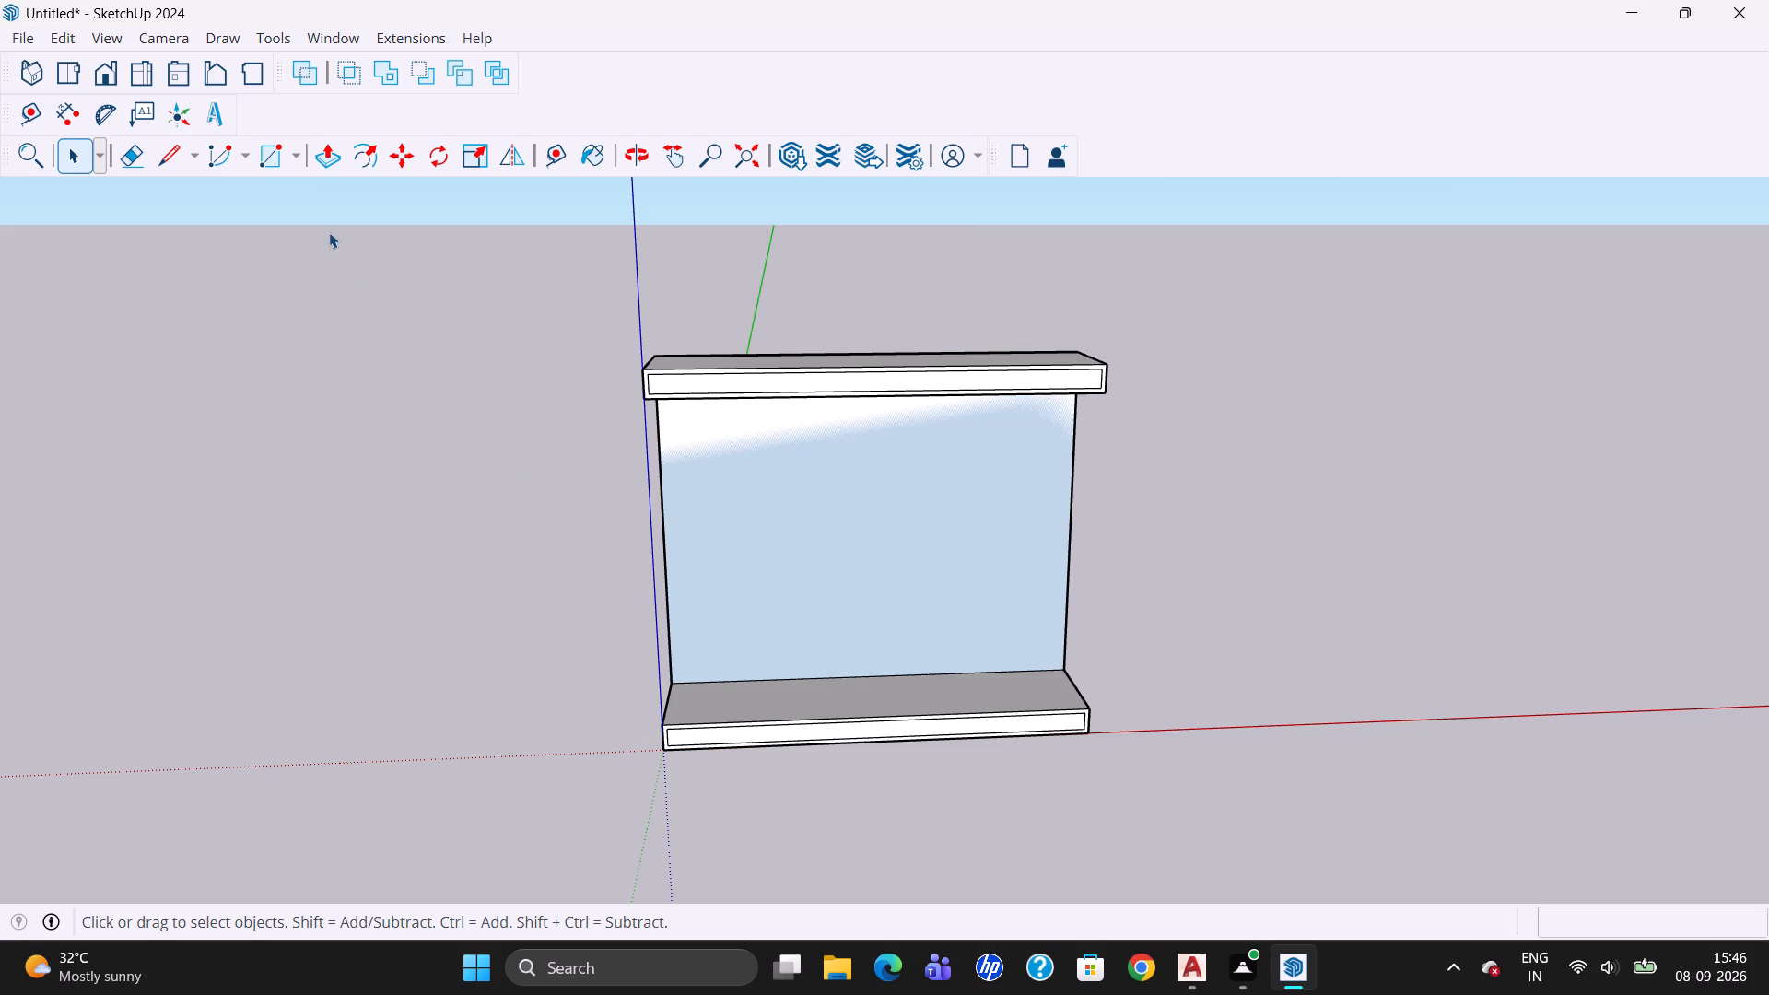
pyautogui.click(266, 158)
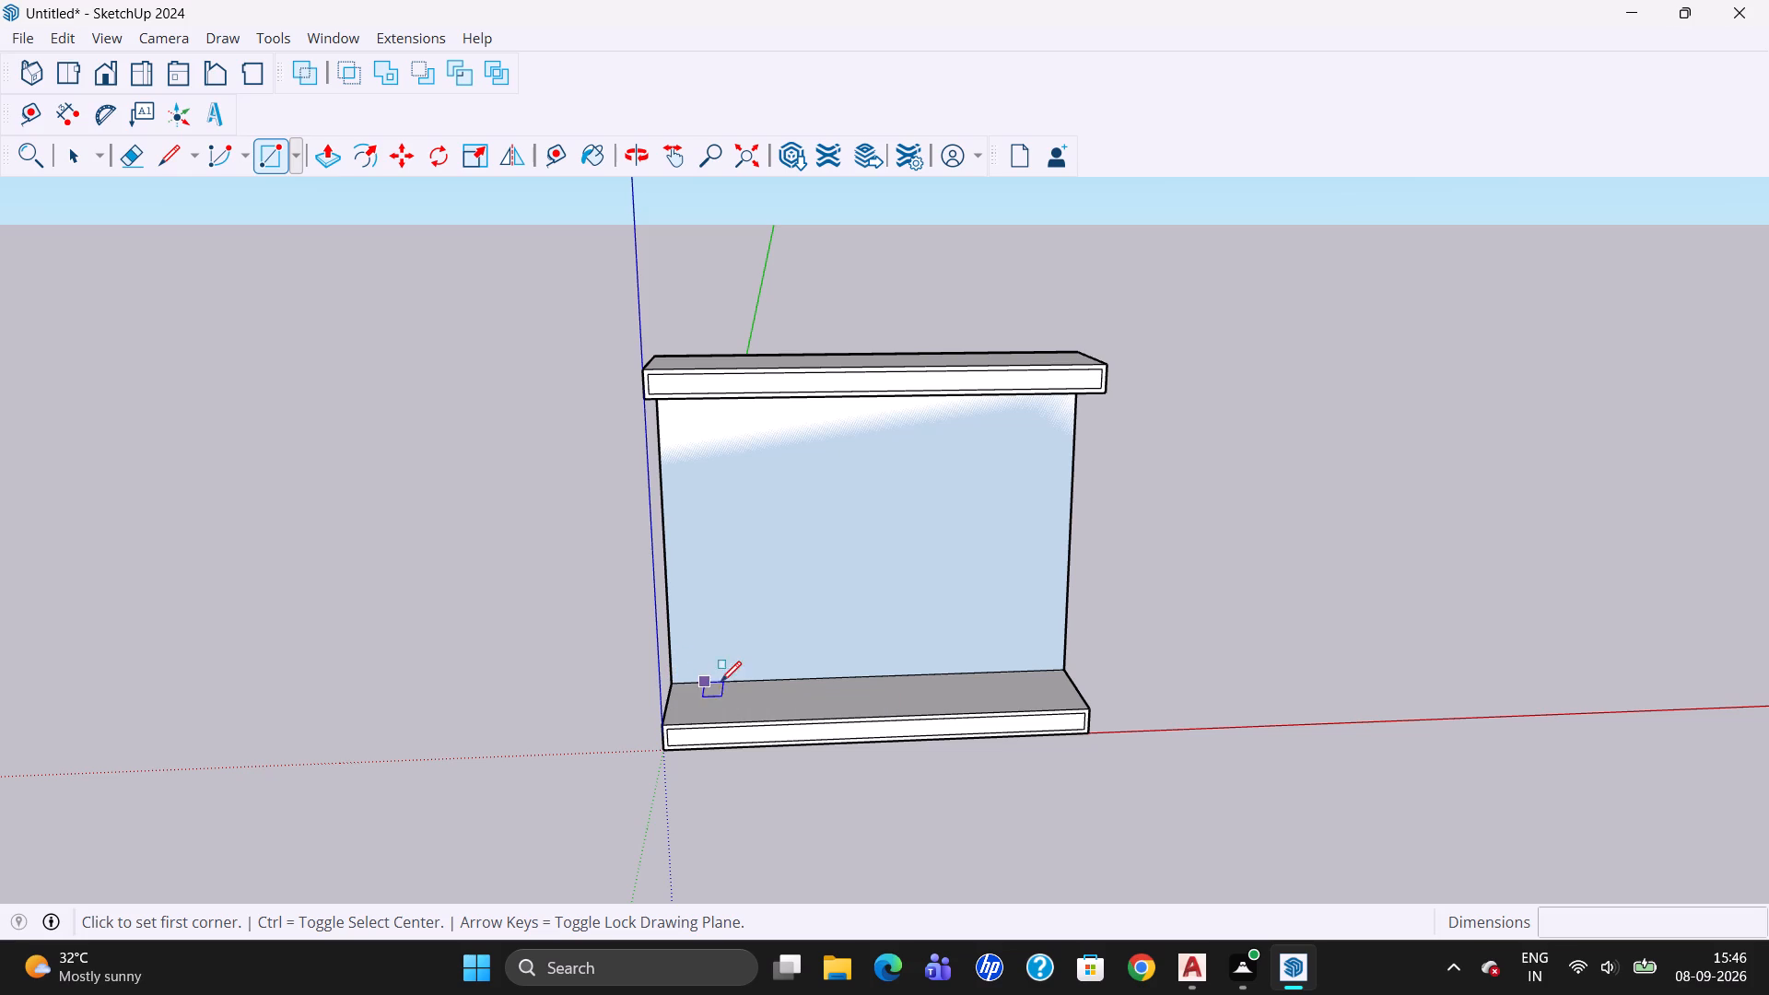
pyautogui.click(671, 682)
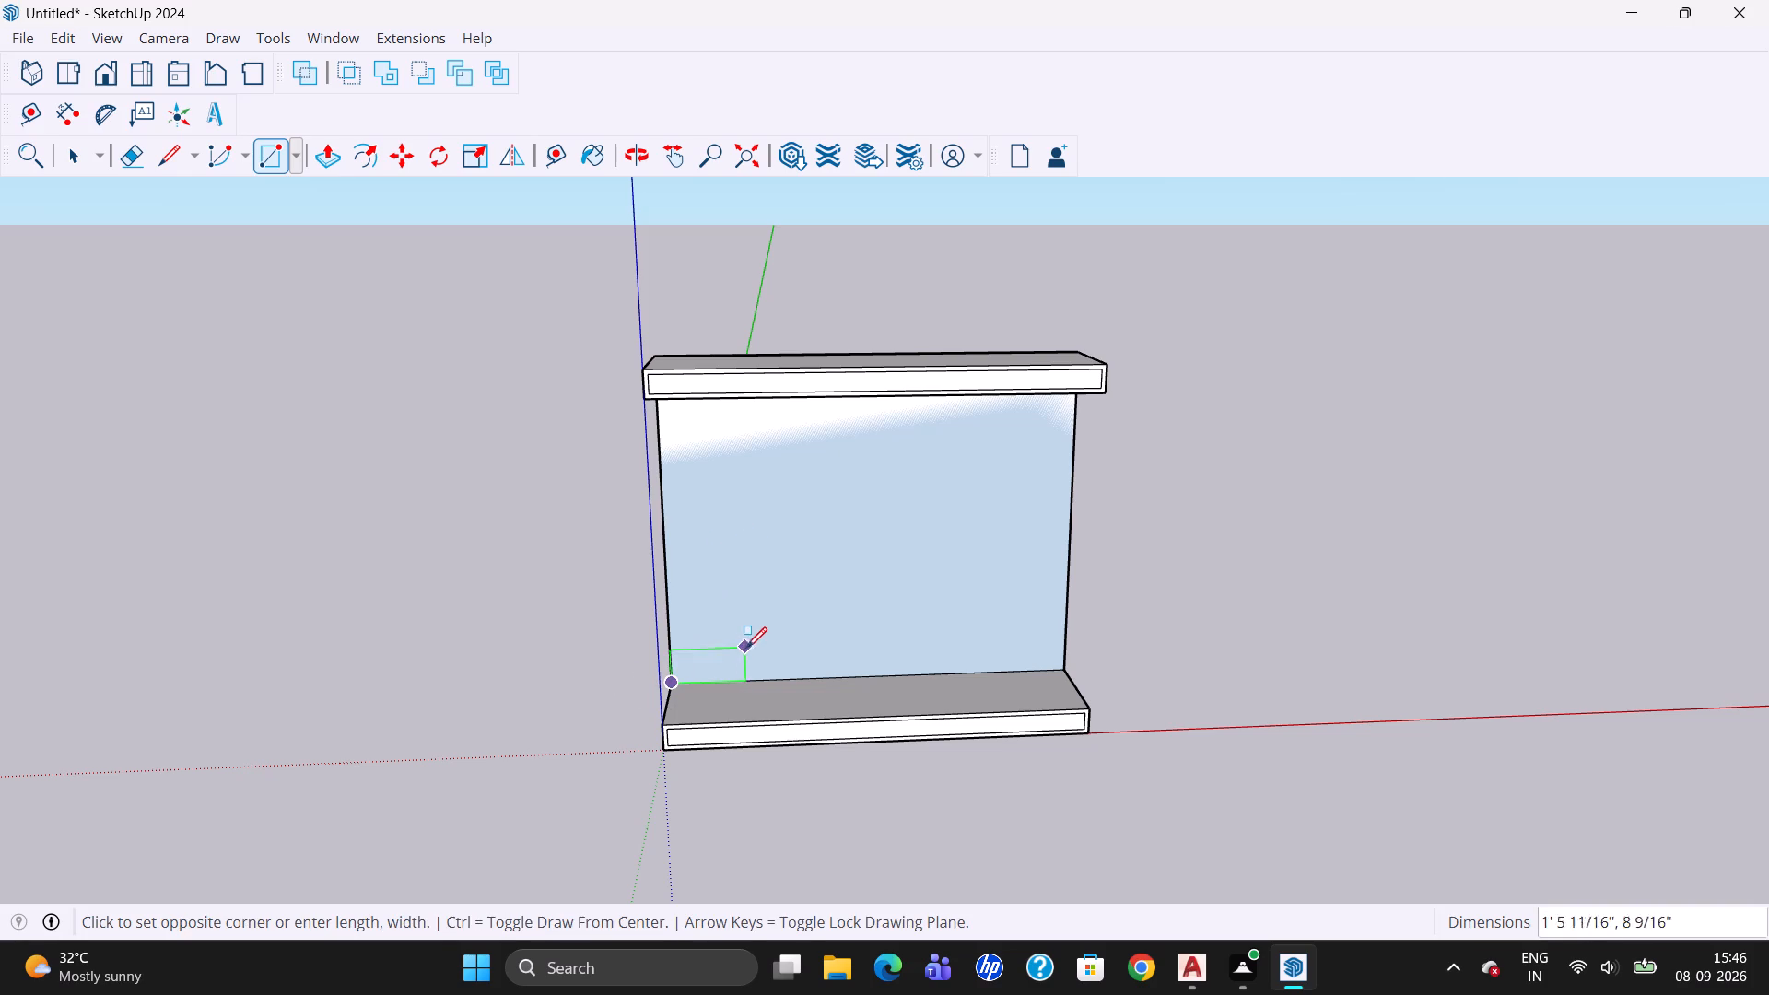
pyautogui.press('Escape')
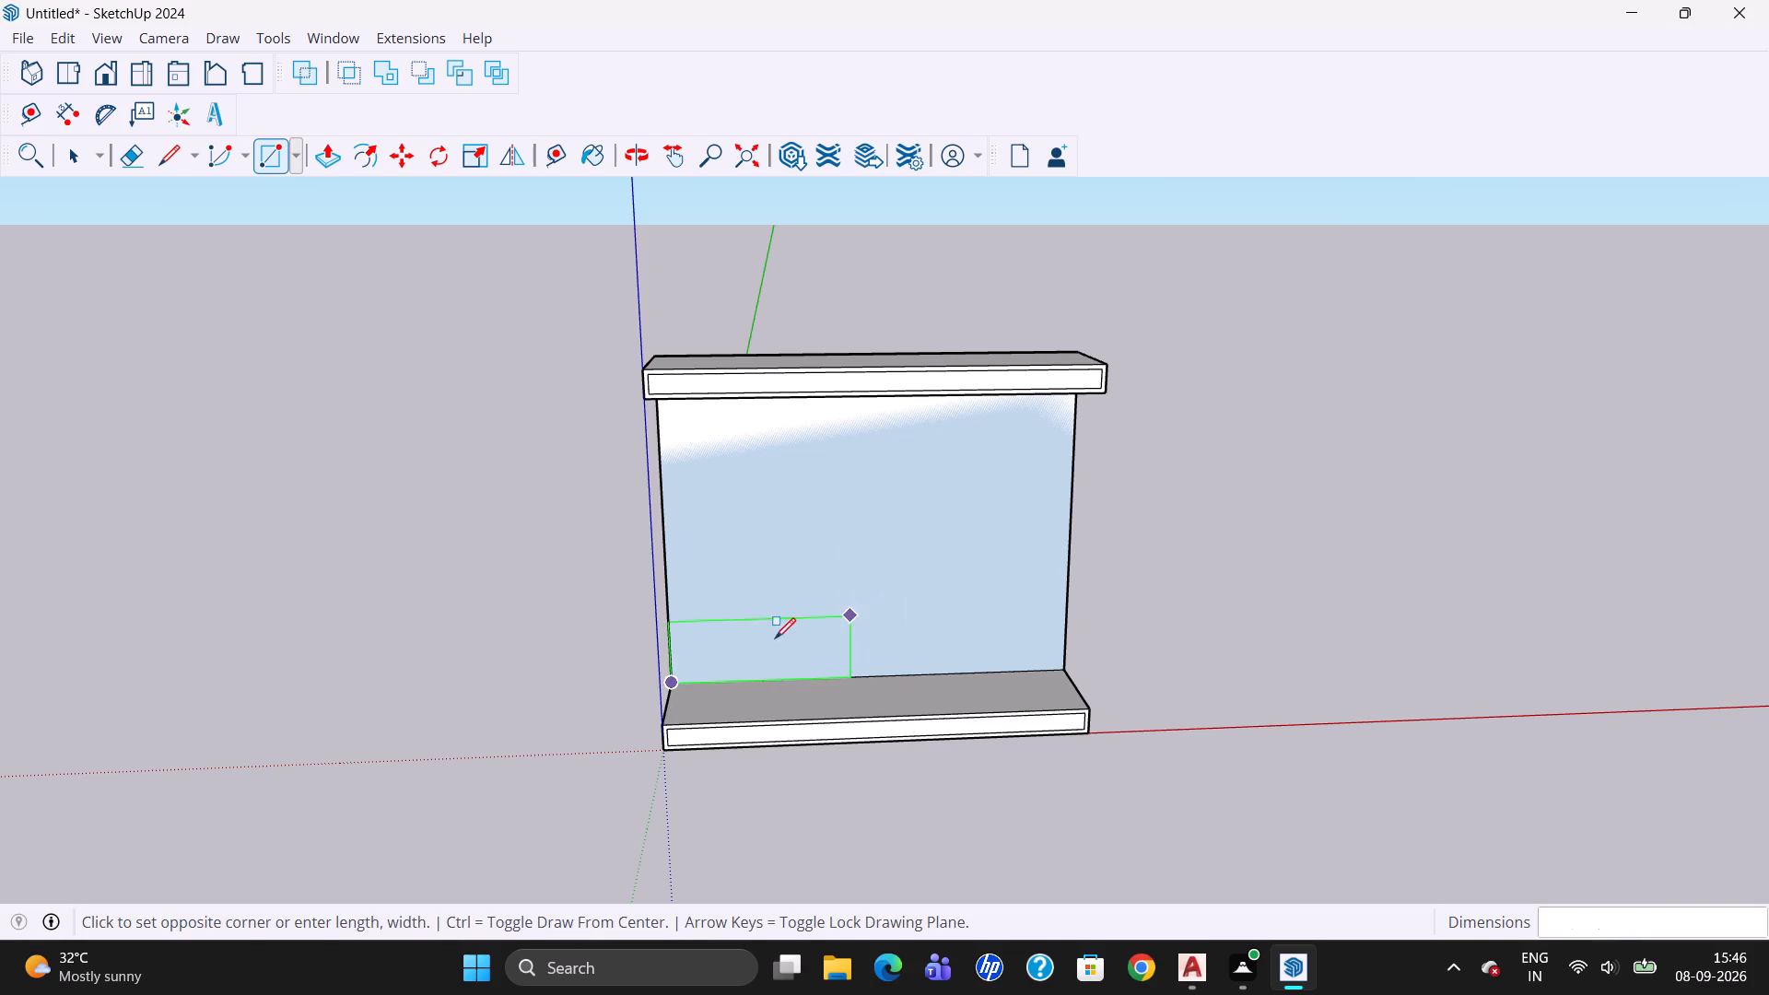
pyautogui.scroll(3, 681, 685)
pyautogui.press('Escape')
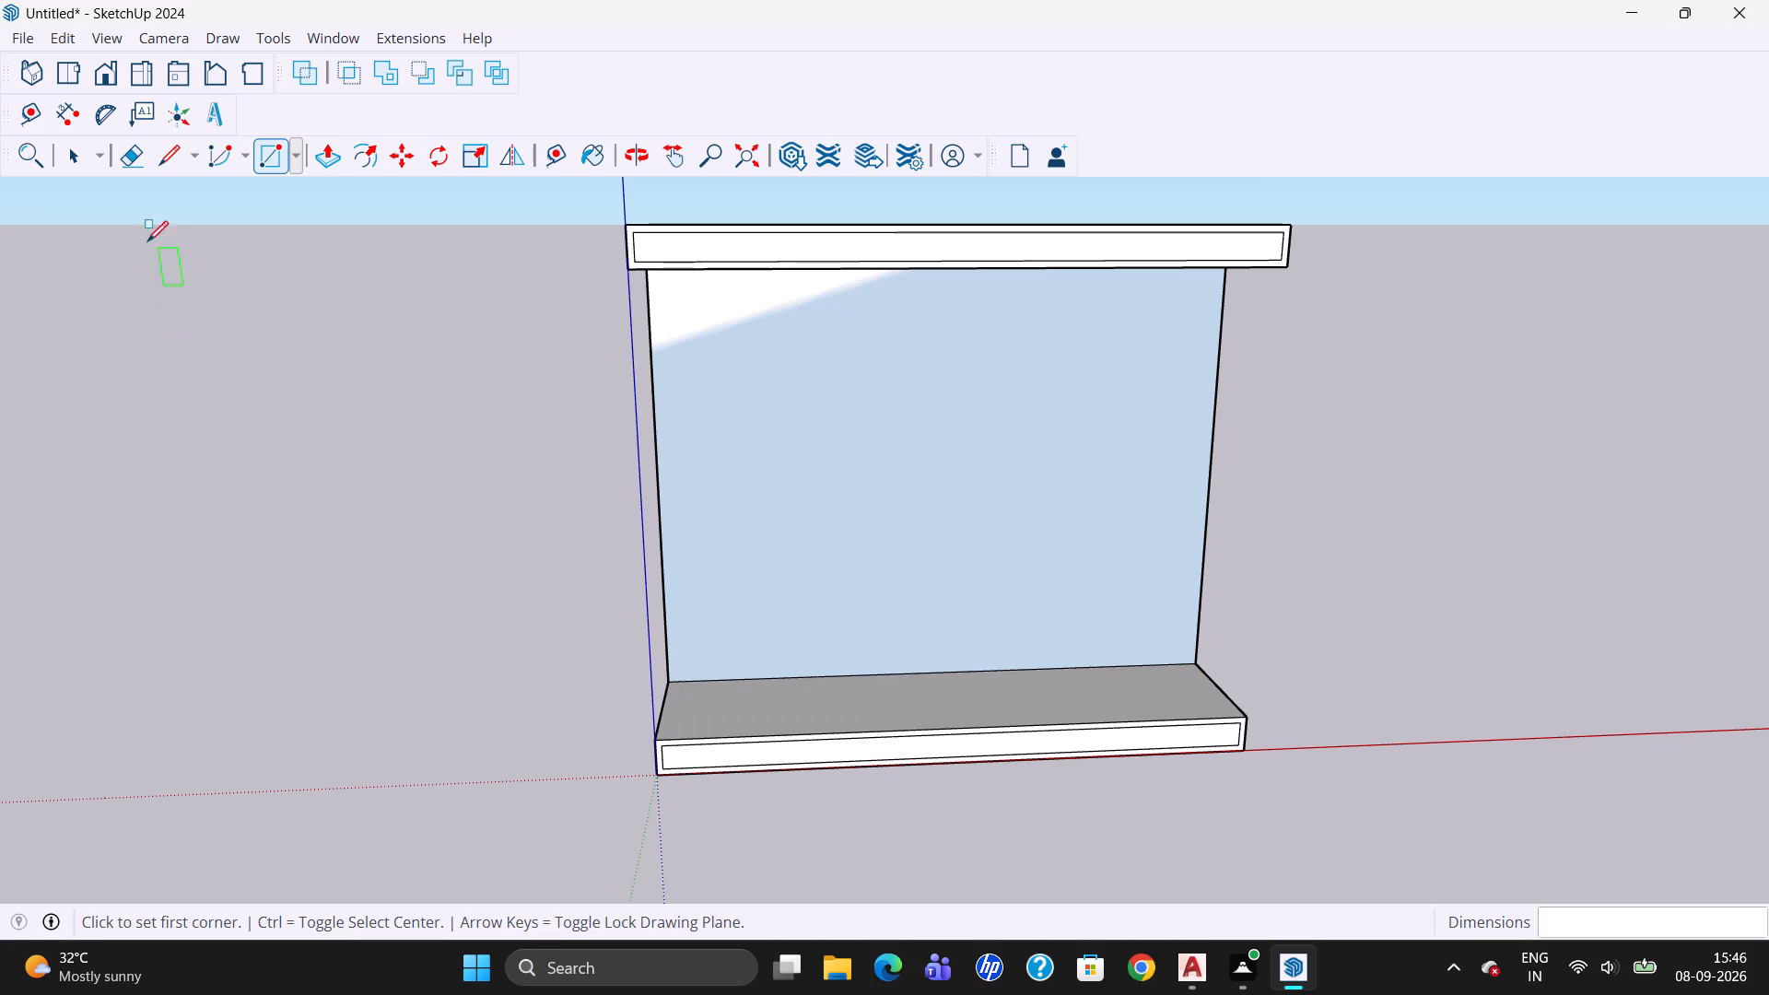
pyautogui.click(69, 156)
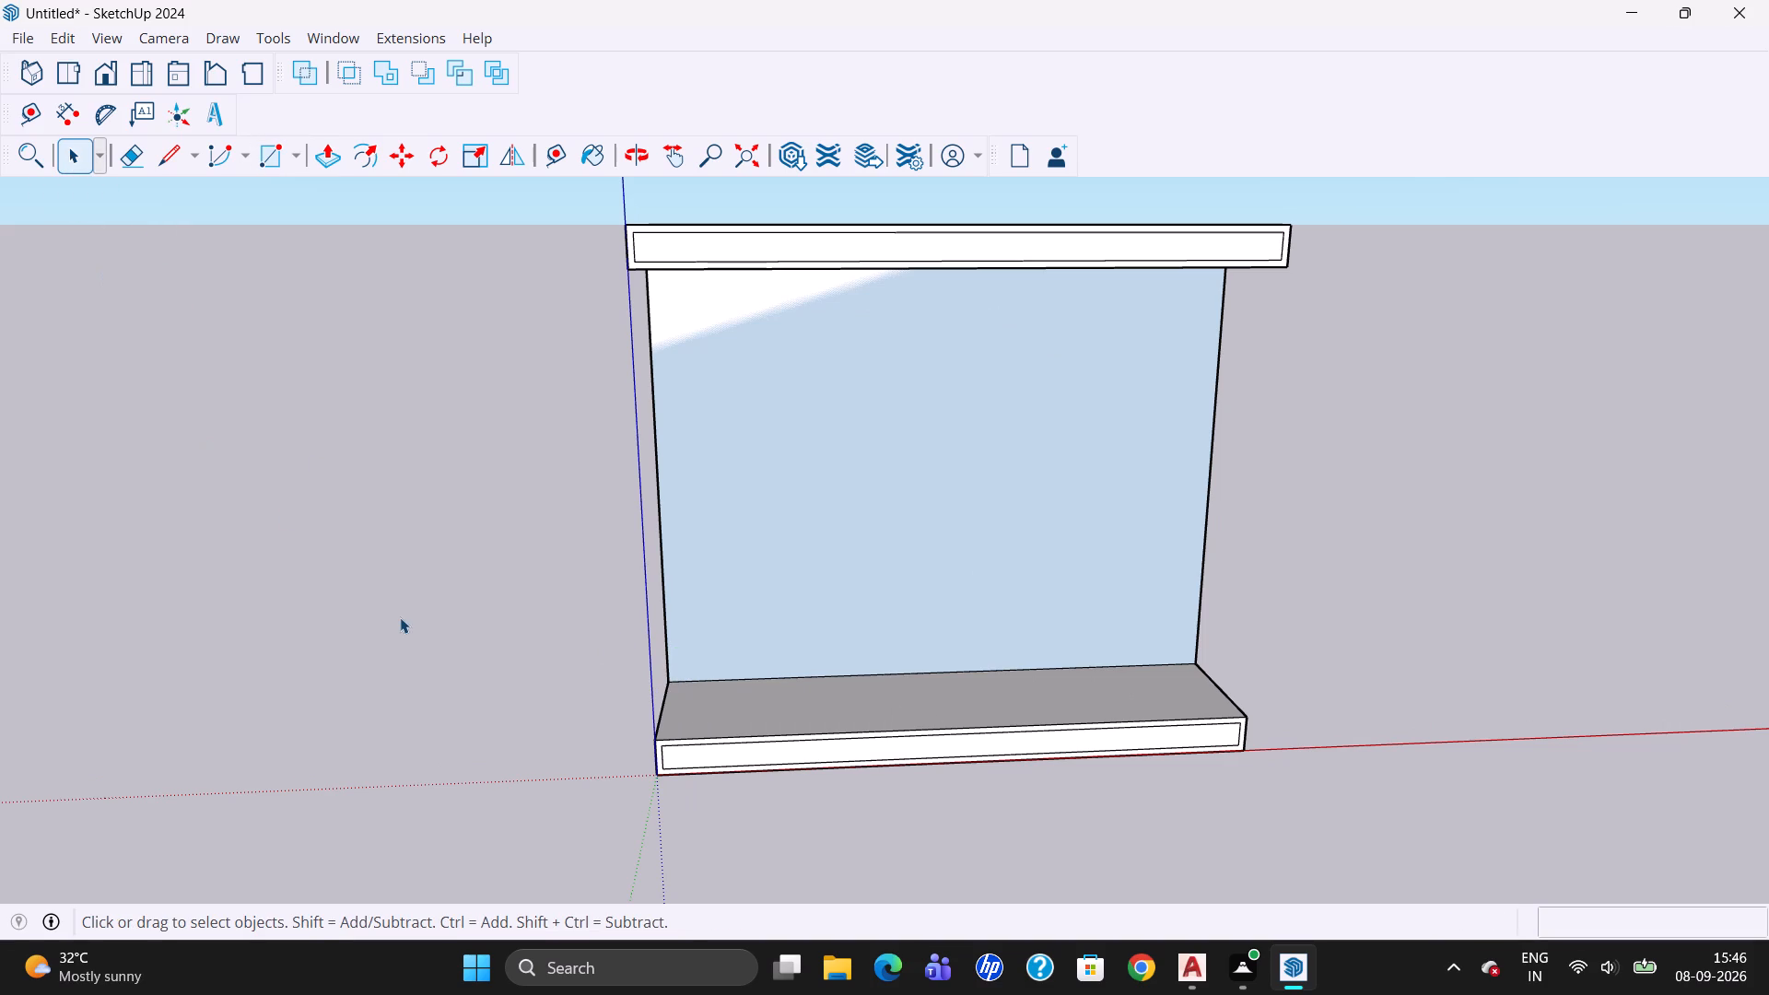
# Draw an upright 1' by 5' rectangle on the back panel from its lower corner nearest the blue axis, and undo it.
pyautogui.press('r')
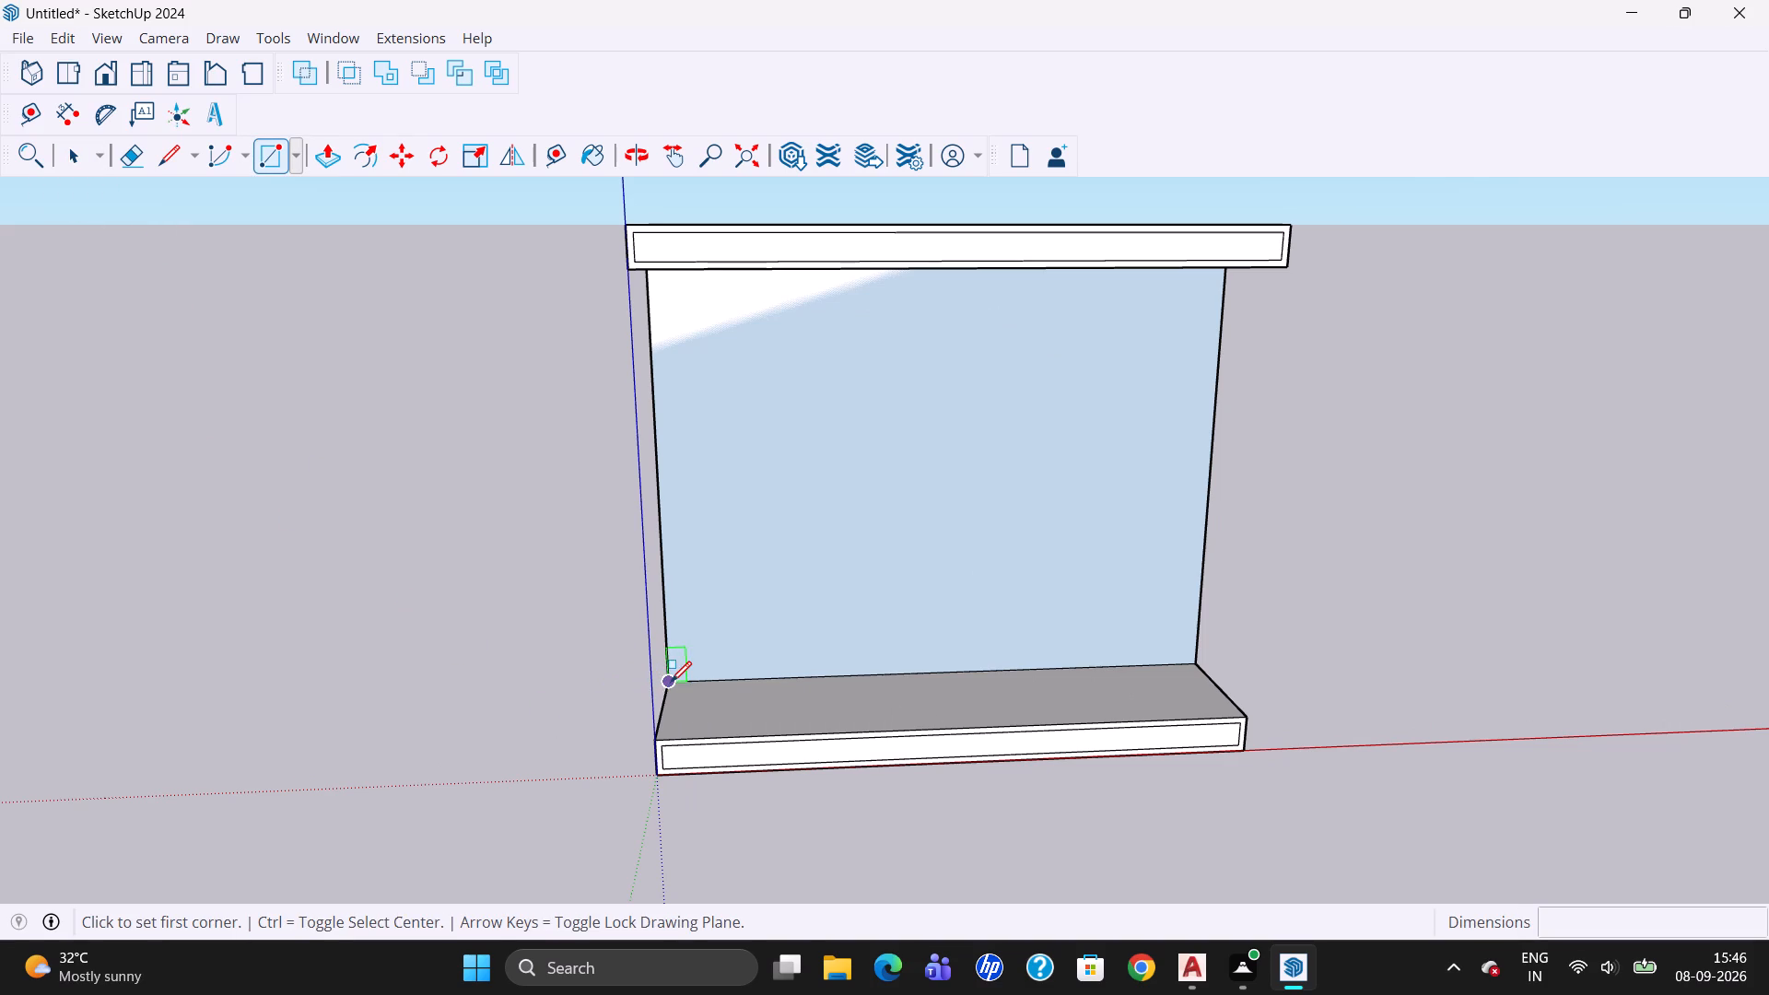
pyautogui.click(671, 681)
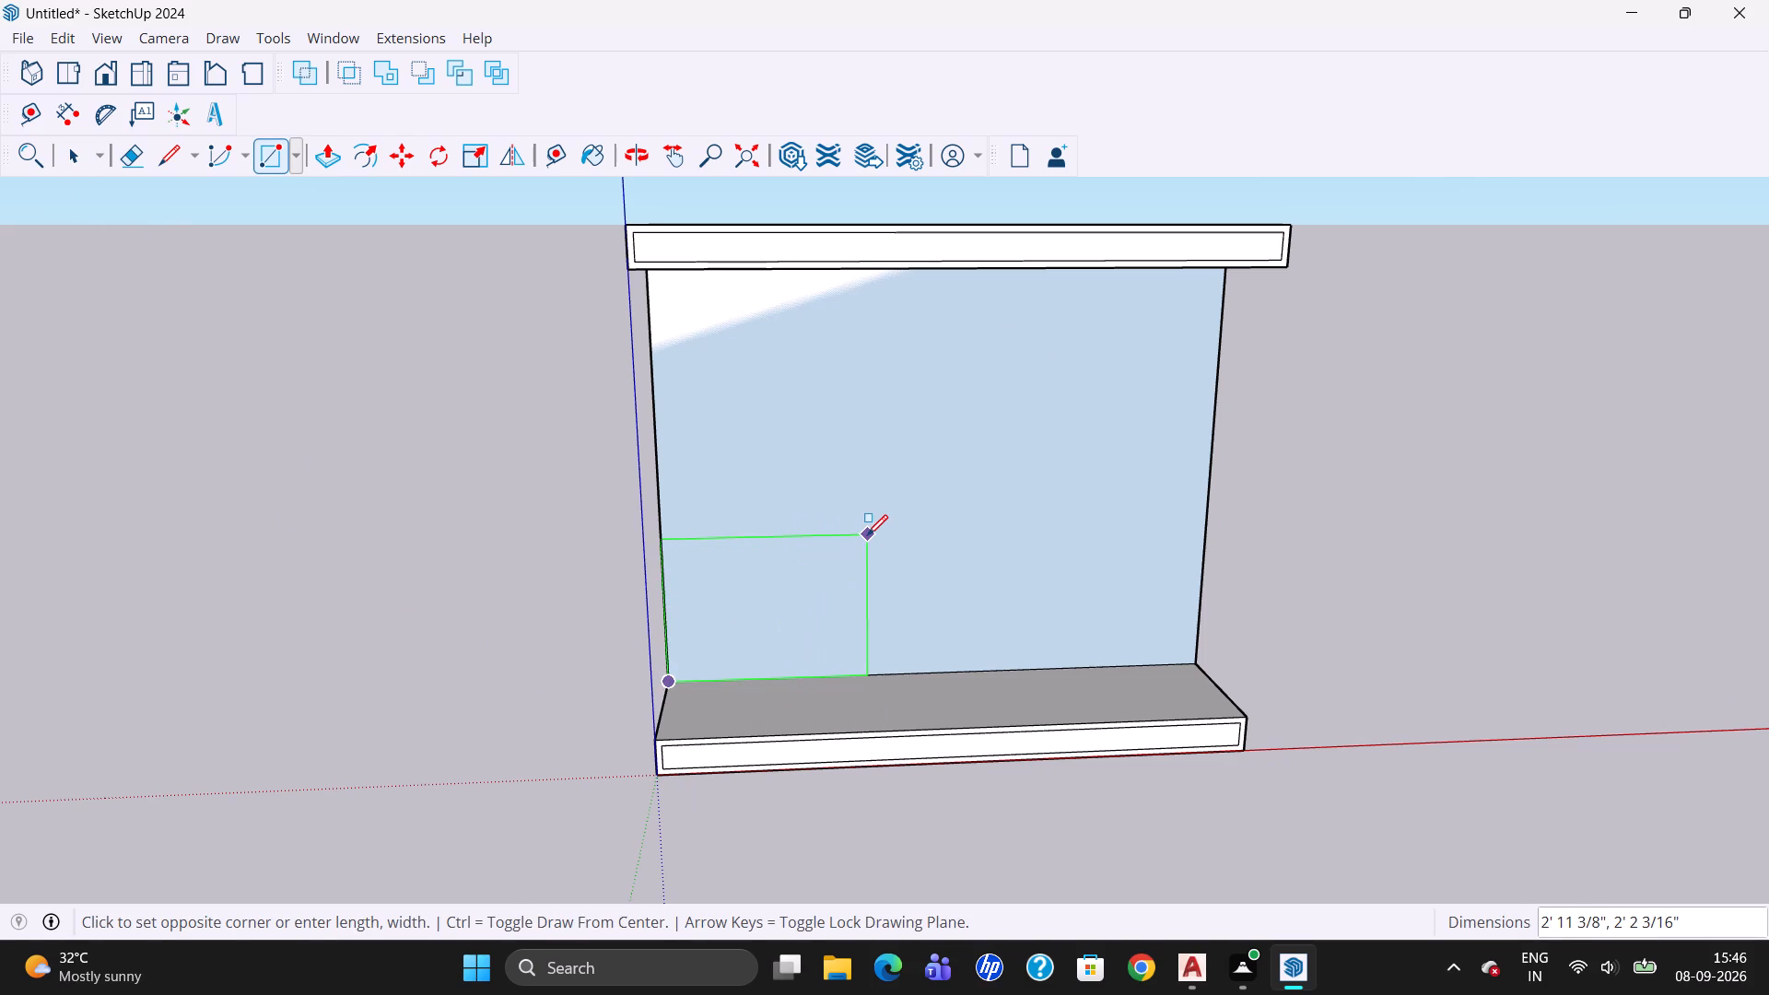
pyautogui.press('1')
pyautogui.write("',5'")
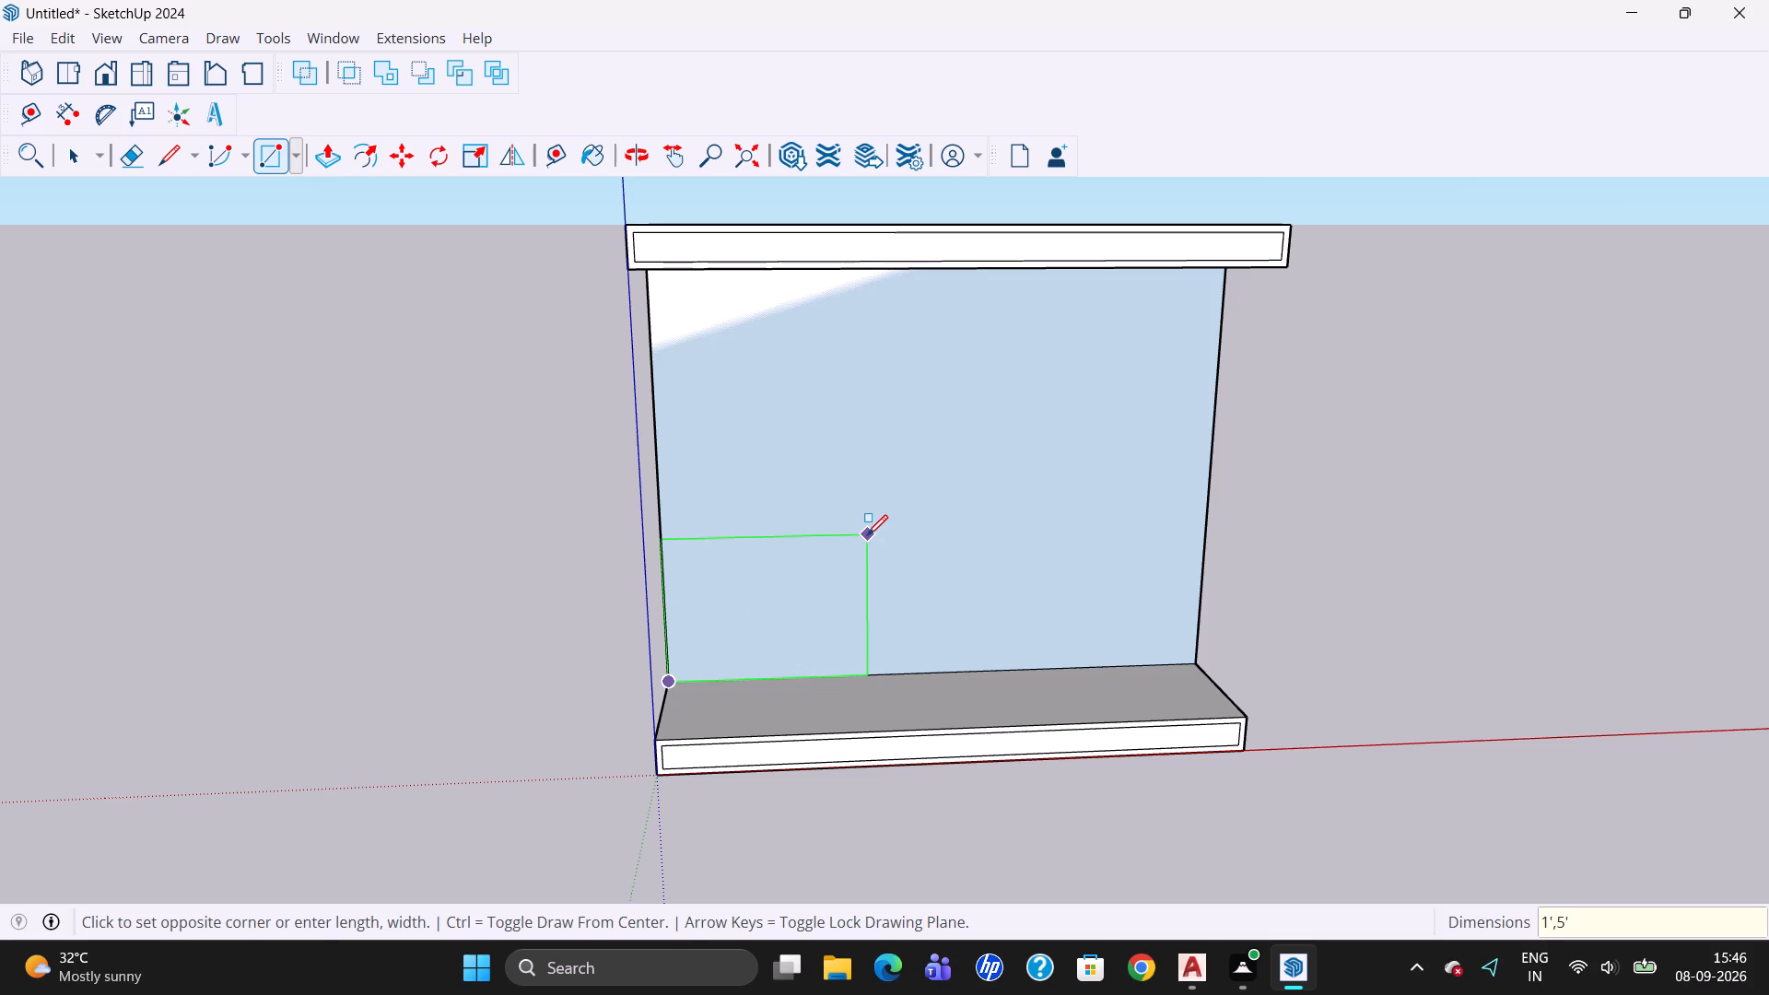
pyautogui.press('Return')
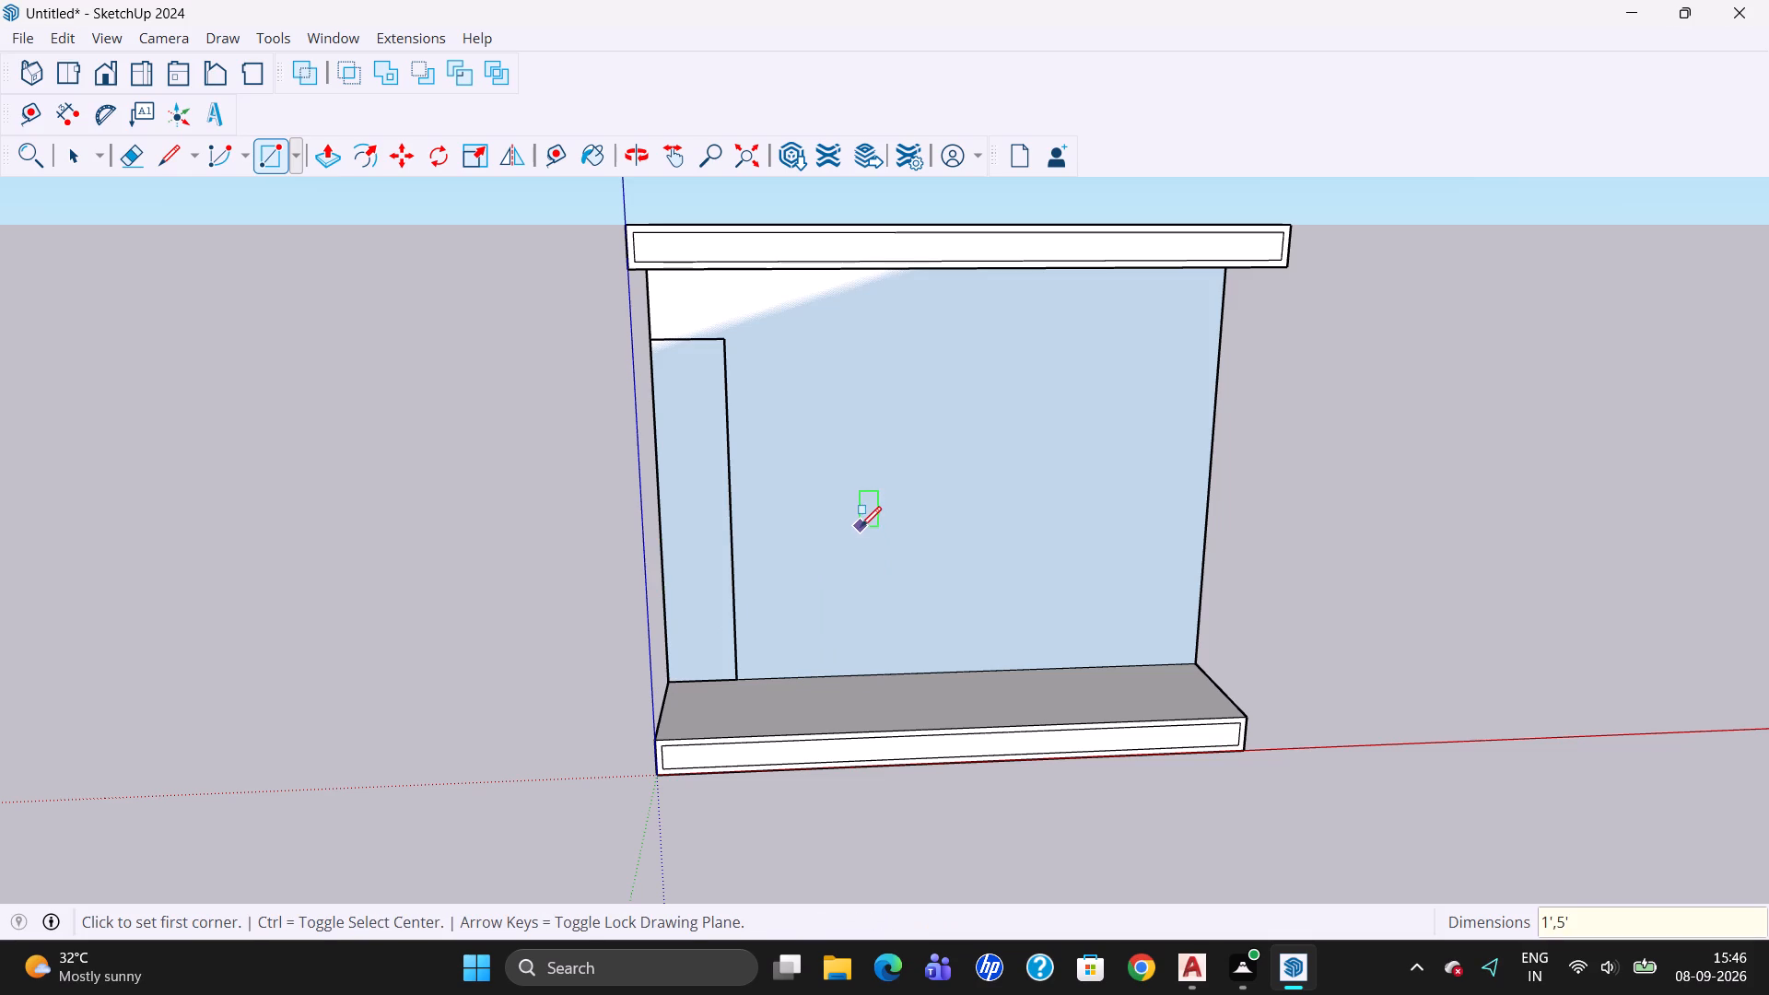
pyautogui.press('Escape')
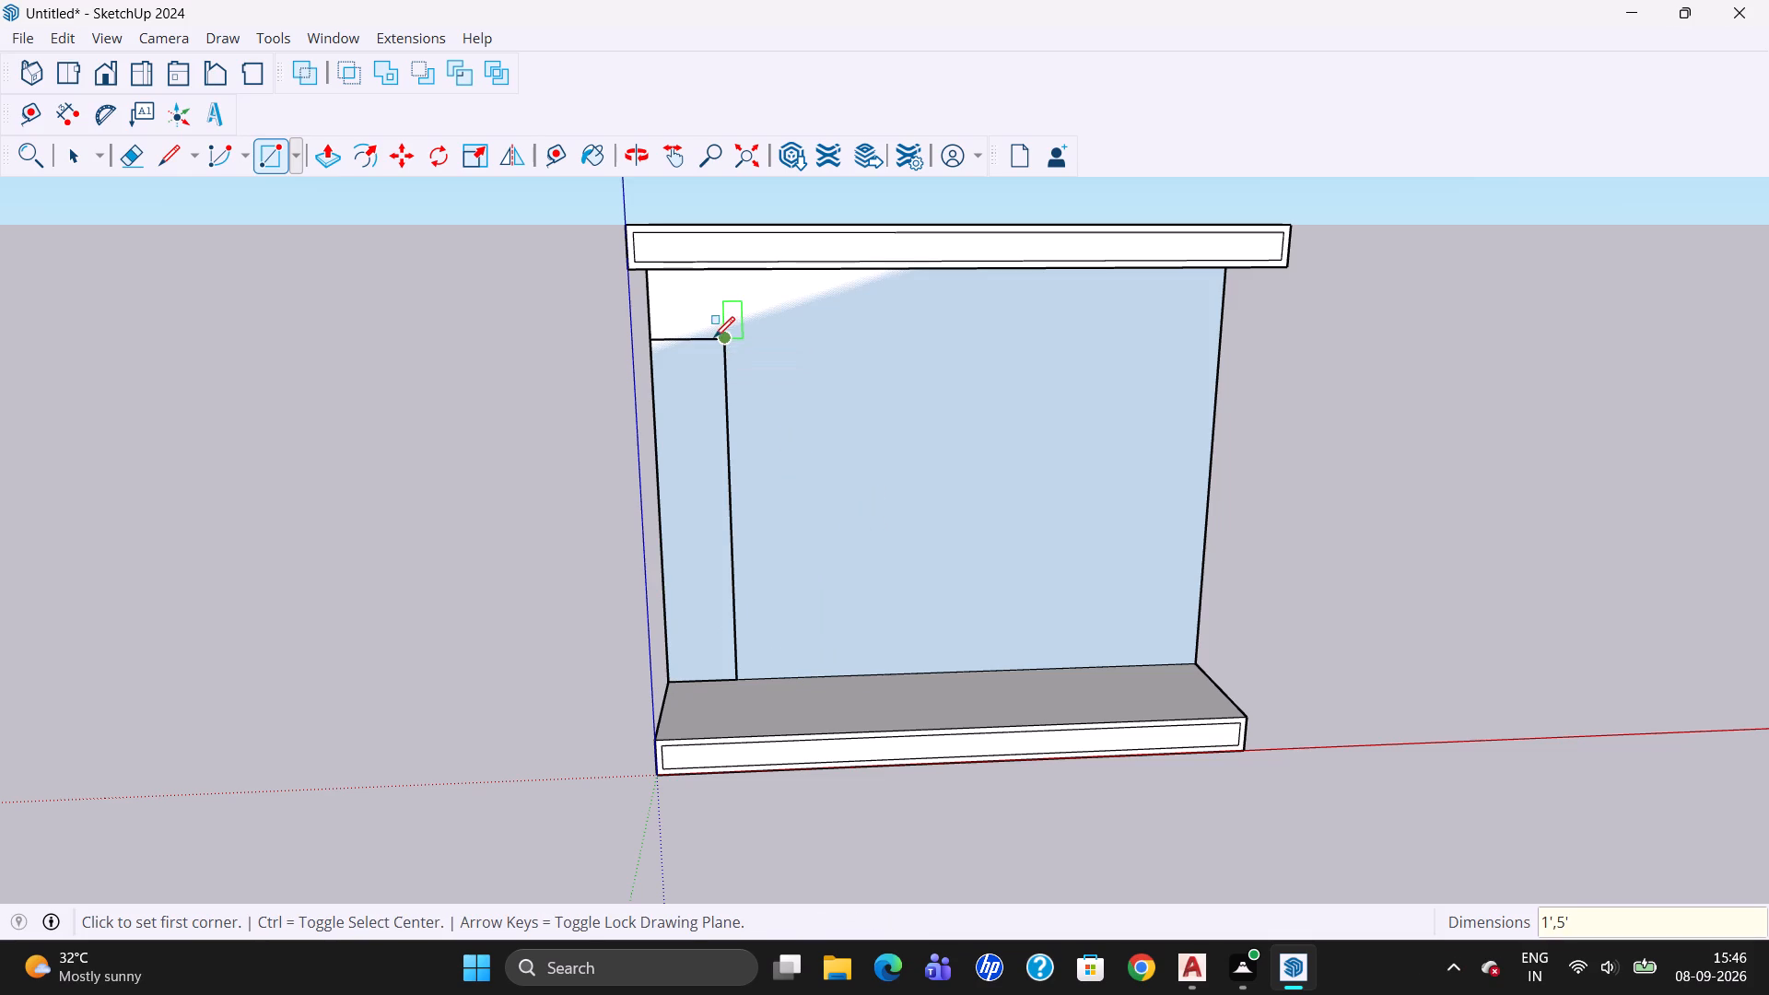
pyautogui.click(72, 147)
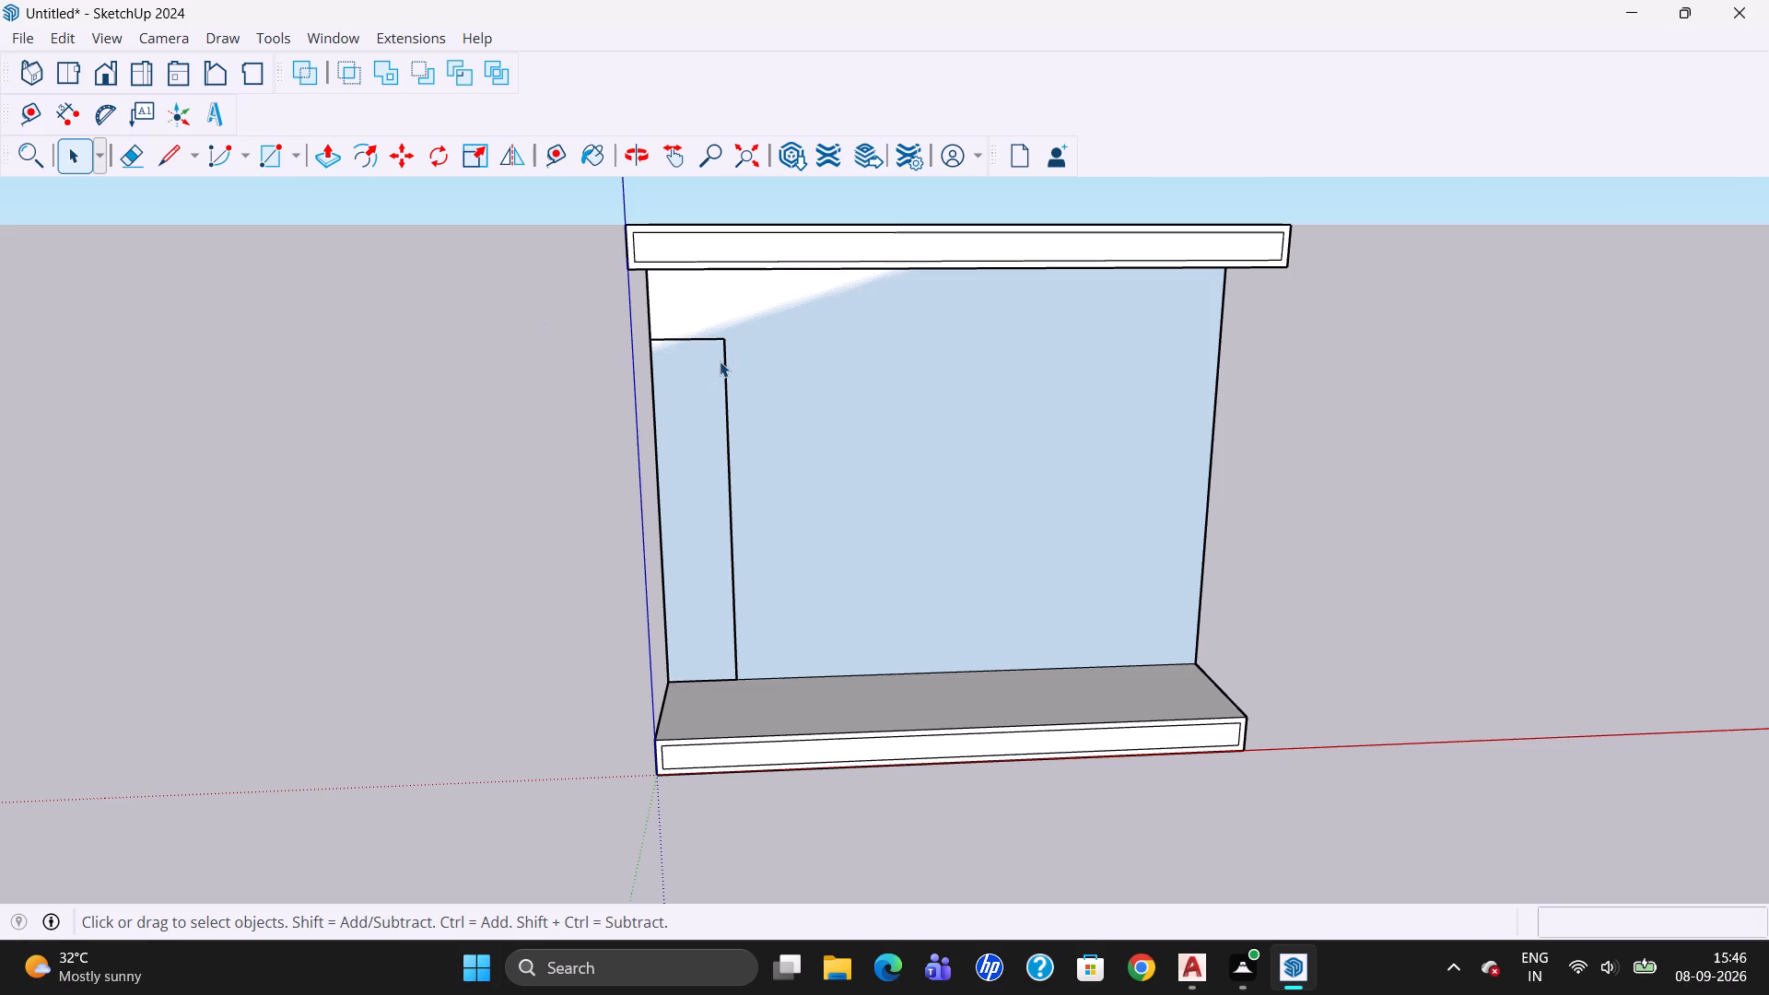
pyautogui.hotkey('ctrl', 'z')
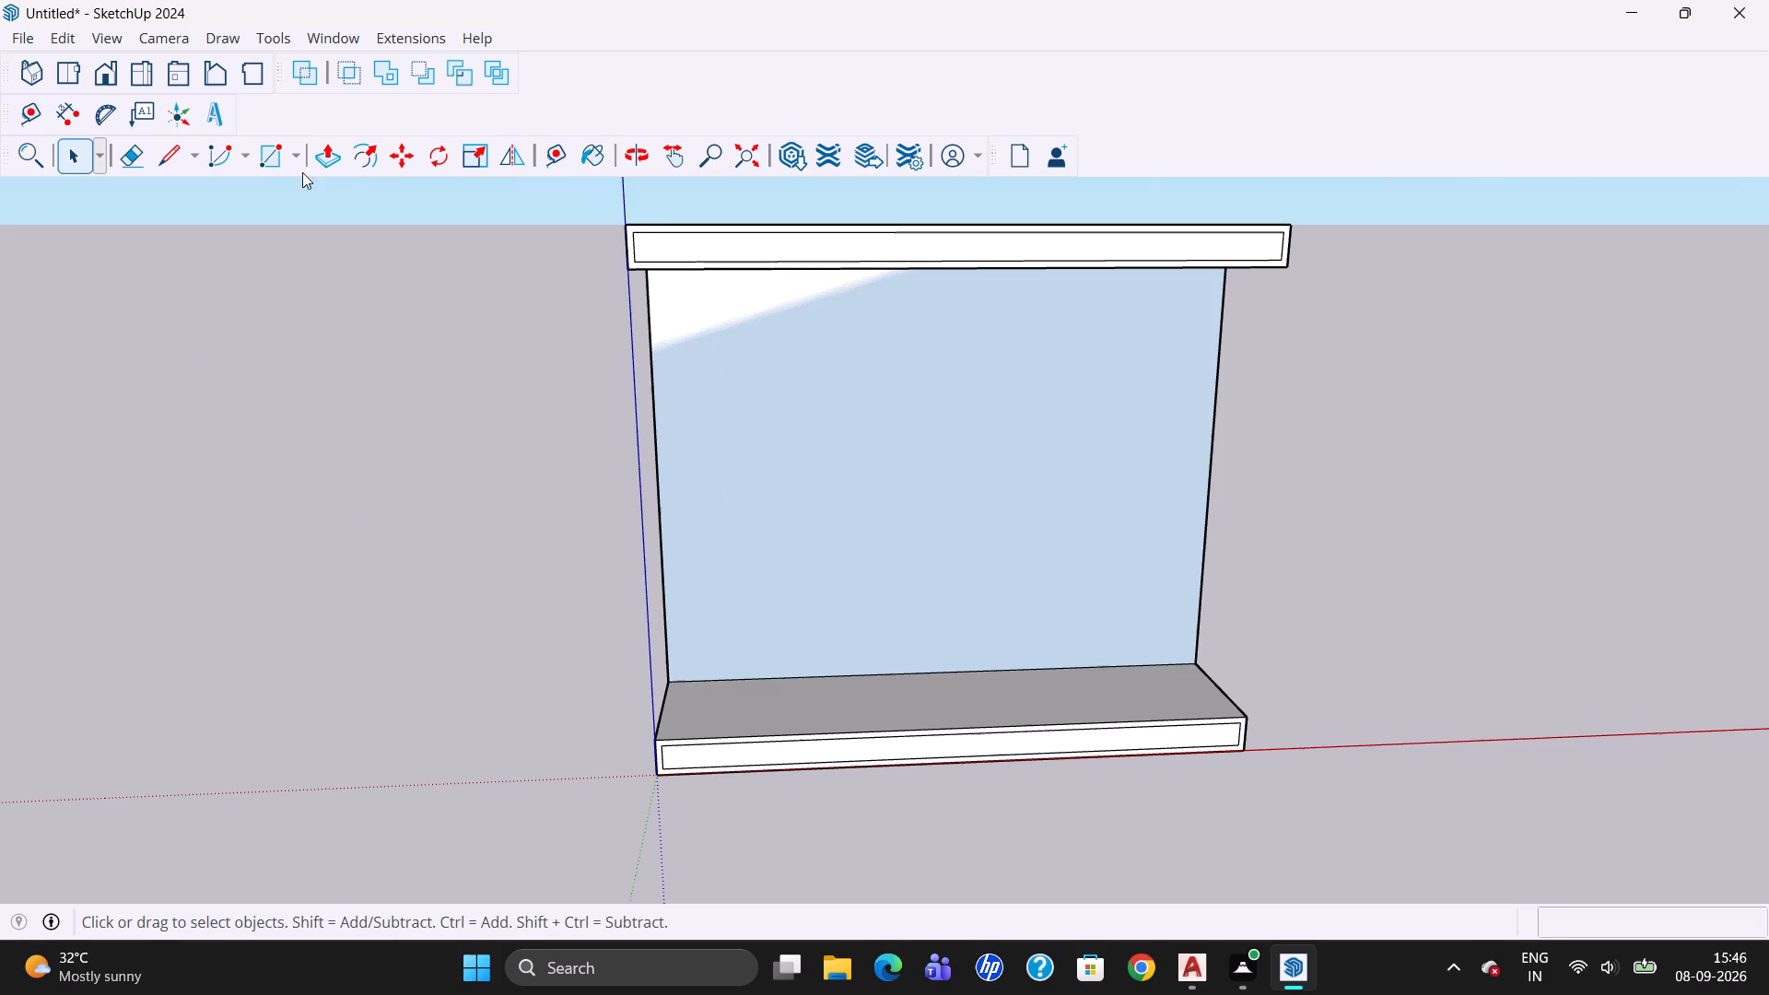
# Draw a 5' long by 1' high rectangle on the back panel from its lower corner nearest the blue axis.
pyautogui.click(274, 157)
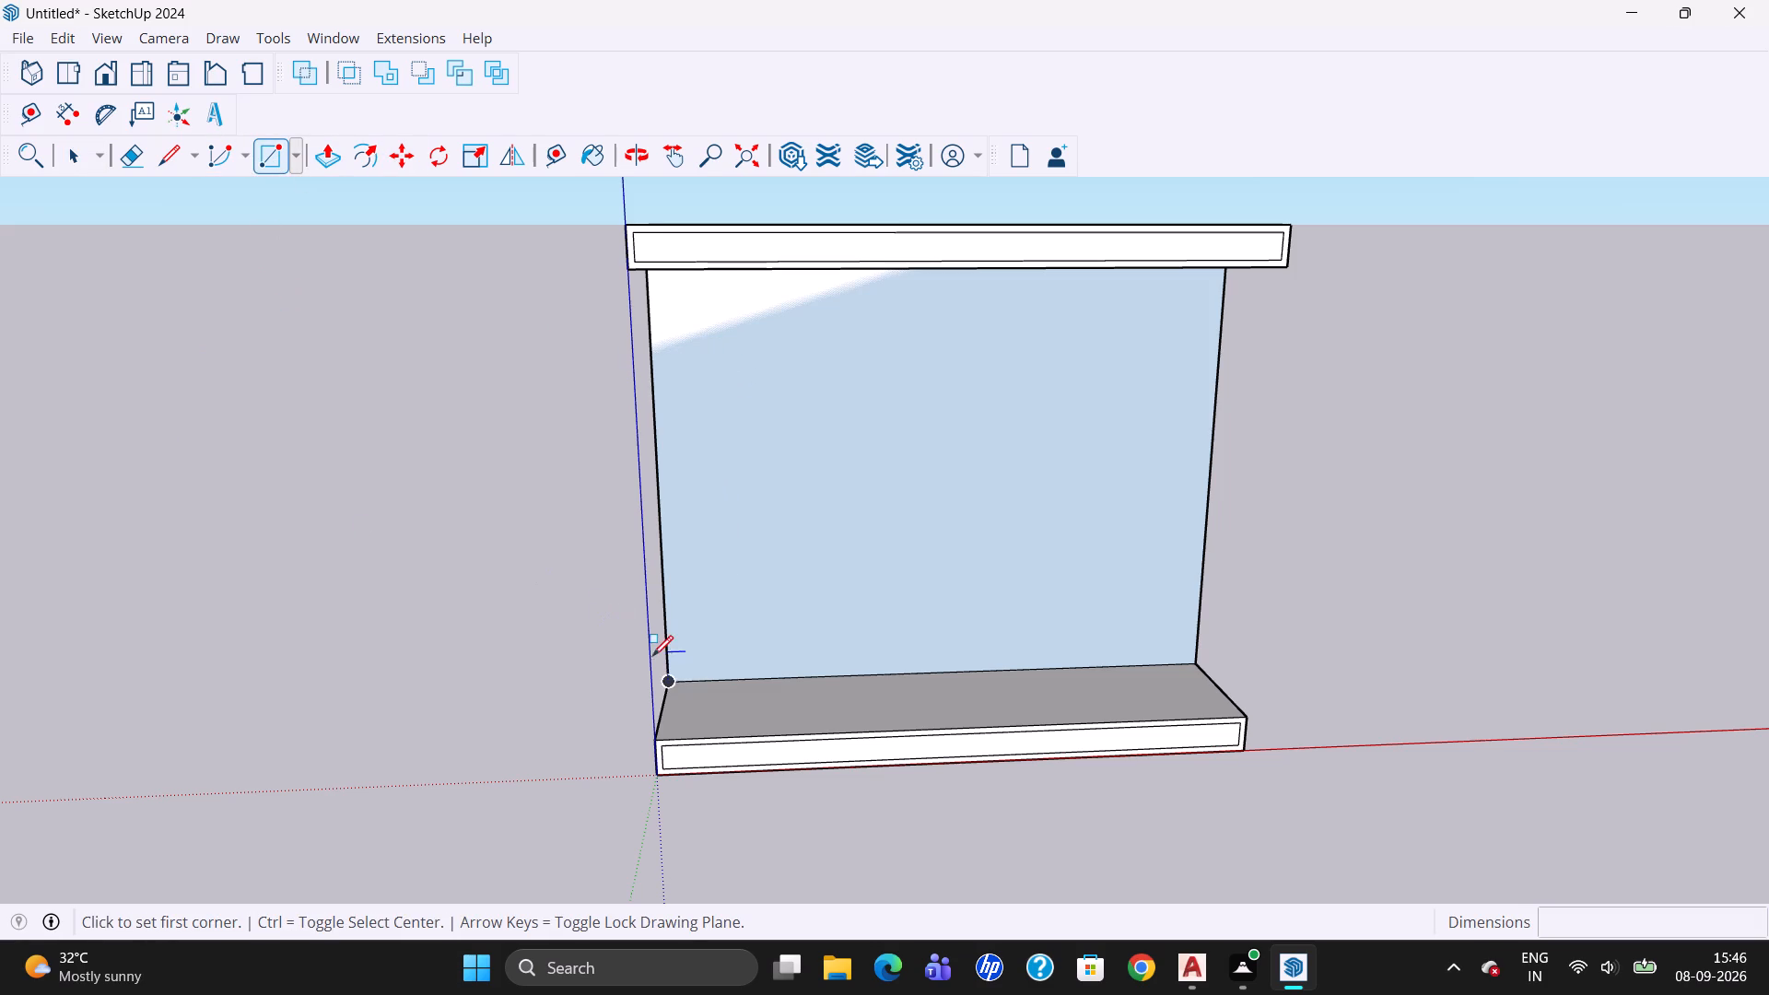
pyautogui.moveTo(674, 678); pyautogui.dragTo(707, 699)
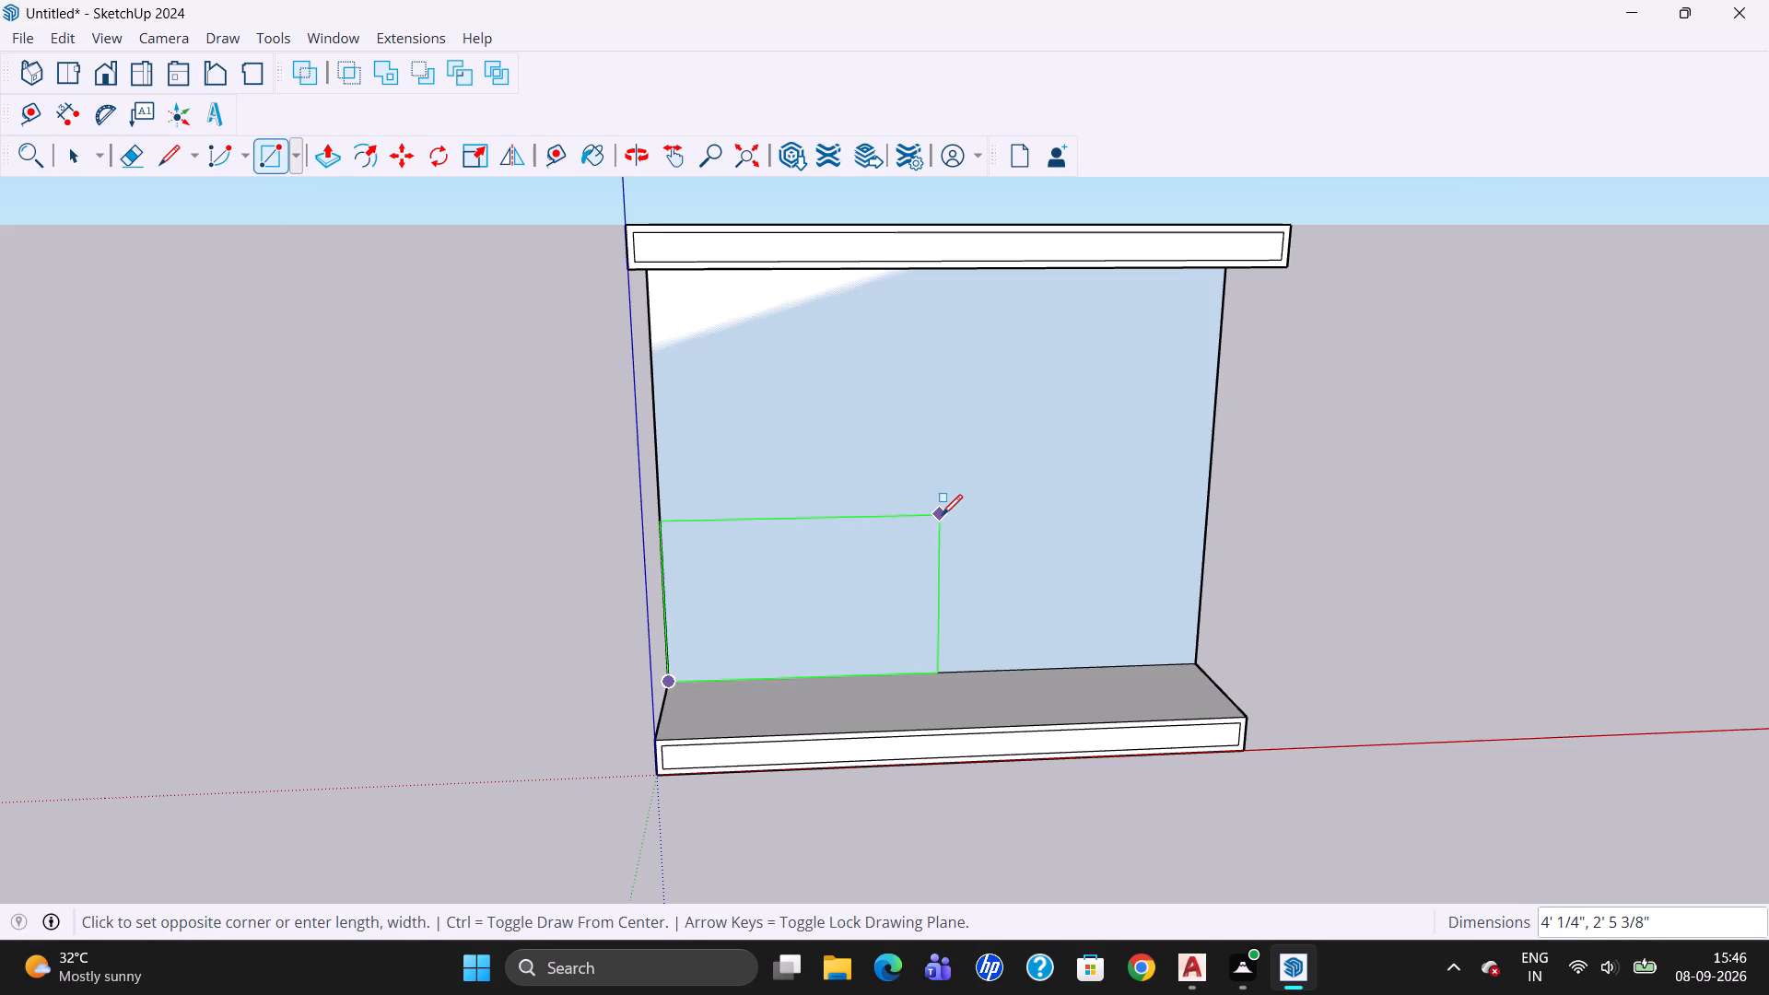
pyautogui.press('5')
pyautogui.write("',")
pyautogui.write("1'")
pyautogui.press('Return')
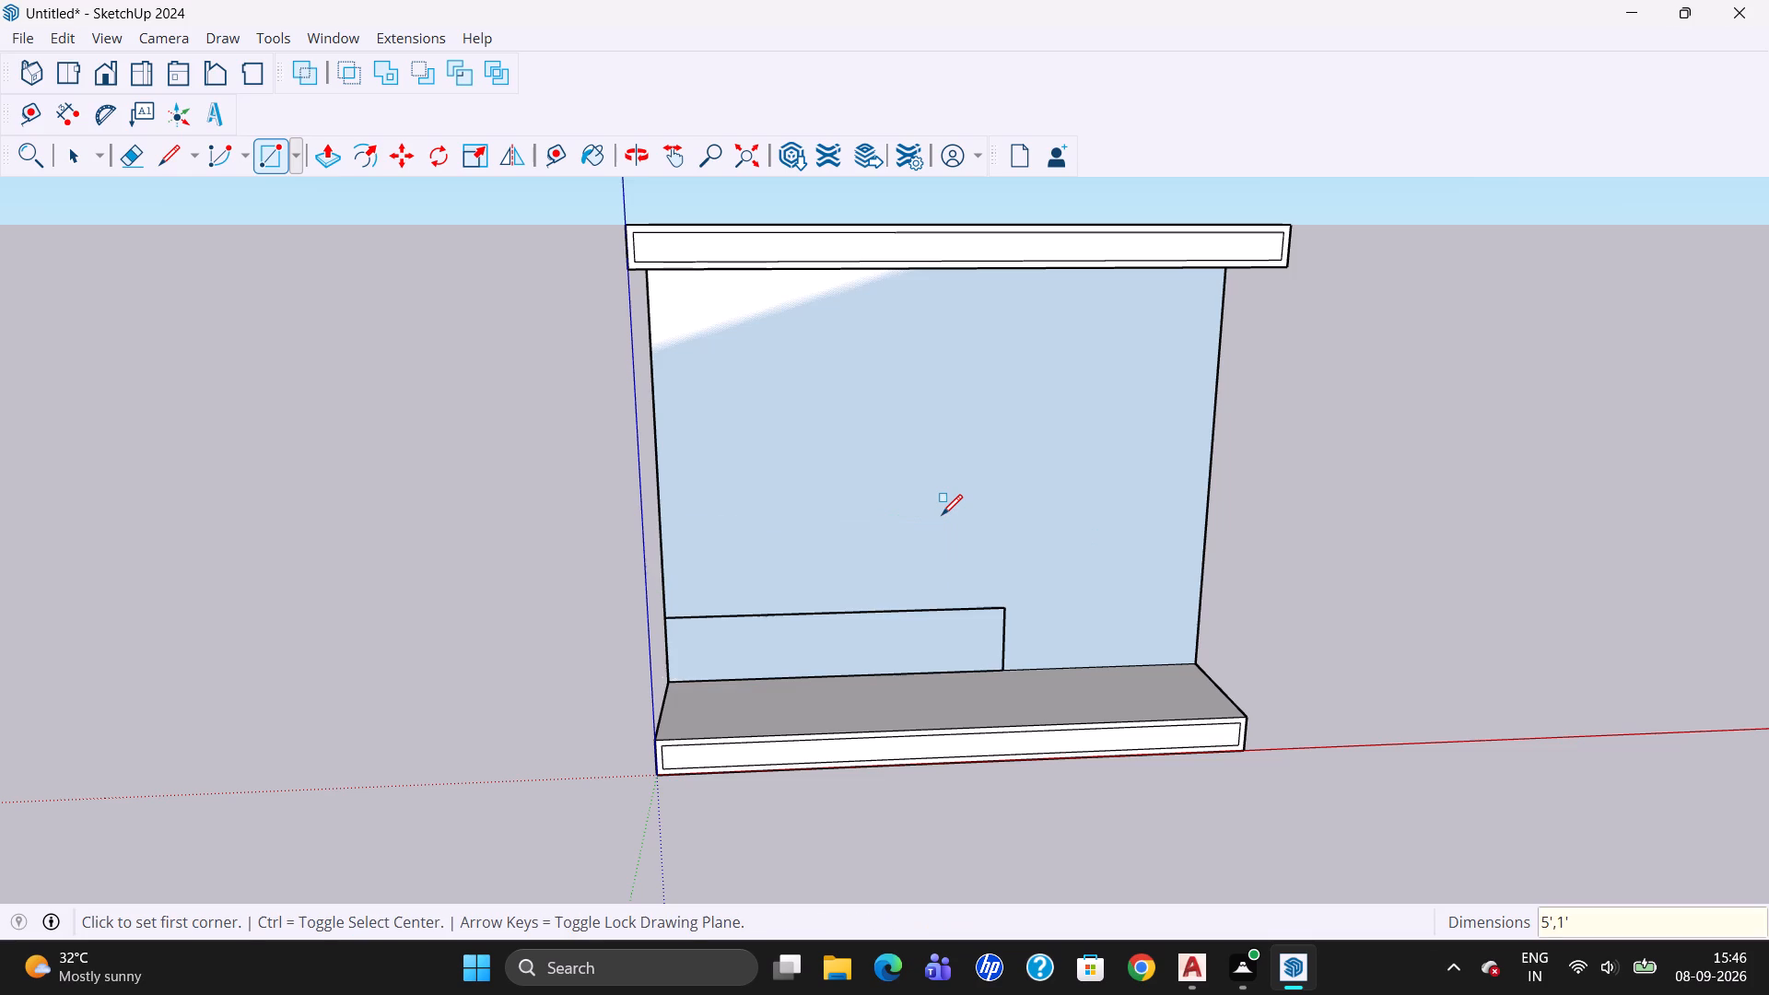
# Select the 5' by 1' rectangle and Push/Pull it 1' 6" forward over the base slab.
pyautogui.click(74, 158)
pyautogui.doubleClick(857, 626)
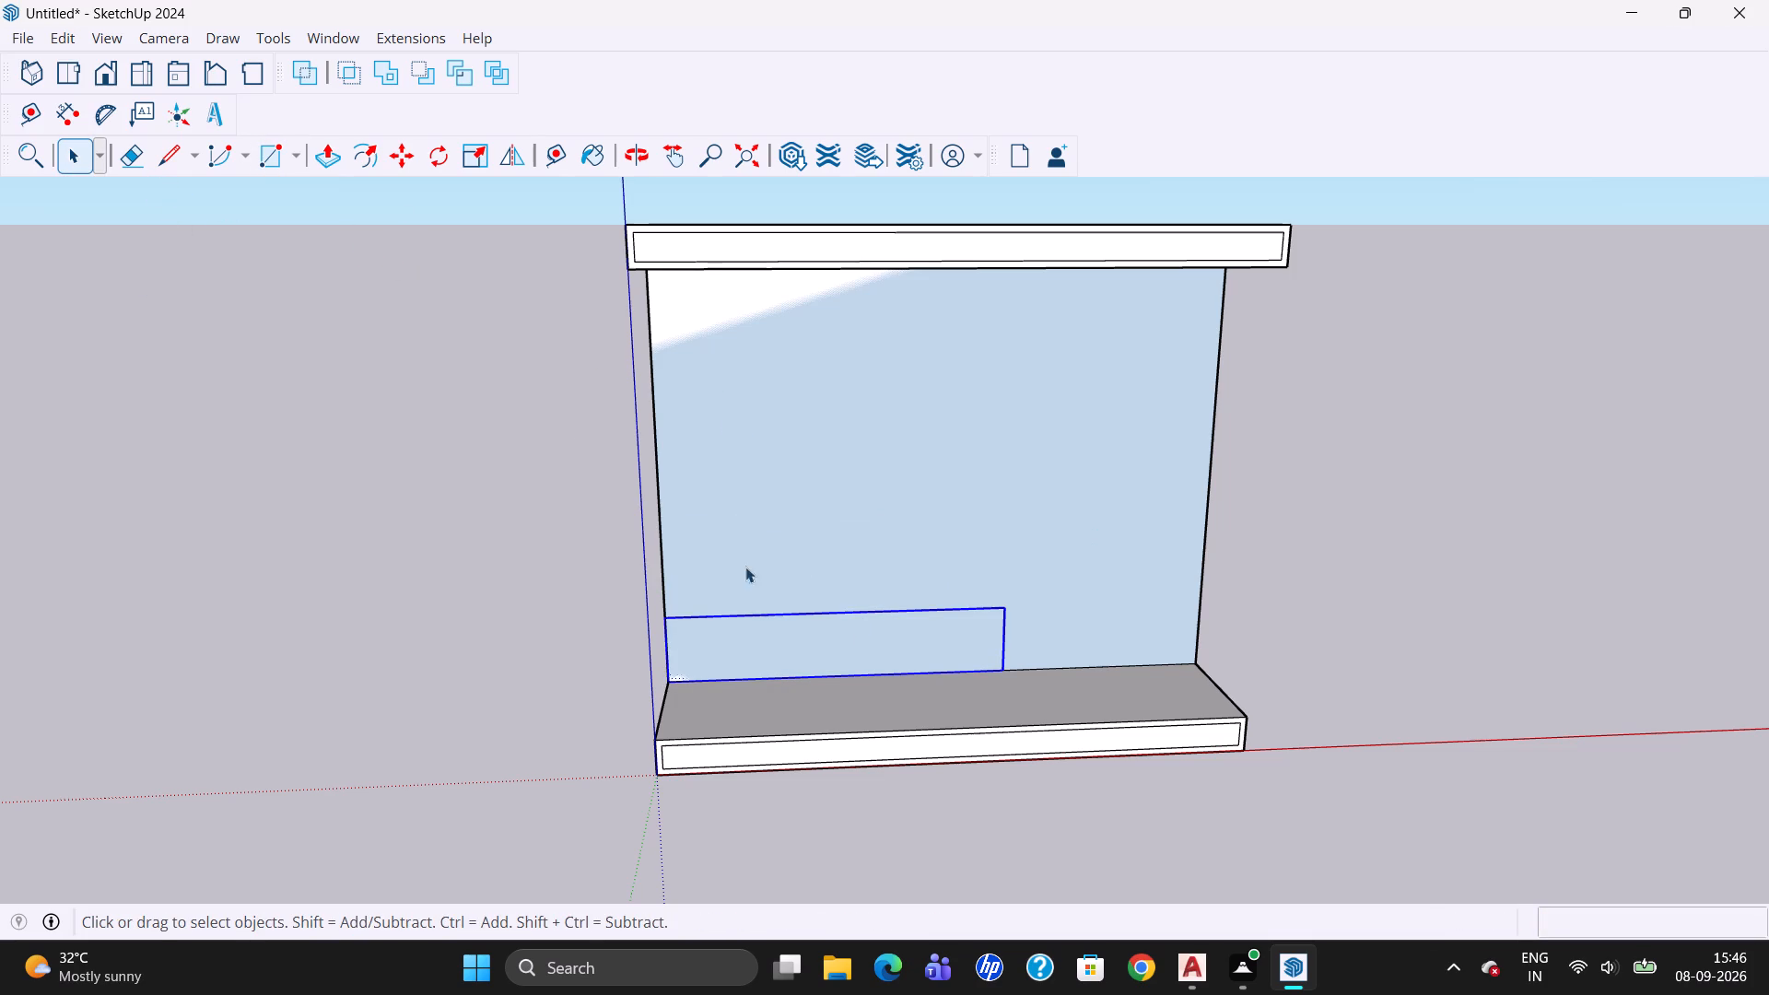
pyautogui.rightClick(416, 261)
pyautogui.click(451, 322)
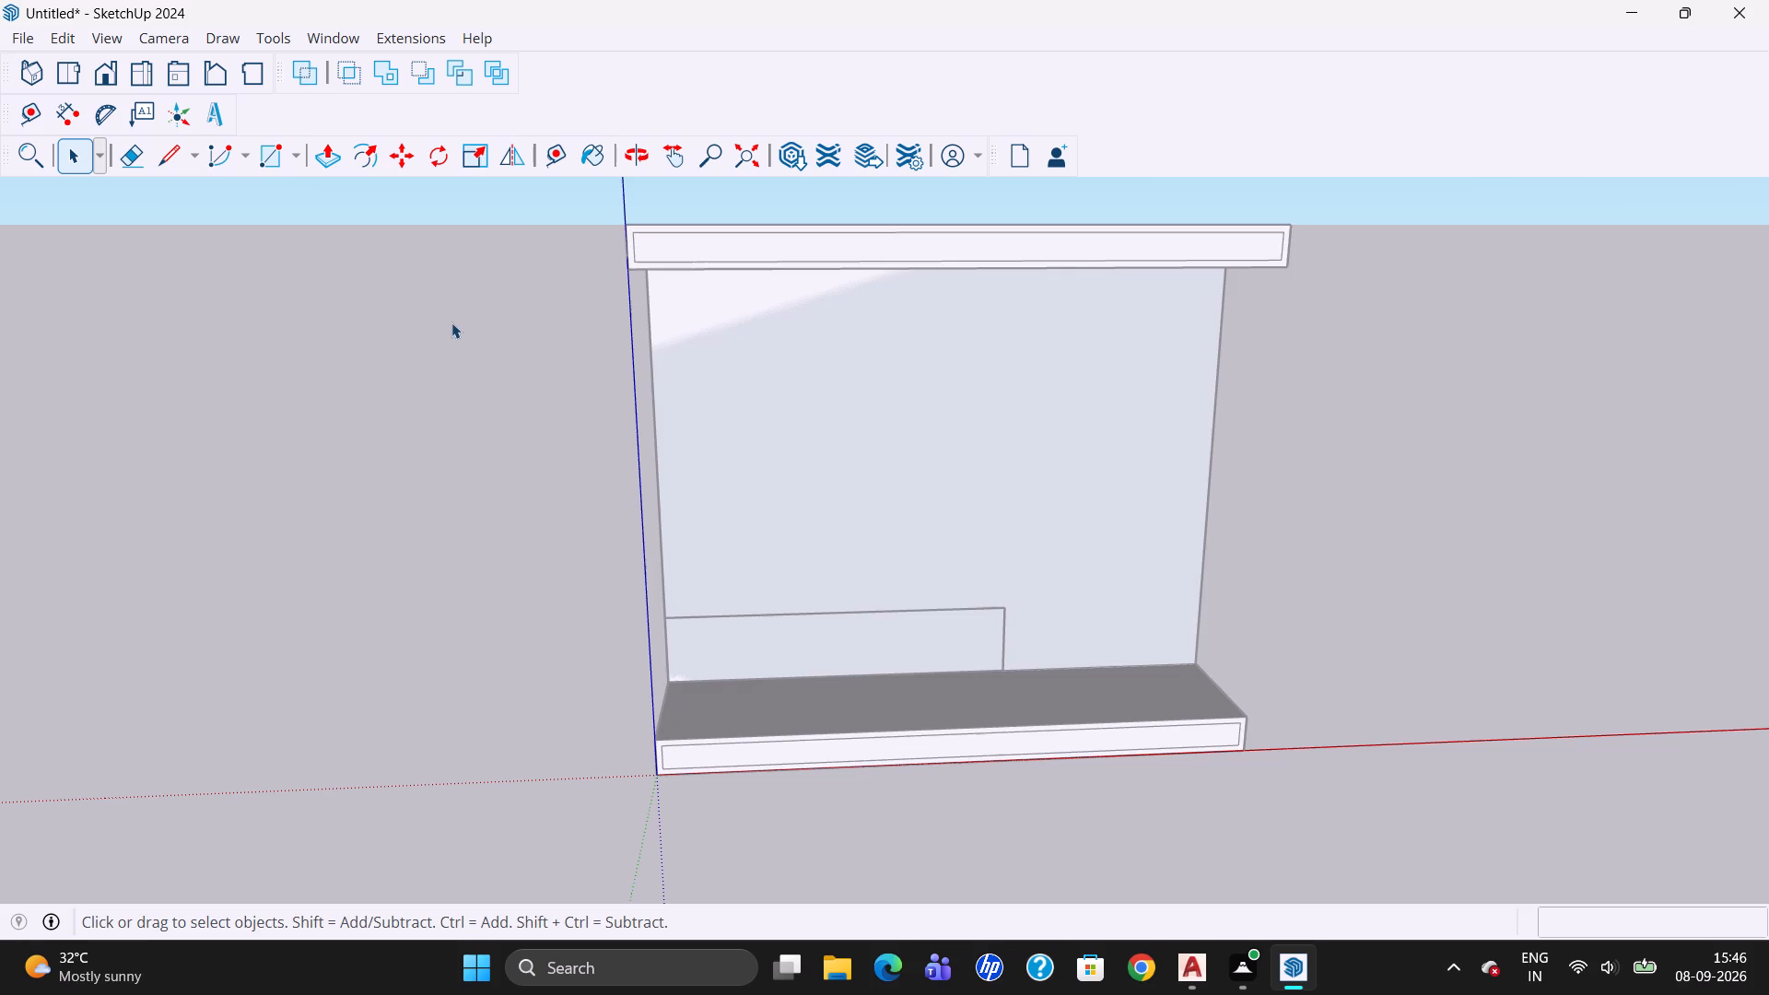
pyautogui.doubleClick(734, 649)
pyautogui.click(322, 152)
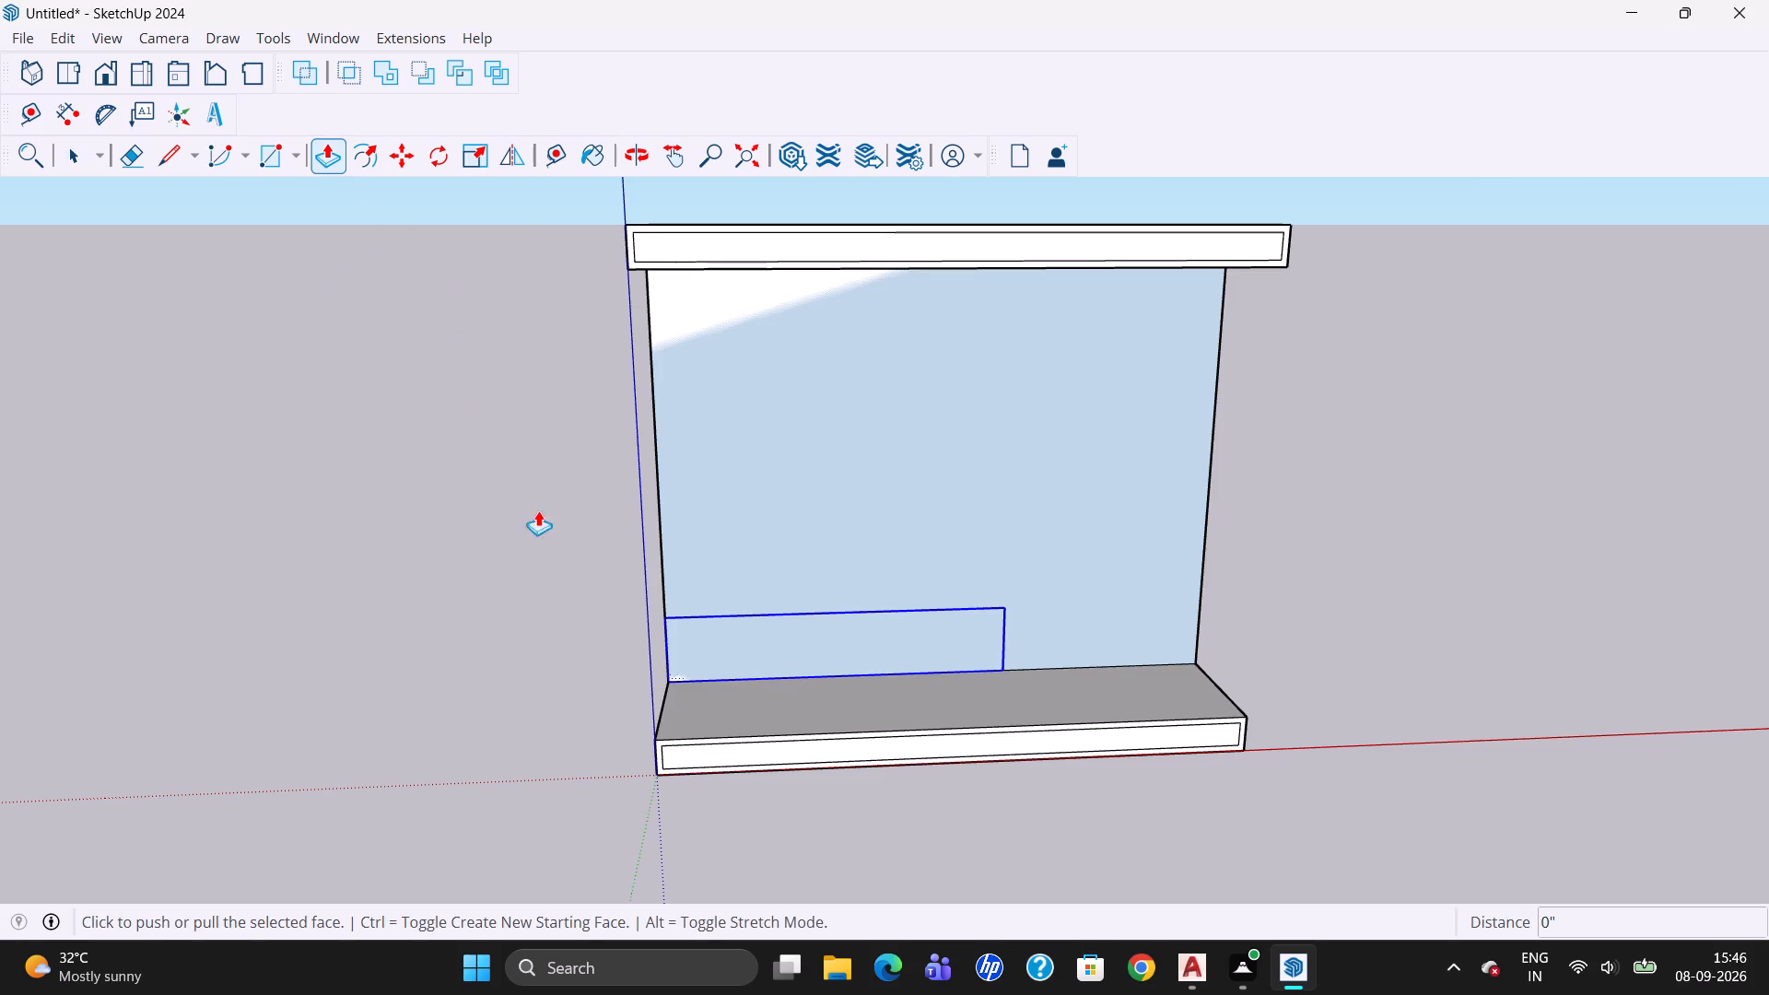
pyautogui.click(774, 650)
pyautogui.write('1\'6"')
pyautogui.press('Return')
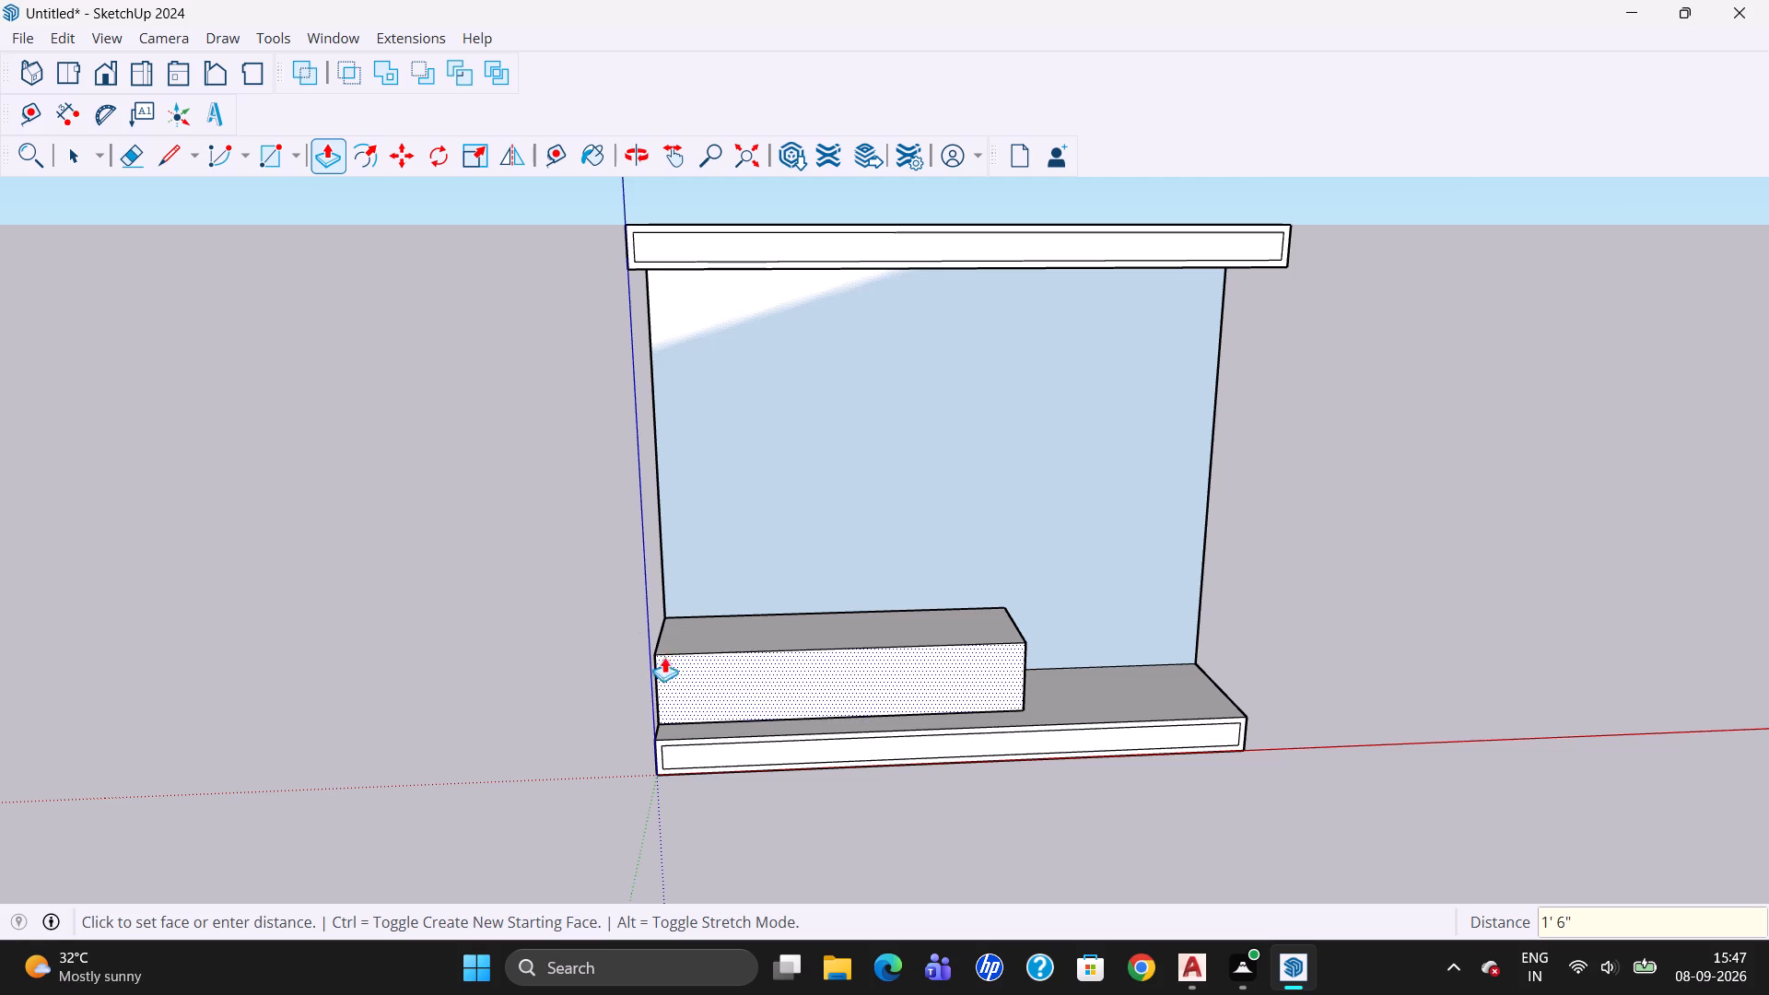
pyautogui.click(69, 159)
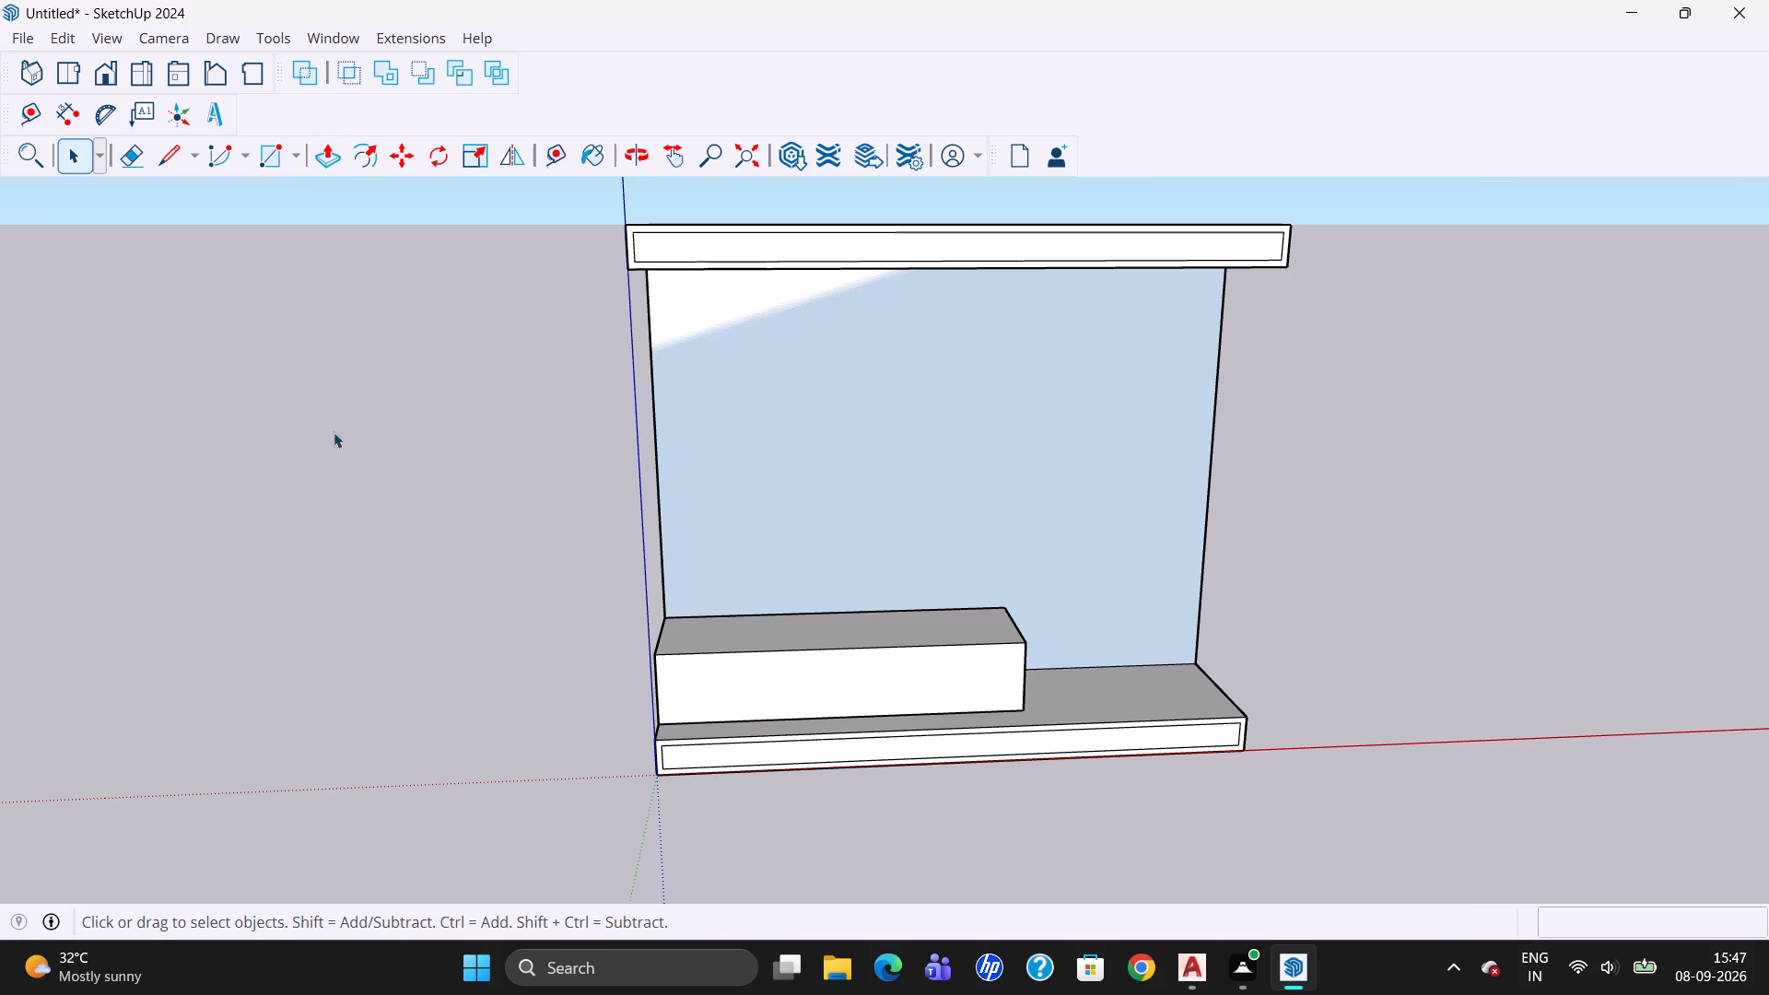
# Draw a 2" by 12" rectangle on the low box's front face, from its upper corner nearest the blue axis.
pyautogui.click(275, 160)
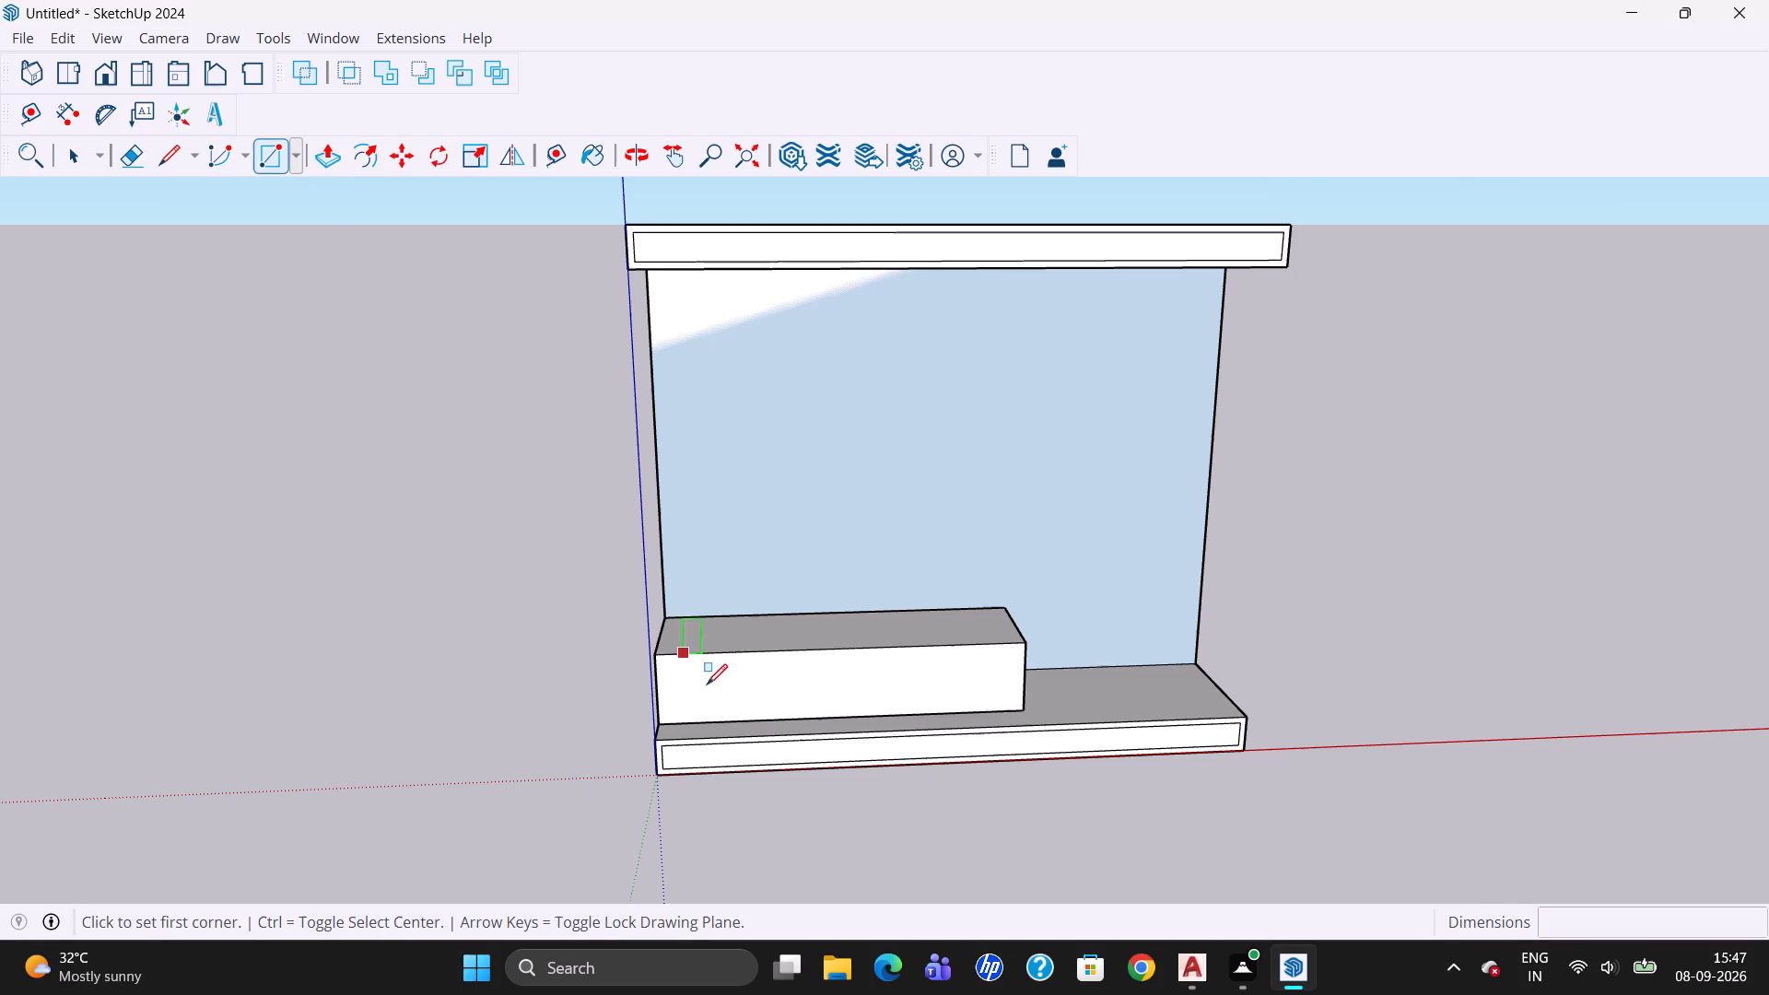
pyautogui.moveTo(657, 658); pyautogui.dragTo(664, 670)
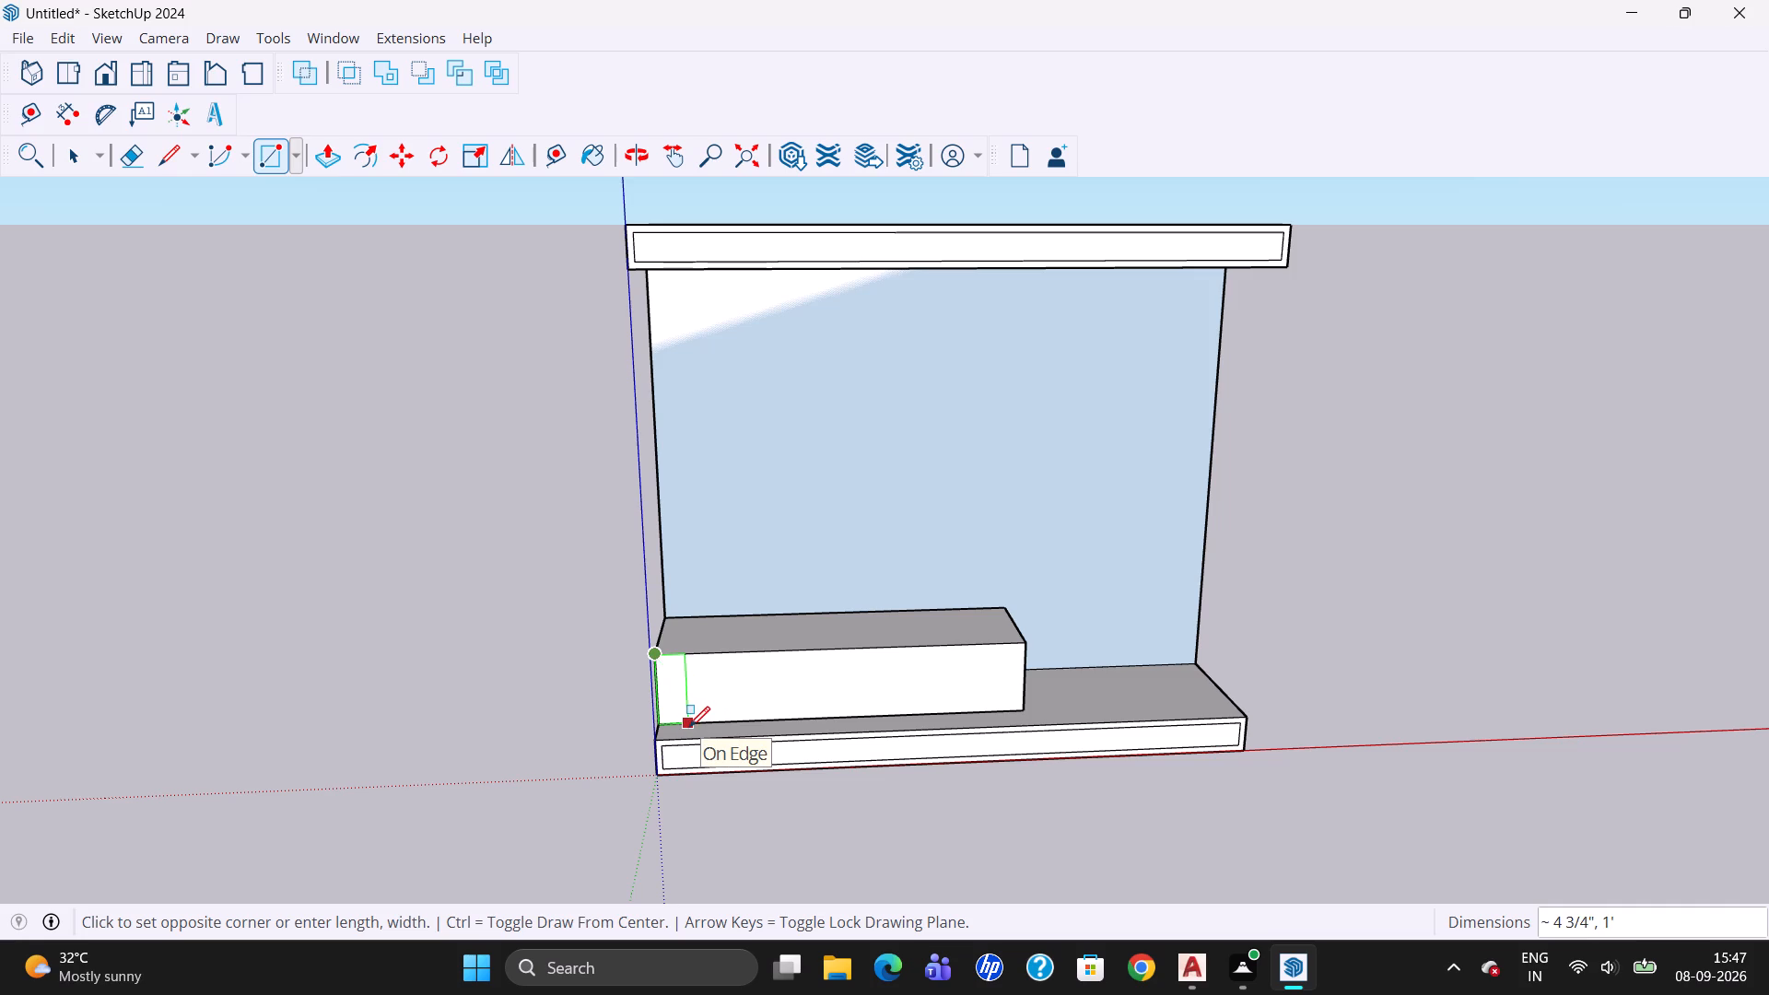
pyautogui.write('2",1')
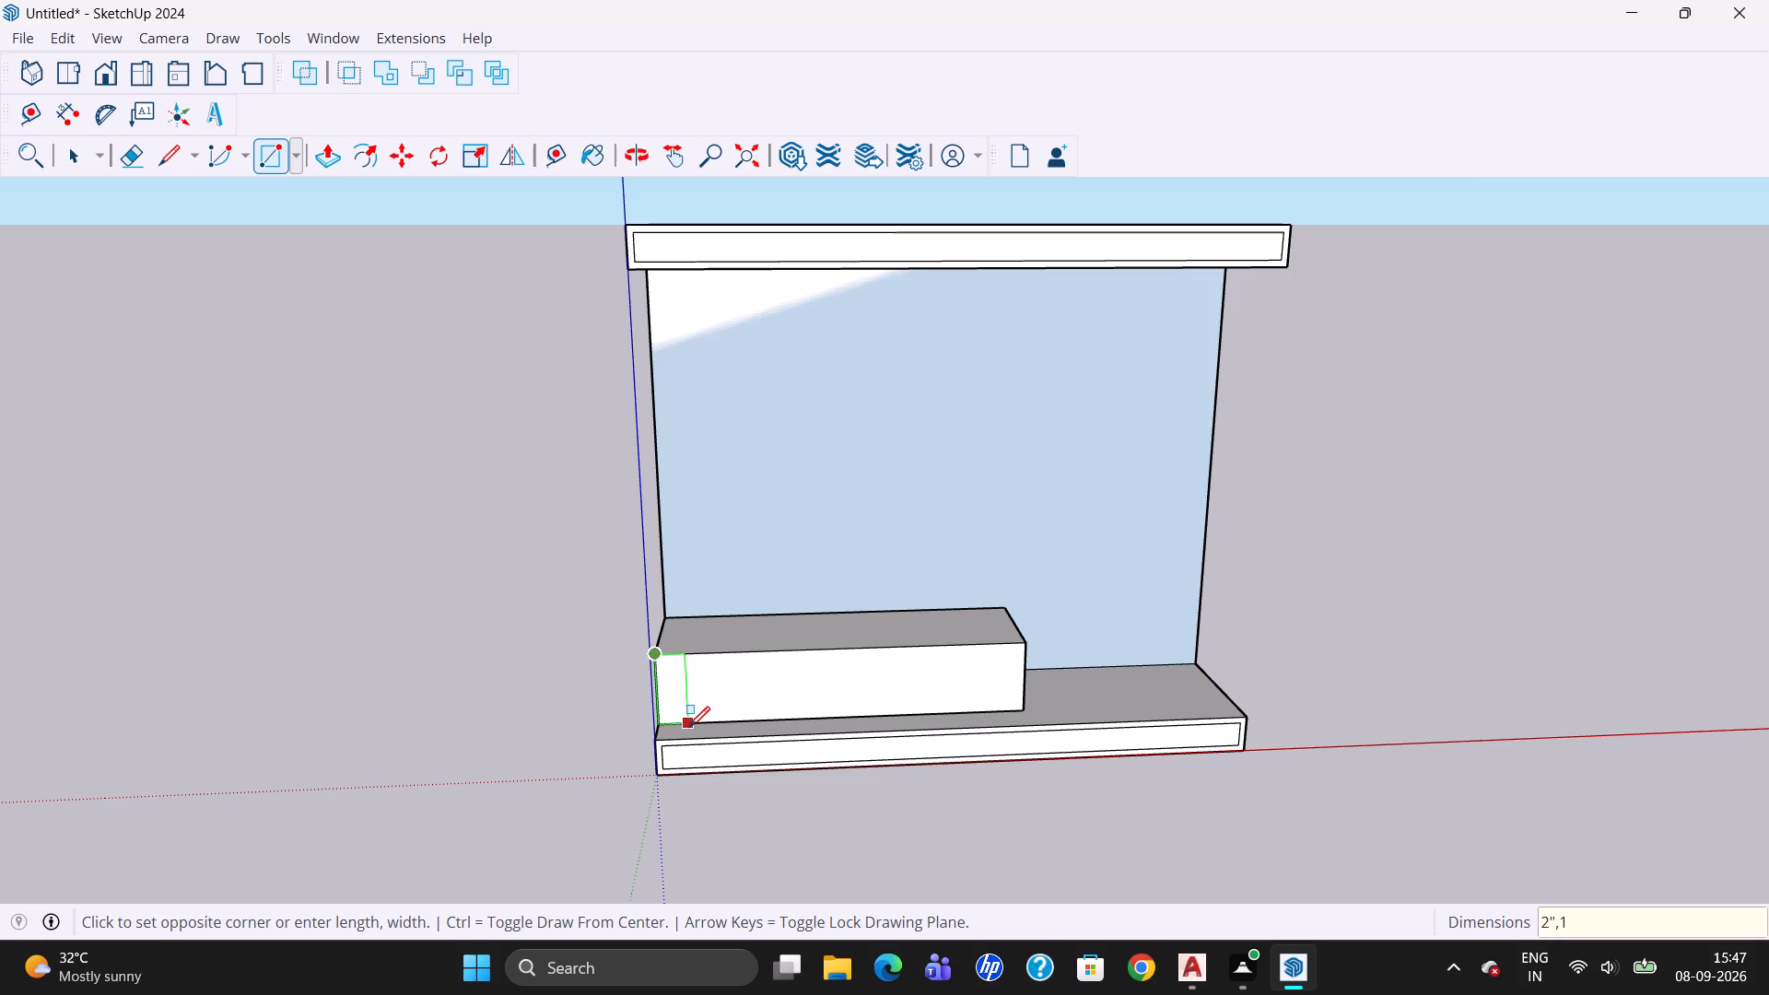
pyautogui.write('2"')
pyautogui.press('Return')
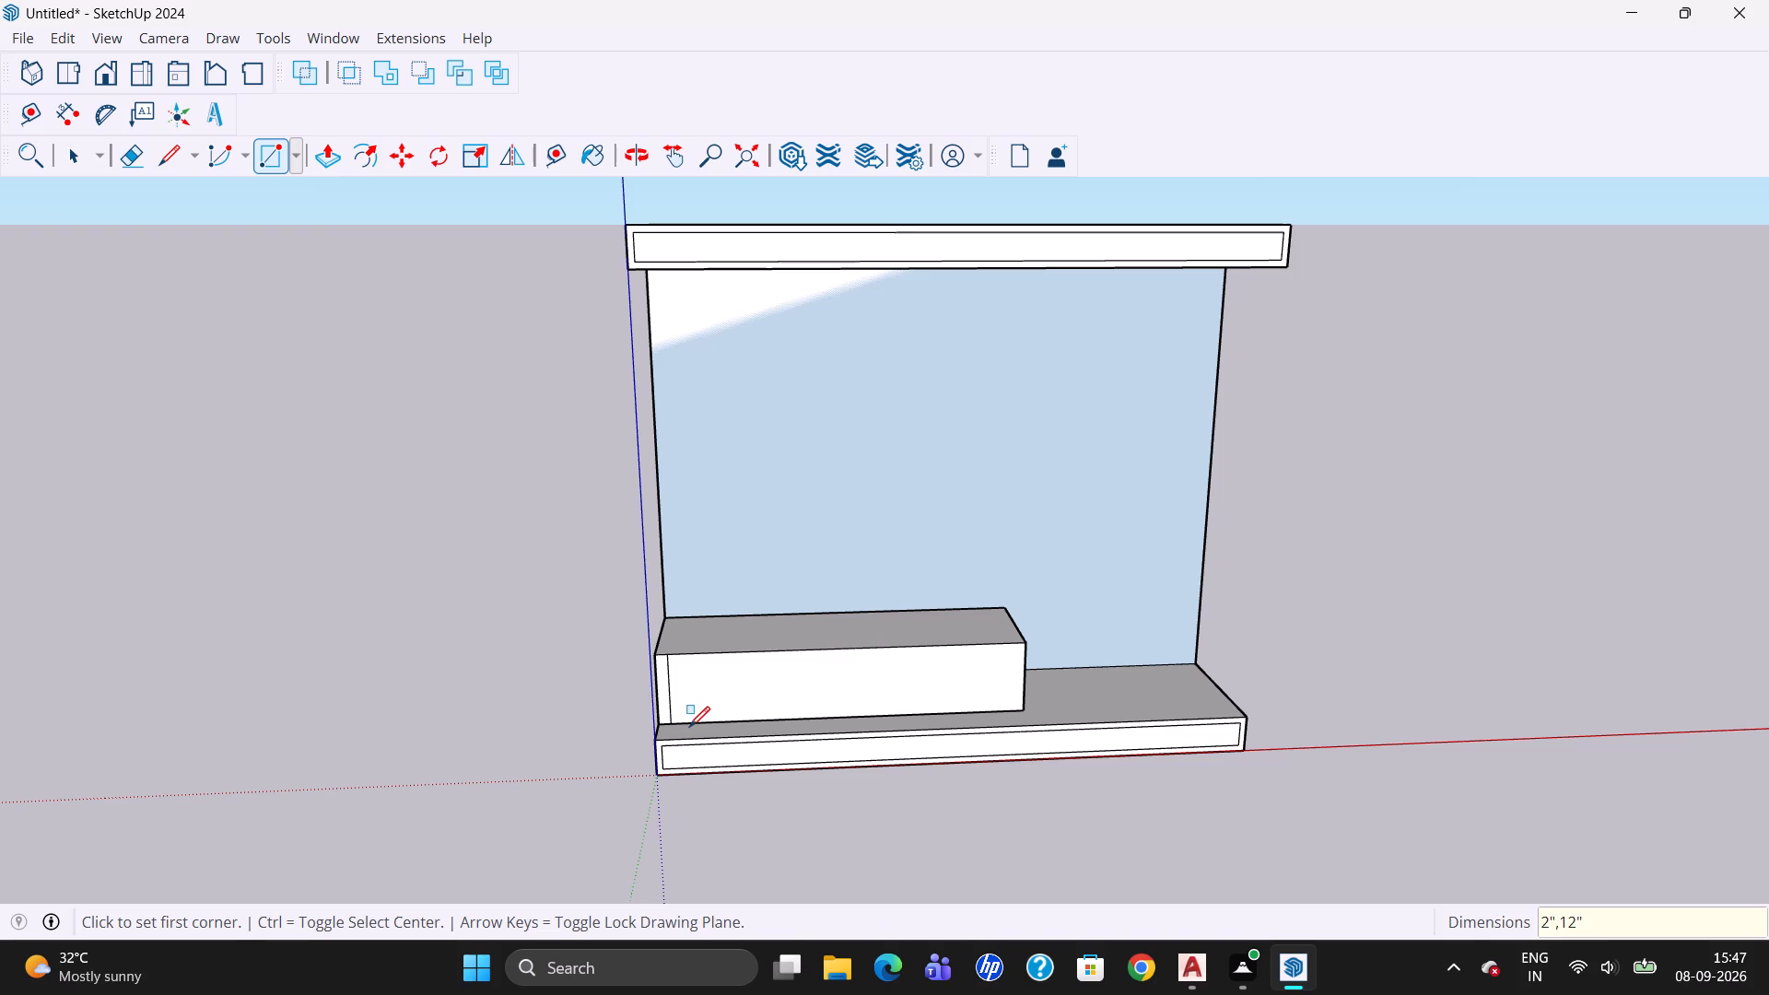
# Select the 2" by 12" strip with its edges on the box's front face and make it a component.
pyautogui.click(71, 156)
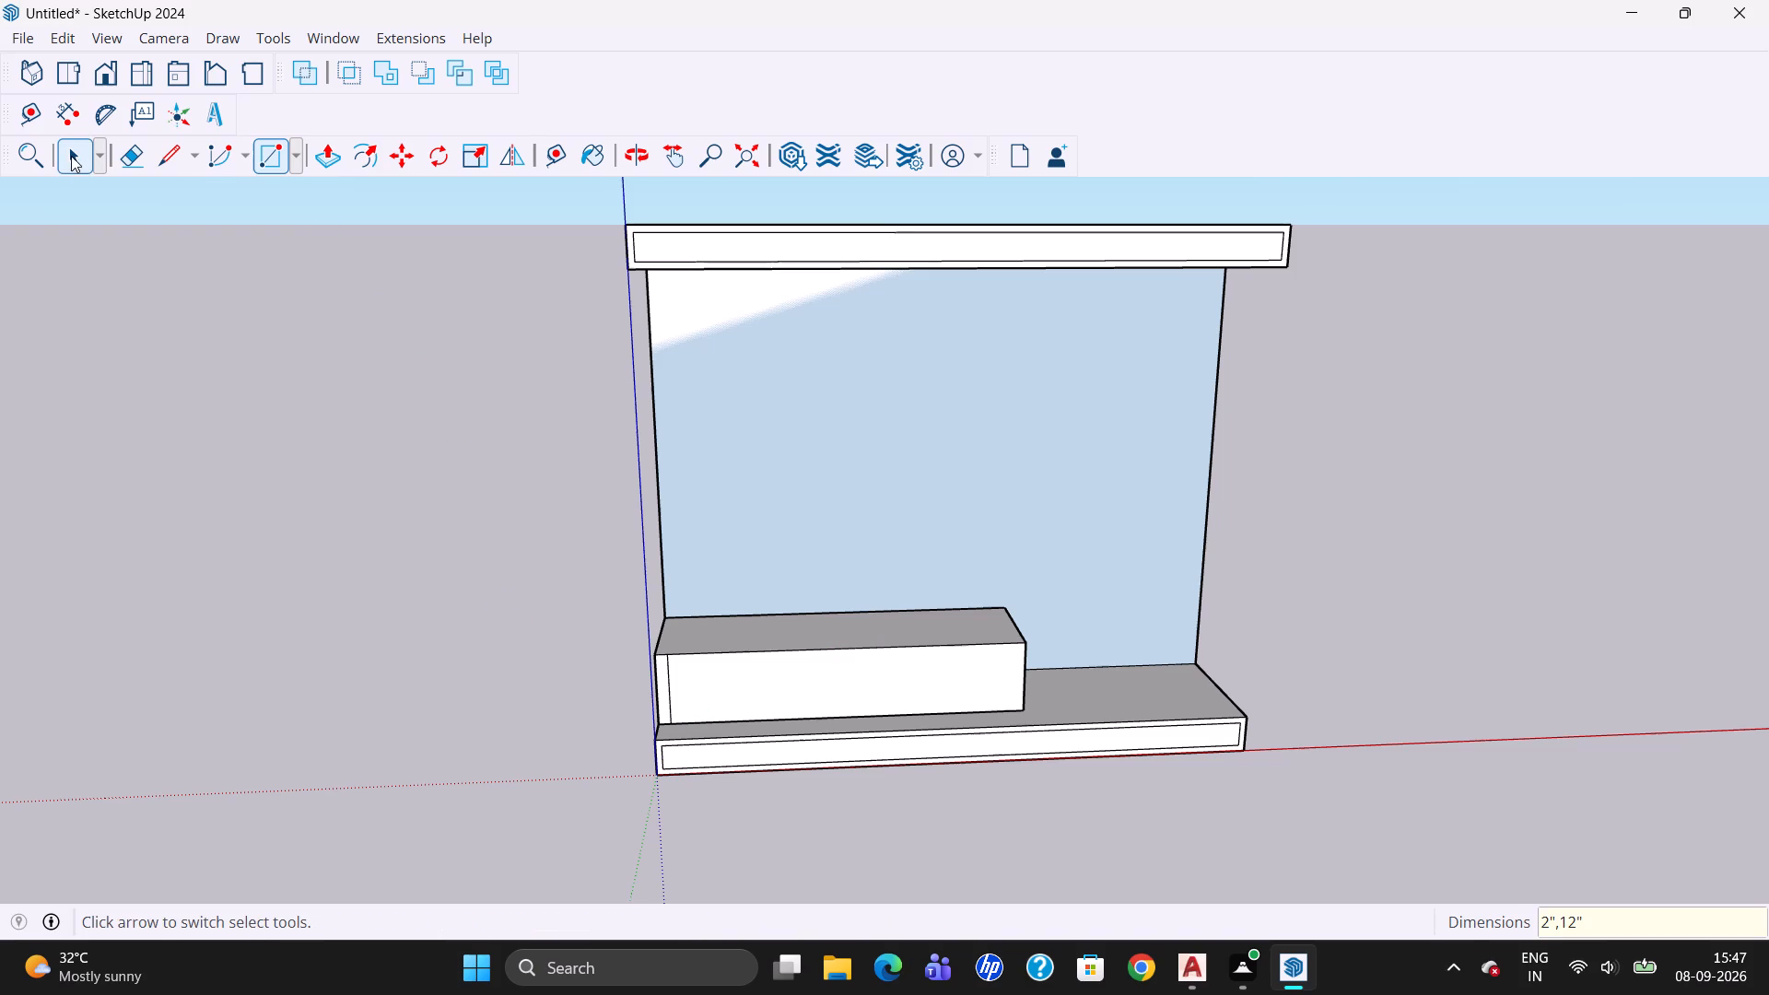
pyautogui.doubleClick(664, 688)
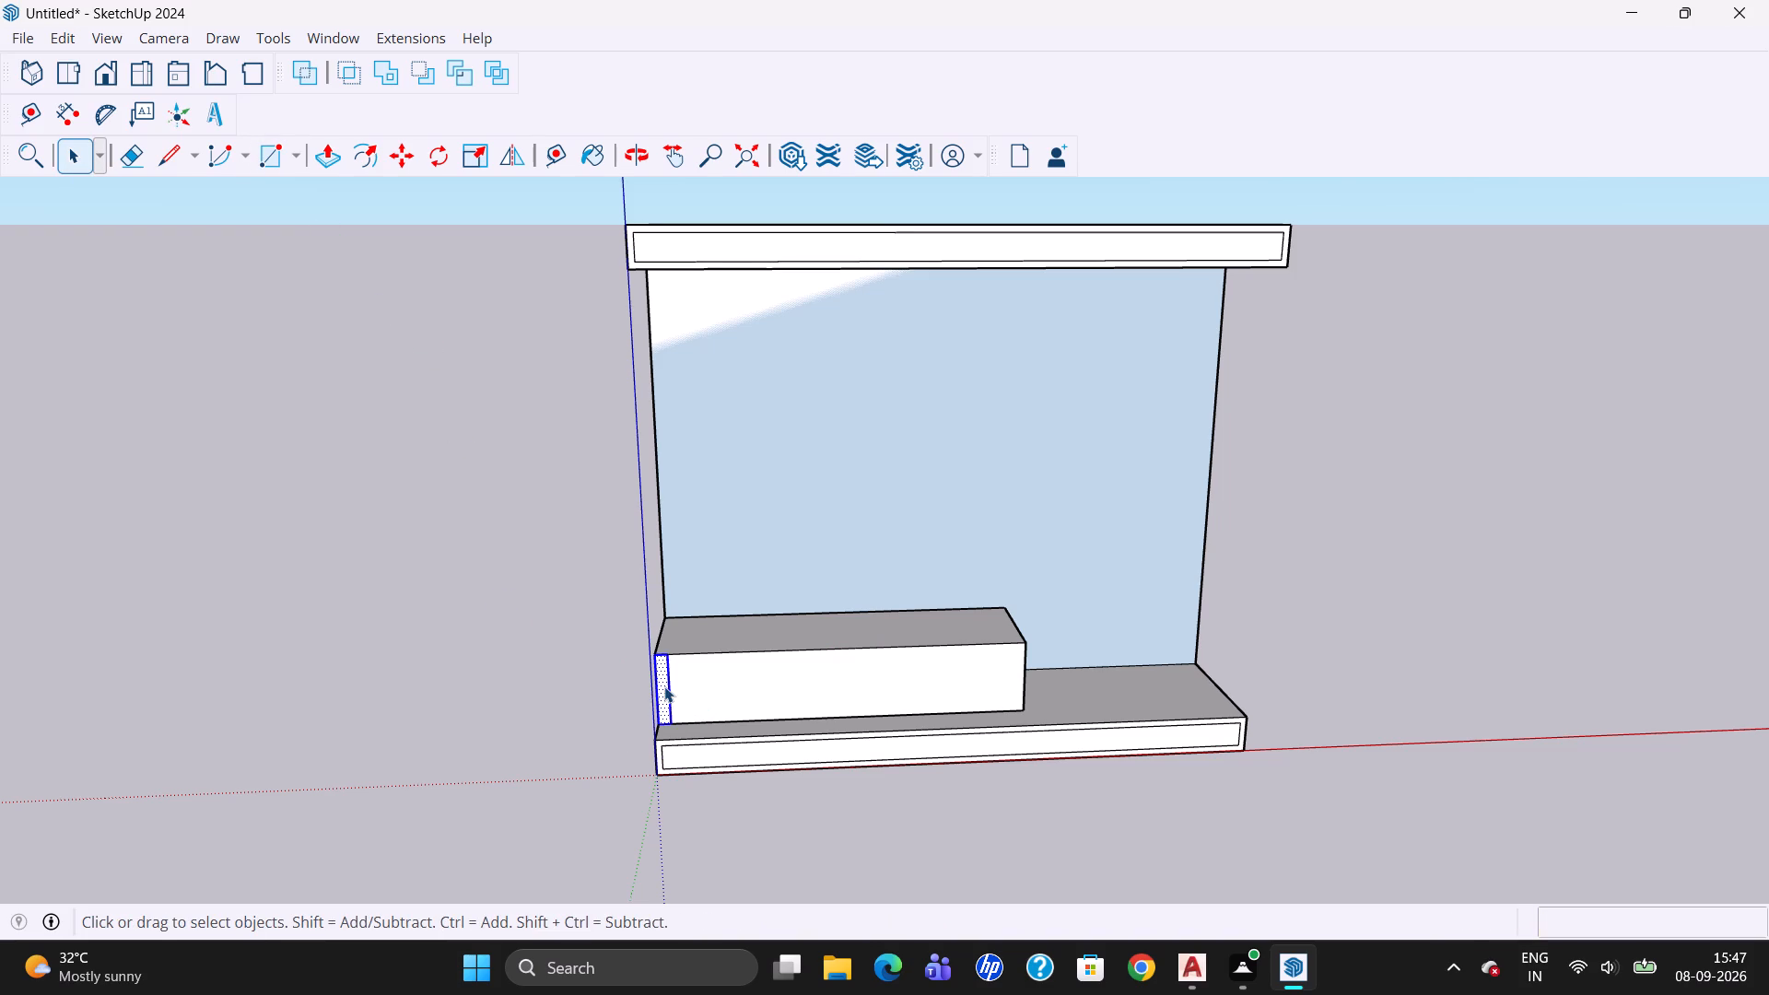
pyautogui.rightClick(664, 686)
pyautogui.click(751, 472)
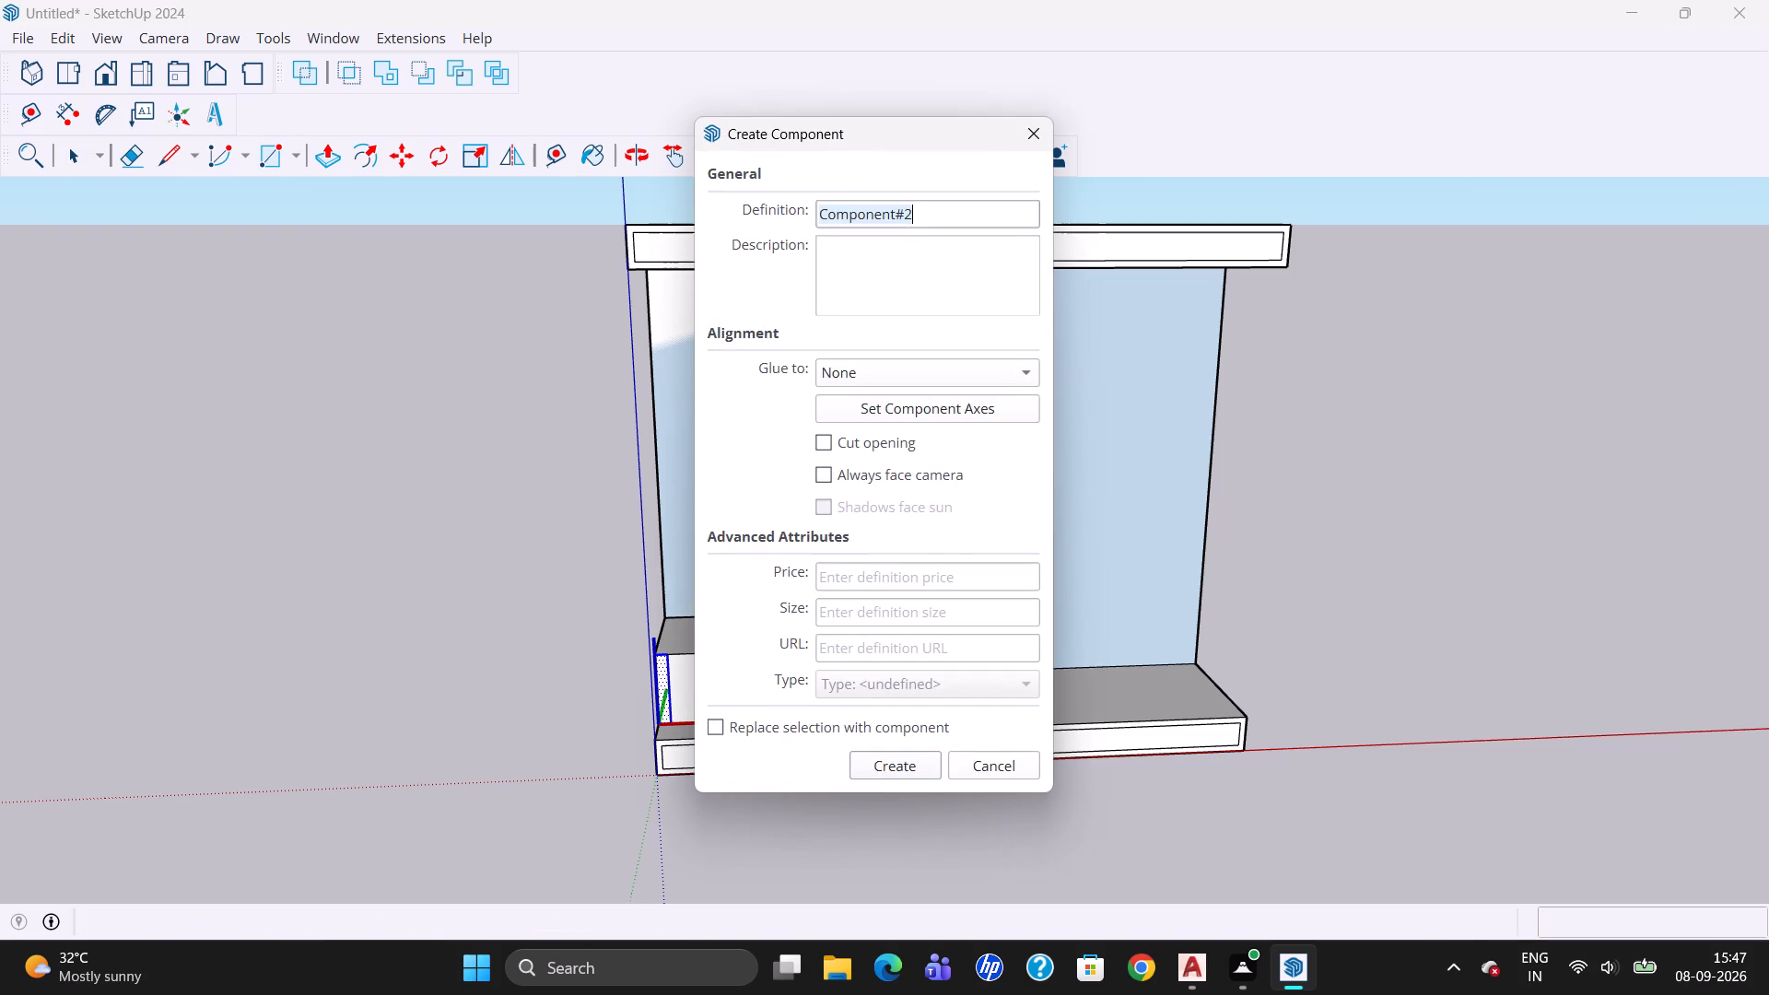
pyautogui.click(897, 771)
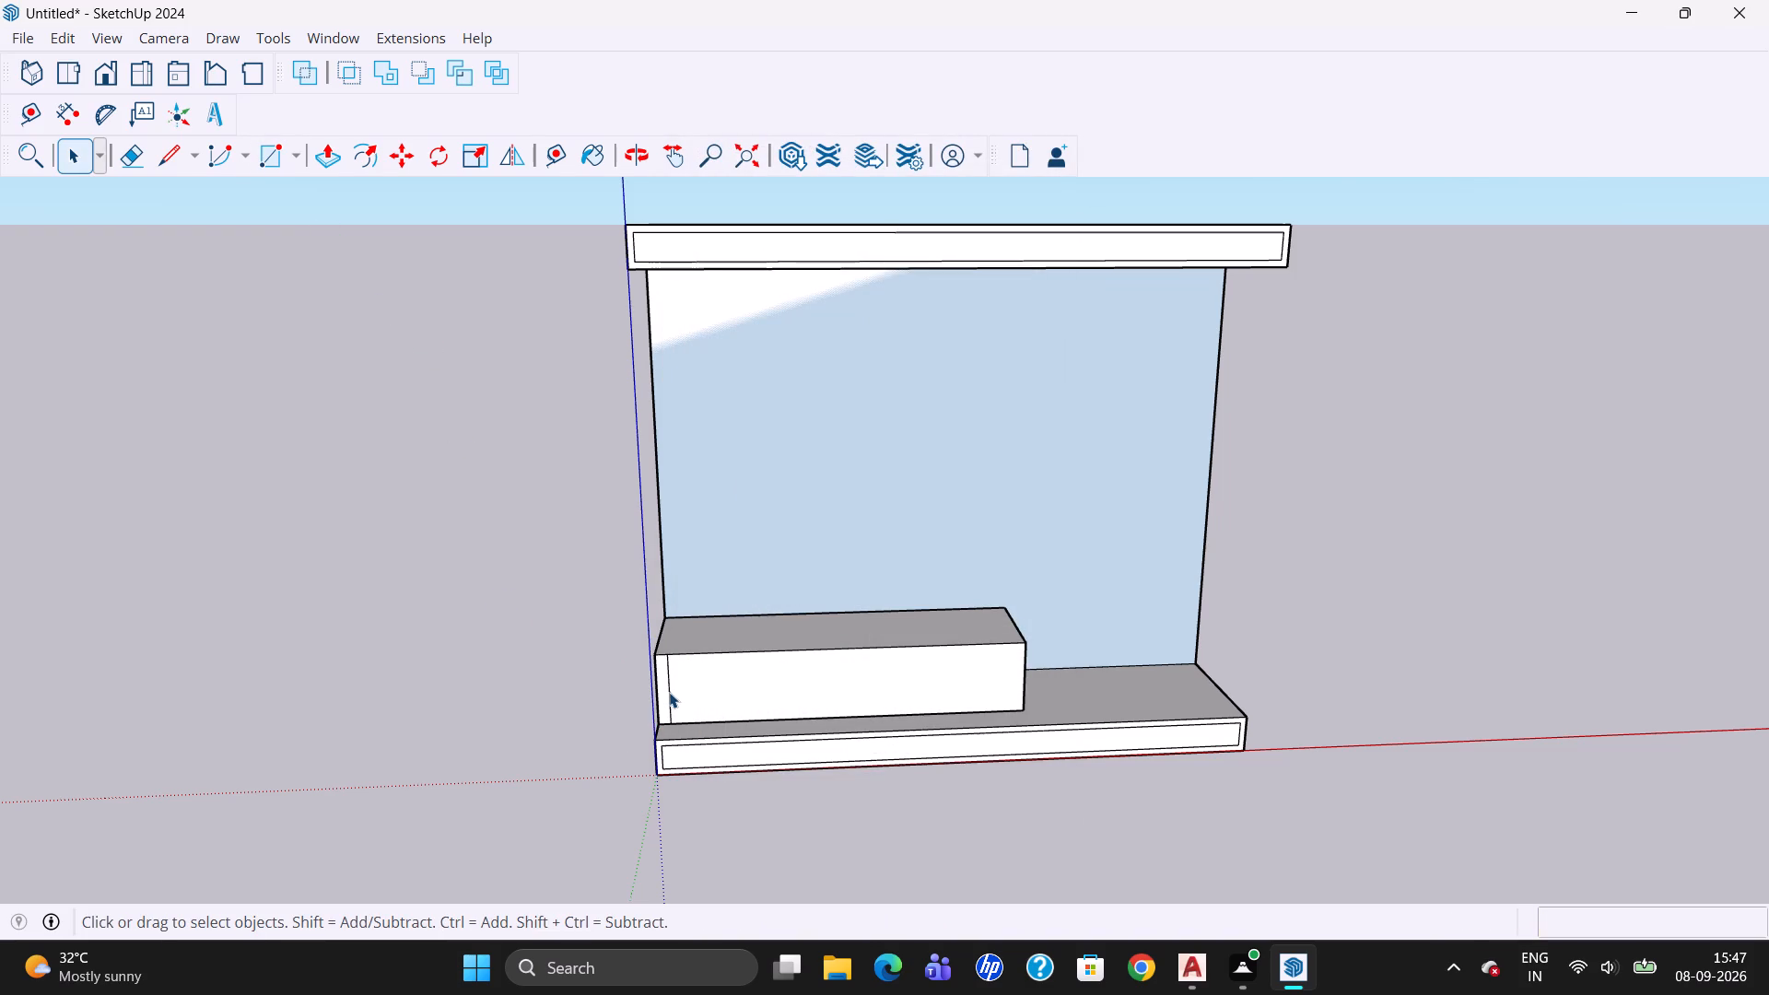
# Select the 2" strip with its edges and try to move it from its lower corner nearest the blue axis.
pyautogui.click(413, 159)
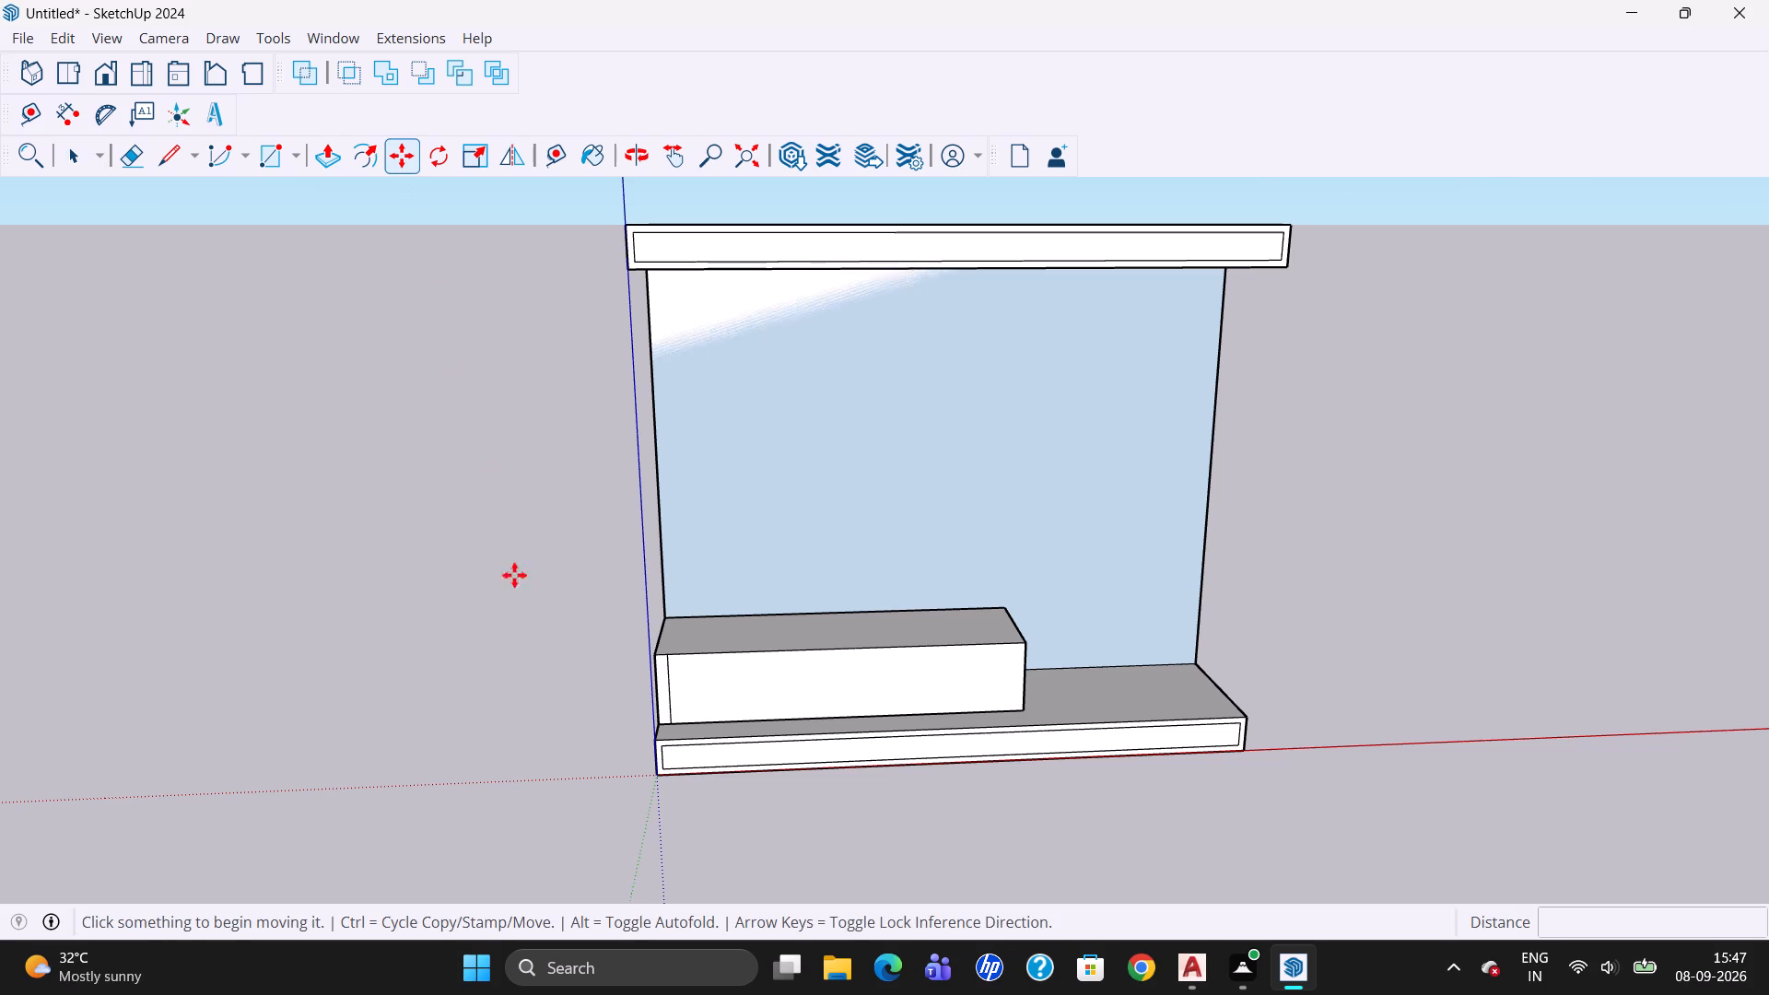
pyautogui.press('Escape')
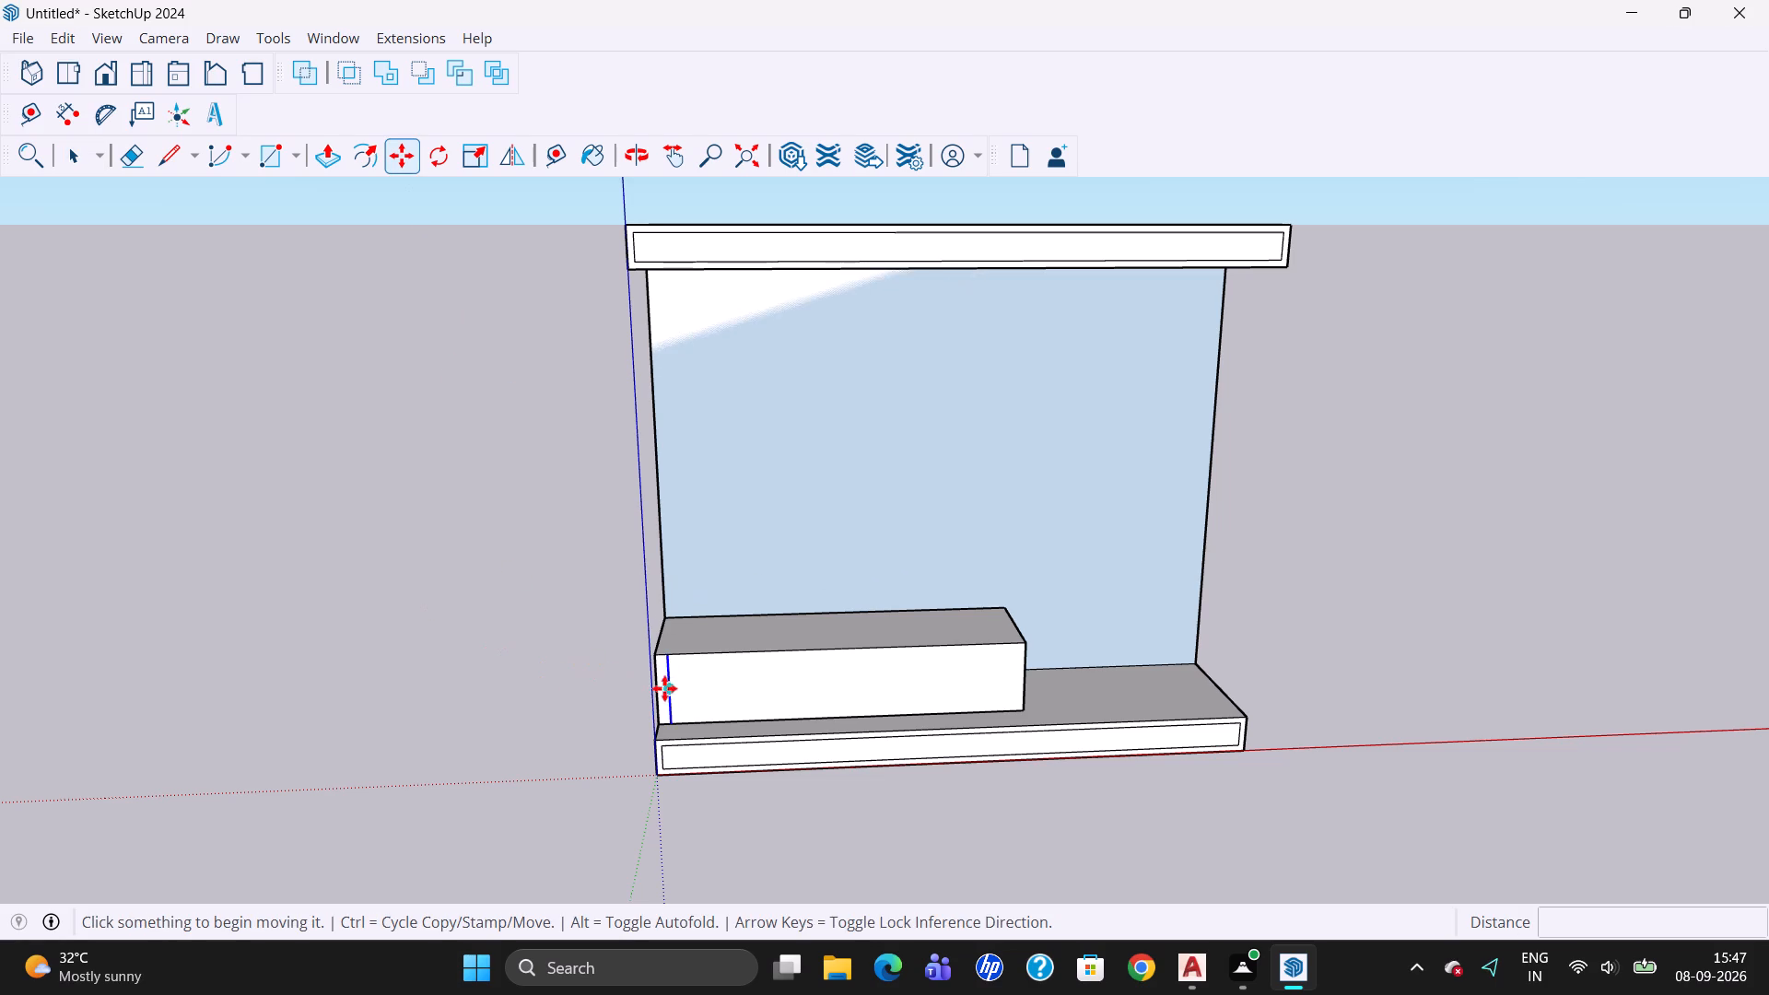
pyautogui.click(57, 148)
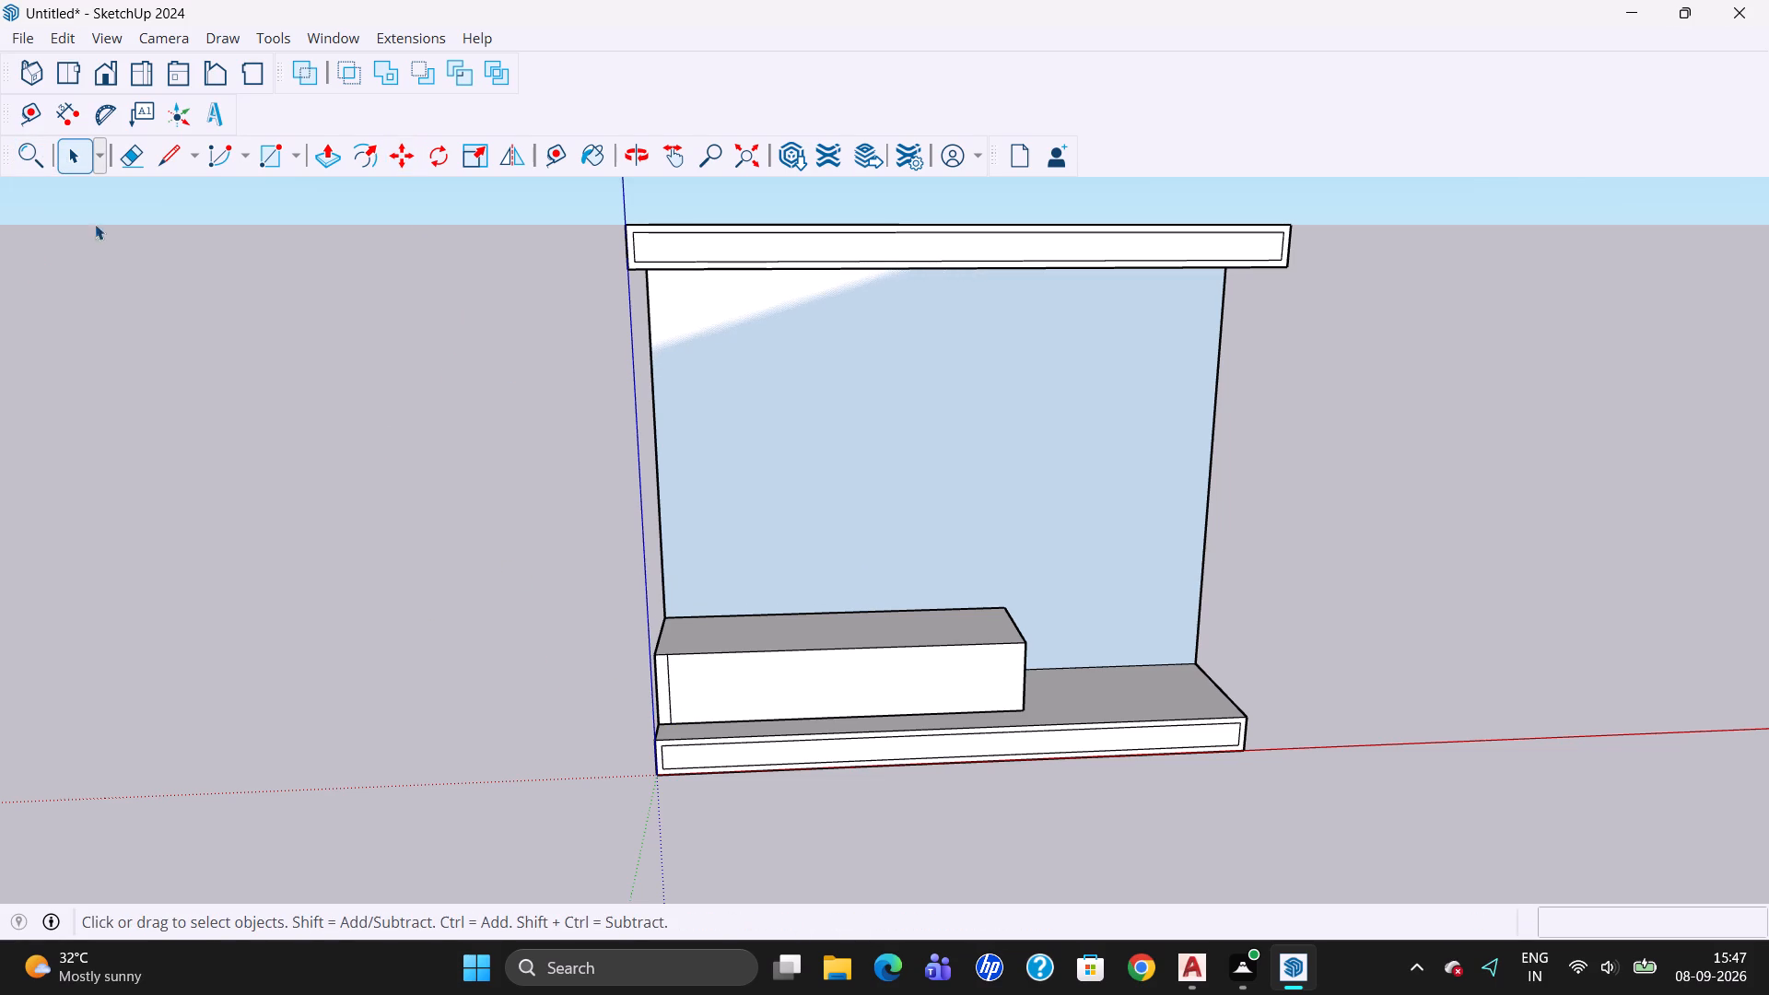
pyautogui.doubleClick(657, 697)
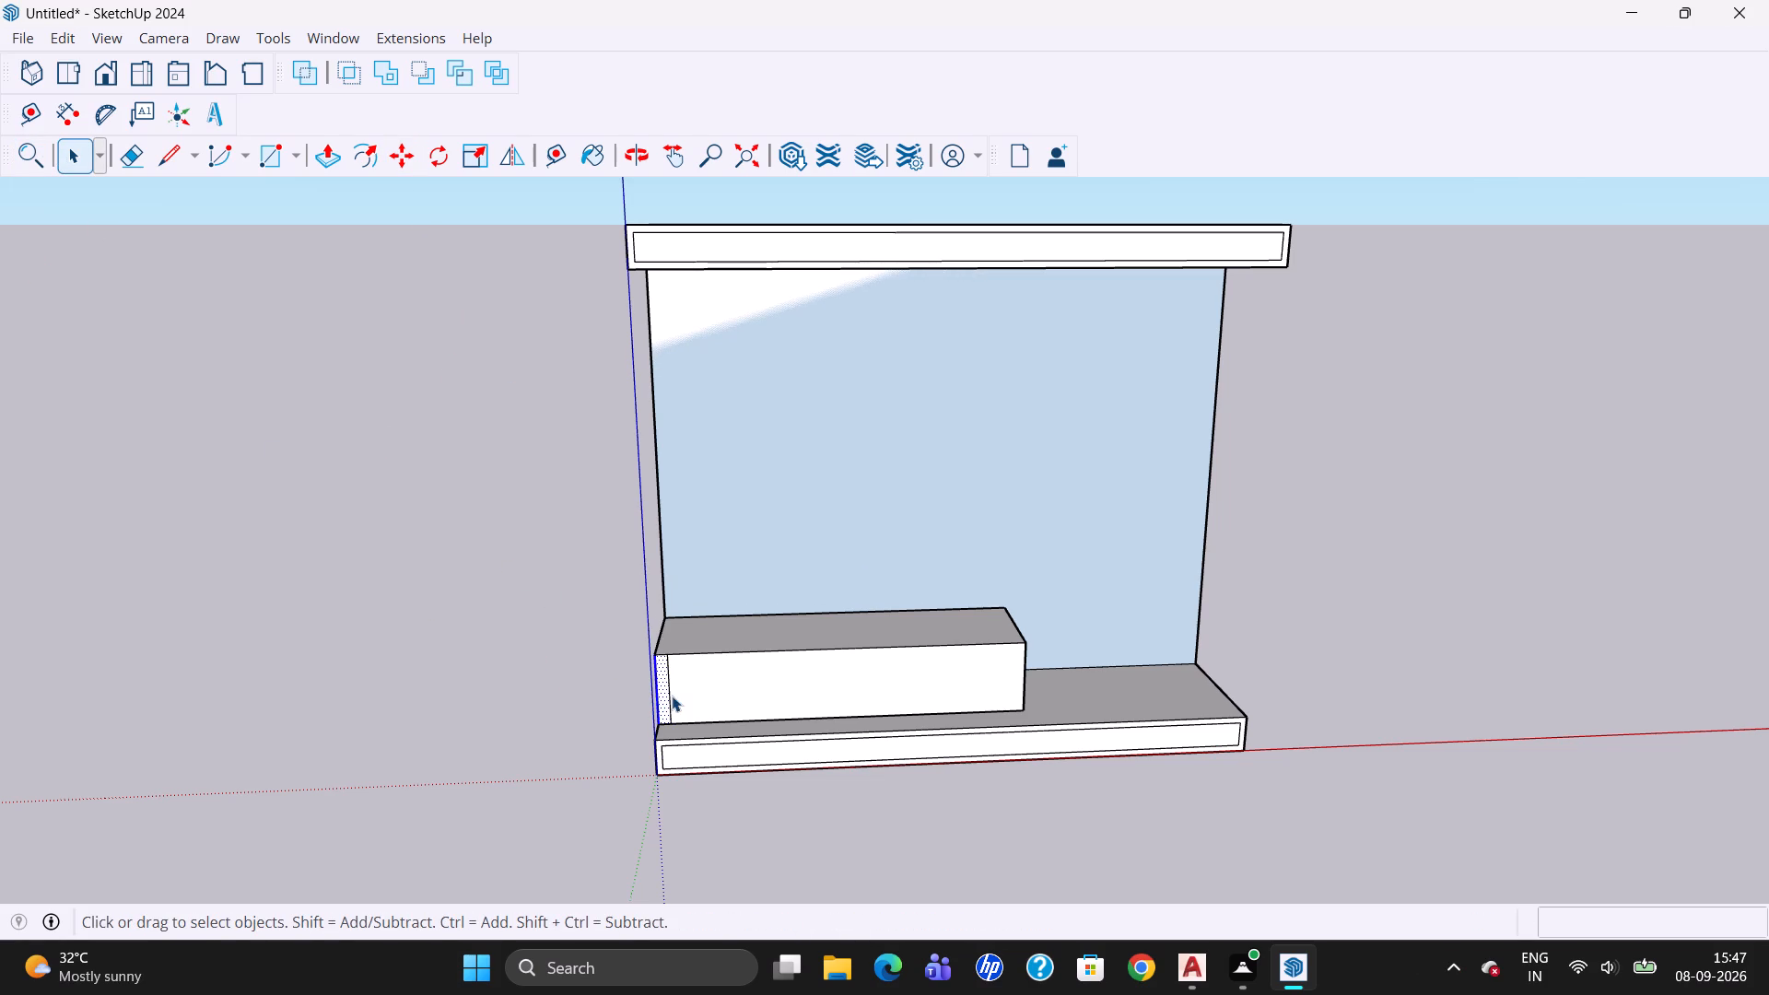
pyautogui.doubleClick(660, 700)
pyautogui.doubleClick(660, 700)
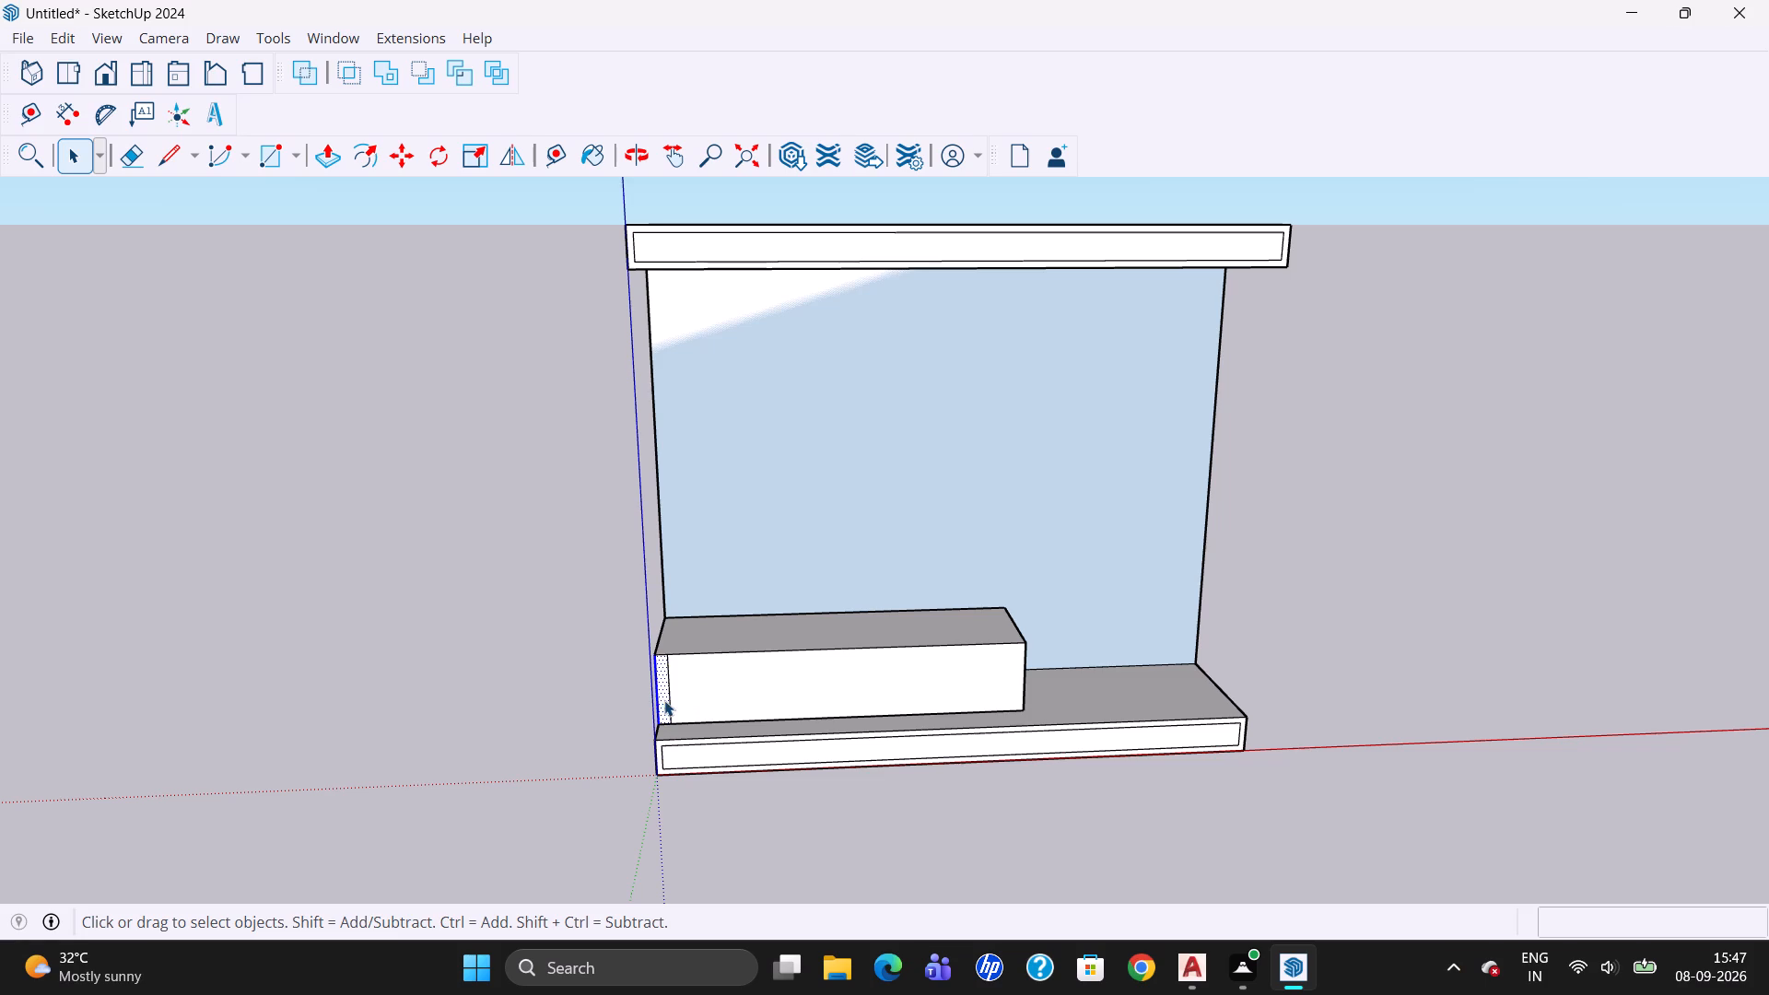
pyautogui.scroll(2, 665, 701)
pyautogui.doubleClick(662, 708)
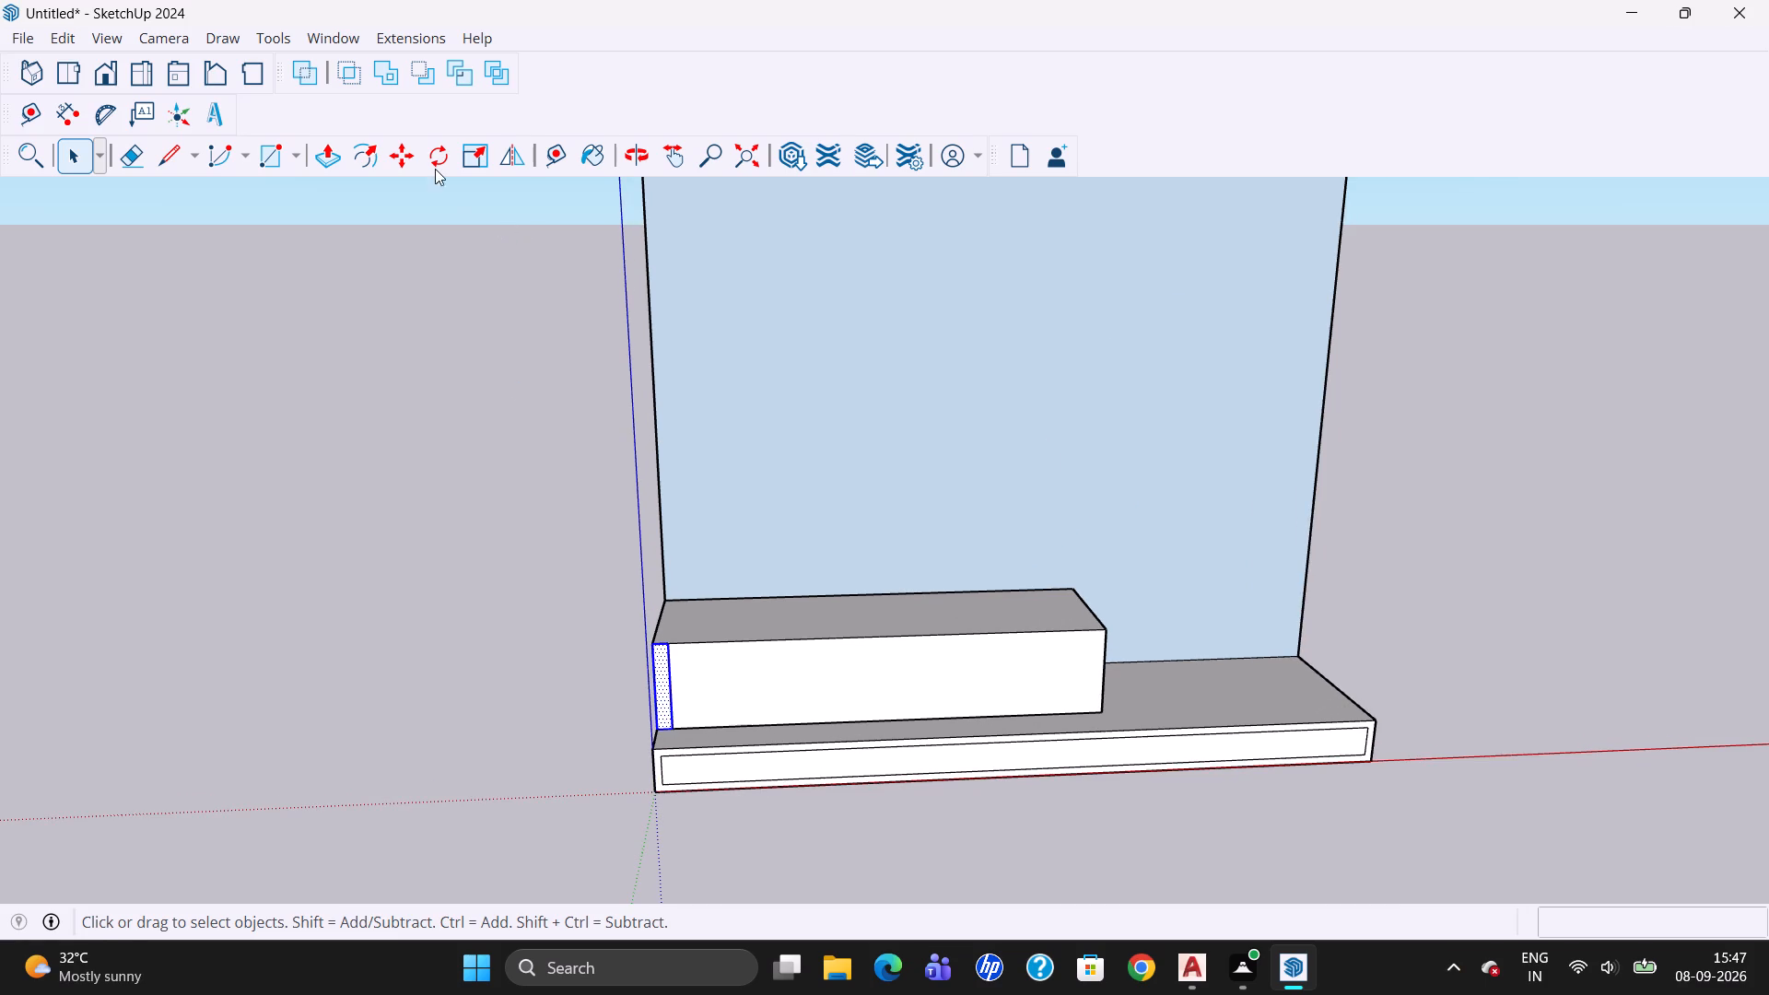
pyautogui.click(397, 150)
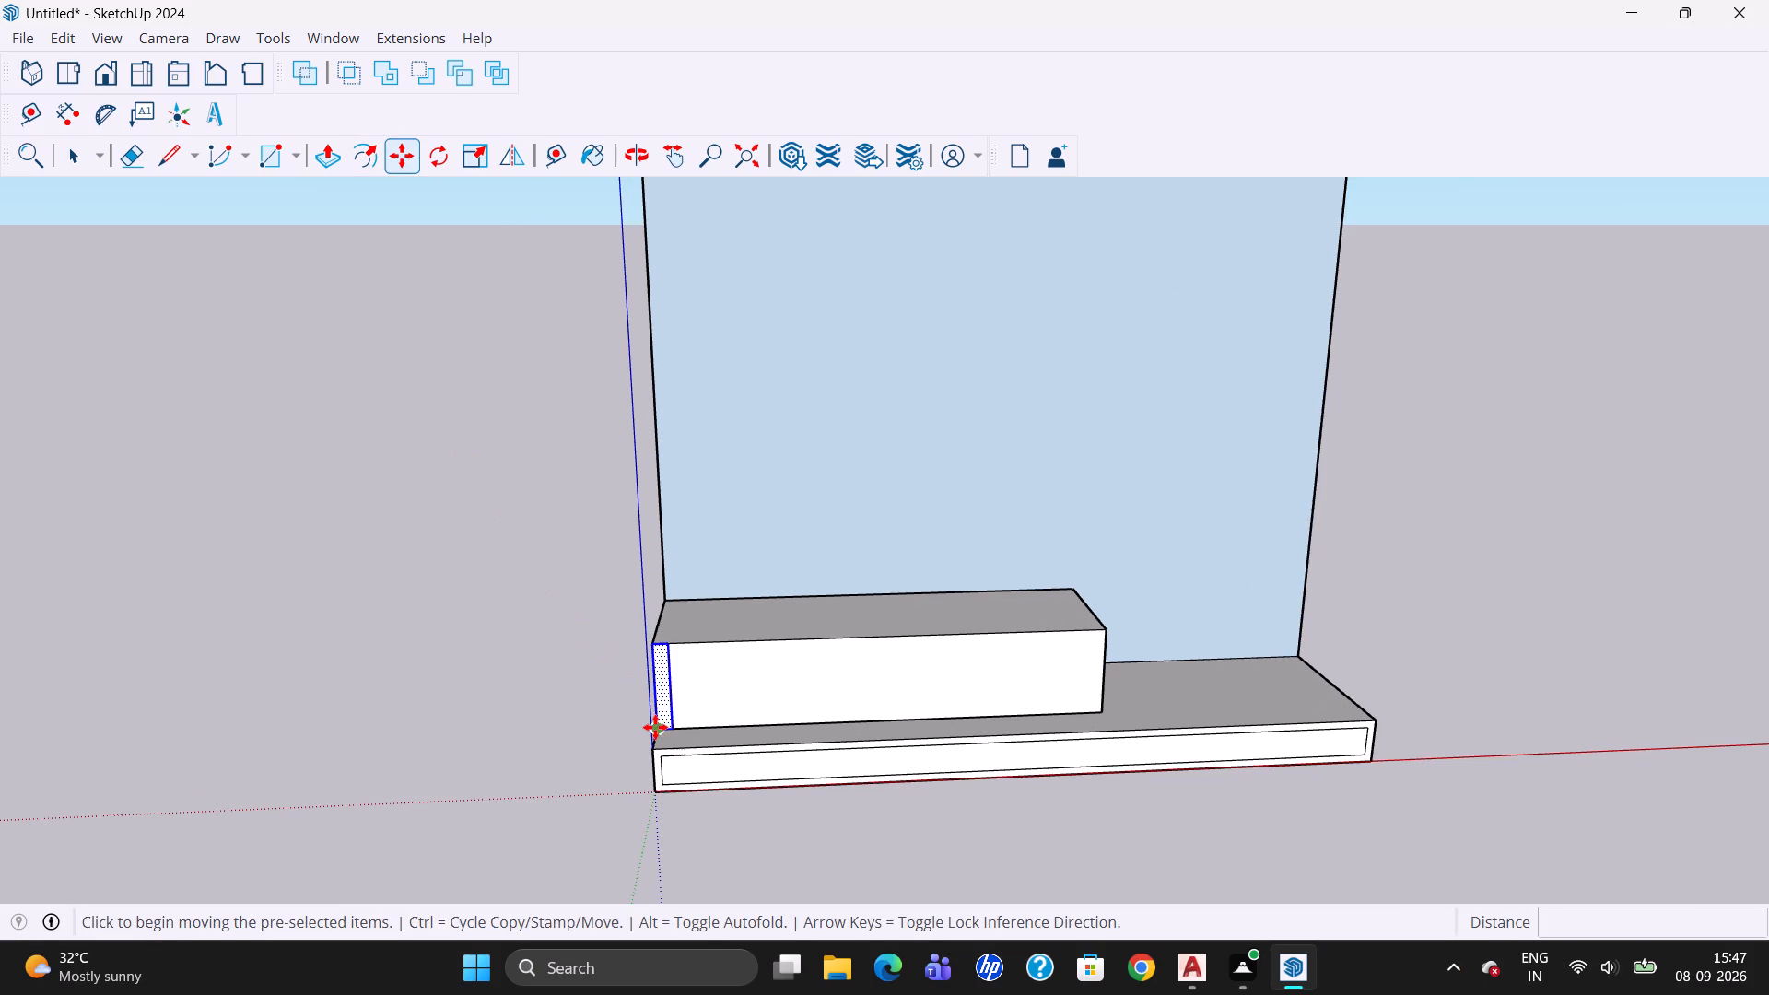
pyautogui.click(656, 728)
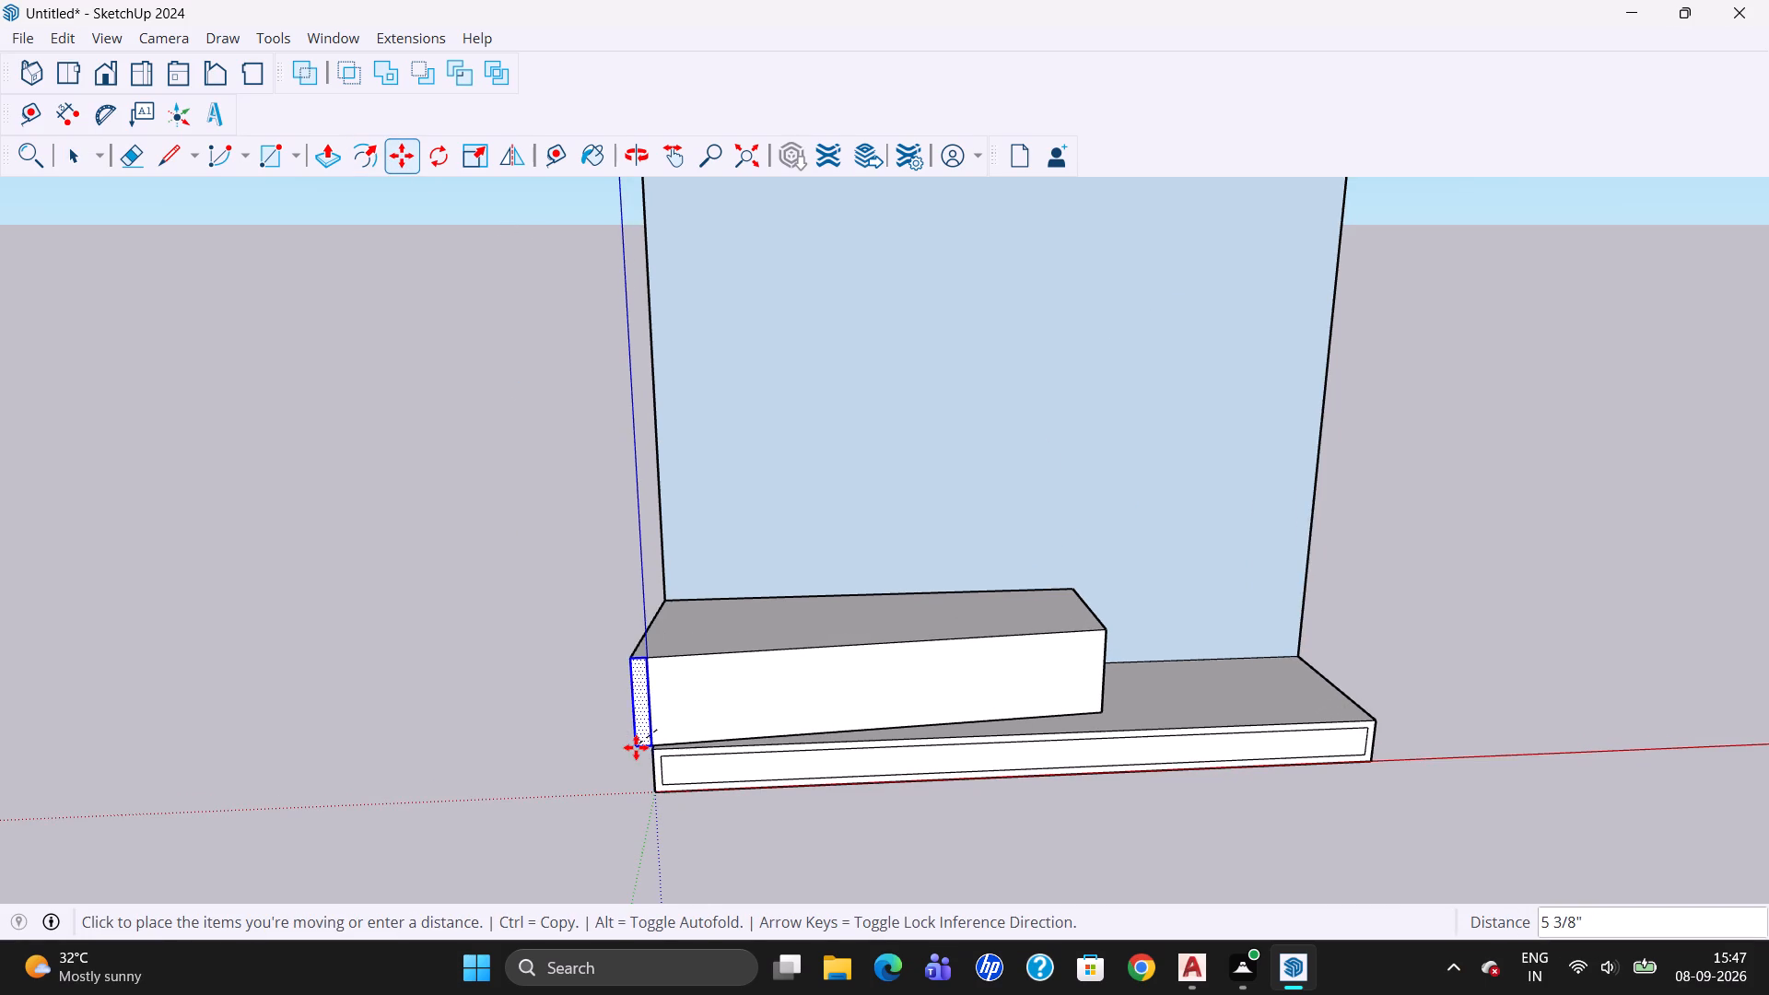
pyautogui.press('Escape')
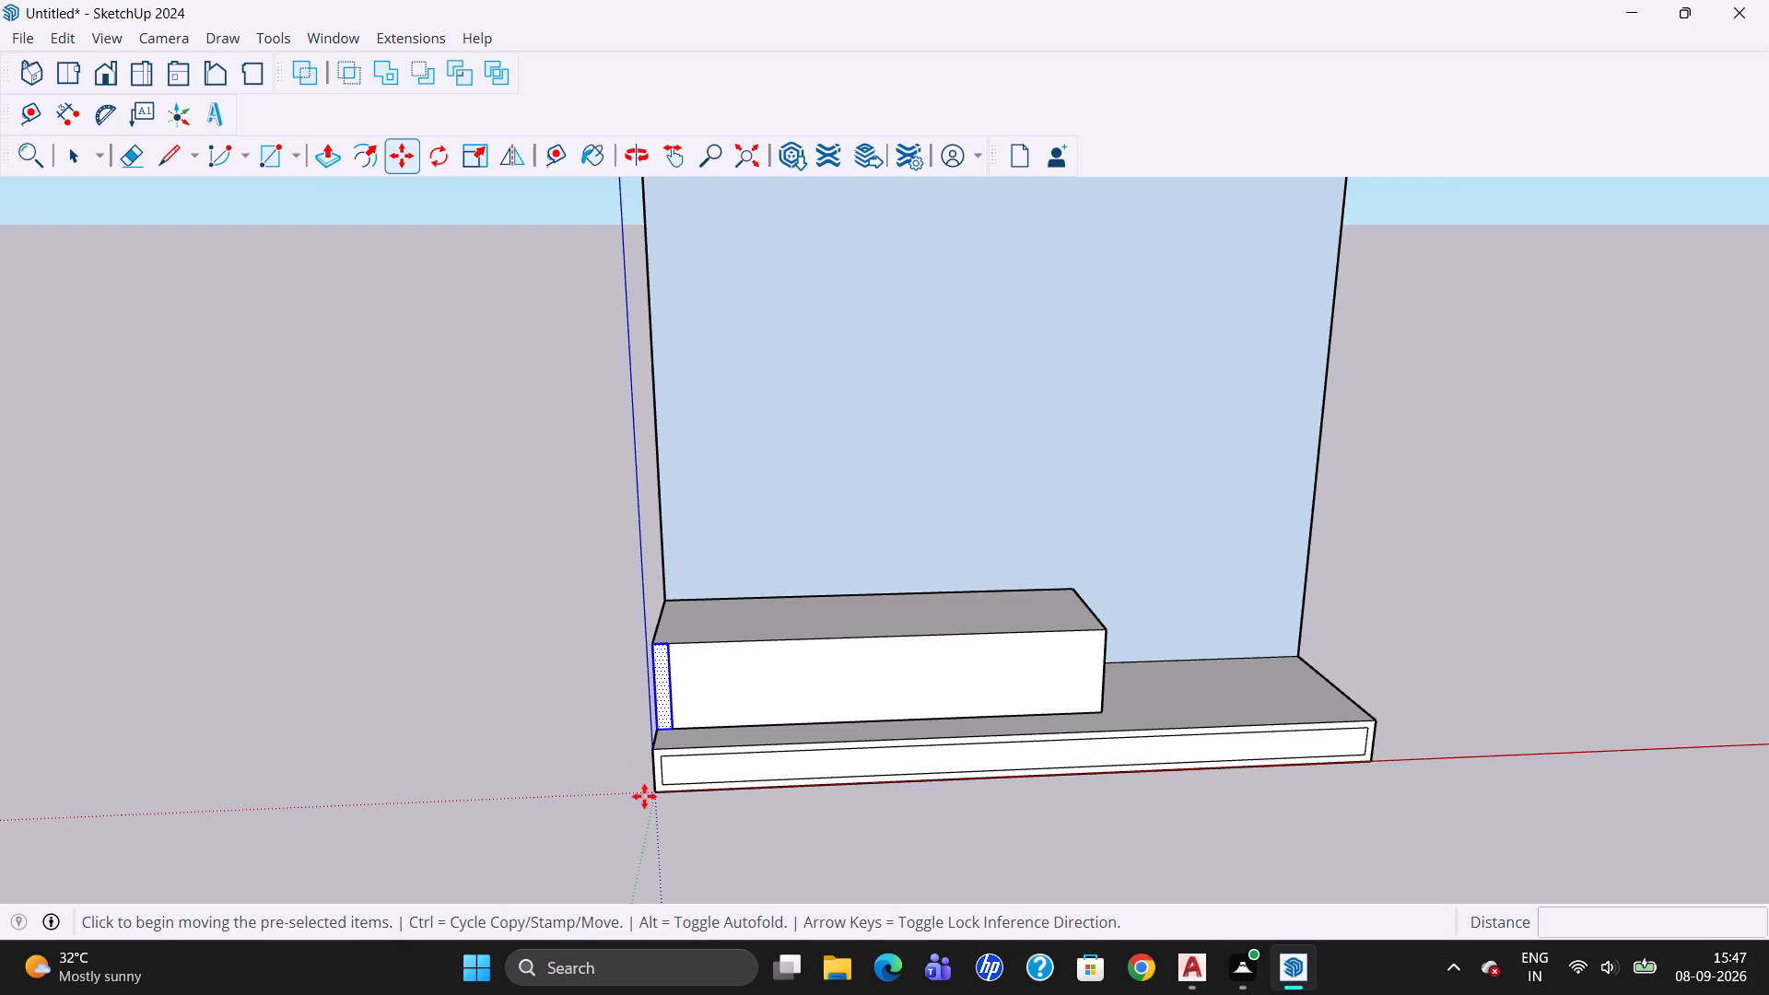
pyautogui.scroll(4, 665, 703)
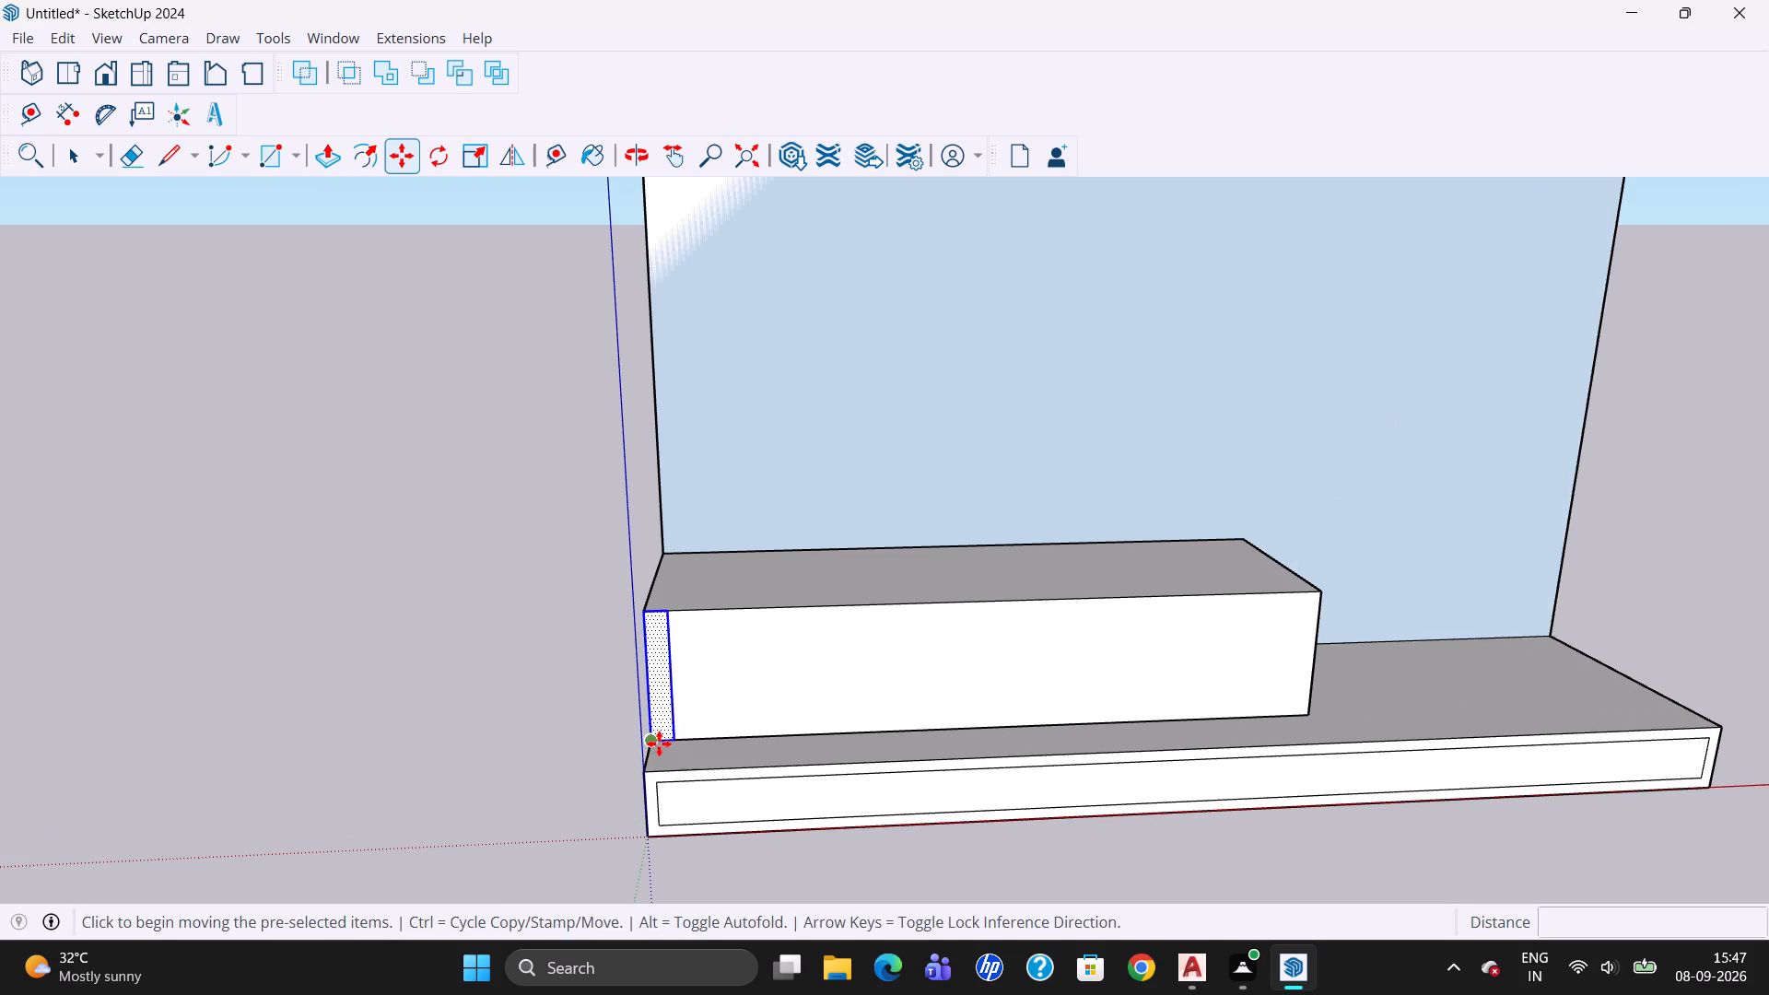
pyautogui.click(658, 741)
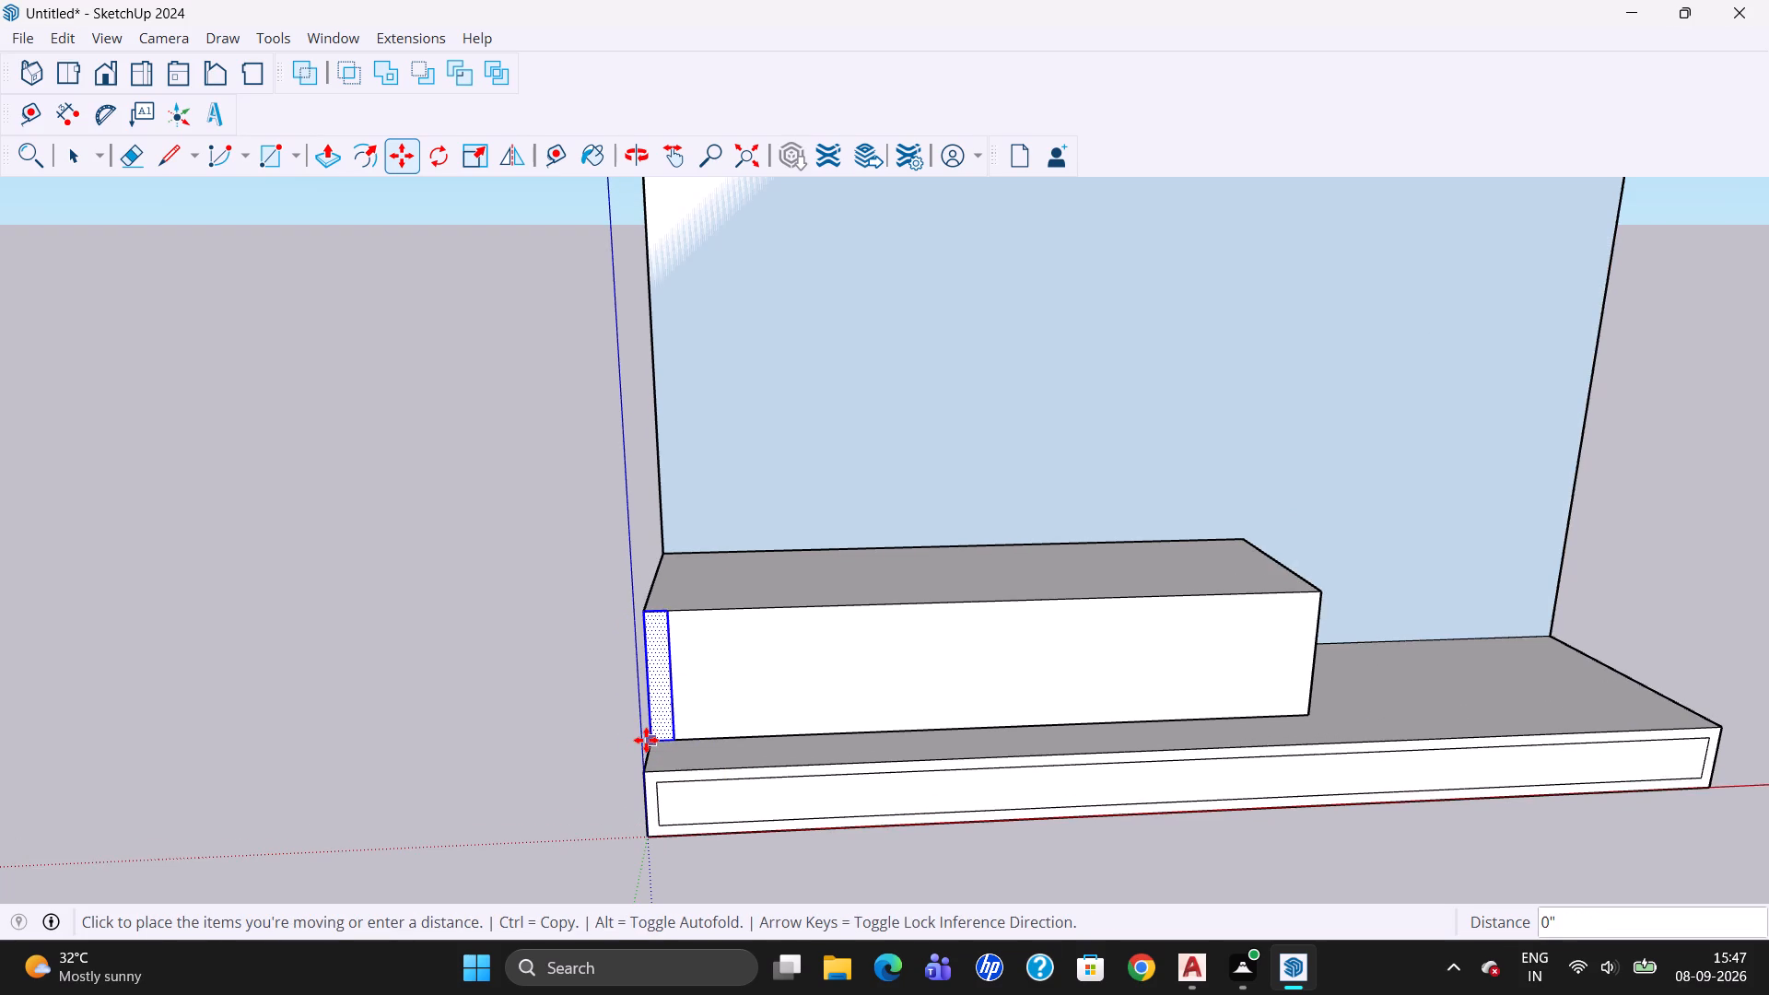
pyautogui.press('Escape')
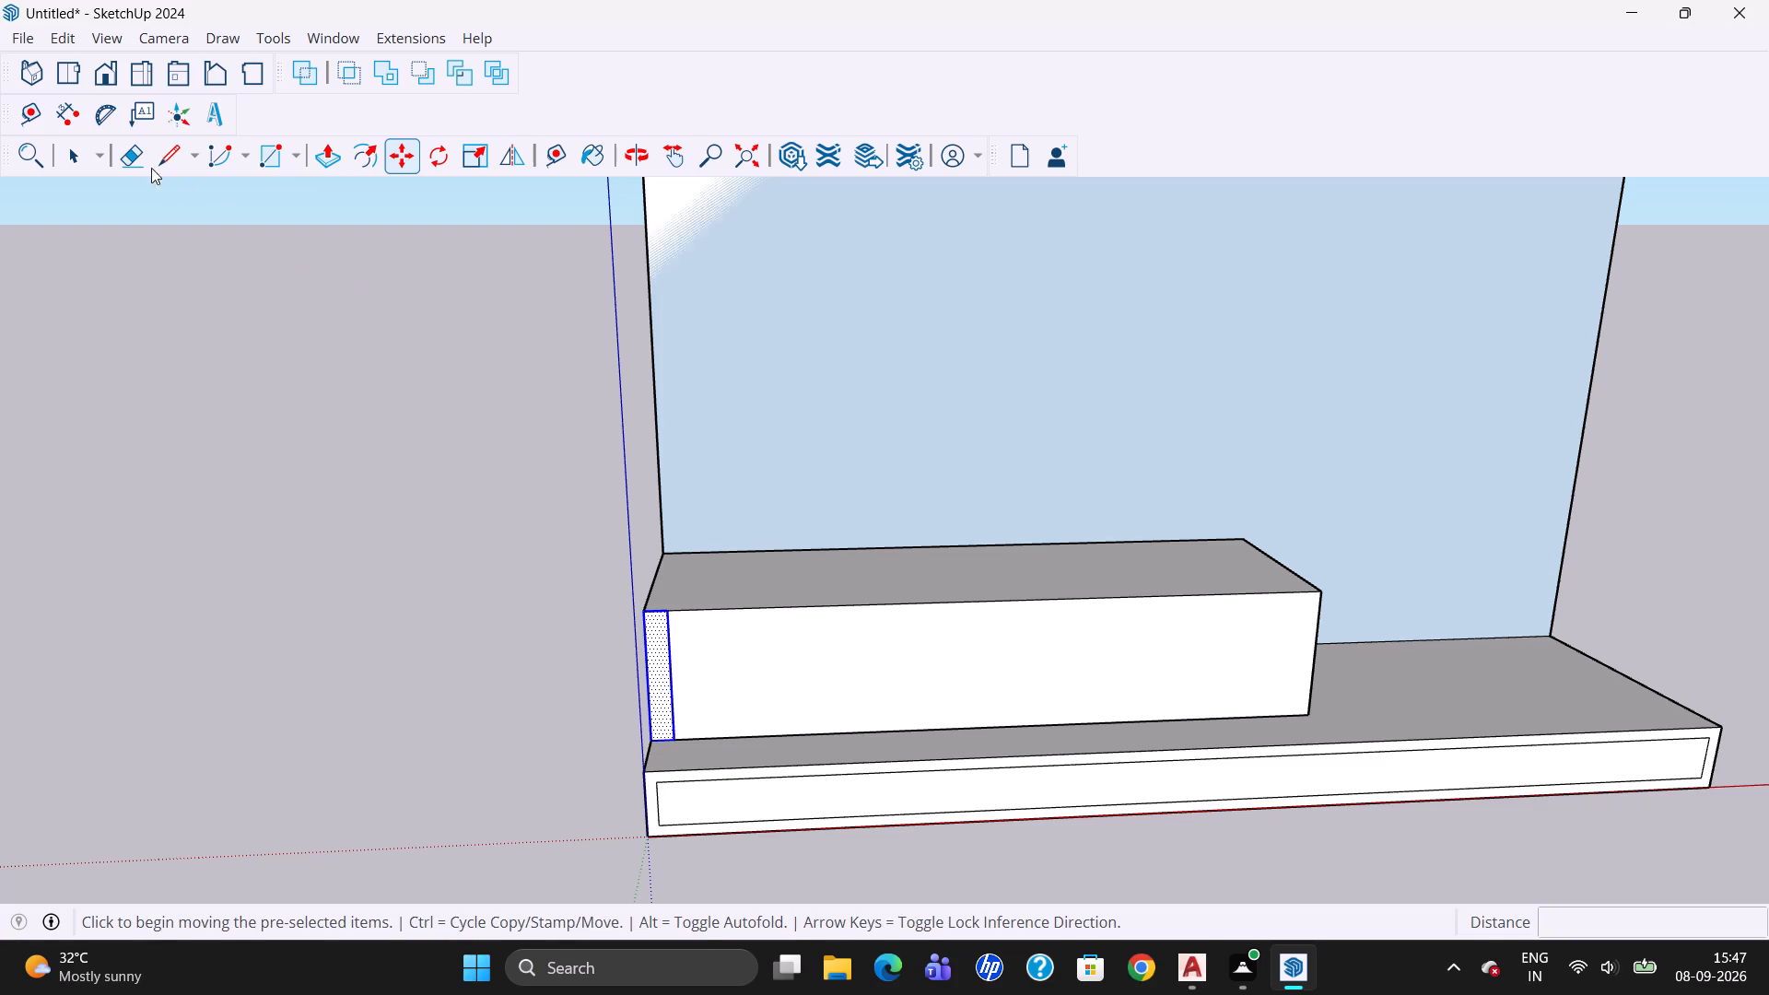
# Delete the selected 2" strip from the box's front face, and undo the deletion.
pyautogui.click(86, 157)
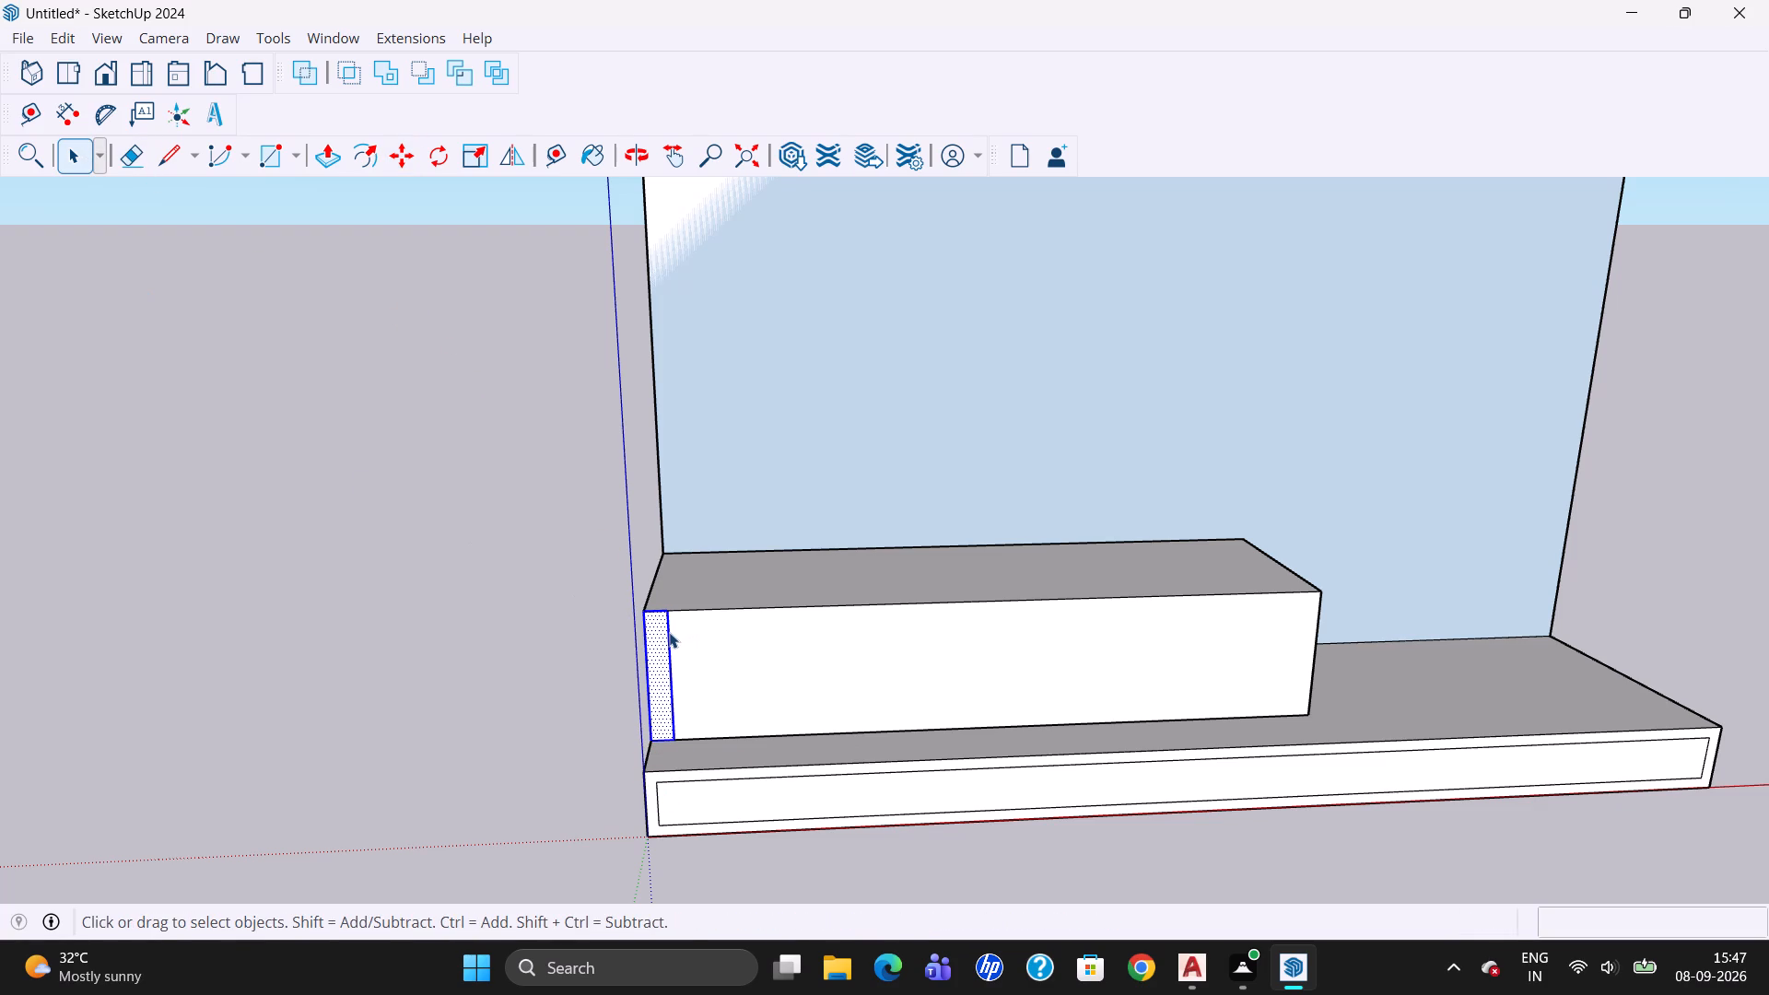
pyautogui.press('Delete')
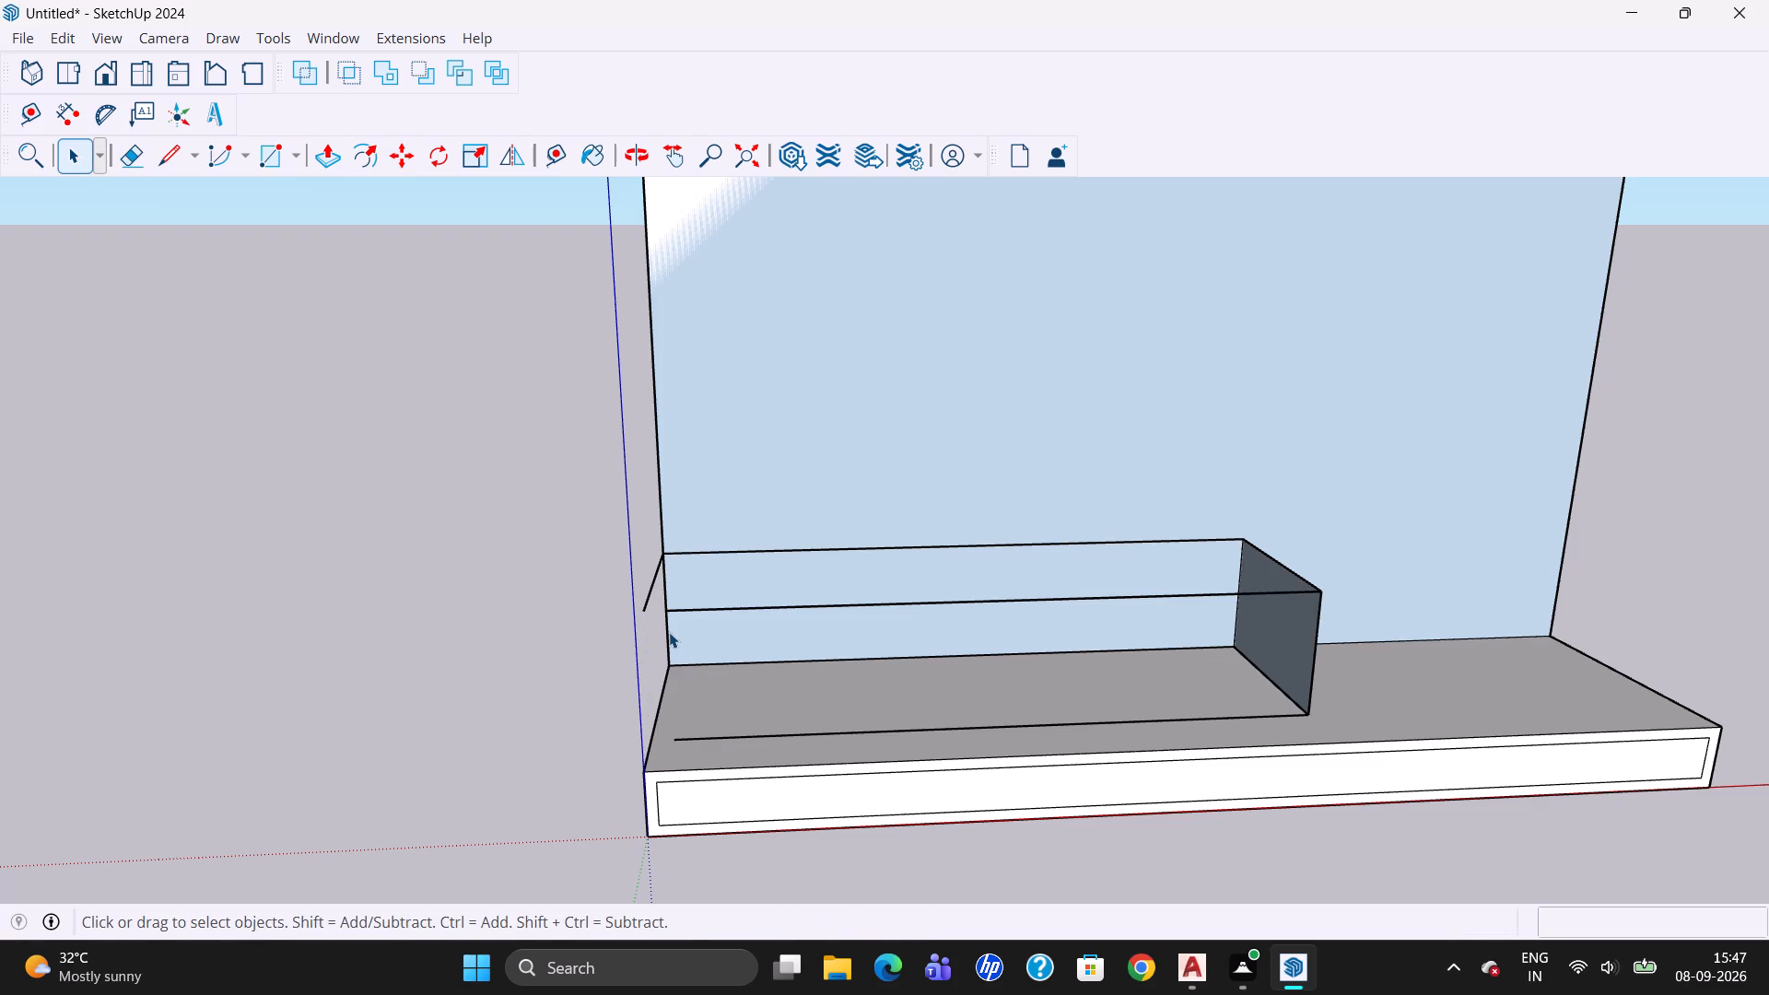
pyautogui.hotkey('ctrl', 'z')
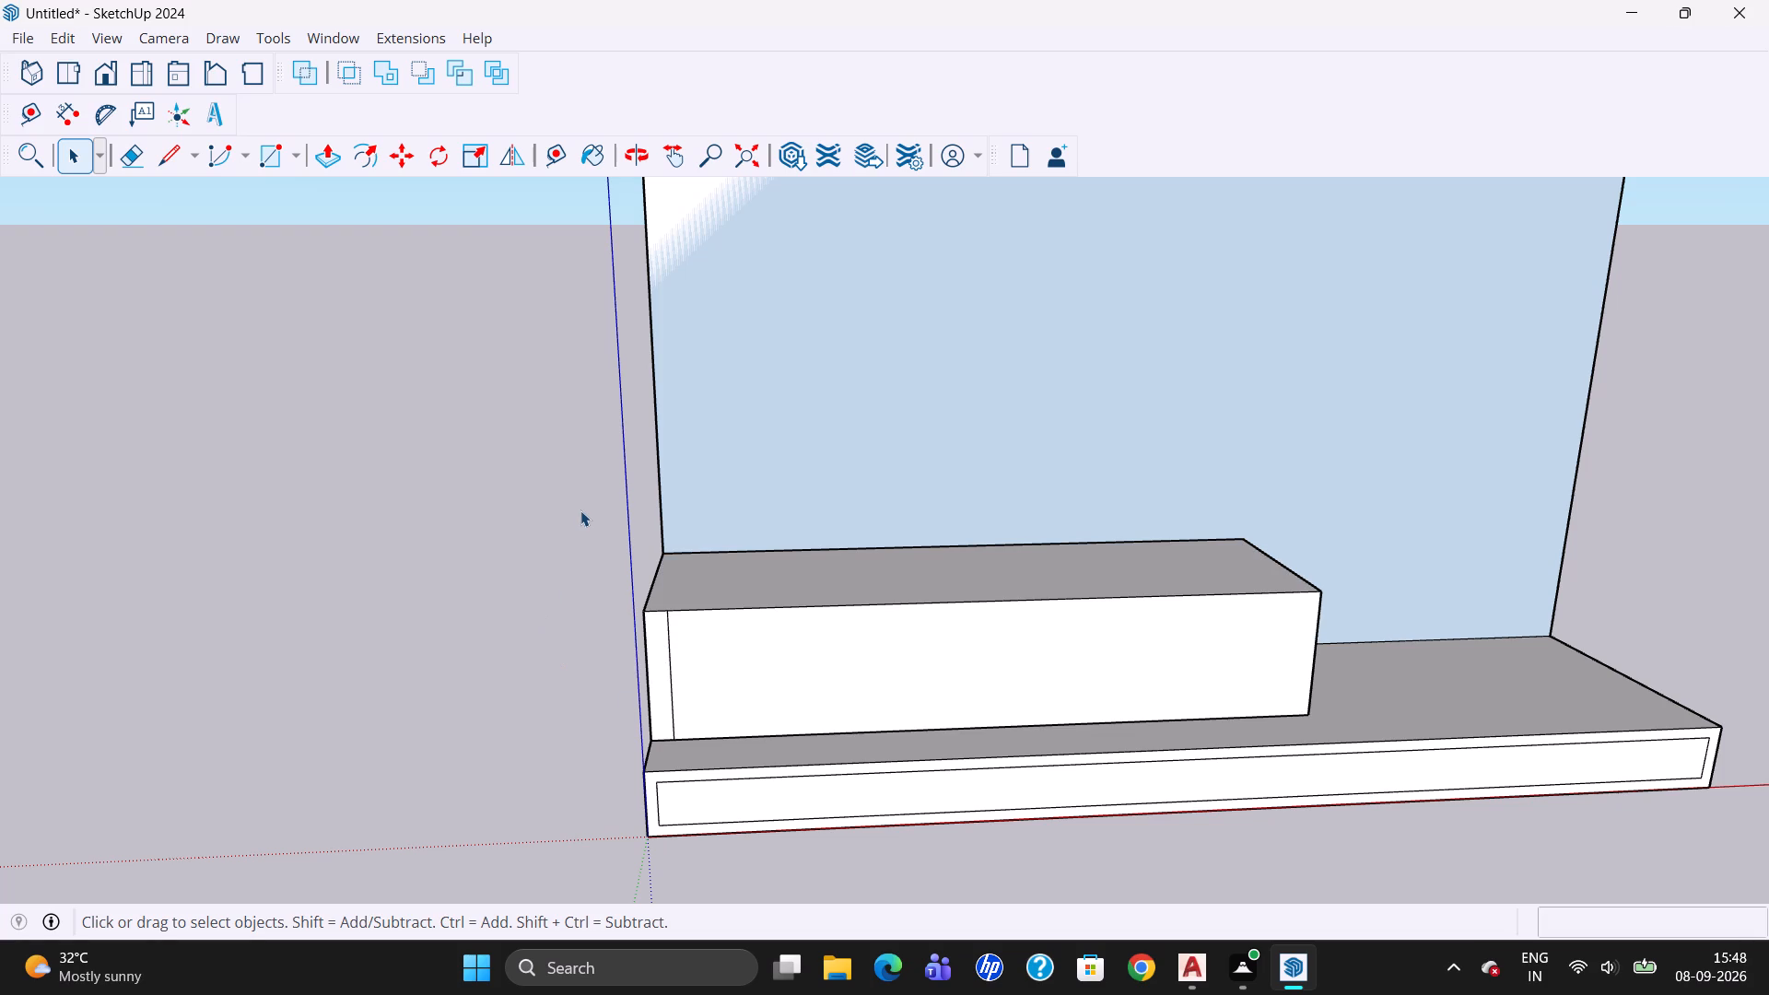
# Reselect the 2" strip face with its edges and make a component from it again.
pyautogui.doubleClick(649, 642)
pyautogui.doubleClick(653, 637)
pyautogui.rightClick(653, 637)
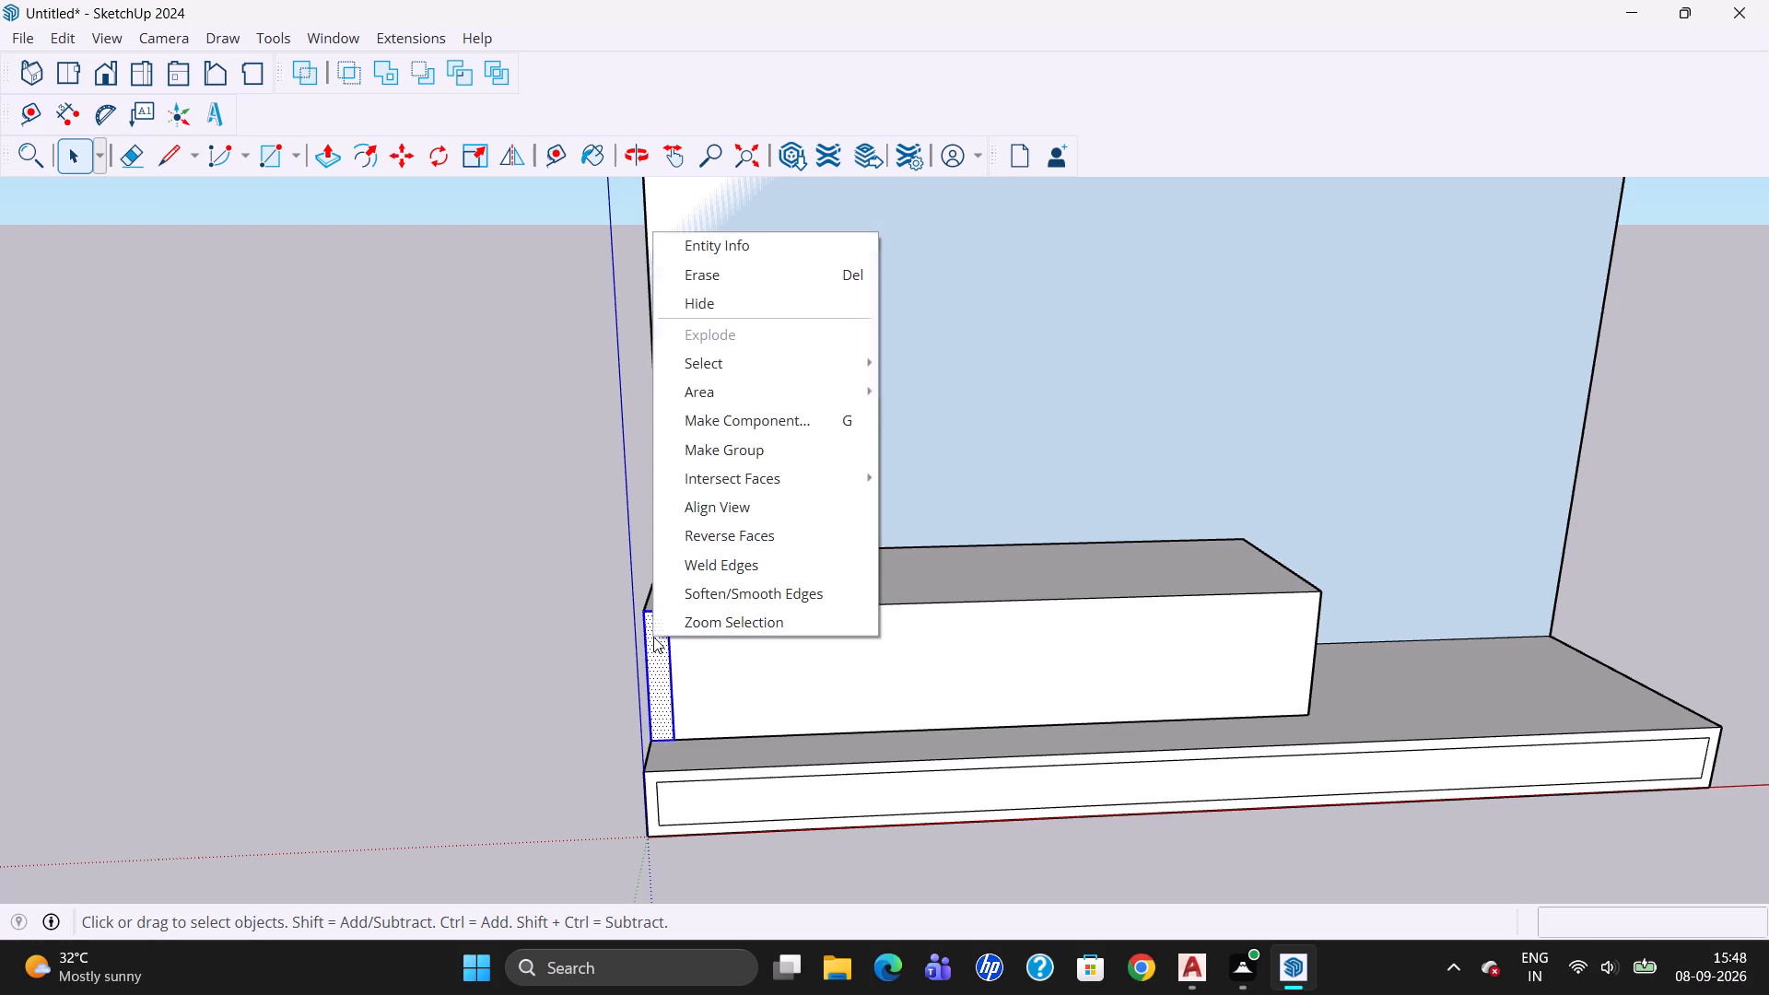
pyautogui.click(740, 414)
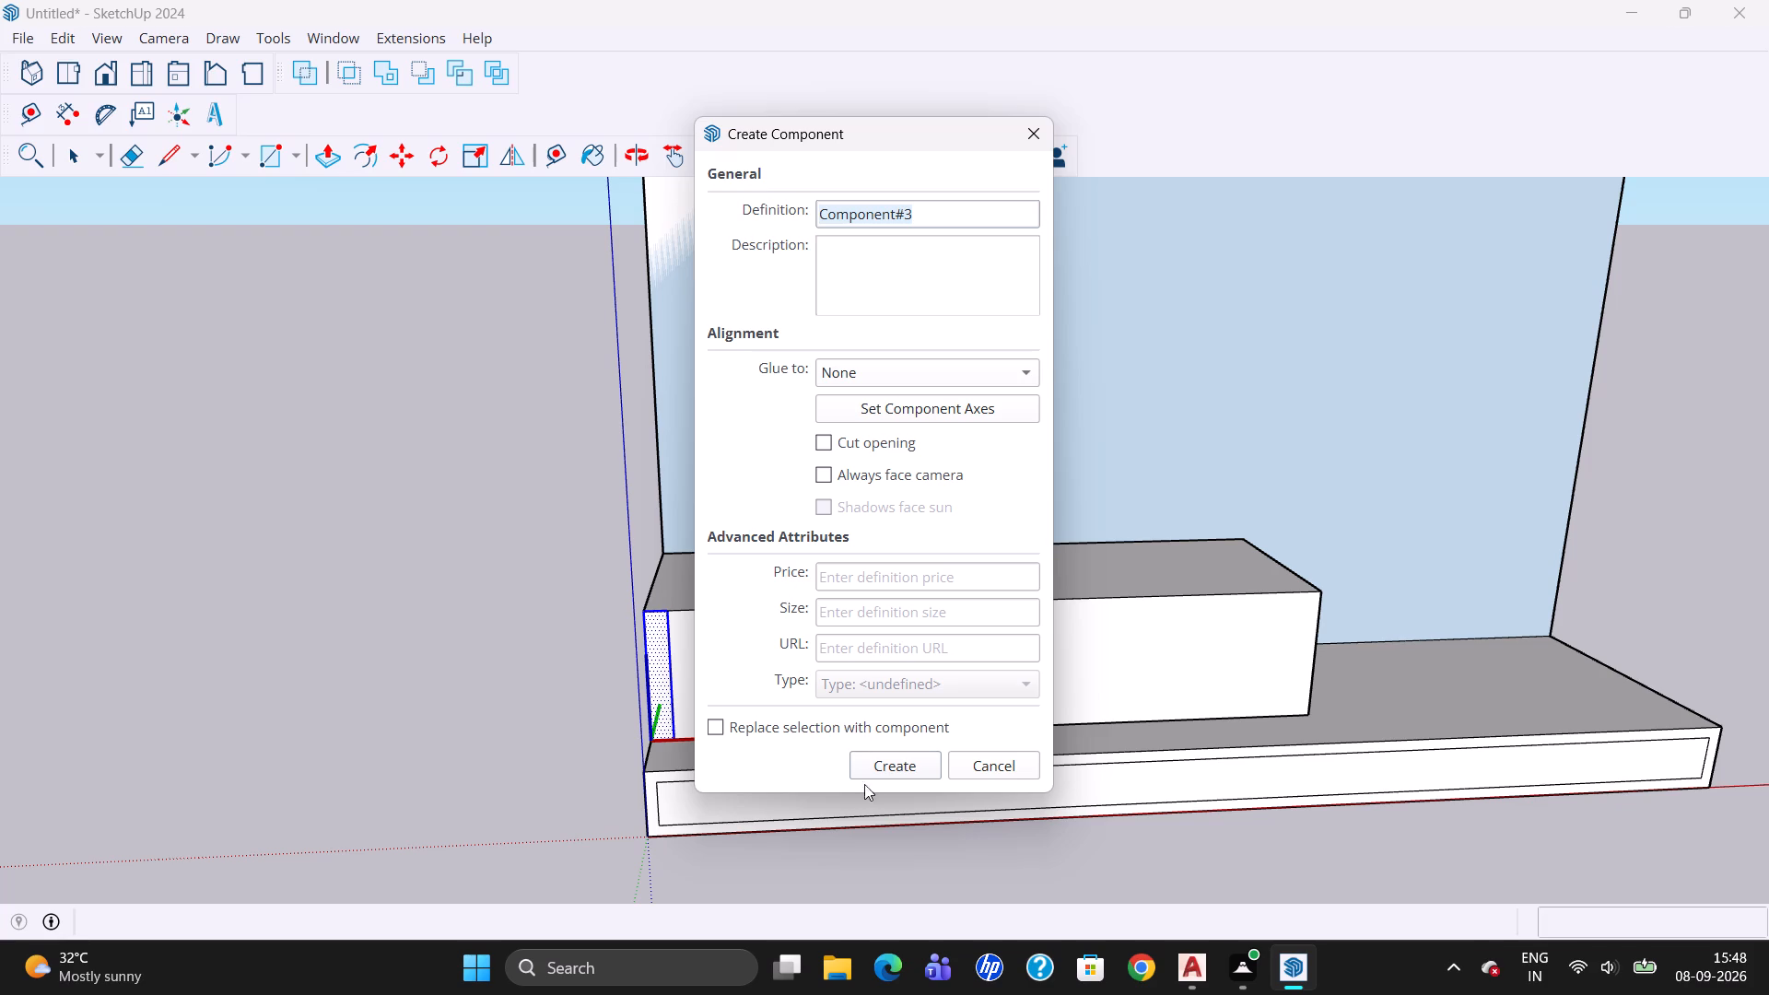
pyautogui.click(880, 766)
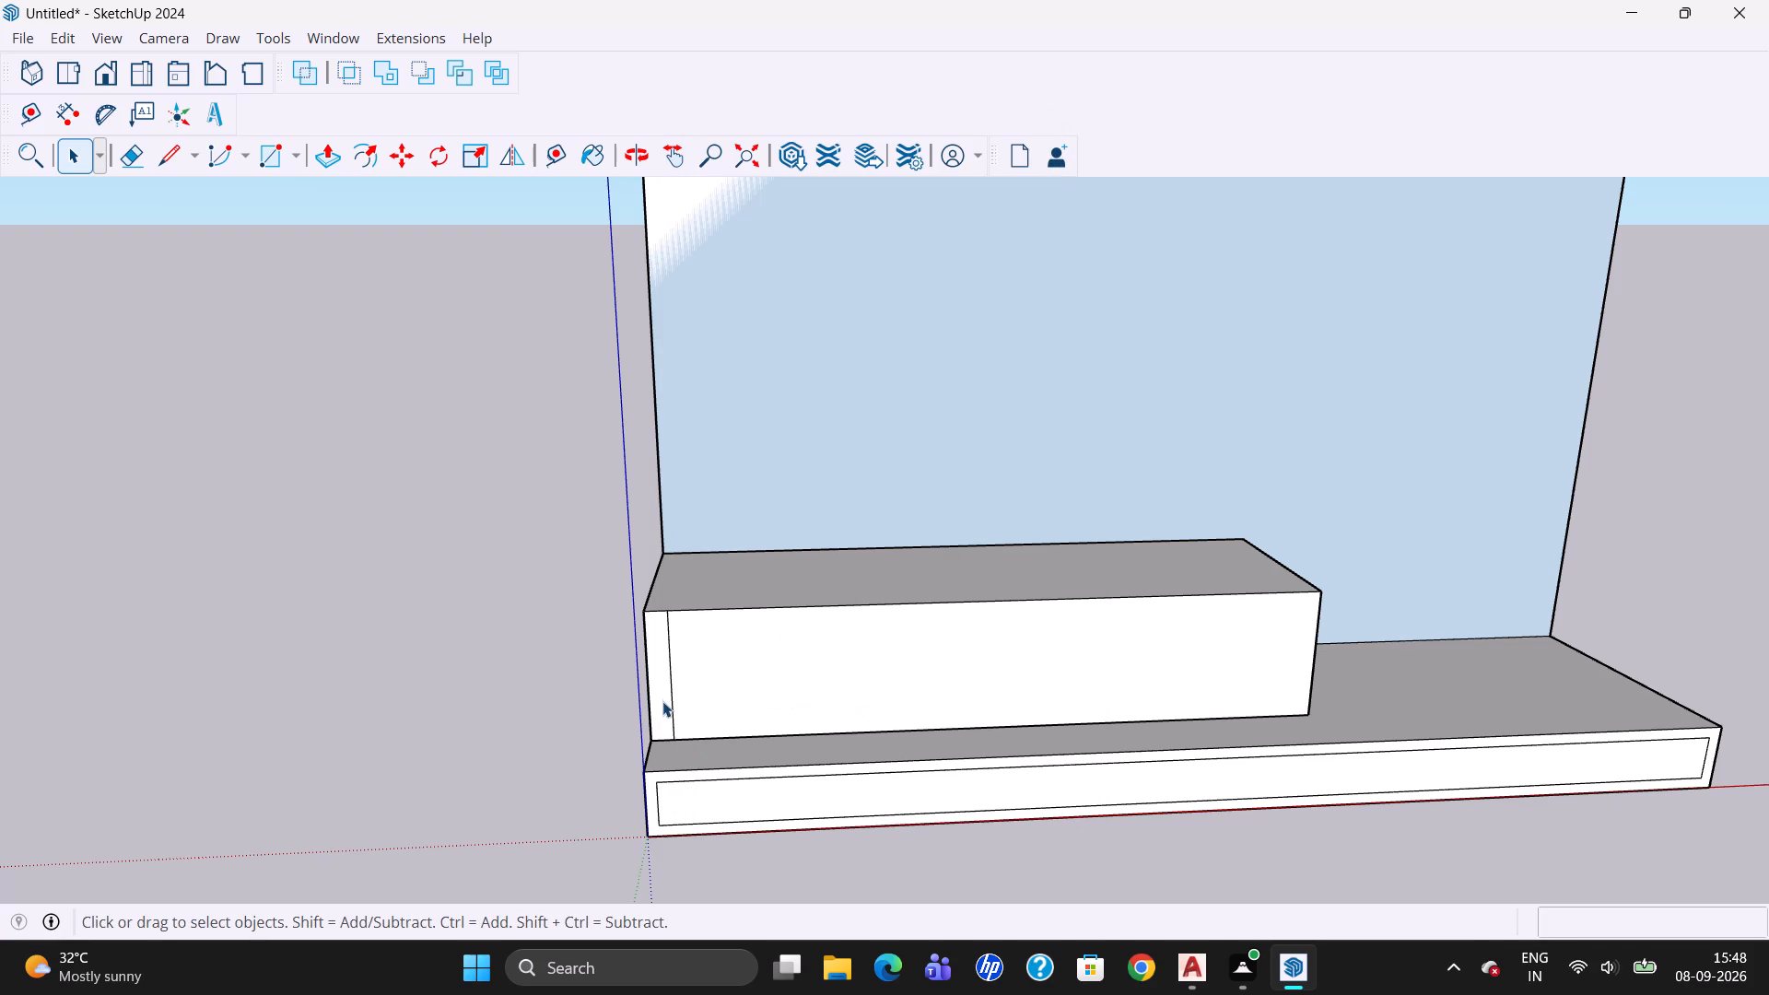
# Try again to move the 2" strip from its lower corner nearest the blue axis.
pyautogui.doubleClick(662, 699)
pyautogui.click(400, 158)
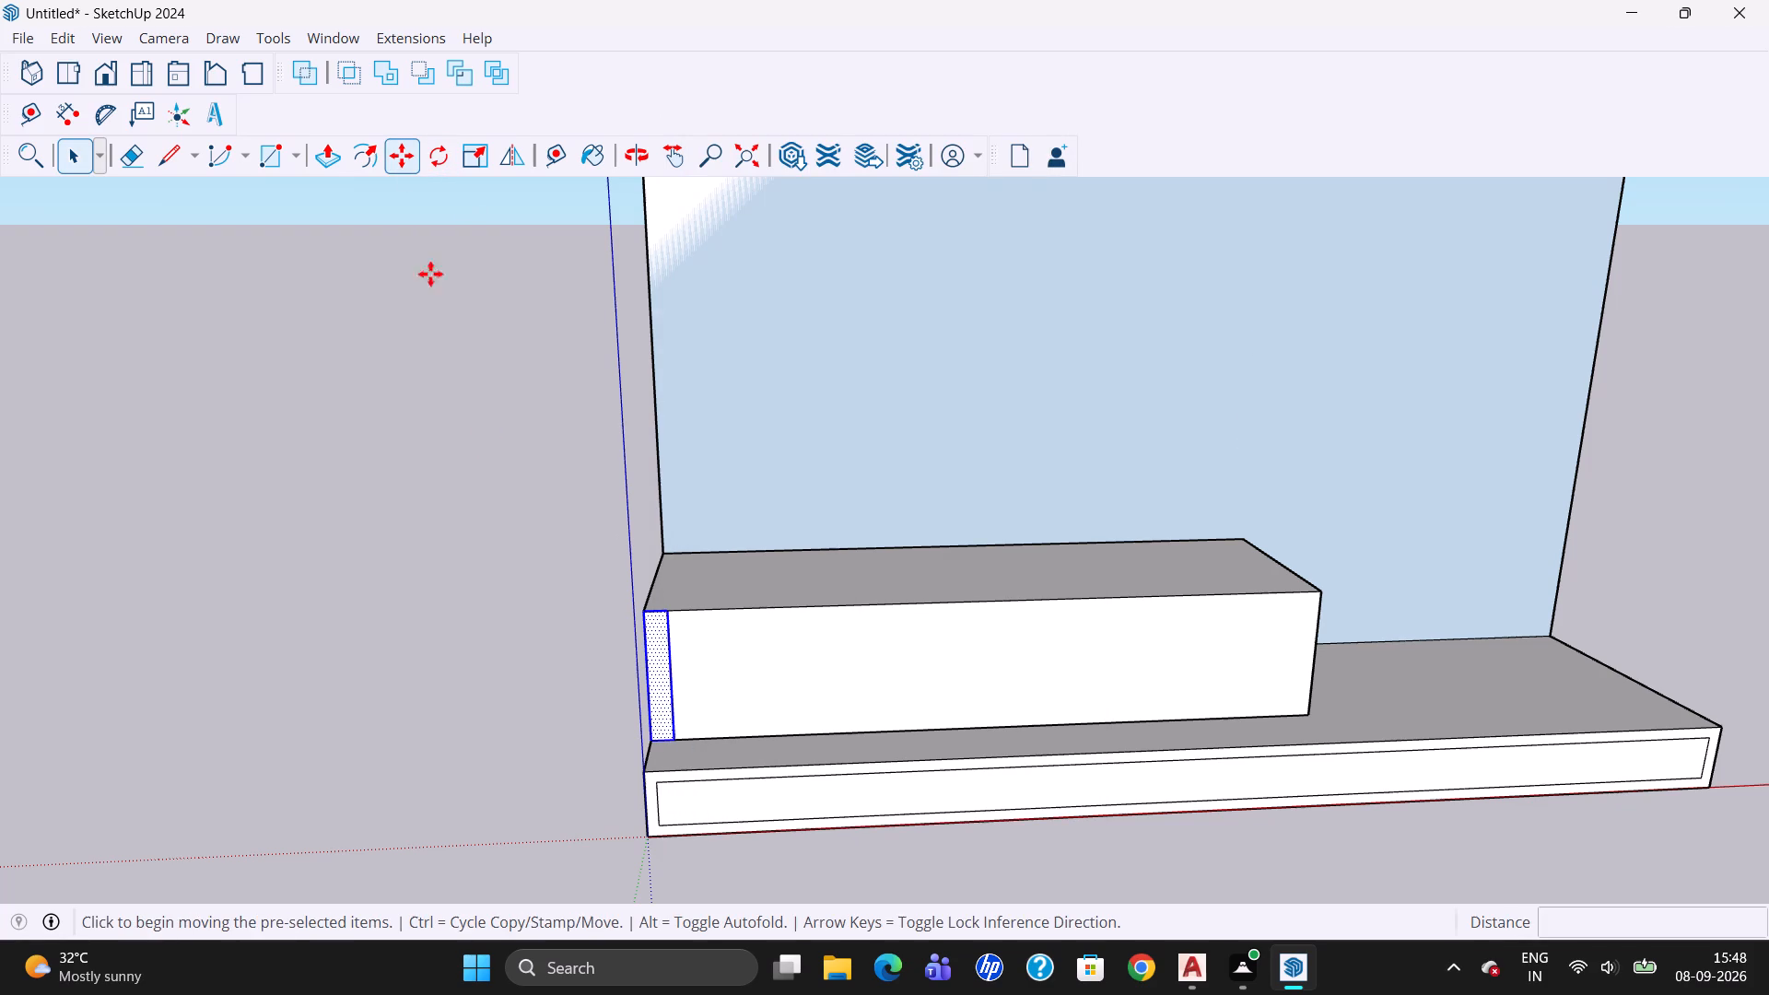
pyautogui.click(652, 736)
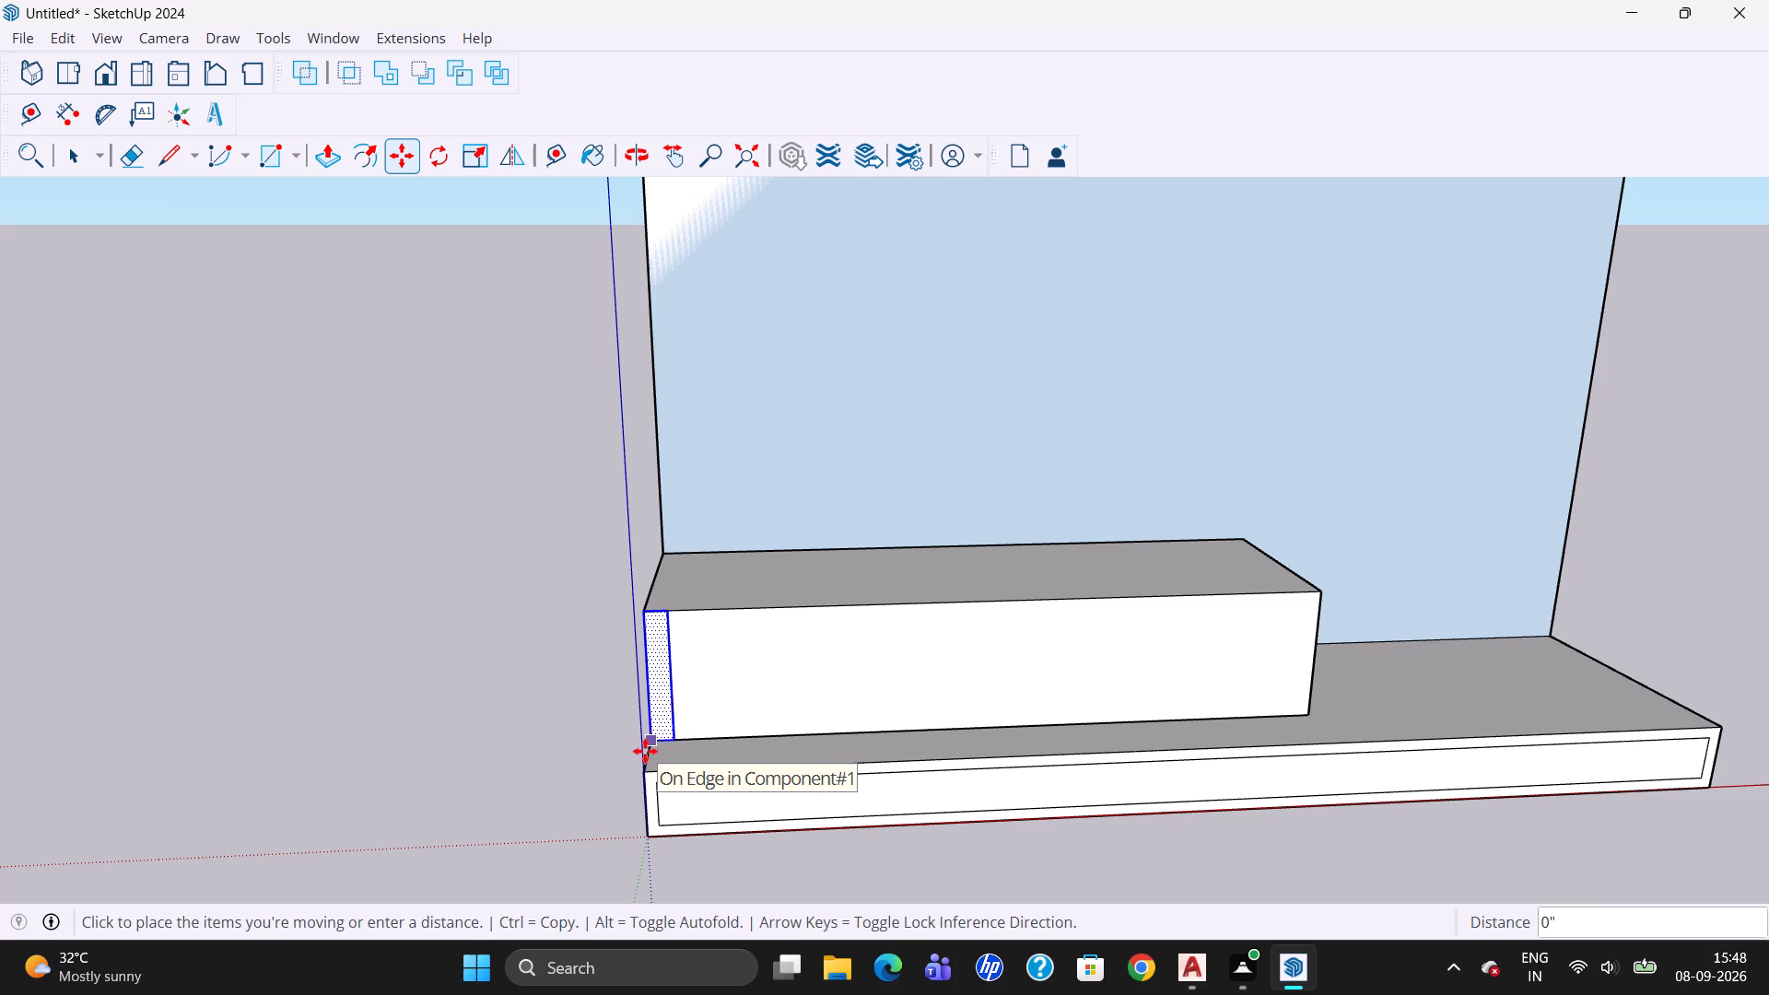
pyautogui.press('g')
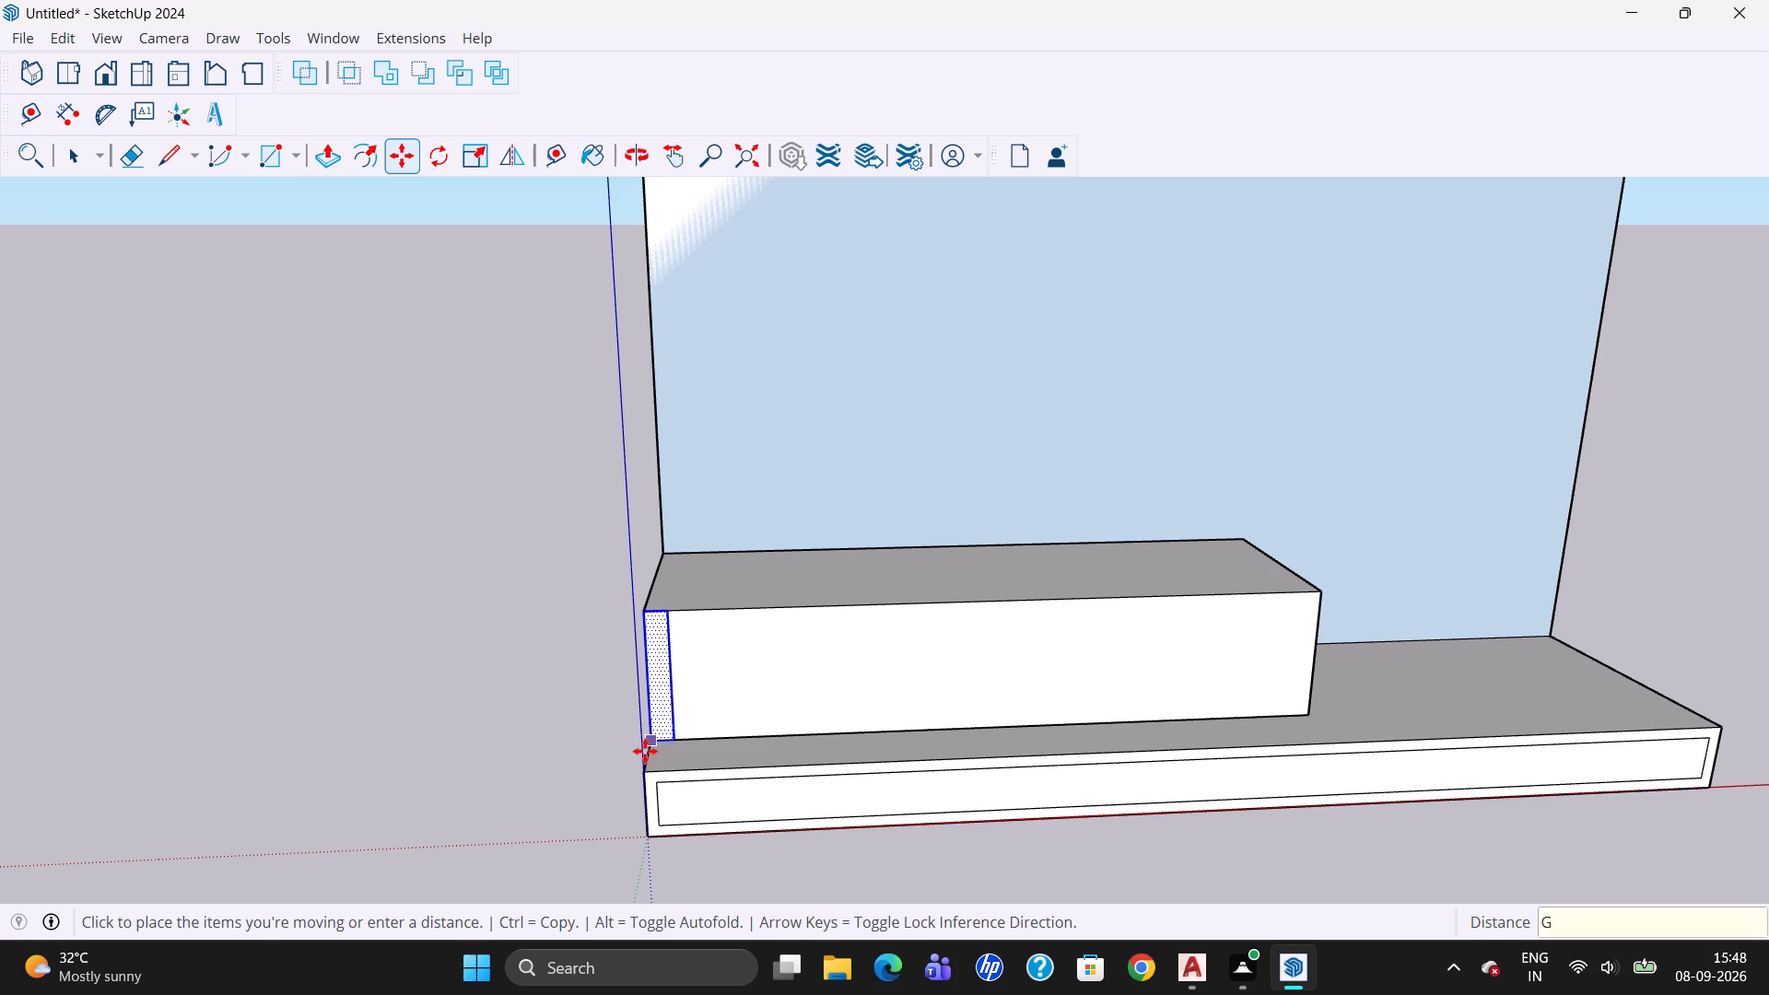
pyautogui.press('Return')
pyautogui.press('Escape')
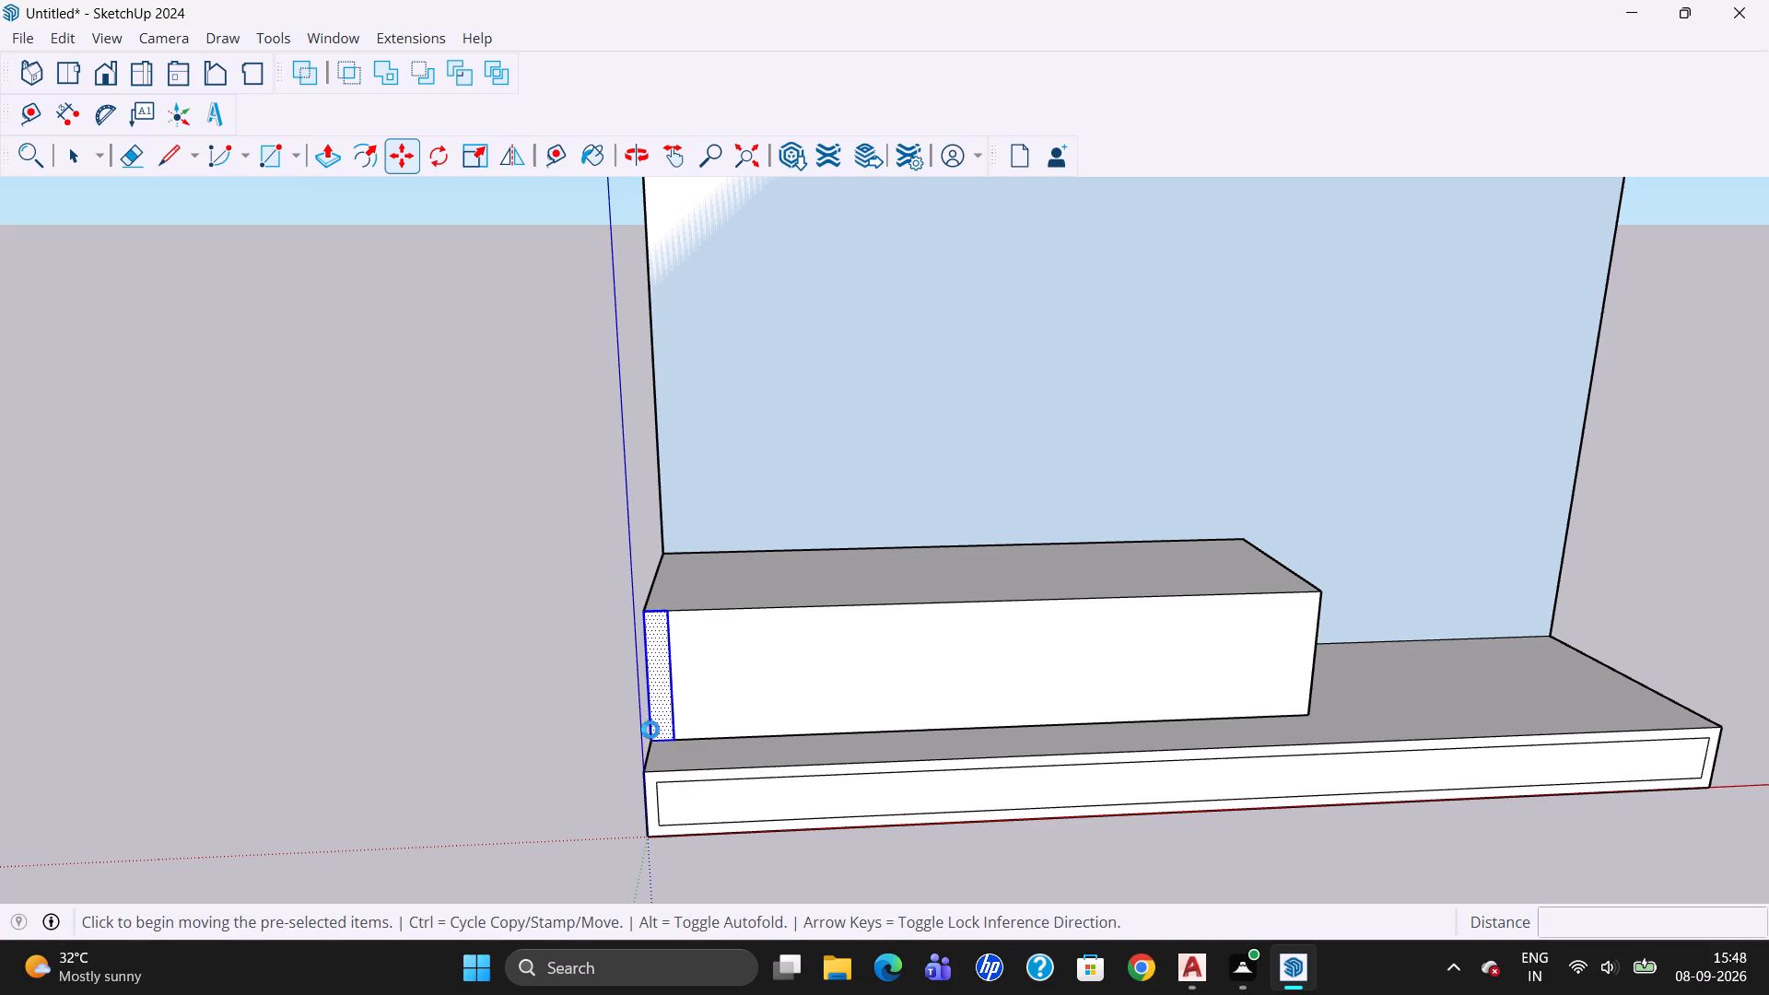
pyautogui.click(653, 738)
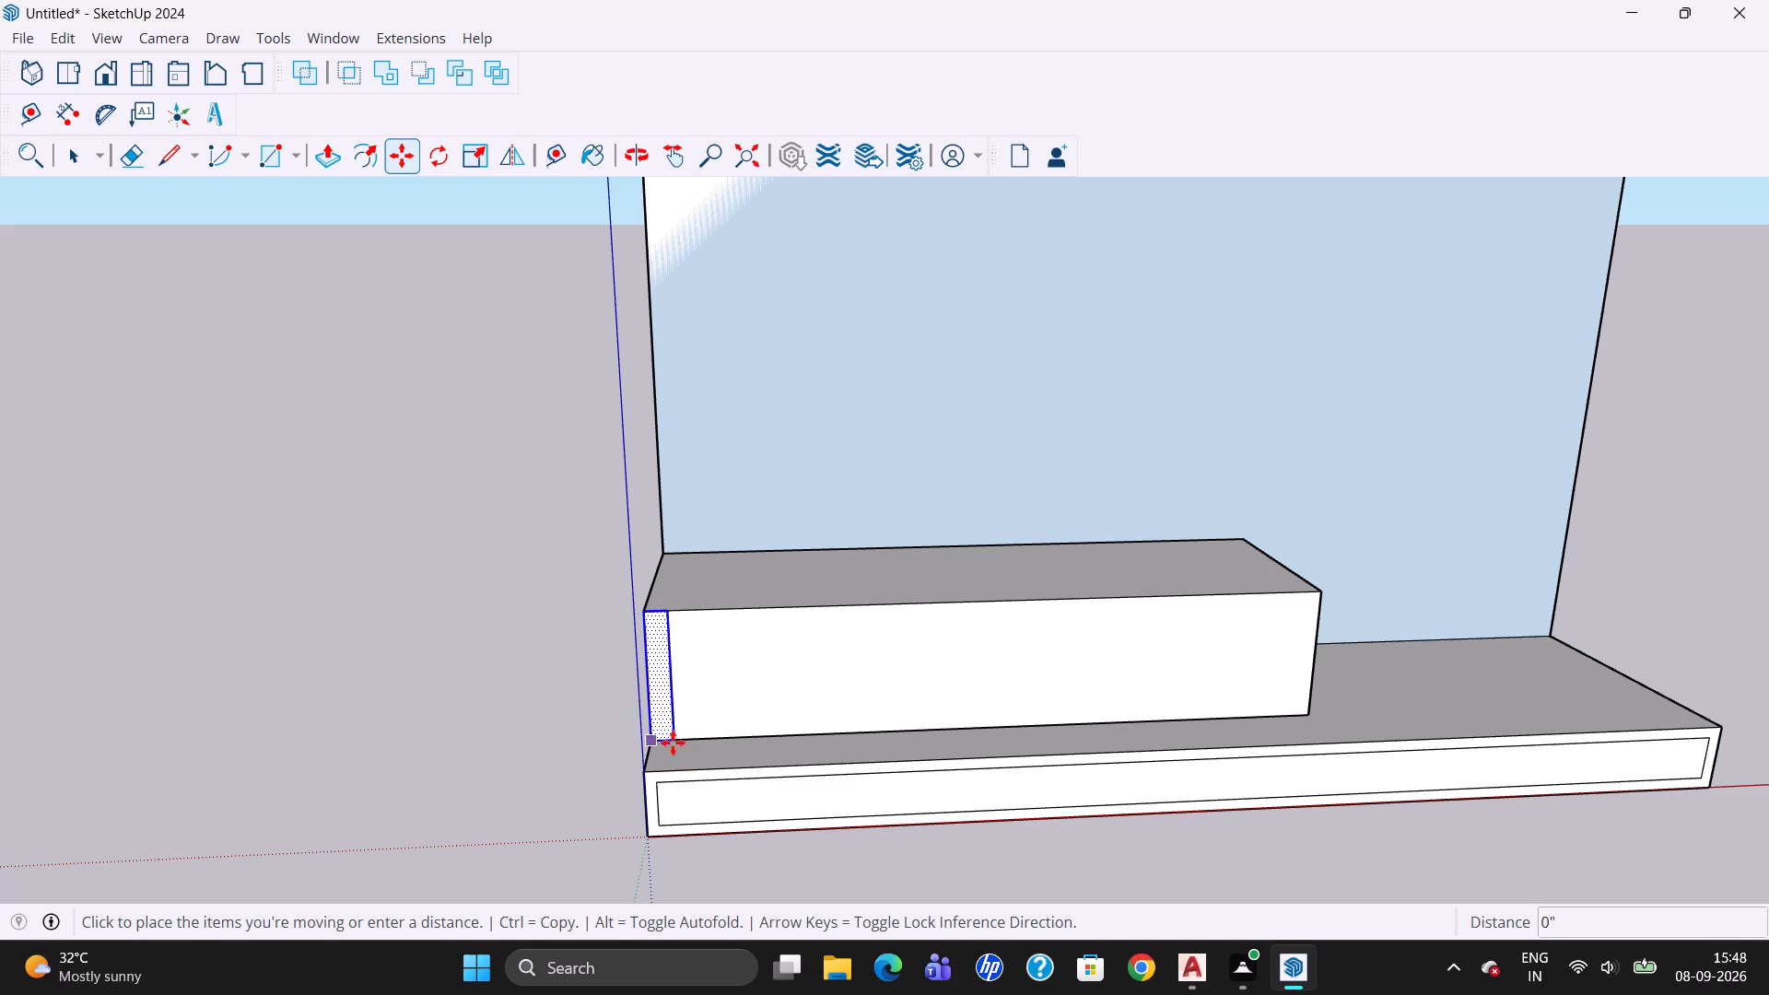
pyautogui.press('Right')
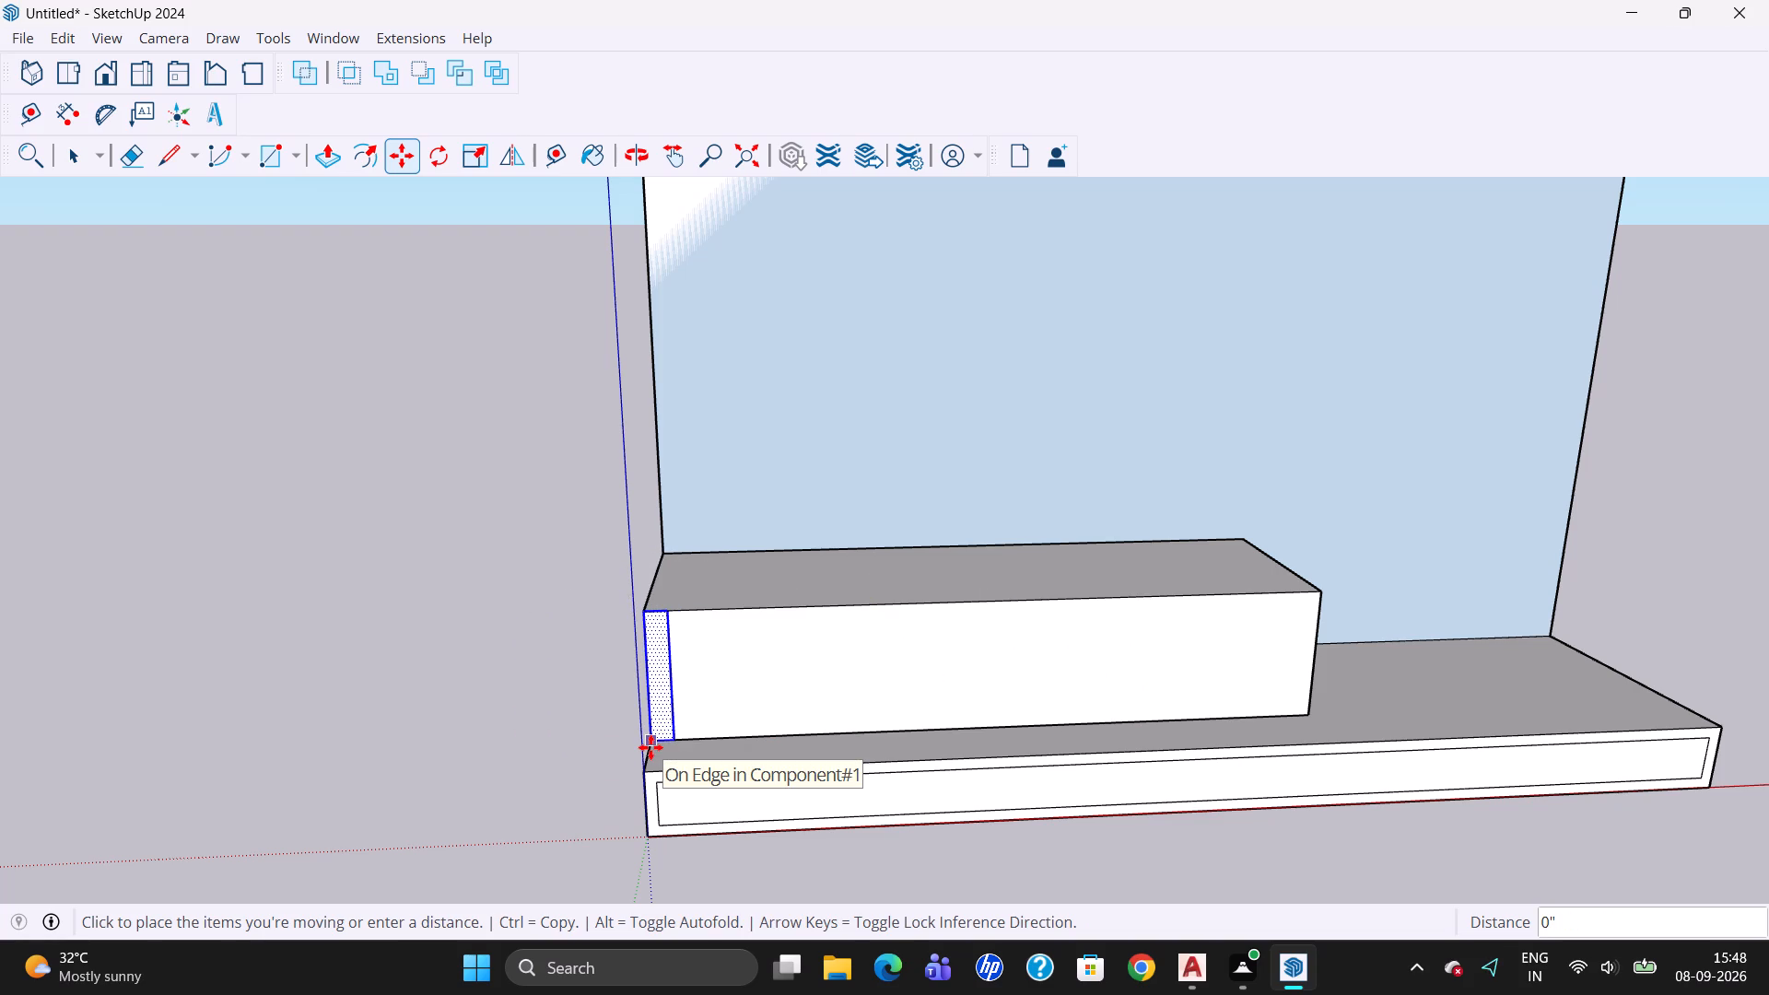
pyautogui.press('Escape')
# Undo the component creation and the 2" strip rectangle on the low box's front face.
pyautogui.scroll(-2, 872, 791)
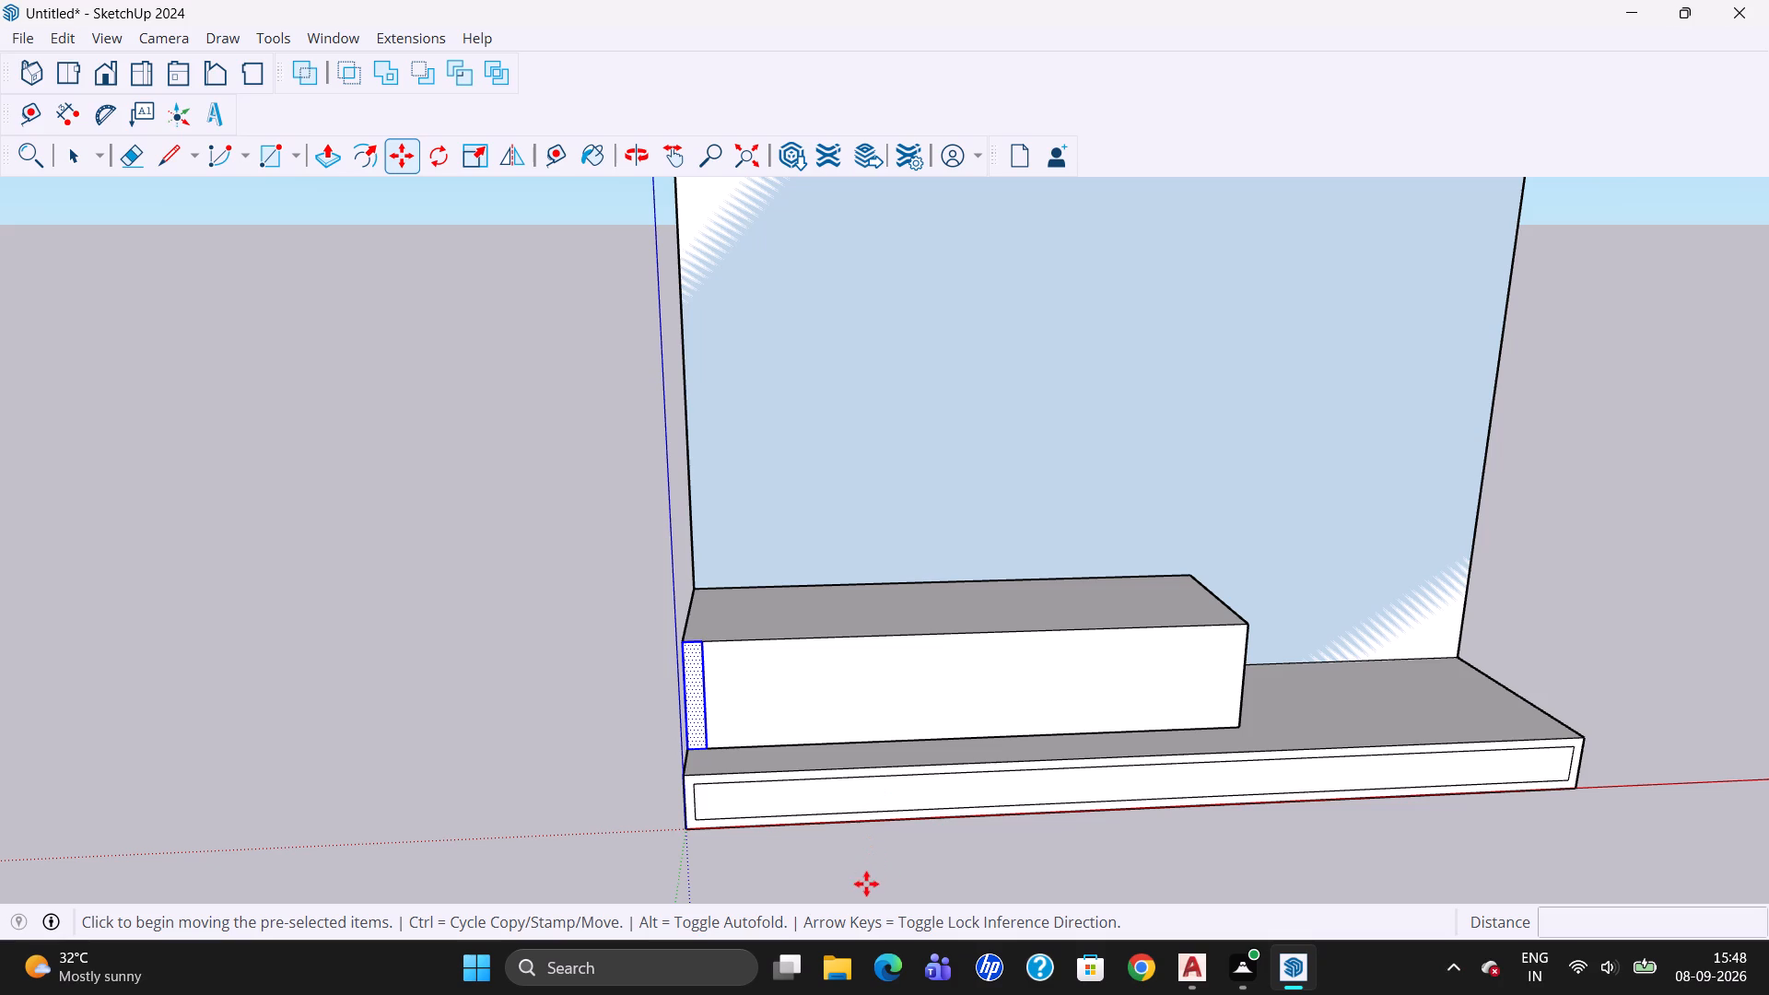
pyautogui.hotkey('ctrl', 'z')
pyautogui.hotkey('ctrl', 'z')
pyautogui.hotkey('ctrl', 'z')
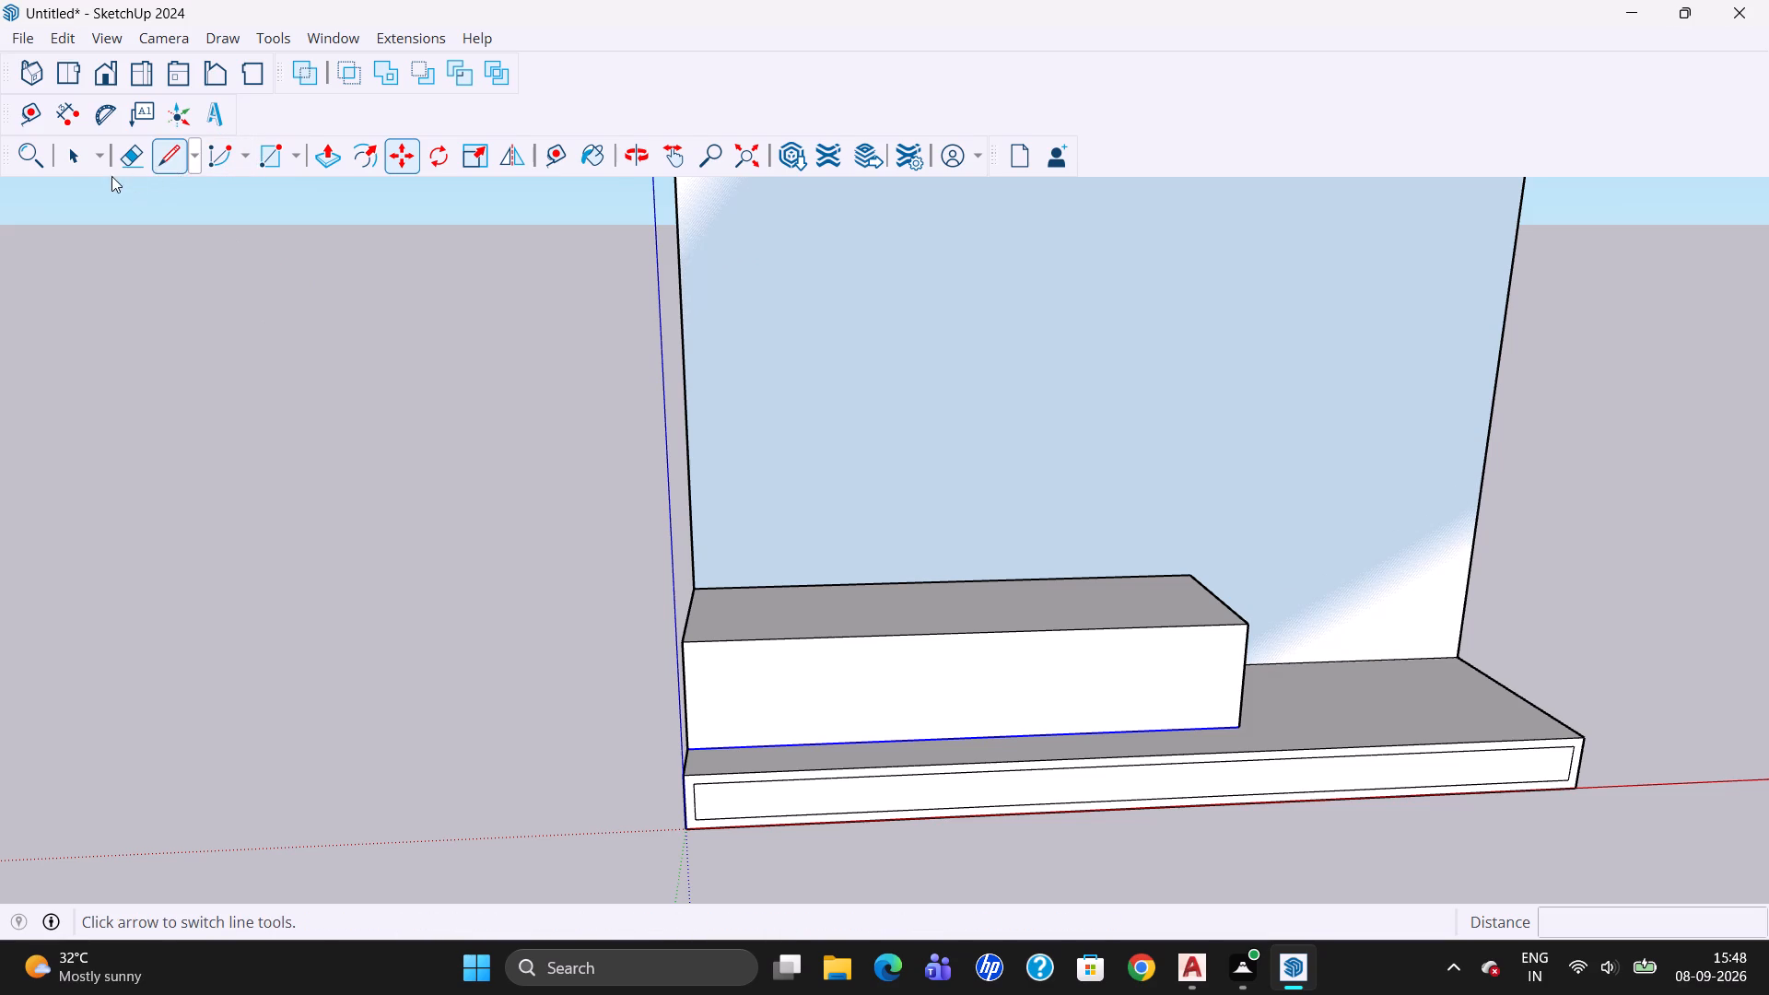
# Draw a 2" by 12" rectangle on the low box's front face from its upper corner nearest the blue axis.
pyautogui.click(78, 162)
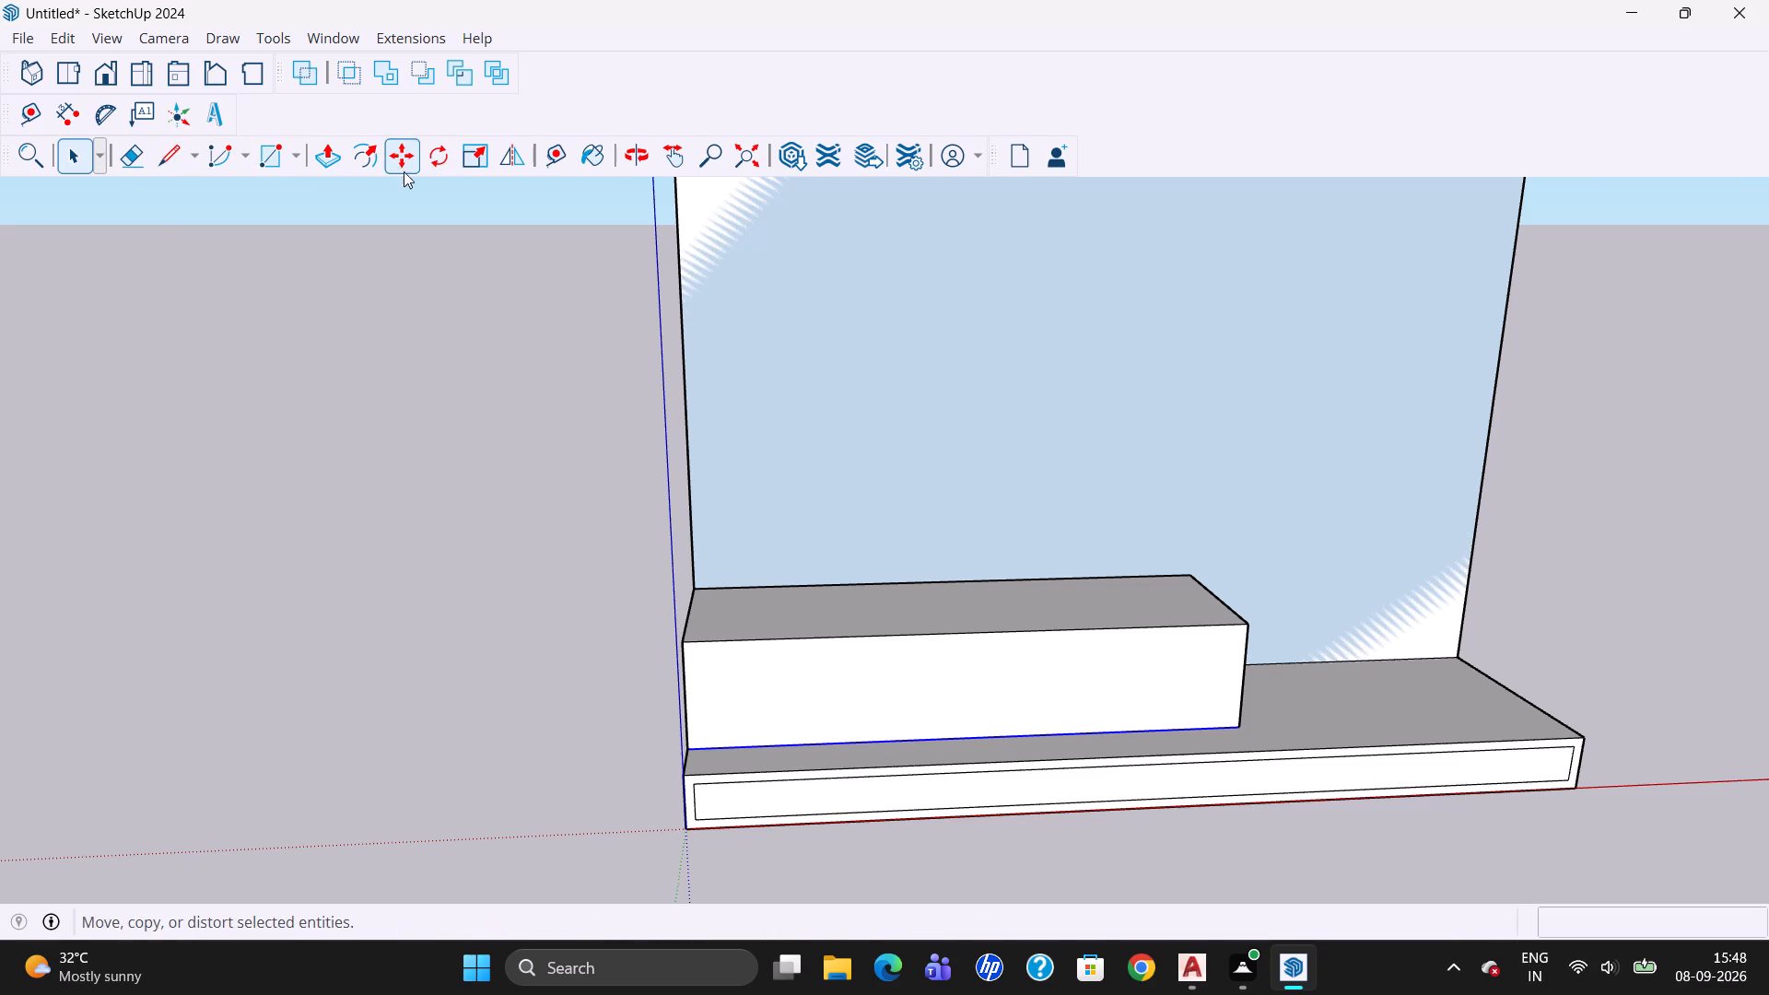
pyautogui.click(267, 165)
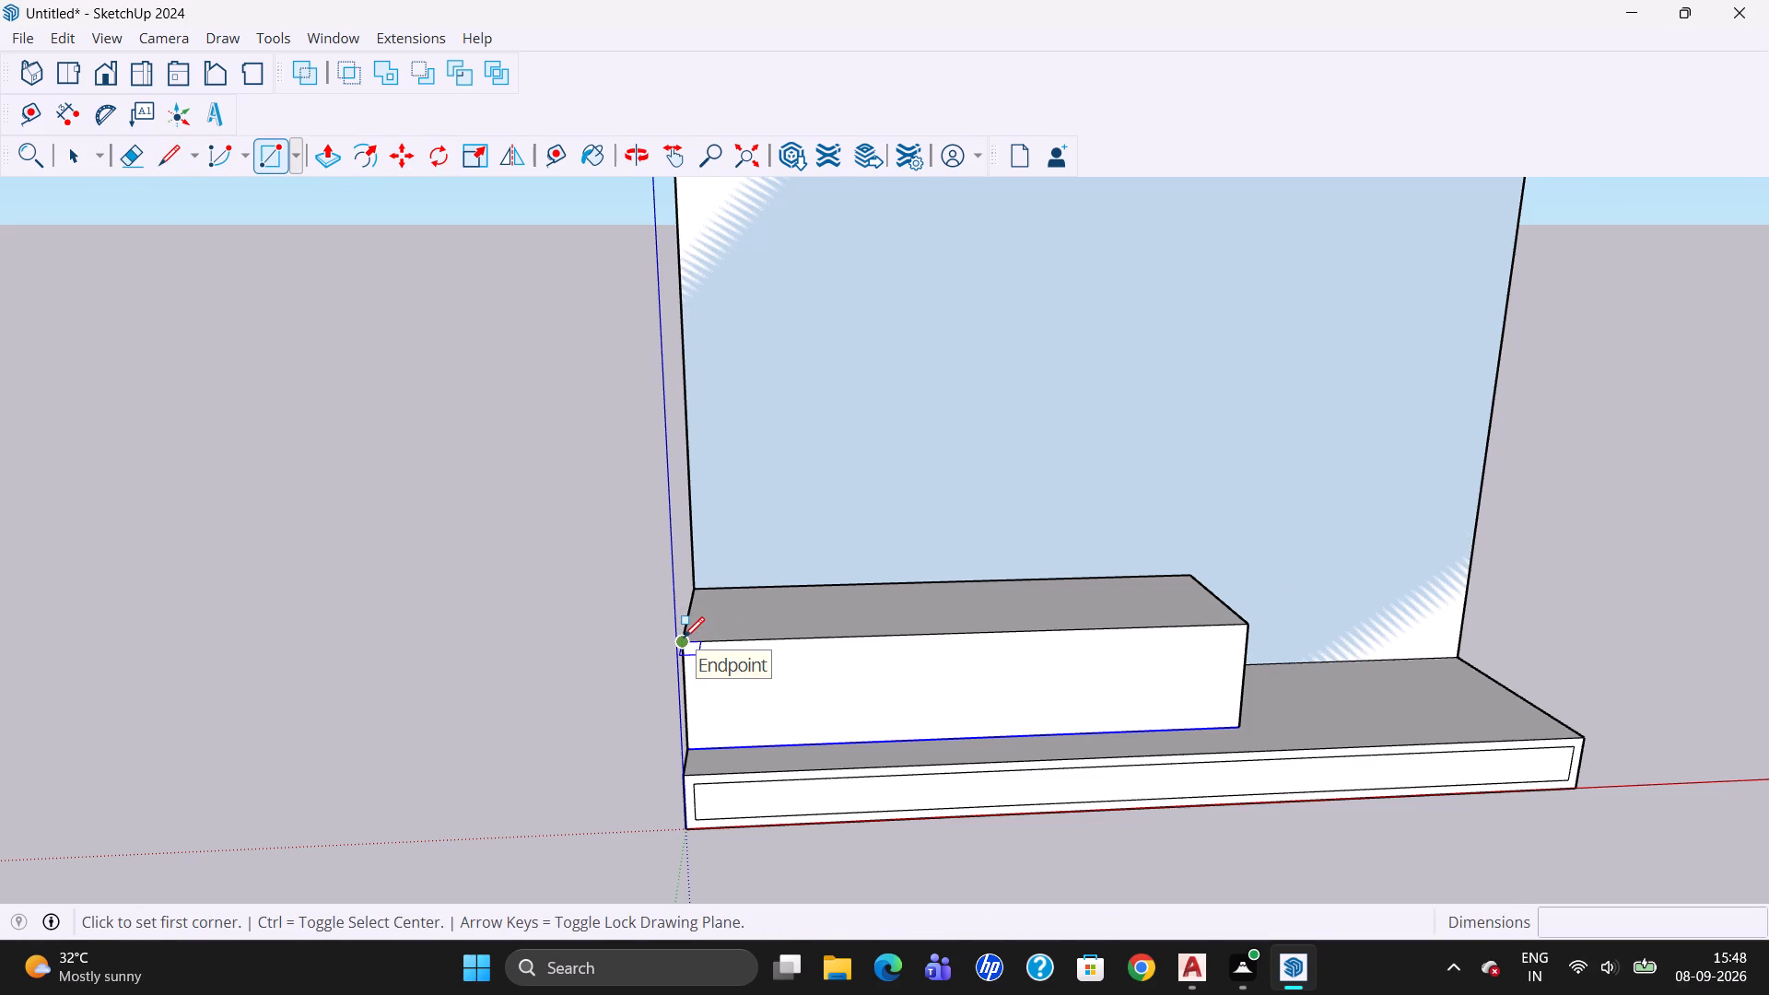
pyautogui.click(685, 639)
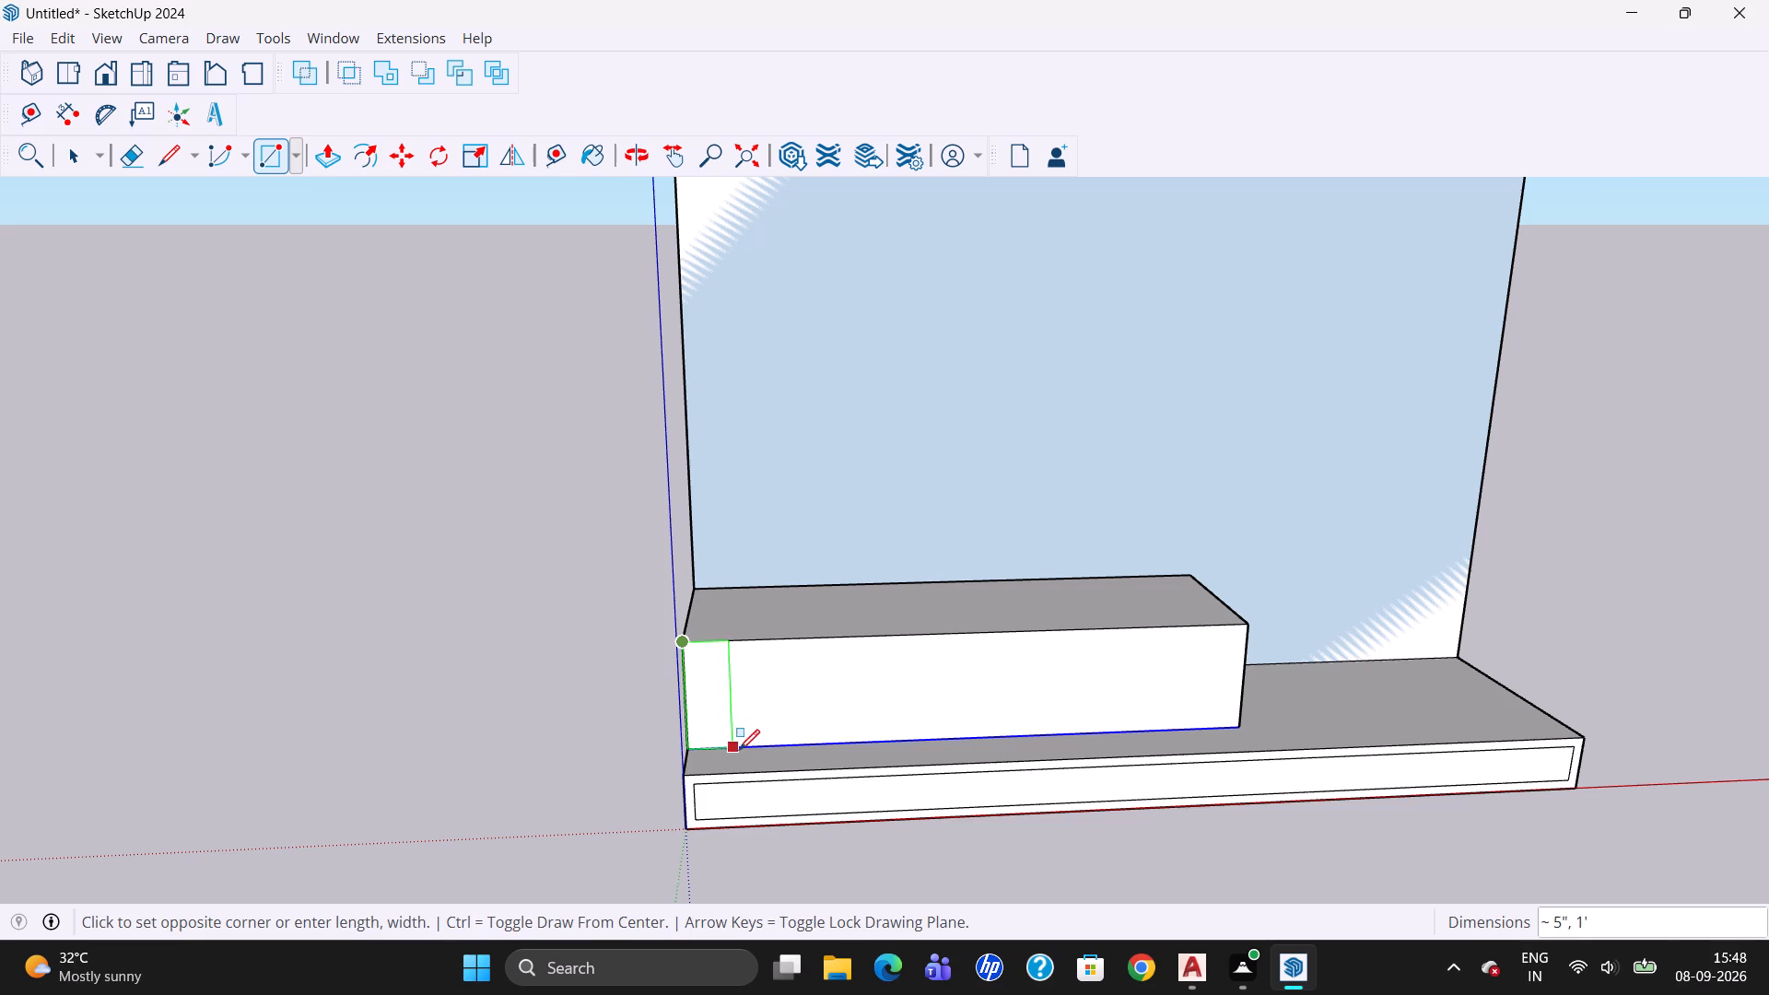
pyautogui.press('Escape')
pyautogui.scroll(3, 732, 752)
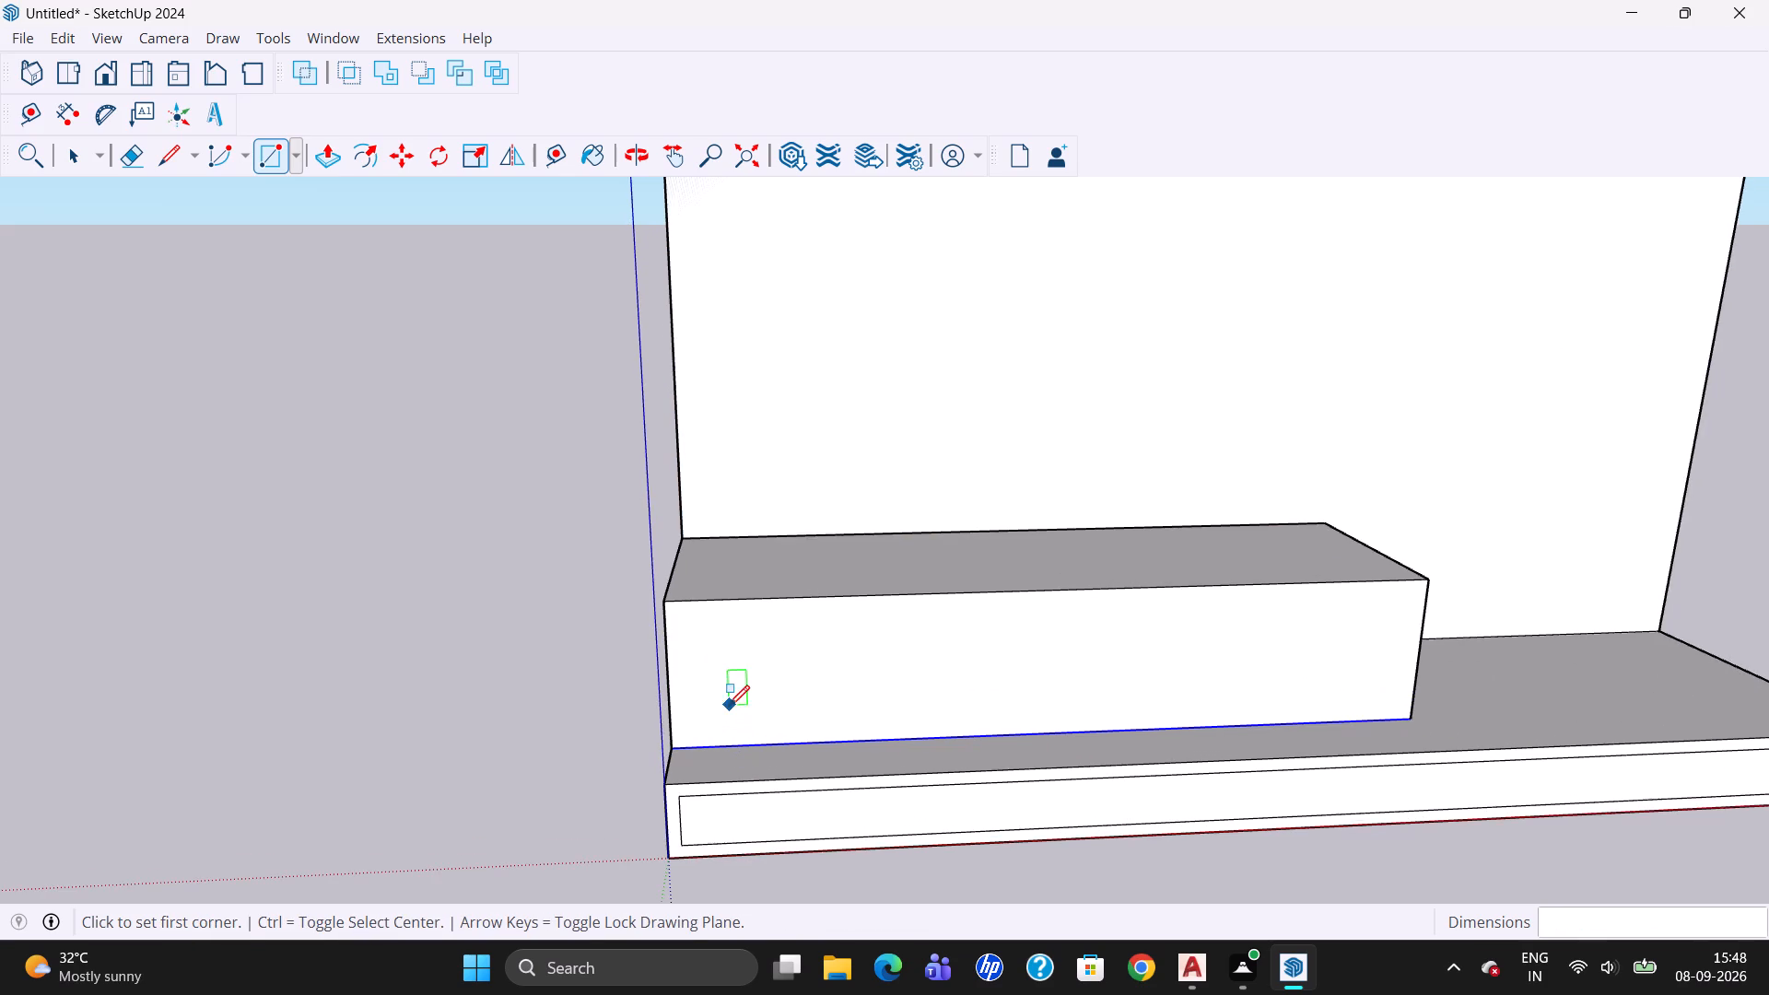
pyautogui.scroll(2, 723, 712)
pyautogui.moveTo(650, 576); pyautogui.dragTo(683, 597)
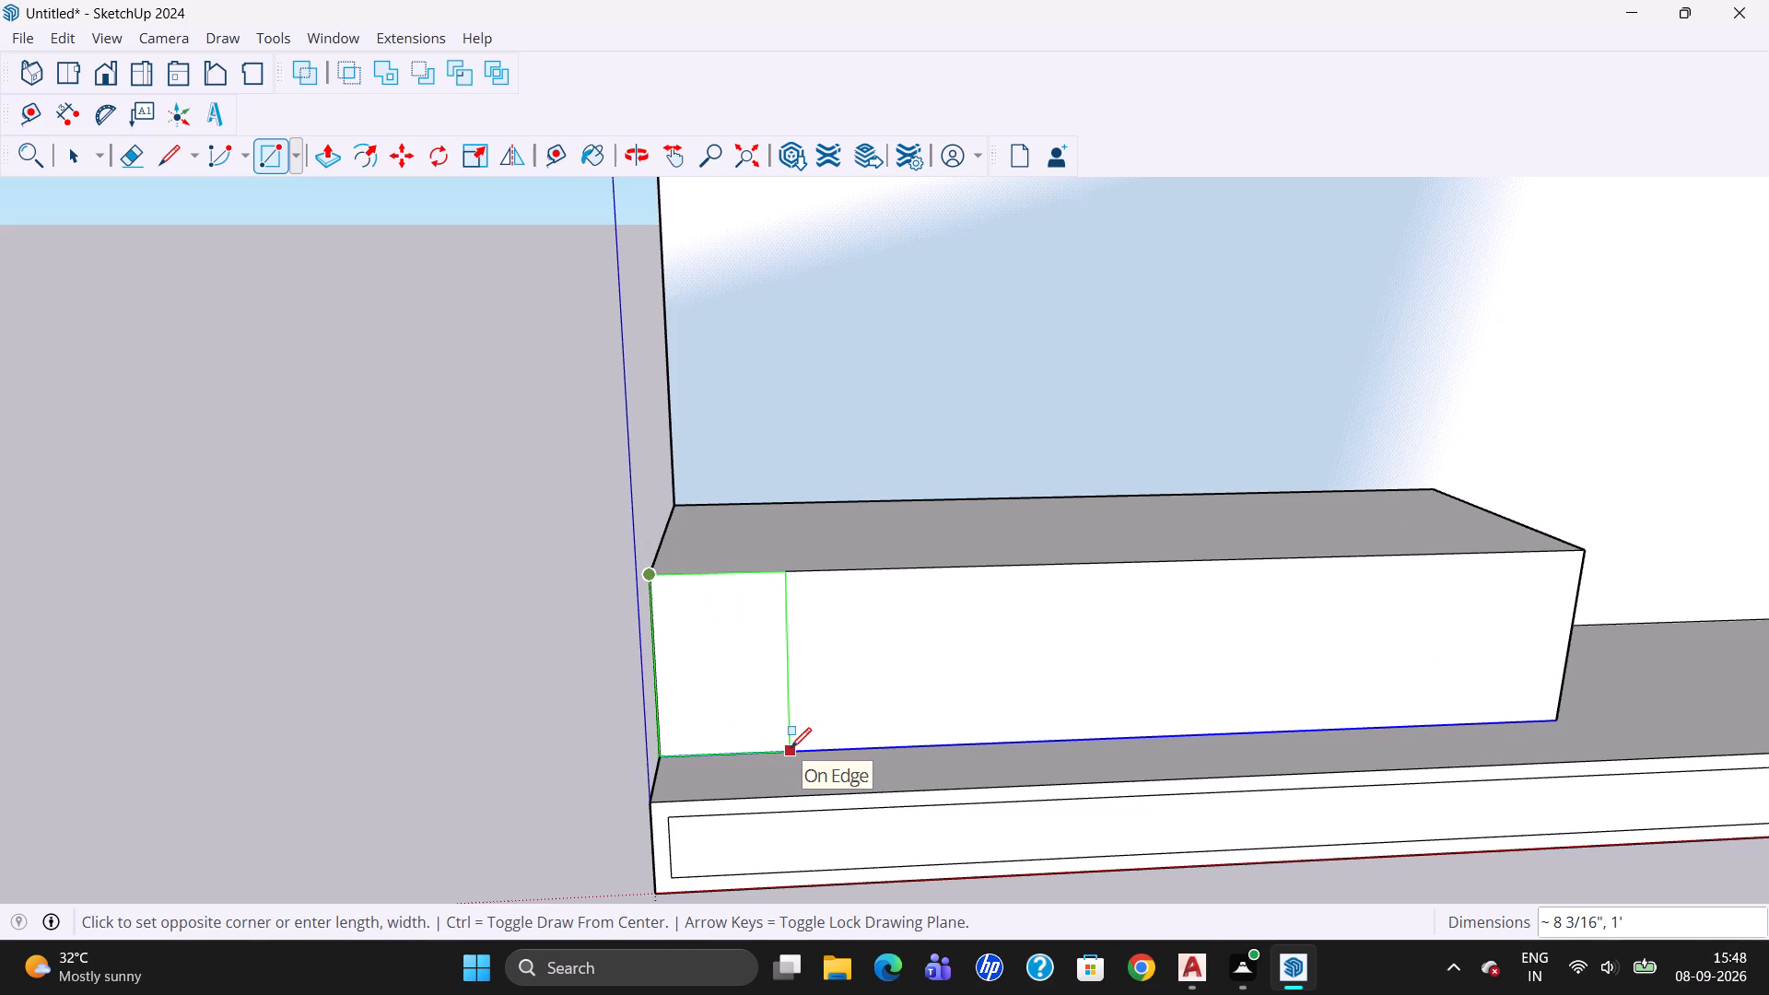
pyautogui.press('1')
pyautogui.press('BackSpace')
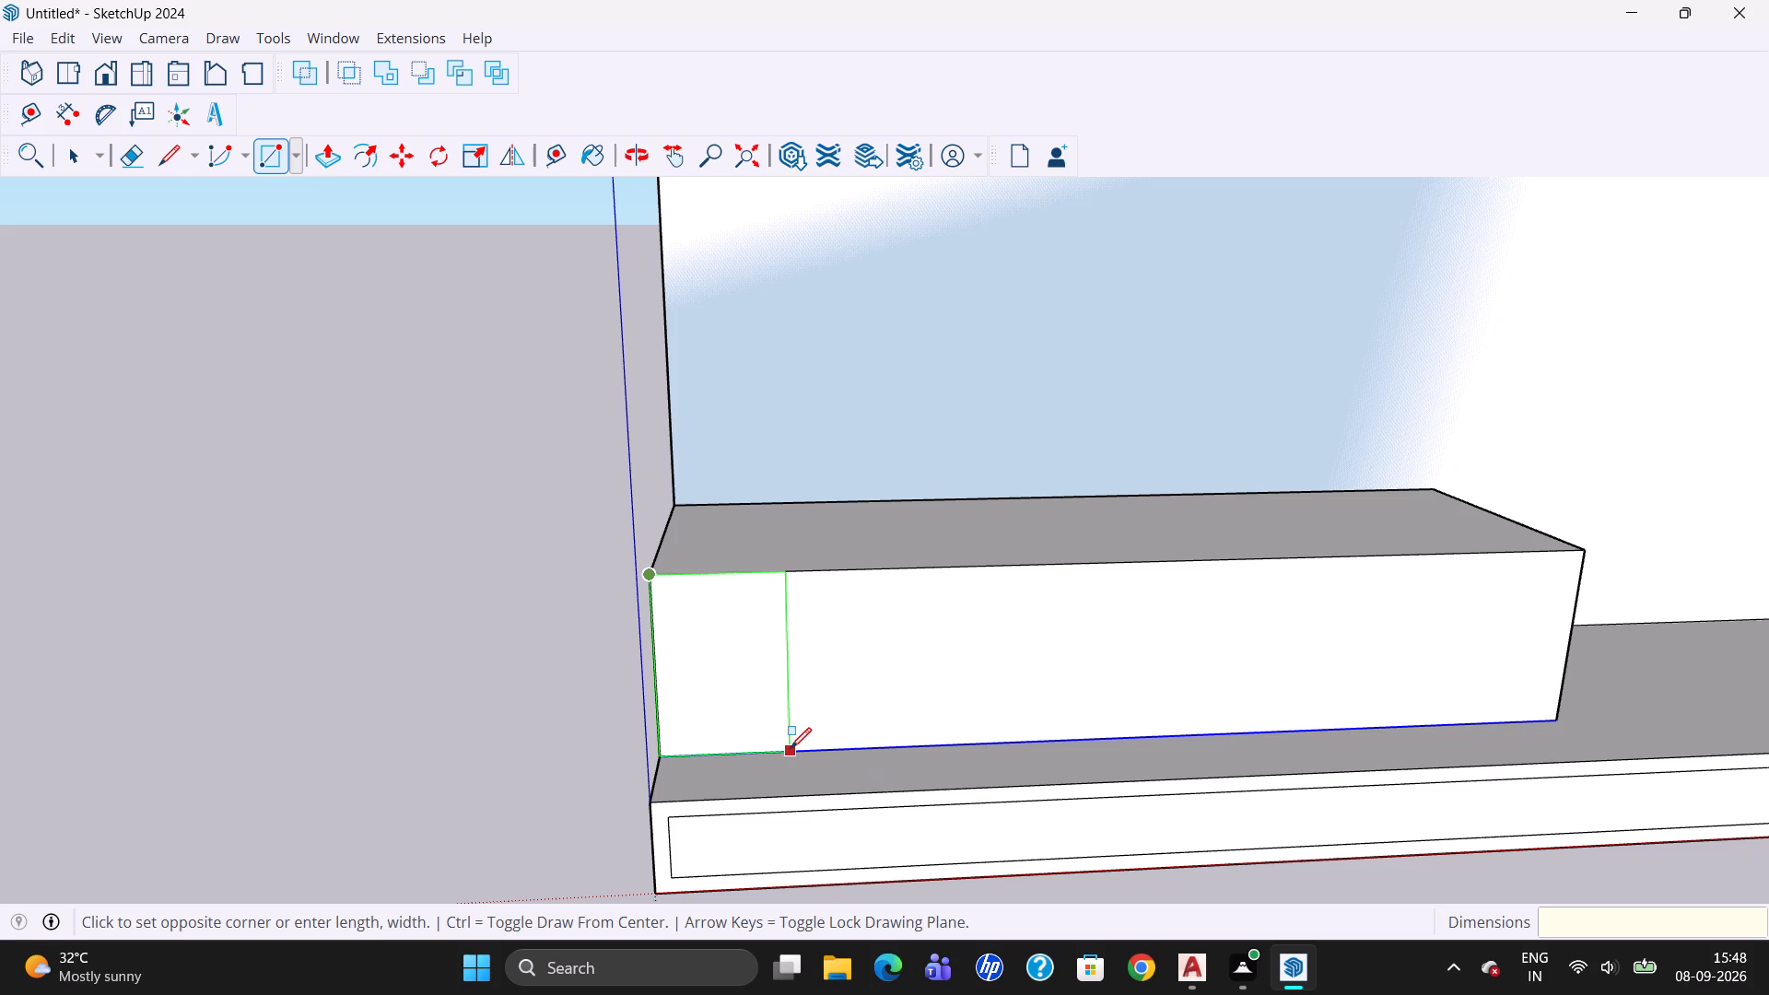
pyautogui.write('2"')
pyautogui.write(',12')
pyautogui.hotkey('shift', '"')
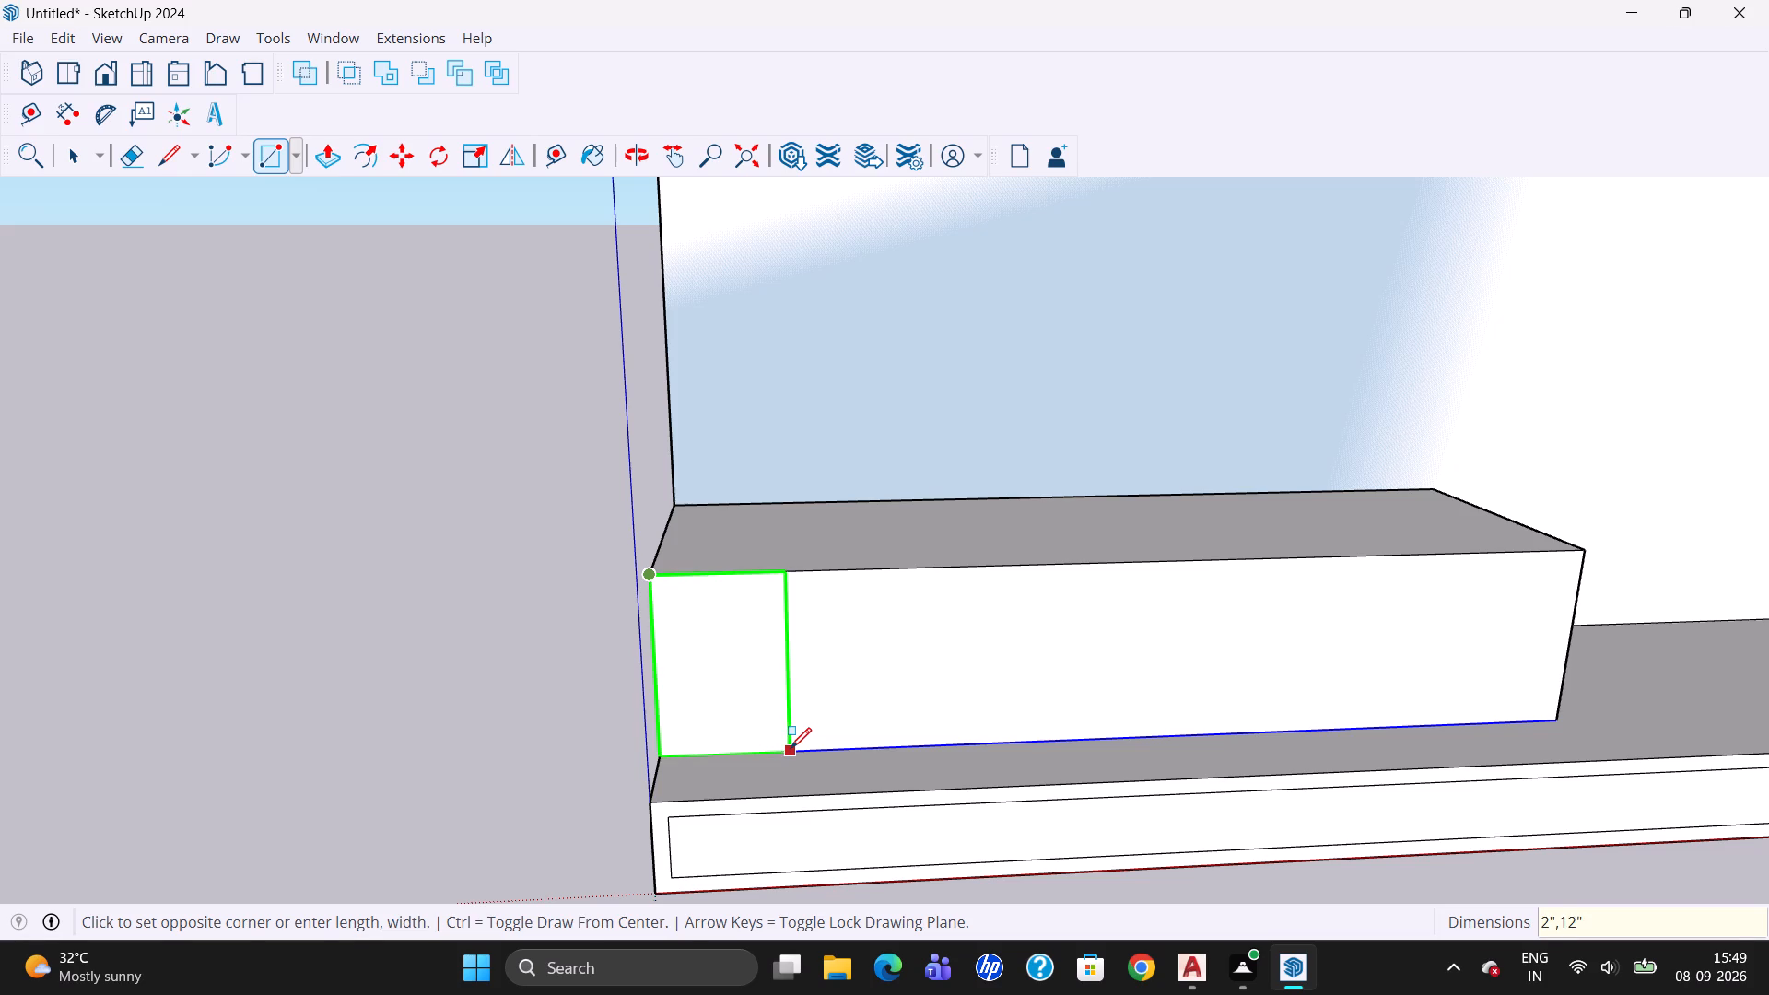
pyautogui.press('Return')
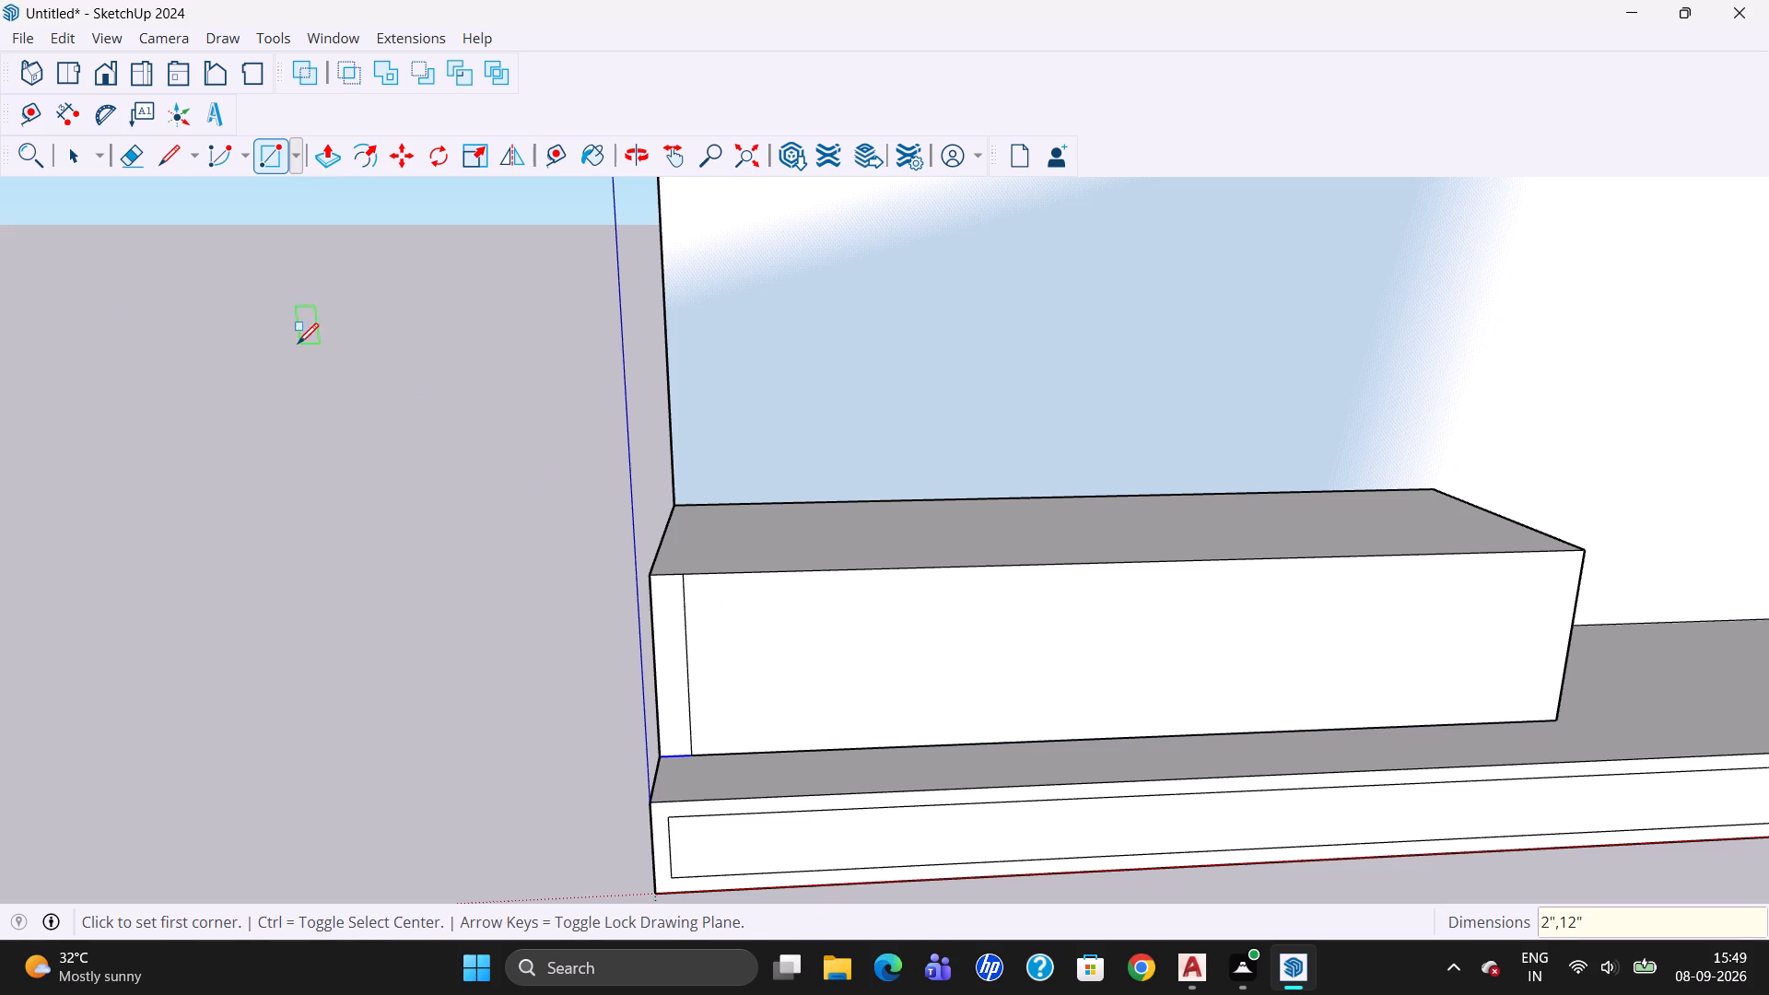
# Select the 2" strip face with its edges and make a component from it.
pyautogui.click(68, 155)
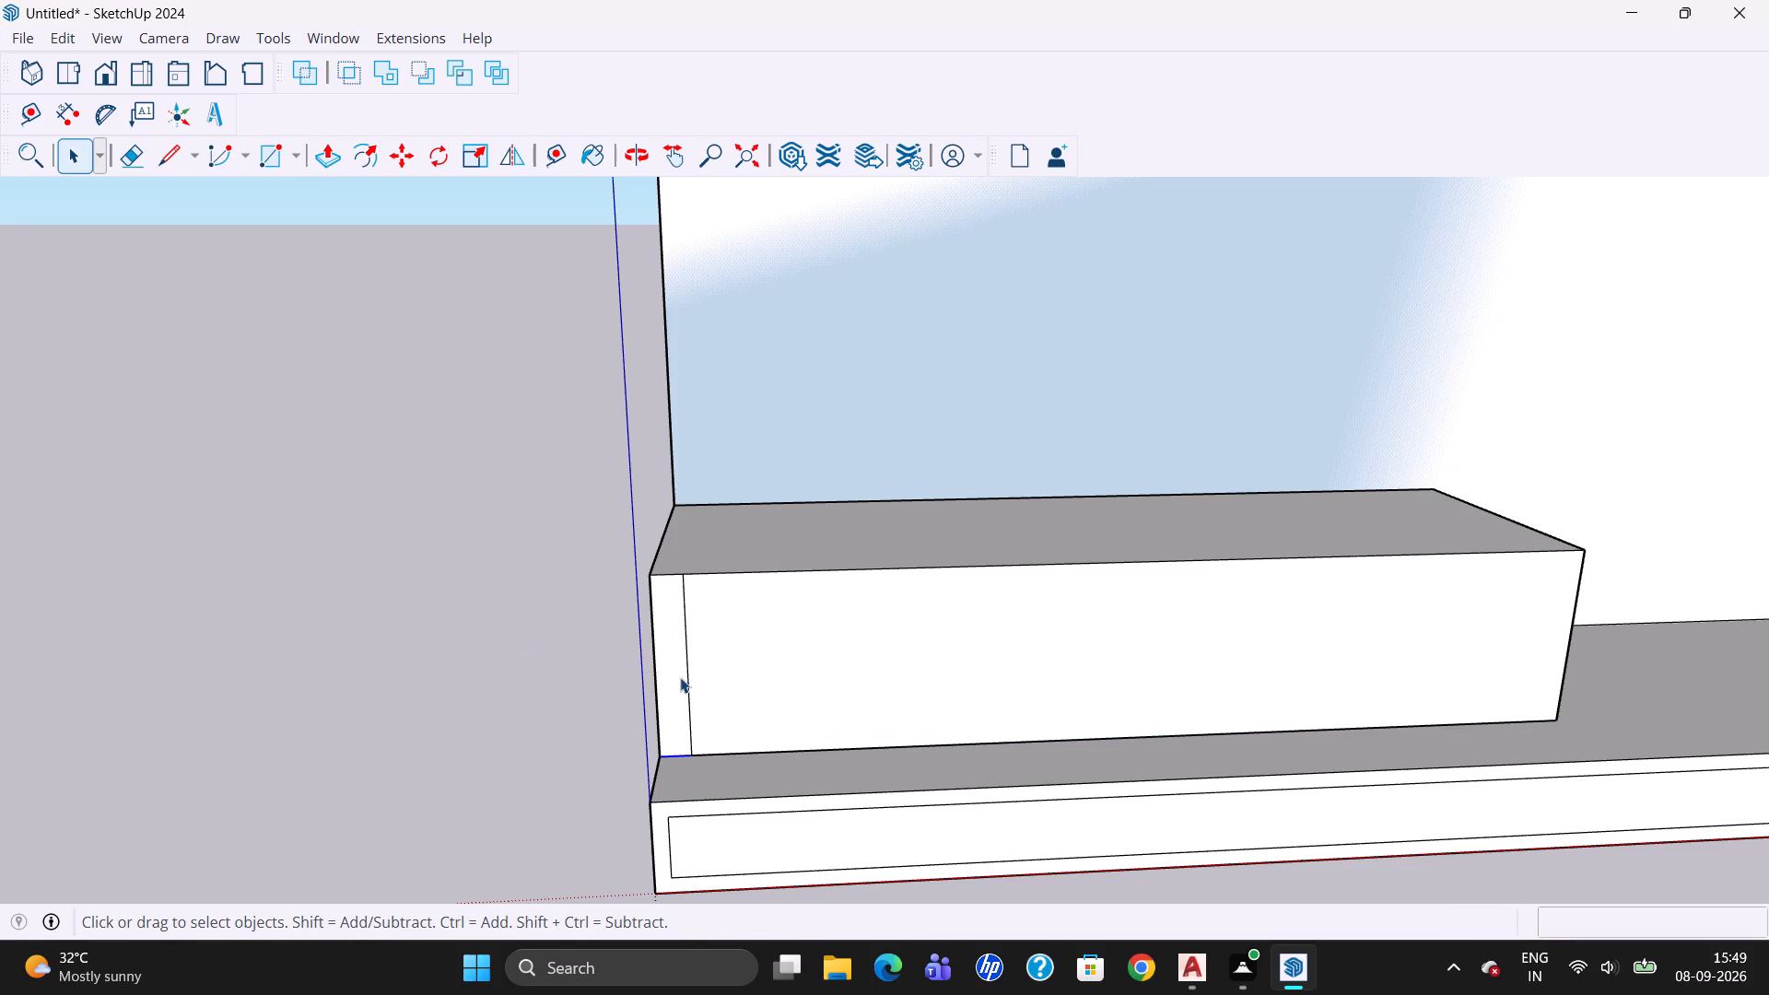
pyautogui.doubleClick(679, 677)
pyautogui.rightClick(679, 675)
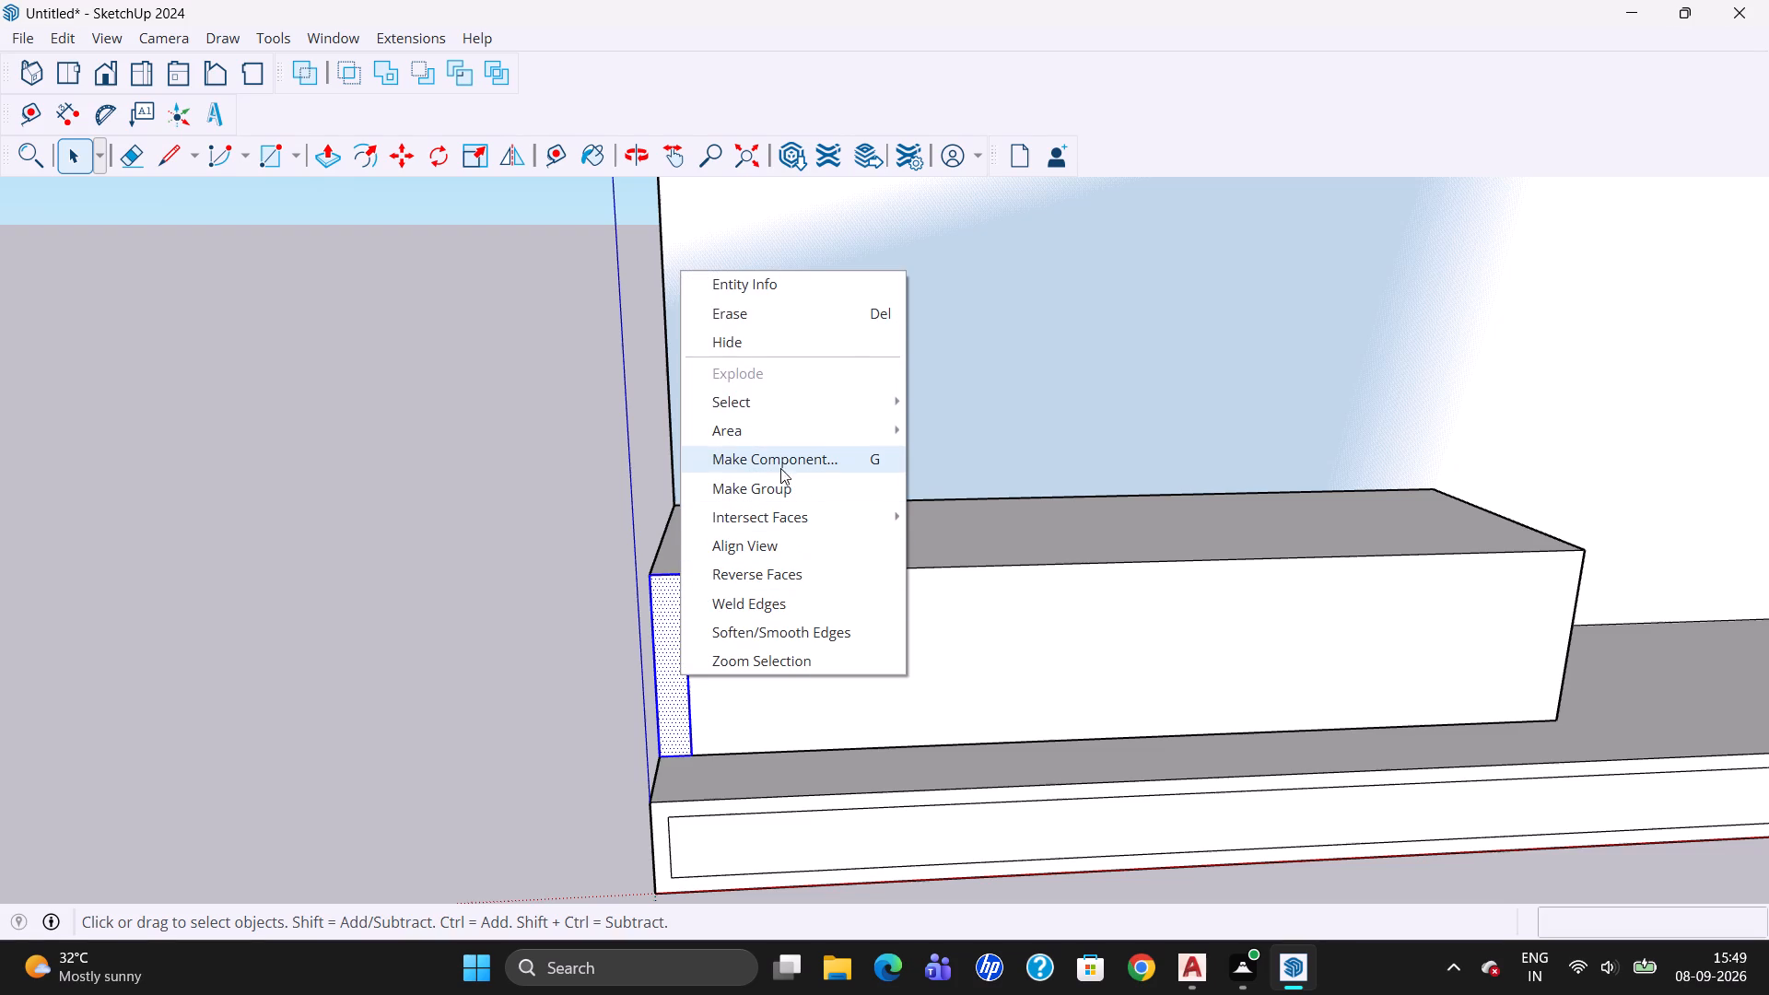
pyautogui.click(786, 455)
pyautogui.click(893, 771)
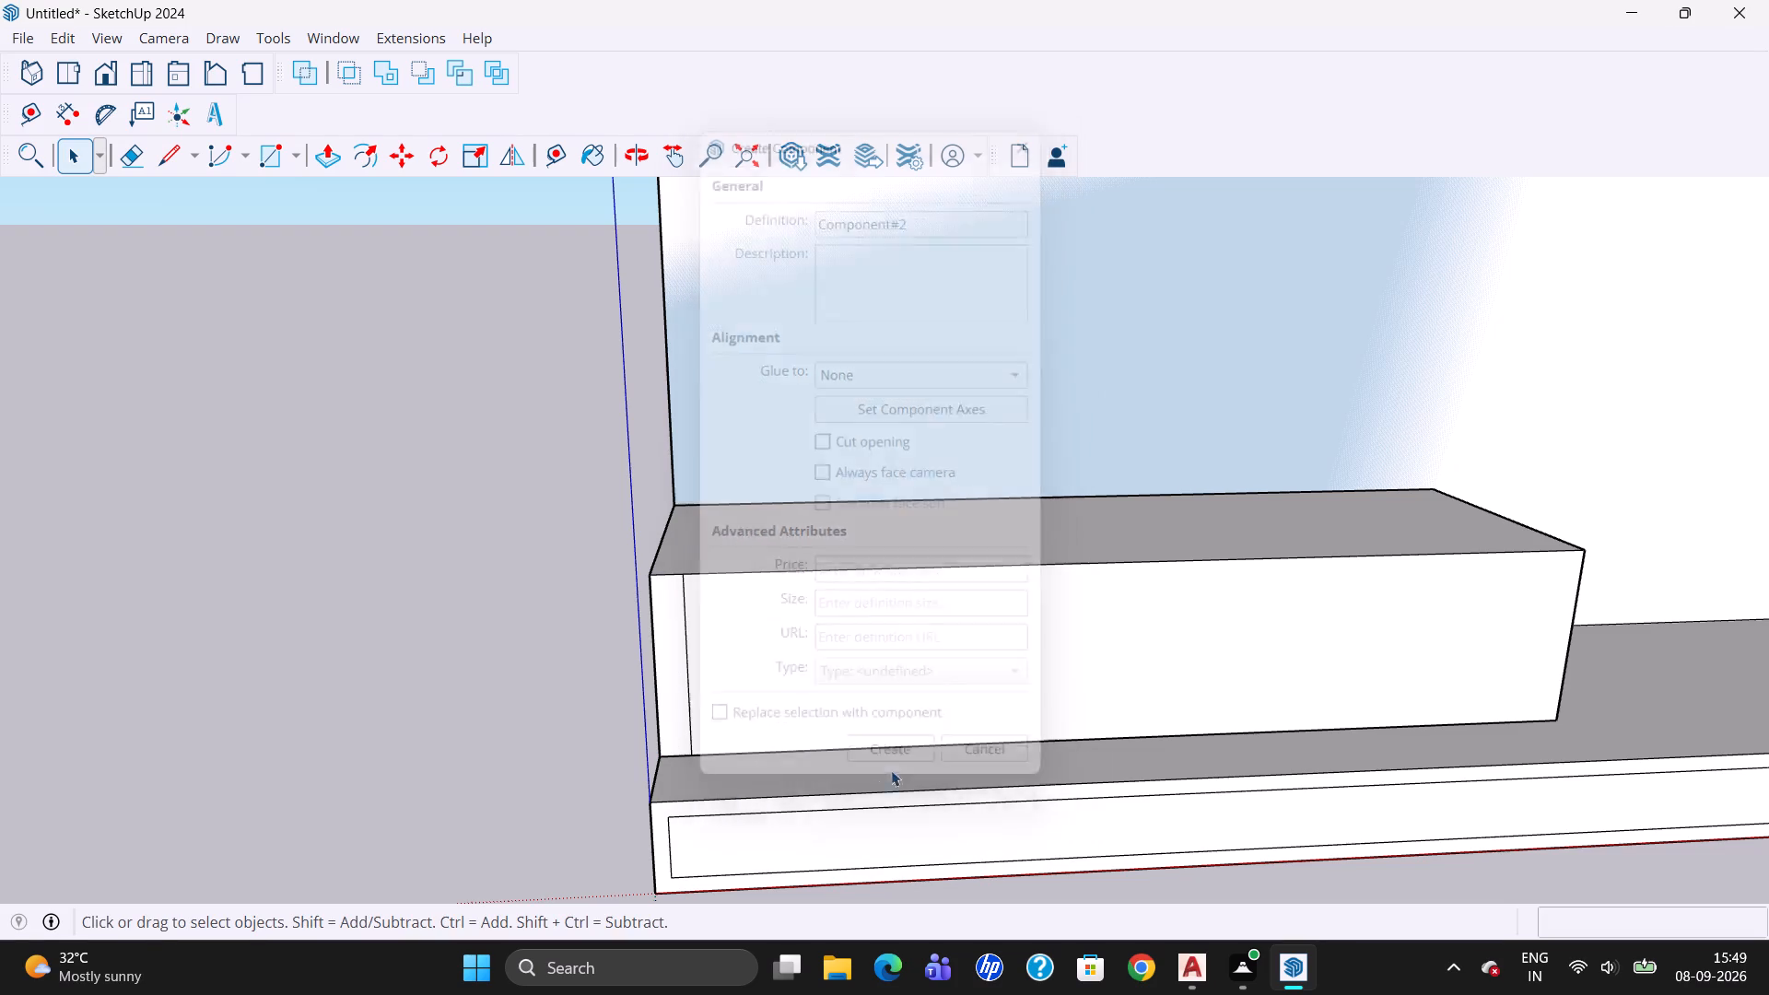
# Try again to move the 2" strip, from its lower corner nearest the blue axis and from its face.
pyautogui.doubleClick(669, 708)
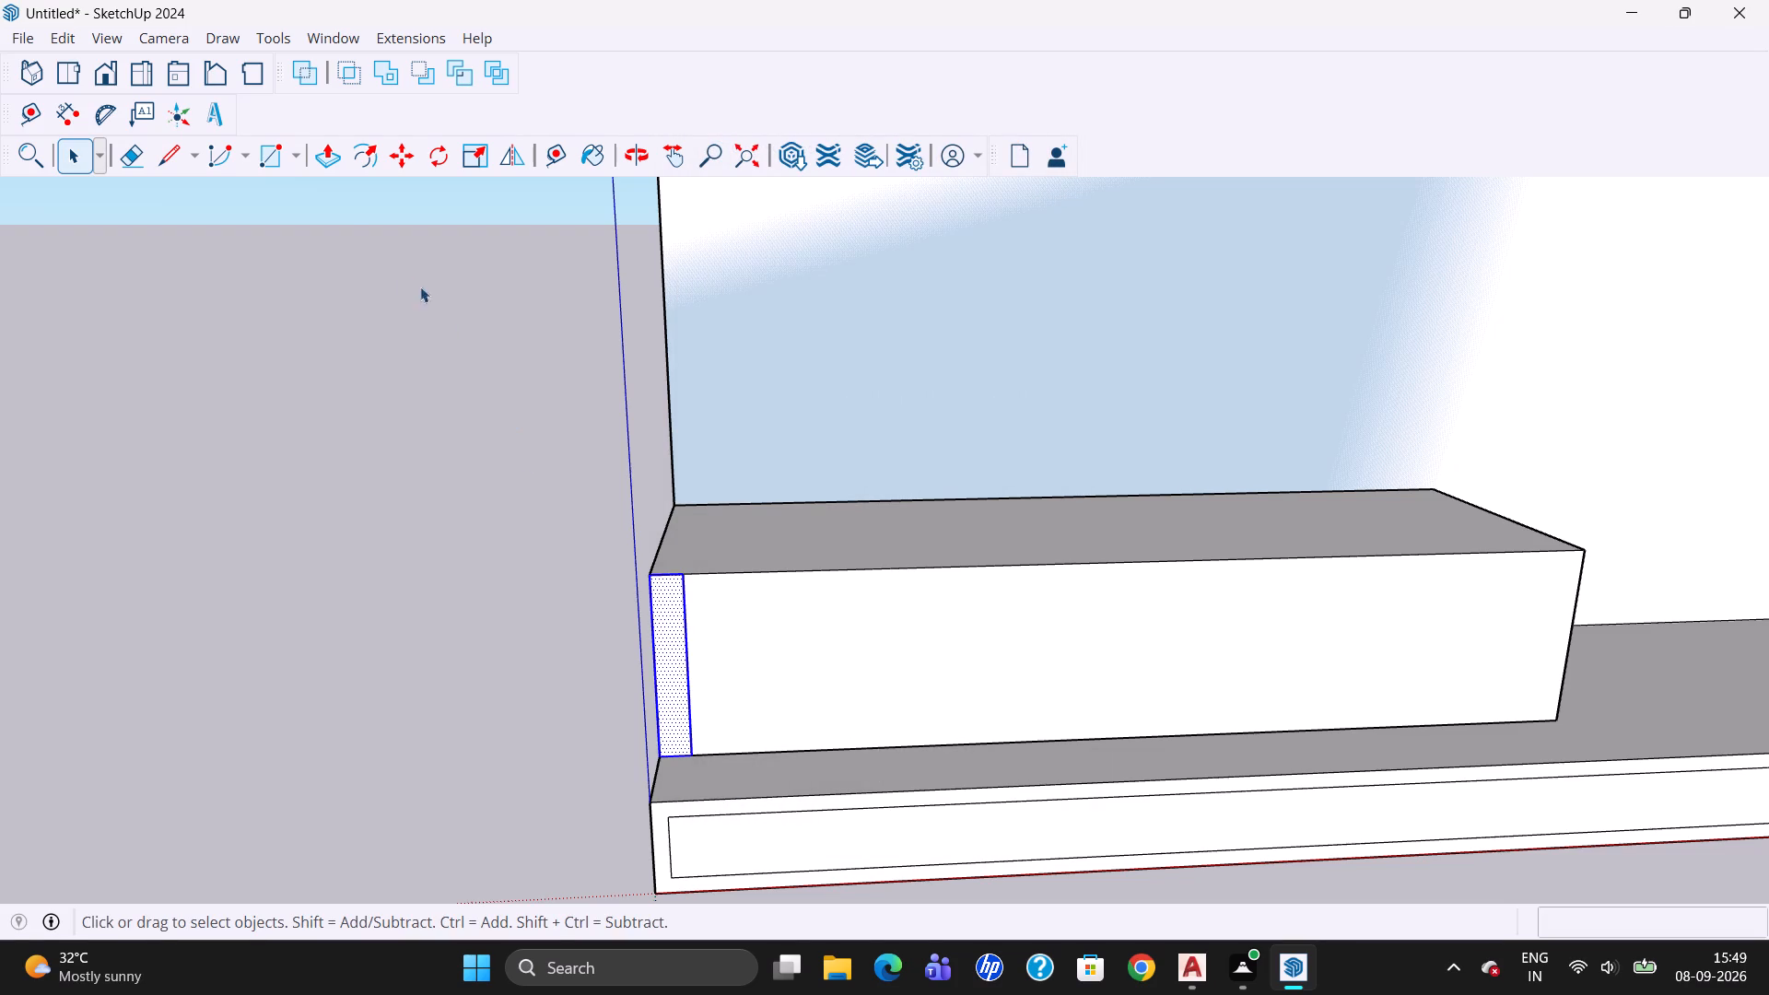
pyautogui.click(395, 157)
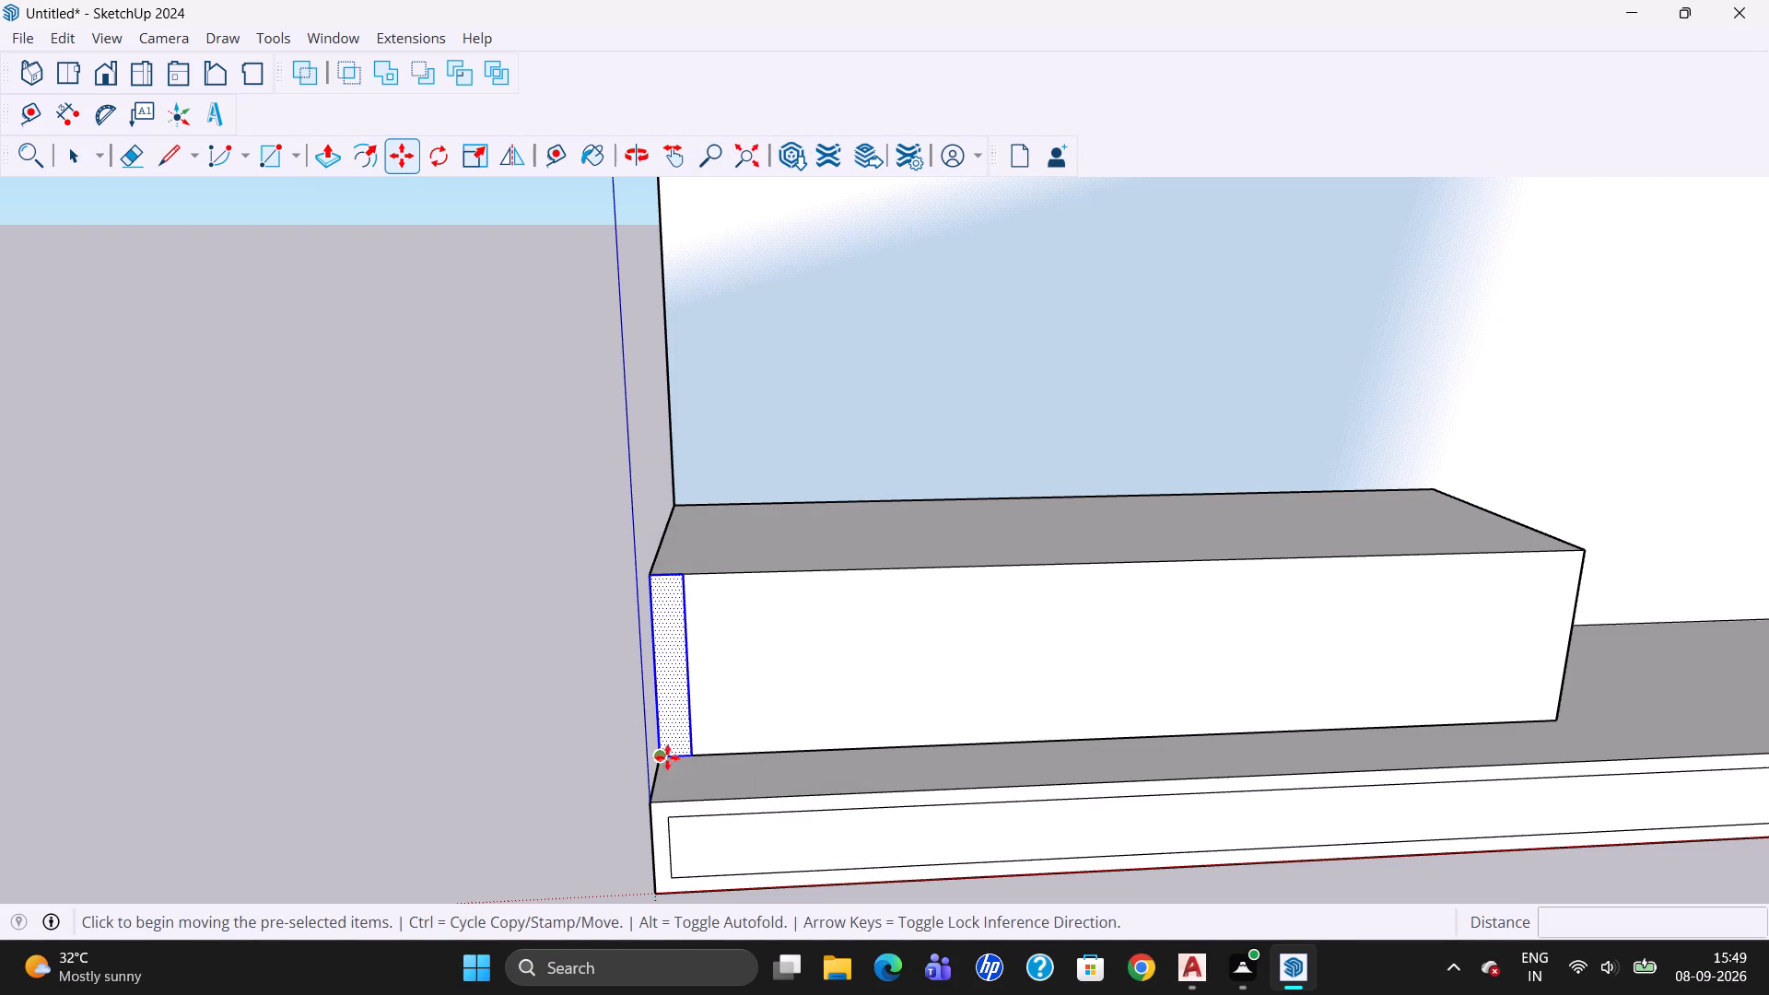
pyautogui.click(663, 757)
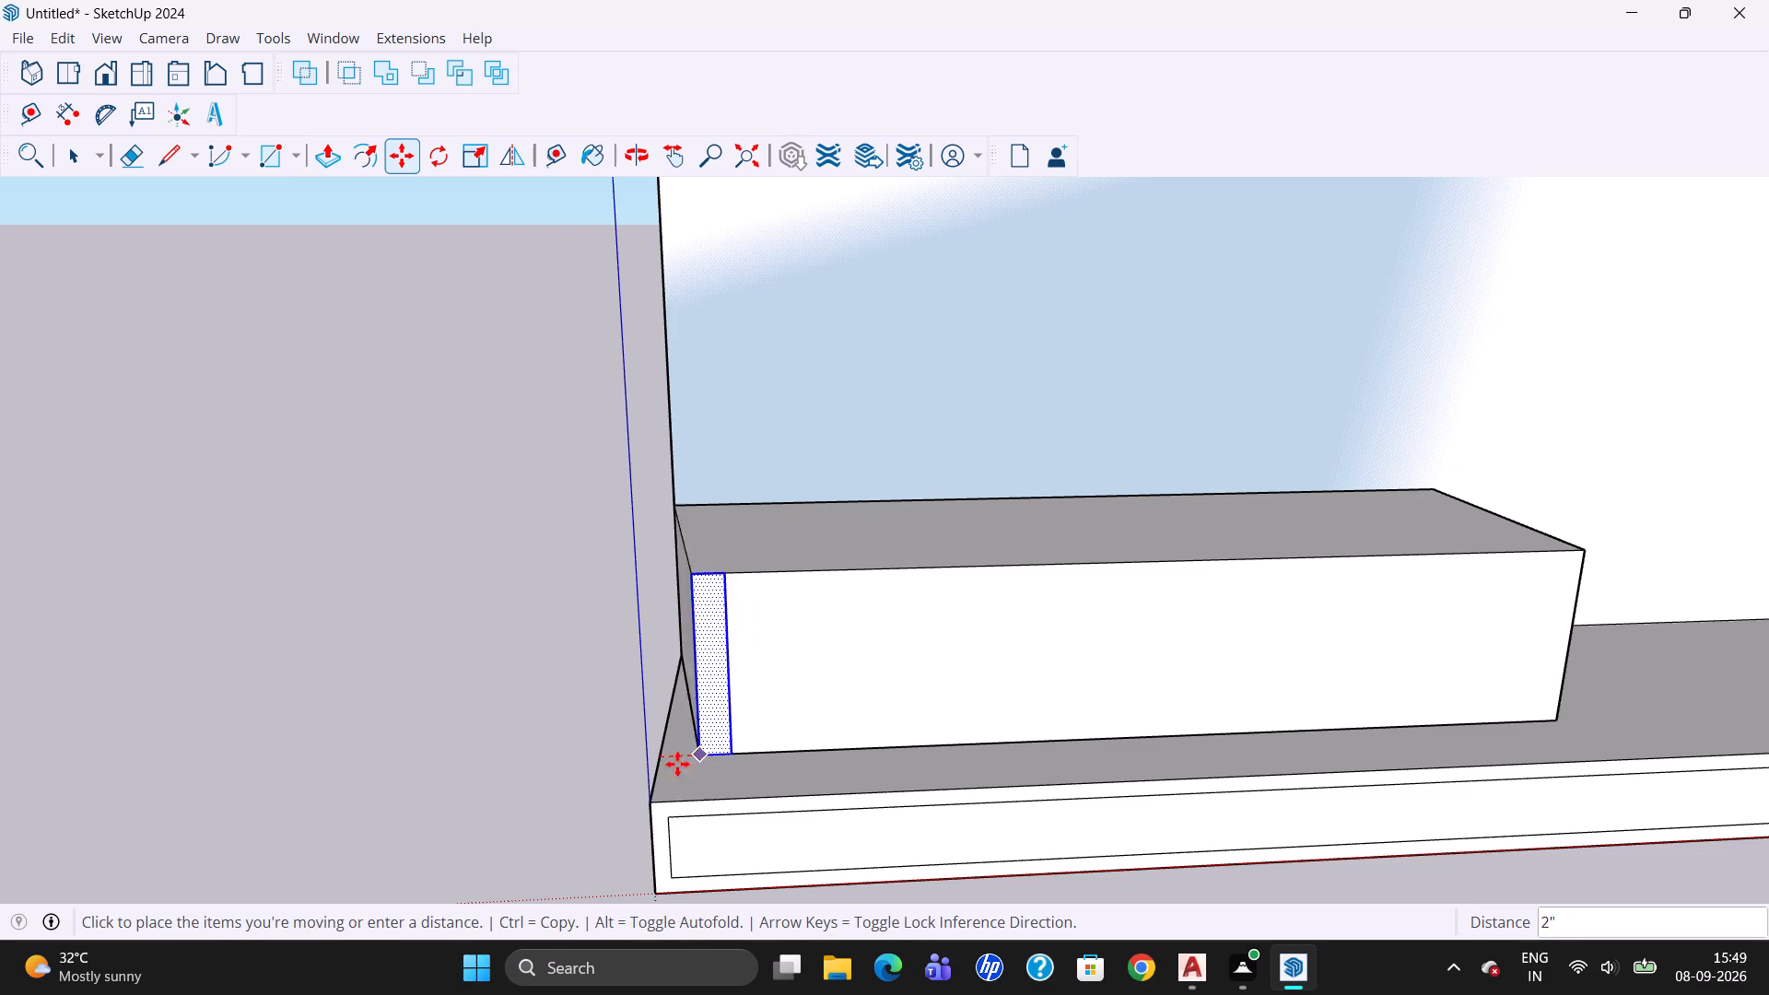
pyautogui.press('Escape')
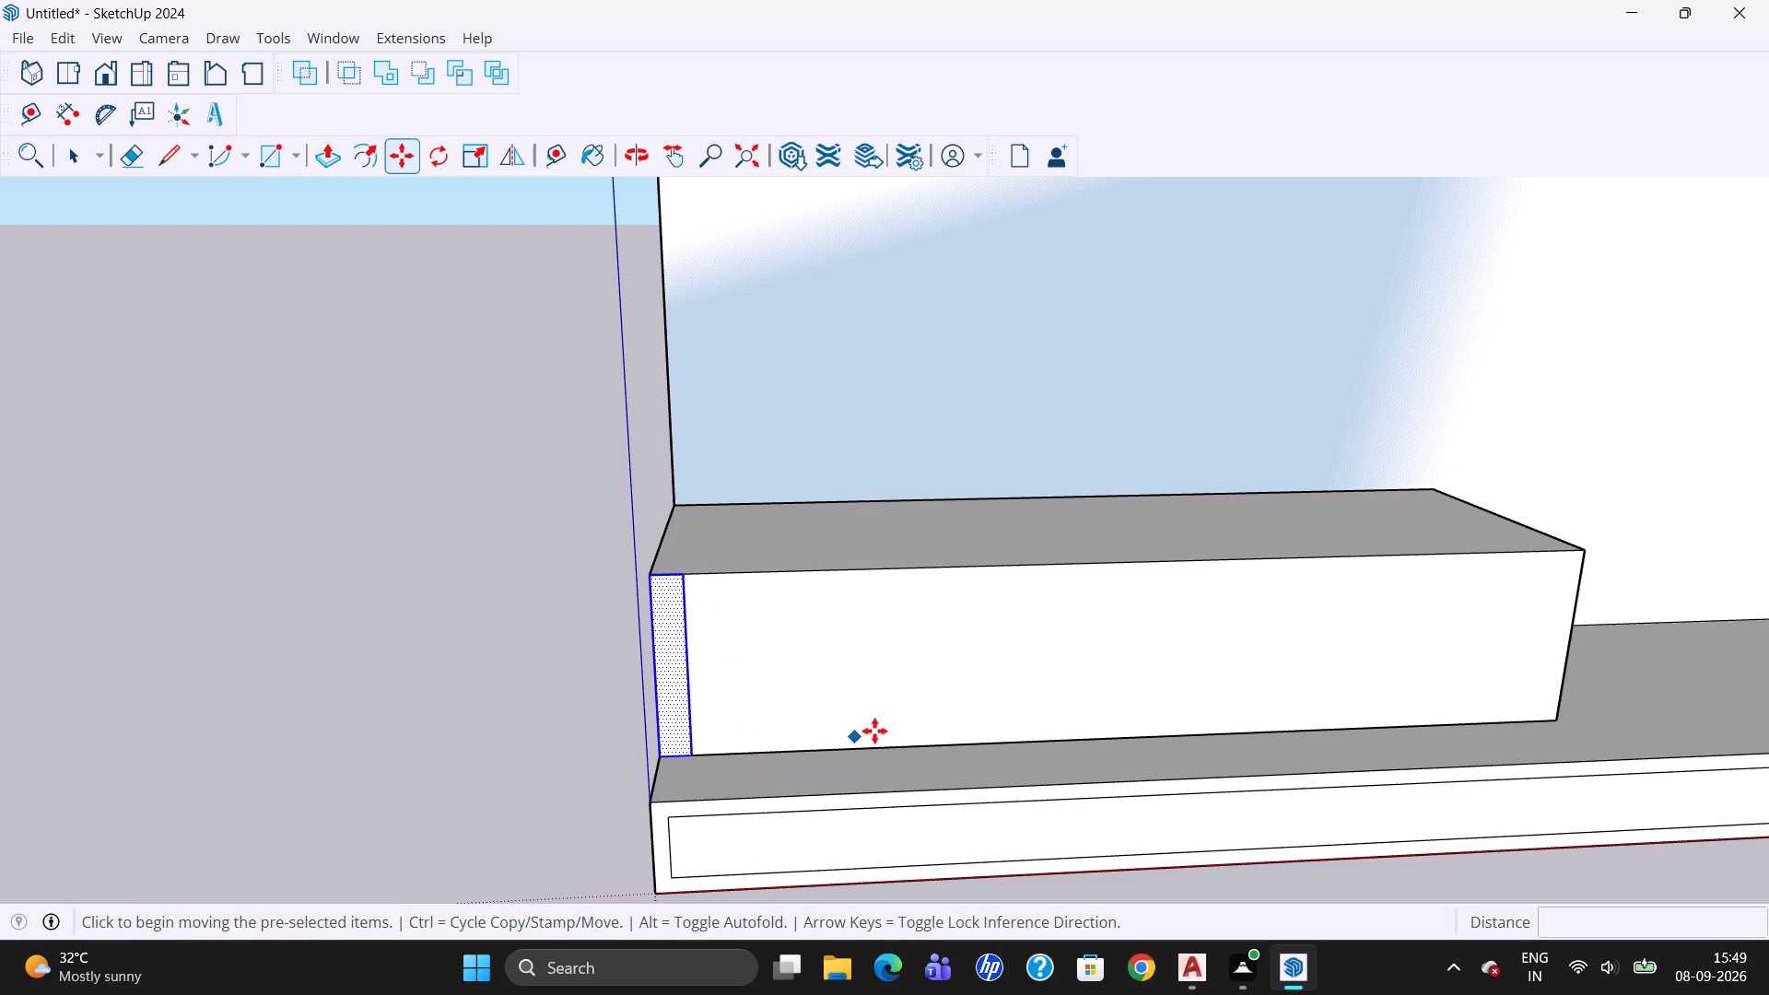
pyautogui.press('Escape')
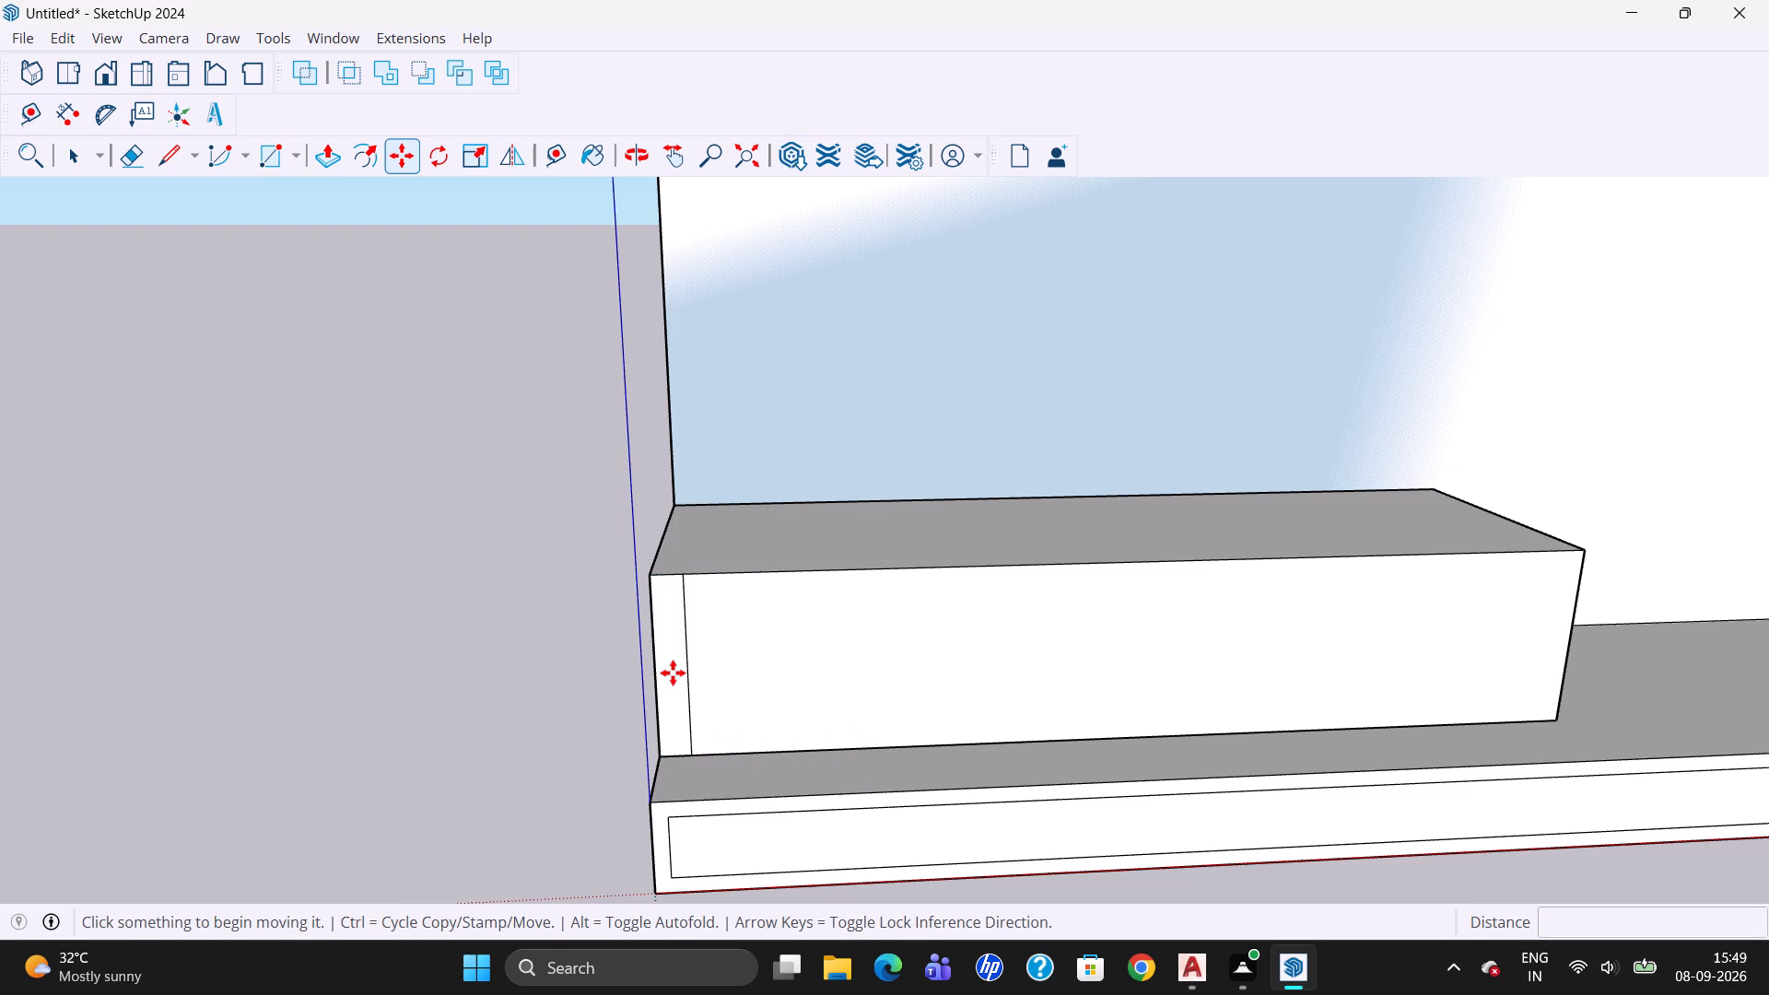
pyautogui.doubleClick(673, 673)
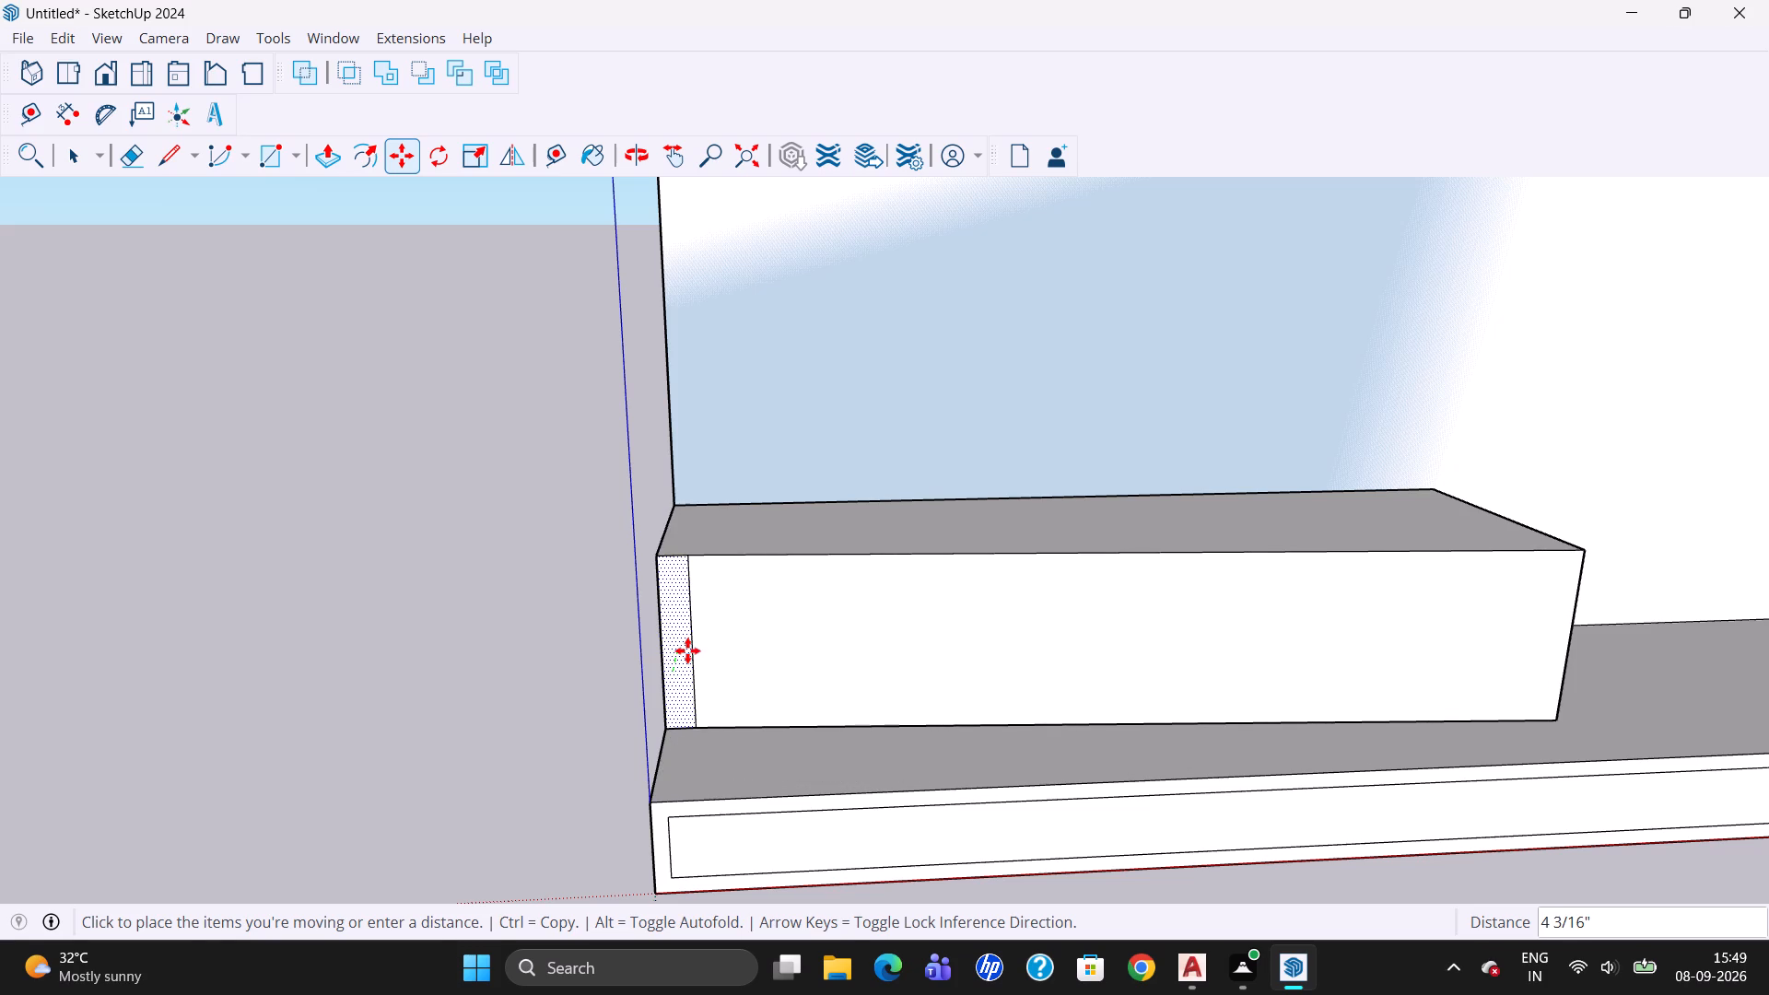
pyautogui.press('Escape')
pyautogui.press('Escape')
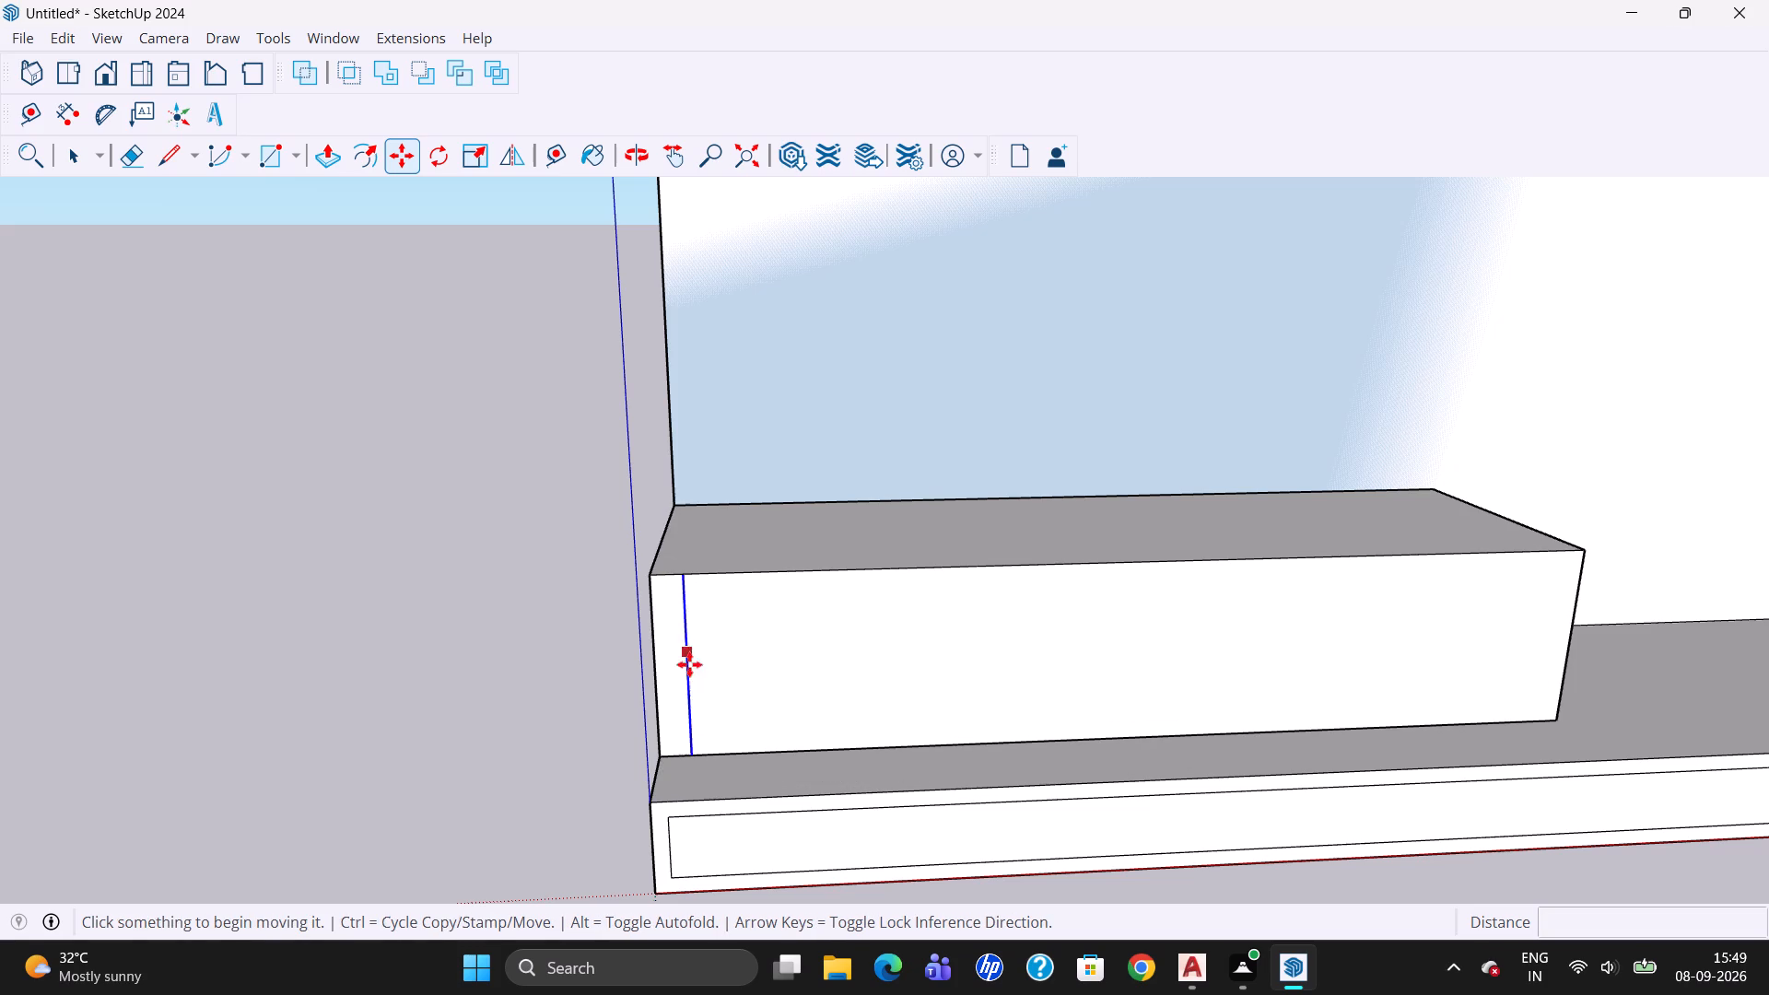
# Undo the component creation, the 2" strip rectangle and the low box's extrusion, back to the flat rectangle on the back panel.
pyautogui.hotkey('ctrl', 'z')
pyautogui.hotkey('ctrl', 'z')
pyautogui.hotkey('ctrl', 'z')
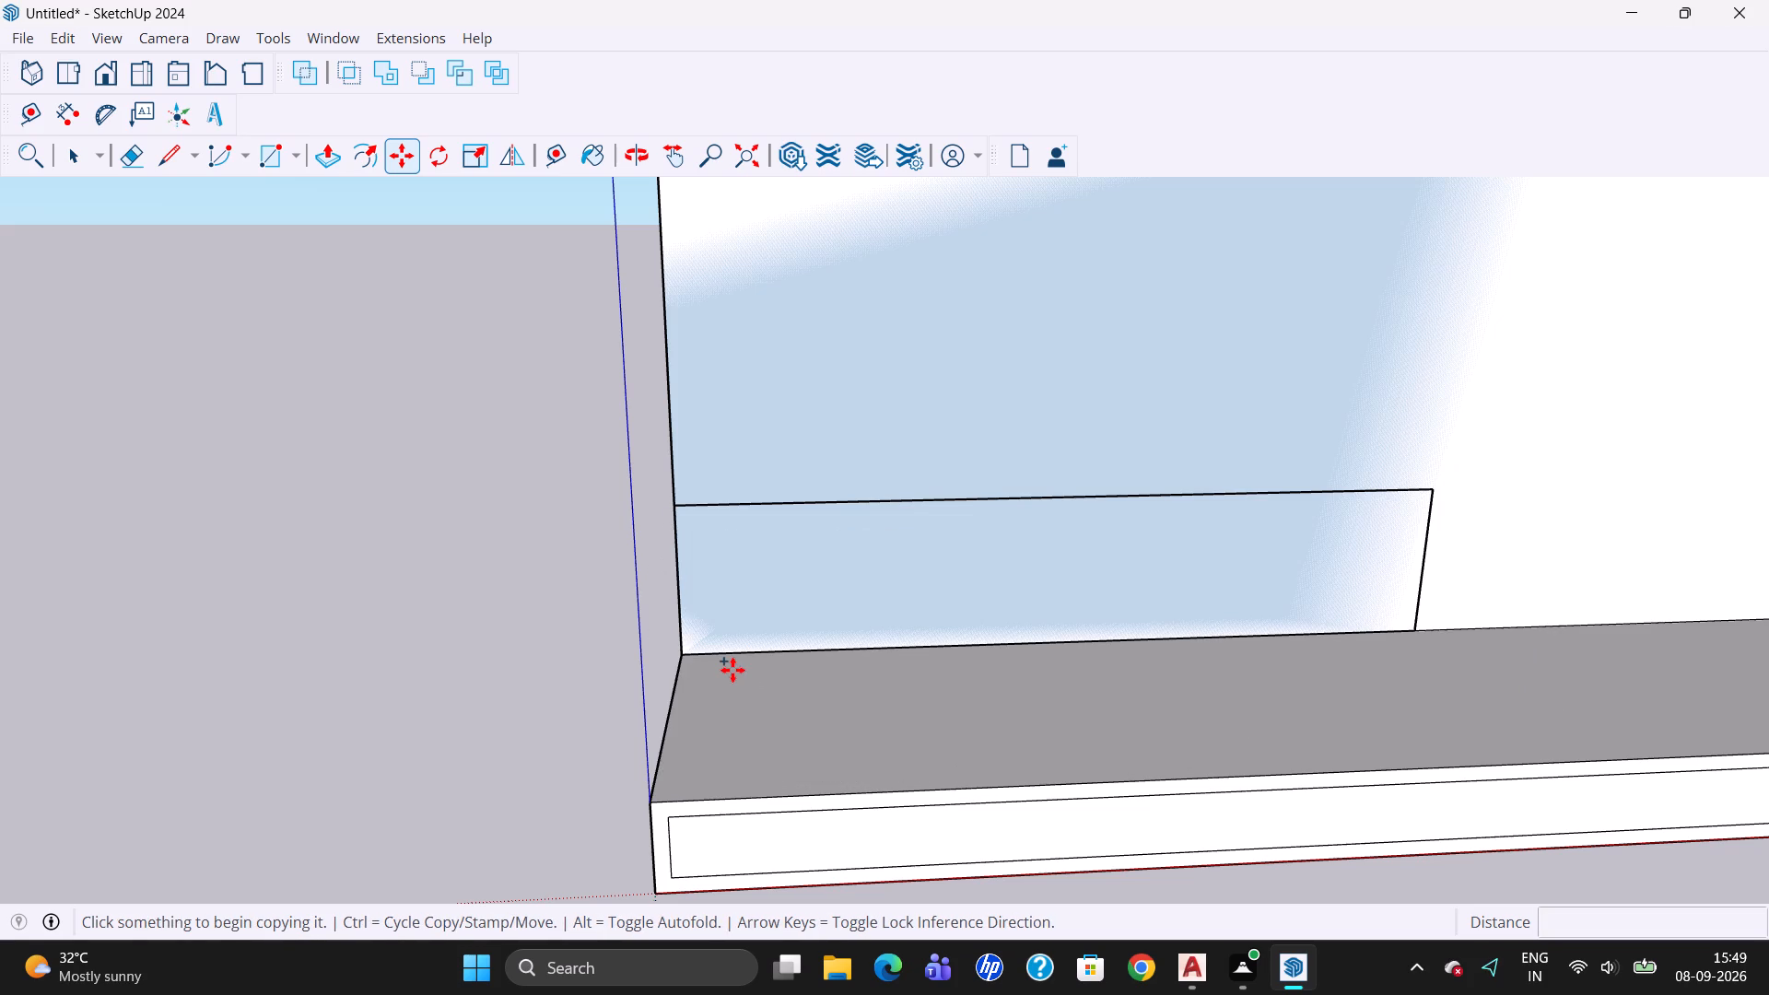
pyautogui.press('Escape')
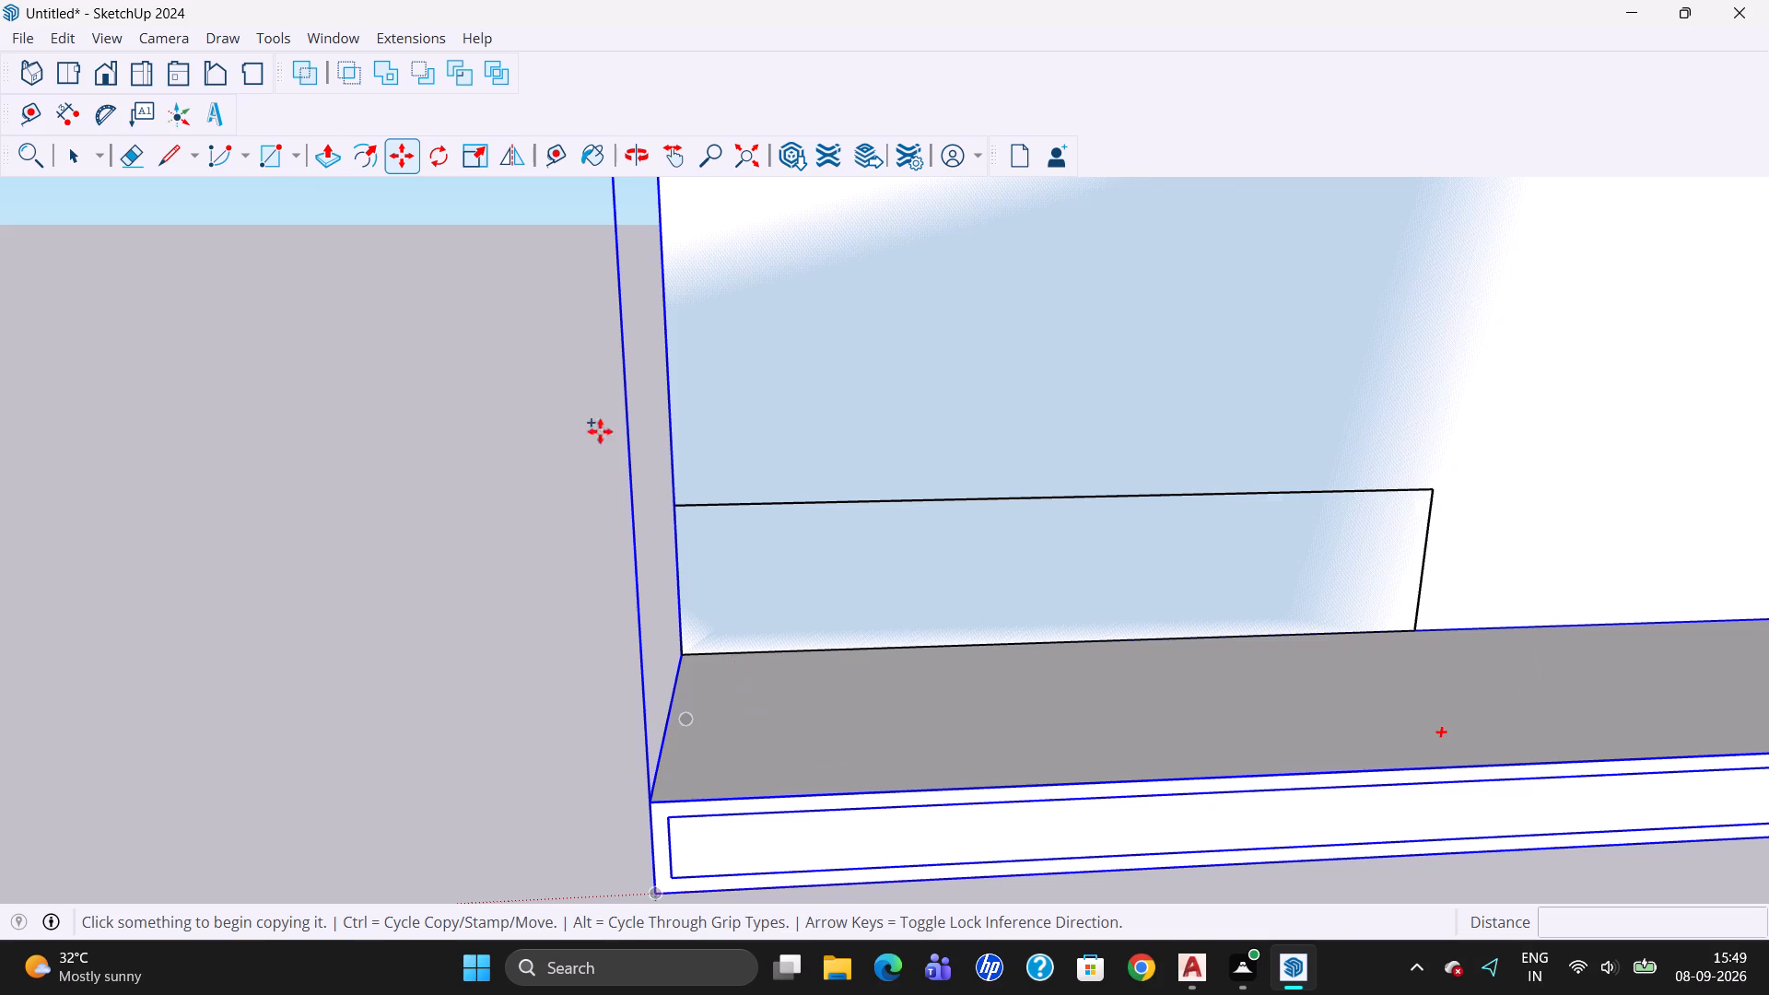
# Inspect the cabinet and the low rectangle on its back panel from several angles, ending in the standard front view.
pyautogui.scroll(-8, 1151, 530)
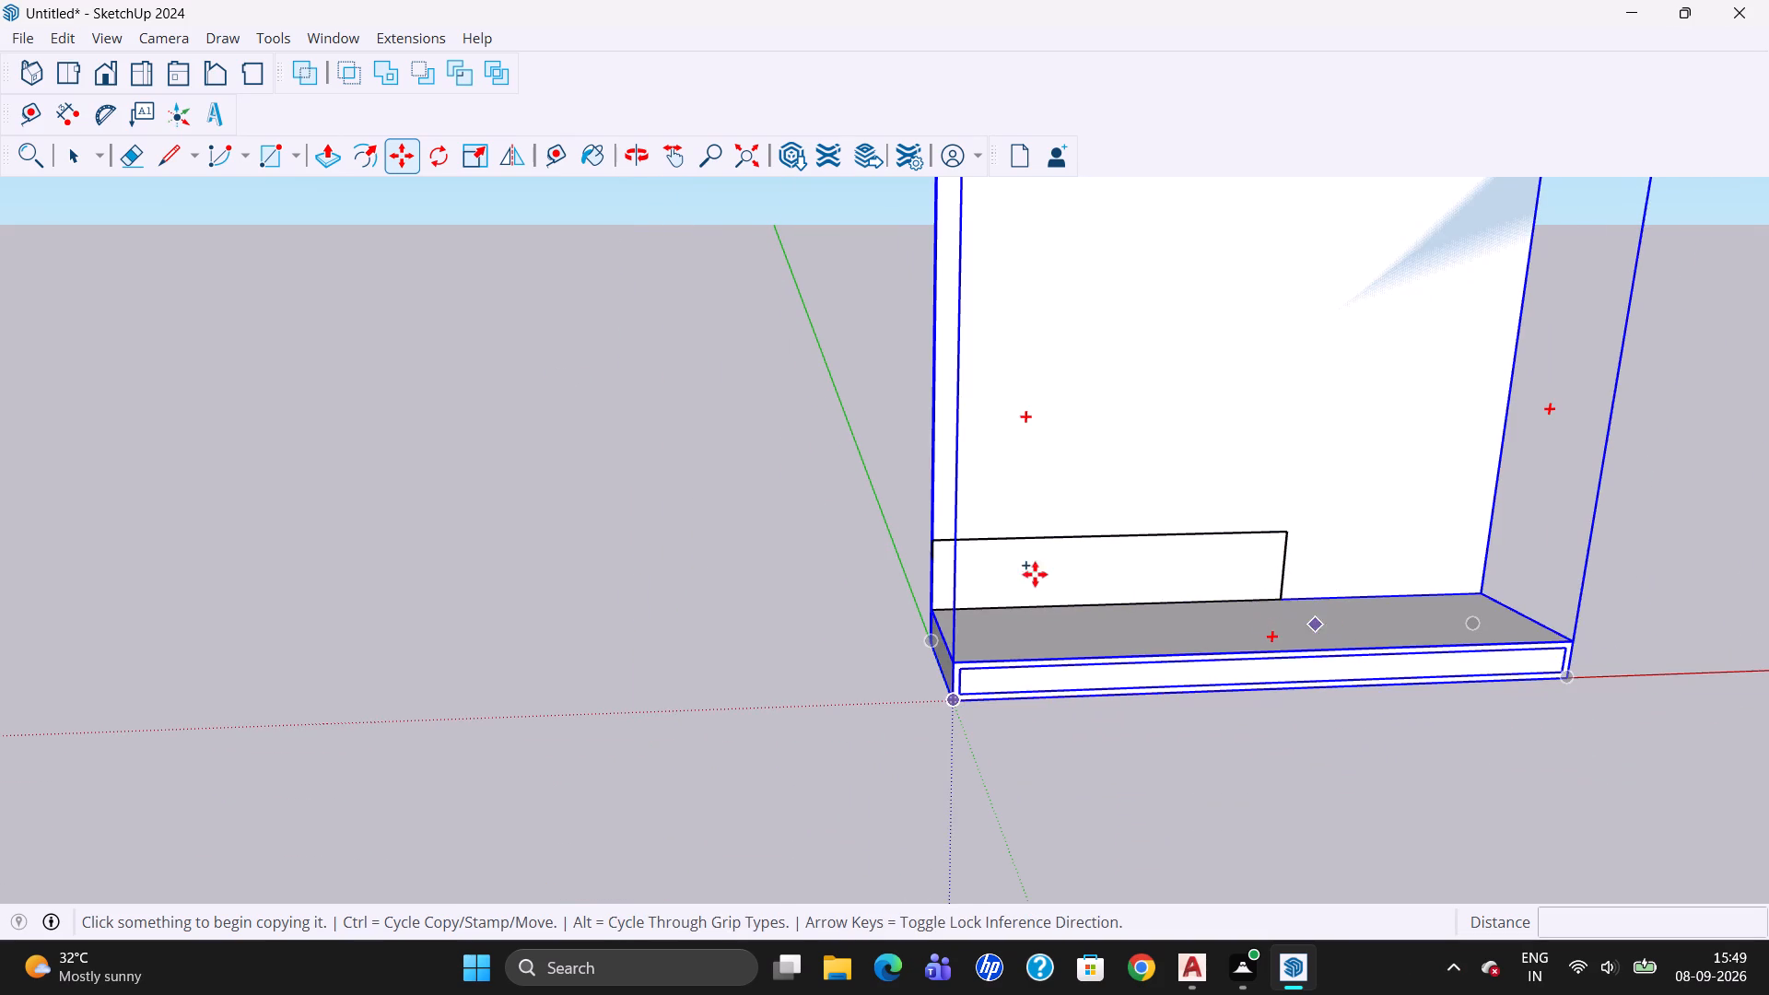
pyautogui.click(68, 151)
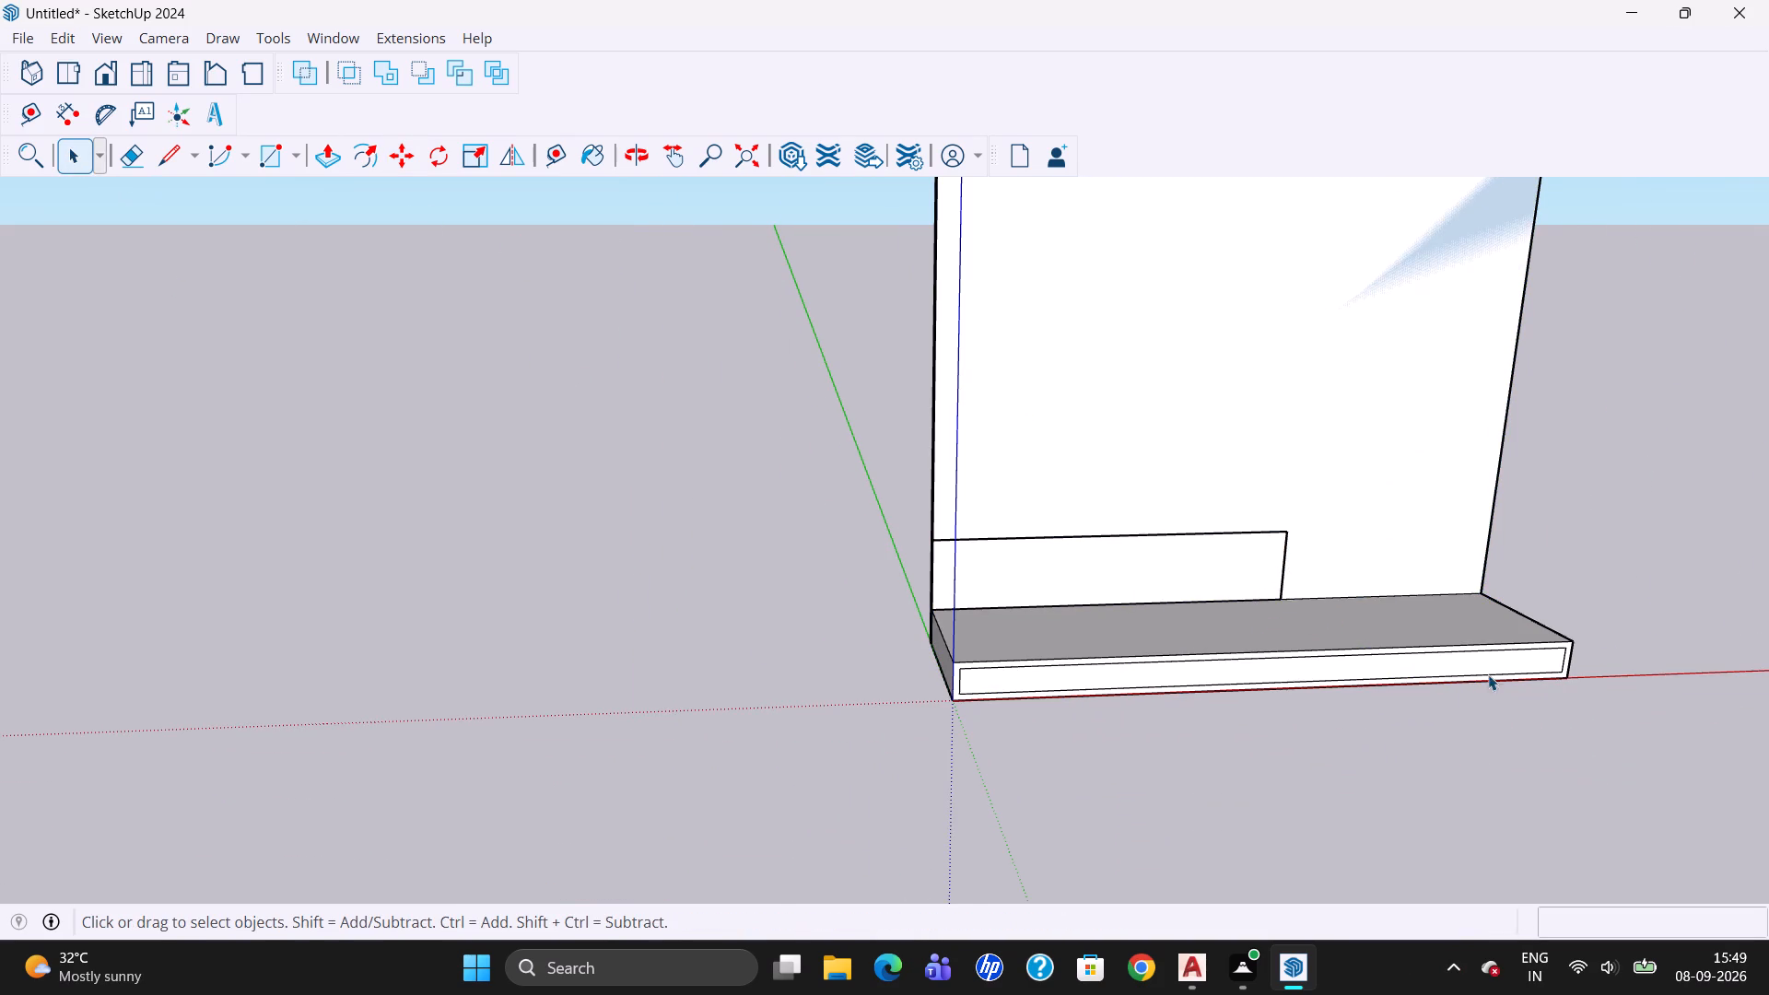
pyautogui.scroll(-2, 1486, 686)
pyautogui.scroll(2, 1437, 653)
pyautogui.scroll(-7, 1107, 738)
pyautogui.scroll(1, 1468, 732)
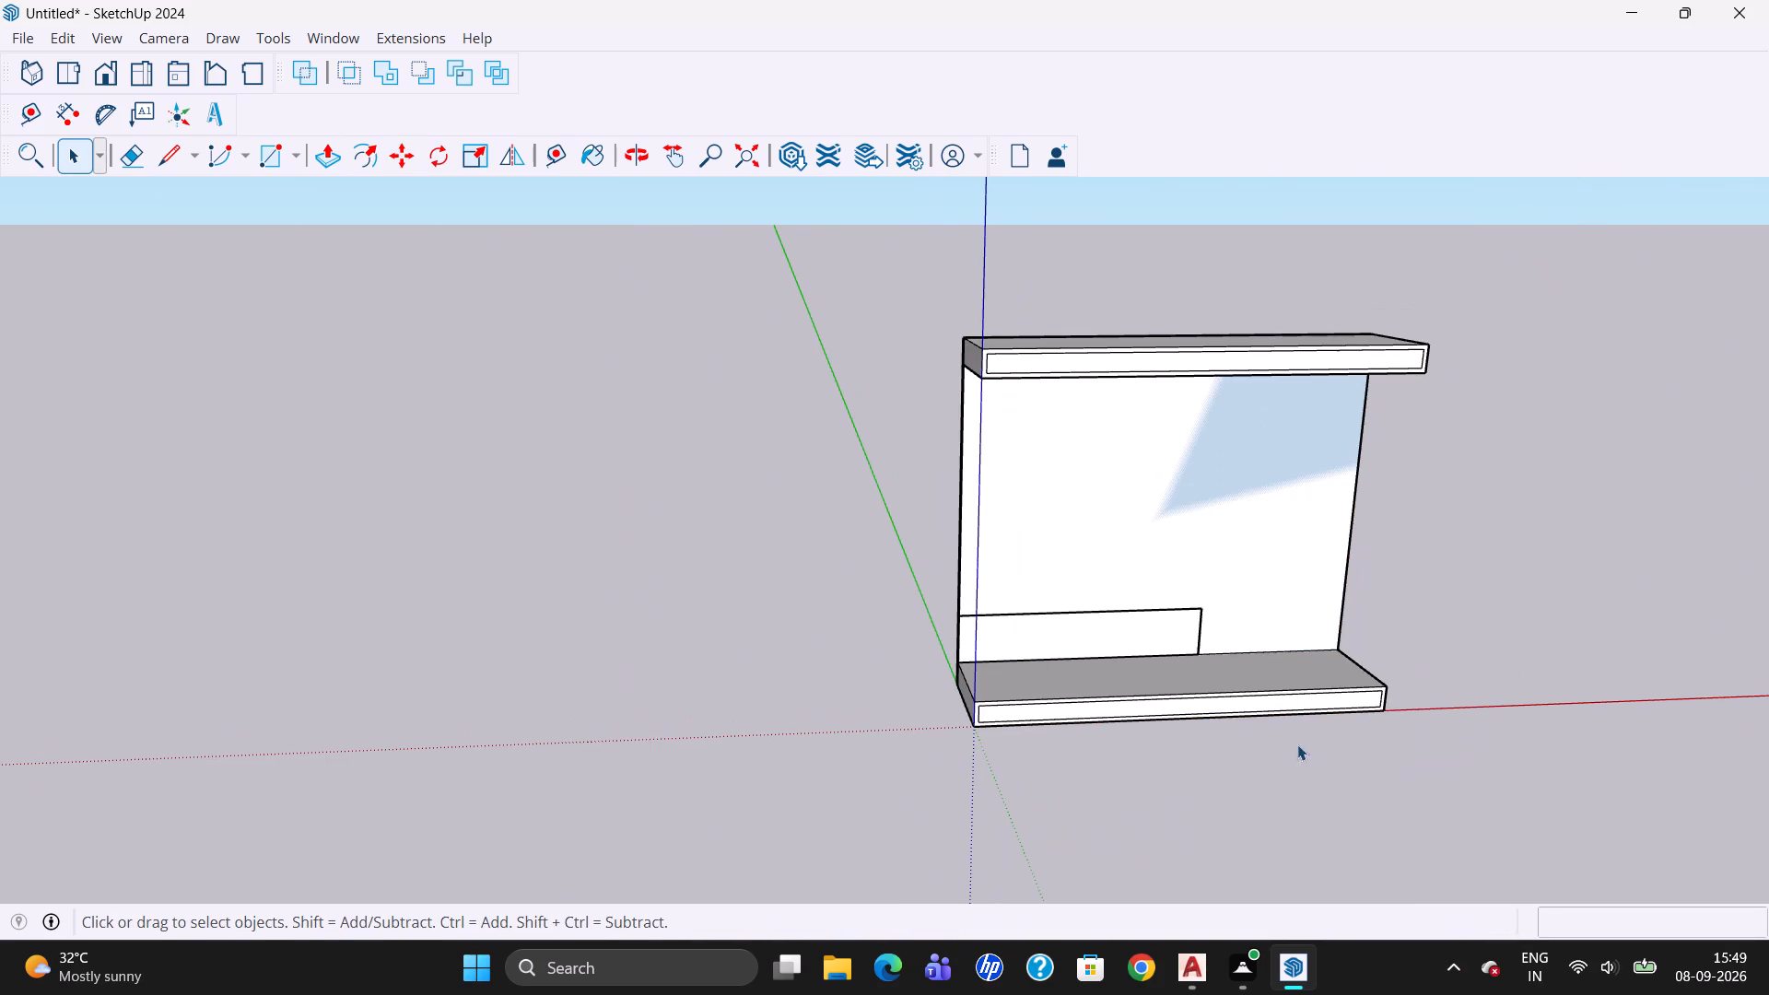
pyautogui.click(638, 154)
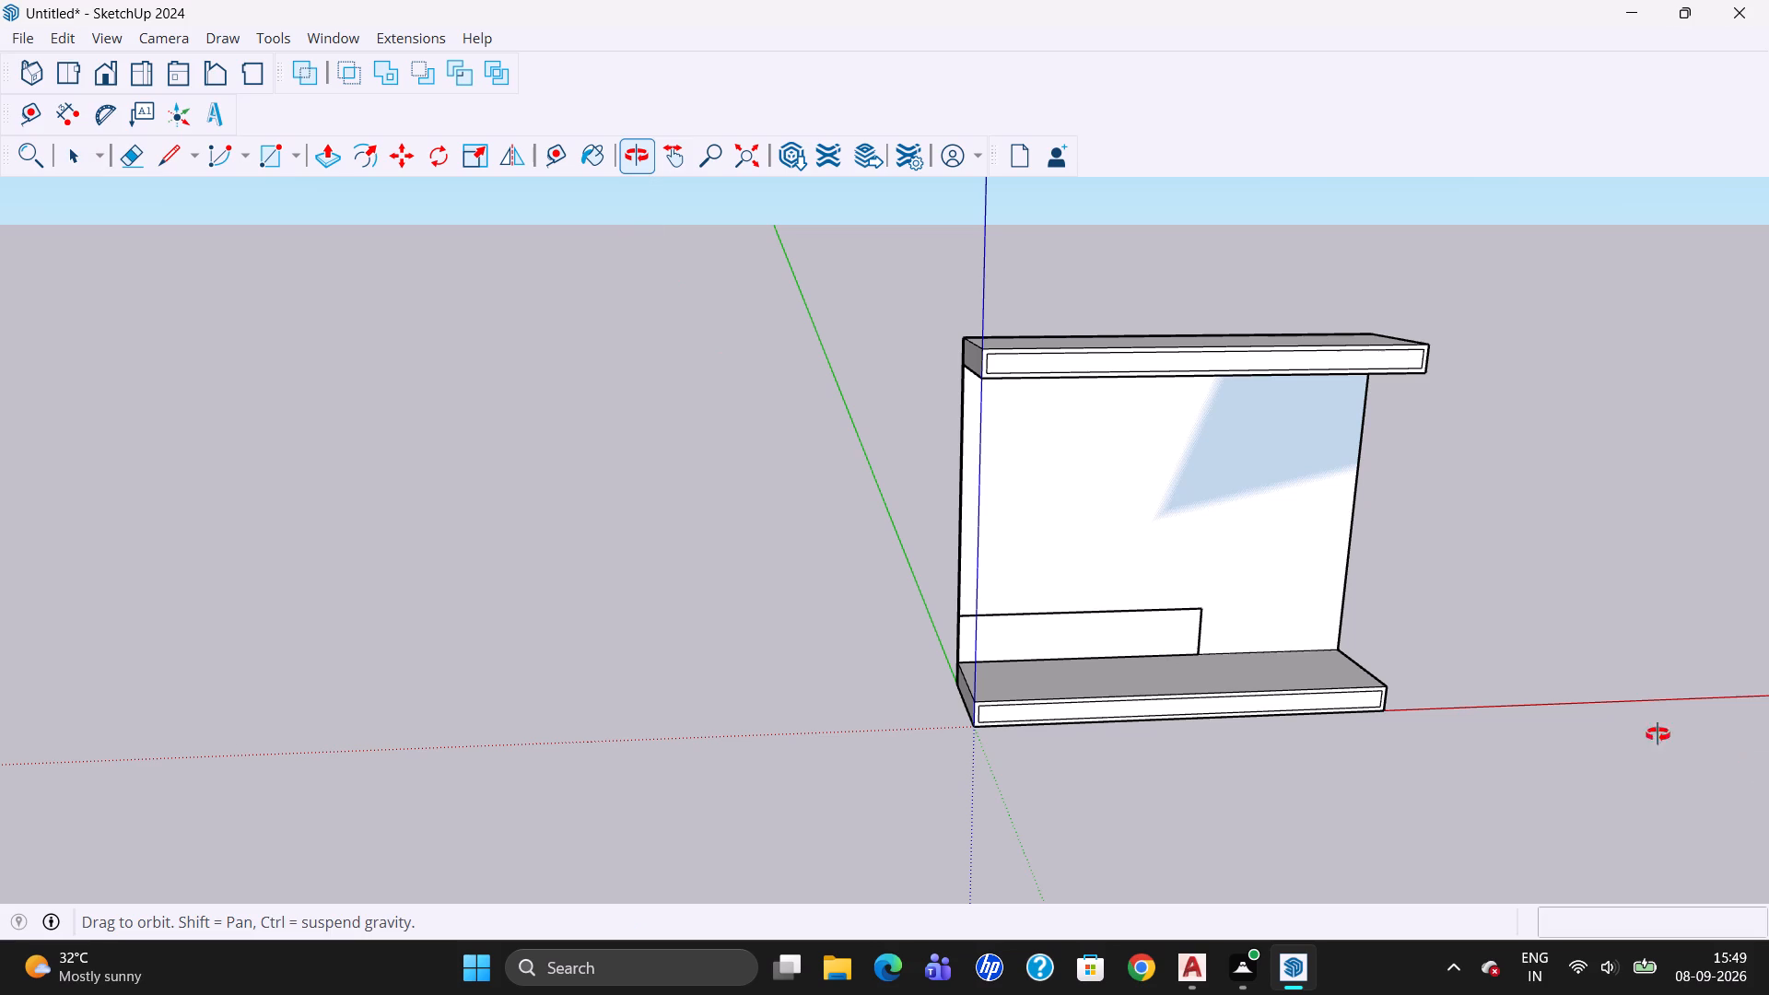
pyautogui.moveTo(1559, 707); pyautogui.dragTo(1419, 879)
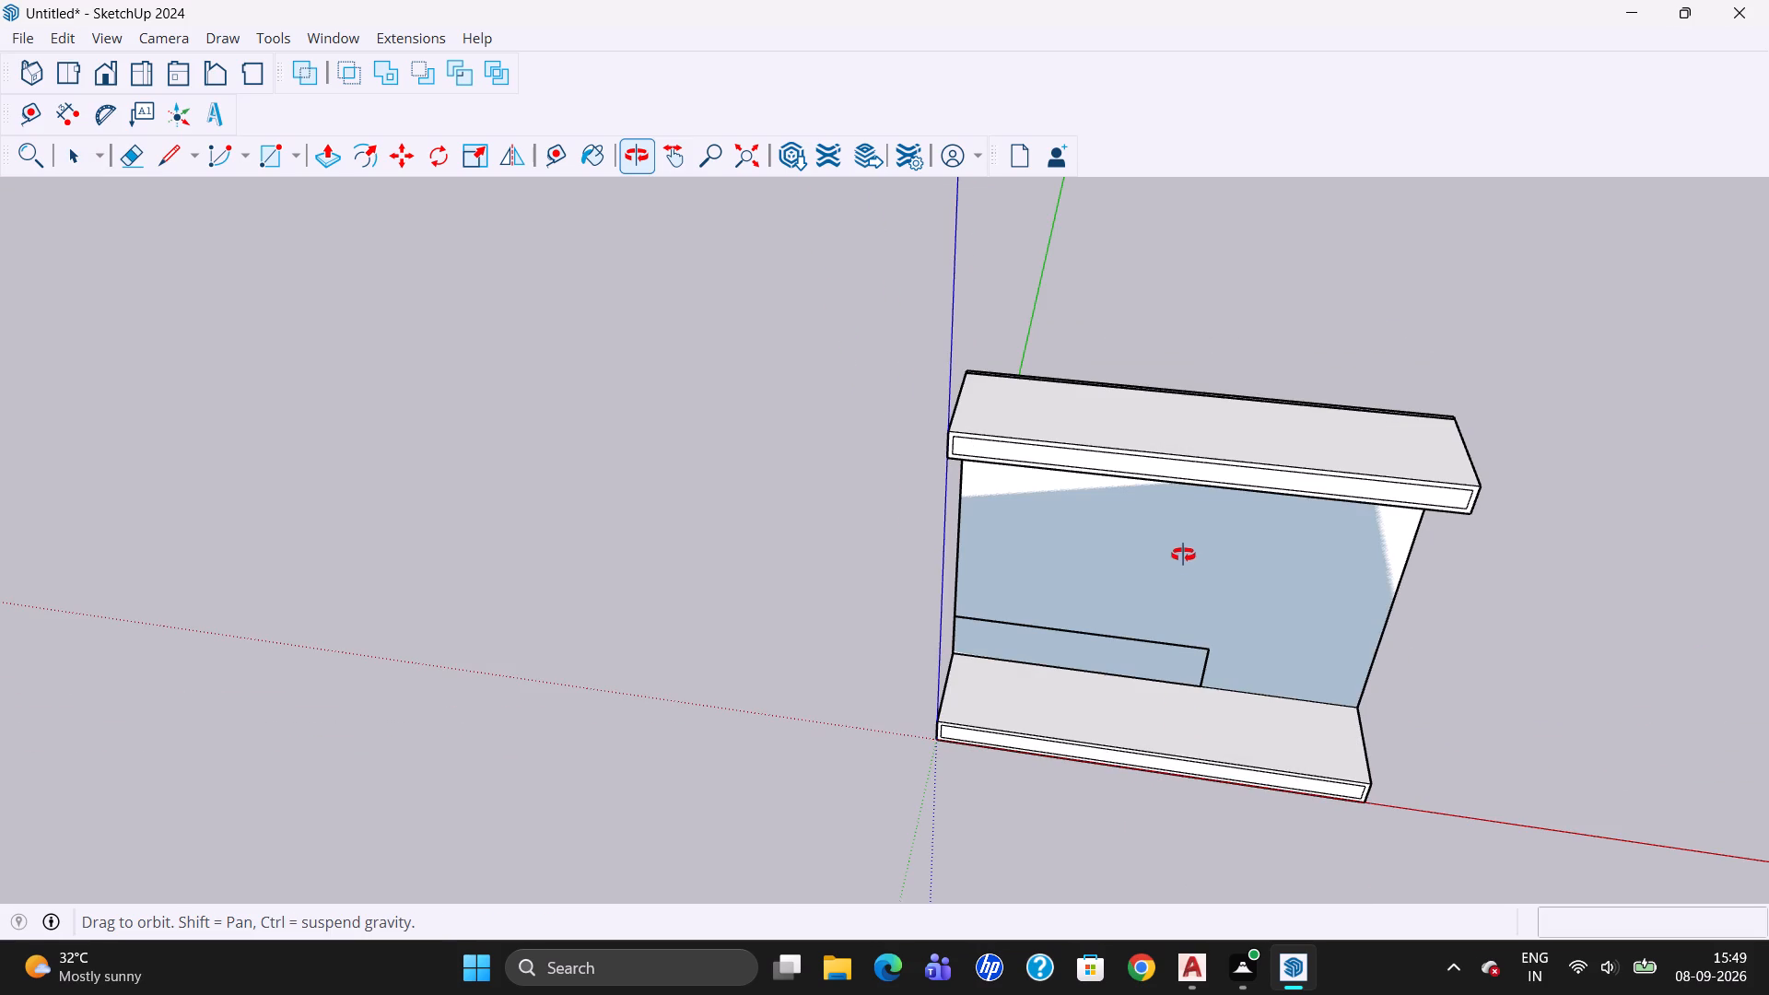
pyautogui.moveTo(1156, 574); pyautogui.dragTo(1134, 507)
pyautogui.moveTo(1439, 884); pyautogui.dragTo(1446, 814)
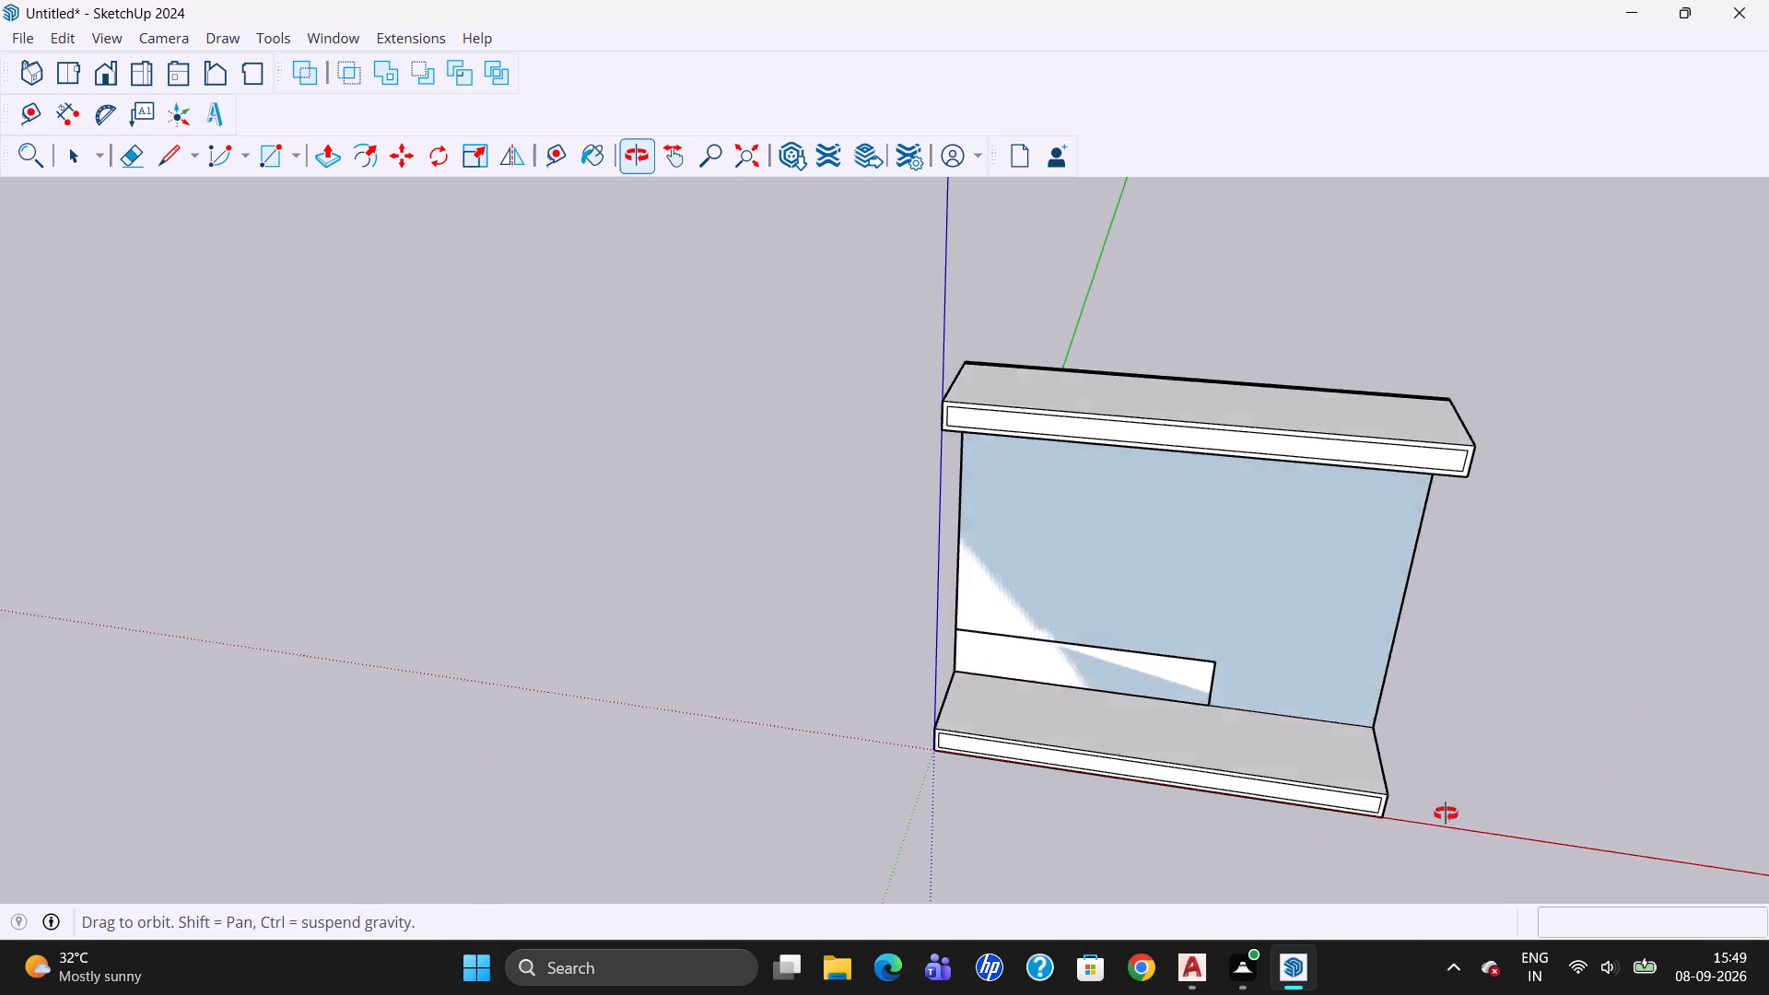
pyautogui.moveTo(1446, 814); pyautogui.dragTo(1427, 664)
pyautogui.moveTo(1424, 860); pyautogui.dragTo(1592, 784)
pyautogui.moveTo(1411, 907); pyautogui.dragTo(1152, 978)
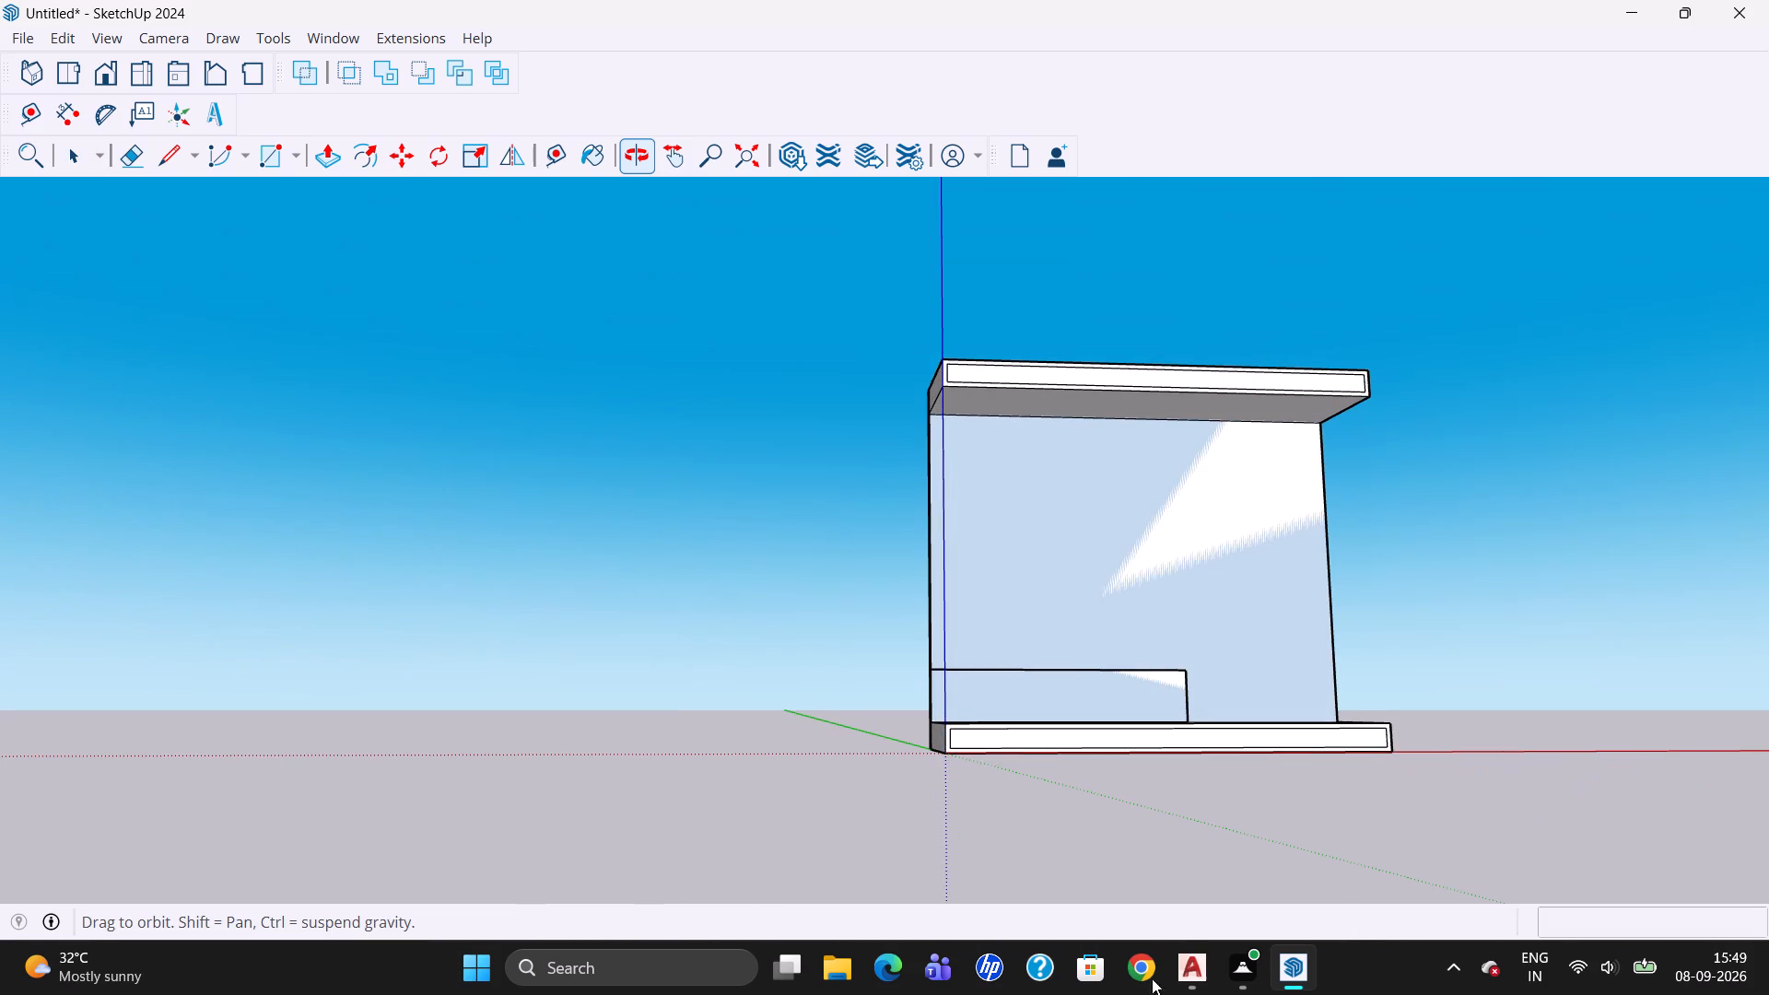
pyautogui.moveTo(1152, 978); pyautogui.dragTo(753, 994)
pyautogui.moveTo(1475, 767); pyautogui.dragTo(982, 784)
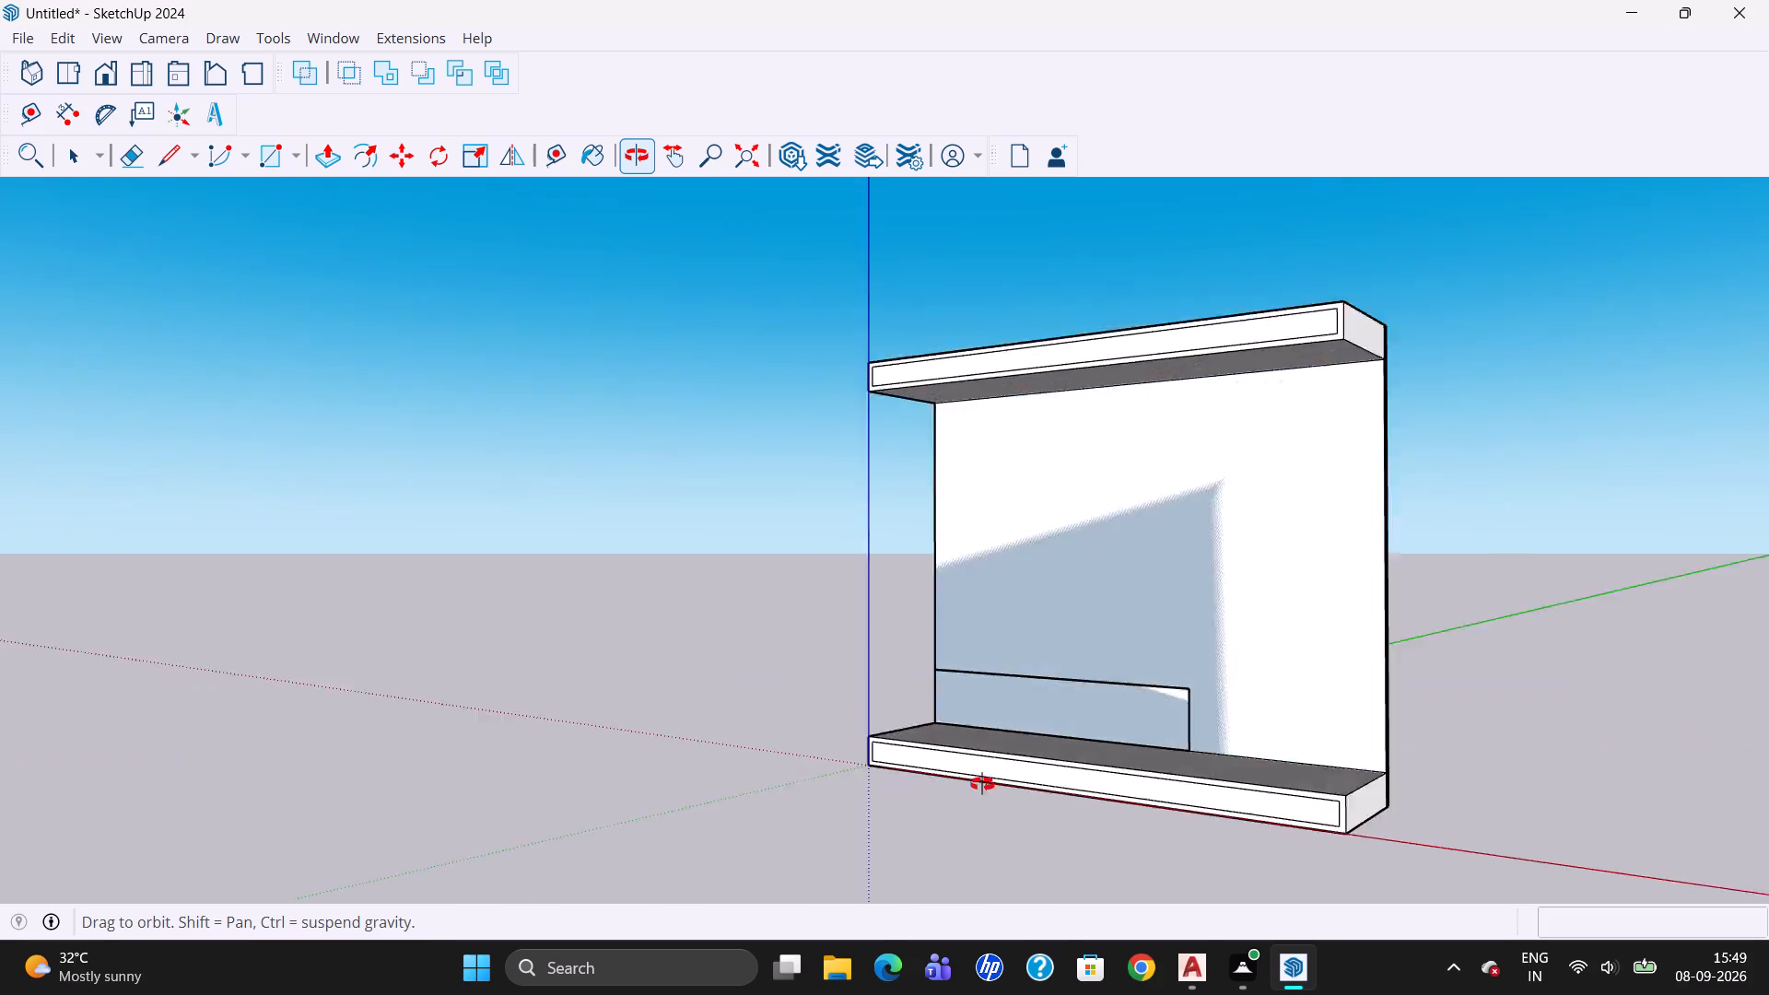
pyautogui.moveTo(982, 784); pyautogui.dragTo(1371, 839)
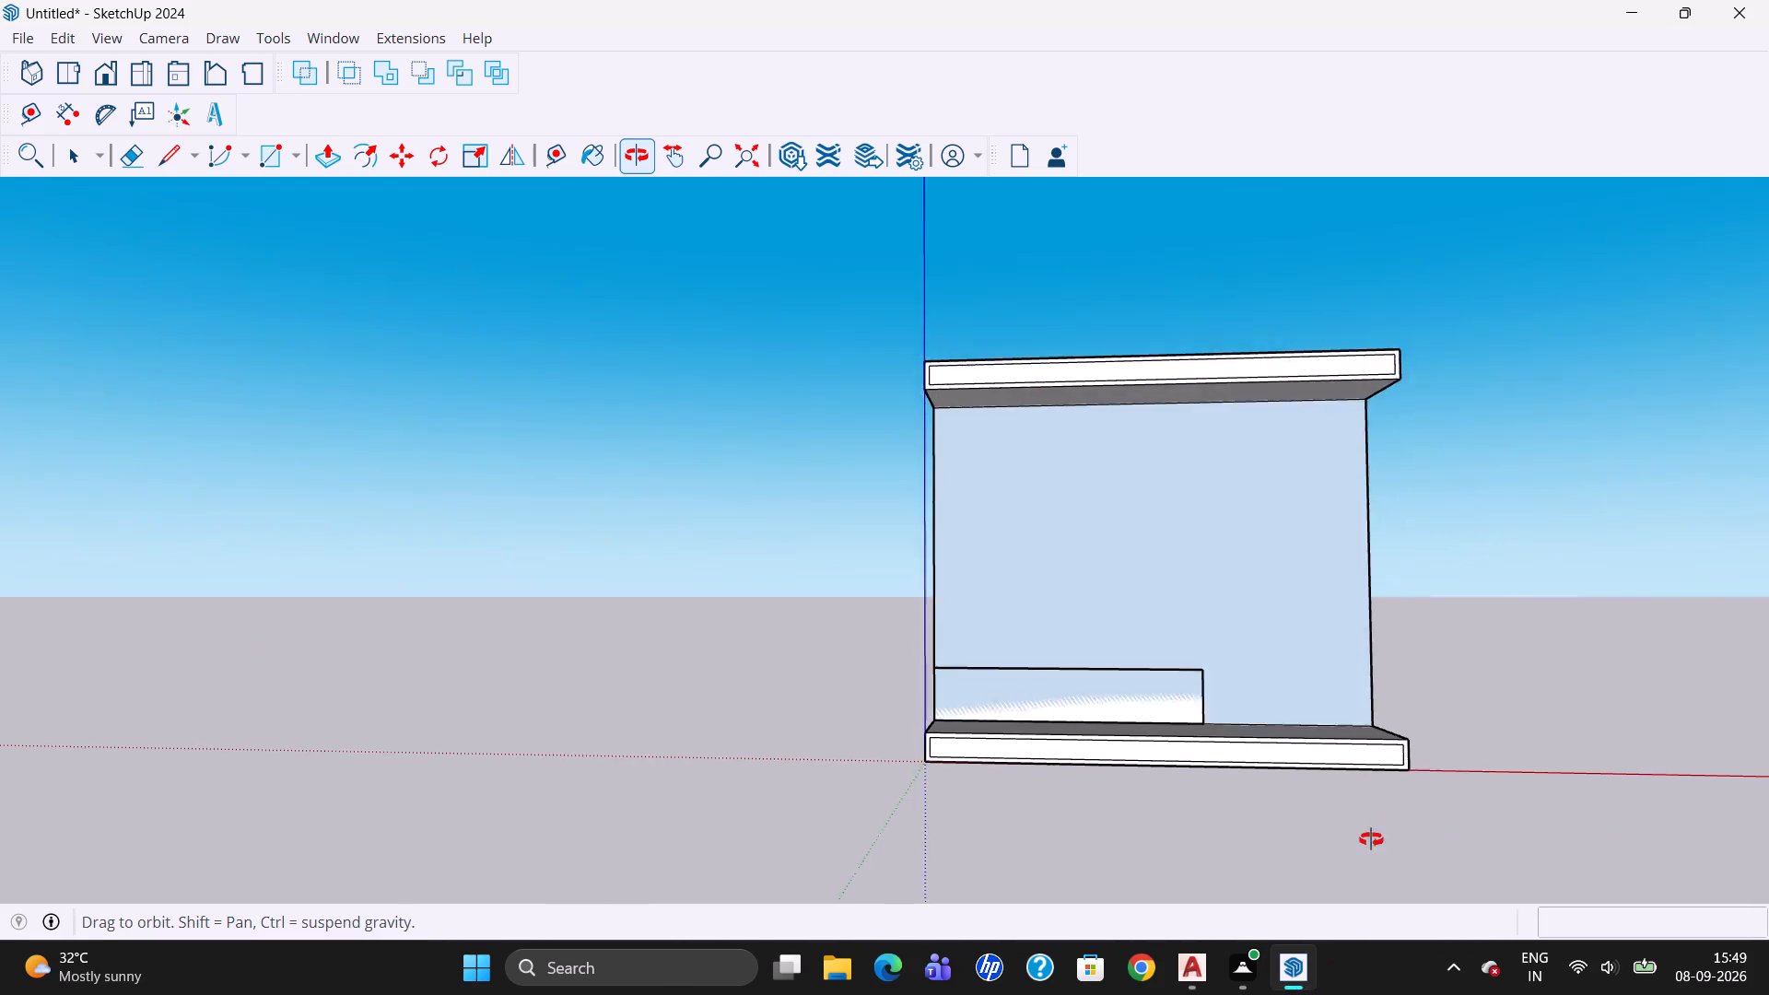
pyautogui.moveTo(1371, 839); pyautogui.dragTo(1235, 963)
pyautogui.moveTo(1248, 961); pyautogui.dragTo(1436, 931)
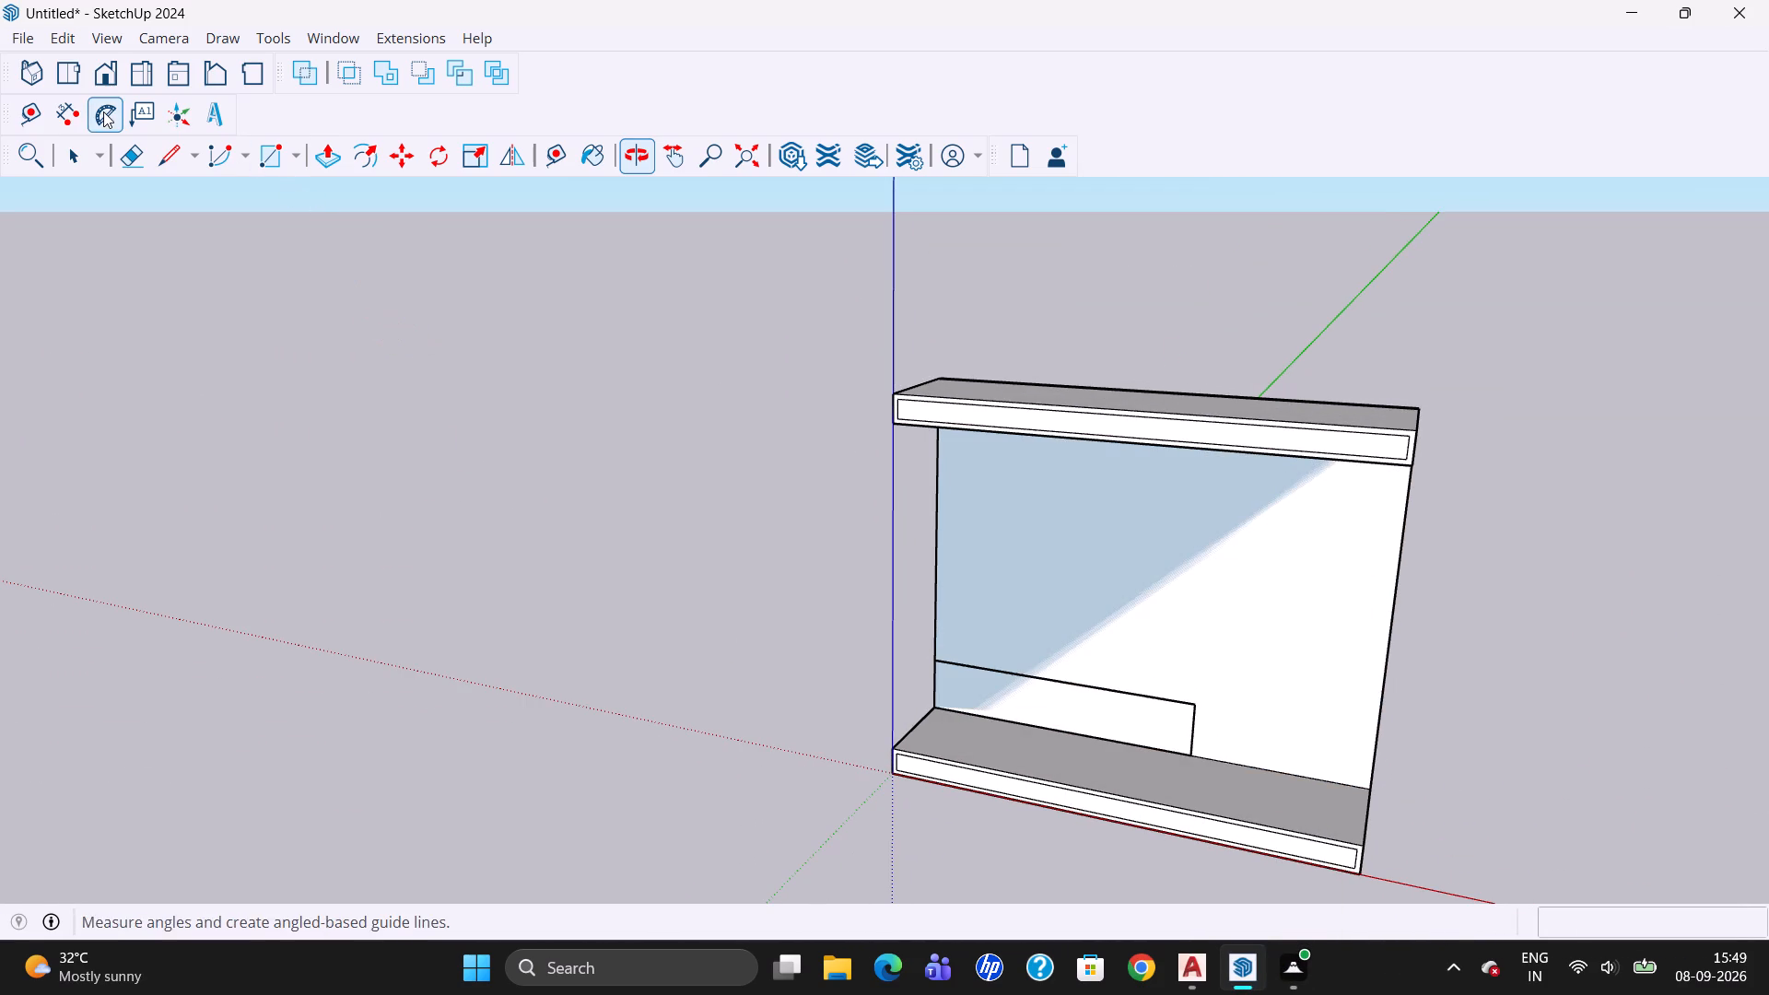
pyautogui.click(120, 72)
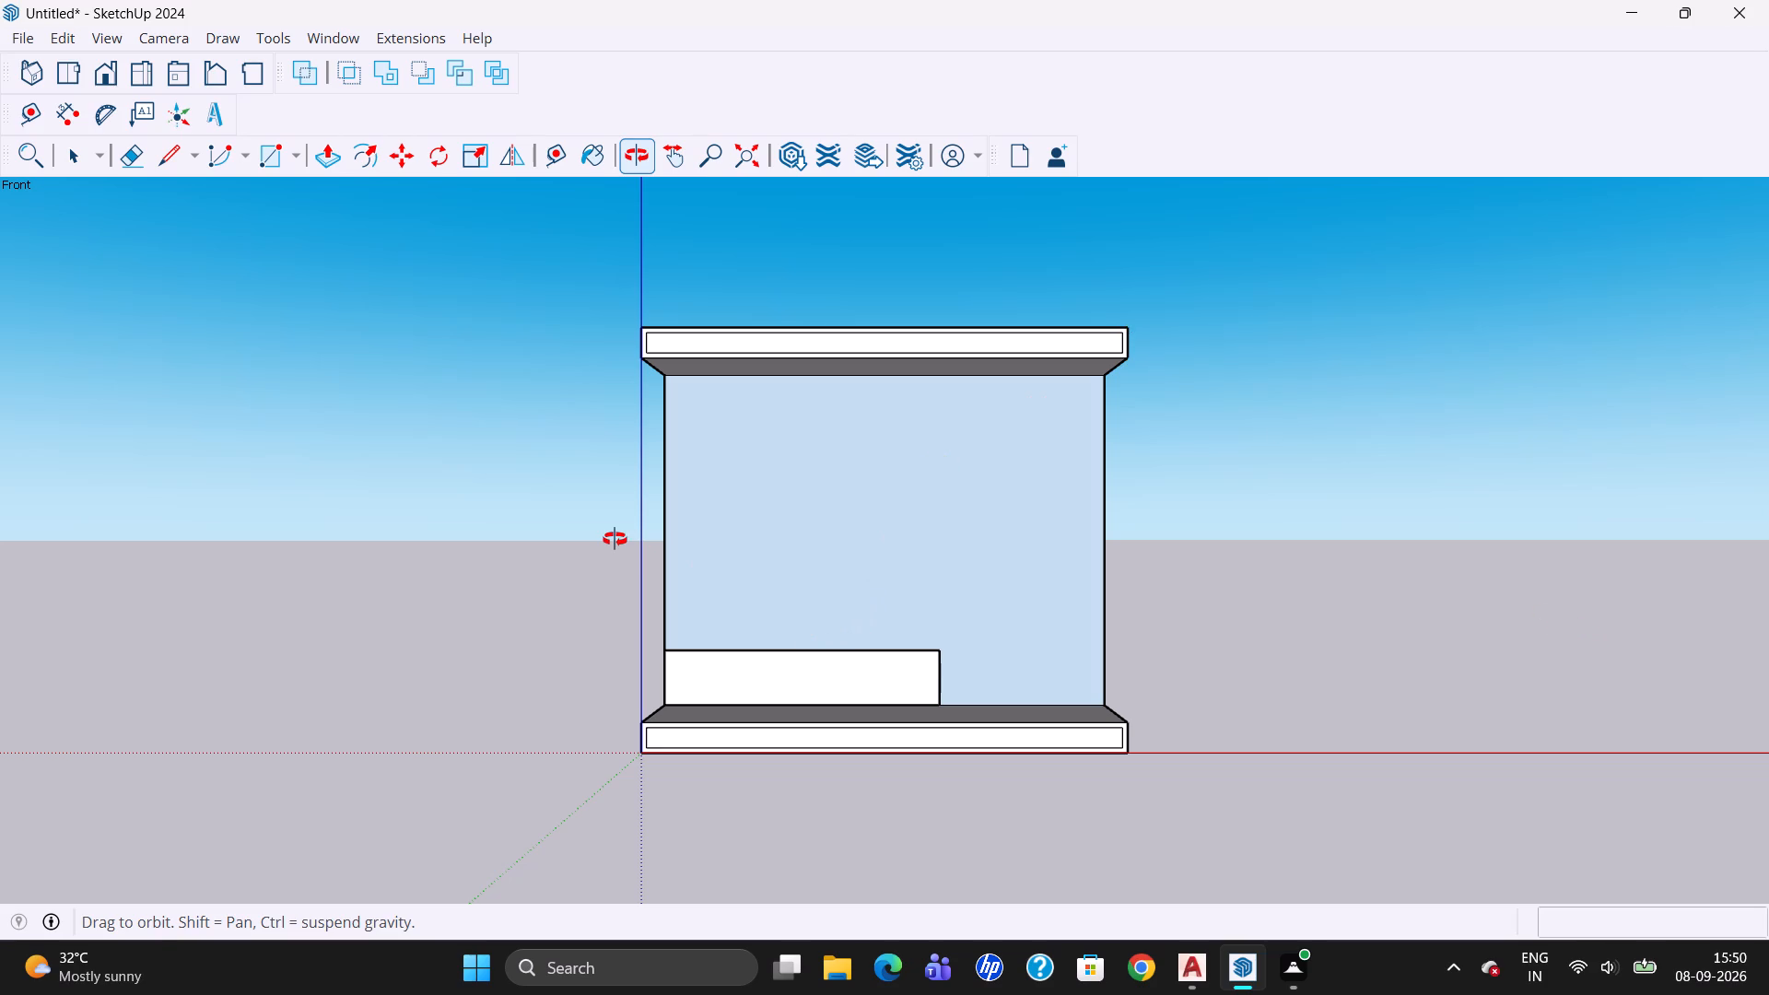
pyautogui.press('Escape')
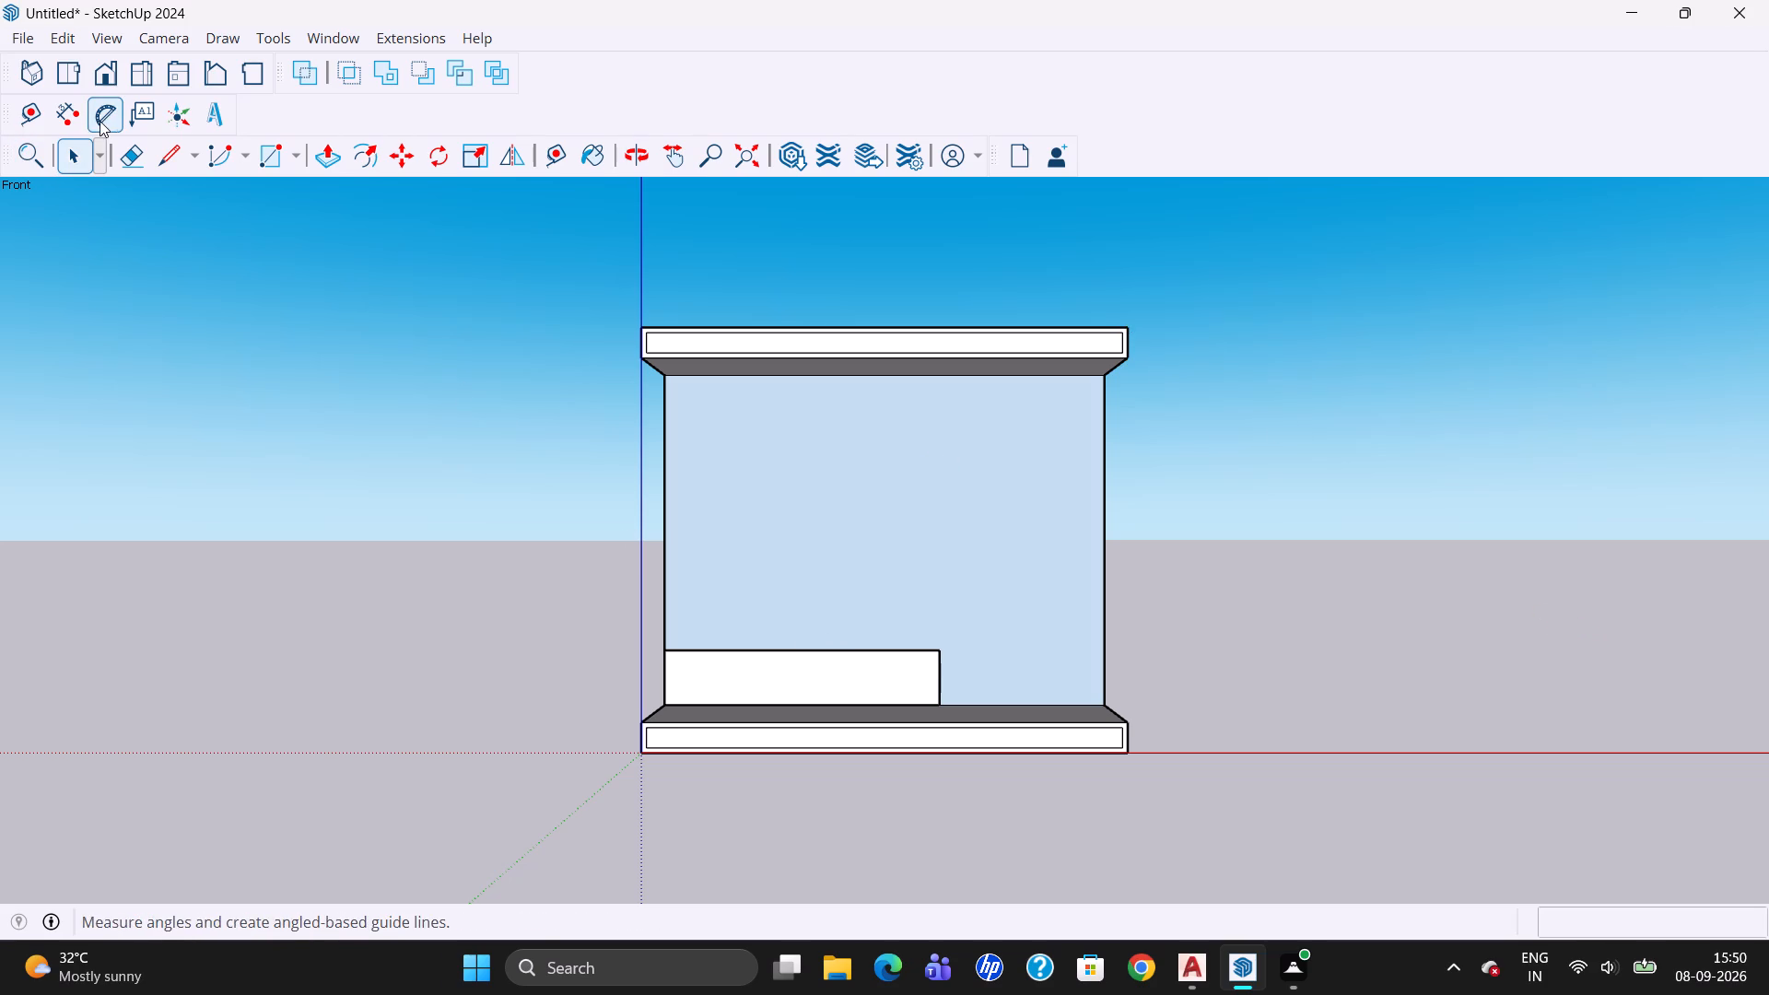
pyautogui.click(80, 146)
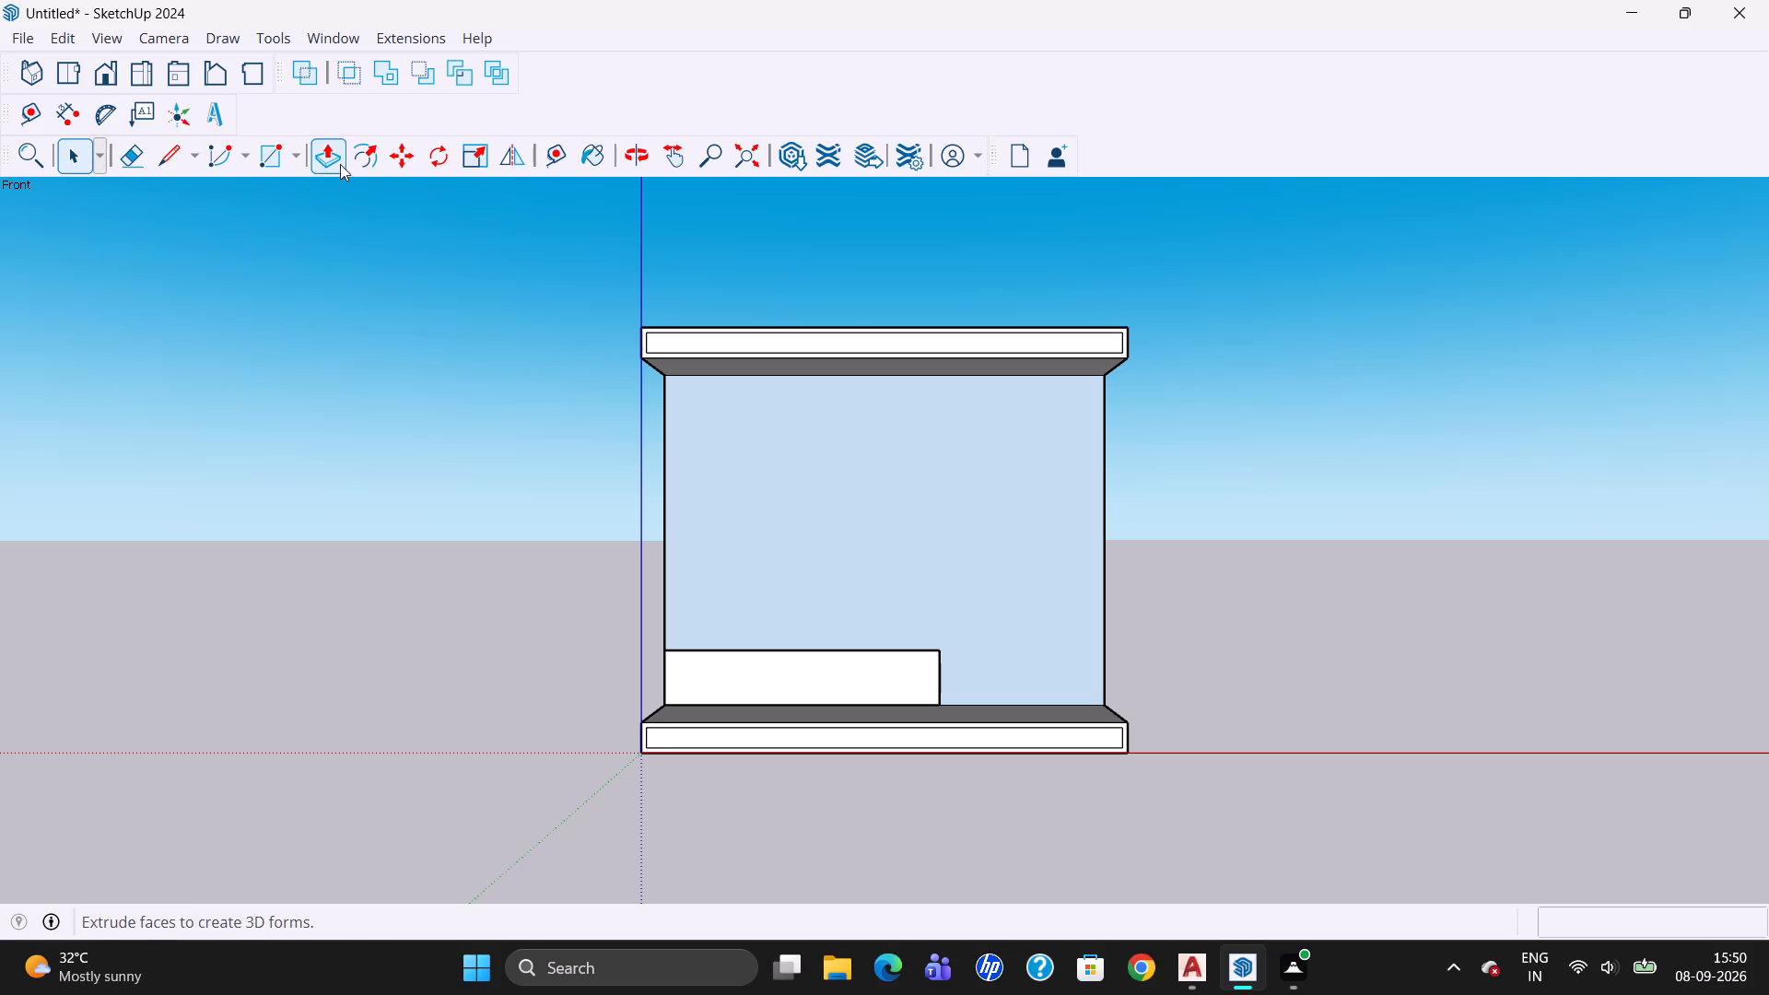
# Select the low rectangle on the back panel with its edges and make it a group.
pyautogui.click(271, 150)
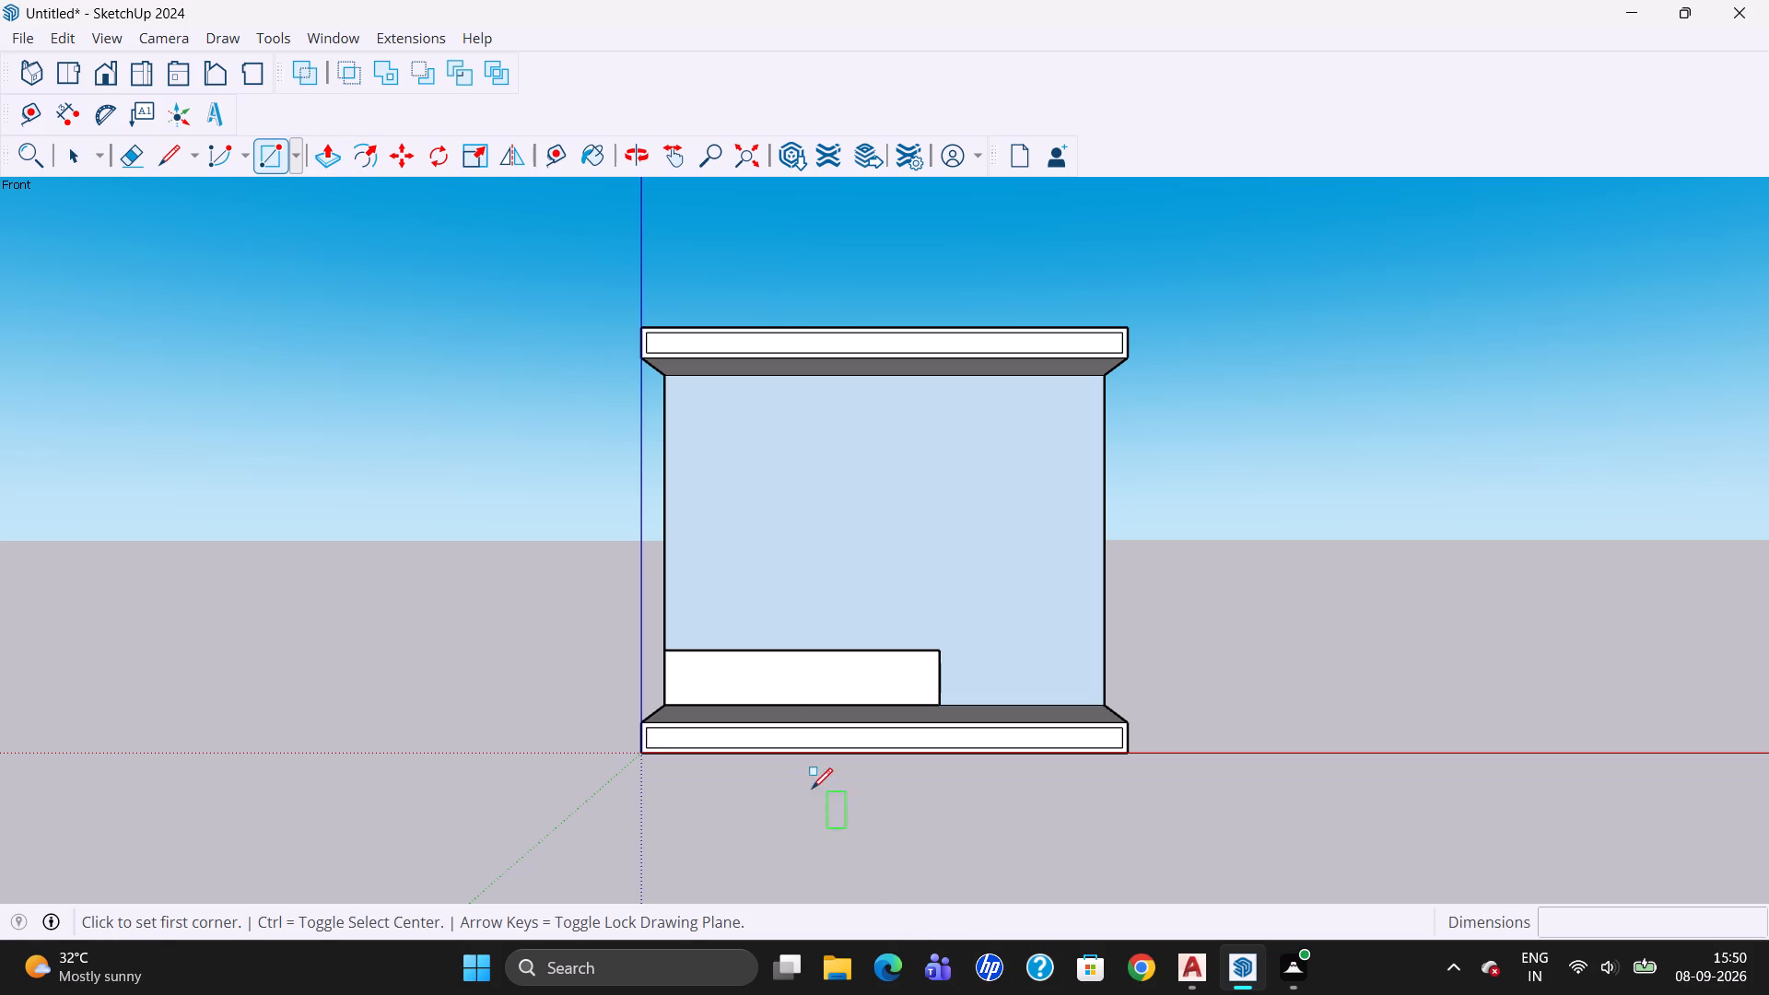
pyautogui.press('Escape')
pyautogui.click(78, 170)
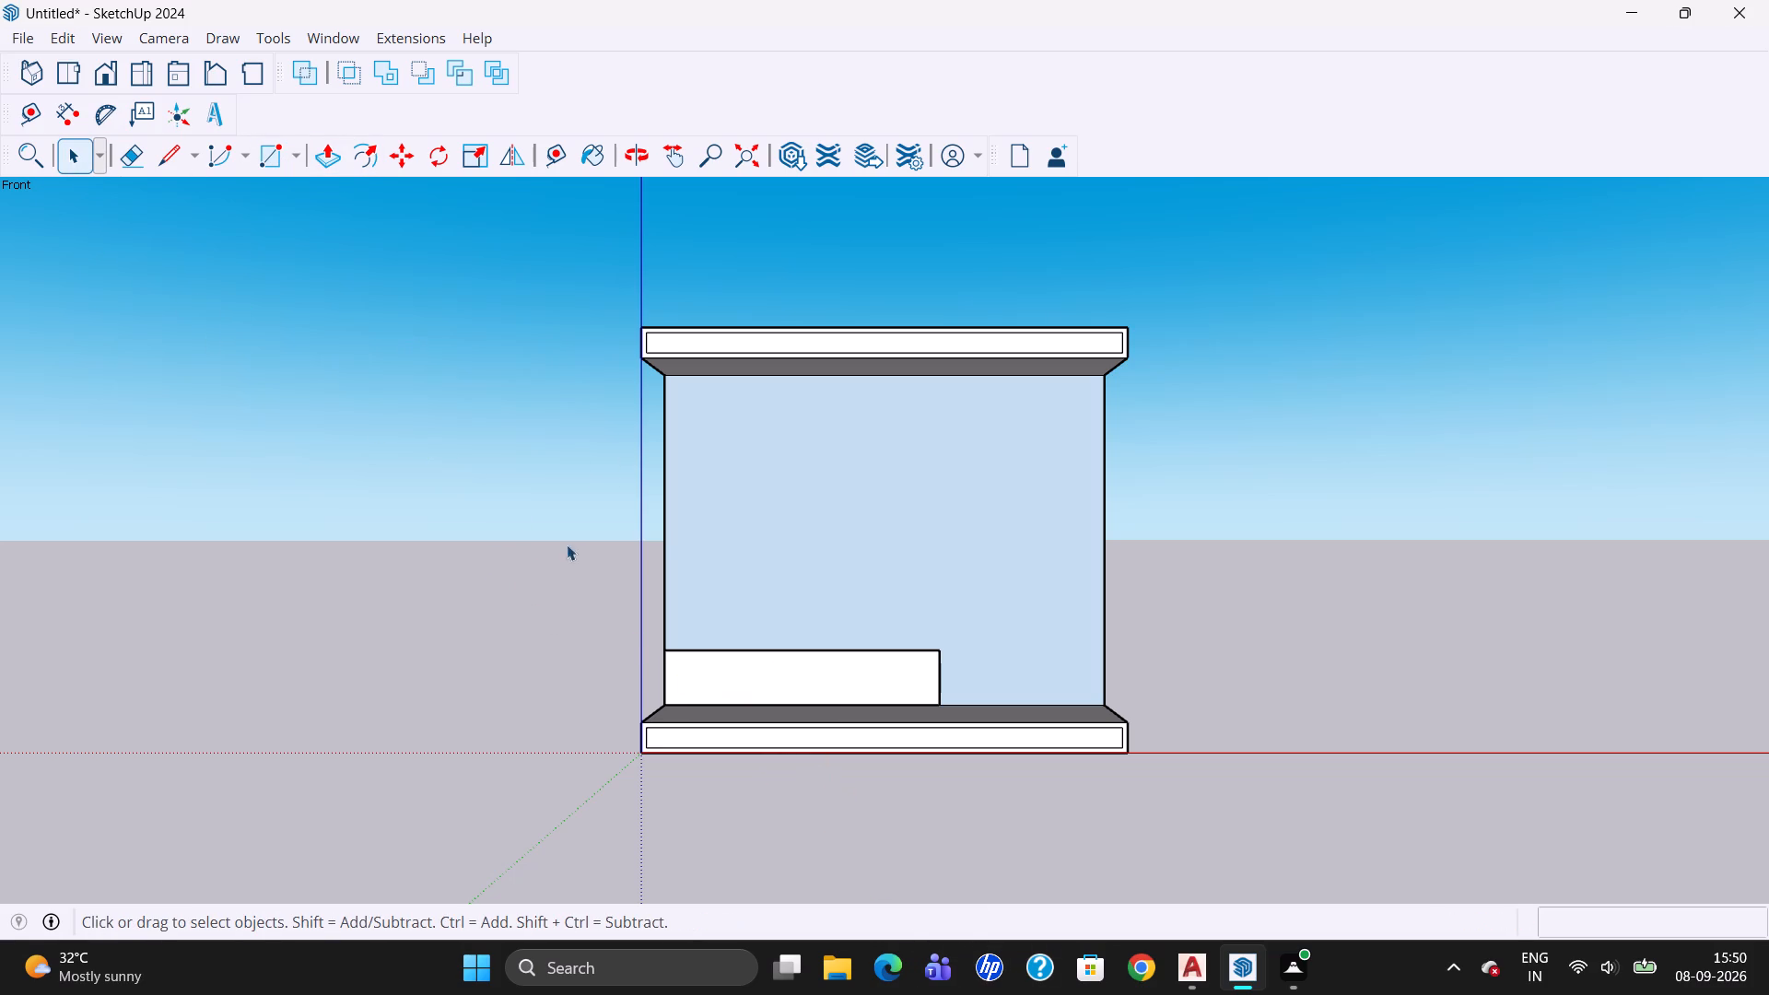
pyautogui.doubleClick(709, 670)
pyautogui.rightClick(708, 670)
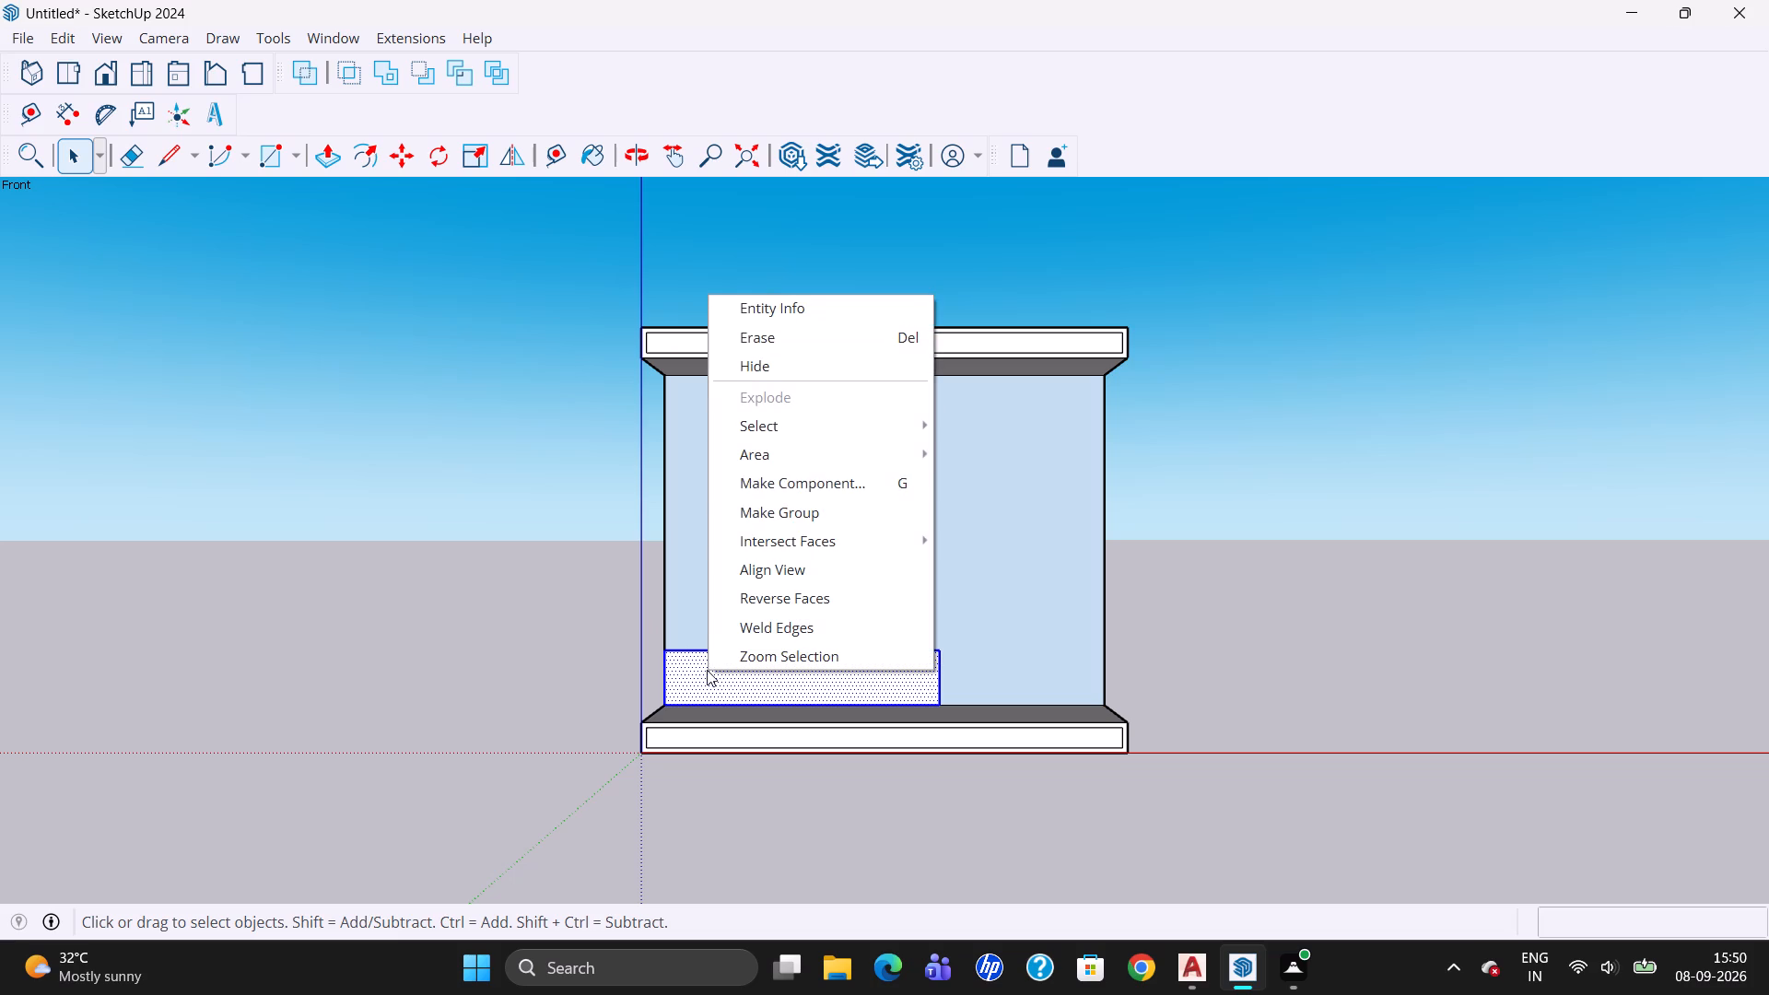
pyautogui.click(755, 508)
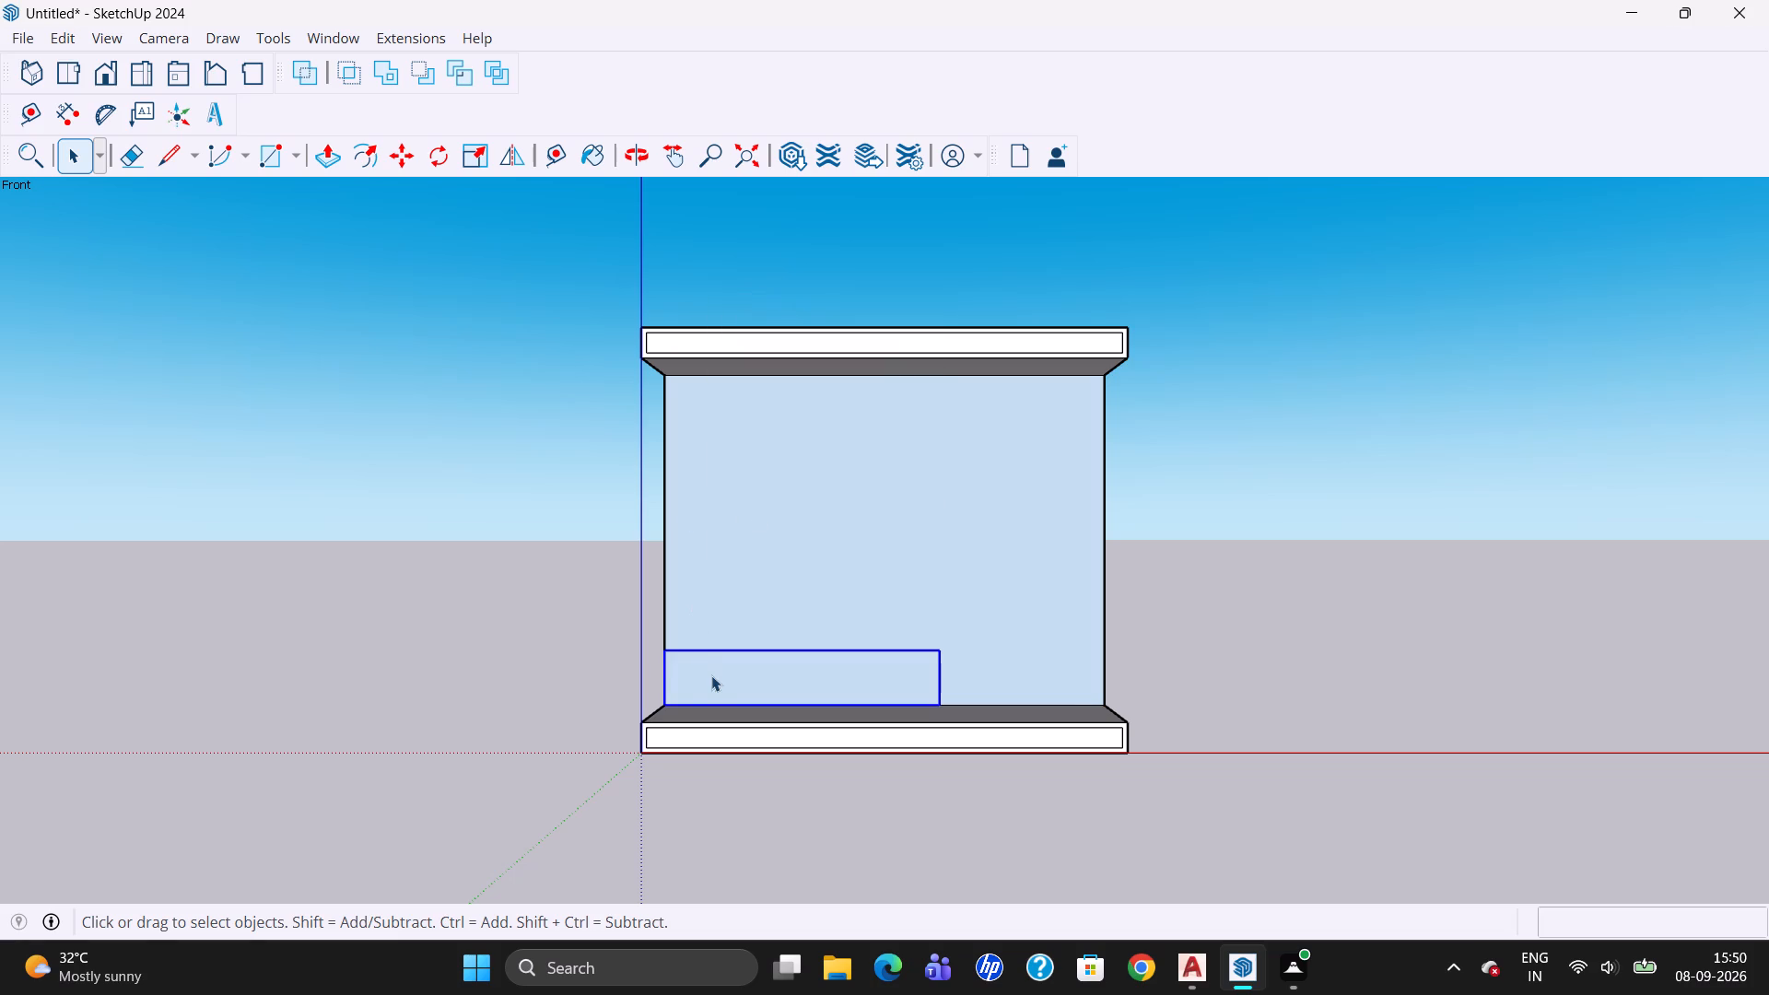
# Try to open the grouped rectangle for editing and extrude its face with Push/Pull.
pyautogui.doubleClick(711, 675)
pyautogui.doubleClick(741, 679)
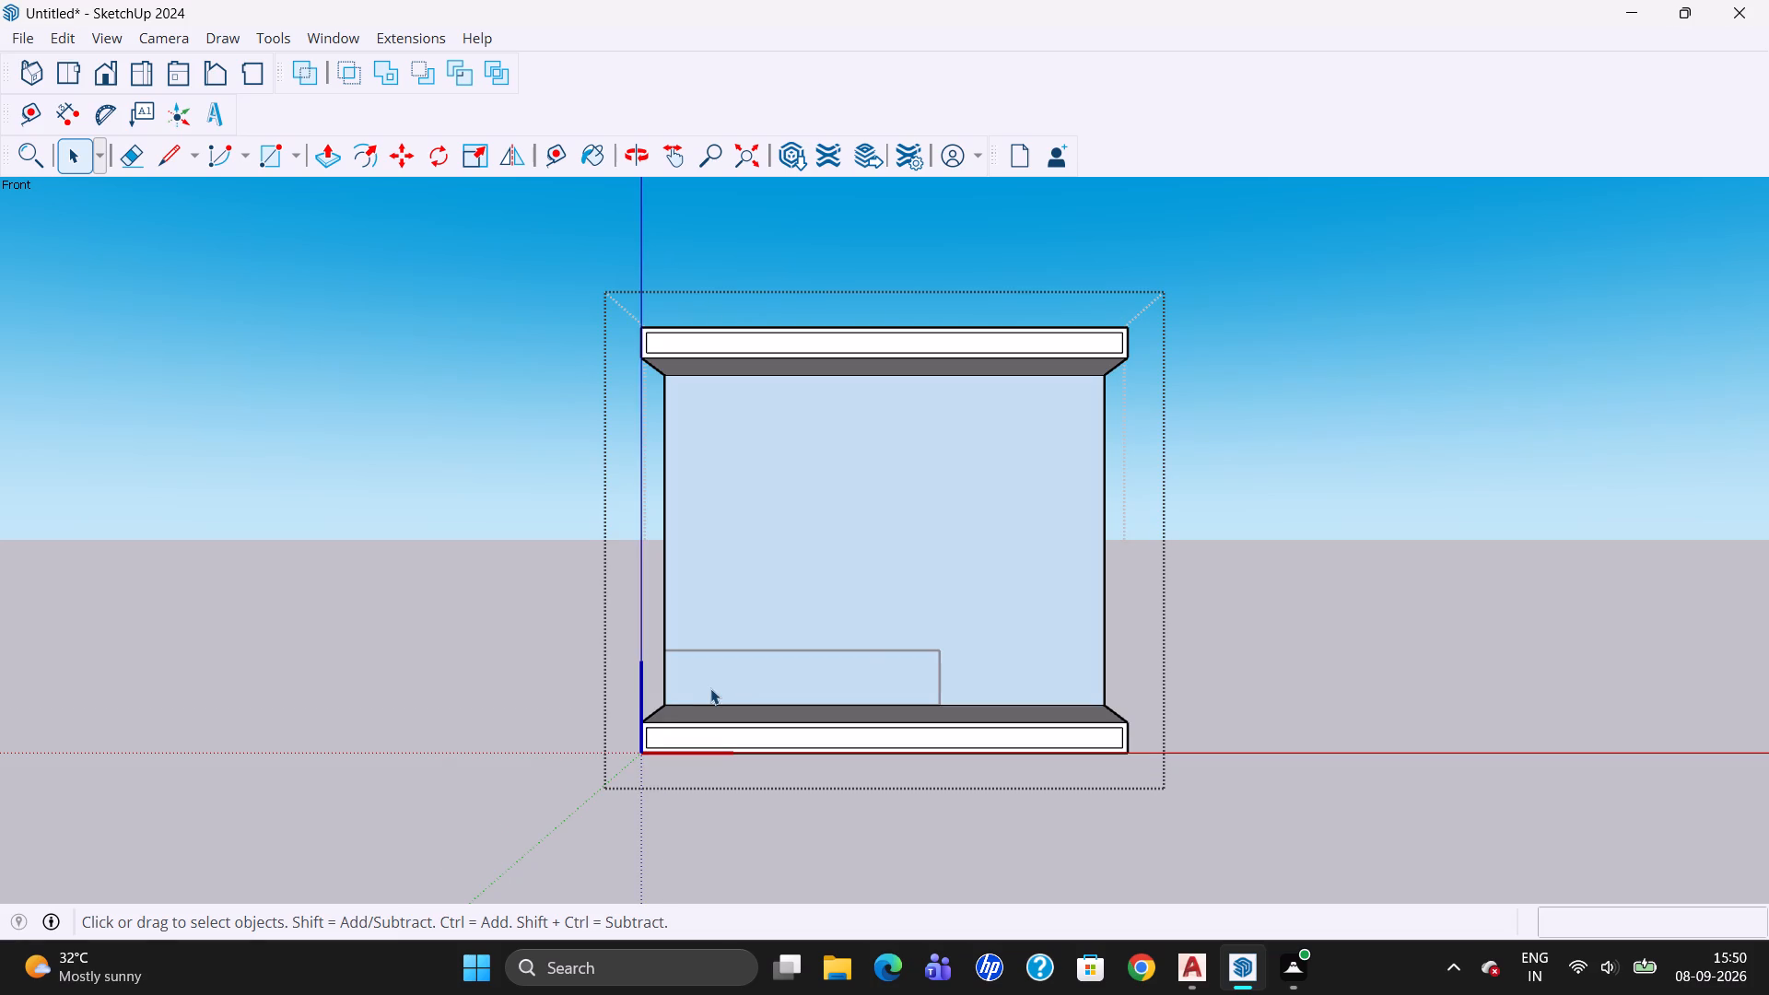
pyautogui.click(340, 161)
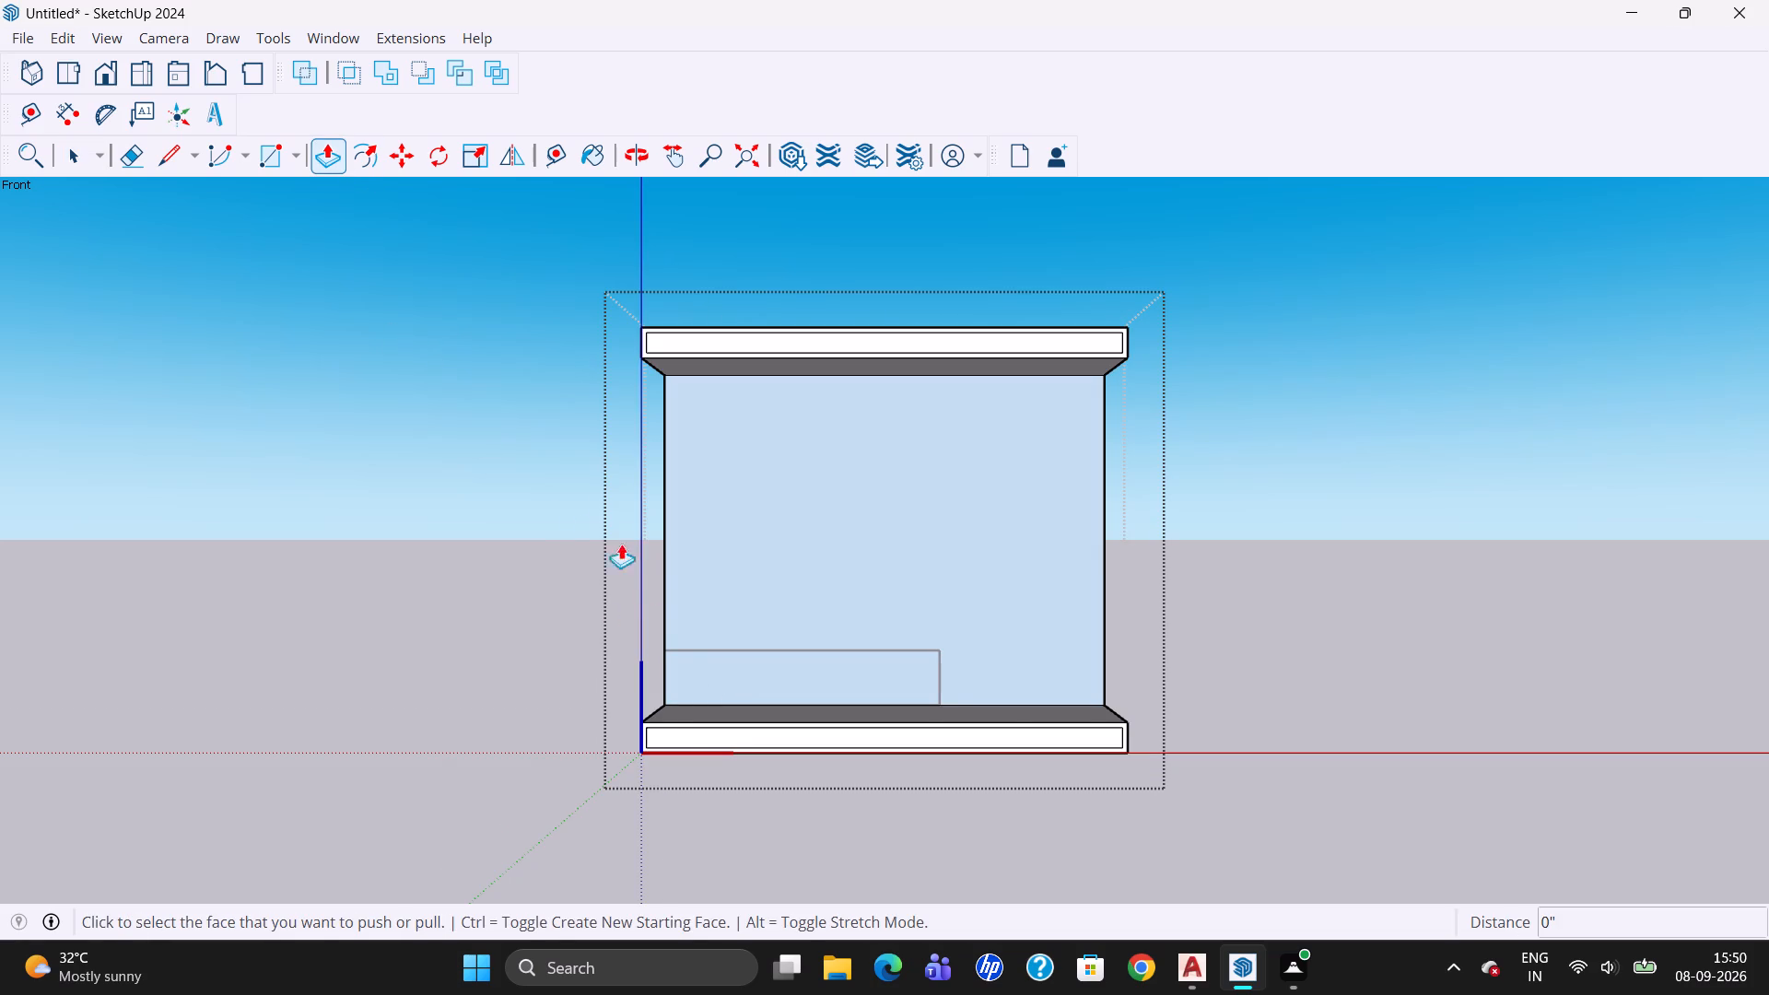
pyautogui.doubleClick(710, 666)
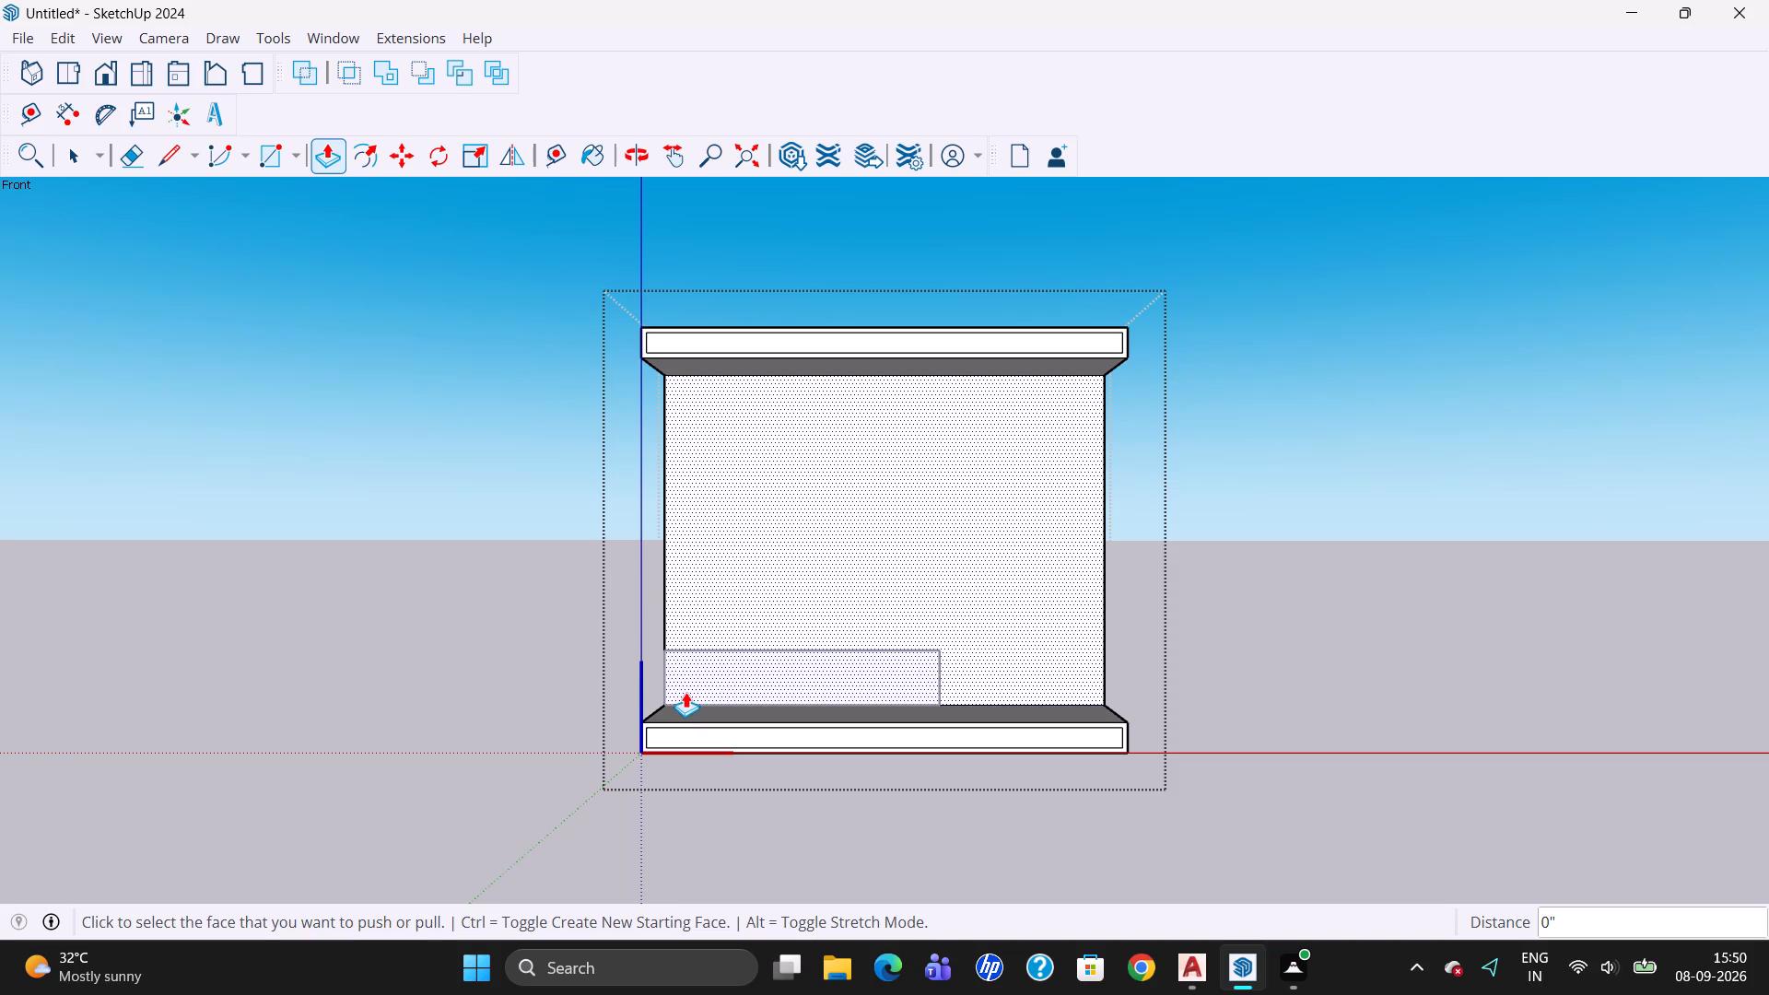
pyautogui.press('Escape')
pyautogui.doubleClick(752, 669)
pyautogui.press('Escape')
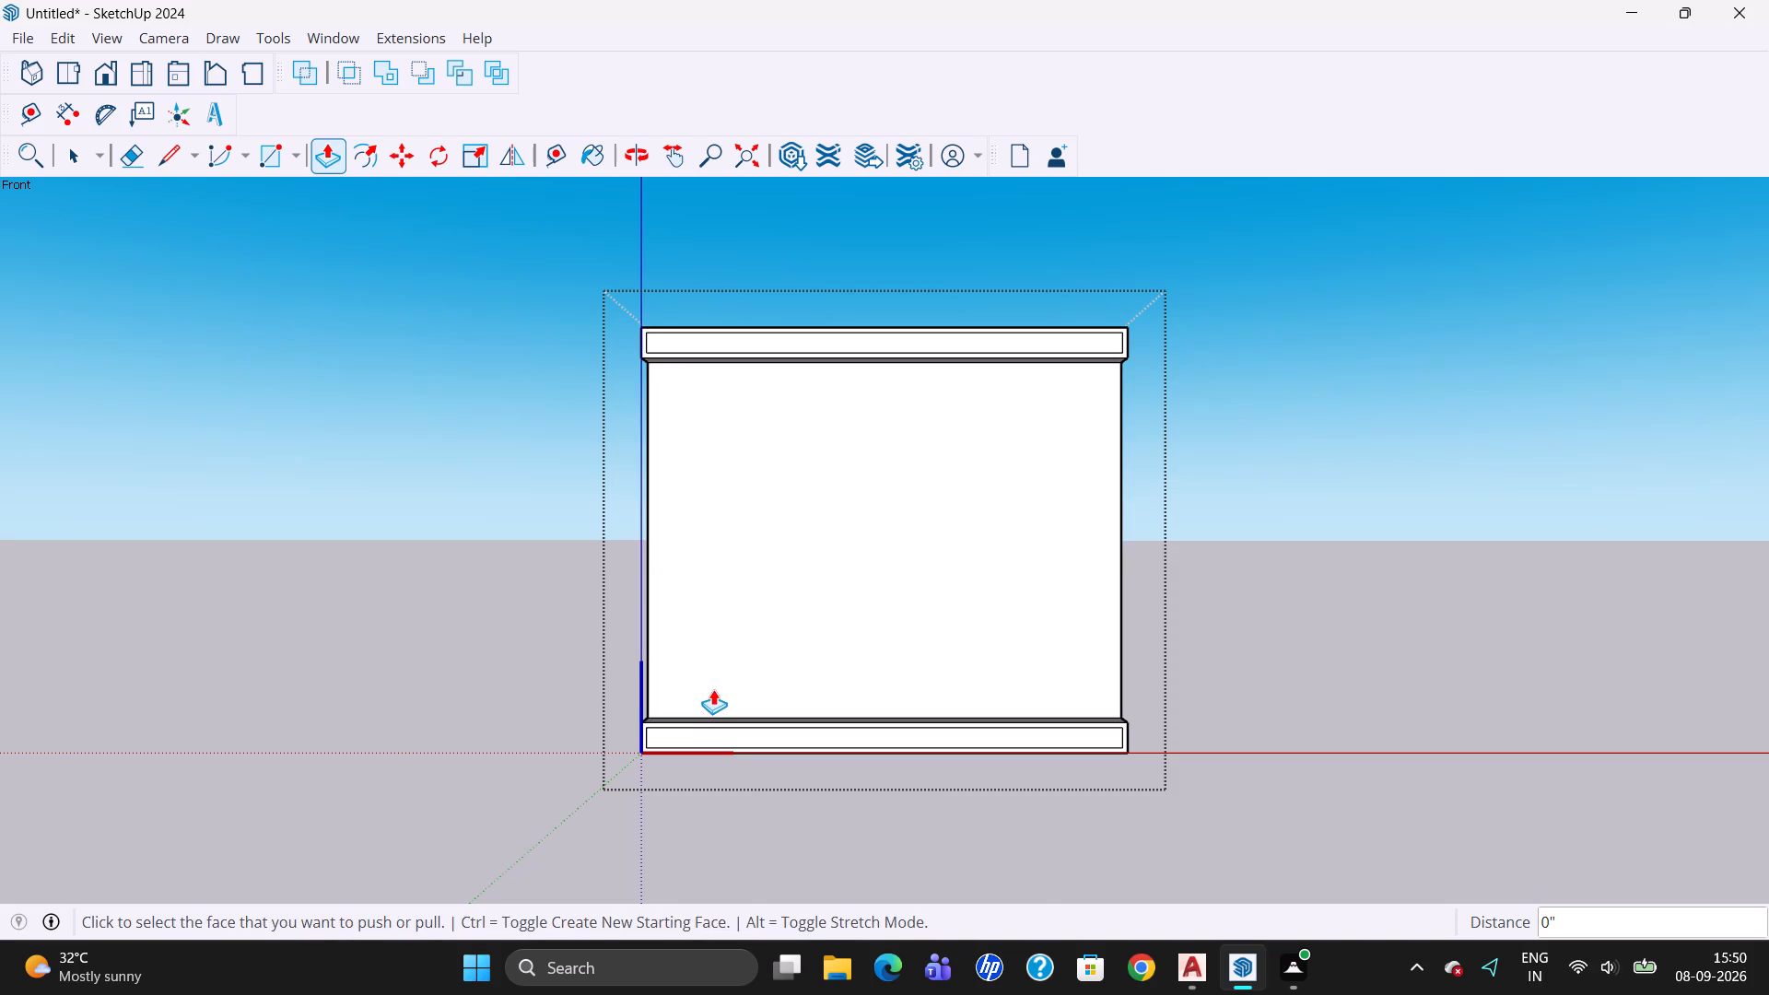
# Start a new model without saving the current one and delete the default human figure.
pyautogui.click(32, 37)
pyautogui.click(39, 72)
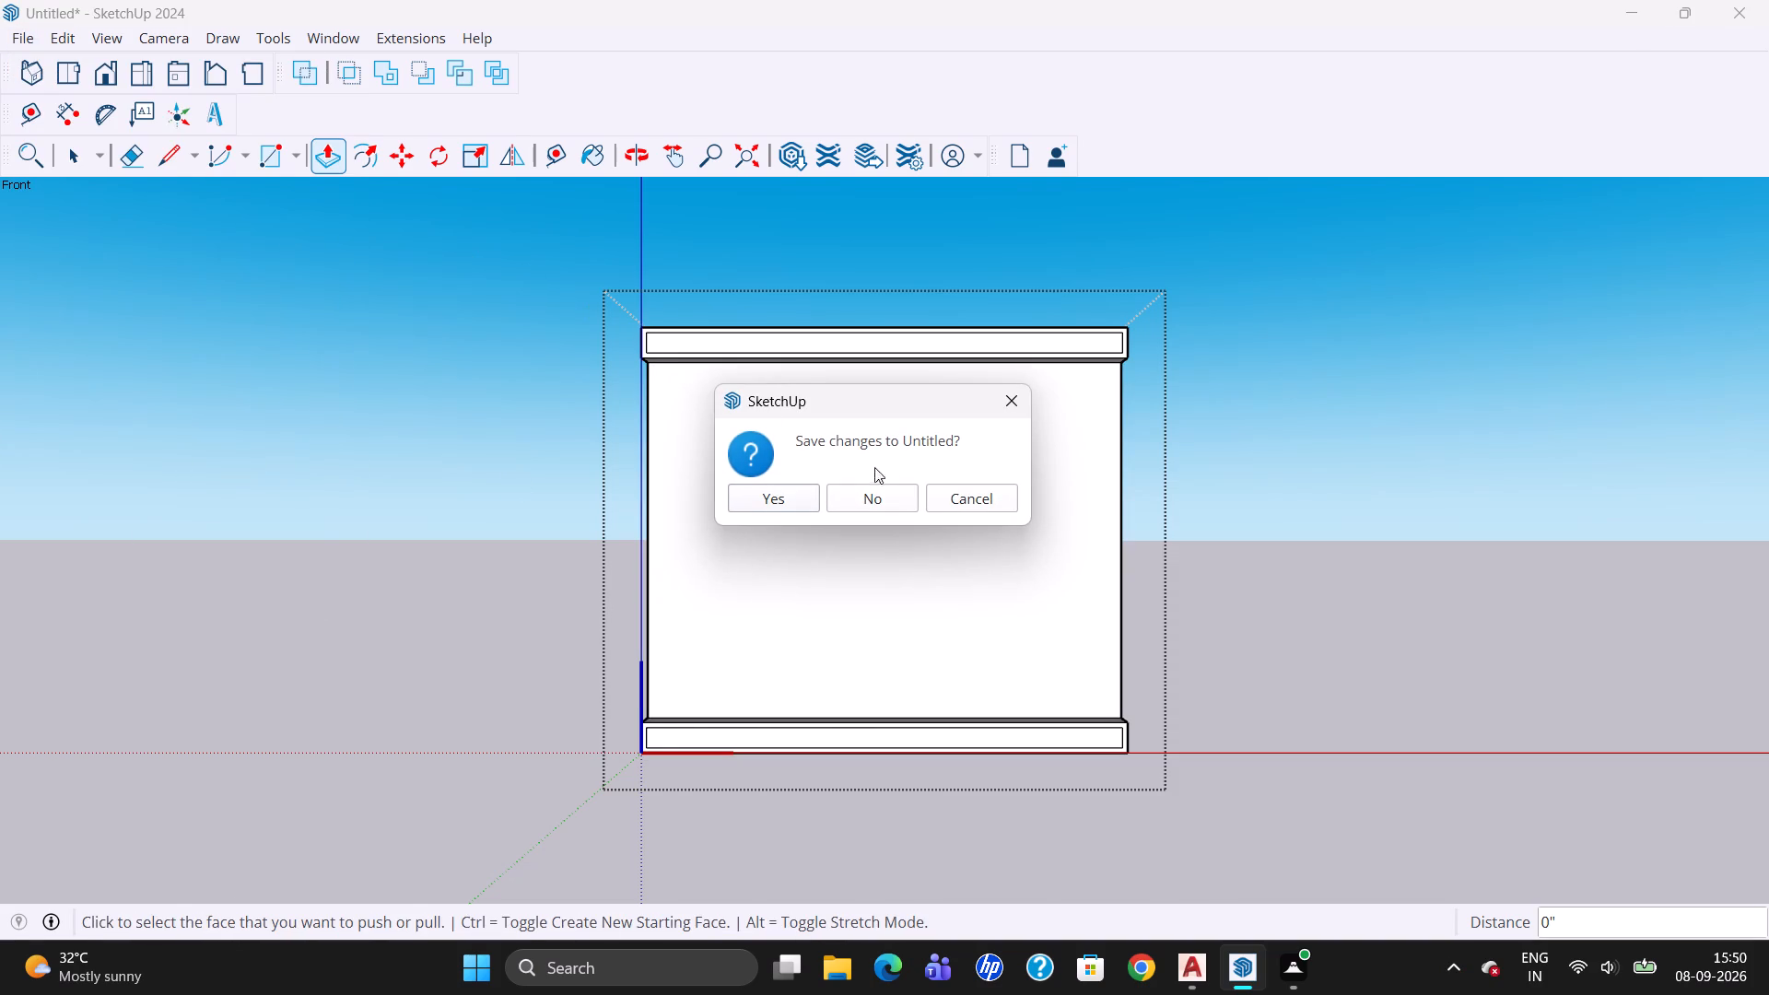
pyautogui.click(886, 491)
pyautogui.moveTo(556, 373); pyautogui.dragTo(774, 820)
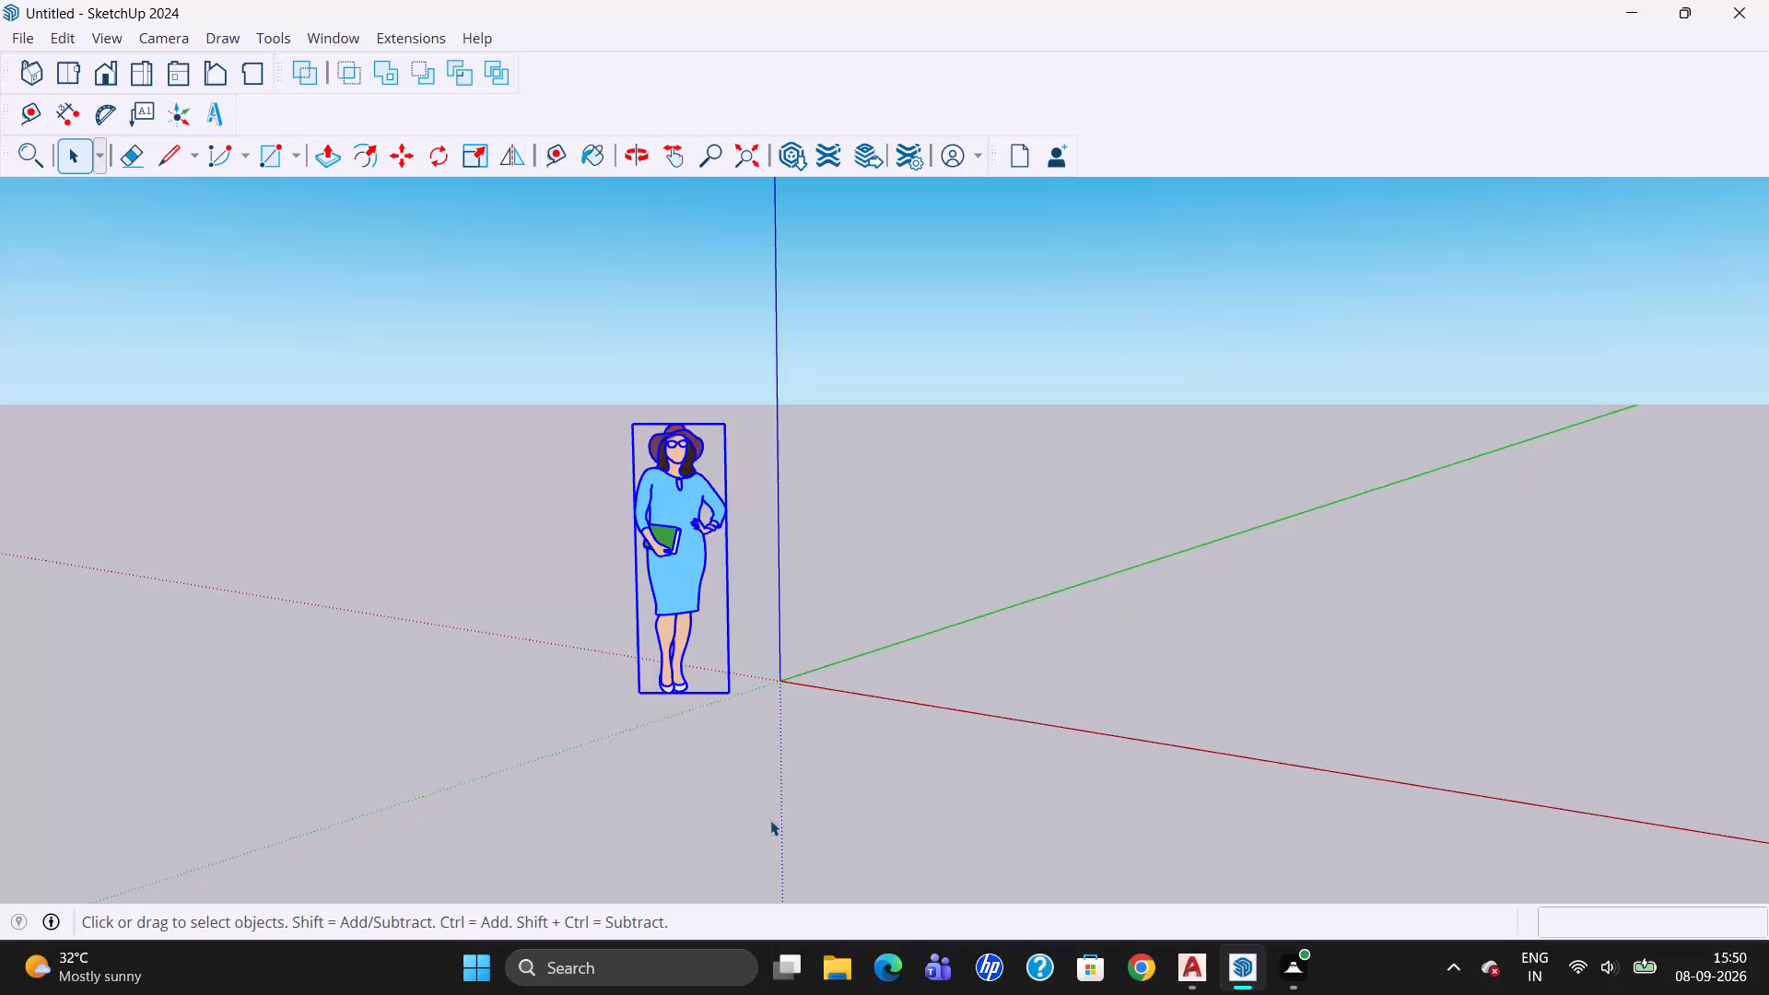
pyautogui.press('Delete')
# Draw an 8' by 2' rectangle on the ground from the origin, with its long side along the red axis.
pyautogui.press('r')
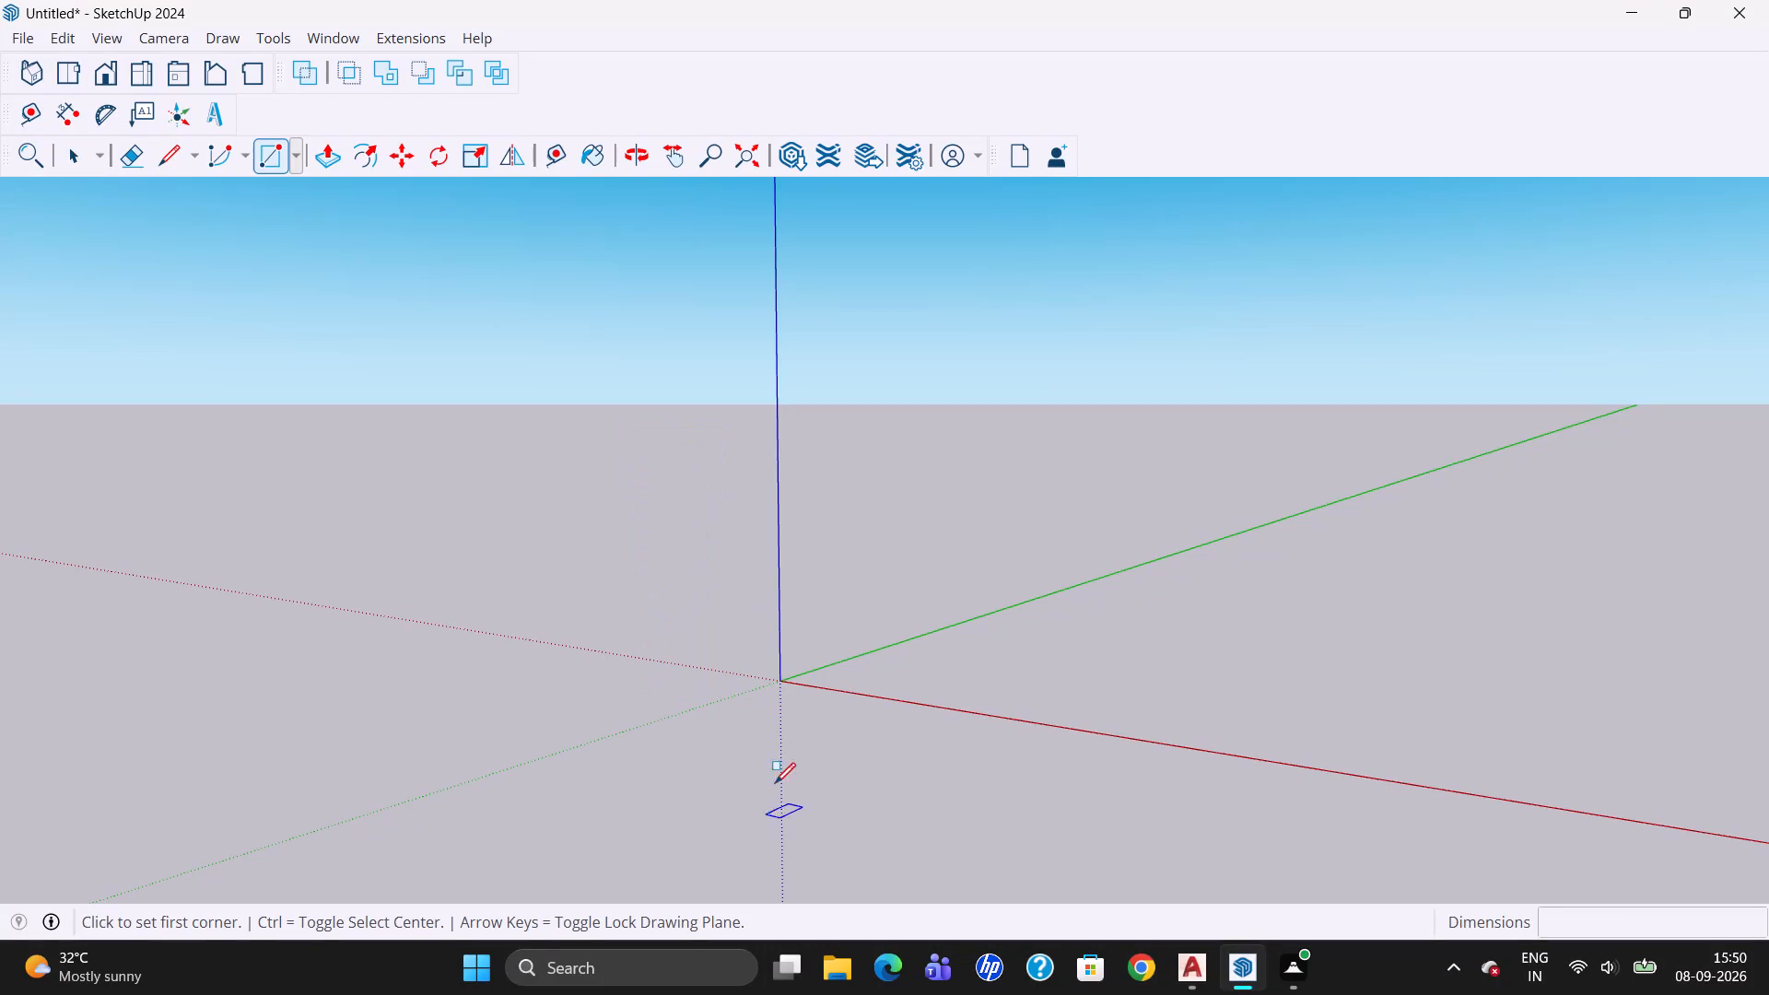
pyautogui.moveTo(781, 682); pyautogui.dragTo(801, 703)
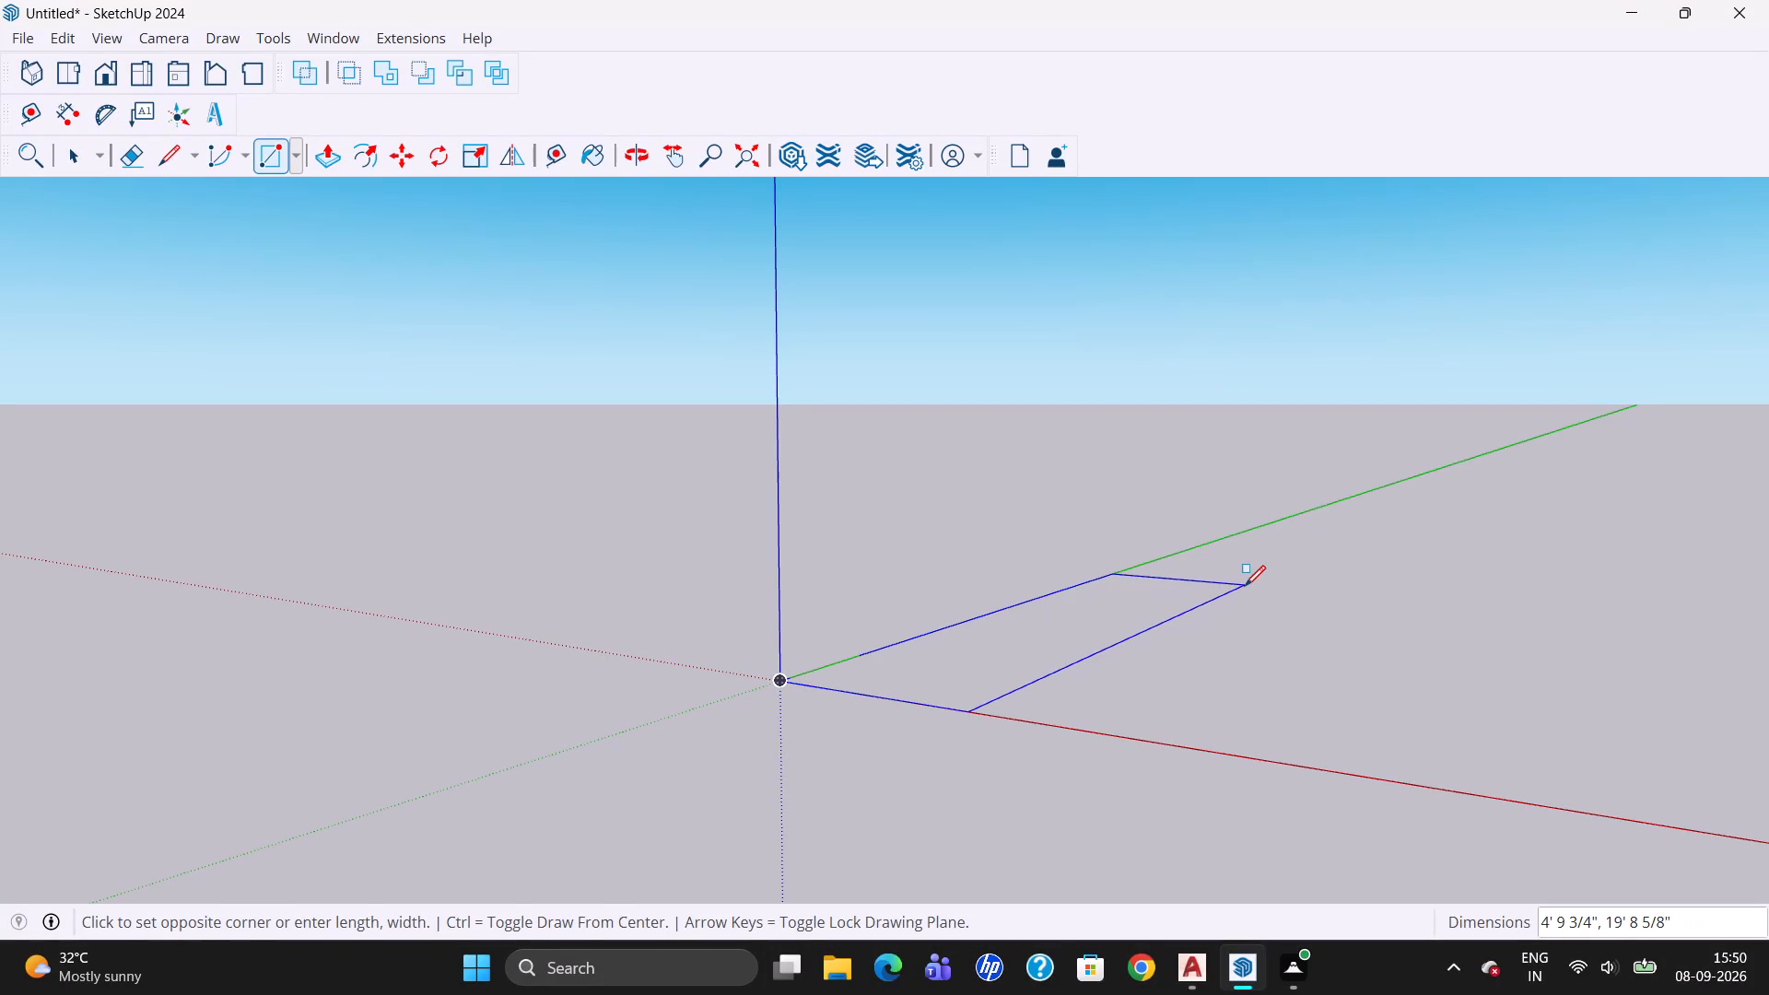
pyautogui.press('8')
pyautogui.write("',2'")
pyautogui.press('Return')
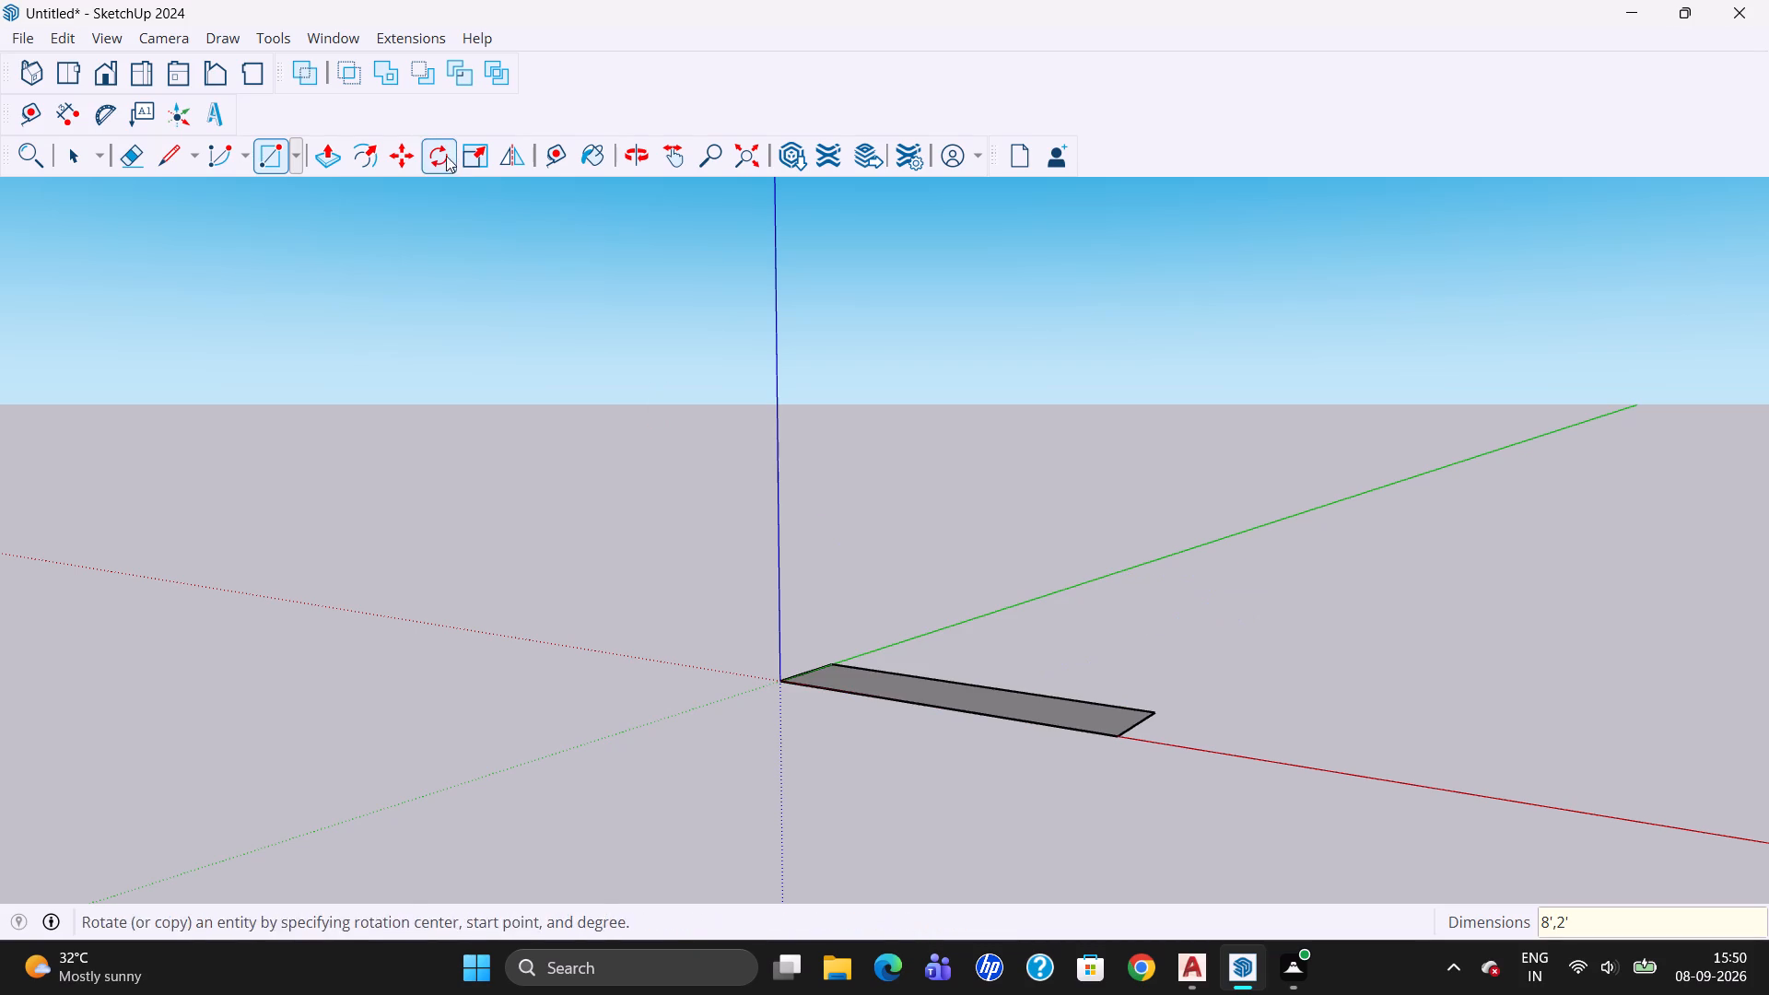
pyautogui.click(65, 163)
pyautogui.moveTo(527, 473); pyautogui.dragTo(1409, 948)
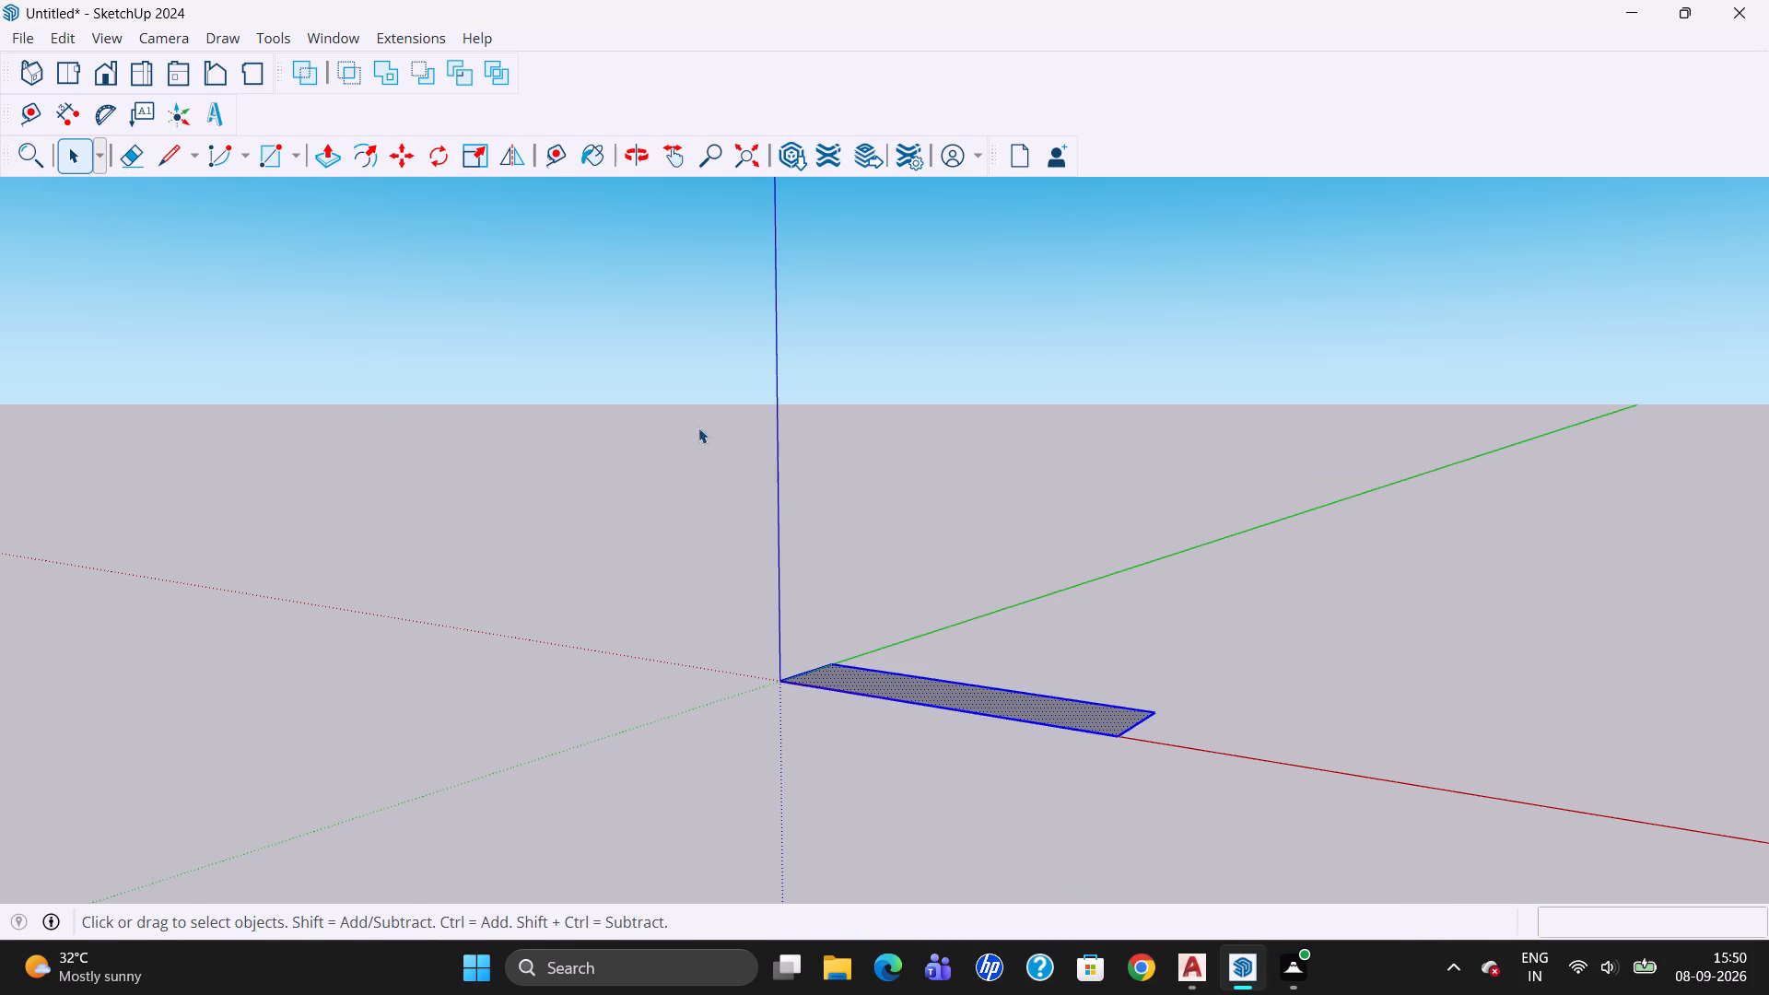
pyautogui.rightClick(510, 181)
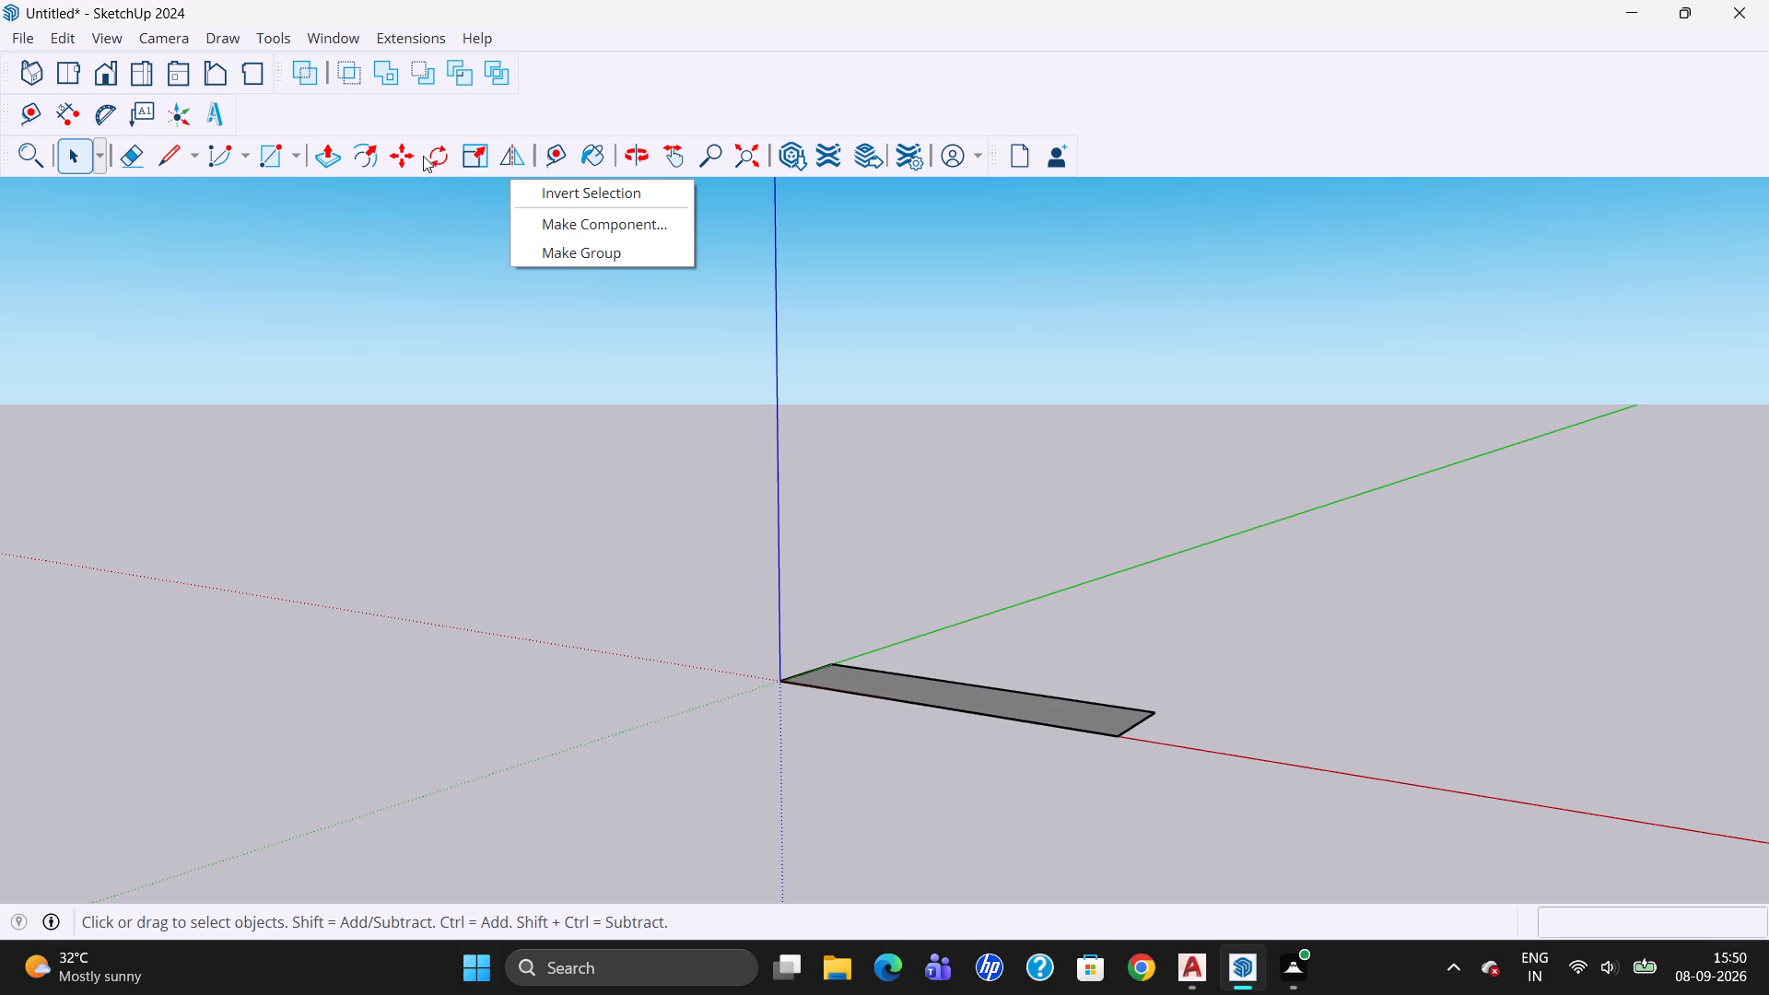
# Extrude the 8' by 2' rectangle upward 6" to form the base slab.
pyautogui.click(334, 164)
pyautogui.click(999, 683)
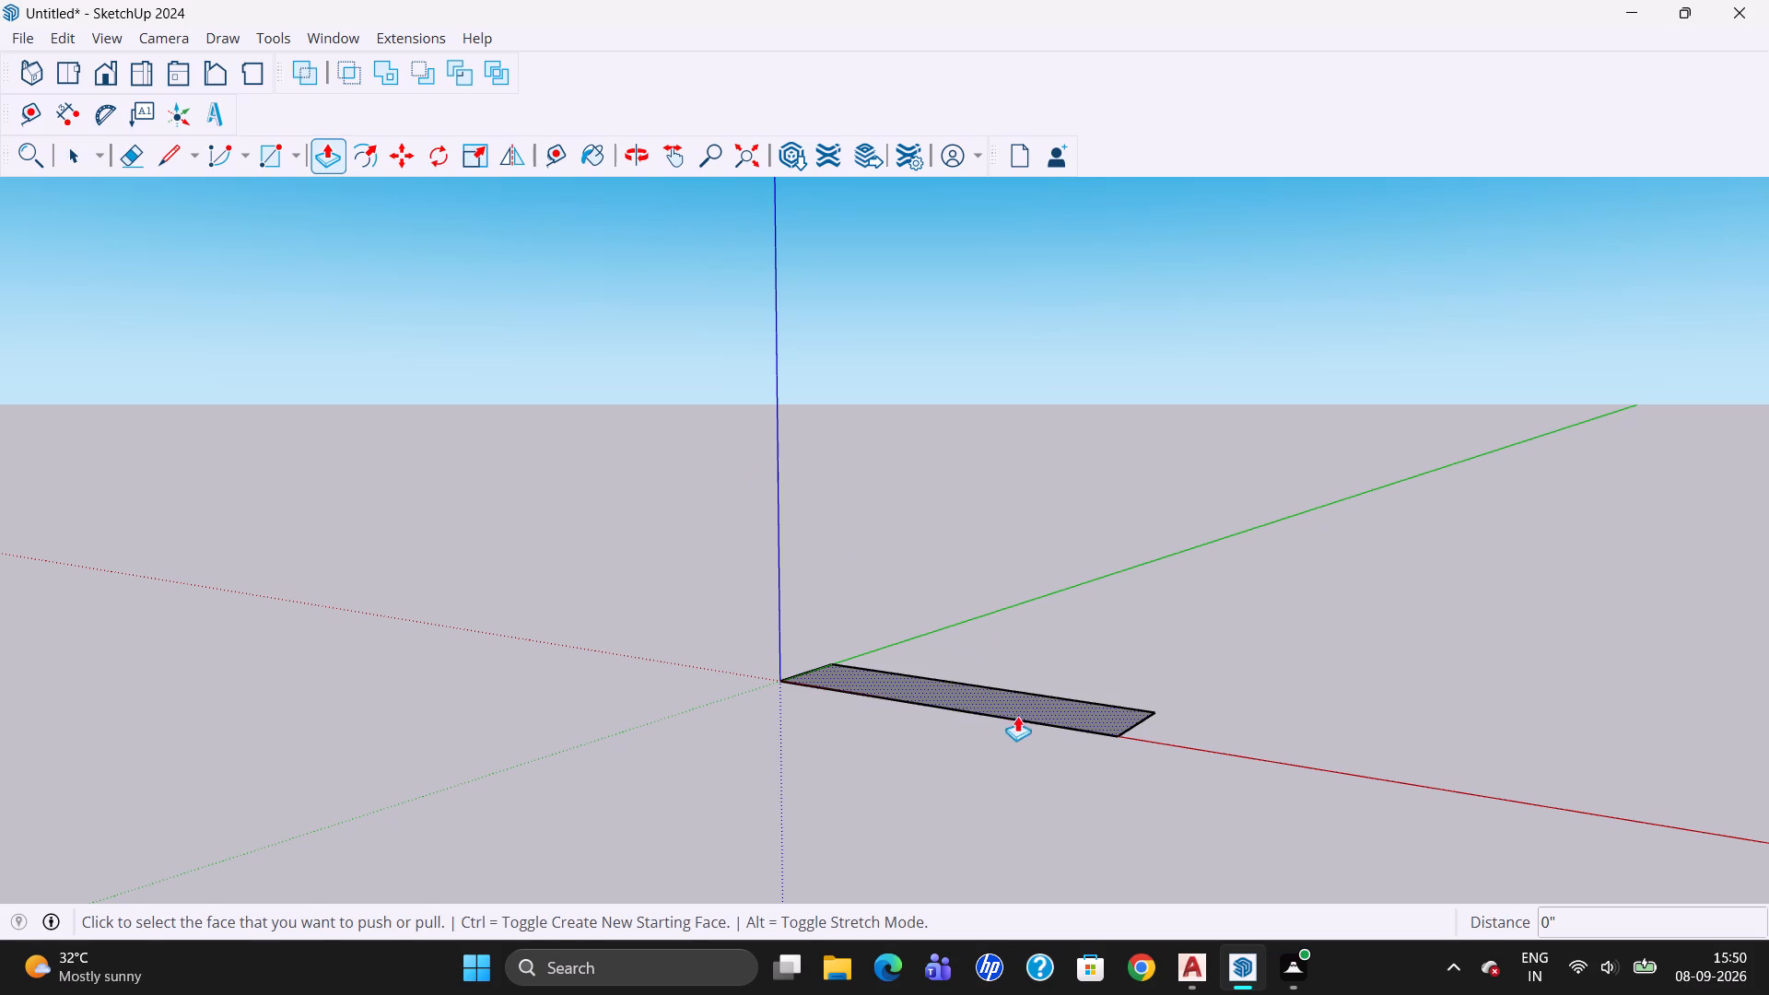
pyautogui.doubleClick(1025, 695)
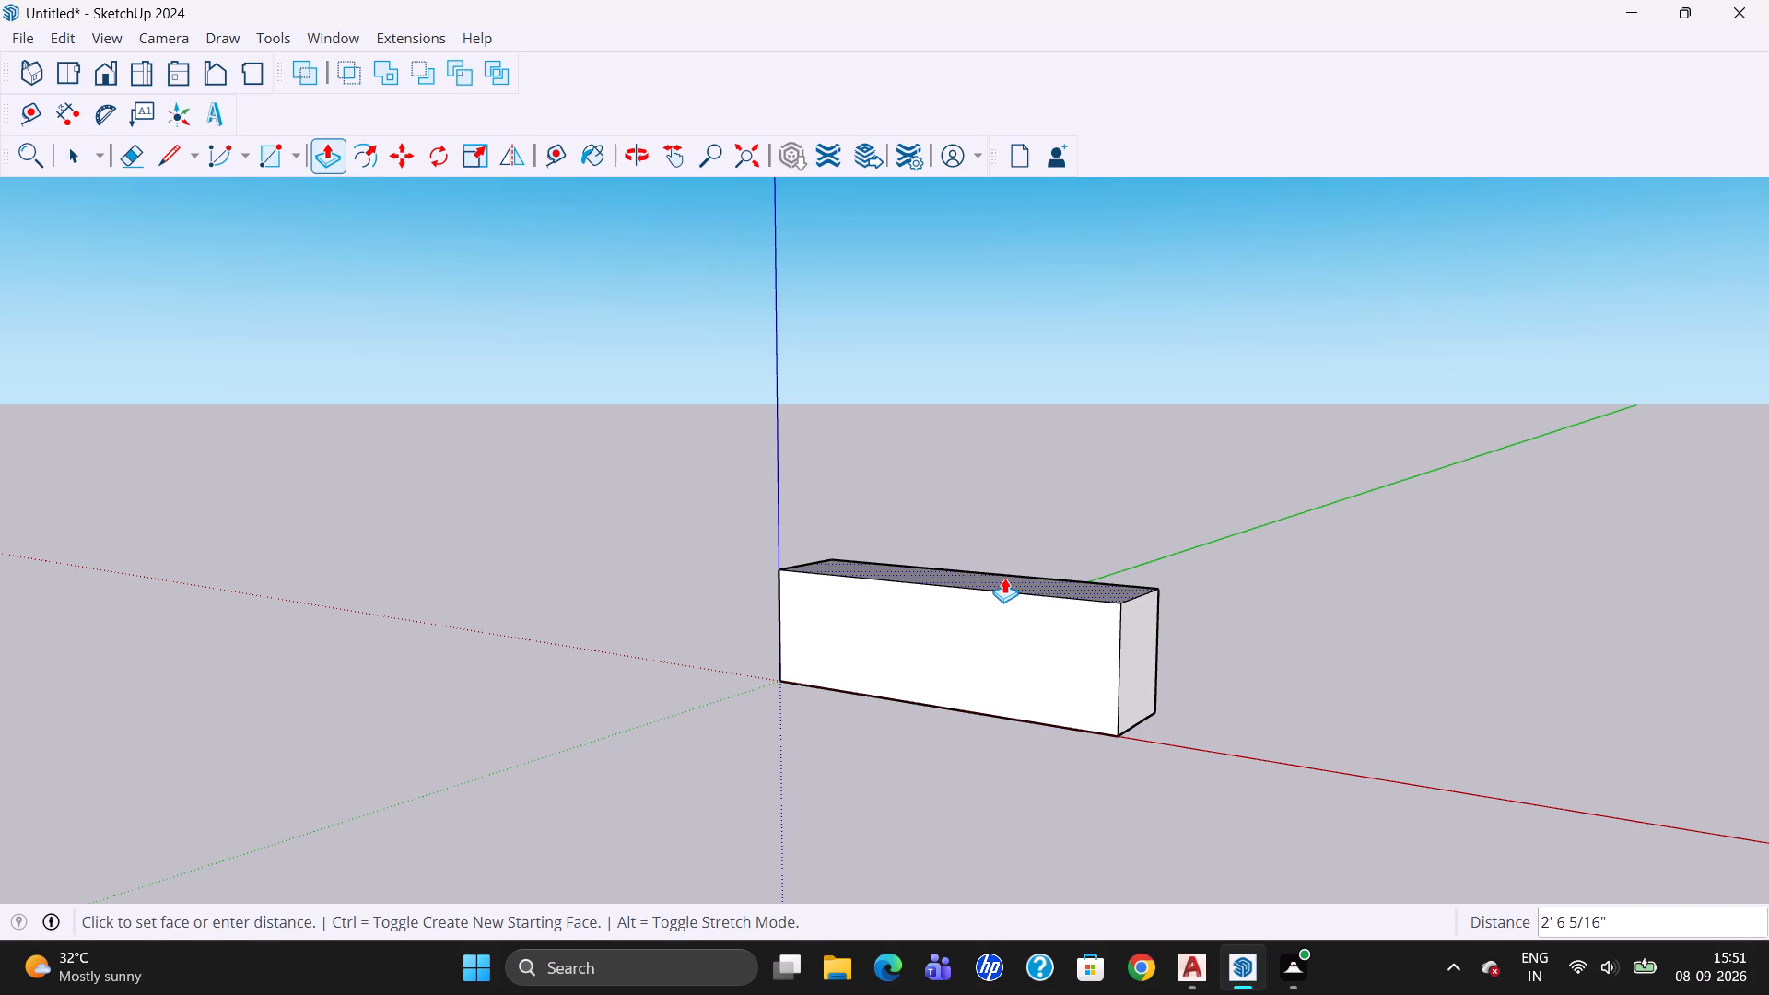
pyautogui.write('6"')
pyautogui.press('Return')
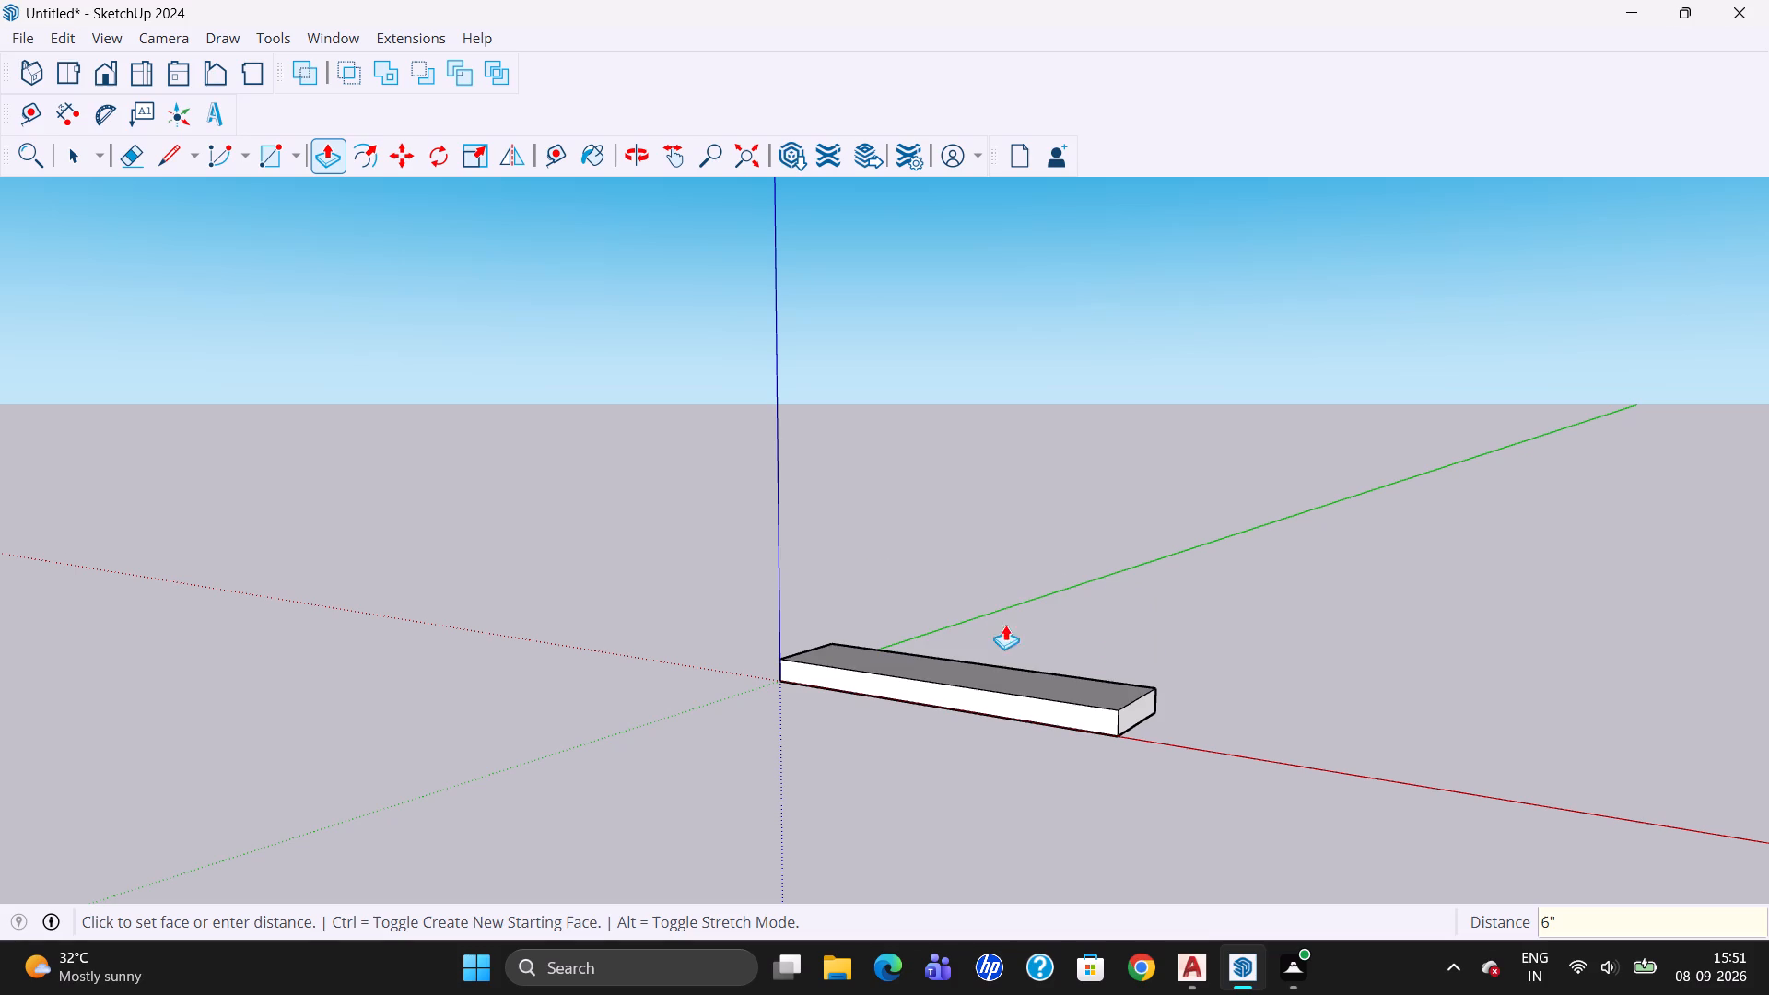
# Offset the outline of the base slab's long front face inward by 1".
pyautogui.click(371, 160)
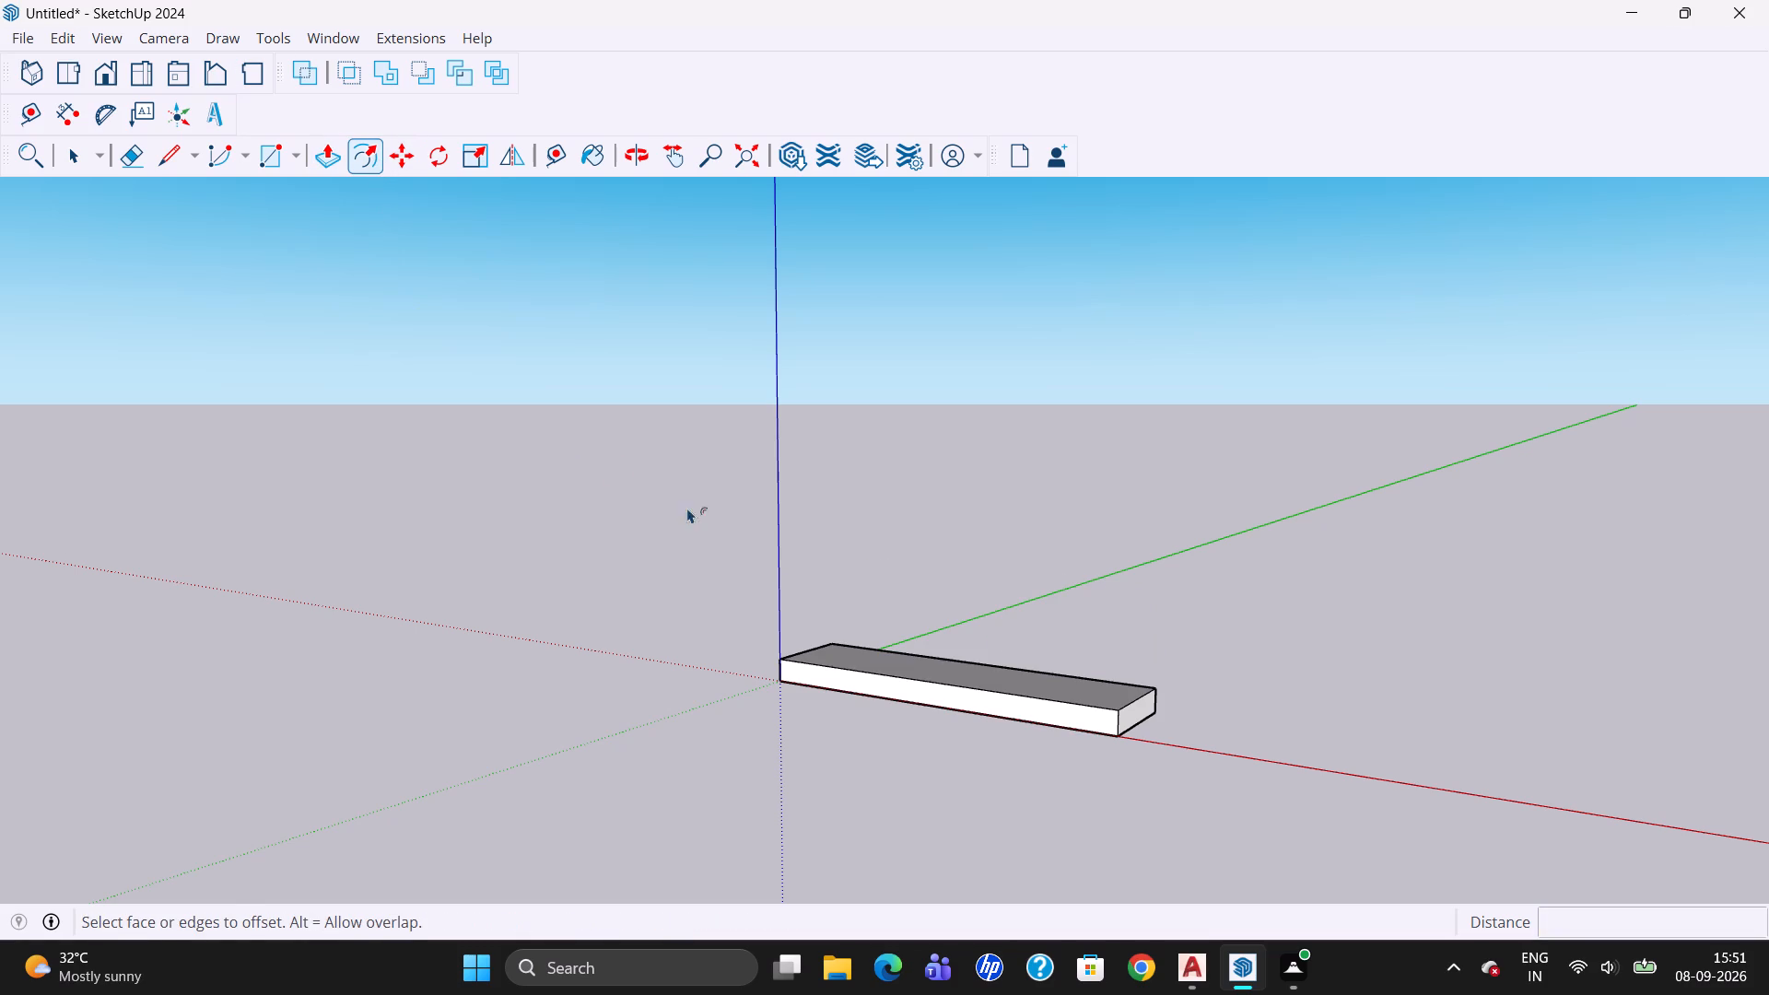
pyautogui.click(943, 695)
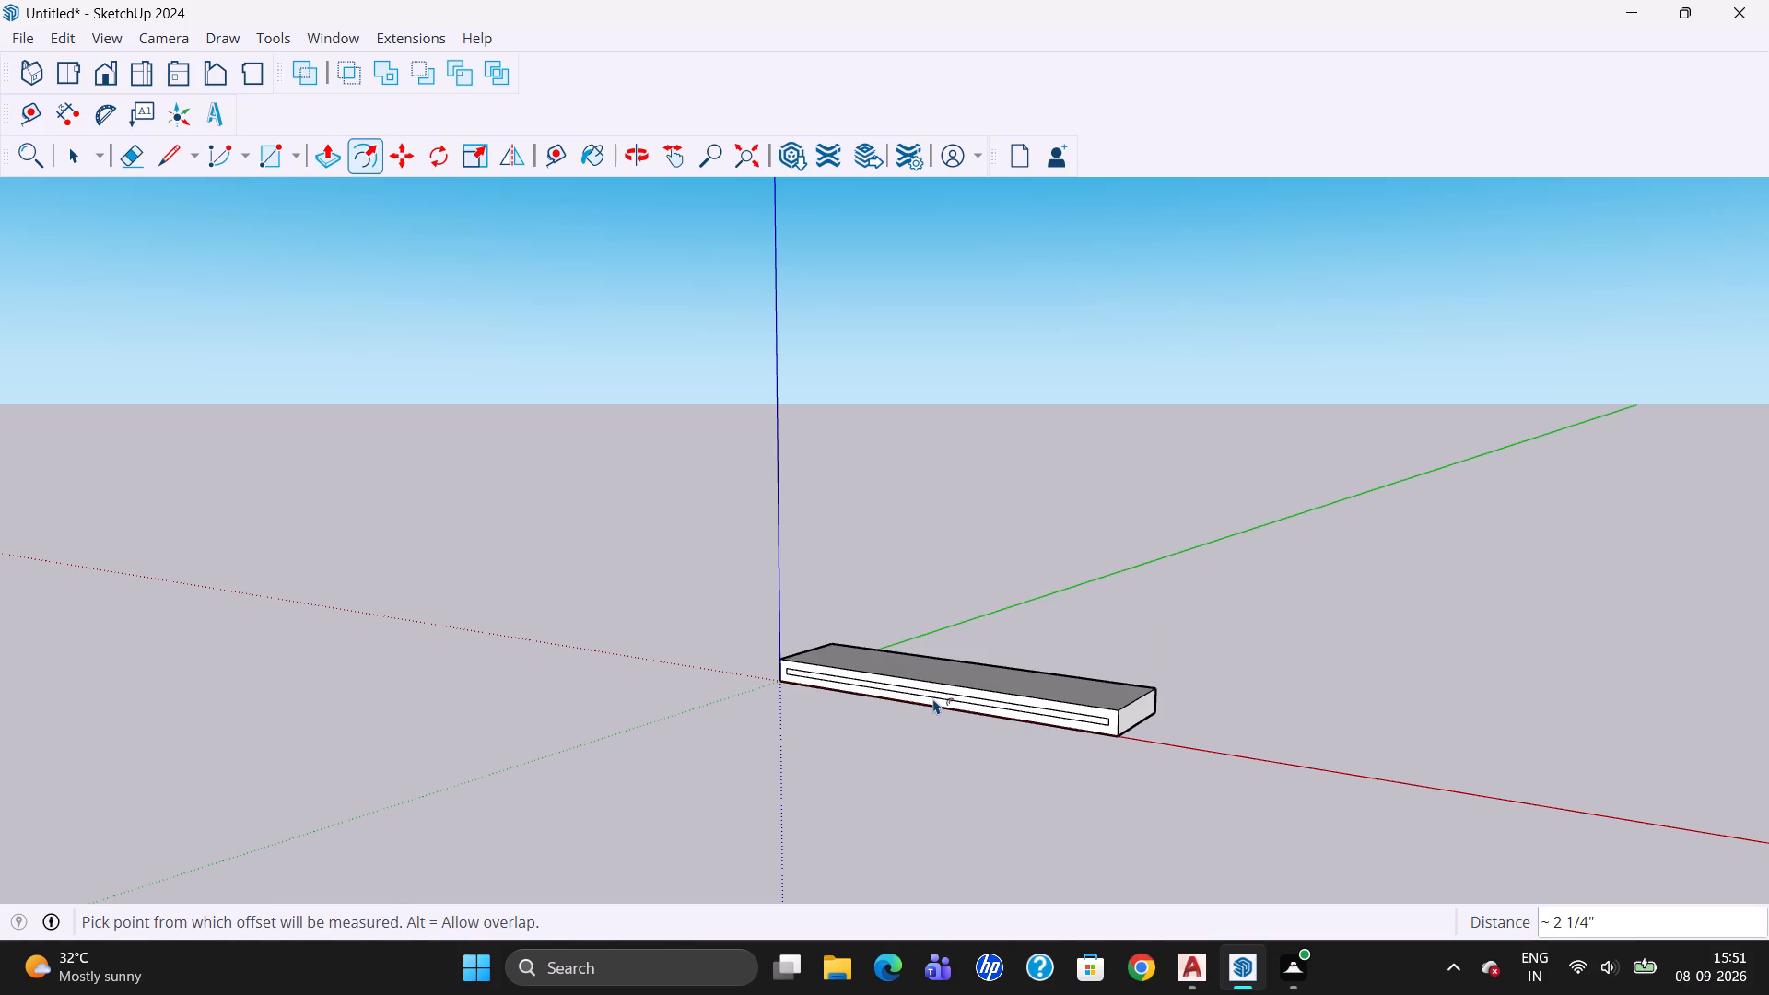
pyautogui.write('1"')
pyautogui.press('Return')
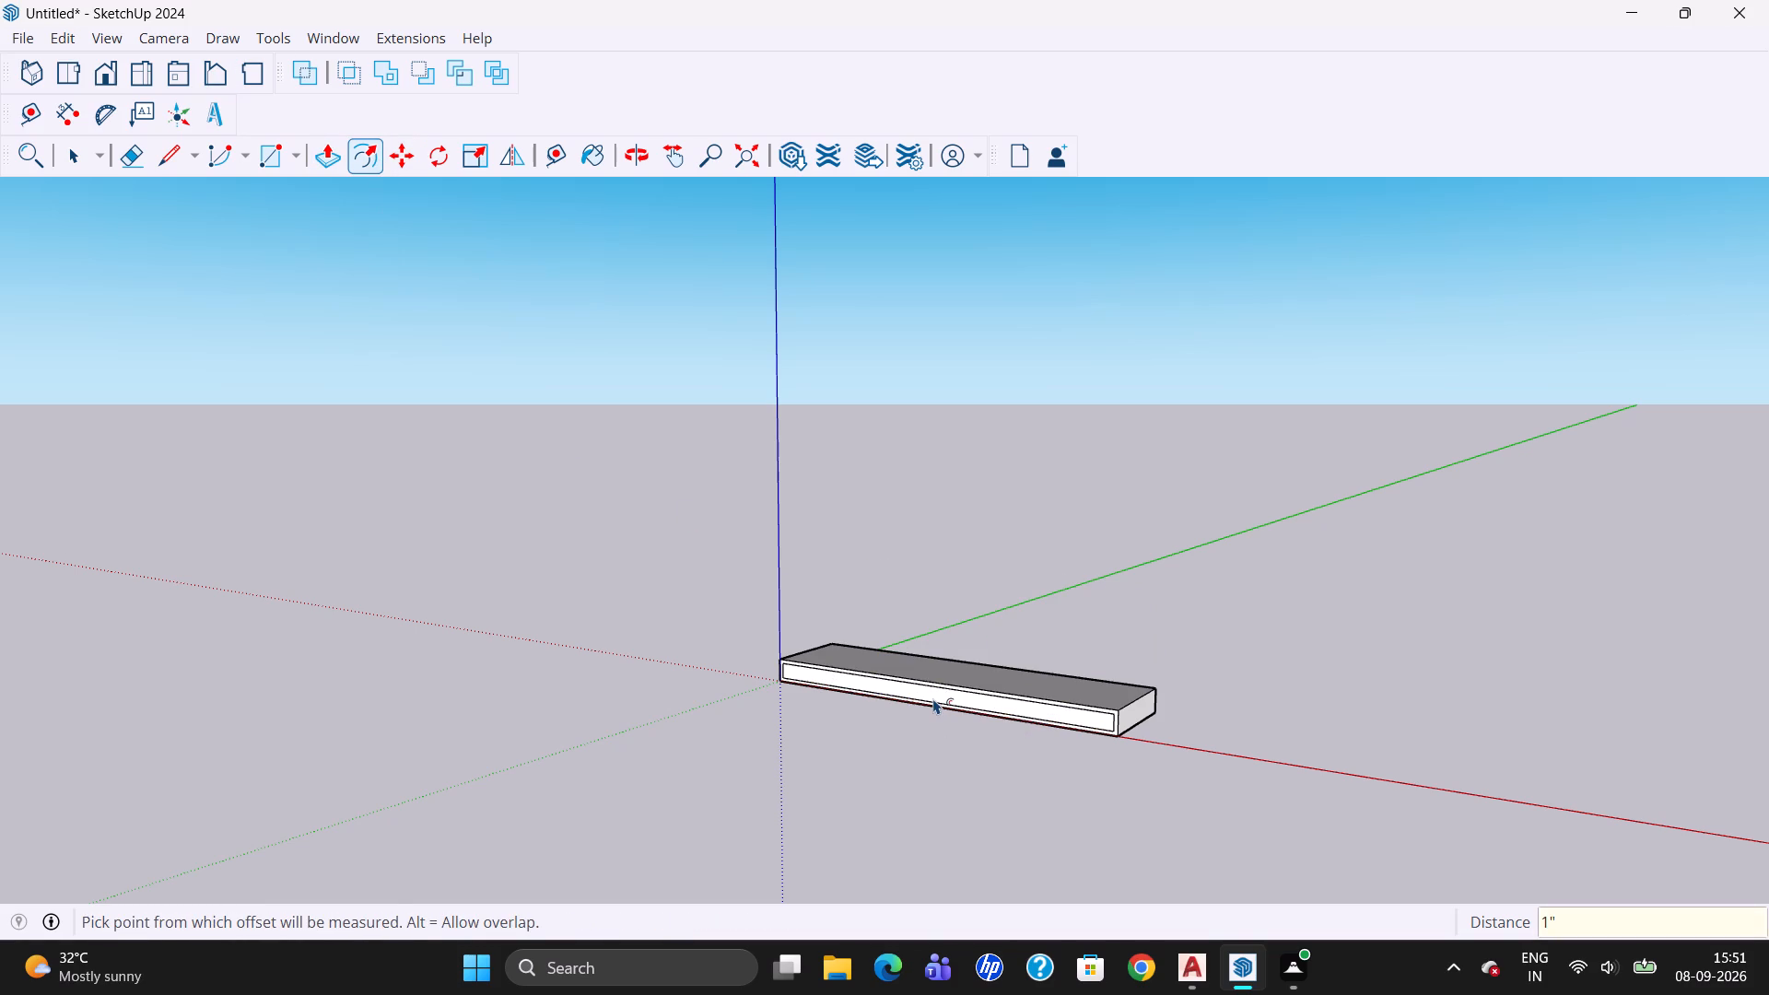
pyautogui.click(79, 152)
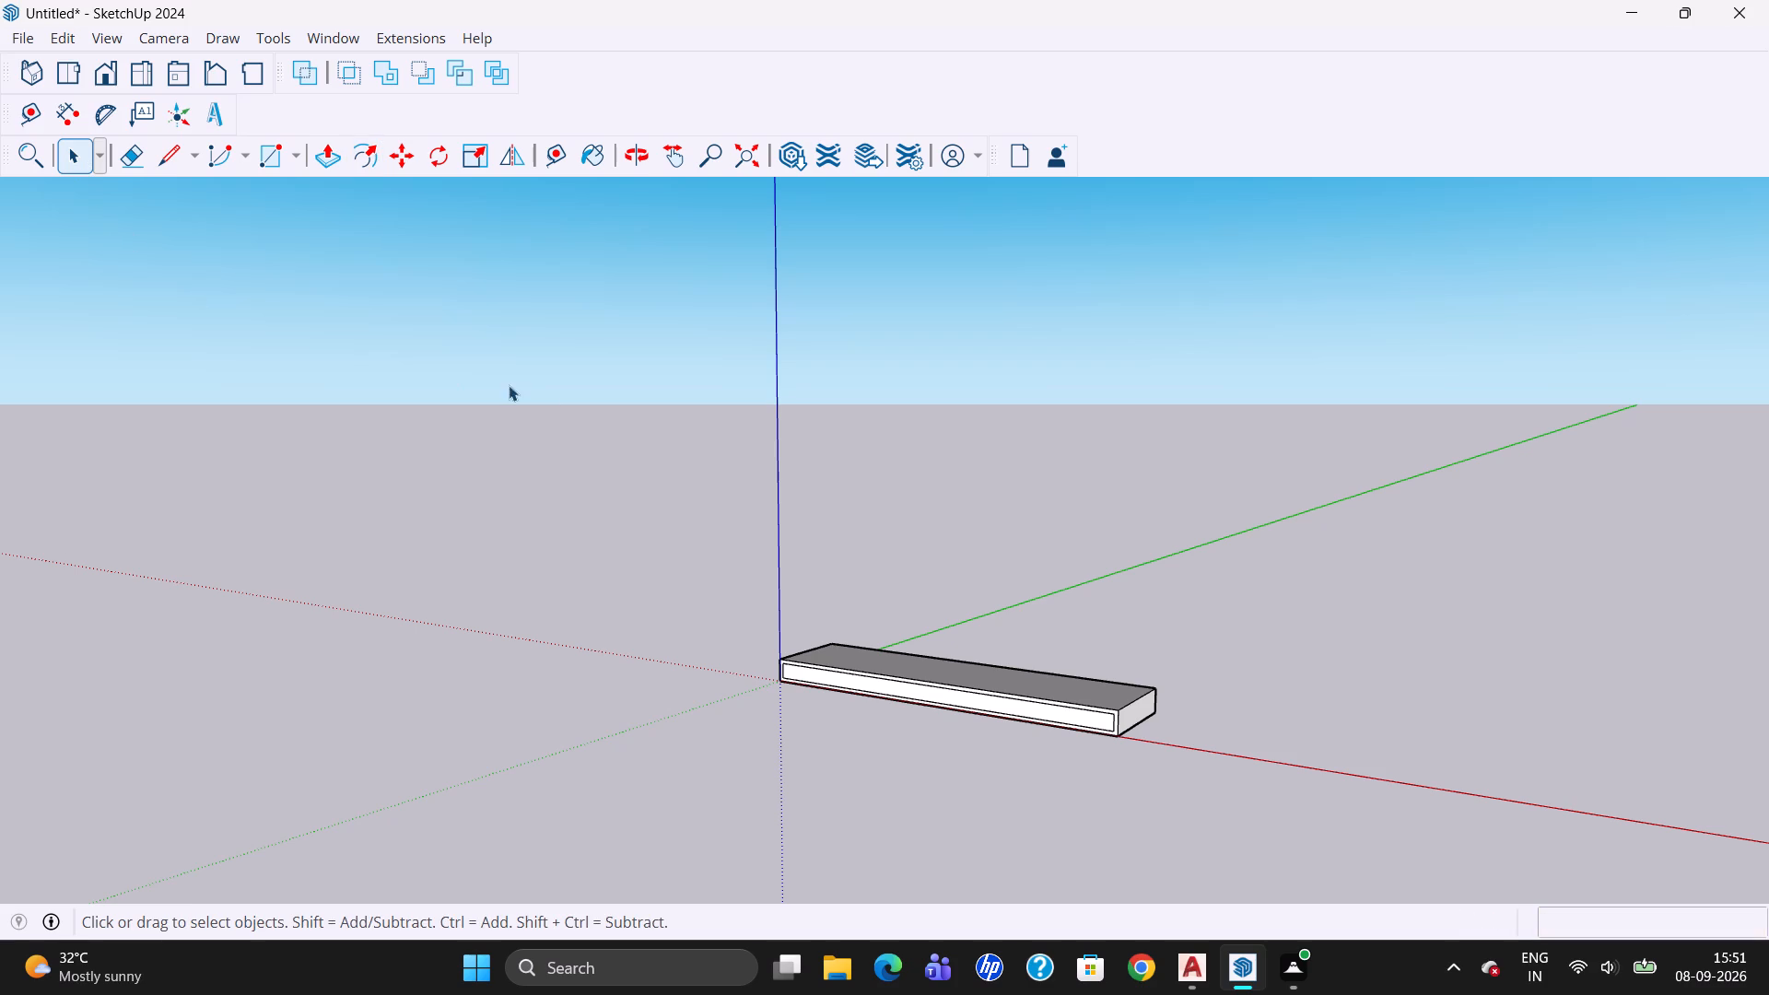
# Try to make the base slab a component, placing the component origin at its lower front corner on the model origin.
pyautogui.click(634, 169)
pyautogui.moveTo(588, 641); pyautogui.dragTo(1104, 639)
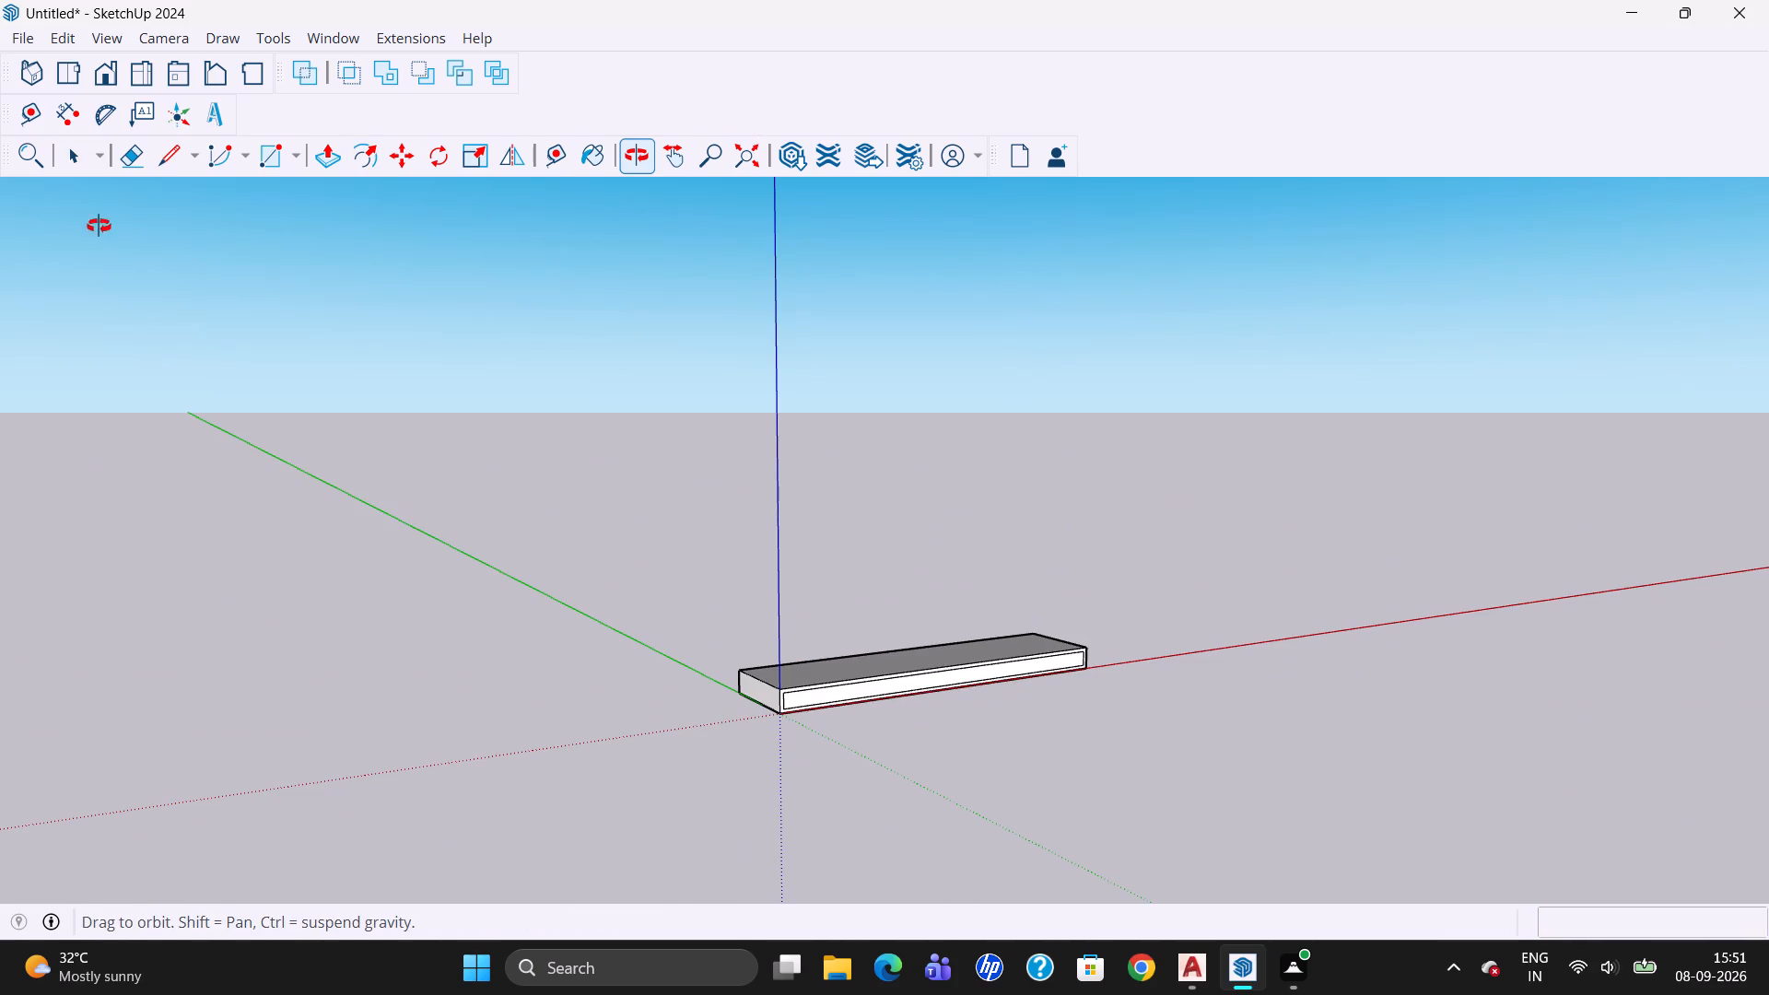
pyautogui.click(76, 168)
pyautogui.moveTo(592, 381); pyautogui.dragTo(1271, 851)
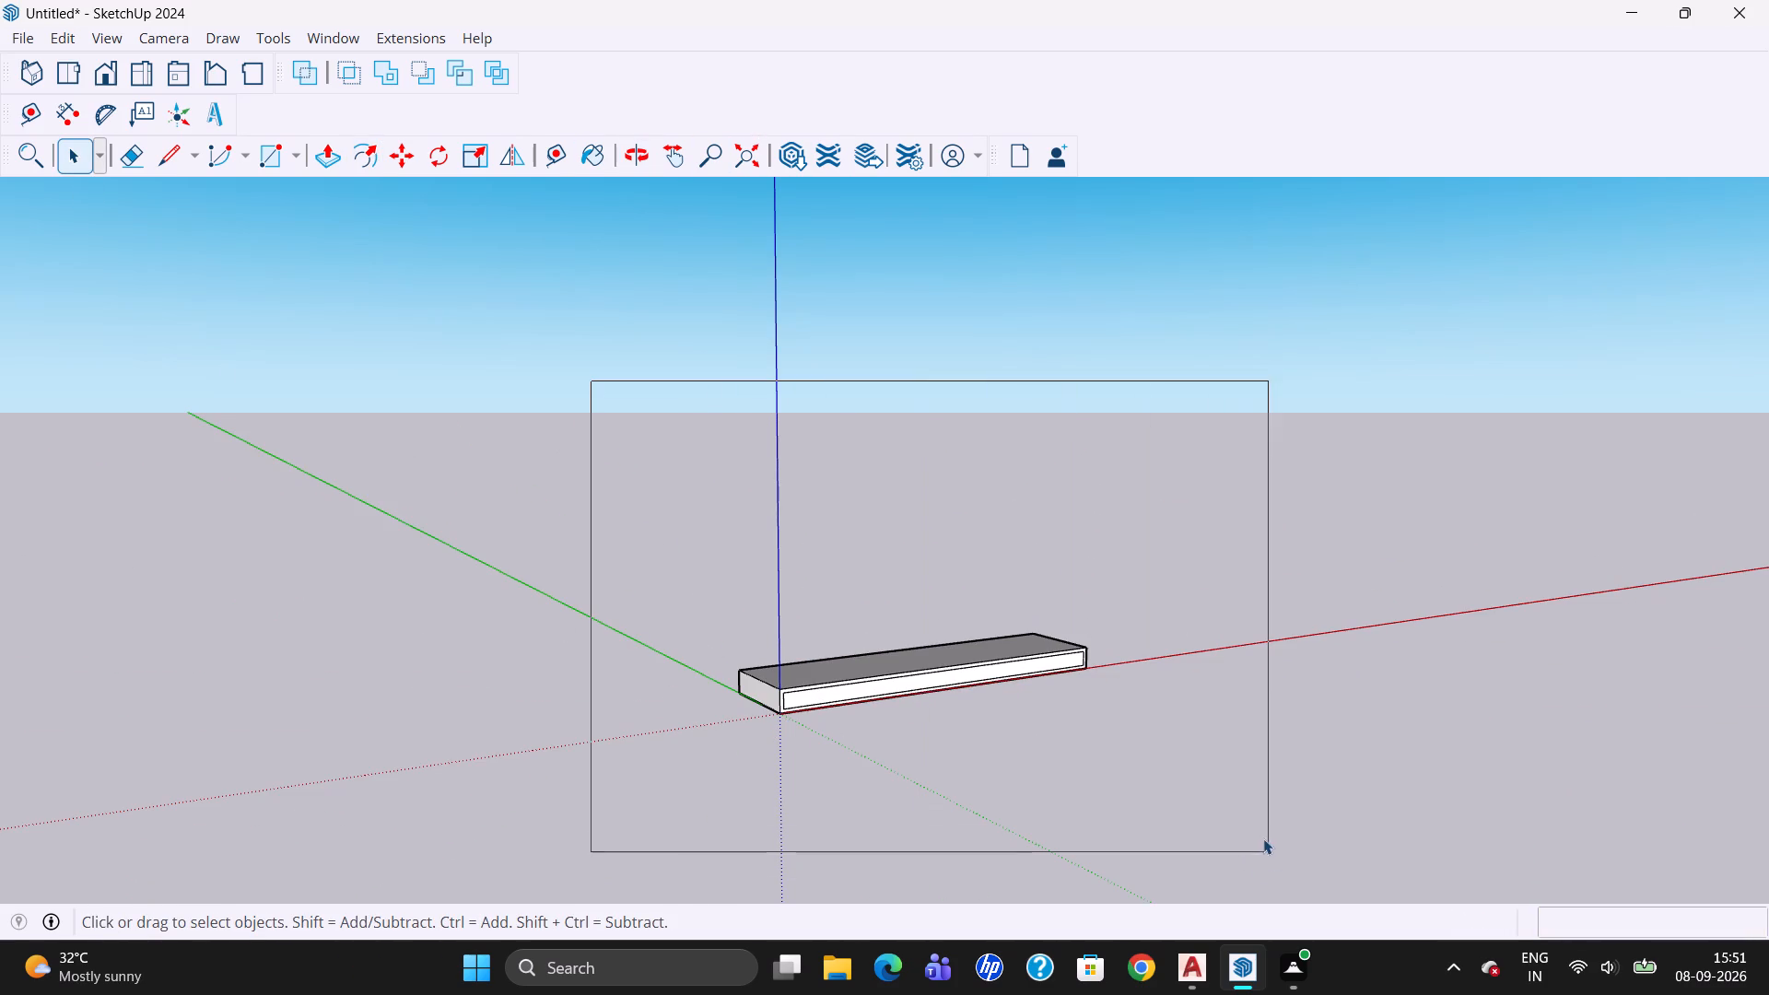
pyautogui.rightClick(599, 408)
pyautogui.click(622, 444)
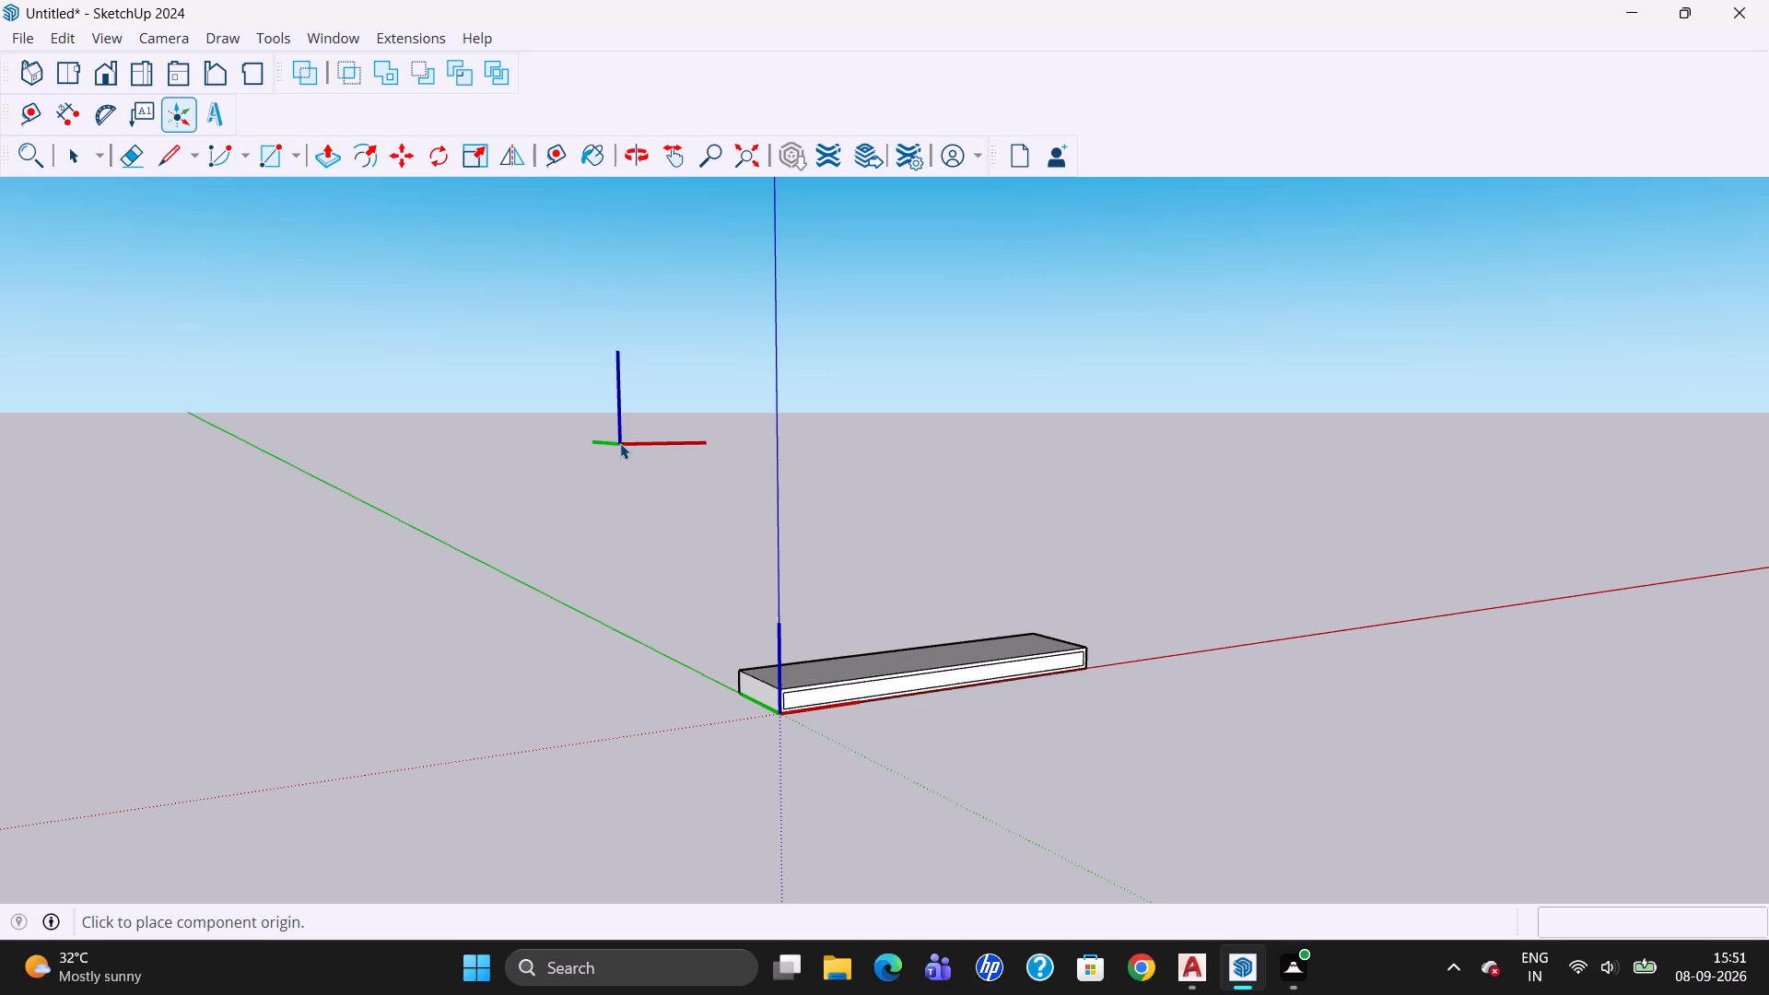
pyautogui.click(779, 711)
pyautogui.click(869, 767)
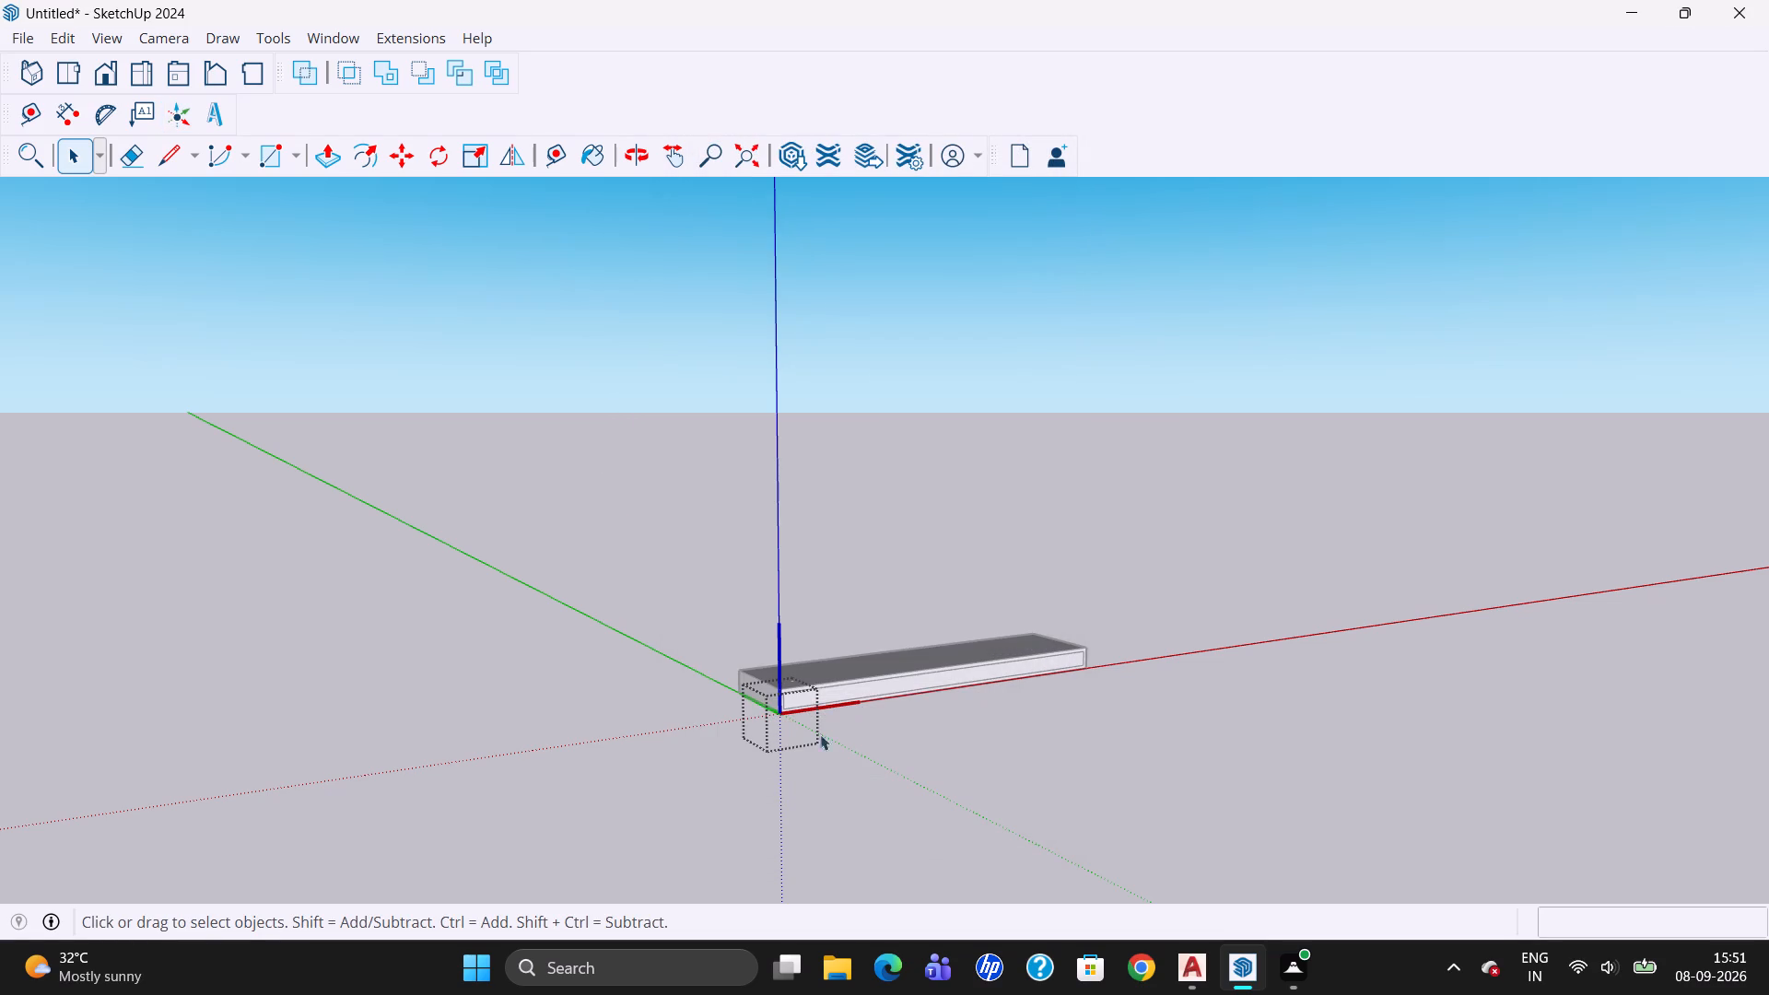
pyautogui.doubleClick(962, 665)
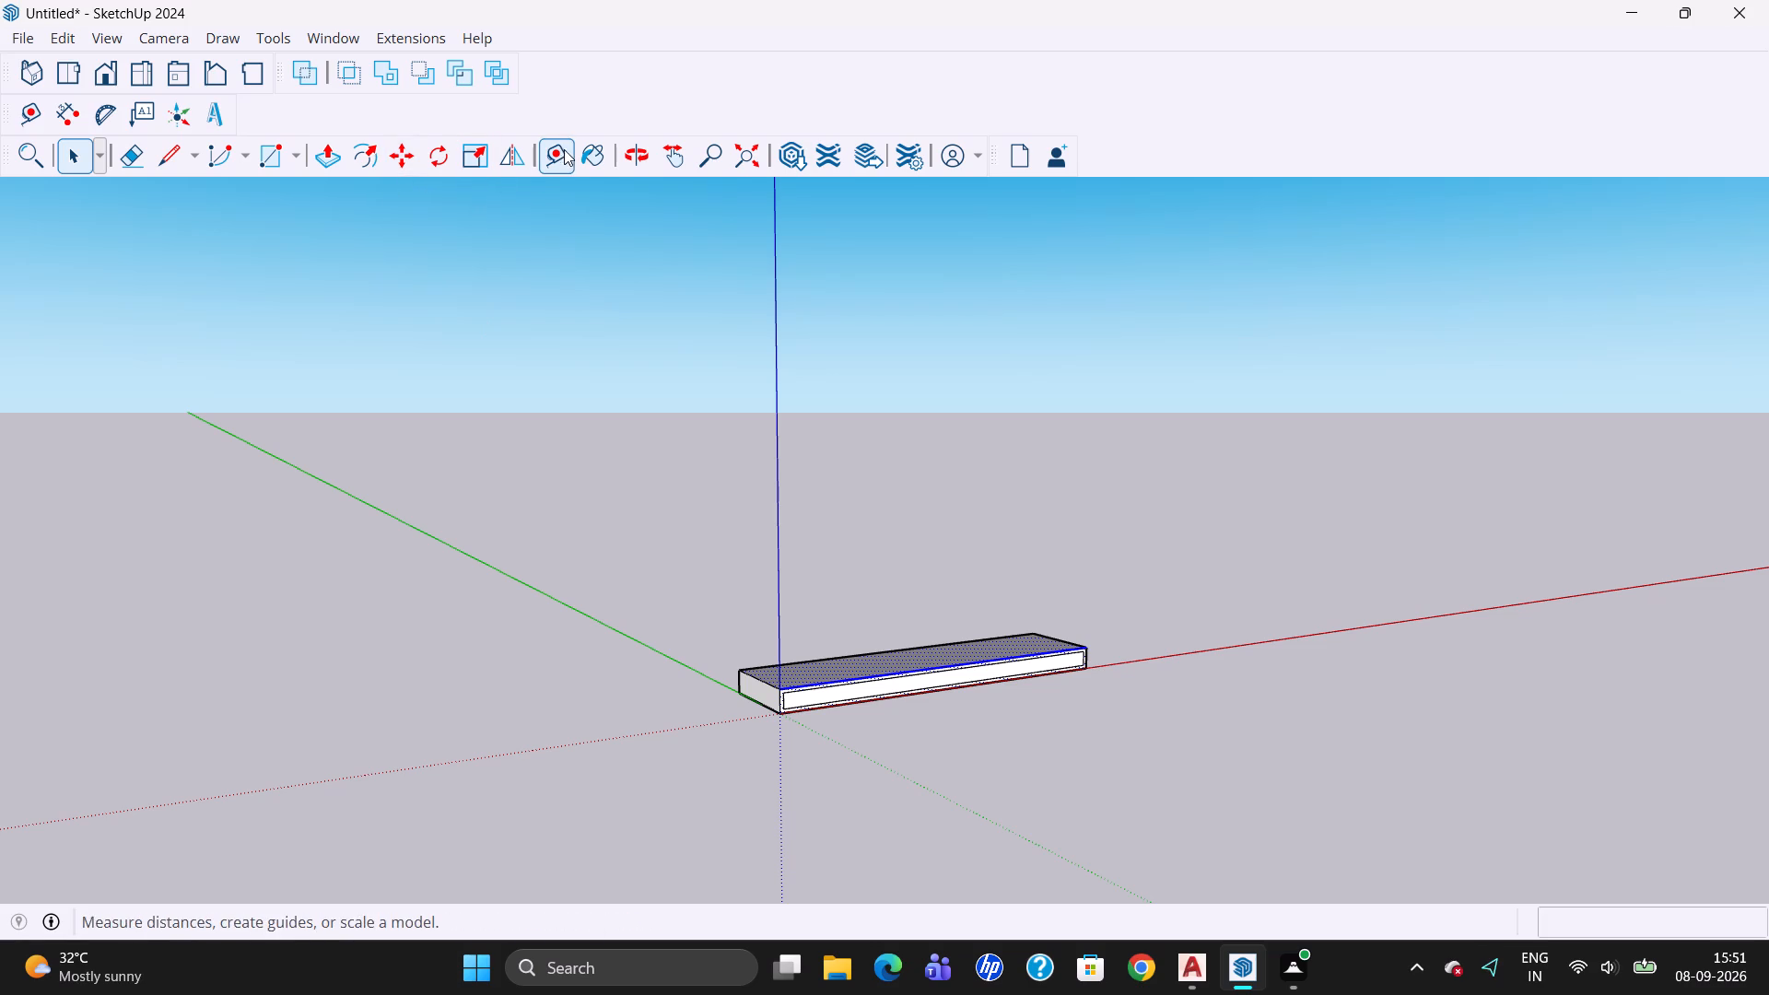
# Create a 7' guide straight up from the base slab's lower back corner on the green axis.
pyautogui.moveTo(560, 146); pyautogui.dragTo(566, 163)
pyautogui.click(734, 689)
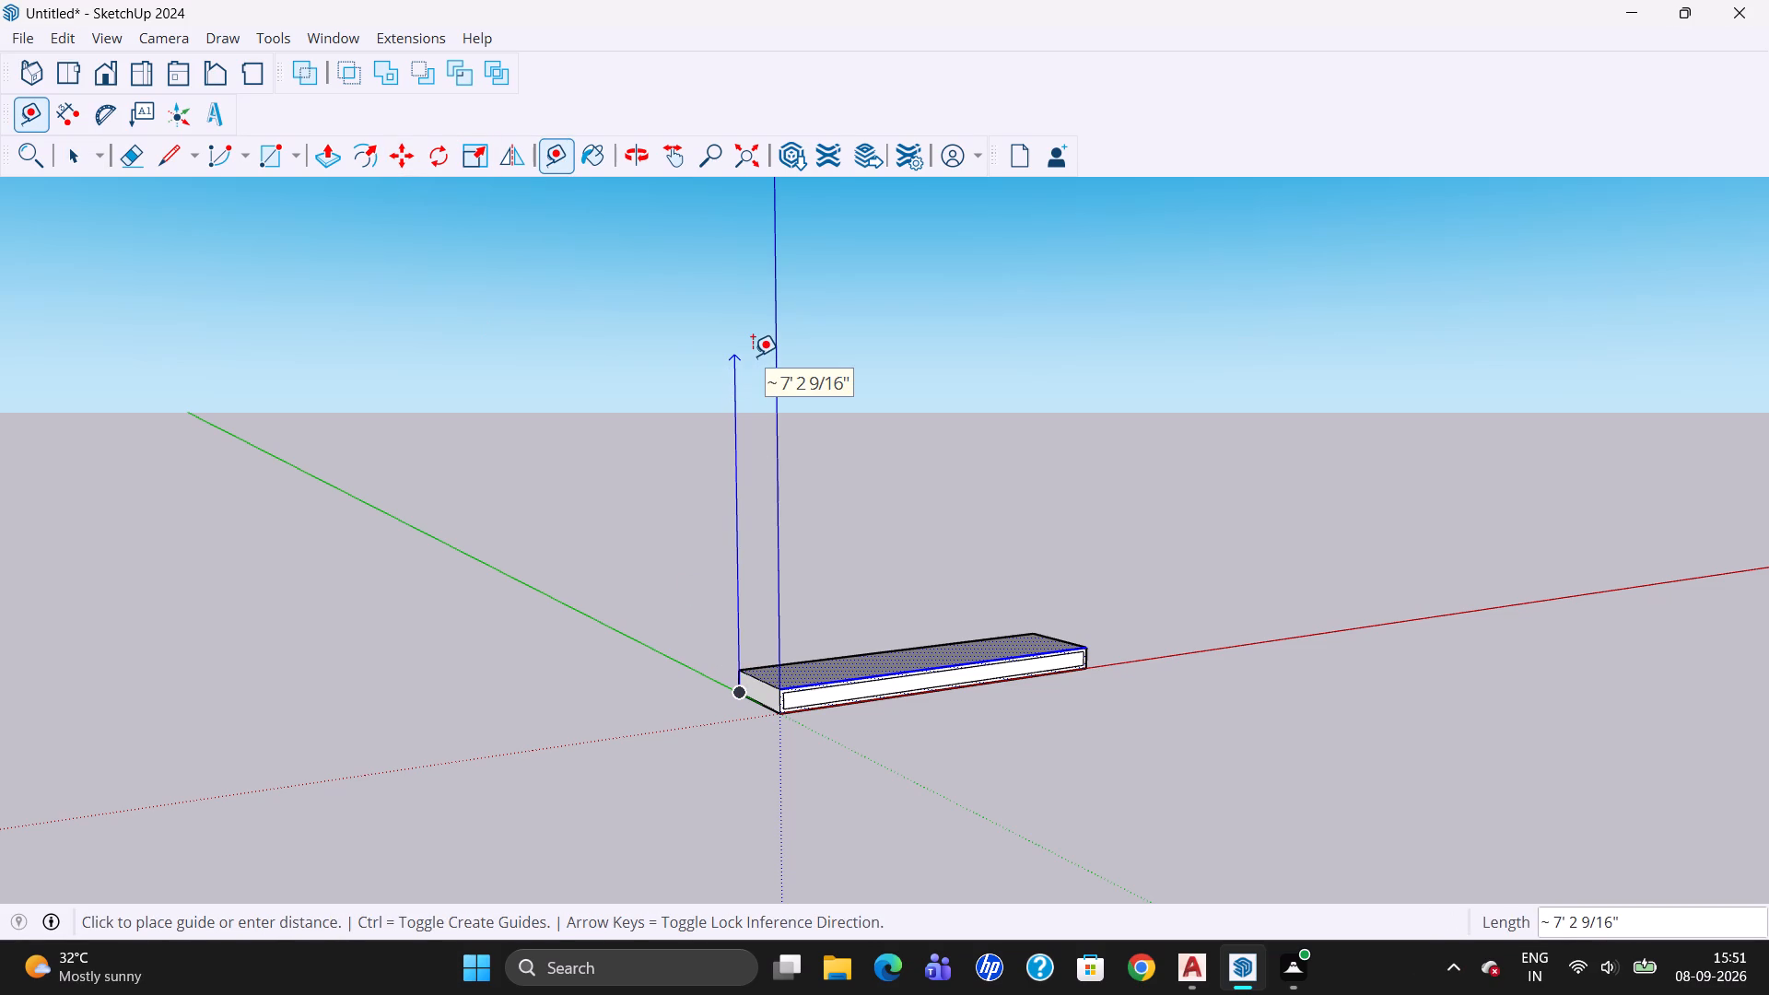
pyautogui.write("7'")
pyautogui.press('Return')
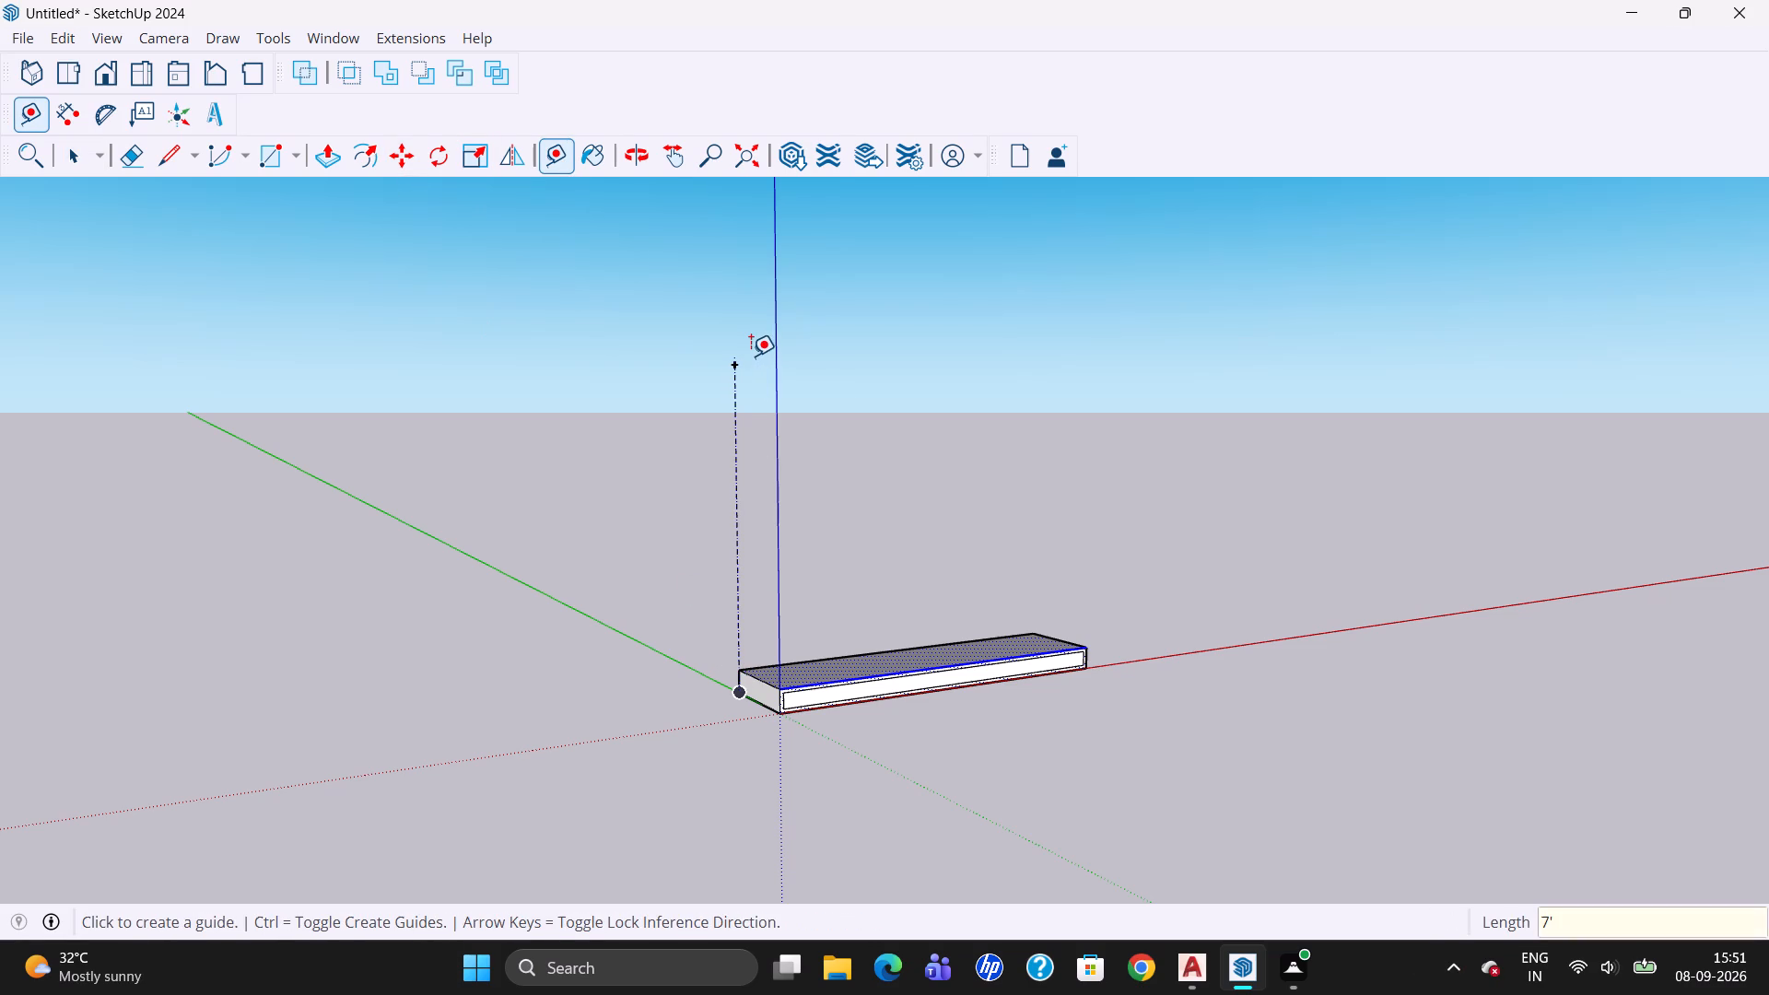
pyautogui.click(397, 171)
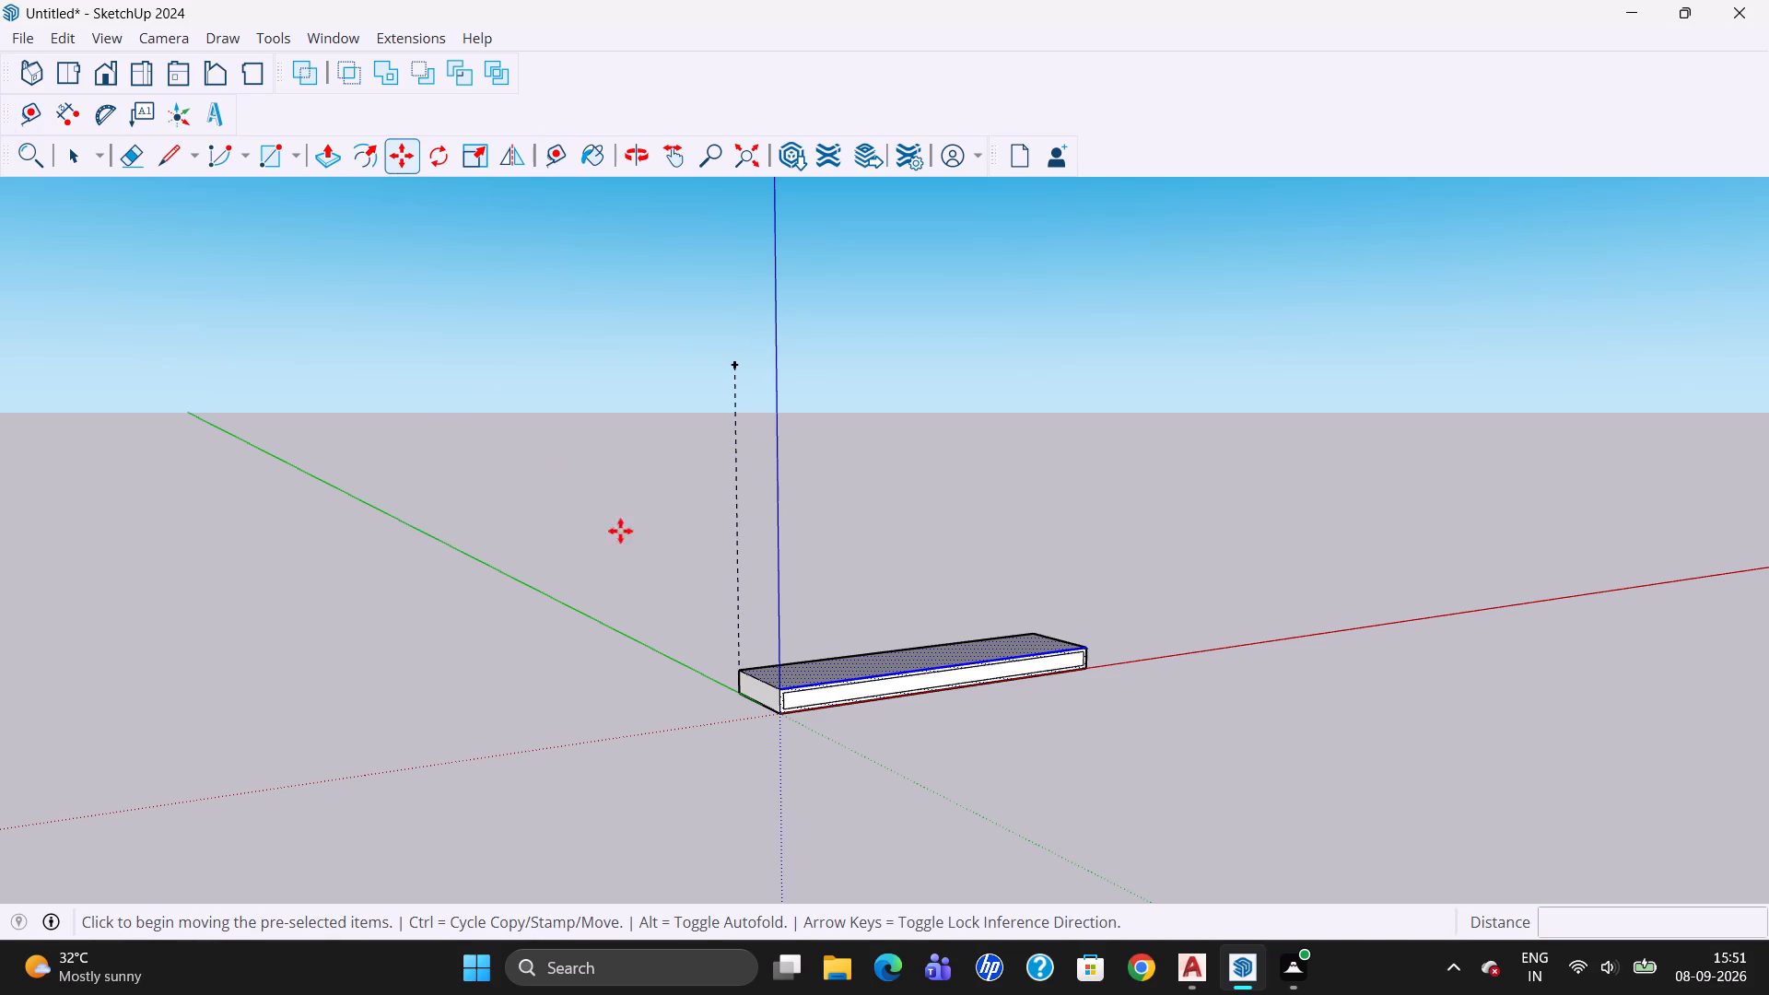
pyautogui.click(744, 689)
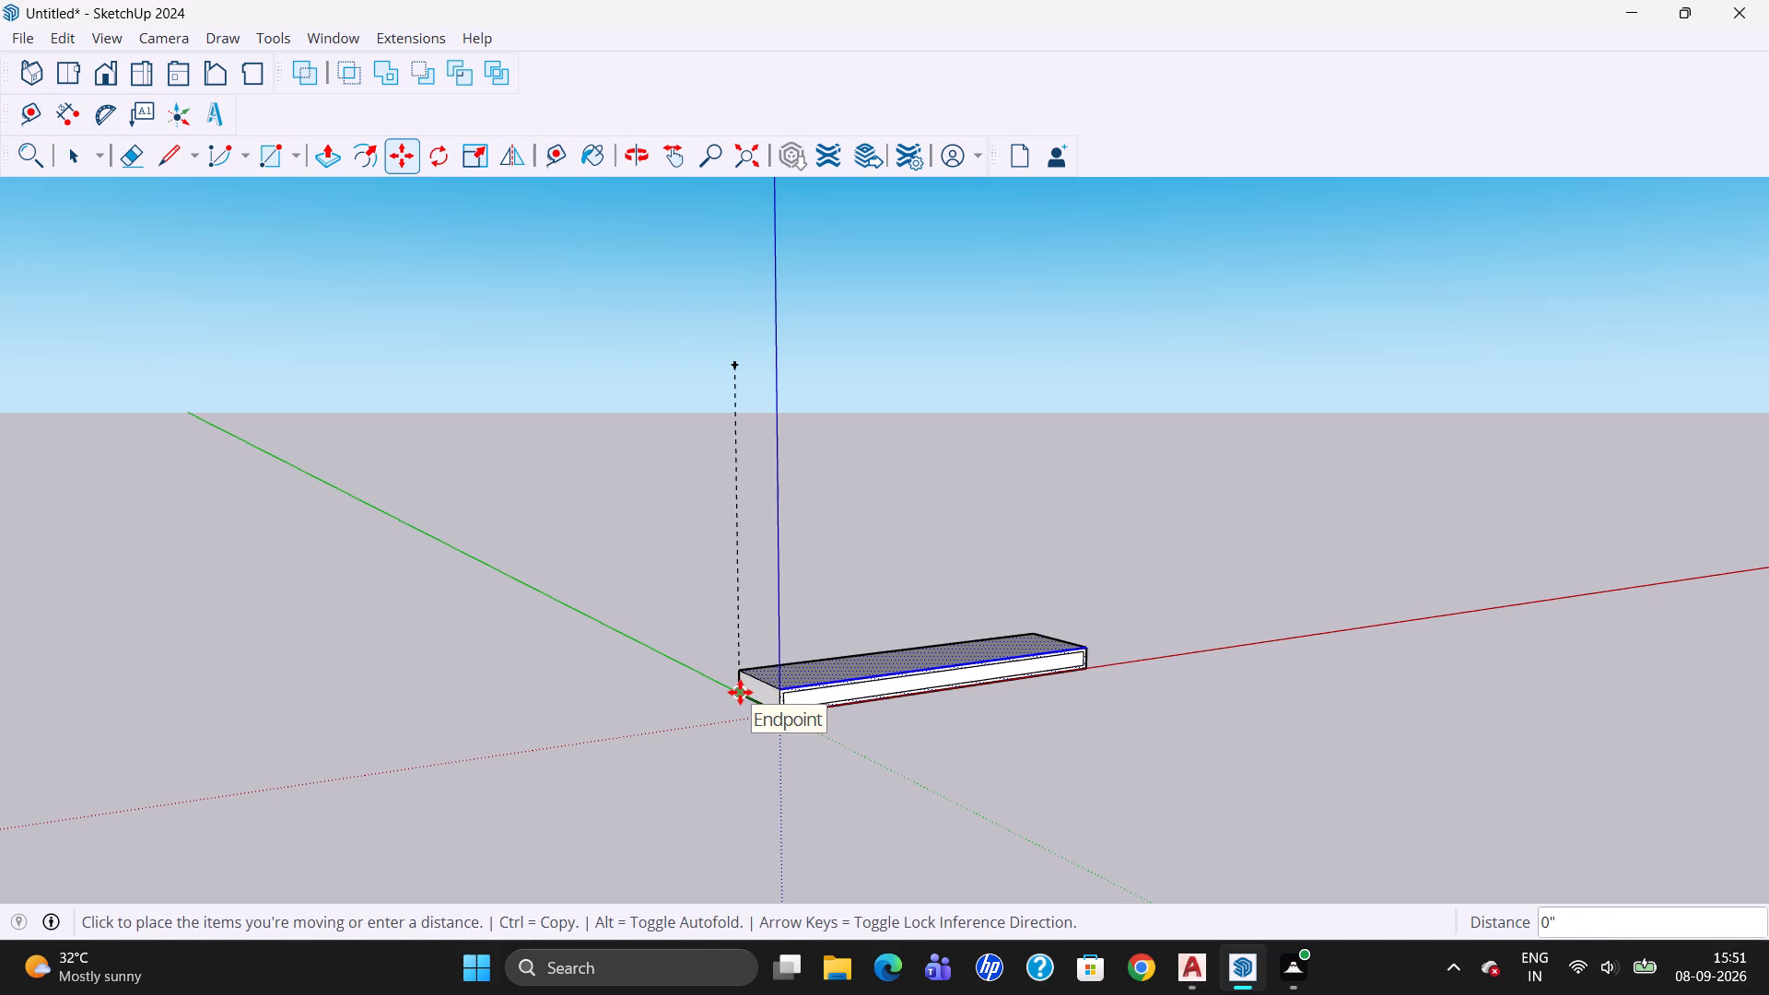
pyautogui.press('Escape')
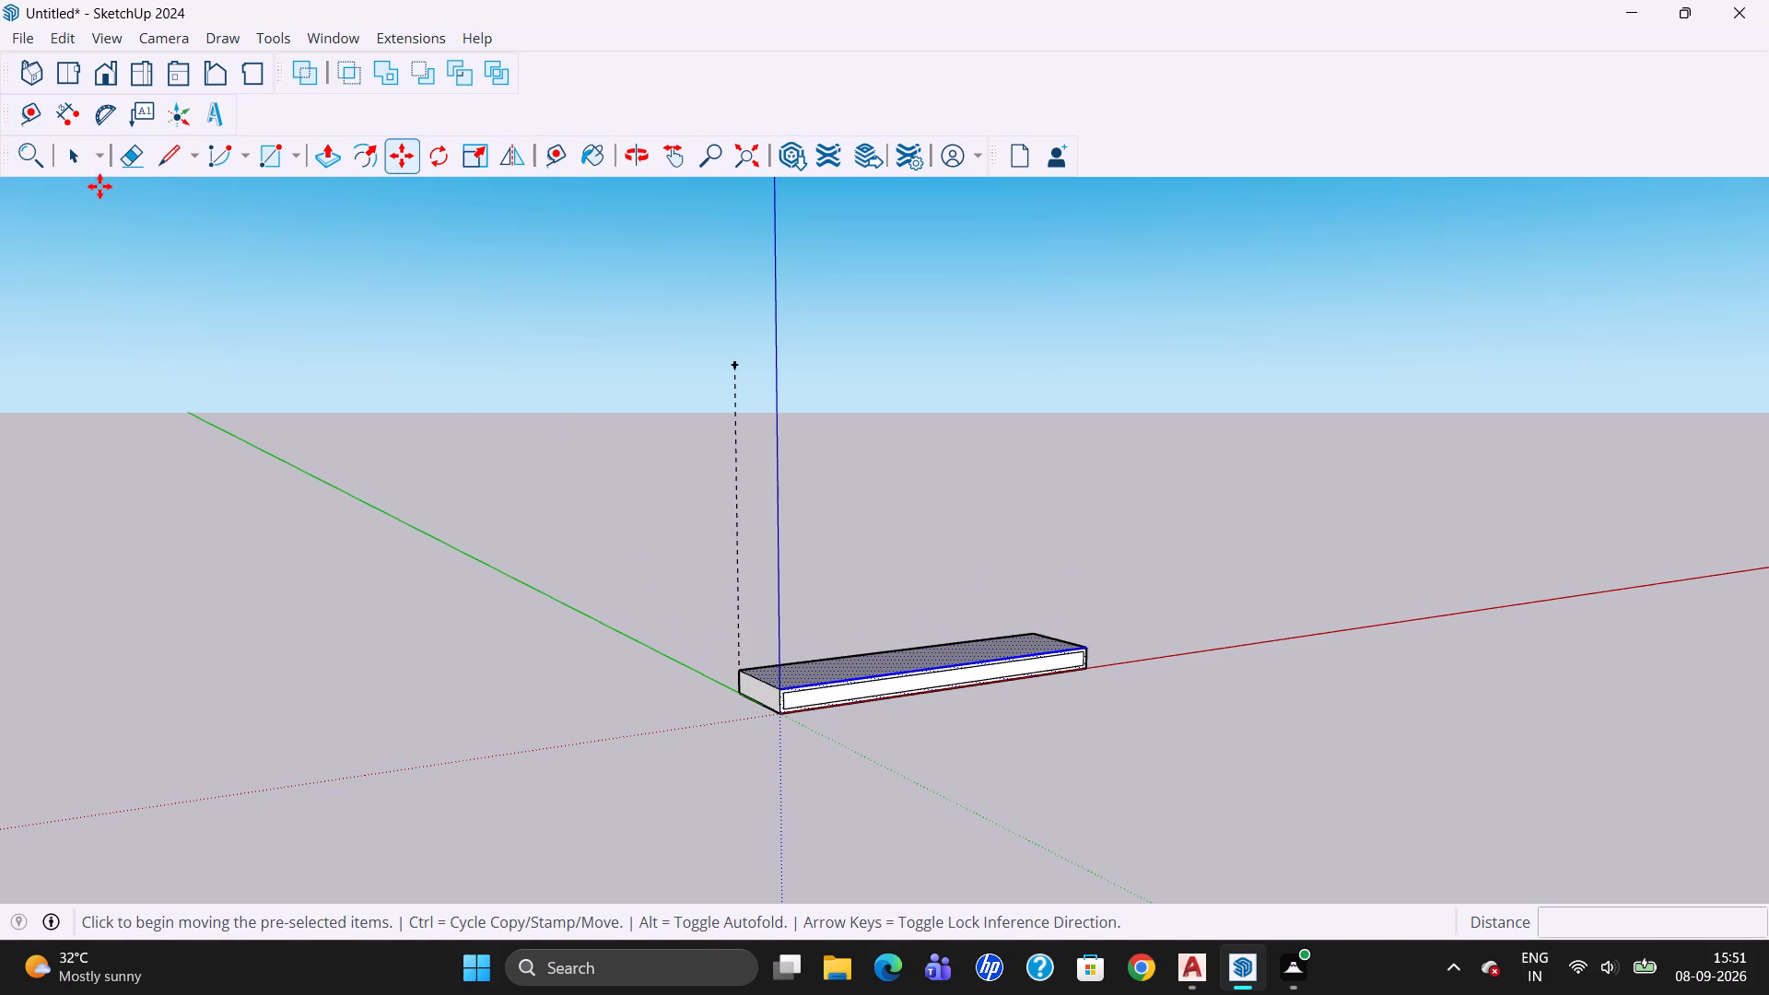
# Copy the whole base slab straight up the blue axis about 6' 5 7/8", aligning its top back corner with the guide's end.
pyautogui.click(81, 165)
pyautogui.tripleClick(851, 661)
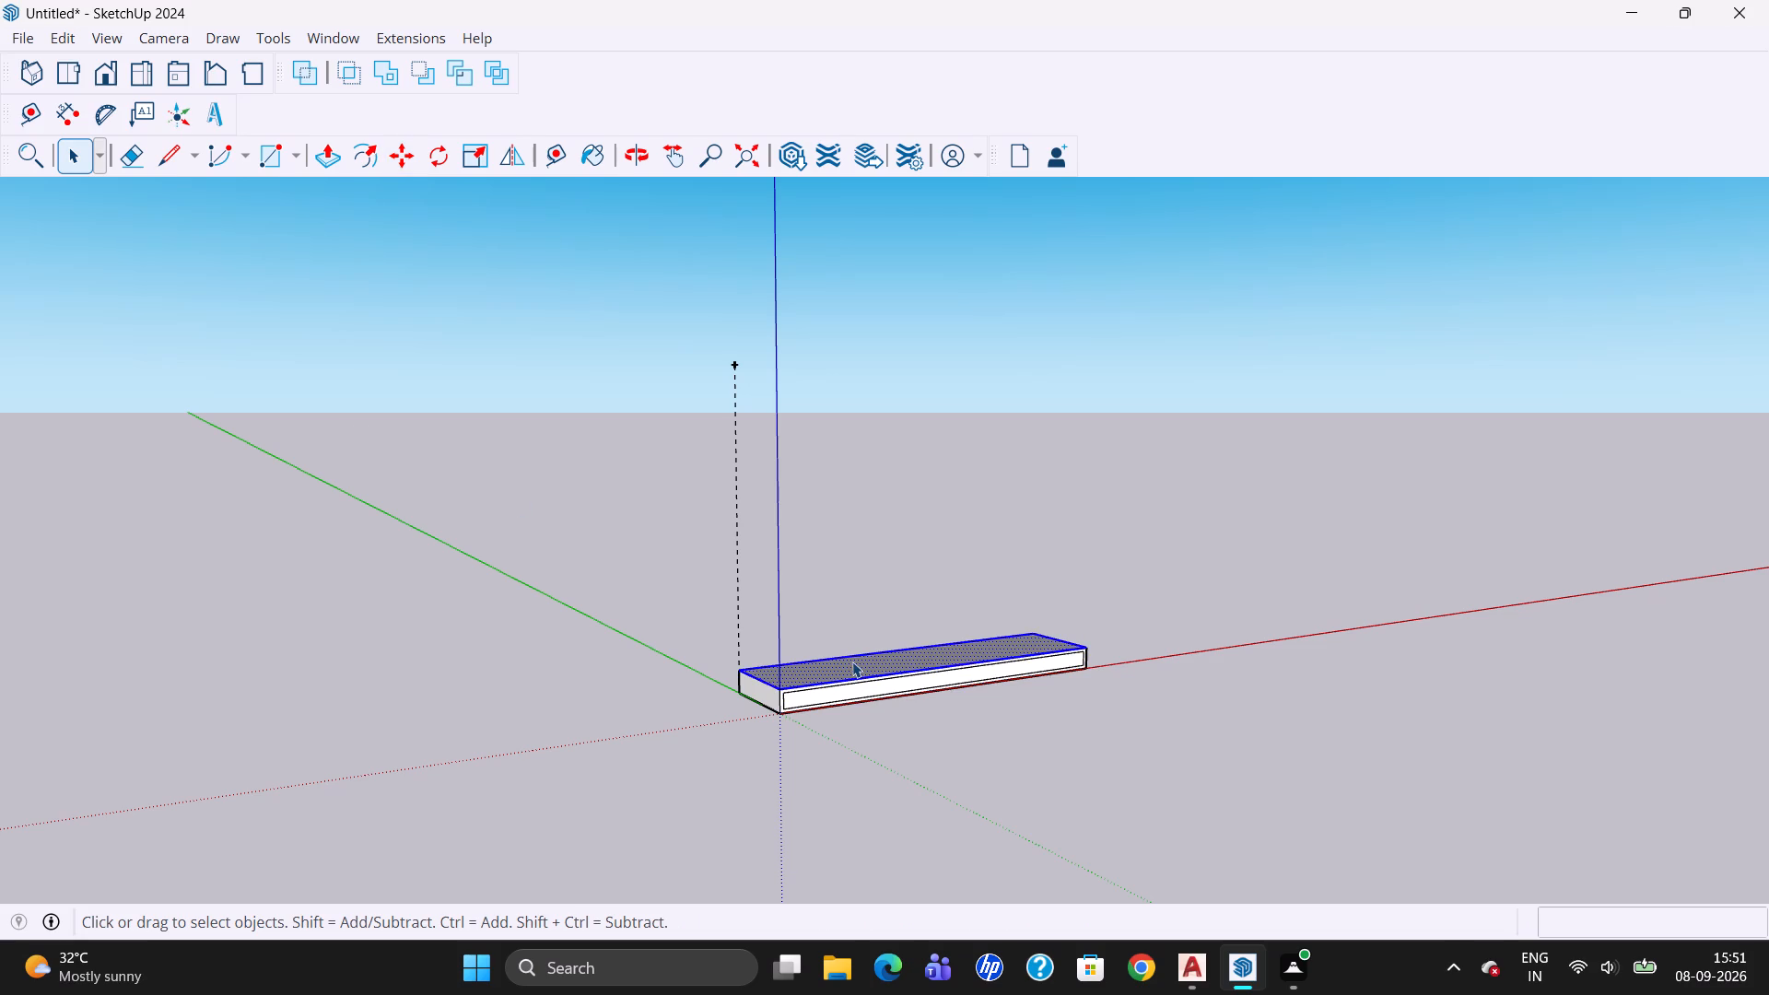
pyautogui.doubleClick(852, 661)
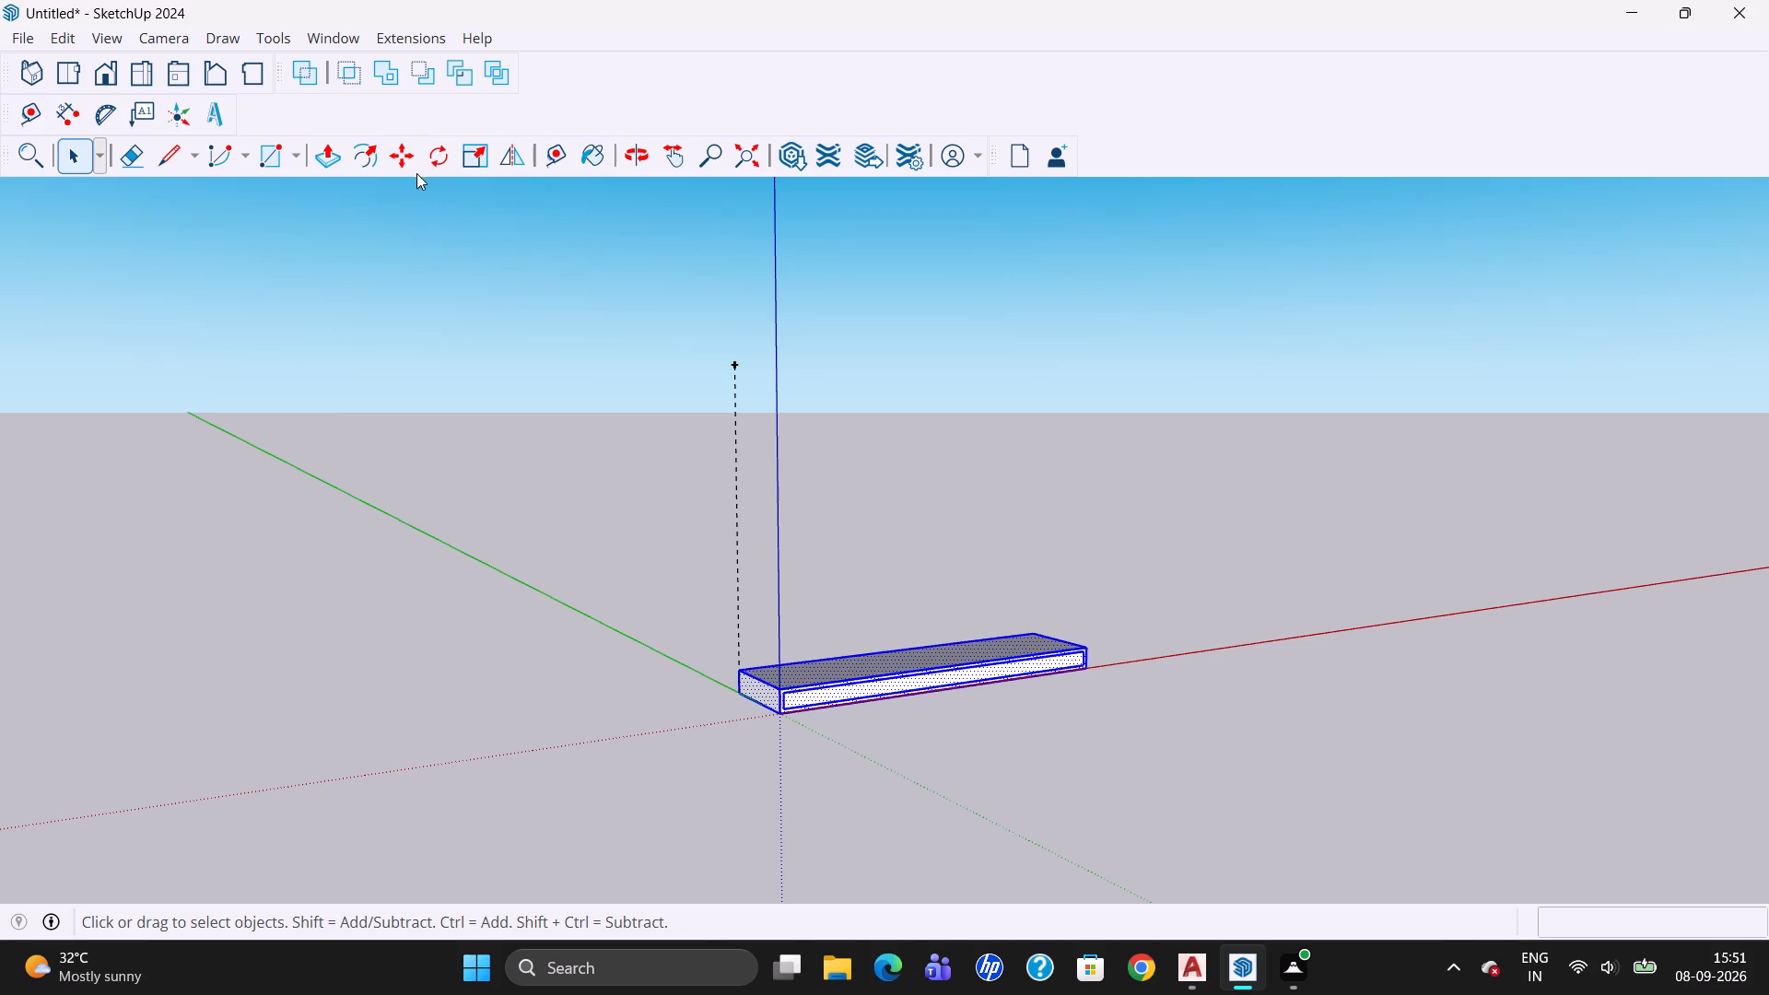
pyautogui.click(411, 164)
pyautogui.click(736, 692)
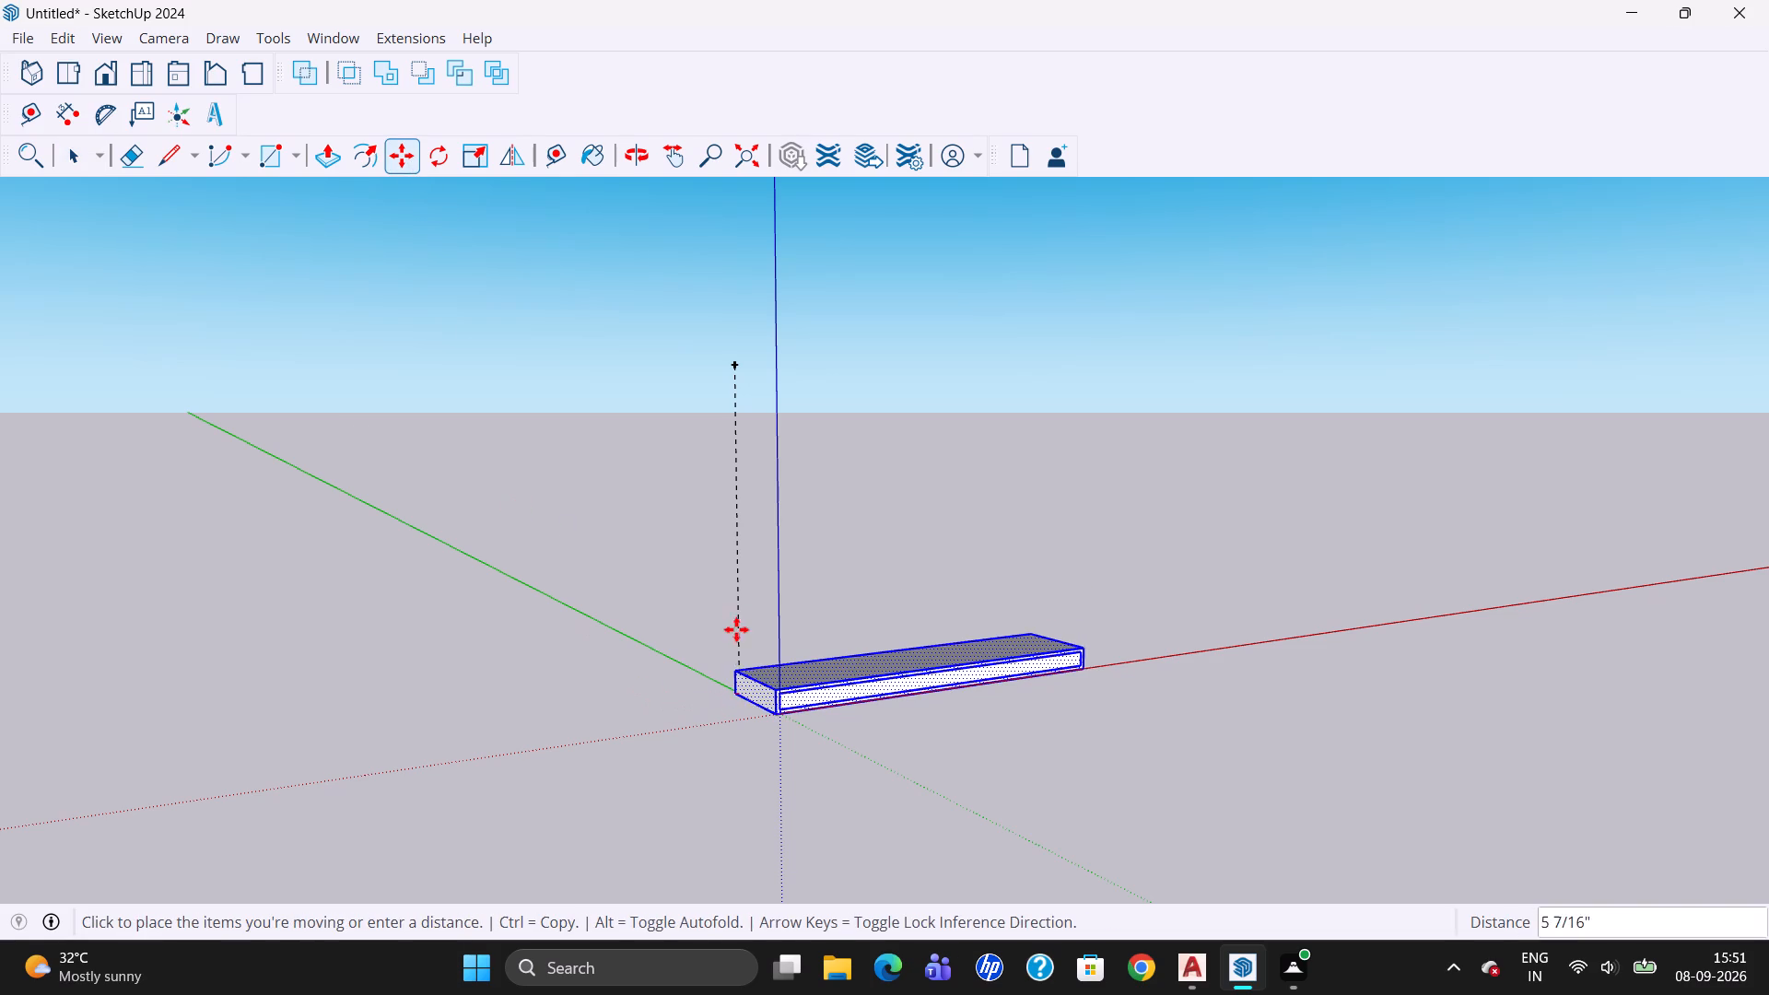
pyautogui.press('Up')
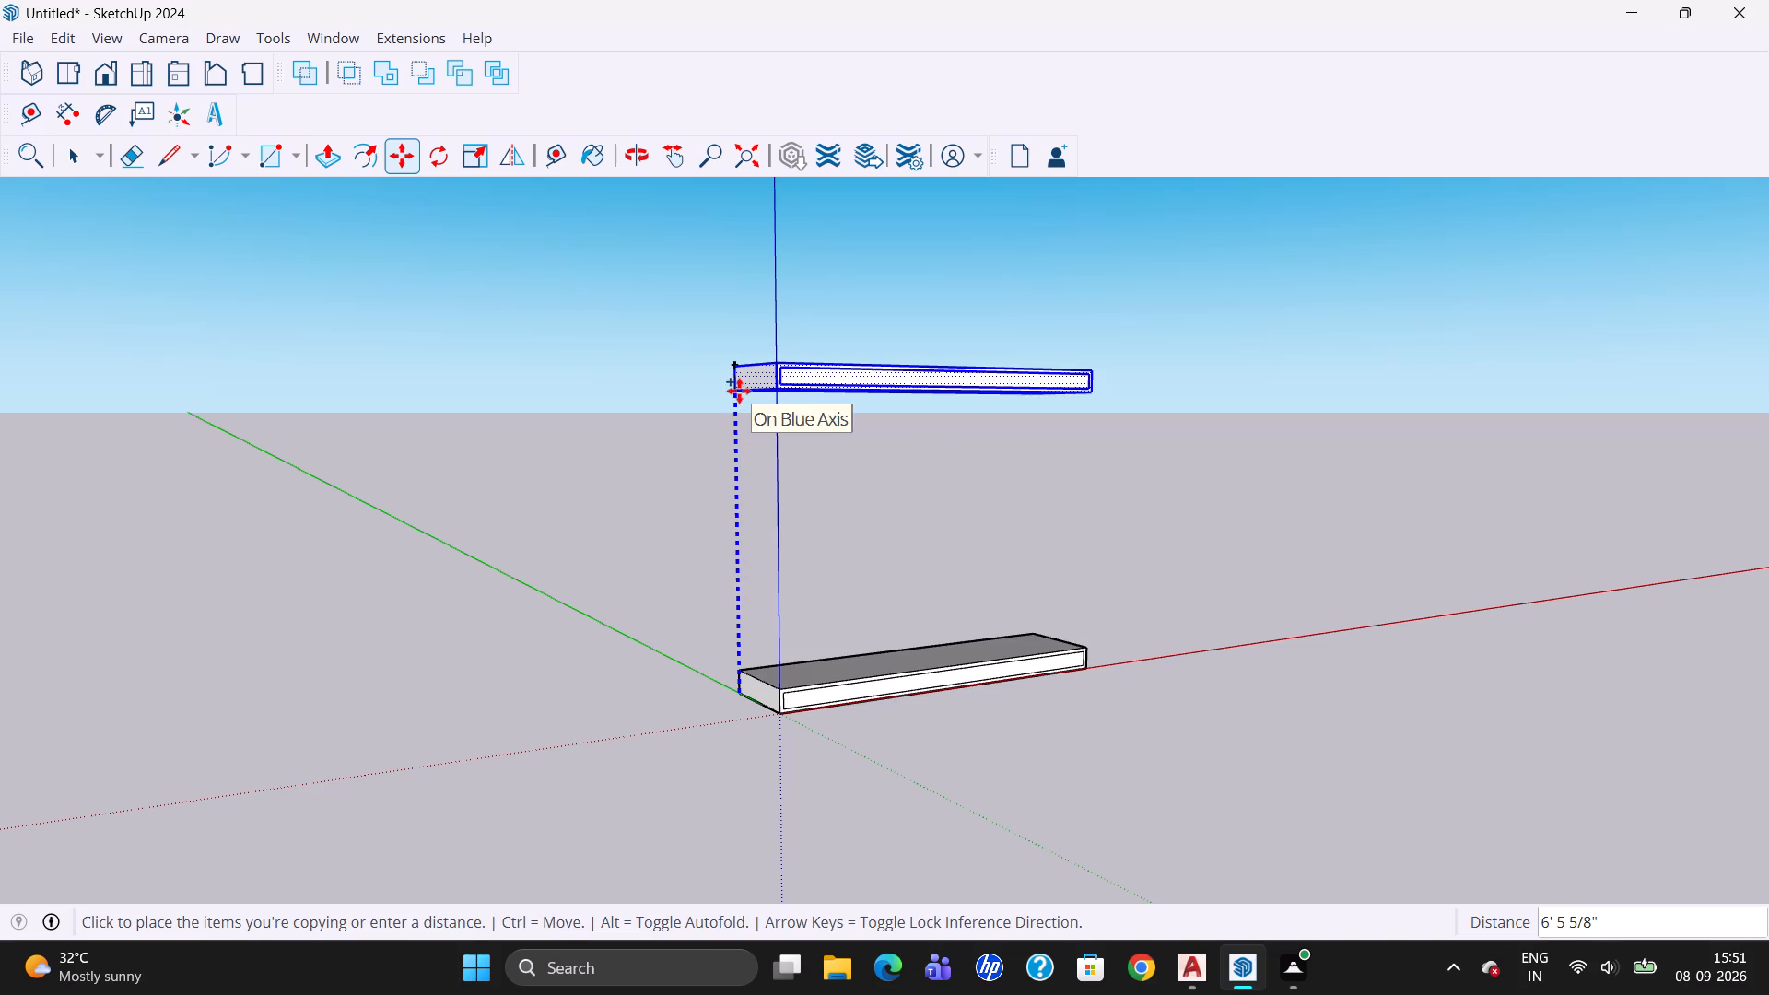
pyautogui.scroll(5, 738, 390)
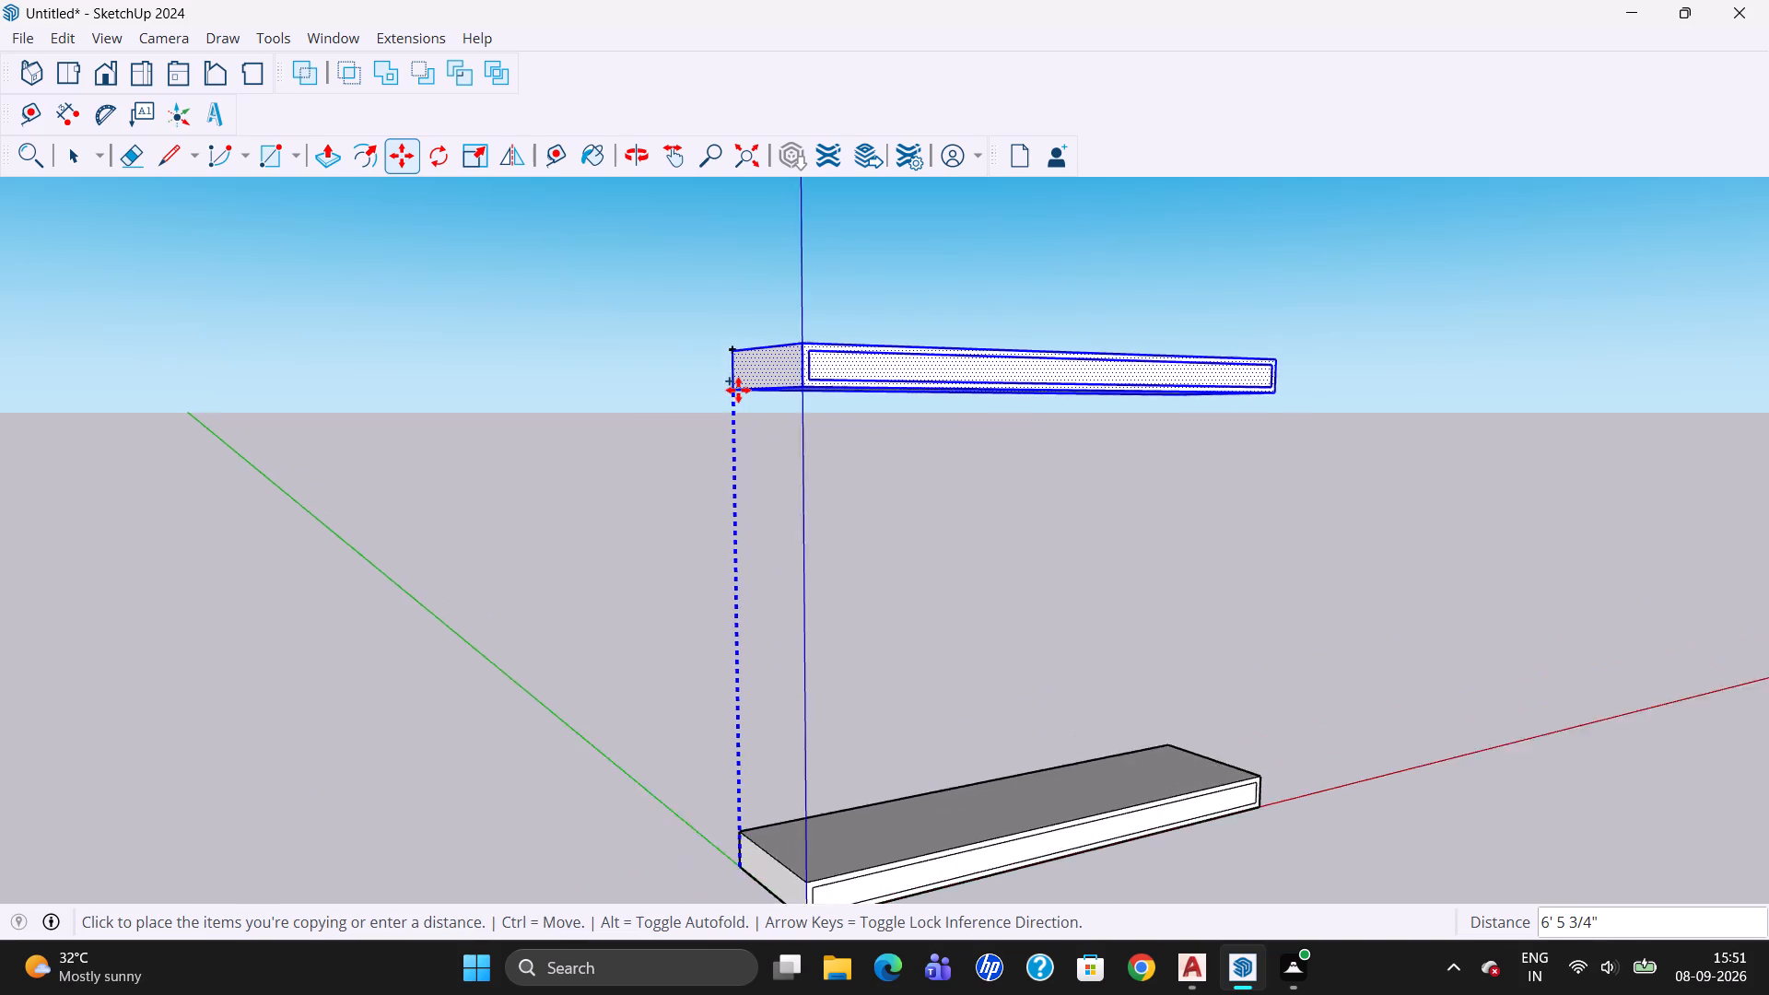
pyautogui.scroll(1, 738, 390)
pyautogui.click(738, 389)
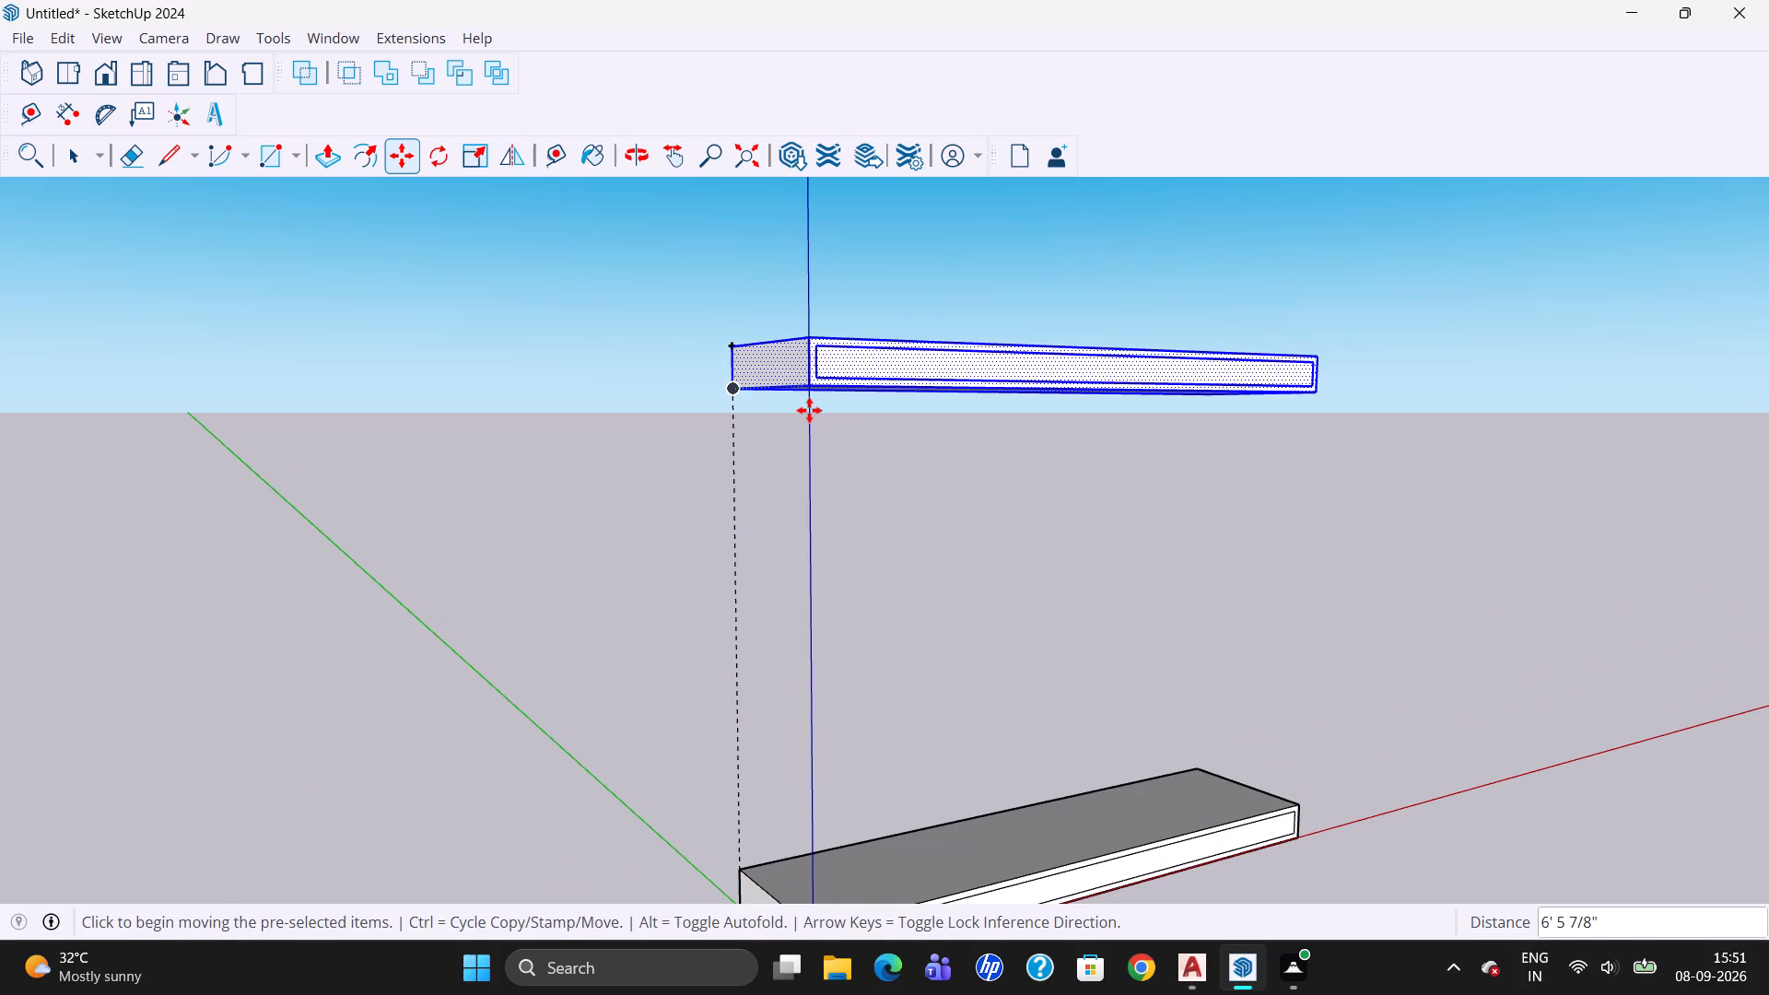
pyautogui.press('Escape')
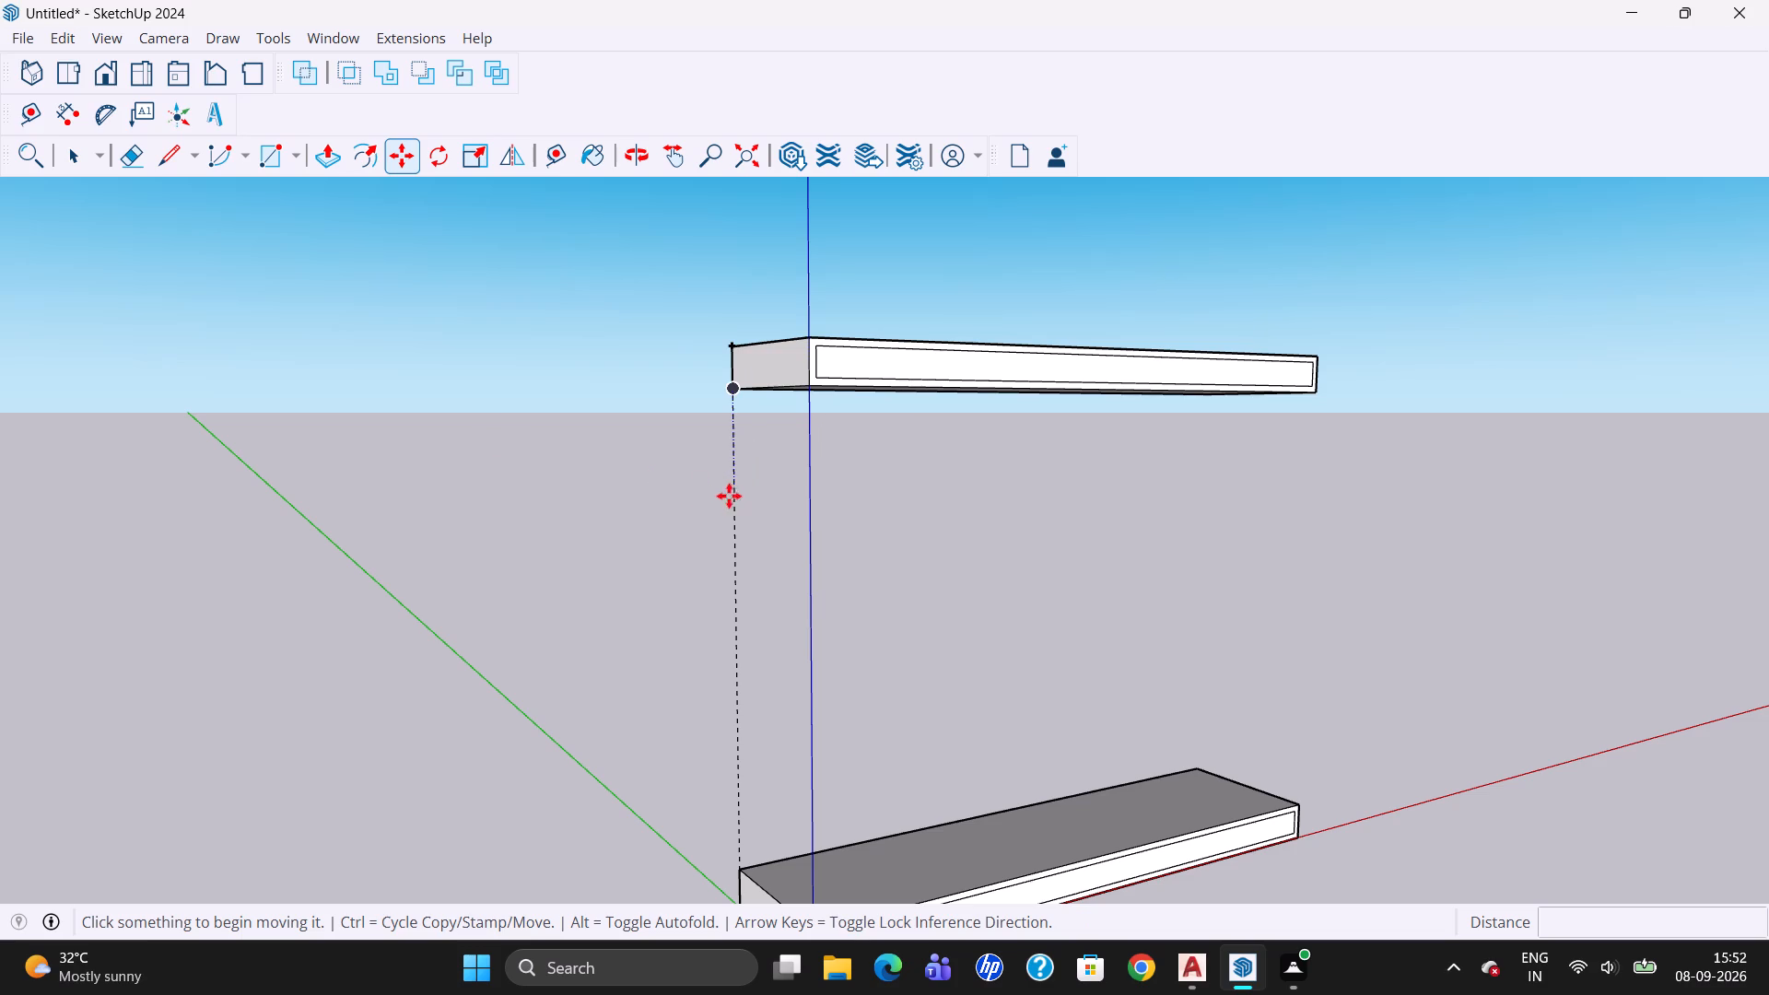
# Erase the vertical height guide between the two slabs.
pyautogui.click(131, 164)
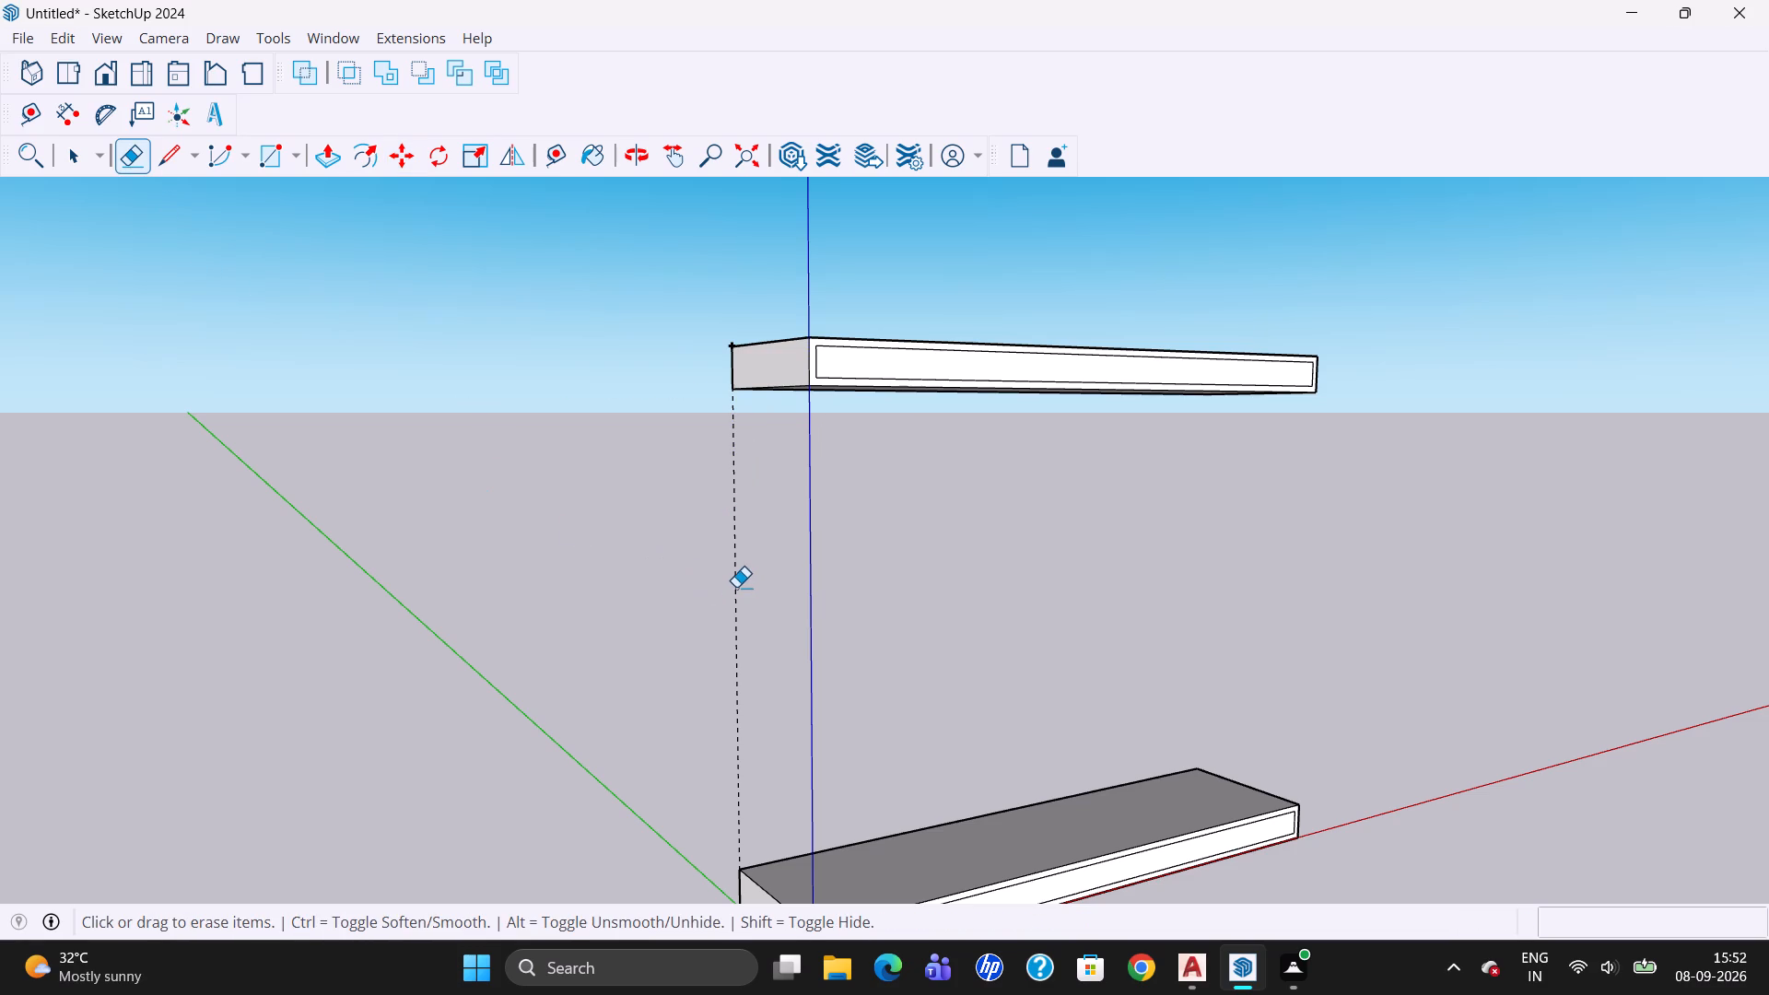
pyautogui.click(736, 585)
pyautogui.click(76, 167)
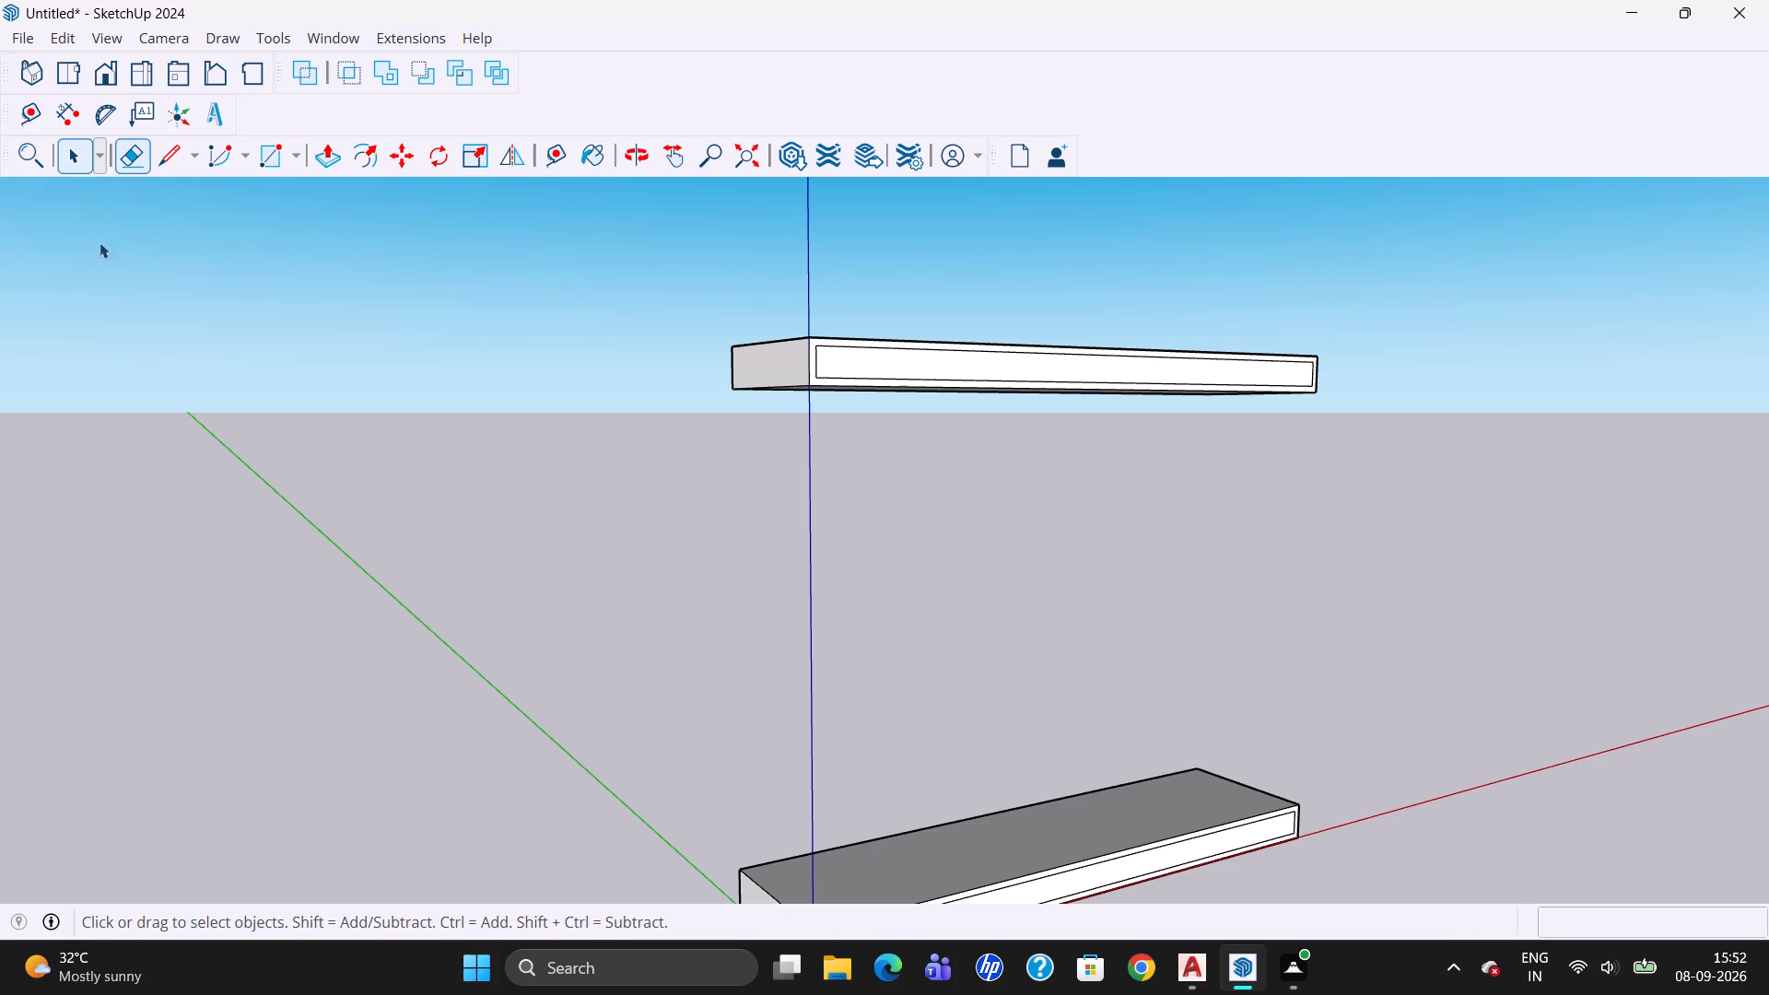
# Draw an 8' by about 6' 11 7/8" rectangle across the back, from the upper slab's top corner to the base slab's opposite bottom corner.
pyautogui.scroll(-3, 779, 500)
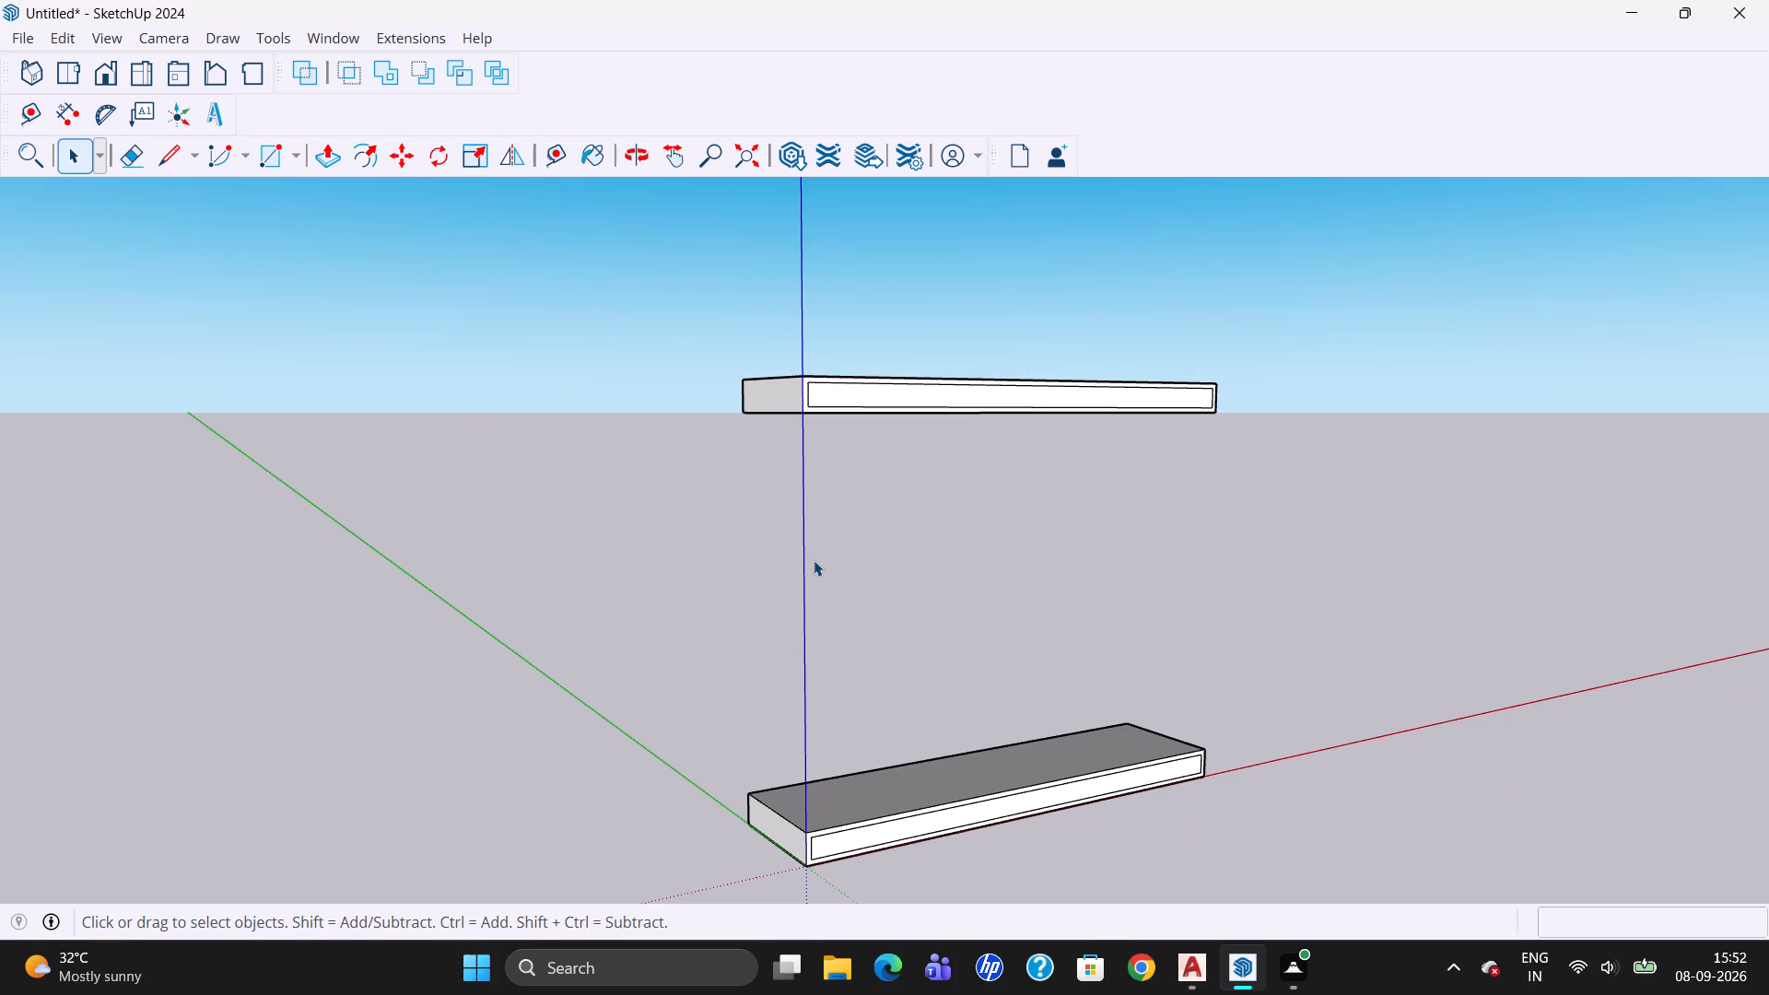
pyautogui.click(648, 160)
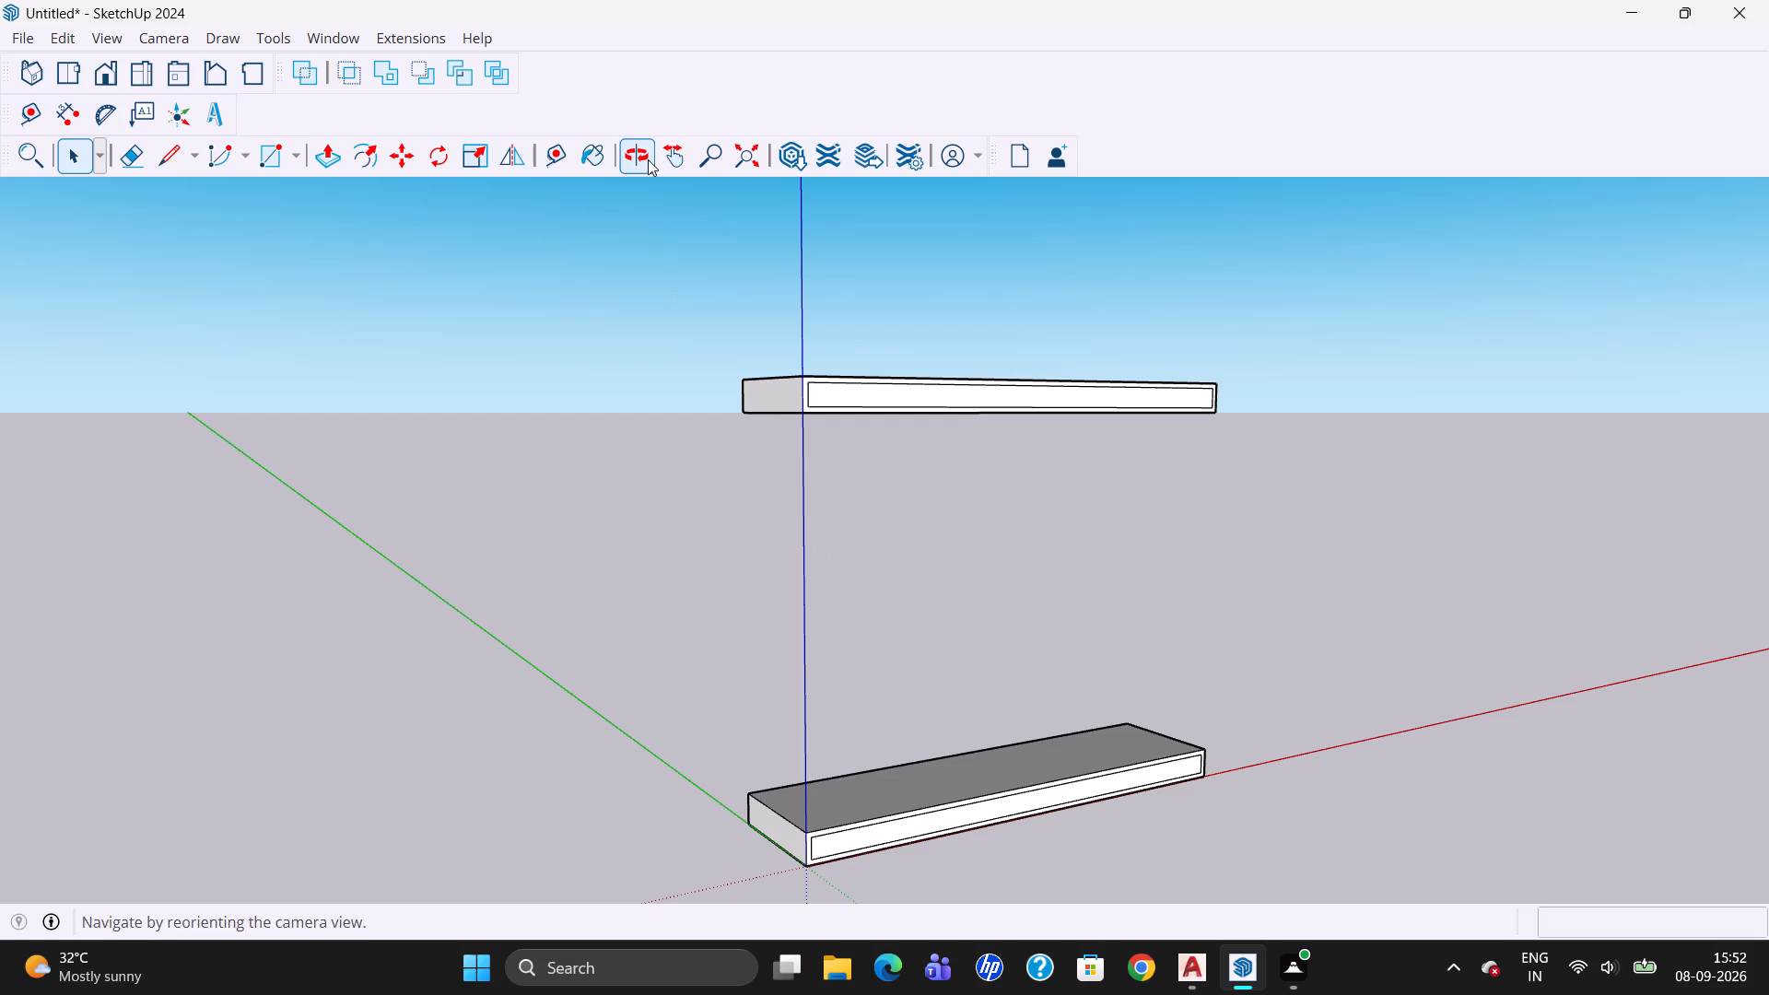
pyautogui.moveTo(634, 770); pyautogui.dragTo(1384, 789)
pyautogui.moveTo(717, 825); pyautogui.dragTo(1213, 812)
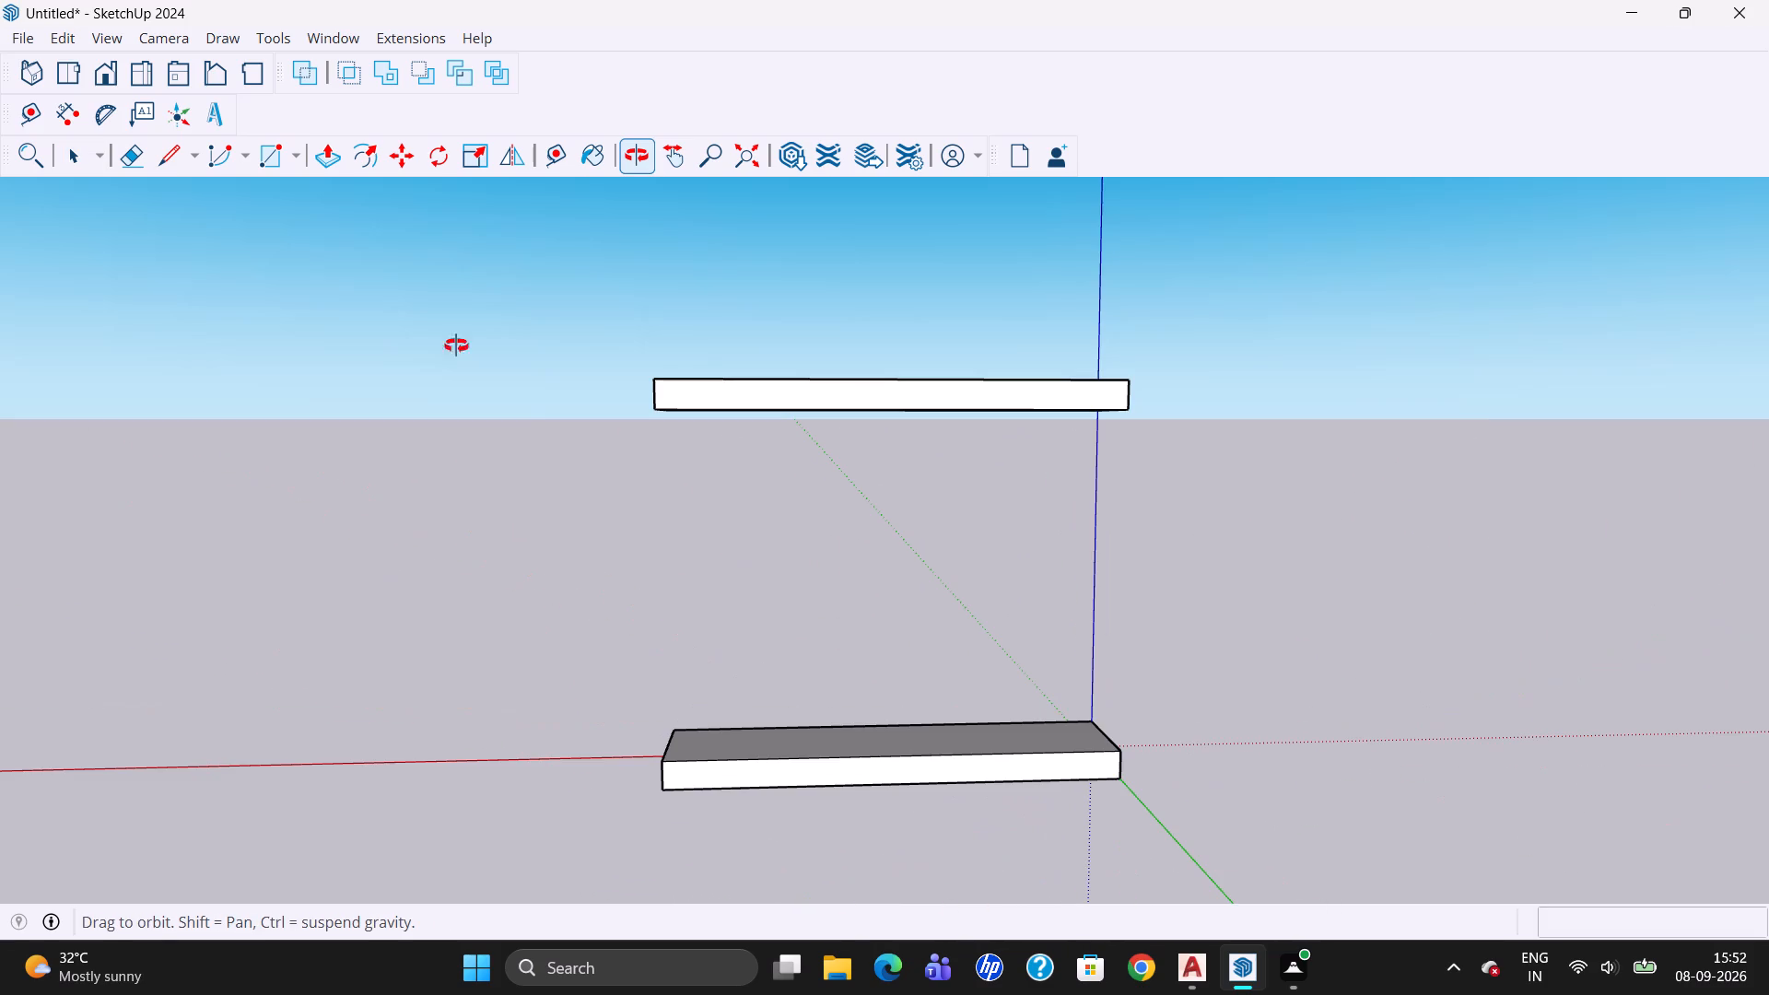
pyautogui.click(262, 159)
pyautogui.click(654, 382)
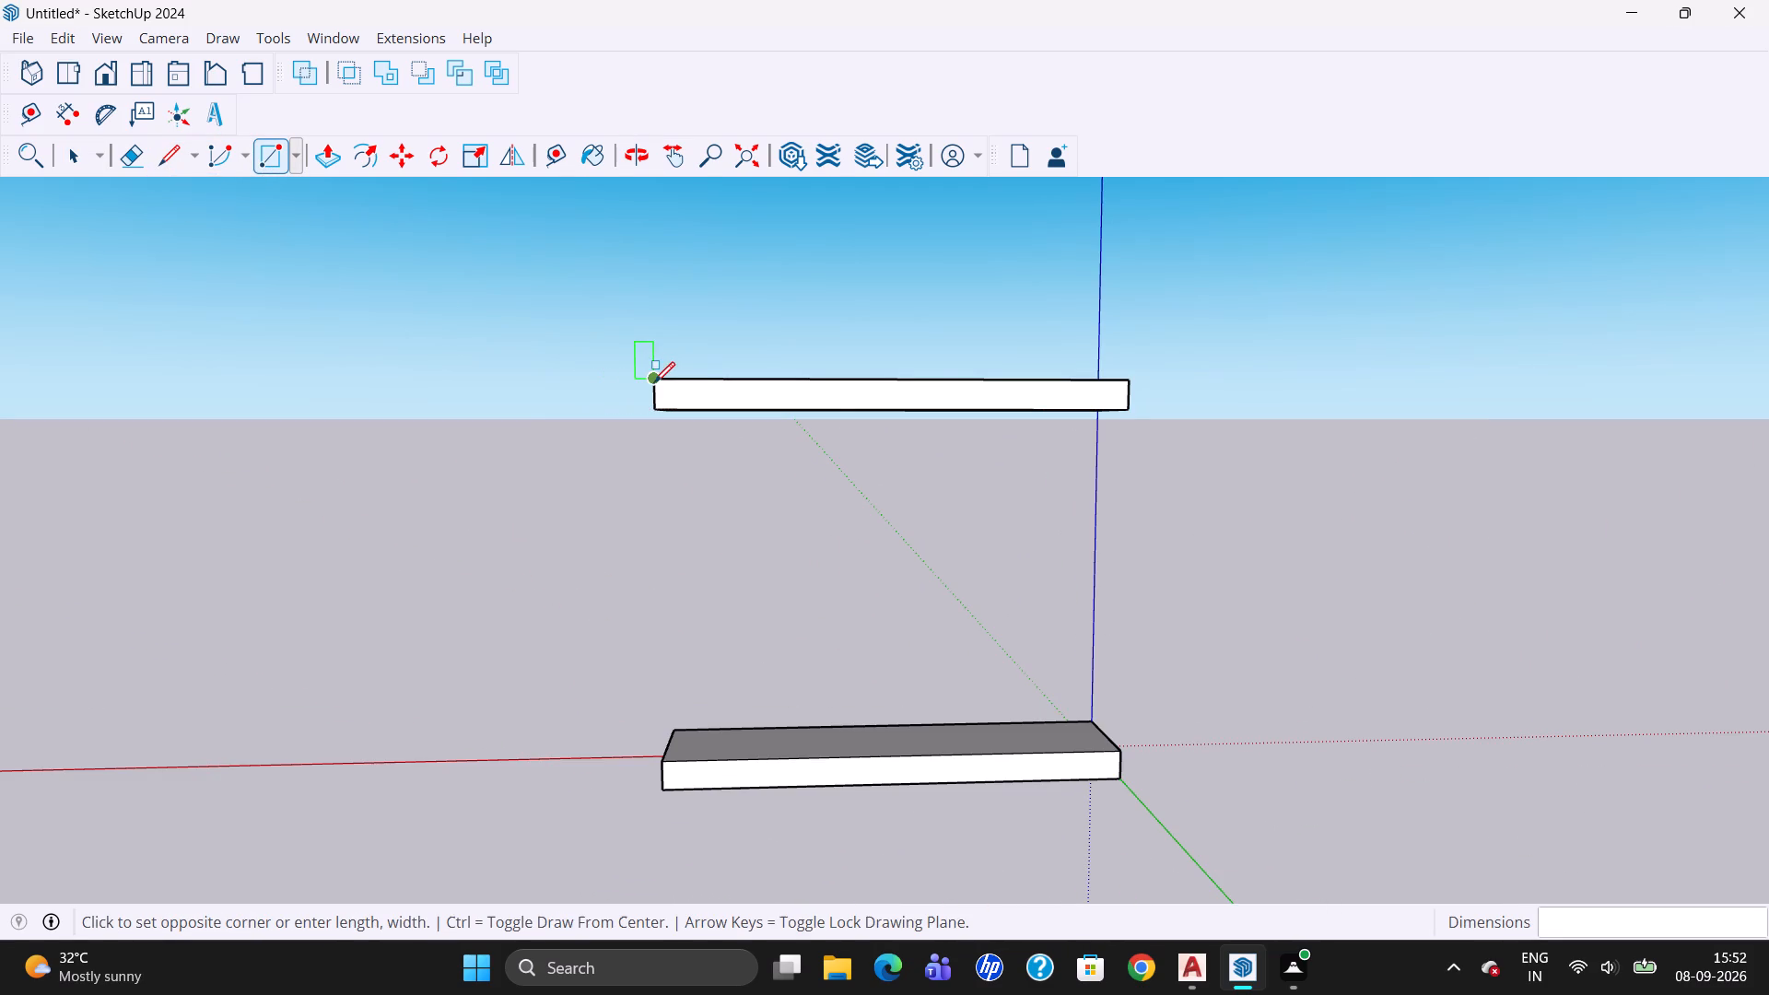
pyautogui.click(1123, 778)
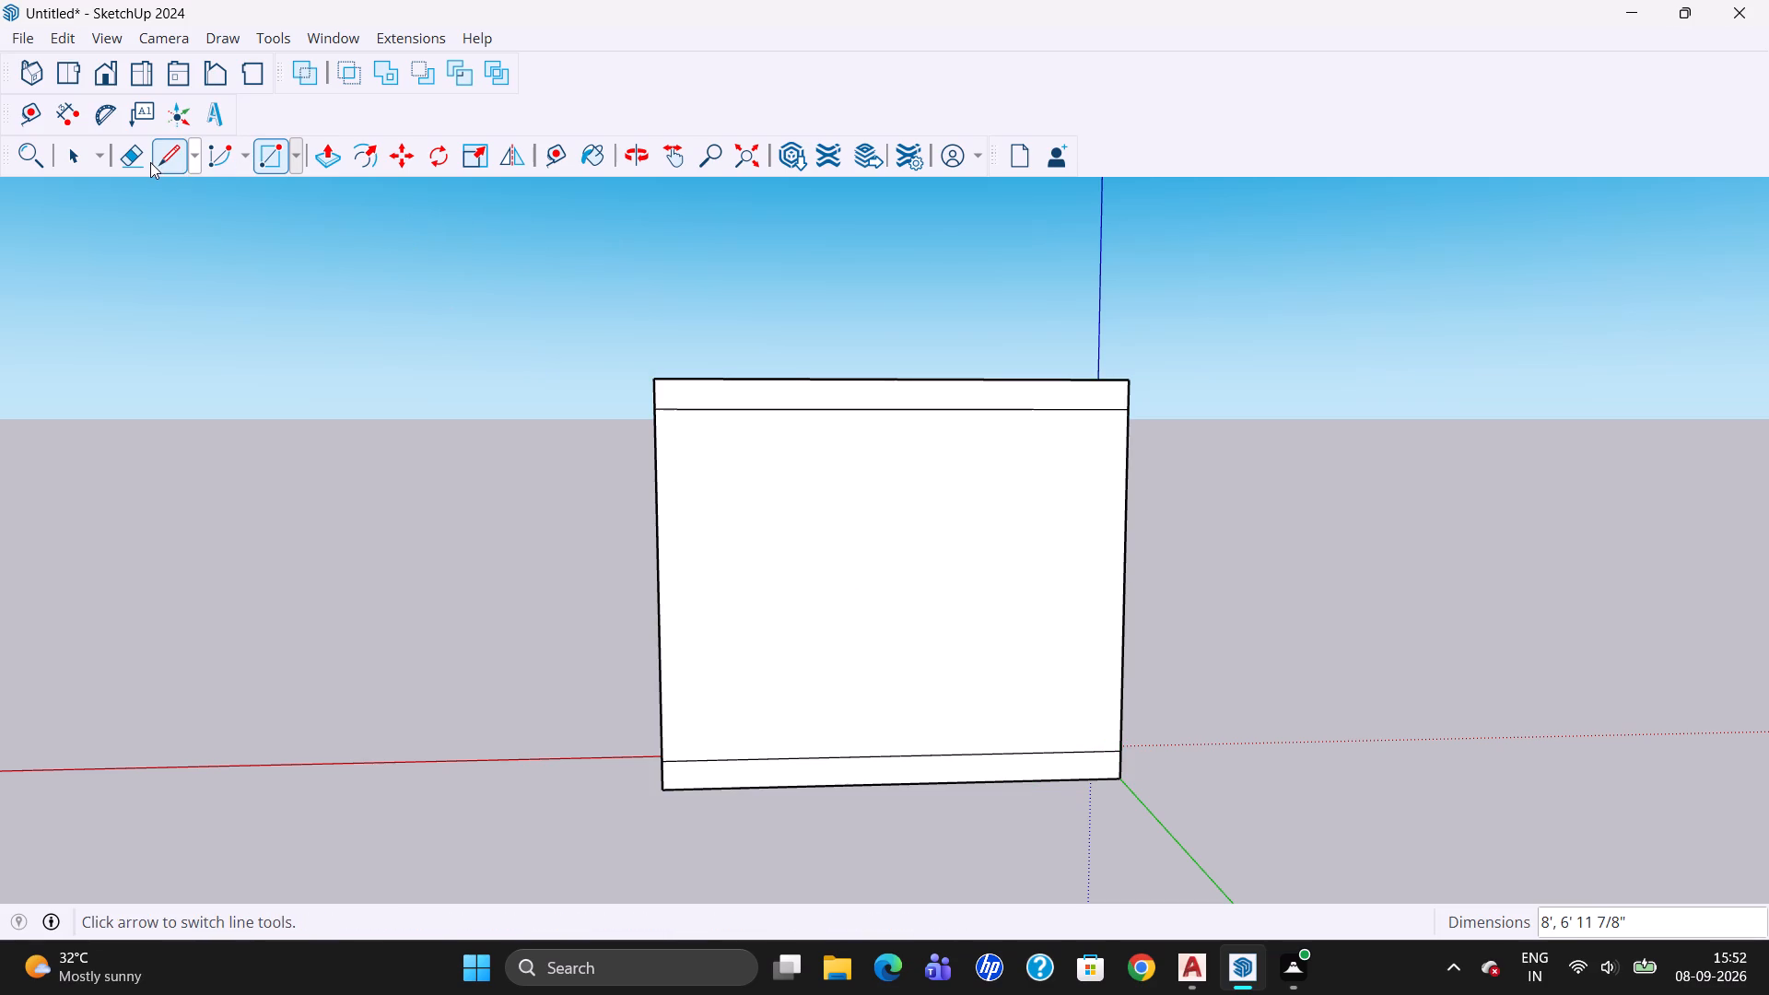
# Group all the connected geometry of both slabs and the back face.
pyautogui.click(77, 166)
pyautogui.tripleClick(737, 581)
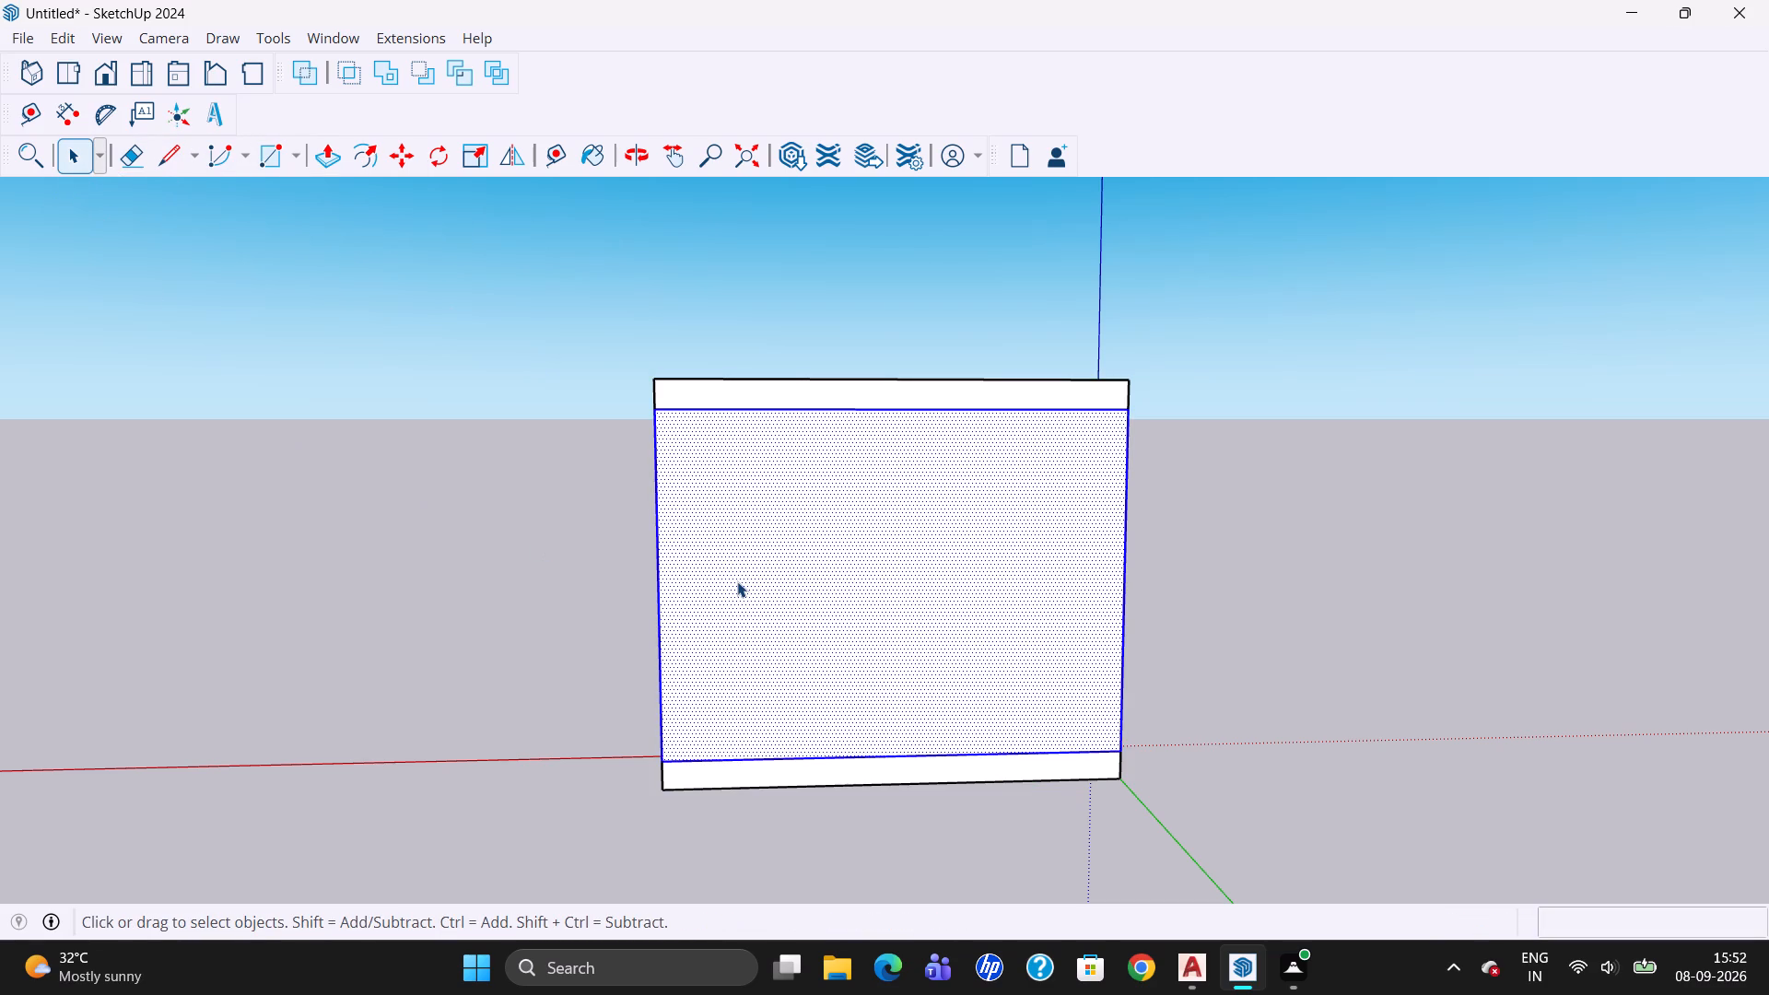
pyautogui.rightClick(738, 581)
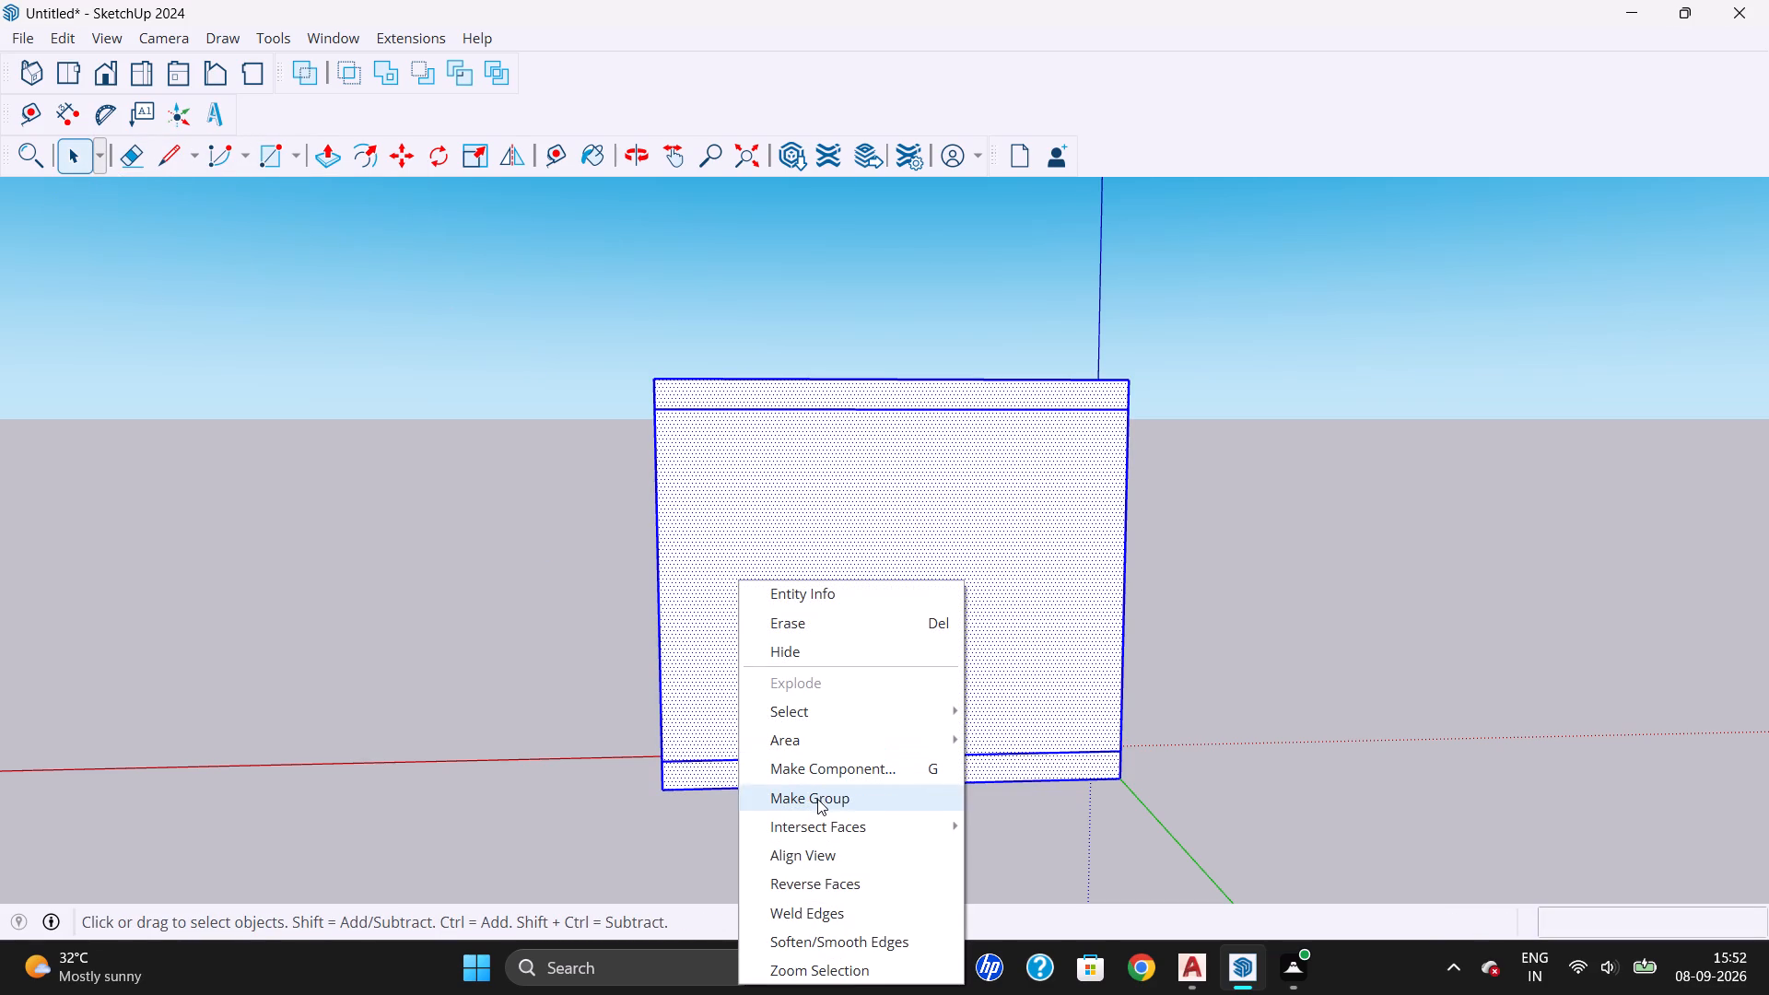
pyautogui.click(817, 799)
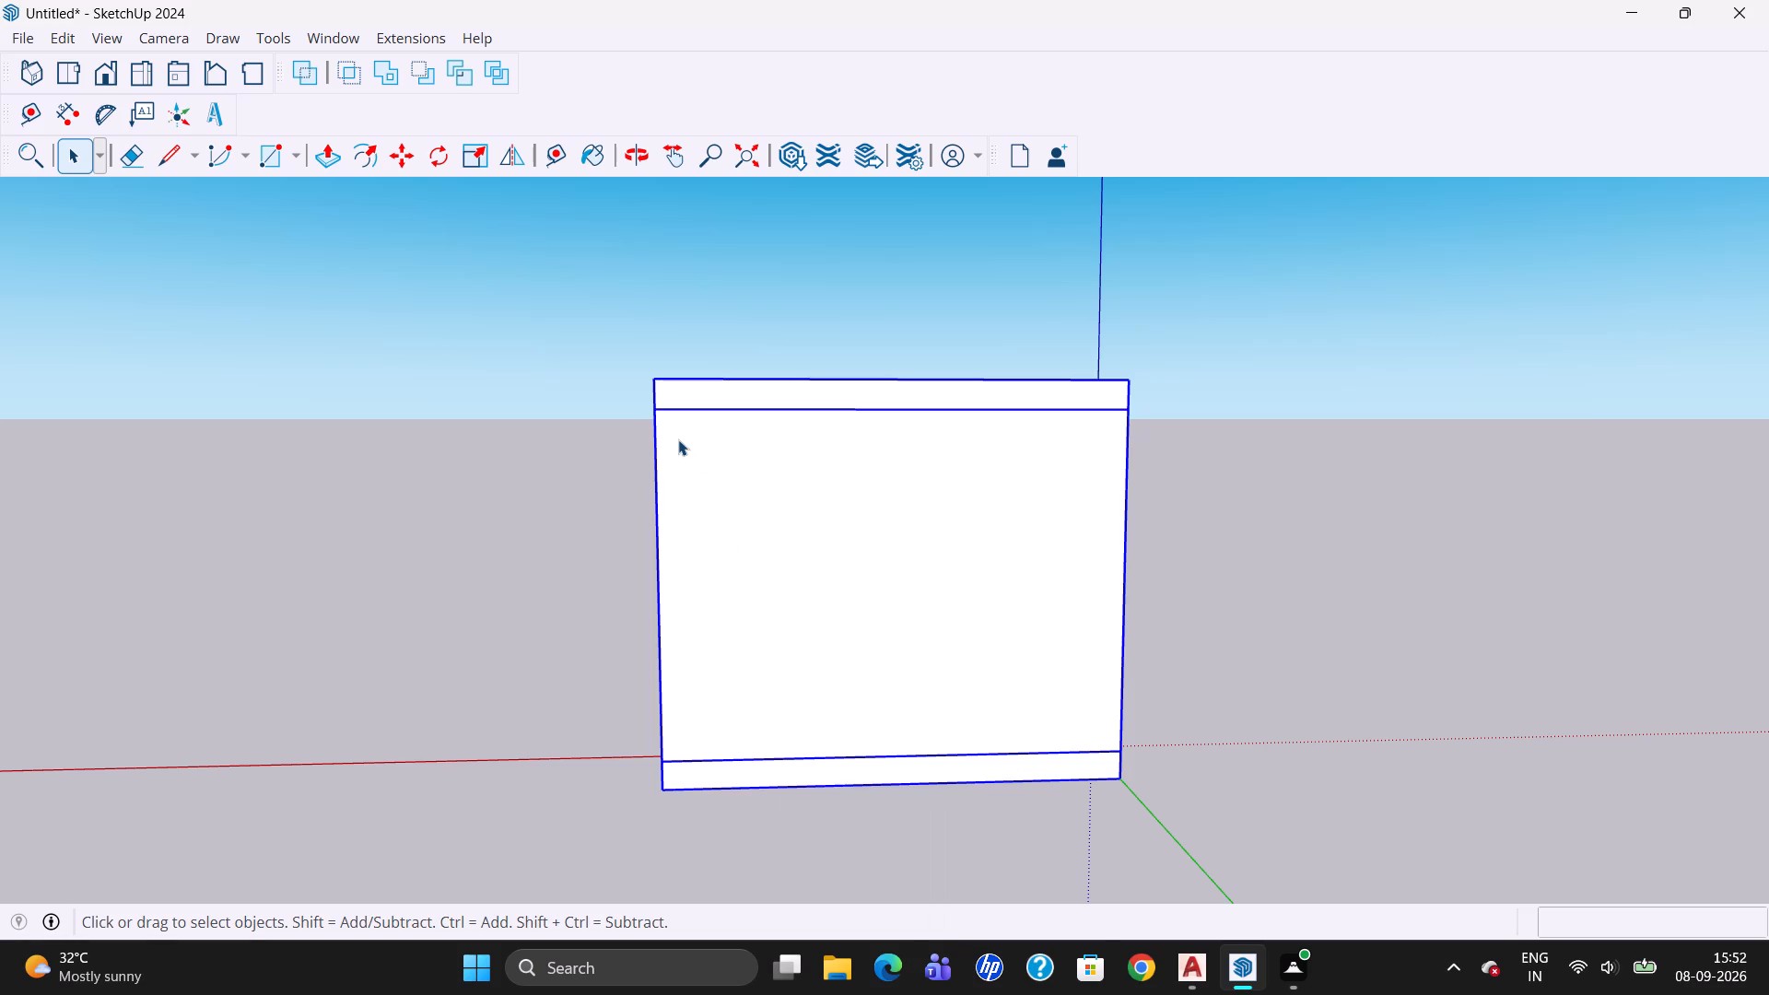
# Inside the group, extrude the large back panel face between the slabs outward 1".
pyautogui.doubleClick(679, 439)
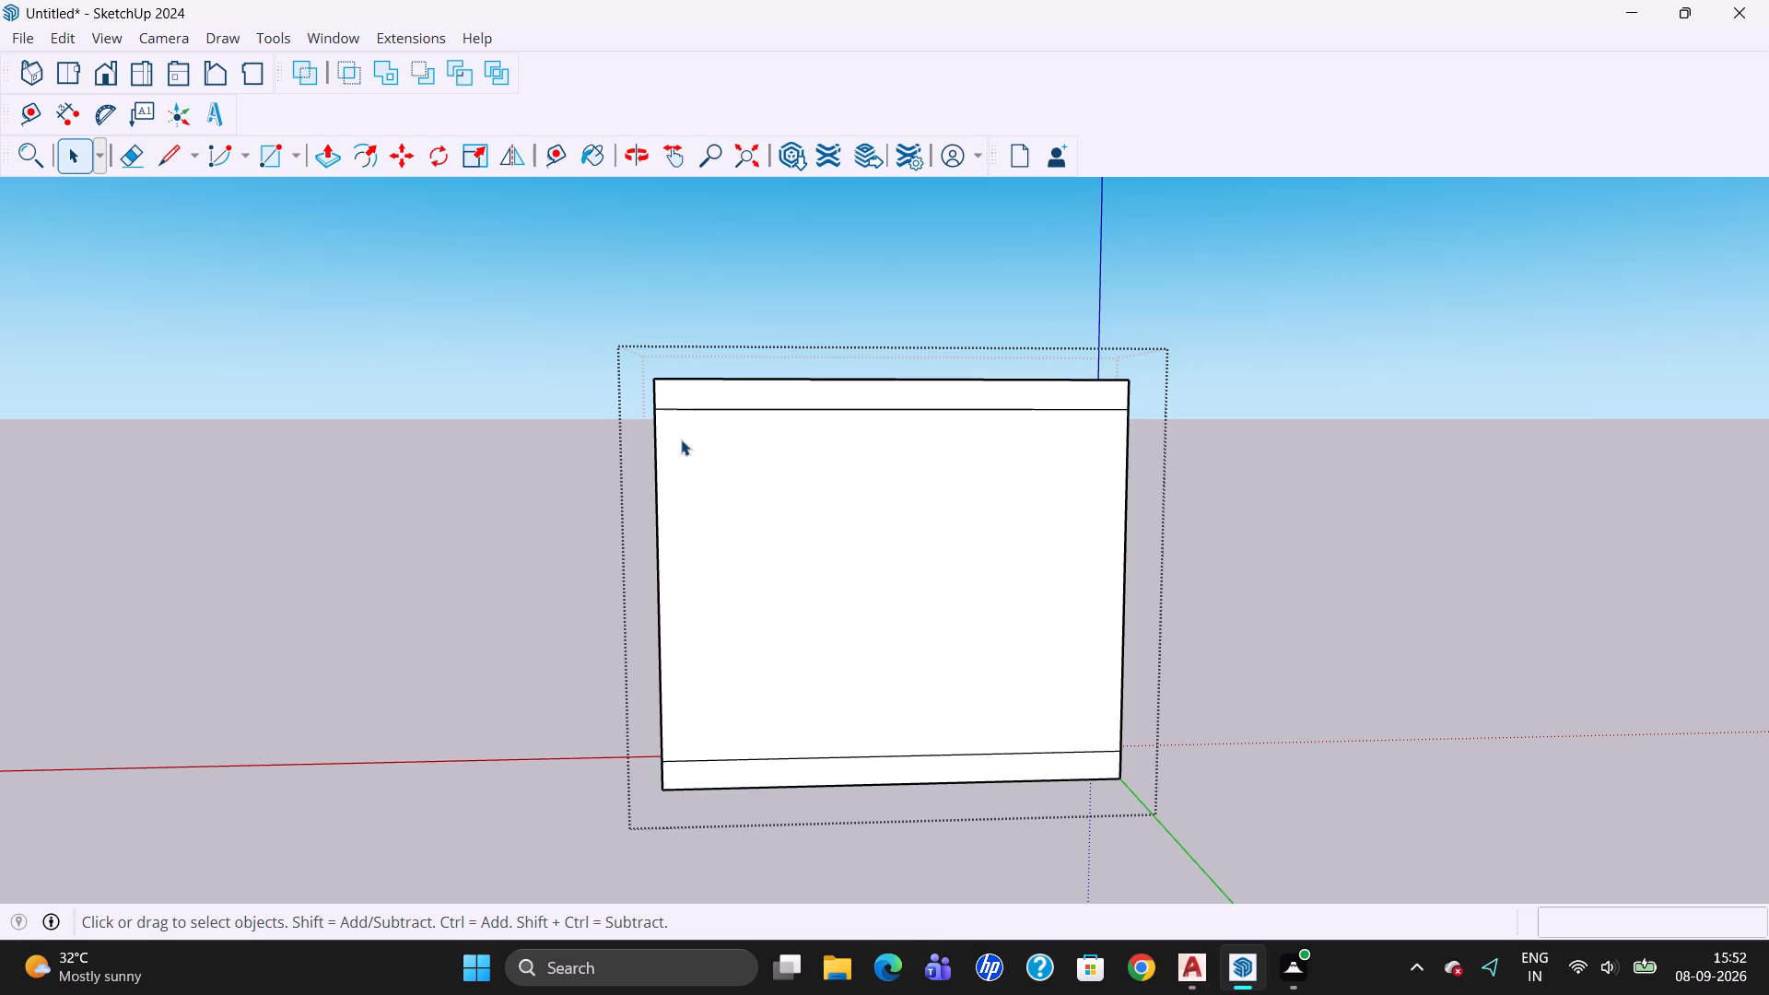
pyautogui.click(341, 167)
pyautogui.click(773, 534)
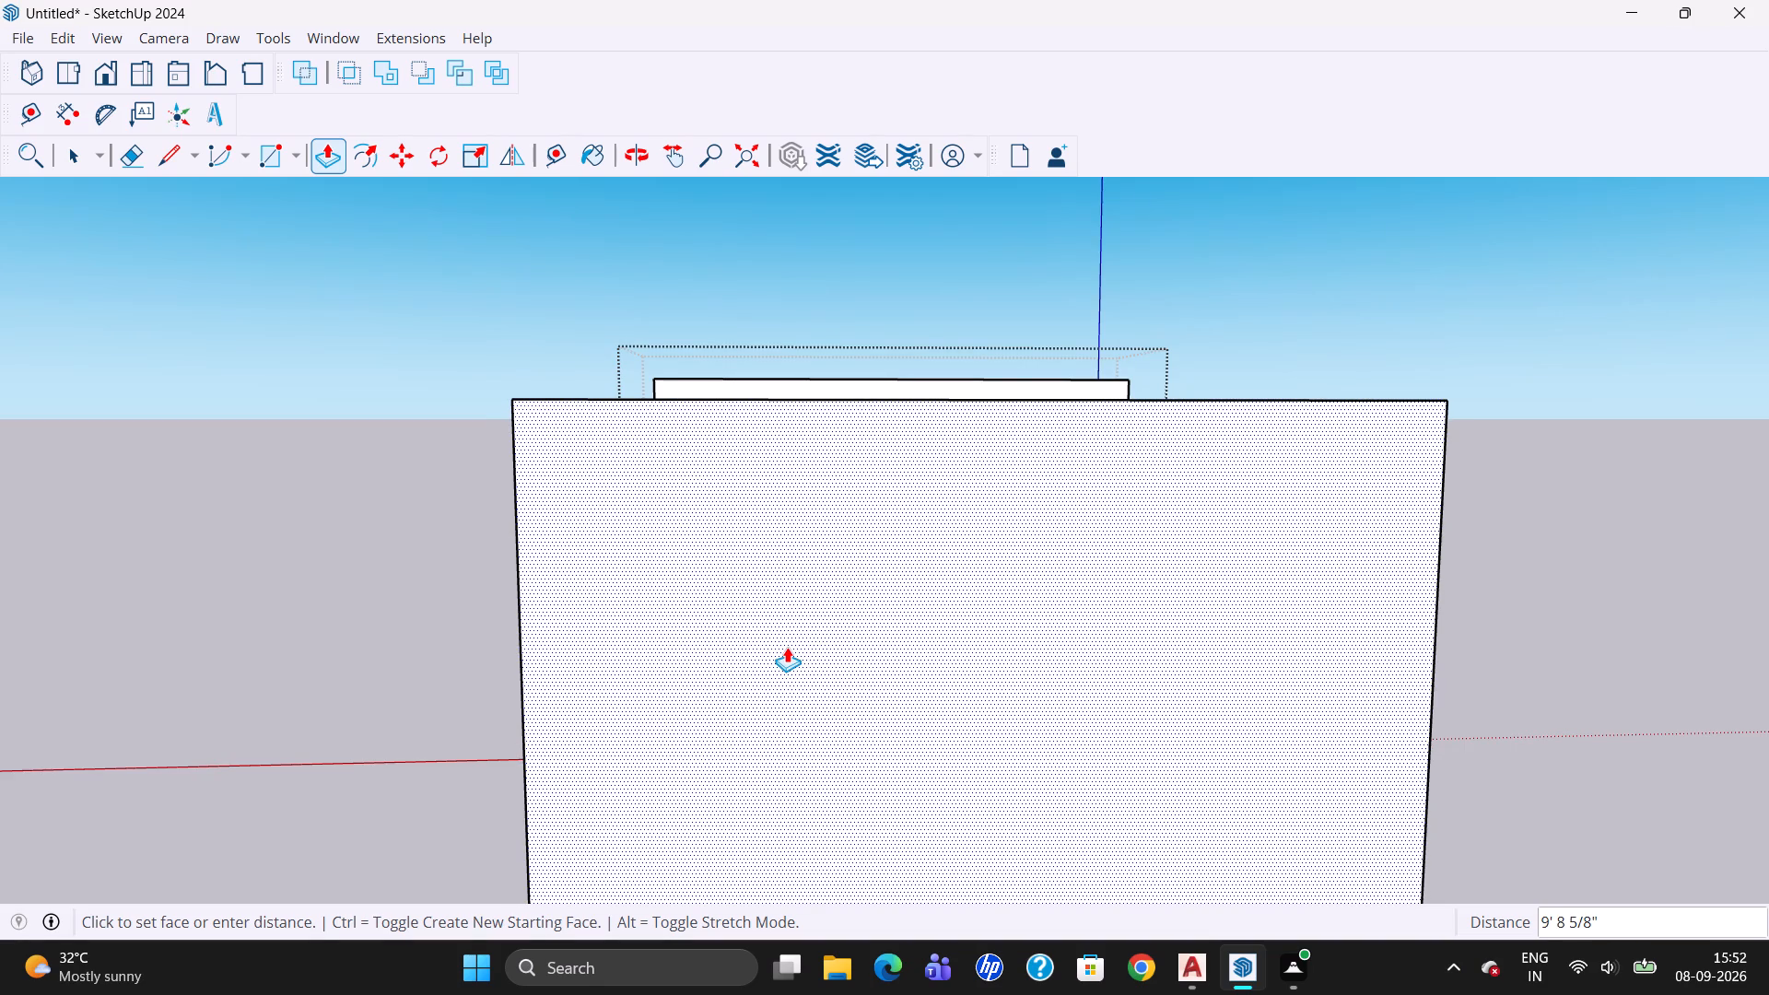
pyautogui.write('1"')
pyautogui.press('Return')
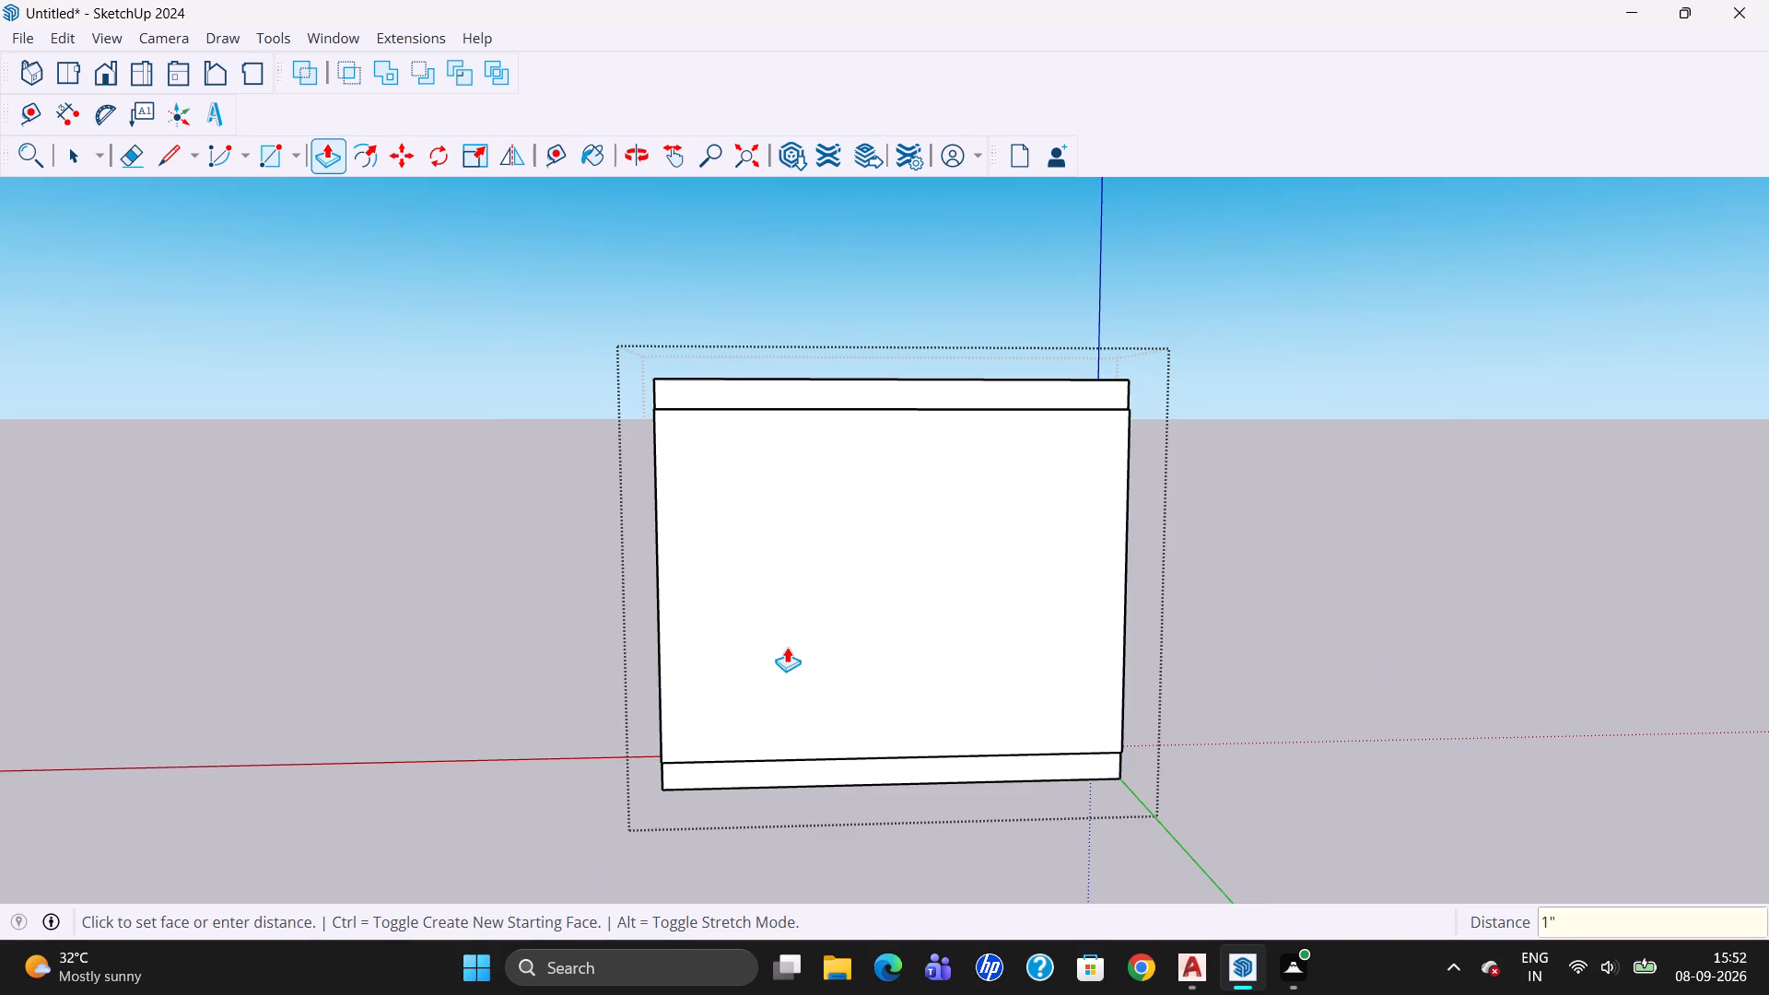
# Examine the cabinet from the front, sides, back and underside to check how the back panel meets the slabs.
pyautogui.click(648, 160)
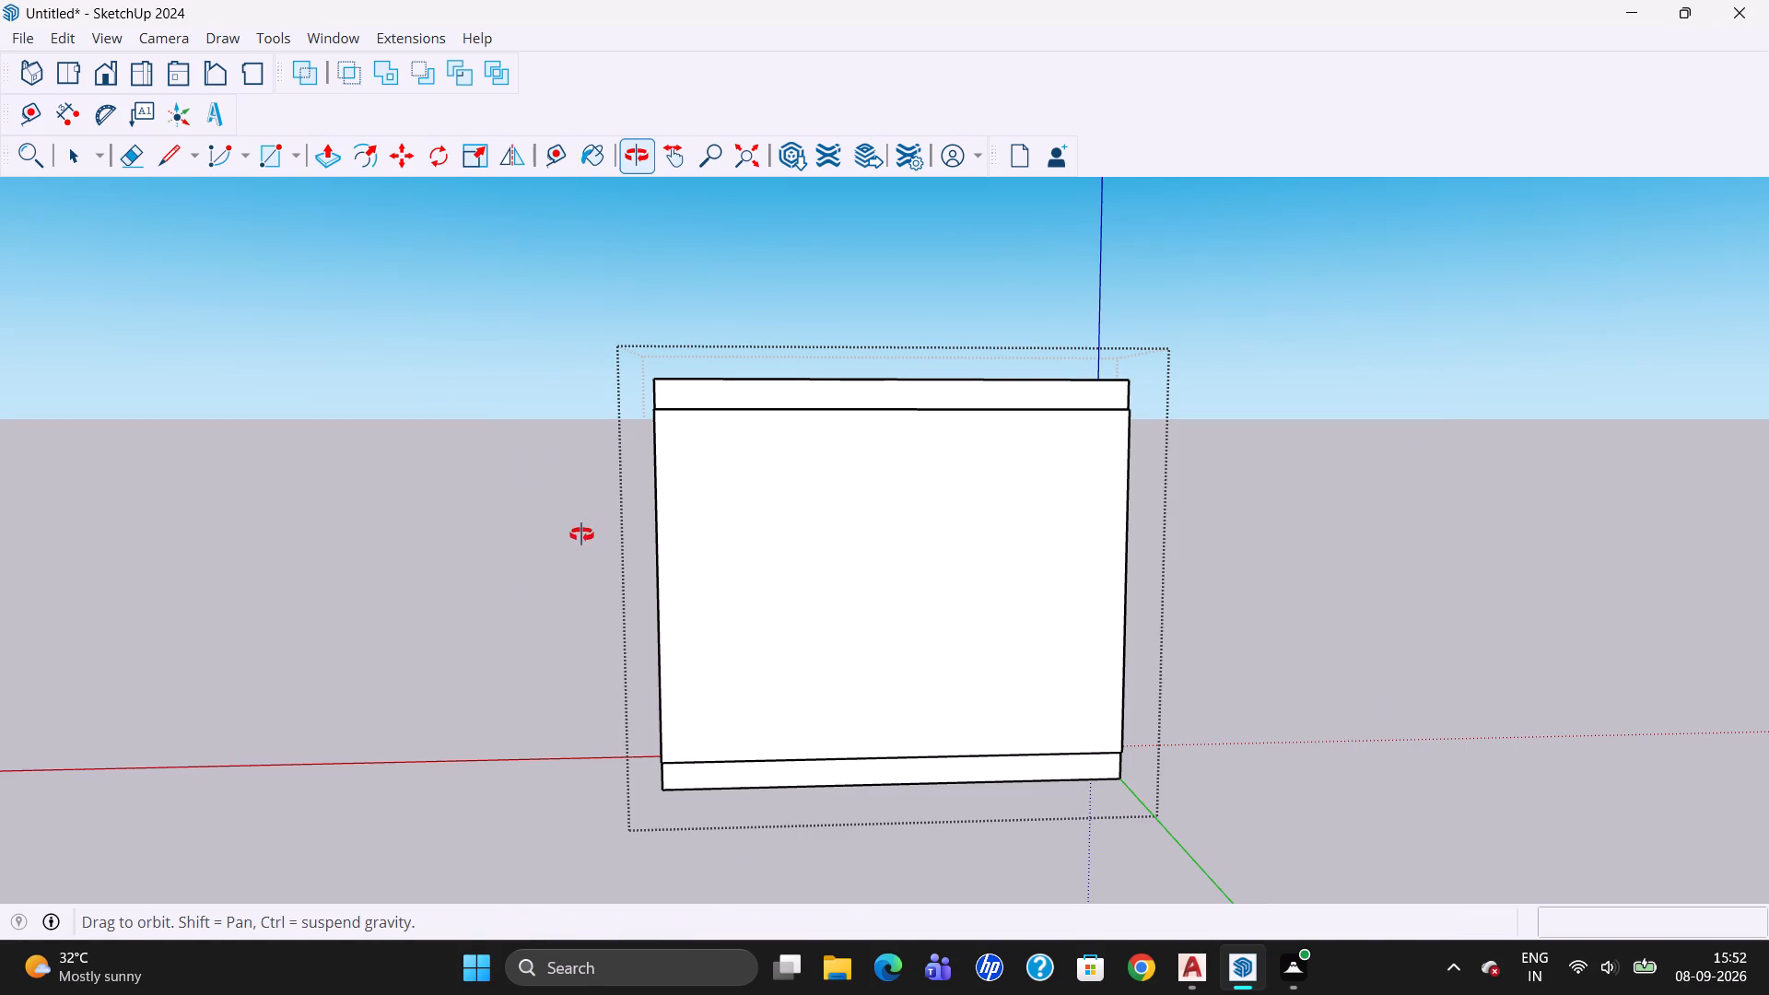
pyautogui.moveTo(622, 577); pyautogui.dragTo(1212, 646)
pyautogui.moveTo(796, 772); pyautogui.dragTo(1135, 774)
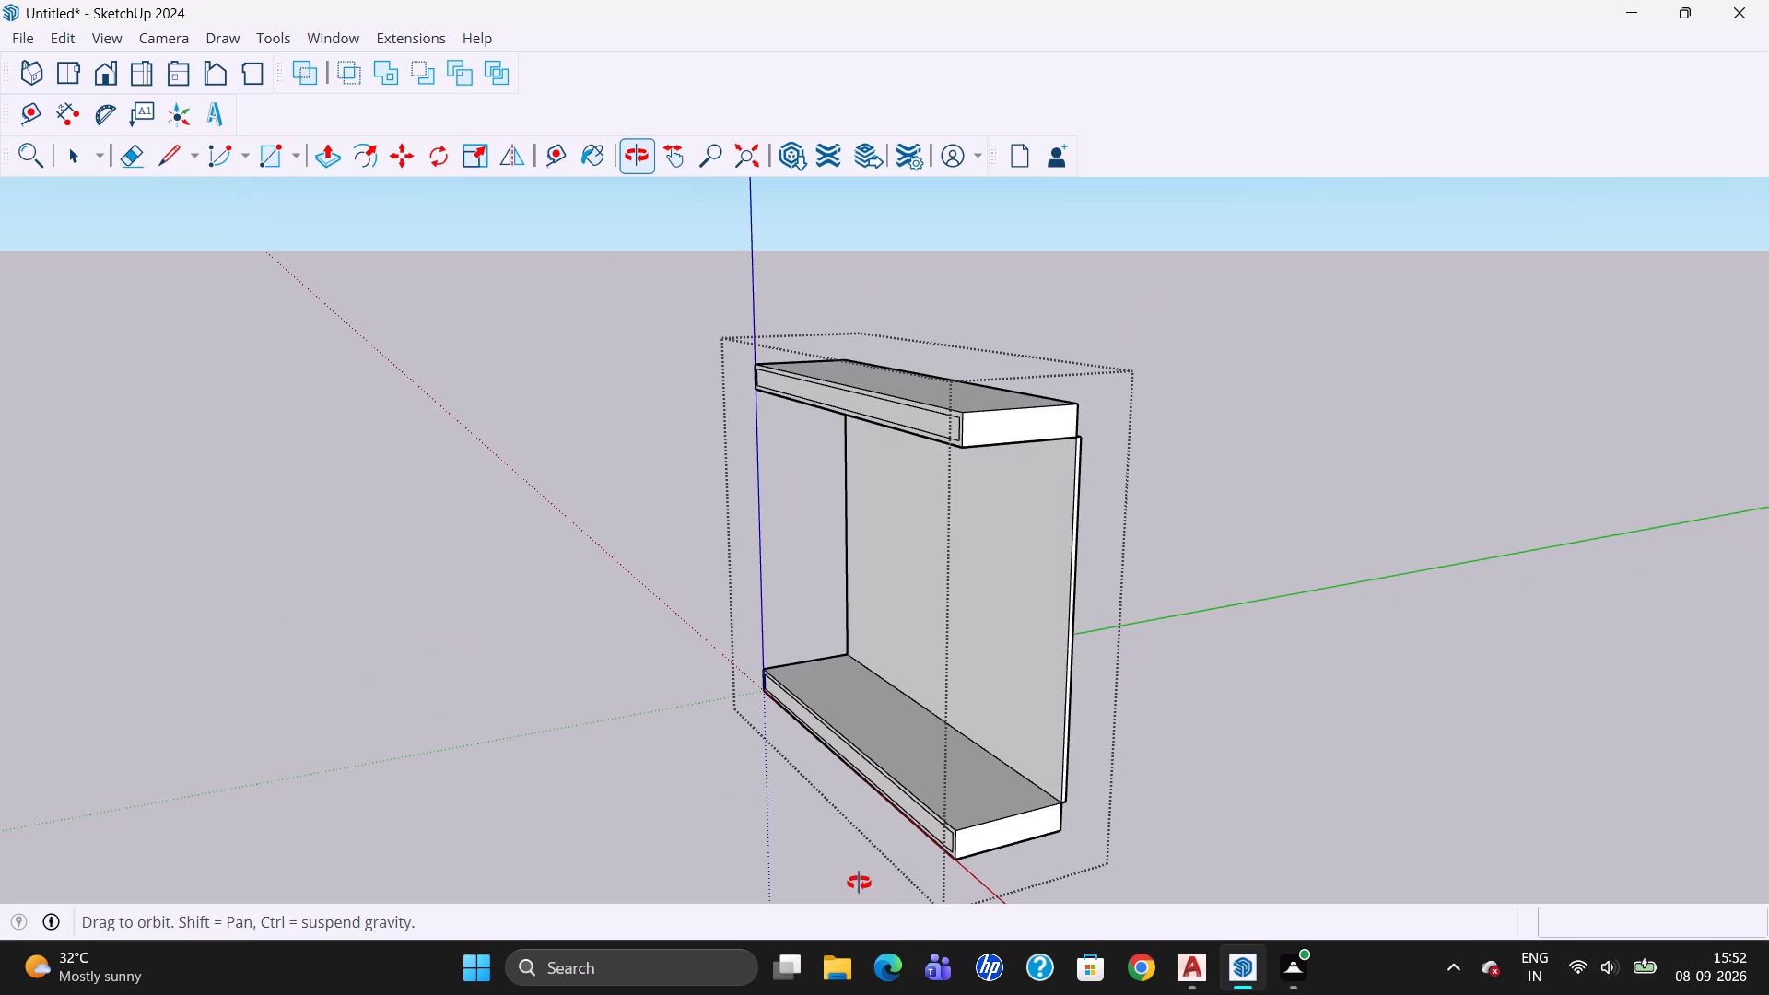
pyautogui.moveTo(873, 885); pyautogui.dragTo(1224, 860)
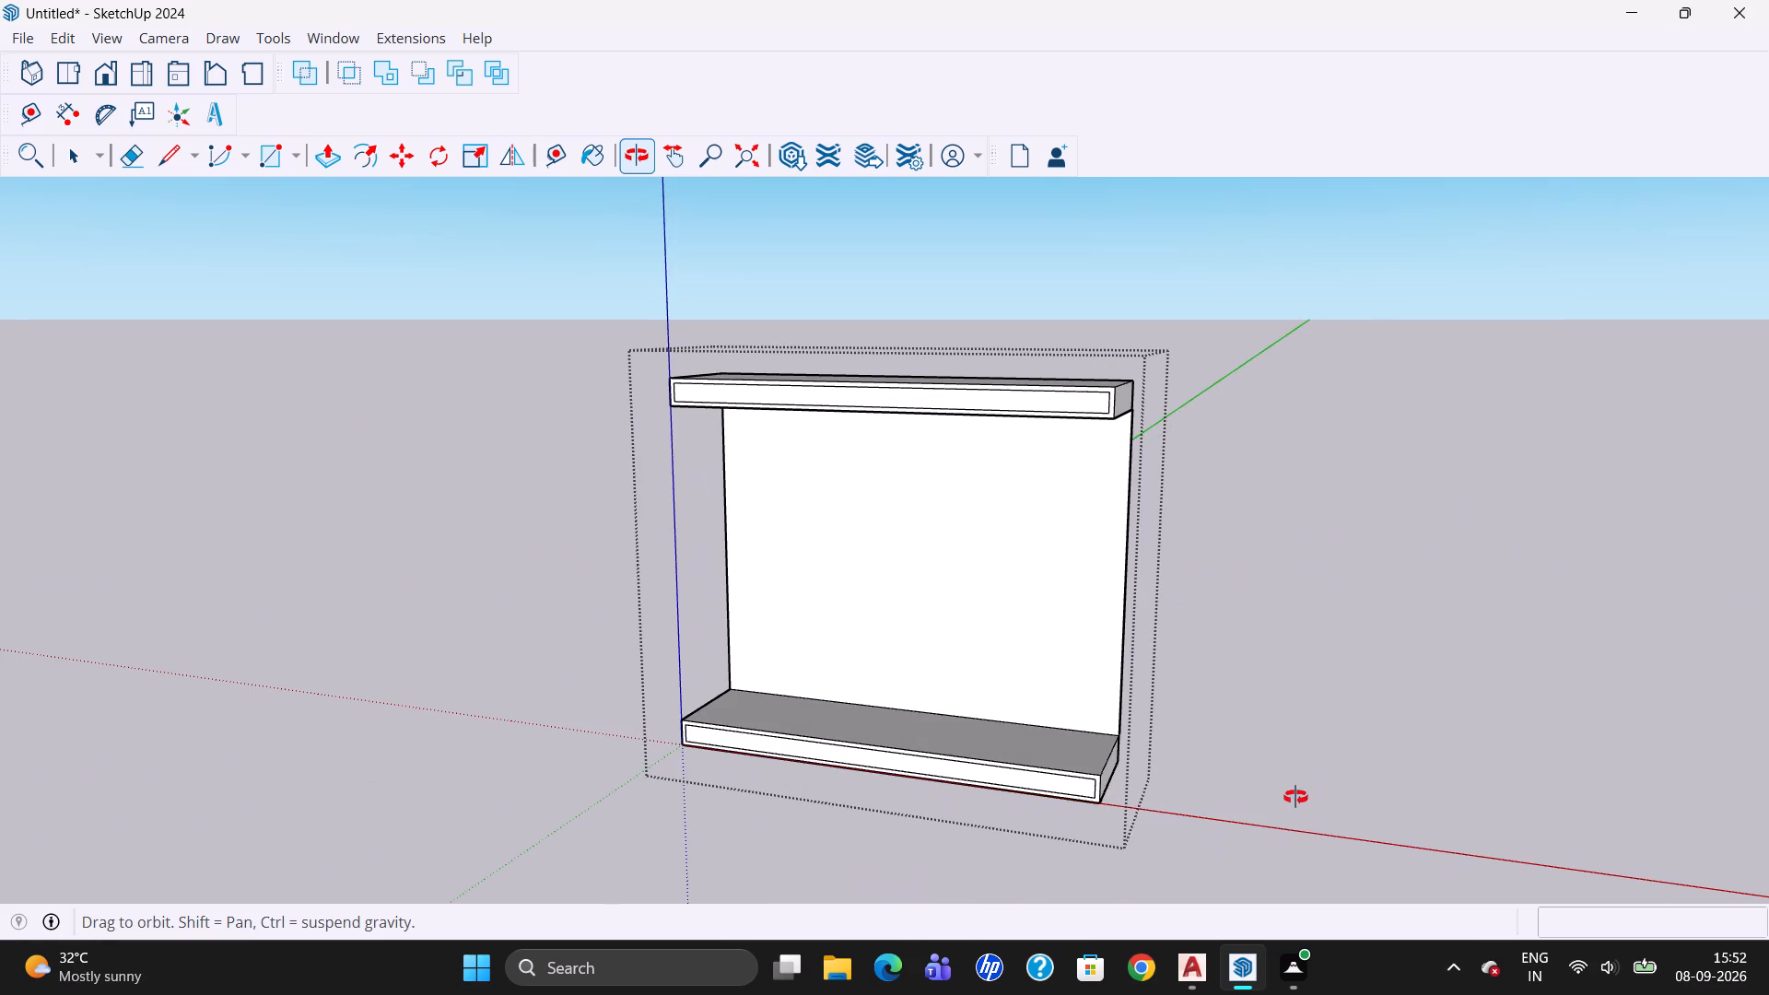
pyautogui.moveTo(1265, 811); pyautogui.dragTo(471, 666)
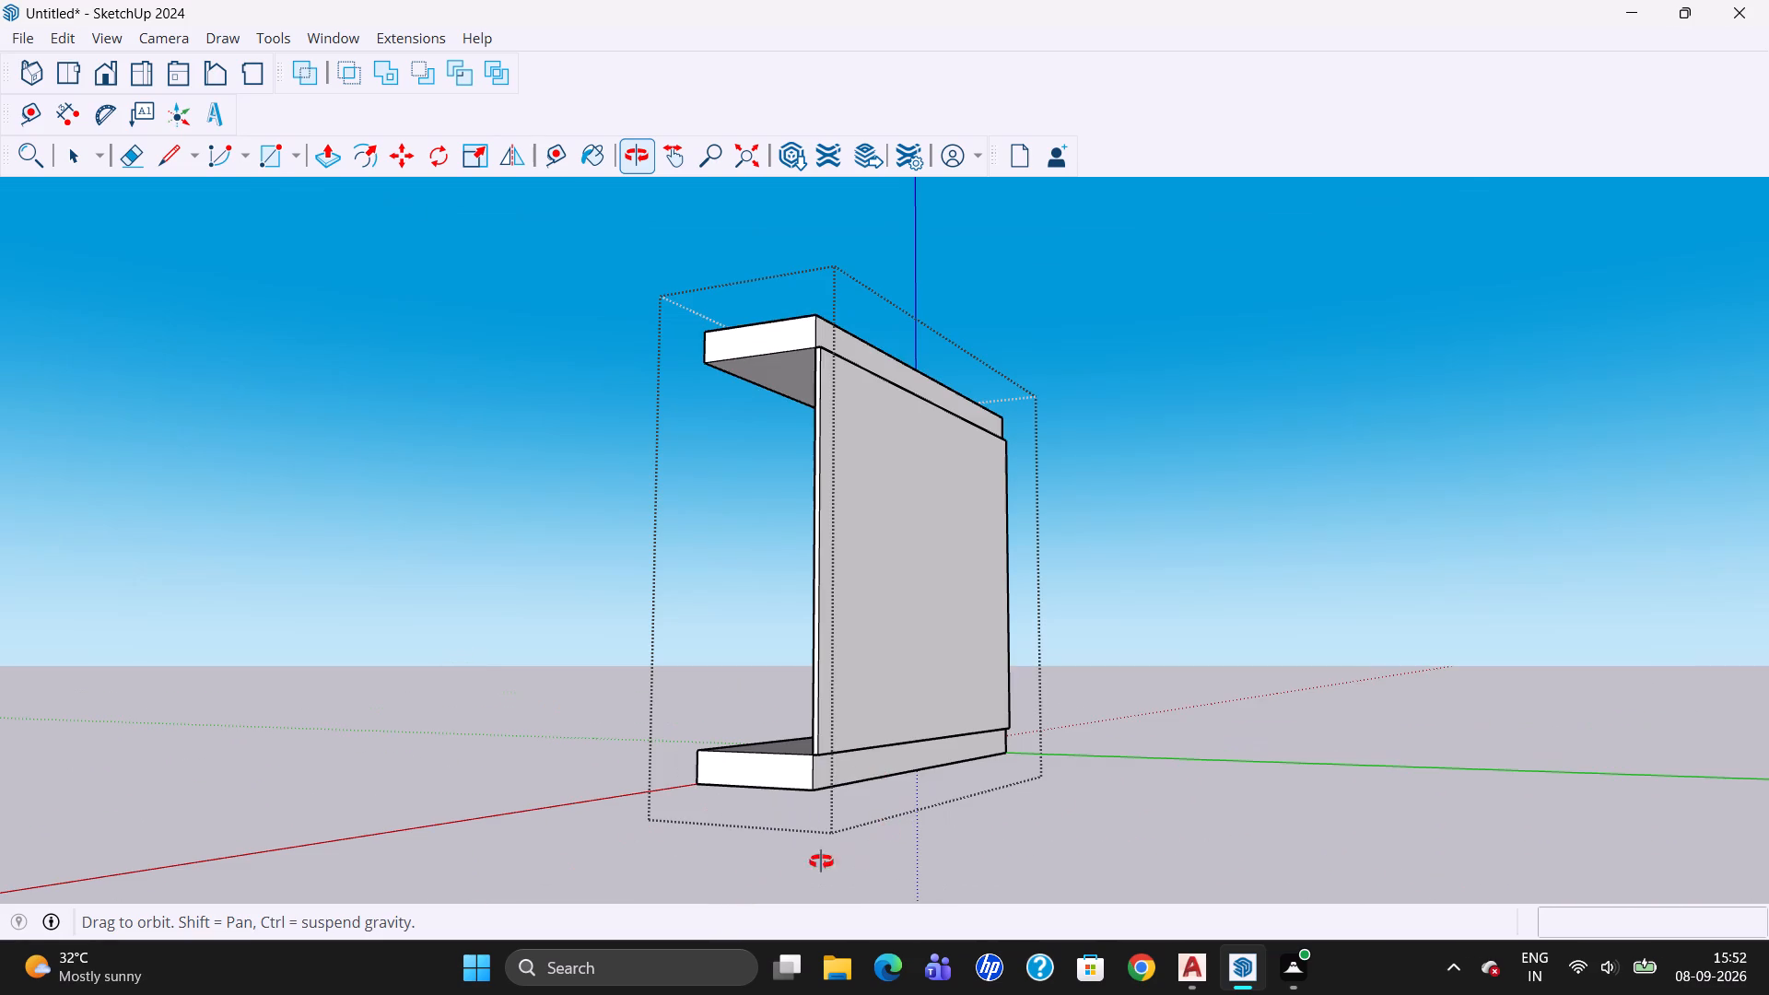
pyautogui.moveTo(696, 867); pyautogui.dragTo(580, 824)
pyautogui.moveTo(769, 902); pyautogui.dragTo(329, 709)
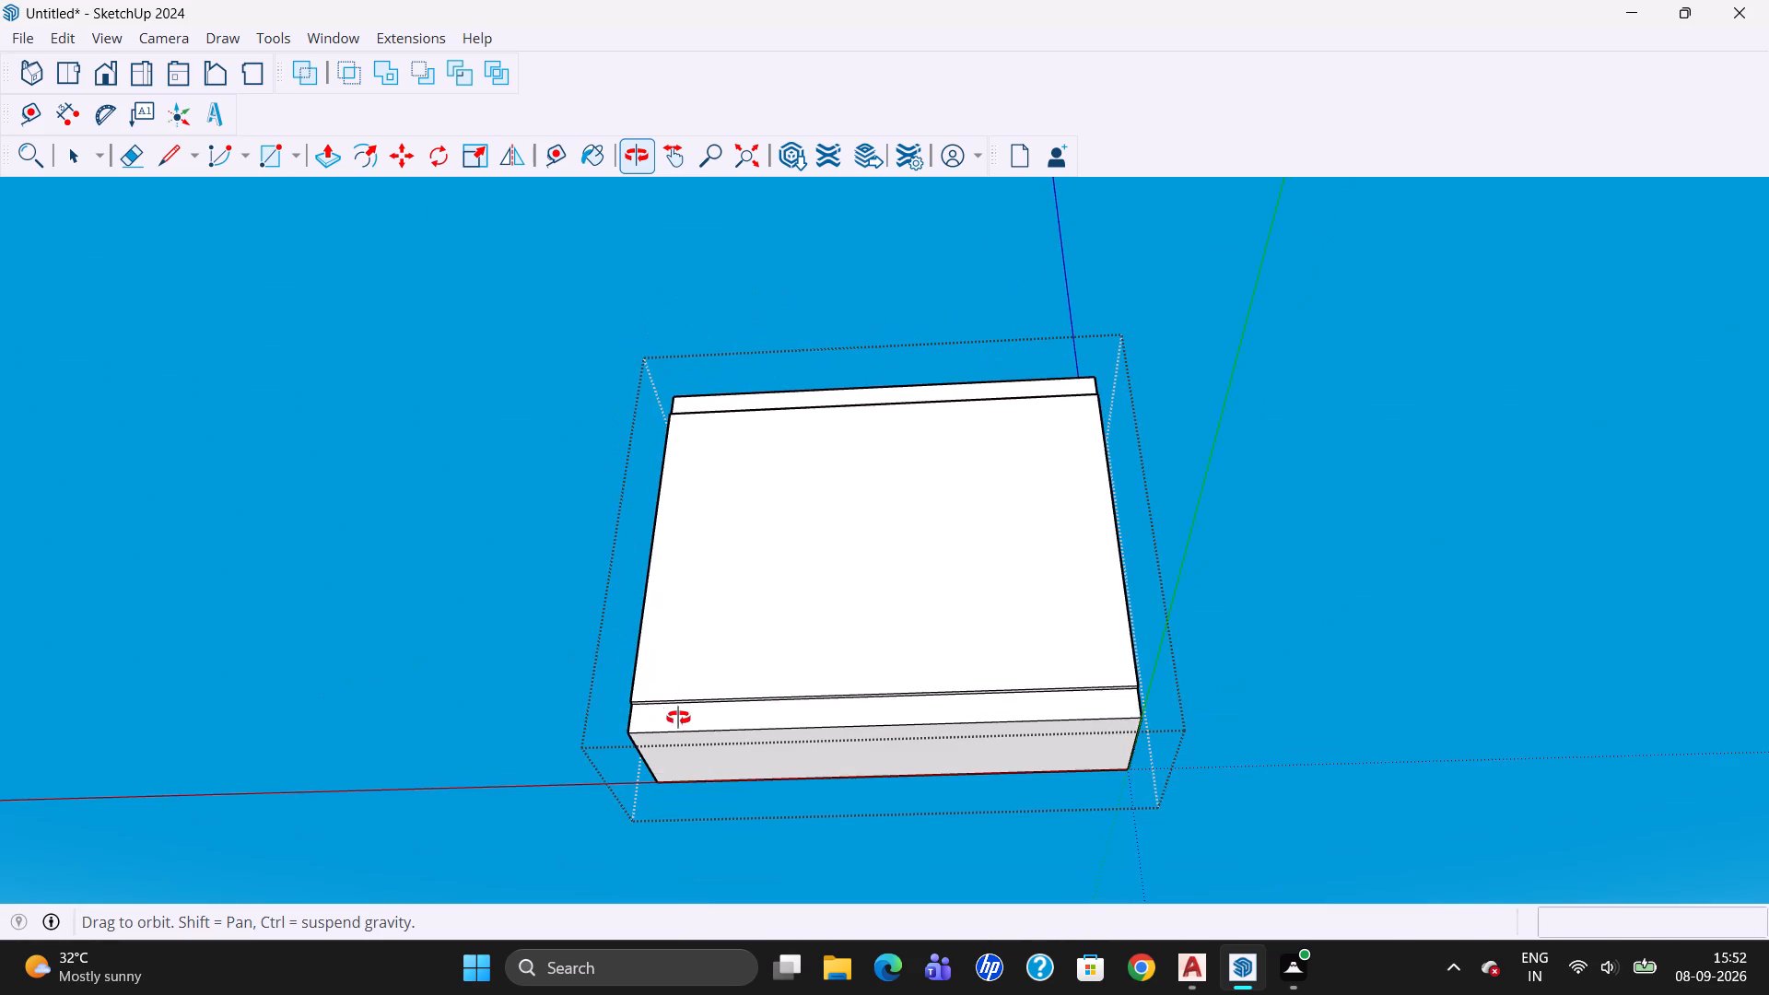
pyautogui.moveTo(679, 725); pyautogui.dragTo(715, 898)
pyautogui.moveTo(783, 783); pyautogui.dragTo(814, 908)
pyautogui.moveTo(804, 830); pyautogui.dragTo(810, 852)
# Extrude the upper slab's back face outward 1" with Push/Pull.
pyautogui.click(81, 161)
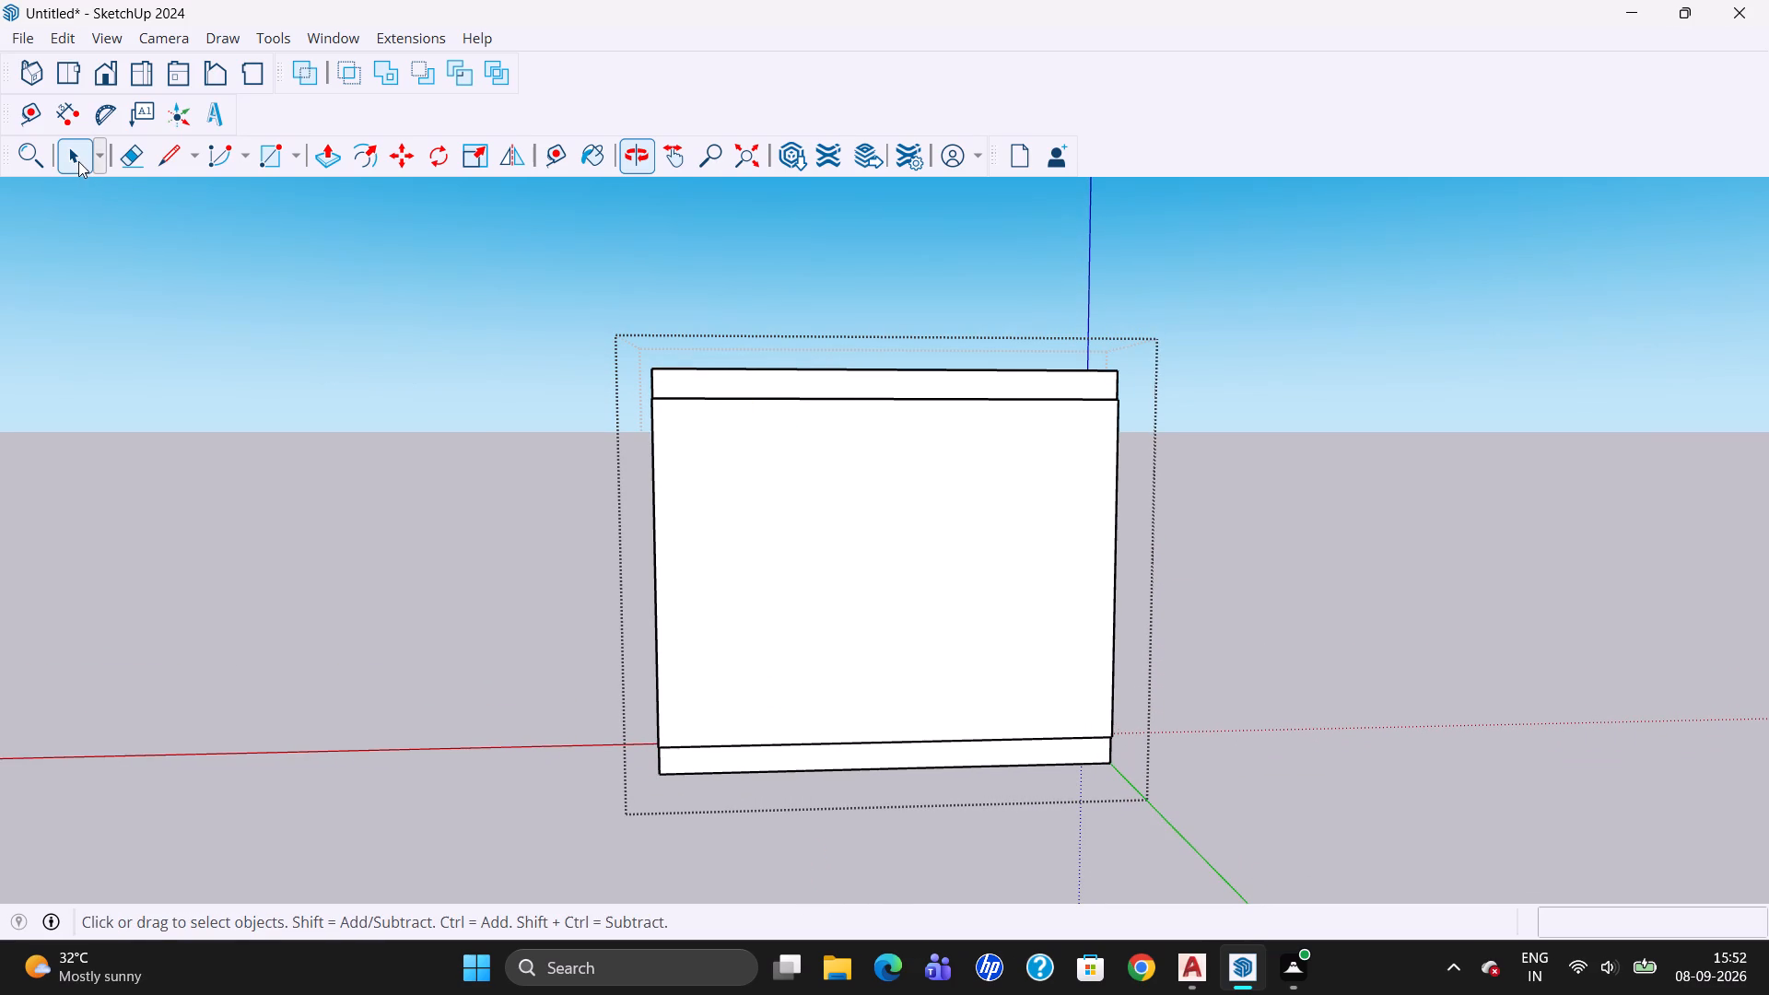
pyautogui.moveTo(326, 159); pyautogui.dragTo(329, 172)
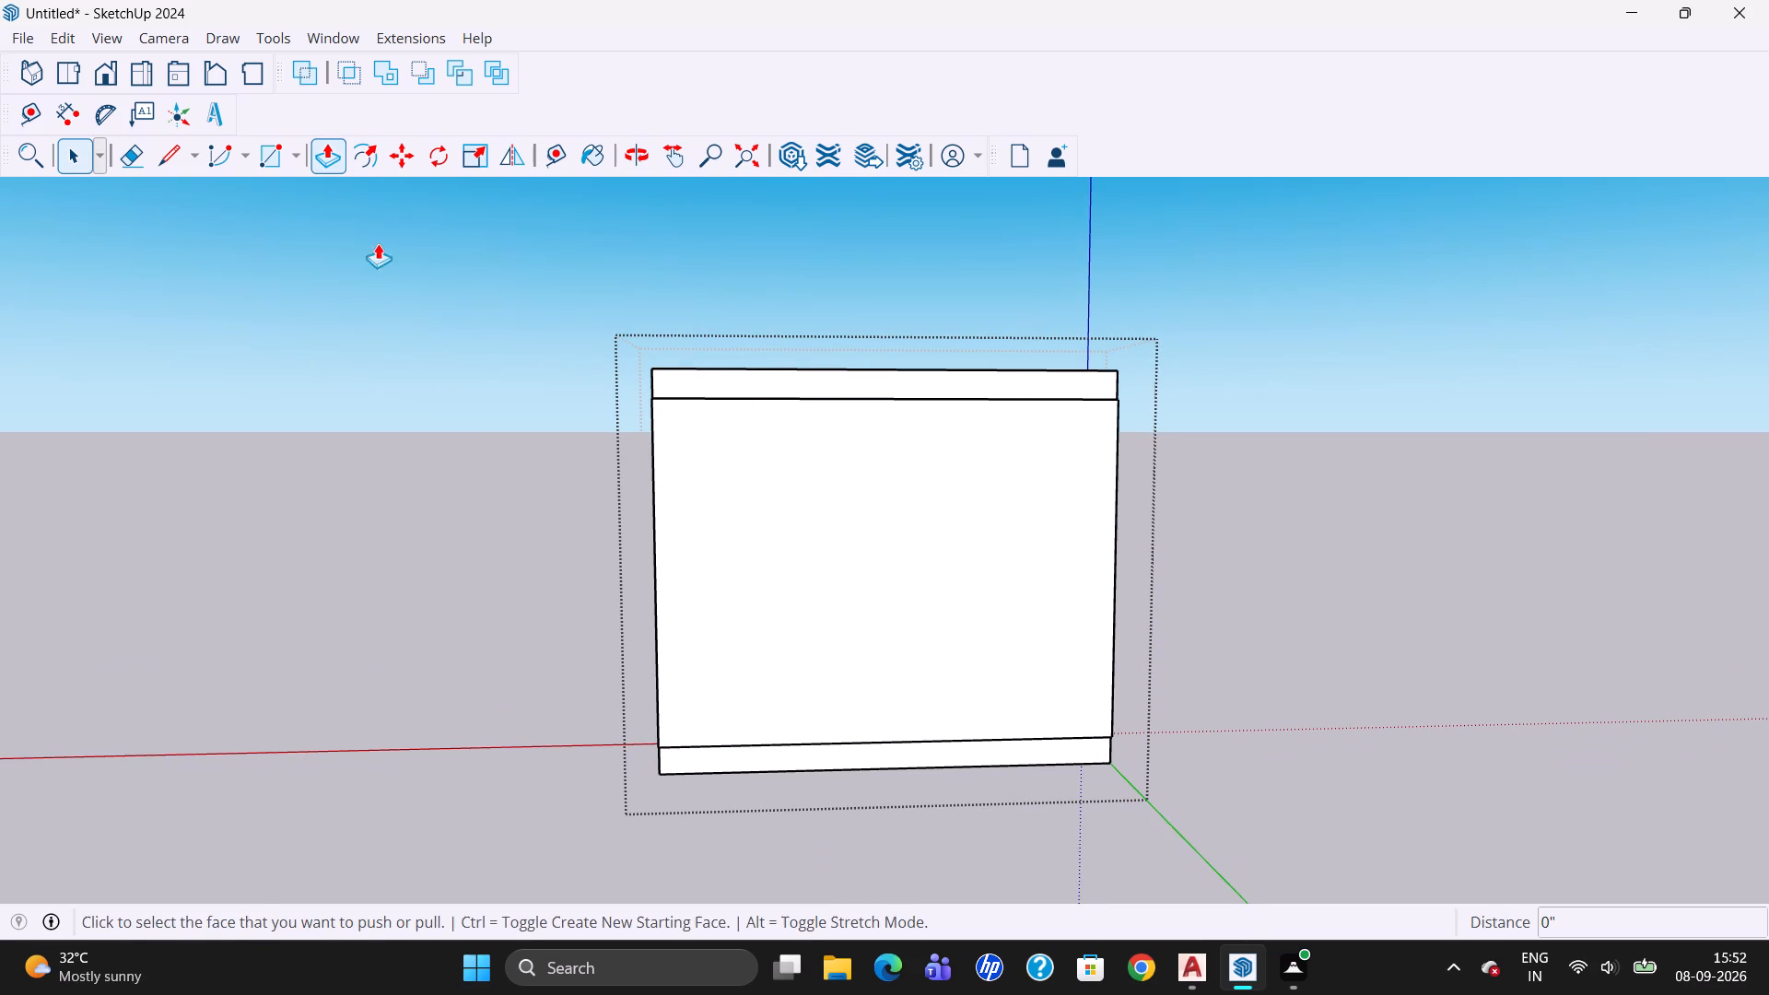
pyautogui.click(846, 376)
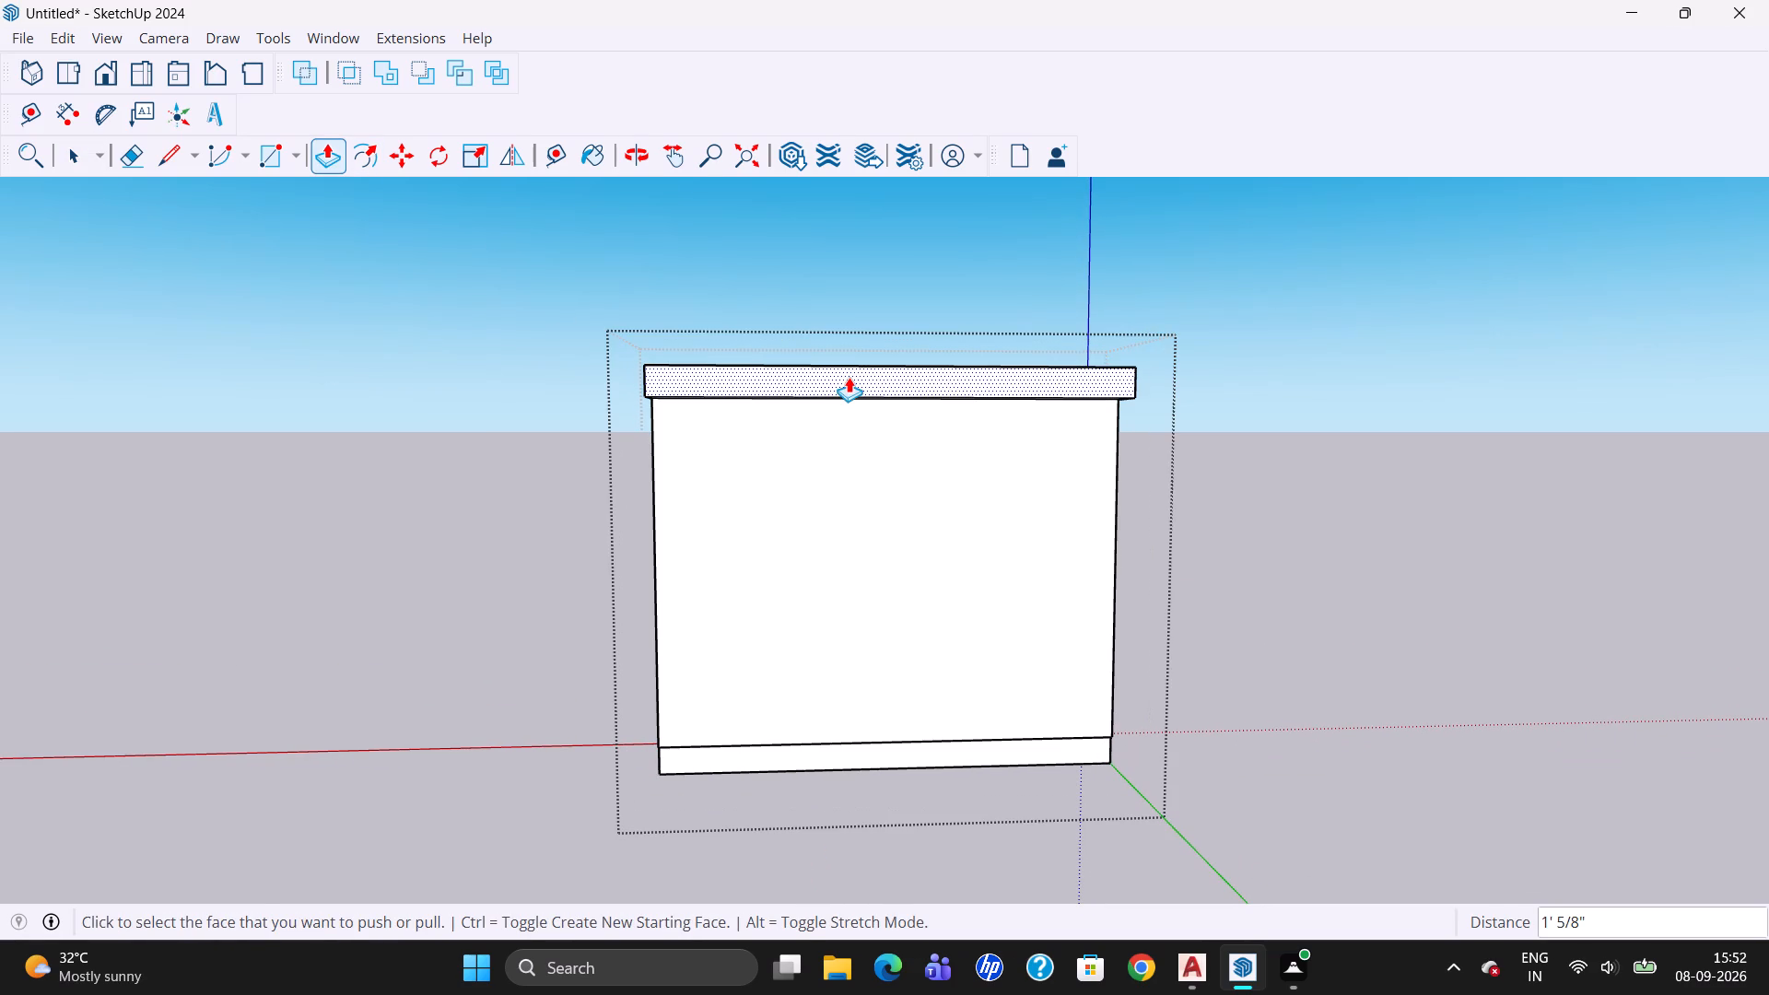
pyautogui.write('1"')
pyautogui.press('Return')
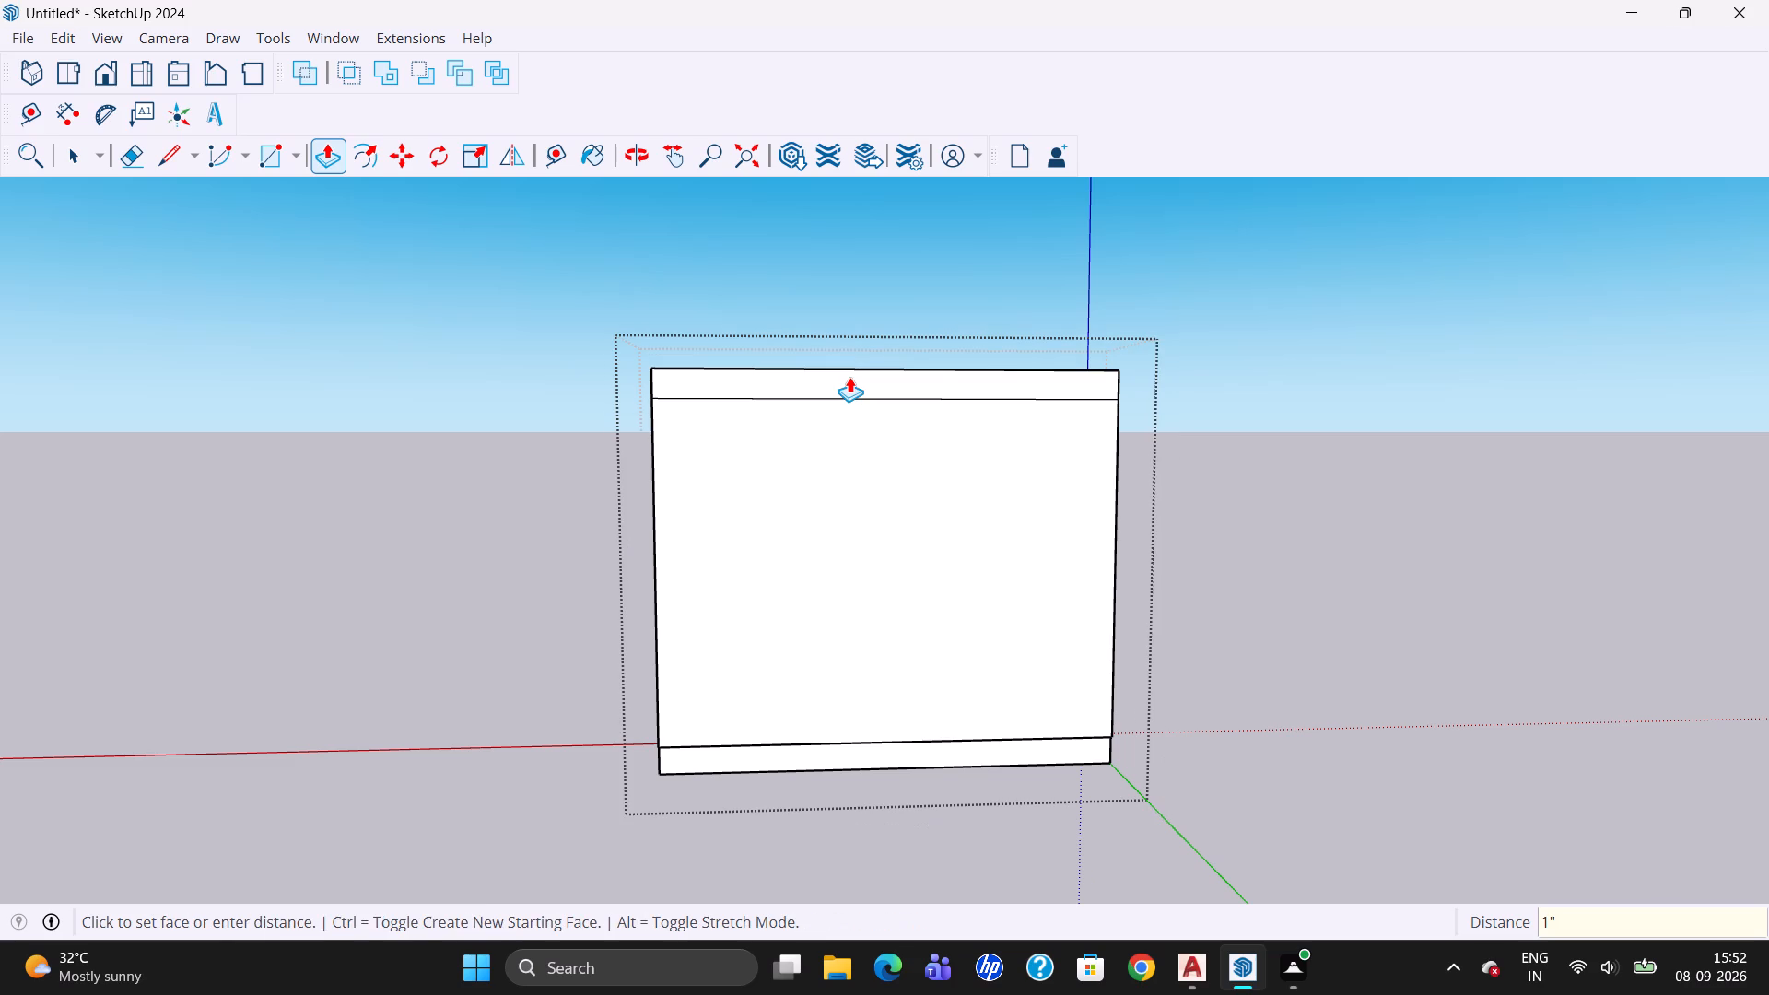
# Extrude the base slab's back face outward 1" with Push/Pull.
pyautogui.click(920, 737)
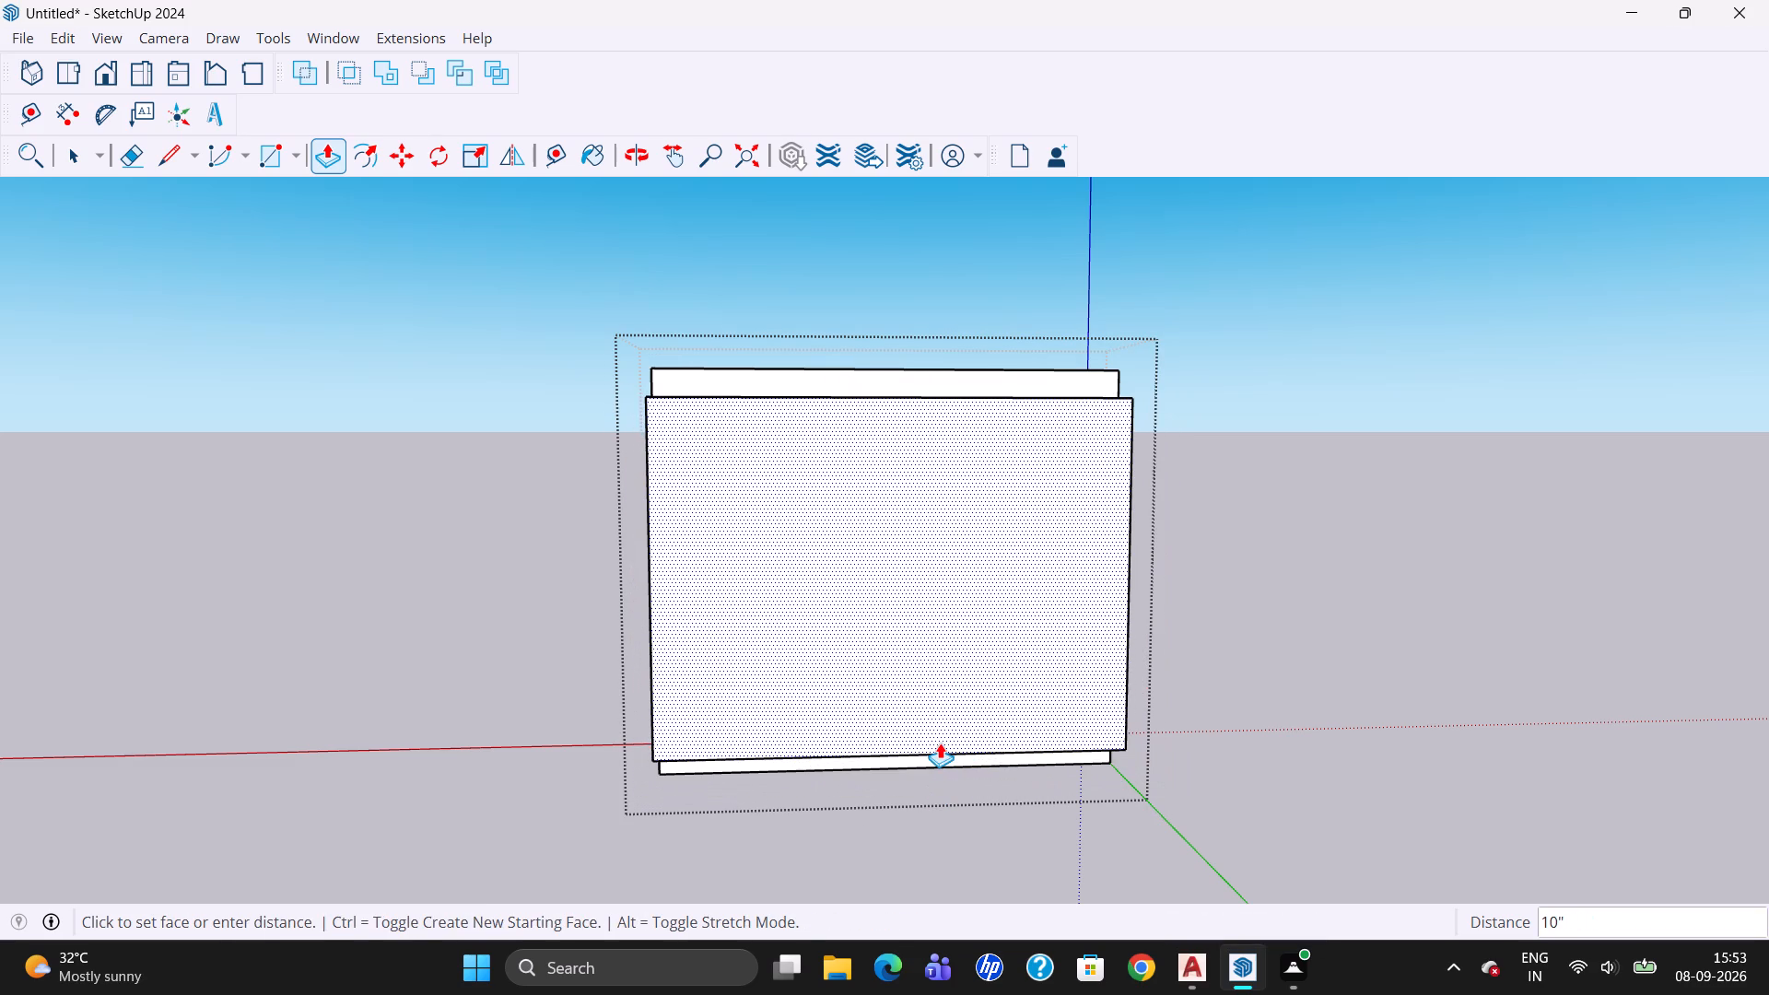
pyautogui.press('Escape')
pyautogui.click(967, 743)
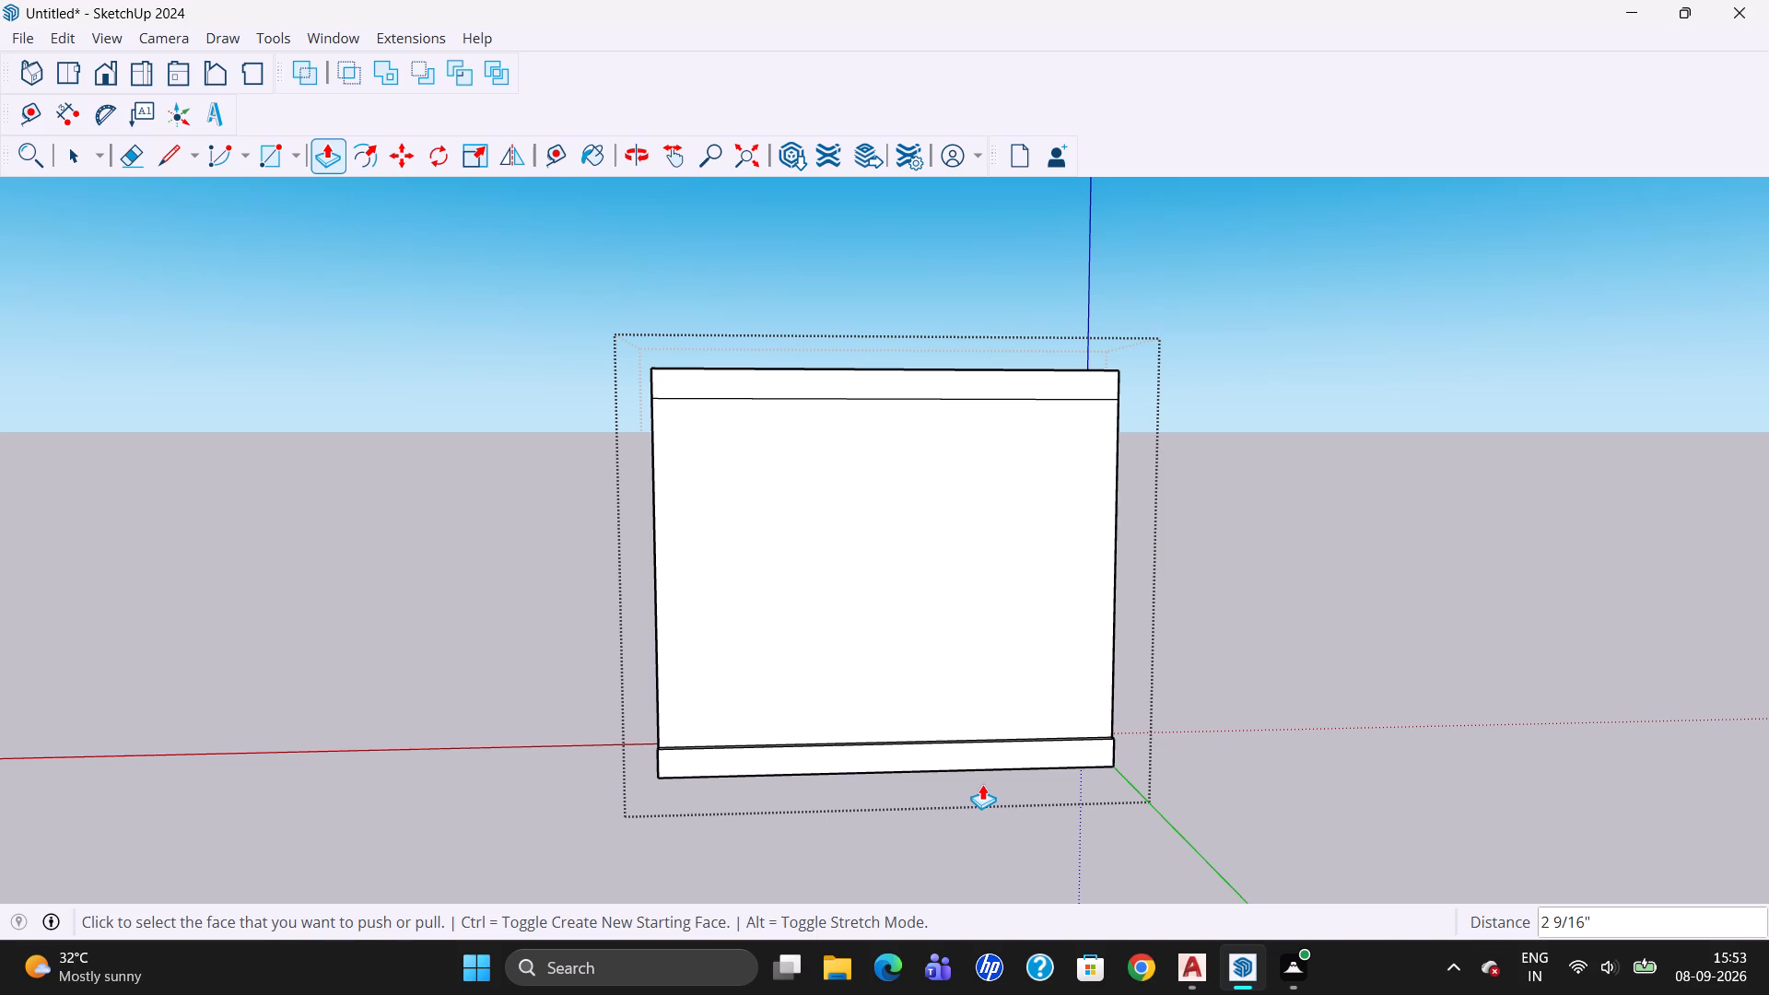
pyautogui.write('1"')
pyautogui.press('Return')
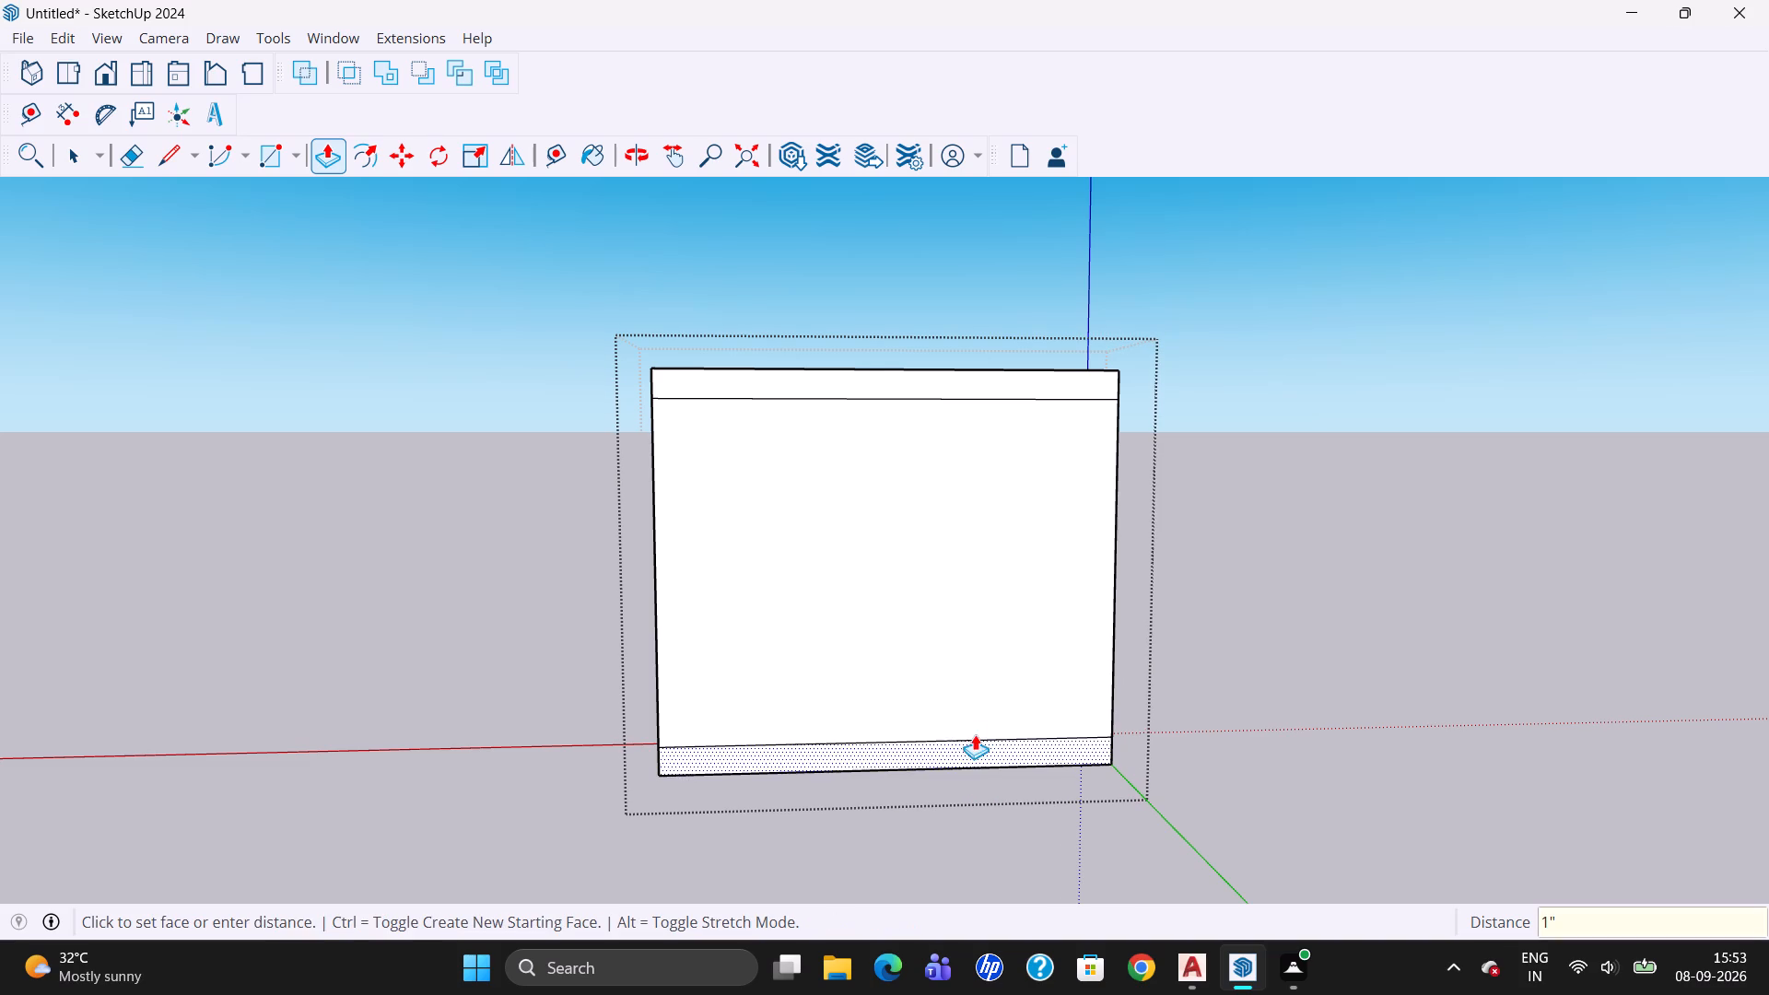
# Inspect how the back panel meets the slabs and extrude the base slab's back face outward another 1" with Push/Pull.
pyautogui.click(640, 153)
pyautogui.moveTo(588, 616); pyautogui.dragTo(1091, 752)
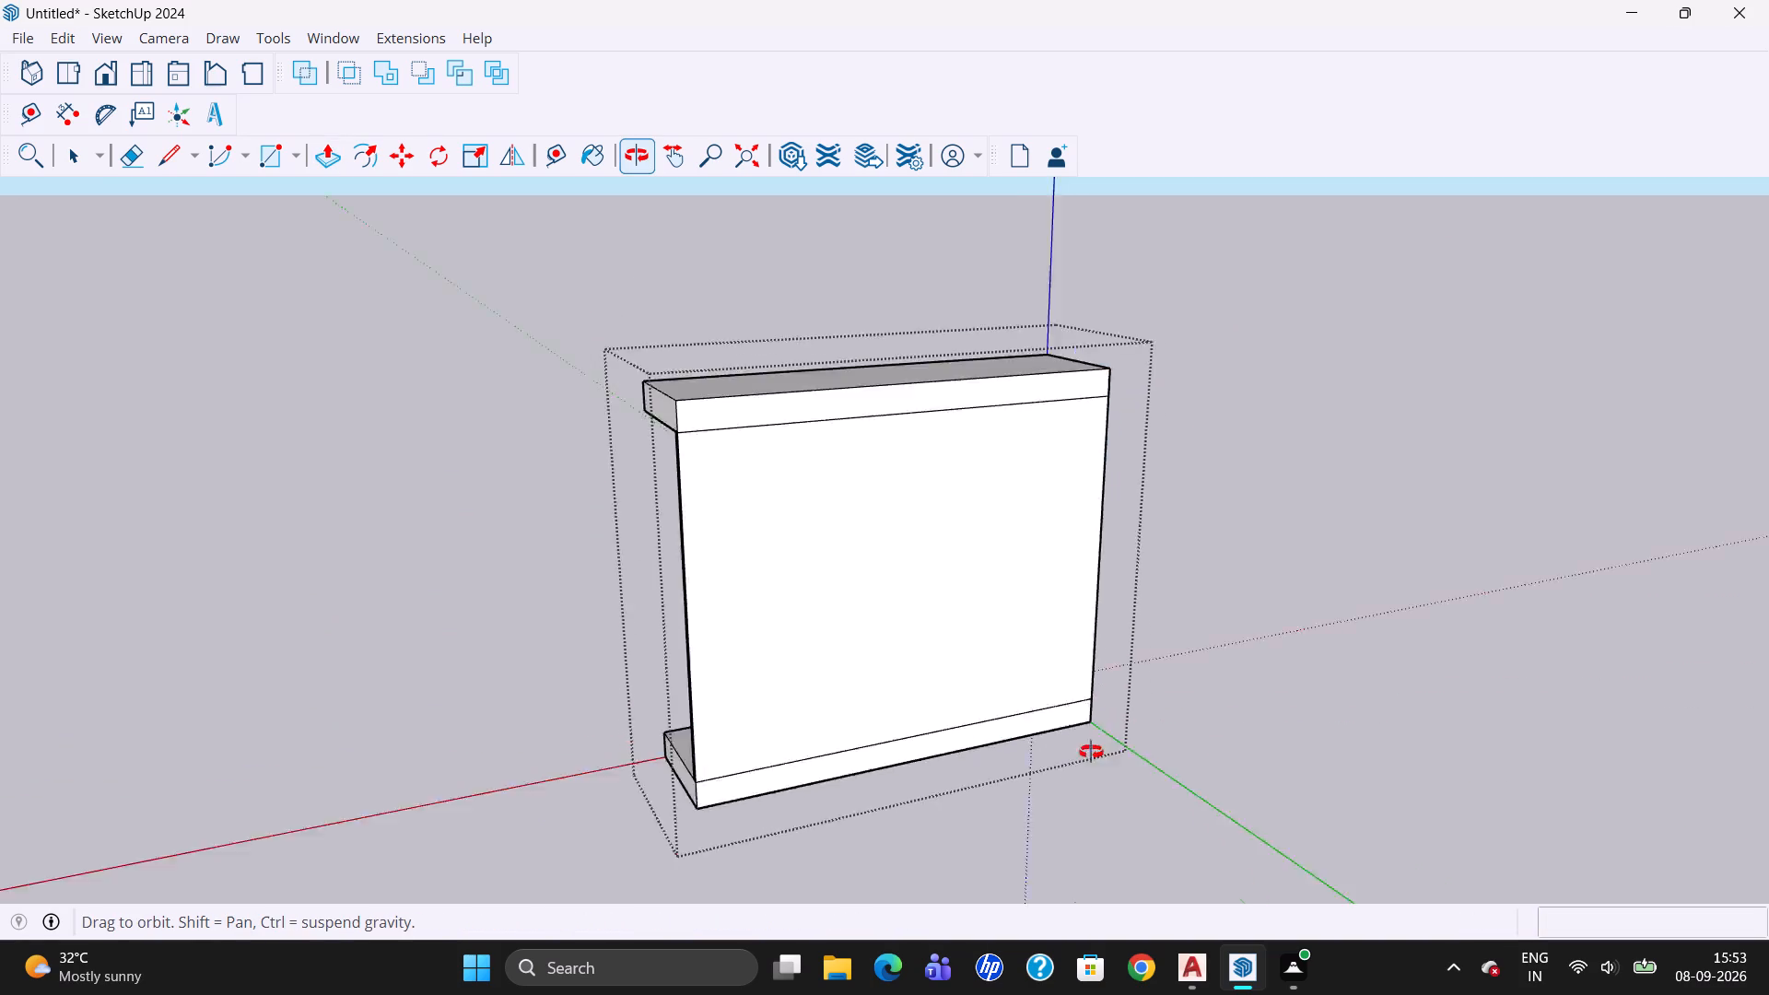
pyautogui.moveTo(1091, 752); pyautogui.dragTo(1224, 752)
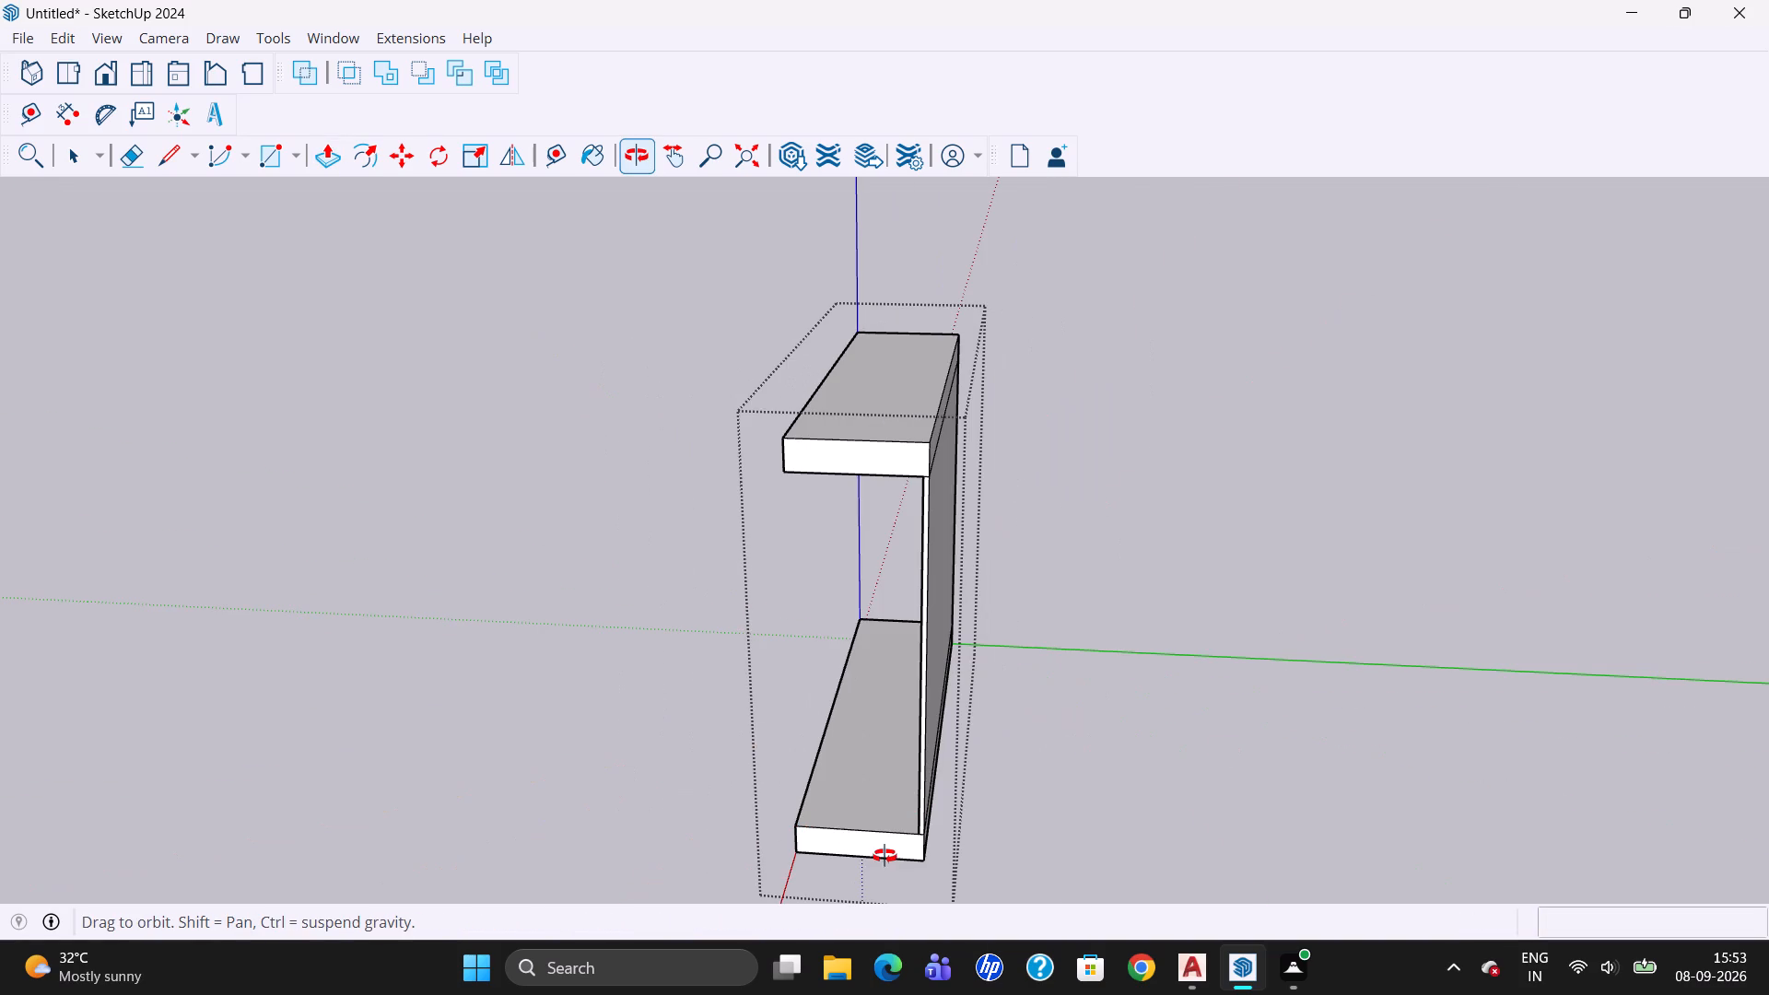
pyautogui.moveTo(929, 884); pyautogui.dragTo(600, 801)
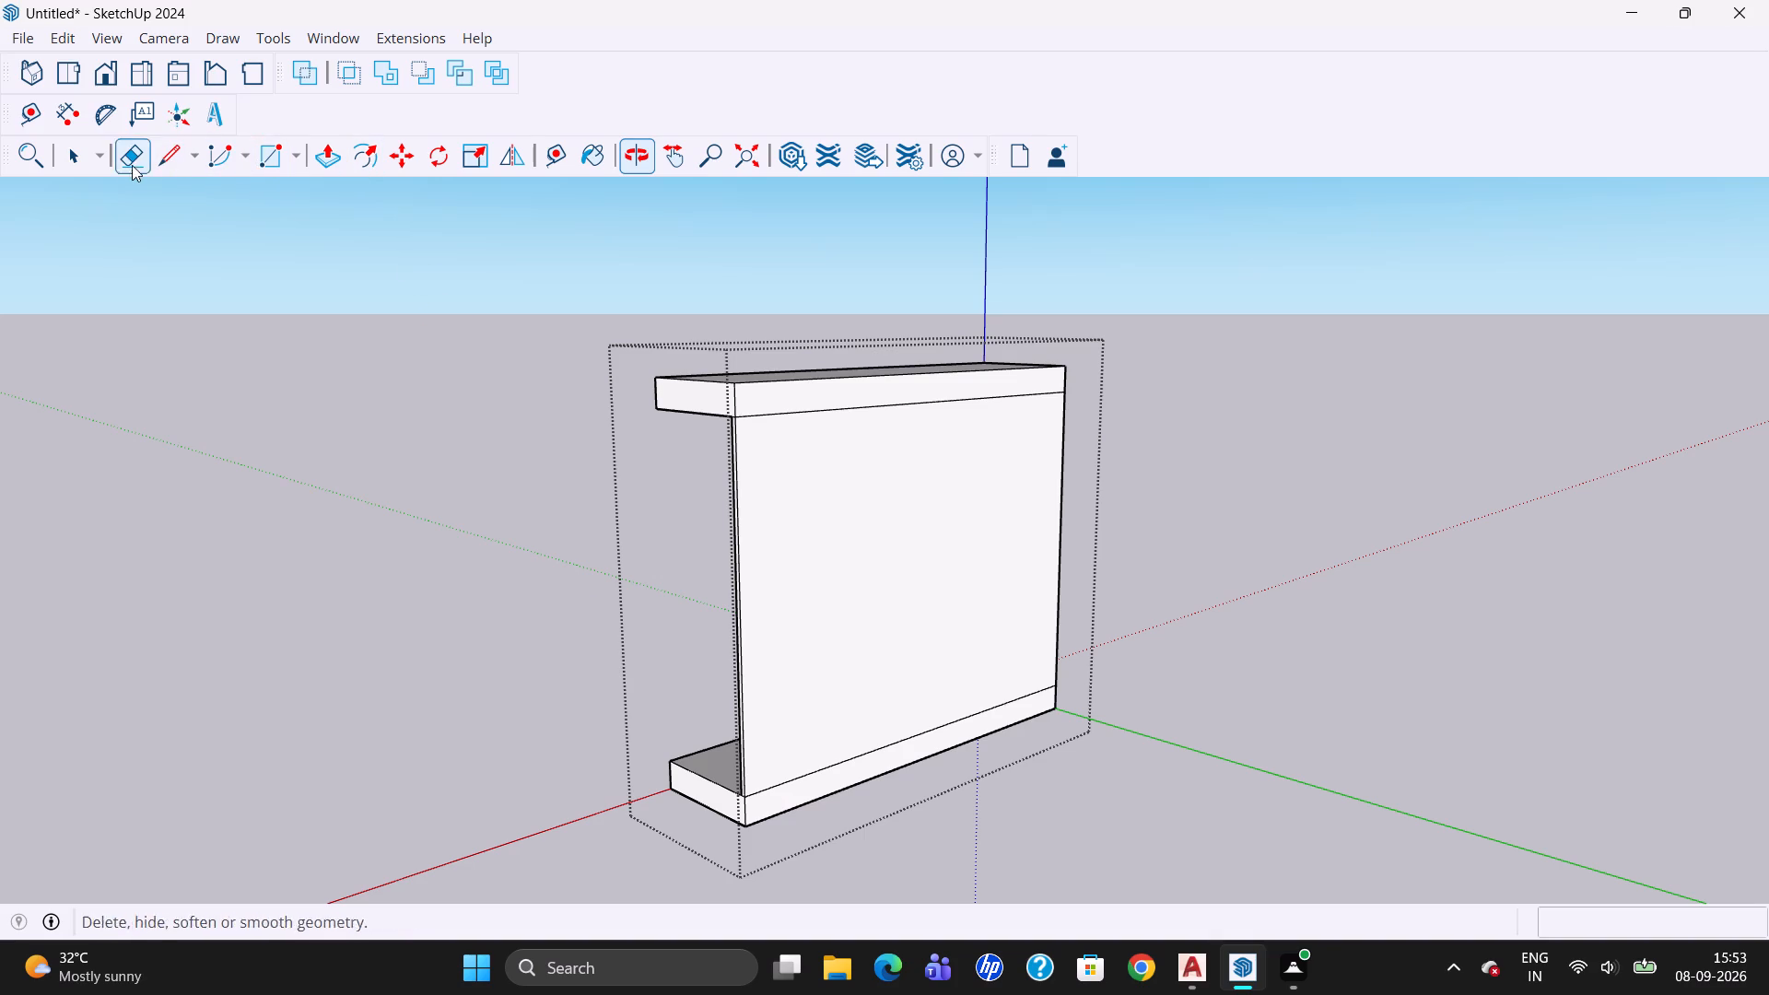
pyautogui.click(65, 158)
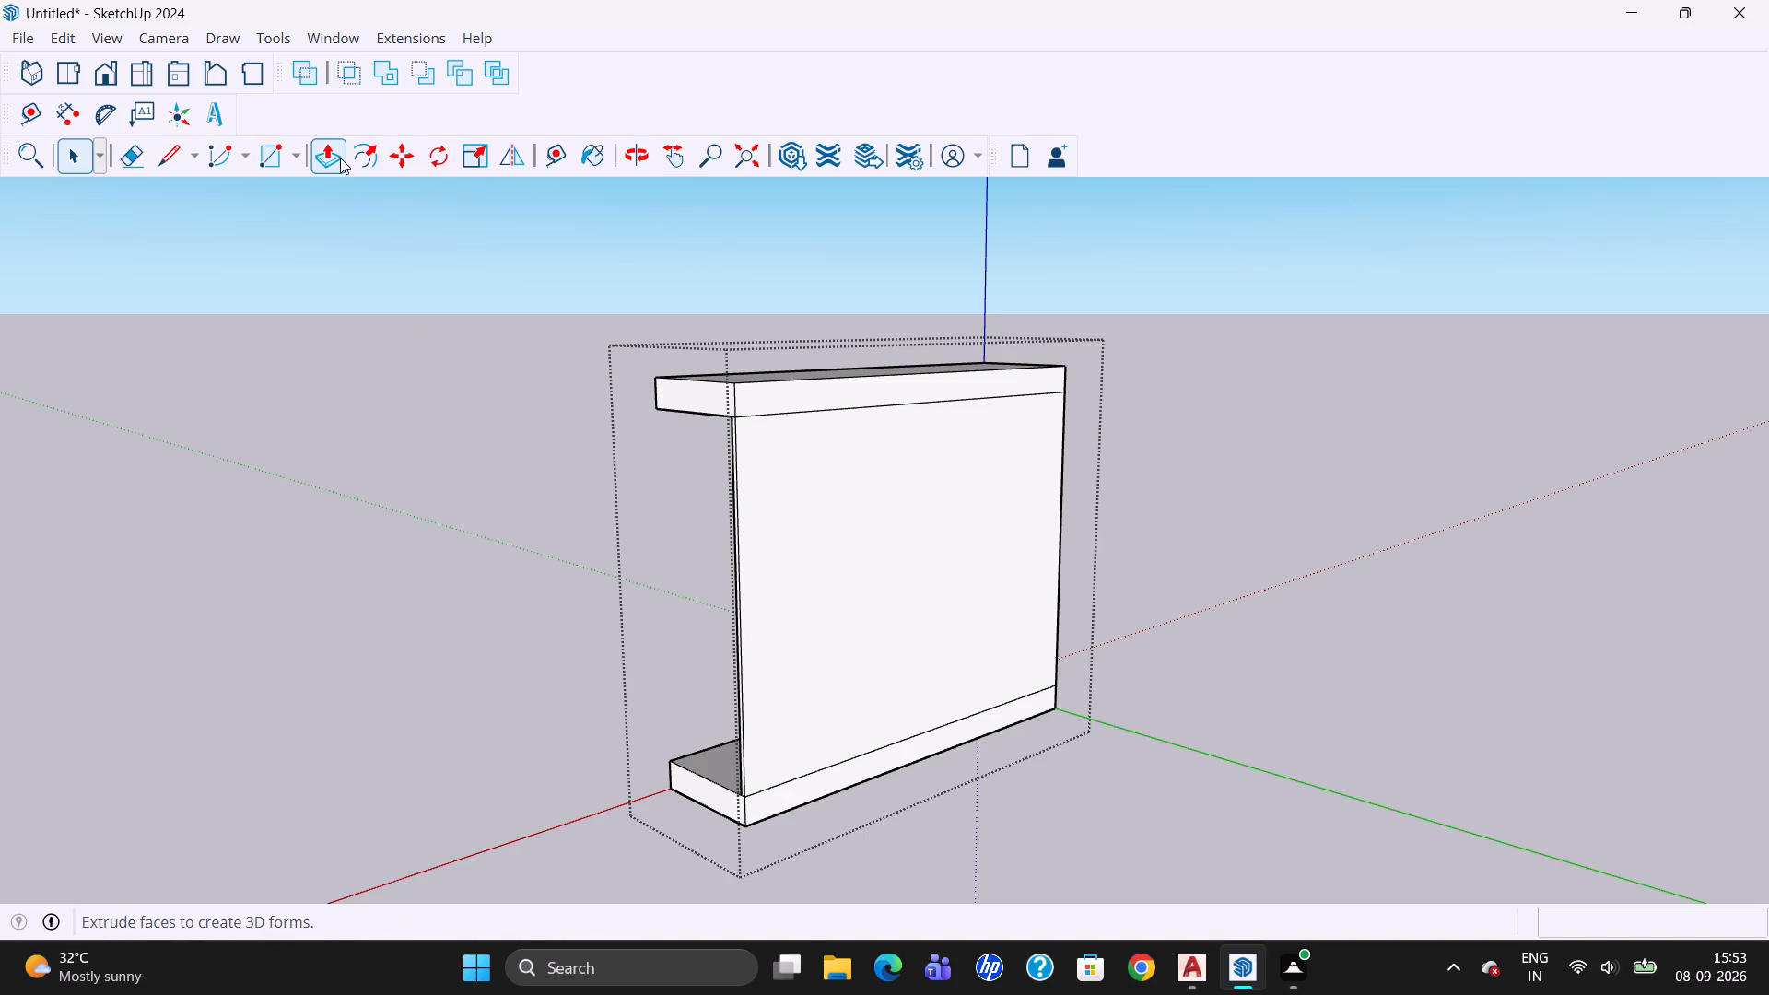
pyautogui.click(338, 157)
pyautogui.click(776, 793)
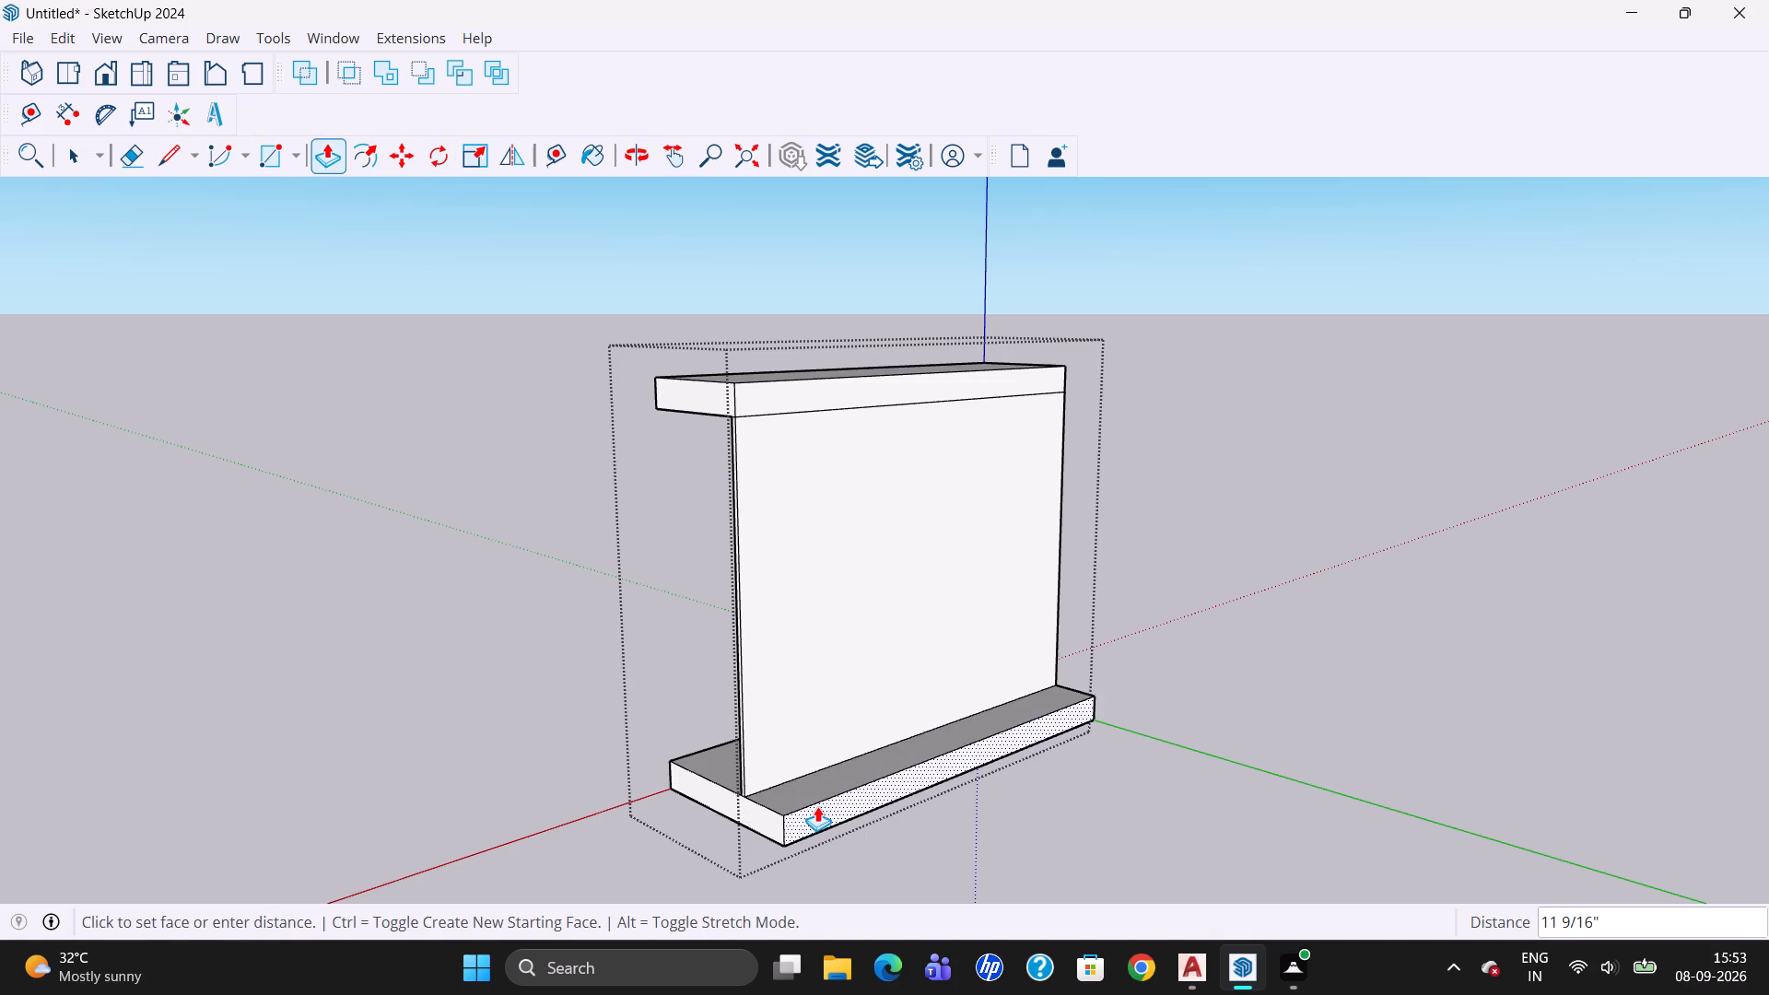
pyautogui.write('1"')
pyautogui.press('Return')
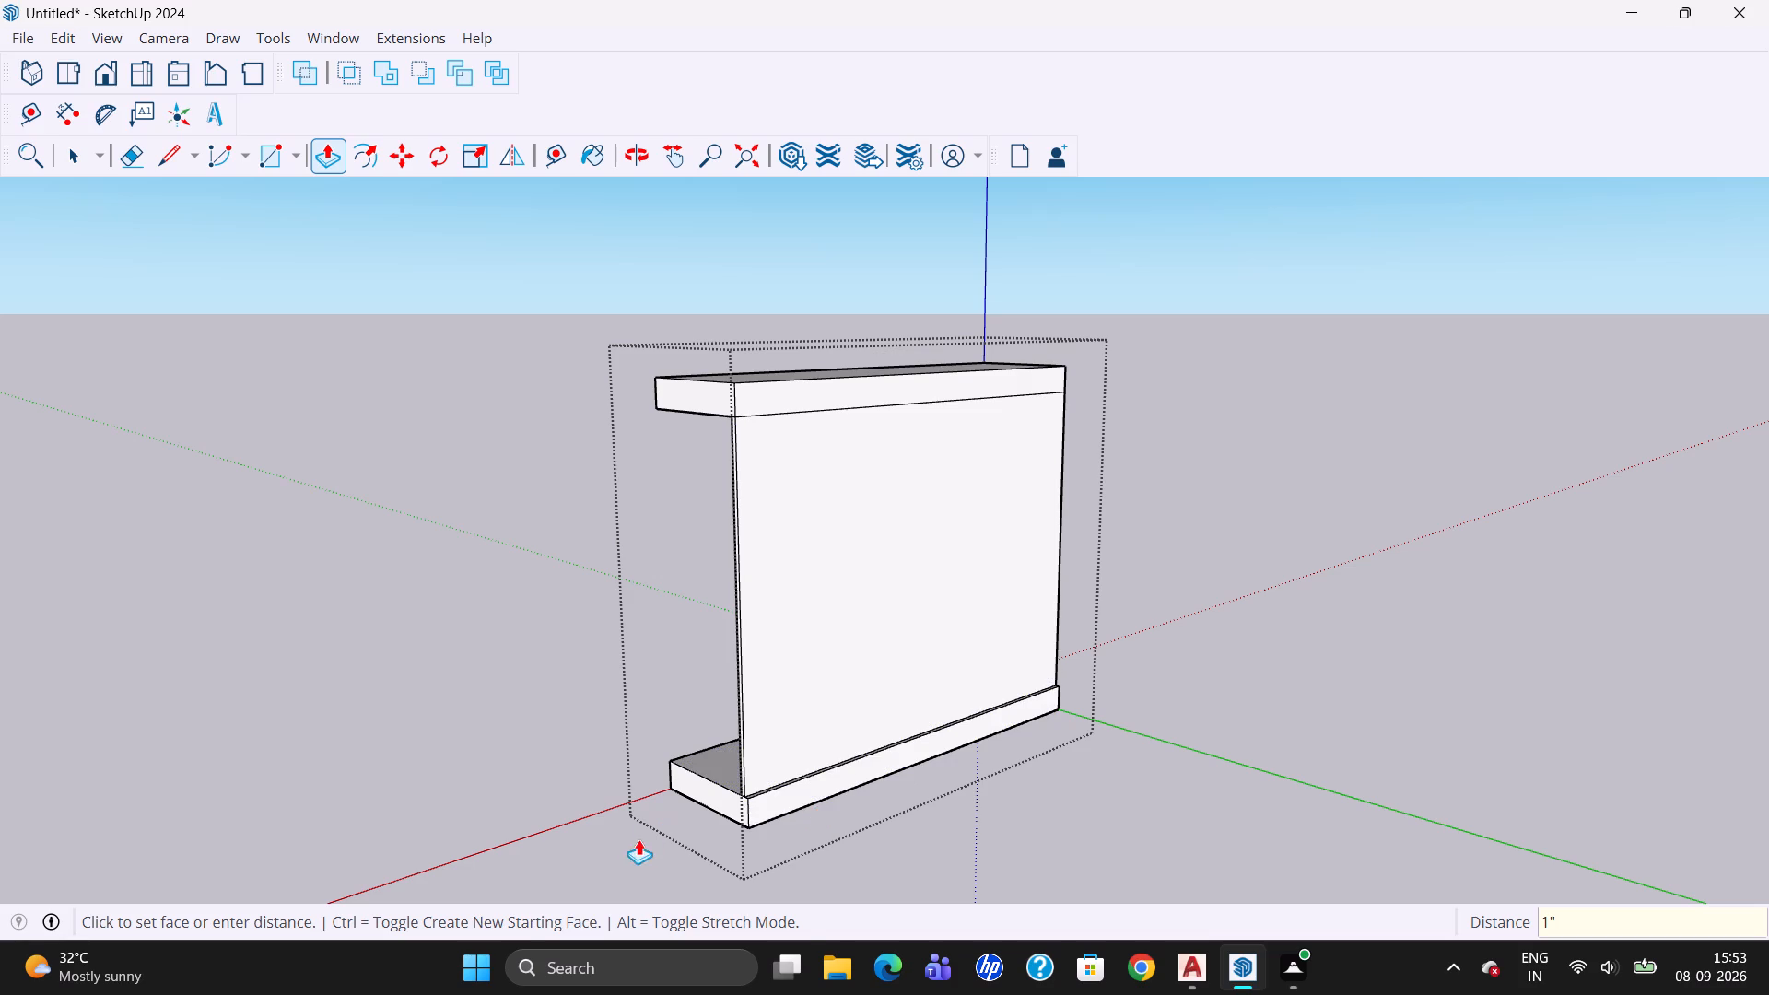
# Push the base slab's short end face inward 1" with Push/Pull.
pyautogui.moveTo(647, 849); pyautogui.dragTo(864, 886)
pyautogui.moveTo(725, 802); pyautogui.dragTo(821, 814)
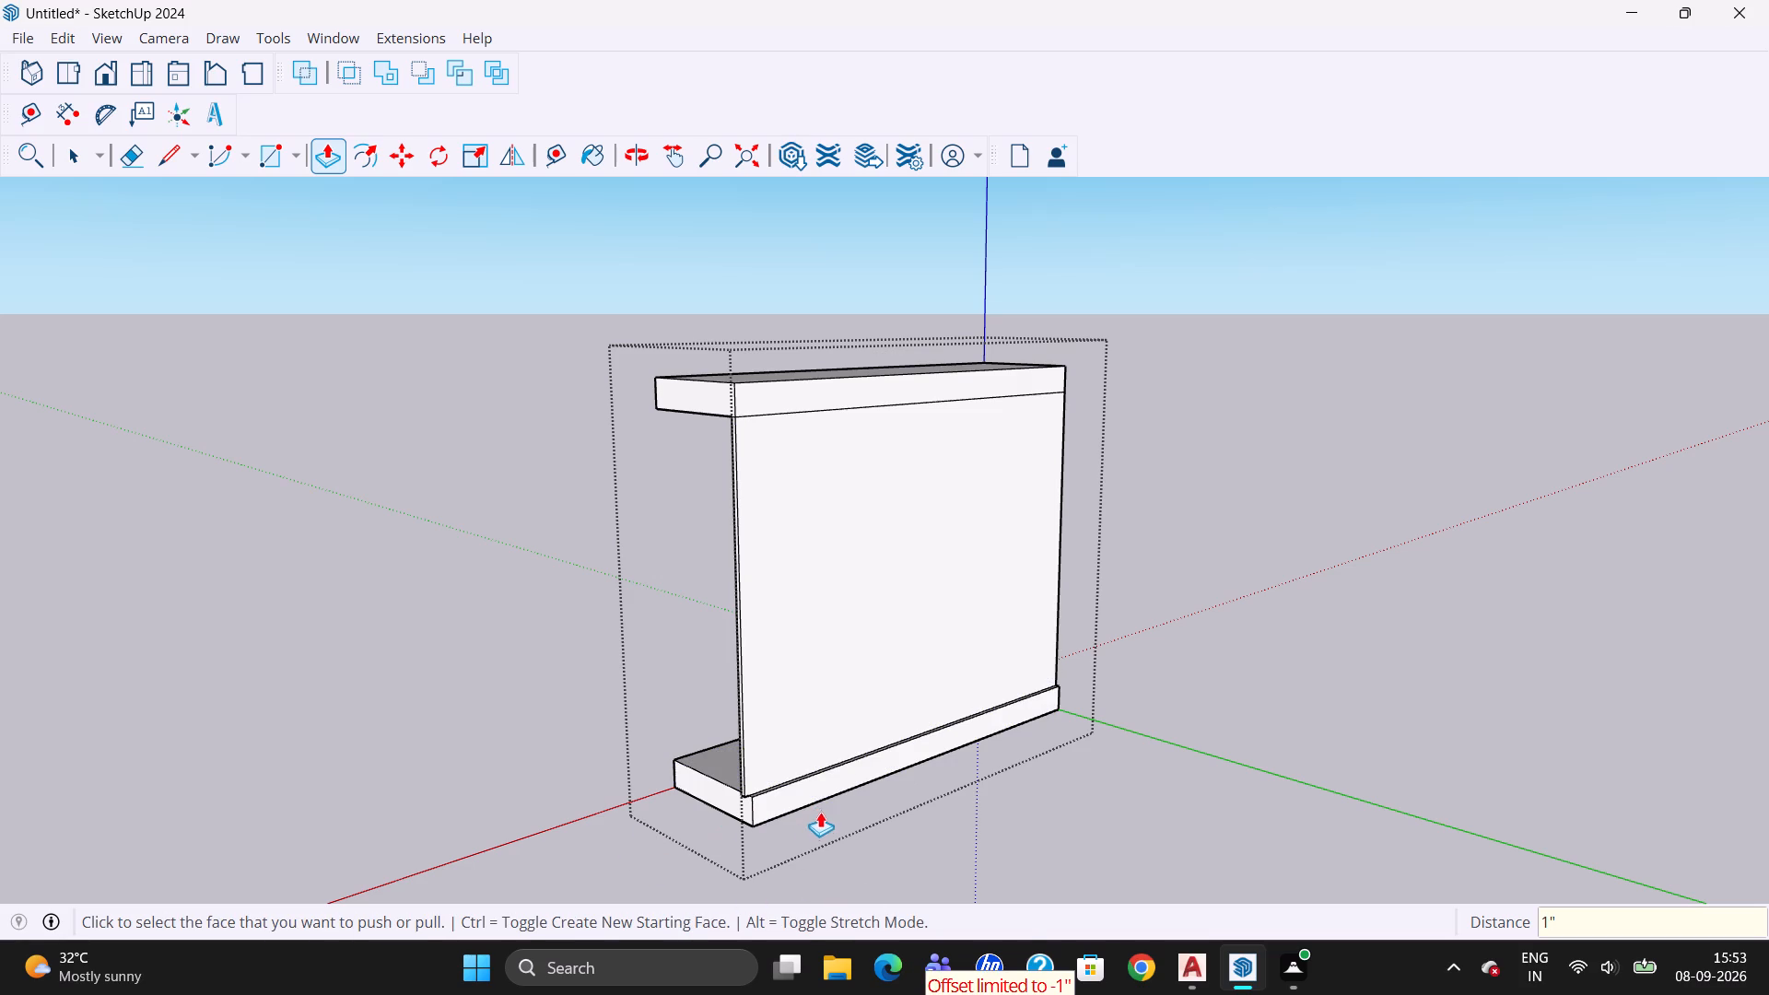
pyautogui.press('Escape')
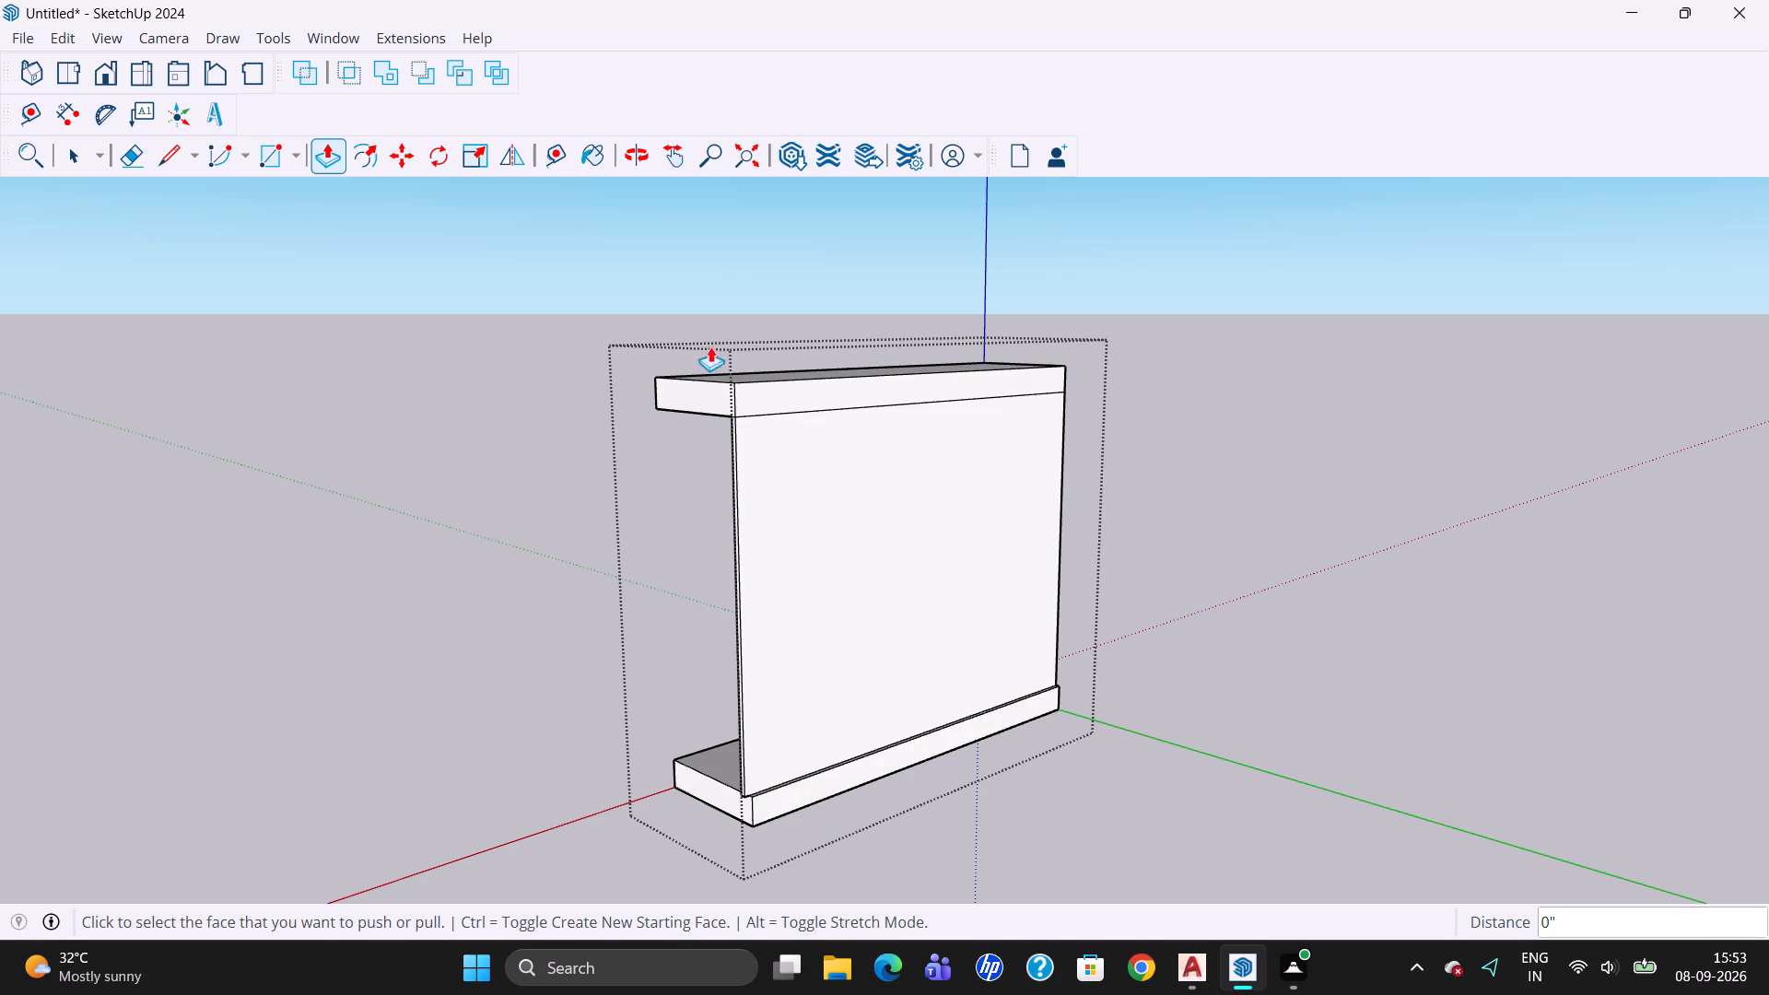
# Start a new blank model, discarding the changes to the current untitled cabinet model.
pyautogui.click(64, 160)
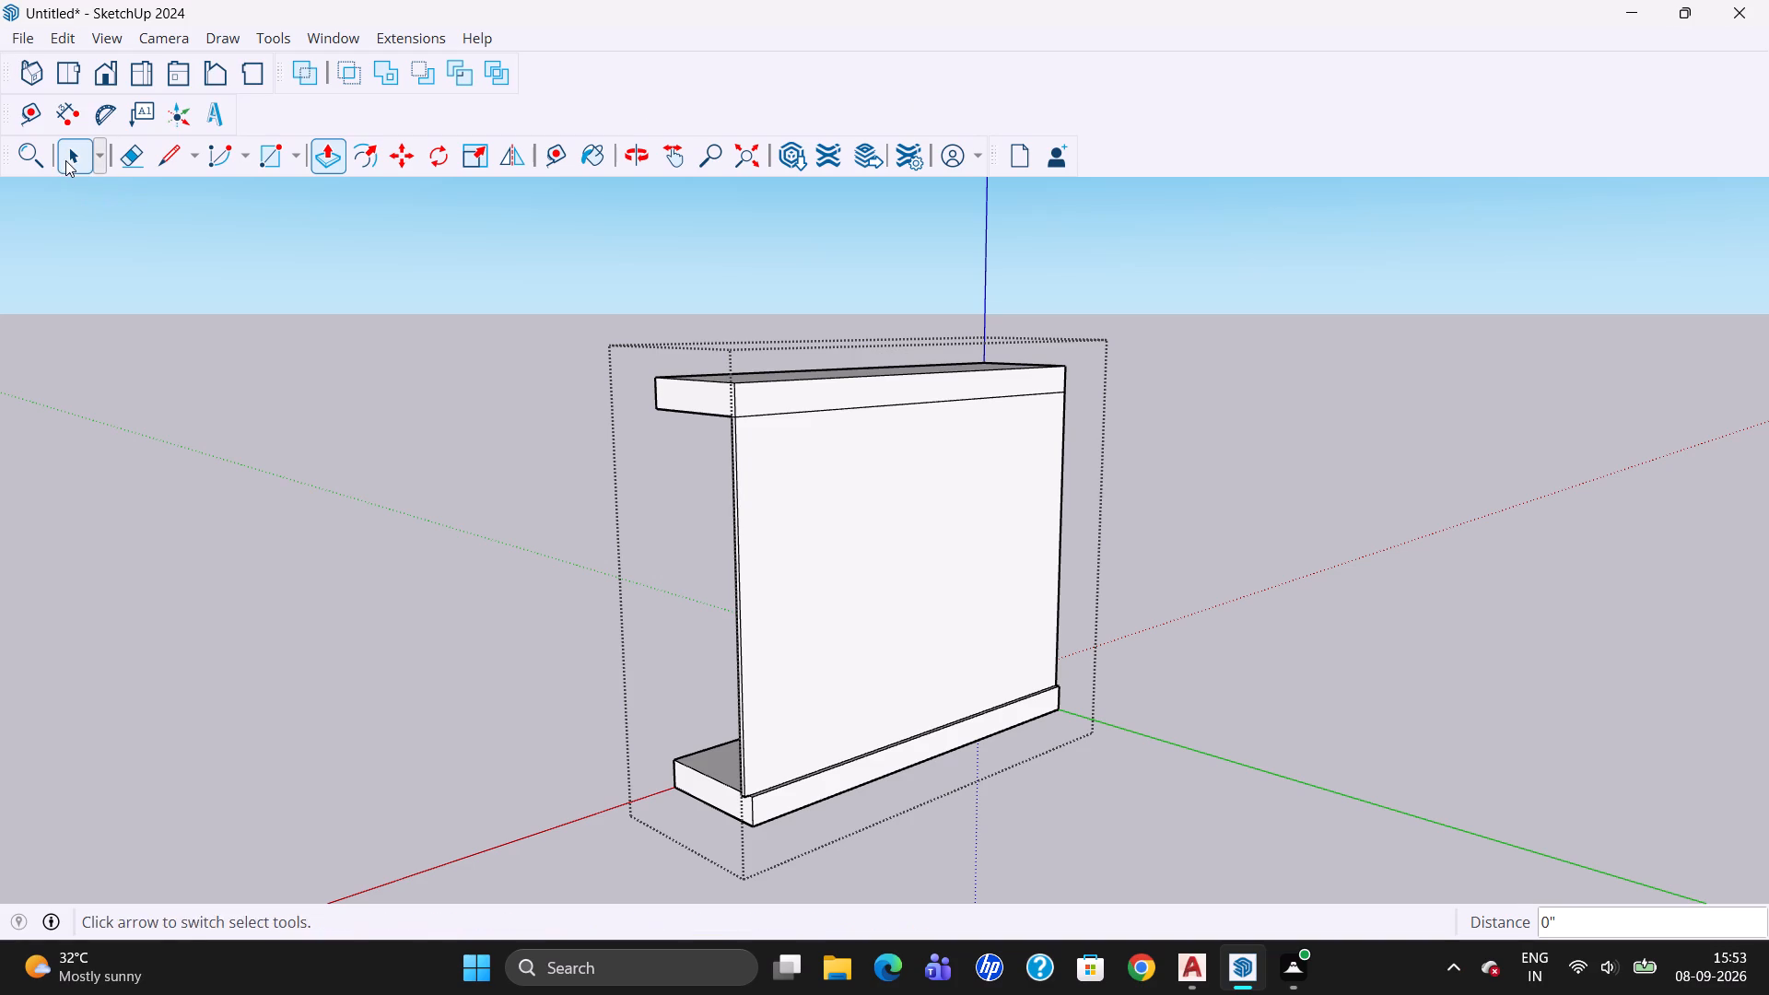
pyautogui.click(5, 33)
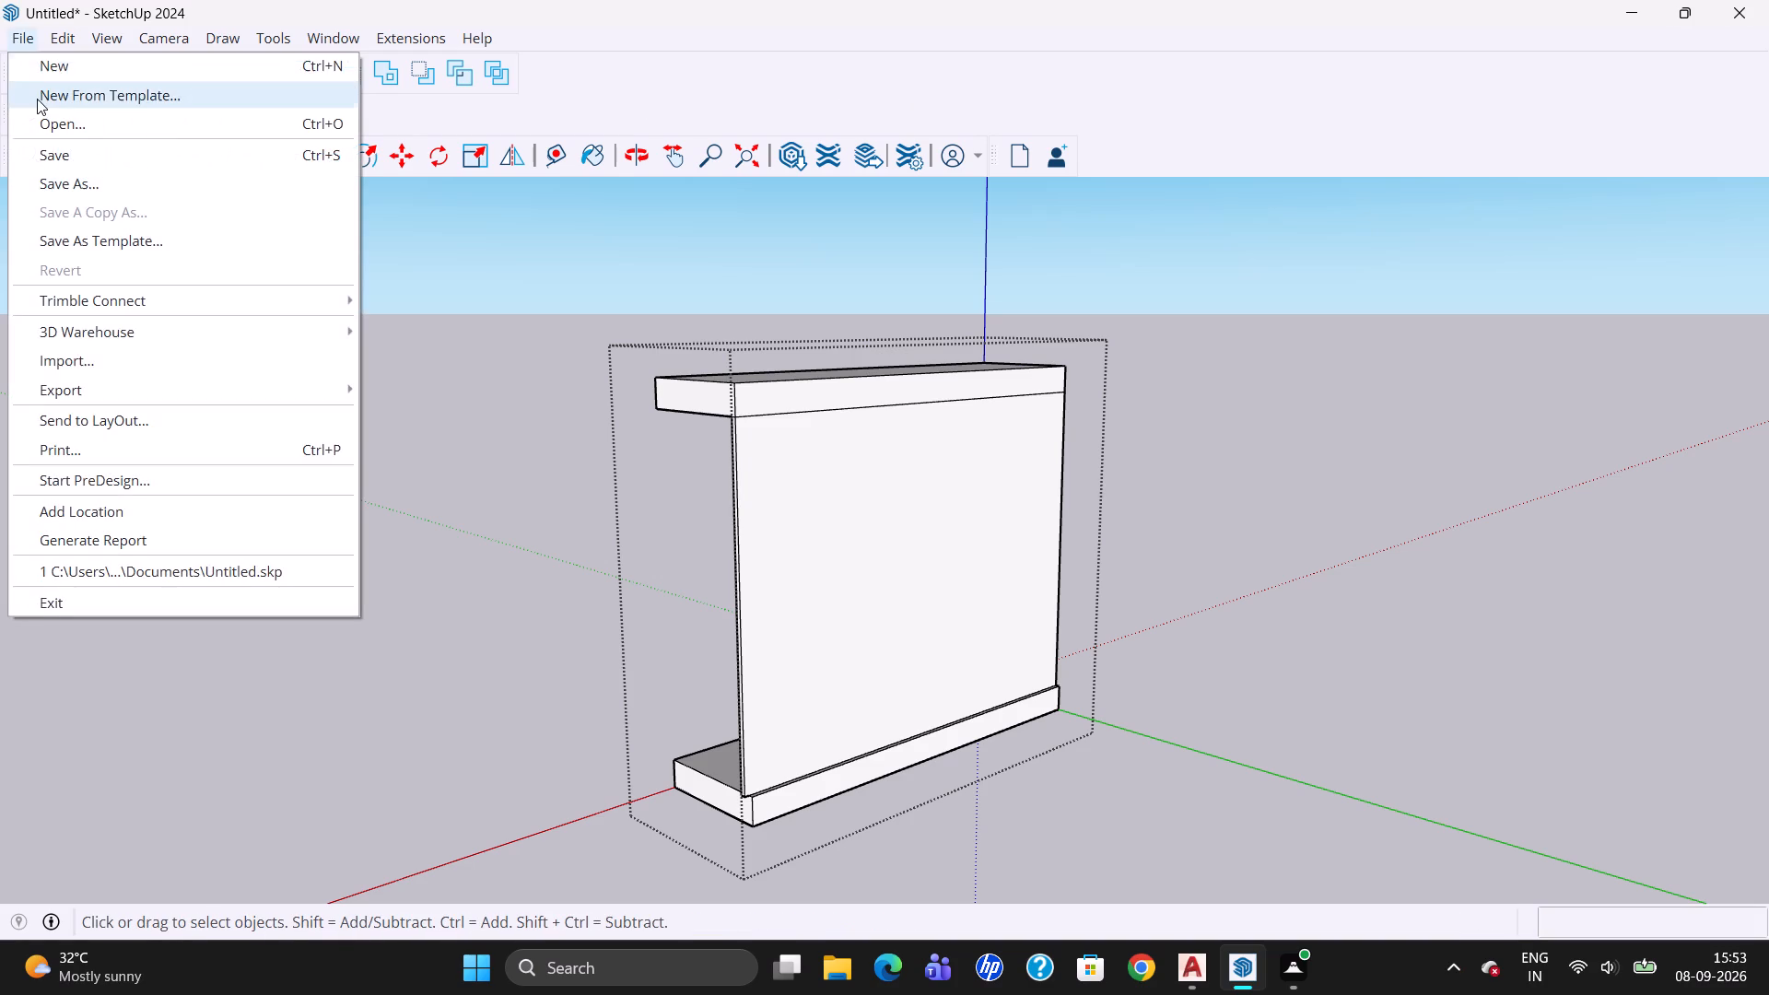
pyautogui.click(44, 66)
pyautogui.moveTo(855, 480); pyautogui.dragTo(857, 485)
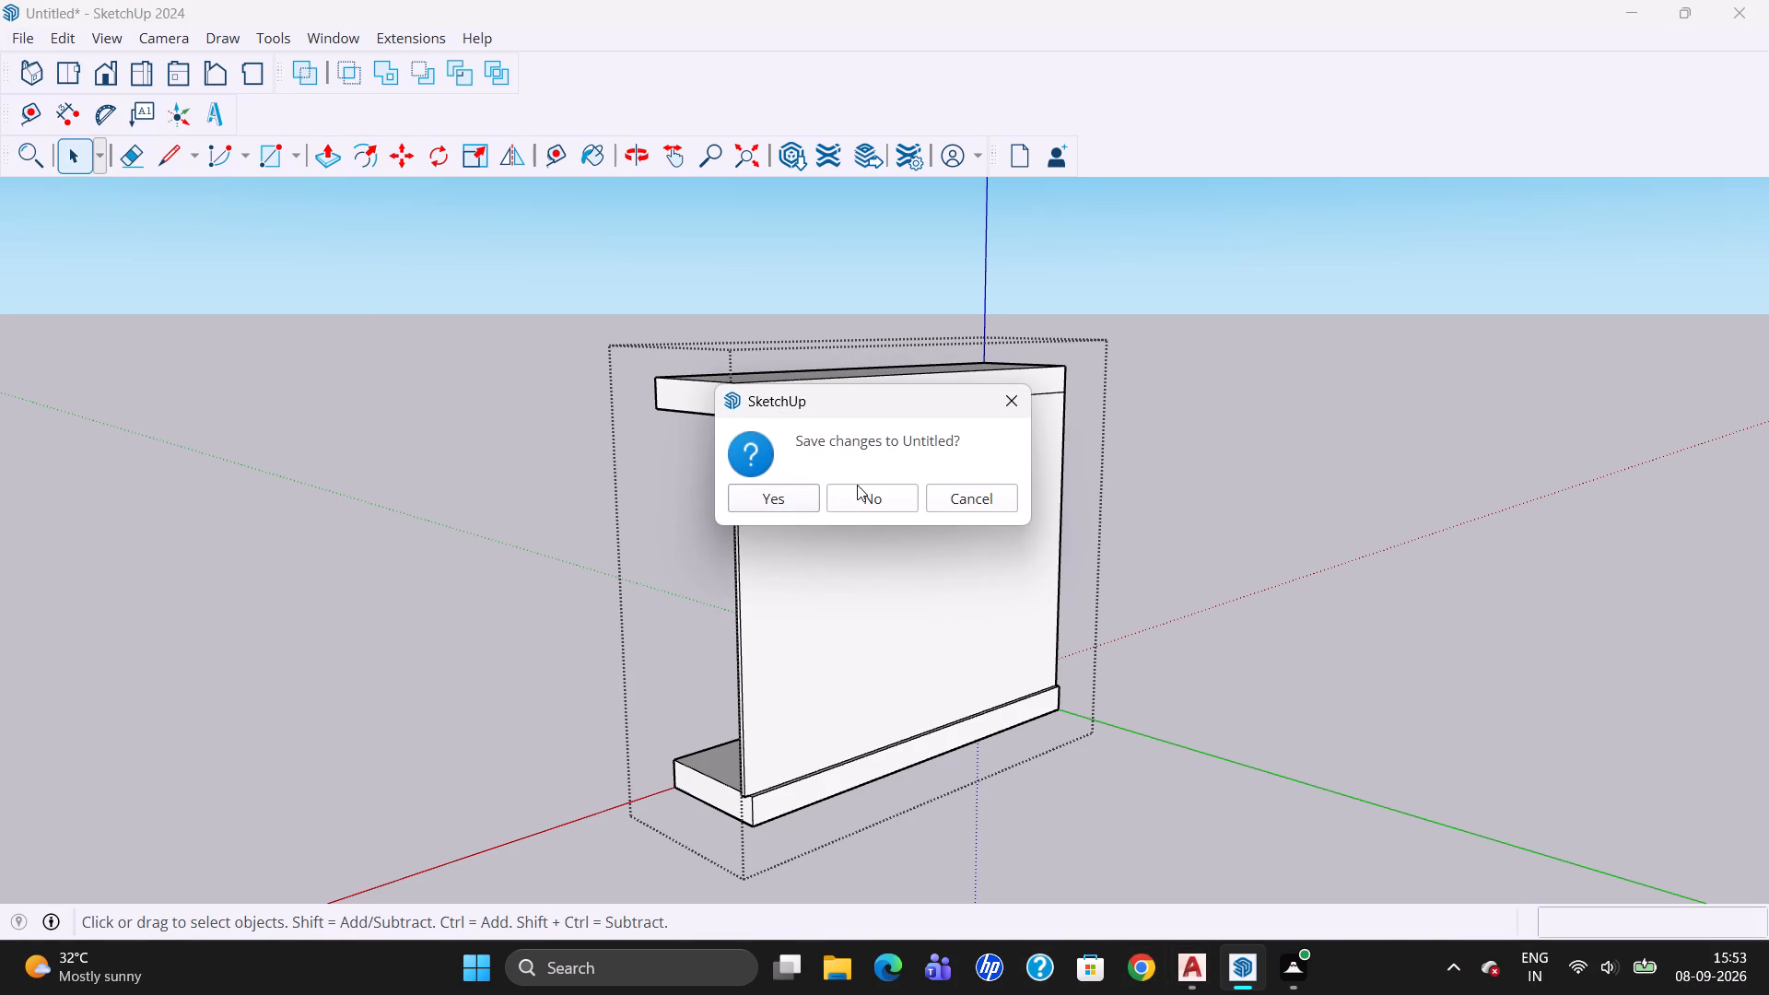
pyautogui.moveTo(857, 485); pyautogui.dragTo(859, 501)
pyautogui.click(861, 499)
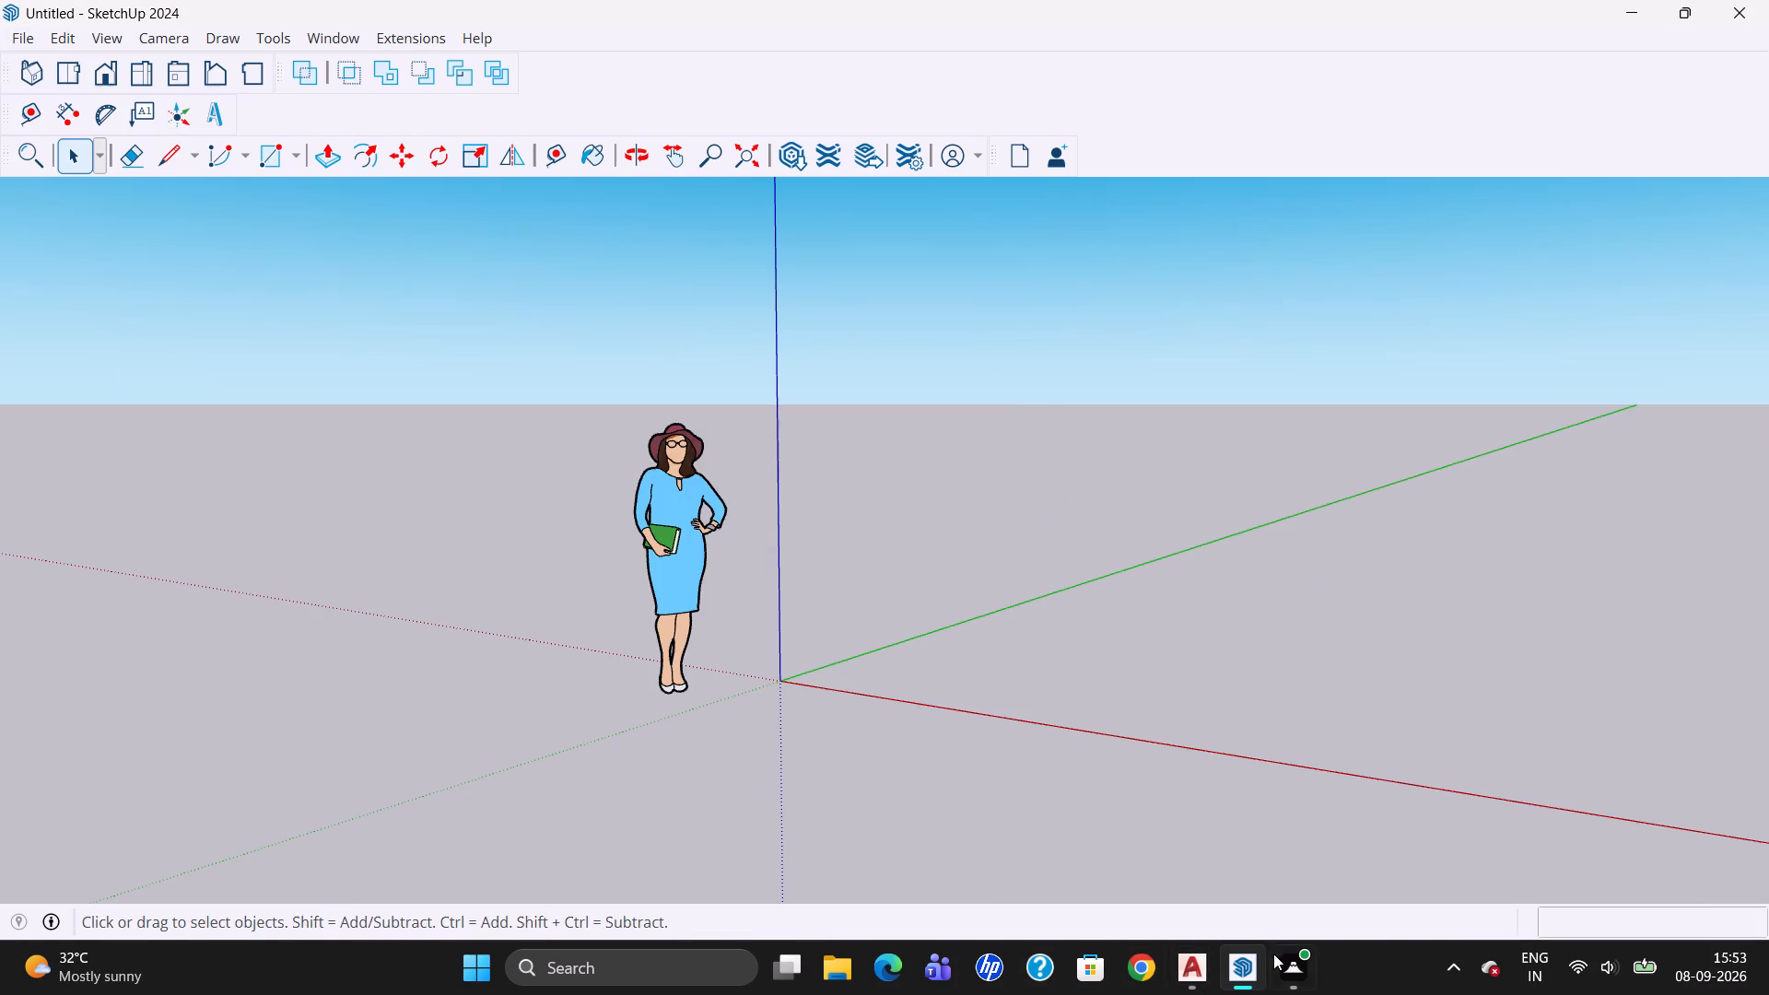
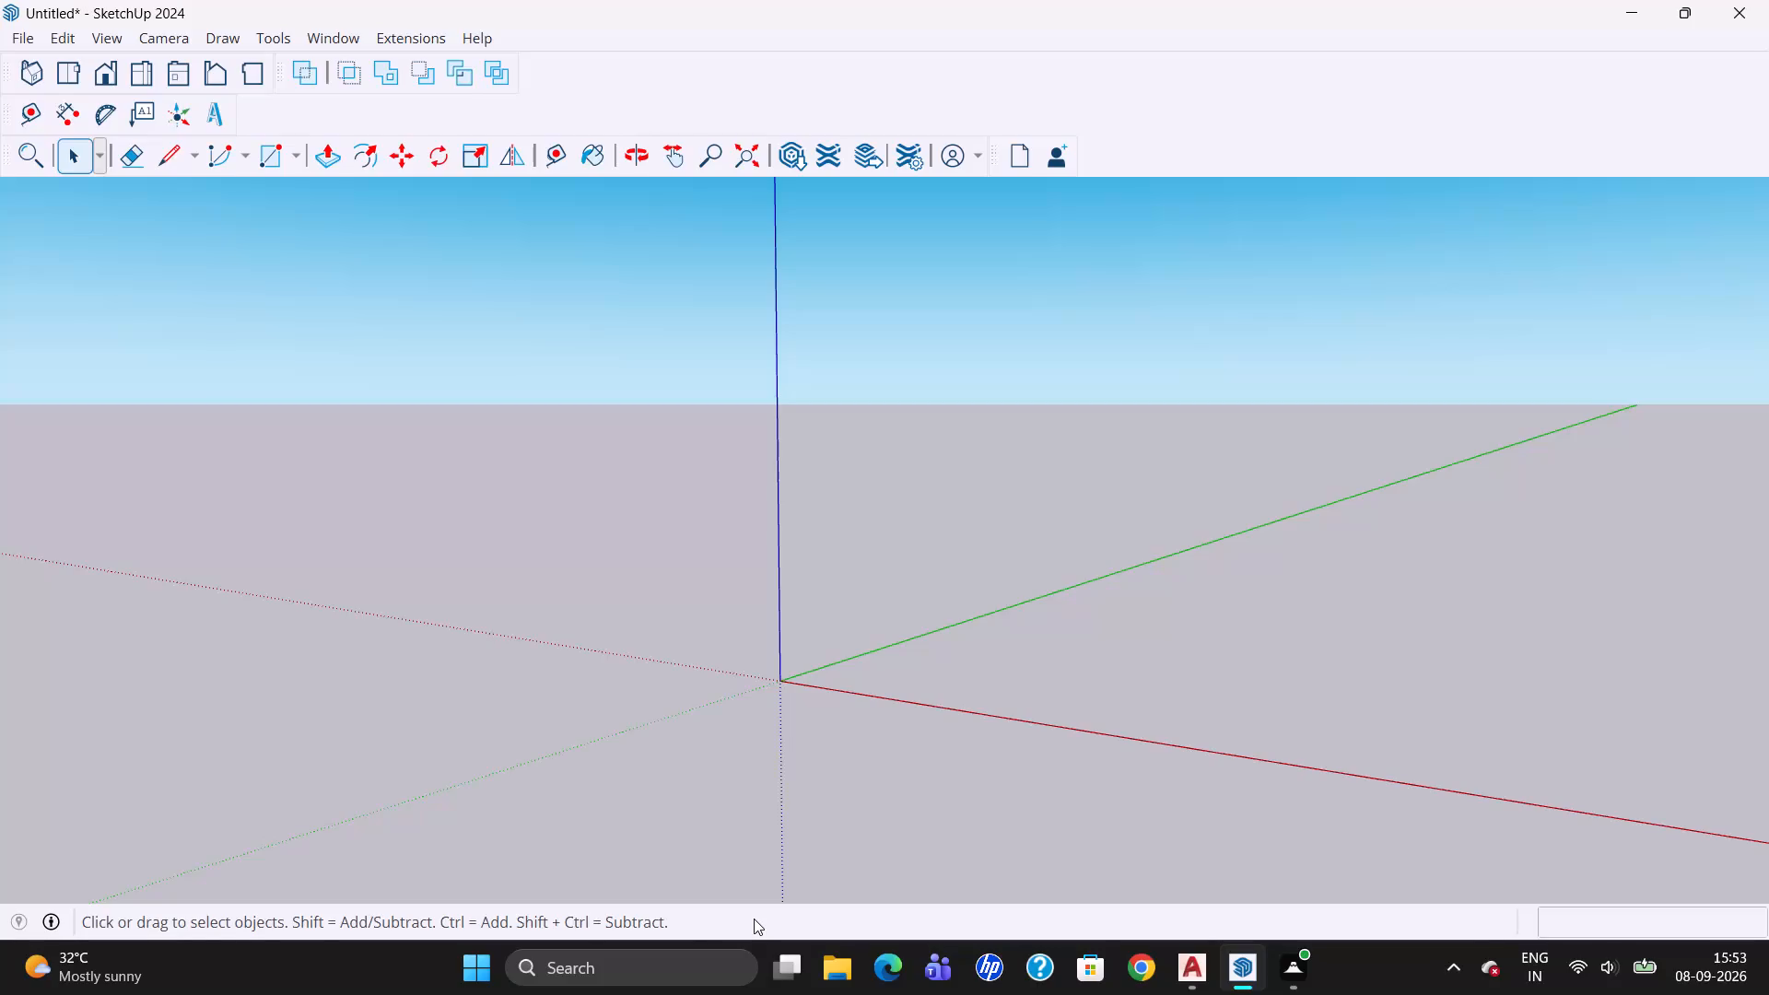
# Draw an 8' by 2' rectangle on the ground plane from the origin, with the long side along the red axis.
pyautogui.press('r')
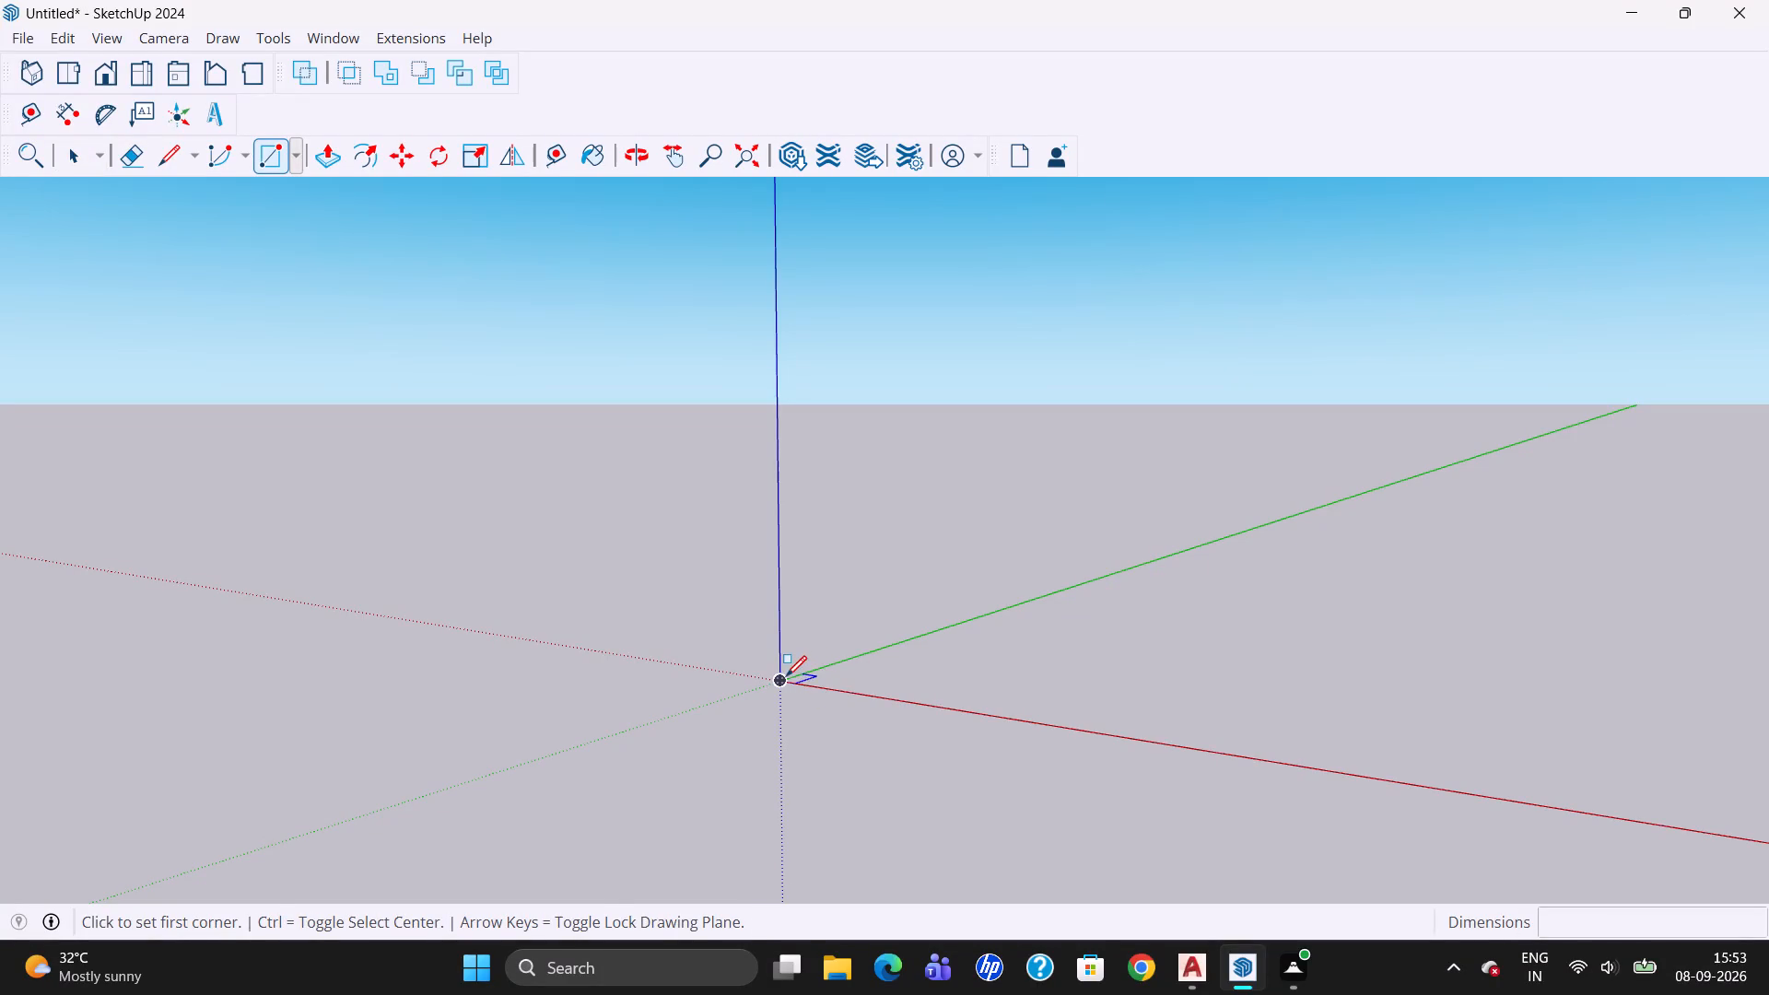
pyautogui.moveTo(784, 677); pyautogui.dragTo(865, 705)
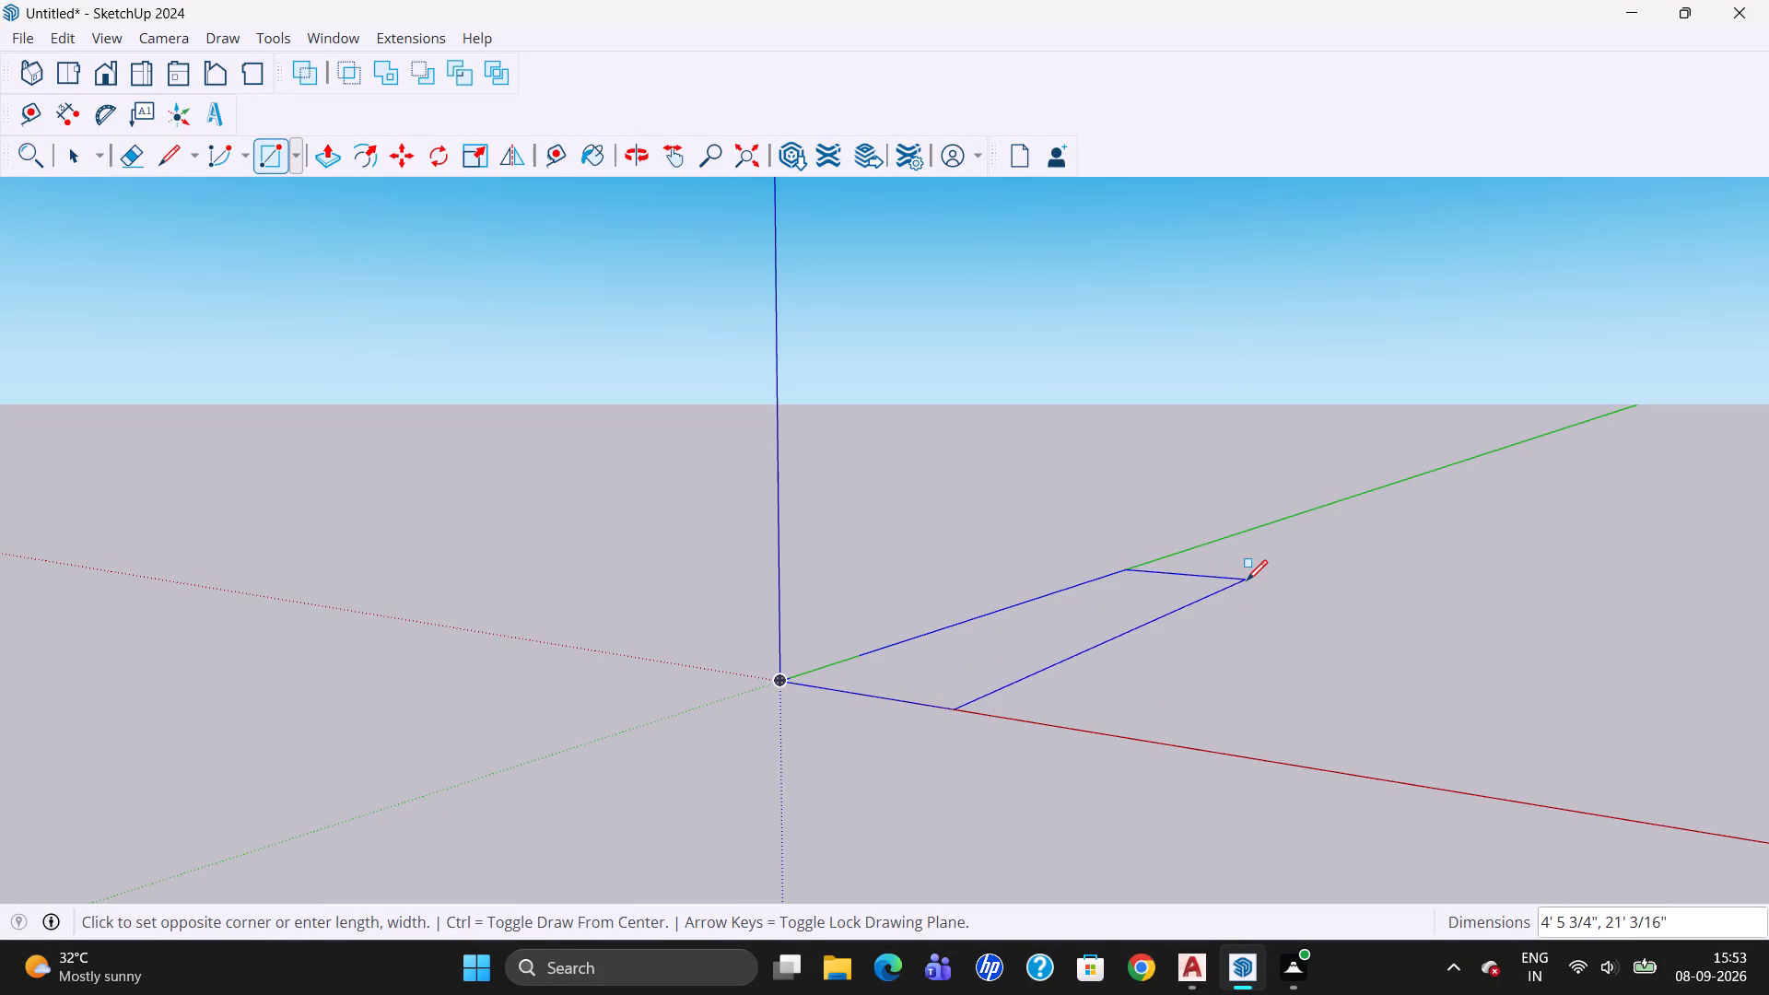
pyautogui.press('8')
pyautogui.write("',2'")
pyautogui.press('Return')
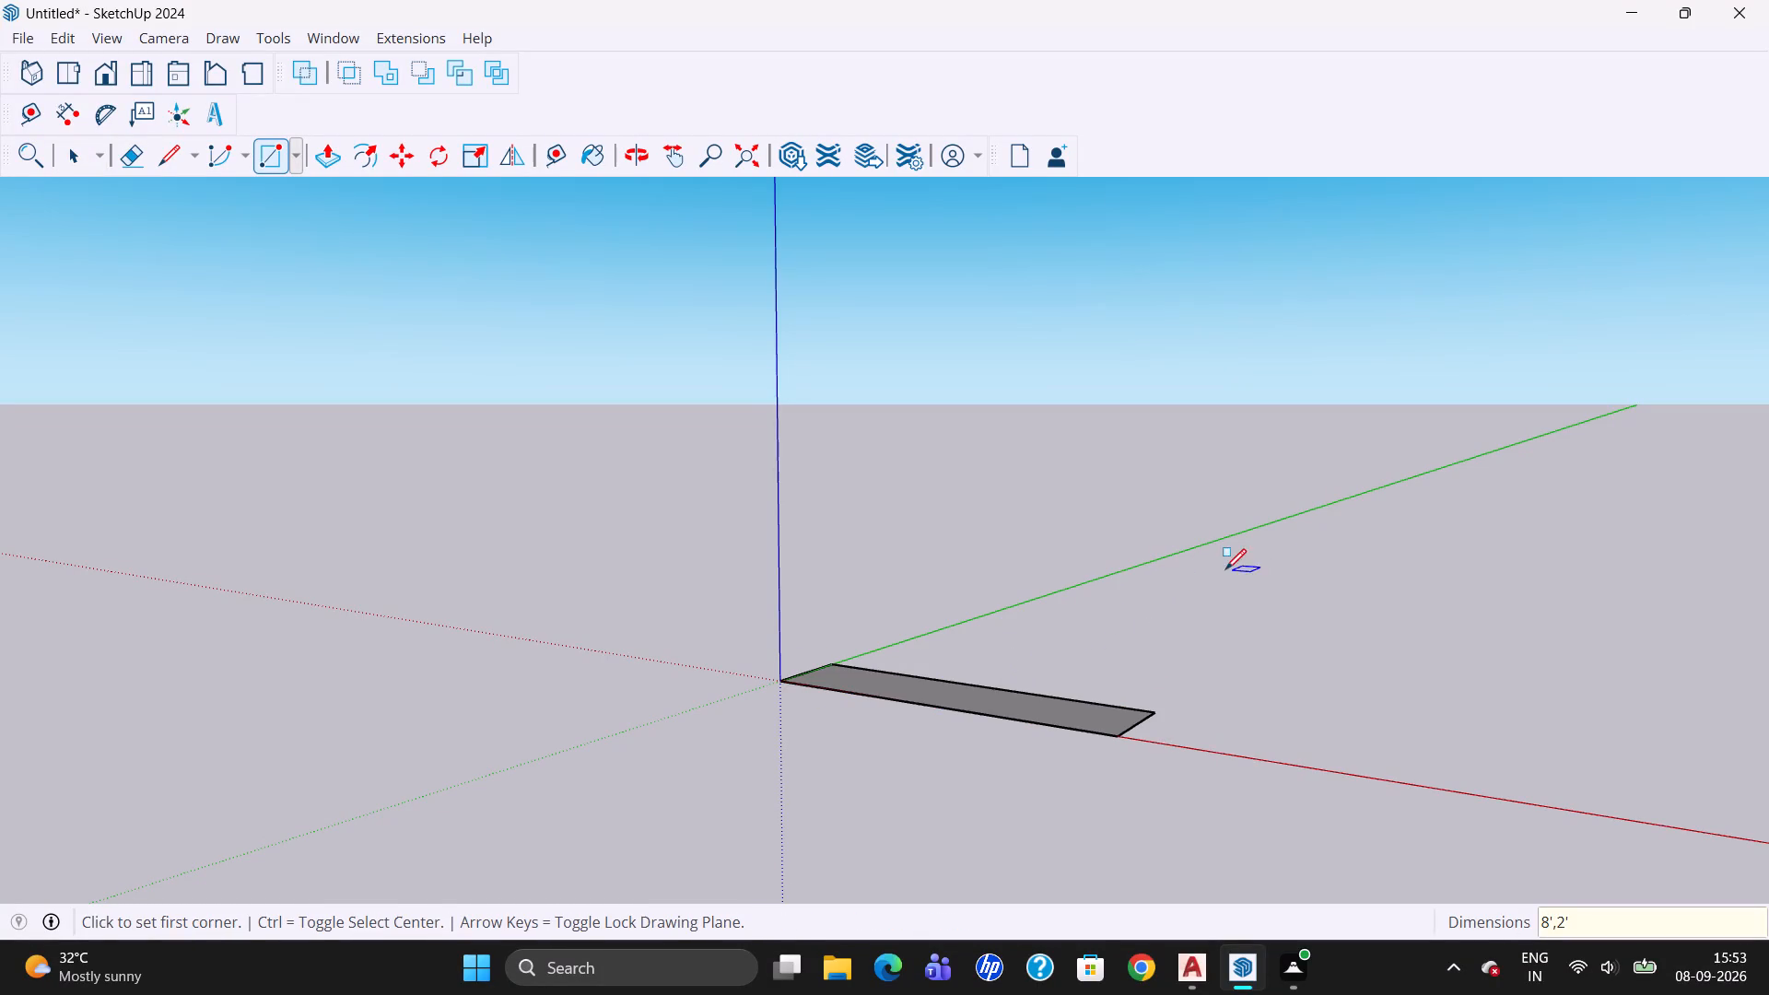
# Extrude the 8' by 2' rectangle upward 6" with Push/Pull to form the base slab.
pyautogui.click(76, 158)
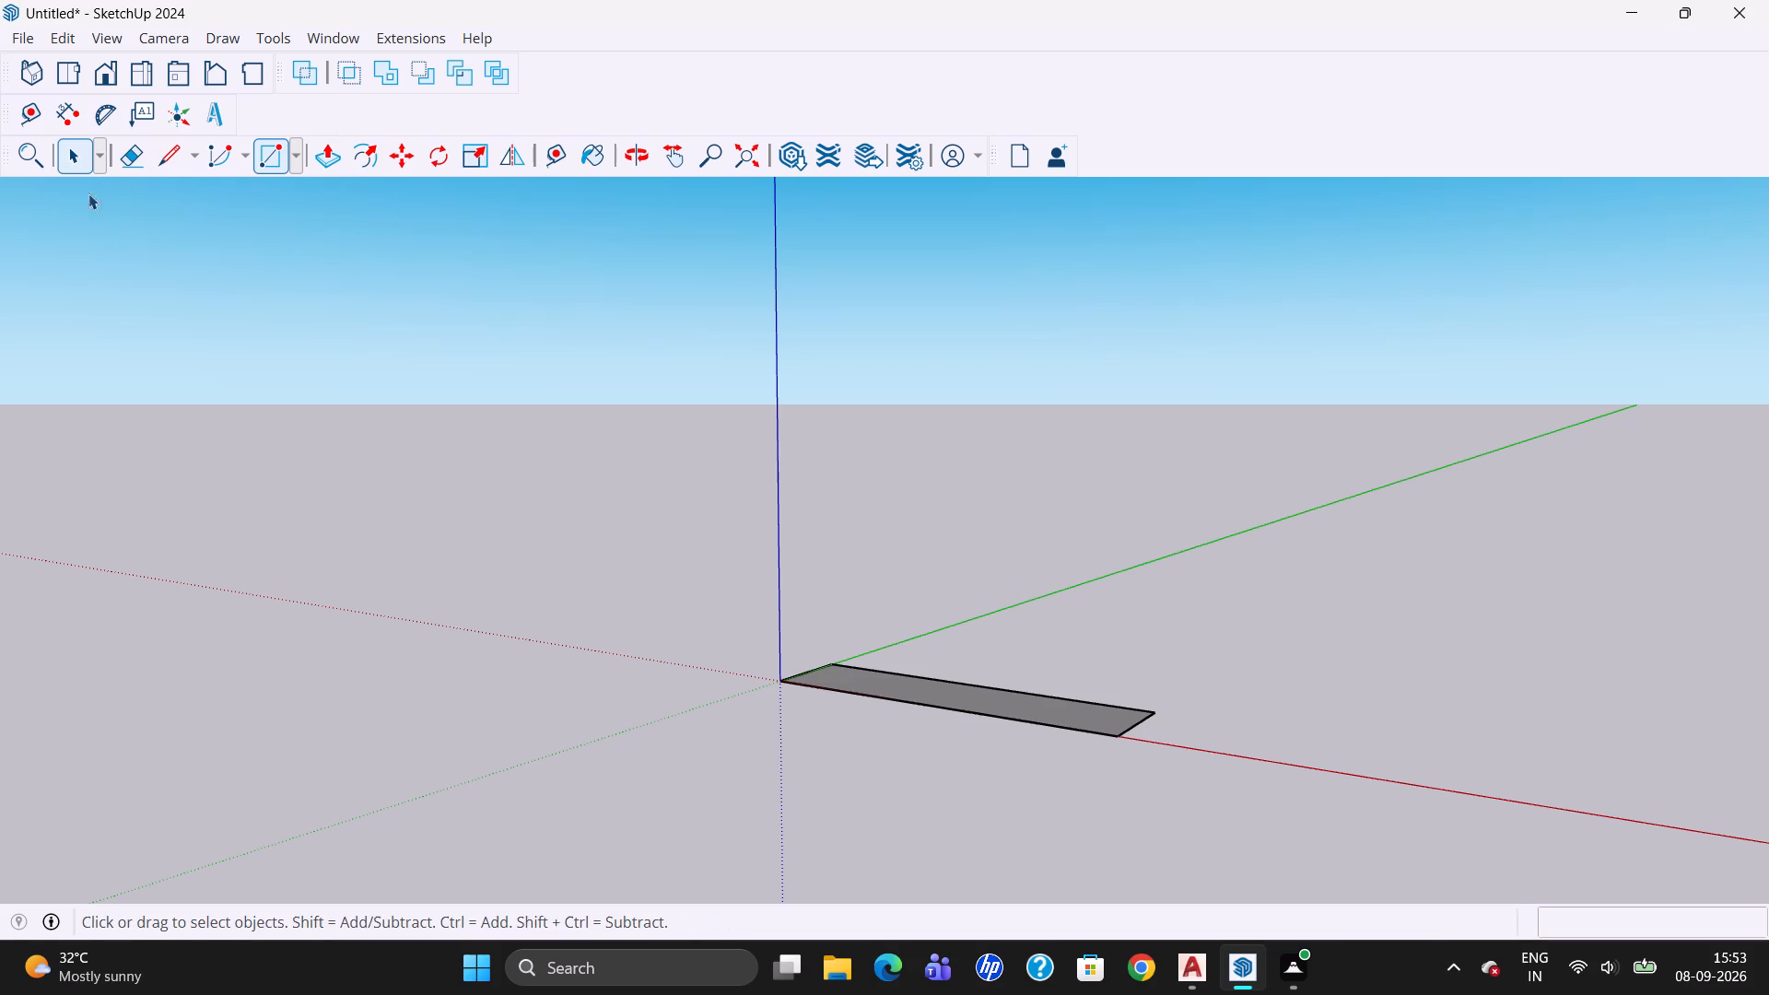
pyautogui.moveTo(627, 551); pyautogui.dragTo(1578, 960)
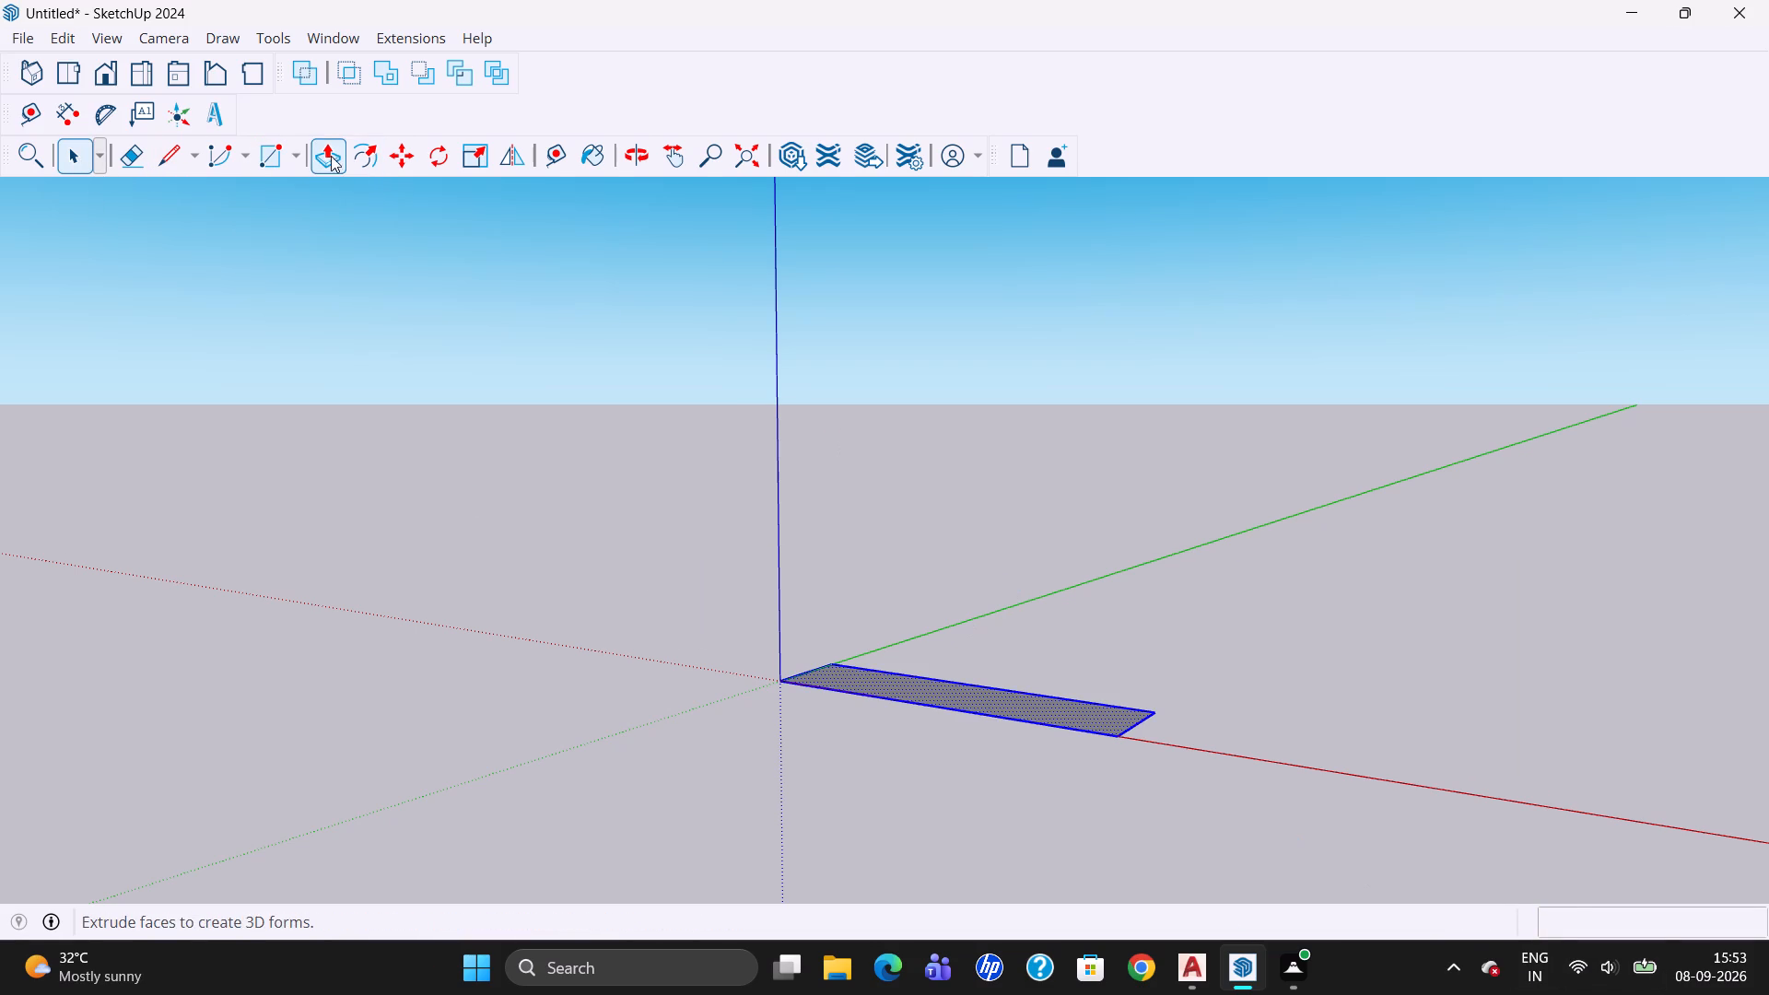
pyautogui.click(329, 152)
pyautogui.click(972, 688)
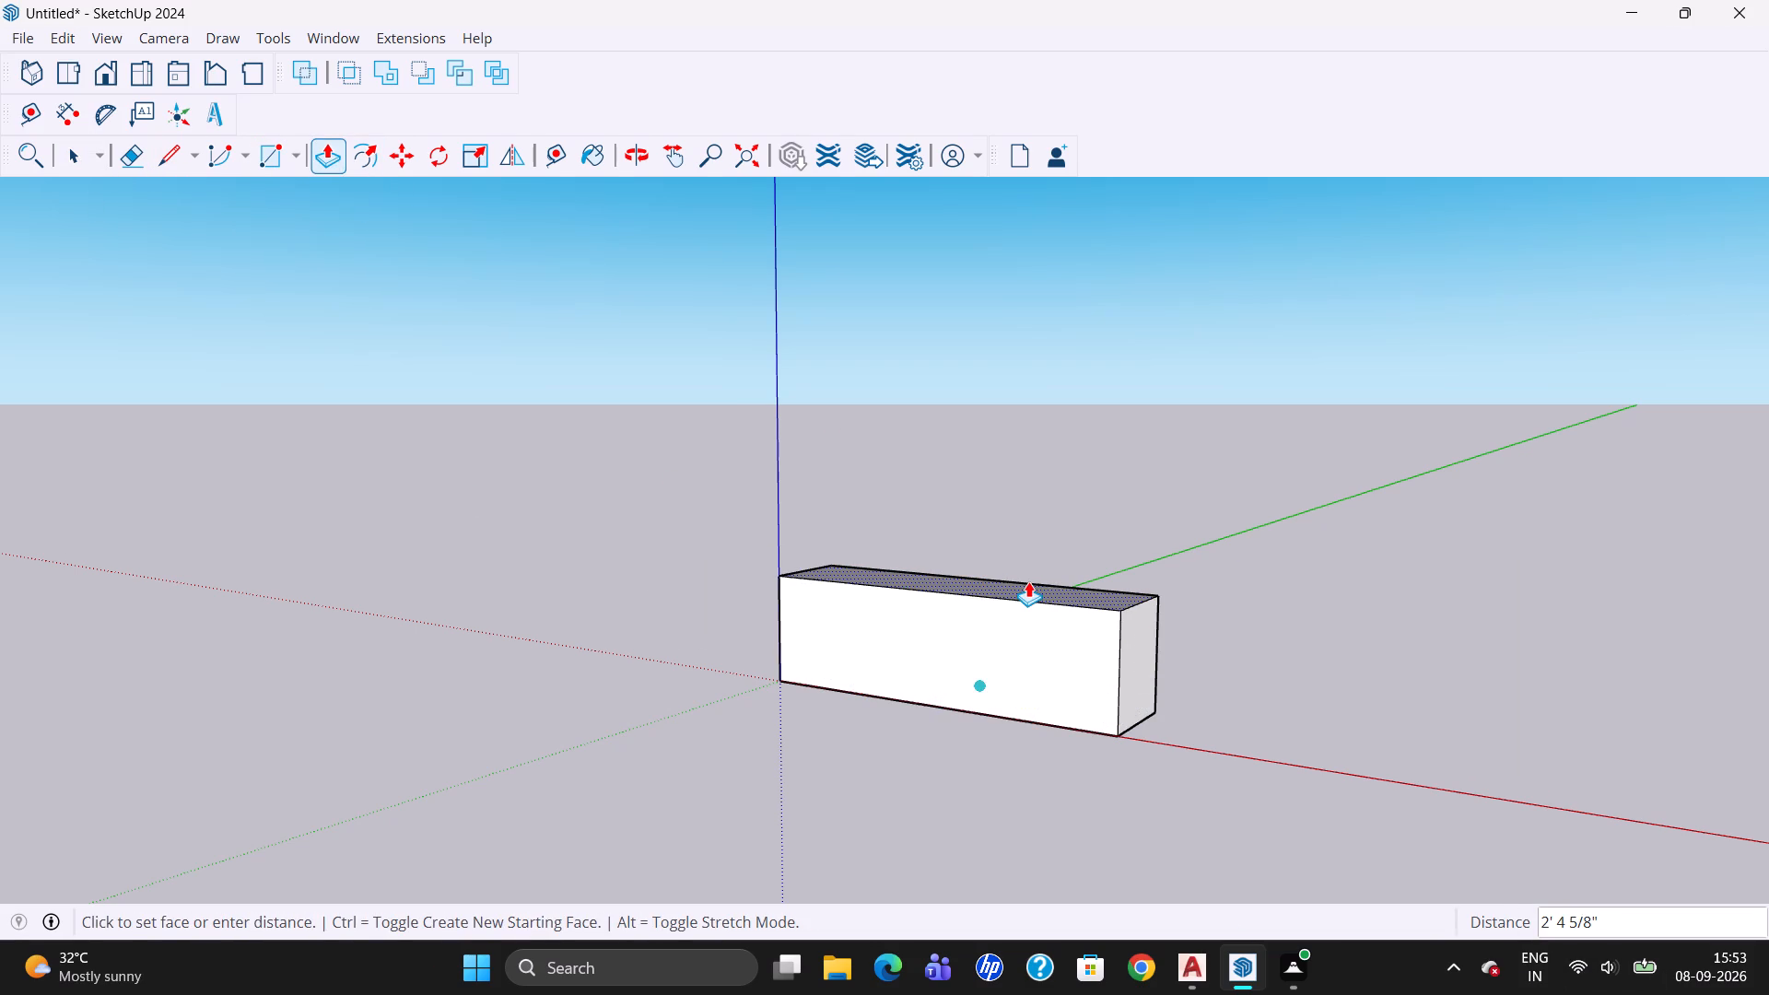
pyautogui.write('6"')
pyautogui.press('Return')
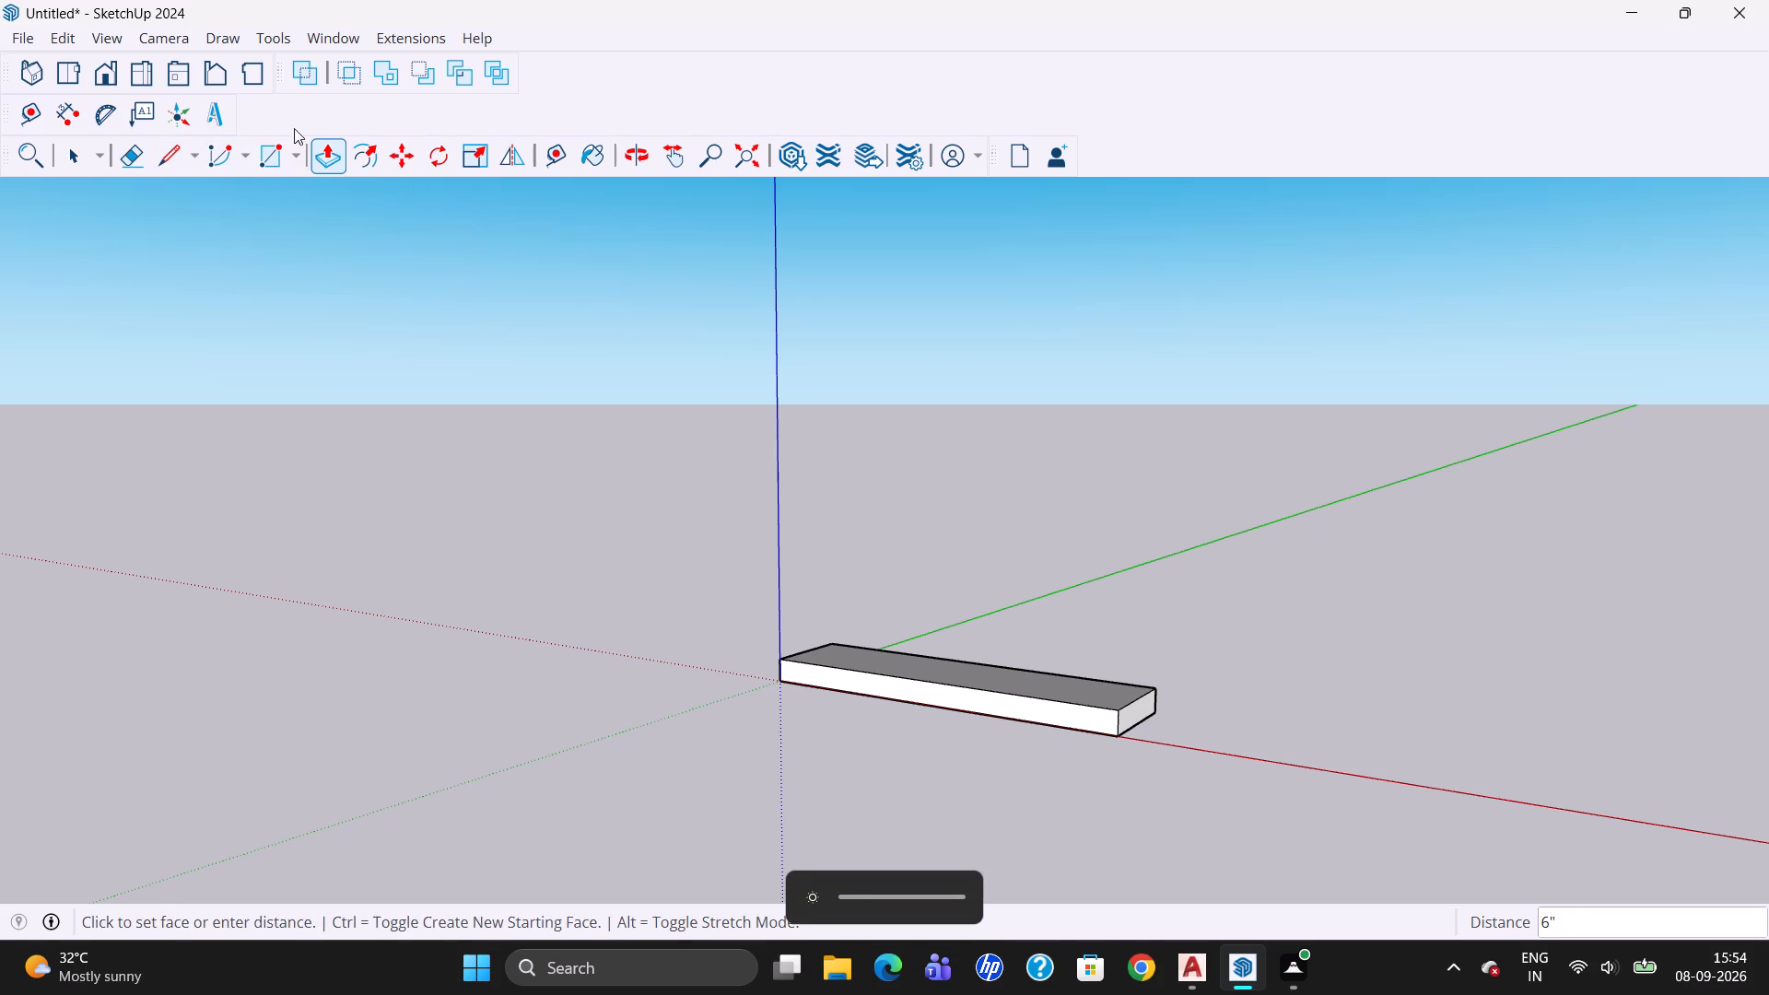
# Offset the outline of the base slab's long front face inward 1".
pyautogui.click(366, 166)
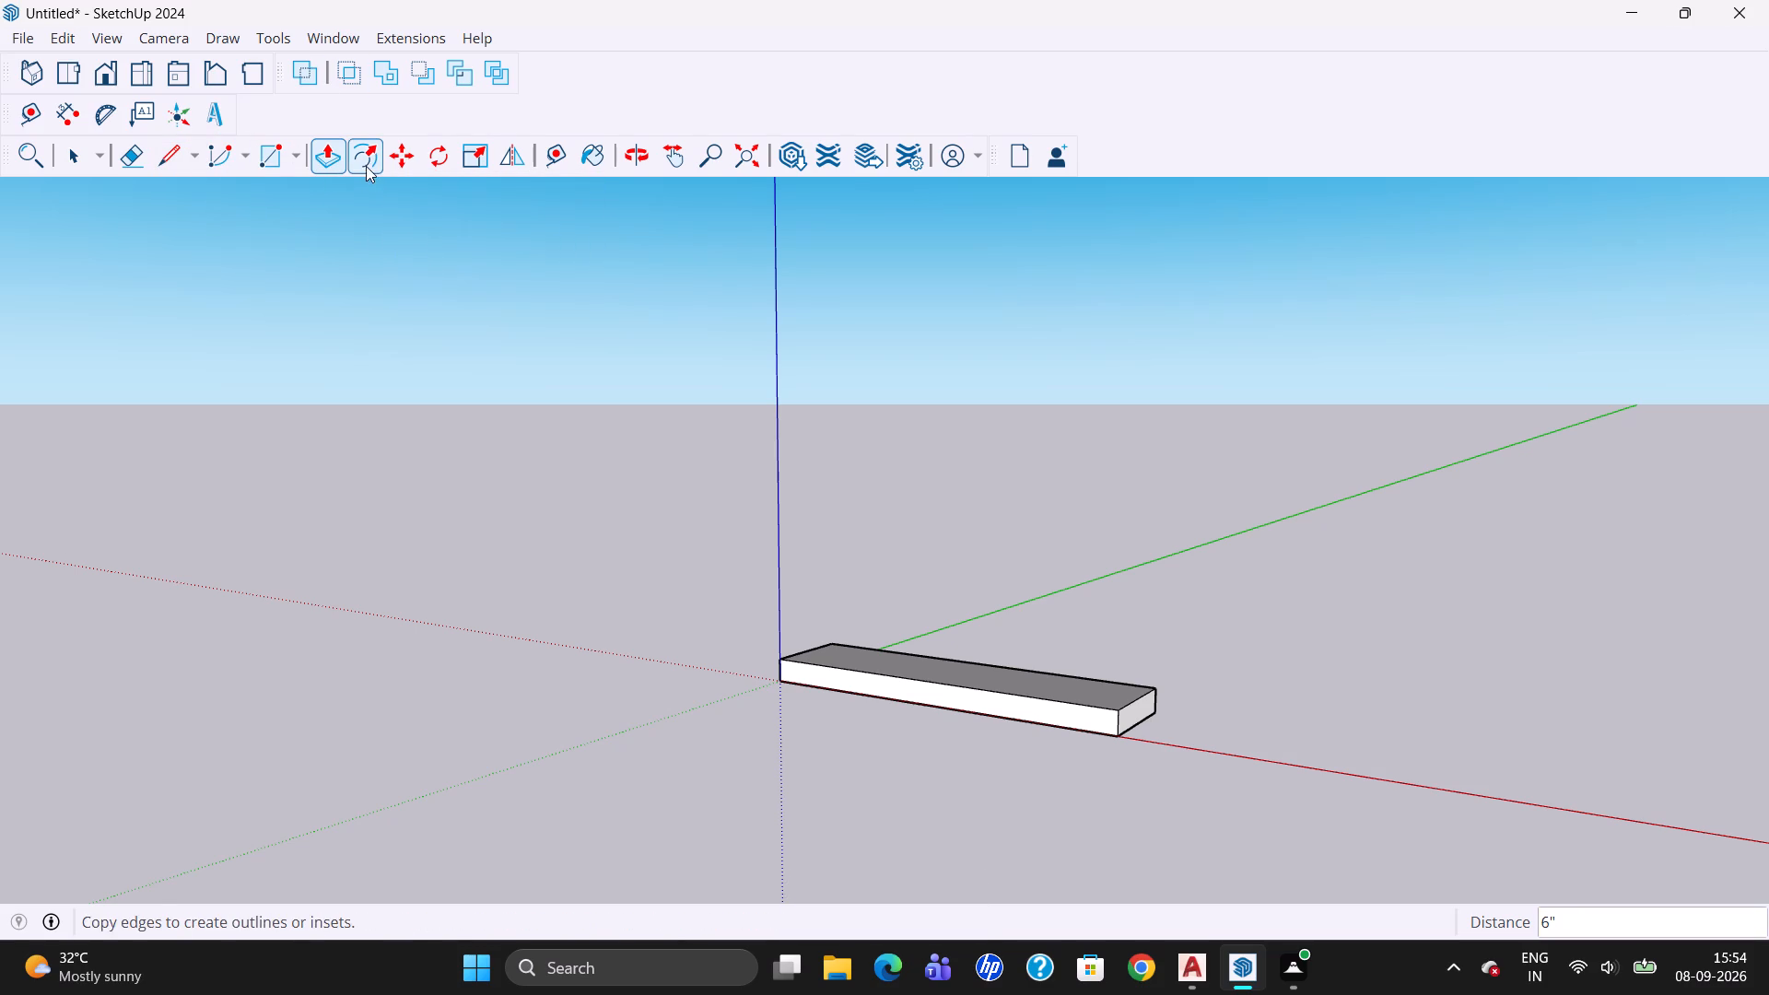
pyautogui.click(835, 671)
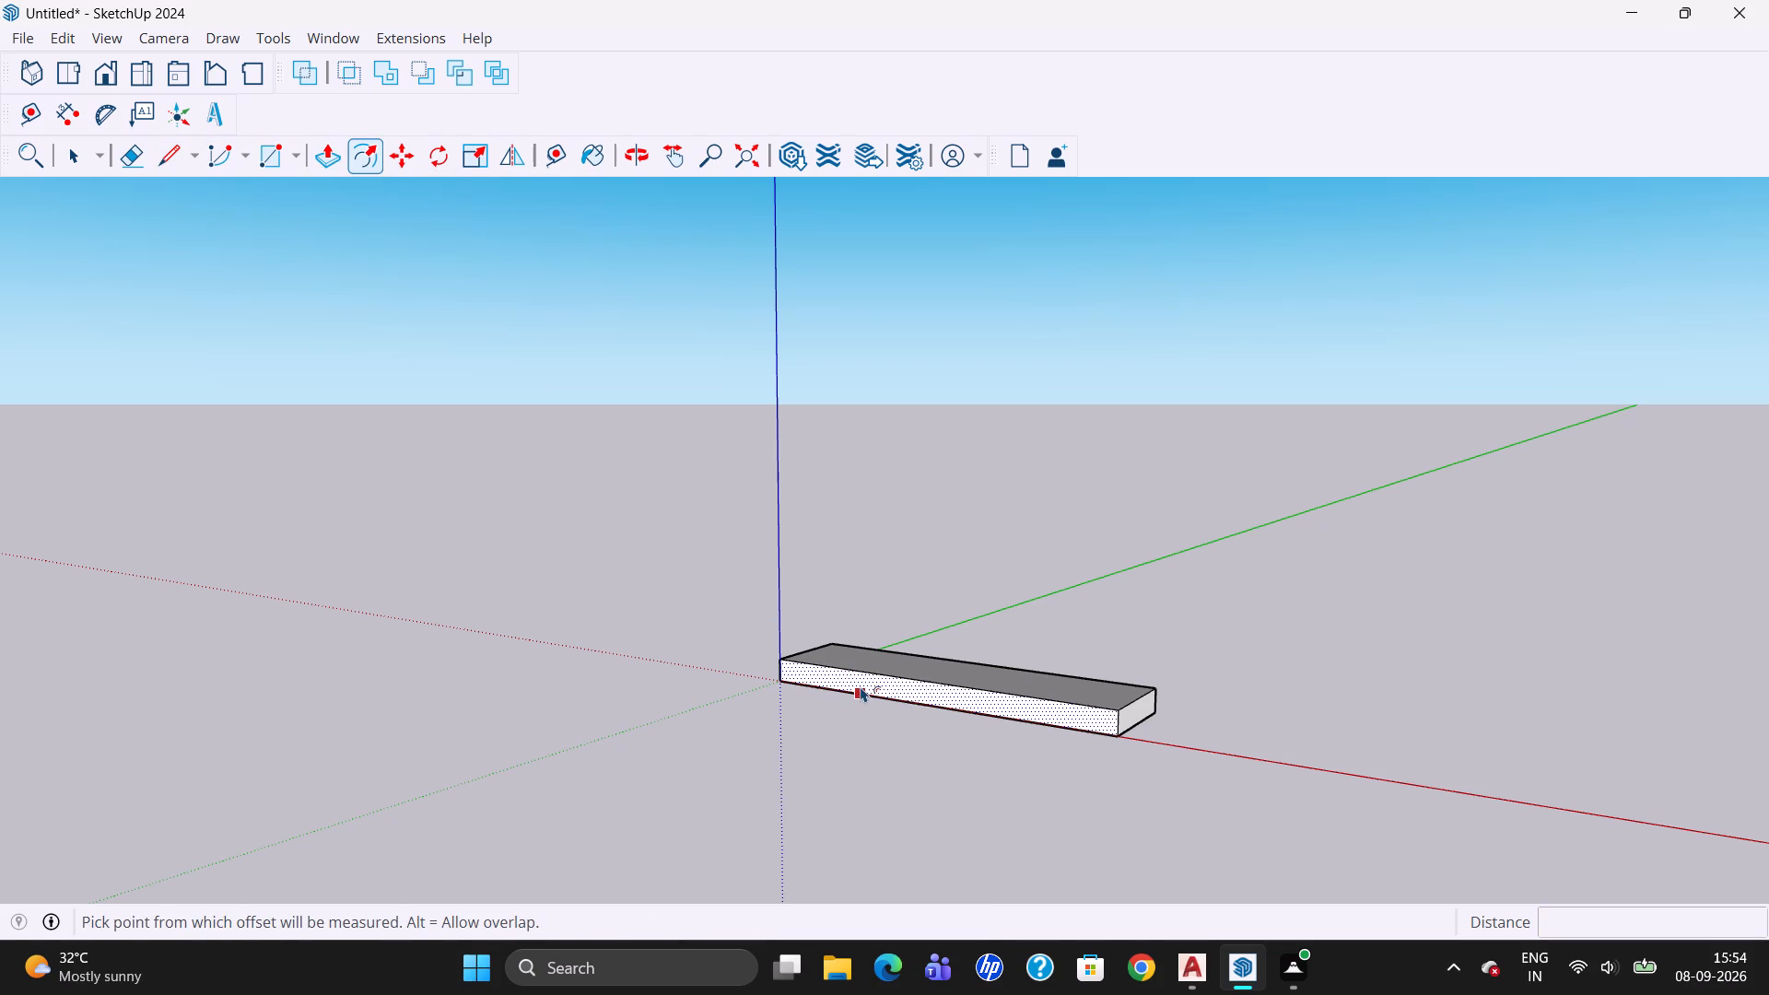
pyautogui.click(868, 680)
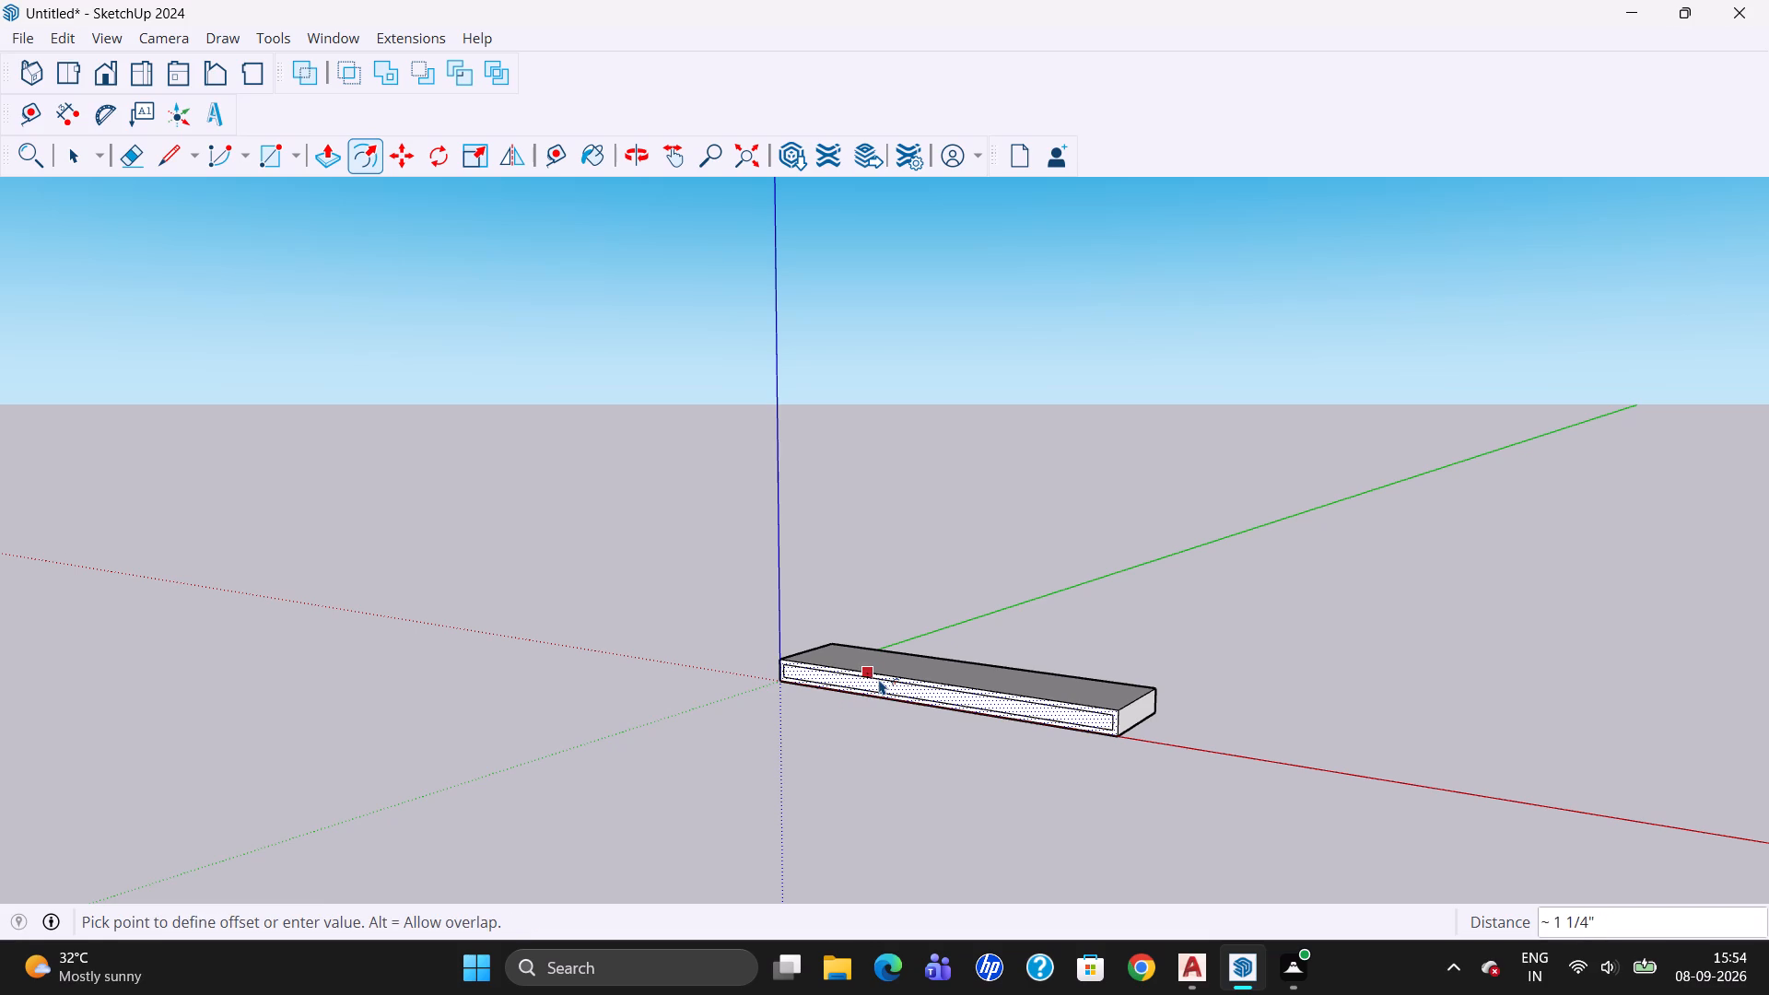
pyautogui.write('1"')
pyautogui.press('Return')
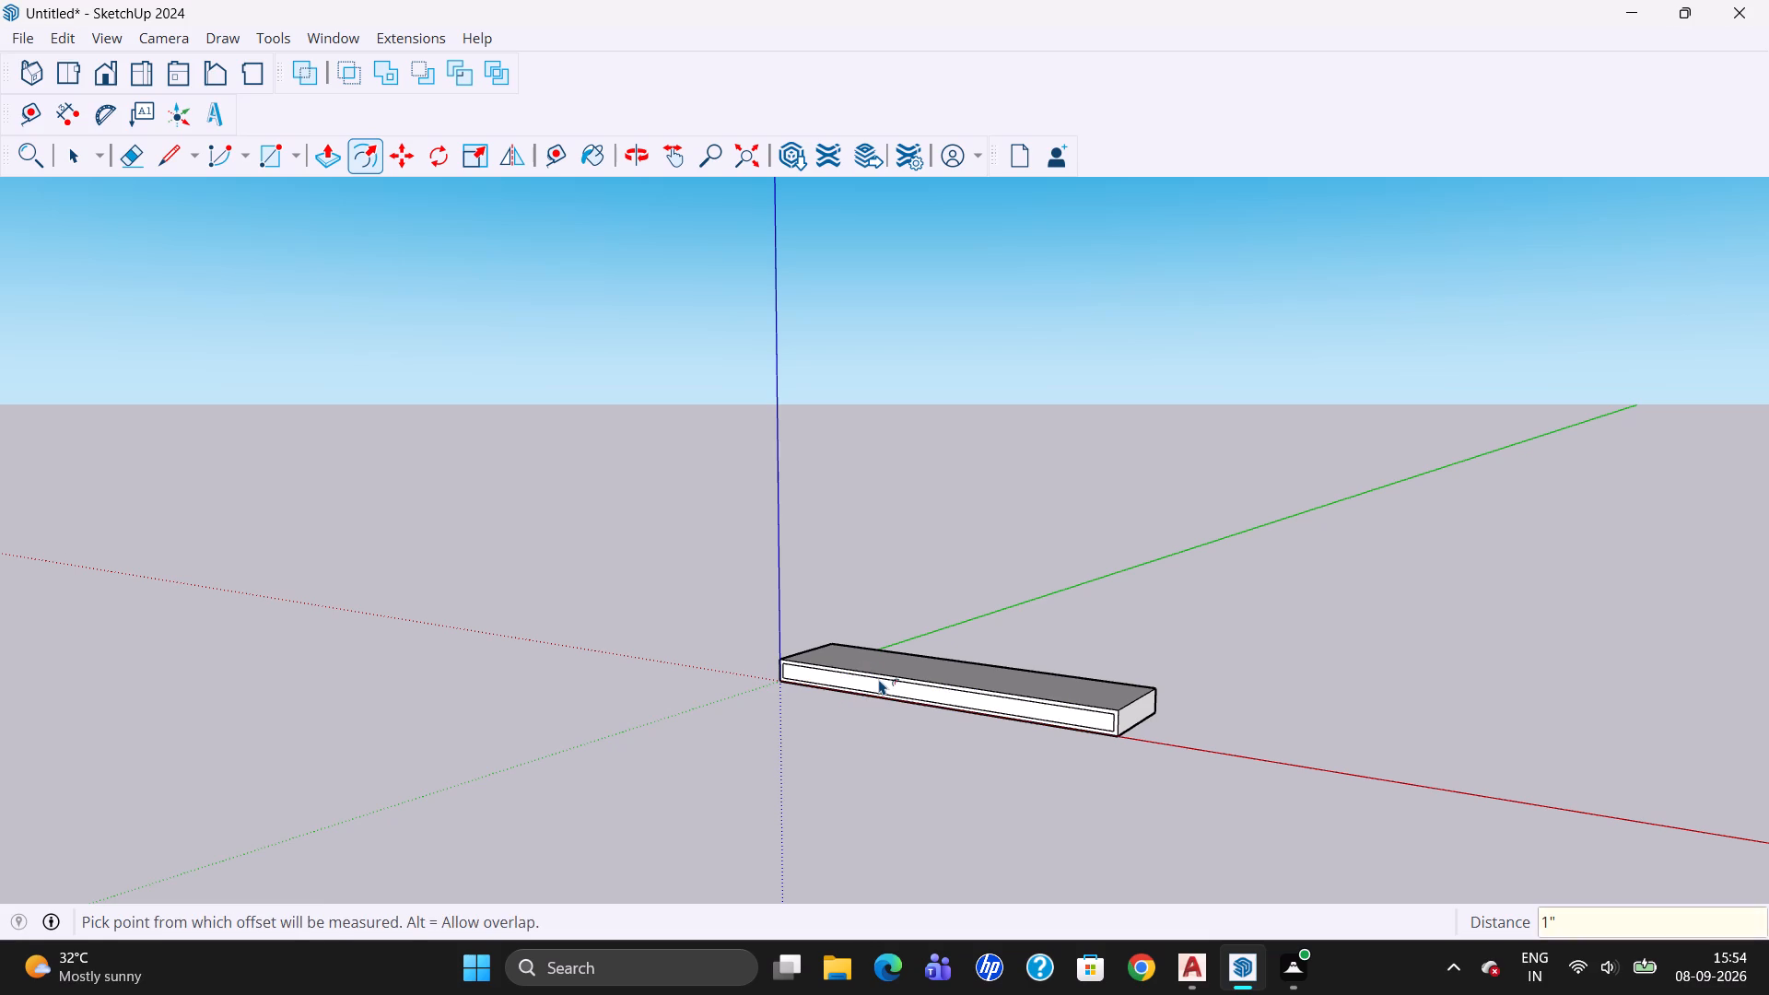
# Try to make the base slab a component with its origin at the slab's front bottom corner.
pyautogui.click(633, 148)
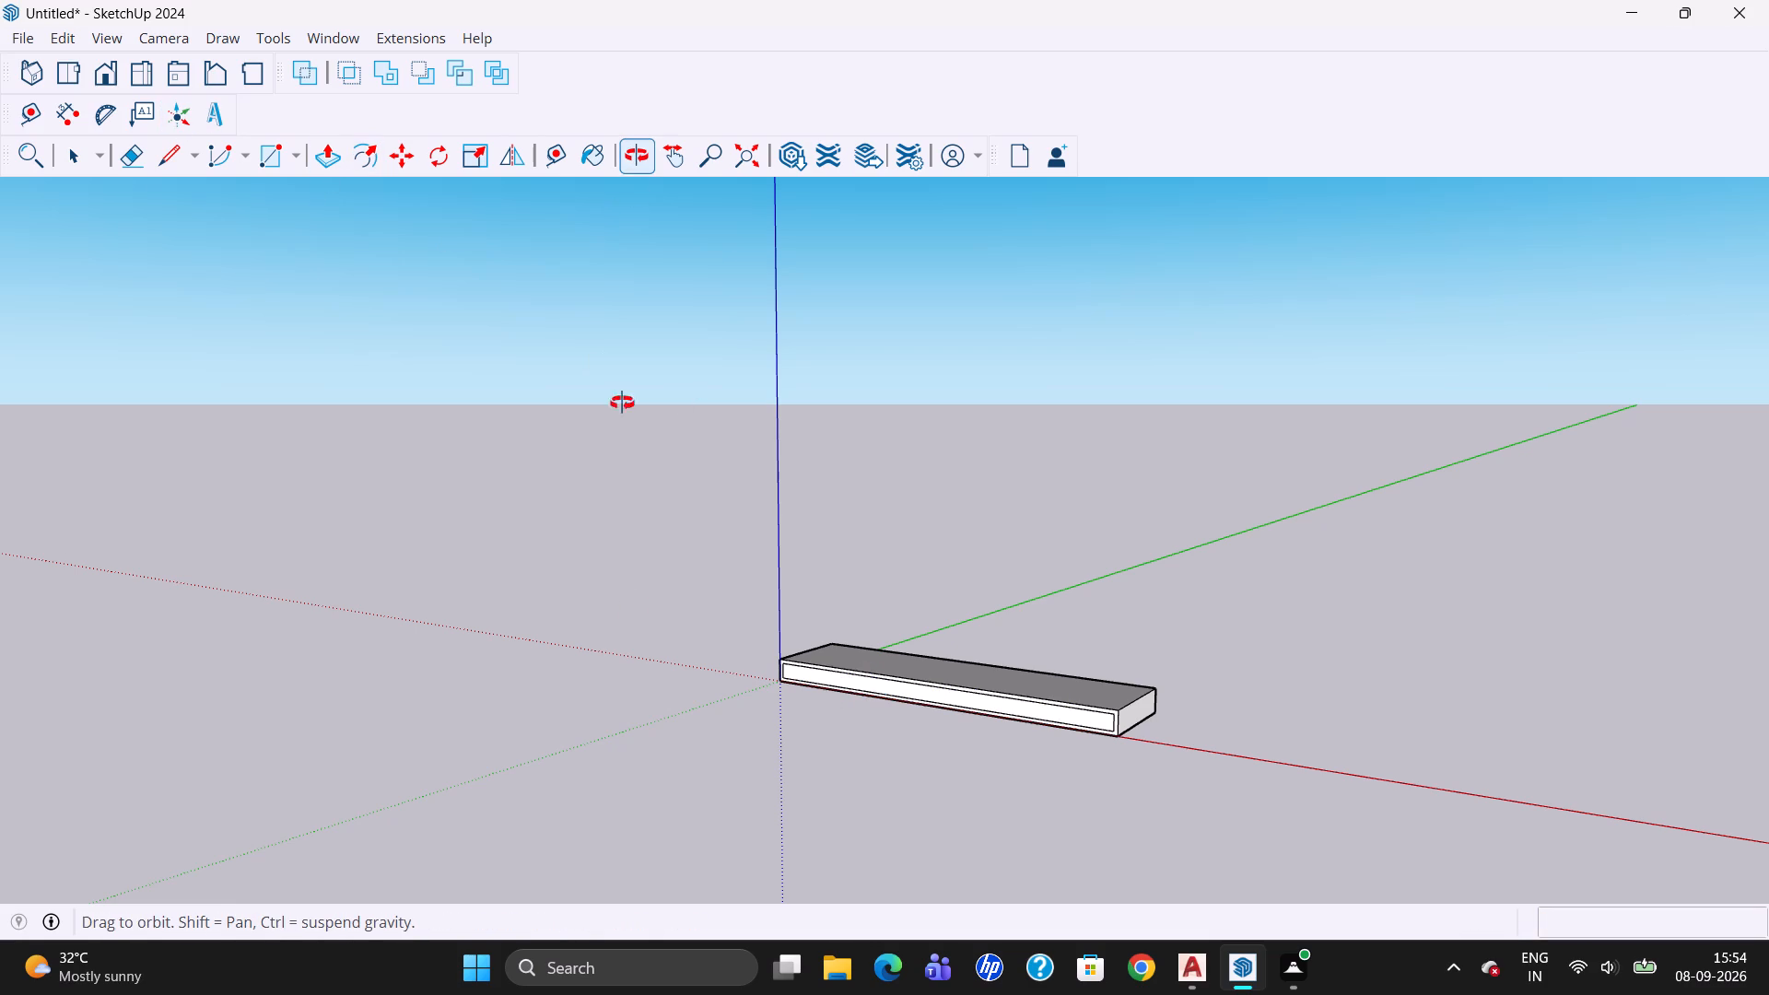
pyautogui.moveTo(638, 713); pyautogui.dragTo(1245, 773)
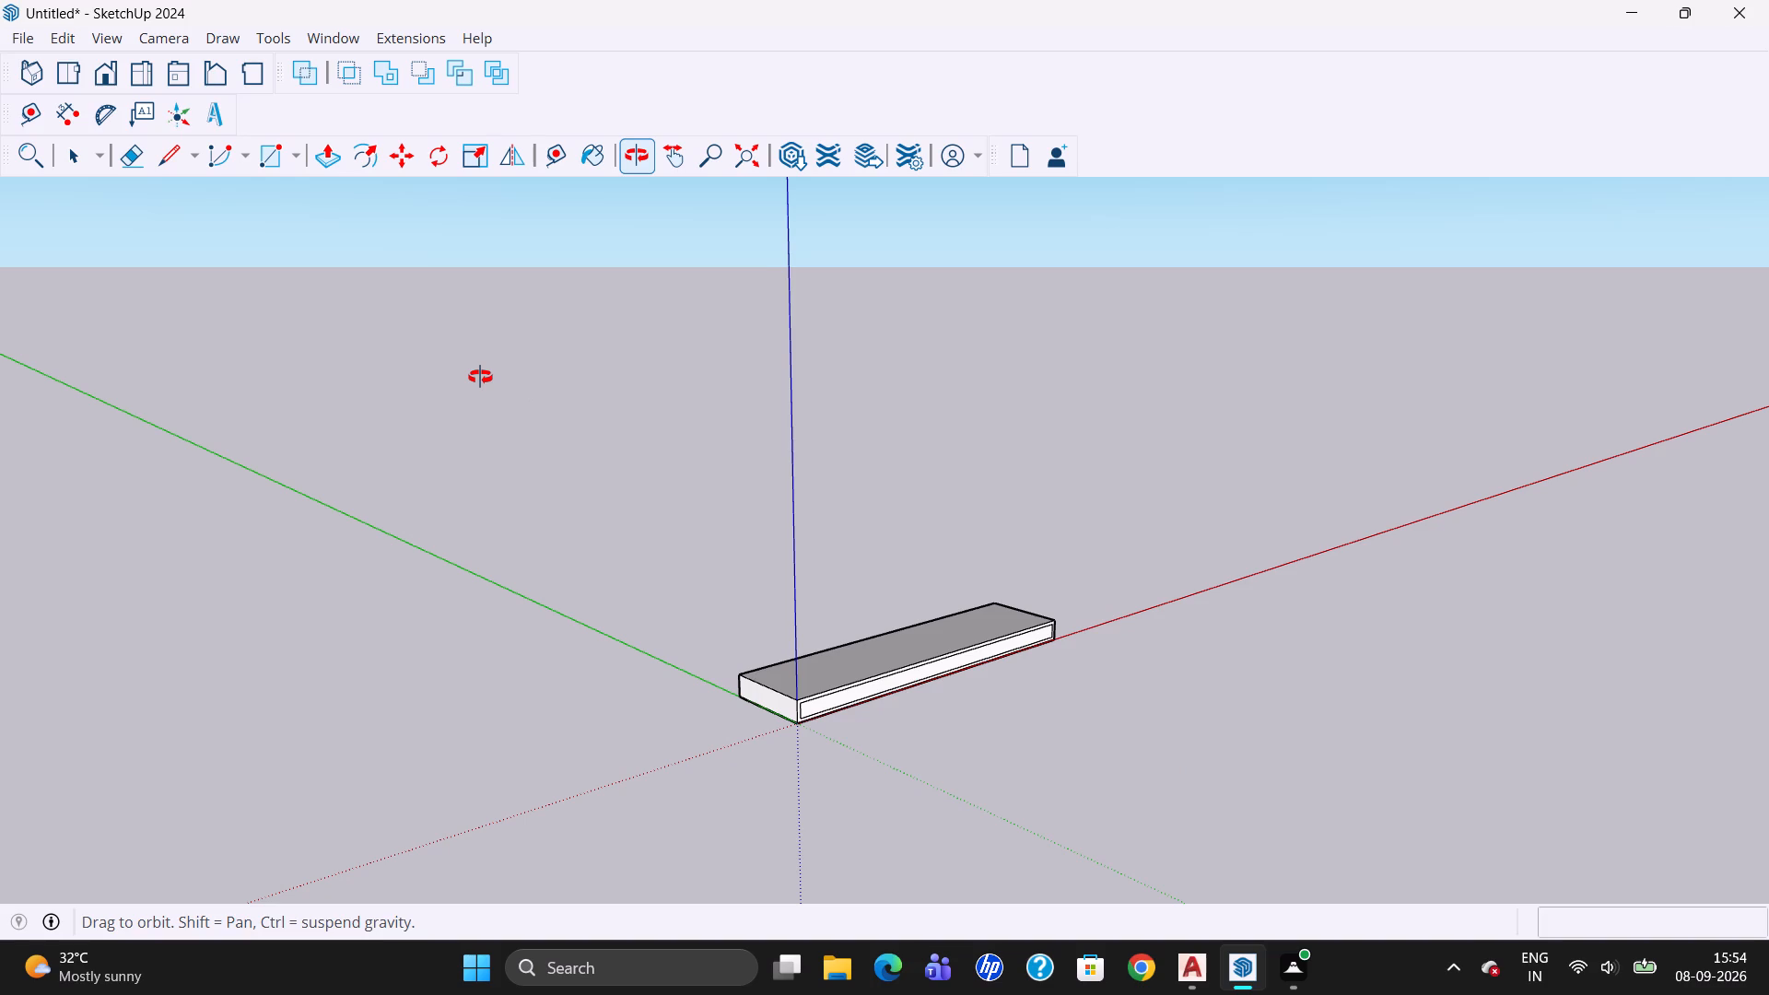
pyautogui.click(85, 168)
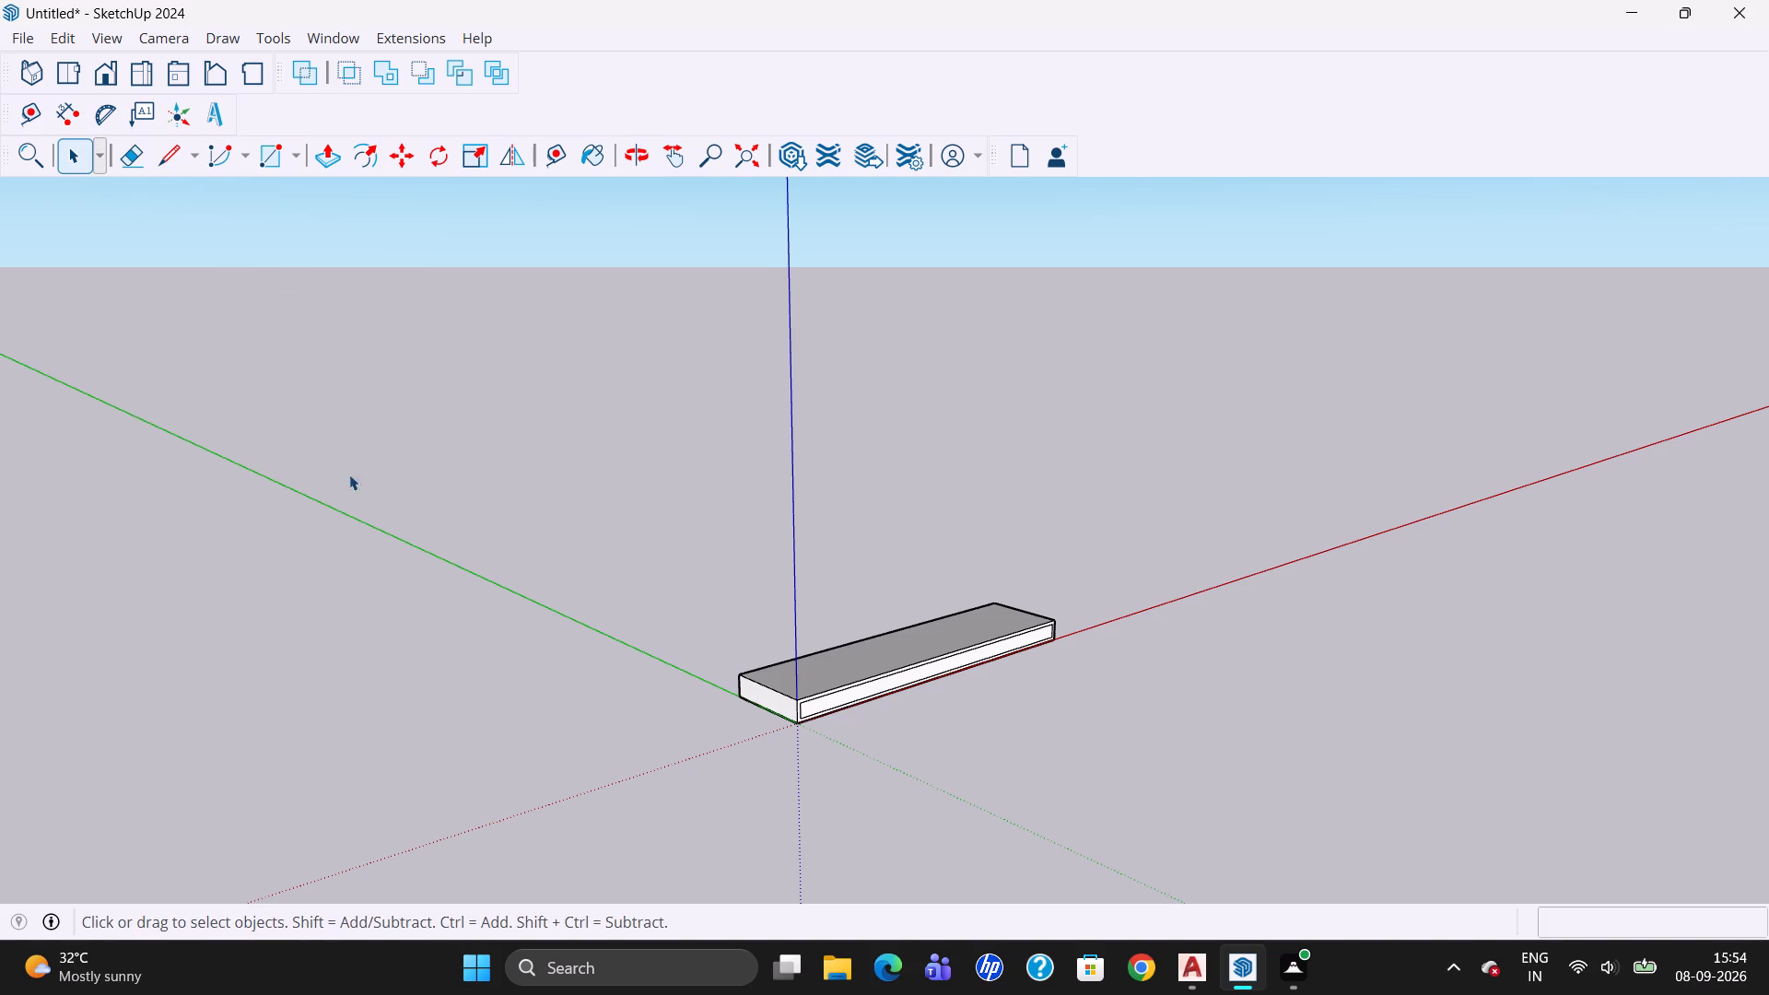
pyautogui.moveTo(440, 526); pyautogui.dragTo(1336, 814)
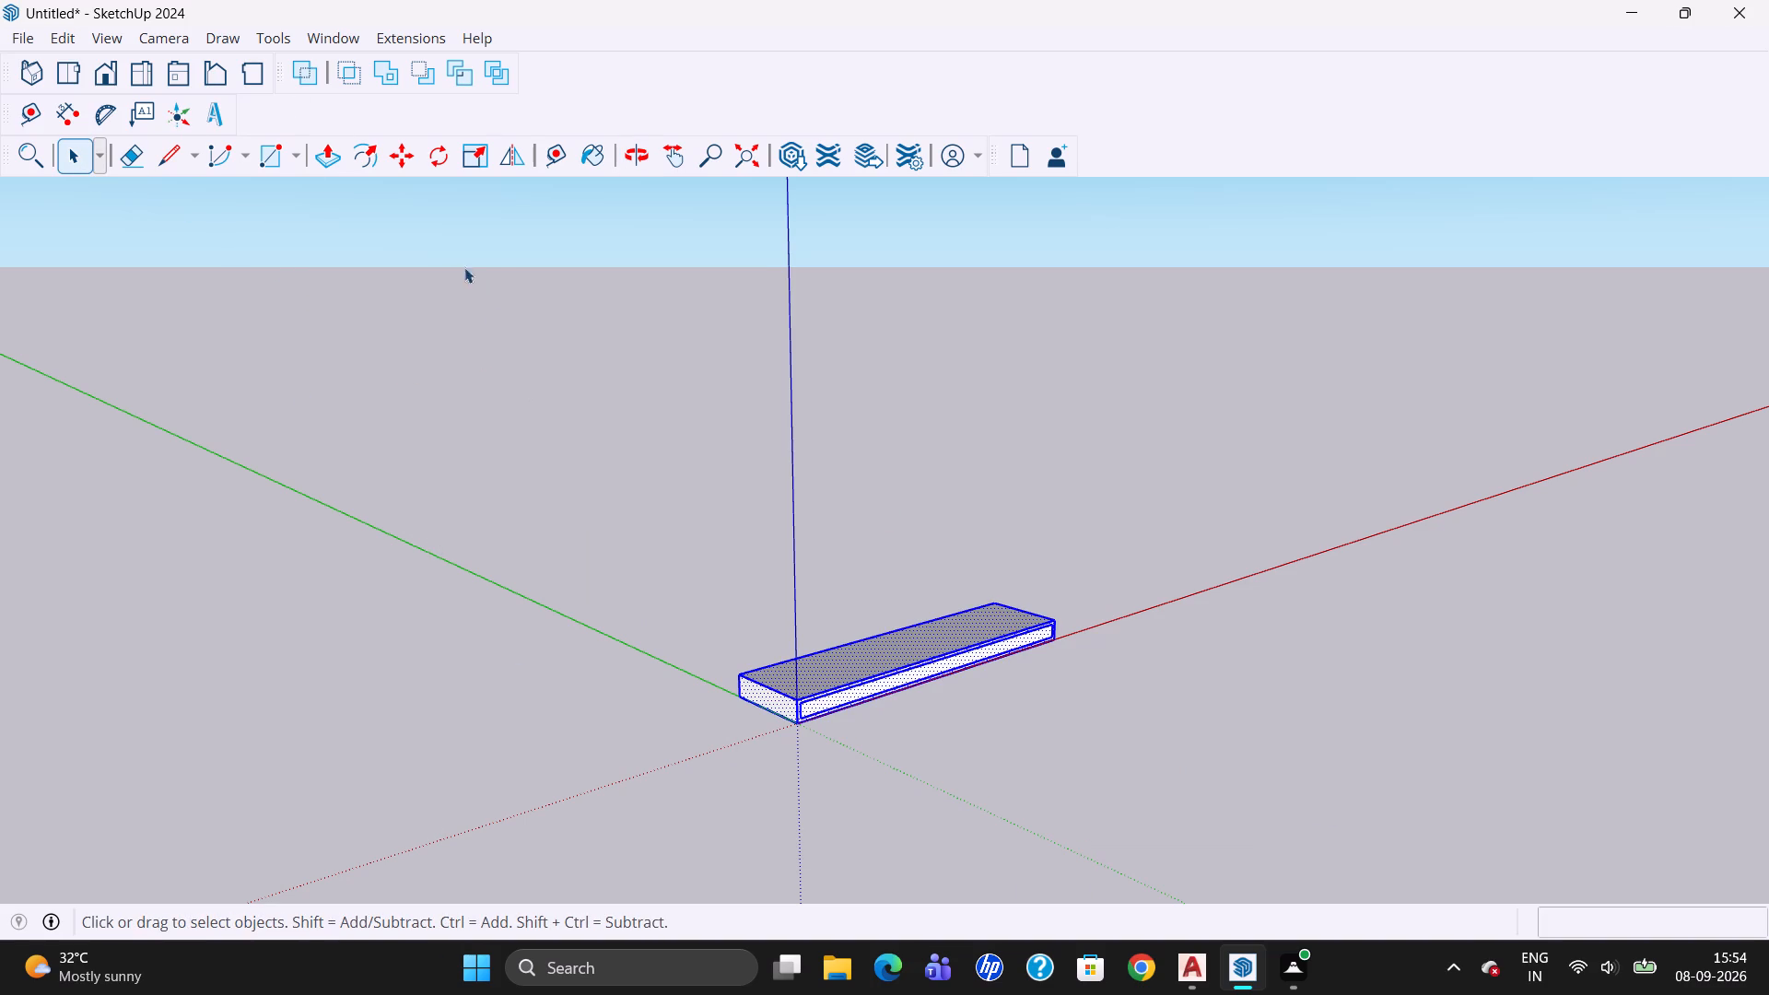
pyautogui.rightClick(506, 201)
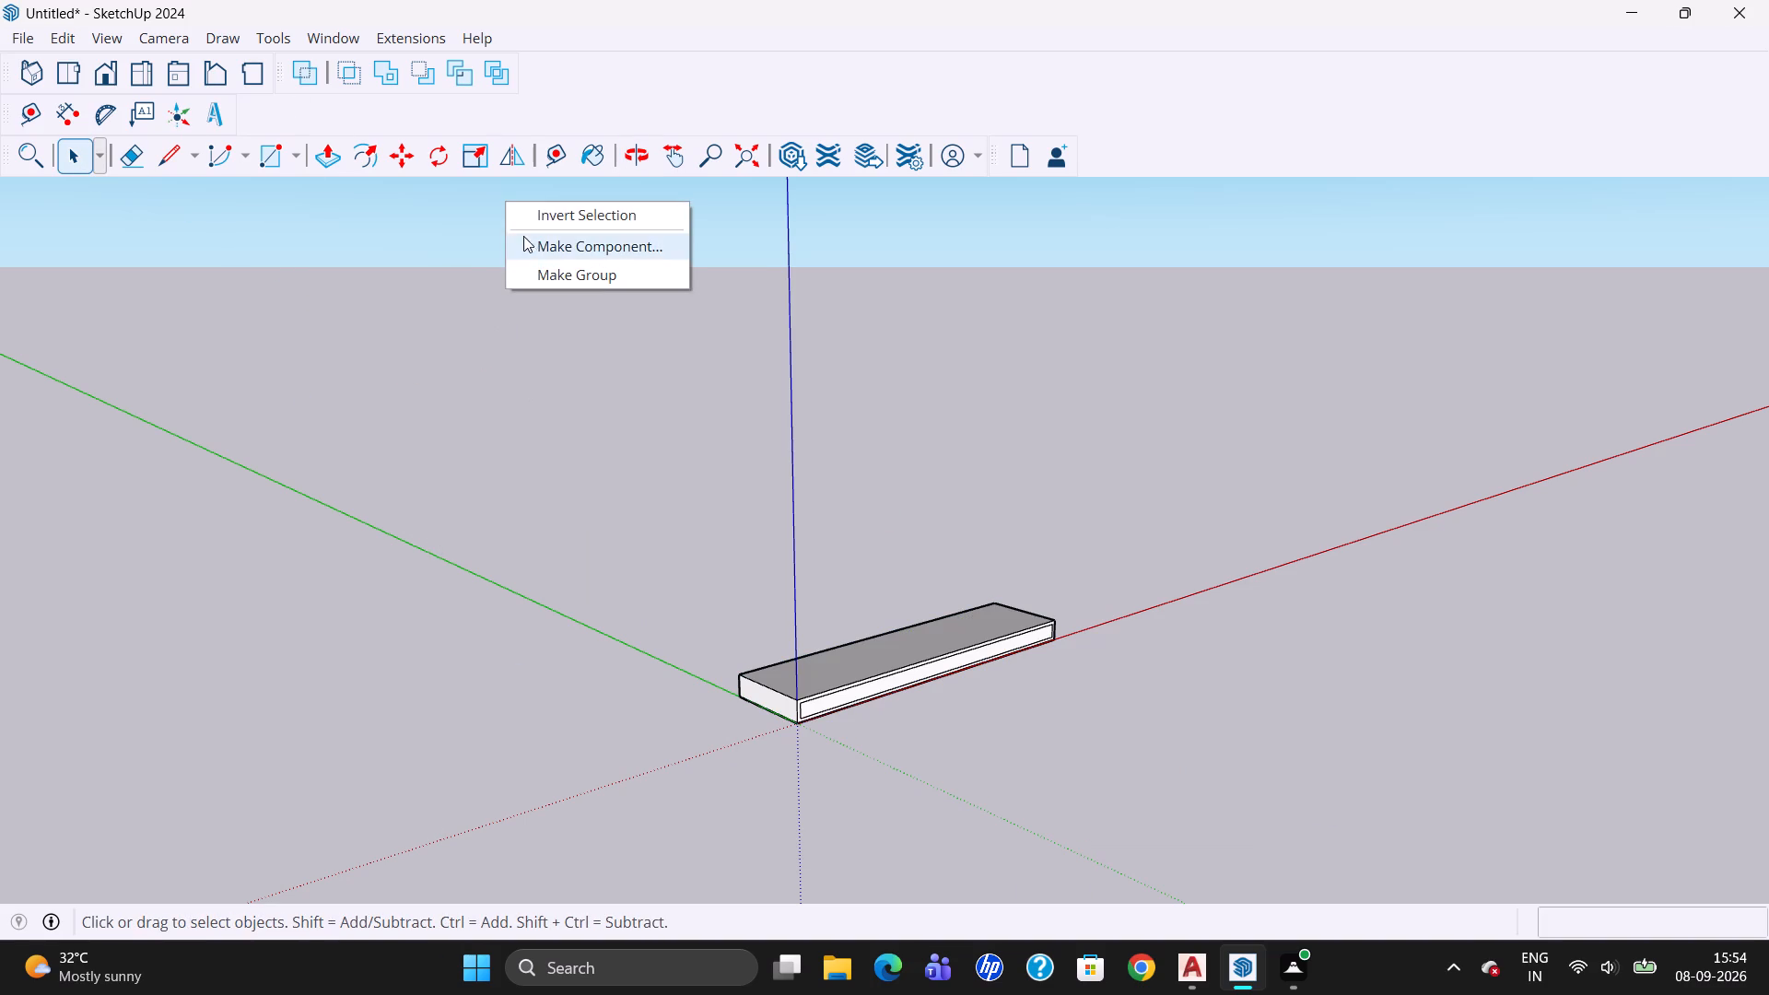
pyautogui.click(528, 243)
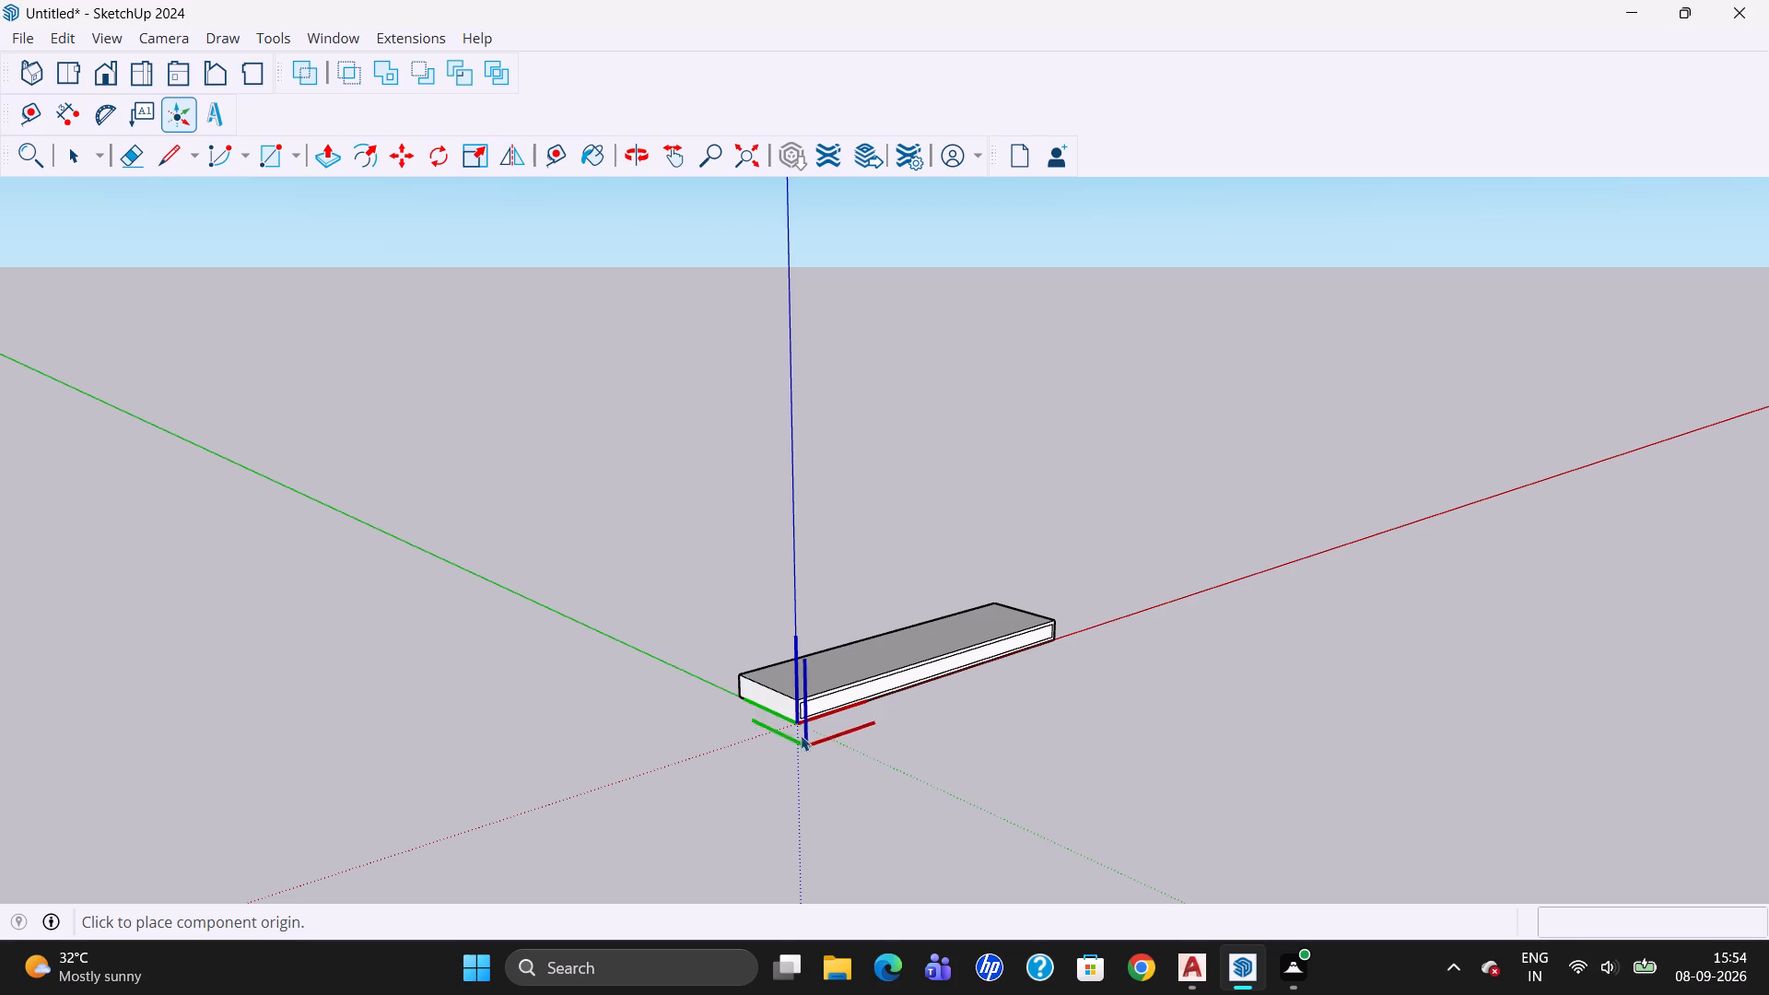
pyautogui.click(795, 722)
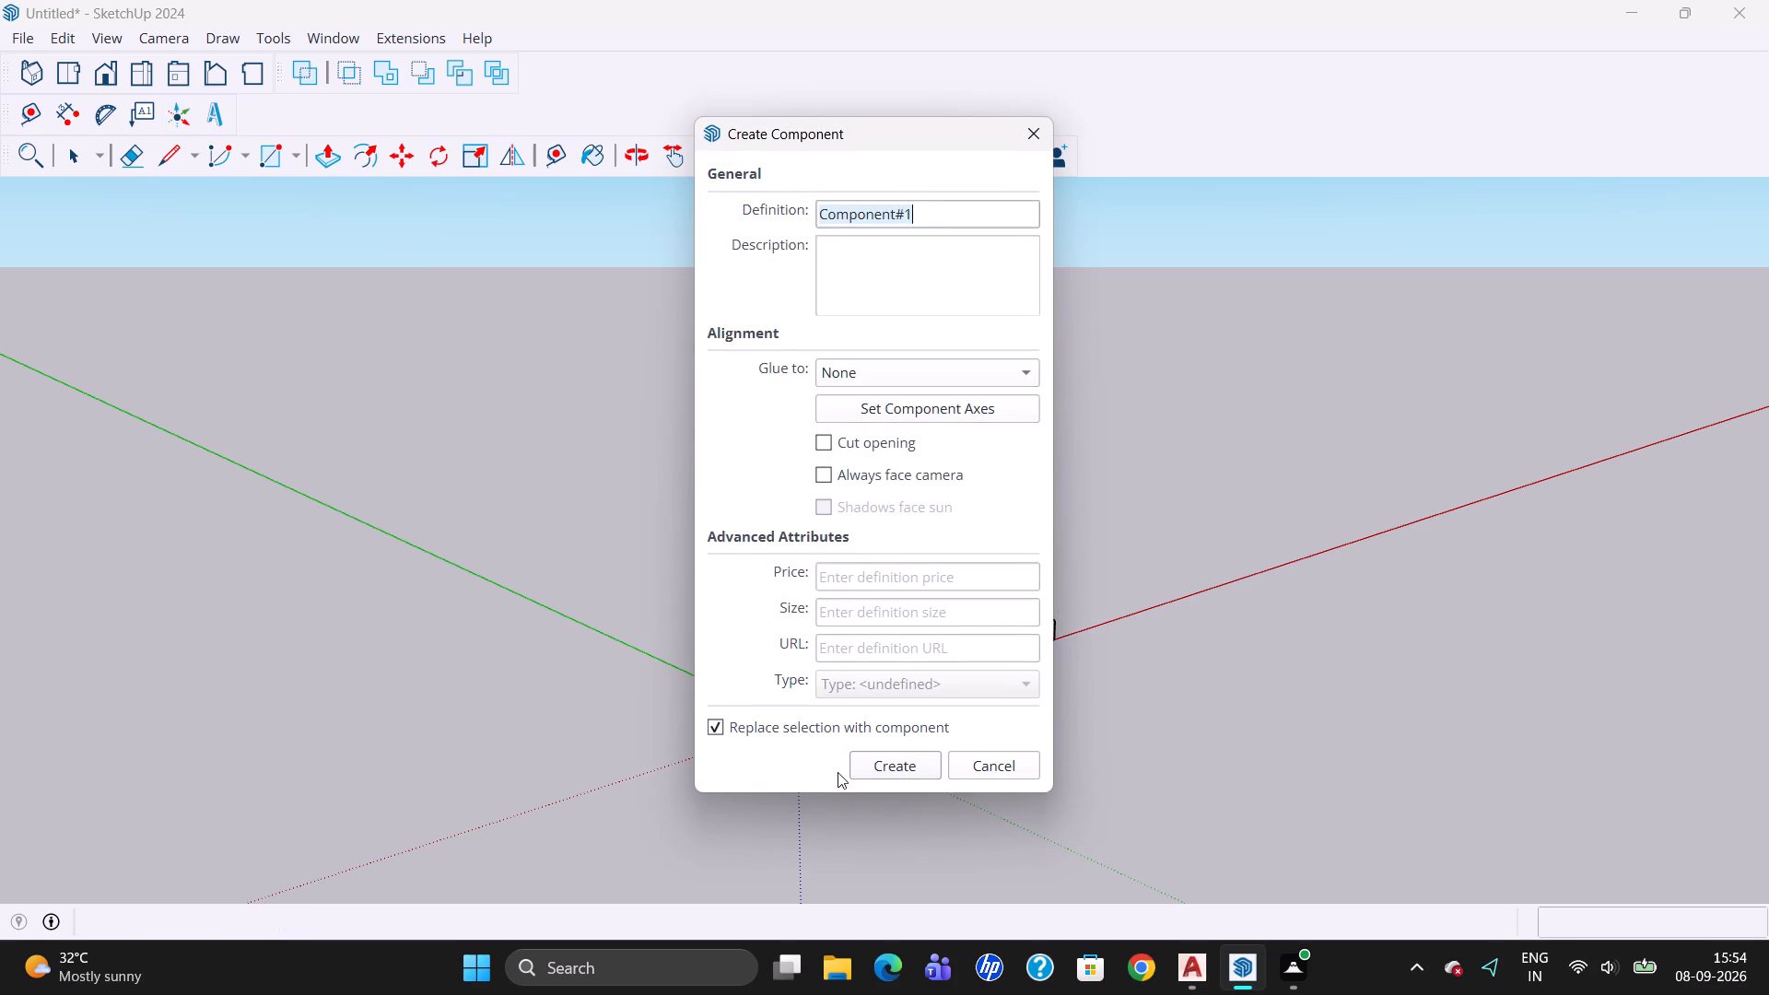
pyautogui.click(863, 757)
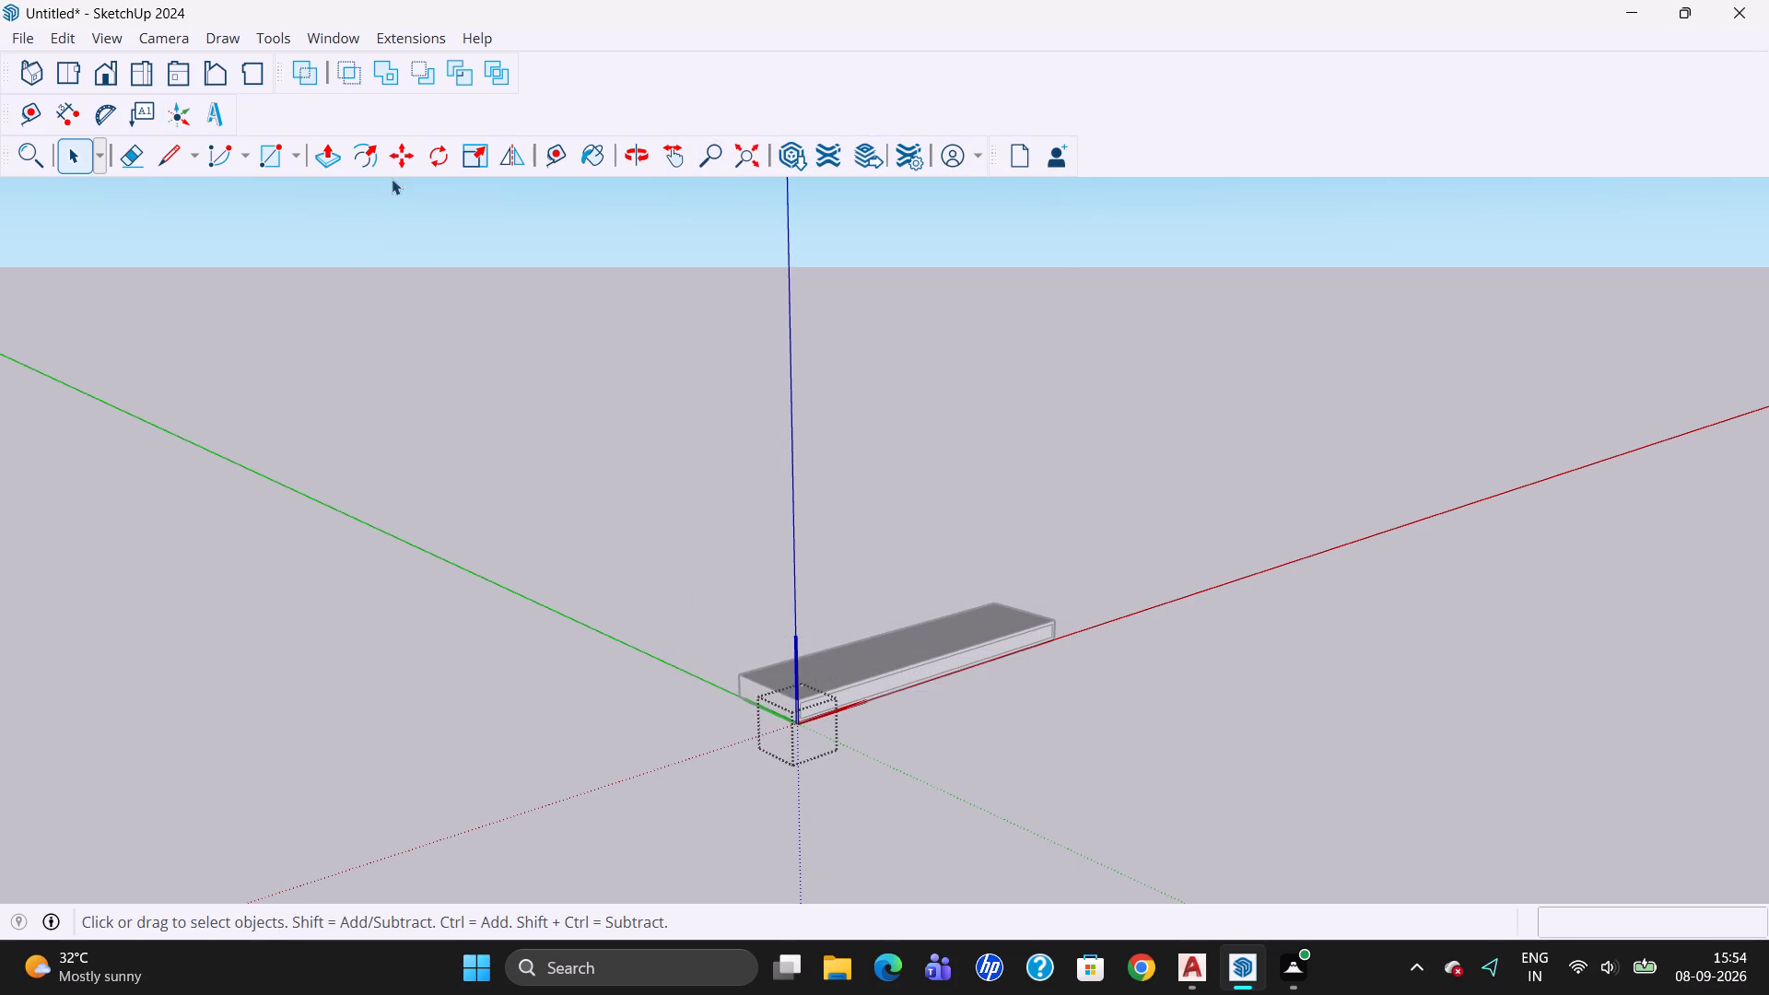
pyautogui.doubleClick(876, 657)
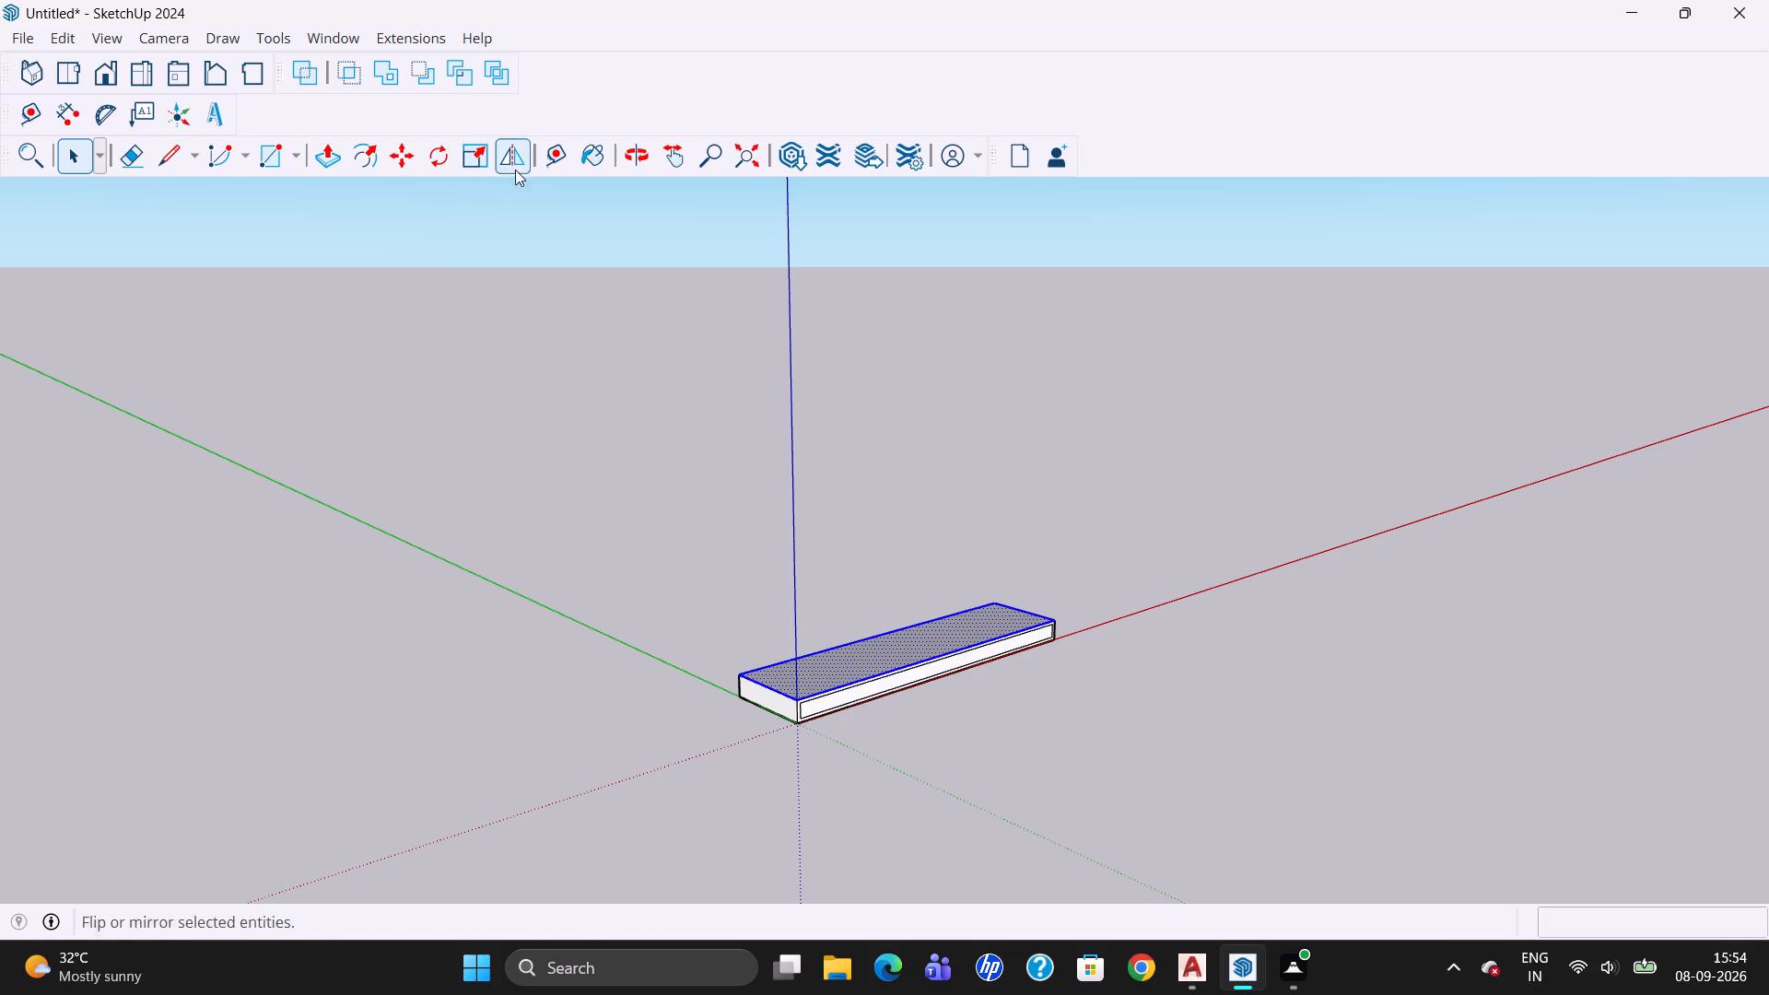
# Place a 7' vertical guide with Tape Measure from the base slab's back bottom corner on the green axis.
pyautogui.click(544, 161)
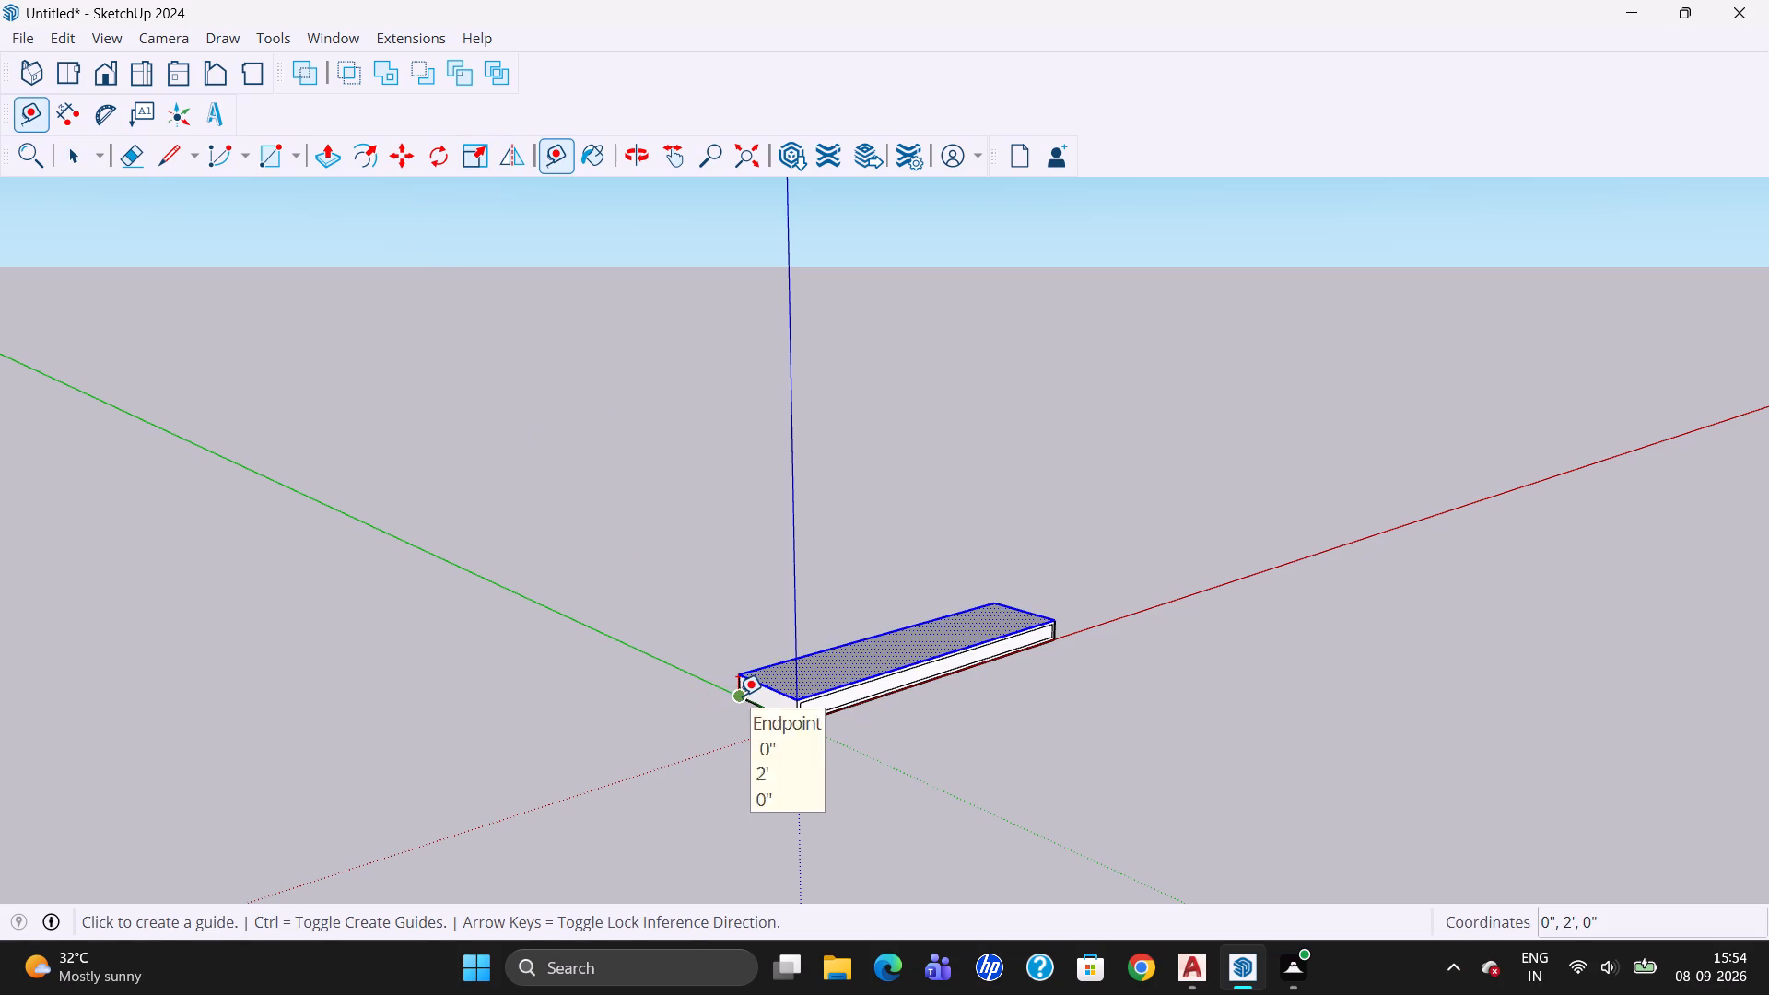
pyautogui.click(738, 696)
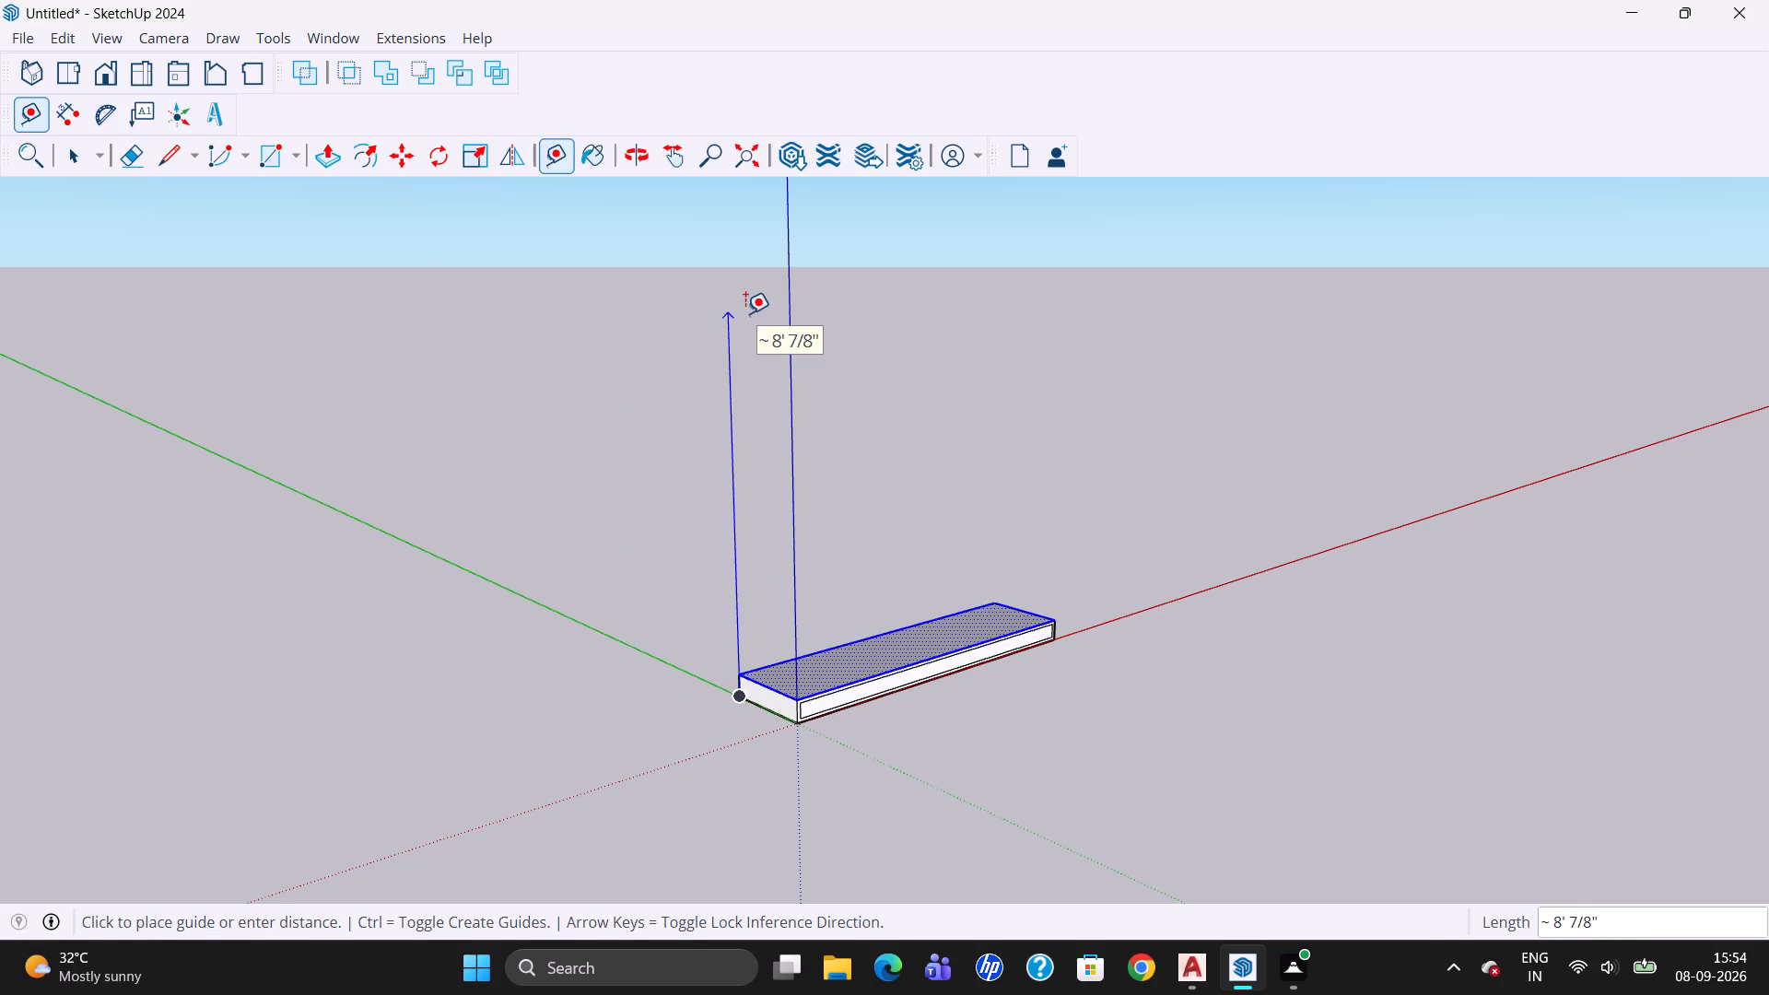
pyautogui.write("7'")
pyautogui.press('Return')
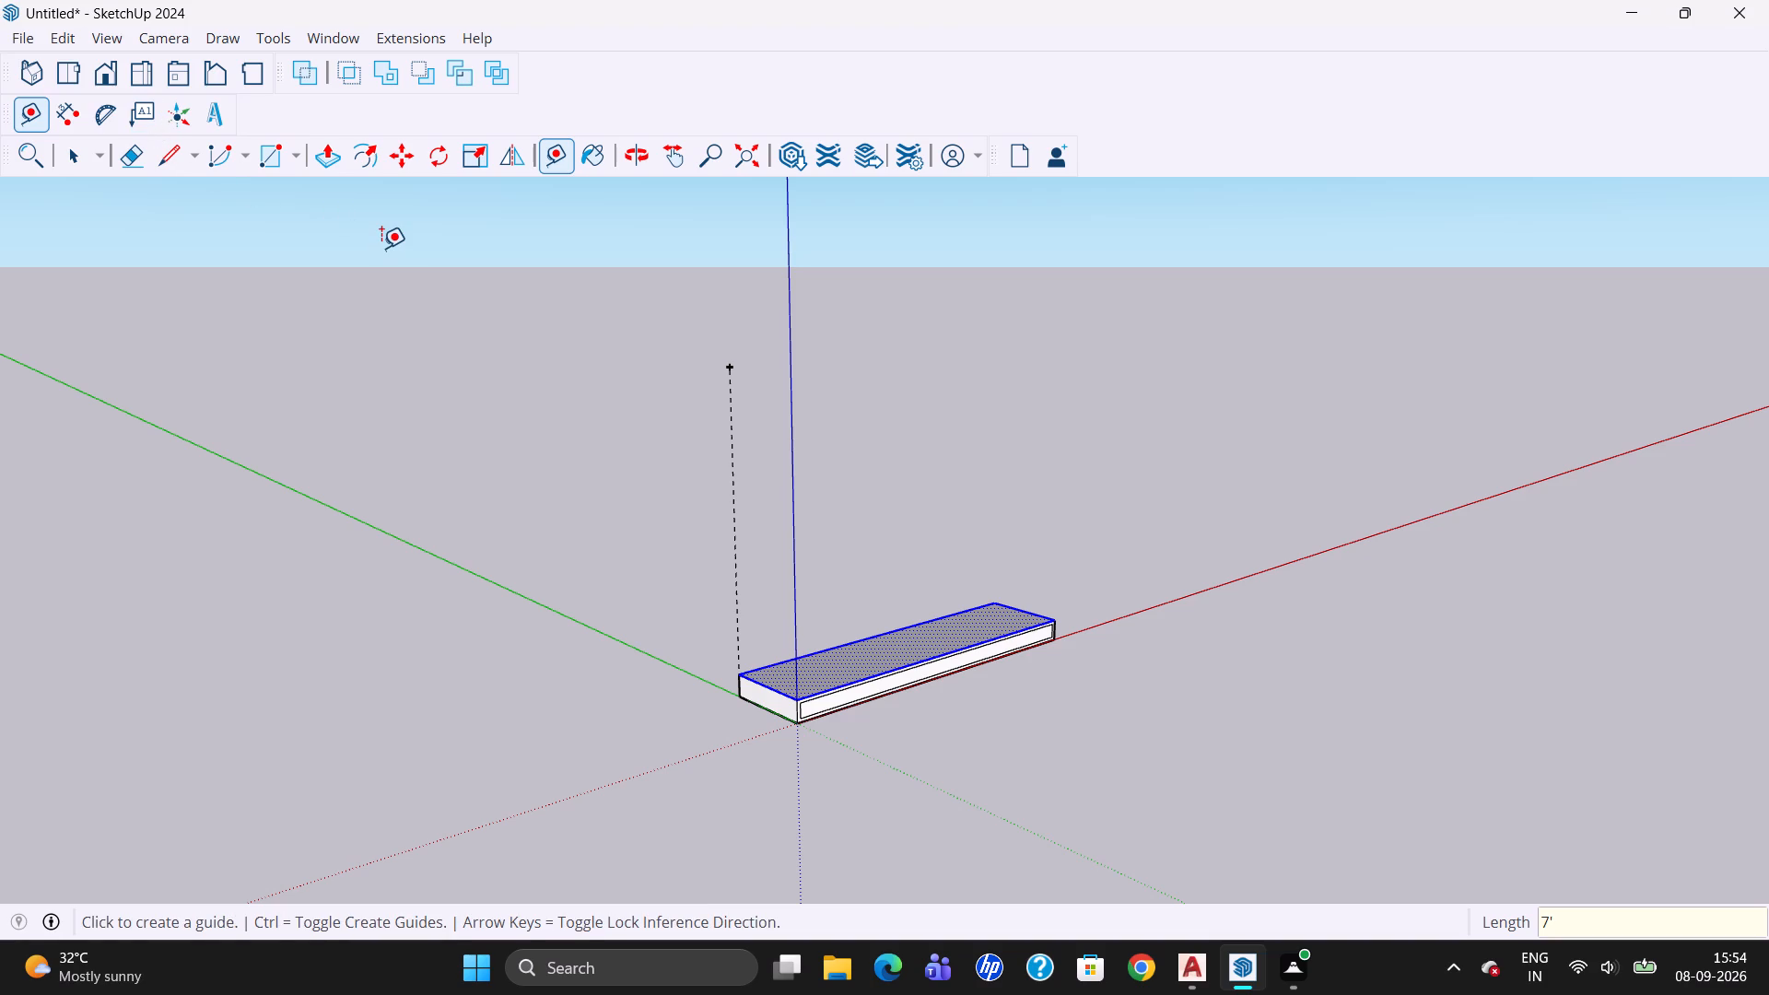
pyautogui.press('Escape')
# Copy the whole base slab about 6' 6" up the blue axis so its top meets the vertical guide's upper end.
pyautogui.click(62, 168)
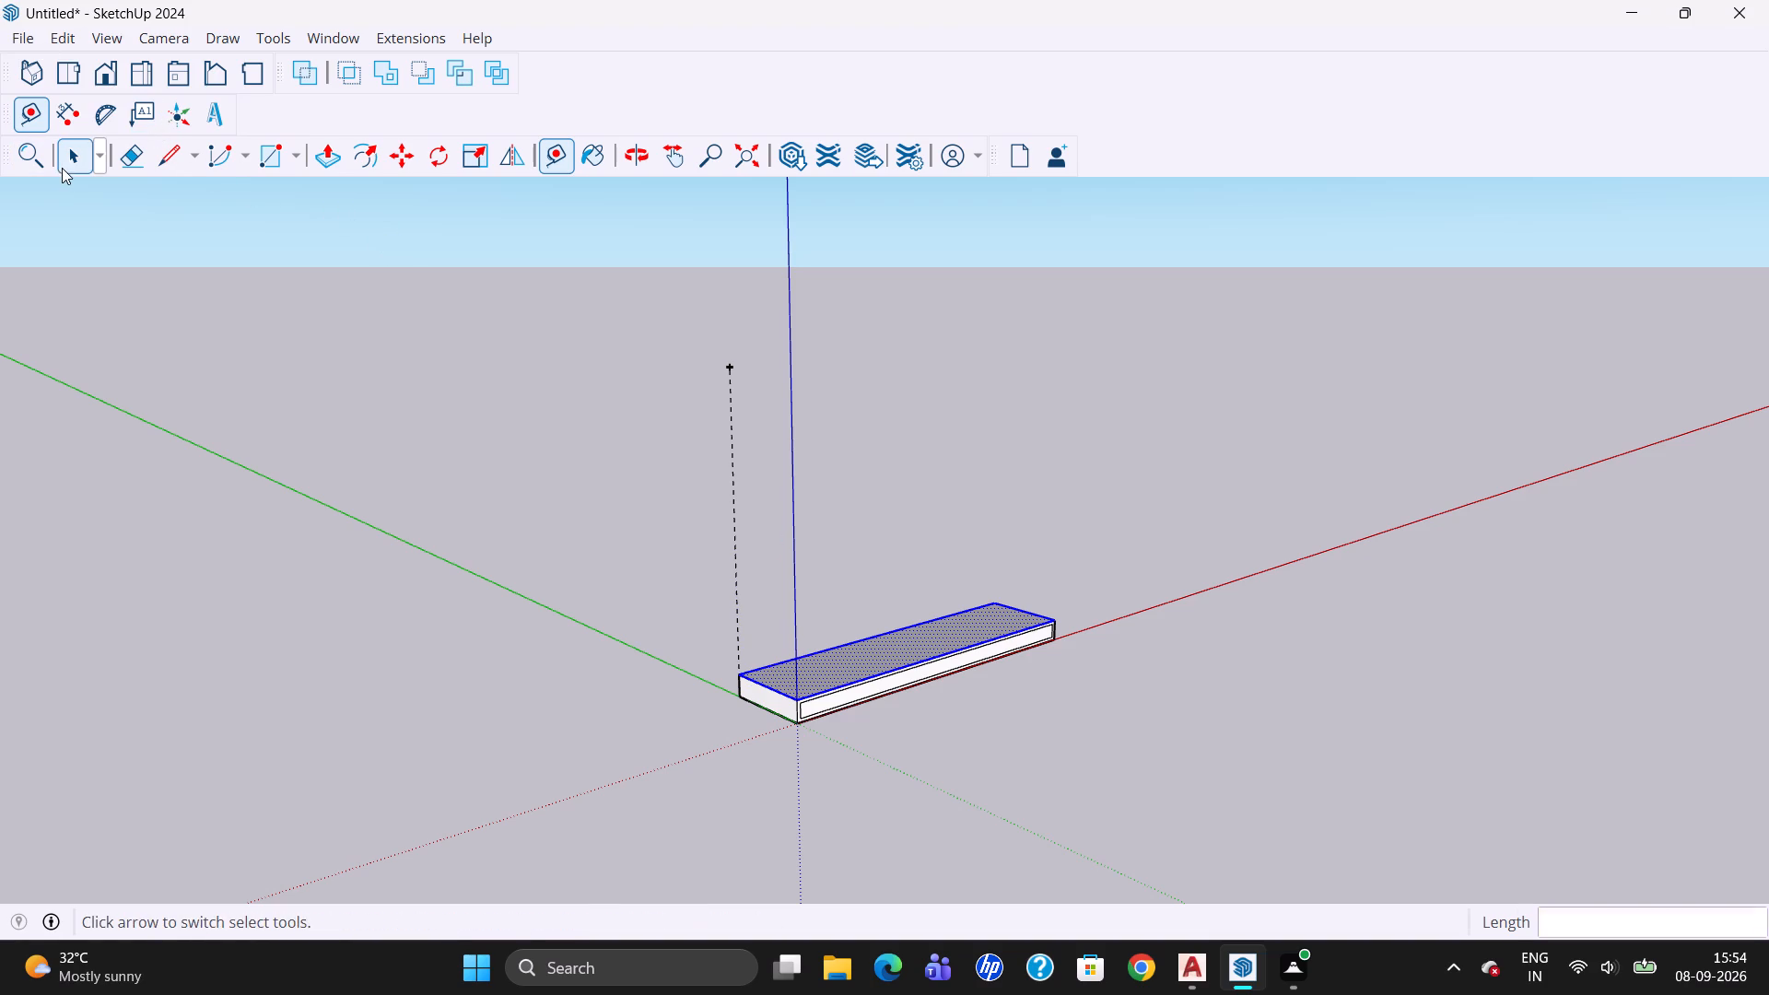
pyautogui.tripleClick(831, 680)
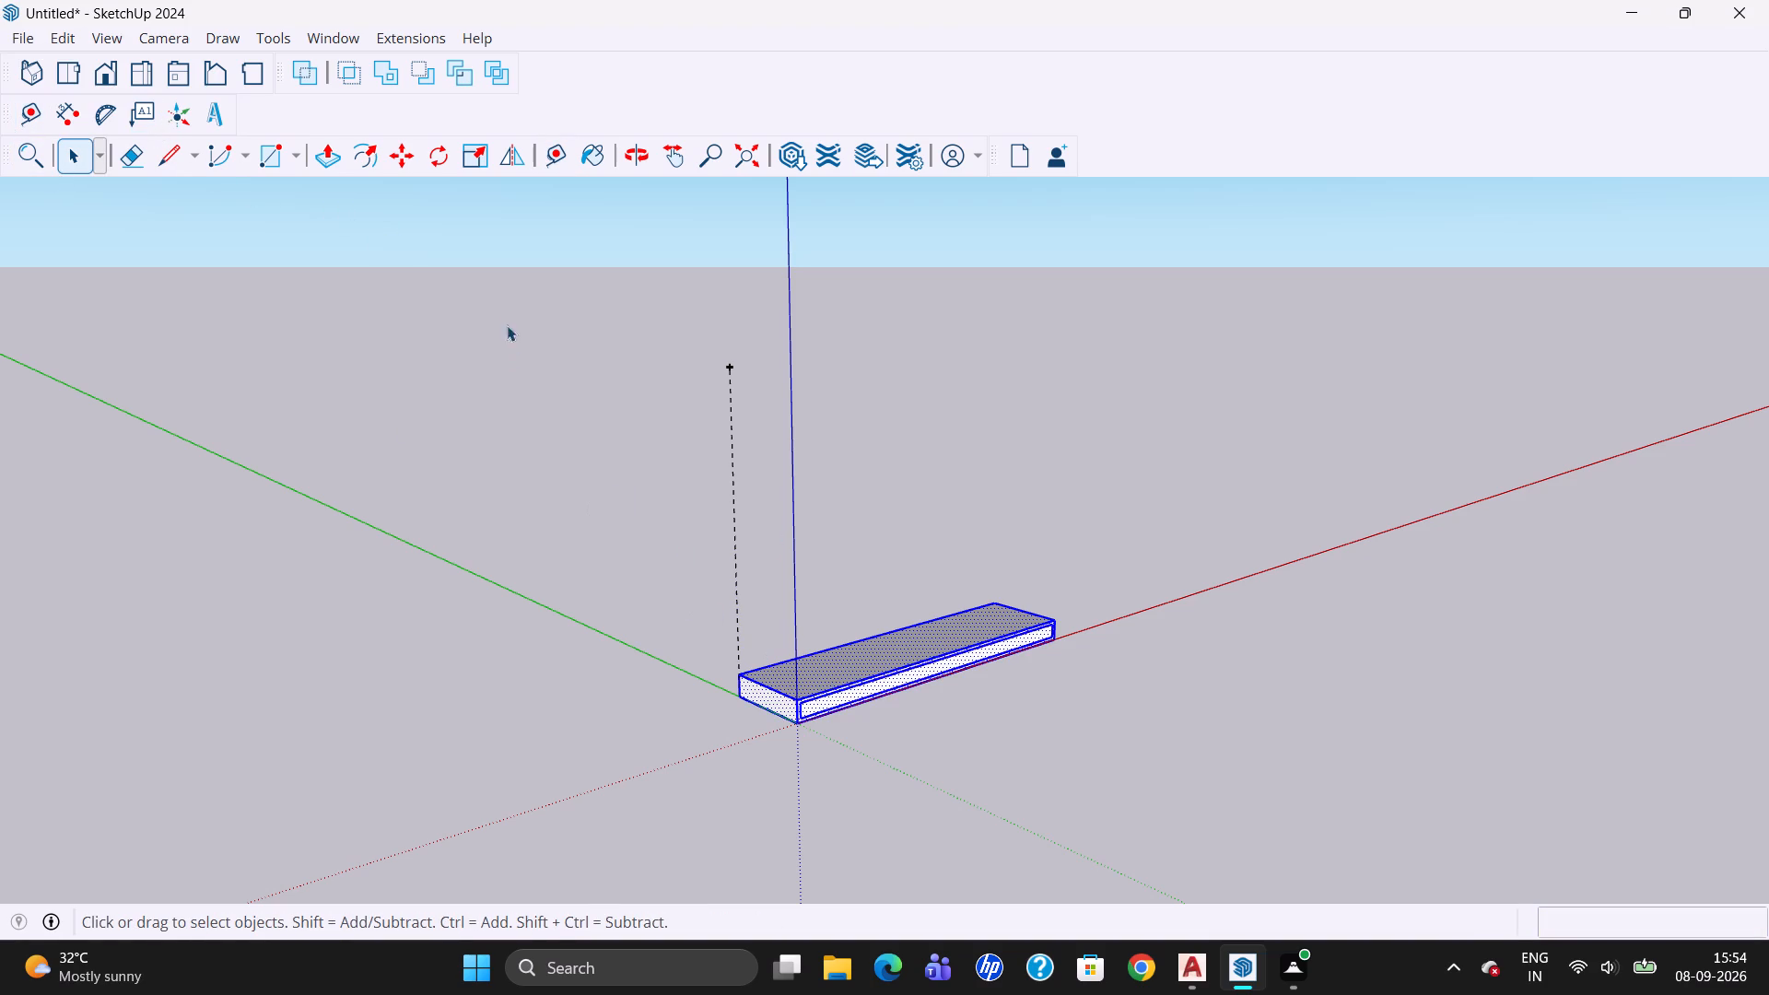
pyautogui.click(395, 161)
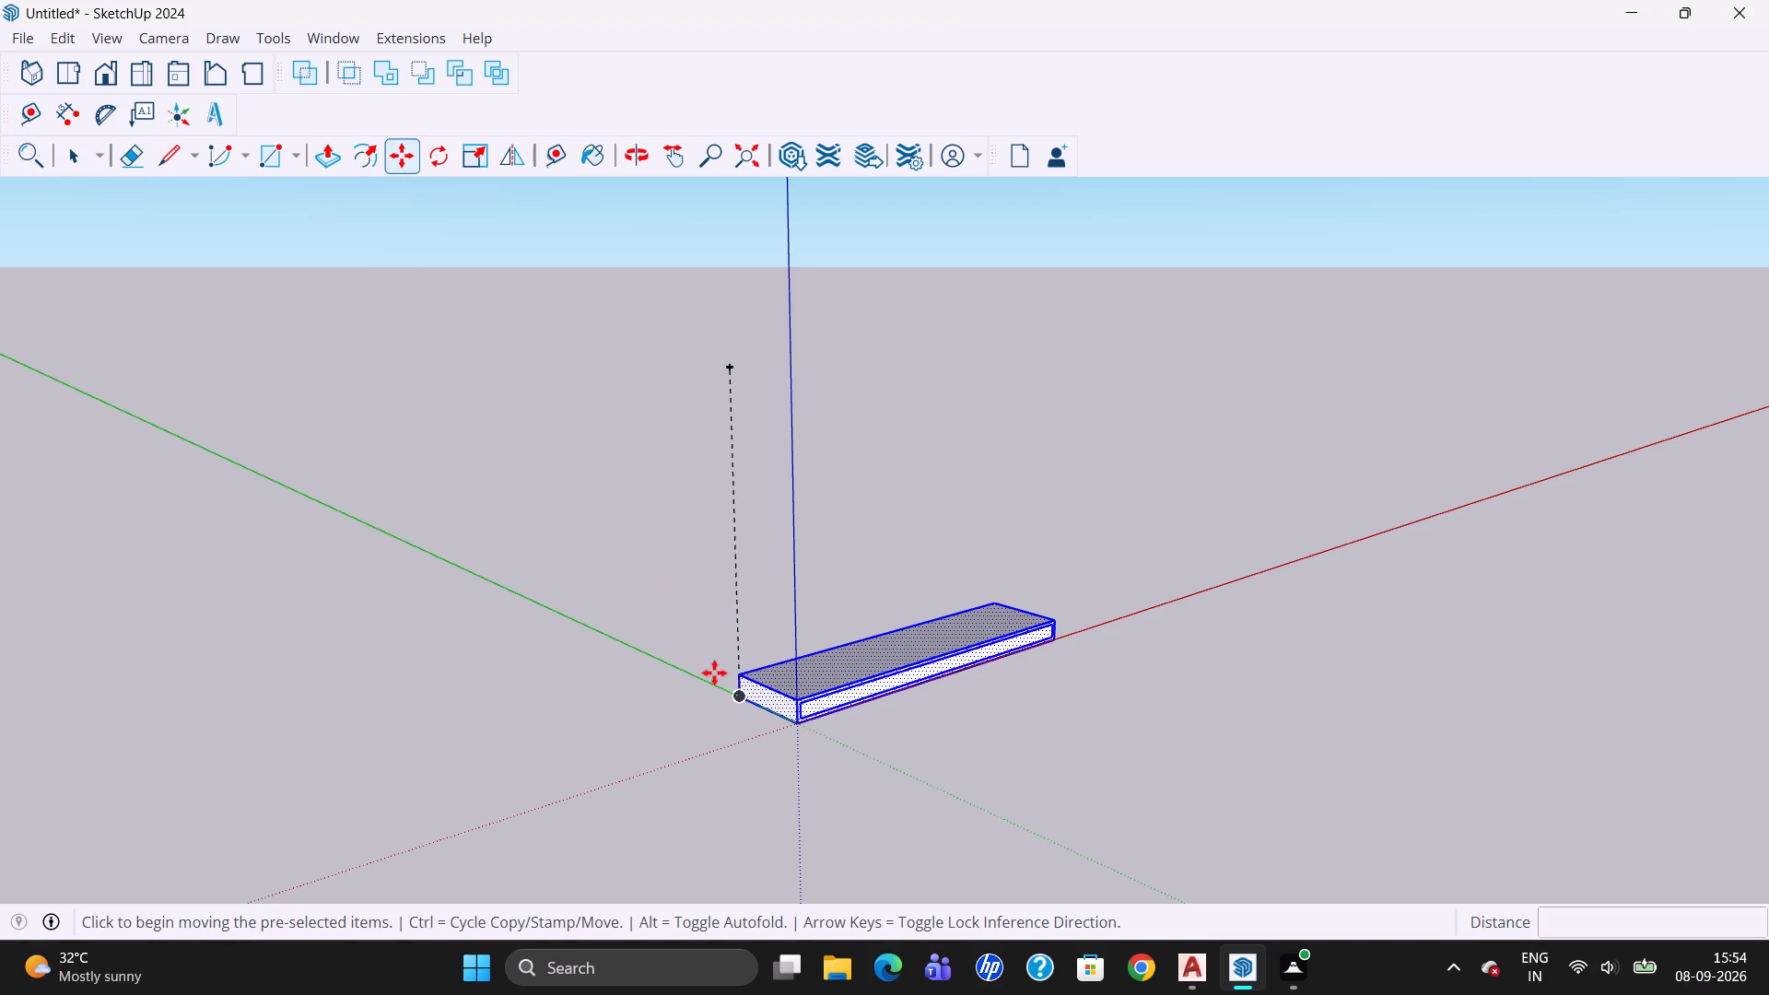
pyautogui.click(740, 694)
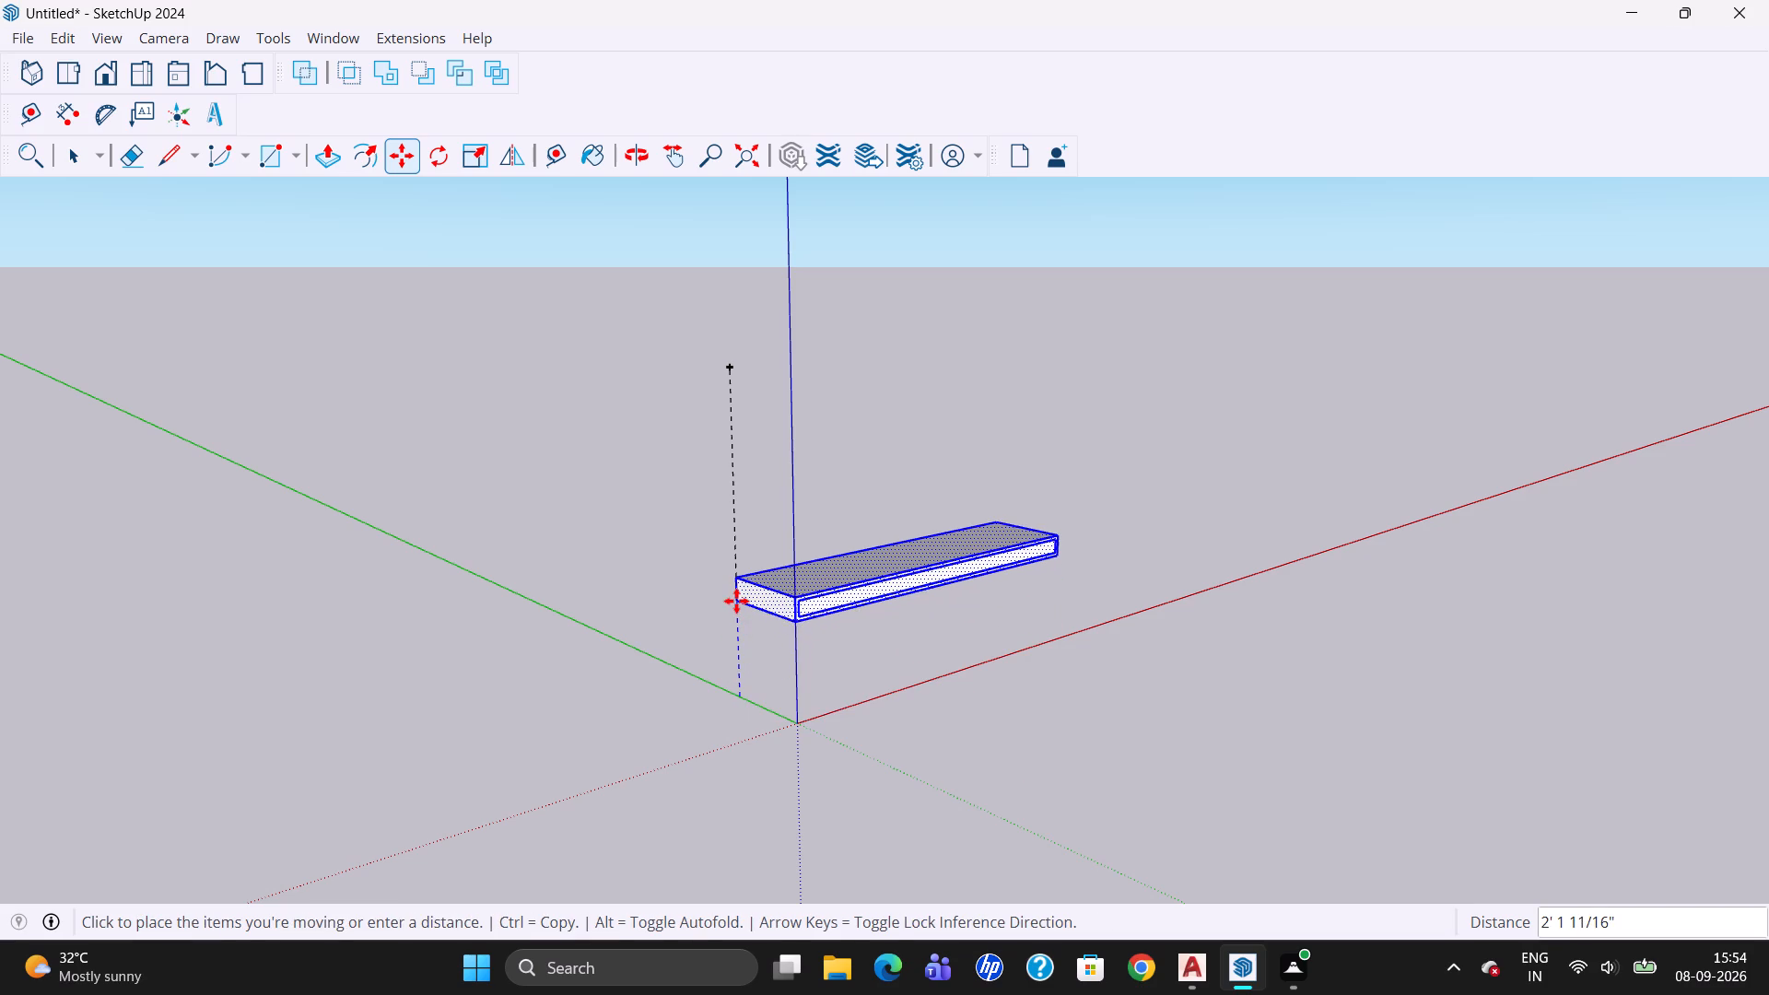
pyautogui.press('Up')
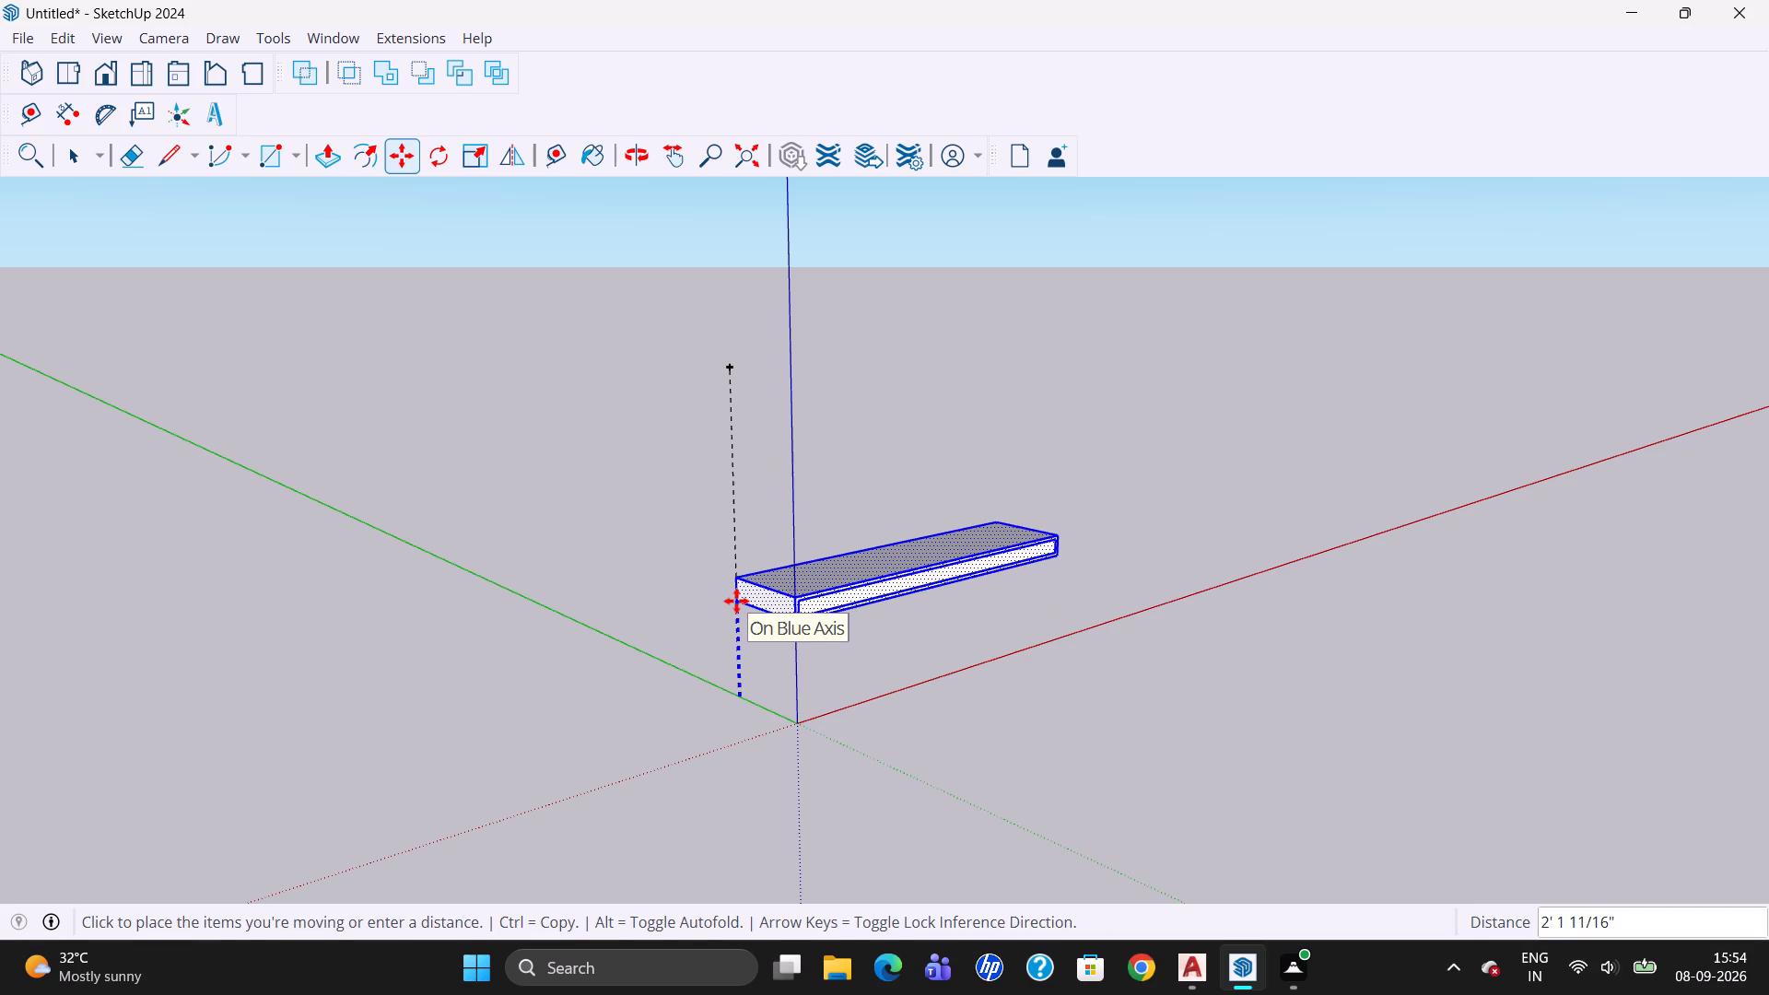
pyautogui.click(732, 392)
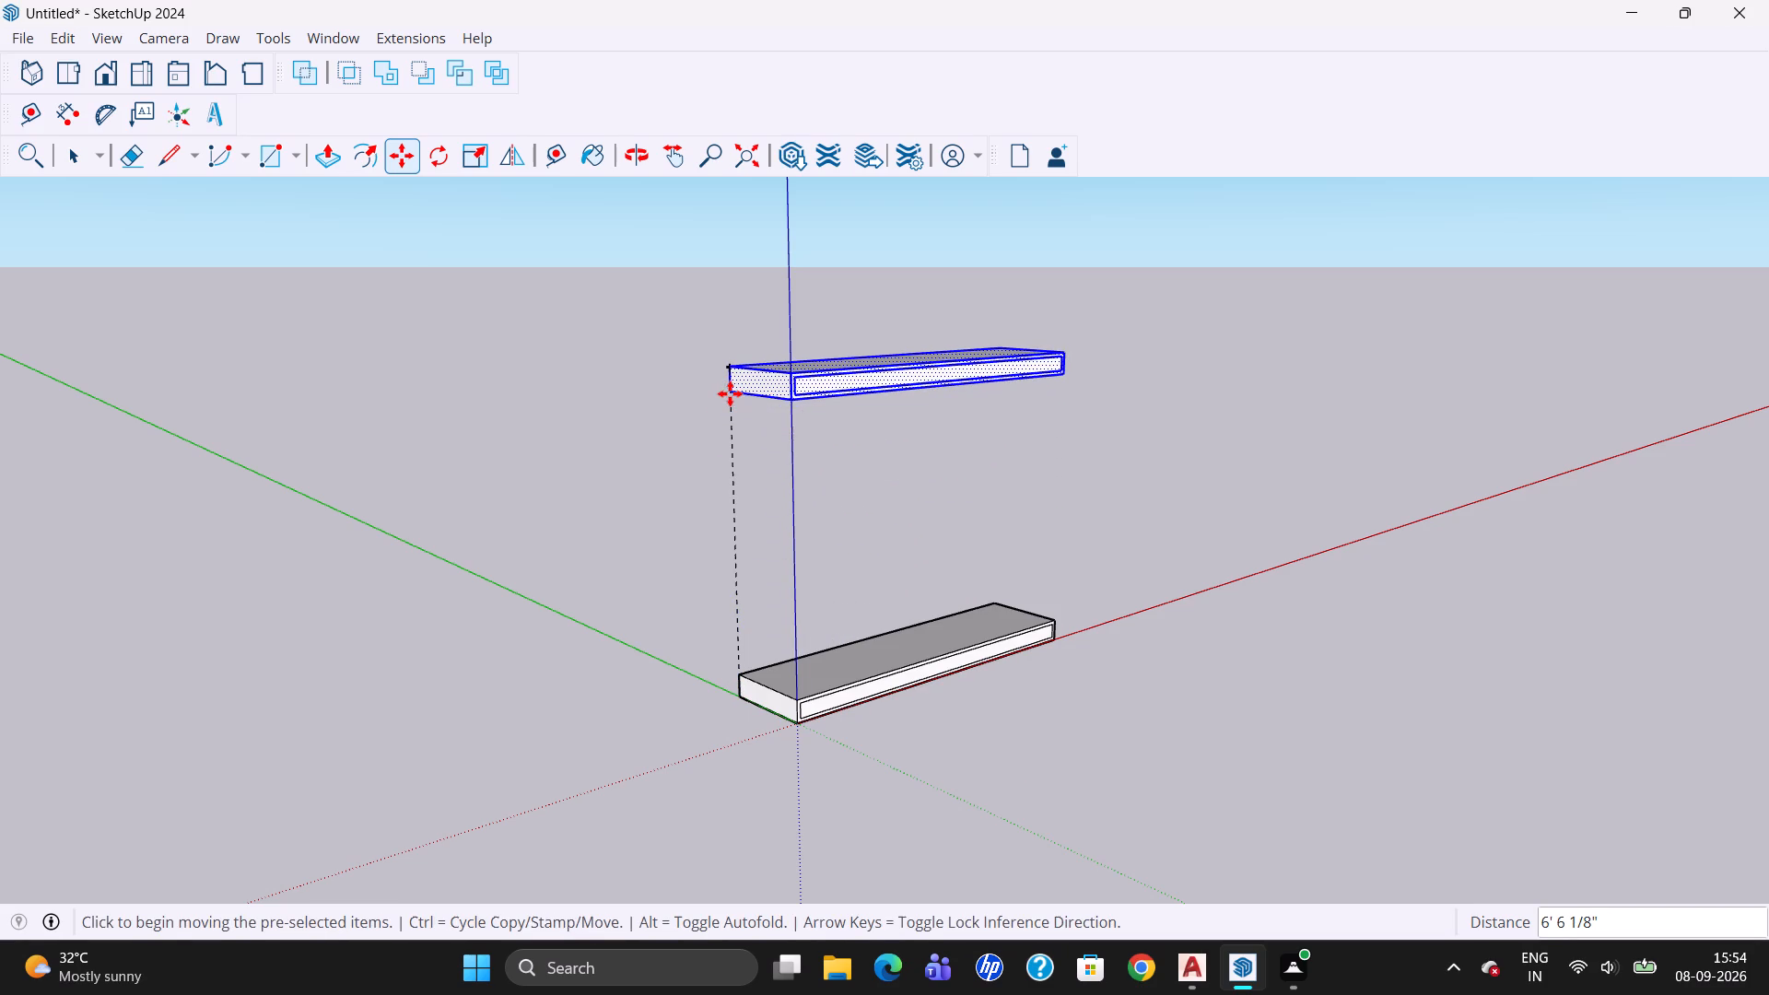
pyautogui.press('Escape')
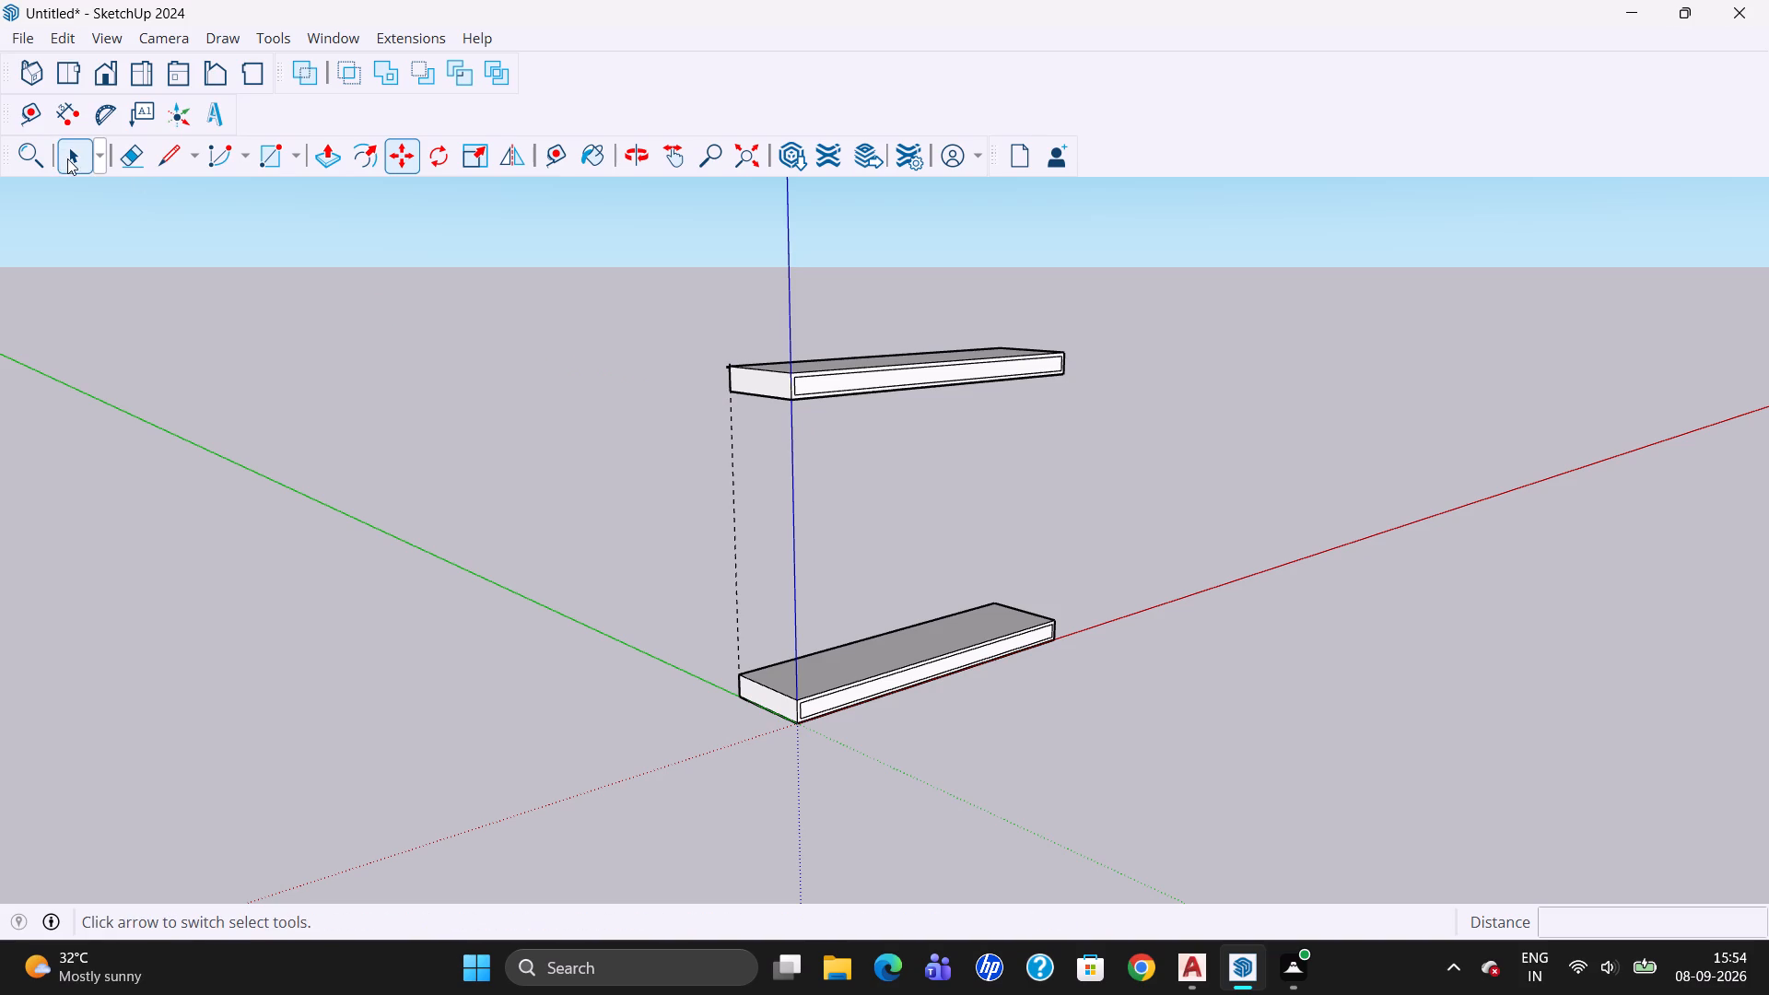
# Erase the vertical guide between the two slabs.
pyautogui.click(123, 151)
pyautogui.click(735, 553)
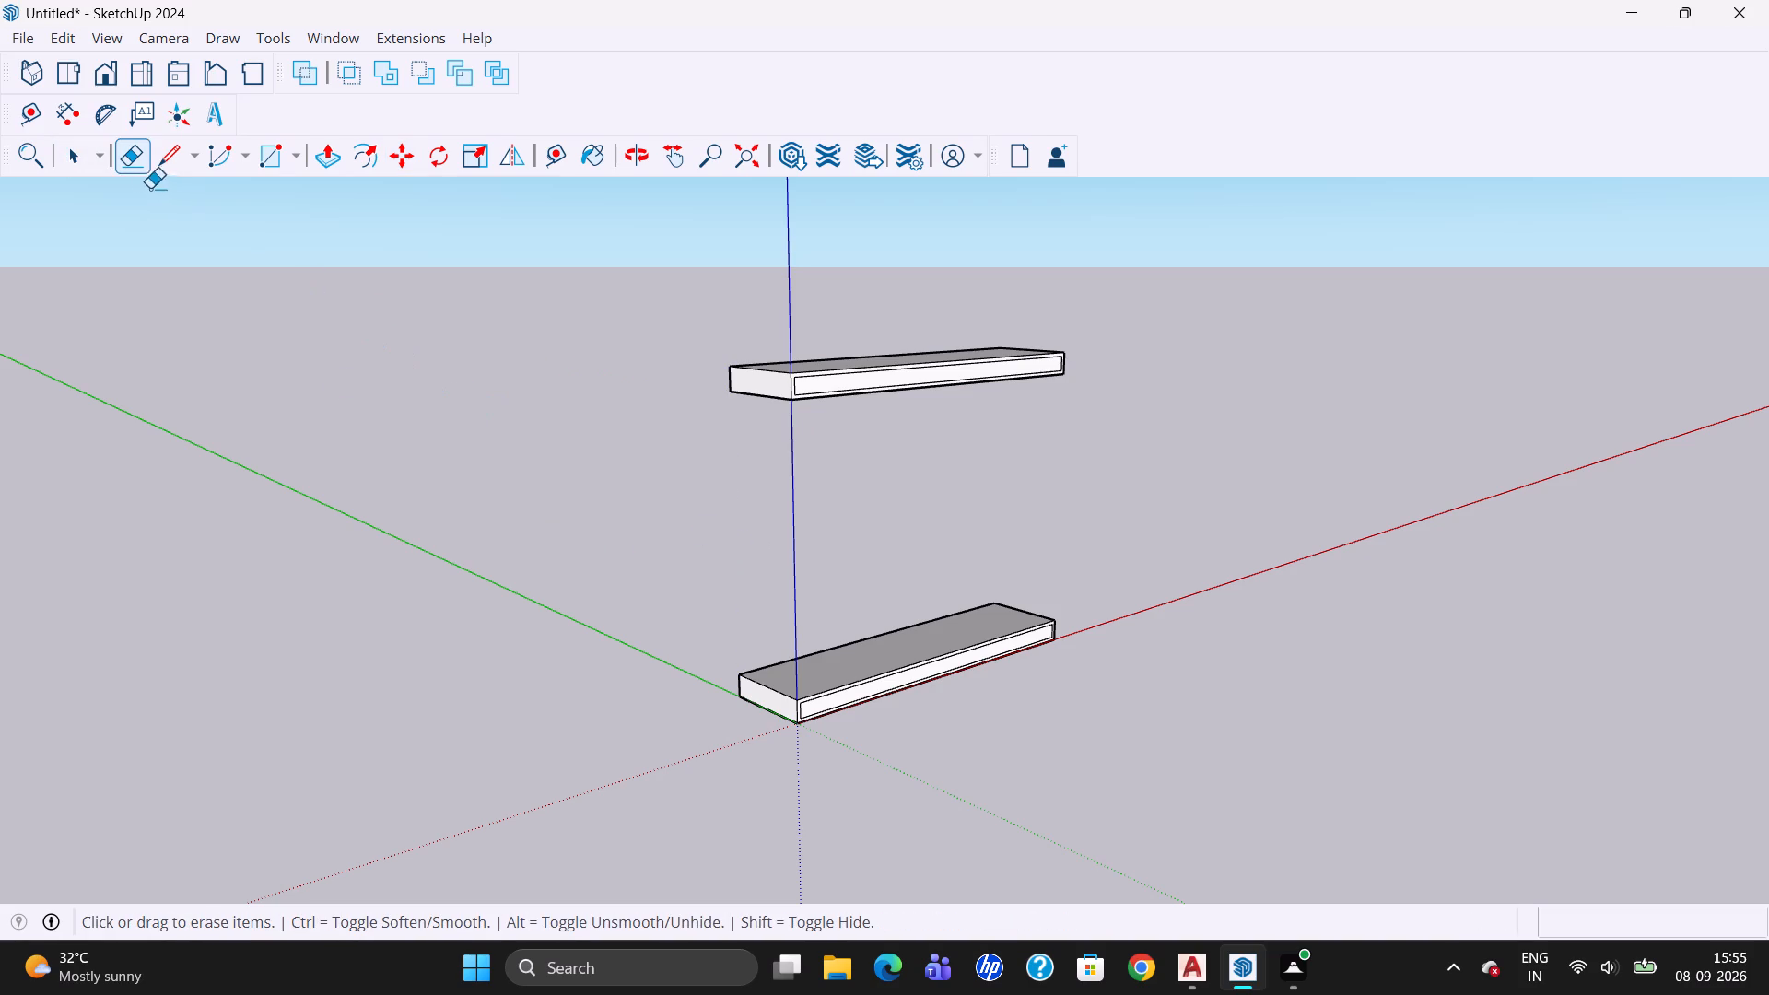
pyautogui.click(66, 154)
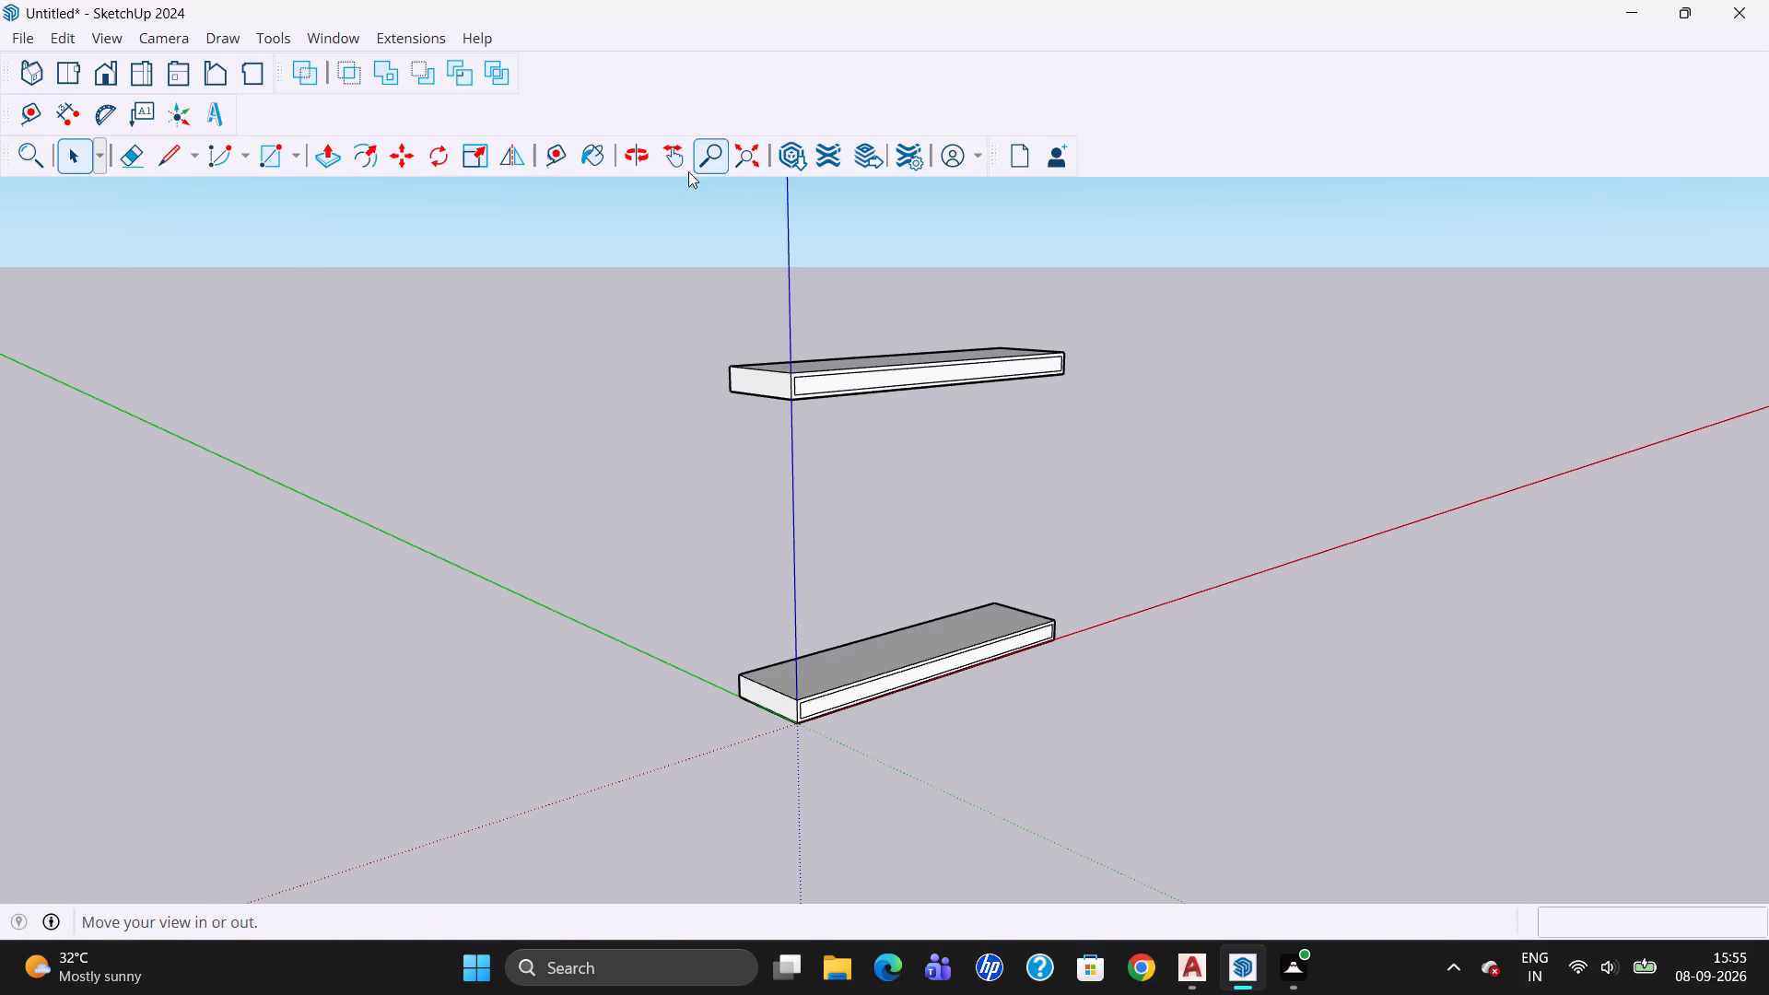
# Draw an 8' by about 7' rectangle across the back, from the top slab's upper corner to the base slab's opposite lower corner.
pyautogui.click(638, 162)
pyautogui.moveTo(558, 571); pyautogui.dragTo(1258, 633)
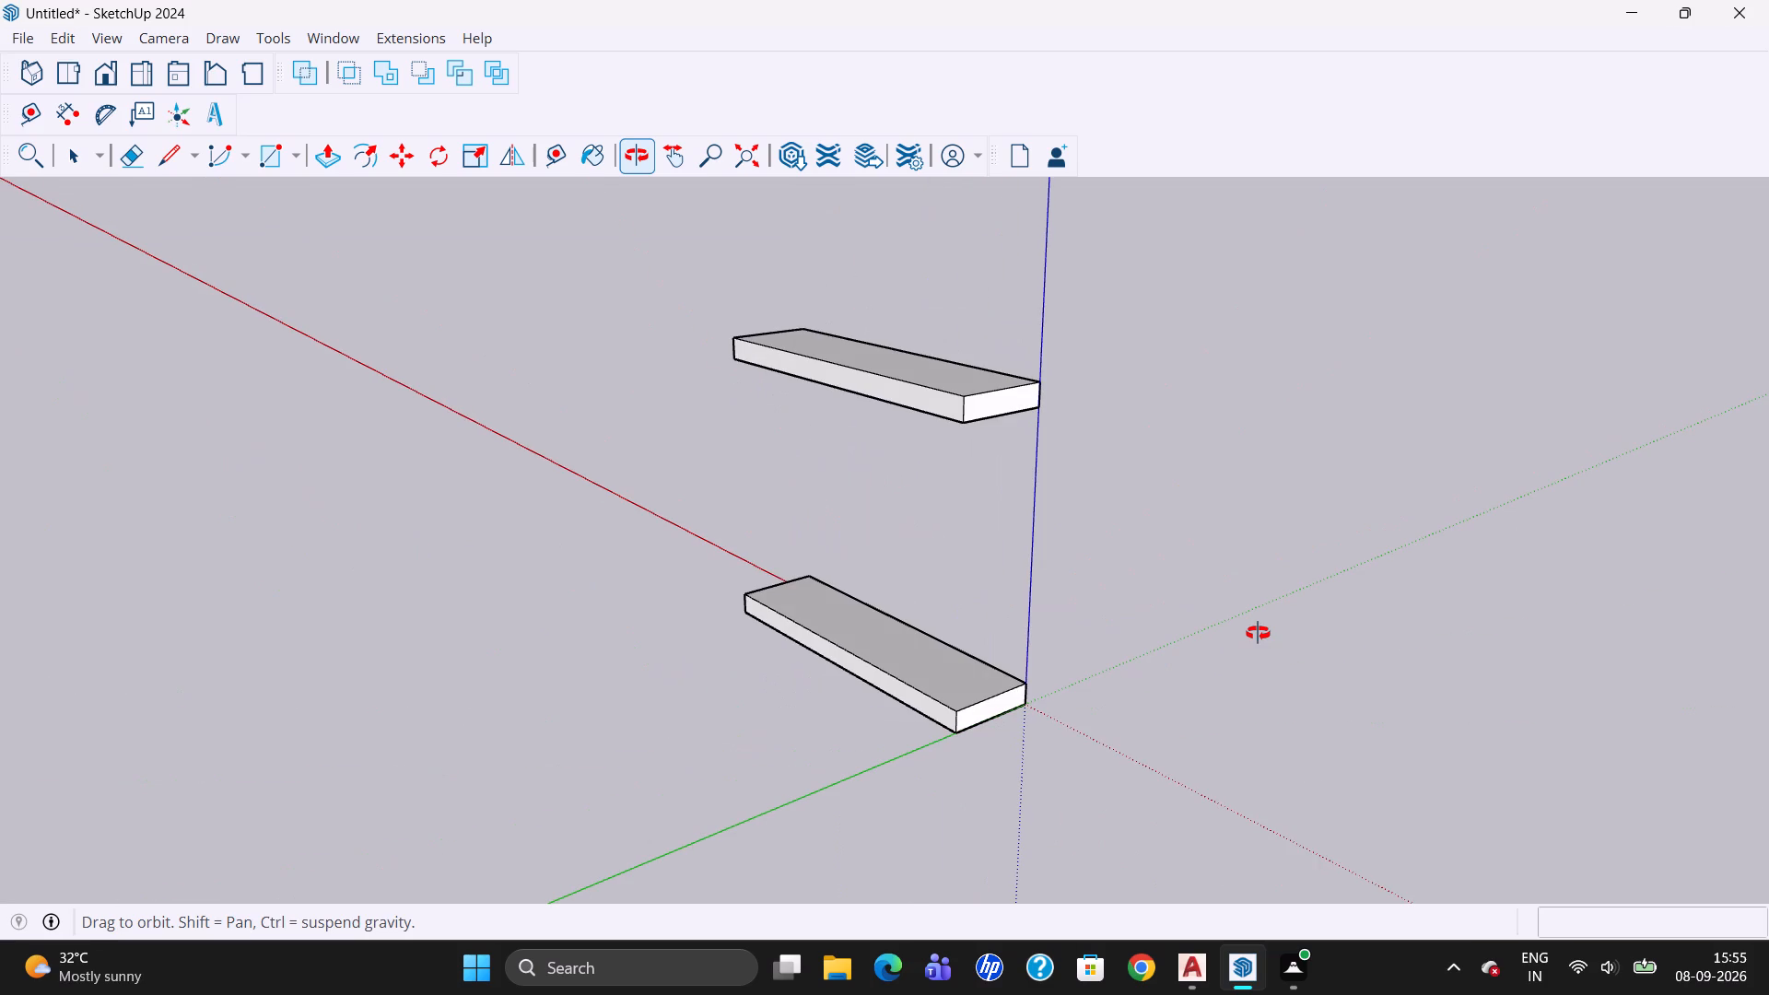
pyautogui.moveTo(1015, 708); pyautogui.dragTo(1484, 542)
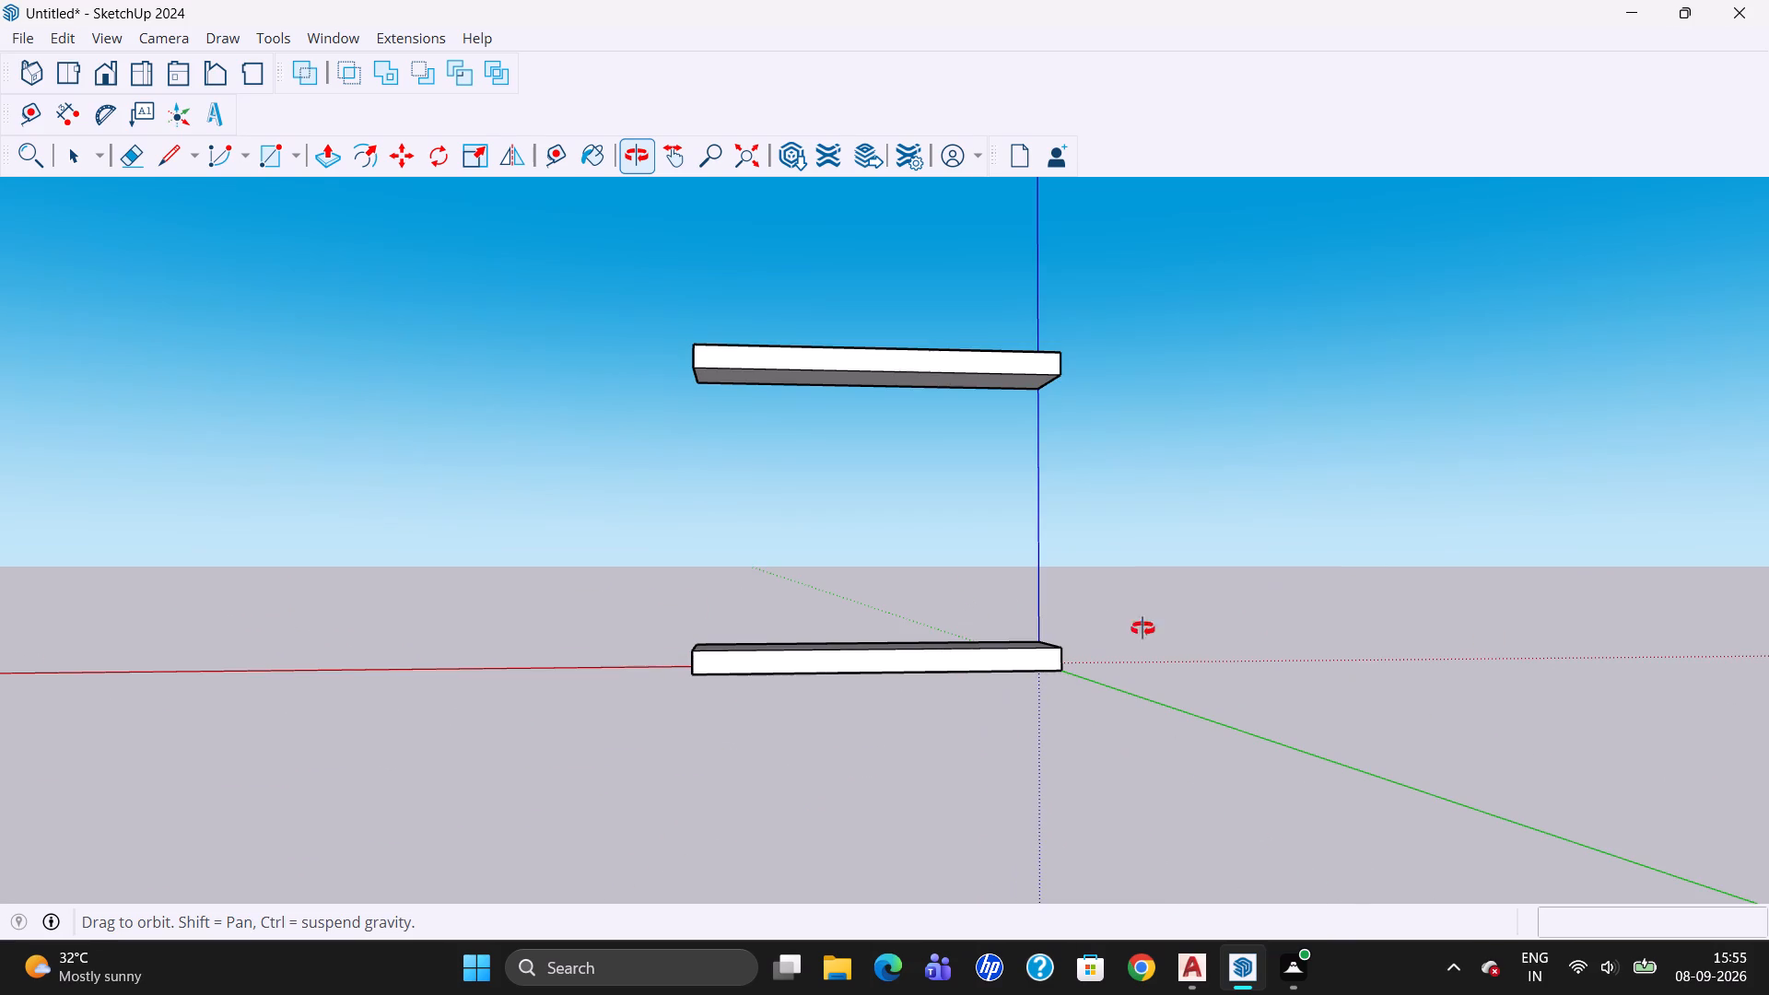
pyautogui.click(264, 168)
pyautogui.moveTo(697, 346); pyautogui.dragTo(713, 369)
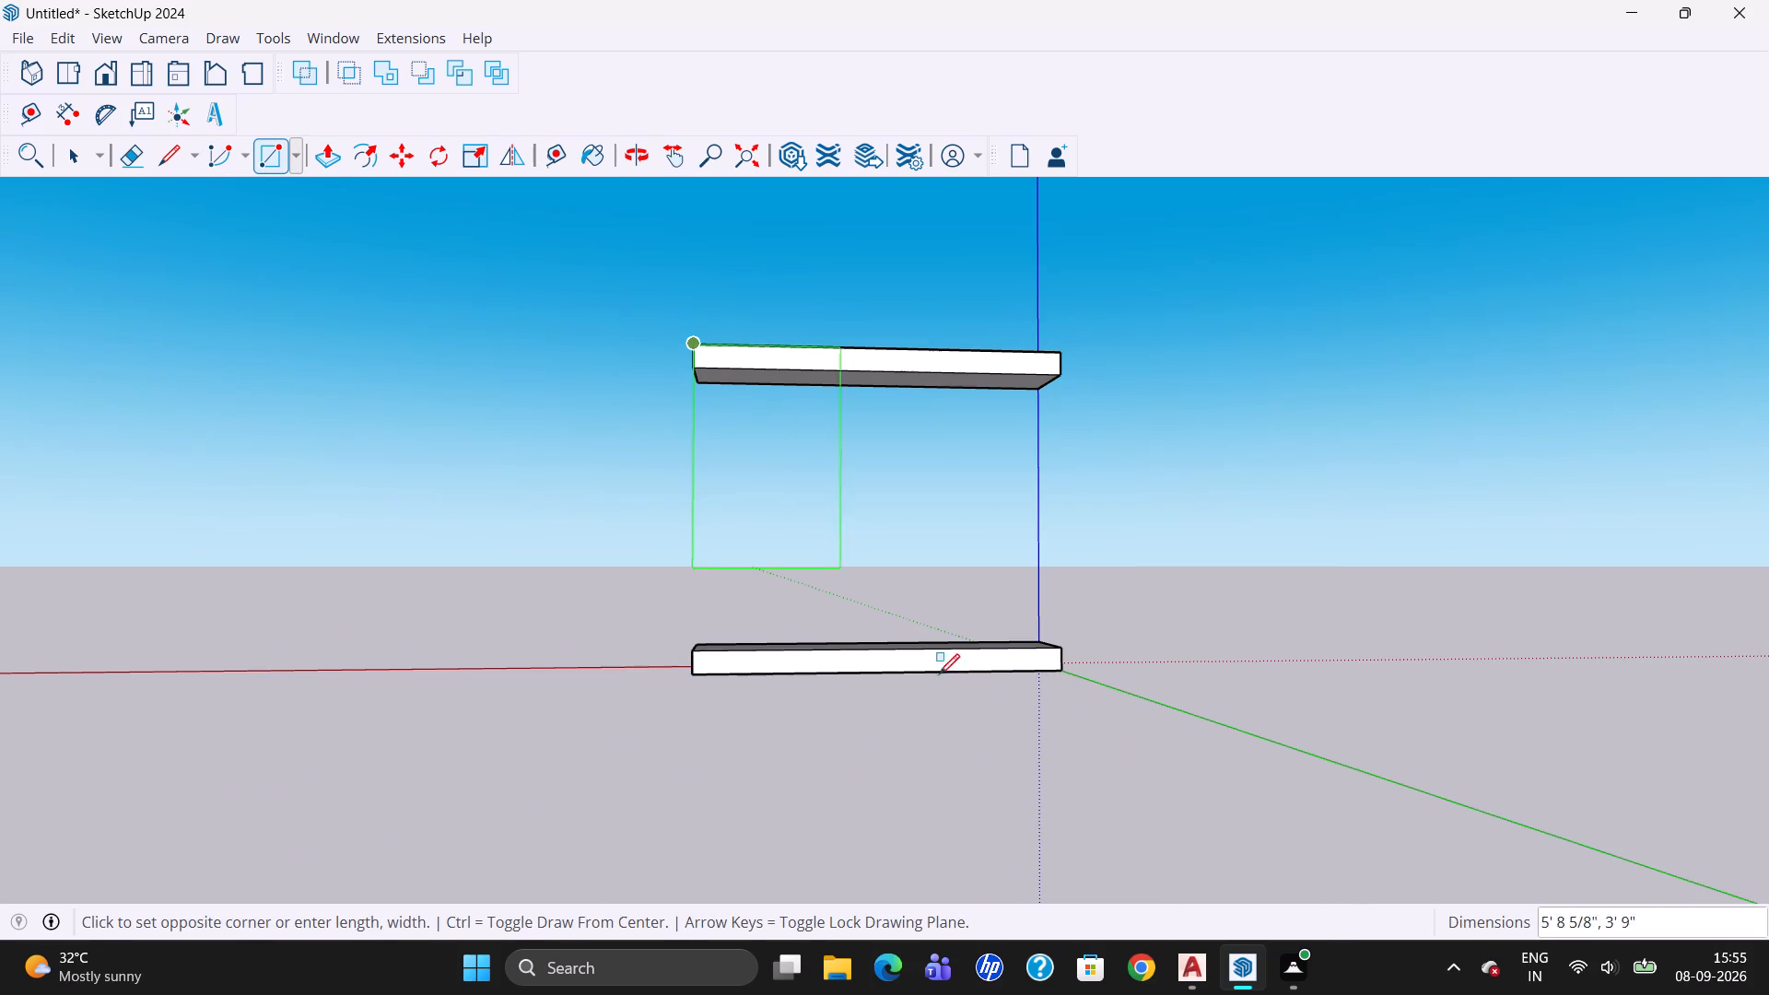
pyautogui.click(1066, 669)
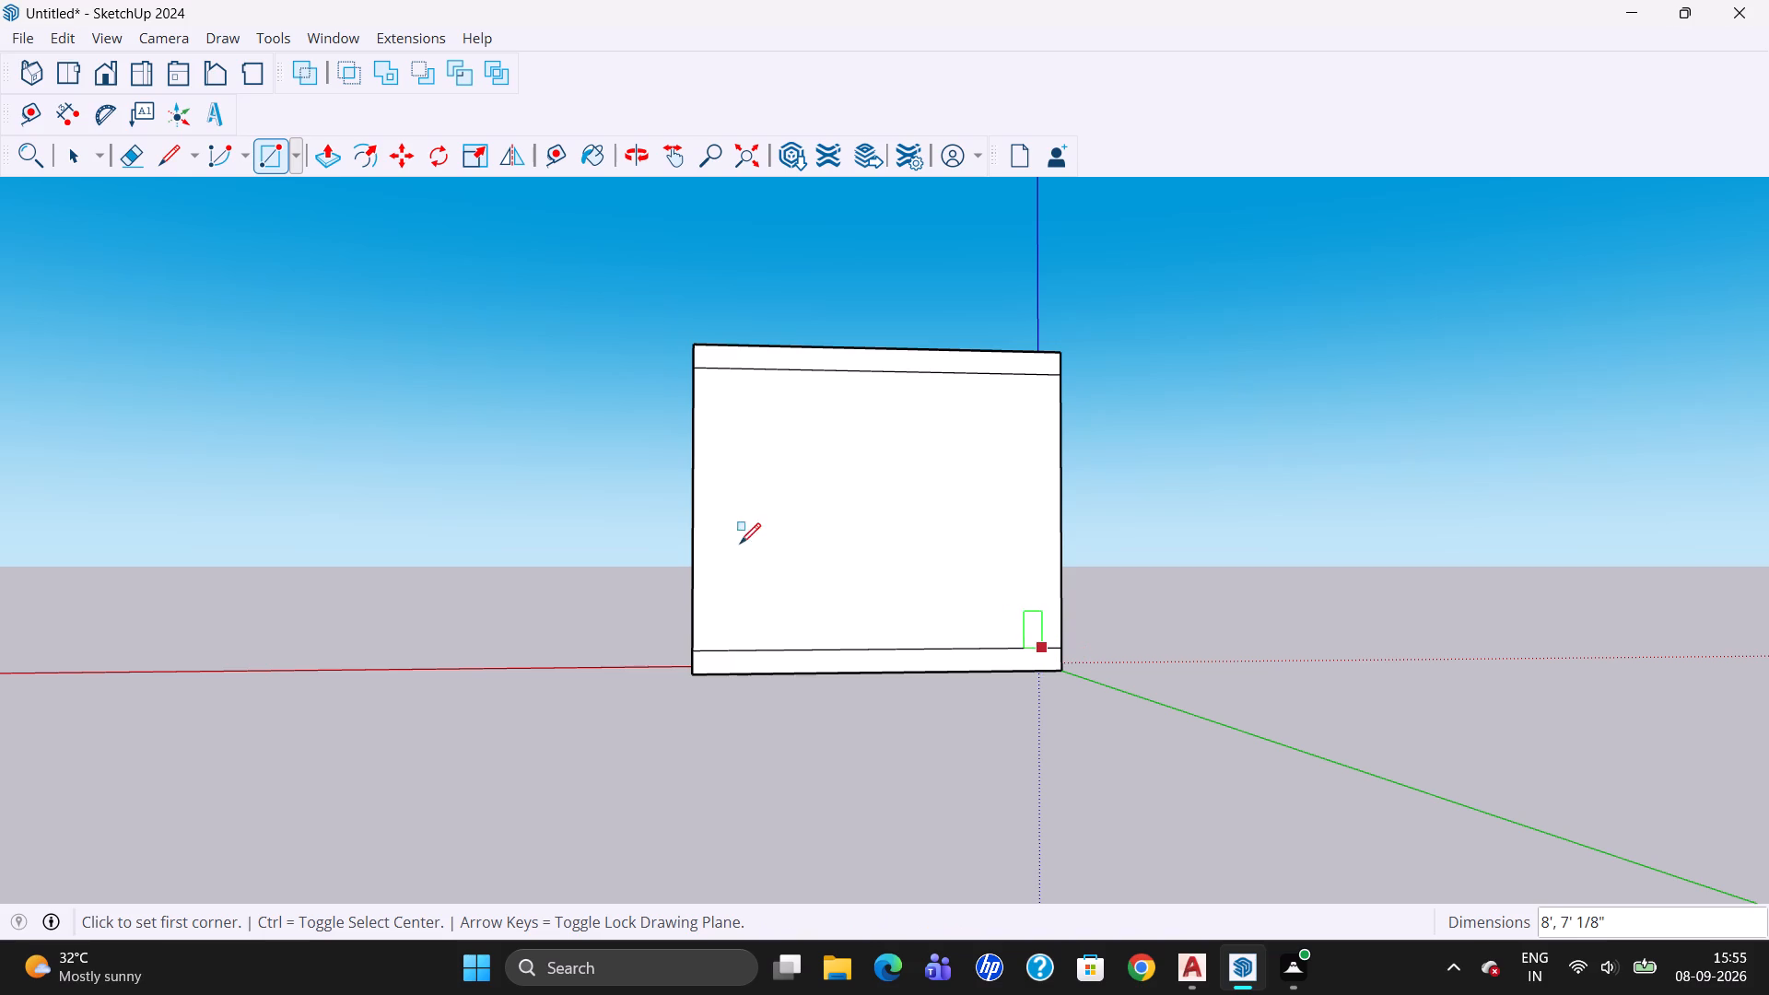
# Group the back rectangle together with all the connected slab geometry.
pyautogui.click(79, 151)
pyautogui.tripleClick(859, 575)
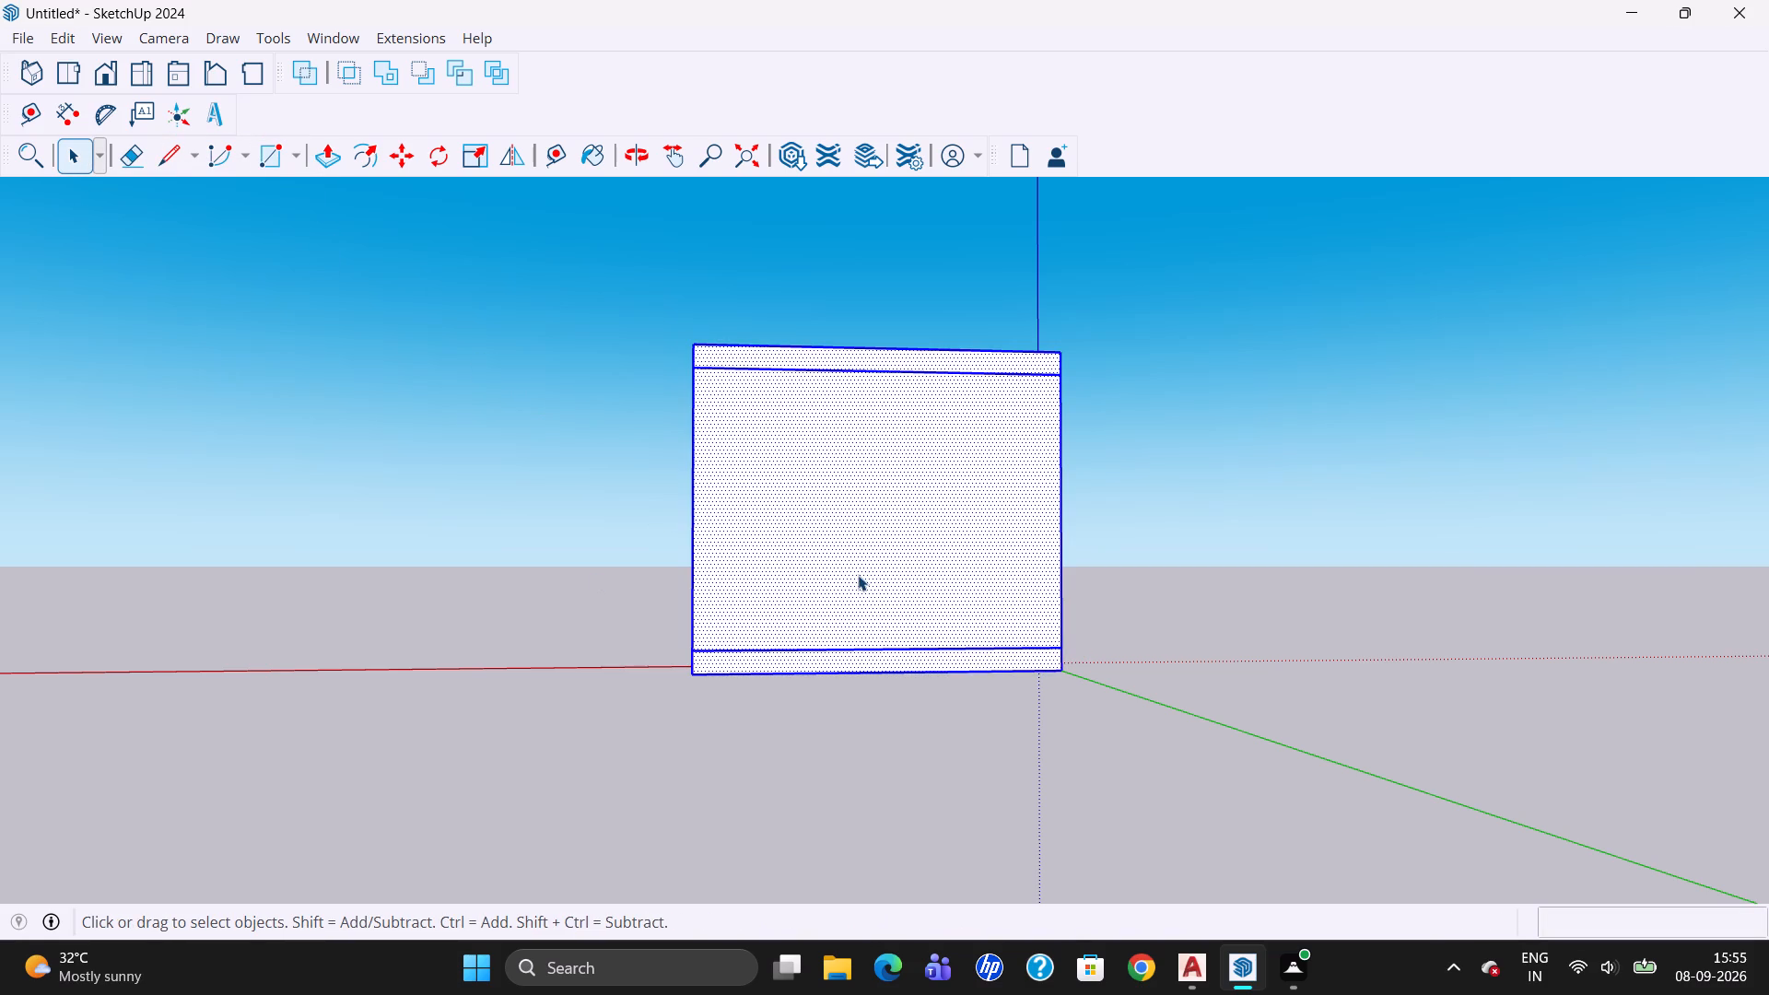
pyautogui.moveTo(855, 577); pyautogui.dragTo(847, 588, button='right')
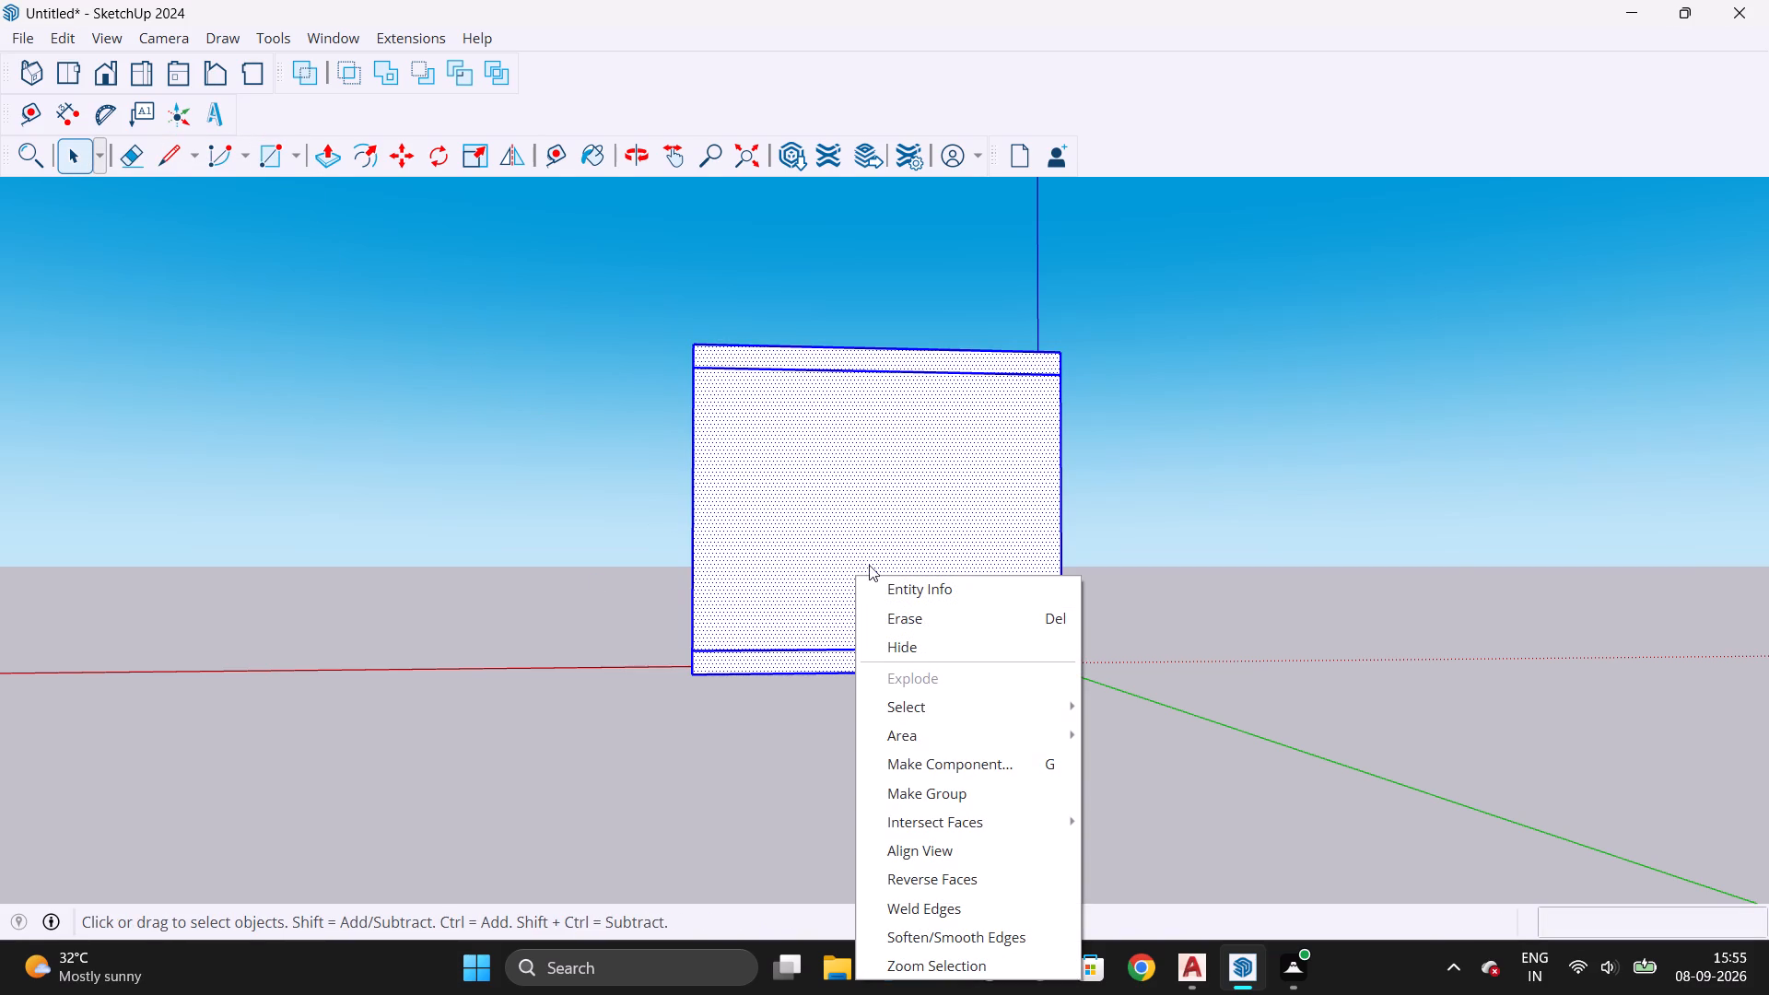
pyautogui.click(913, 801)
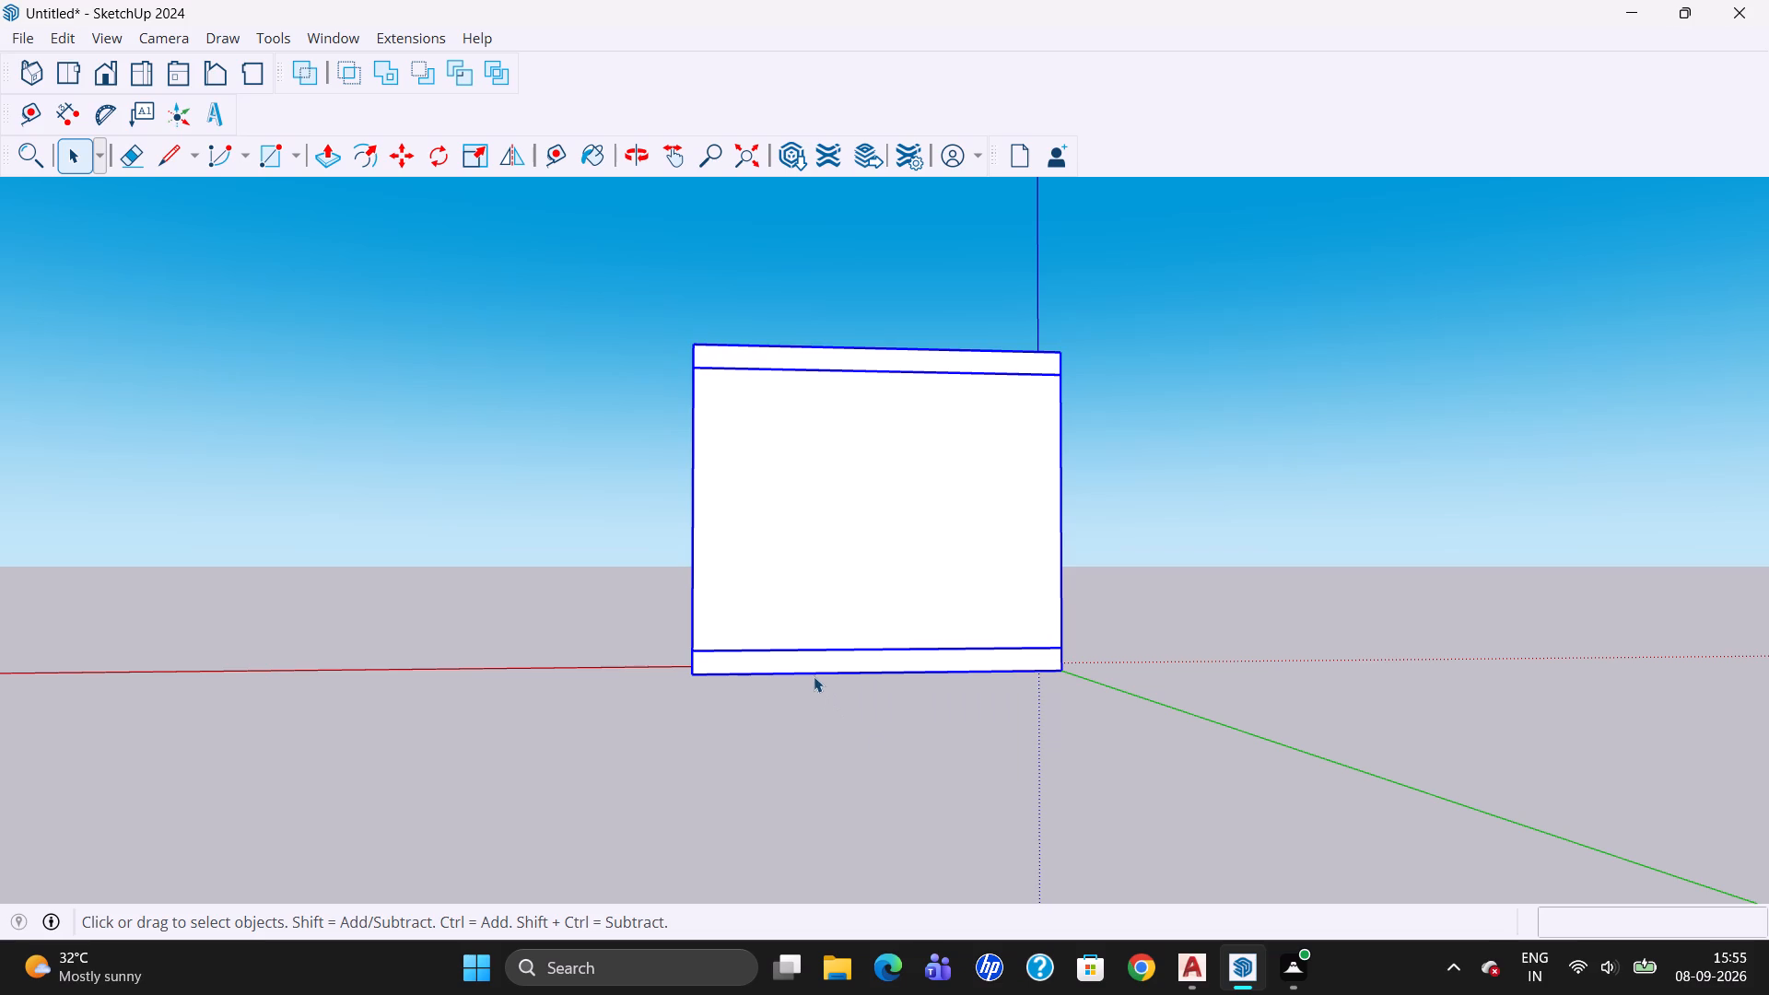
# Open the group for editing and redraw the 8' by about 7' rectangle over its whole back, corner to corner.
pyautogui.rightClick(797, 460)
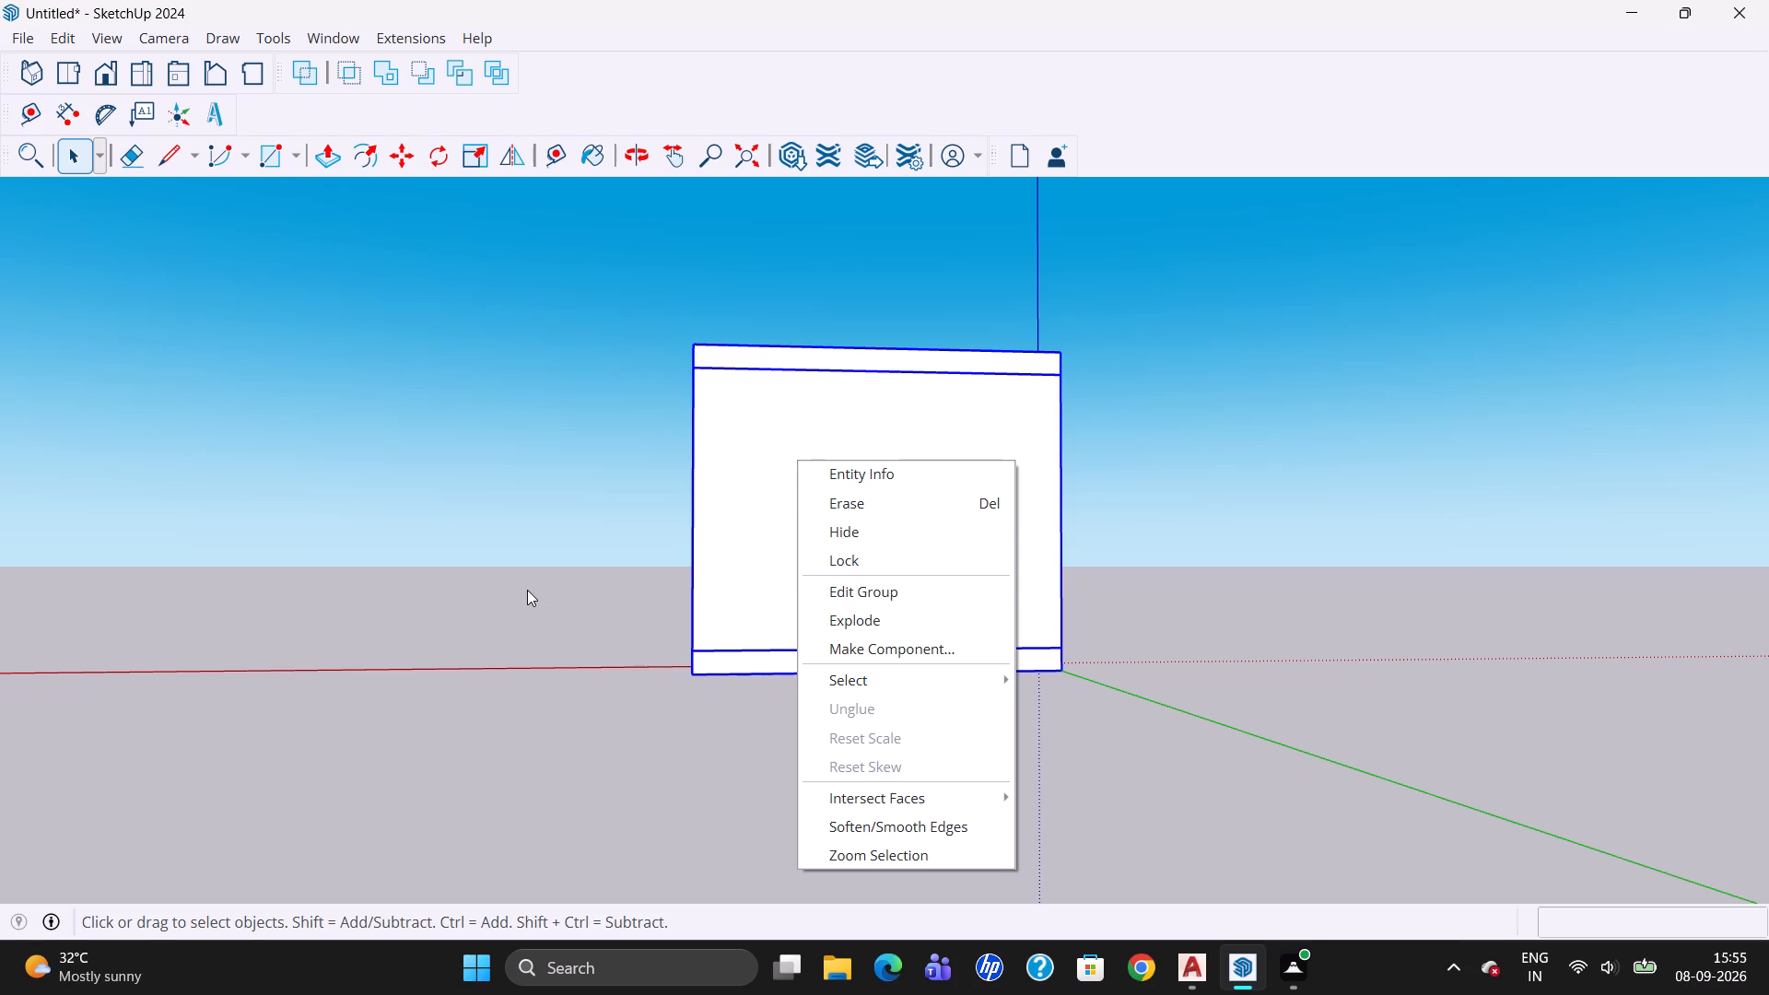
pyautogui.click(827, 592)
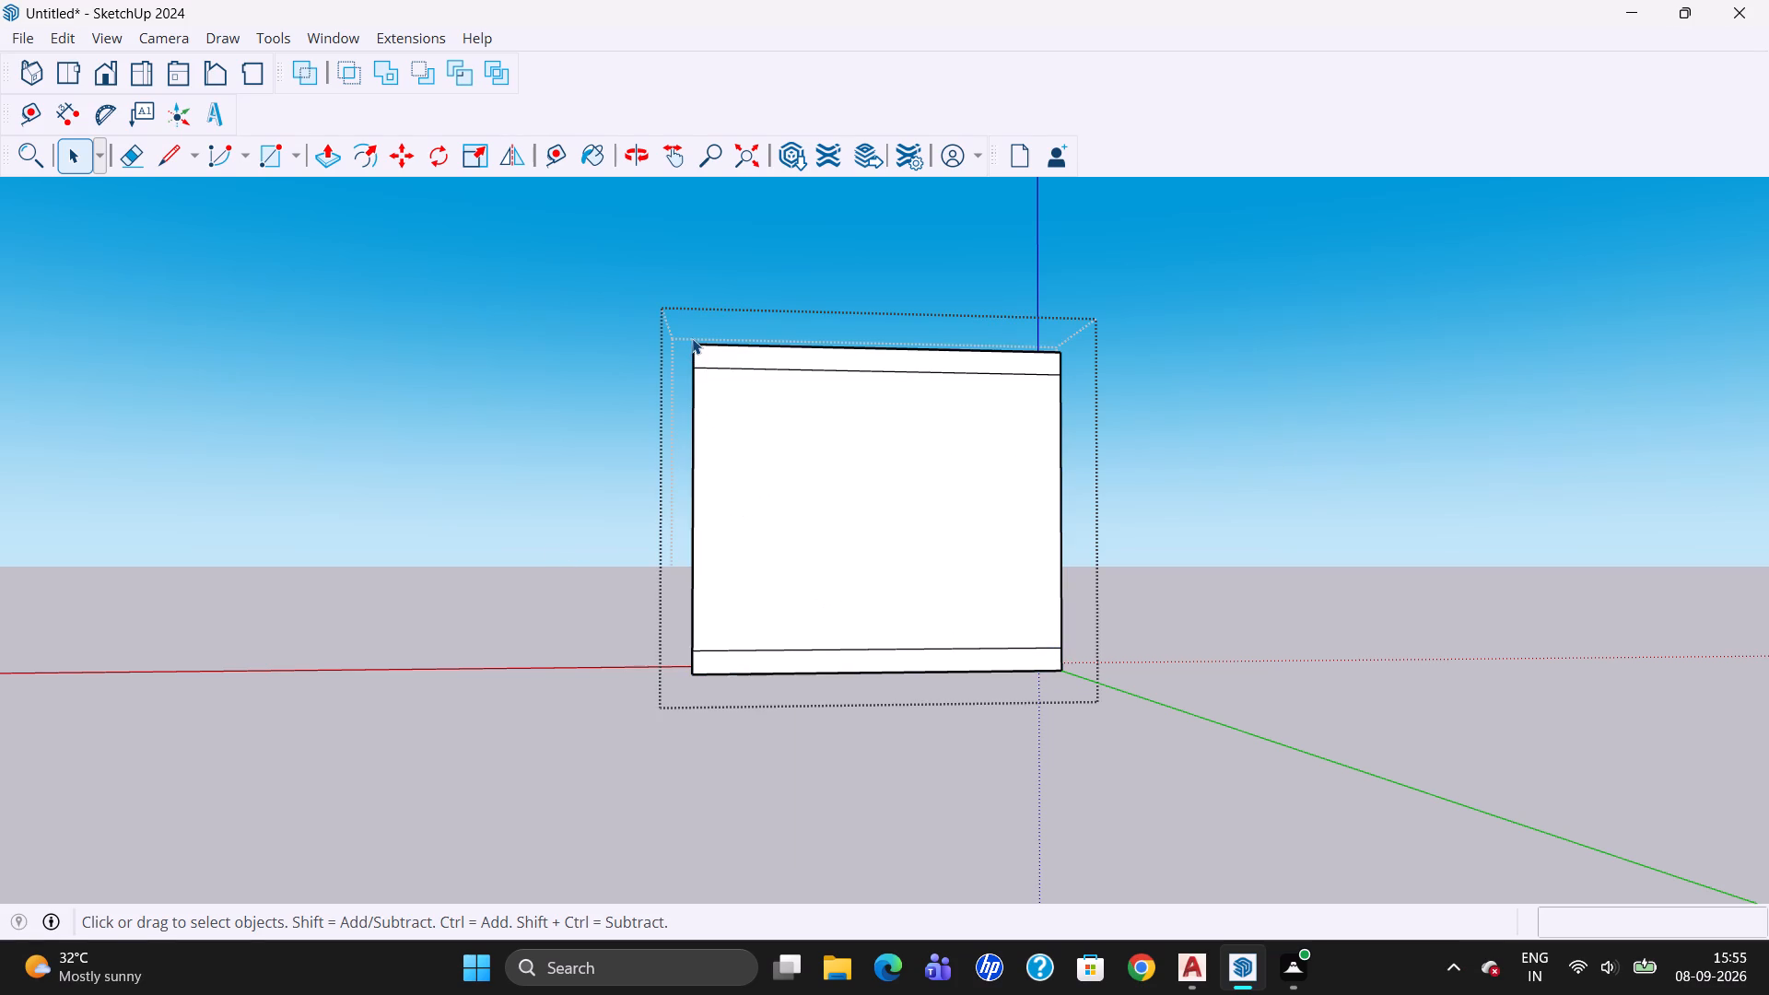
pyautogui.moveTo(692, 338); pyautogui.dragTo(744, 464)
pyautogui.click(264, 157)
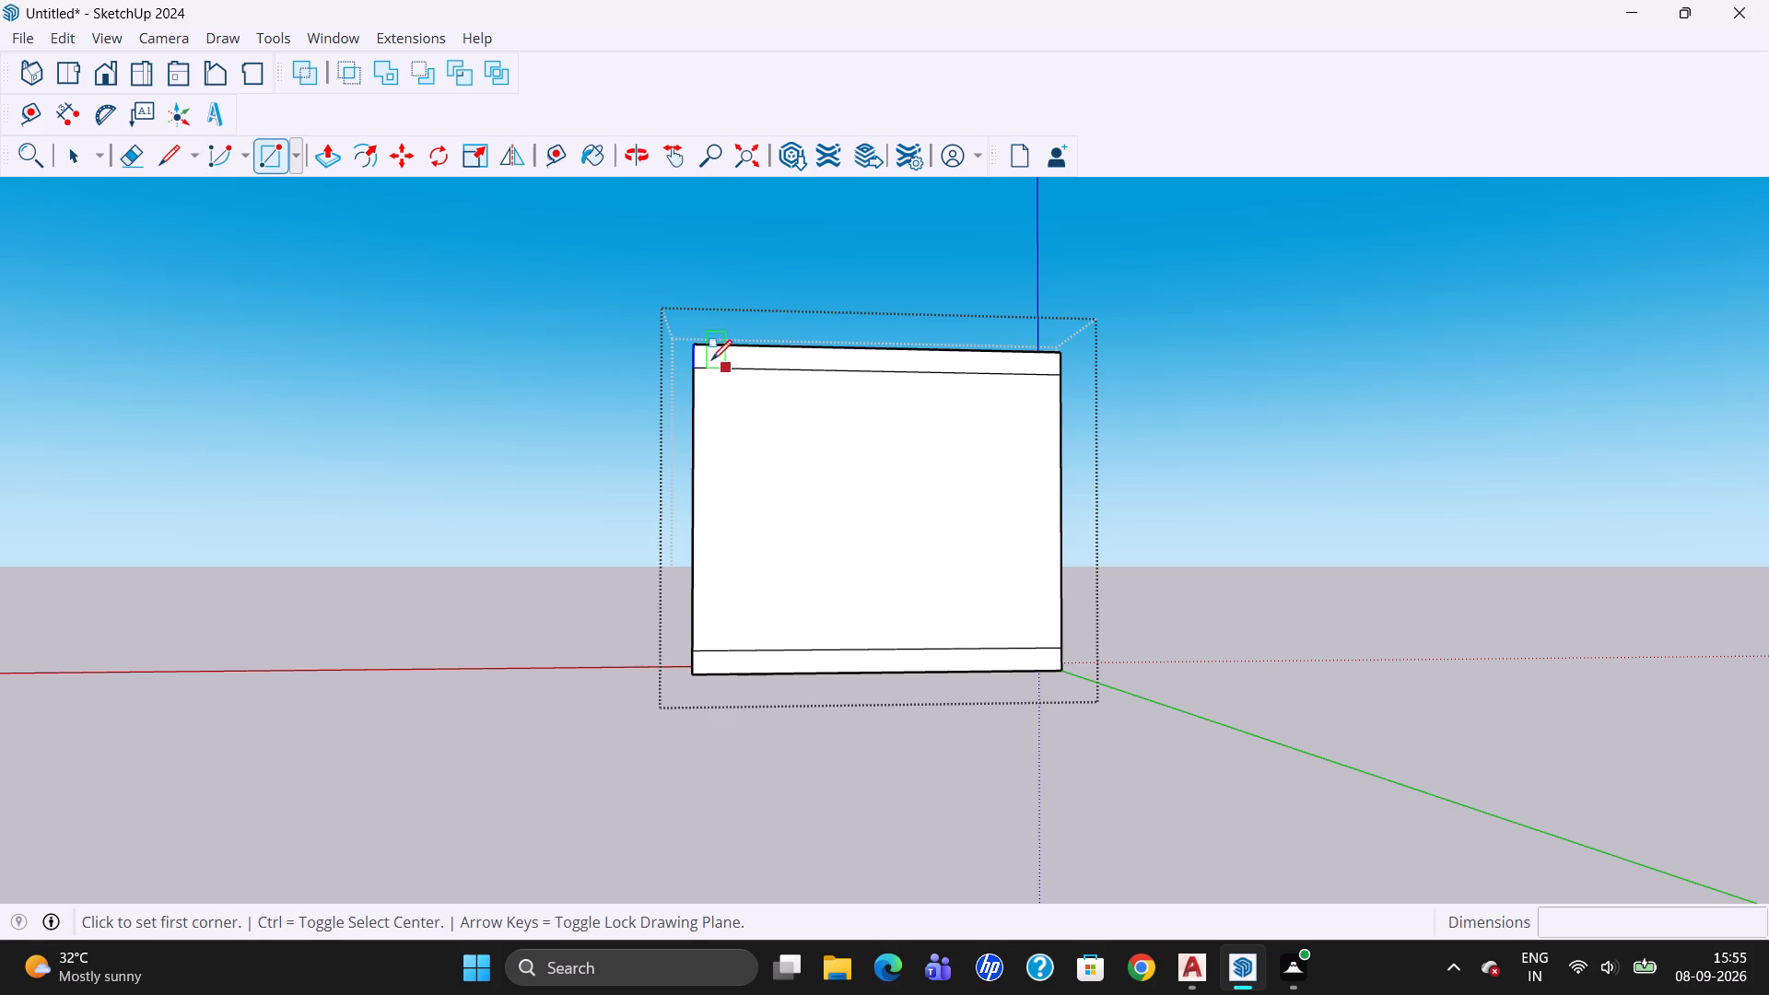
pyautogui.moveTo(695, 346); pyautogui.dragTo(748, 426)
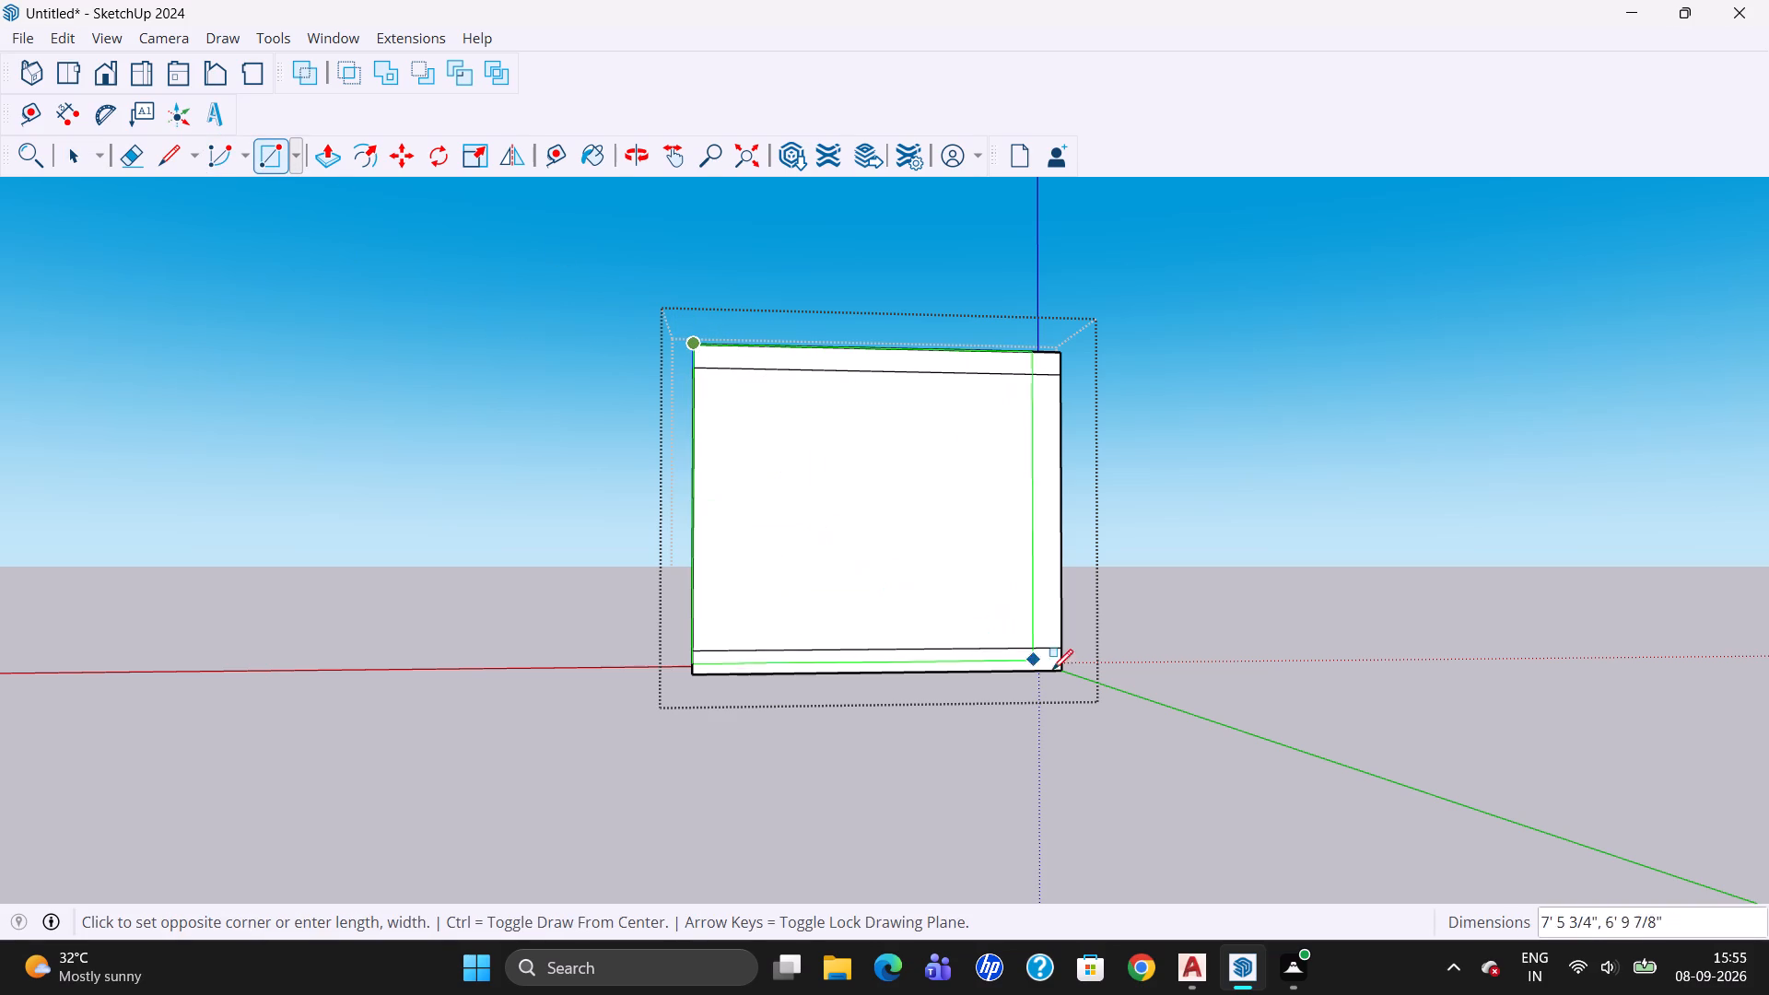
pyautogui.click(1061, 668)
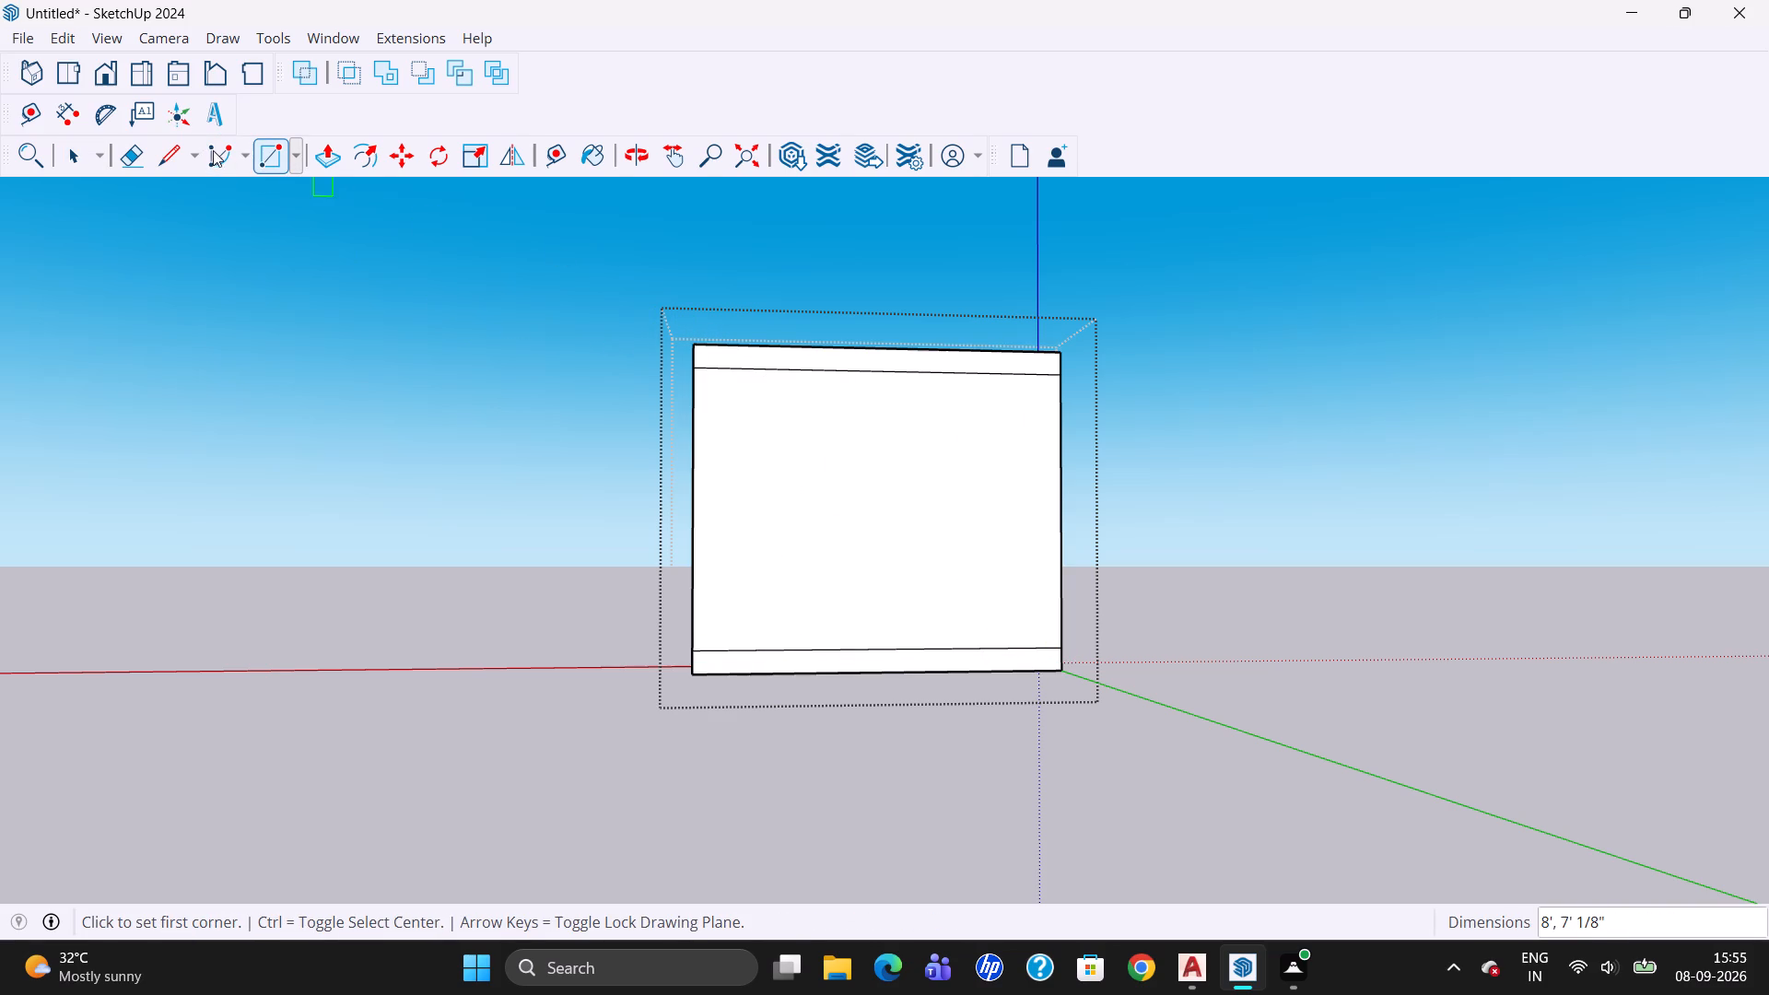
# Push/Pull the back face between the two slabs outward by 1" inside the group.
pyautogui.click(333, 158)
pyautogui.doubleClick(875, 518)
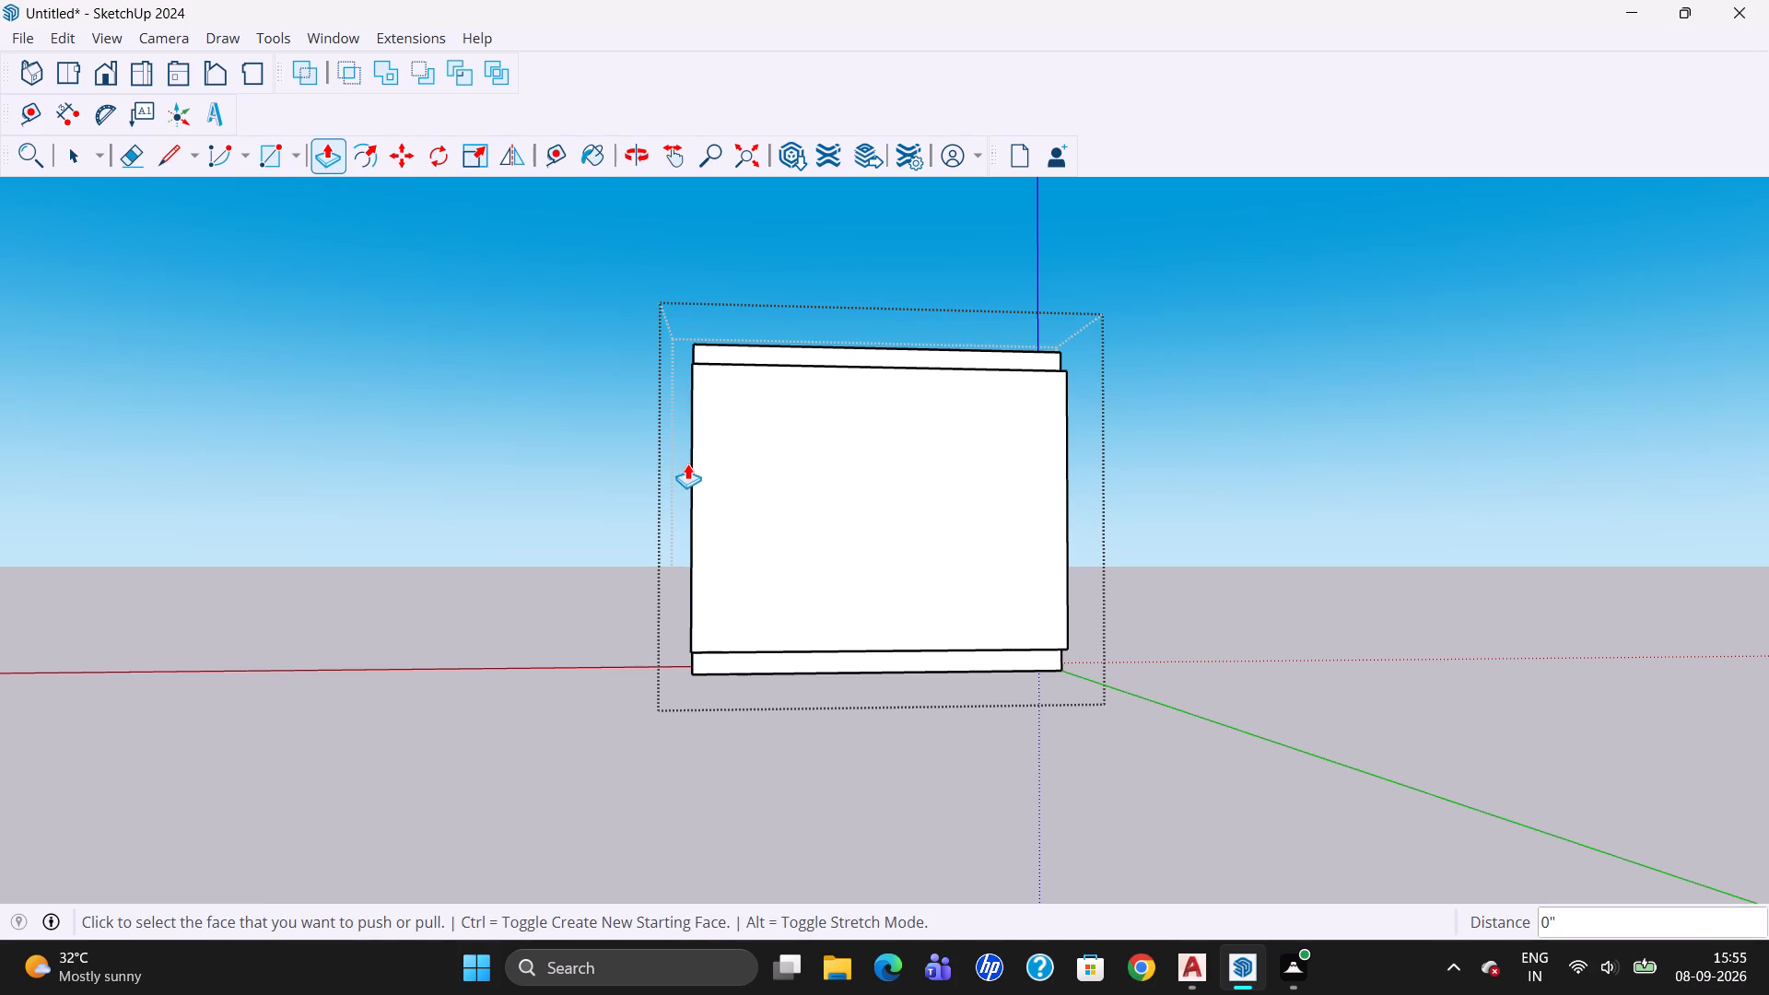
pyautogui.write('1"')
pyautogui.press('Return')
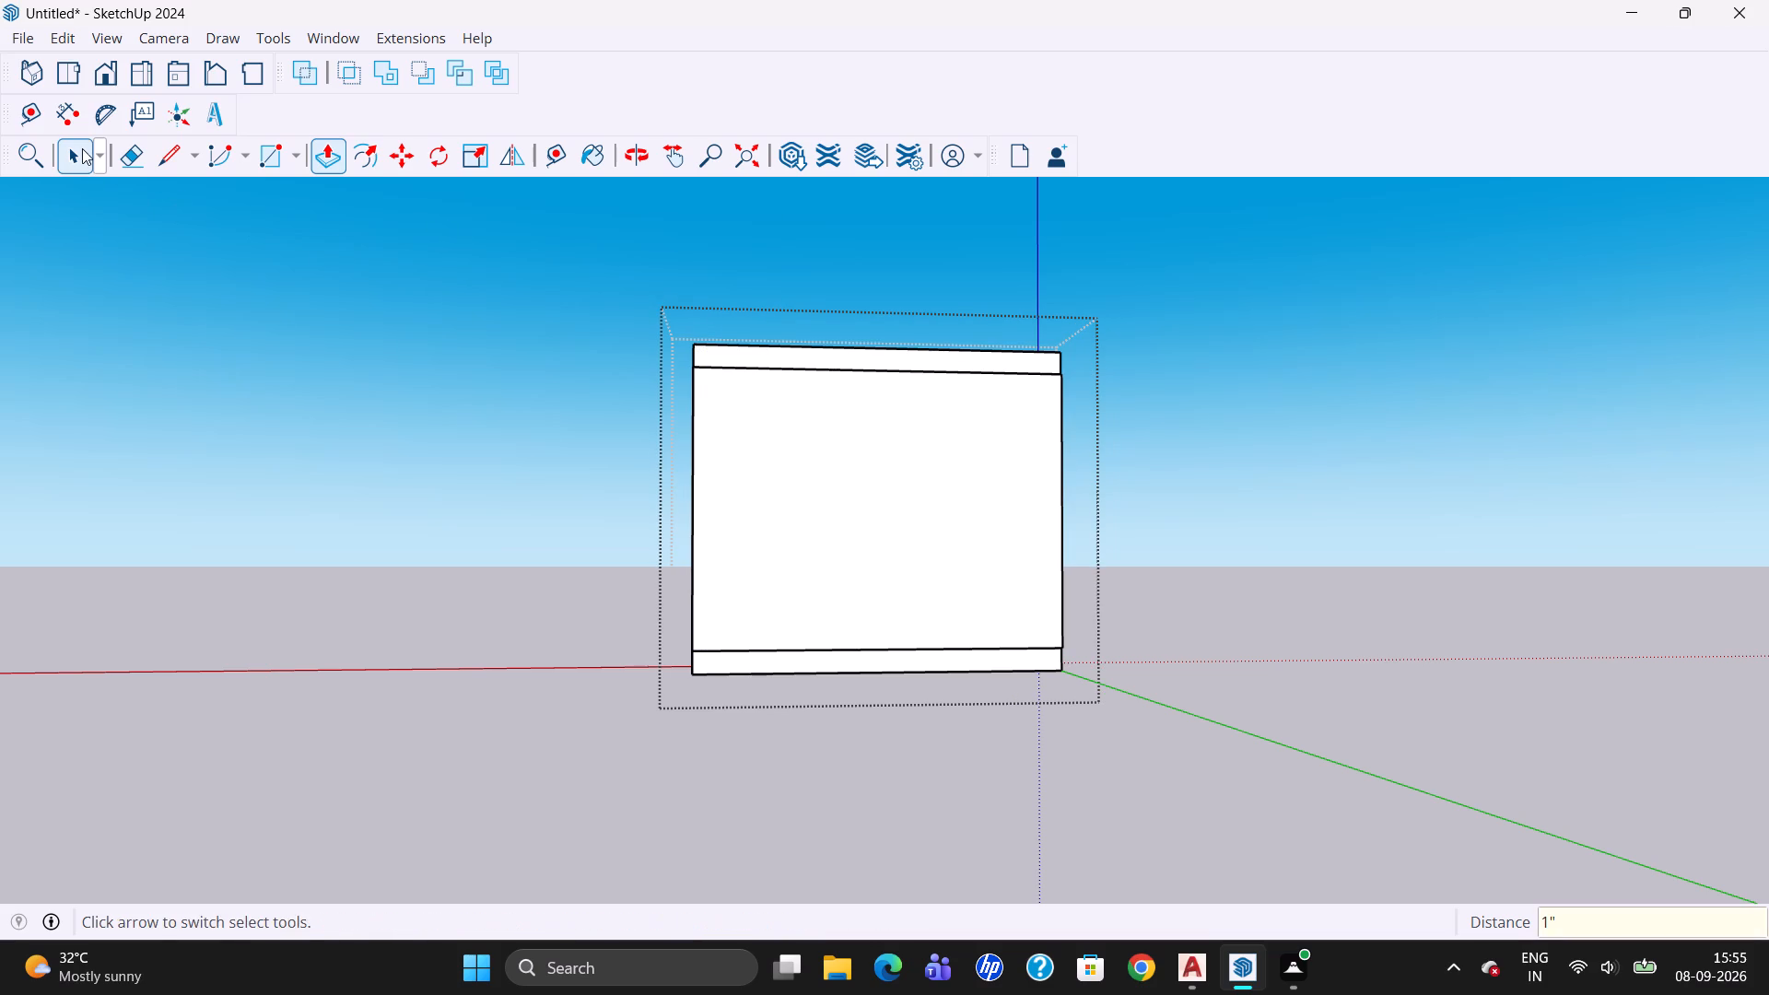
# Examine the back panel and both slabs from the front, sides, top and rear.
pyautogui.click(79, 146)
pyautogui.click(638, 152)
pyautogui.moveTo(410, 661); pyautogui.dragTo(437, 682)
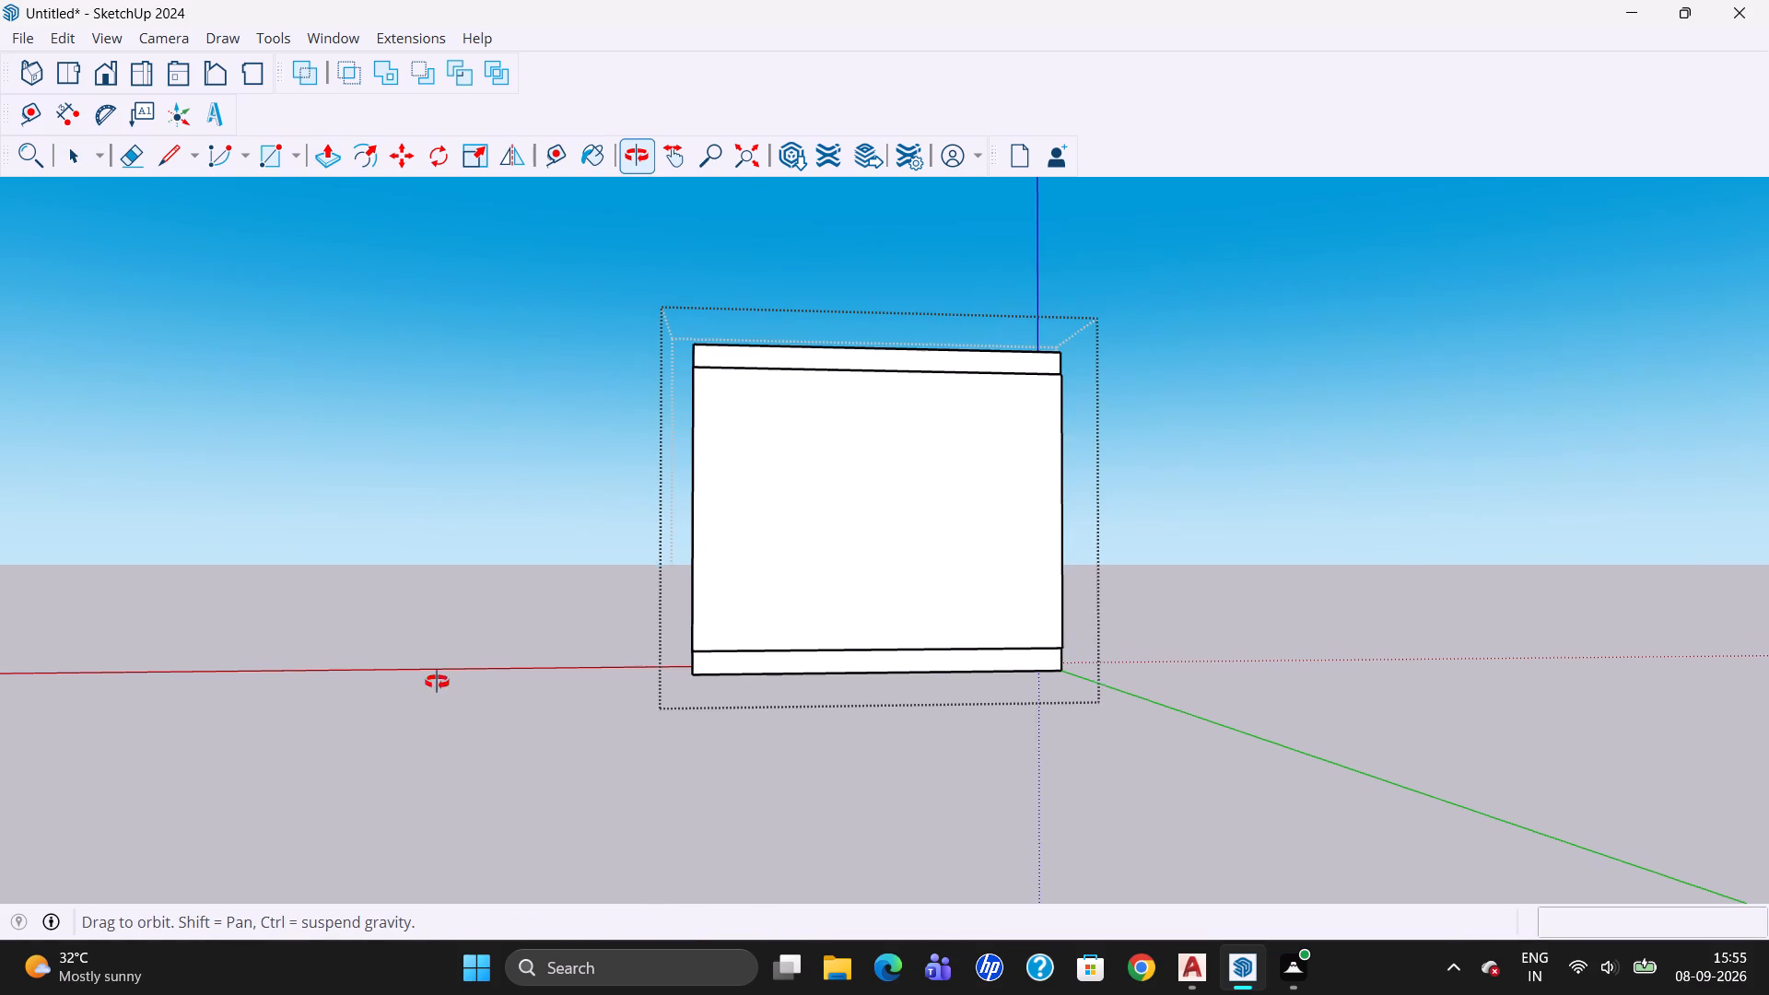
pyautogui.moveTo(437, 682); pyautogui.dragTo(1154, 797)
pyautogui.moveTo(644, 762); pyautogui.dragTo(1112, 844)
pyautogui.moveTo(516, 755); pyautogui.dragTo(1027, 907)
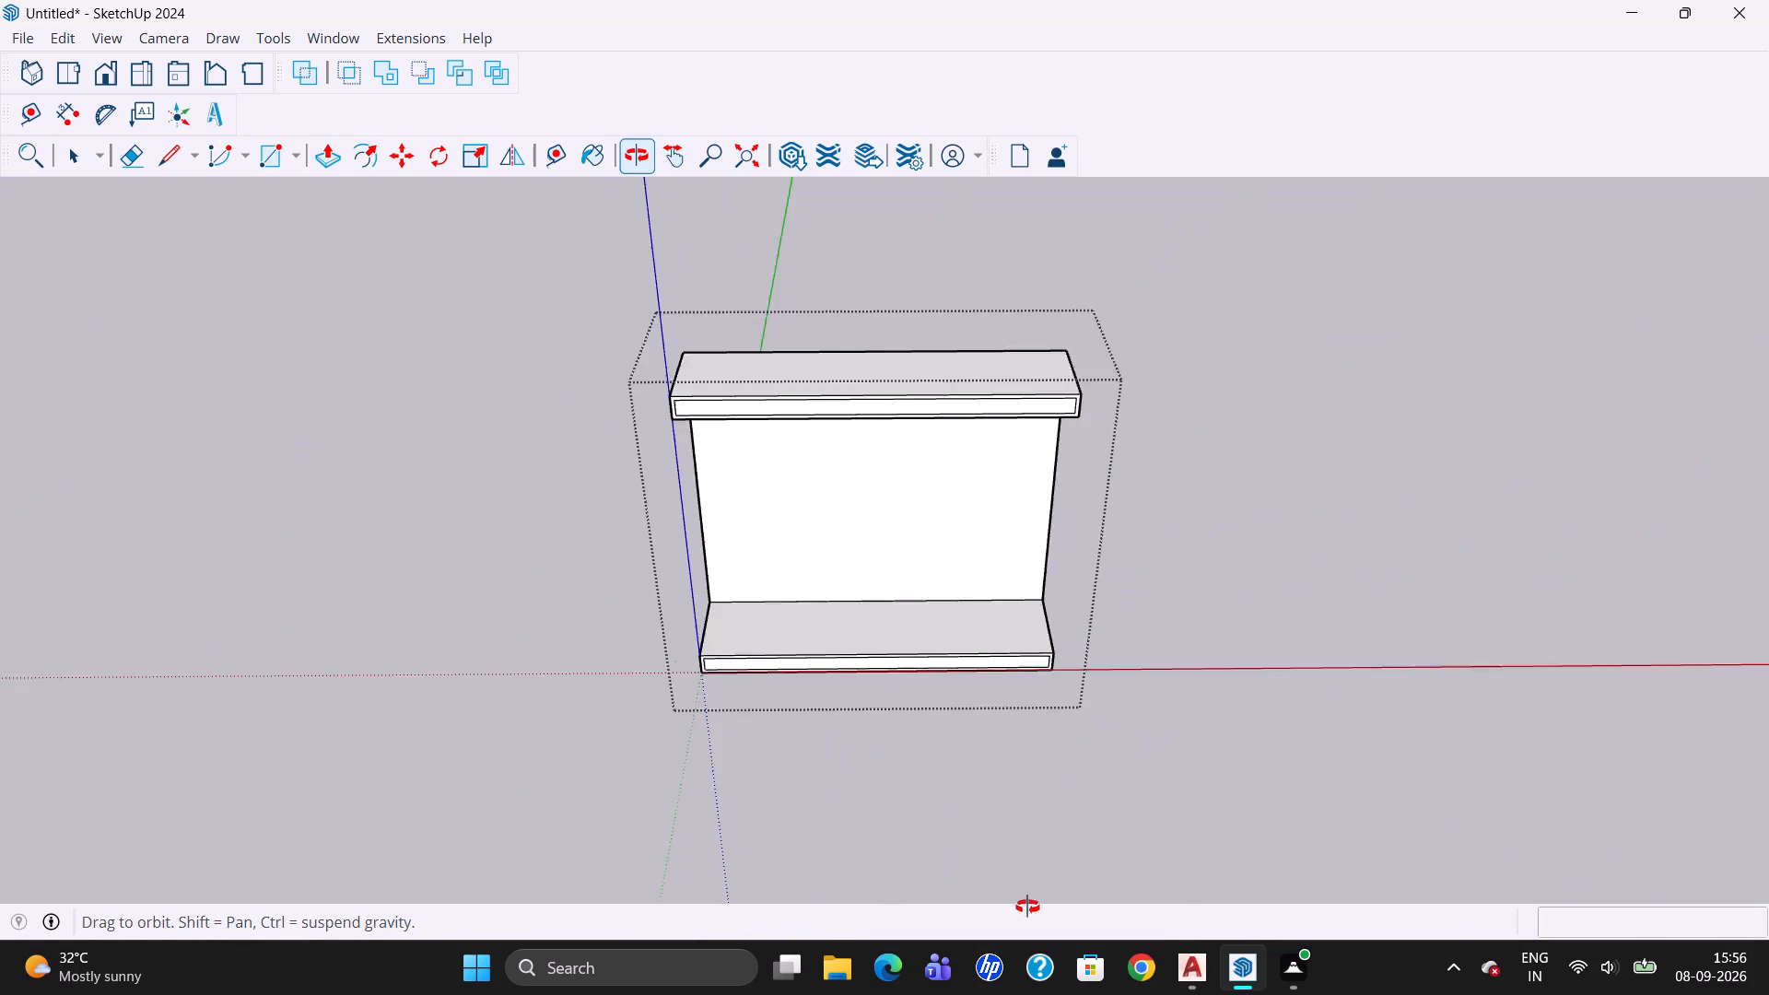
pyautogui.moveTo(1027, 907); pyautogui.dragTo(1246, 878)
pyautogui.moveTo(650, 852); pyautogui.dragTo(934, 878)
pyautogui.moveTo(791, 620); pyautogui.dragTo(1030, 650)
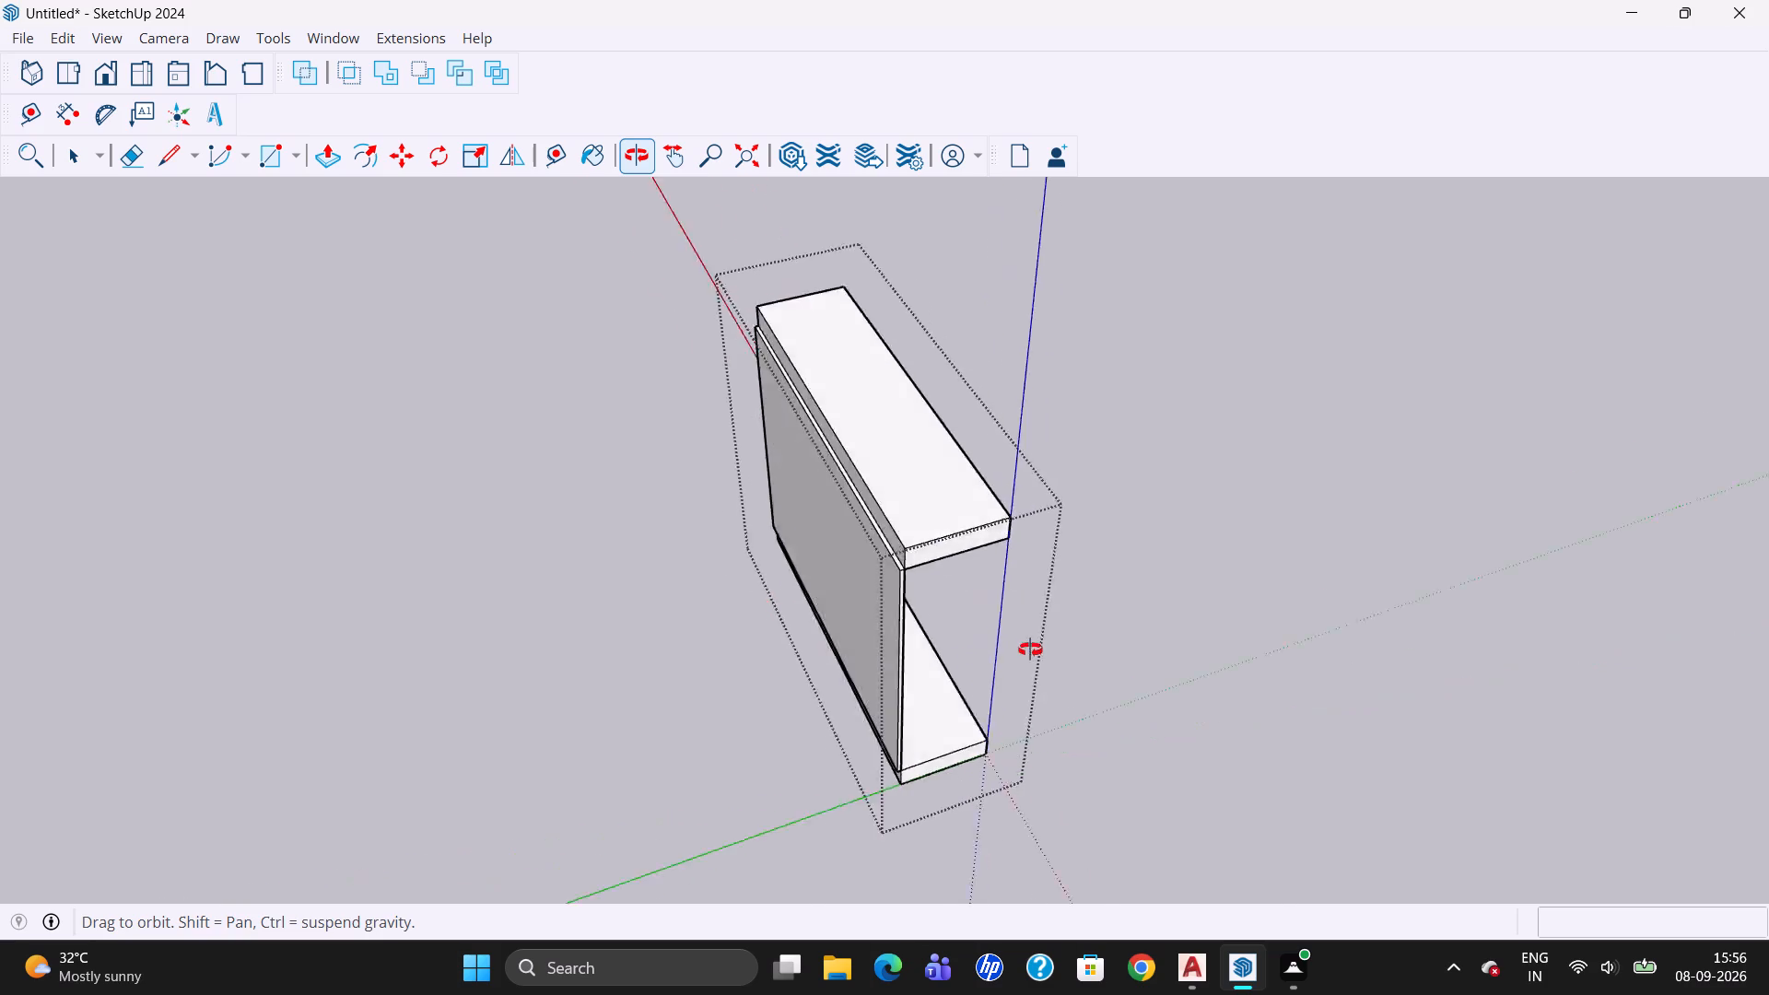
pyautogui.moveTo(1030, 650); pyautogui.dragTo(1059, 642)
pyautogui.moveTo(1059, 688); pyautogui.dragTo(262, 699)
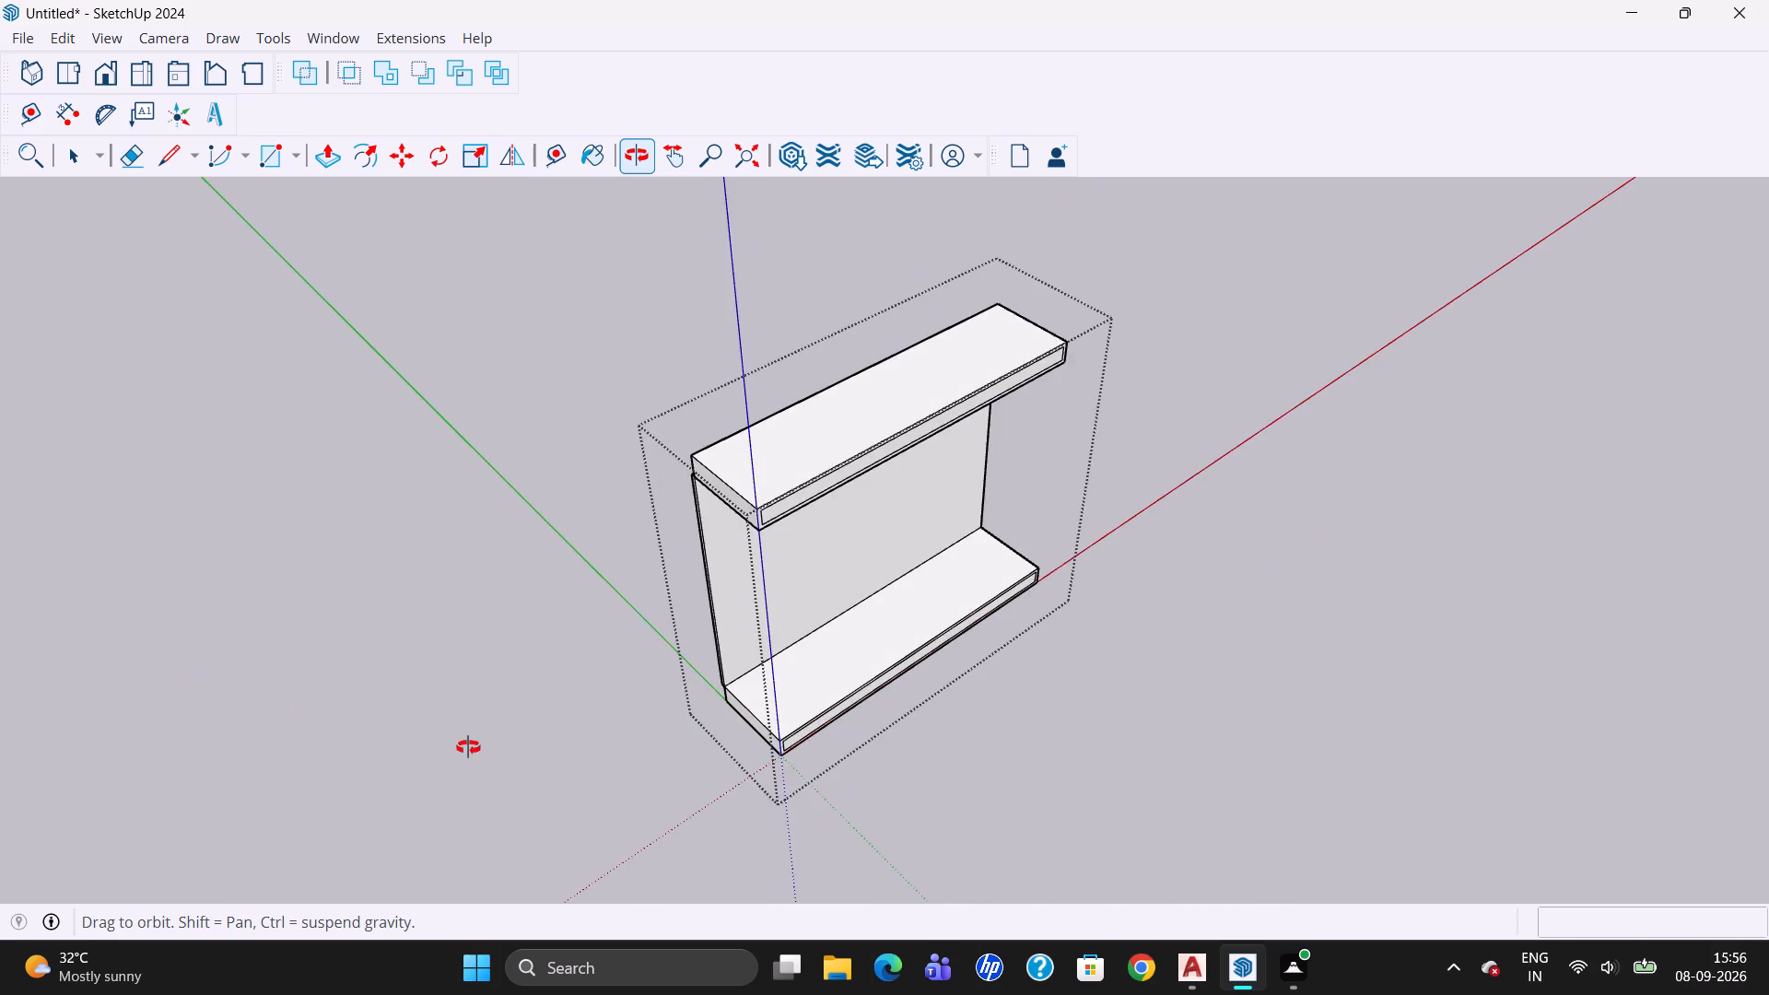
pyautogui.moveTo(466, 747); pyautogui.dragTo(1284, 823)
pyautogui.moveTo(779, 809); pyautogui.dragTo(1317, 793)
pyautogui.moveTo(816, 506); pyautogui.dragTo(807, 473)
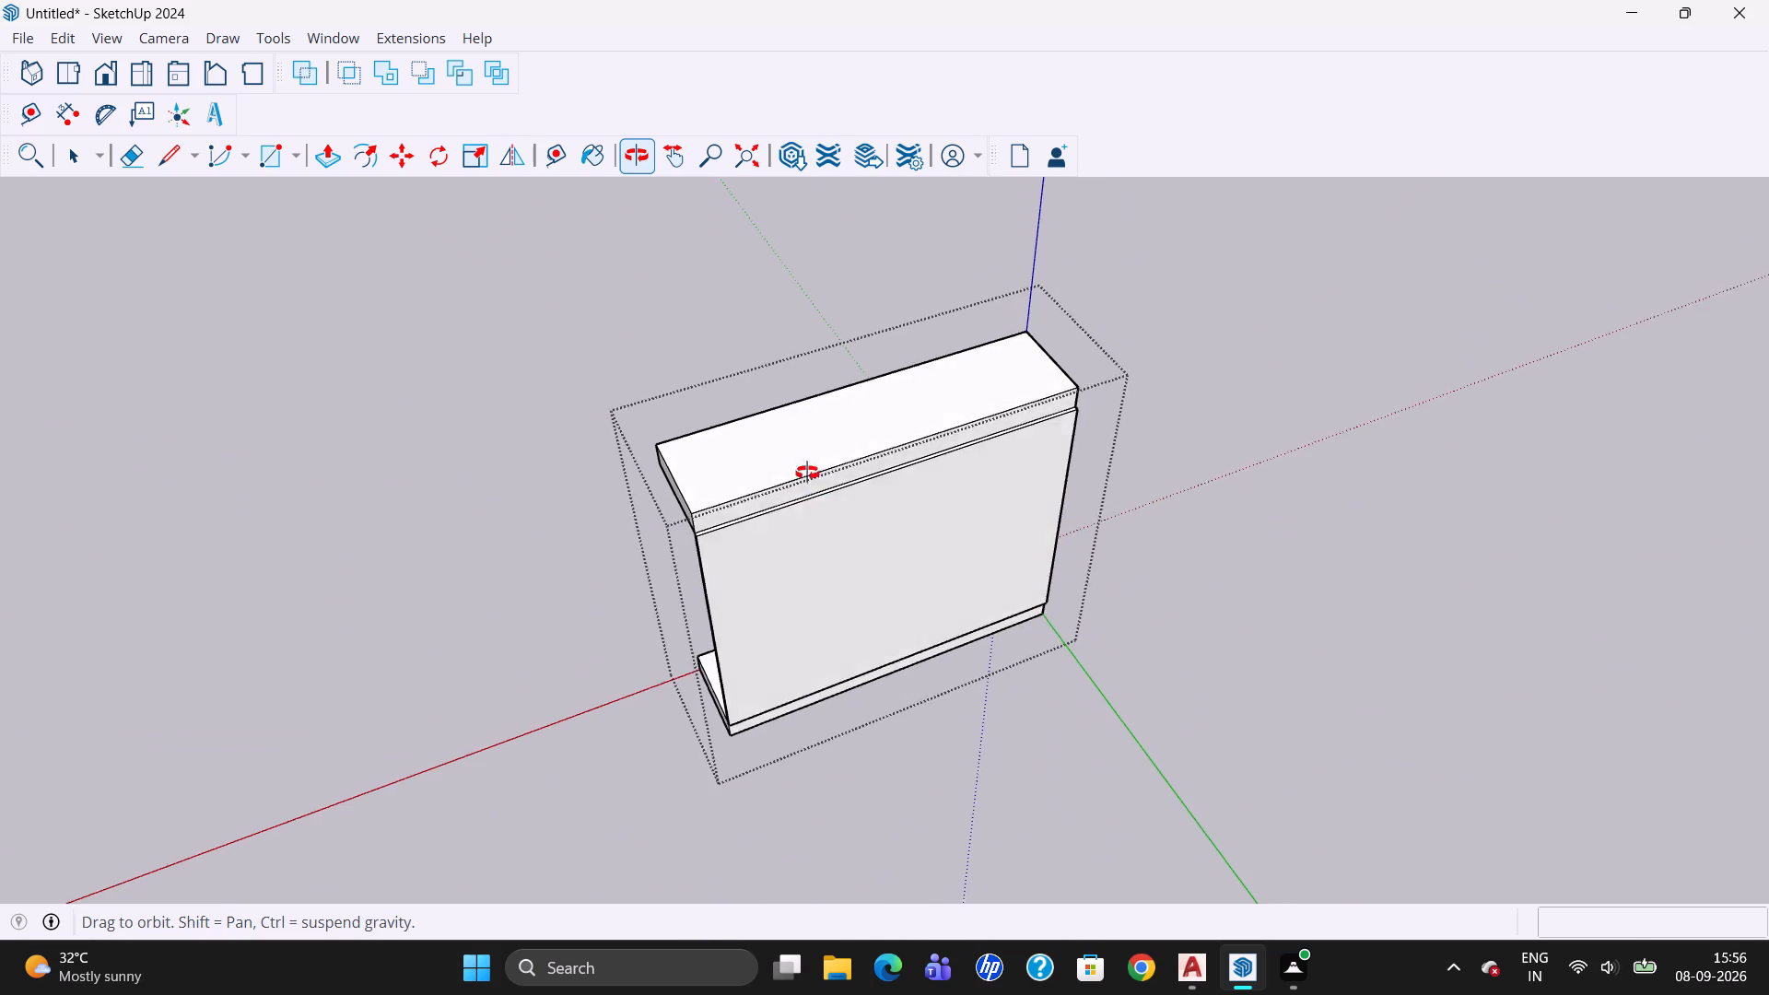
pyautogui.moveTo(807, 473); pyautogui.dragTo(769, 286)
pyautogui.moveTo(815, 502); pyautogui.dragTo(791, 404)
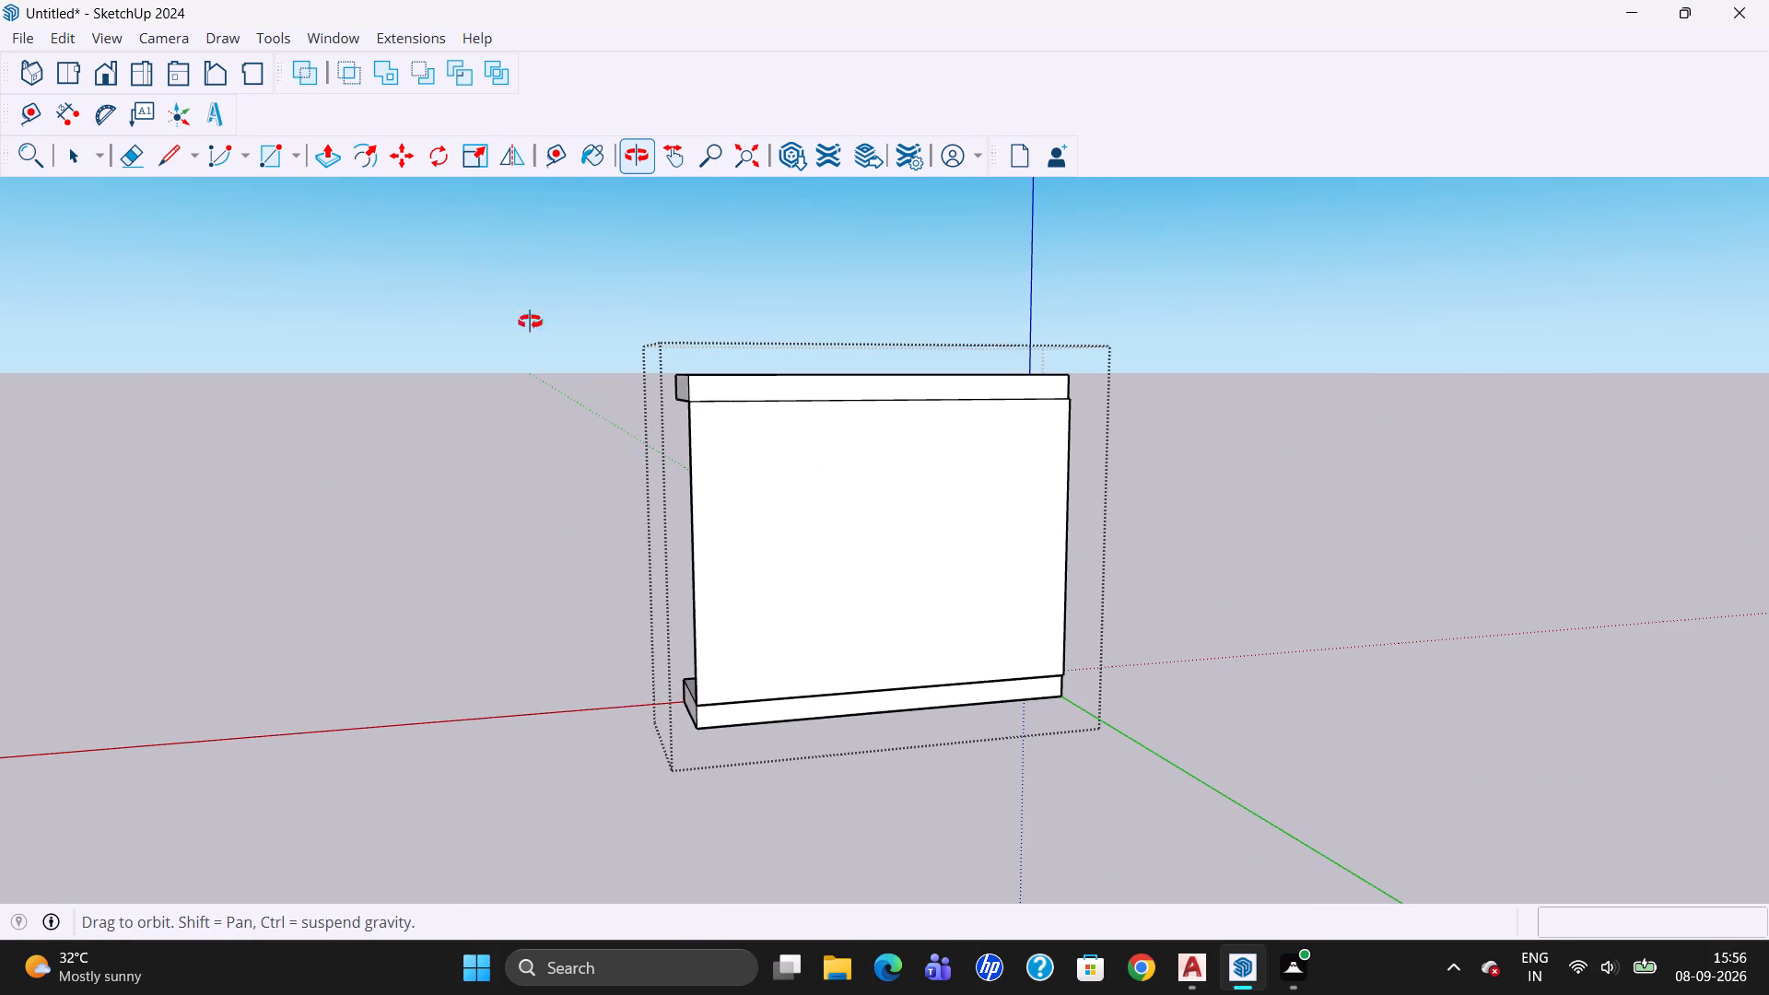
pyautogui.rightClick(811, 488)
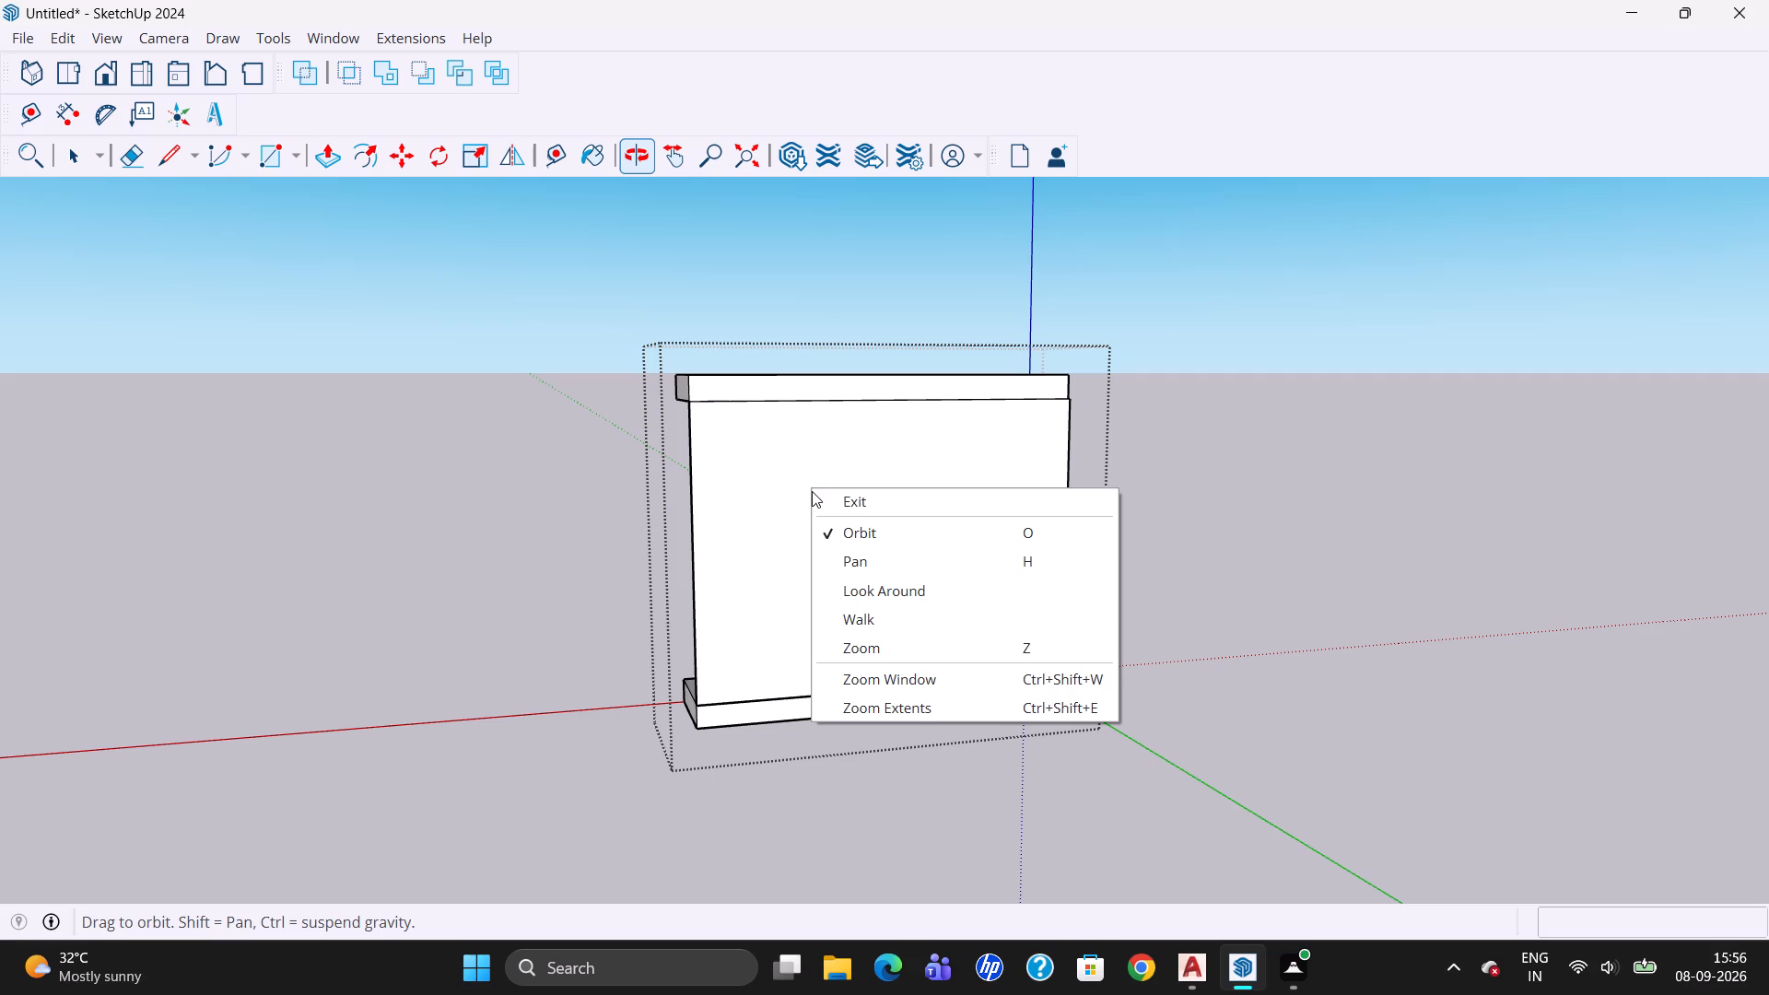
pyautogui.click(1639, 4)
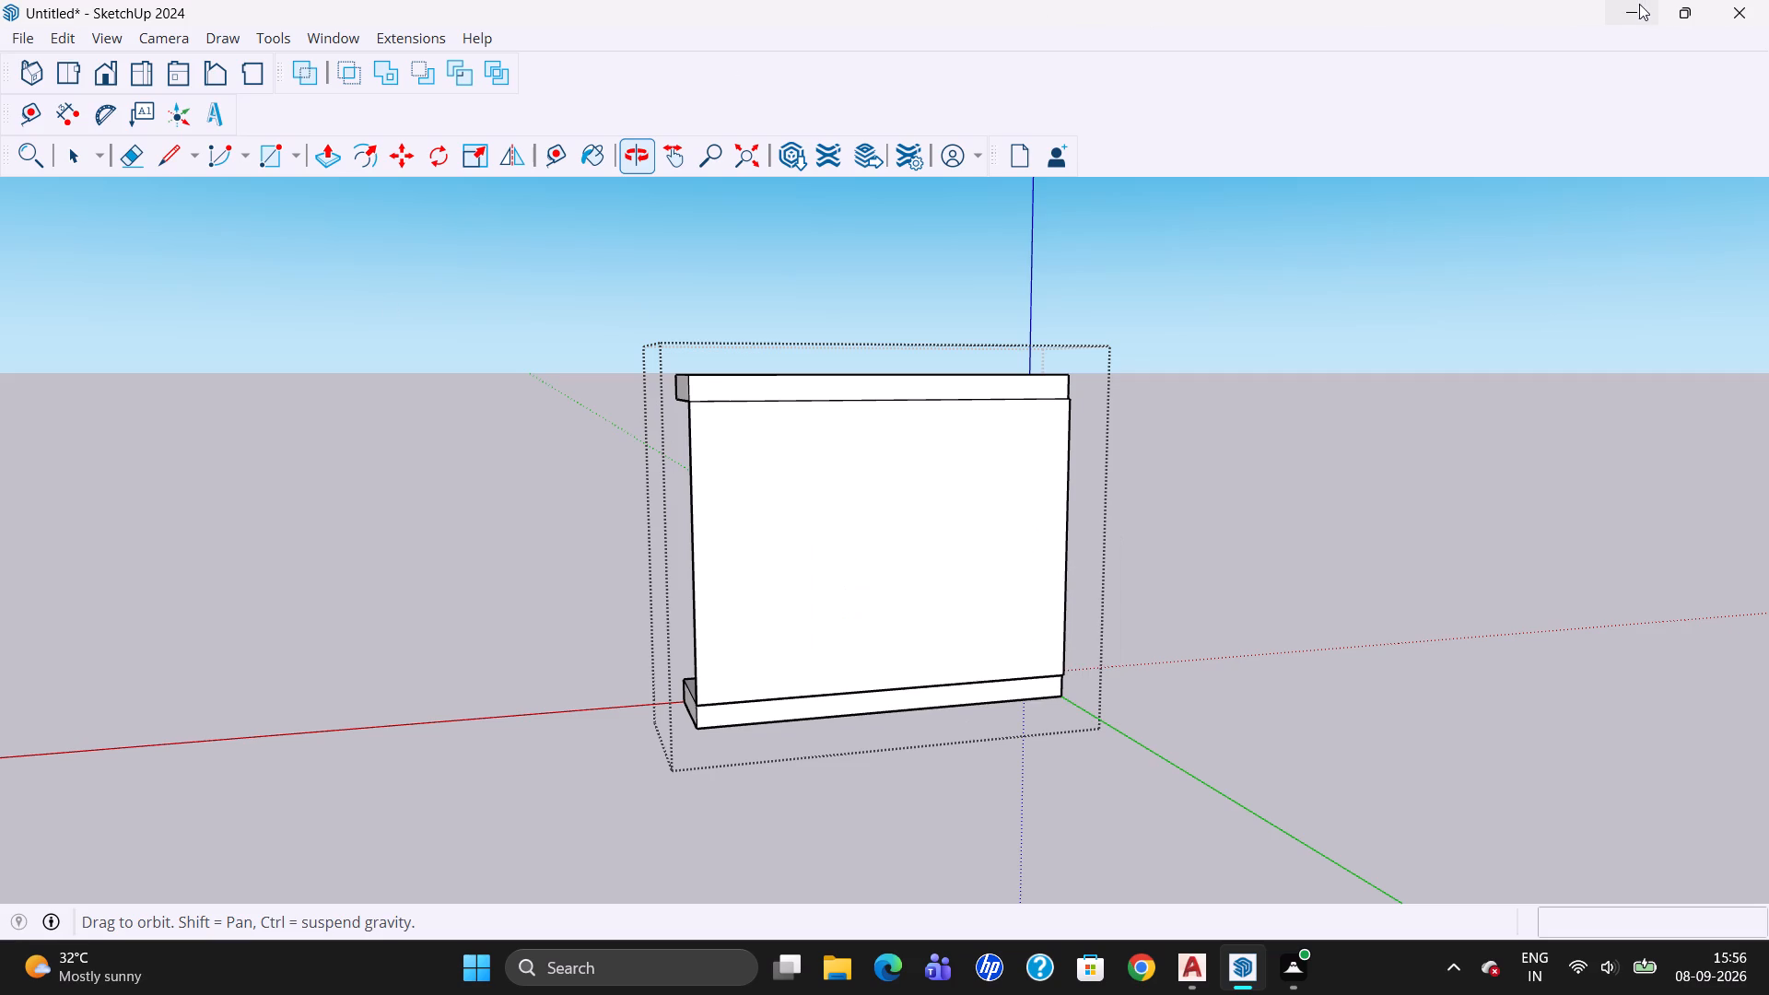
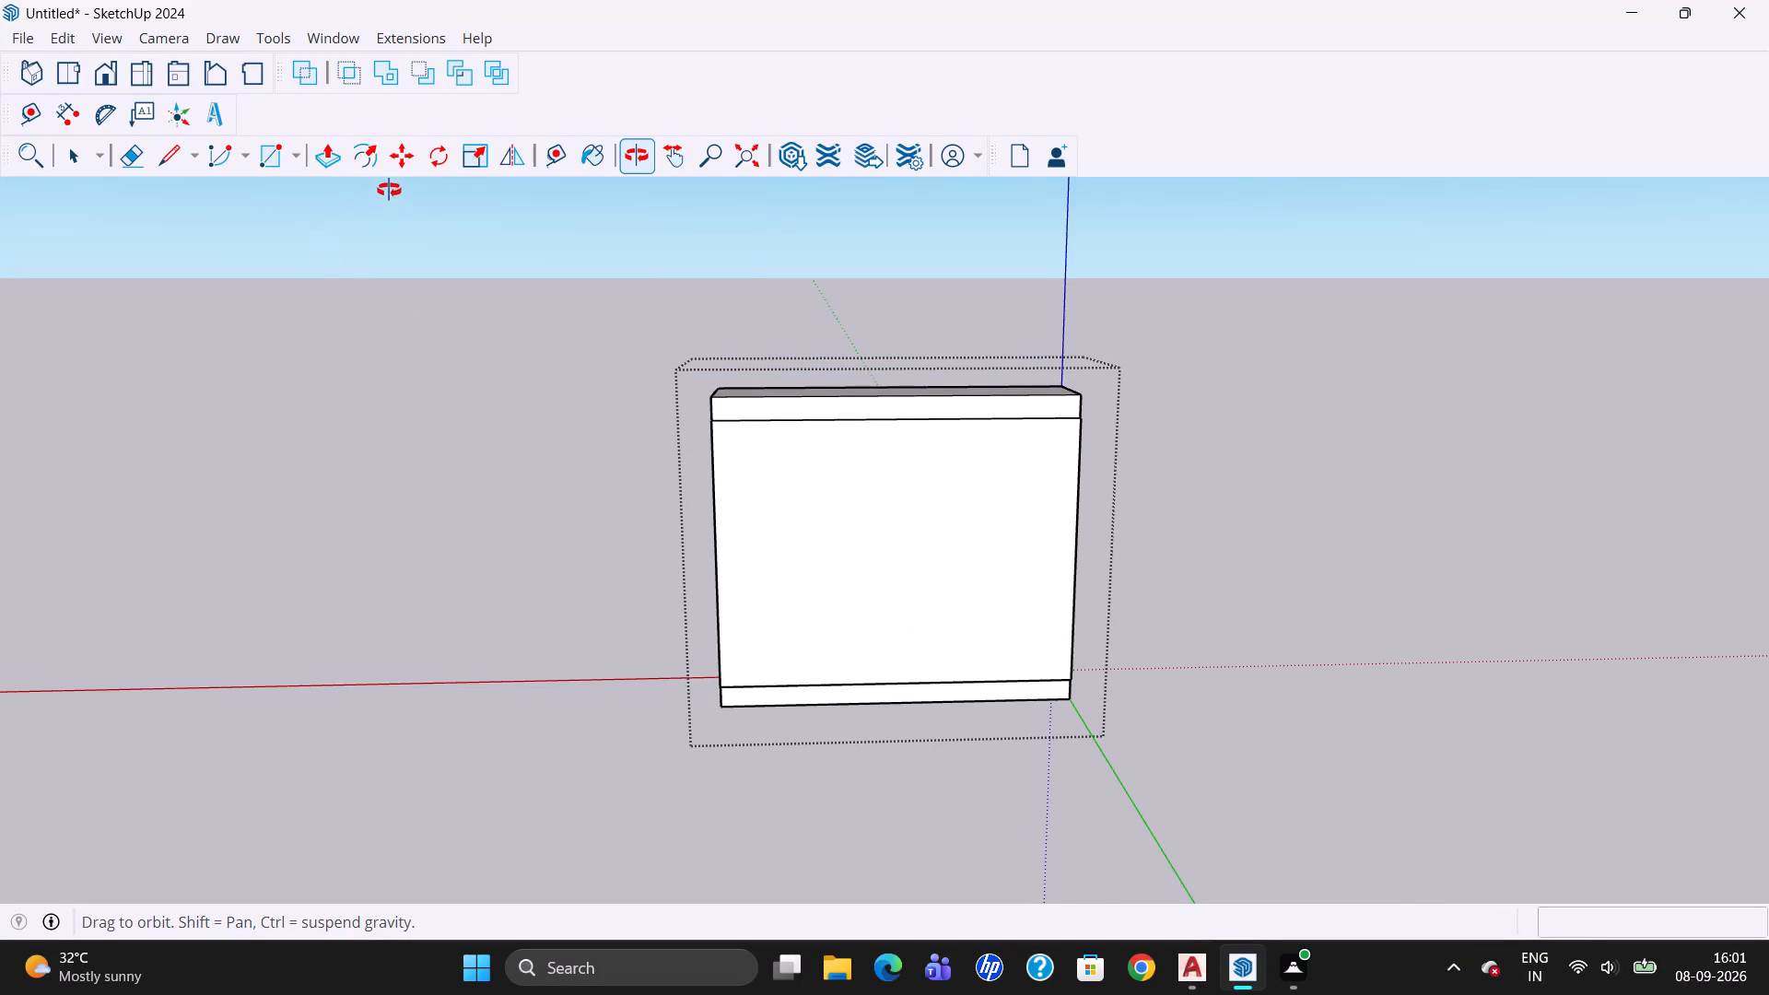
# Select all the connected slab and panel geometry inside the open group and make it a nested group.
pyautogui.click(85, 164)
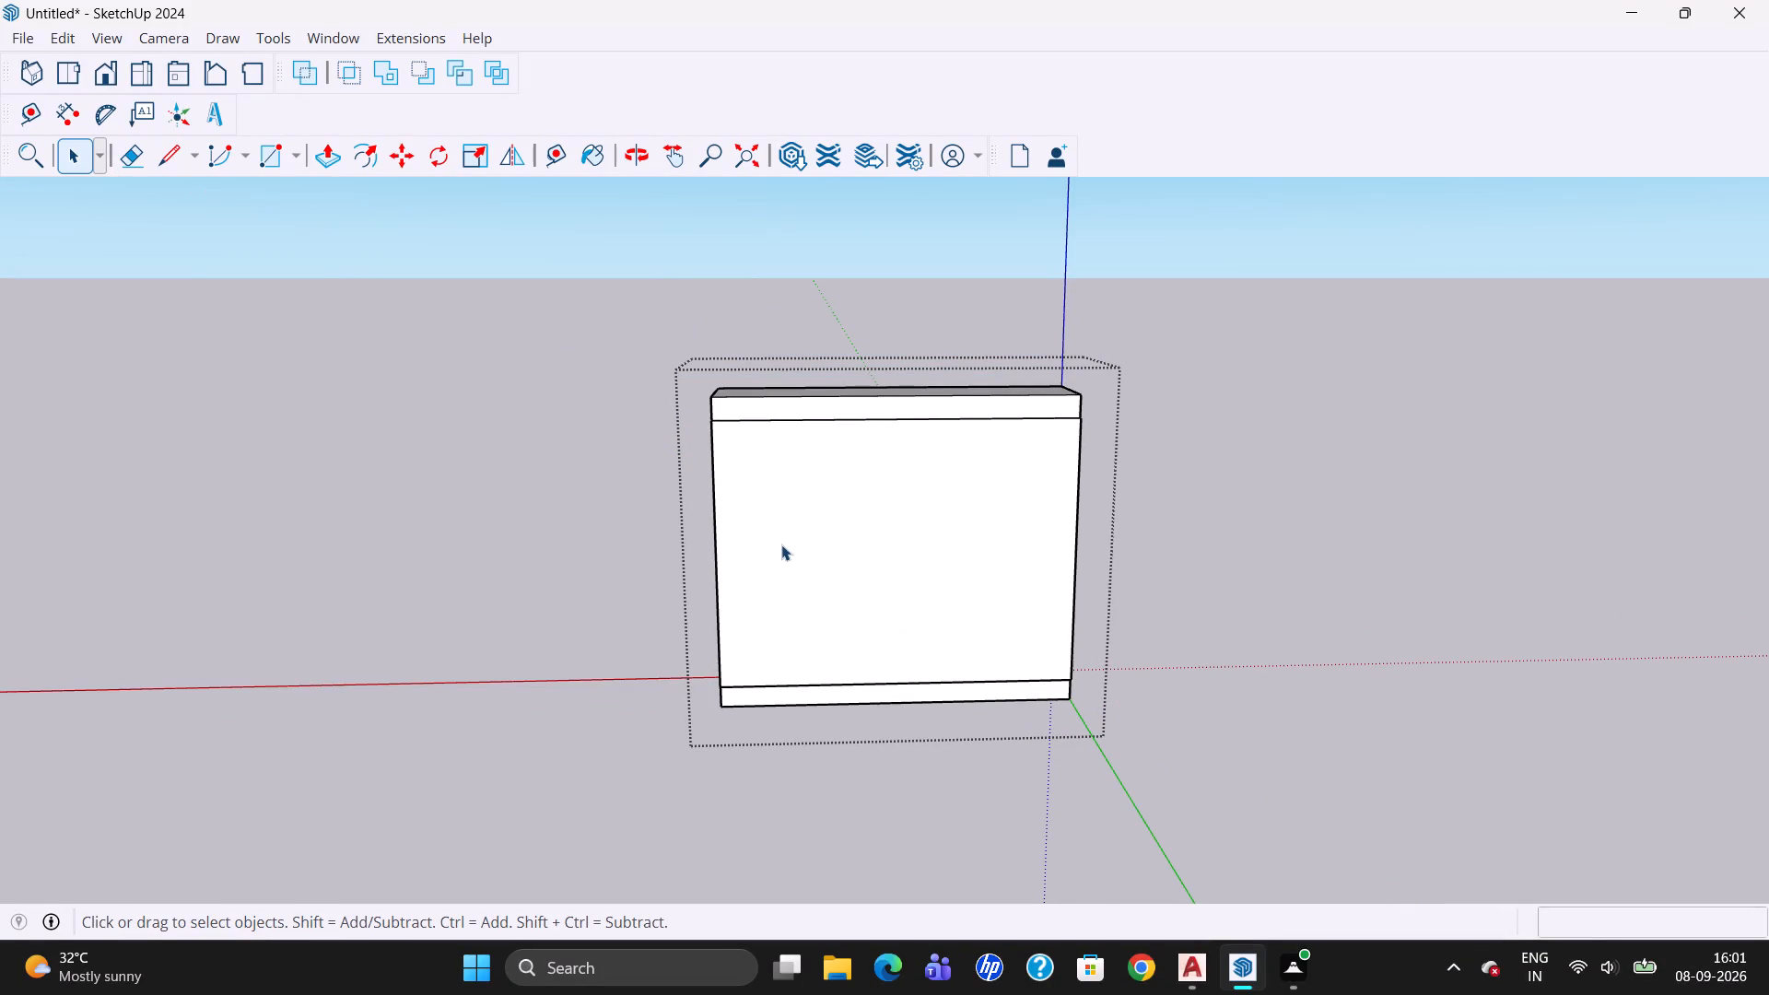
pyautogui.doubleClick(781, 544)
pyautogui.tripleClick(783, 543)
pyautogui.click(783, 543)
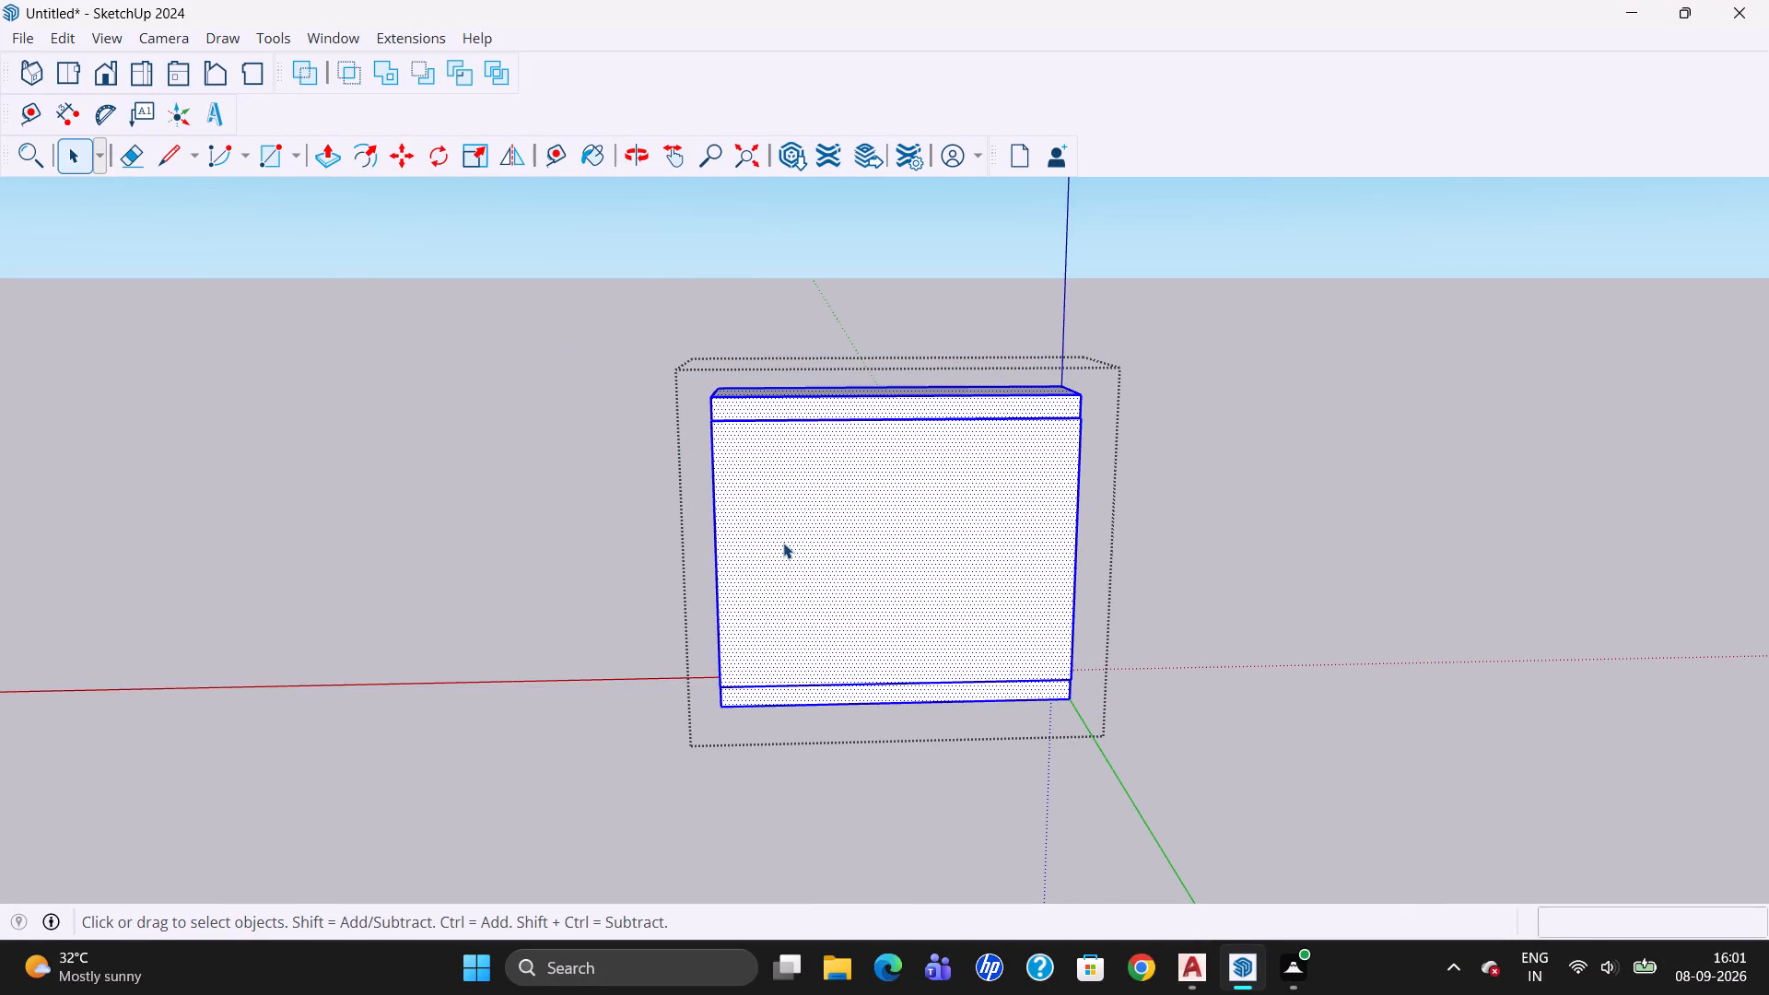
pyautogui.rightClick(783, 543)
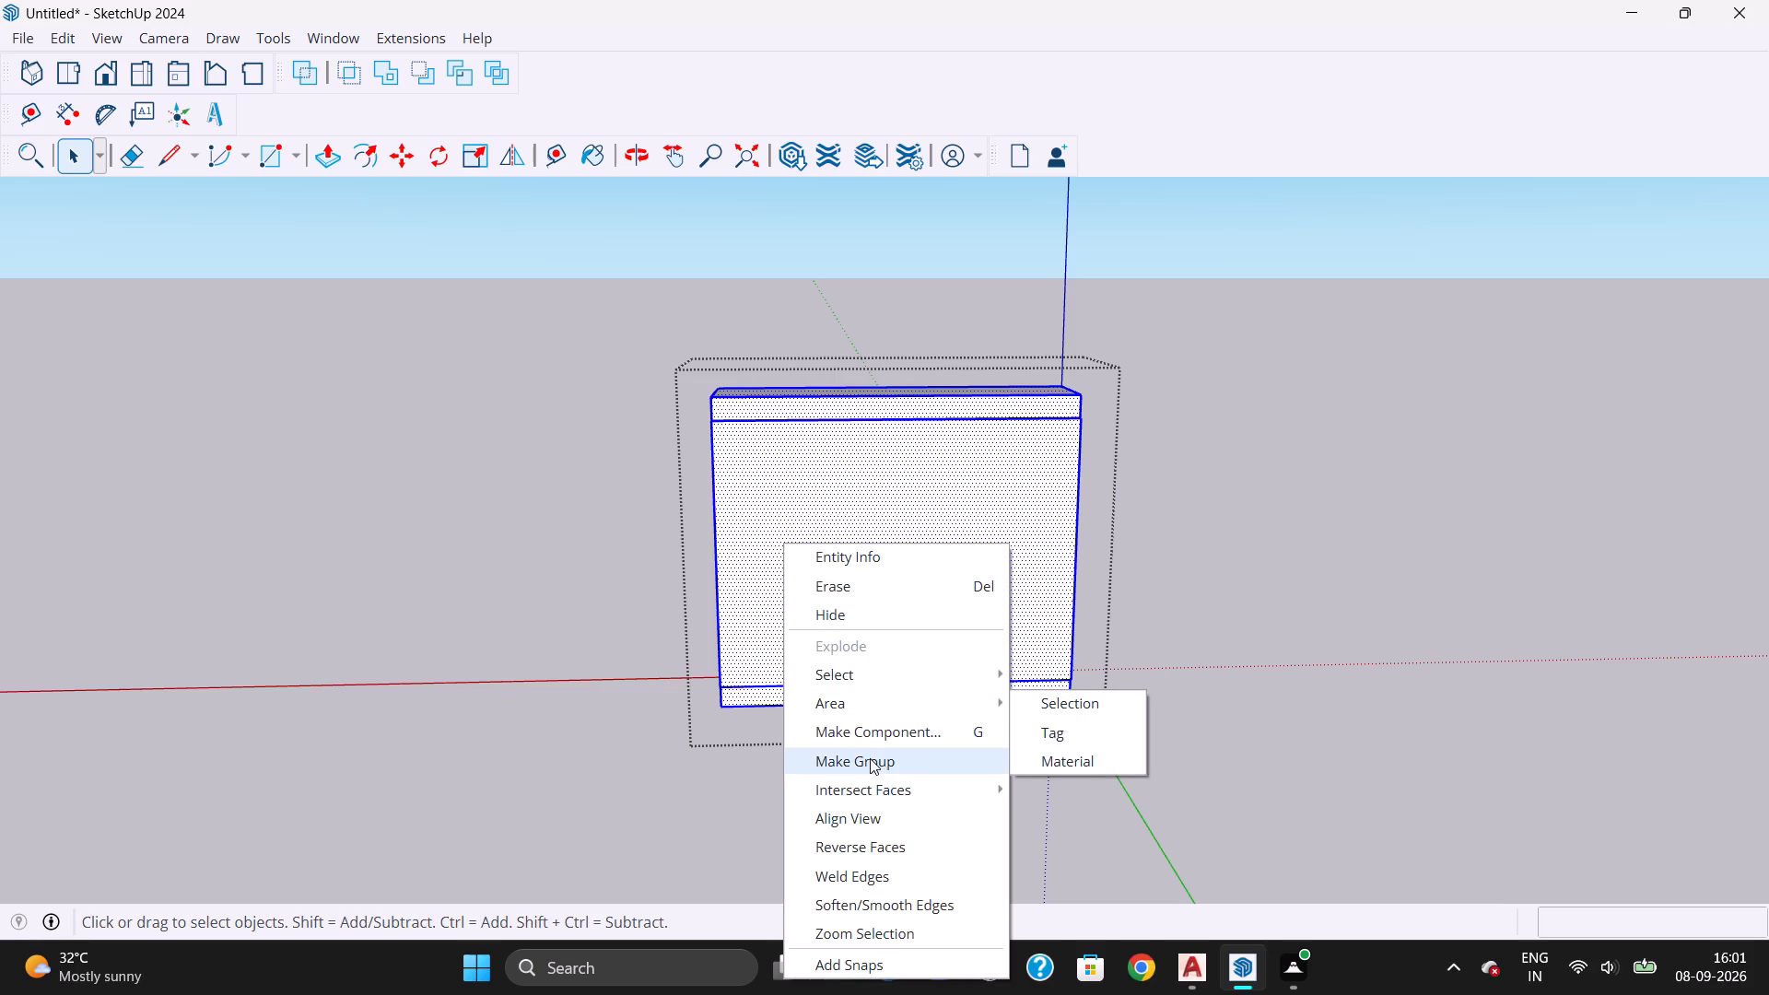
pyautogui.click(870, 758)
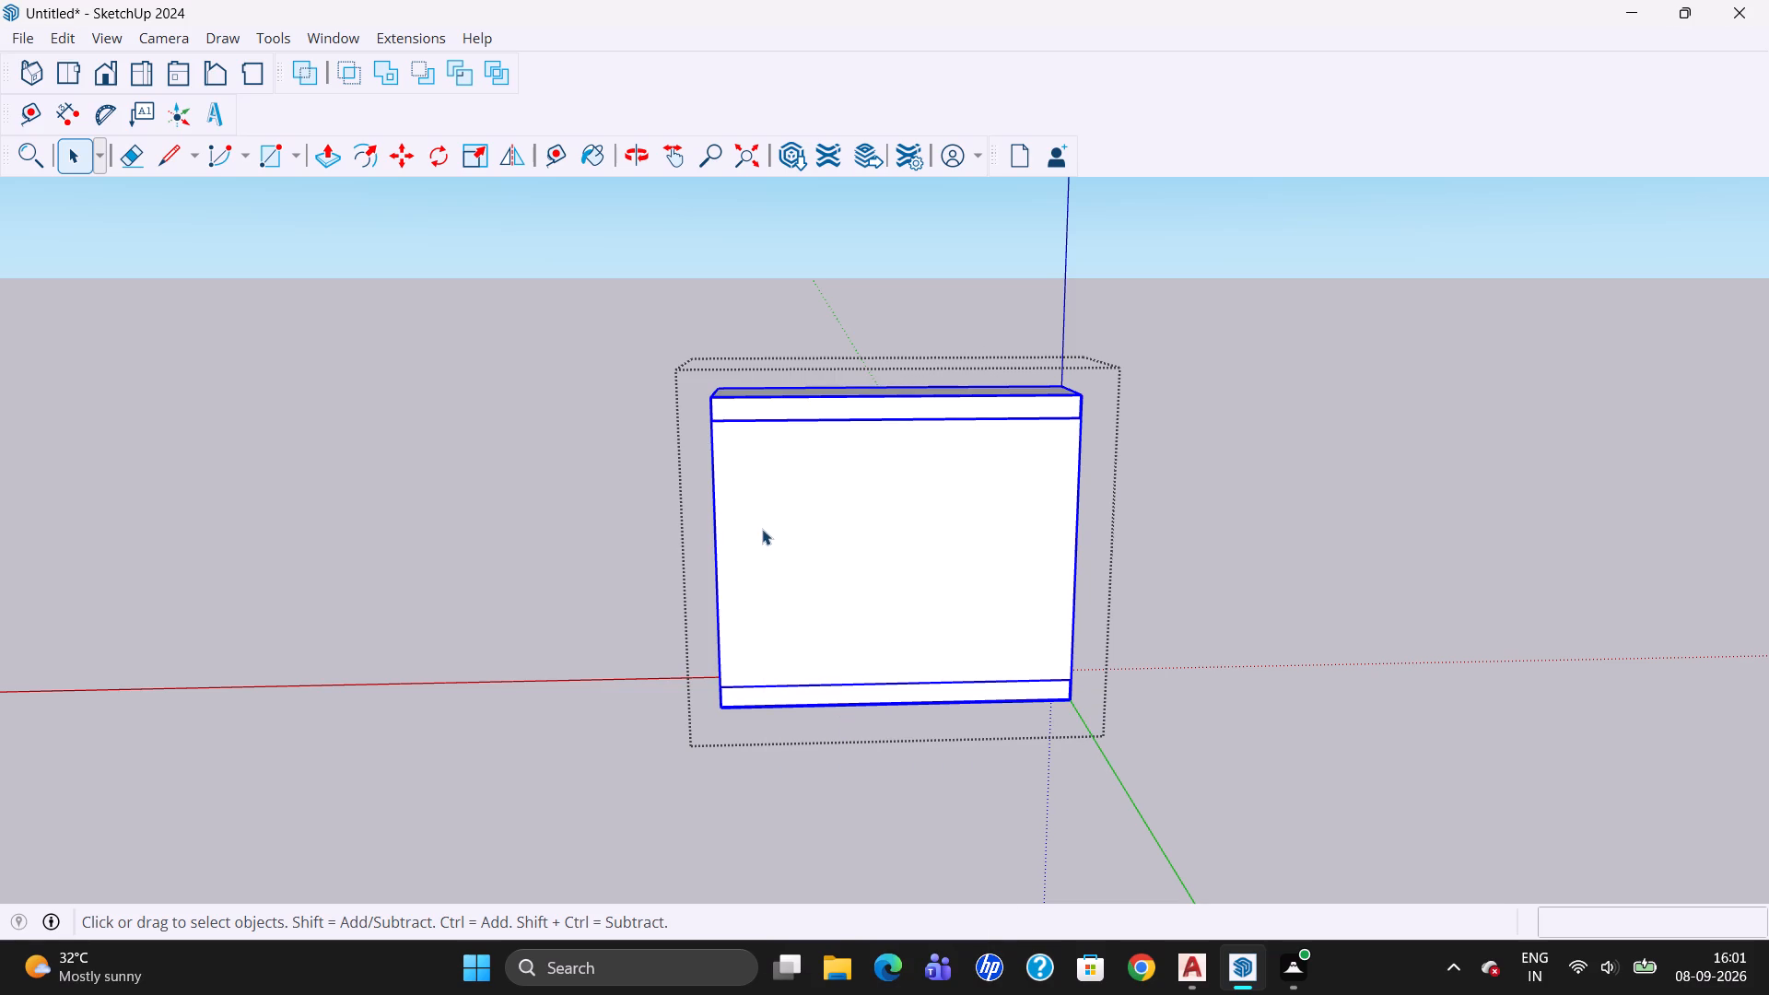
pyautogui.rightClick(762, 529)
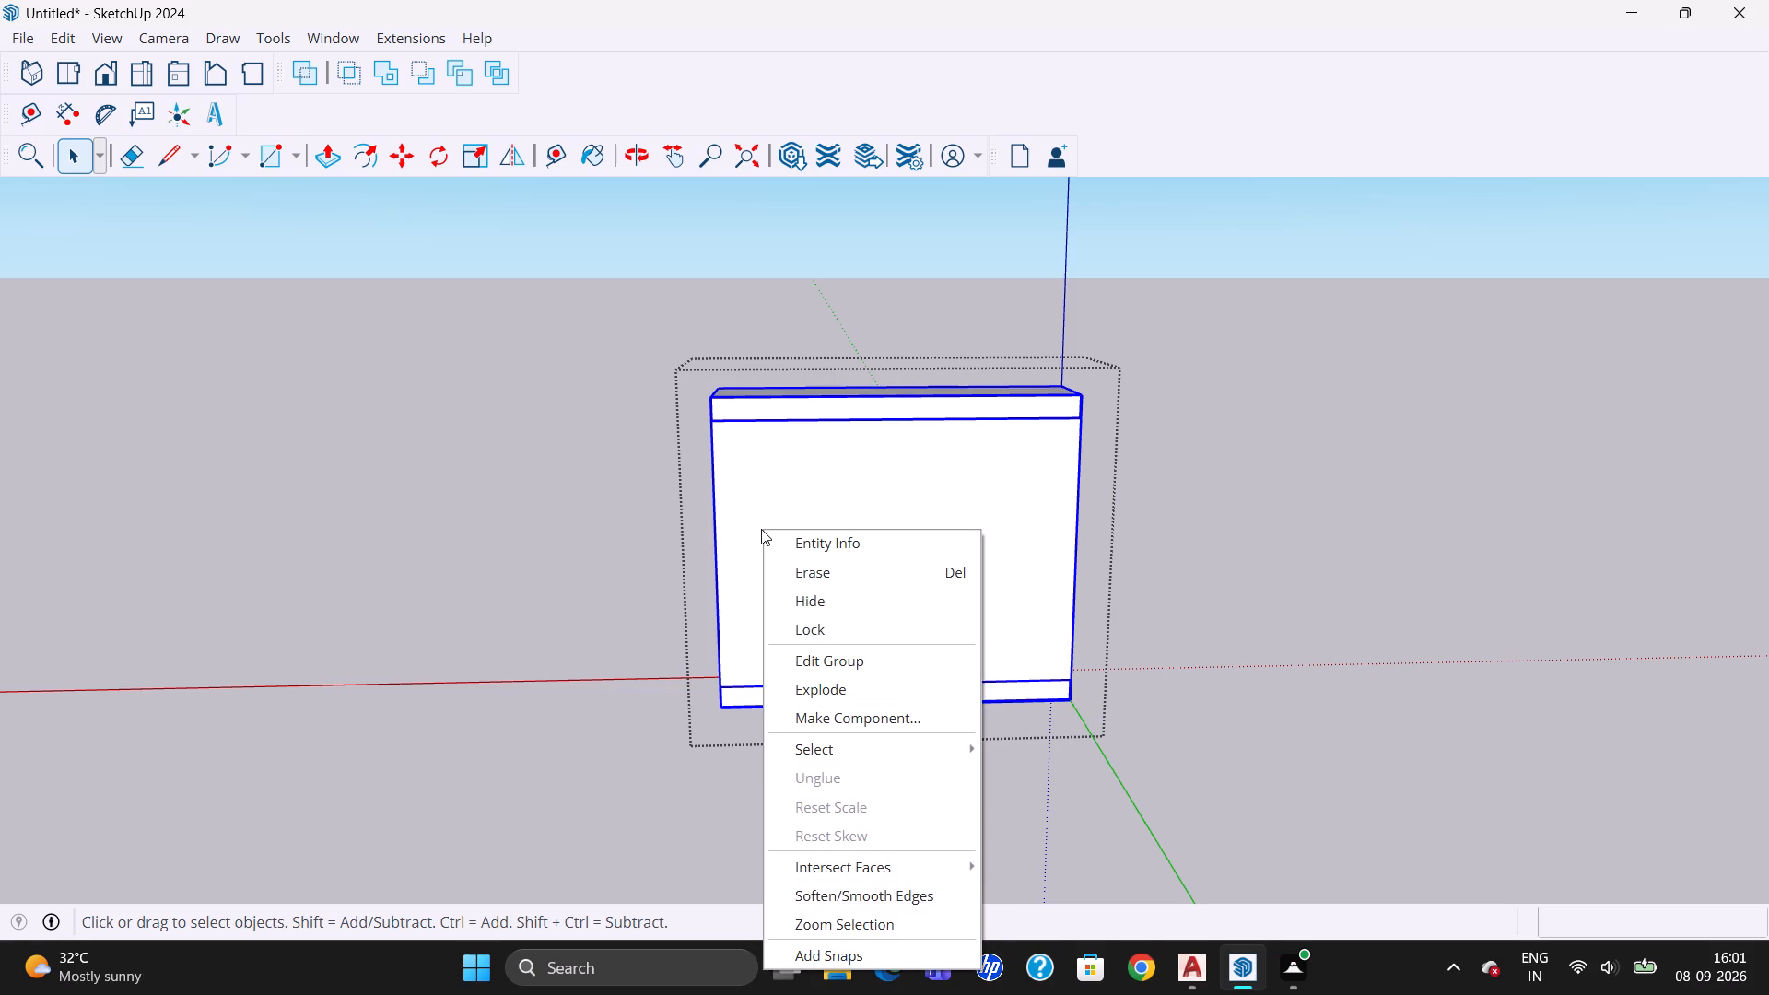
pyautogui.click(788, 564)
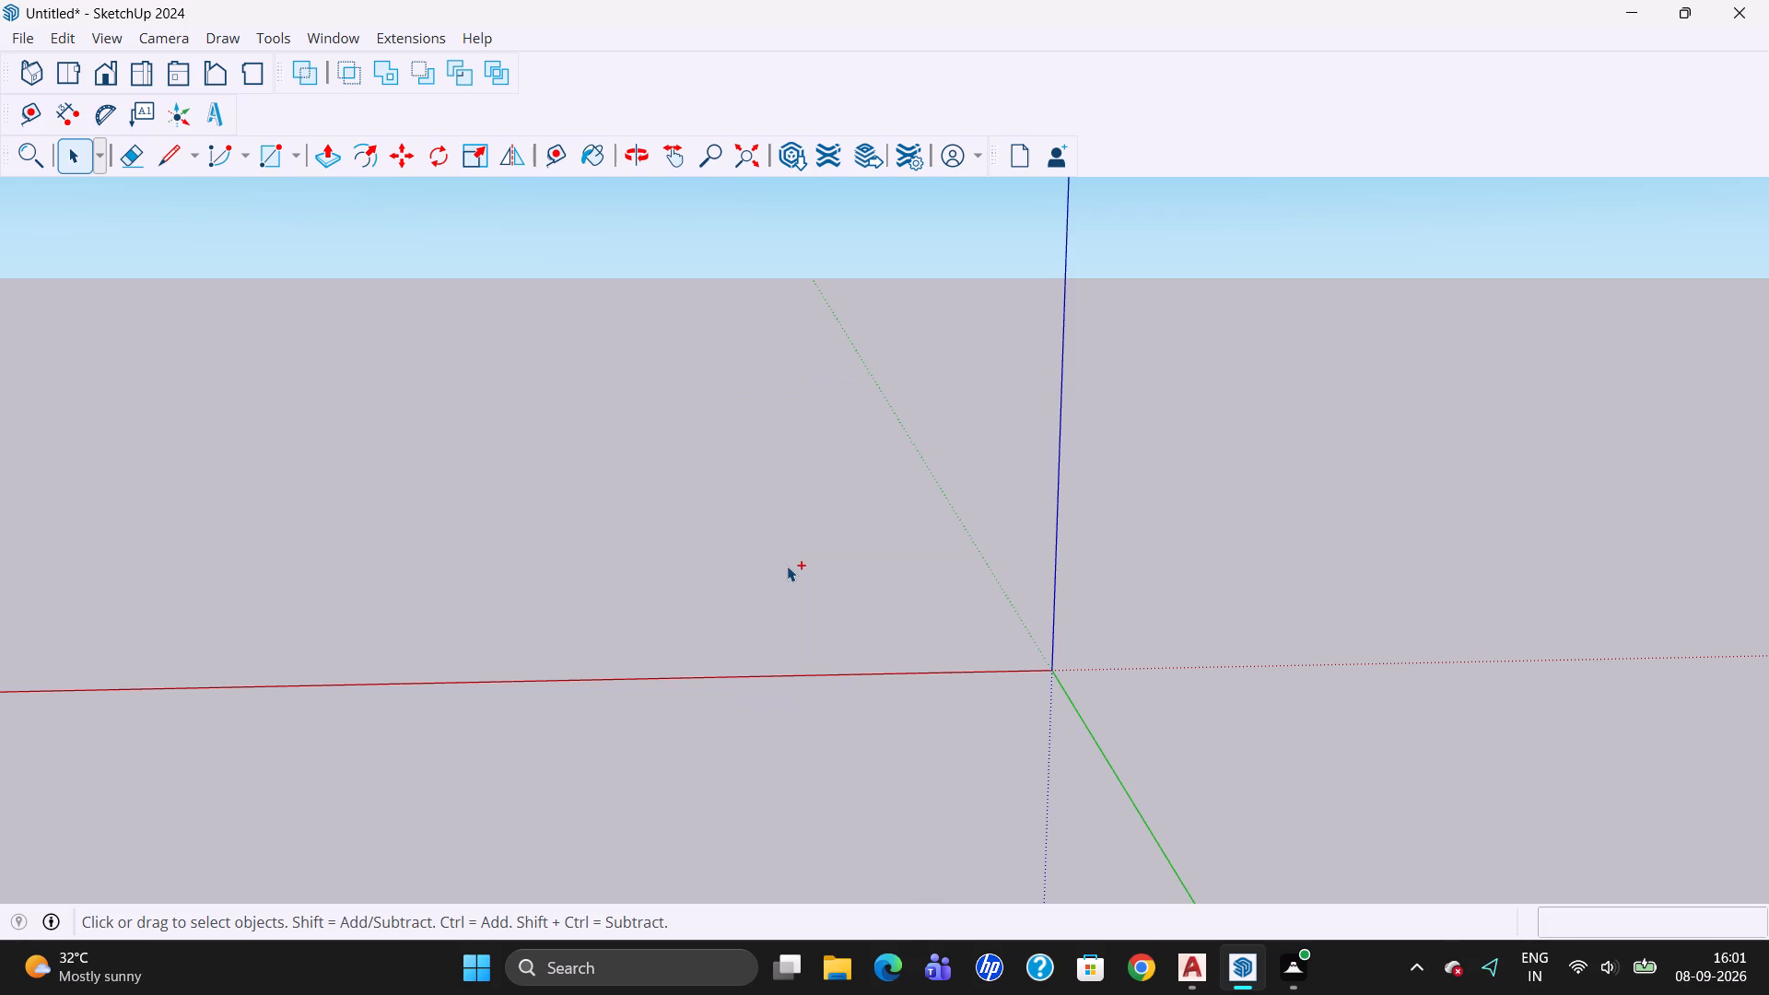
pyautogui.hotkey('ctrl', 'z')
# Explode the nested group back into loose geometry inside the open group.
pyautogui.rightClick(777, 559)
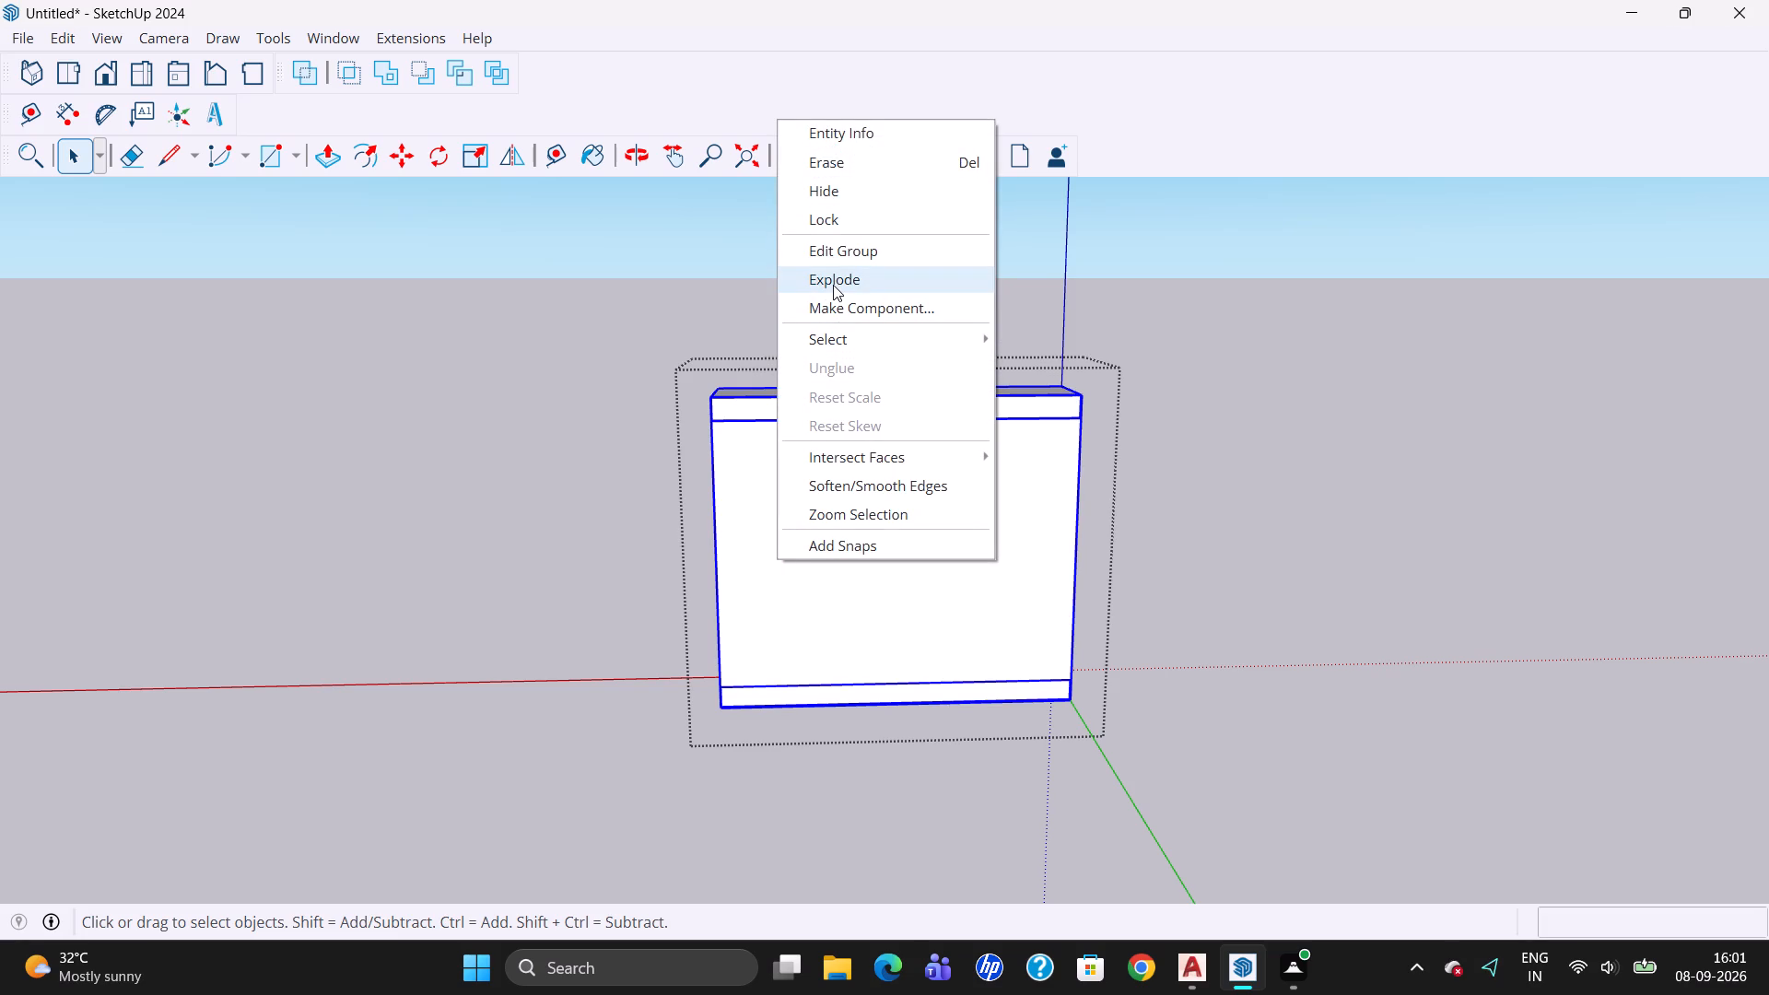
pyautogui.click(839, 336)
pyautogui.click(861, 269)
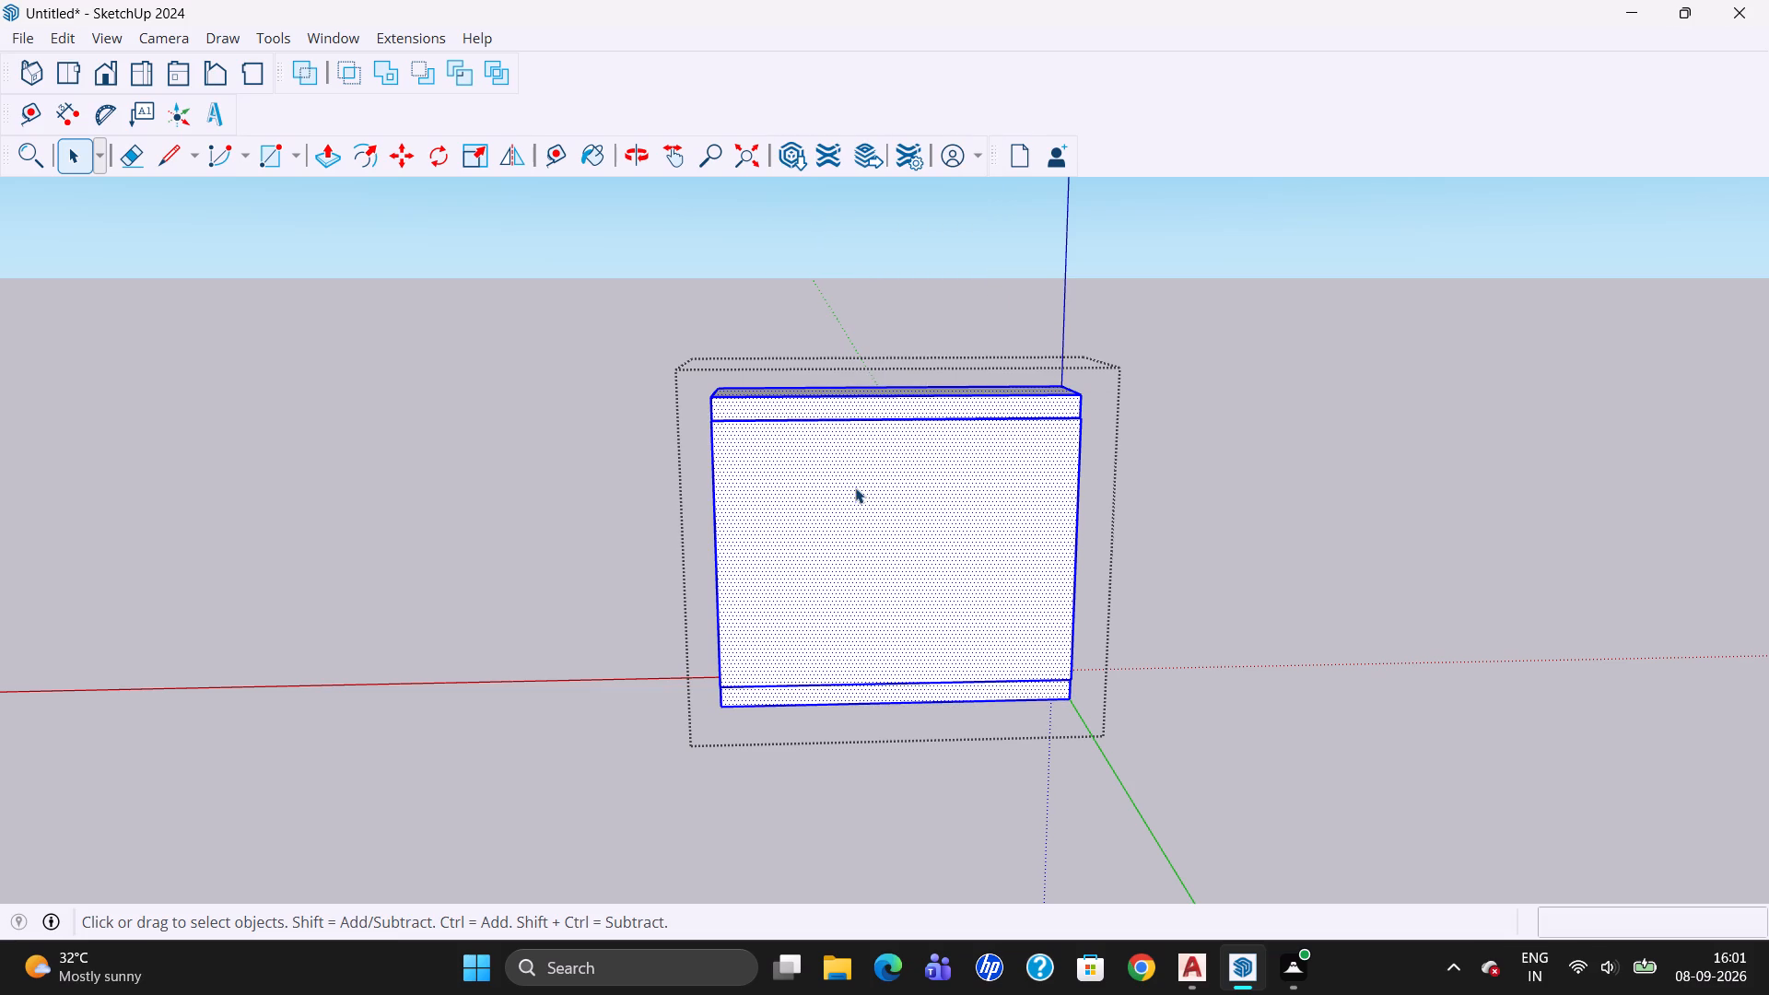
# Push/Pull the top slab's back face outward by 1" inside the group.
pyautogui.click(857, 487)
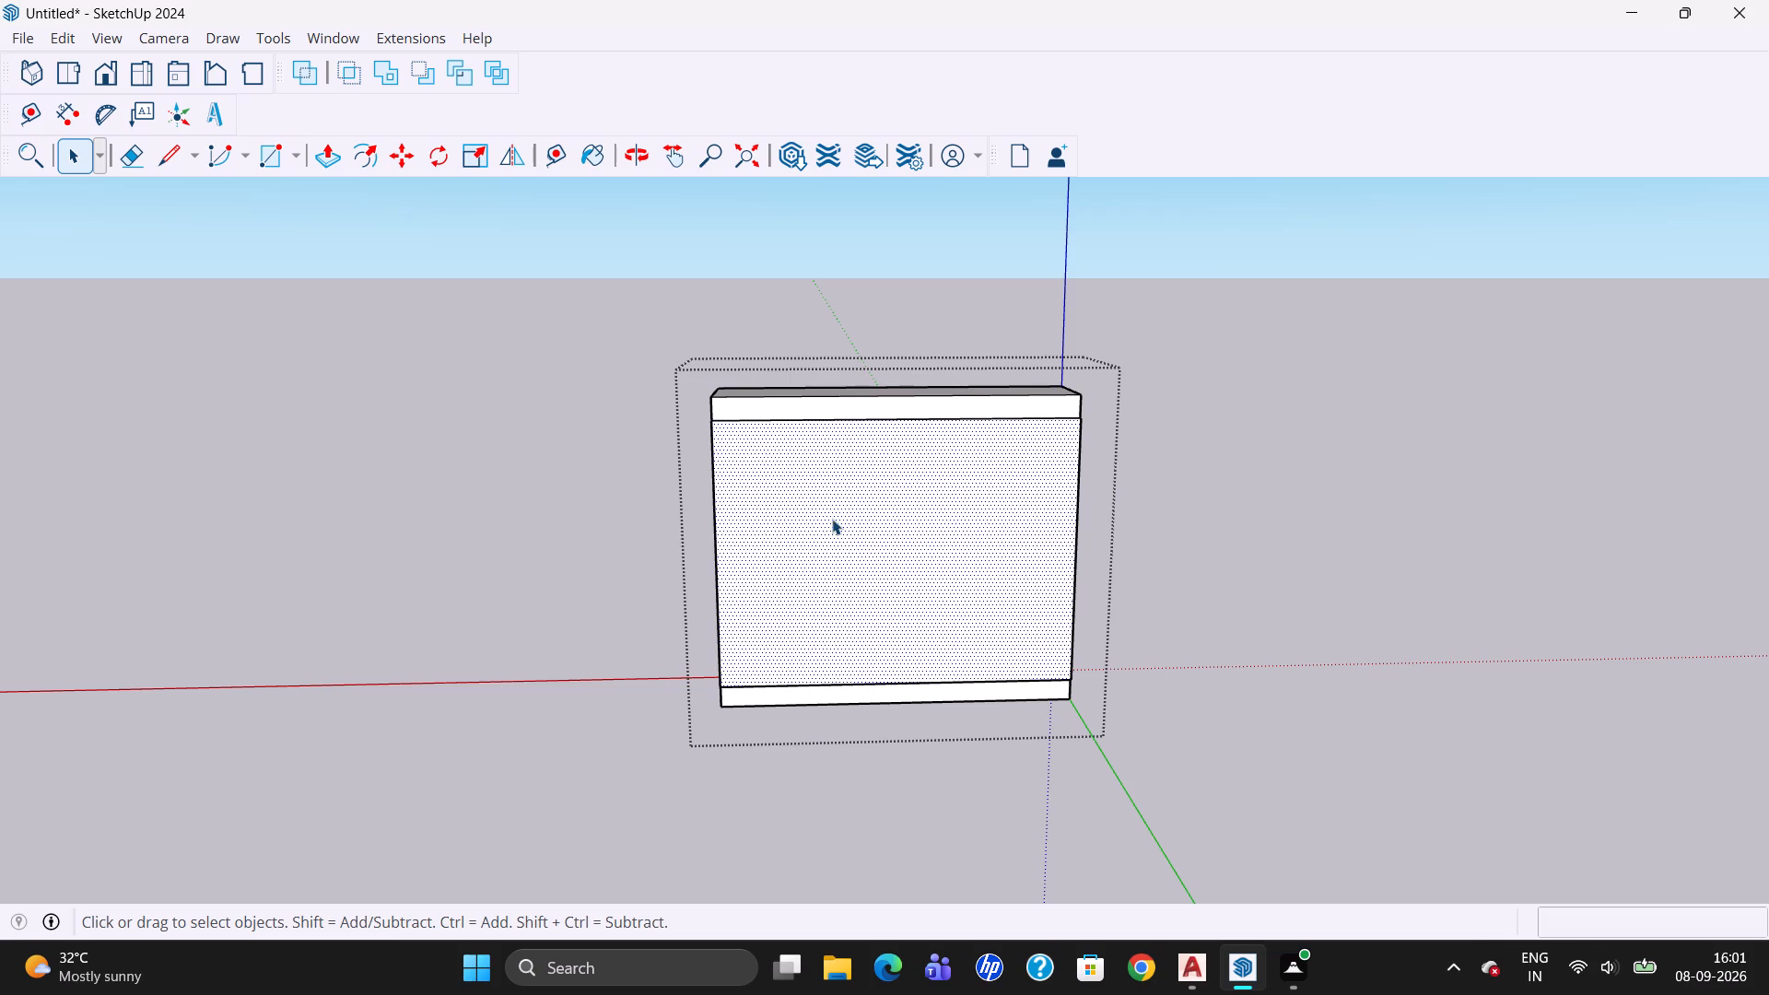
pyautogui.click(831, 519)
pyautogui.click(866, 409)
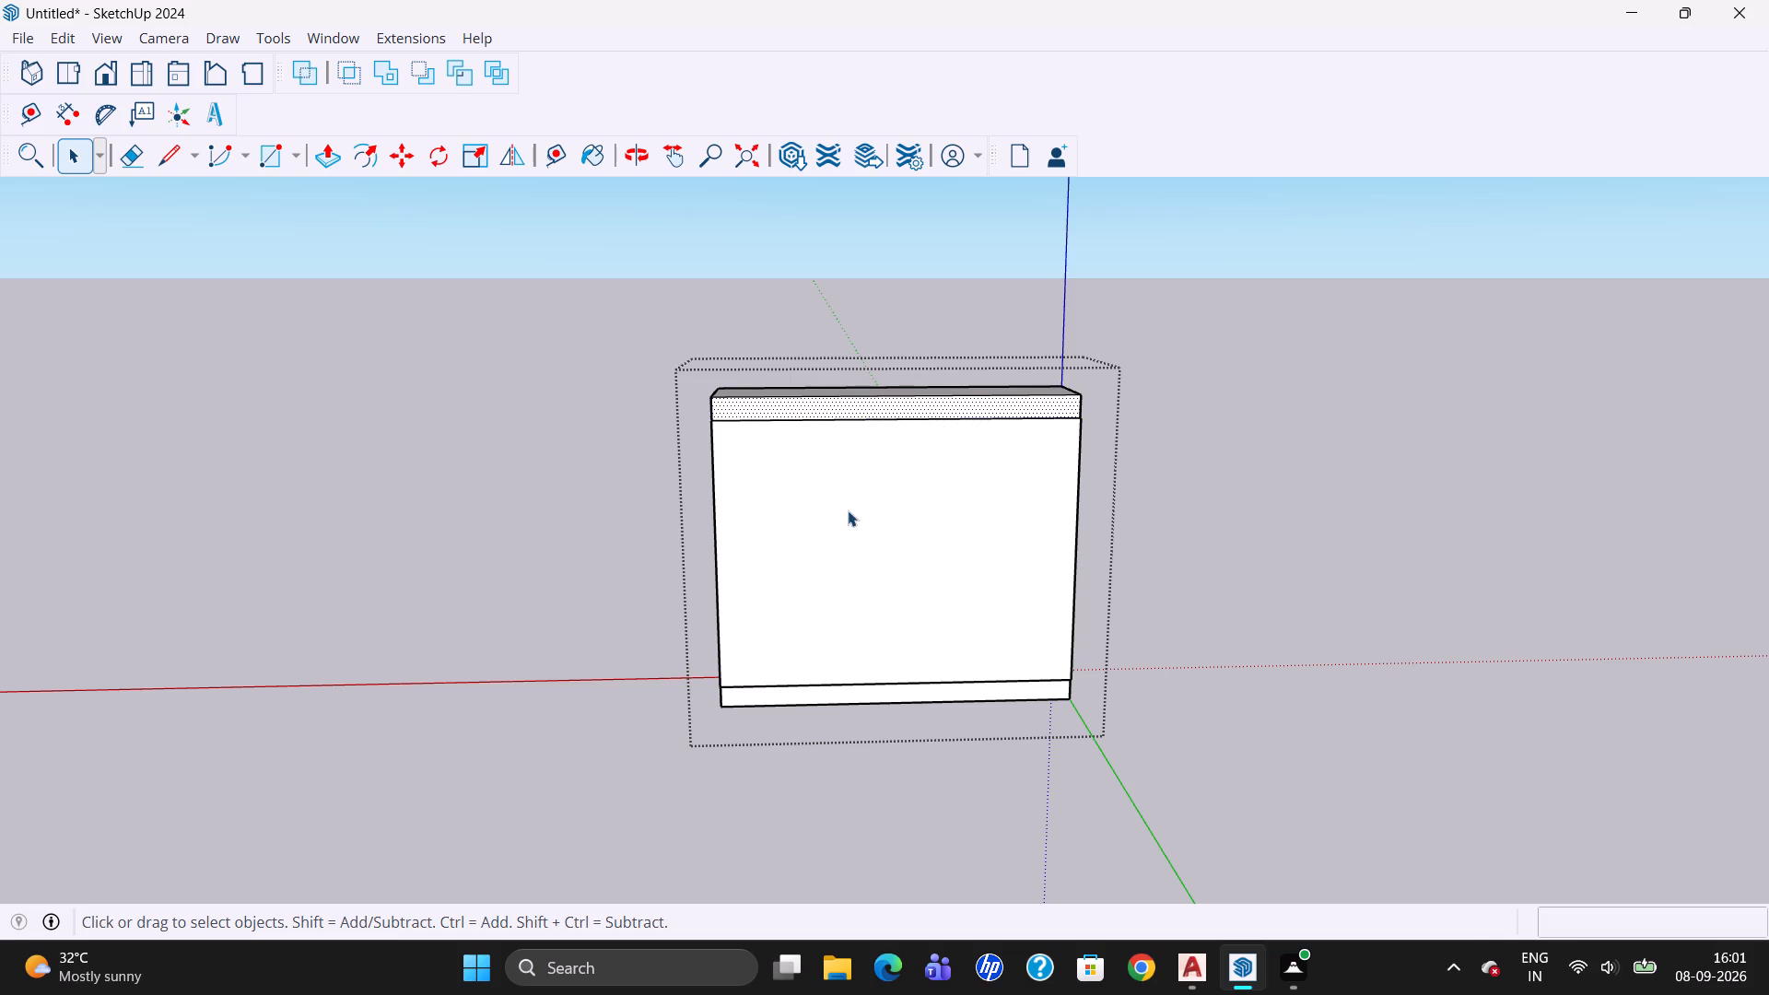
pyautogui.click(846, 548)
pyautogui.click(866, 688)
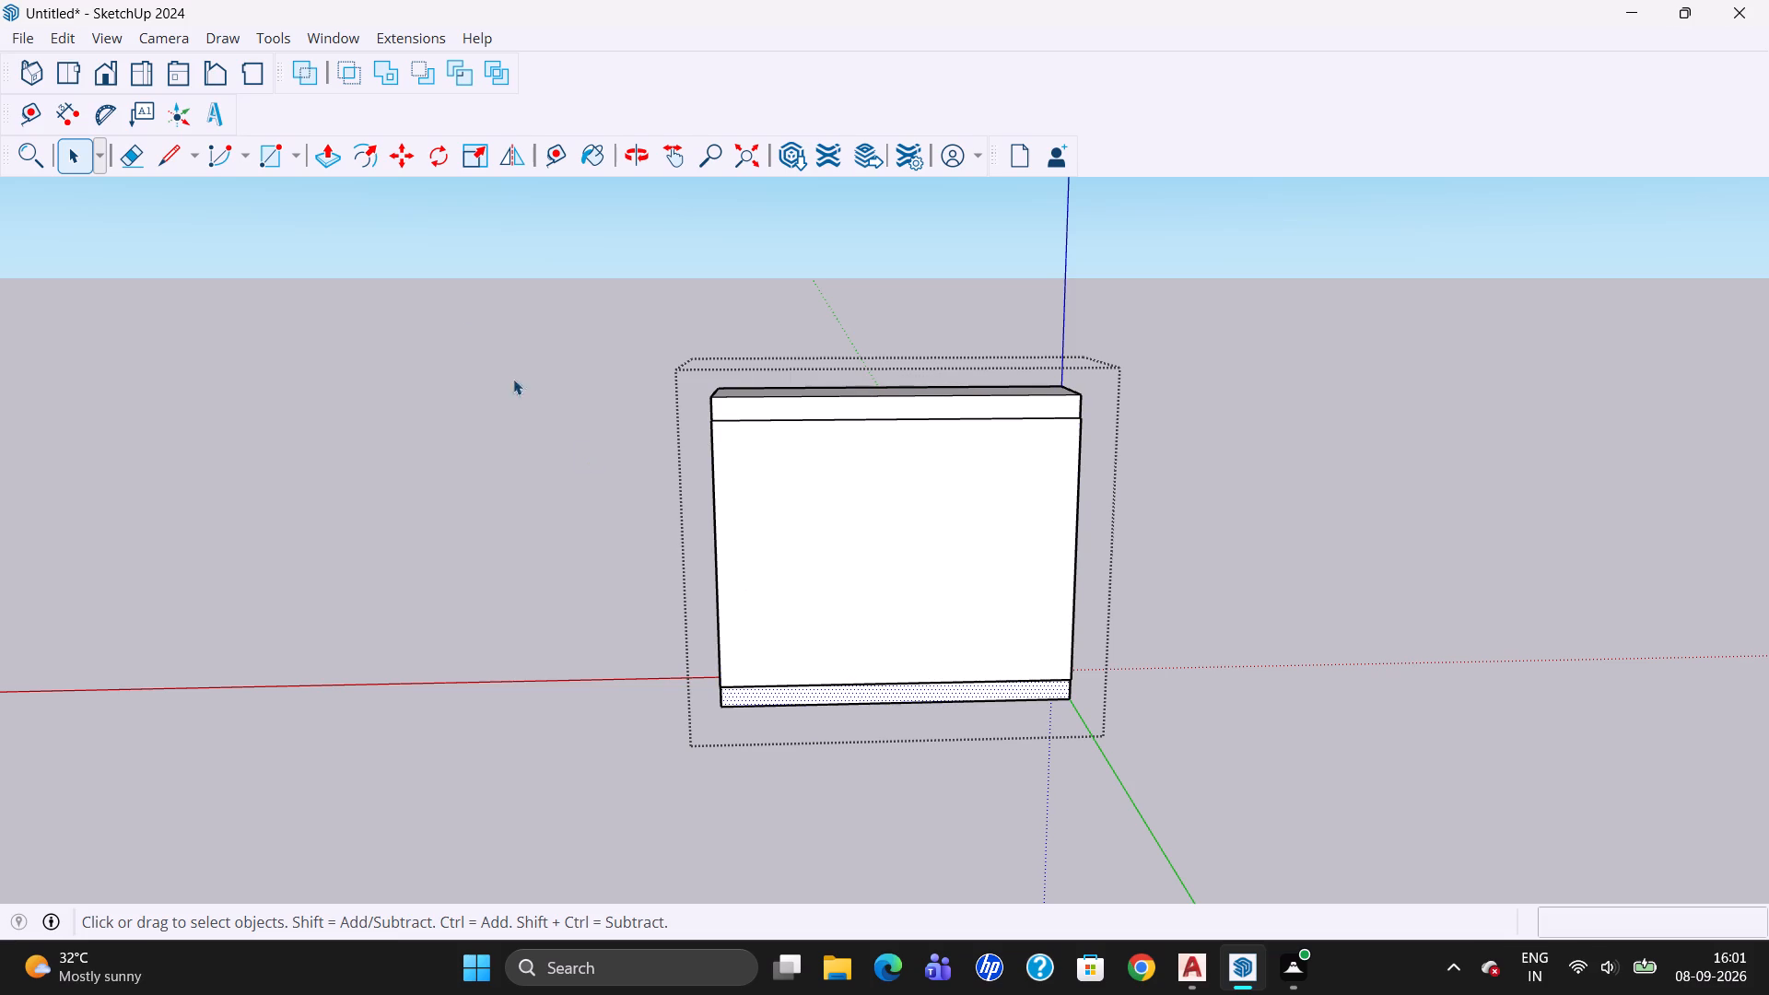
pyautogui.click(322, 155)
pyautogui.click(771, 392)
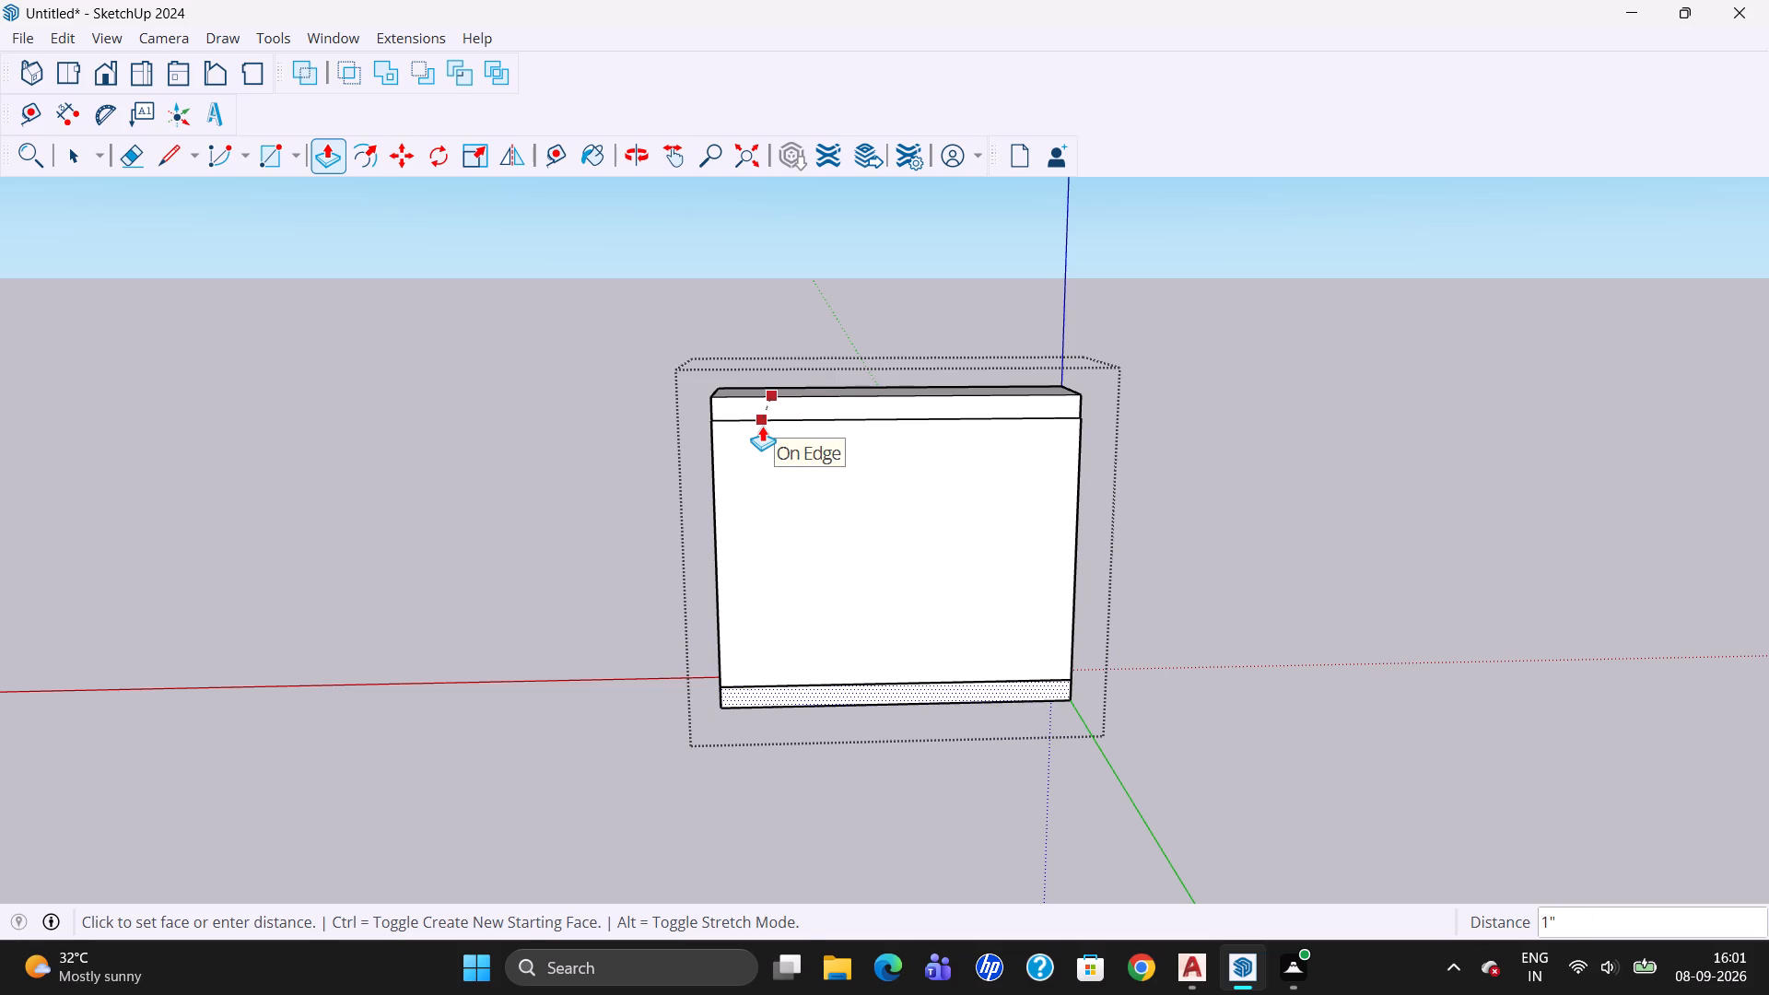
pyautogui.press('Escape')
pyautogui.doubleClick(773, 398)
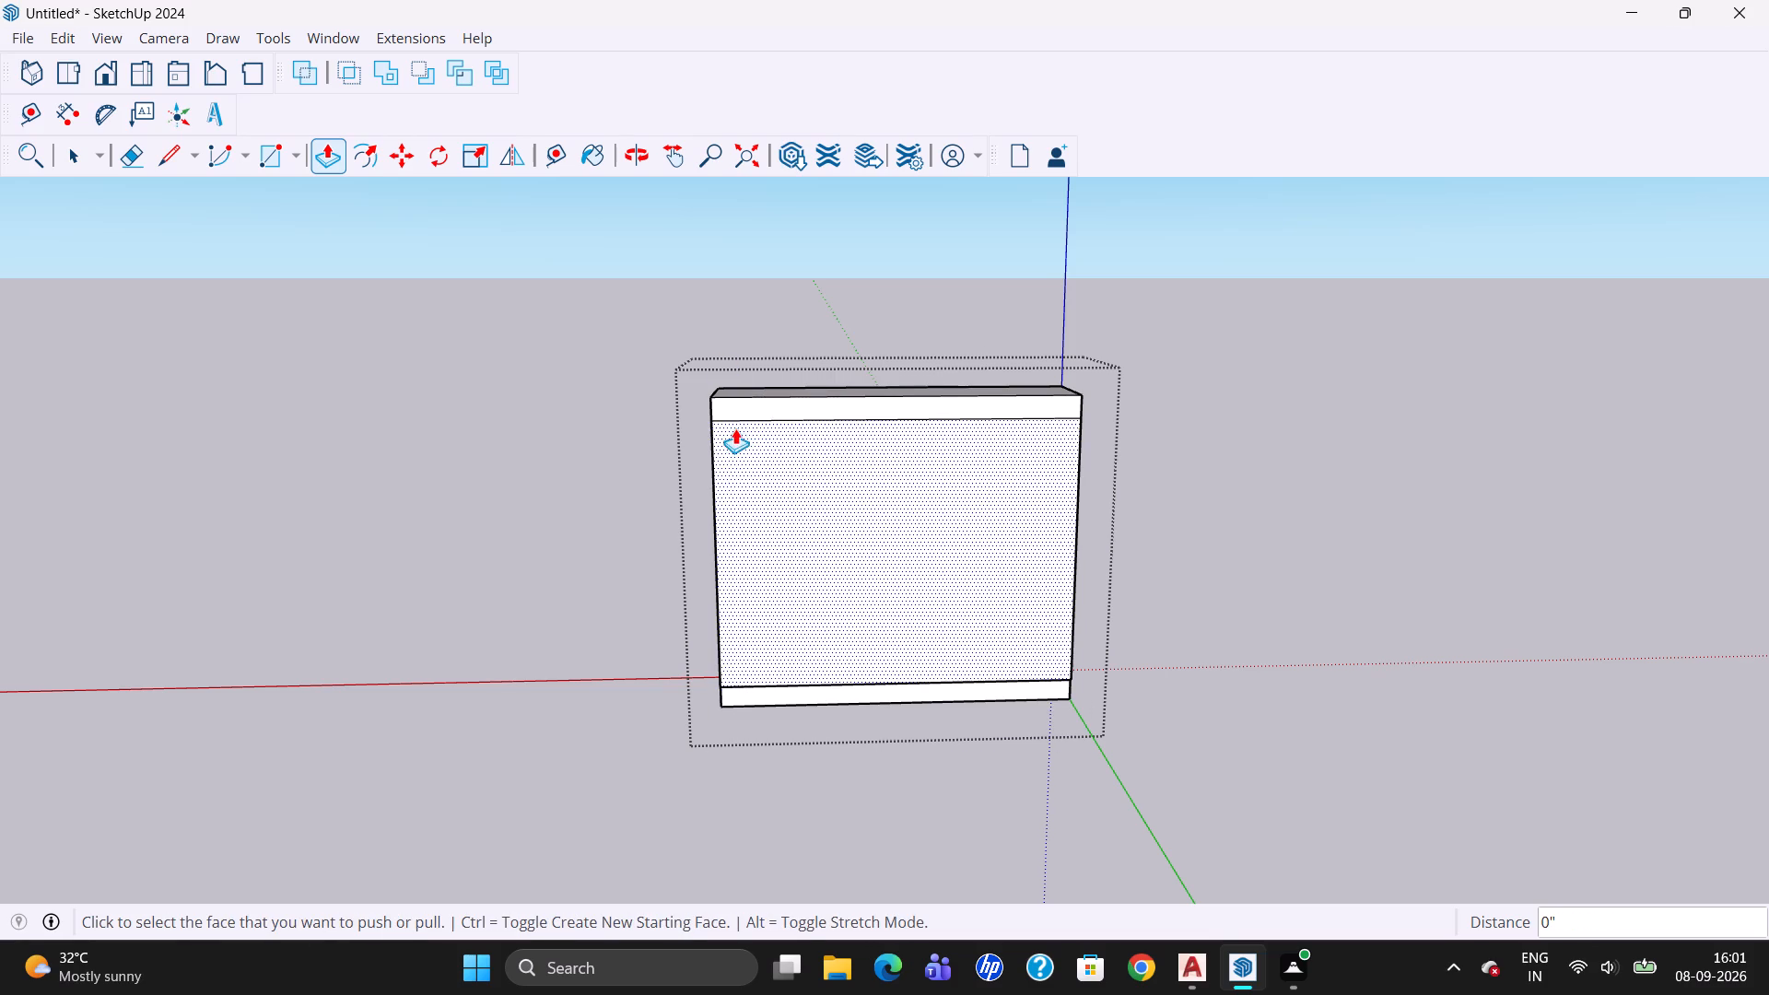
pyautogui.click(766, 404)
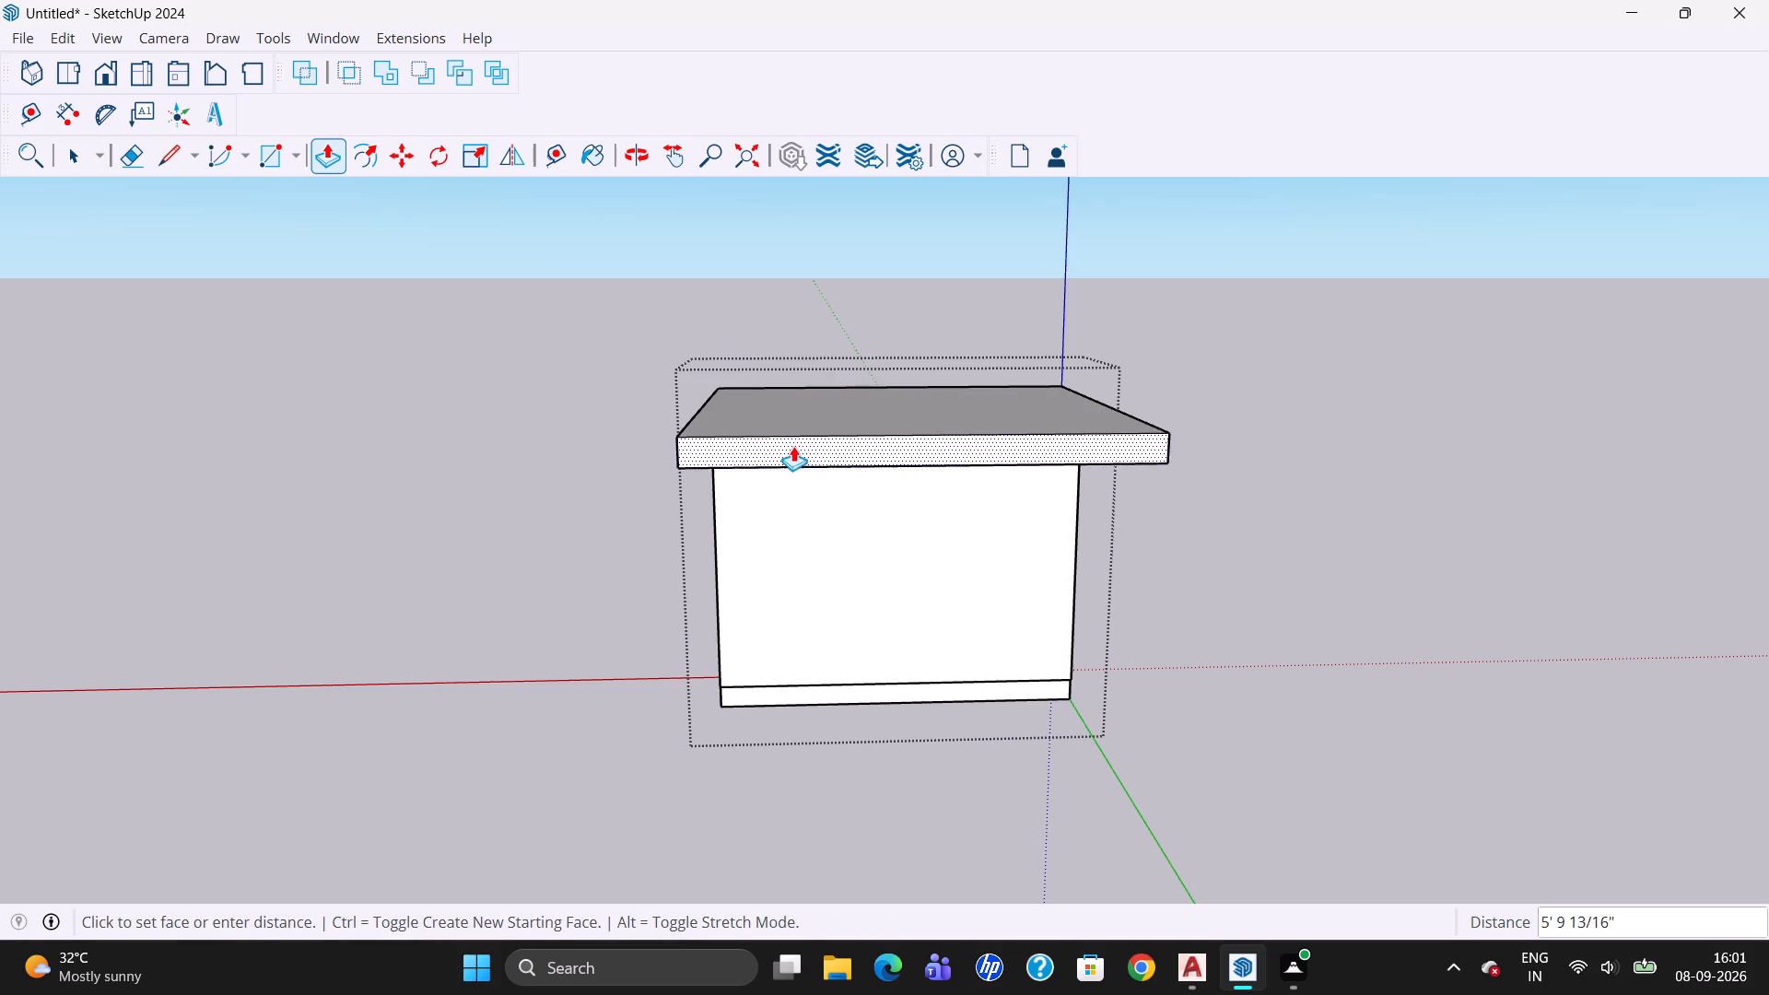
pyautogui.press('1')
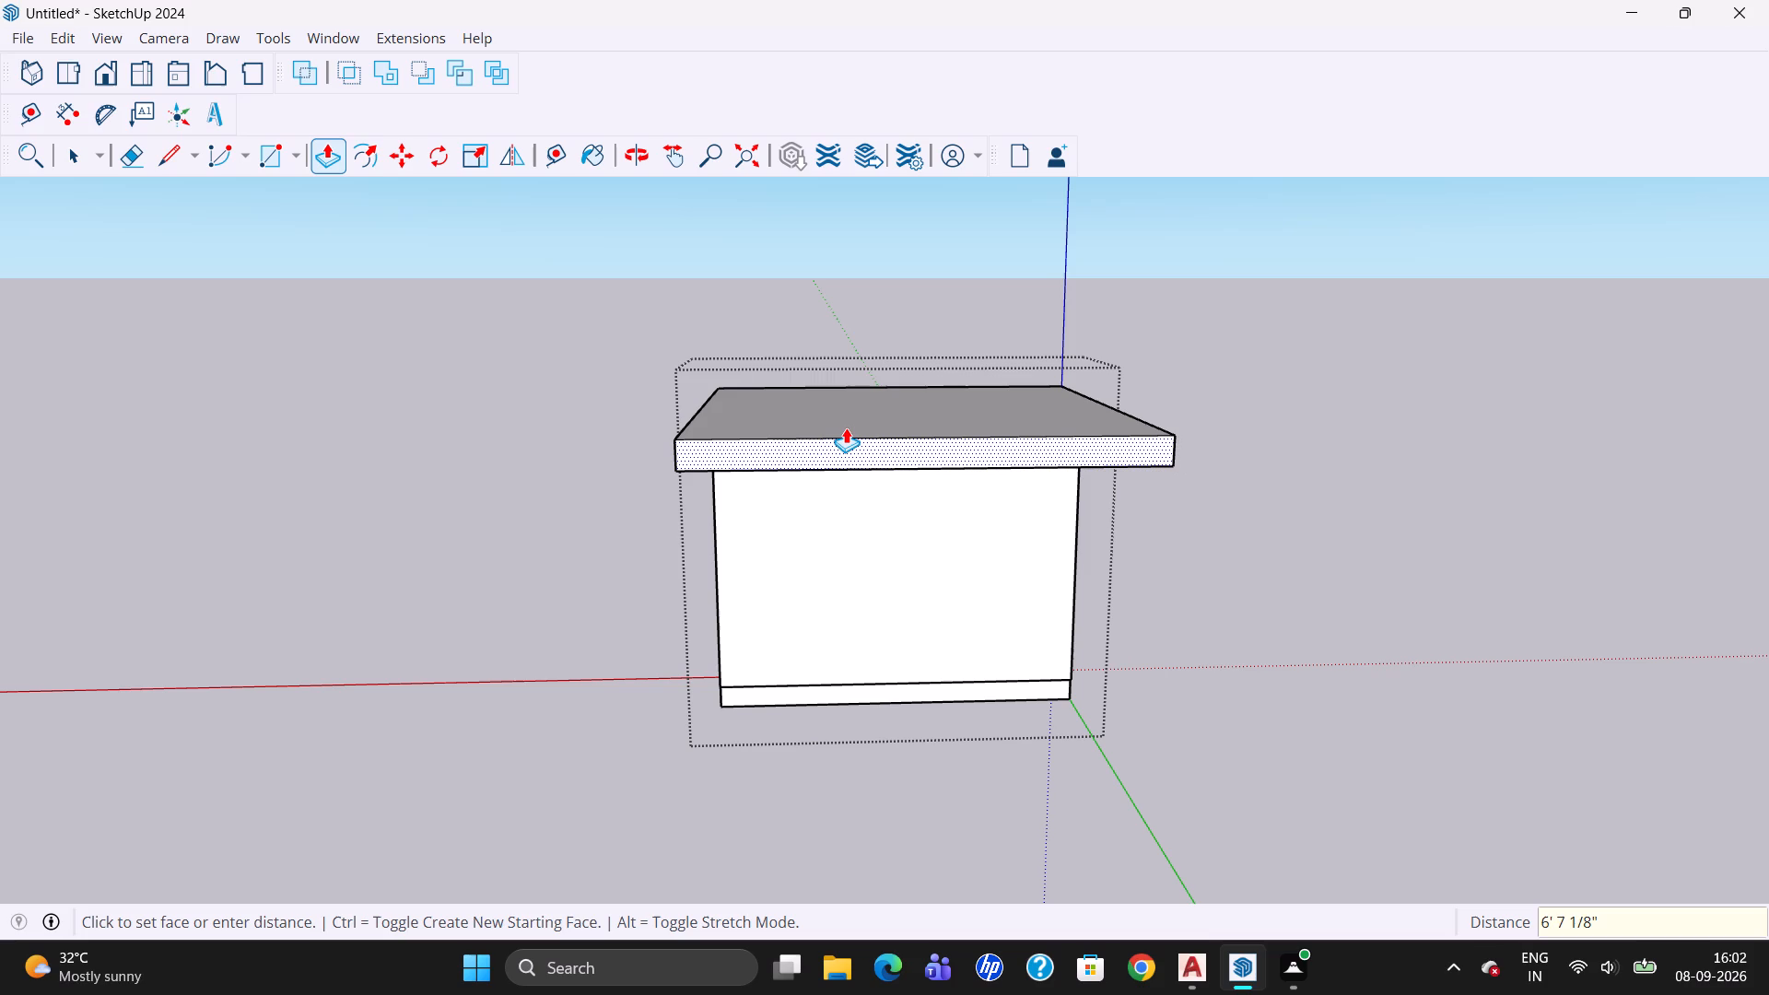
pyautogui.hotkey('shift', '"')
pyautogui.press('Return')
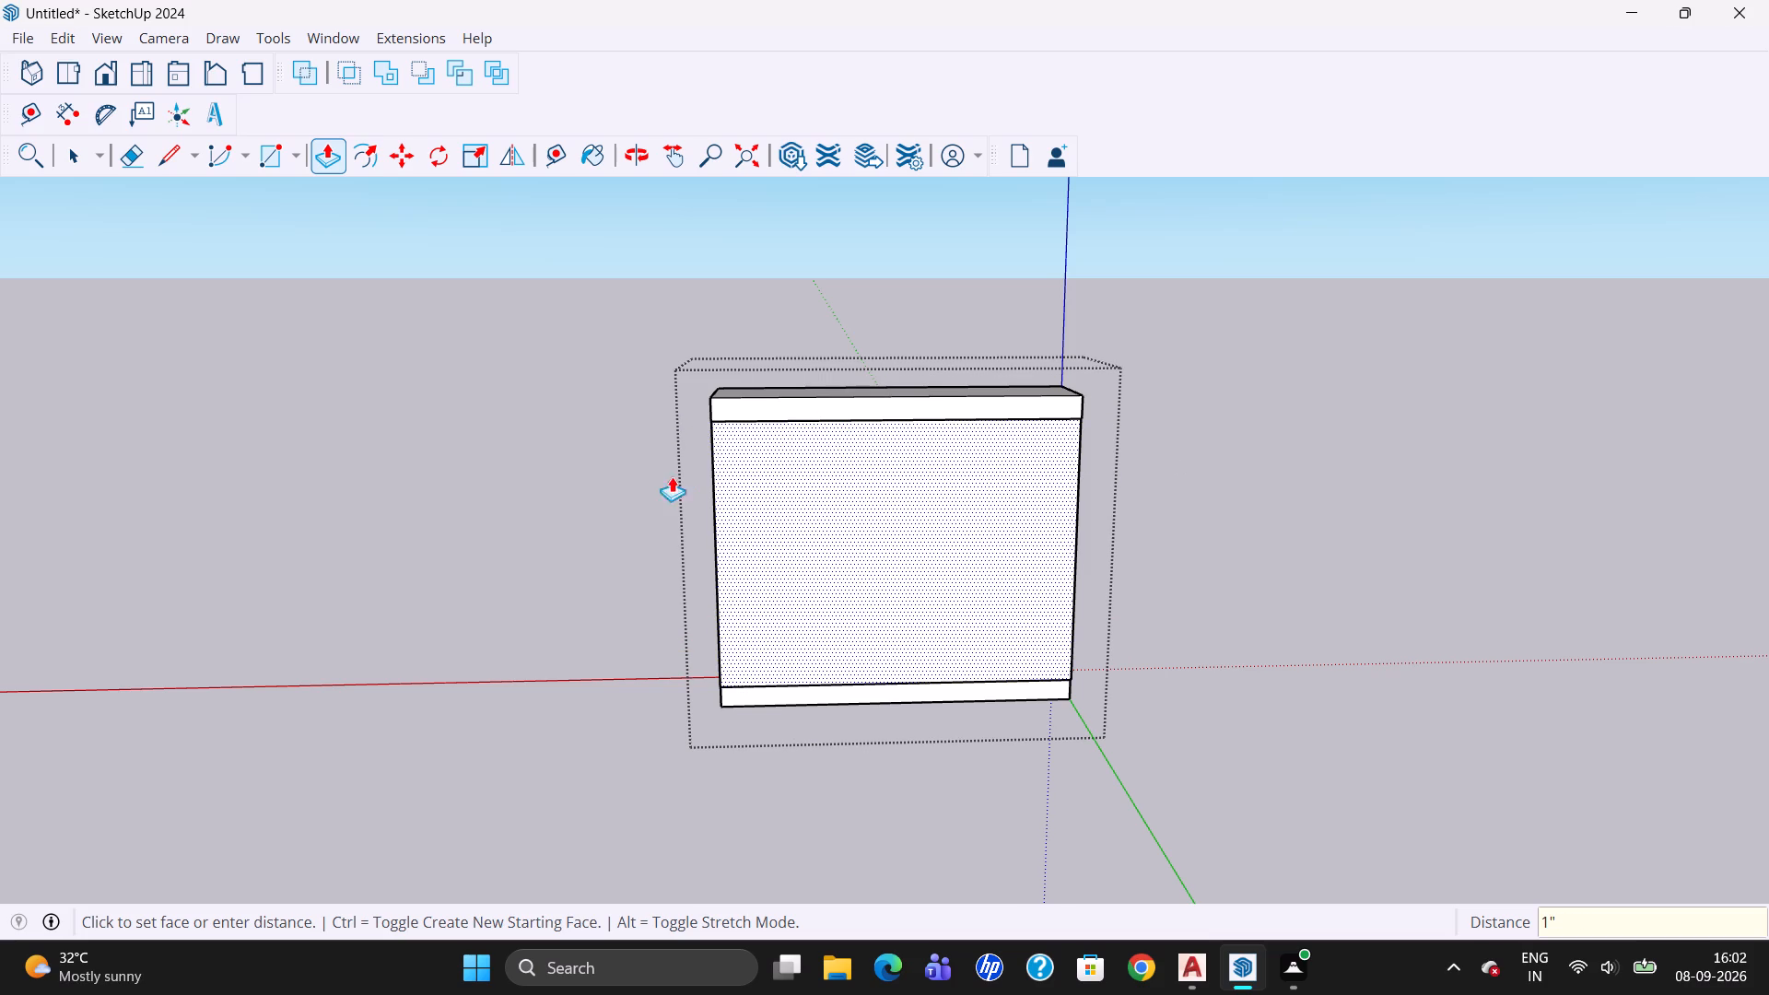
# Examine the slabs and back panel from the rear, side and front, and close the group.
pyautogui.click(637, 157)
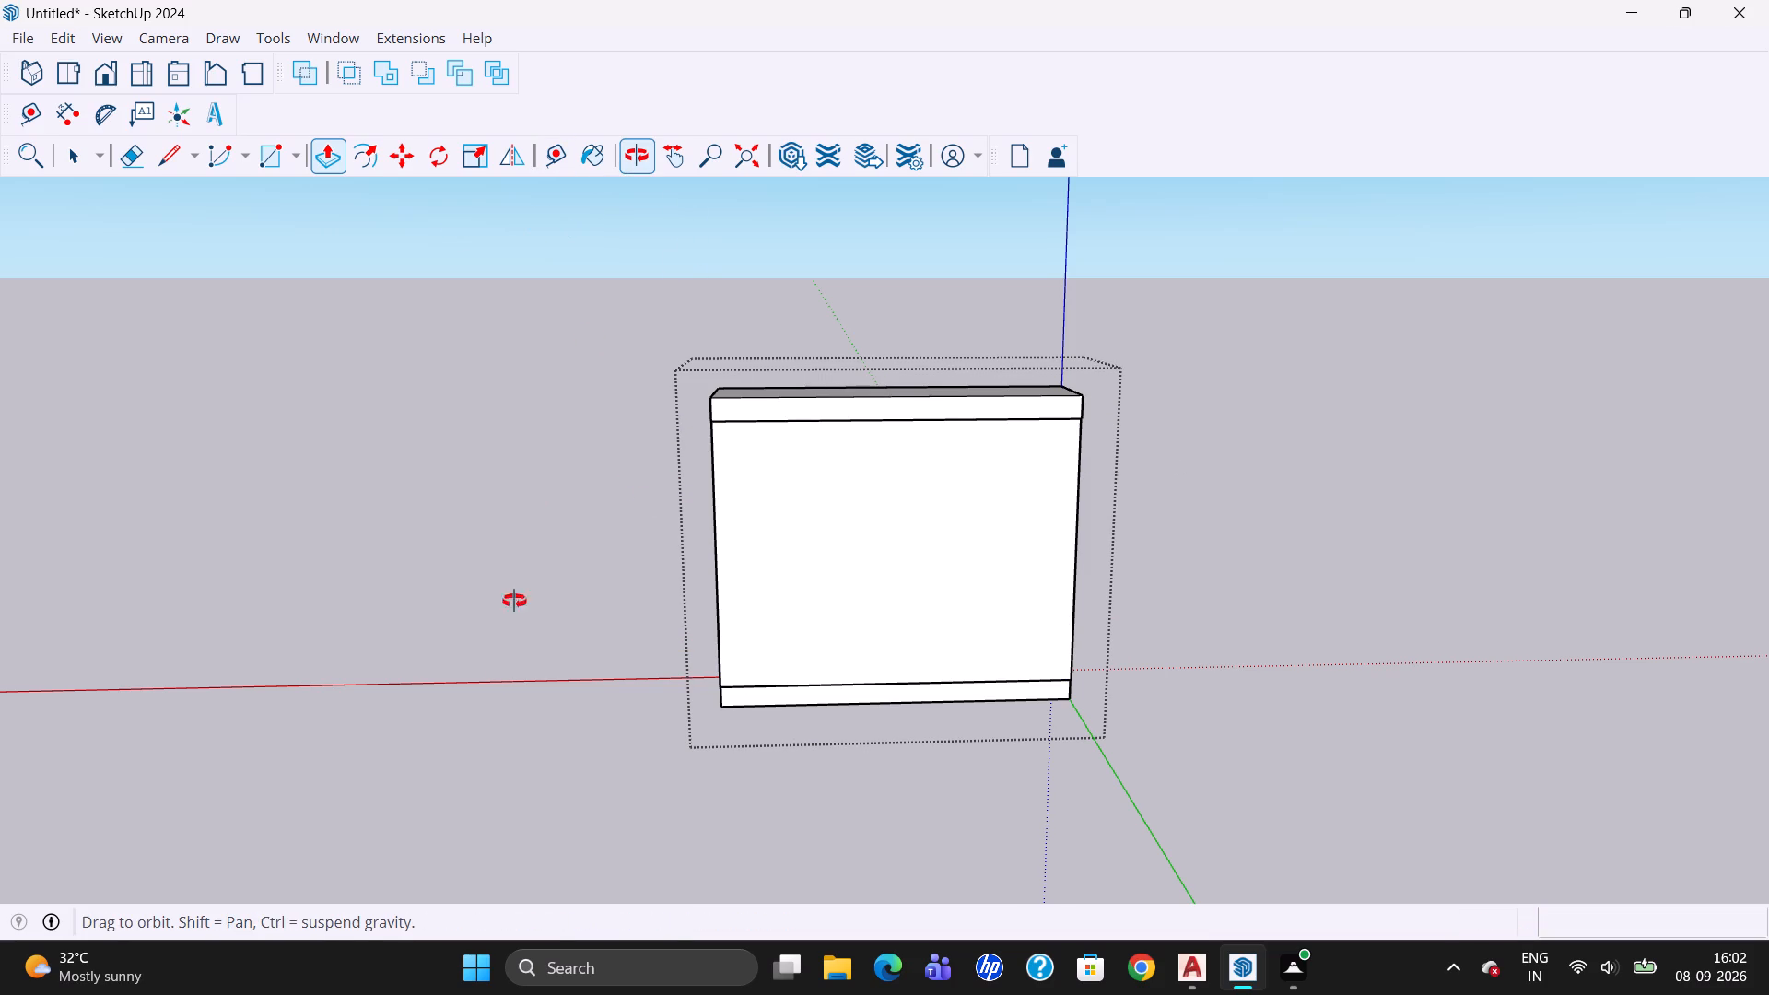
pyautogui.moveTo(512, 694); pyautogui.dragTo(799, 741)
pyautogui.moveTo(773, 734); pyautogui.dragTo(854, 734)
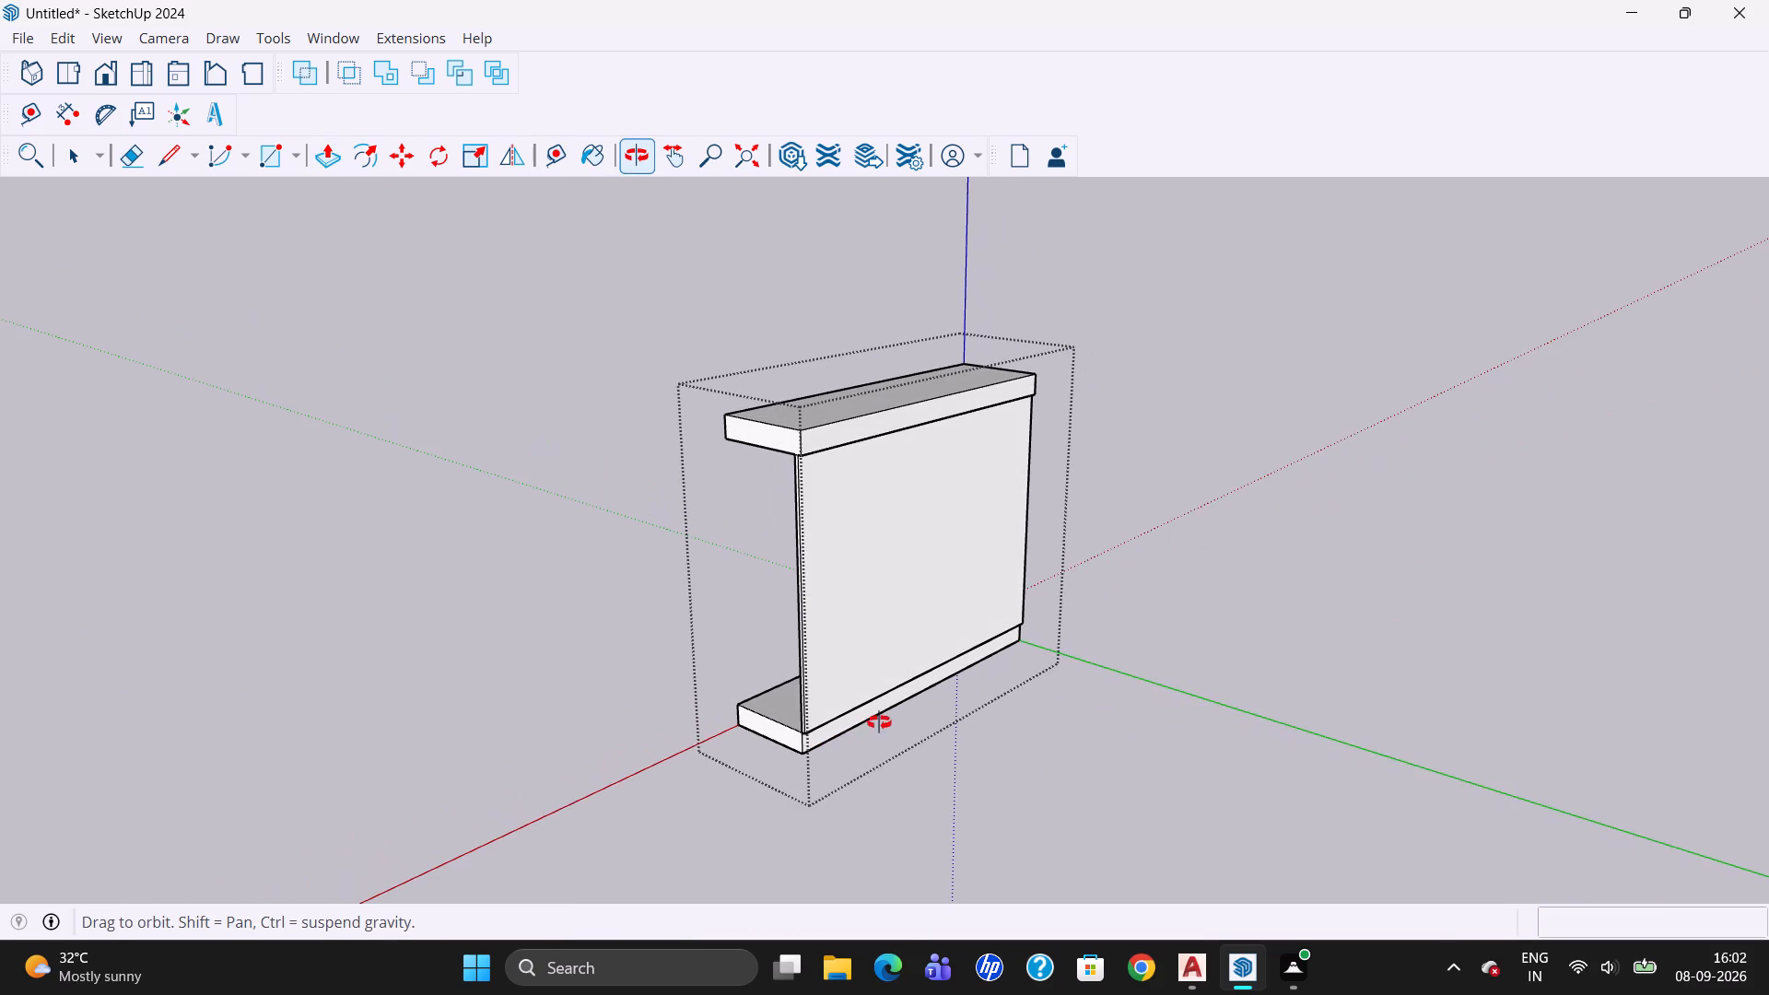
pyautogui.moveTo(786, 782); pyautogui.dragTo(858, 782)
pyautogui.moveTo(815, 784); pyautogui.dragTo(892, 788)
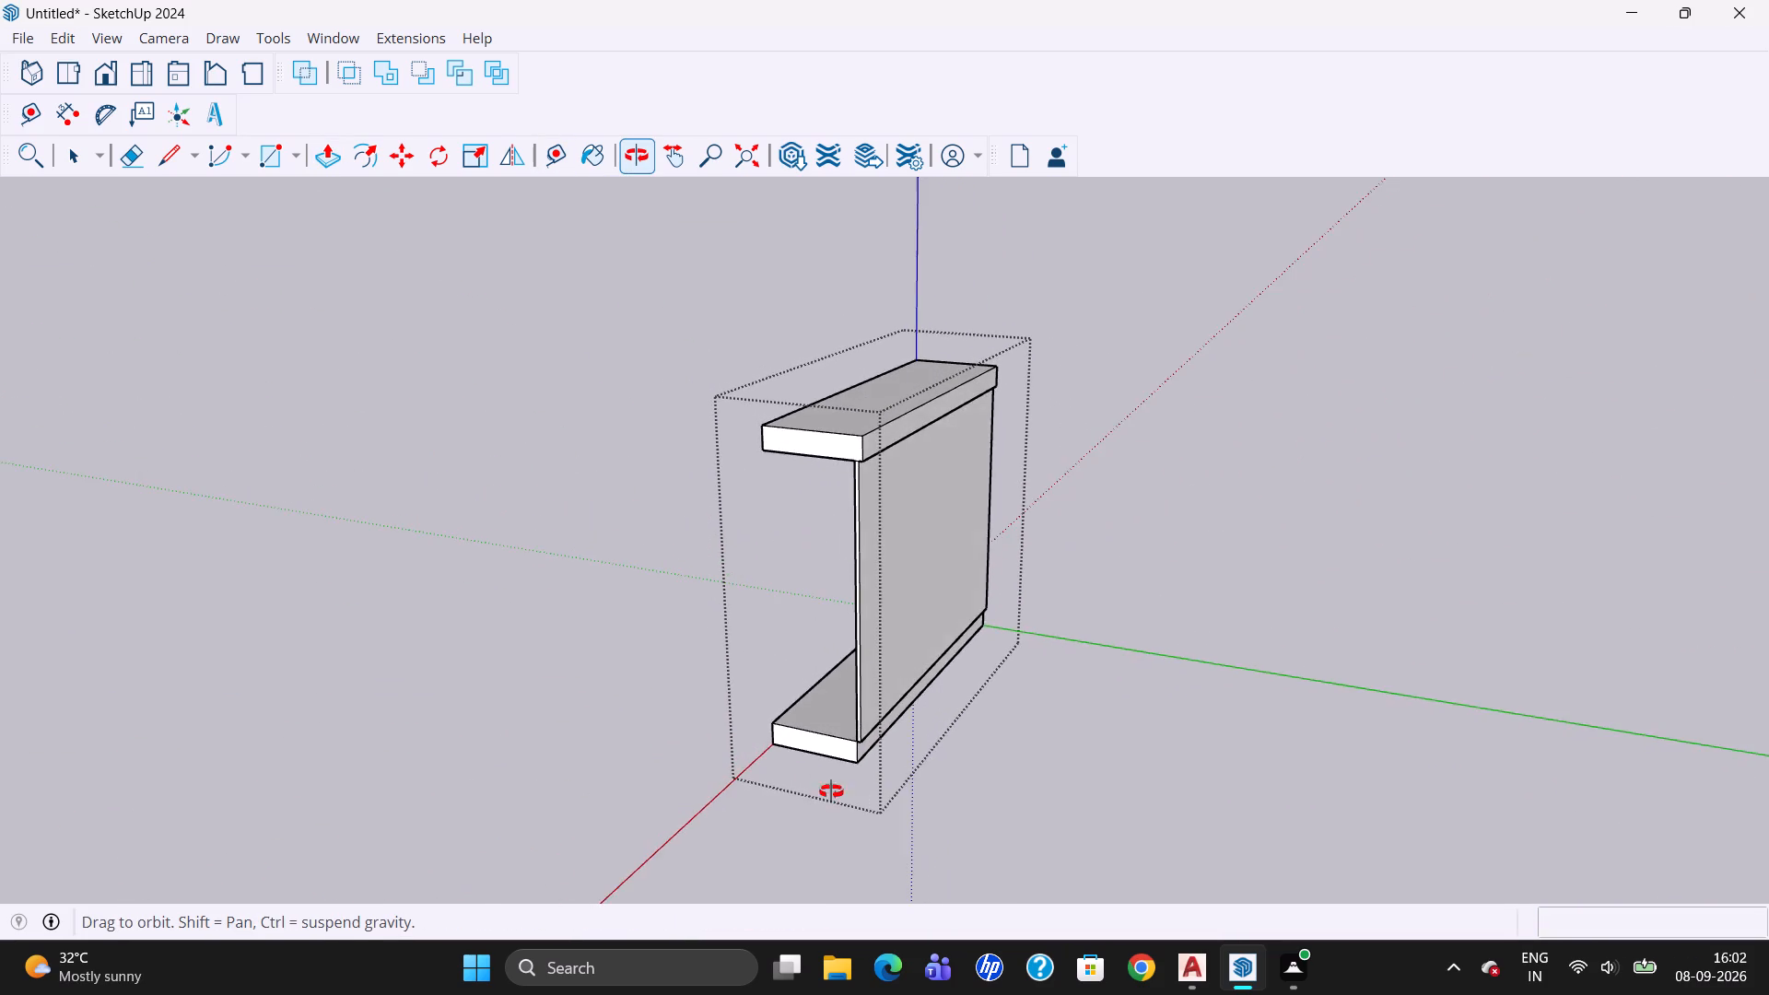
pyautogui.moveTo(755, 799); pyautogui.dragTo(962, 820)
pyautogui.moveTo(798, 799); pyautogui.dragTo(993, 814)
pyautogui.moveTo(868, 797); pyautogui.dragTo(1098, 758)
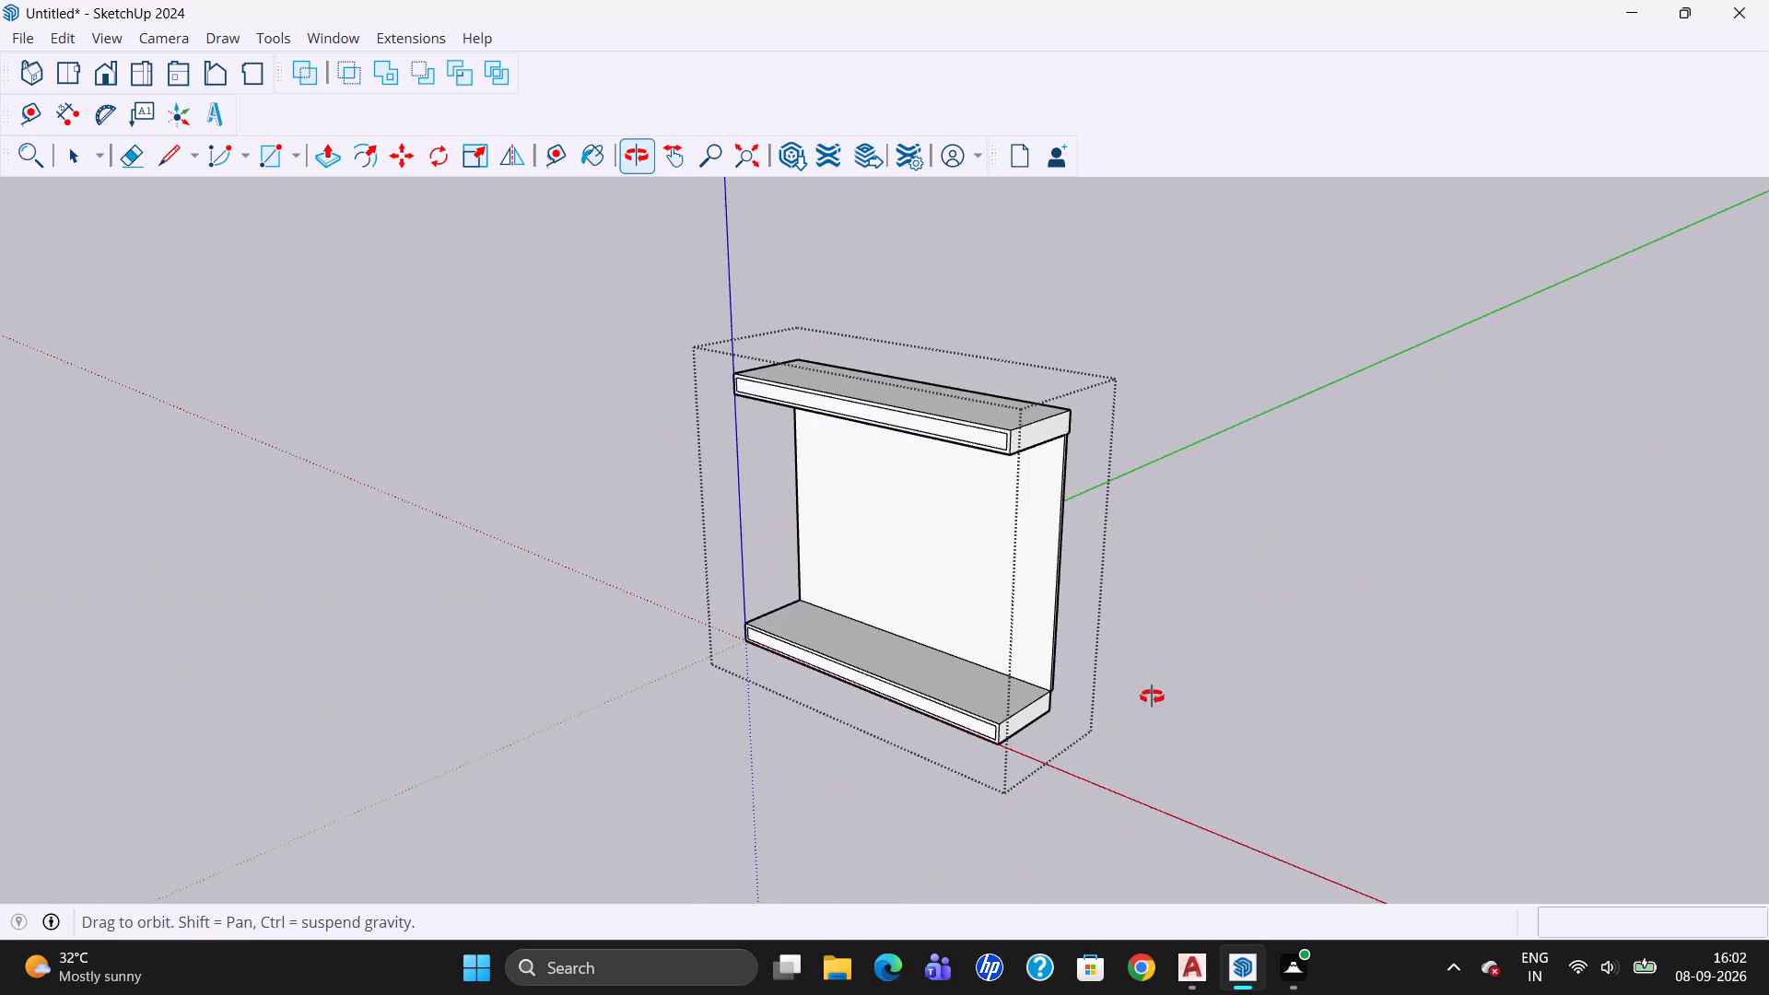
pyautogui.moveTo(820, 769); pyautogui.dragTo(1108, 761)
pyautogui.moveTo(612, 648); pyautogui.dragTo(831, 735)
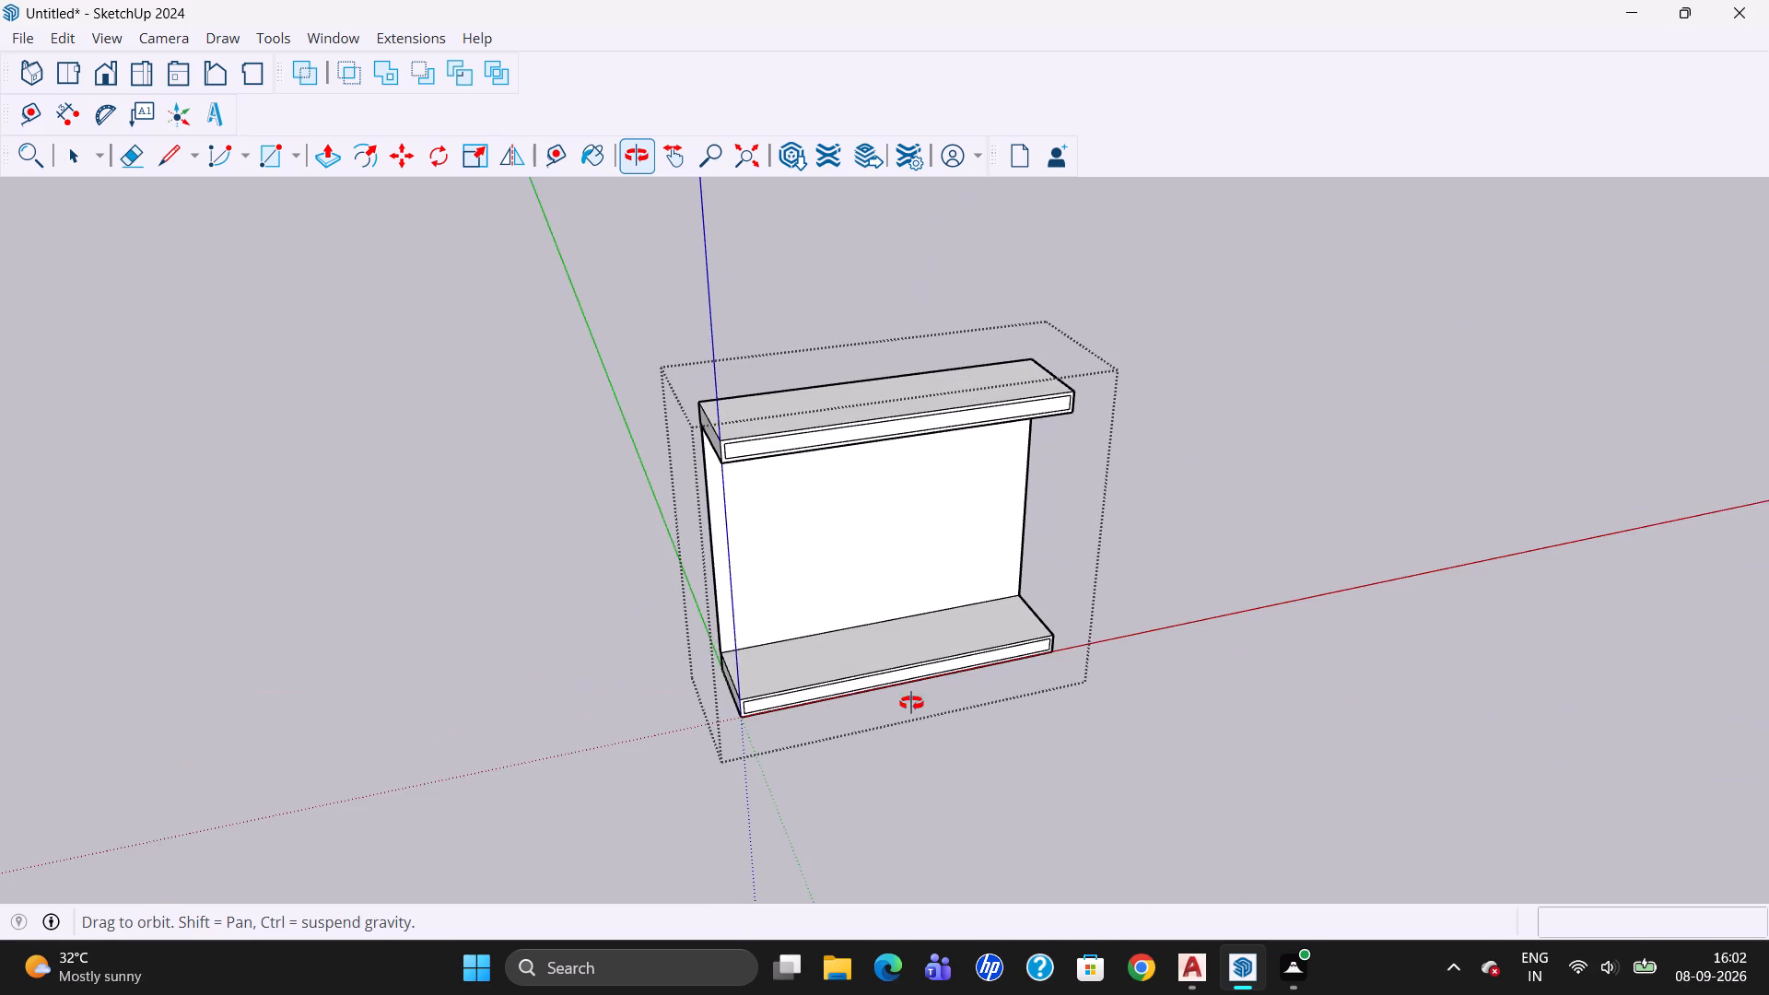
pyautogui.moveTo(727, 448); pyautogui.dragTo(676, 308)
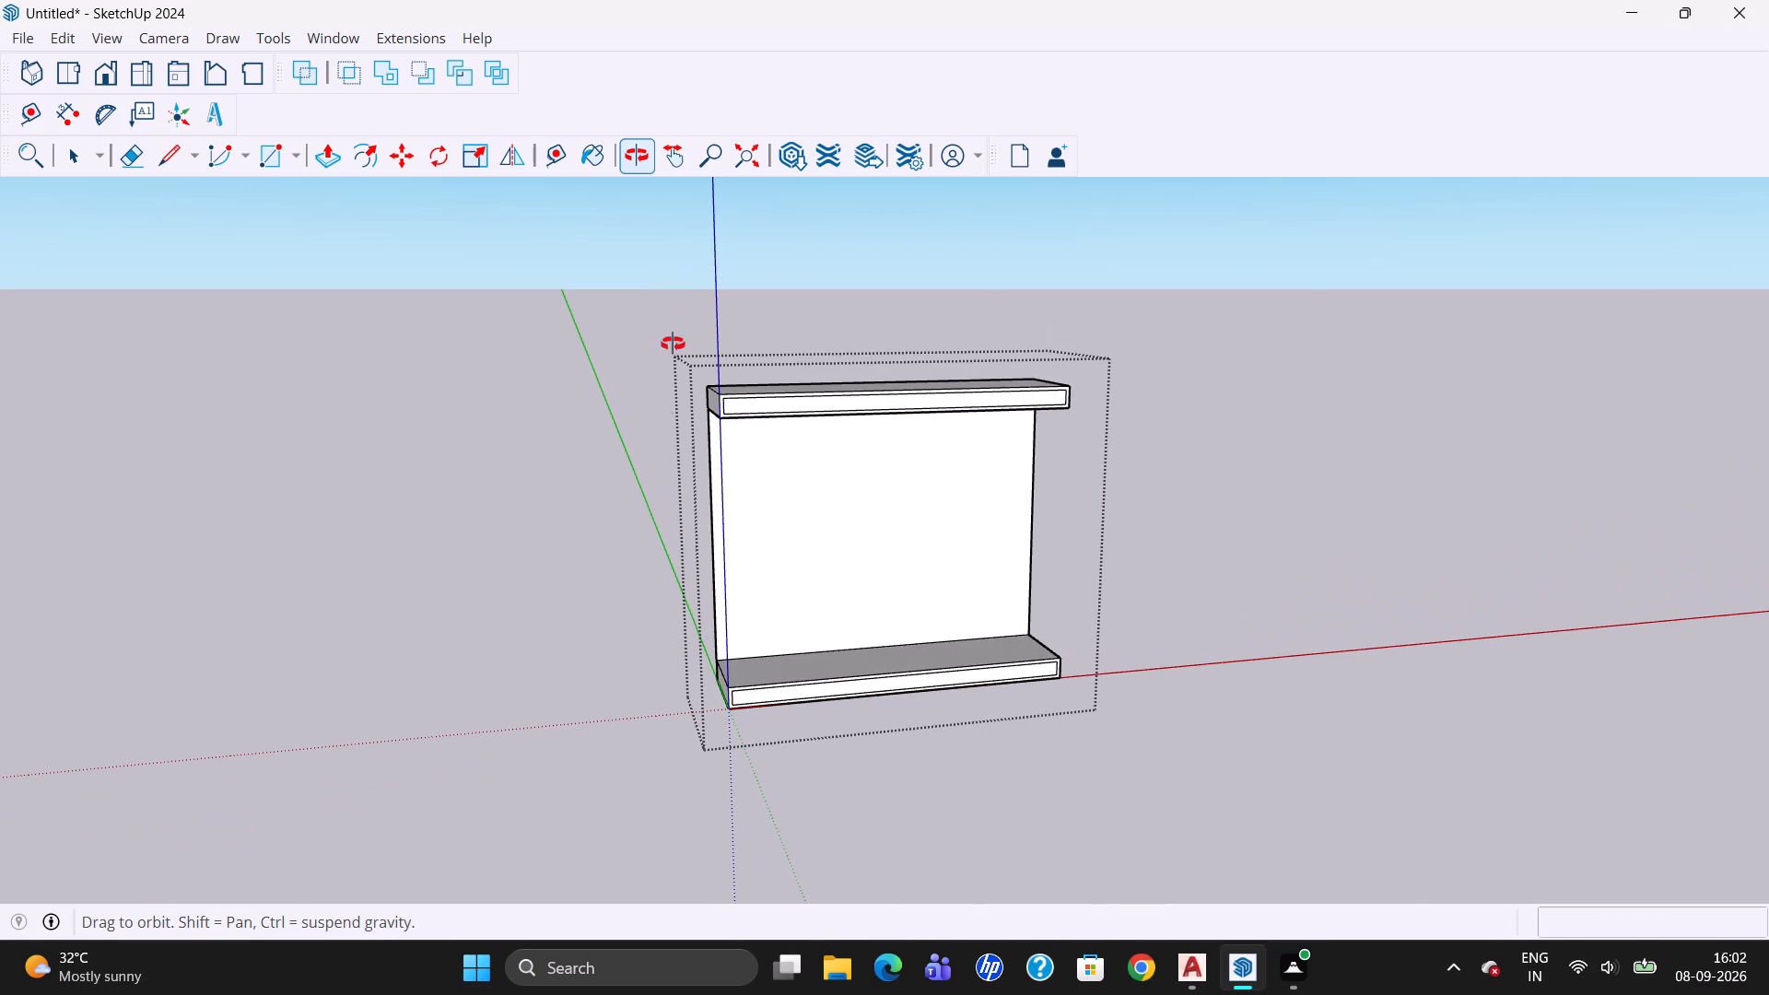
pyautogui.click(71, 154)
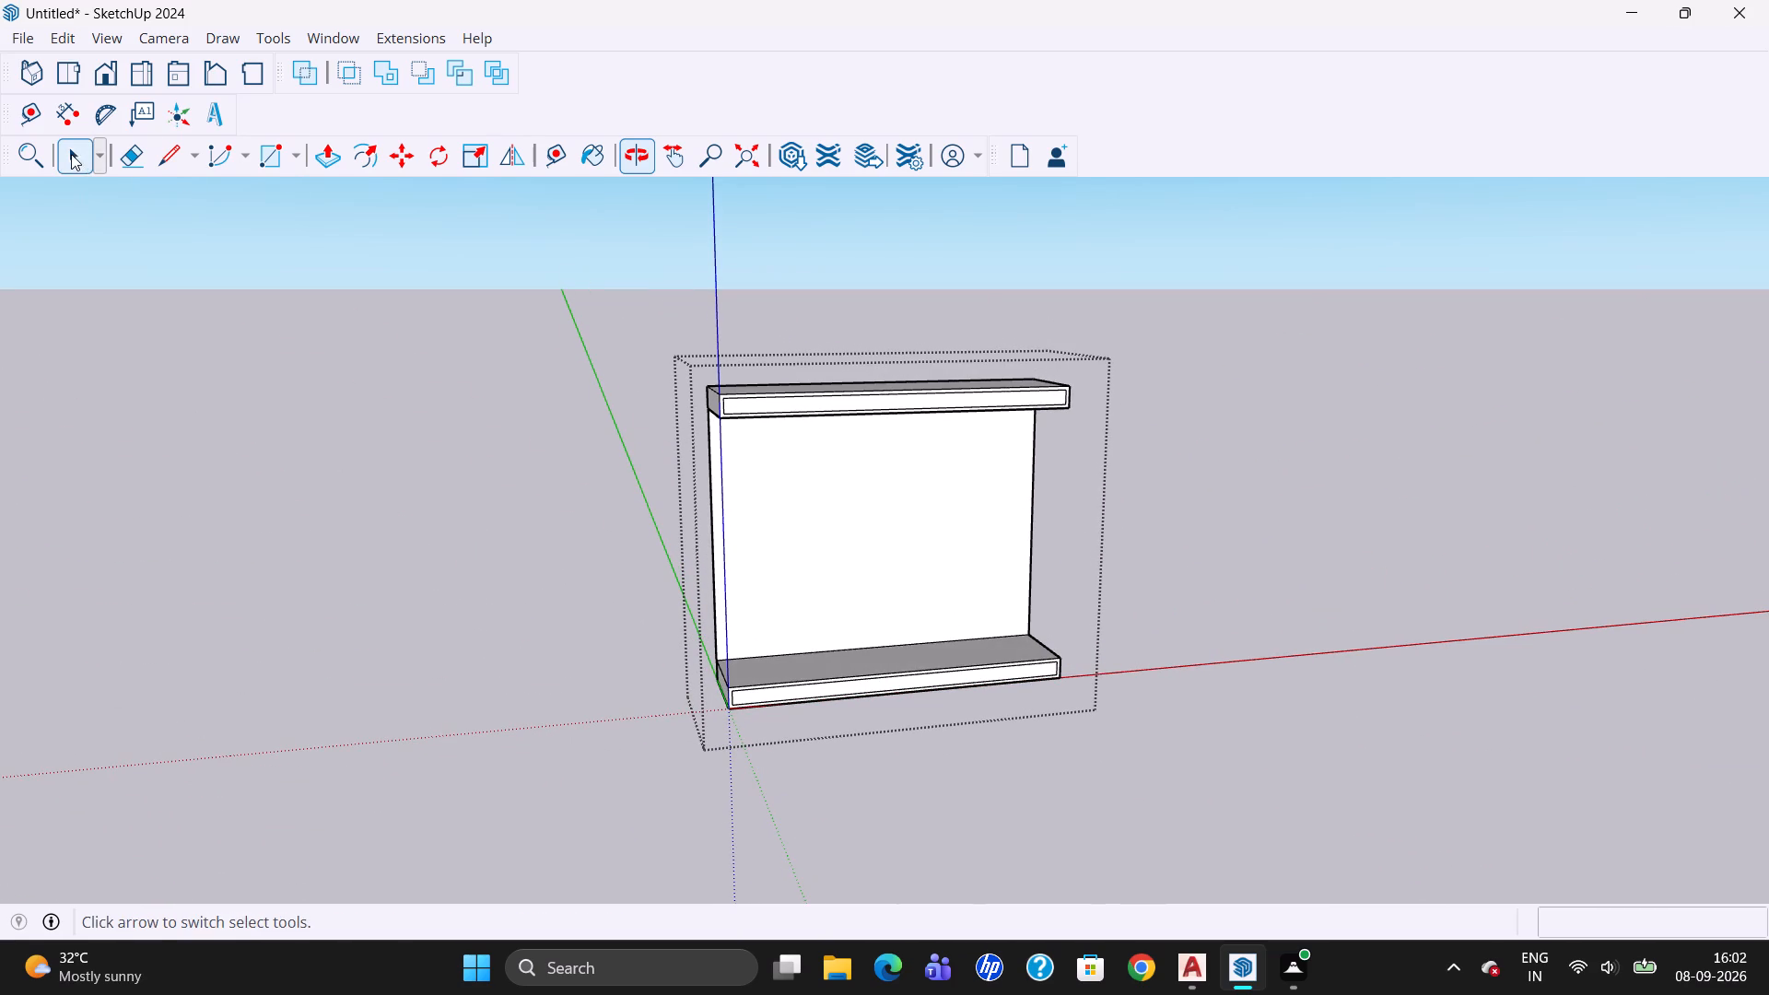
pyautogui.doubleClick(694, 568)
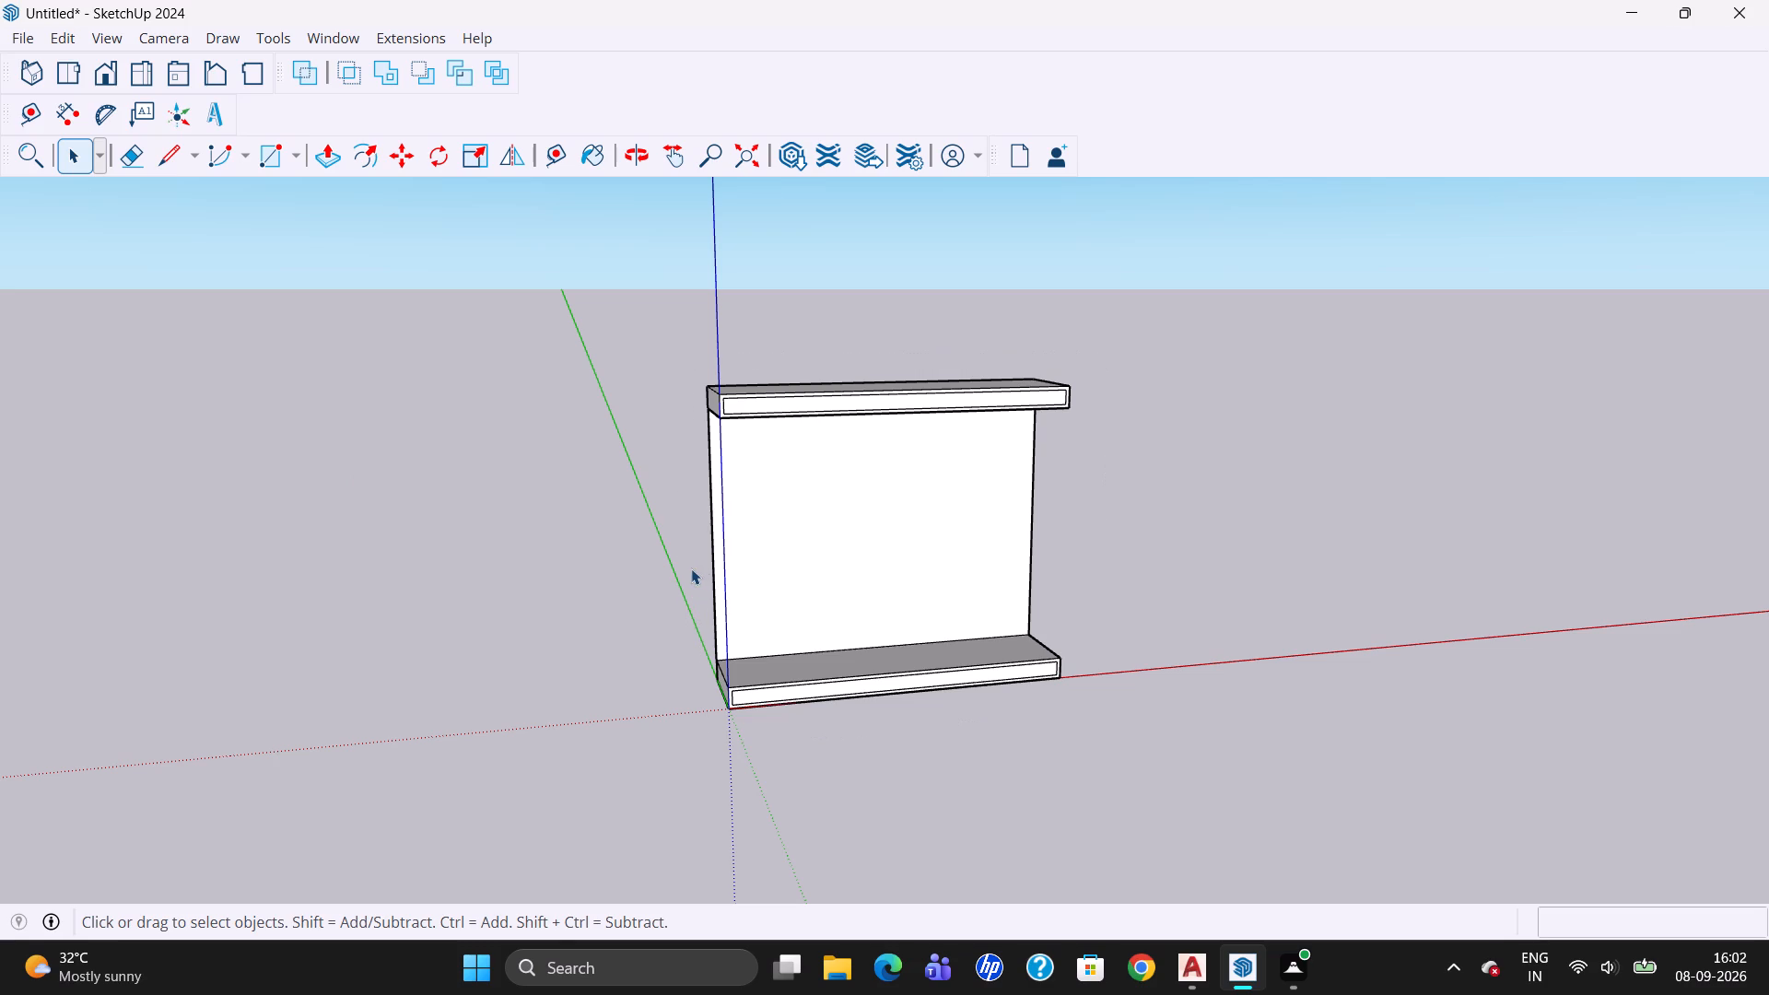
pyautogui.moveTo(638, 748); pyautogui.dragTo(999, 802)
# Examine the whole cabinet unit from the side and rear outside the group.
pyautogui.click(632, 157)
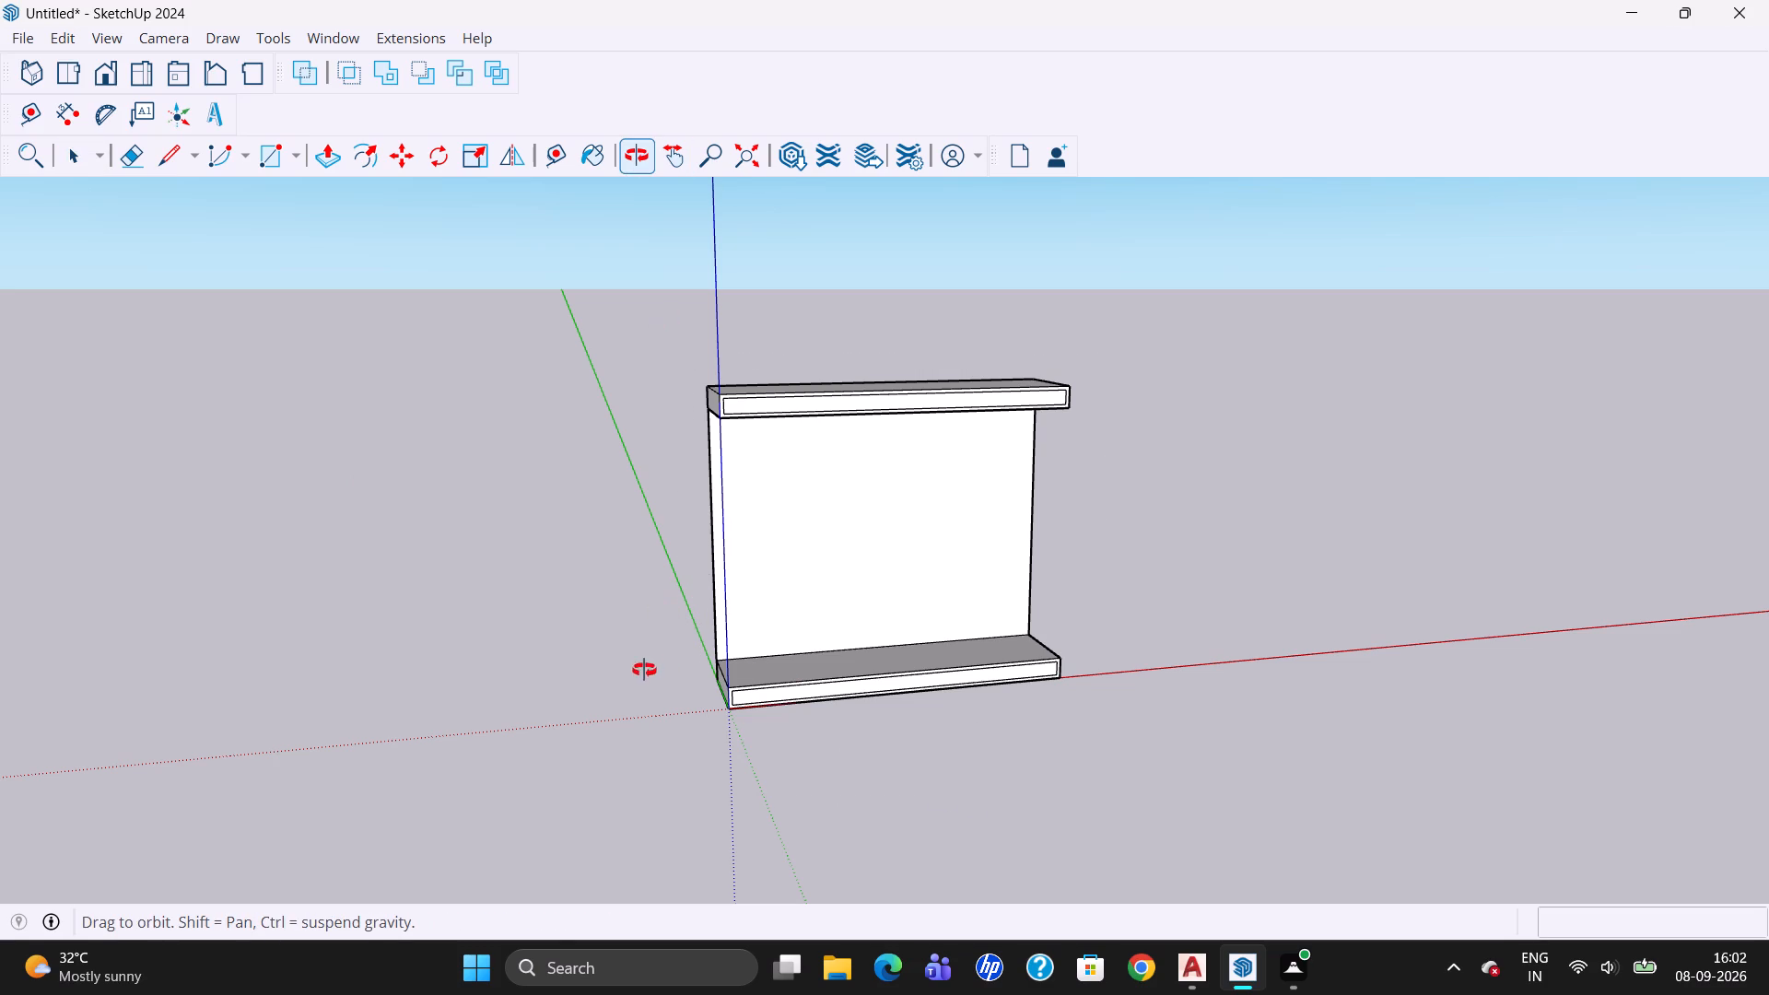
pyautogui.moveTo(644, 670); pyautogui.dragTo(914, 765)
pyautogui.moveTo(599, 774); pyautogui.dragTo(1023, 804)
pyautogui.moveTo(740, 766); pyautogui.dragTo(1024, 773)
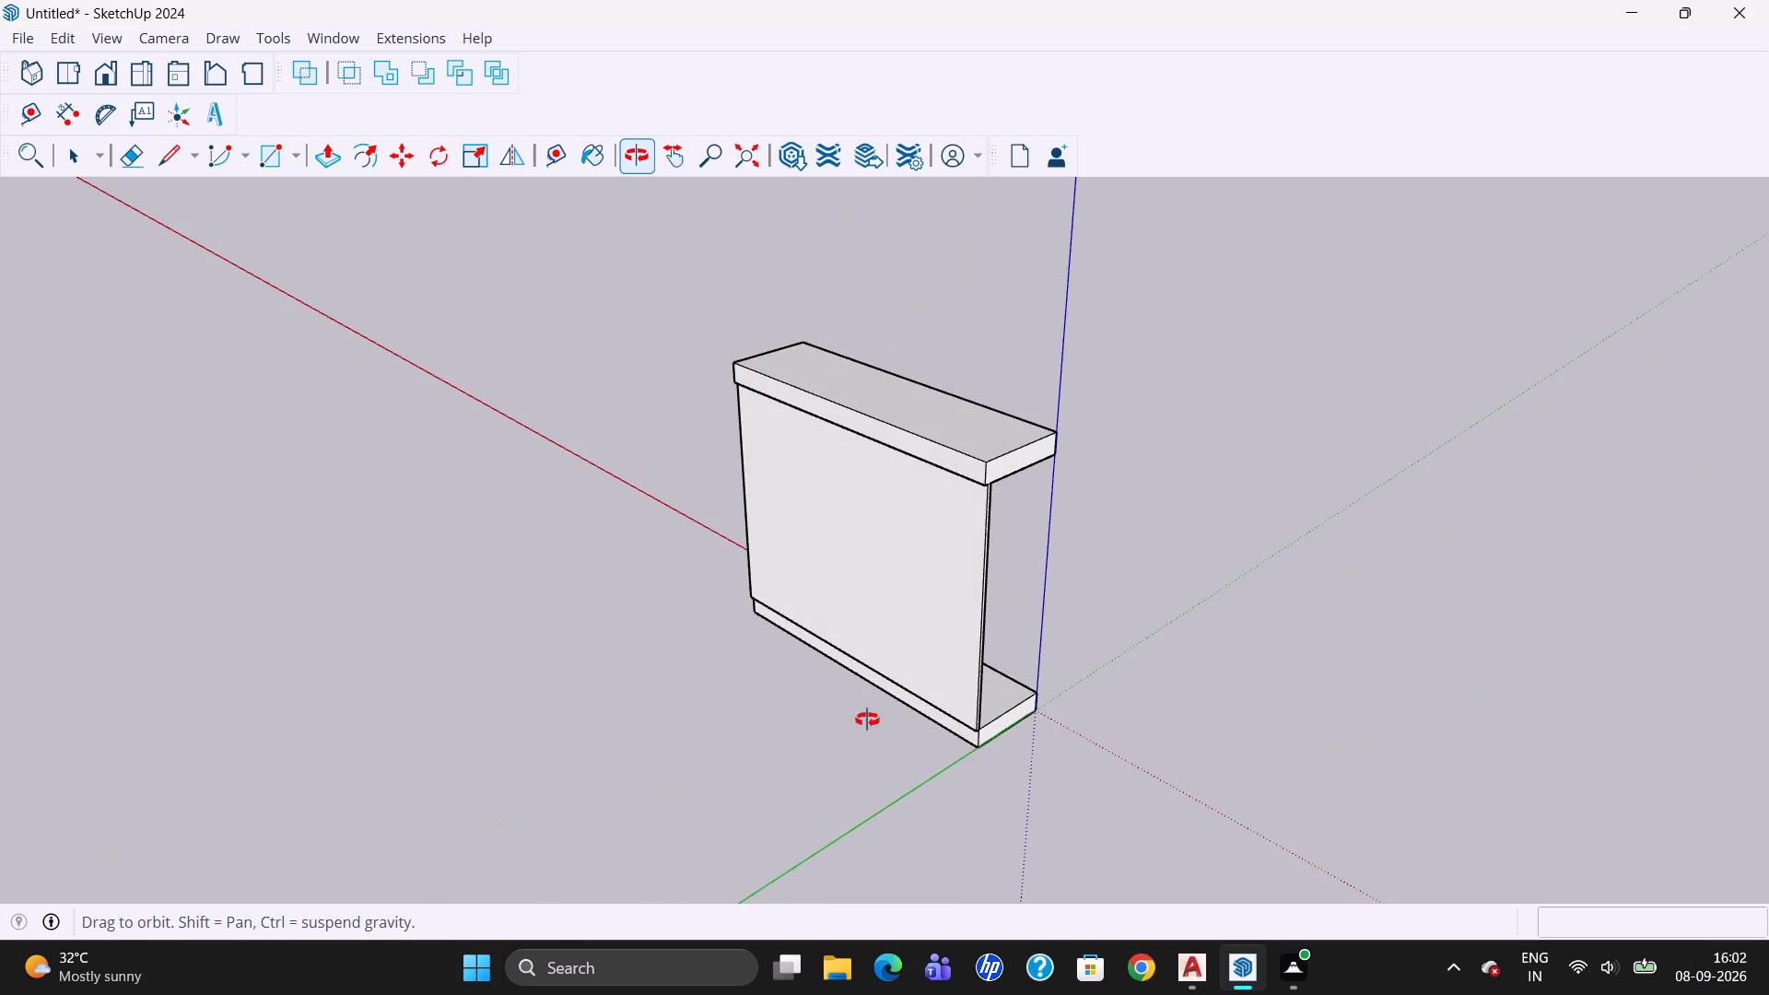
pyautogui.moveTo(869, 723); pyautogui.dragTo(1173, 697)
pyautogui.tripleClick(823, 557)
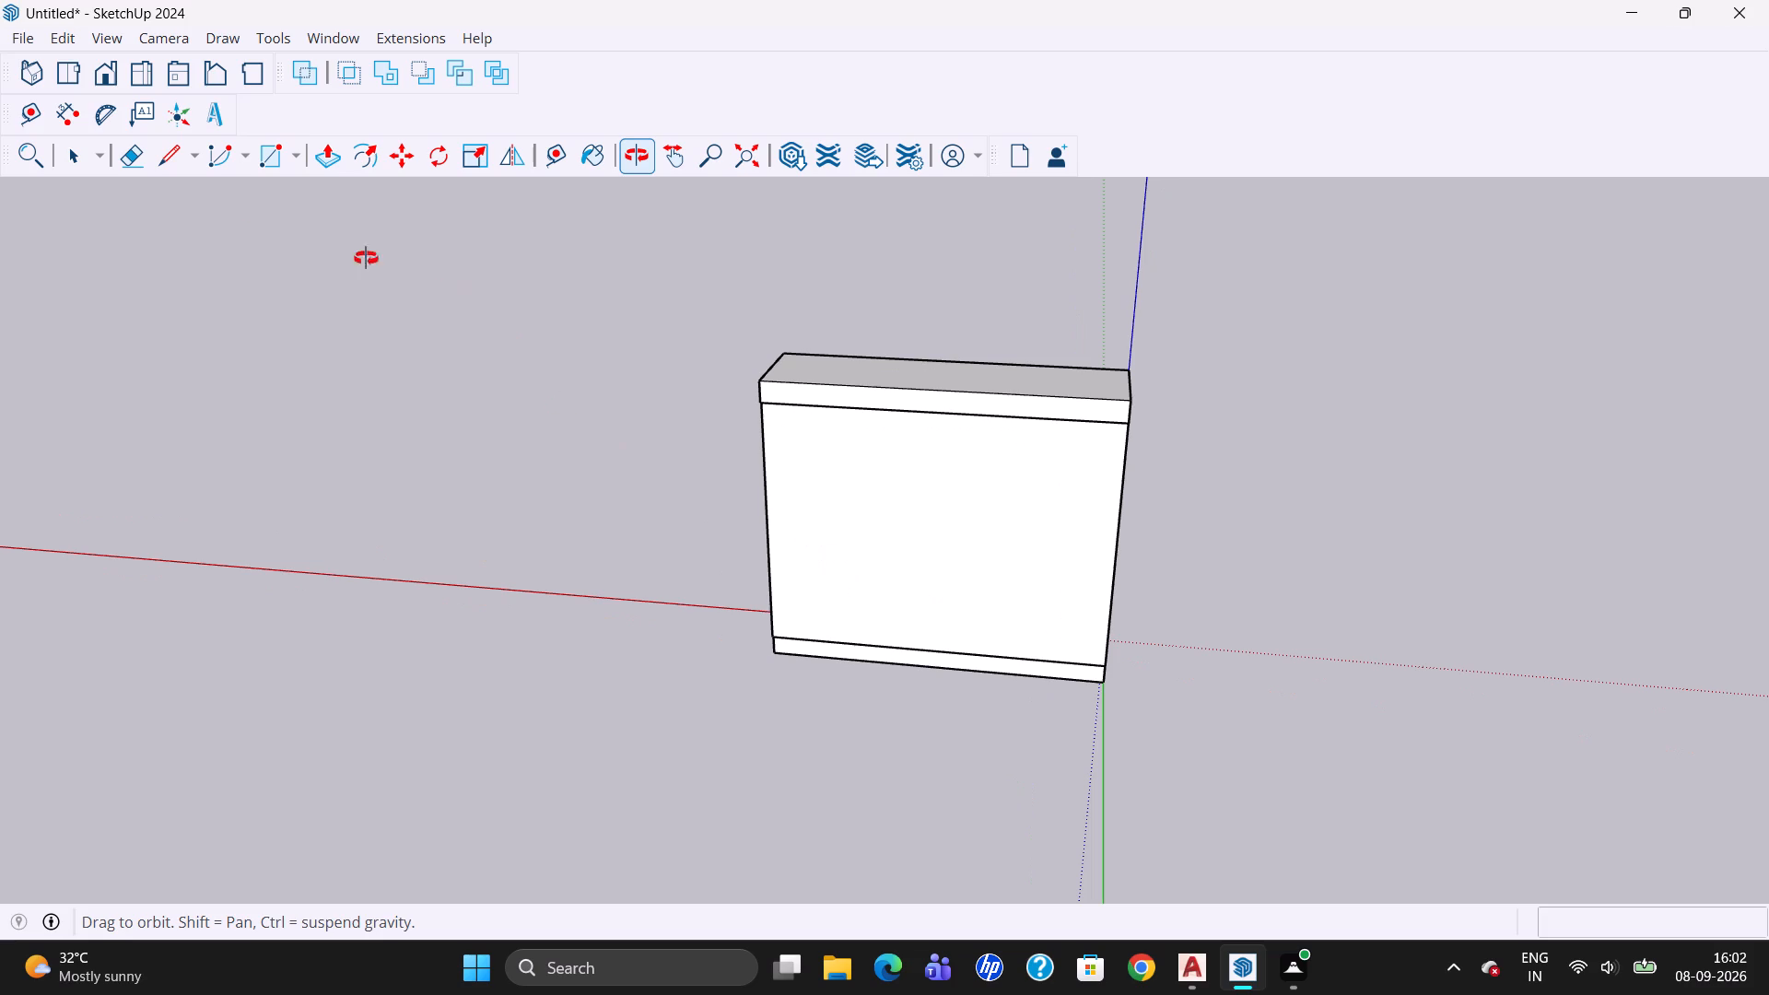
pyautogui.moveTo(77, 161); pyautogui.dragTo(98, 188)
pyautogui.tripleClick(892, 577)
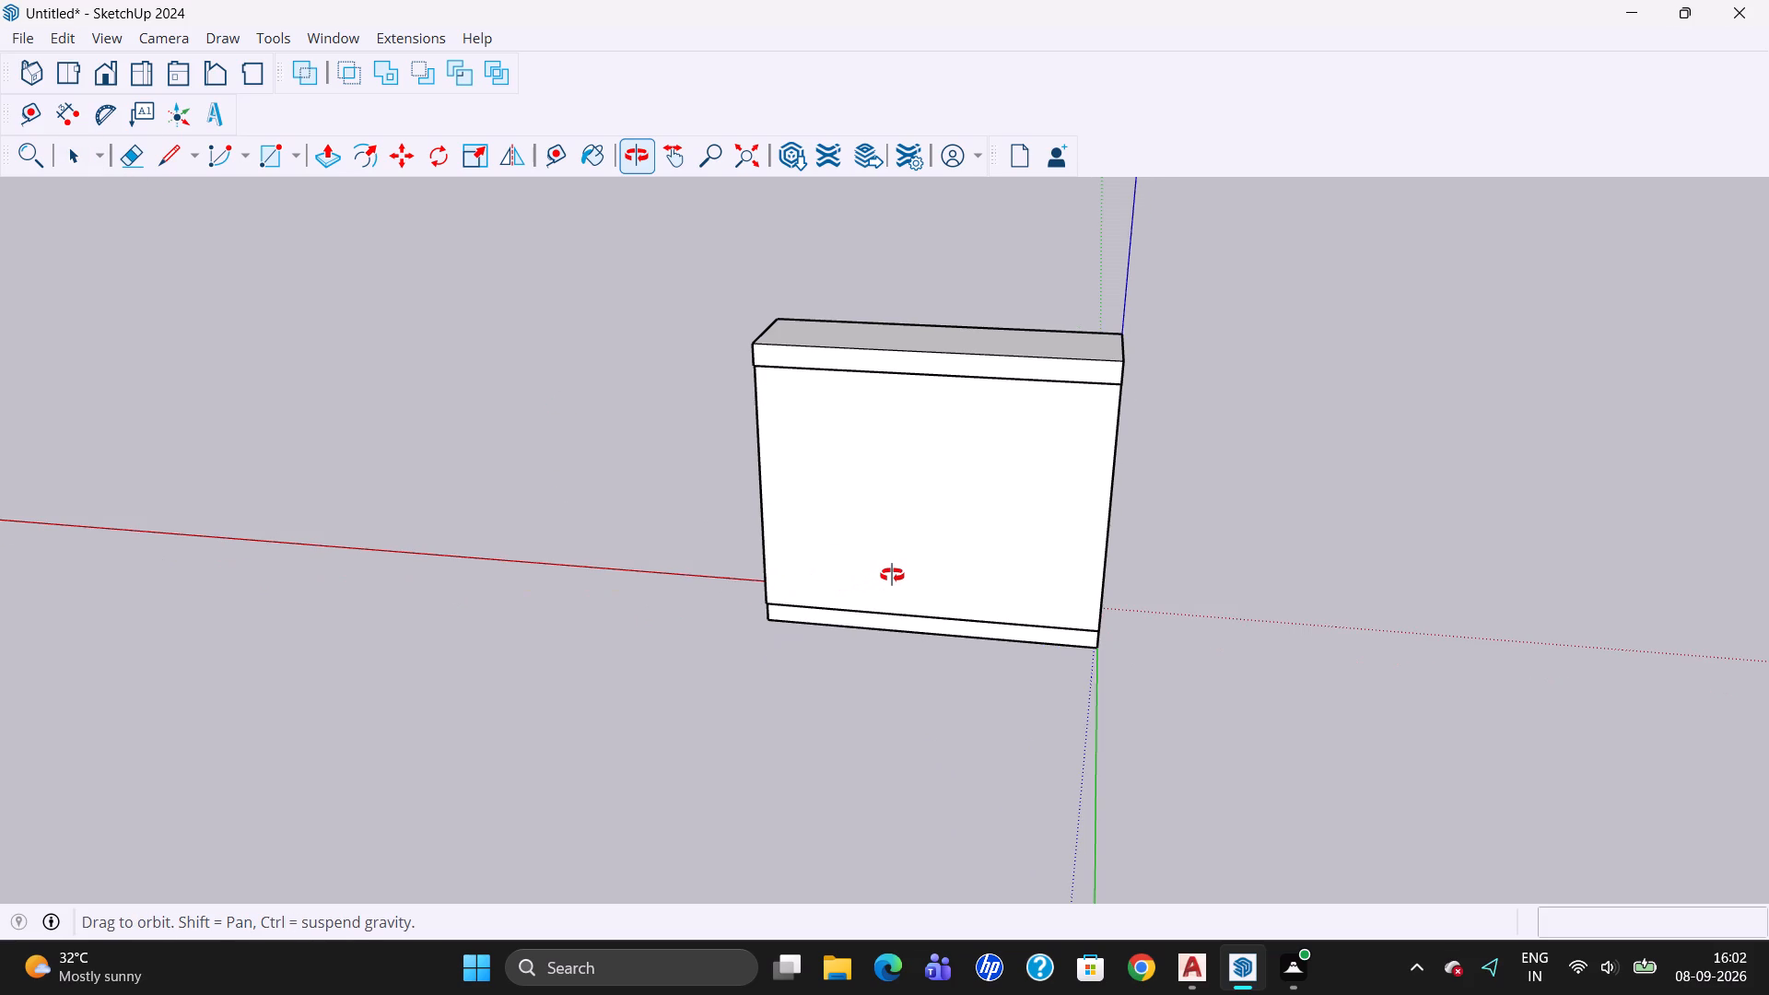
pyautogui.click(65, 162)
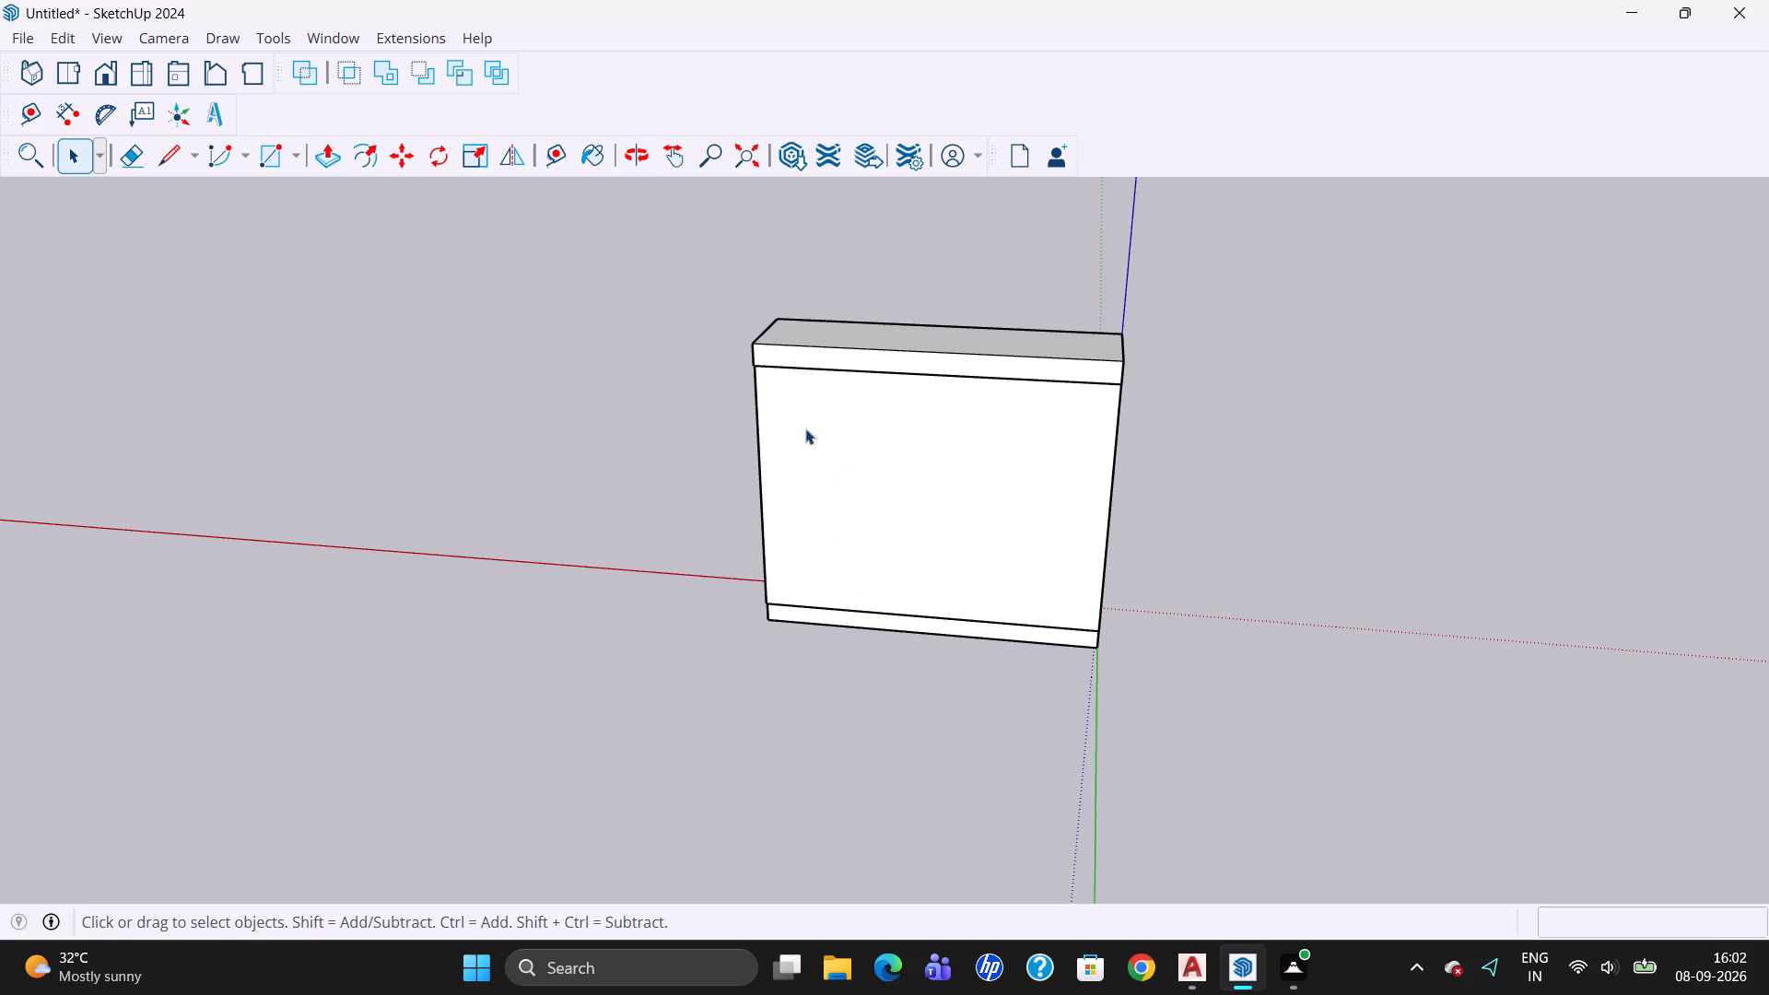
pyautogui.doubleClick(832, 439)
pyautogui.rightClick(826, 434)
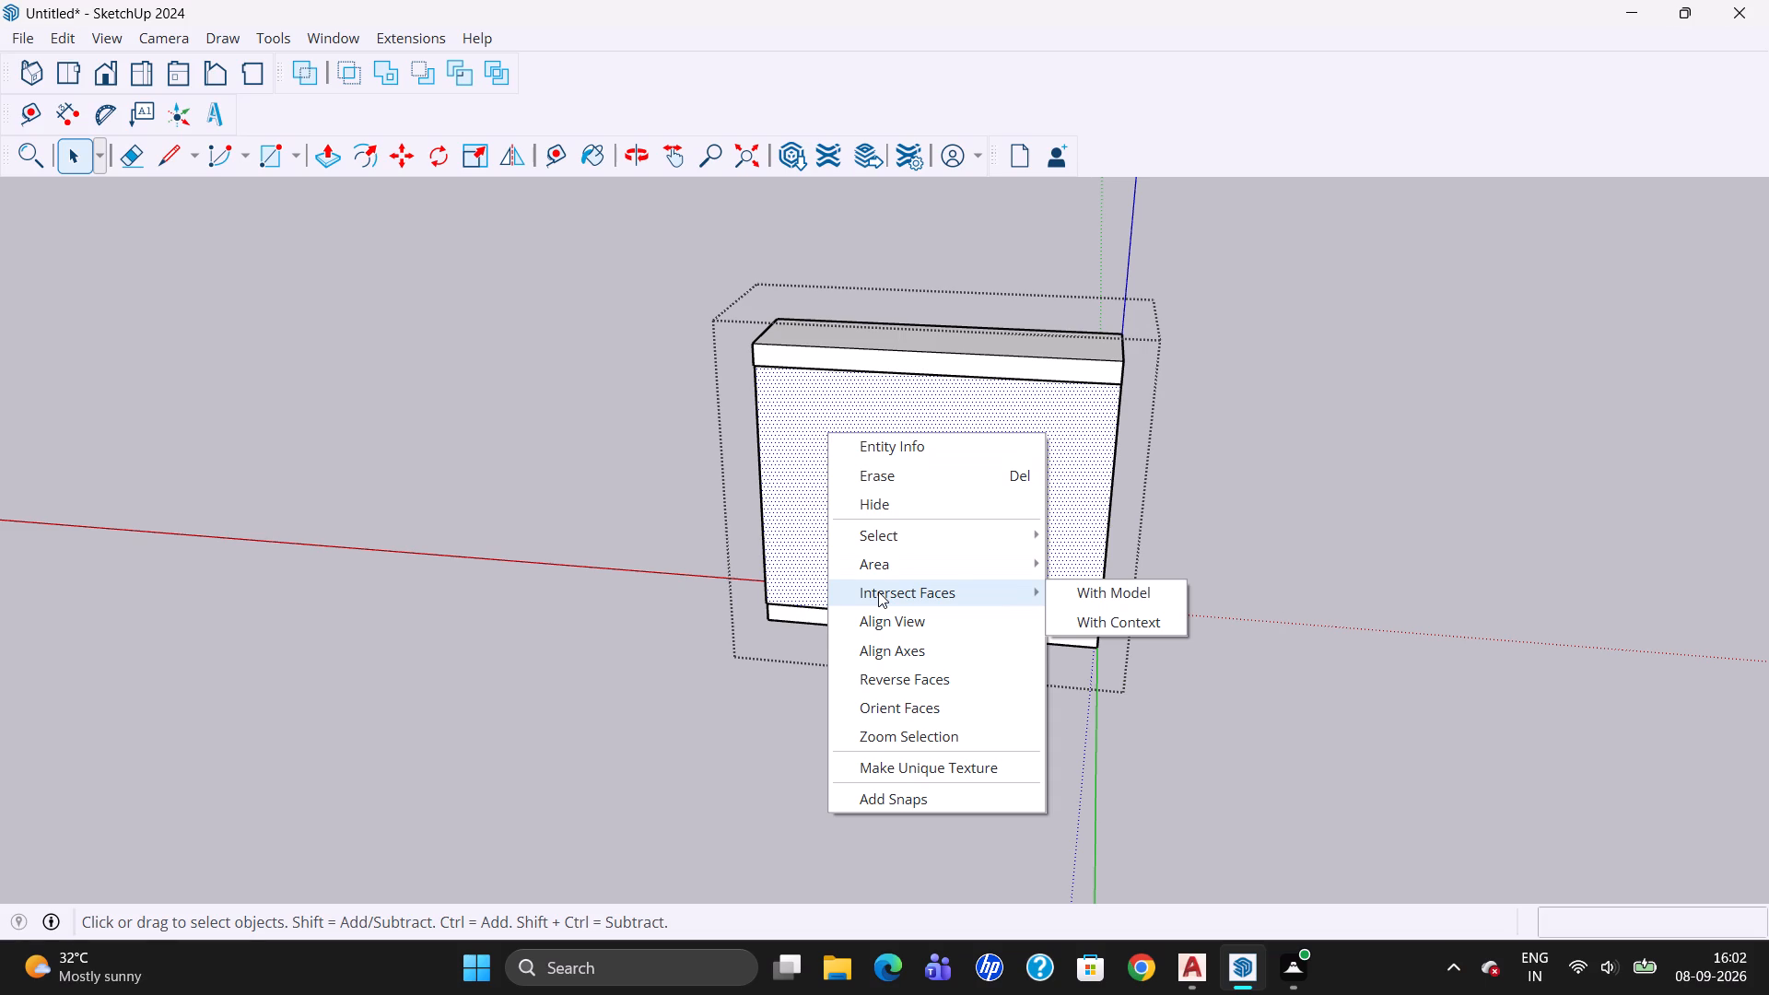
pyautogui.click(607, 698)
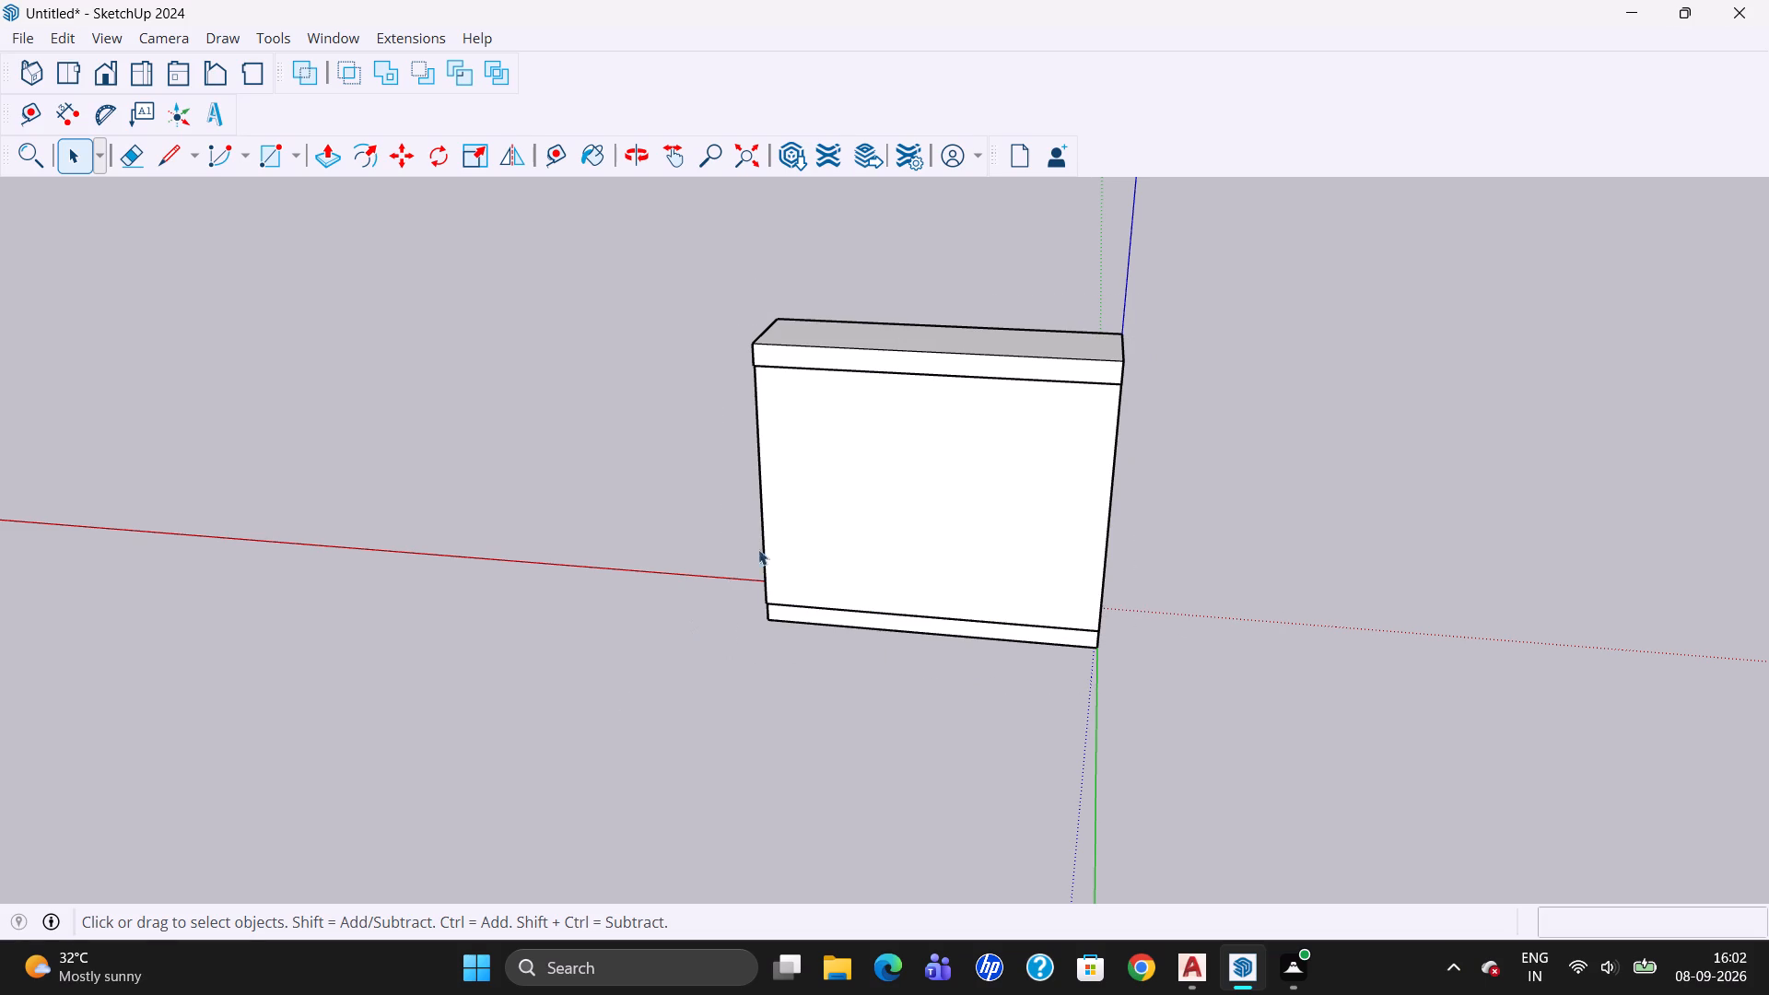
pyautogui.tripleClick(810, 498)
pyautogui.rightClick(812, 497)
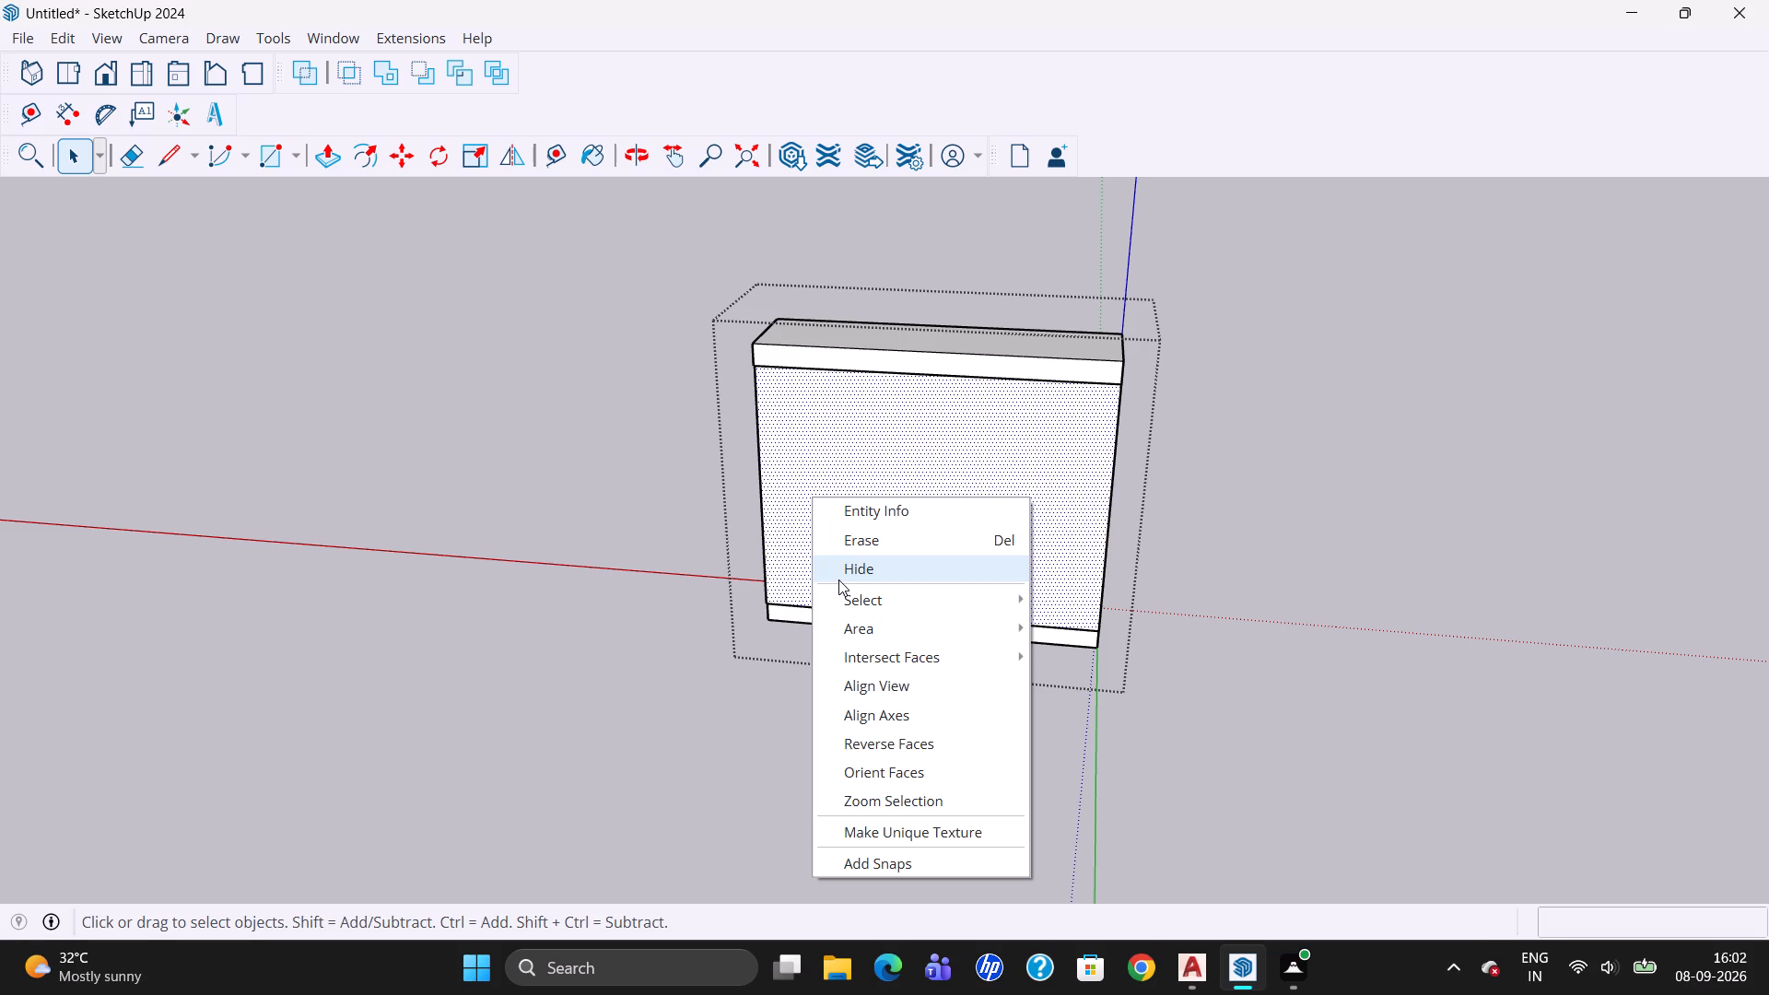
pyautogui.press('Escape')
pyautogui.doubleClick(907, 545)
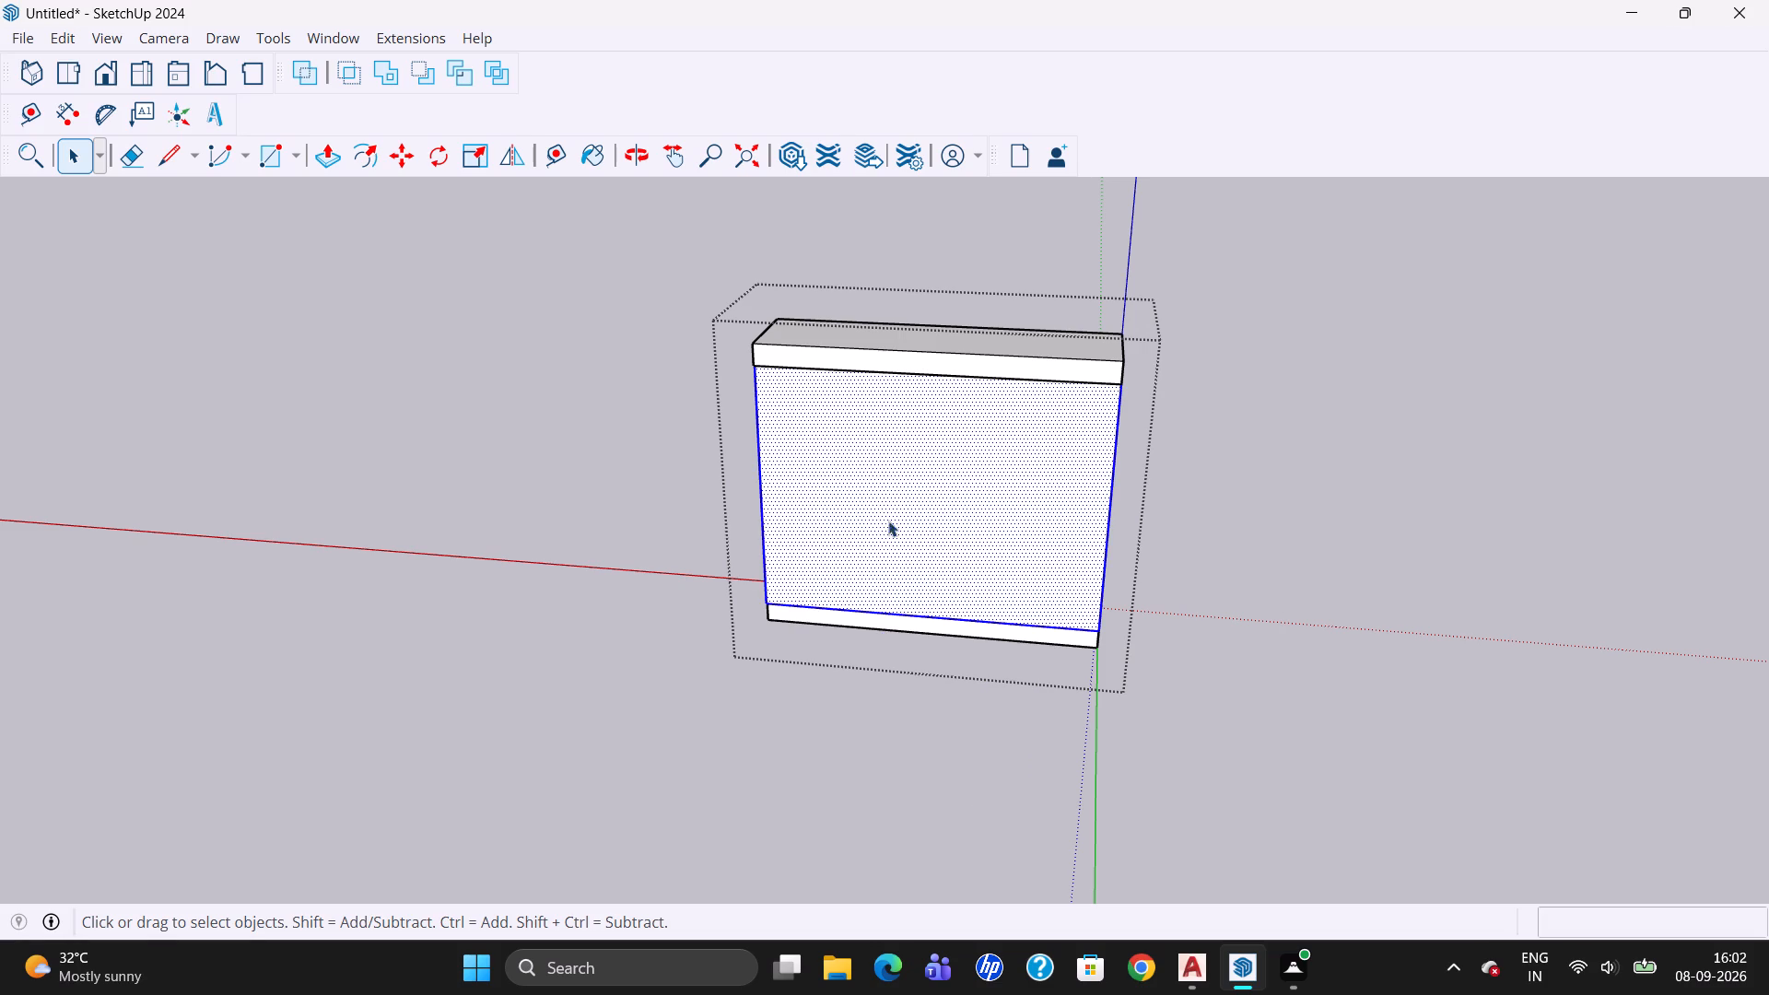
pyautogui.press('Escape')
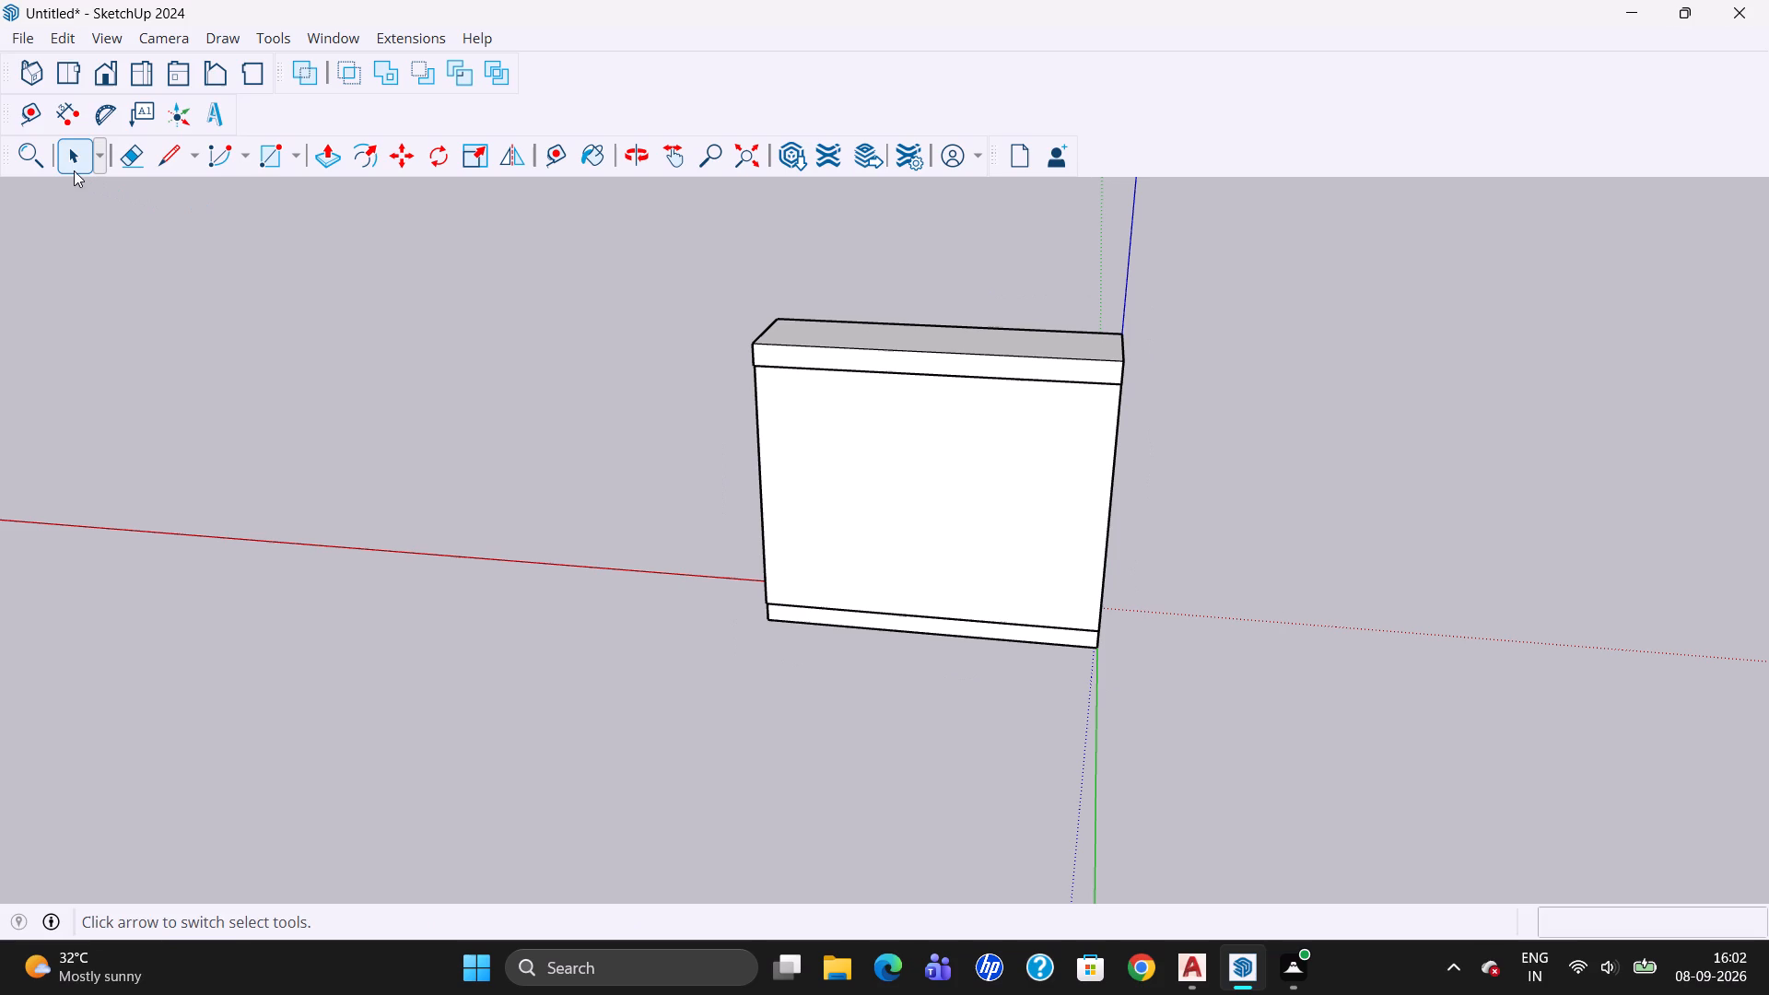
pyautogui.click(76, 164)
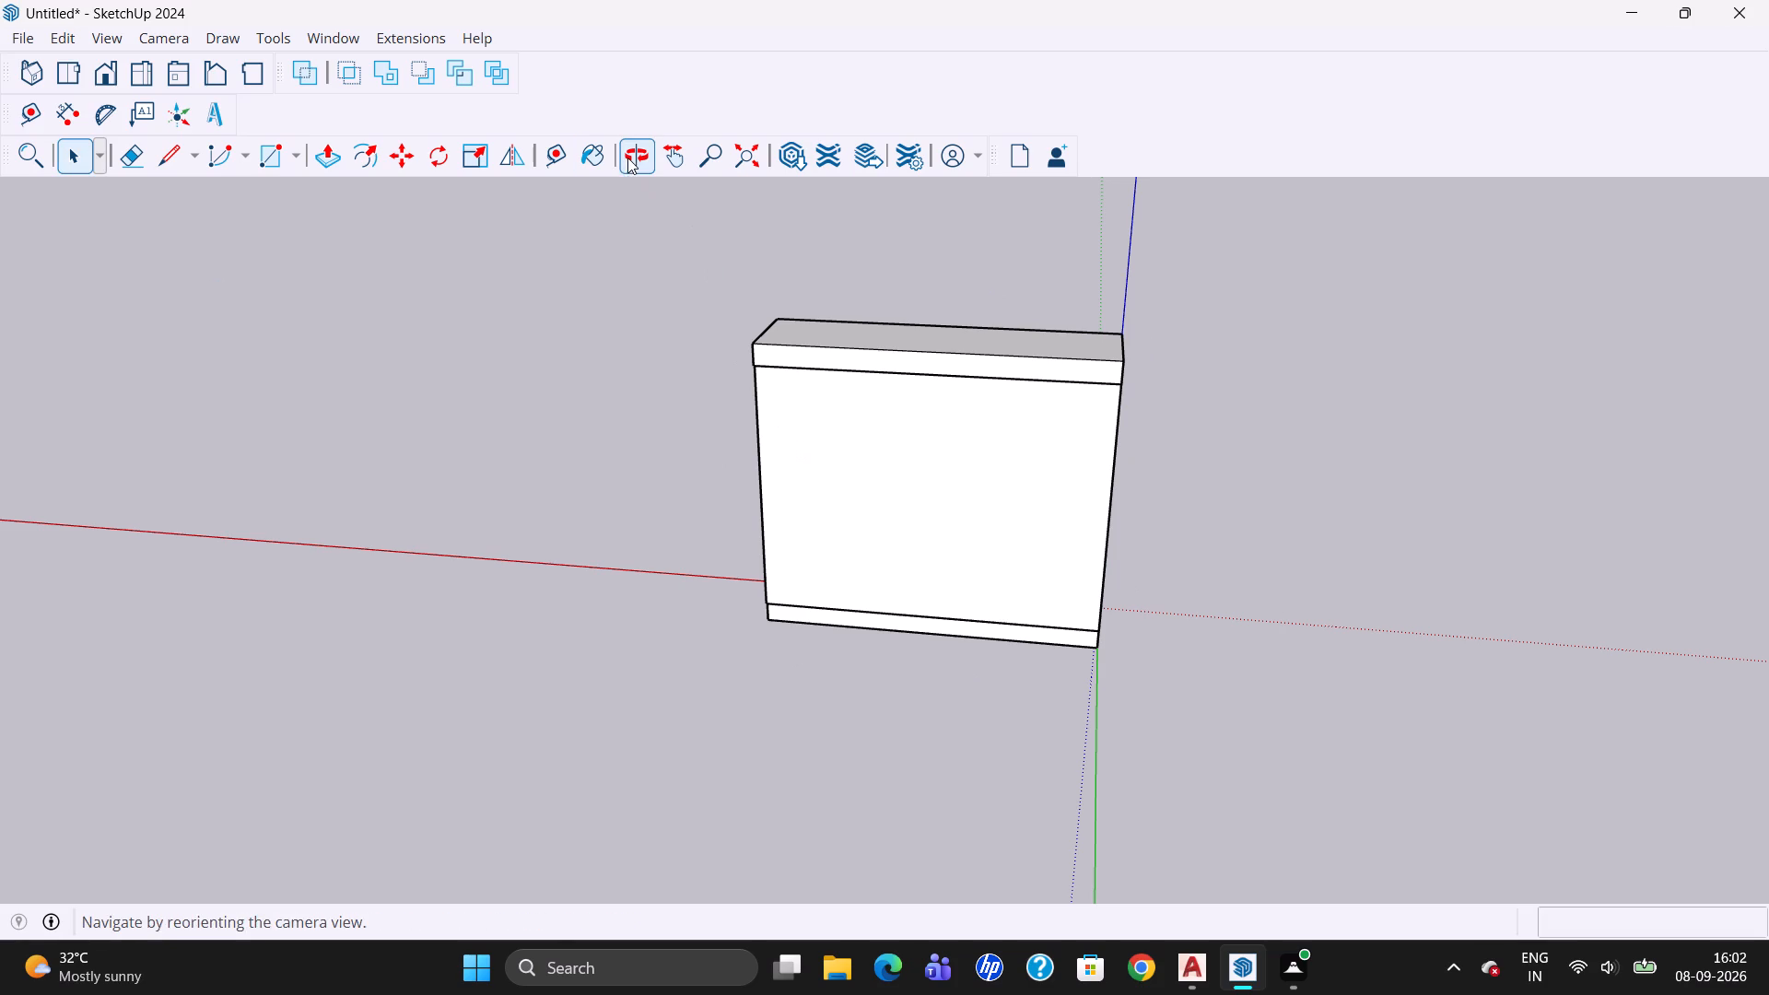
# In front view, draw a 5' by 1' rectangle on the back panel's front face, starting from its lower-left corner.
pyautogui.click(627, 158)
pyautogui.moveTo(1254, 679); pyautogui.dragTo(469, 724)
pyautogui.moveTo(986, 808); pyautogui.dragTo(592, 813)
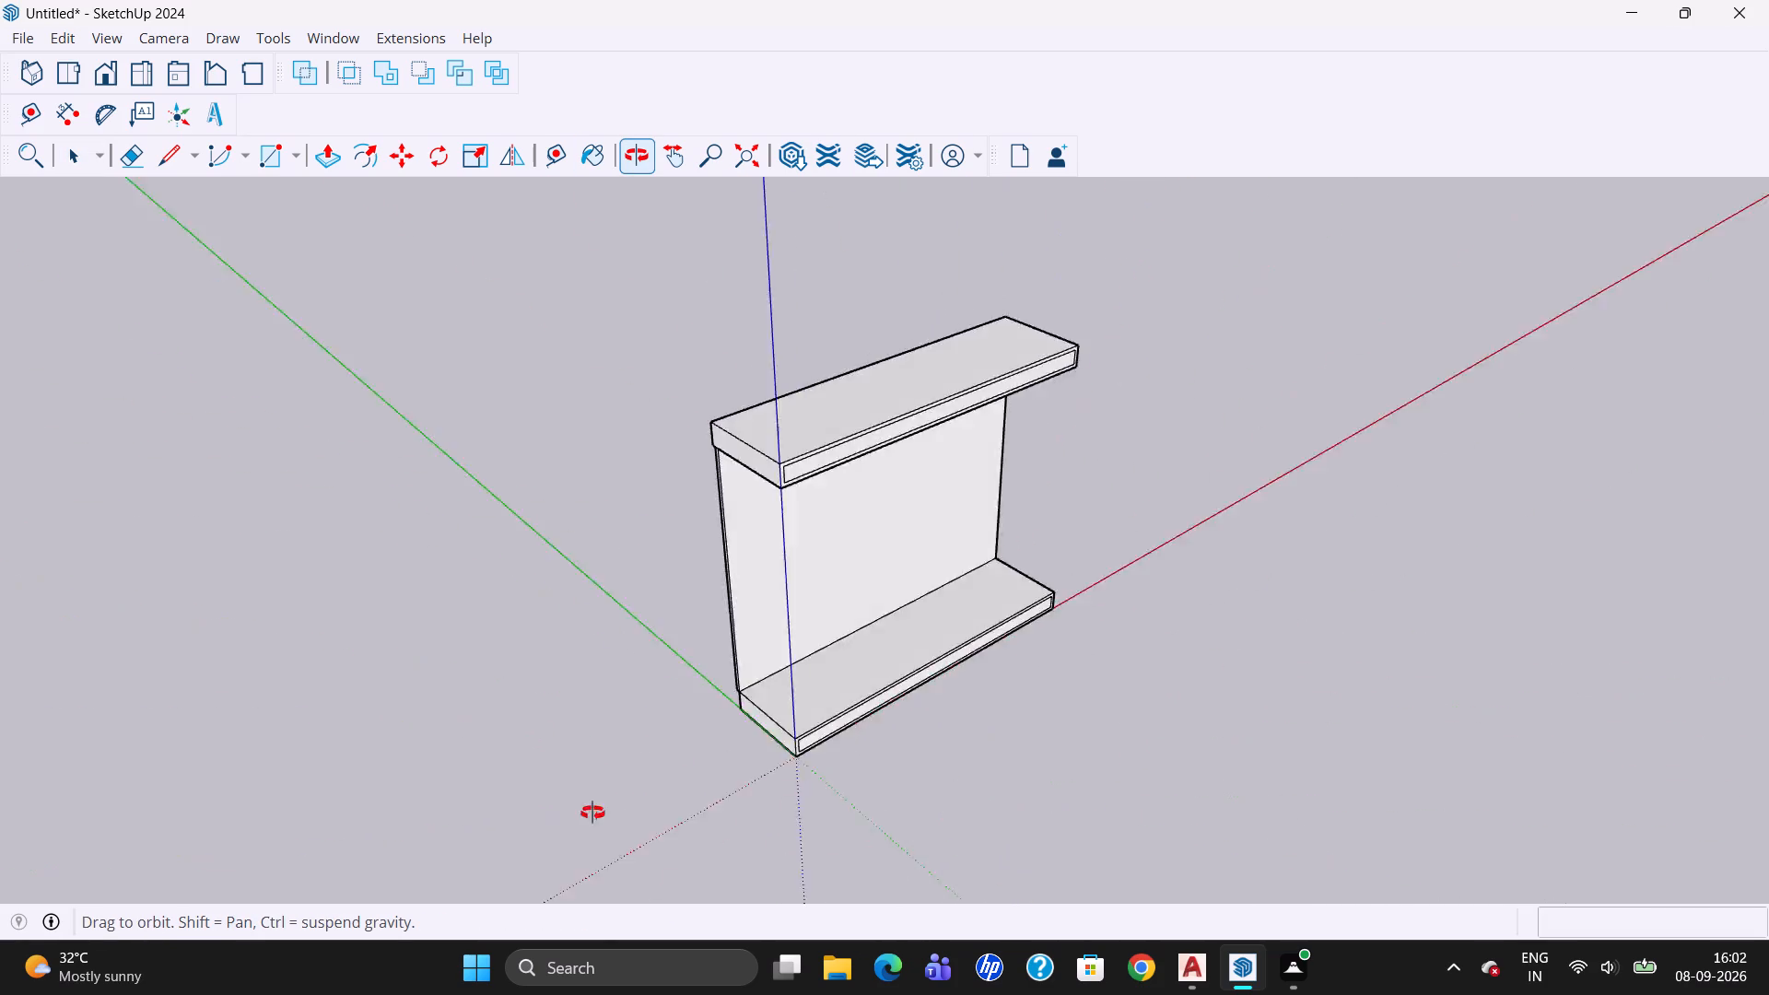
pyautogui.moveTo(592, 813); pyautogui.dragTo(456, 765)
pyautogui.moveTo(1060, 725); pyautogui.dragTo(1192, 606)
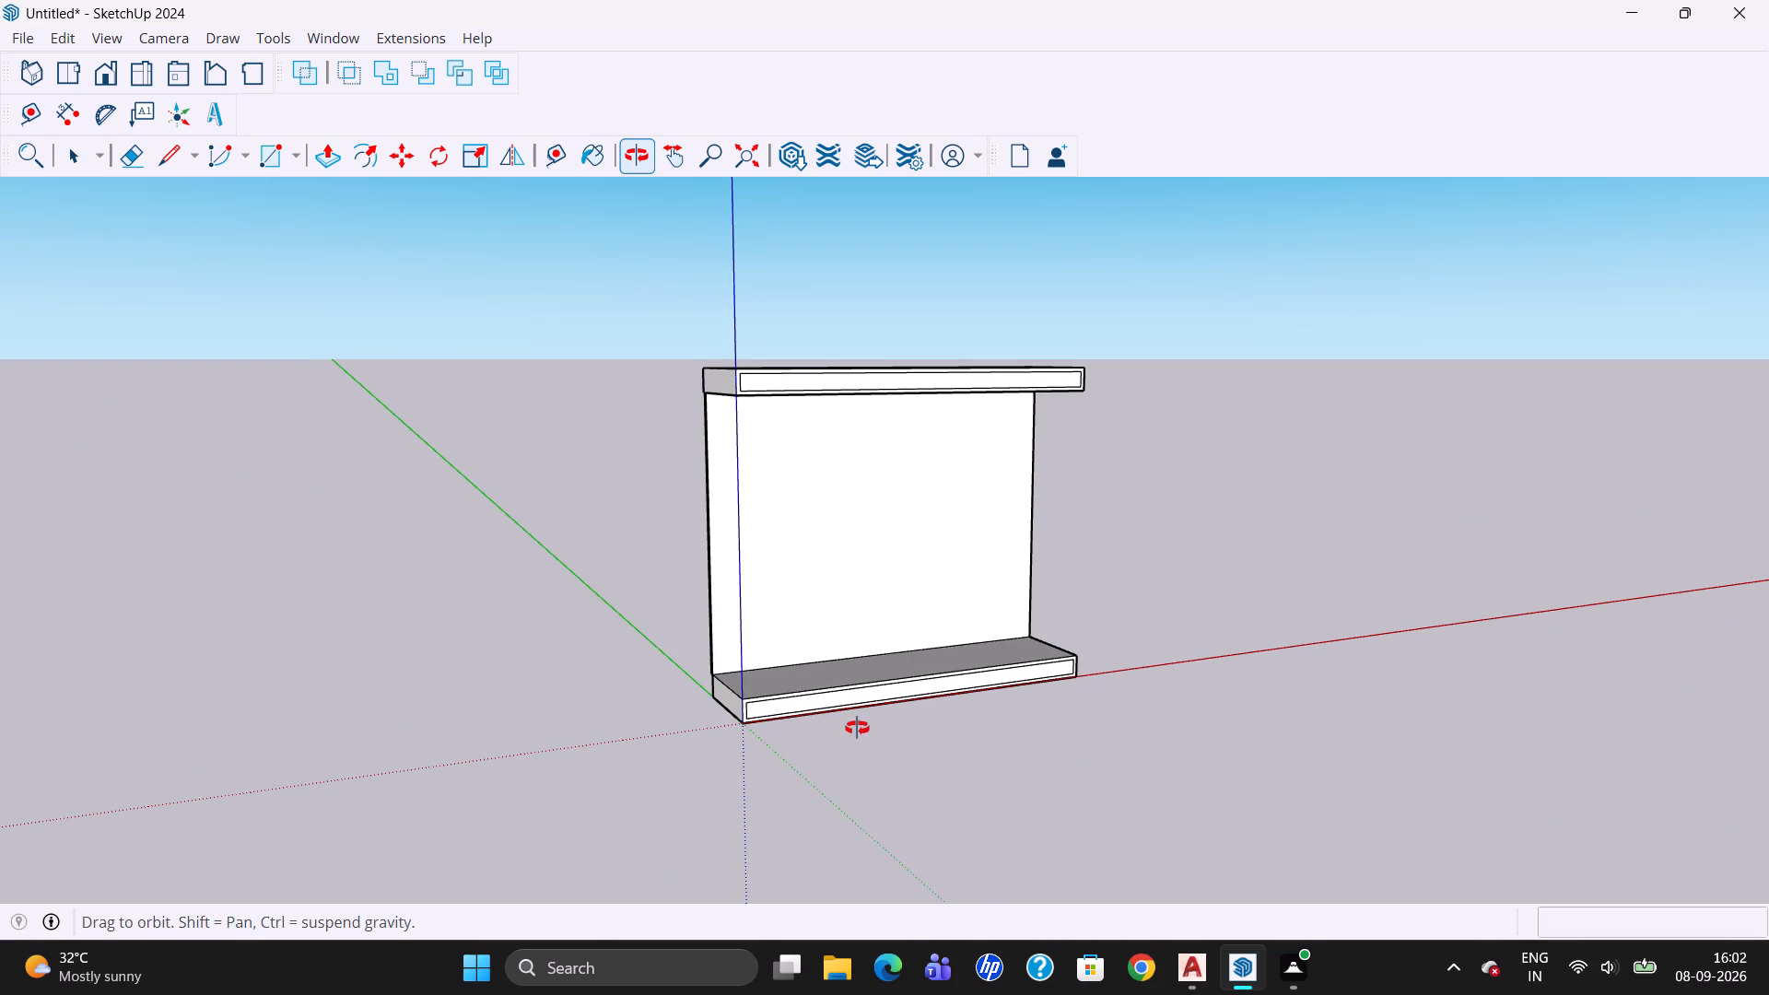
pyautogui.moveTo(92, 73); pyautogui.dragTo(103, 88)
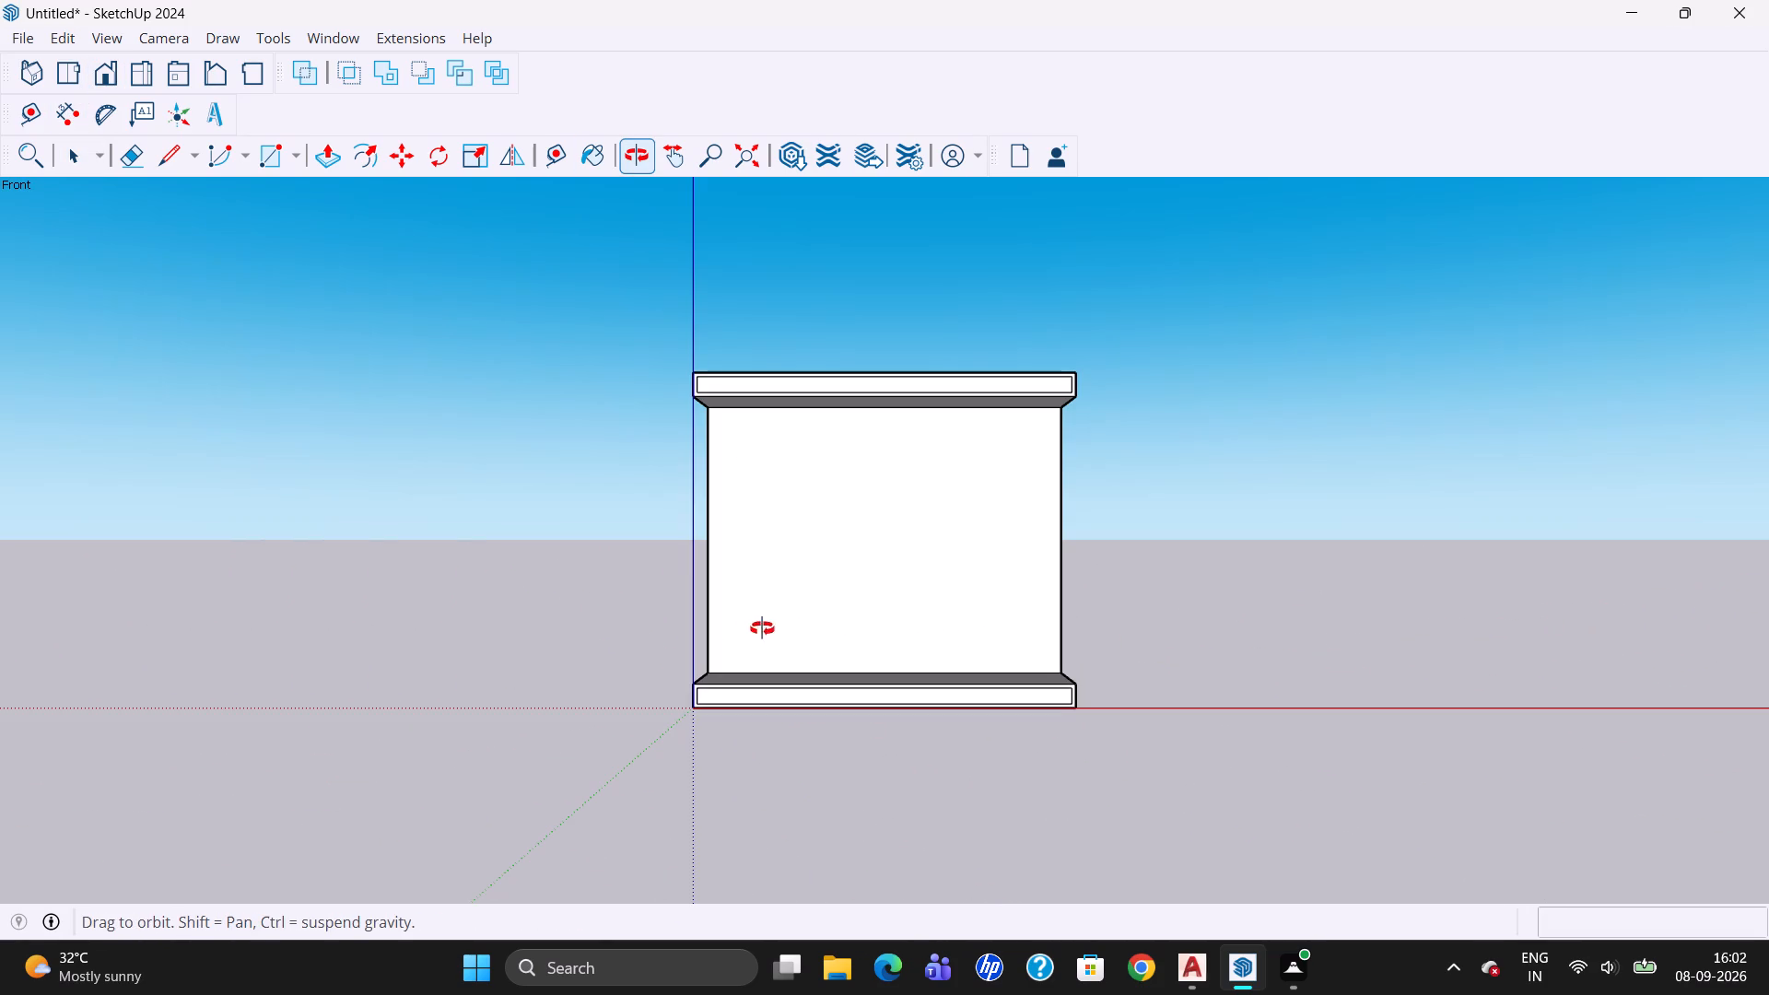
pyautogui.press('Escape')
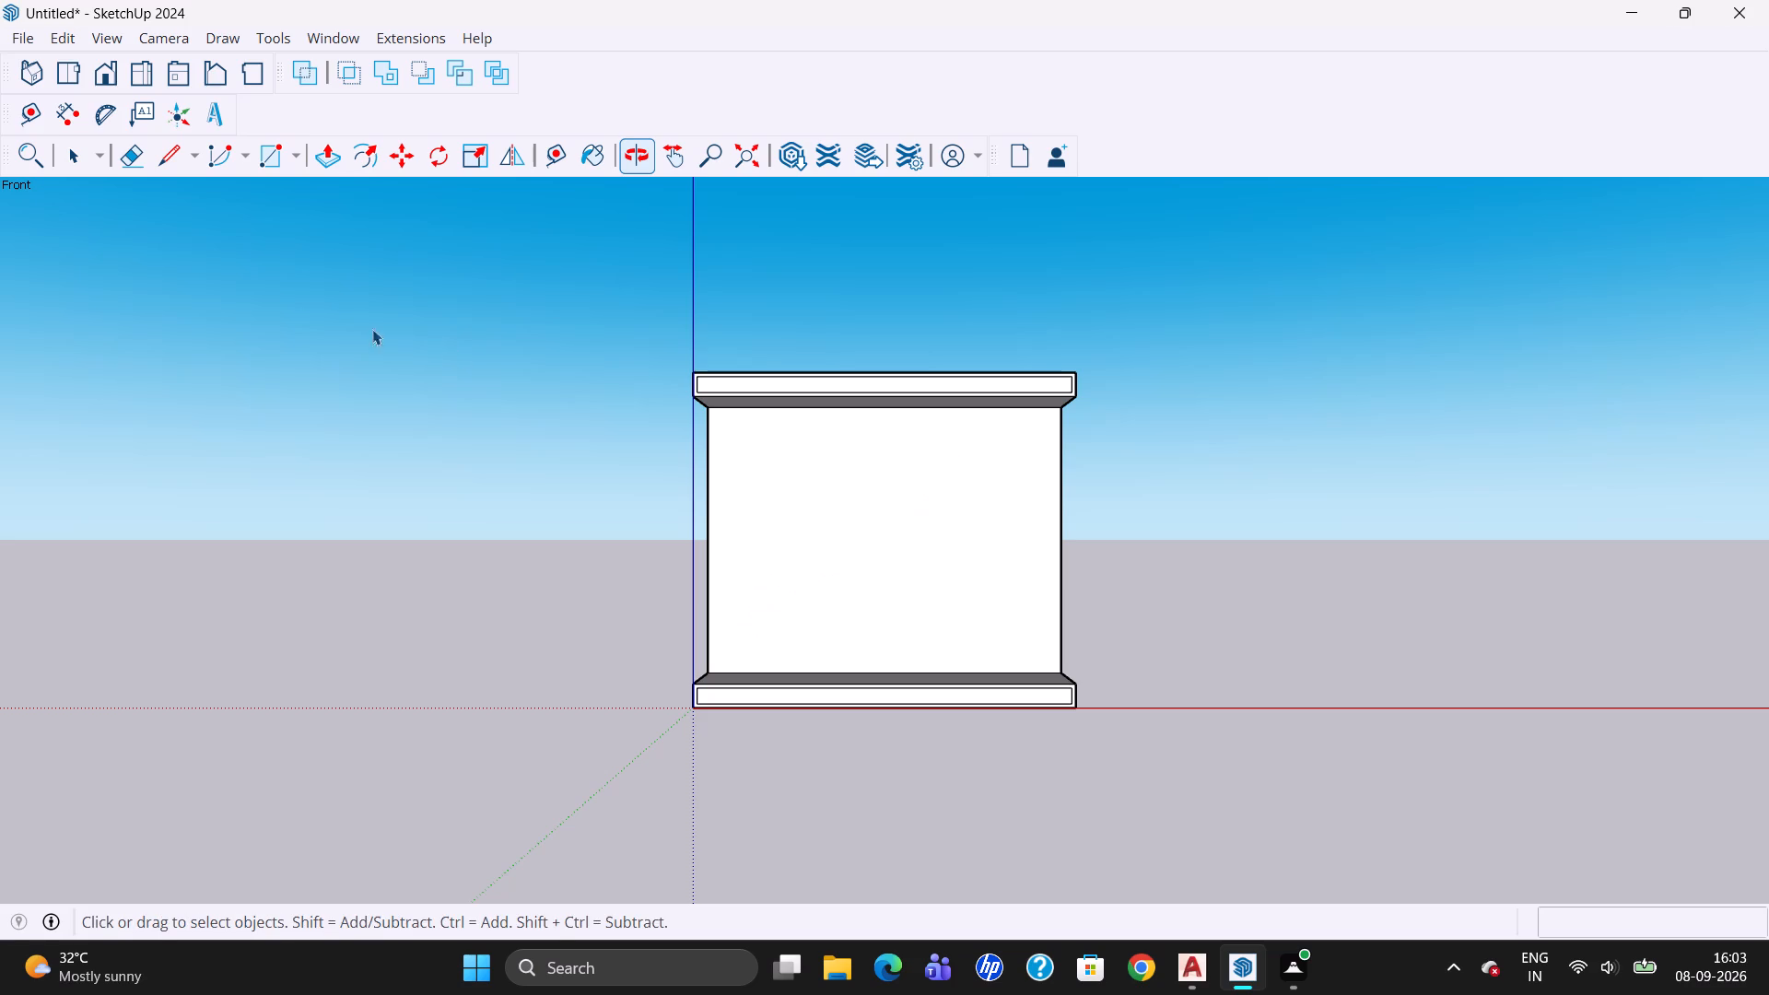
pyautogui.click(70, 155)
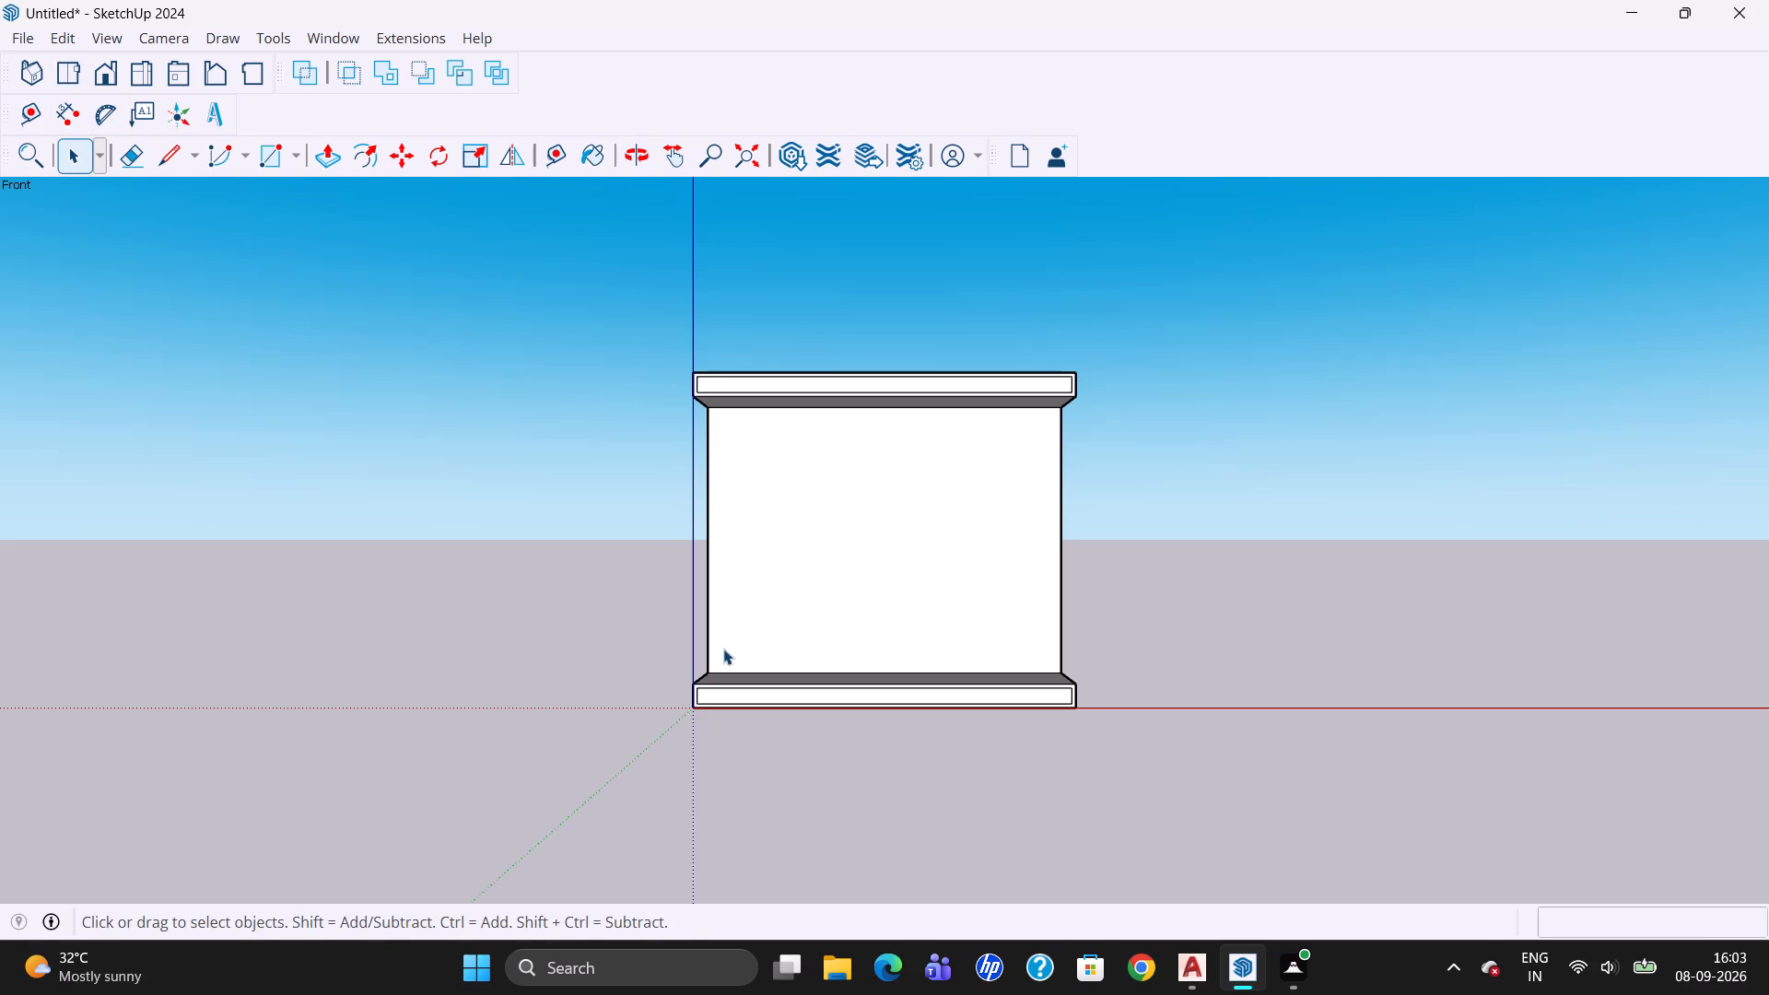
pyautogui.press('r')
pyautogui.click(709, 665)
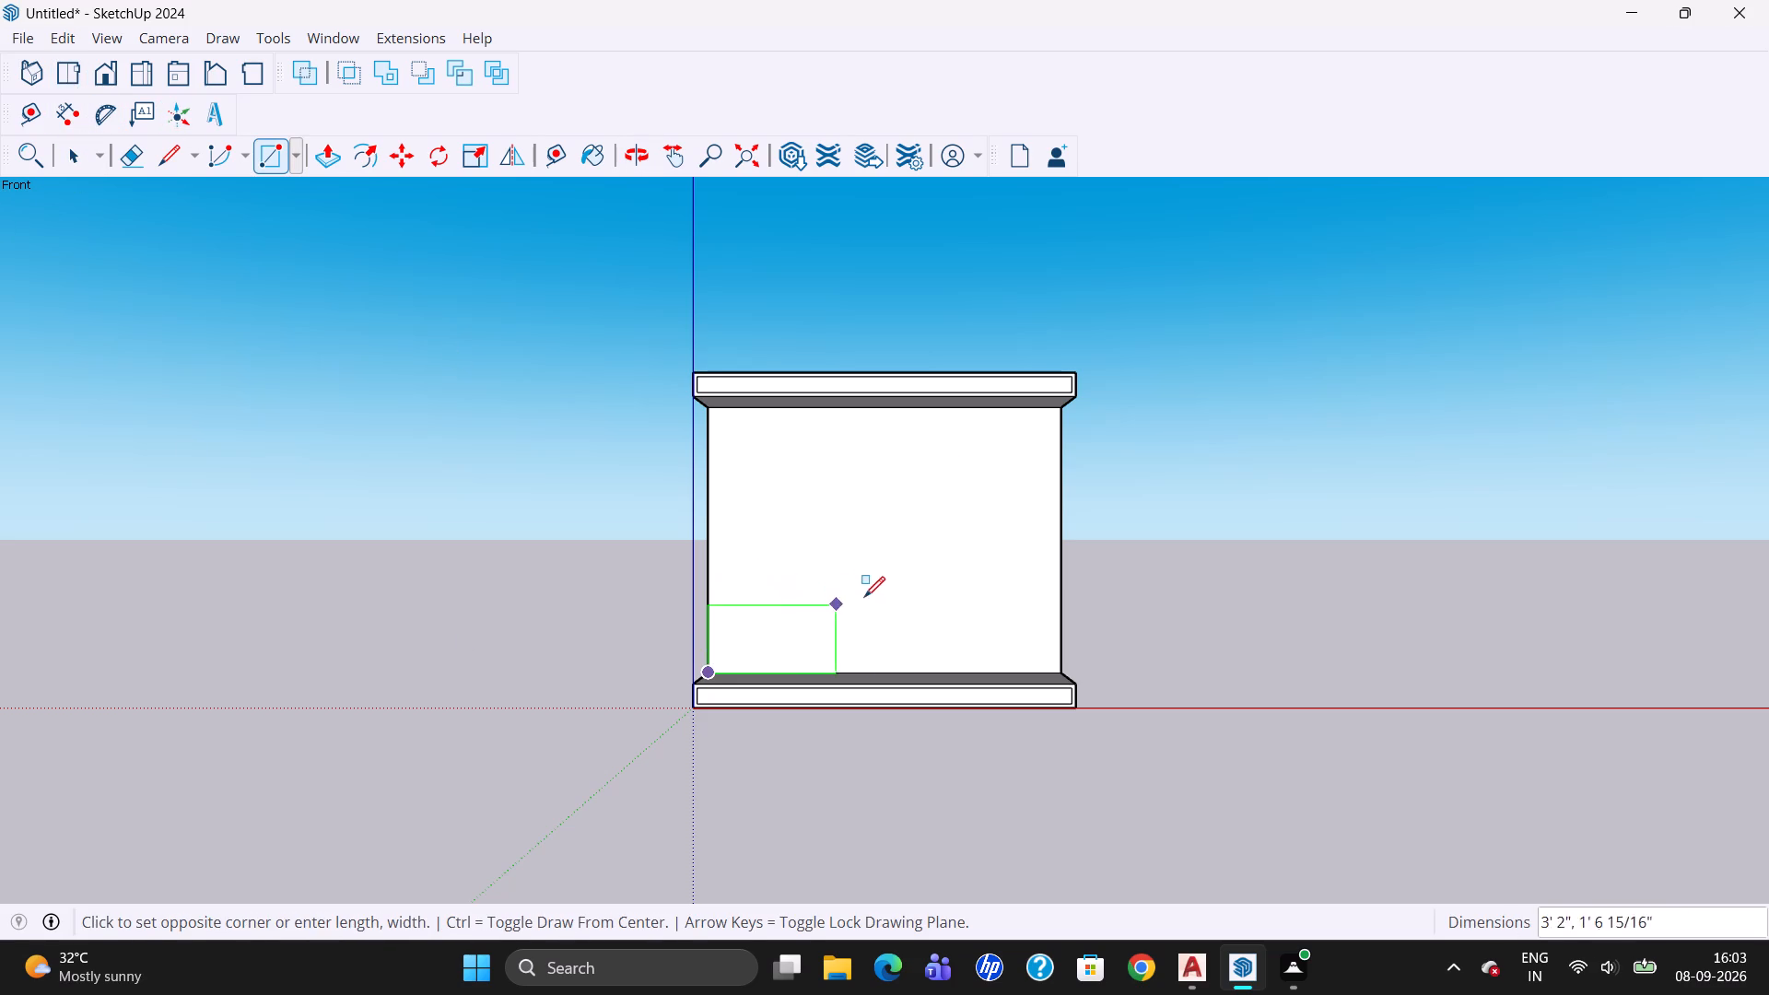
pyautogui.write("5',1'")
pyautogui.press('Return')
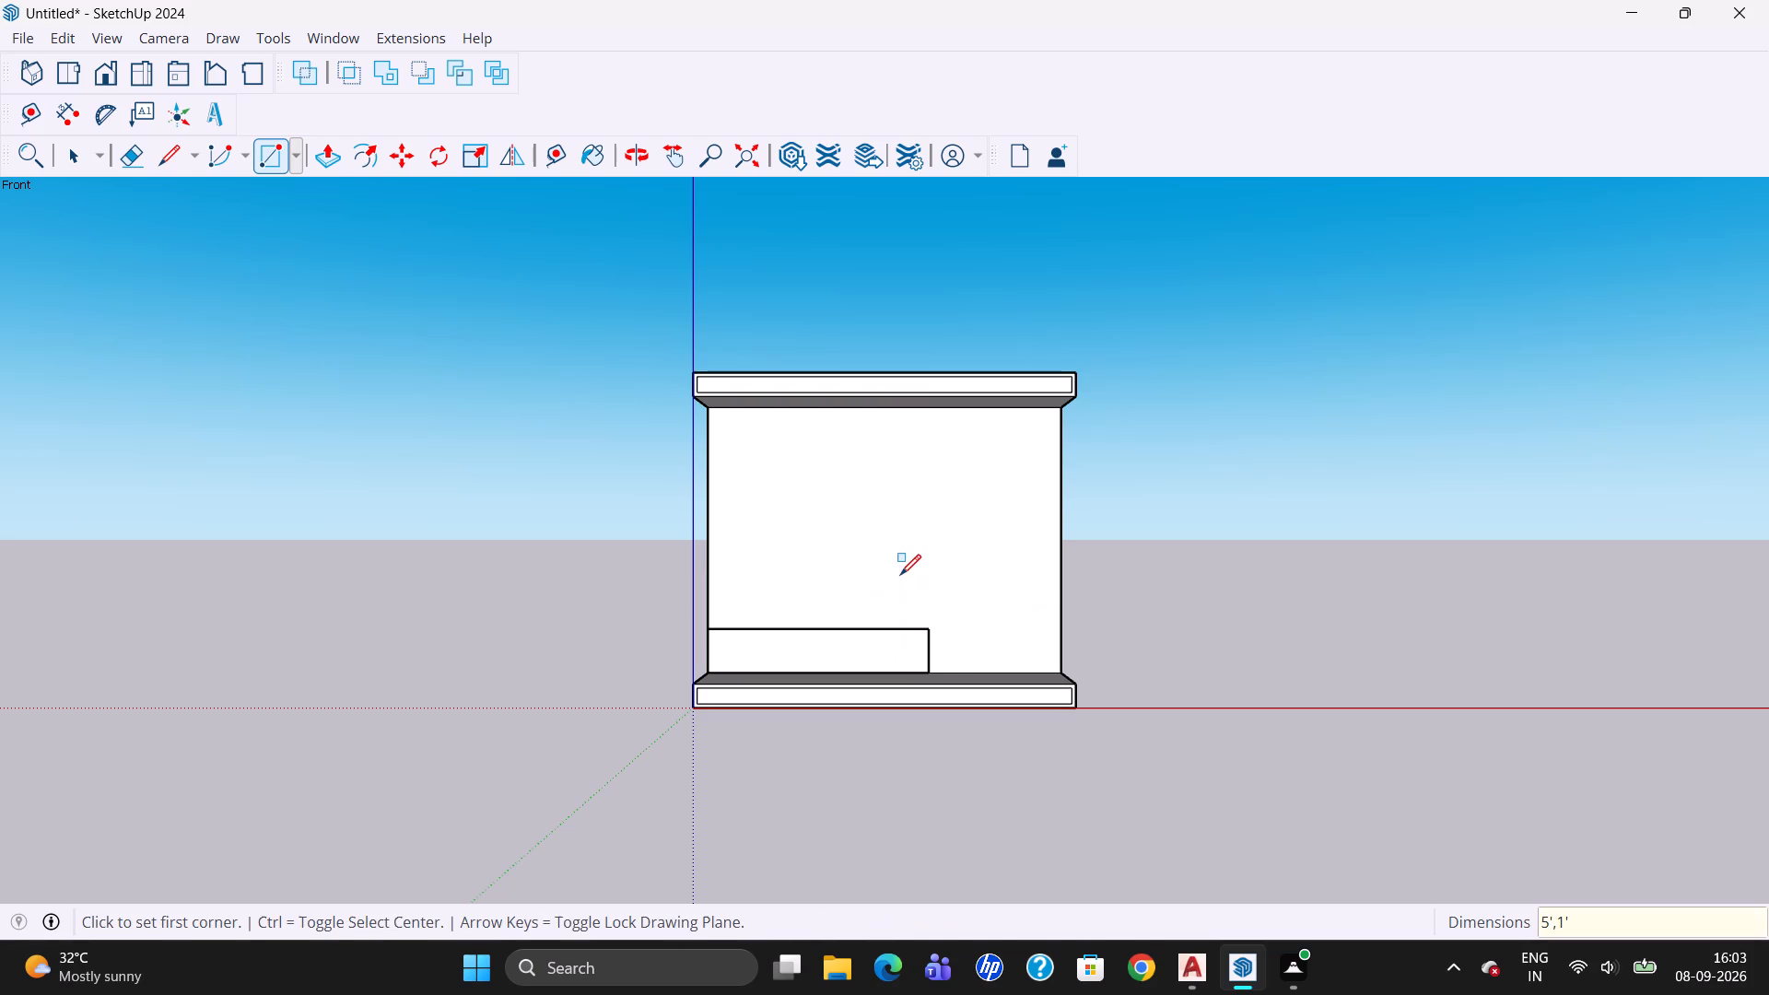
# Push/Pull the 5' by 1' rectangle forward by 1'6" to form a low box on the base slab.
pyautogui.click(64, 161)
pyautogui.doubleClick(730, 641)
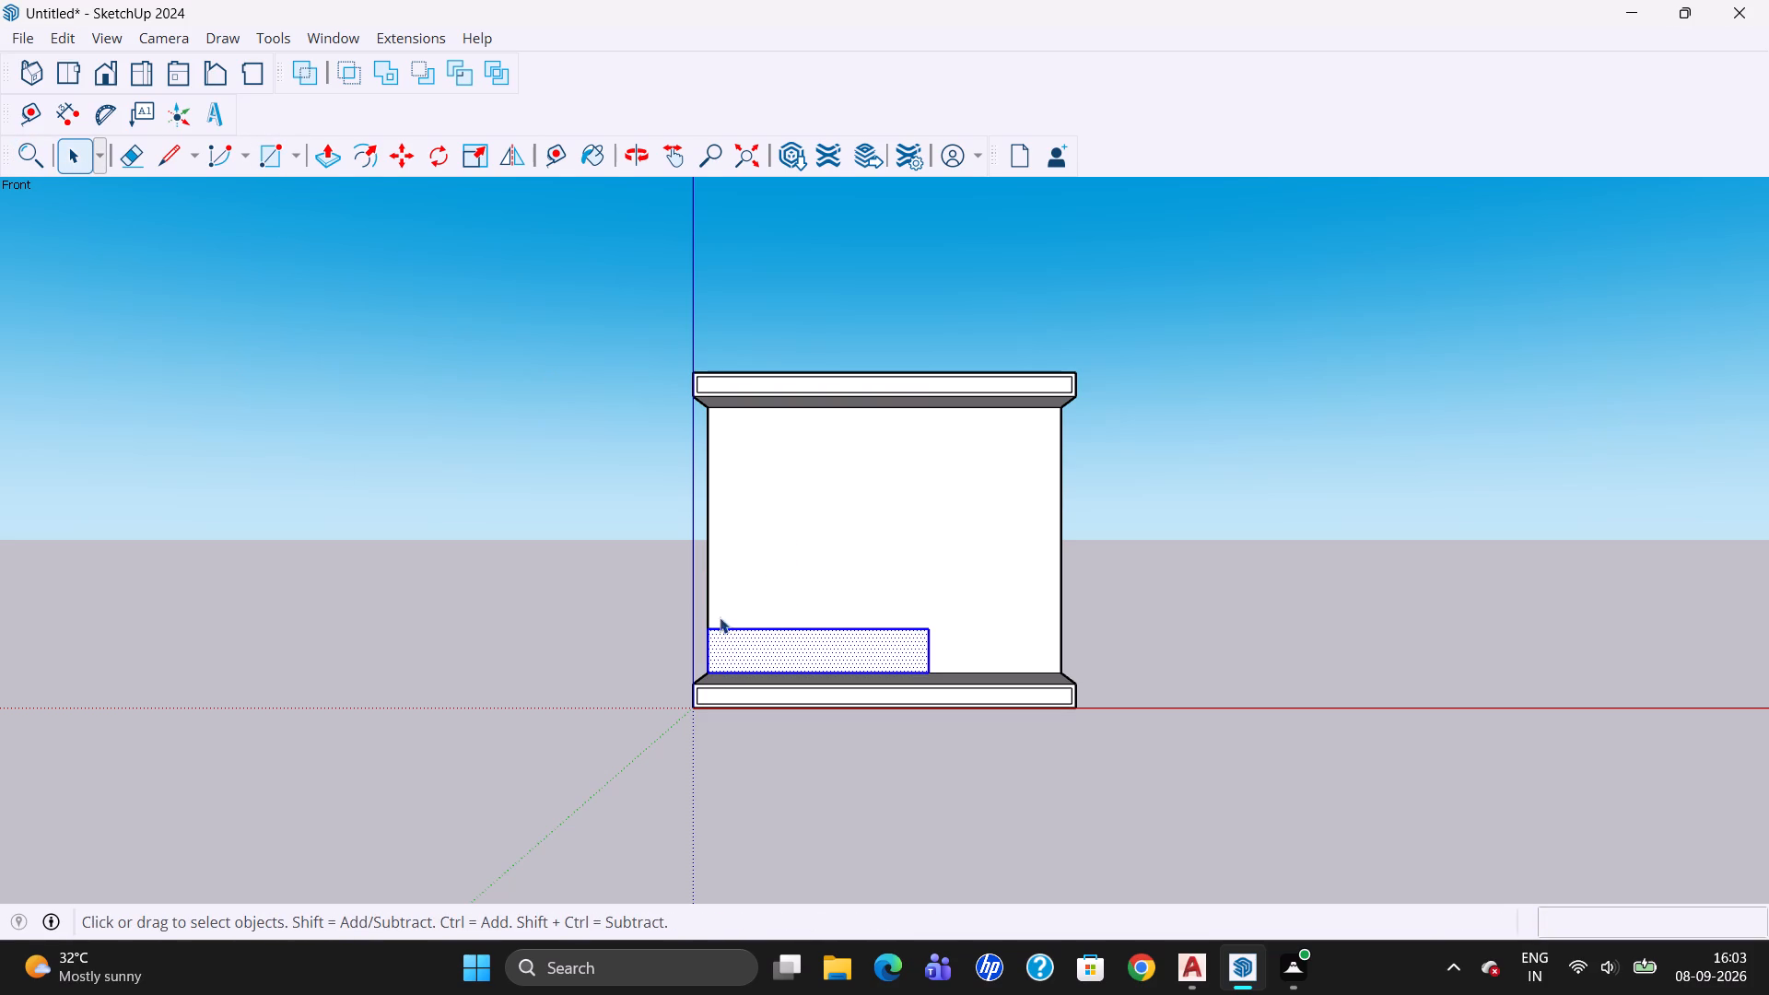
pyautogui.rightClick(462, 202)
pyautogui.click(505, 270)
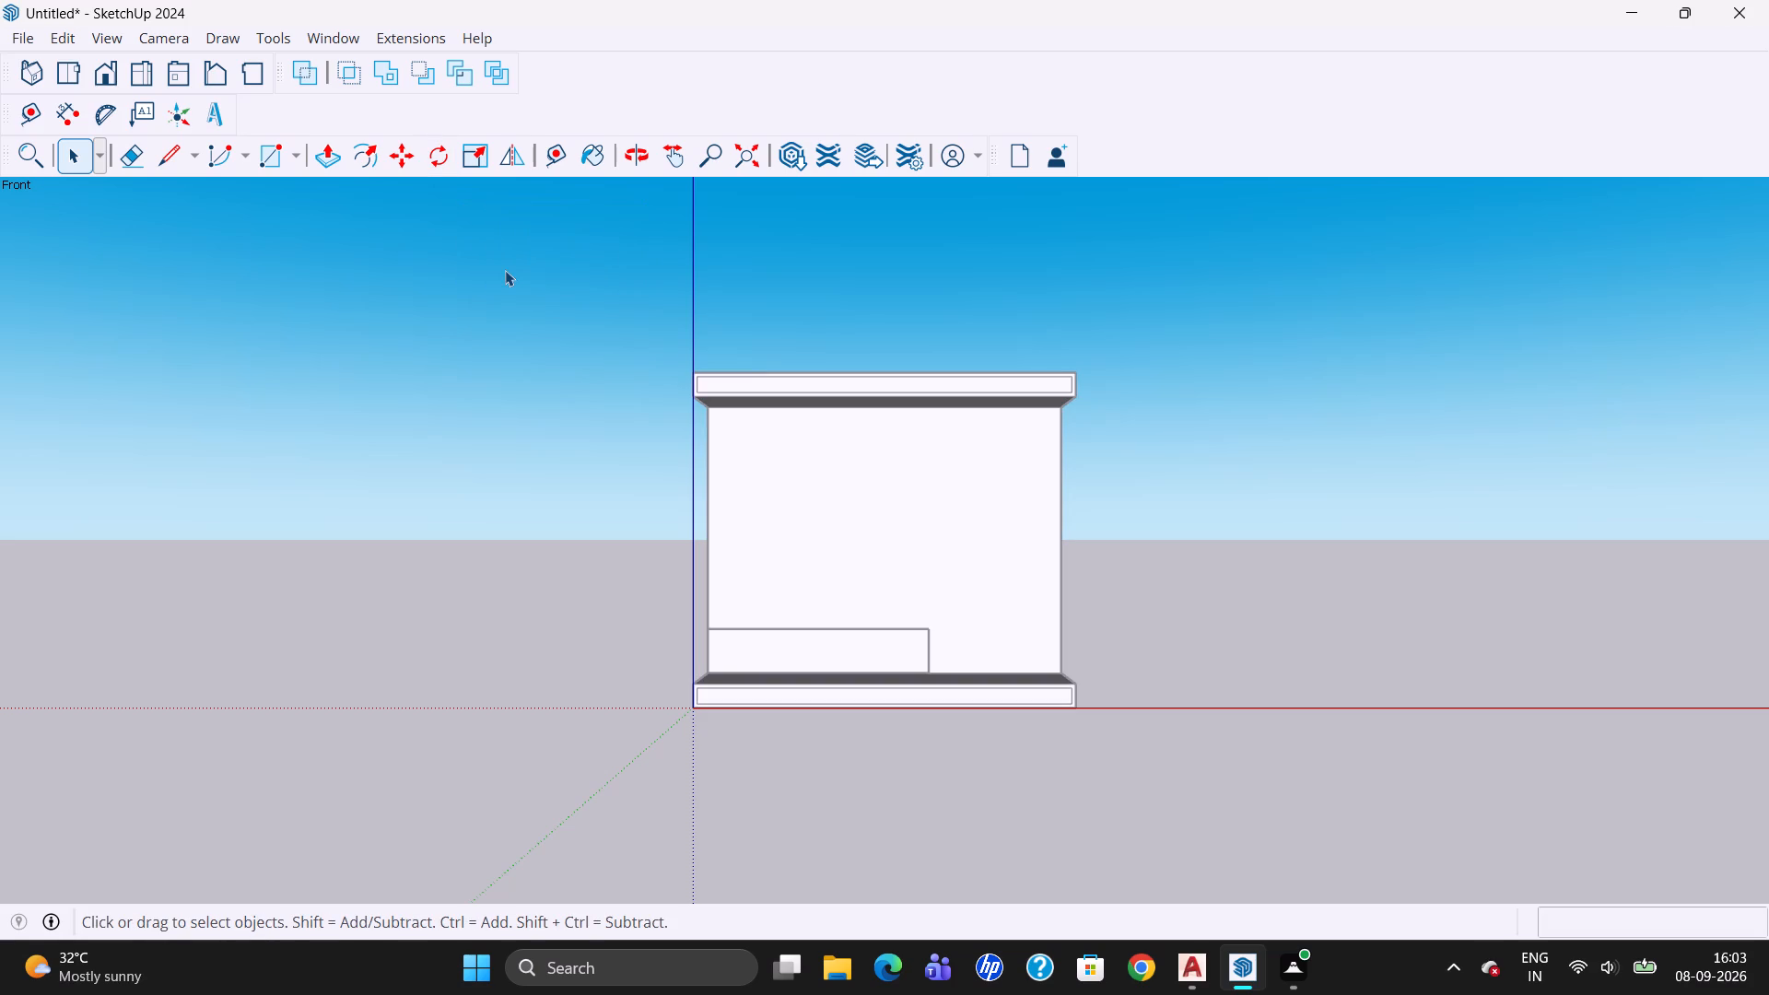
pyautogui.doubleClick(781, 654)
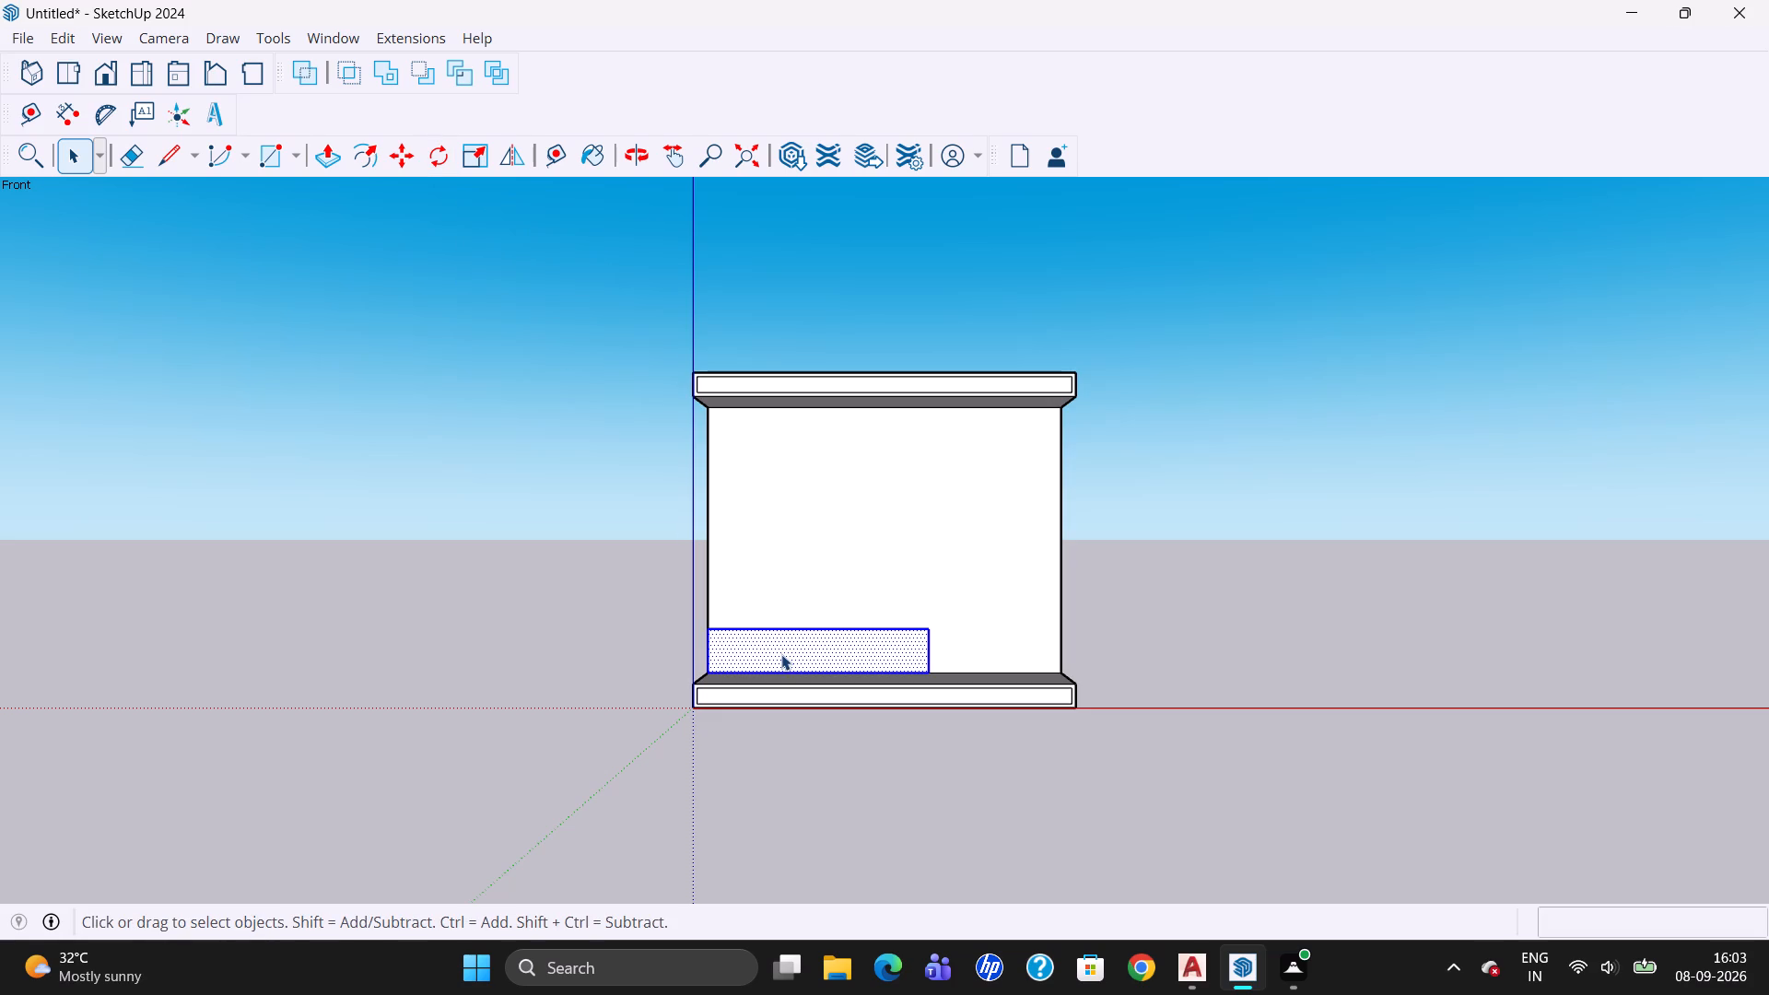
pyautogui.moveTo(337, 152); pyautogui.dragTo(341, 162)
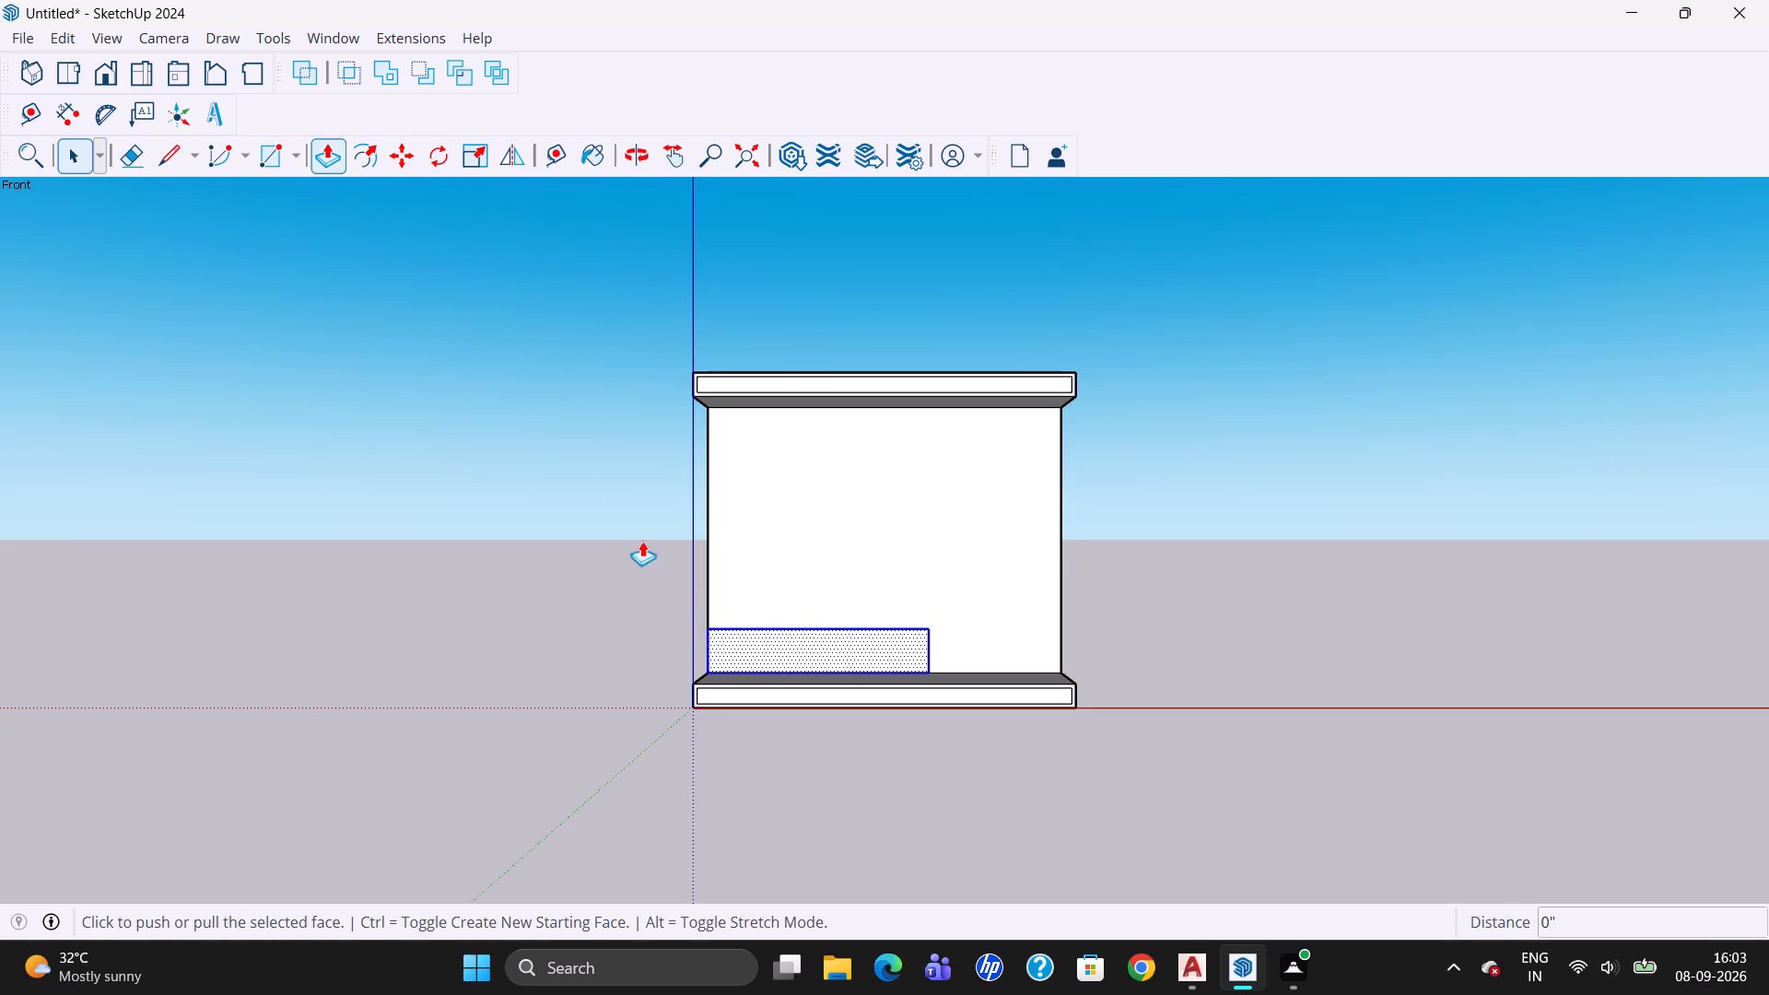
pyautogui.click(780, 655)
pyautogui.write("1'")
pyautogui.press('6')
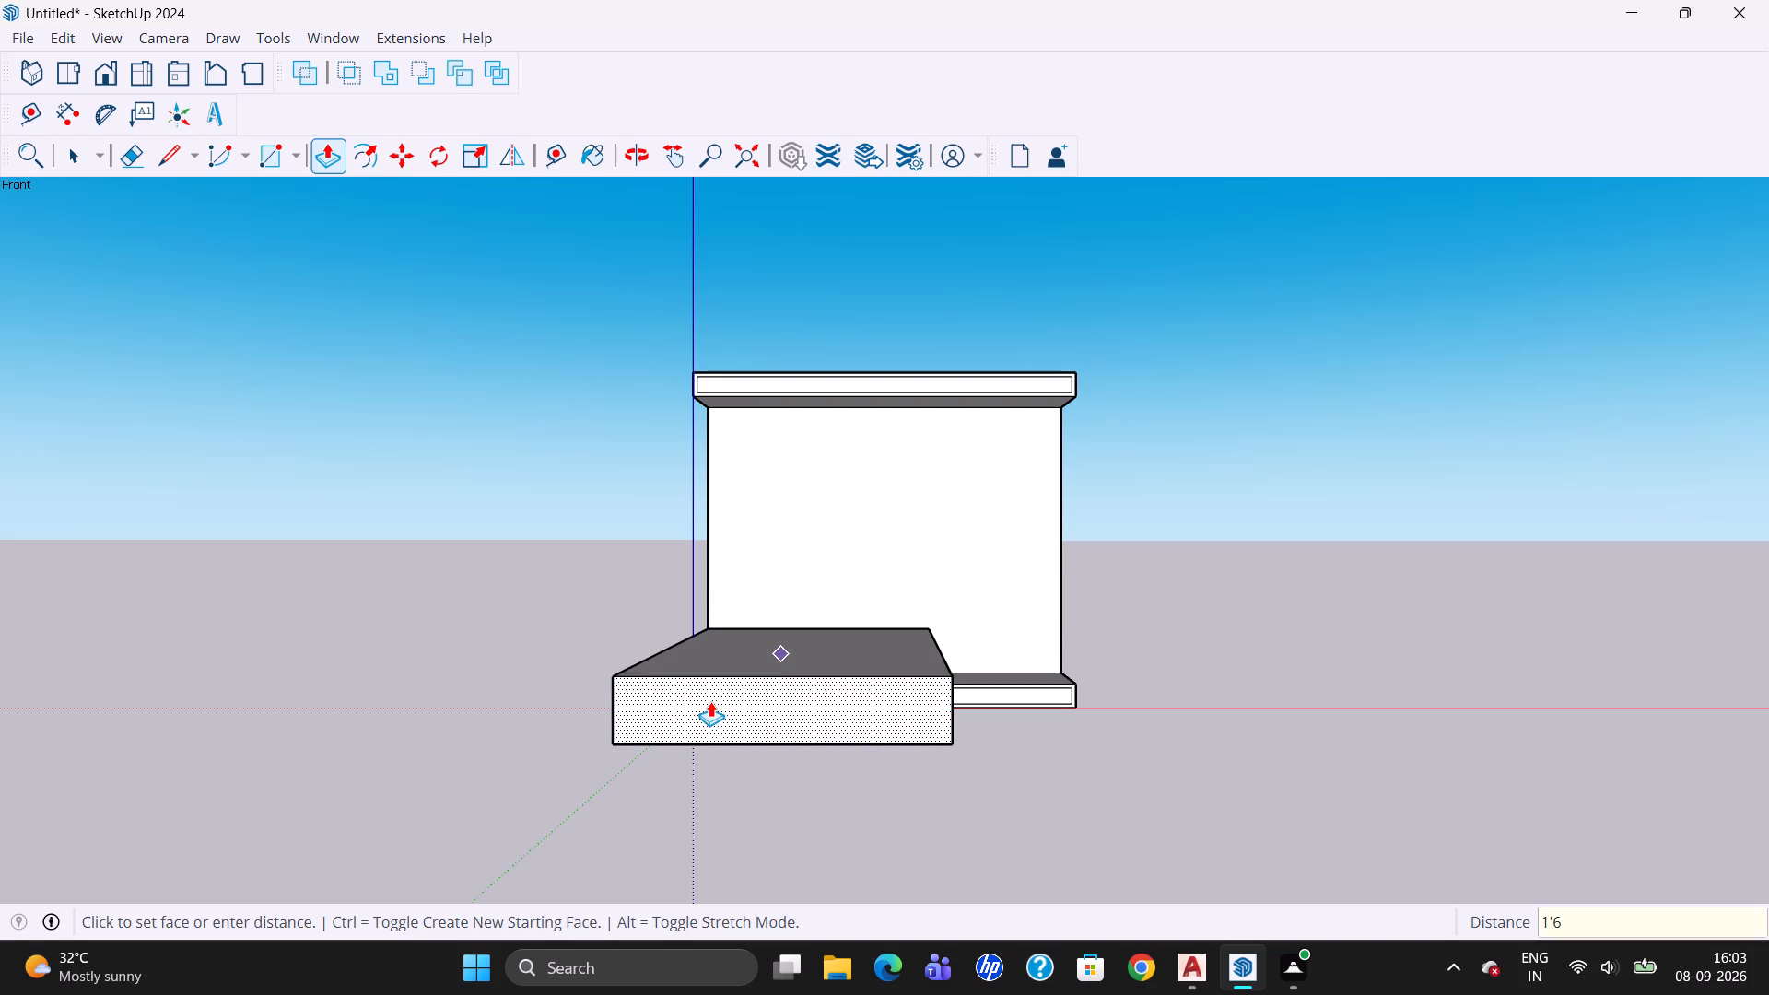
pyautogui.hotkey('shift', '"')
pyautogui.press('Return')
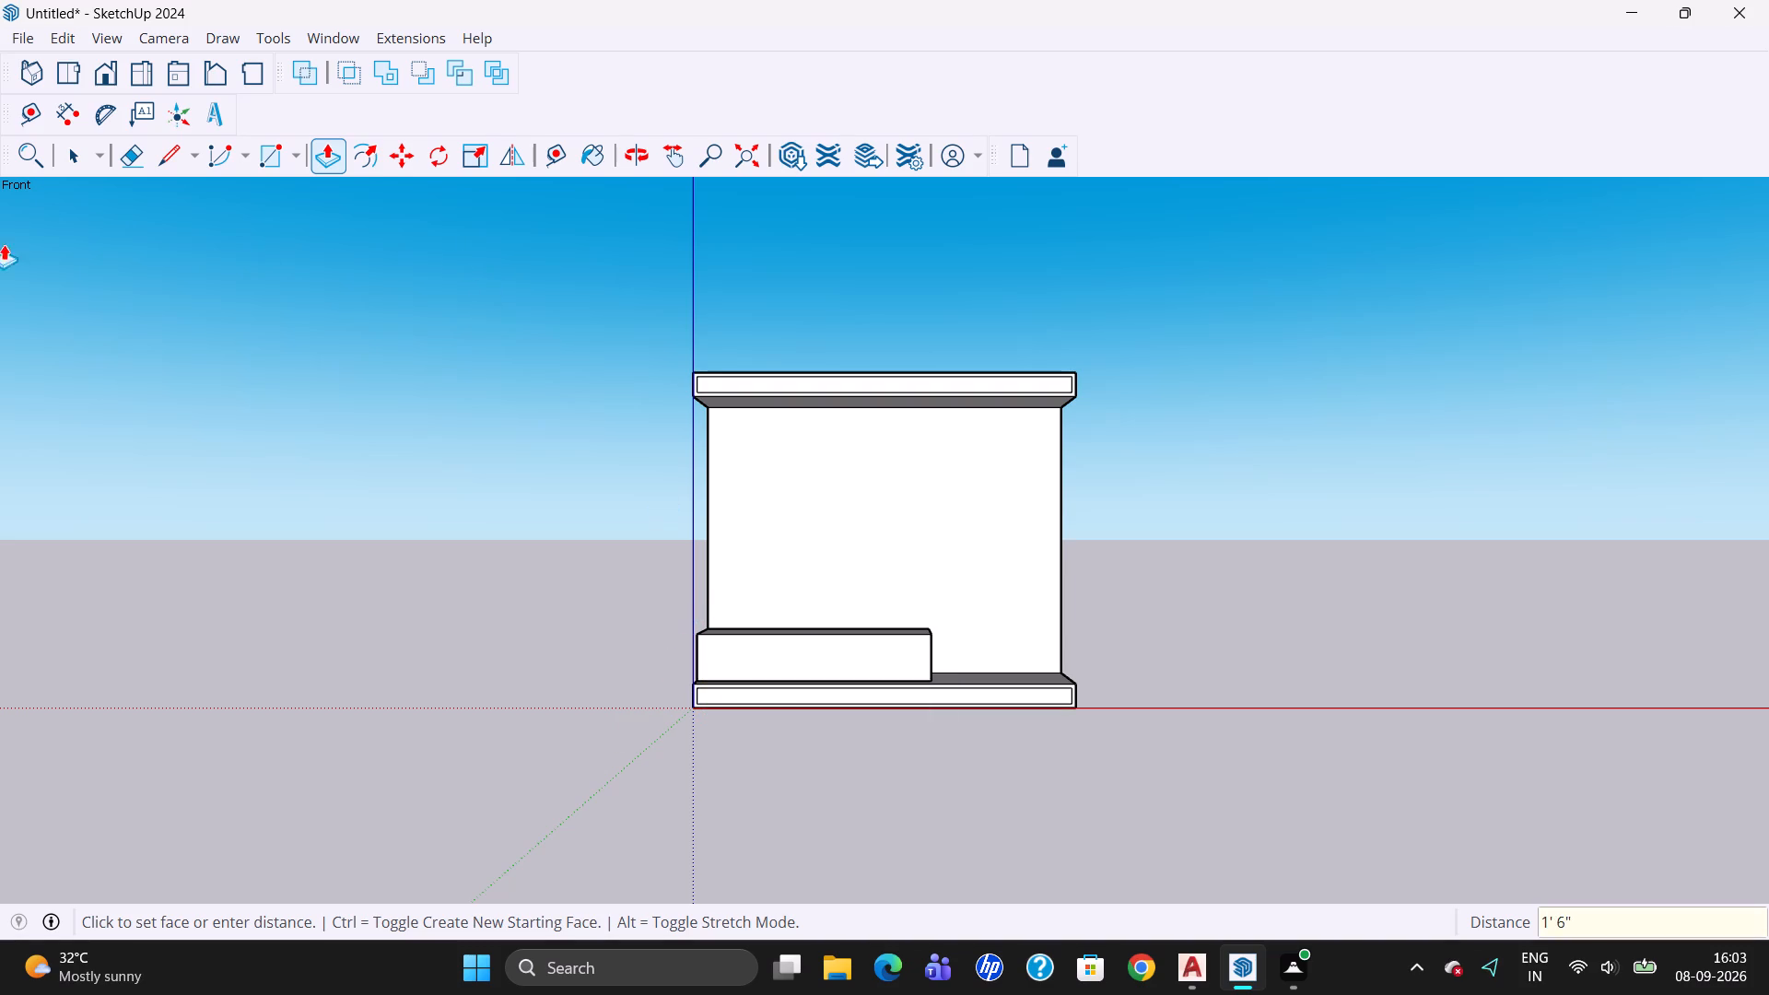
pyautogui.click(72, 148)
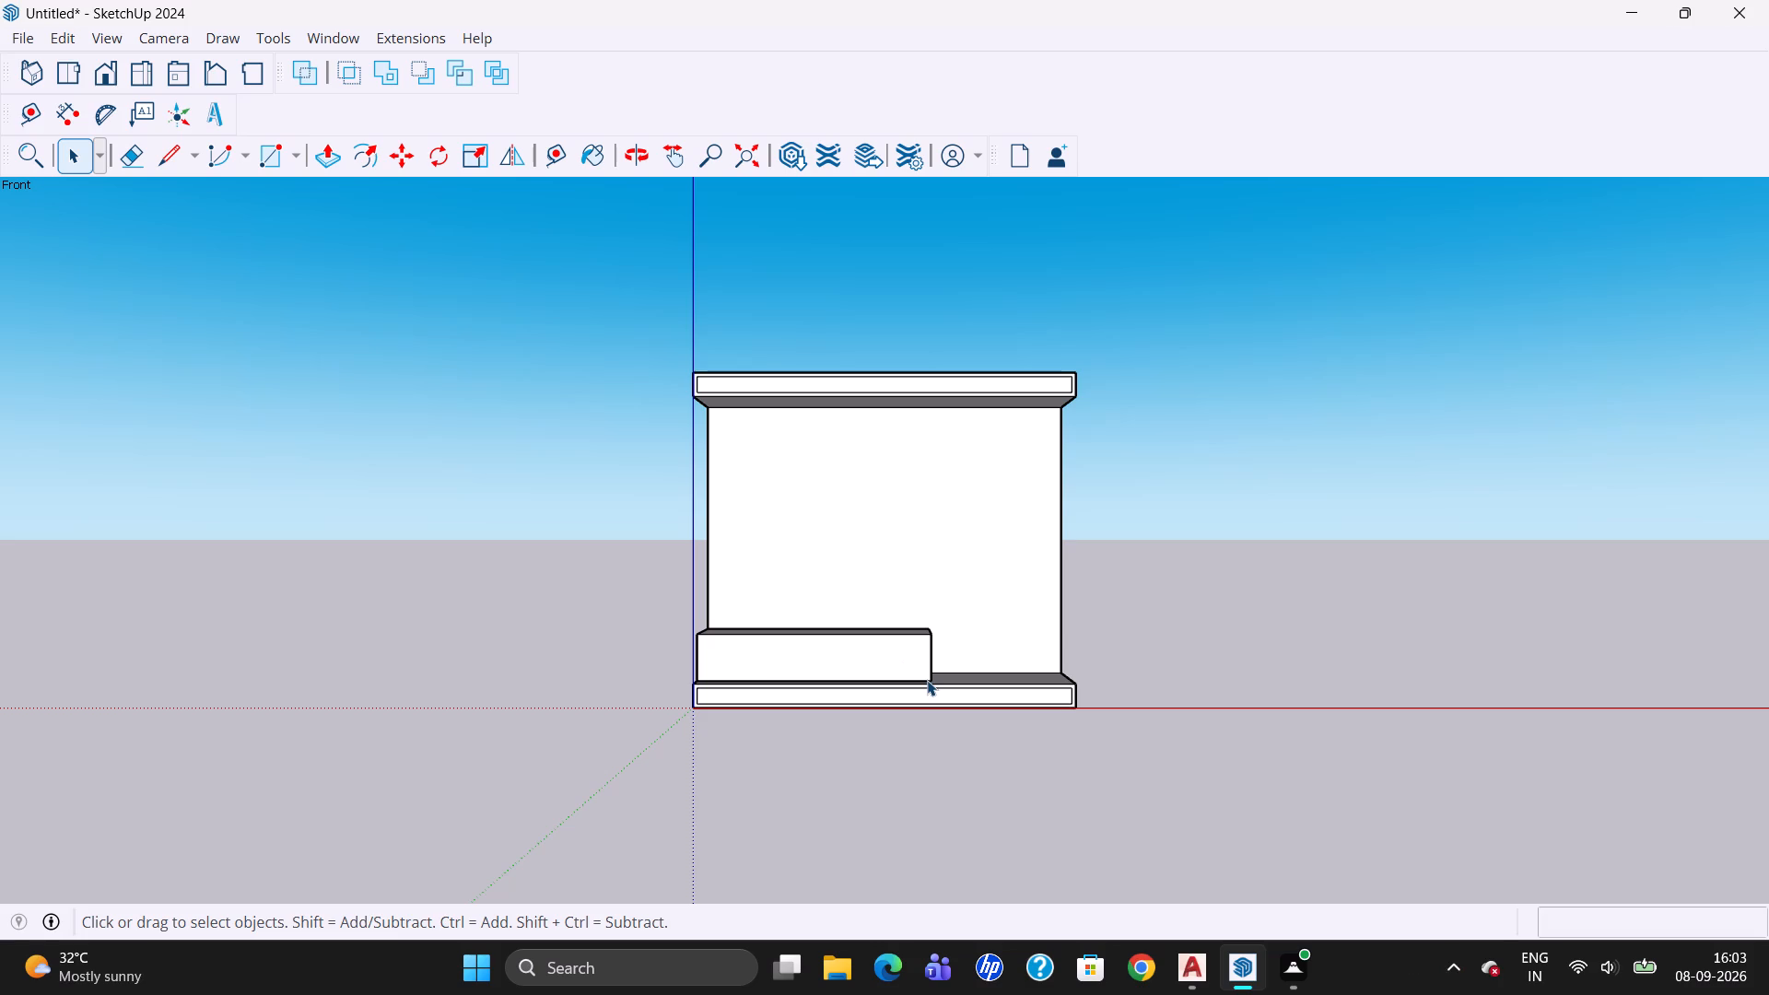
# Draw a 2" by 12" rectangle on the low box's front face, starting from its upper-left corner.
pyautogui.press('r')
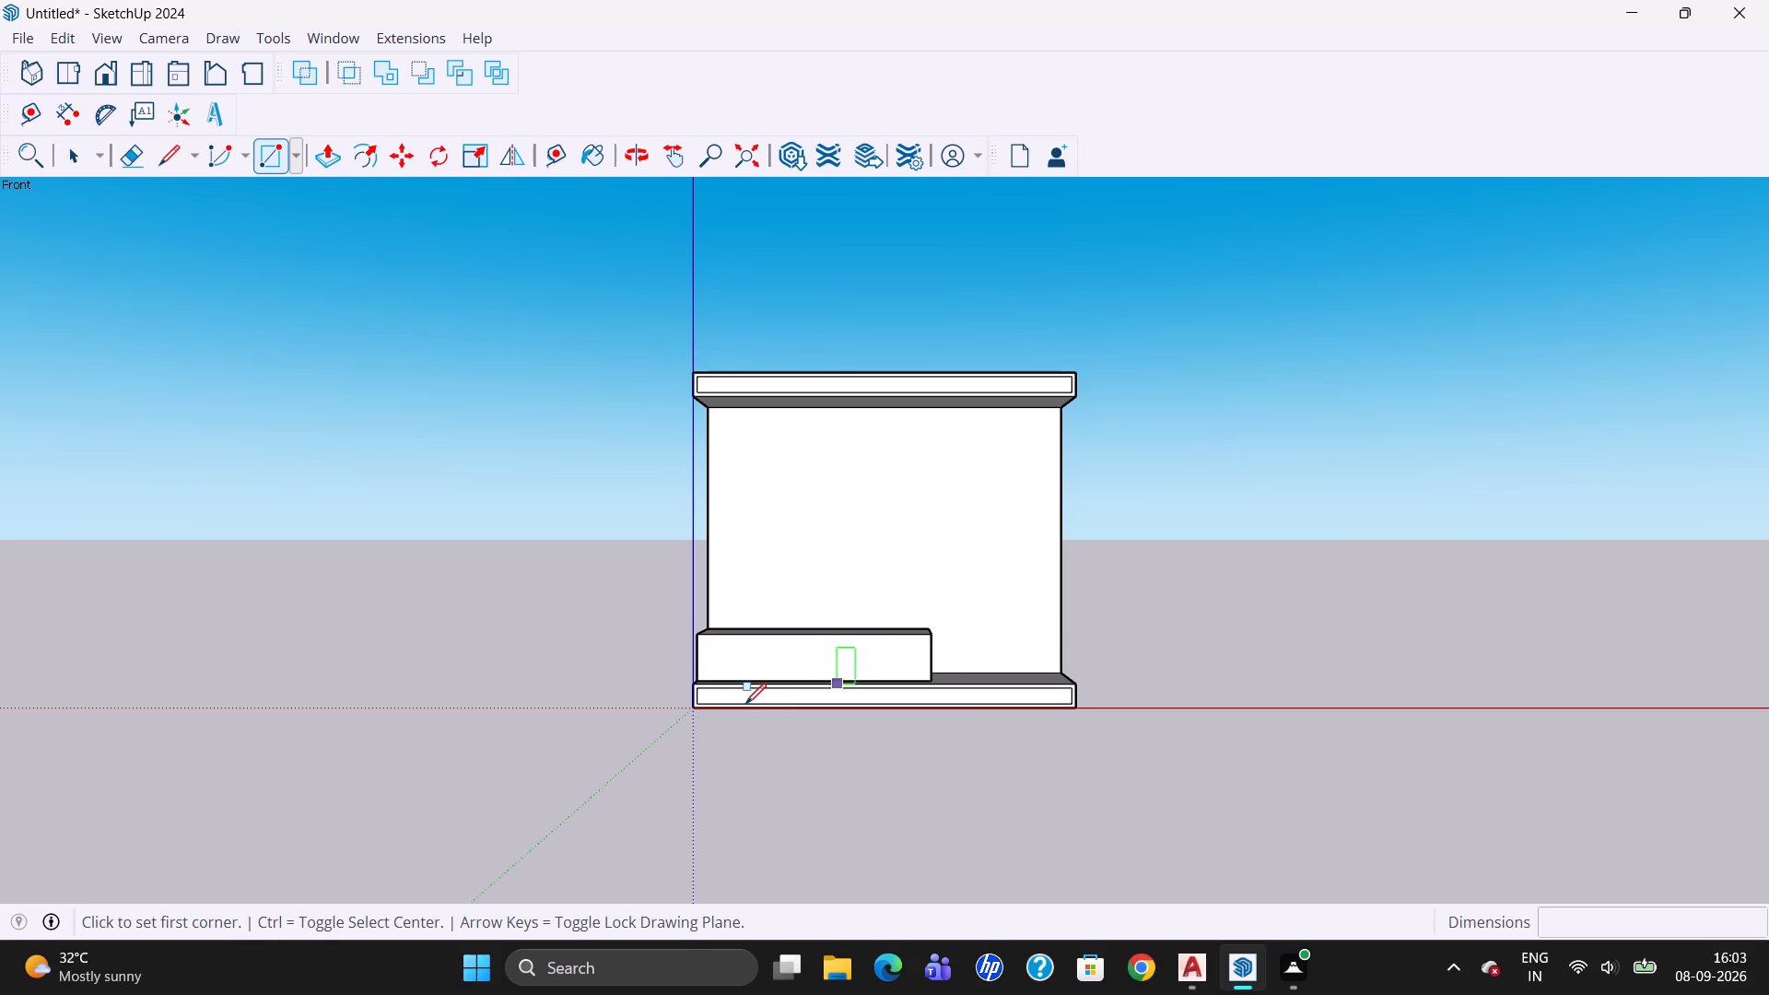
pyautogui.moveTo(696, 635); pyautogui.dragTo(709, 644)
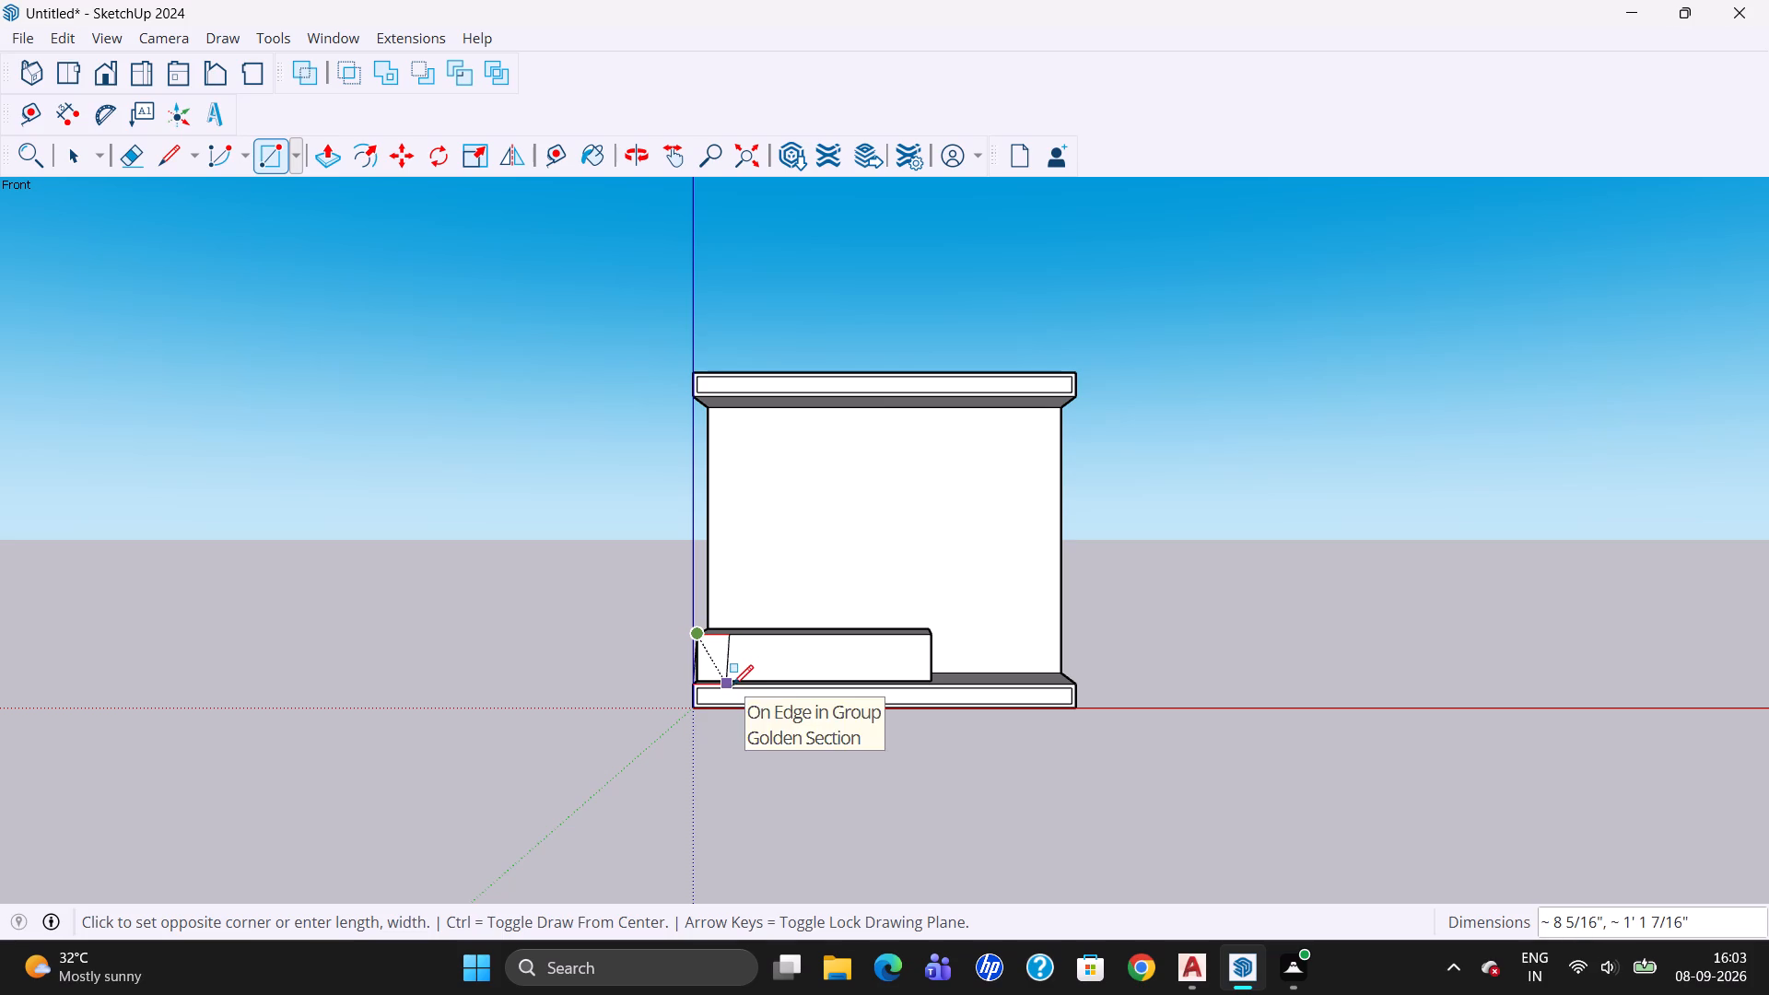
pyautogui.scroll(4, 733, 674)
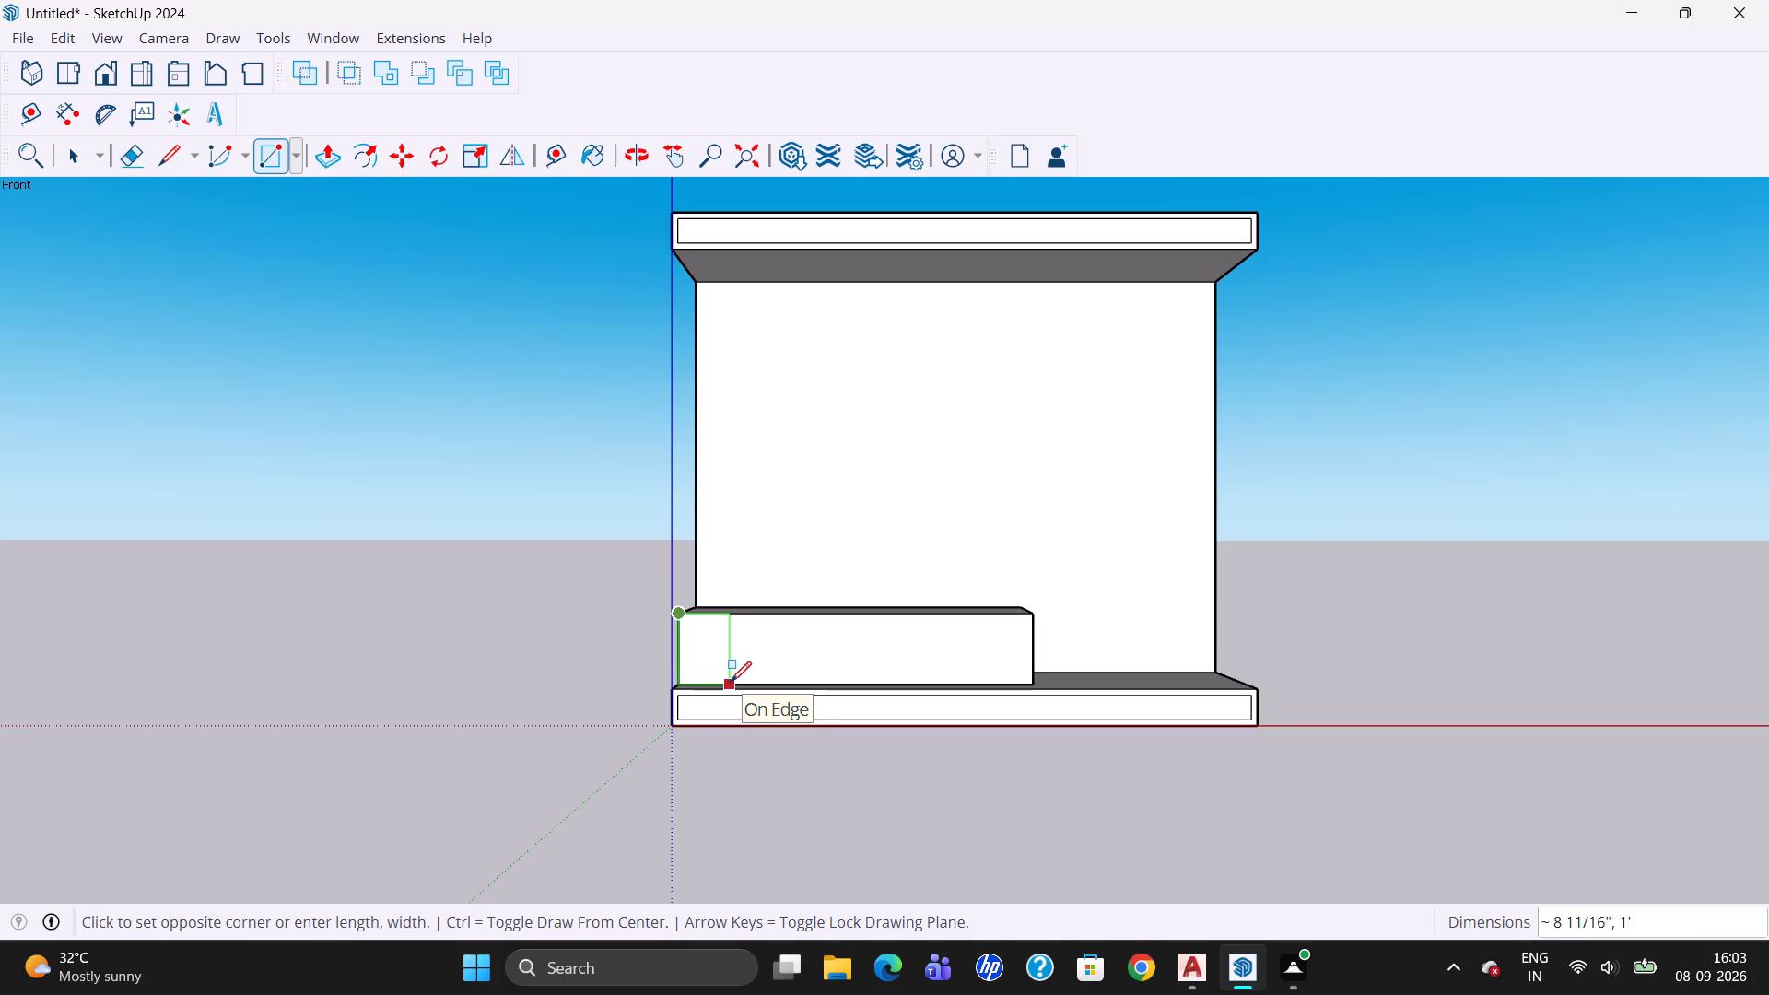
pyautogui.press('2')
pyautogui.write('",')
pyautogui.write('12')
pyautogui.hotkey('shift', '"')
pyautogui.press('Return')
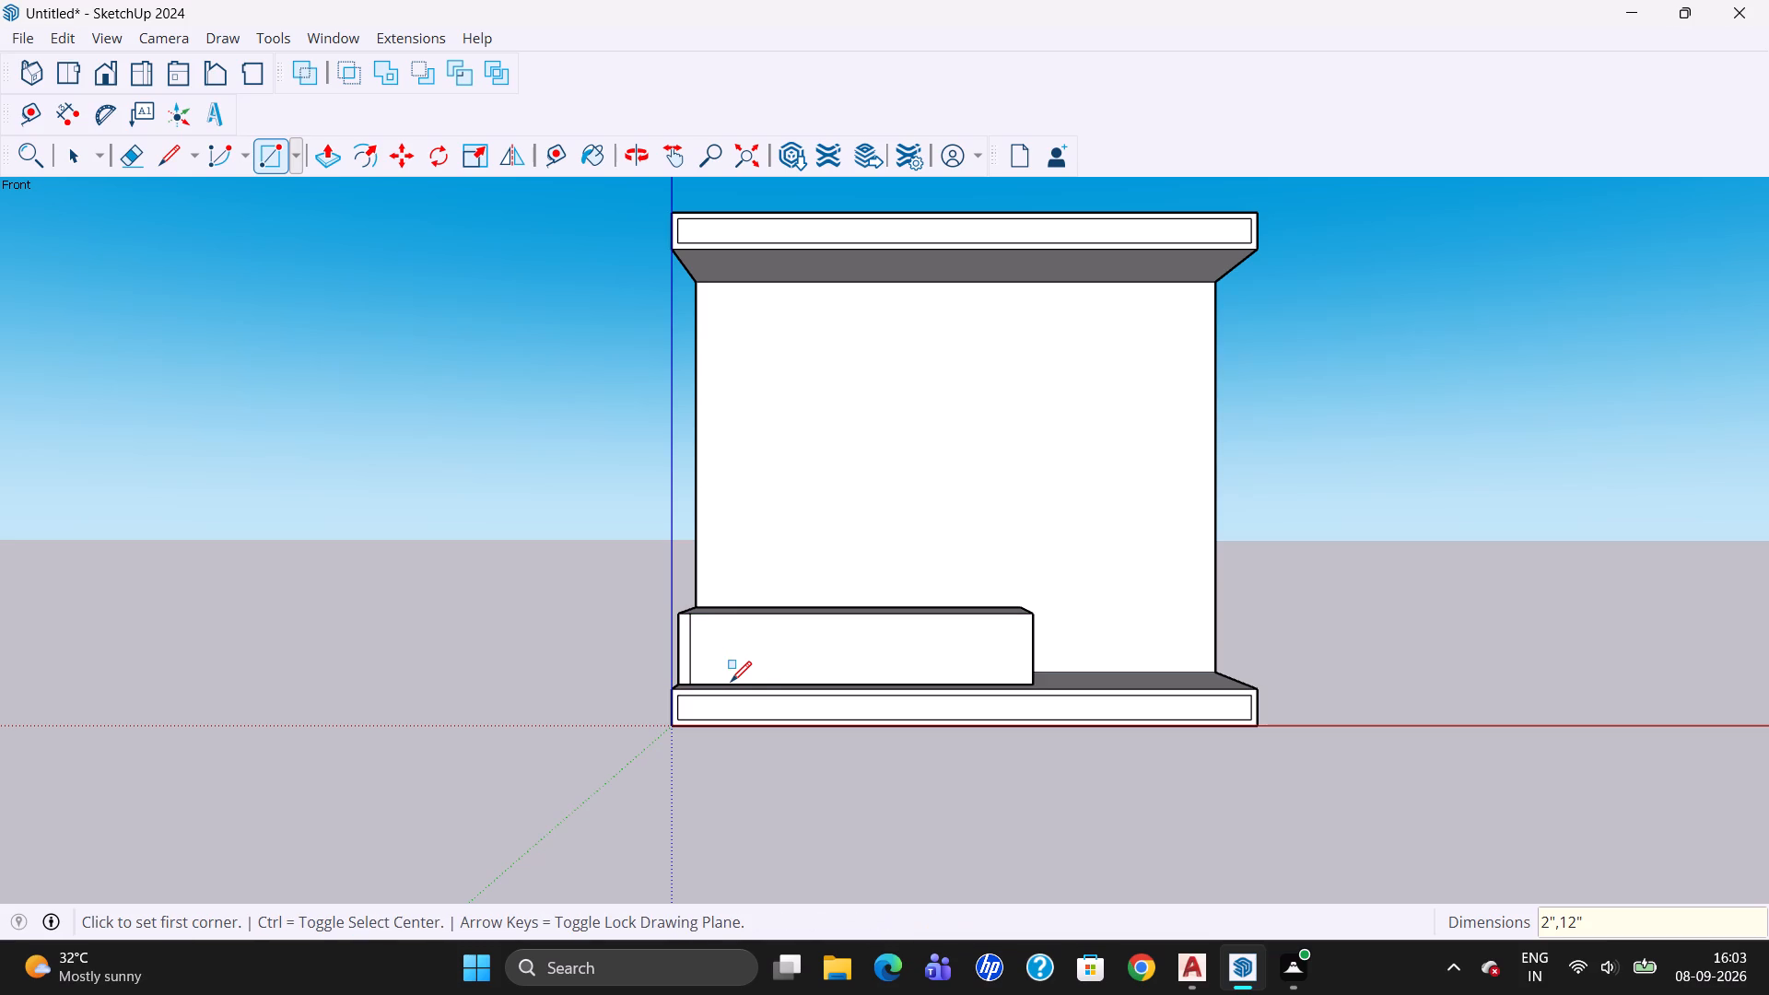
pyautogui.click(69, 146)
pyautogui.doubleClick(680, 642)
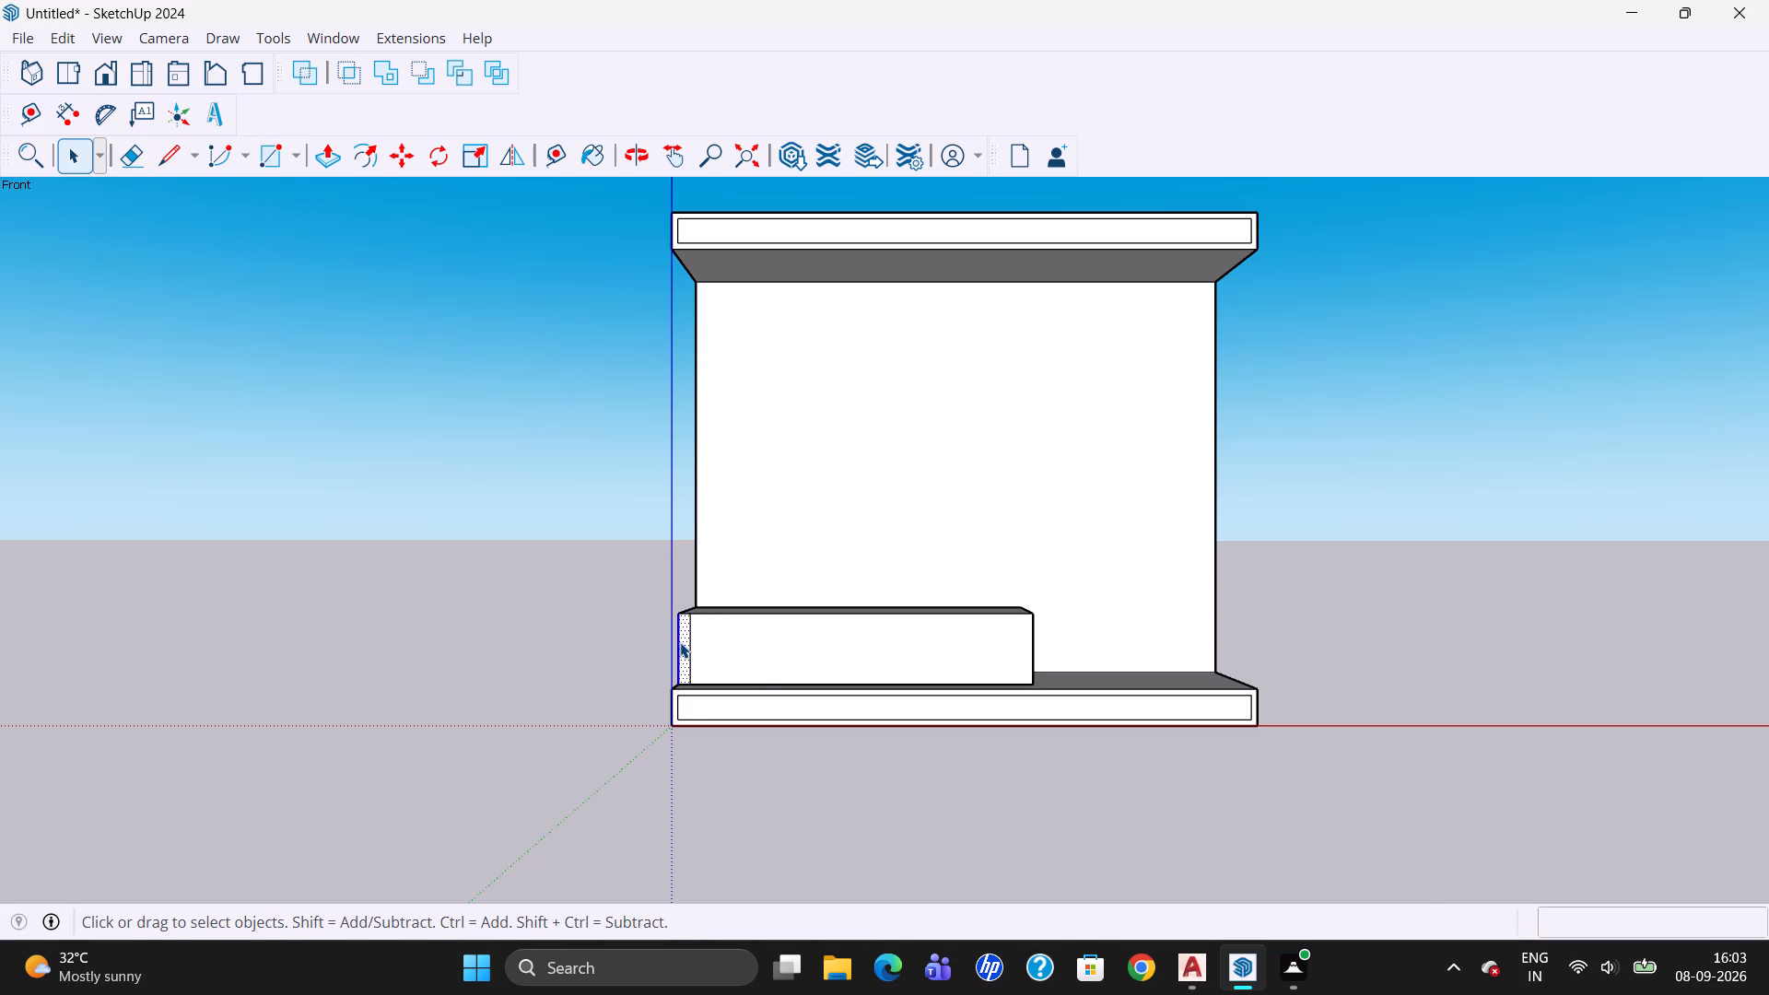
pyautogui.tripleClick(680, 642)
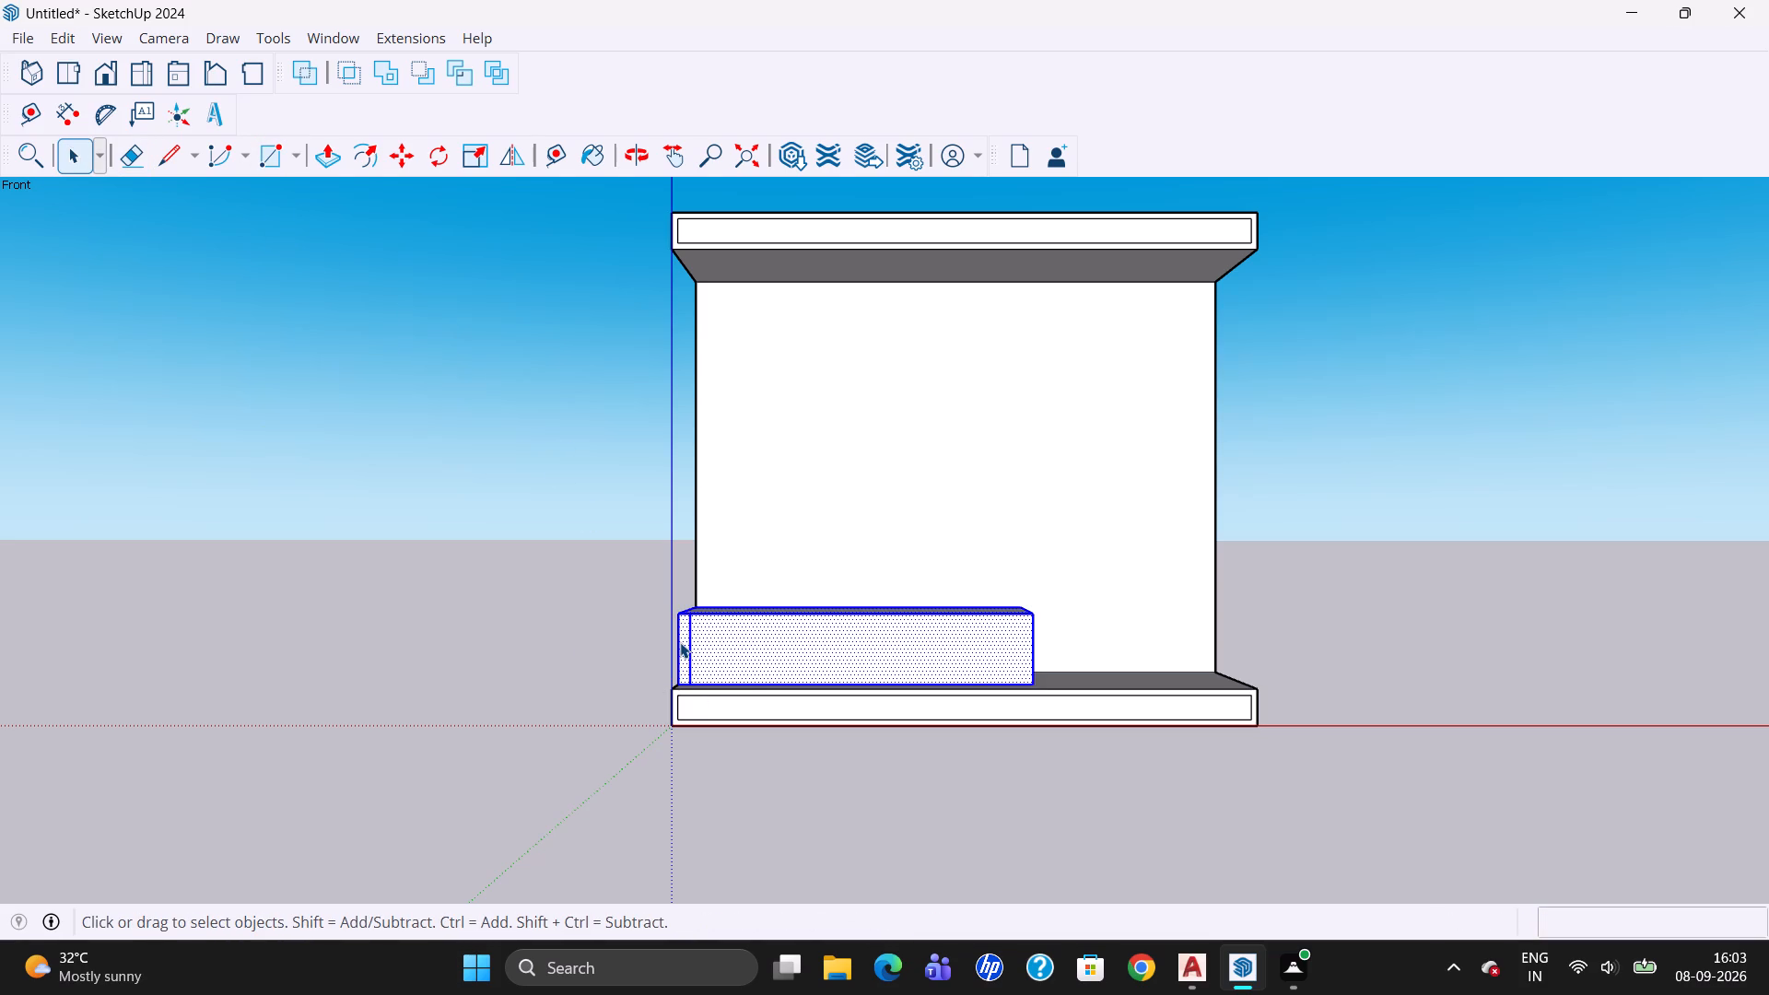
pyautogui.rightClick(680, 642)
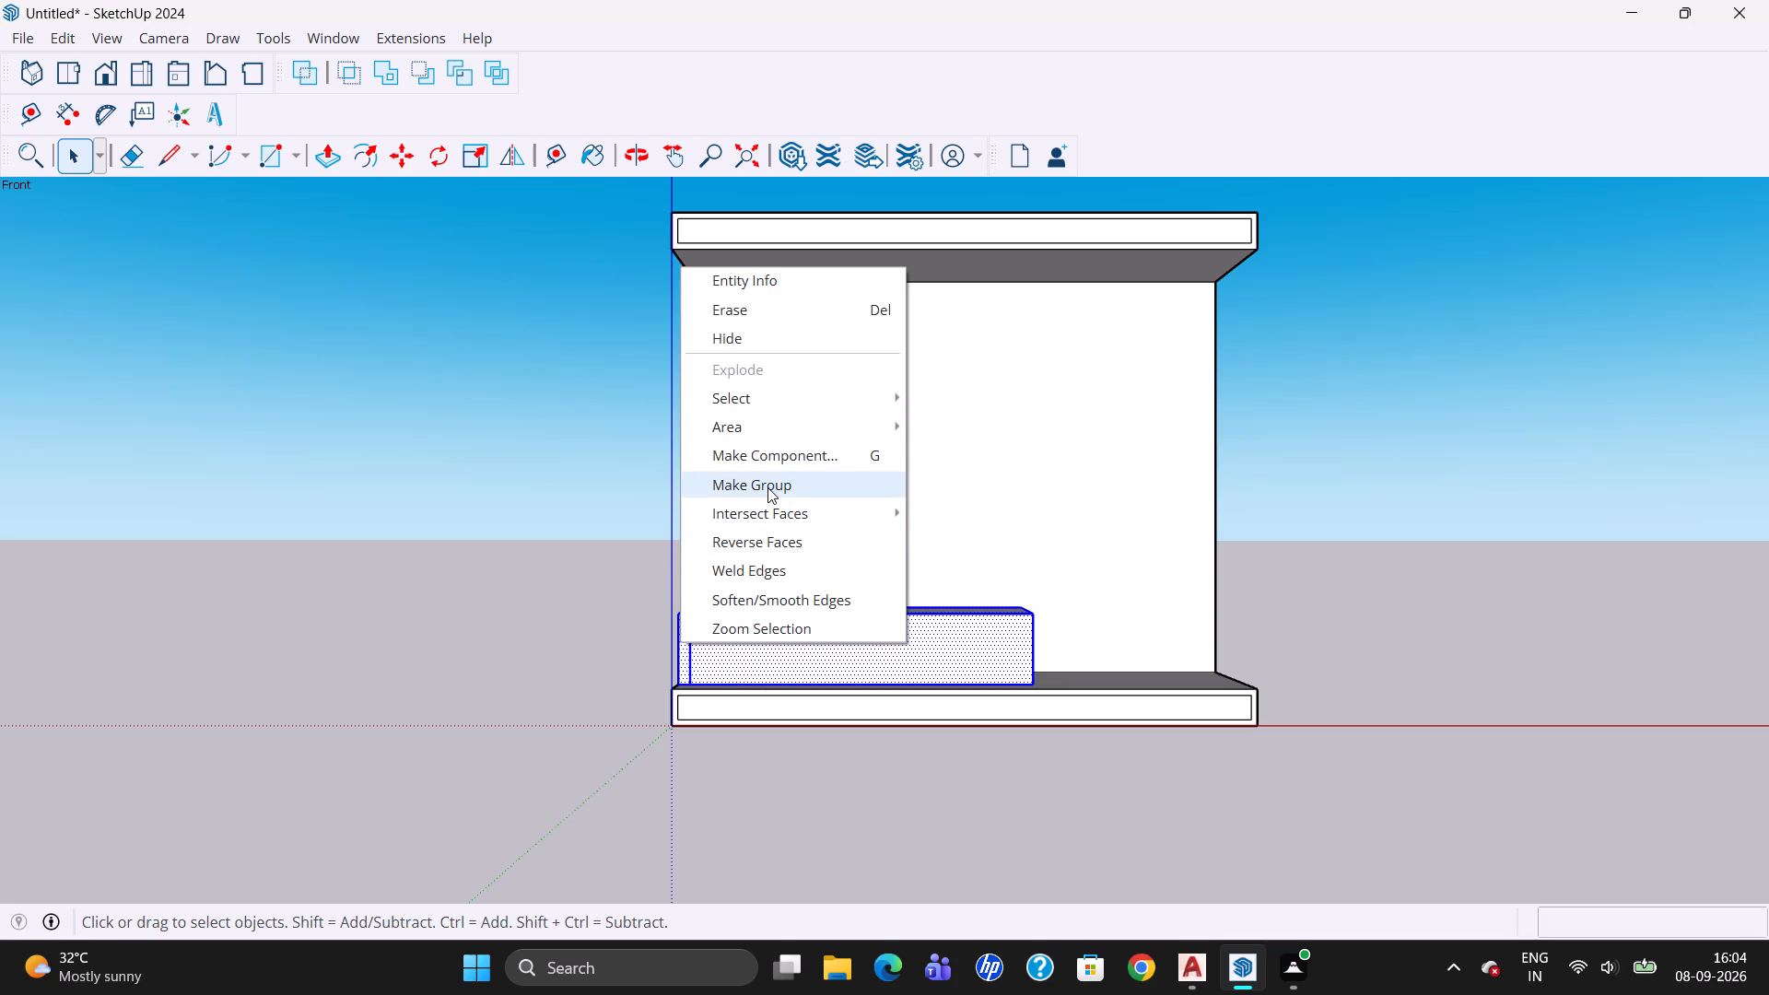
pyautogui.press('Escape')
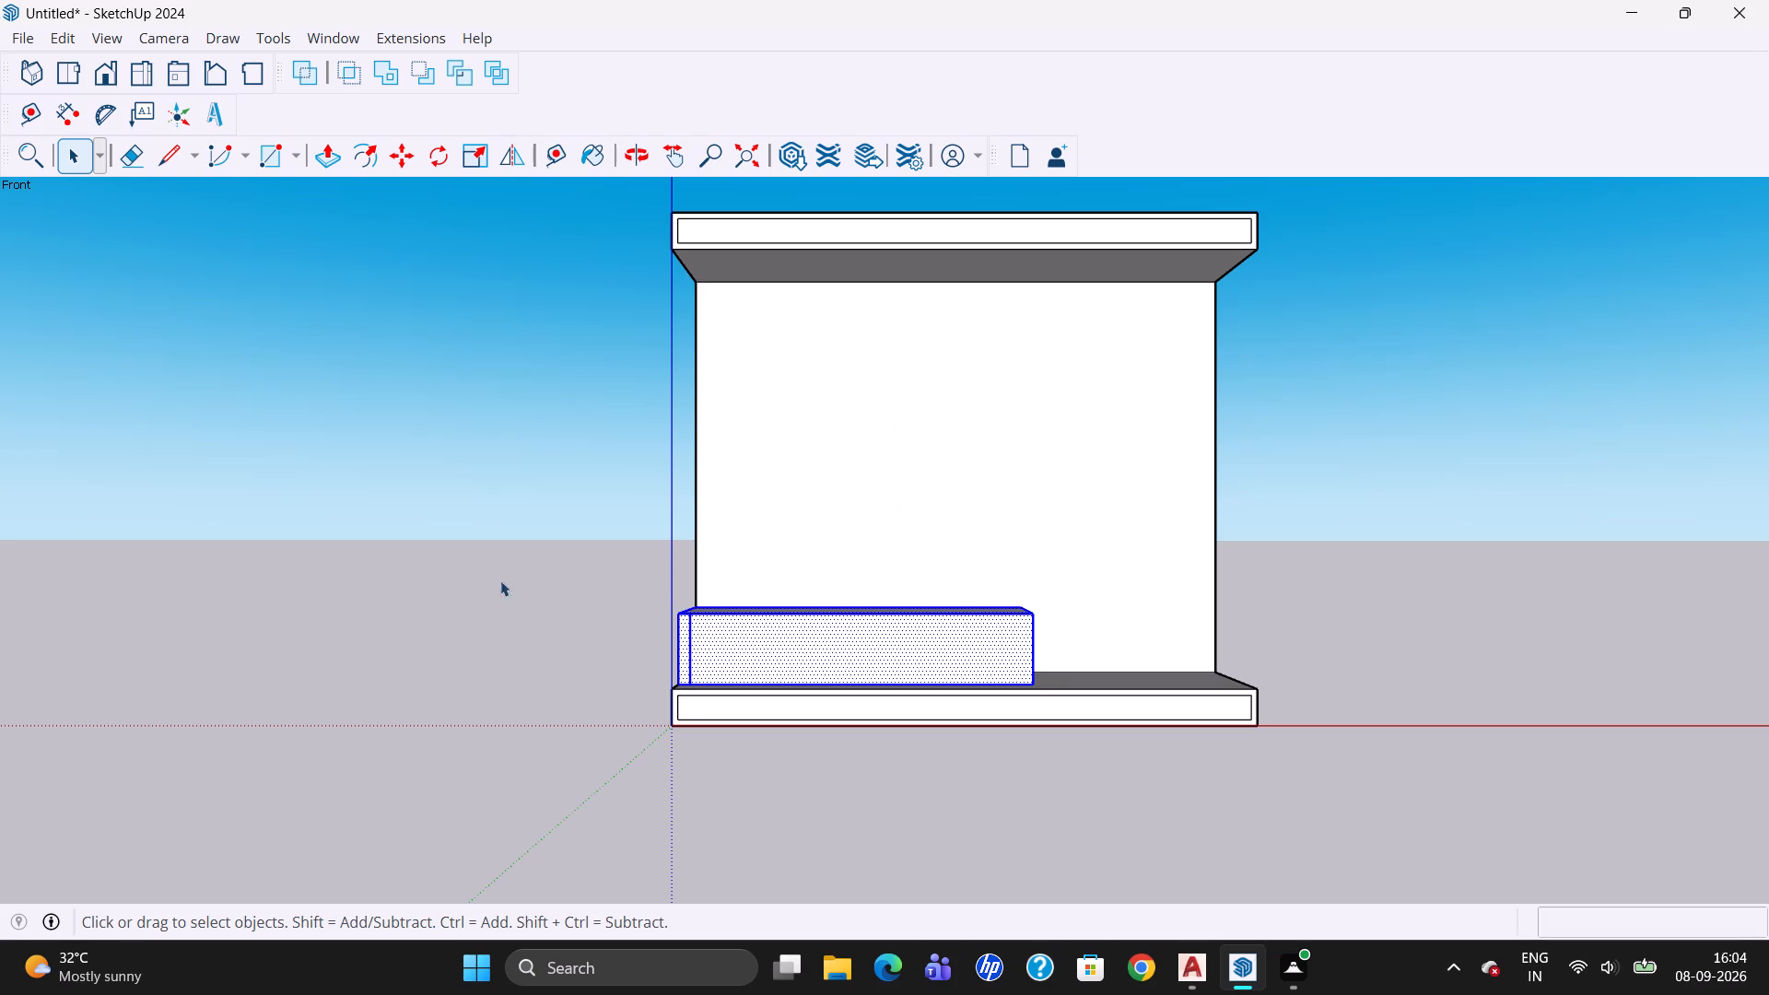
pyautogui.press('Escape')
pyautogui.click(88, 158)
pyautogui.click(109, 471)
# Create a component from the 2" by 12" strip face and its edges, keeping the default settings.
pyautogui.doubleClick(681, 662)
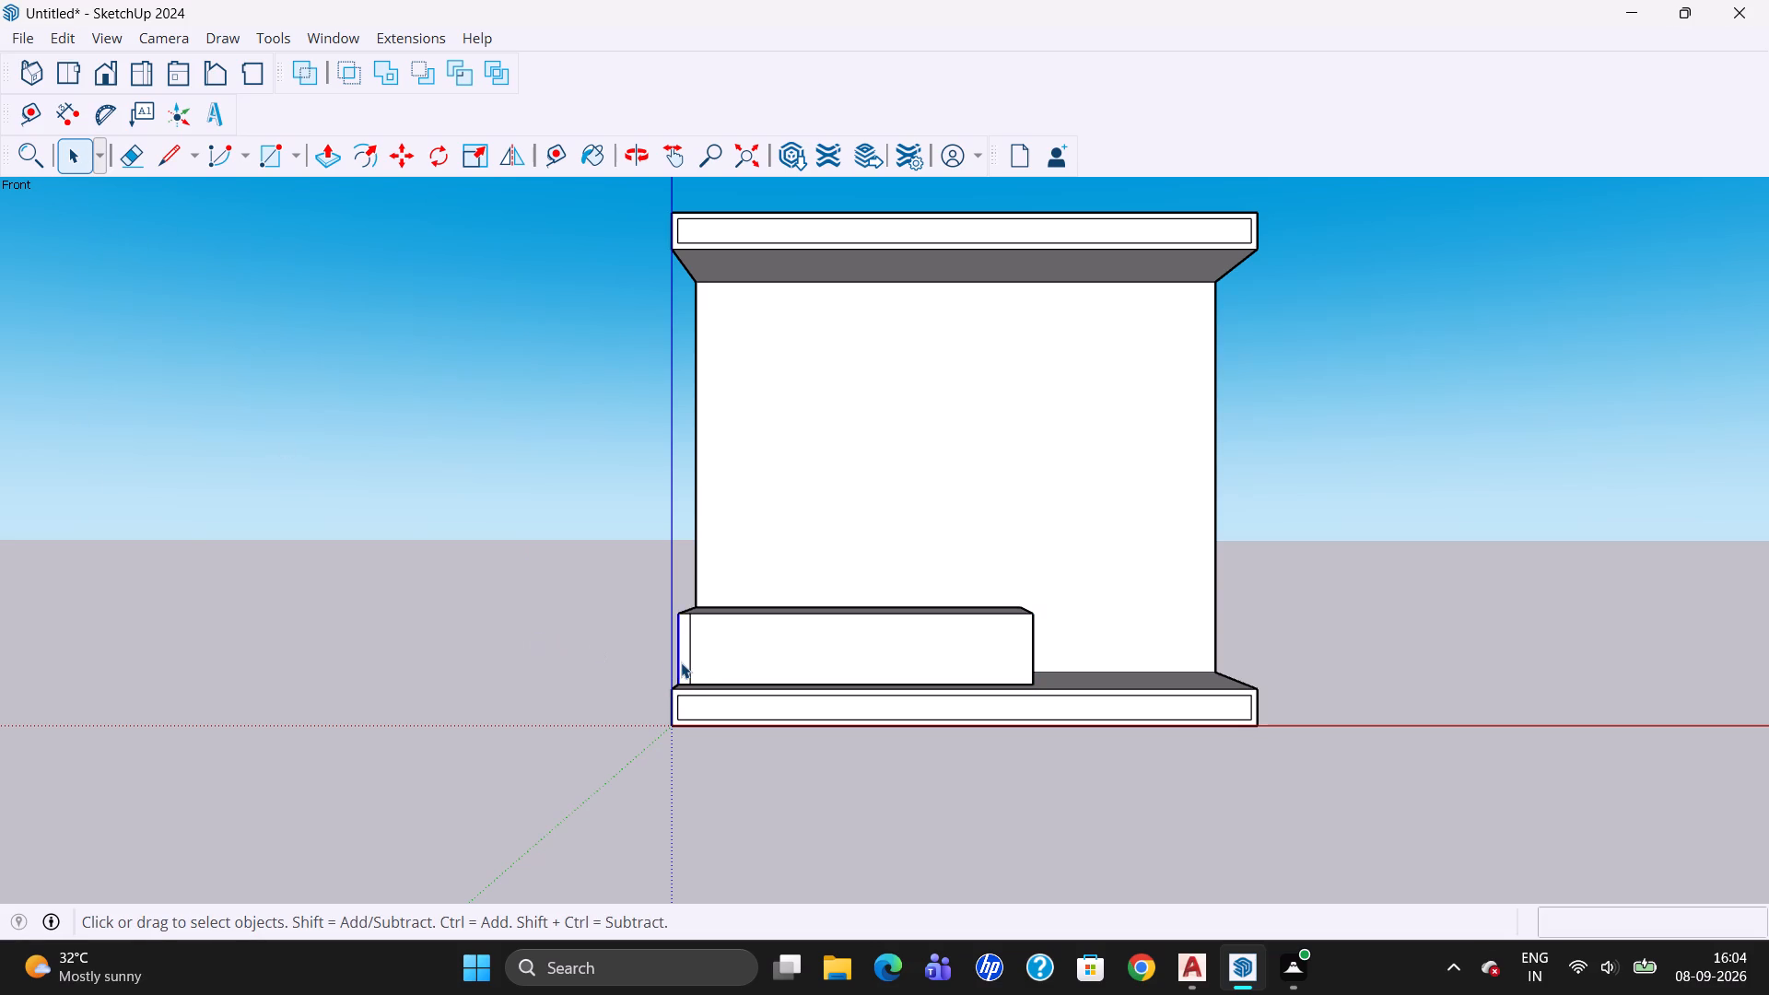
pyautogui.doubleClick(681, 662)
pyautogui.doubleClick(680, 662)
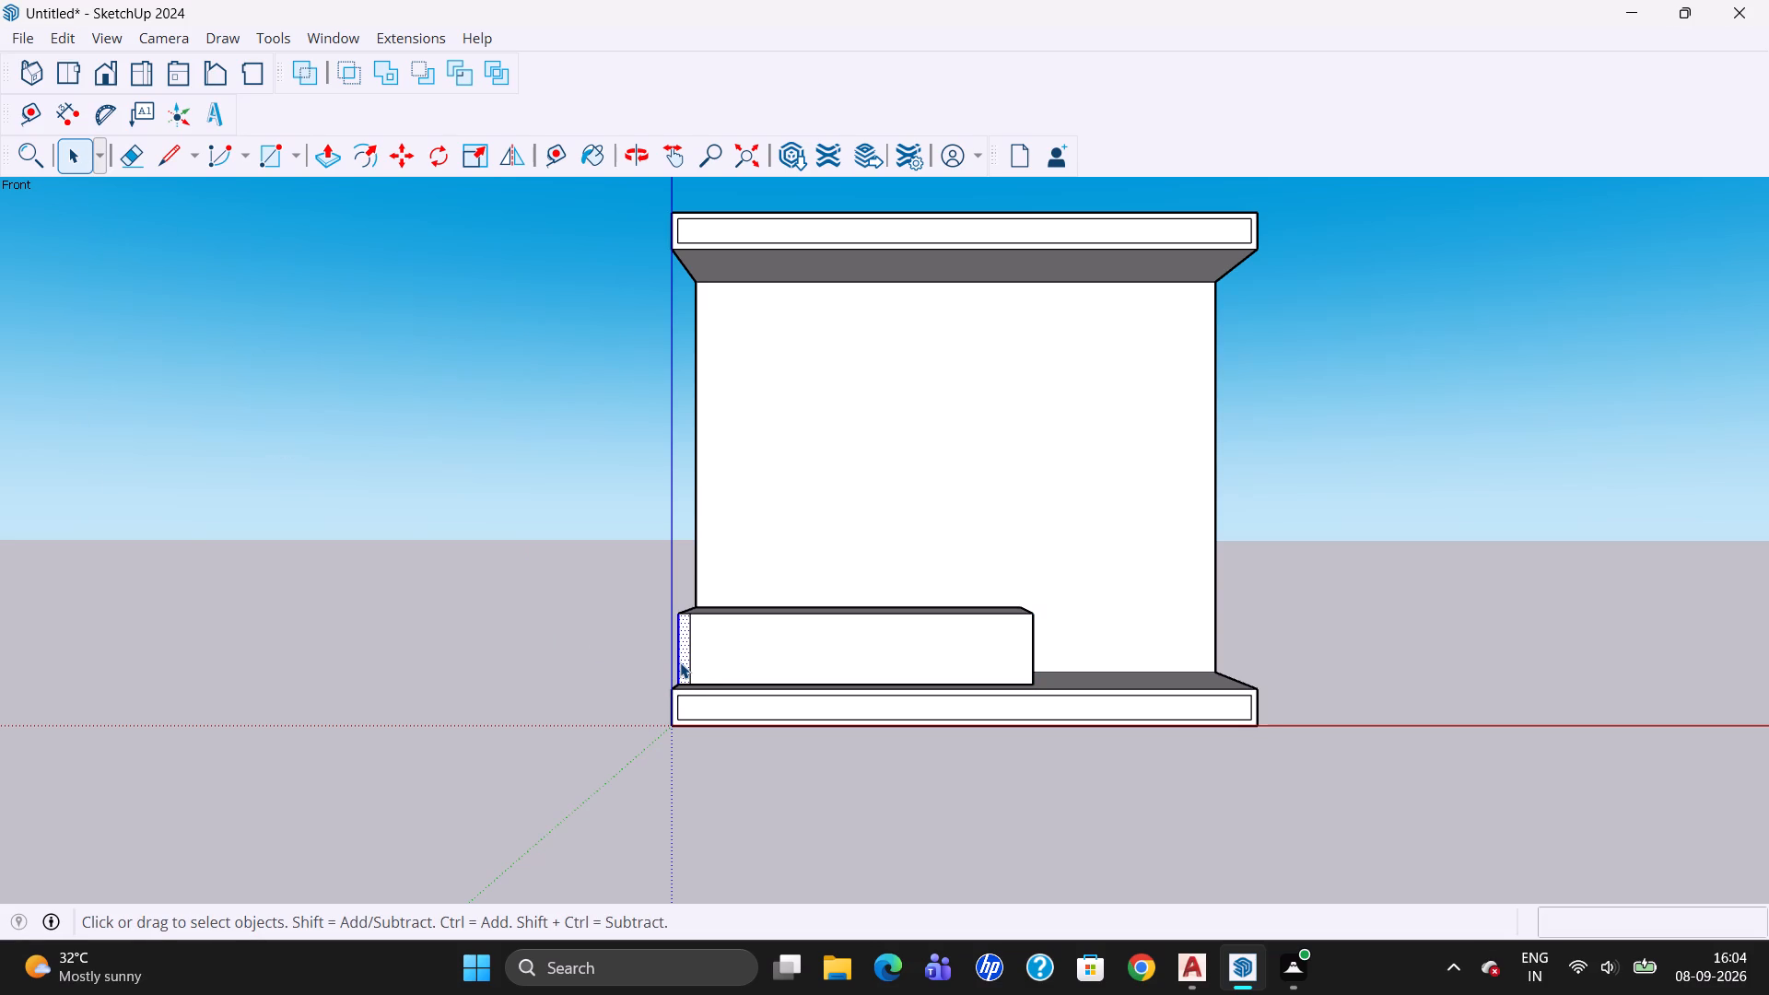
pyautogui.doubleClick(681, 662)
pyautogui.rightClick(682, 663)
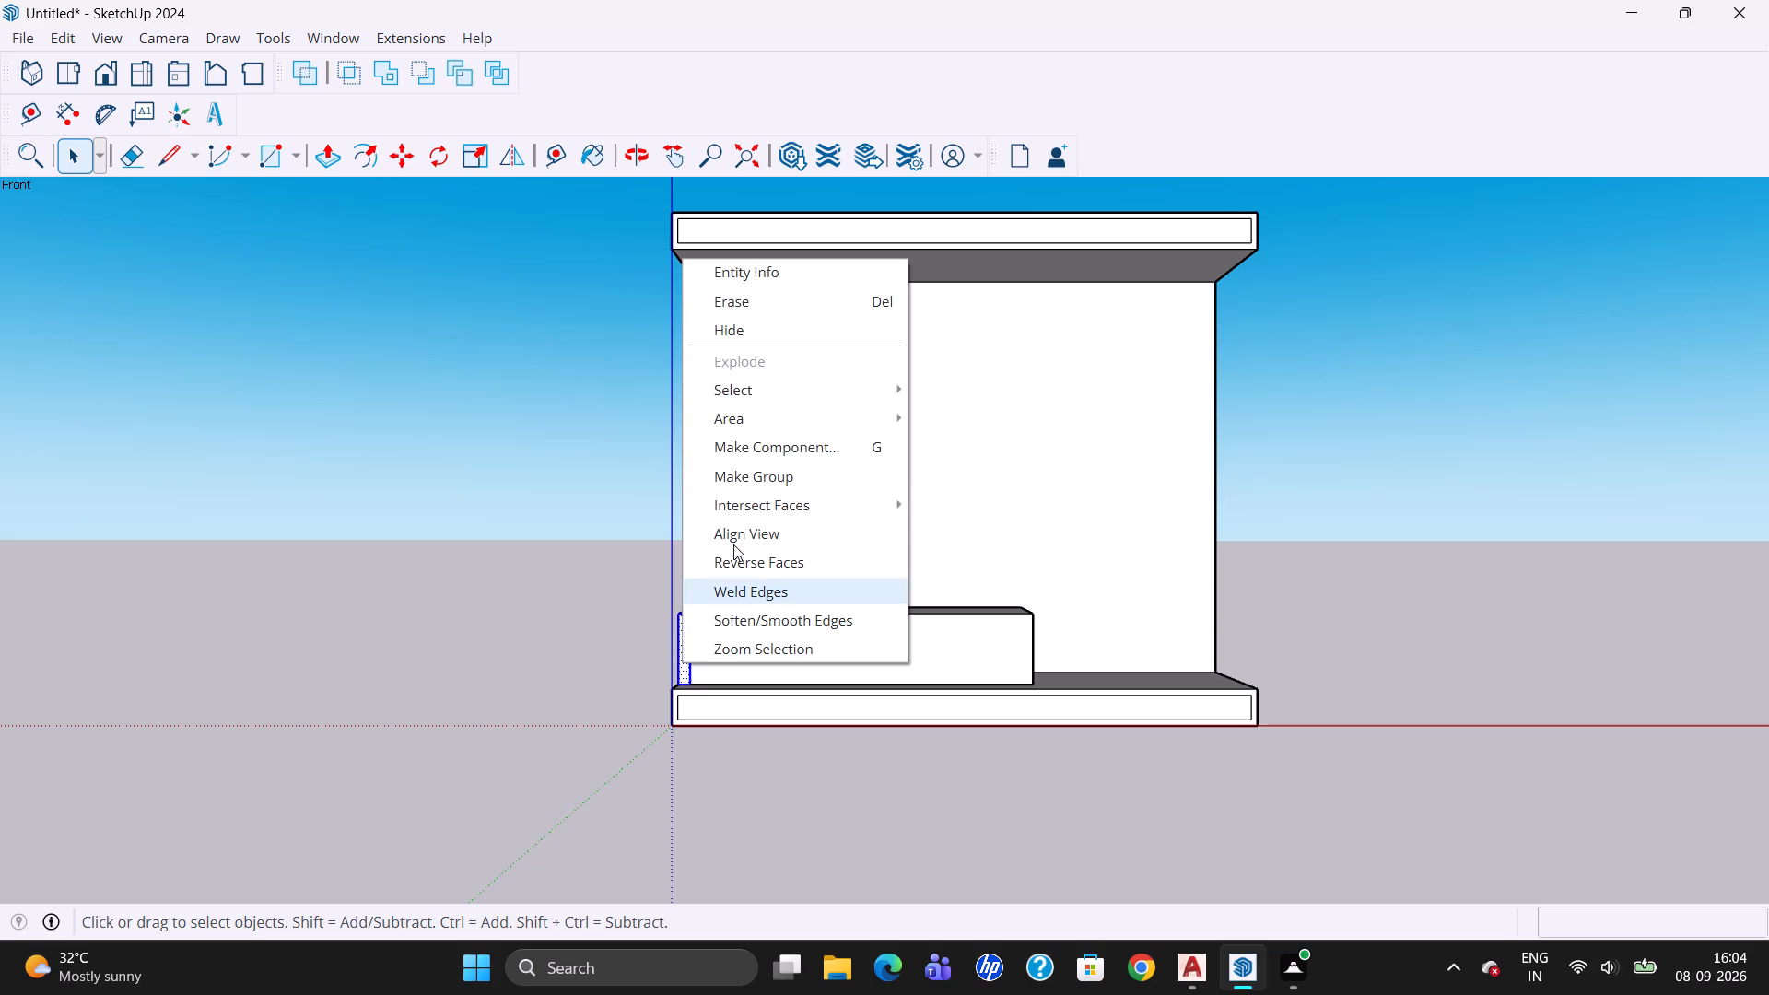
pyautogui.click(745, 452)
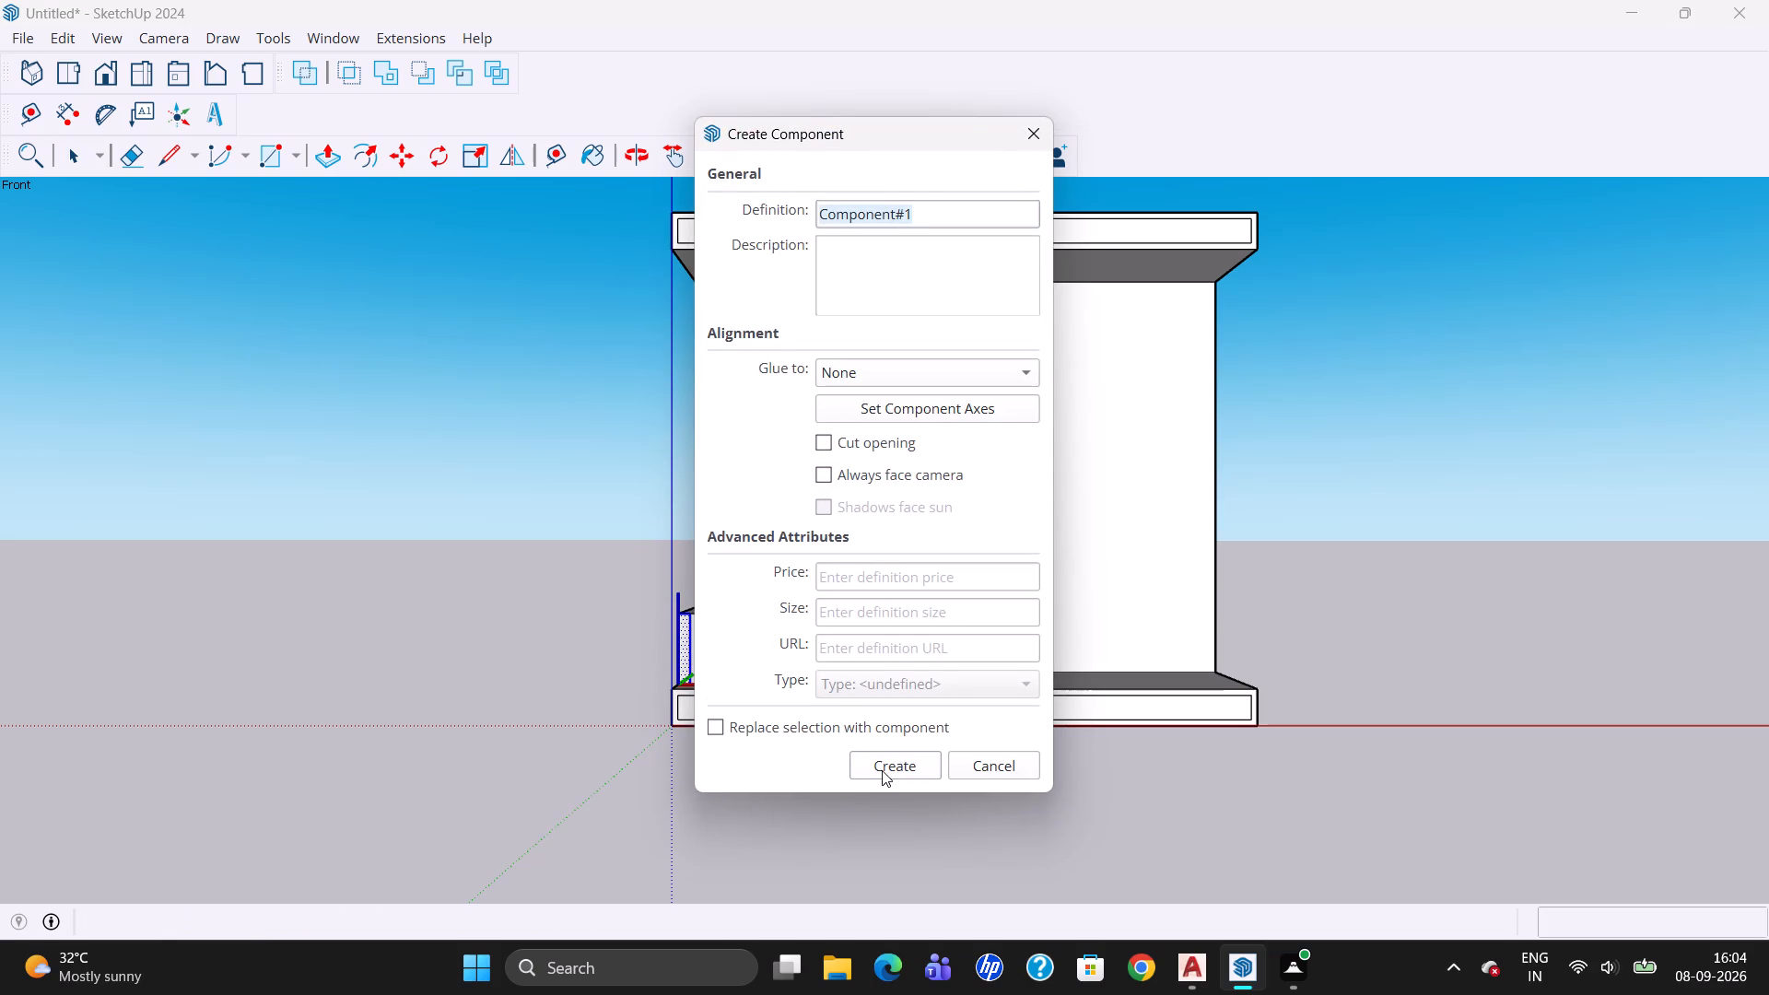
pyautogui.click(882, 769)
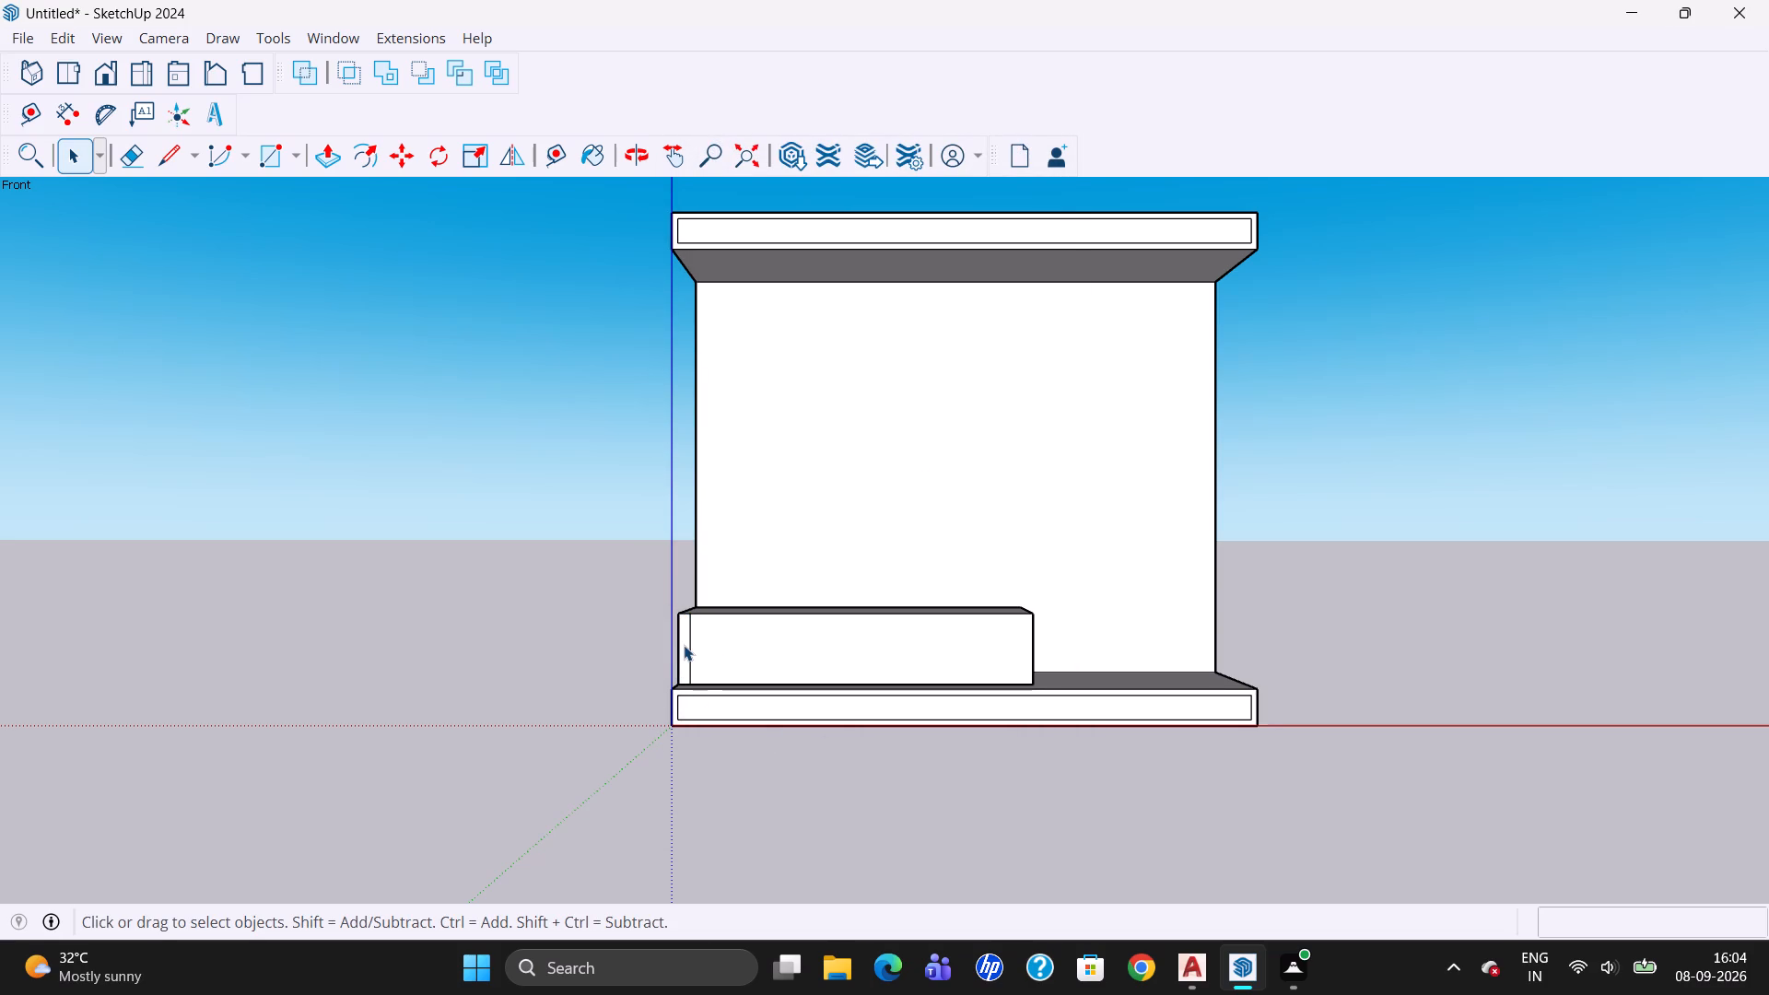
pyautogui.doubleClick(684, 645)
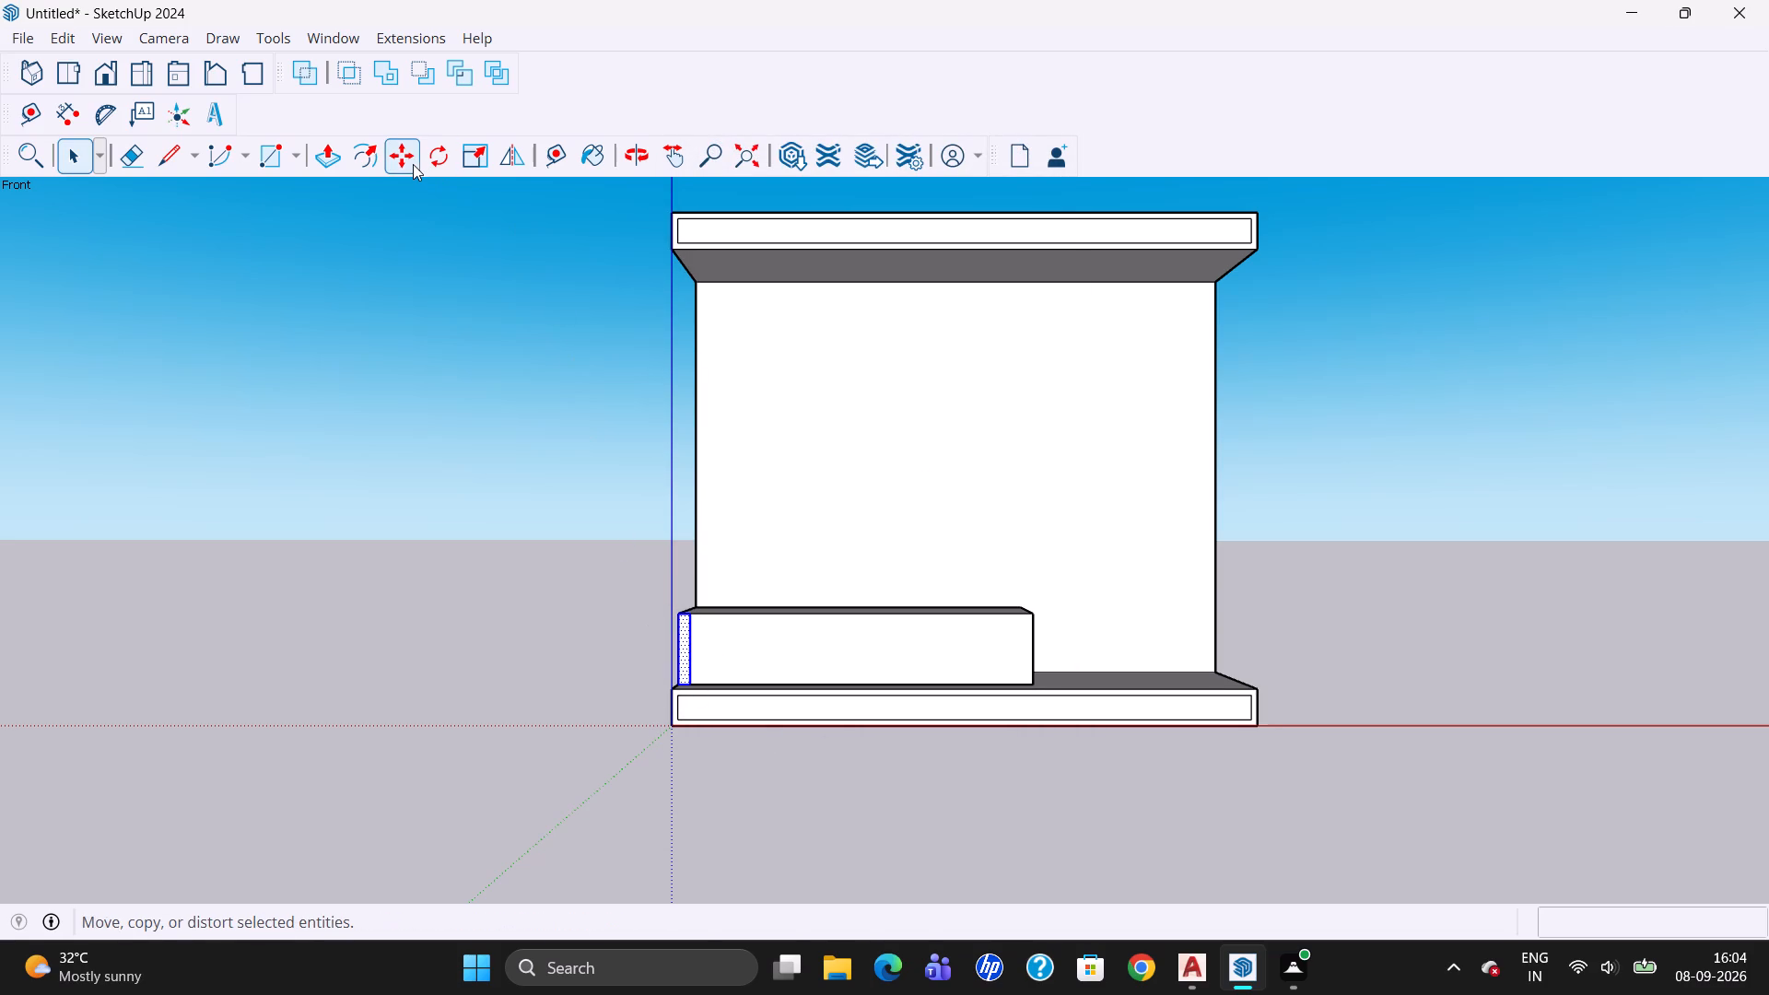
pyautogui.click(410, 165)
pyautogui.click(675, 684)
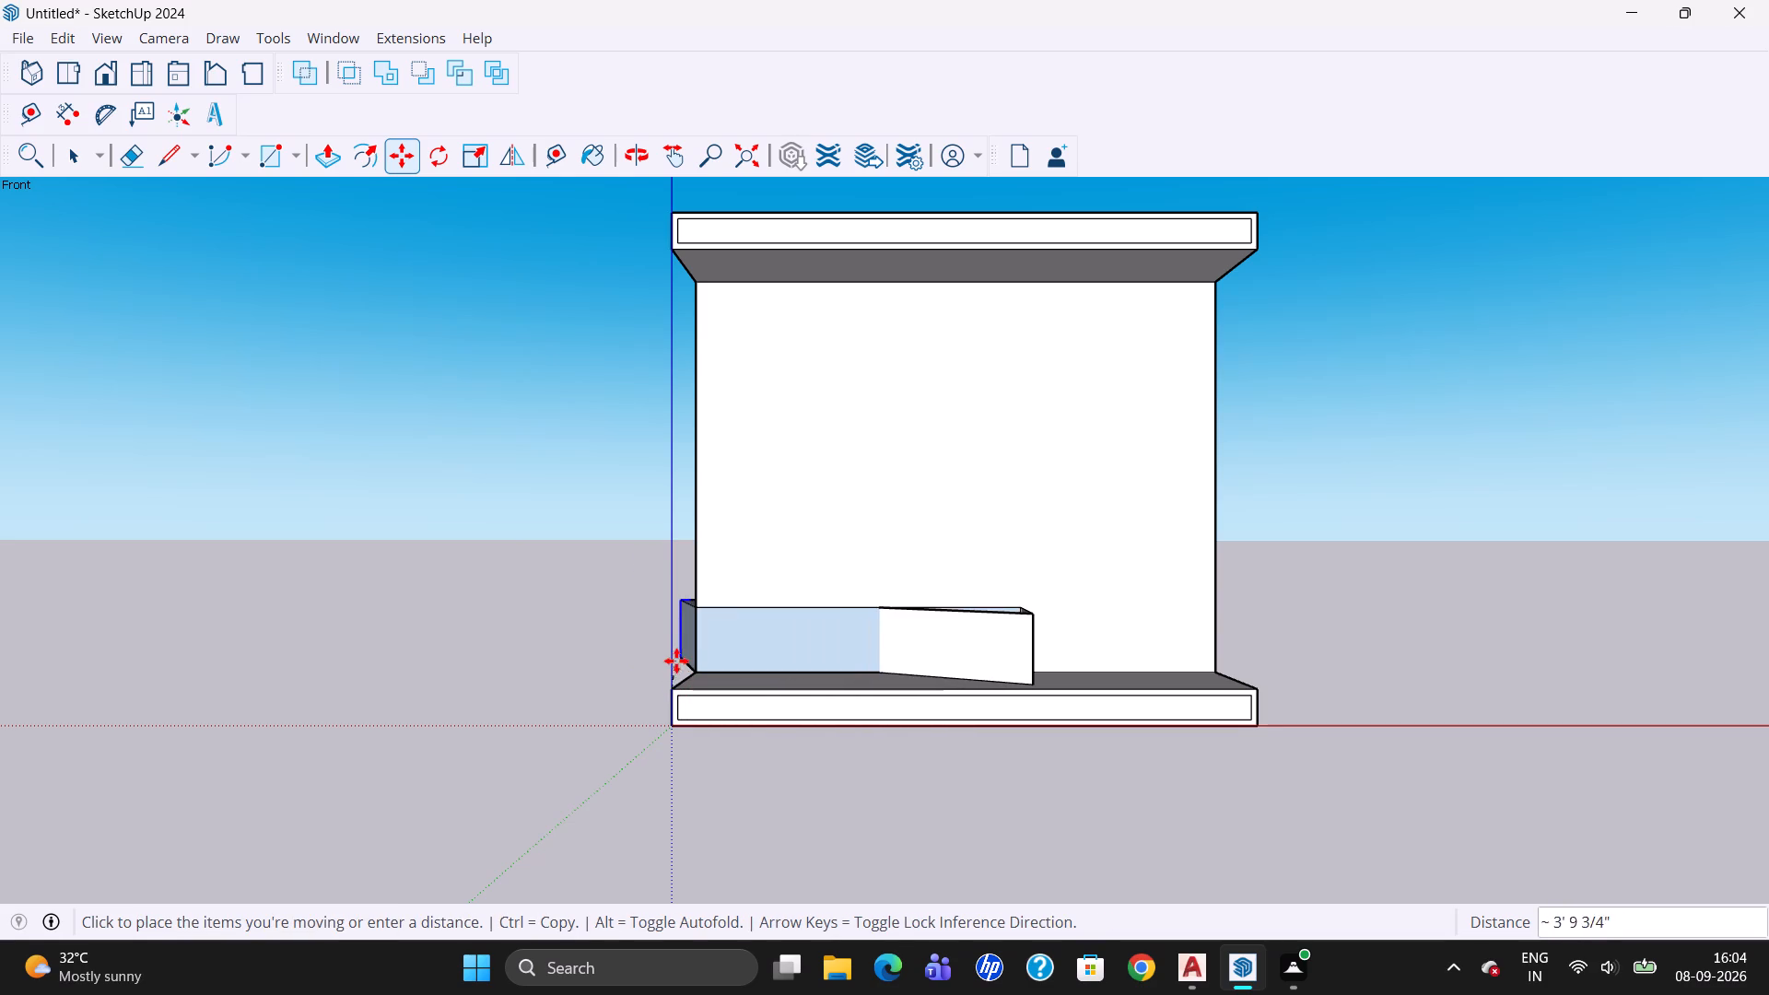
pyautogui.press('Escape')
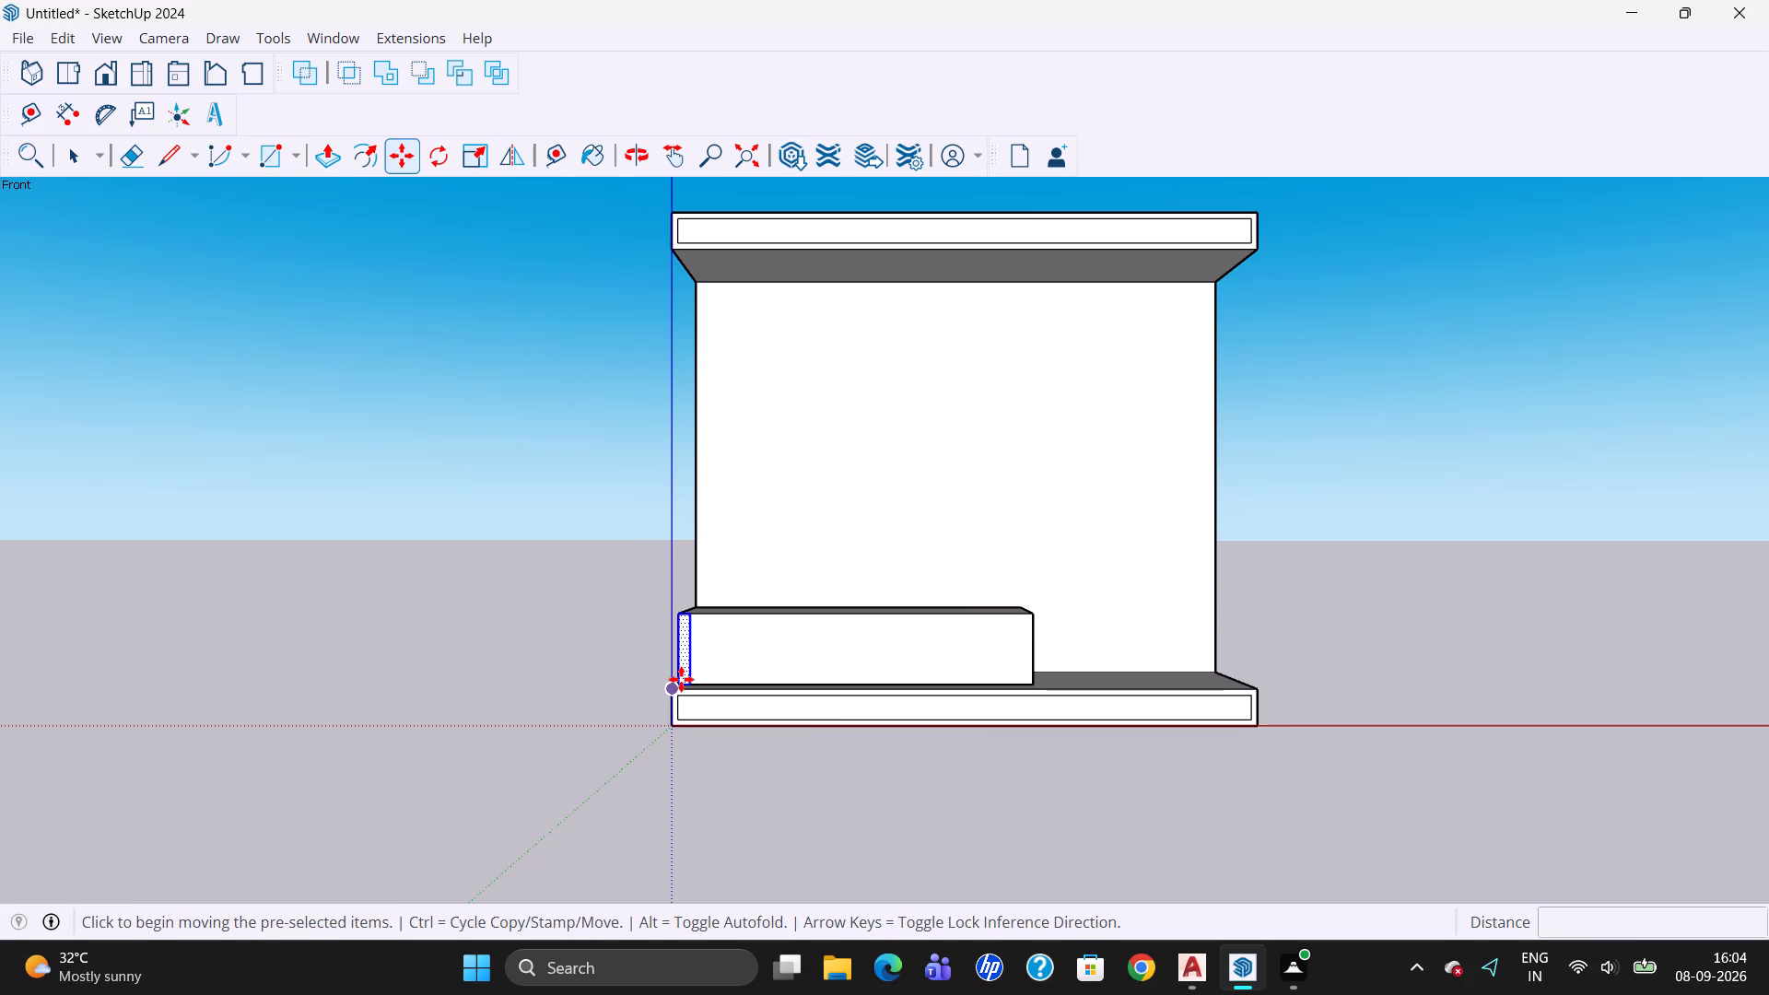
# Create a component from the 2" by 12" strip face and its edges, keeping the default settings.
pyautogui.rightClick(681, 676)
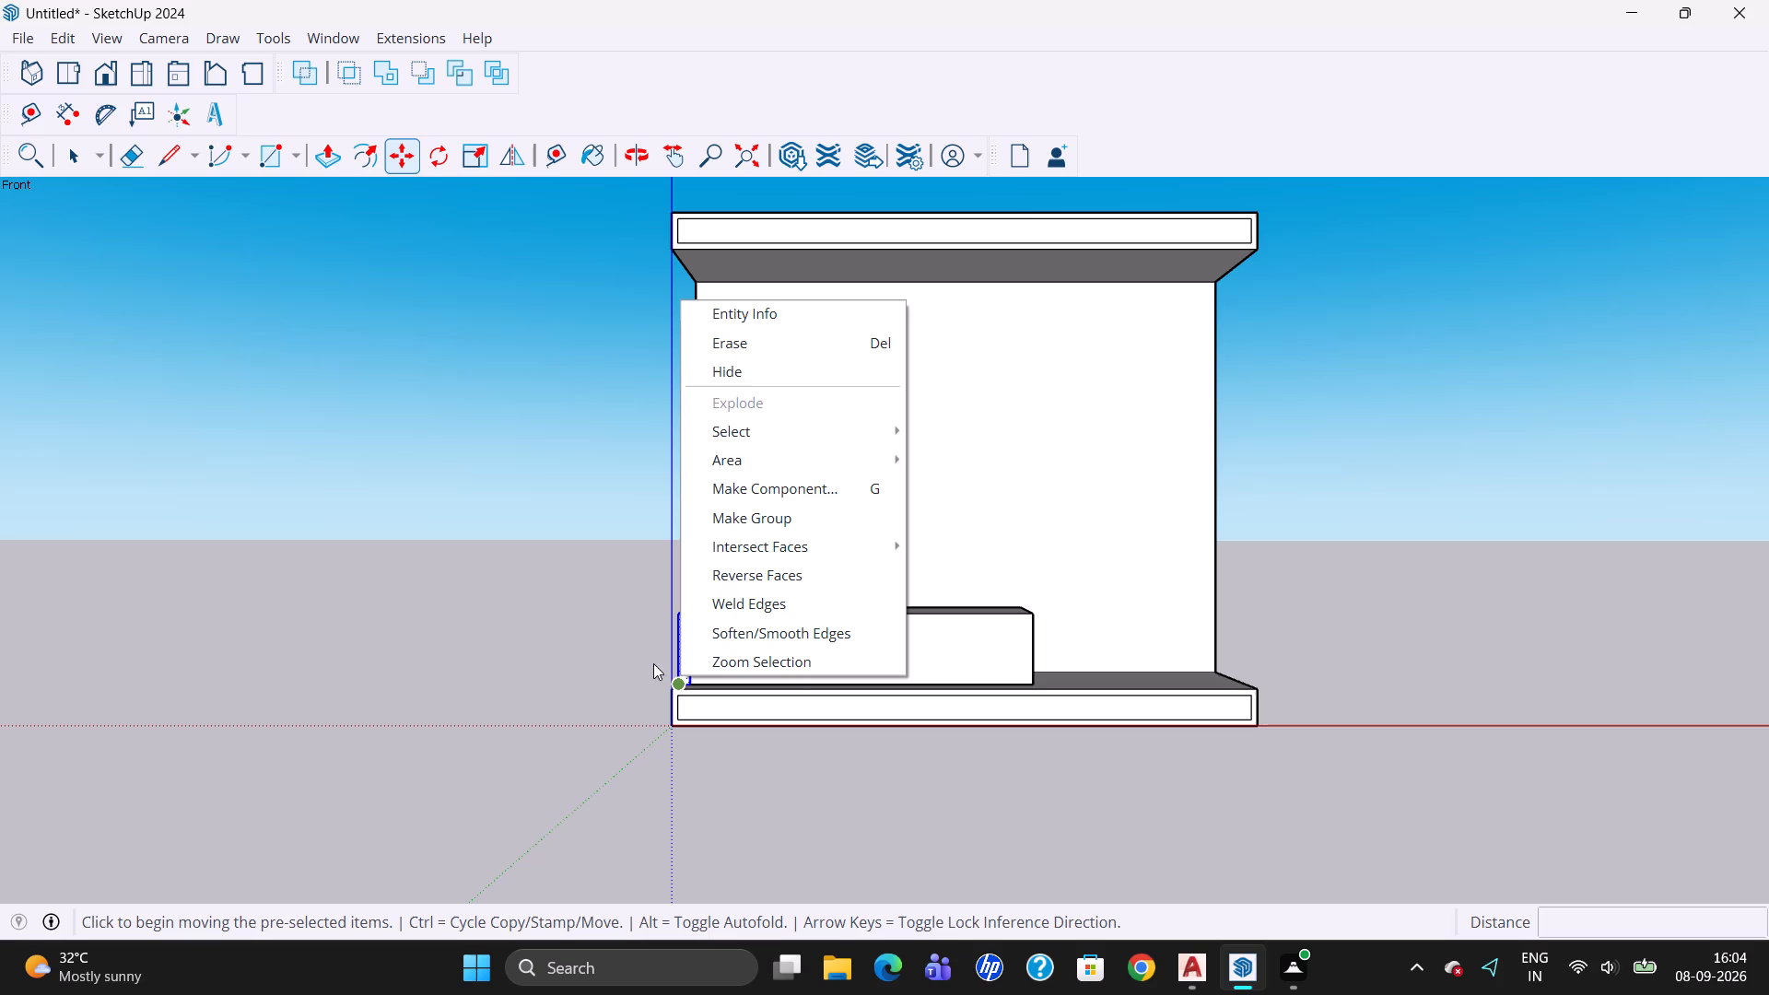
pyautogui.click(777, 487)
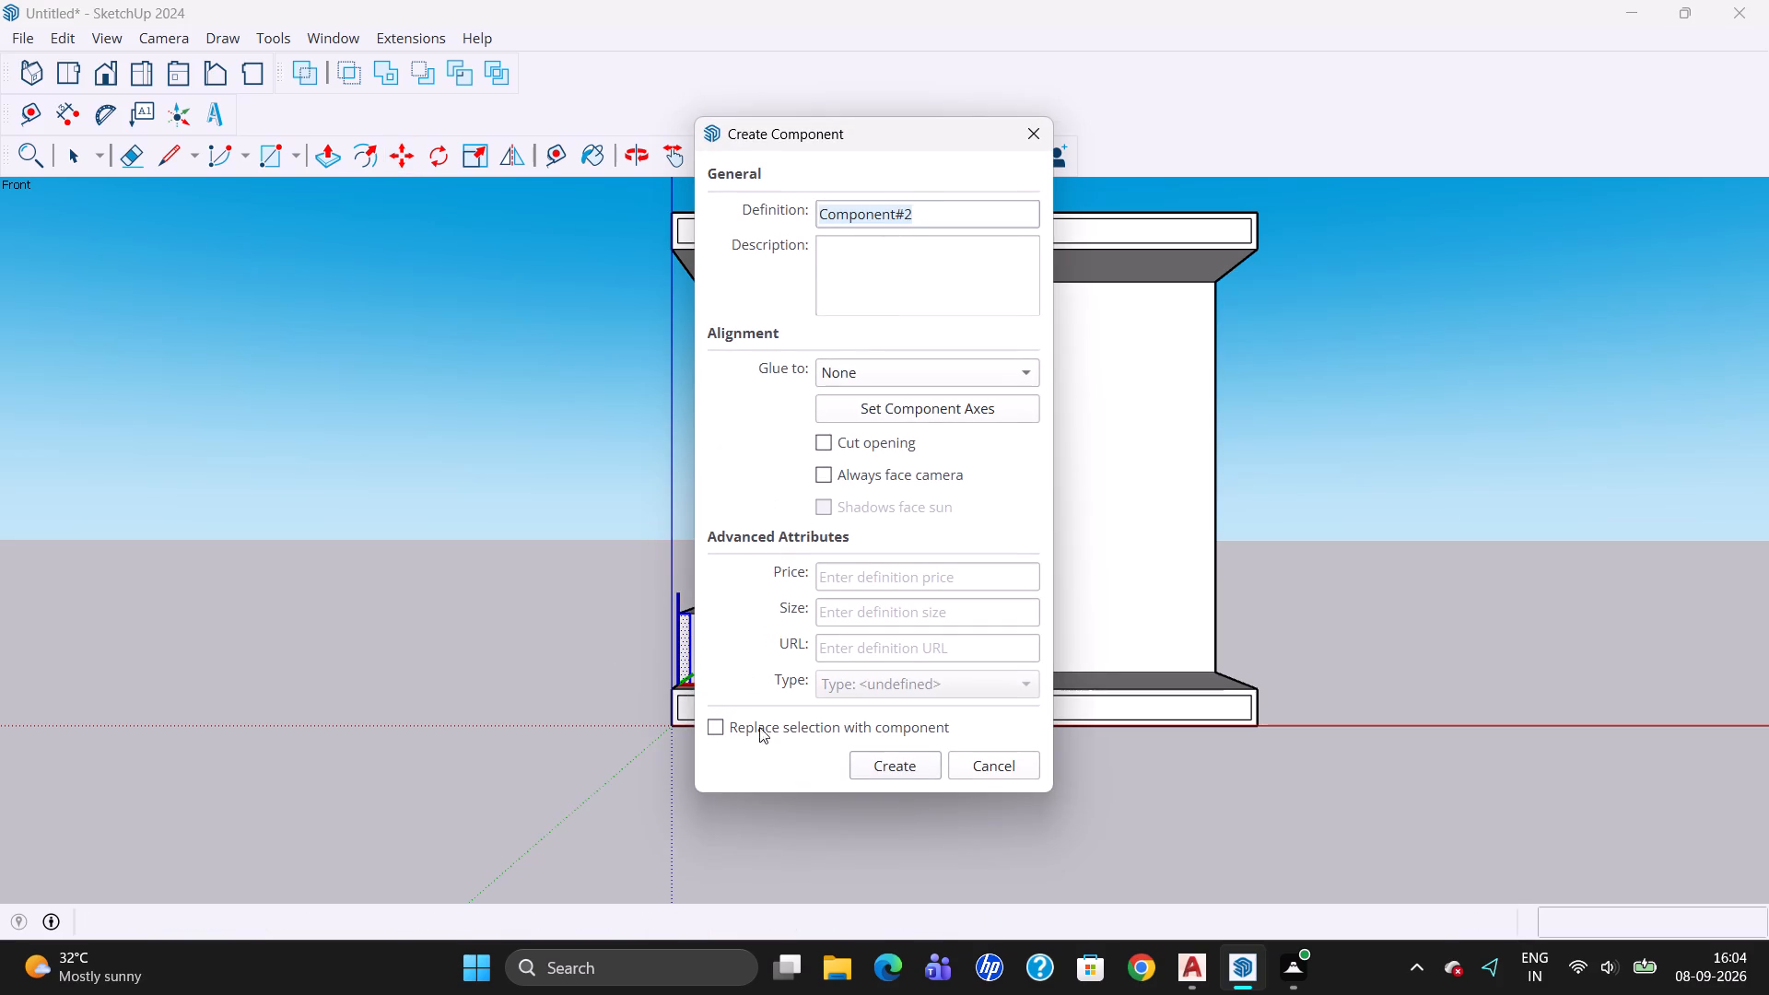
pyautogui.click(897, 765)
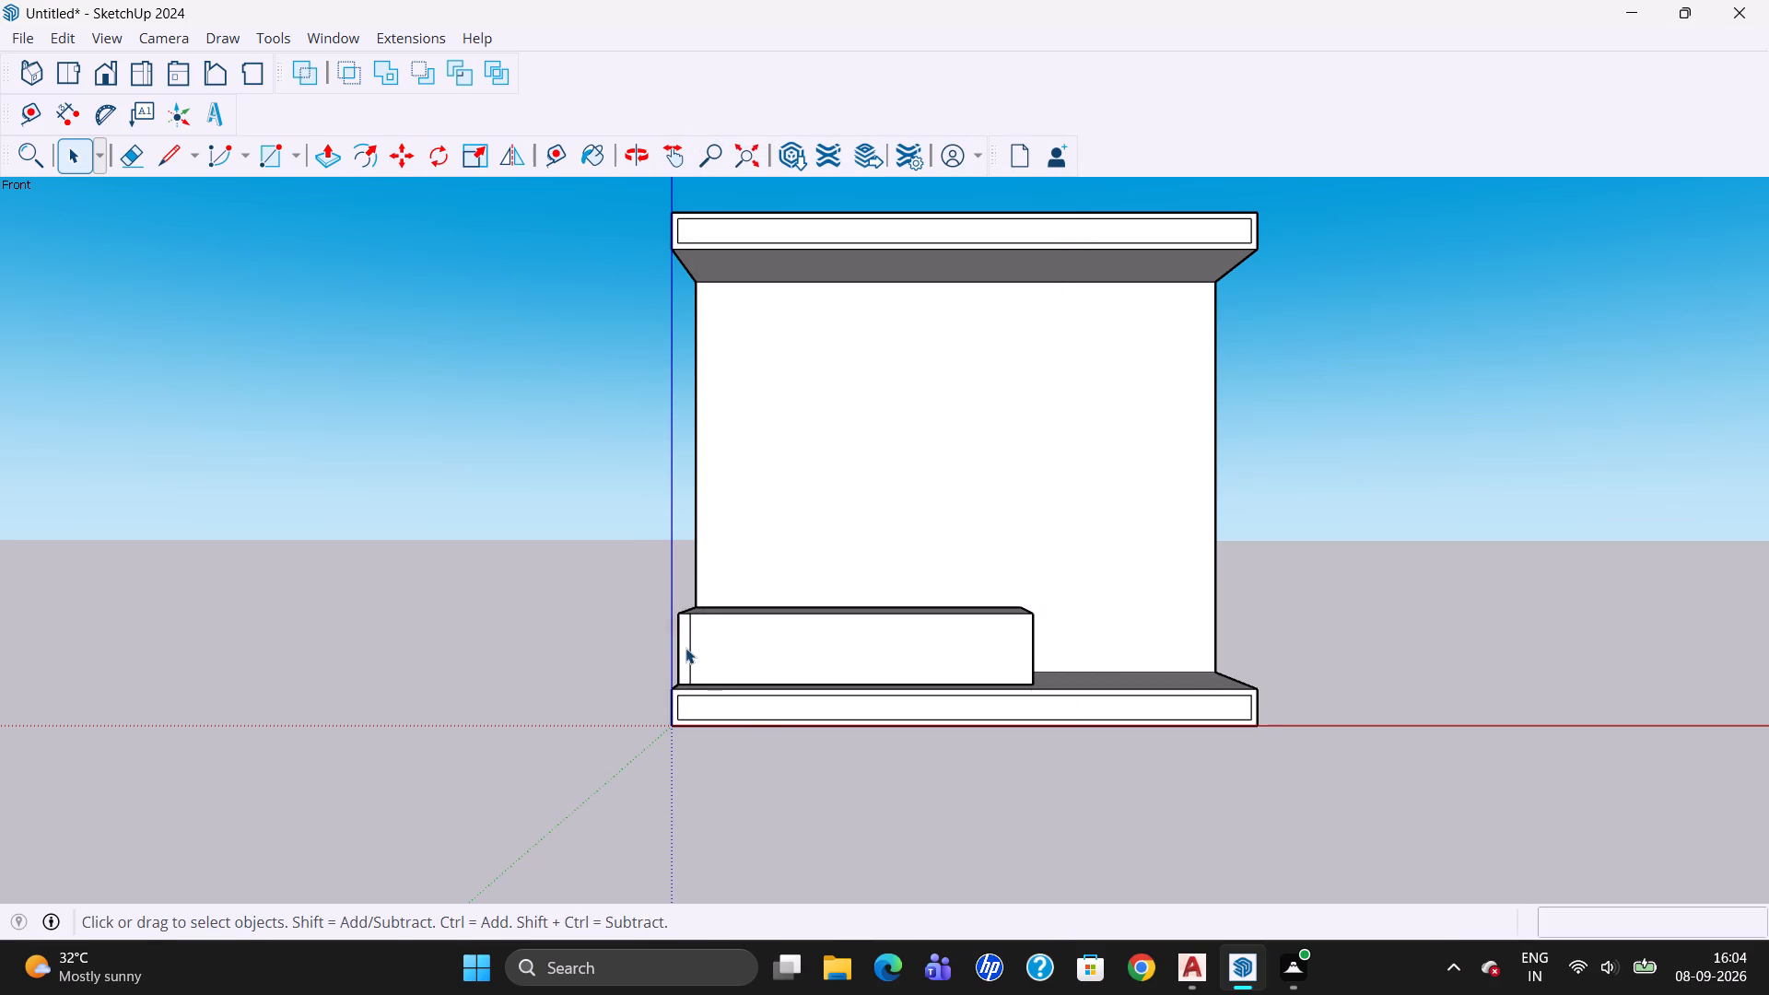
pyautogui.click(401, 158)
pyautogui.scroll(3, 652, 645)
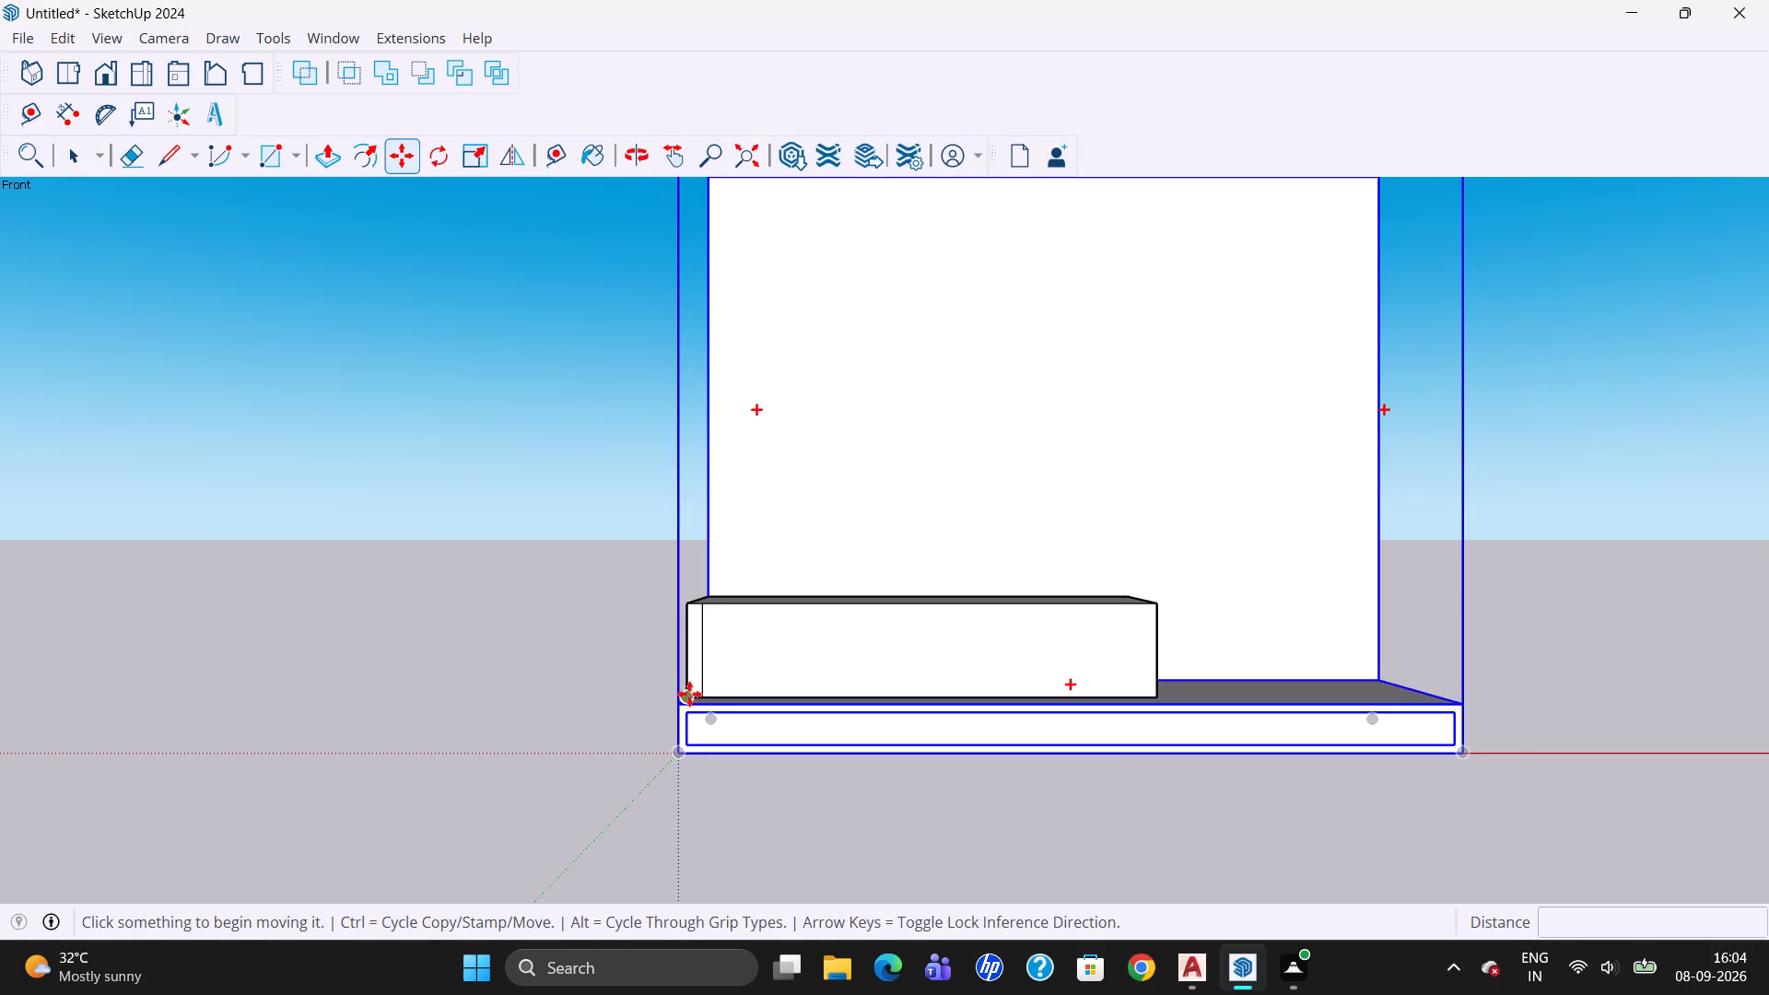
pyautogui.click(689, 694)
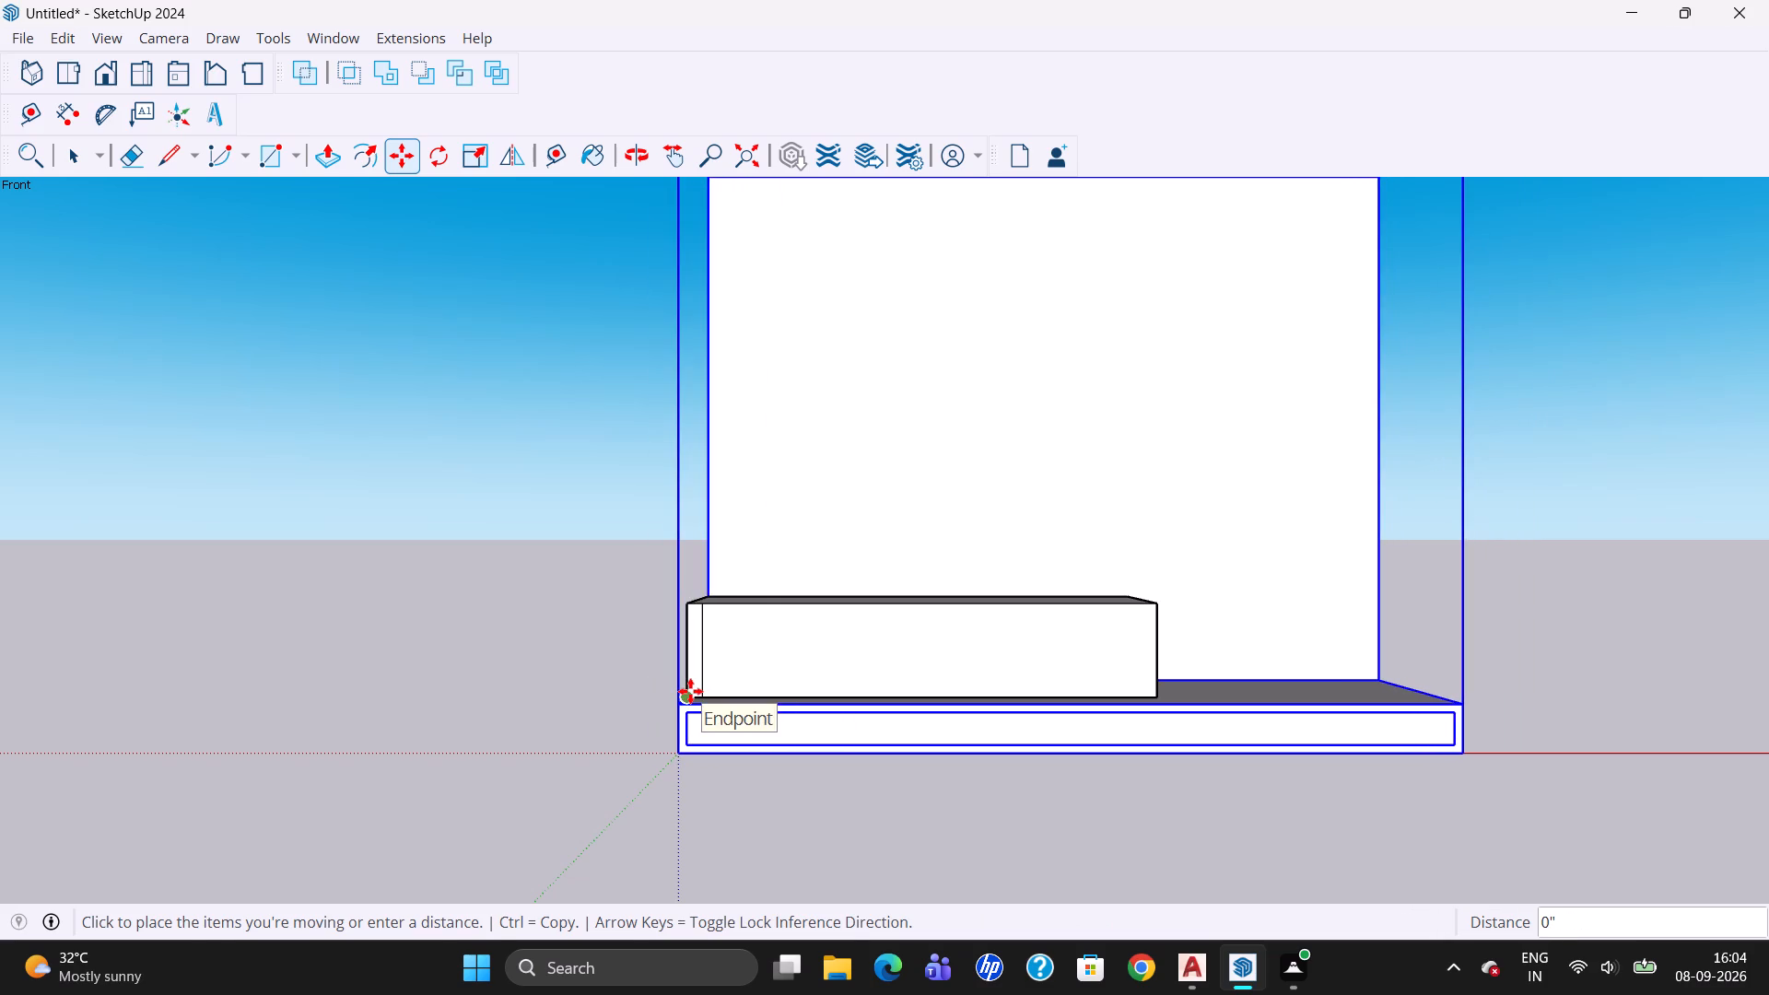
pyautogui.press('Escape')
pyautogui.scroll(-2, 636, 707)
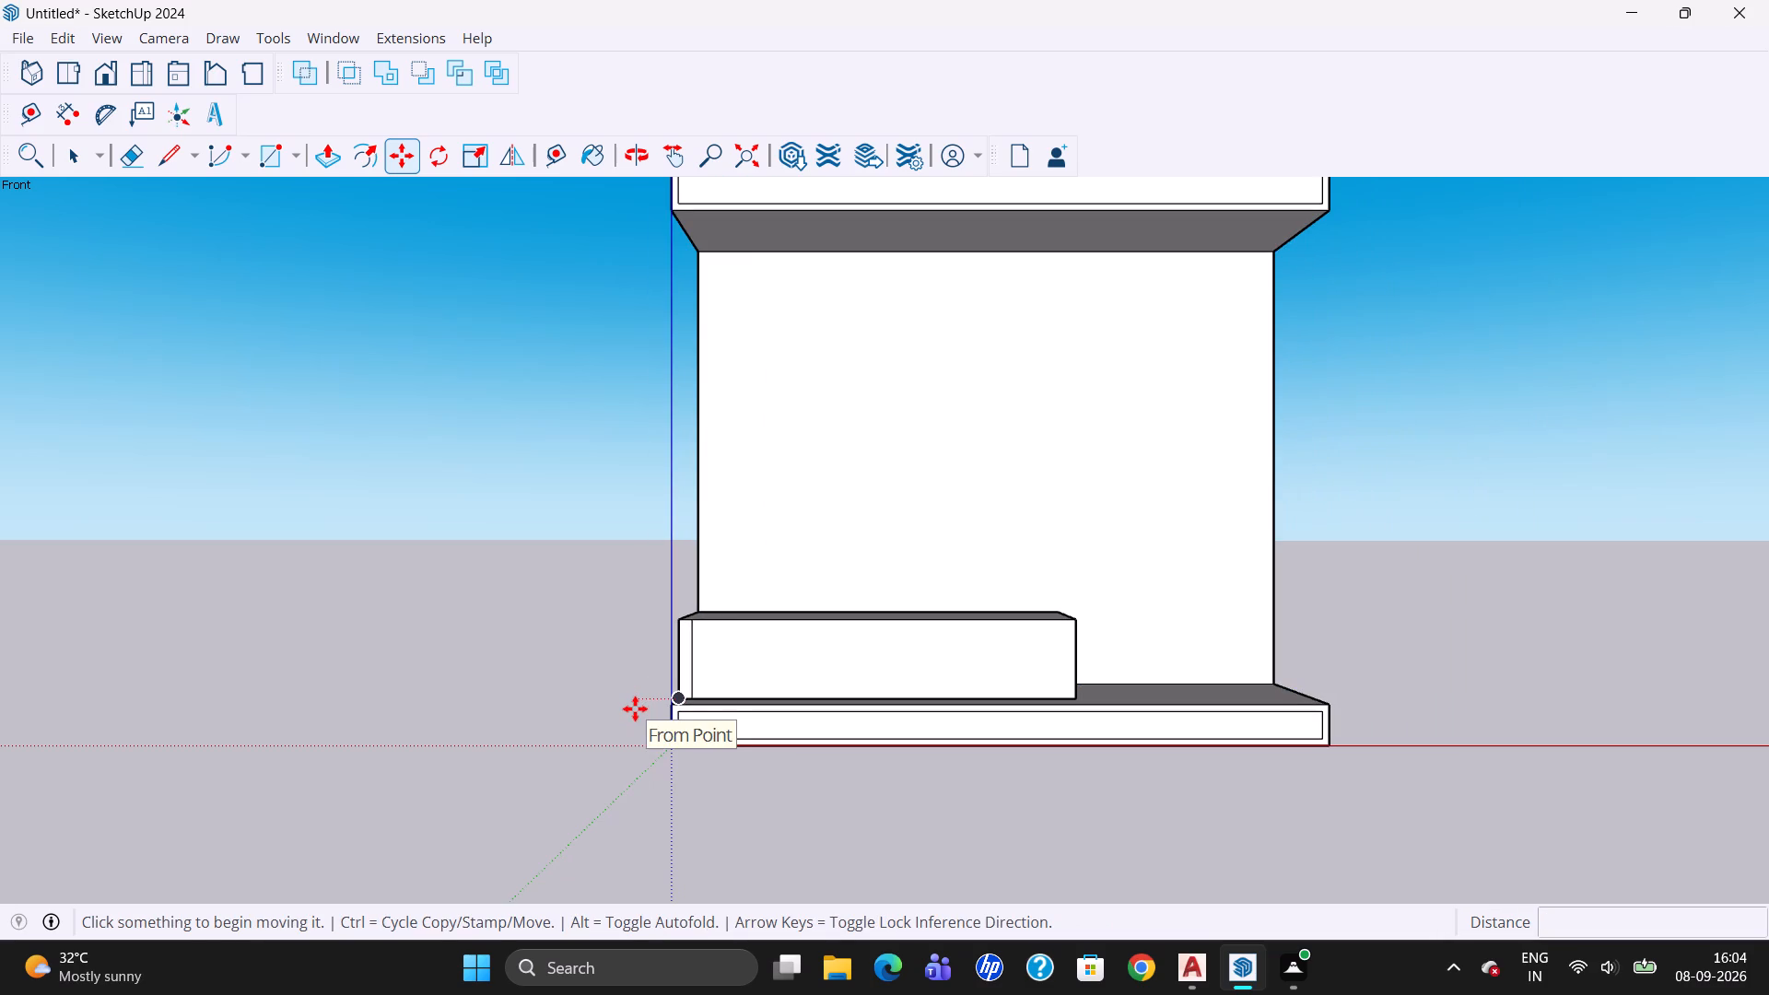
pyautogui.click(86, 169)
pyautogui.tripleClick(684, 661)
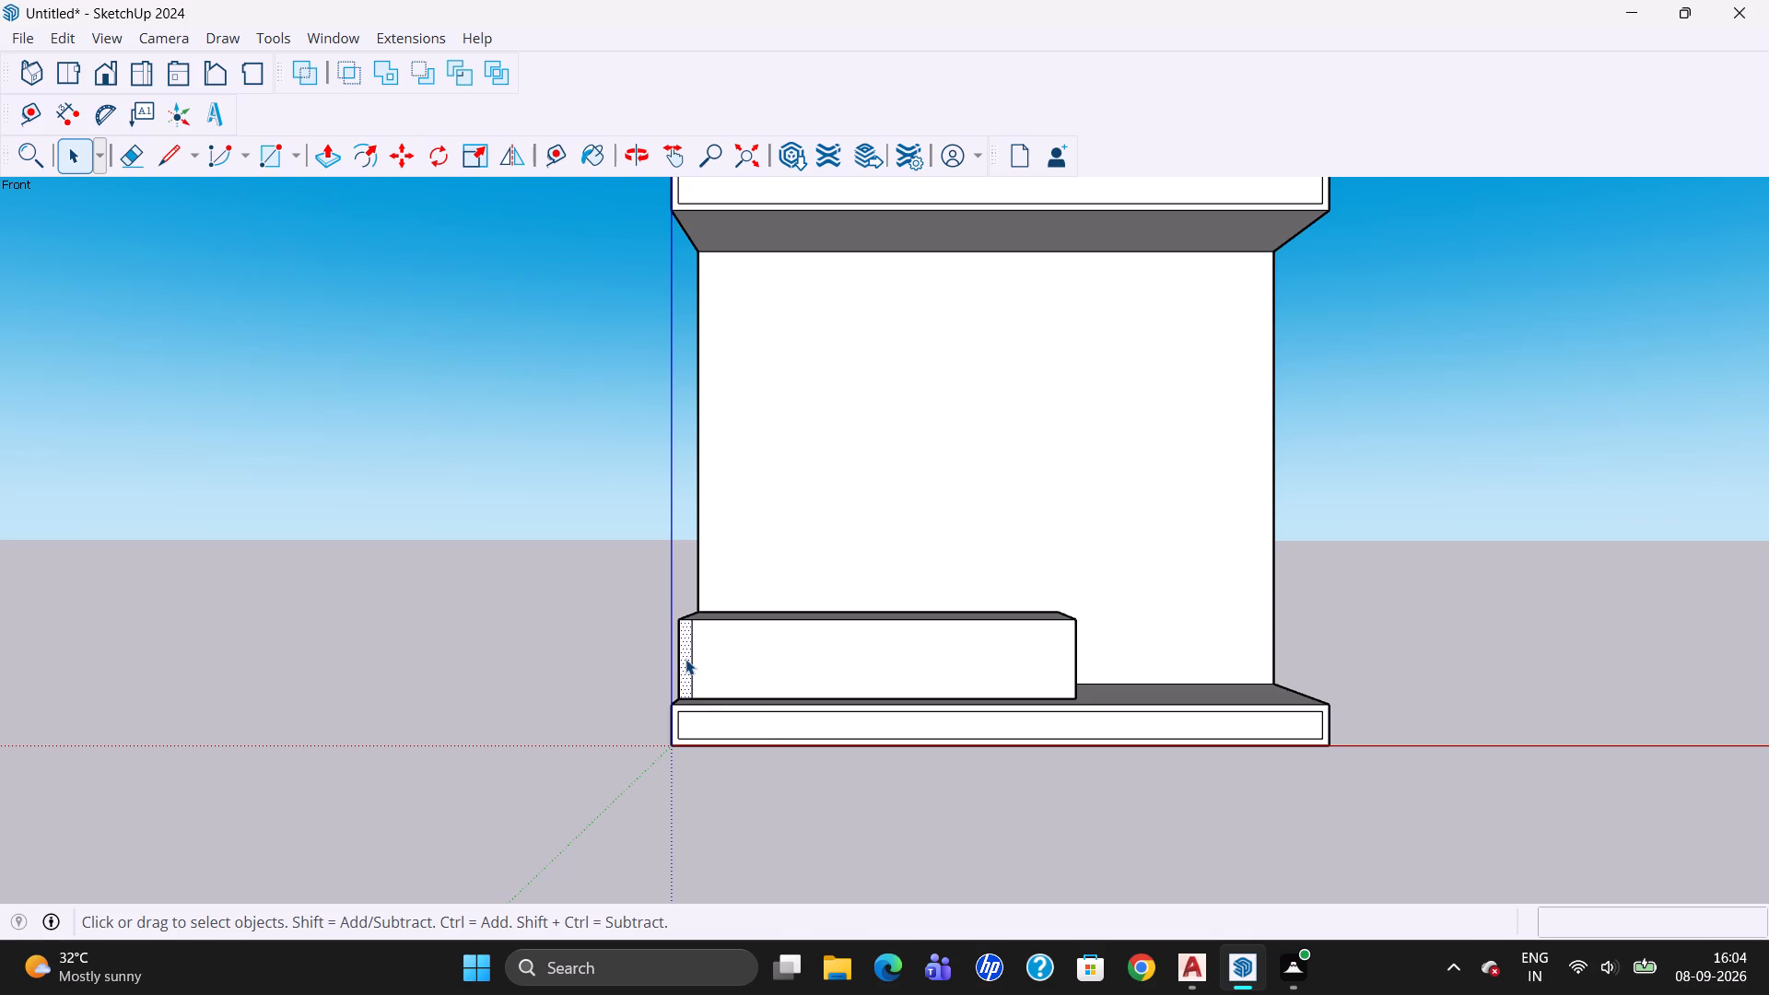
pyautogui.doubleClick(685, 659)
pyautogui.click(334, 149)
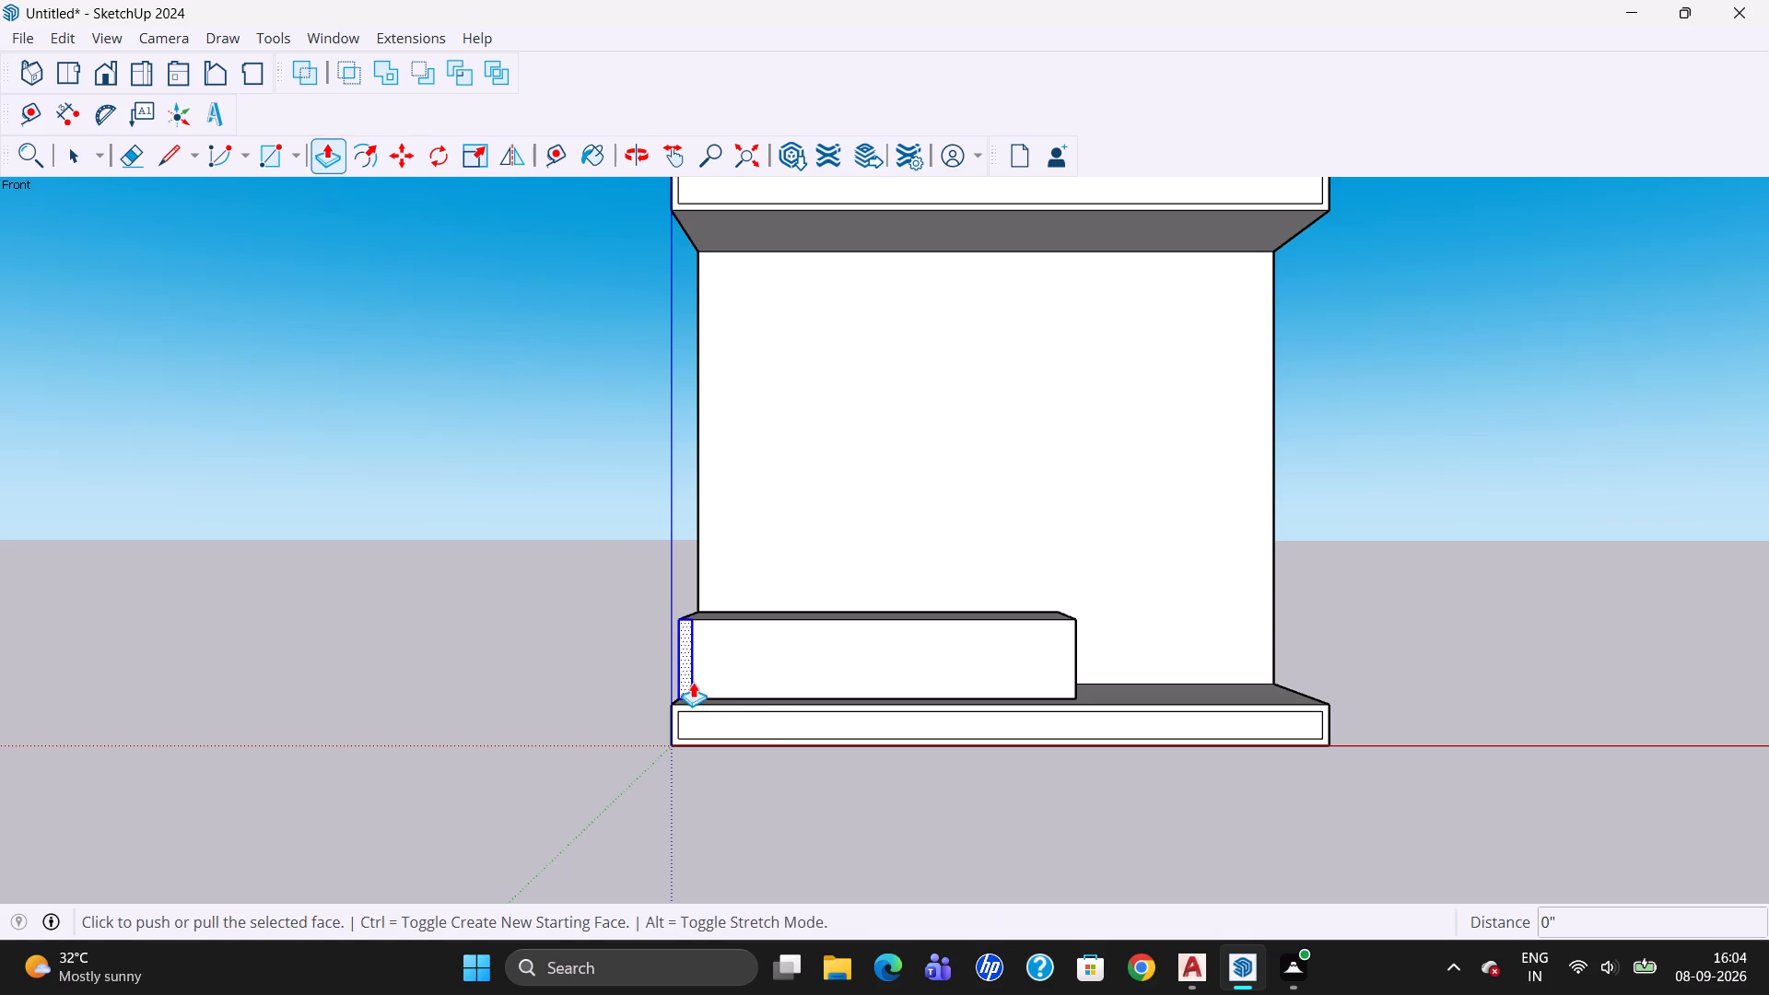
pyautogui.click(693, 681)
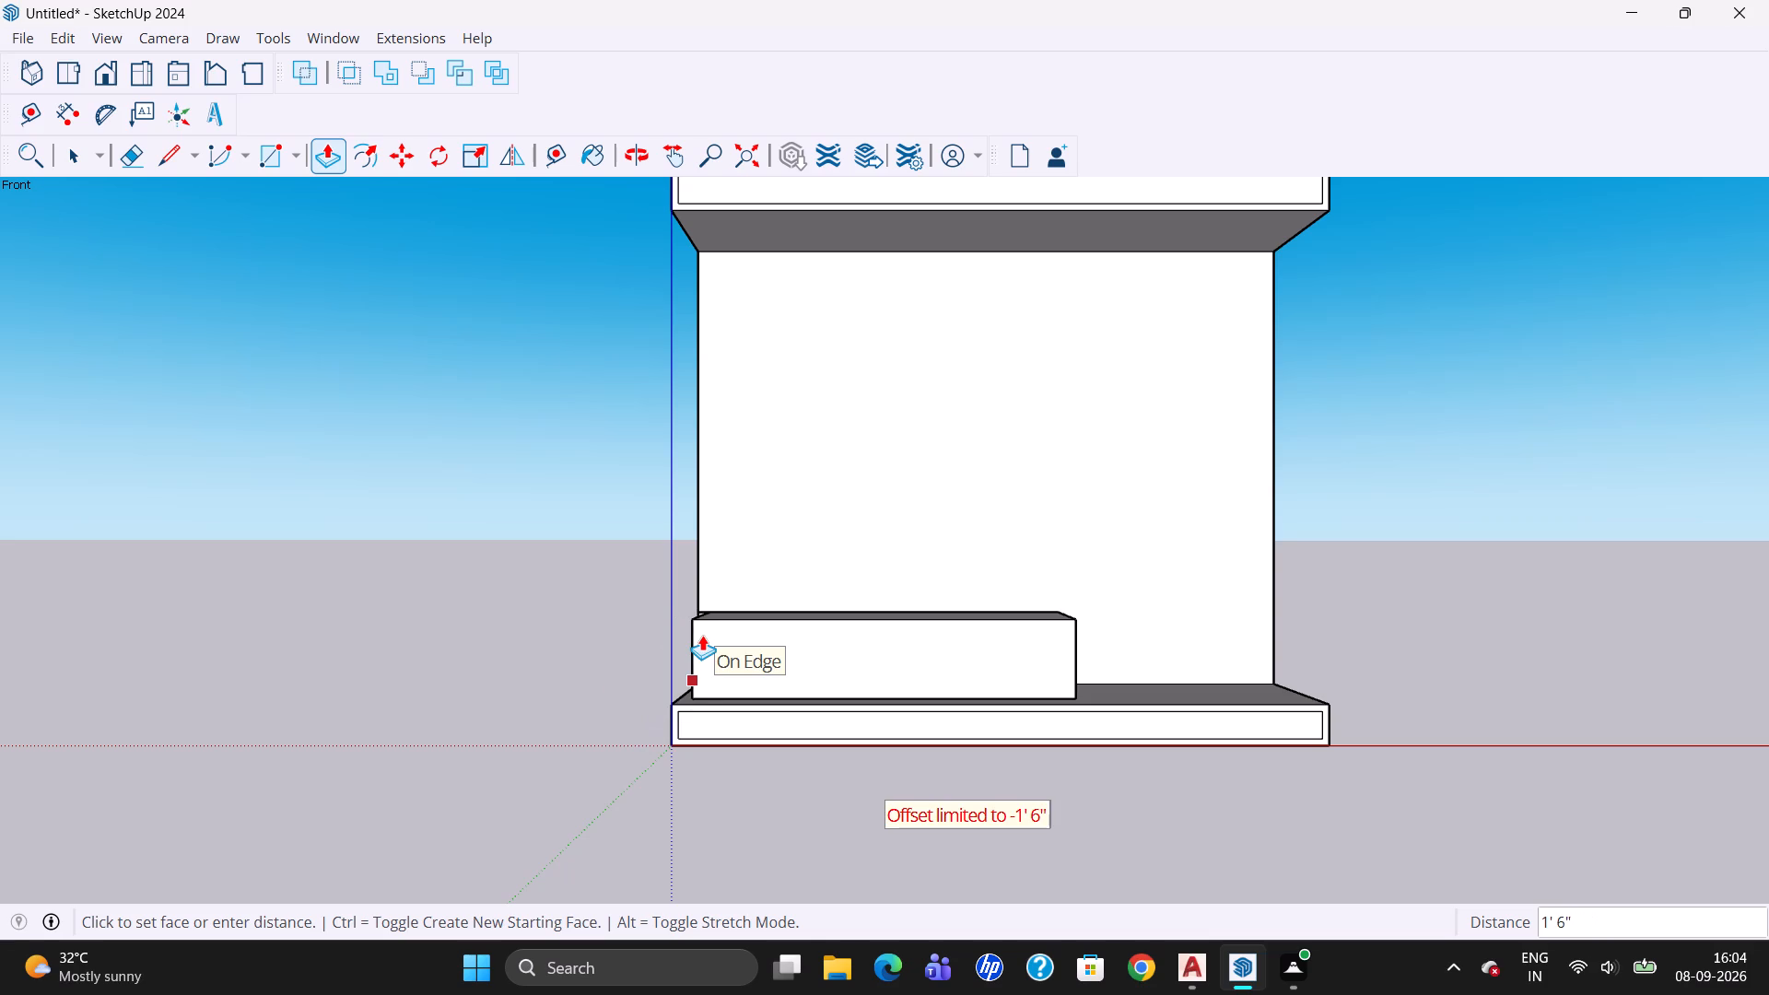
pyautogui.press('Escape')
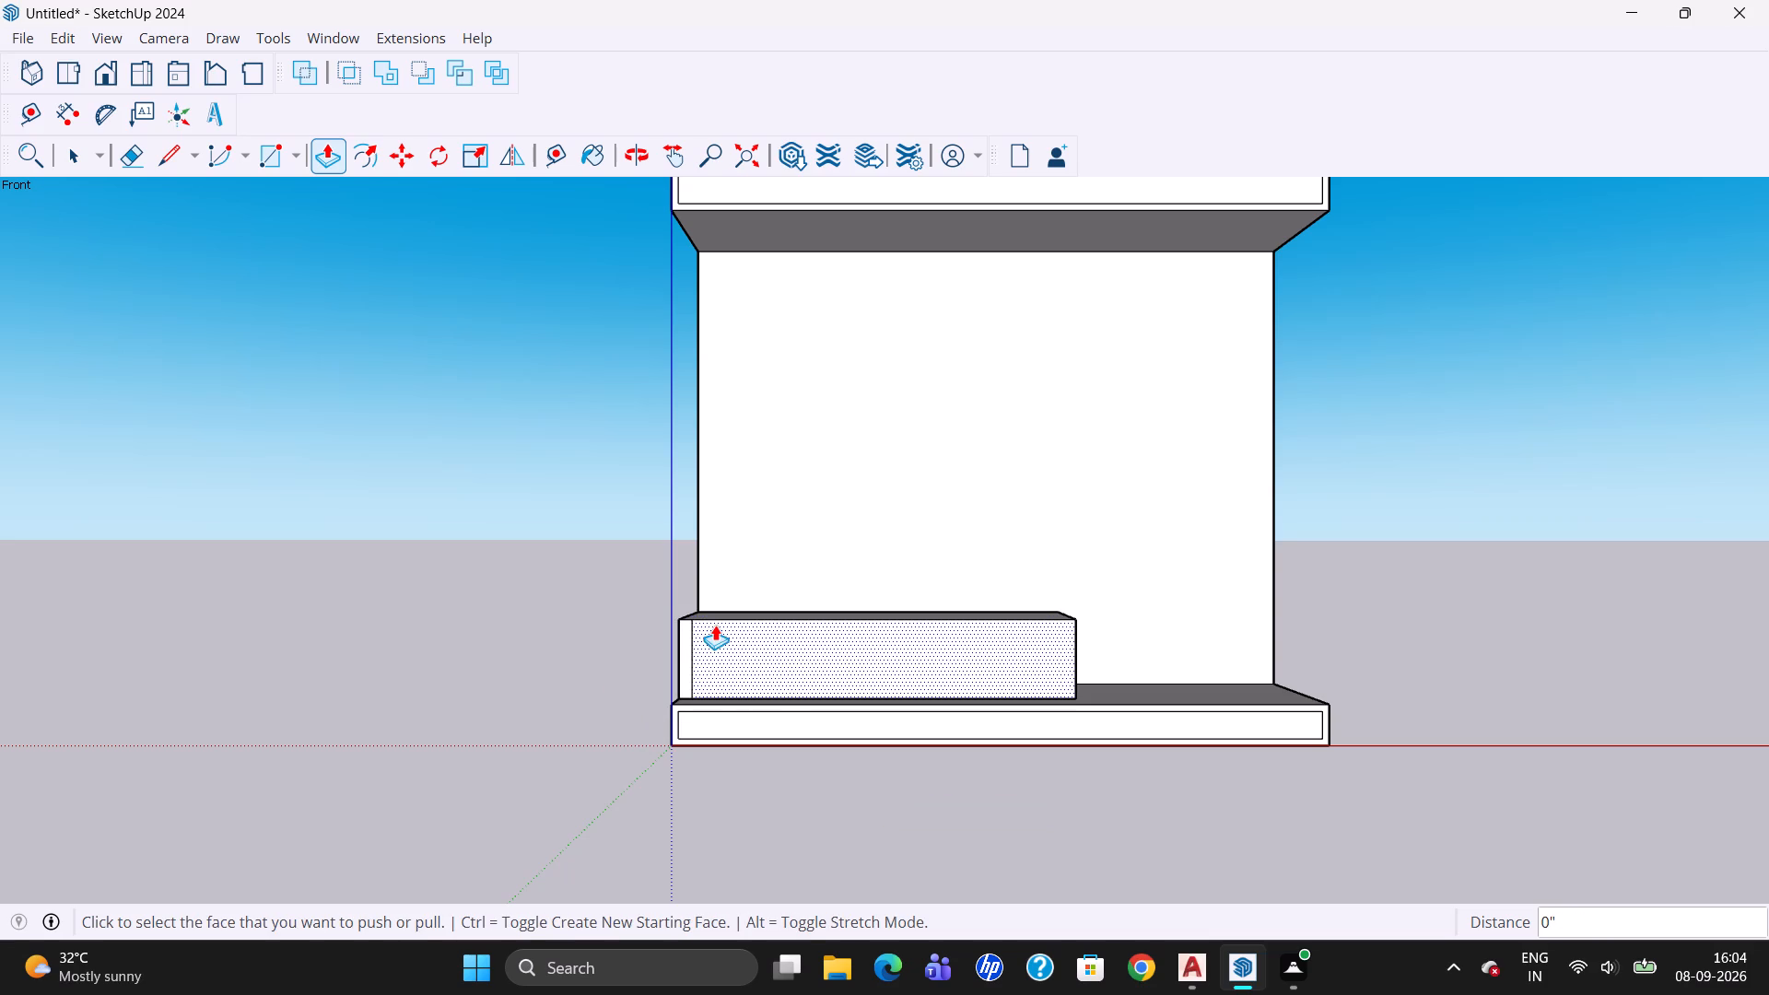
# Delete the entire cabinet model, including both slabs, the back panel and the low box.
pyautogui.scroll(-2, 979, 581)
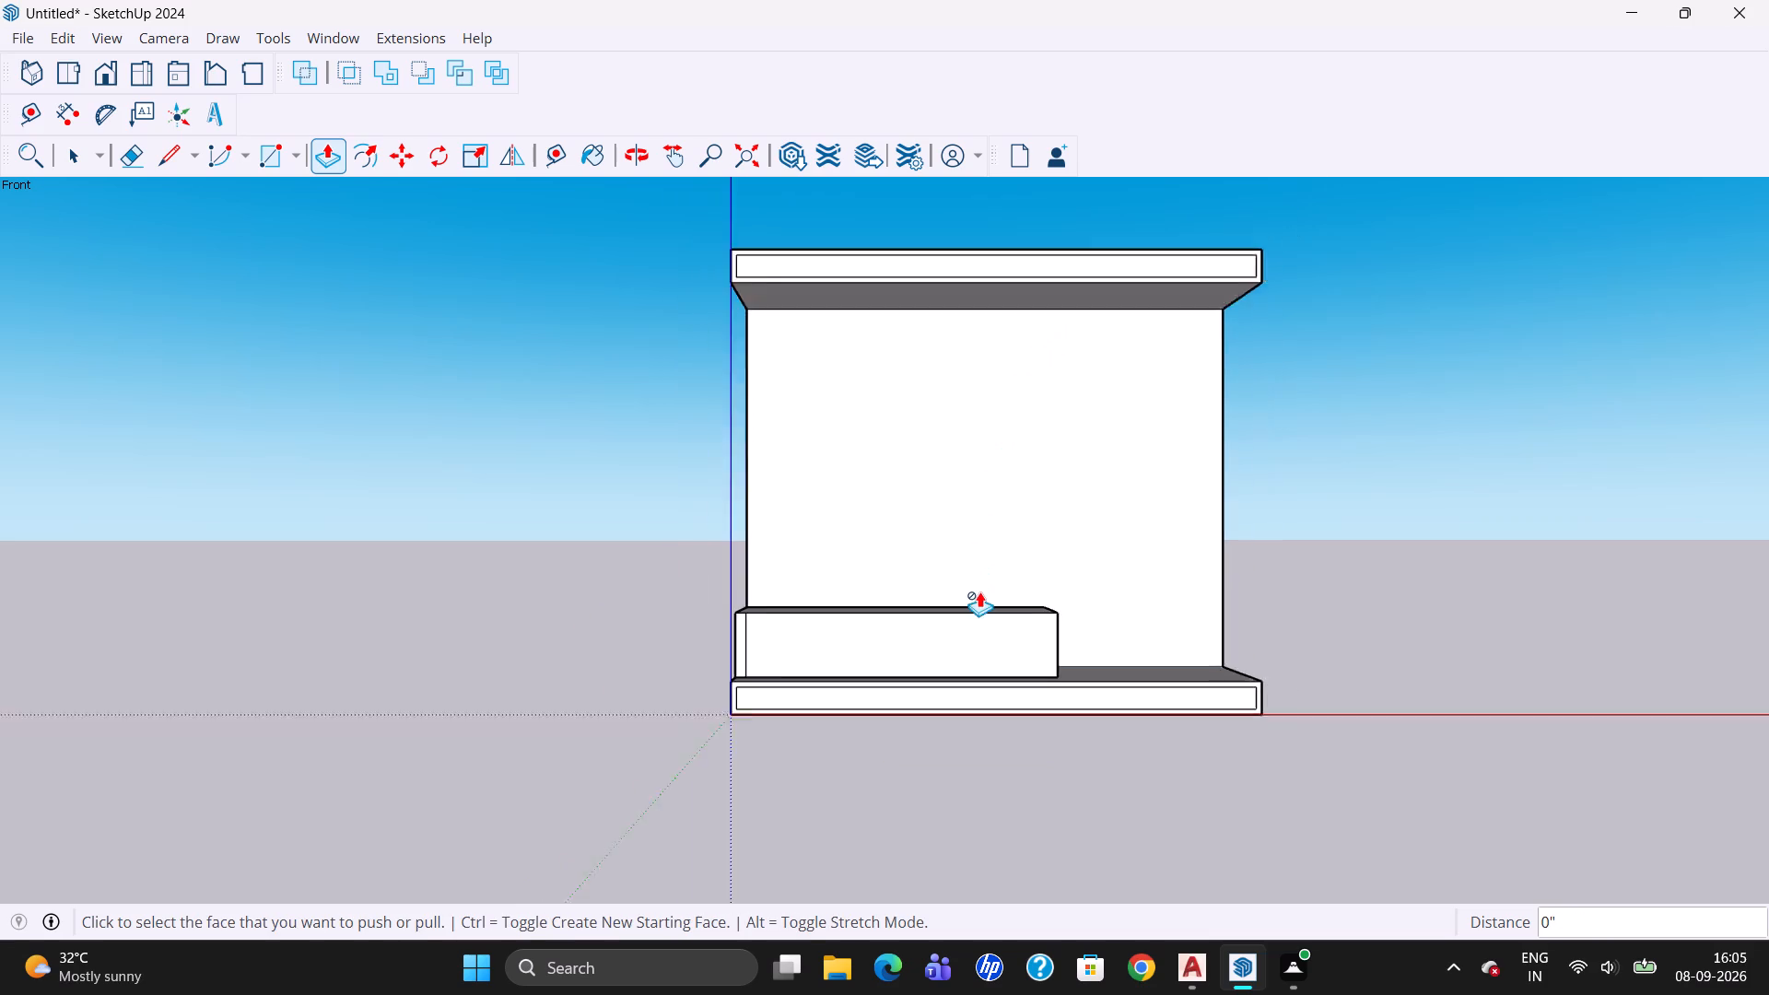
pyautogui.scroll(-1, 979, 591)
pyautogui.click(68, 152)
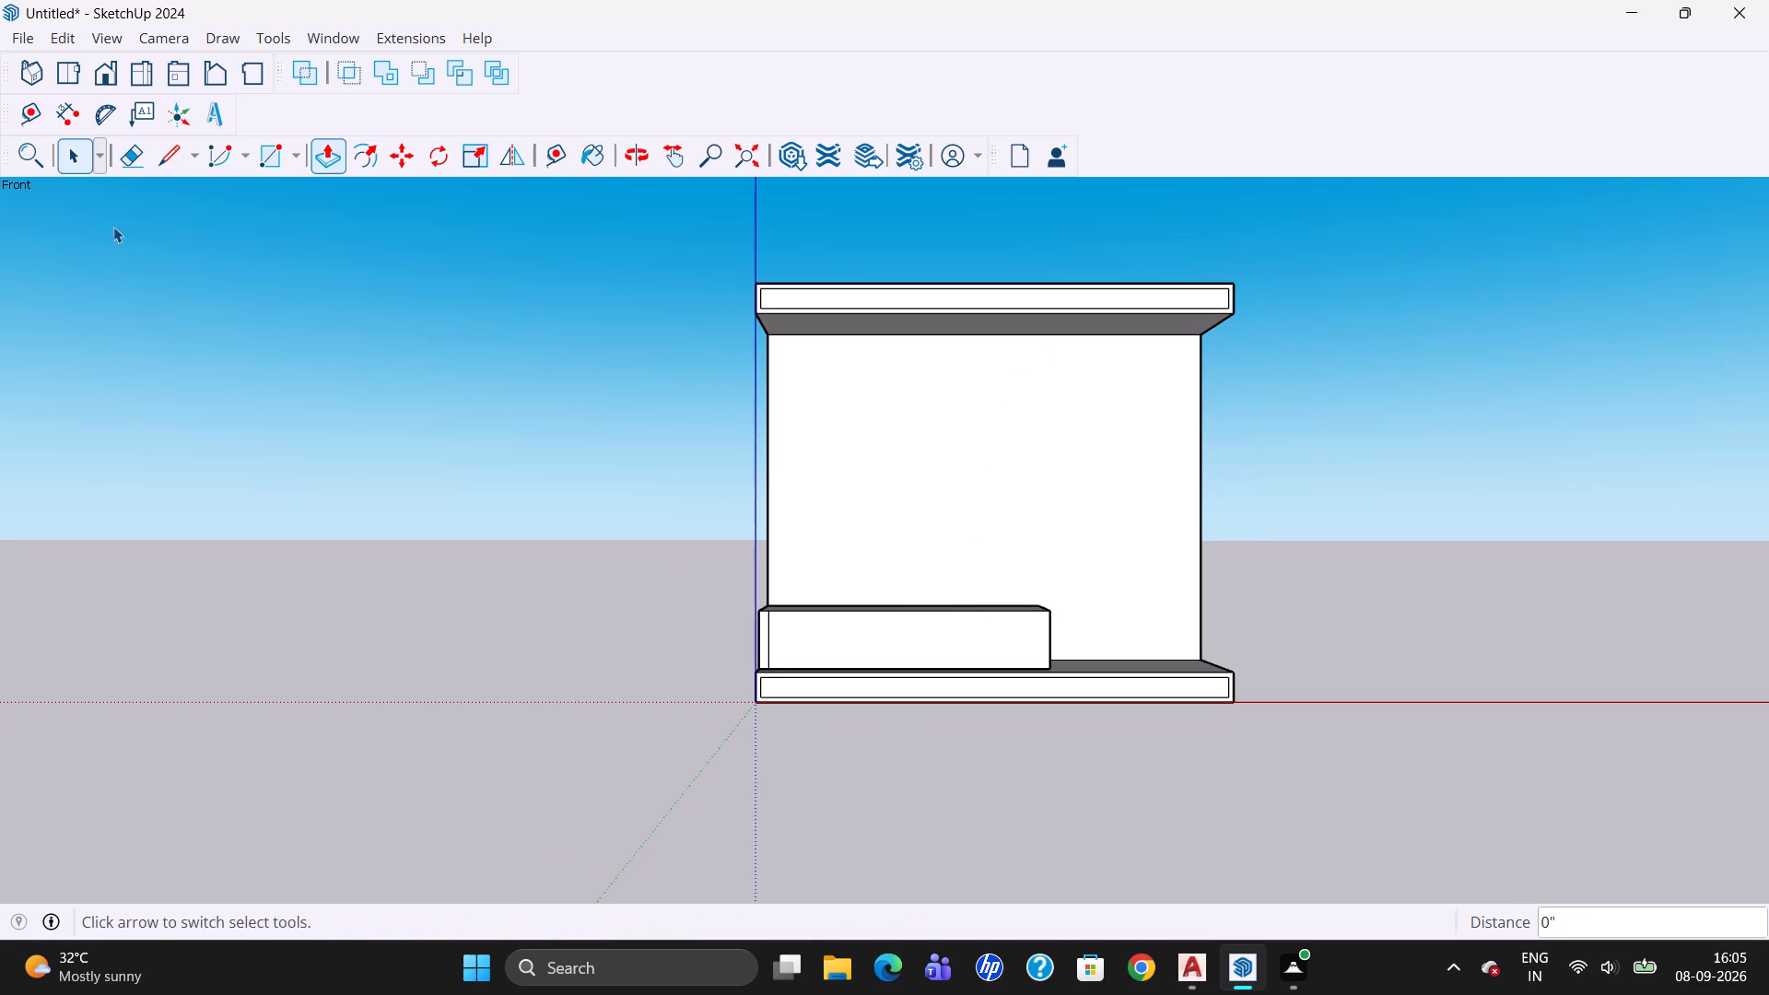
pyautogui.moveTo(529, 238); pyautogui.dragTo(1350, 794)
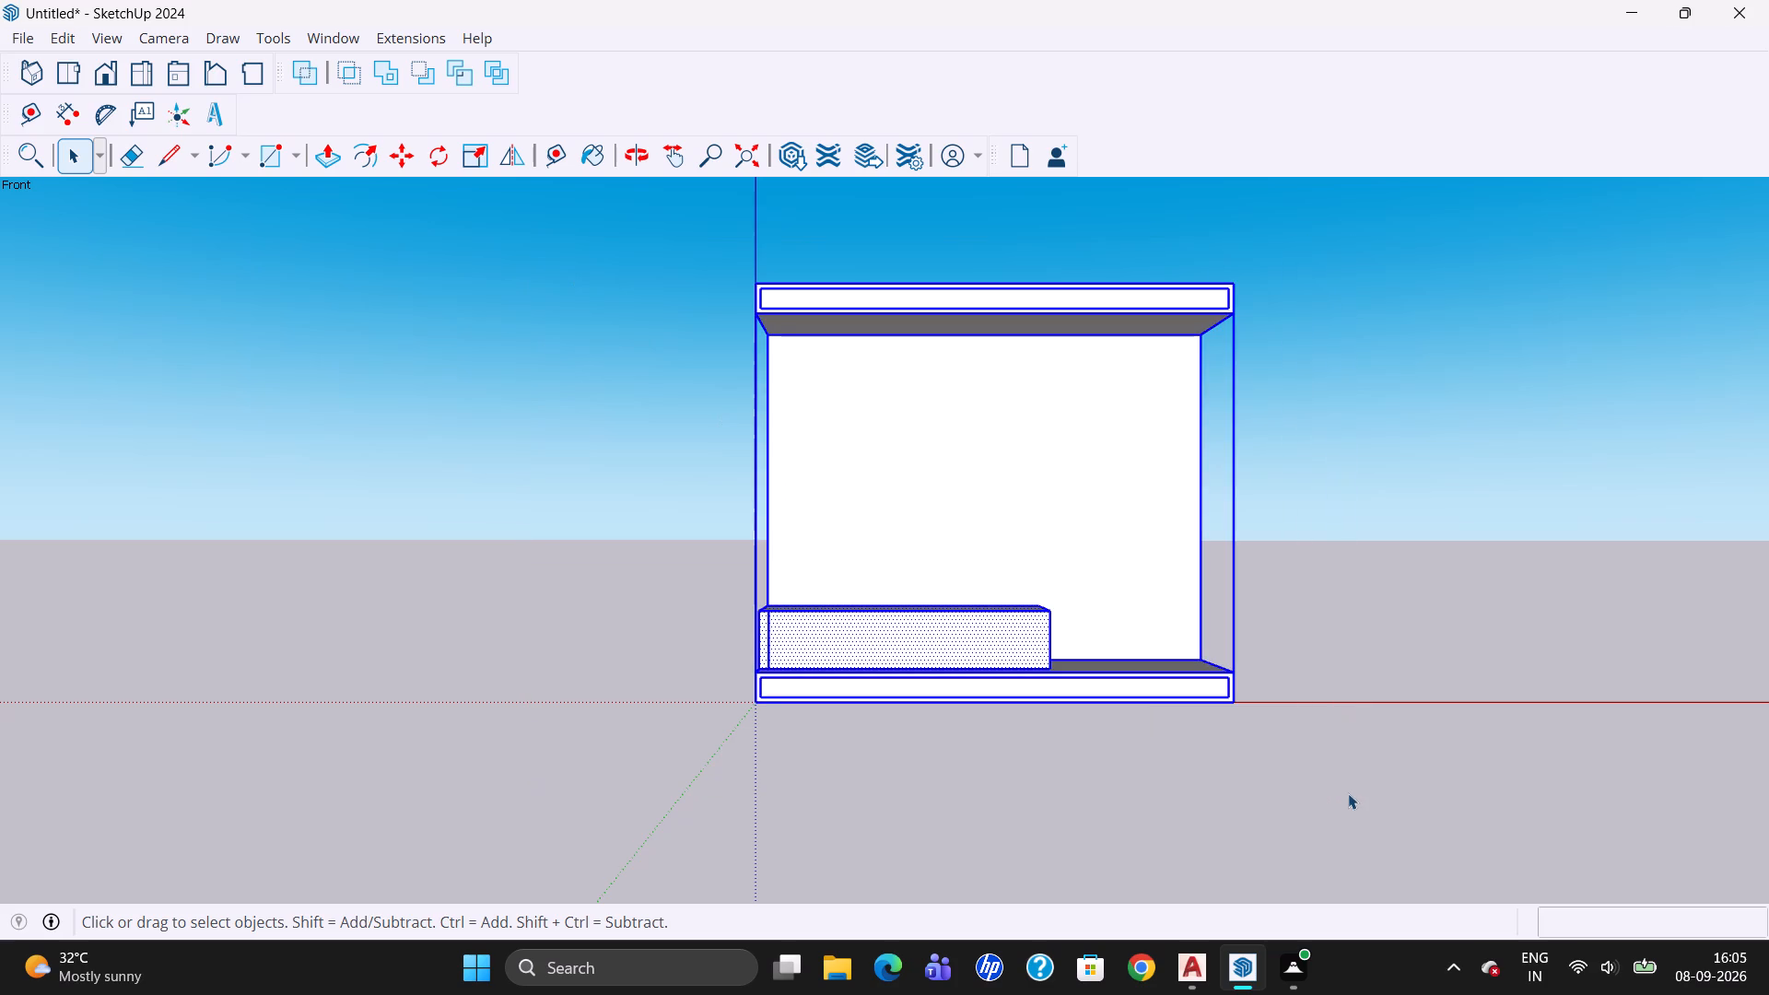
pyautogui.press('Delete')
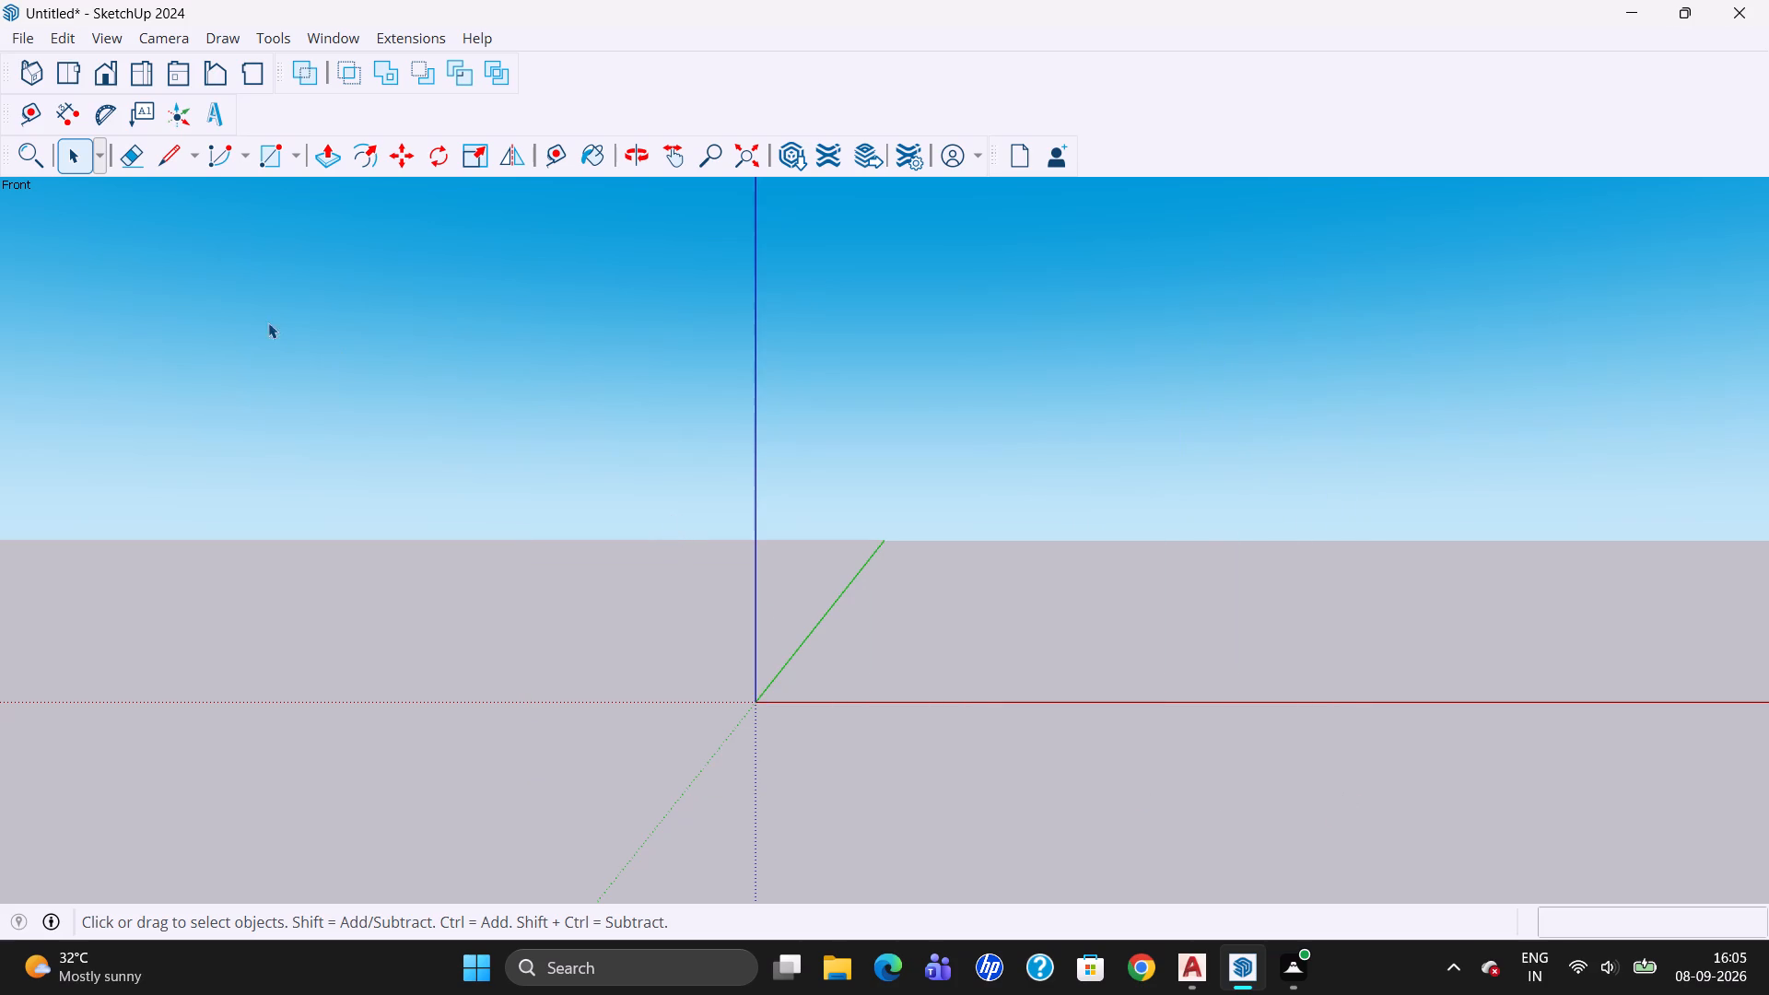
# Start a new model, discarding the changes to the untitled one.
pyautogui.click(27, 43)
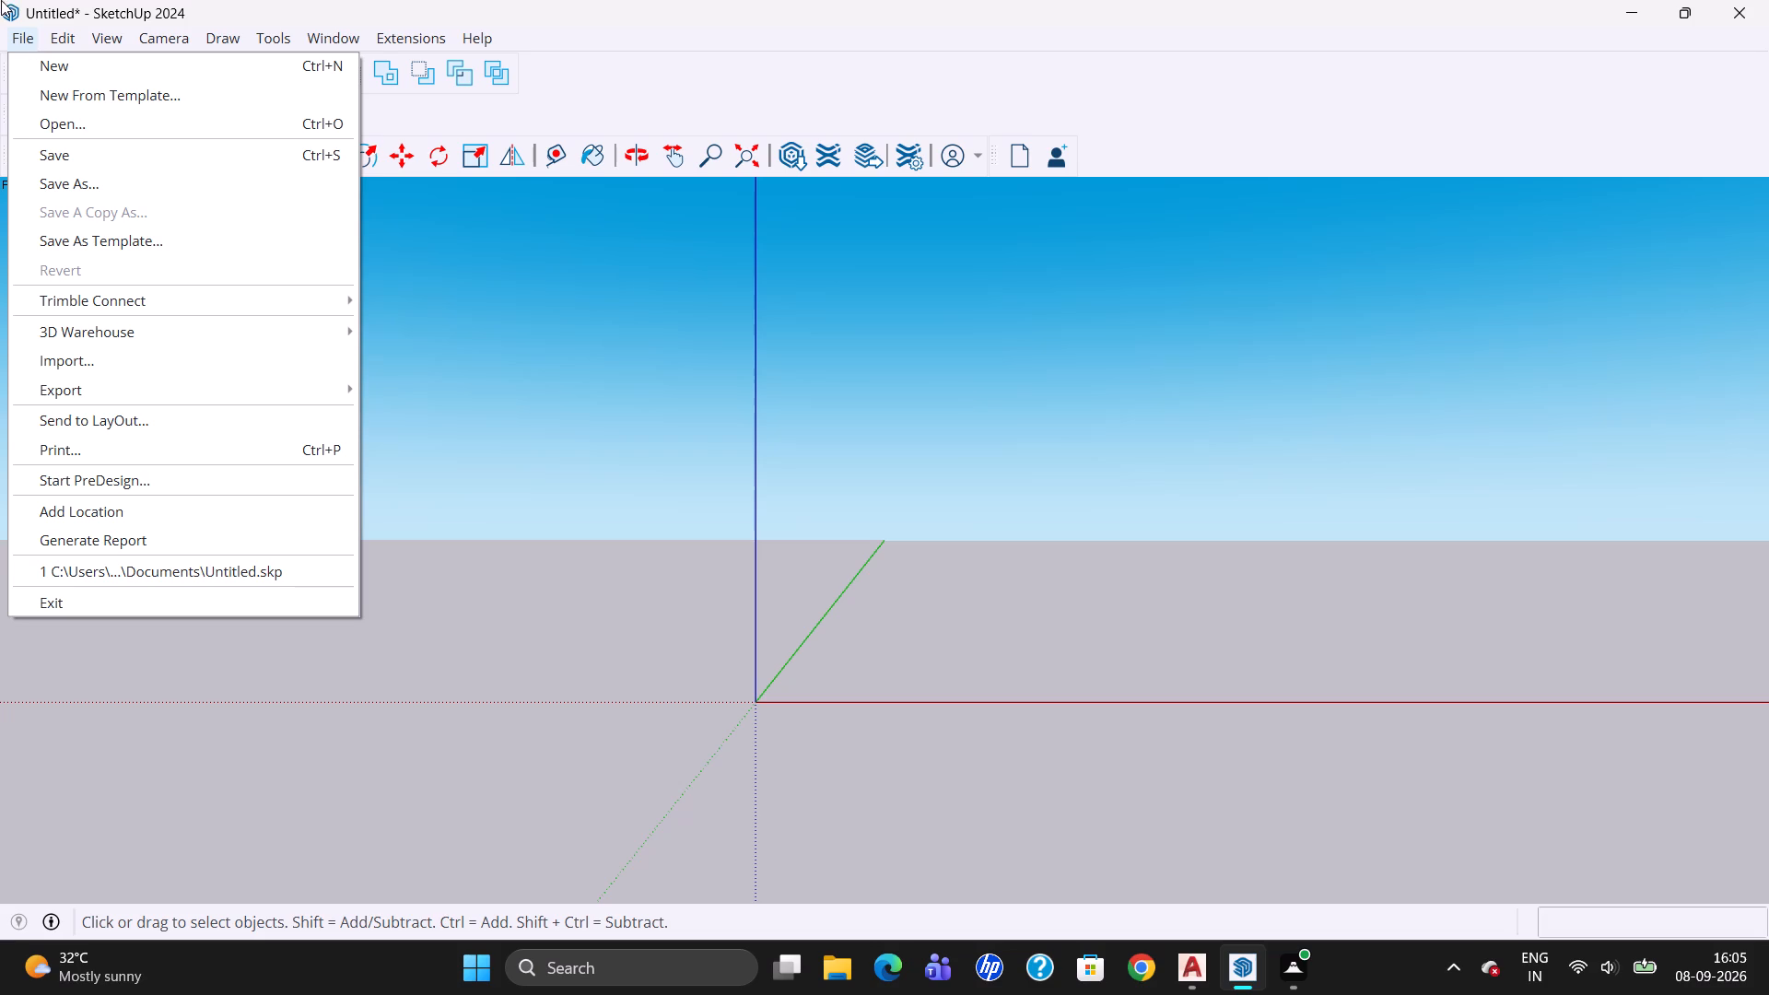
pyautogui.click(14, 44)
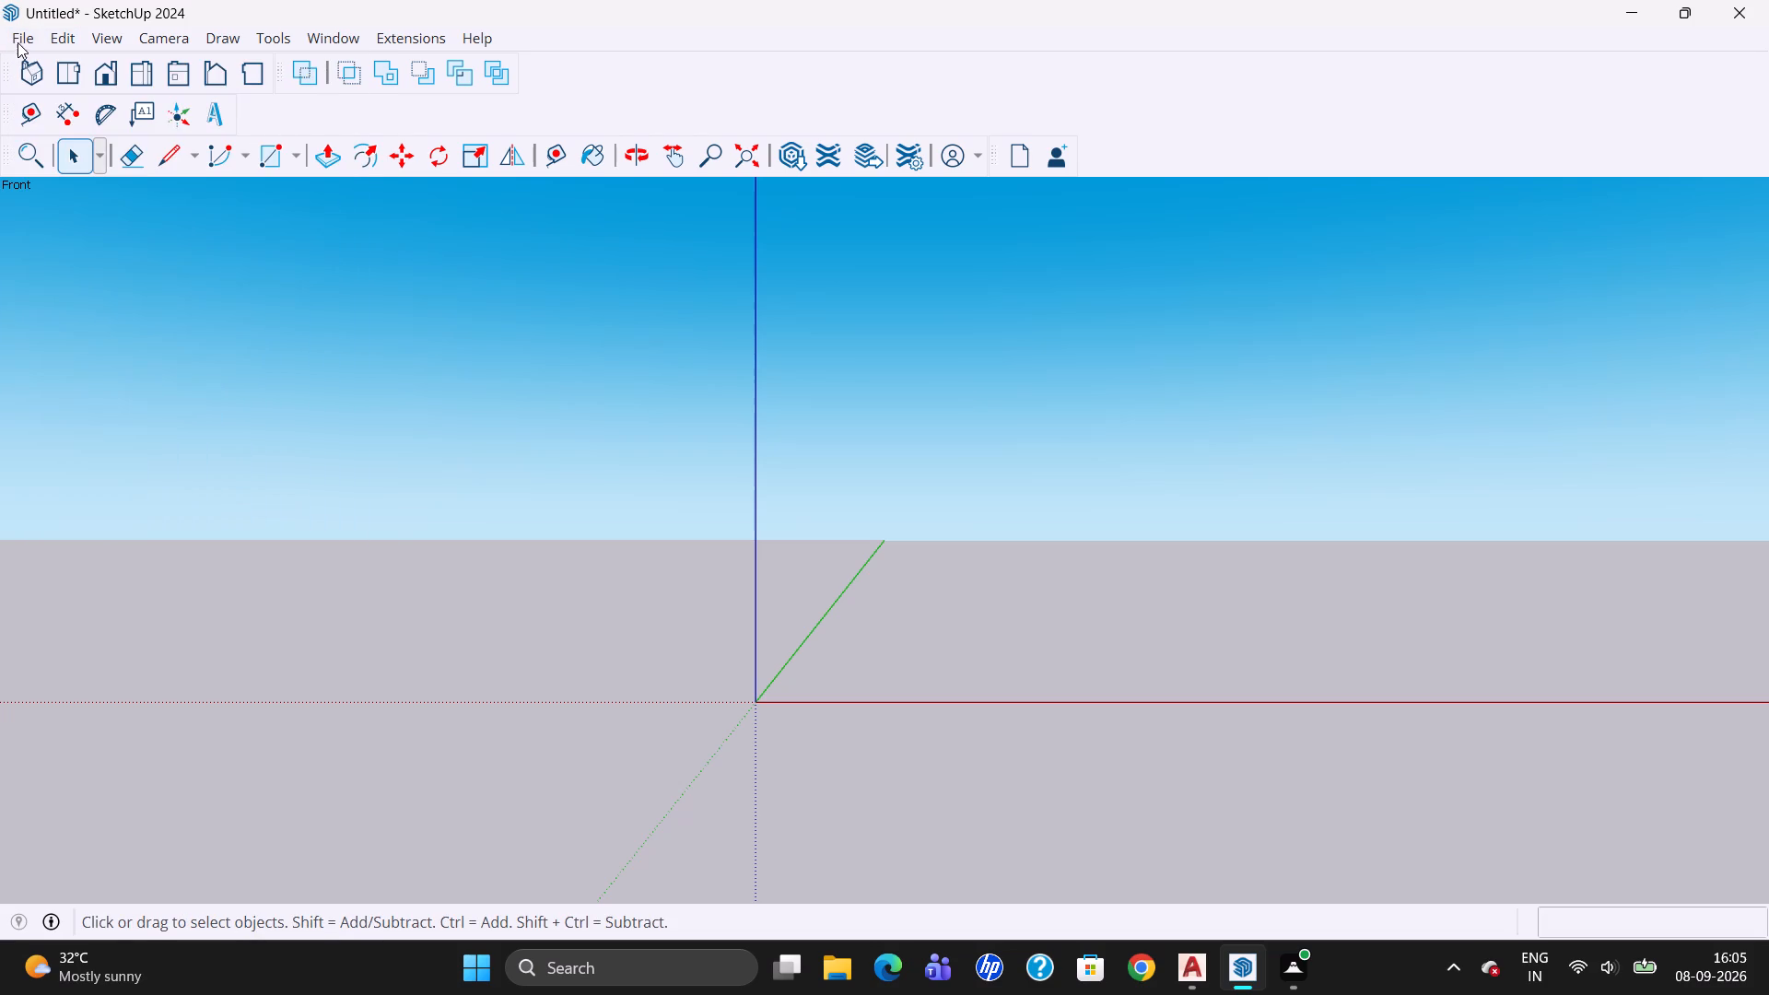
pyautogui.click(20, 34)
pyautogui.click(43, 66)
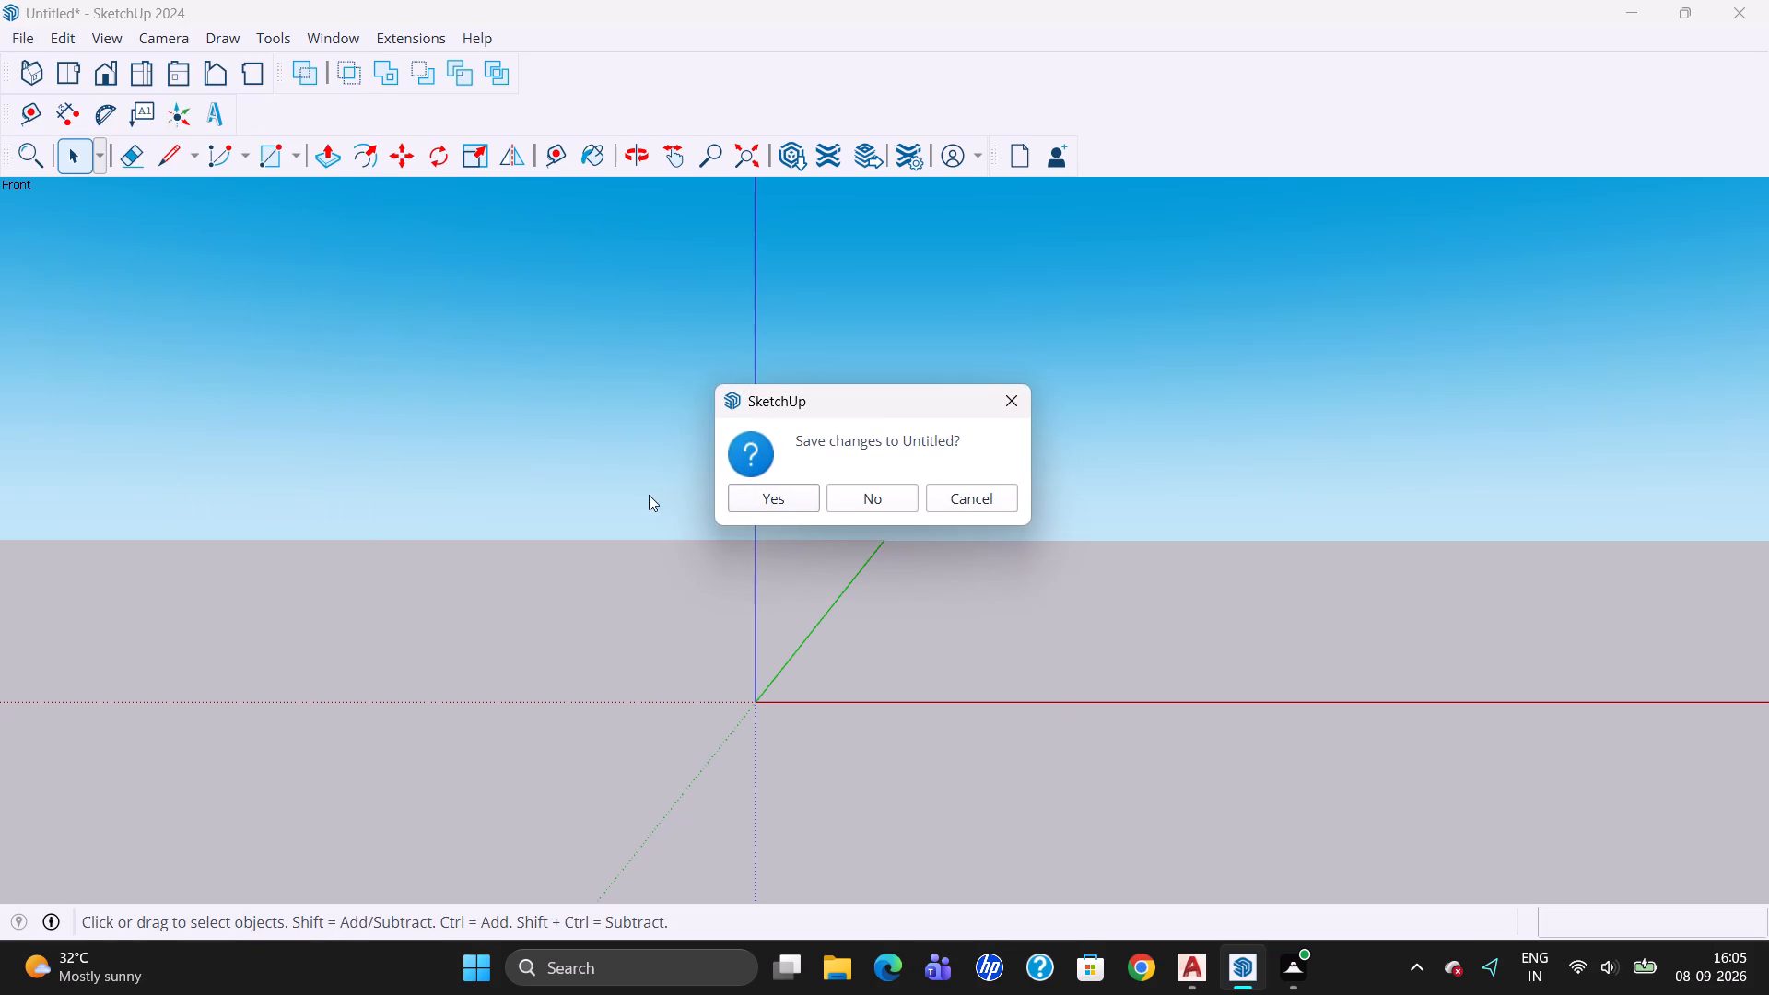
pyautogui.click(849, 509)
# Delete the default human figure from the new model.
pyautogui.moveTo(605, 397); pyautogui.dragTo(785, 779)
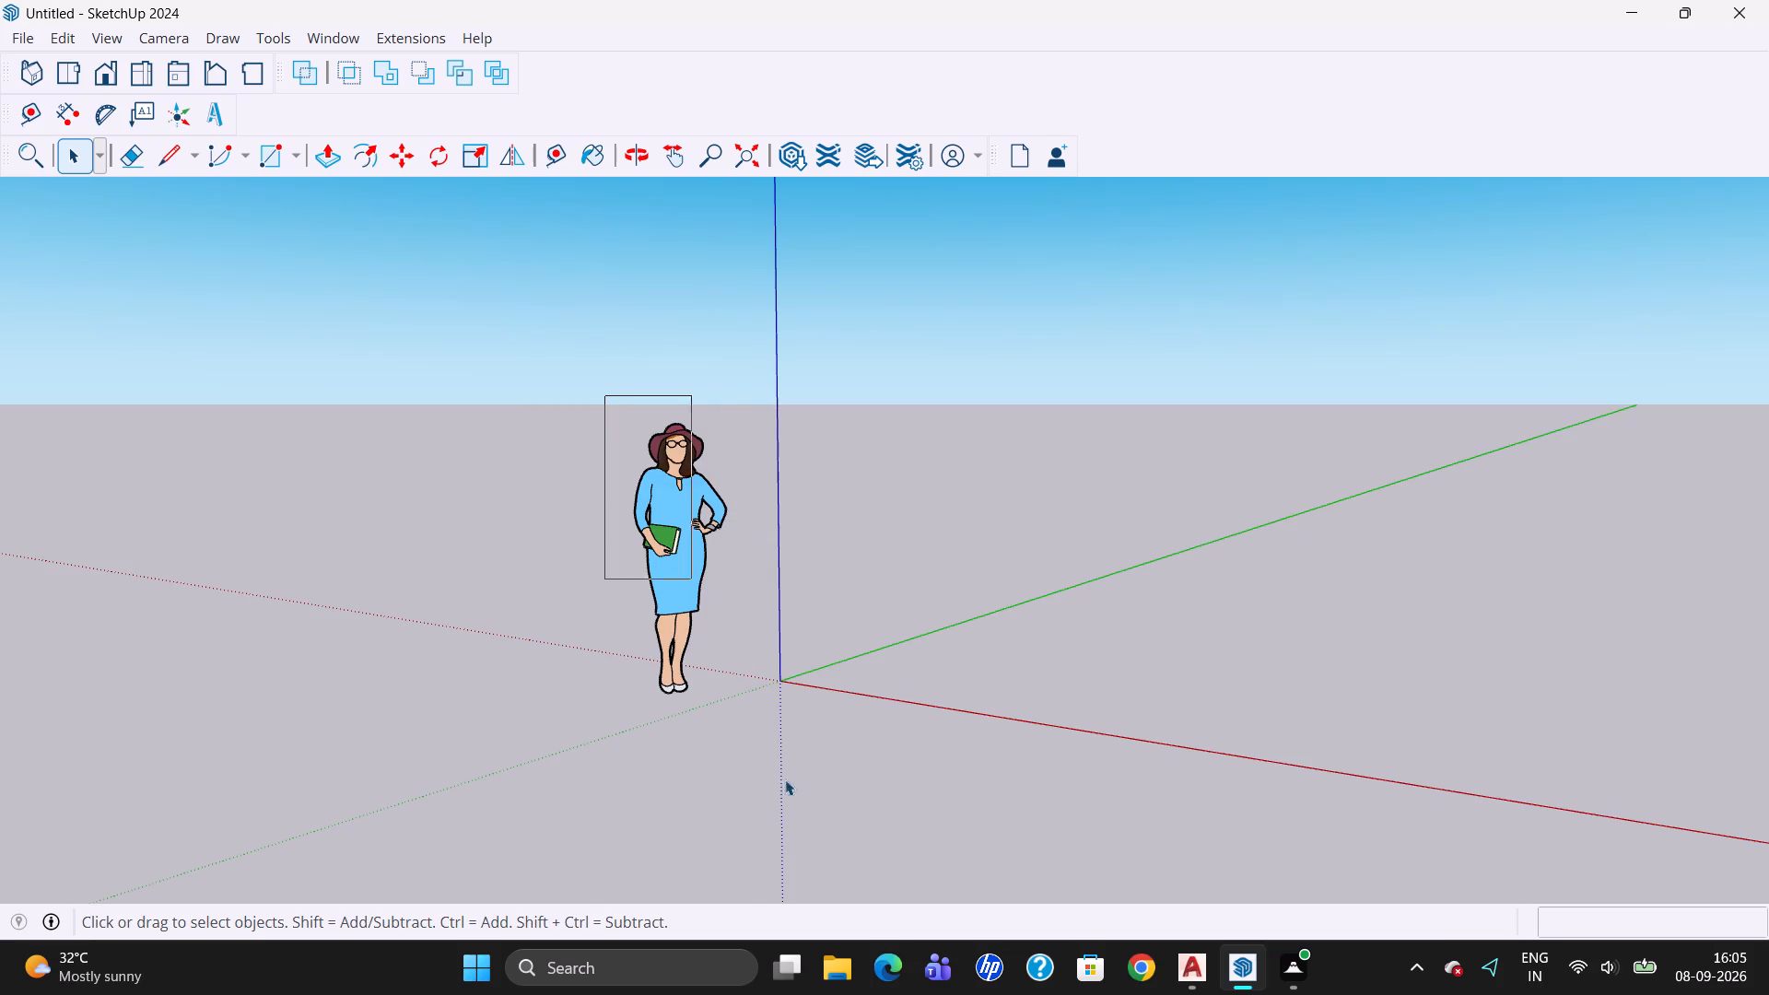
pyautogui.moveTo(785, 779); pyautogui.dragTo(816, 834)
pyautogui.press('Delete')
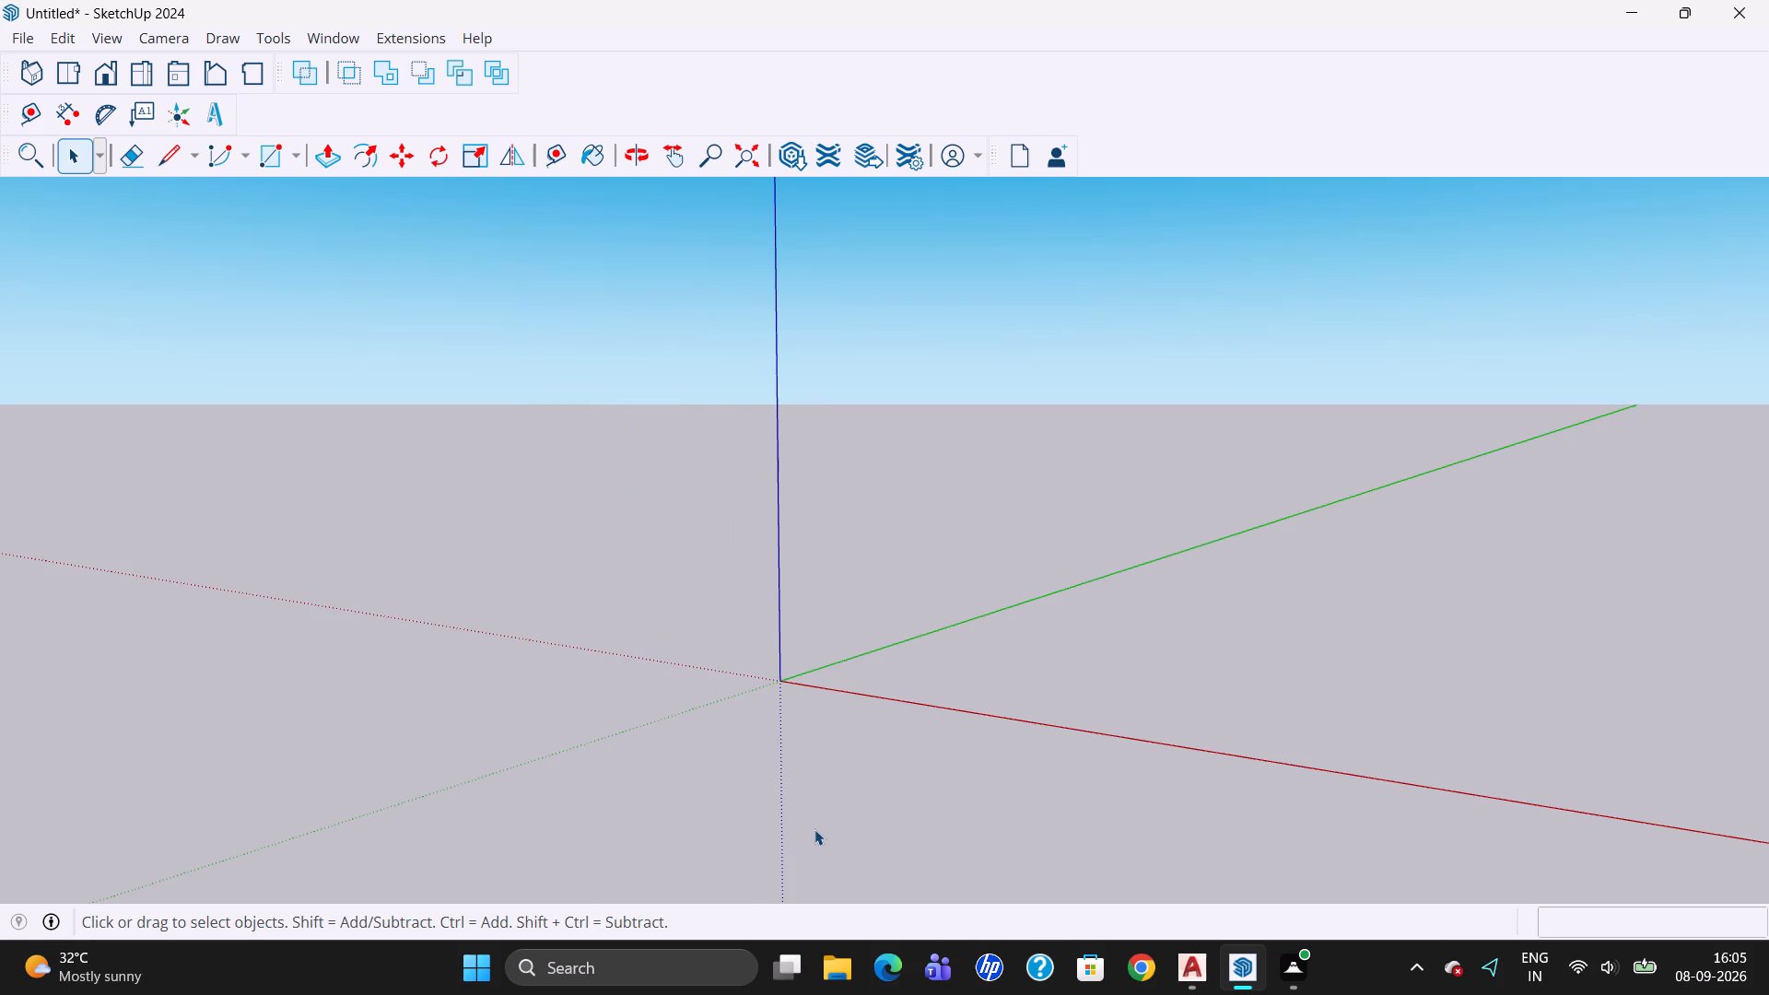
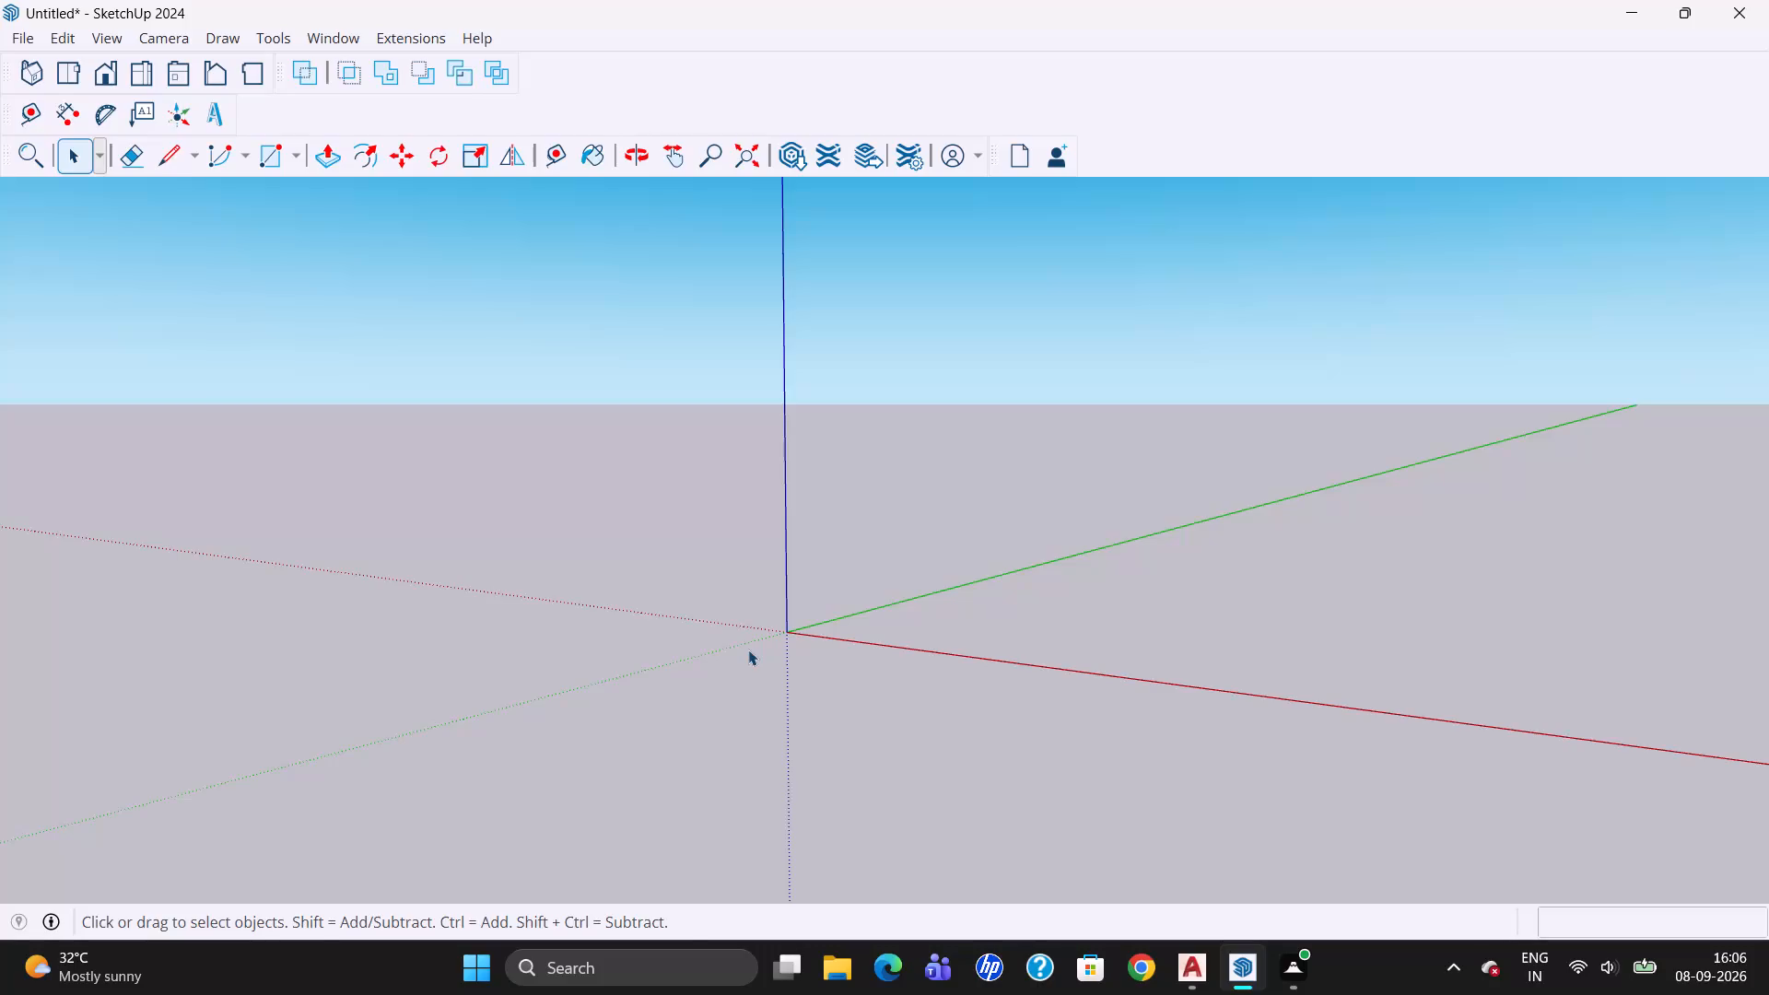
# Draw an 8' by 2' rectangle on the ground from the origin, its long side along the red axis.
pyautogui.press('r')
pyautogui.press('Return')
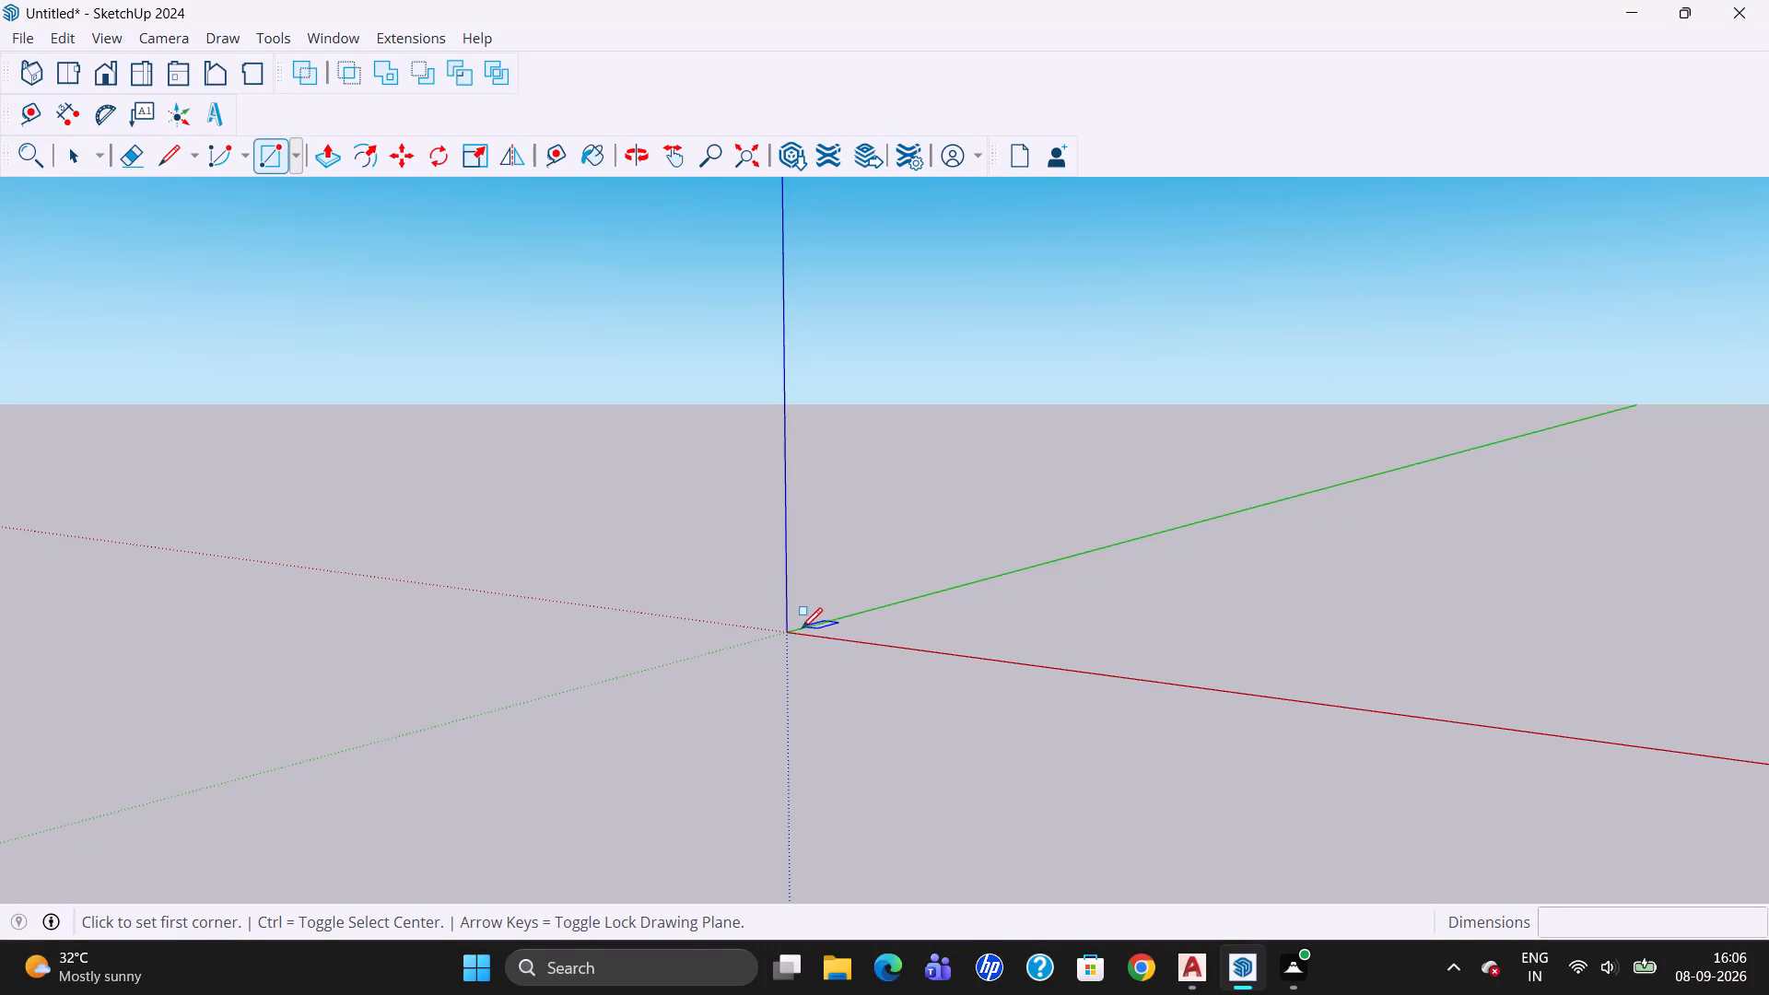
pyautogui.moveTo(791, 634); pyautogui.dragTo(807, 645)
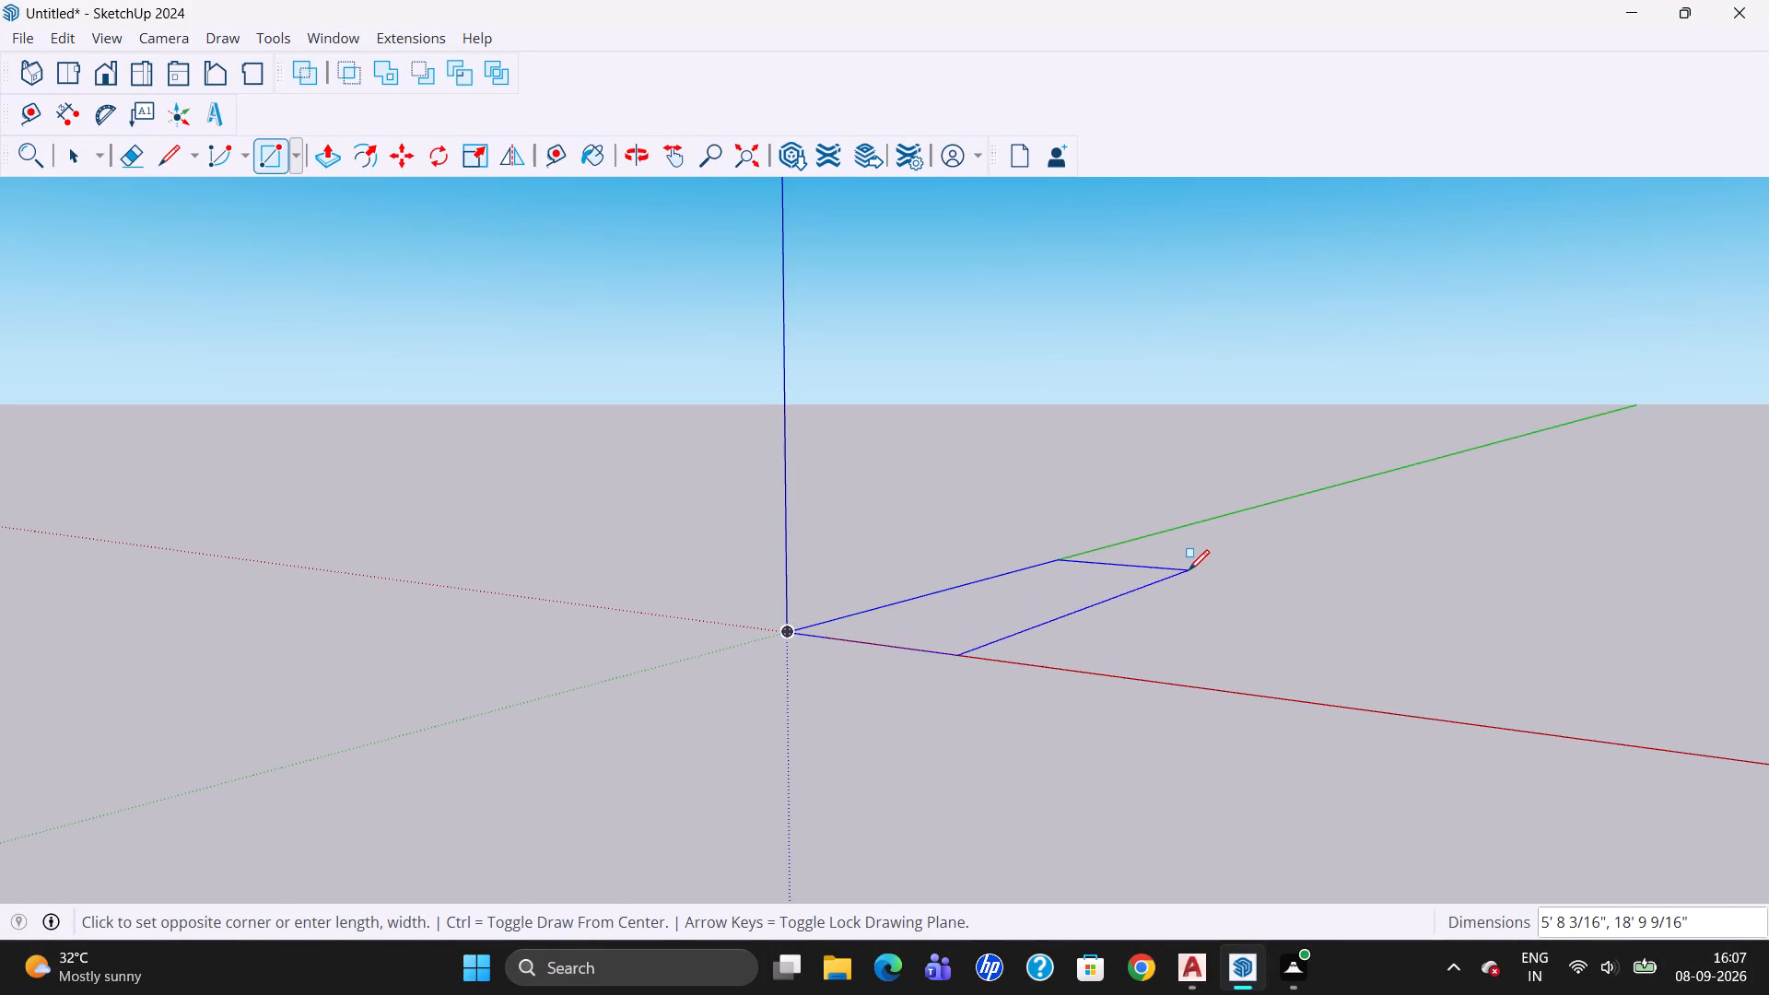
pyautogui.press('8')
pyautogui.write("',2'")
pyautogui.press('Return')
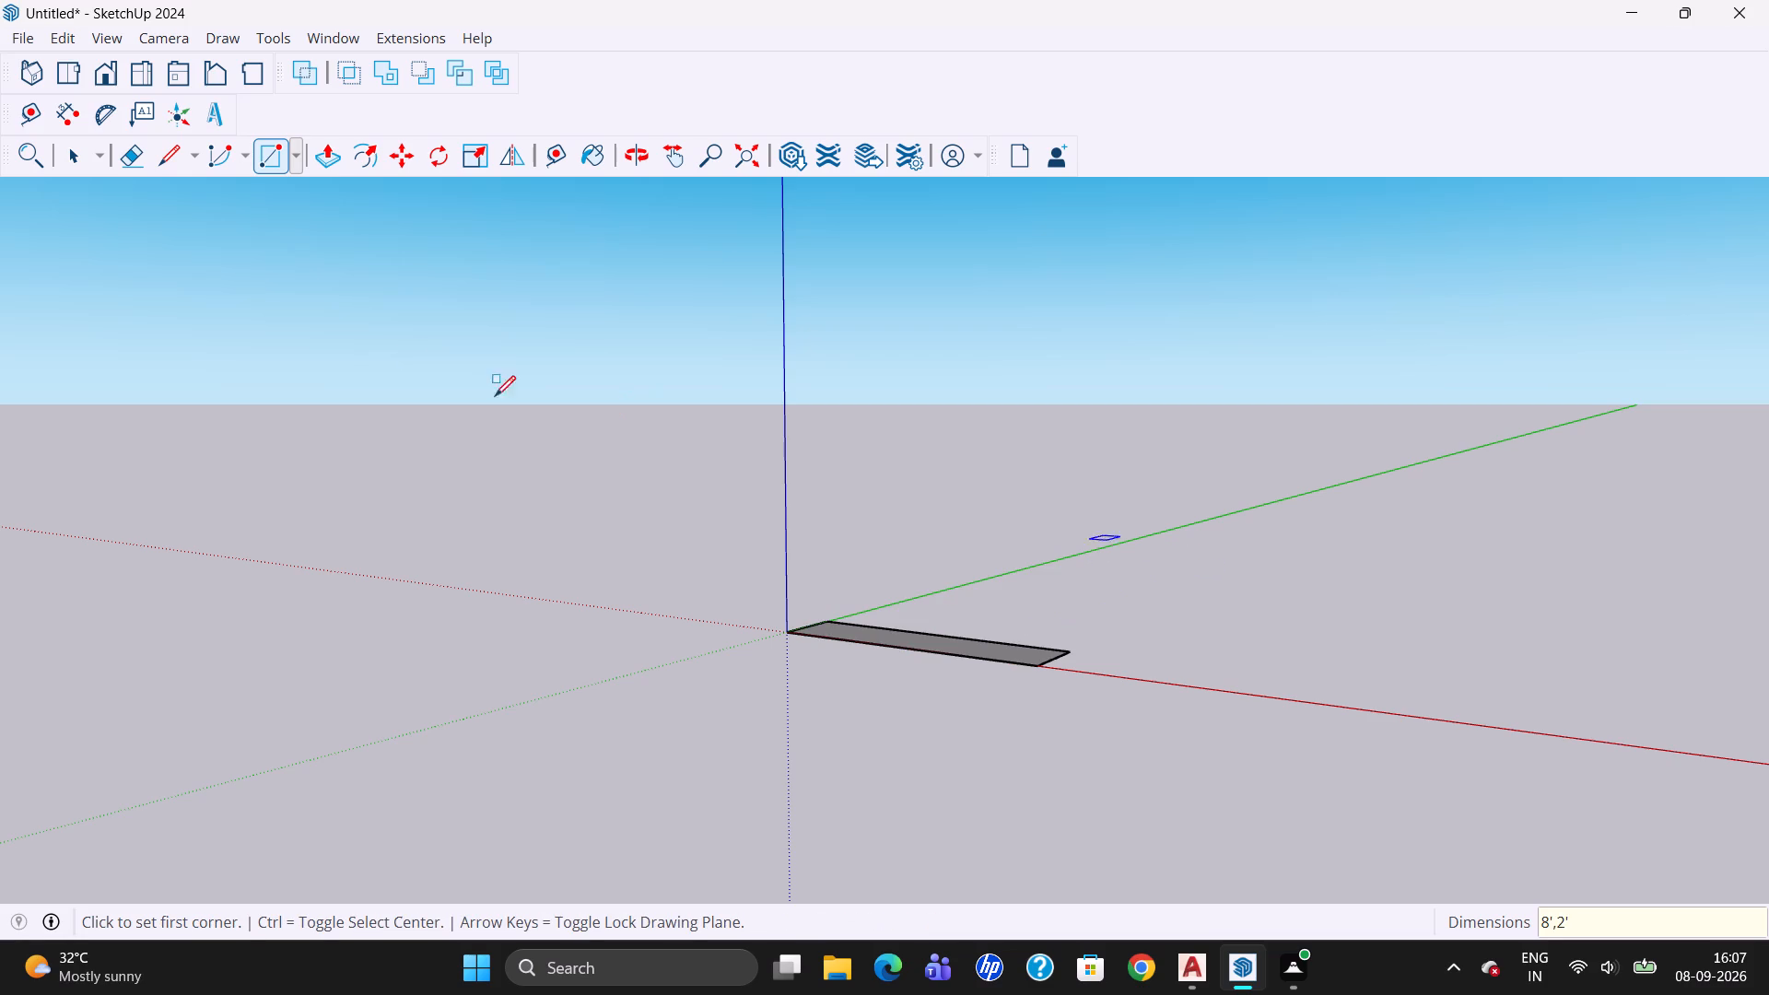
# Push/Pull the 8' by 2' rectangle up 6" to form a slab.
pyautogui.click(78, 162)
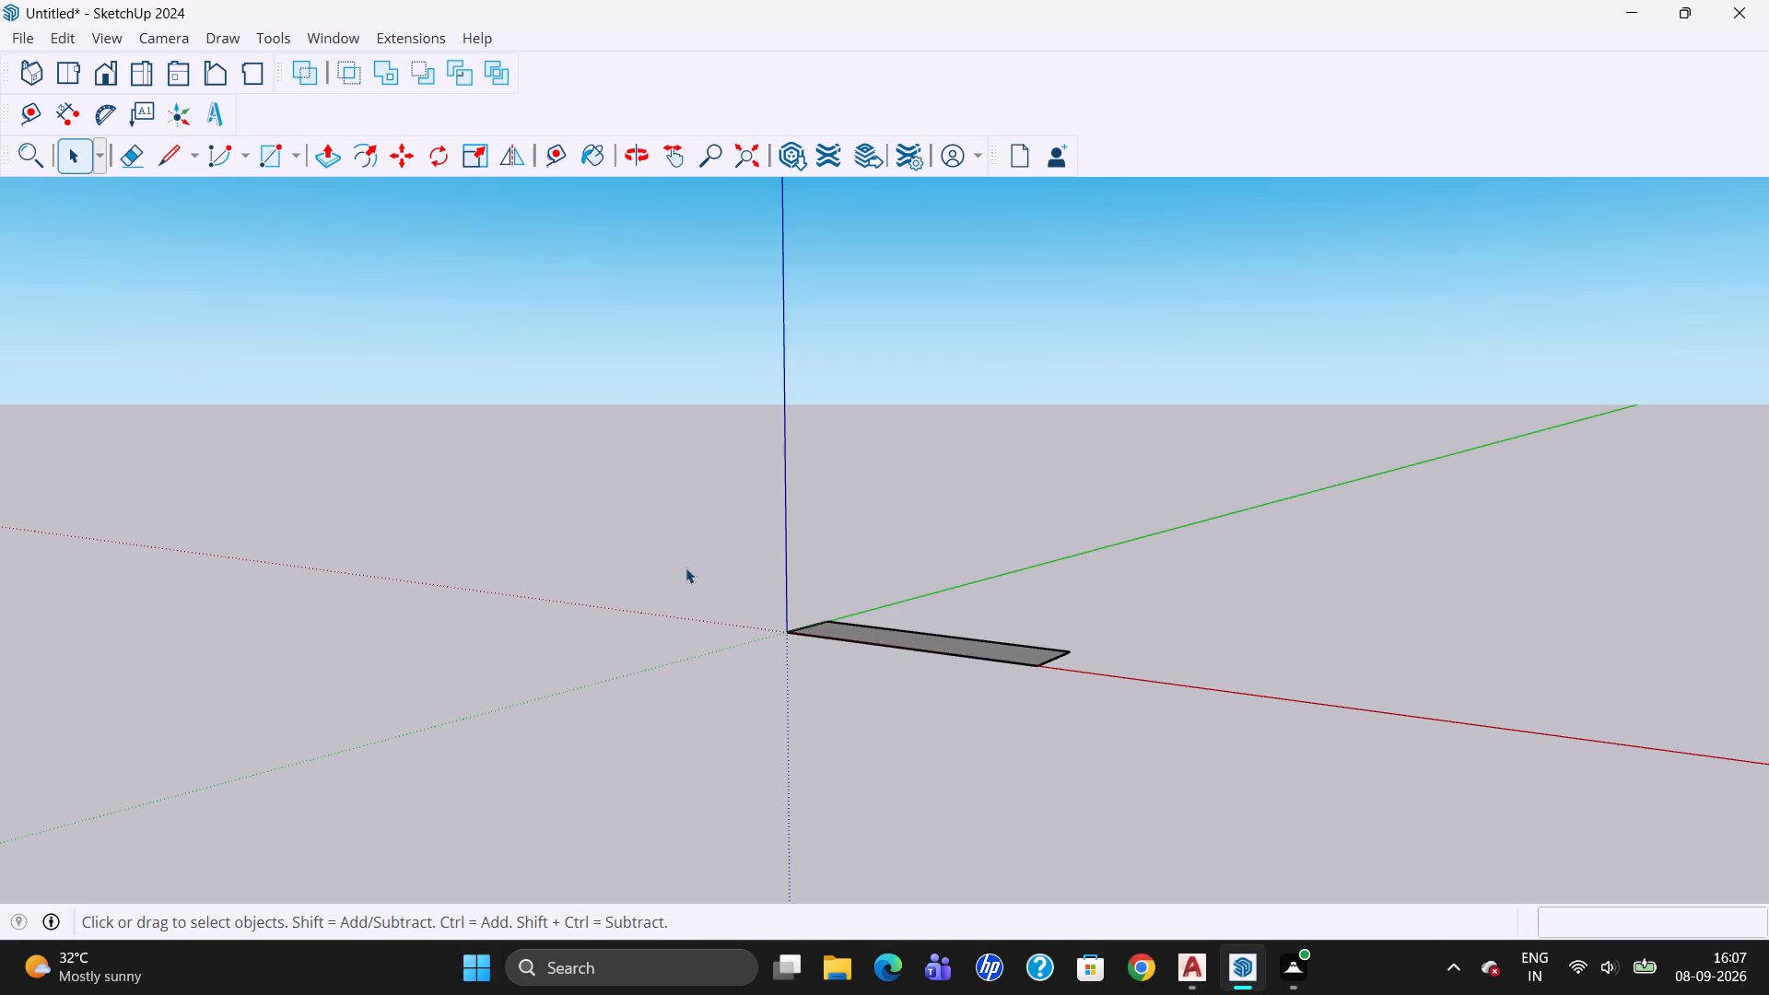
pyautogui.moveTo(682, 556); pyautogui.dragTo(1132, 818)
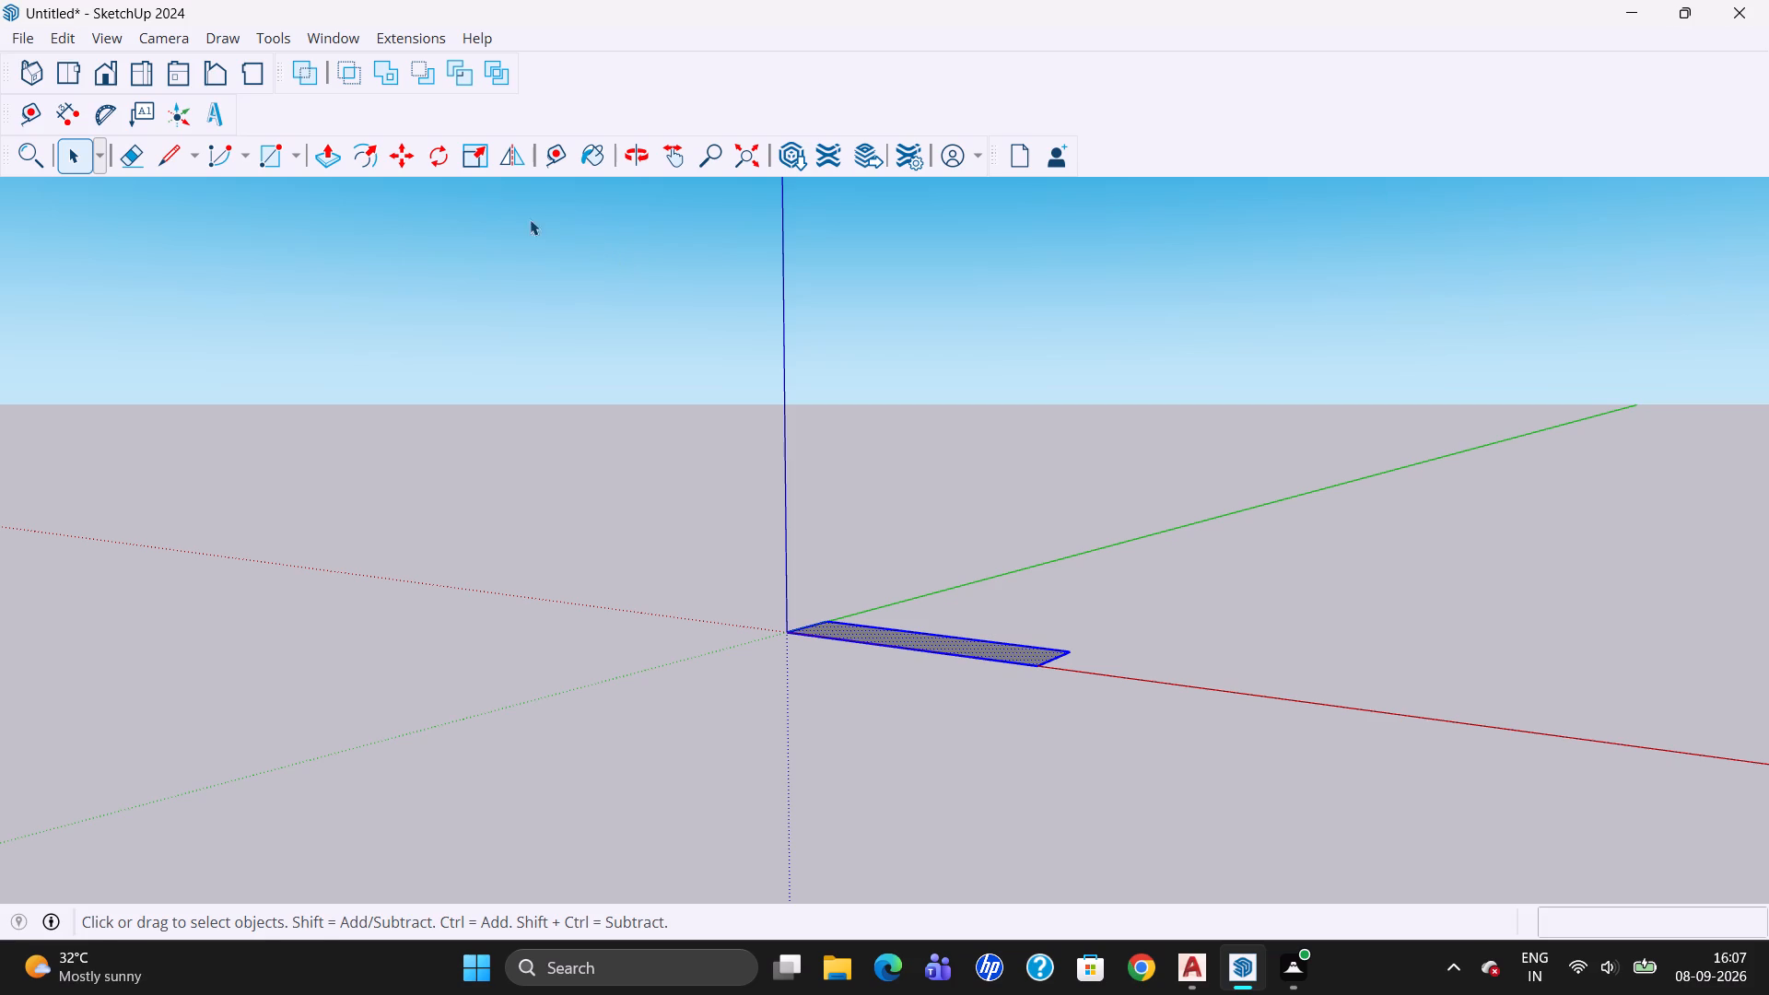
pyautogui.click(337, 164)
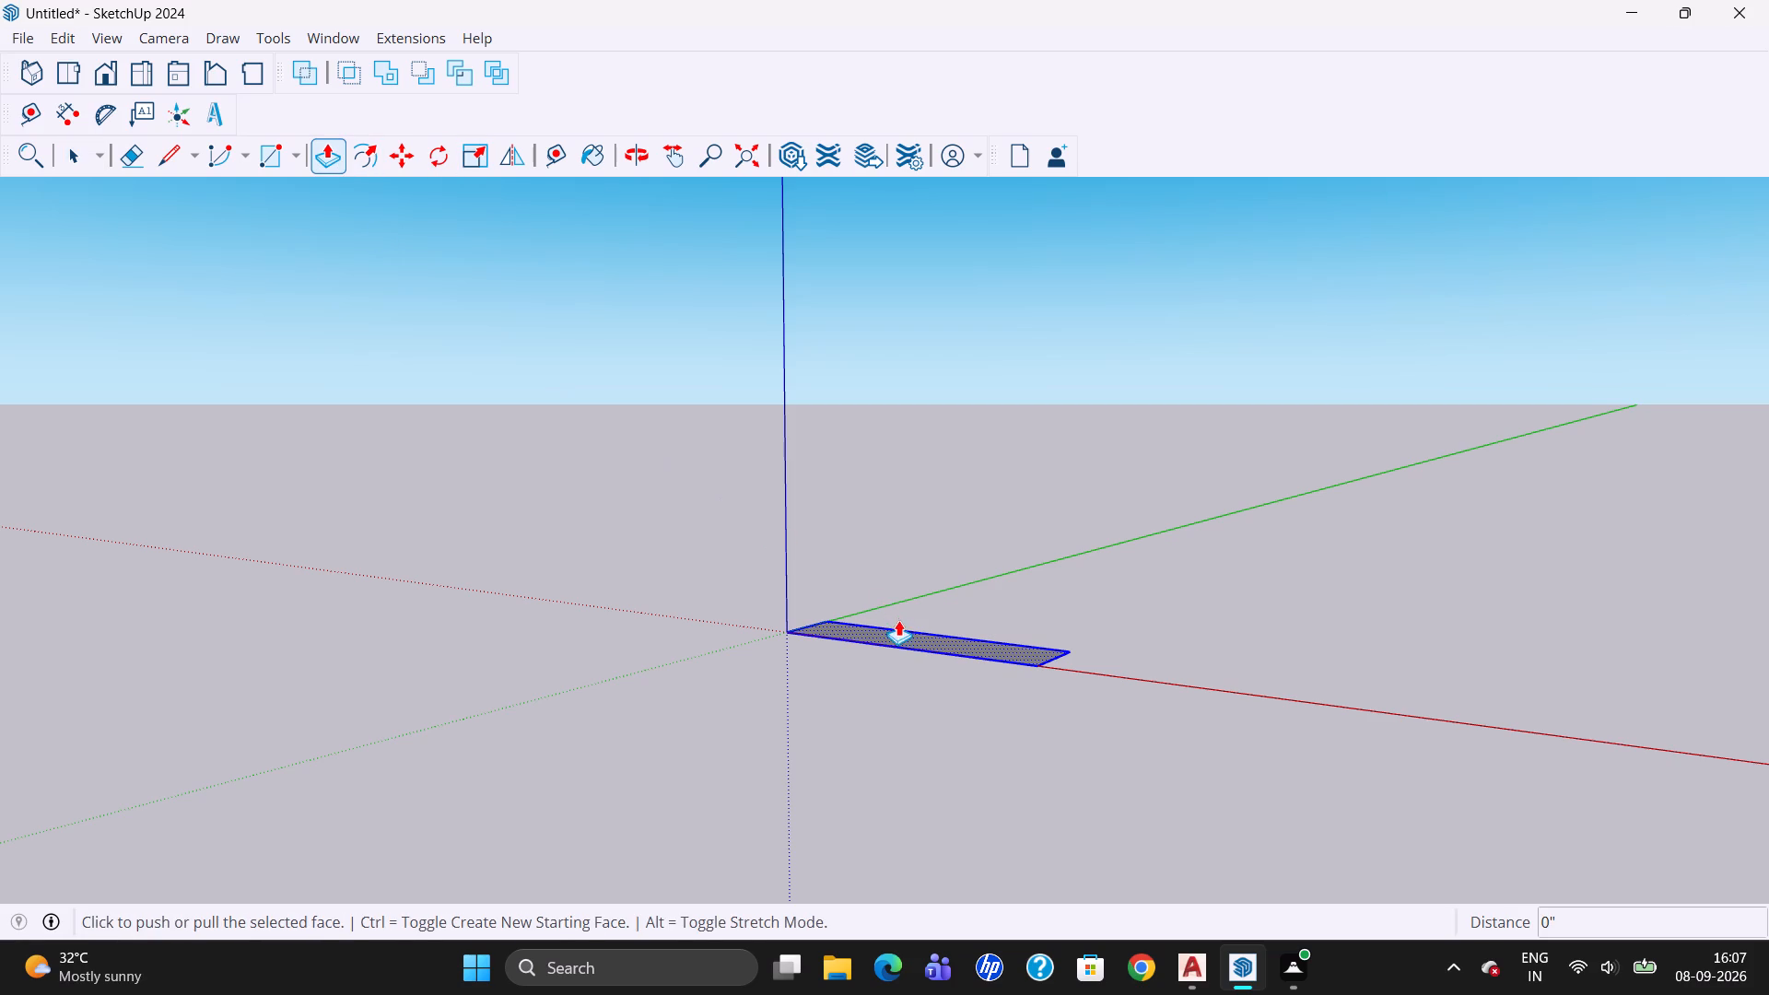
pyautogui.click(898, 620)
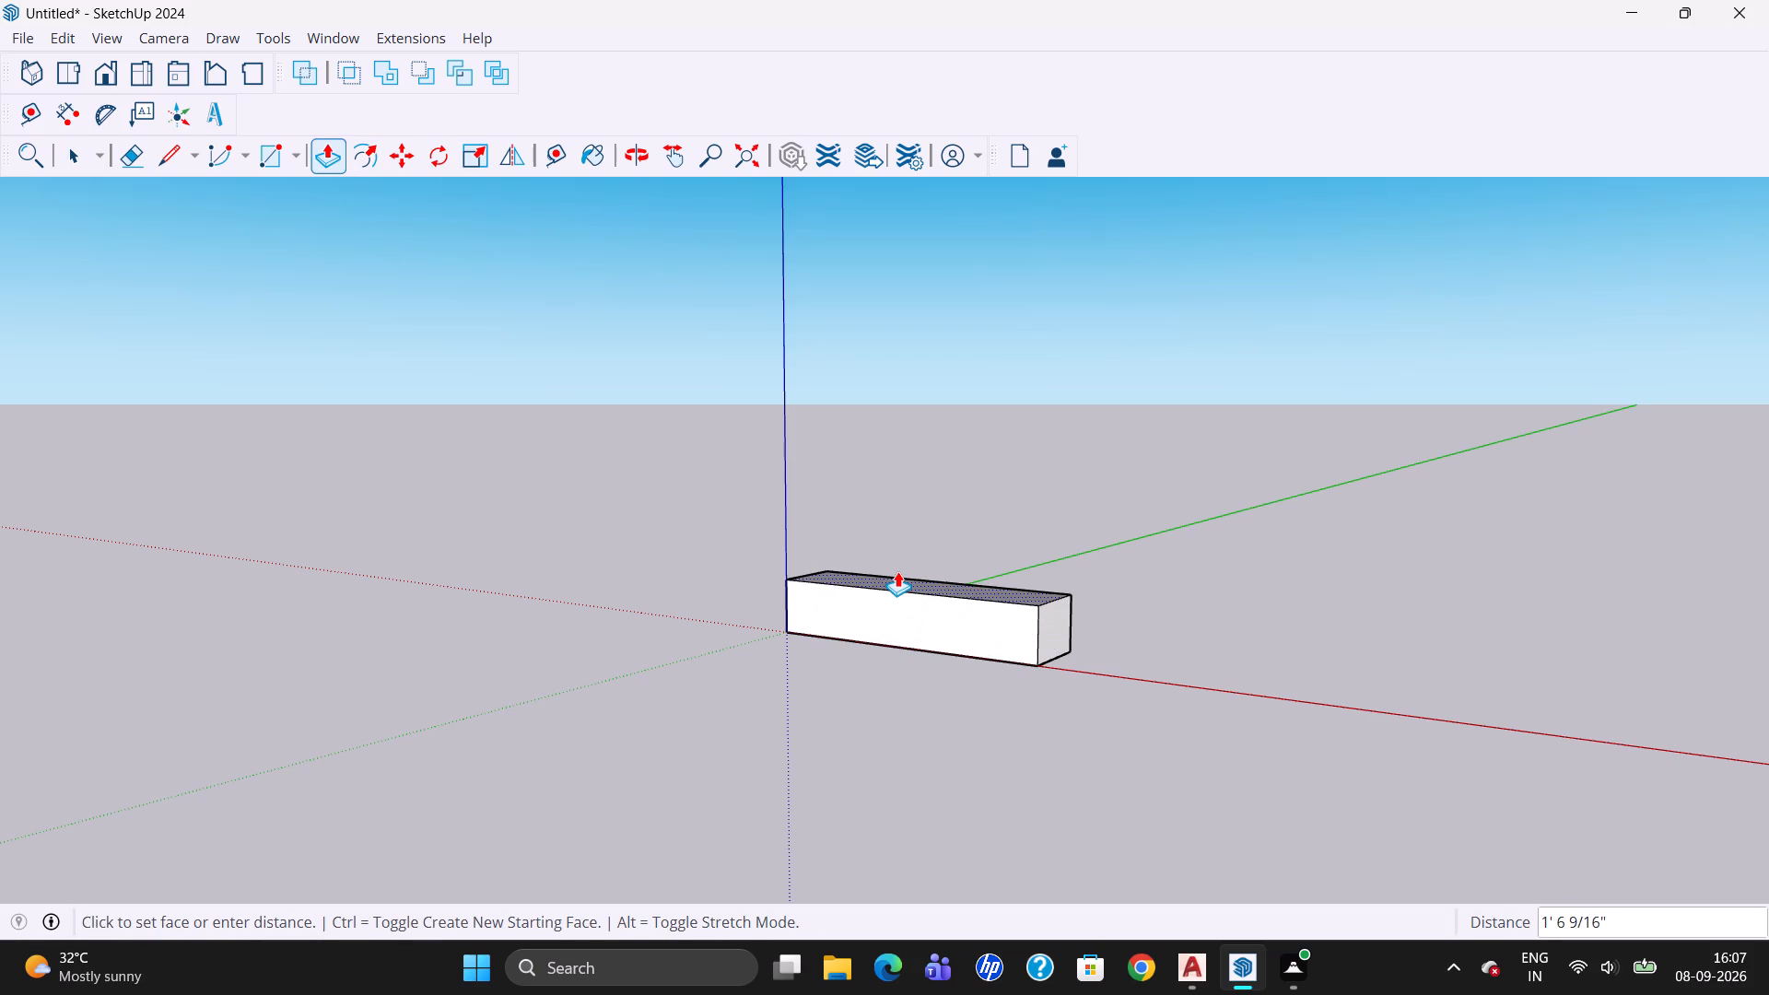
pyautogui.write('6"')
pyautogui.press('Return')
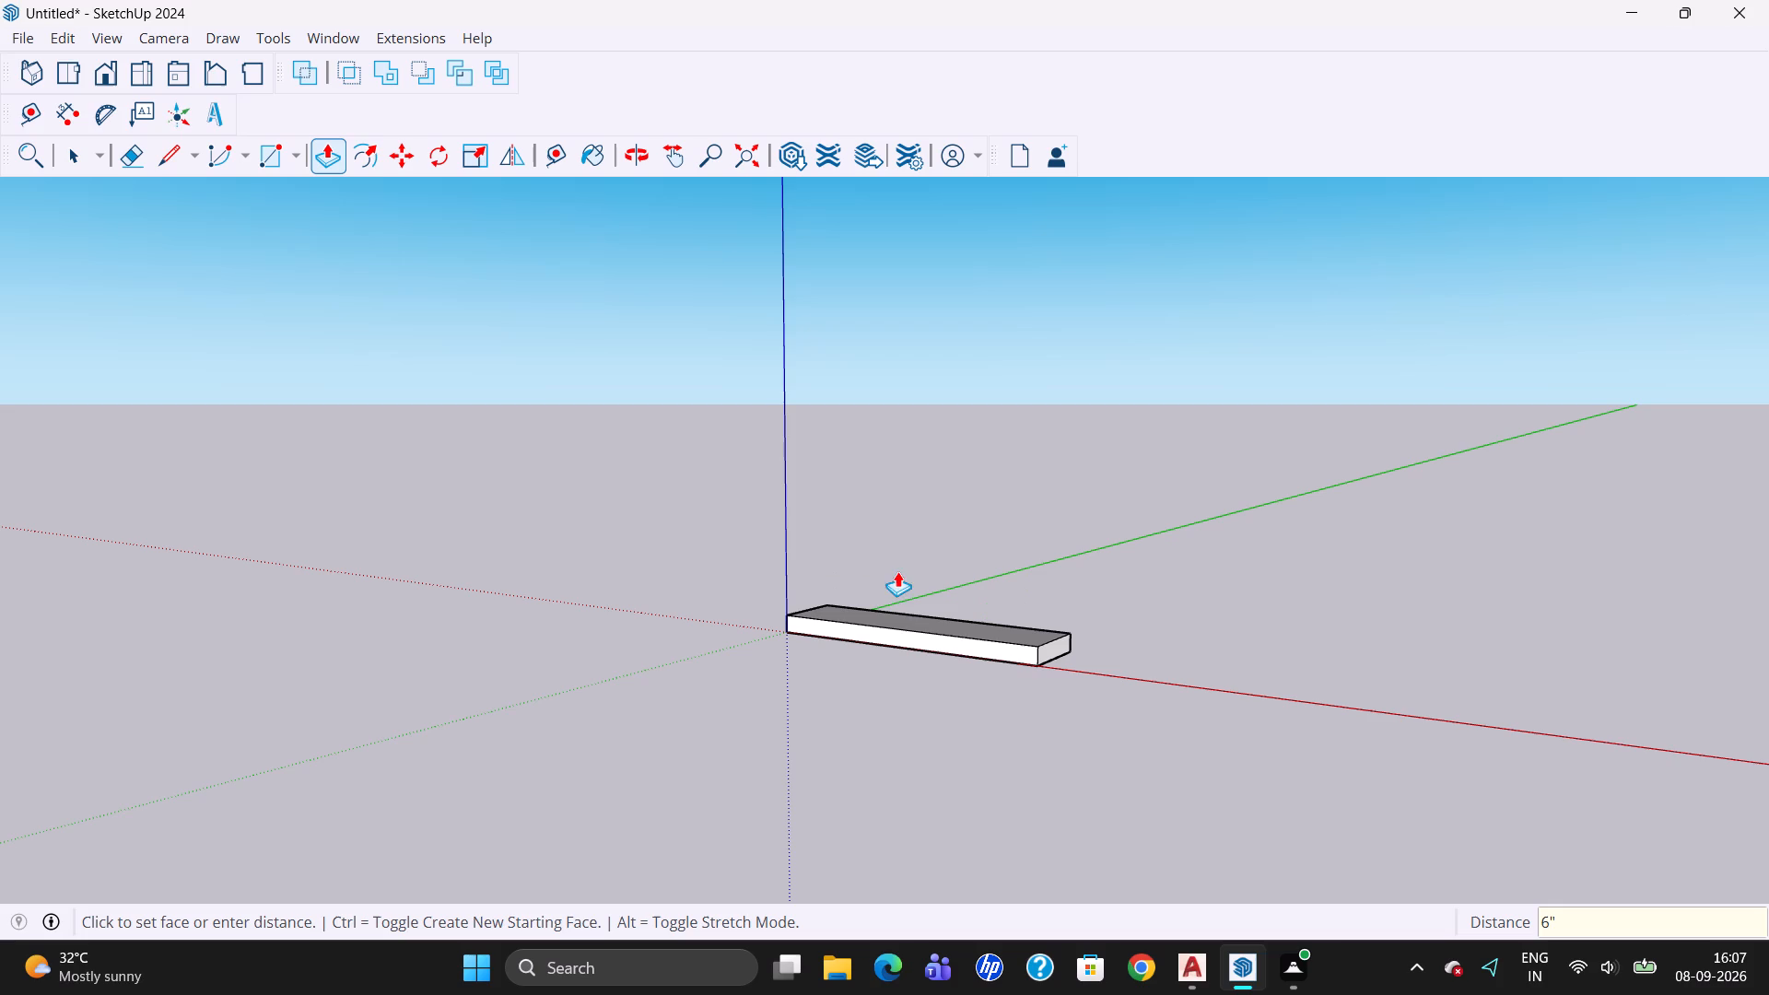
pyautogui.click(75, 166)
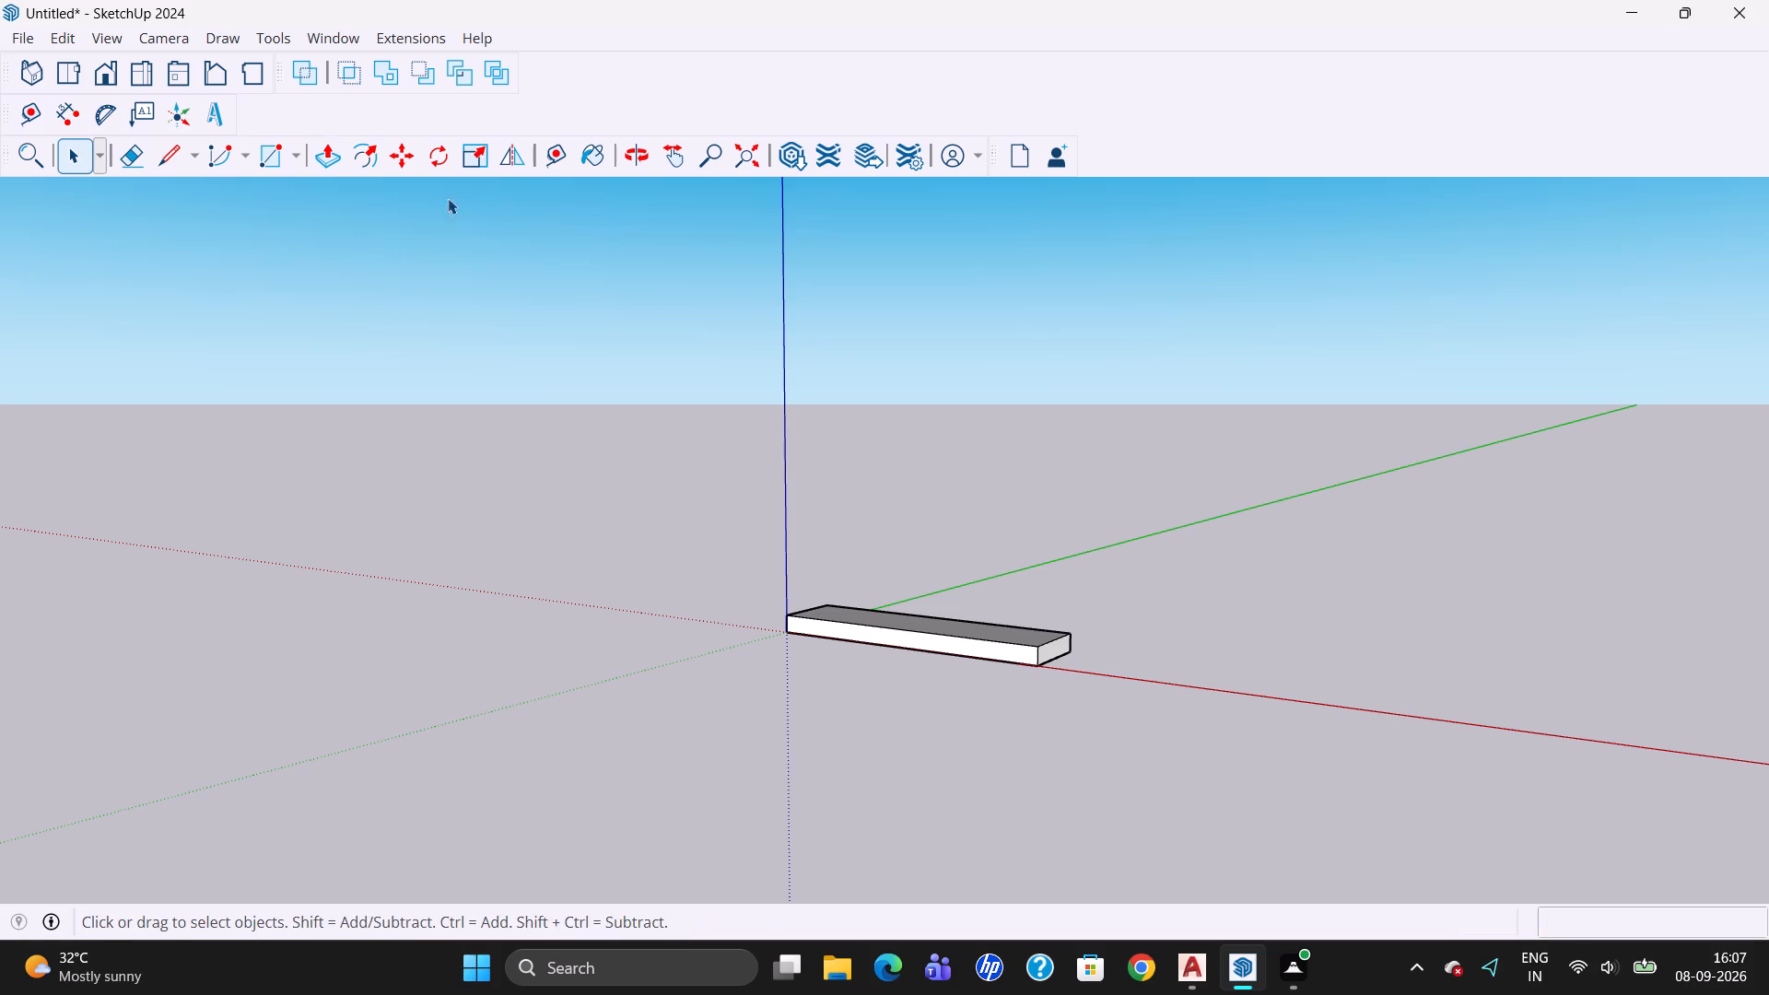
# Offset the outline of the slab's long front face inward by 1".
pyautogui.click(361, 150)
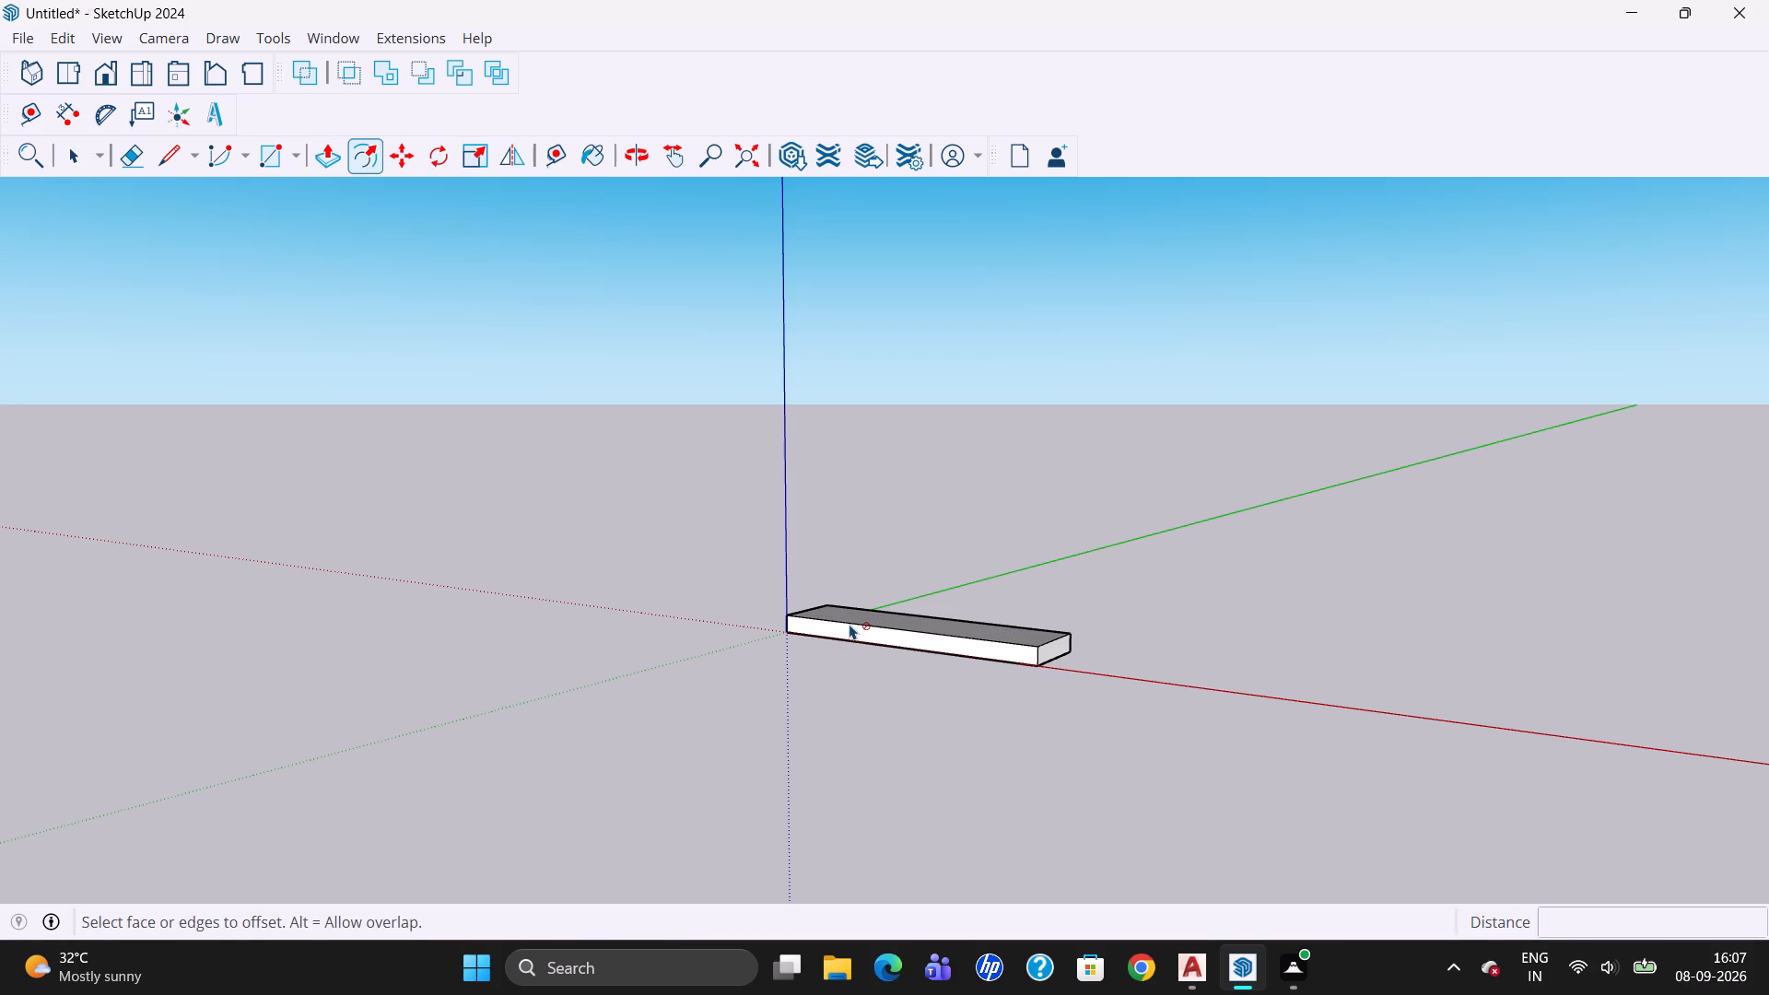
pyautogui.doubleClick(849, 624)
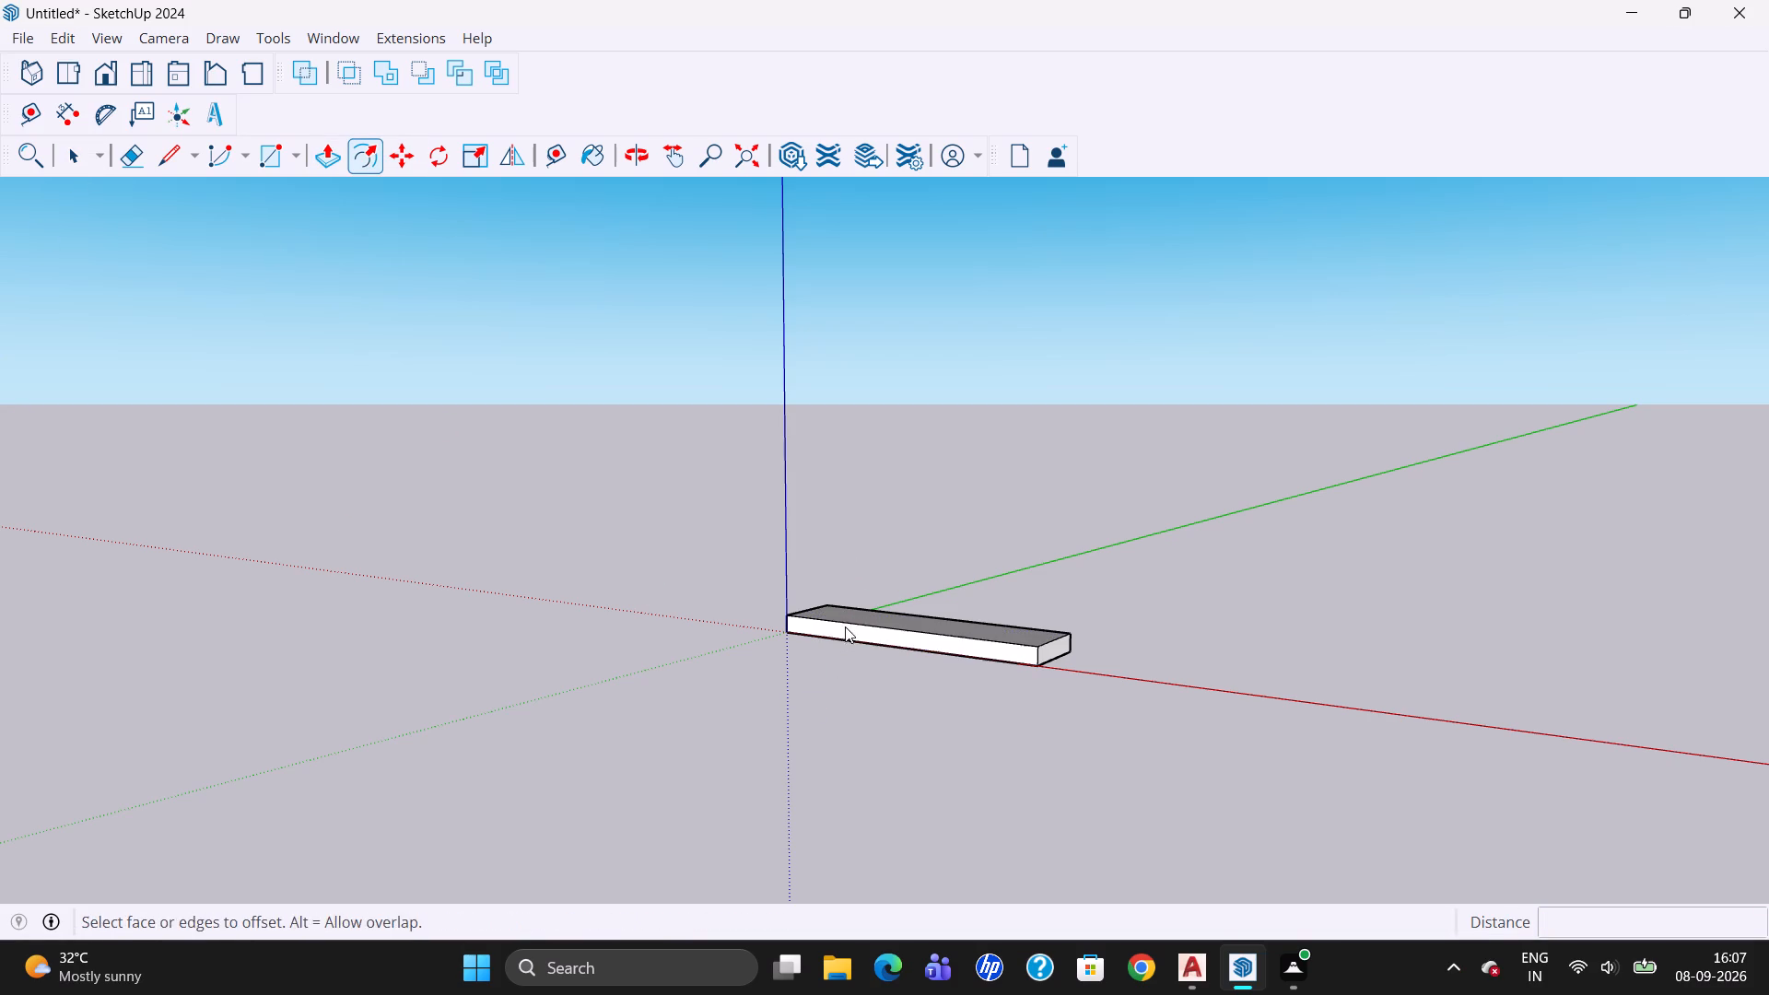
pyautogui.click(845, 626)
pyautogui.scroll(3, 844, 638)
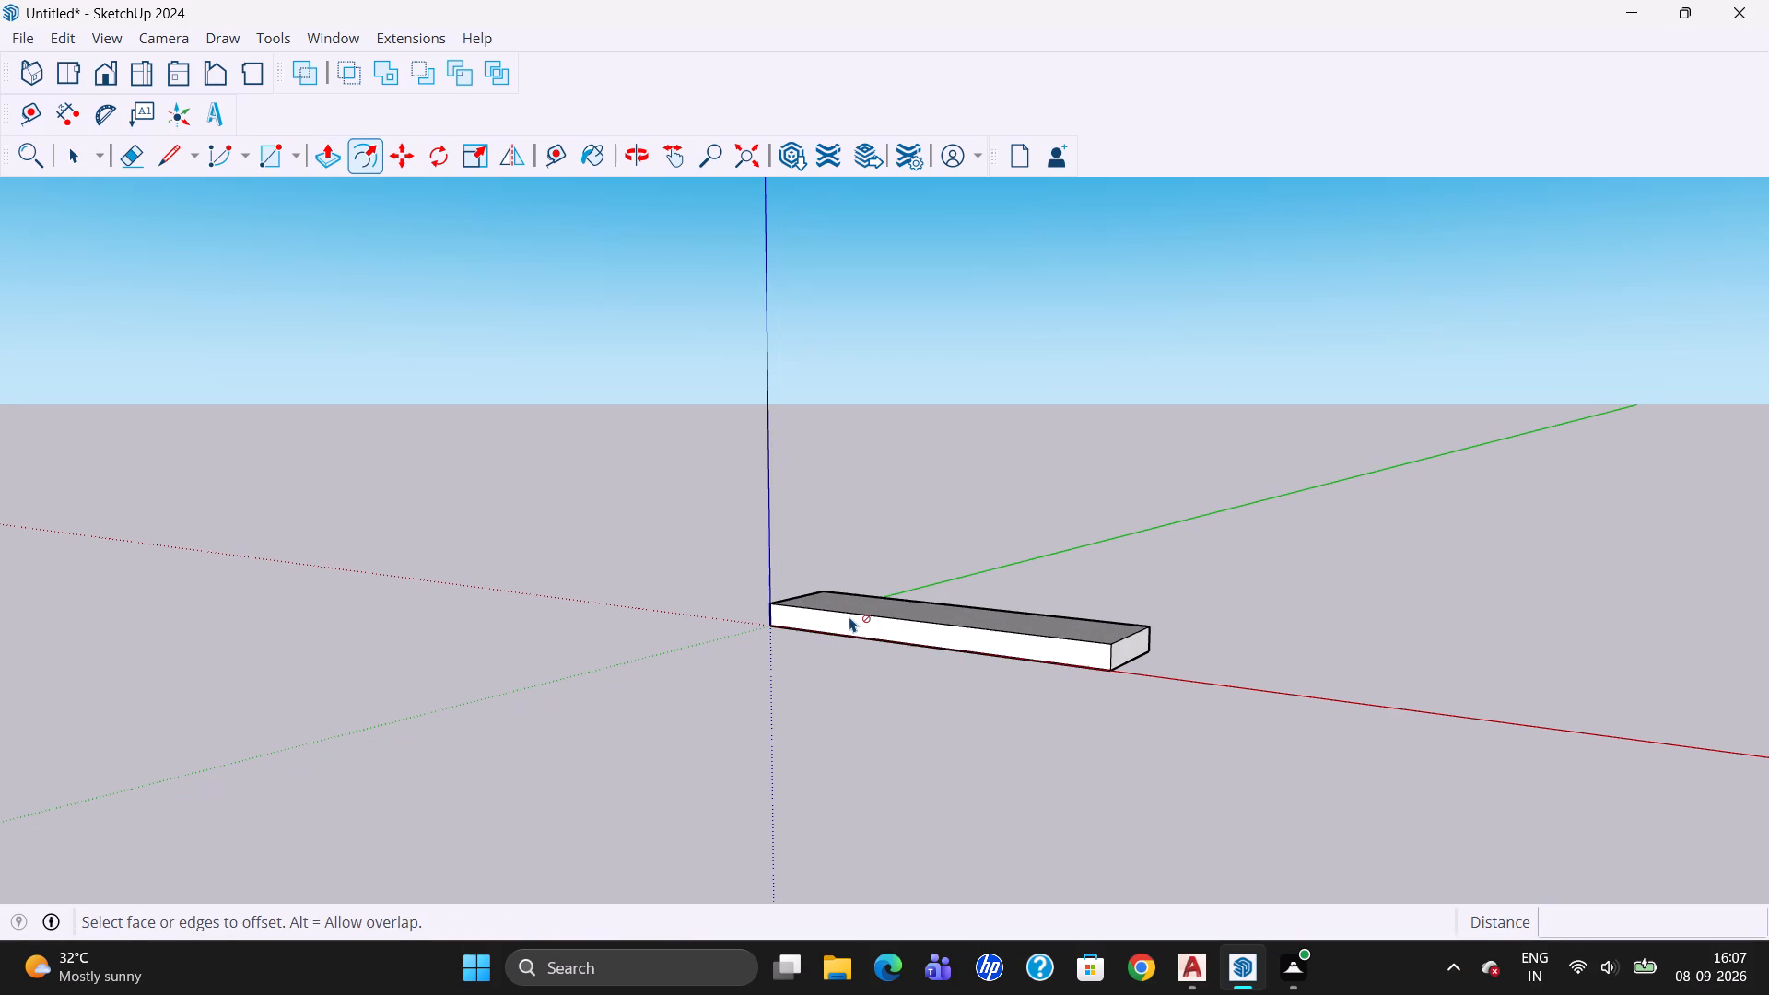
pyautogui.doubleClick(849, 616)
pyautogui.doubleClick(851, 621)
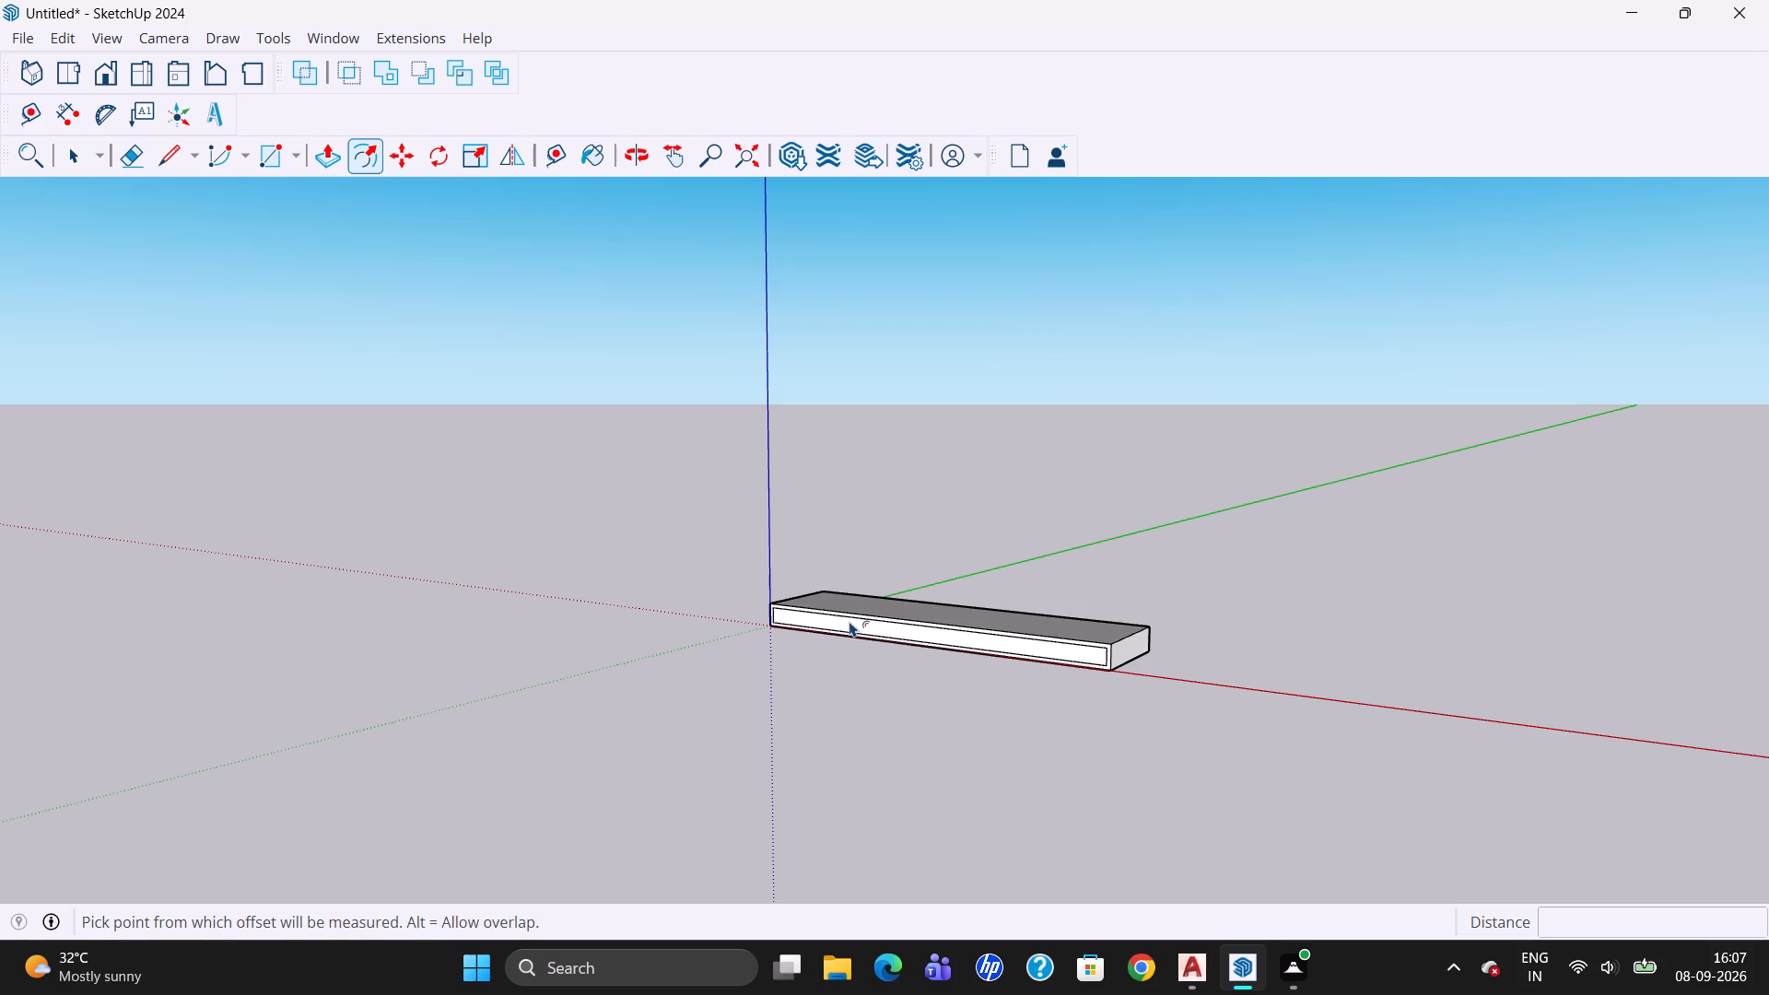
pyautogui.write('1"')
pyautogui.press('Return')
pyautogui.click(90, 163)
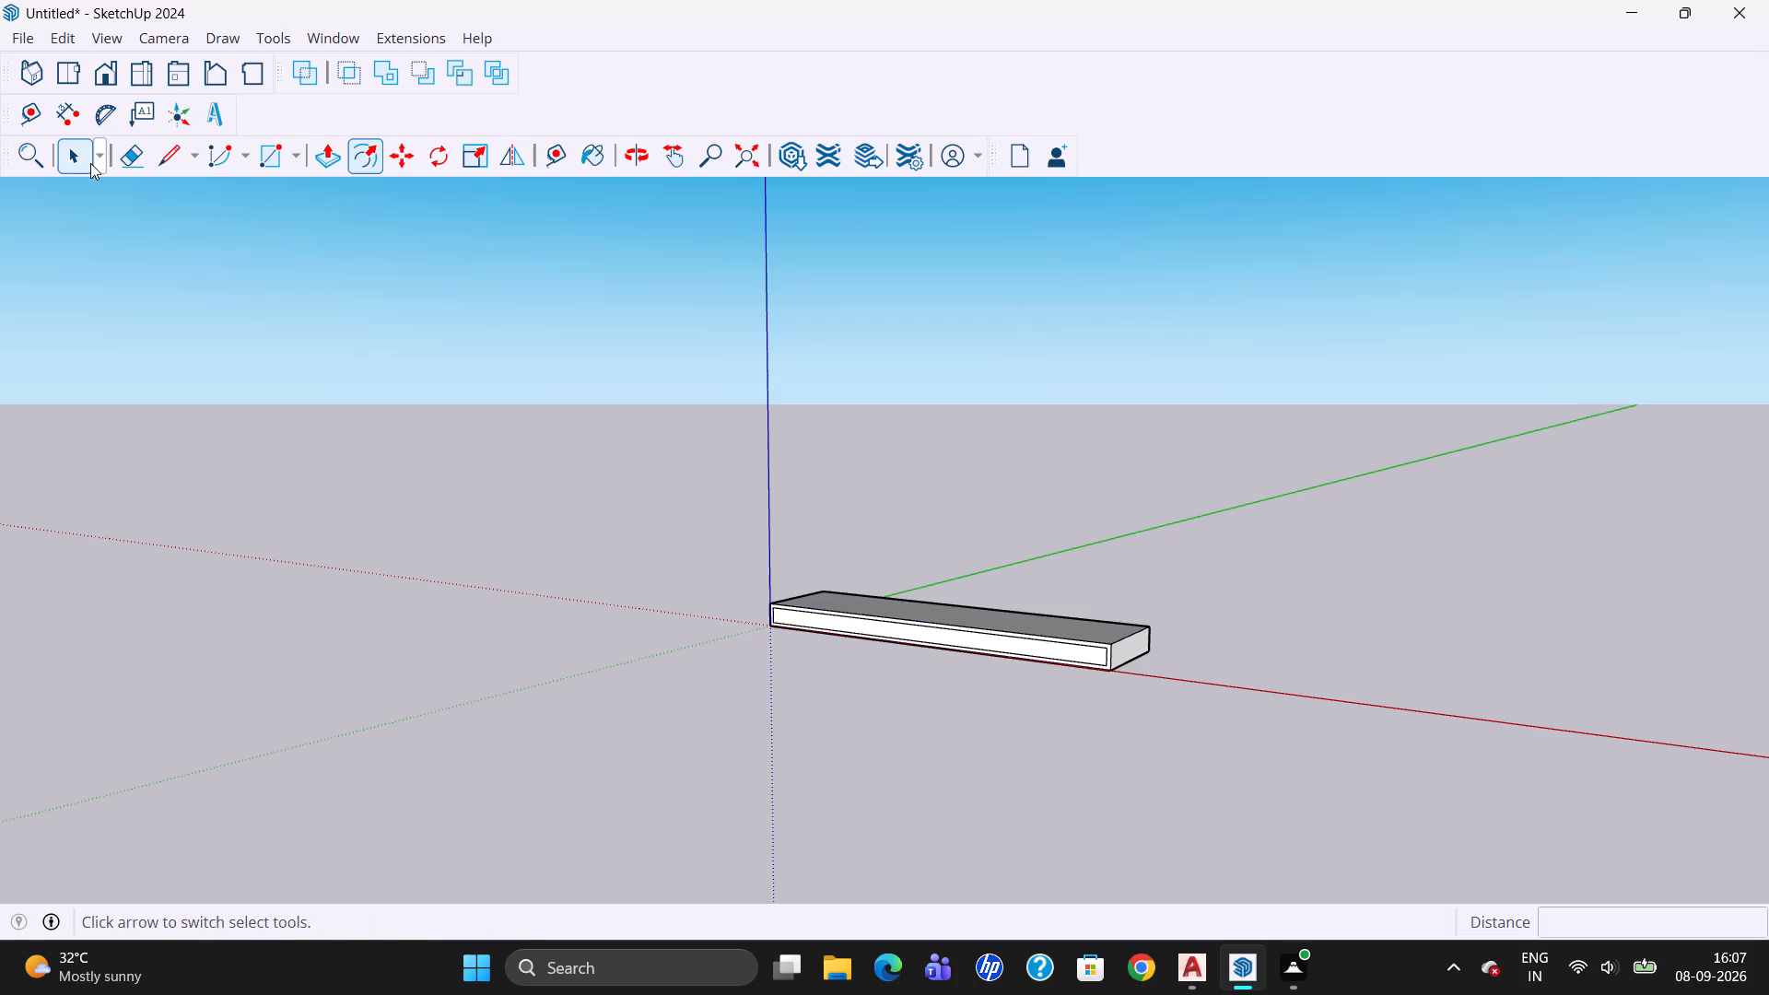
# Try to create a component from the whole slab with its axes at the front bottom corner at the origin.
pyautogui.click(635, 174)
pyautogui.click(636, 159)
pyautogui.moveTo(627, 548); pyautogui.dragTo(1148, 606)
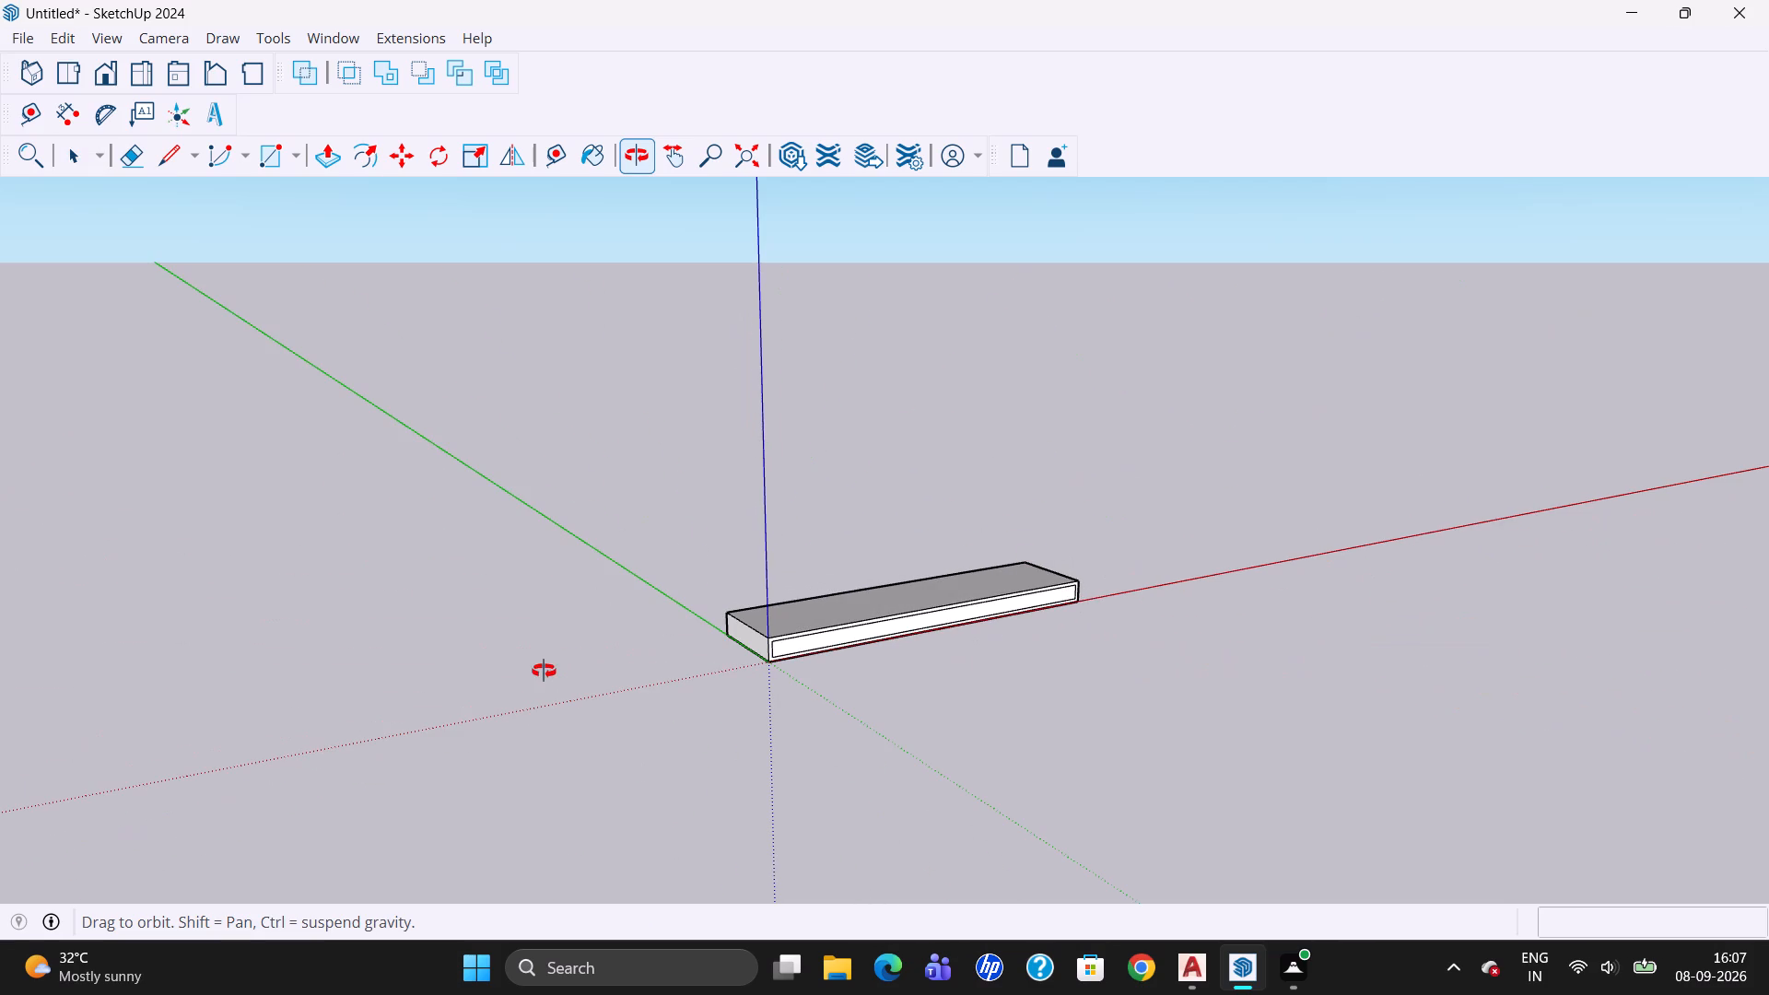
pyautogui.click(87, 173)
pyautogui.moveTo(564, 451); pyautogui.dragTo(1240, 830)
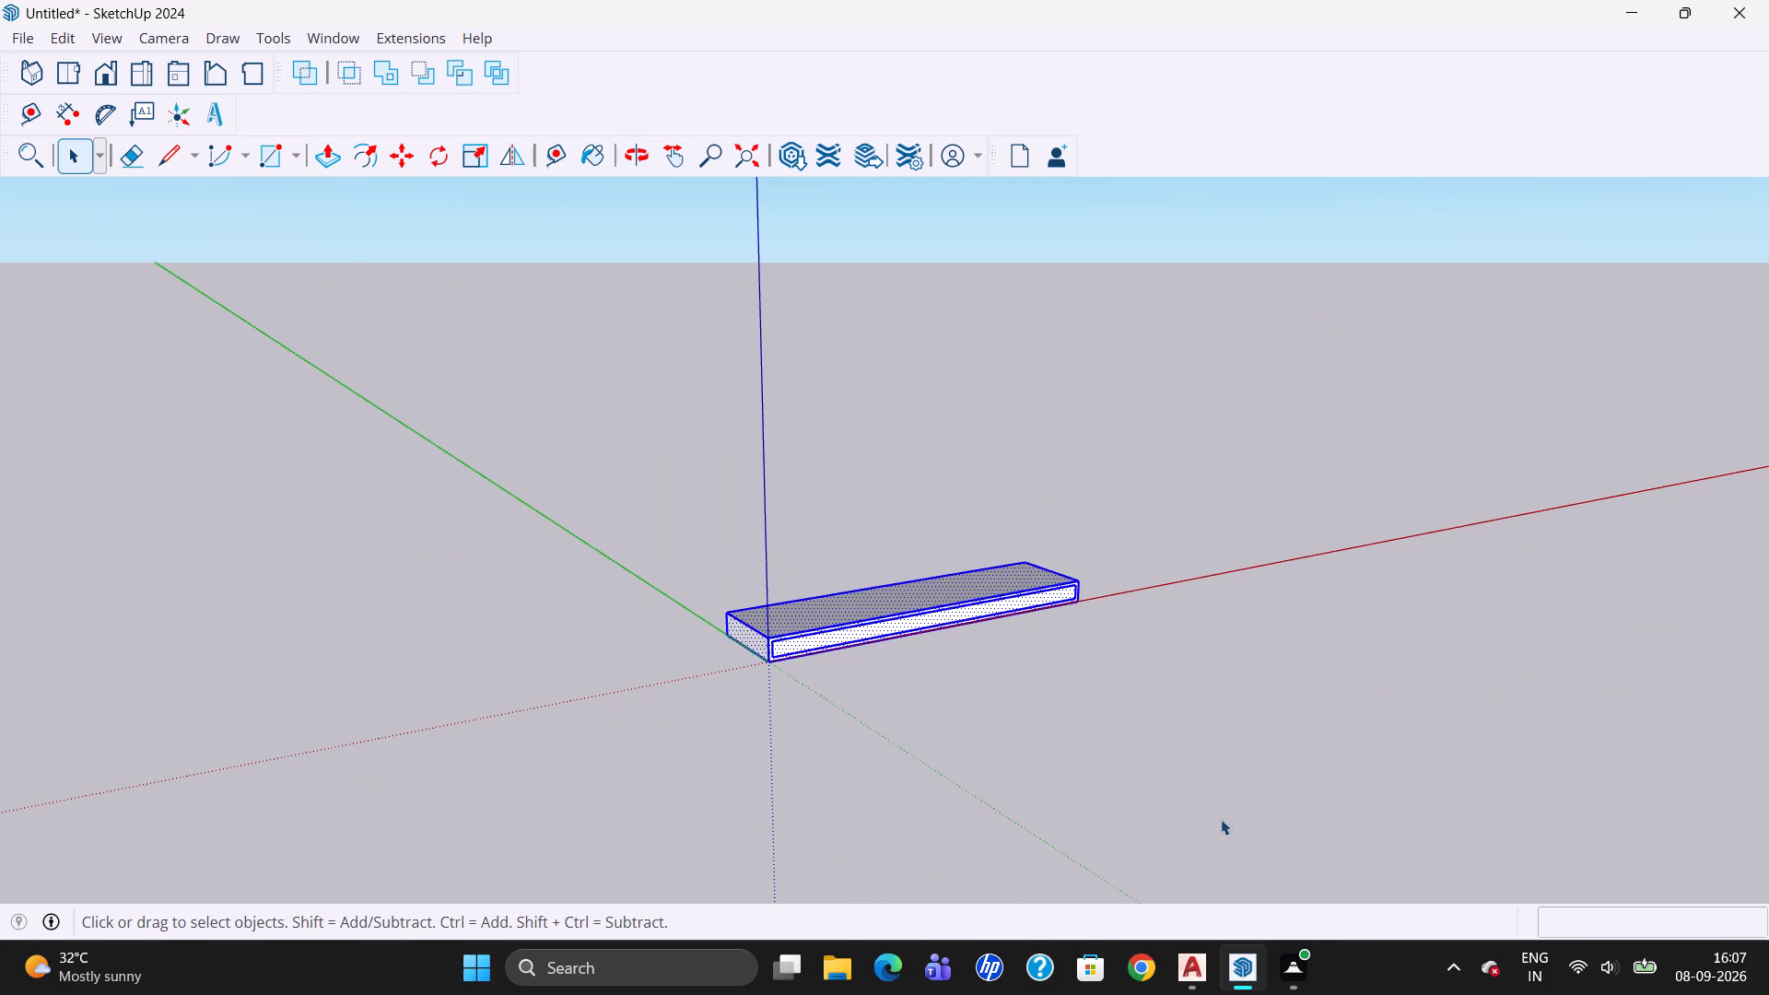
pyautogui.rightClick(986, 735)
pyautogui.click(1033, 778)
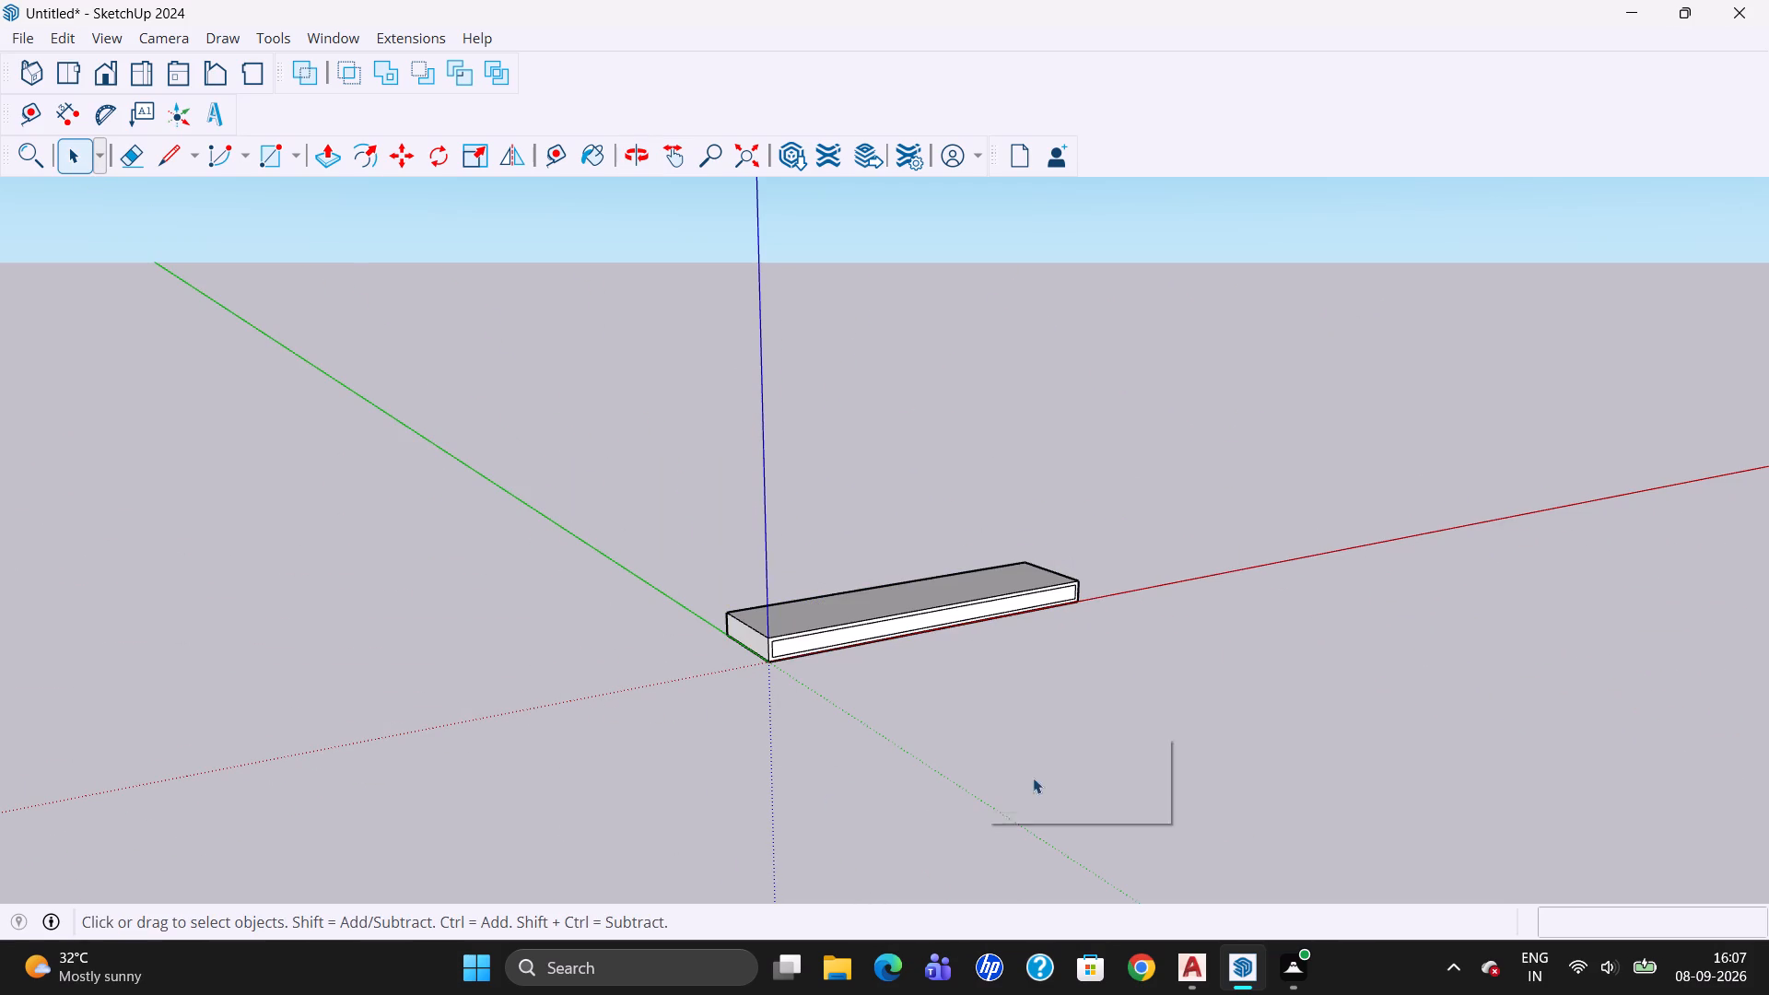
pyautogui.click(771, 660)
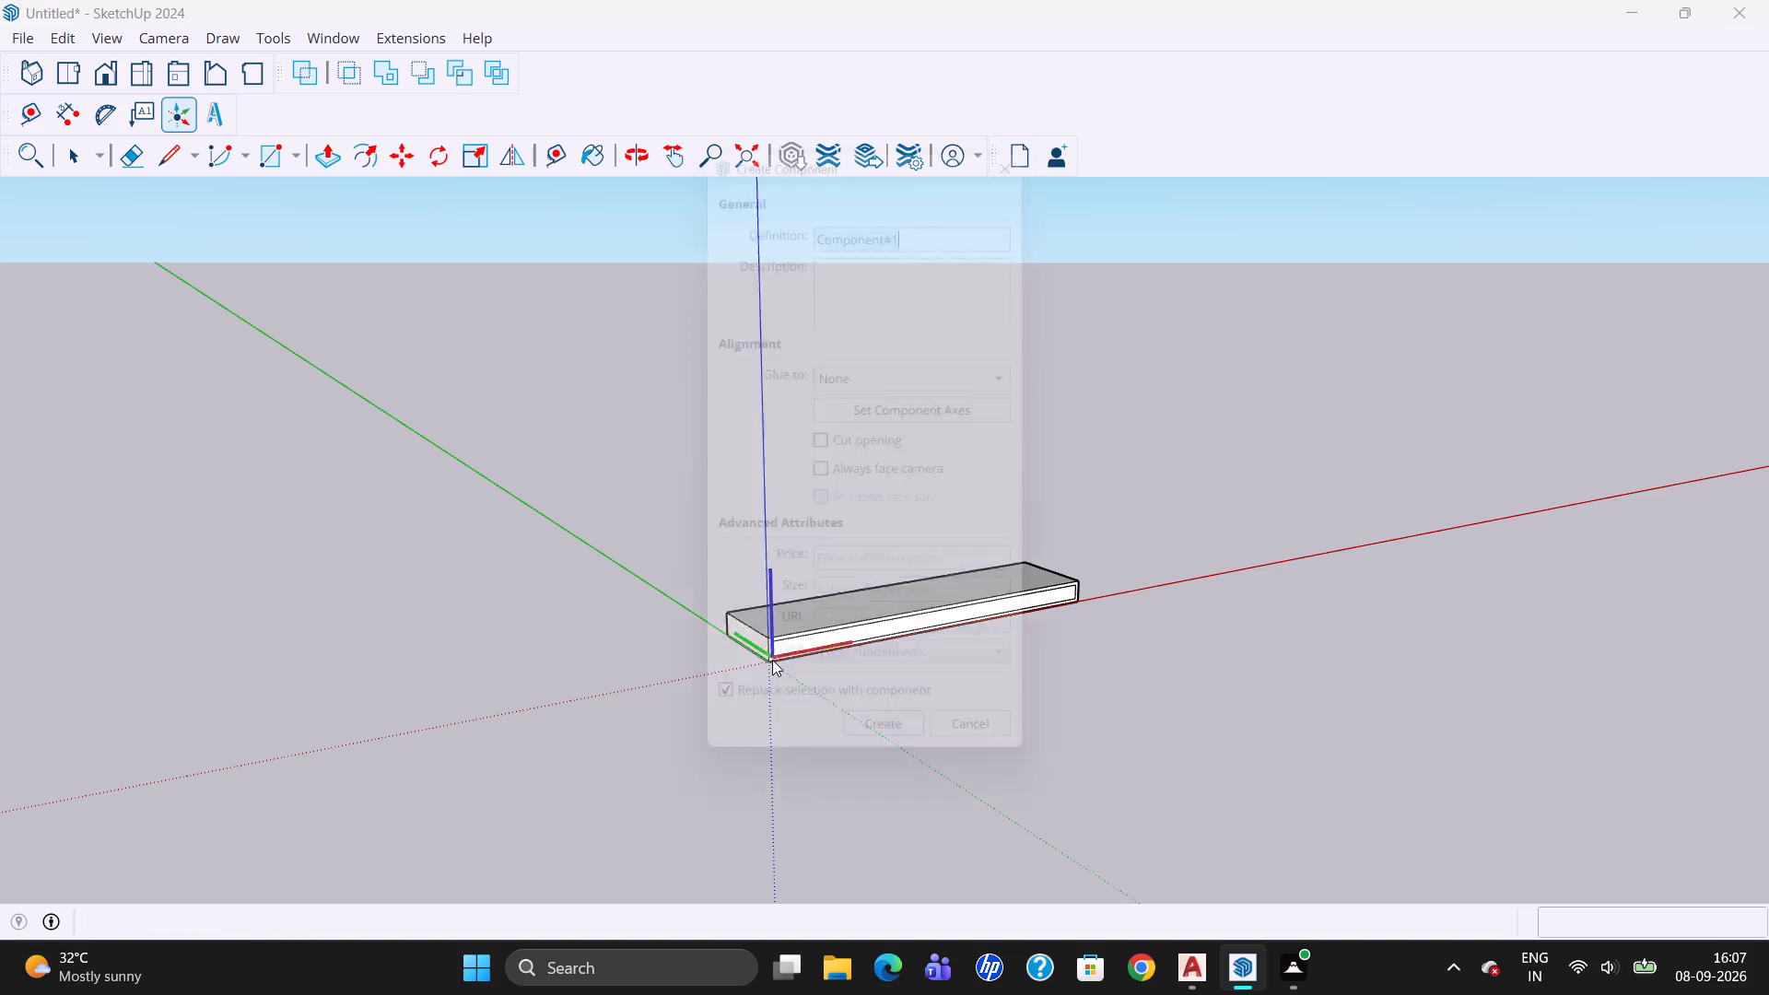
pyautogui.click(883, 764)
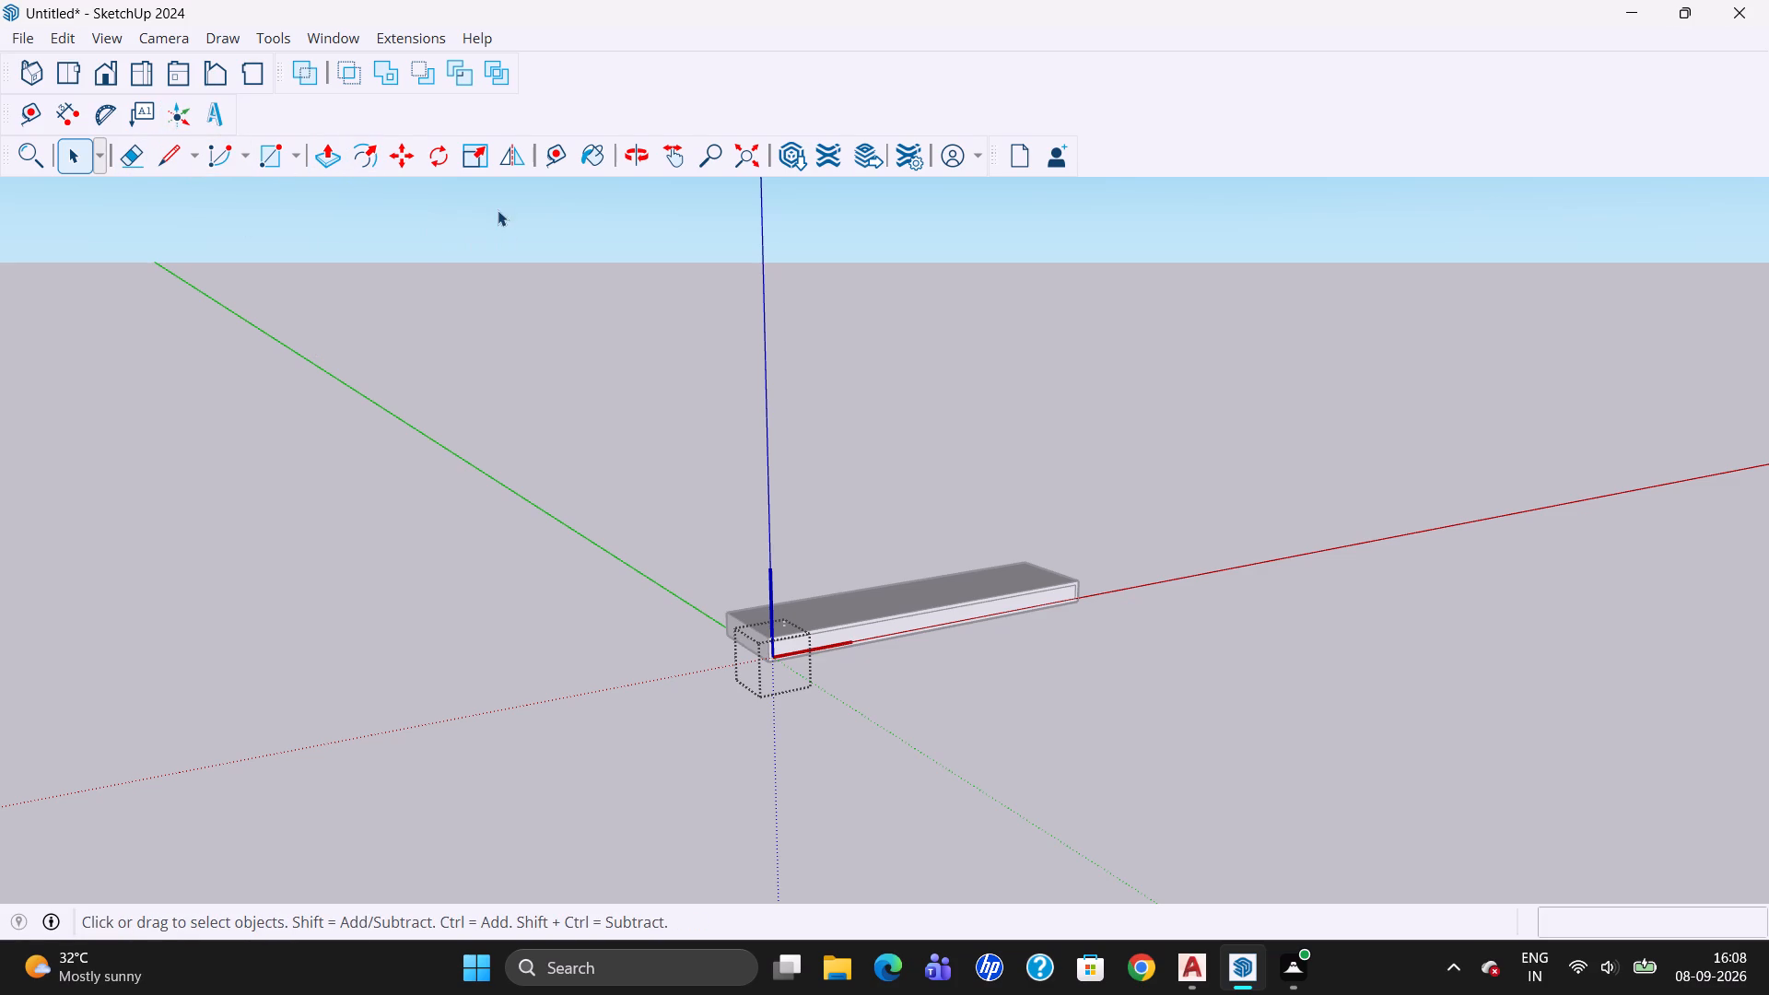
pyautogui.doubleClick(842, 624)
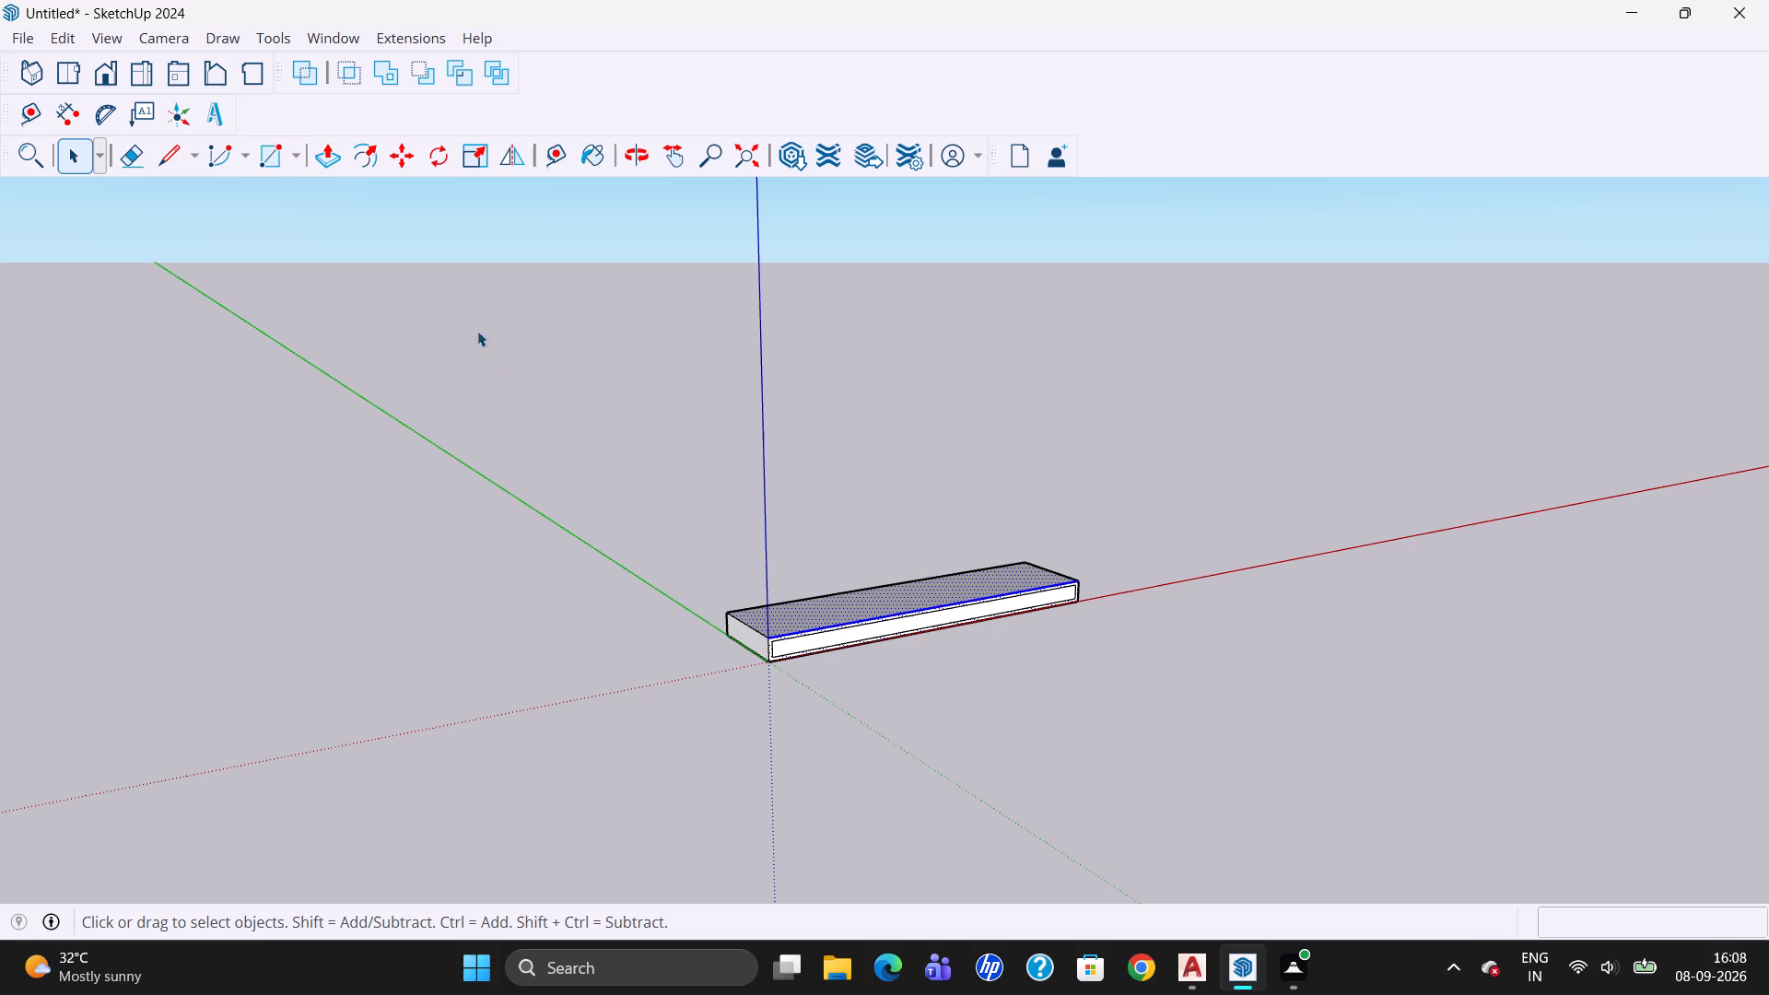
# Select the whole slab and place a 7' vertical guide up from its back bottom corner on the green axis.
pyautogui.tripleClick(835, 614)
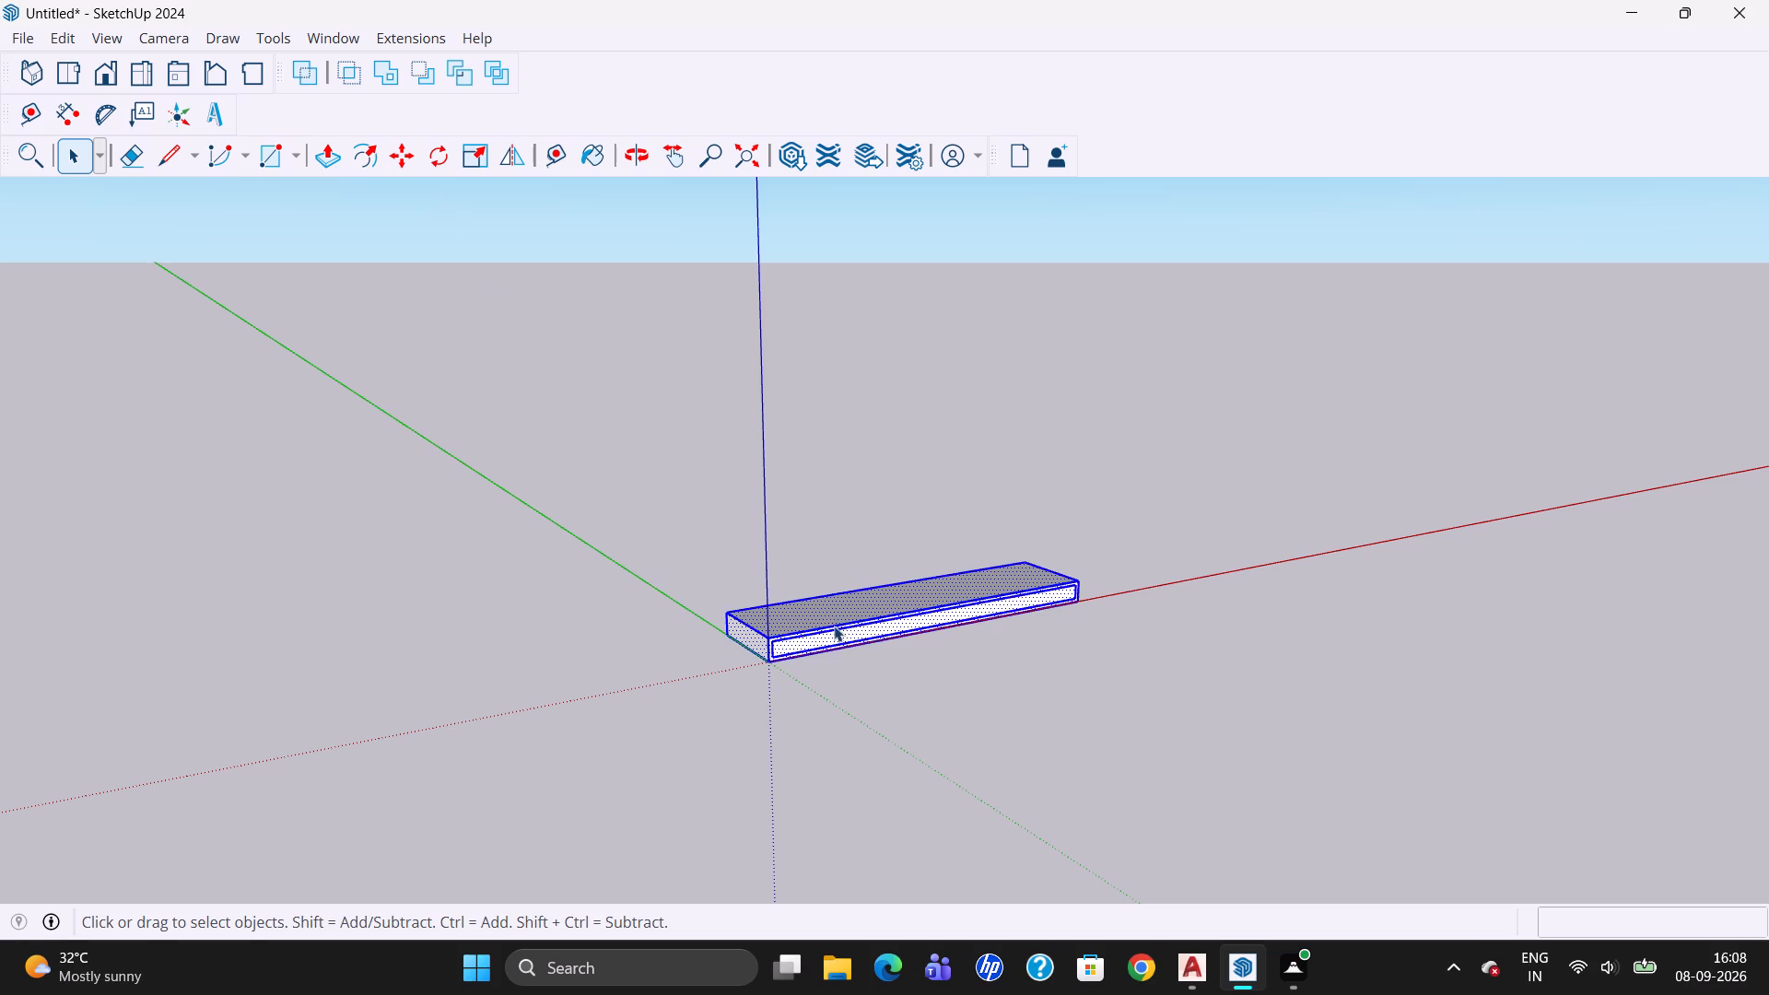
pyautogui.click(544, 151)
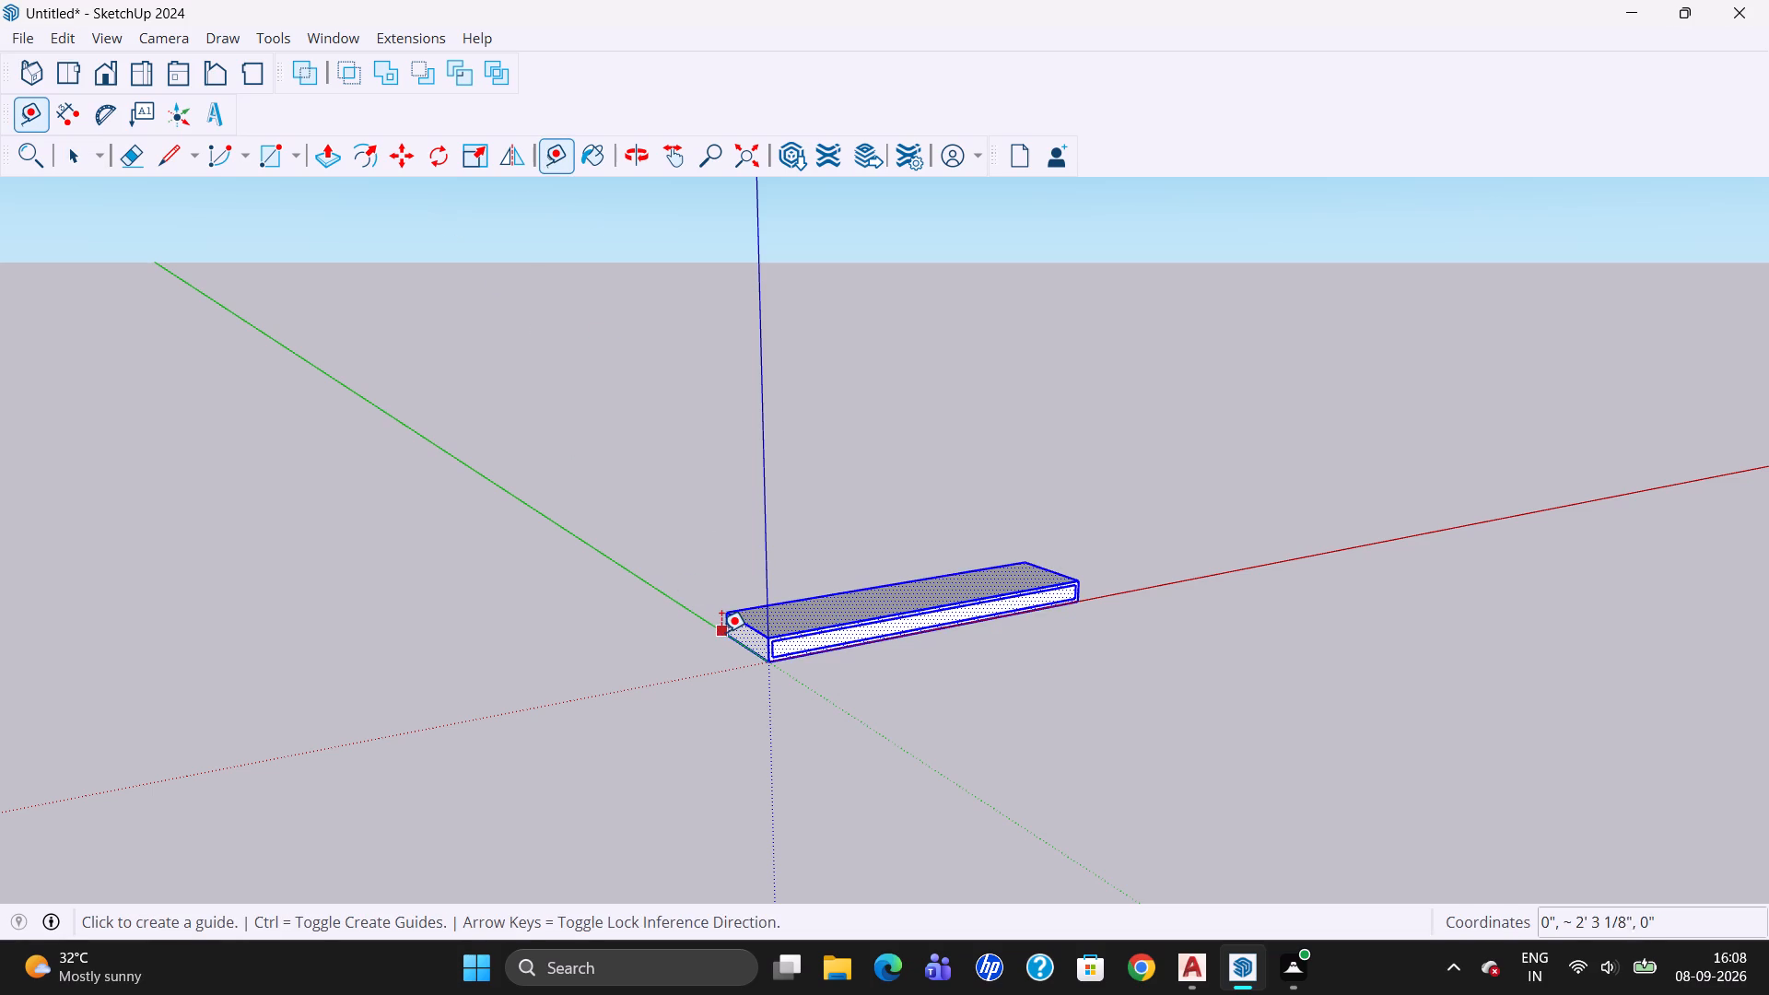
pyautogui.click(723, 636)
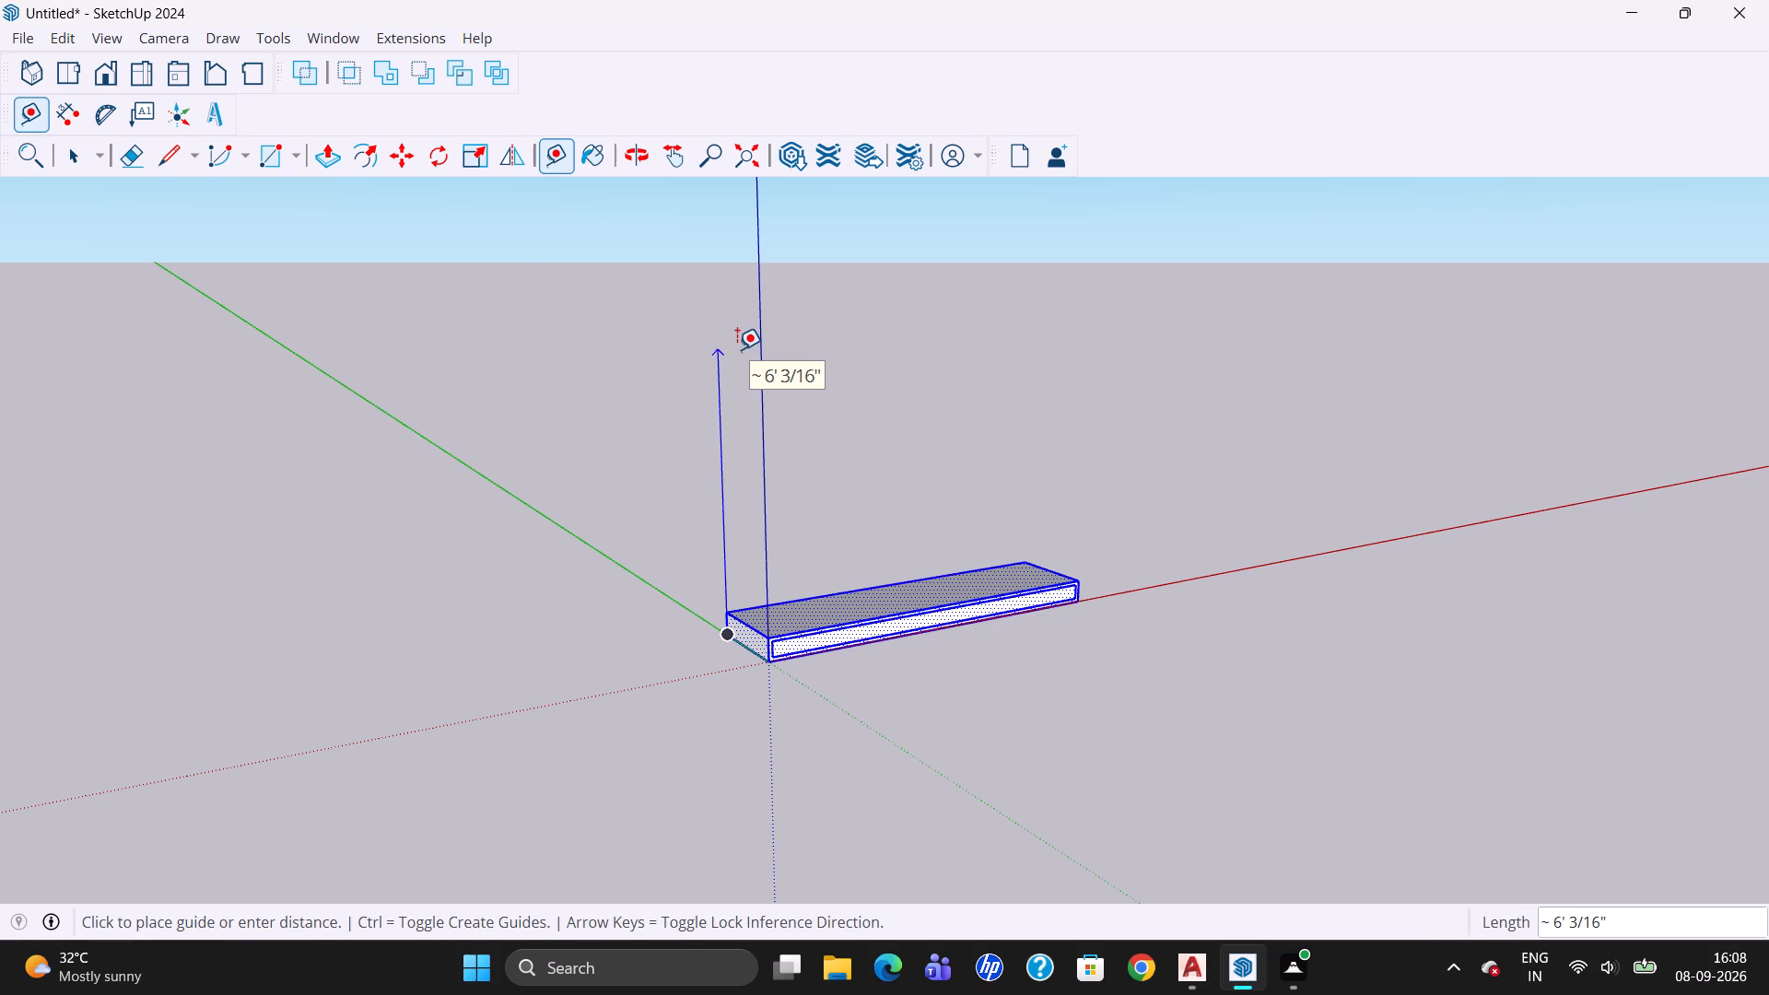
pyautogui.write("7'")
pyautogui.press('Return')
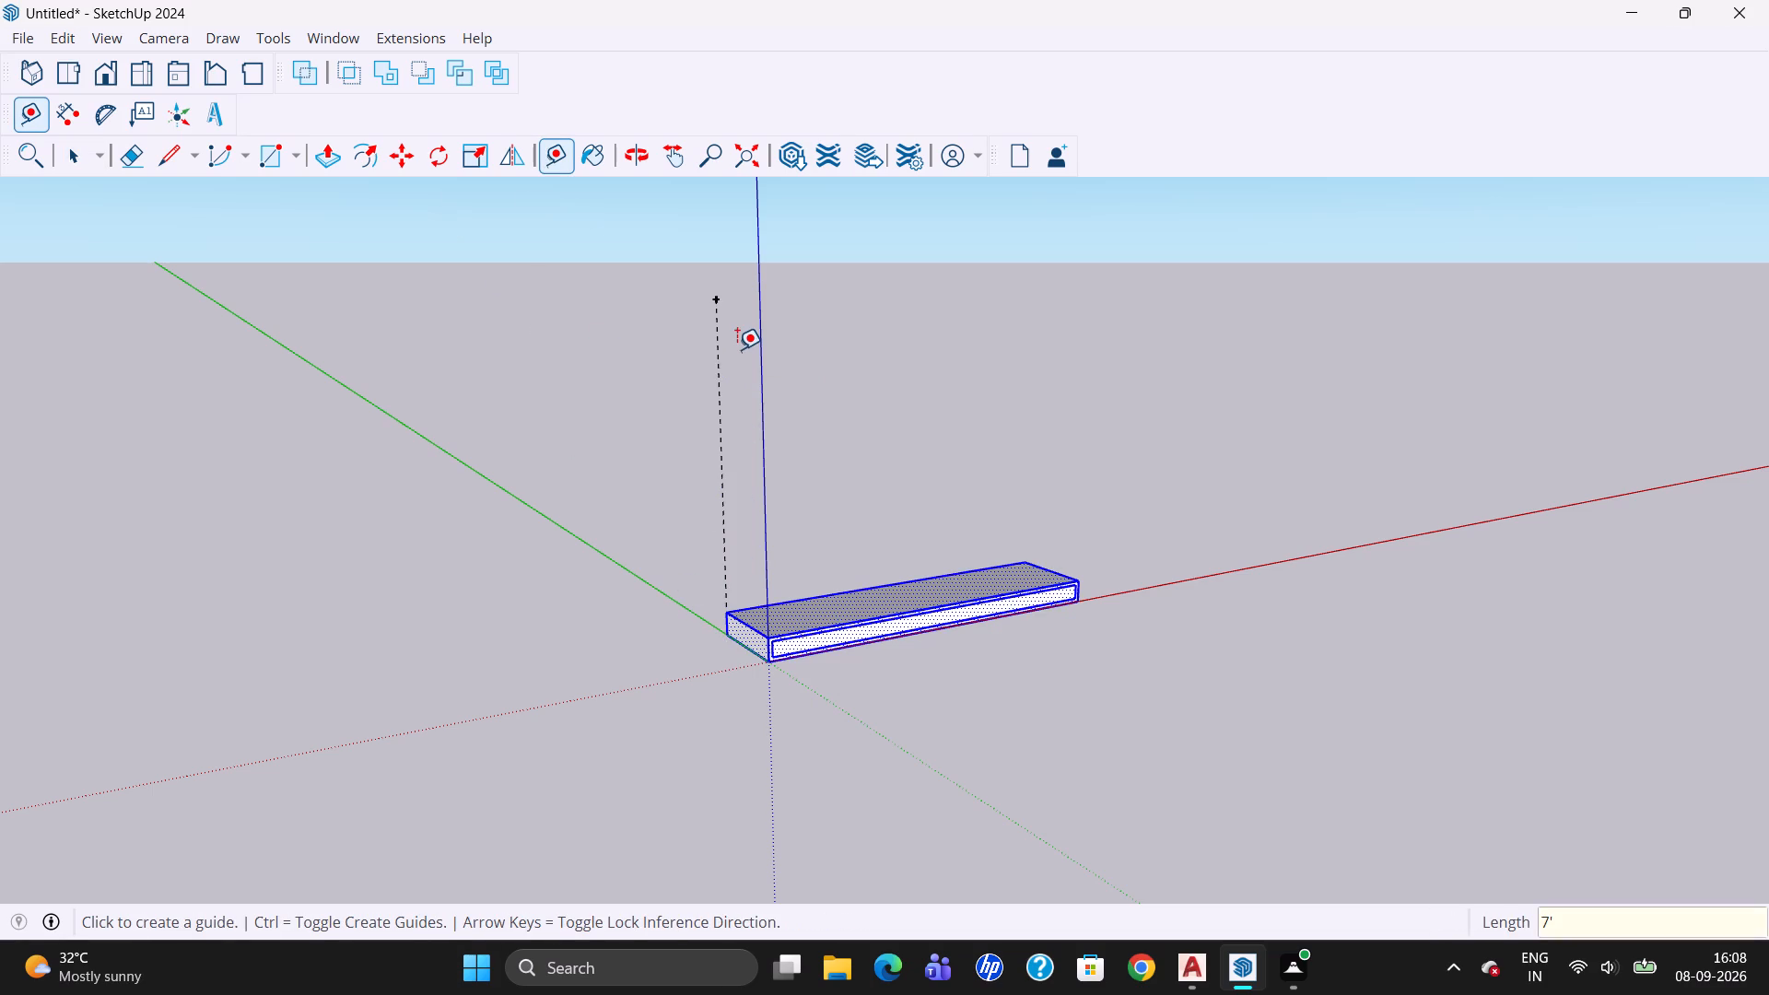
# Copy the selected slab straight up about 6' 6" so its top lines up with the end of the 7' guide.
pyautogui.click(93, 162)
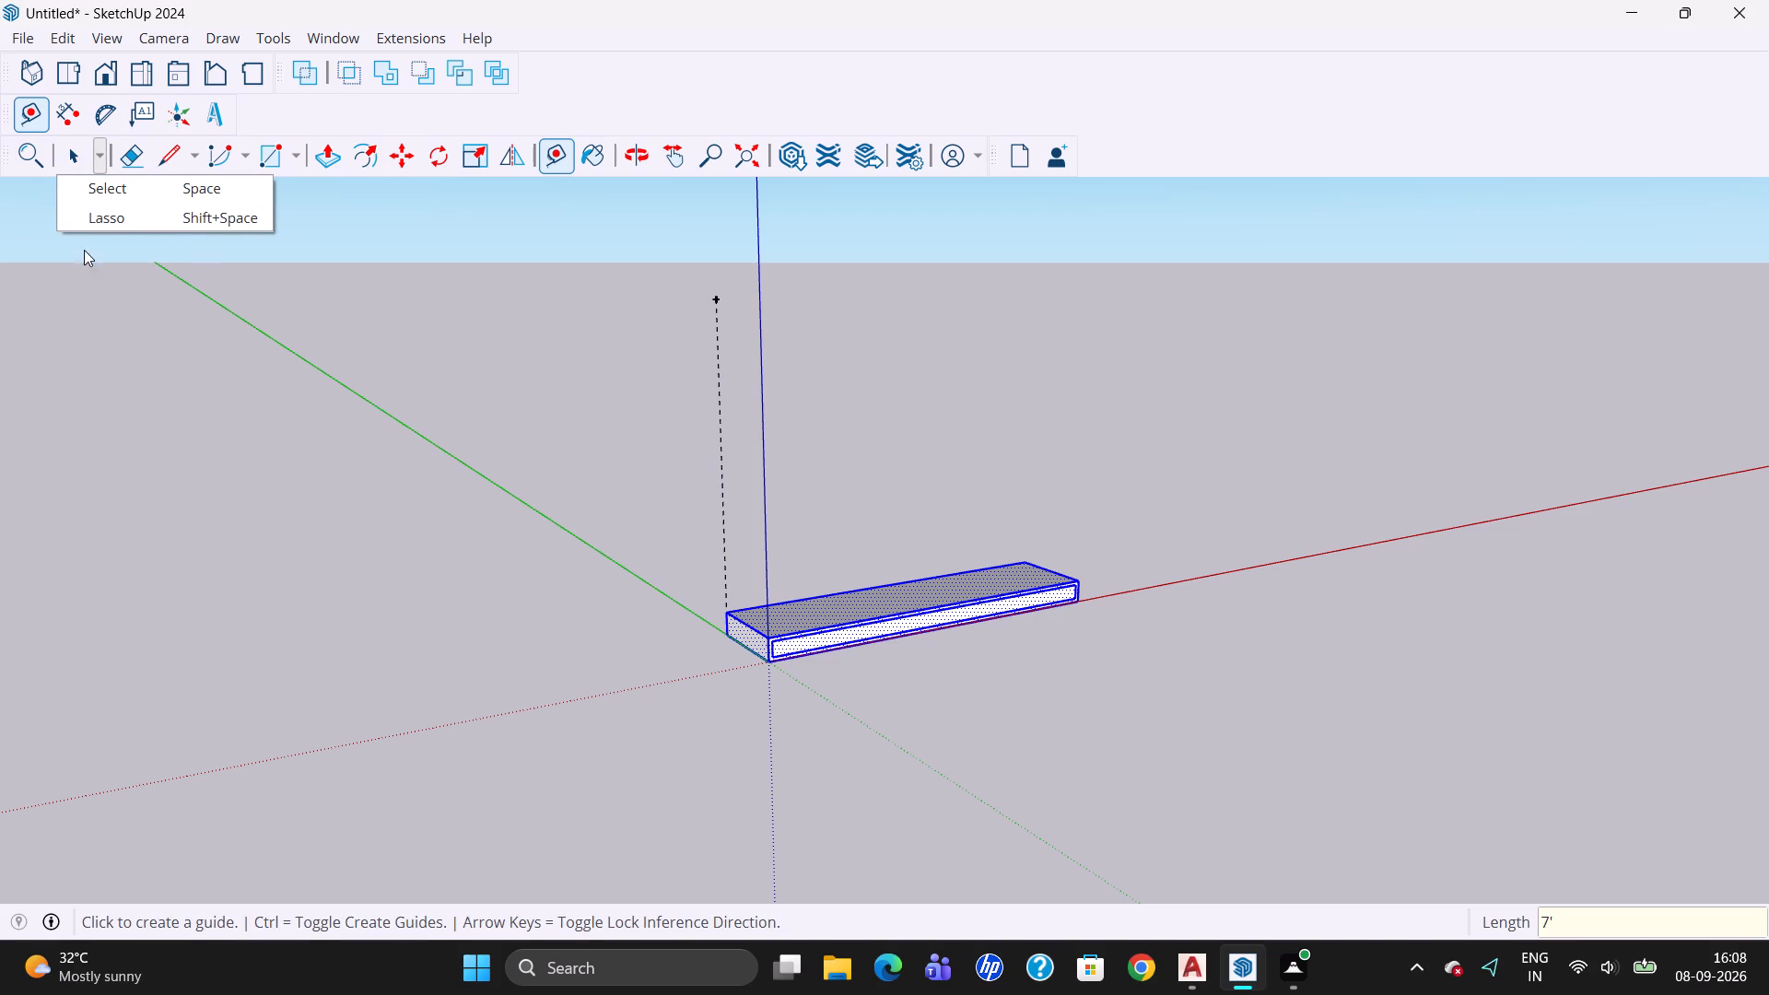
pyautogui.click(62, 151)
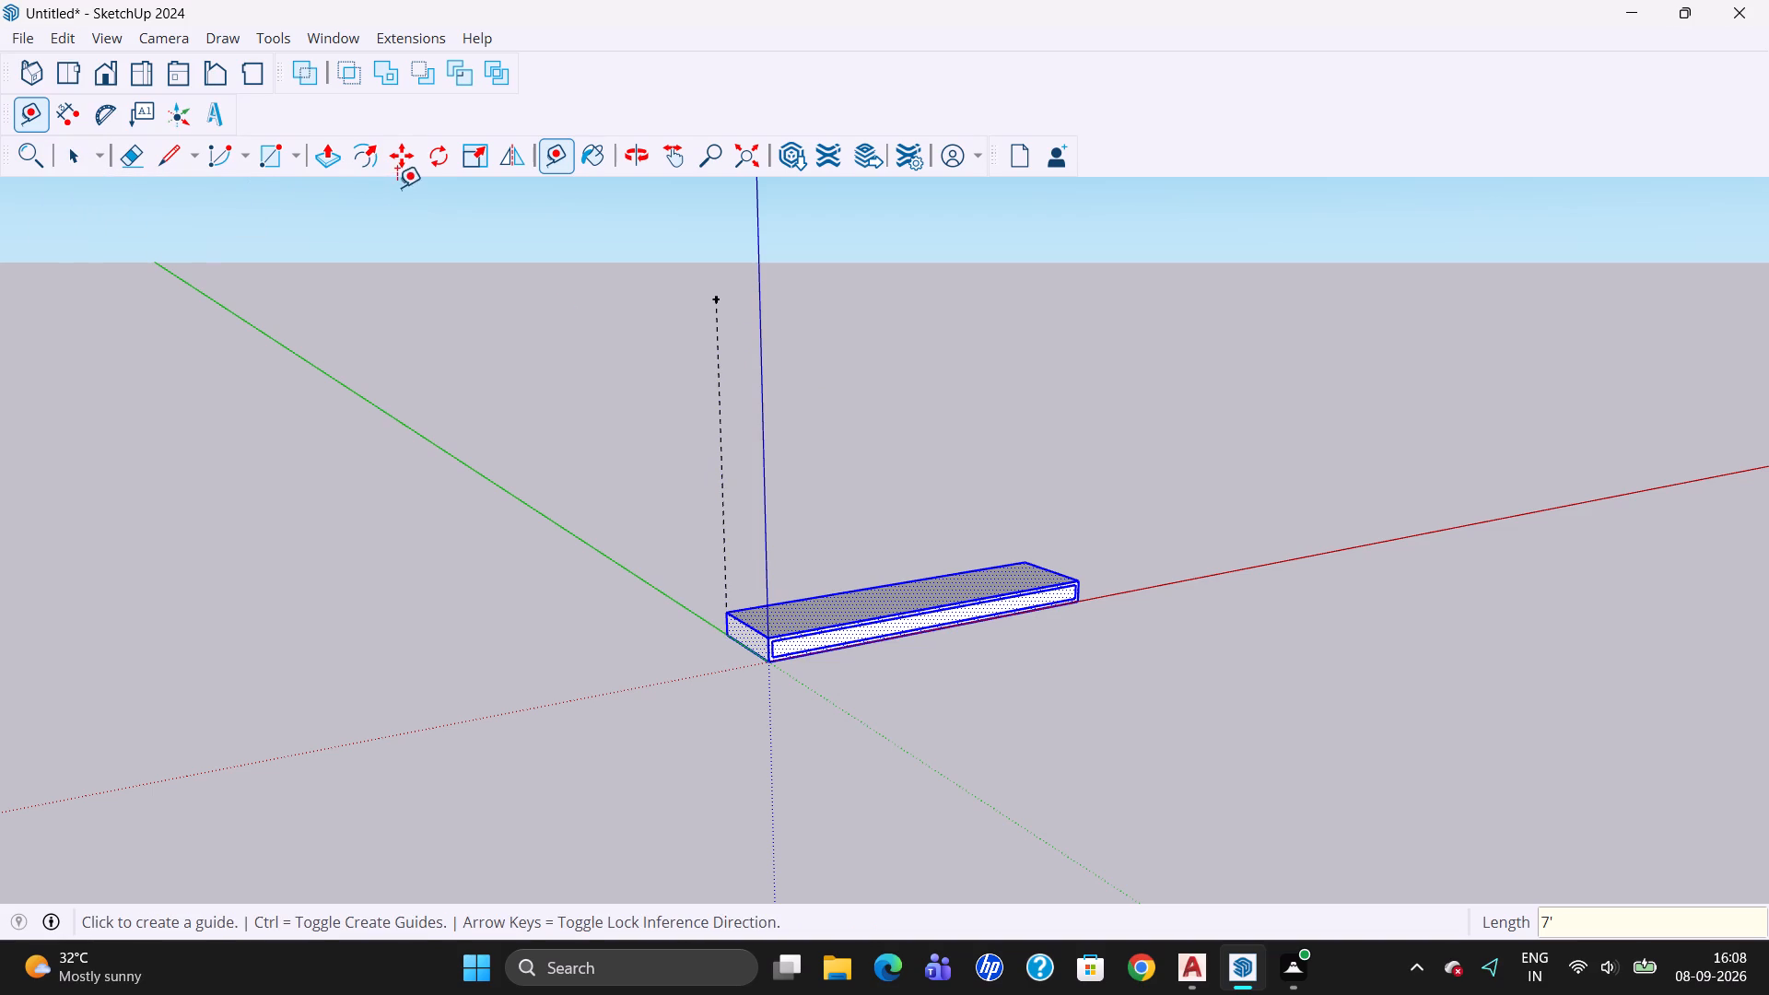
pyautogui.click(83, 165)
pyautogui.click(396, 156)
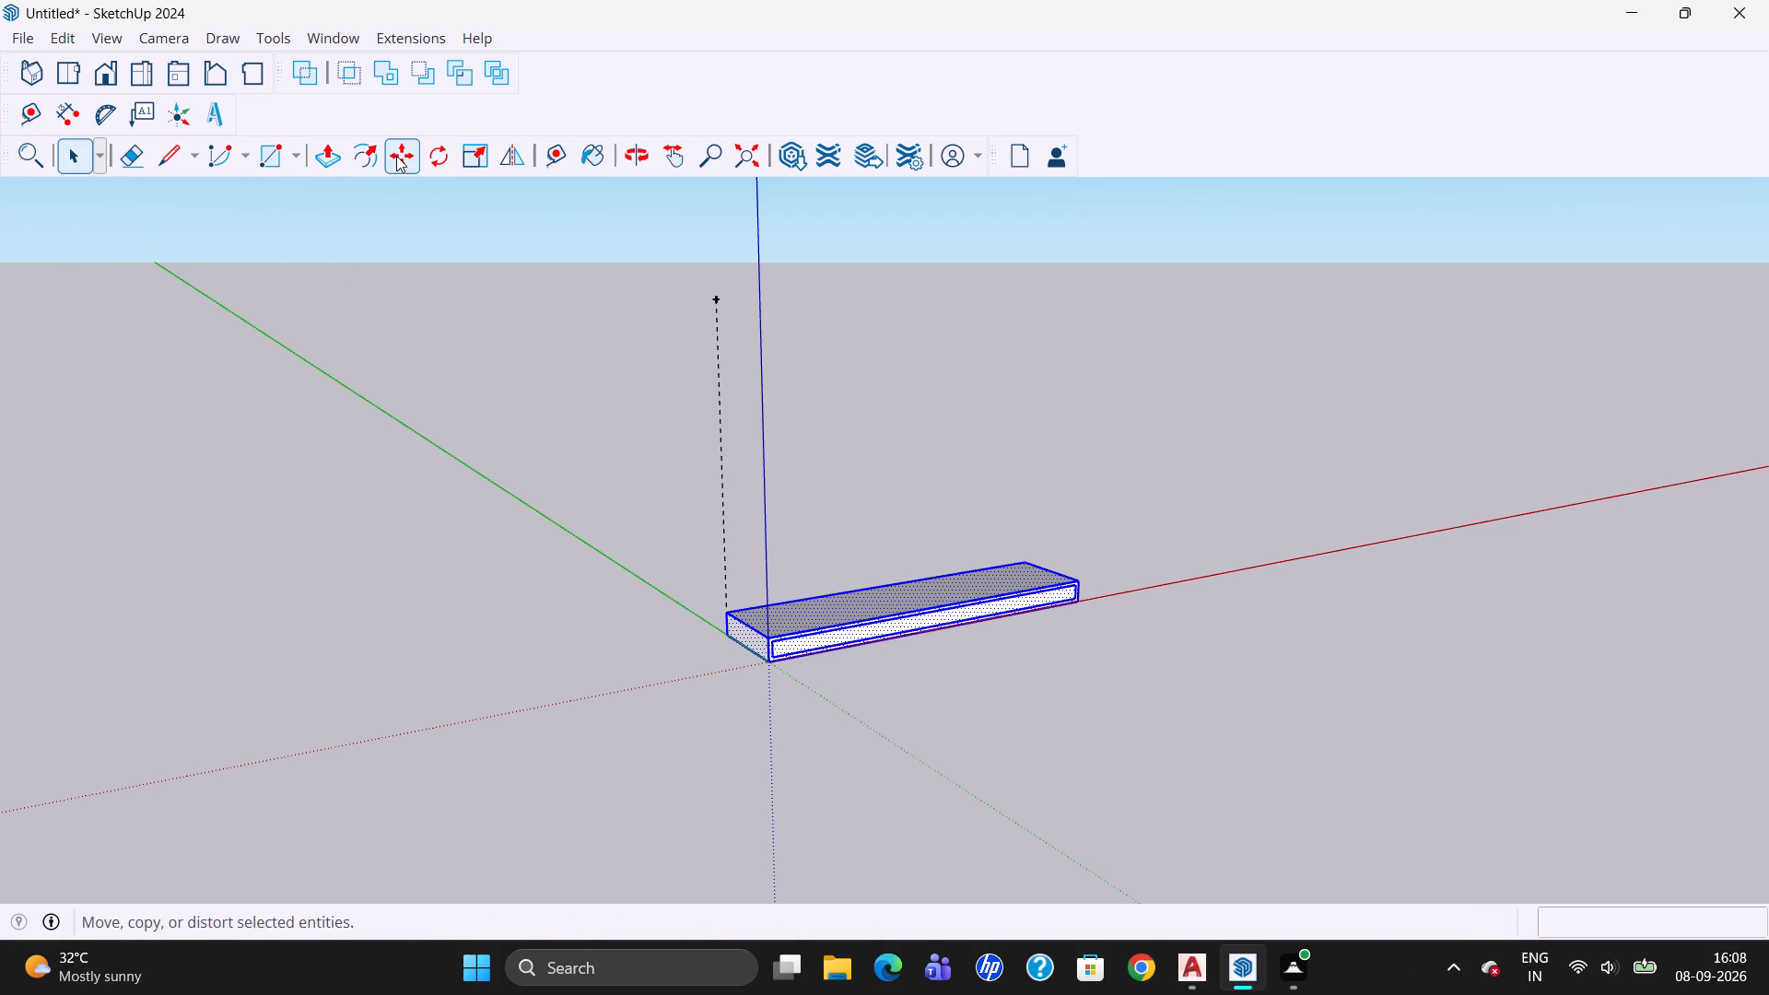
pyautogui.click(728, 629)
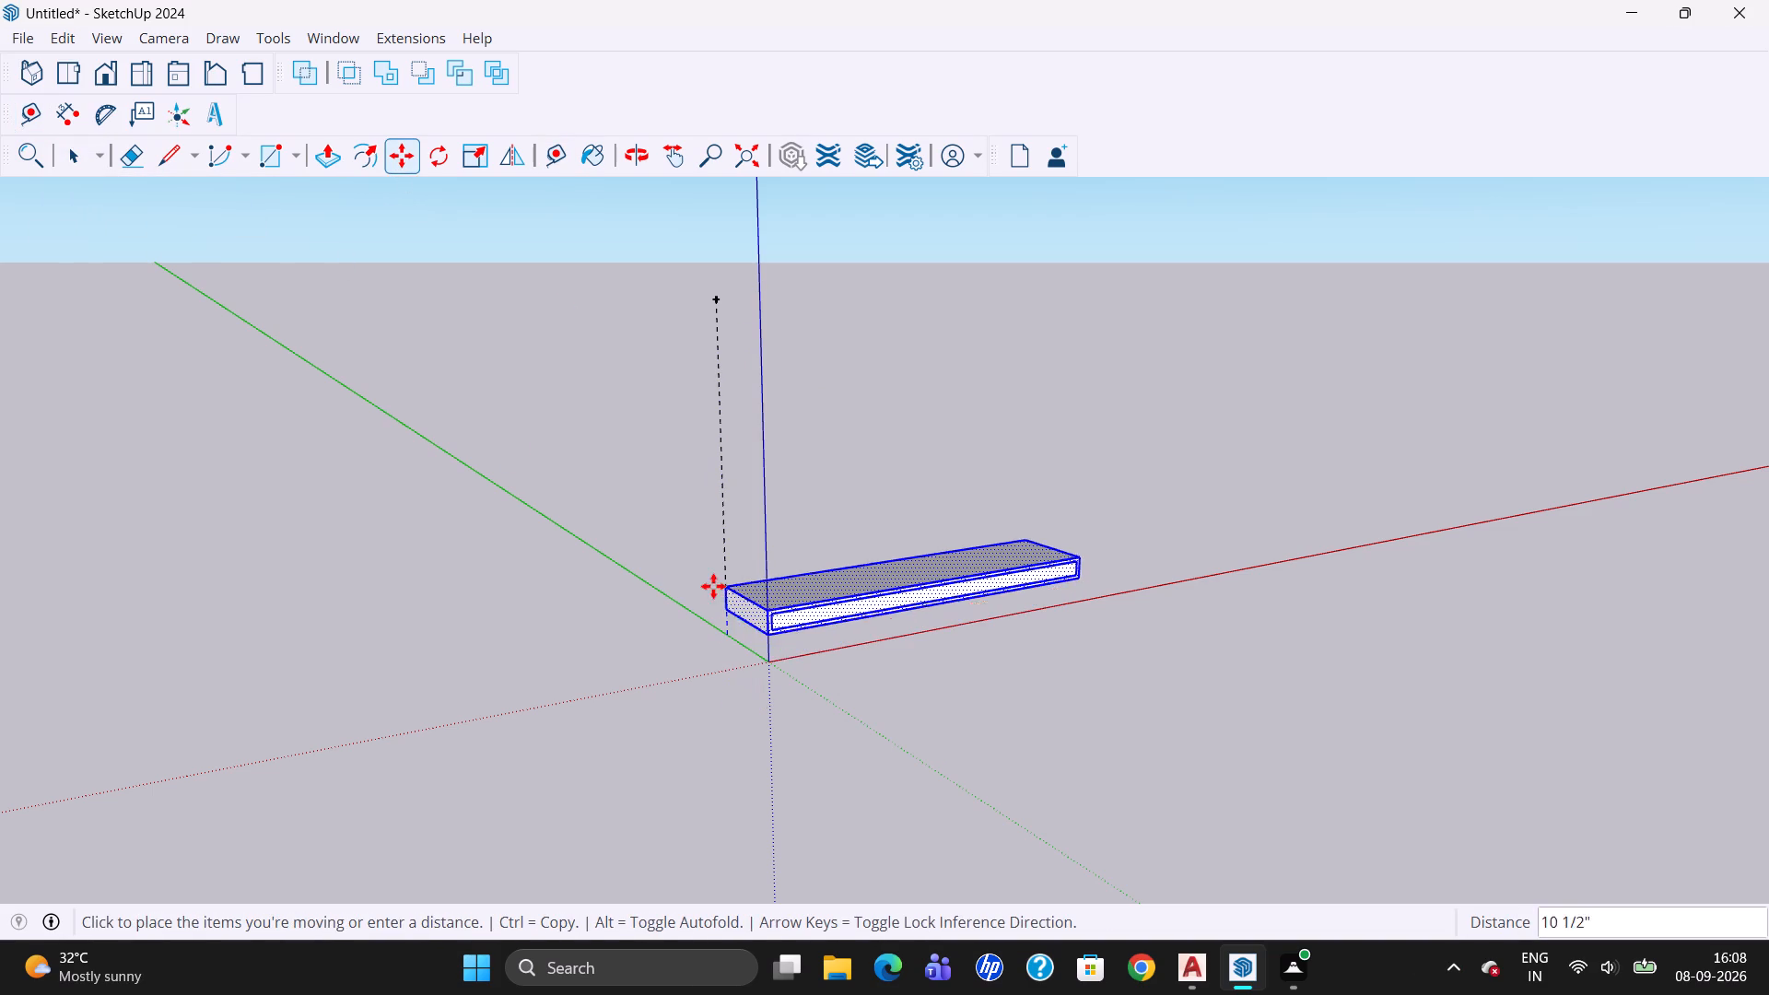
pyautogui.press('Up')
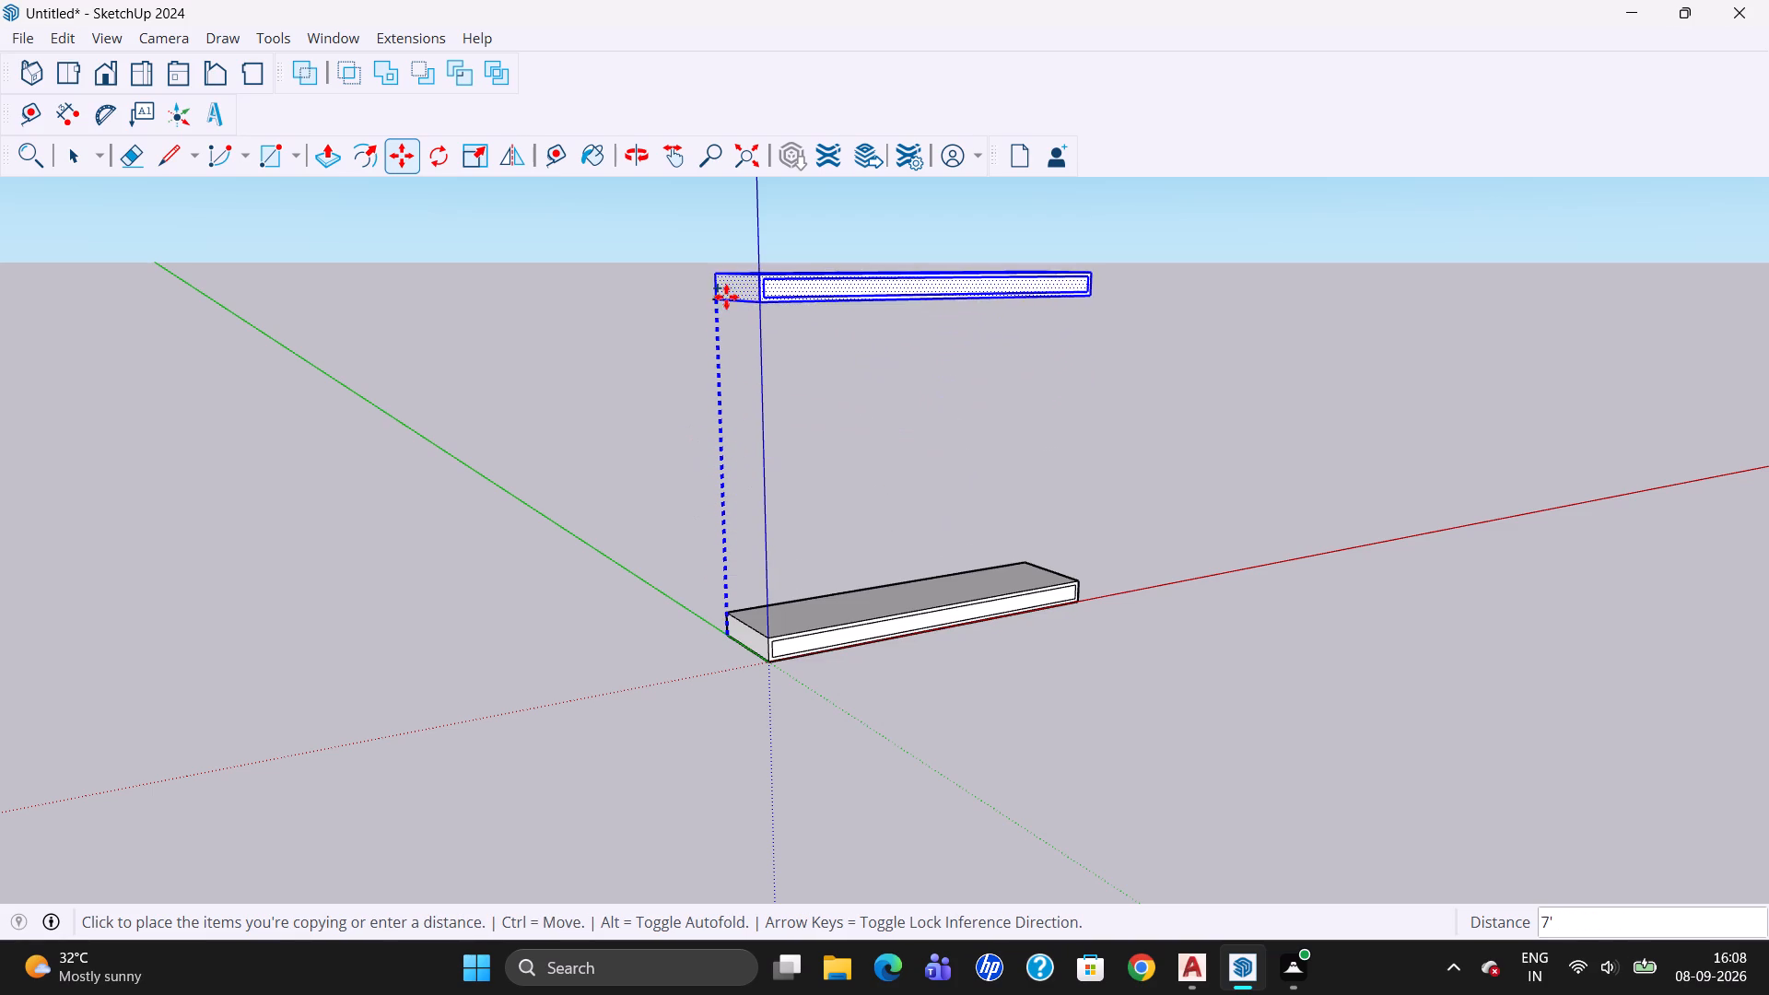
pyautogui.click(734, 324)
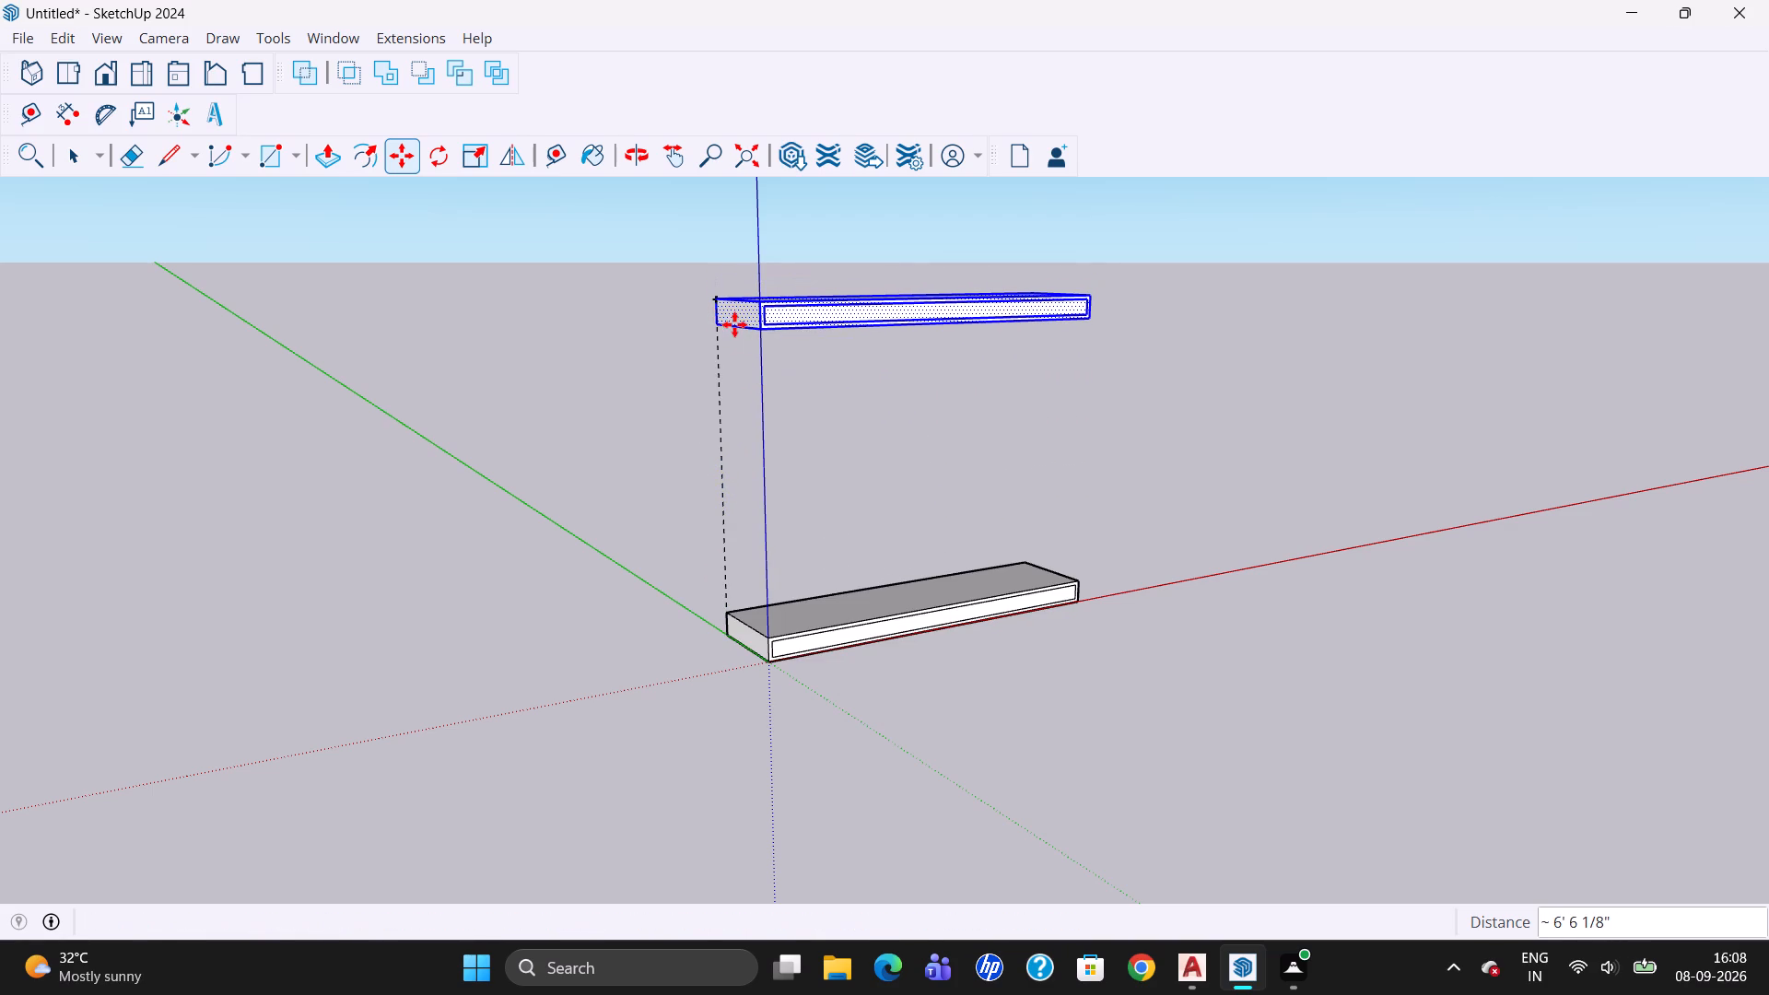
pyautogui.press('Escape')
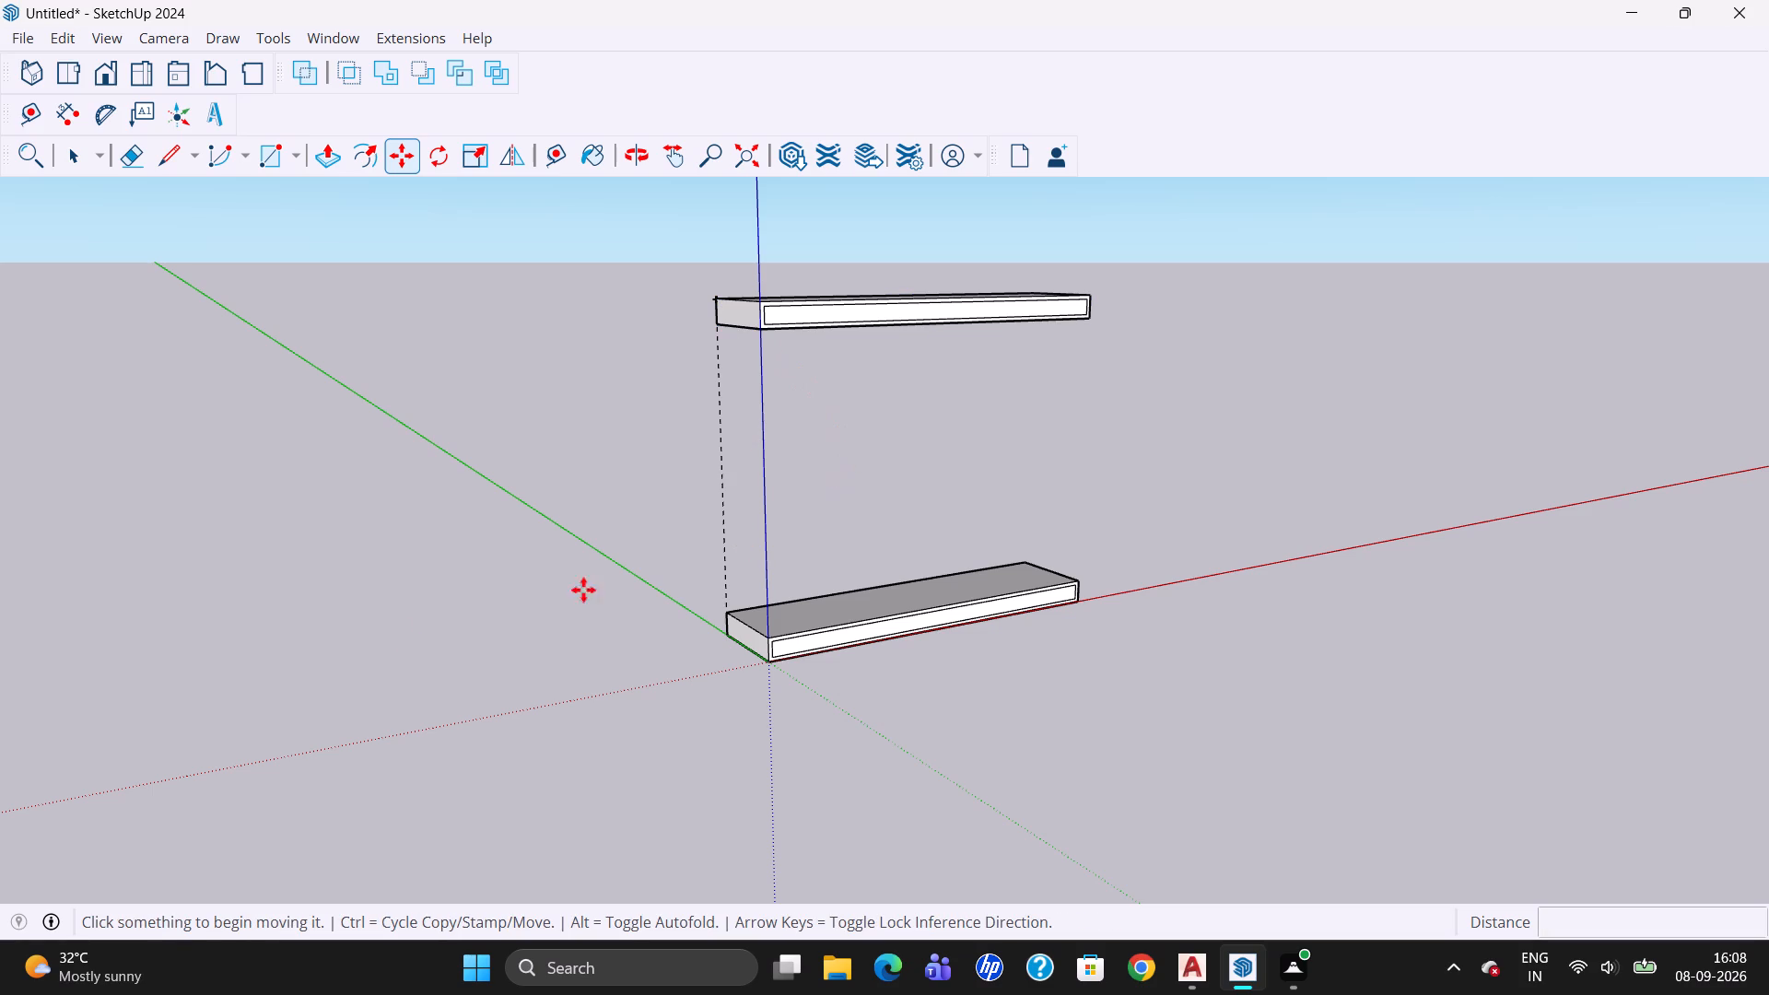
pyautogui.click(72, 170)
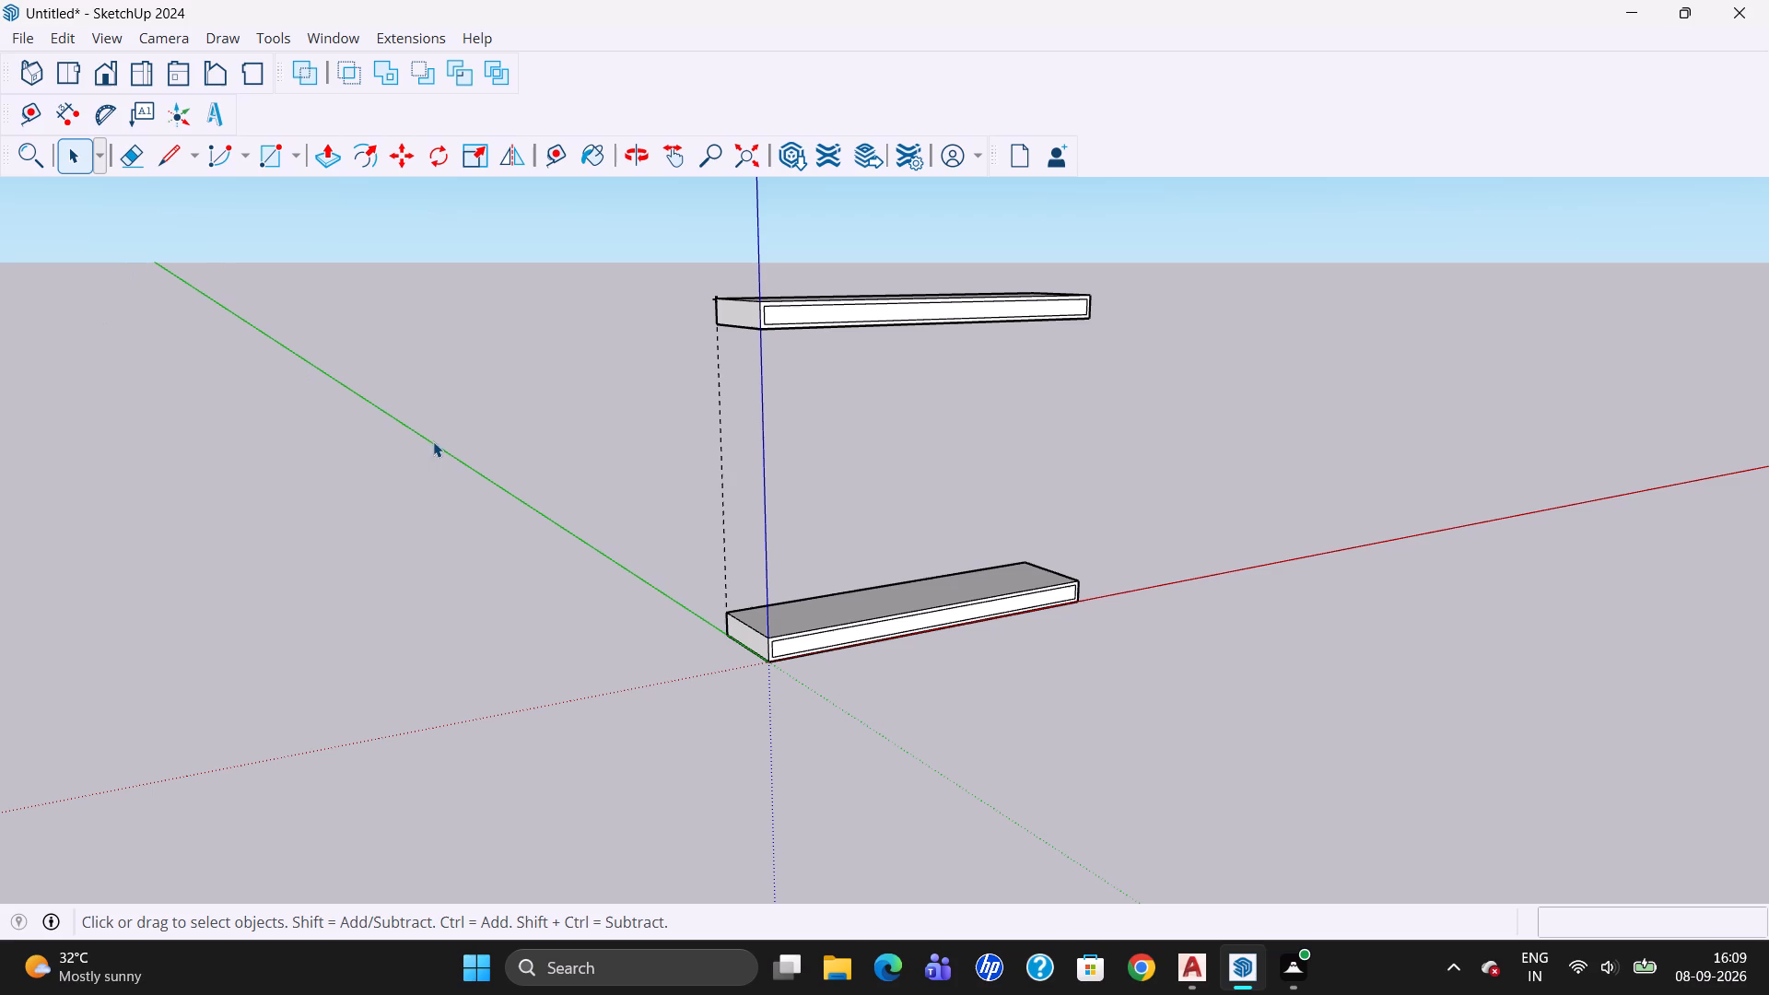
pyautogui.click(74, 144)
# Draw a vertical 1' by 5' rectangle standing on the bottom slab's back edge, starting from the top corner at the 7' guide.
pyautogui.click(268, 153)
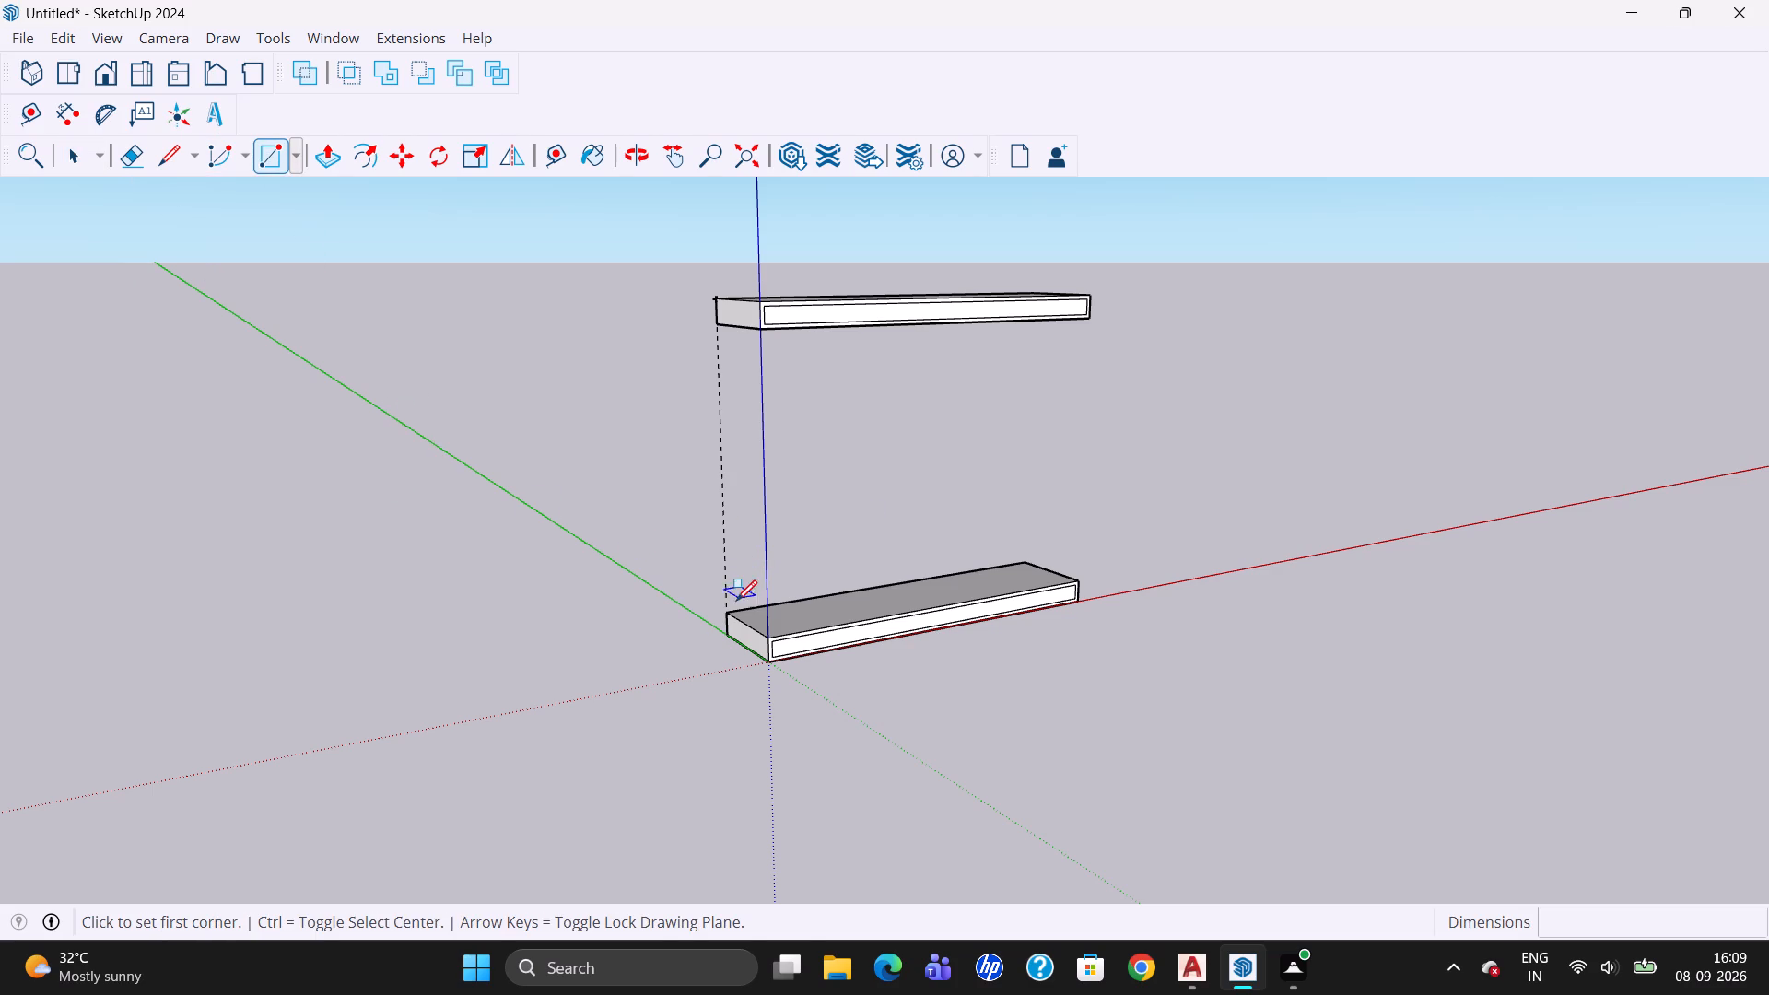
pyautogui.click(732, 615)
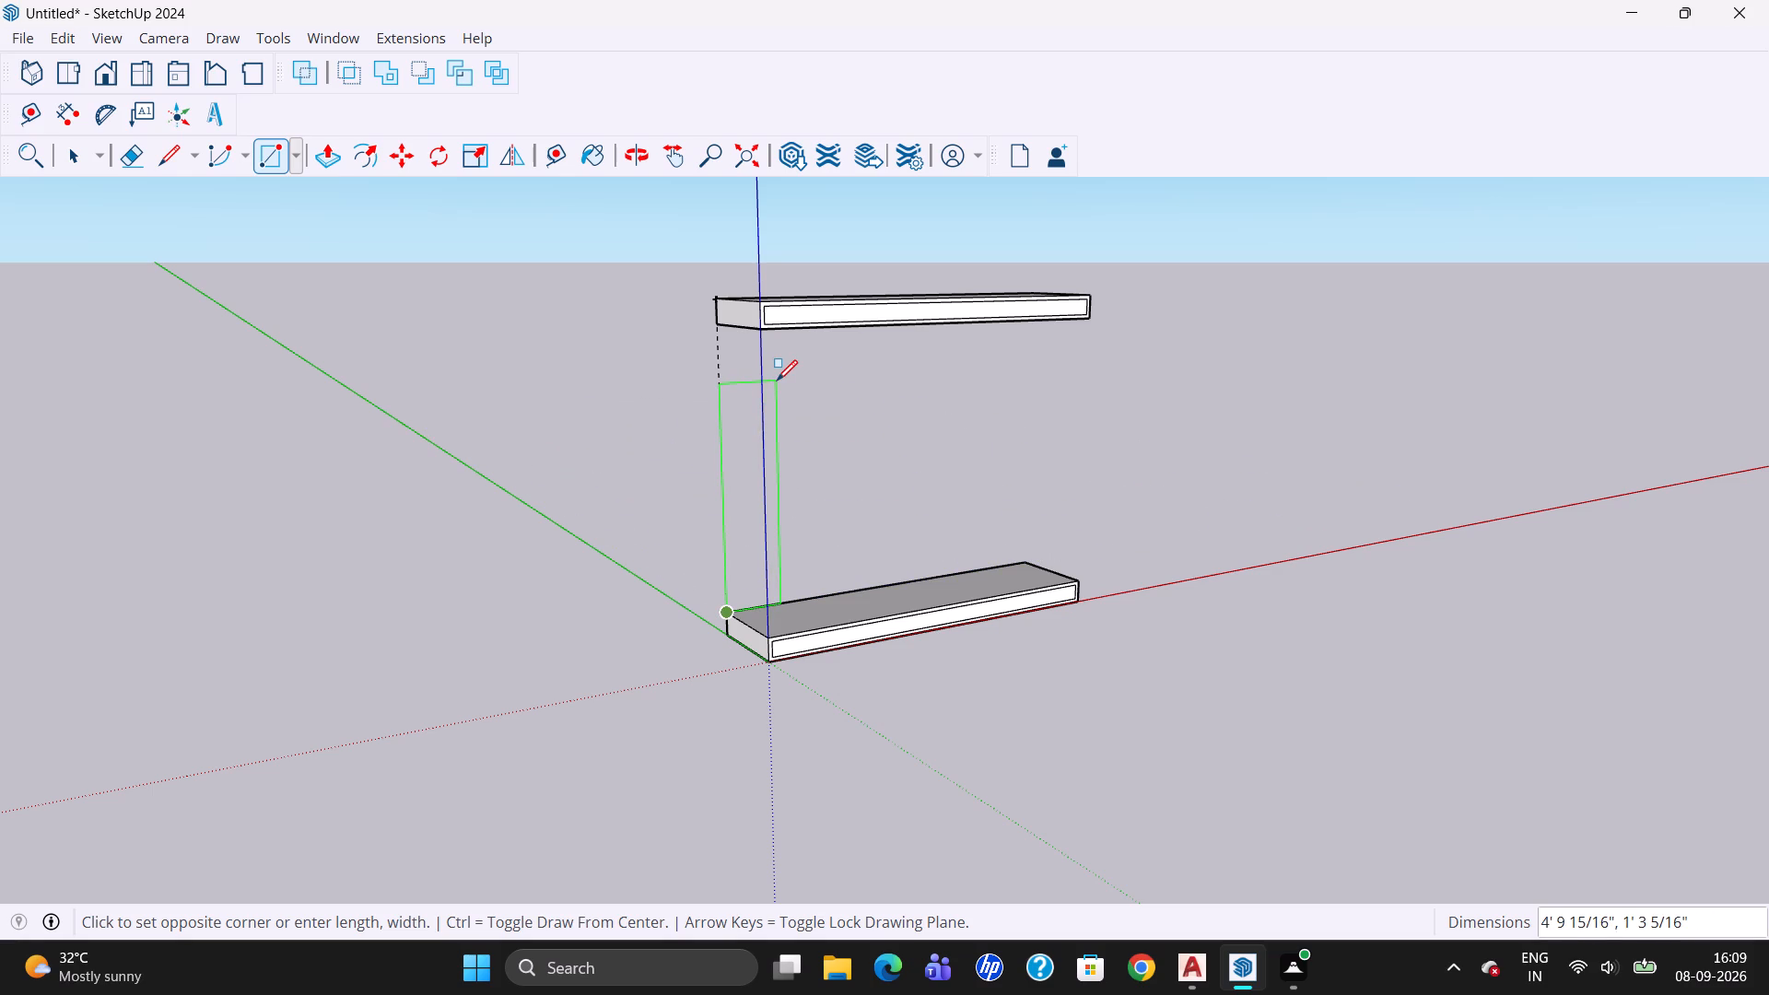
pyautogui.press('1')
pyautogui.write("',")
pyautogui.press('5')
pyautogui.press("'")
pyautogui.press('Return')
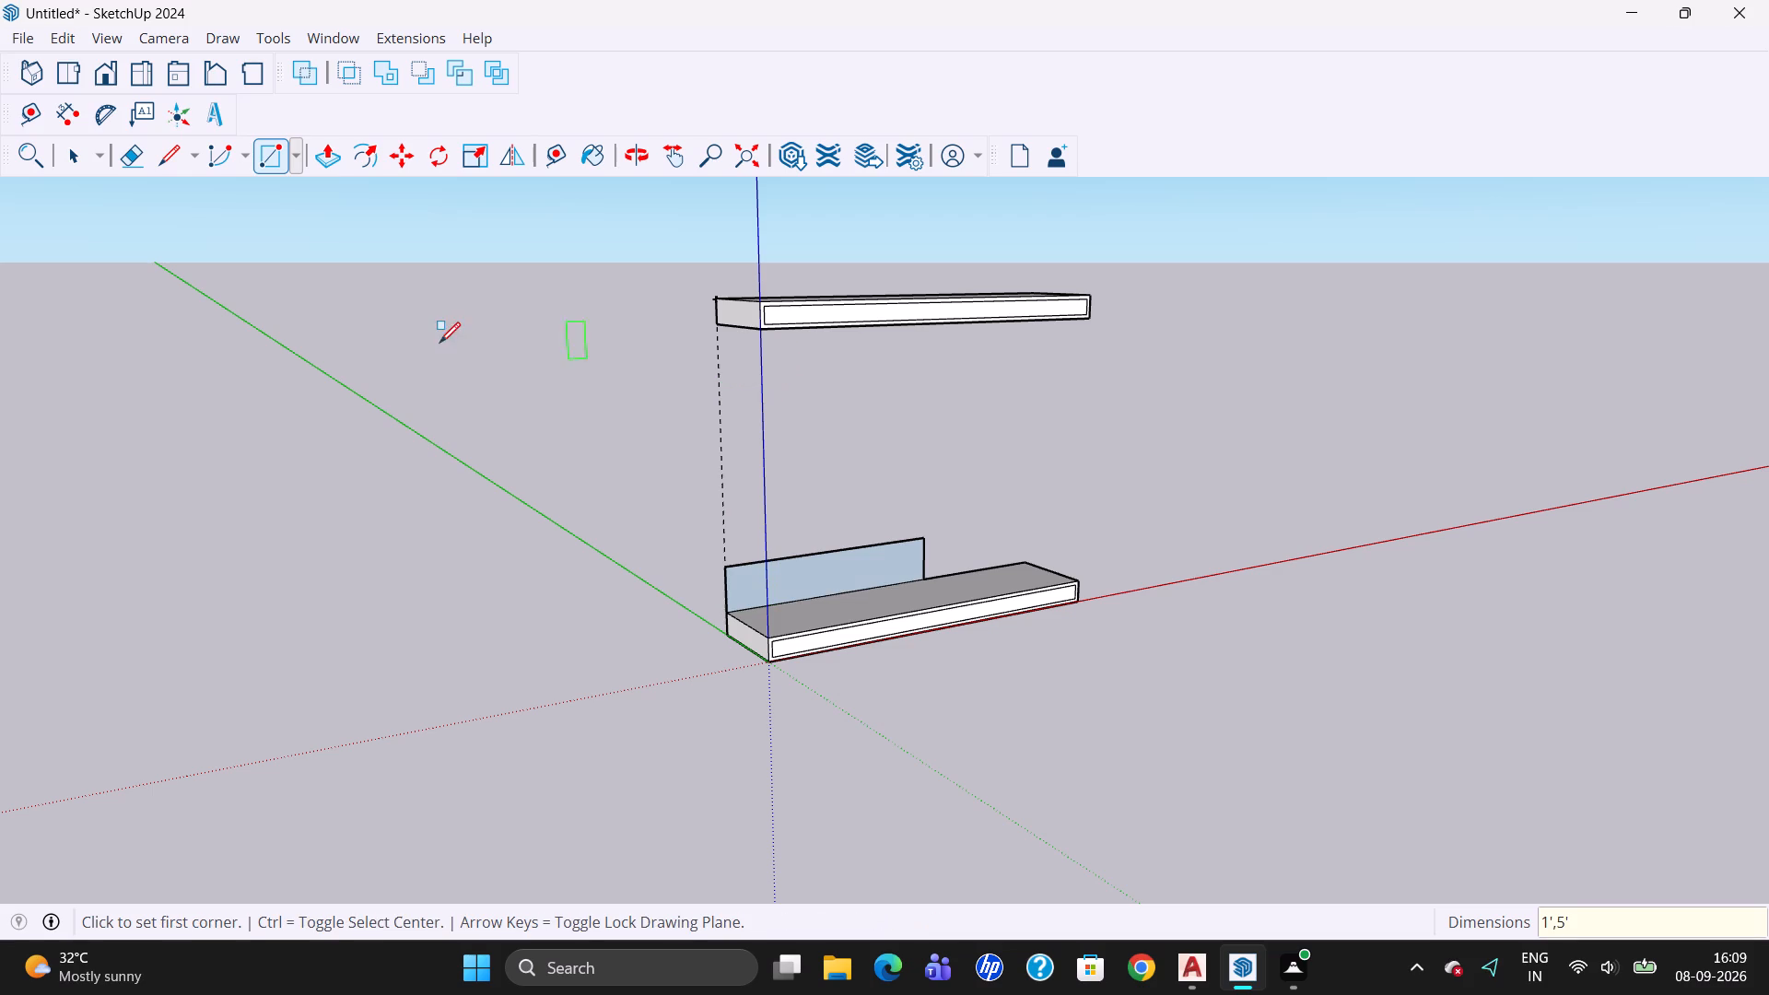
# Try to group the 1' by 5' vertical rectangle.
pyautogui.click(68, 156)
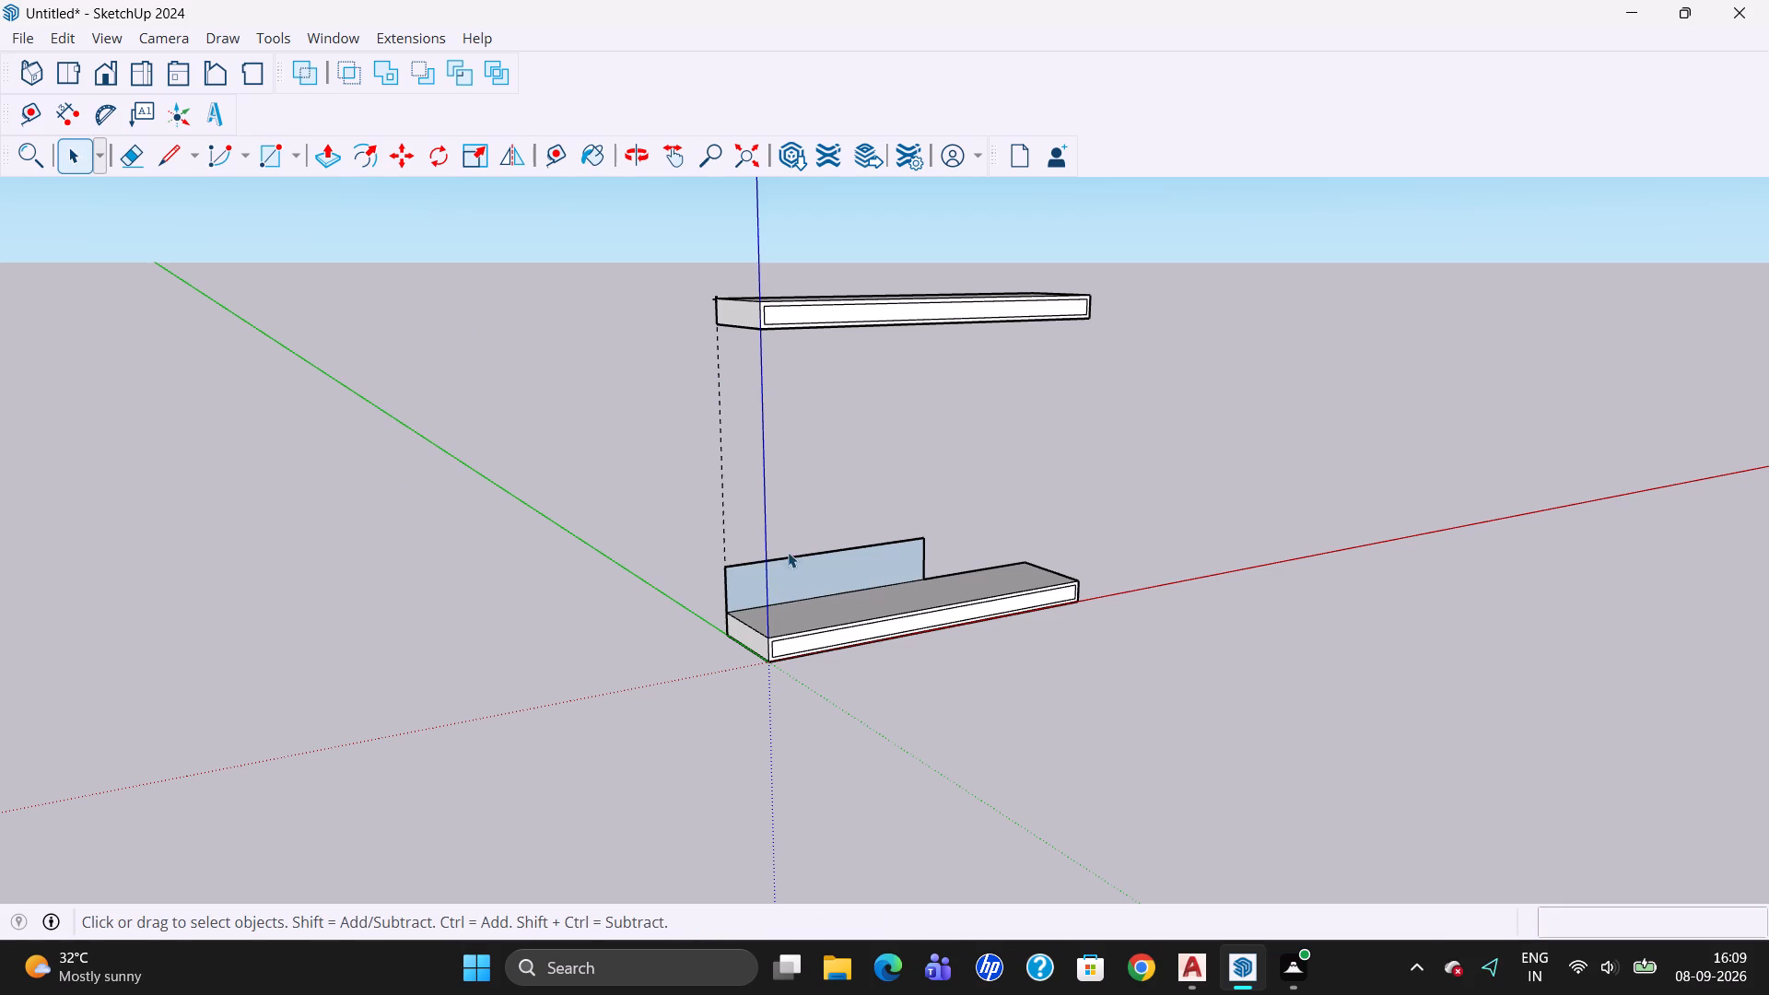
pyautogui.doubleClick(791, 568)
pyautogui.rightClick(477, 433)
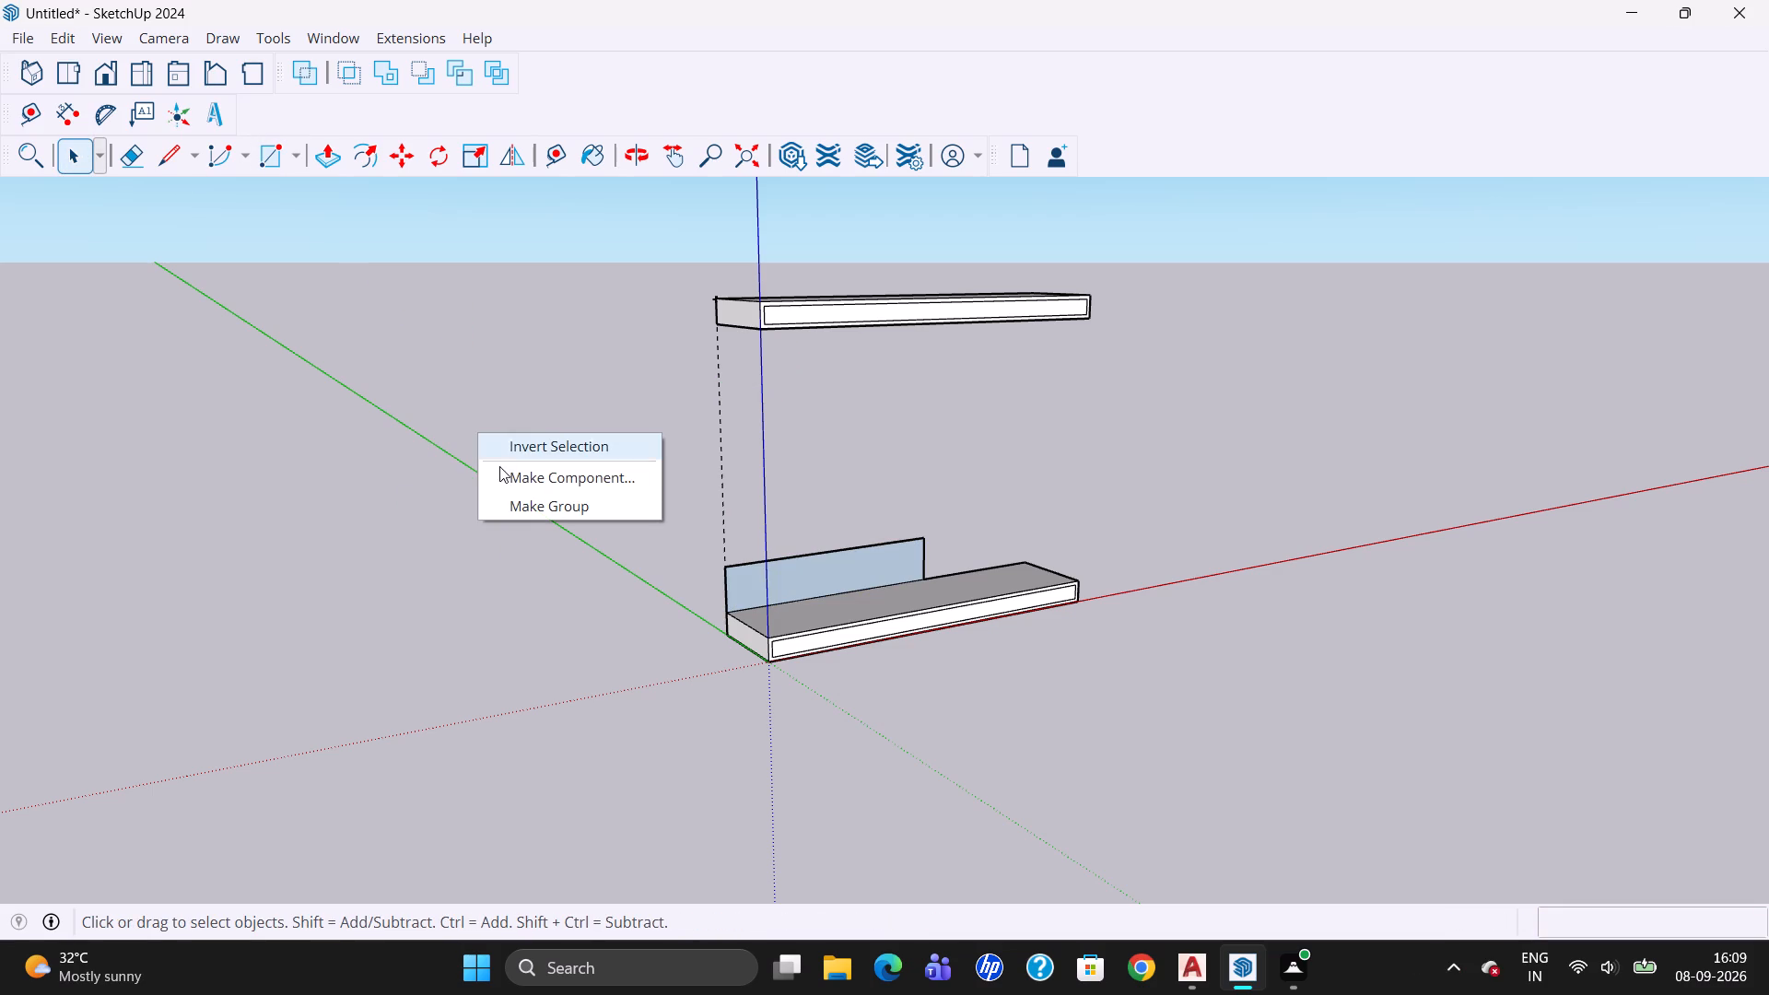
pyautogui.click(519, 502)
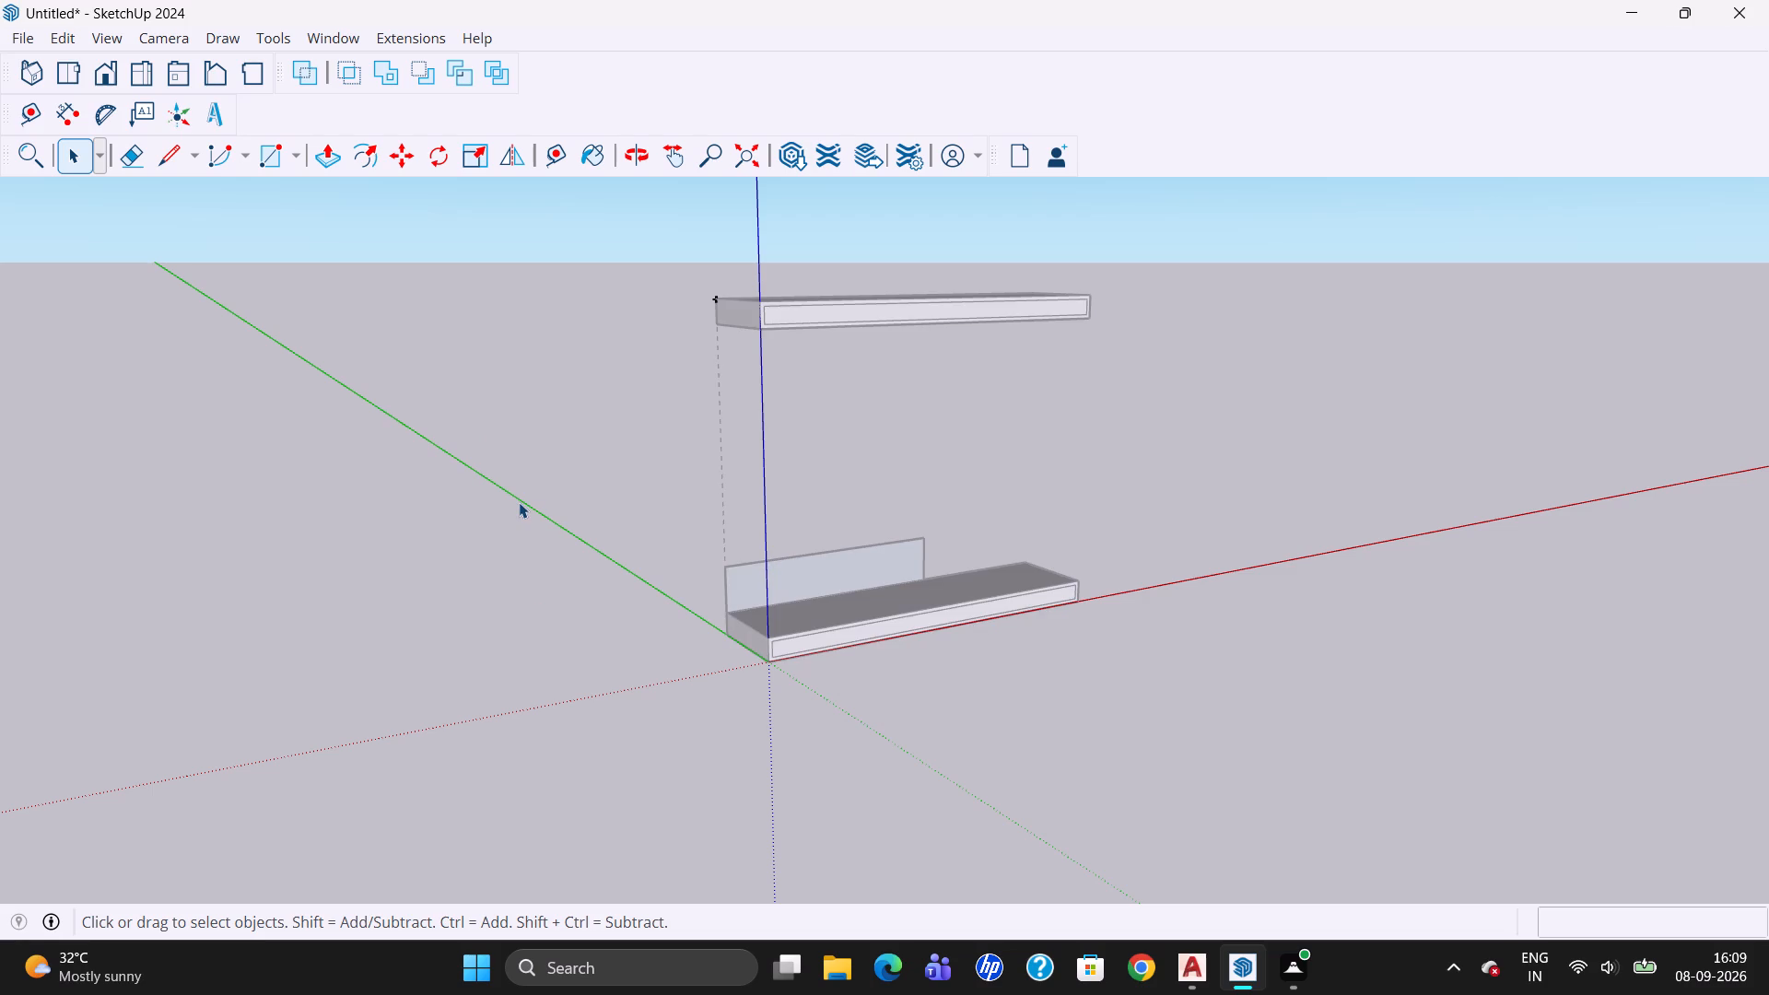
# Extrude the vertical rectangle 1' 6" forward over the bottom slab with Push/Pull.
pyautogui.doubleClick(732, 576)
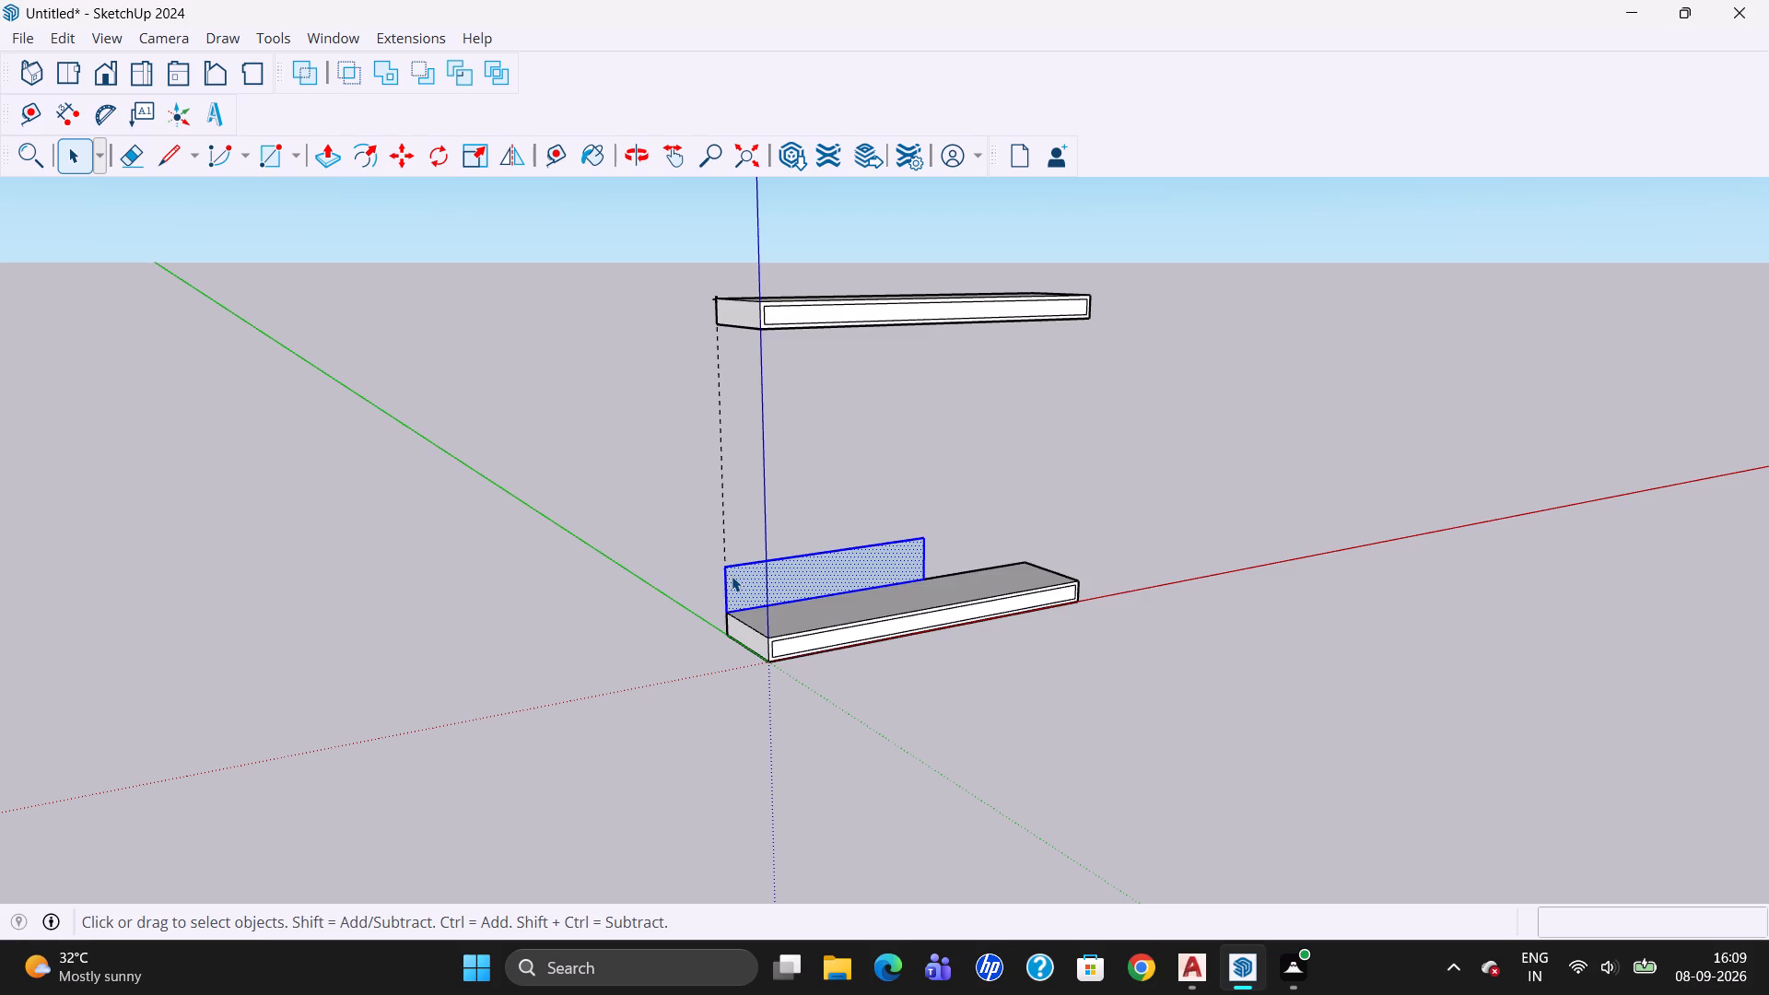
pyautogui.click(324, 157)
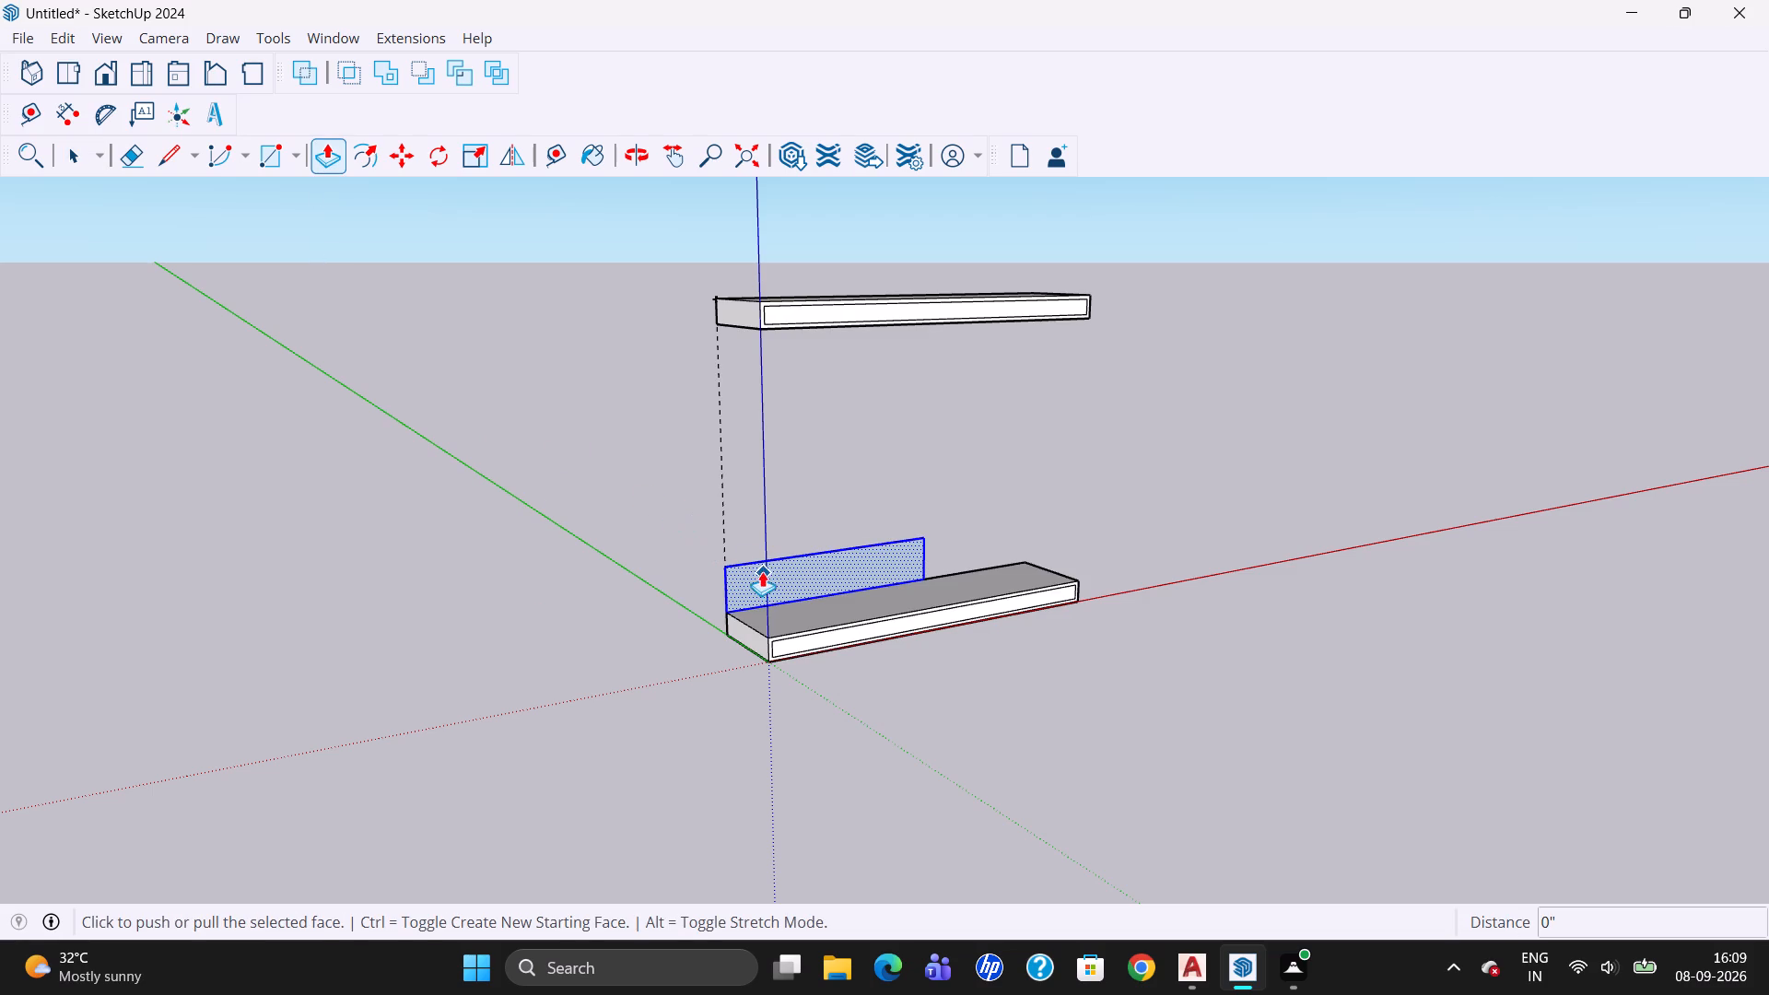
pyautogui.click(762, 571)
pyautogui.press('1')
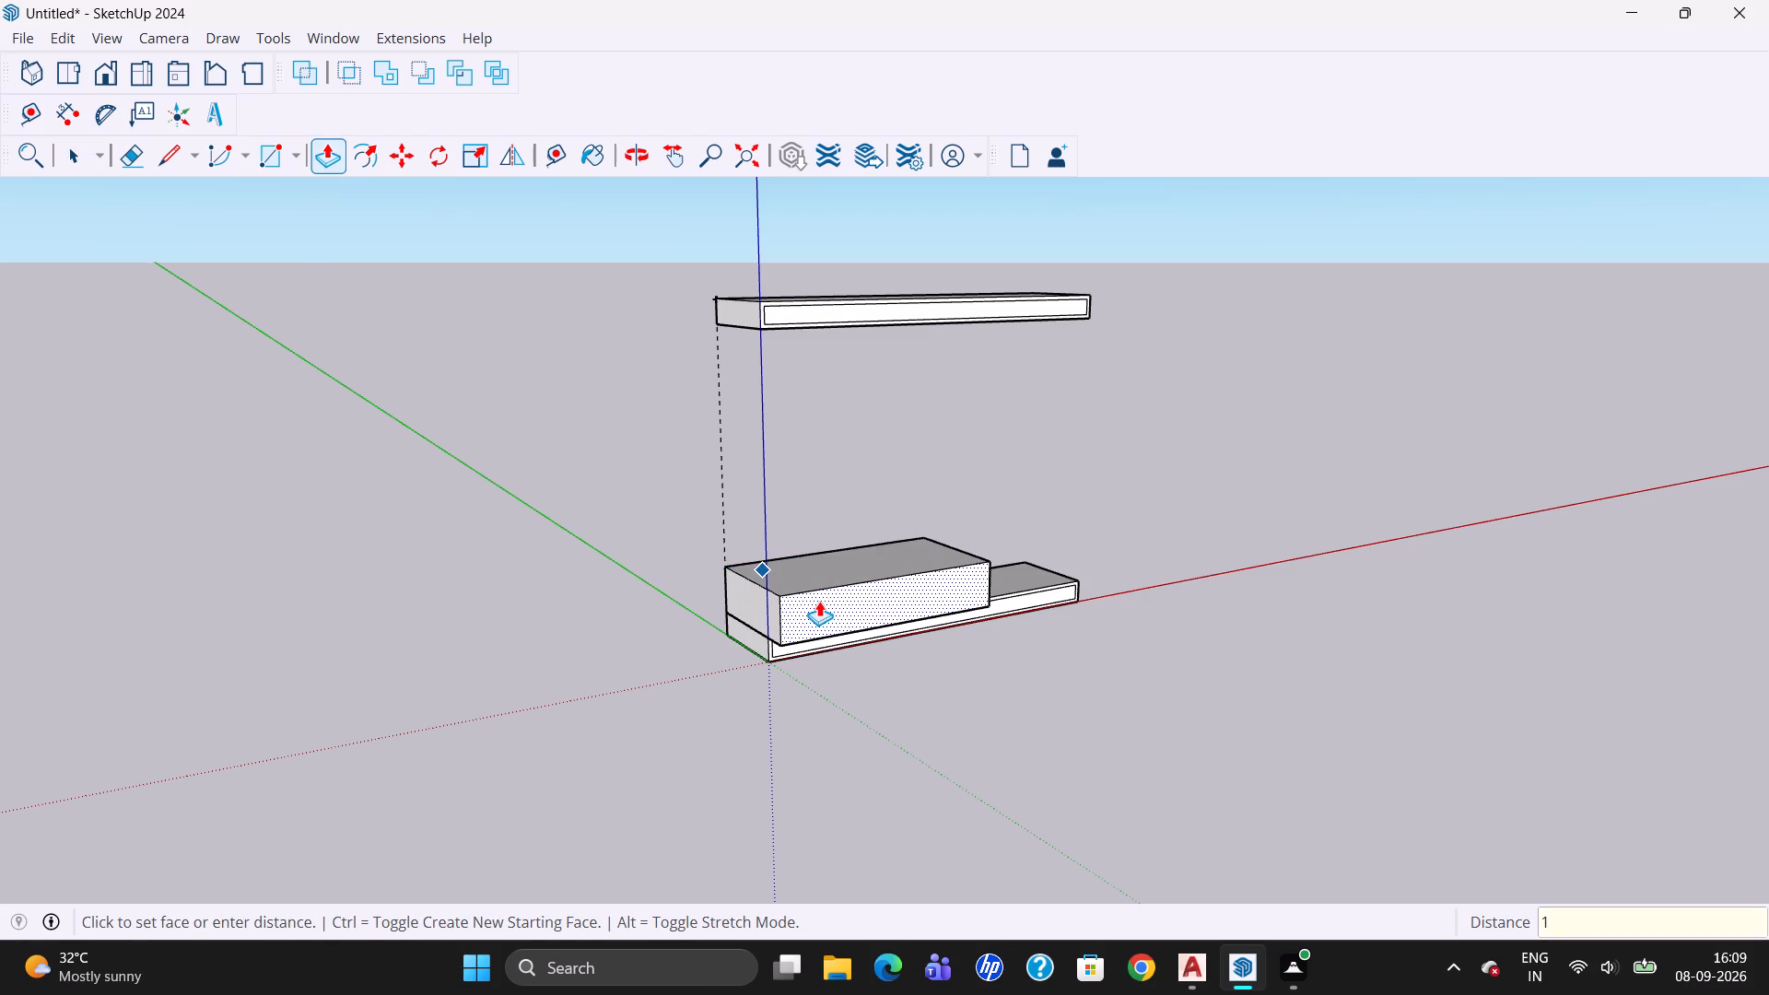
pyautogui.write('\'6"')
pyautogui.press('Return')
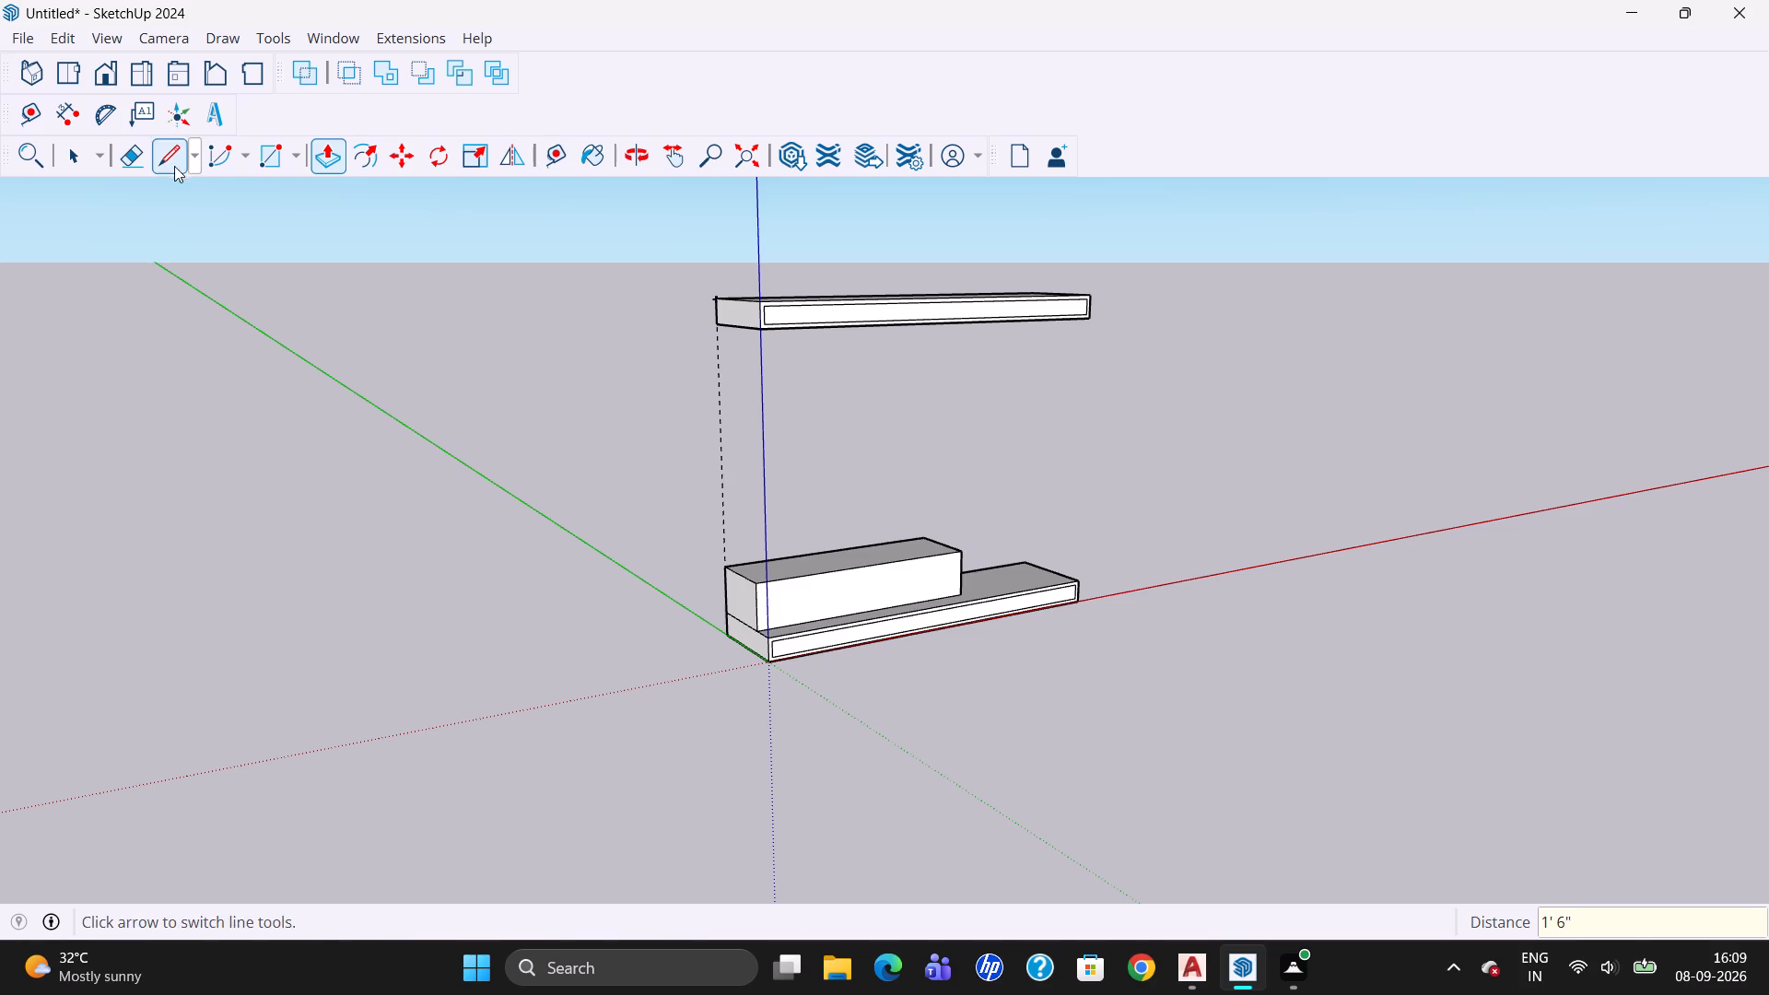
# Draw a 2" by 12" rectangle on the new block's front face, starting at its upper corner nearest the blue axis.
pyautogui.click(71, 151)
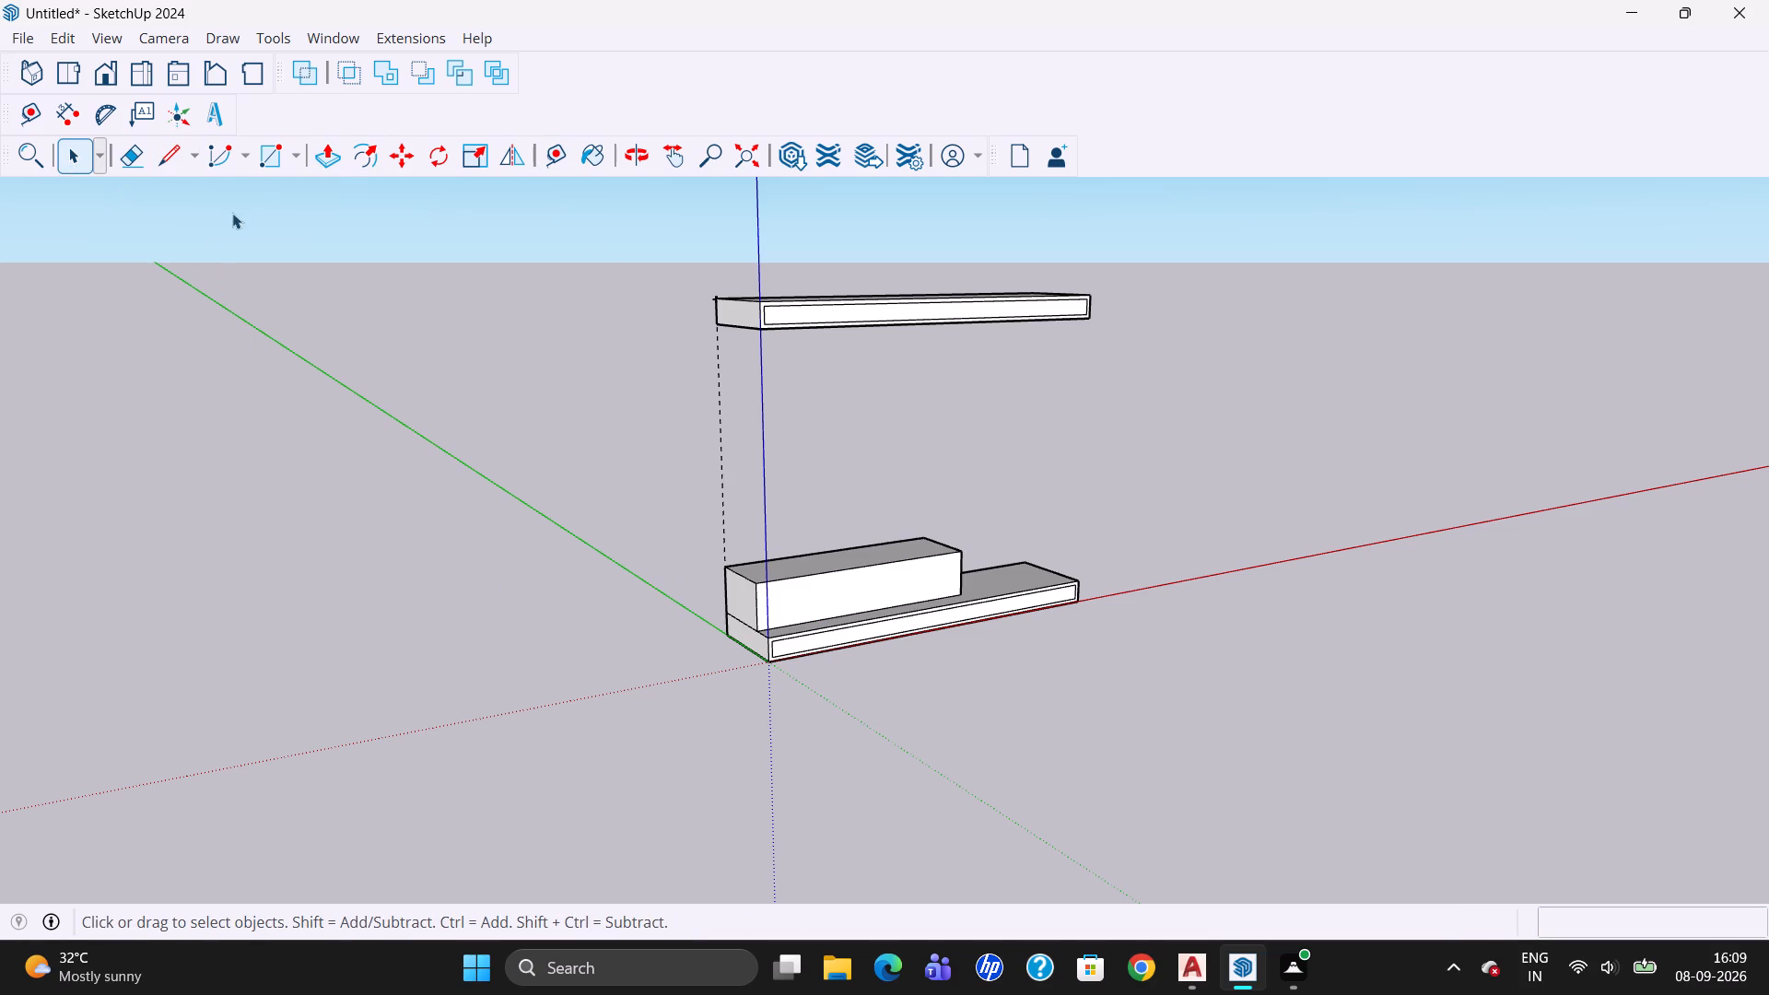
pyautogui.click(280, 165)
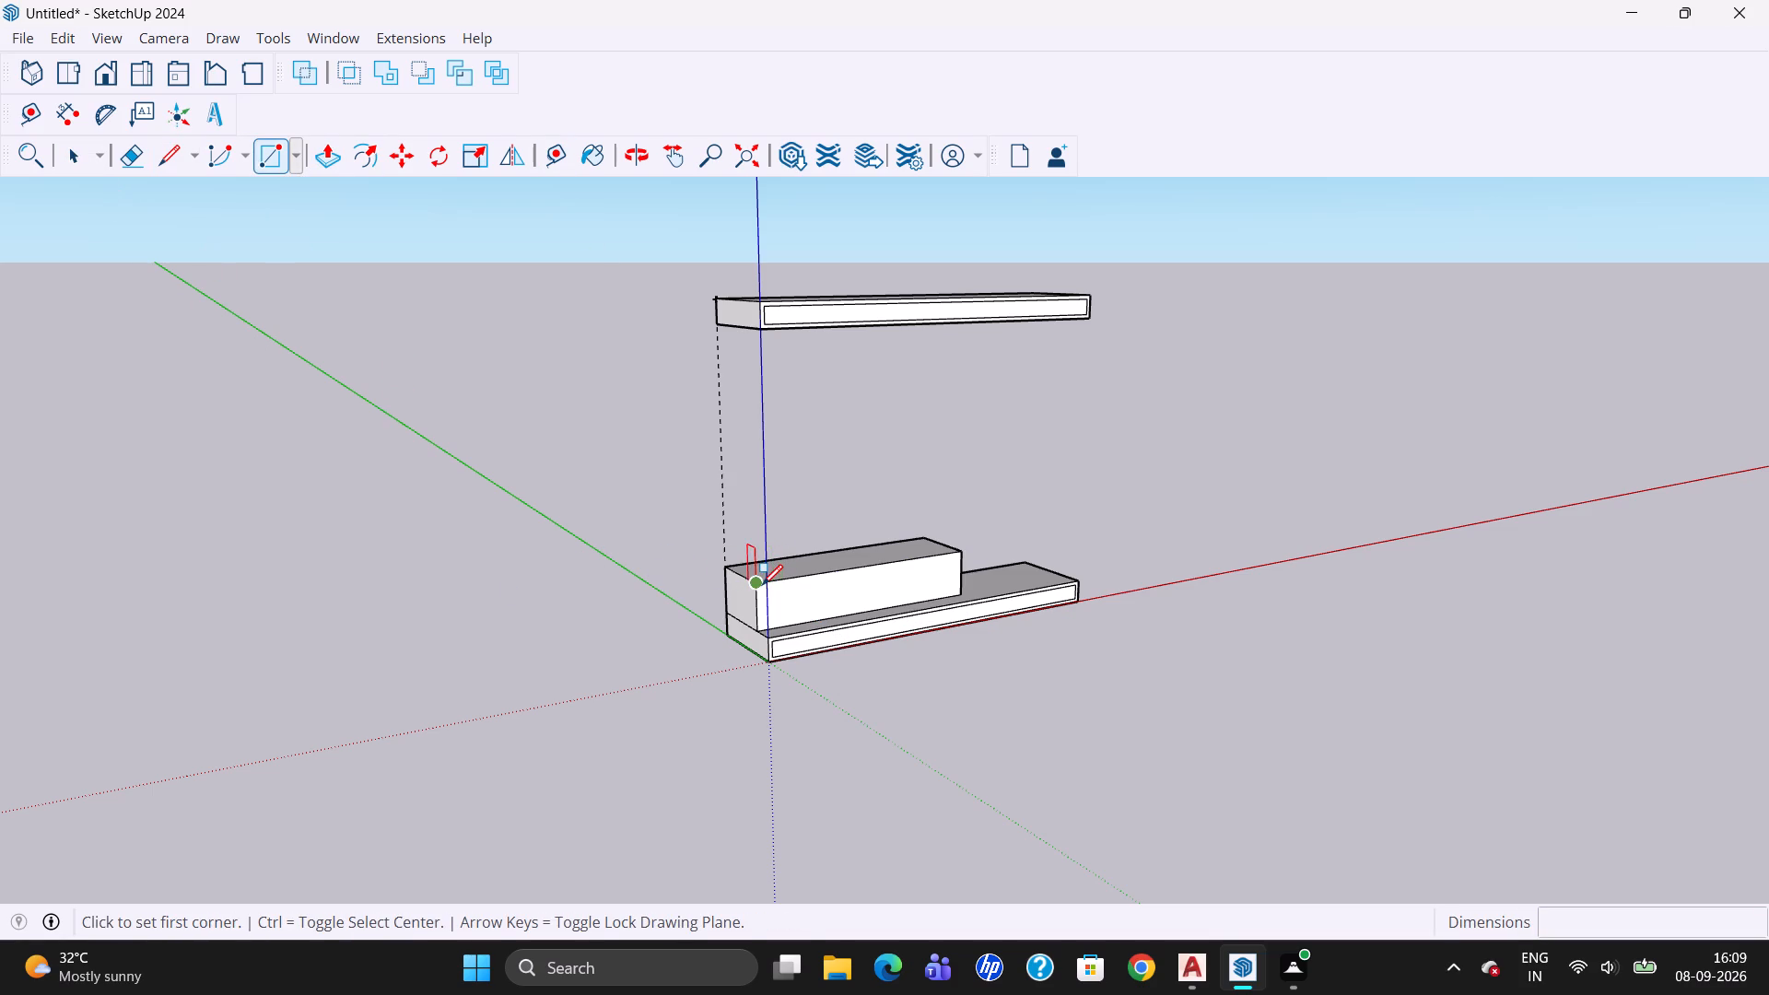
pyautogui.moveTo(762, 585); pyautogui.dragTo(767, 595)
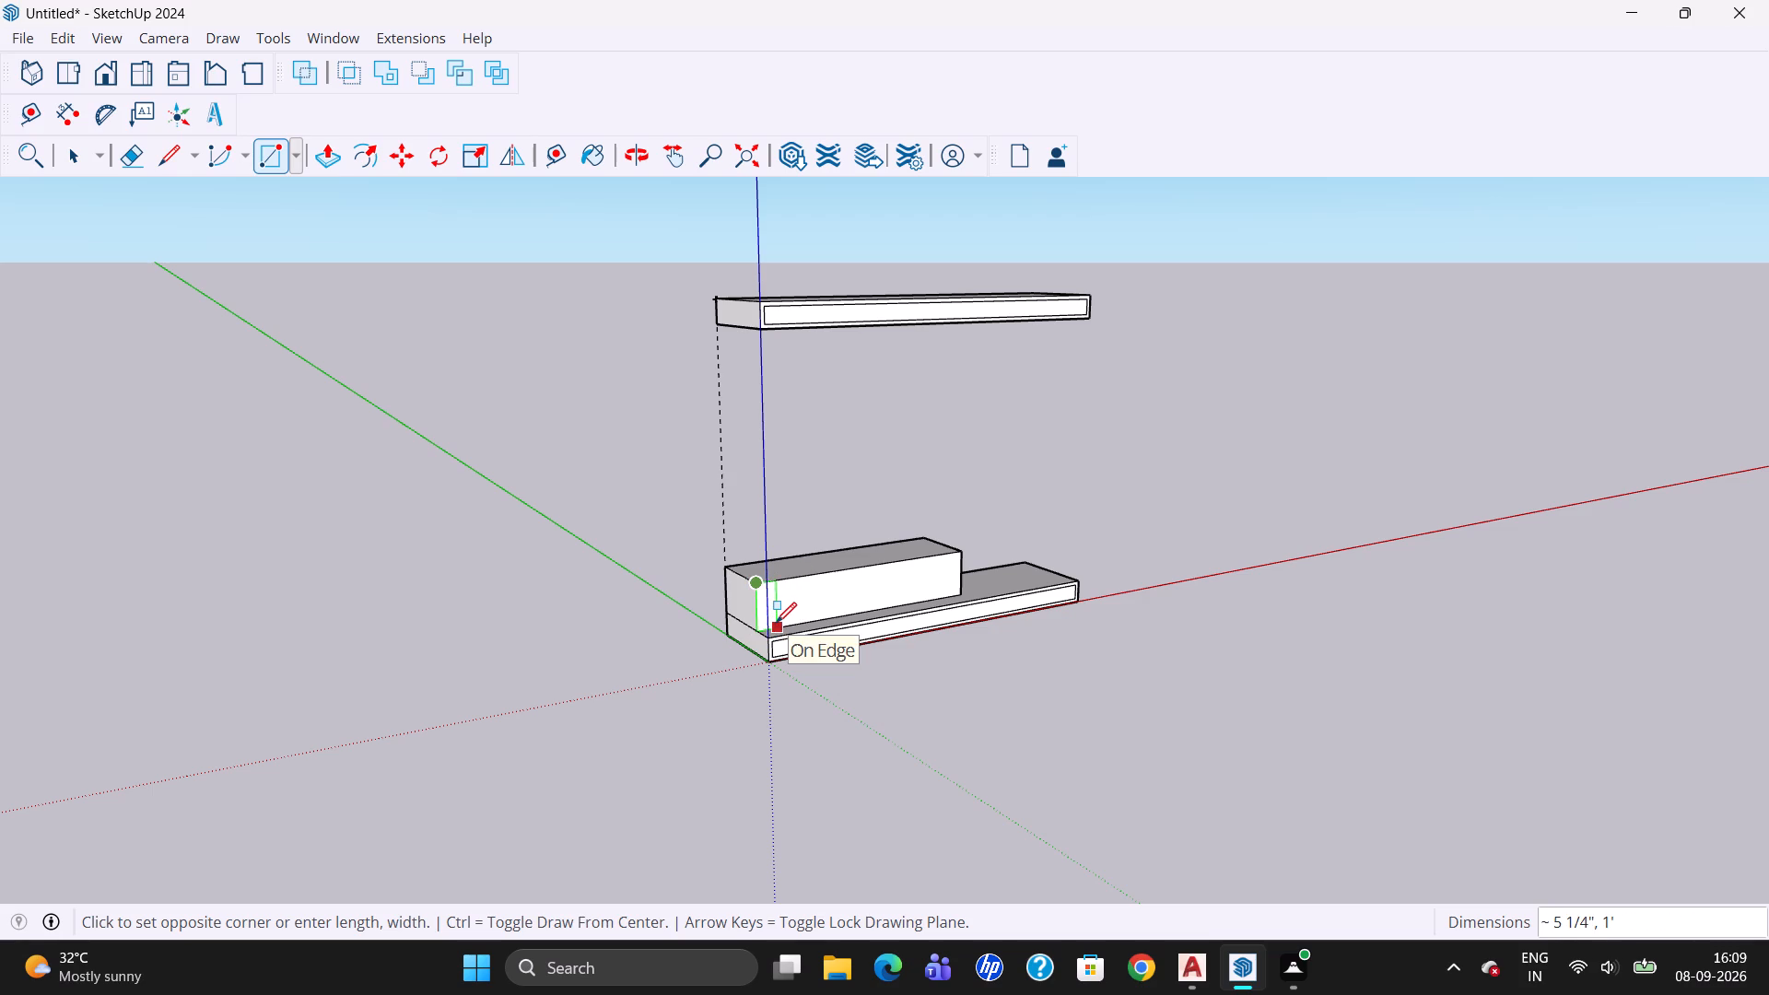
pyautogui.write('2",')
pyautogui.write('12"')
pyautogui.press('Return')
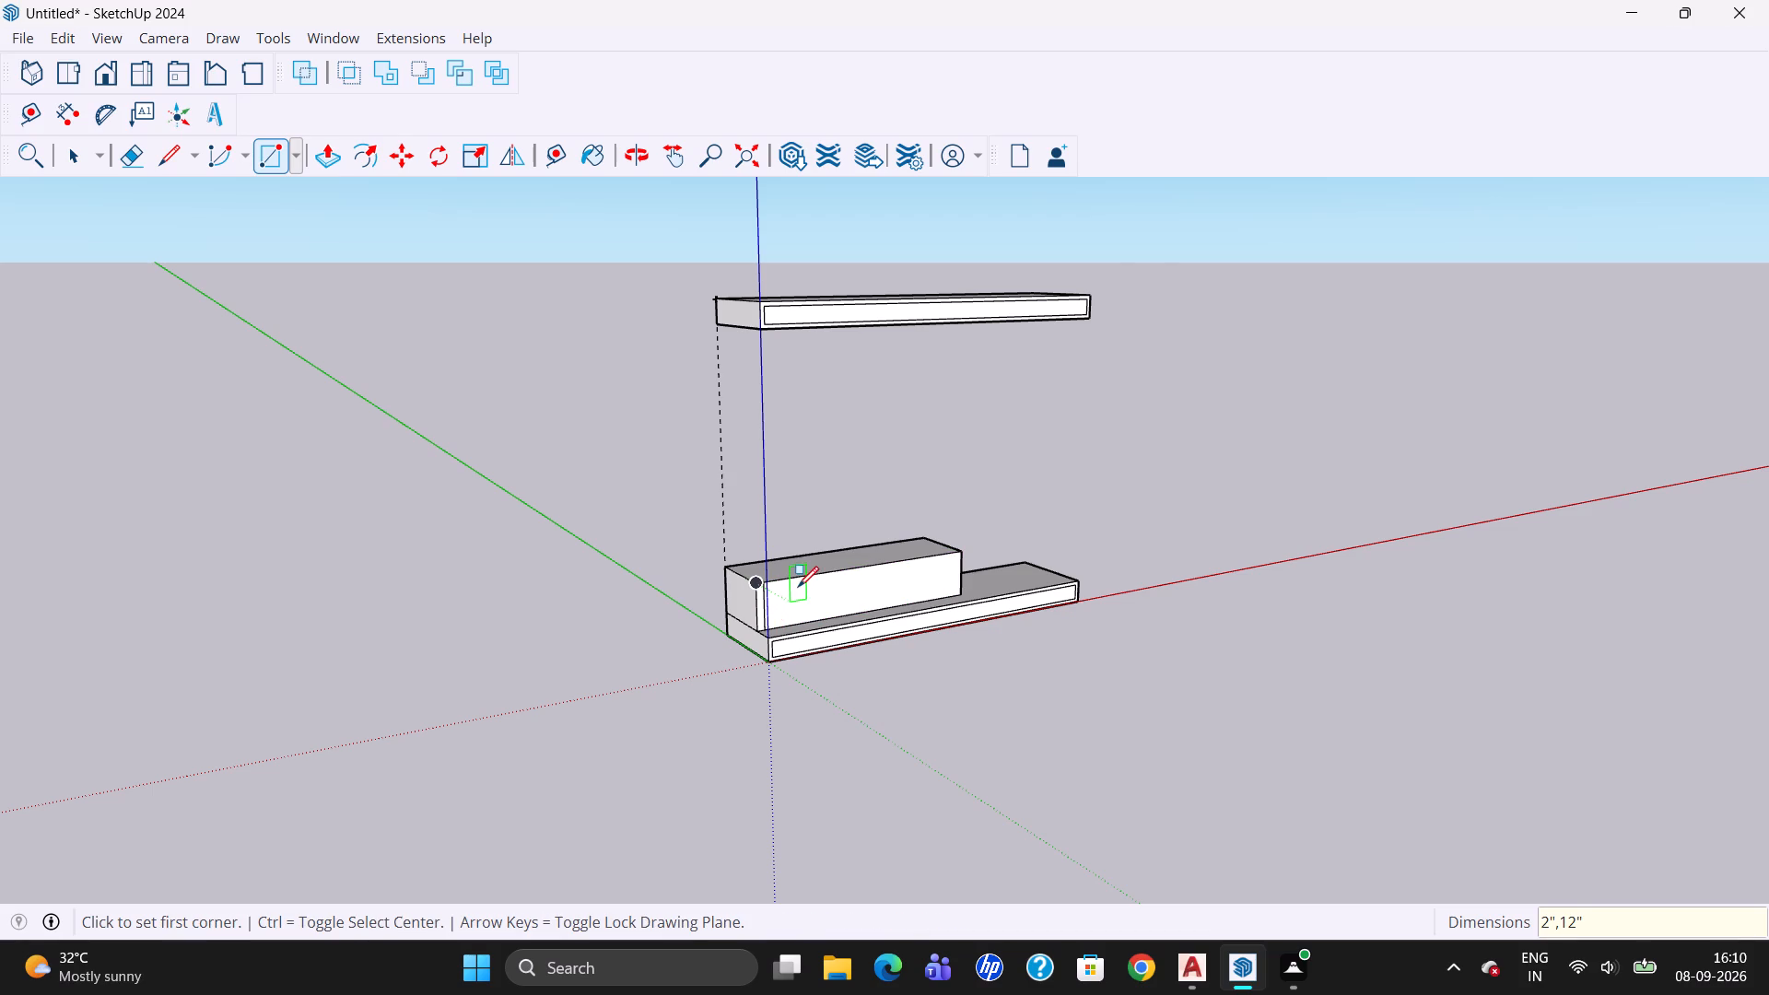
pyautogui.scroll(7, 798, 587)
pyautogui.scroll(3, 726, 651)
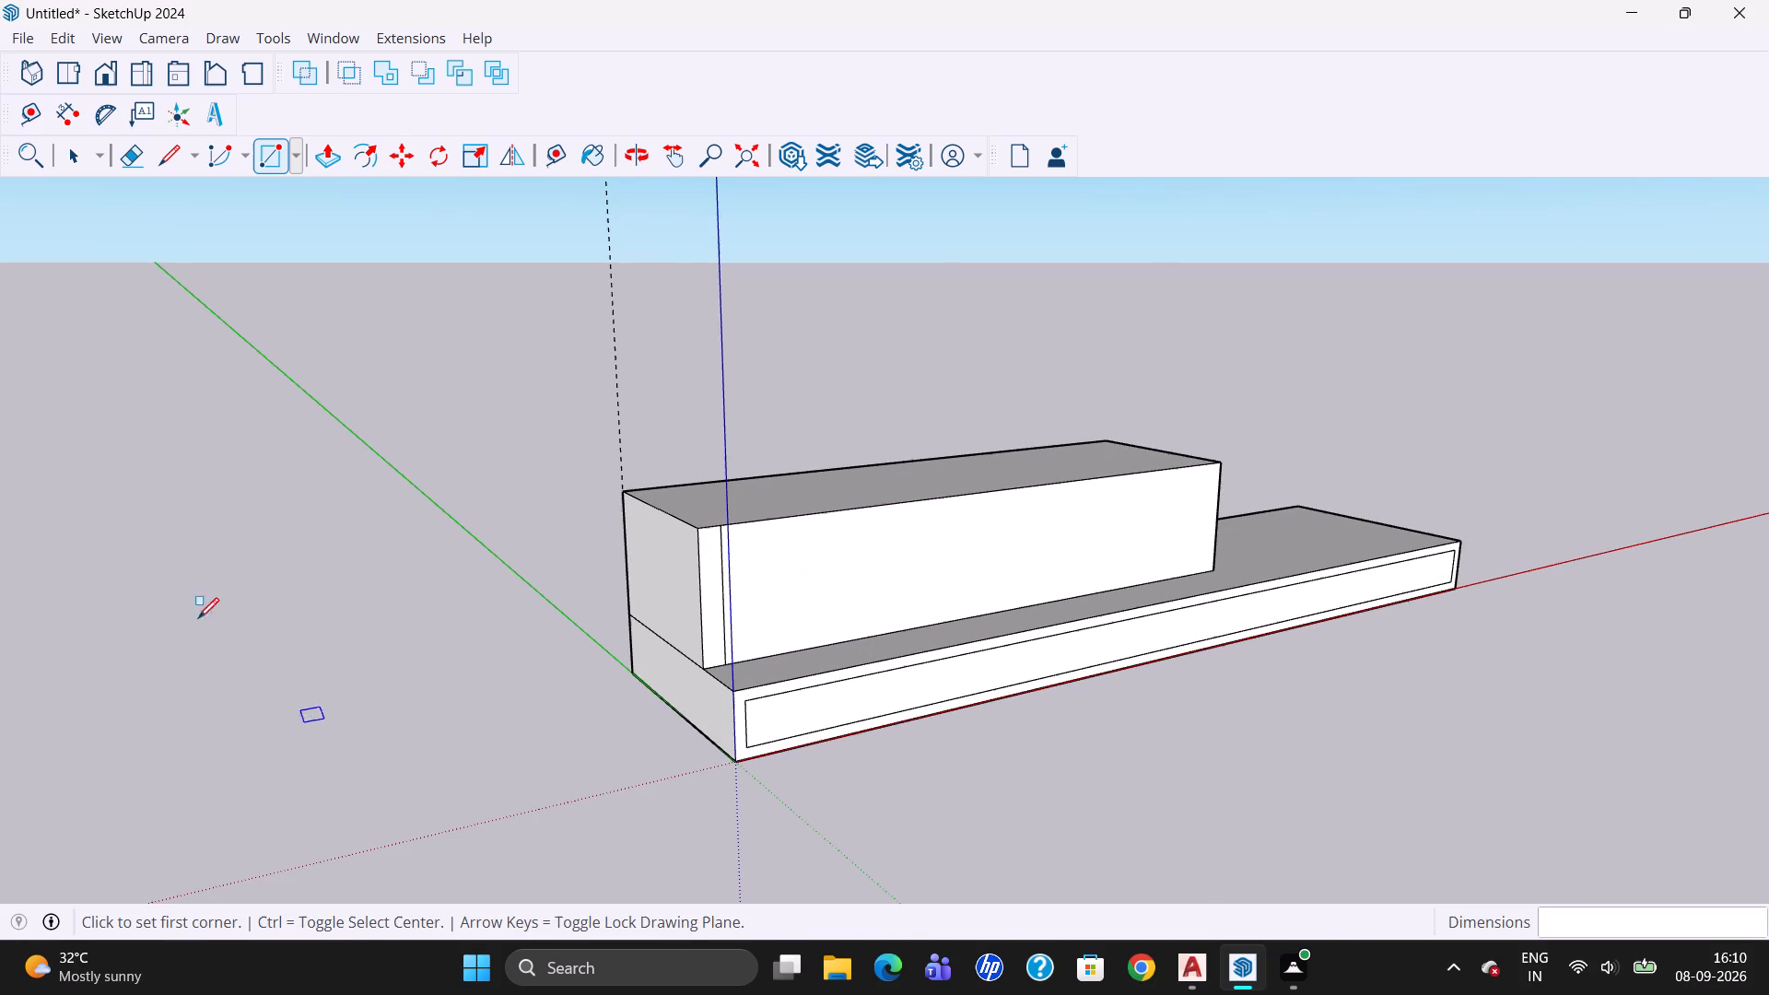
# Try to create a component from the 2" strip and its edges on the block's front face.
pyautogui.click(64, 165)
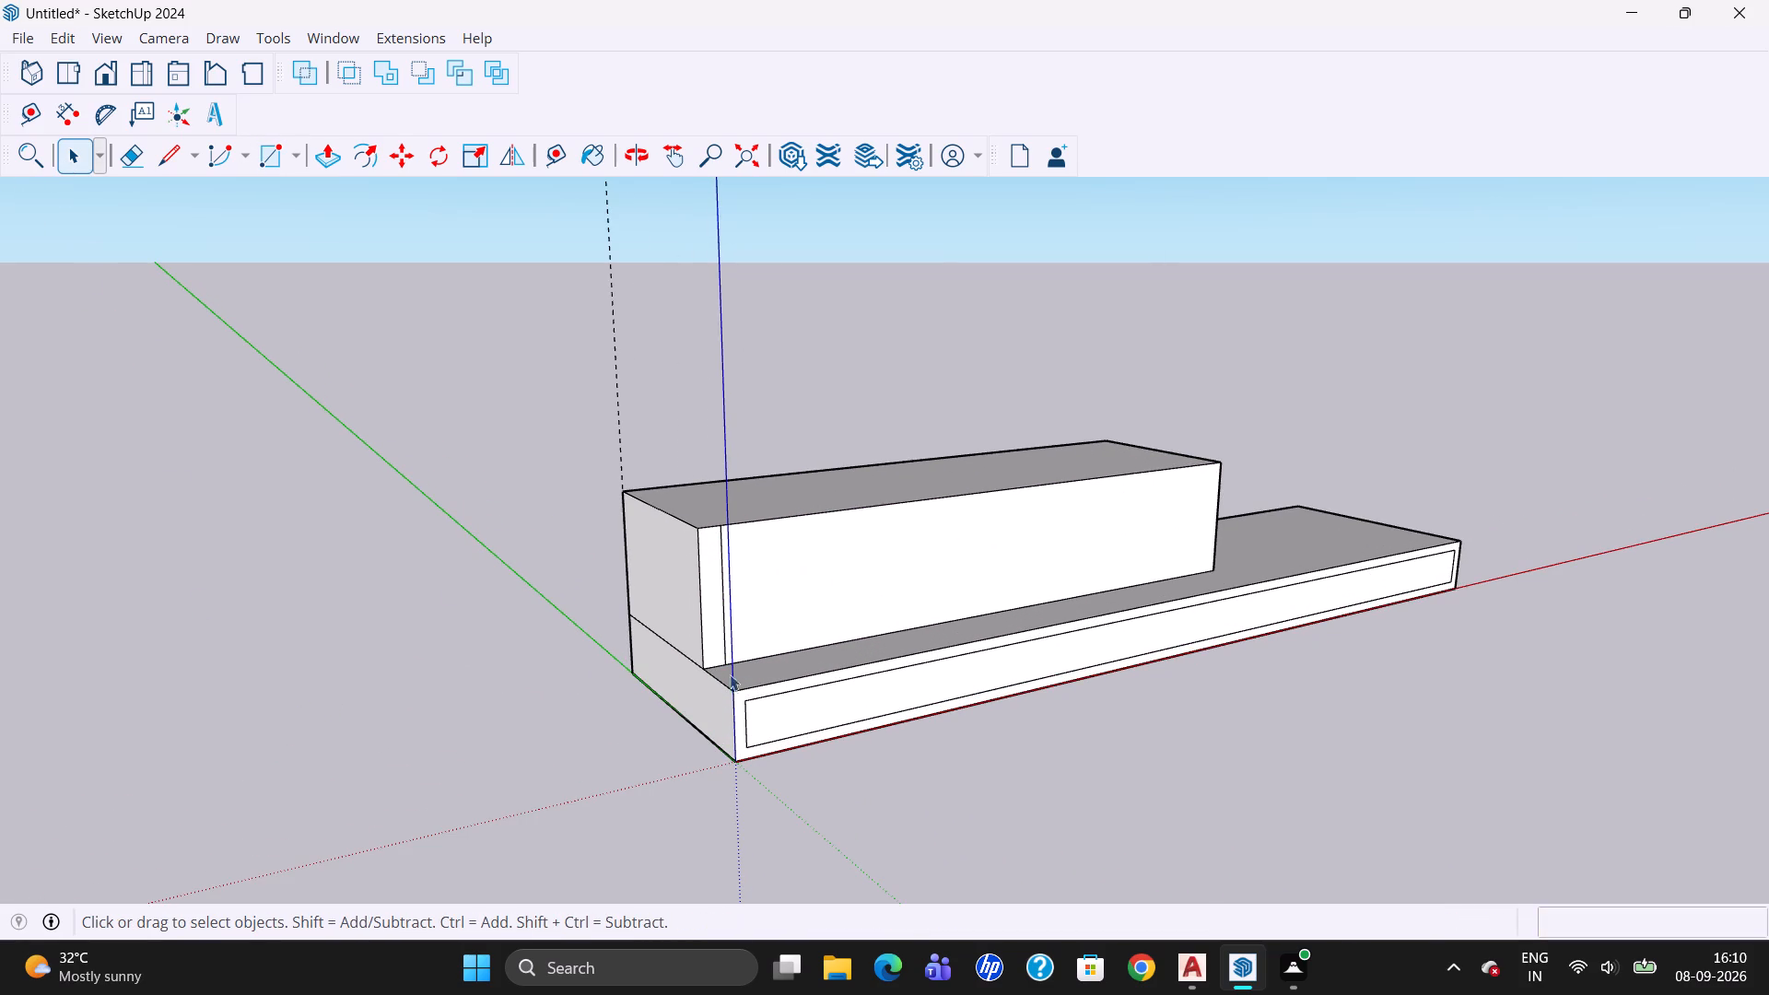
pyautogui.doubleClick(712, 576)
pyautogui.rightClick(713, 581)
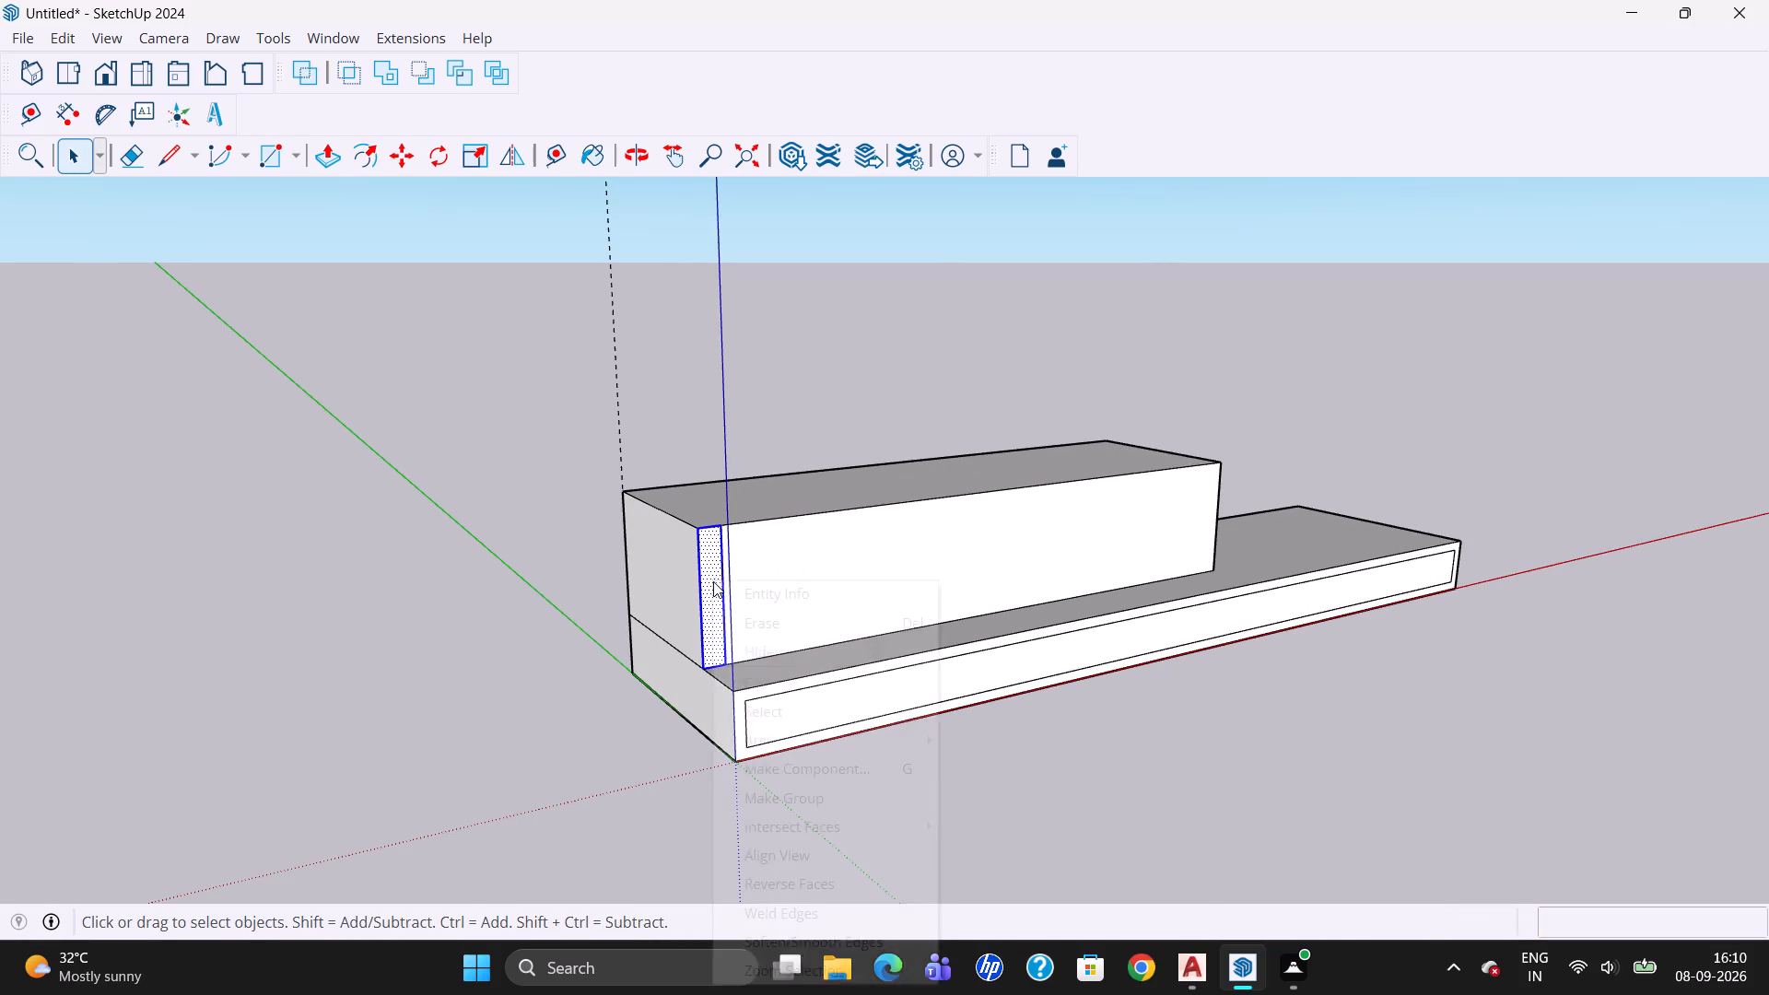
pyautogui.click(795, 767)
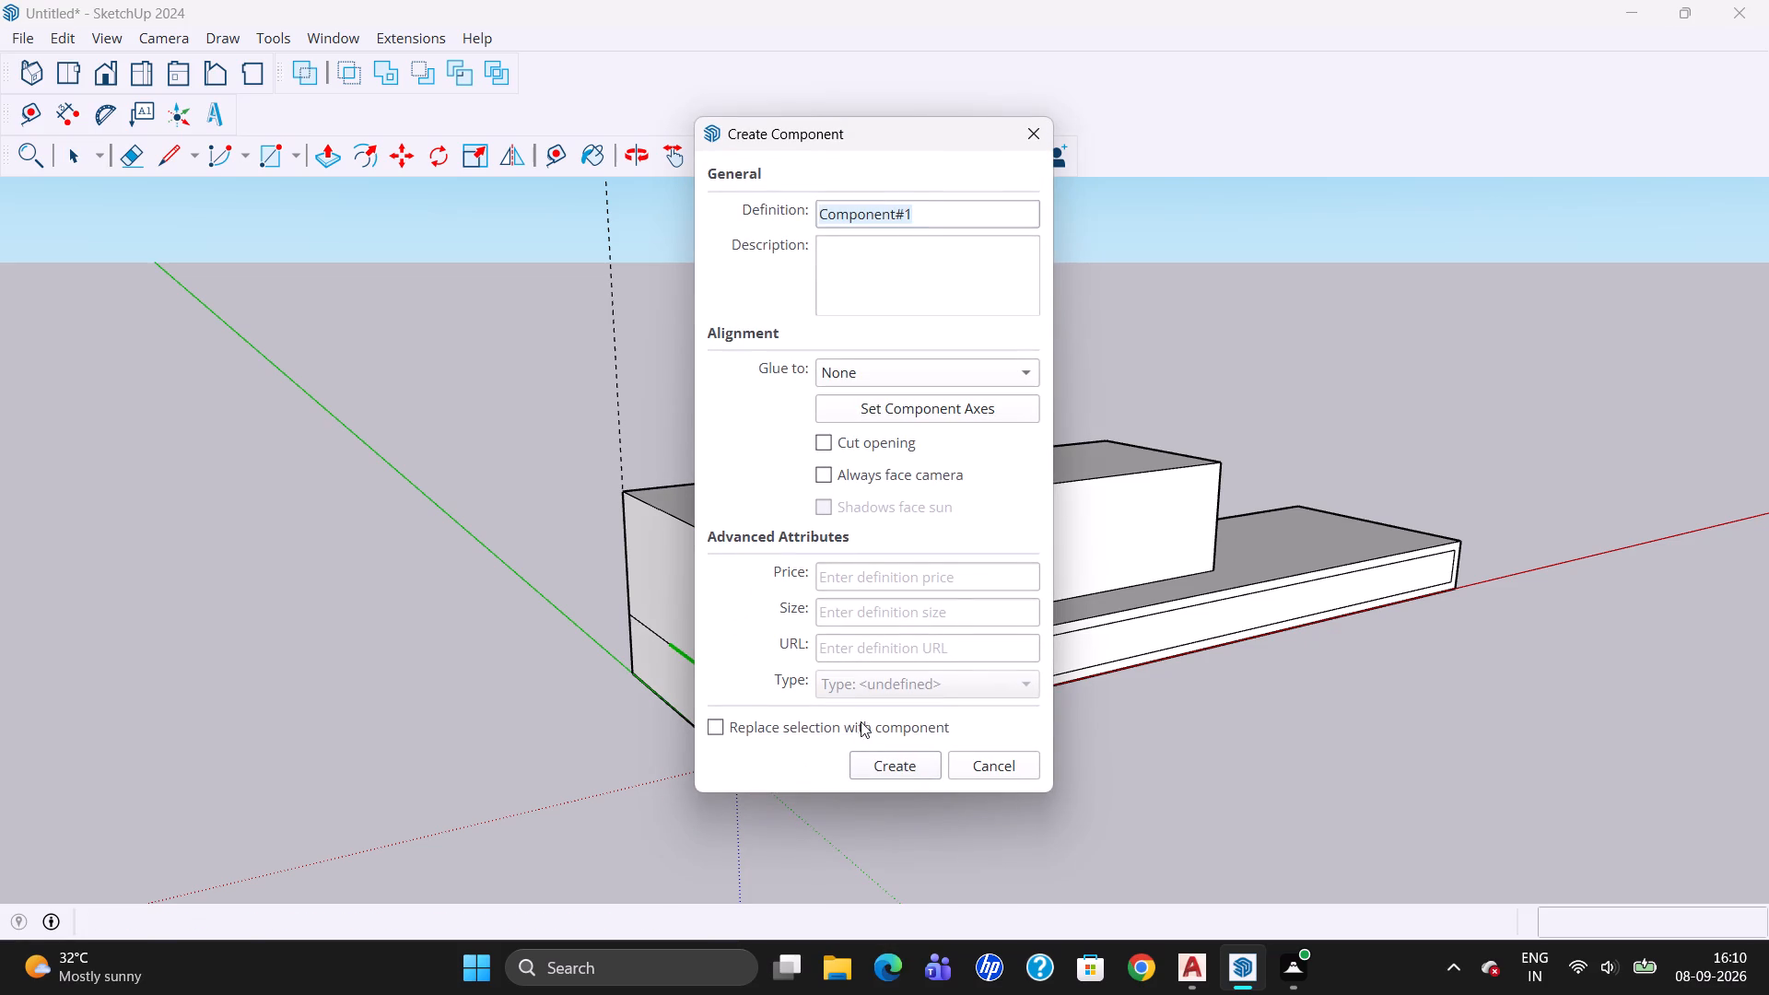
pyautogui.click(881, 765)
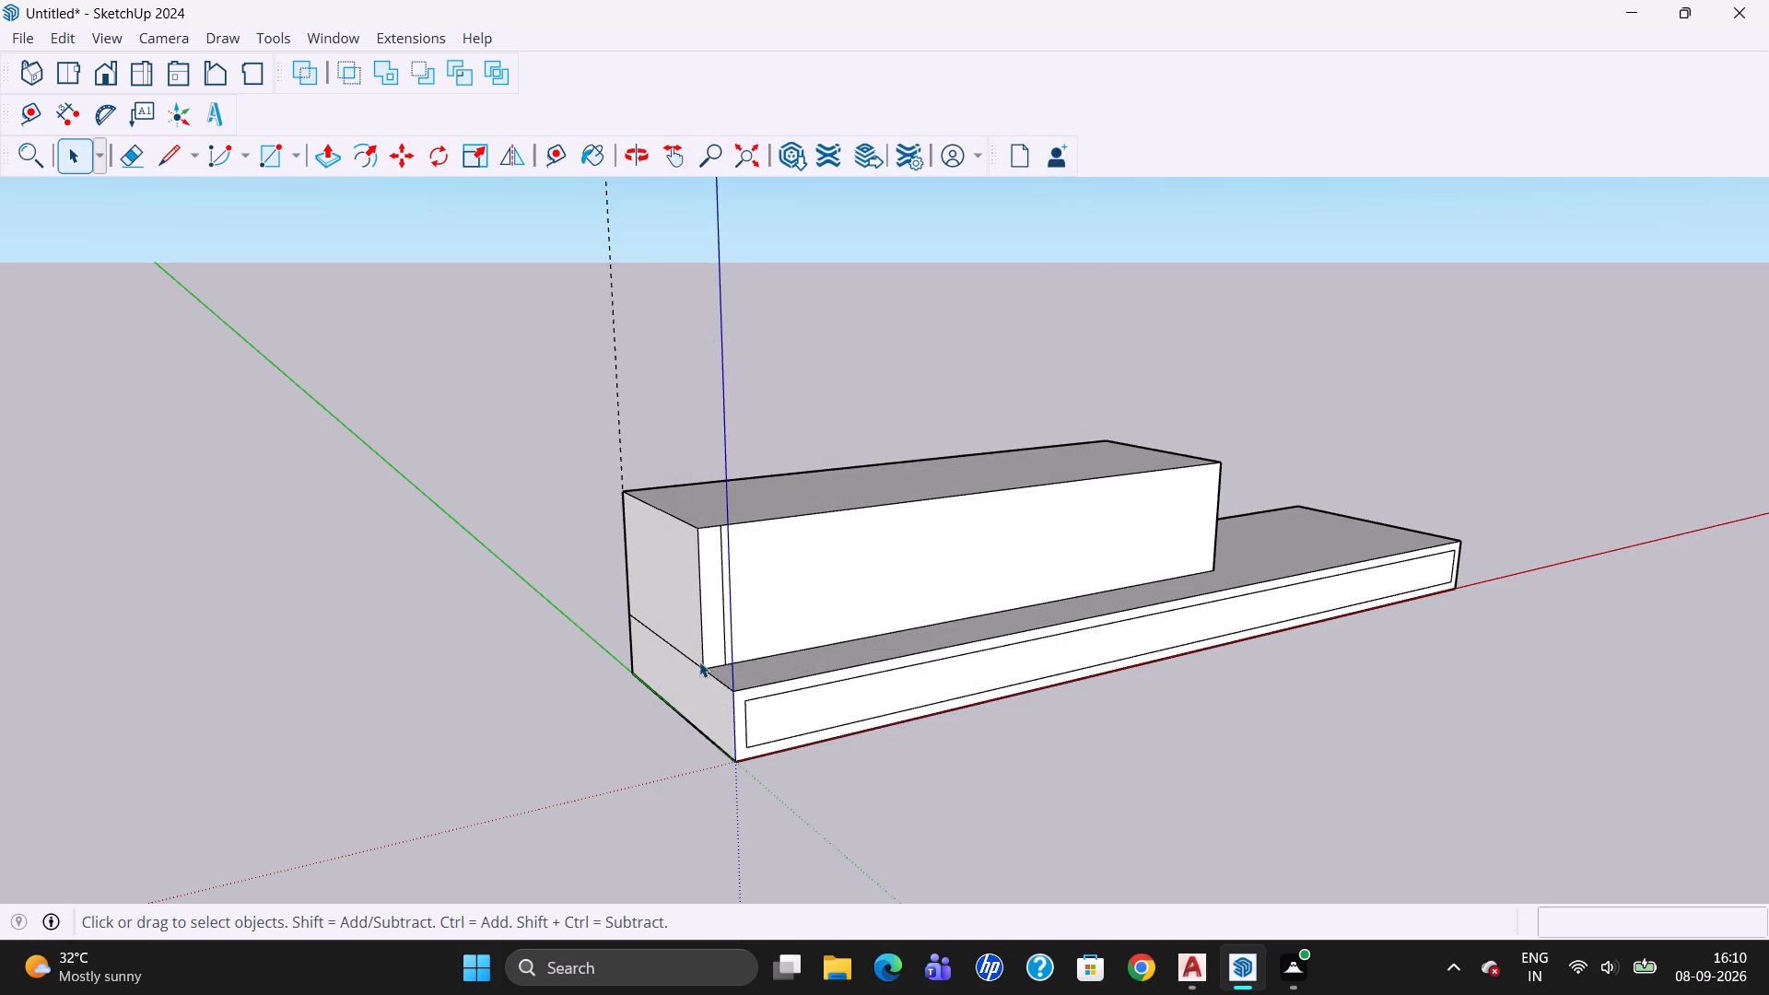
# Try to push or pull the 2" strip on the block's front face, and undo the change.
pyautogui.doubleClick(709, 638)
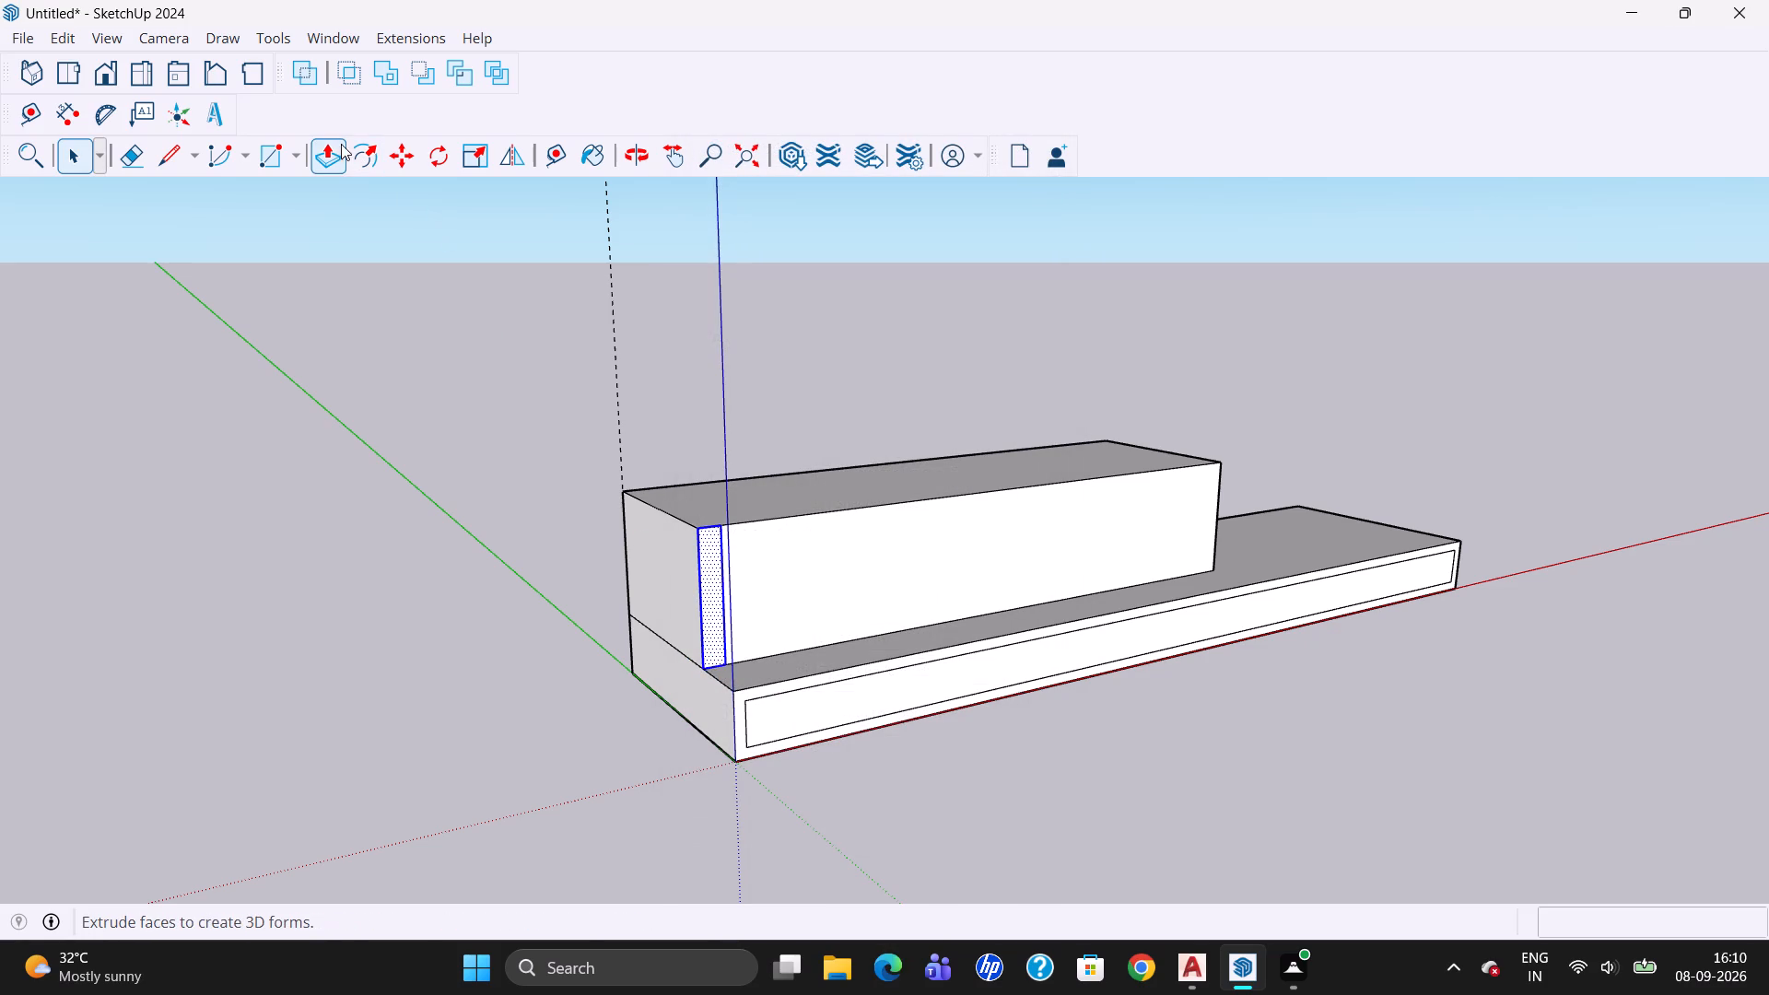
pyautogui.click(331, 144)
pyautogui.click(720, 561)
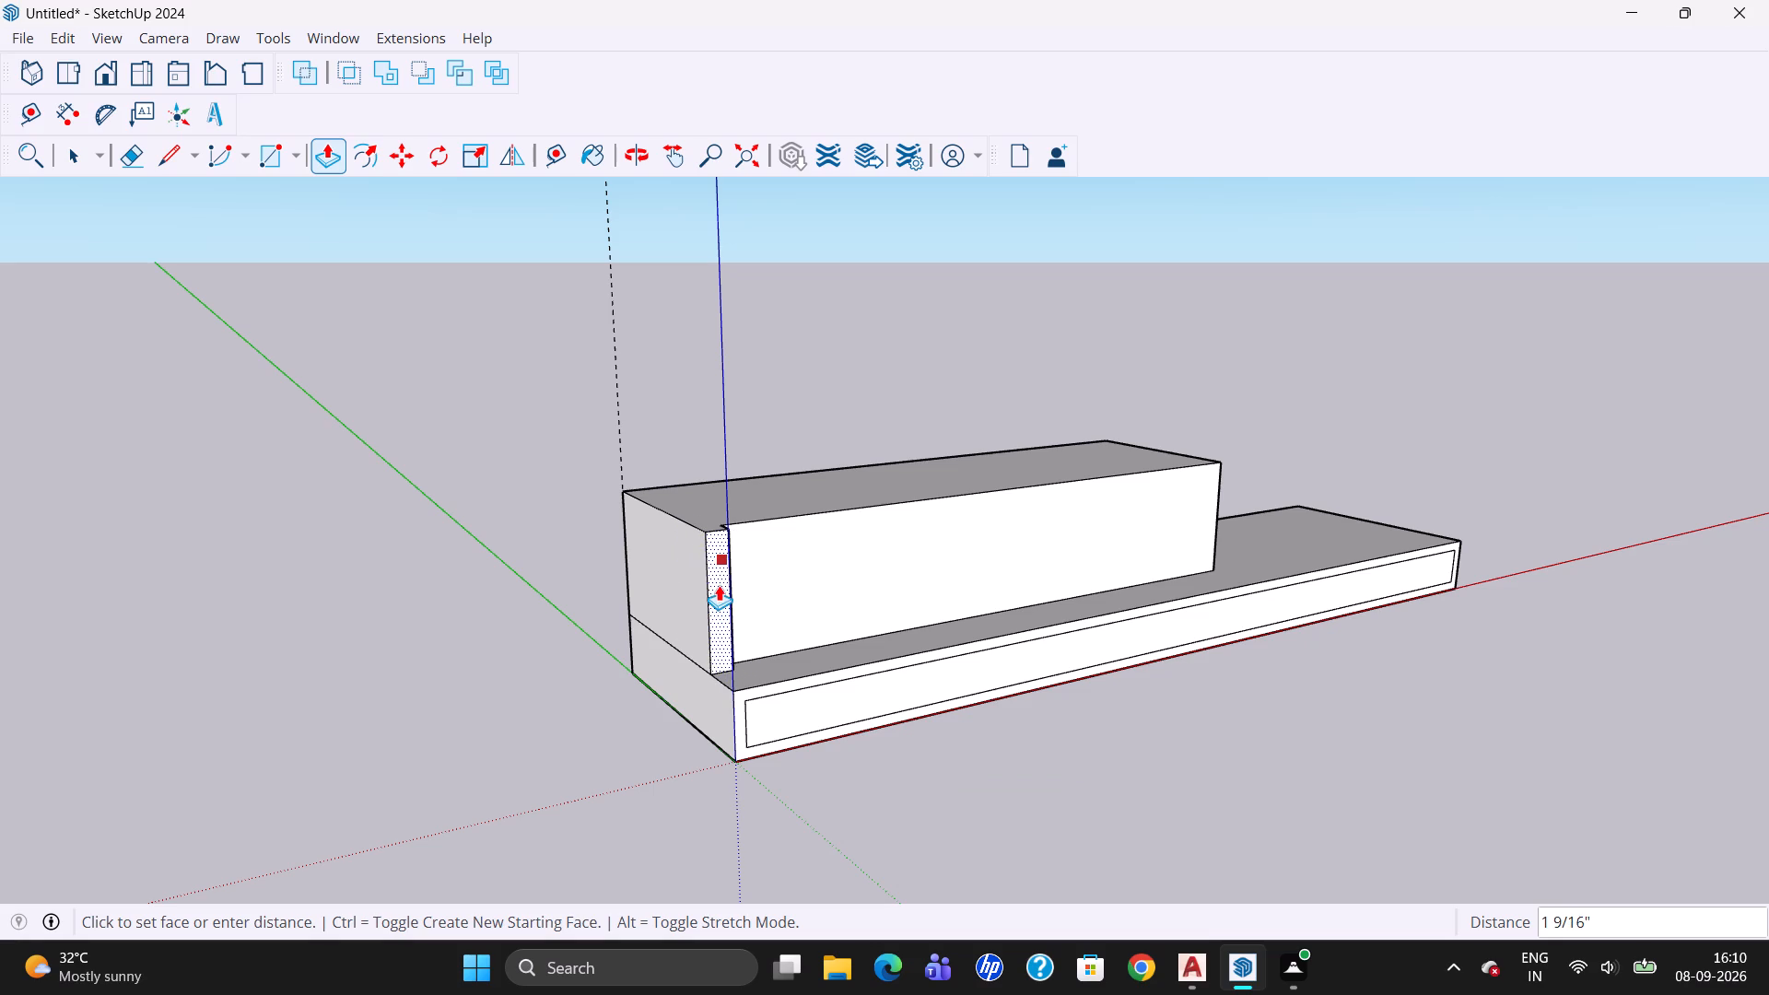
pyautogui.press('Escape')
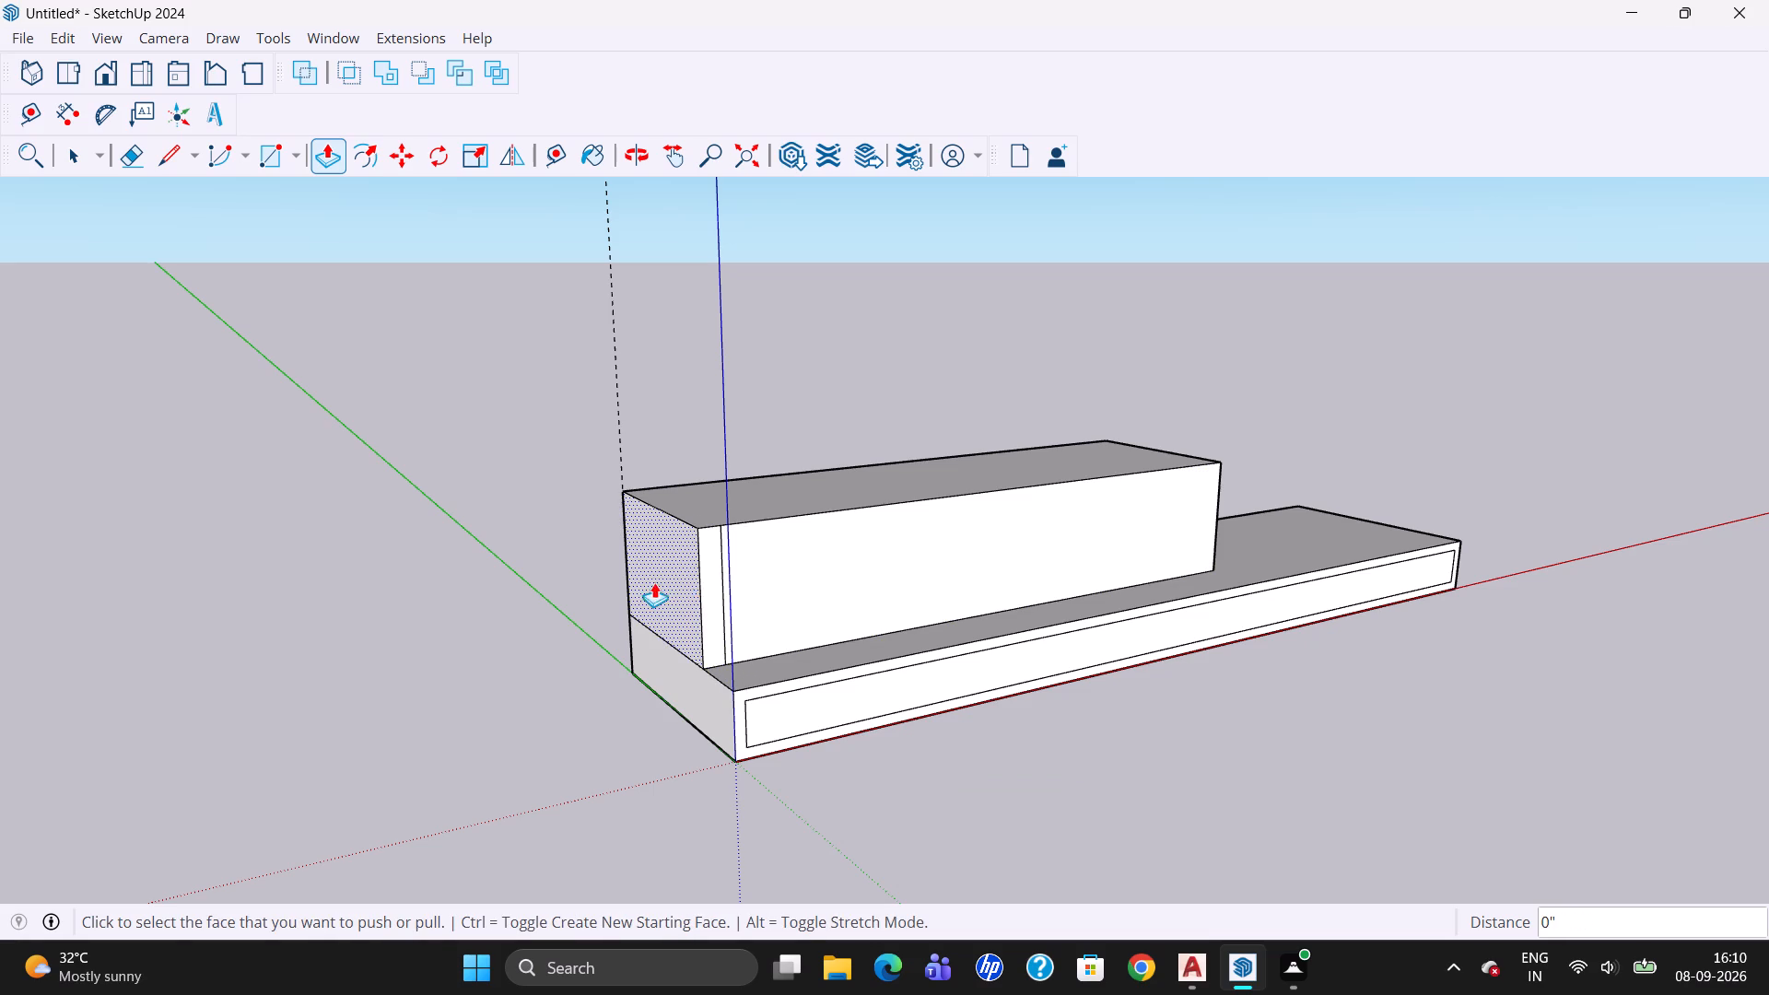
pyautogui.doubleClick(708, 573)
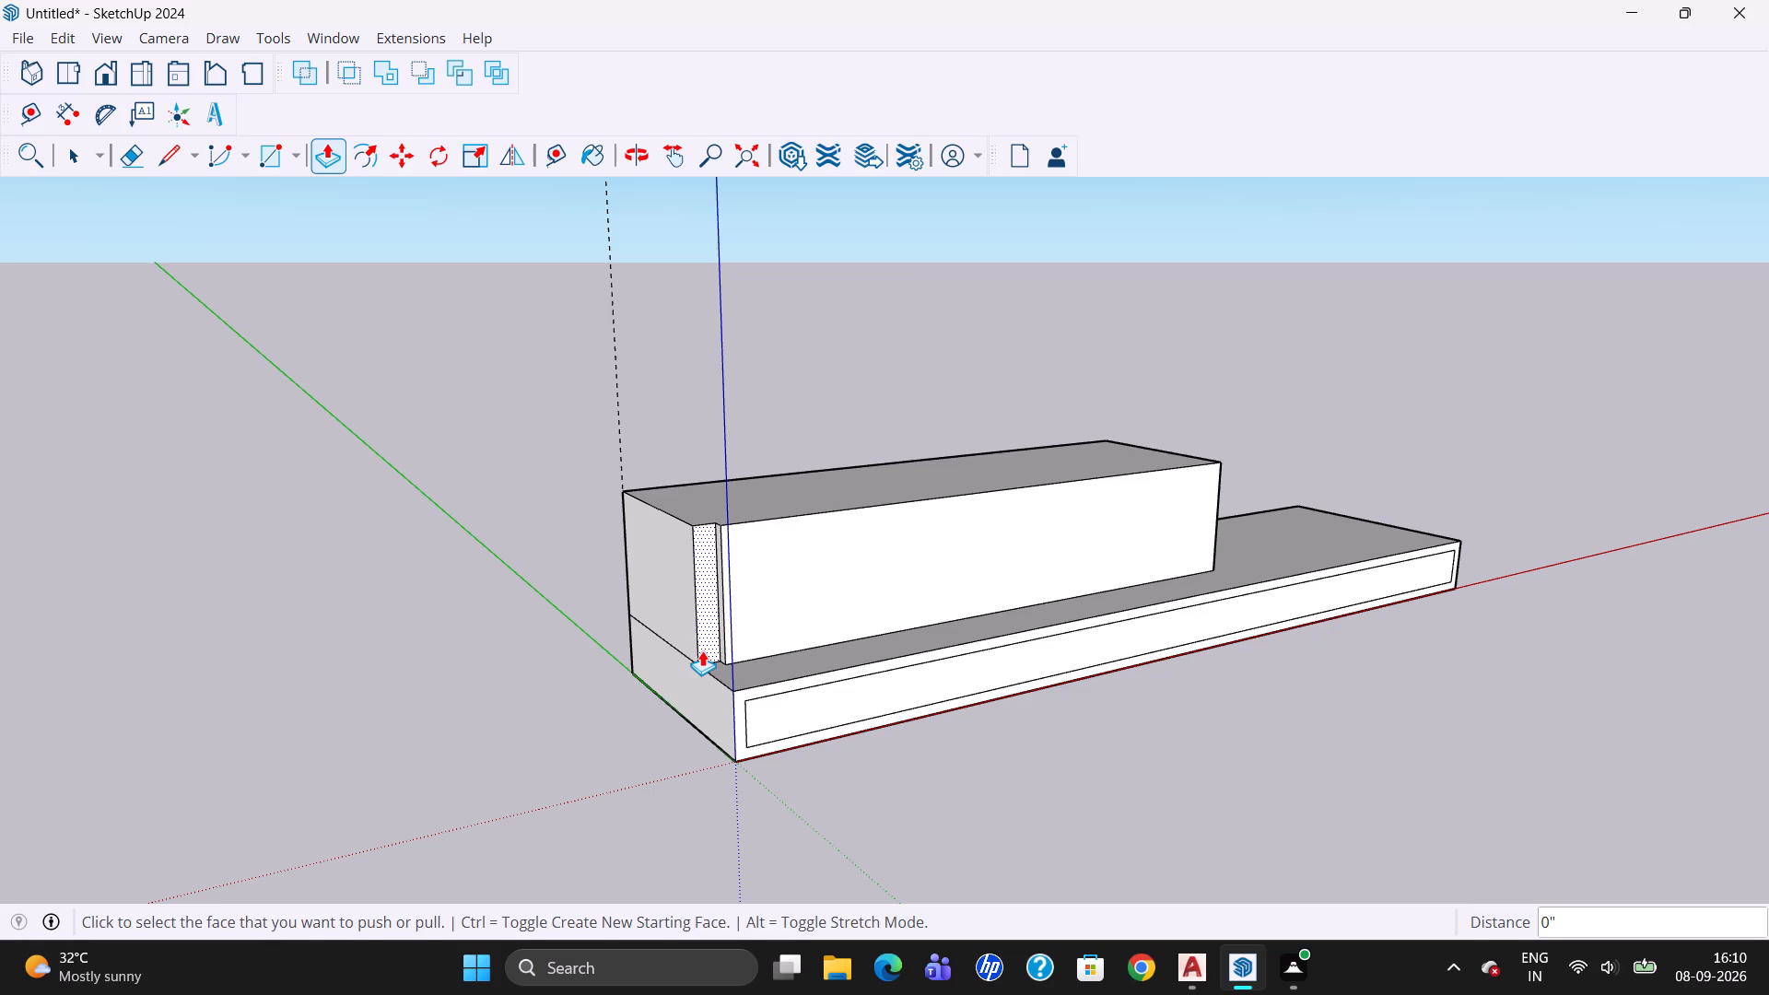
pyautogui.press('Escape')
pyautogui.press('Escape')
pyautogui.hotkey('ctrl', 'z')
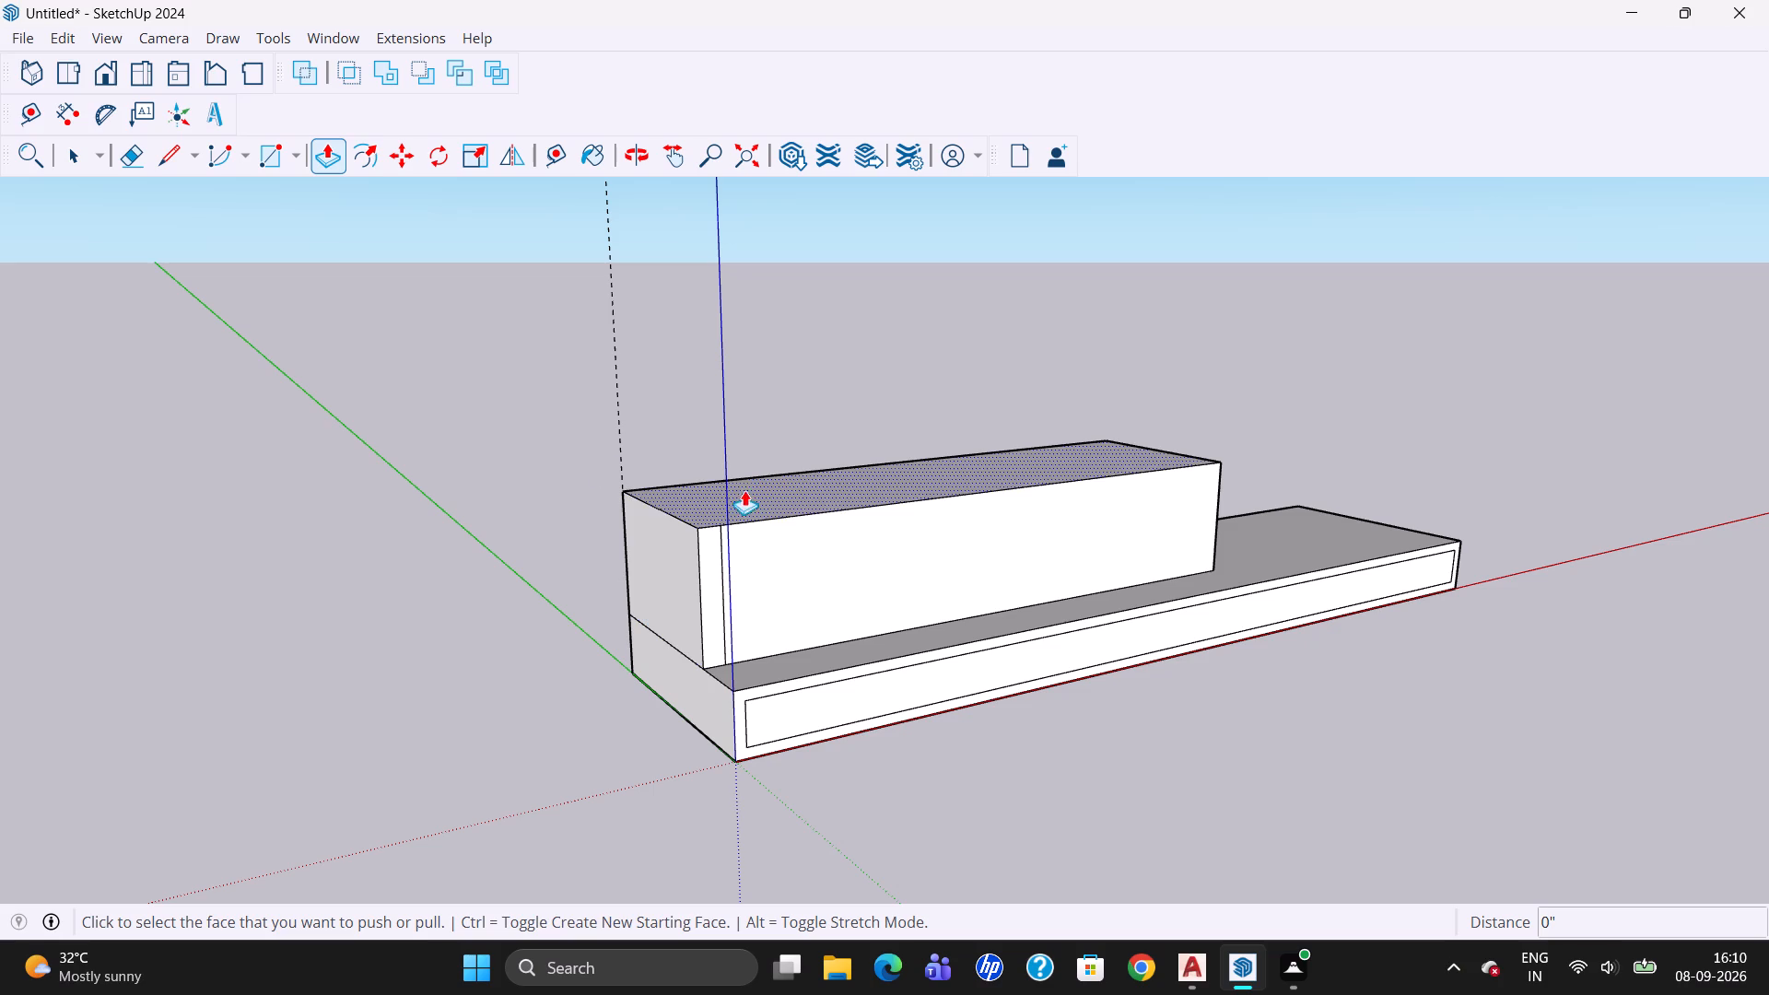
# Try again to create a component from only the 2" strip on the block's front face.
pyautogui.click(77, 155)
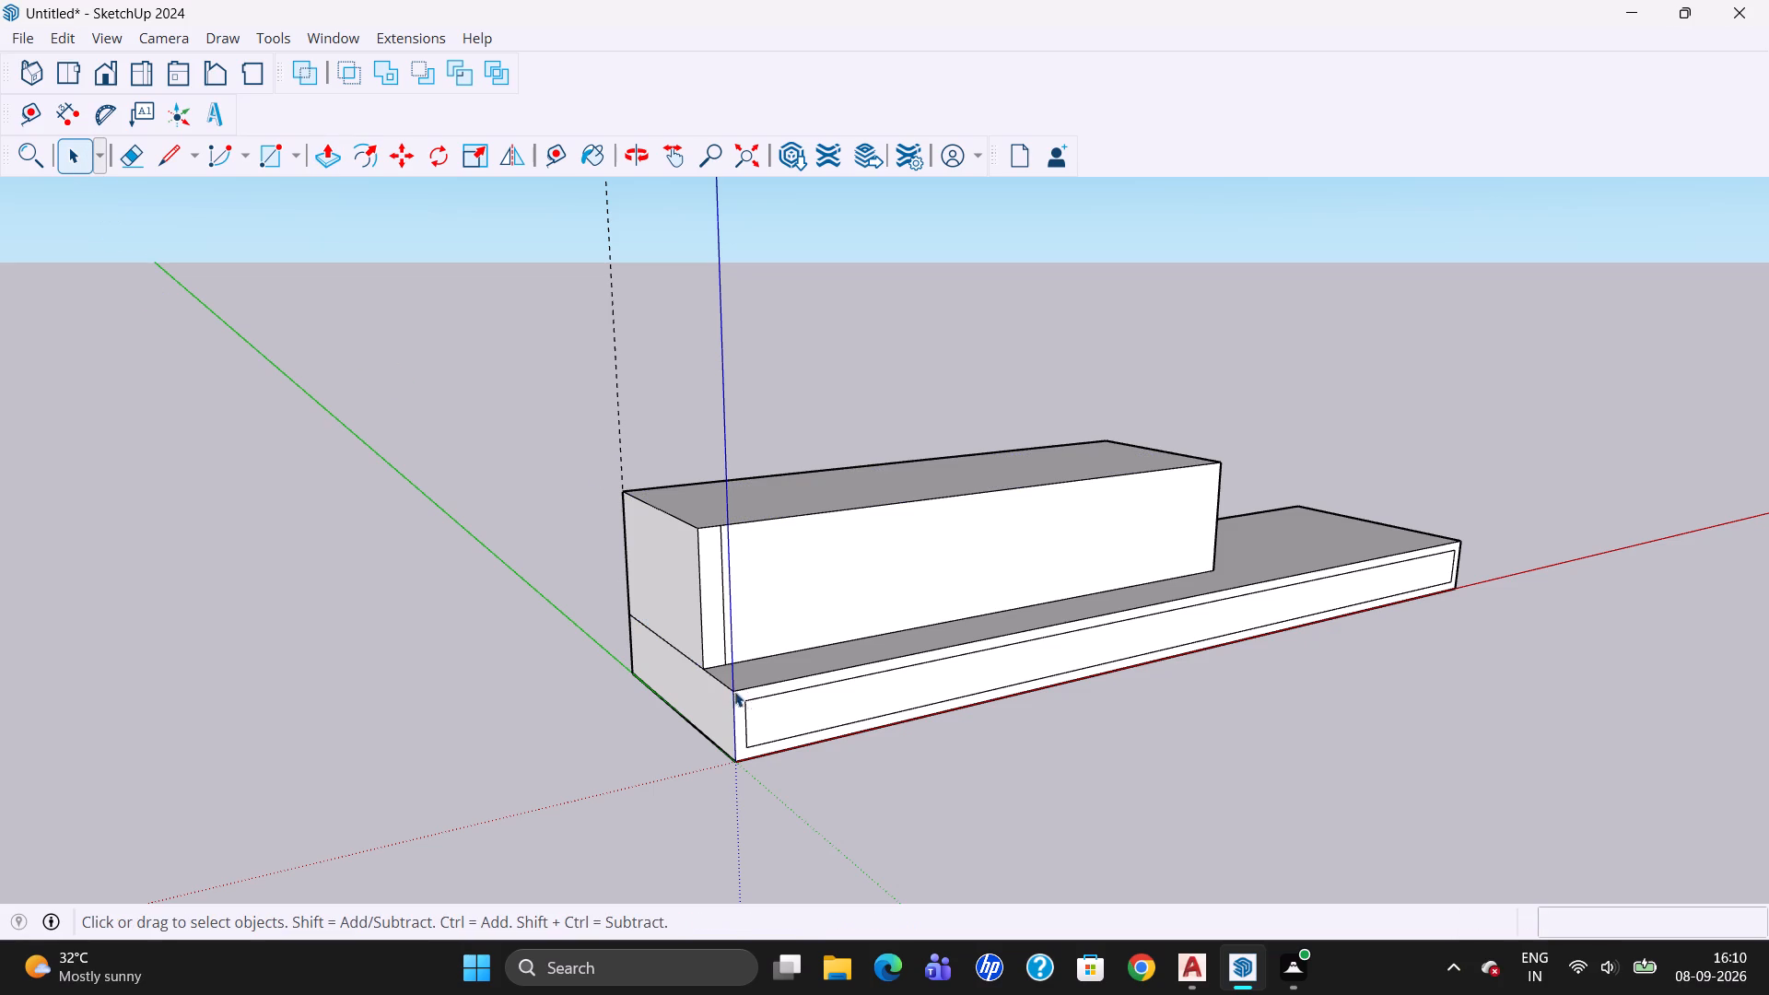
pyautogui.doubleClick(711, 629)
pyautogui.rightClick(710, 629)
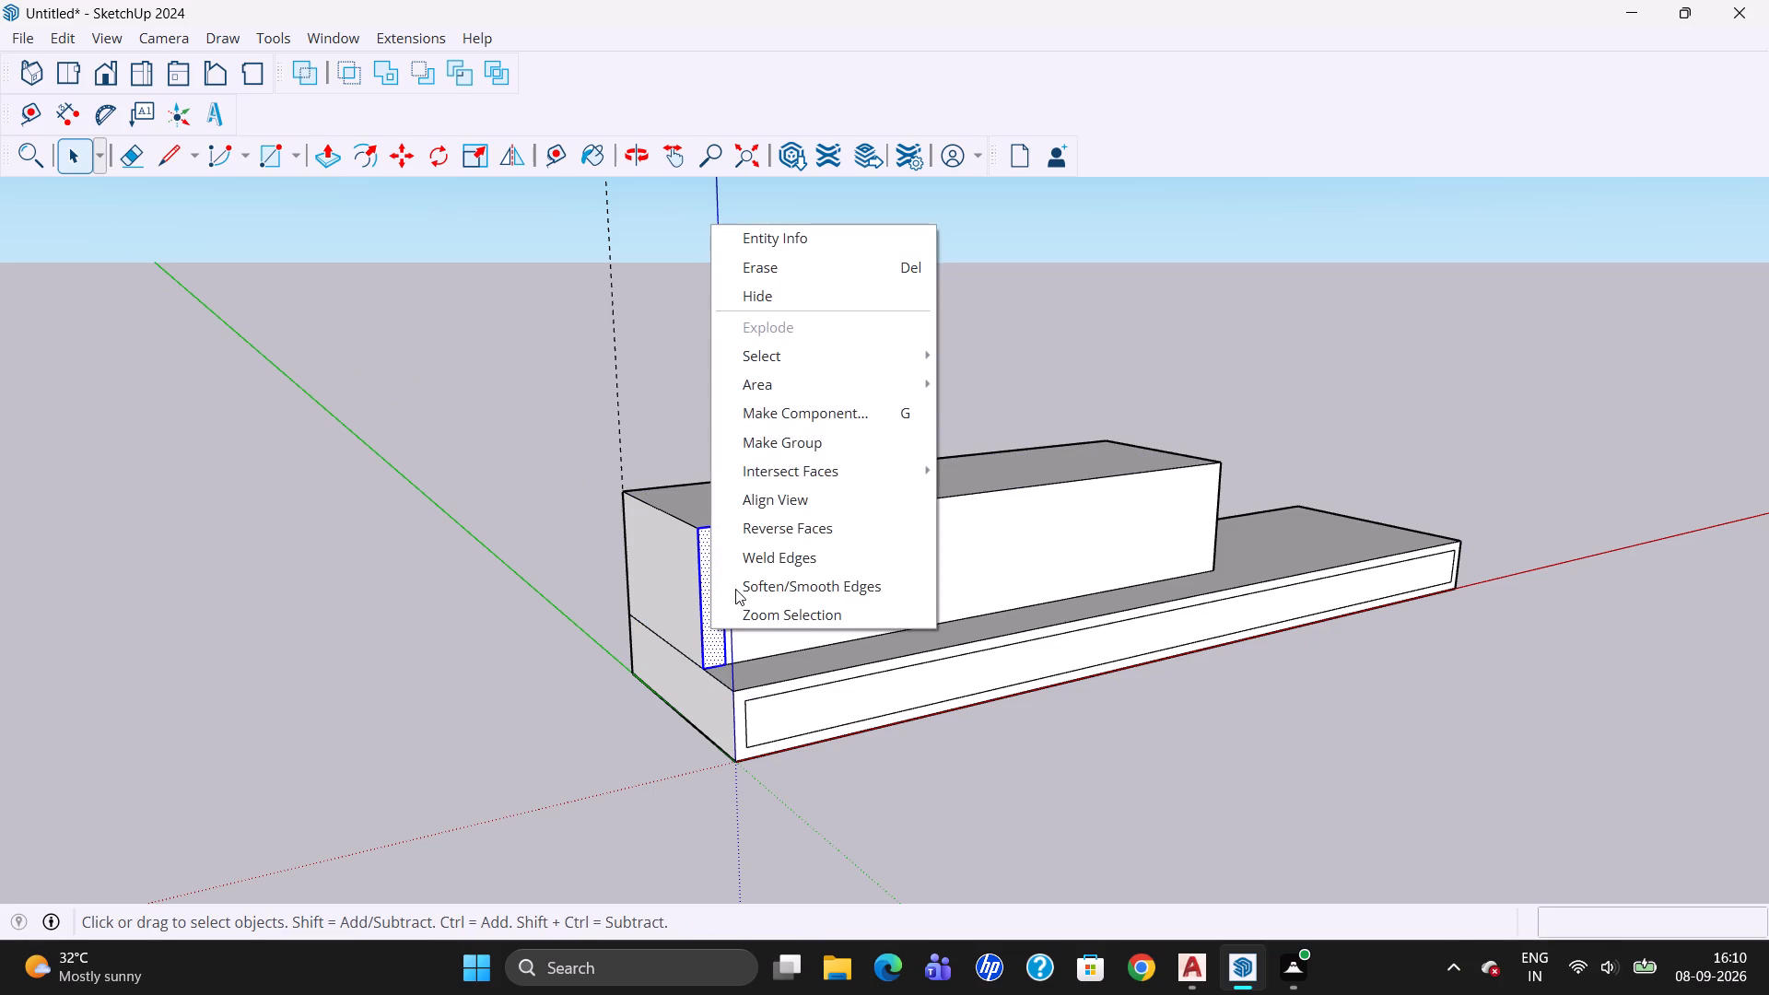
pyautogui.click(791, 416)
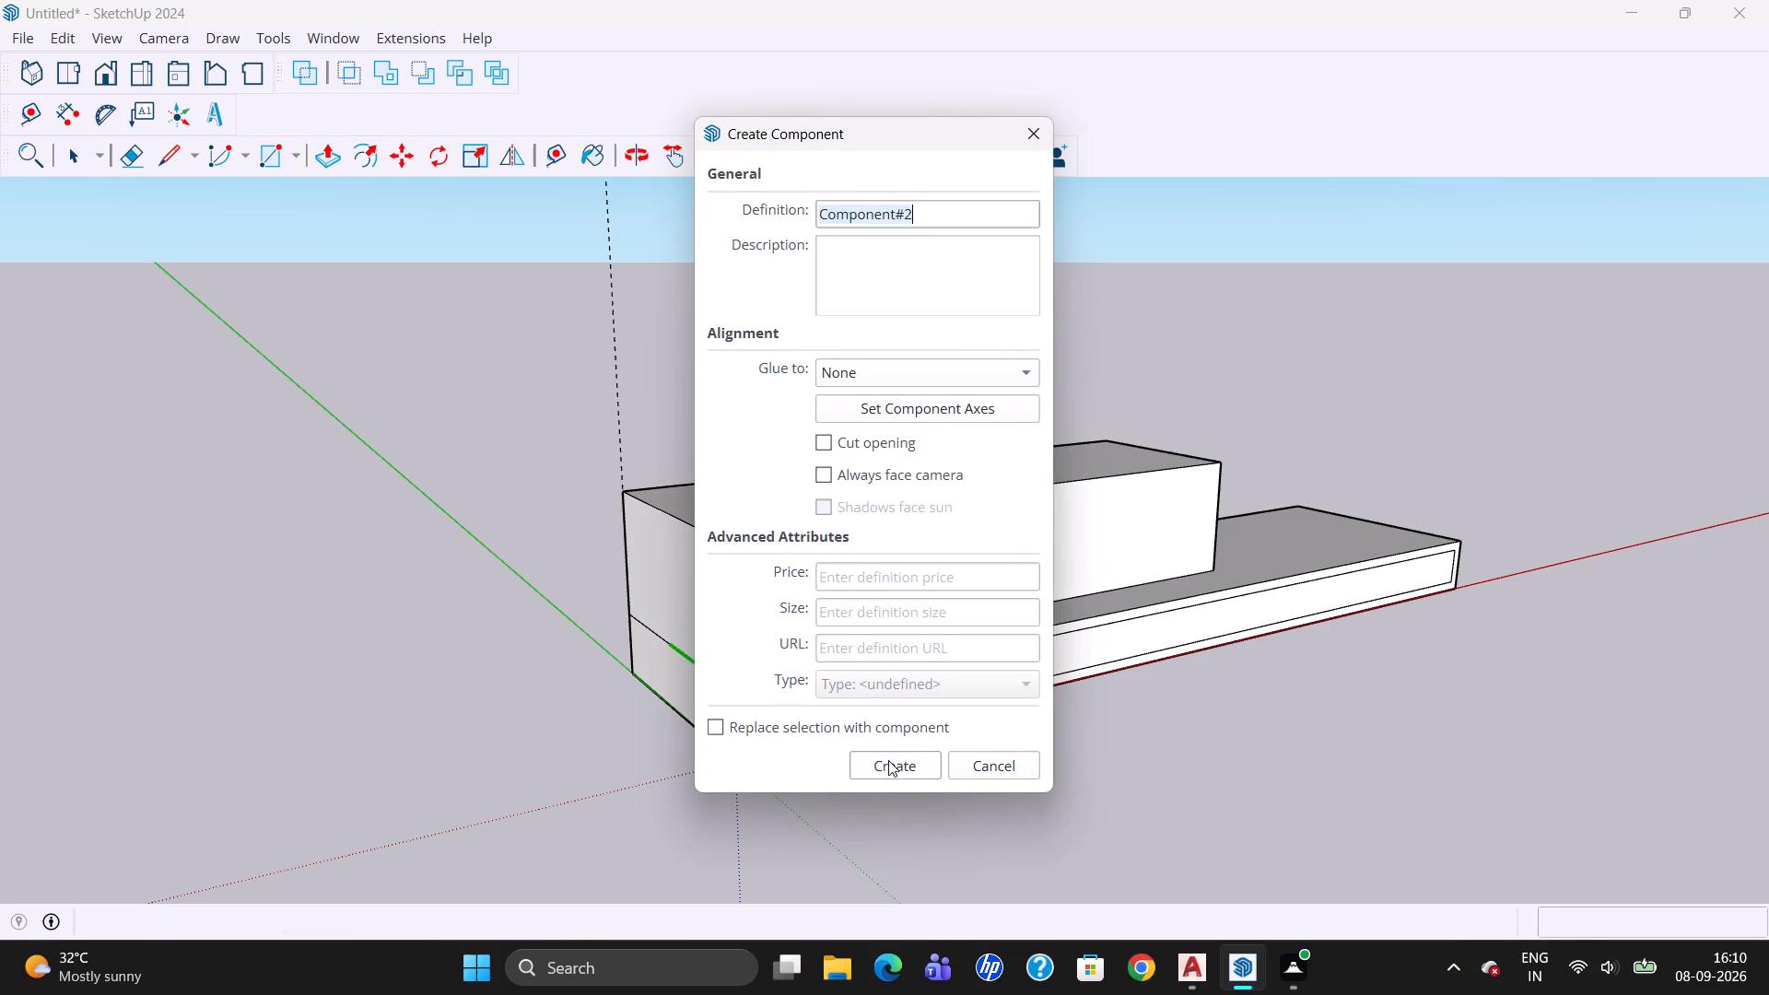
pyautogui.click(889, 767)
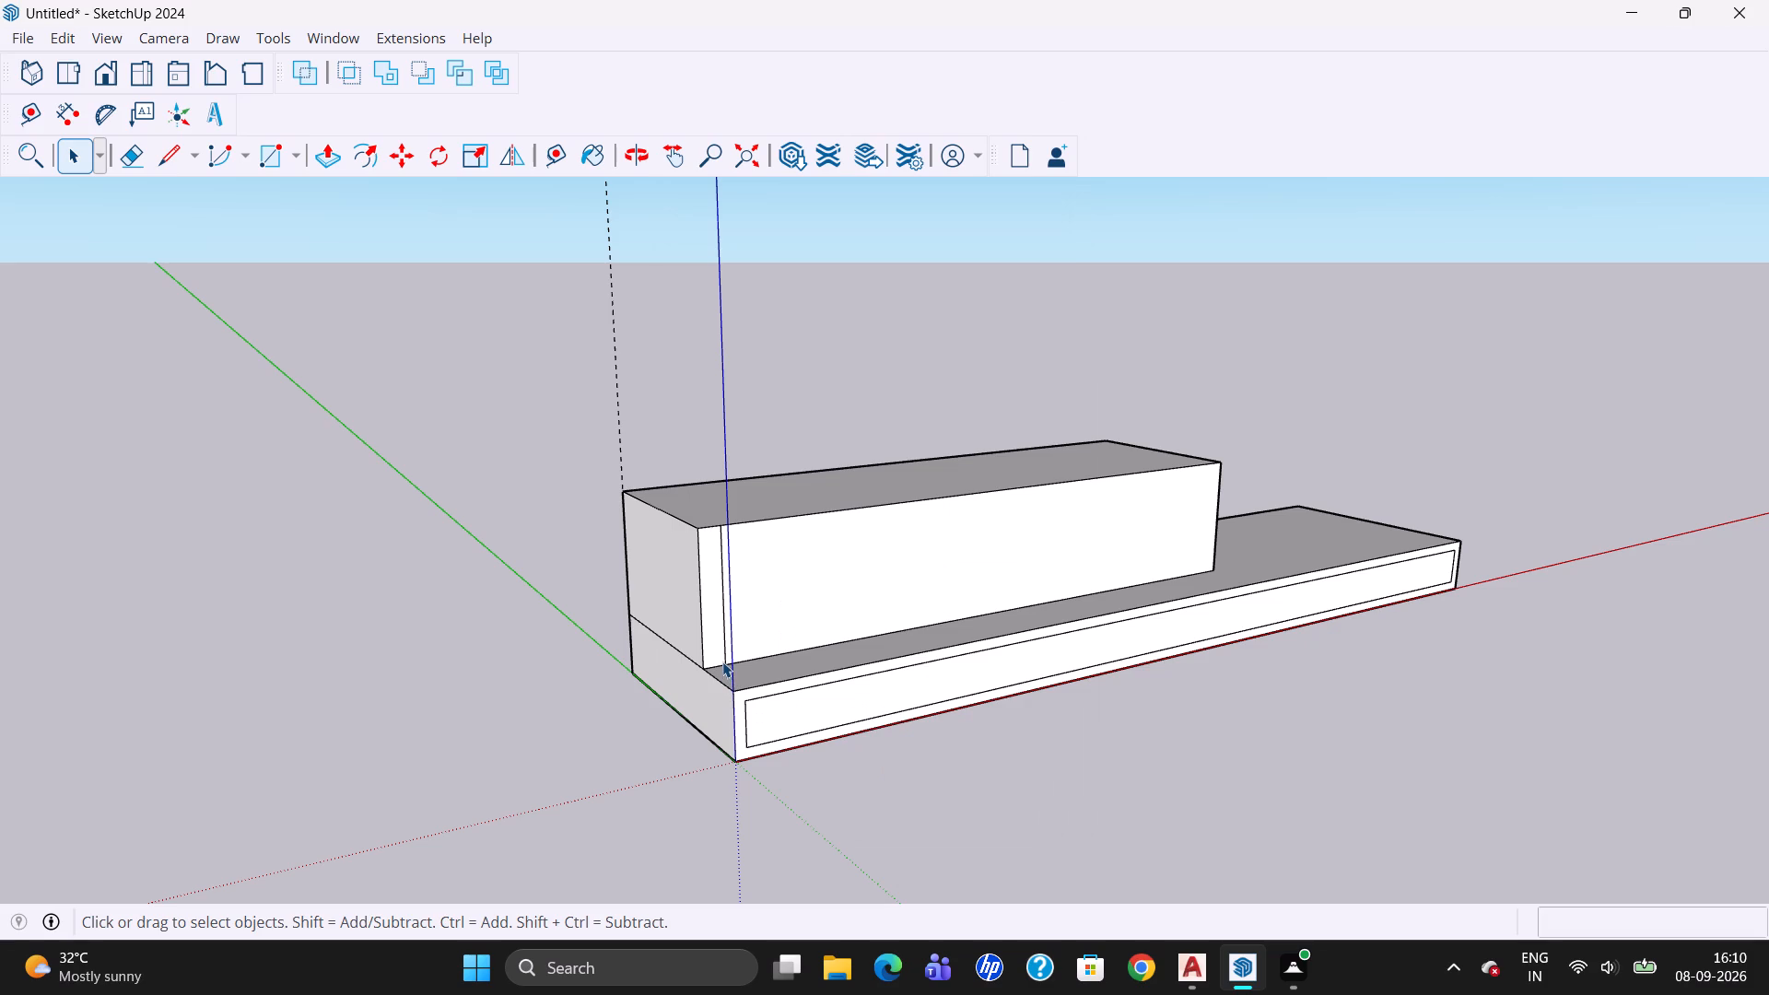
# Create a component from the connected block and bottom slab, replacing the selection, and open it for editing.
pyautogui.tripleClick(711, 606)
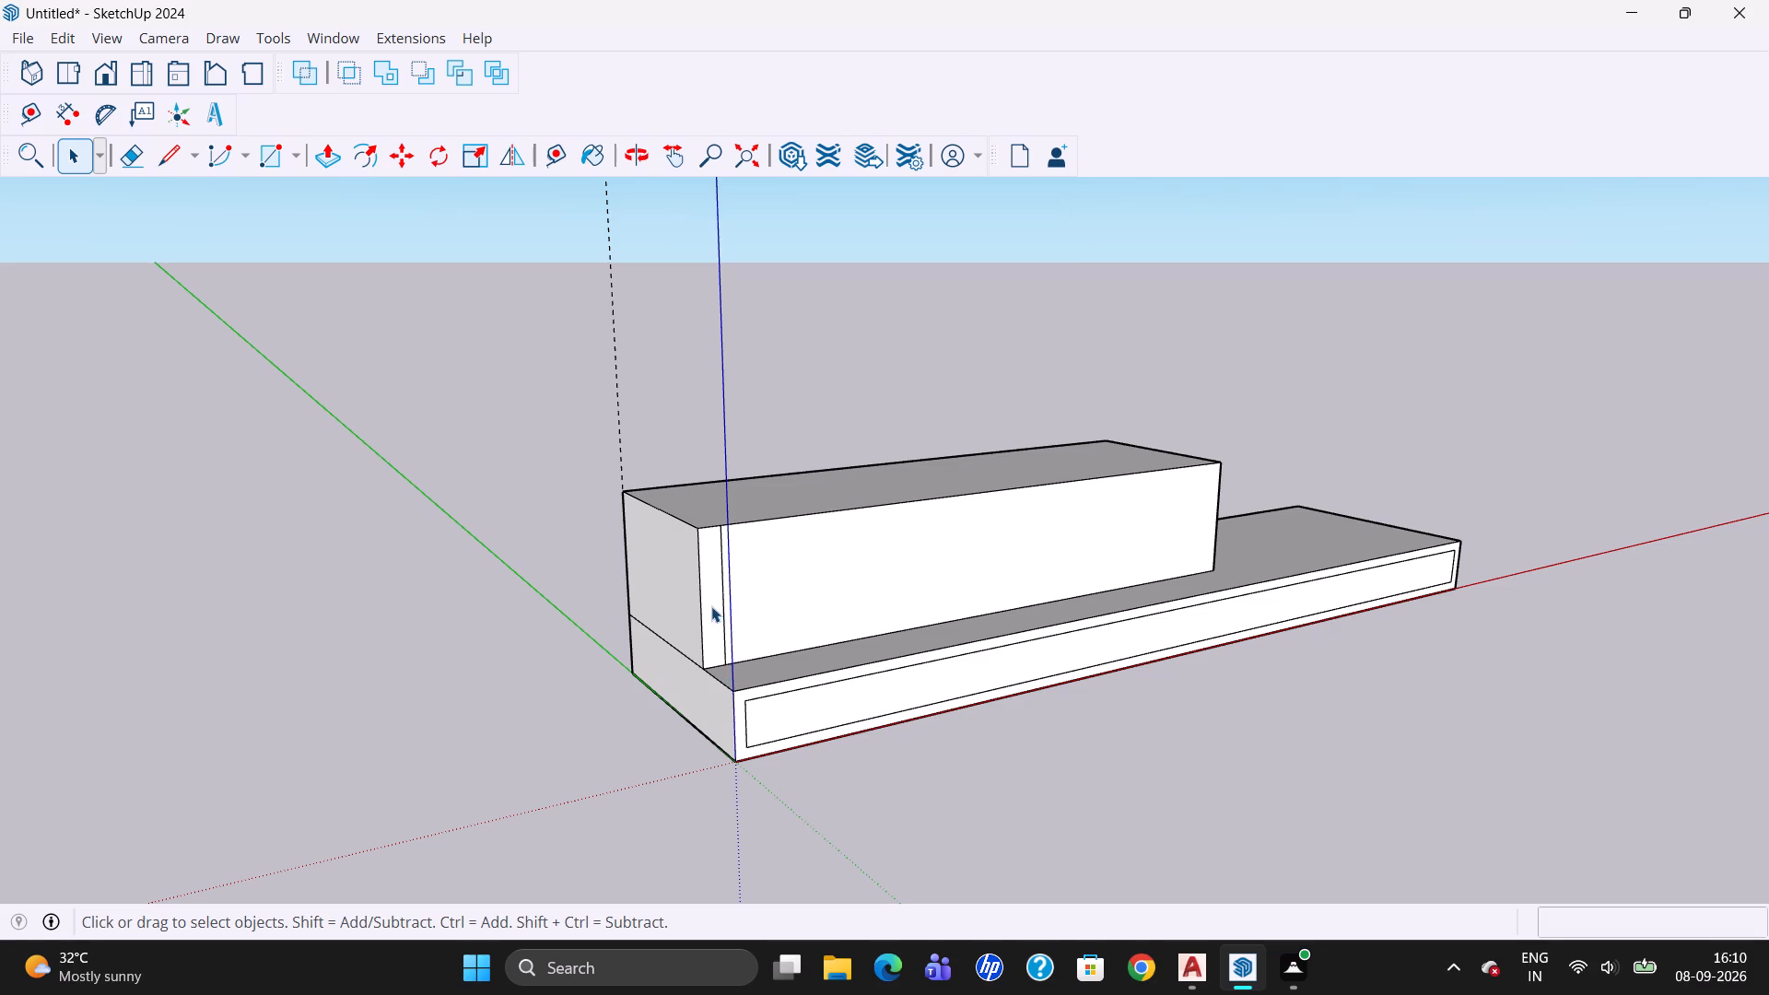
pyautogui.rightClick(711, 606)
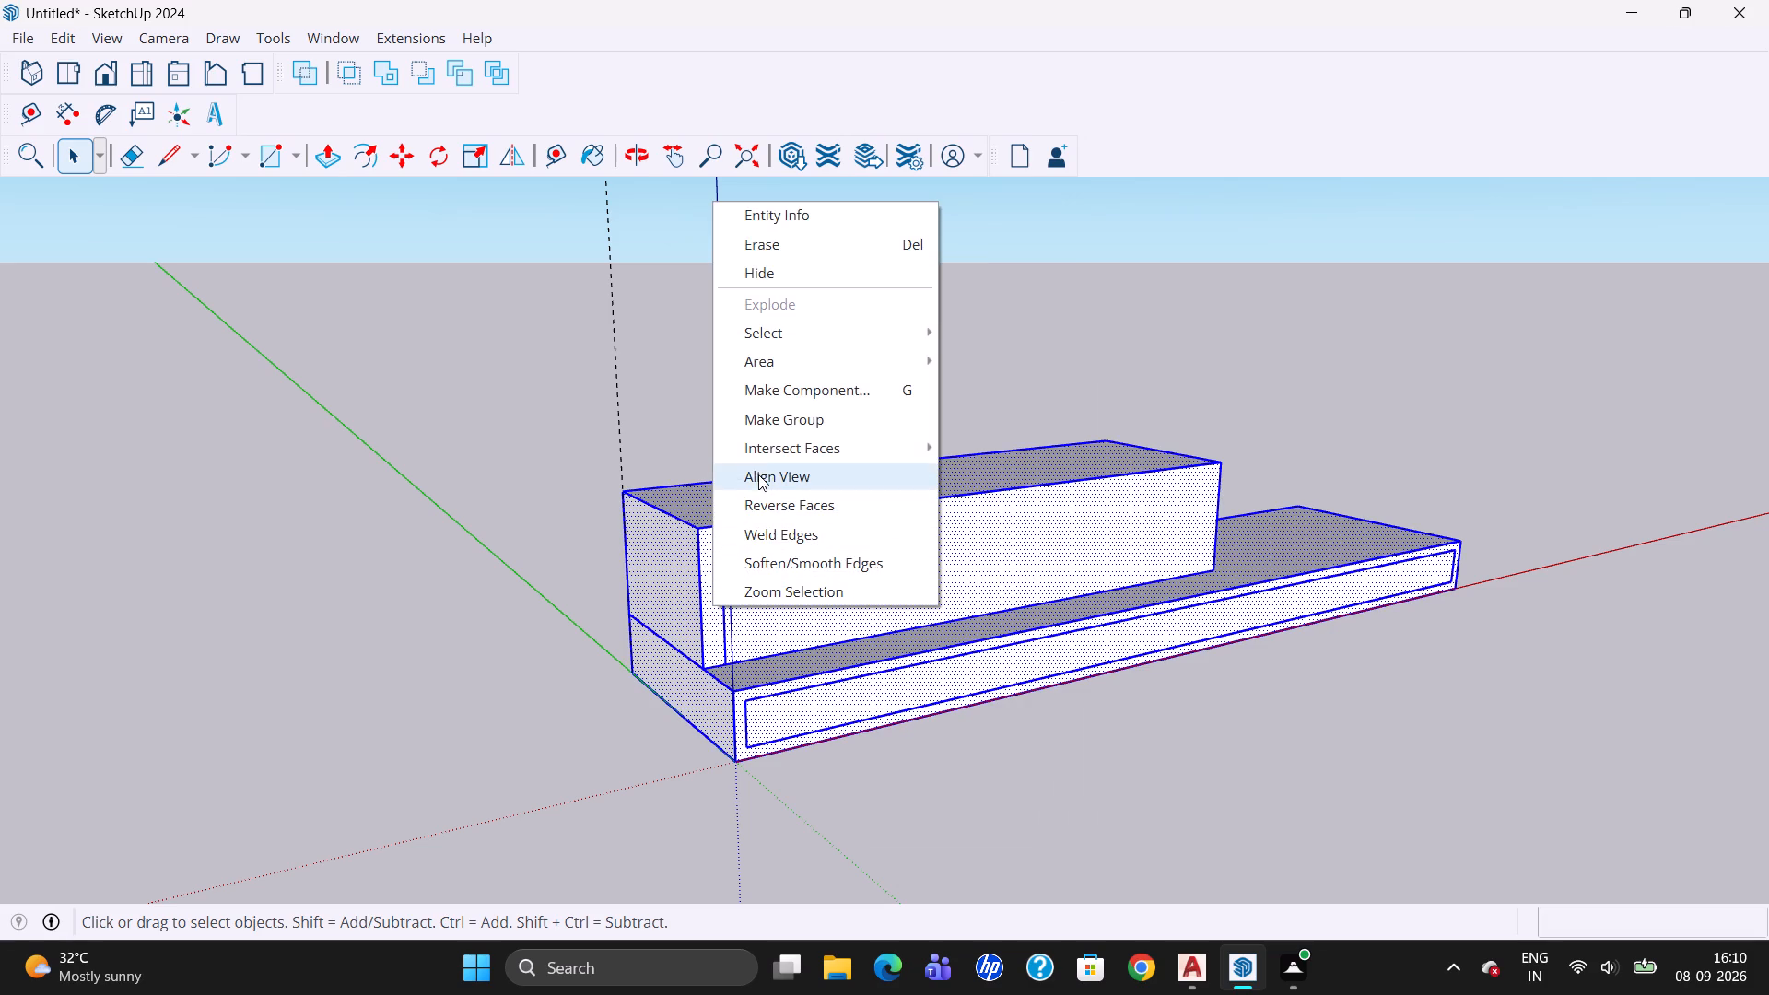
pyautogui.click(783, 388)
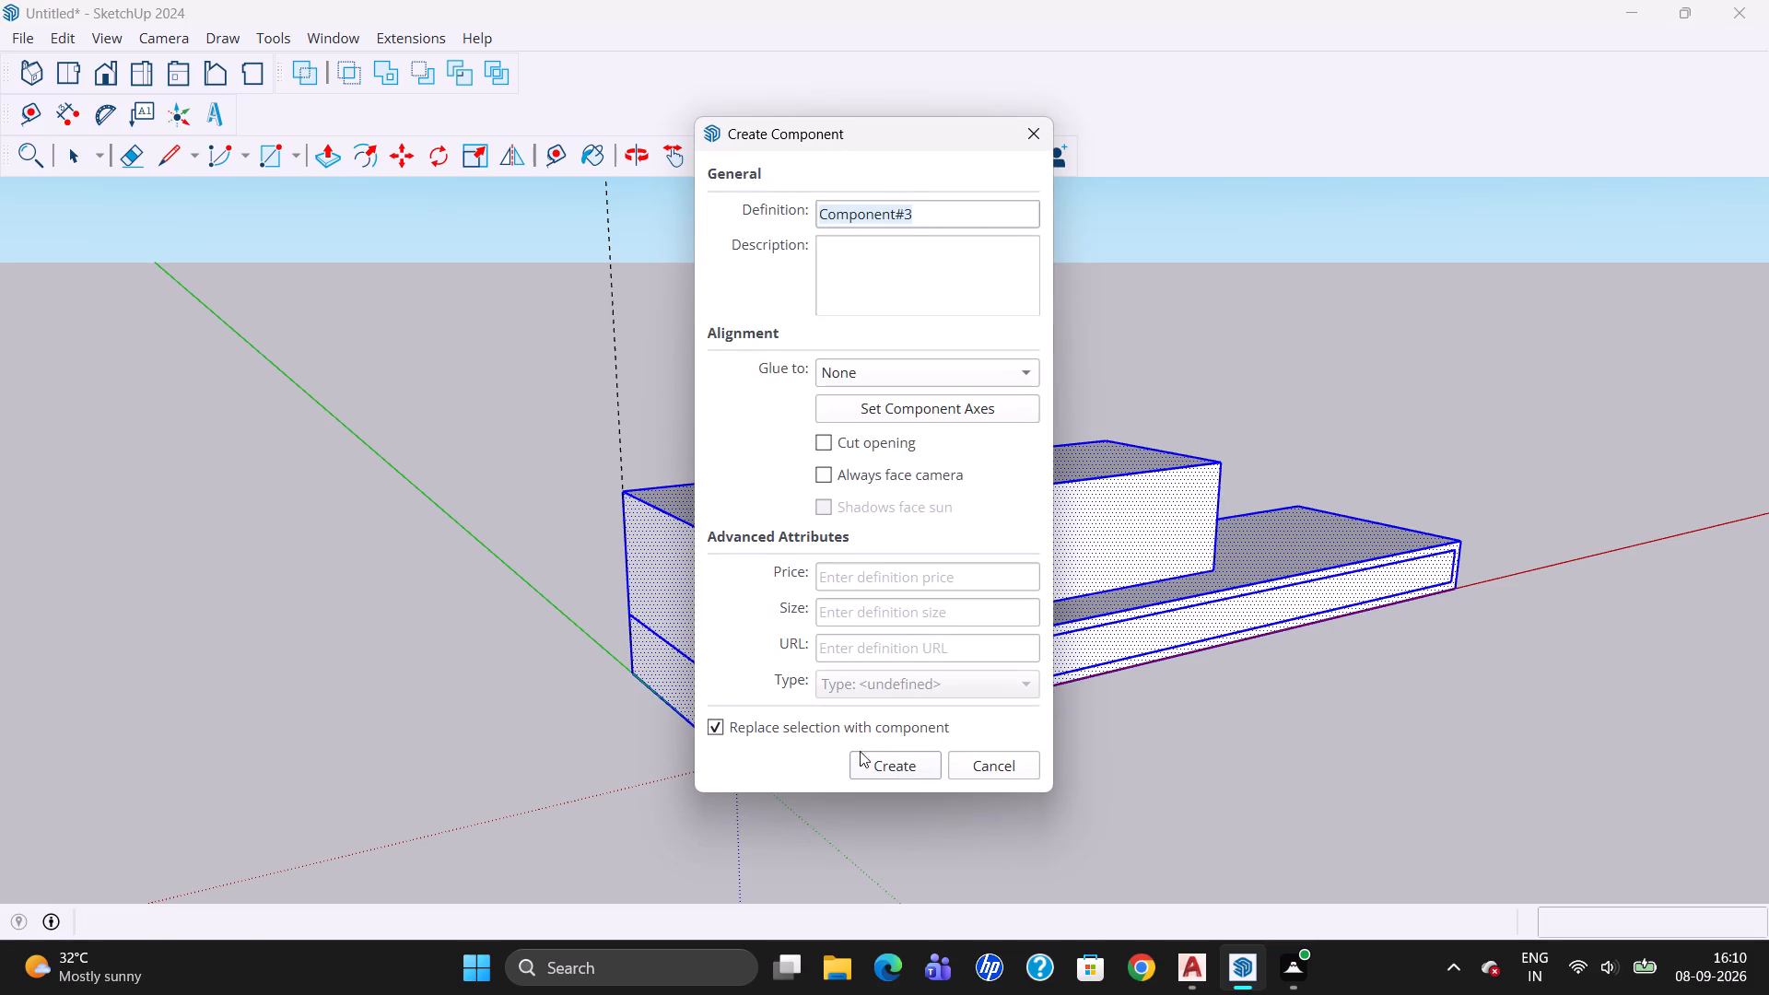
pyautogui.click(878, 764)
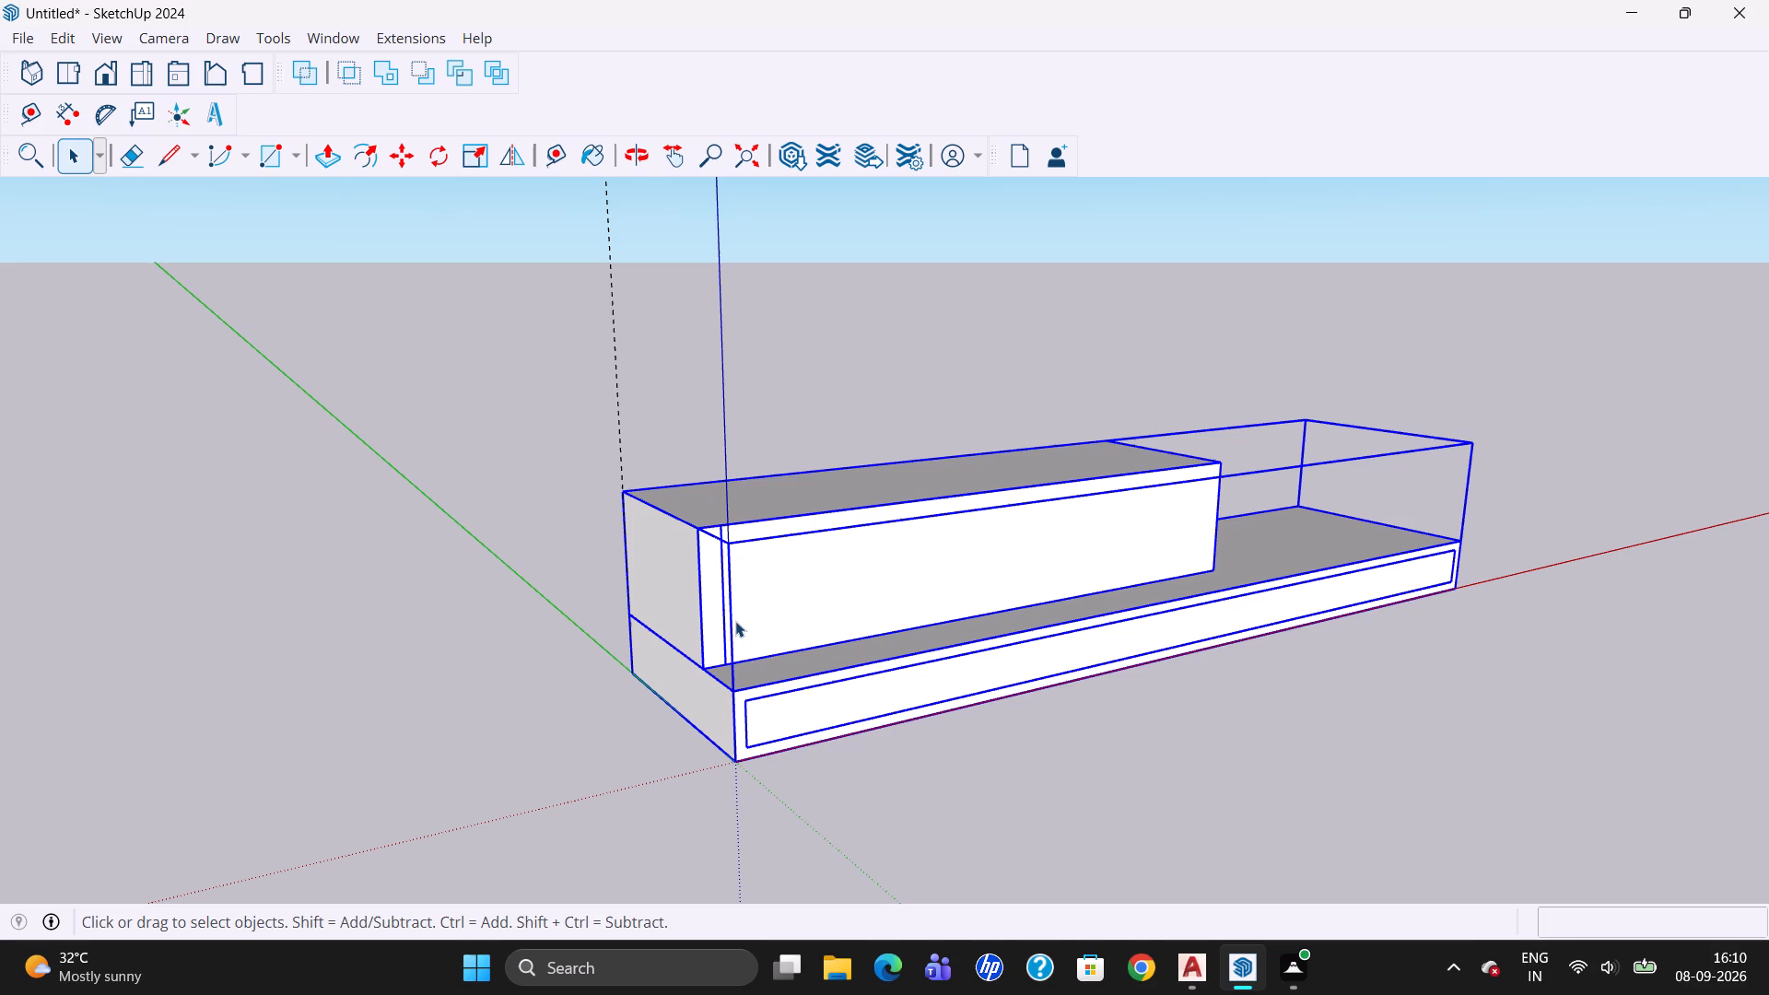
pyautogui.doubleClick(709, 588)
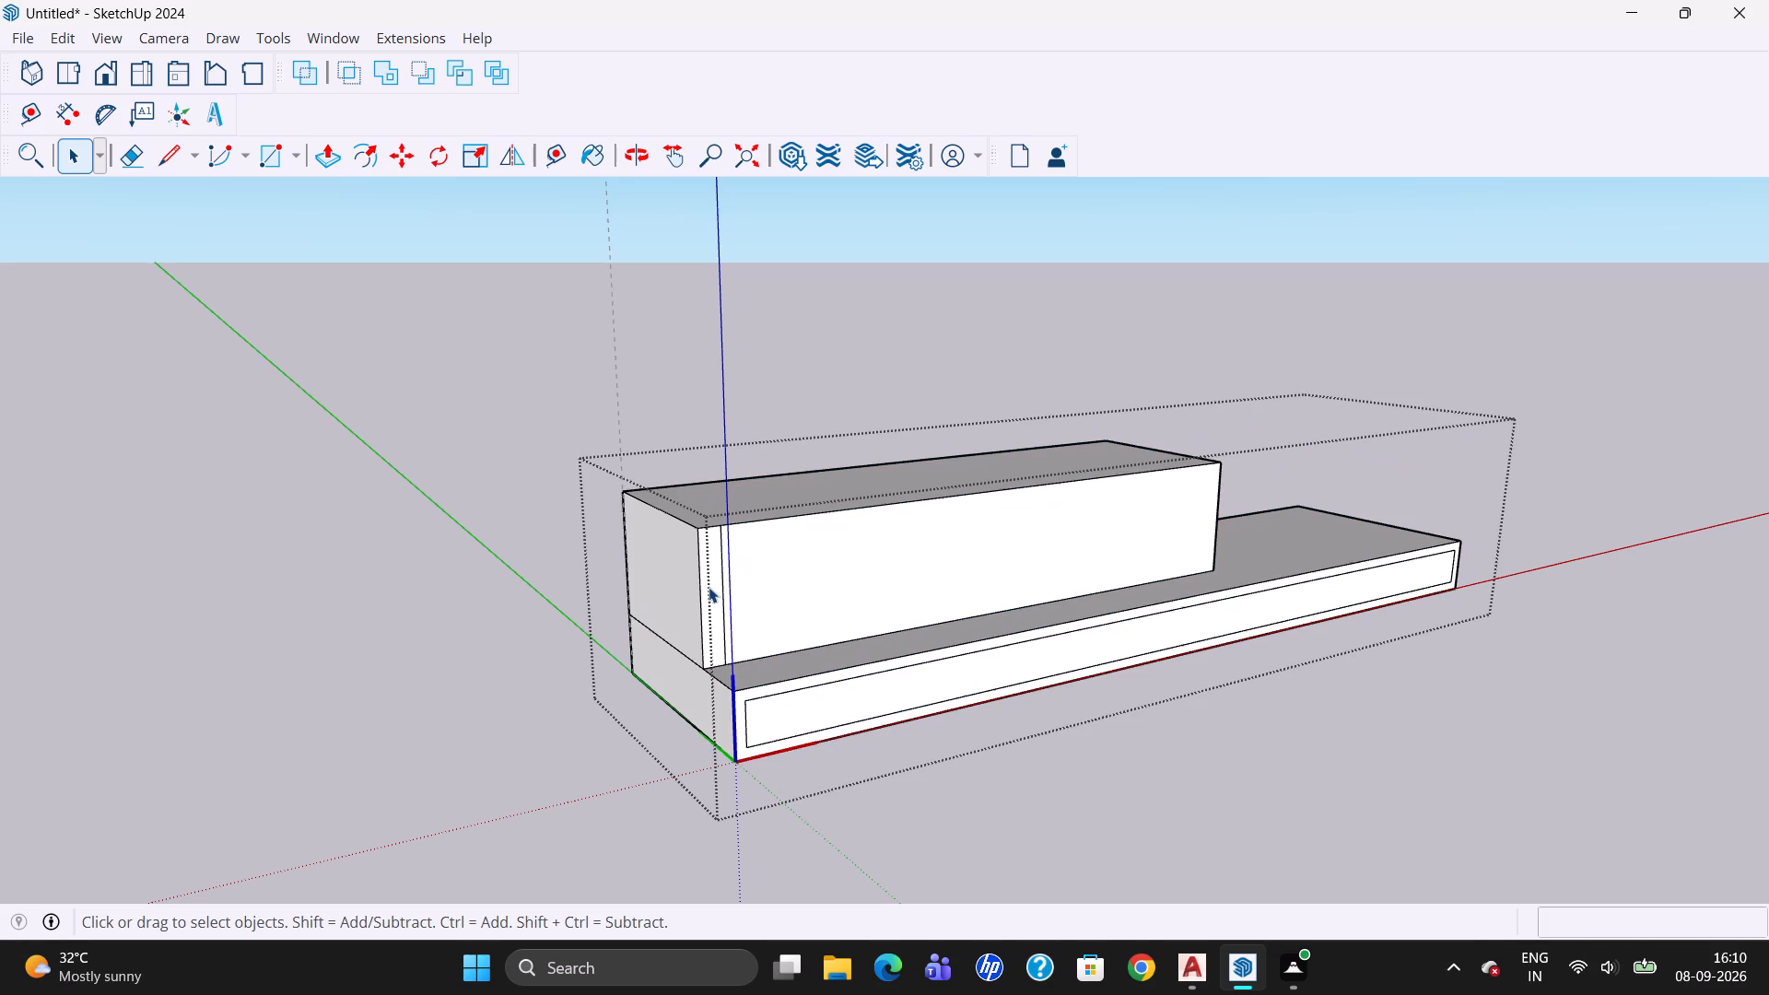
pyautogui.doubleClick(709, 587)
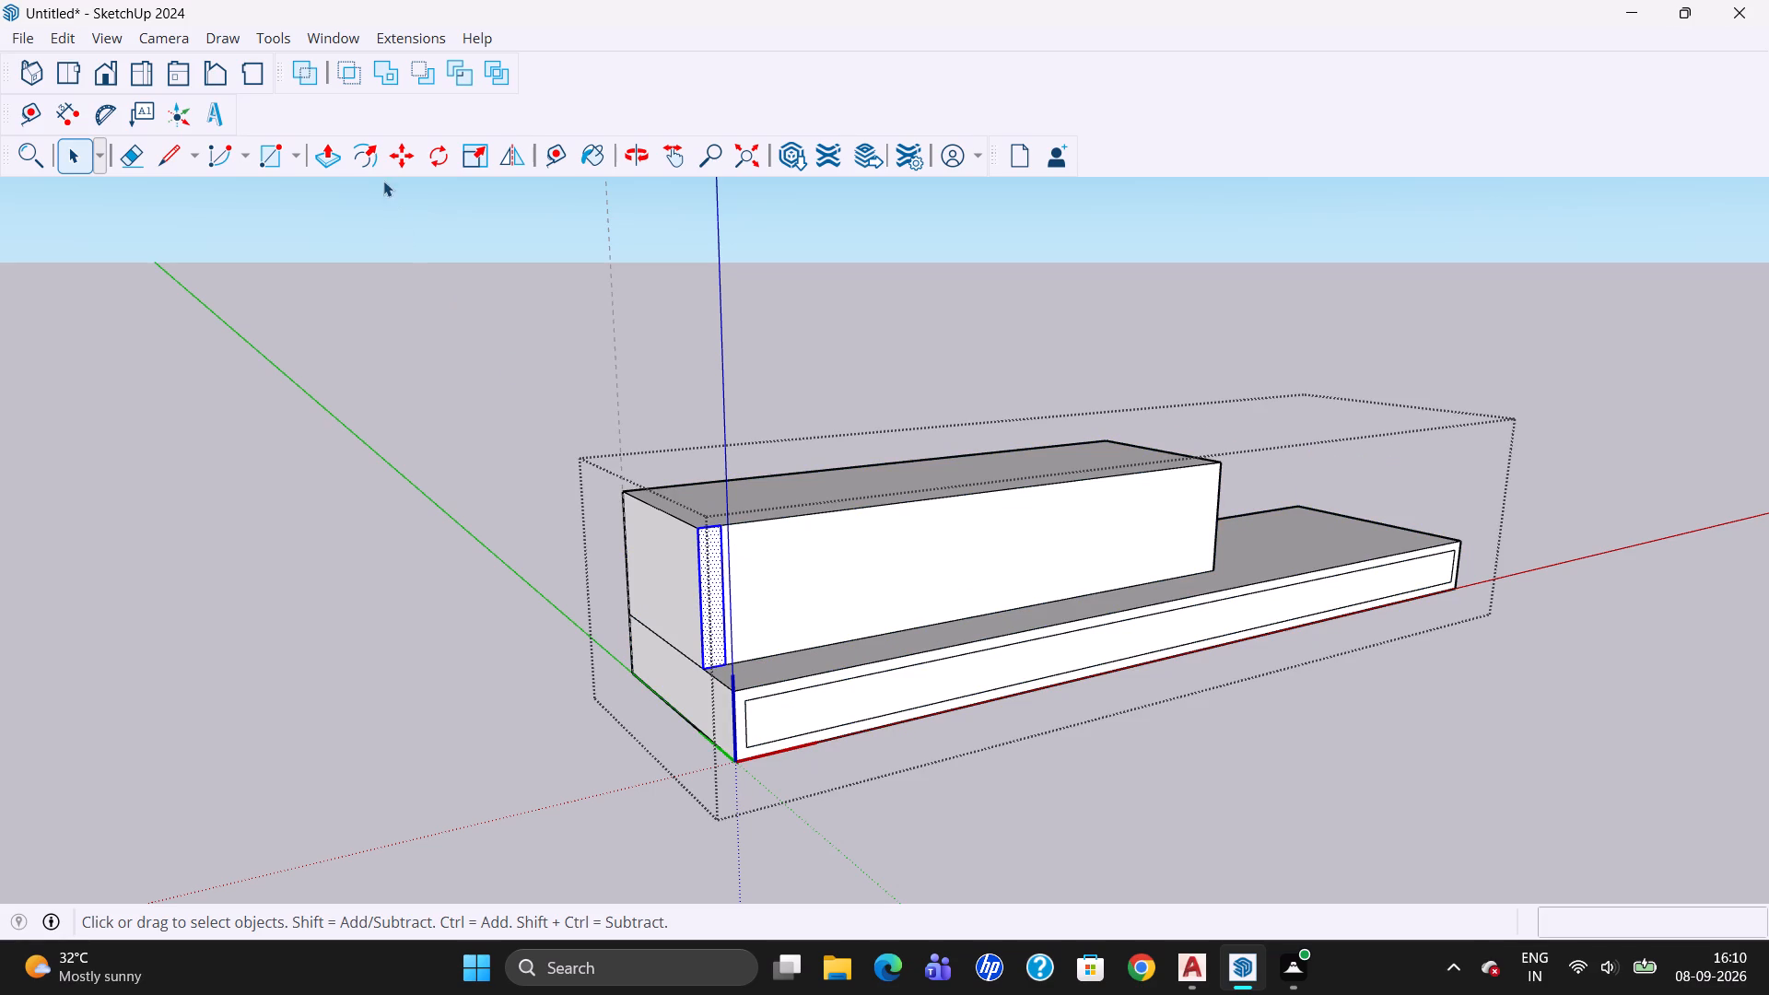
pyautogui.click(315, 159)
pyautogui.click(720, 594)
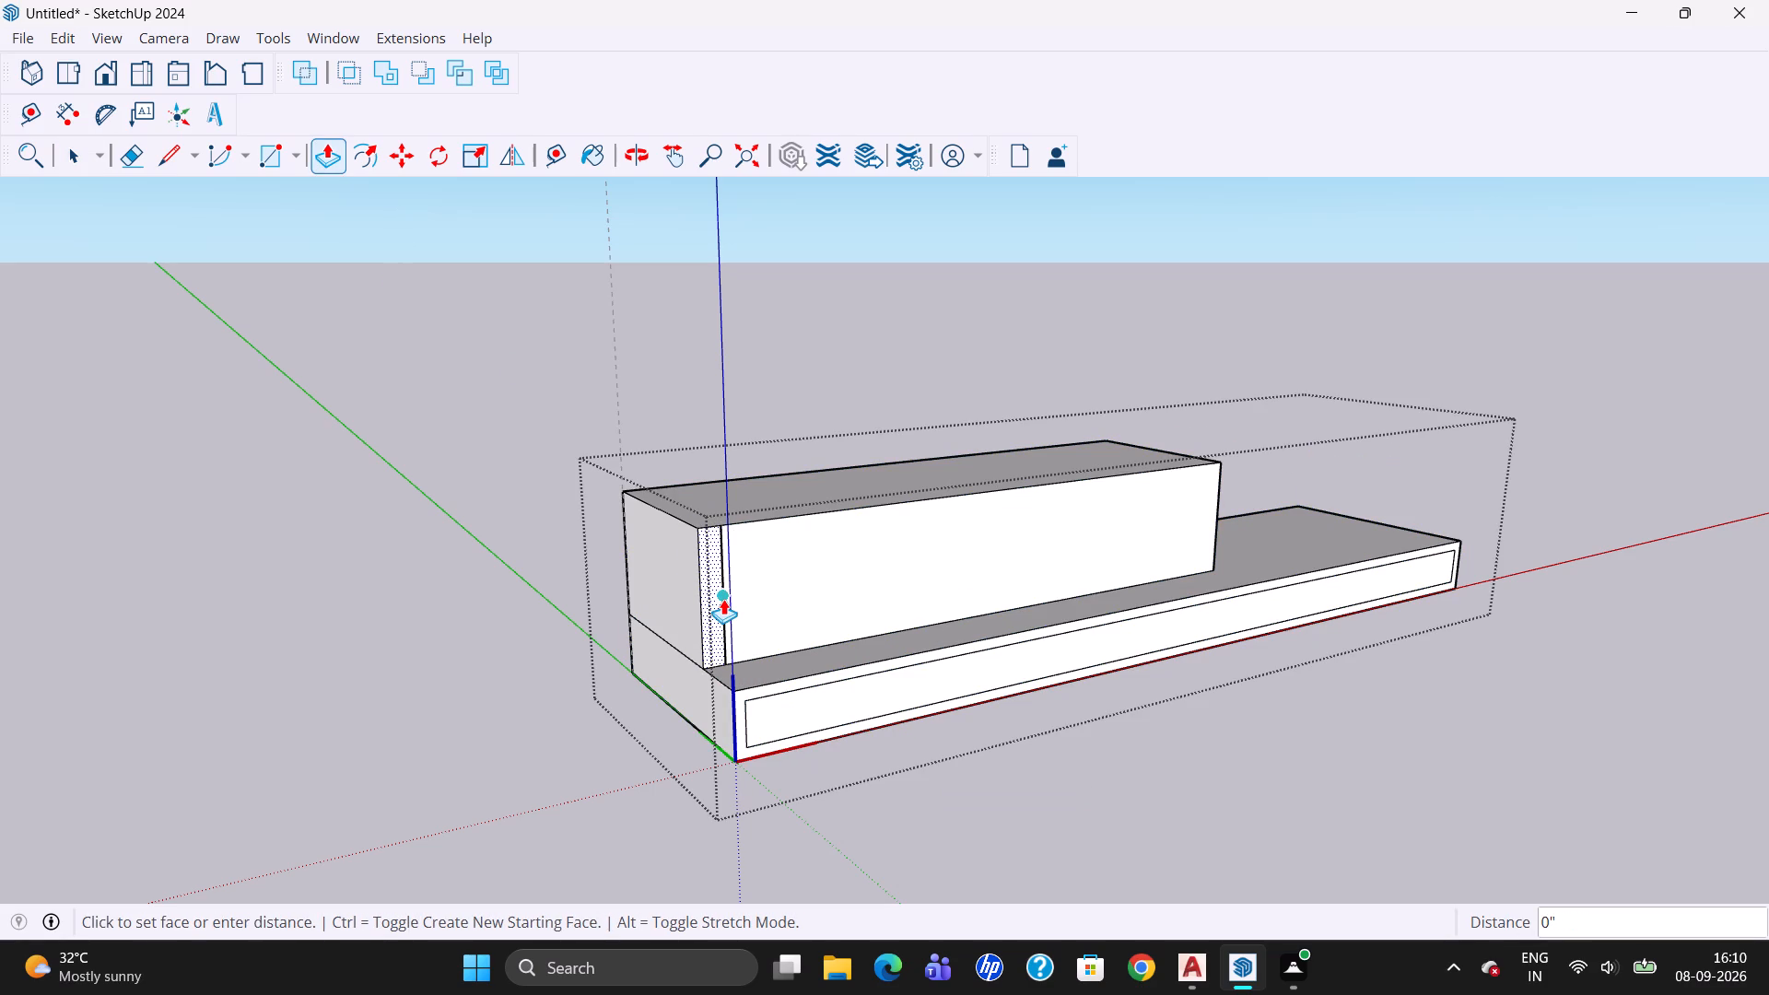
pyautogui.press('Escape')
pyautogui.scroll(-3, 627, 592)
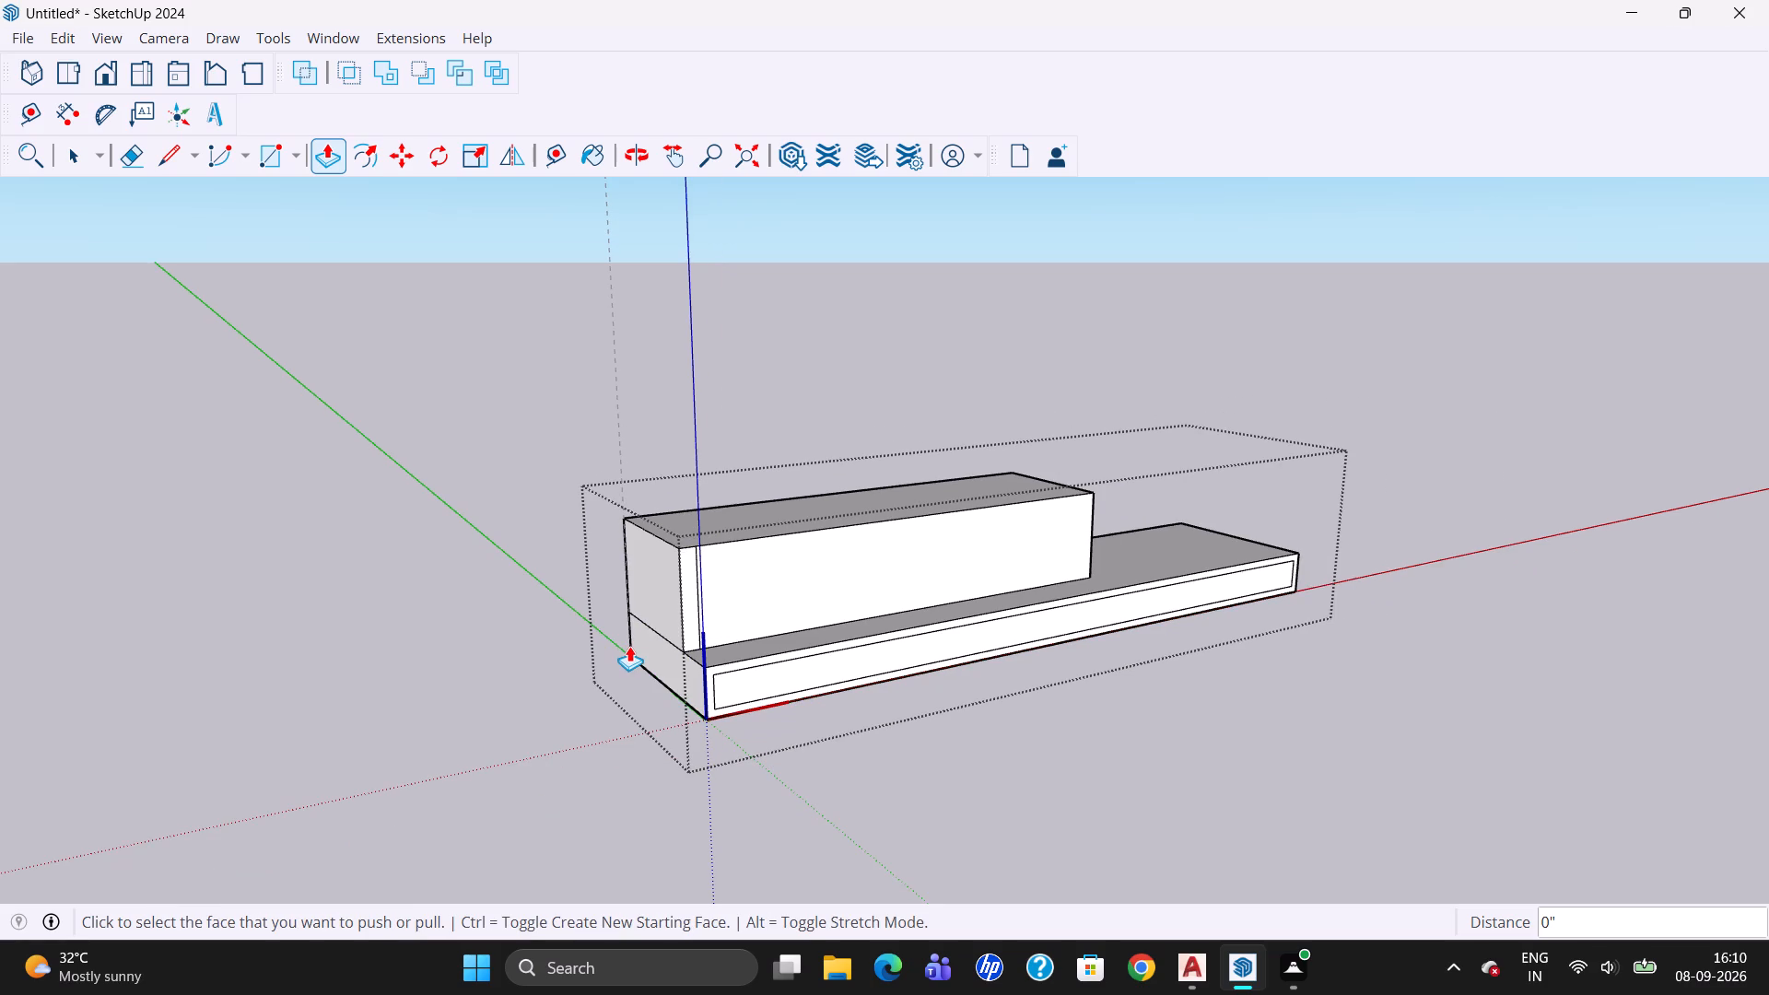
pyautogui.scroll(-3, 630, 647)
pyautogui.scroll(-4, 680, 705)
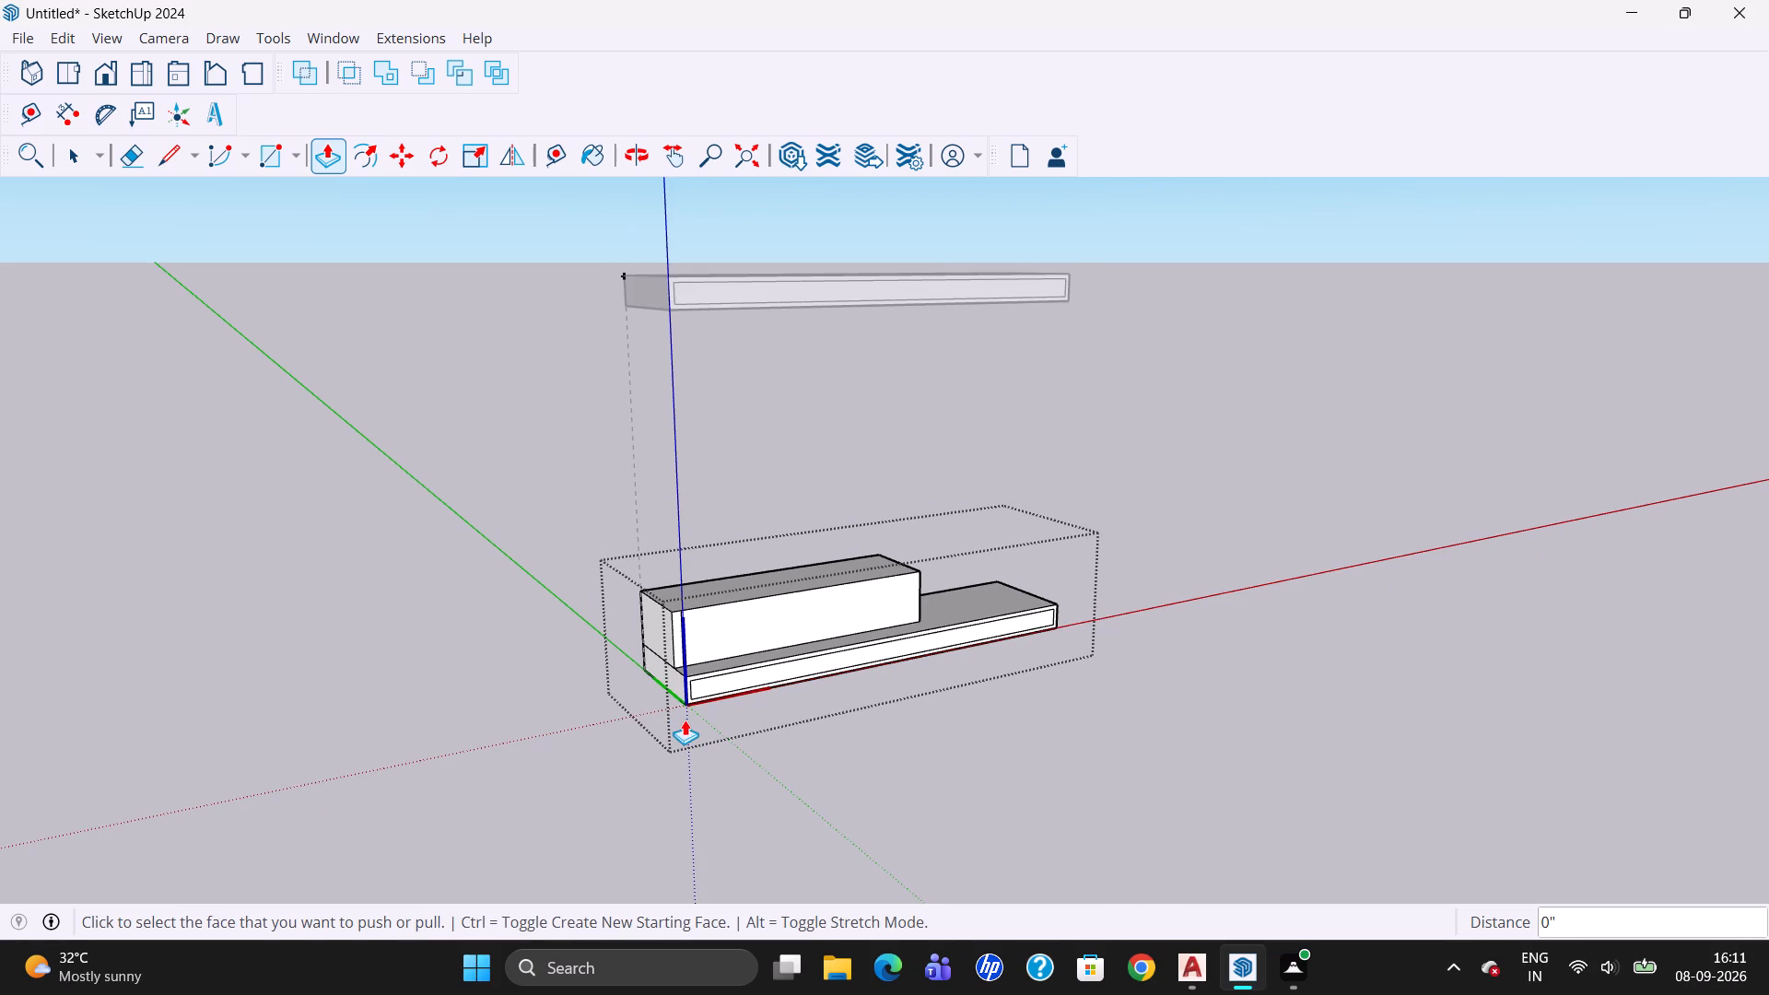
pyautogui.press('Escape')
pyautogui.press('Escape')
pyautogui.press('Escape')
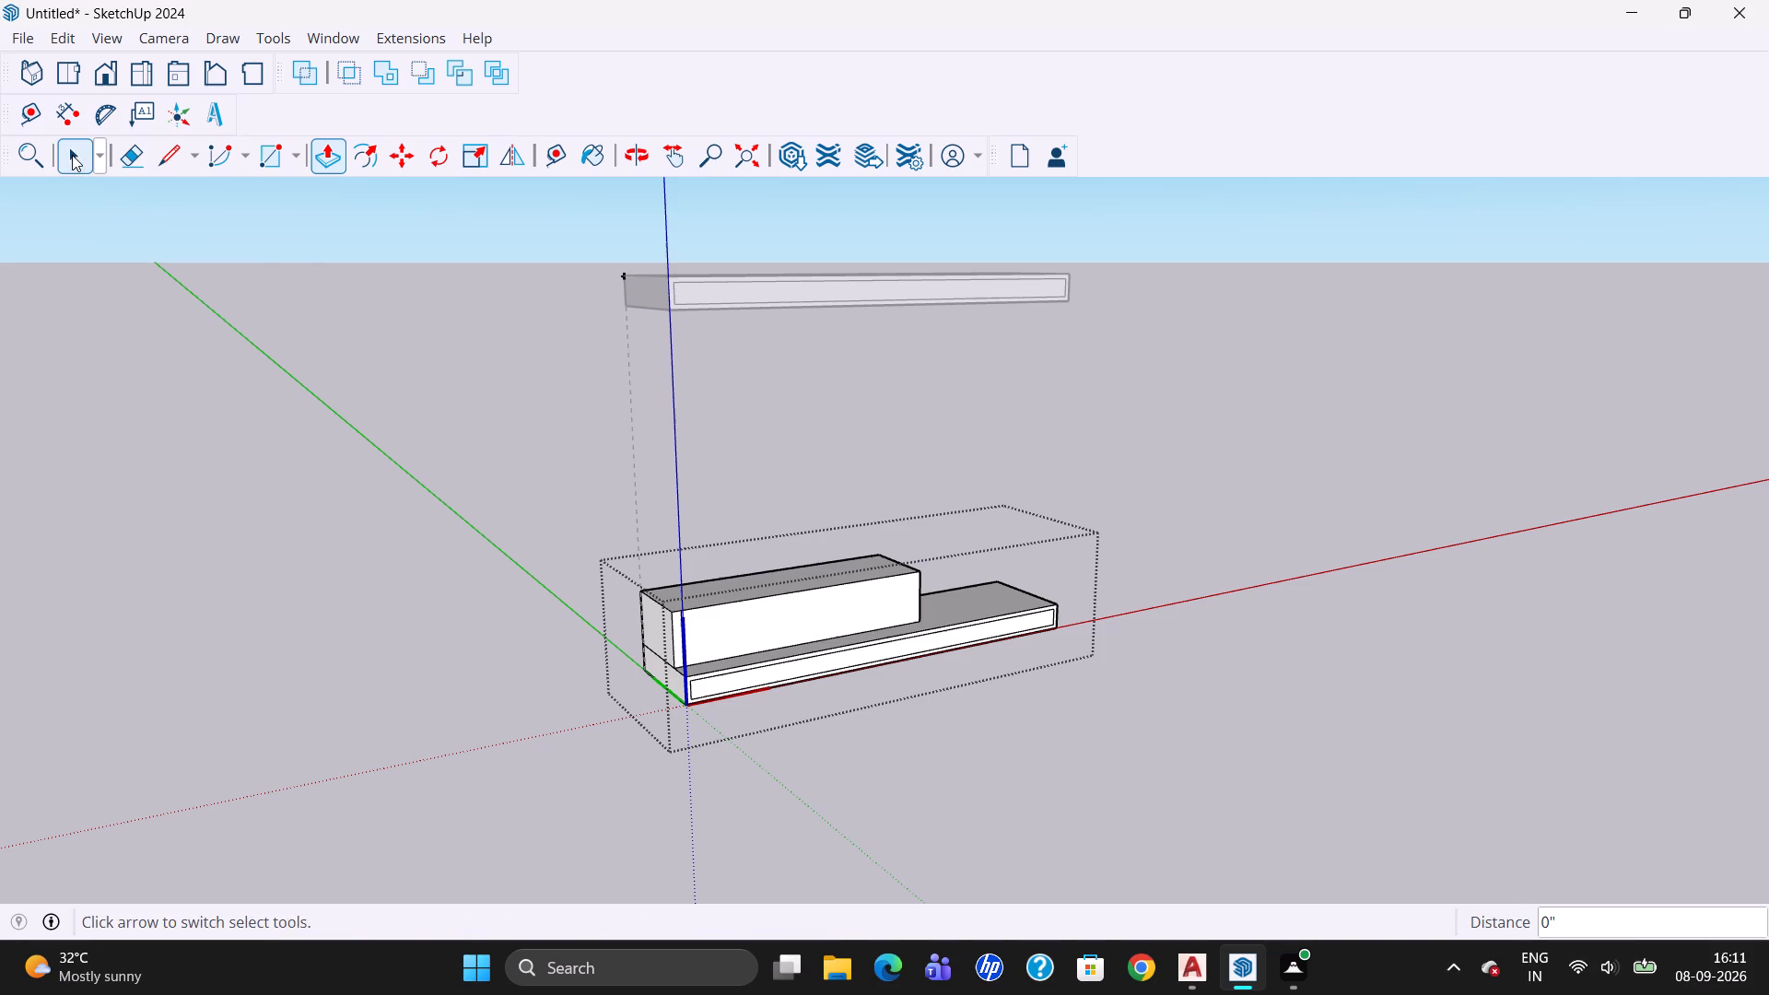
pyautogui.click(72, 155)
# Start a new model without saving the current one, and delete the default human figure.
pyautogui.click(29, 41)
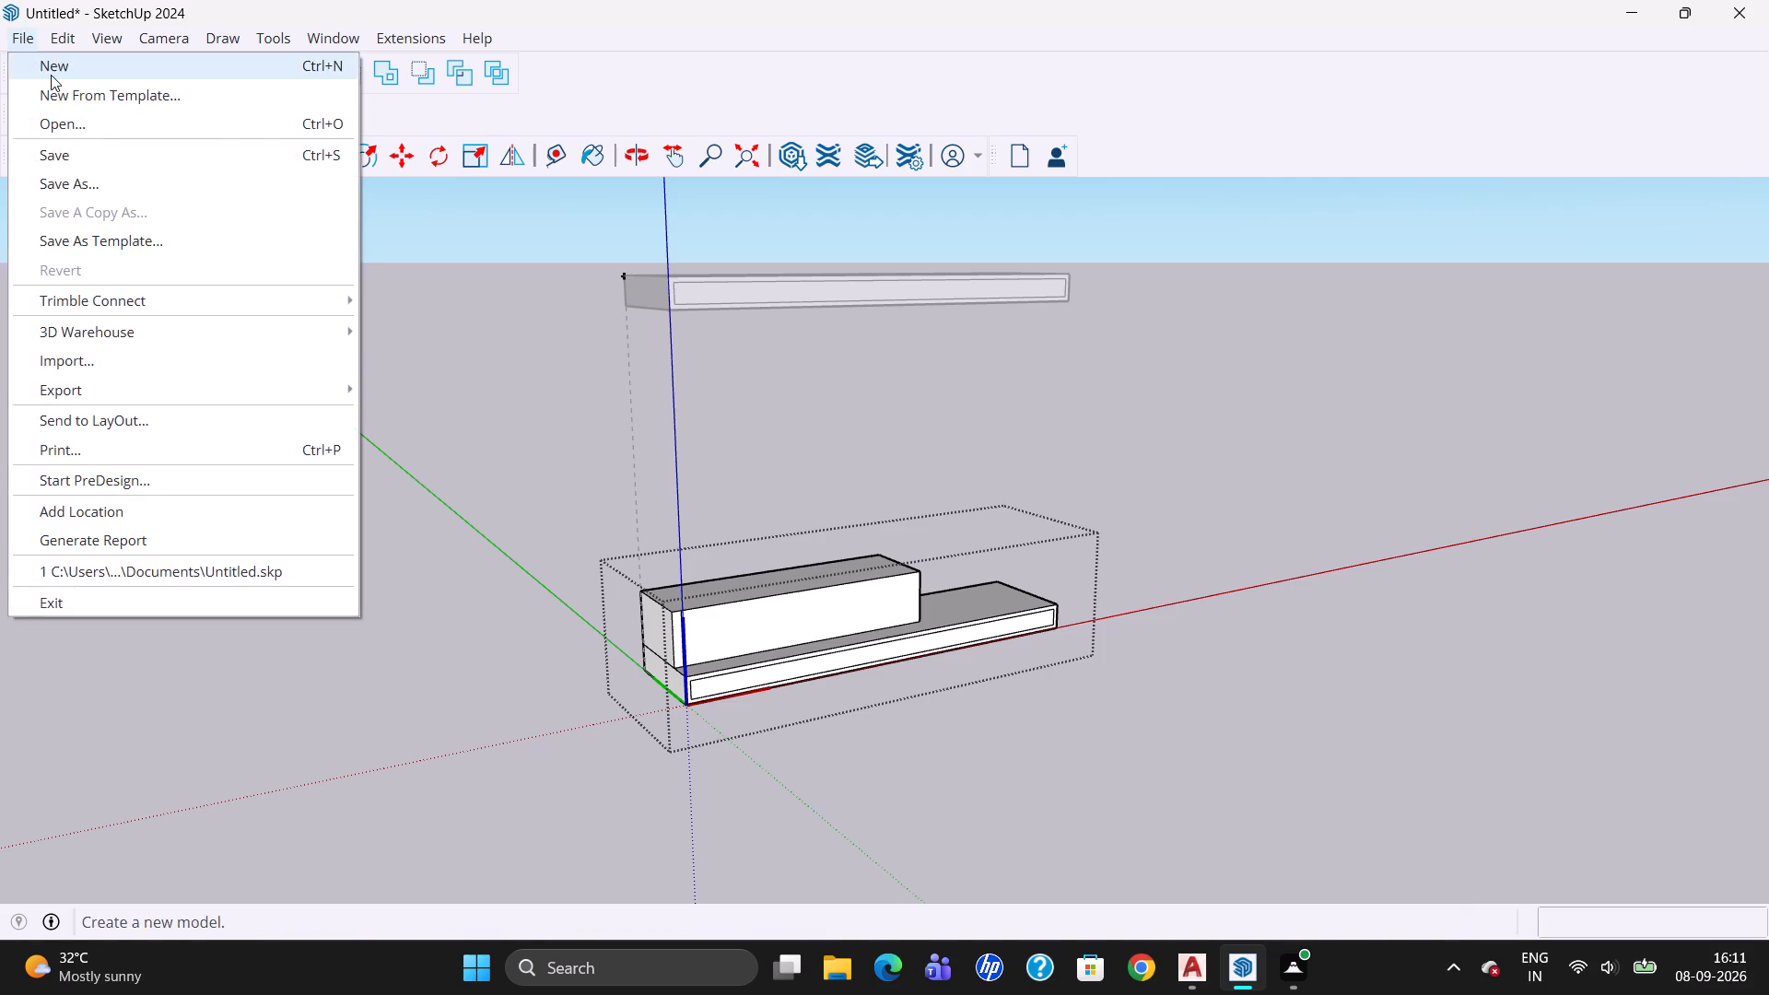
pyautogui.click(51, 75)
pyautogui.click(859, 501)
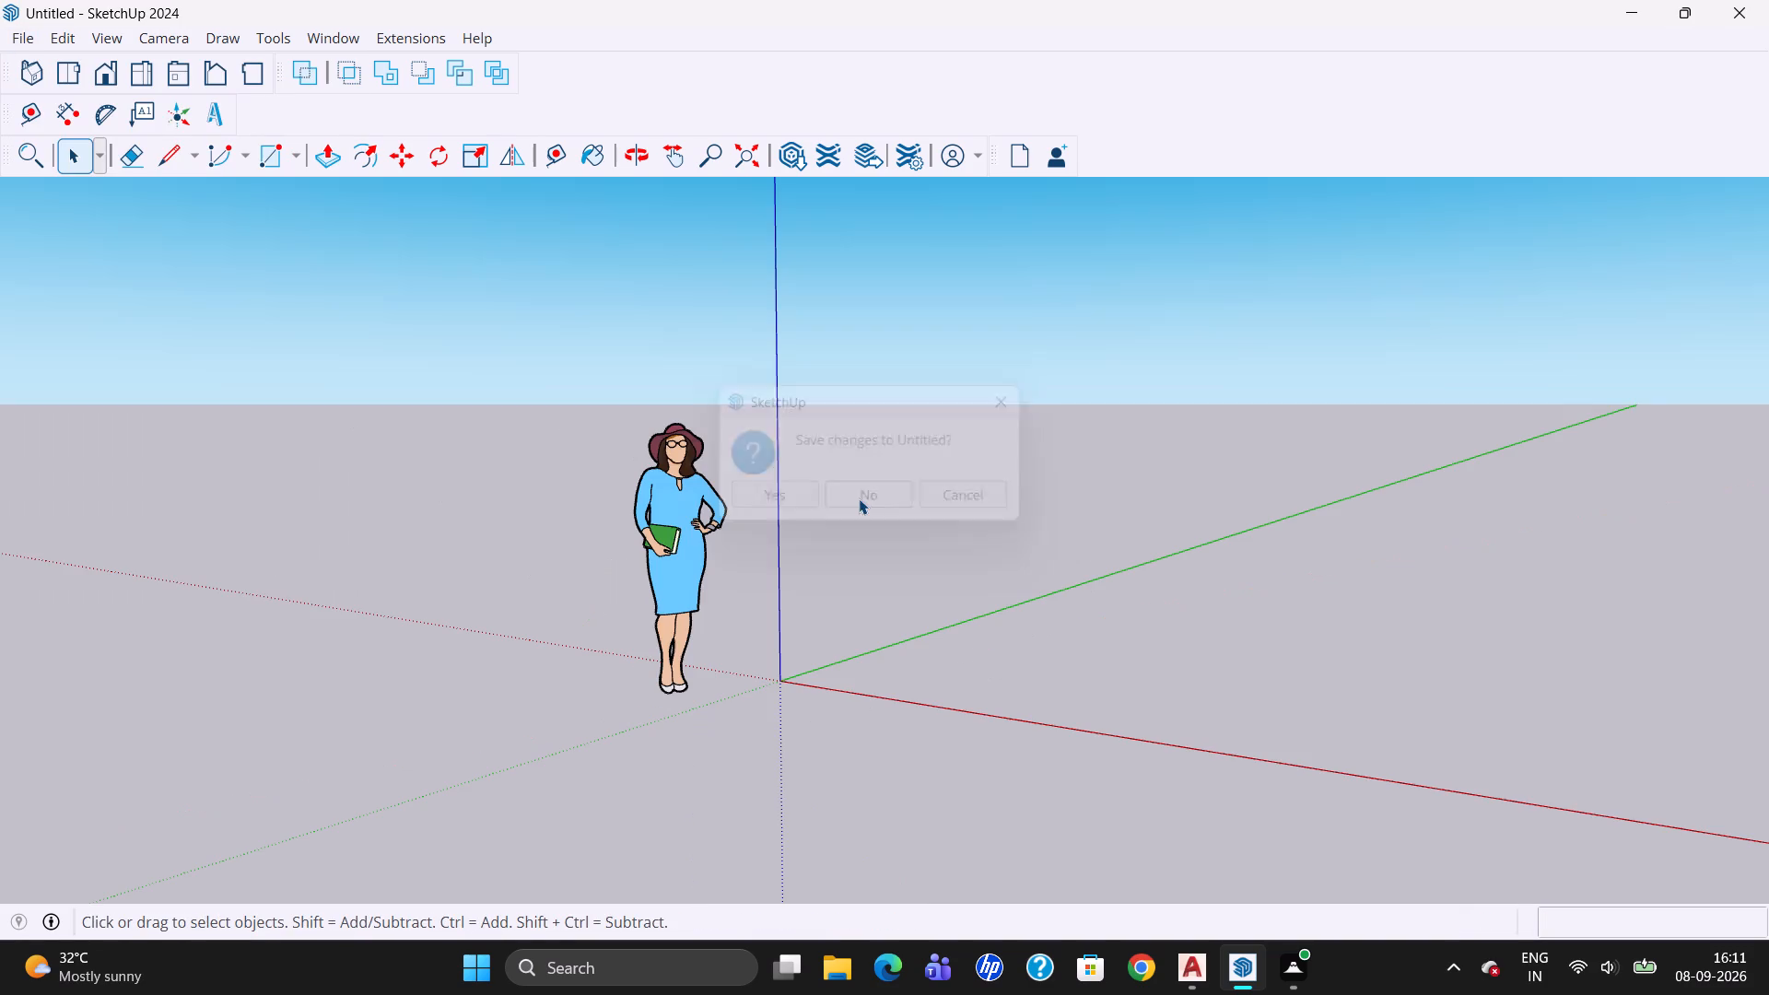
pyautogui.moveTo(578, 369); pyautogui.dragTo(781, 852)
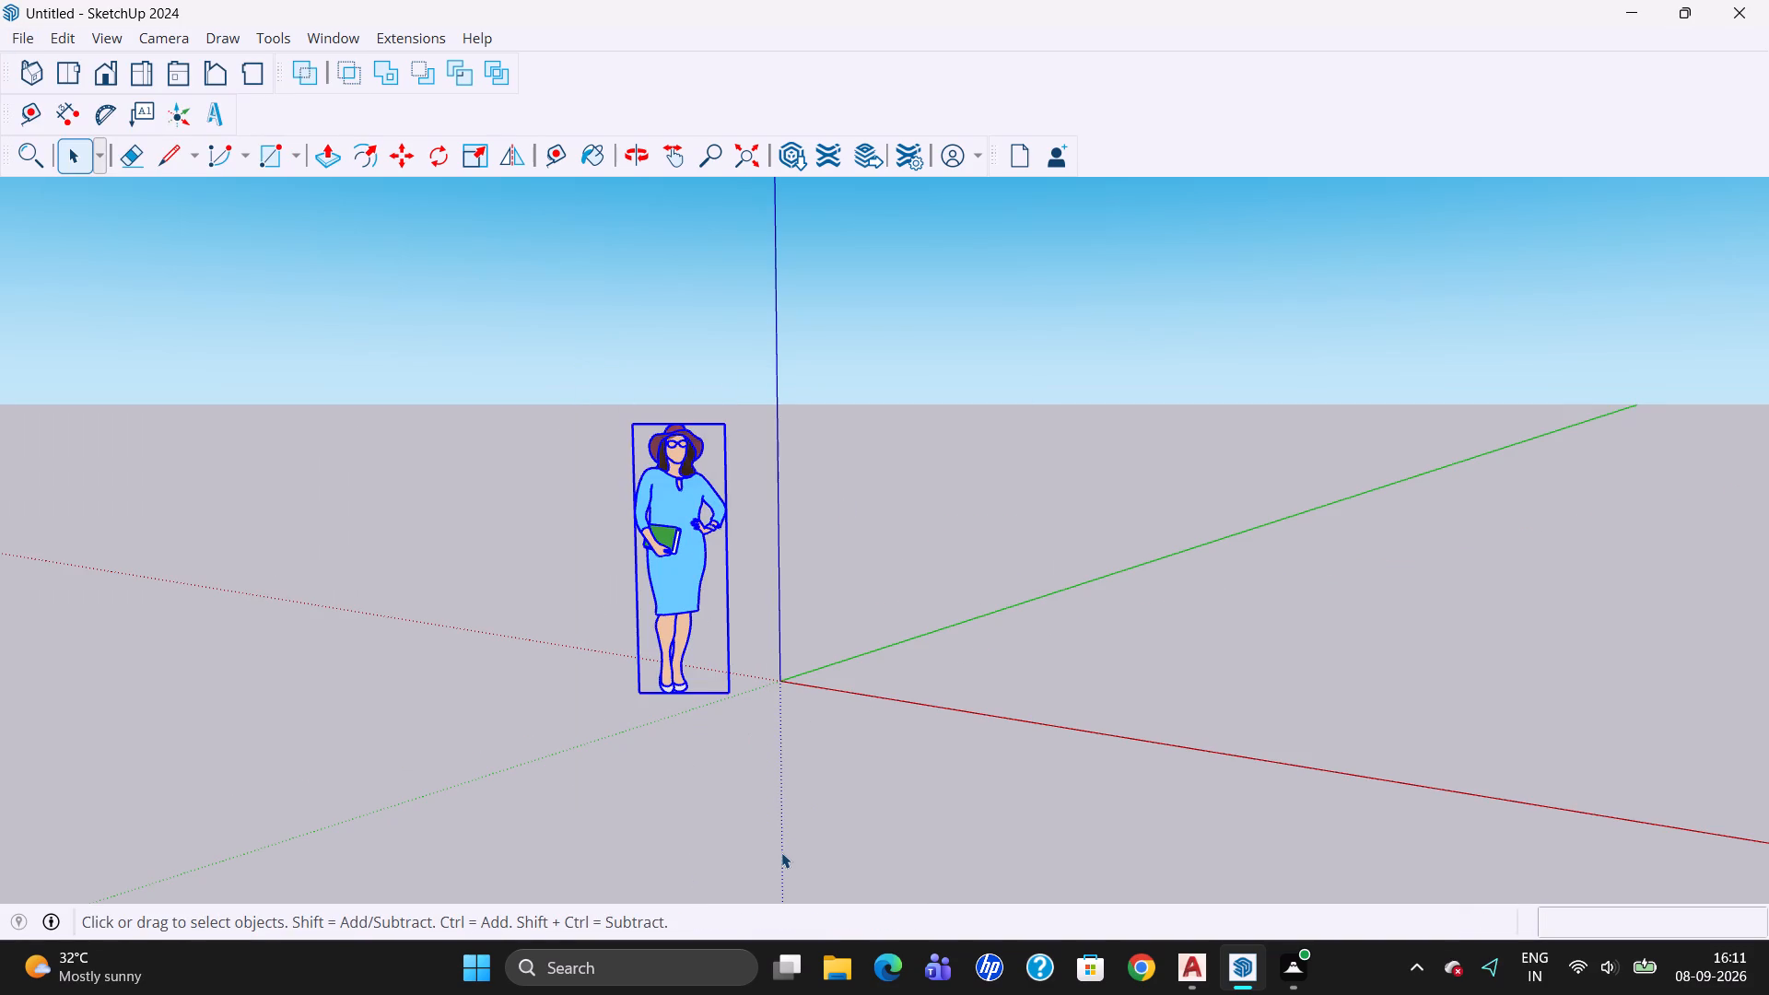
pyautogui.press('Delete')
# Draw an 8' by 2' rectangle on the ground from the origin, with the long side along the red axis.
pyautogui.press('r')
pyautogui.press('Return')
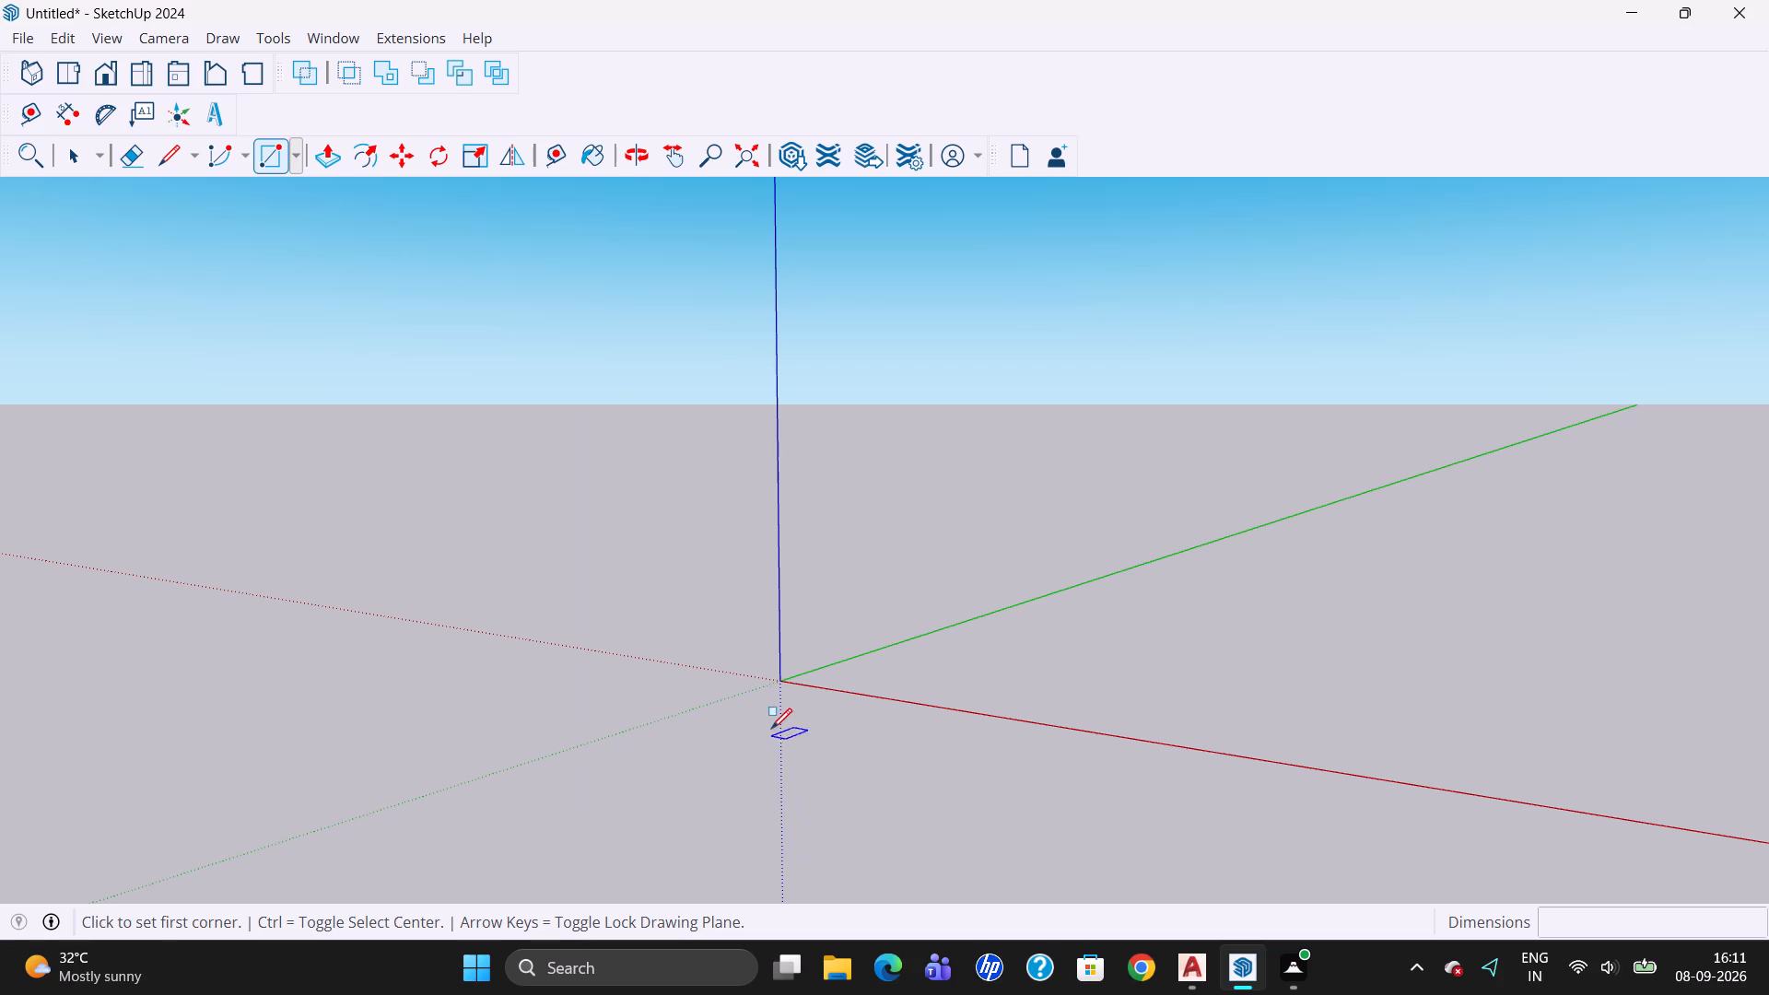
pyautogui.moveTo(785, 680); pyautogui.dragTo(808, 709)
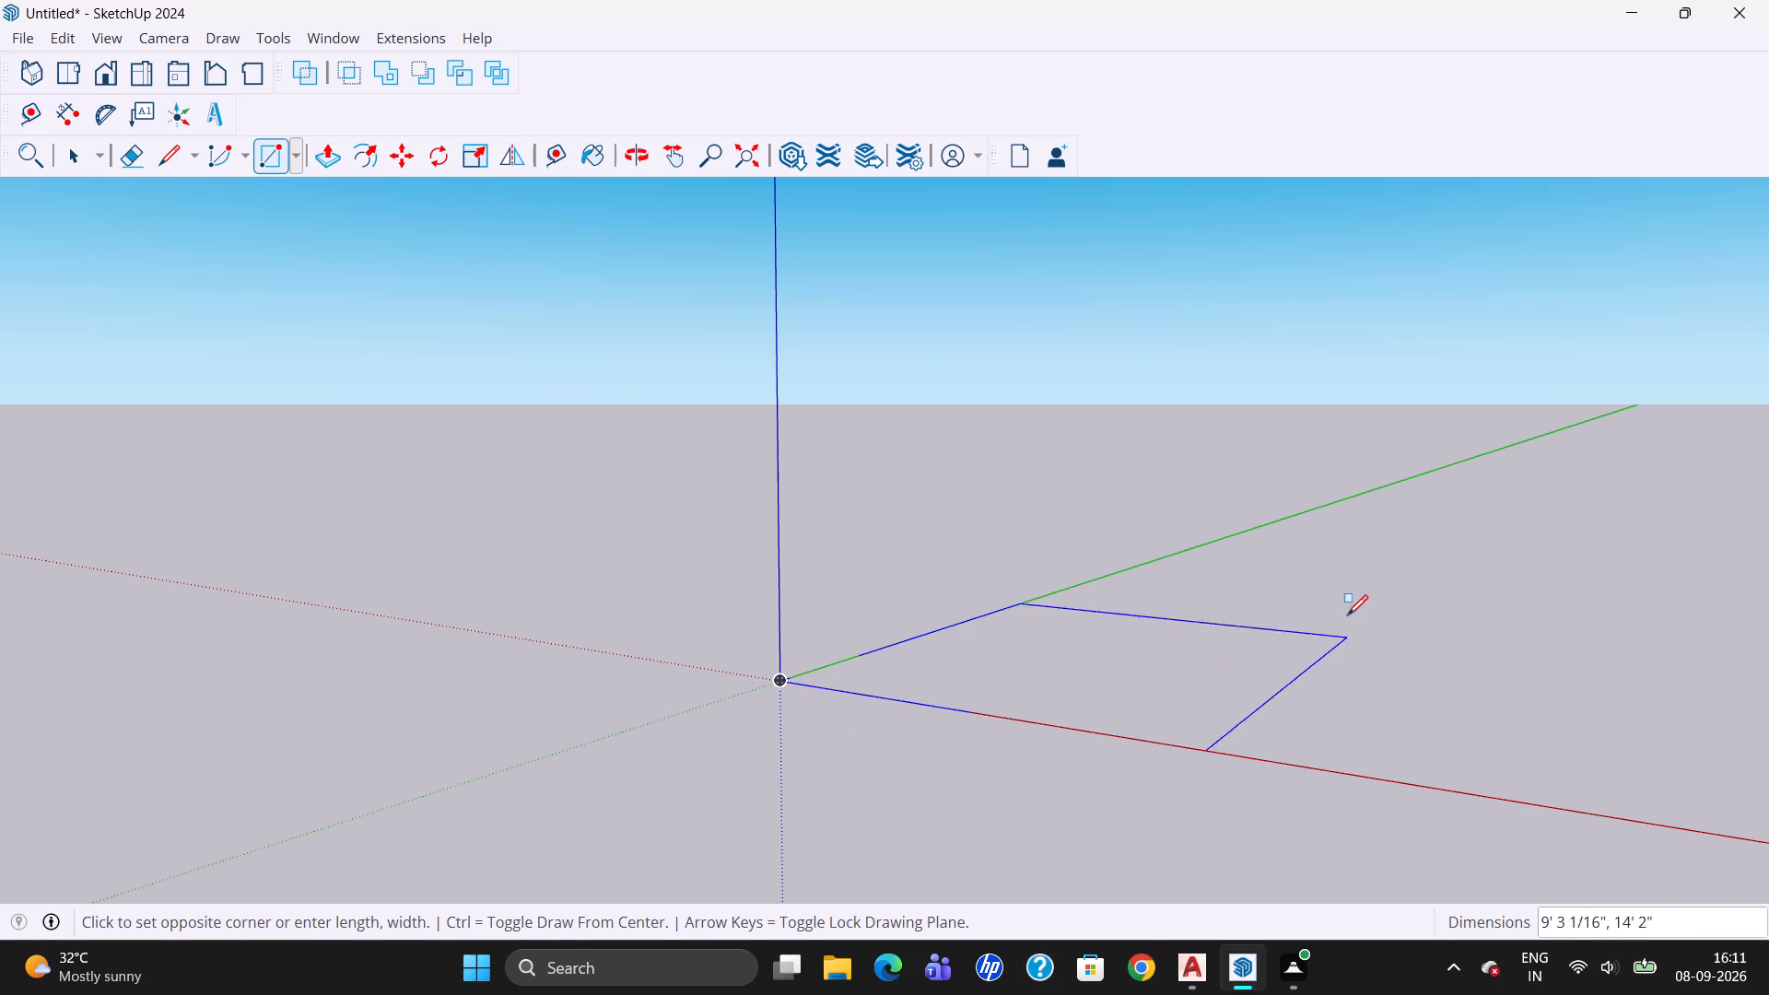
pyautogui.press('8')
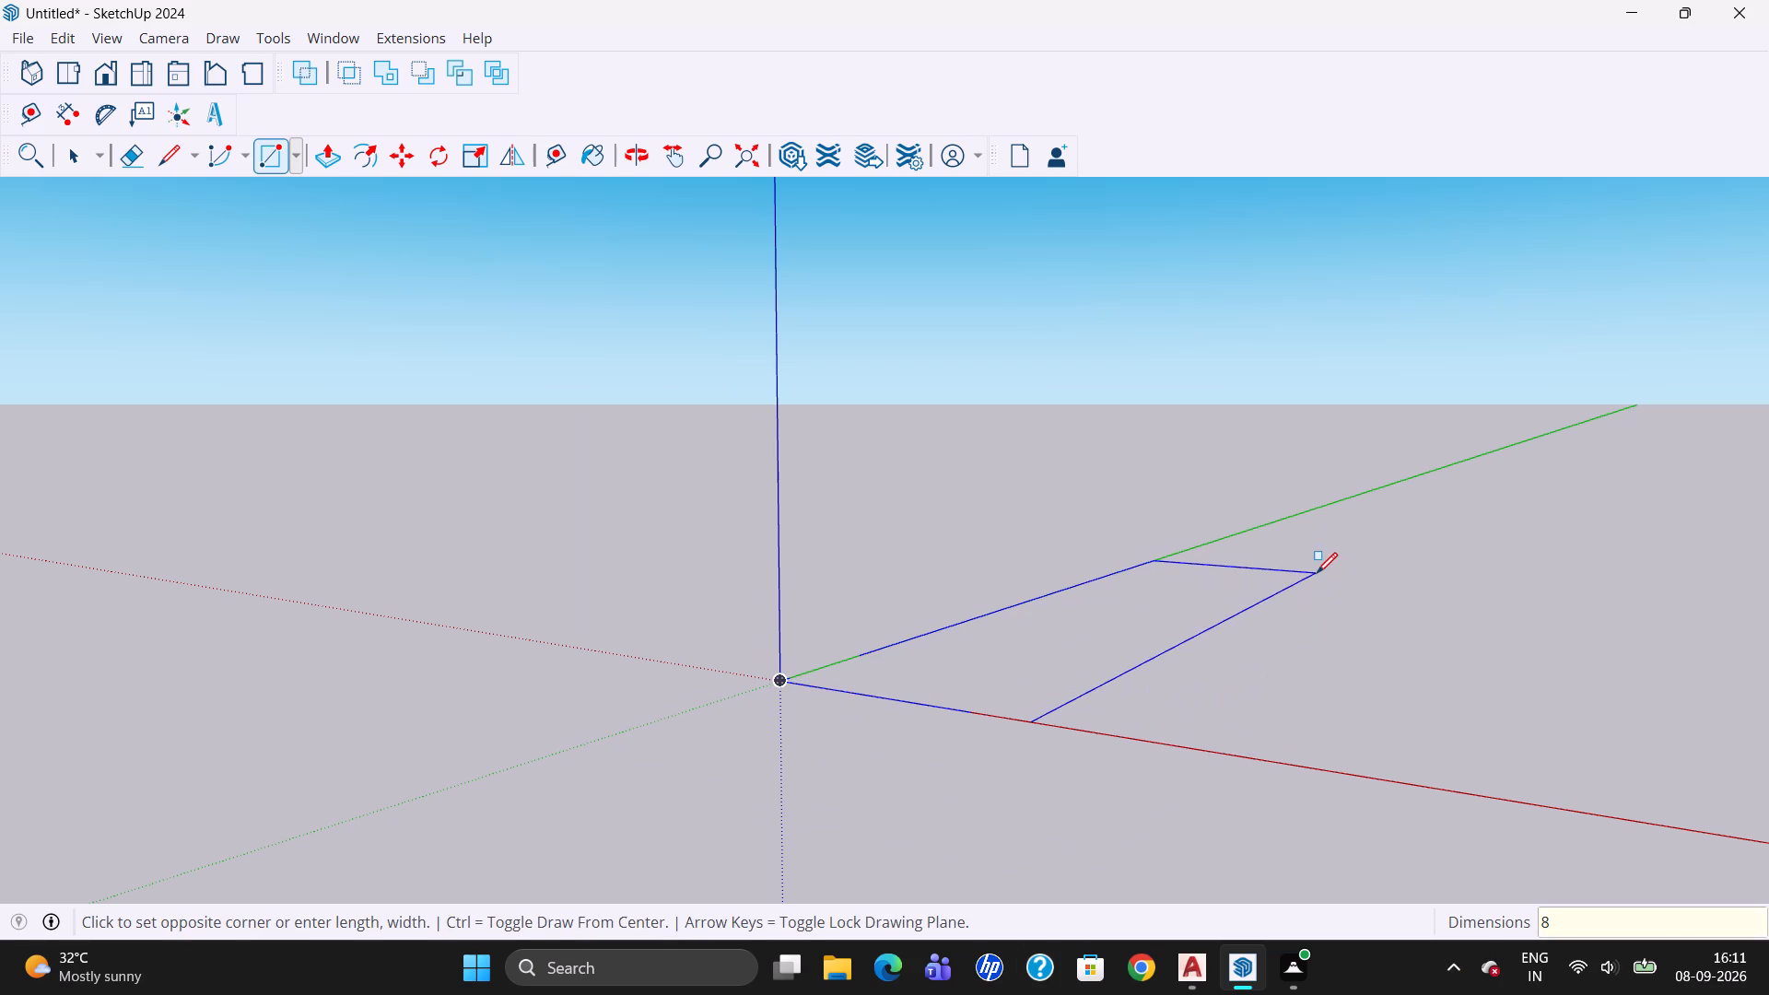
pyautogui.write("',2'")
pyautogui.press('Return')
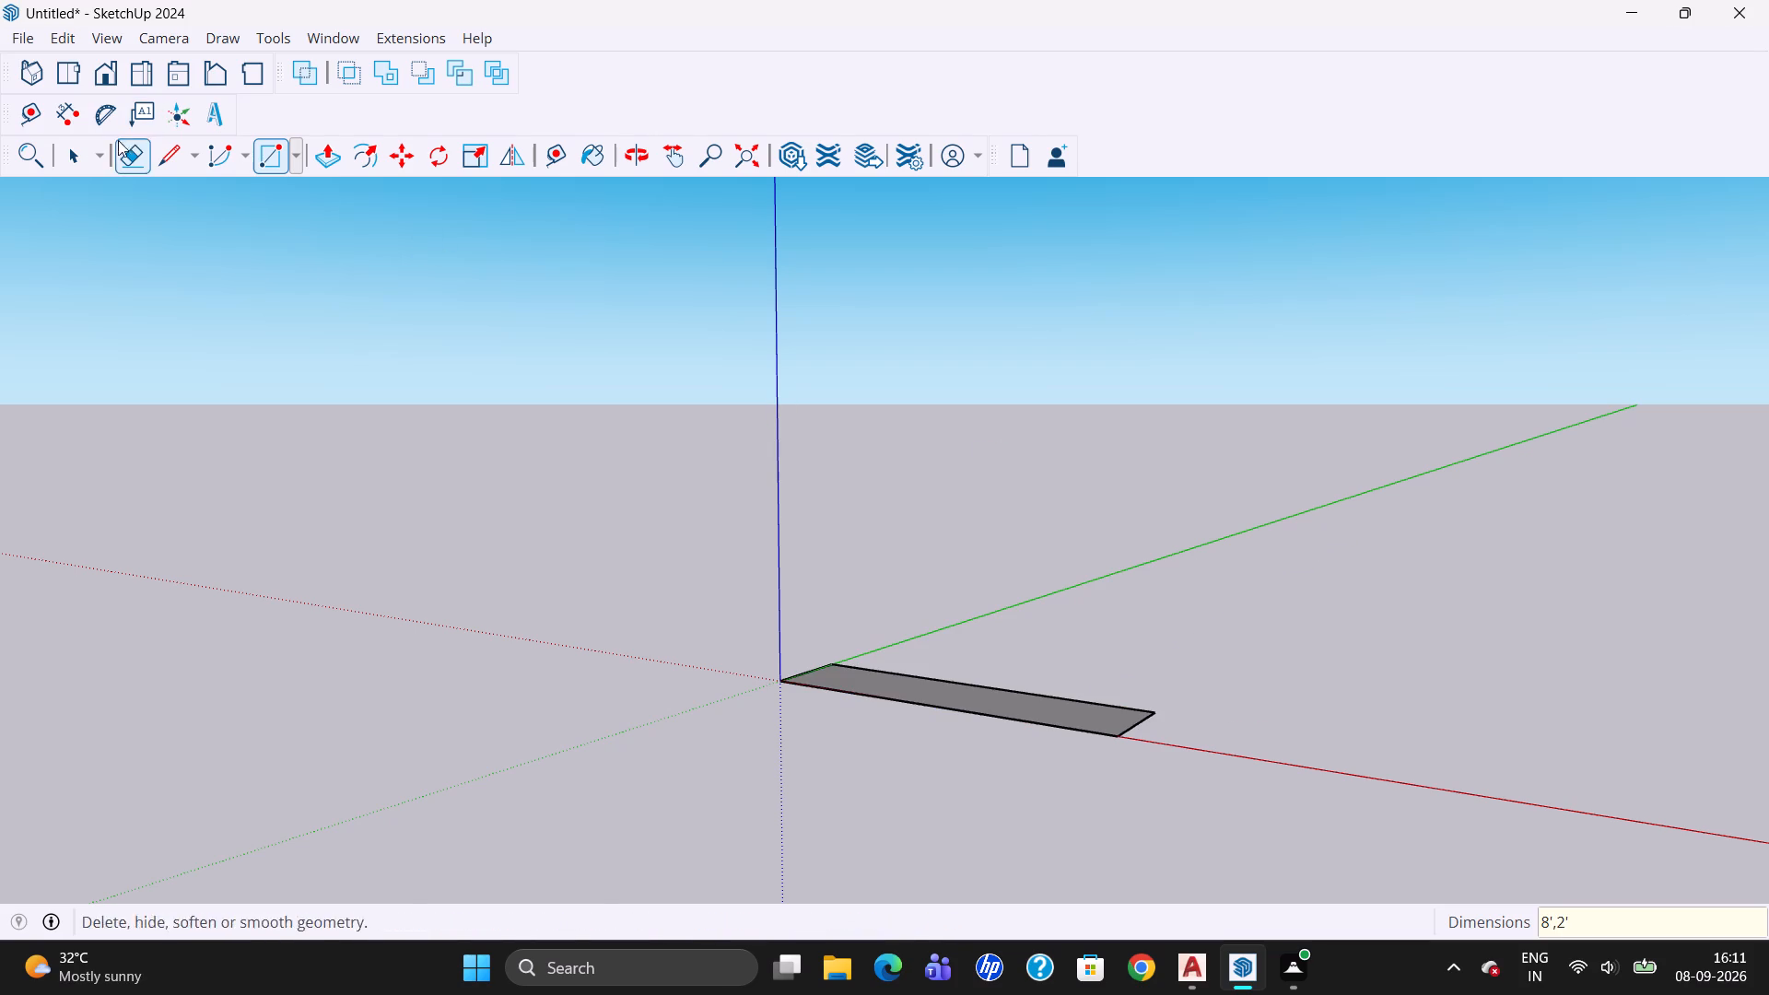
# Push/Pull the 8' by 2' rectangle up 6" to form the bottom slab.
pyautogui.click(85, 168)
pyautogui.moveTo(647, 552); pyautogui.dragTo(1271, 925)
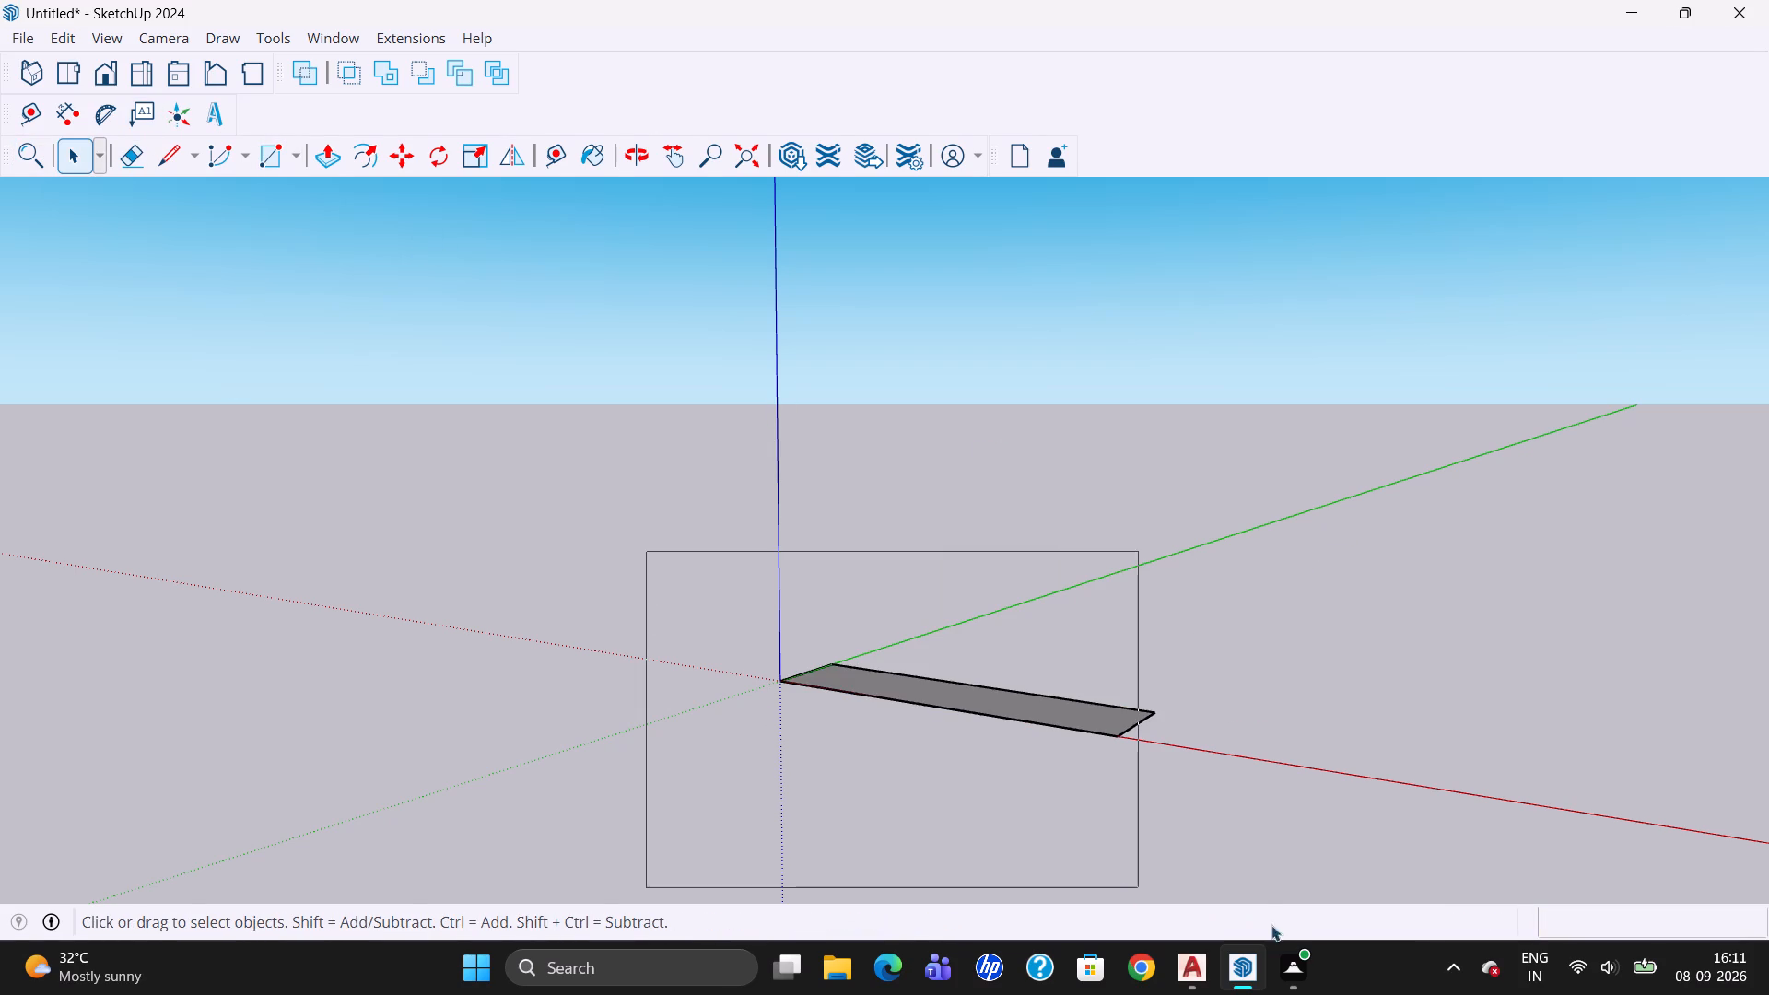
pyautogui.moveTo(1271, 925); pyautogui.dragTo(1272, 925)
pyautogui.click(321, 154)
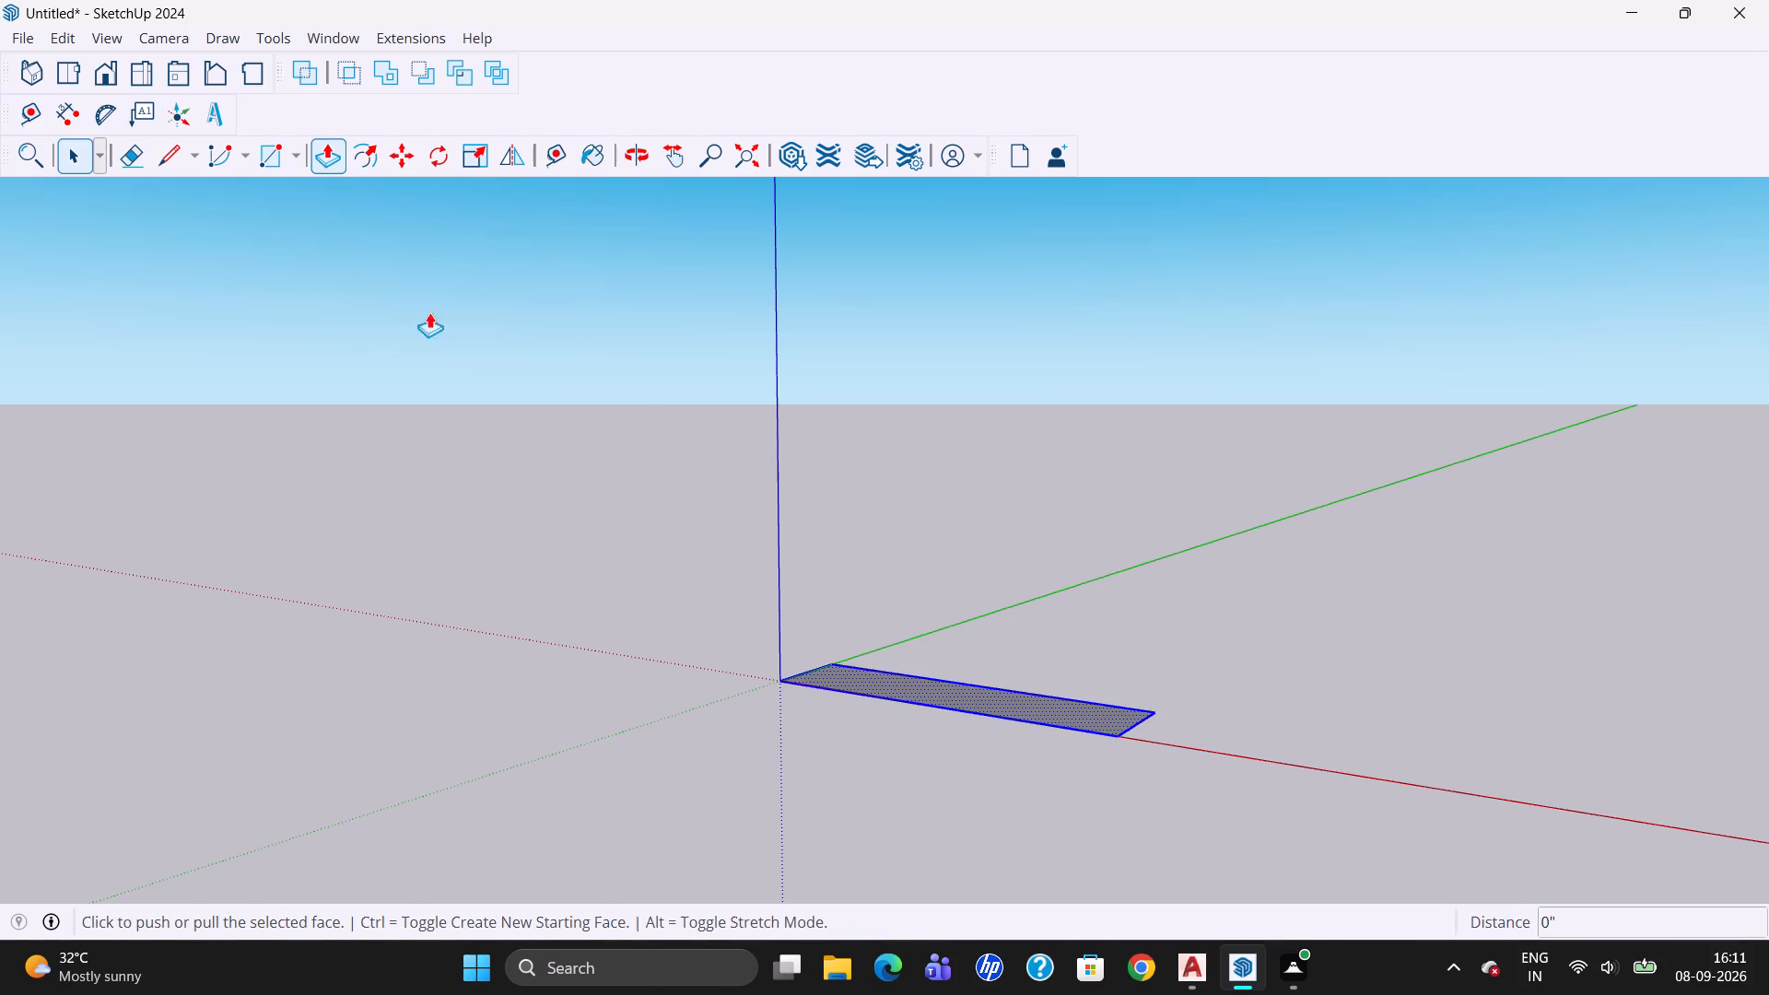
pyautogui.click(931, 689)
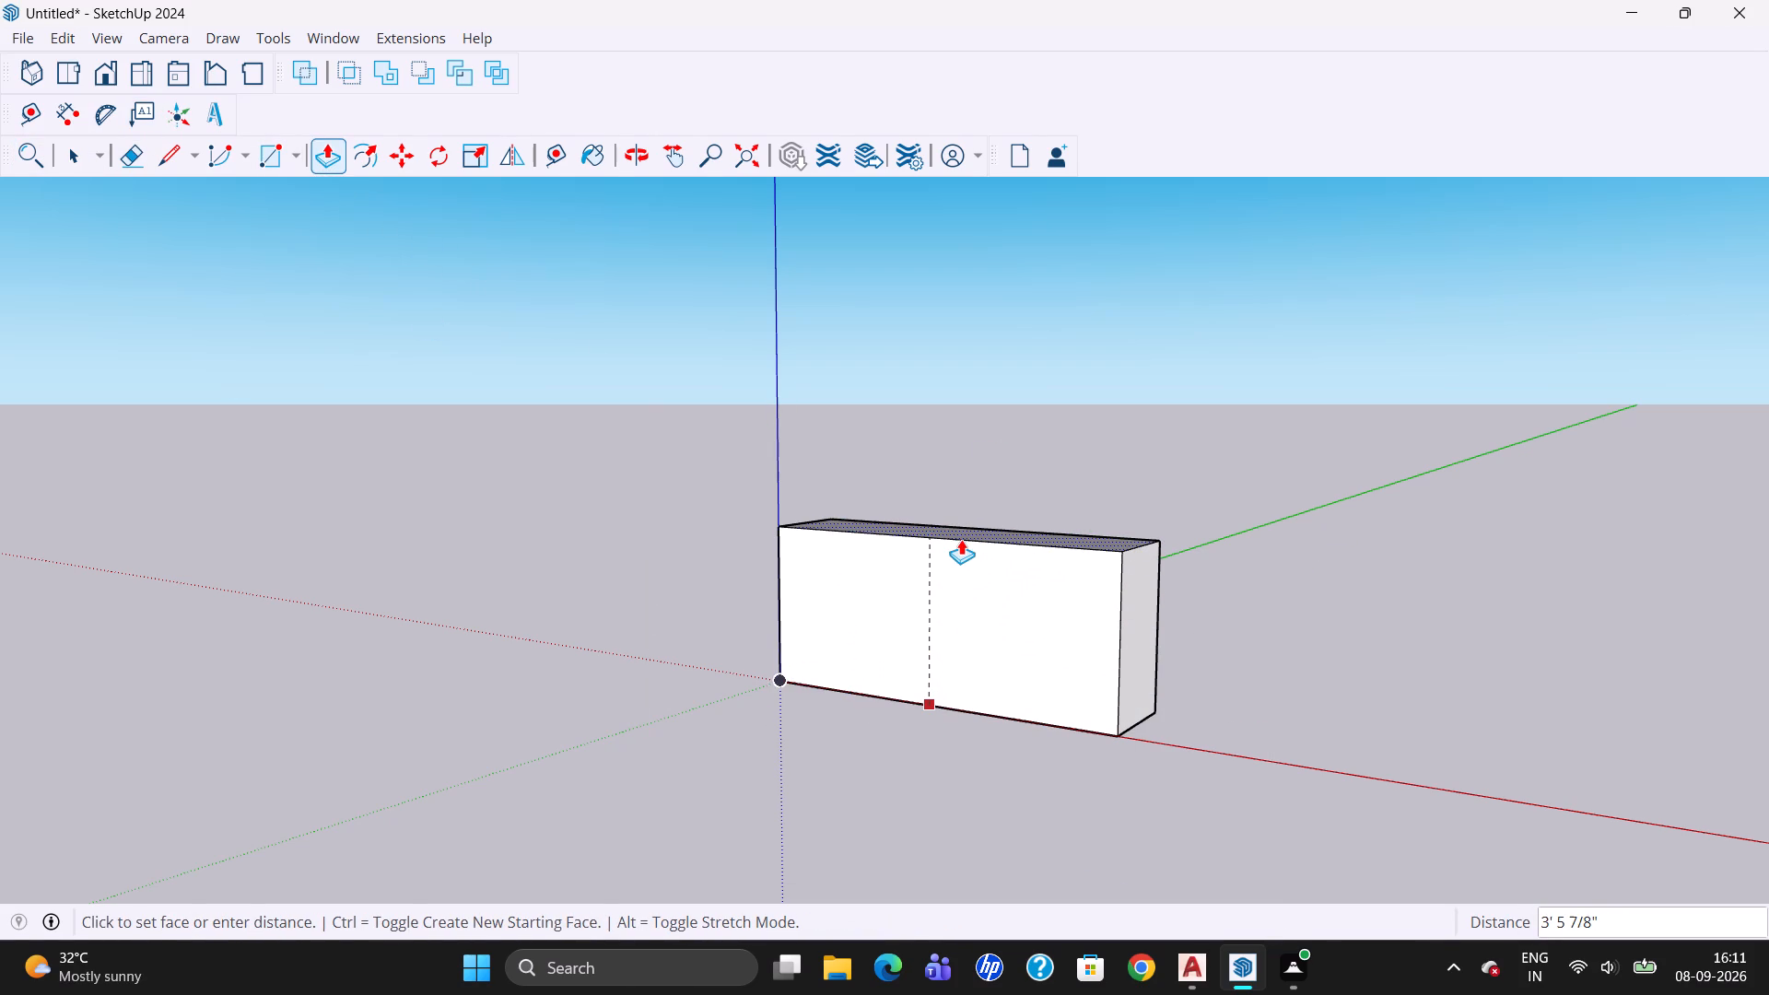
pyautogui.write('6"')
pyautogui.hotkey('shift', 'Return')
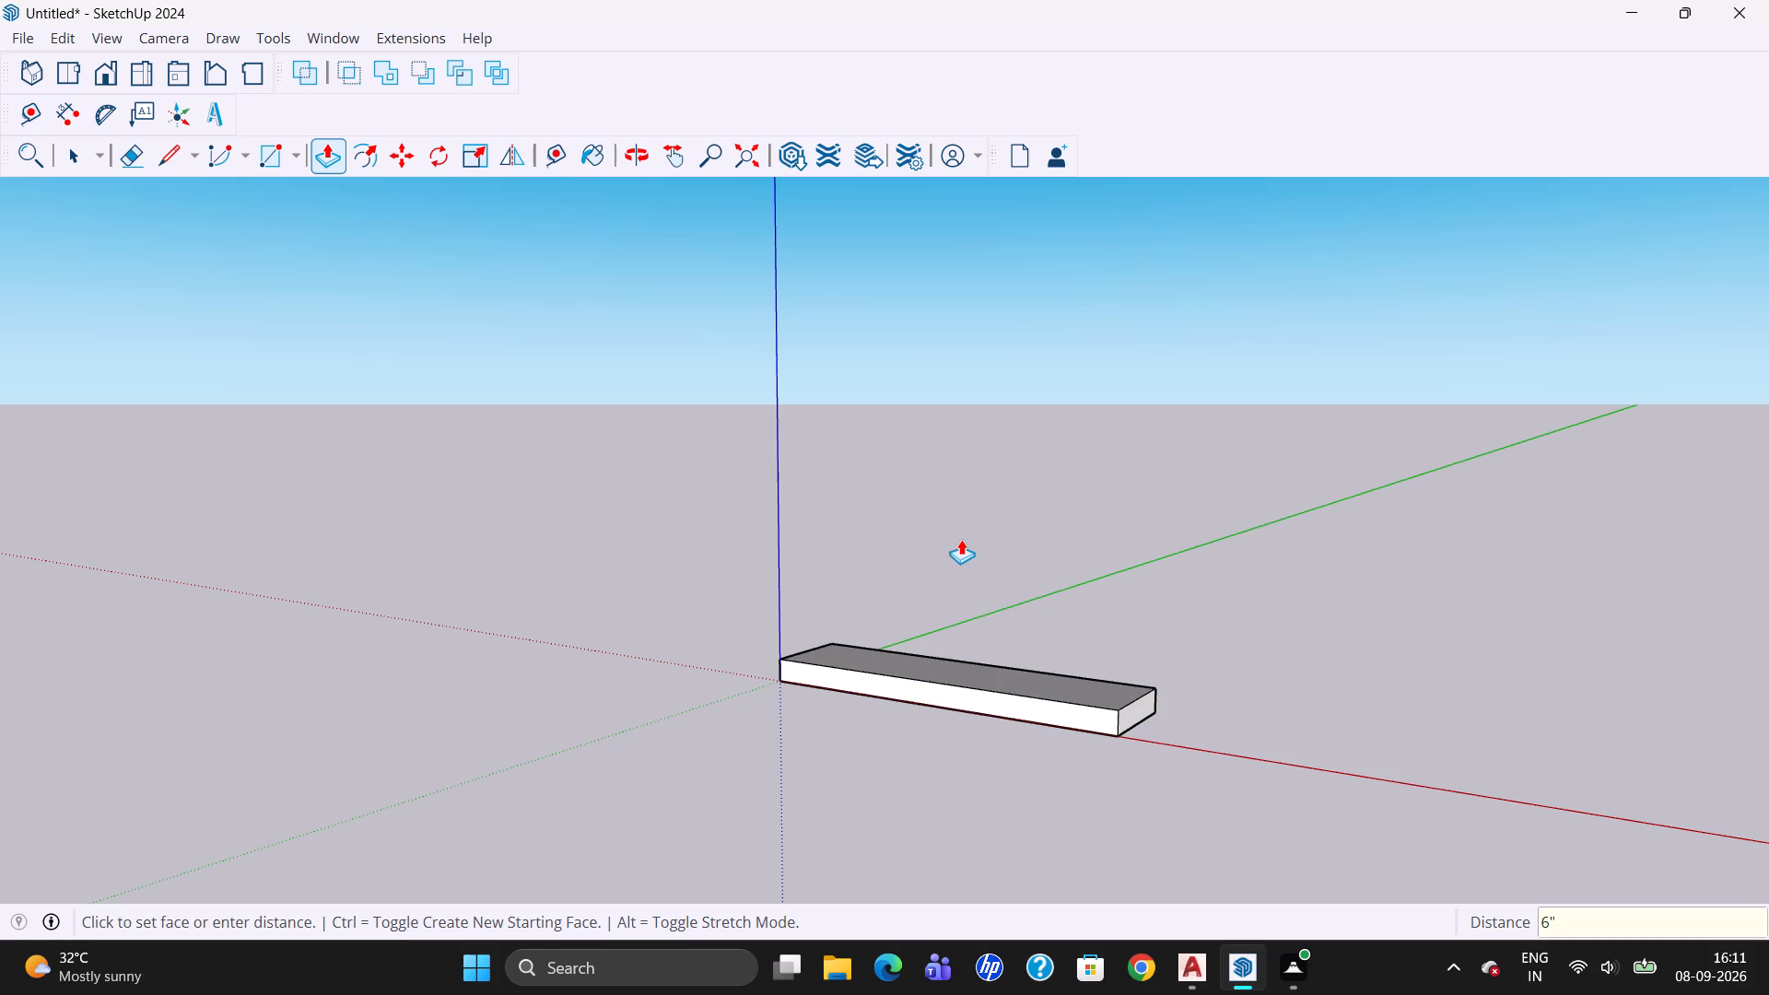
# Offset the edges of the slab's long front face inward by 1".
pyautogui.click(348, 157)
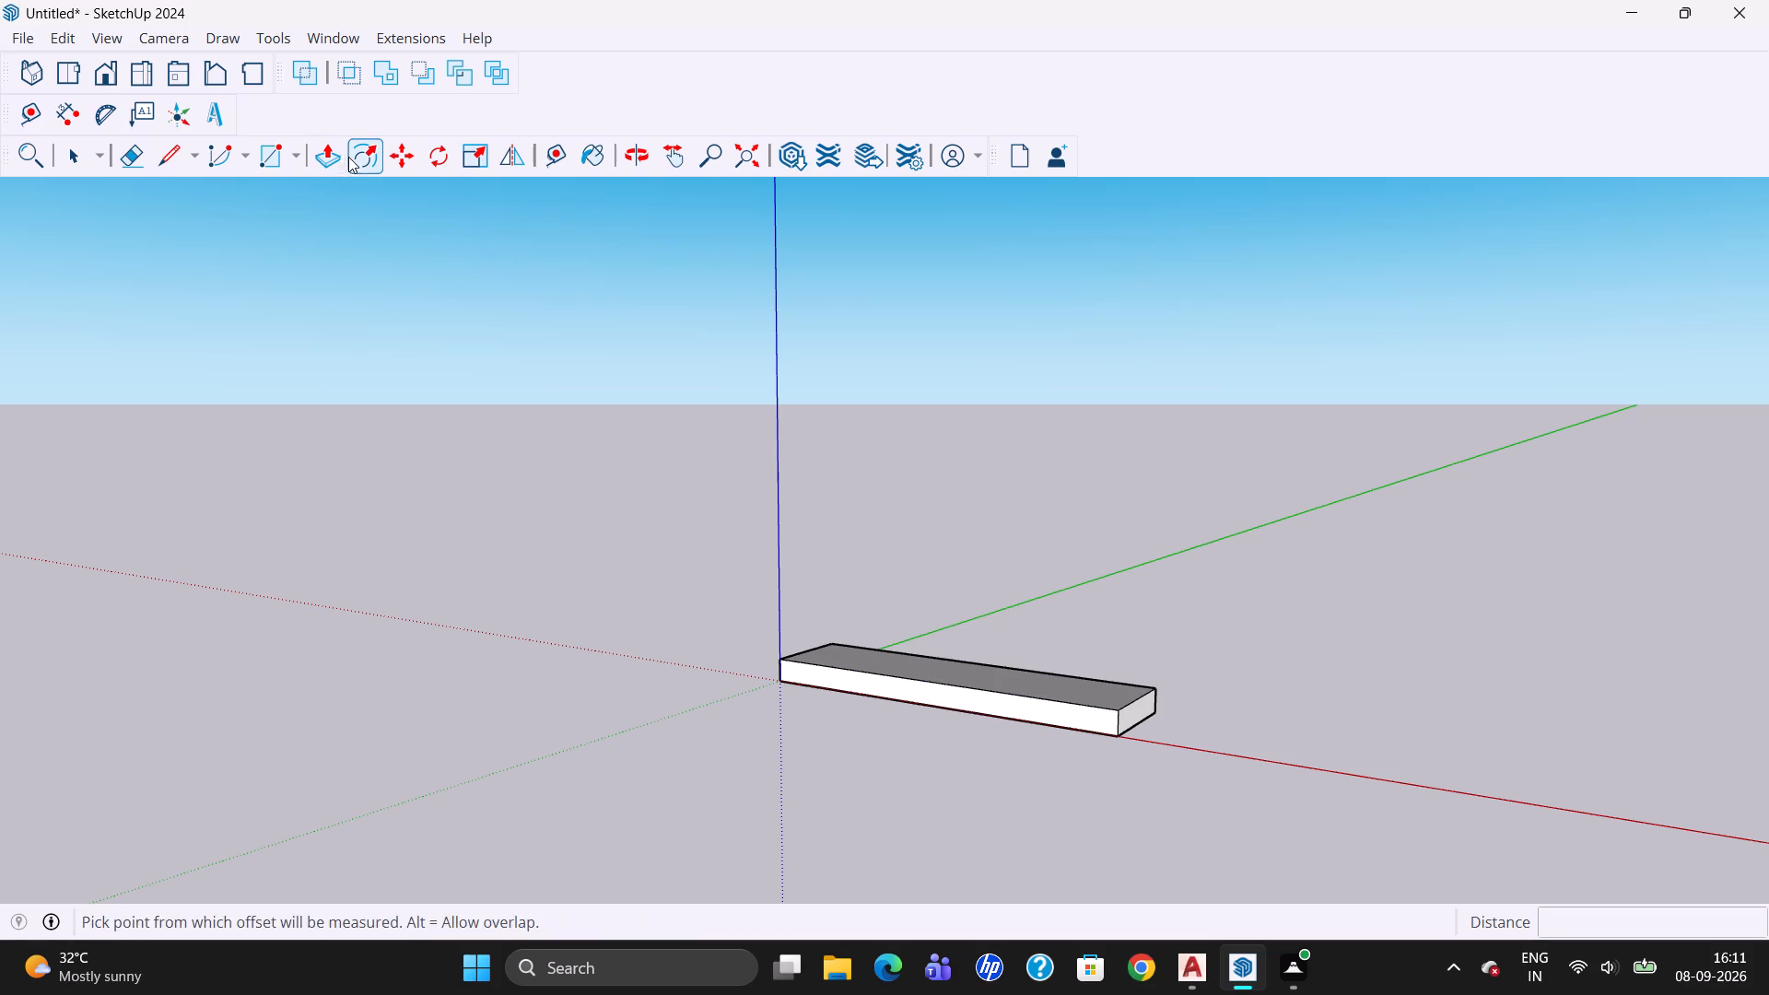
pyautogui.click(832, 672)
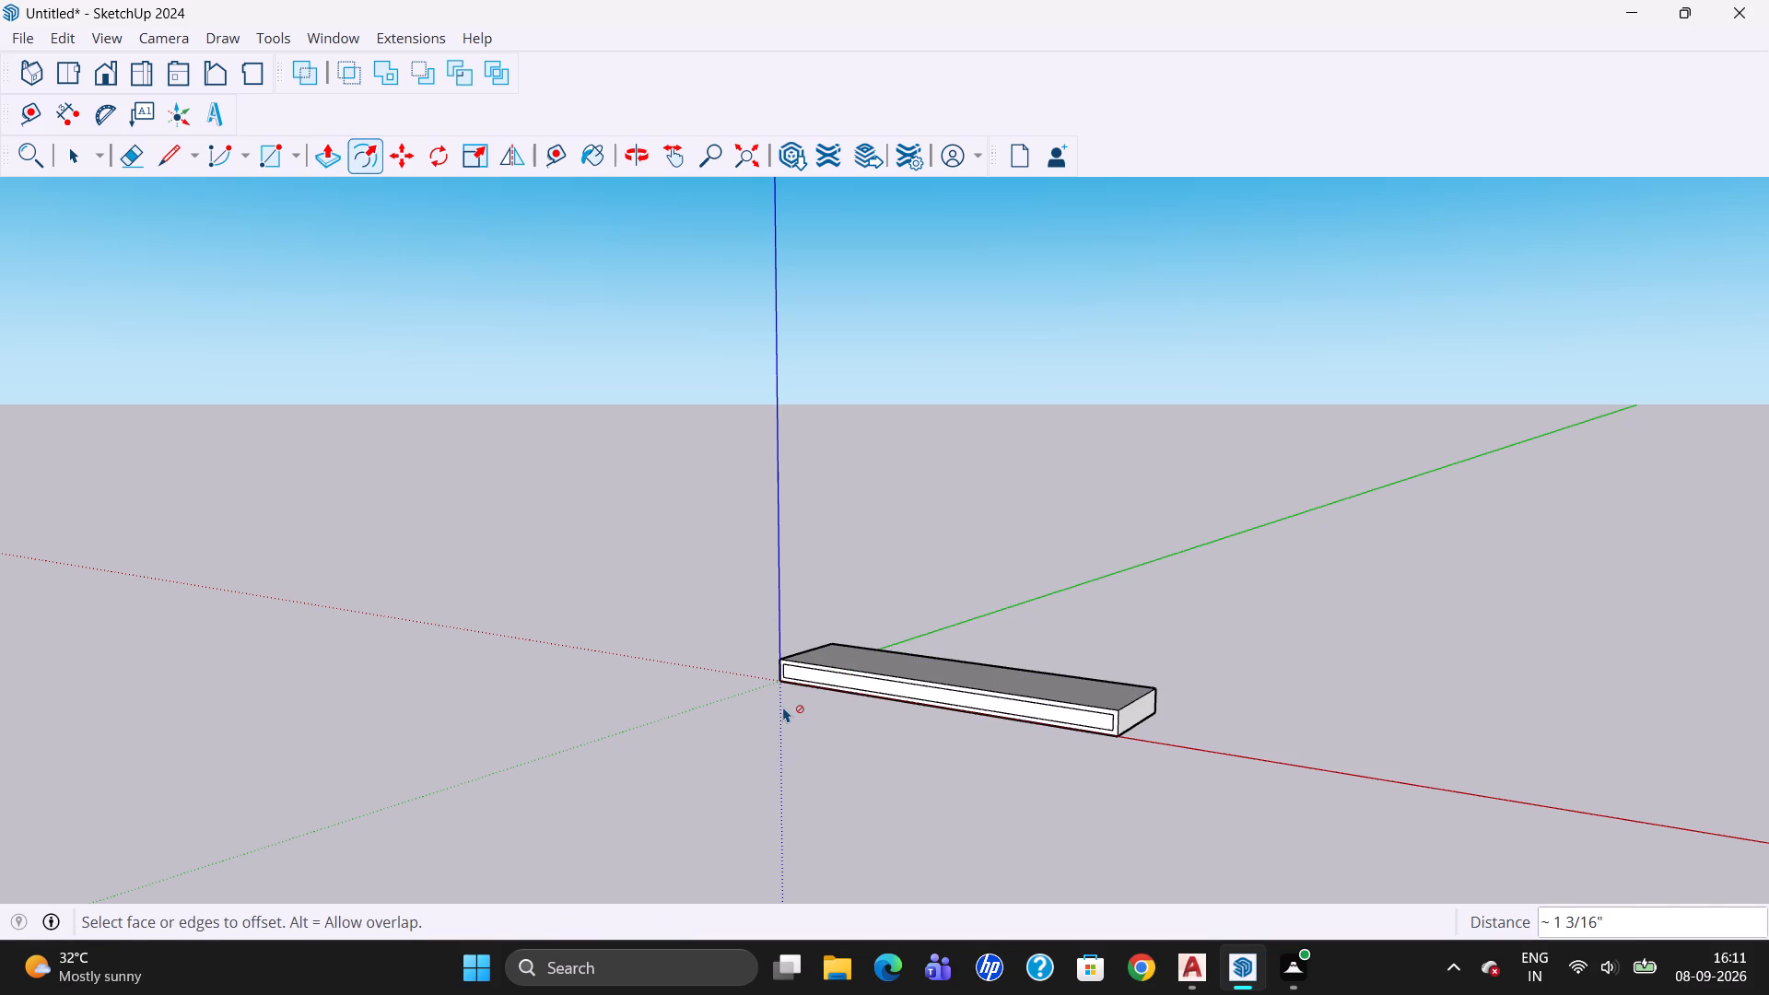
pyautogui.press('1')
pyautogui.hotkey('shift', '"')
pyautogui.press('Return')
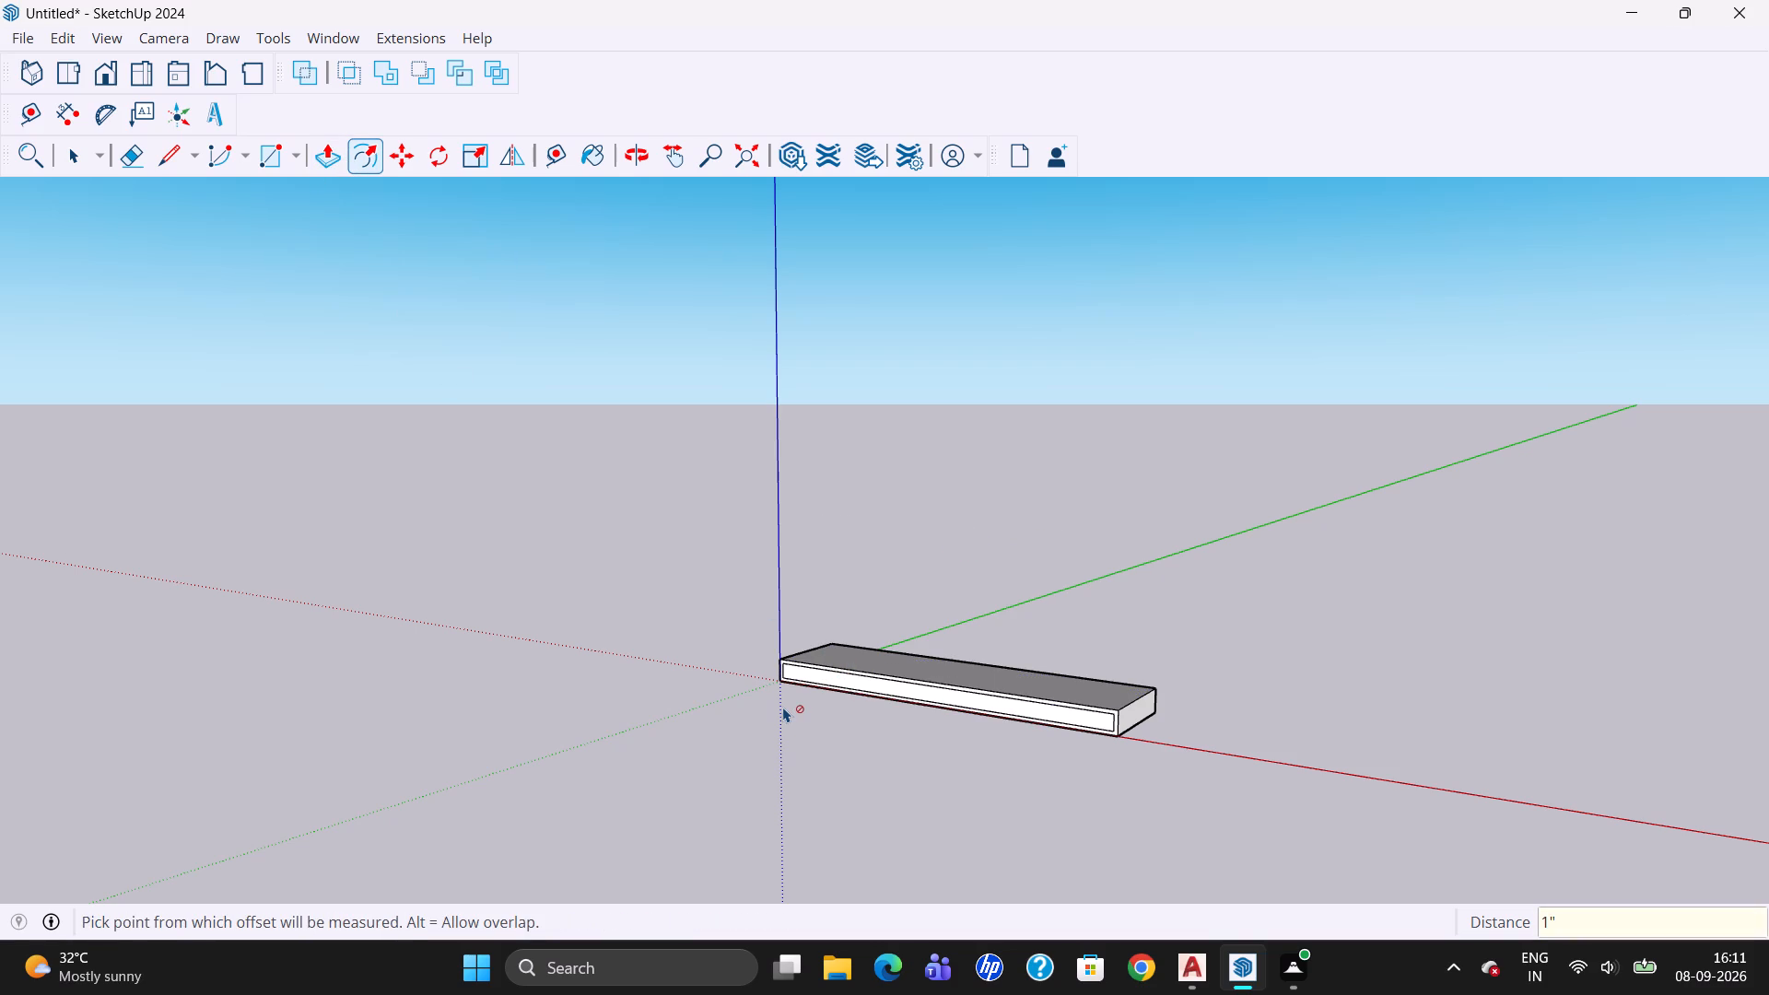
pyautogui.press('Return')
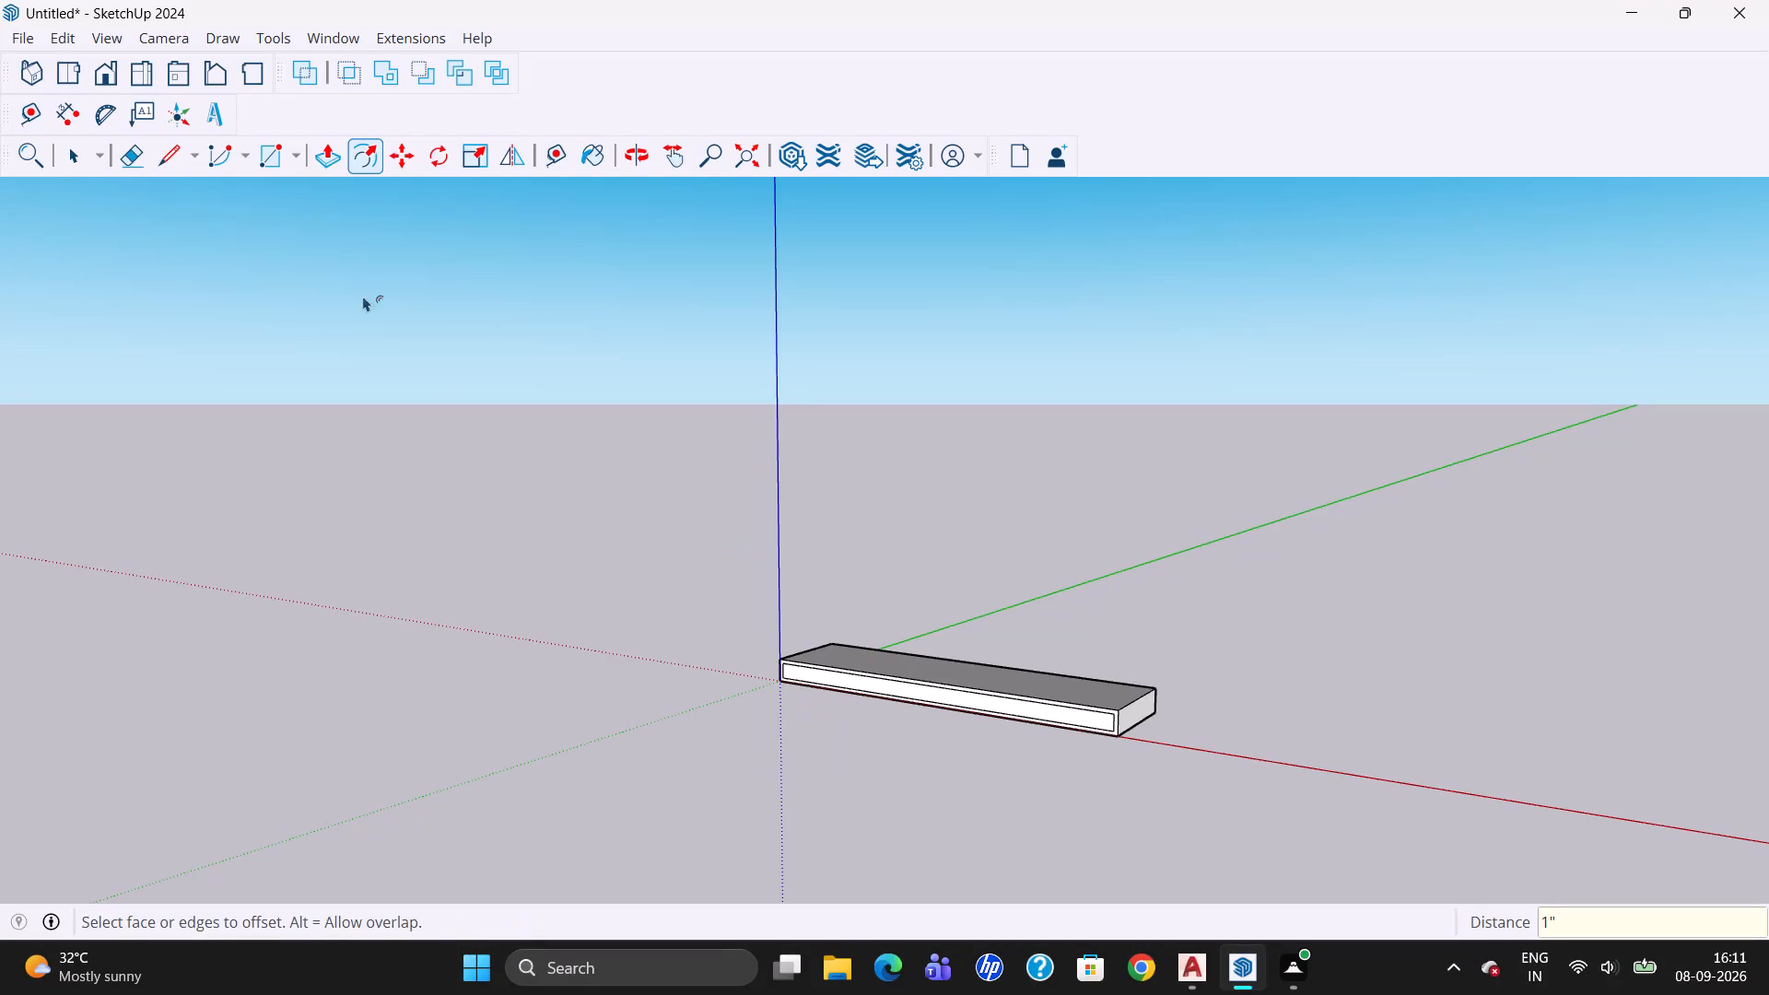
pyautogui.click(87, 153)
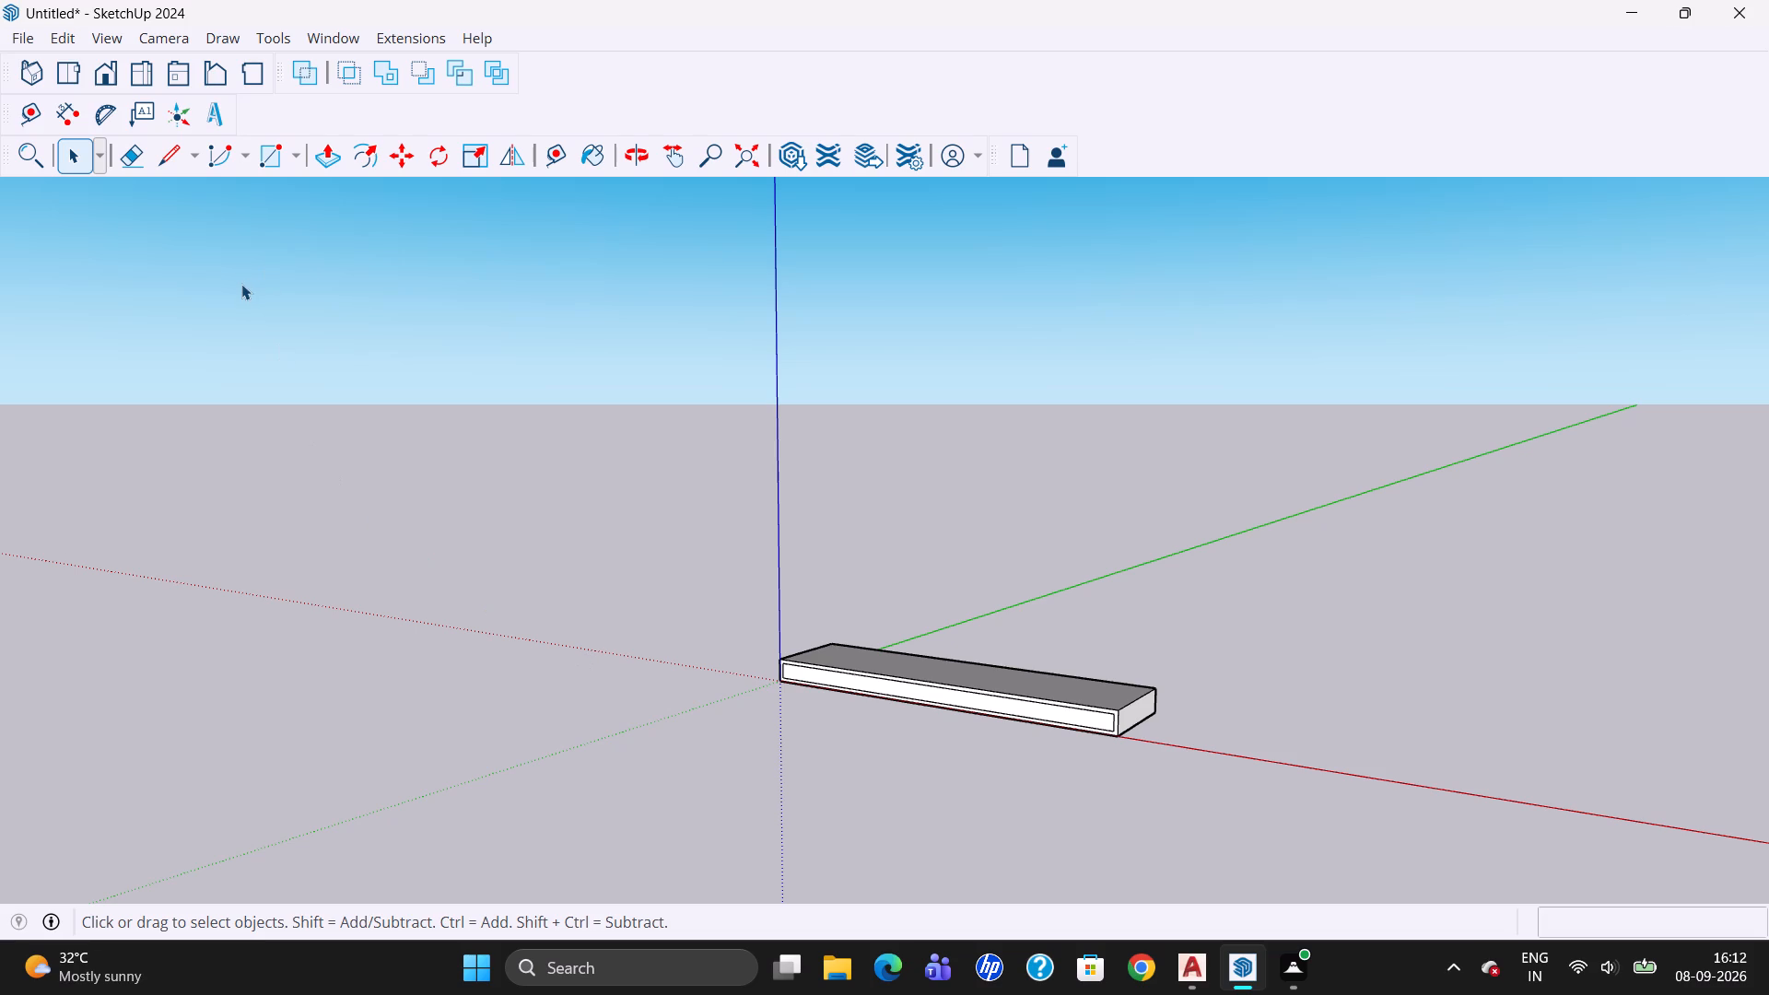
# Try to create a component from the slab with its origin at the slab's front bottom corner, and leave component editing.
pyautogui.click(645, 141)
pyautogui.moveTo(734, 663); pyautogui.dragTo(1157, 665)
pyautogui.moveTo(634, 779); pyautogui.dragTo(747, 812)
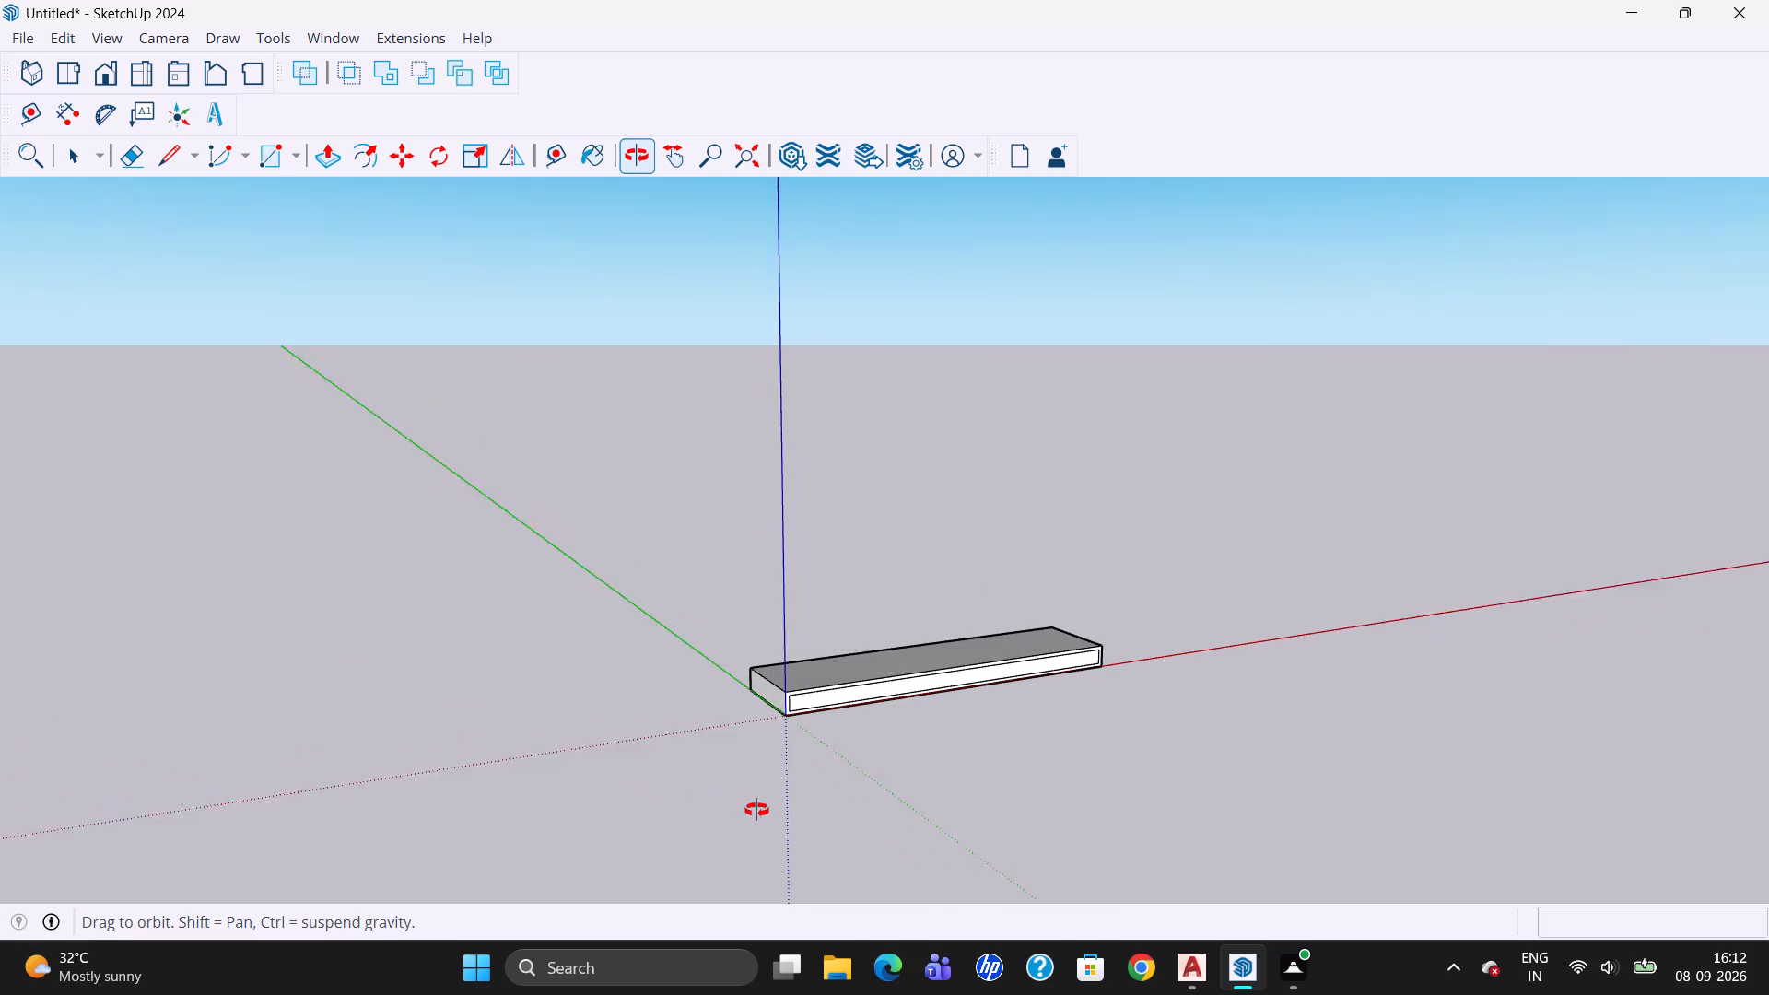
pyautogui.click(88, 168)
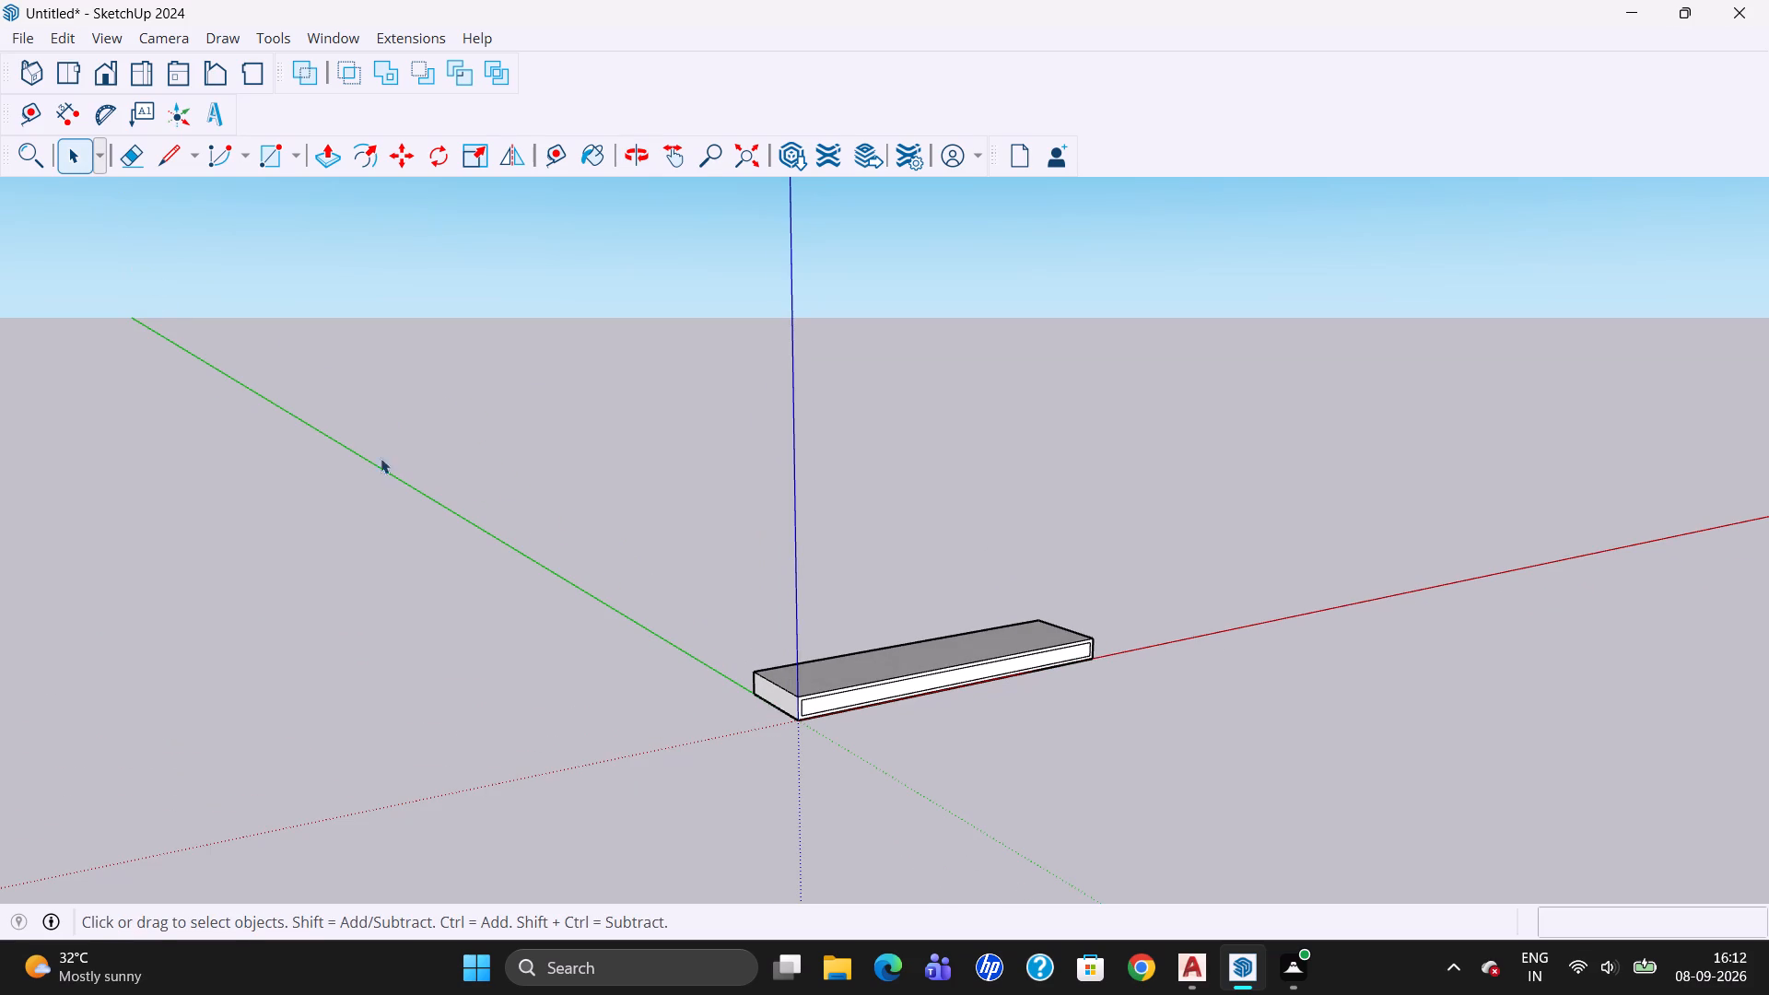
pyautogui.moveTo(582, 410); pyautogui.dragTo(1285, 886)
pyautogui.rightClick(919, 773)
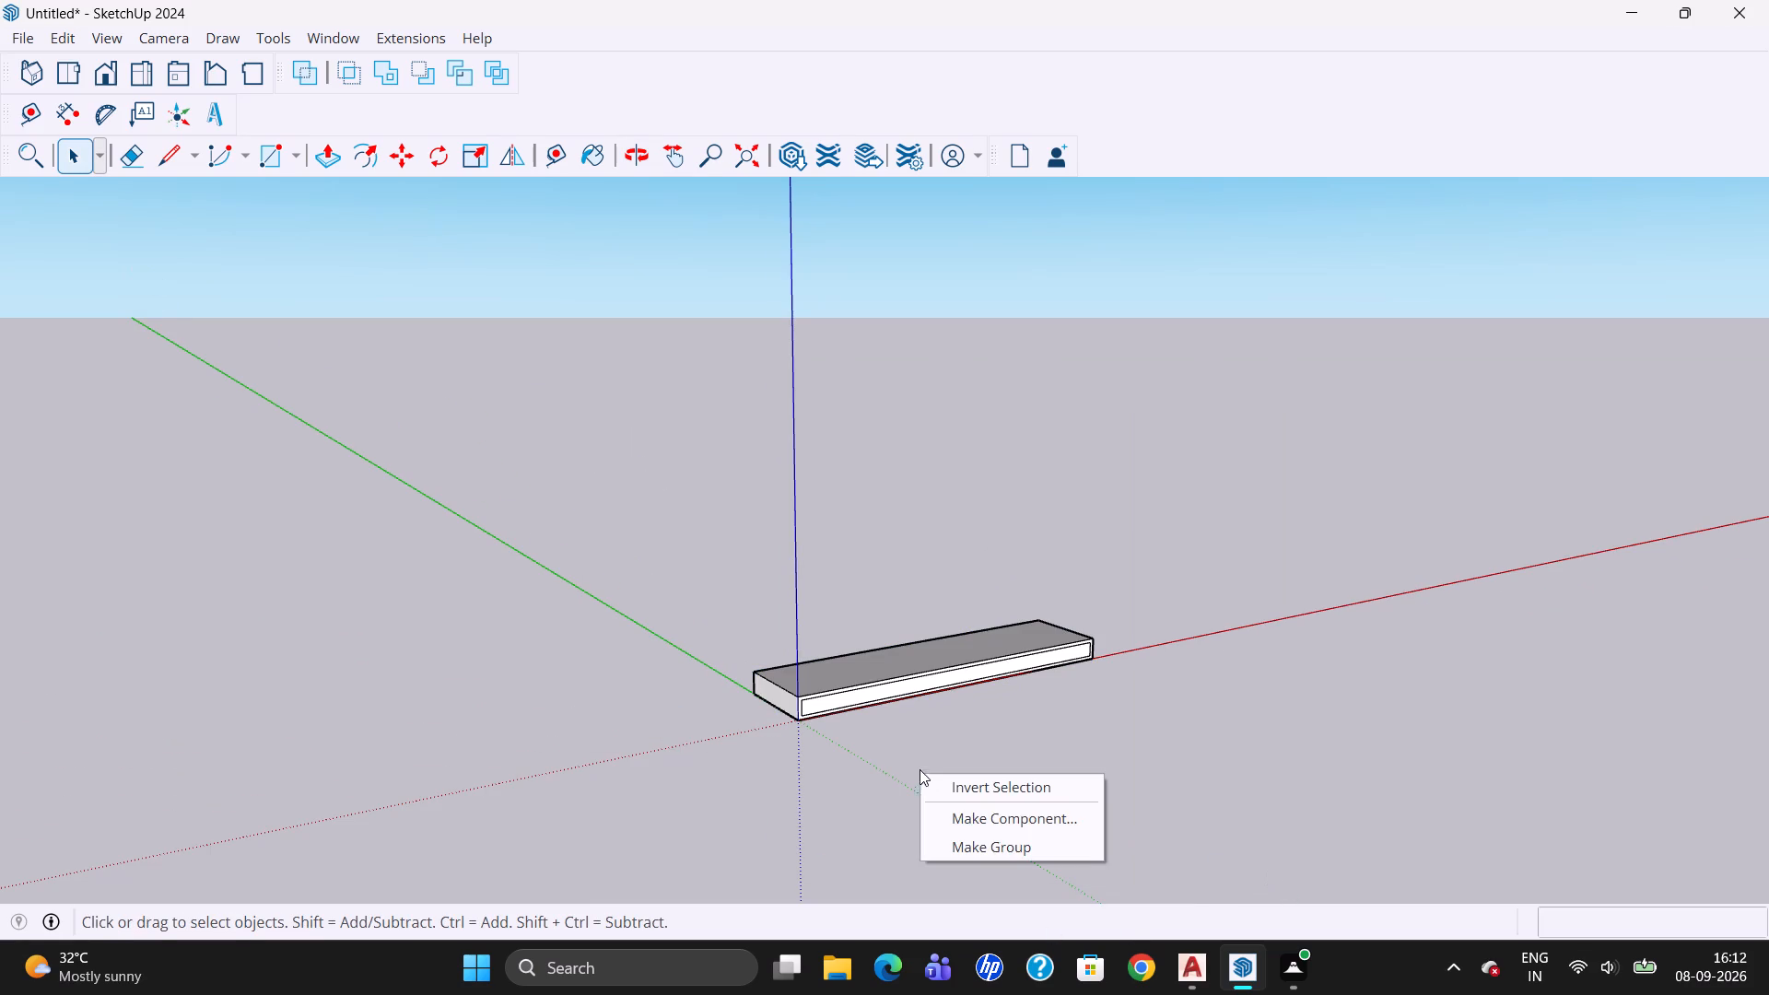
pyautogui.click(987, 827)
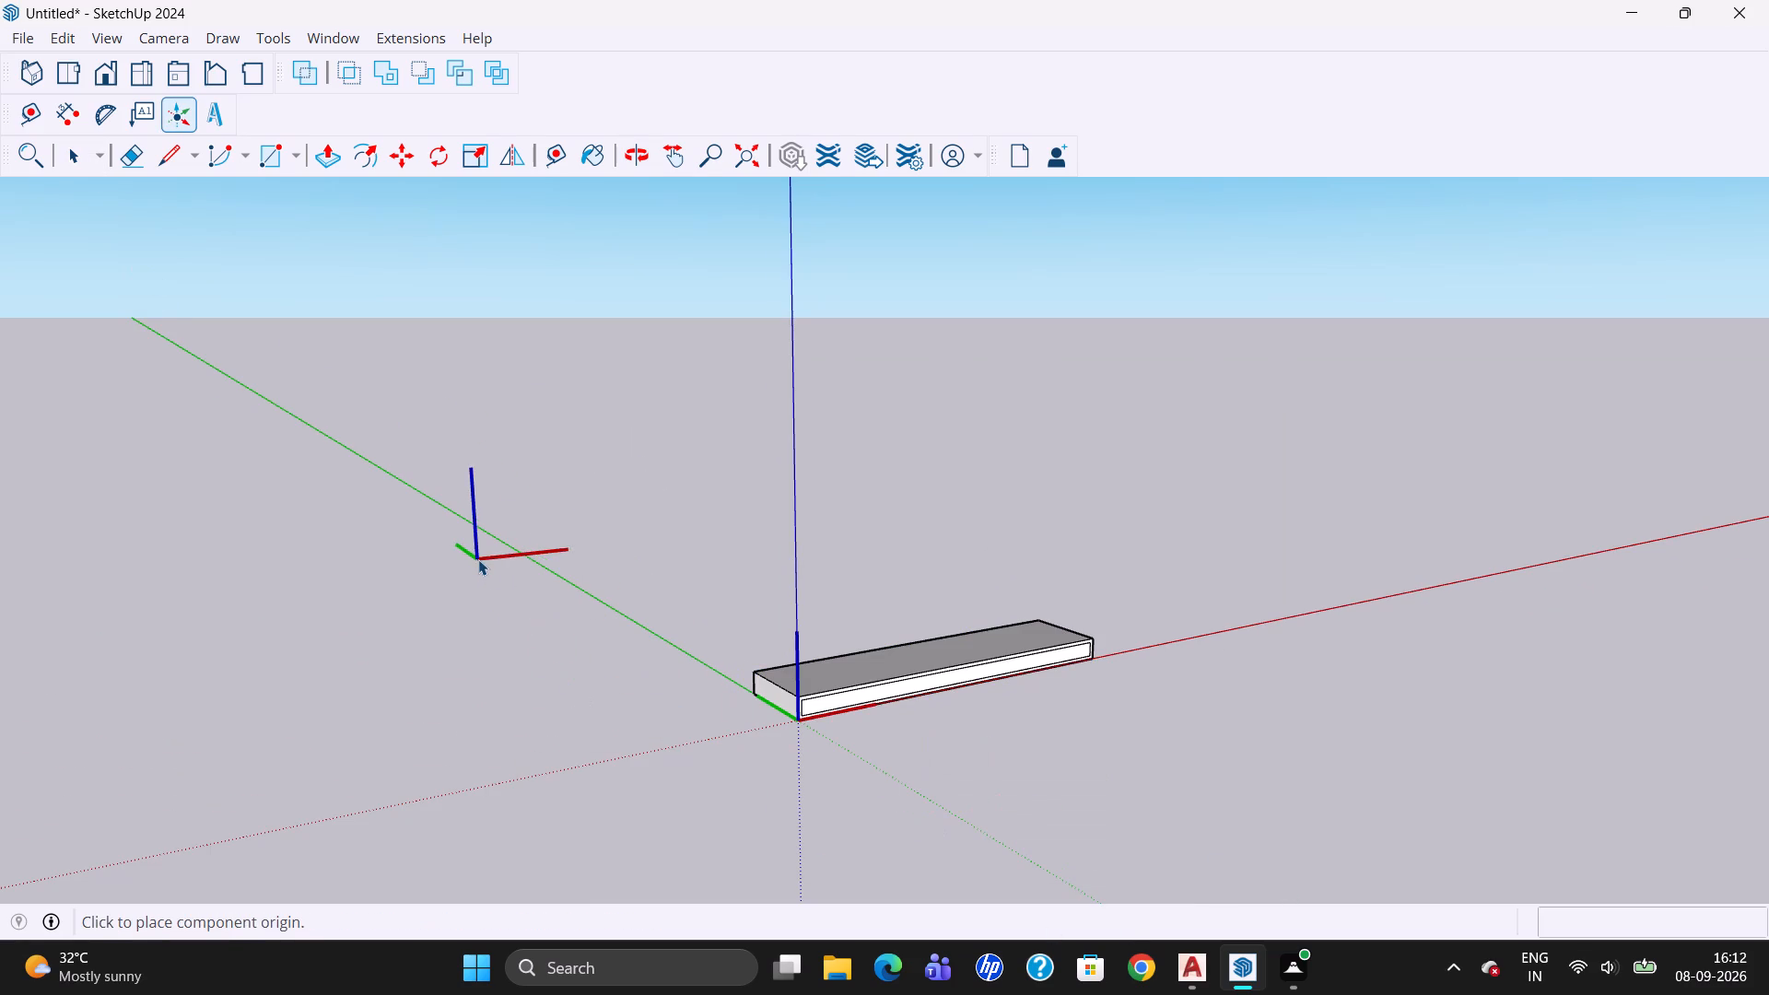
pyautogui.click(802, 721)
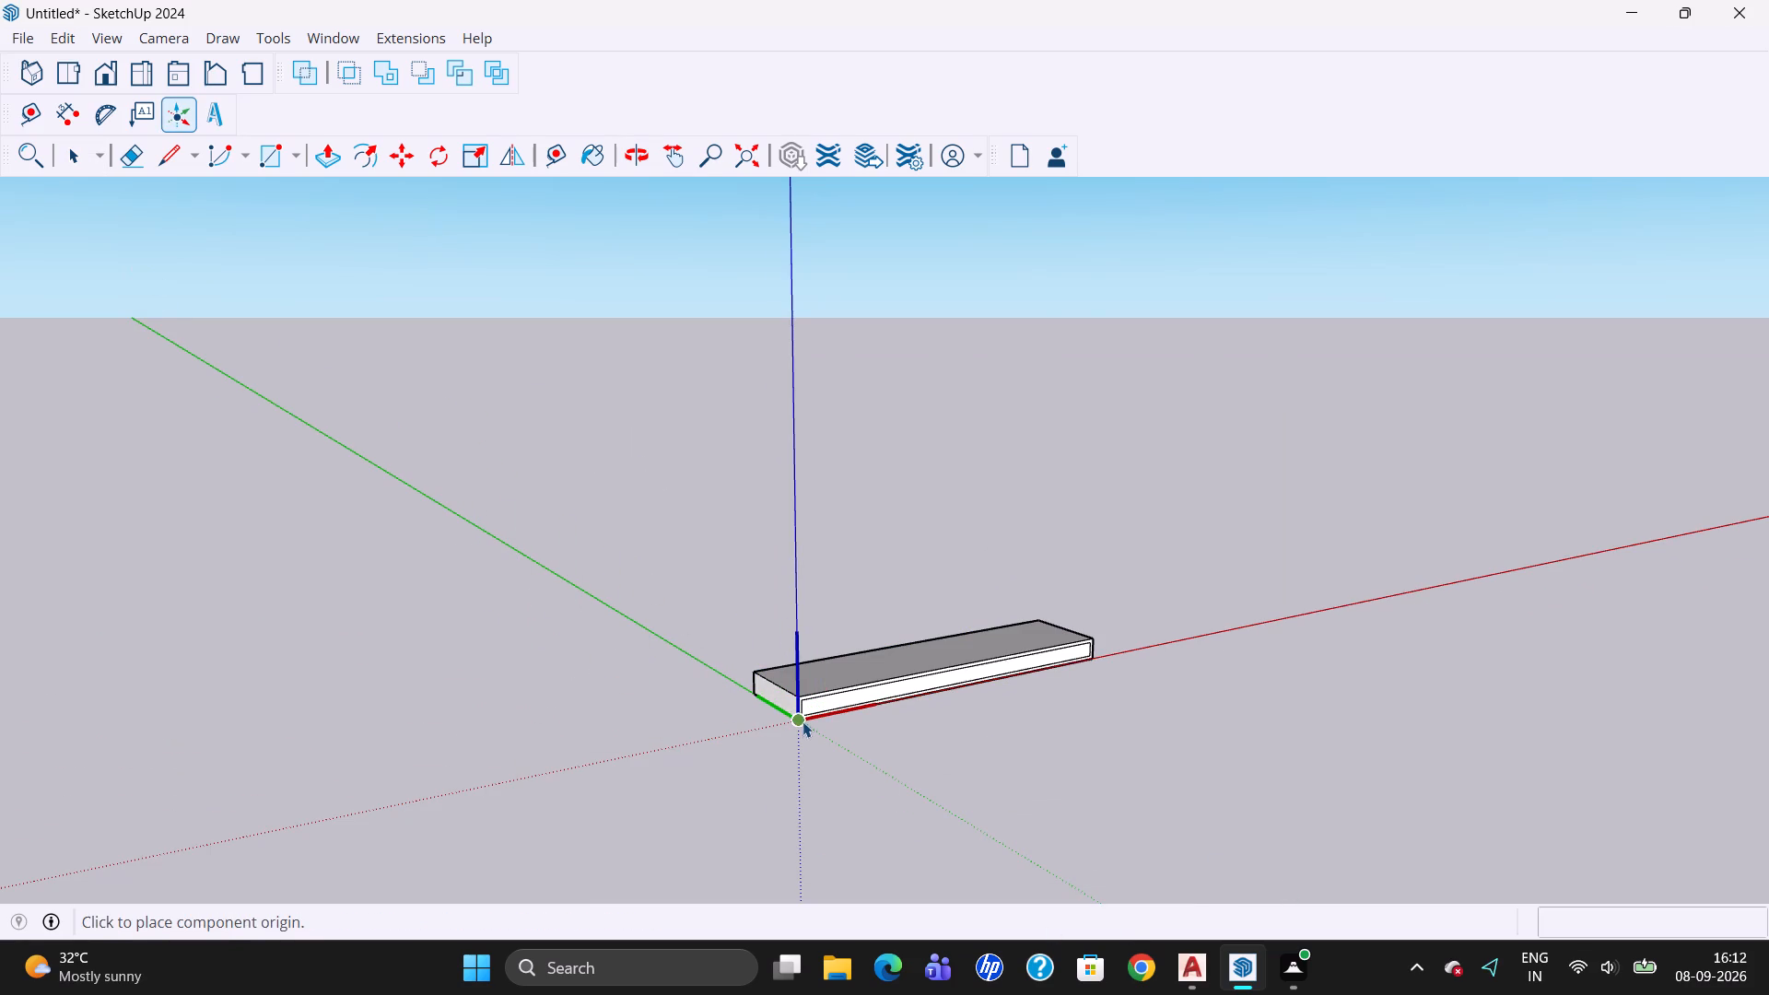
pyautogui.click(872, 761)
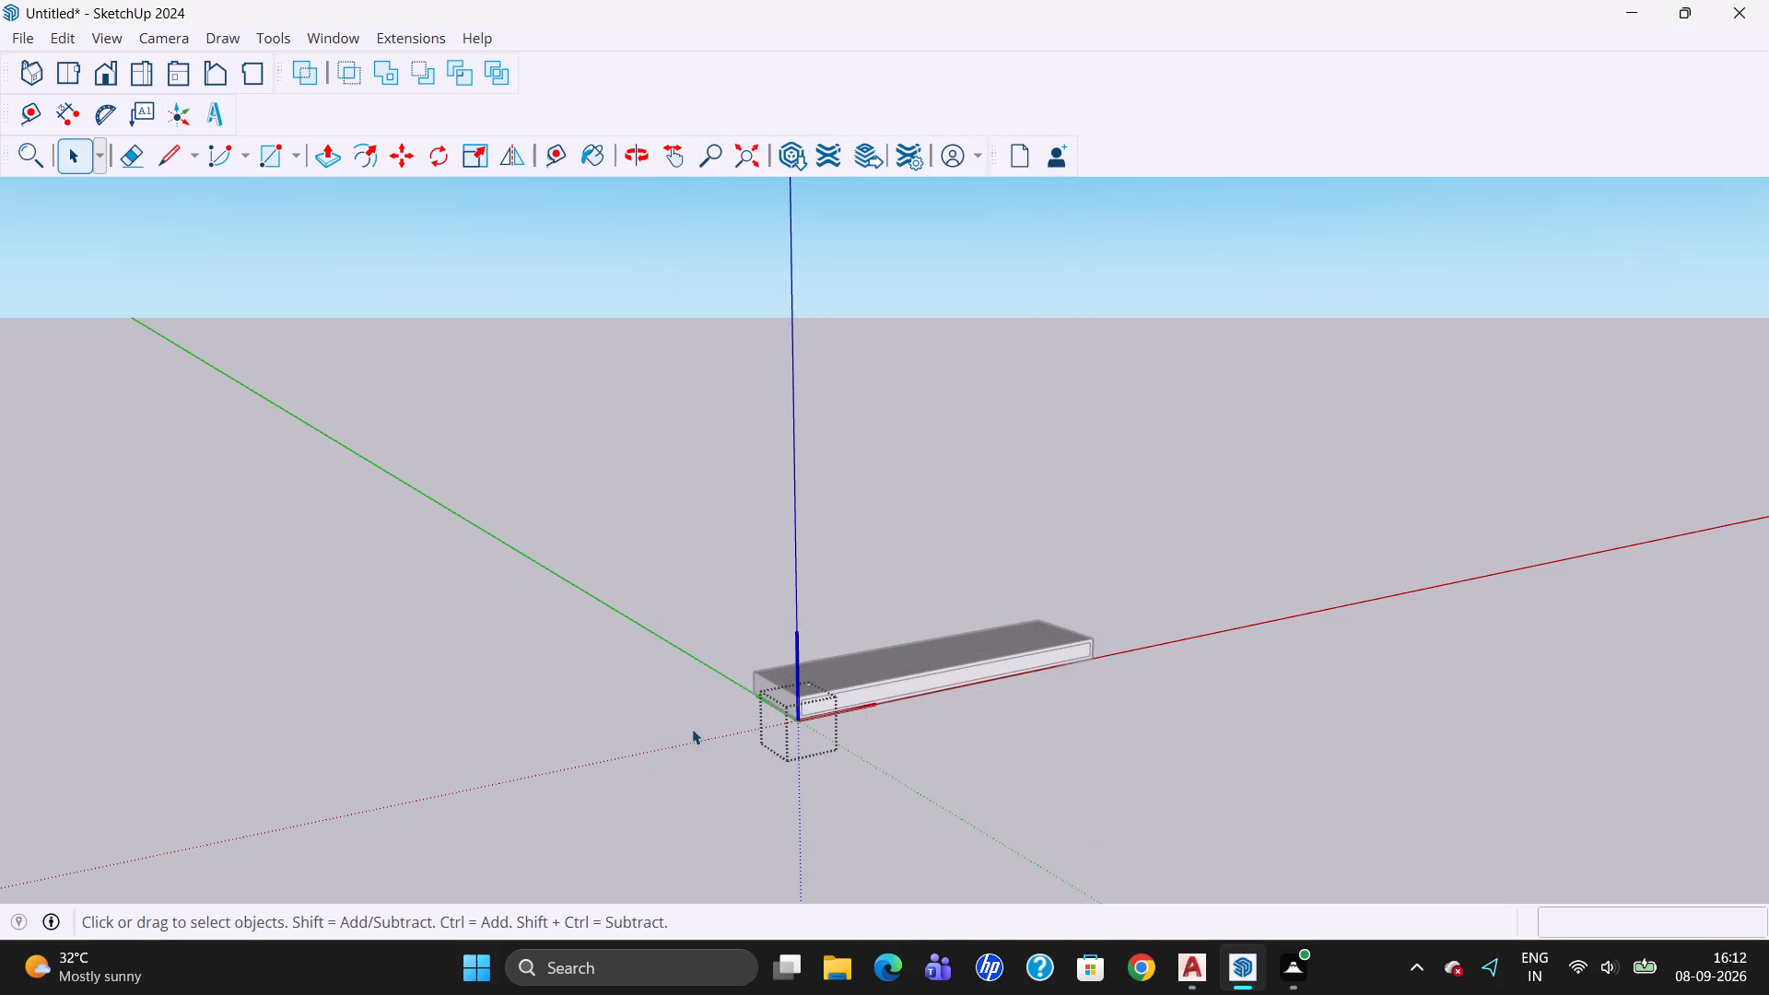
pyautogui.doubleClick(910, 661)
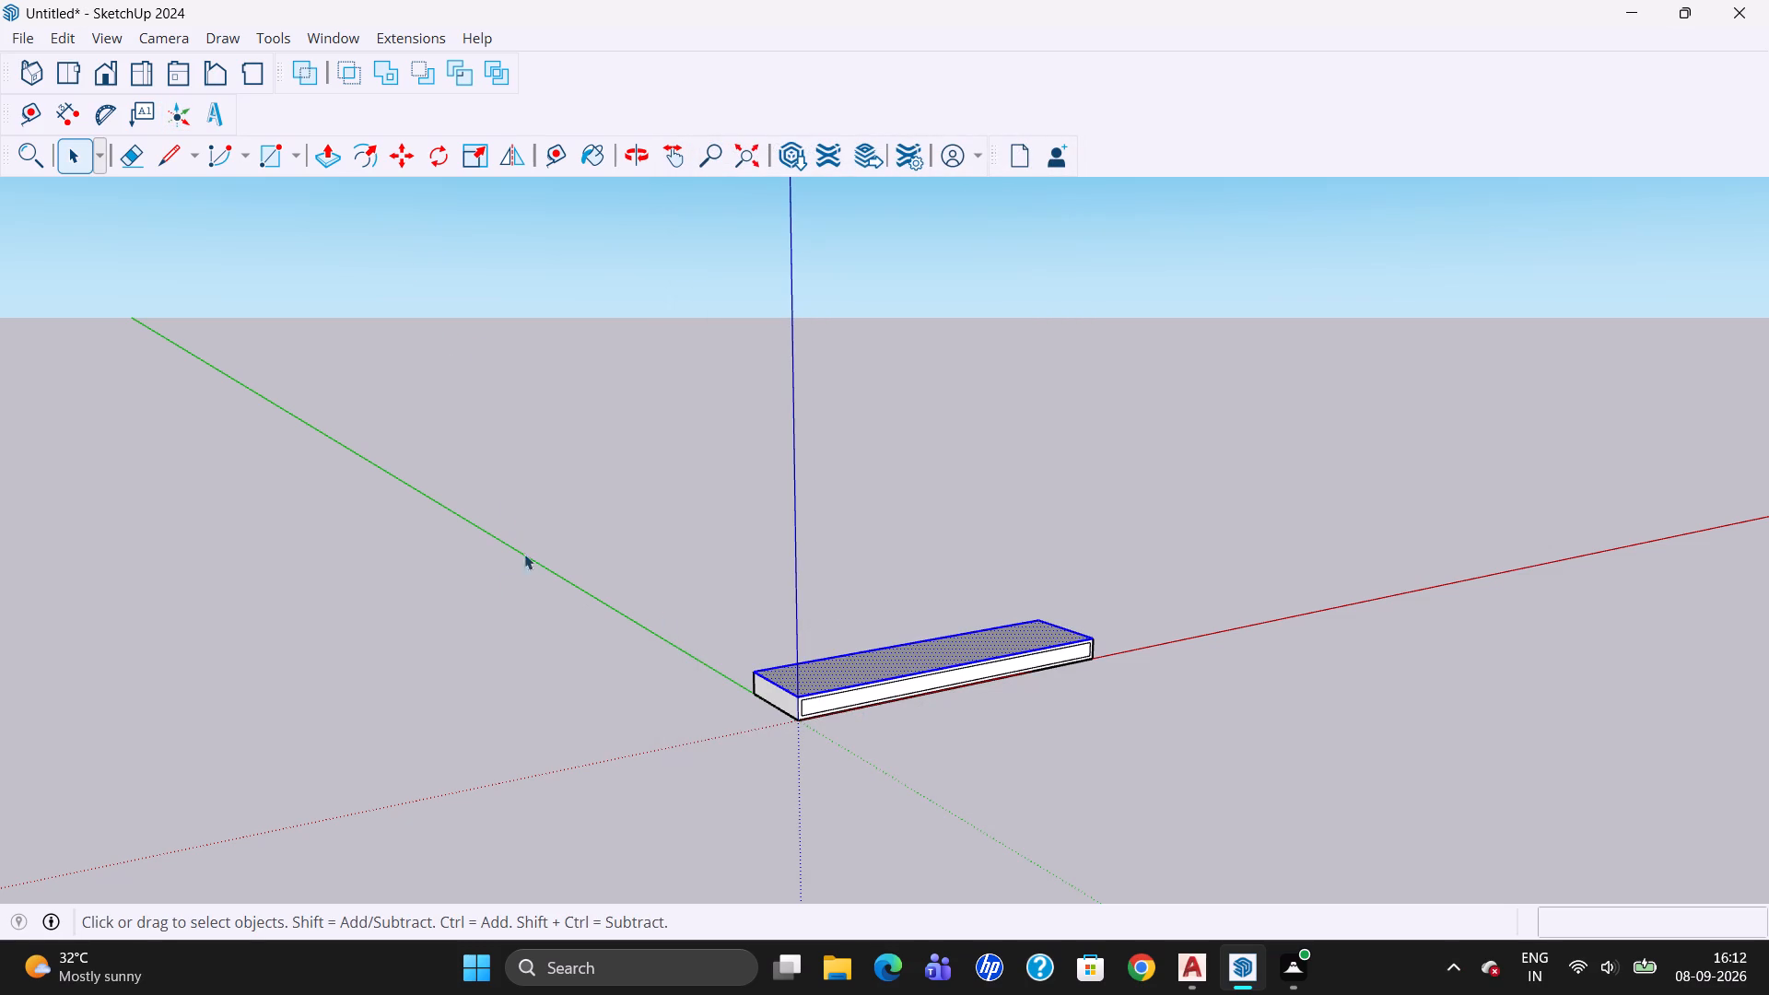
# Place a guide point 7' straight above the slab's rear bottom corner on the green axis.
pyautogui.click(557, 156)
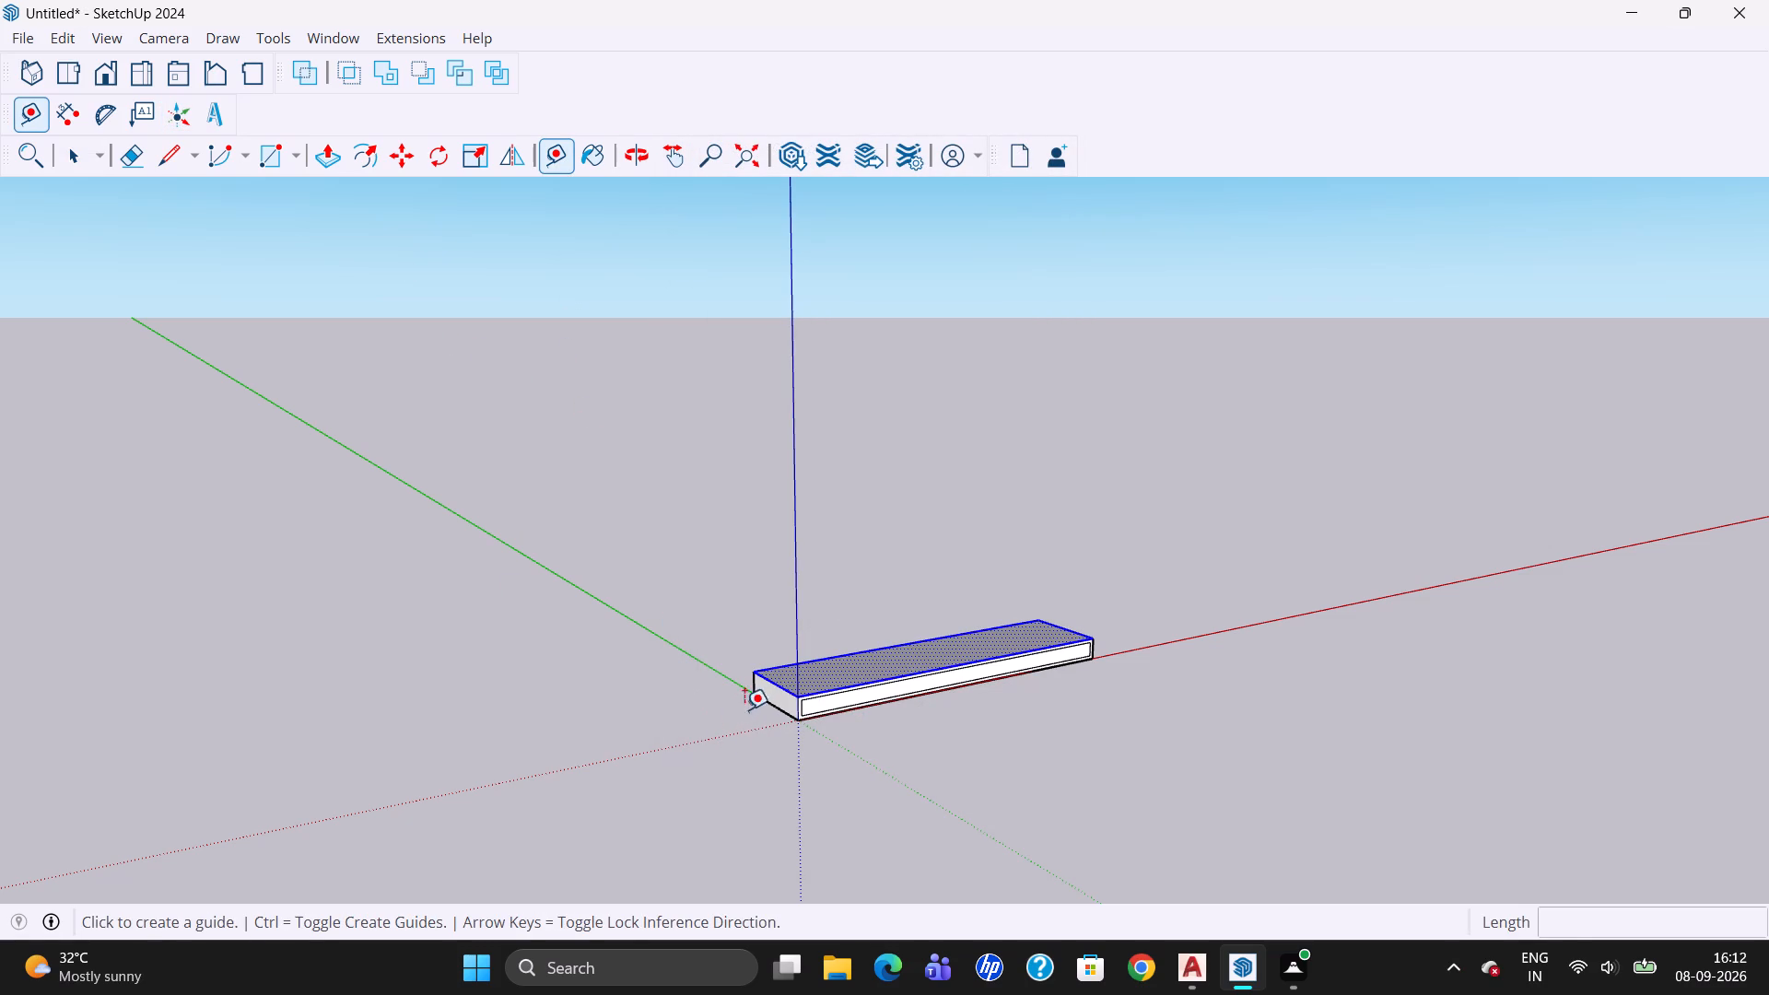
pyautogui.click(753, 695)
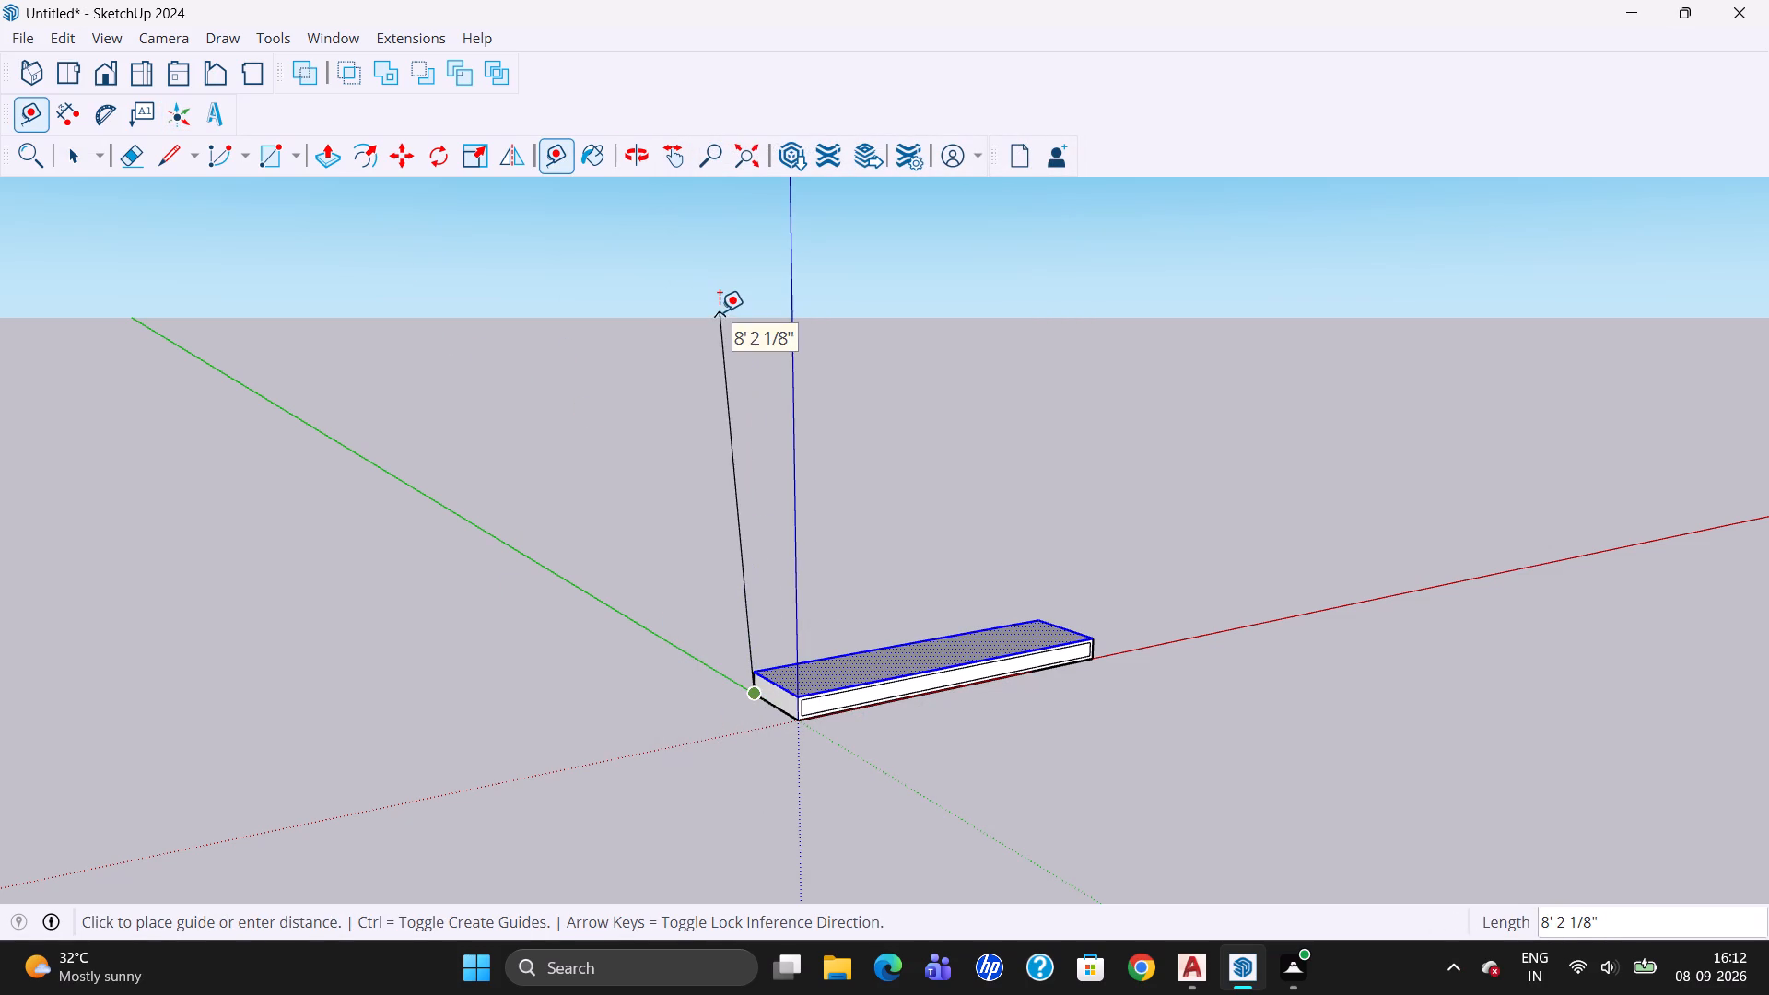
pyautogui.press('7')
pyautogui.press("'")
pyautogui.press('Return')
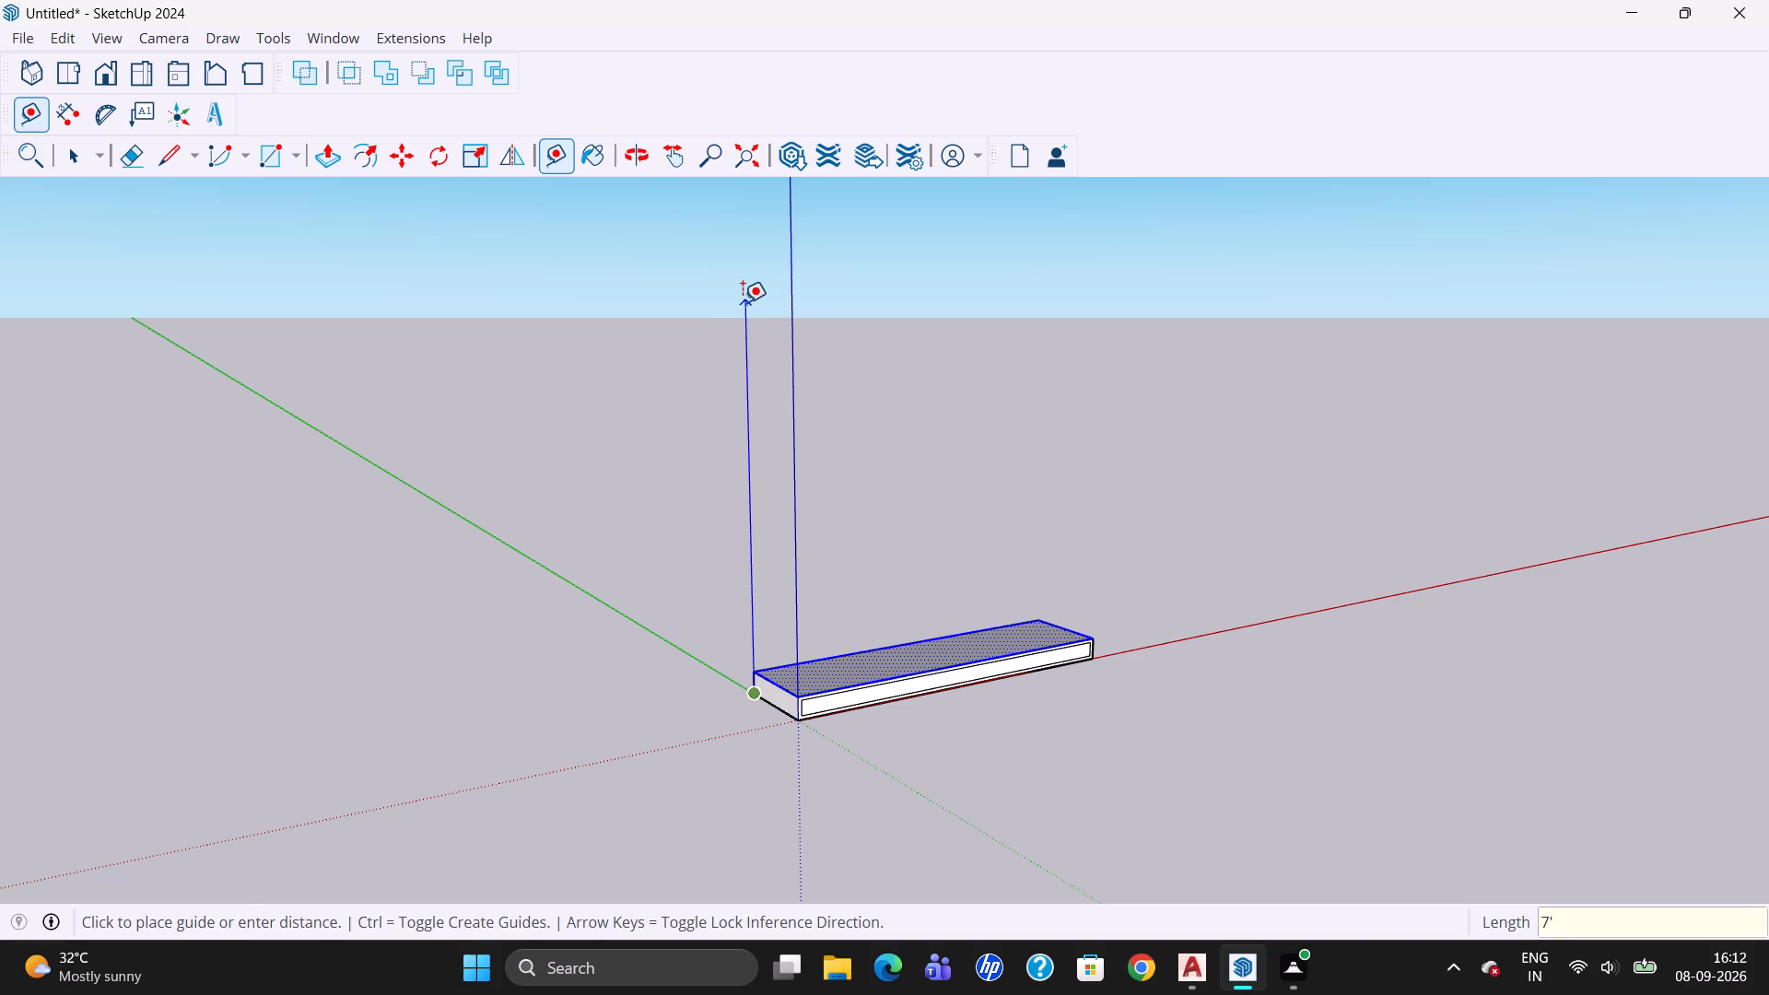
pyautogui.press('Escape')
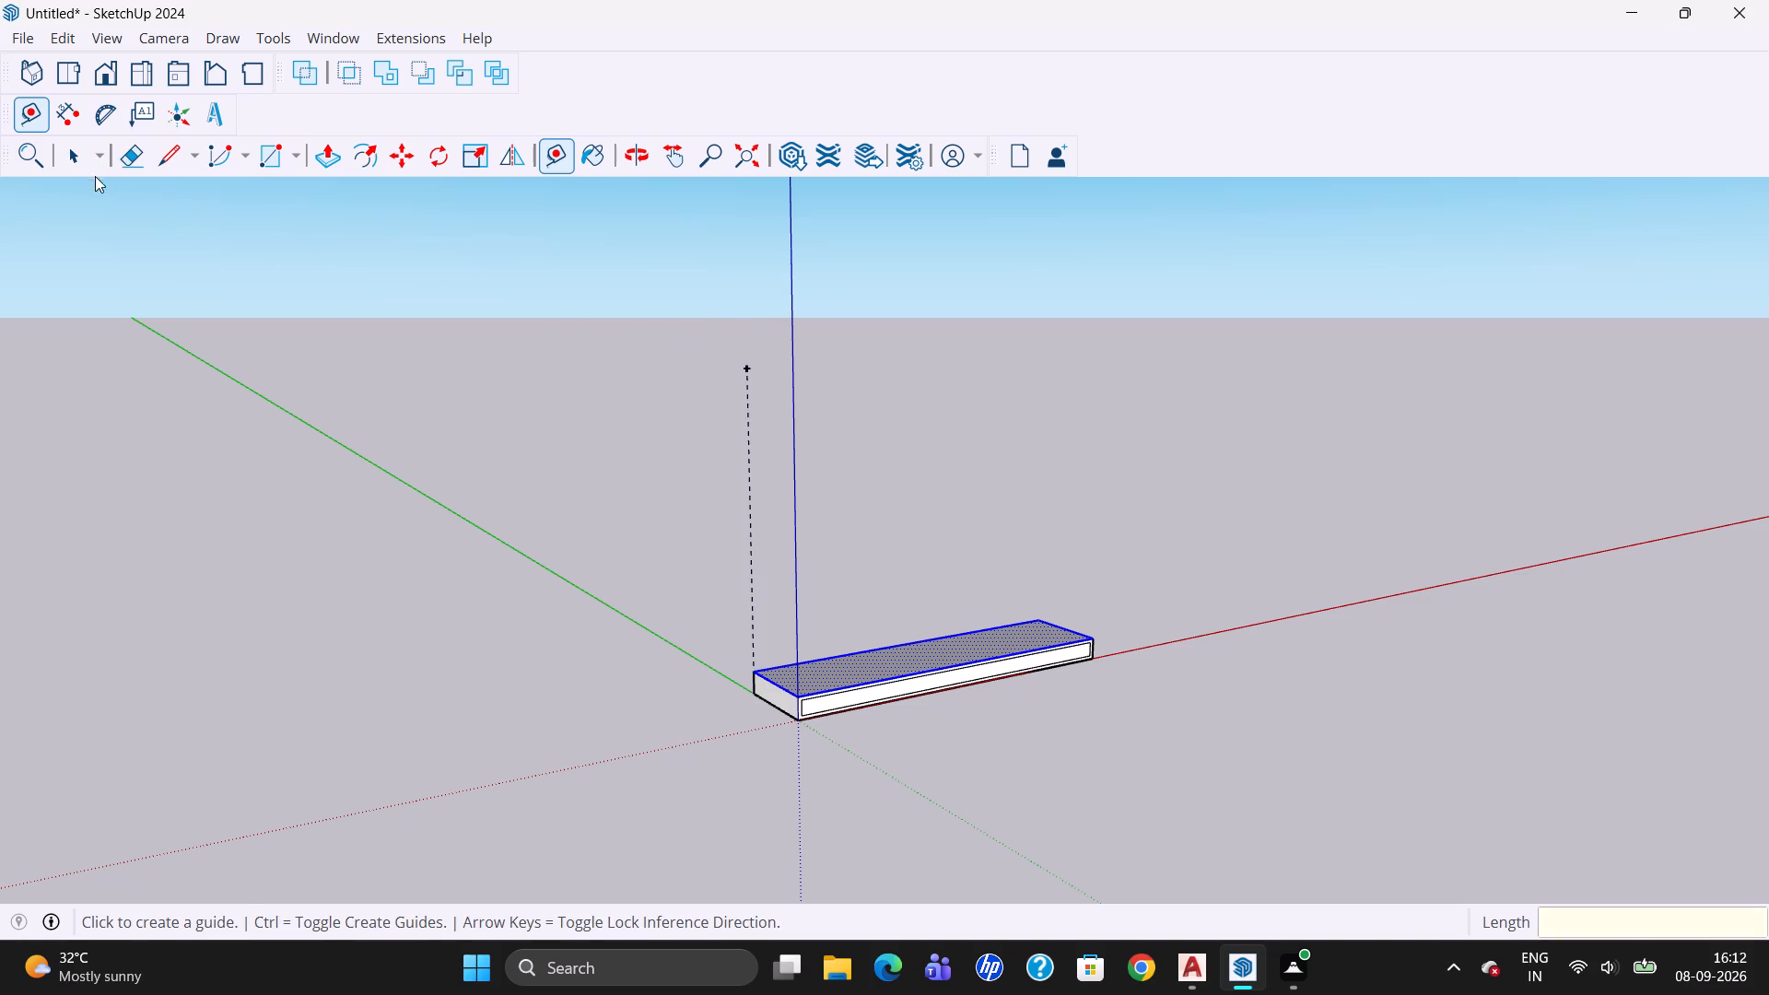
pyautogui.click(76, 170)
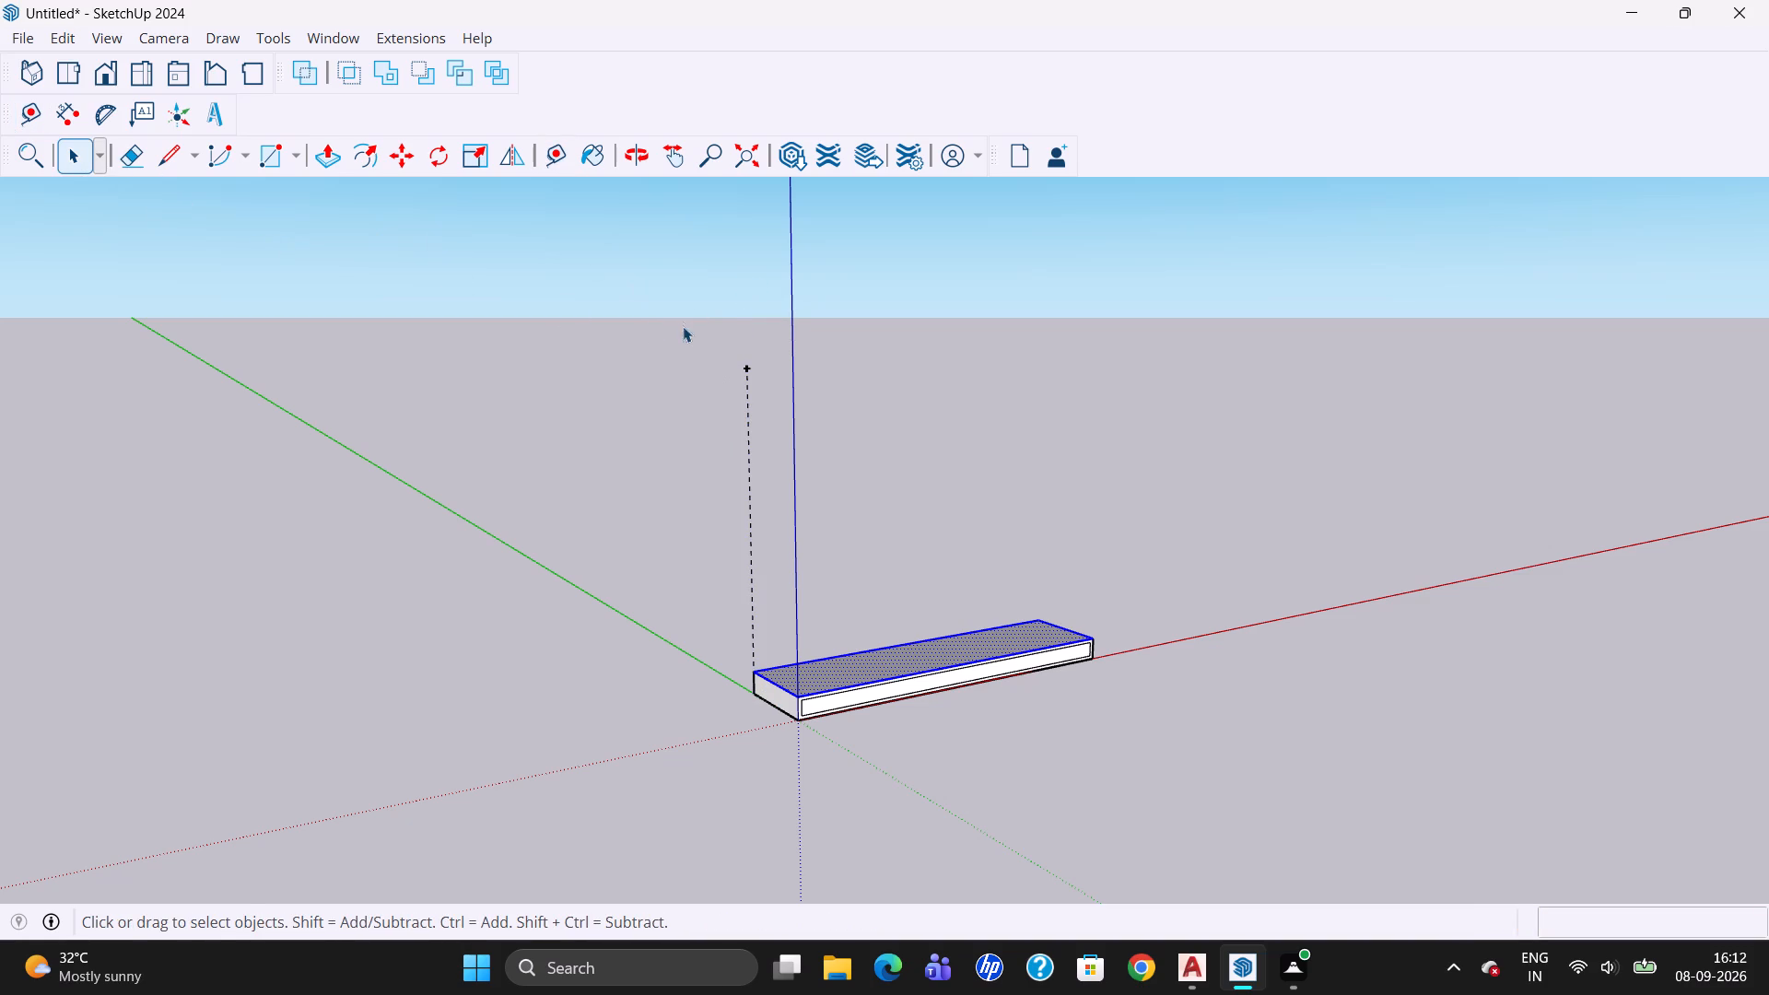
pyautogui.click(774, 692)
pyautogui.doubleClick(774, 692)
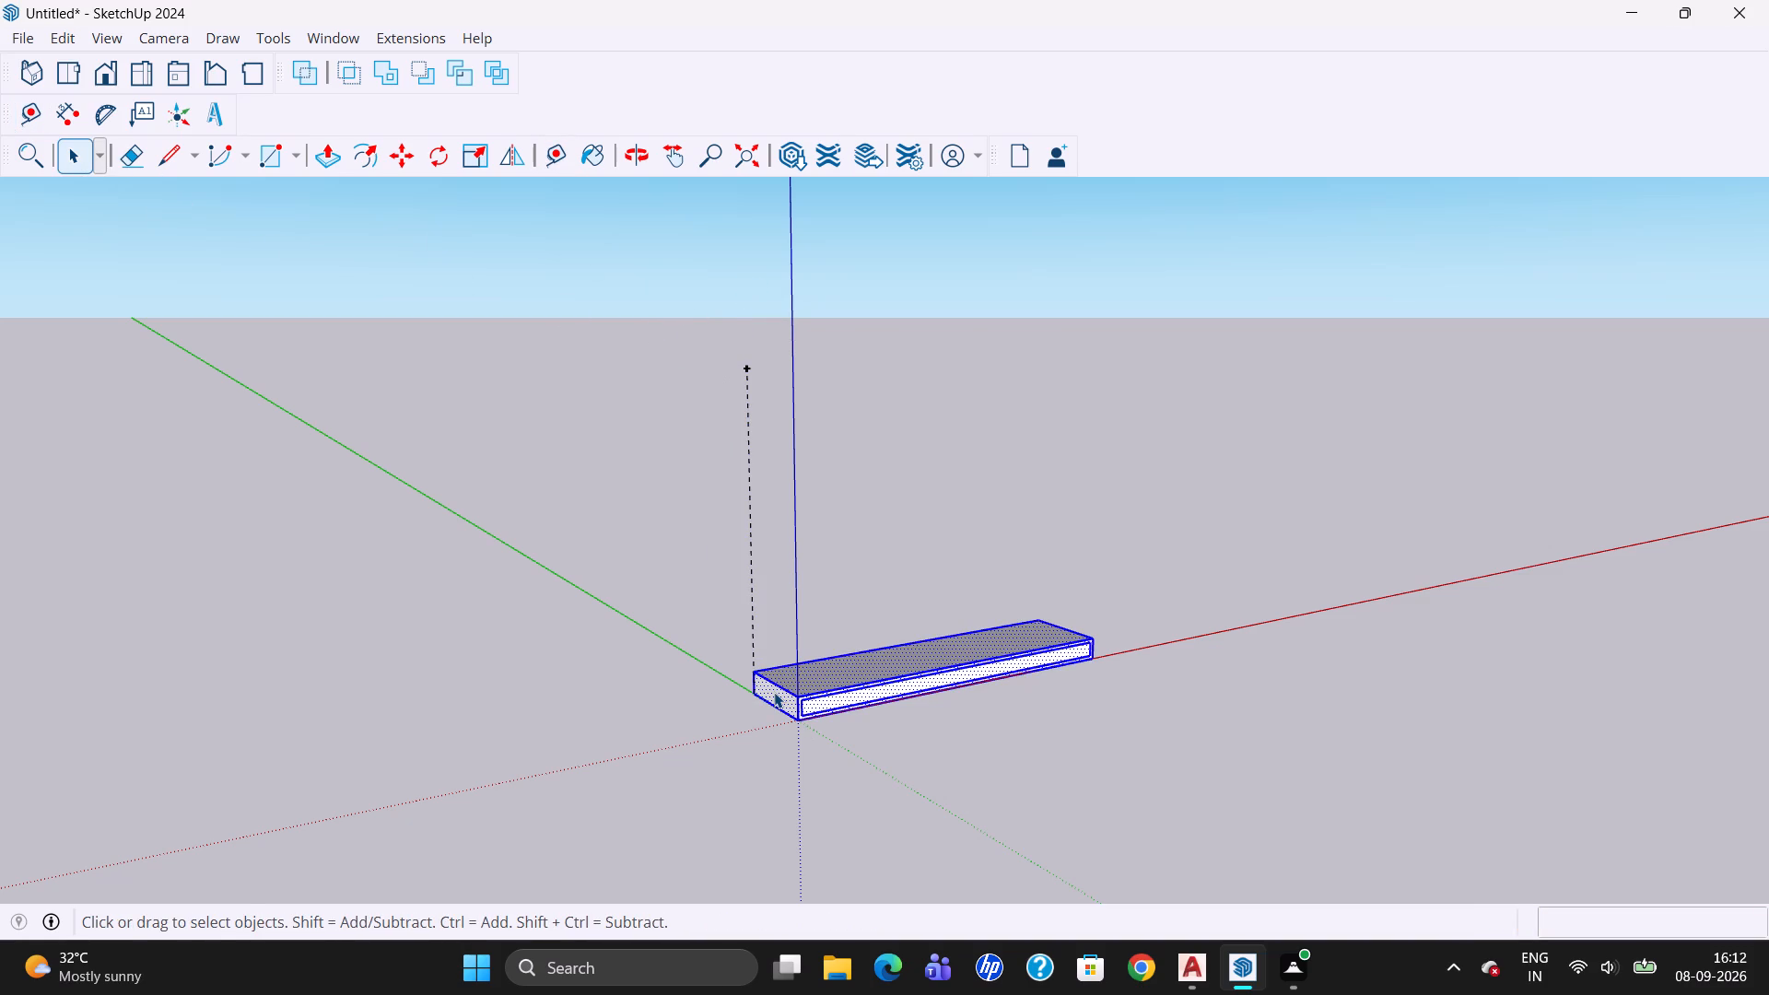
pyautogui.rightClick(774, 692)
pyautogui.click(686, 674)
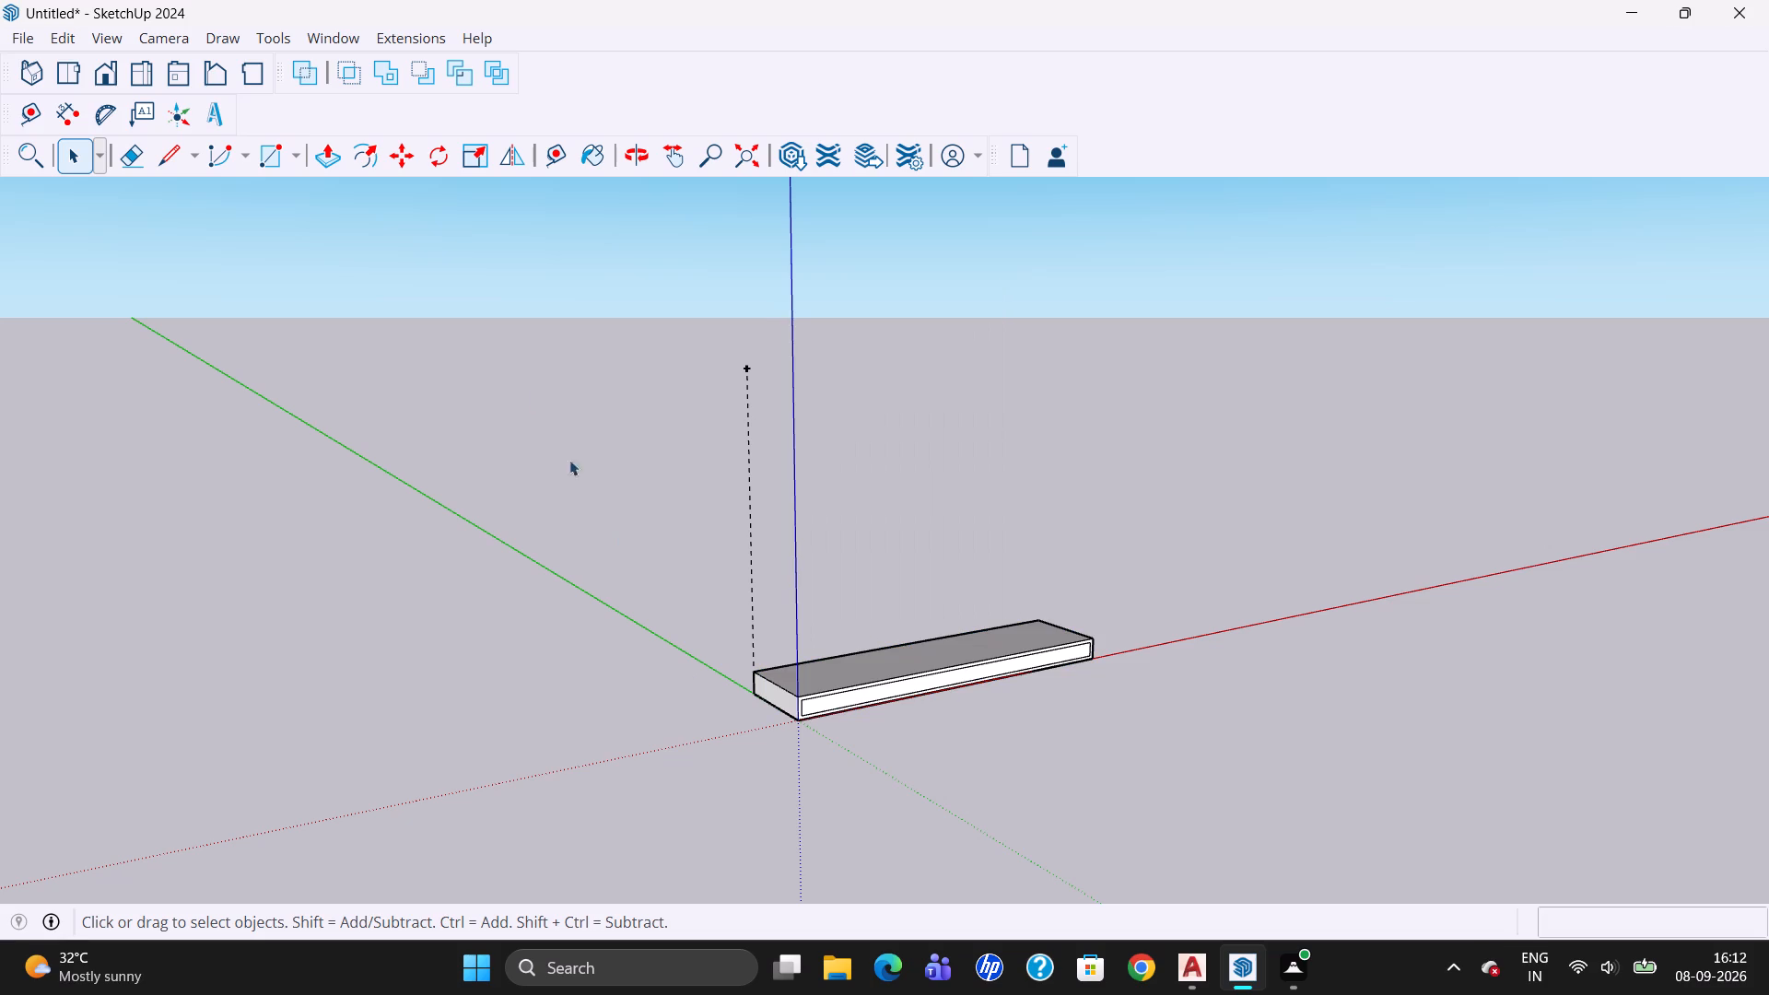
# Copy the entire slab straight up the blue axis by about 6' 5 3/4", bringing its top to the guide point.
pyautogui.tripleClick(791, 701)
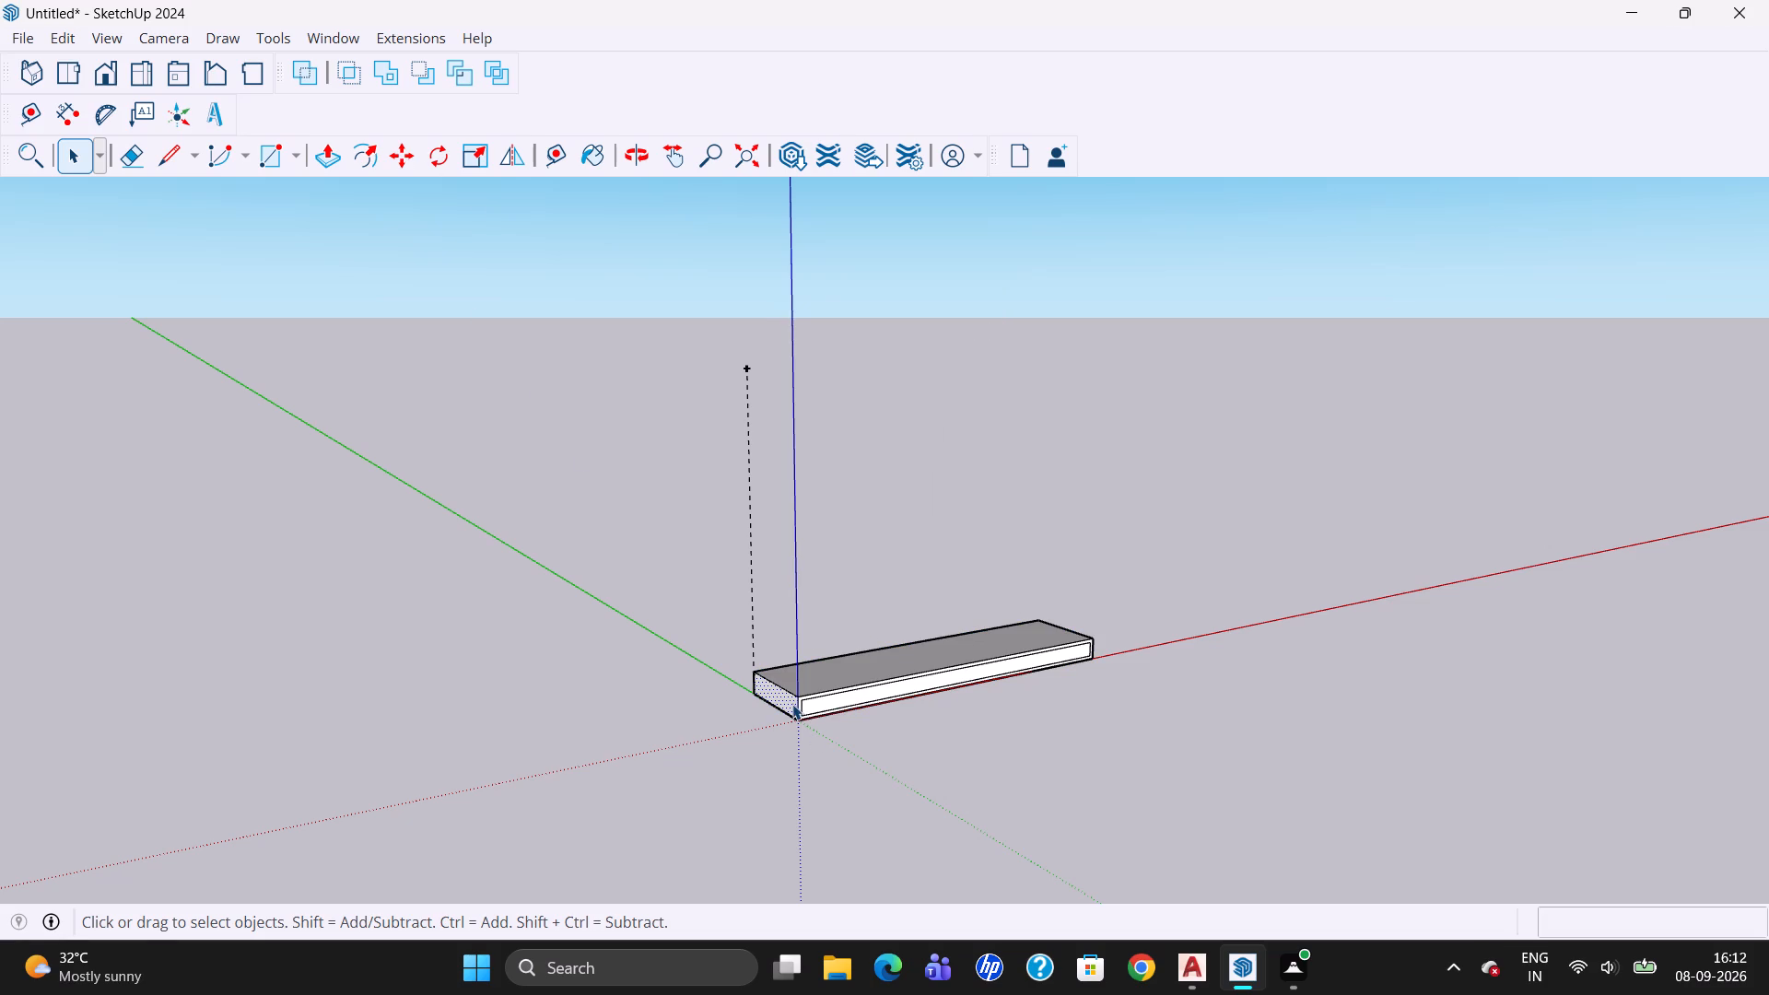
pyautogui.doubleClick(792, 704)
pyautogui.click(392, 149)
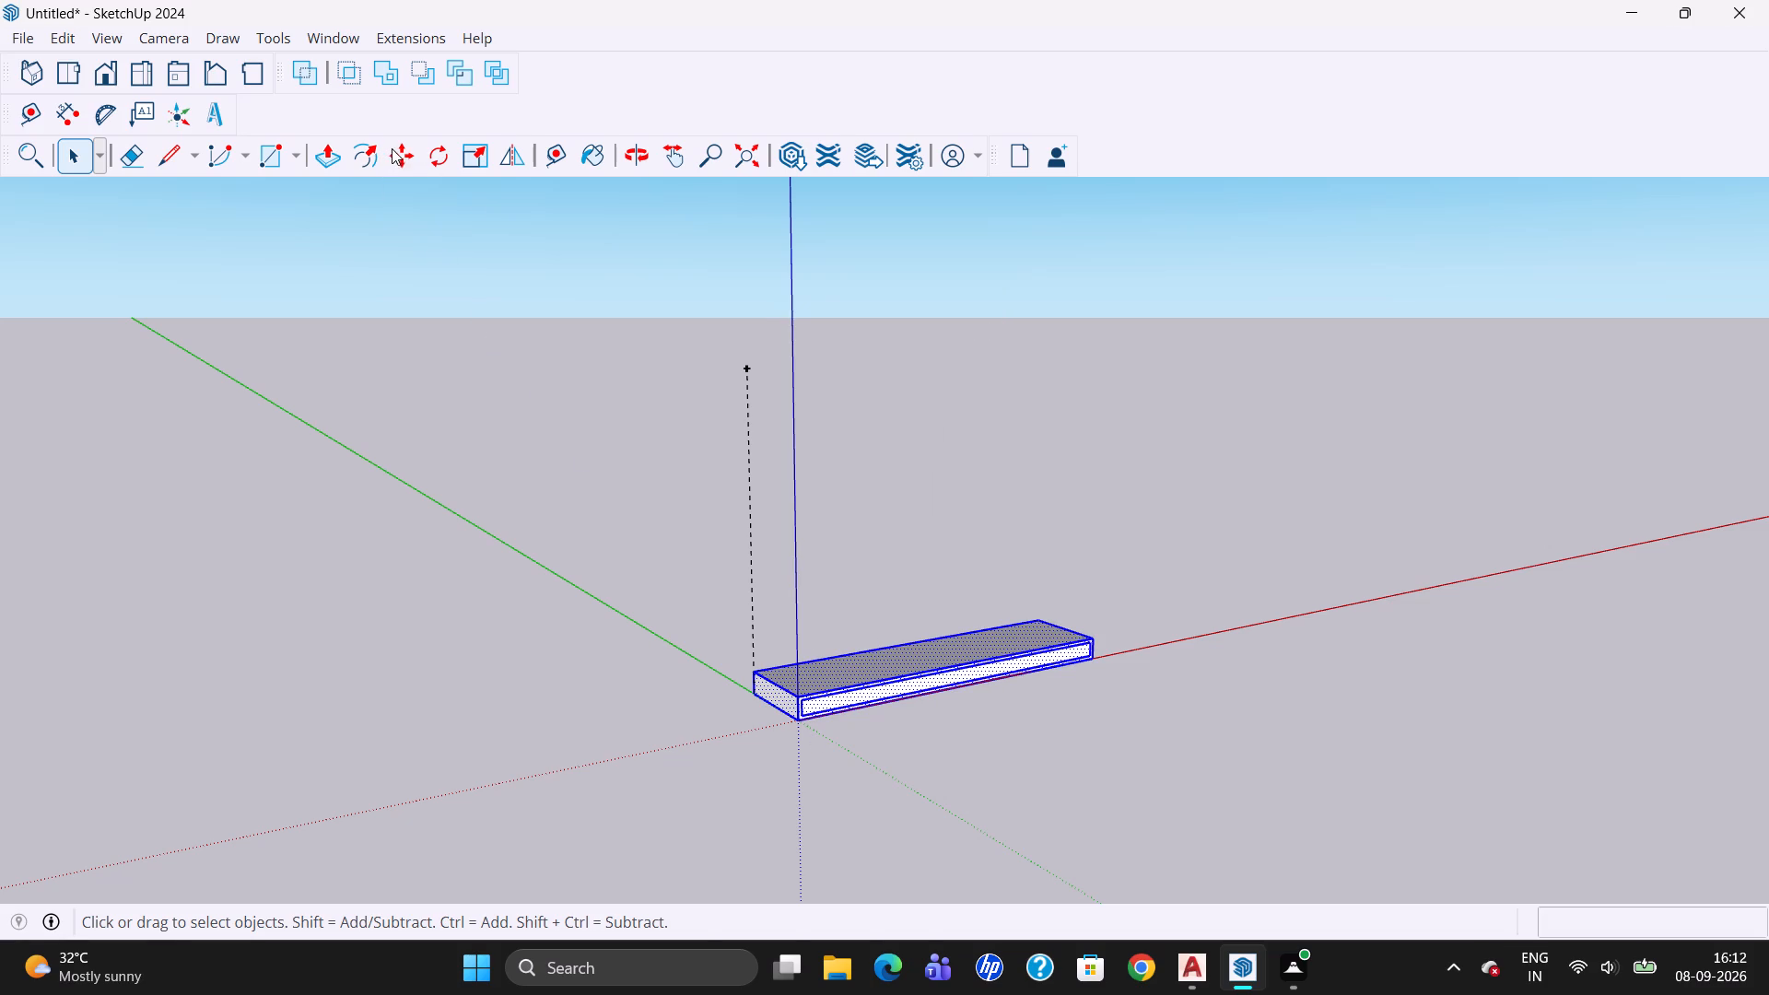
pyautogui.click(754, 694)
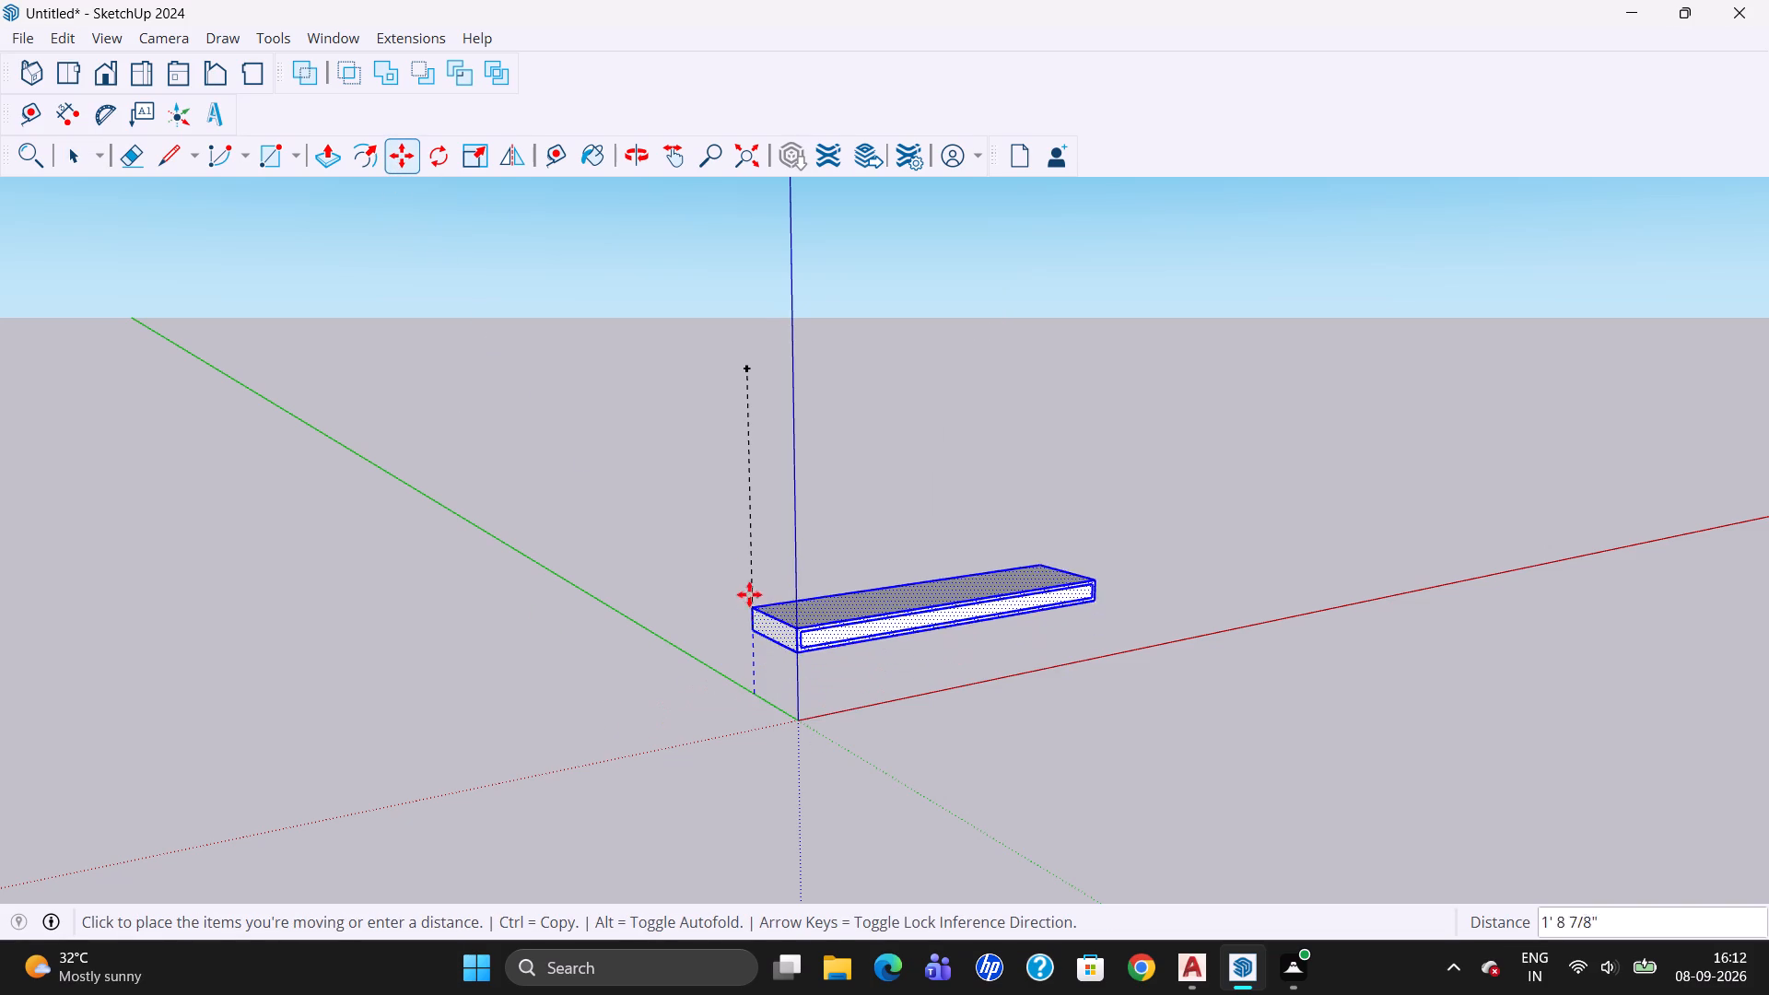
pyautogui.press('Up')
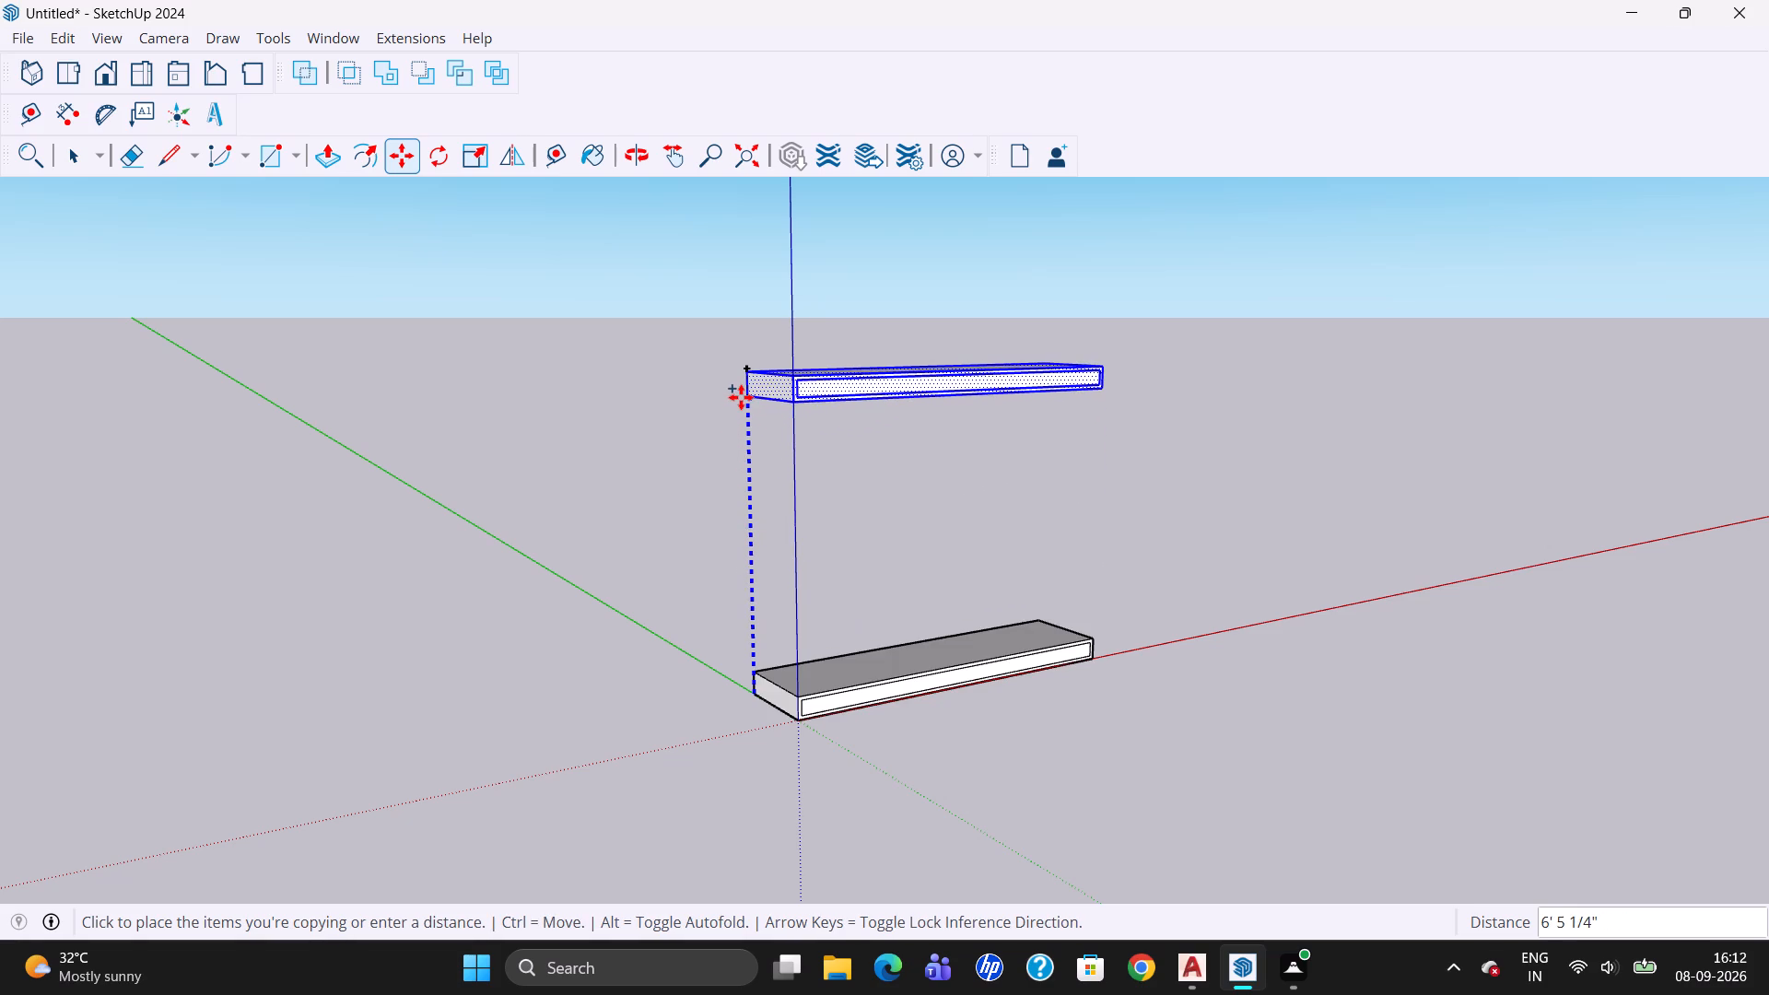
pyautogui.click(741, 394)
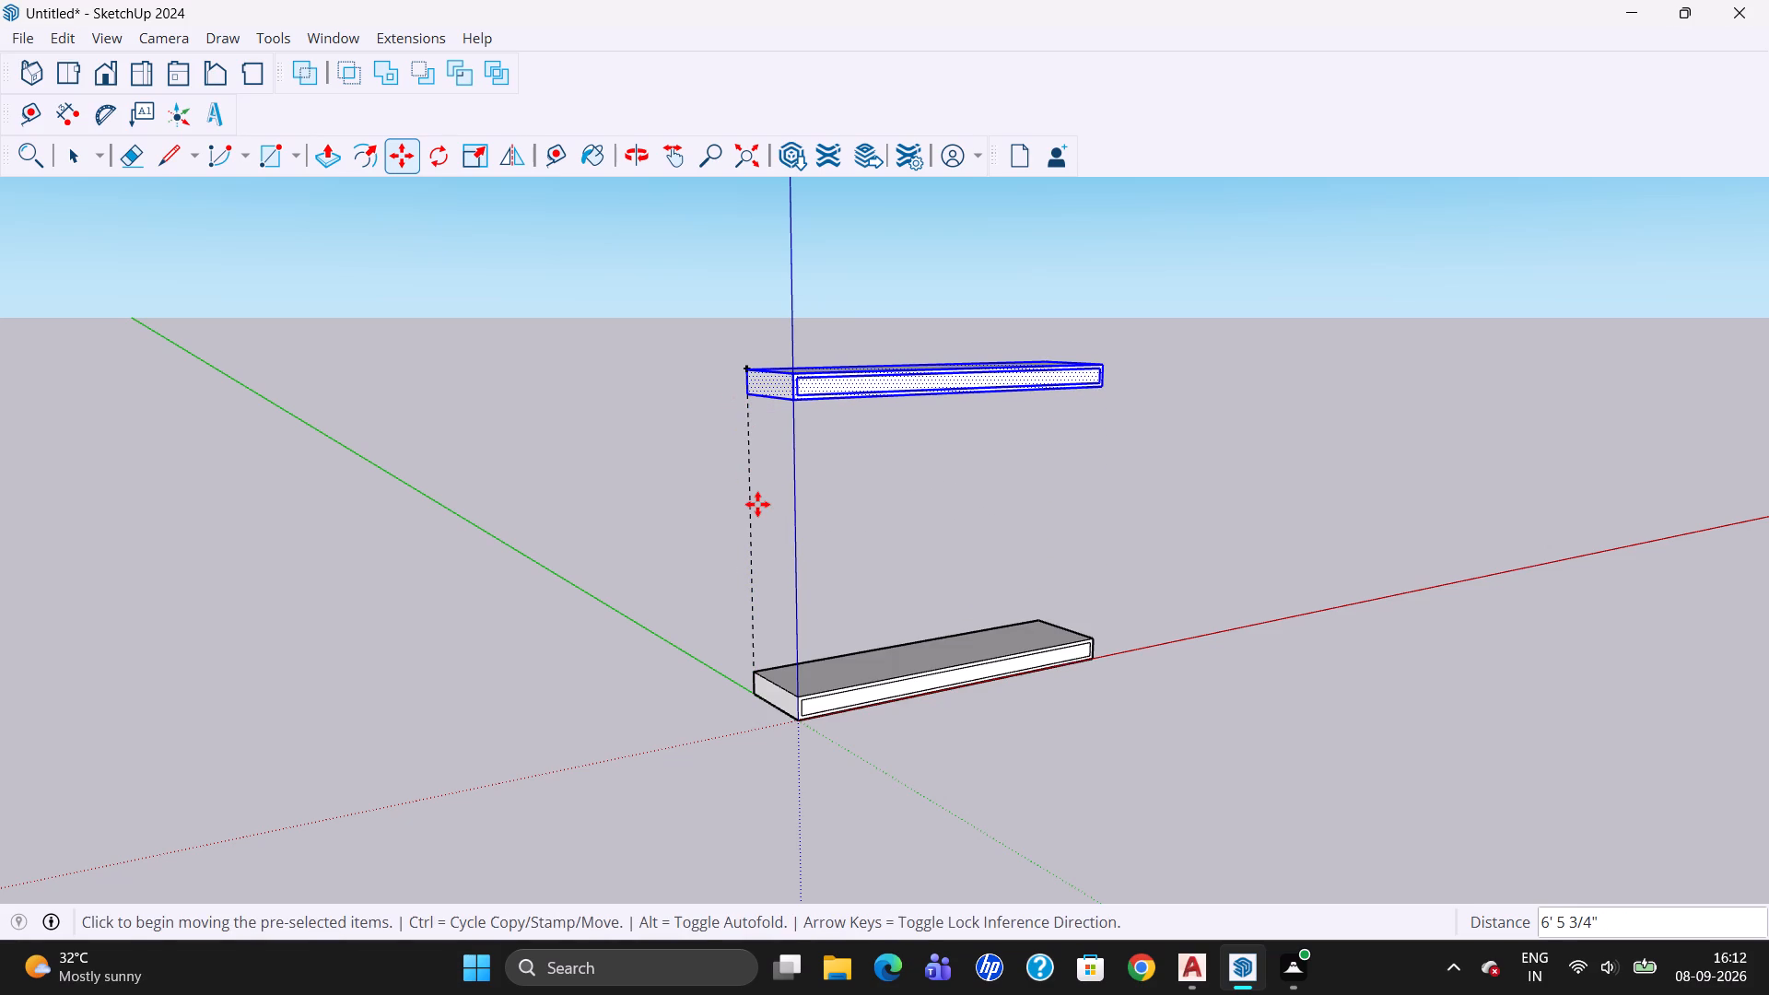
pyautogui.press('Escape')
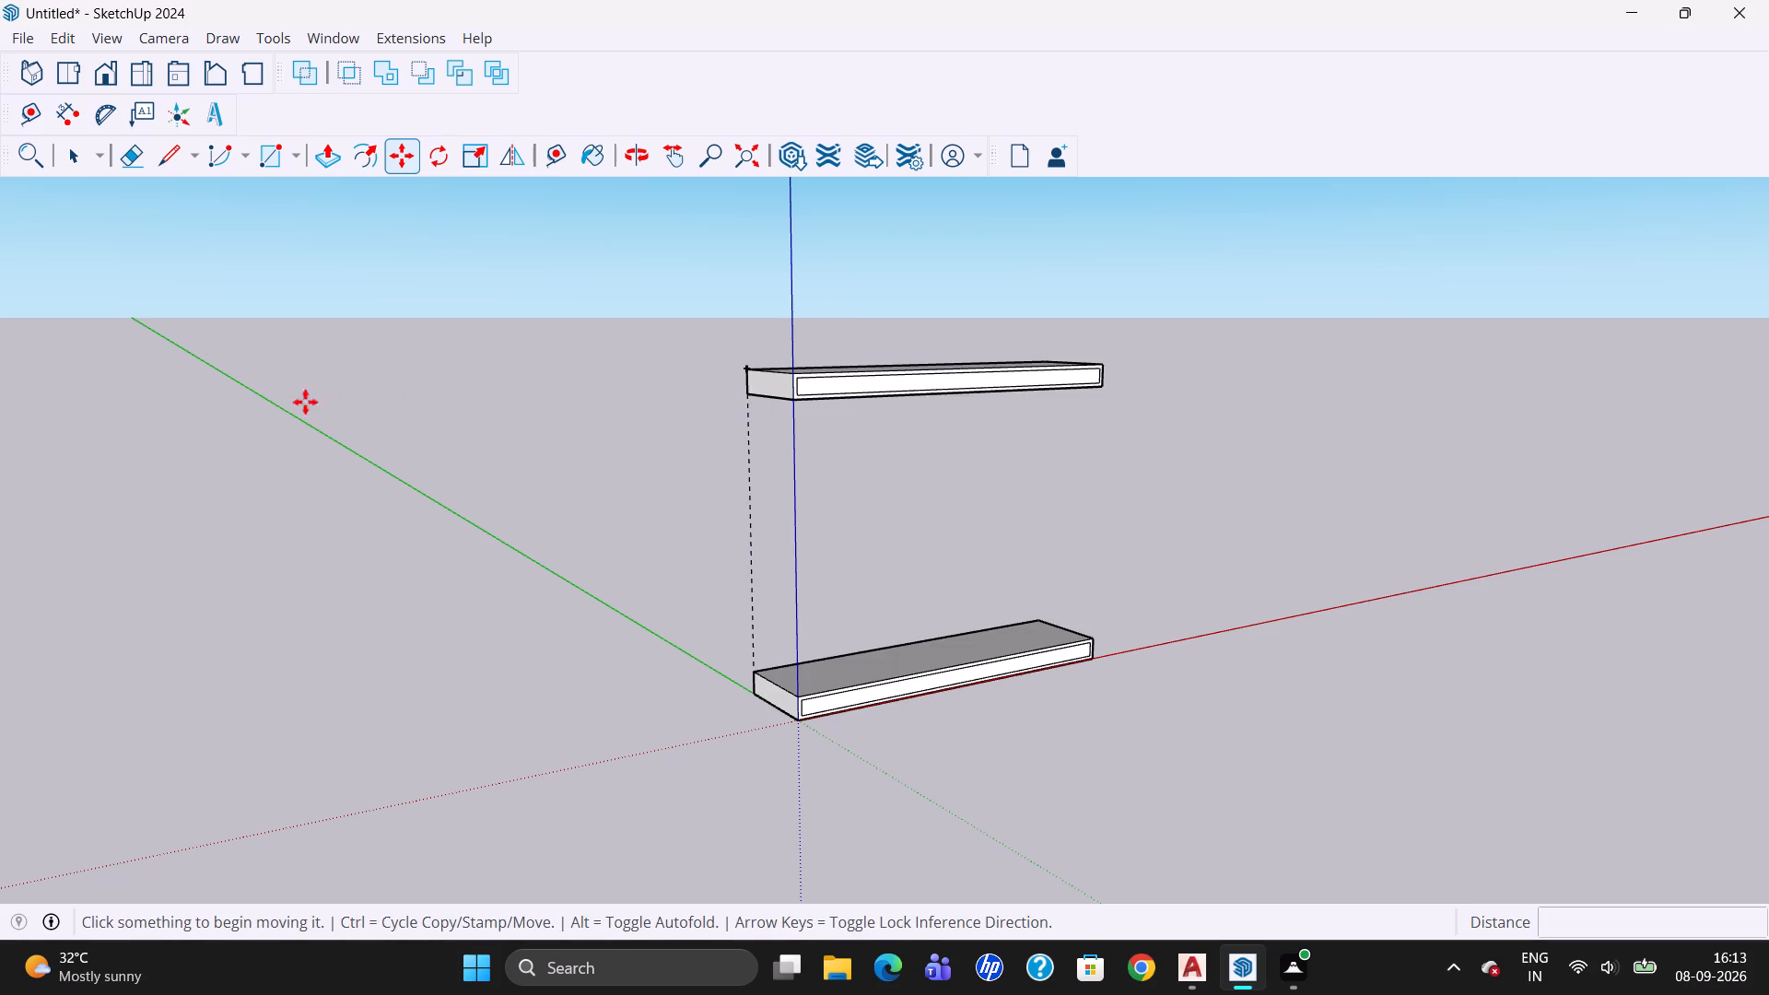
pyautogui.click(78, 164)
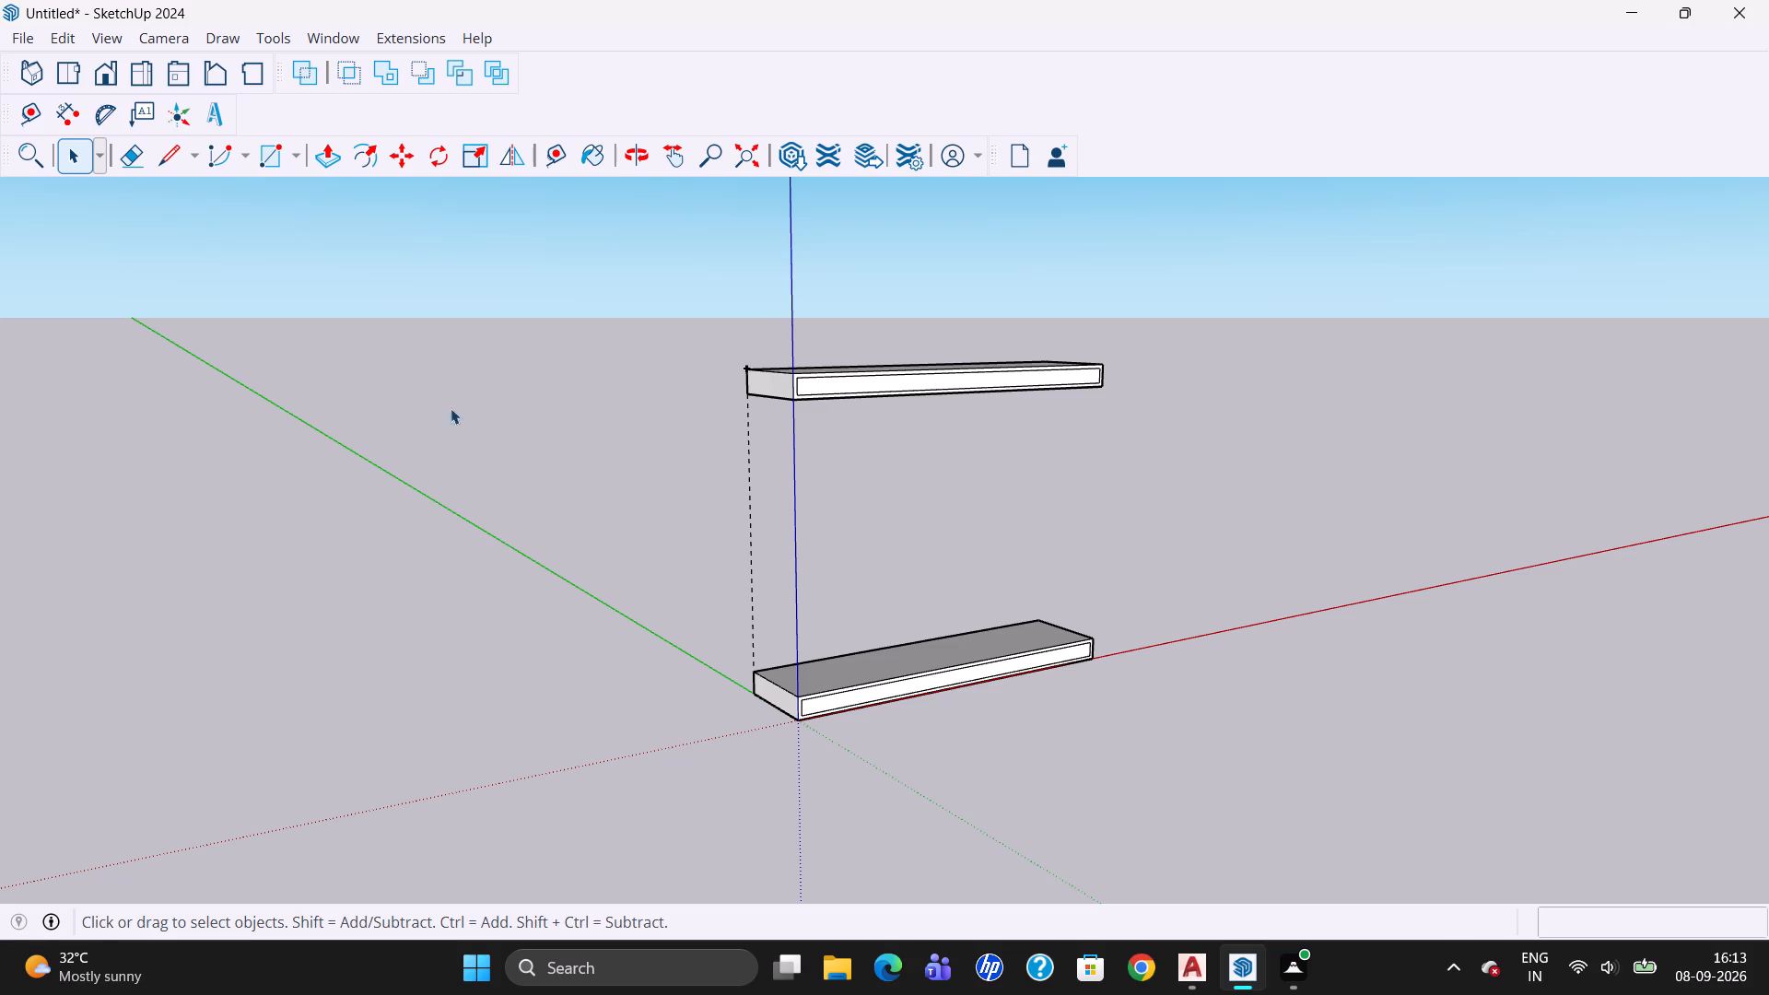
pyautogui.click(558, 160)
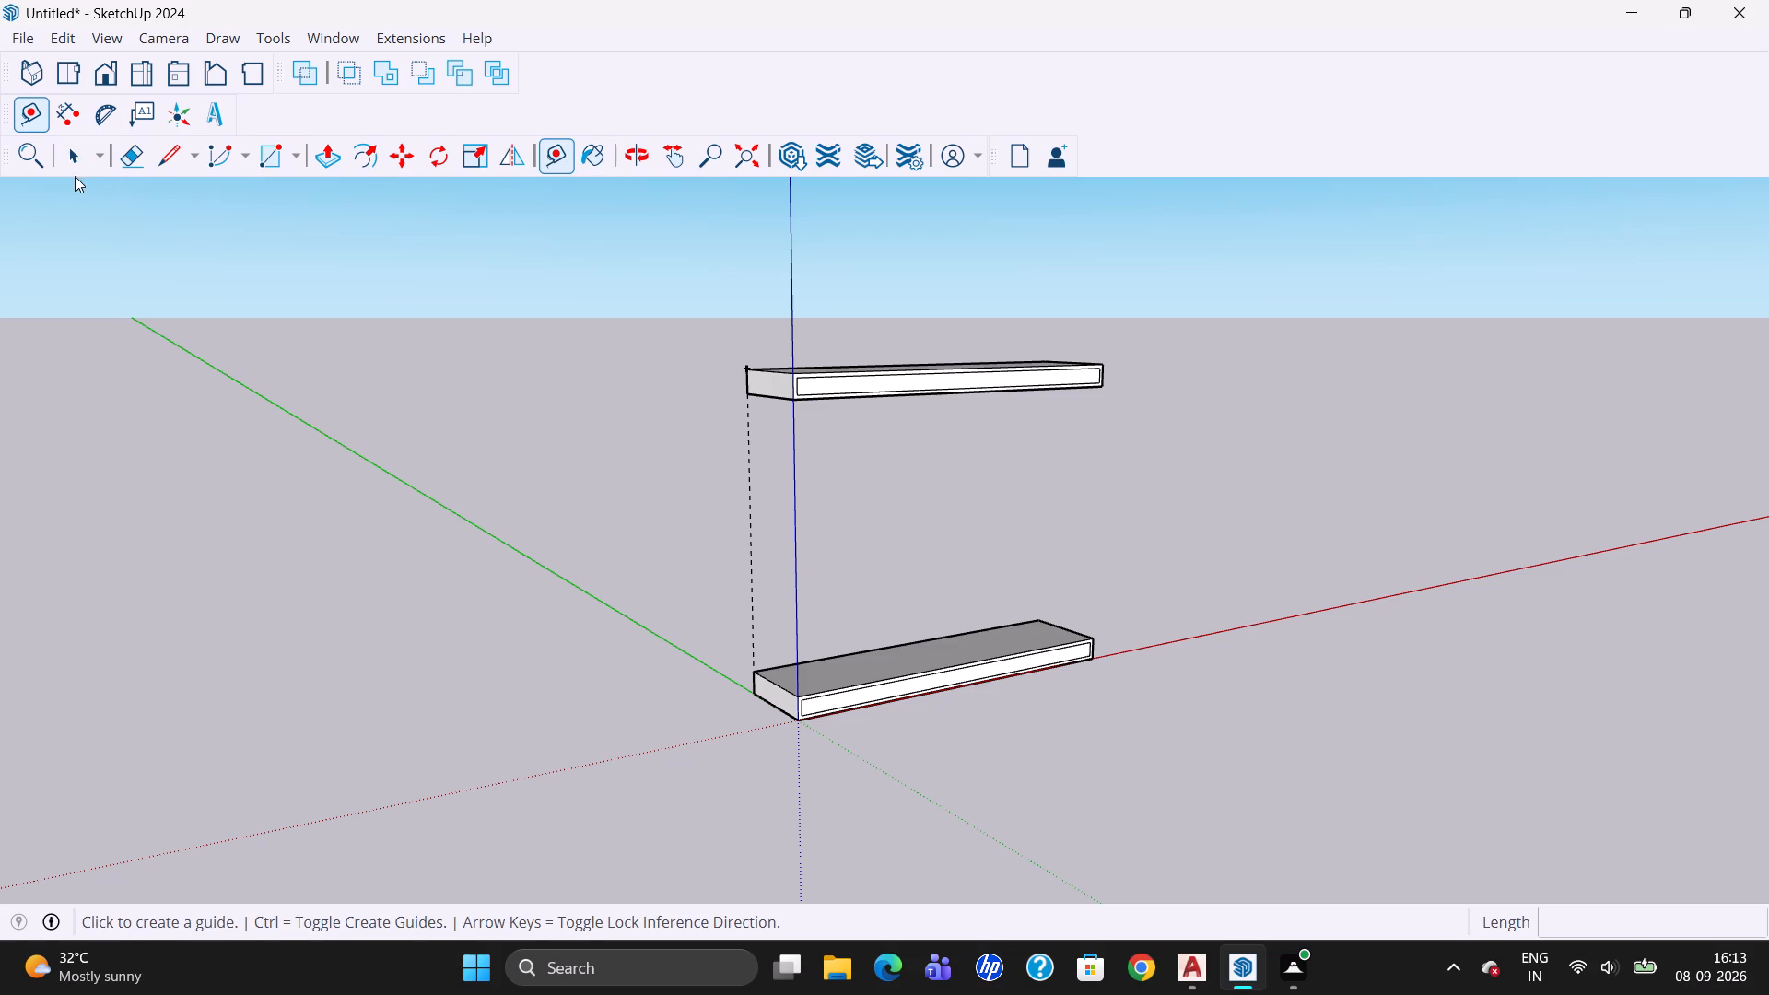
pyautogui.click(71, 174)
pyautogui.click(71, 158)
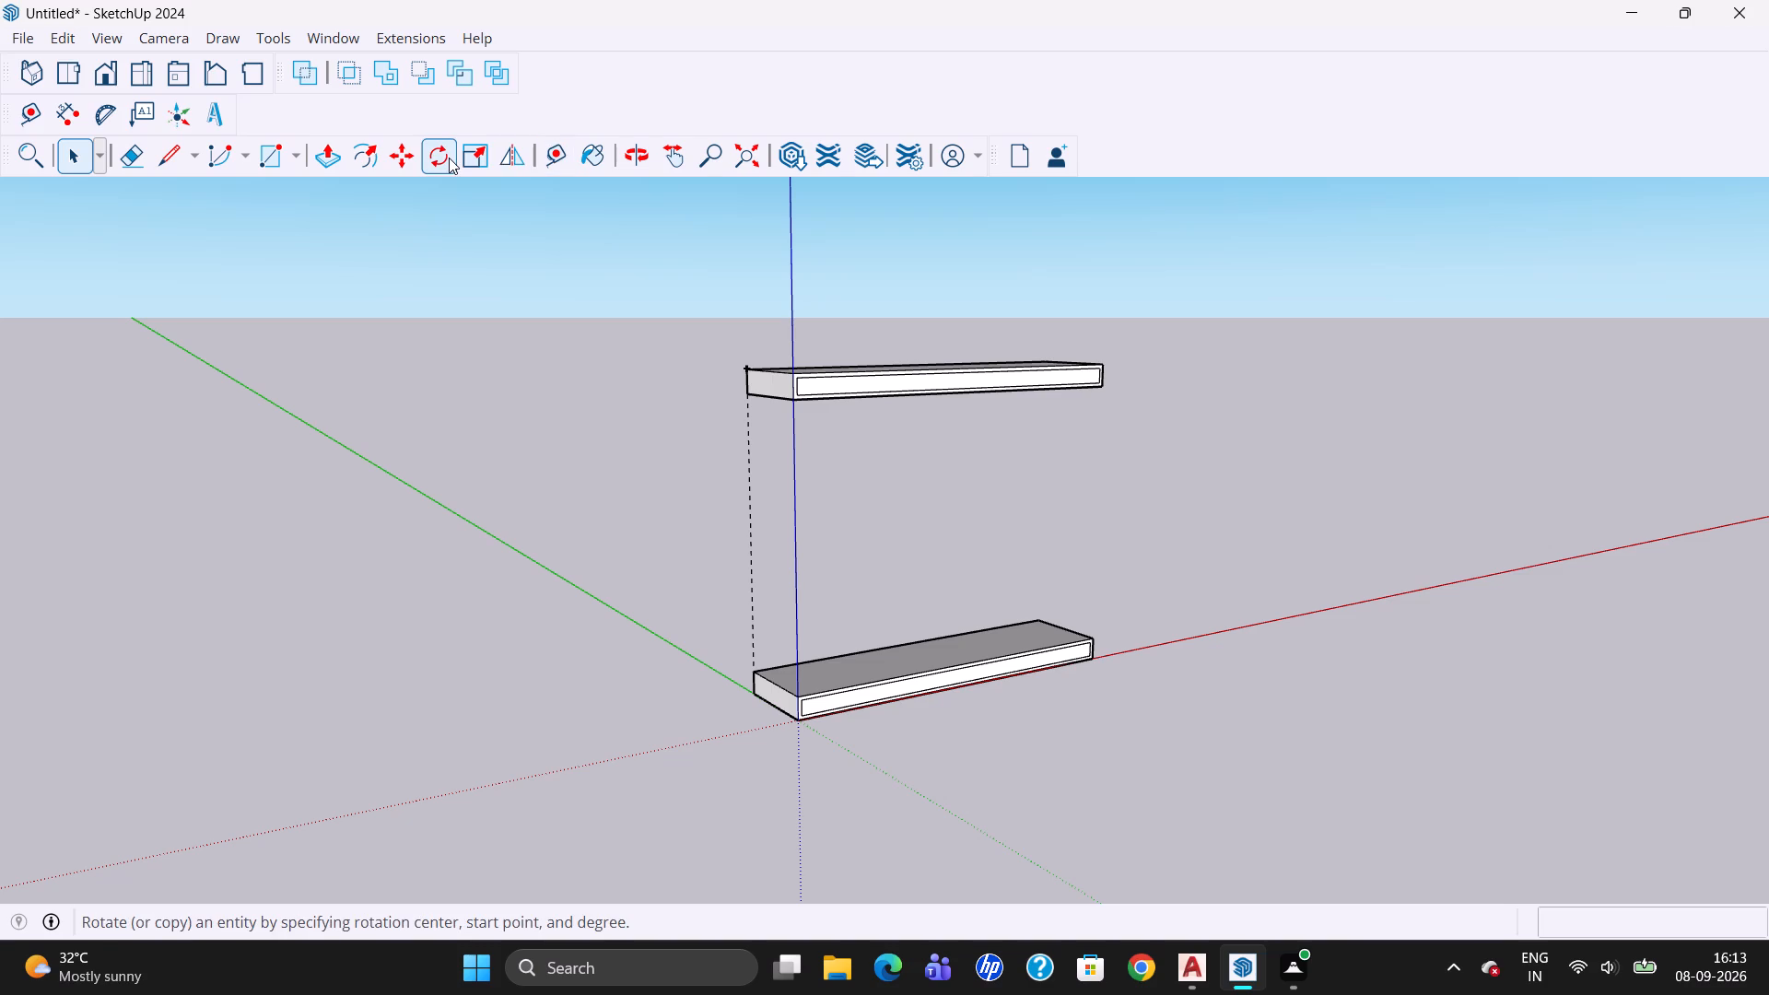
# Erase the vertical guide between the bottom and top slabs.
pyautogui.click(134, 154)
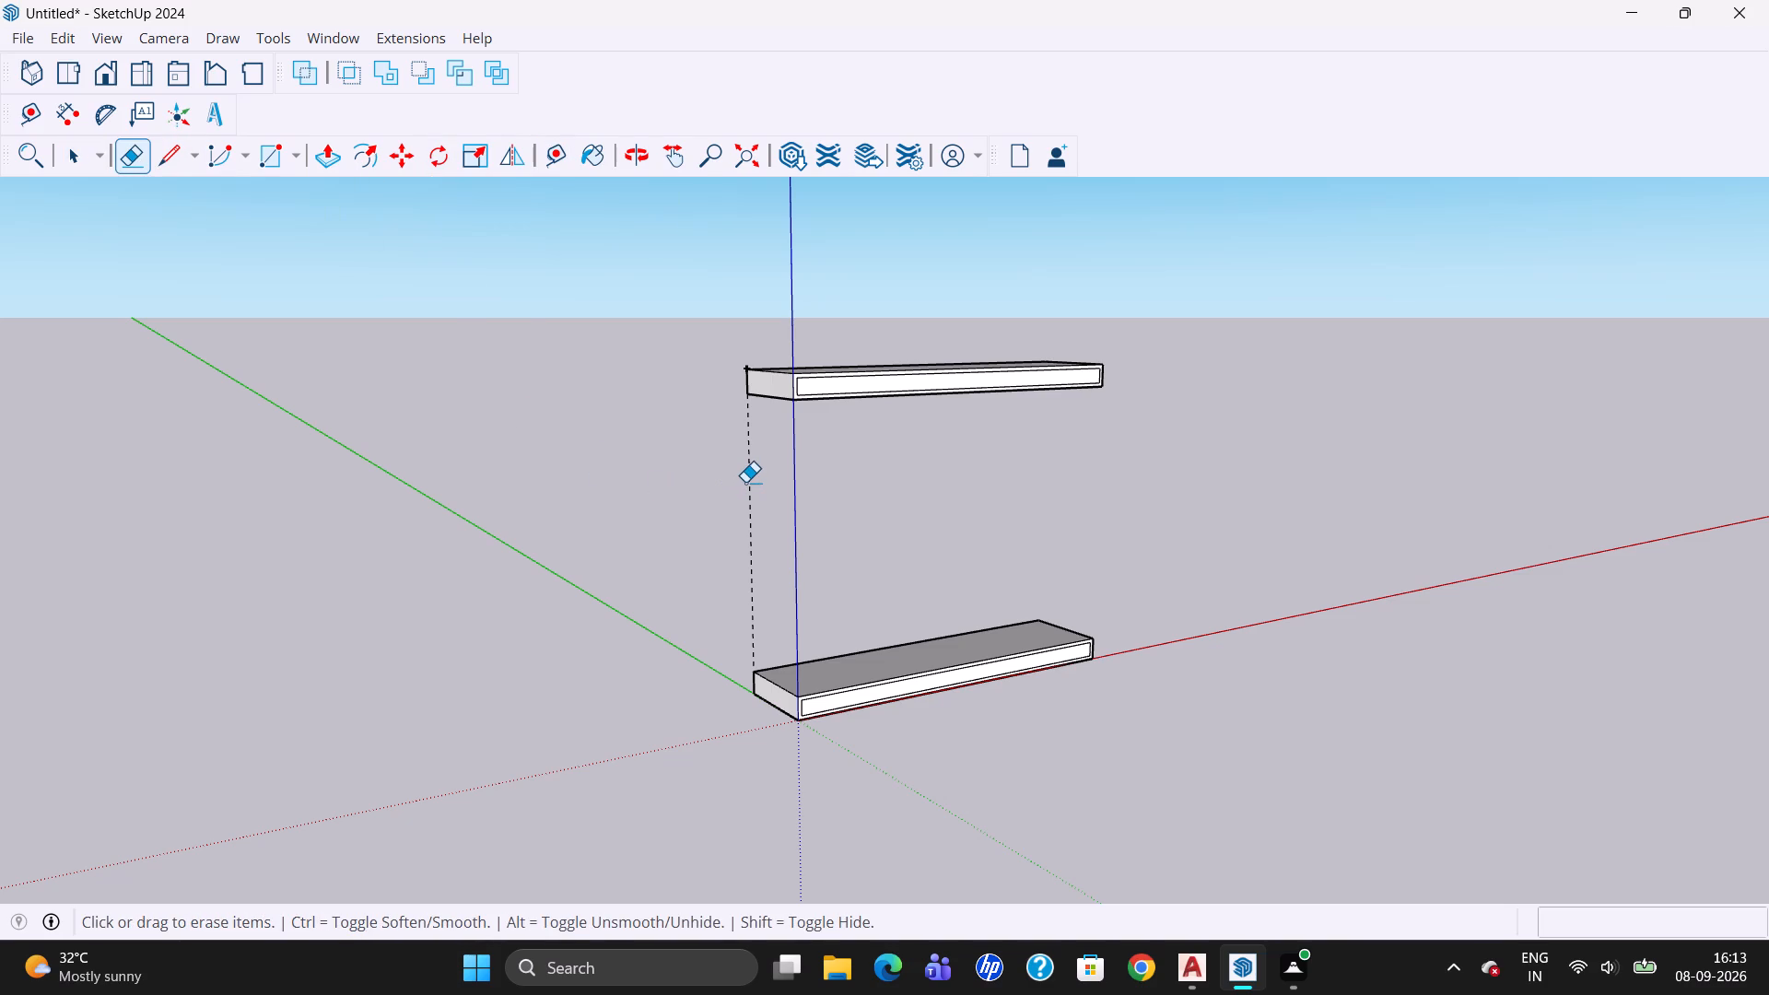
pyautogui.click(746, 482)
pyautogui.press('Escape')
# Draw an 8' by about 6' 11 3/4" rectangle across the back, from the top slab's upper corner to the bottom slab's opposite lower corner.
pyautogui.click(634, 159)
pyautogui.moveTo(504, 820); pyautogui.dragTo(988, 848)
pyautogui.moveTo(598, 787); pyautogui.dragTo(633, 811)
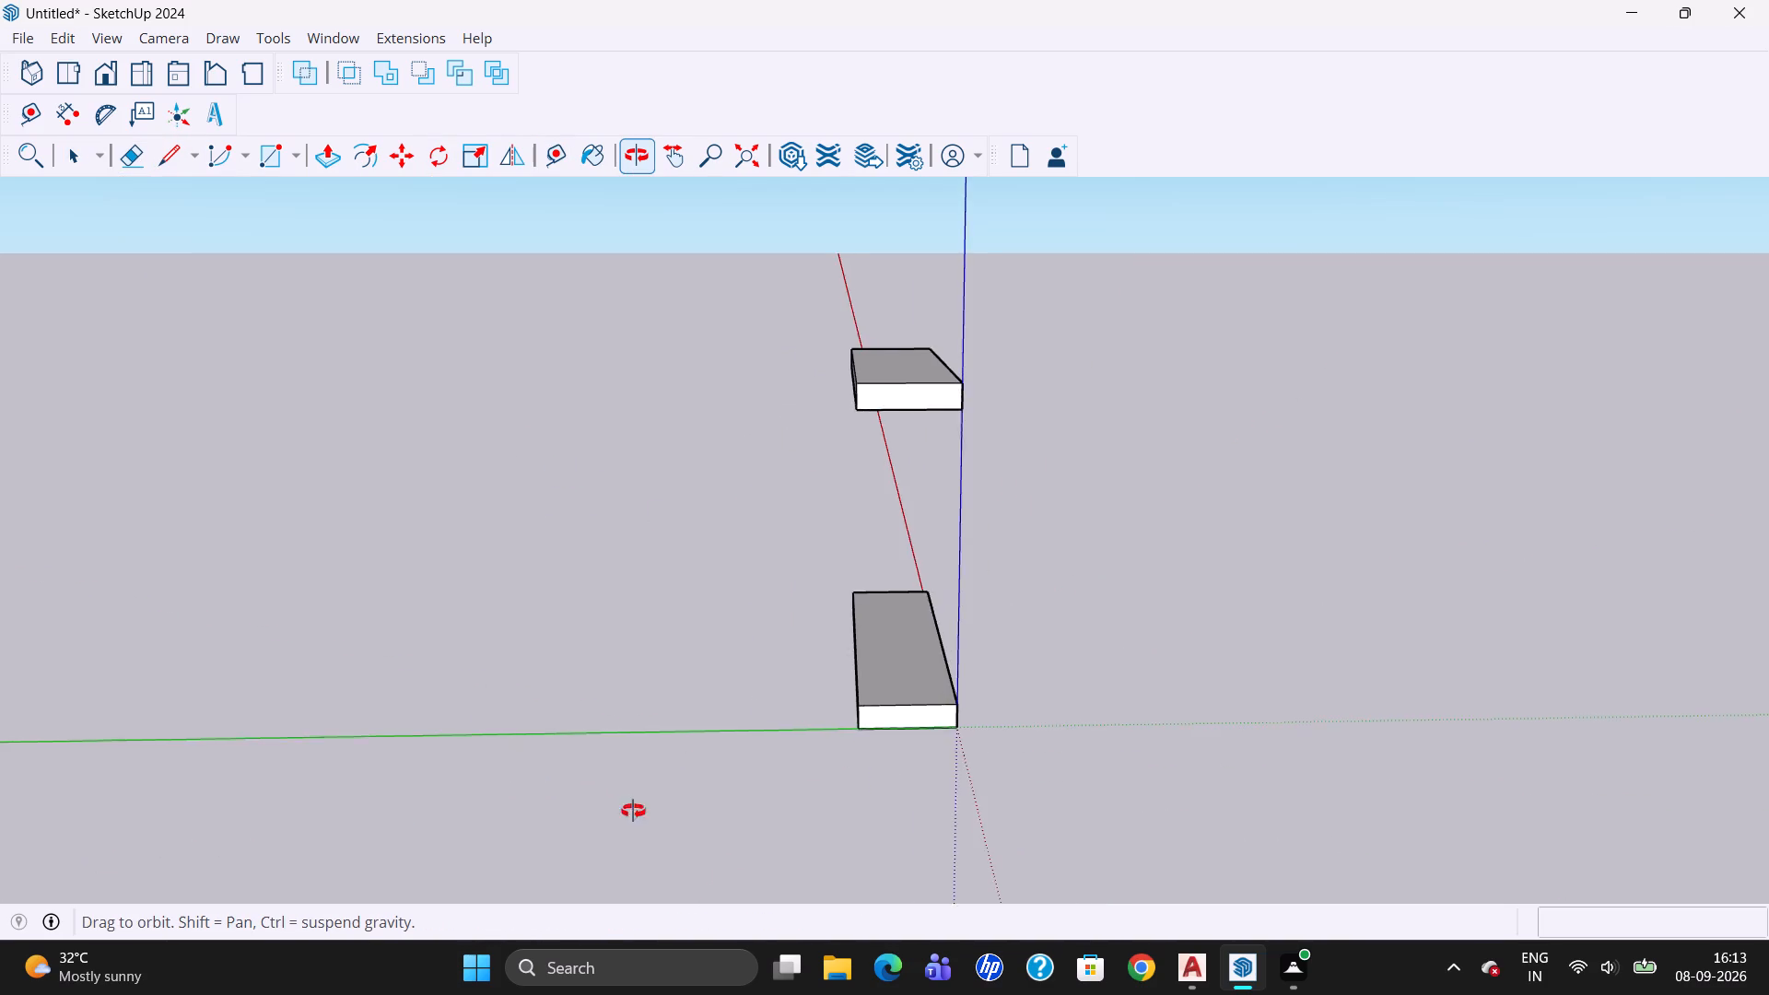
pyautogui.moveTo(633, 811); pyautogui.dragTo(1138, 801)
pyautogui.moveTo(779, 793); pyautogui.dragTo(1047, 809)
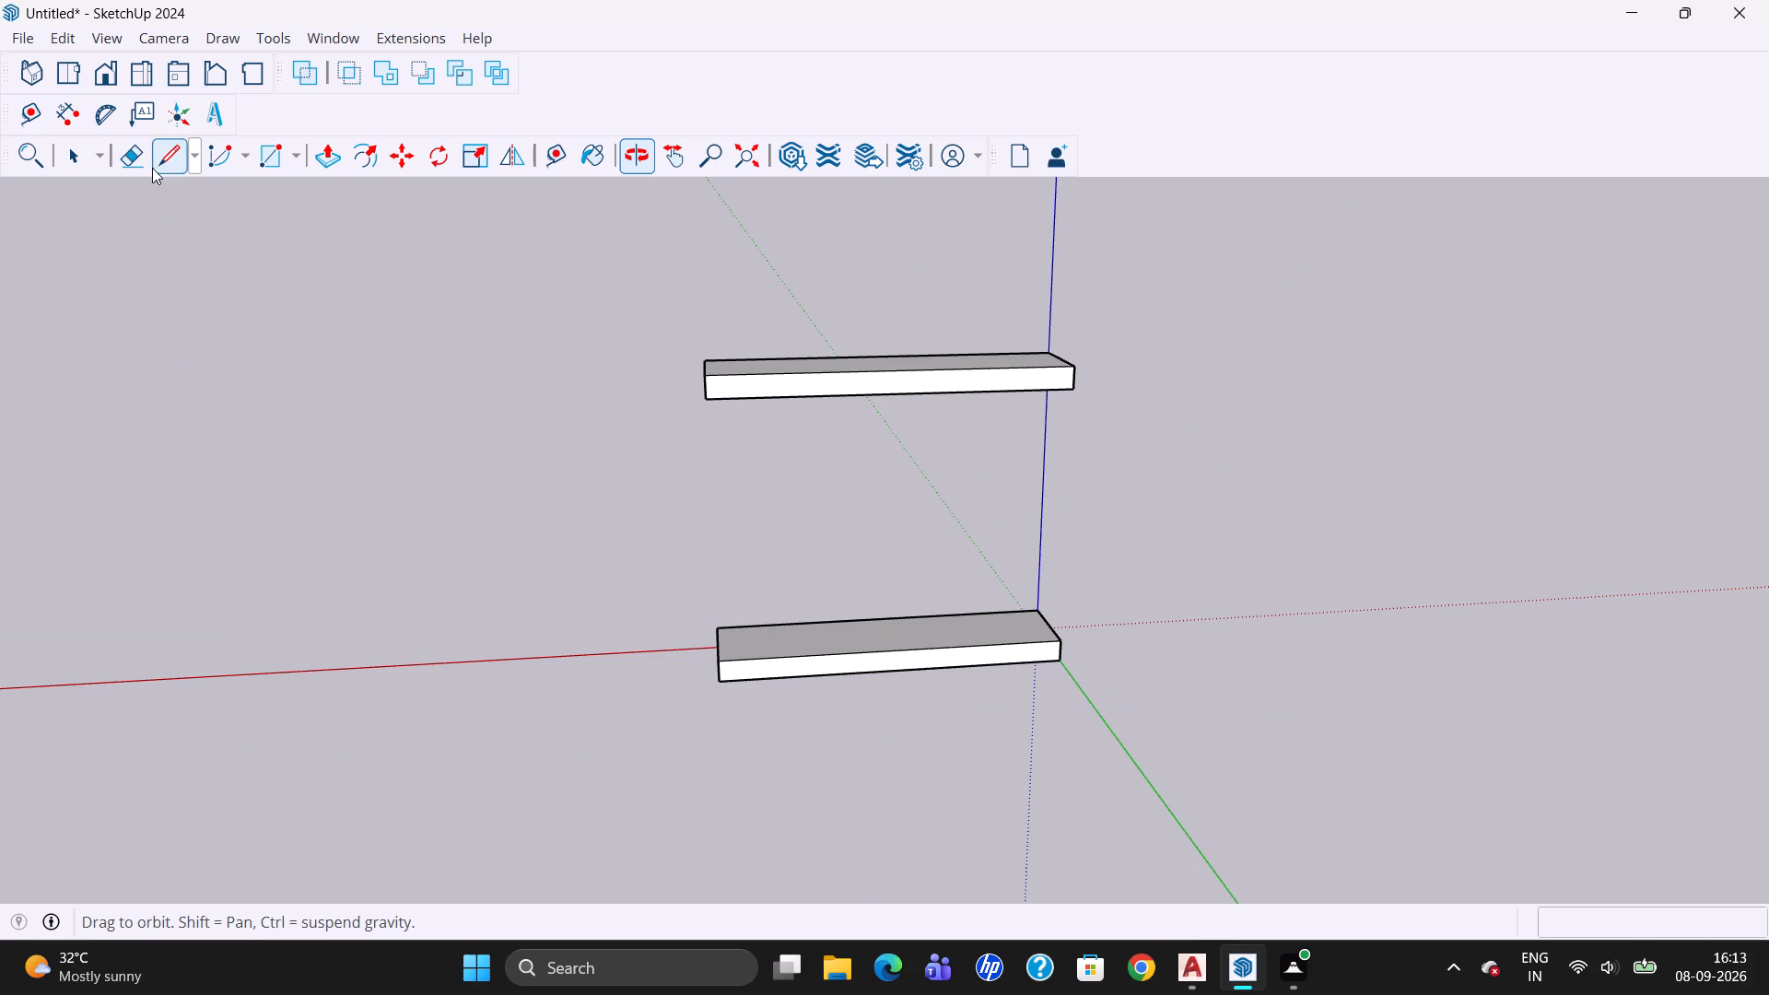
pyautogui.click(261, 157)
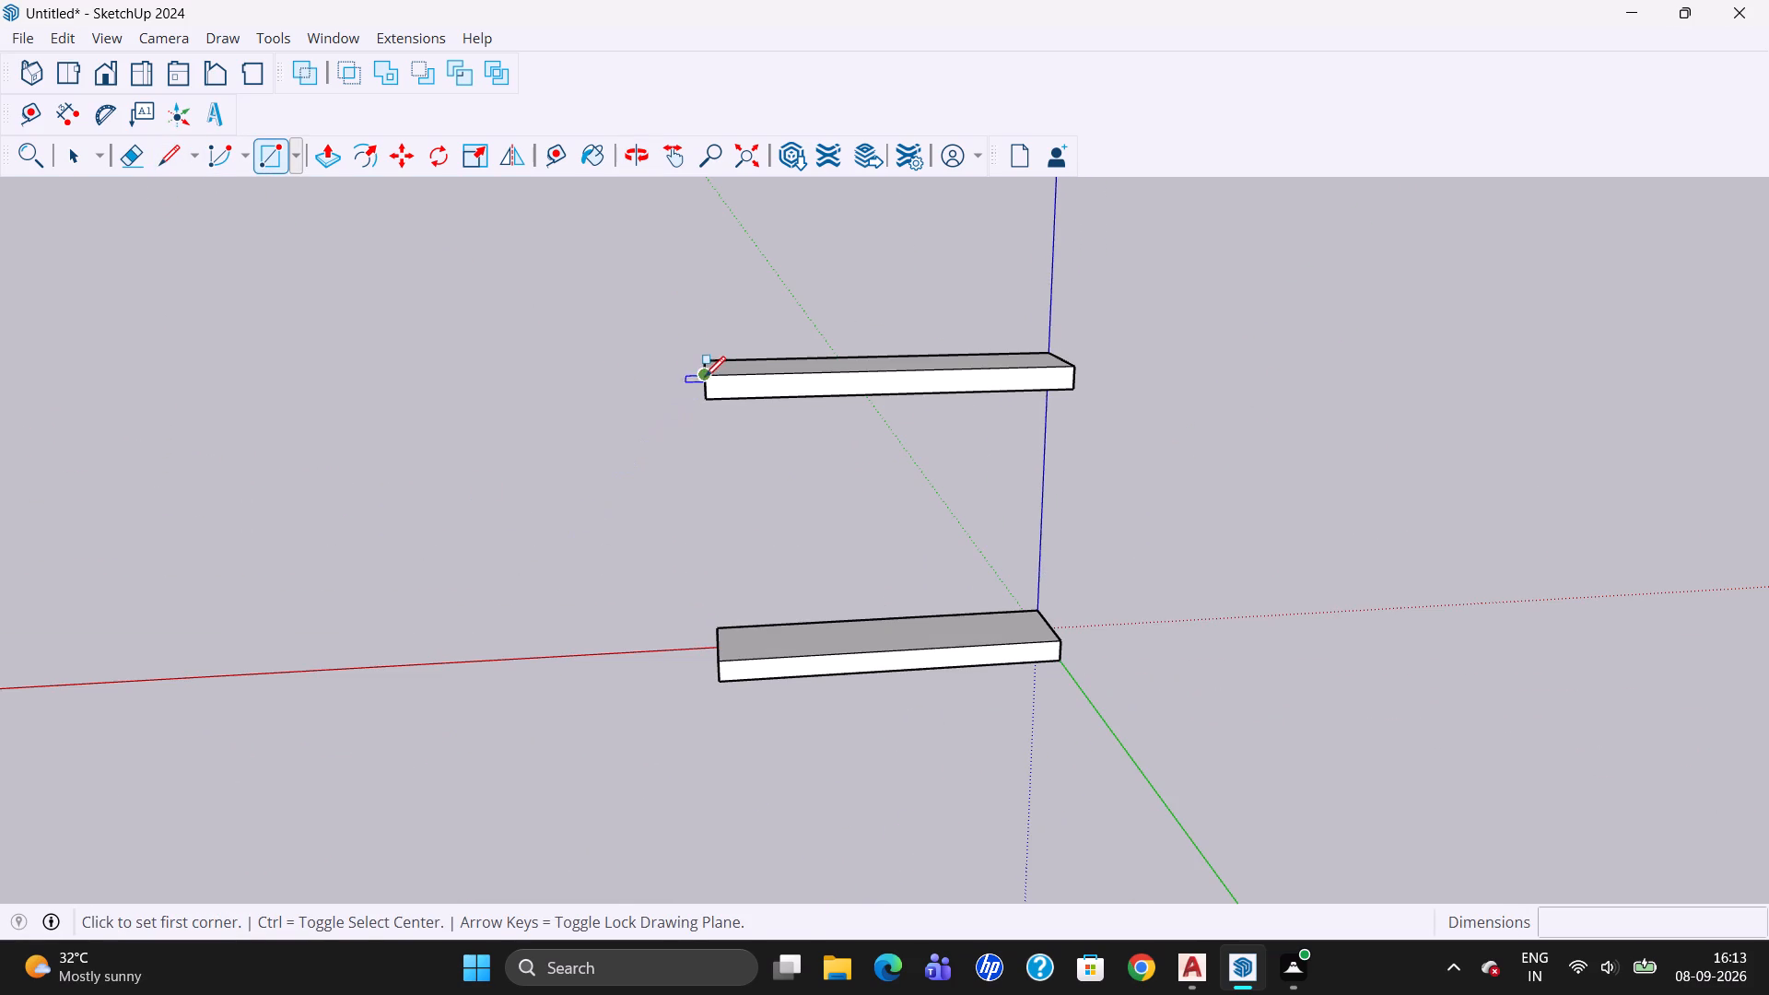
pyautogui.moveTo(706, 376); pyautogui.dragTo(709, 389)
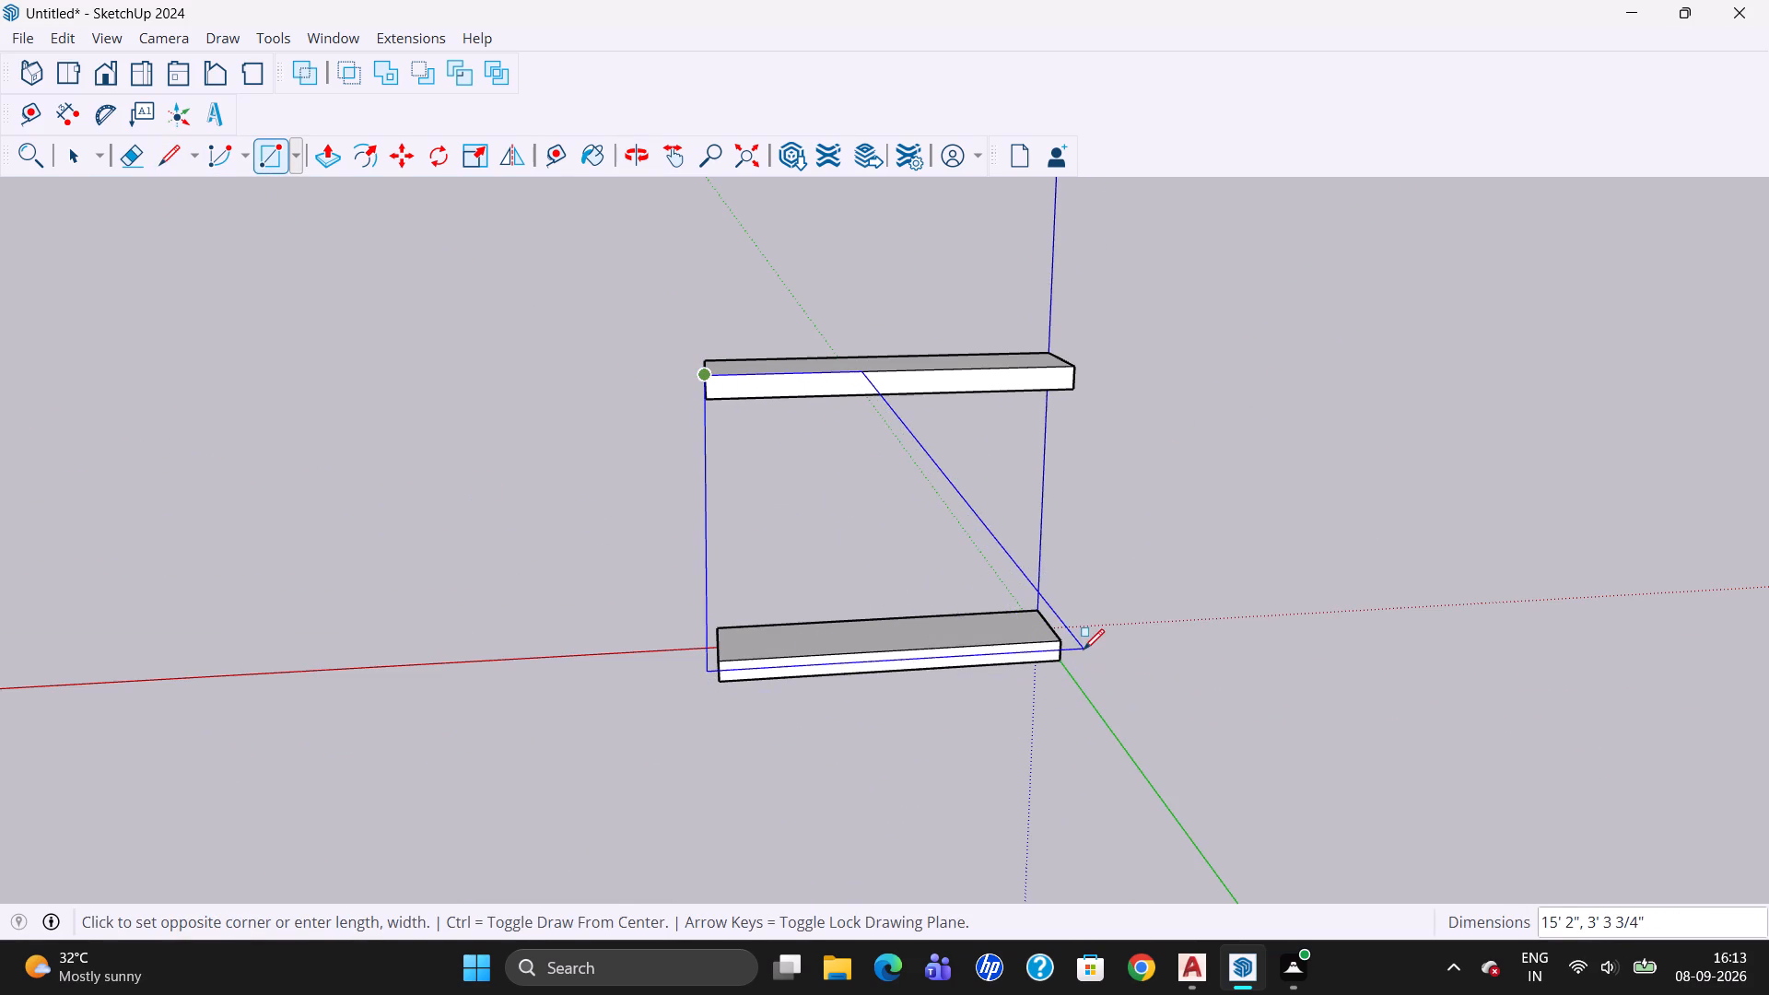
pyautogui.click(1065, 660)
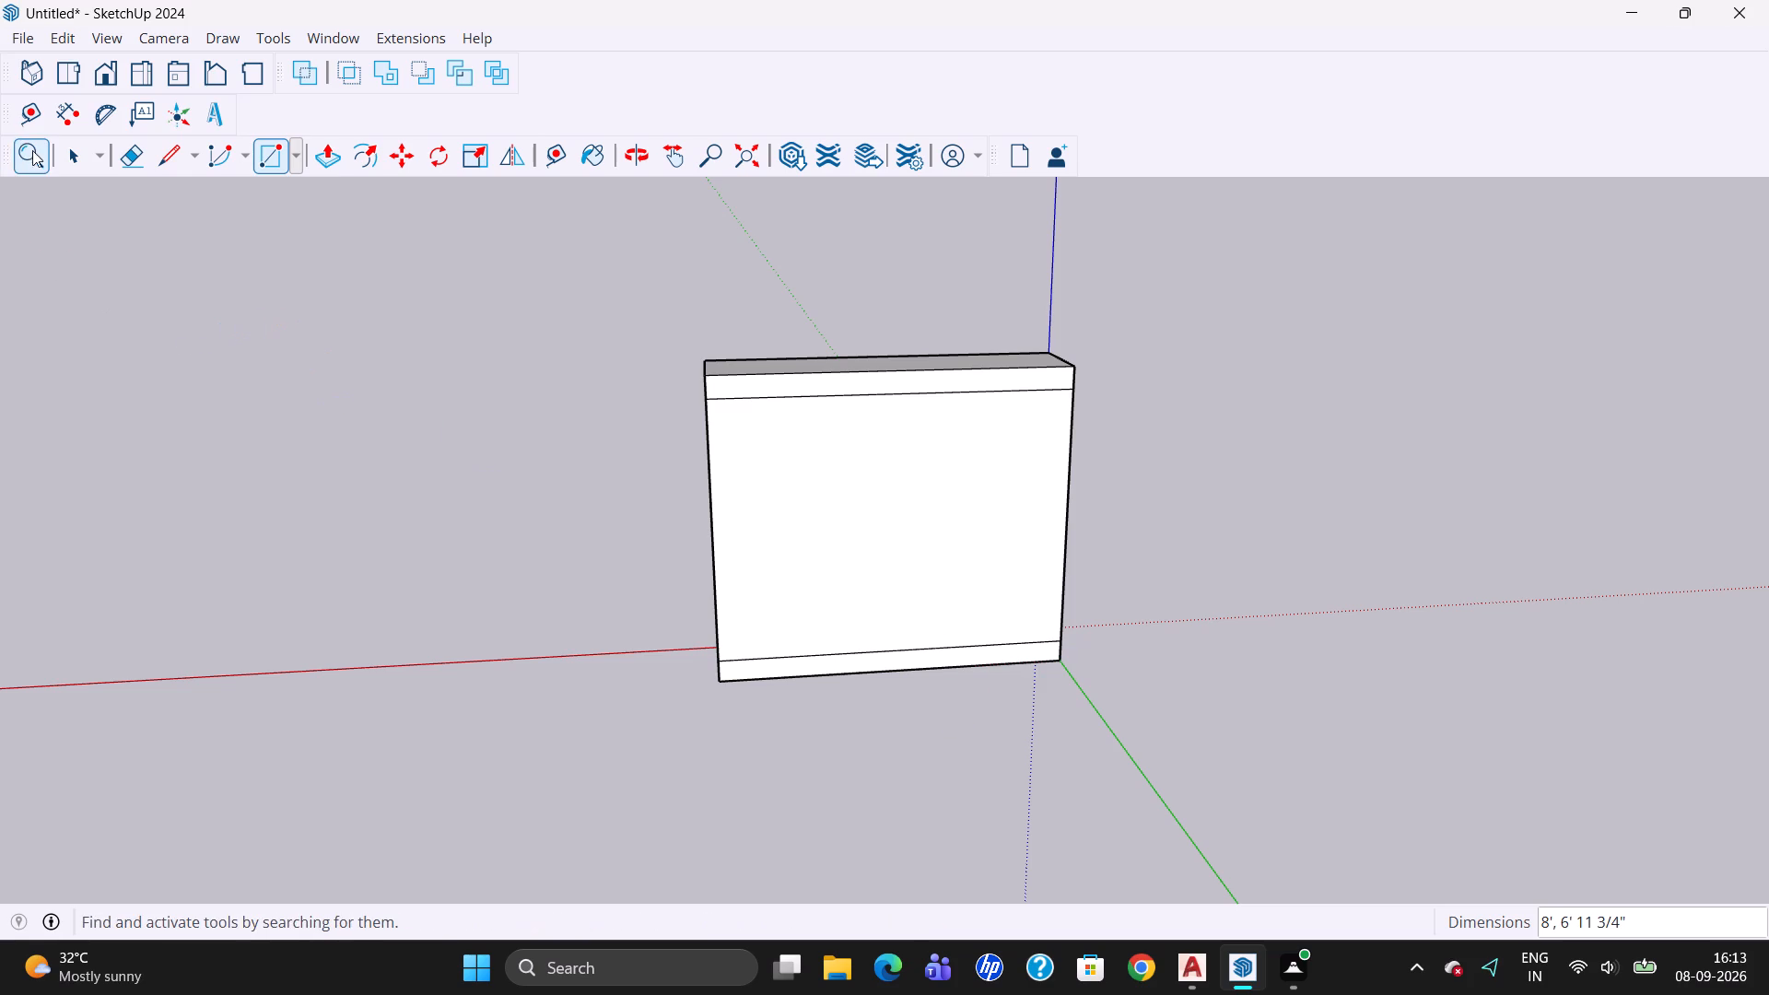
# Select the back panel with both connected slabs and make them a single group.
pyautogui.click(64, 153)
pyautogui.doubleClick(763, 461)
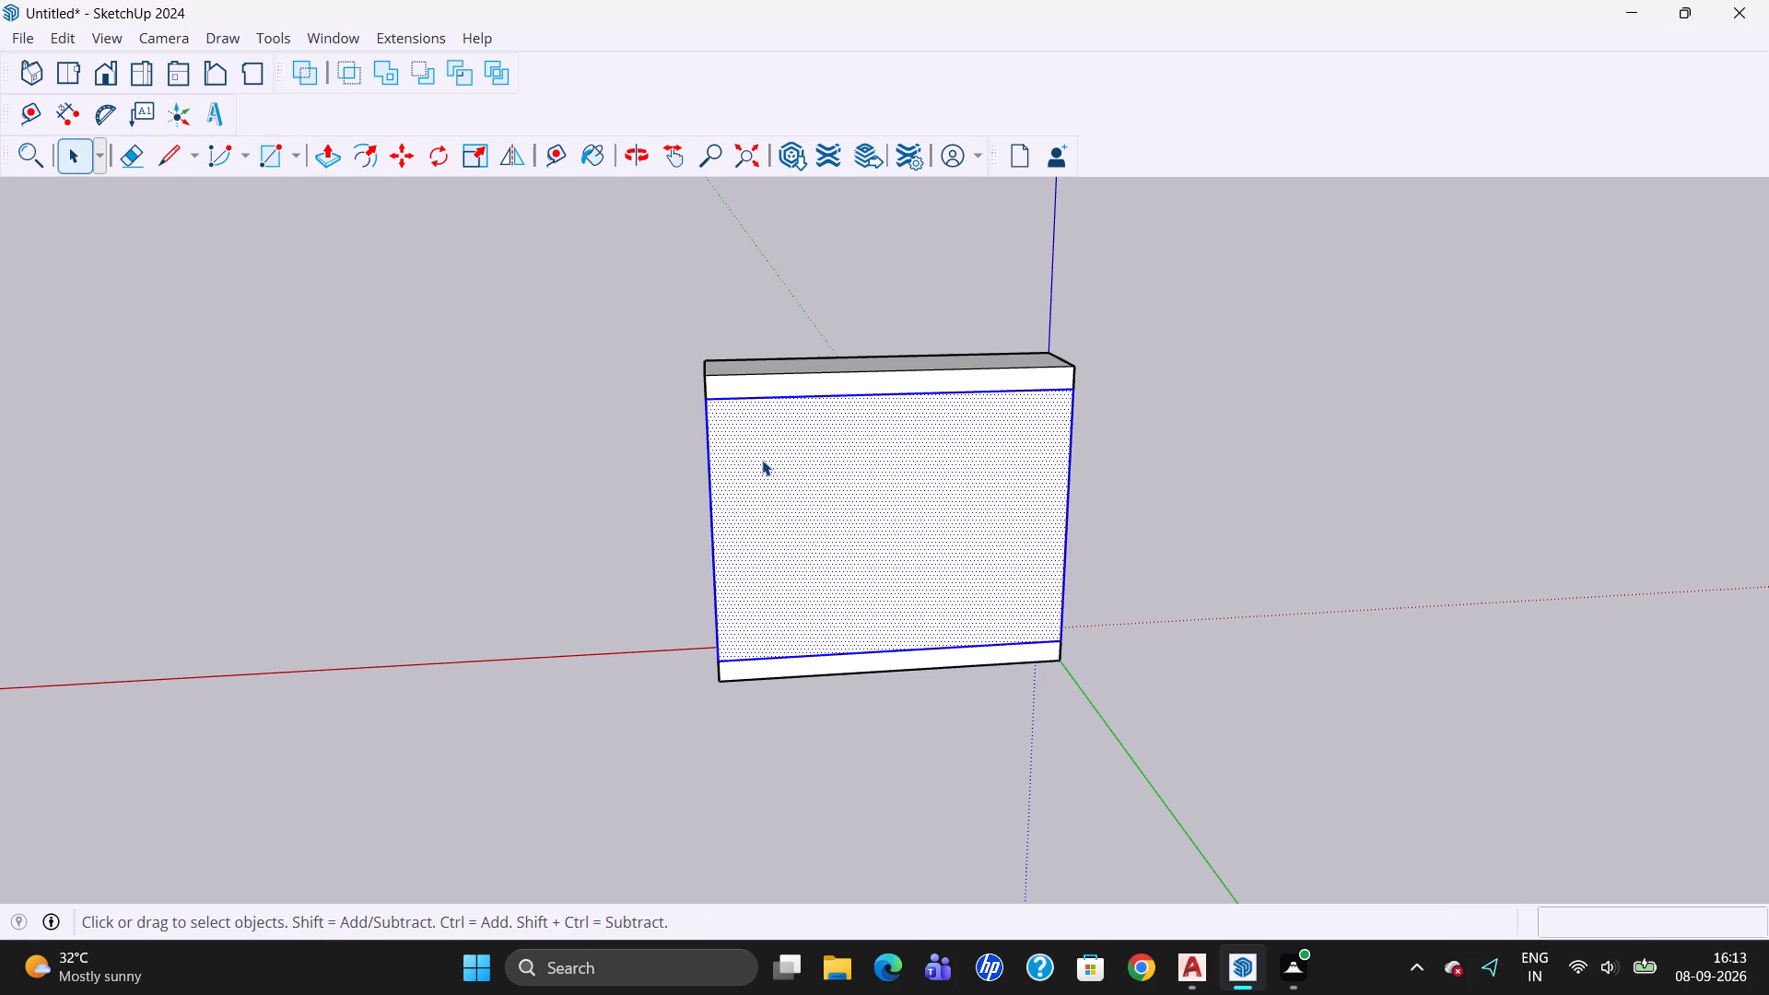
pyautogui.tripleClick(762, 461)
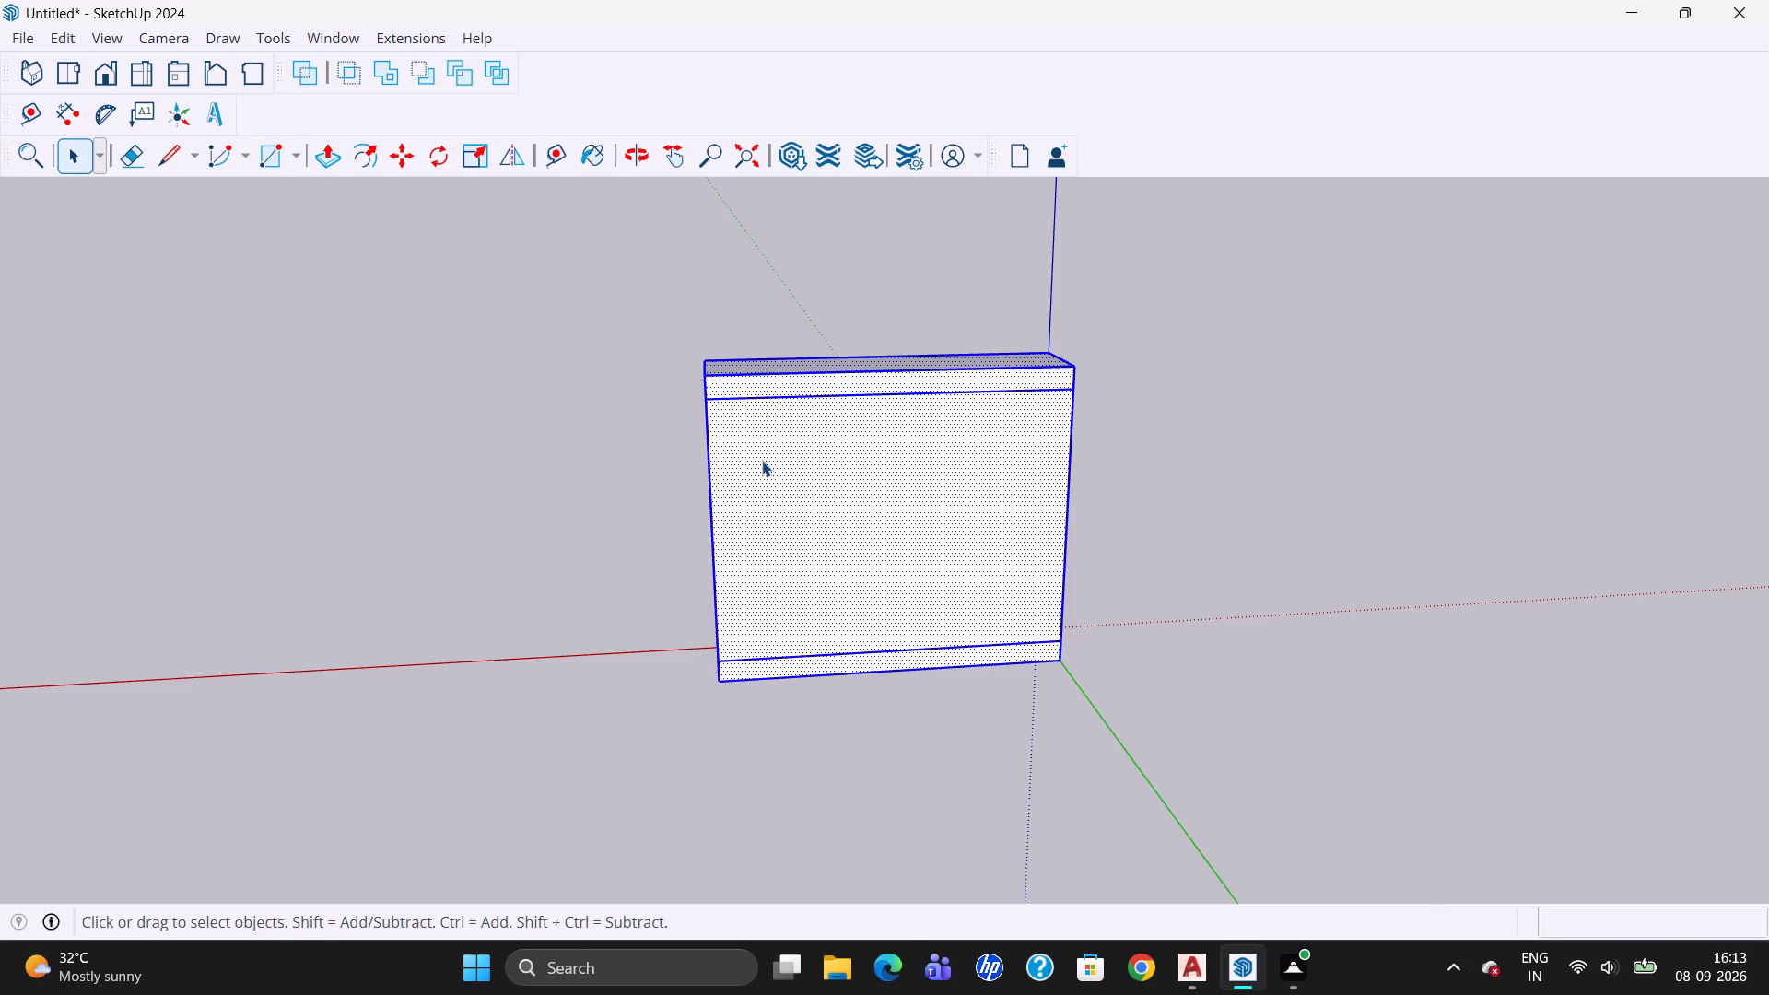
pyautogui.rightClick(762, 461)
pyautogui.click(814, 676)
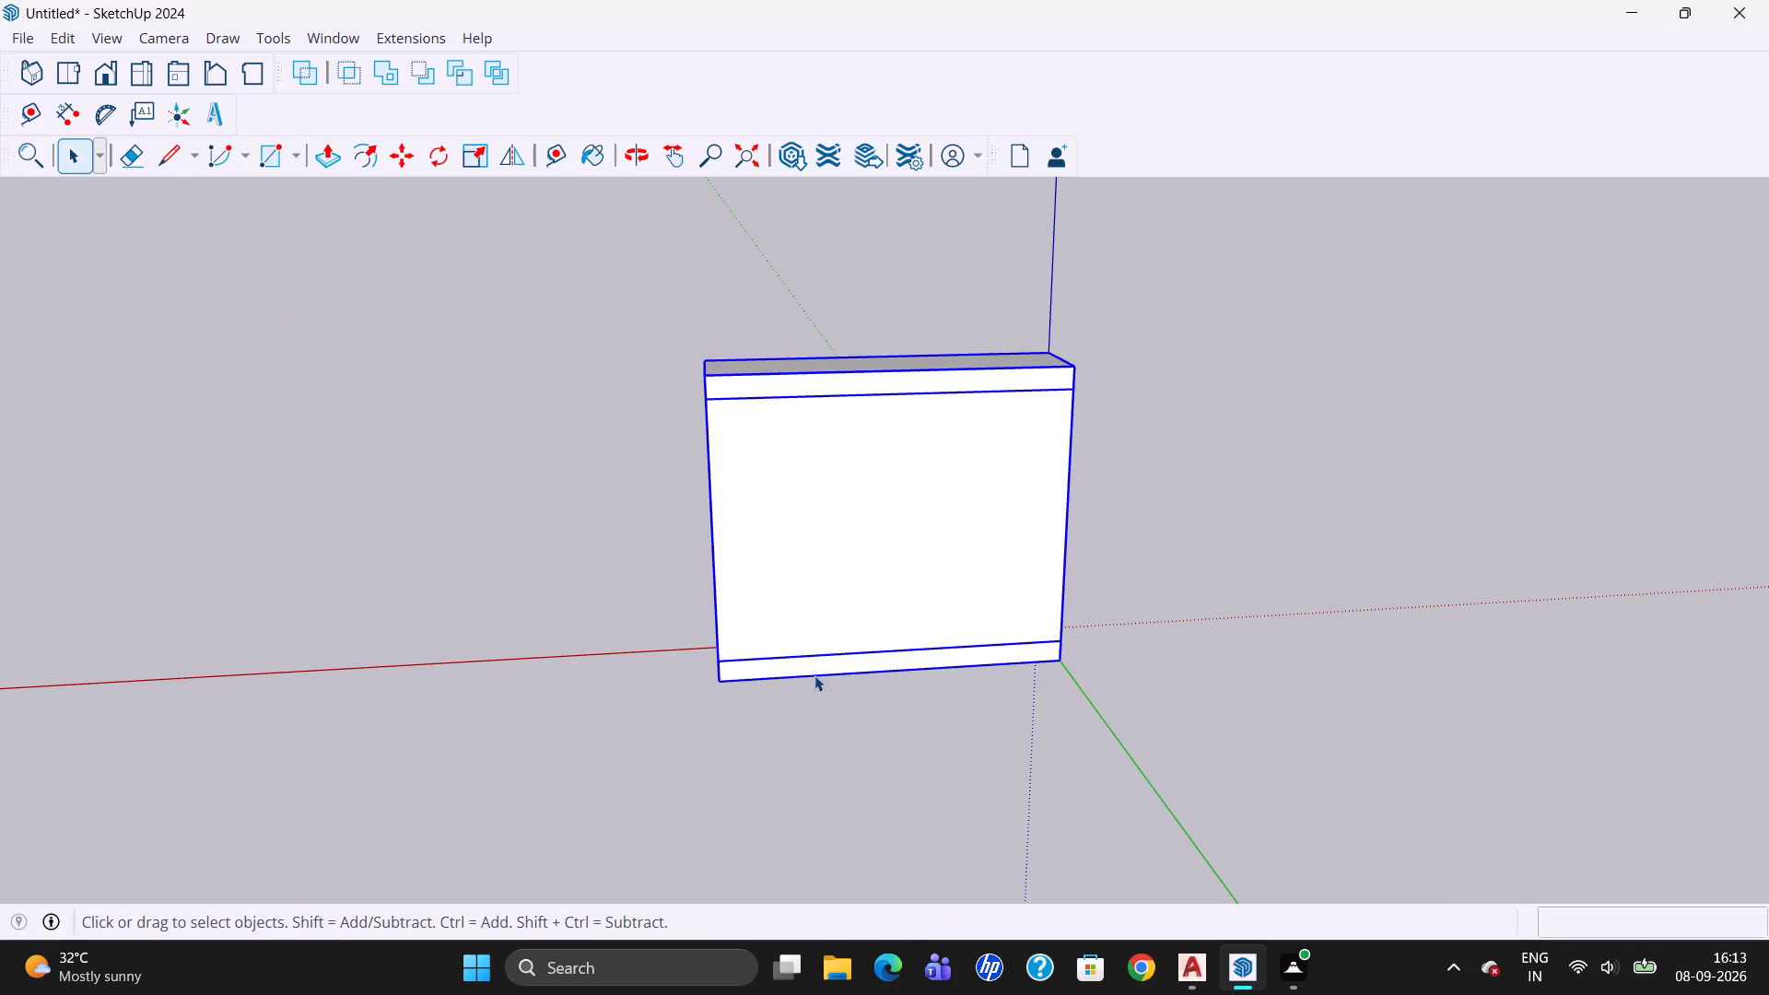
pyautogui.rightClick(794, 503)
pyautogui.click(794, 505)
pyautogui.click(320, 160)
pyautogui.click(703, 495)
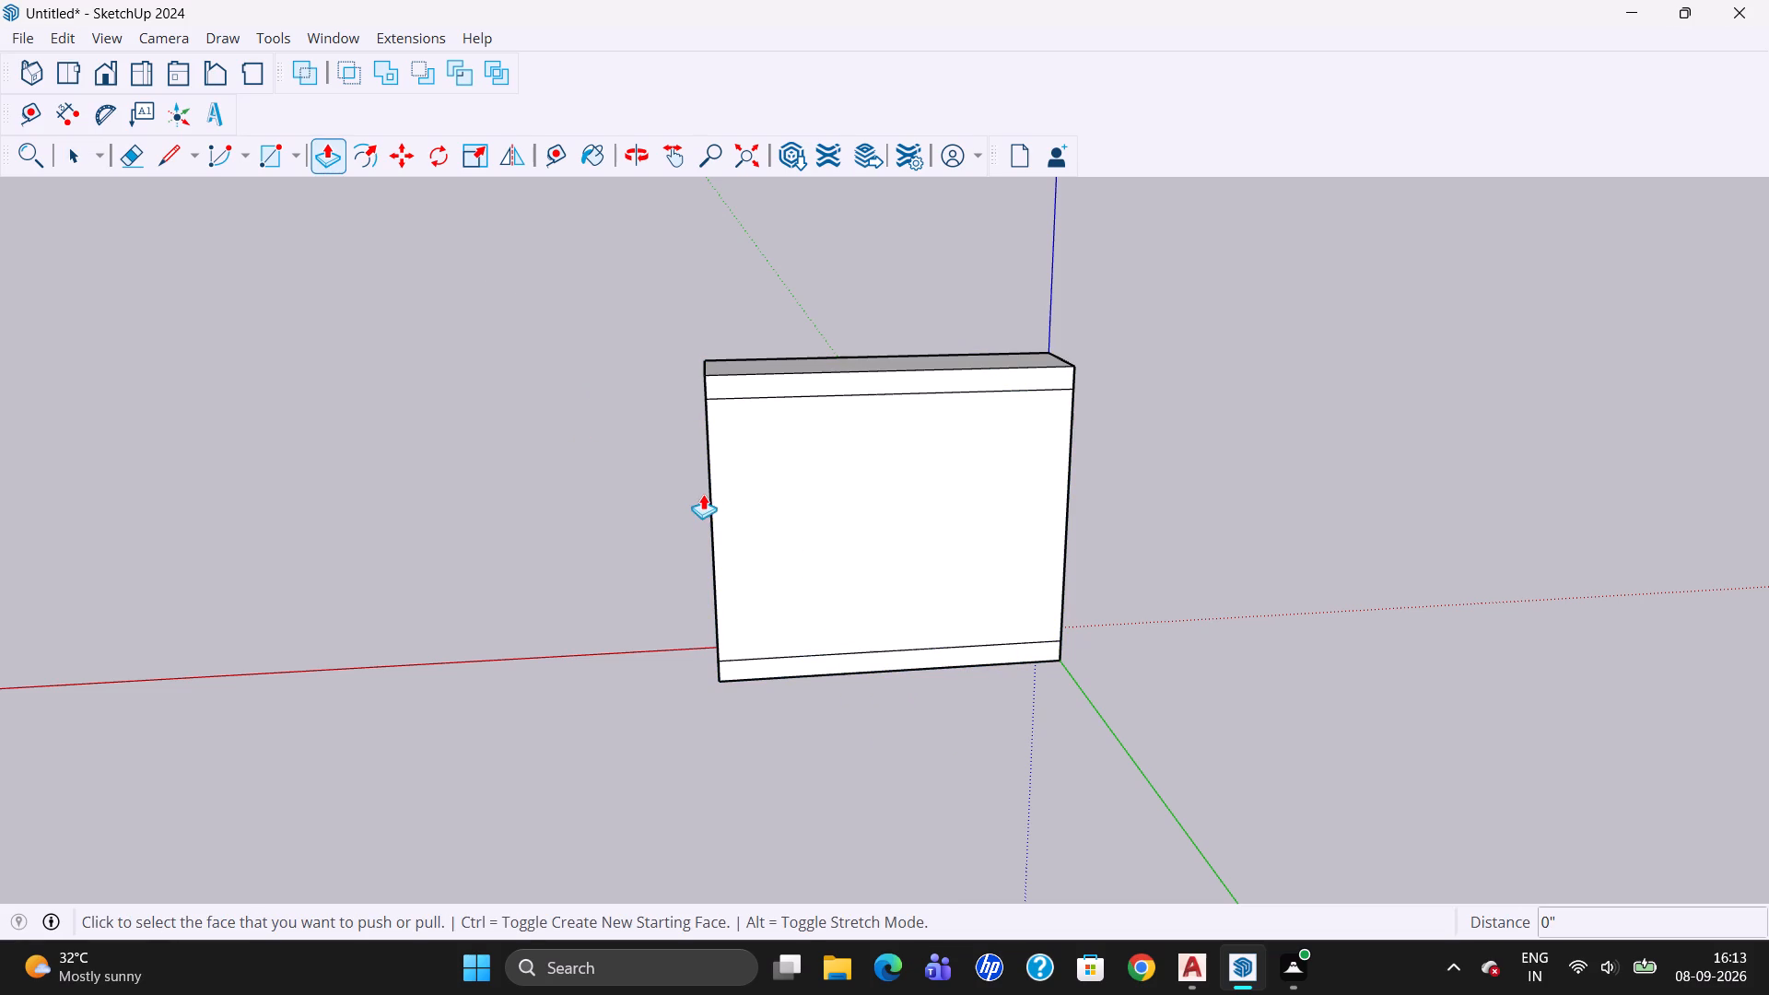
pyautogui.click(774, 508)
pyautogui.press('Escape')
# Open the cabinet group for editing and Push/Pull the back panel face between the slabs outward by 1".
pyautogui.click(70, 156)
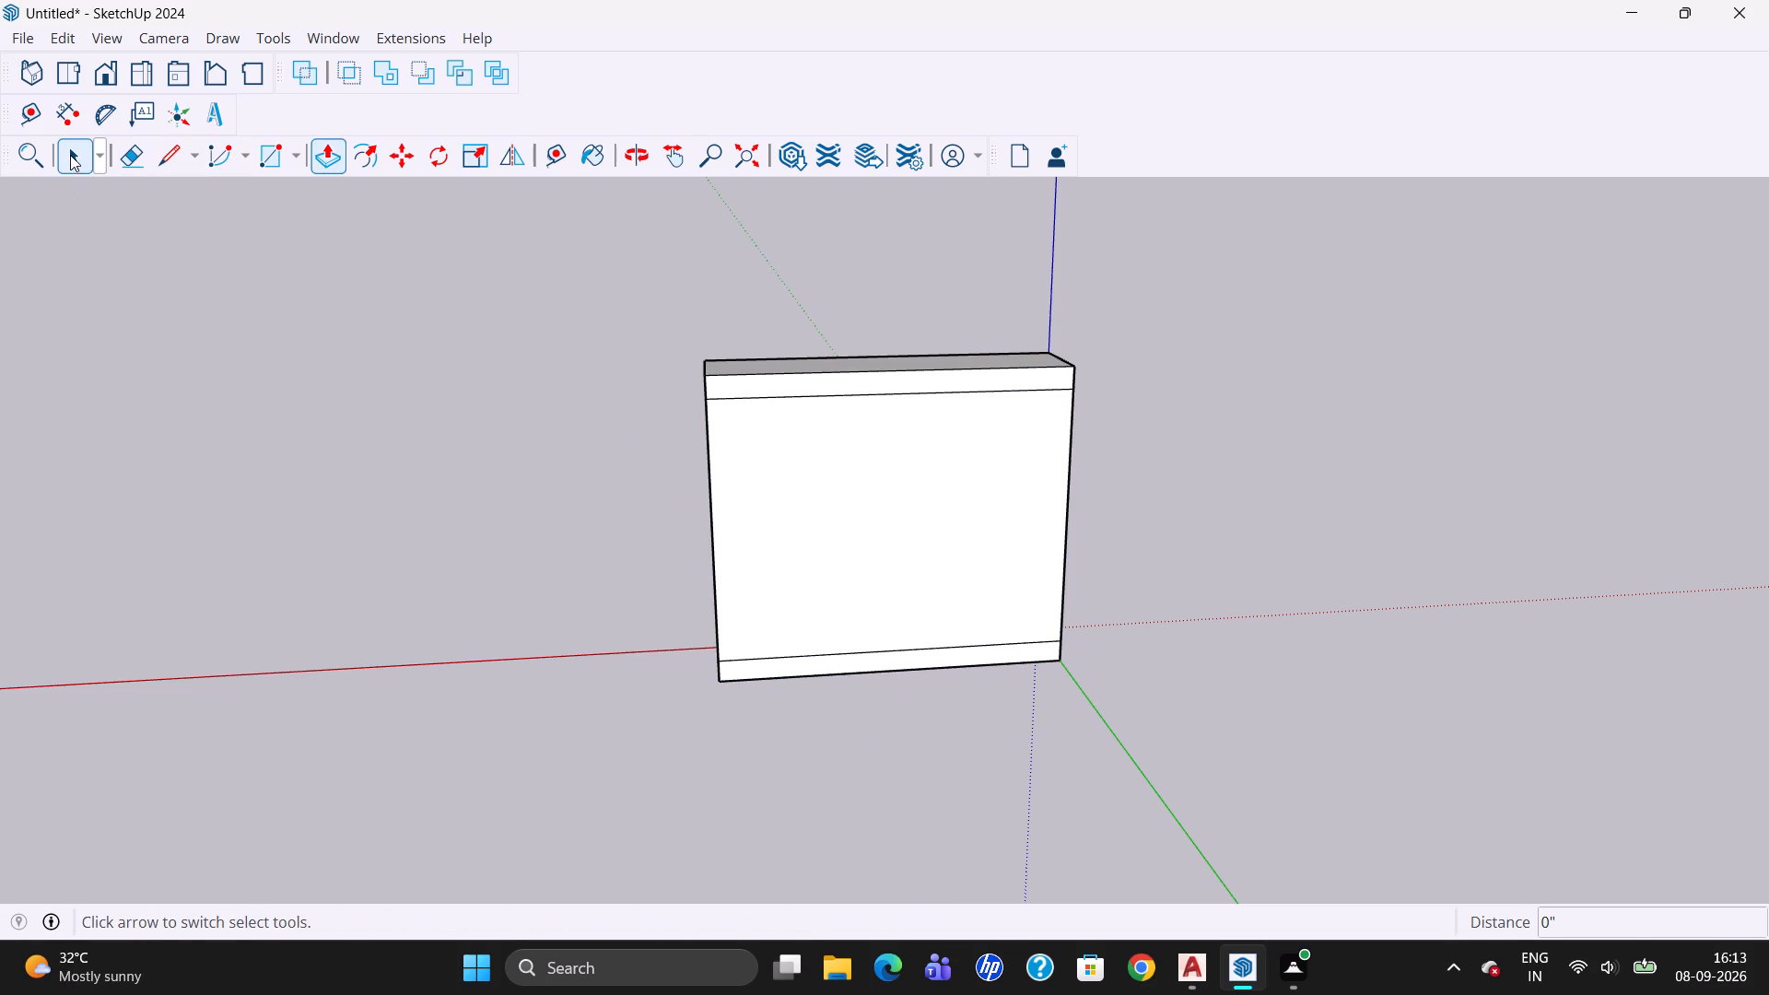
pyautogui.doubleClick(817, 430)
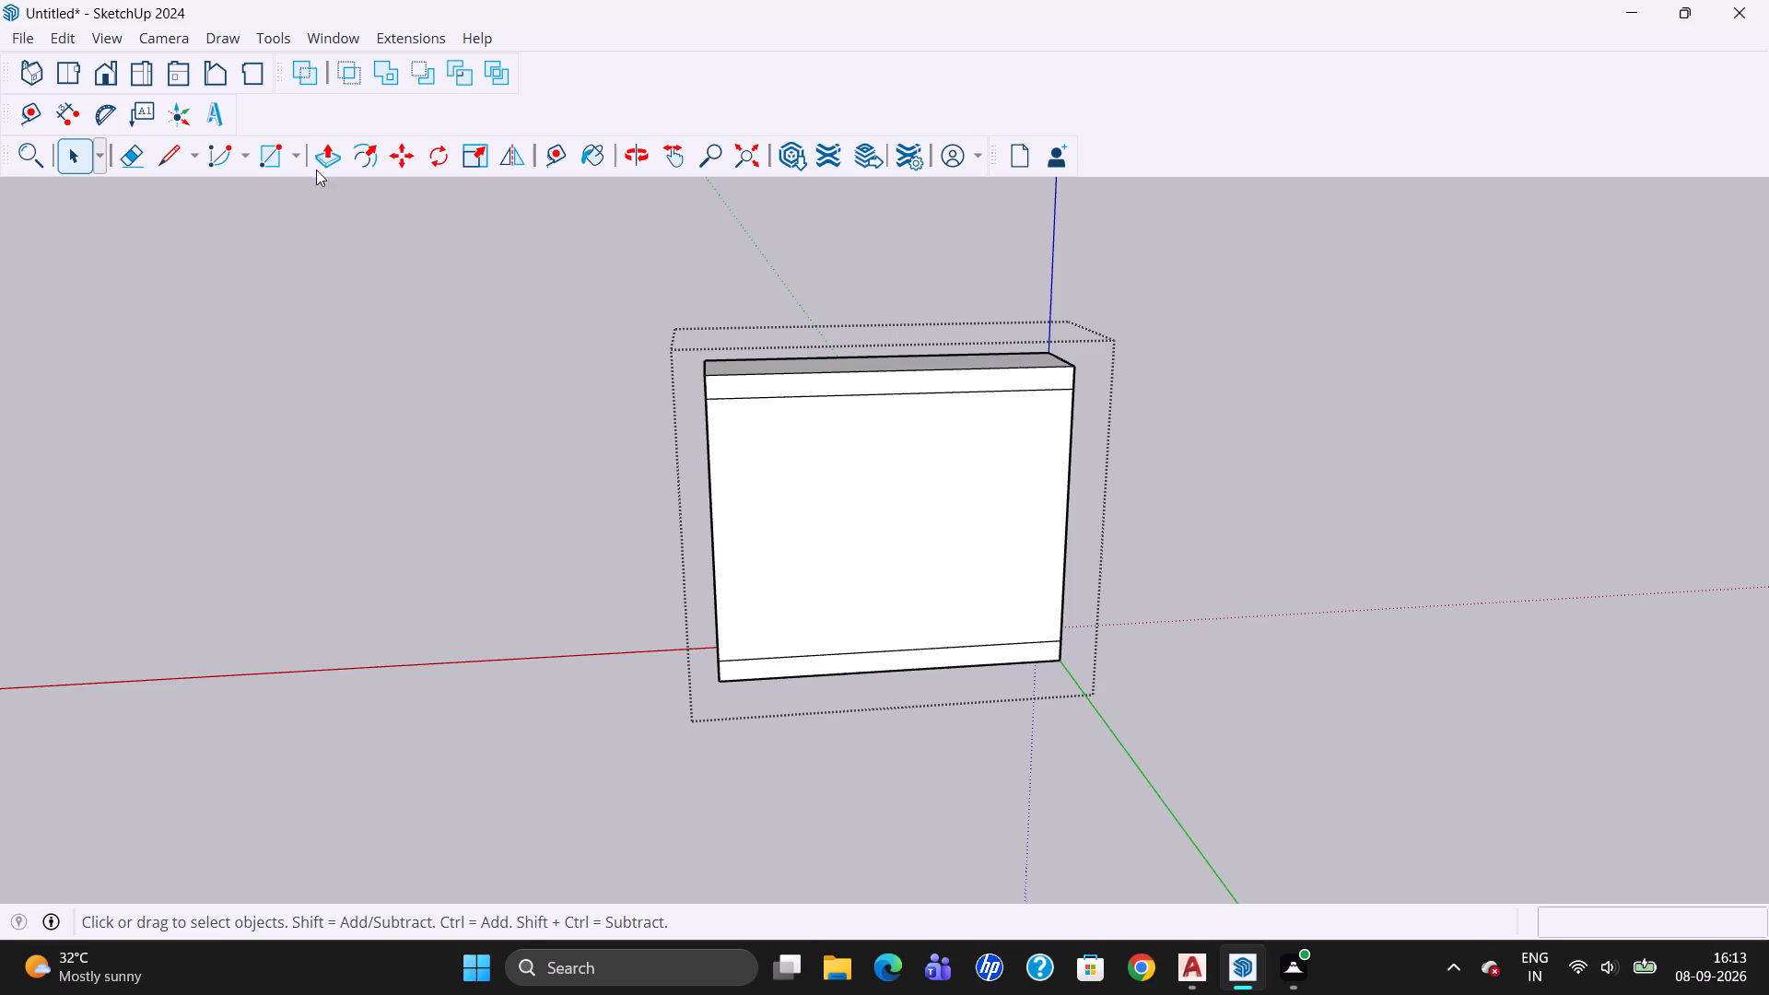
pyautogui.click(325, 149)
pyautogui.click(825, 506)
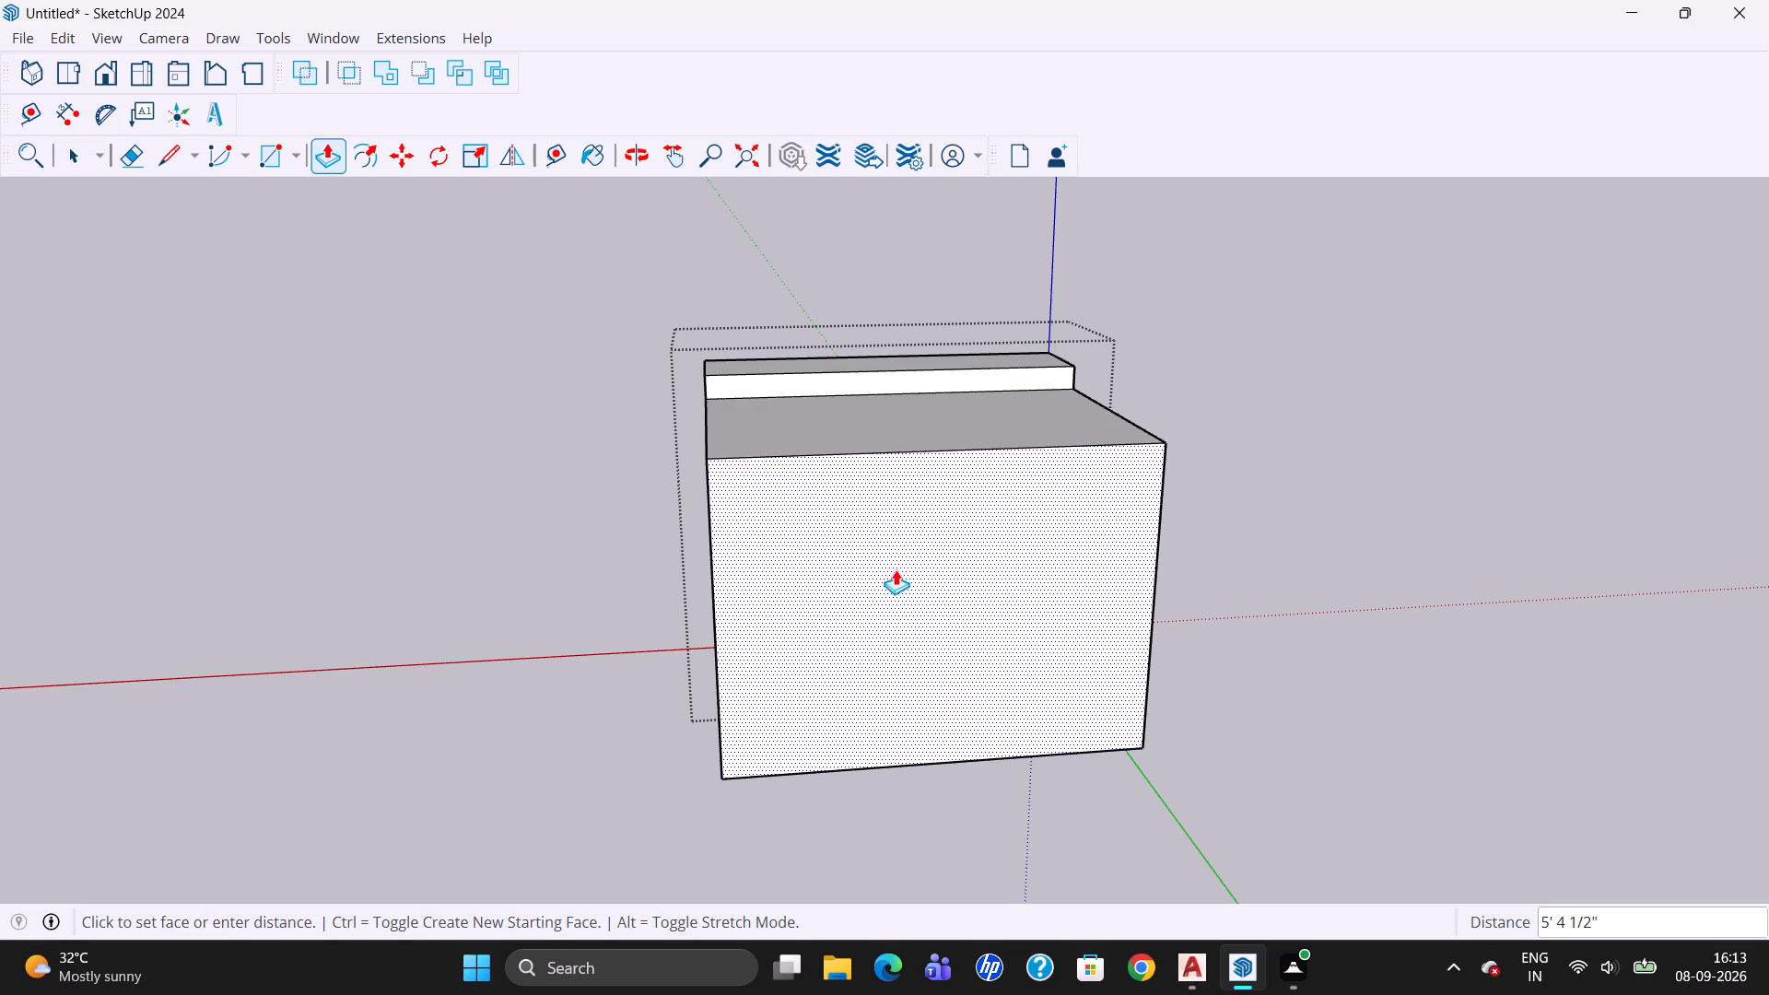
pyautogui.press('1')
pyautogui.hotkey('shift', '"')
pyautogui.press('Return')
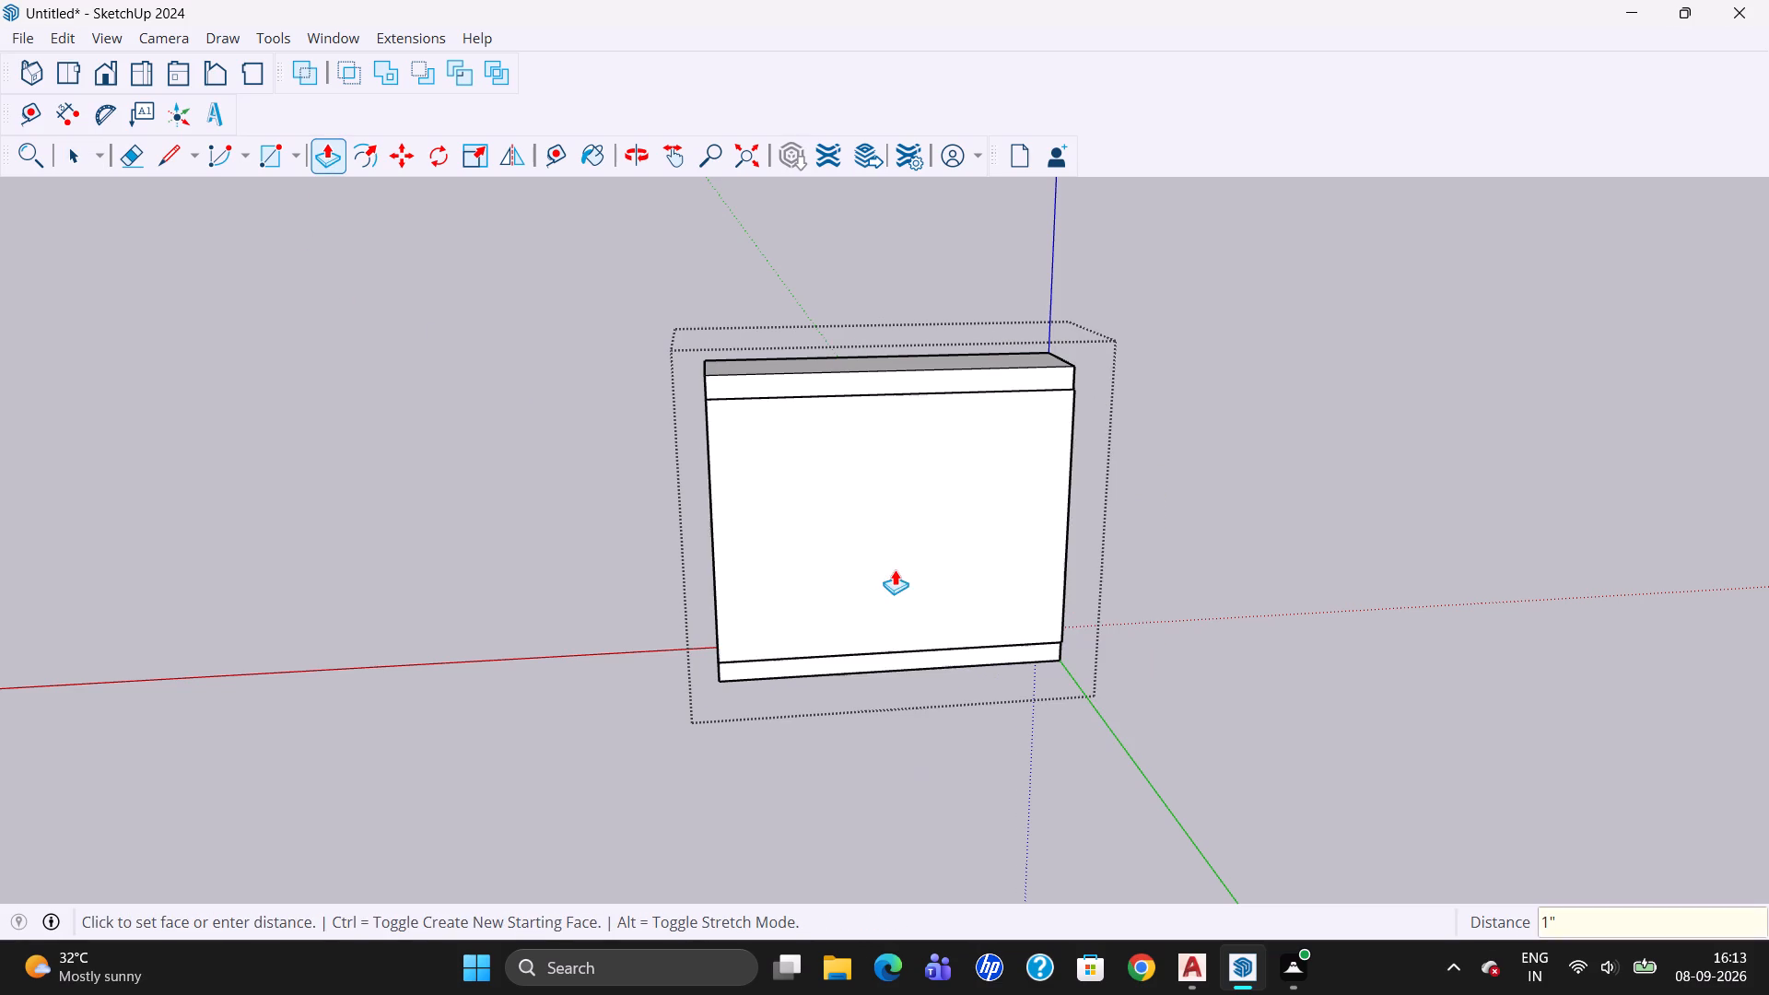
pyautogui.click(64, 158)
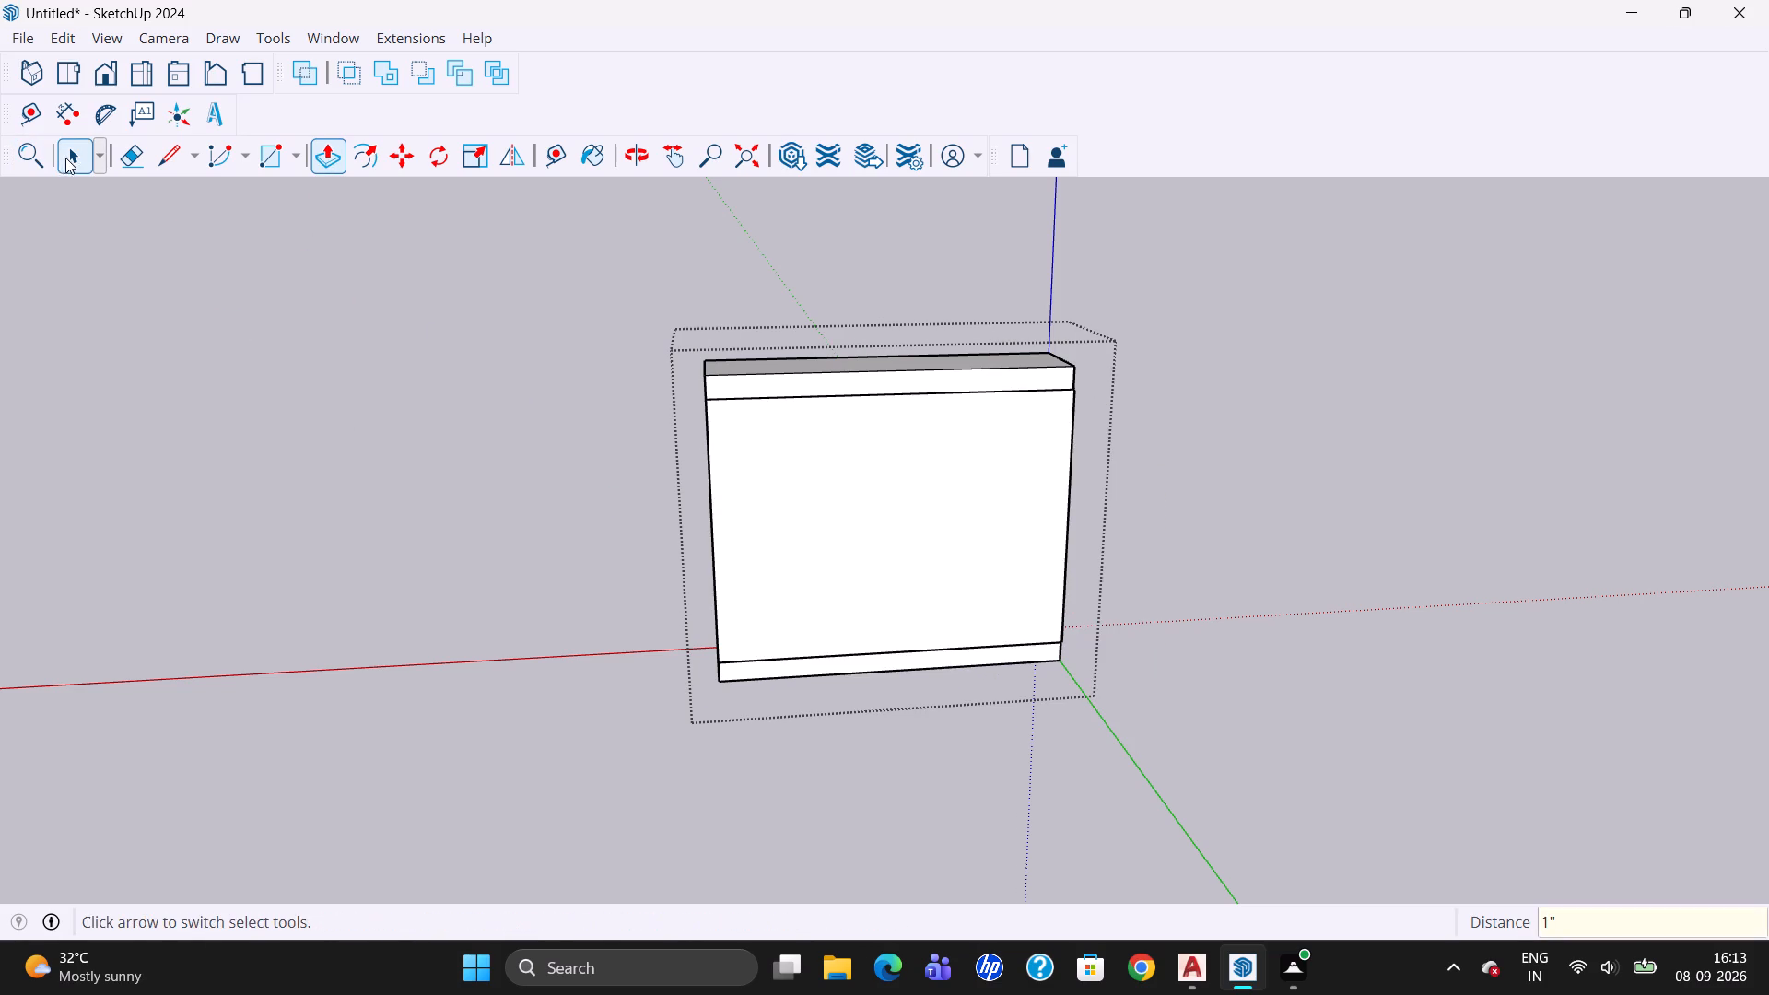
# Examine the cabinet's back panel and its top and bottom slabs from the sides, above and the front.
pyautogui.click(639, 166)
pyautogui.moveTo(525, 631); pyautogui.dragTo(1164, 802)
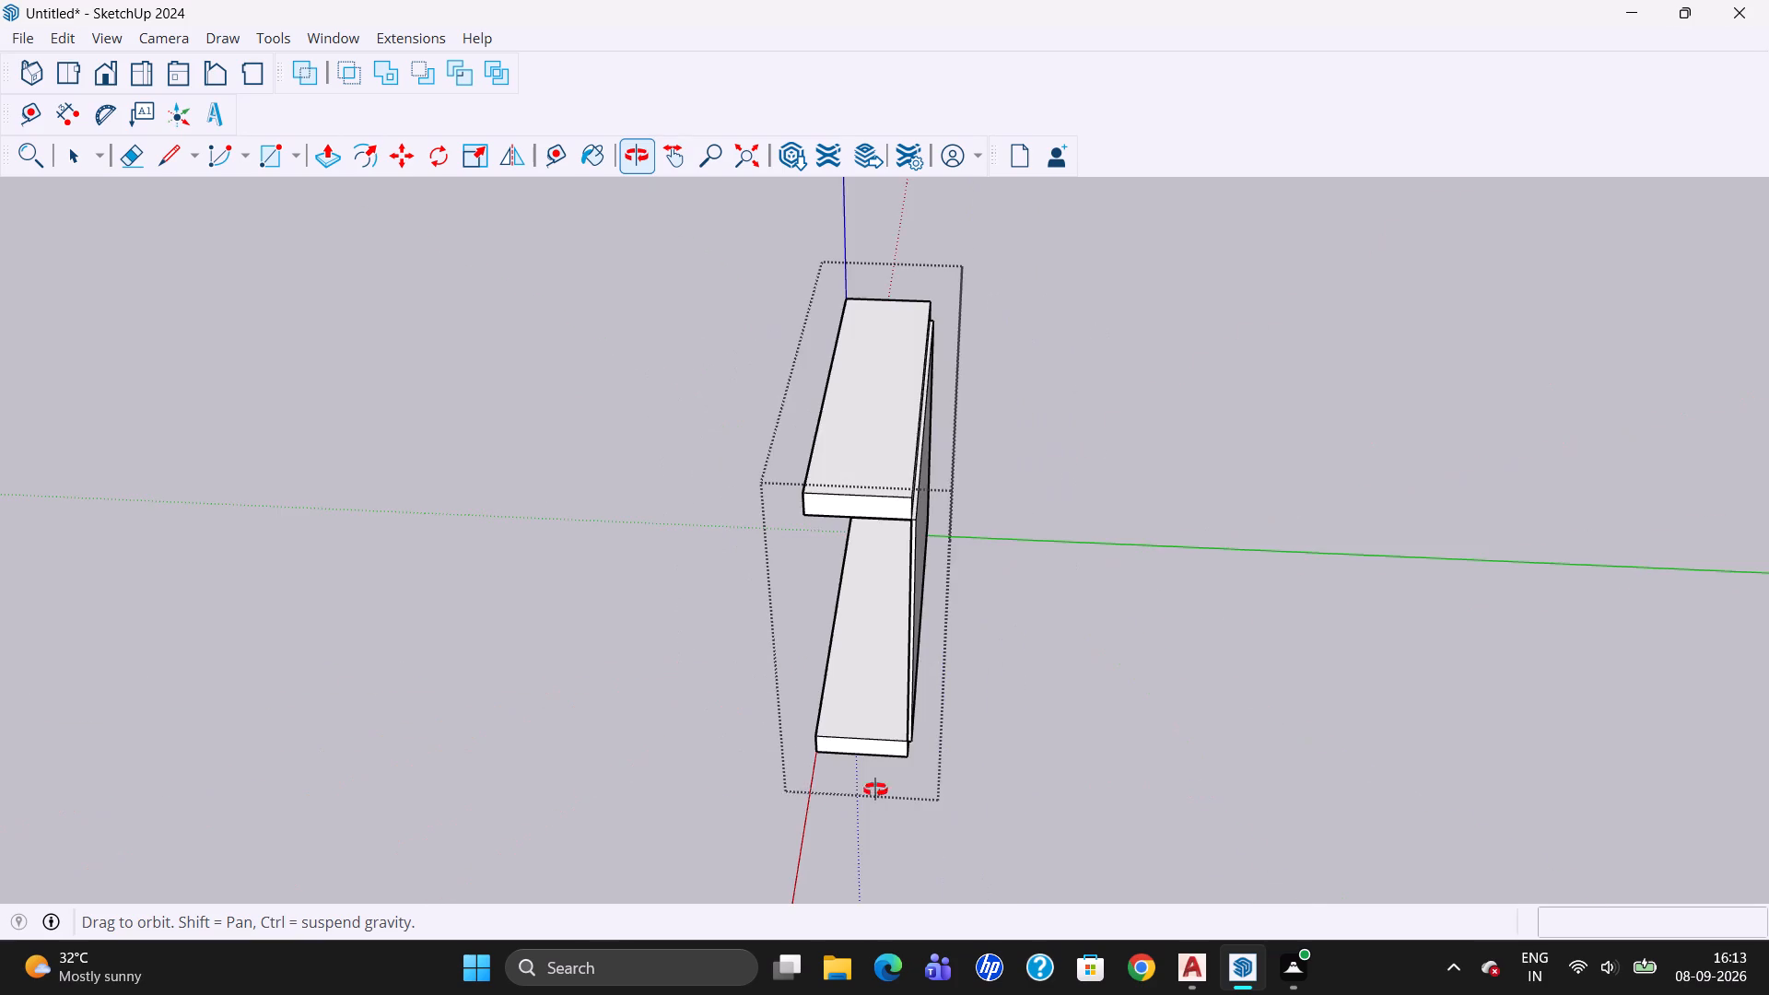
pyautogui.moveTo(796, 800); pyautogui.dragTo(1149, 791)
pyautogui.moveTo(868, 722); pyautogui.dragTo(1175, 722)
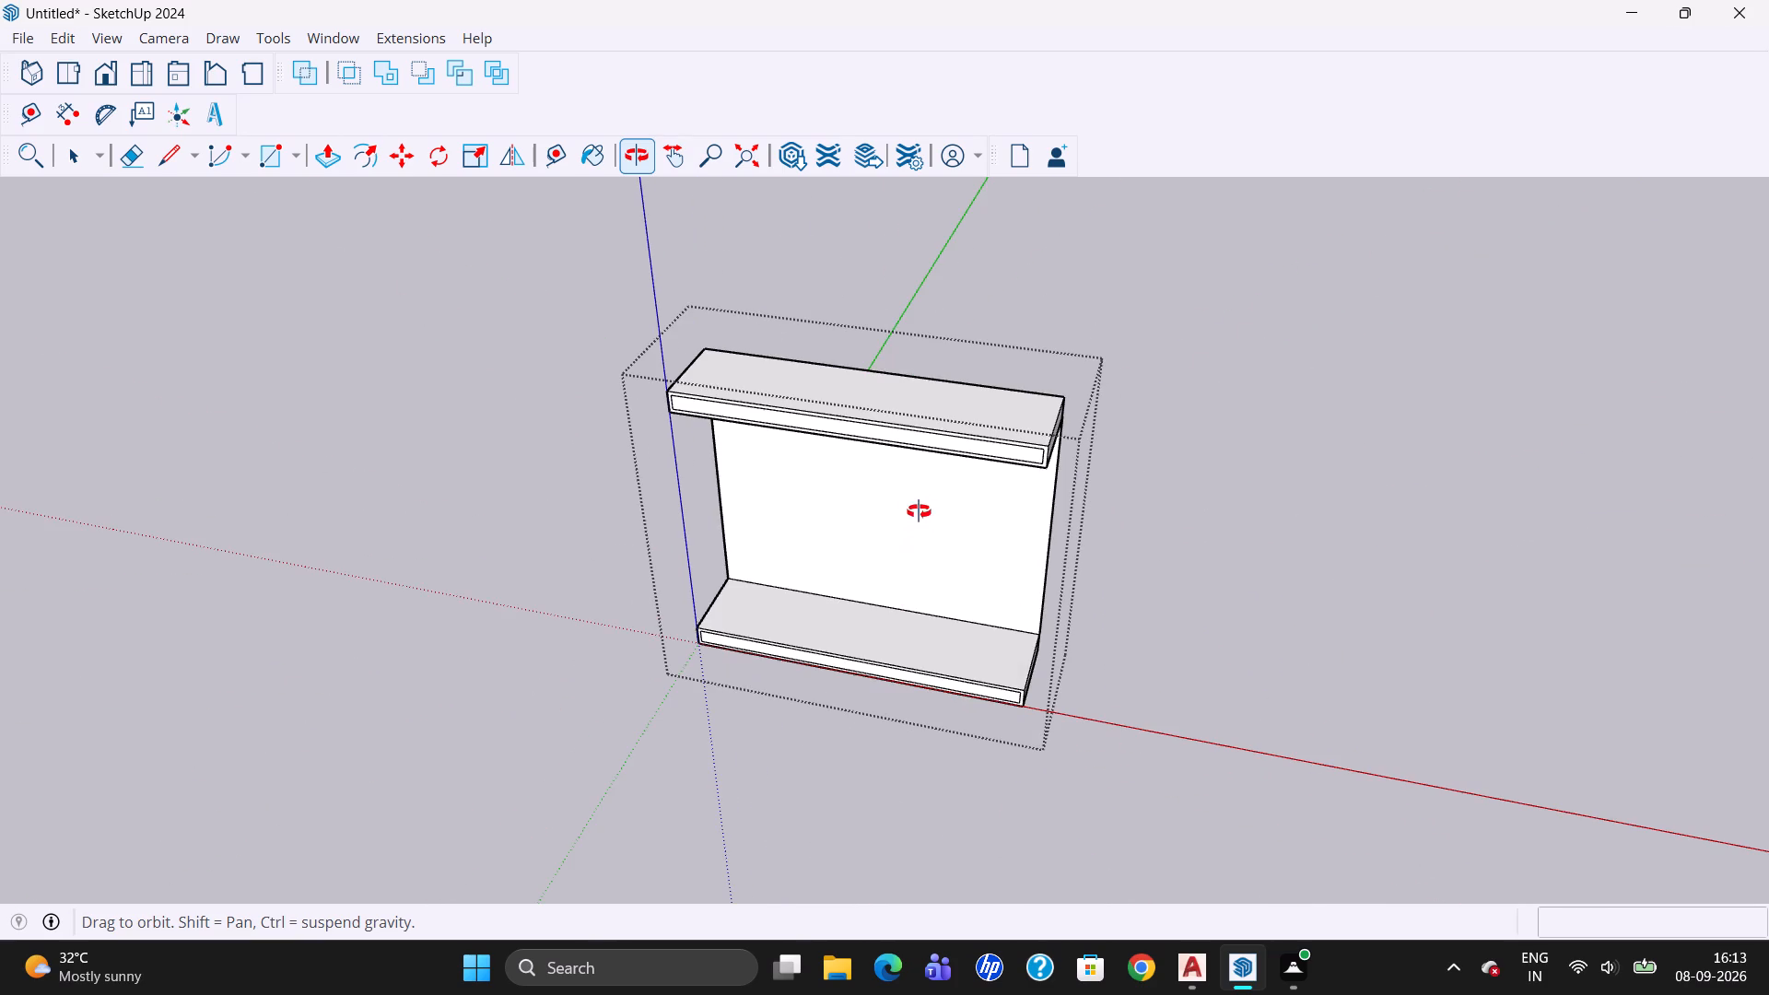
pyautogui.moveTo(918, 507); pyautogui.dragTo(902, 426)
pyautogui.moveTo(572, 710); pyautogui.dragTo(1155, 812)
pyautogui.moveTo(791, 607); pyautogui.dragTo(790, 605)
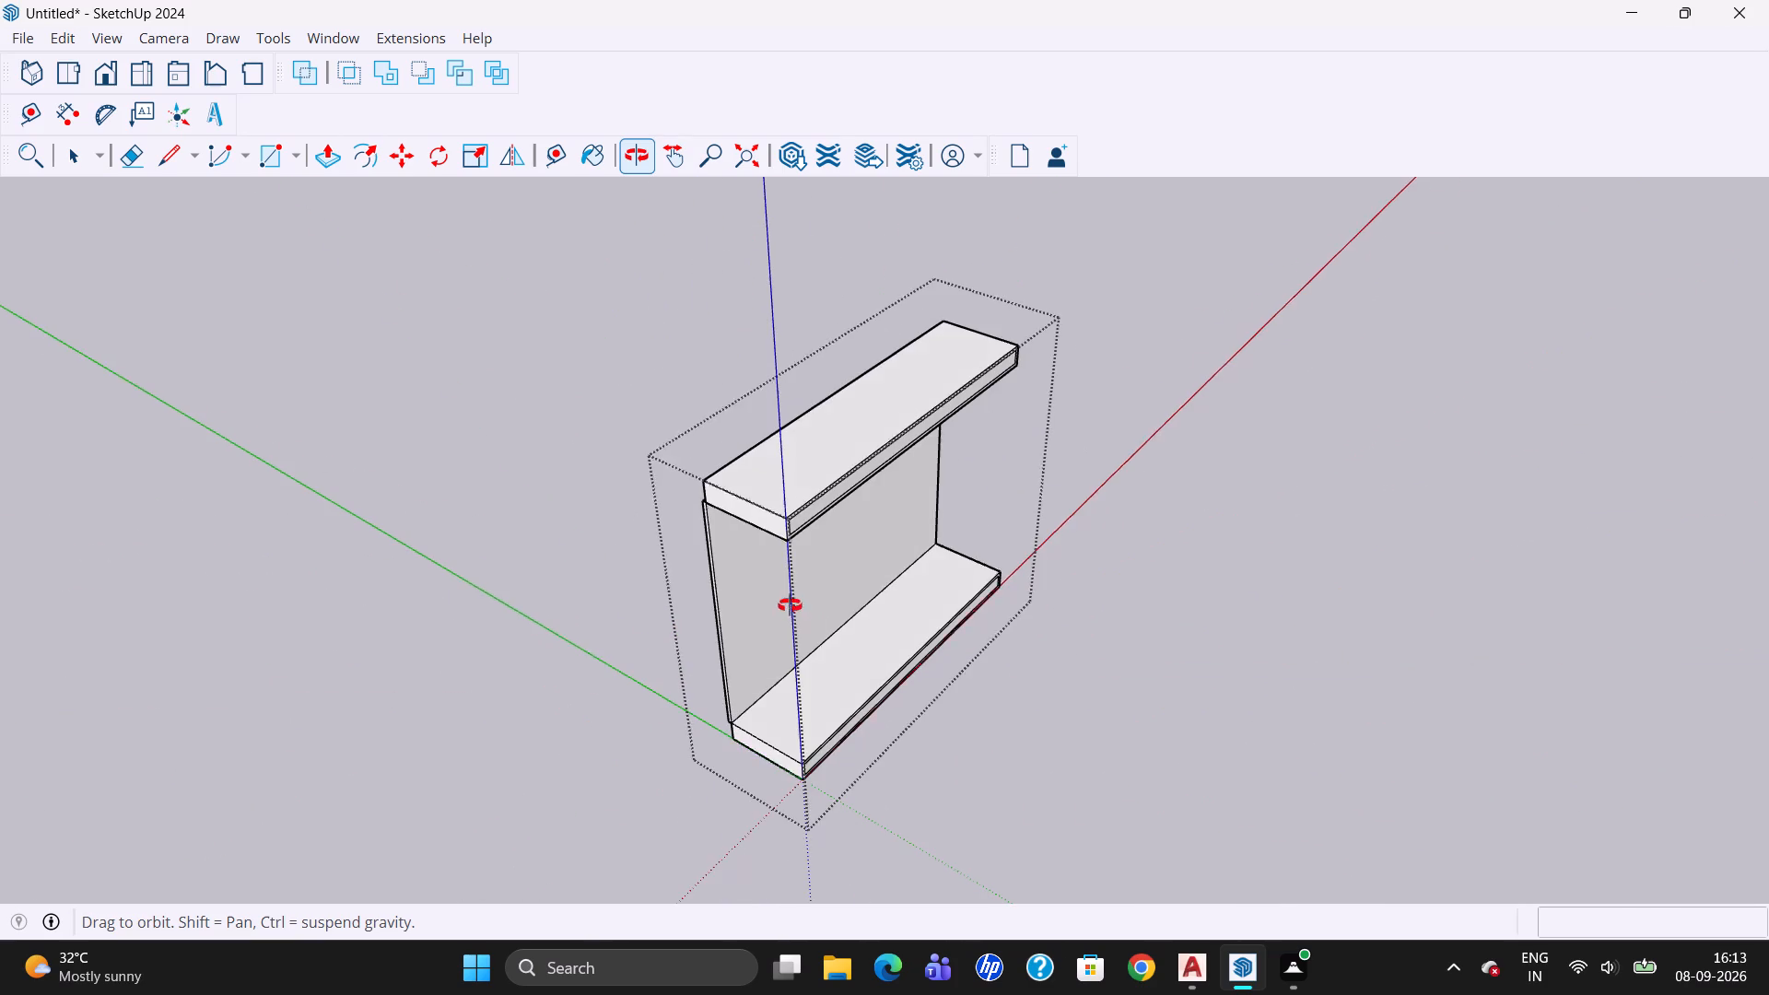
pyautogui.moveTo(790, 605); pyautogui.dragTo(748, 575)
pyautogui.moveTo(842, 652); pyautogui.dragTo(656, 430)
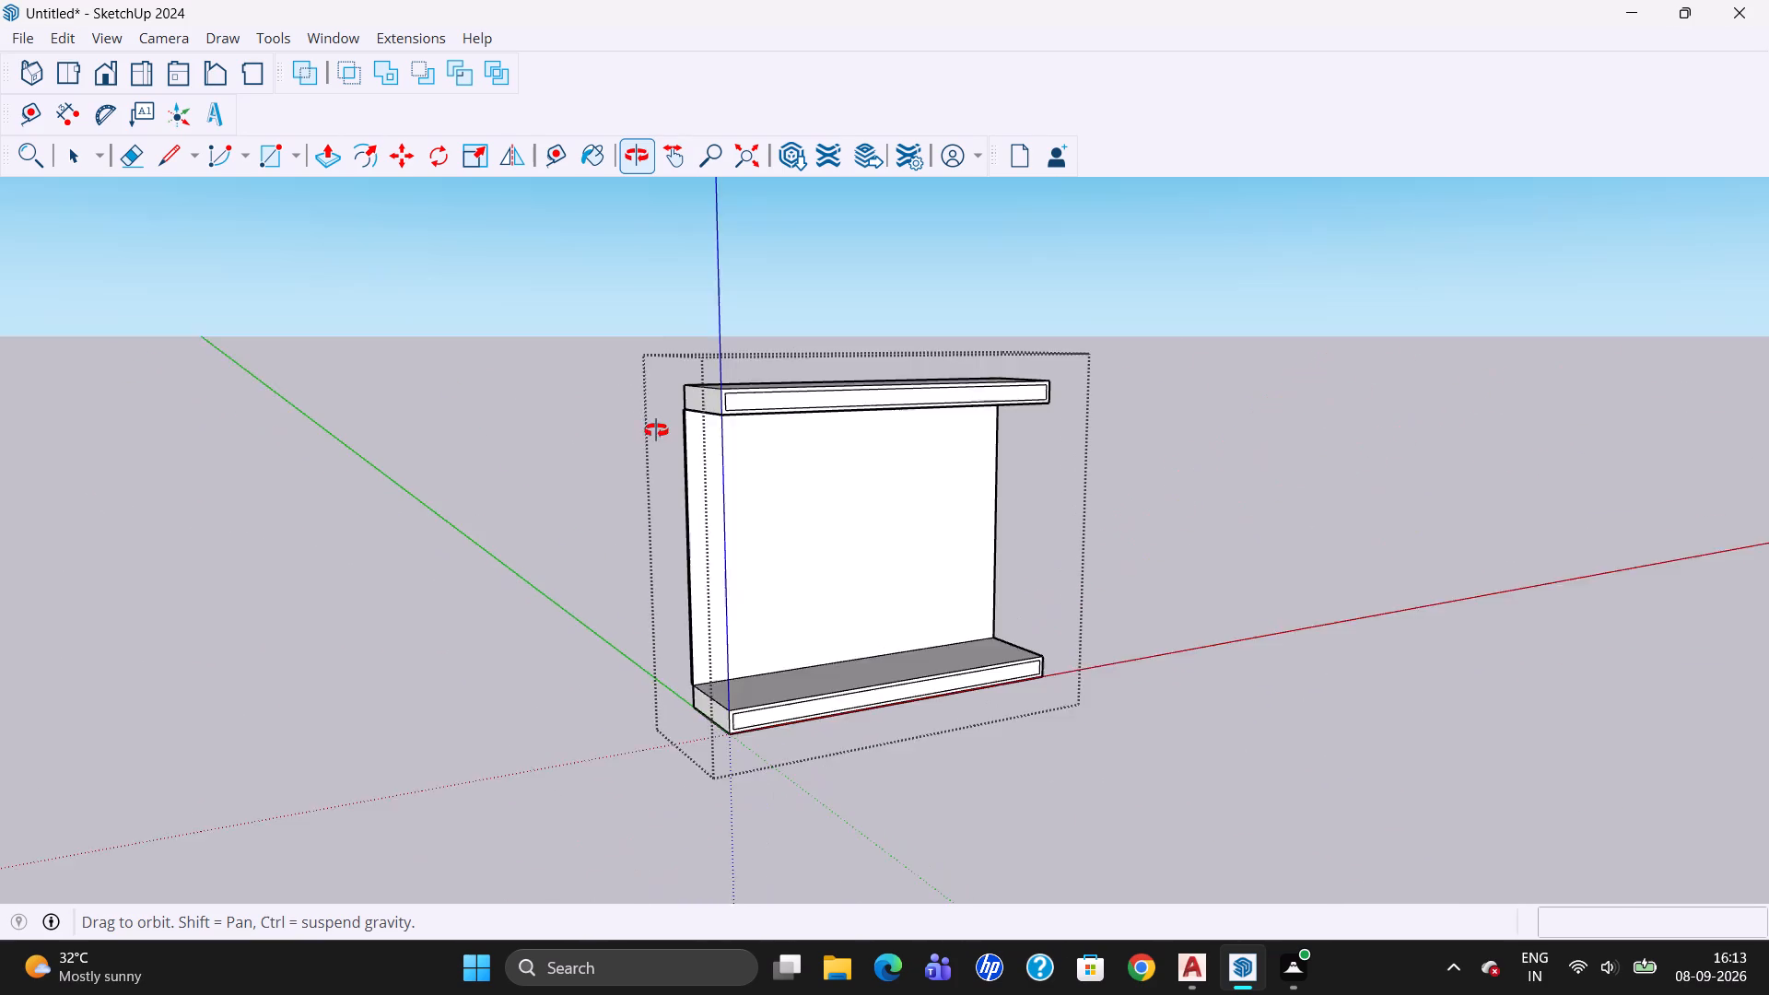
pyautogui.moveTo(656, 430); pyautogui.dragTo(578, 537)
pyautogui.moveTo(614, 735); pyautogui.dragTo(453, 703)
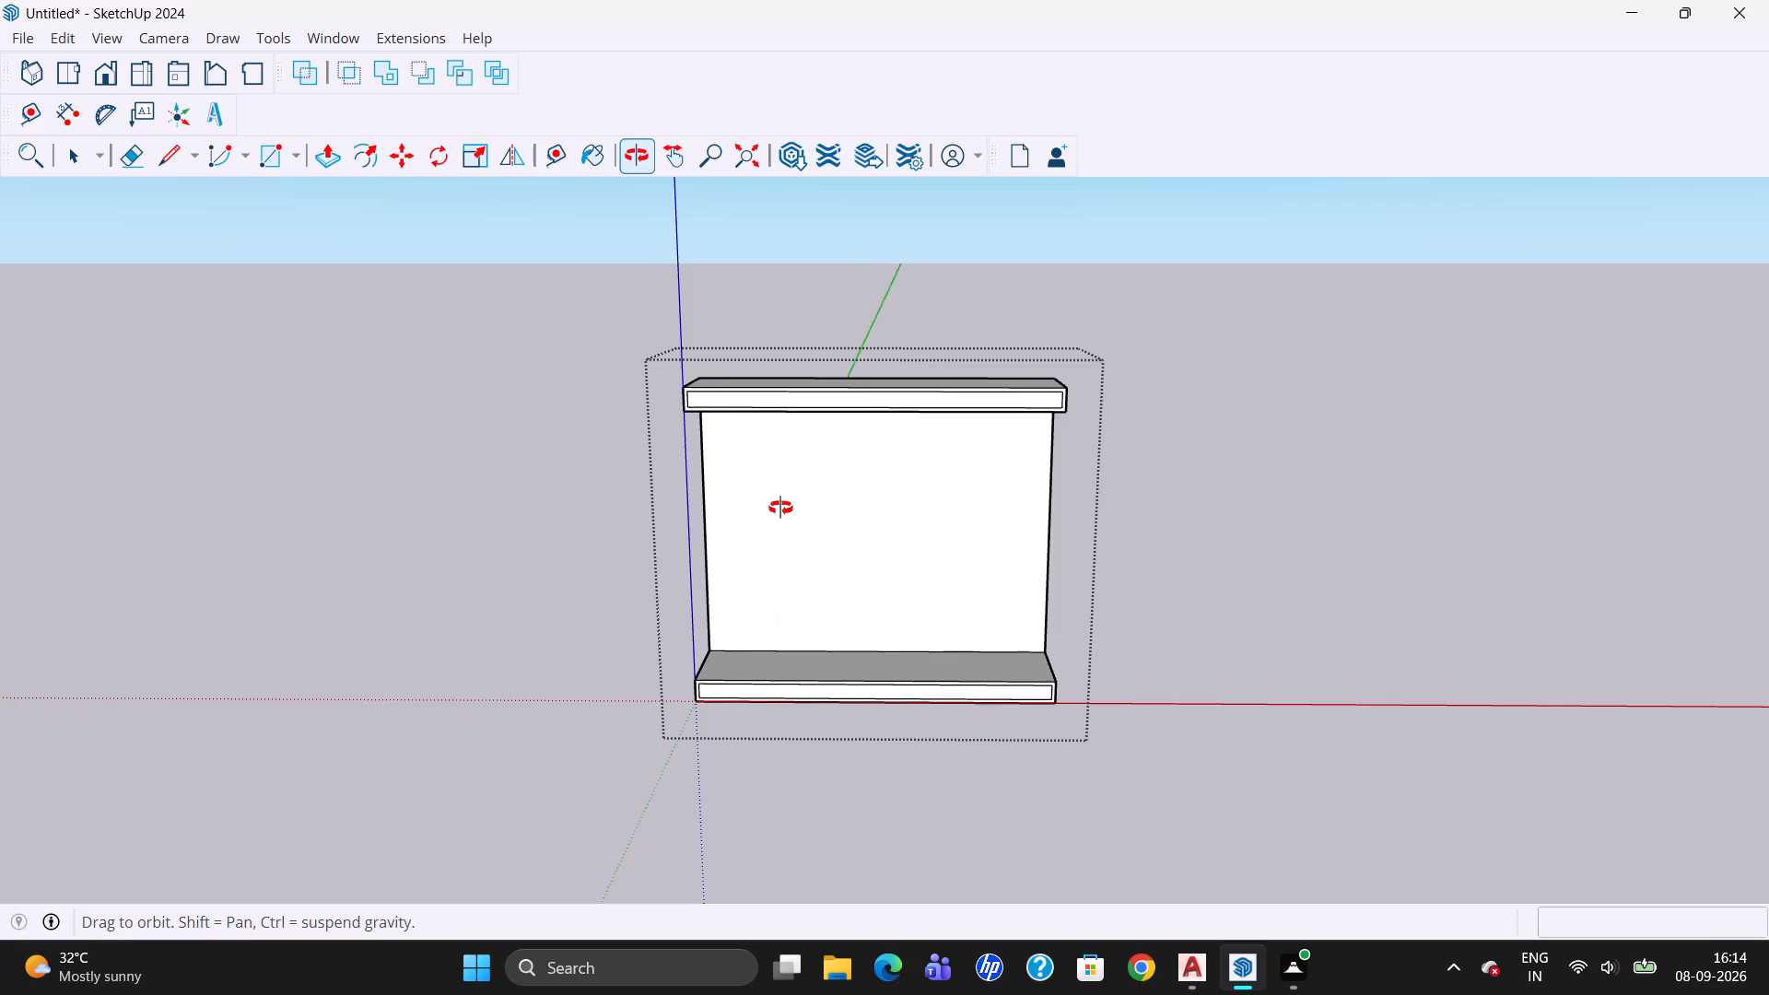
pyautogui.moveTo(780, 502); pyautogui.dragTo(744, 400)
pyautogui.moveTo(686, 723); pyautogui.dragTo(854, 741)
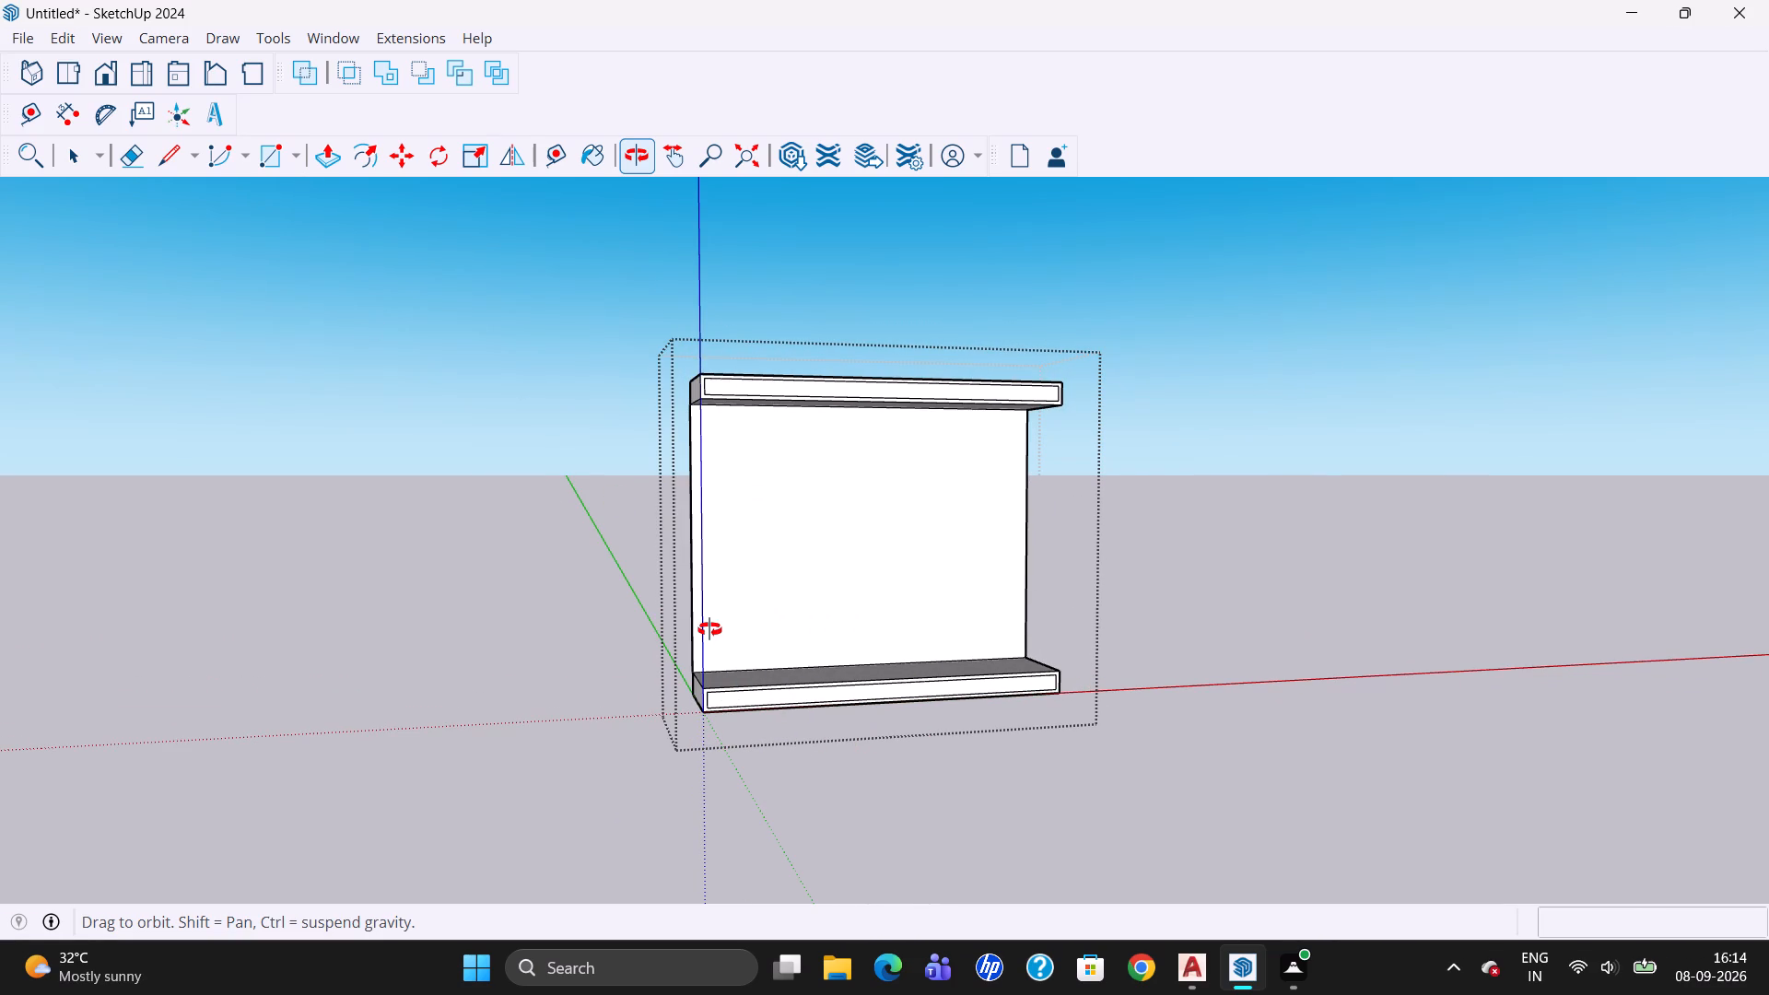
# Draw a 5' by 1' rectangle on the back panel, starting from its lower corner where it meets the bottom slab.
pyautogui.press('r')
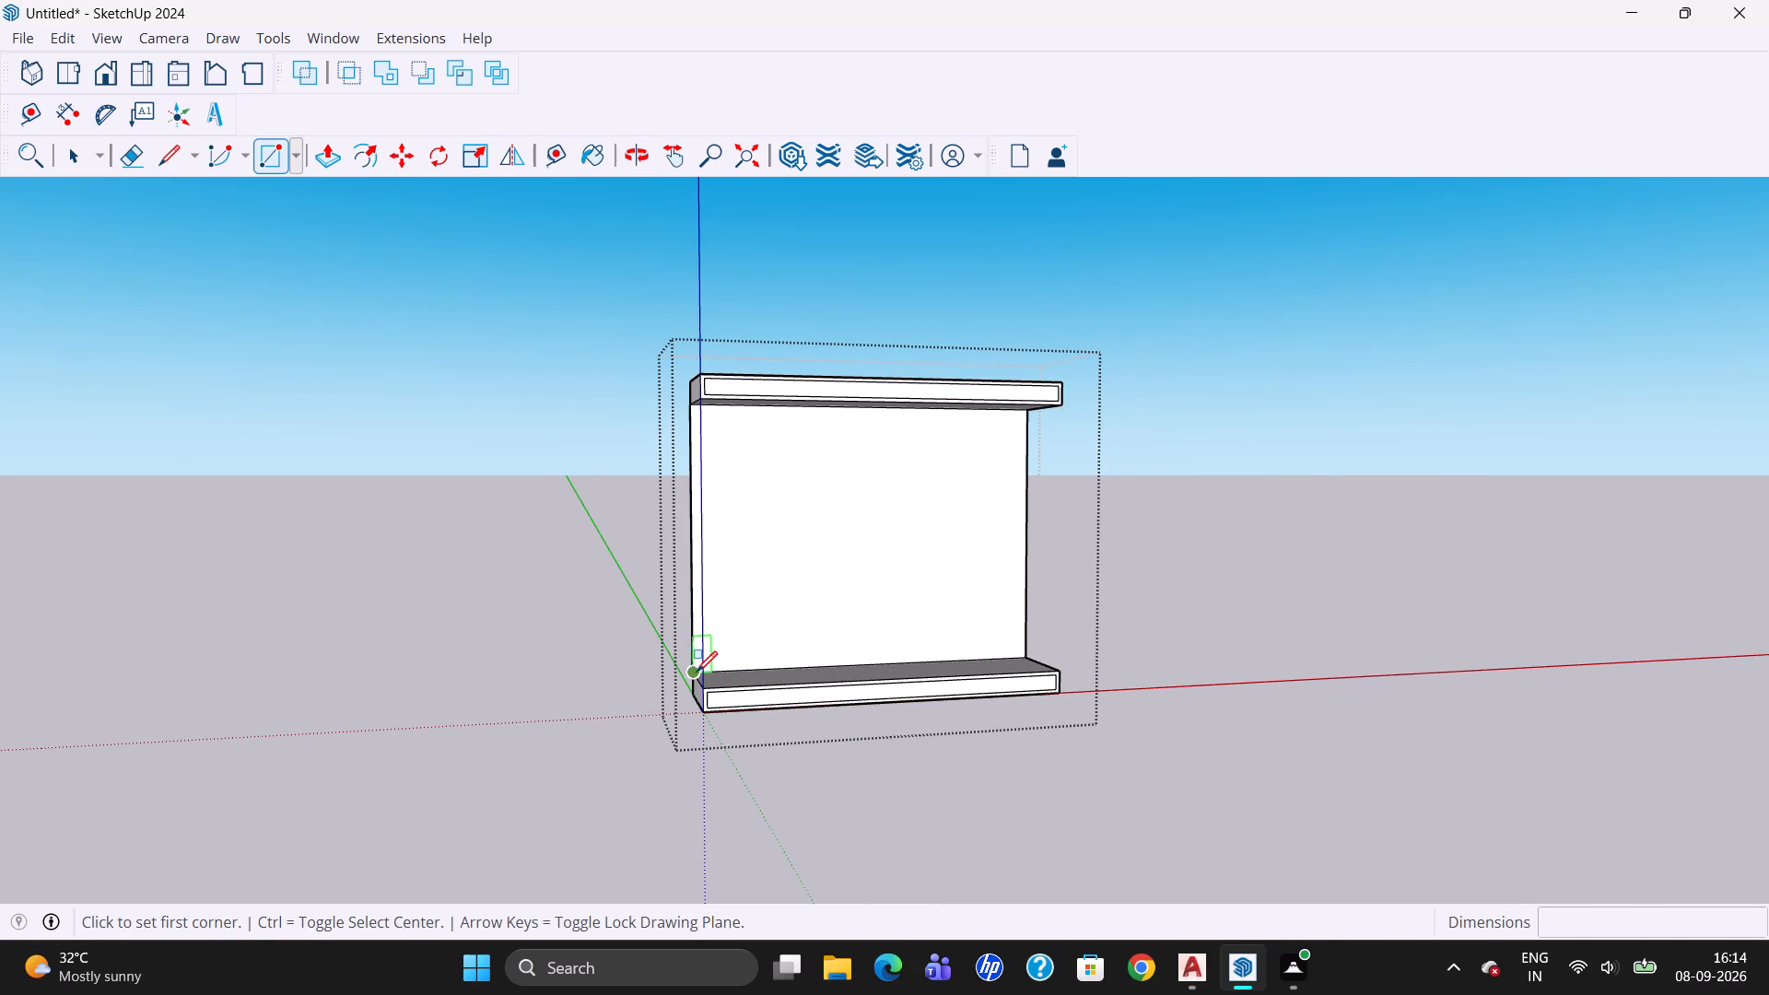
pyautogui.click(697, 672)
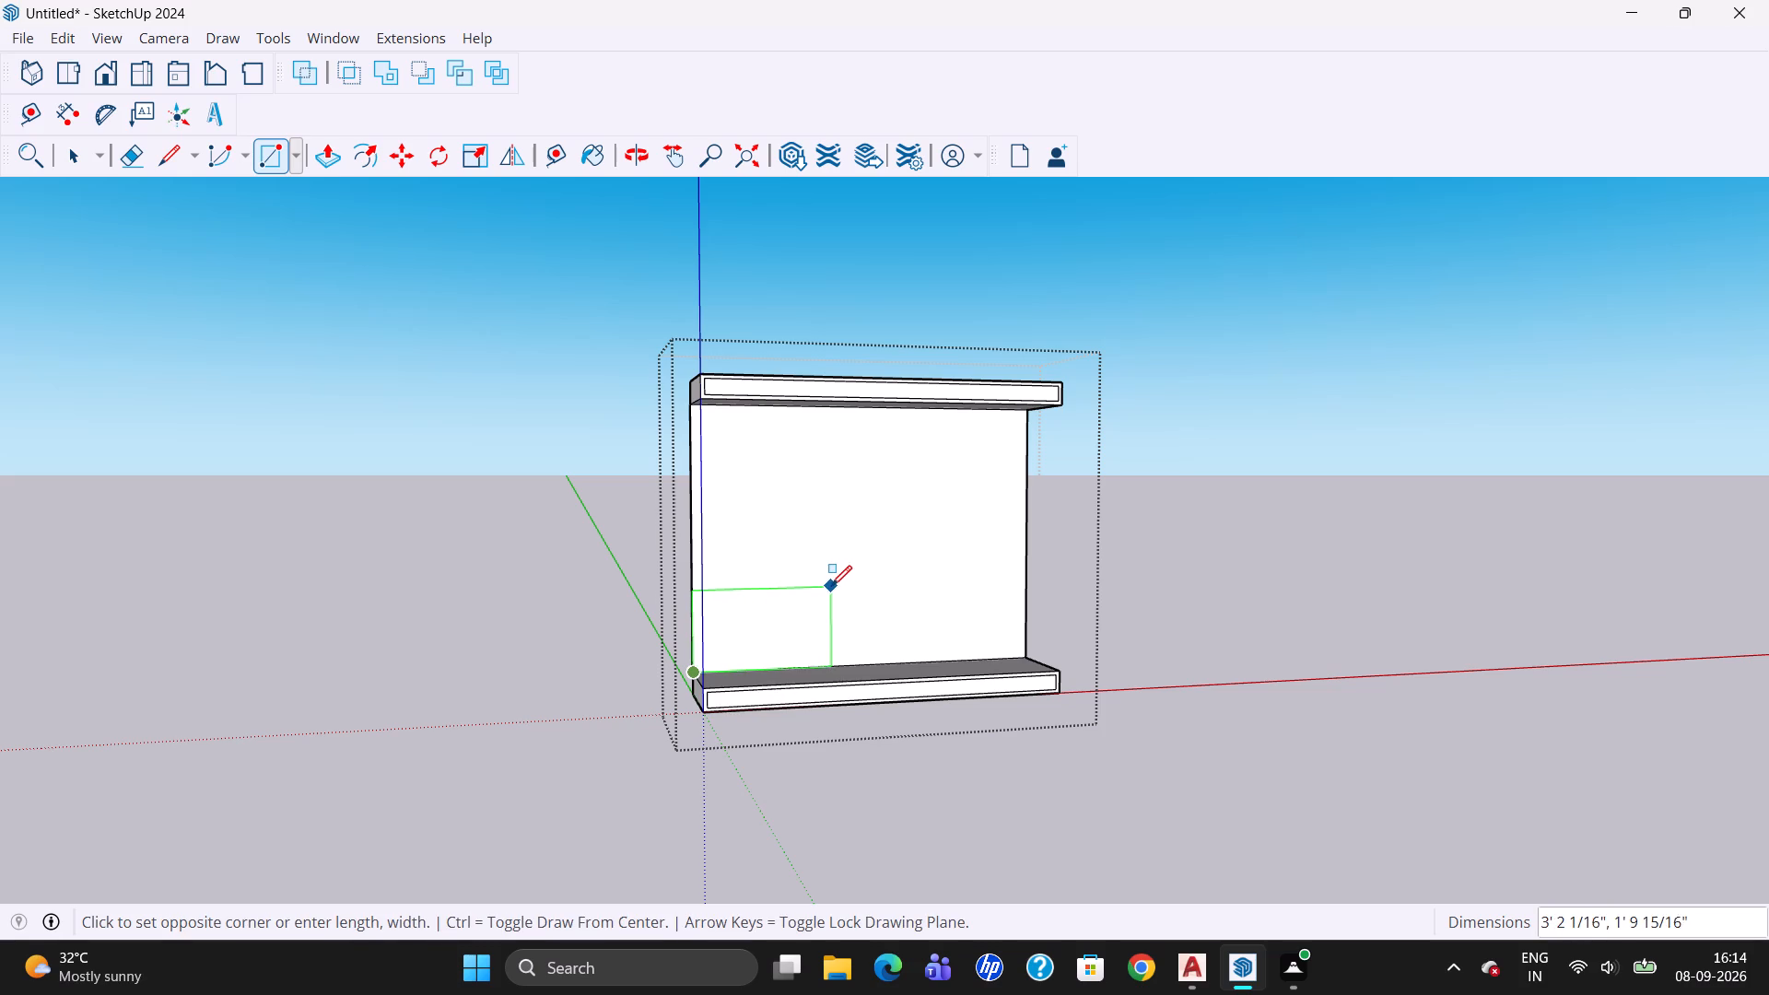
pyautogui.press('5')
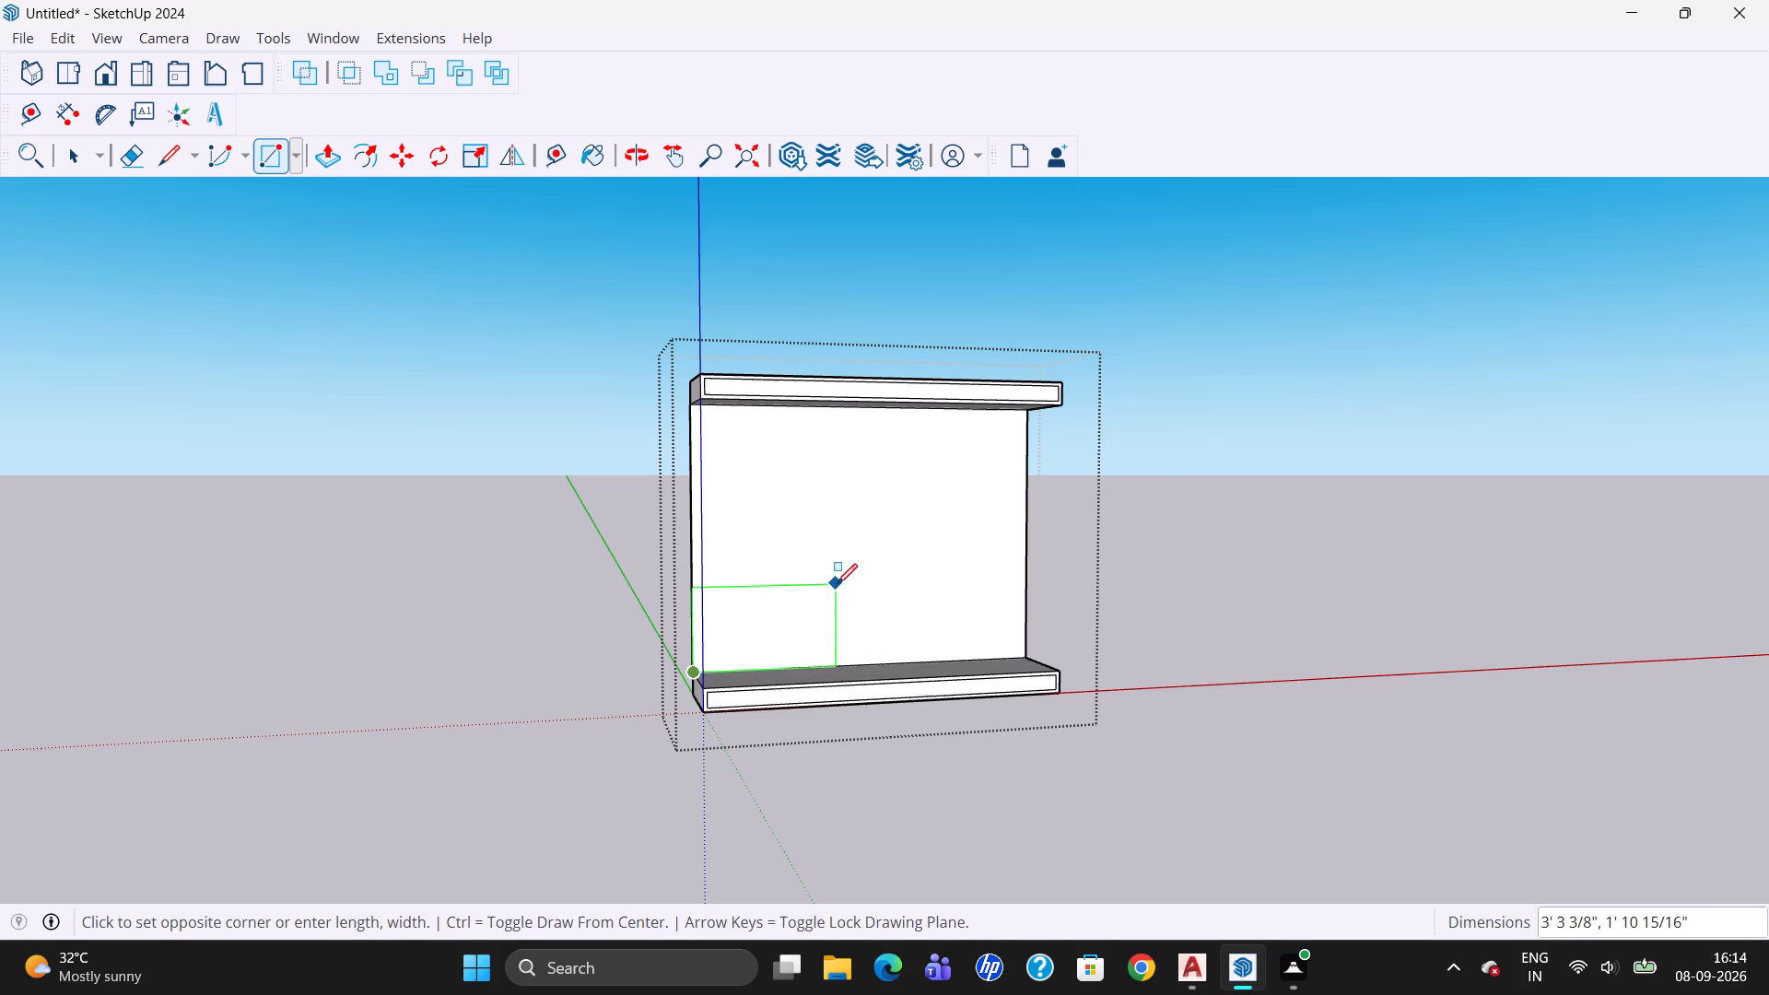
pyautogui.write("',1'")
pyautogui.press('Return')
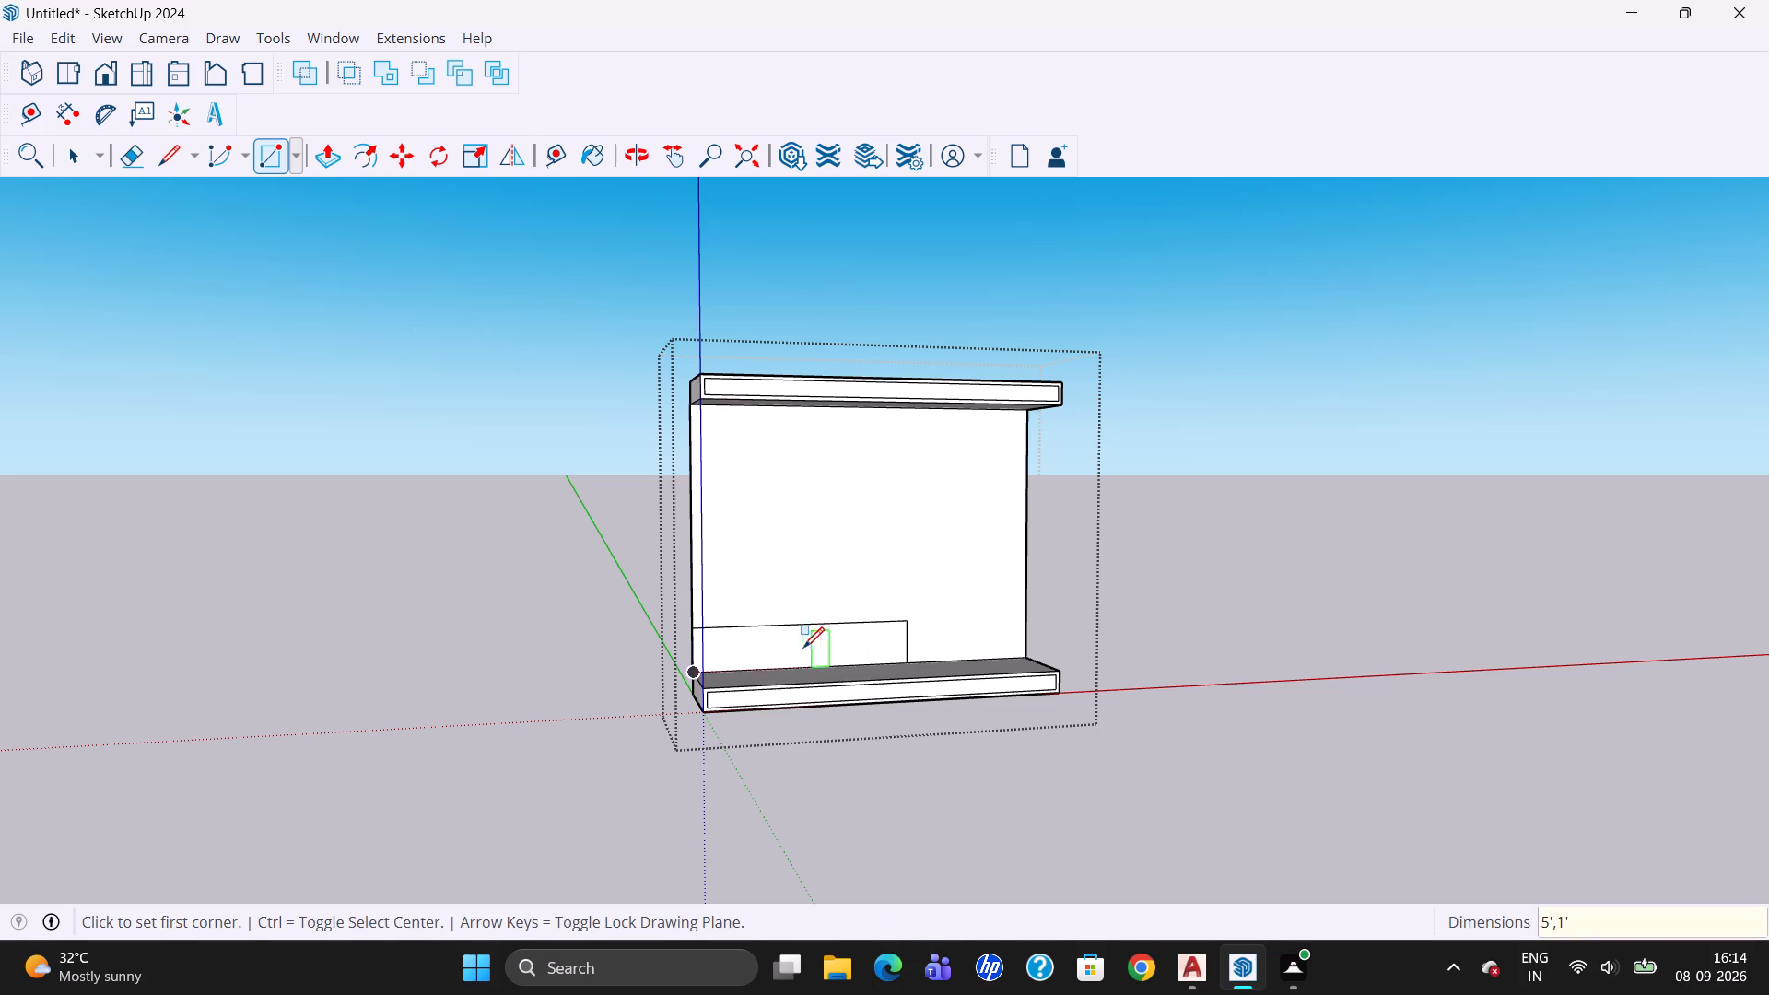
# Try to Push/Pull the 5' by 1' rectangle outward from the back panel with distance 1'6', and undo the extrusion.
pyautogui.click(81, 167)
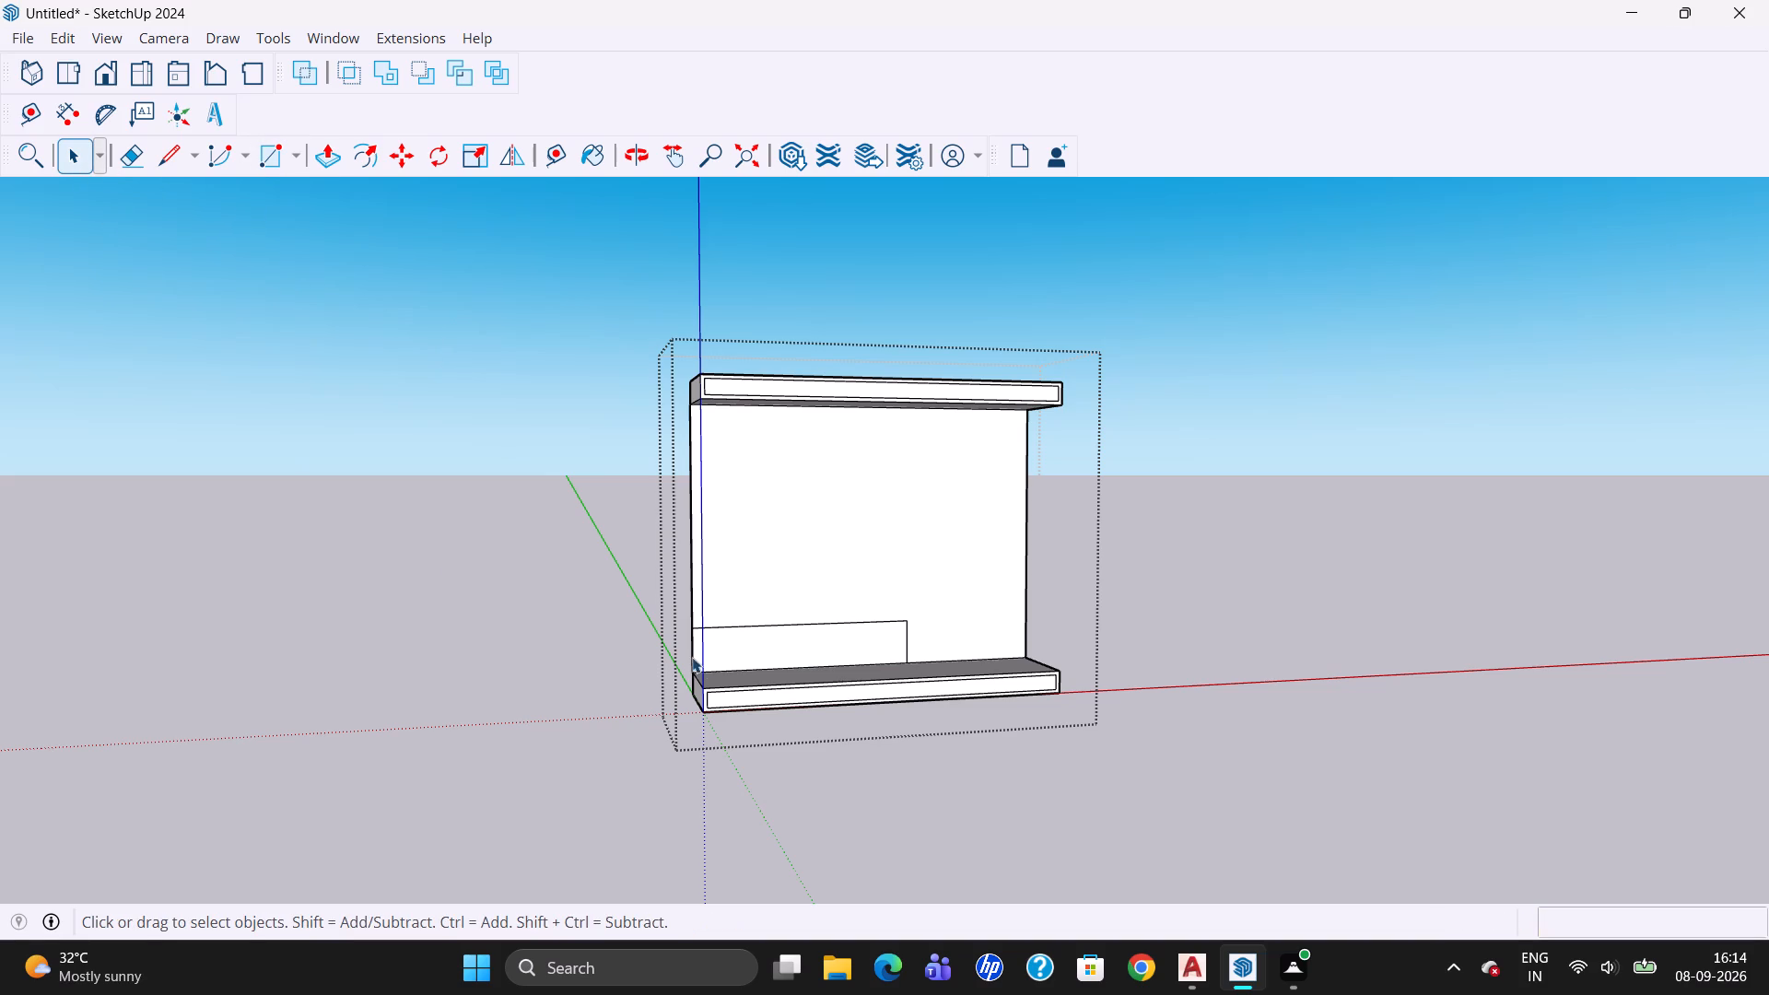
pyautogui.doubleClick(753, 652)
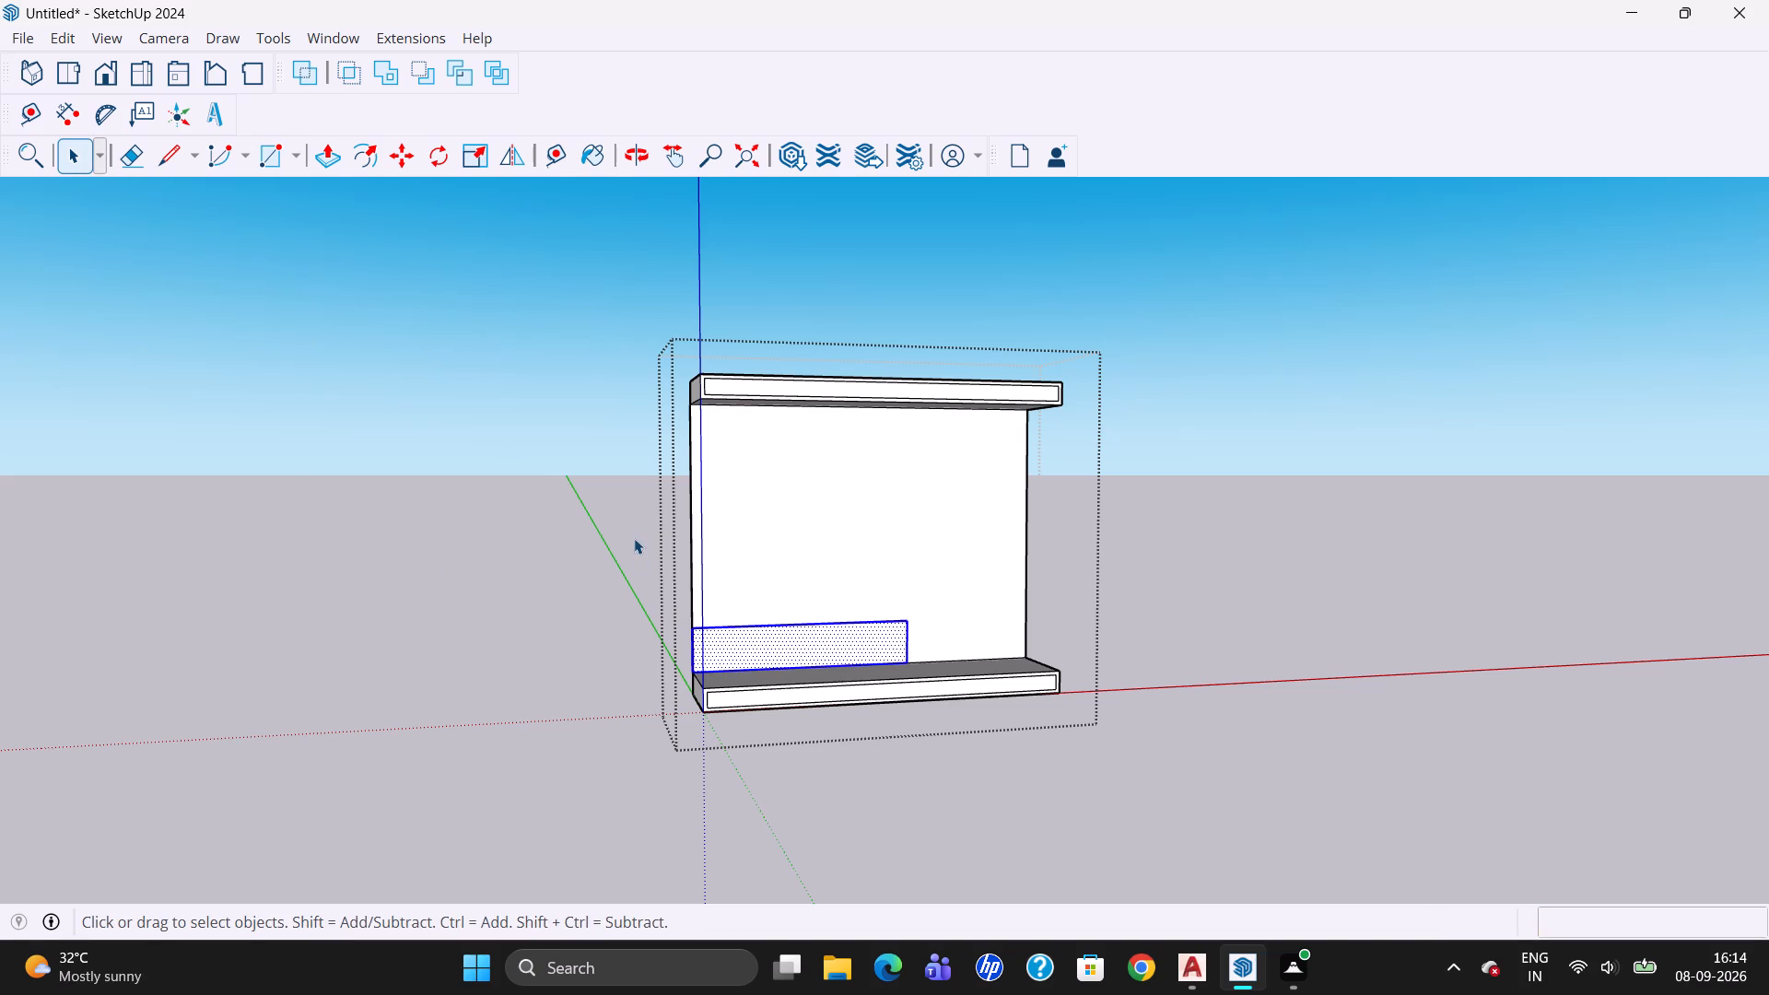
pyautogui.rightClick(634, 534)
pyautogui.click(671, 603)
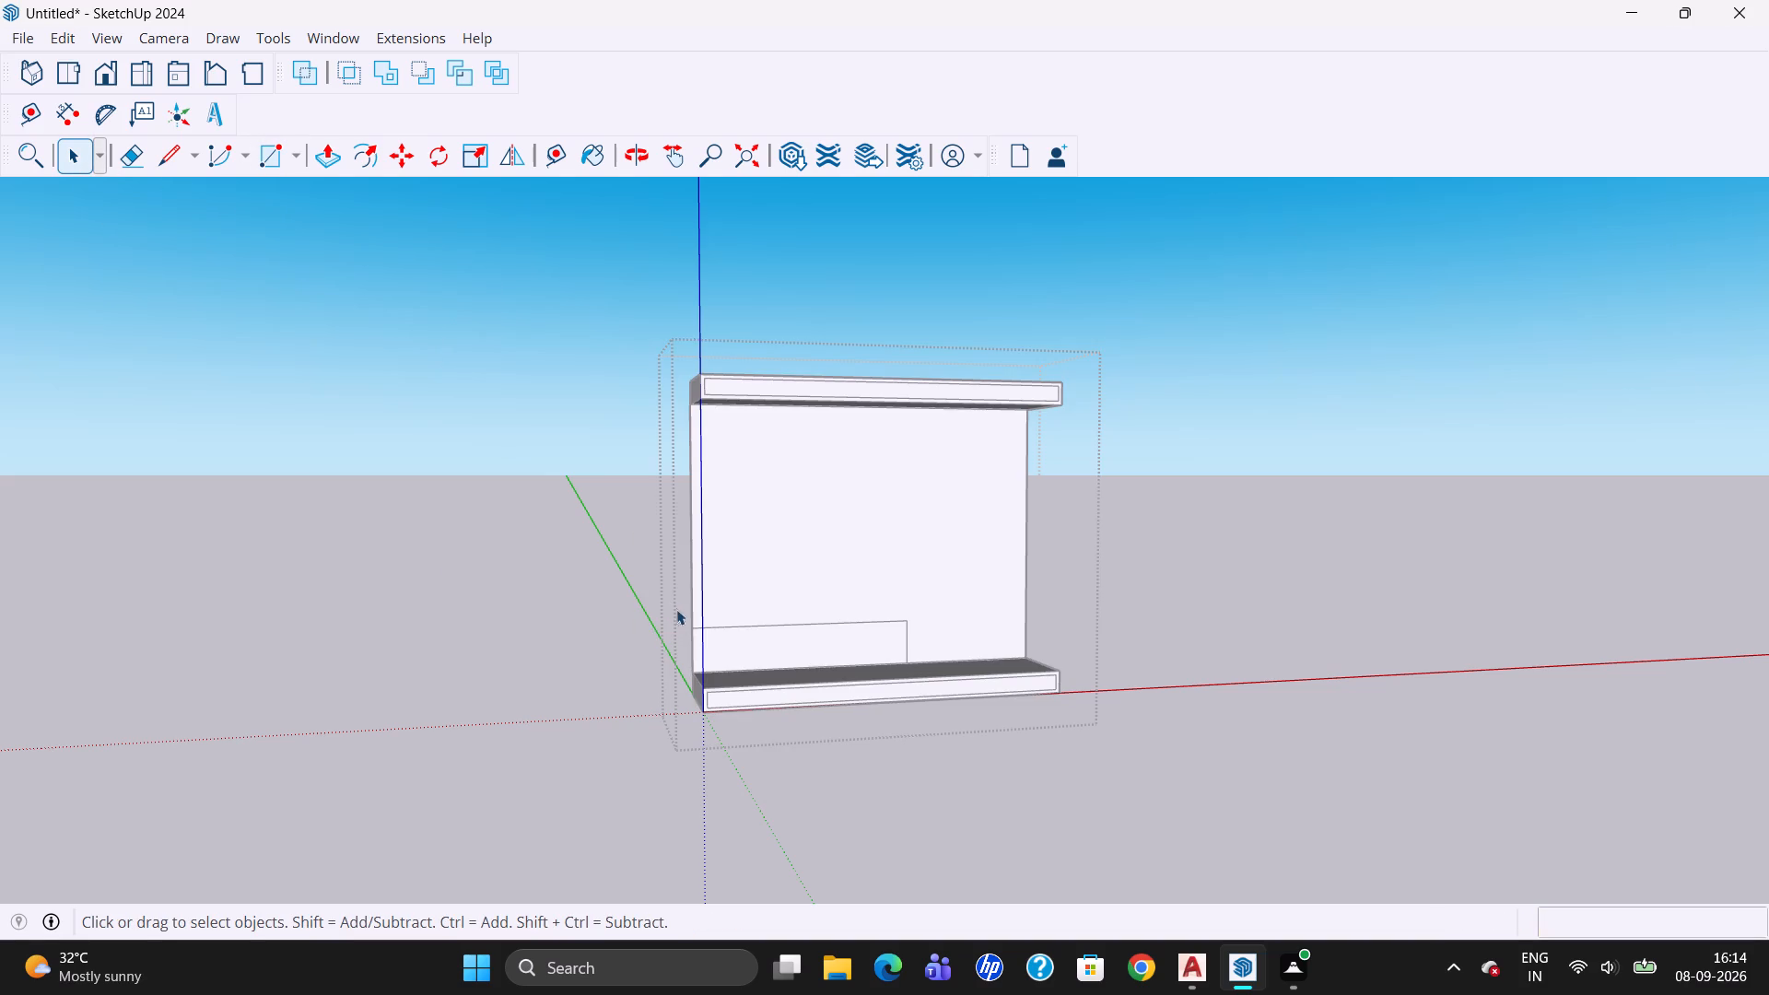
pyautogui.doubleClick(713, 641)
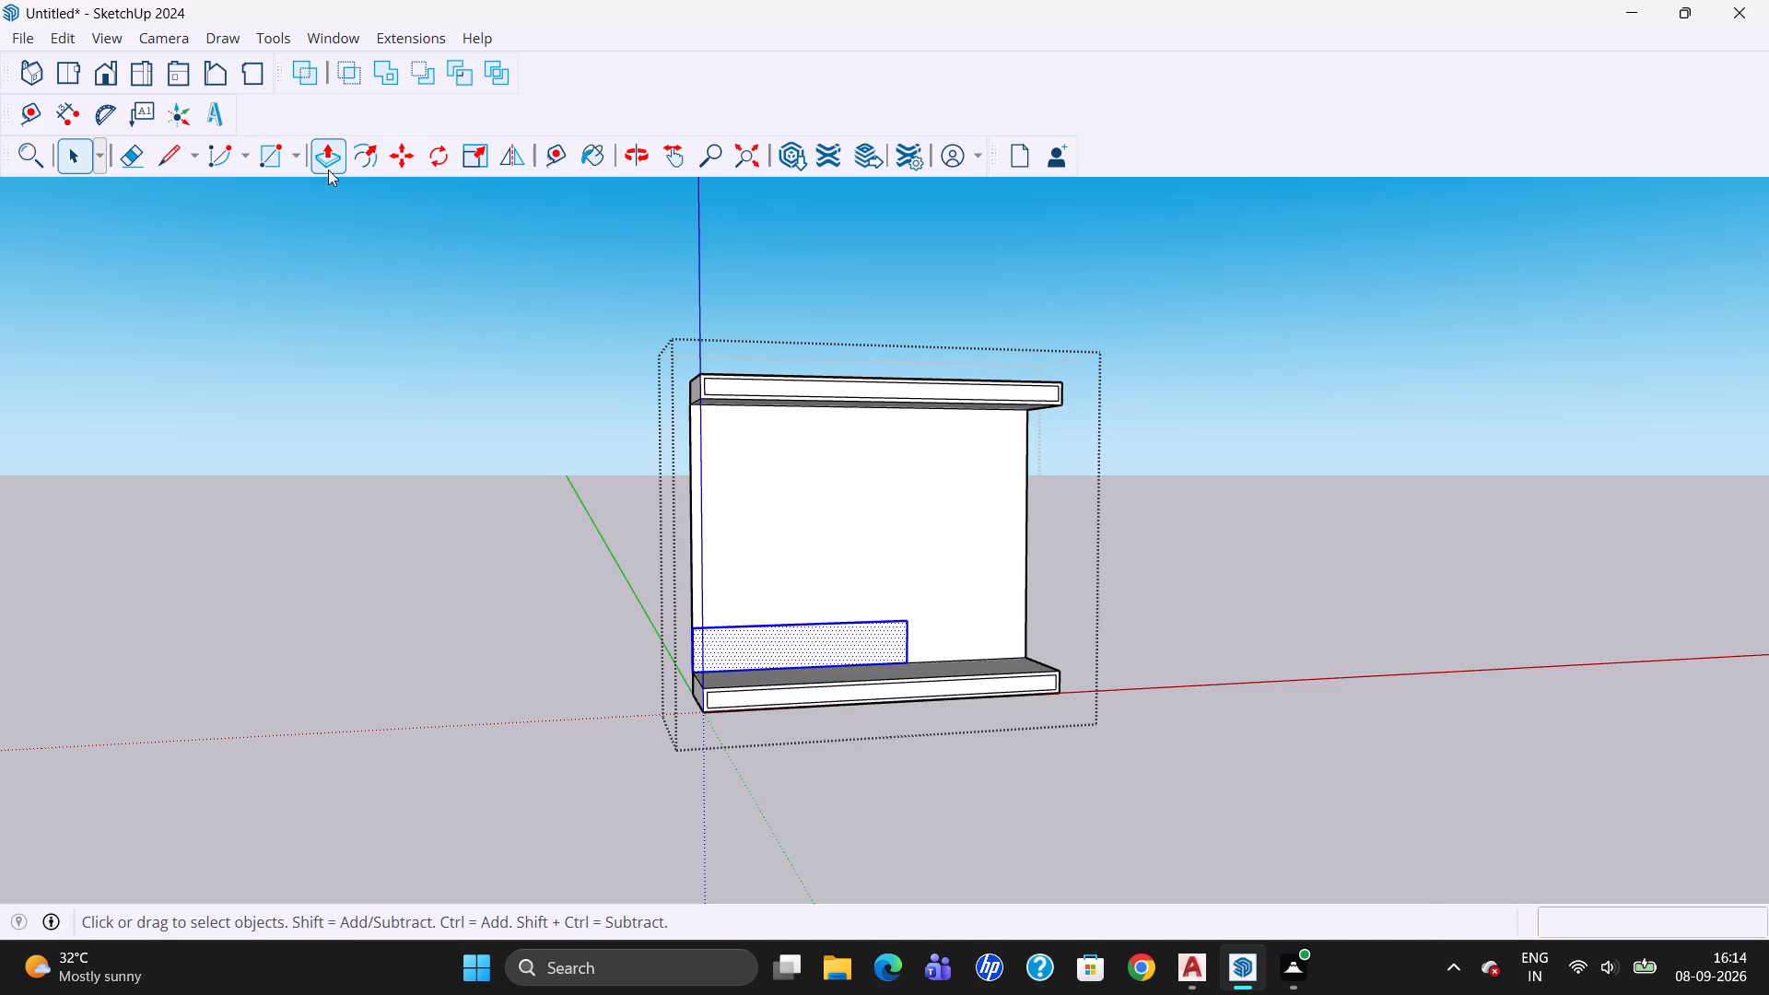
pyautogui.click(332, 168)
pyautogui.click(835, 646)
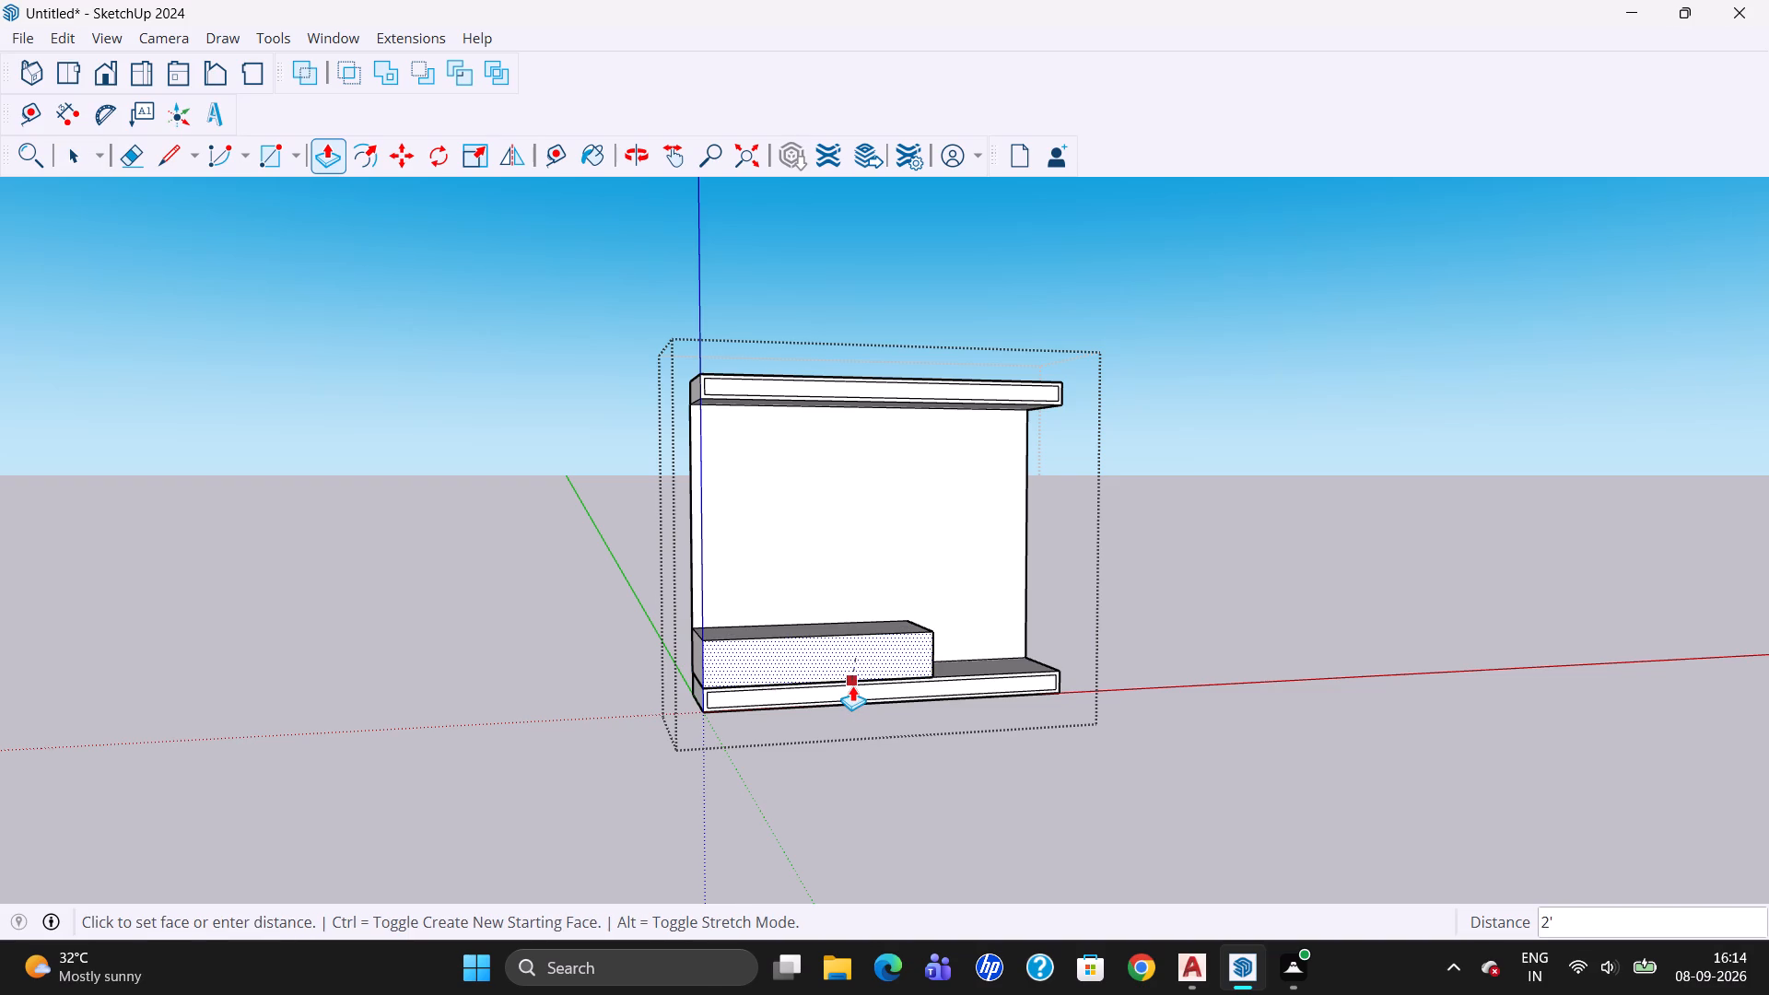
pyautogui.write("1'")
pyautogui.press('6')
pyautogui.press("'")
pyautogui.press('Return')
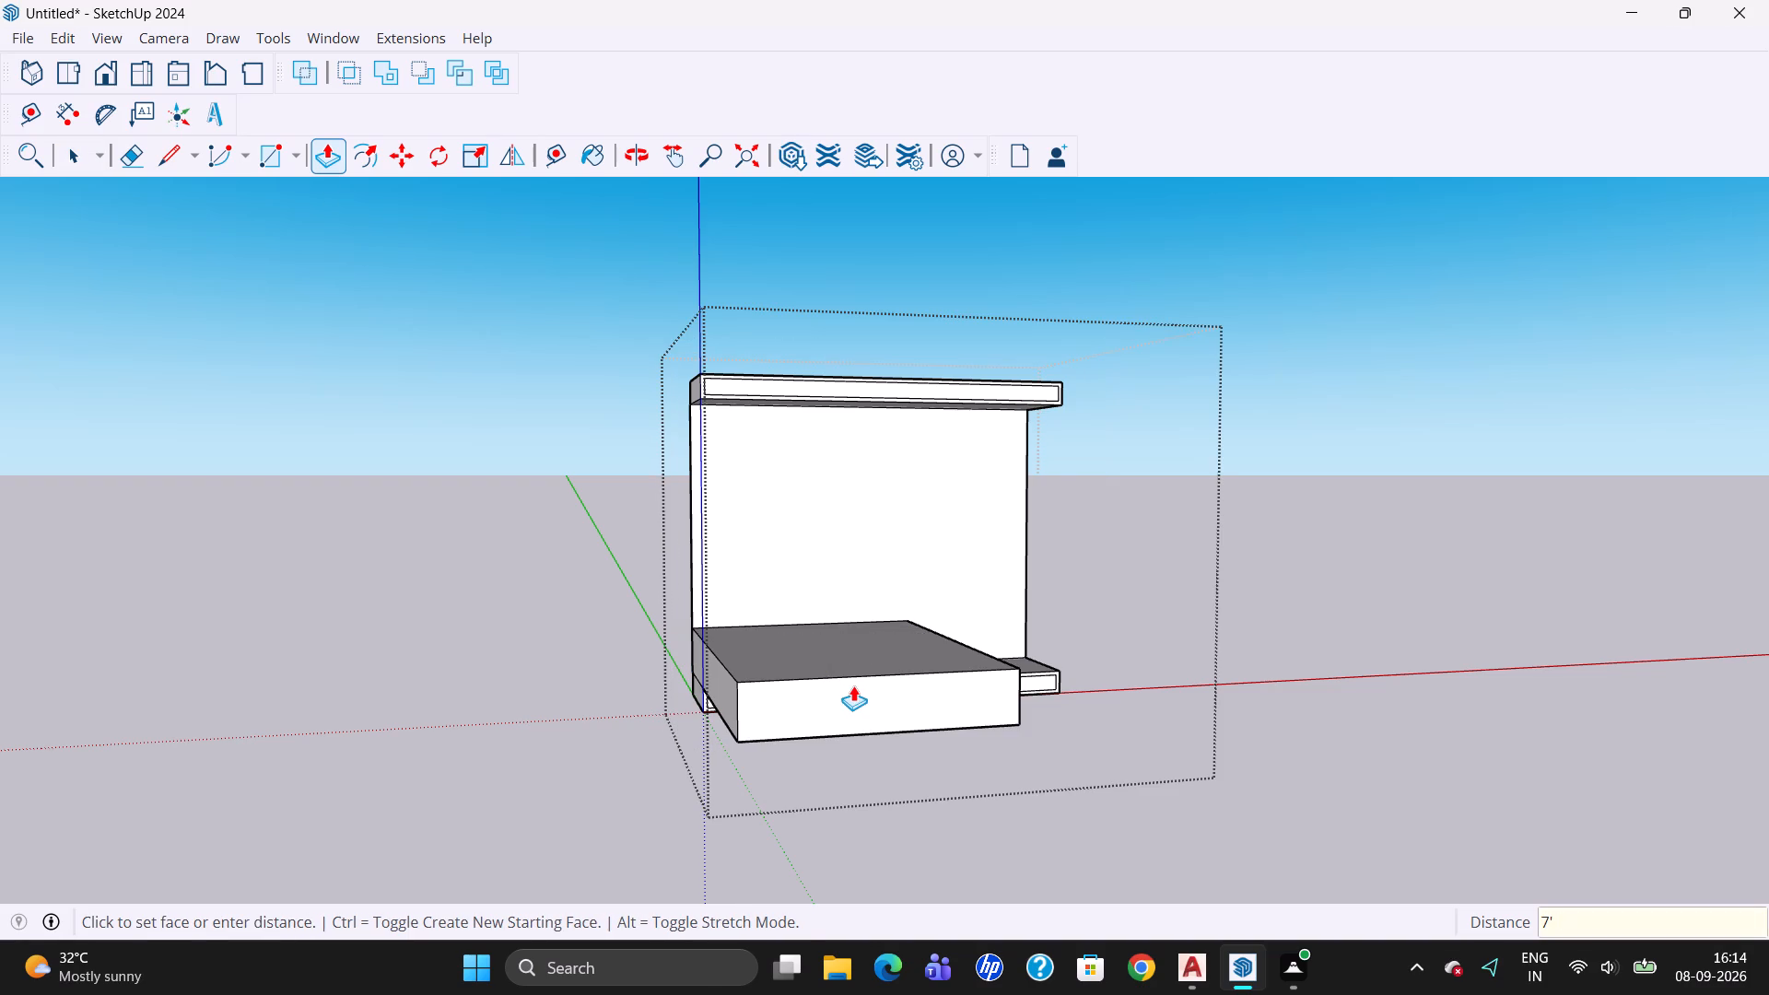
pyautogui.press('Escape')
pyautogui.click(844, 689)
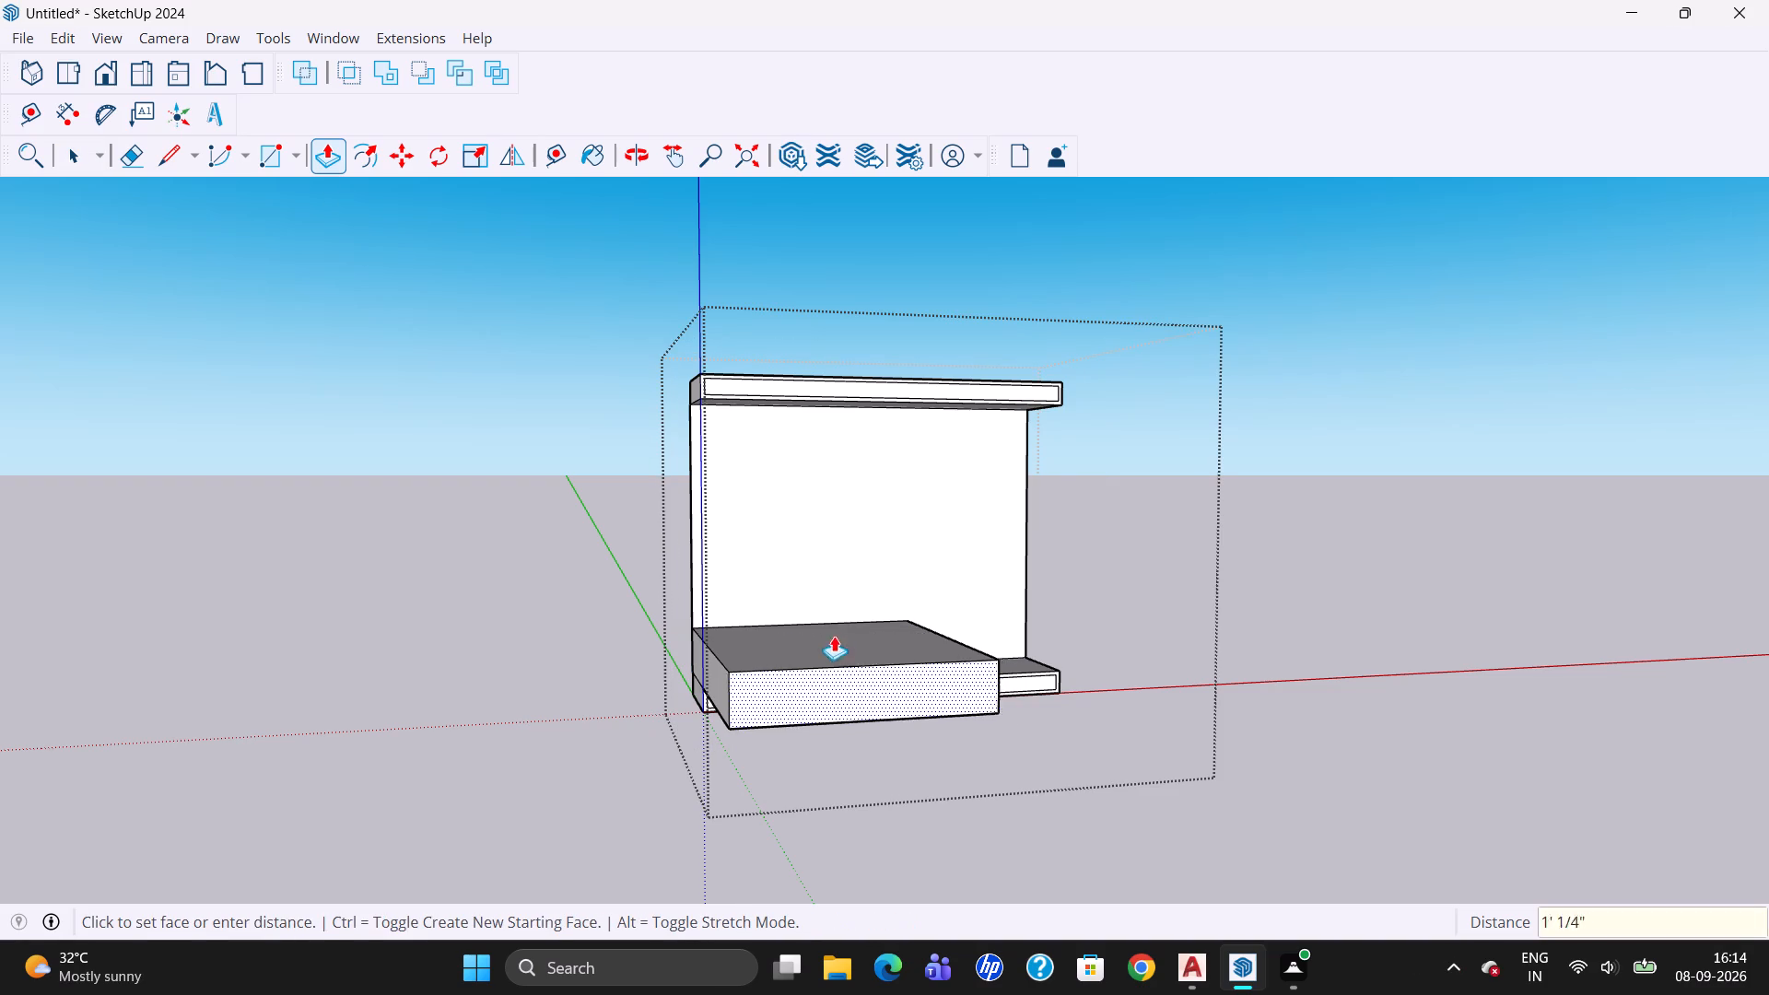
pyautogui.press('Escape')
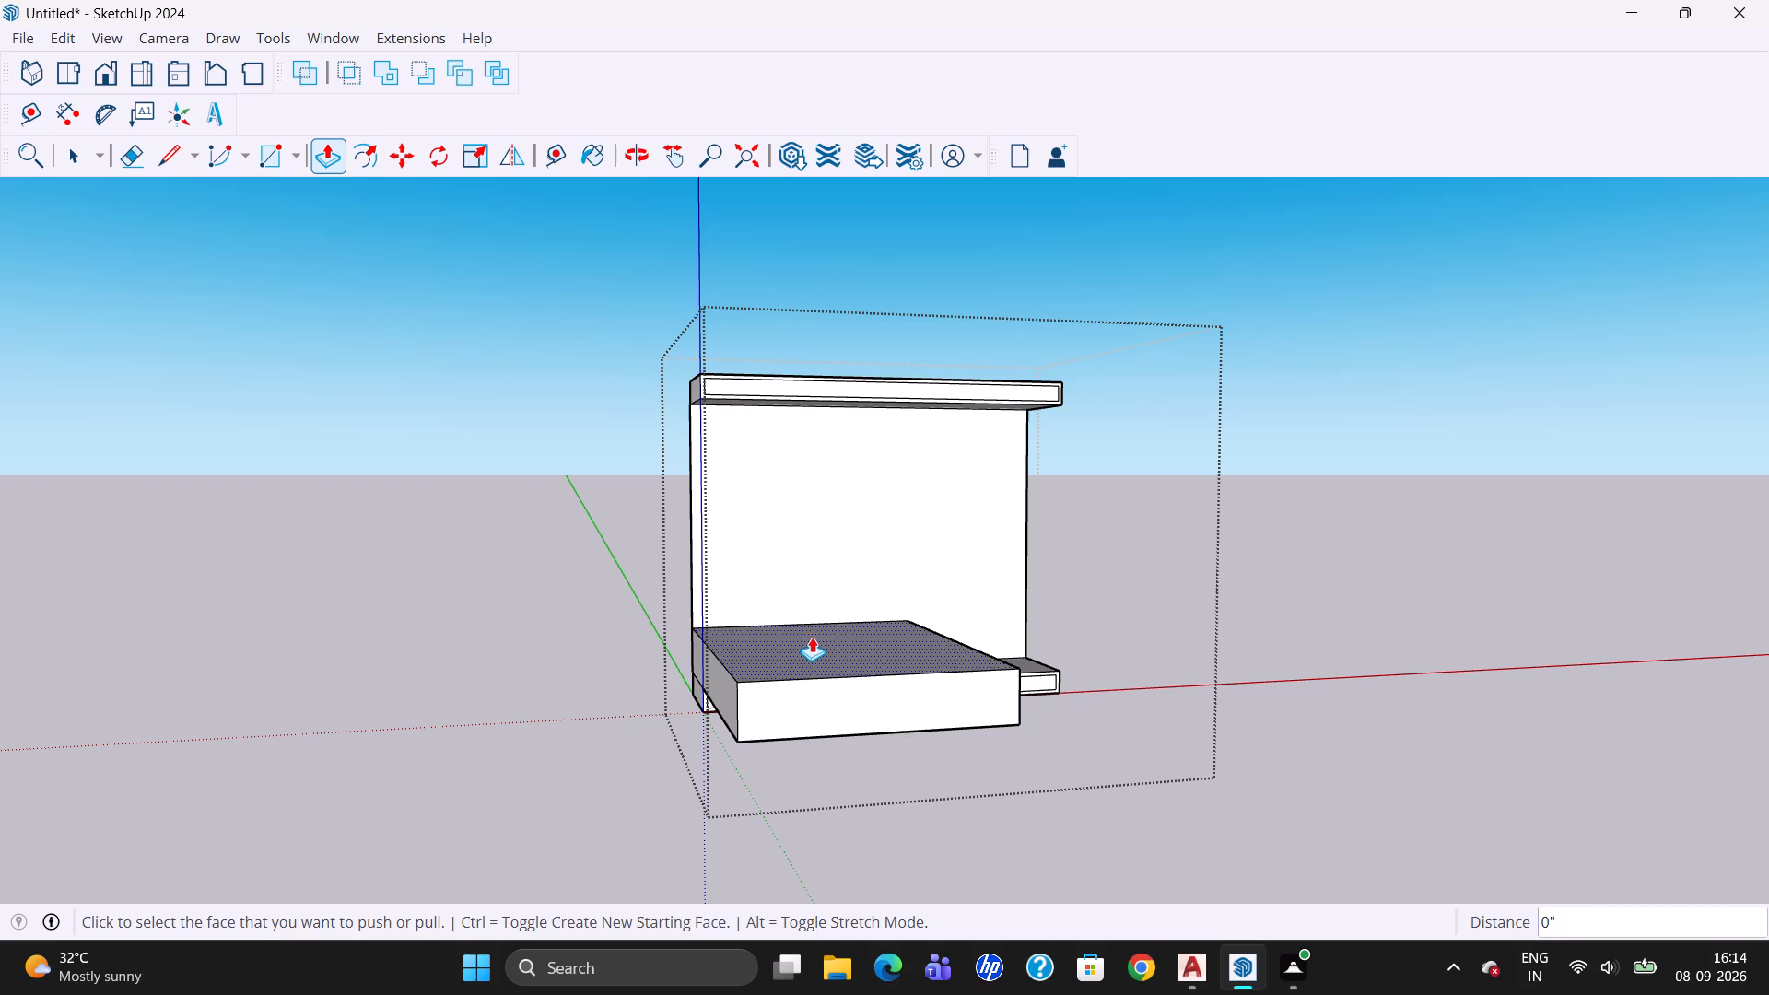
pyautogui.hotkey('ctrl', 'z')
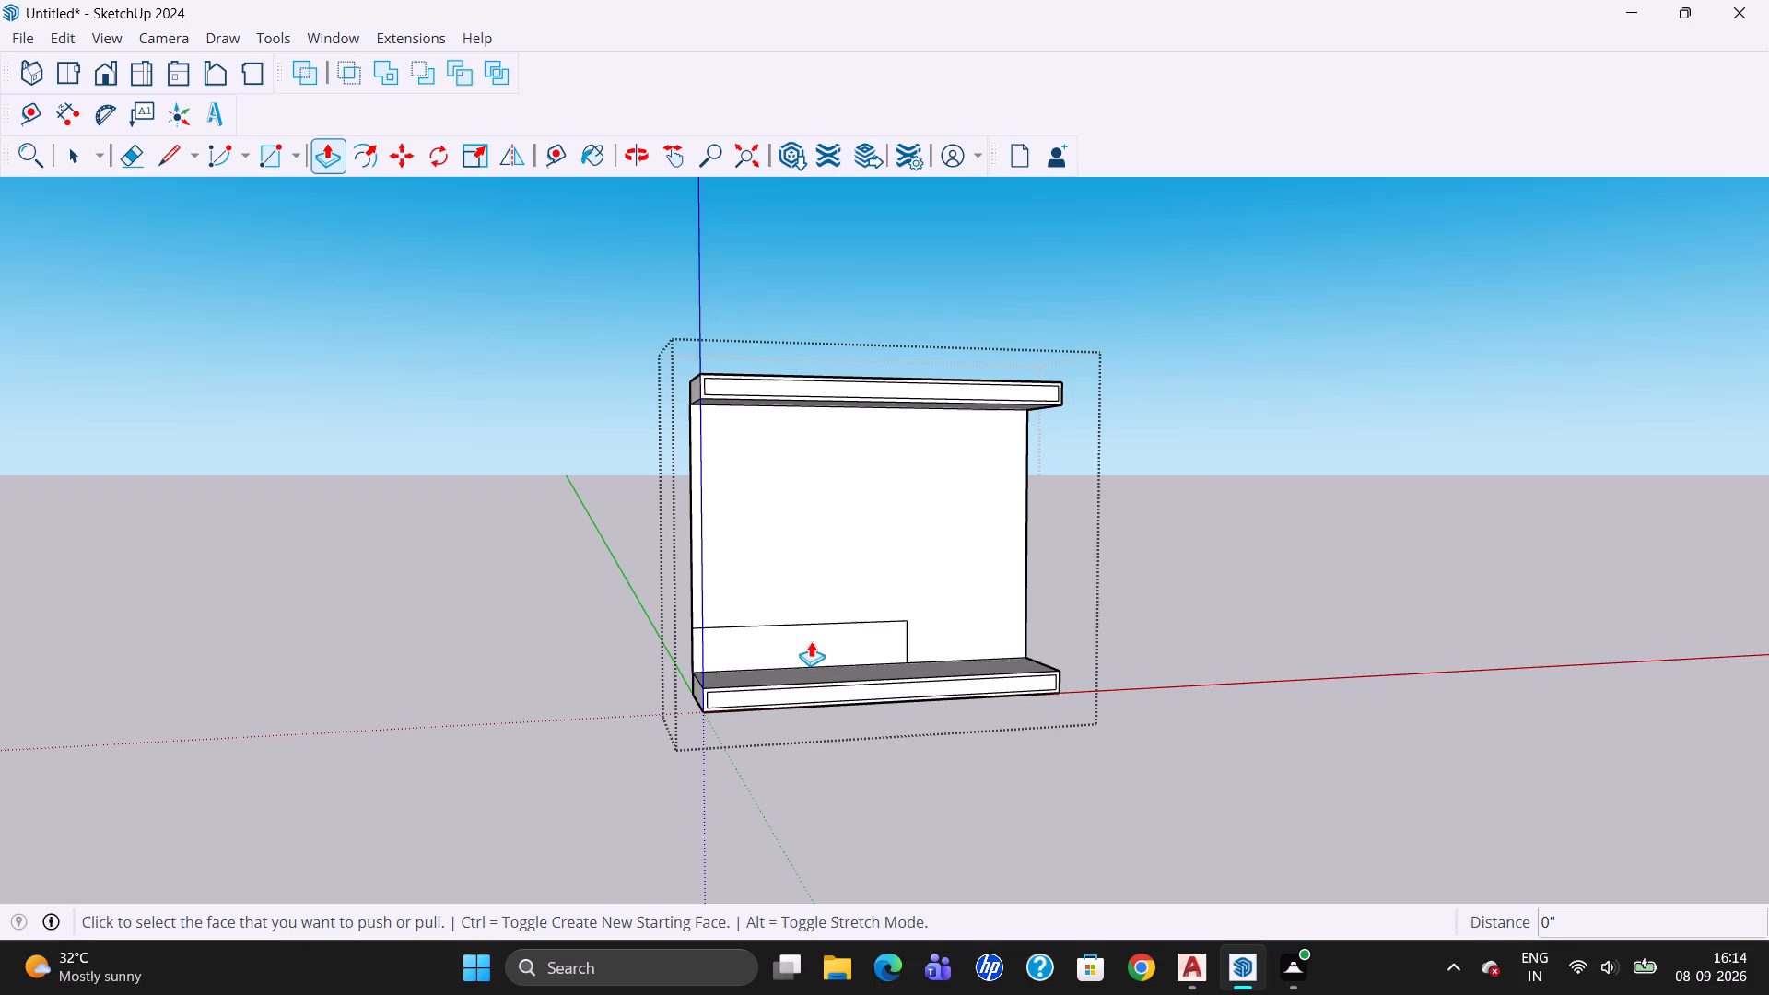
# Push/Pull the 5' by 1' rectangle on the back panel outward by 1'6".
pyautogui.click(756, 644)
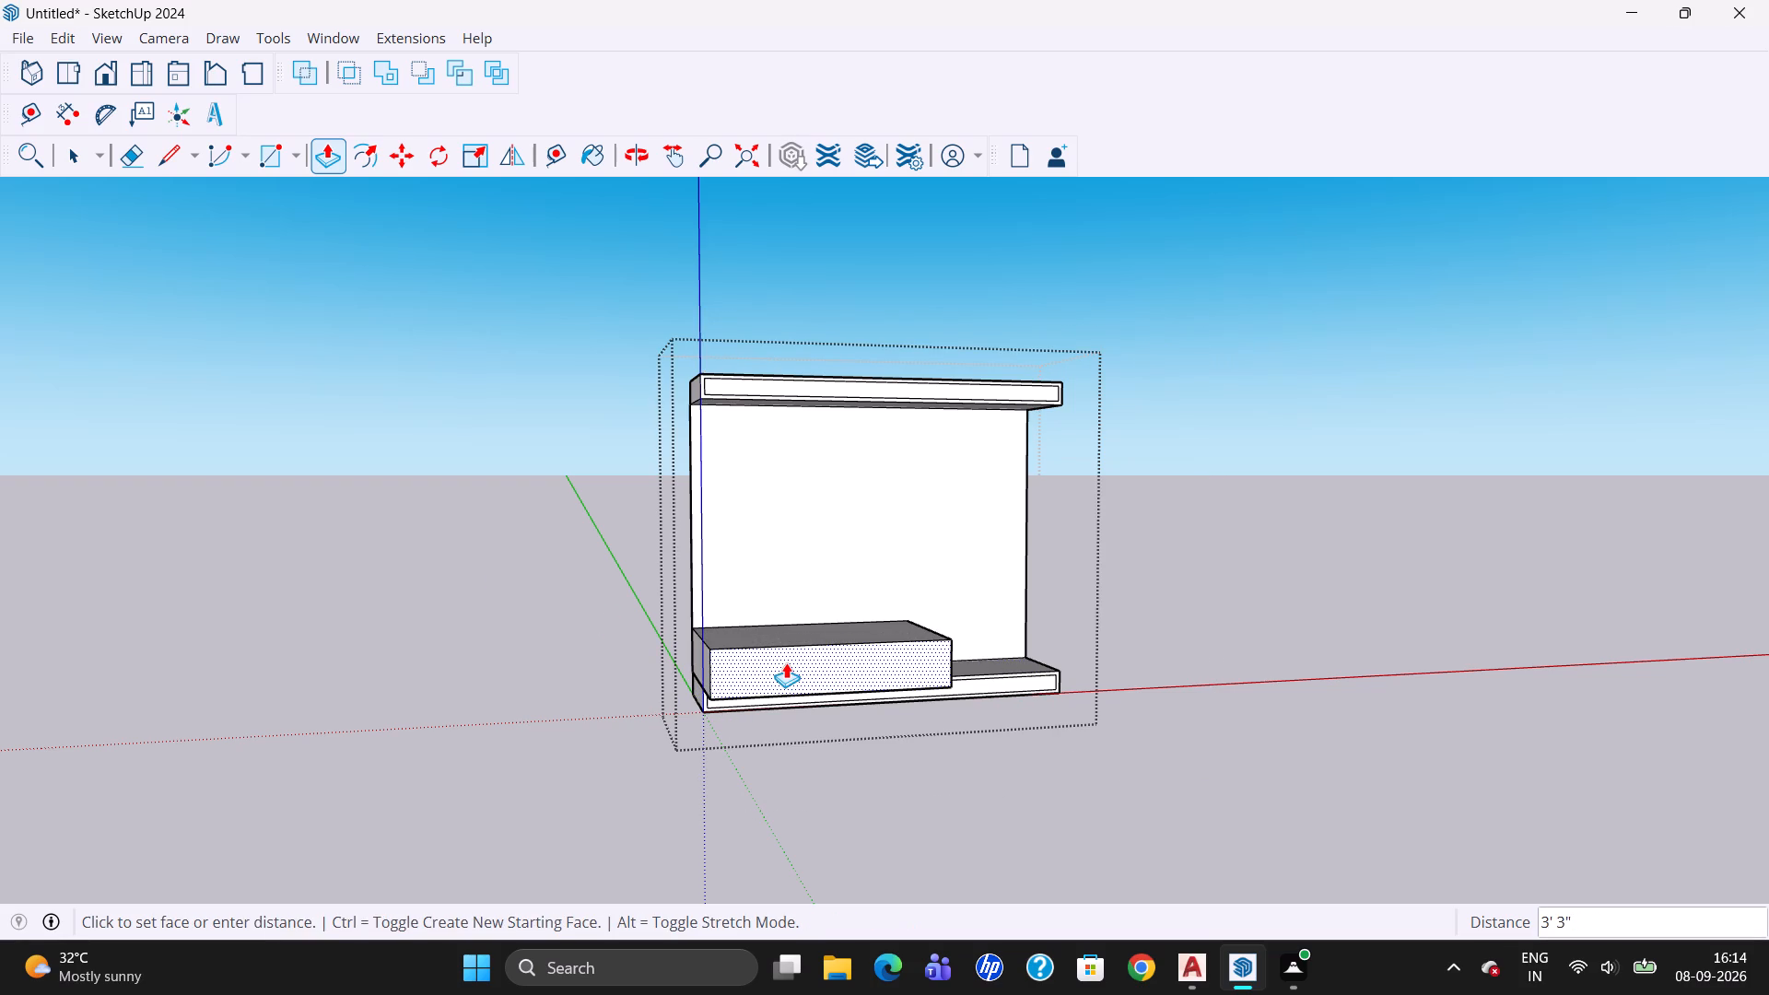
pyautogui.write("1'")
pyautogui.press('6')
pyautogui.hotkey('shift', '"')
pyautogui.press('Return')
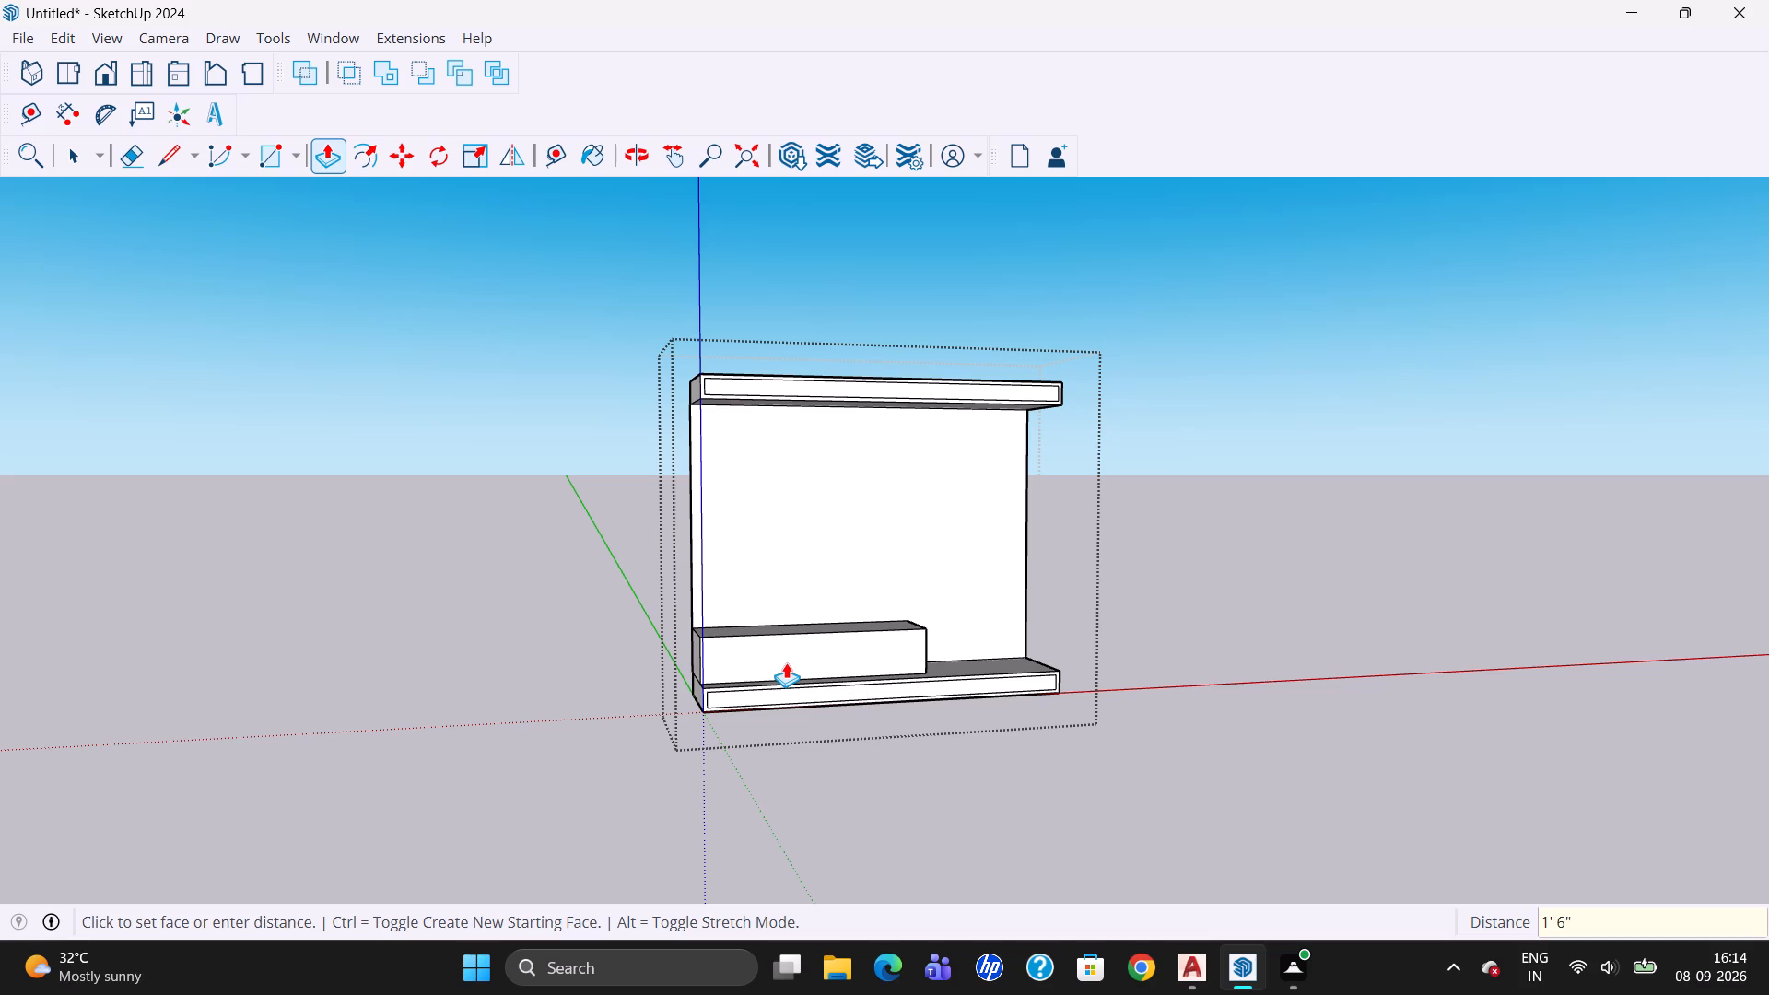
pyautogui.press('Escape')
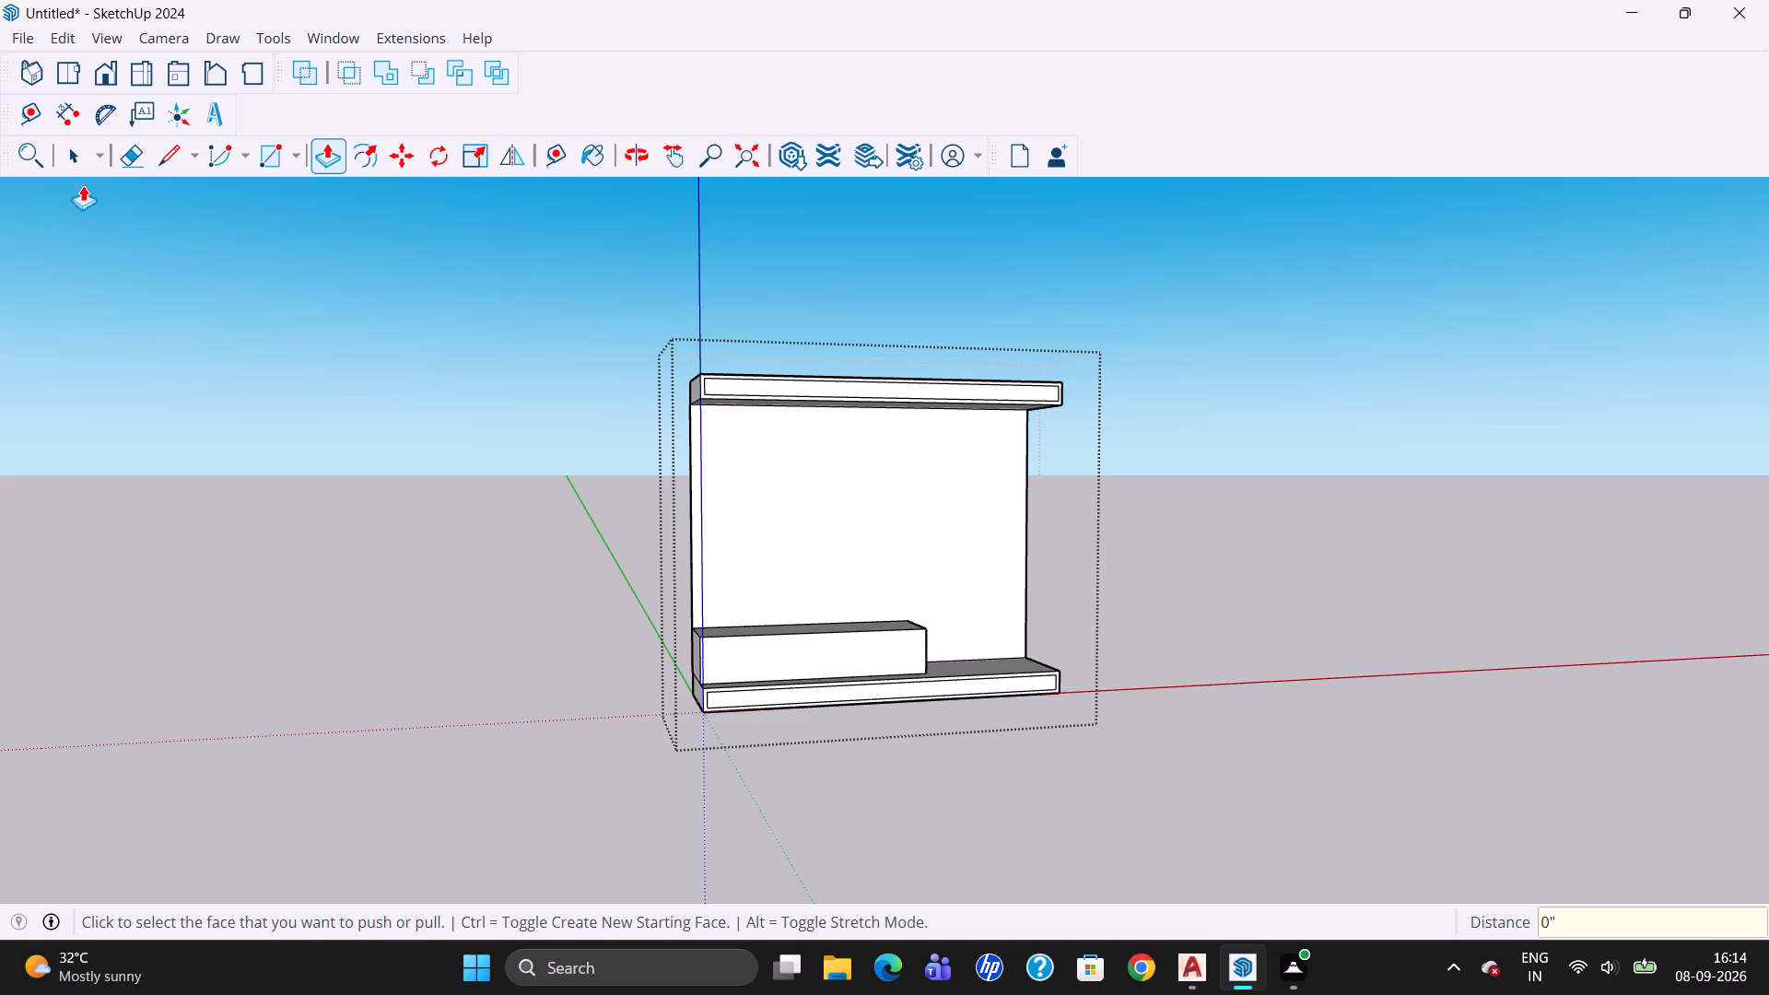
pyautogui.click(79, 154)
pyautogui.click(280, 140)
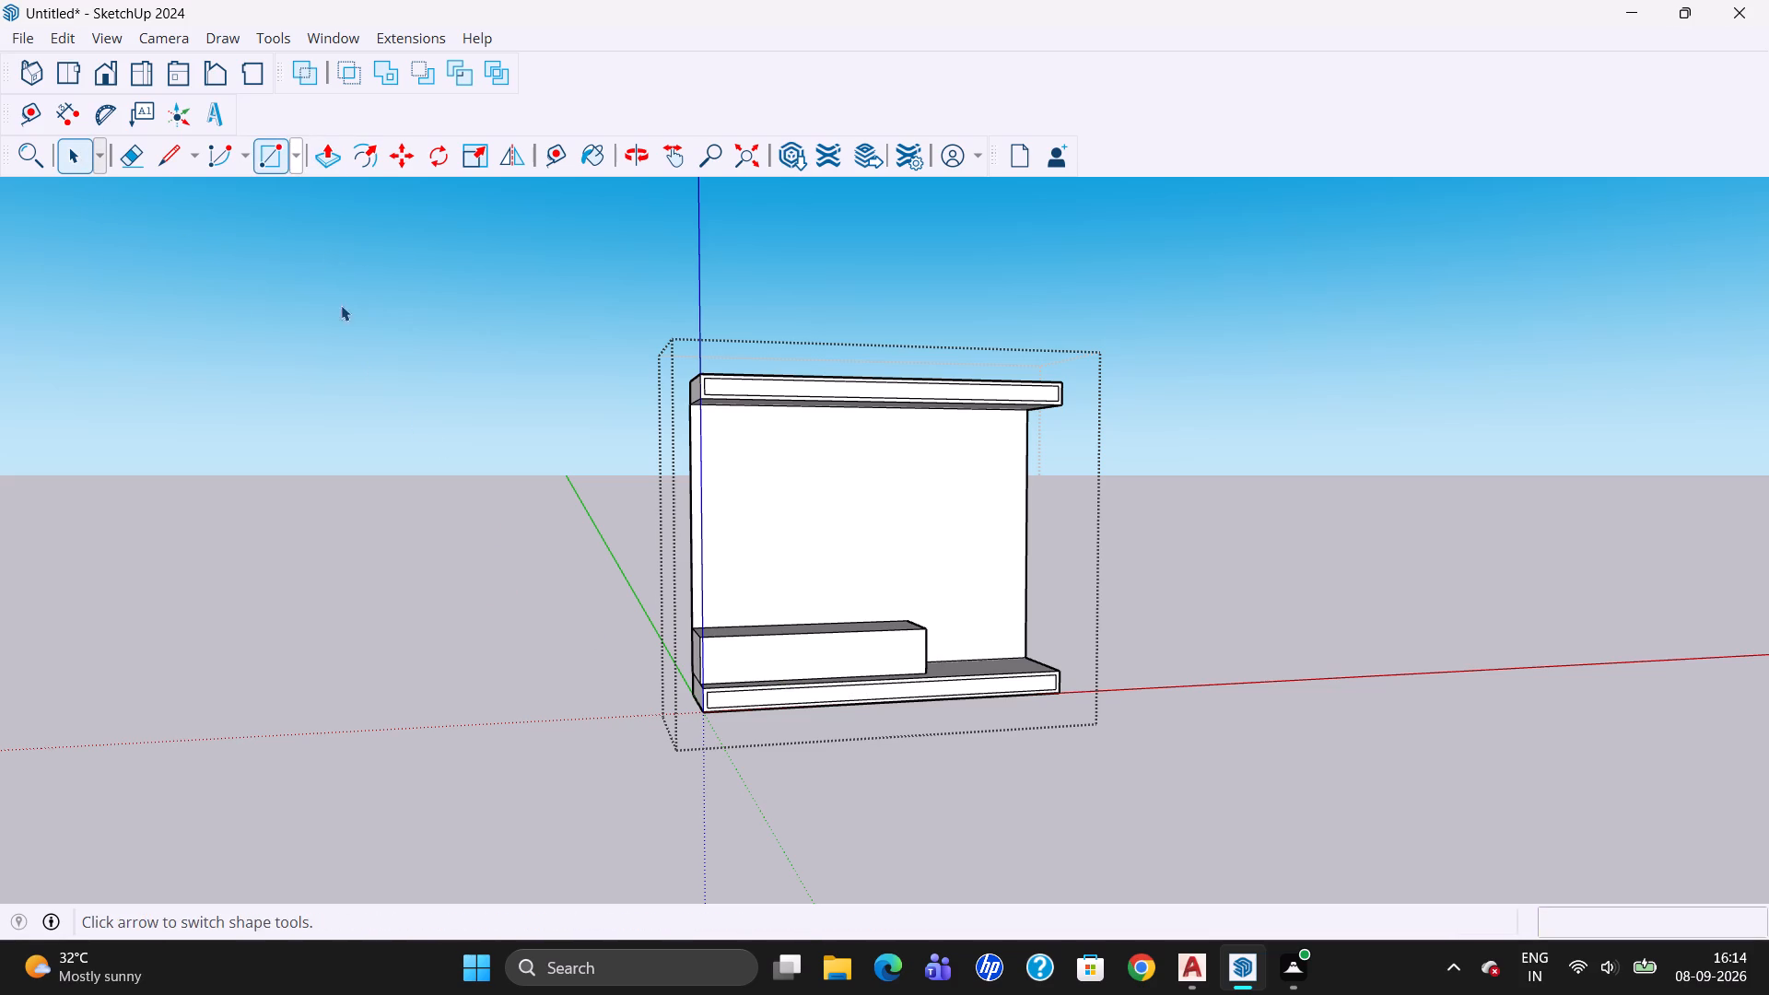
# Examine how the low box meets the back panel and bottom slab from the side, the front and above.
pyautogui.scroll(9, 686, 605)
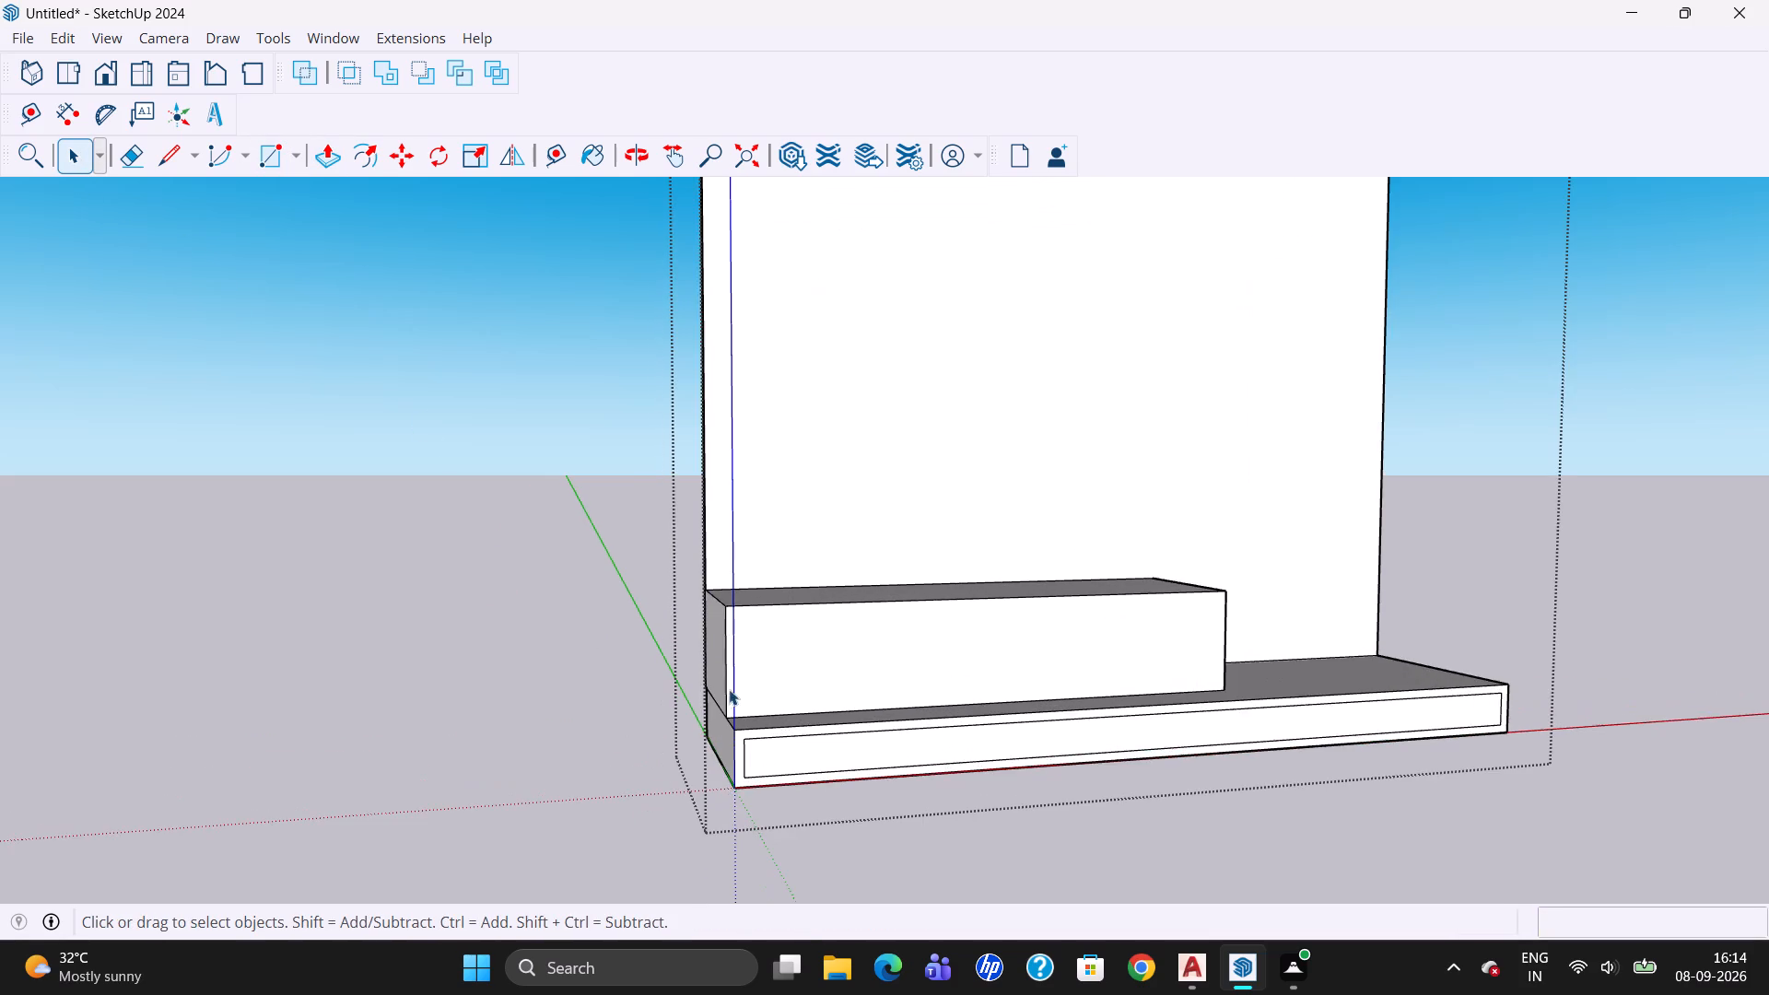
pyautogui.scroll(4, 729, 688)
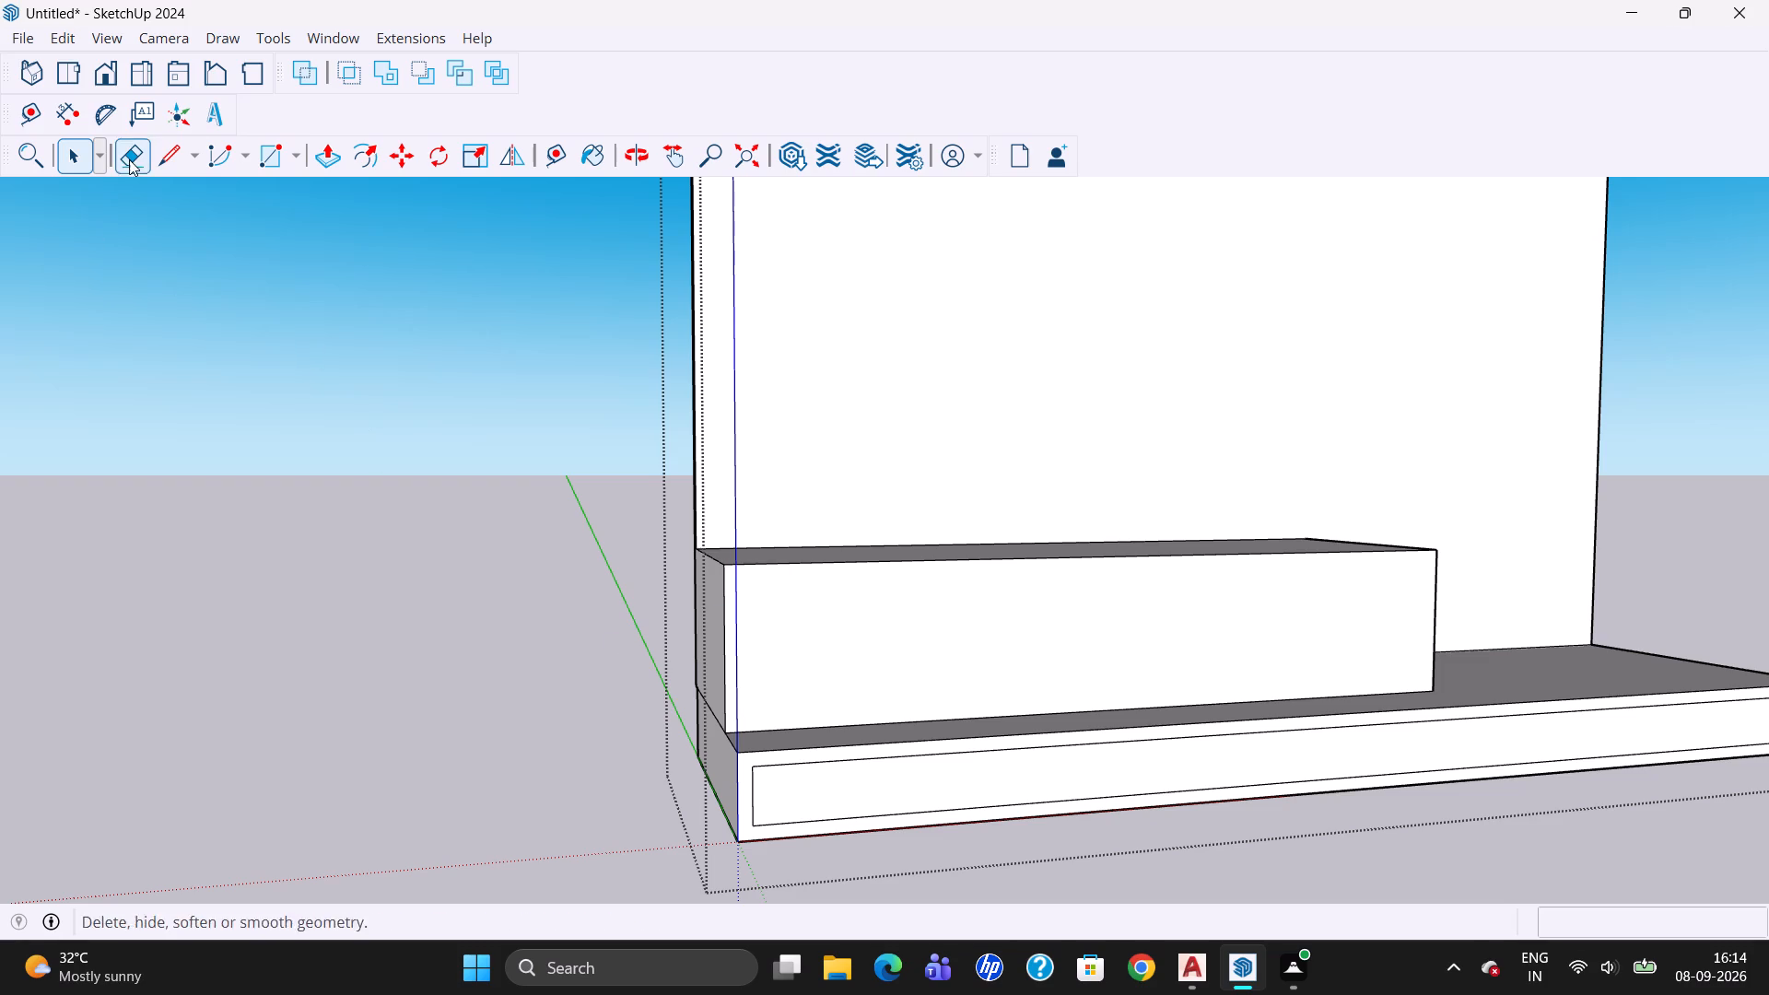
pyautogui.click(625, 164)
pyautogui.moveTo(639, 743); pyautogui.dragTo(802, 798)
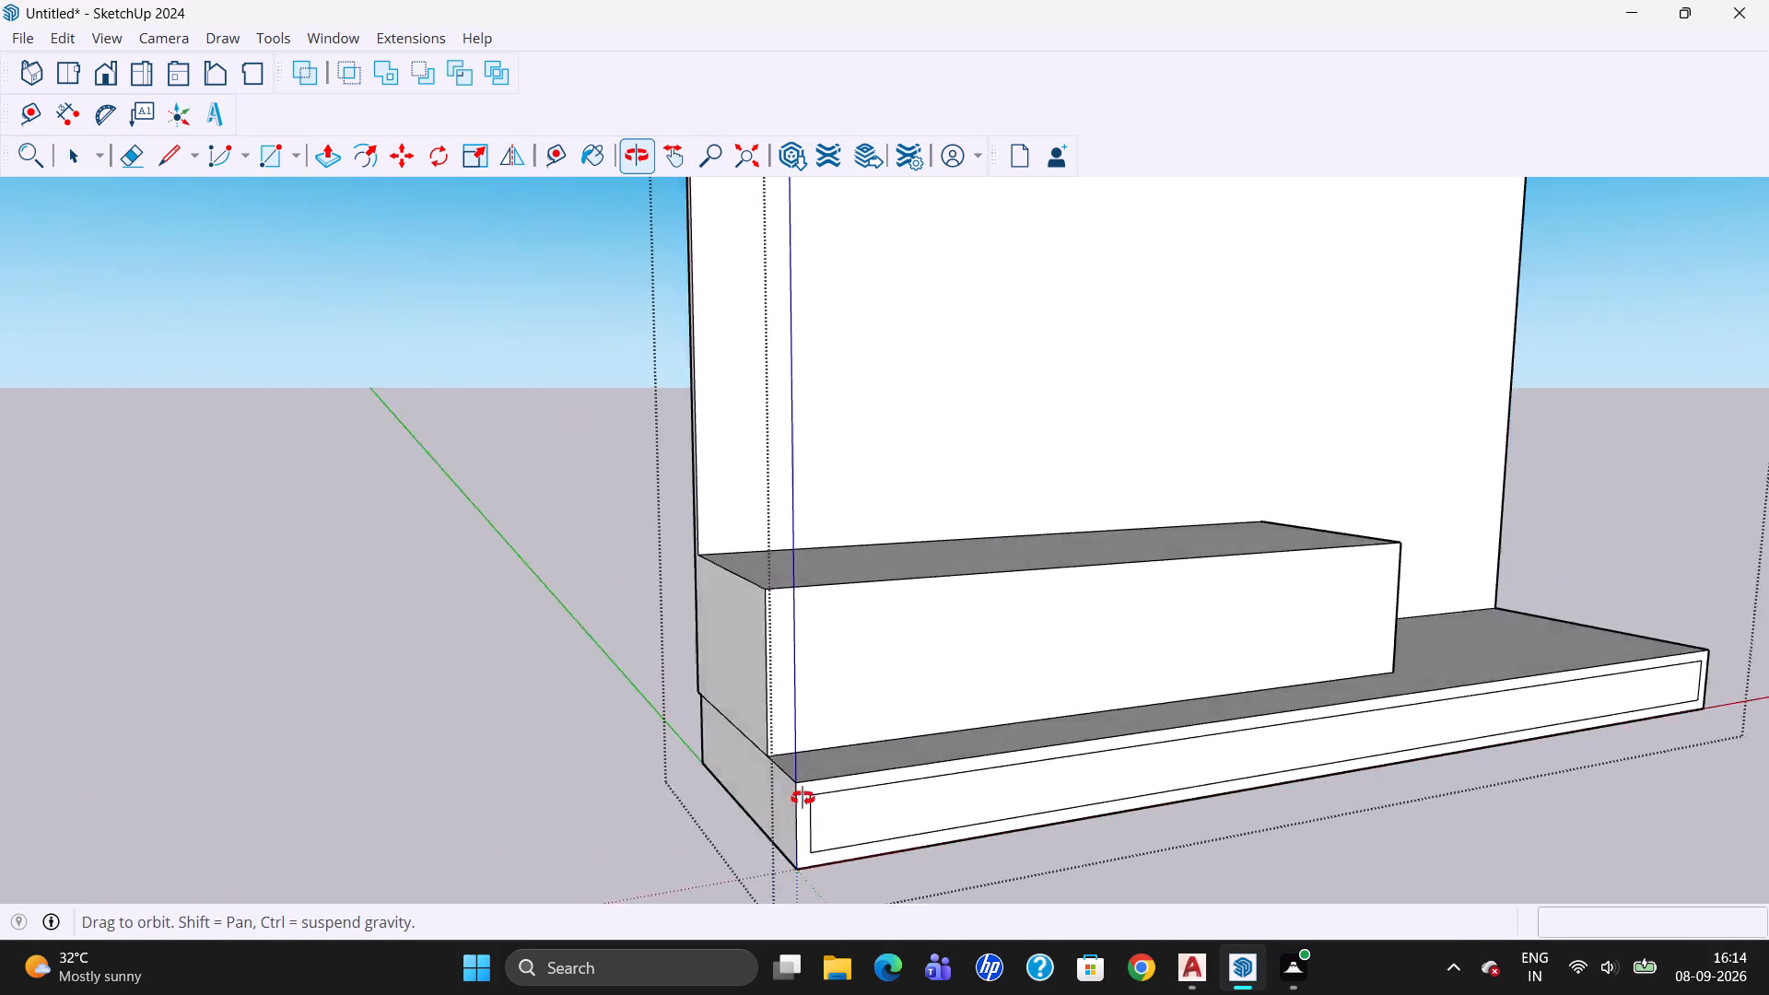
pyautogui.moveTo(802, 798); pyautogui.dragTo(919, 801)
pyautogui.moveTo(774, 811); pyautogui.dragTo(905, 853)
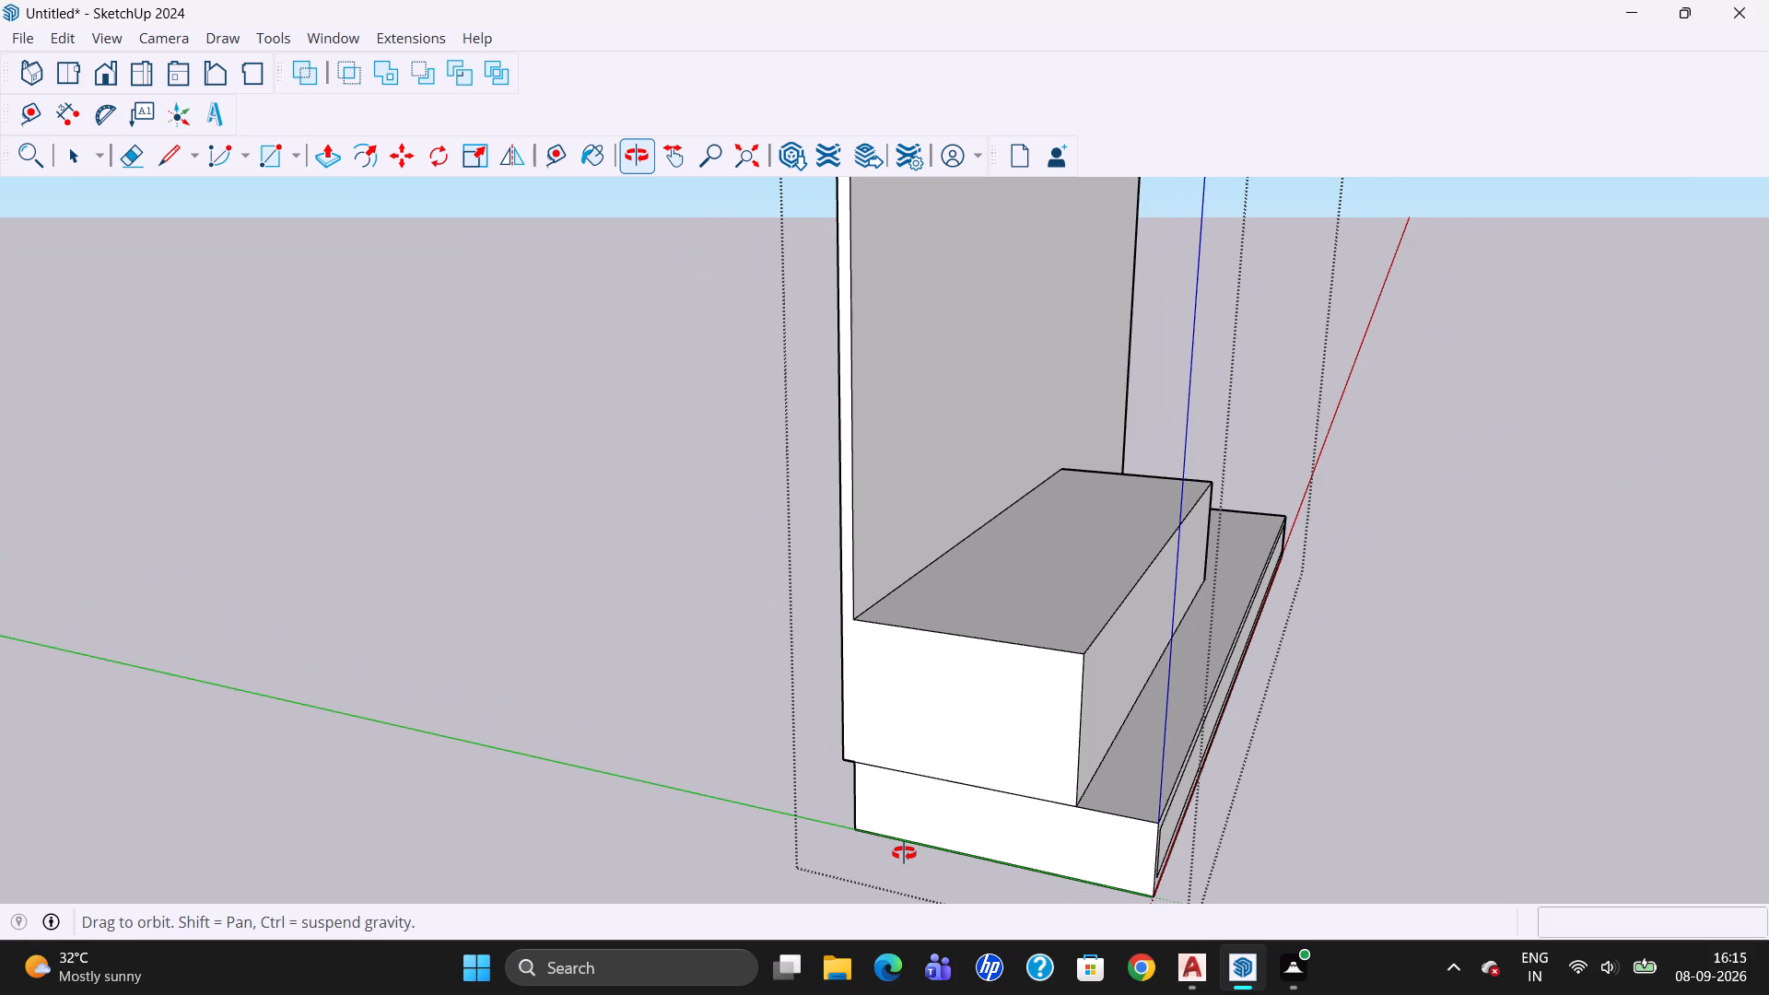
pyautogui.moveTo(1210, 847); pyautogui.dragTo(541, 747)
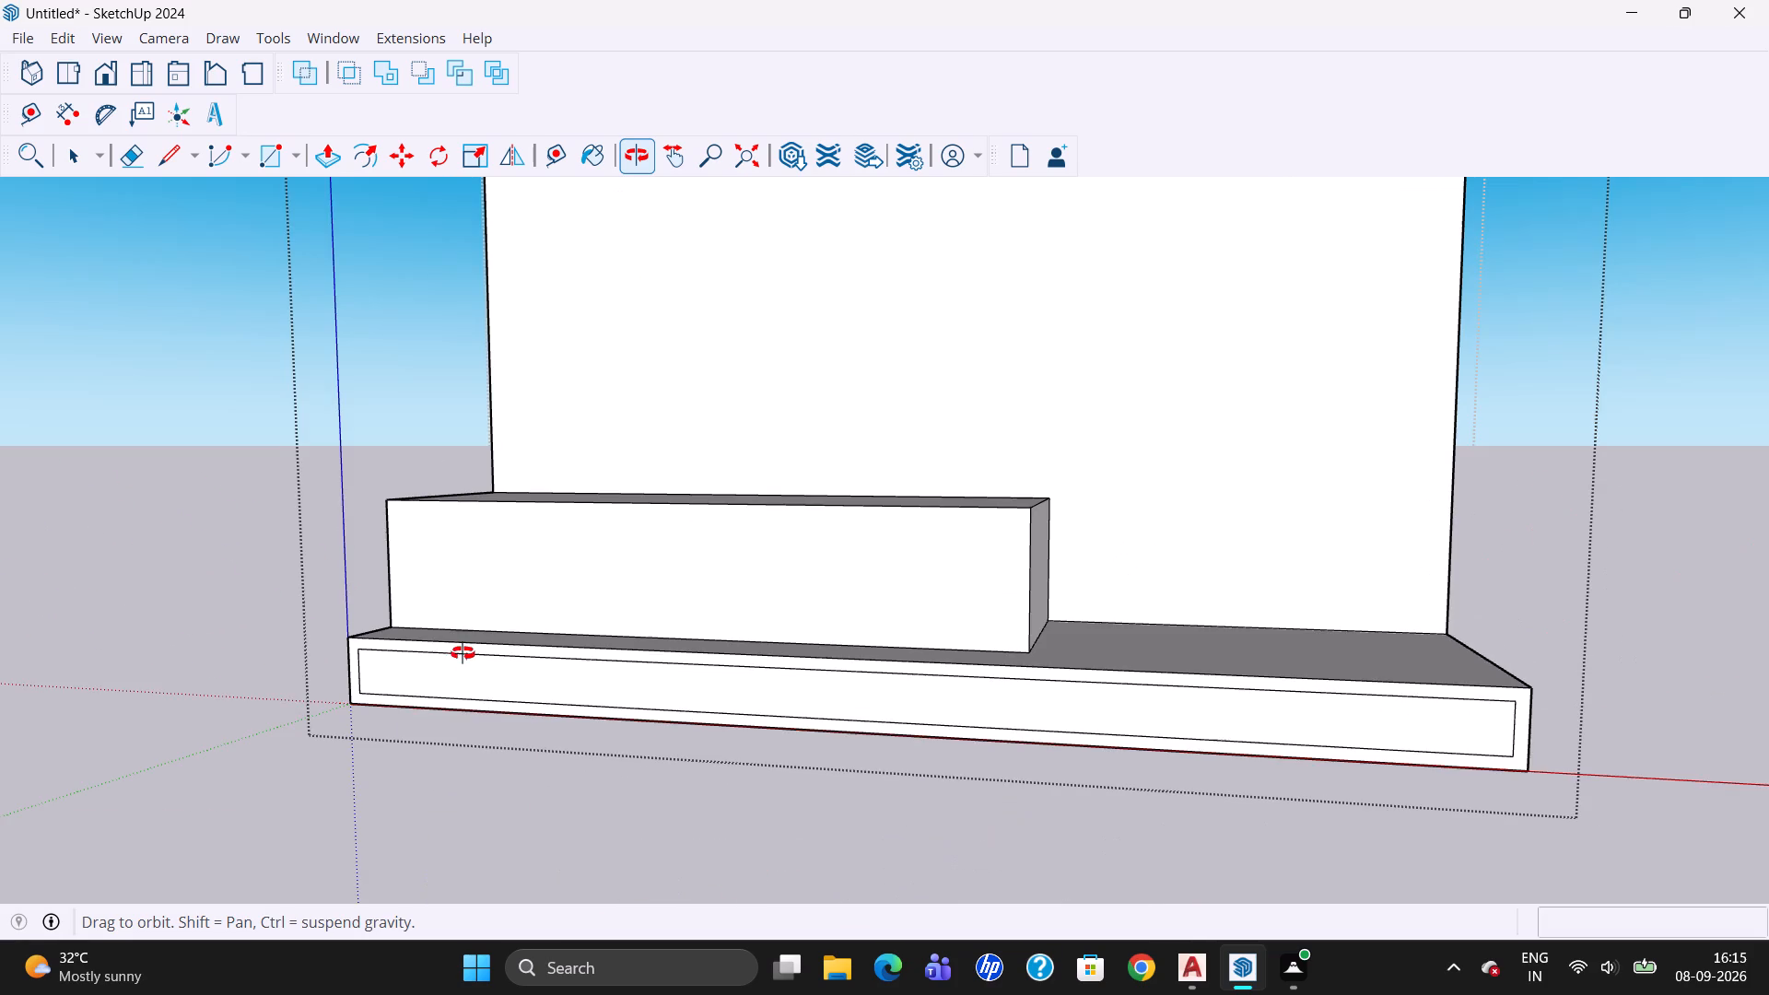
pyautogui.moveTo(465, 675); pyautogui.dragTo(700, 853)
pyautogui.scroll(-14, 732, 856)
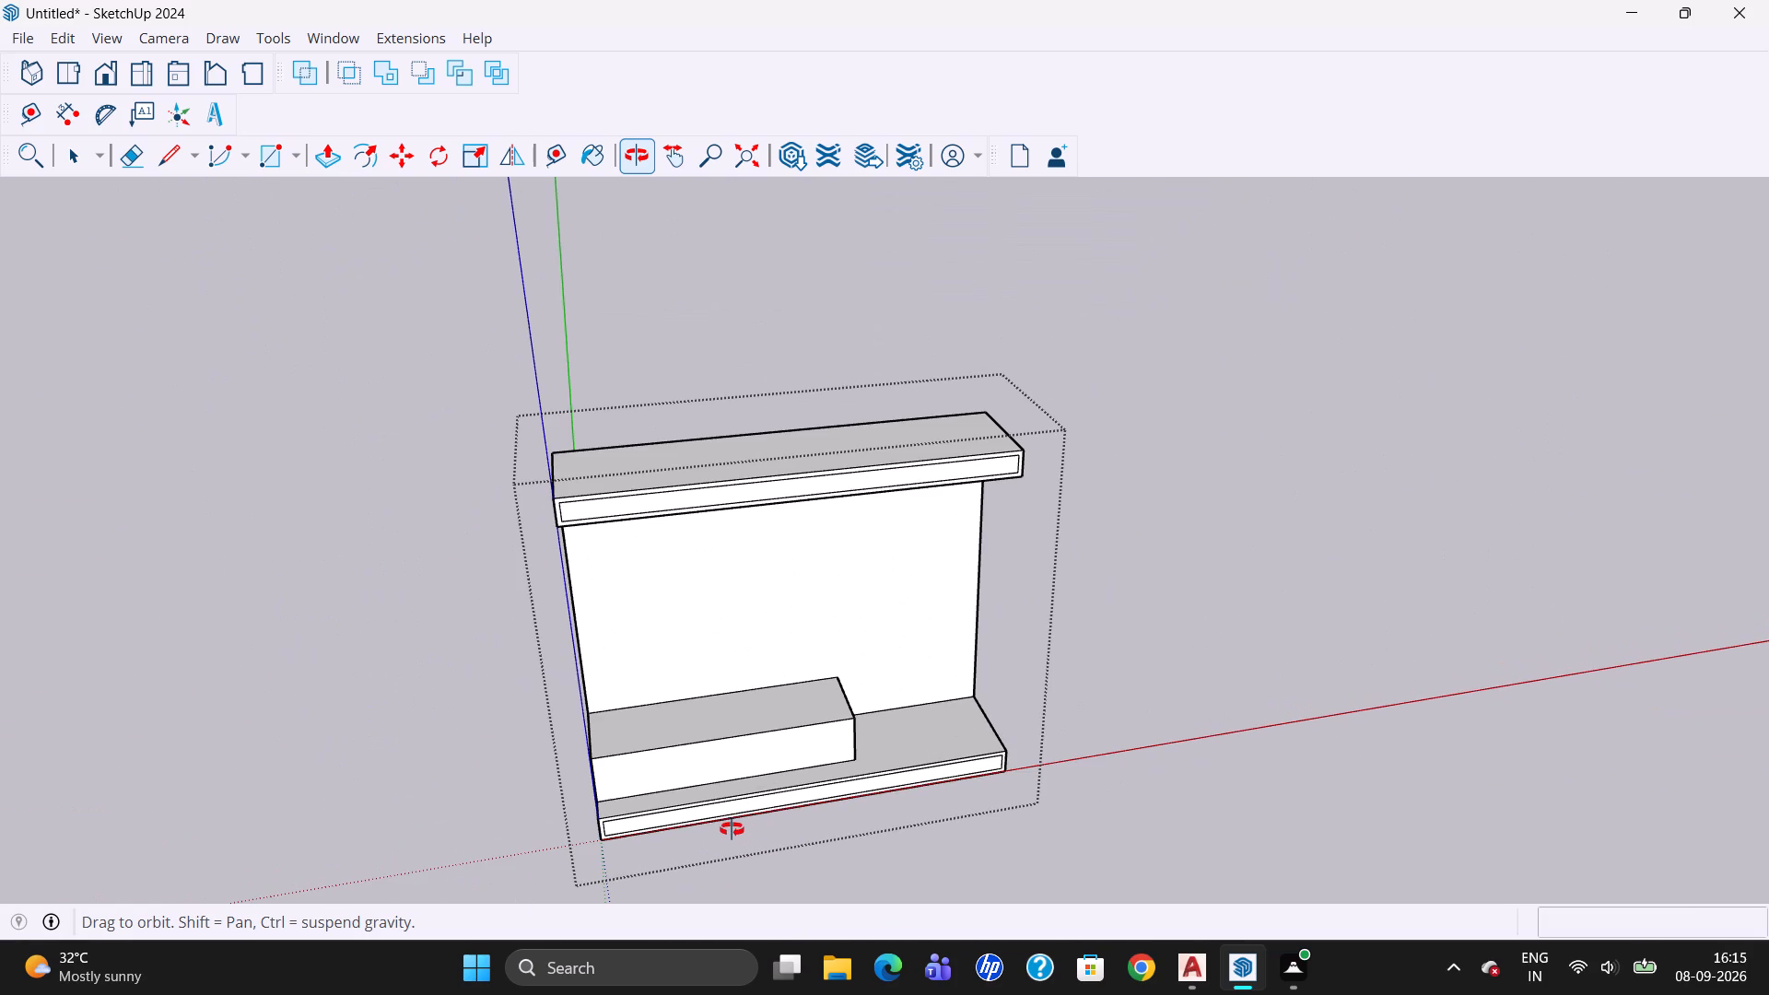
# Start a new model and delete the default human figure.
pyautogui.click(26, 41)
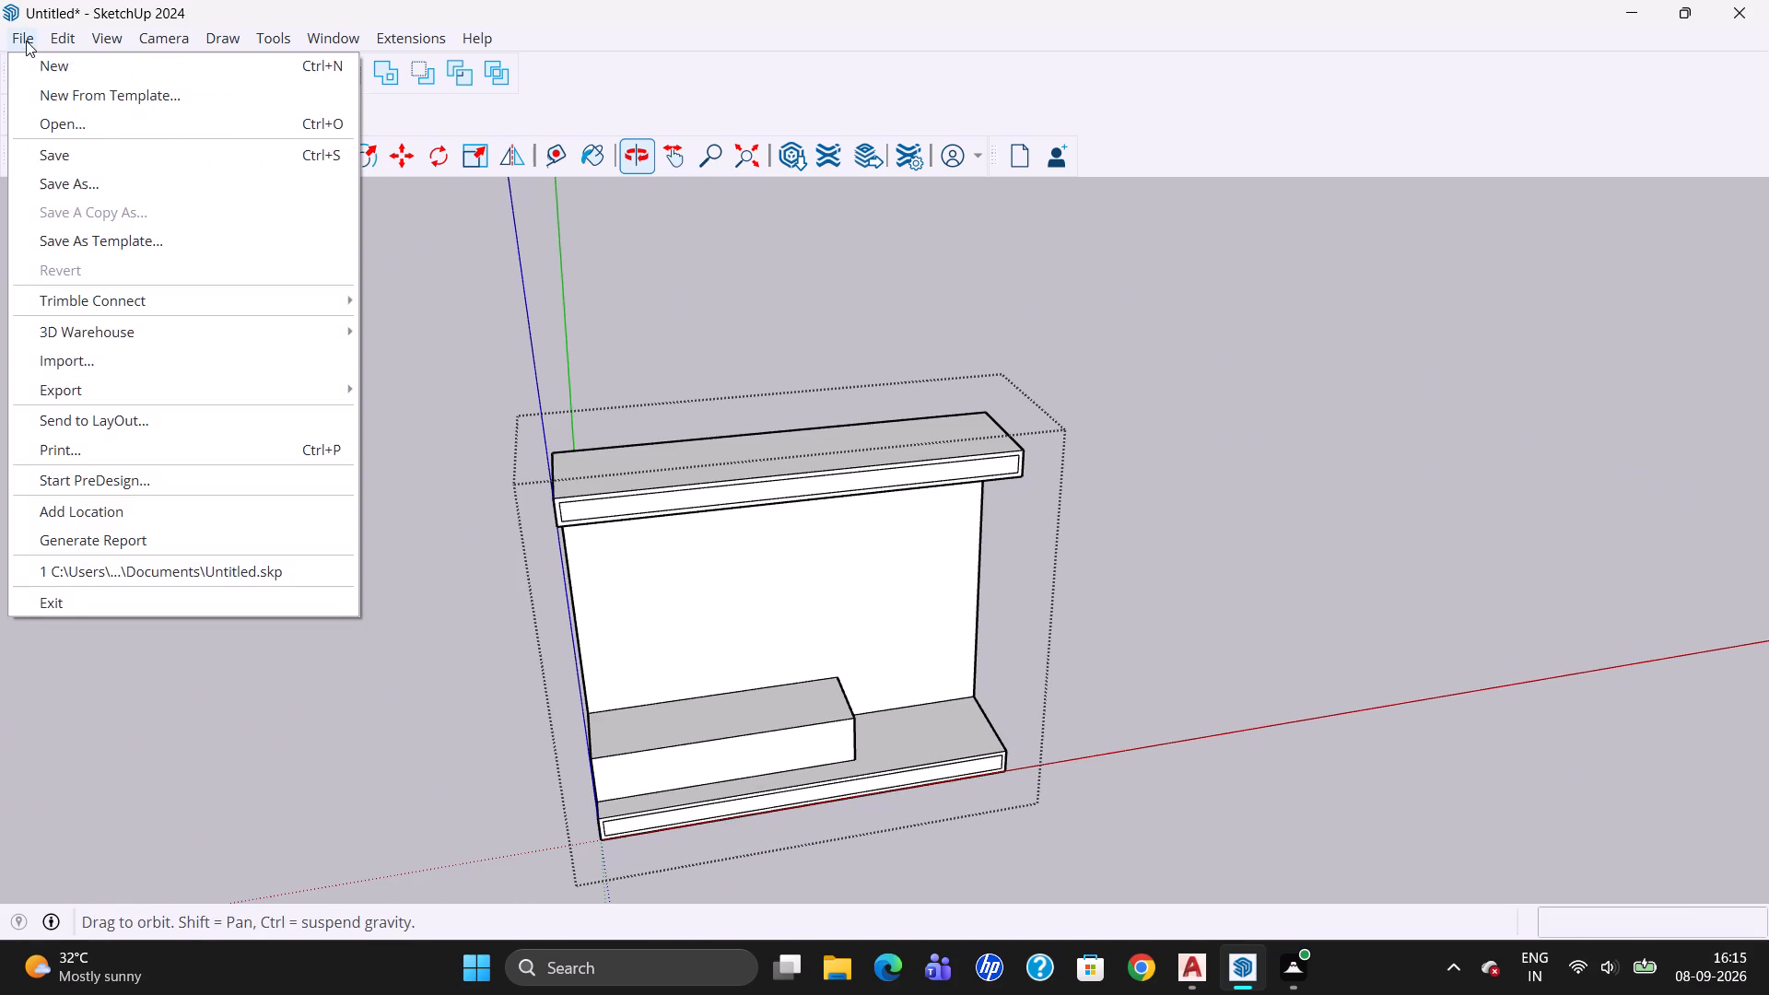
pyautogui.click(28, 66)
pyautogui.click(853, 493)
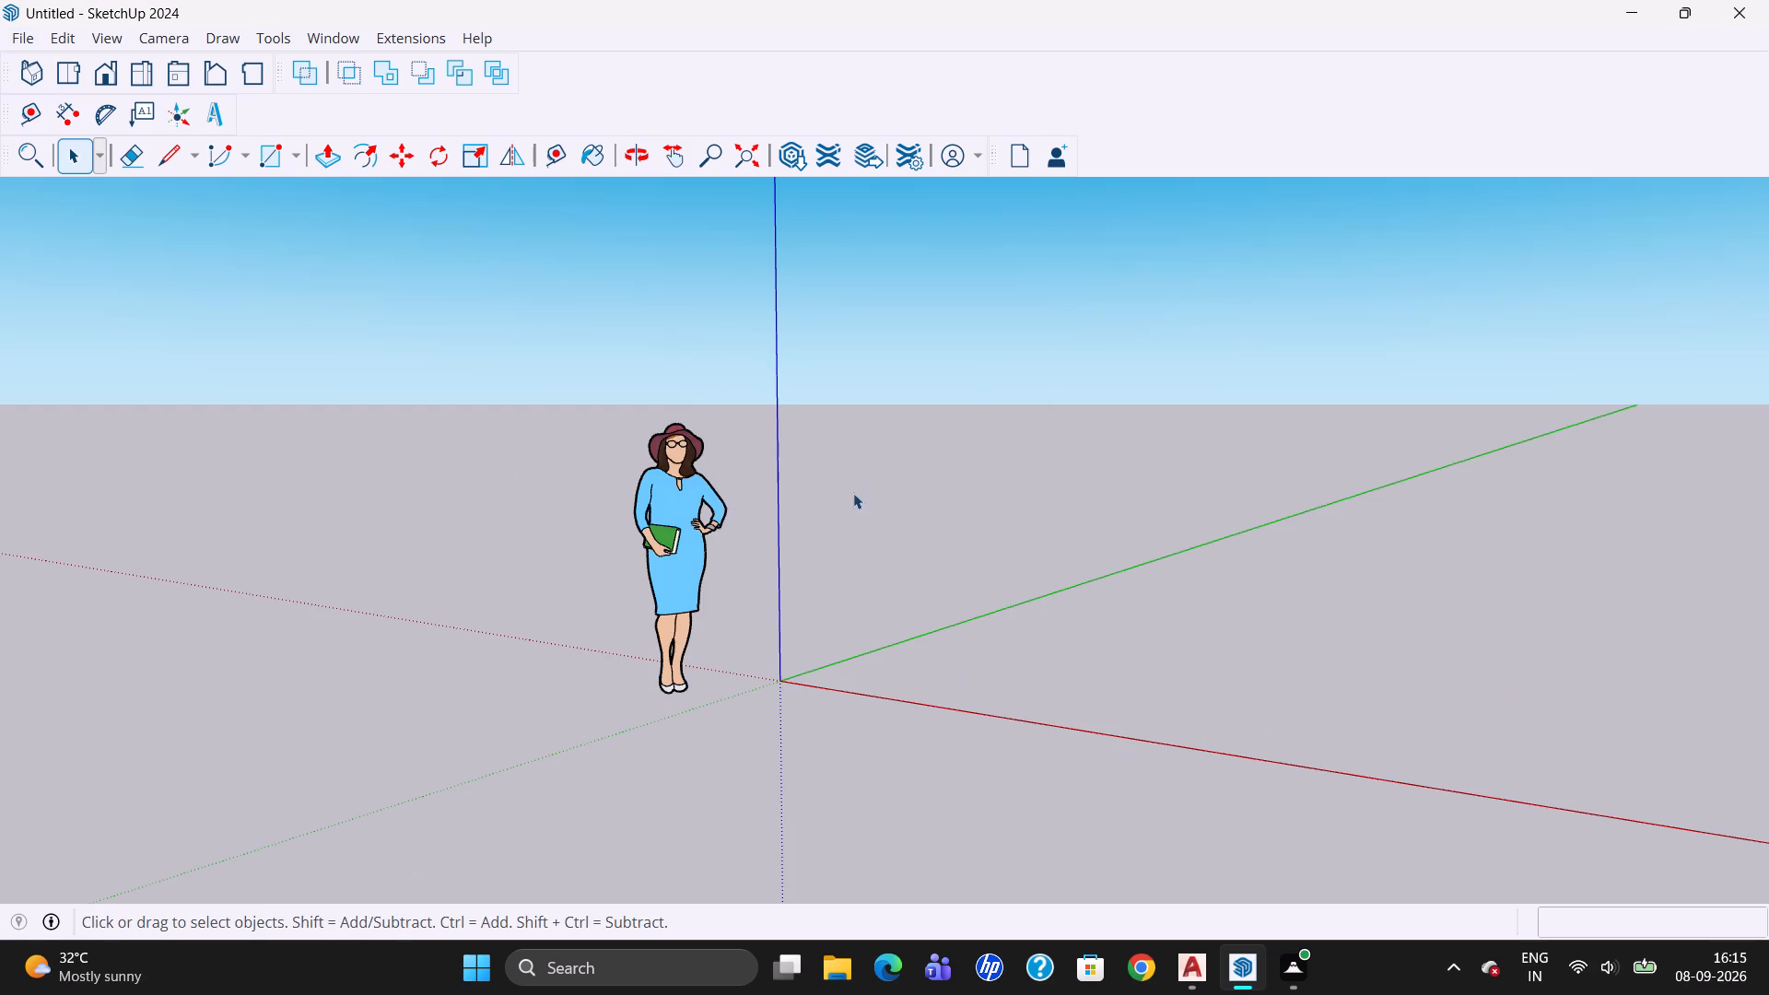
pyautogui.moveTo(561, 408); pyautogui.dragTo(778, 886)
pyautogui.press('Delete')
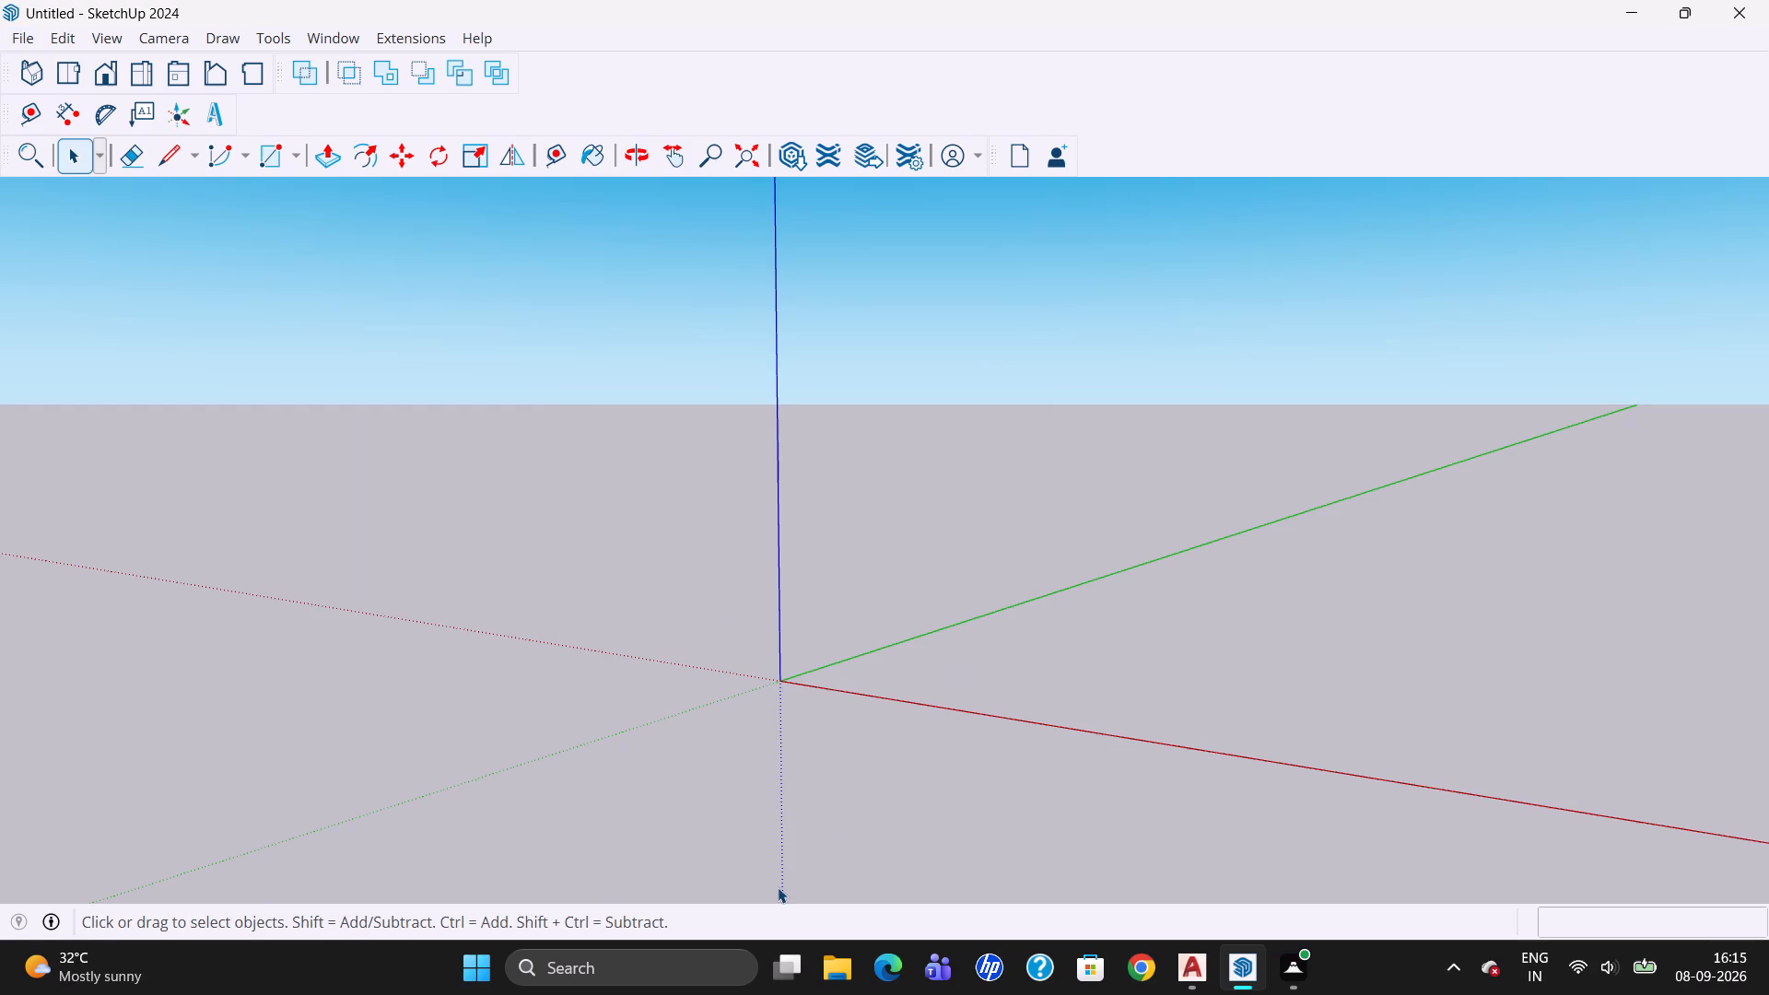
# Draw an 8' by 2' rectangle on the ground, starting at the origin.
pyautogui.press('r')
pyautogui.moveTo(776, 677); pyautogui.dragTo(781, 686)
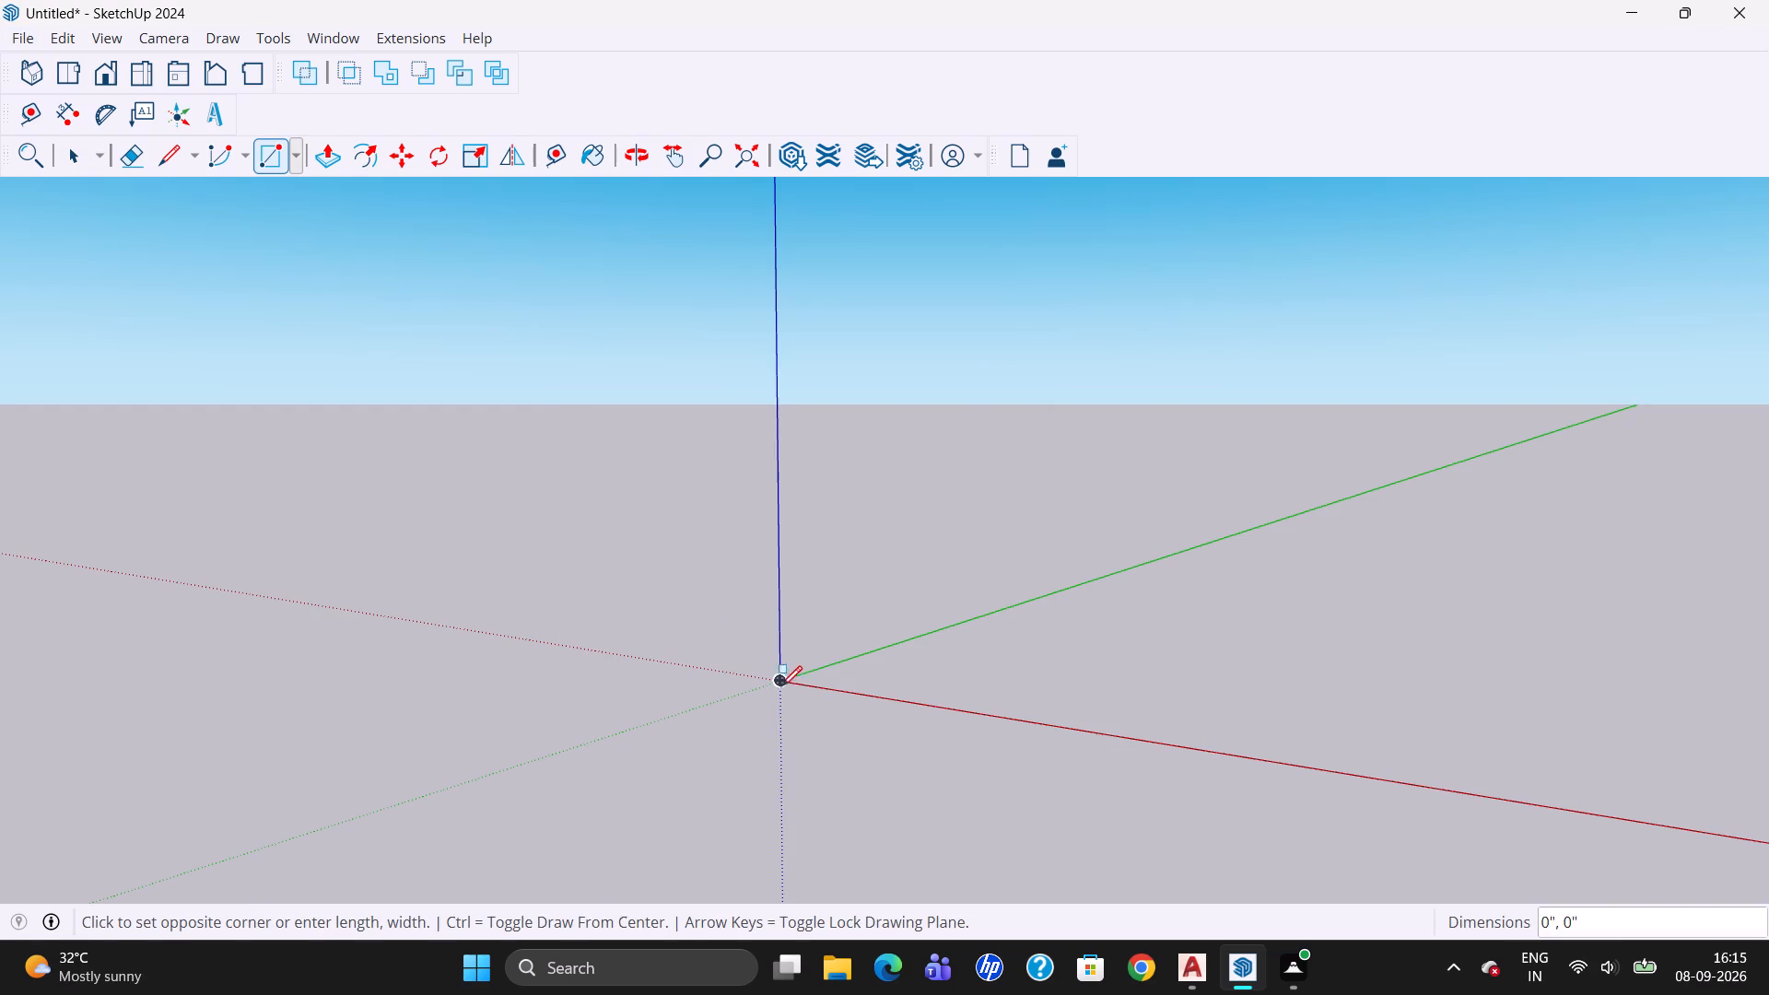
pyautogui.moveTo(781, 686); pyautogui.dragTo(792, 696)
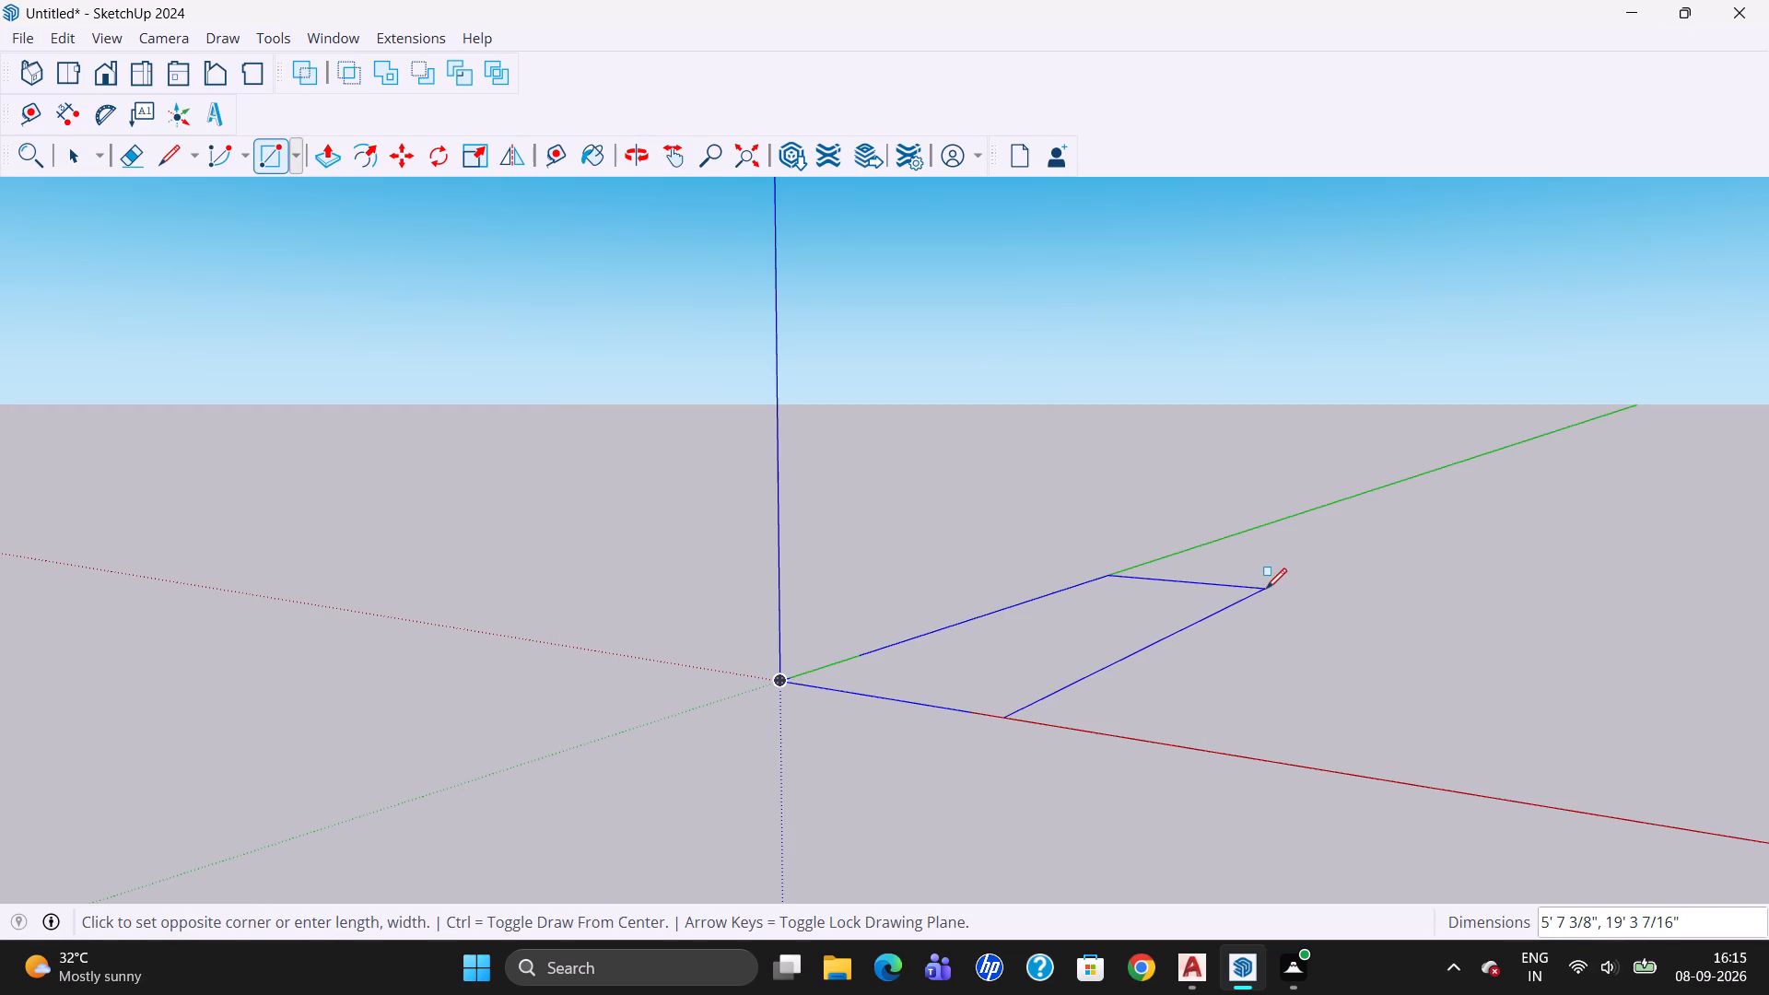
pyautogui.press('8')
pyautogui.write("',2'")
pyautogui.press('Return')
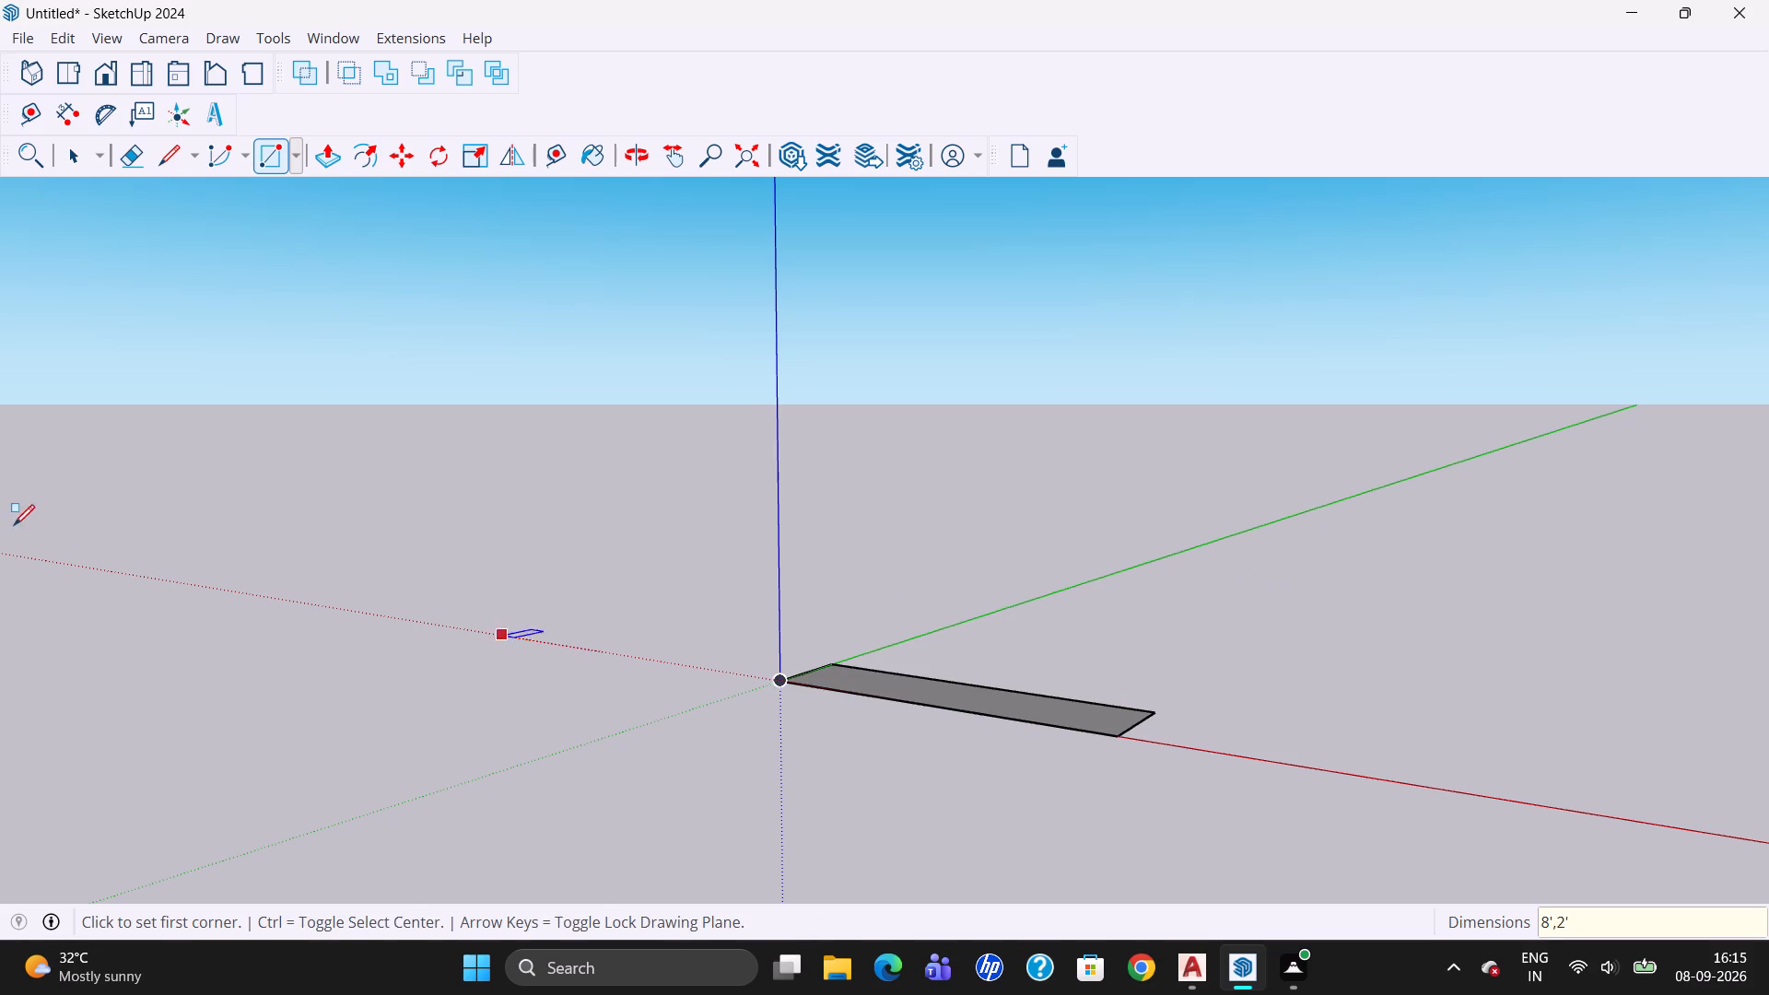
# Select the whole 8' by 2' rectangle and Push/Pull it upward by 6".
pyautogui.click(71, 158)
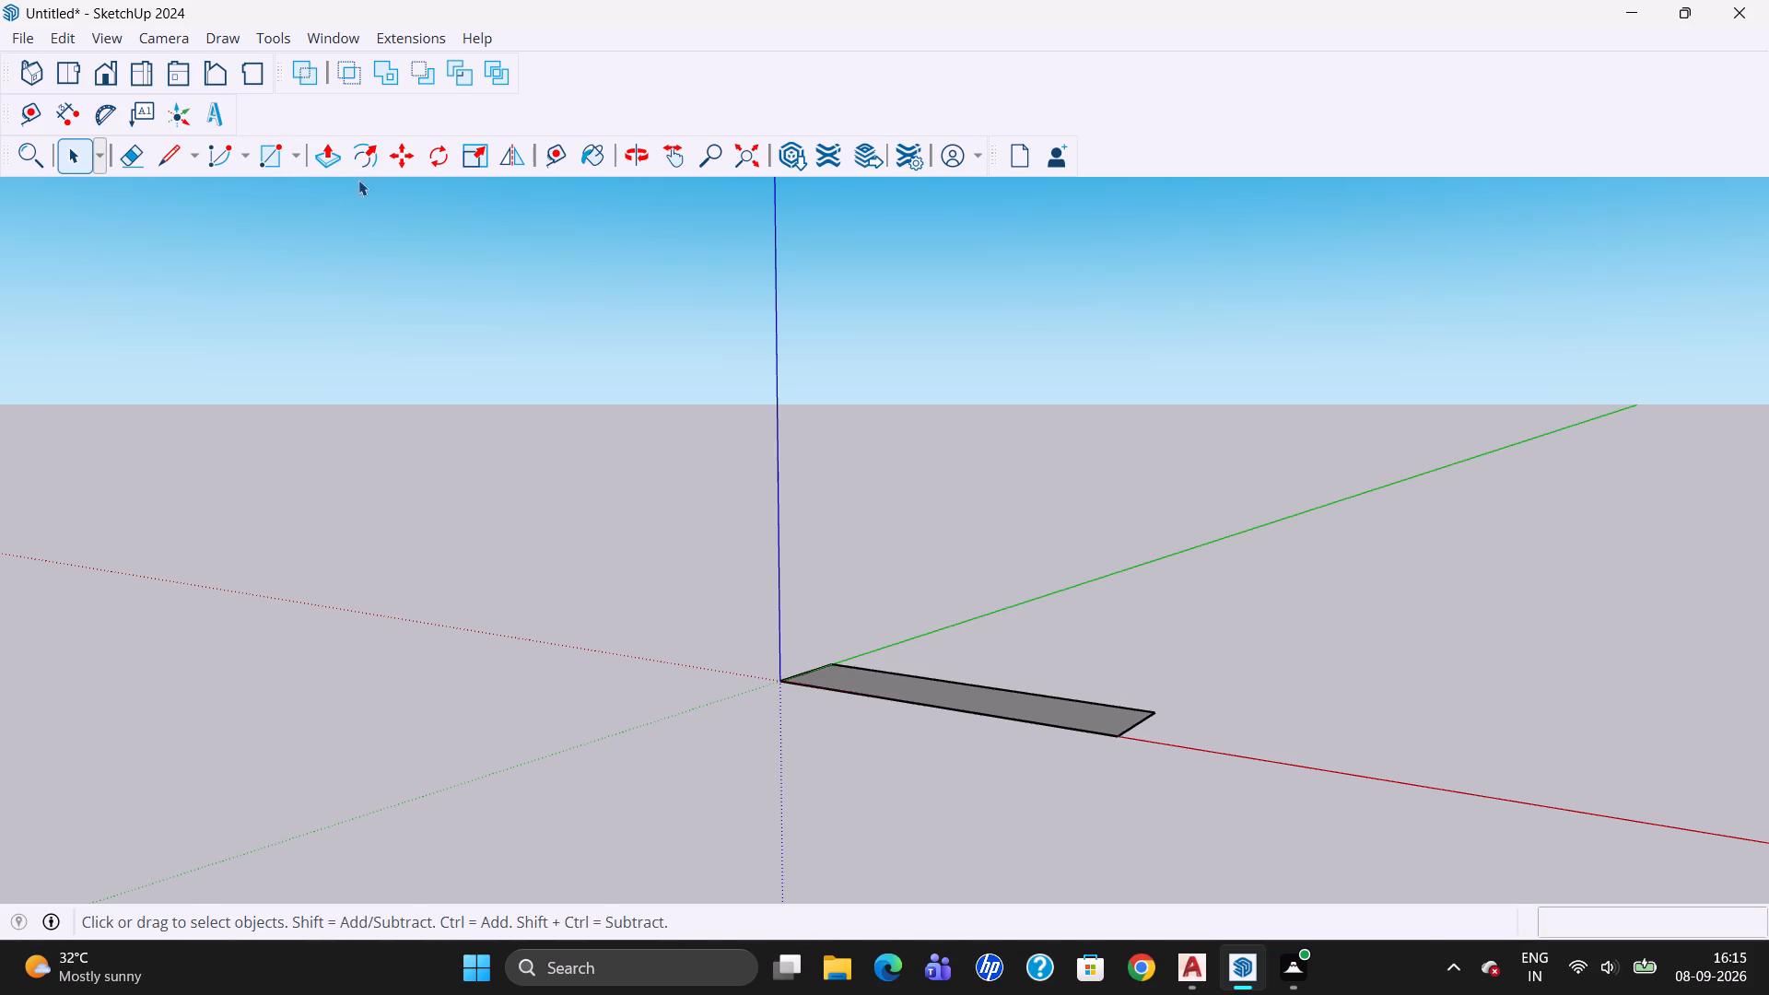
pyautogui.moveTo(519, 380); pyautogui.dragTo(1415, 981)
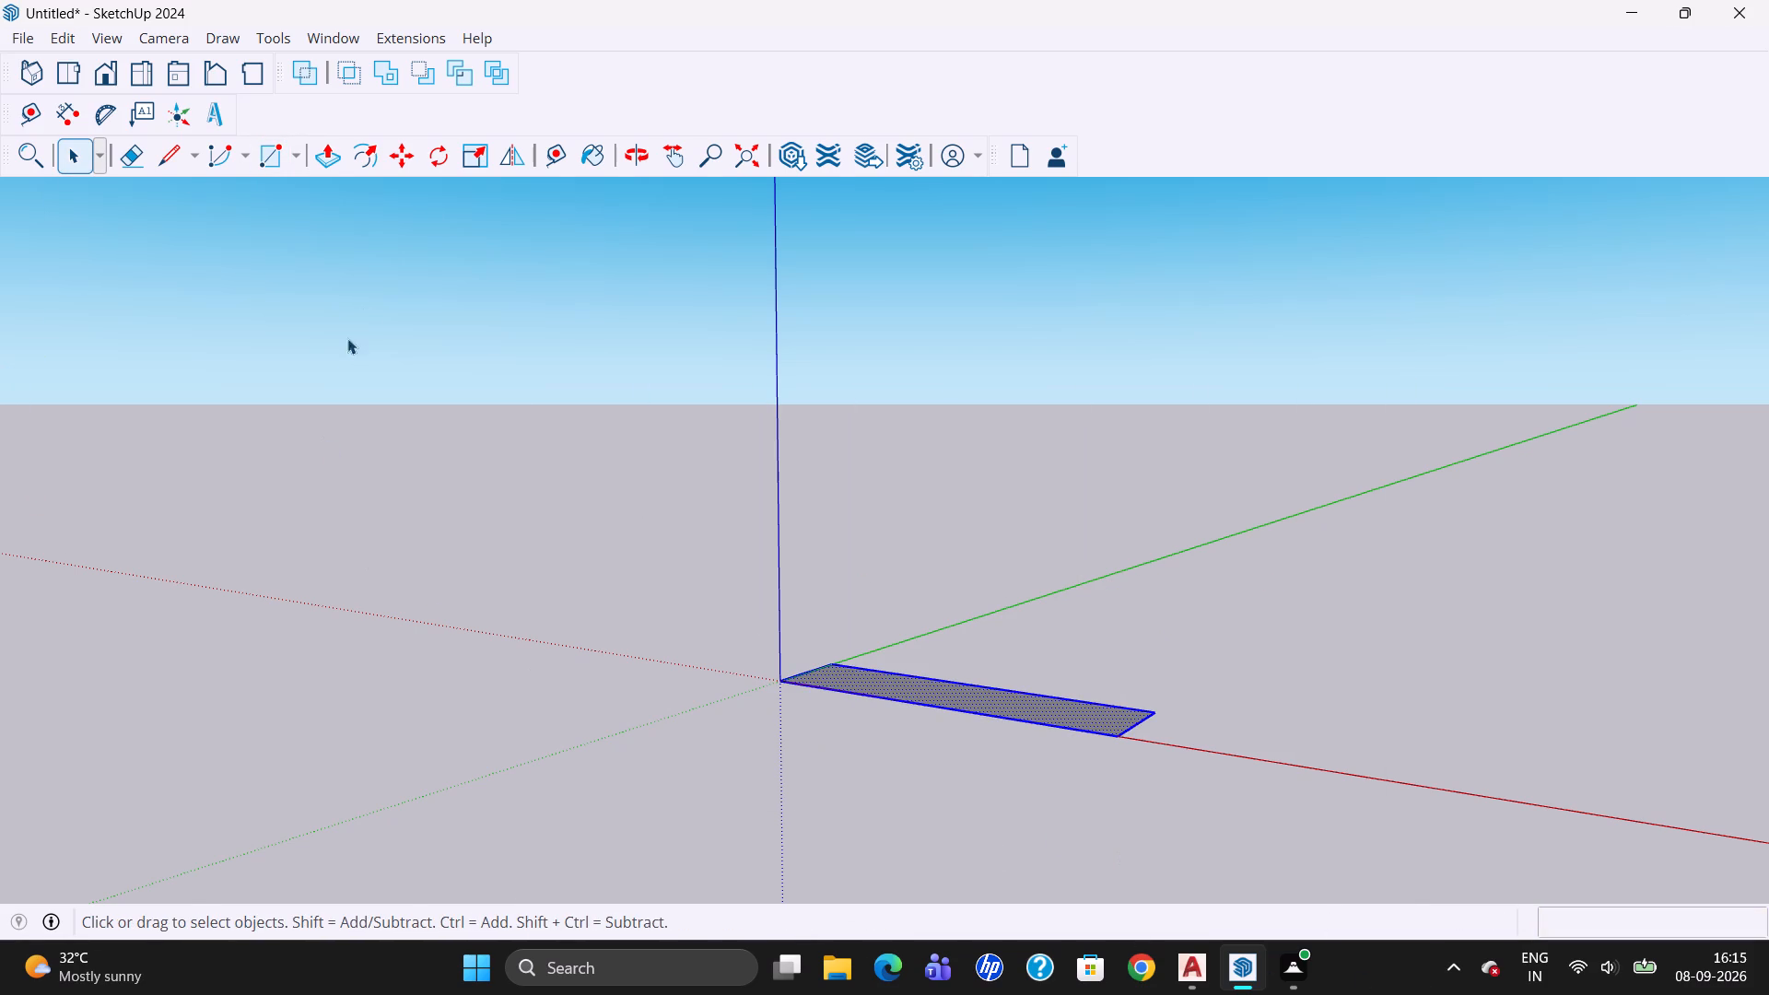
pyautogui.click(337, 153)
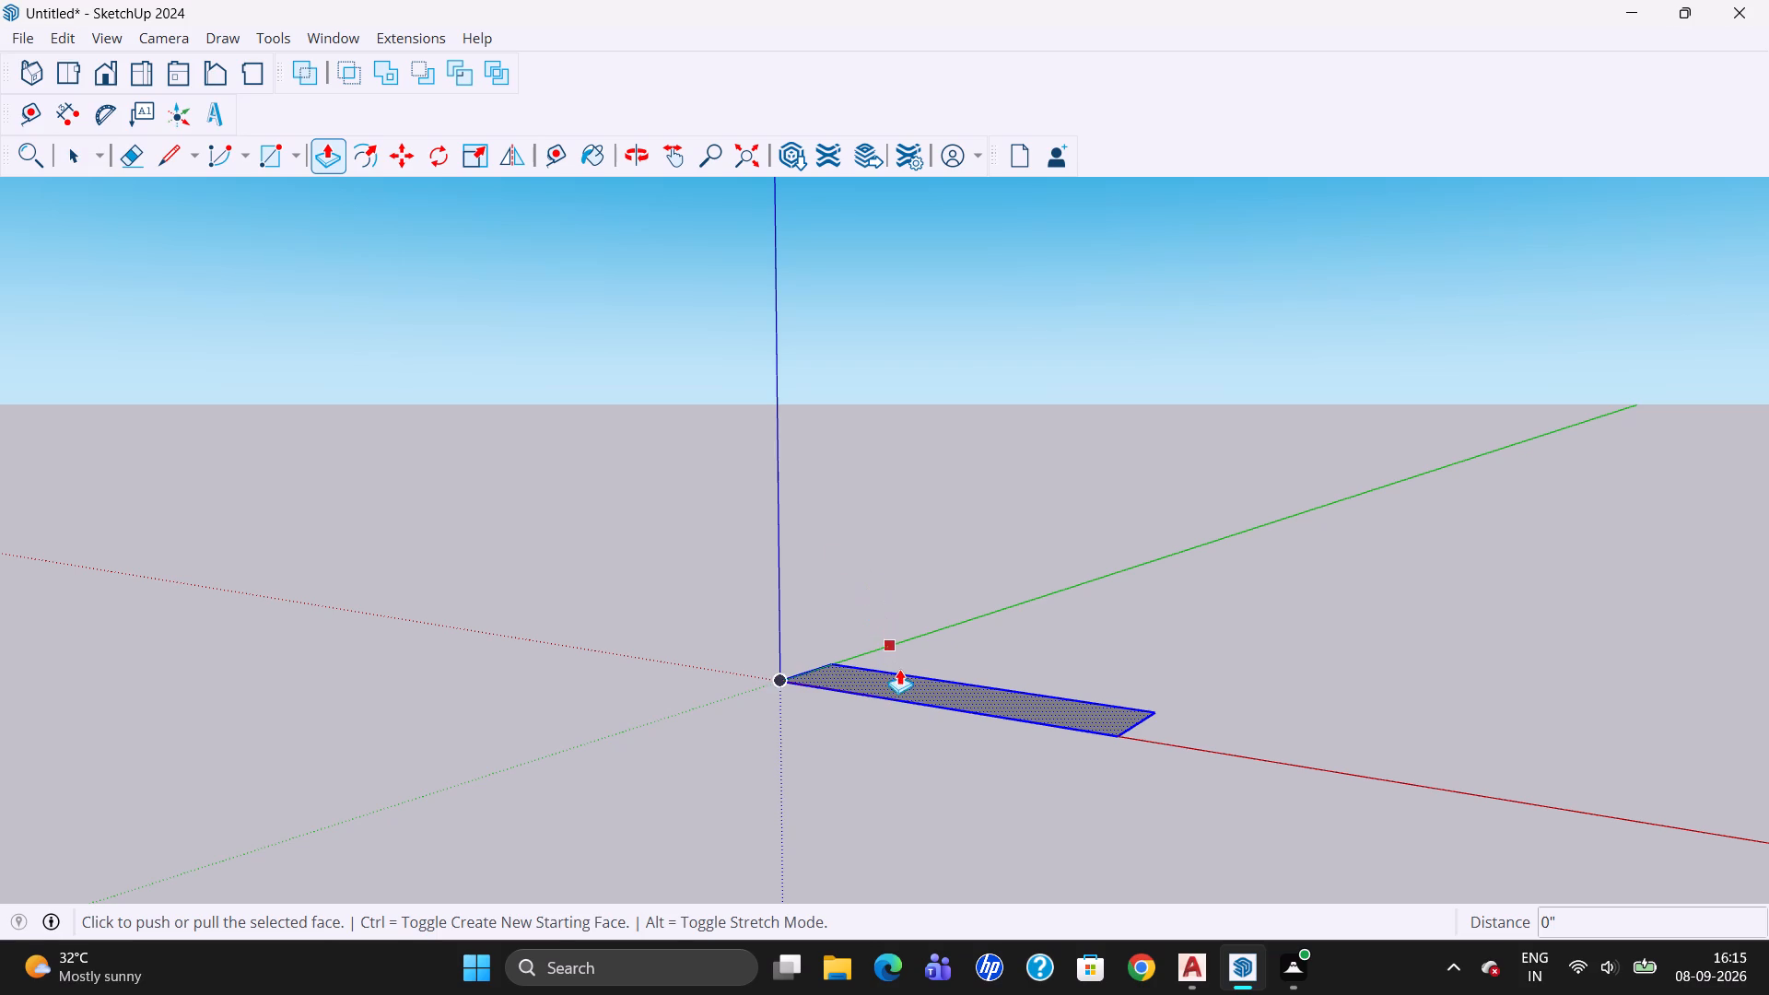
pyautogui.click(900, 675)
pyautogui.write('6"')
pyautogui.hotkey('shift', 'Return')
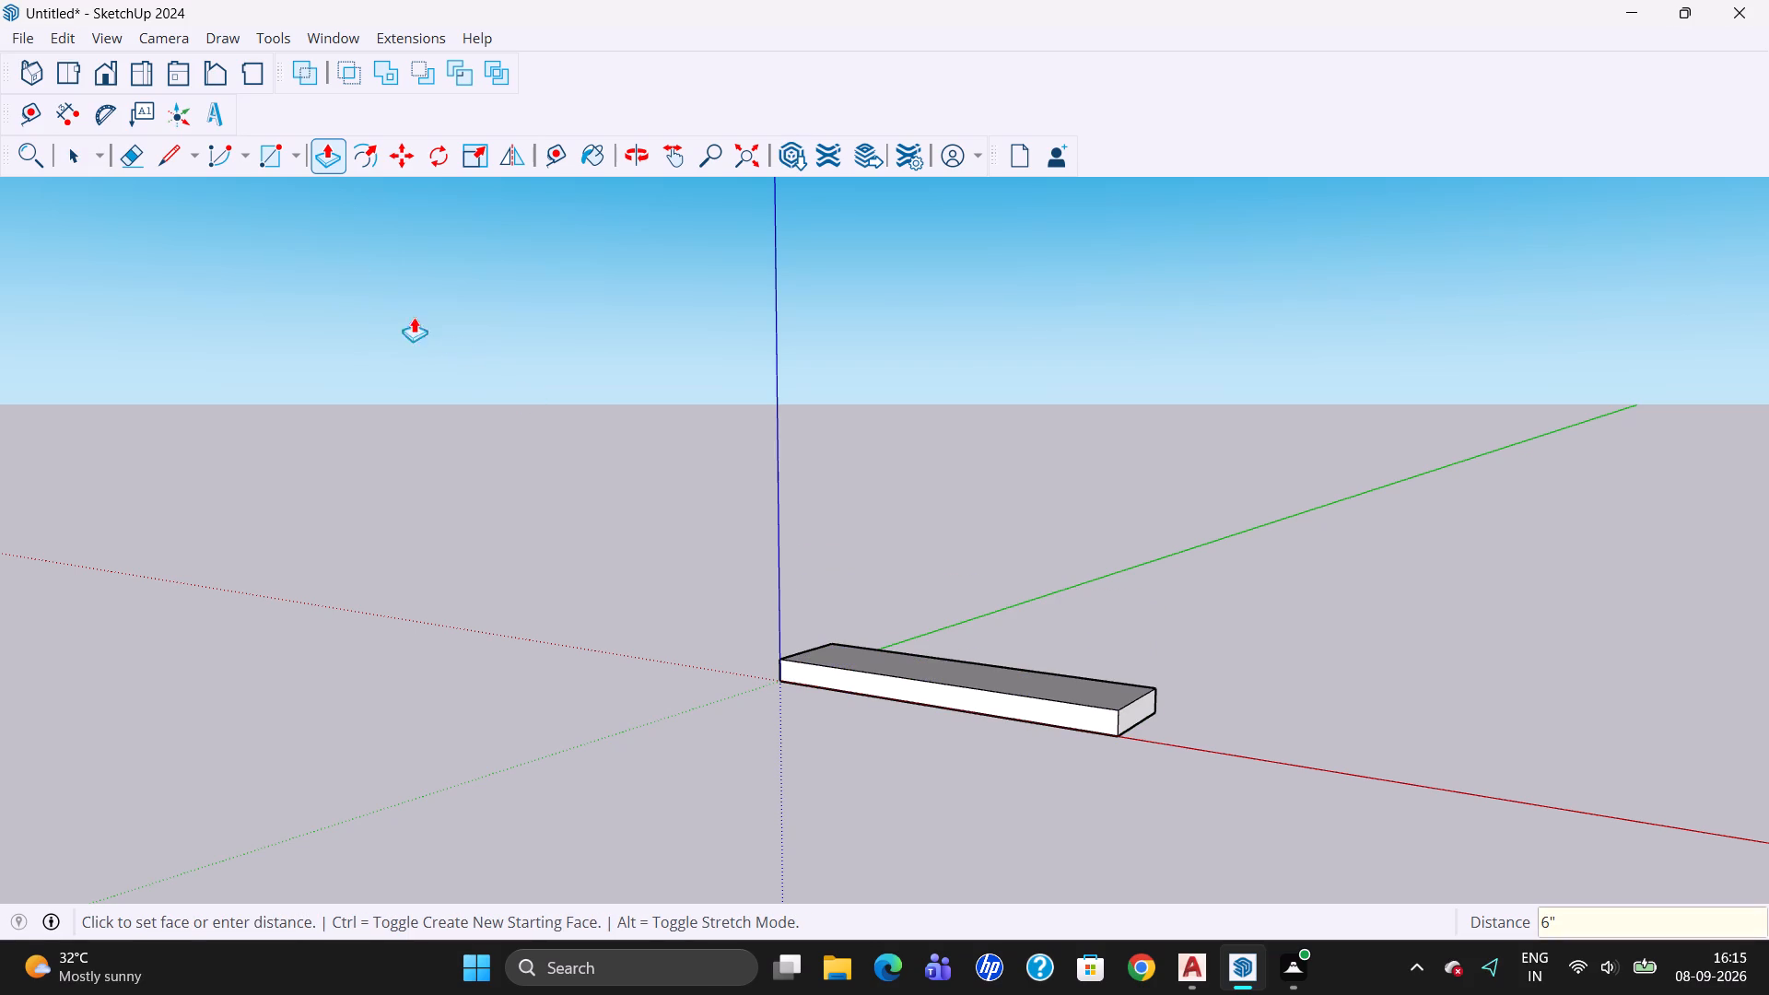
# Offset the outline of the slab's long front face inward by 1".
pyautogui.click(81, 147)
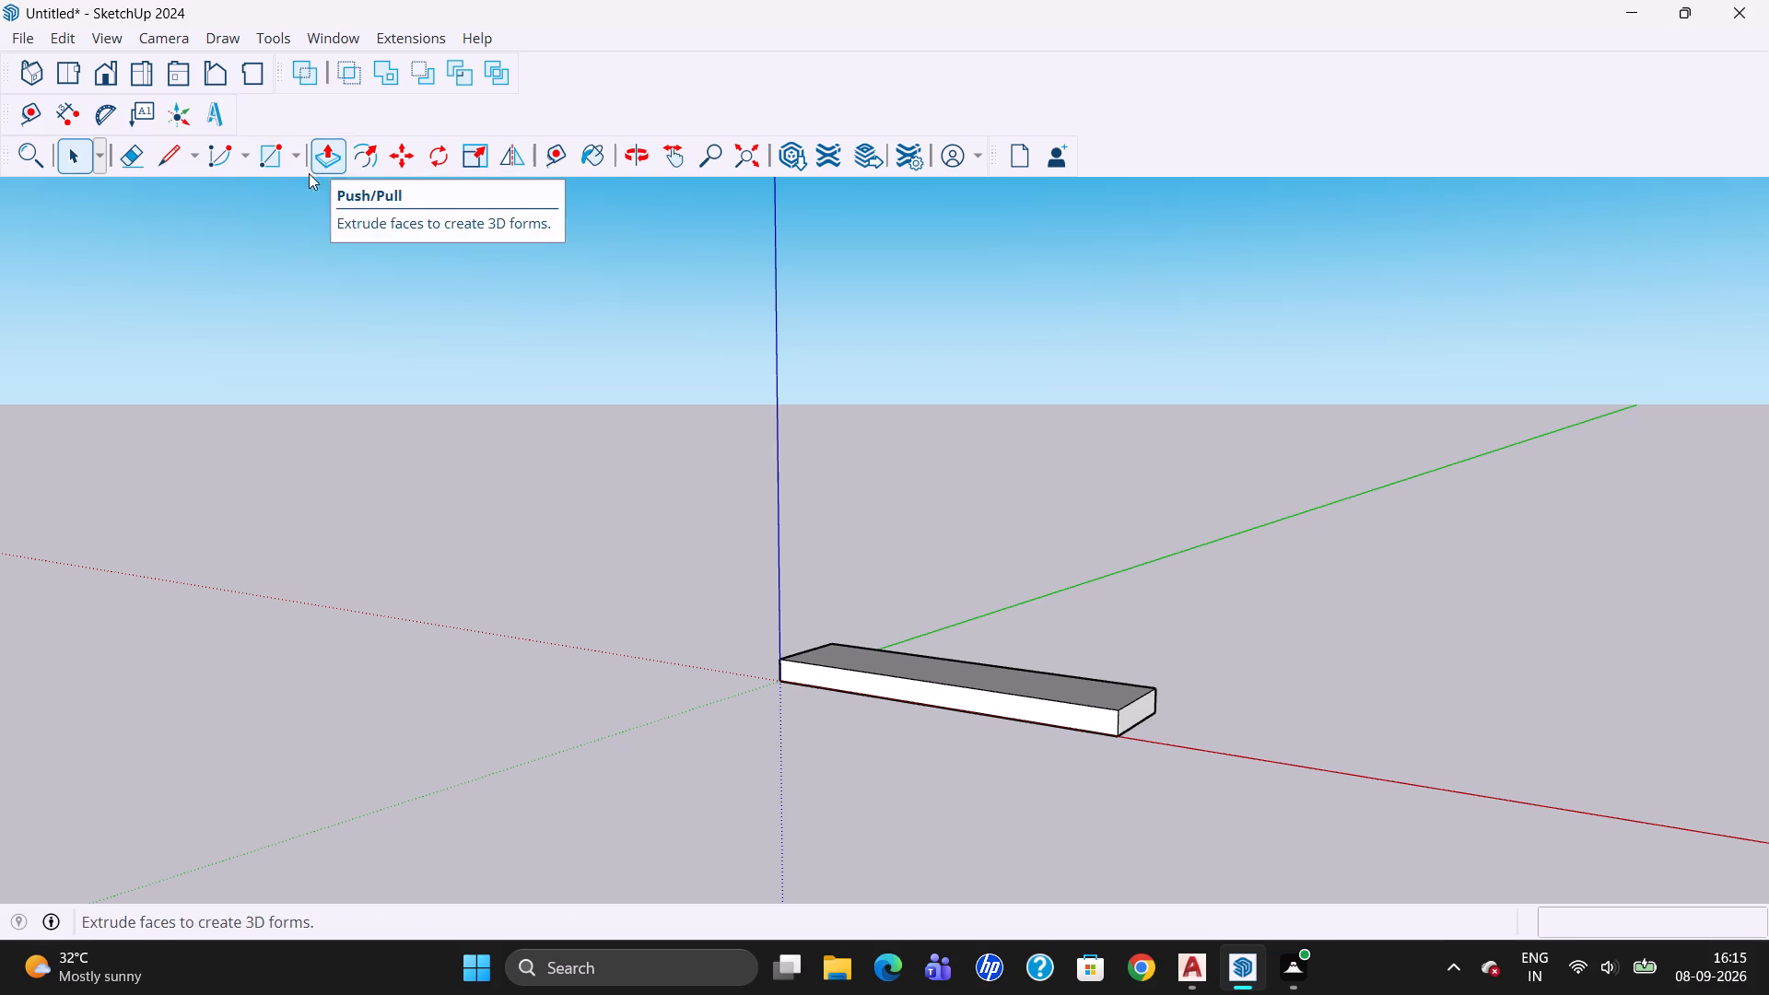
pyautogui.click(362, 161)
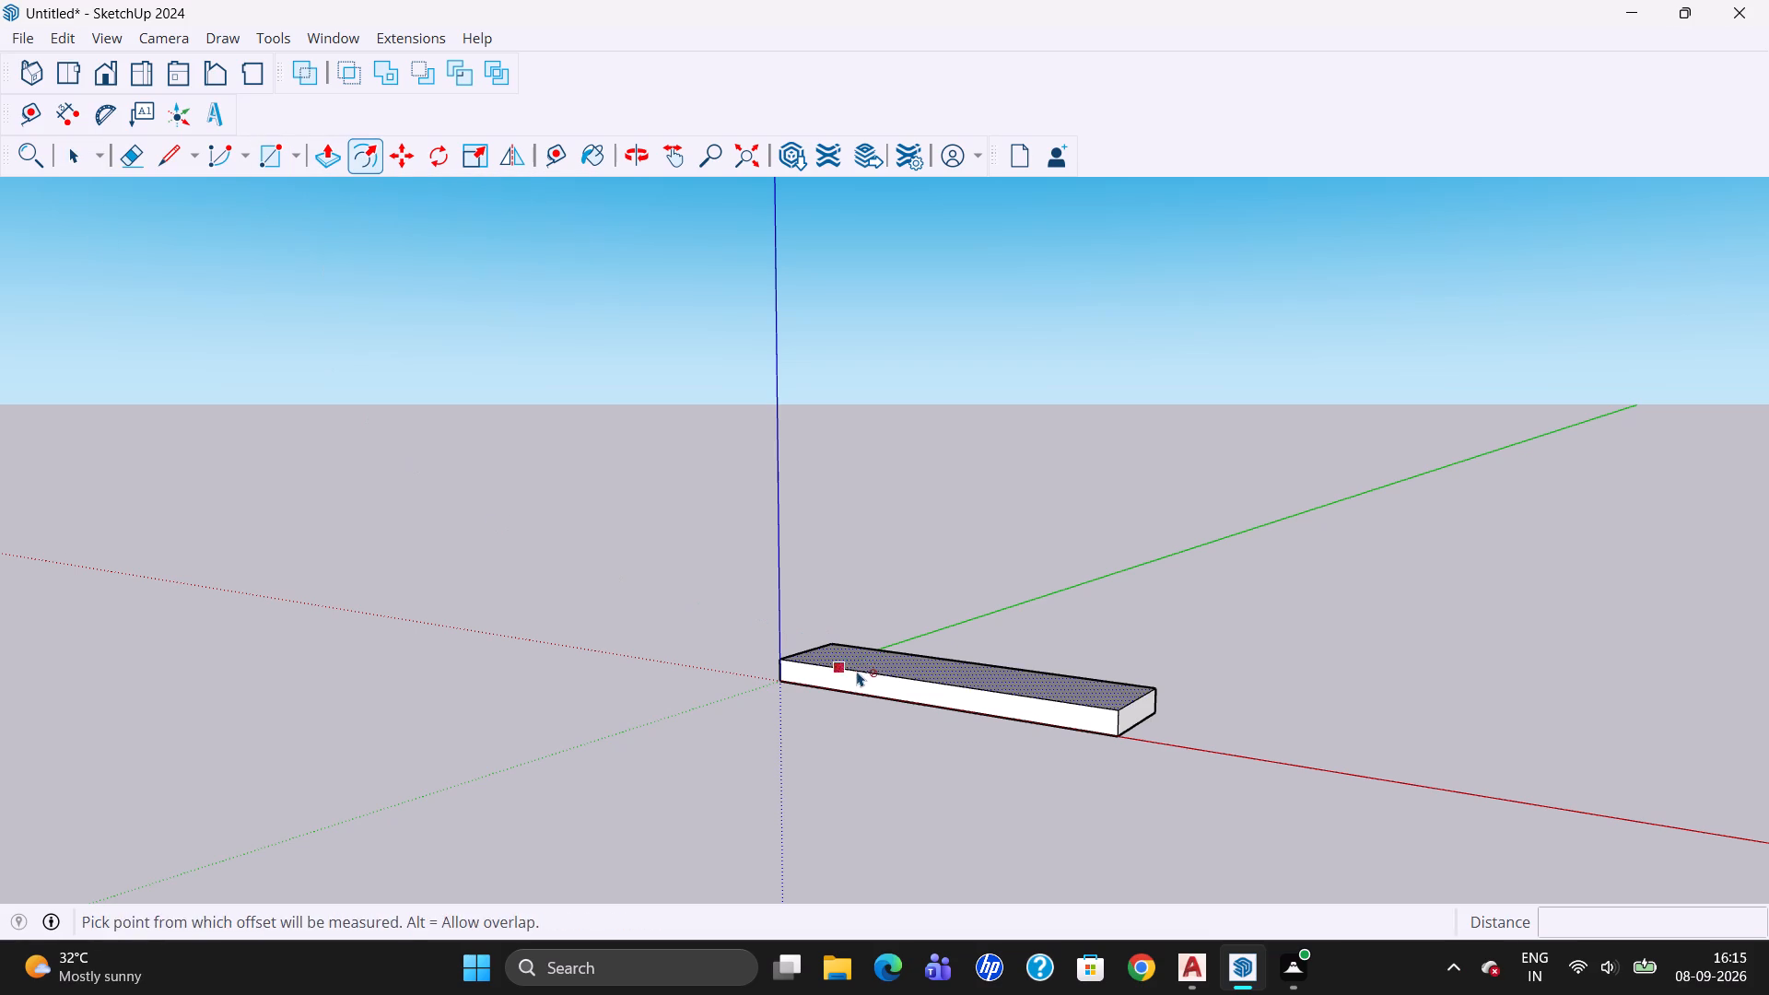
pyautogui.click(857, 676)
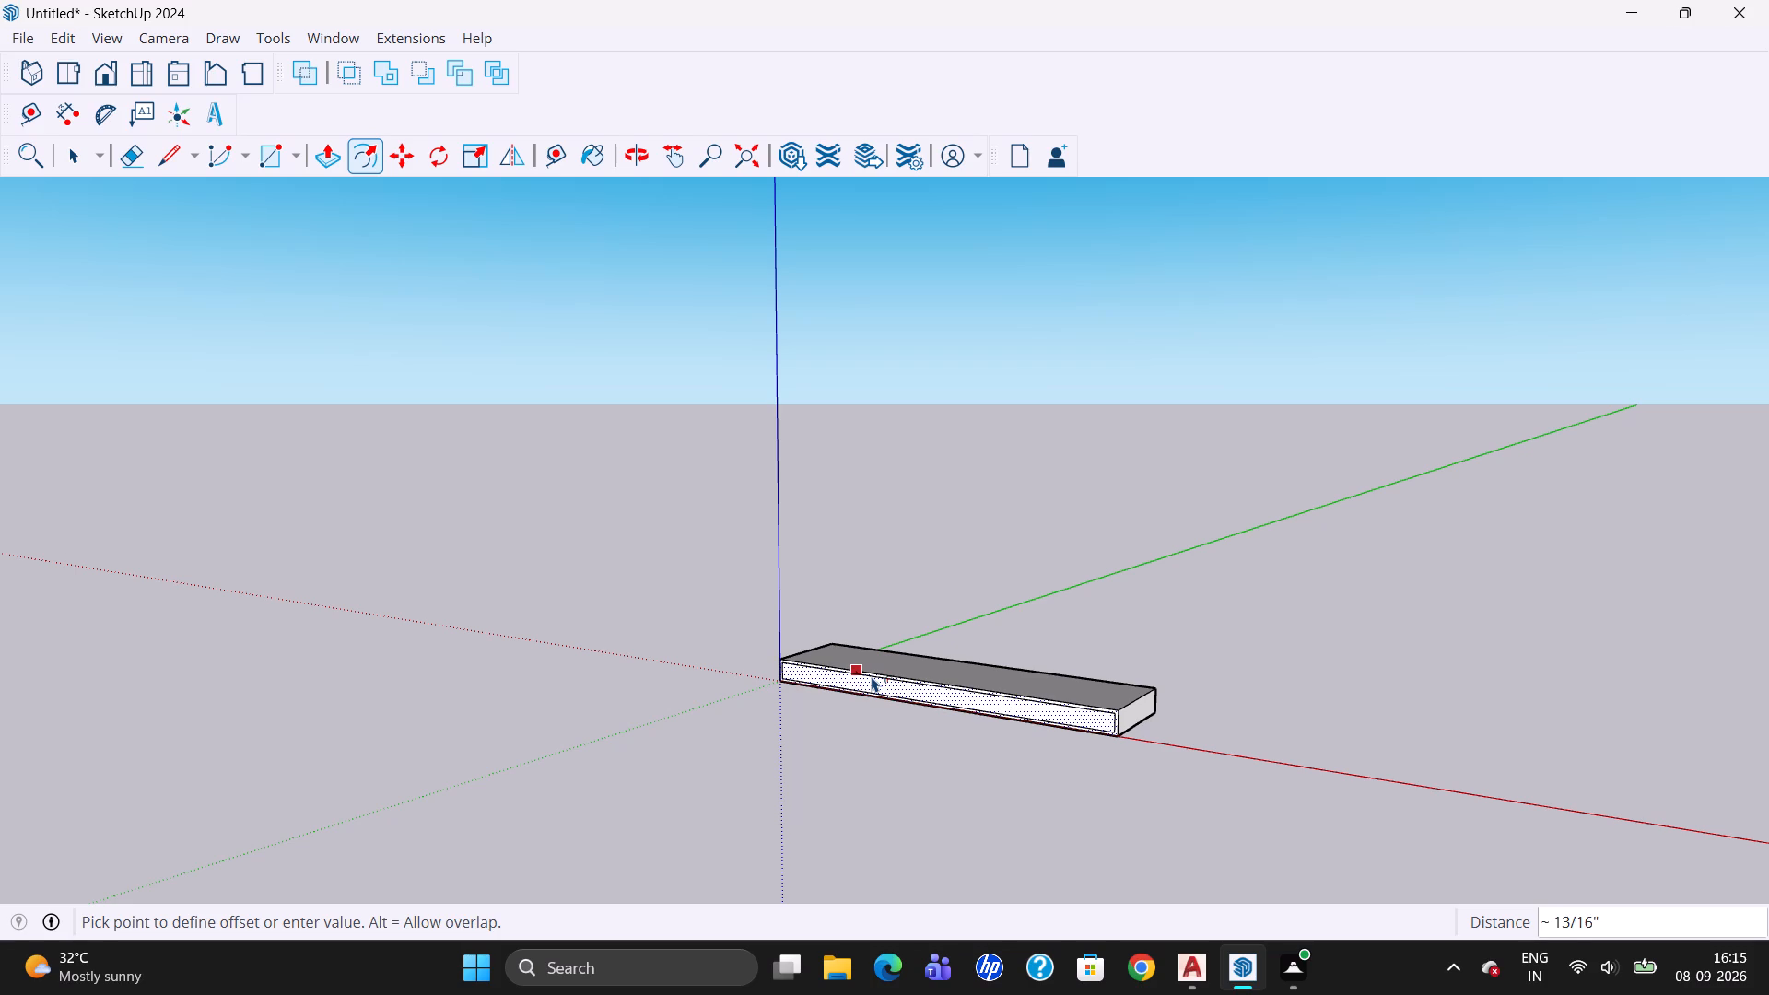
pyautogui.press('1')
pyautogui.hotkey('shift', '"')
pyautogui.press('Return')
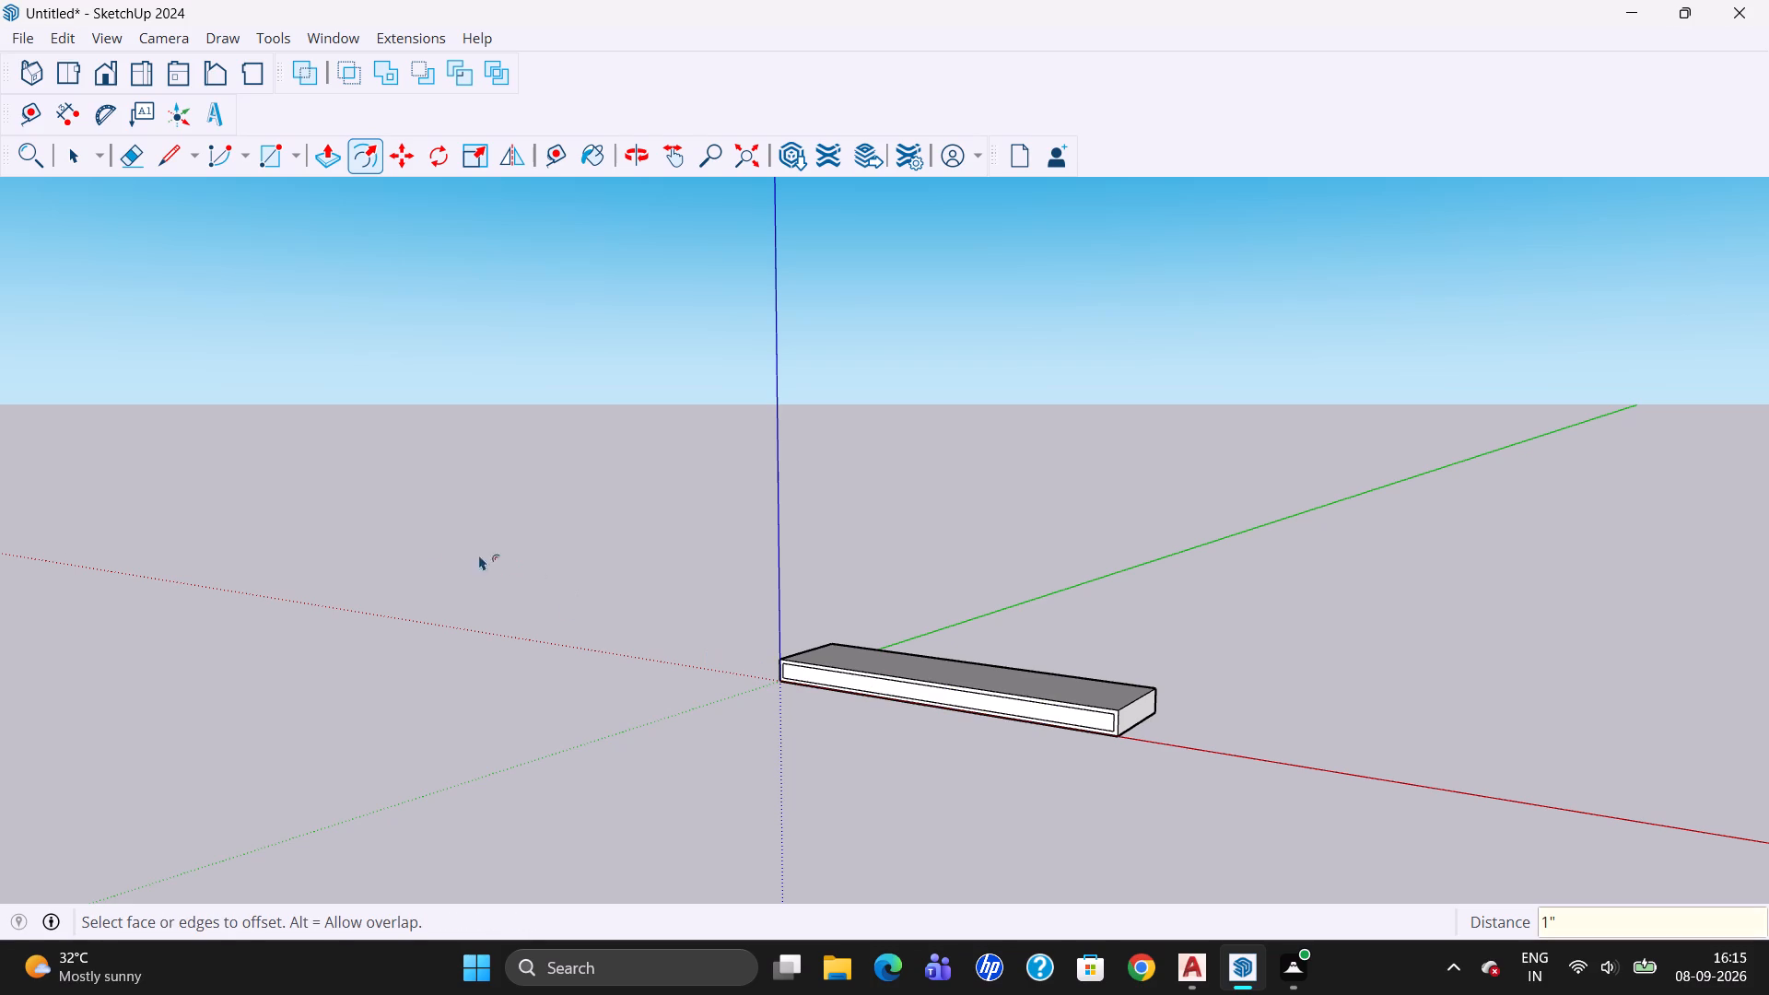
pyautogui.click(76, 159)
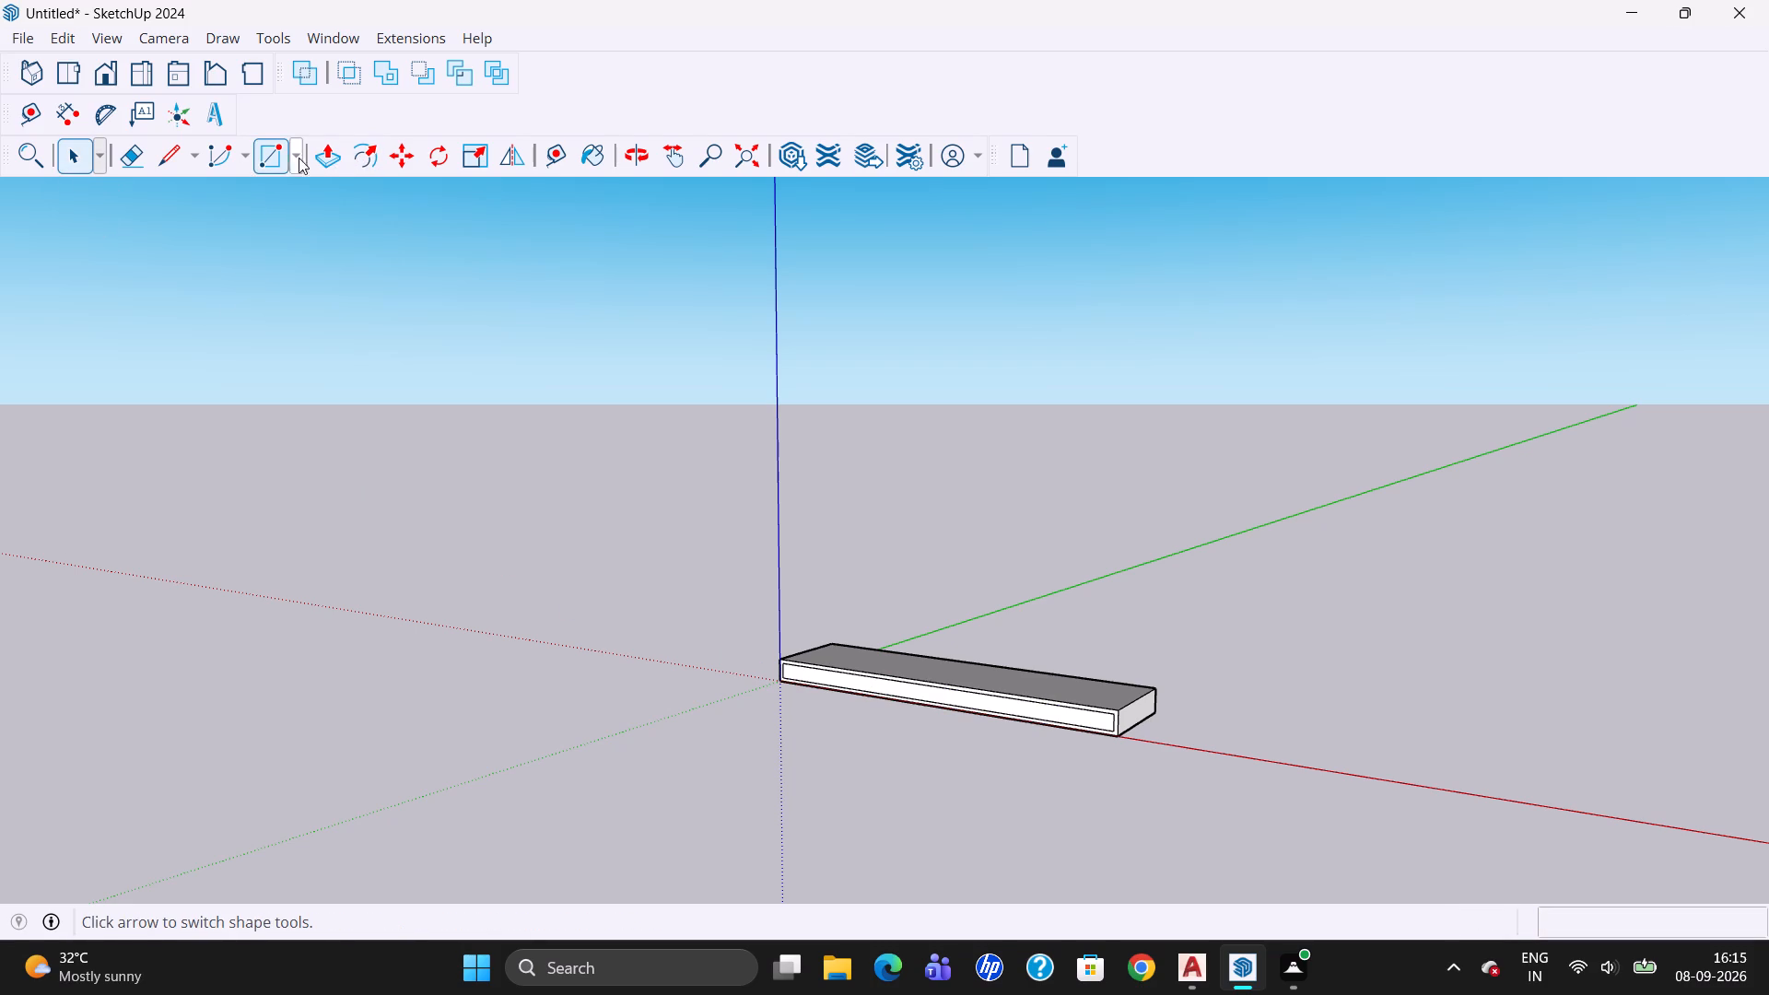
# Examine the slab and its offset front outline from several angles and in the front view.
pyautogui.click(640, 150)
pyautogui.moveTo(639, 579); pyautogui.dragTo(1142, 686)
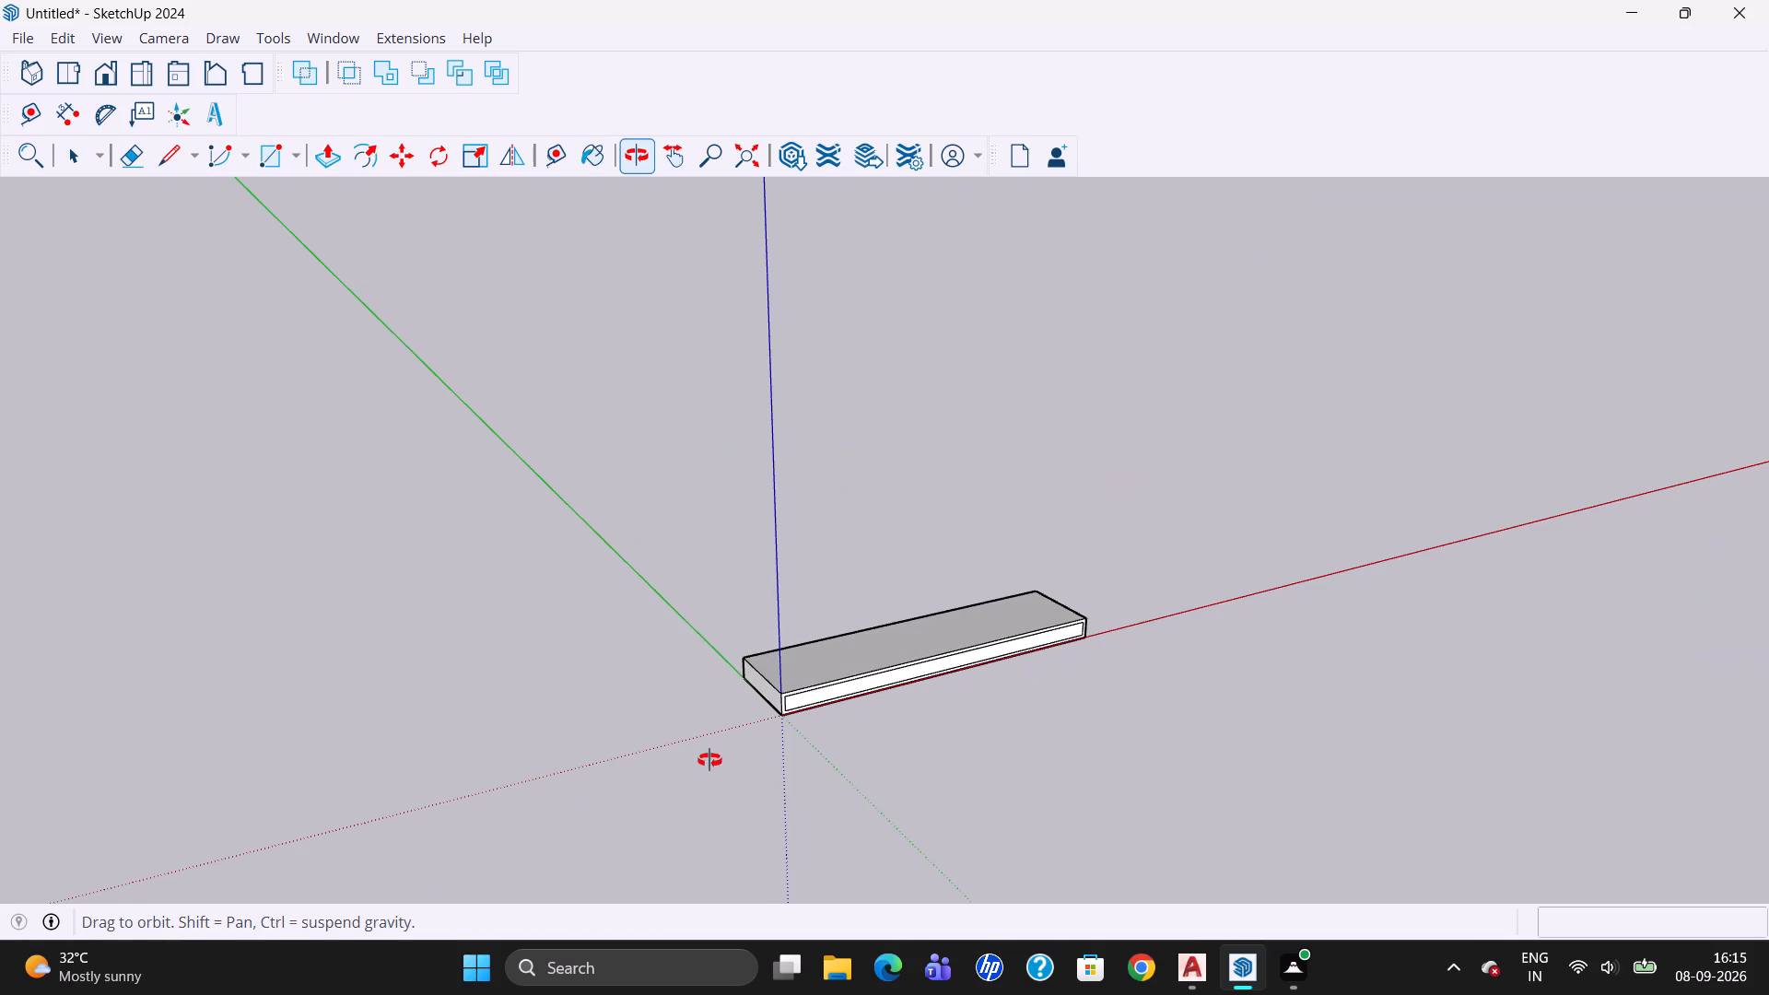
pyautogui.moveTo(711, 761); pyautogui.dragTo(790, 782)
pyautogui.moveTo(765, 780); pyautogui.dragTo(618, 696)
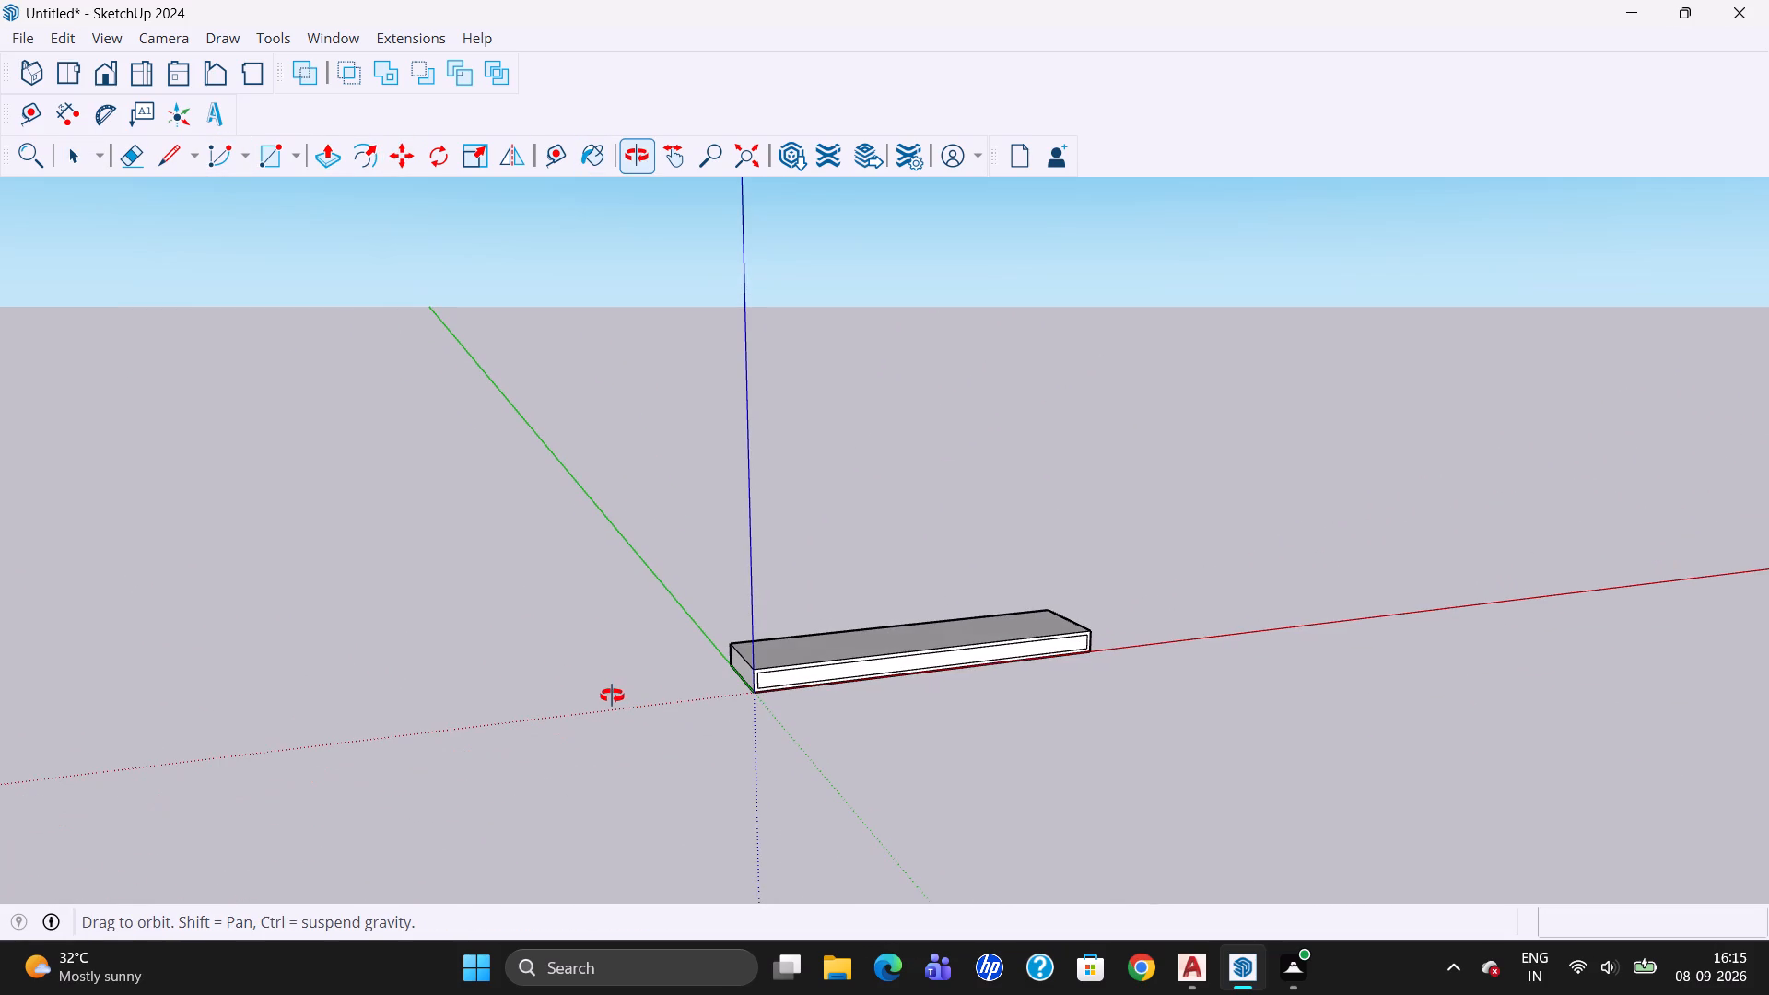
pyautogui.moveTo(610, 697); pyautogui.dragTo(570, 635)
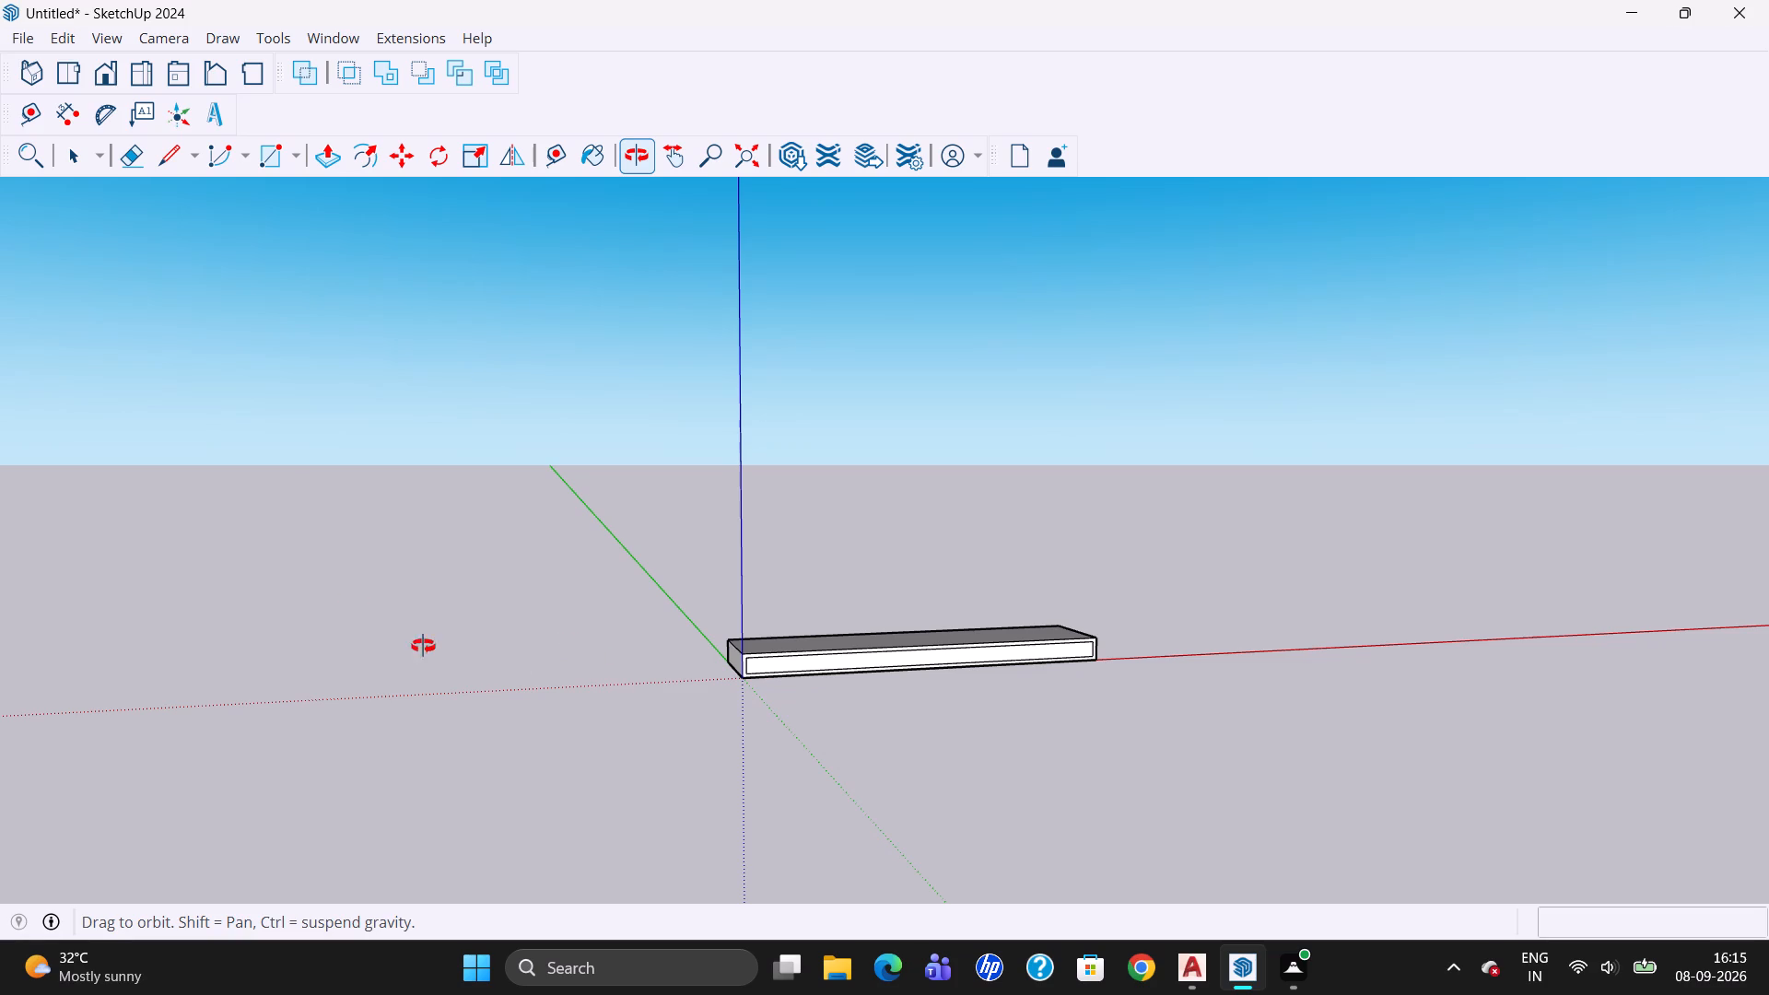
pyautogui.click(100, 68)
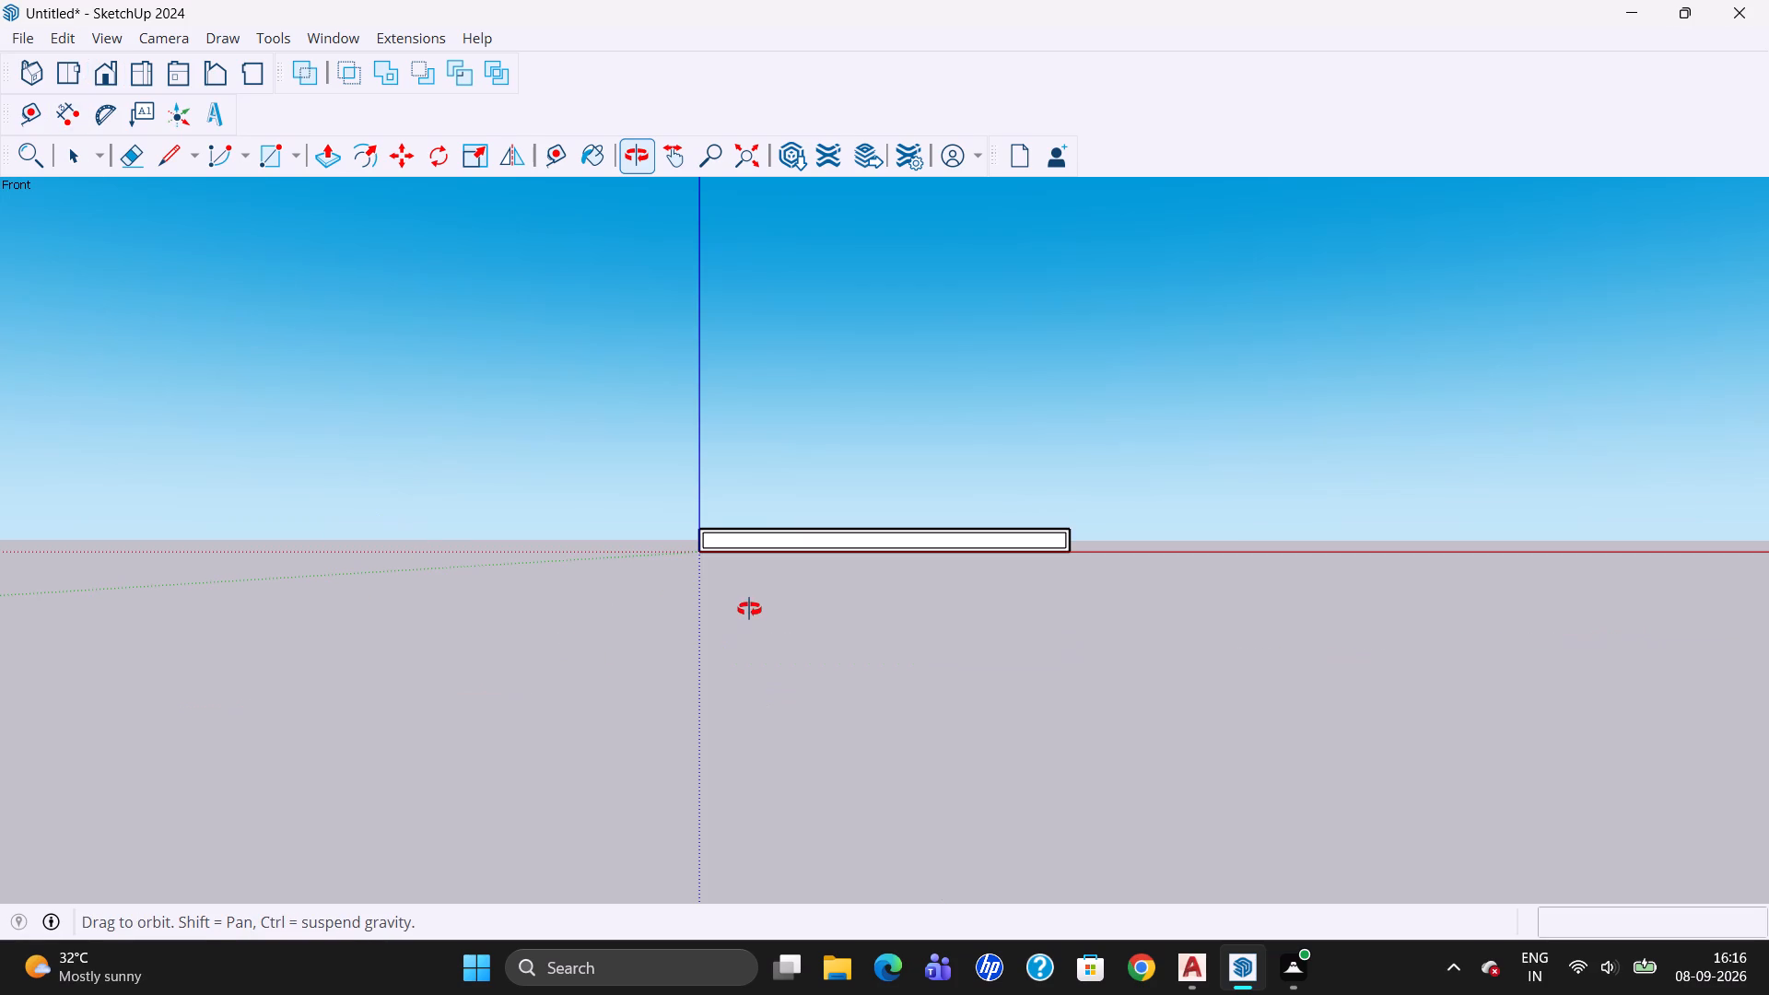
pyautogui.scroll(-2, 754, 712)
pyautogui.scroll(3, 650, 475)
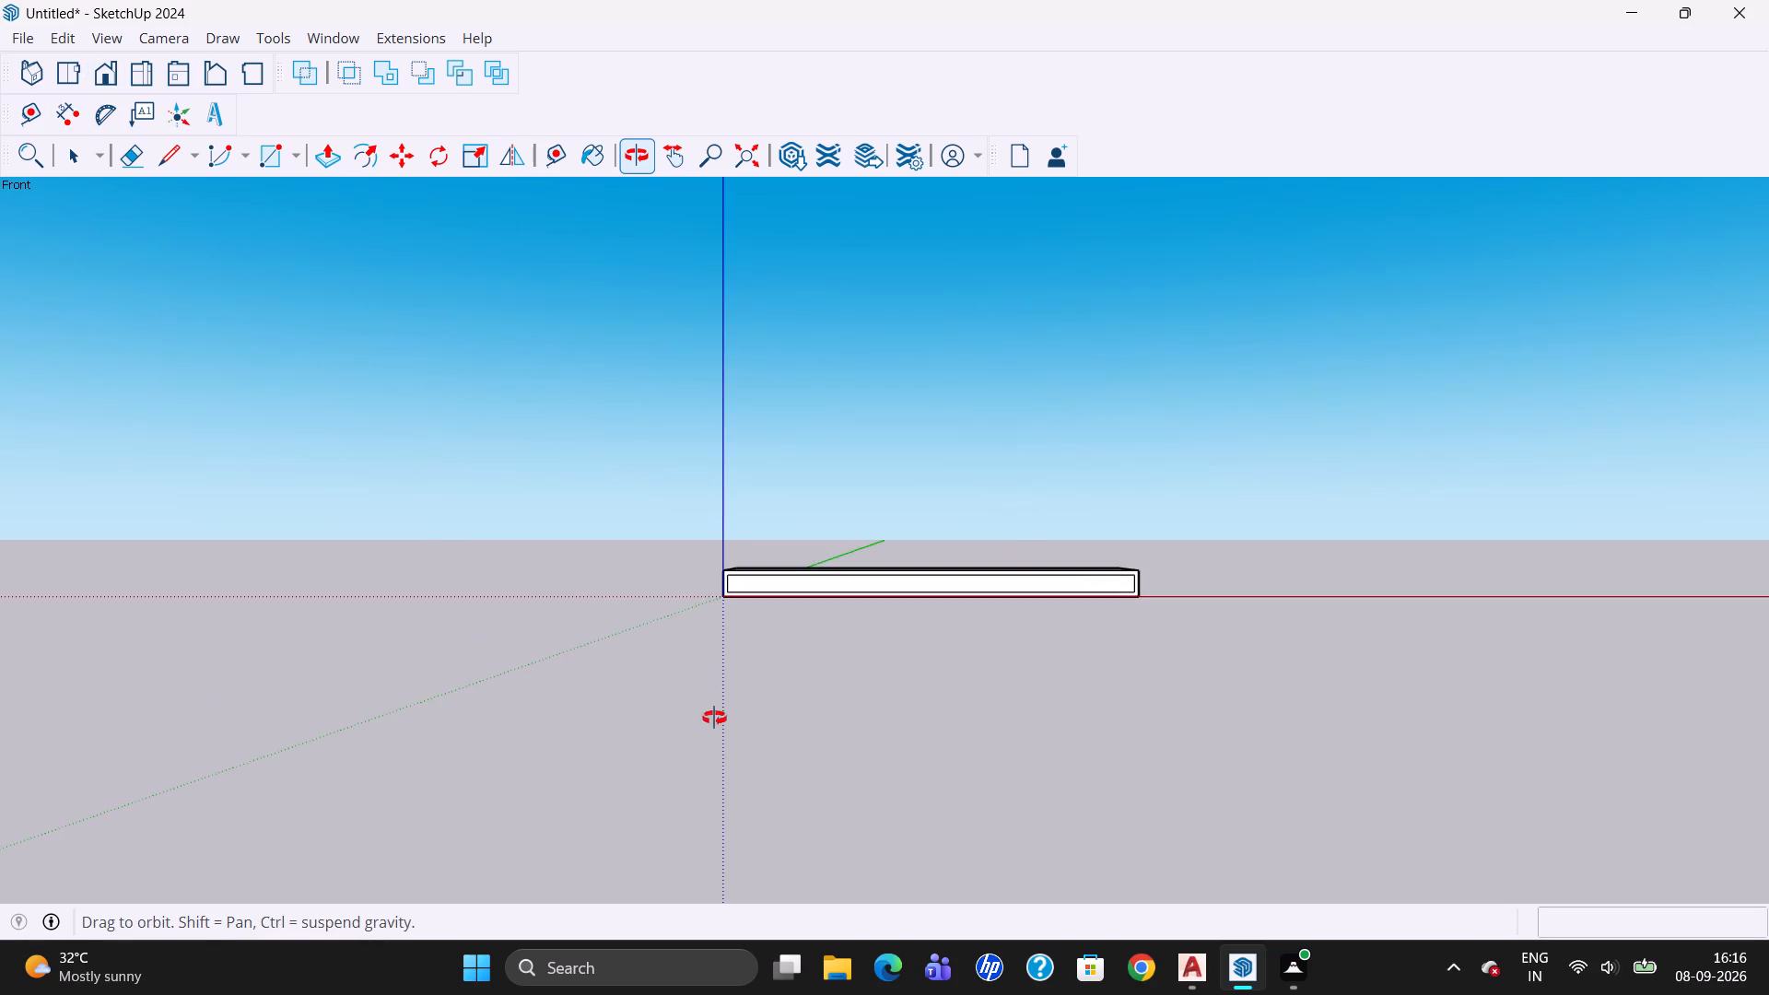
pyautogui.scroll(-3, 737, 815)
pyautogui.scroll(-3, 695, 622)
pyautogui.scroll(1, 715, 503)
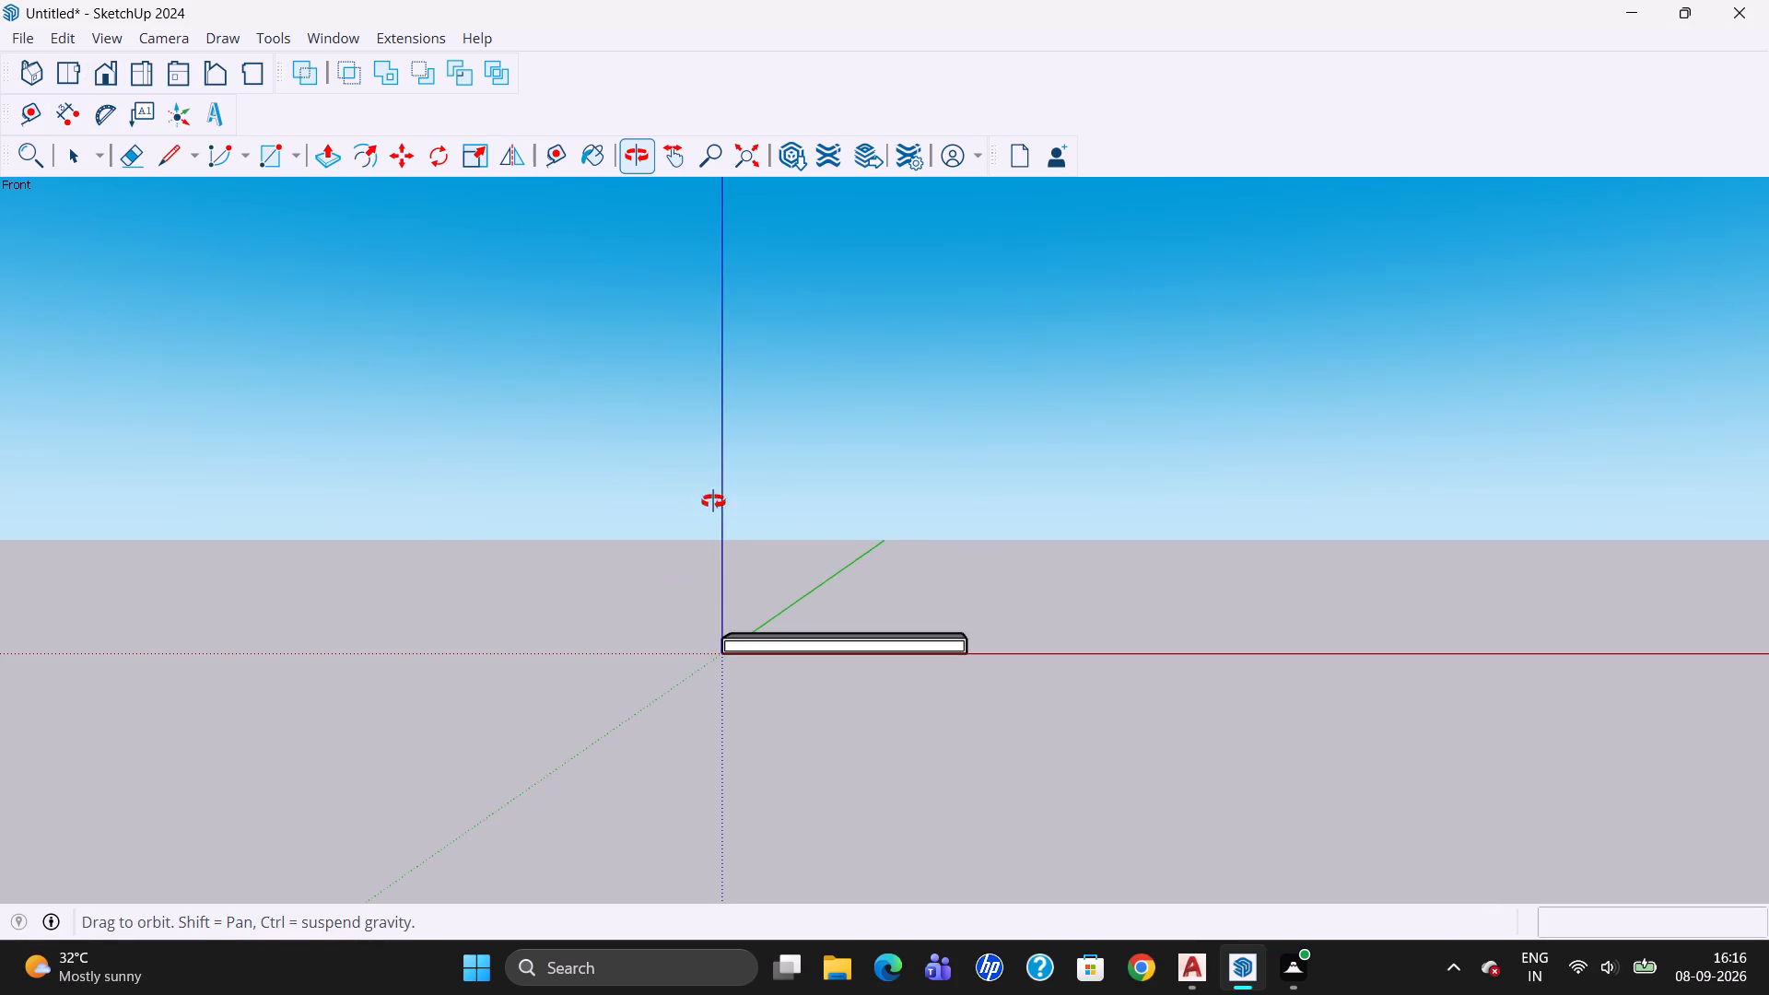
pyautogui.scroll(3, 713, 501)
pyautogui.moveTo(662, 701); pyautogui.dragTo(852, 774)
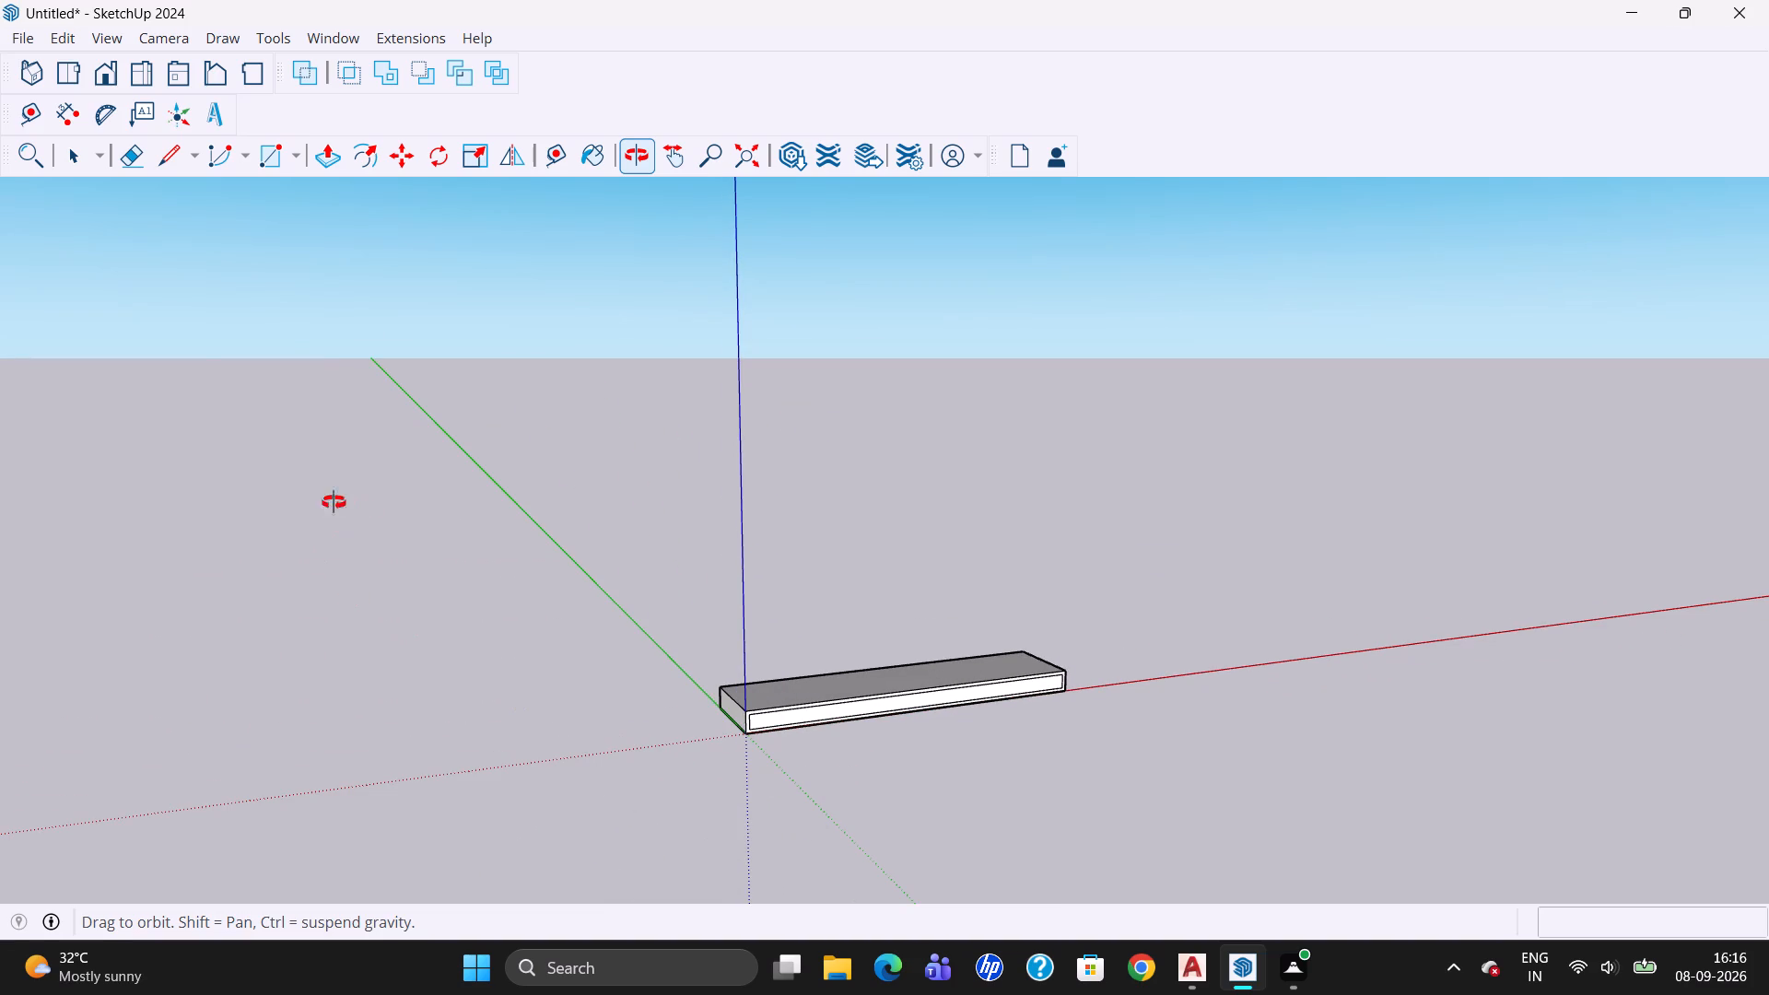
# Place a vertical guide 7' up from the slab's bottom back corner on the green axis.
pyautogui.click(76, 147)
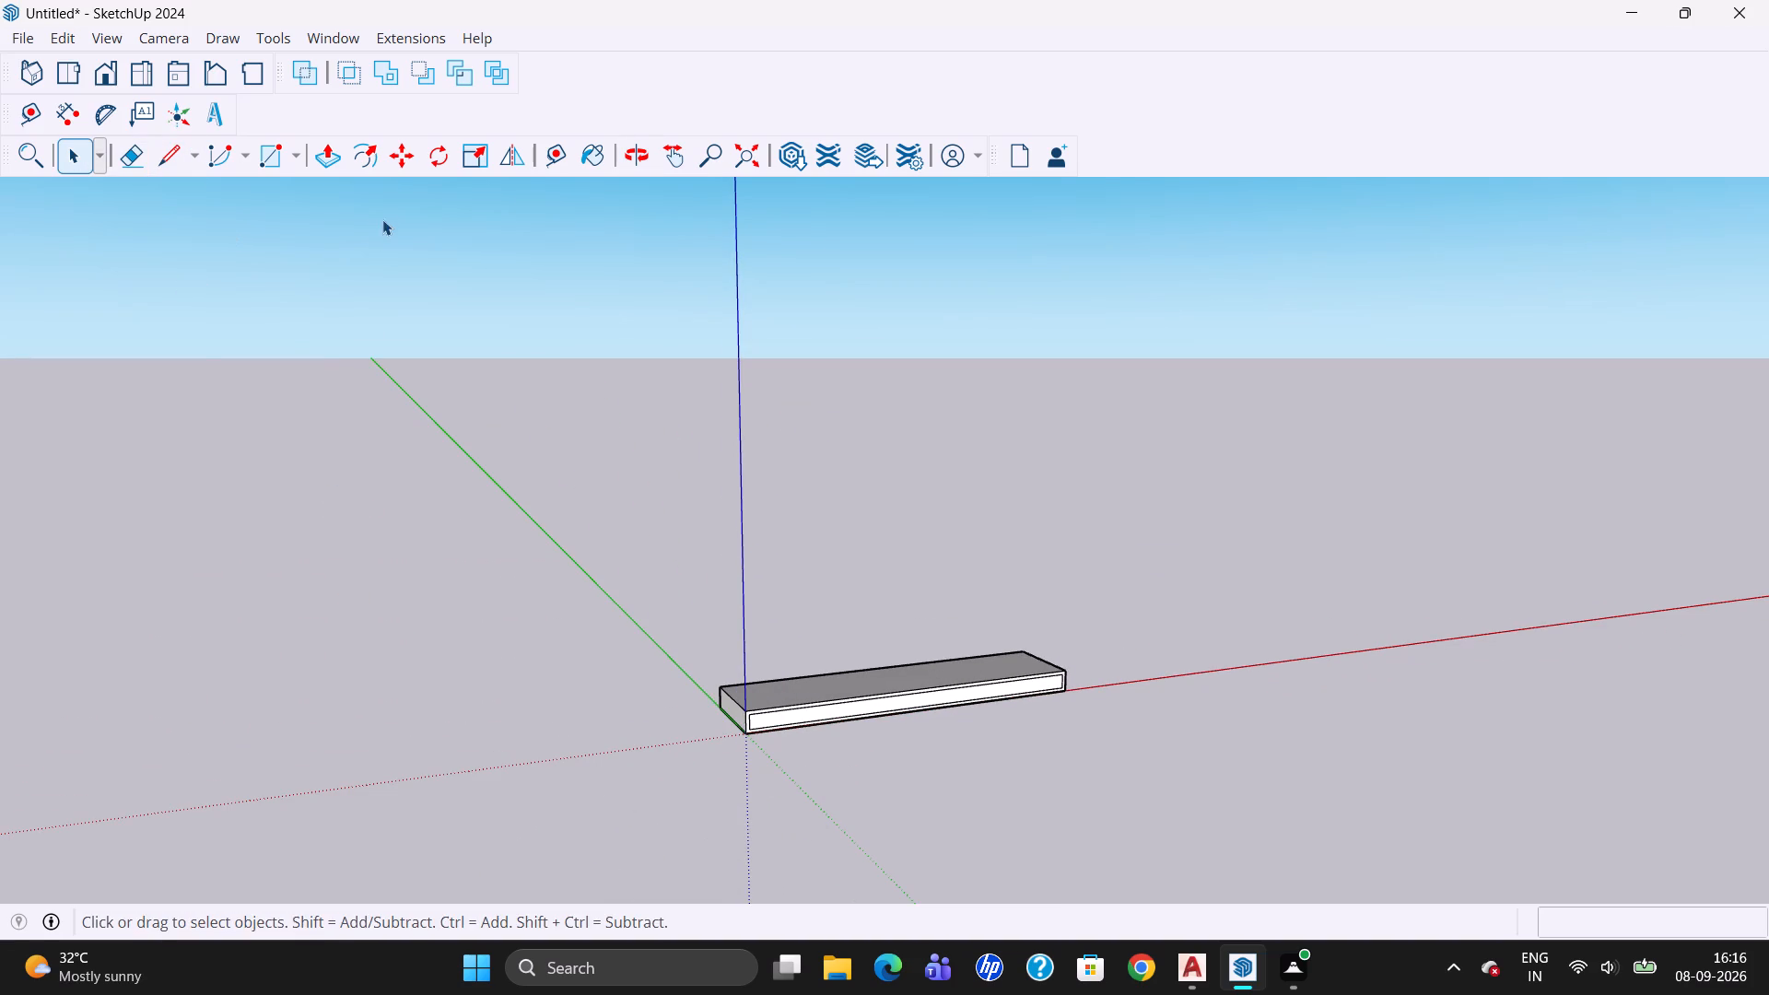
pyautogui.click(548, 163)
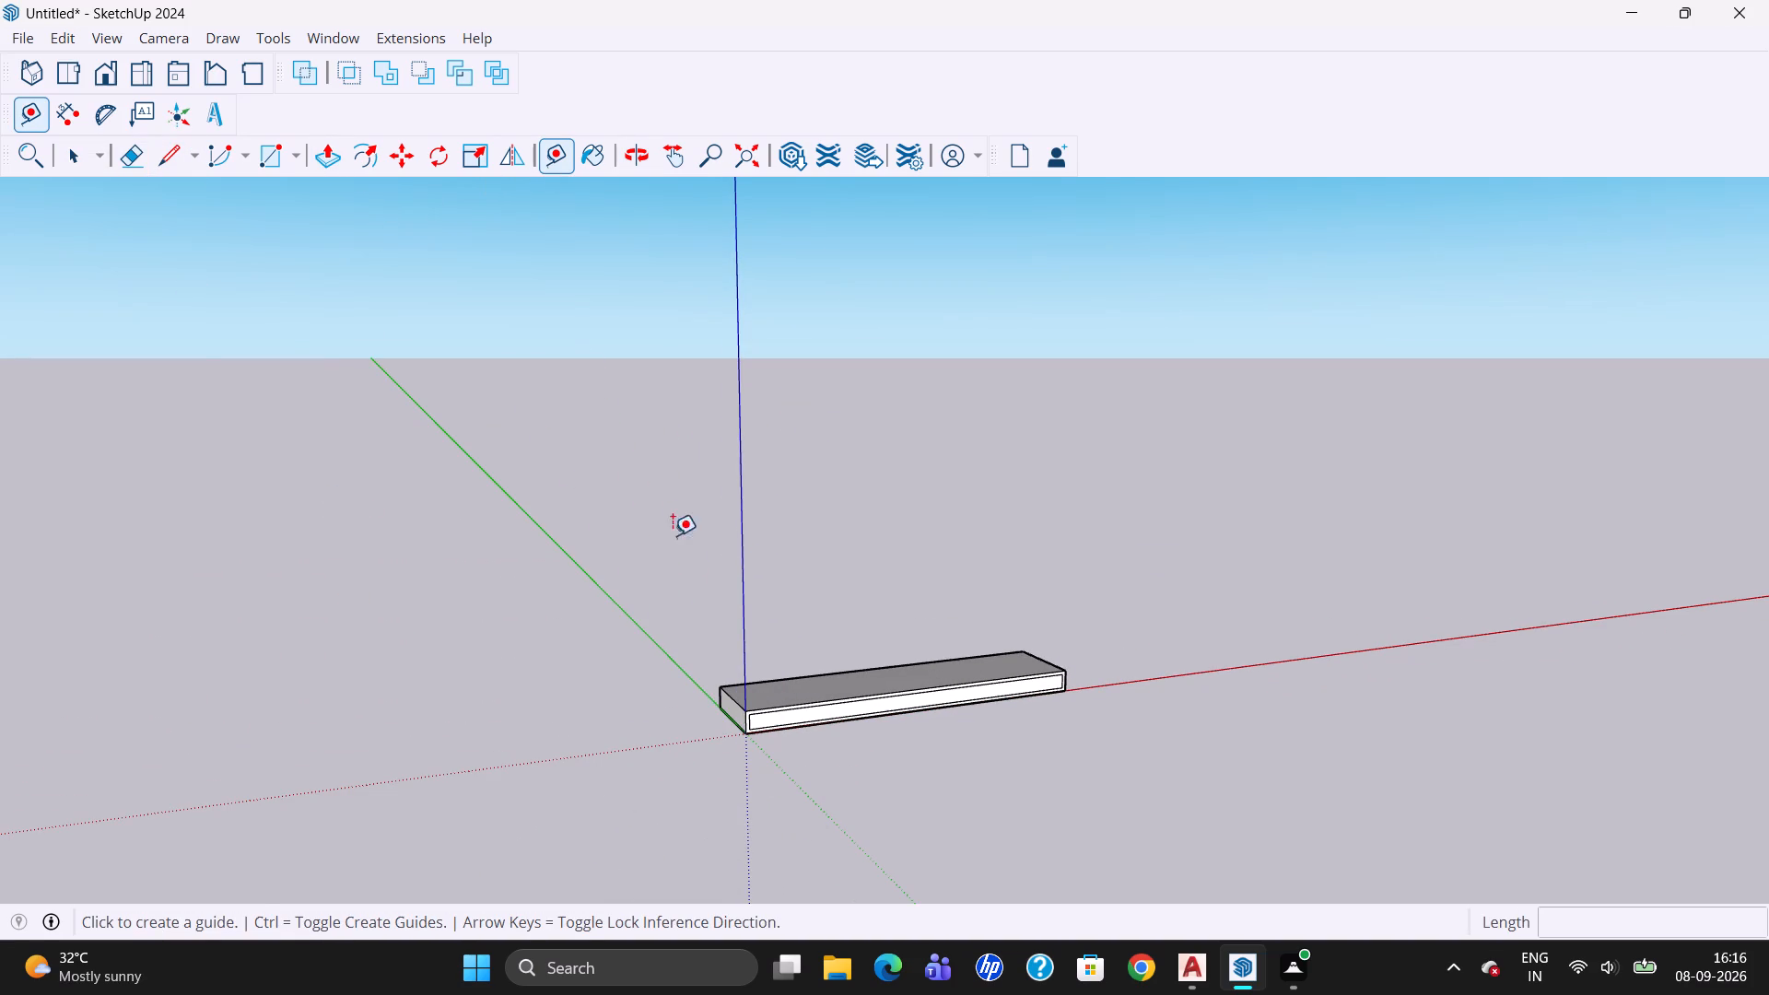
pyautogui.click(716, 701)
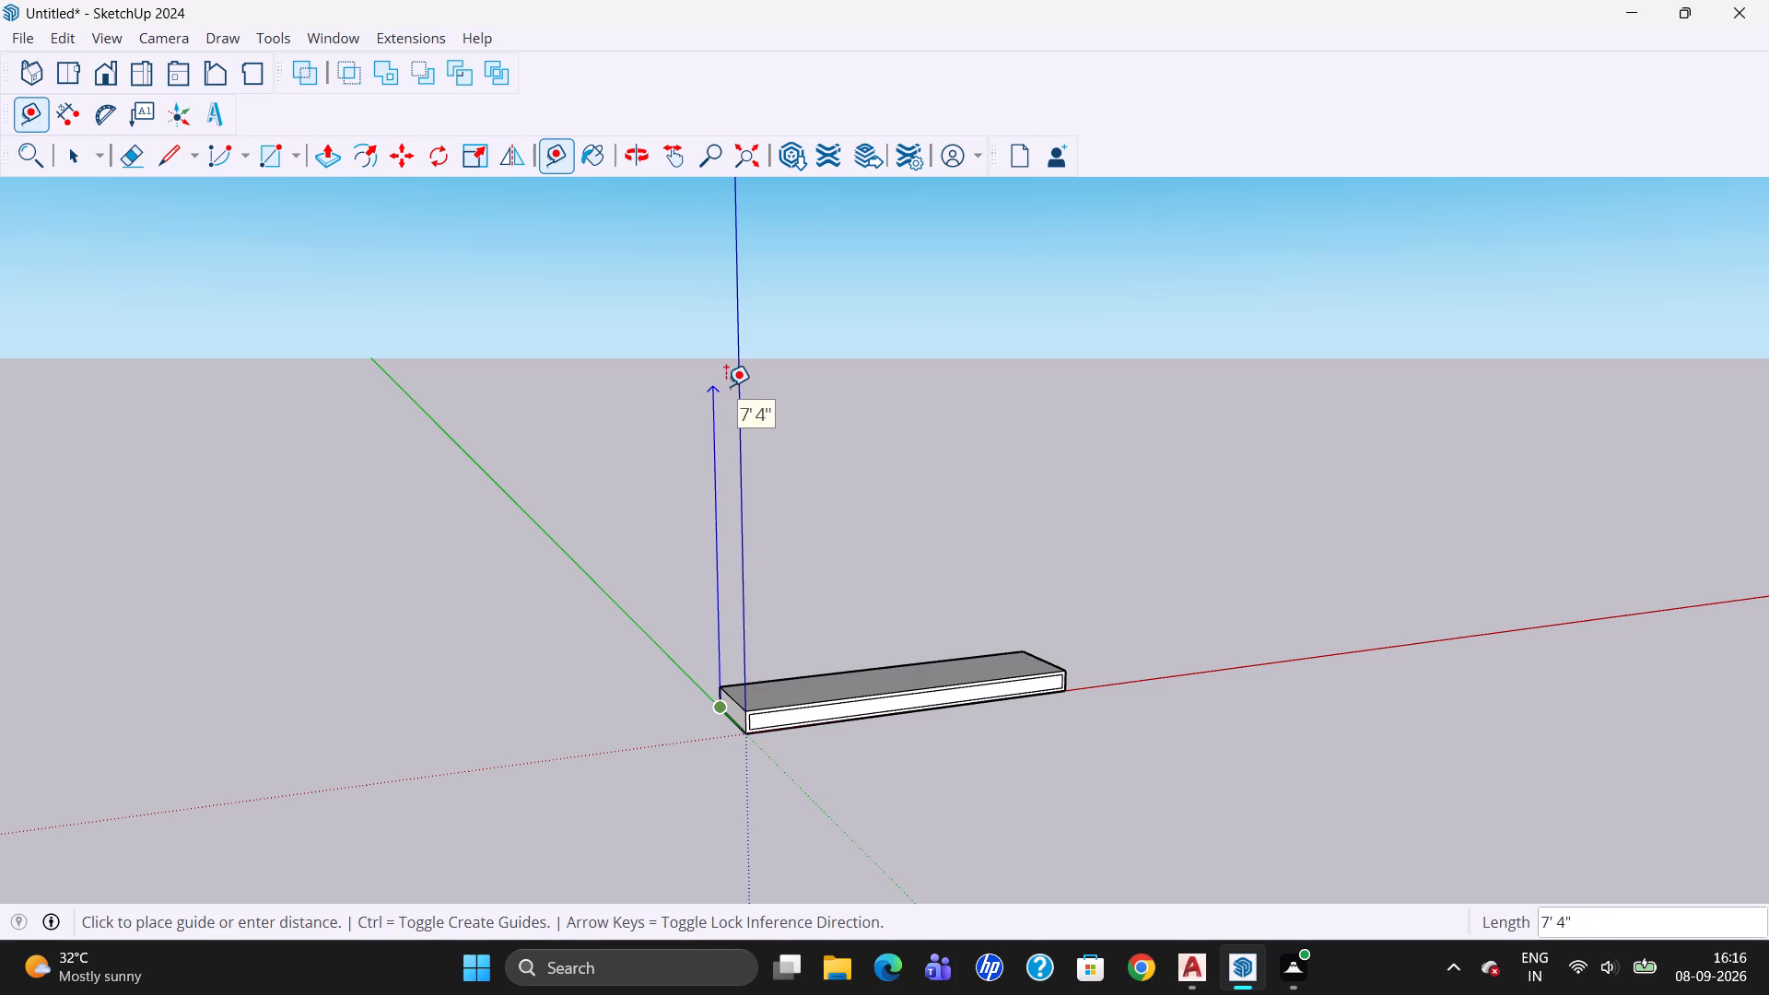
pyautogui.write("7'")
pyautogui.press('Return')
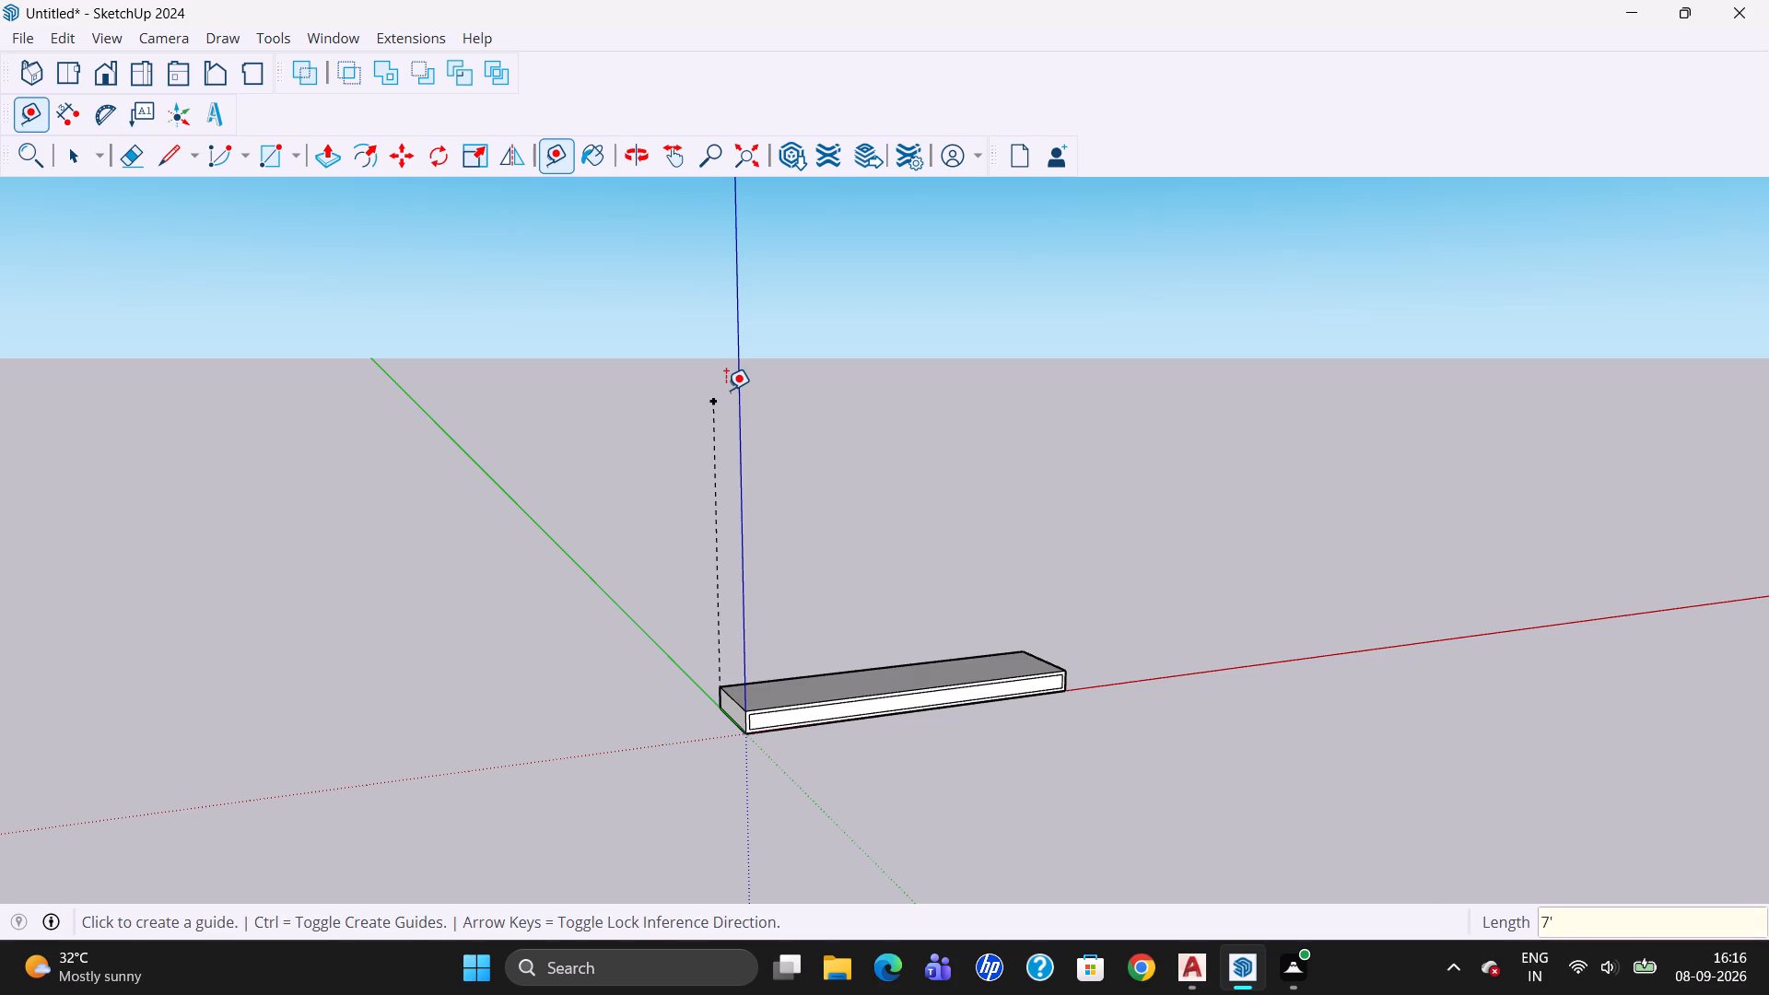
pyautogui.press('Escape')
pyautogui.click(74, 180)
# Select the whole slab with its front outline and make it a component.
pyautogui.click(64, 157)
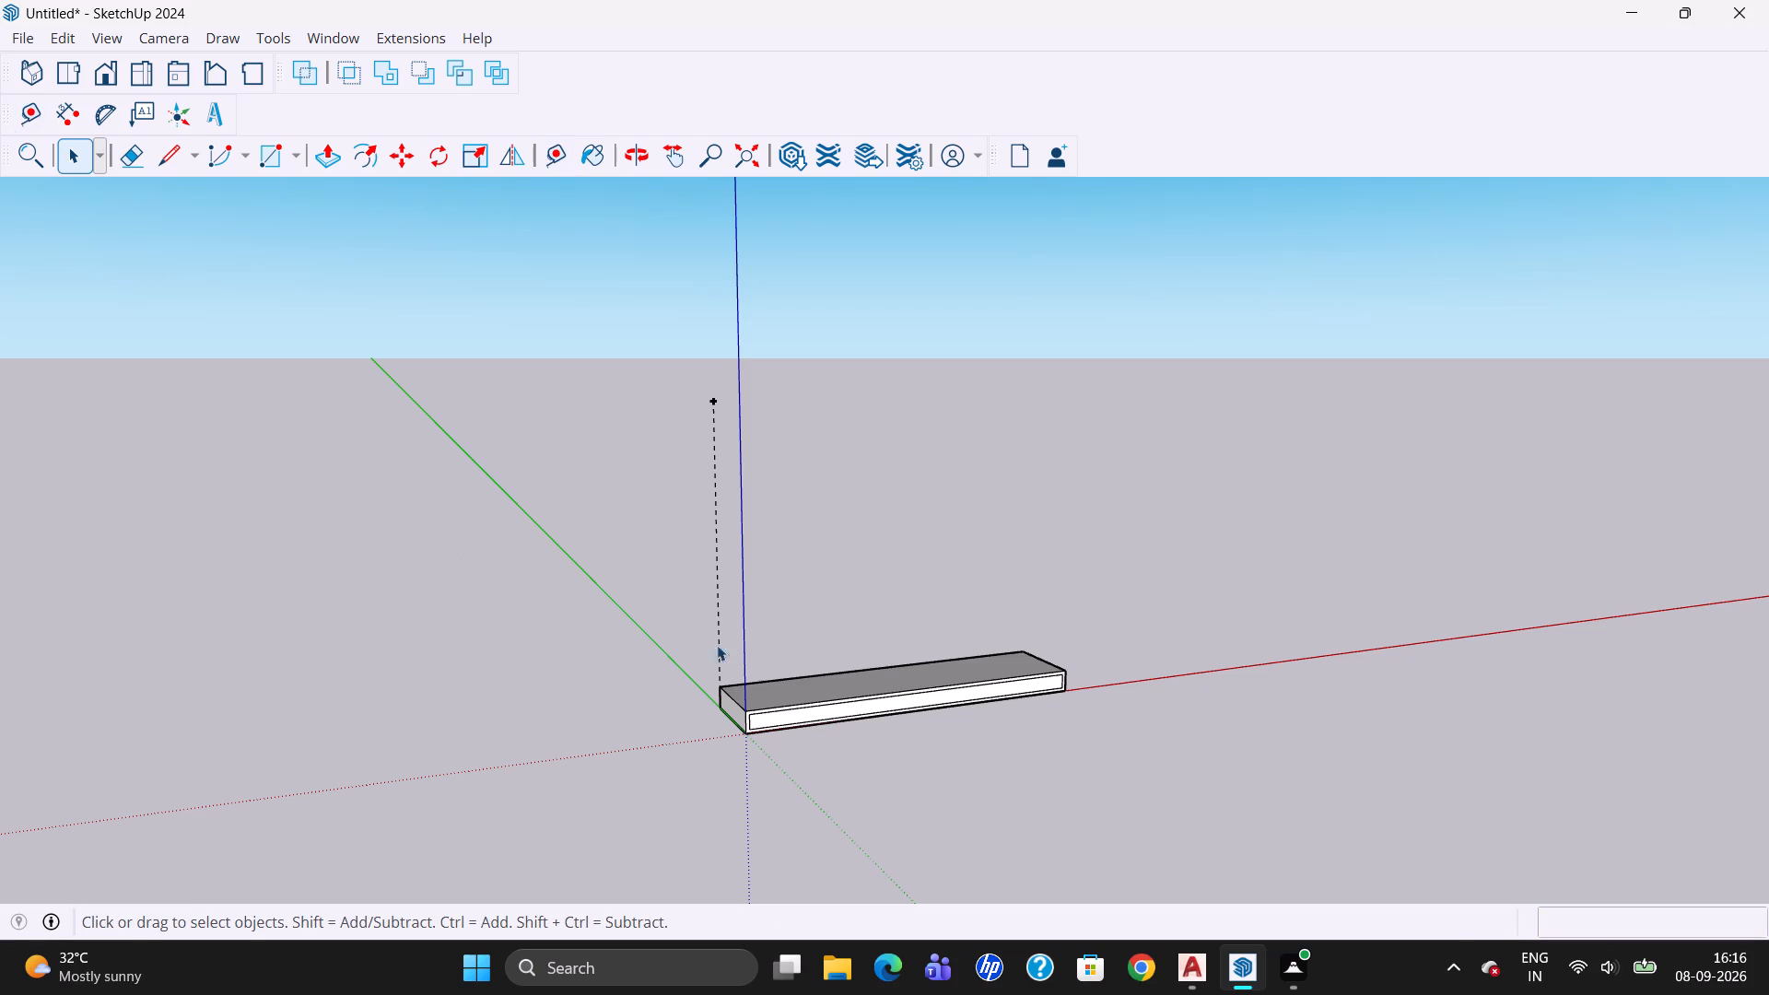
pyautogui.tripleClick(844, 705)
pyautogui.rightClick(844, 704)
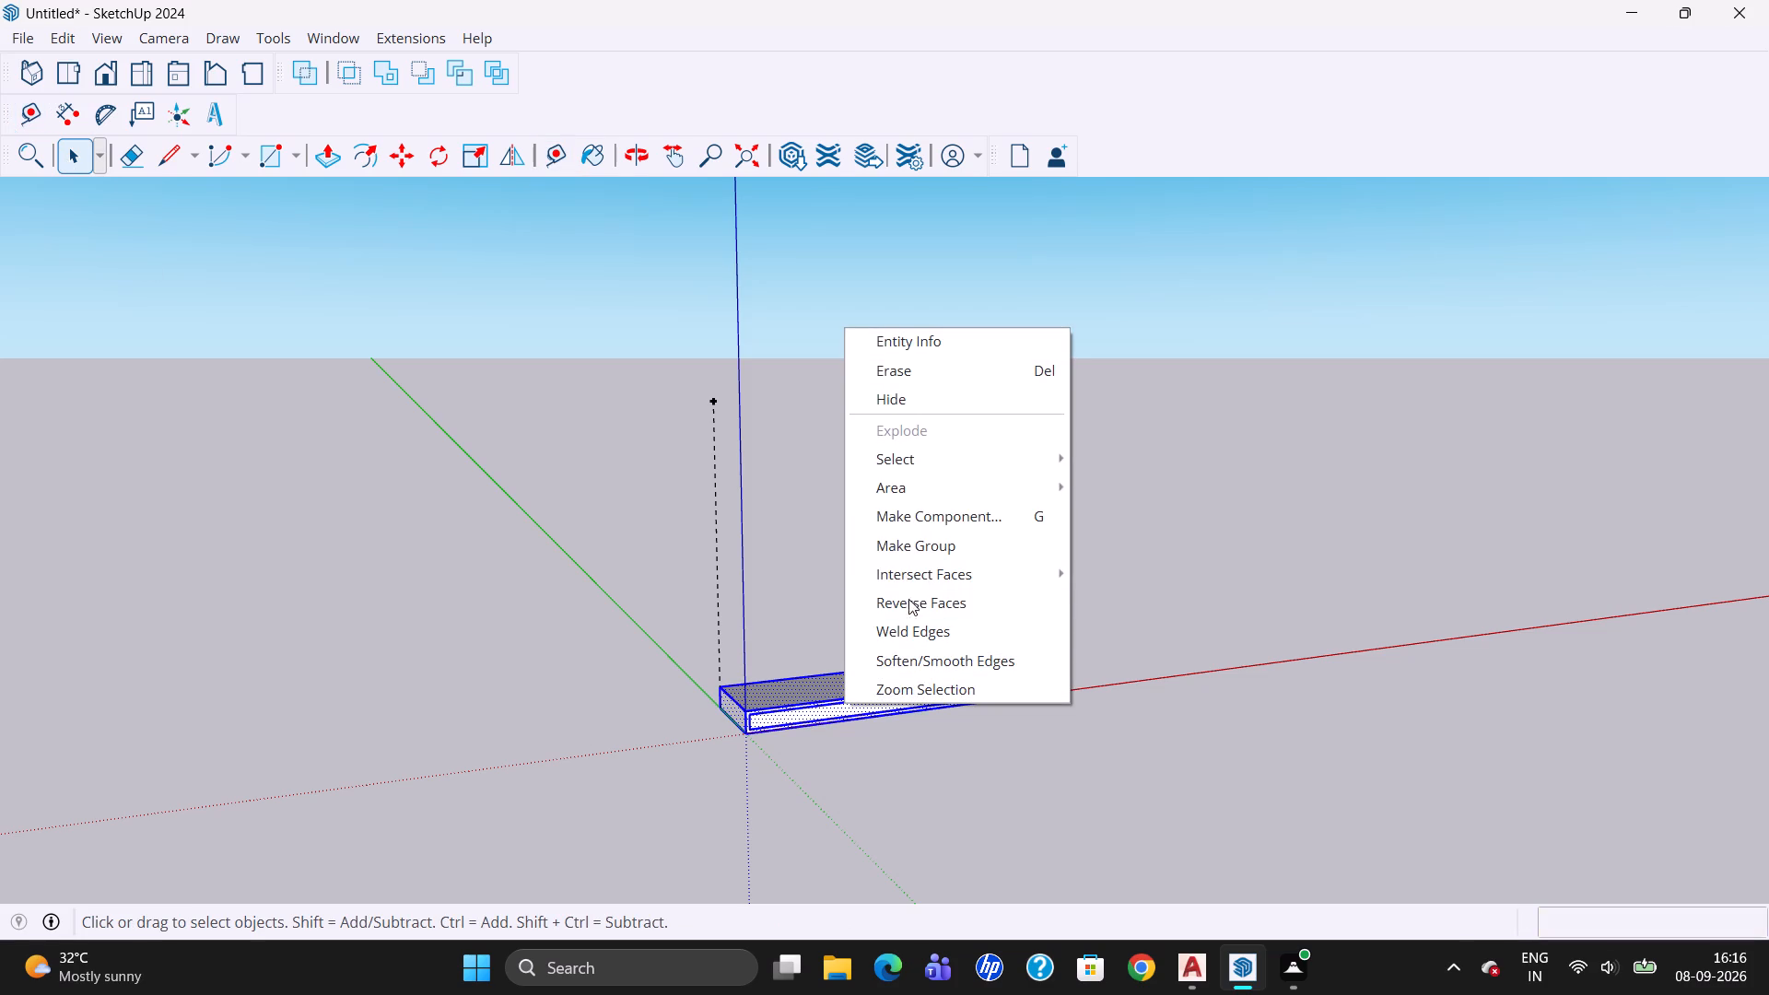
pyautogui.click(911, 523)
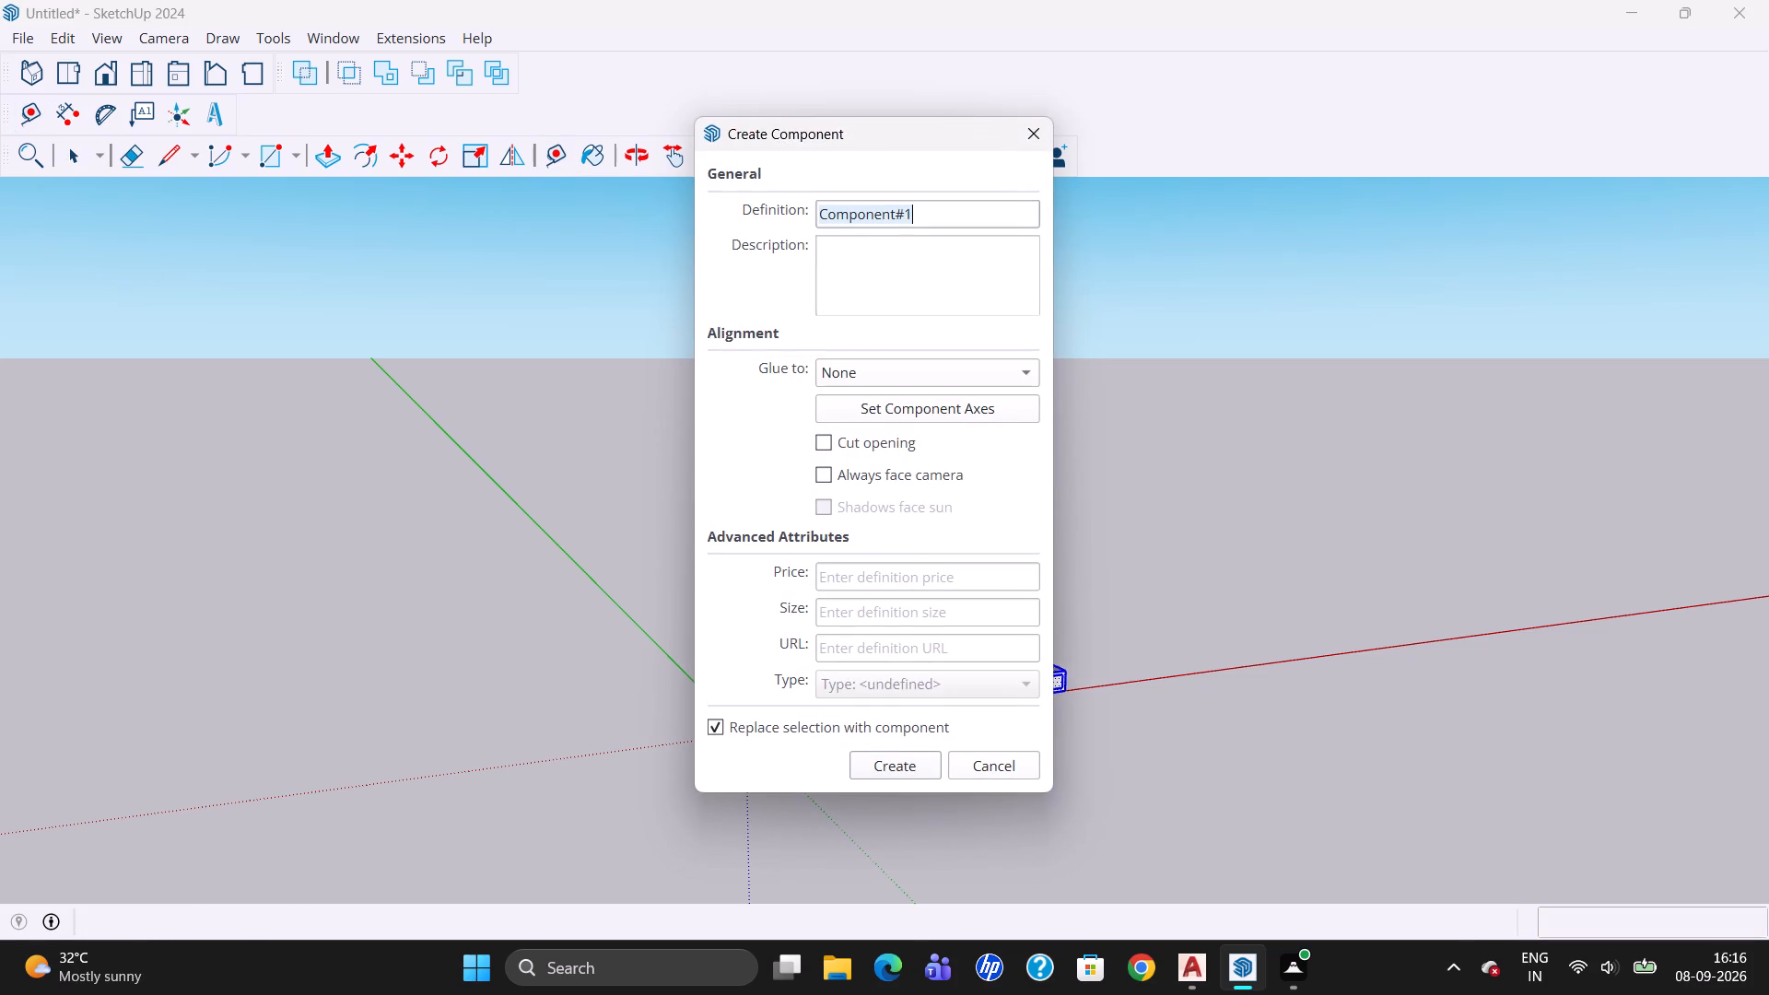
pyautogui.click(897, 761)
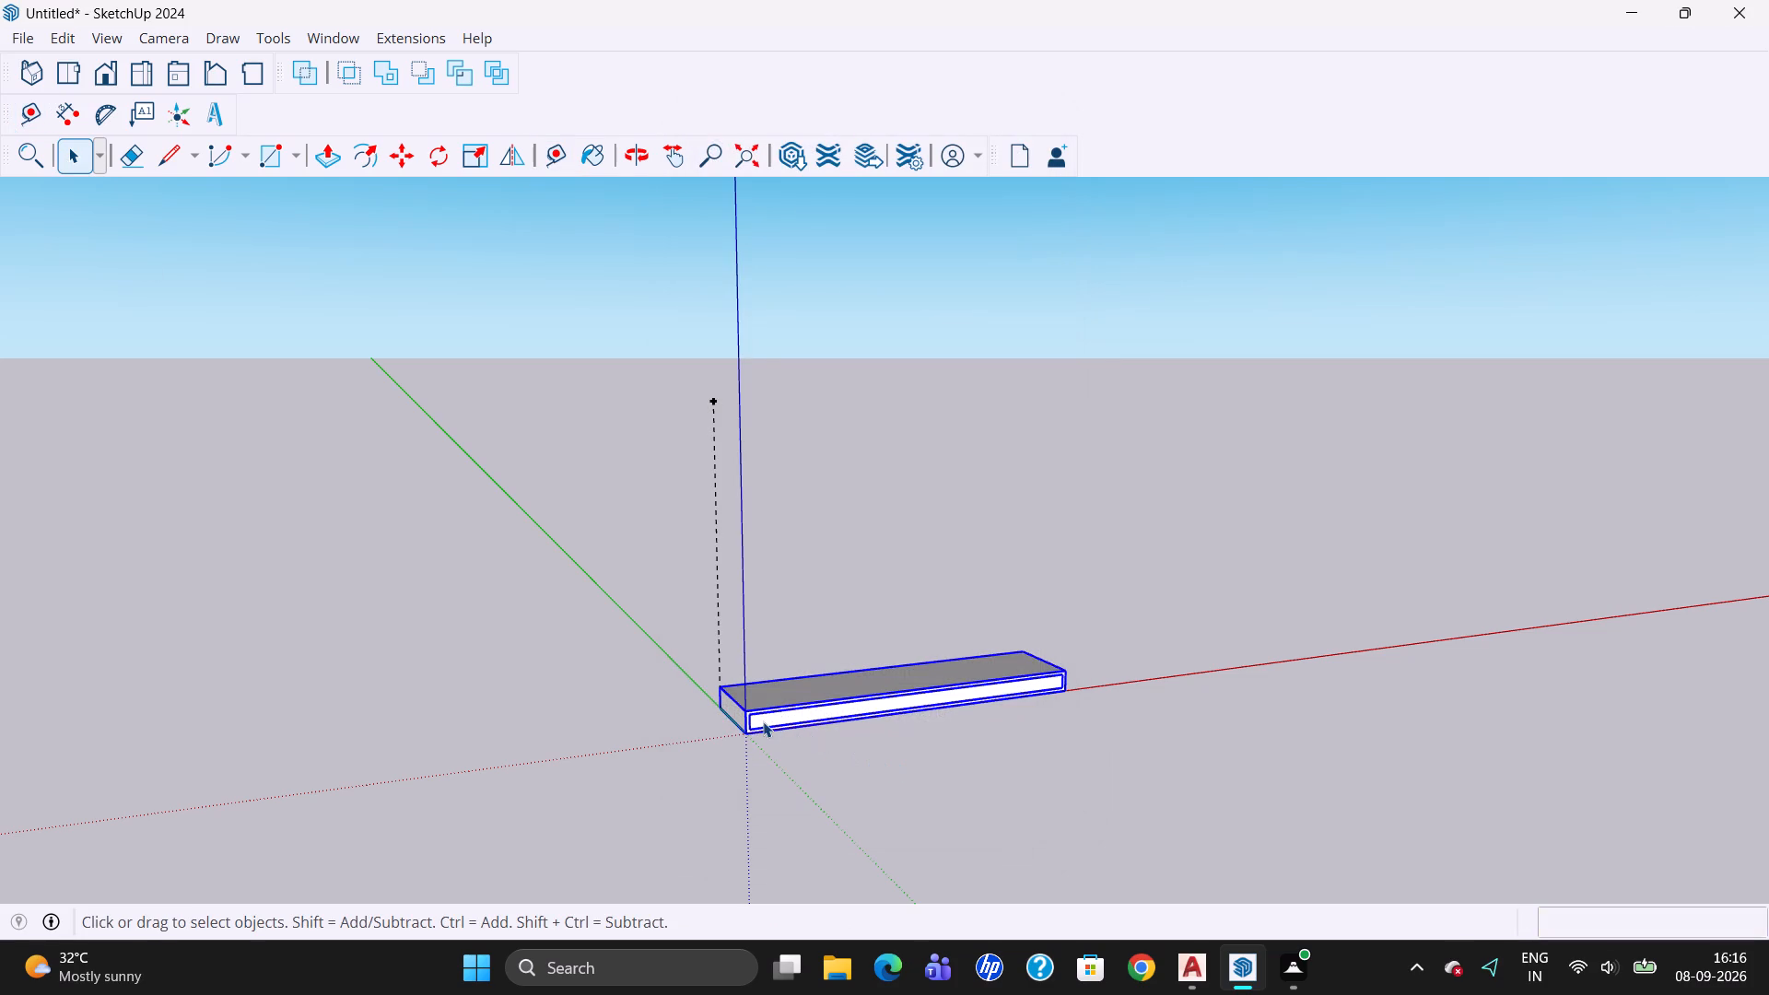
pyautogui.click(758, 713)
pyautogui.rightClick(756, 706)
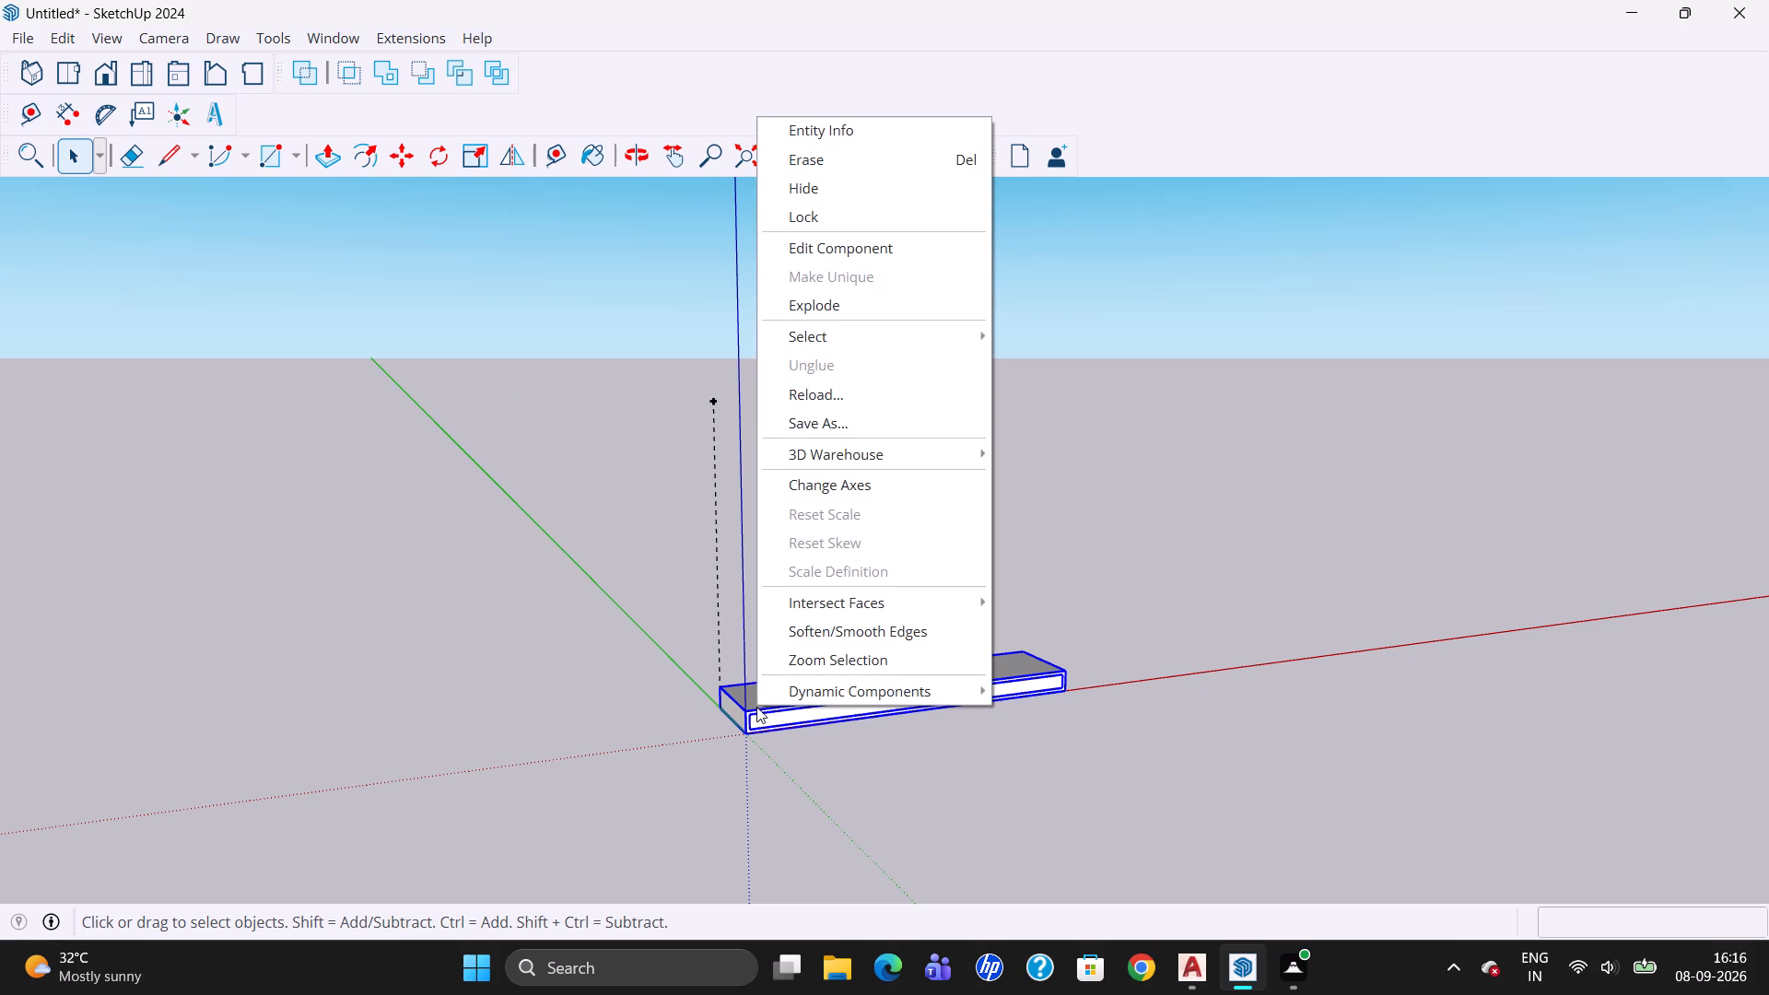
pyautogui.click(537, 594)
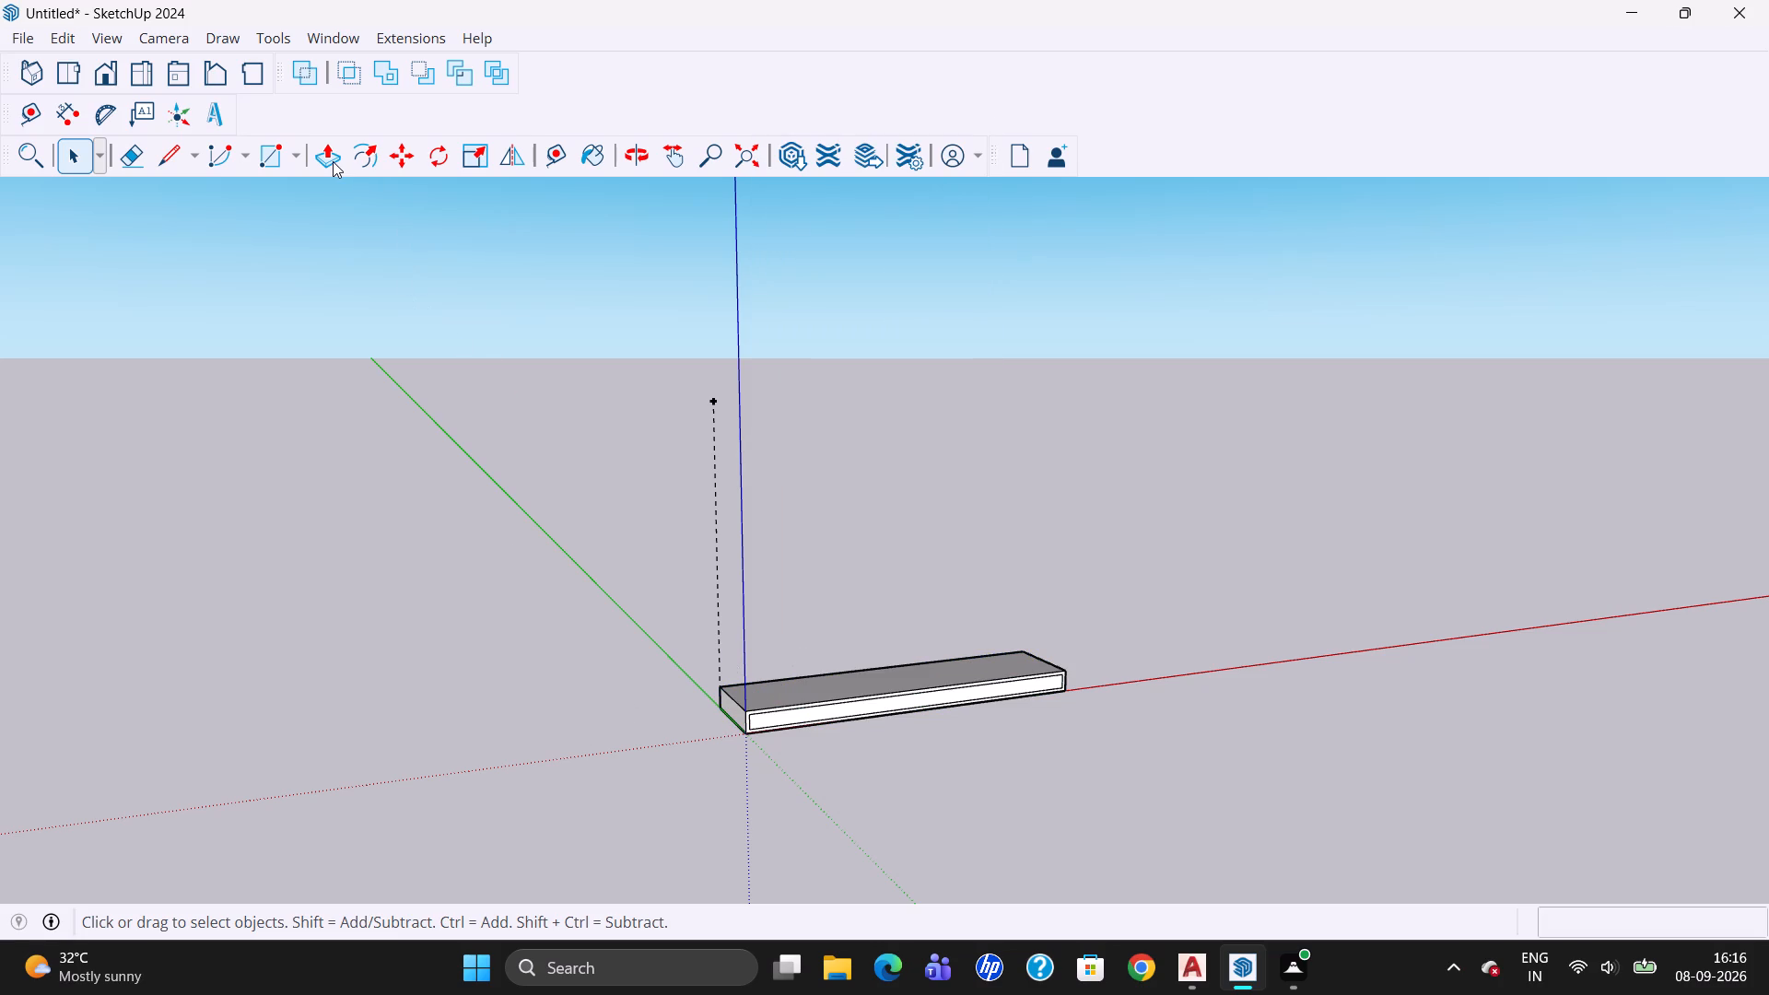
# Copy the slab component straight up by about 6' 6", so its top back corner meets the guide's upper end.
pyautogui.click(408, 151)
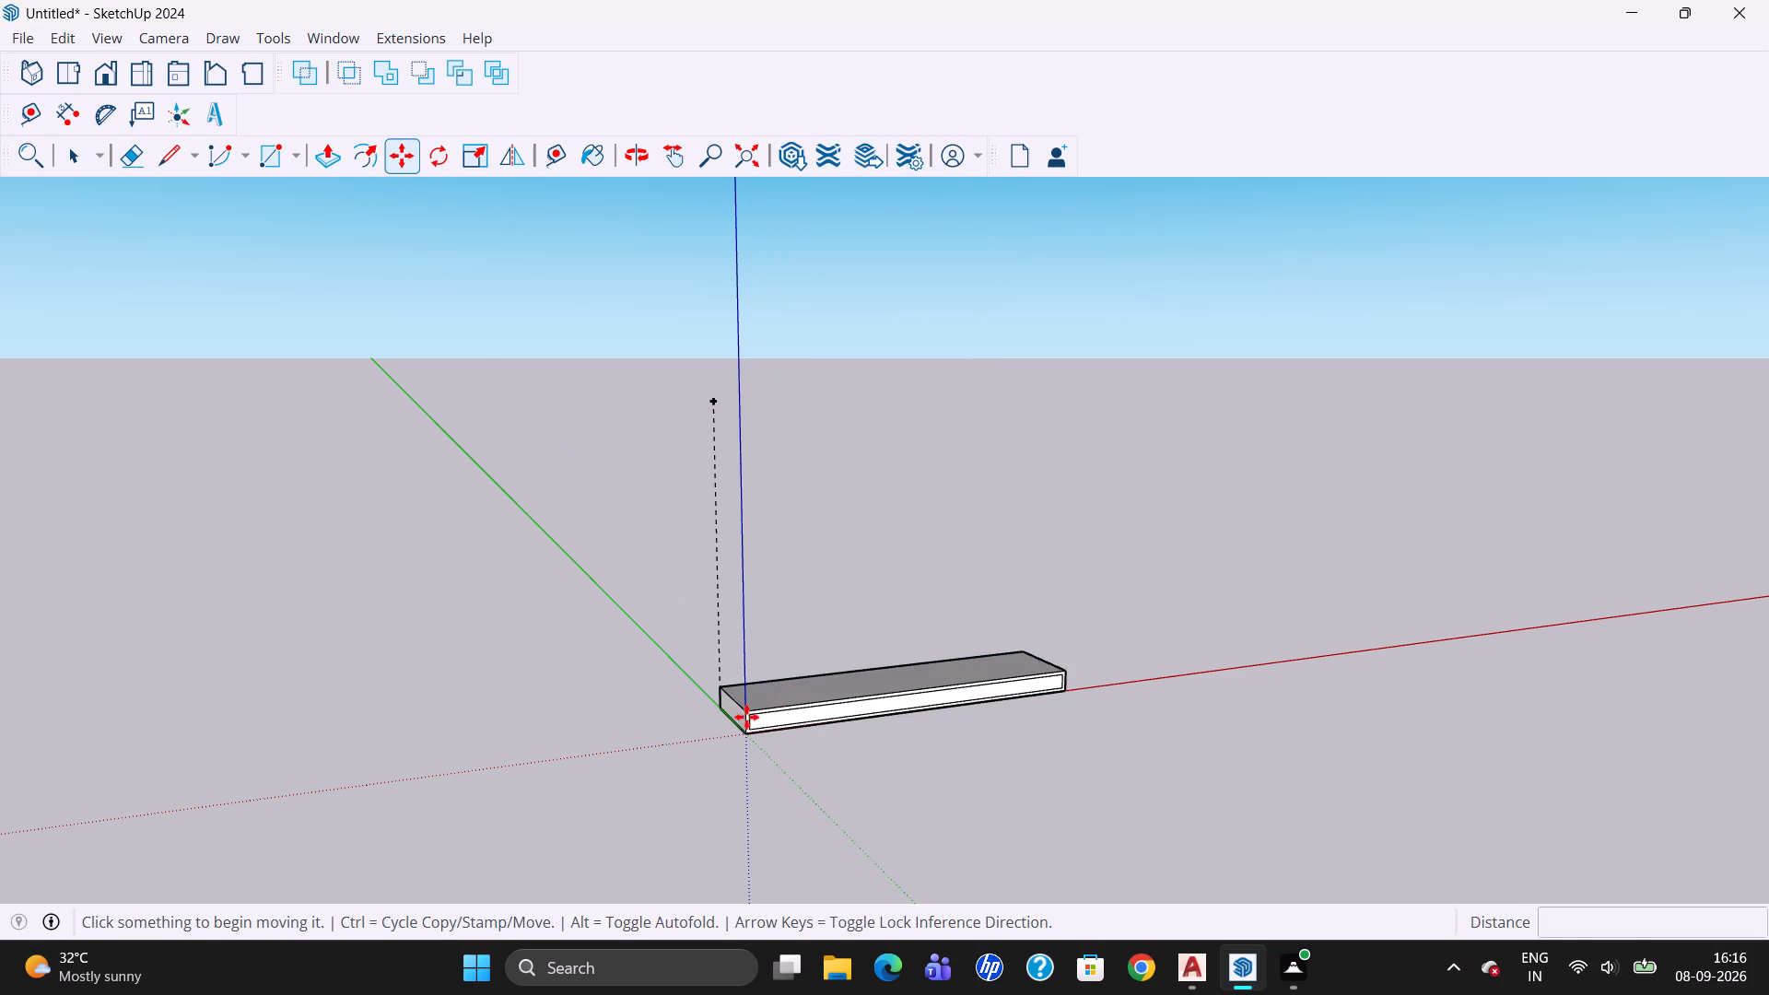
pyautogui.click(720, 702)
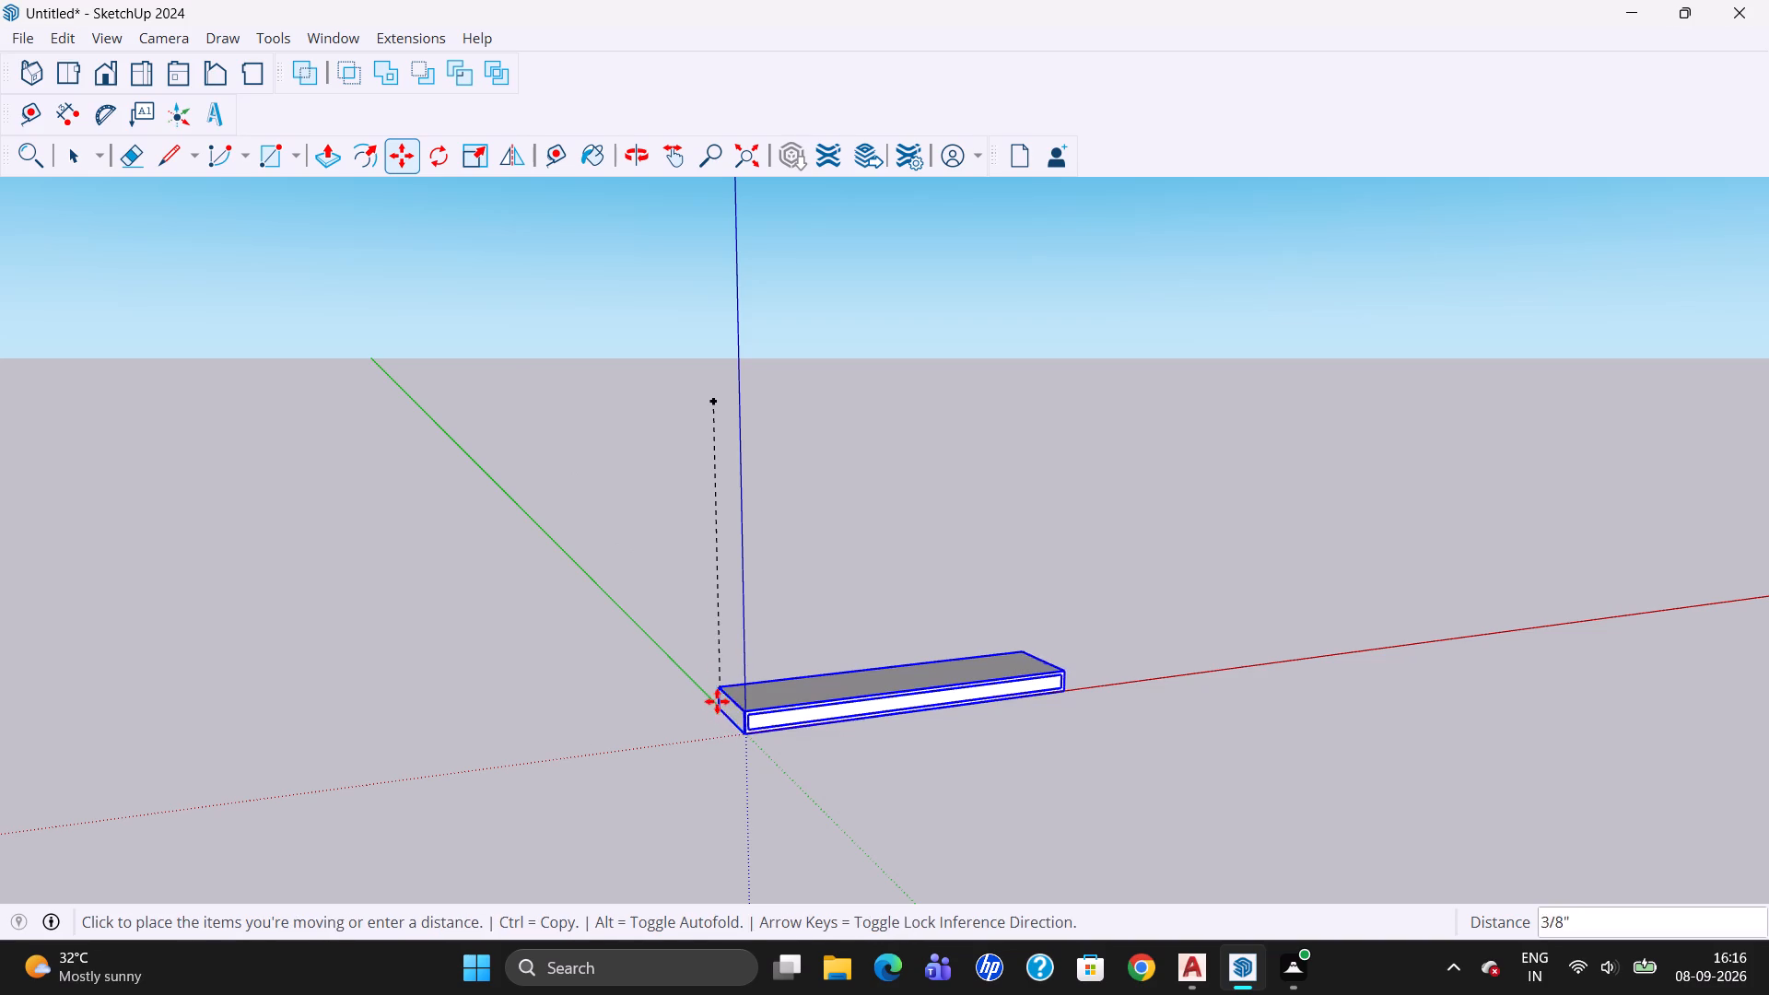
pyautogui.press('Up')
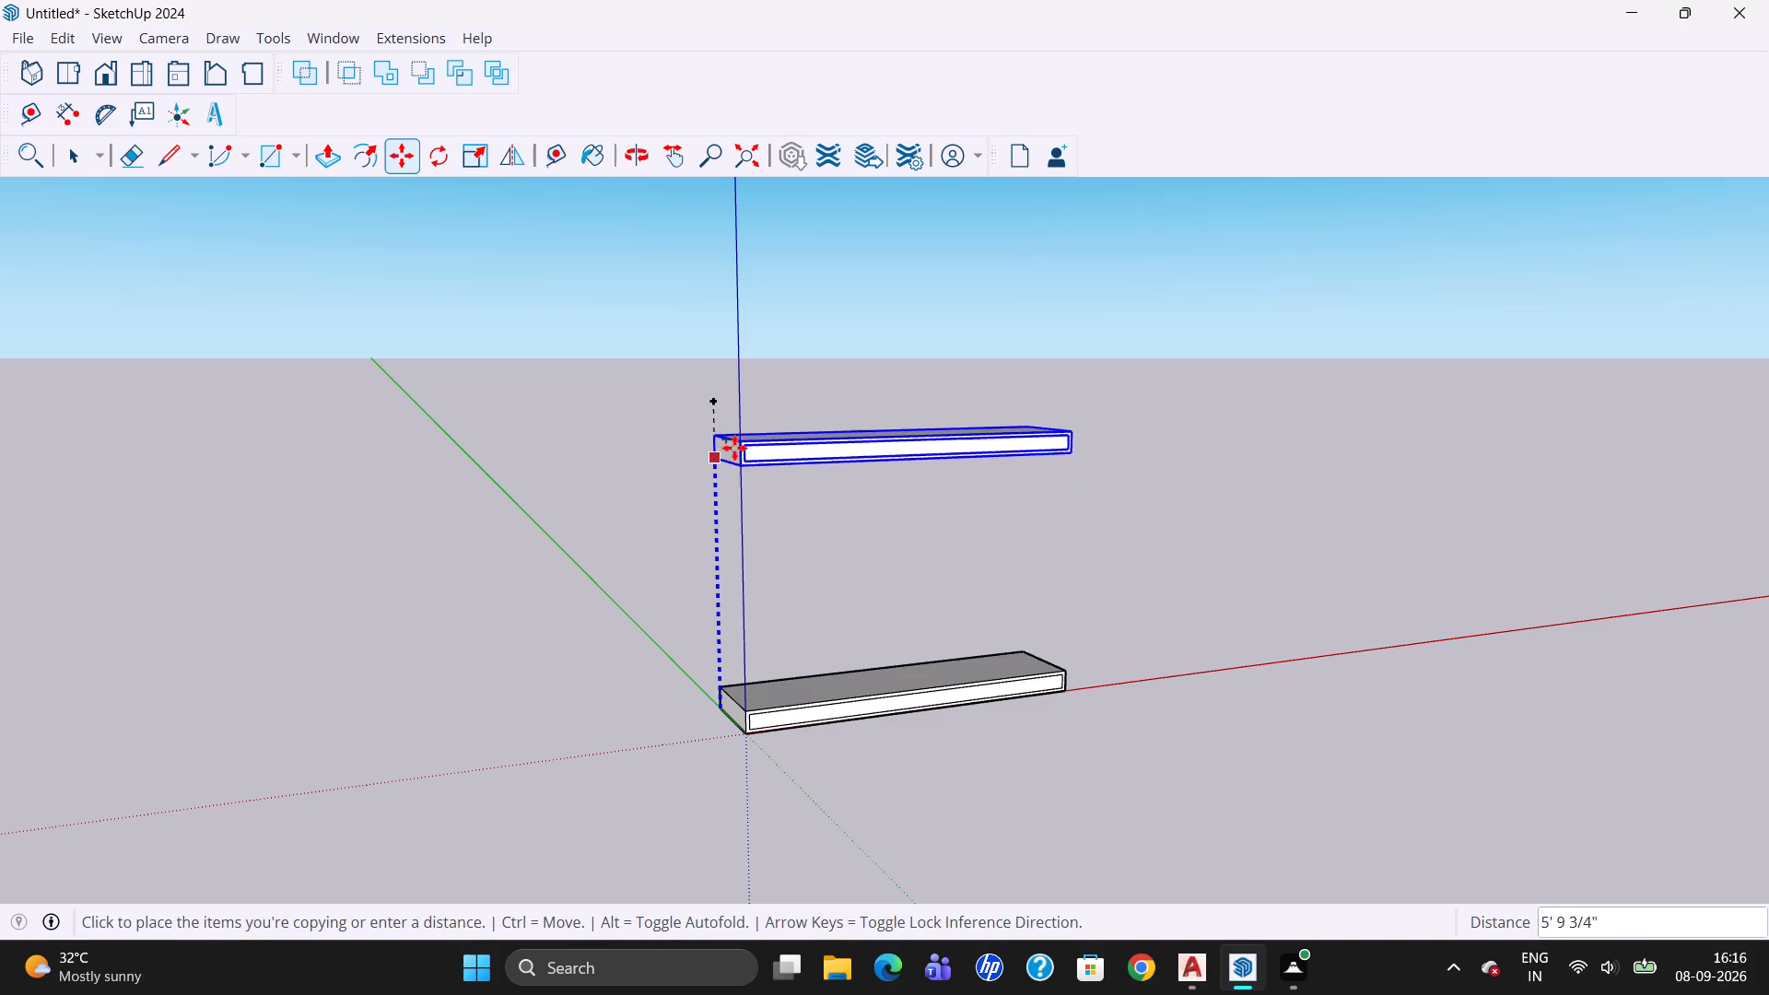
pyautogui.click(732, 425)
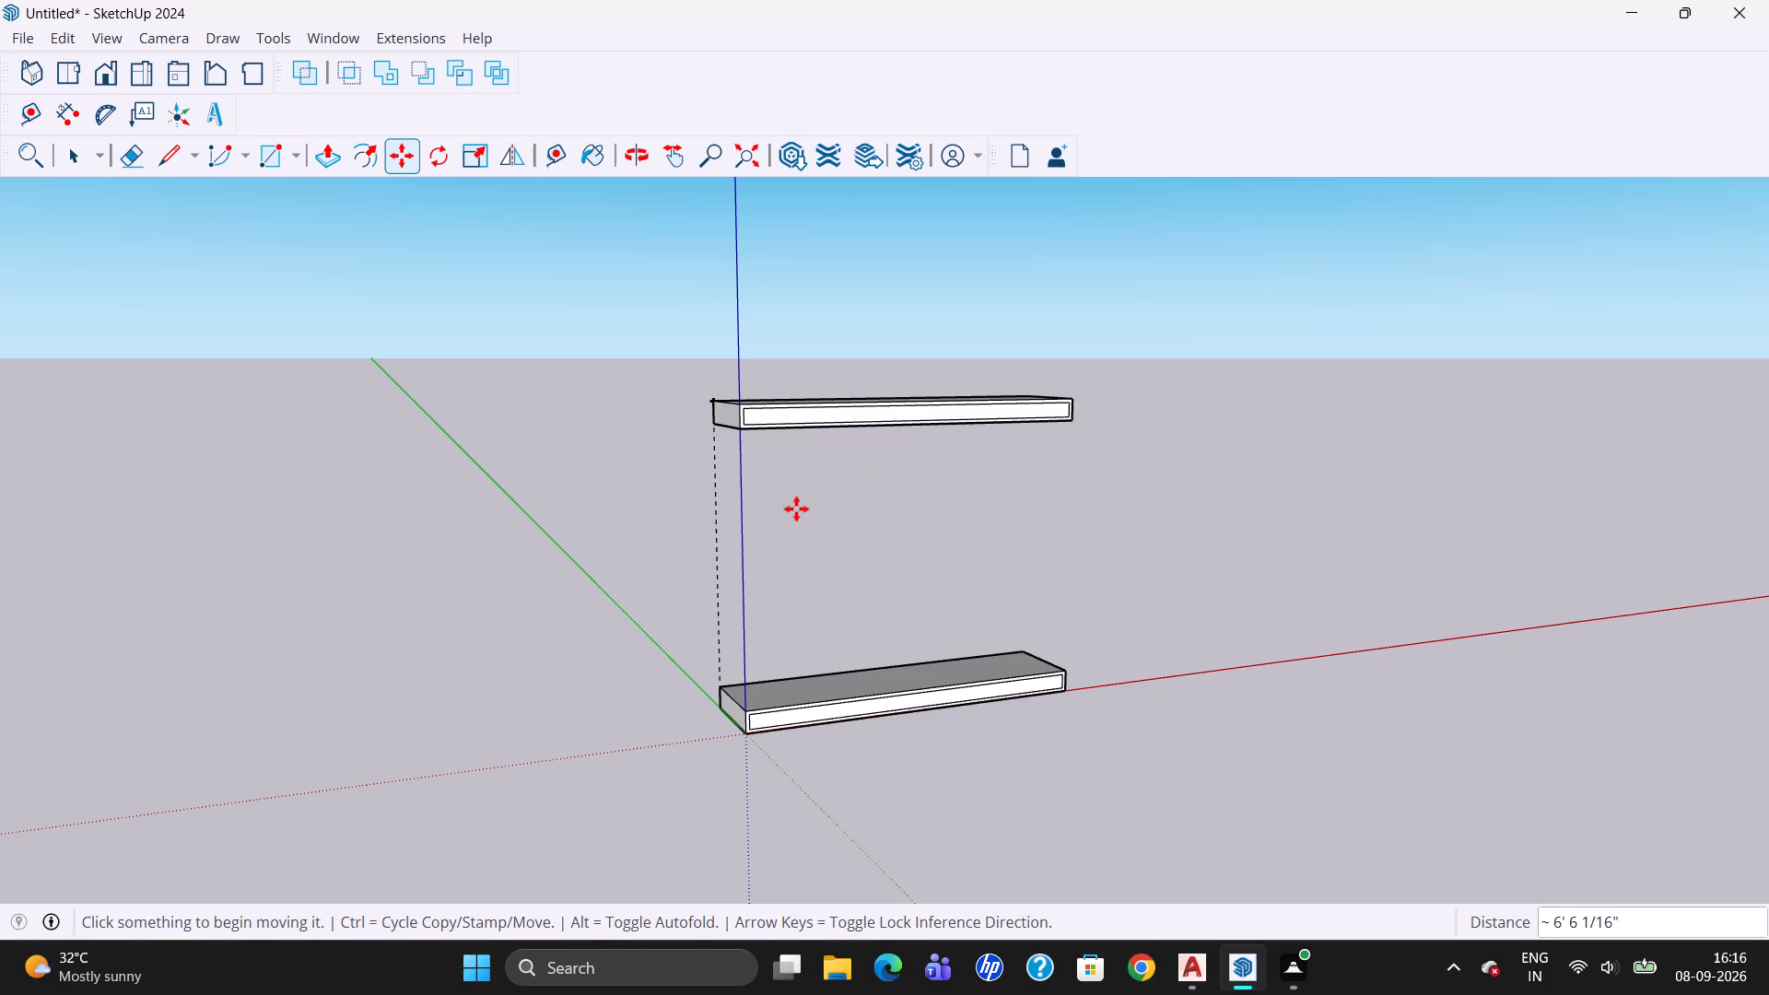
pyautogui.press('Escape')
# Erase the vertical guide between the two slabs.
pyautogui.click(133, 162)
pyautogui.click(717, 580)
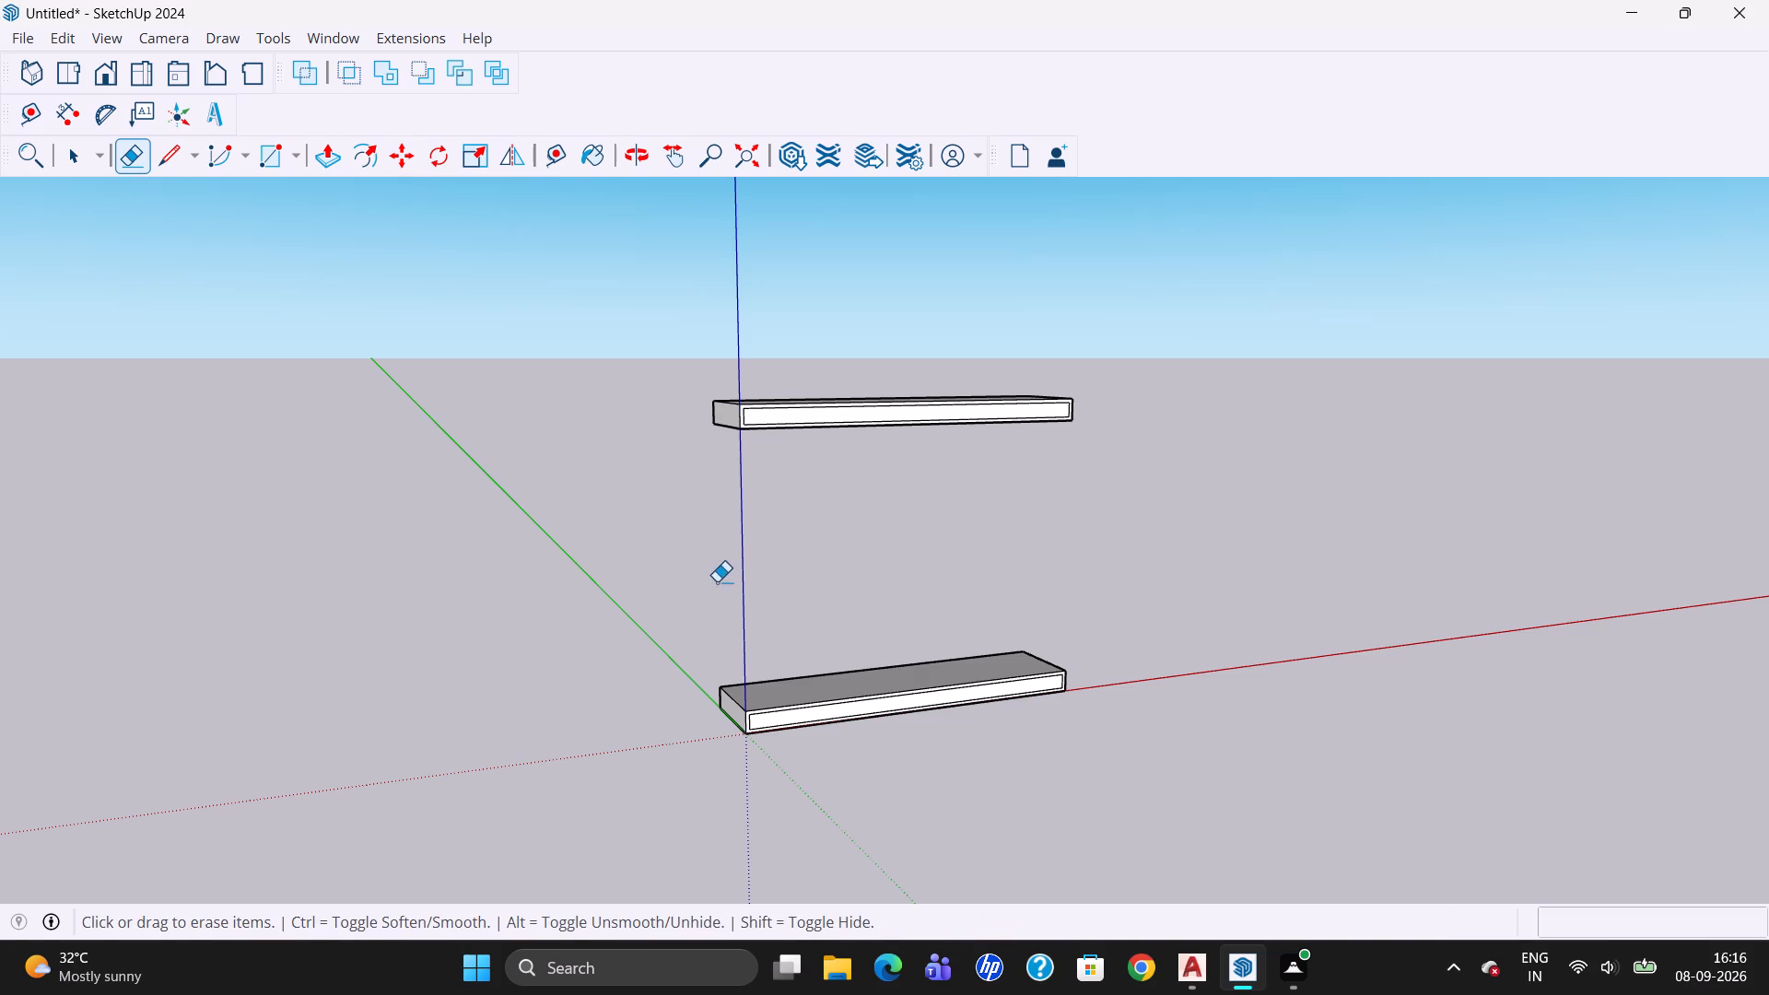
pyautogui.click(77, 171)
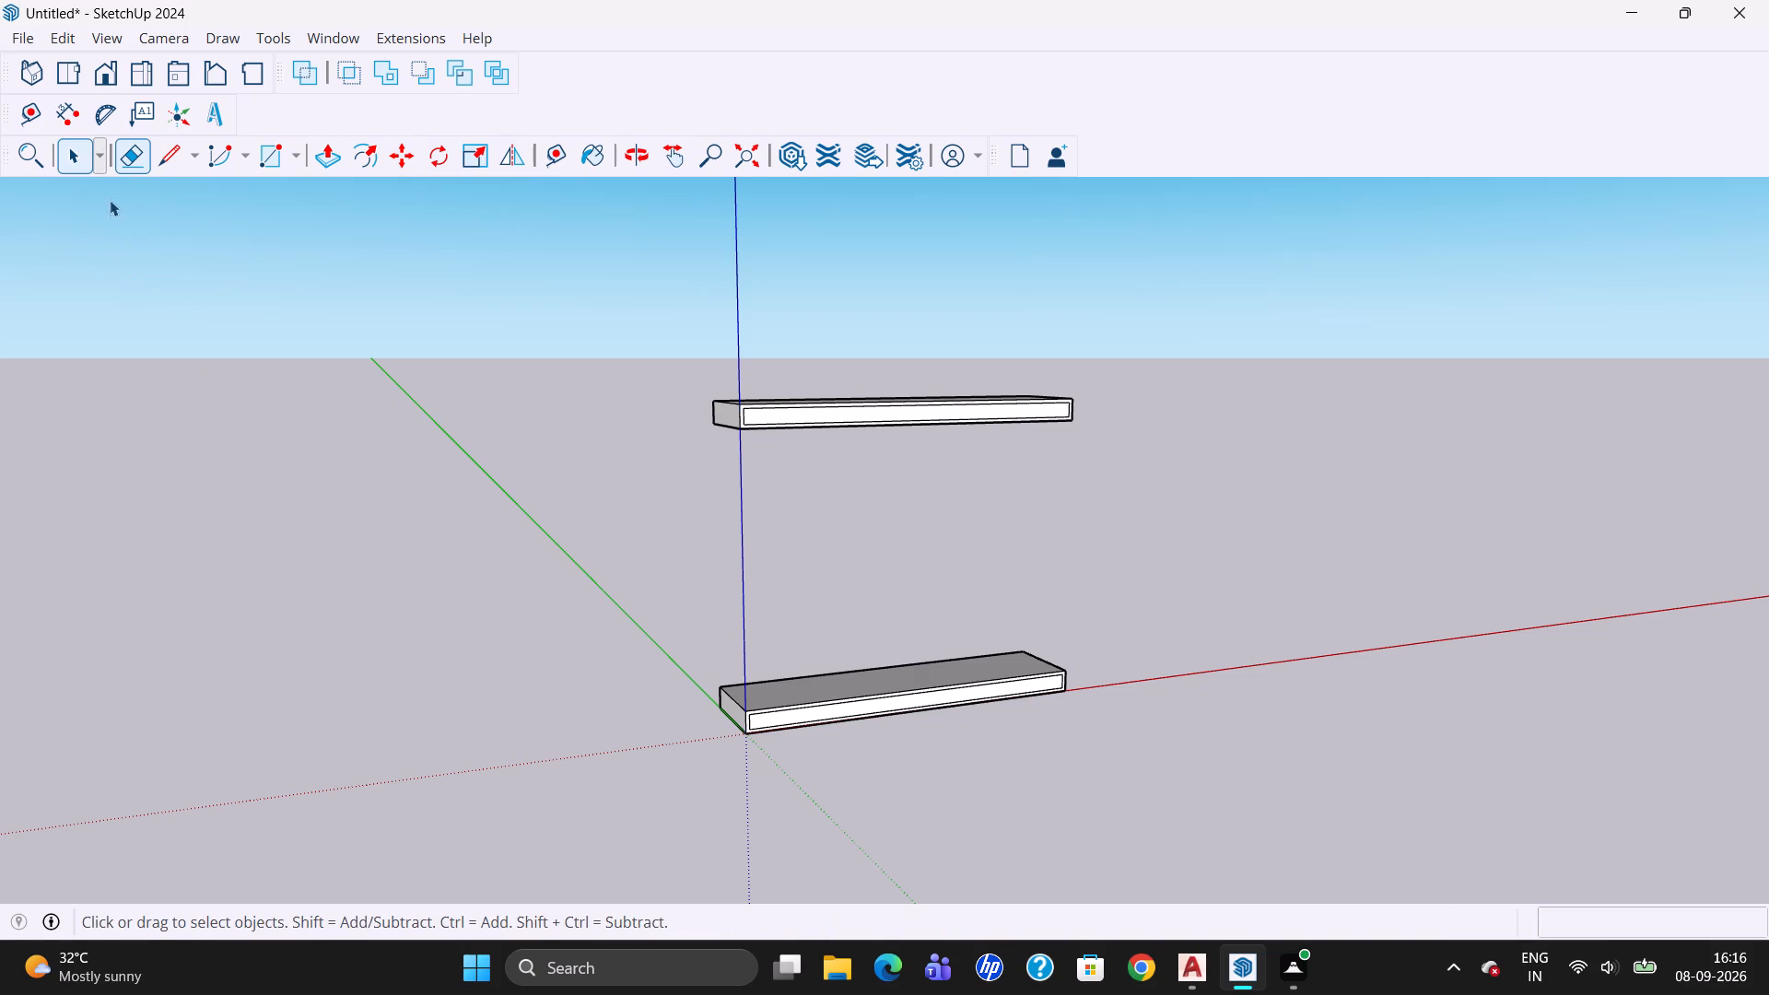
# Draw a vertical rectangle 5' long and 1' high along the bottom slab's back edge, starting at its top back left corner.
pyautogui.moveTo(268, 162); pyautogui.dragTo(275, 178)
pyautogui.scroll(8, 726, 683)
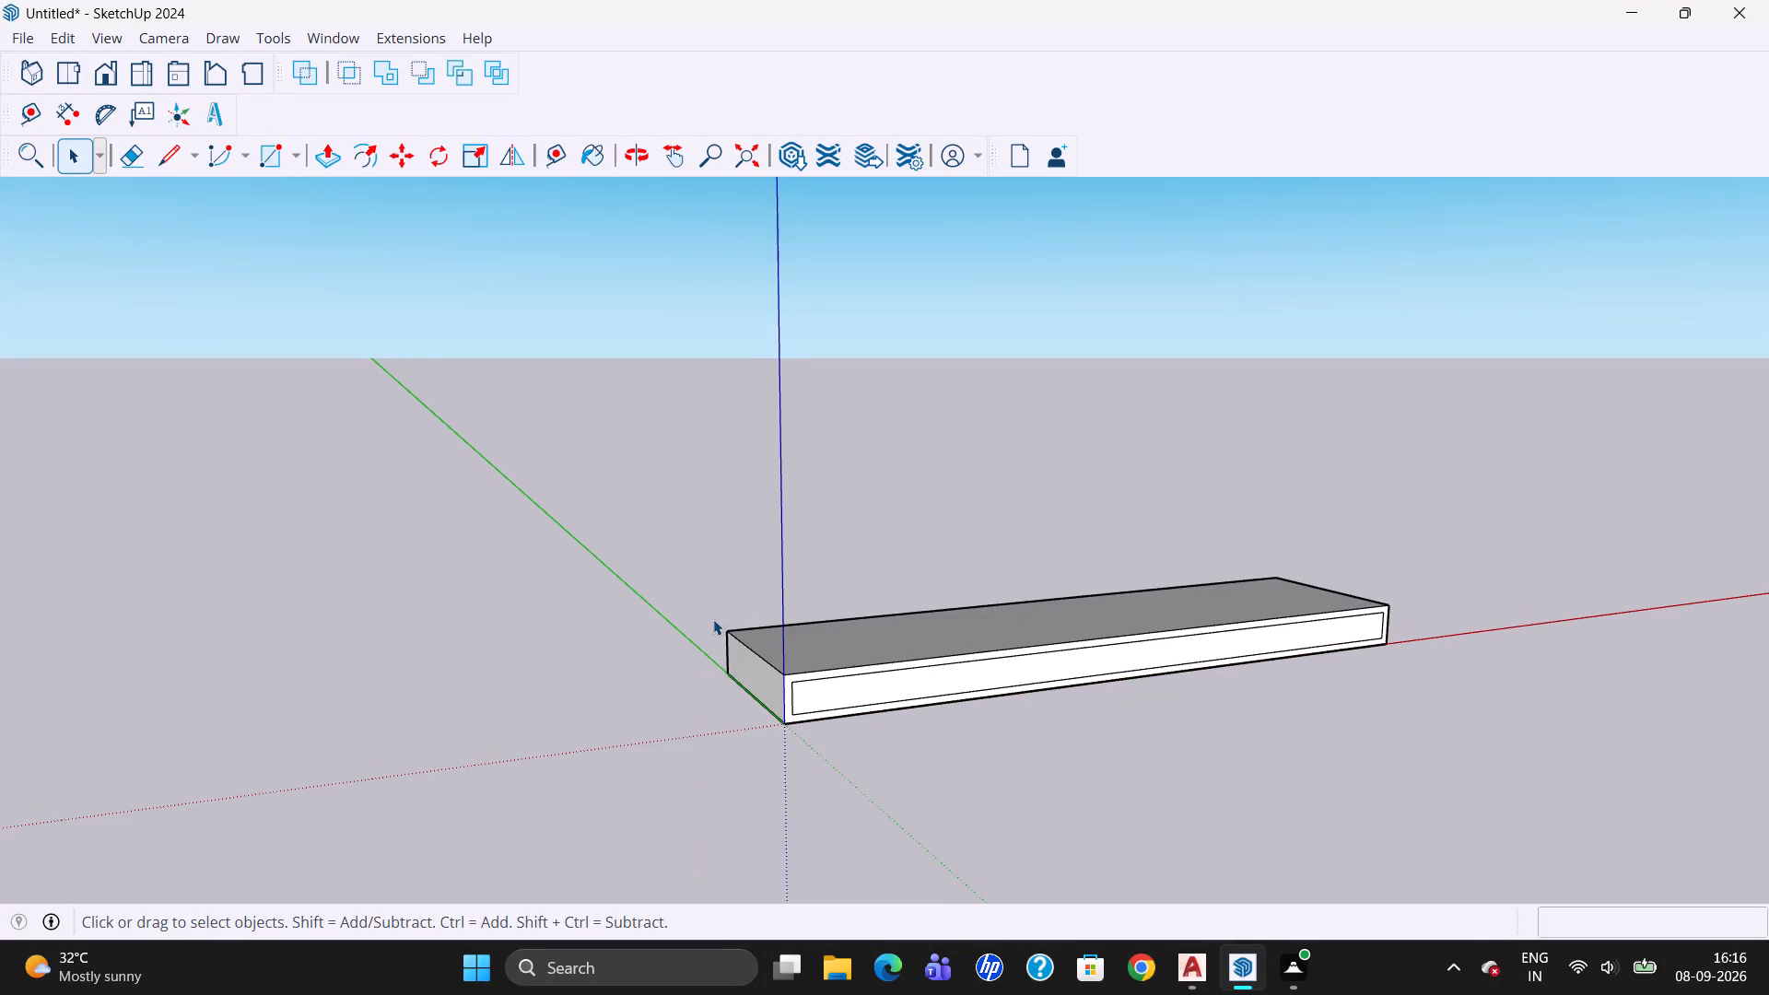
pyautogui.click(273, 170)
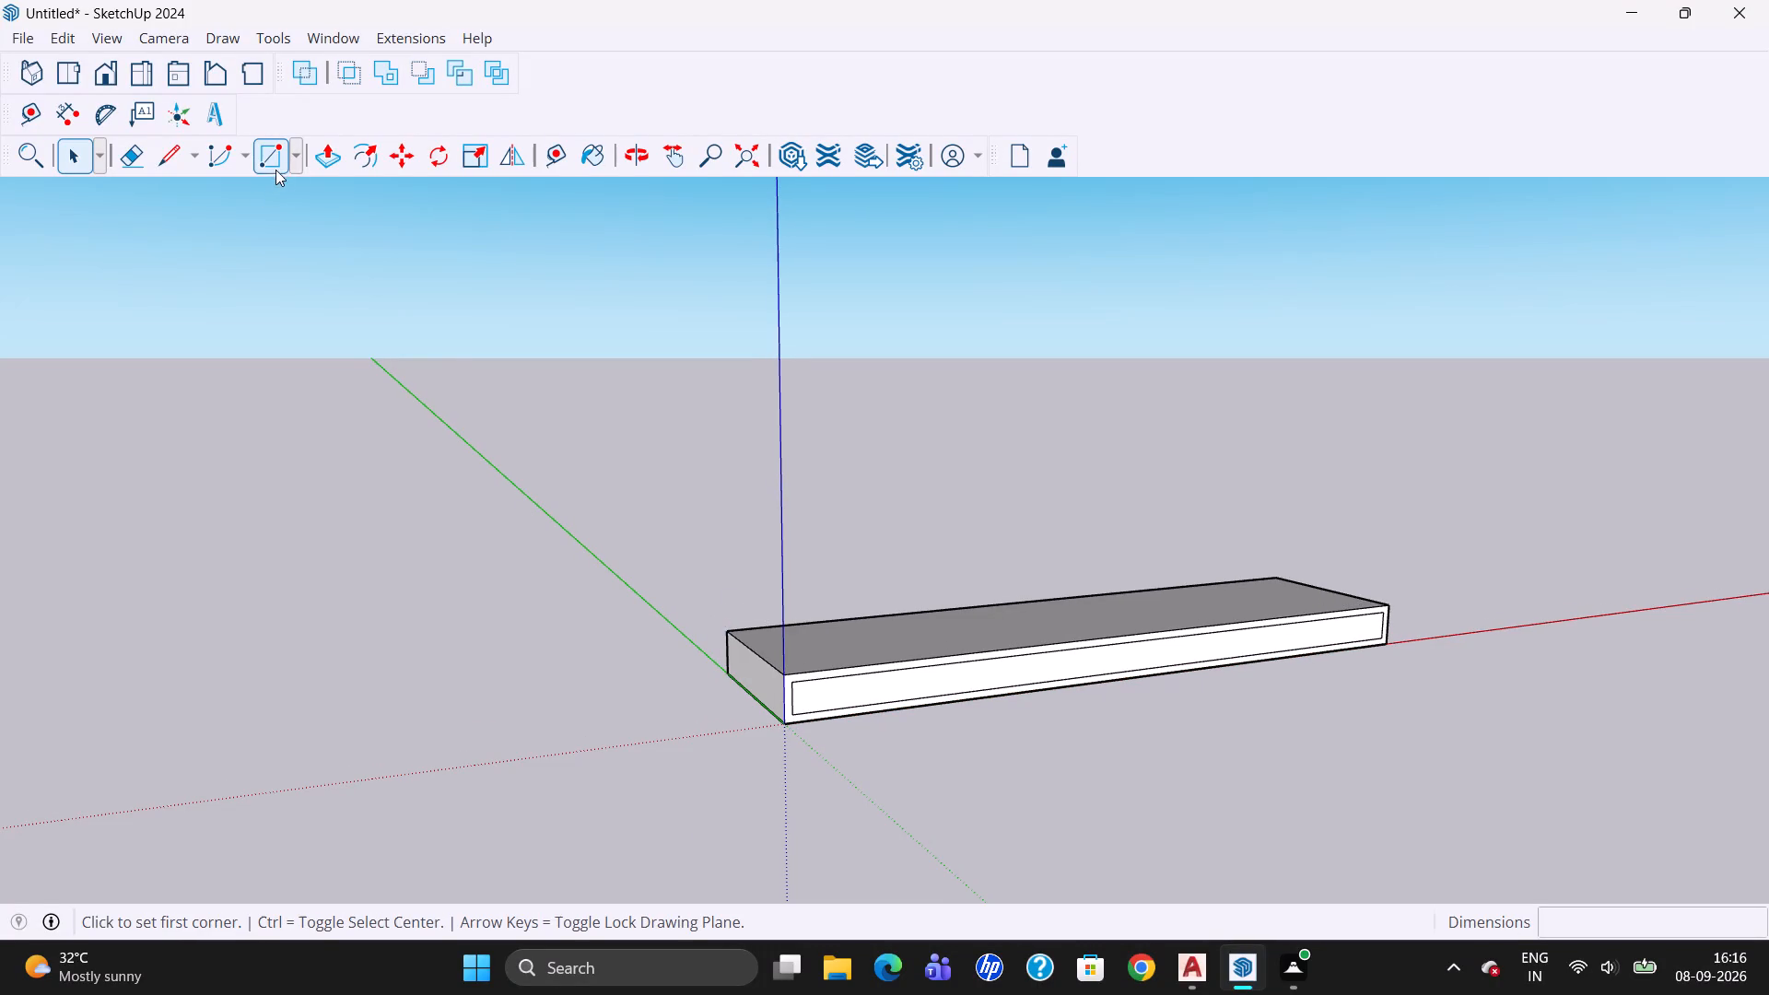
pyautogui.click(732, 627)
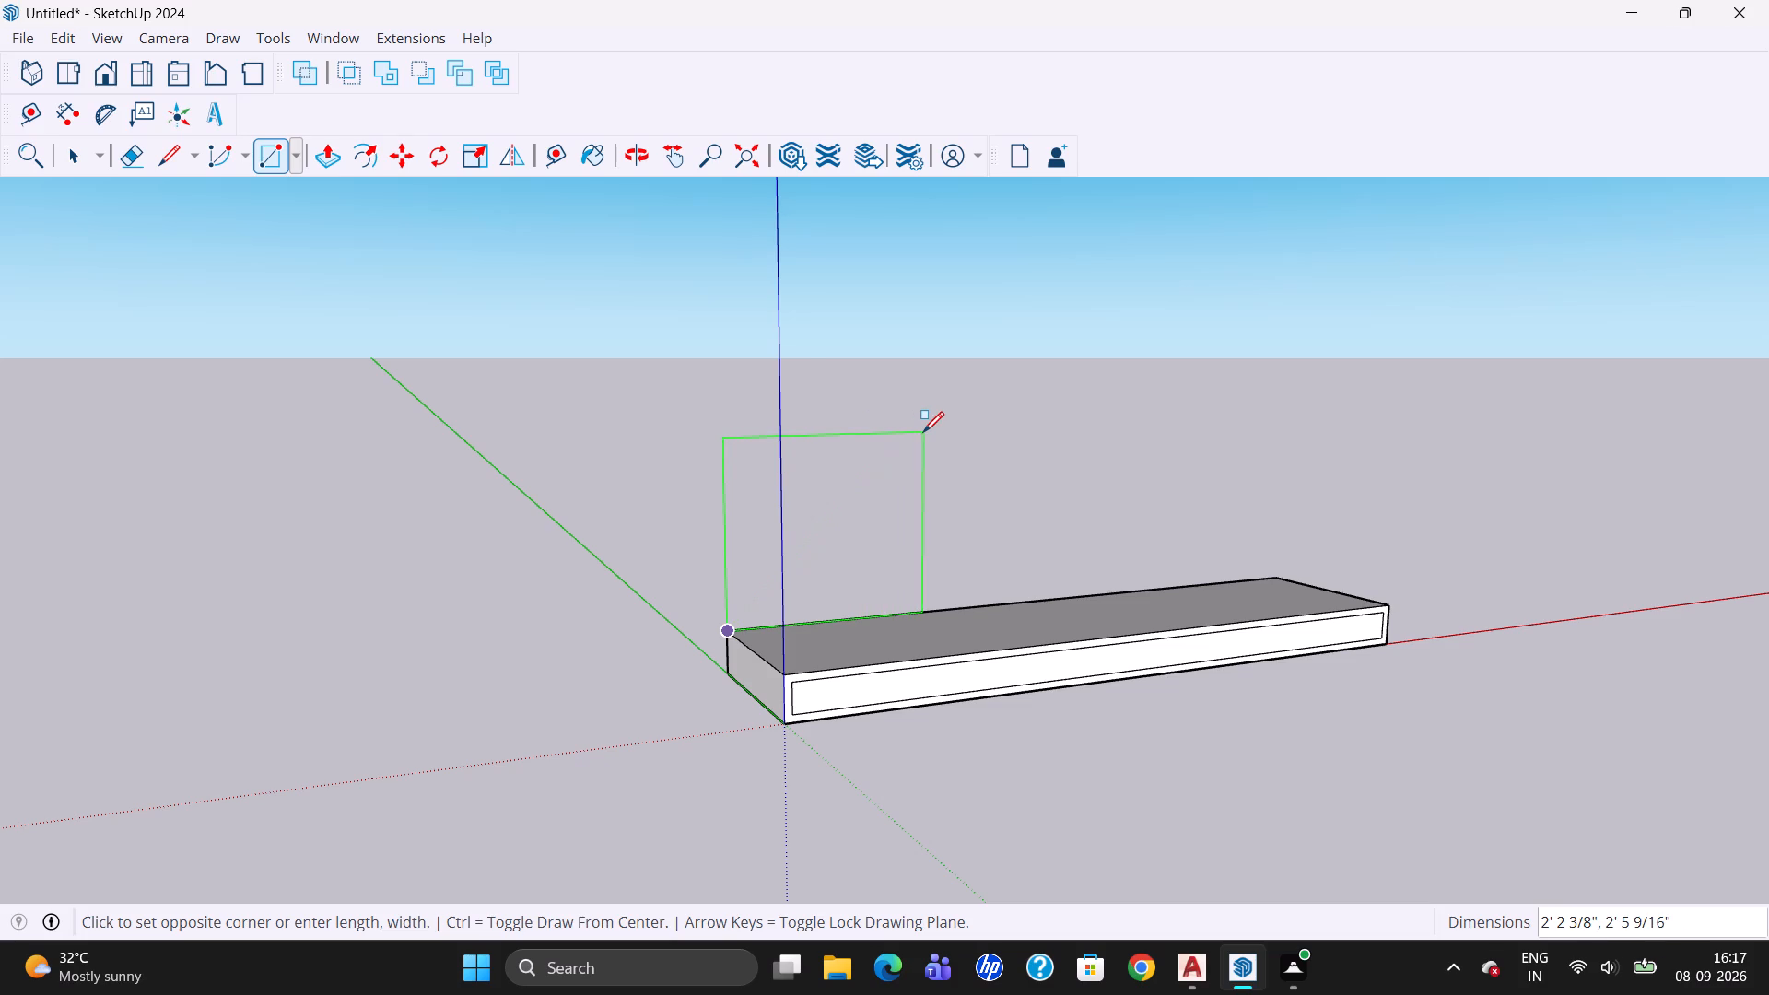
pyautogui.press('1')
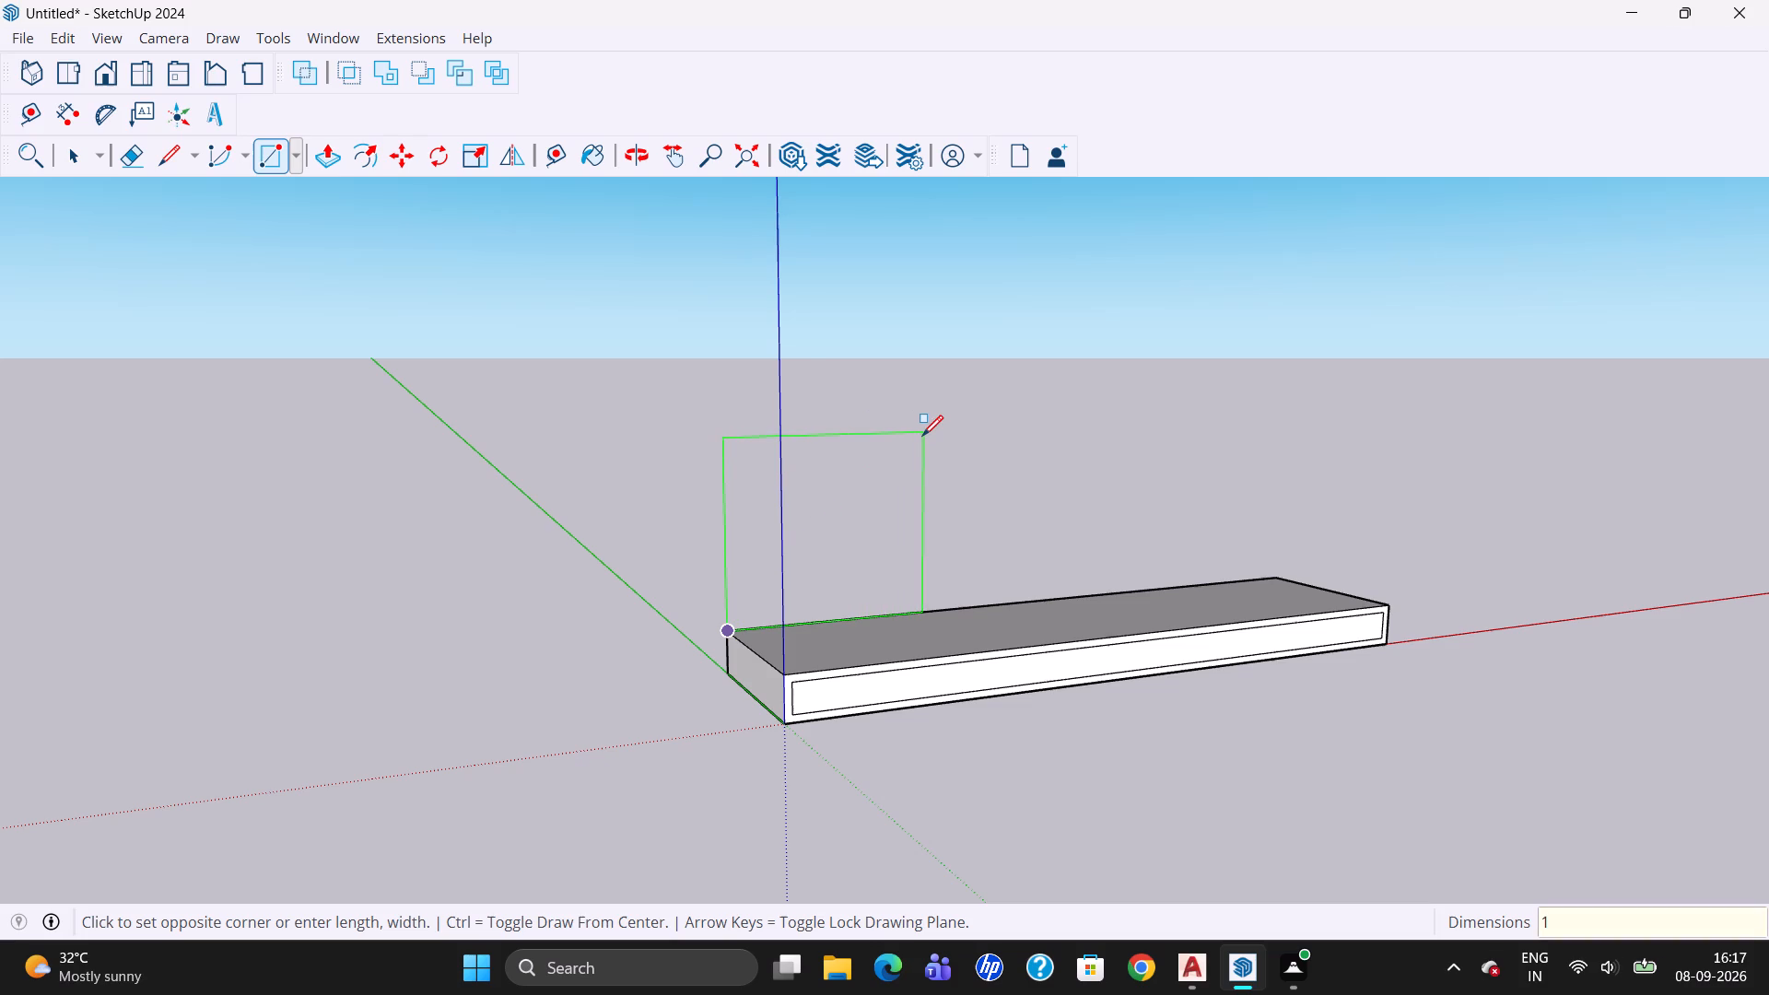
pyautogui.press("'")
pyautogui.press(',')
pyautogui.write("5'")
pyautogui.press('Return')
pyautogui.press('Escape')
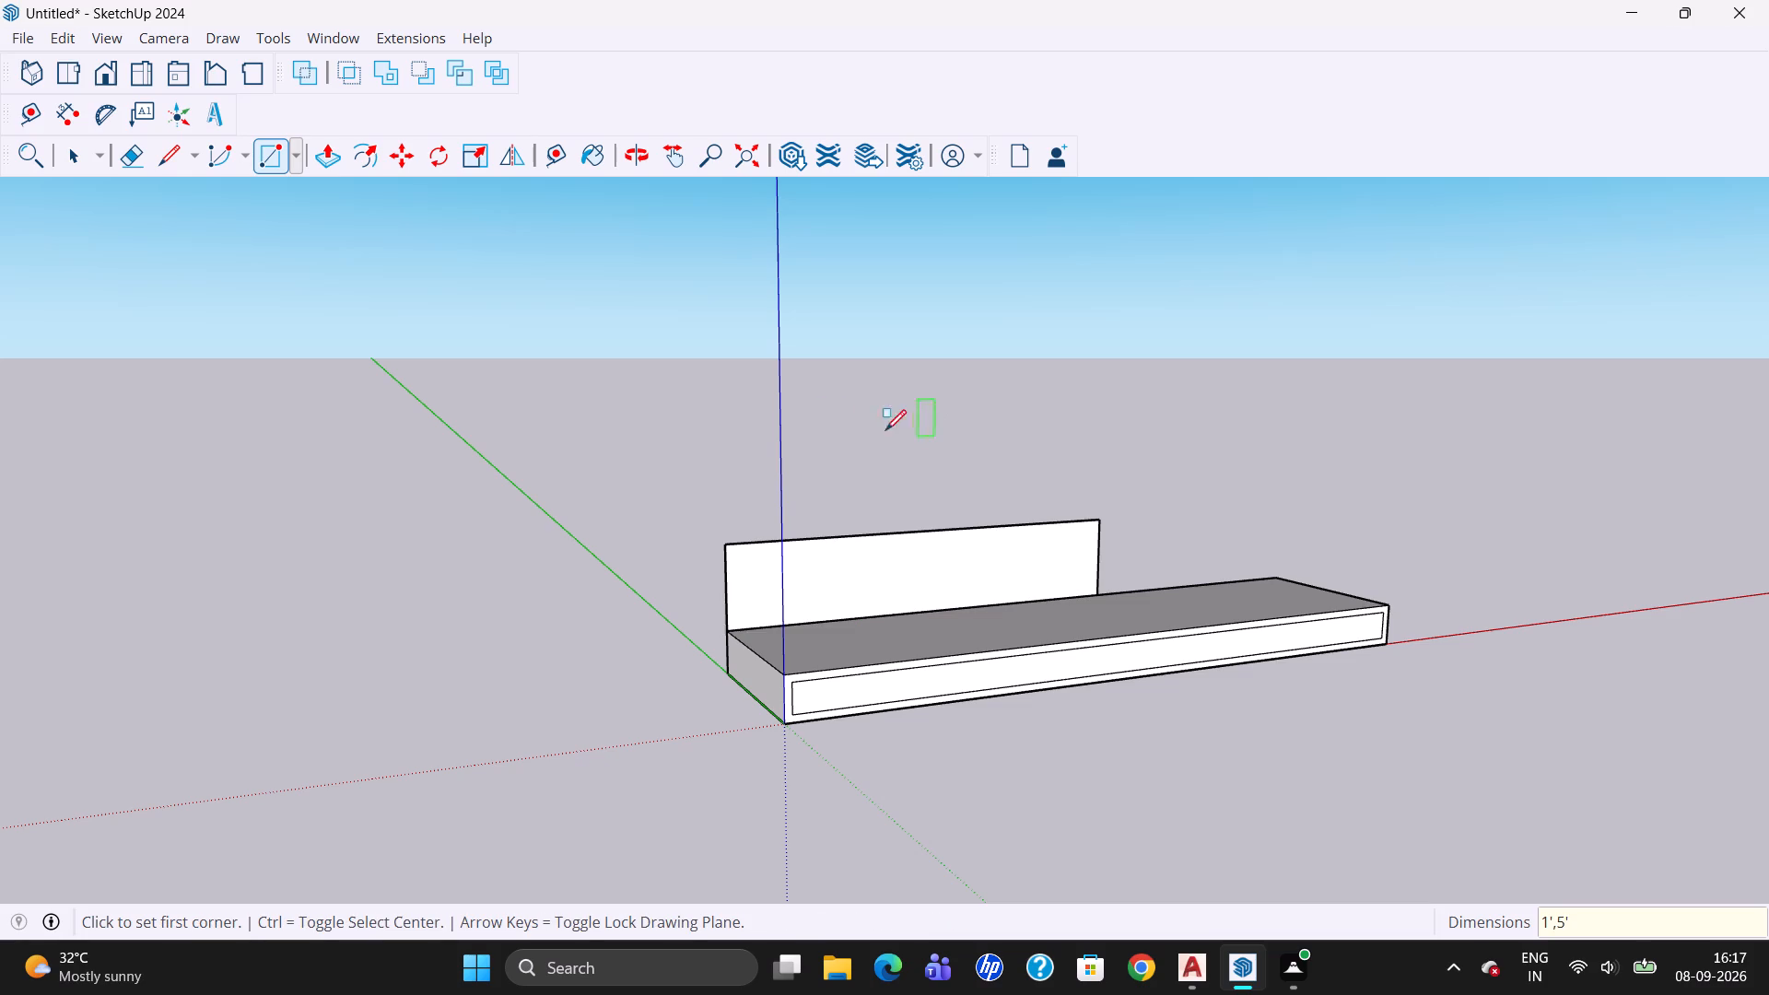
# Make a group from the new 5' by 1' rectangle and its edges.
pyautogui.click(72, 160)
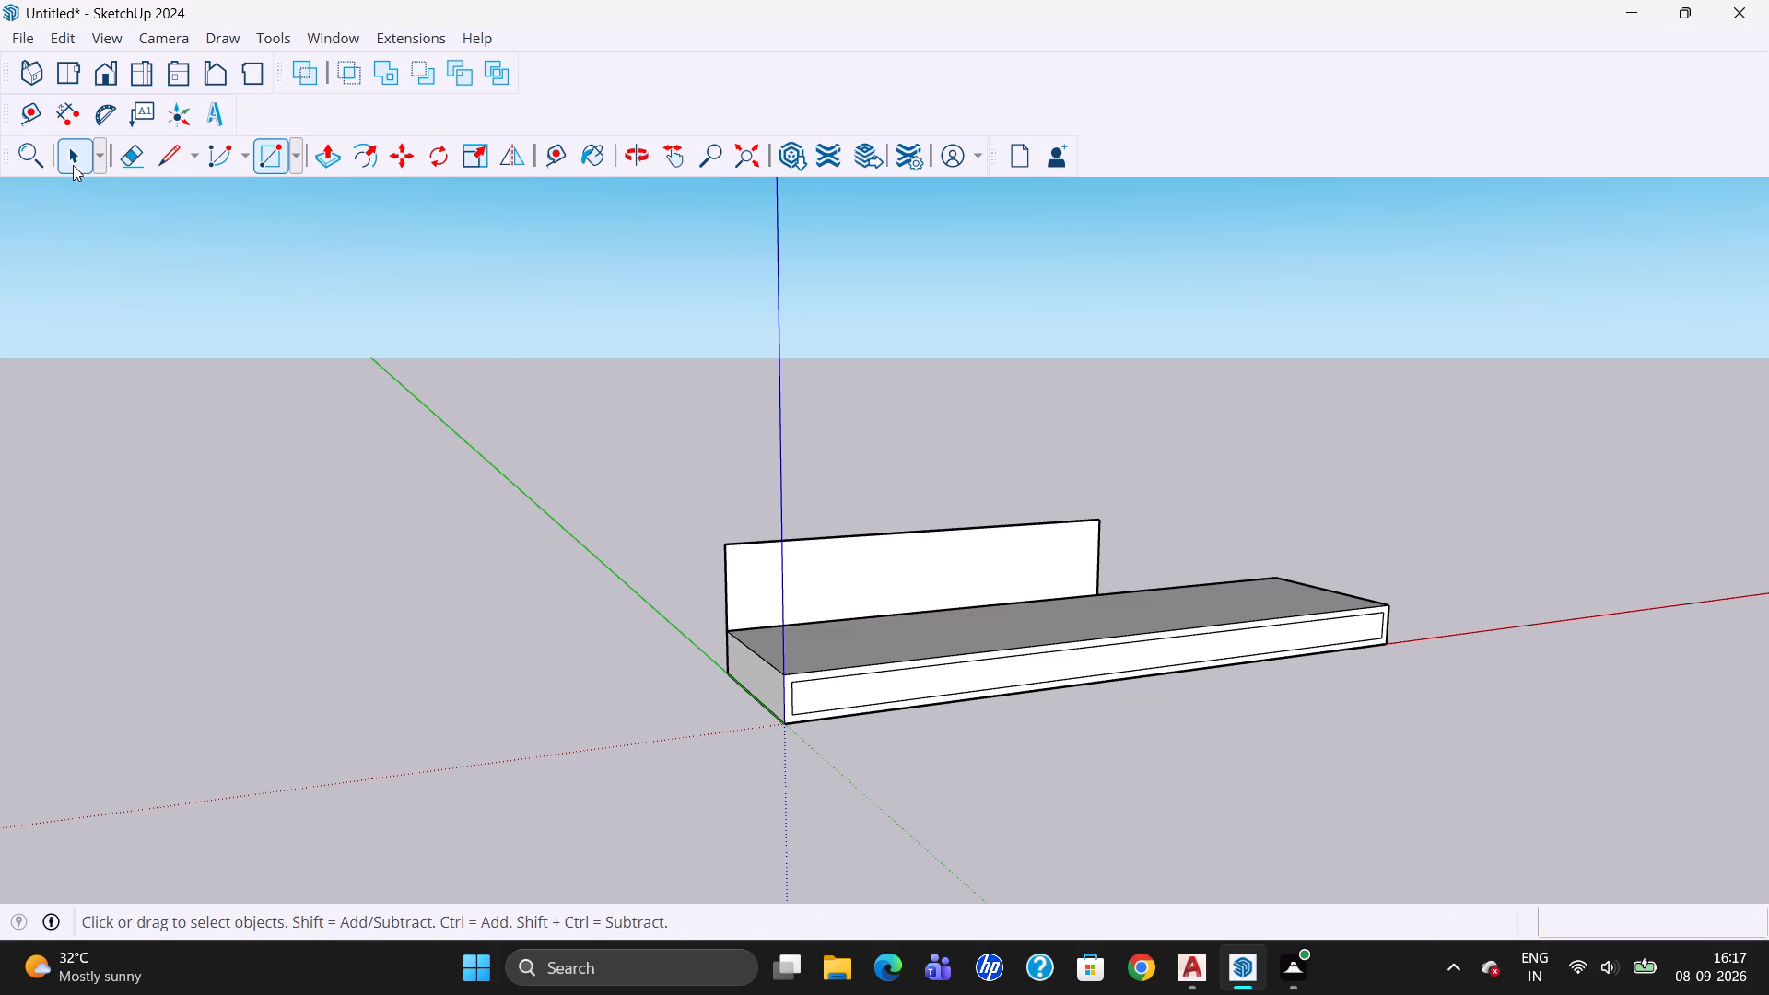
pyautogui.doubleClick(829, 581)
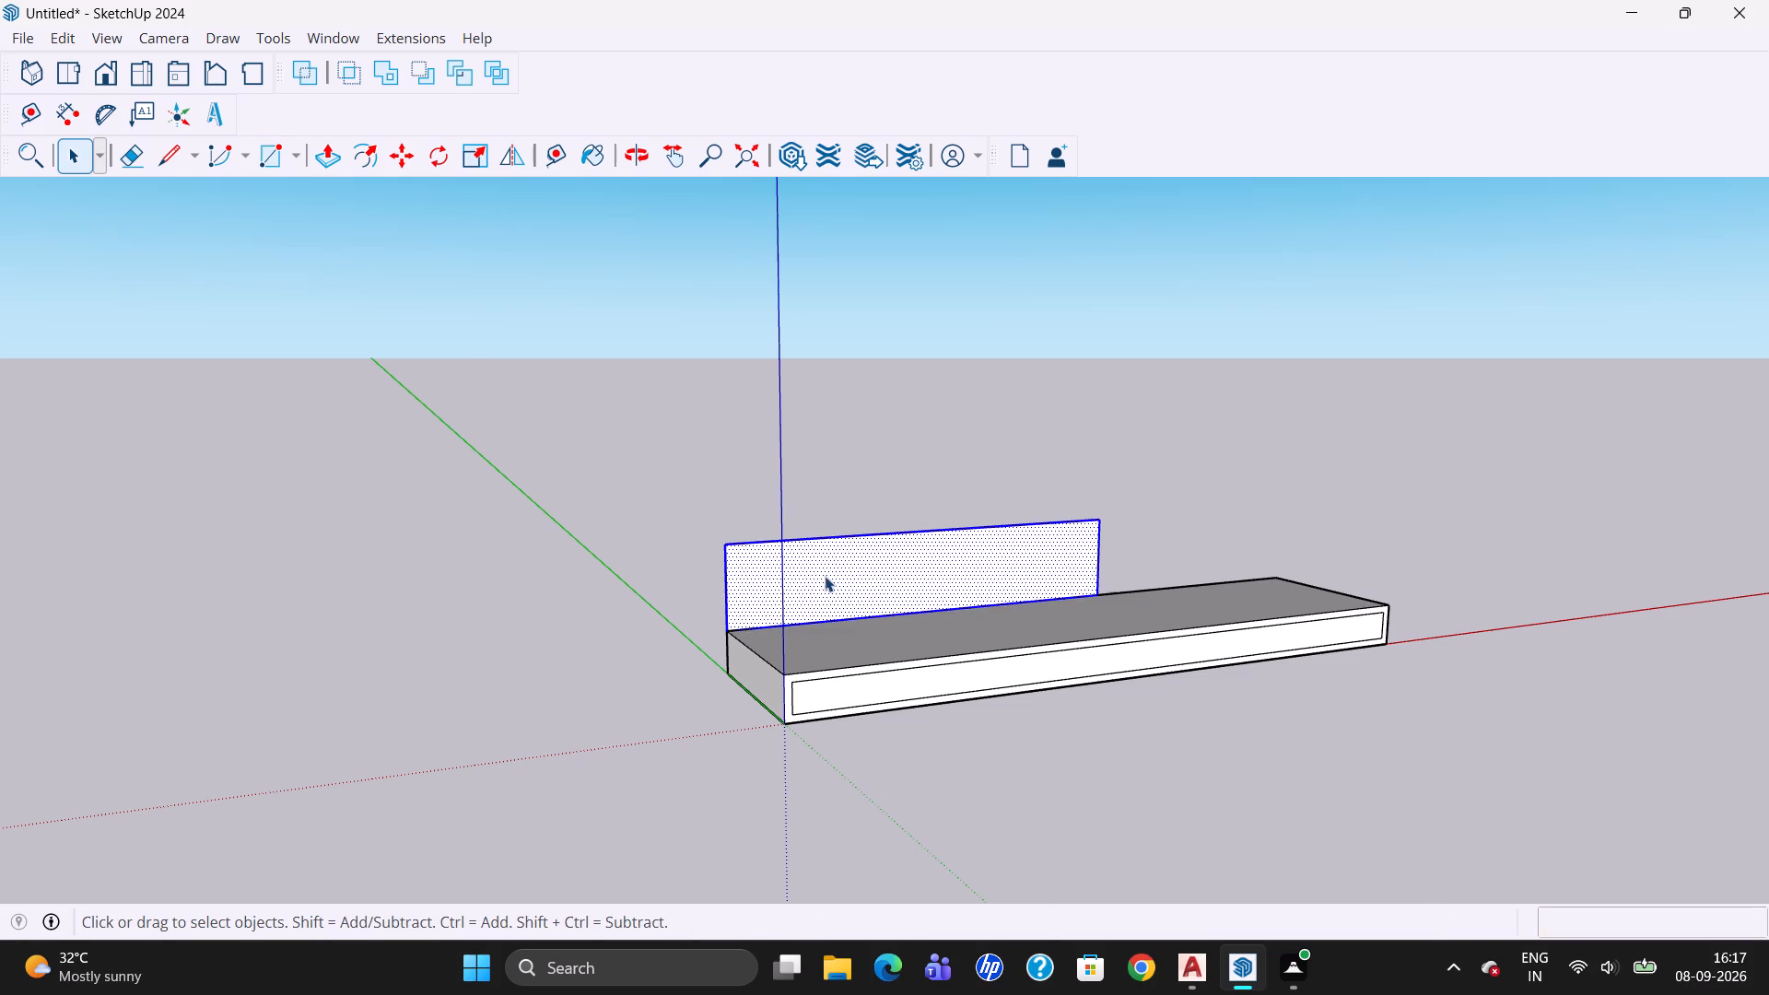
pyautogui.rightClick(824, 576)
pyautogui.click(896, 789)
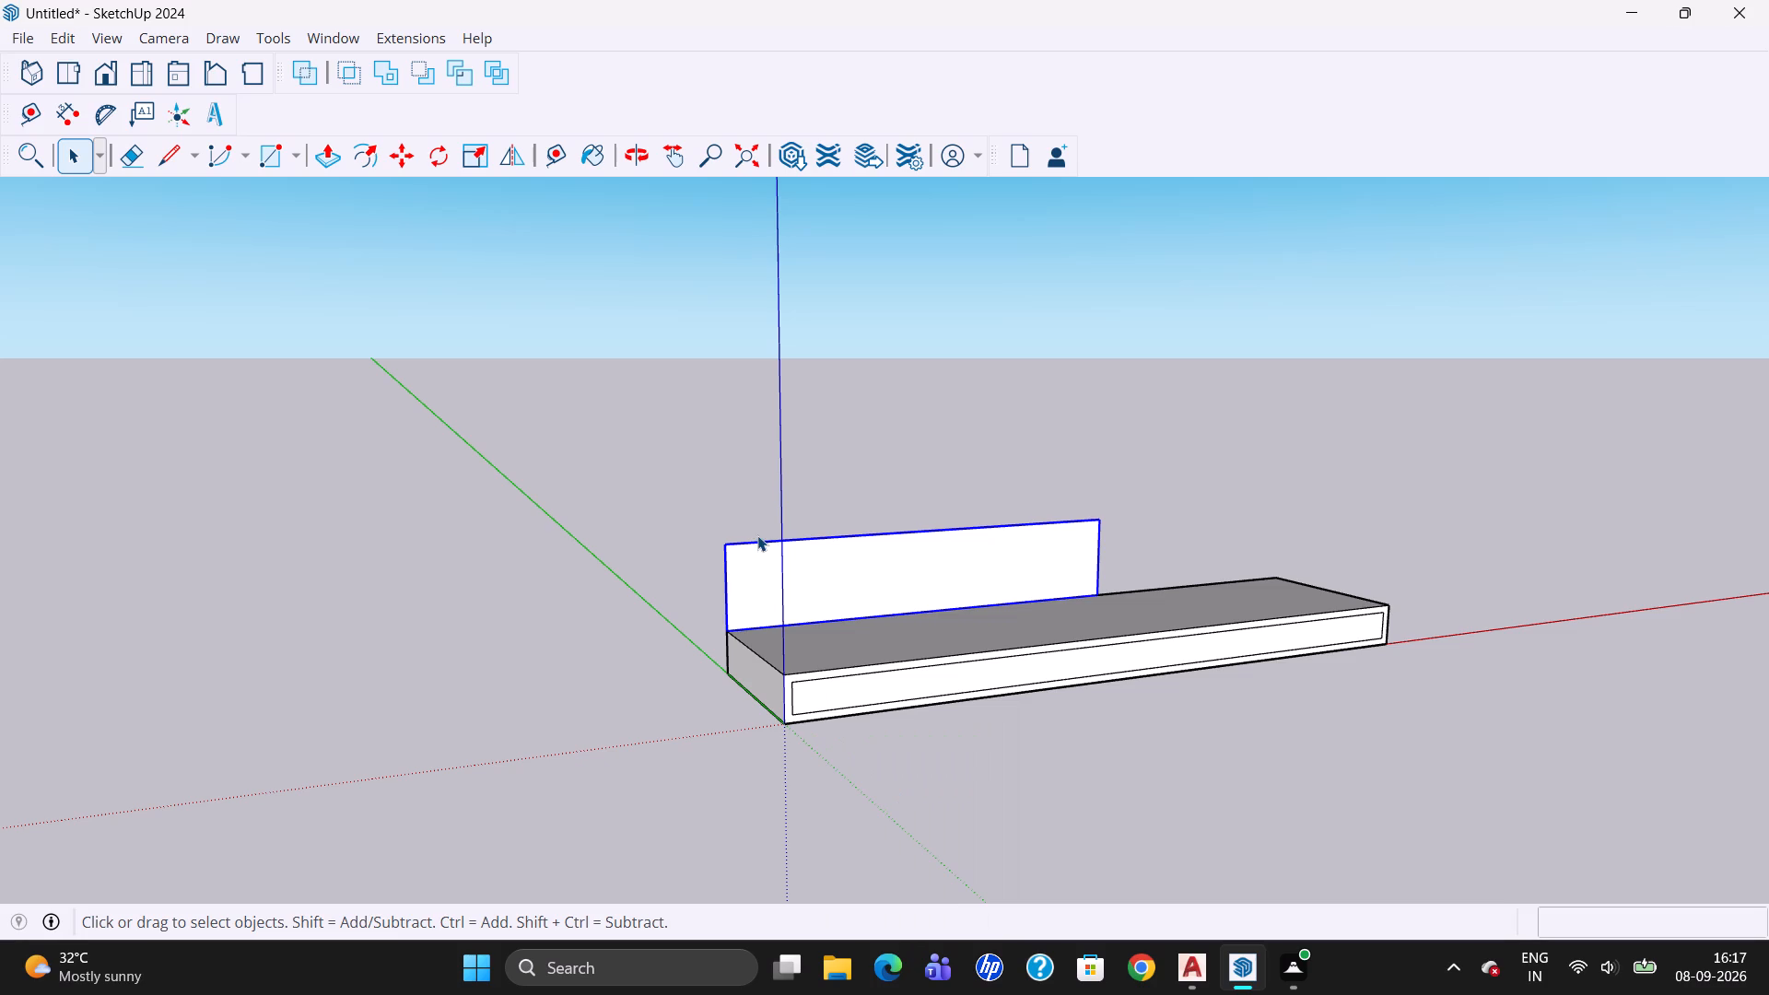
# Open the rectangle's group and extrude its face 1'6" forward over the bottom slab.
pyautogui.doubleClick(751, 582)
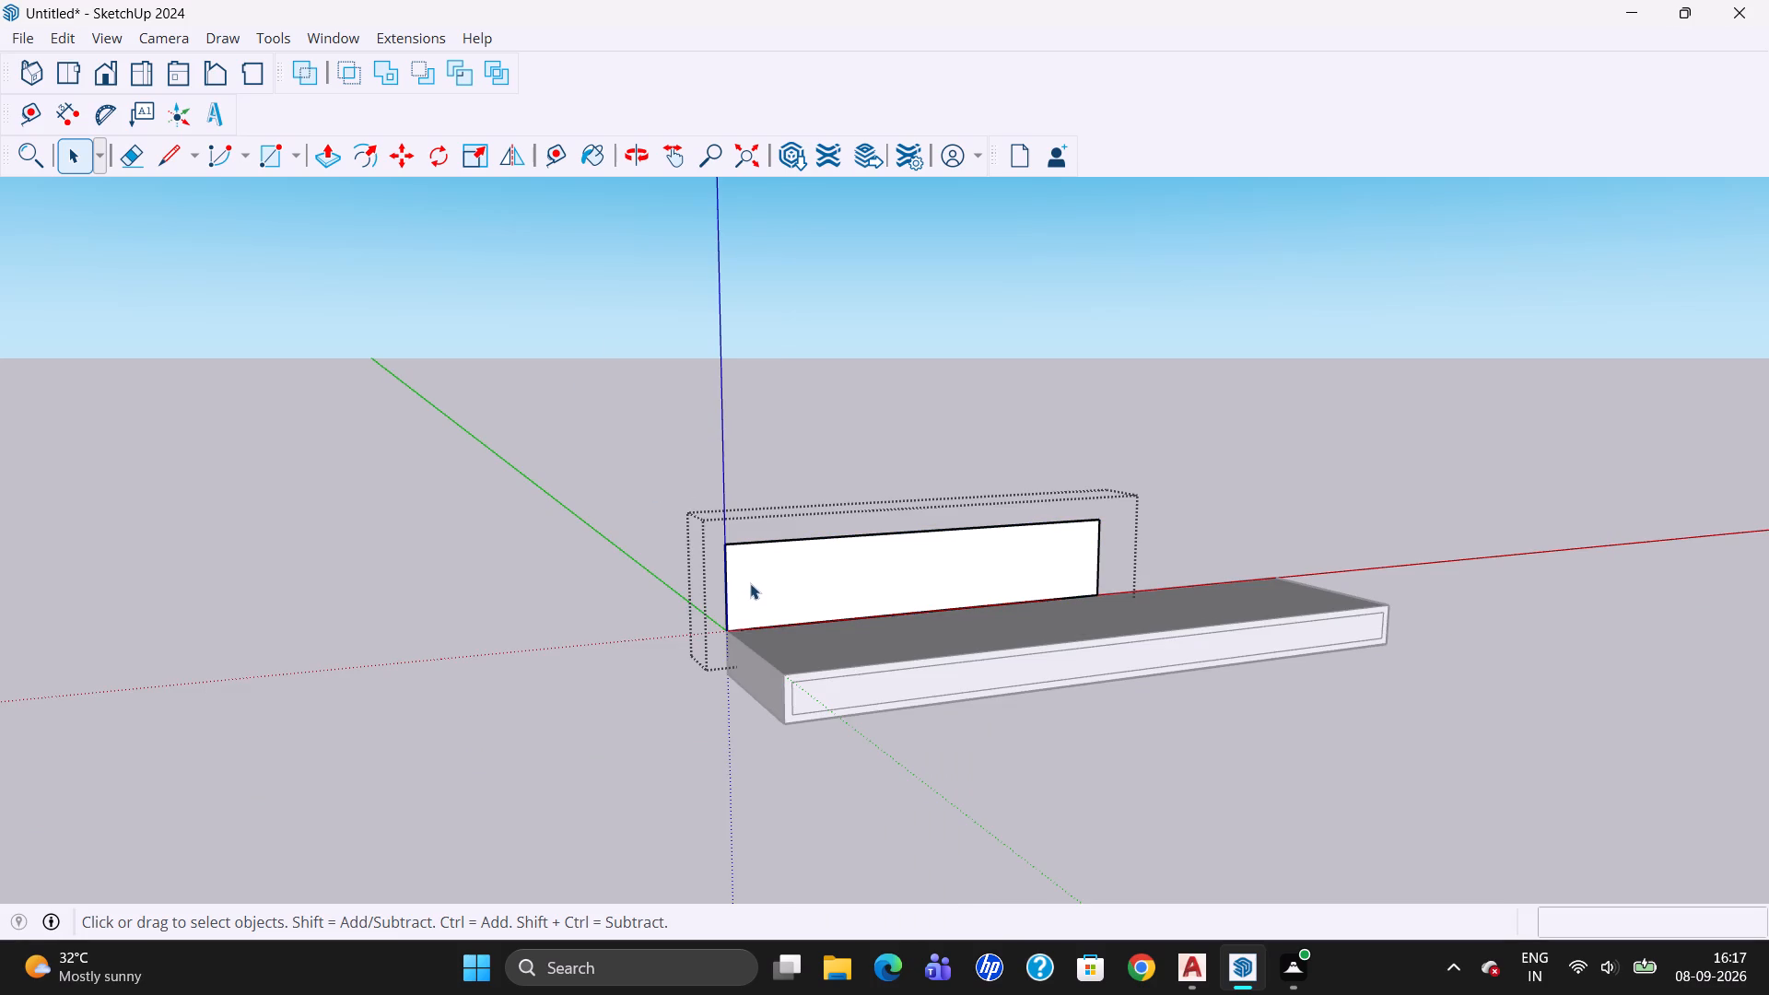
pyautogui.moveTo(341, 153); pyautogui.dragTo(331, 150)
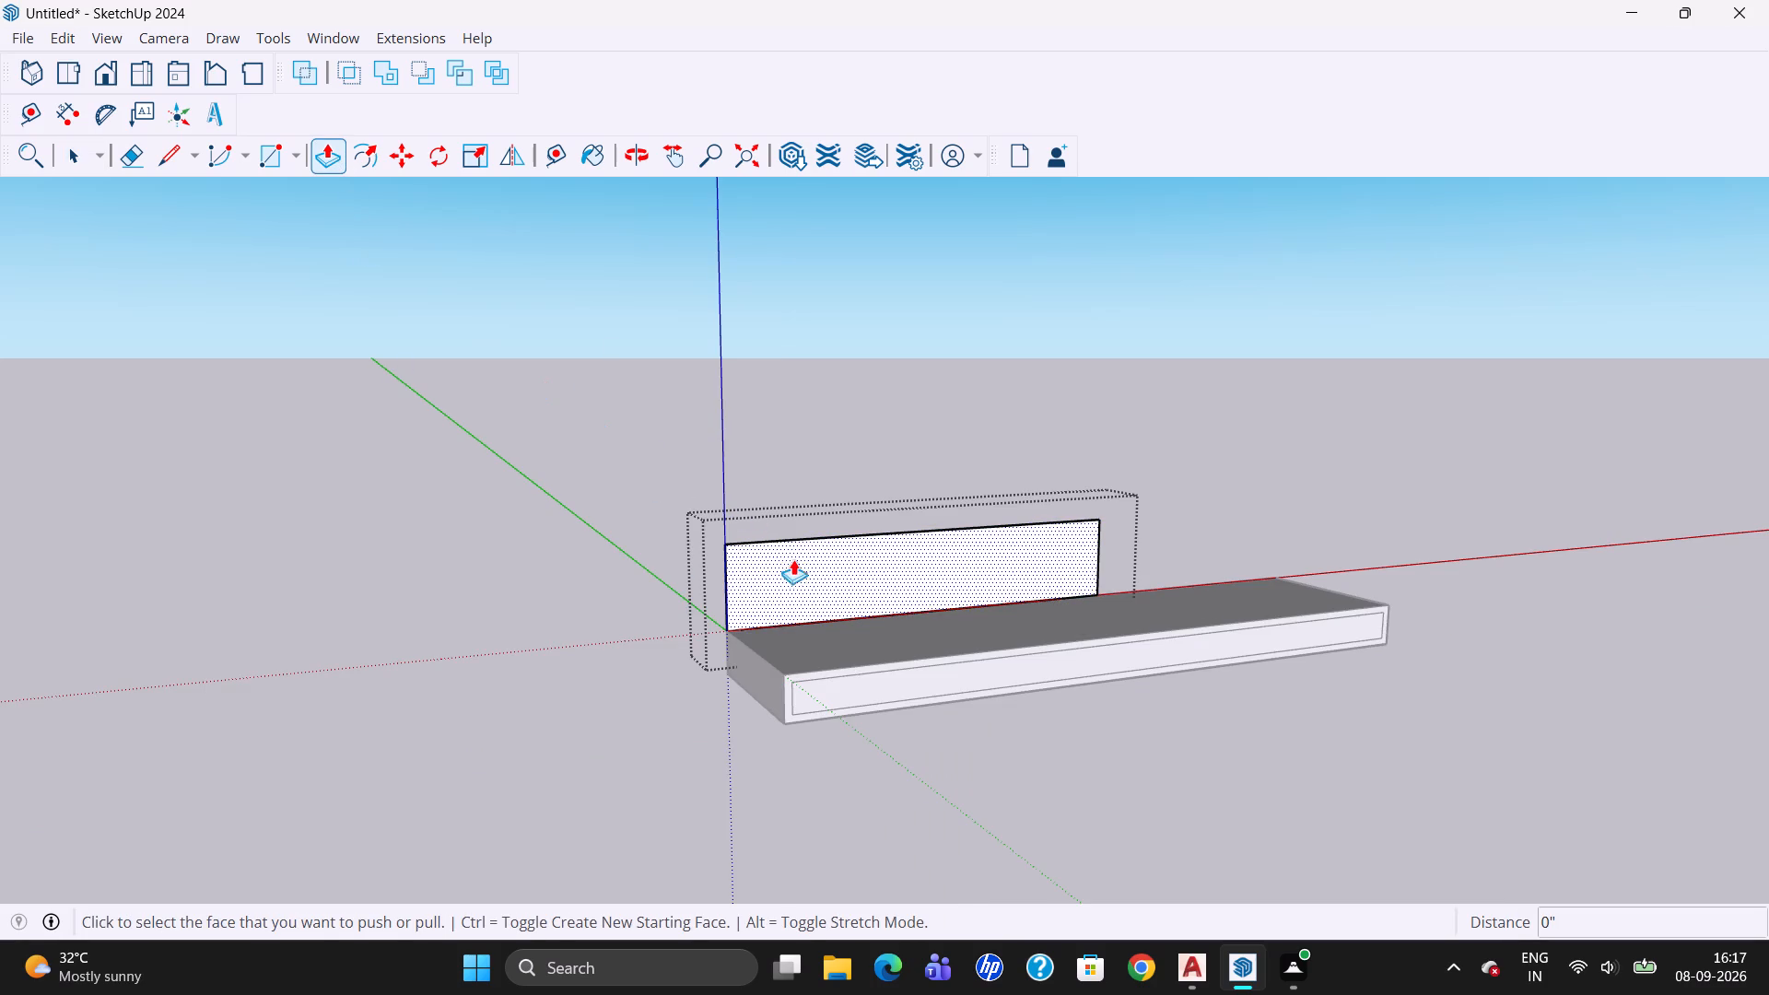
pyautogui.click(794, 560)
pyautogui.write('1\'6"')
pyautogui.hotkey('shift', 'Return')
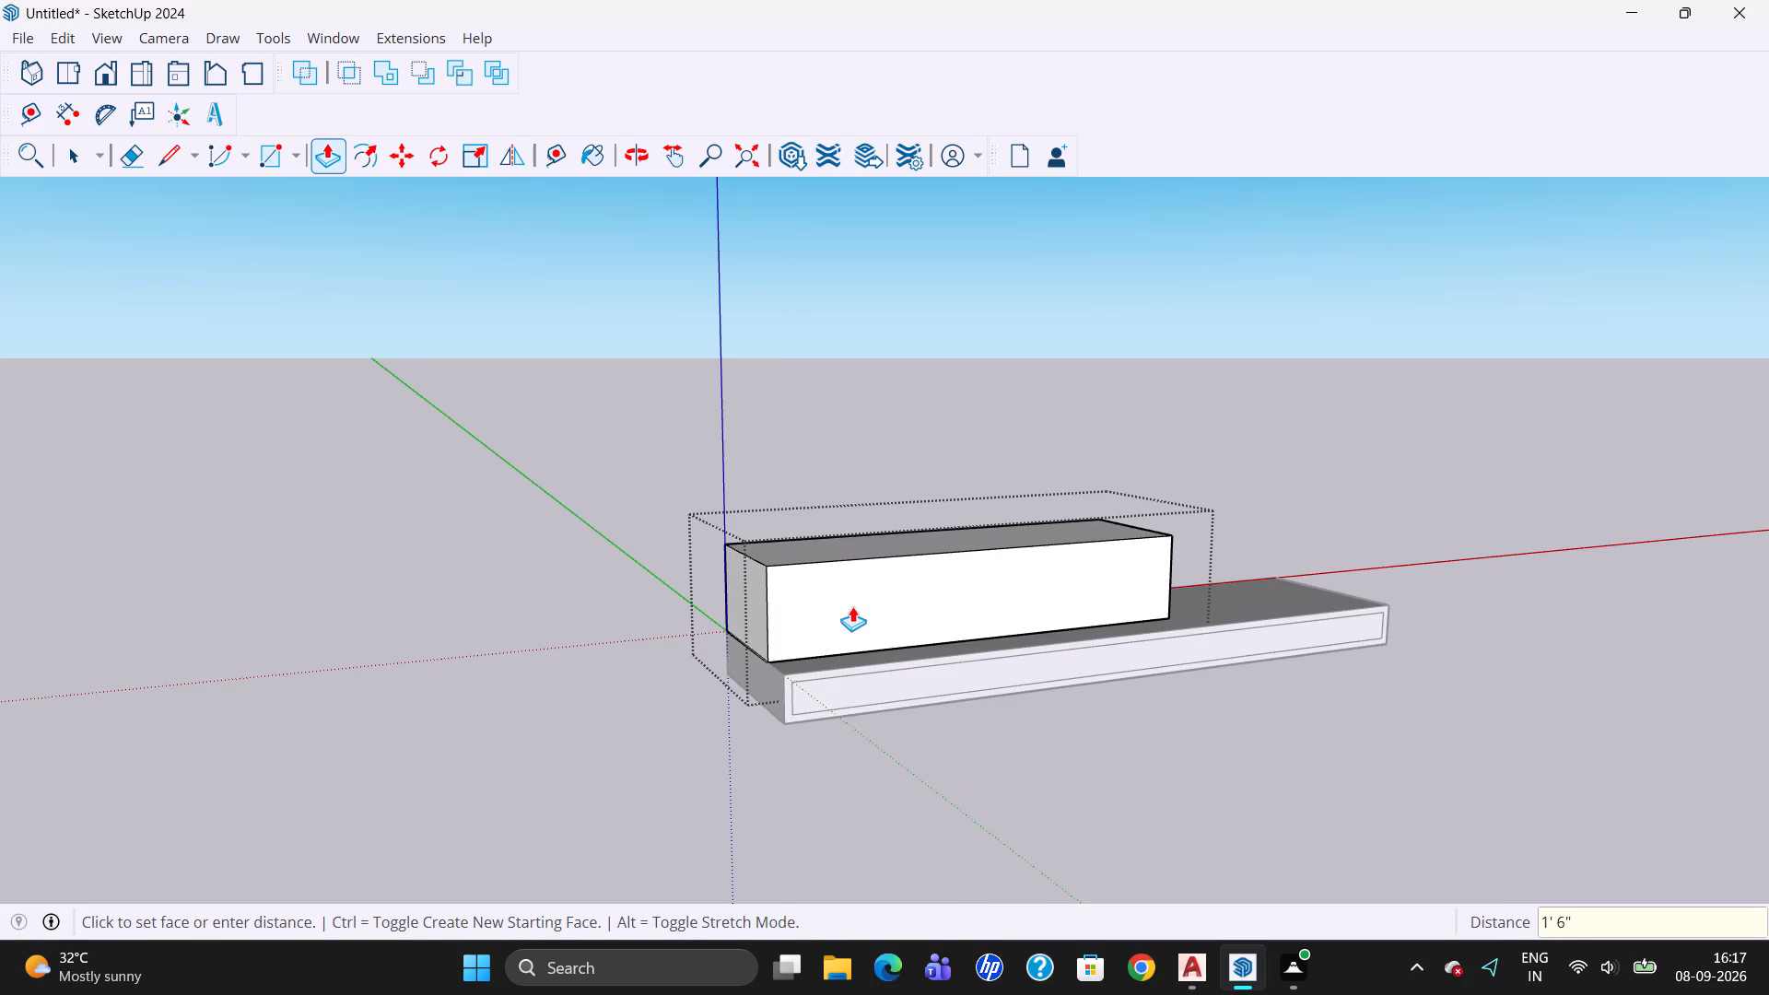
pyautogui.press('Escape')
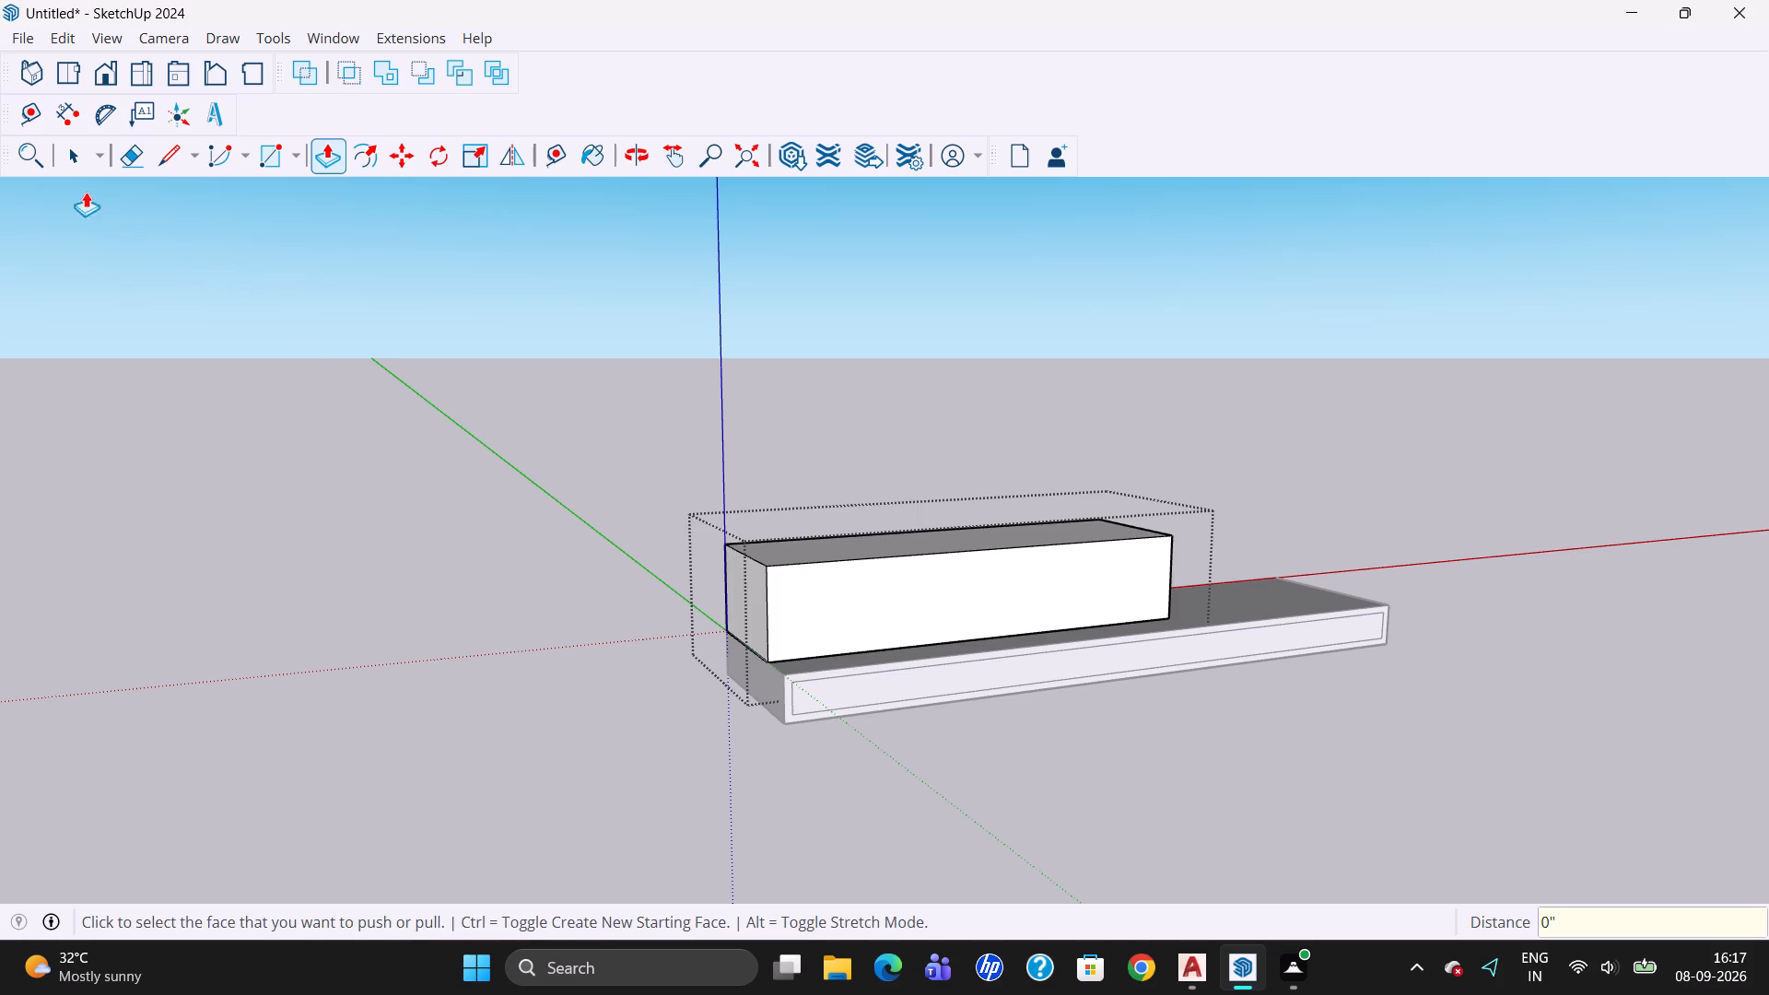
pyautogui.moveTo(78, 160); pyautogui.dragTo(91, 178)
pyautogui.click(69, 162)
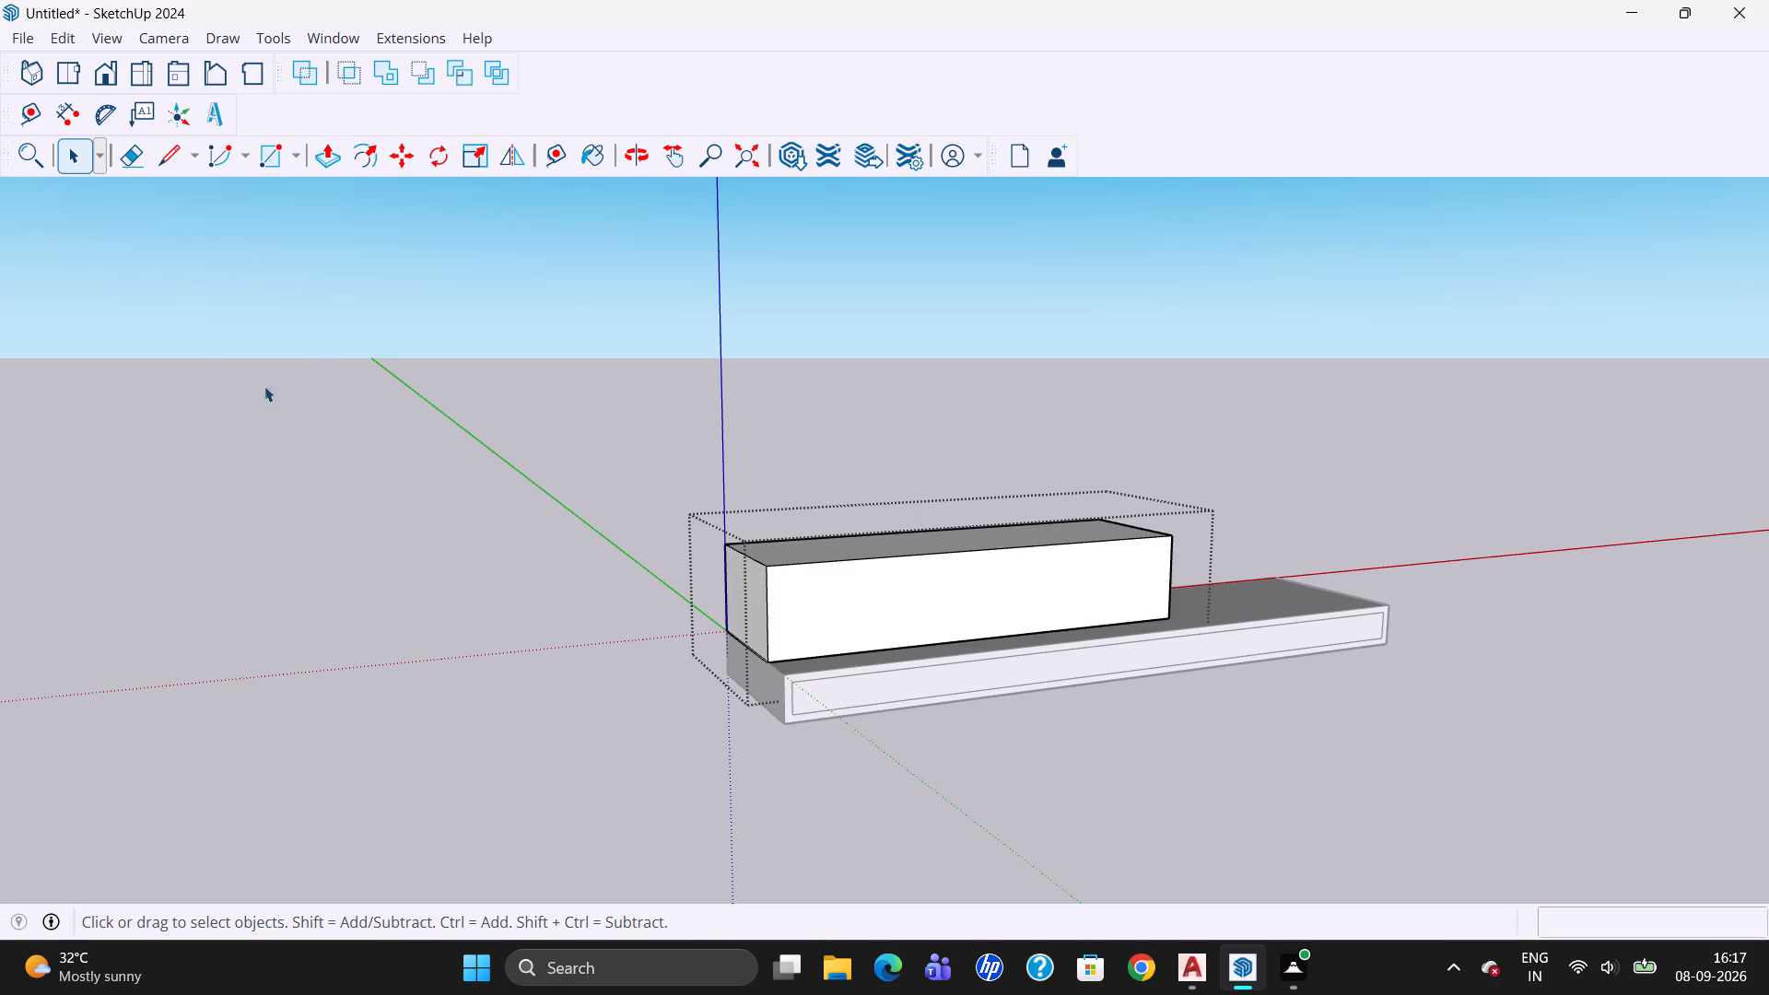
# Draw a 2" wide, 12" high rectangle on the box's front face, starting at its upper left corner.
pyautogui.scroll(4, 828, 647)
pyautogui.scroll(4, 666, 631)
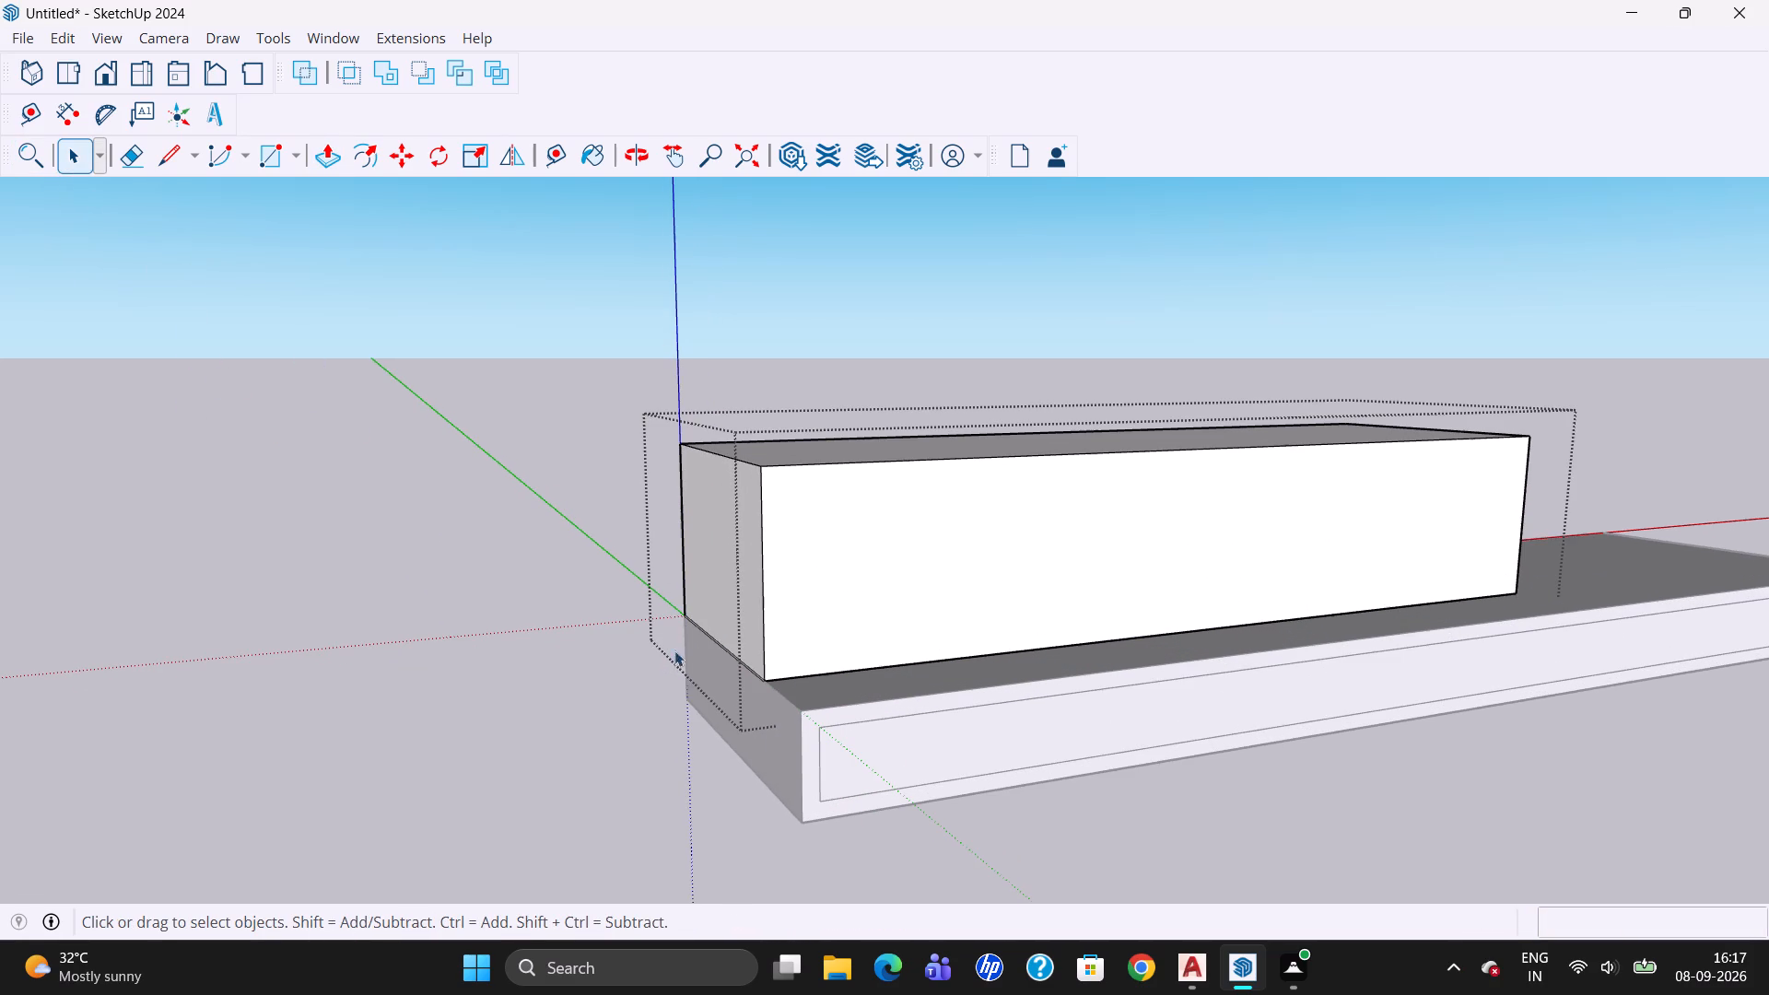
pyautogui.scroll(-2, 707, 707)
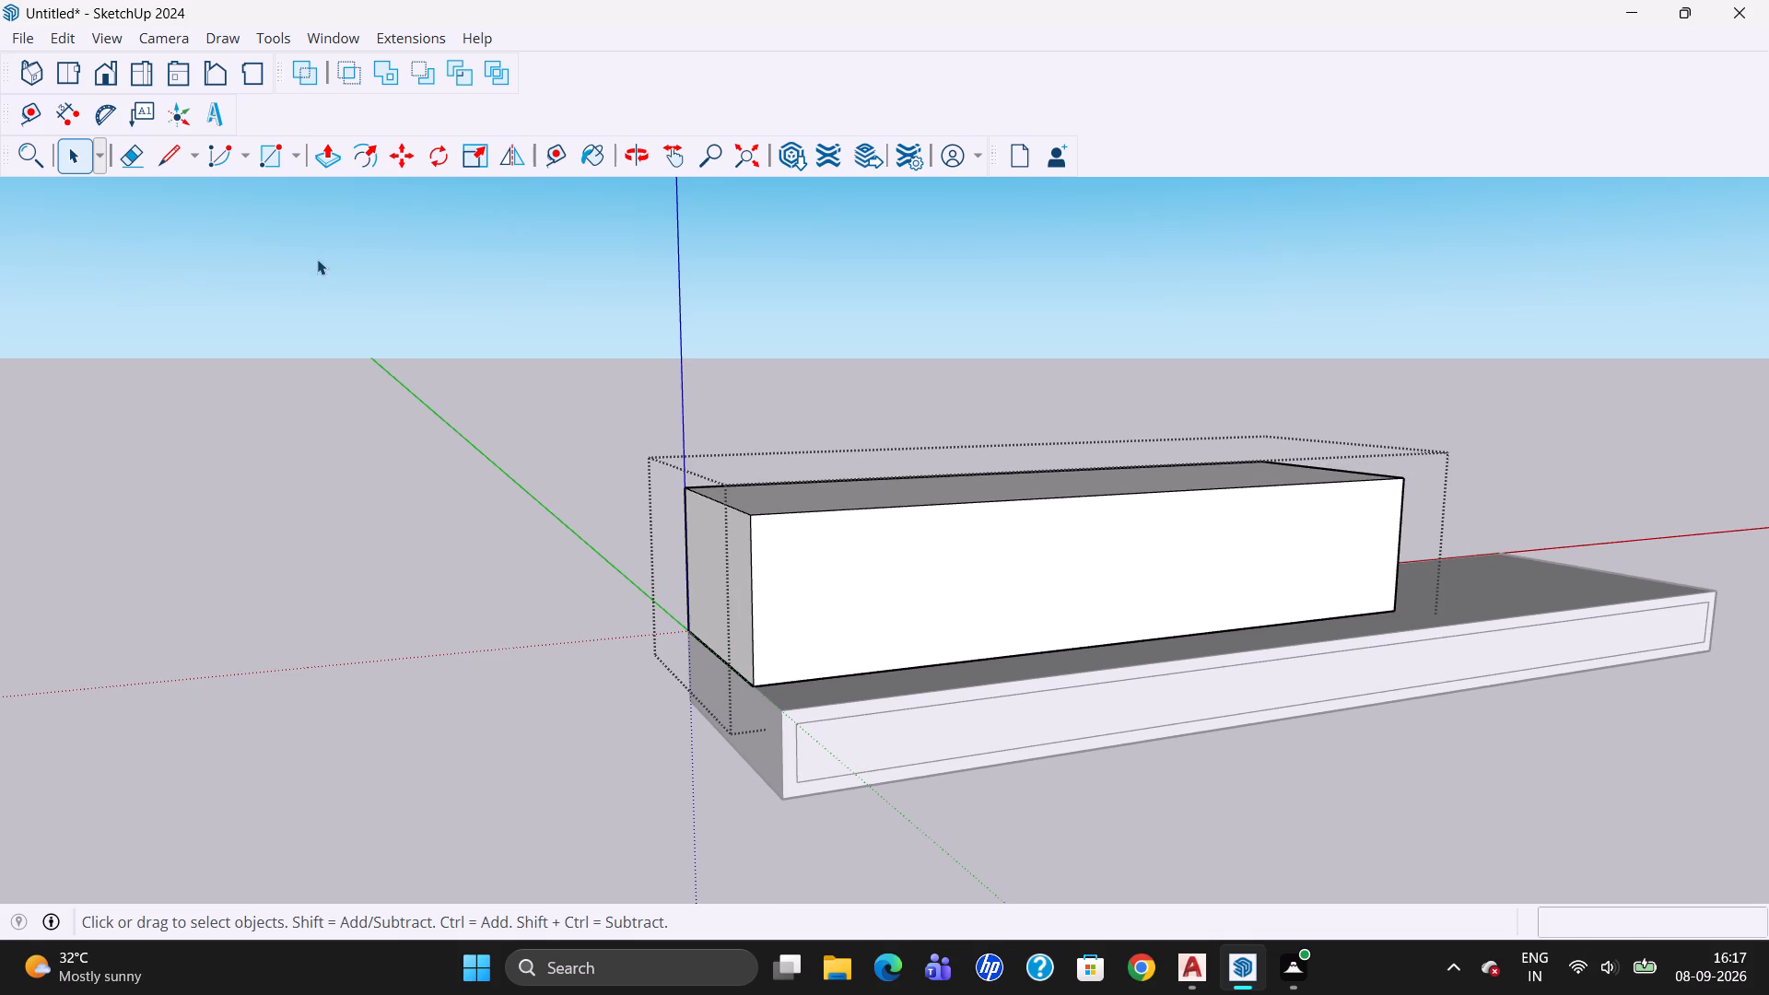
pyautogui.click(279, 162)
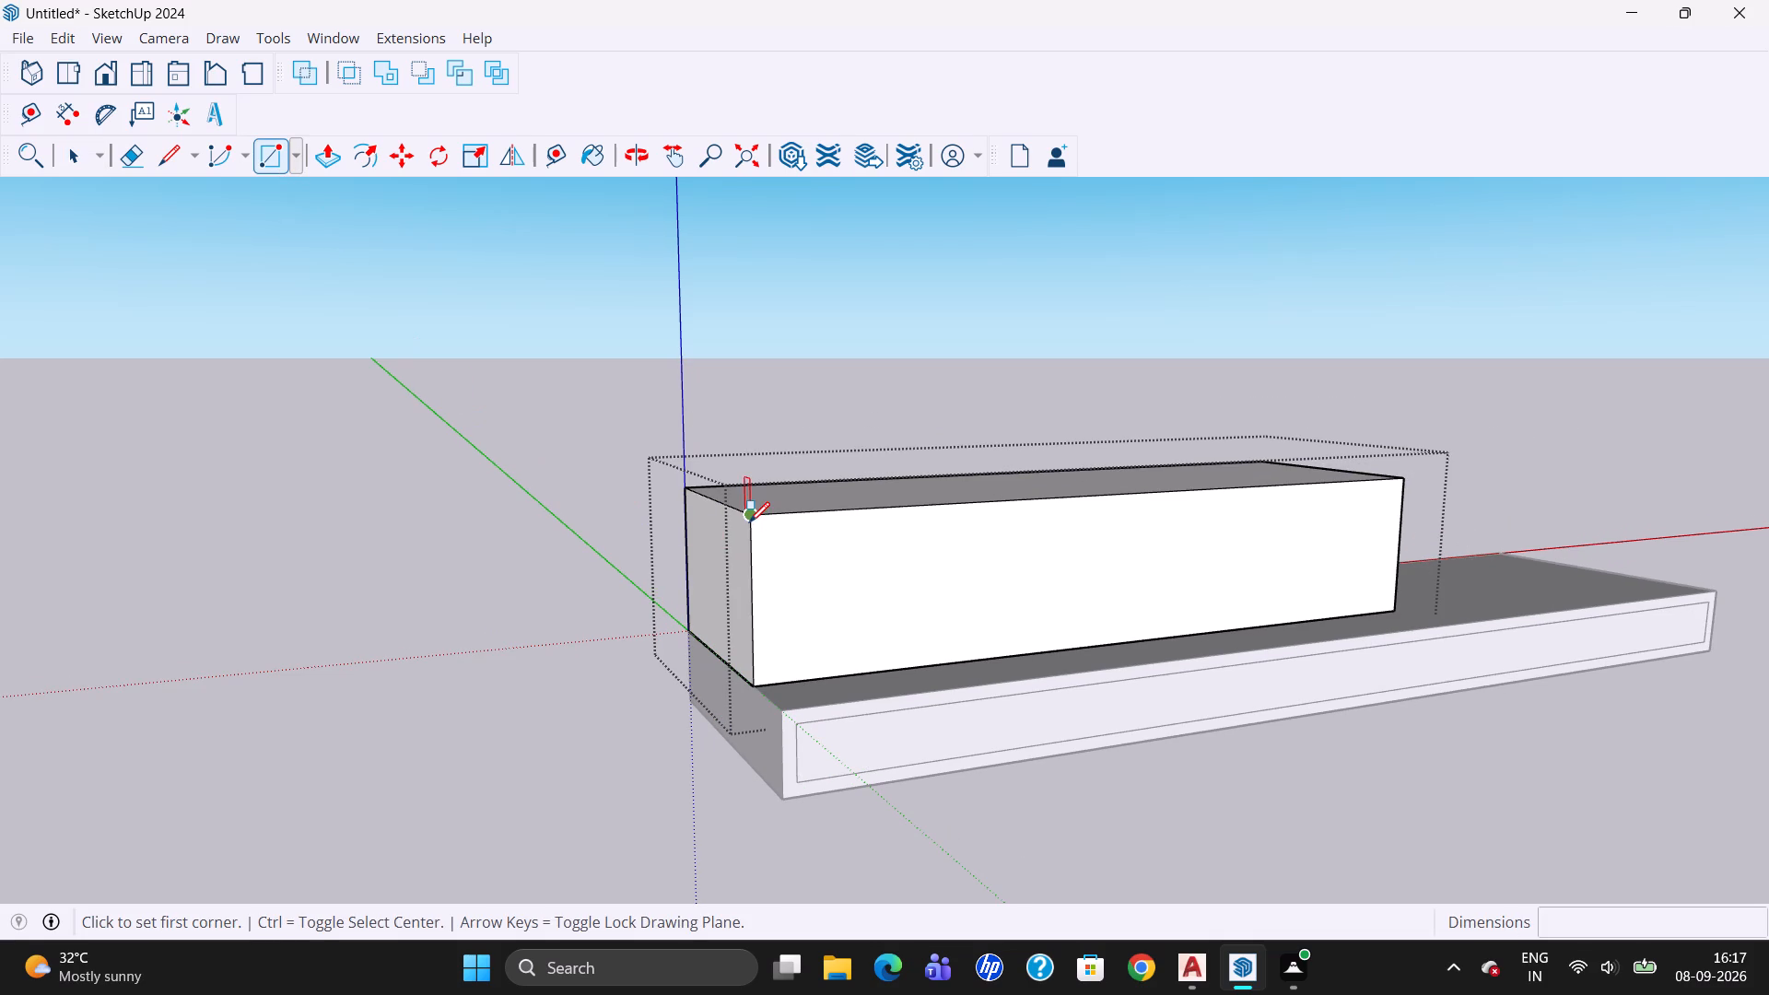
pyautogui.moveTo(755, 513); pyautogui.dragTo(764, 517)
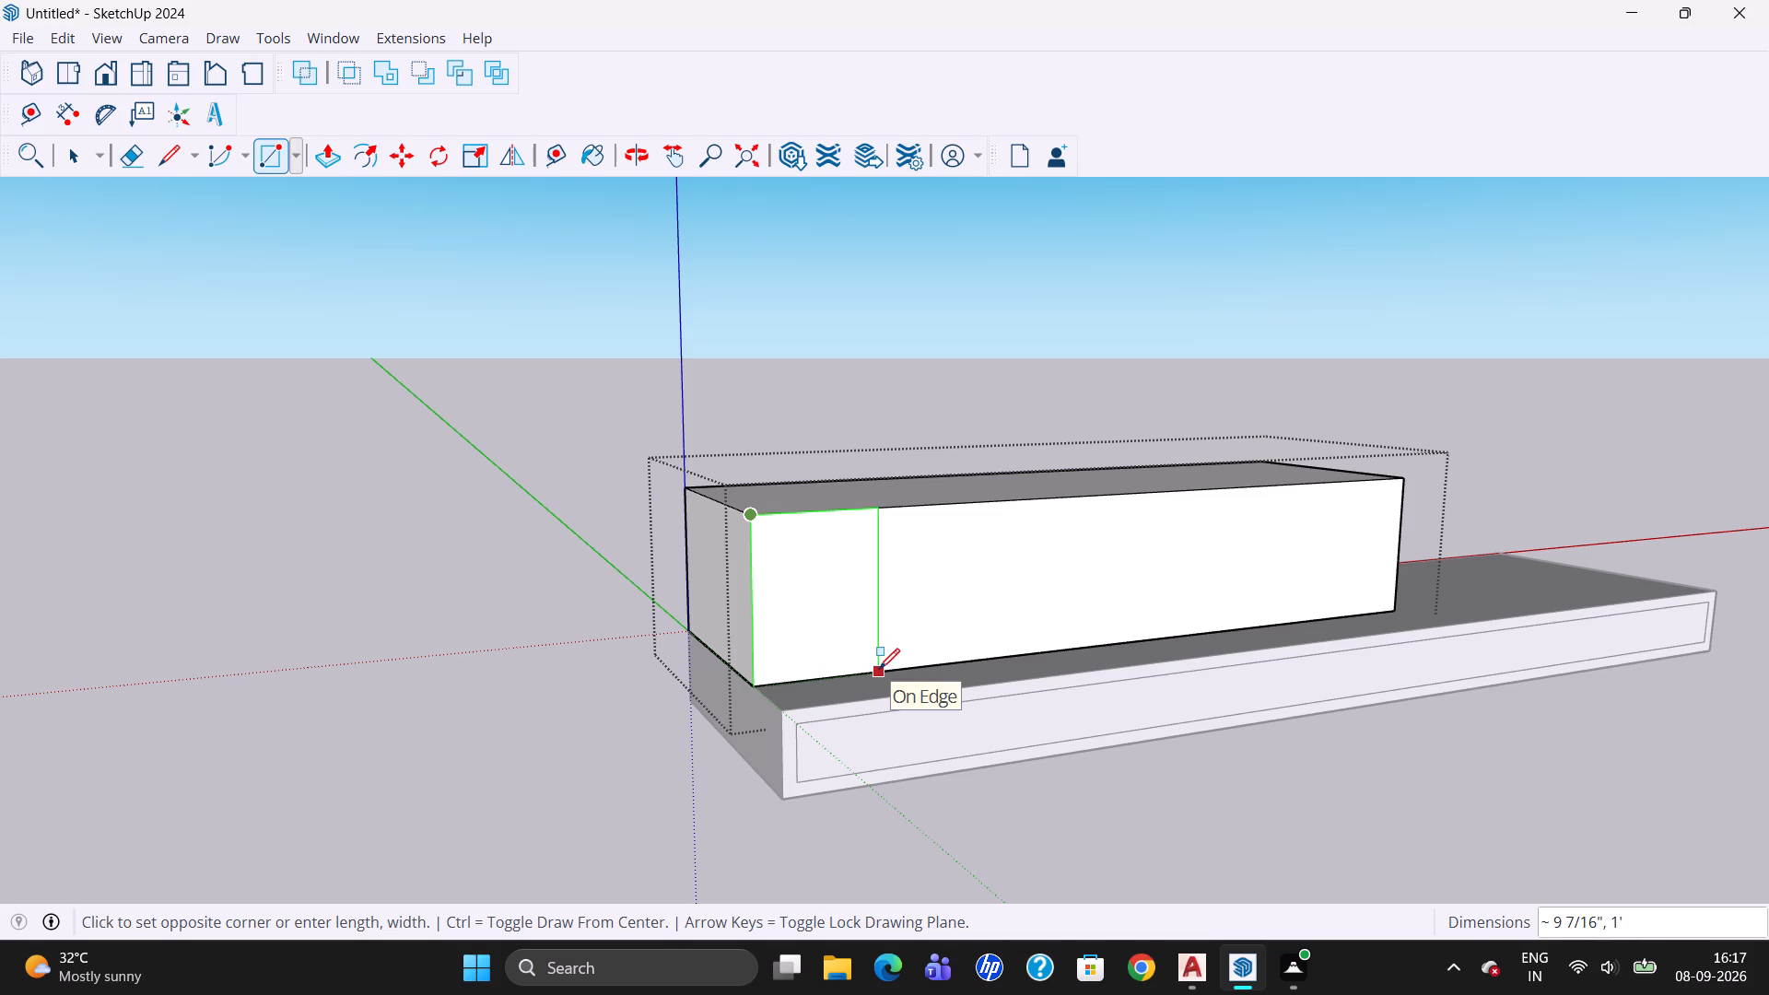
pyautogui.press('2')
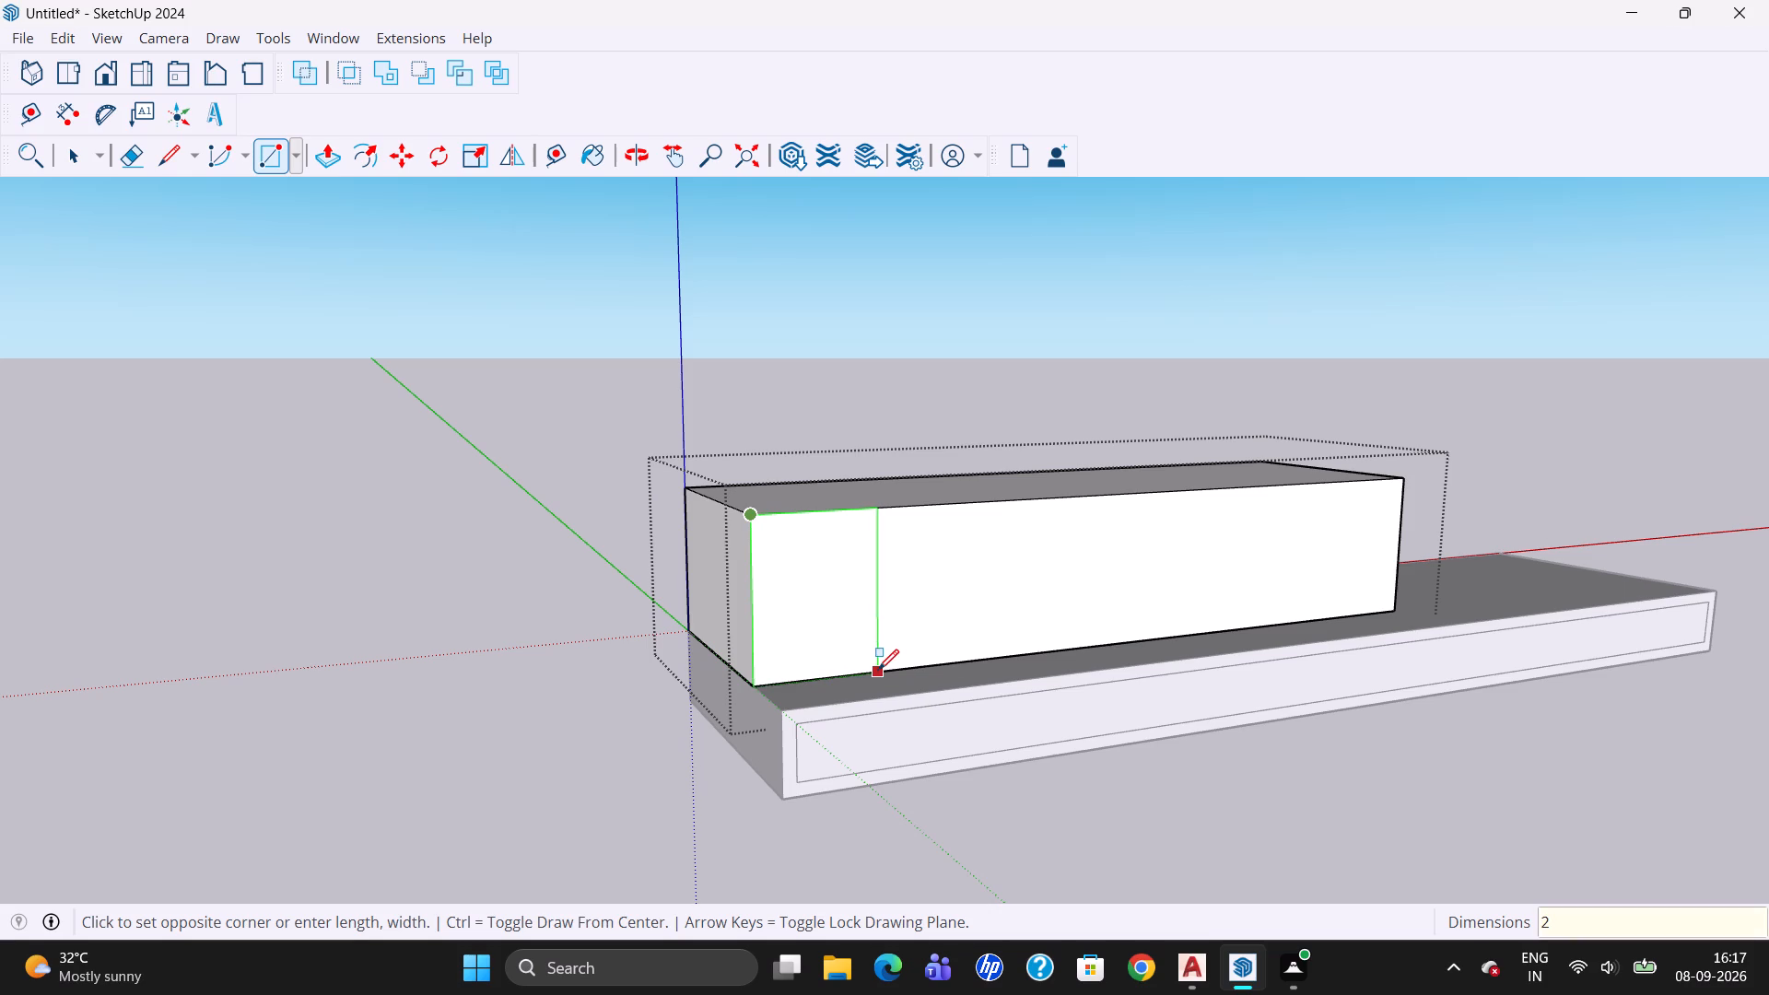
pyautogui.hotkey('shift', '"')
pyautogui.press(',')
pyautogui.write('12')
pyautogui.hotkey('shift', '"')
pyautogui.press('Return')
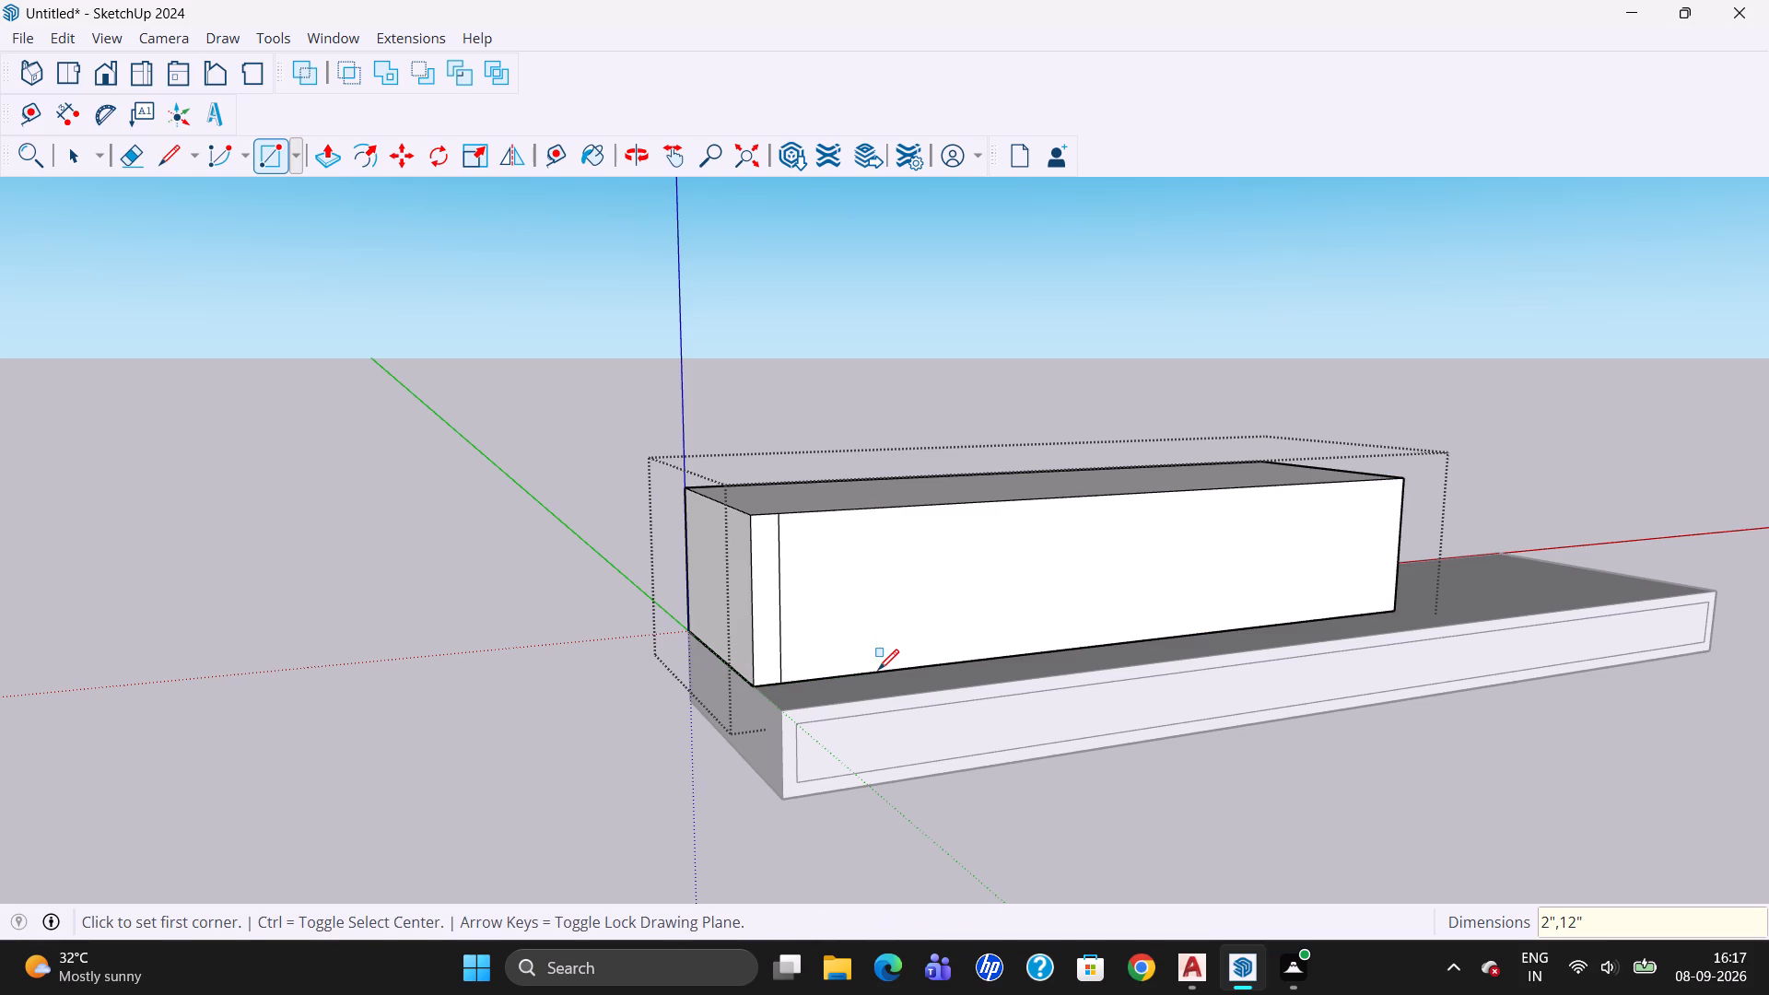
pyautogui.press('Escape')
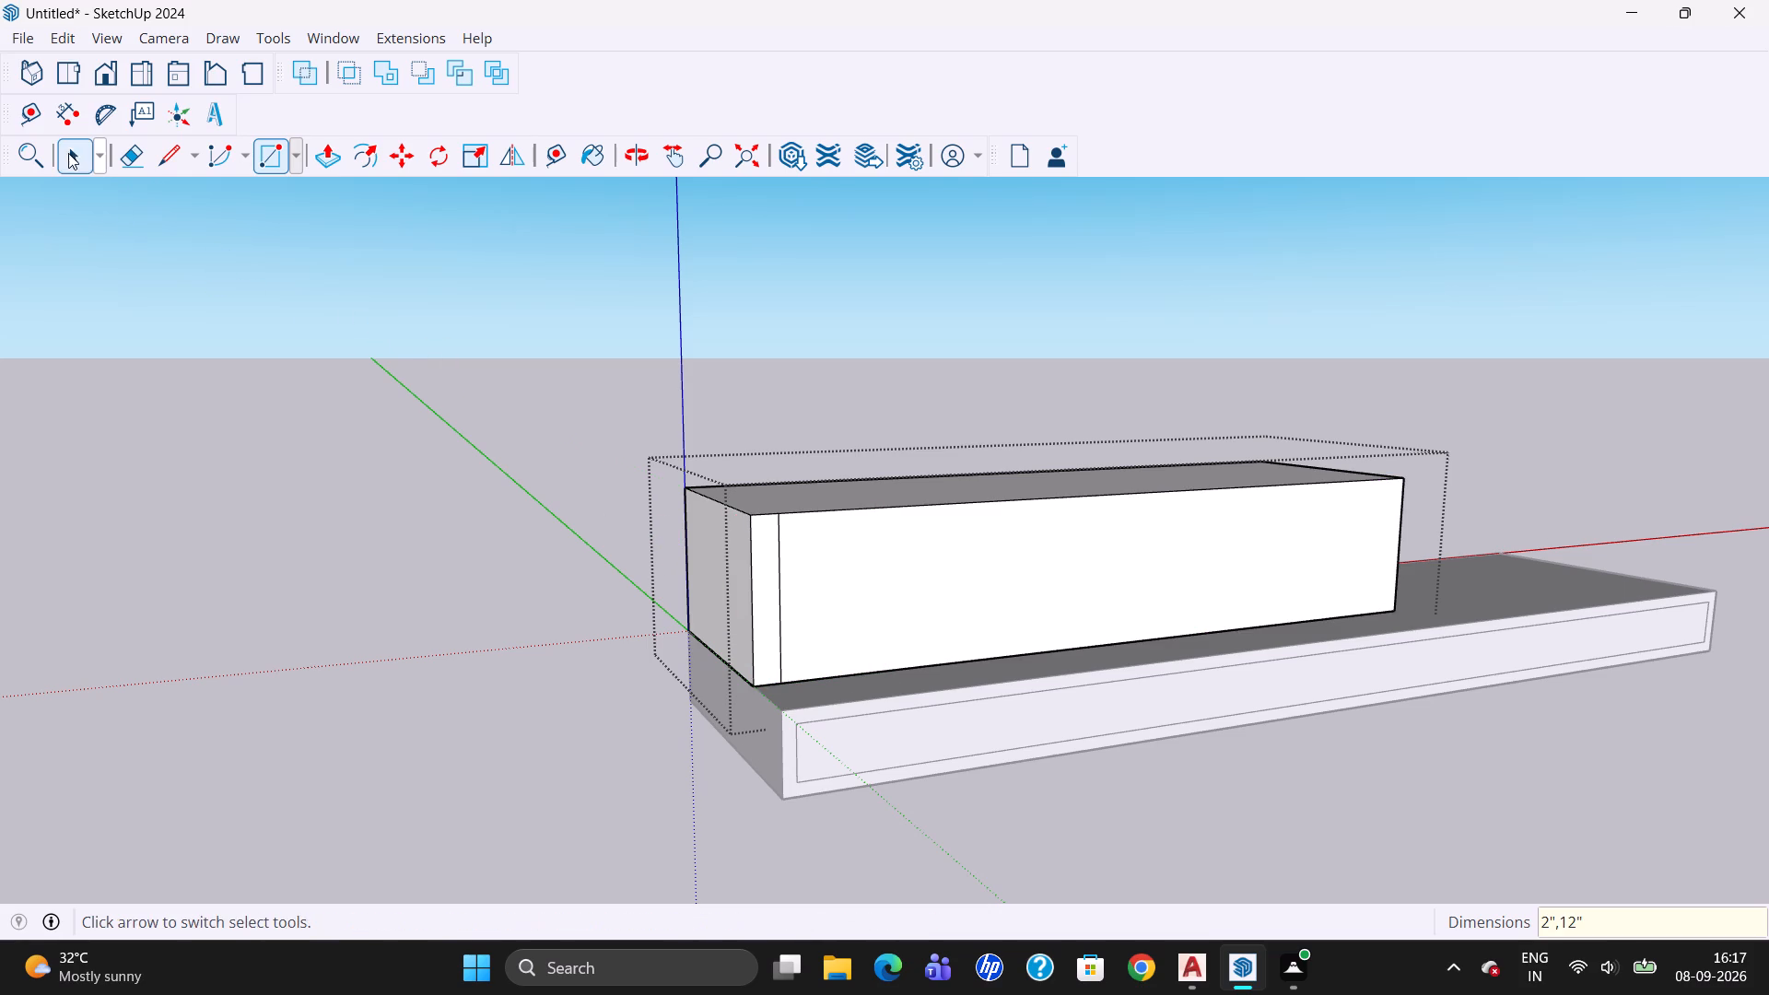
# Create a component from the narrow strip and its edges at the left end of the box's front face.
pyautogui.click(68, 153)
pyautogui.doubleClick(767, 576)
pyautogui.rightClick(766, 576)
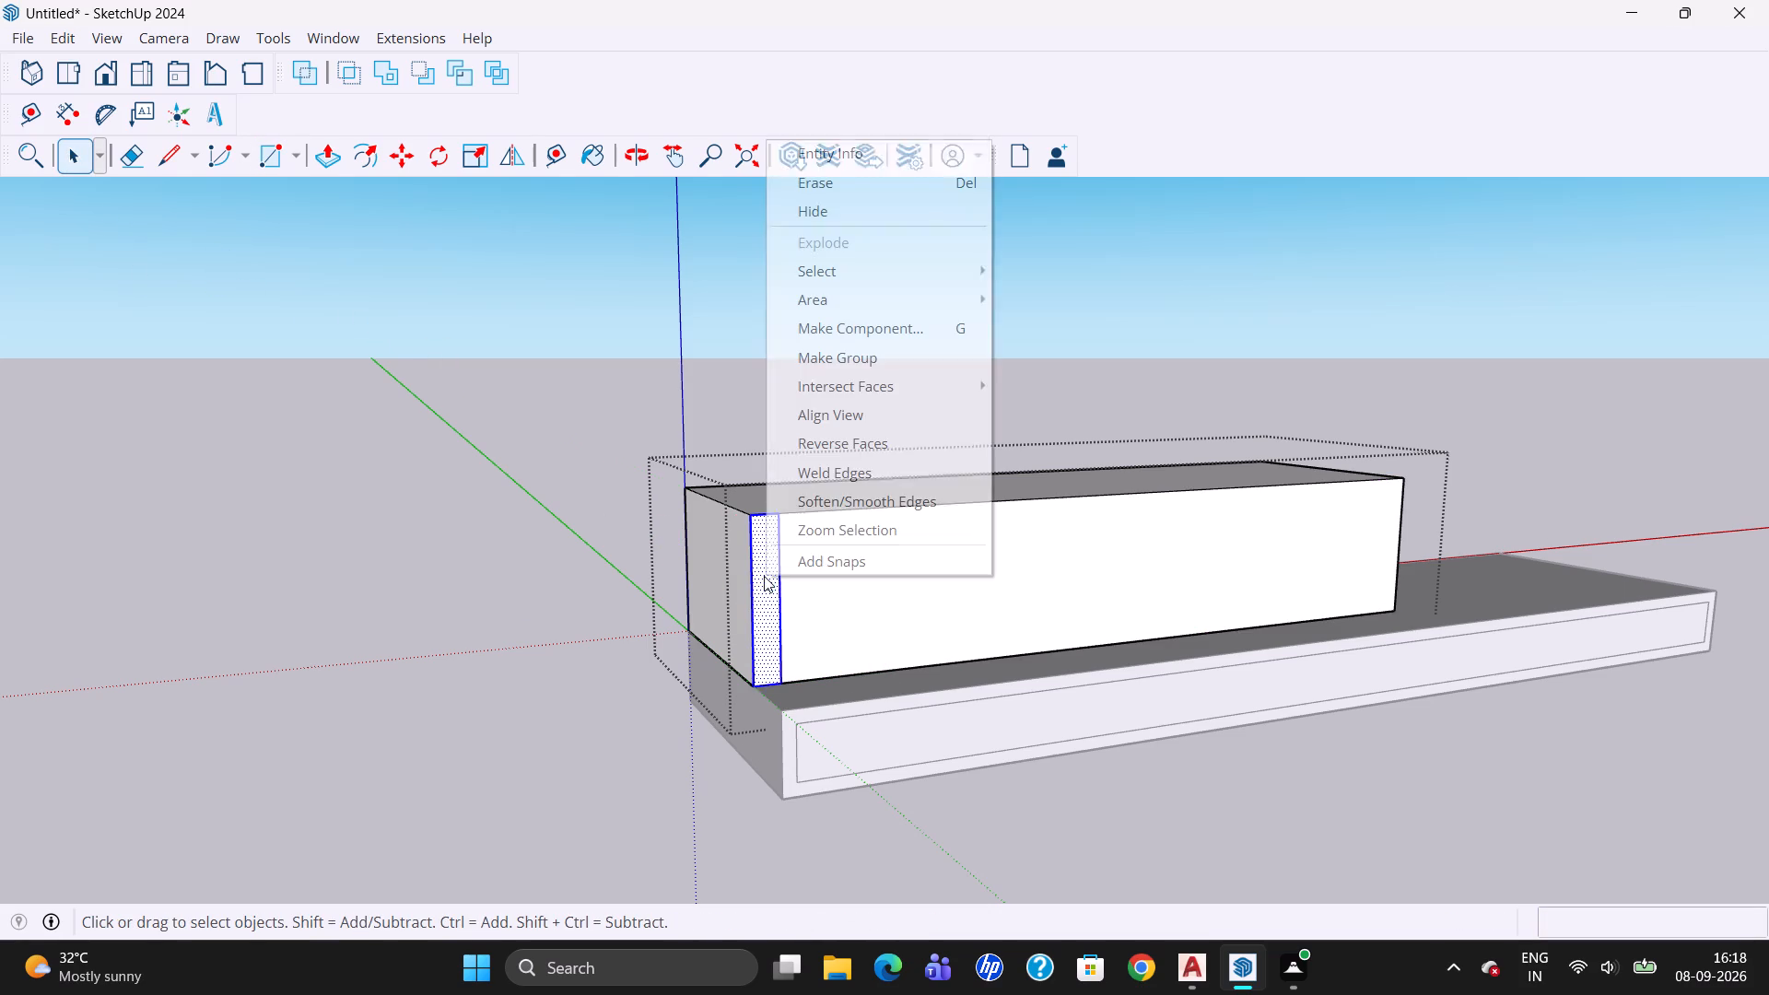
pyautogui.click(856, 327)
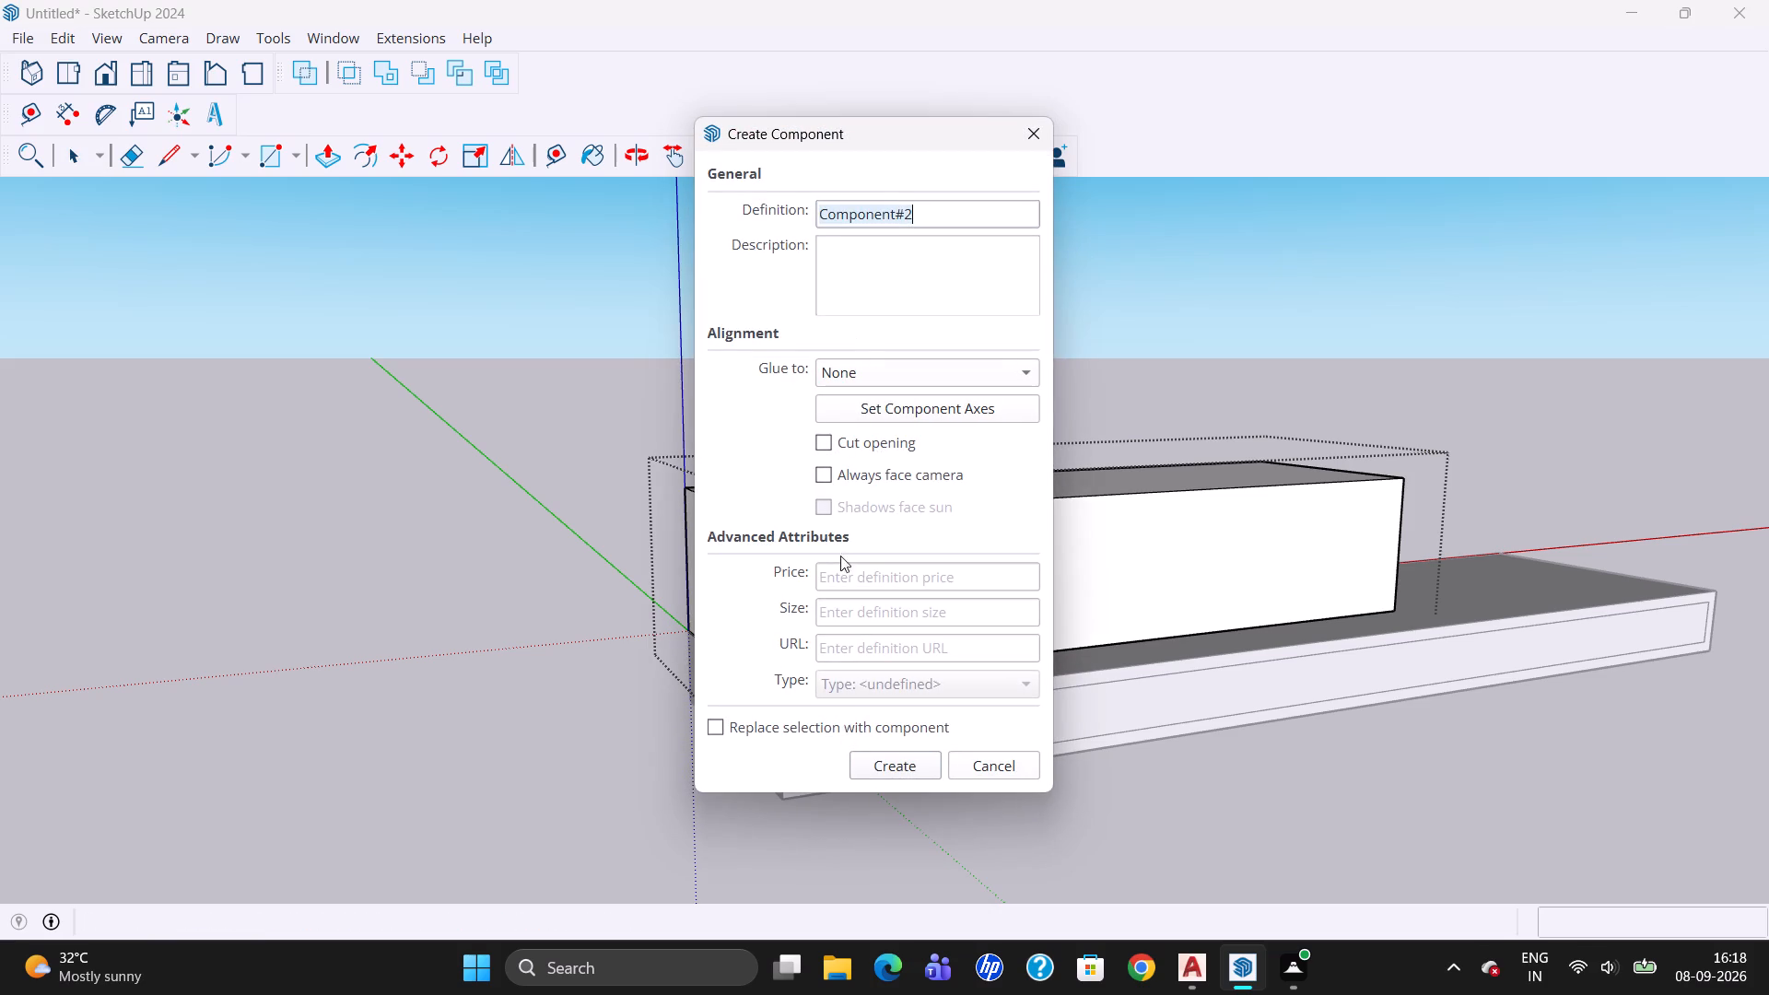
pyautogui.click(871, 763)
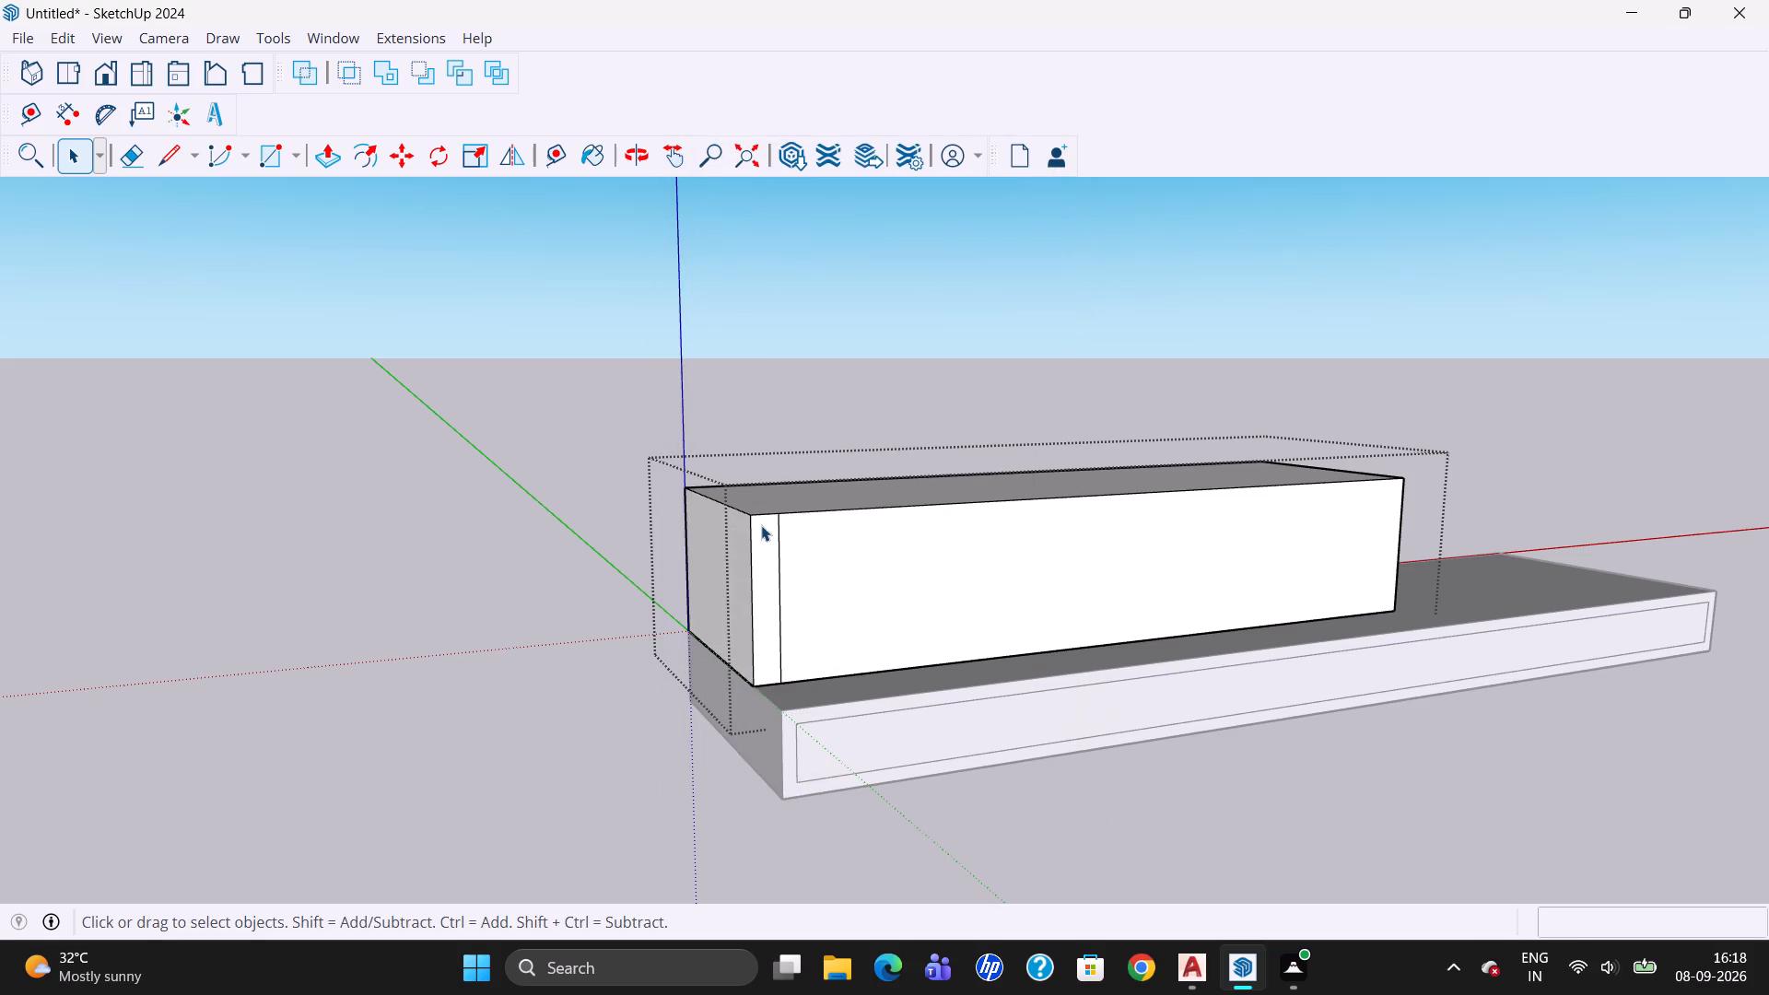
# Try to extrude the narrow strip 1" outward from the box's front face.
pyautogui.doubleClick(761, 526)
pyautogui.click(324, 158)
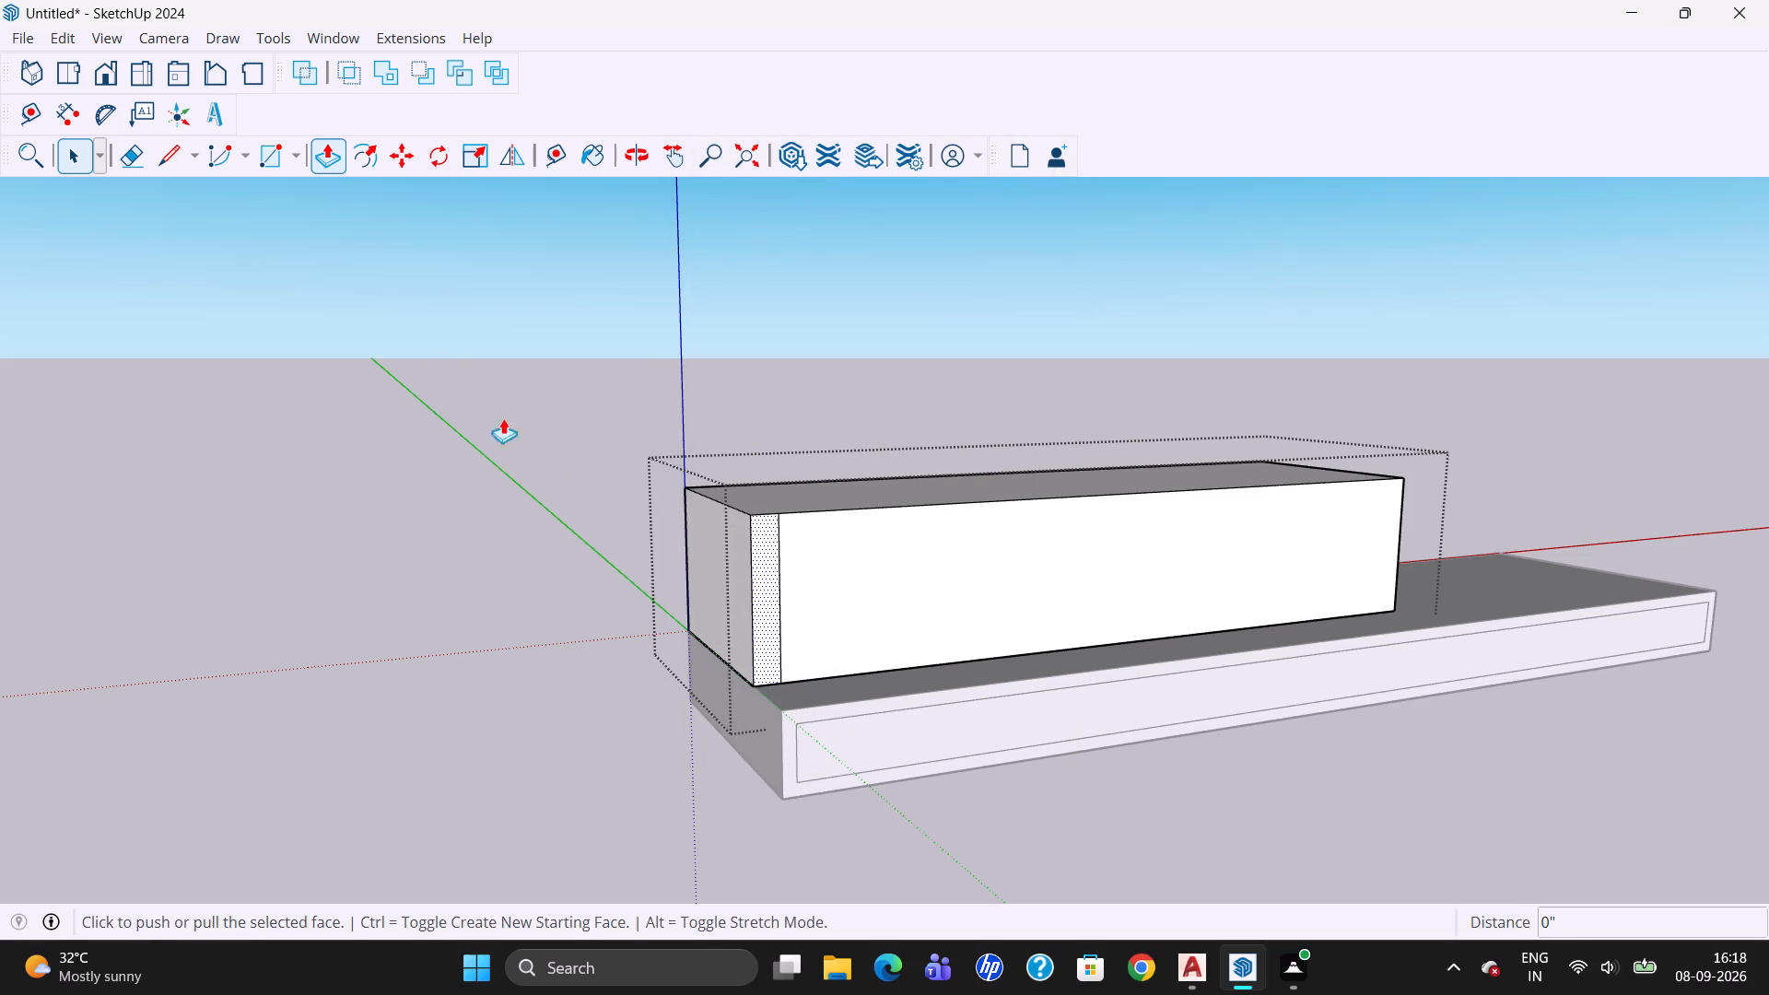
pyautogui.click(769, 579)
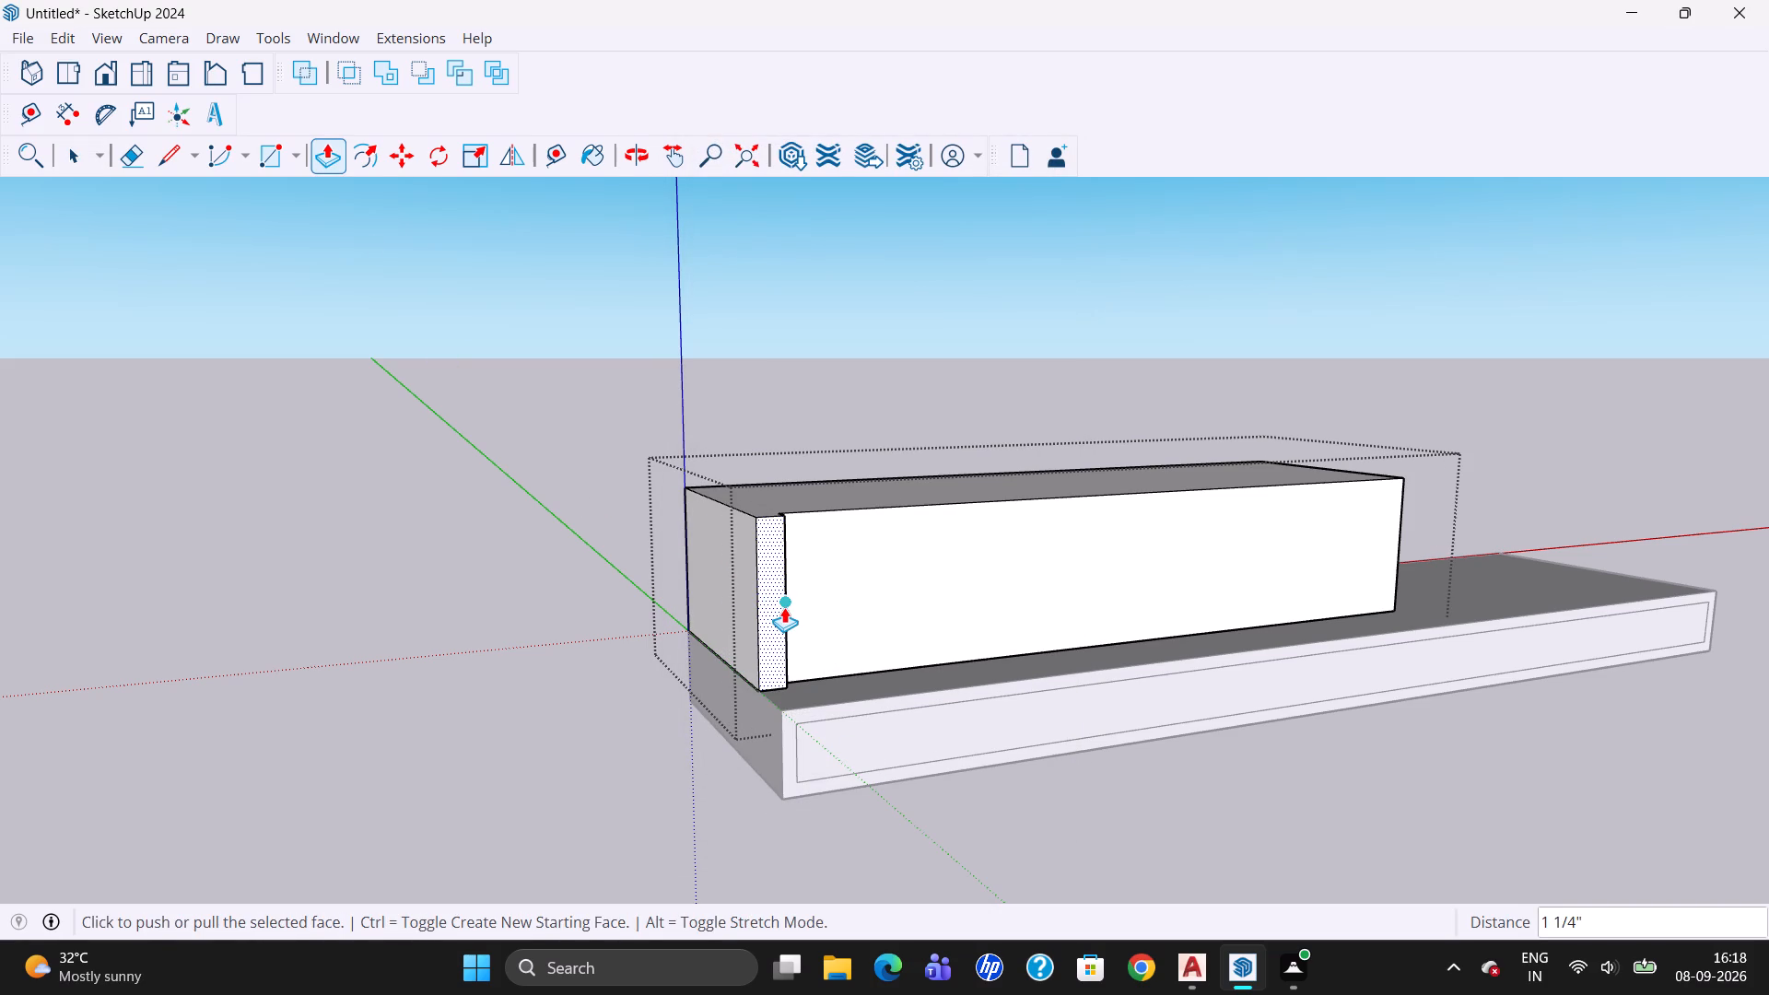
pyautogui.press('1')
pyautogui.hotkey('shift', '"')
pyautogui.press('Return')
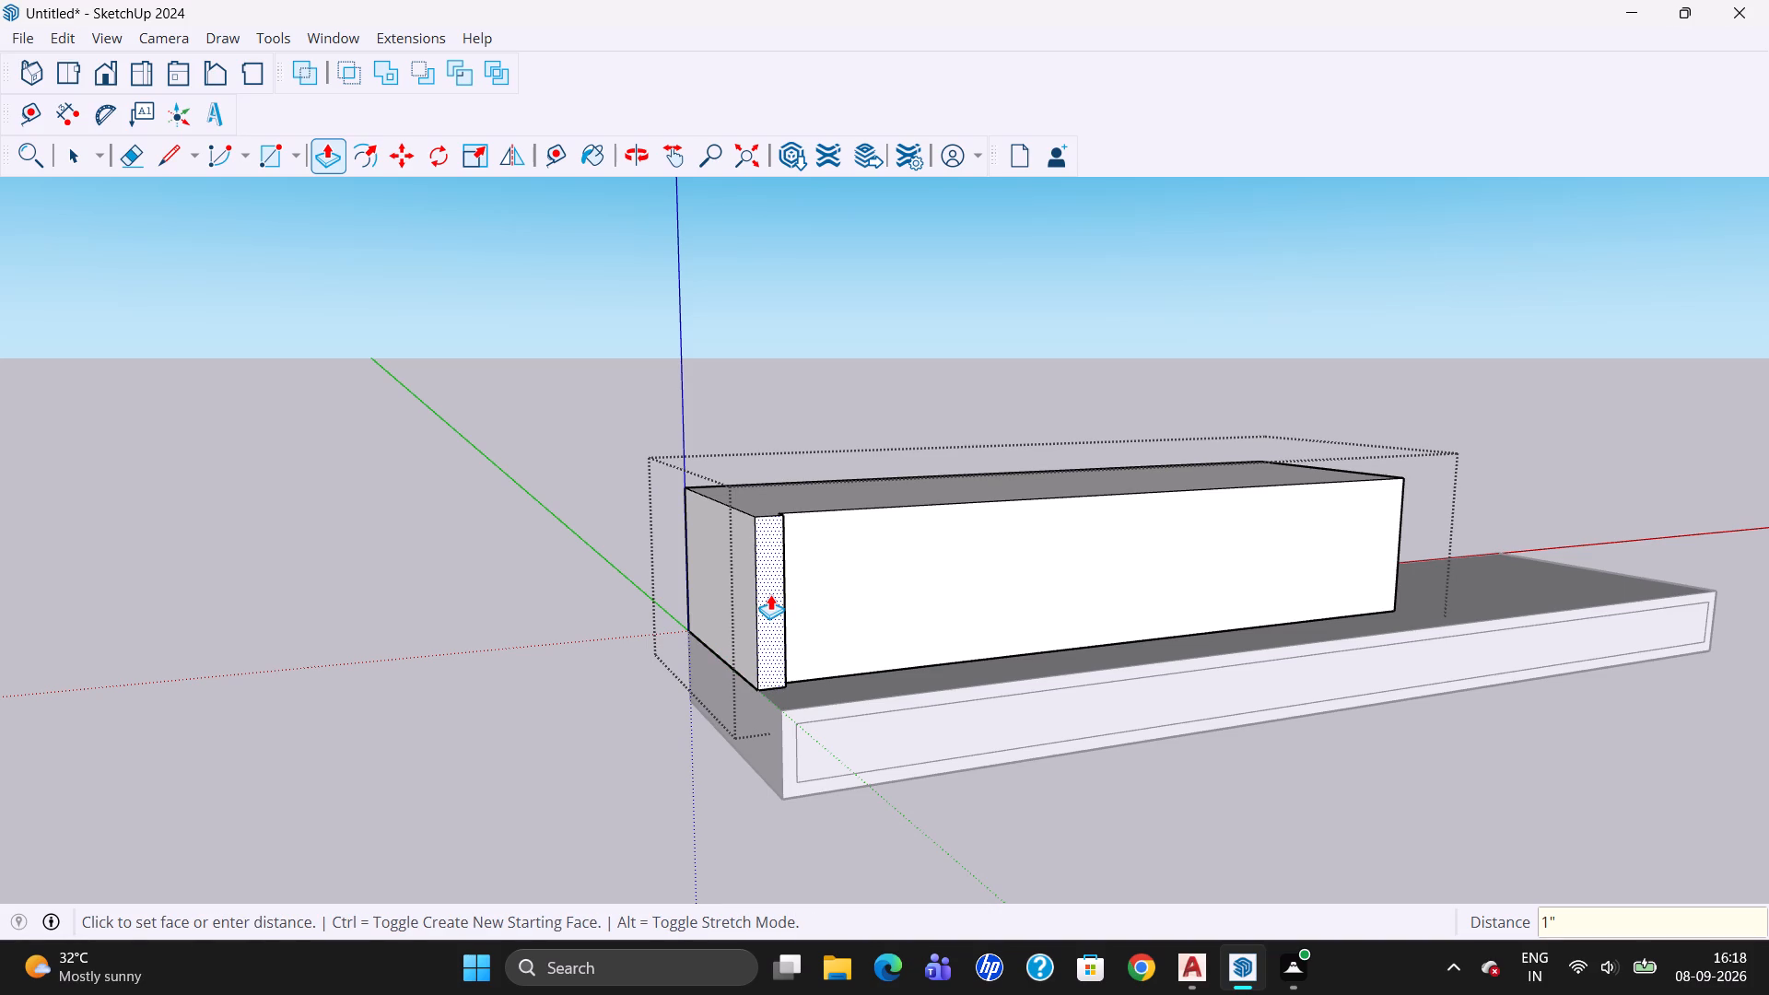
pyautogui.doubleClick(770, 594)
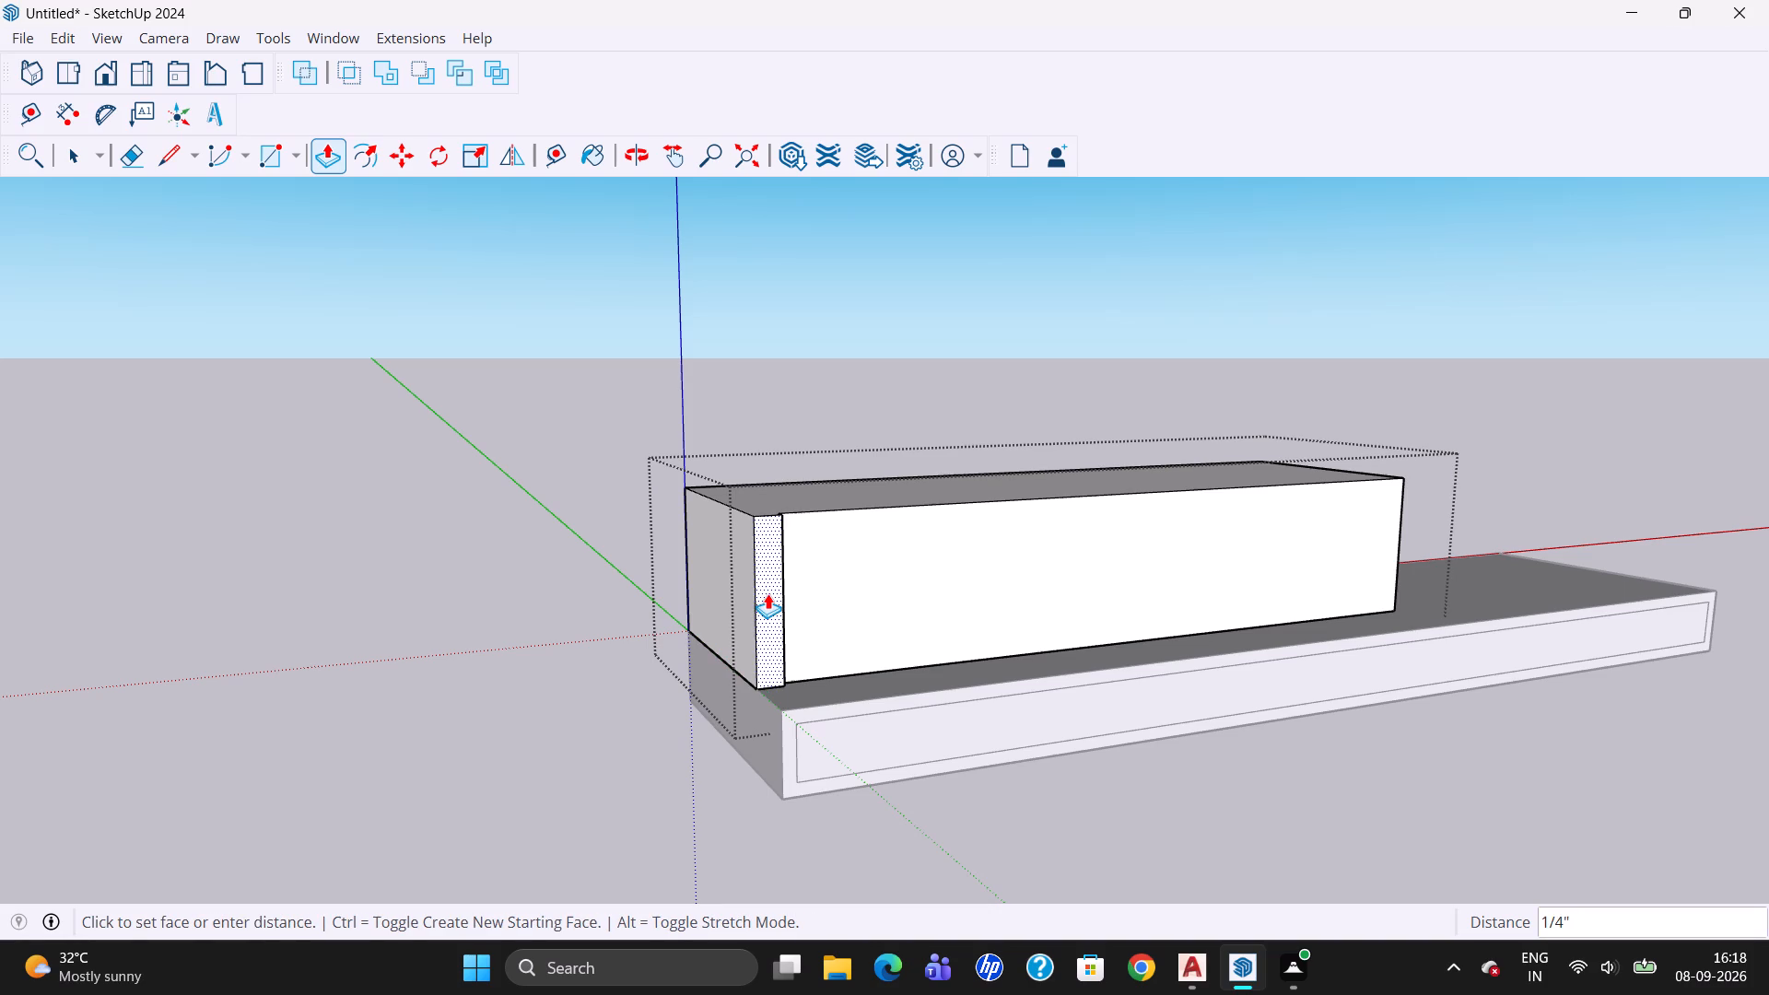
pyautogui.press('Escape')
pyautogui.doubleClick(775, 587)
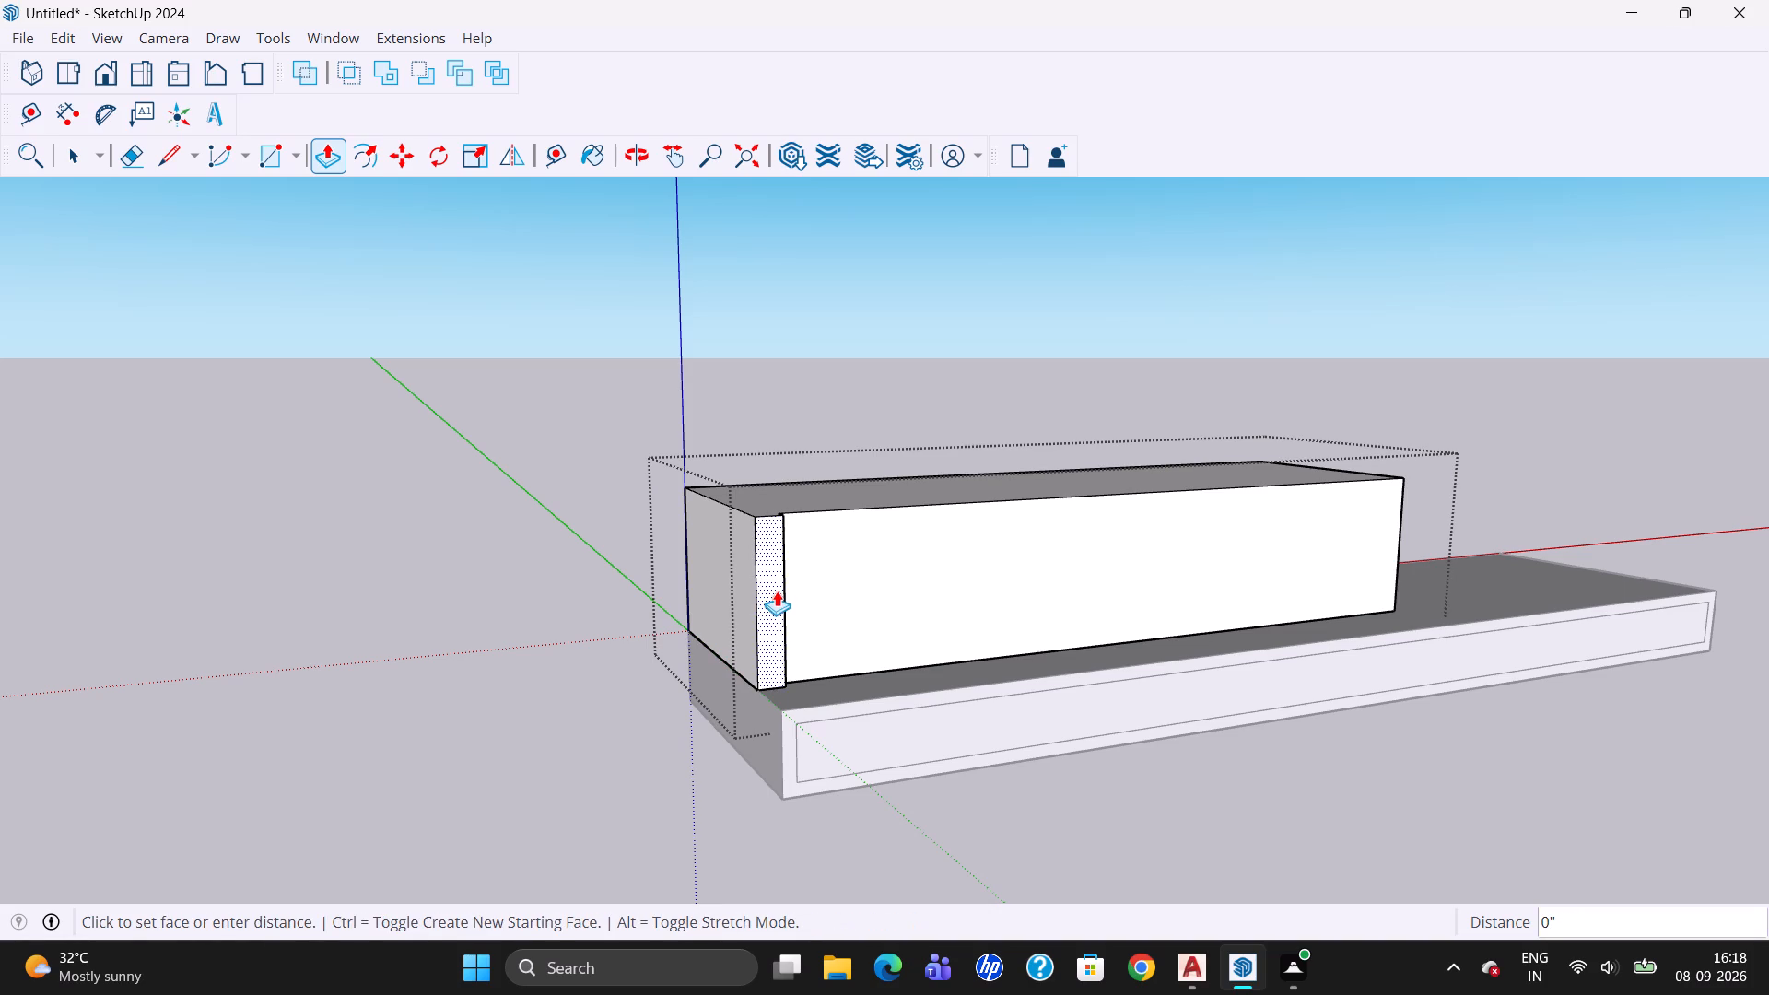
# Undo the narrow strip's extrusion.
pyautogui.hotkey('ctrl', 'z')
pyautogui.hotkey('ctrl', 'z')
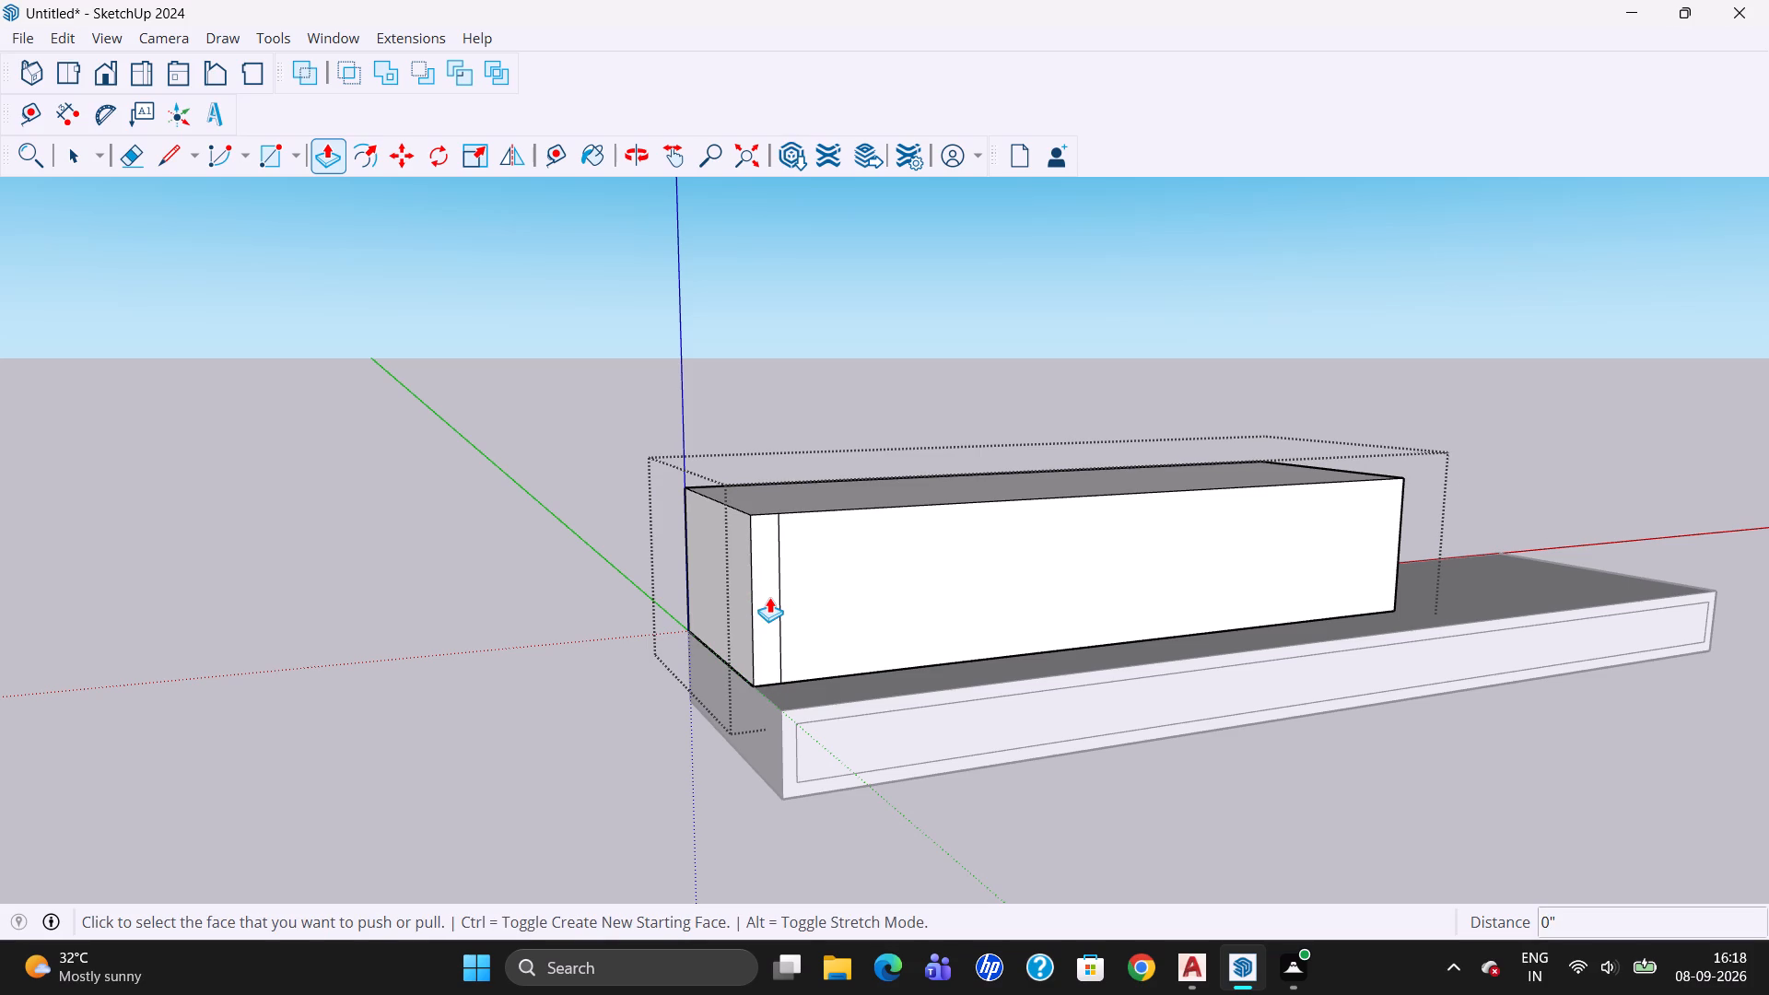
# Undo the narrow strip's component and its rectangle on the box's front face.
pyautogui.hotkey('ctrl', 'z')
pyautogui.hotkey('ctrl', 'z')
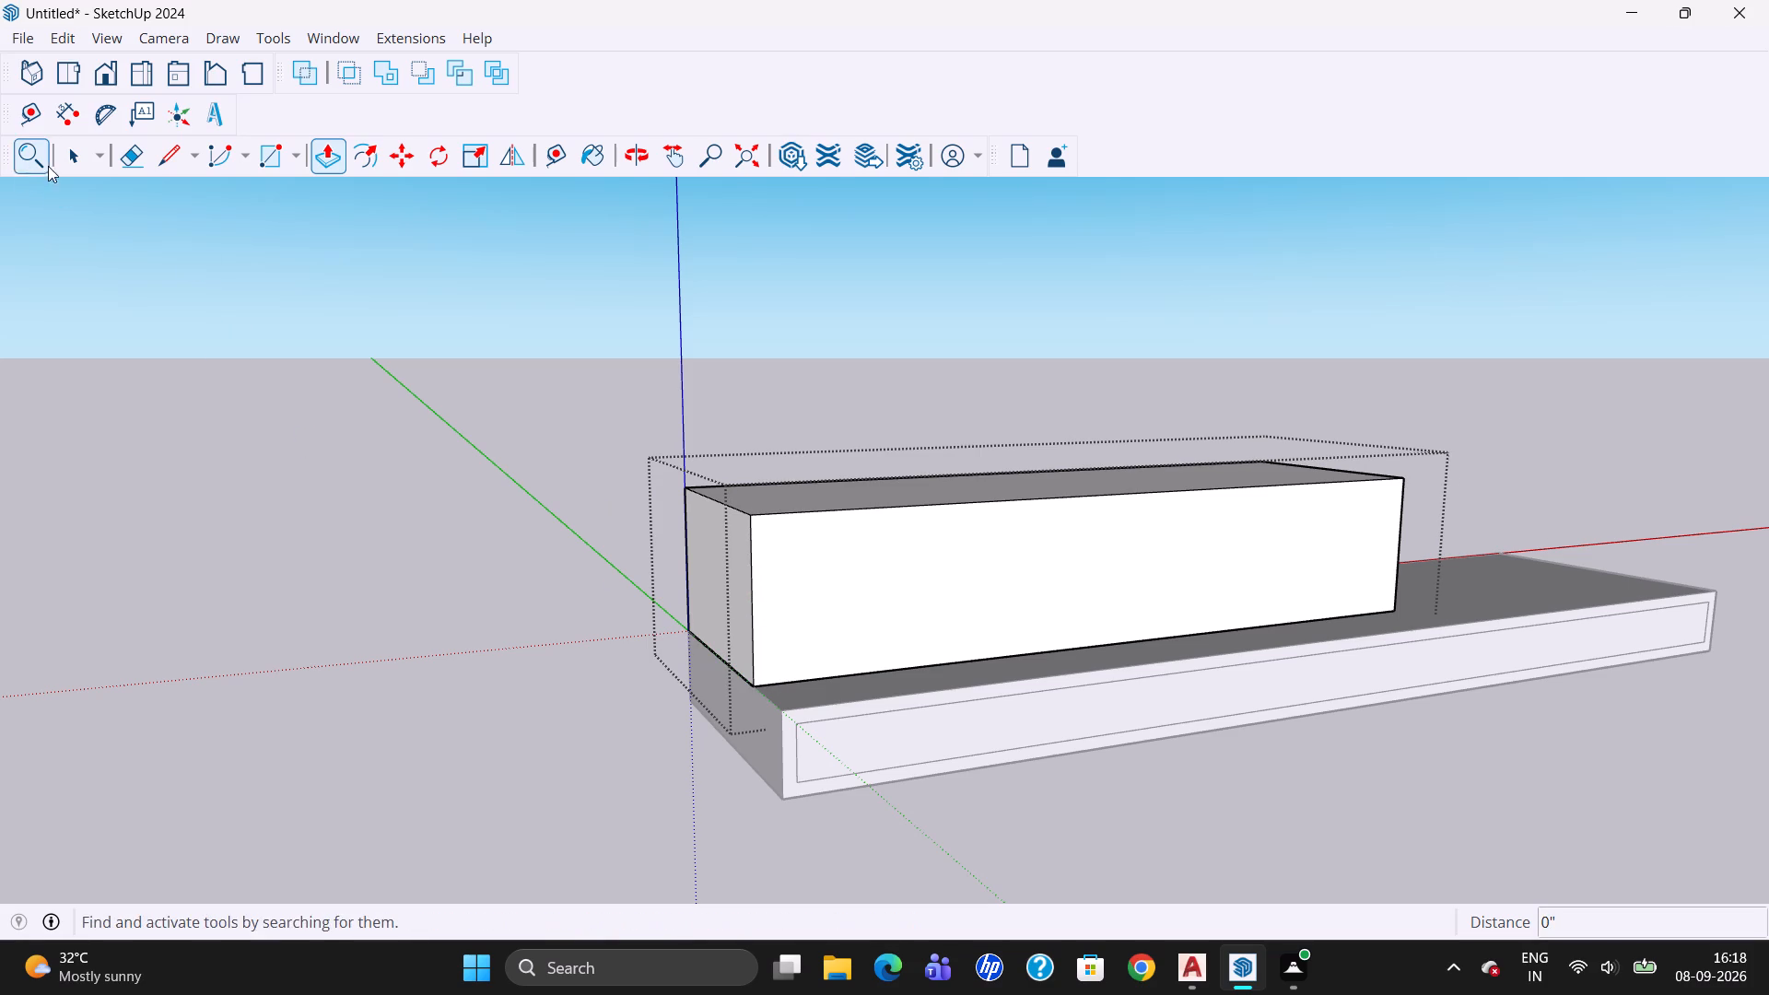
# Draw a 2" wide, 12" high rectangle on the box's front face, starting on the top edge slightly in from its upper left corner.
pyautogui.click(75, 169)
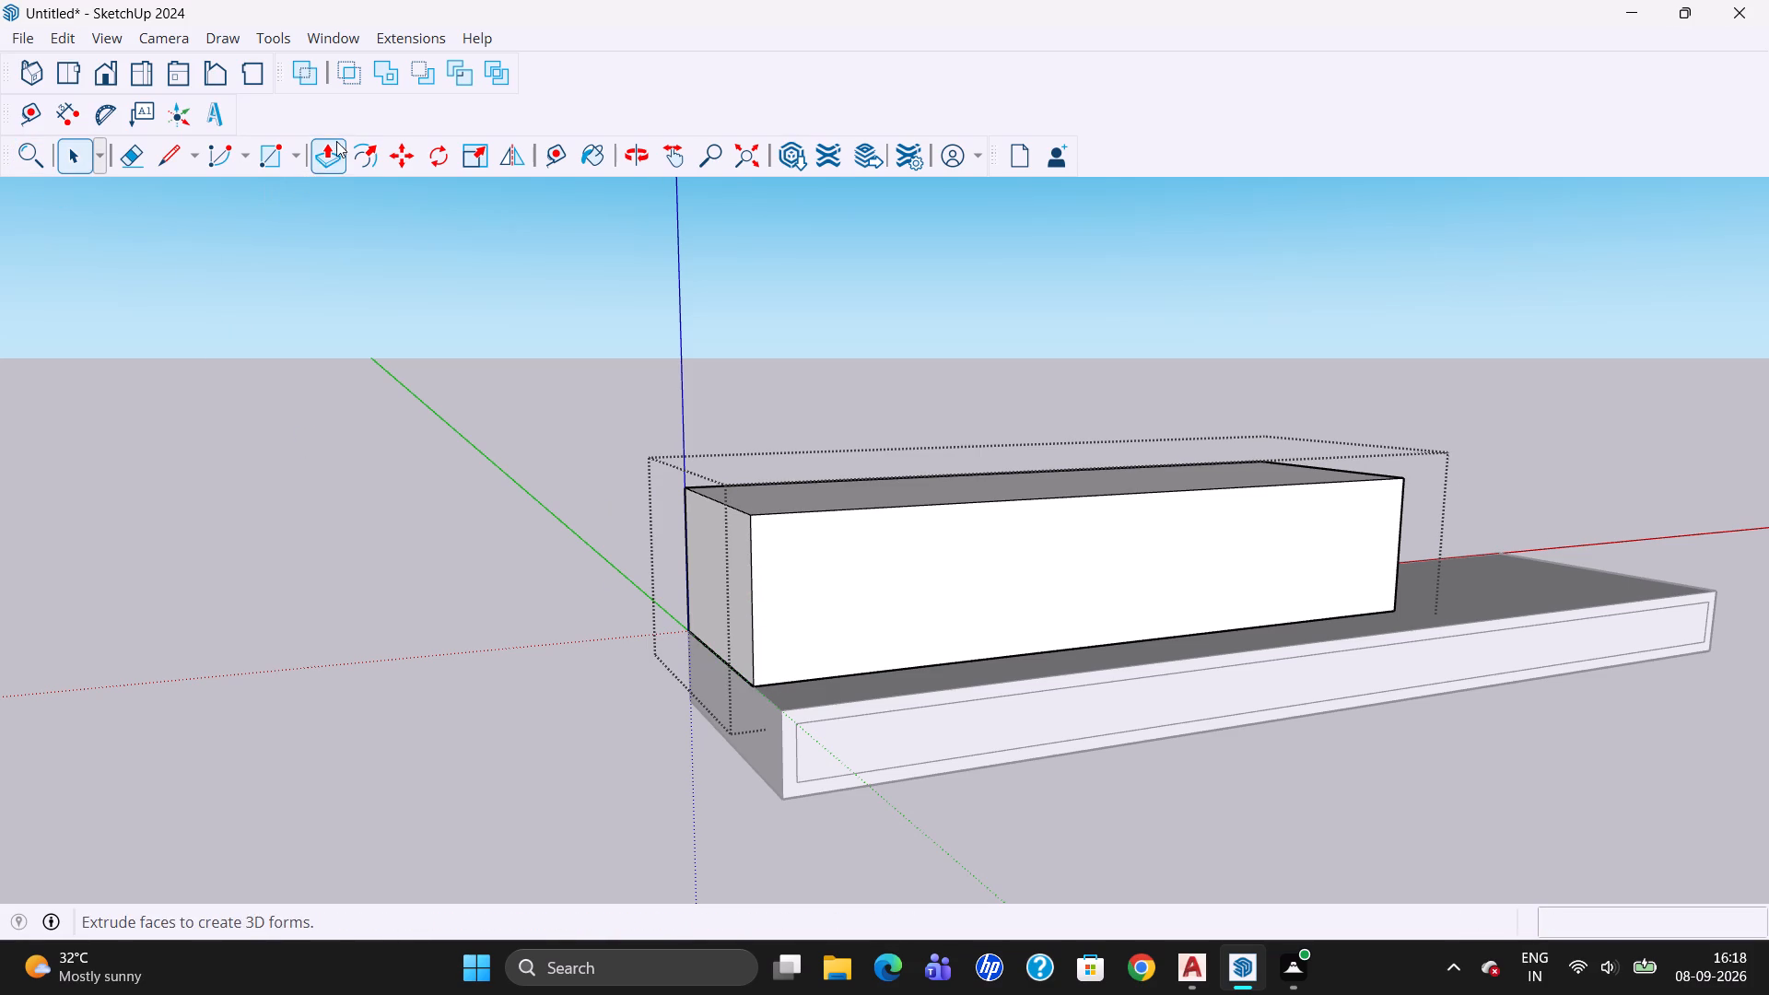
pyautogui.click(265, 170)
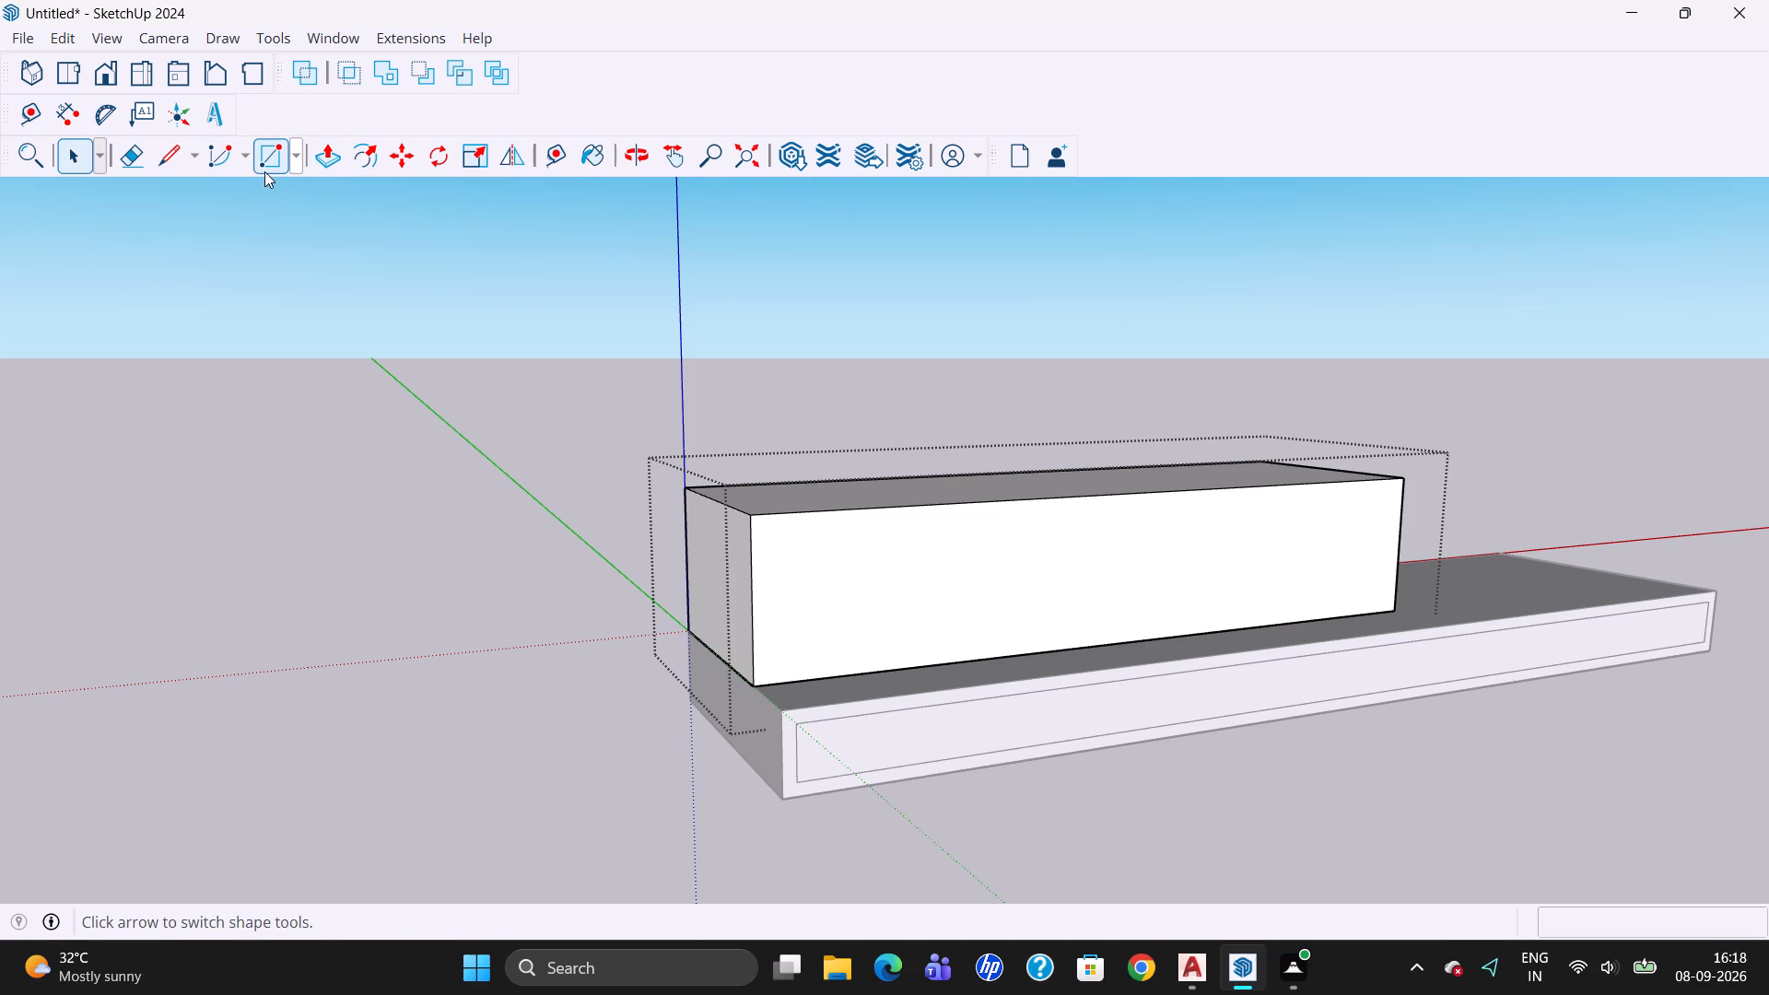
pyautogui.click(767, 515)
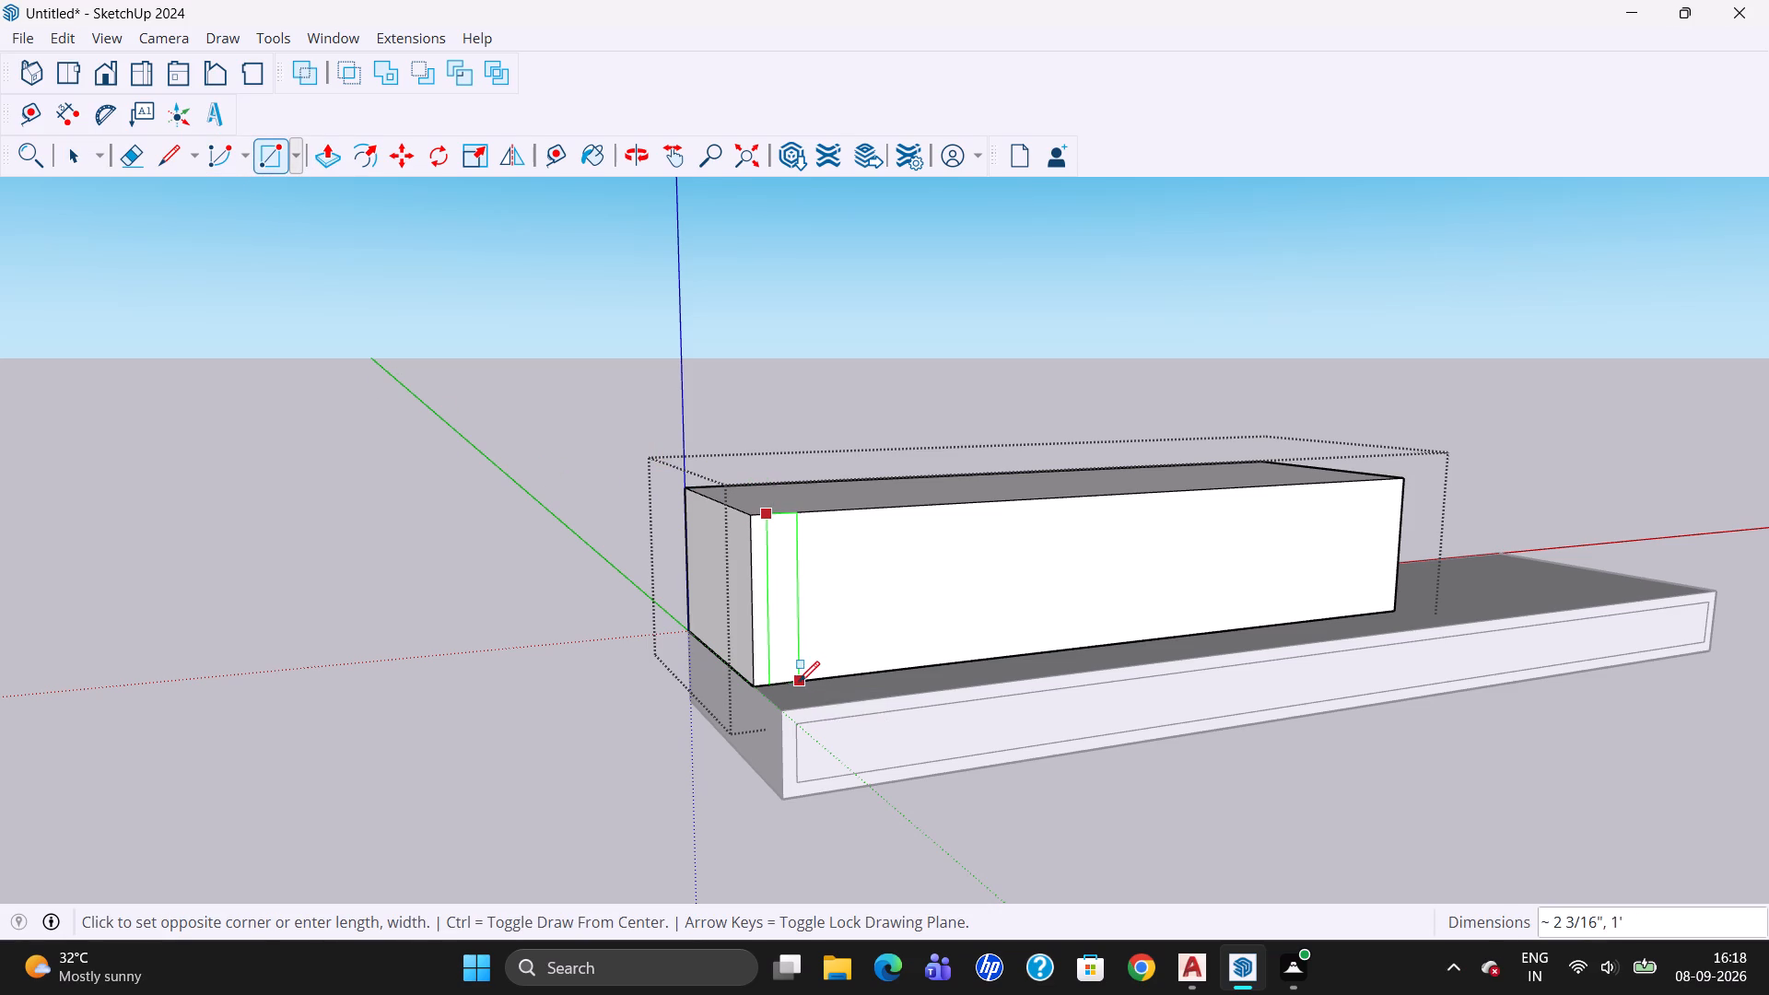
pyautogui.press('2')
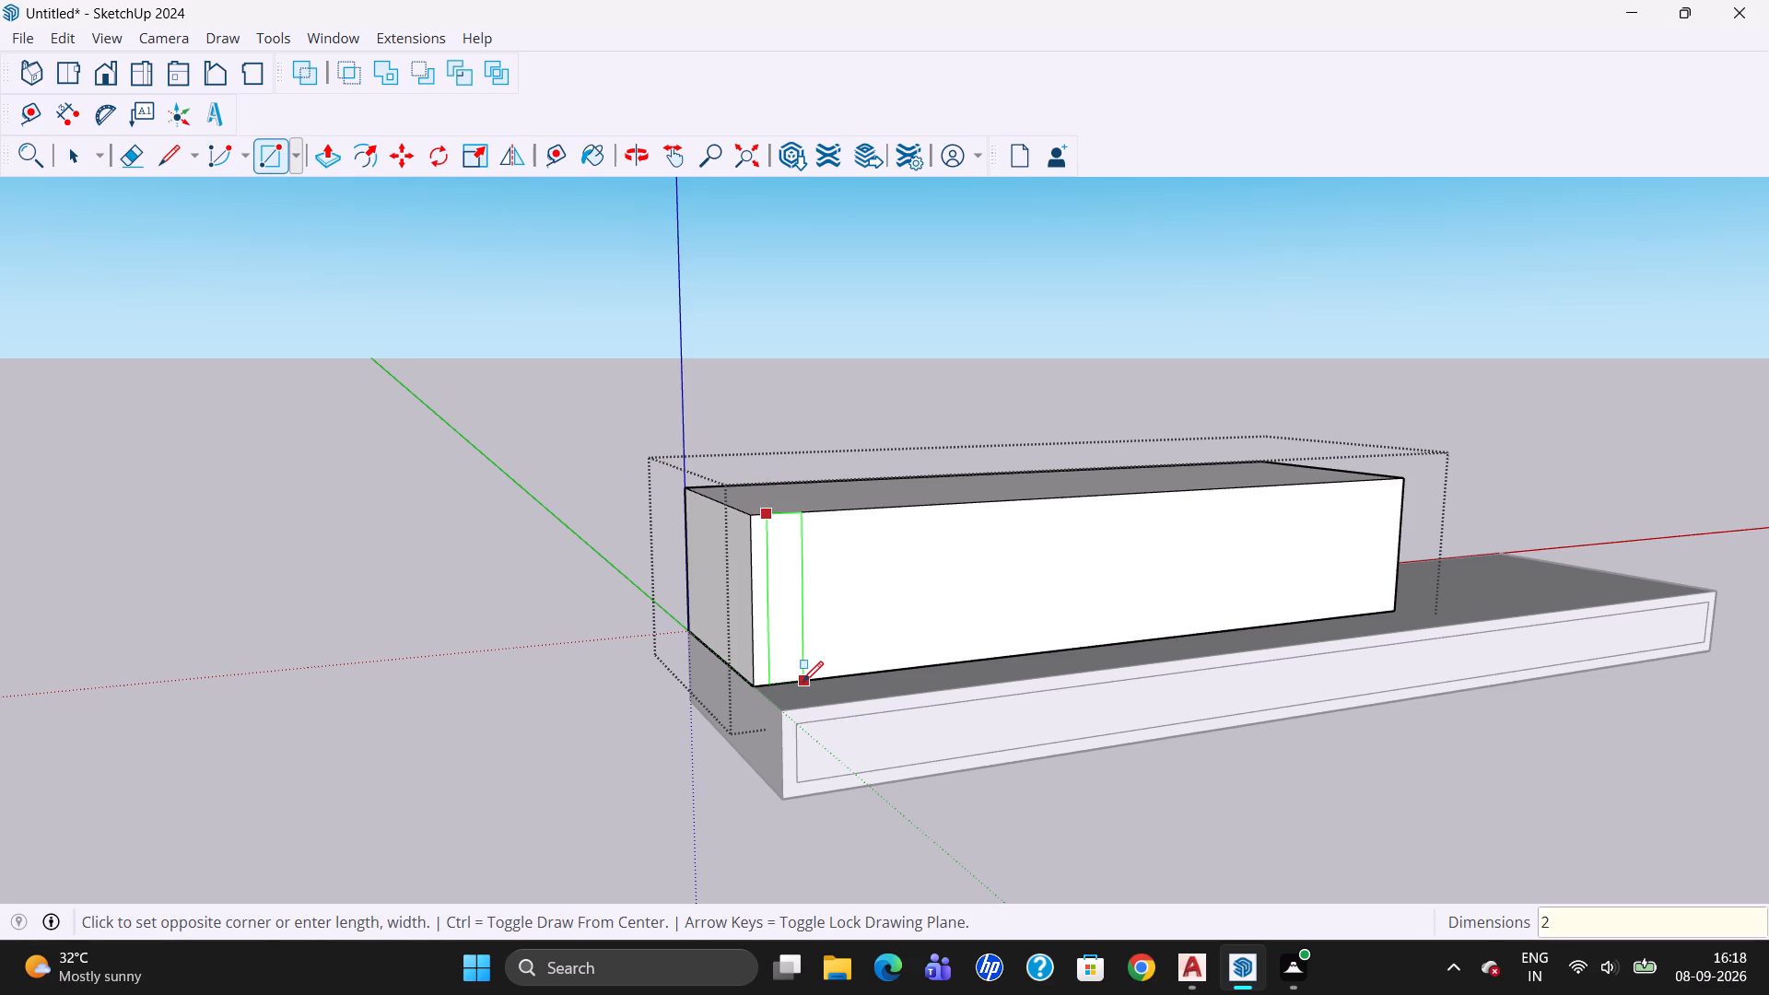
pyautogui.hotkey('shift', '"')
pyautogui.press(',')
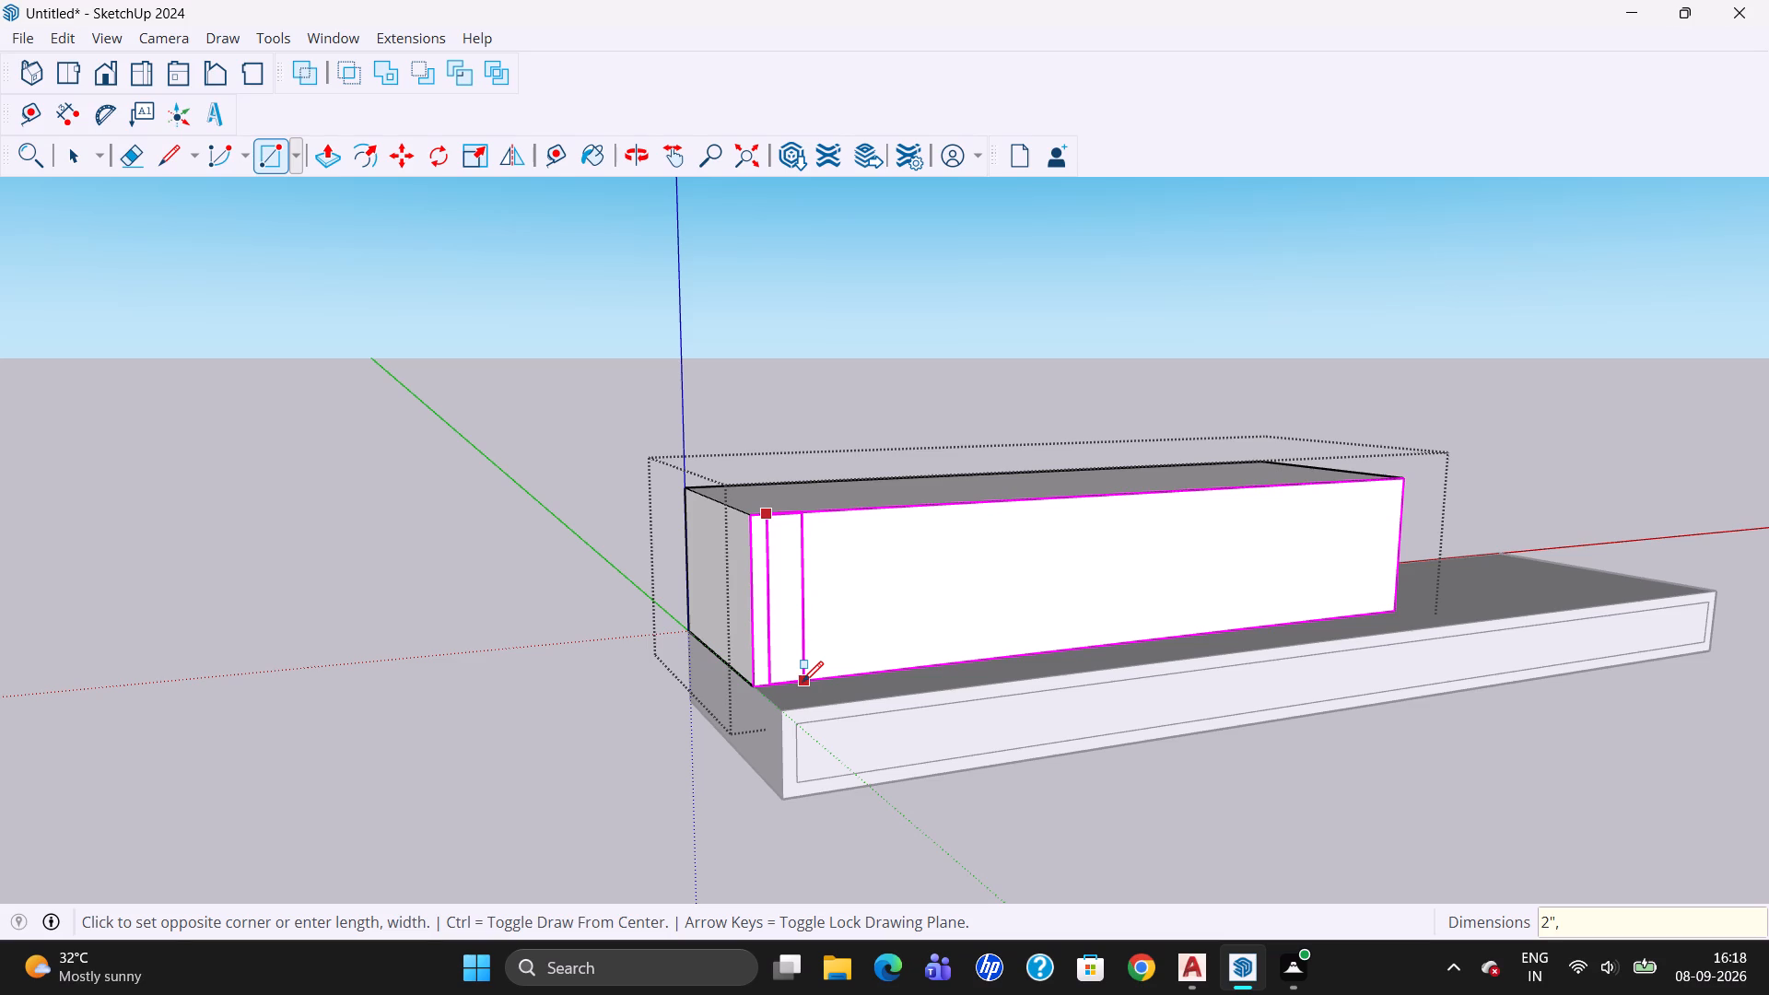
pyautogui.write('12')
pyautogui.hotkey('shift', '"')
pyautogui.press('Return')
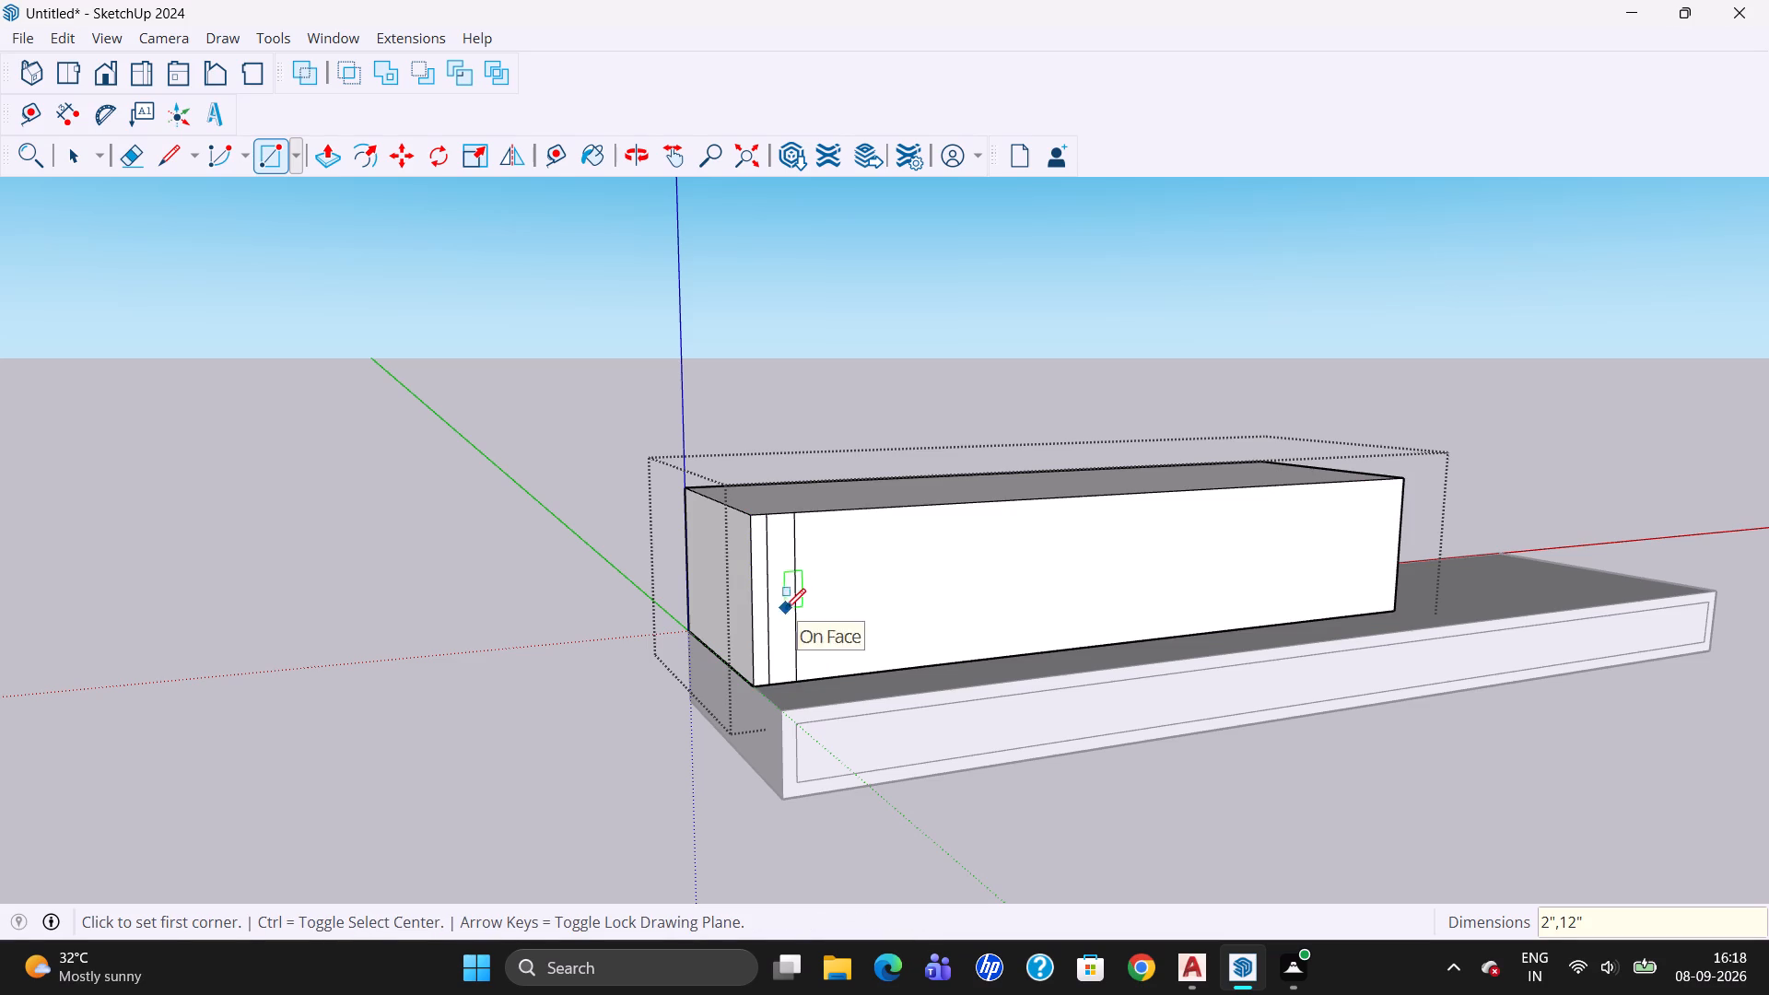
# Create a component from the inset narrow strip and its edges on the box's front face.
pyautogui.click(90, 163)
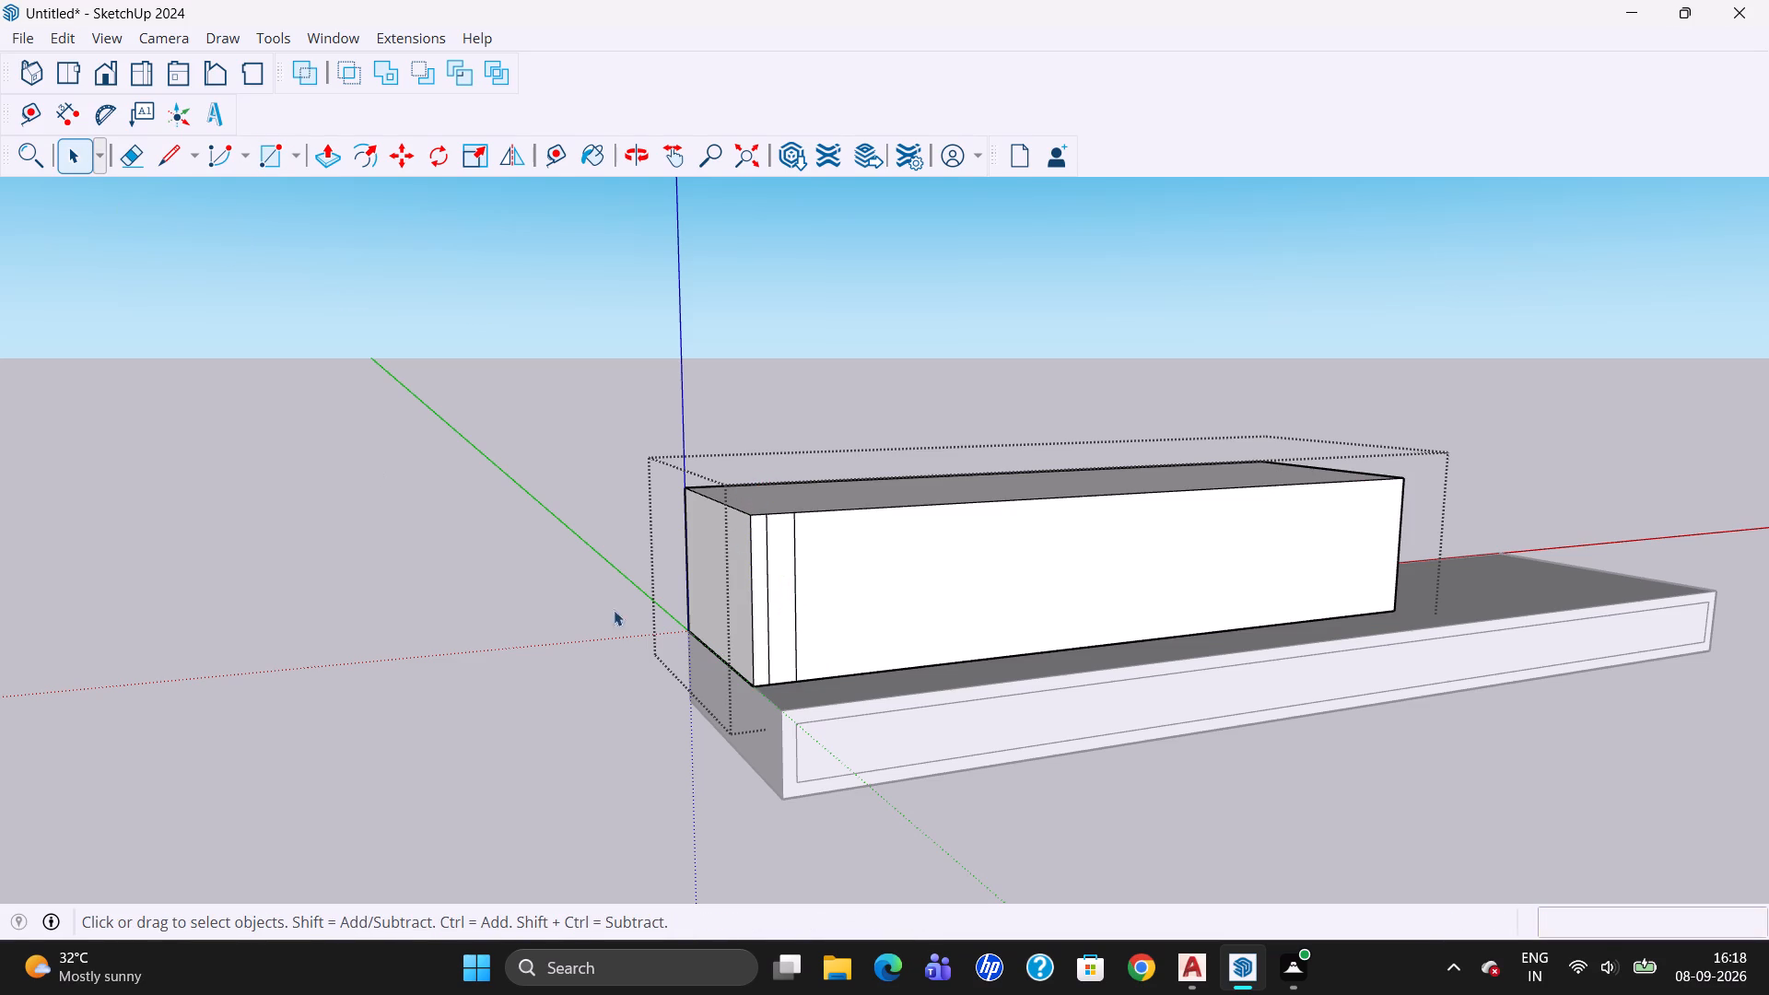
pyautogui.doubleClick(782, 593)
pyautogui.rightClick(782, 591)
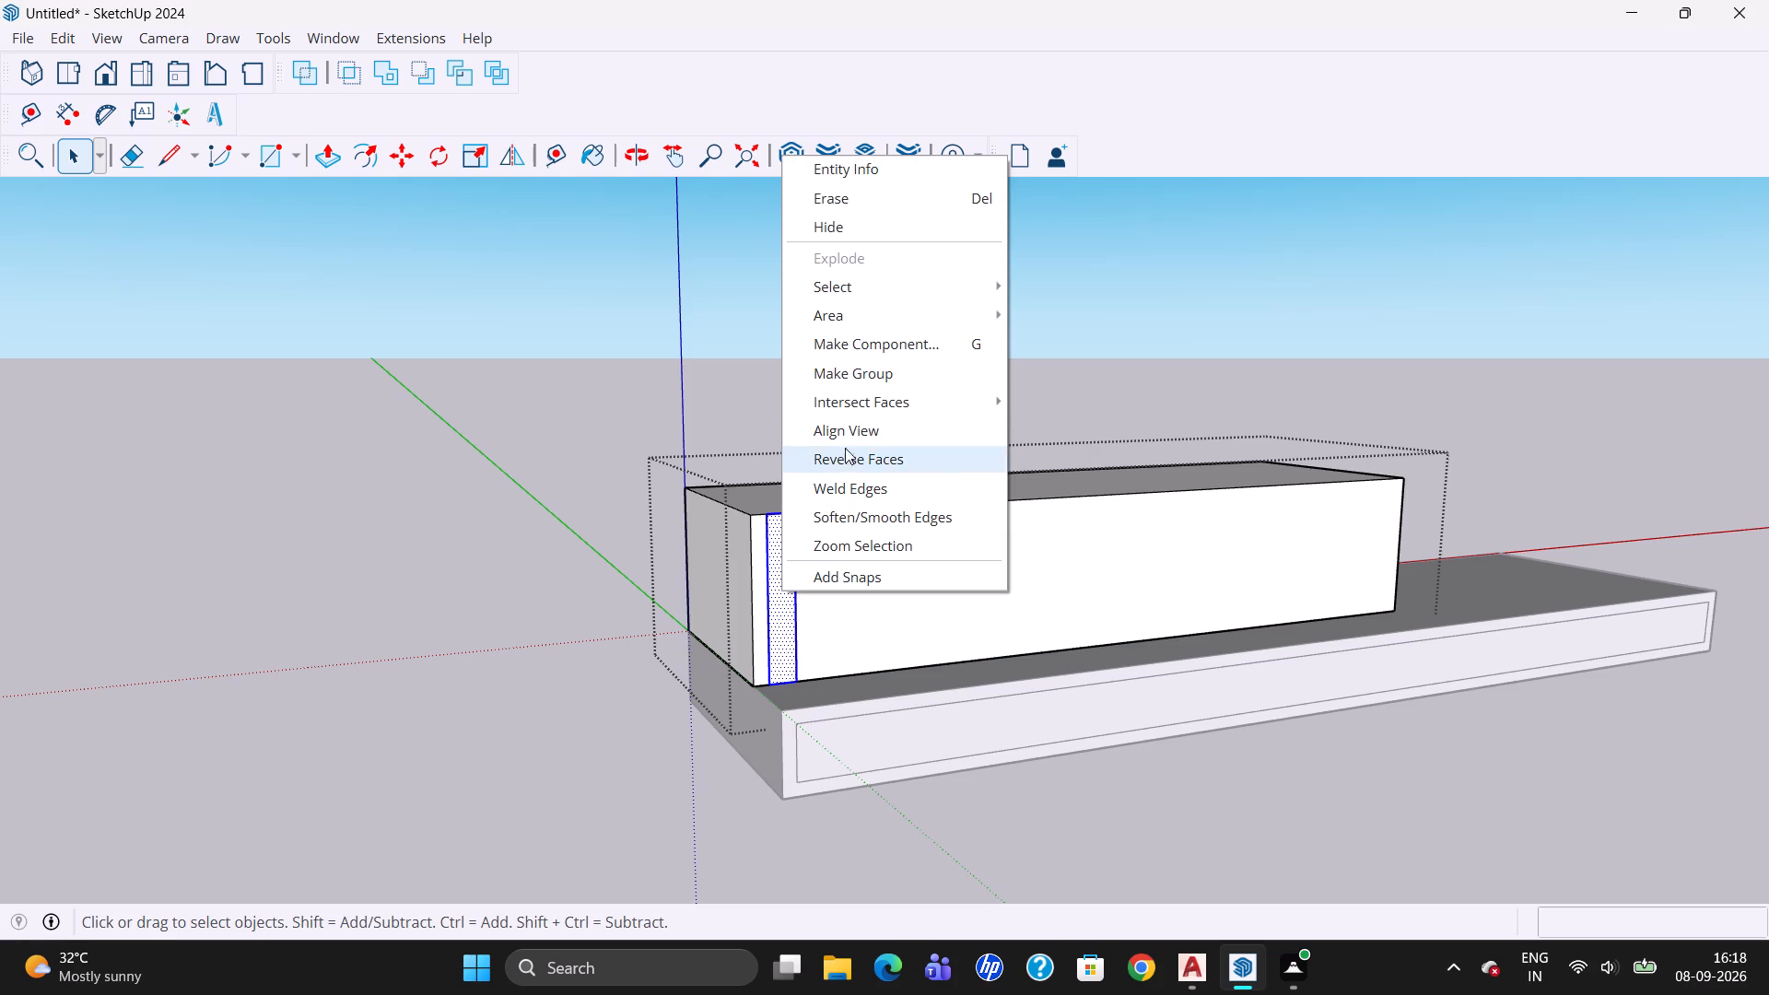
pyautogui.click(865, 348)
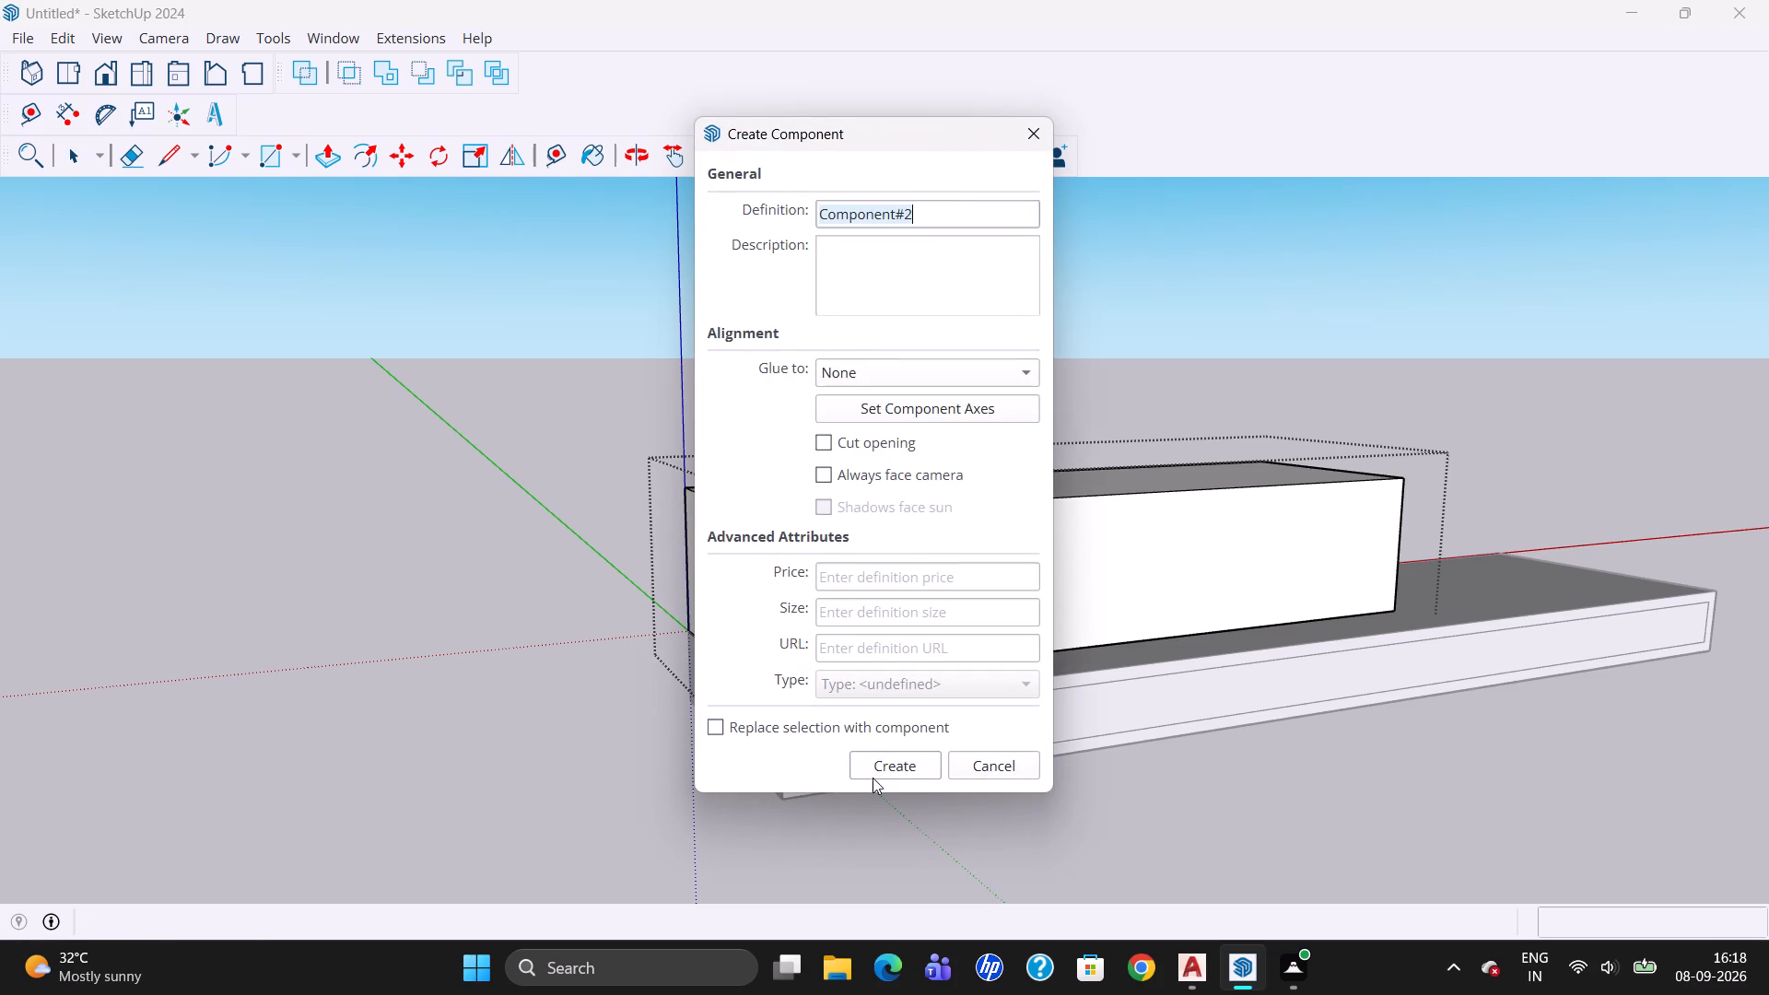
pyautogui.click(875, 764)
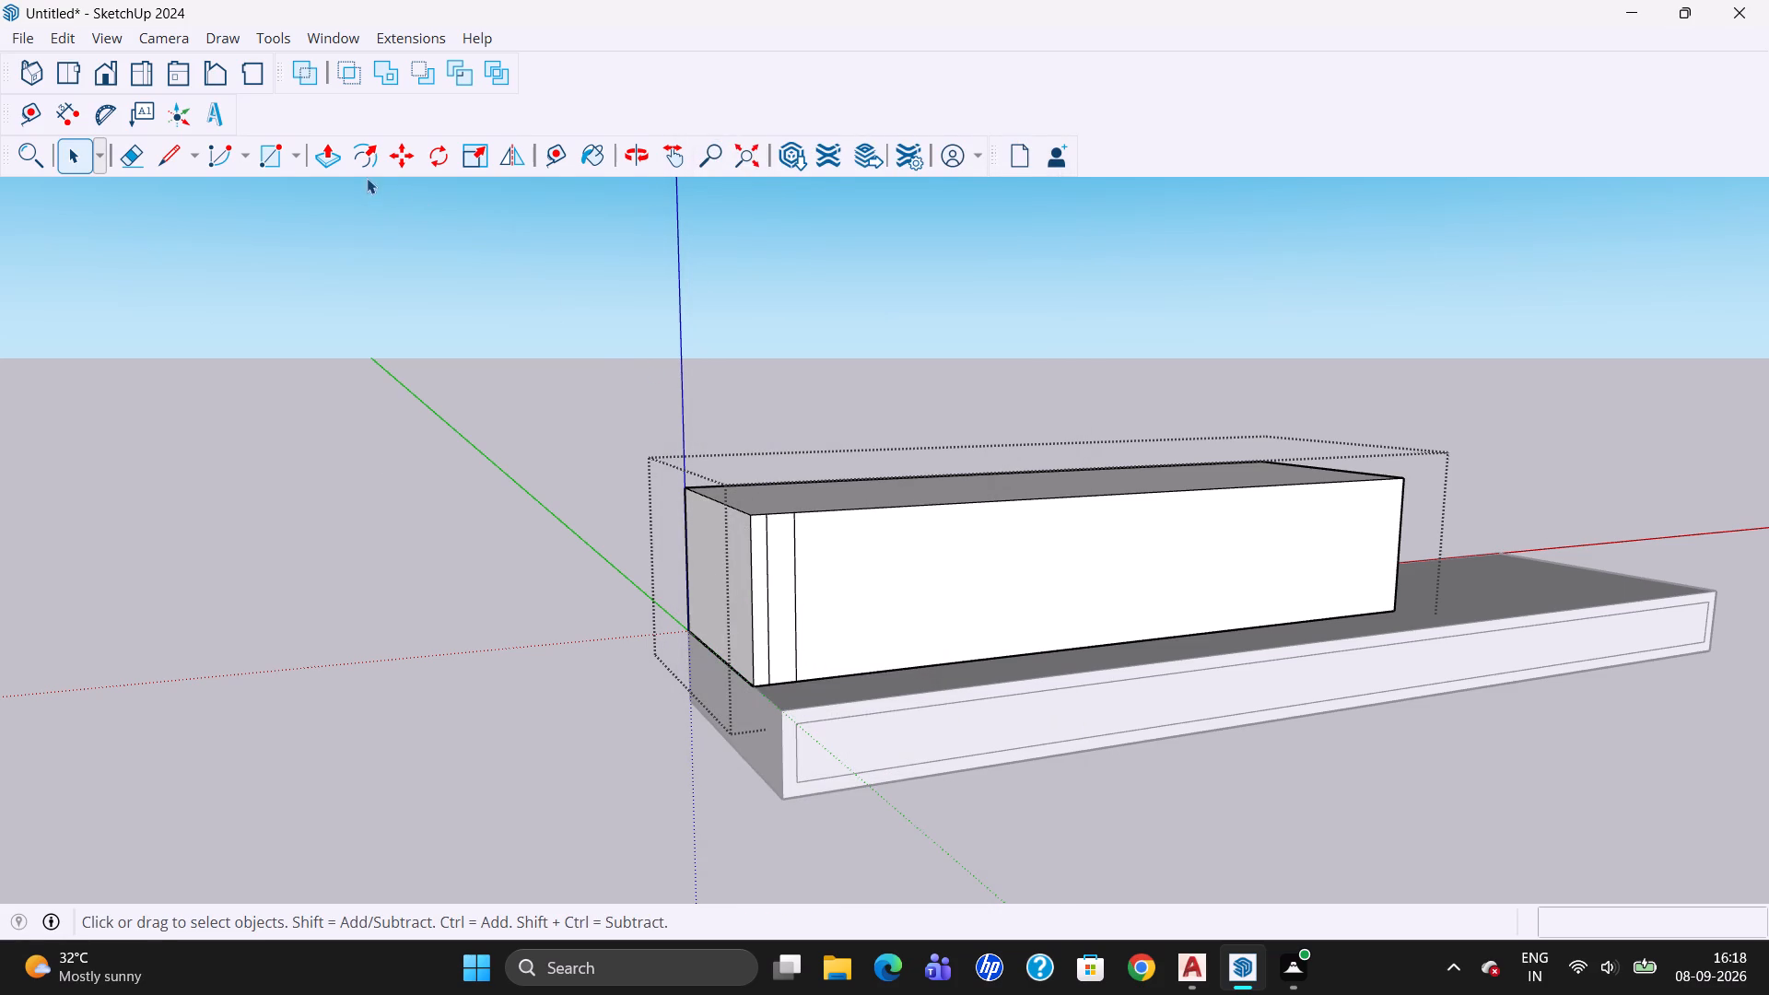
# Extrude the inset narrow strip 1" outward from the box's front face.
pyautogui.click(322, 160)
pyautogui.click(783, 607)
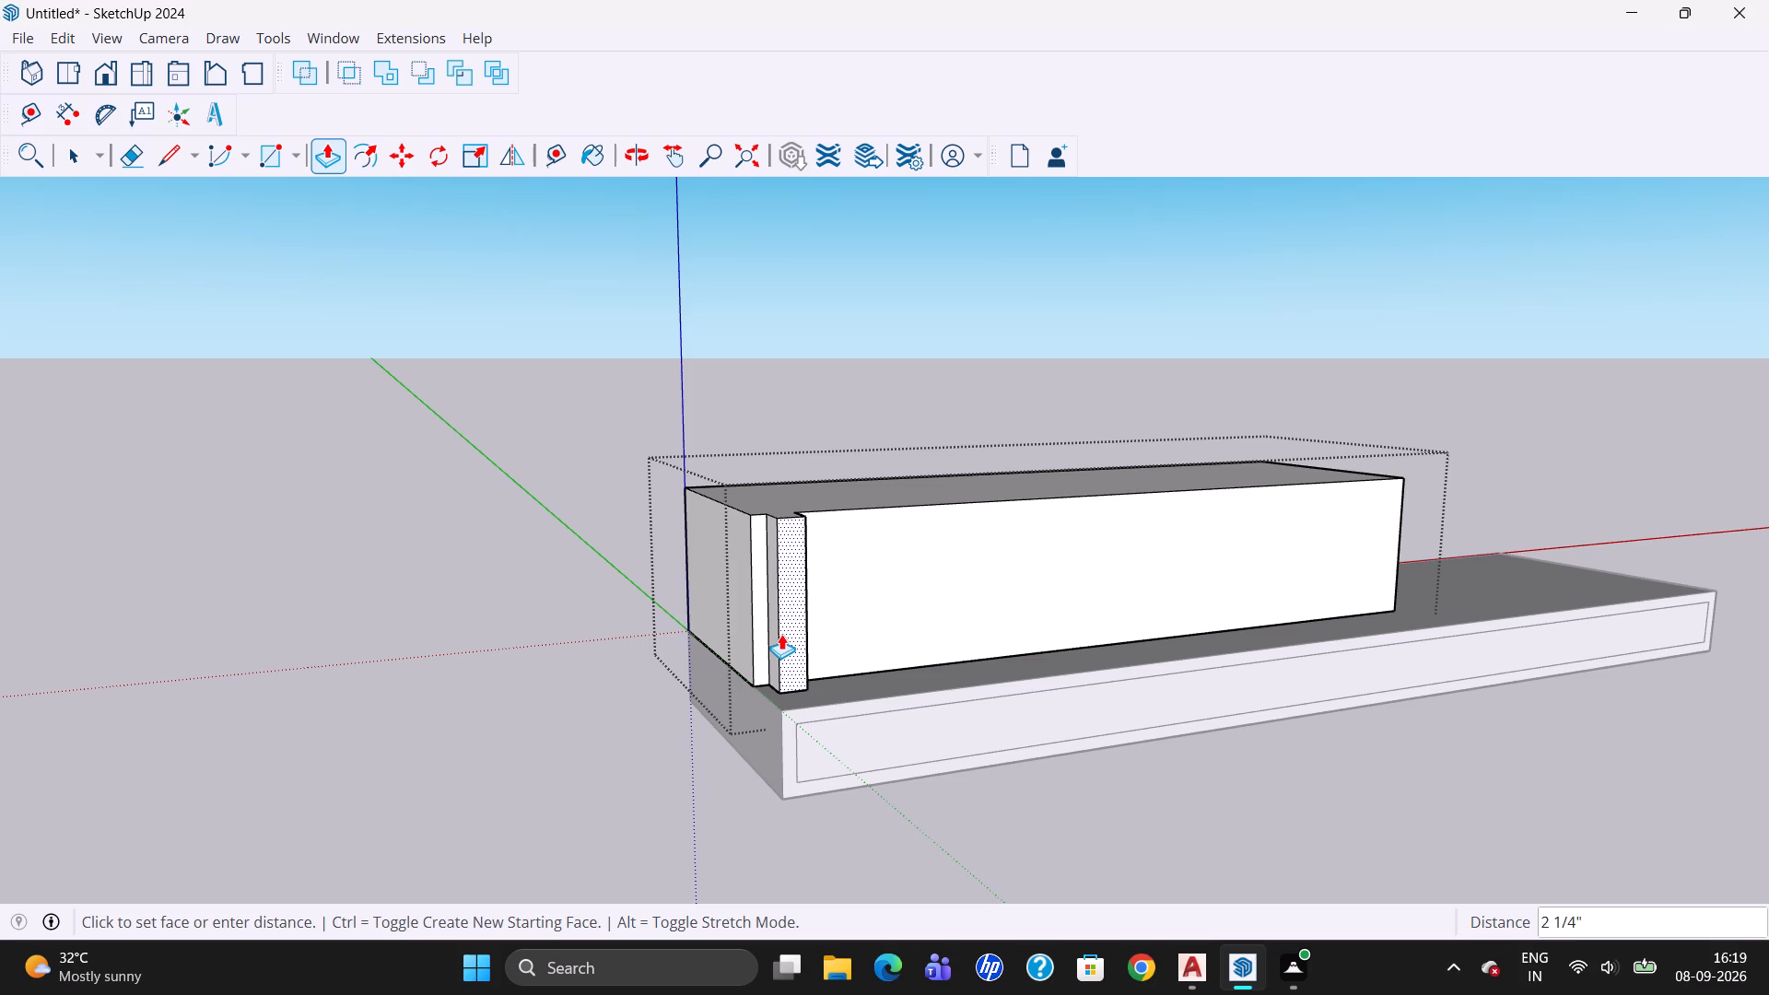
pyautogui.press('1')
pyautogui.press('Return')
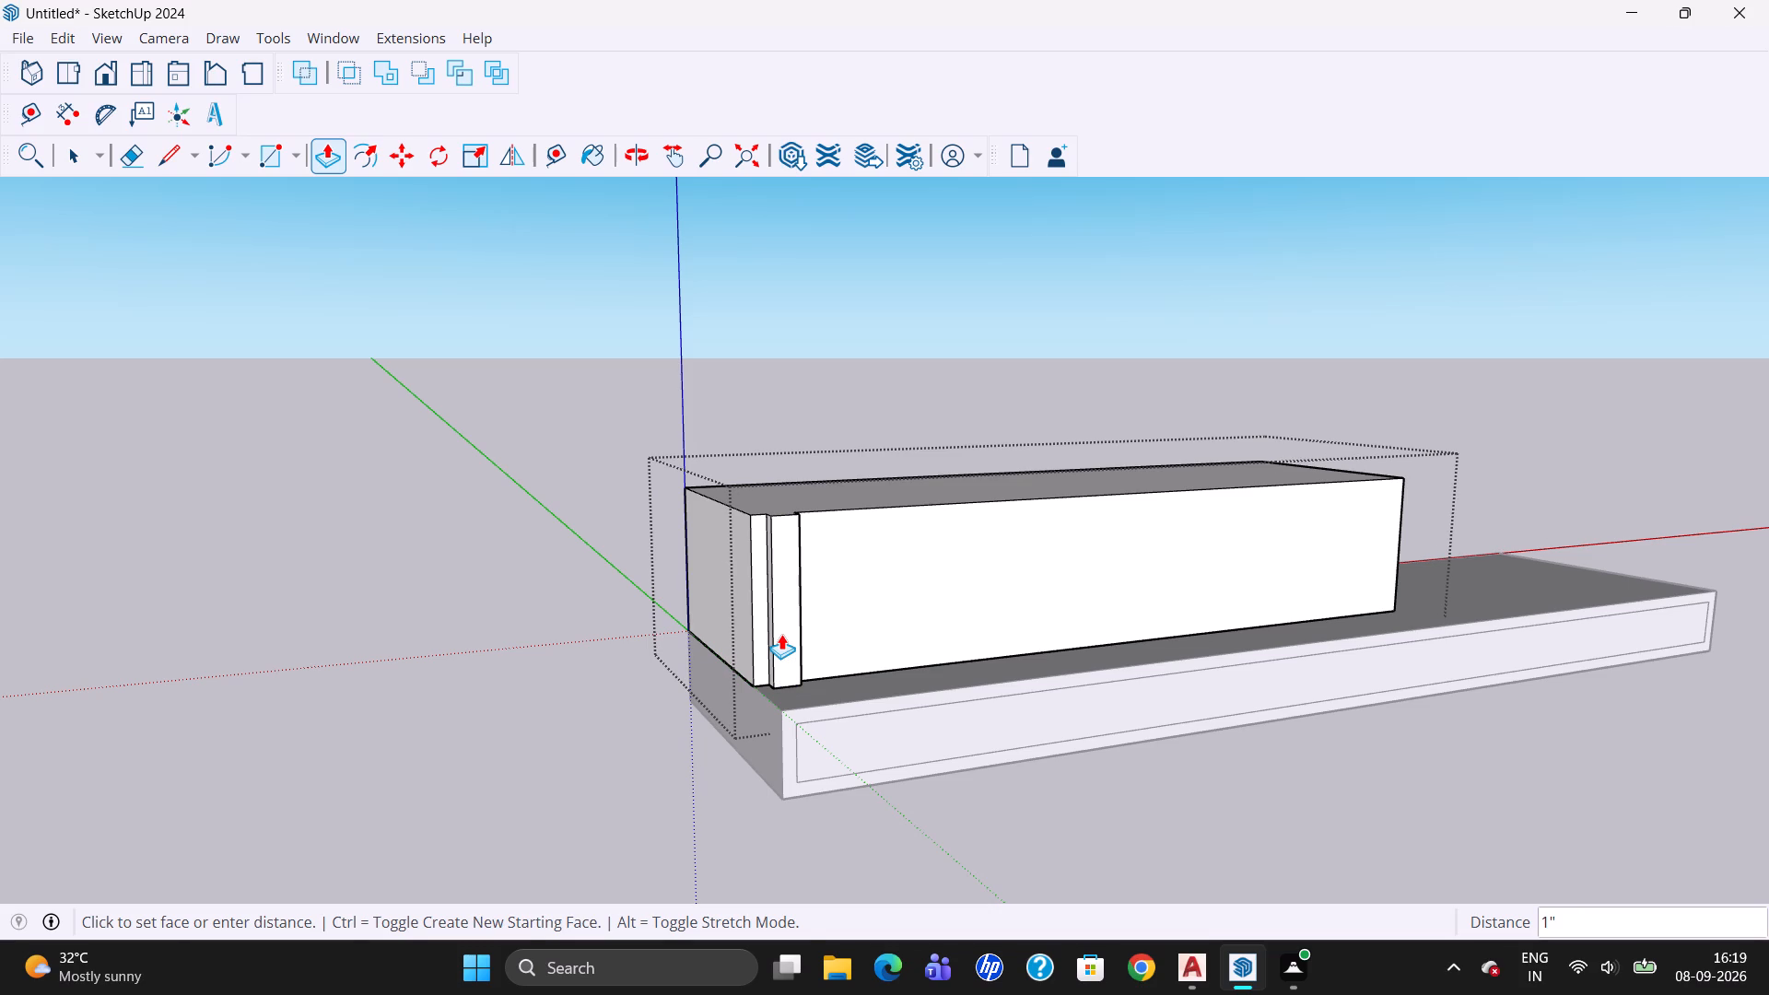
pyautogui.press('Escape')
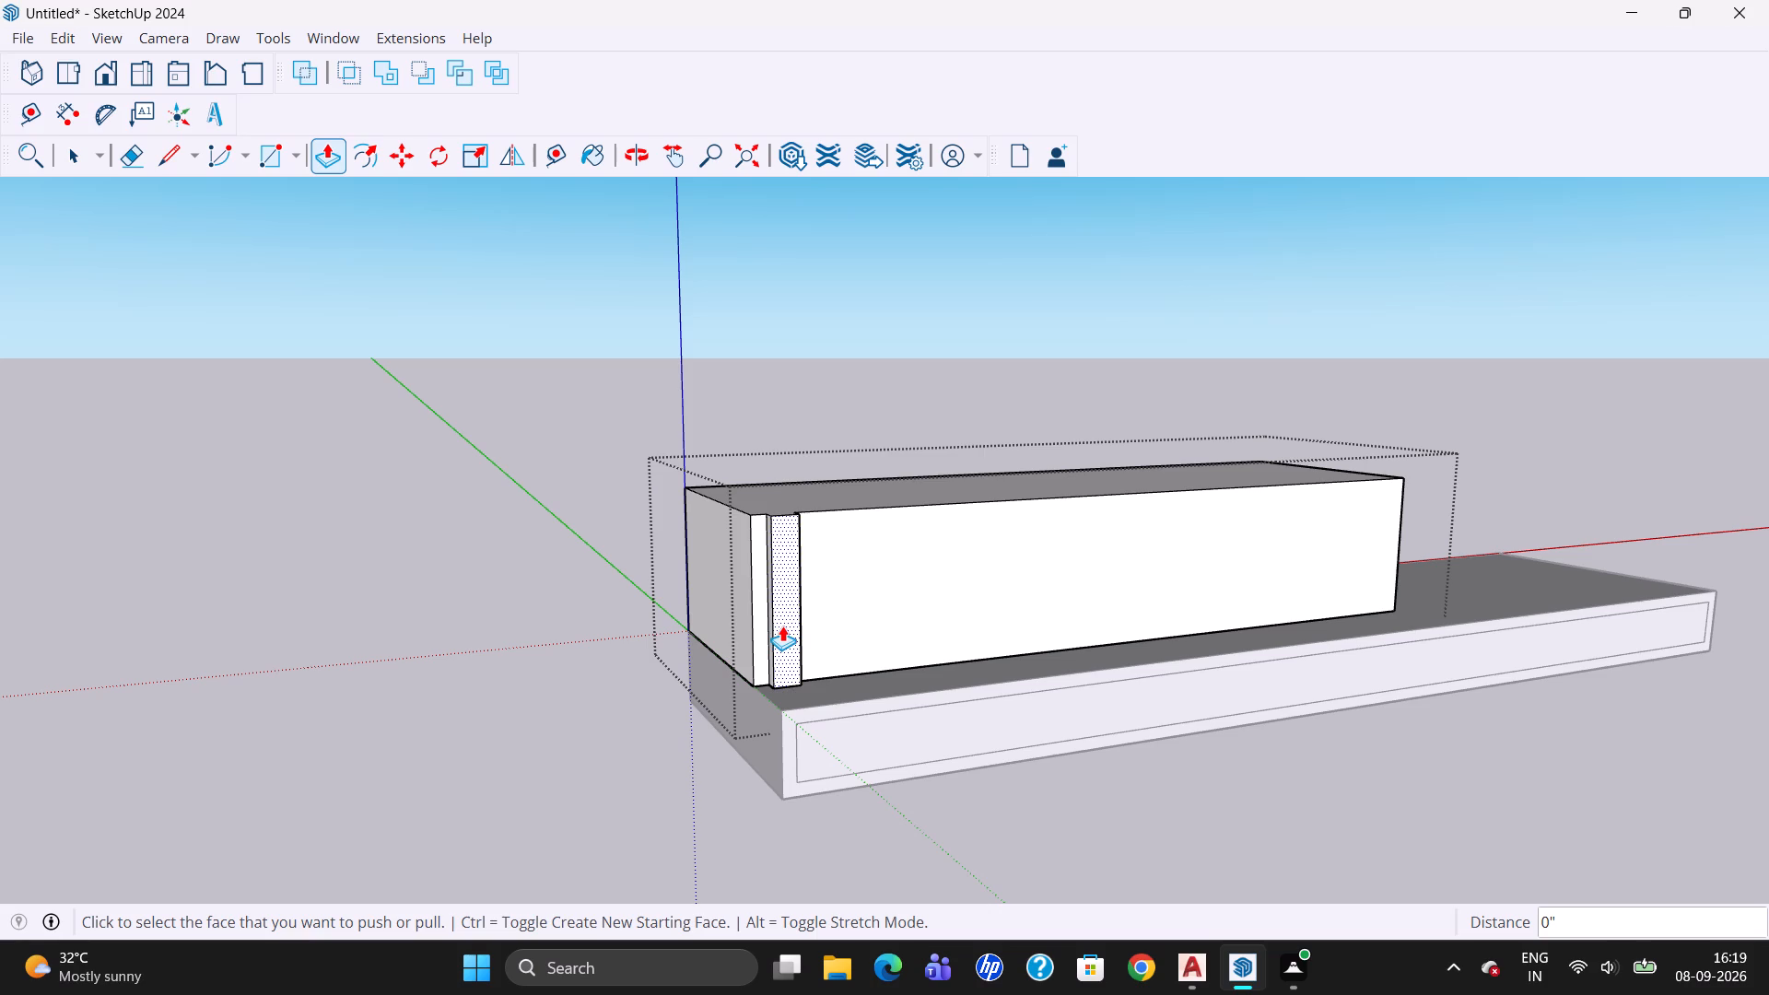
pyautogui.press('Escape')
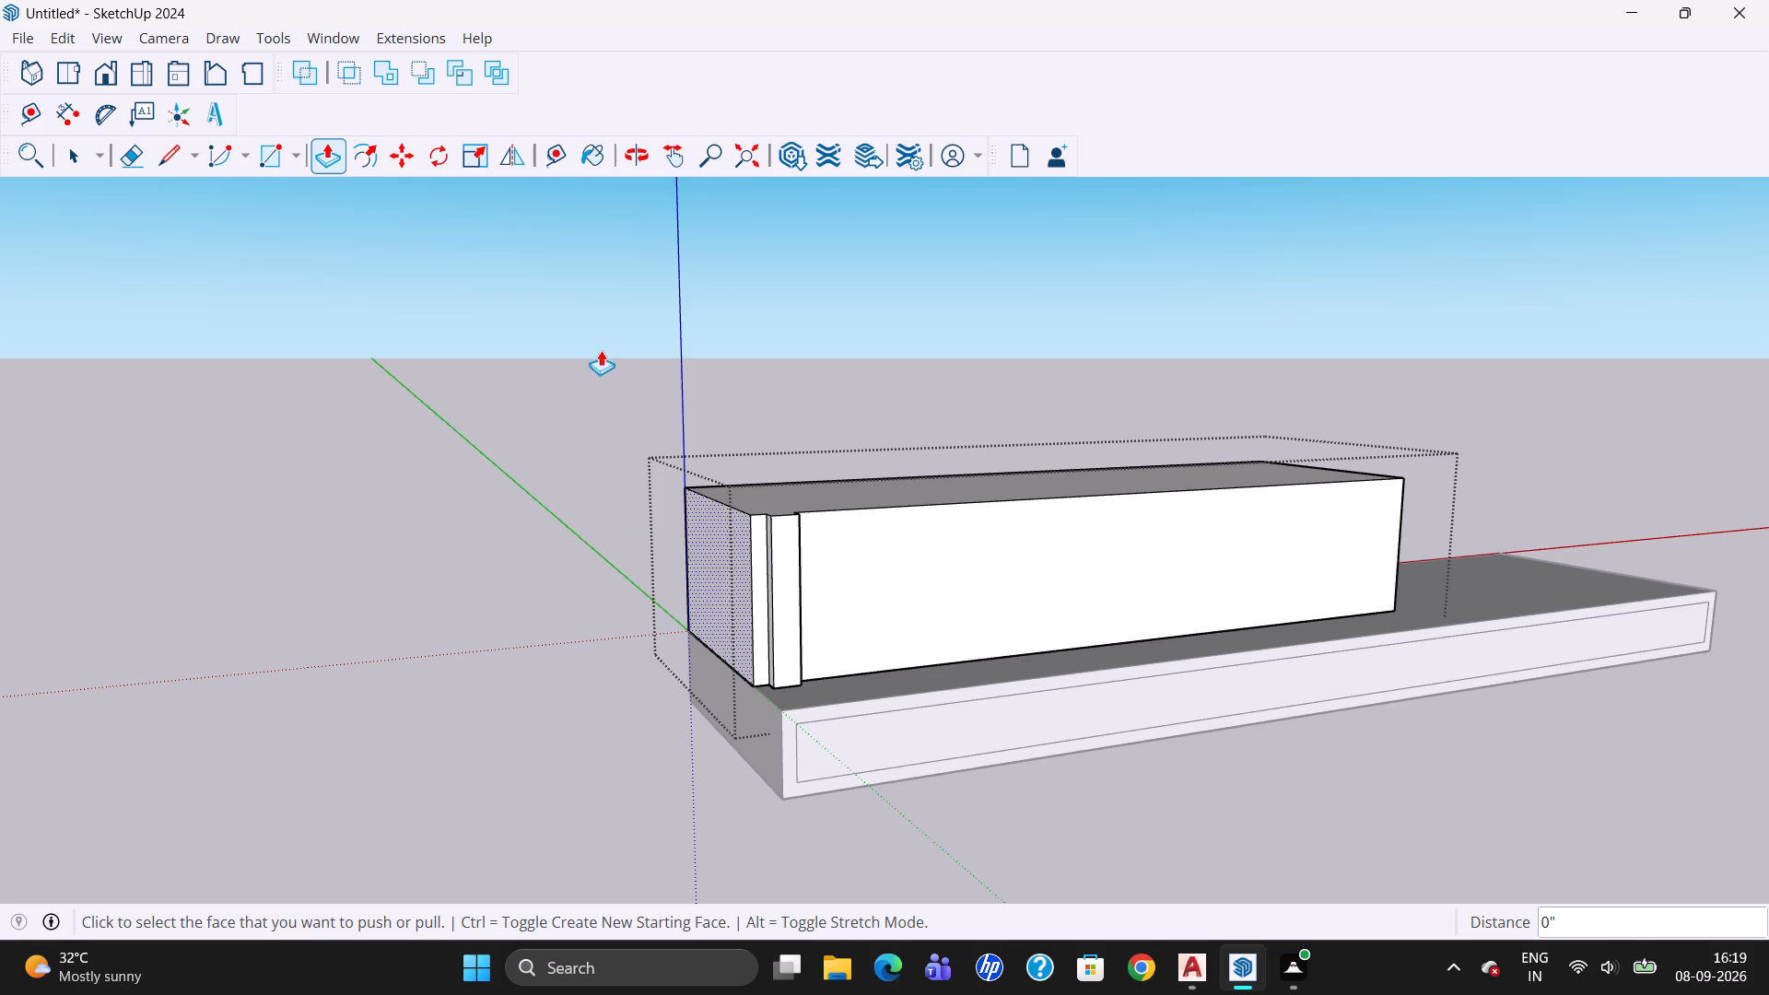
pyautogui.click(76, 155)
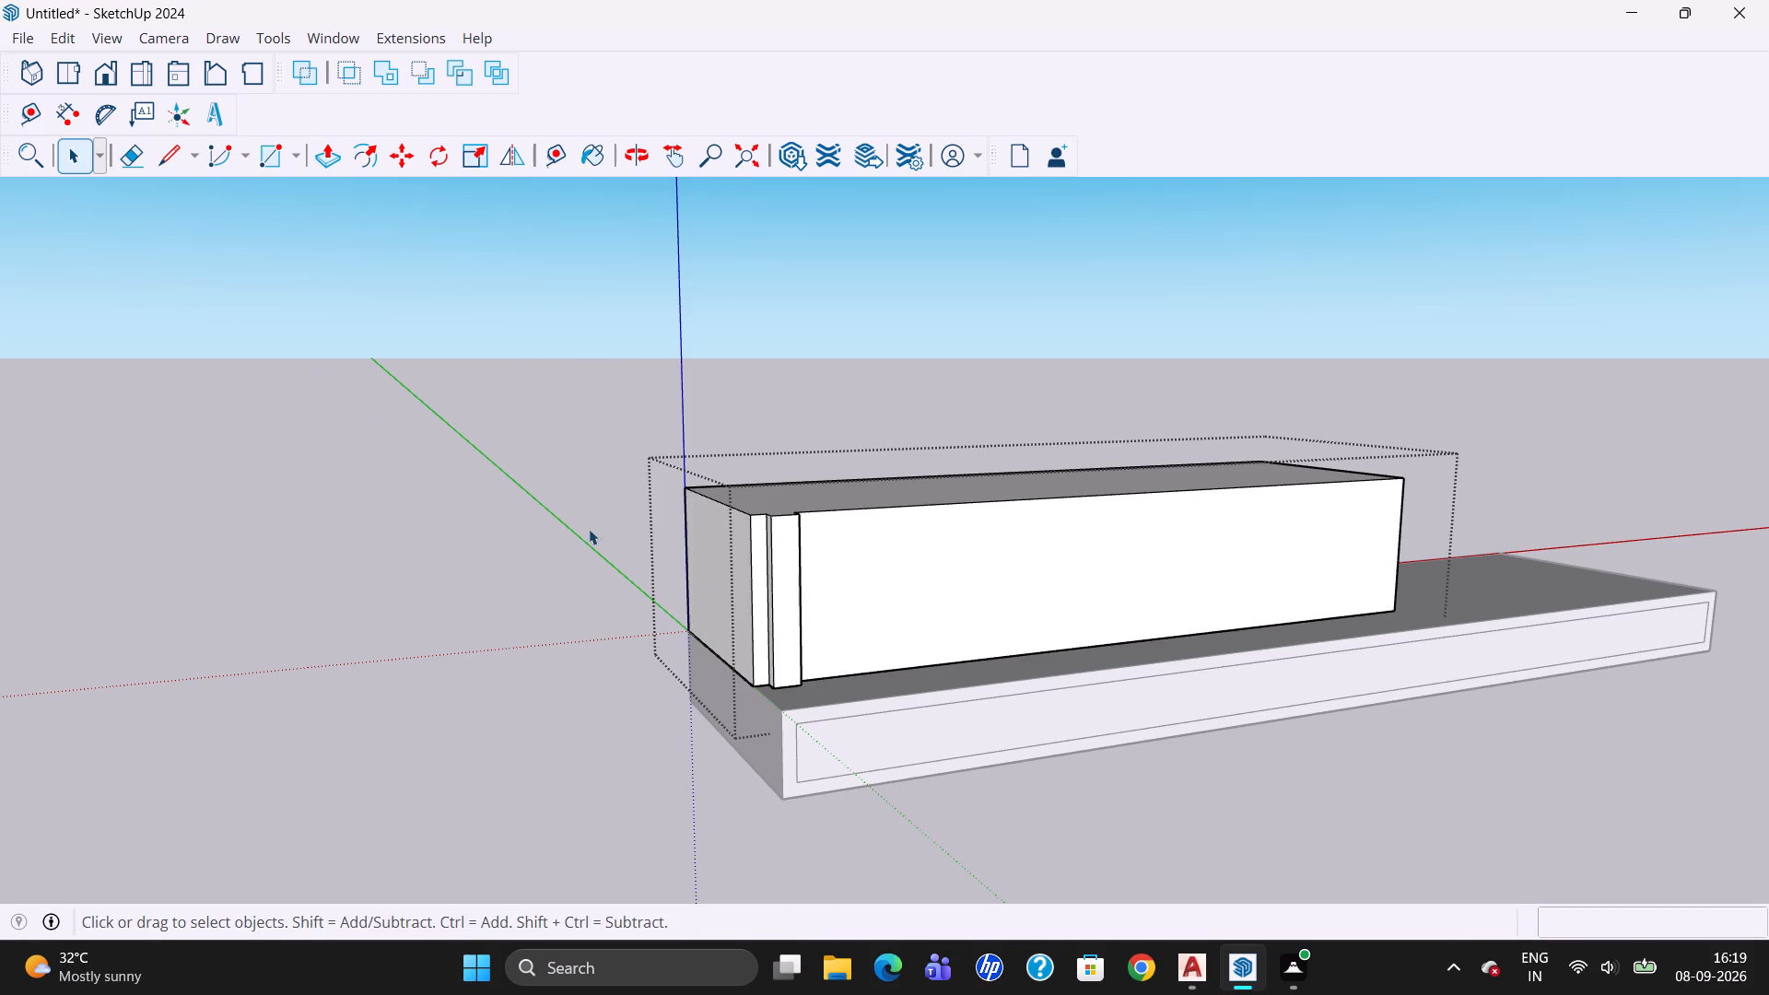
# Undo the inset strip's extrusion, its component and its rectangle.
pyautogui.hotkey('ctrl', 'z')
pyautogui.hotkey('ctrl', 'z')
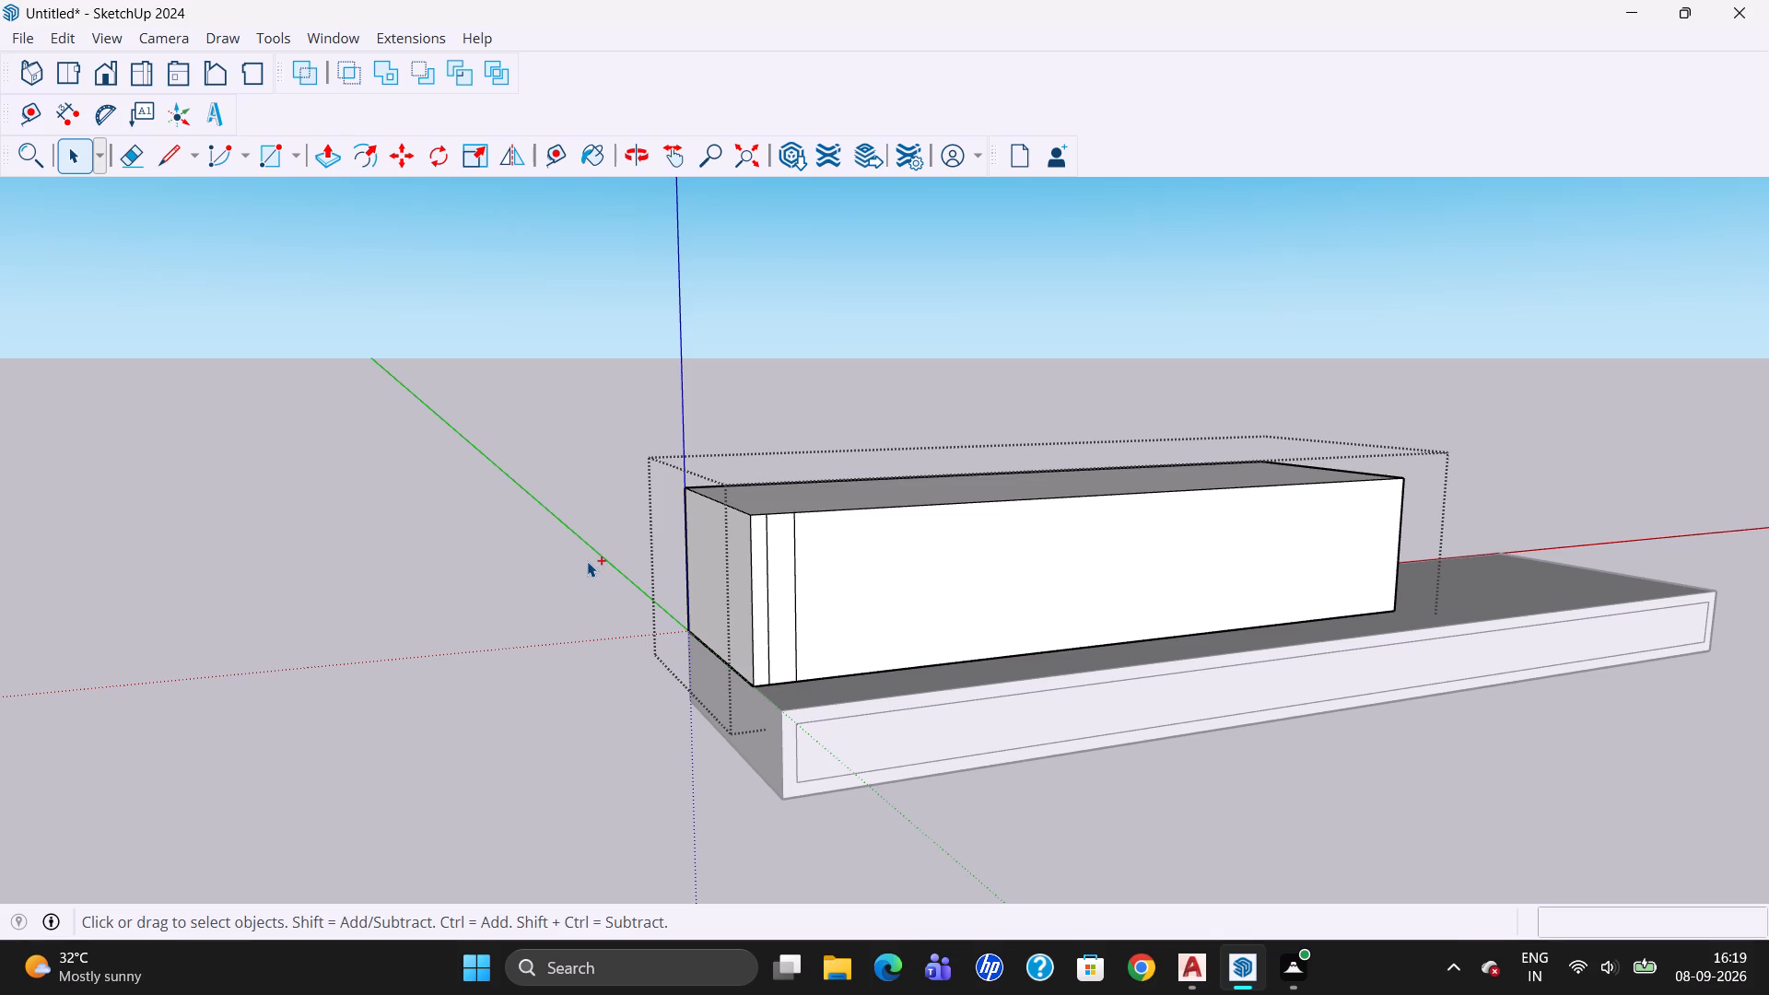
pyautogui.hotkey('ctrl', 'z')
# Draw a 2" wide, 12" high rectangle on the box's front face, starting exactly at its upper left corner.
pyautogui.click(271, 165)
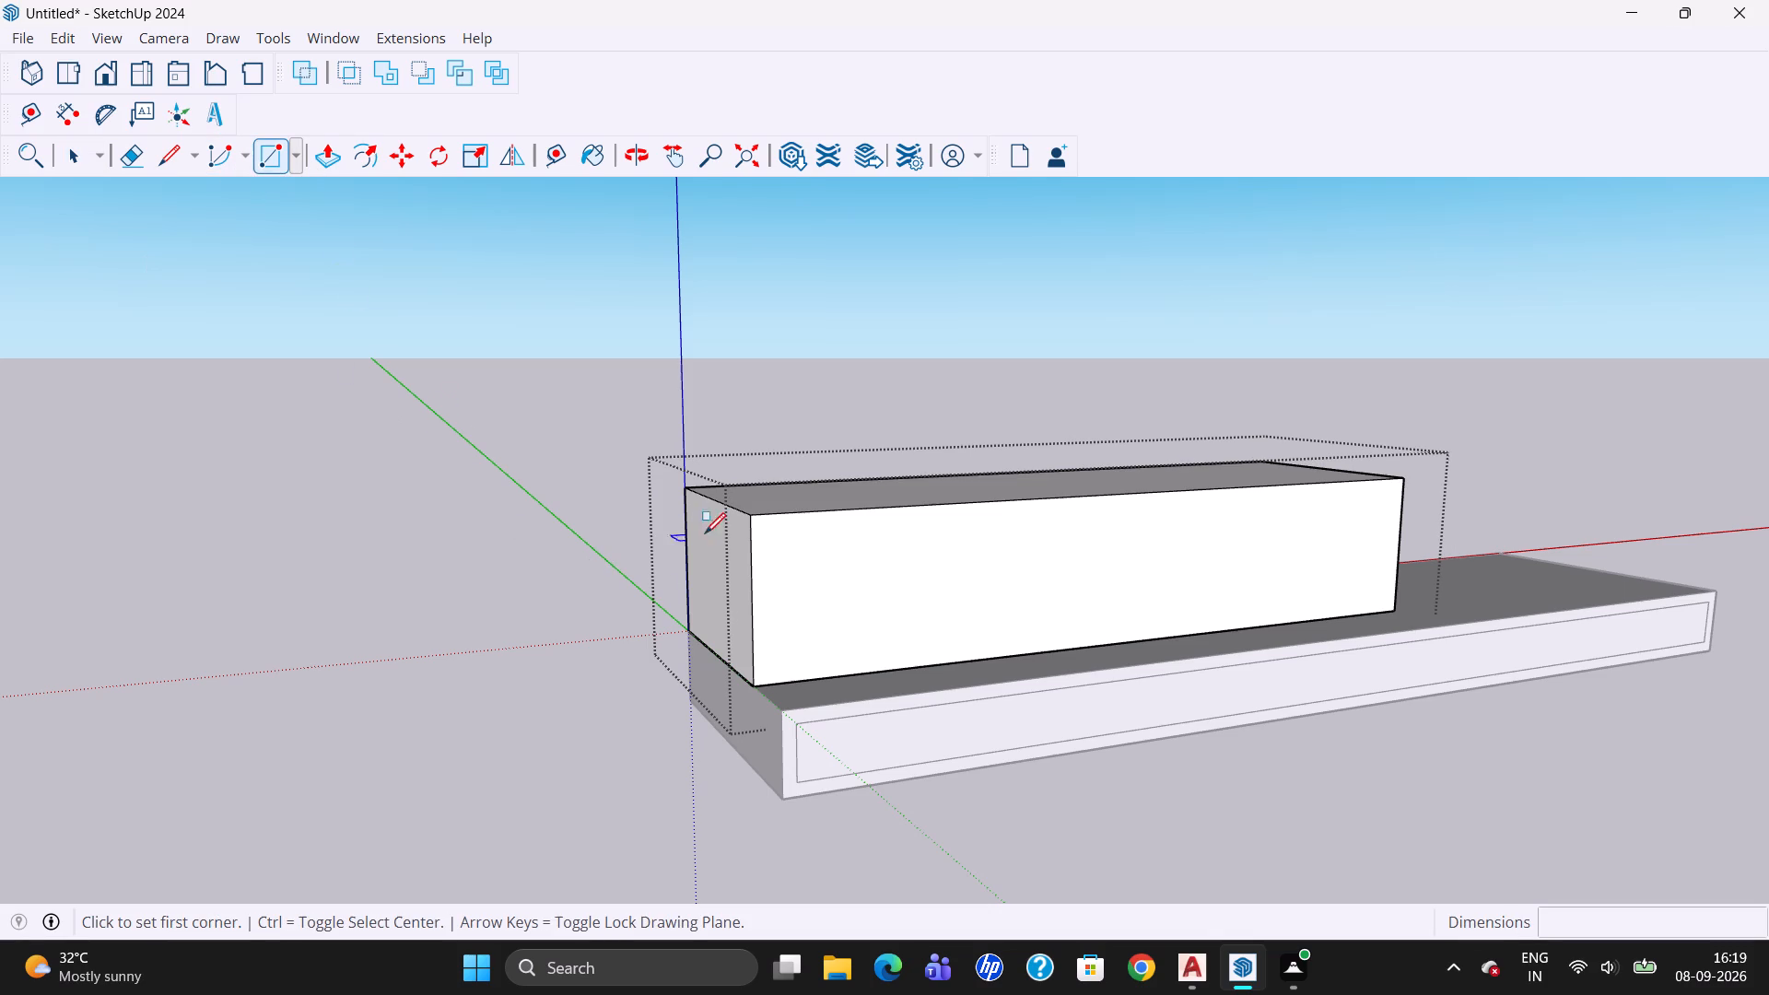
pyautogui.moveTo(751, 513); pyautogui.dragTo(767, 548)
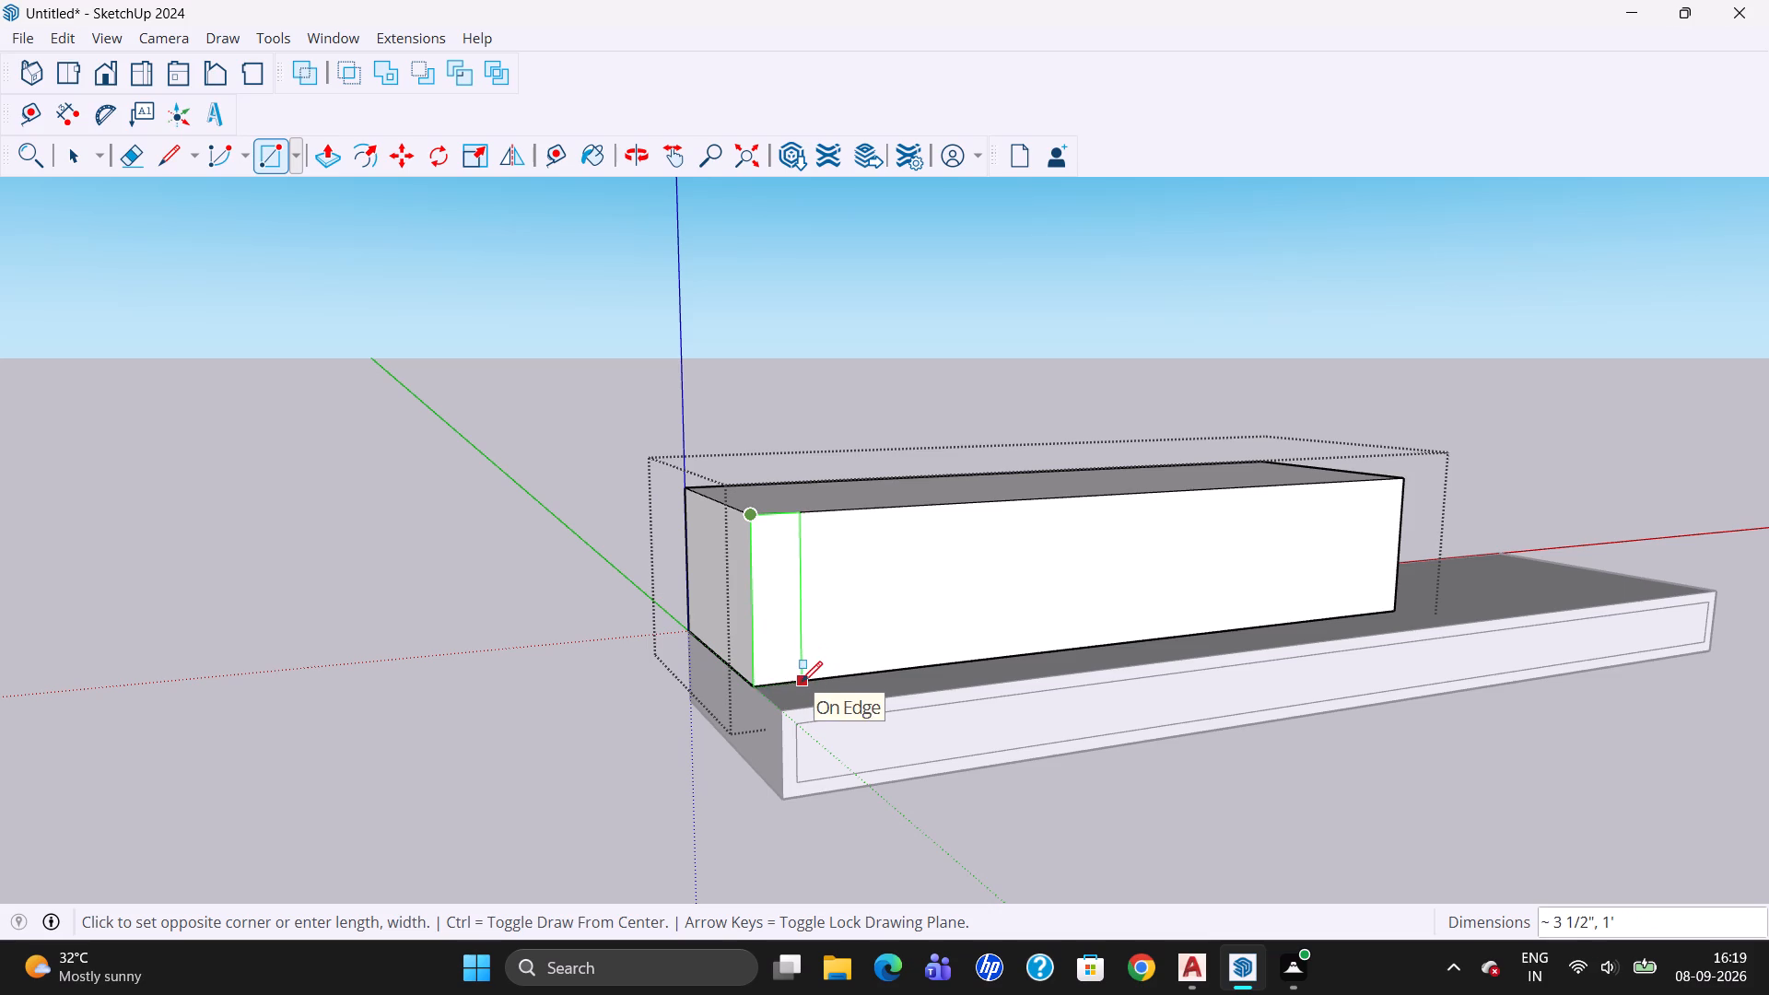
pyautogui.press('2')
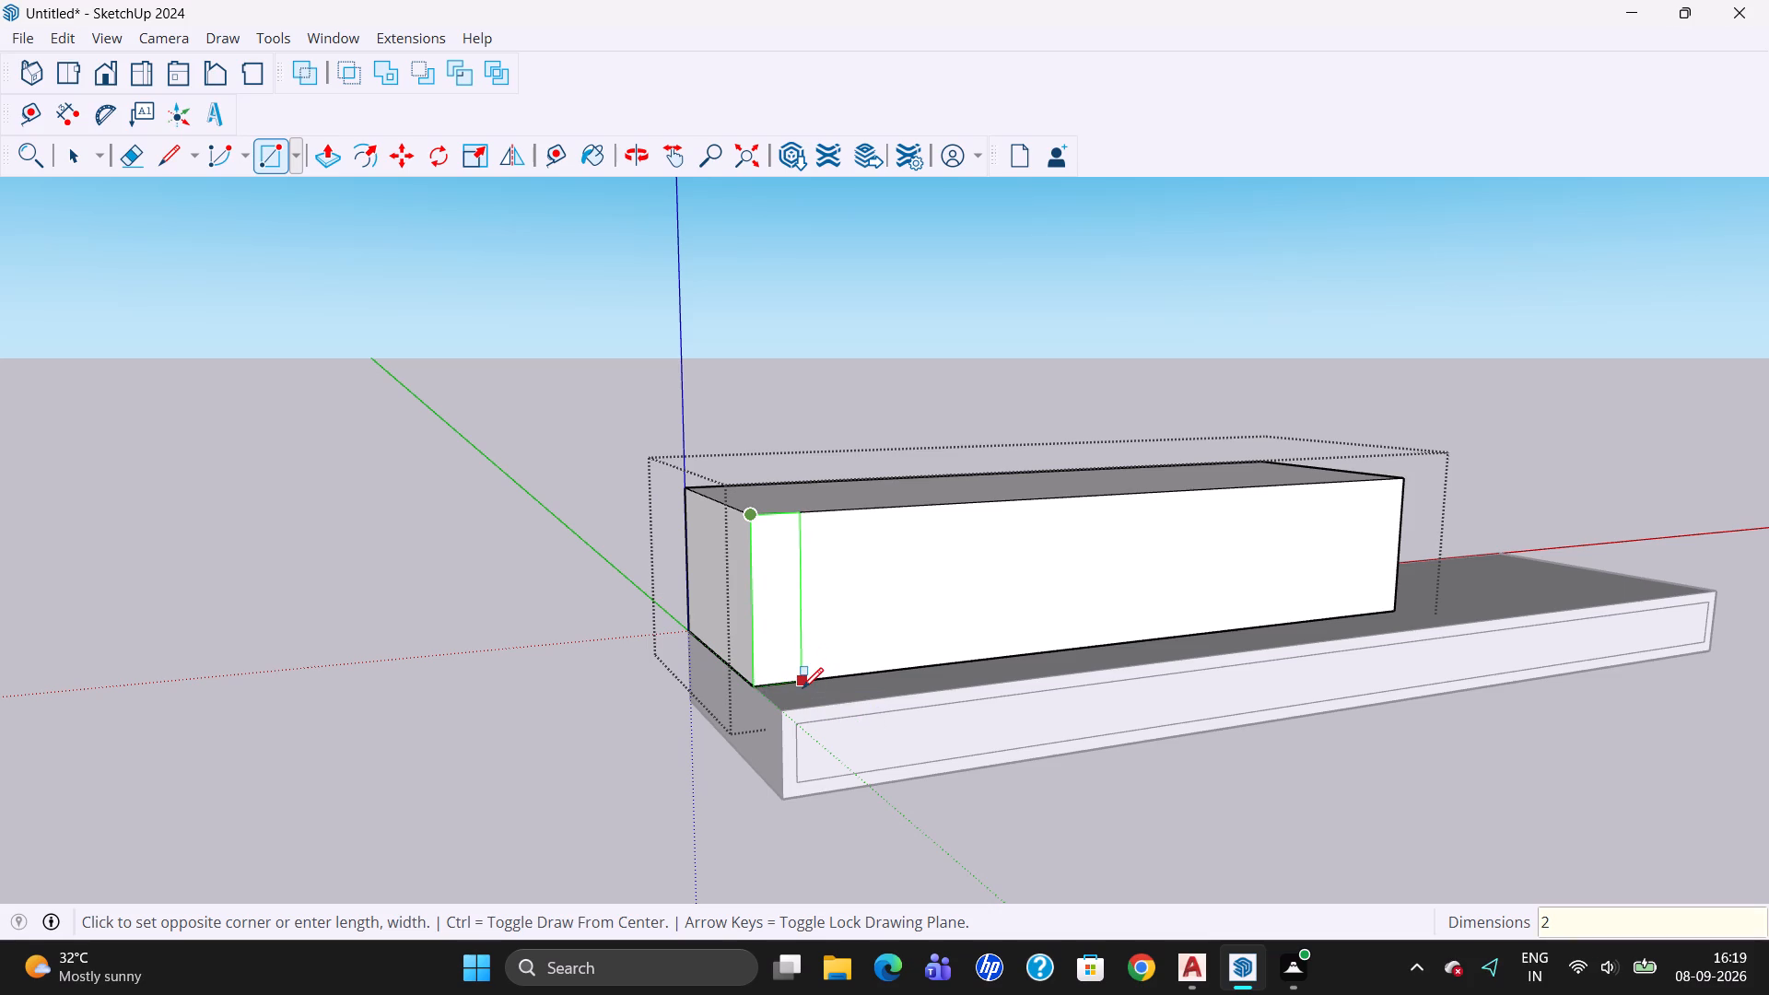
pyautogui.write(',12')
pyautogui.press('Return')
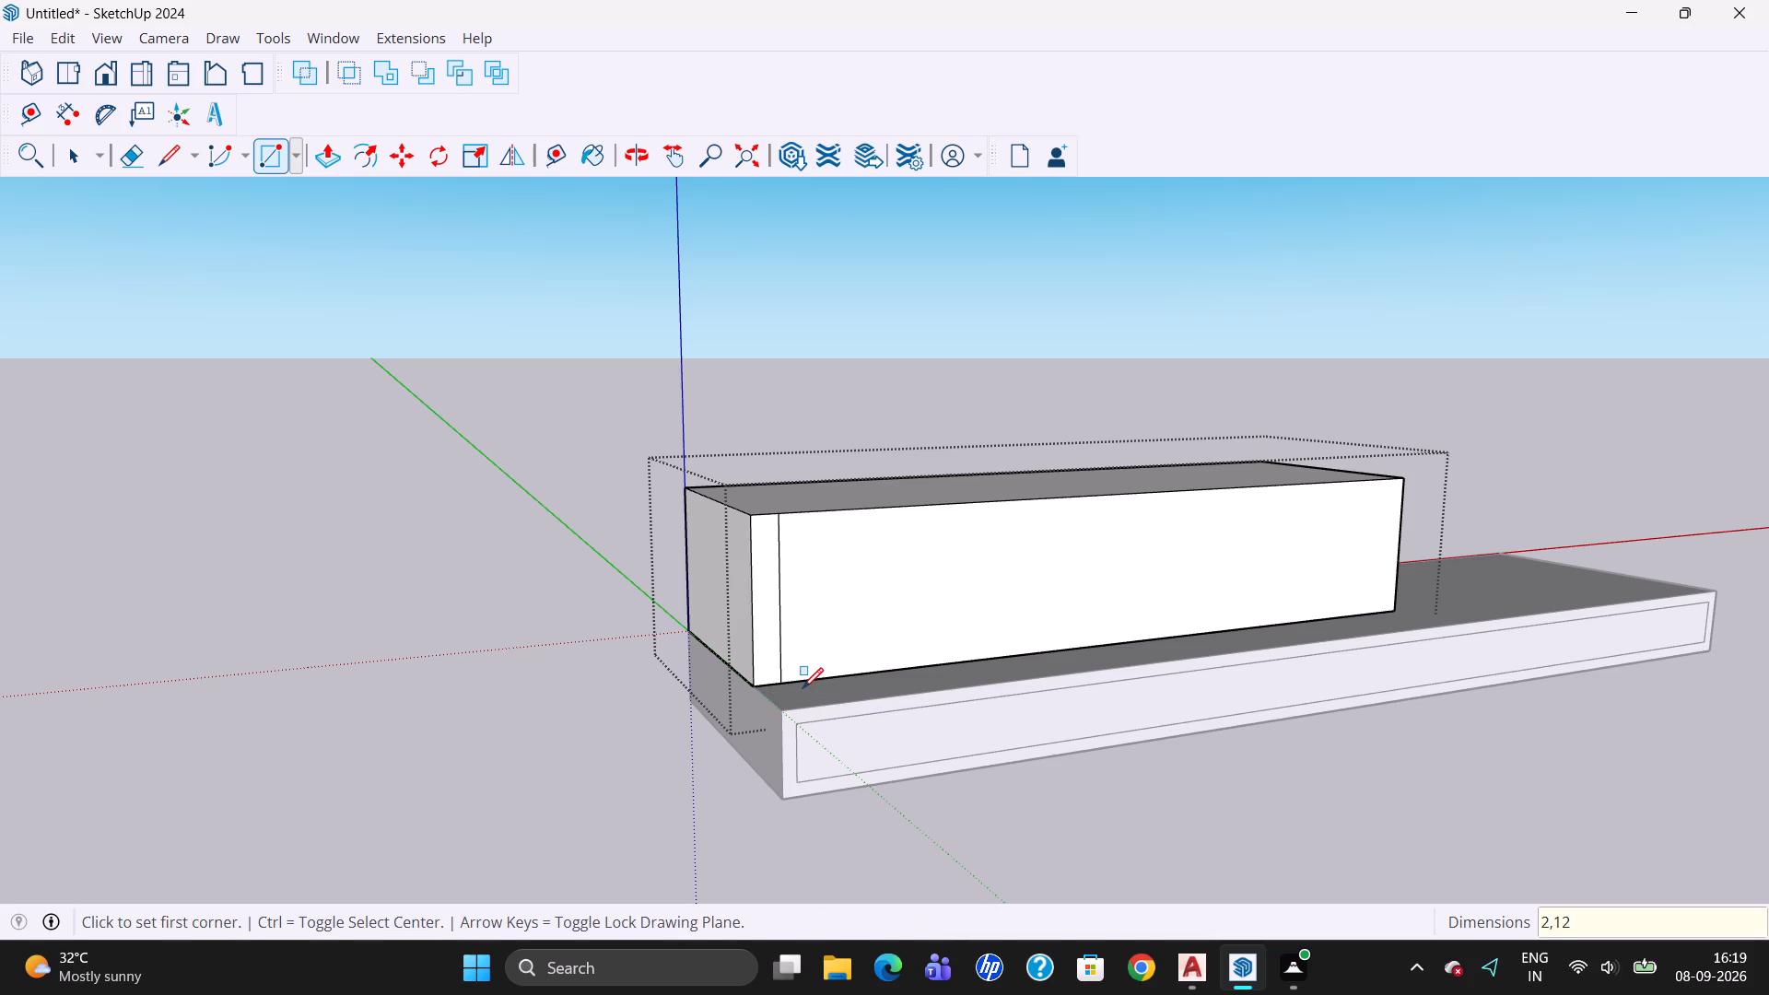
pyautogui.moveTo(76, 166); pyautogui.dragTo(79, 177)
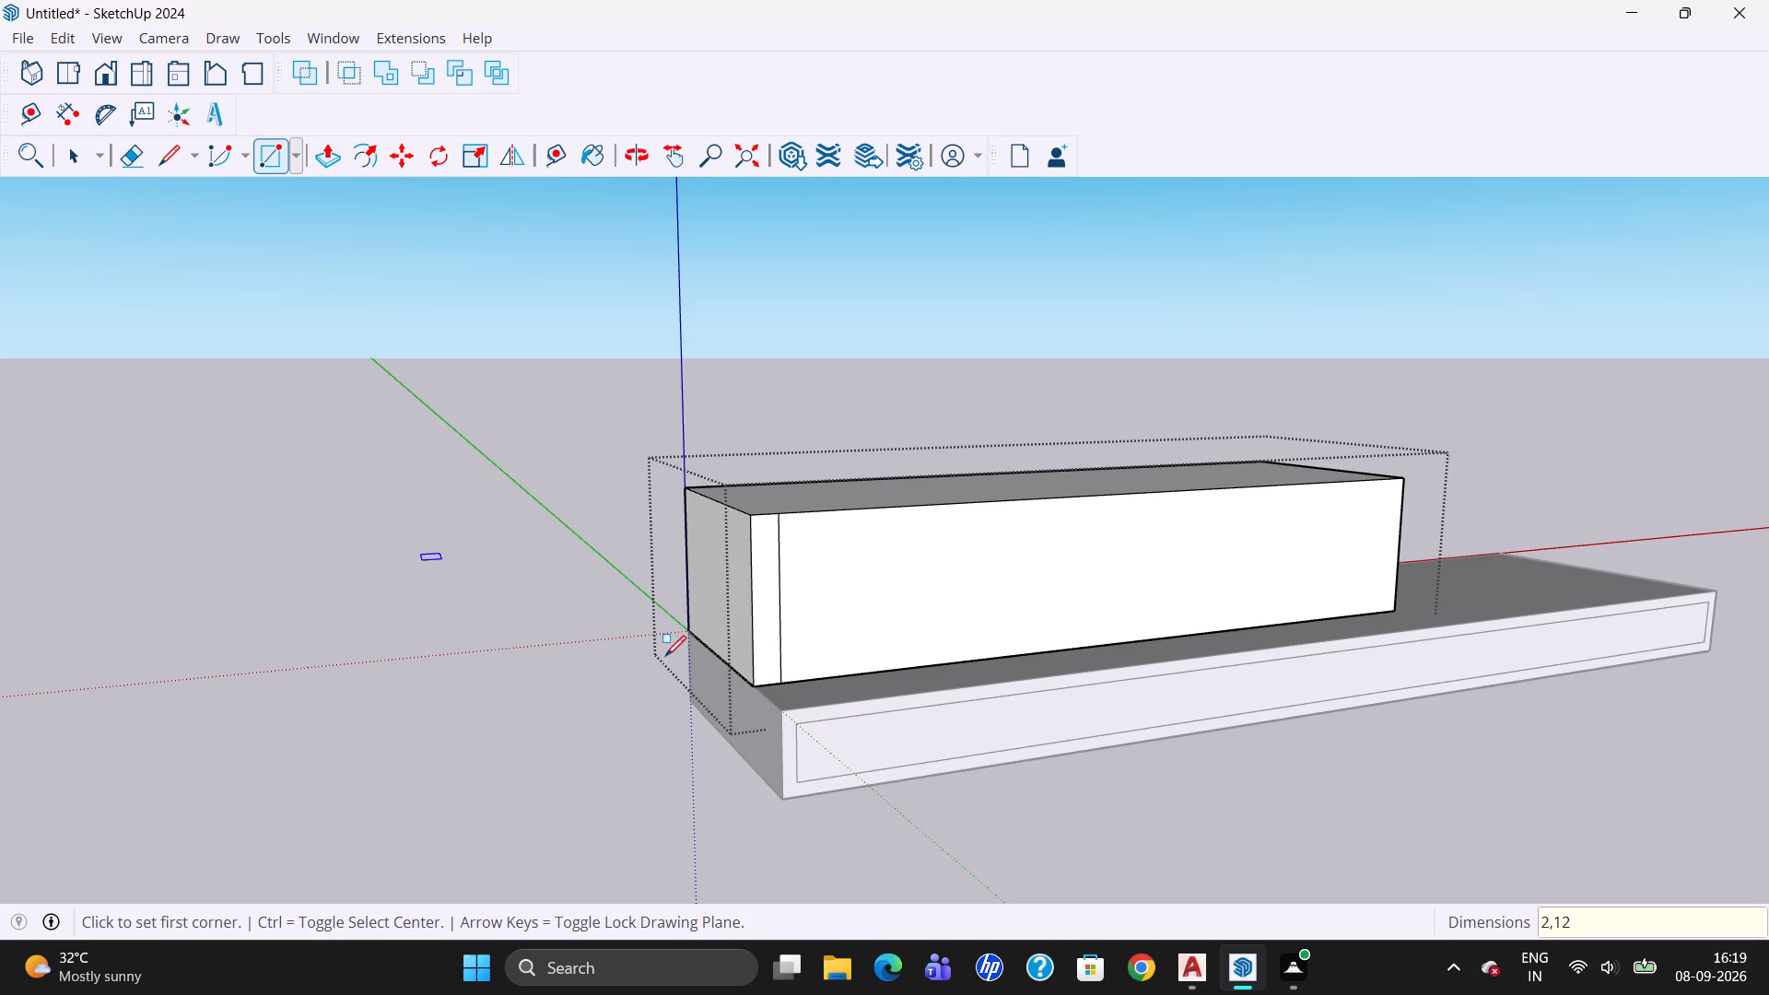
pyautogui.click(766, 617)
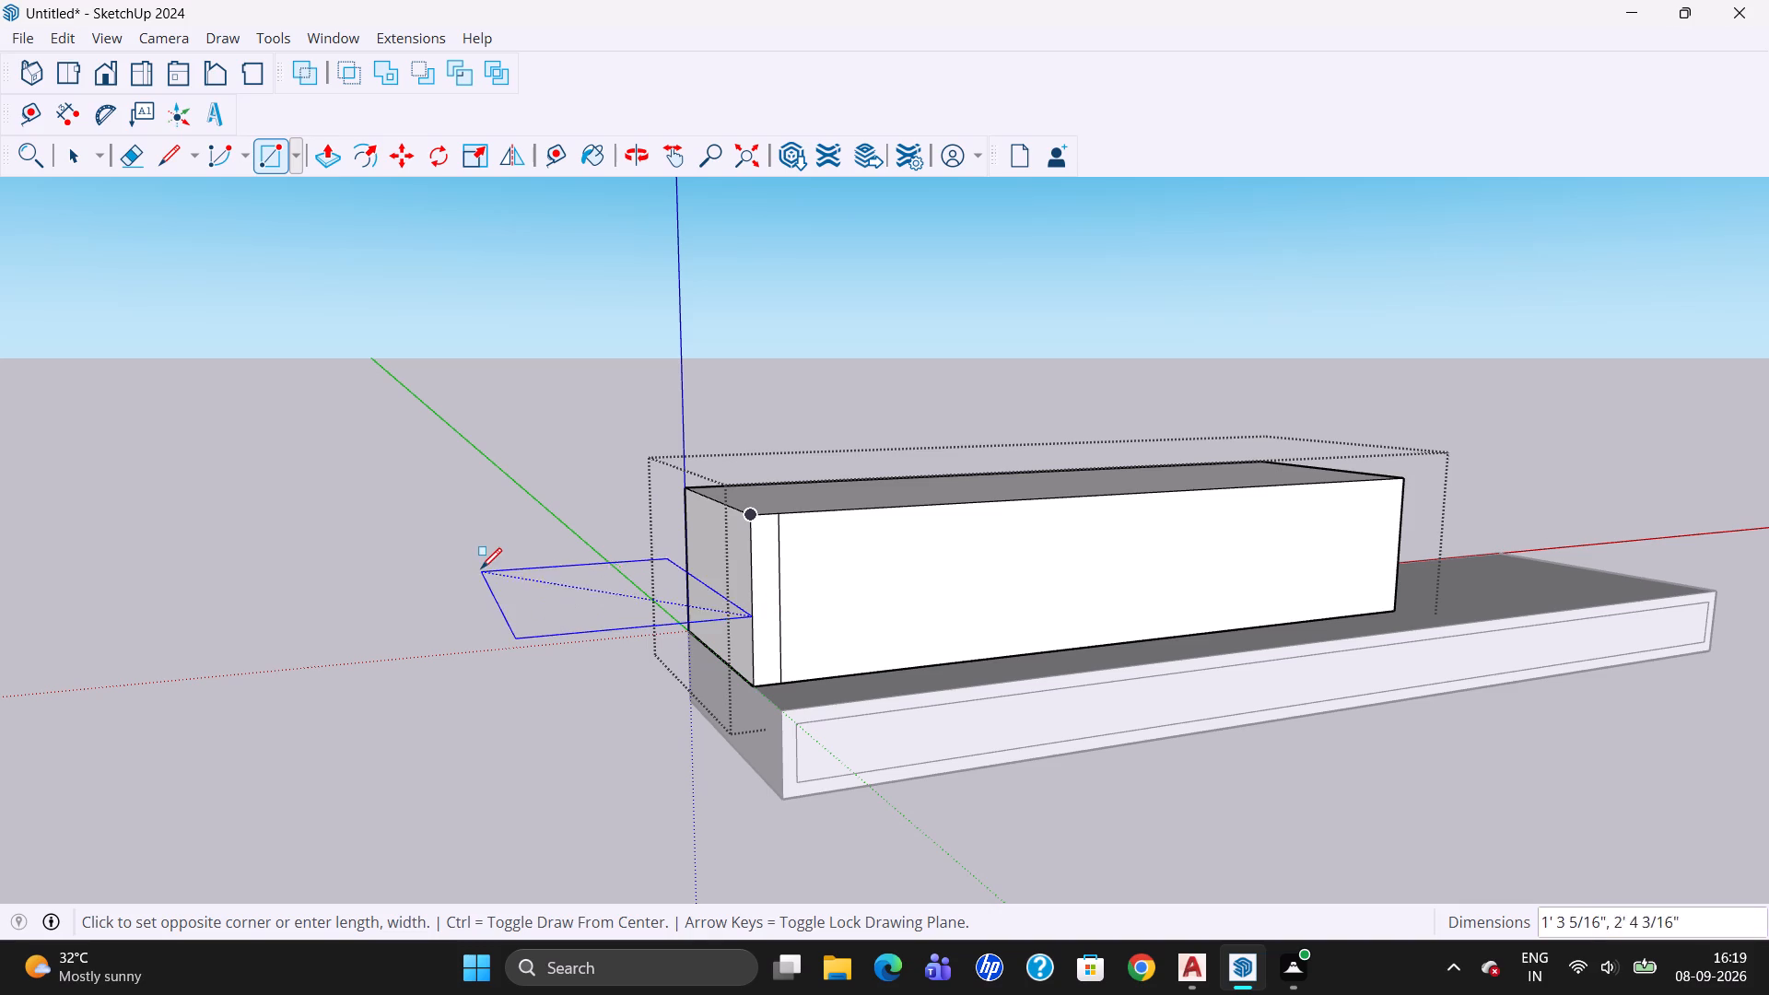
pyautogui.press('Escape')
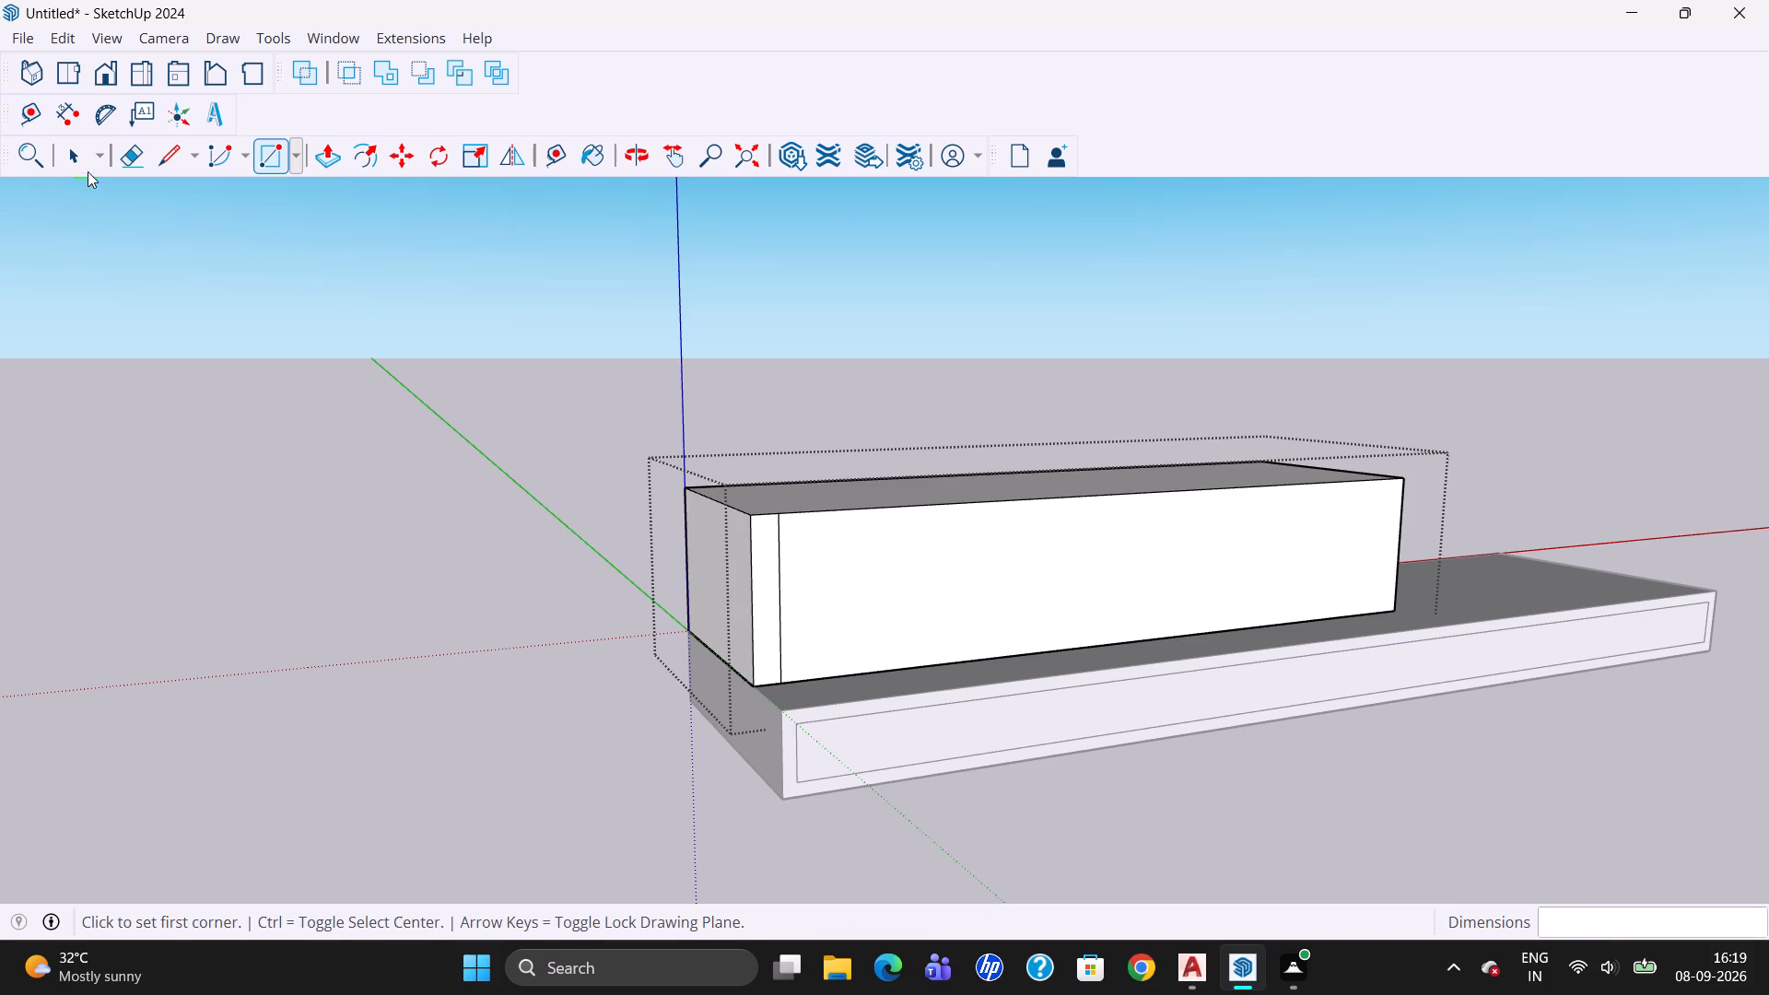
# Create a component from the narrow strip and its edges at the left end of the box's front face.
pyautogui.click(86, 162)
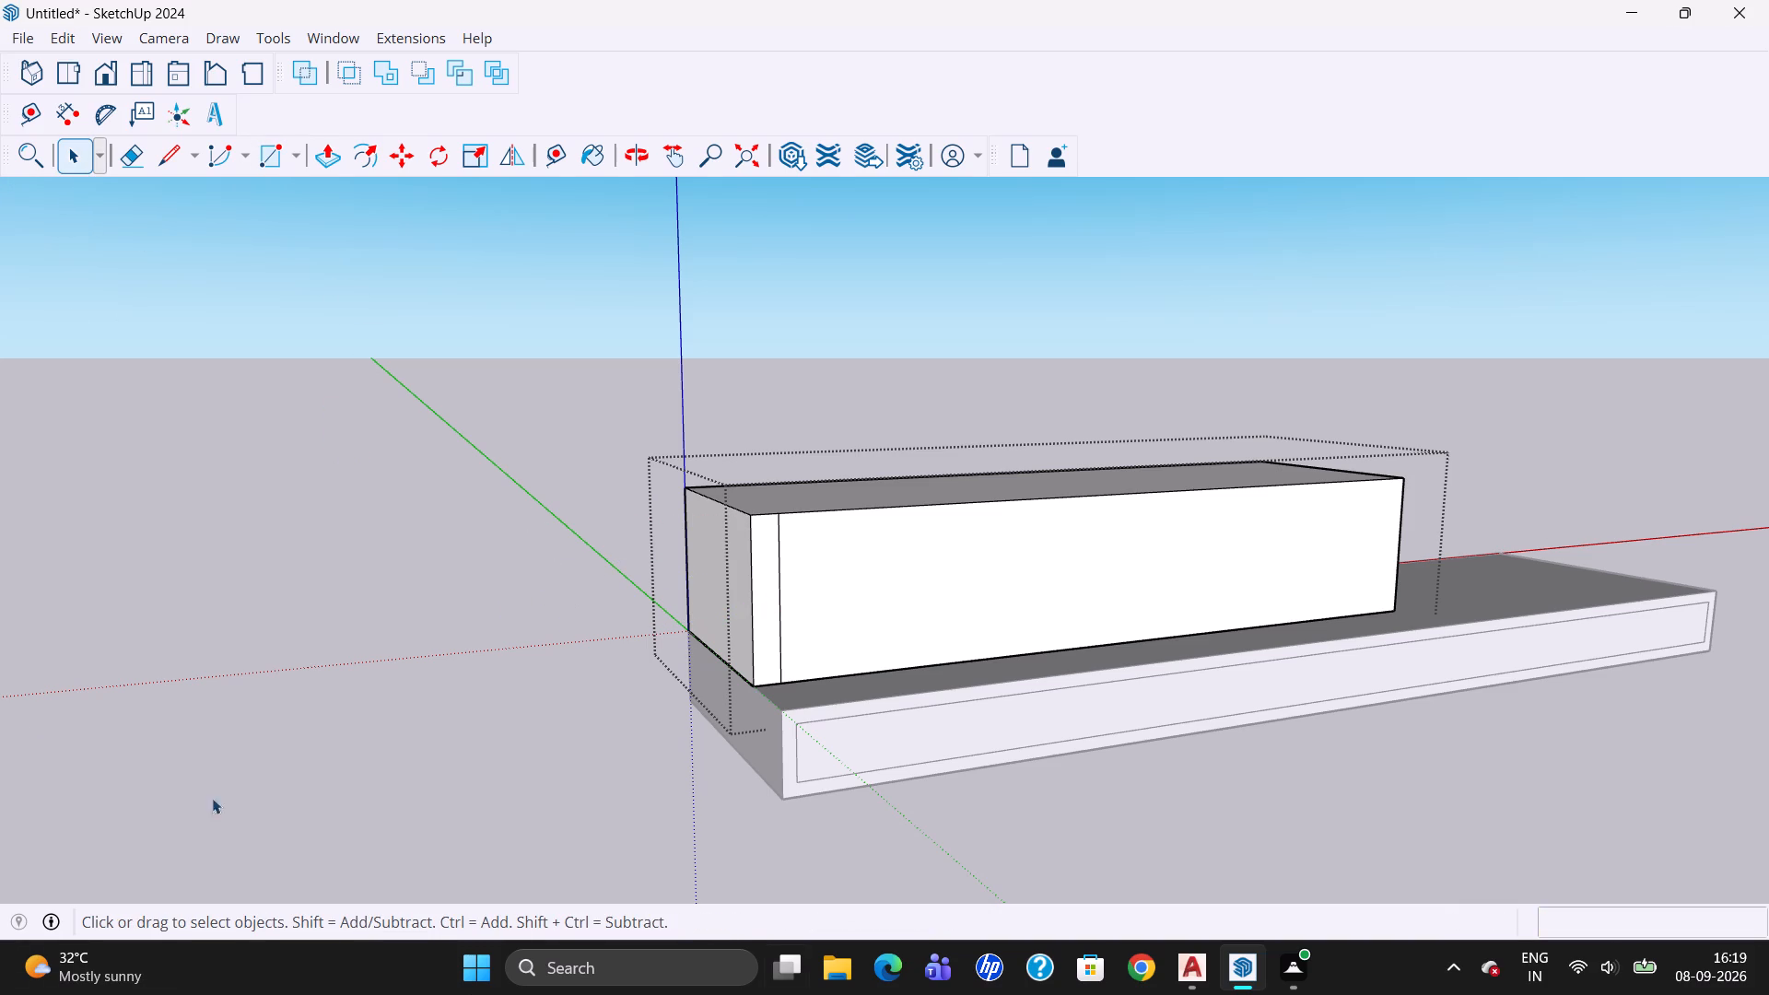
pyautogui.click(294, 163)
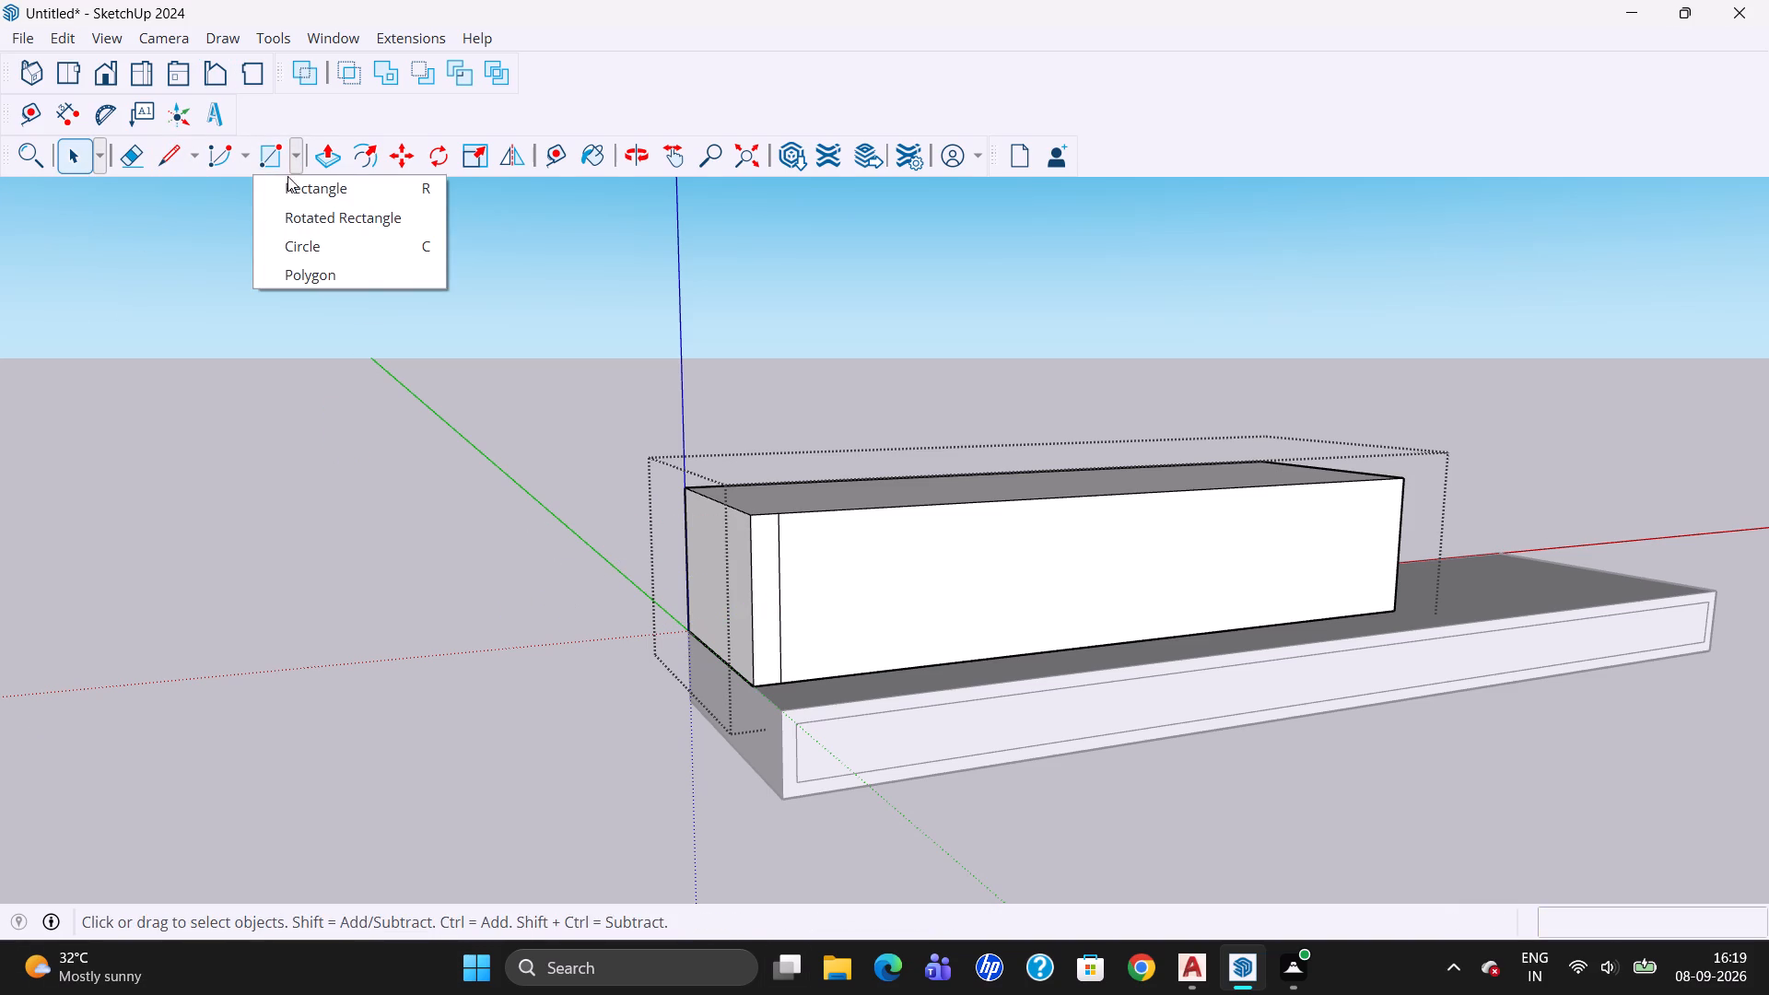
pyautogui.click(250, 188)
pyautogui.doubleClick(764, 577)
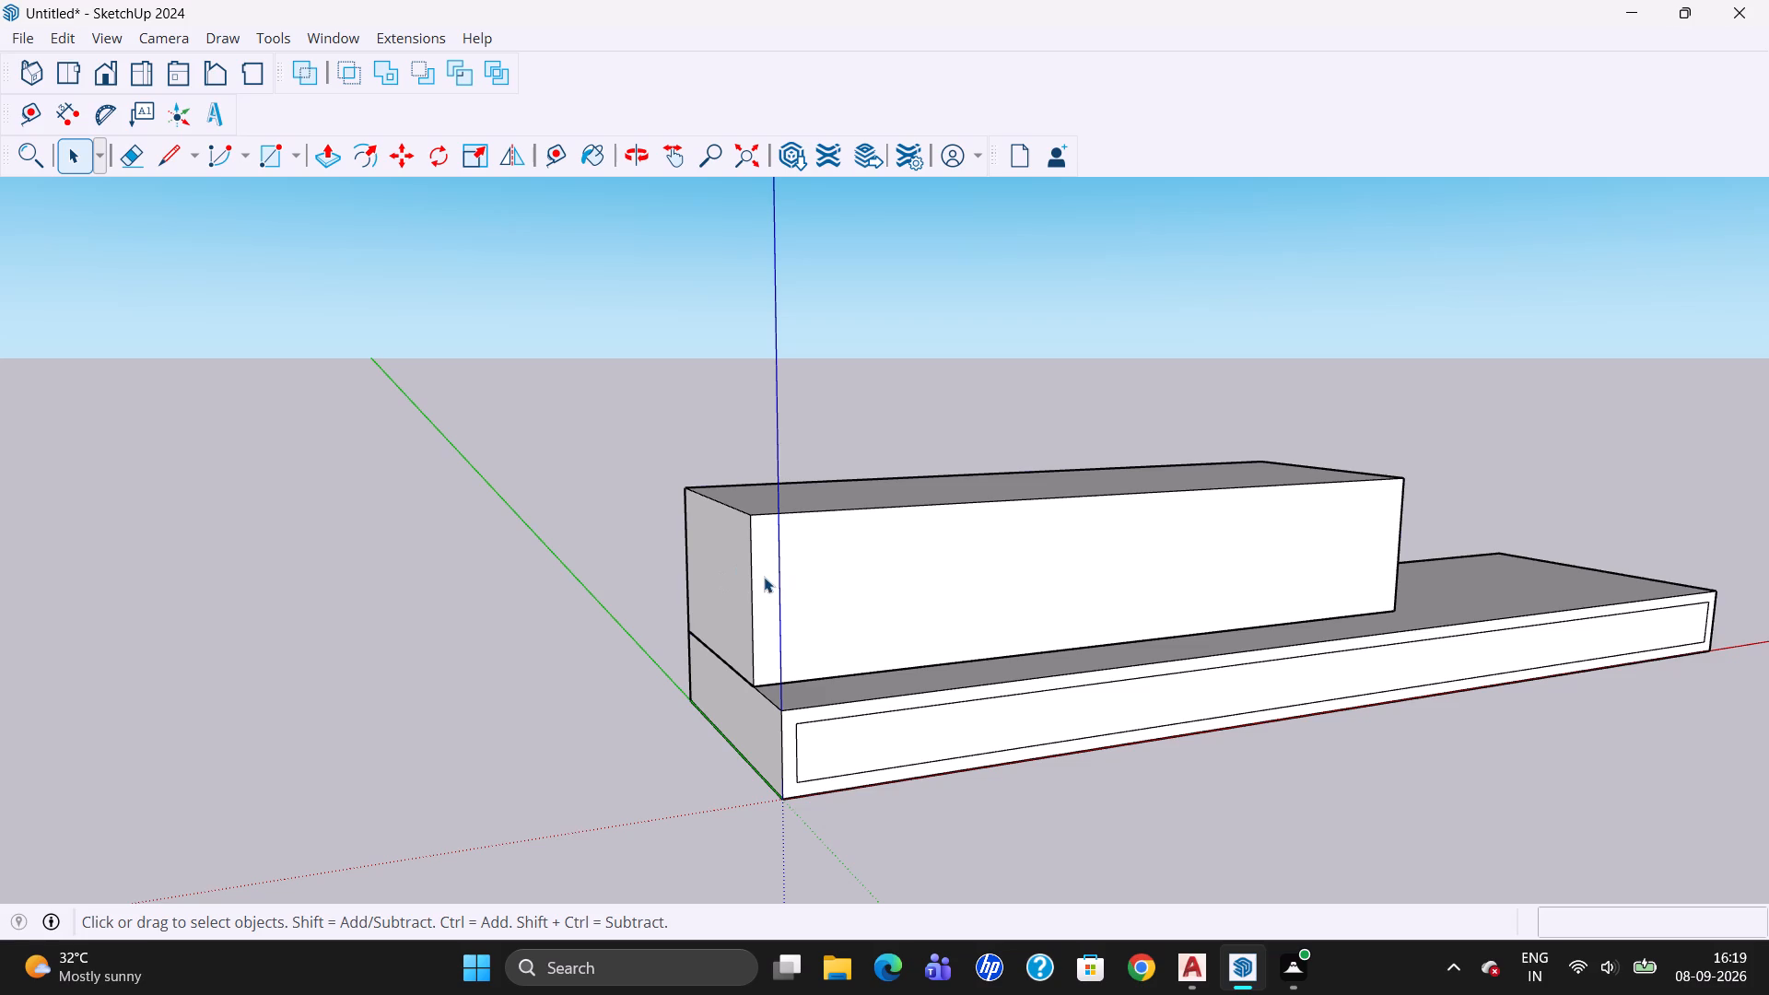
pyautogui.press('`')
pyautogui.doubleClick(756, 611)
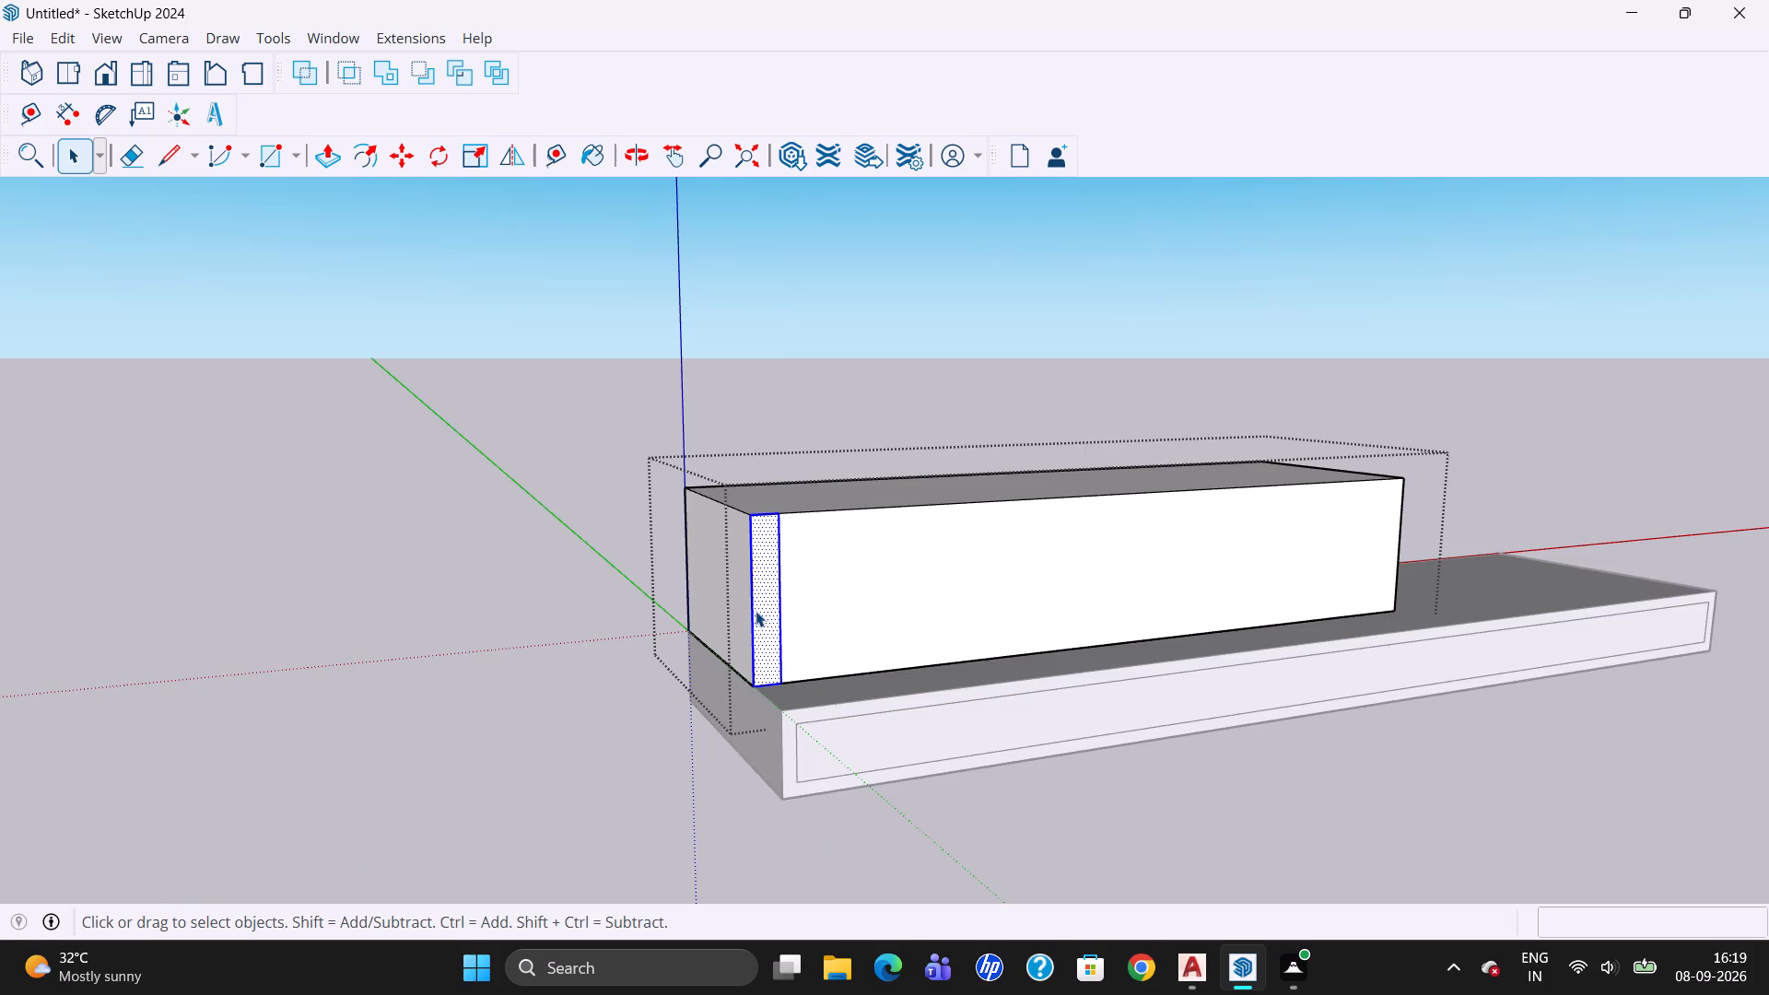
pyautogui.rightClick(757, 610)
pyautogui.click(839, 360)
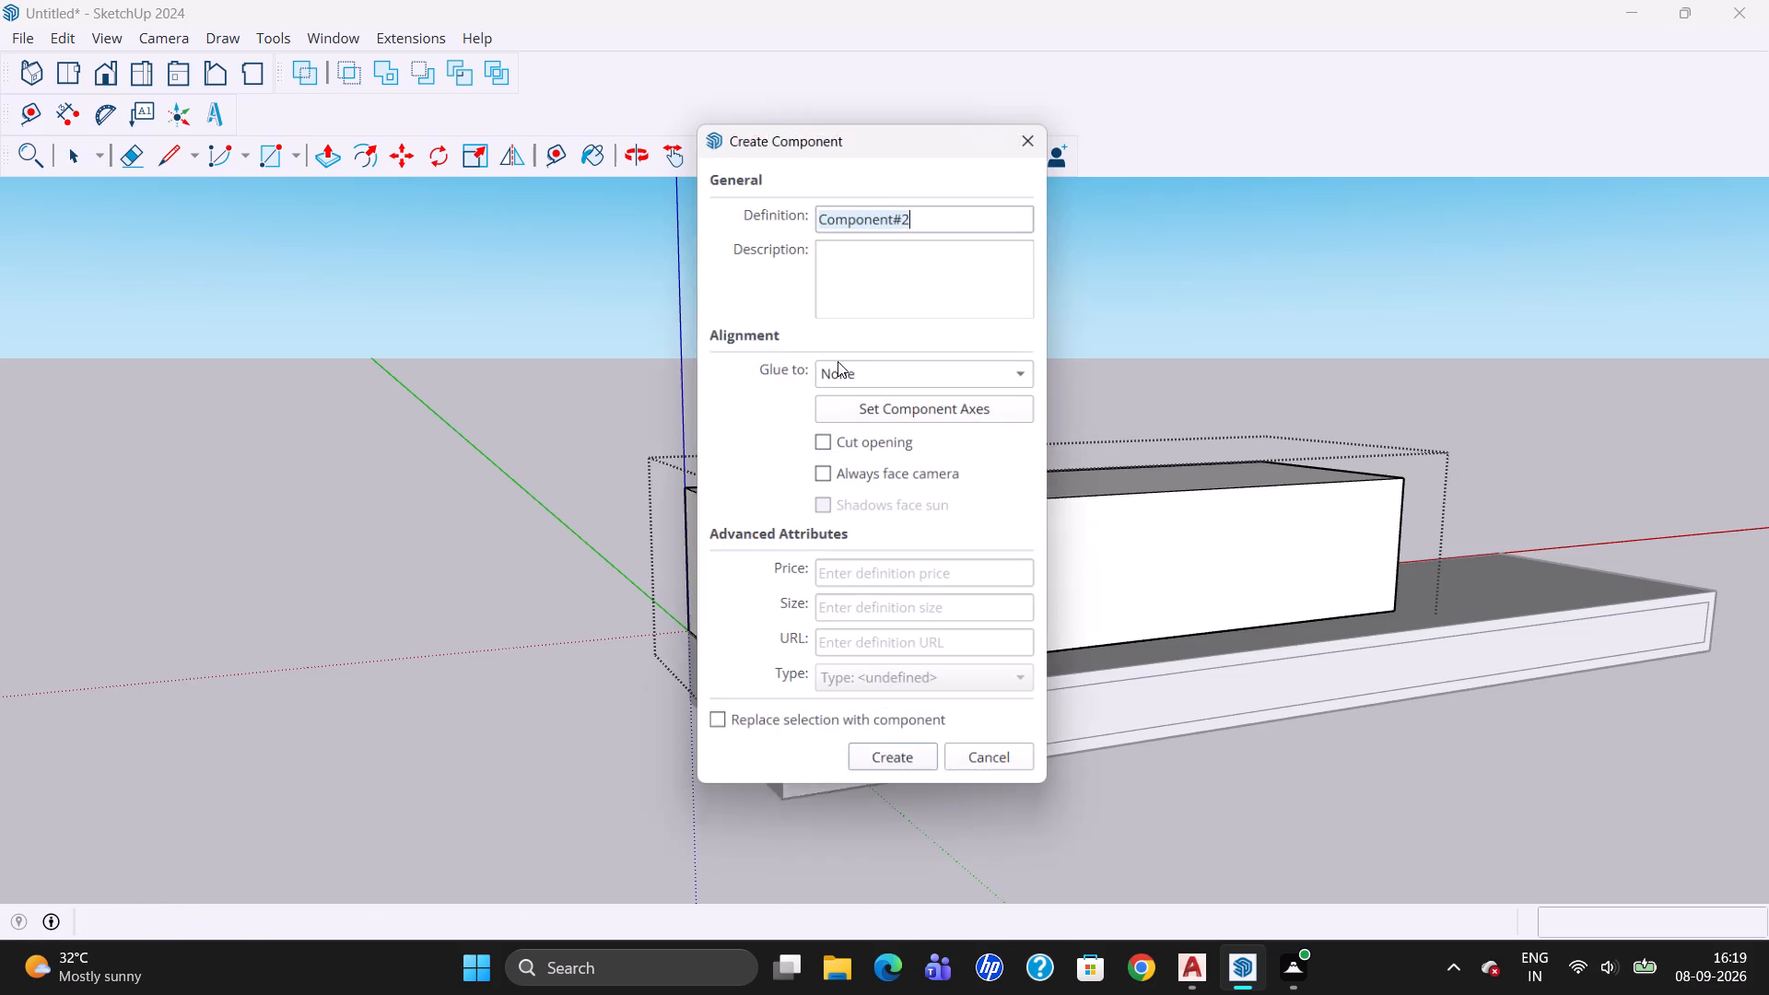
pyautogui.click(873, 761)
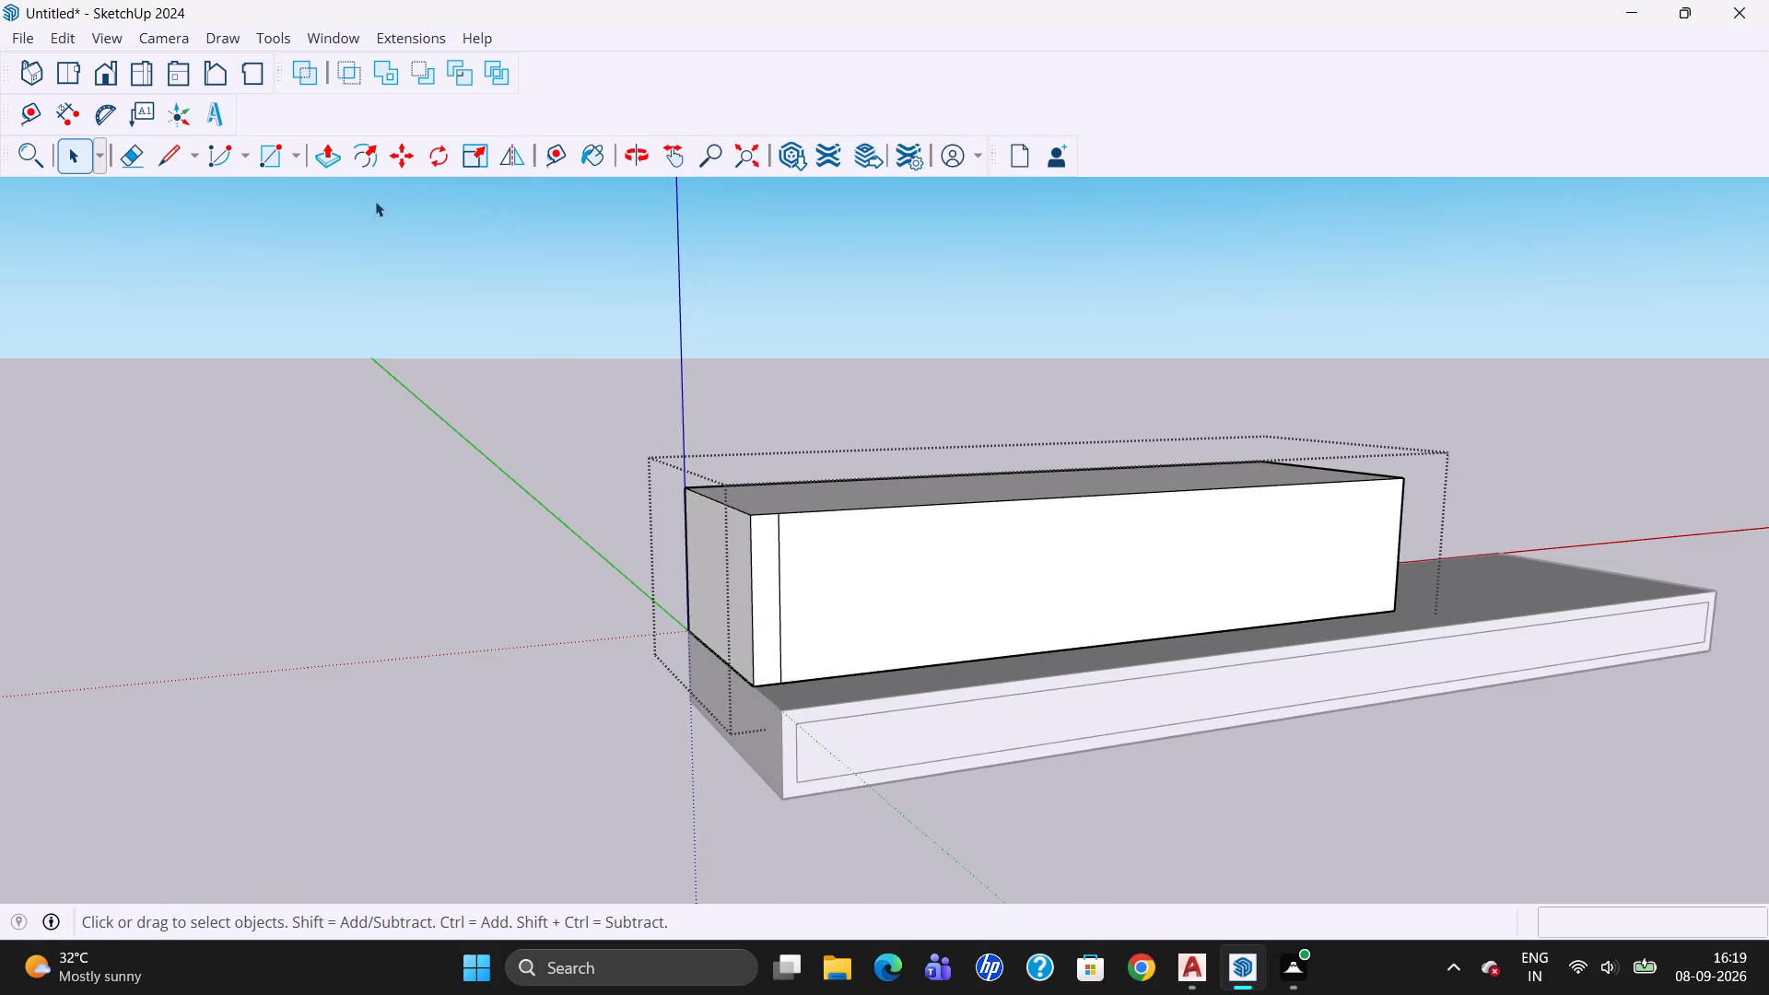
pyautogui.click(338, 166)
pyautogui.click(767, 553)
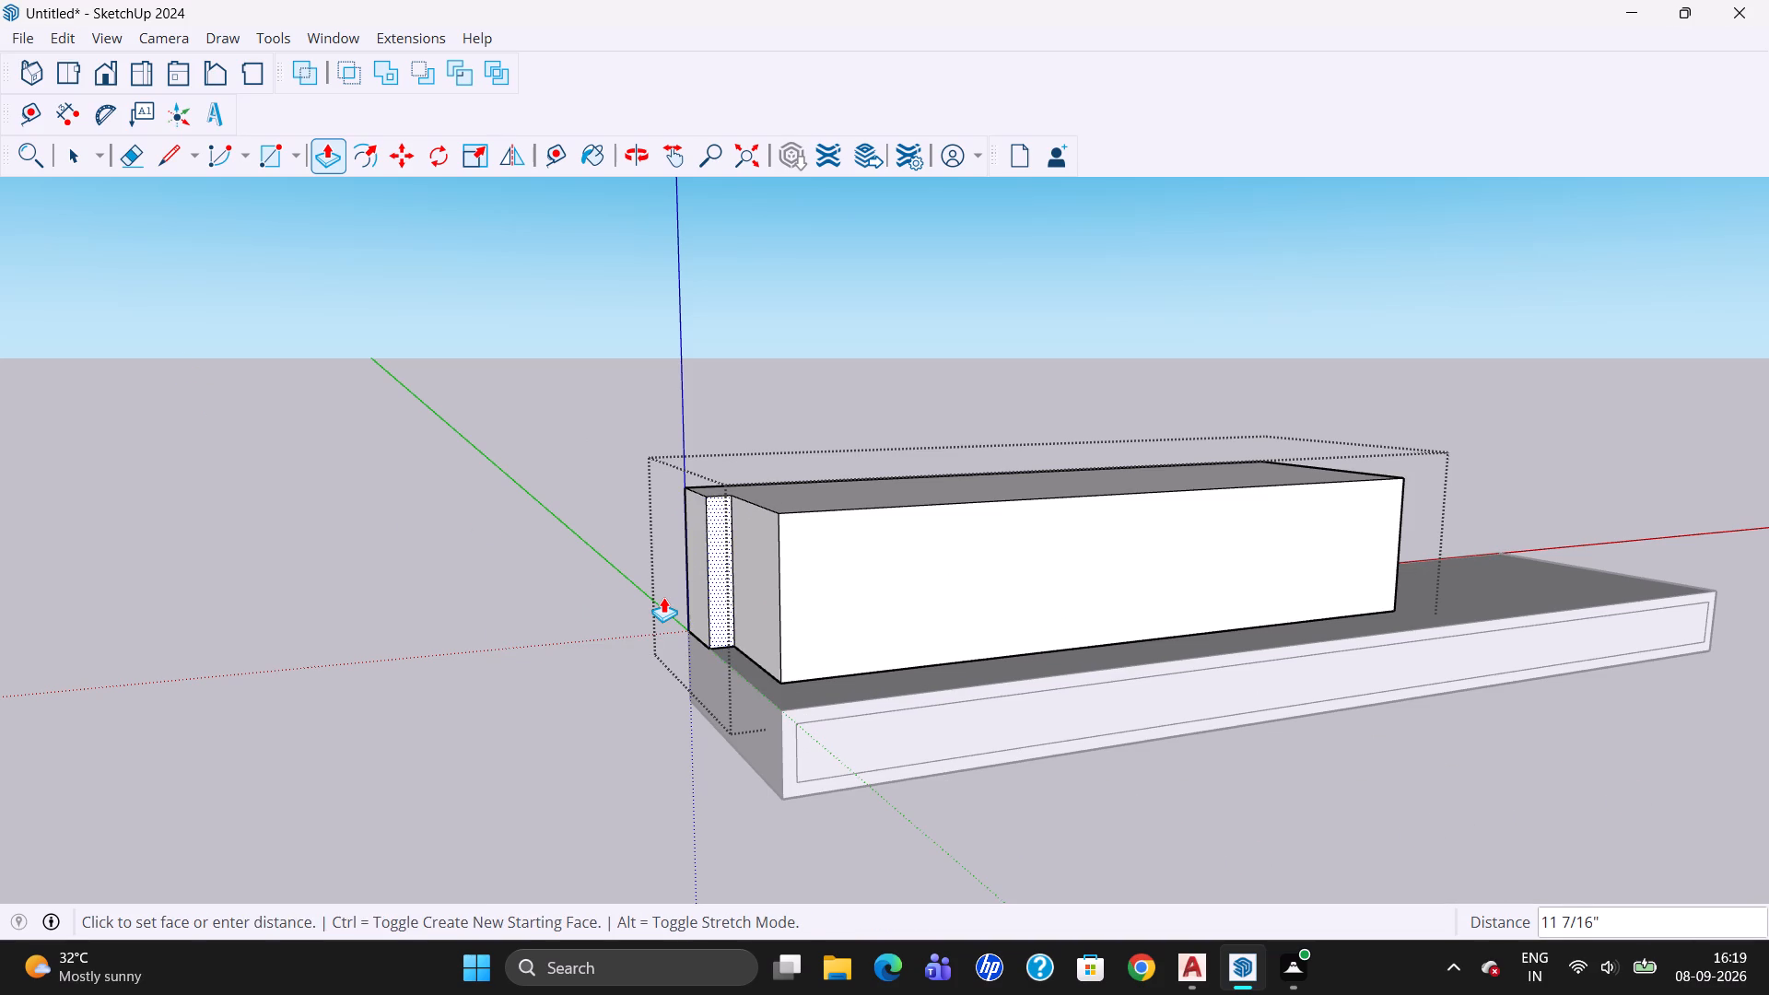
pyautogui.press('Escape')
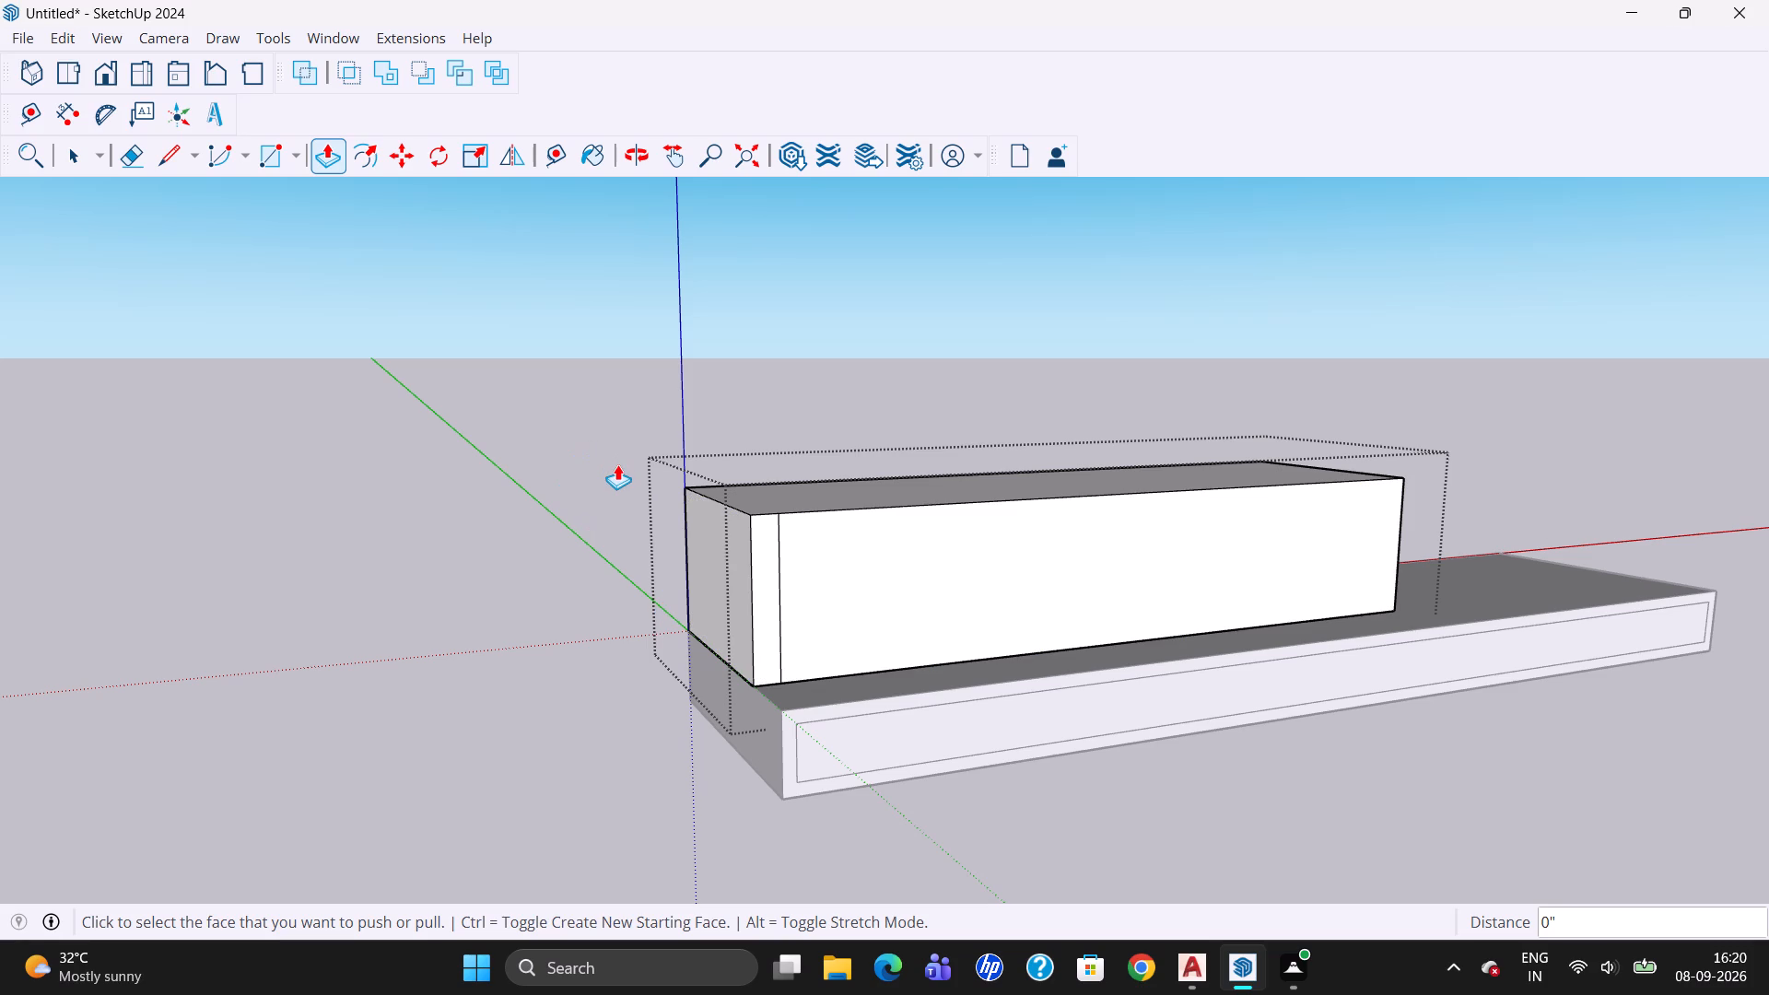
# Start a new model without saving the changes to the current one.
pyautogui.click(3, 47)
pyautogui.click(25, 30)
pyautogui.click(61, 75)
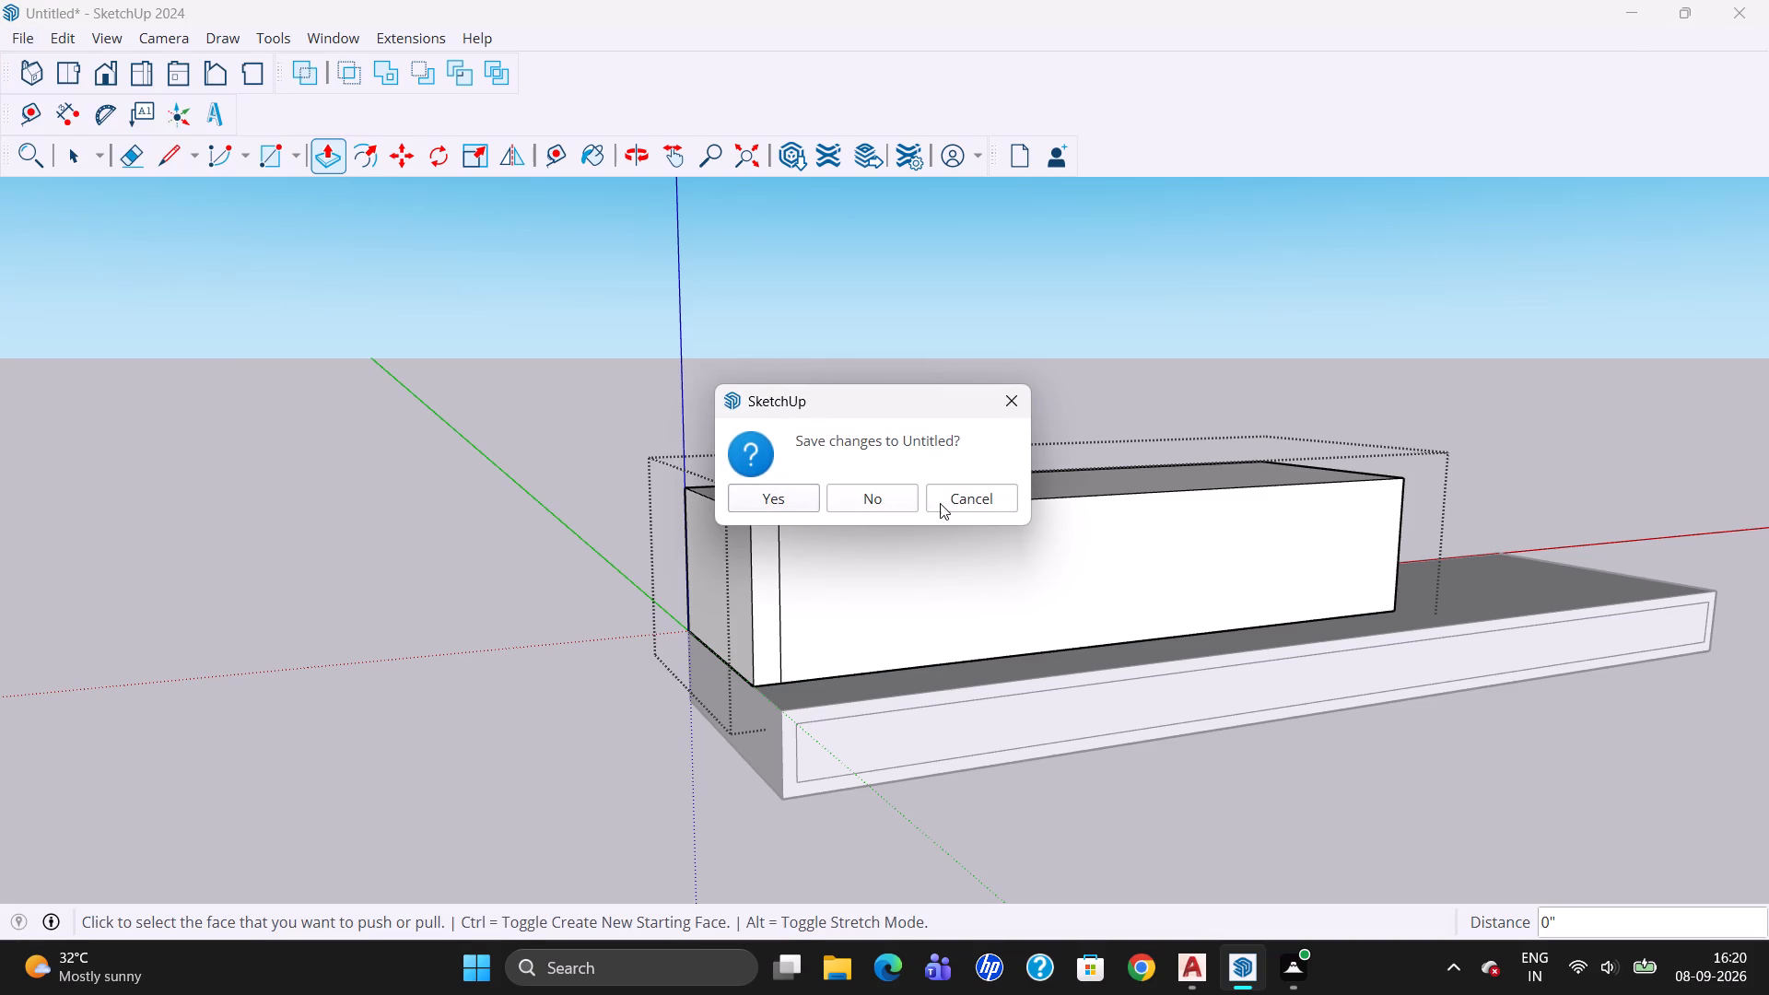
pyautogui.click(898, 498)
# Delete the default human figure from the new model.
pyautogui.moveTo(583, 402); pyautogui.dragTo(753, 814)
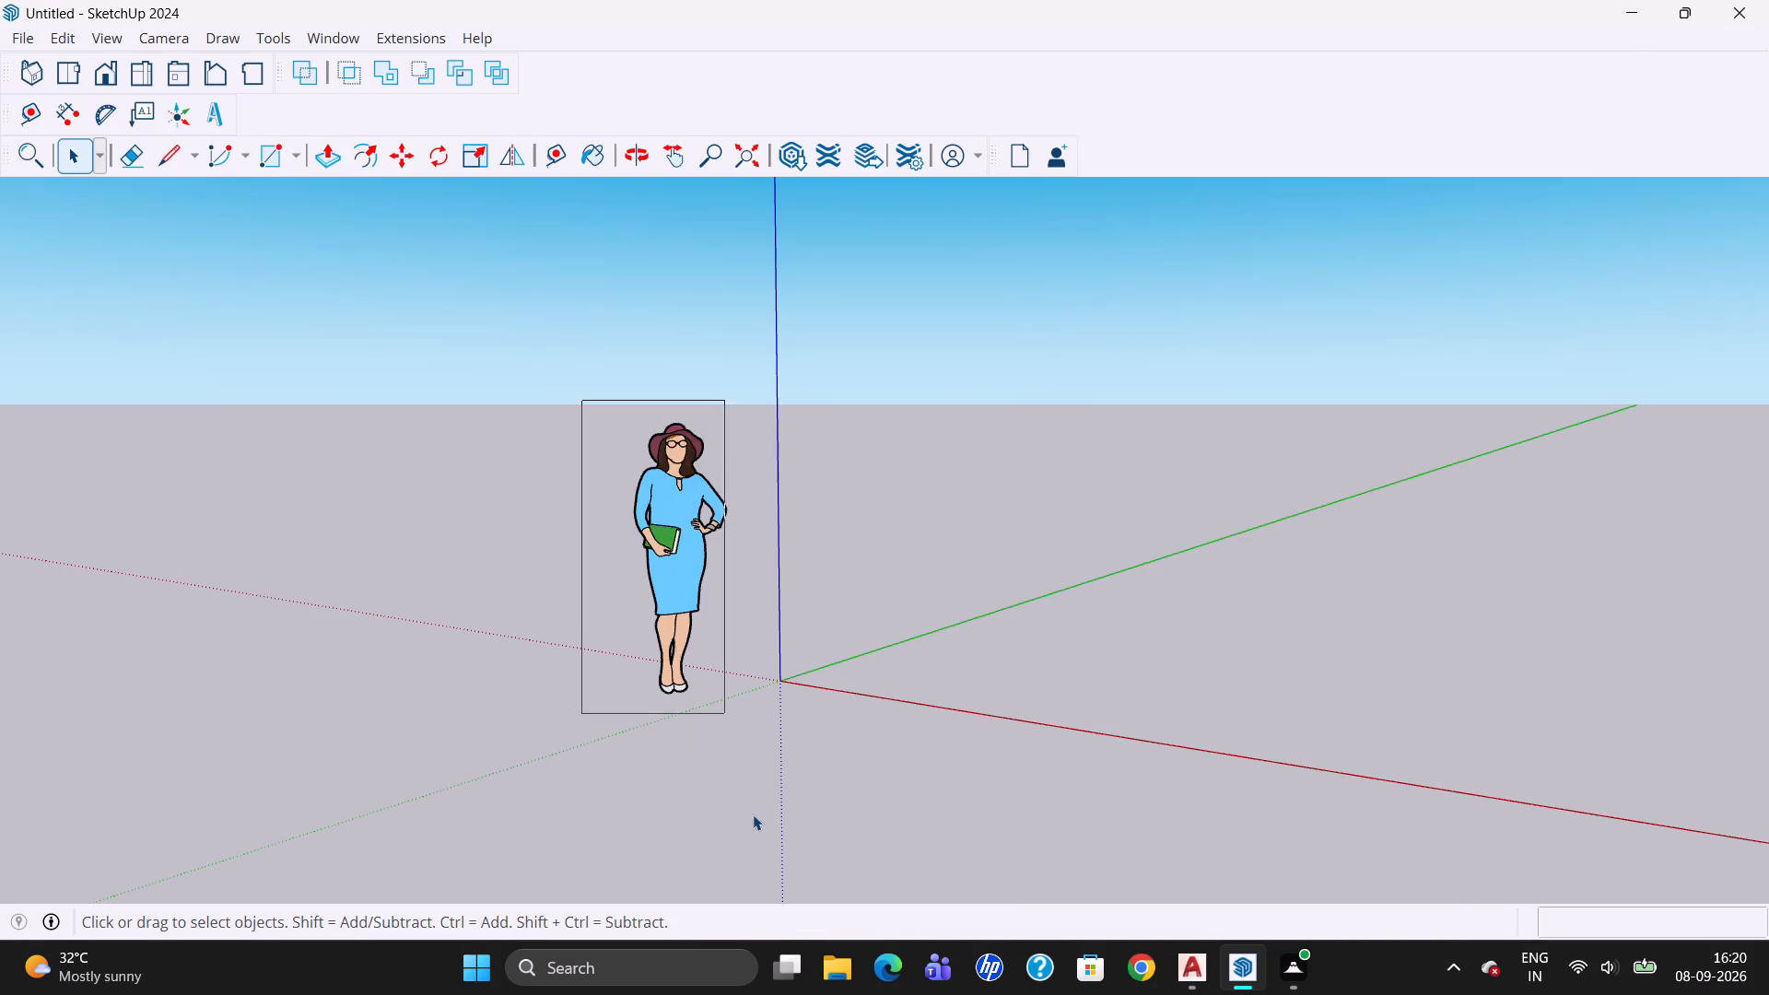
pyautogui.moveTo(753, 814); pyautogui.dragTo(753, 815)
pyautogui.press('Delete')
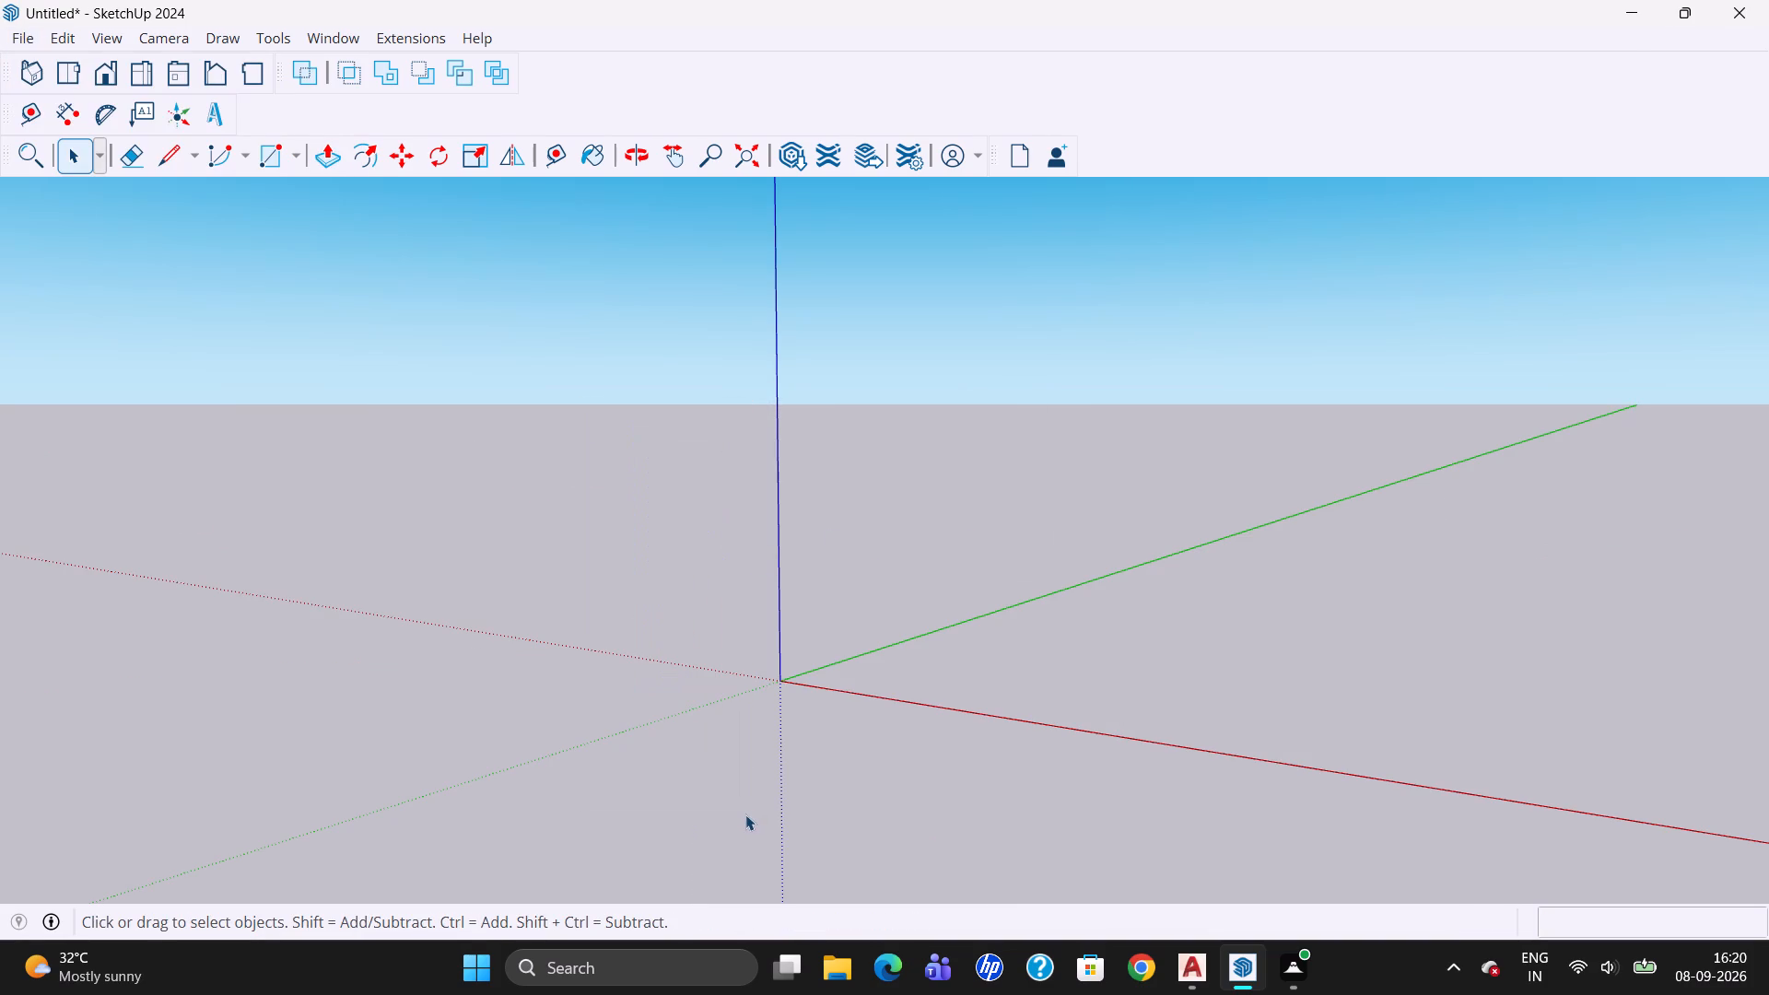
# Draw an 8' by 2' rectangle on the ground from the origin, its long side along the red axis.
pyautogui.press('r')
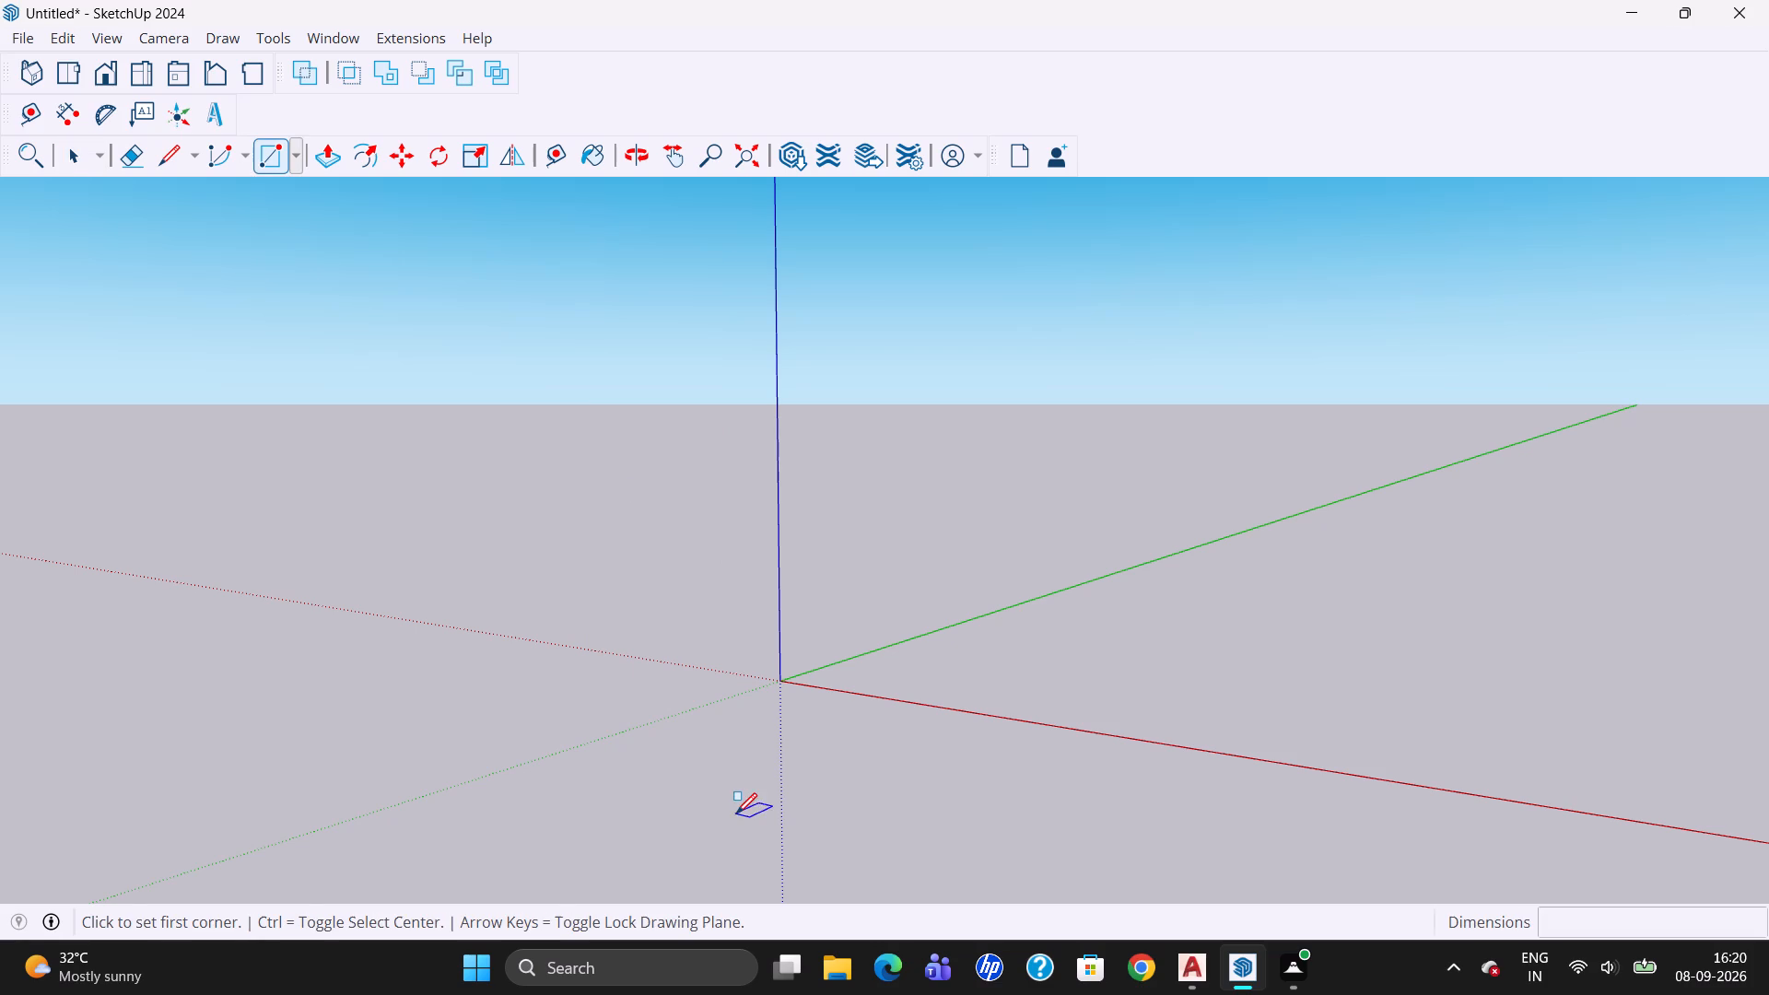
pyautogui.moveTo(782, 679); pyautogui.dragTo(820, 708)
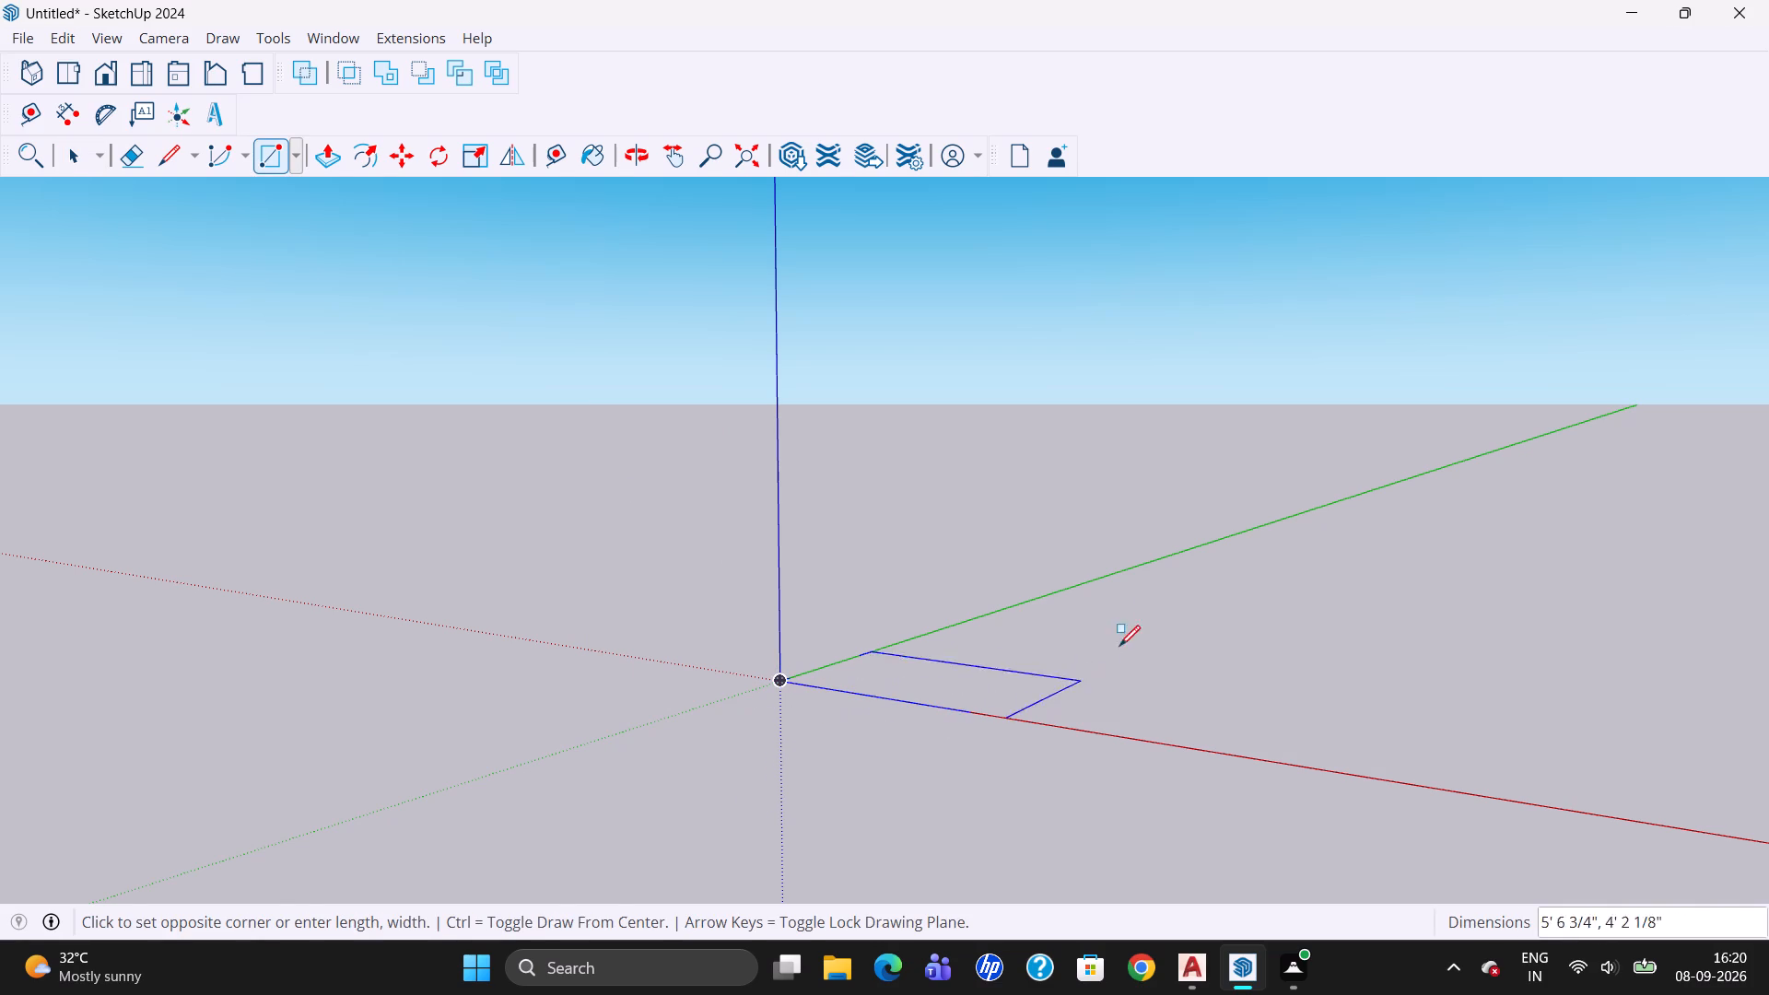
pyautogui.write("8',2'")
pyautogui.press('Return')
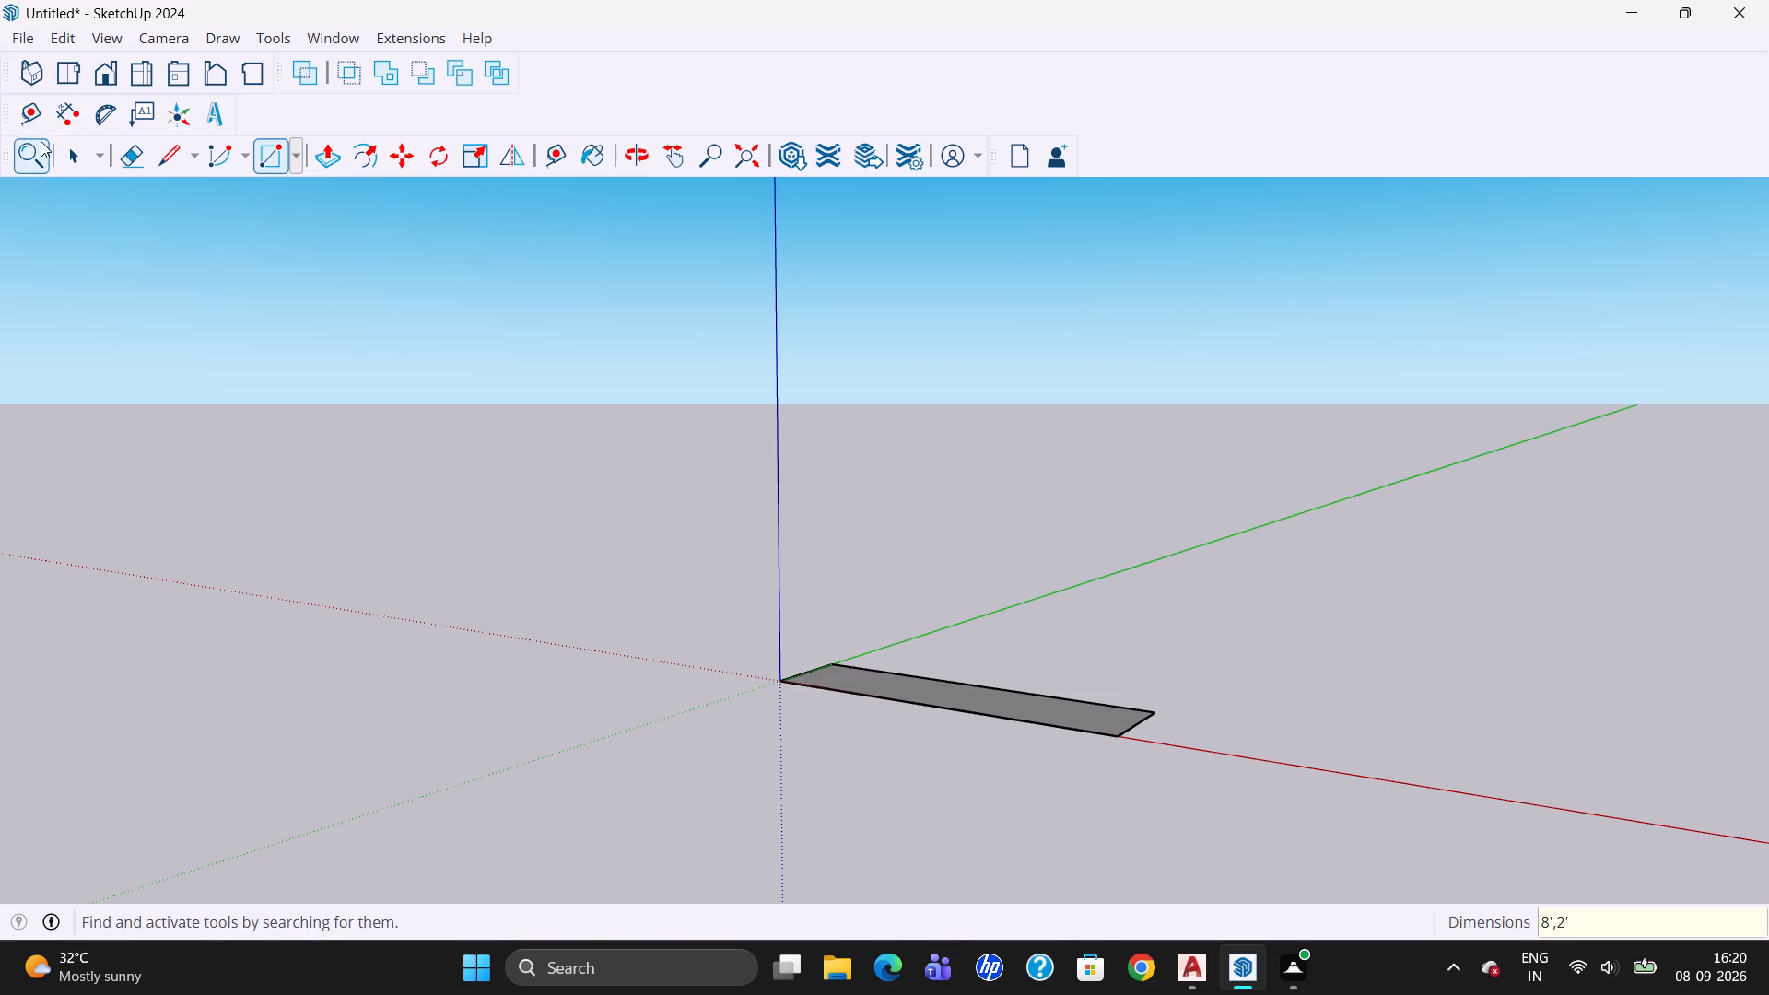
# Extrude the rectangle 6" upward to form the base slab.
pyautogui.click(65, 158)
pyautogui.moveTo(629, 470); pyautogui.dragTo(793, 676)
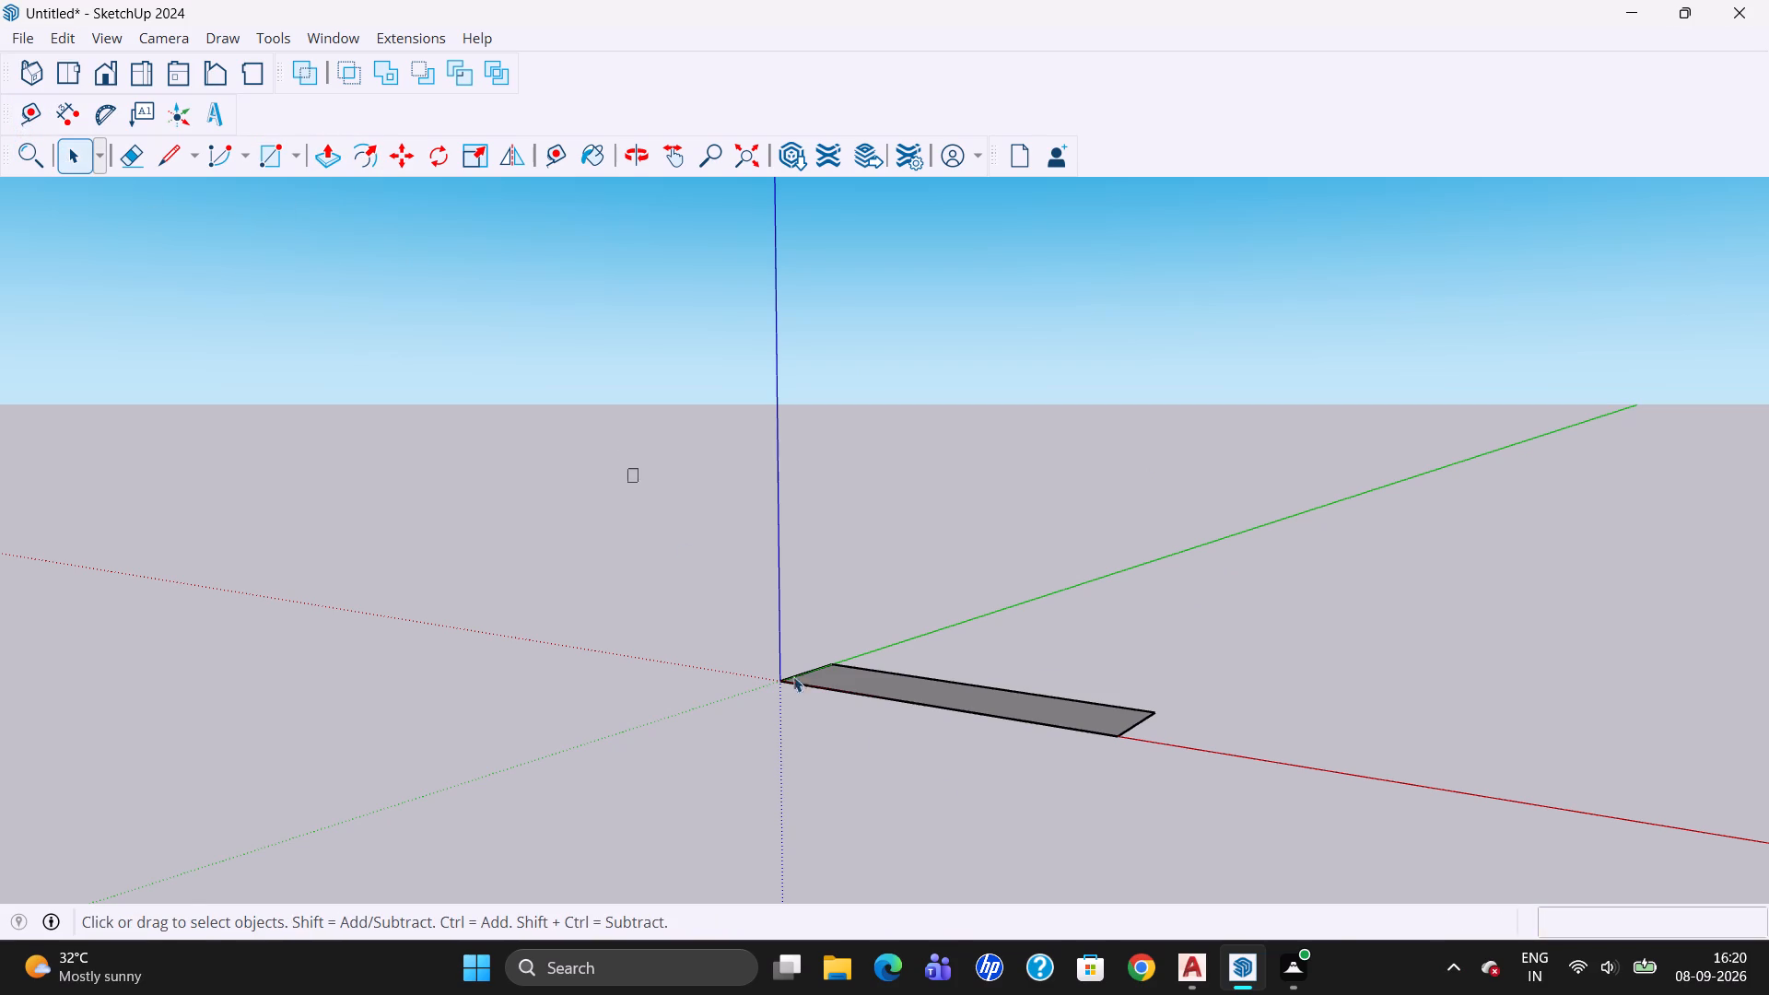
pyautogui.moveTo(793, 676); pyautogui.dragTo(1335, 919)
pyautogui.click(333, 158)
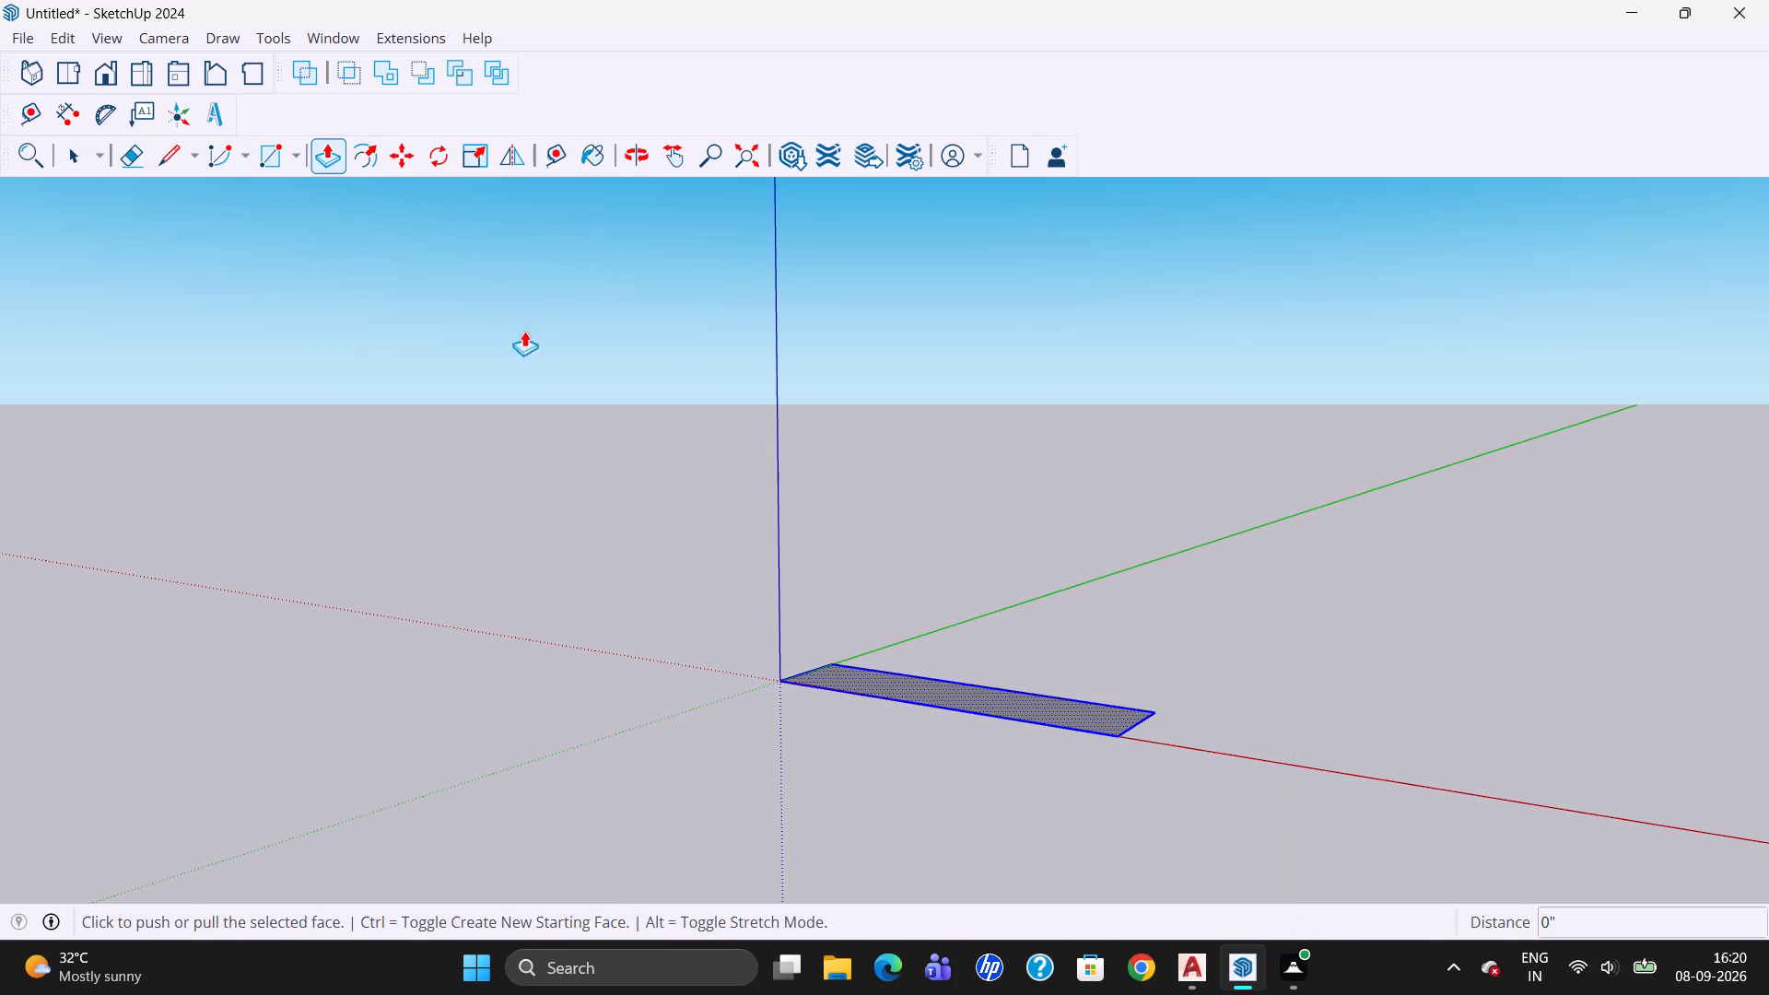
pyautogui.click(997, 678)
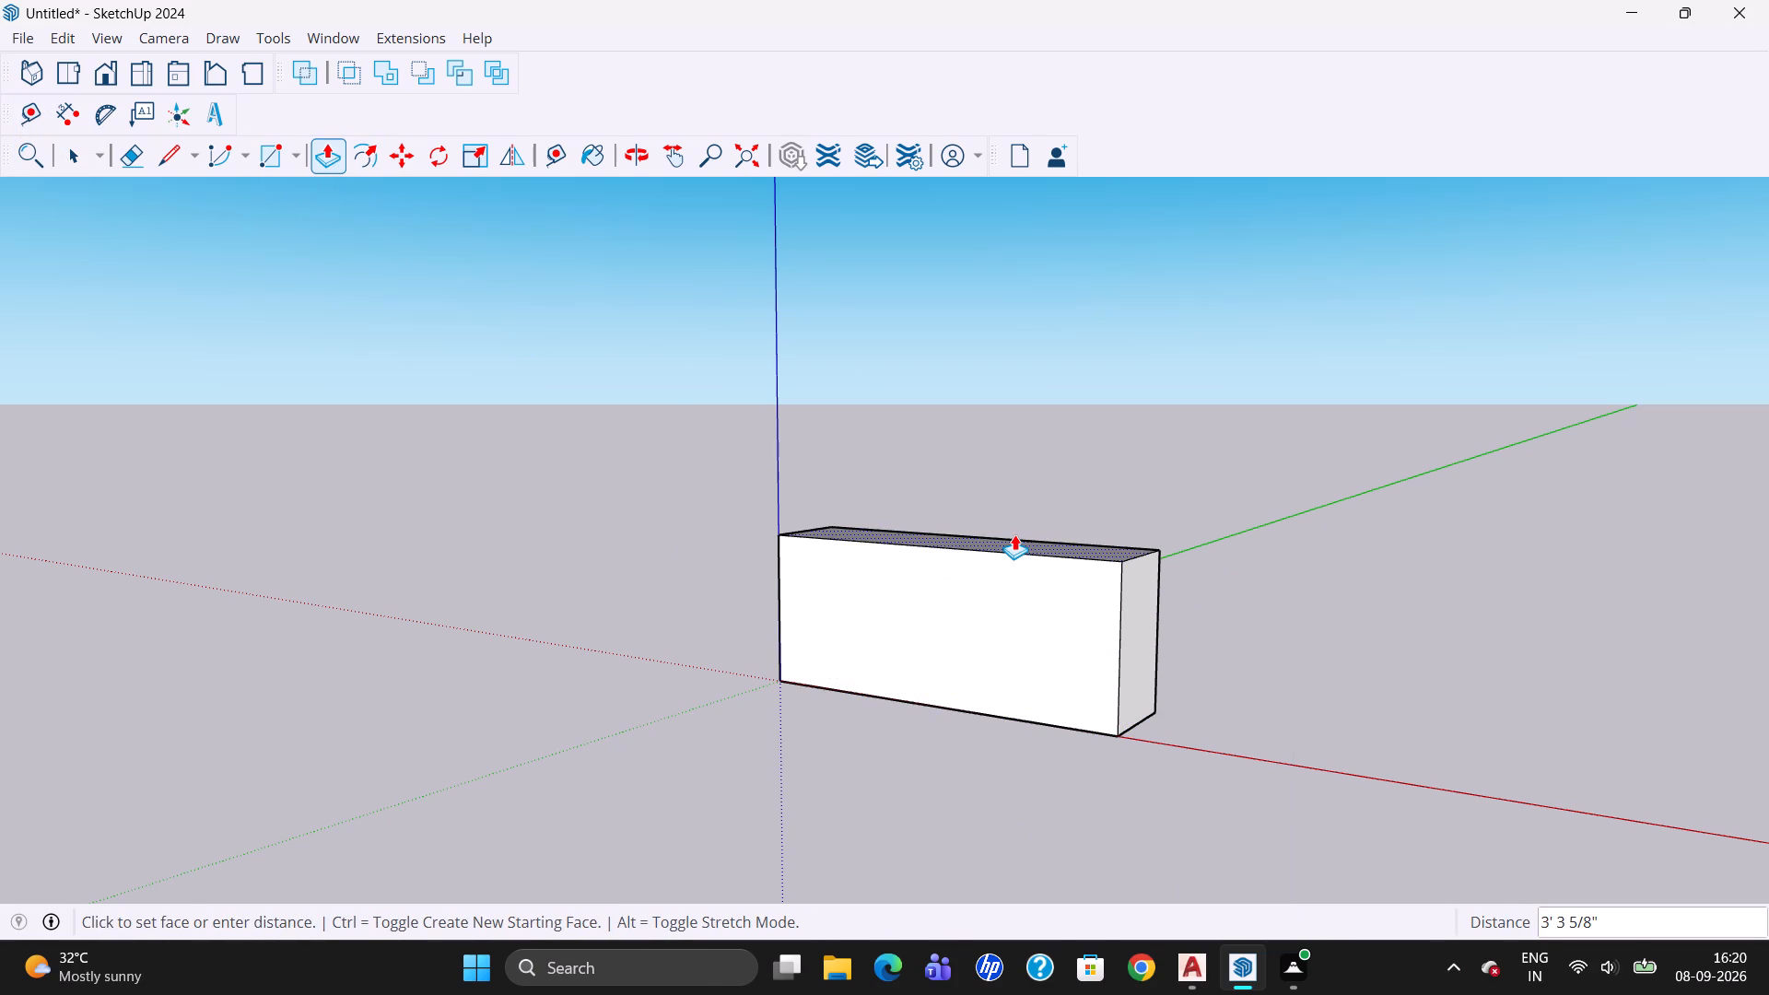
pyautogui.write('6"')
pyautogui.press('Return')
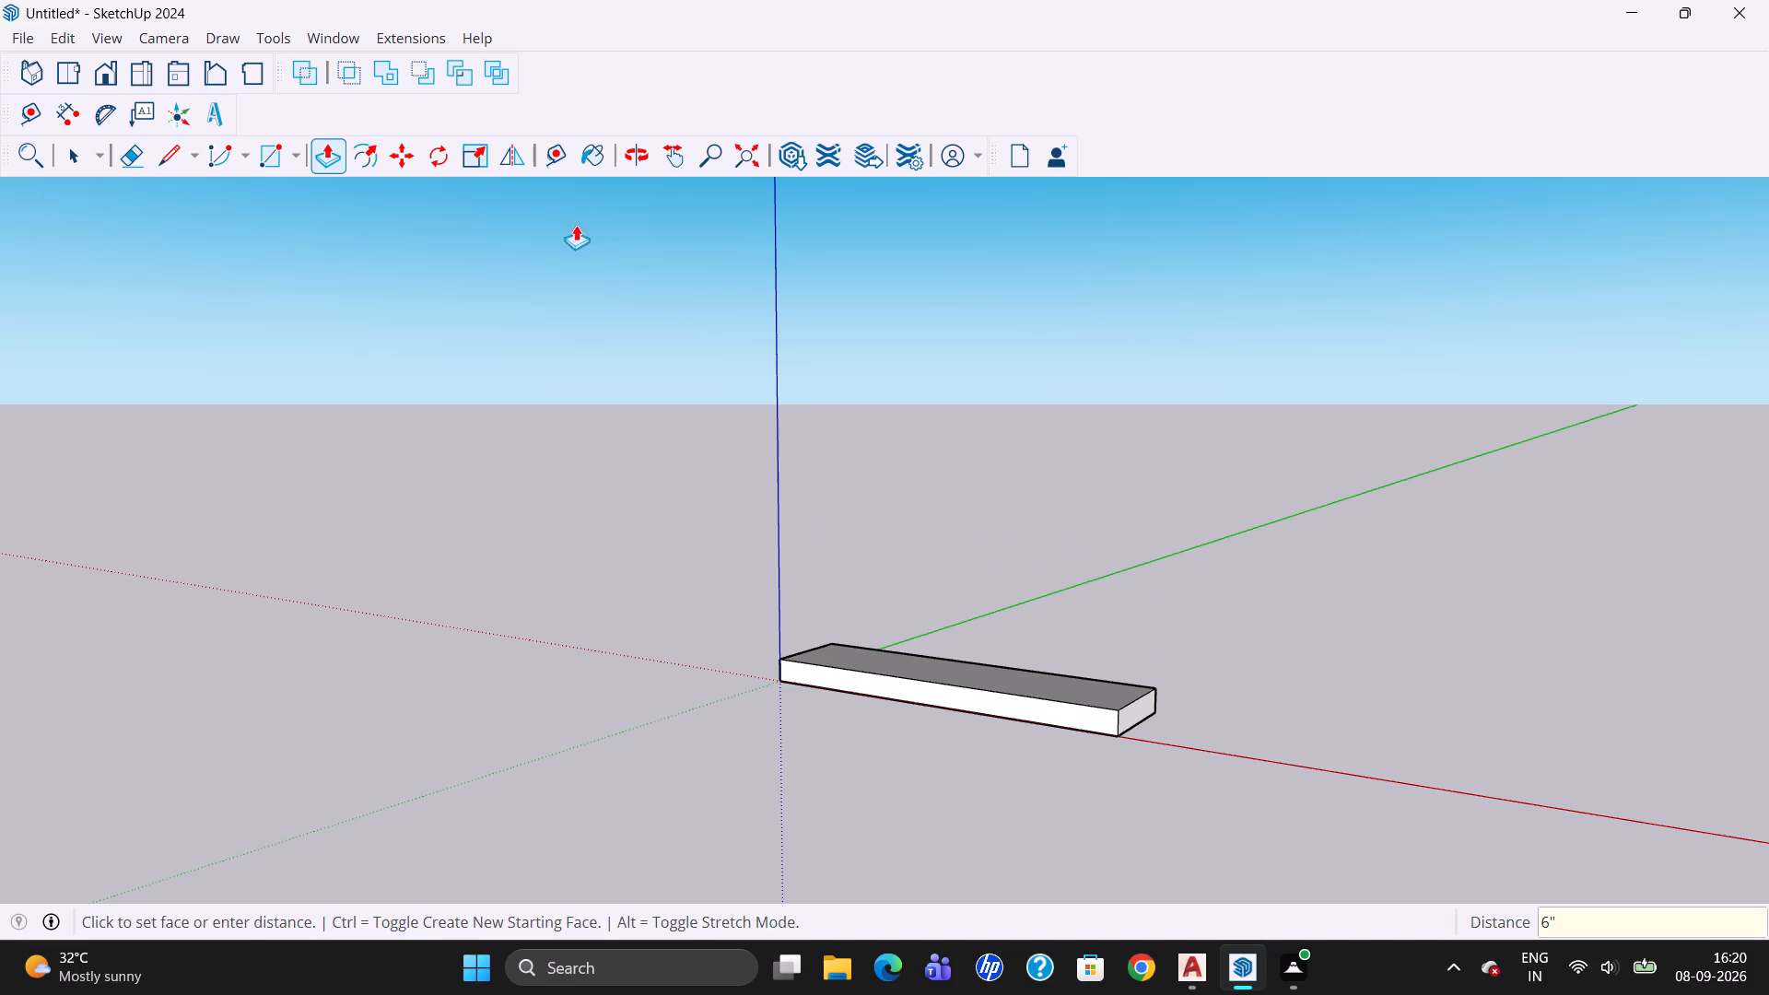
# Offset the outline of the slab's long front face 1" inward.
pyautogui.click(375, 161)
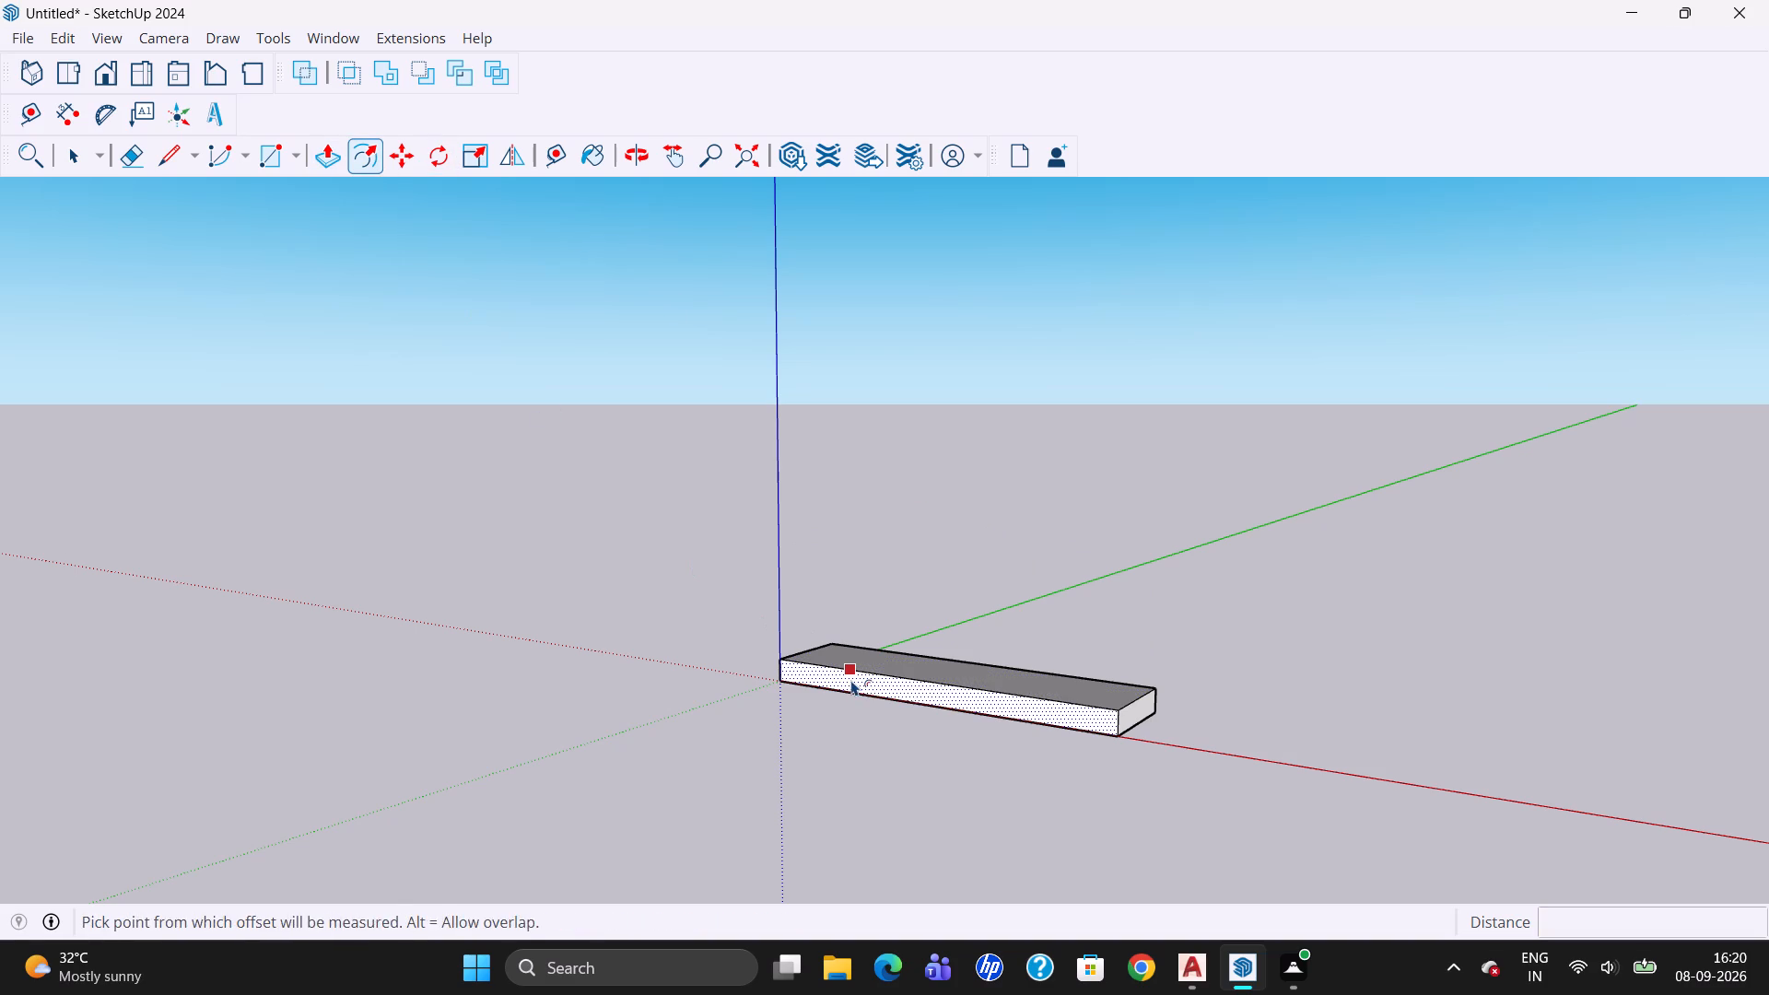
pyautogui.click(851, 680)
pyautogui.write('1"')
pyautogui.press('Return')
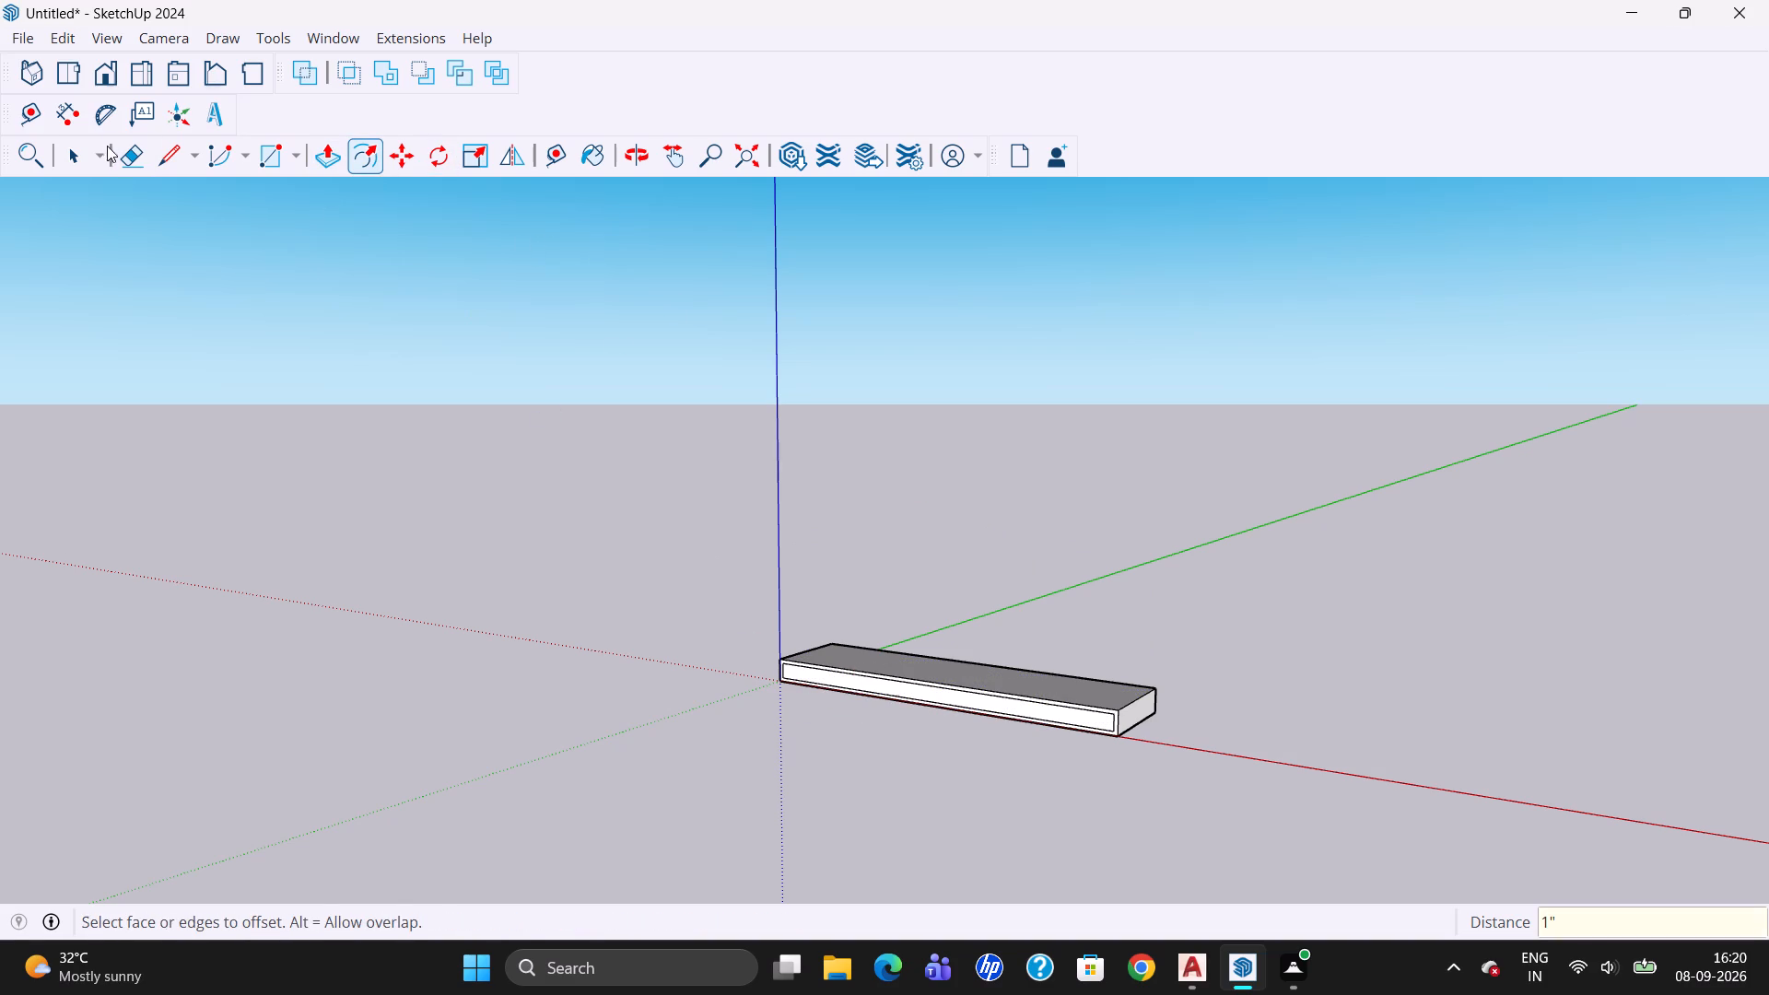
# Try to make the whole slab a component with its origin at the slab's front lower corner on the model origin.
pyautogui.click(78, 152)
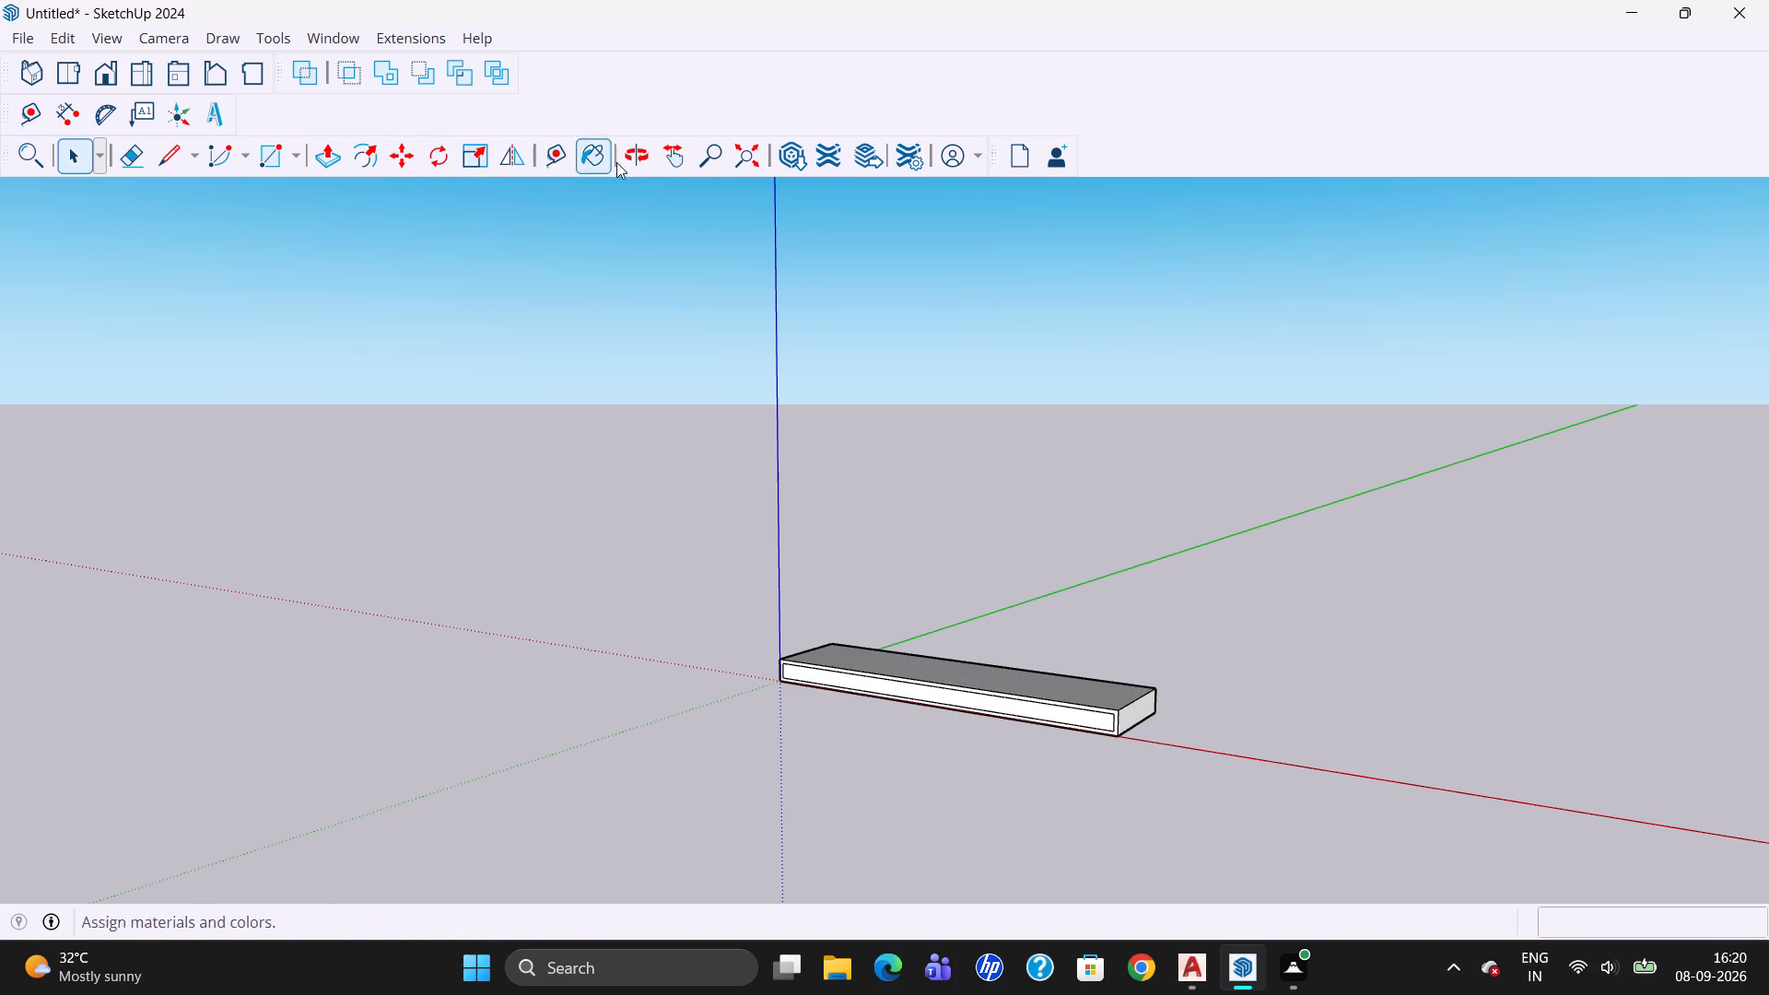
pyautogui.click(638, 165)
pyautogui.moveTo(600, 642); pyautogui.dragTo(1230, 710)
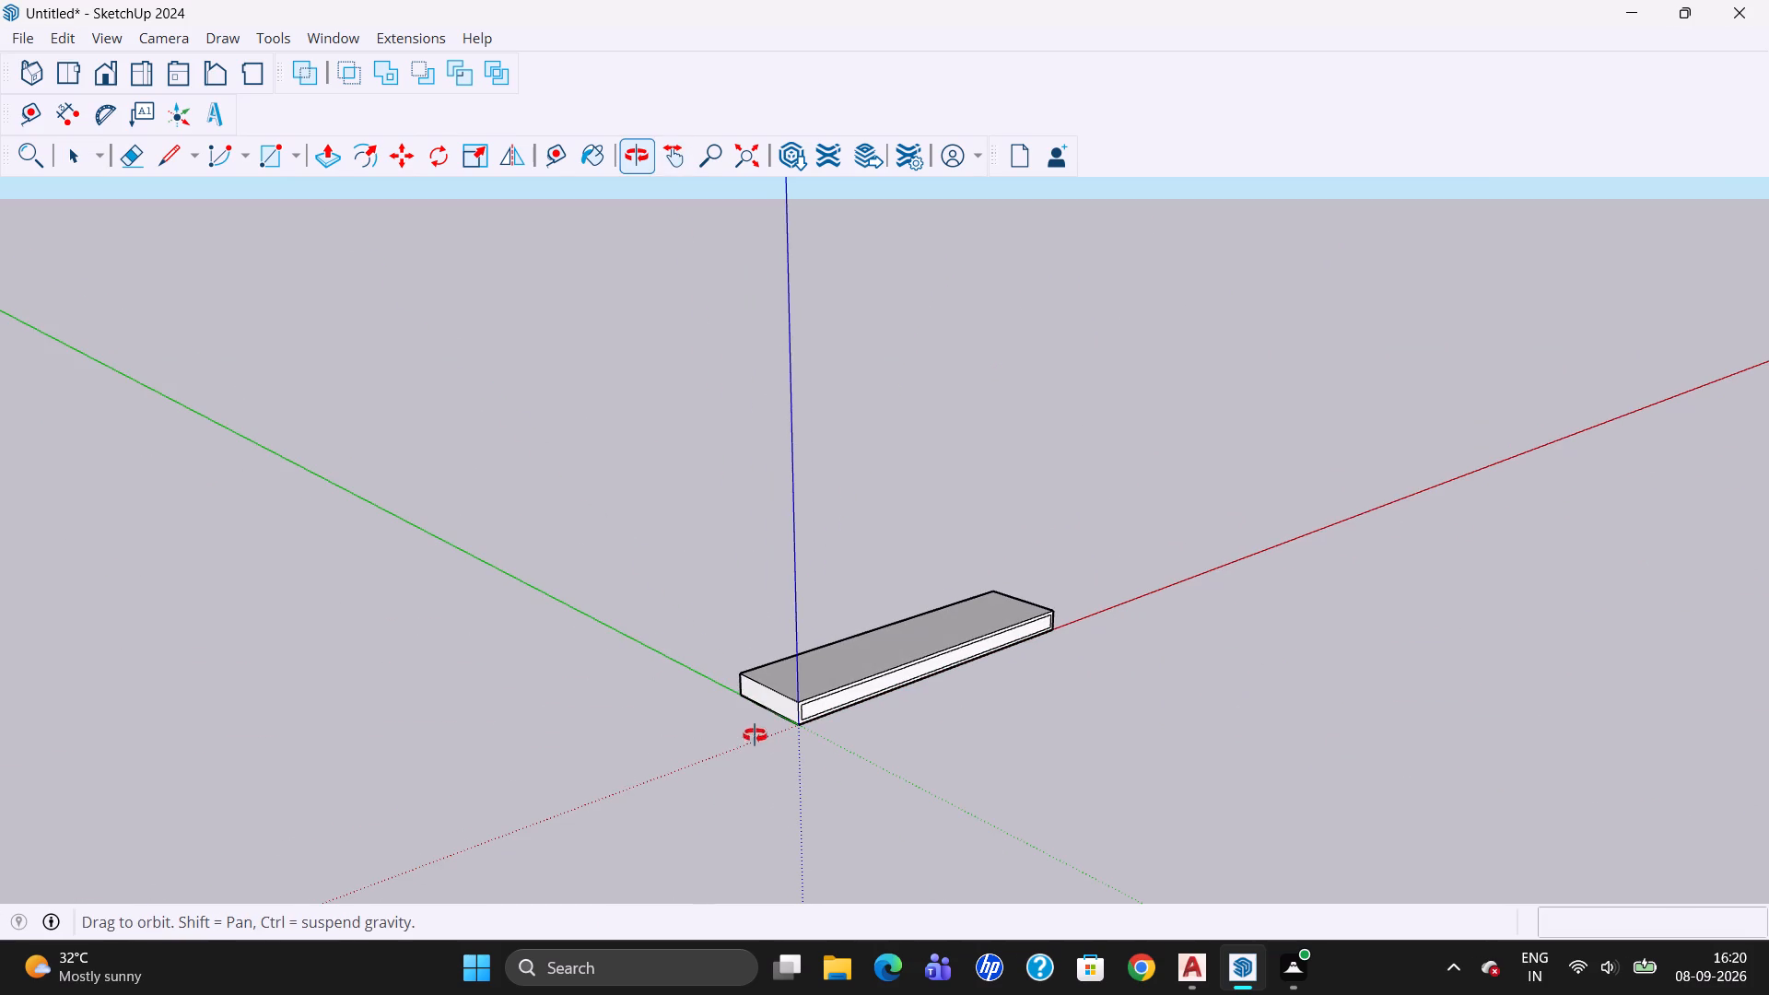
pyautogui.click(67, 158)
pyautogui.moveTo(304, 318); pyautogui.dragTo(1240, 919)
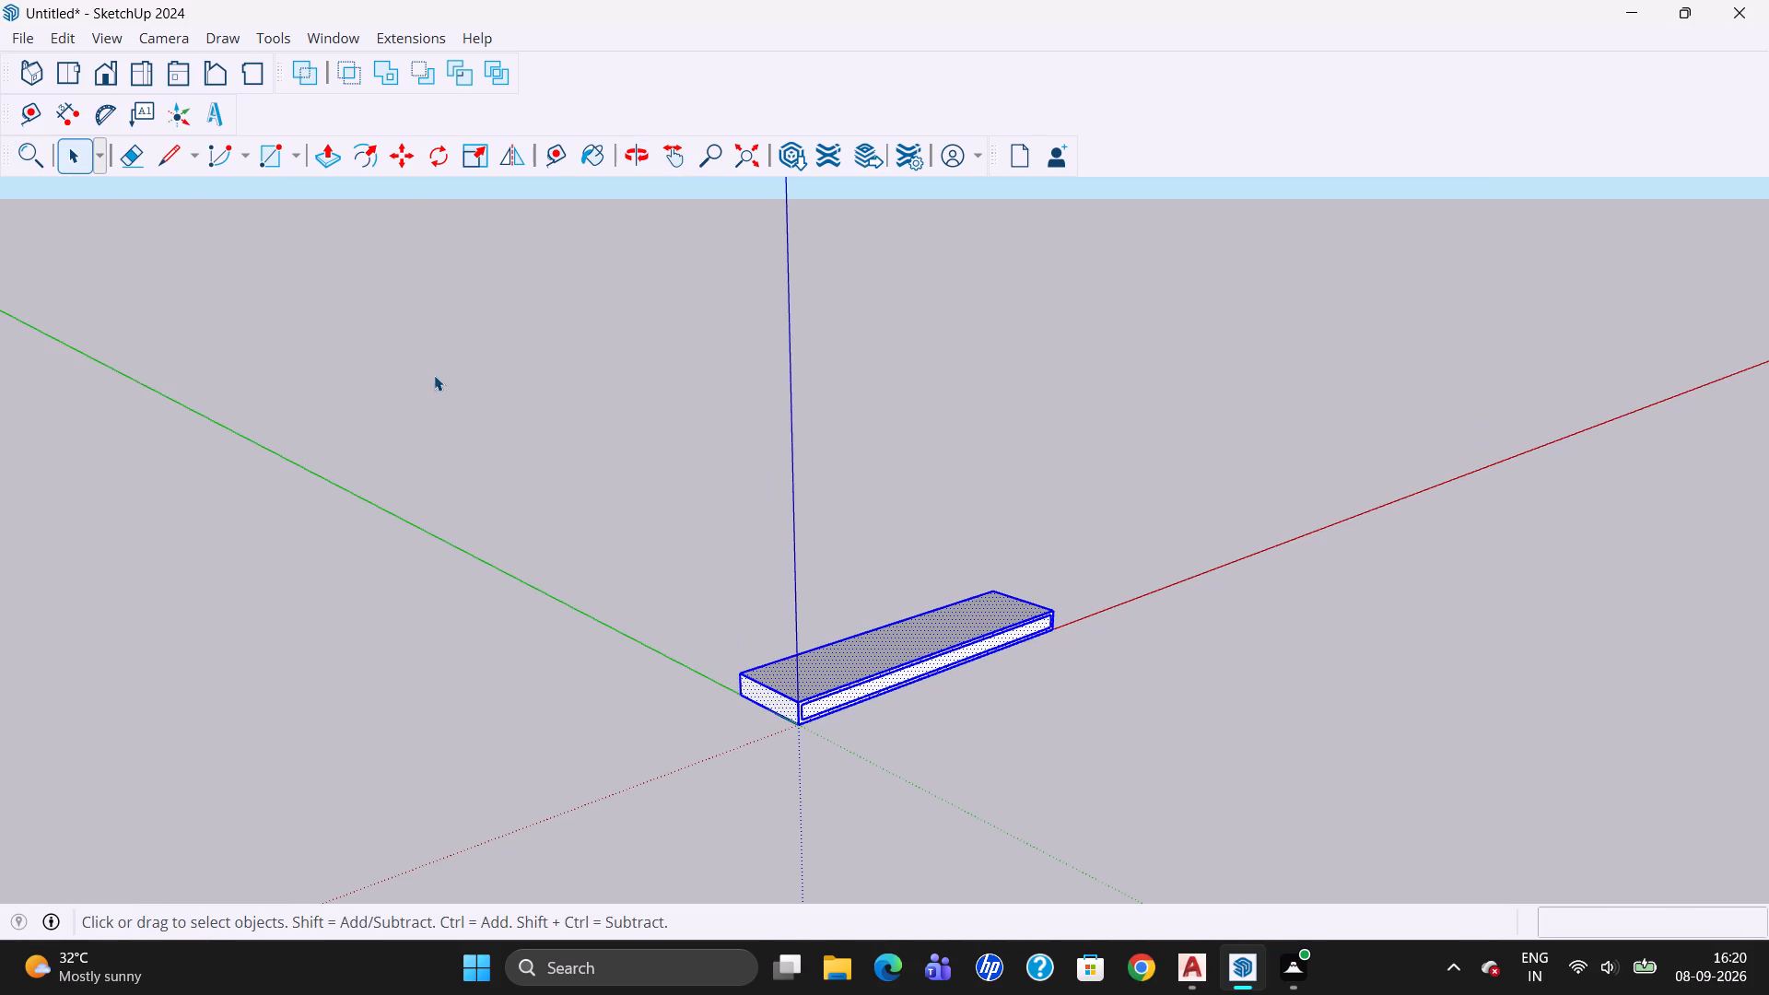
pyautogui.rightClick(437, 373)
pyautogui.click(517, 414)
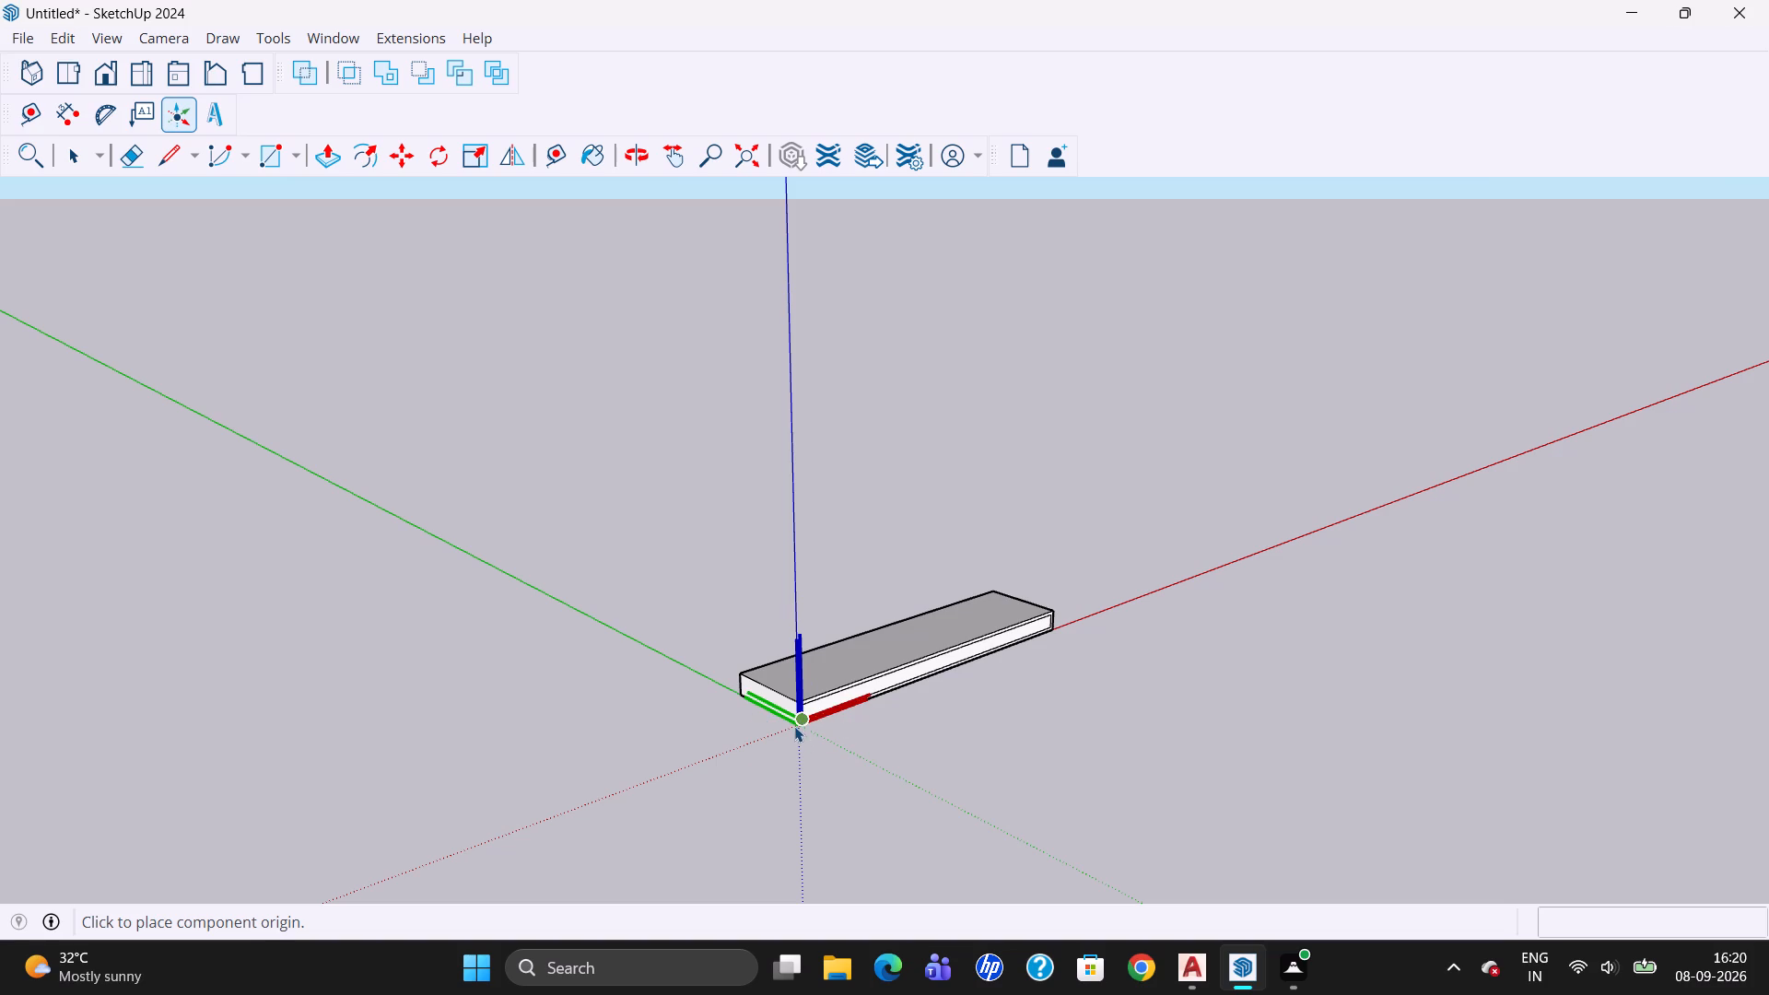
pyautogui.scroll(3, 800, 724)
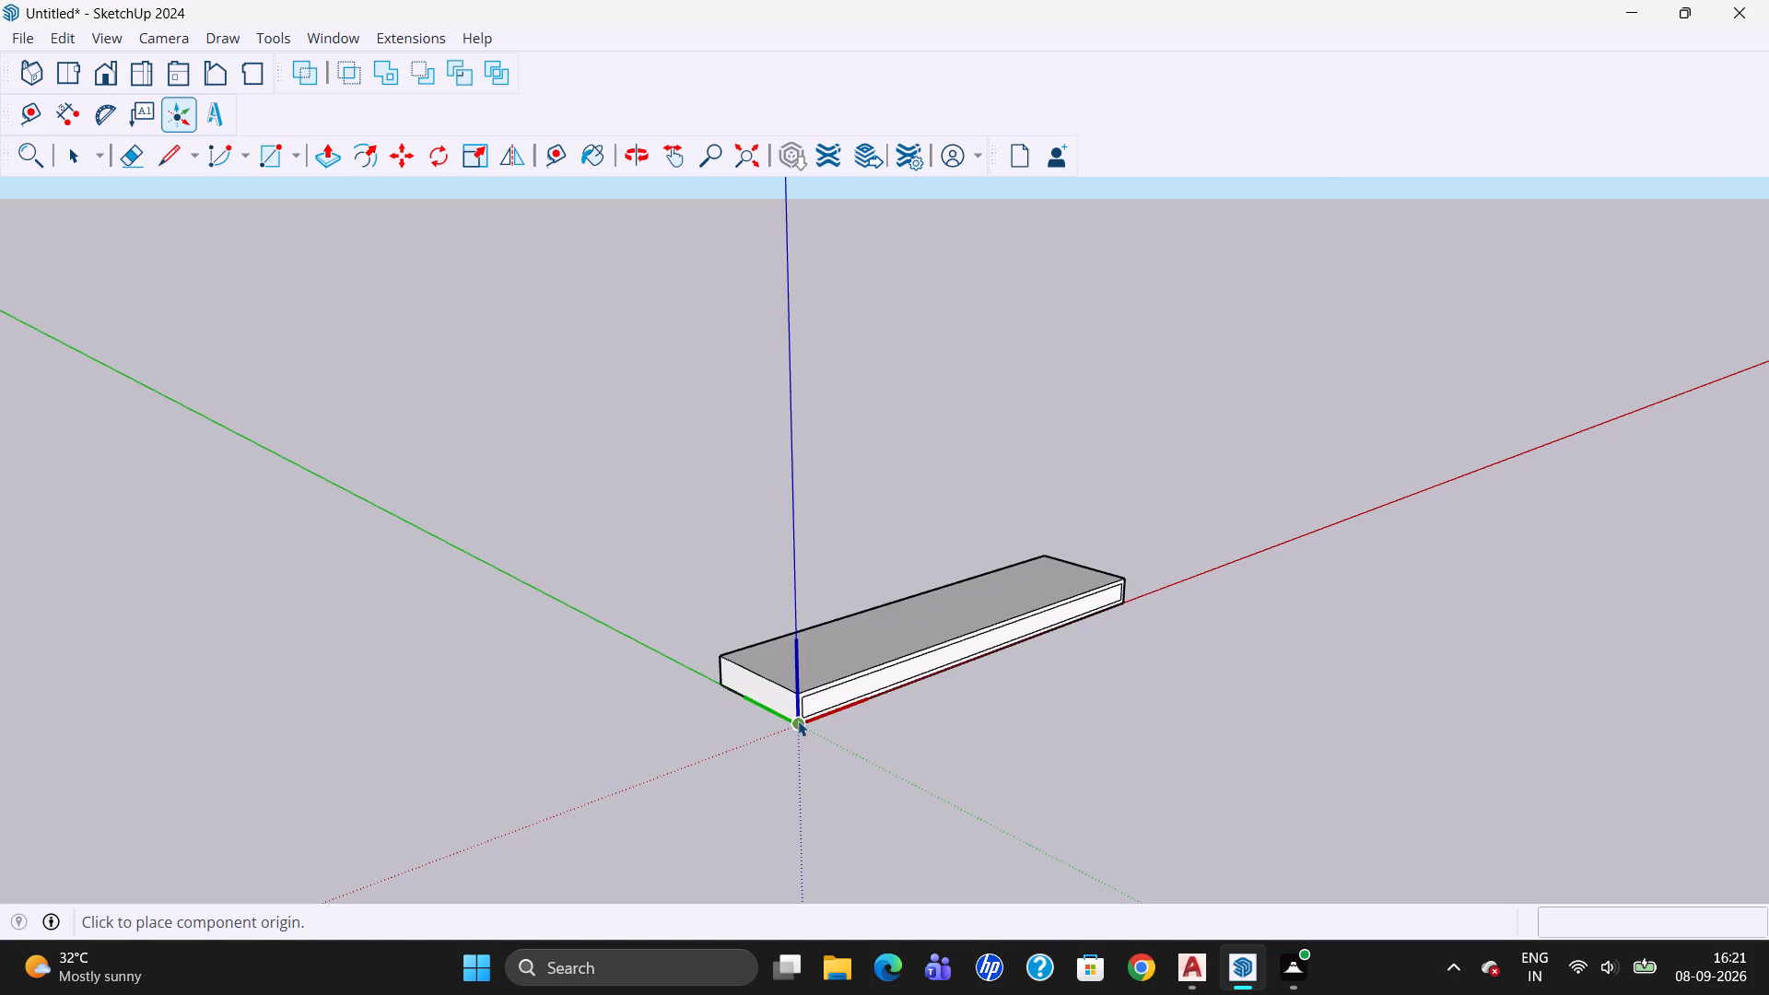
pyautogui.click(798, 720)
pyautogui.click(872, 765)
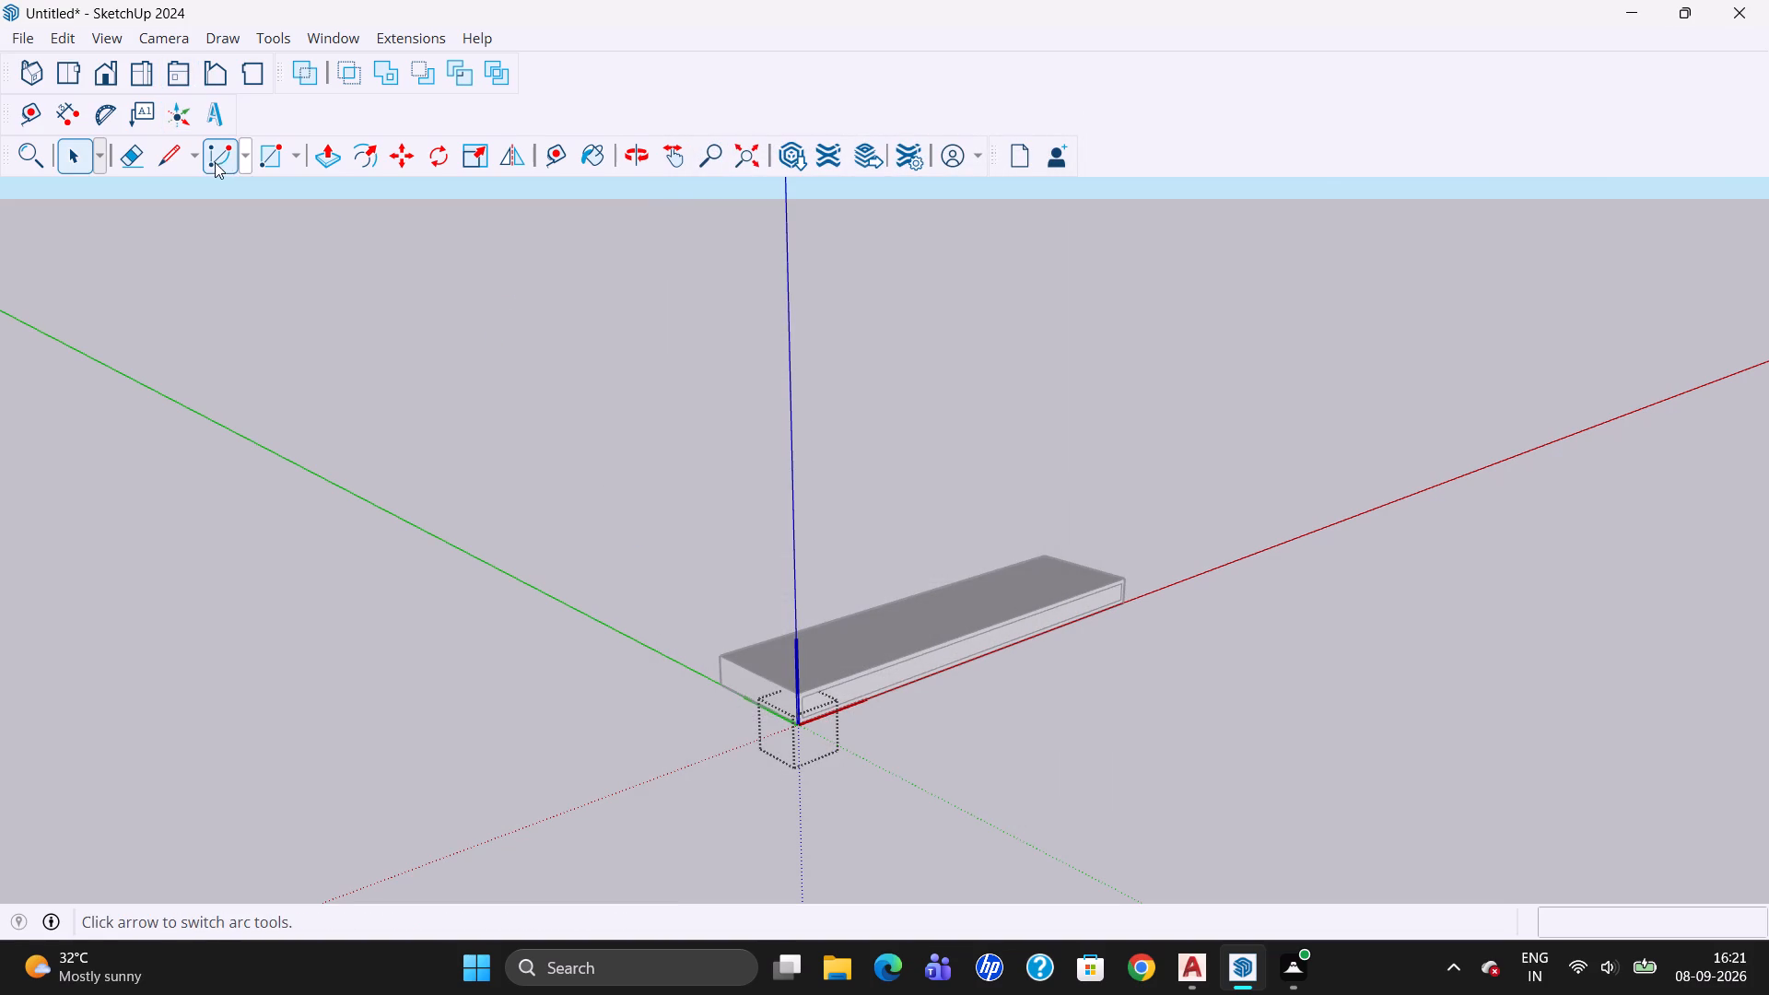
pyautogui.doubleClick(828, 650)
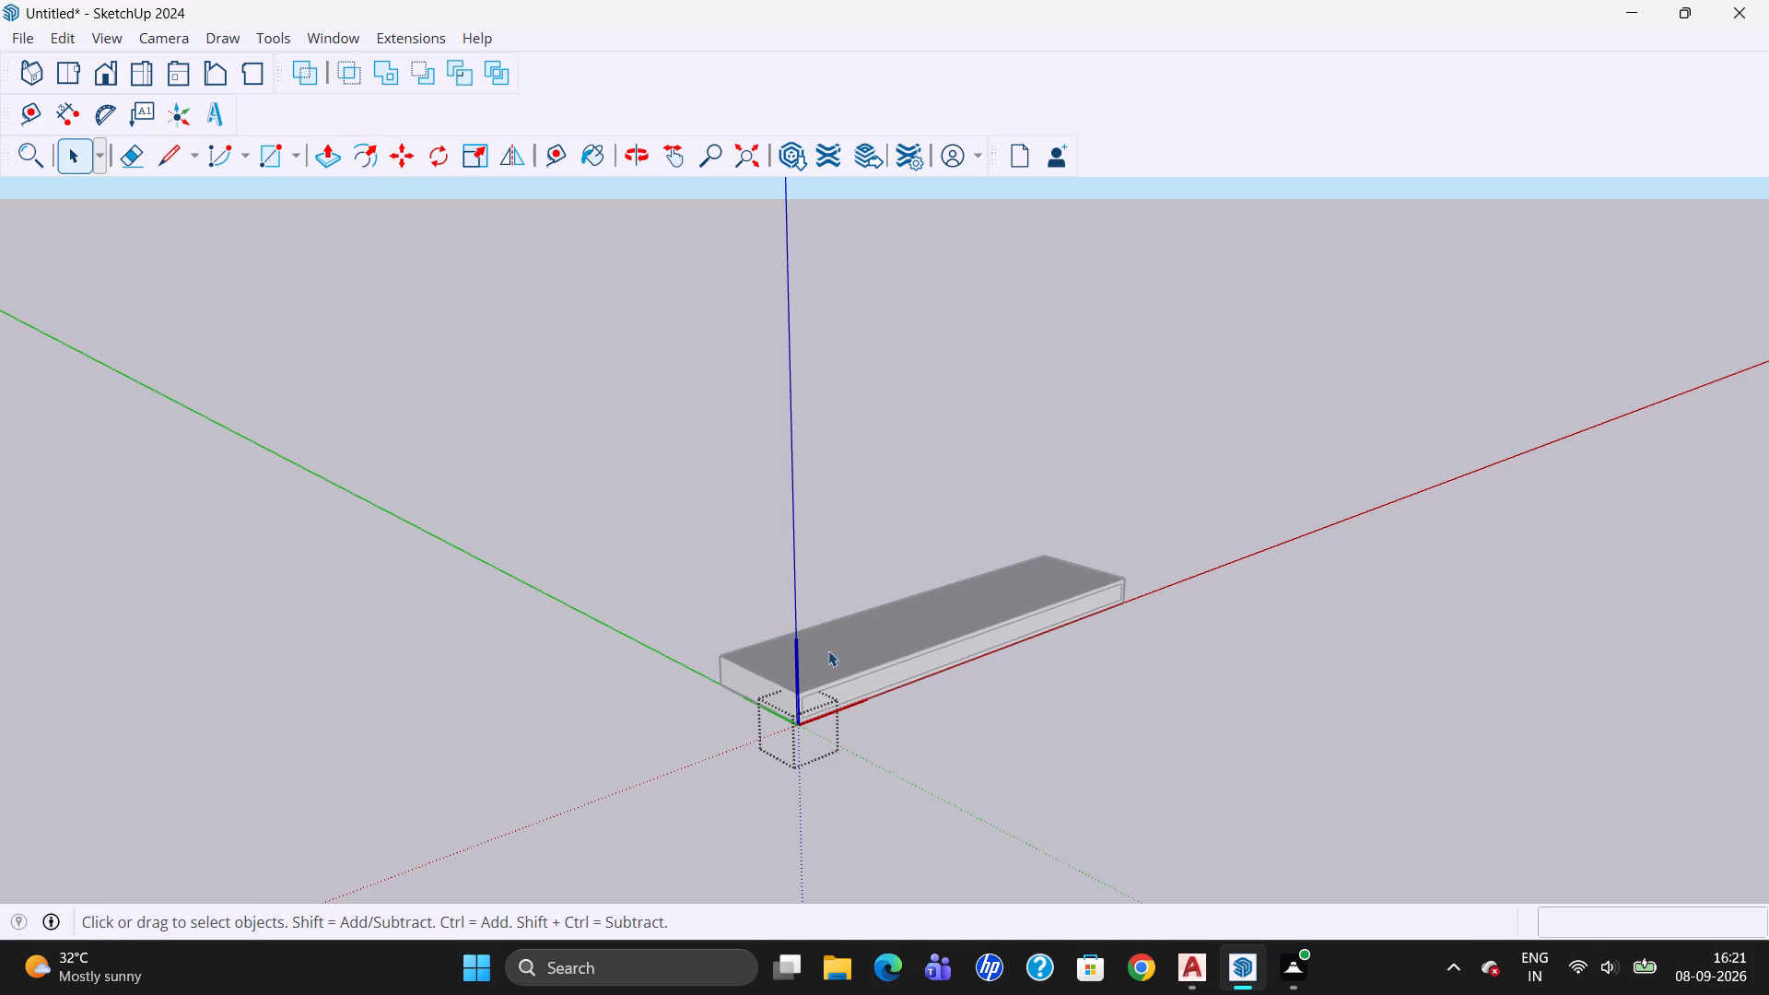
# Place a guide 7' straight up from the slab's back lower corner on the green axis.
pyautogui.click(549, 167)
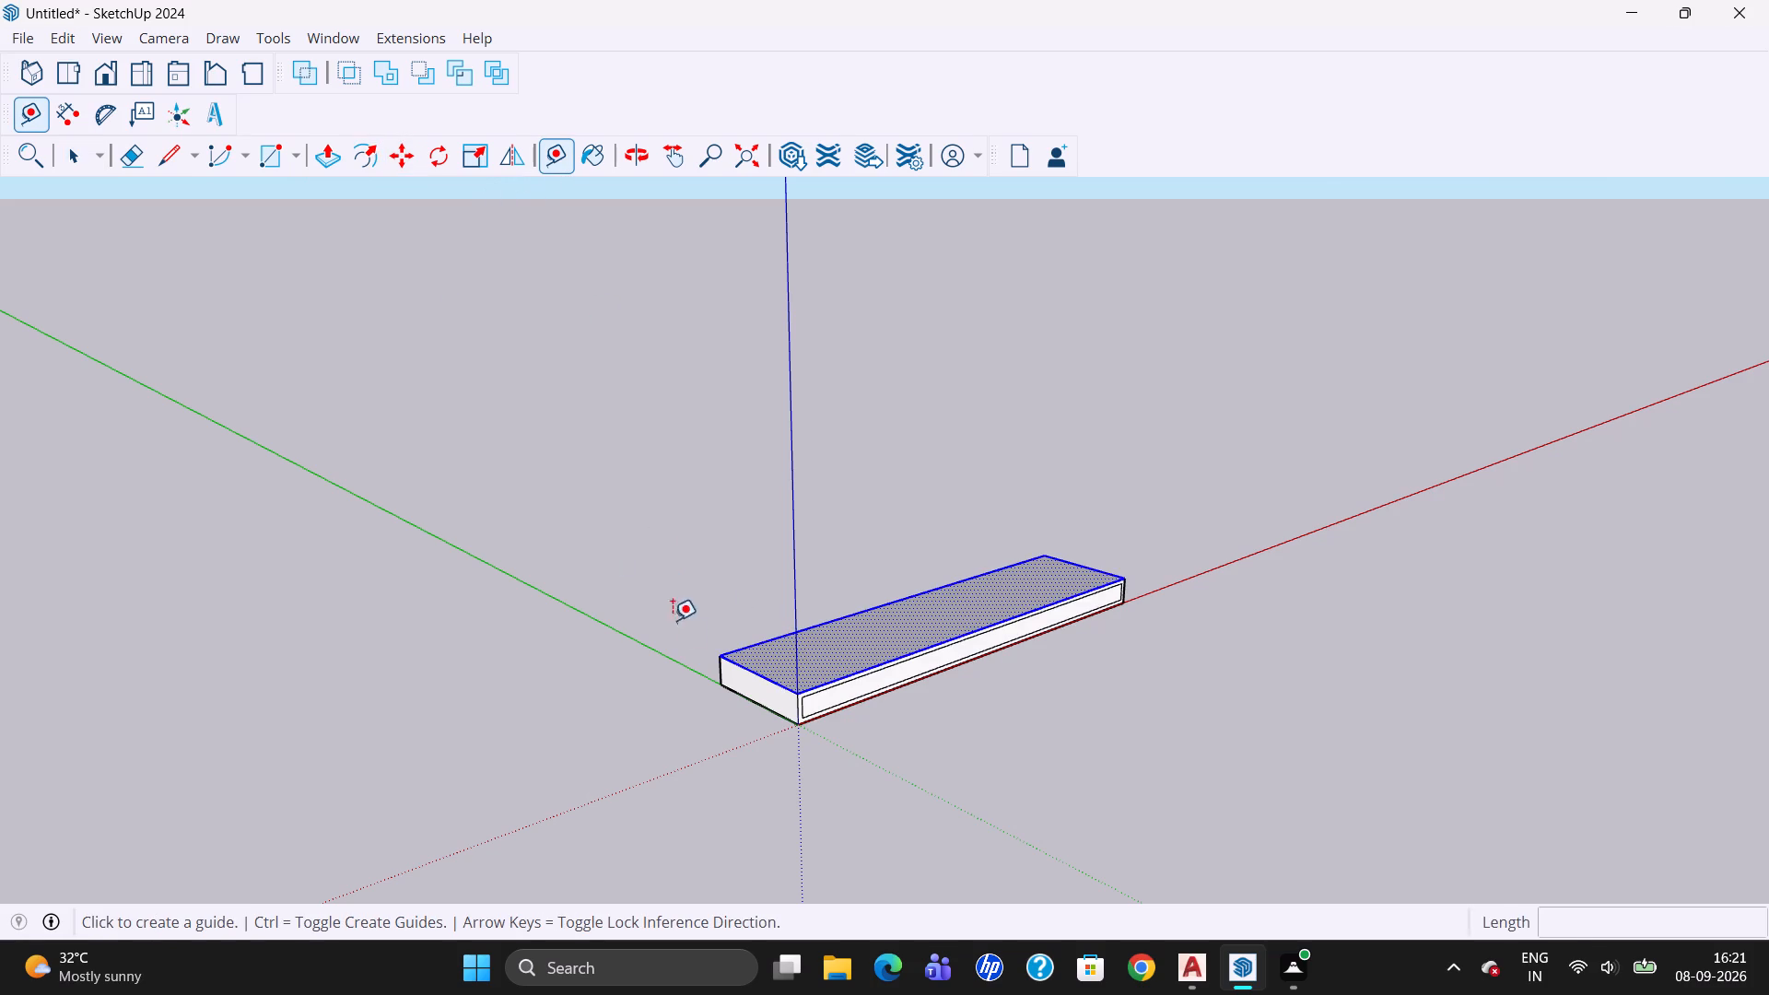
pyautogui.click(716, 682)
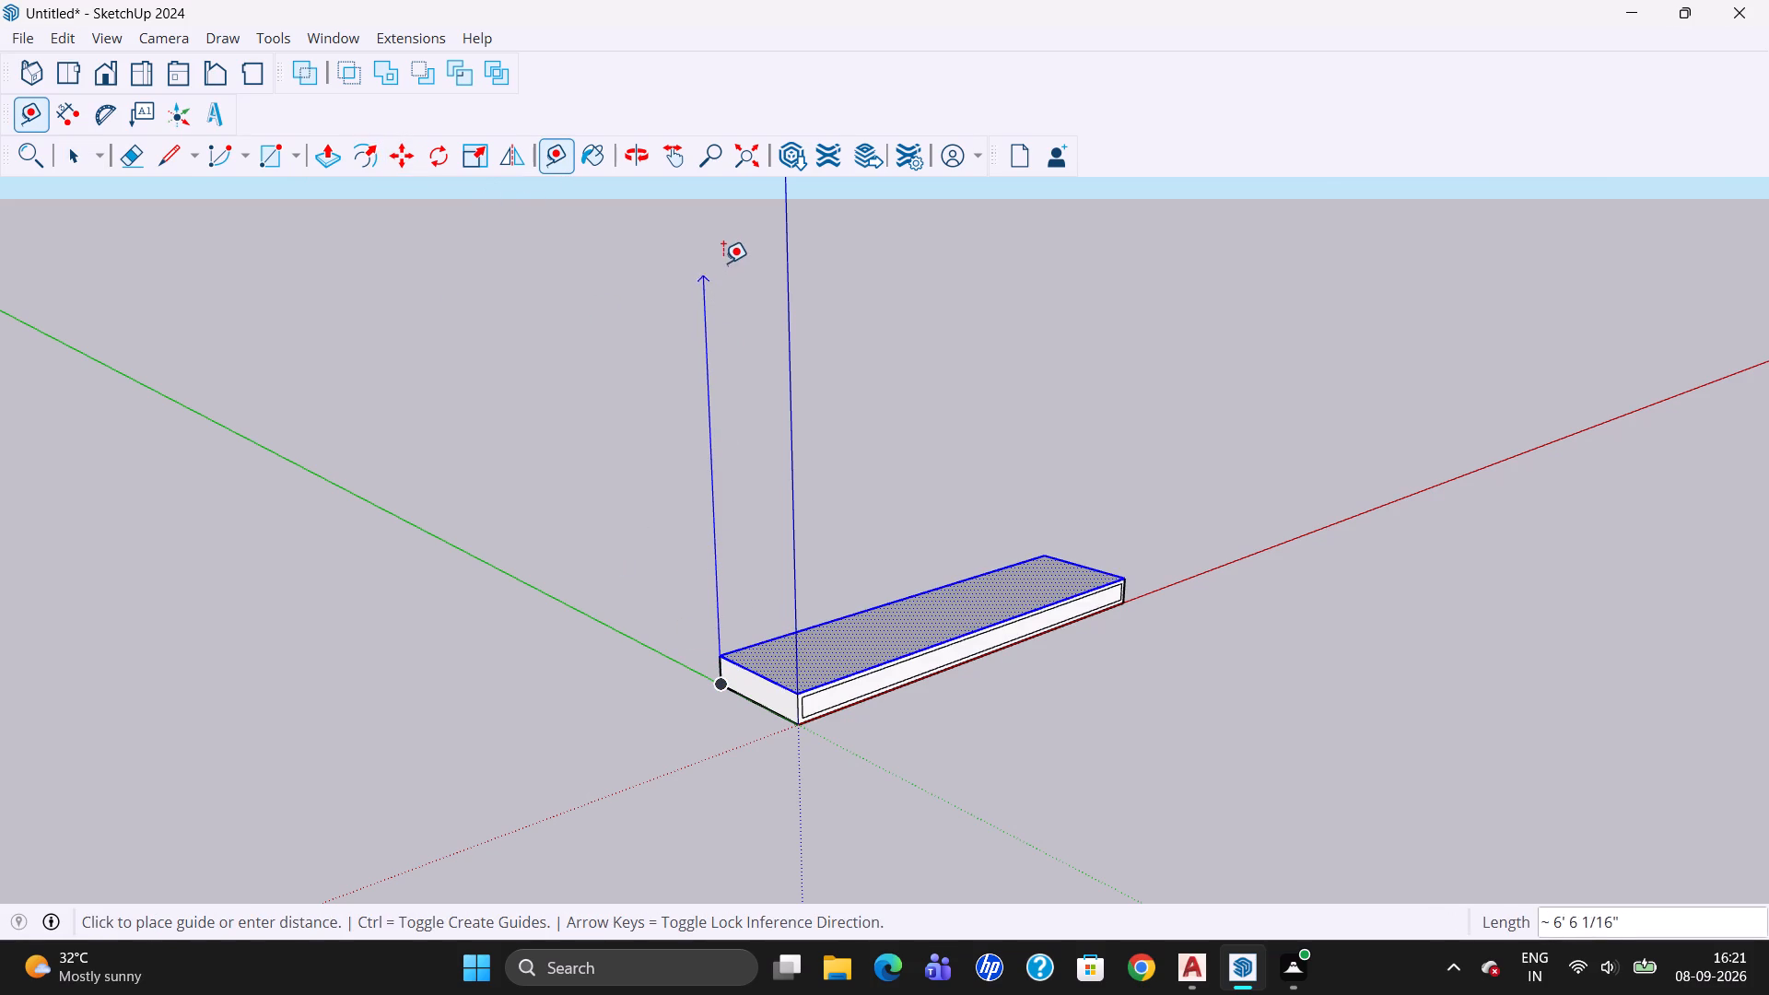
pyautogui.press('7')
pyautogui.press("'")
pyautogui.press('Return')
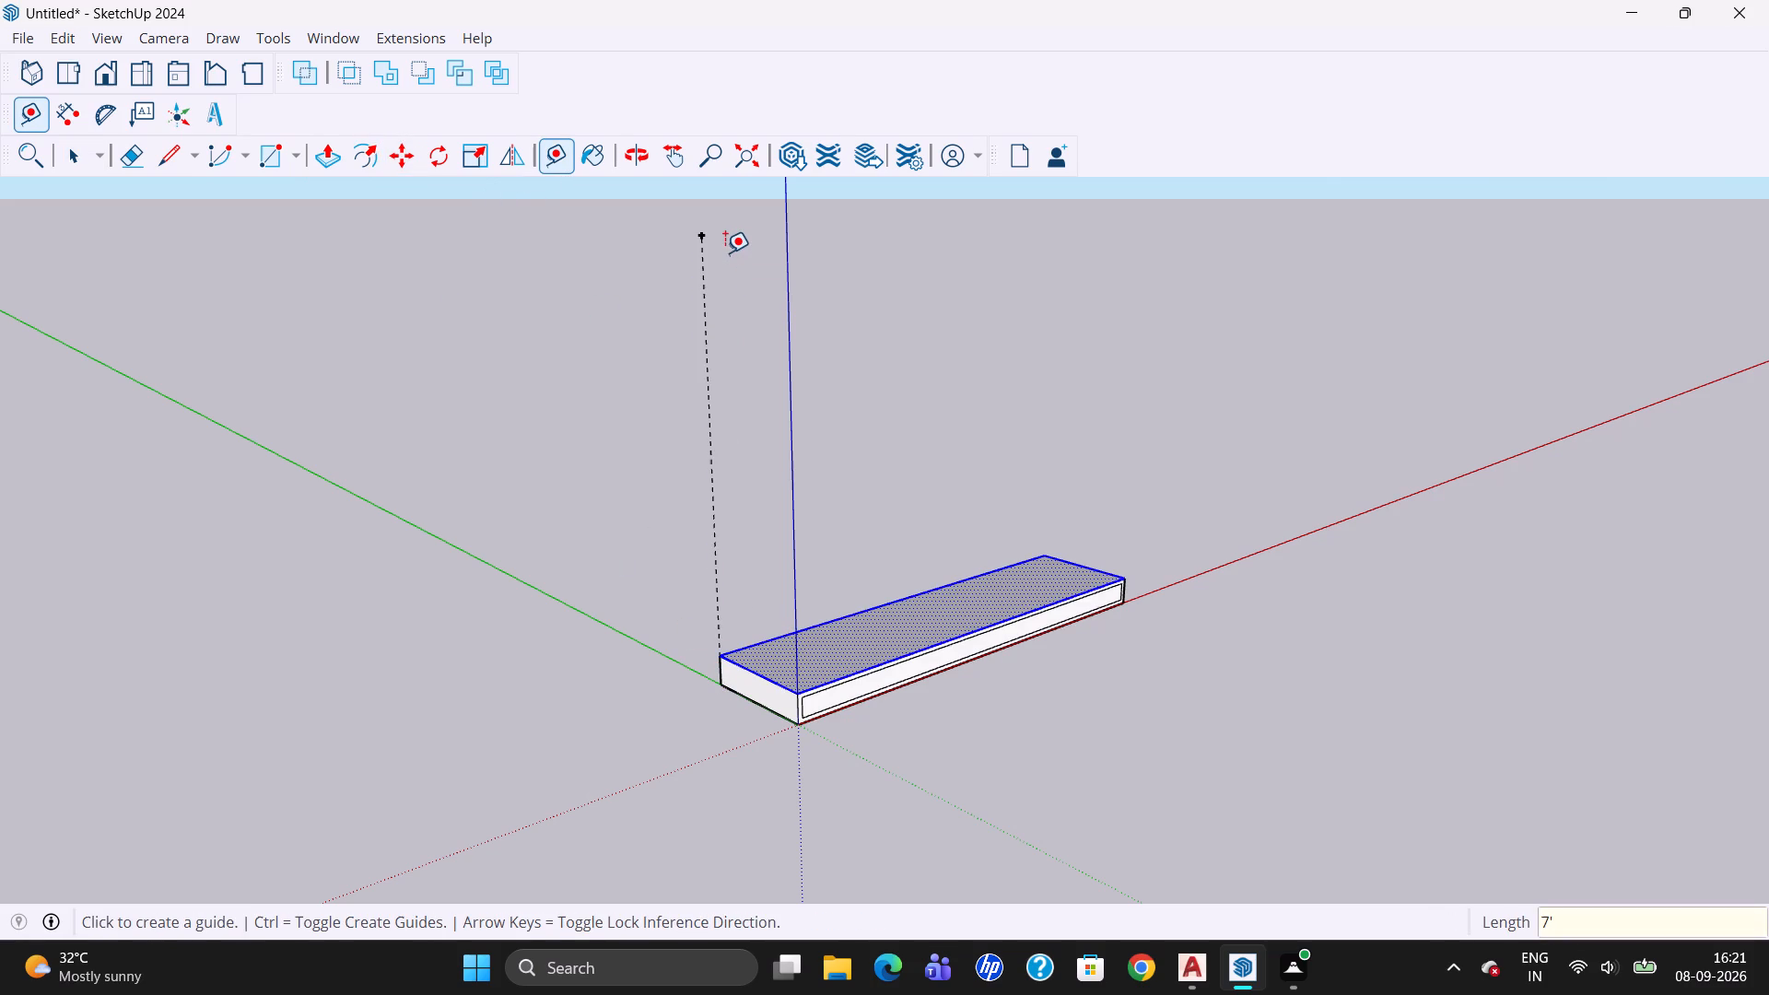
pyautogui.press('Escape')
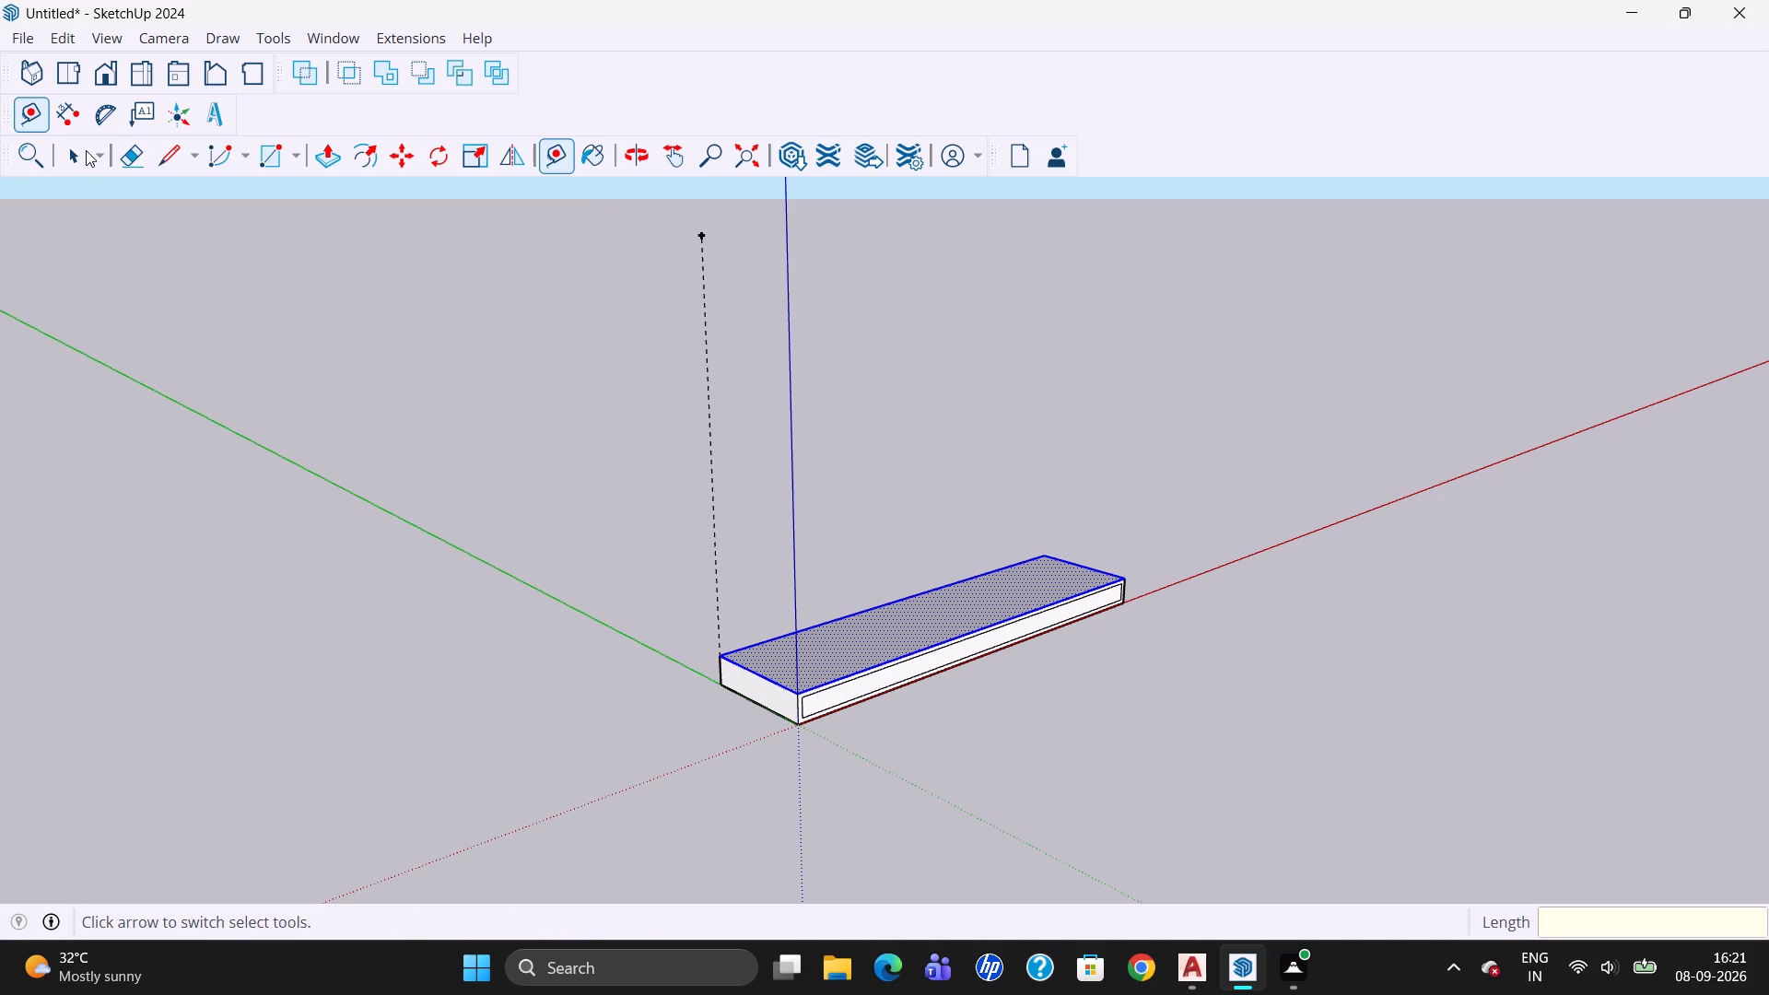
# Copy the whole slab straight up about 6' 6" so that its top meets the upper end of the guide.
pyautogui.click(77, 151)
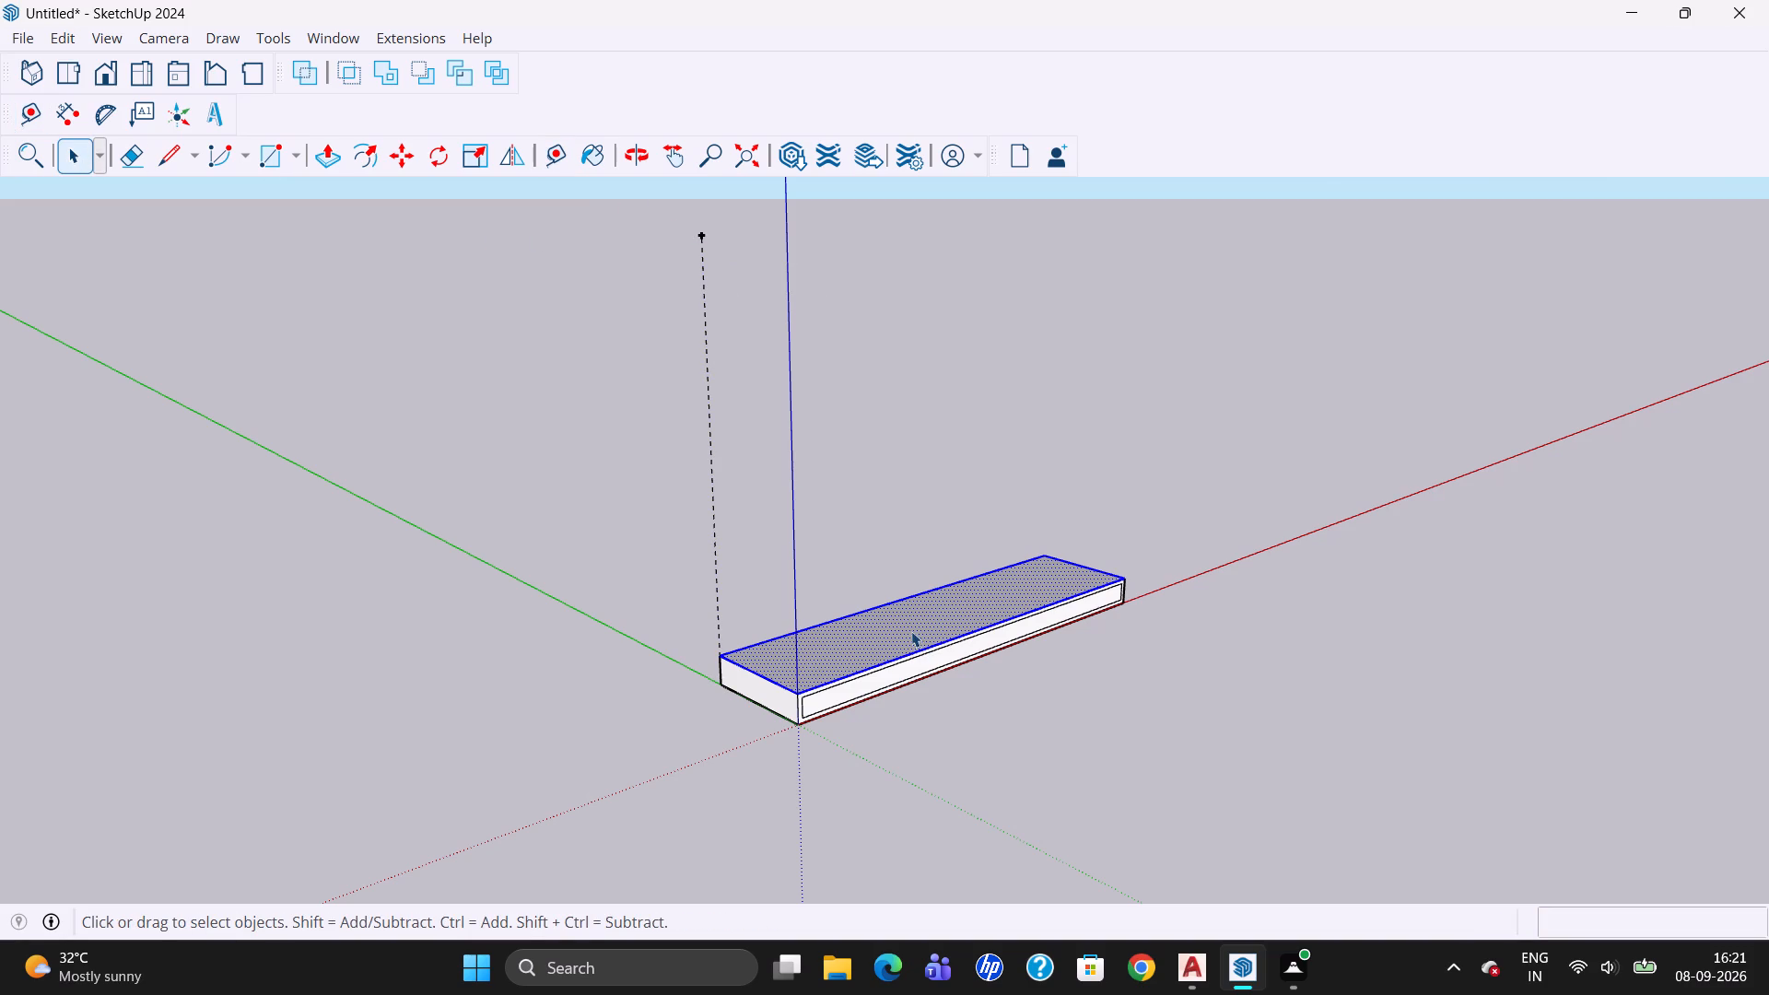
pyautogui.tripleClick(911, 630)
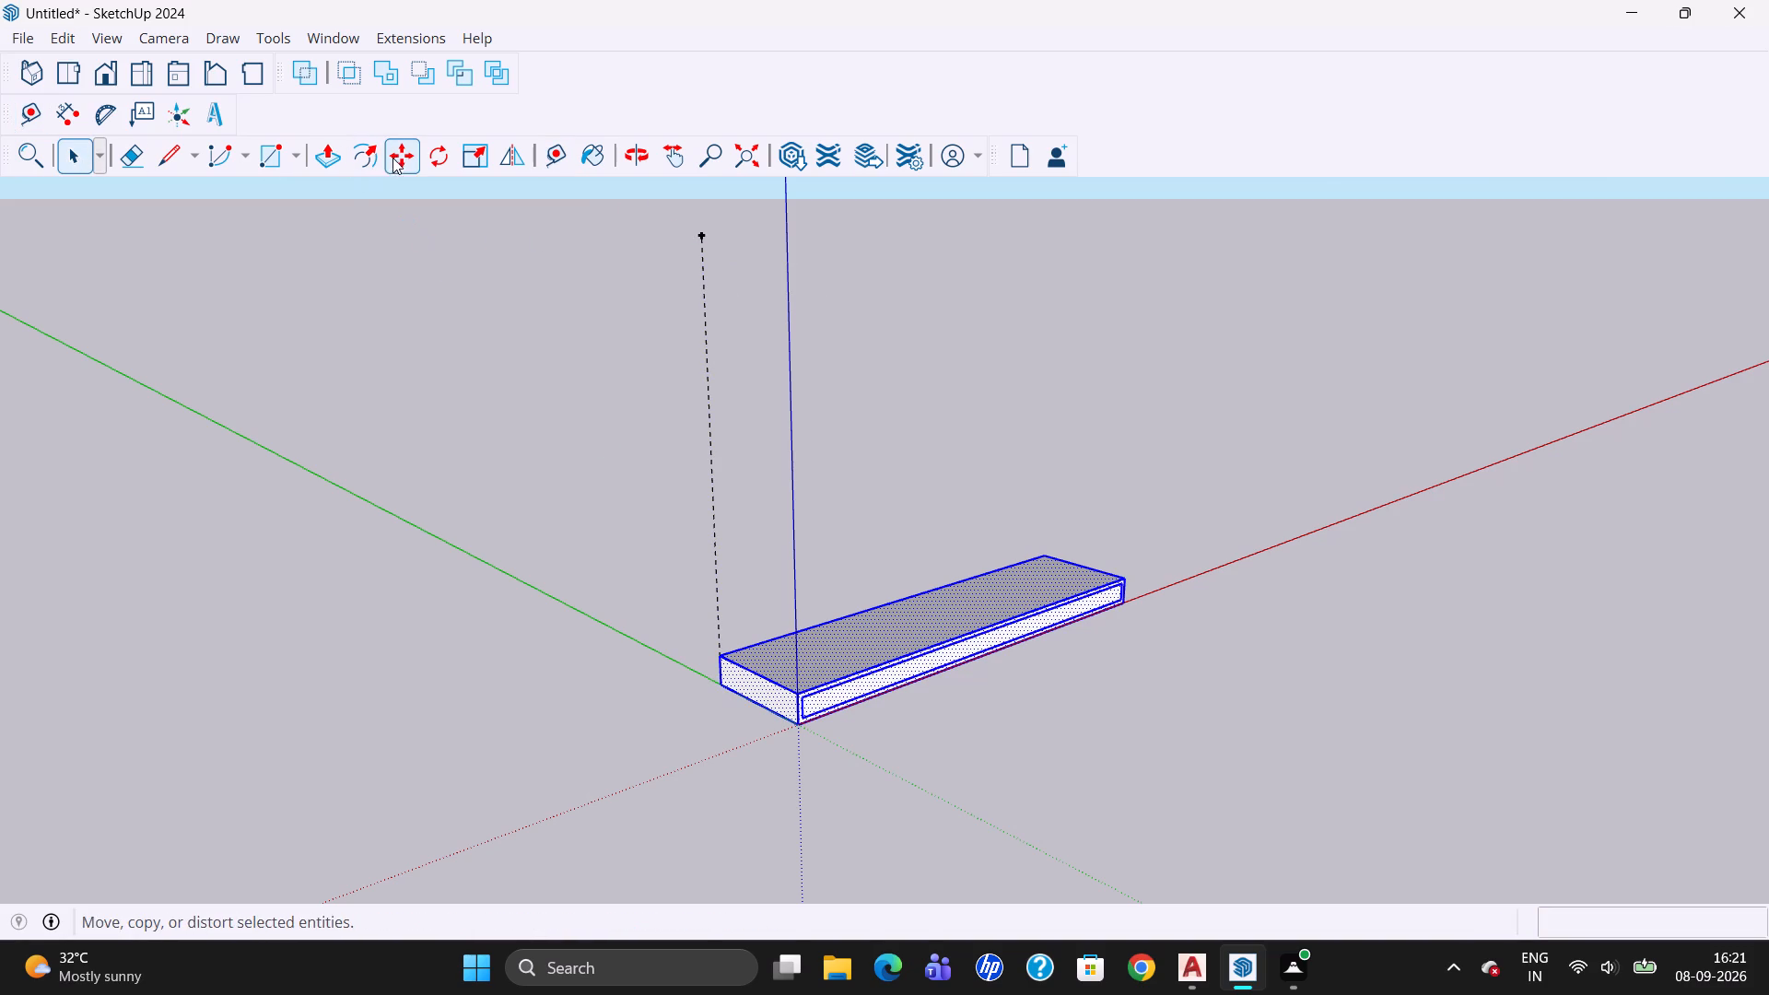
pyautogui.click(393, 158)
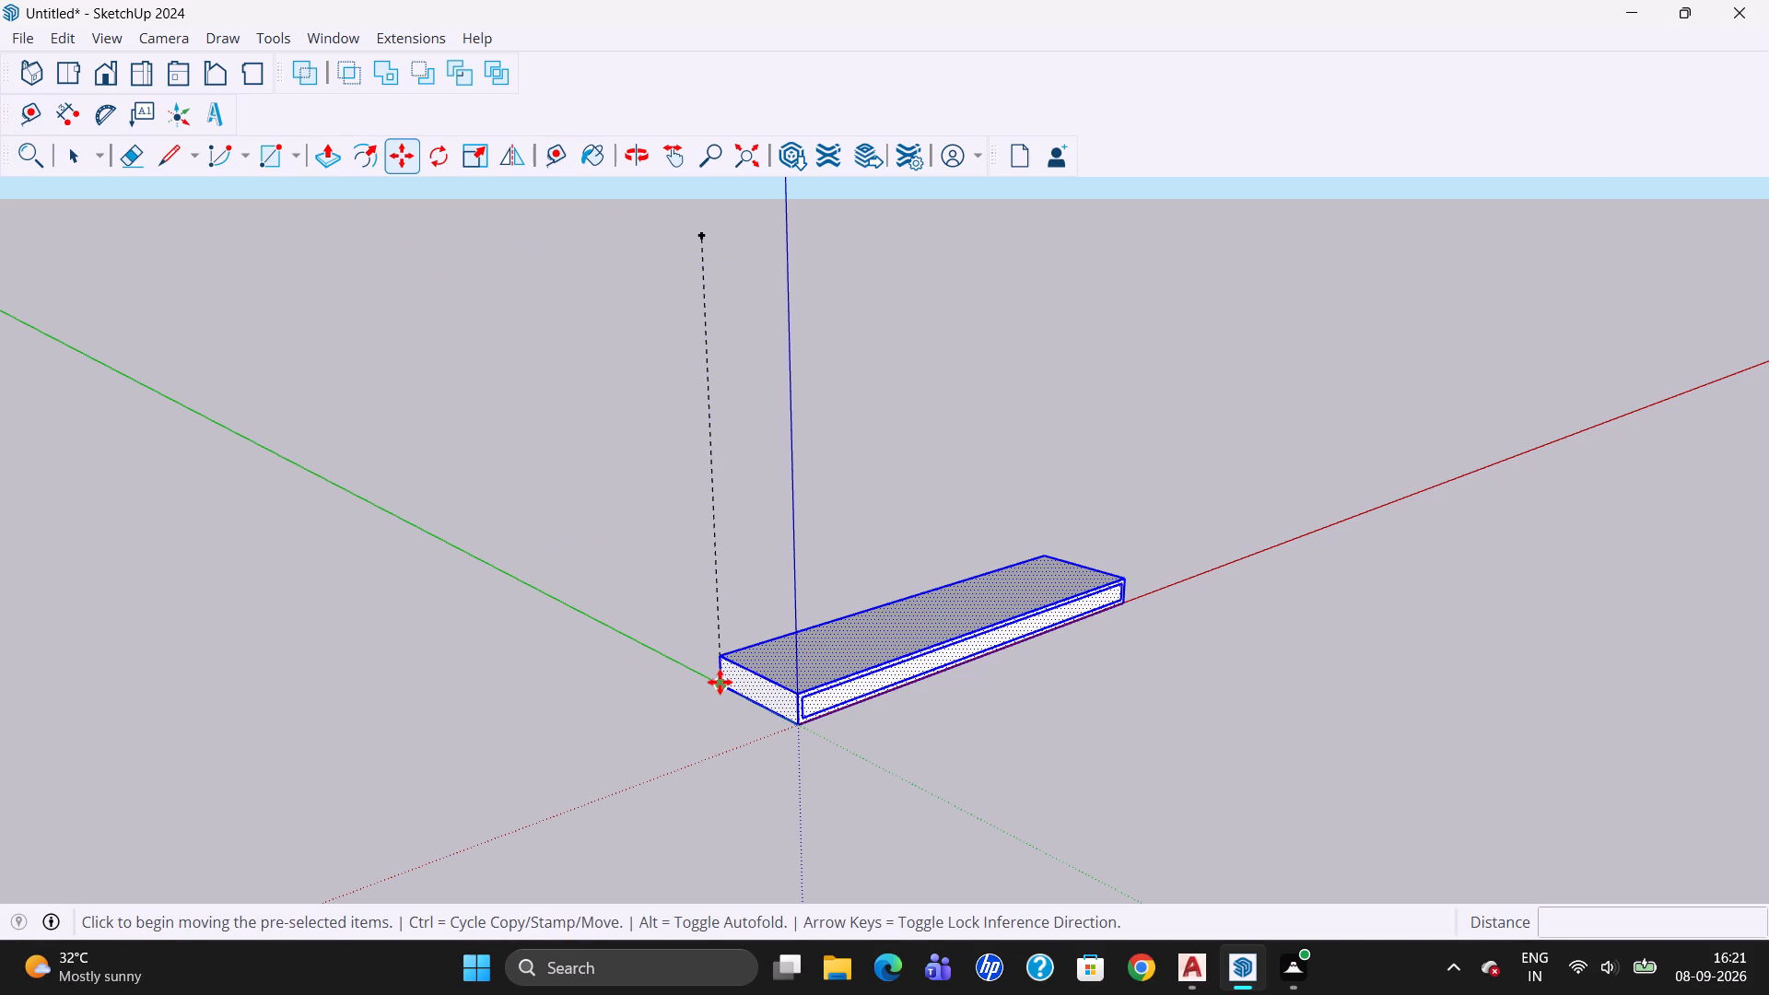
pyautogui.click(720, 682)
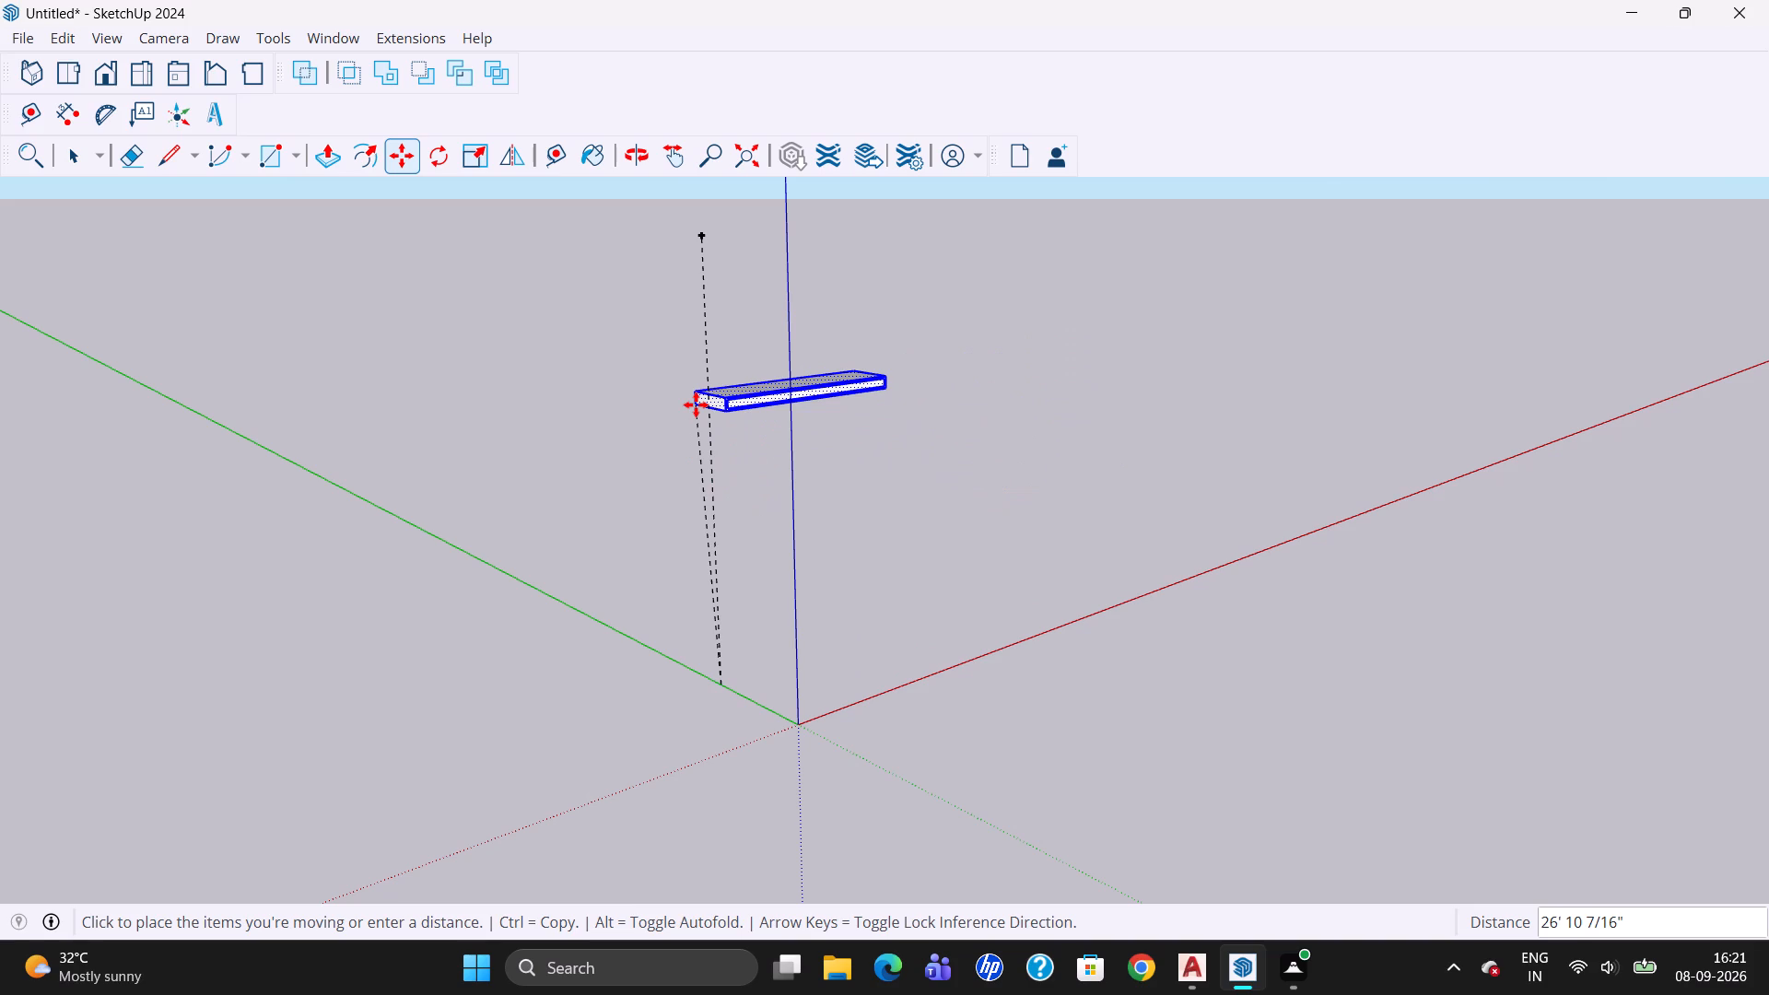
pyautogui.press('Up')
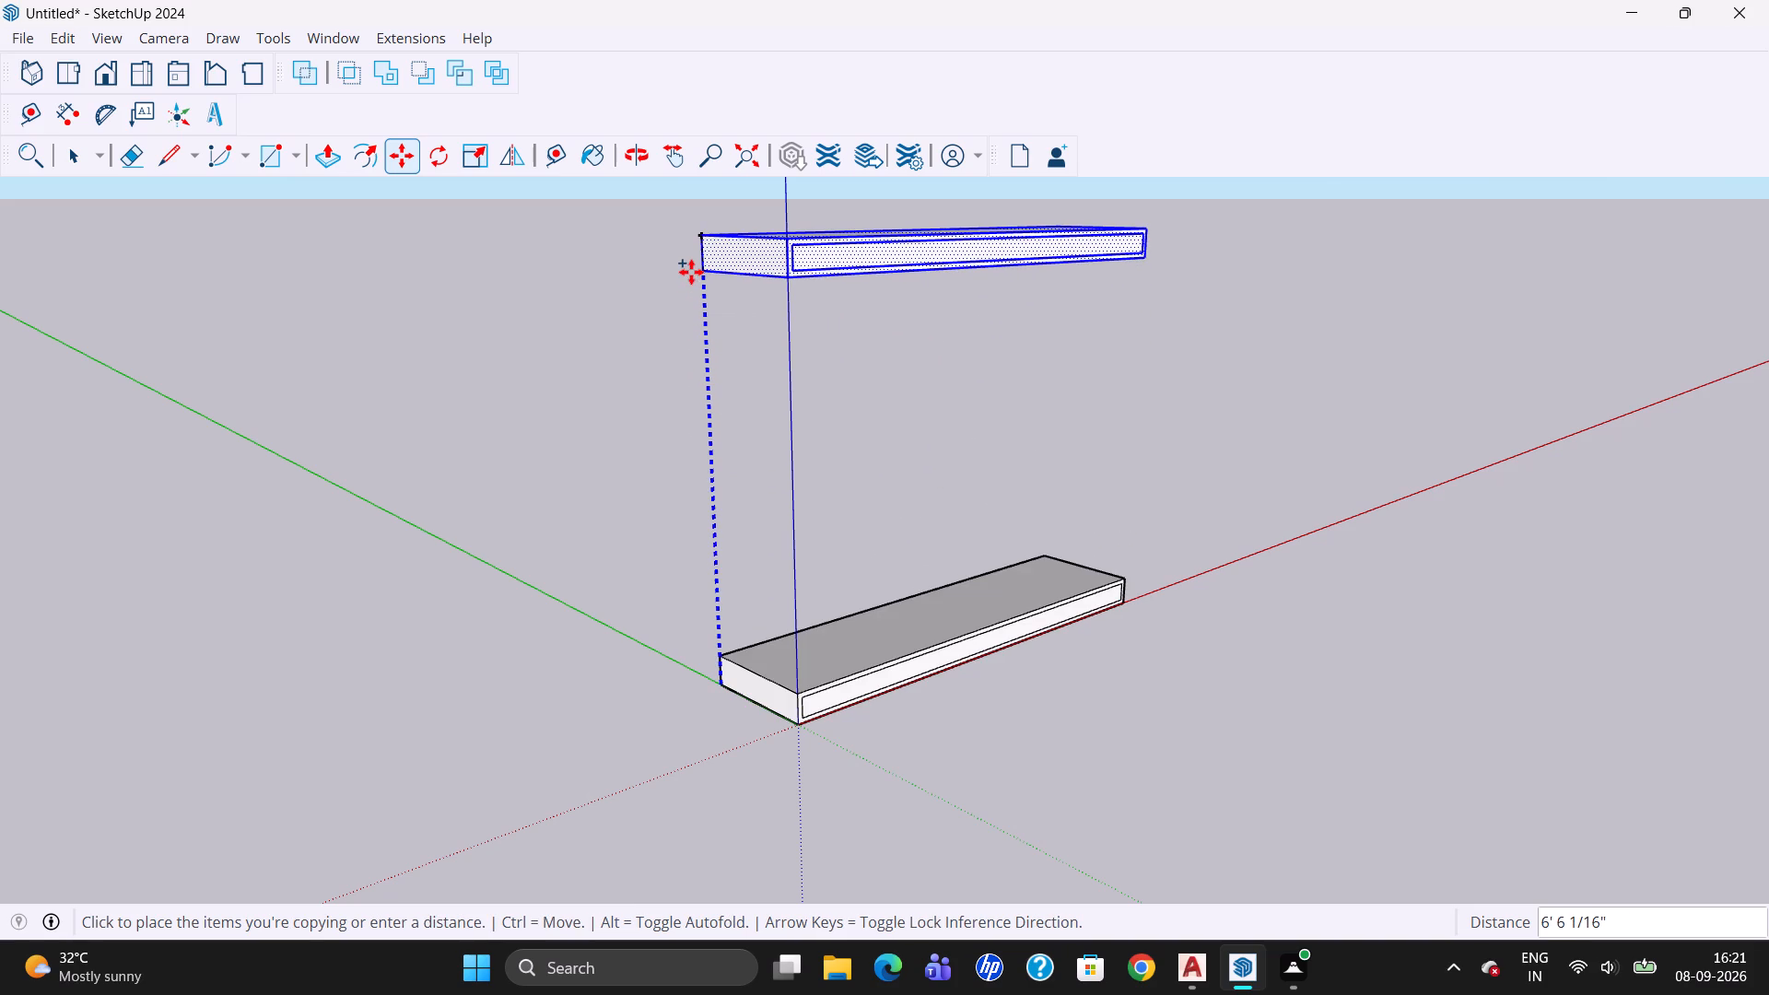
pyautogui.click(691, 272)
pyautogui.press('Escape')
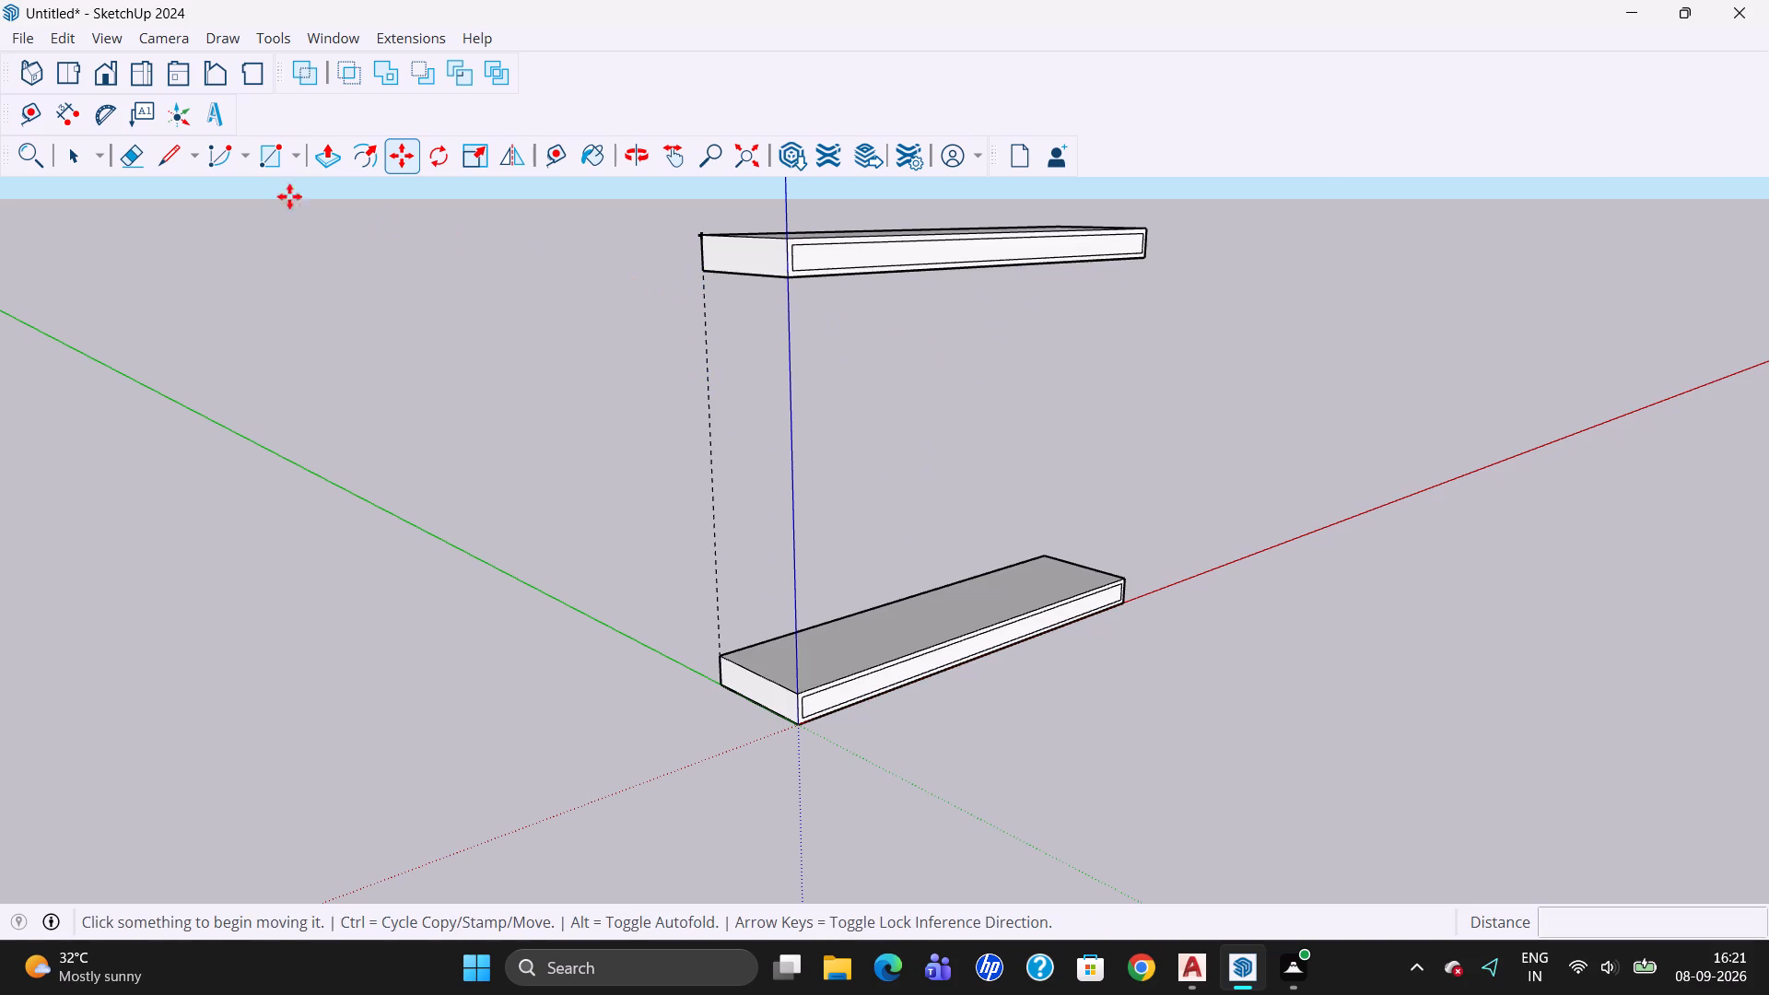
# Erase the vertical guide between the two slabs.
pyautogui.click(135, 166)
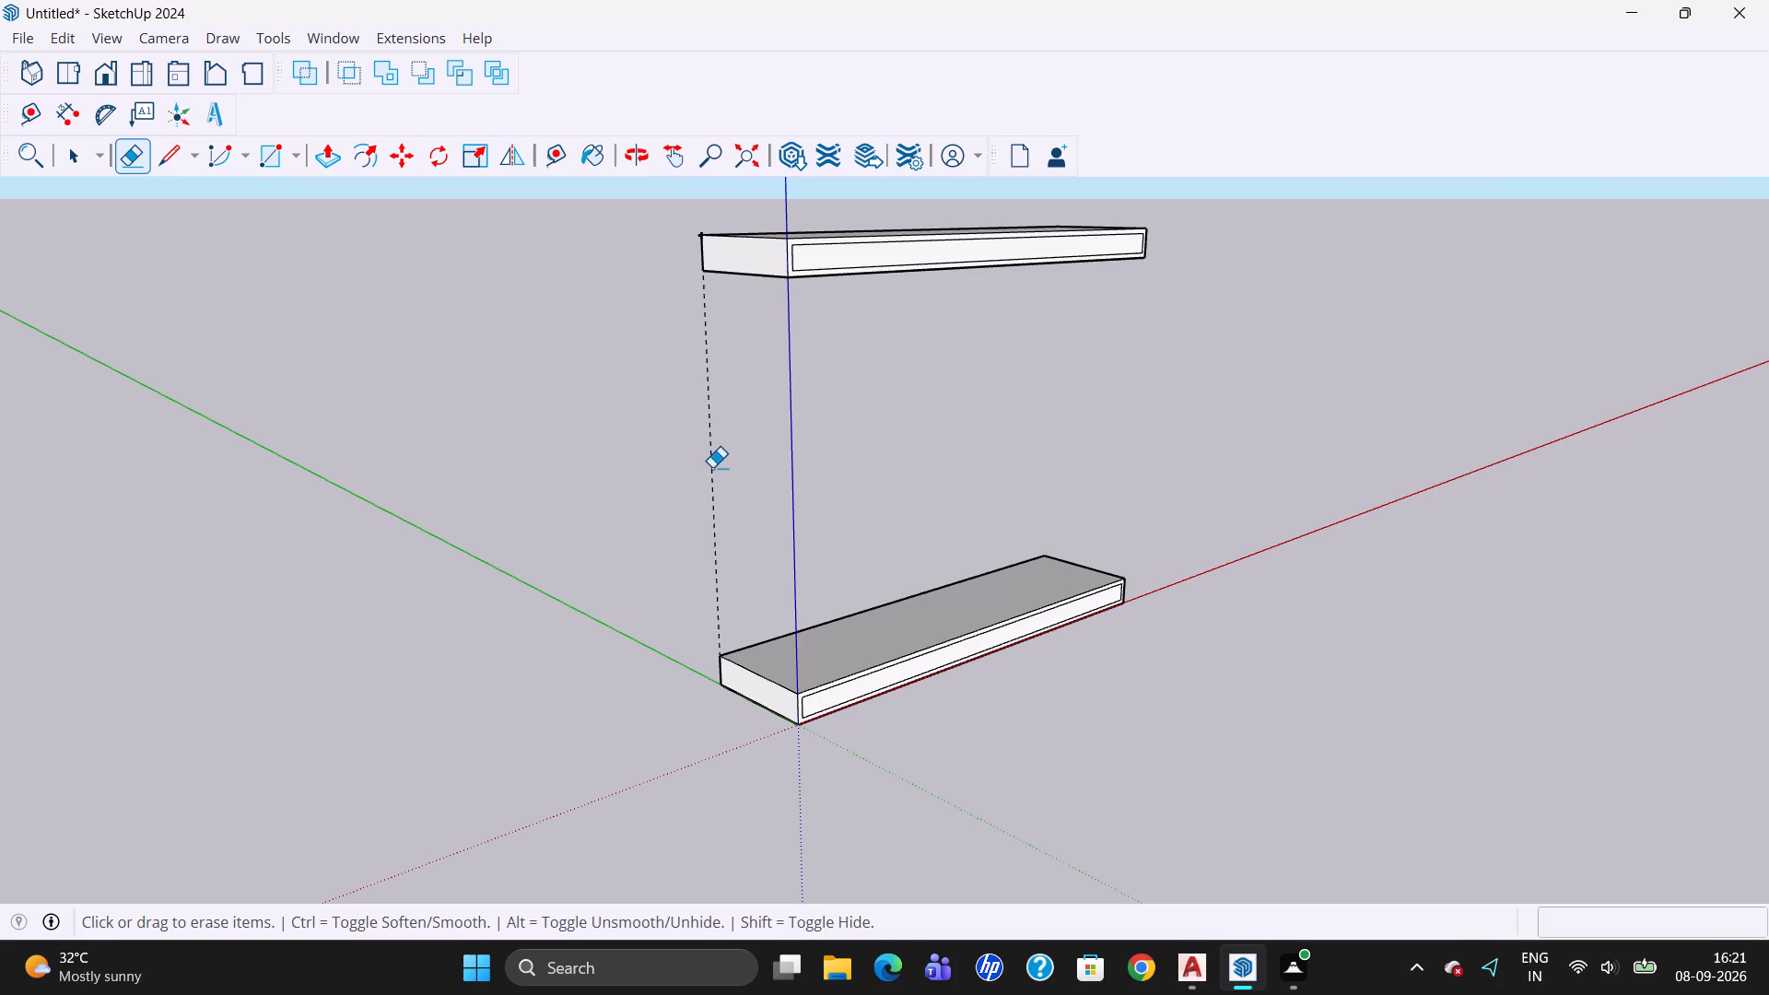
pyautogui.click(712, 467)
pyautogui.press('Escape')
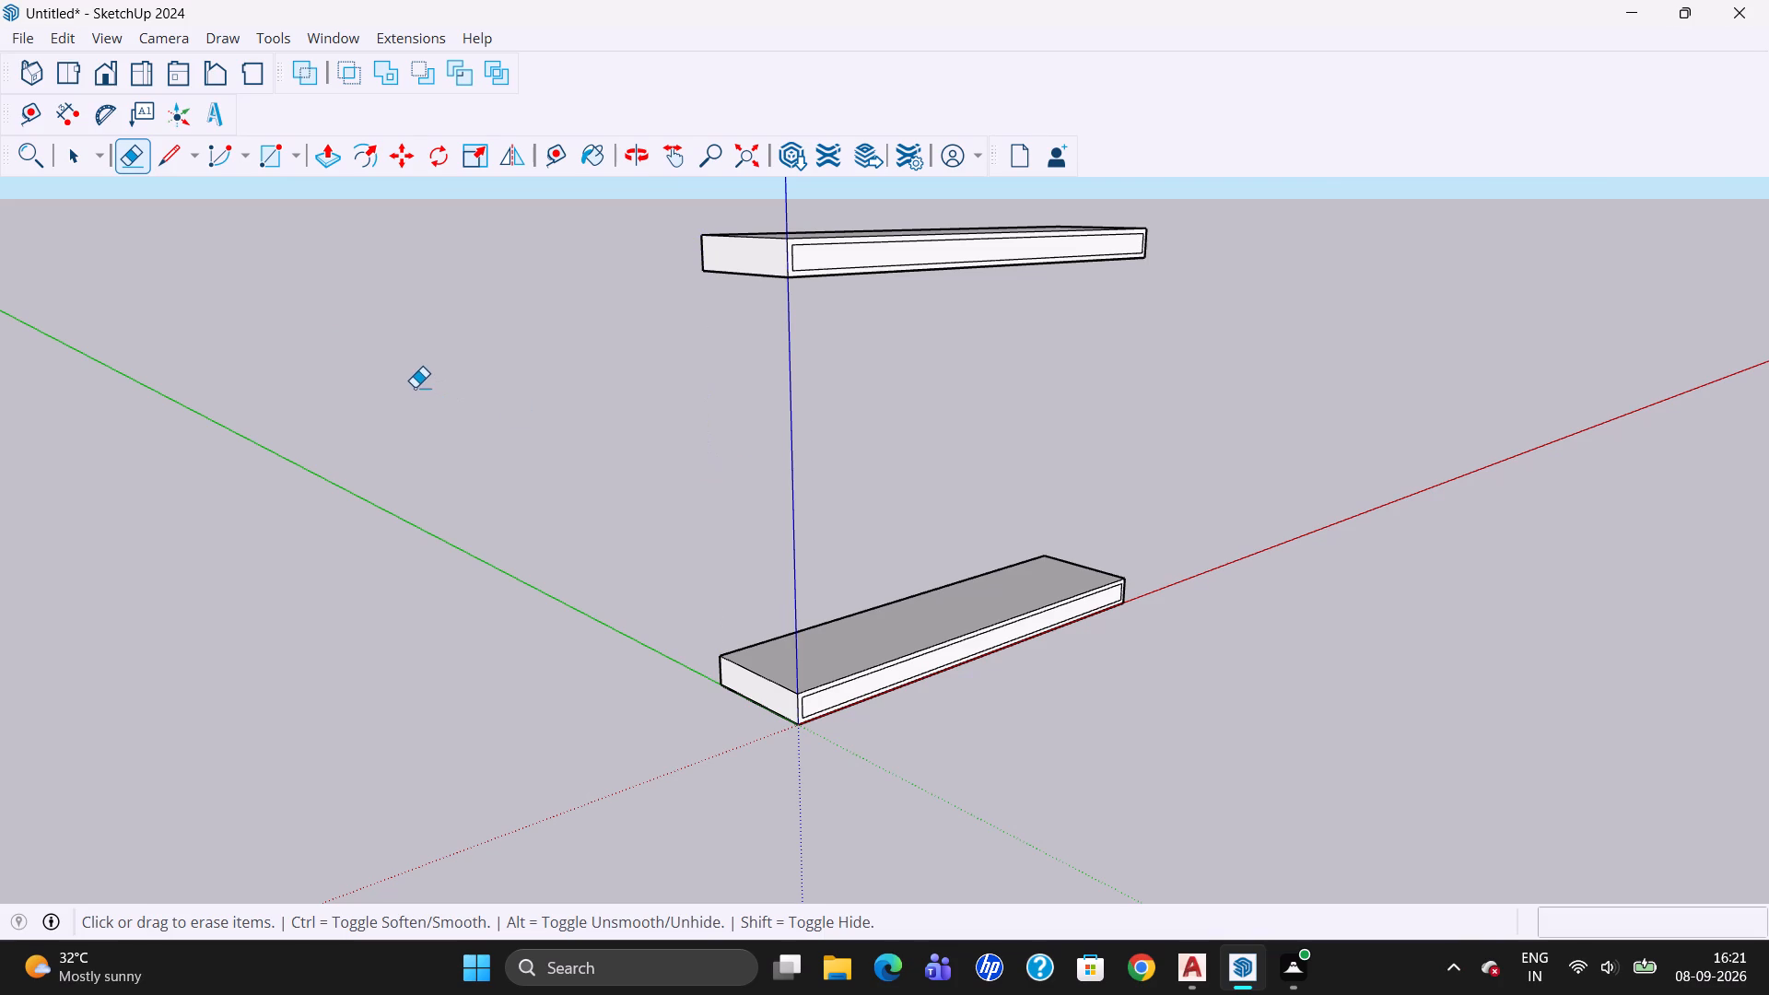
# Draw a vertical rectangle 1' high and 5' long along the bottom slab's top back edge, starting at its left back corner.
pyautogui.click(75, 162)
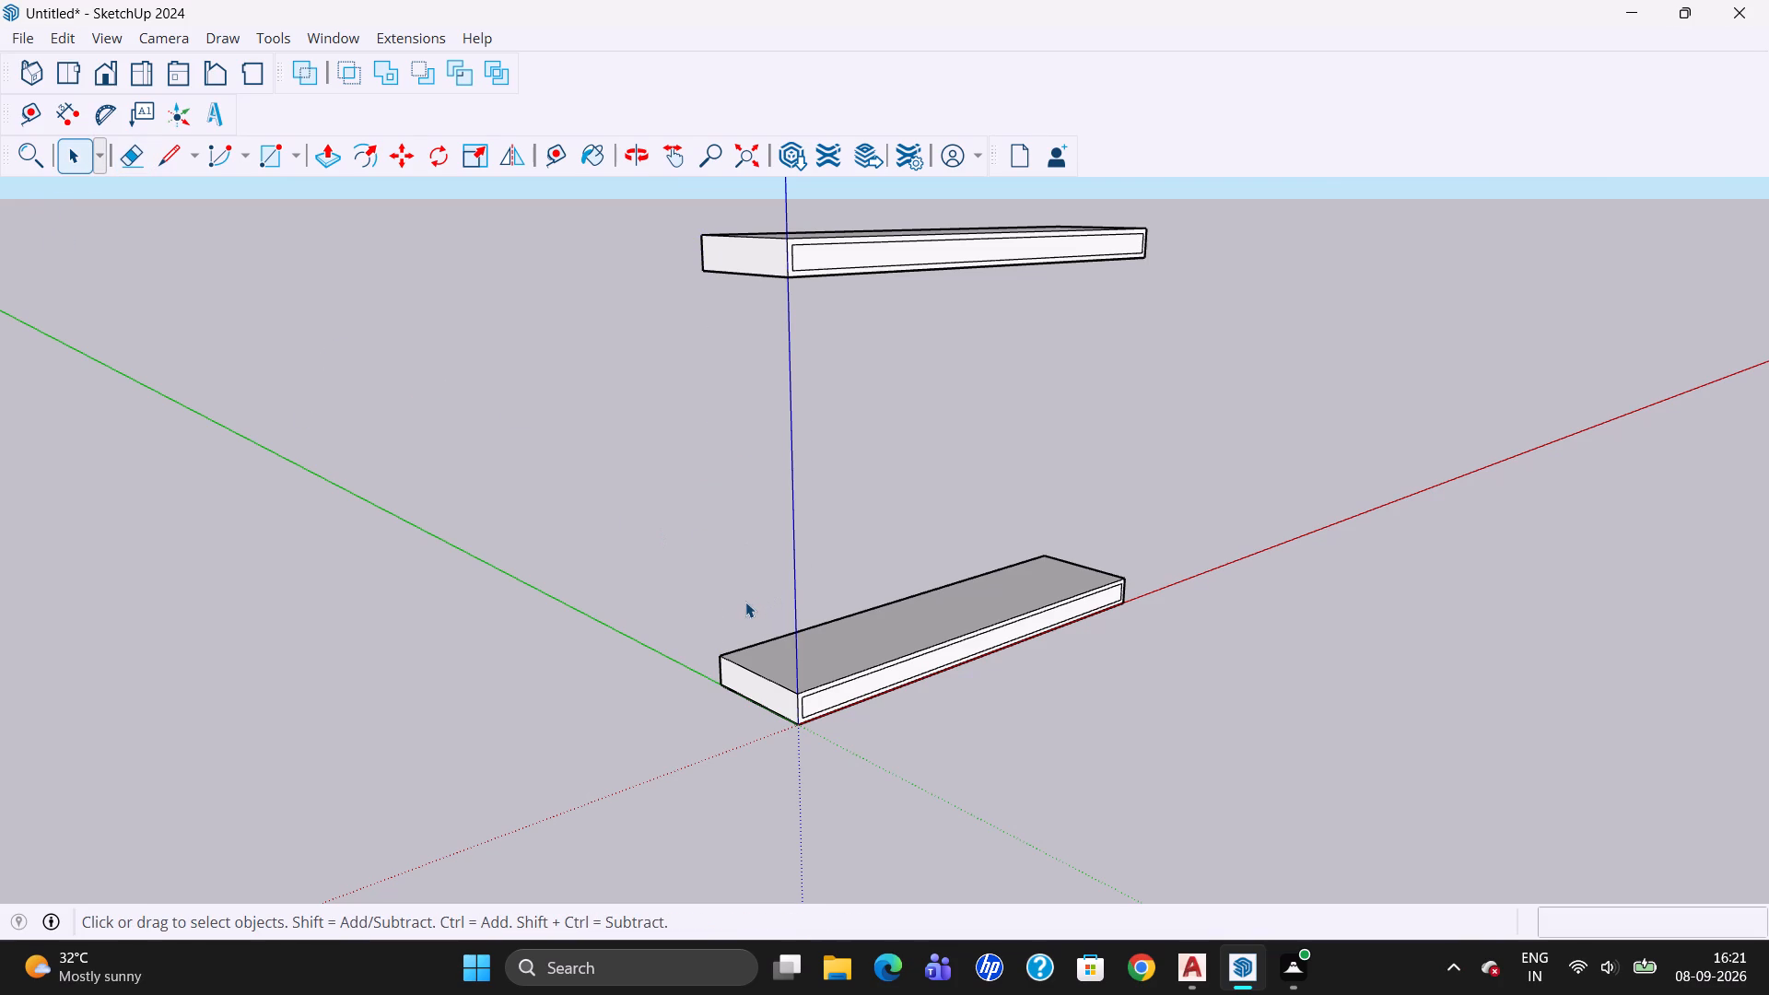
pyautogui.press('r')
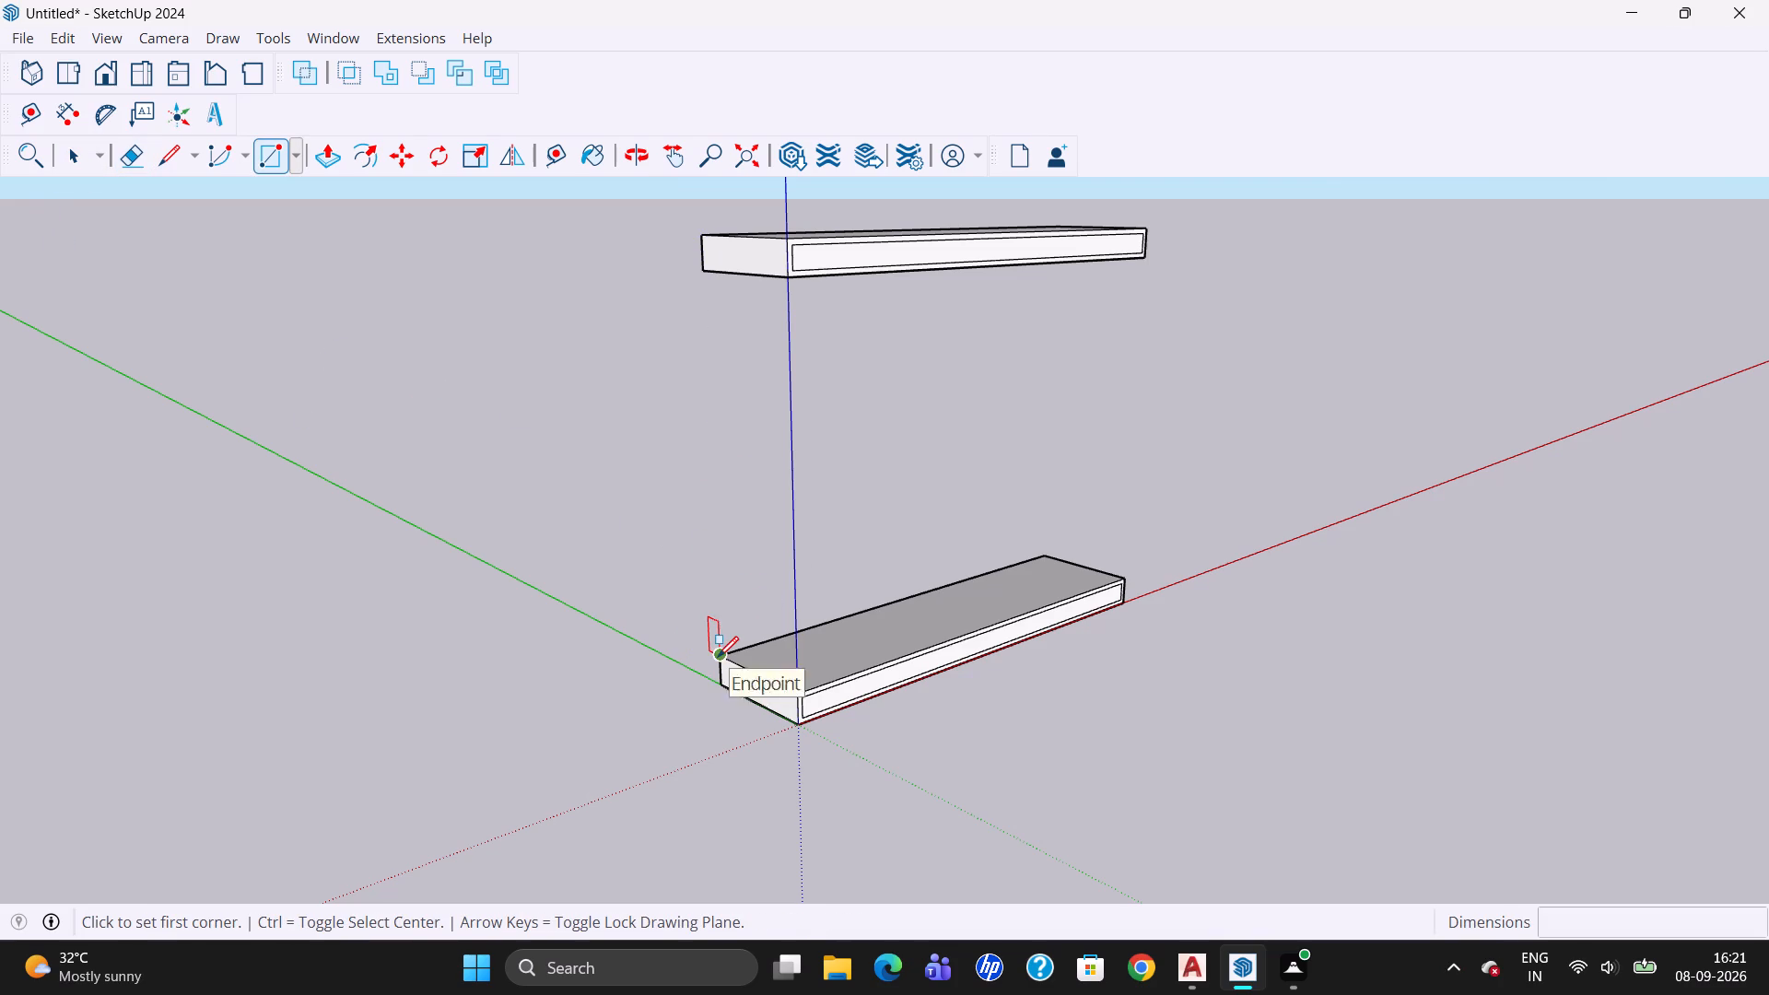
pyautogui.click(718, 657)
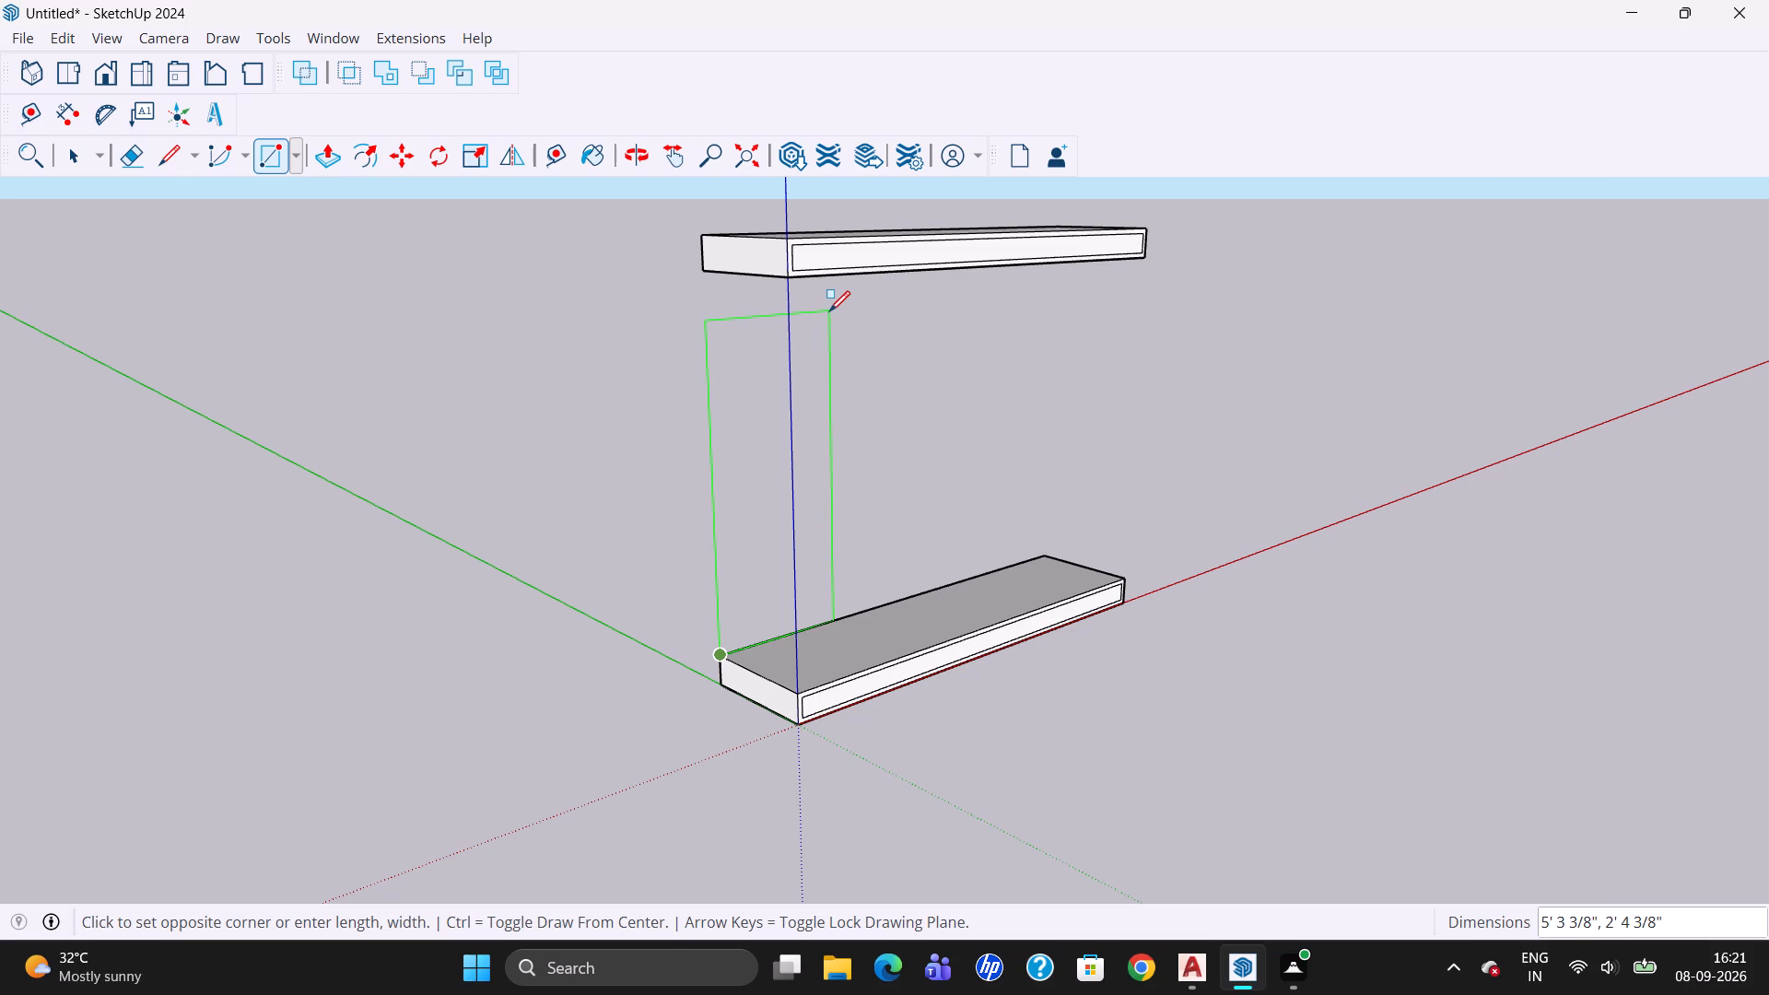
pyautogui.press('5')
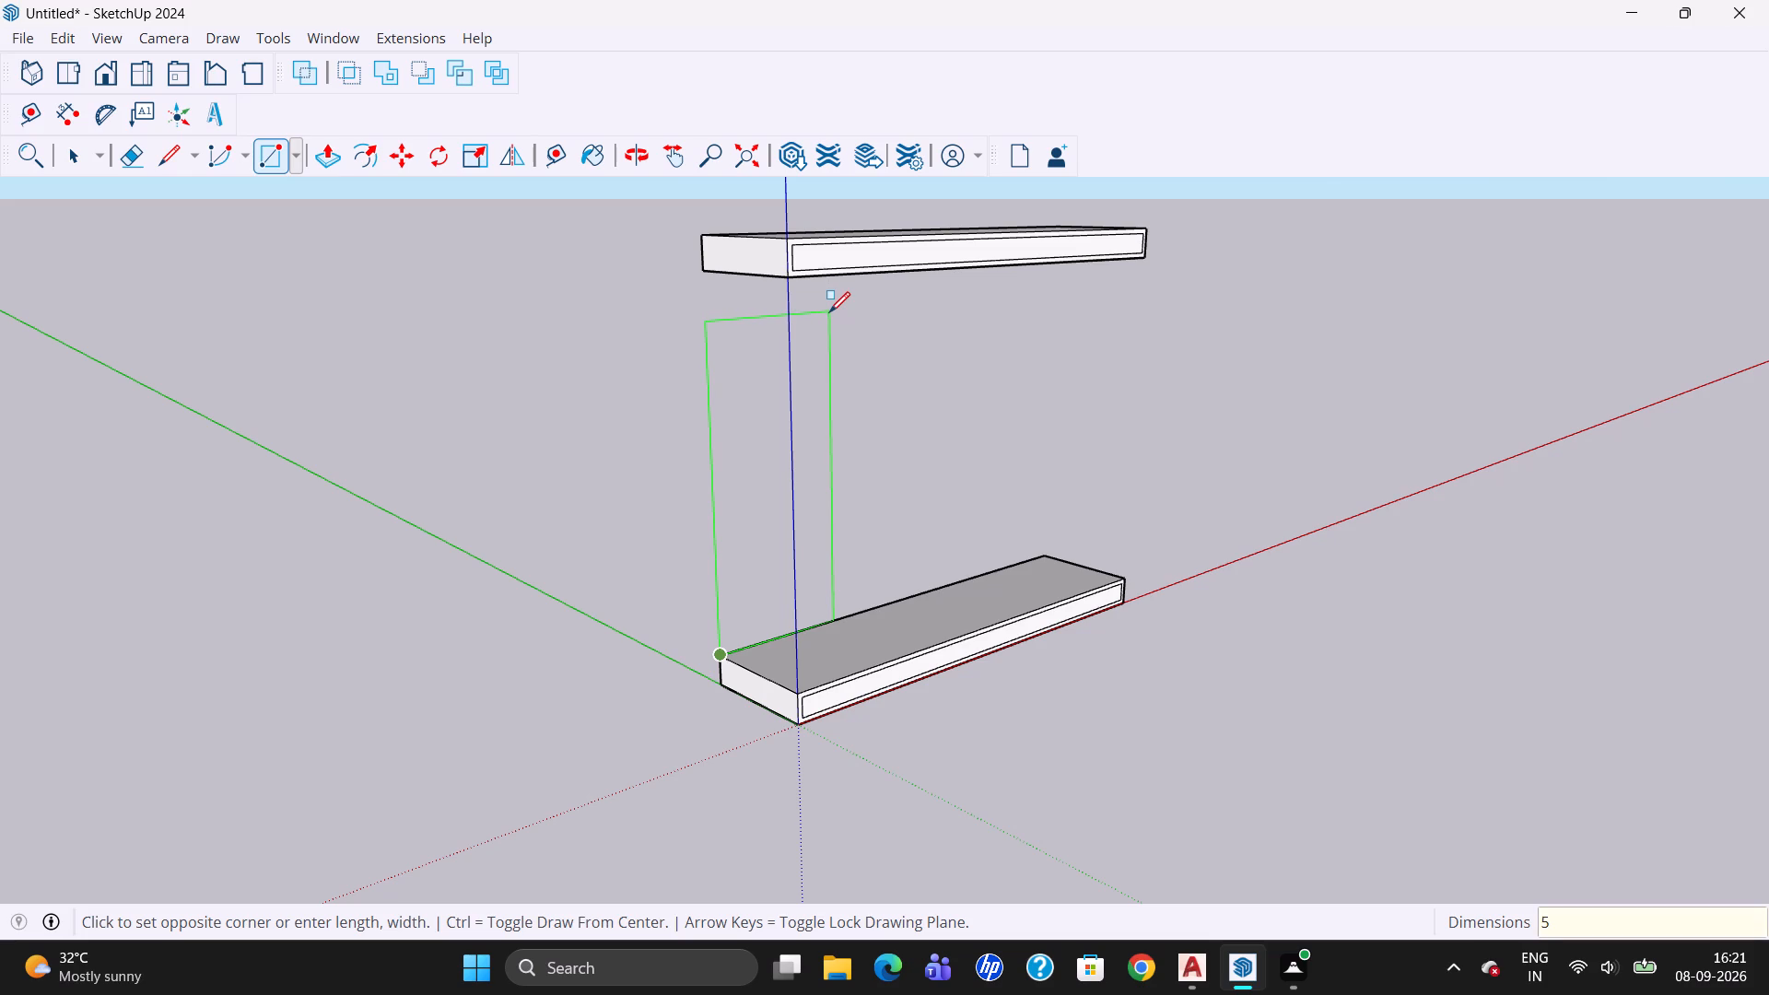
pyautogui.press('BackSpace')
pyautogui.write('1;')
pyautogui.press('BackSpace')
pyautogui.write("',")
pyautogui.write("5'")
pyautogui.press('Return')
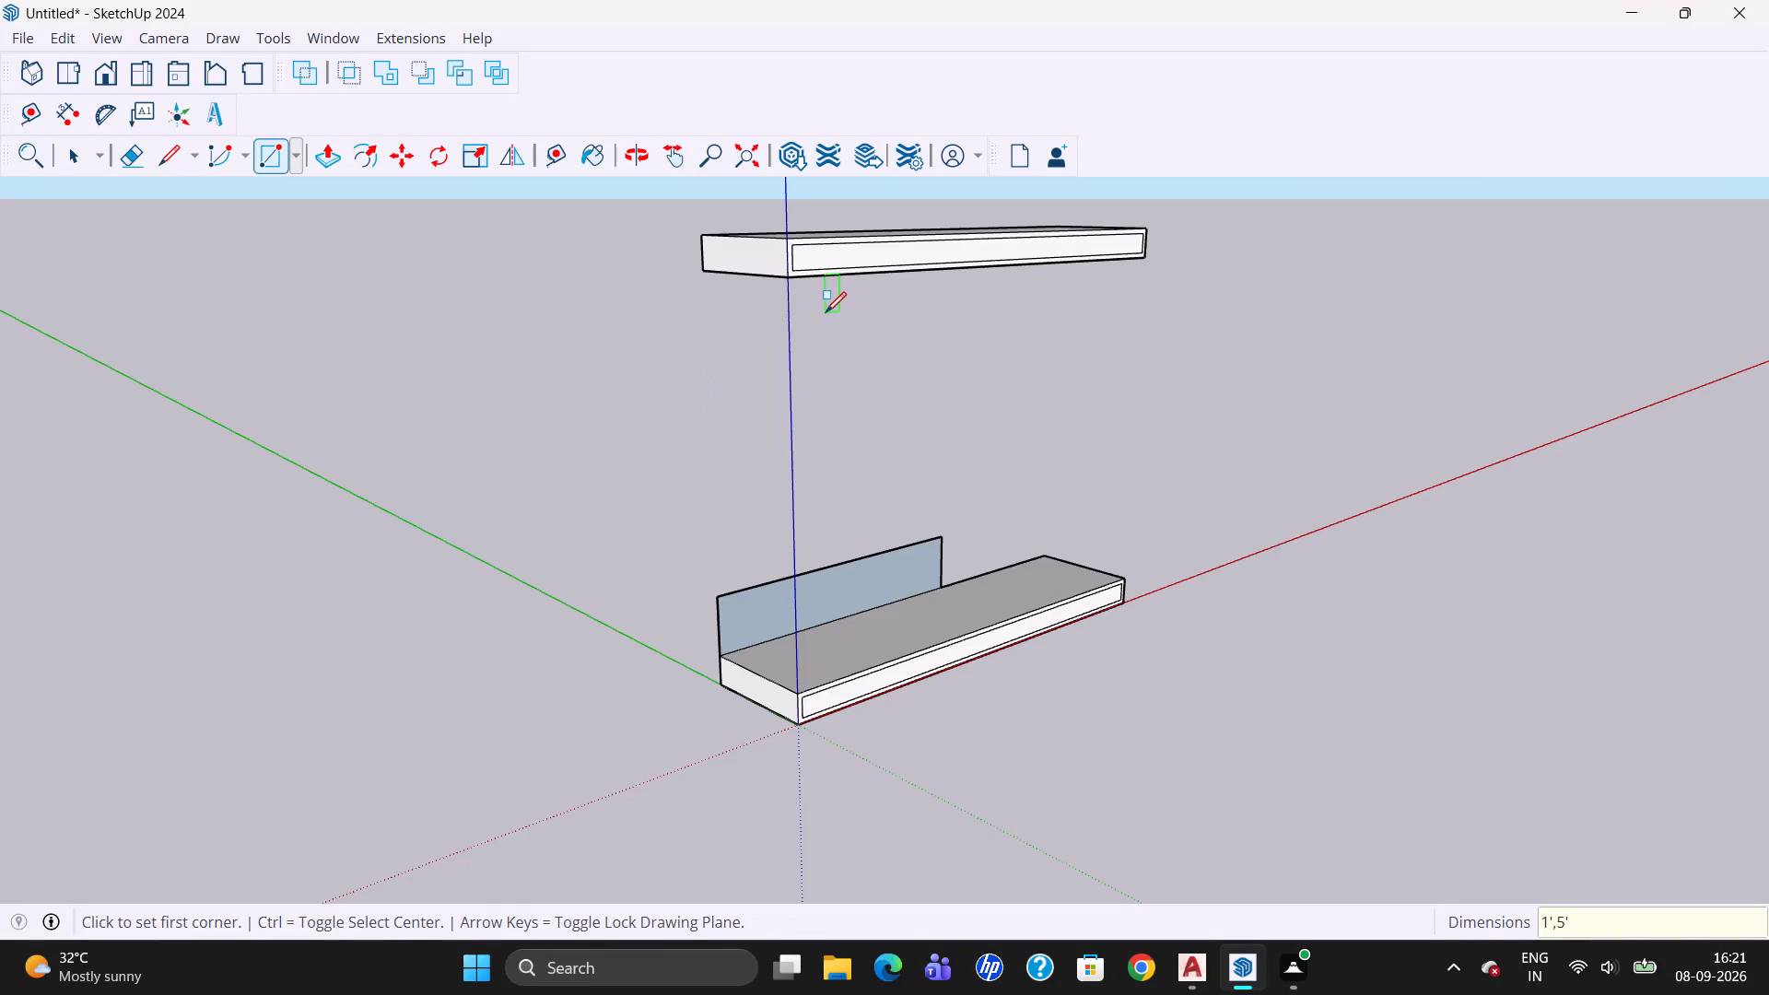
pyautogui.press('Escape')
# Make the upright 1' by 5' rectangle on the bottom slab, with its edges, a group.
pyautogui.click(77, 154)
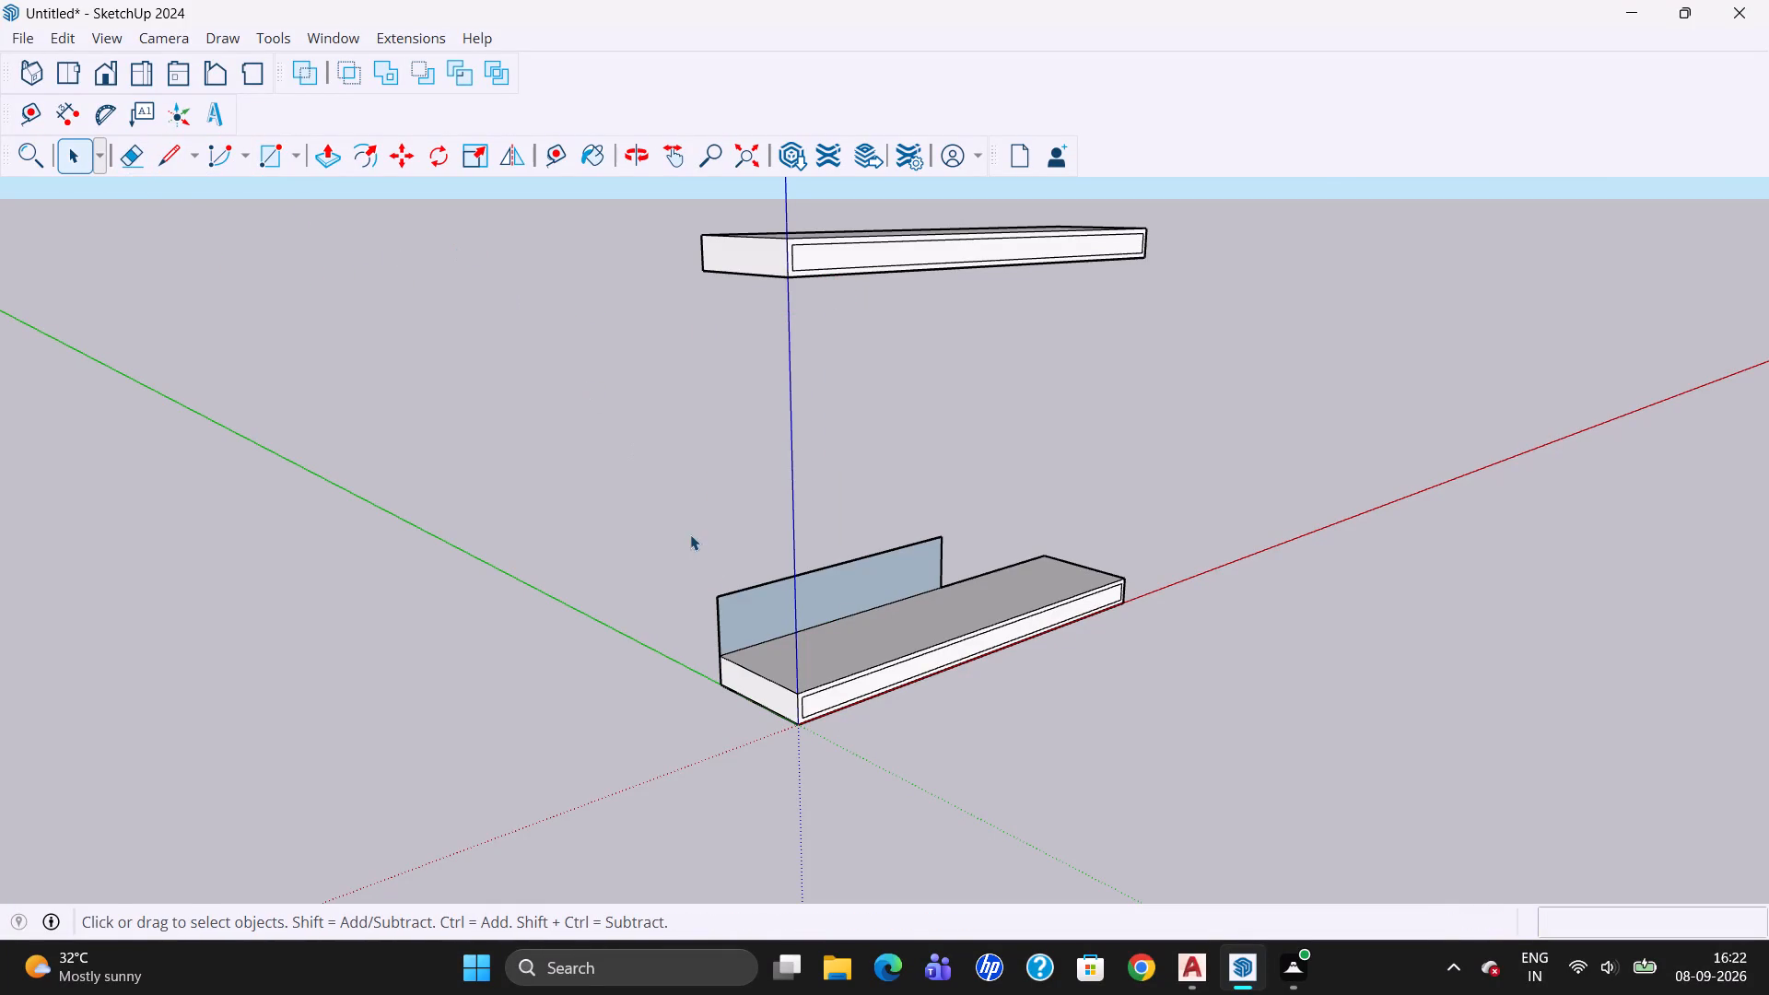
pyautogui.doubleClick(754, 628)
pyautogui.rightClick(754, 628)
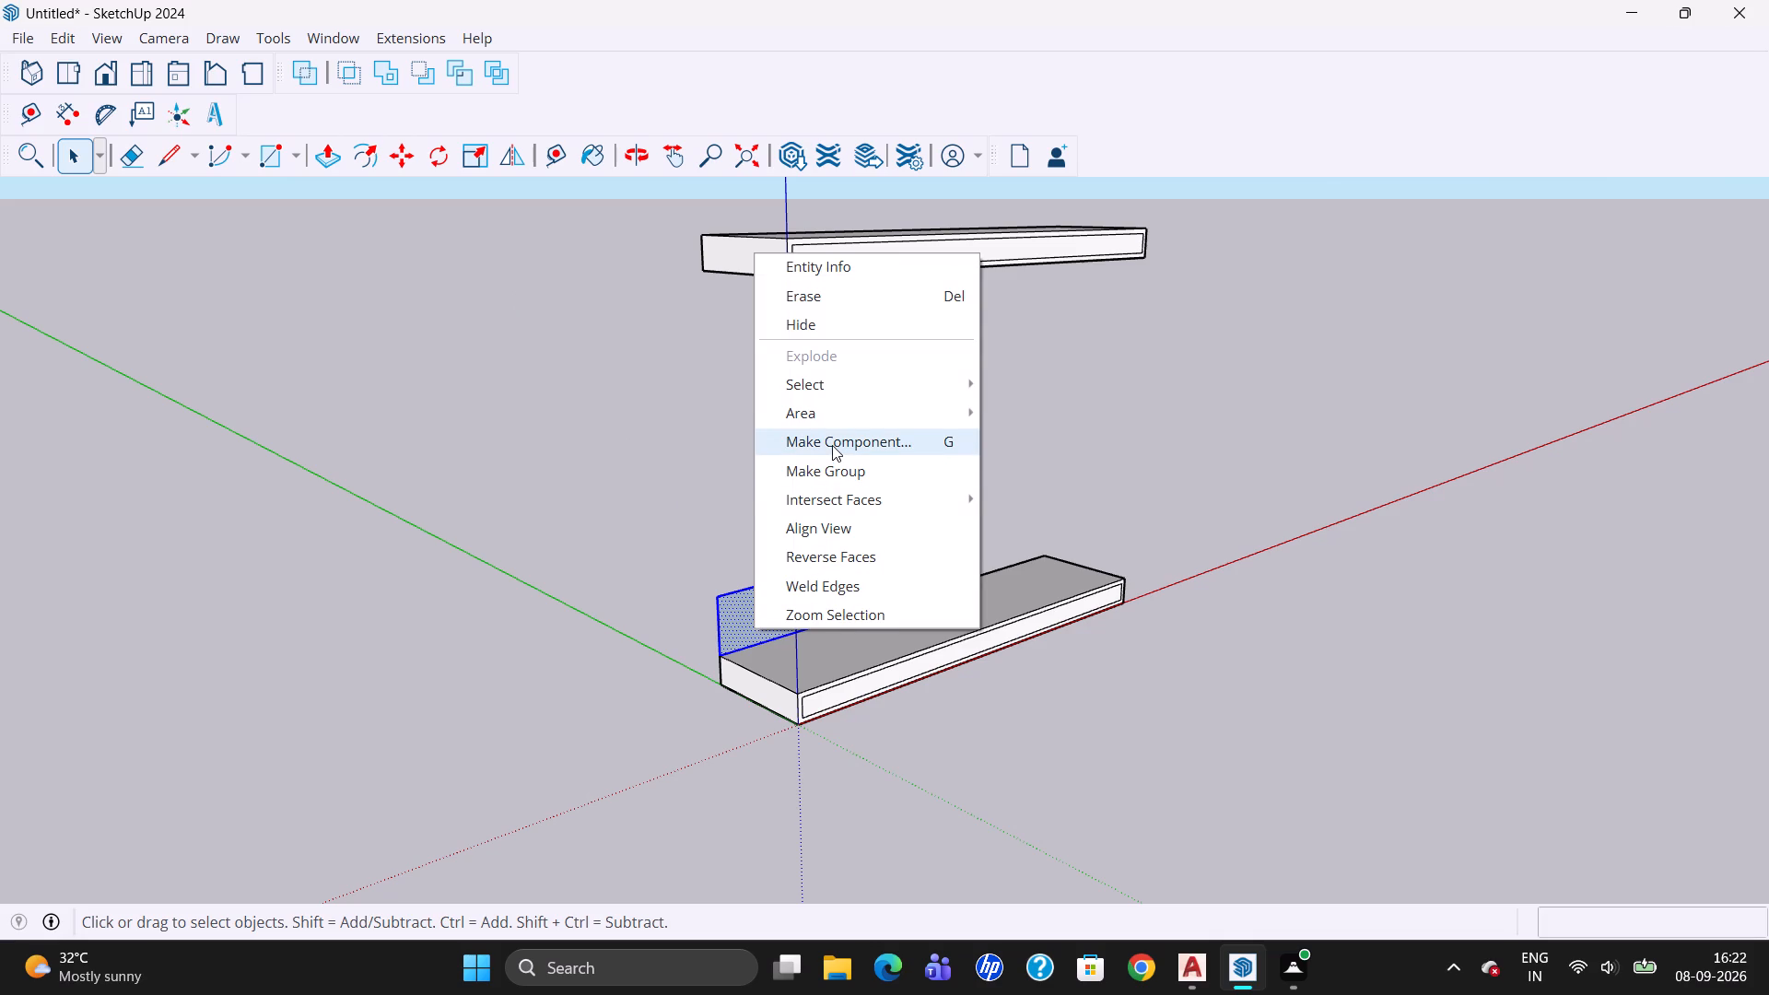
pyautogui.click(842, 466)
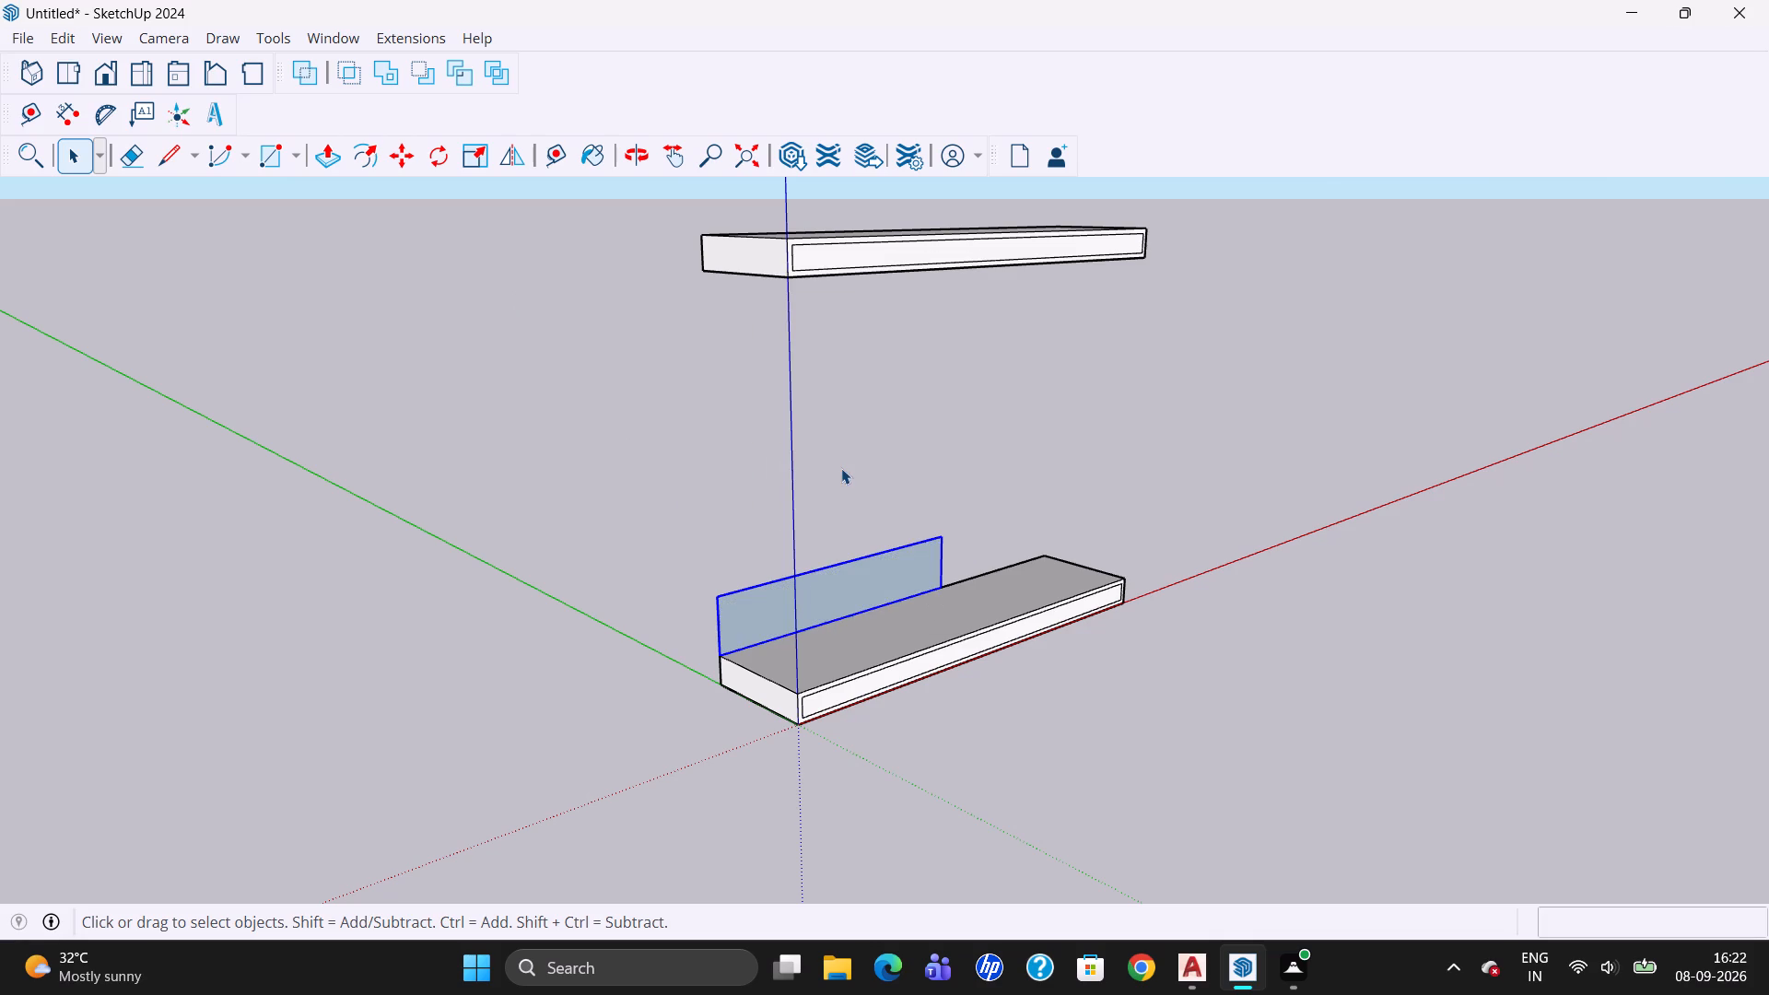
# Inside the rectangle's group, extrude its face 1'6" forward over the bottom slab.
pyautogui.doubleClick(735, 605)
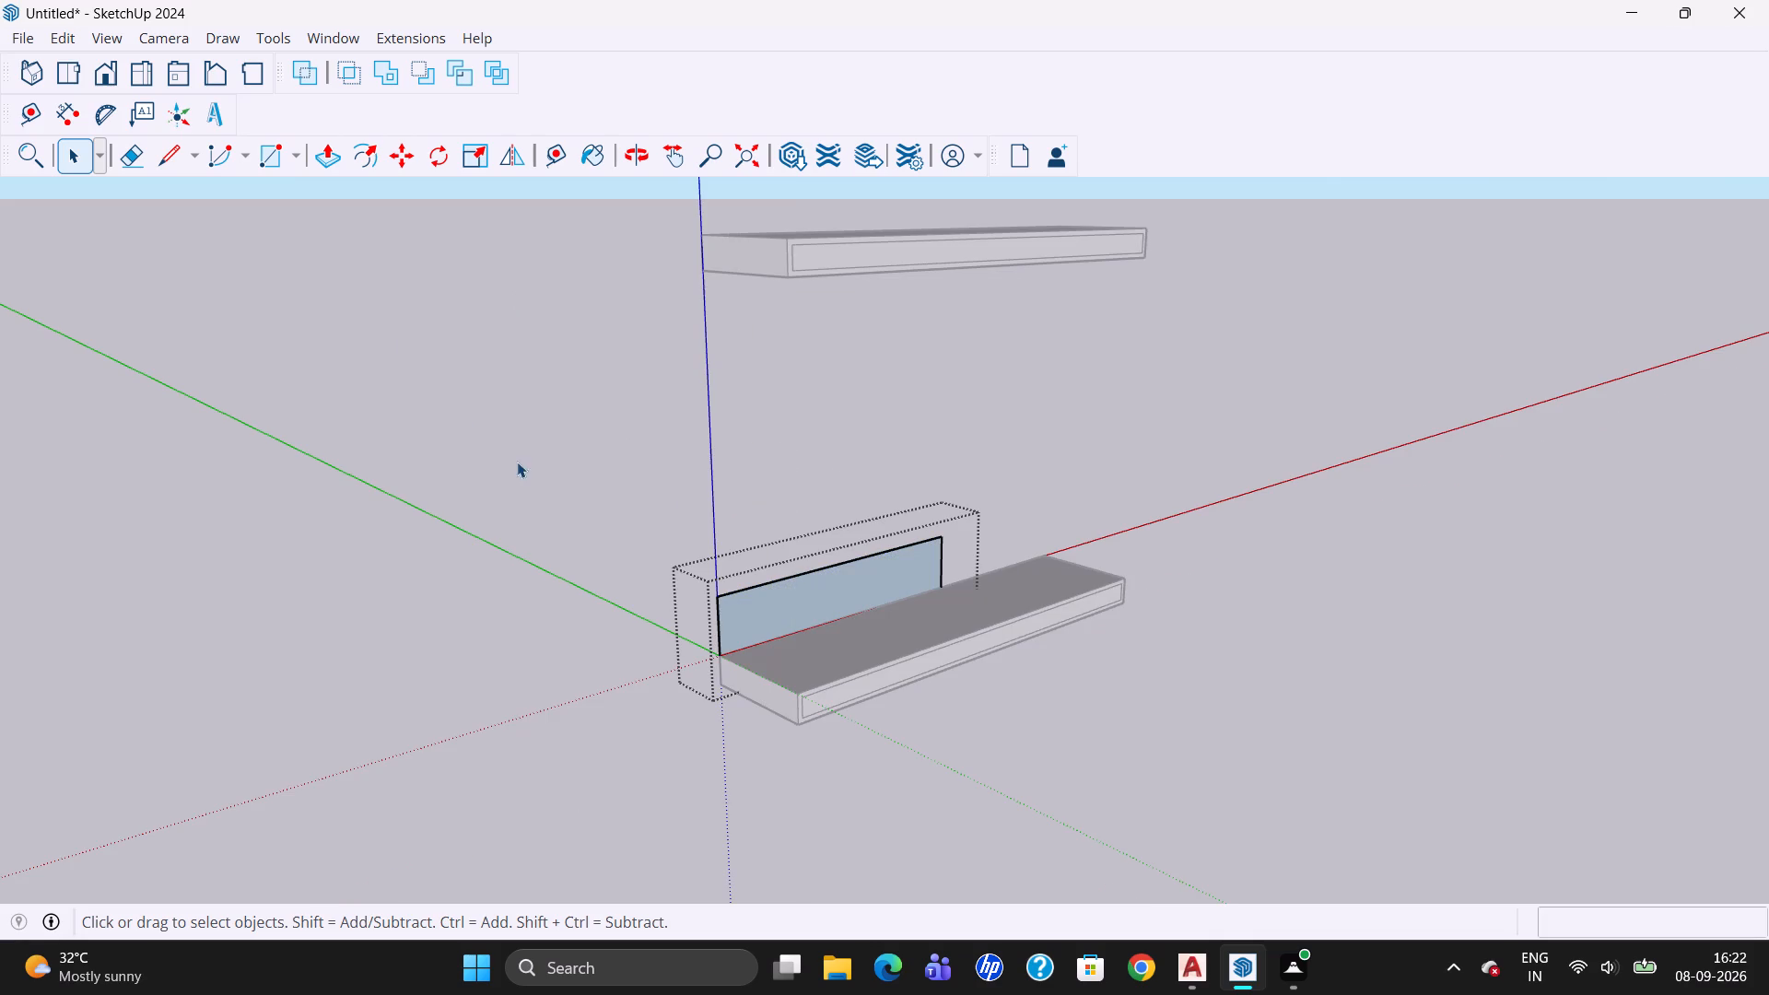
pyautogui.click(332, 146)
pyautogui.click(766, 617)
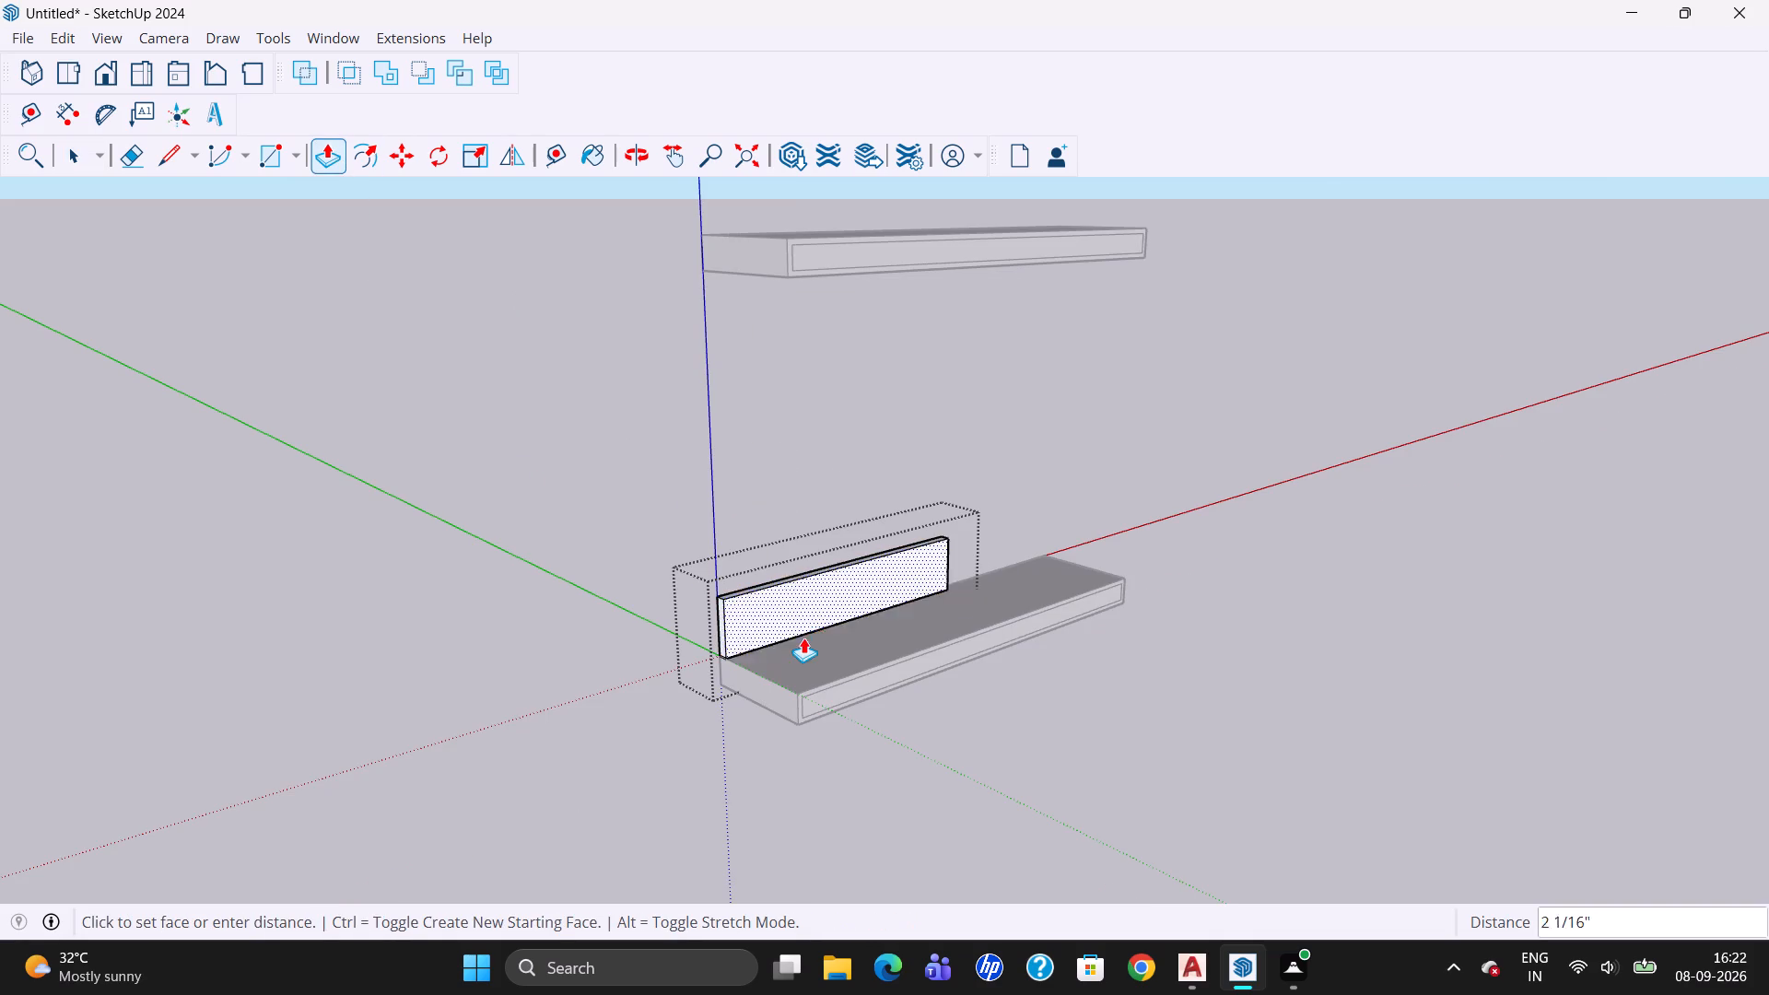
pyautogui.write('1\'6"')
pyautogui.press('Return')
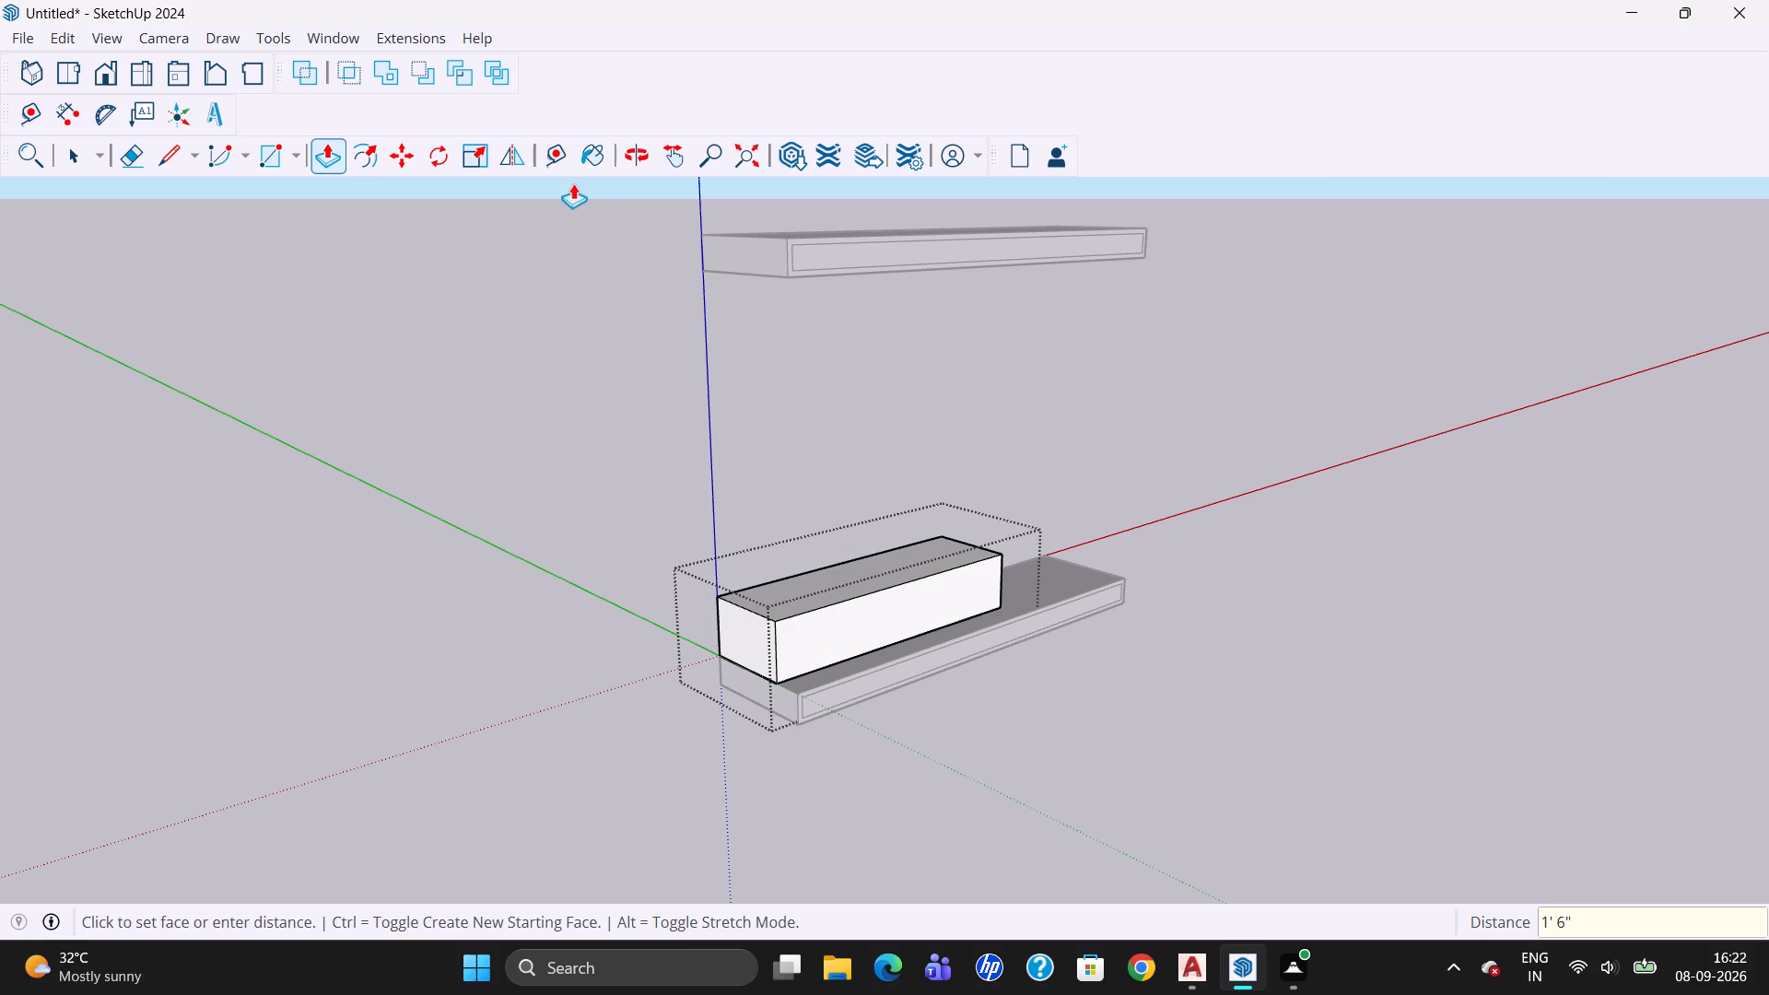
# Draw a rectangle 2" wide and 12" high on the block's front face, starting at its top left corner.
pyautogui.click(81, 151)
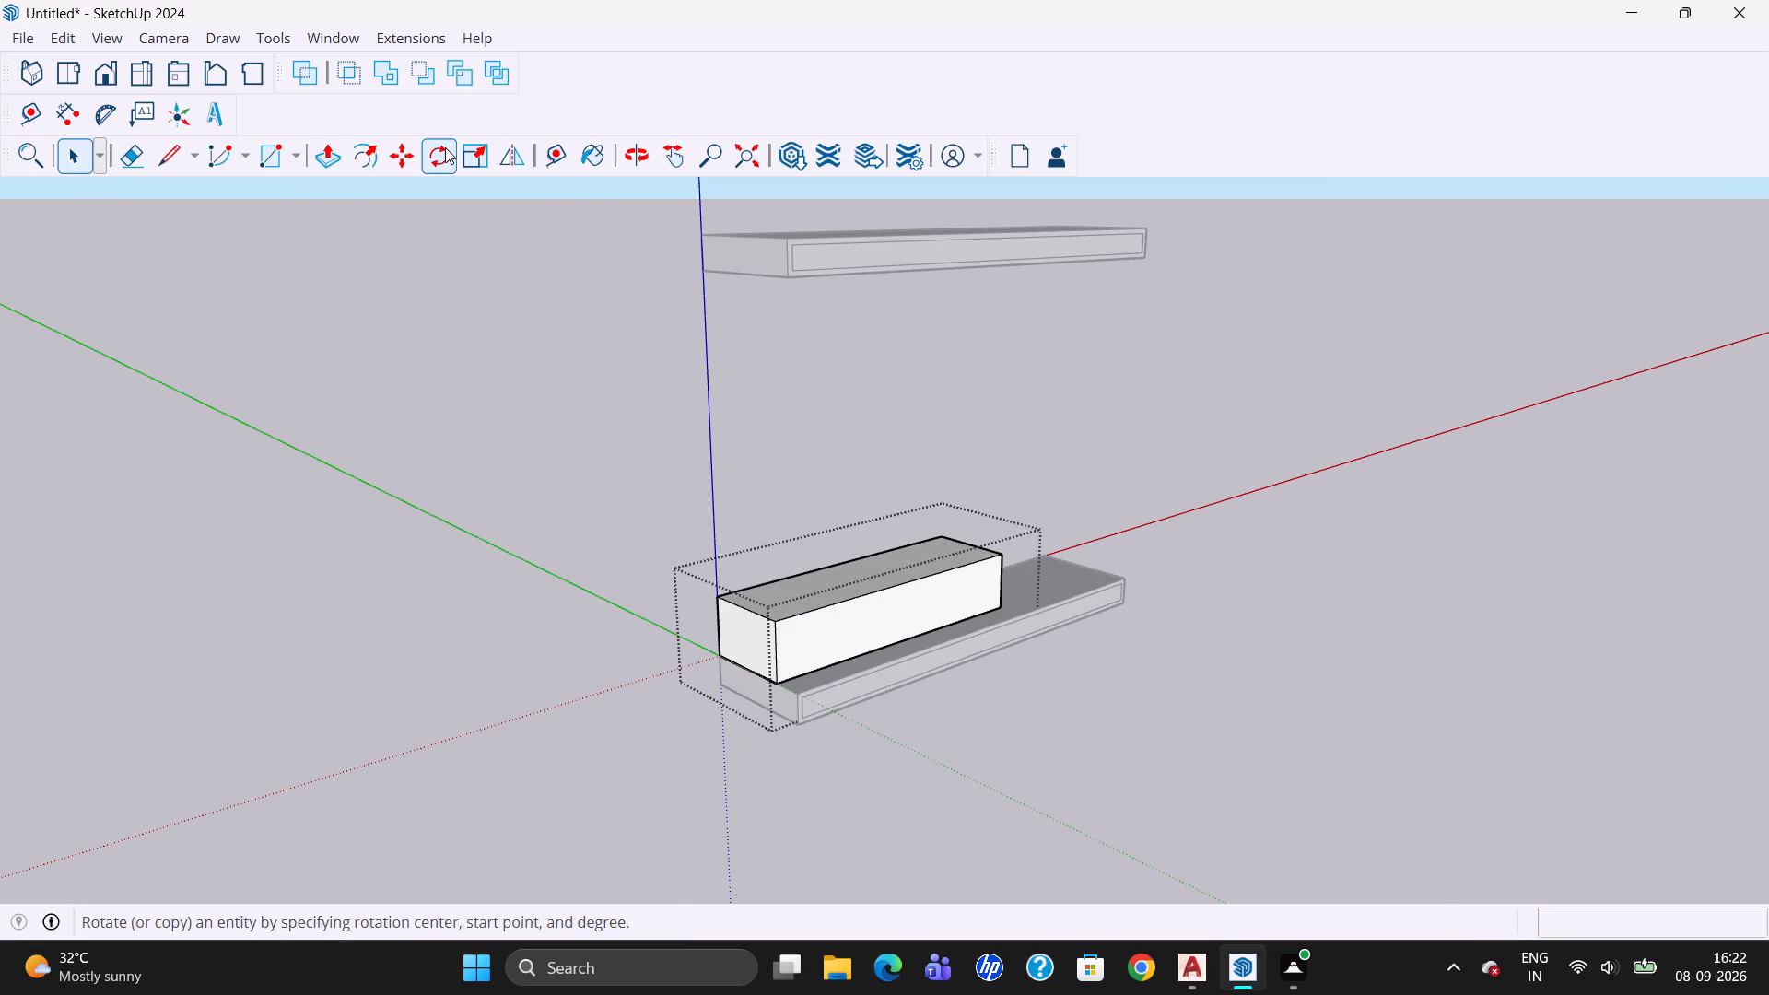
pyautogui.click(264, 166)
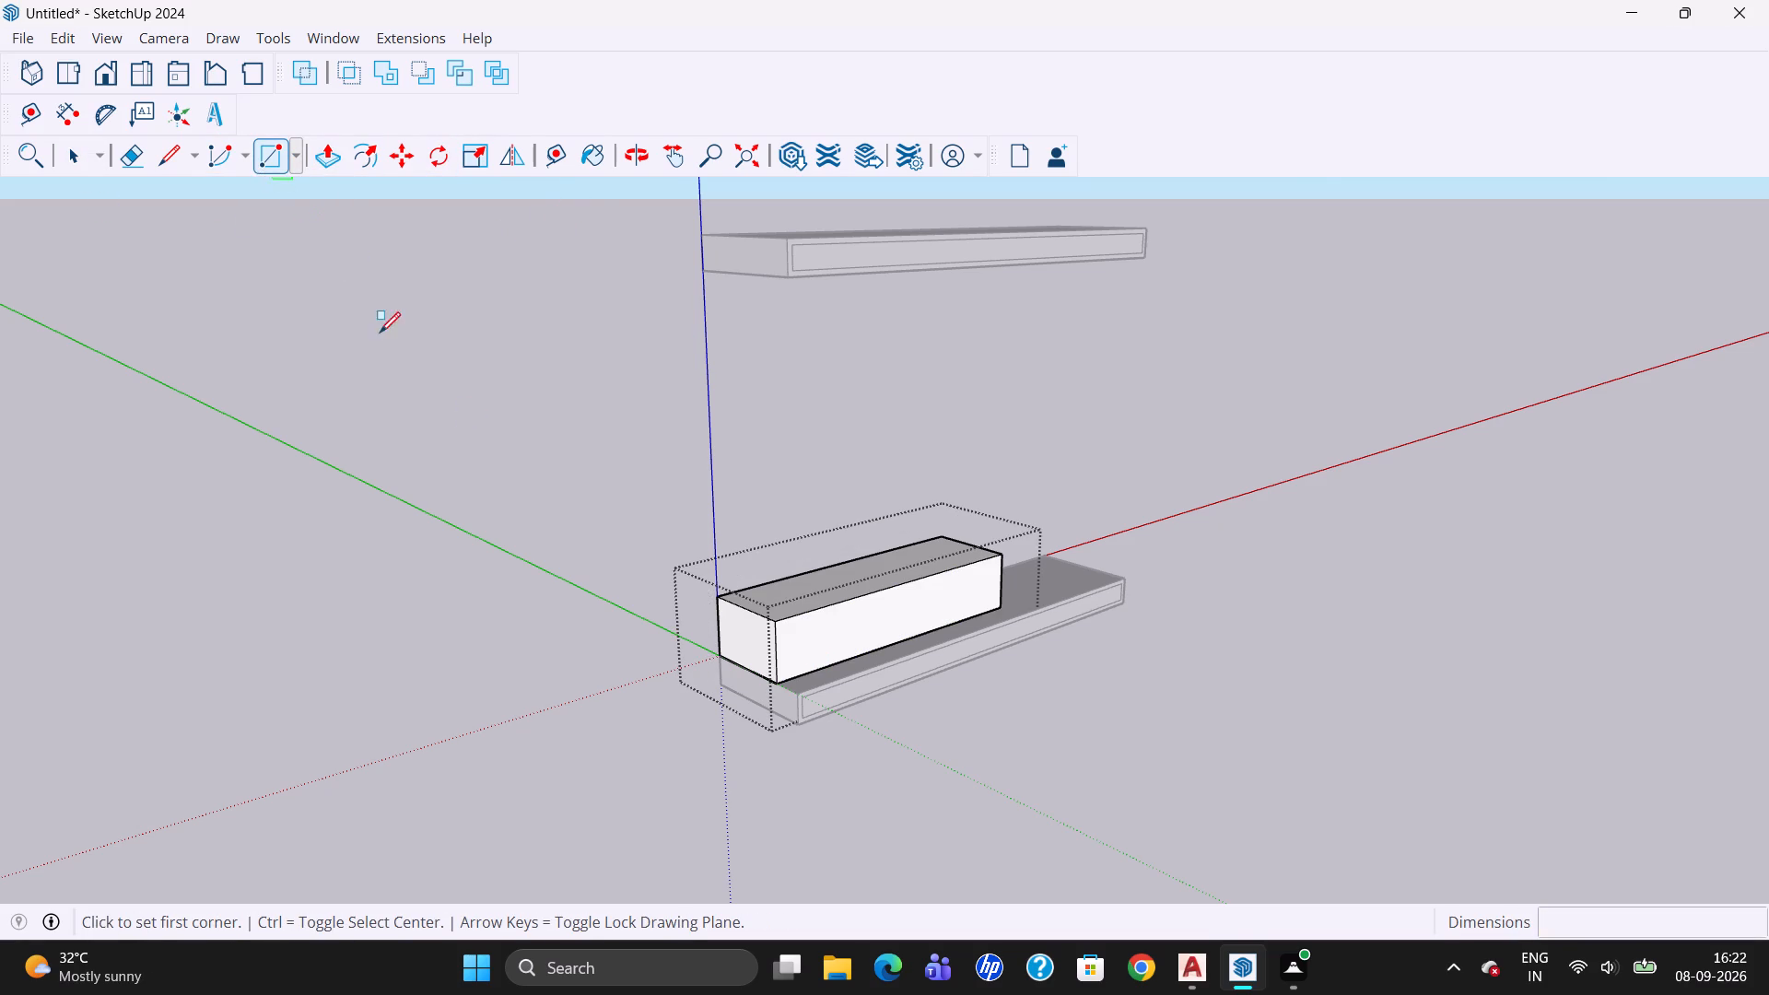
pyautogui.click(779, 621)
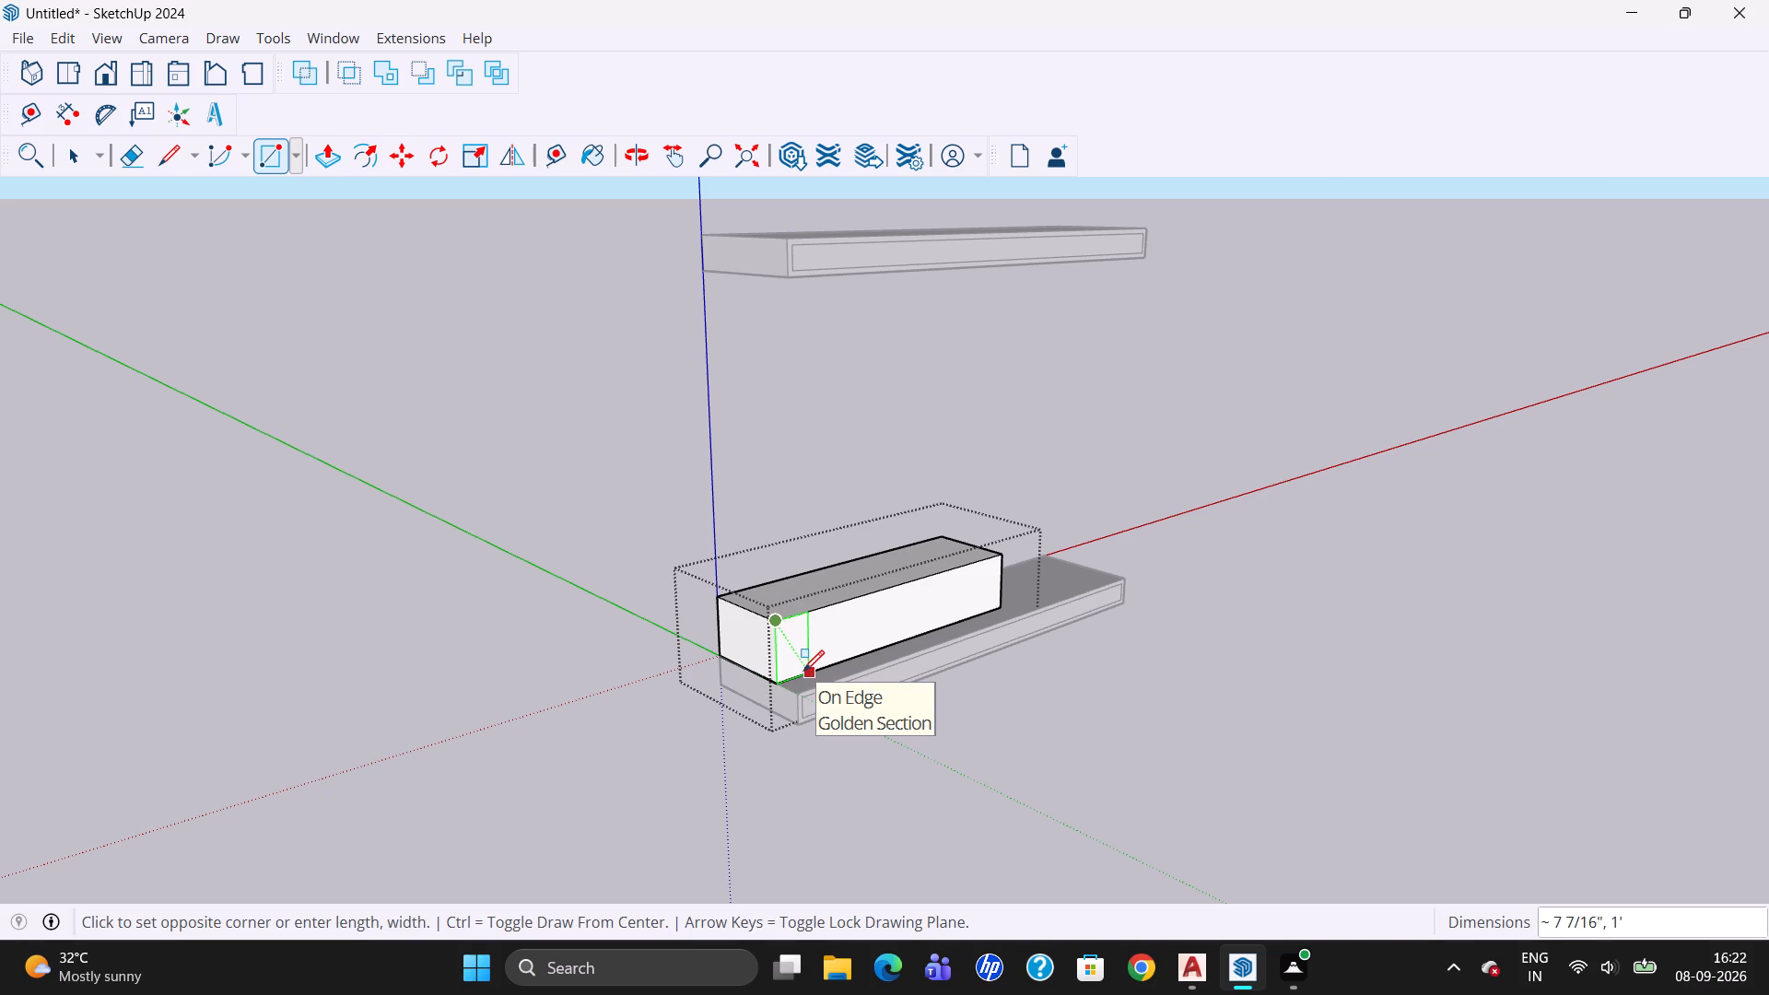
pyautogui.press('2')
pyautogui.press('BackSpace')
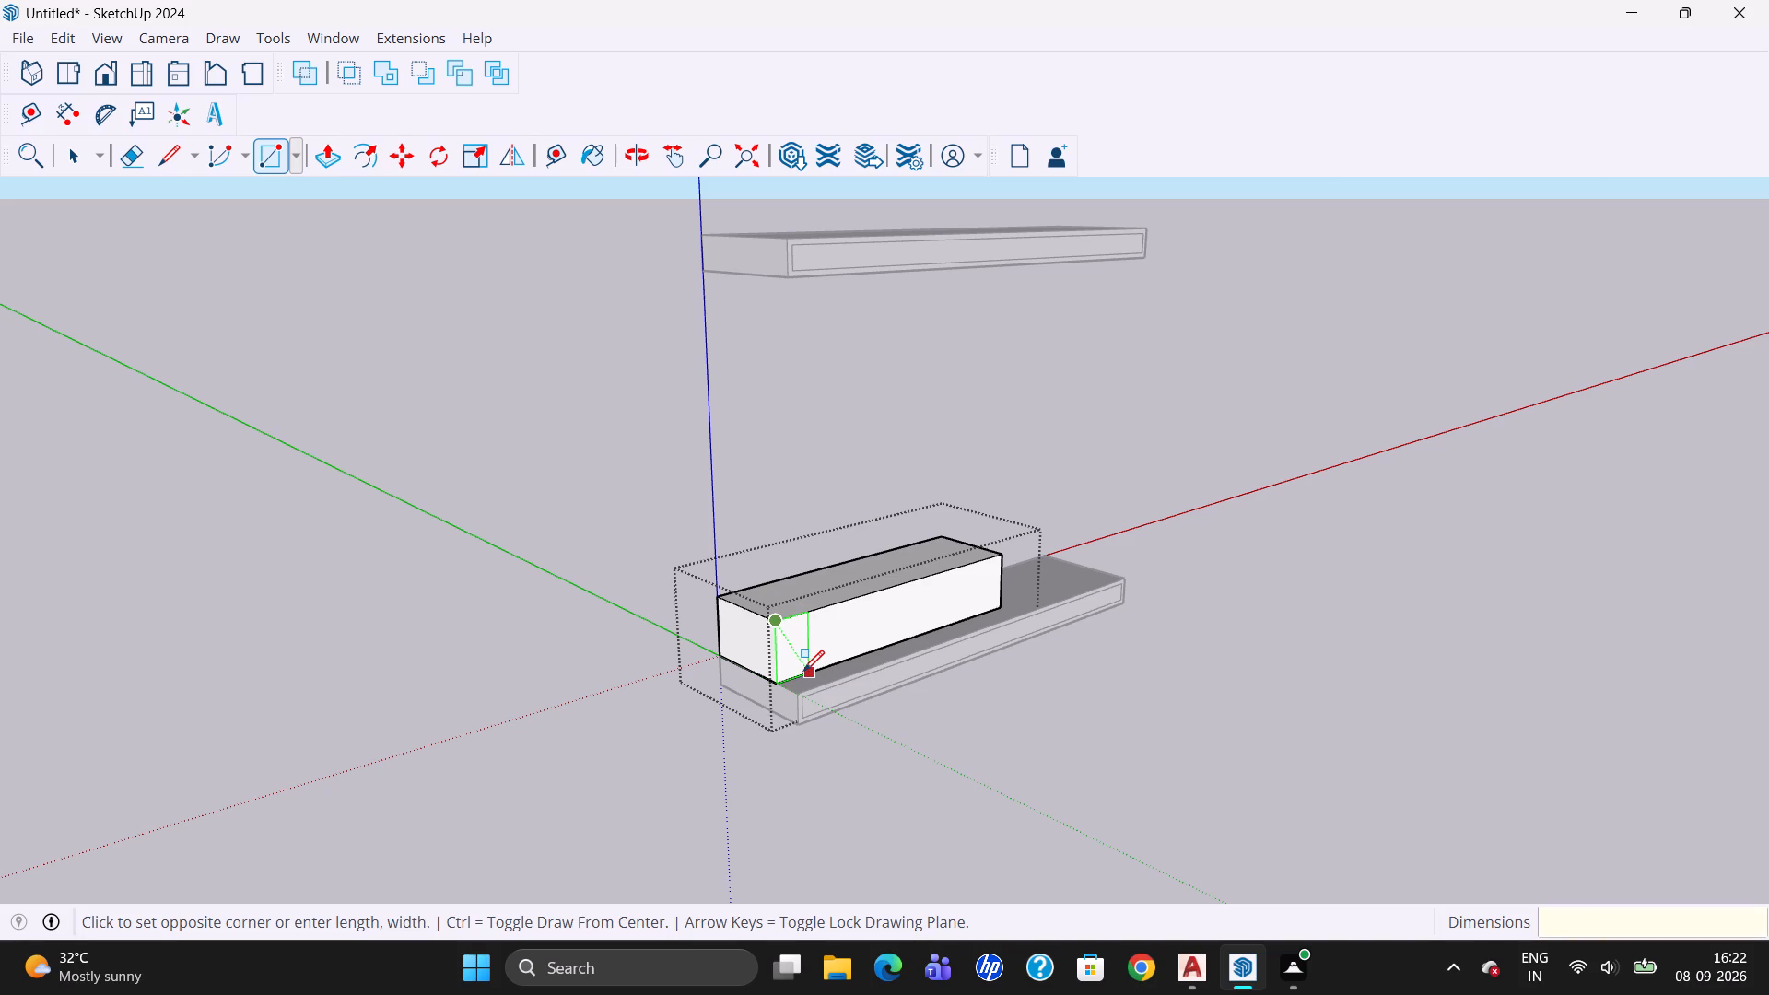
pyautogui.press('2')
pyautogui.write(',12')
pyautogui.press('Return')
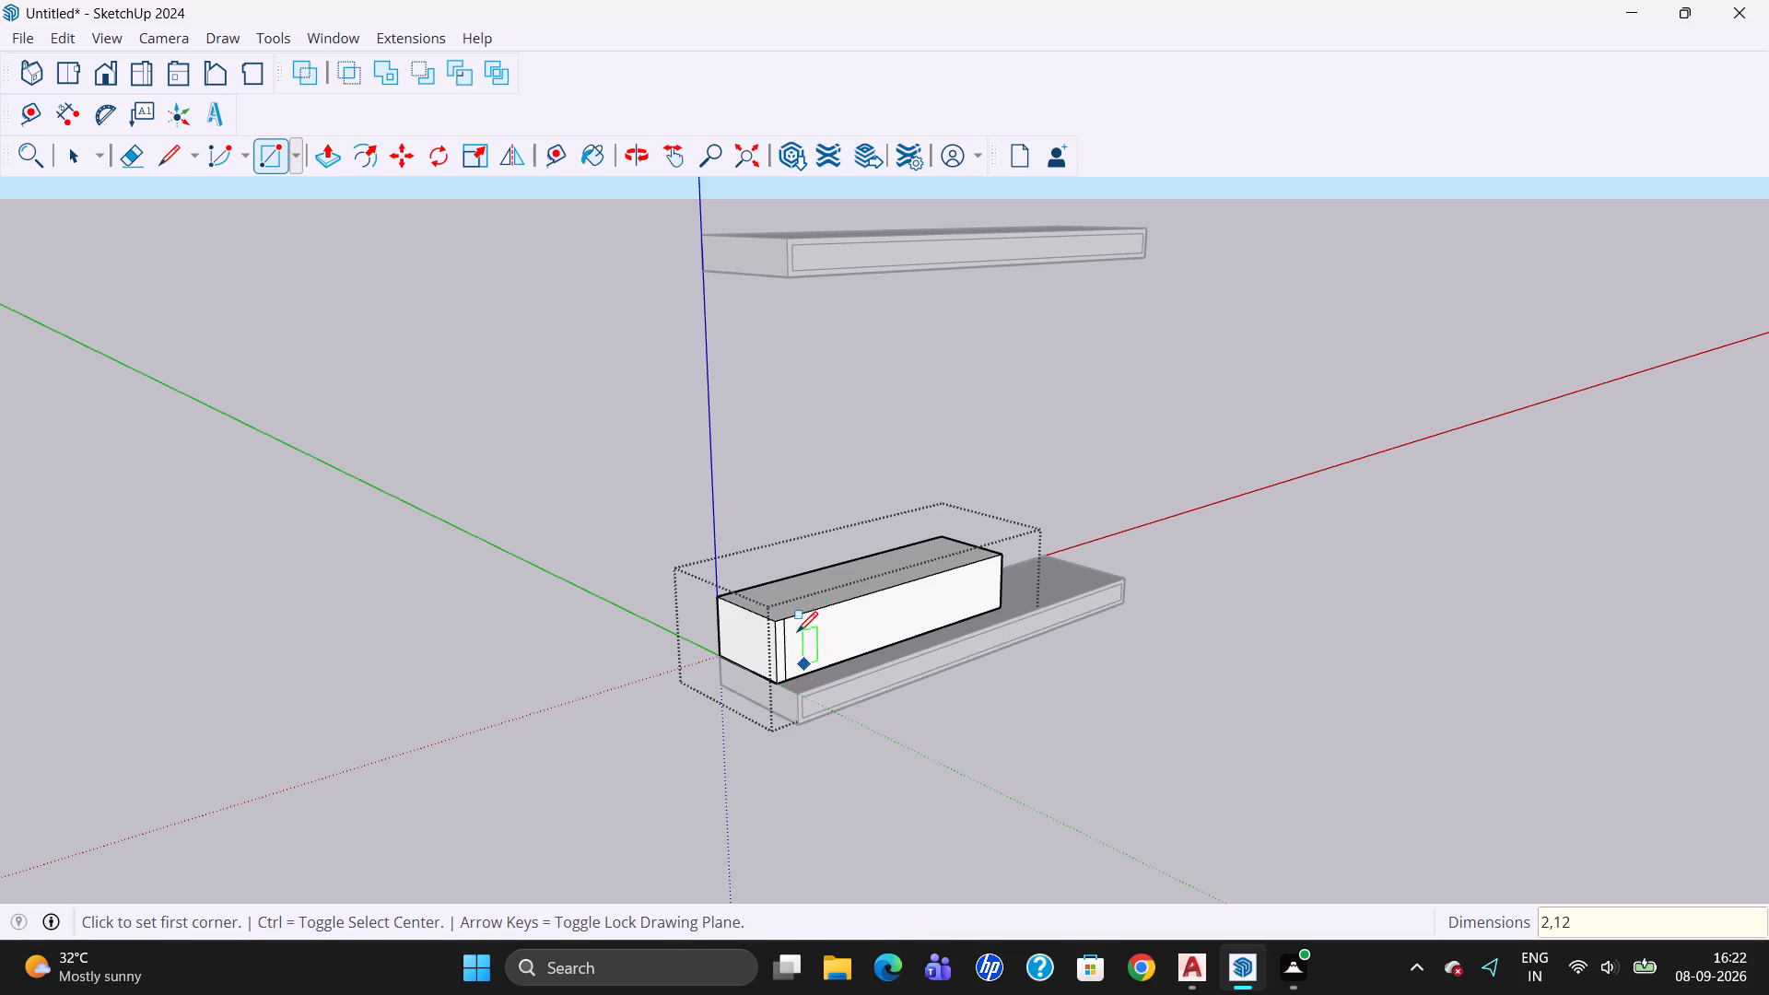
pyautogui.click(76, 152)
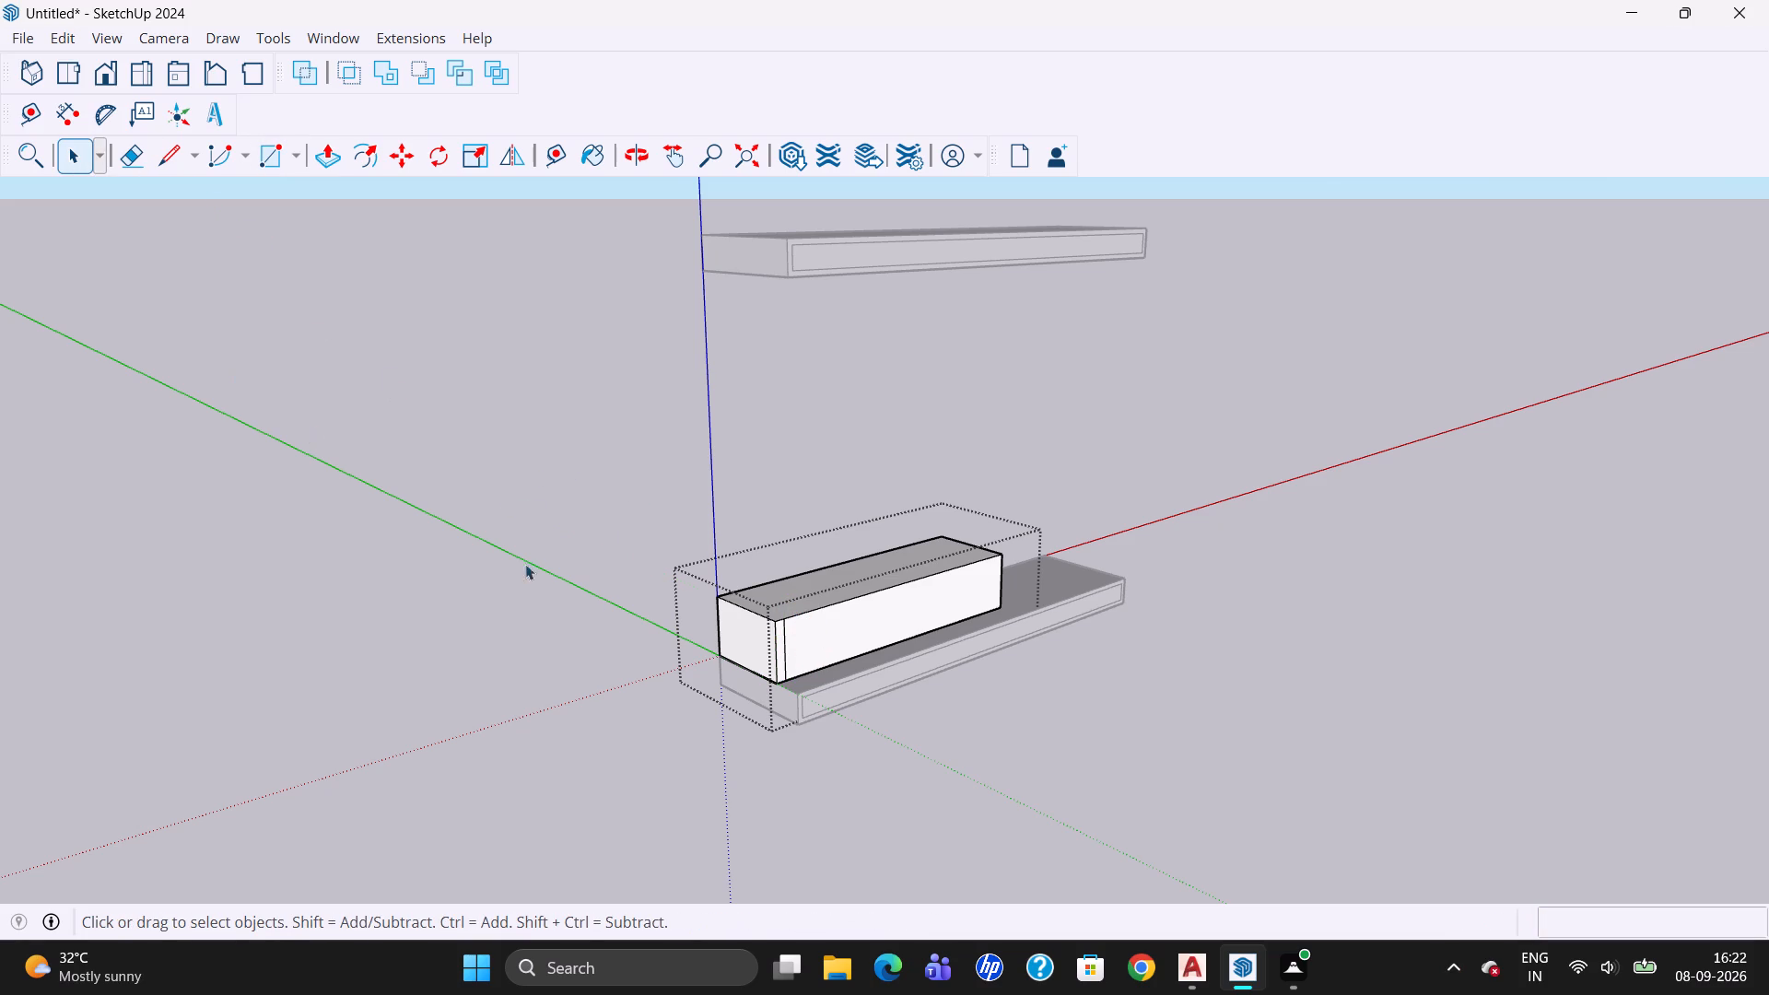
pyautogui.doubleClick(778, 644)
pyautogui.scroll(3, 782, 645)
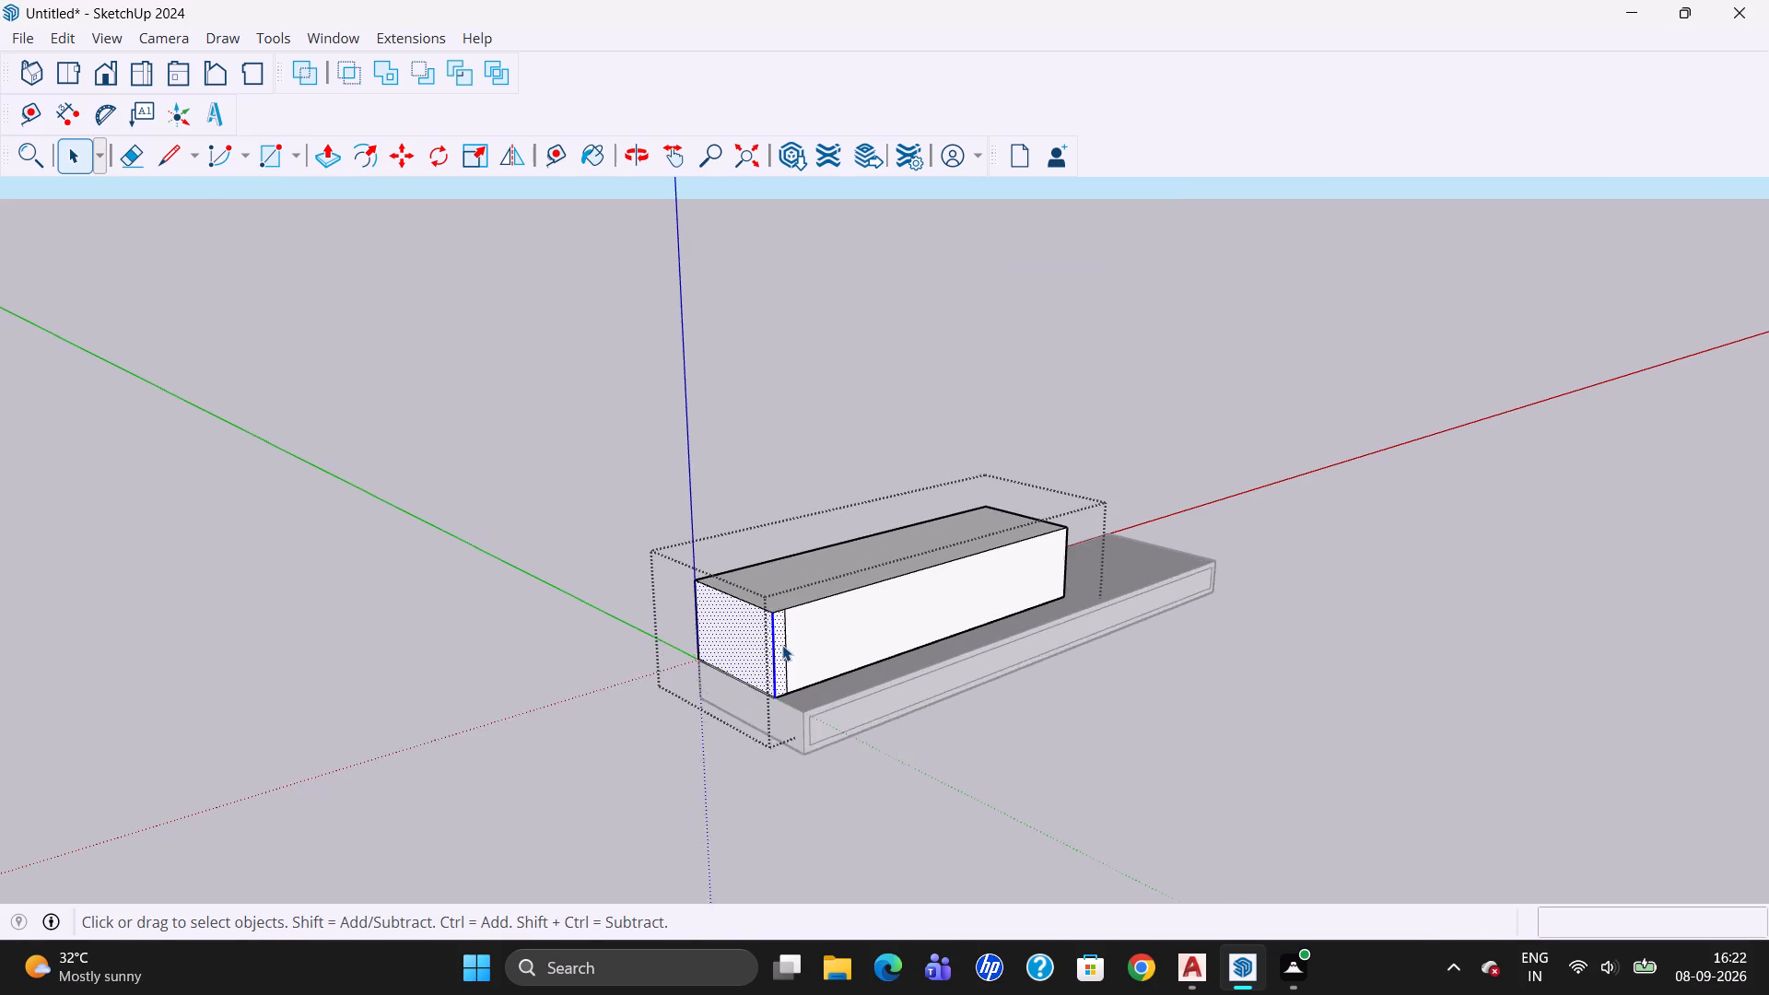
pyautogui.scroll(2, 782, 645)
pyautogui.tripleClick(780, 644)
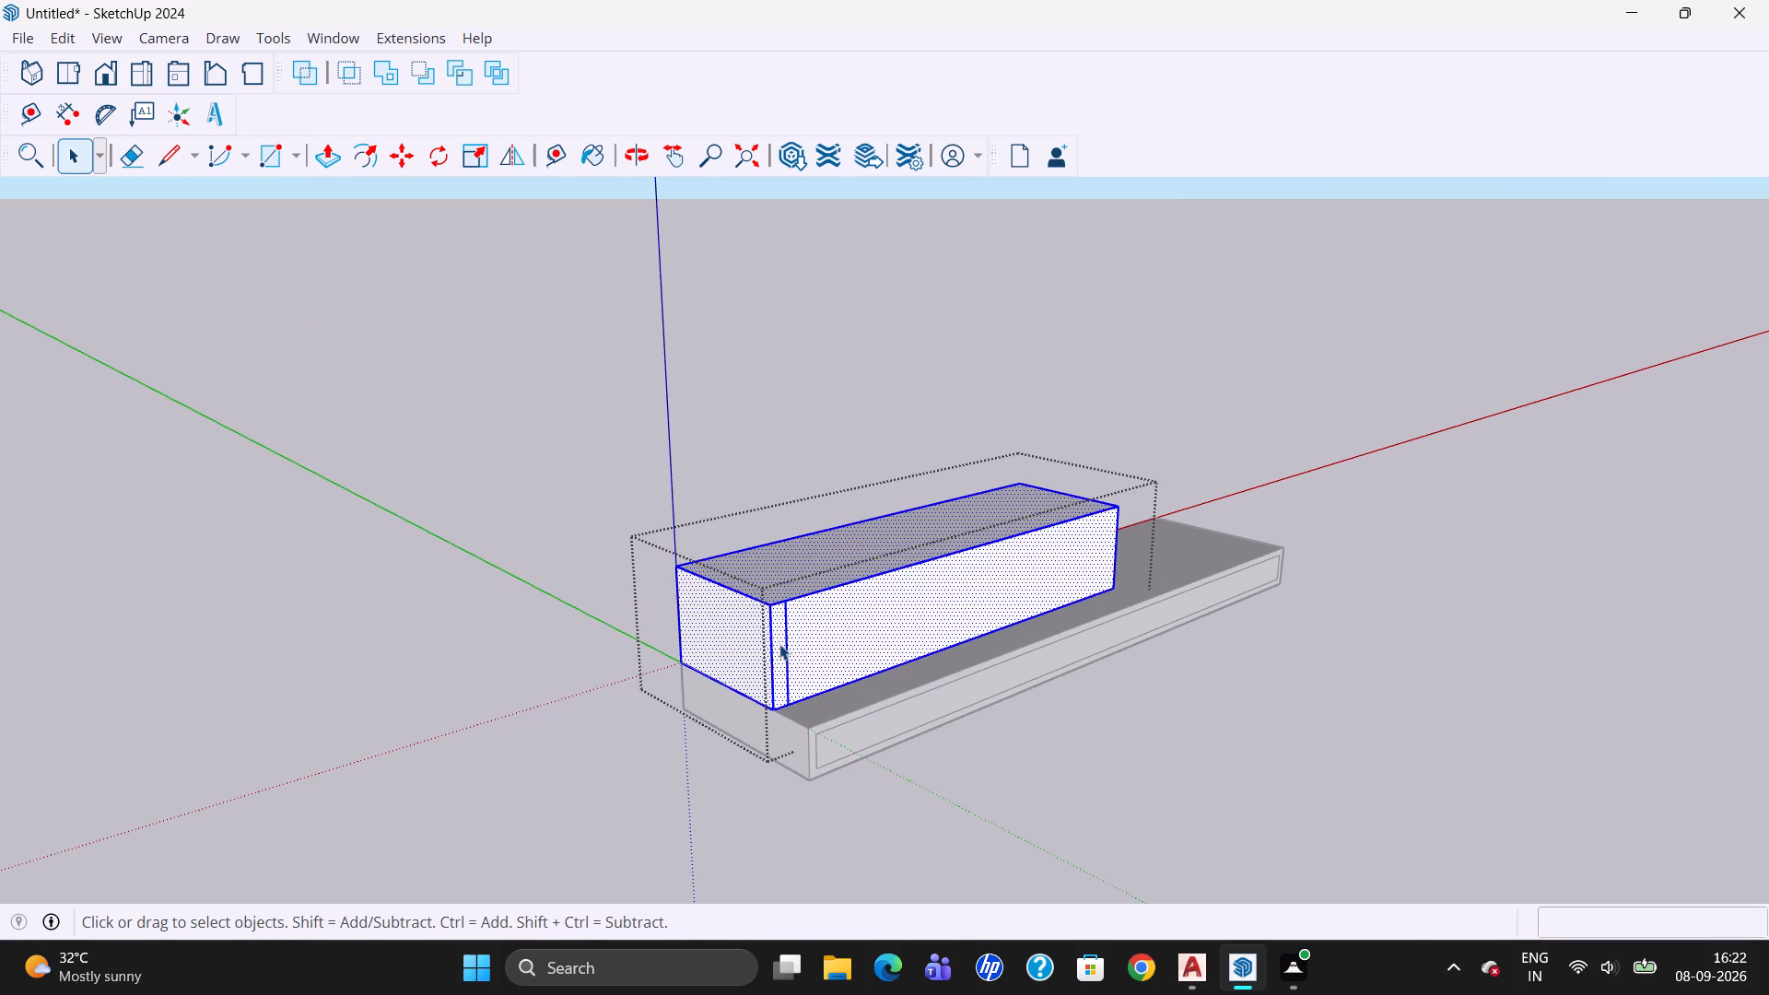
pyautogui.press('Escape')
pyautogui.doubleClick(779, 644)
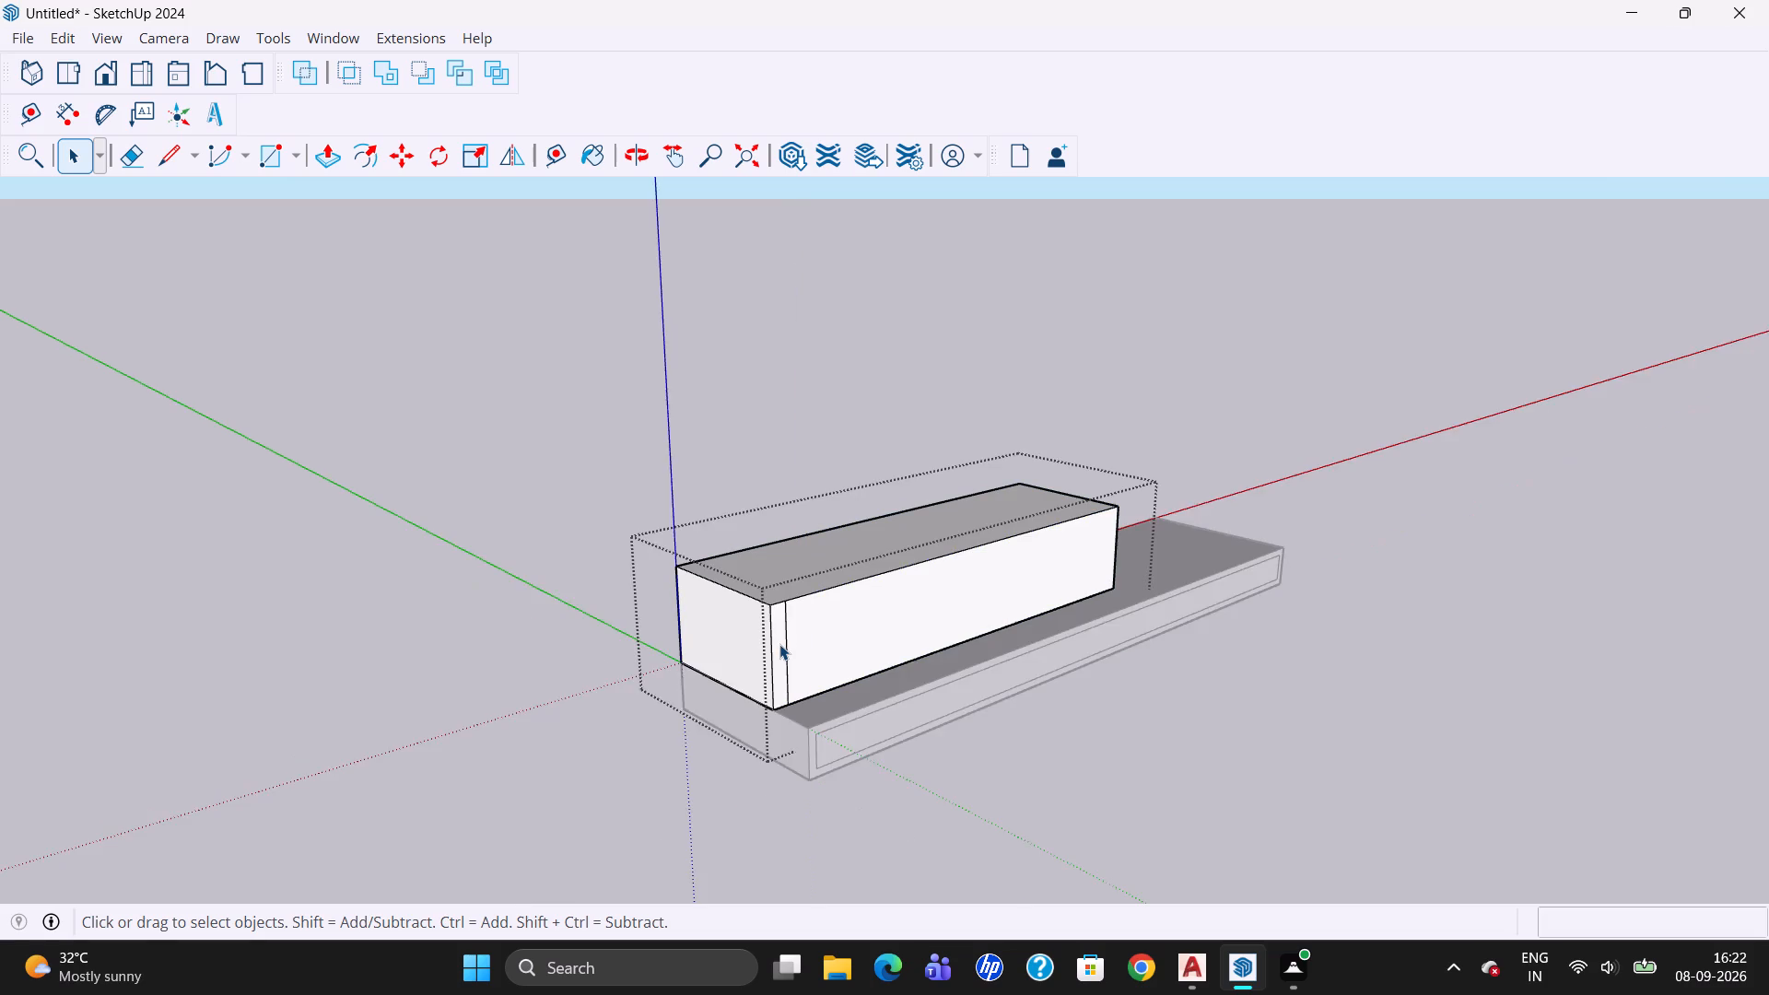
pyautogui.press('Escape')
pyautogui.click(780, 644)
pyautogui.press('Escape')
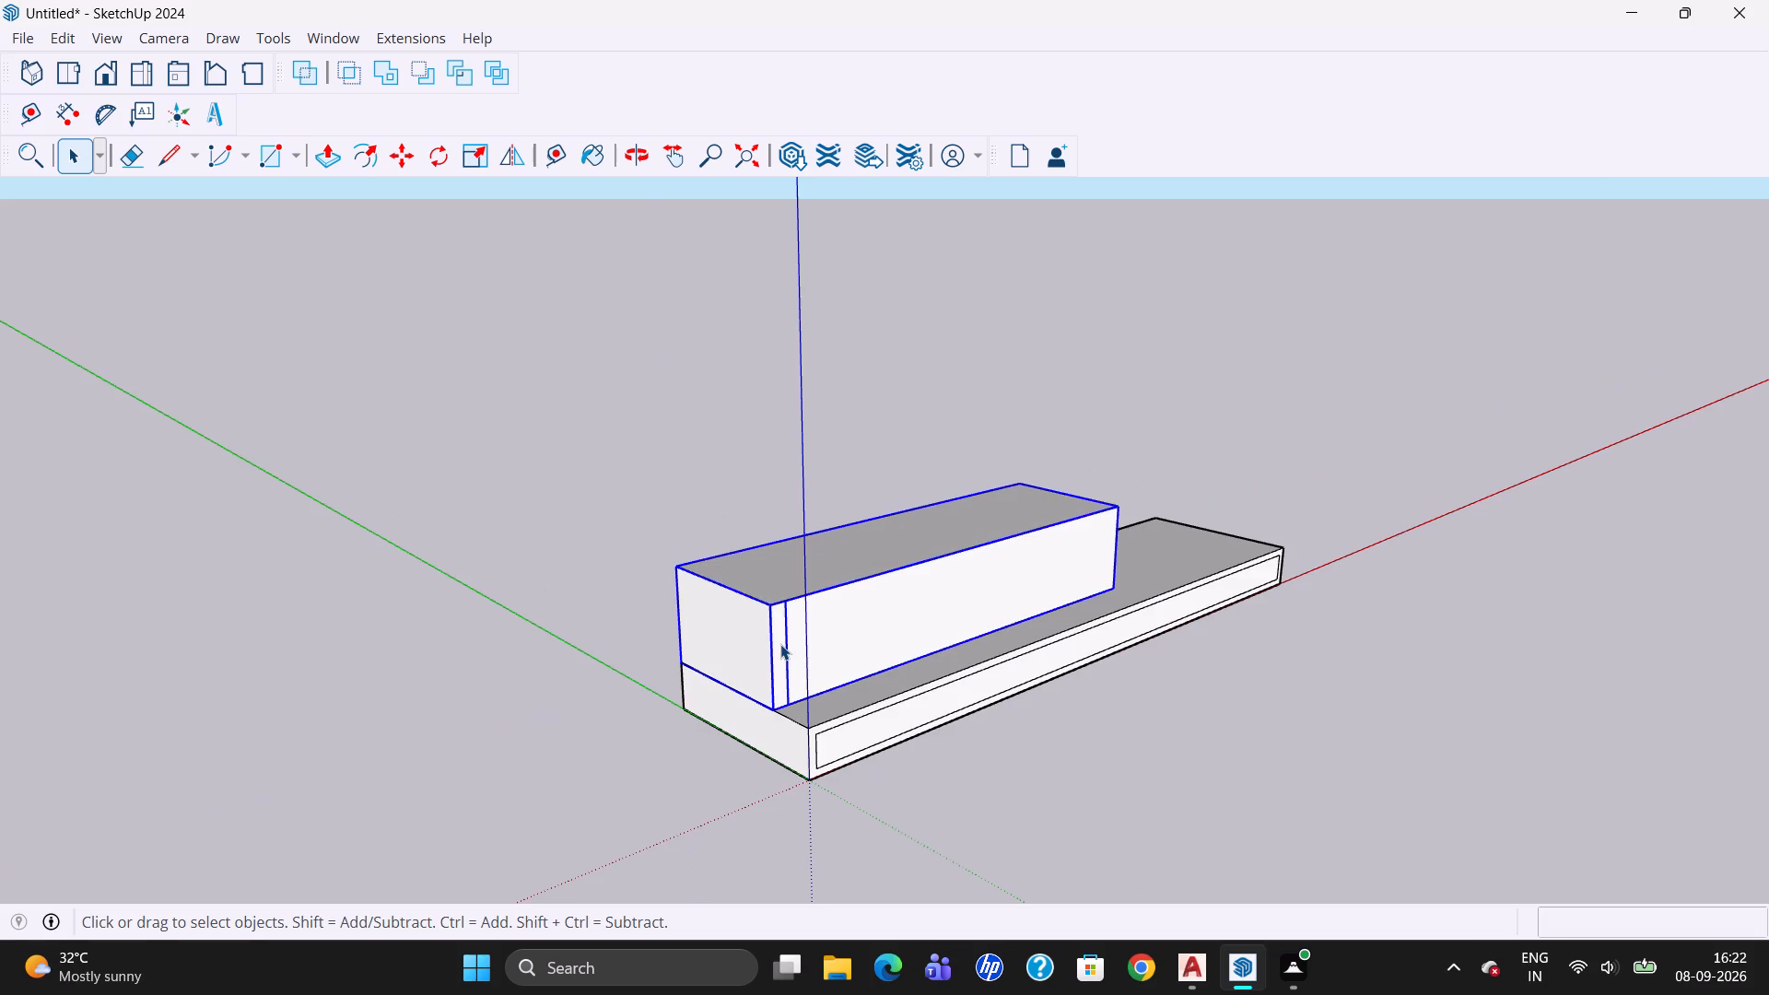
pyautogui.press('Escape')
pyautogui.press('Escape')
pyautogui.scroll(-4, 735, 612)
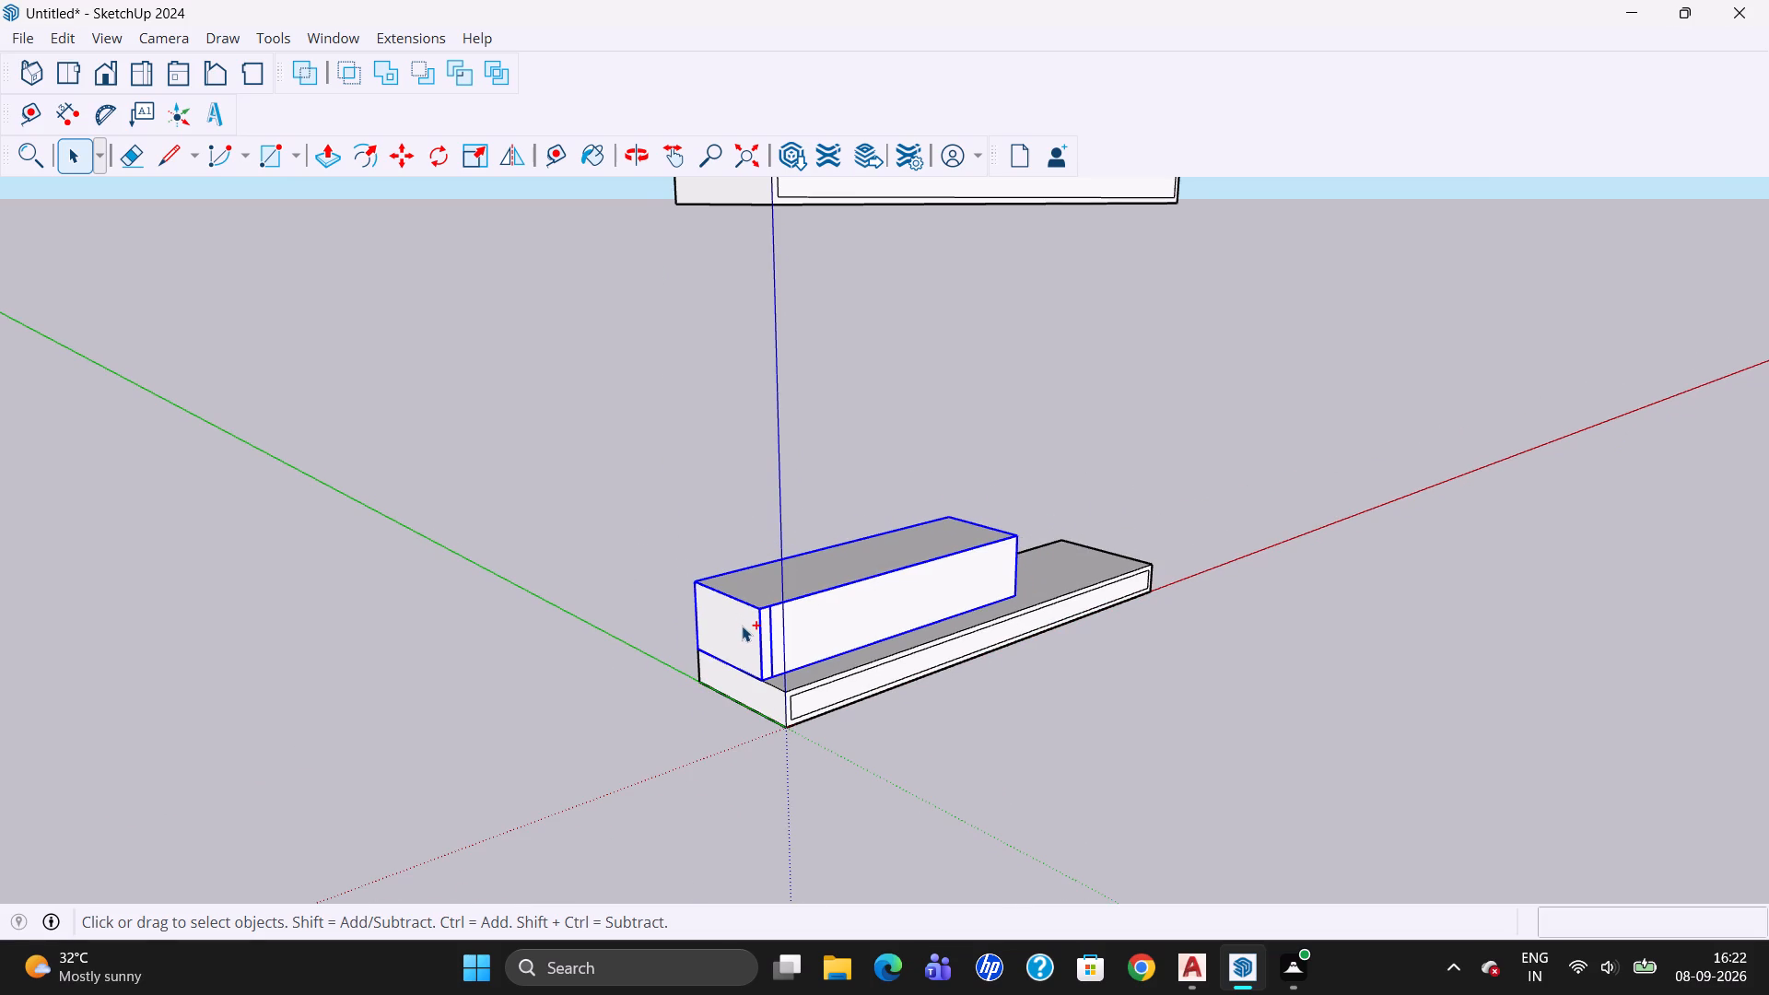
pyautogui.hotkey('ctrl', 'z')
# Push the 2" strip at the left end of the block's front face slightly inward with Push/Pull.
pyautogui.click(766, 639)
pyautogui.click(766, 639)
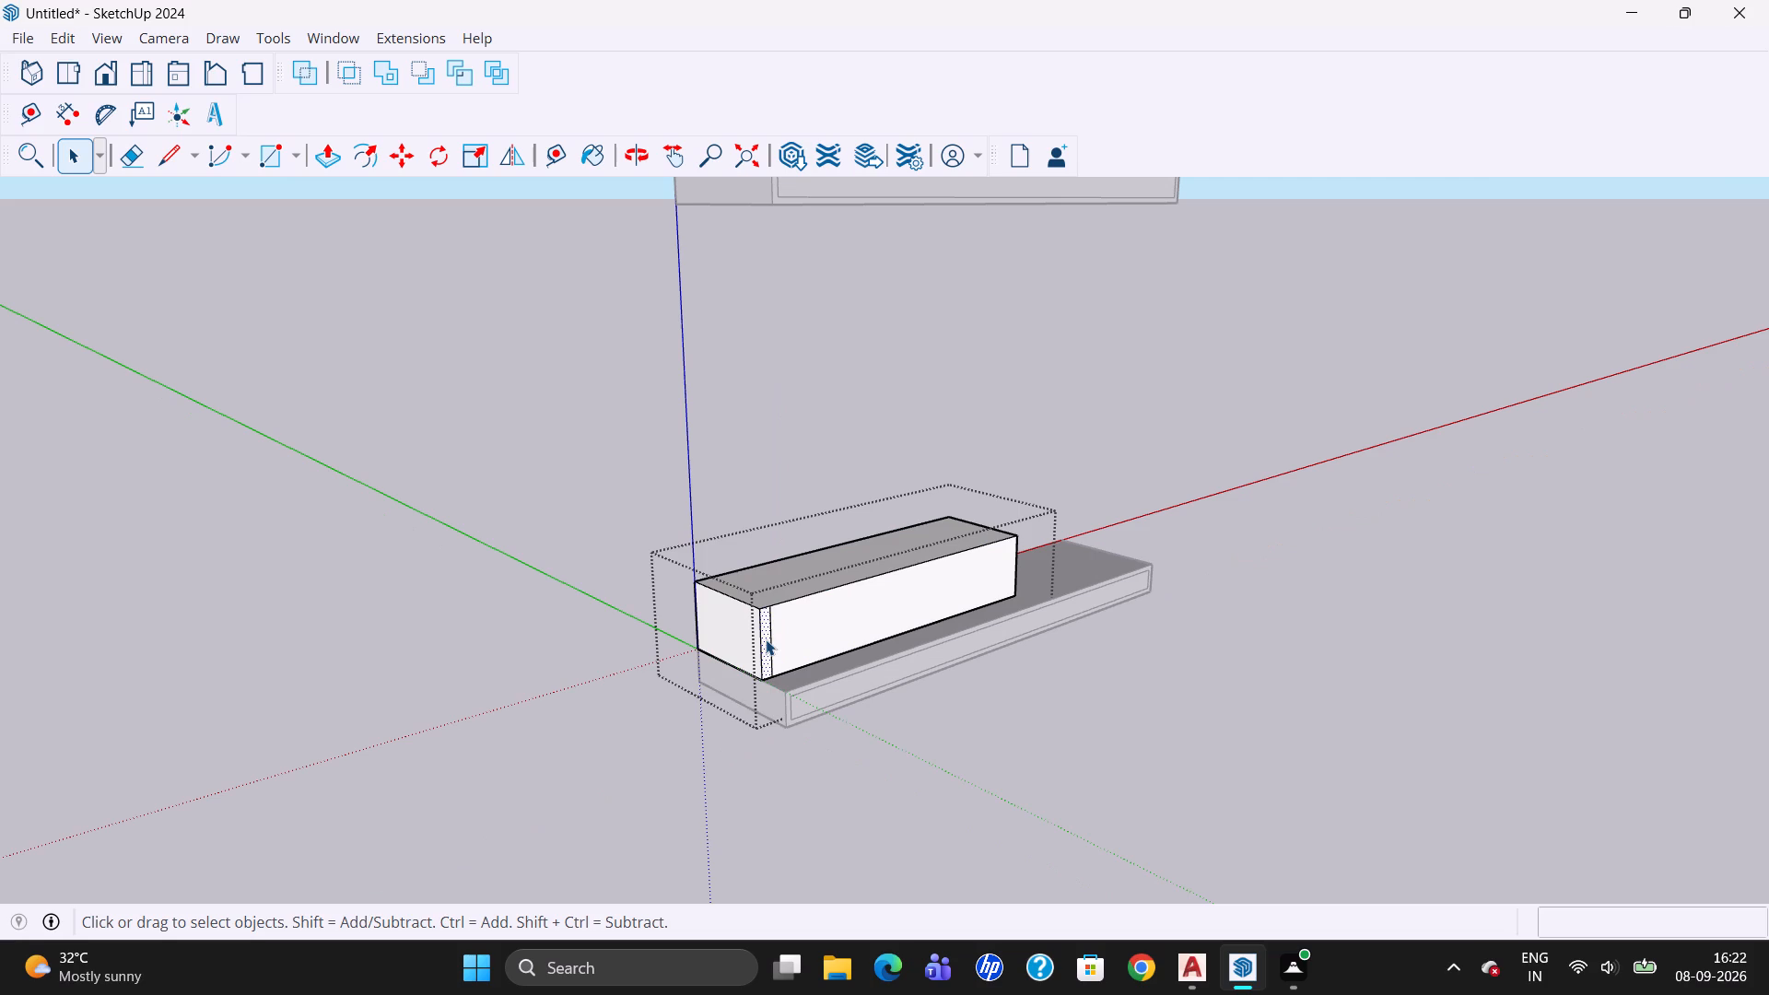
pyautogui.scroll(5, 767, 639)
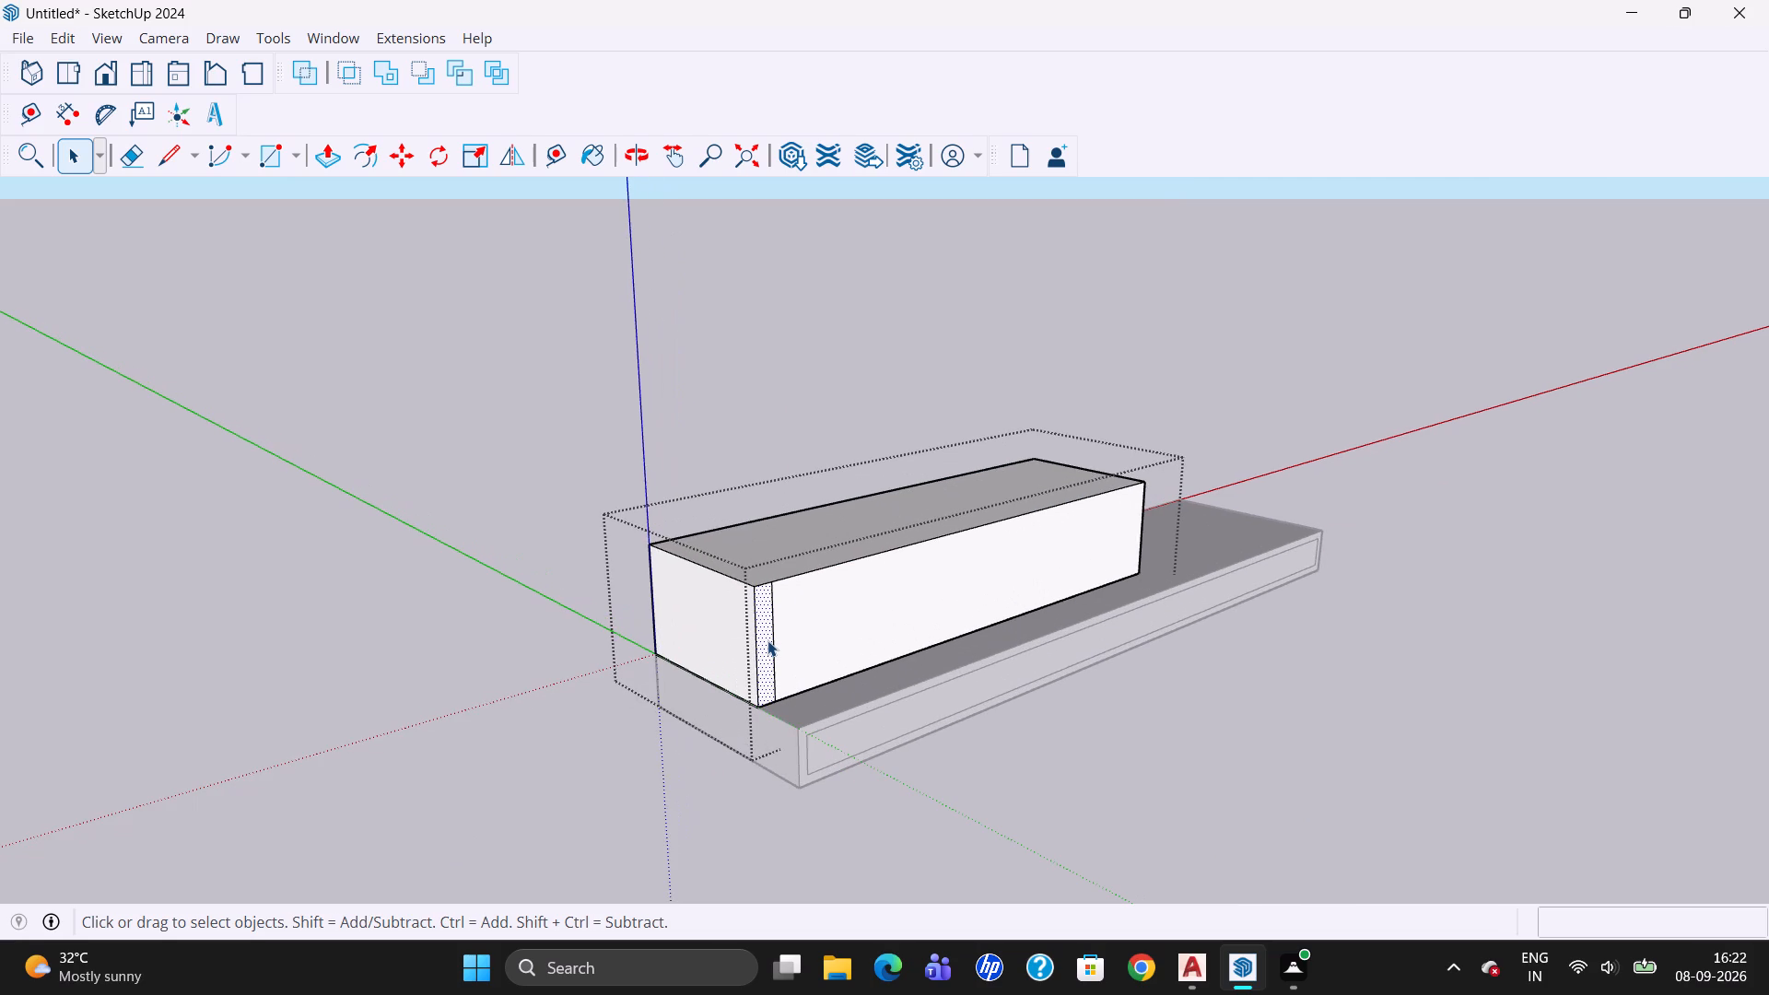
pyautogui.click(767, 640)
pyautogui.scroll(5, 763, 634)
pyautogui.click(765, 609)
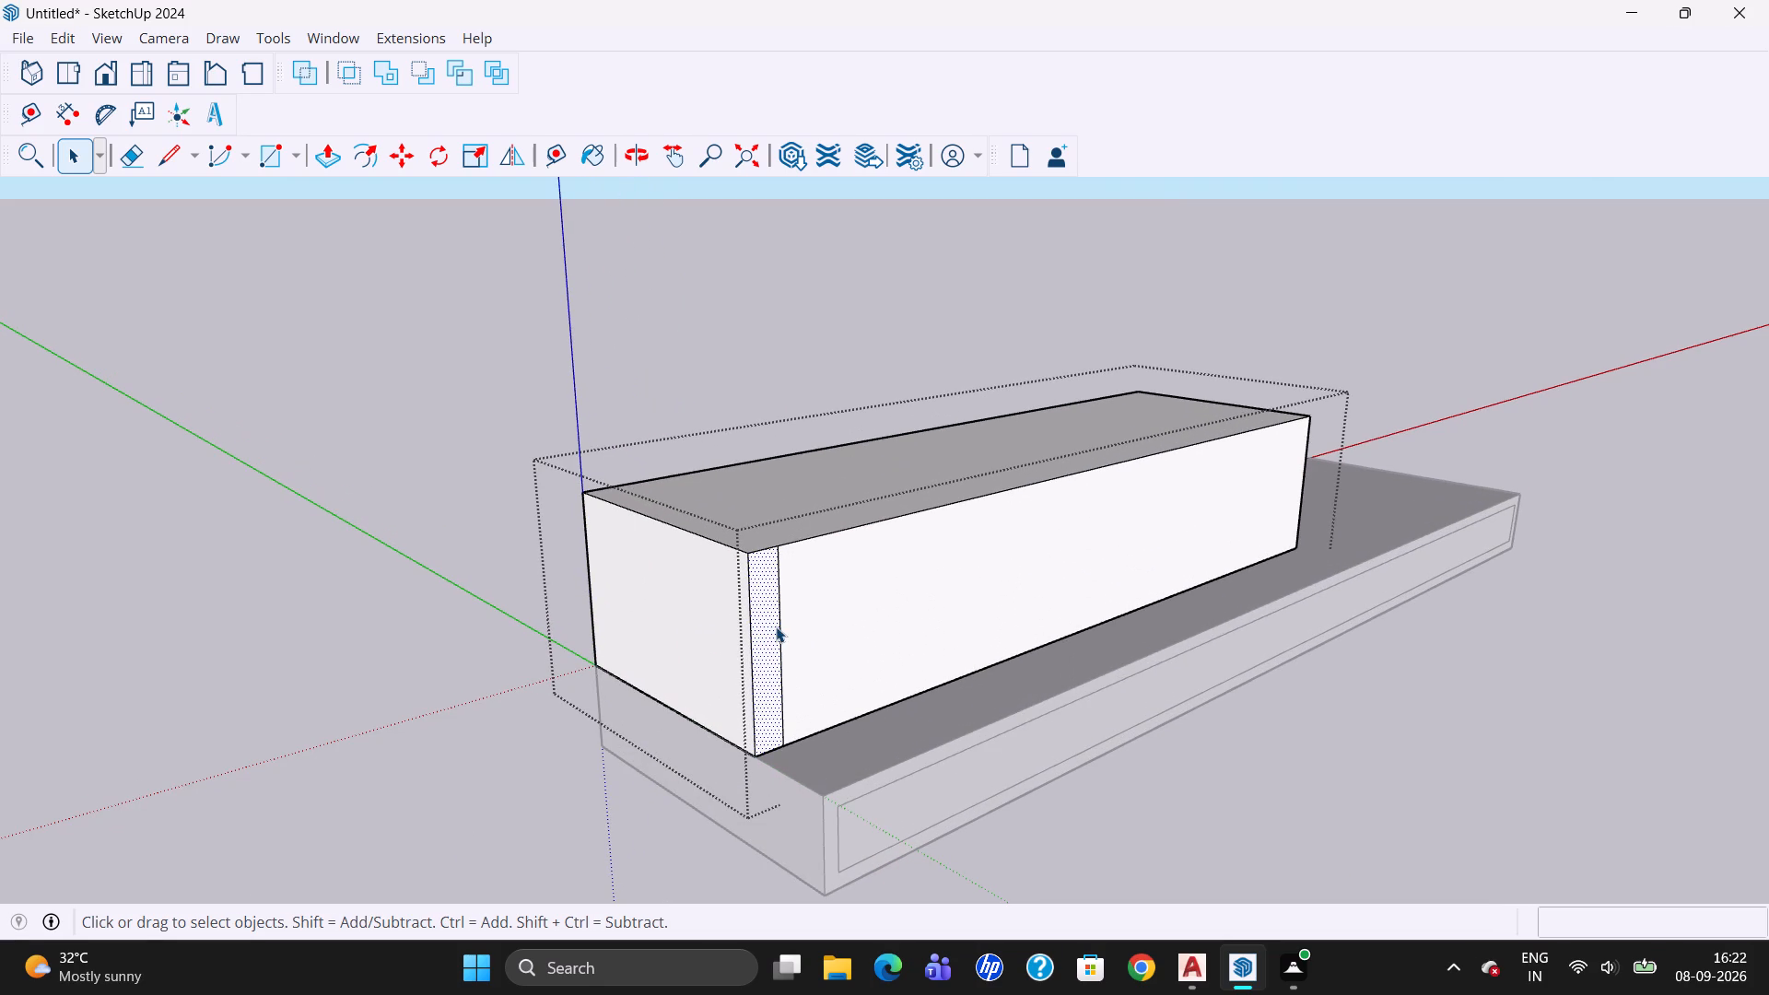
pyautogui.click(338, 155)
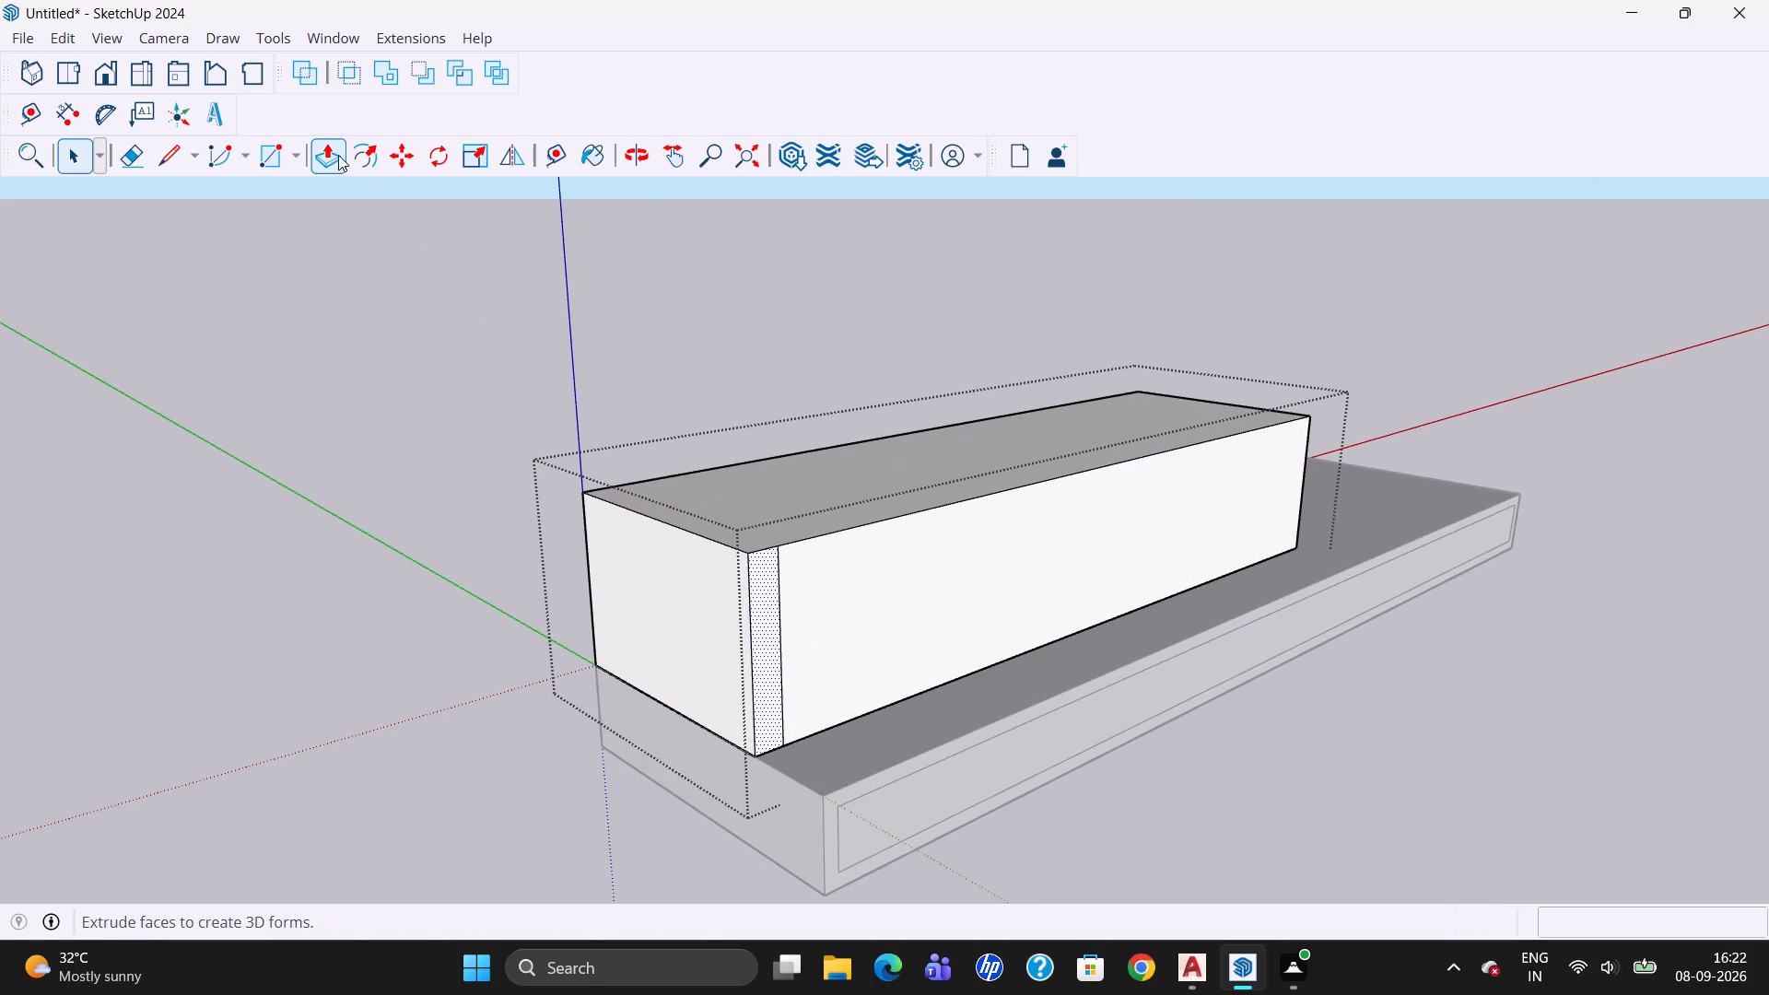
pyautogui.click(768, 618)
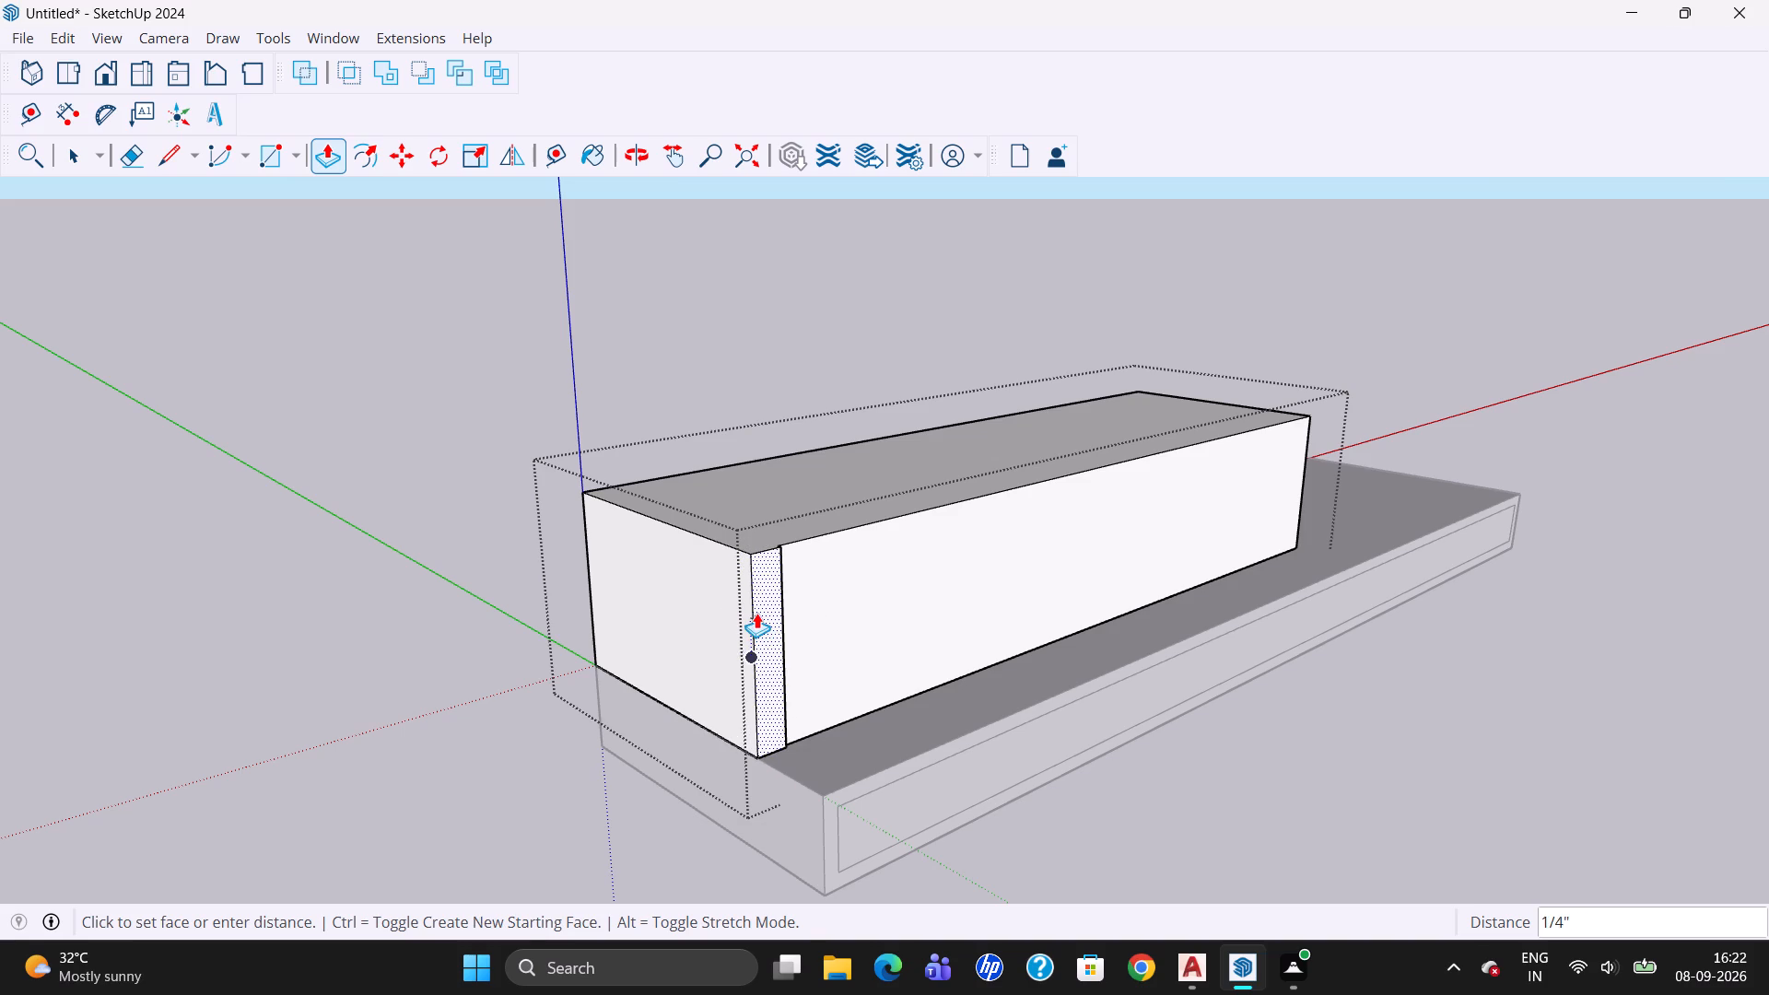
pyautogui.press('Escape')
pyautogui.doubleClick(767, 615)
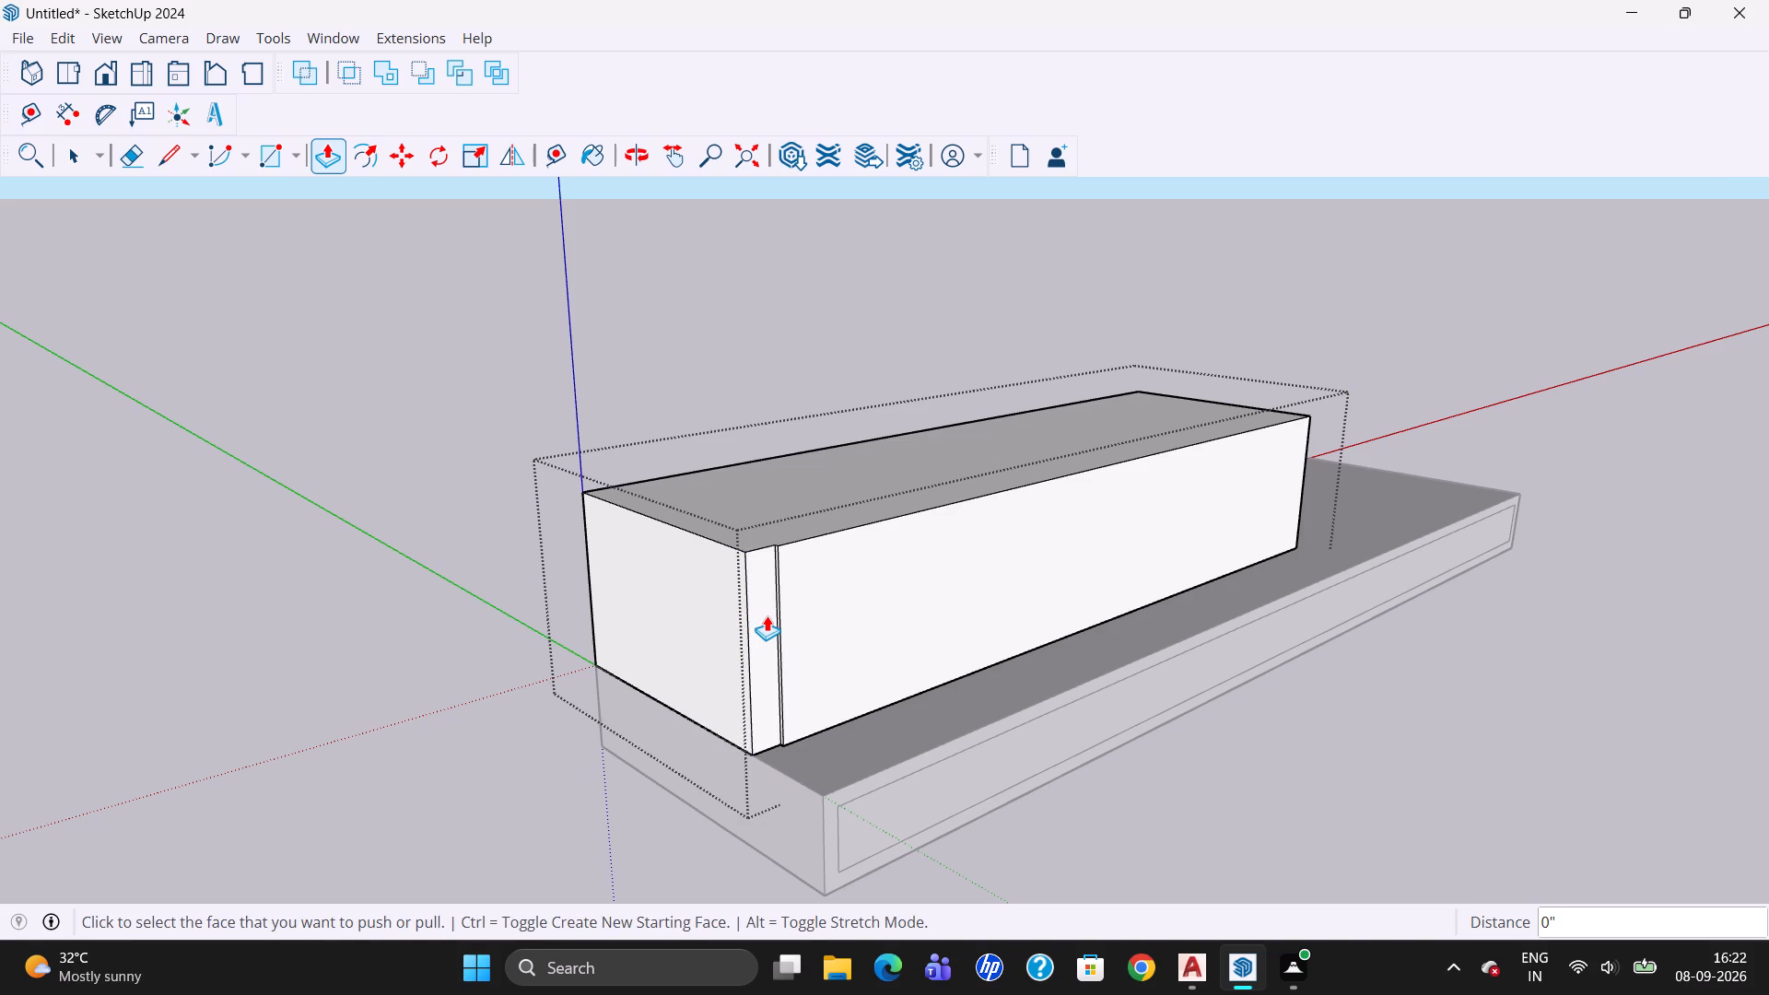
# Push the large front face beside the 2" strip slightly inward, repeating the same small push twice.
pyautogui.doubleClick(802, 628)
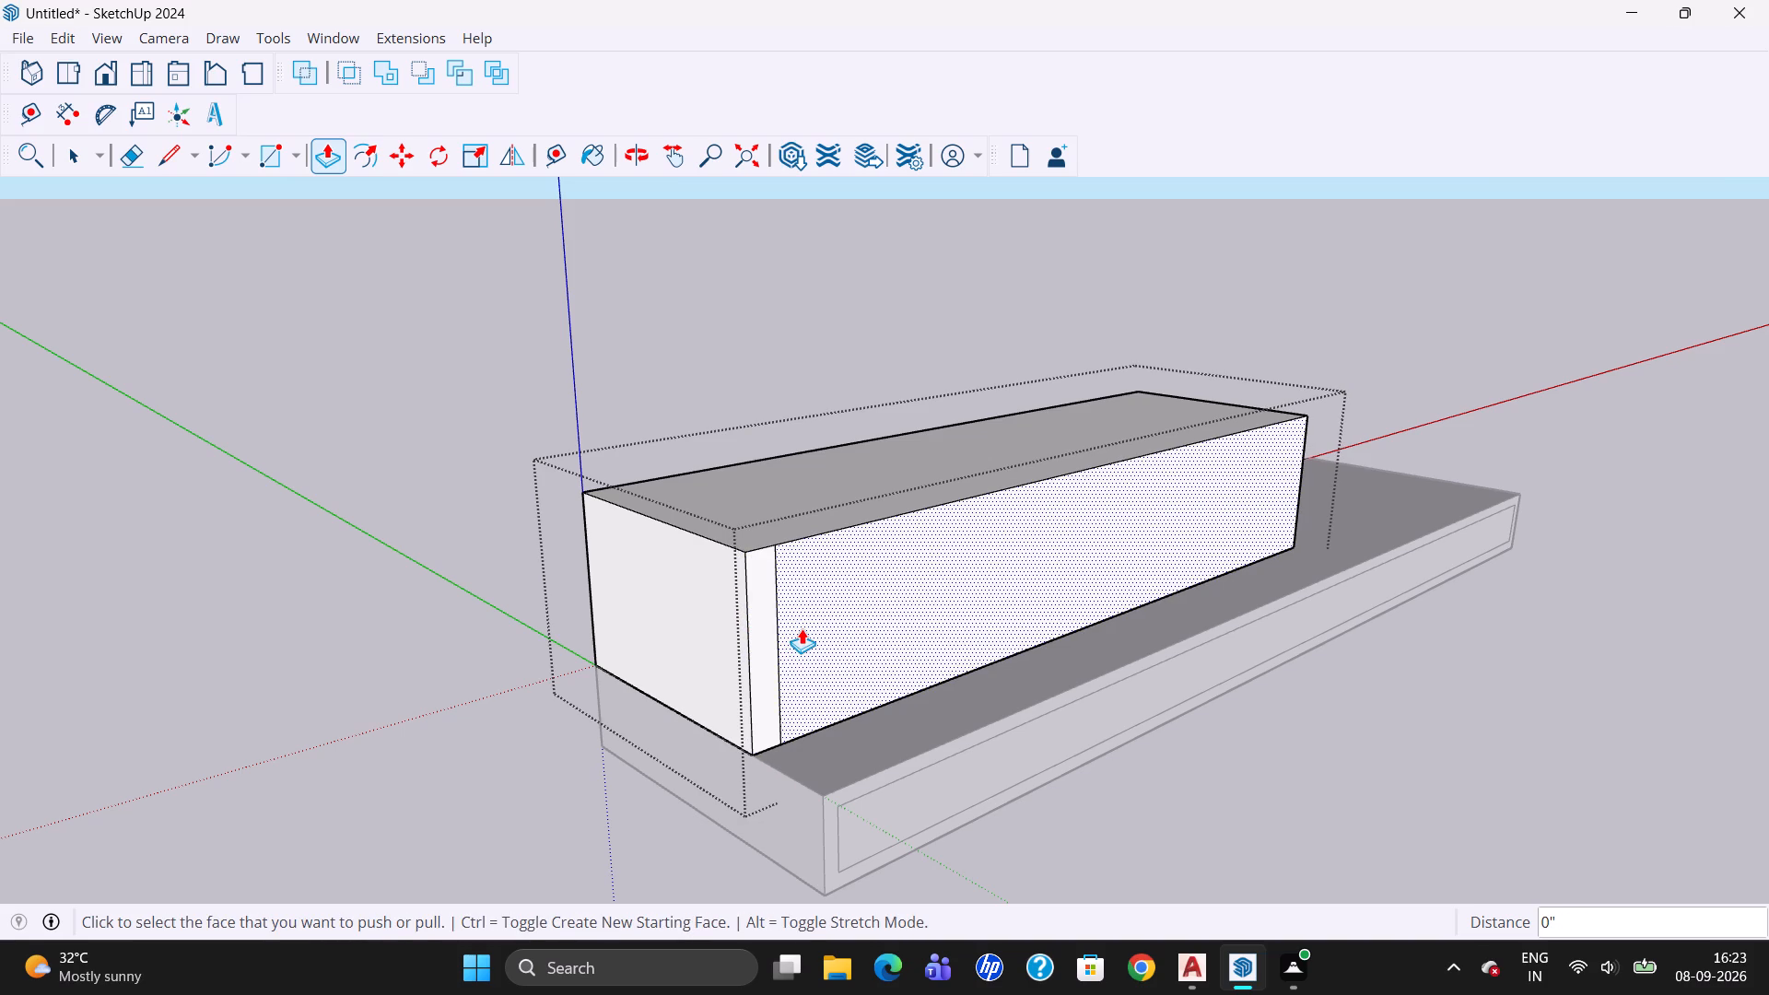
pyautogui.doubleClick(802, 628)
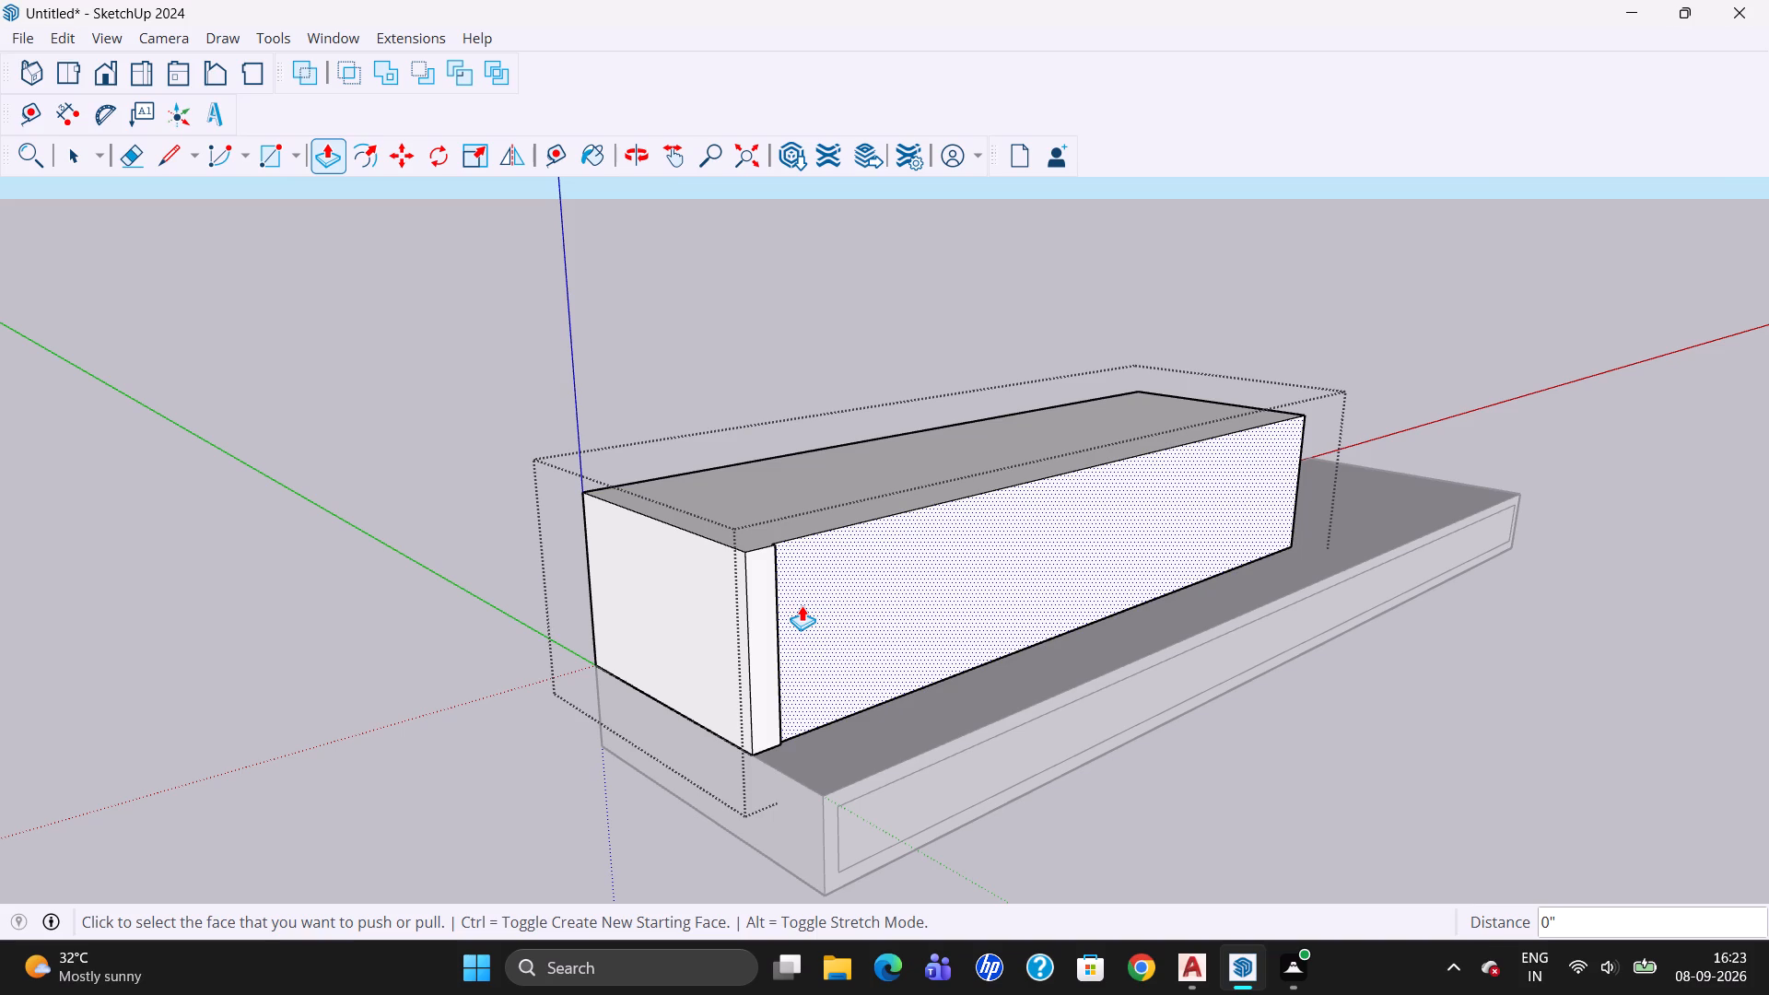
pyautogui.press('Escape')
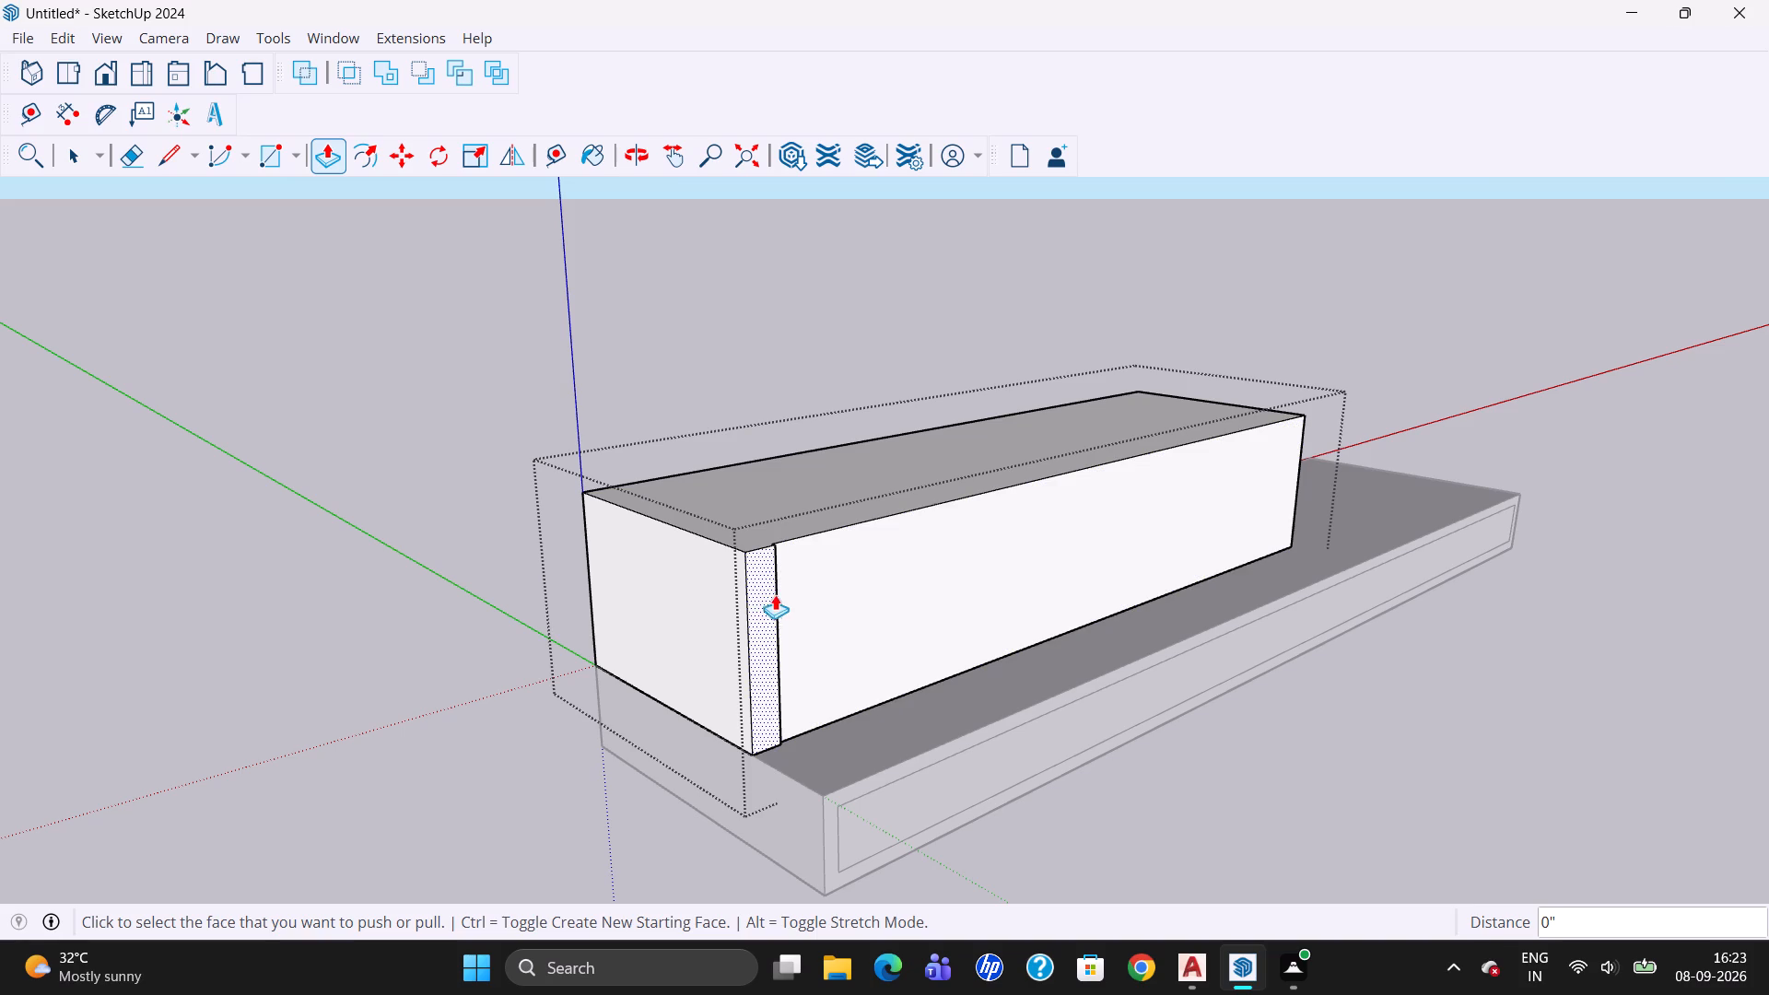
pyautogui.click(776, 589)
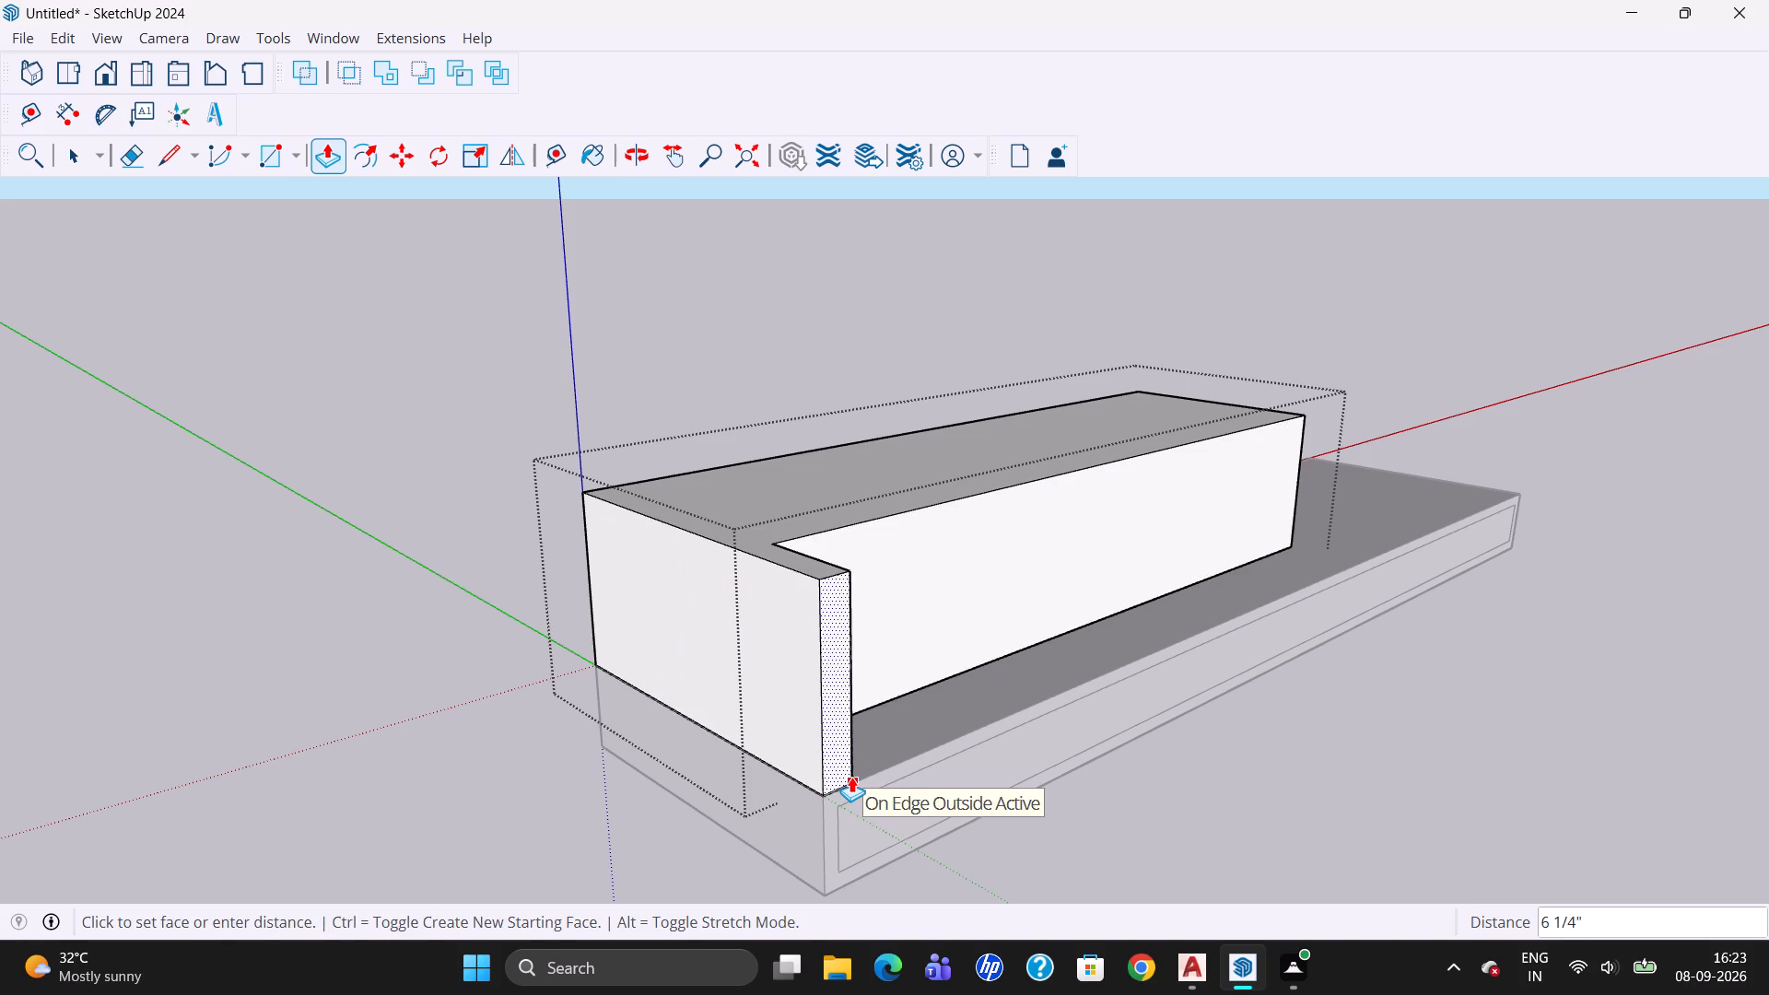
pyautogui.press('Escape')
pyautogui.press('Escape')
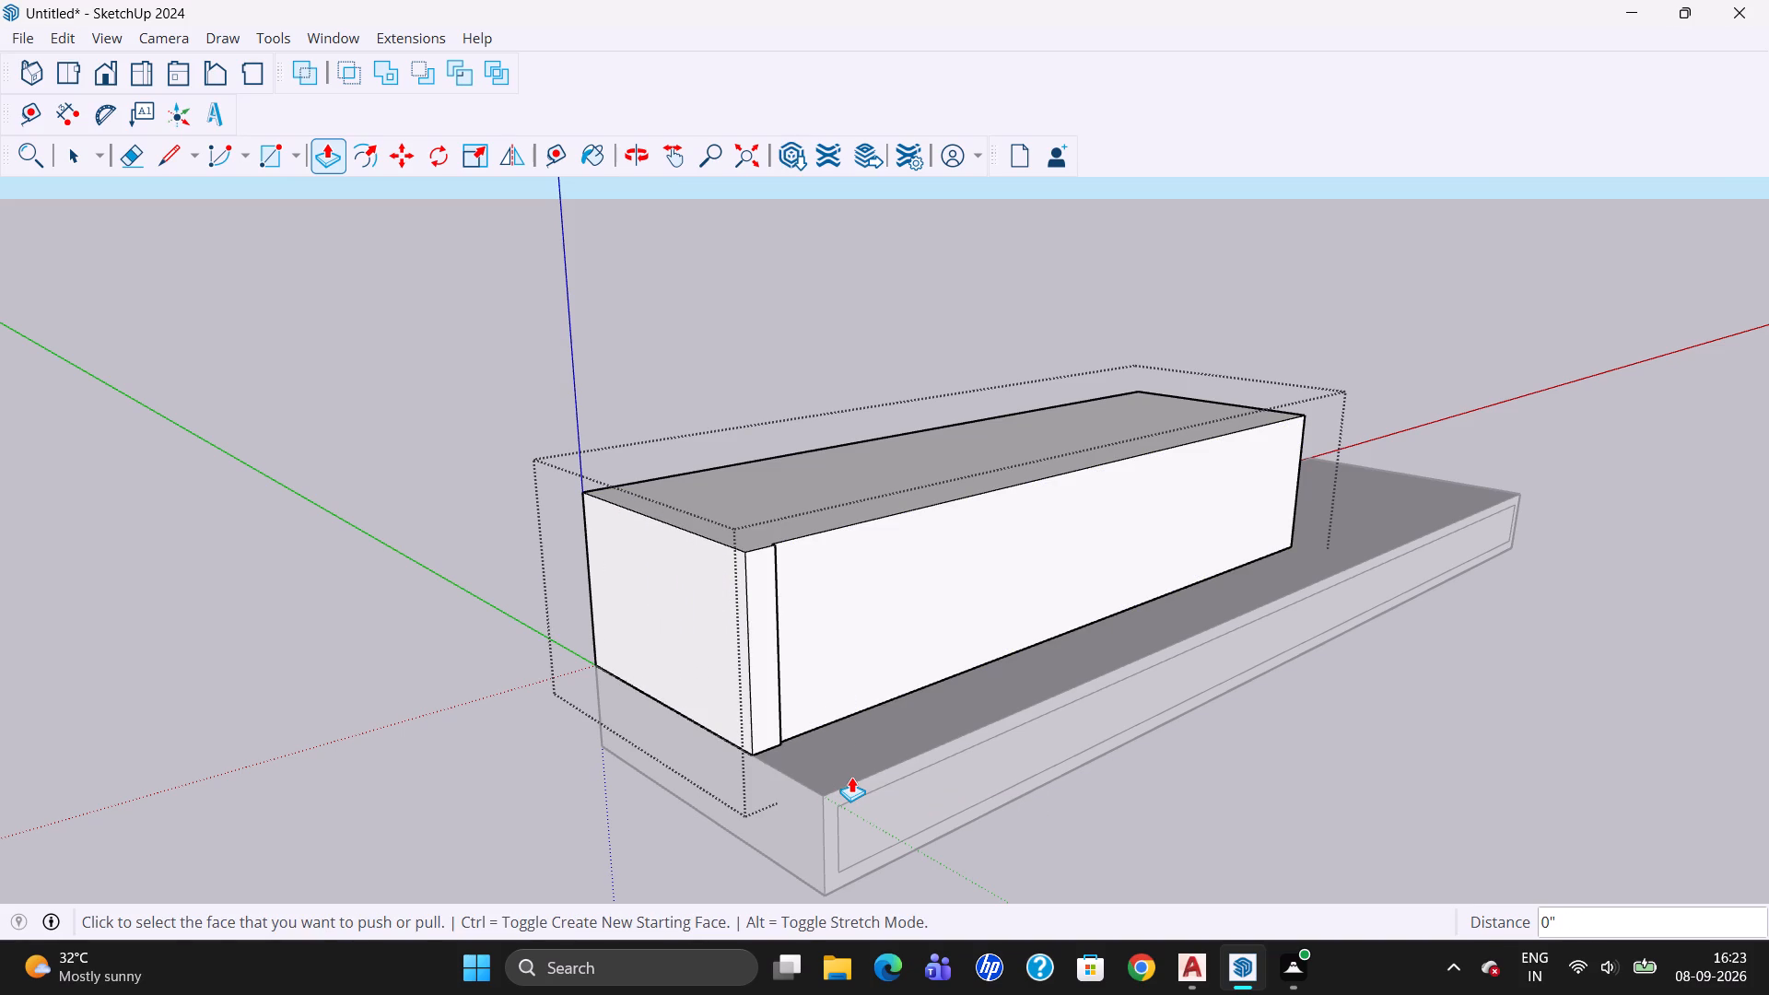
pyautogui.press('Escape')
# Undo the small pushes made on the block's front face and its 2" strip.
pyautogui.hotkey('ctrl', 'z')
pyautogui.hotkey('ctrl', 'z')
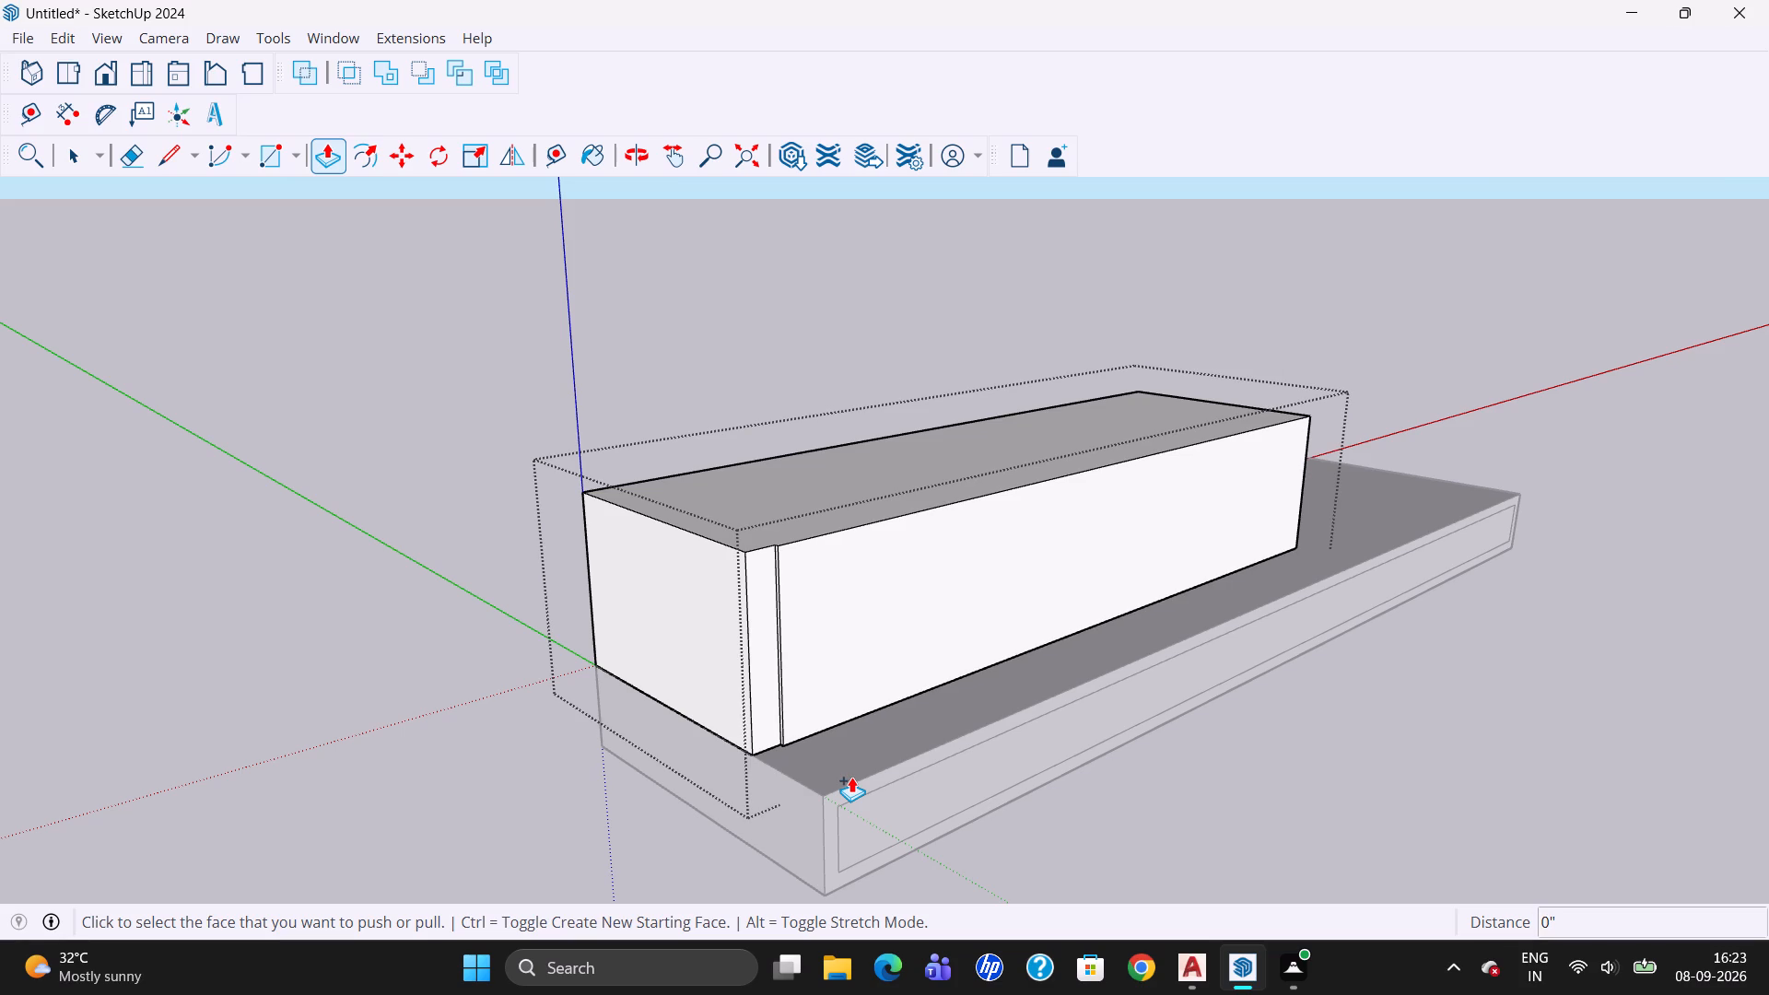
pyautogui.hotkey('ctrl', 'z')
pyautogui.hotkey('ctrl', 'z')
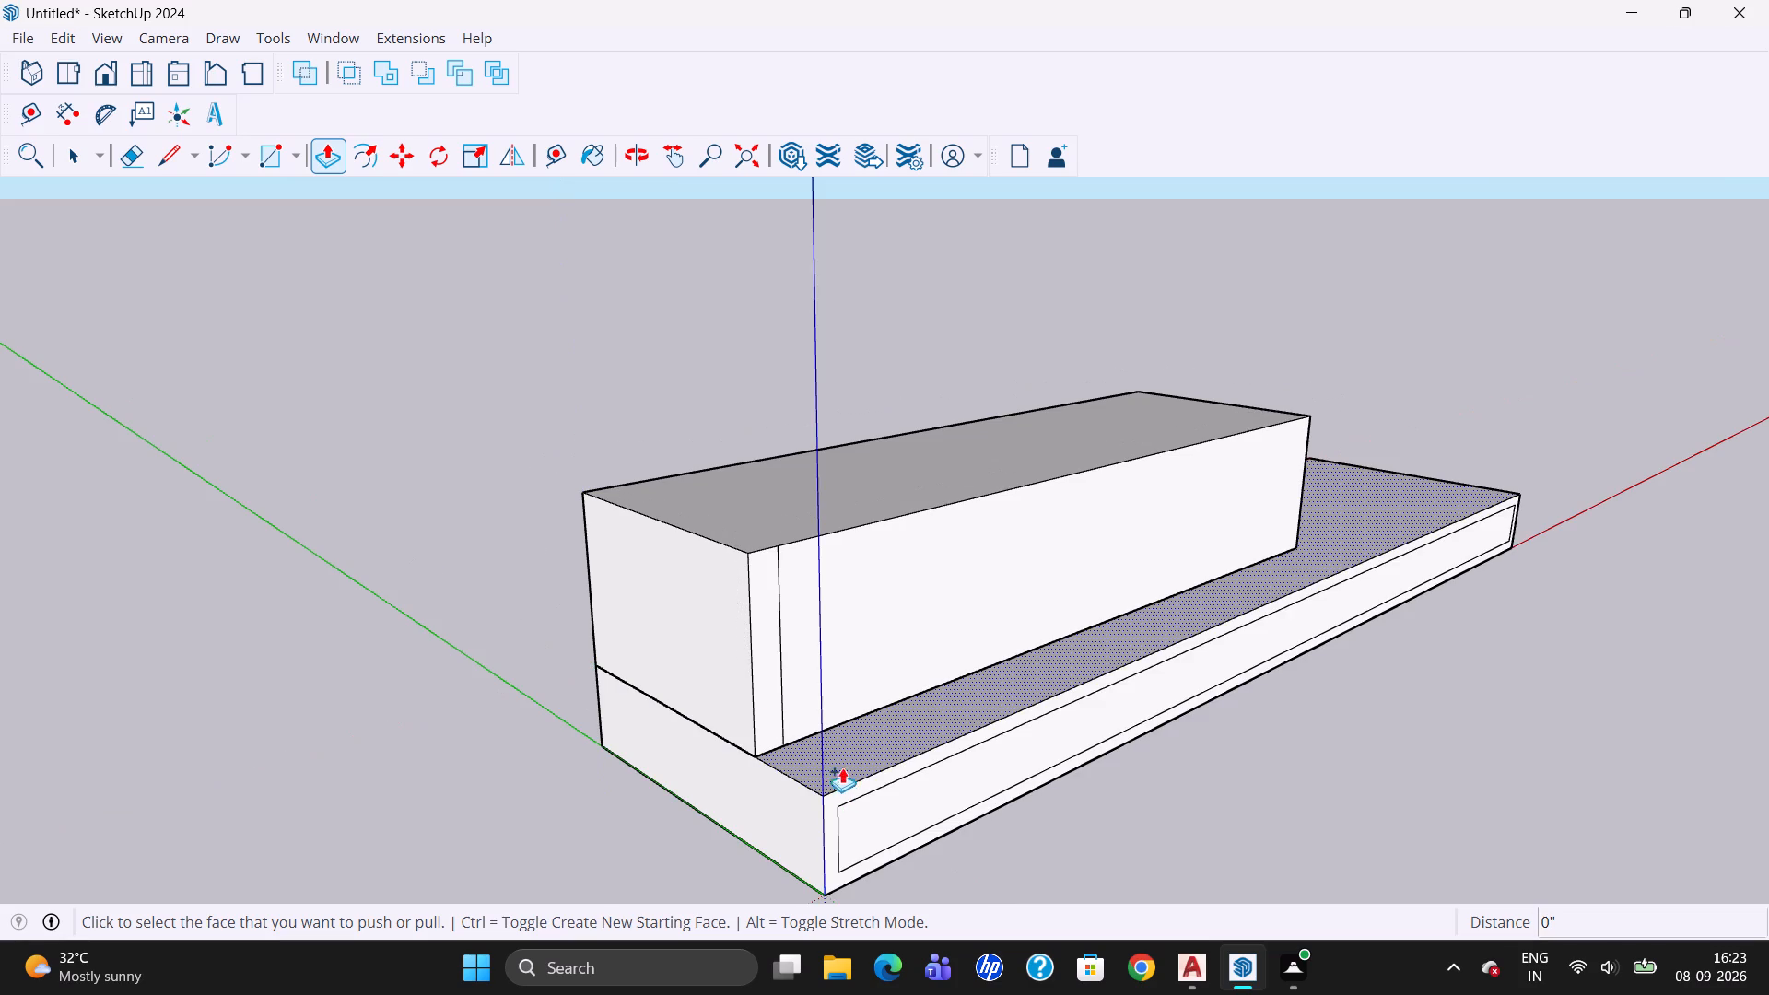
pyautogui.press('Escape')
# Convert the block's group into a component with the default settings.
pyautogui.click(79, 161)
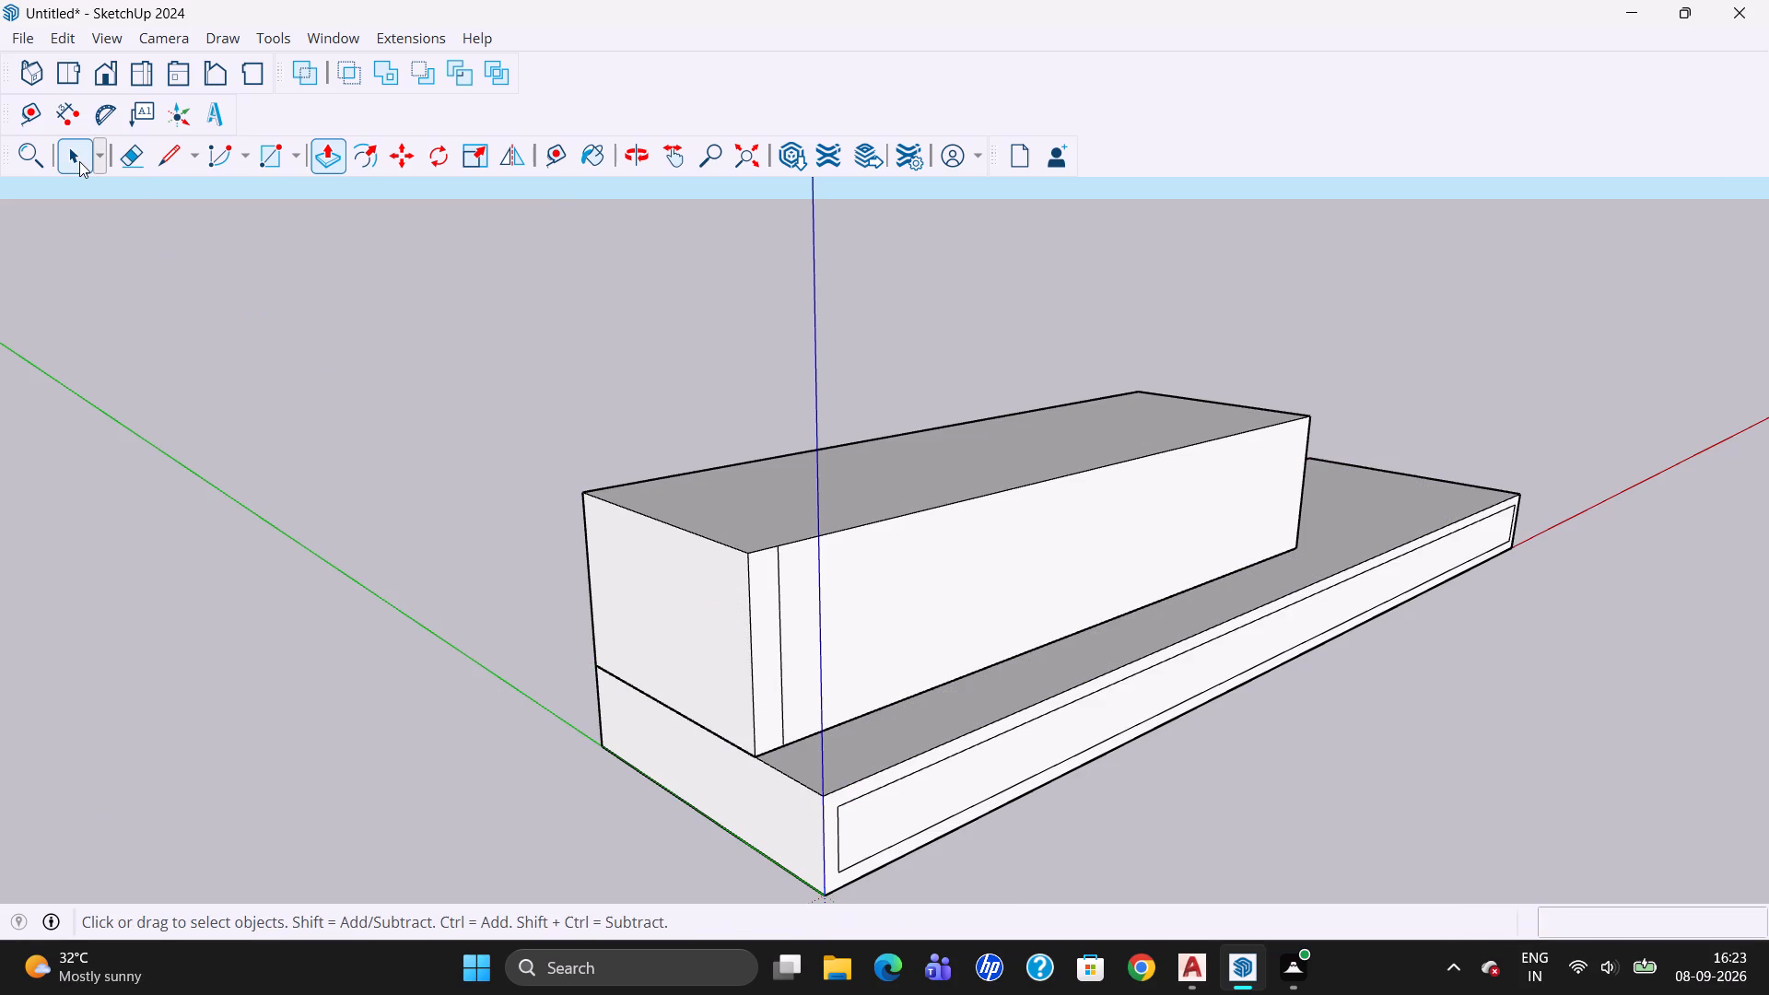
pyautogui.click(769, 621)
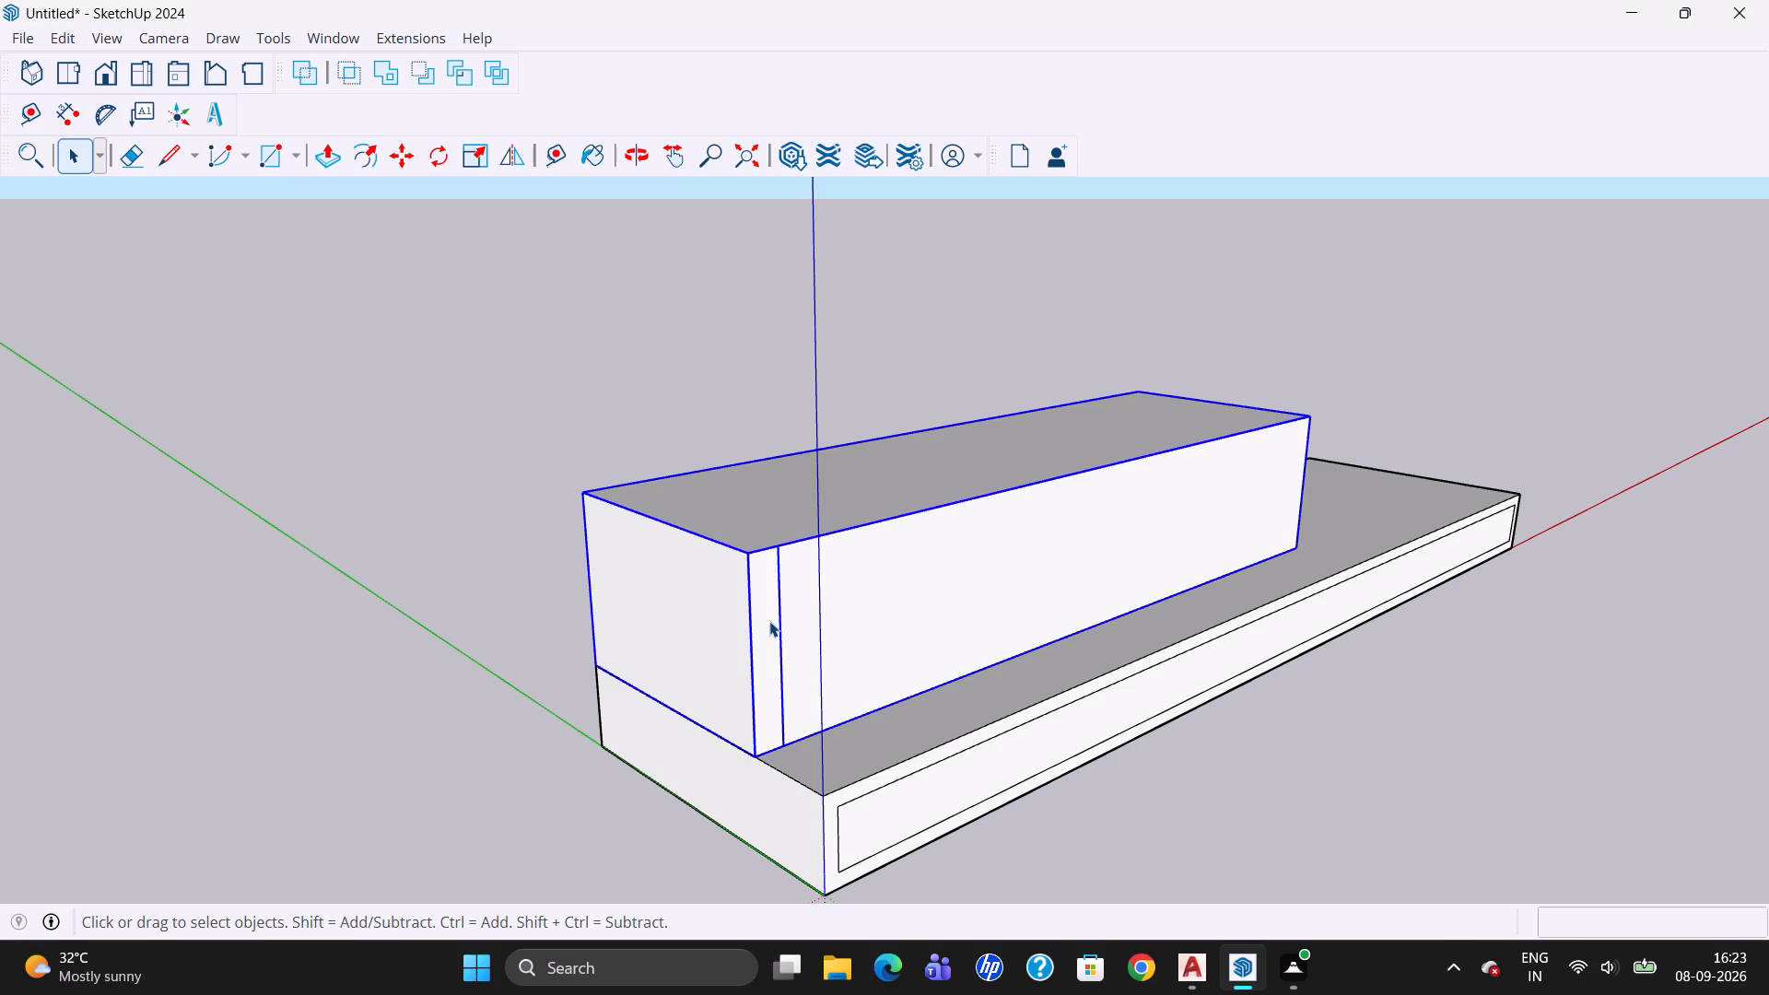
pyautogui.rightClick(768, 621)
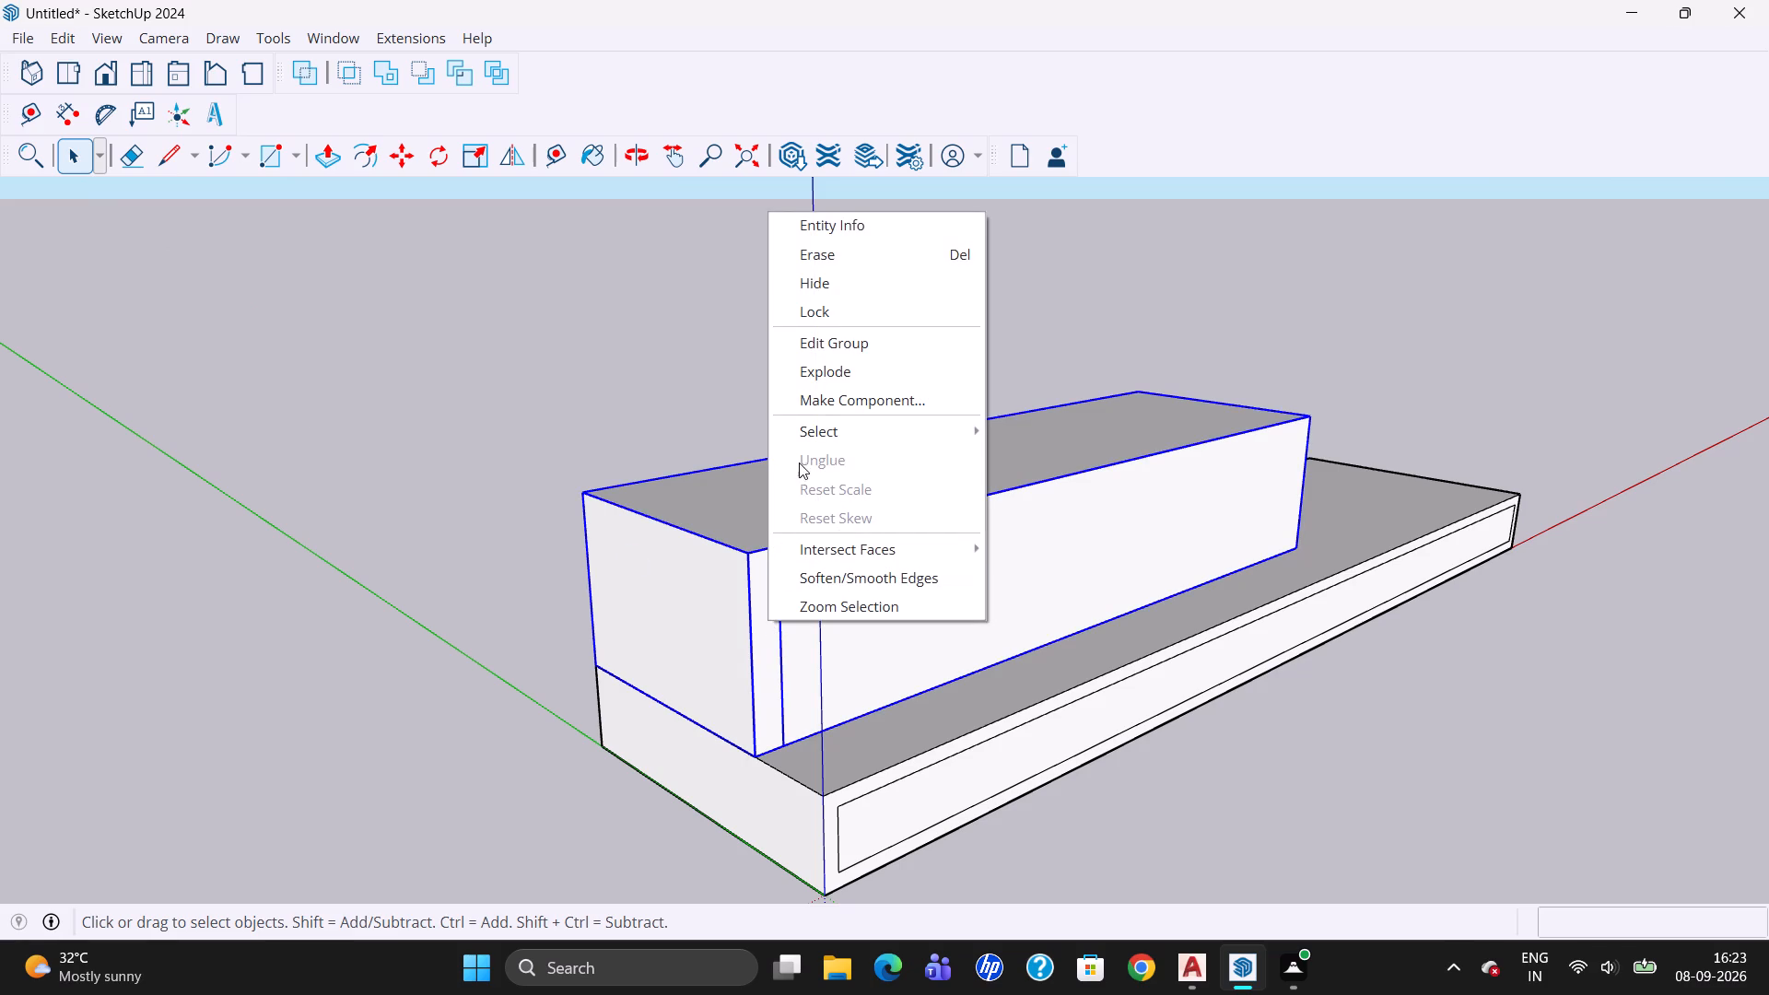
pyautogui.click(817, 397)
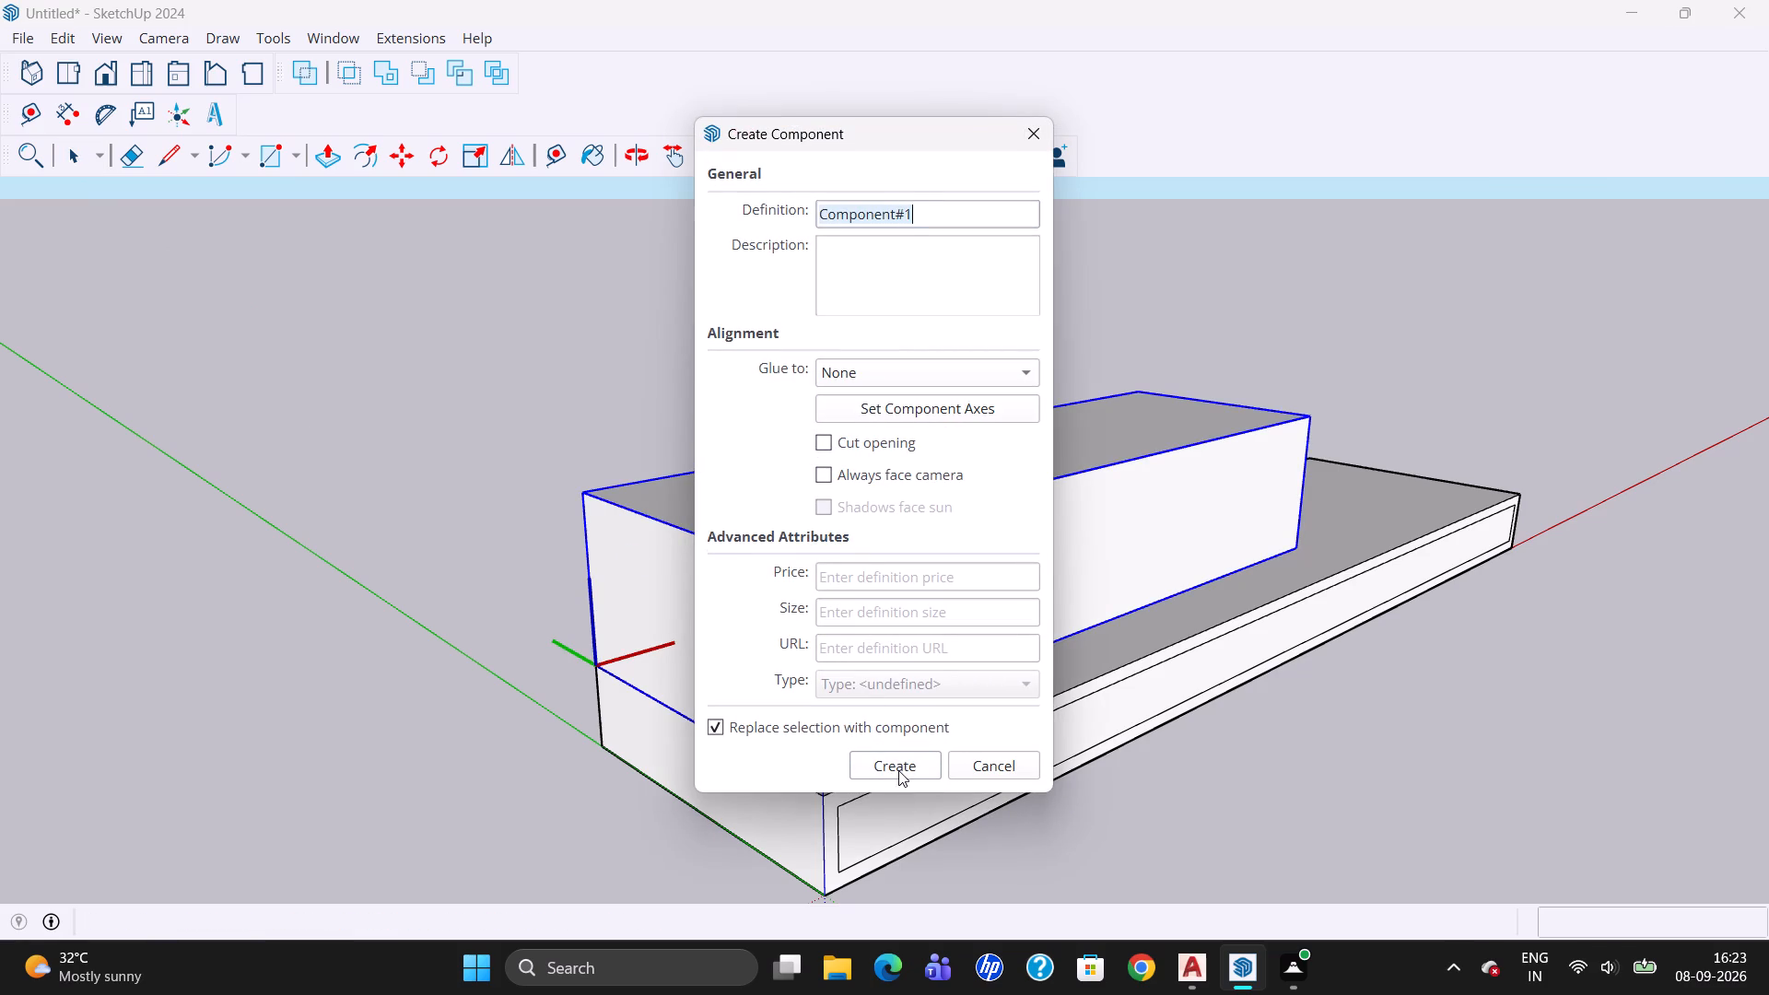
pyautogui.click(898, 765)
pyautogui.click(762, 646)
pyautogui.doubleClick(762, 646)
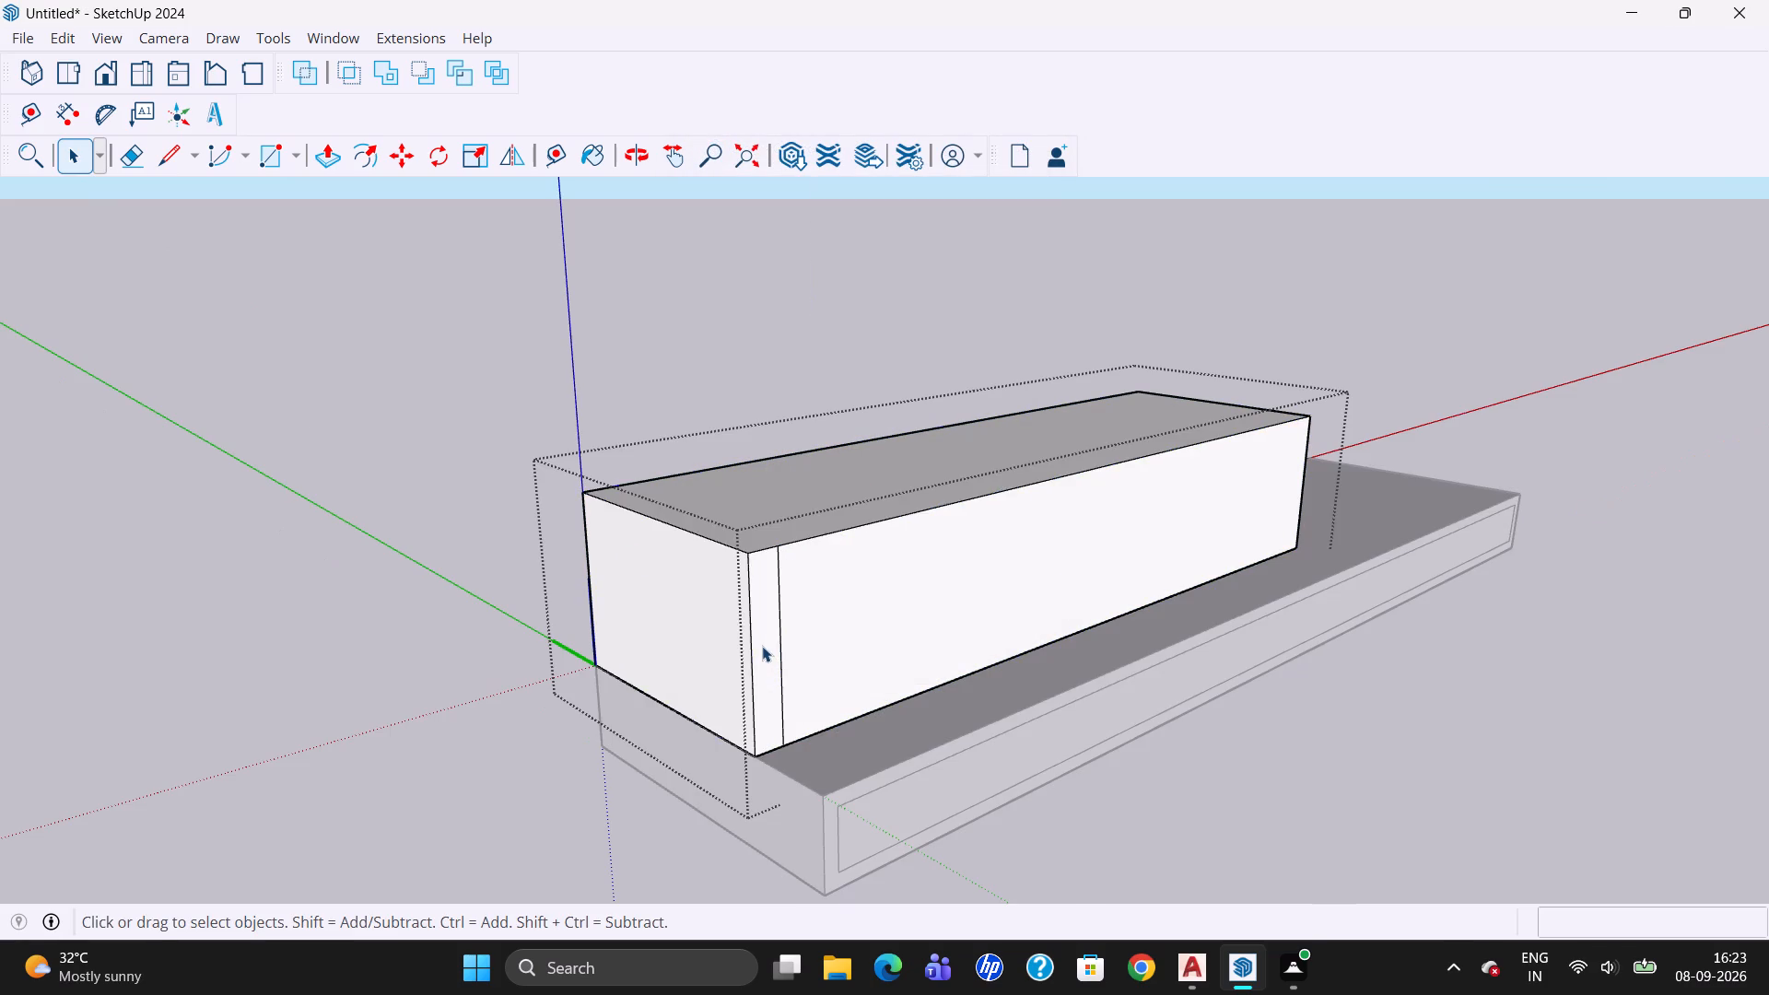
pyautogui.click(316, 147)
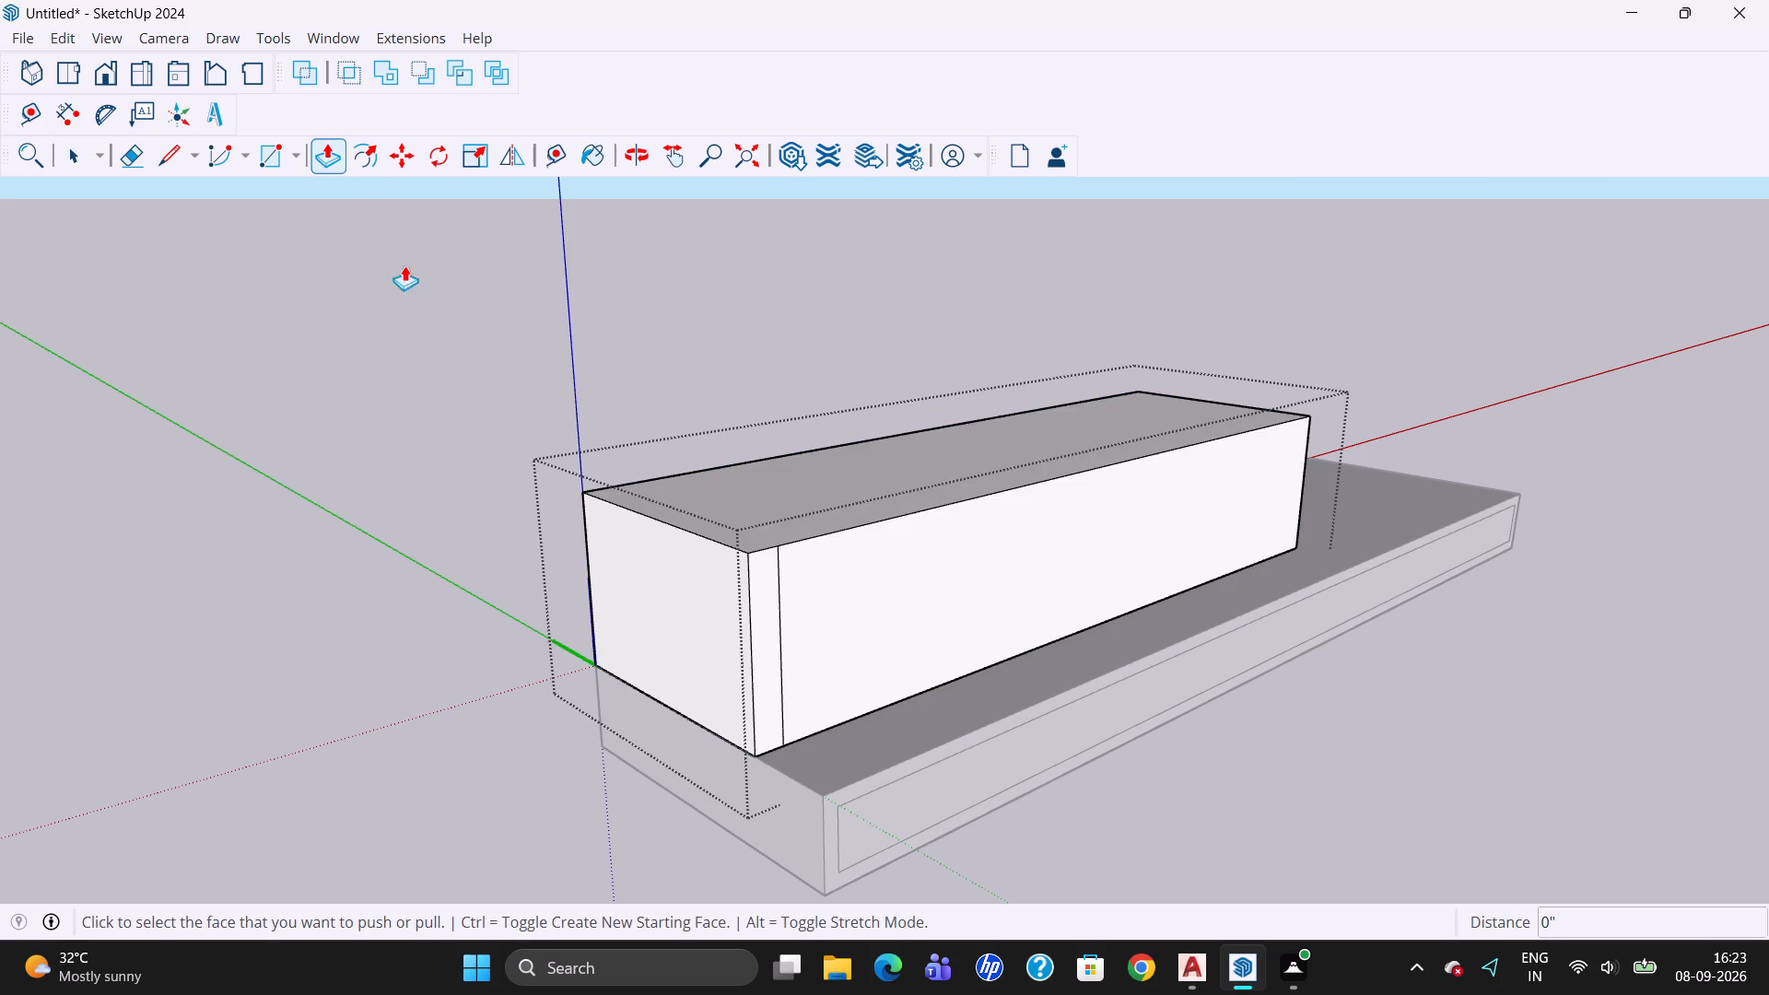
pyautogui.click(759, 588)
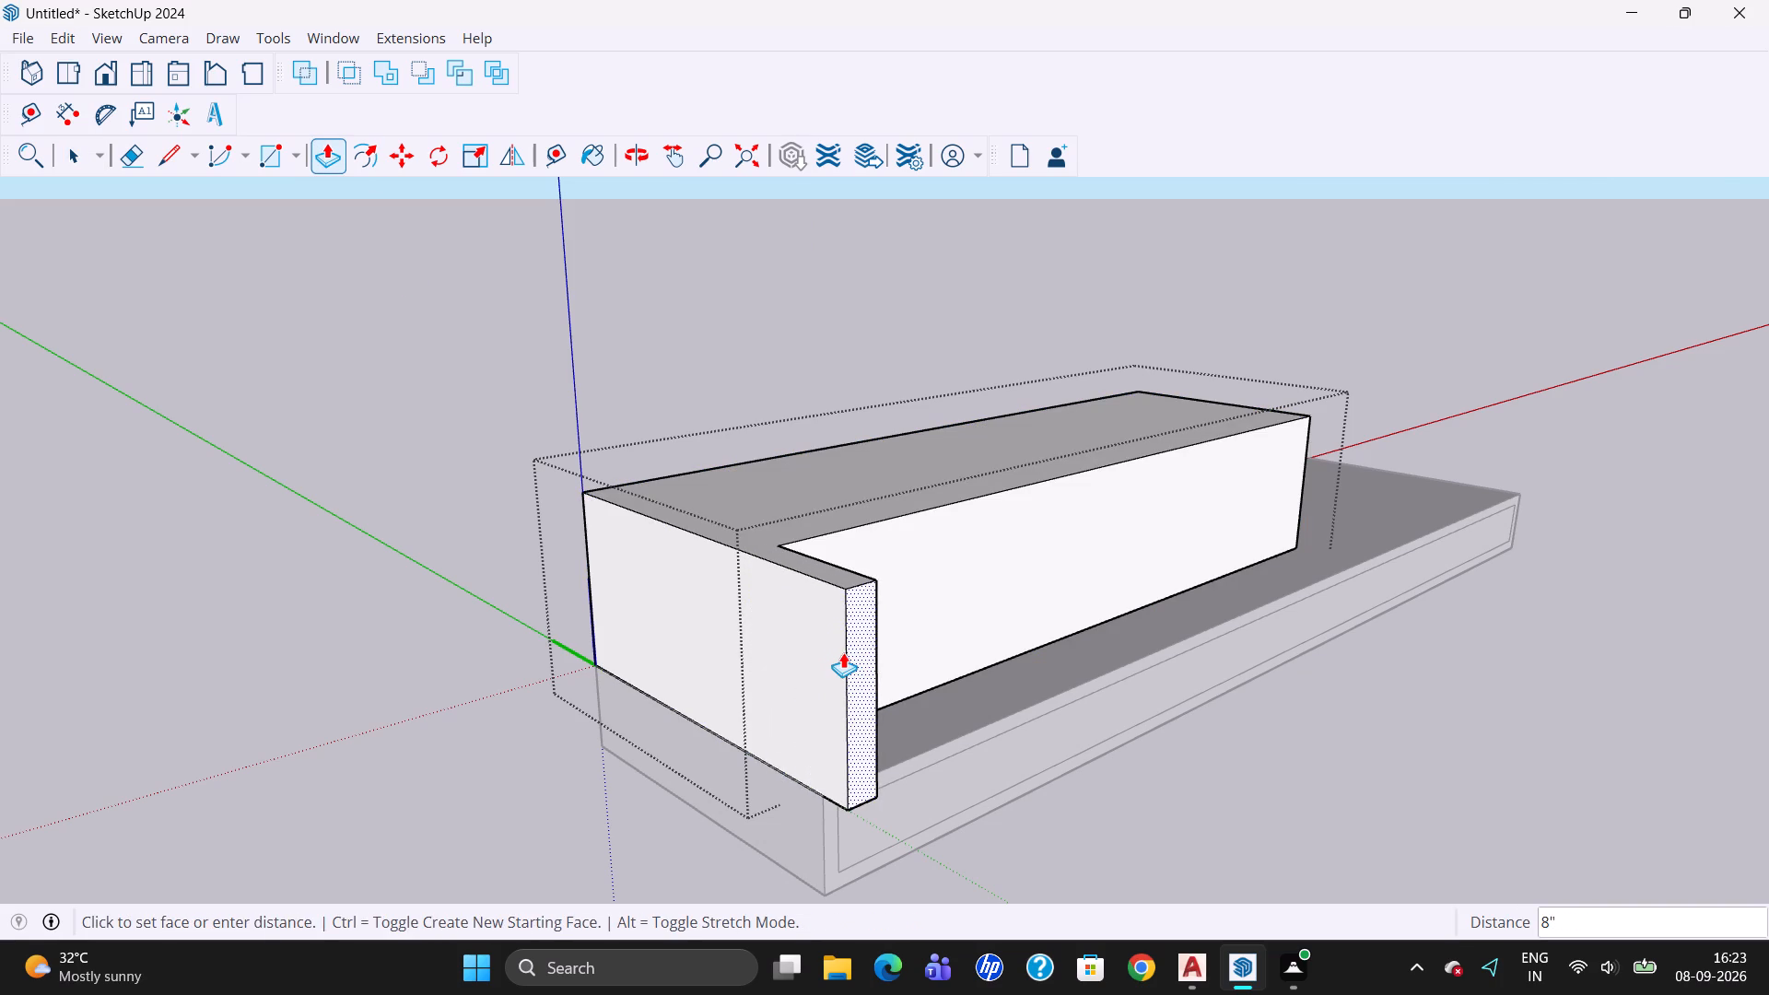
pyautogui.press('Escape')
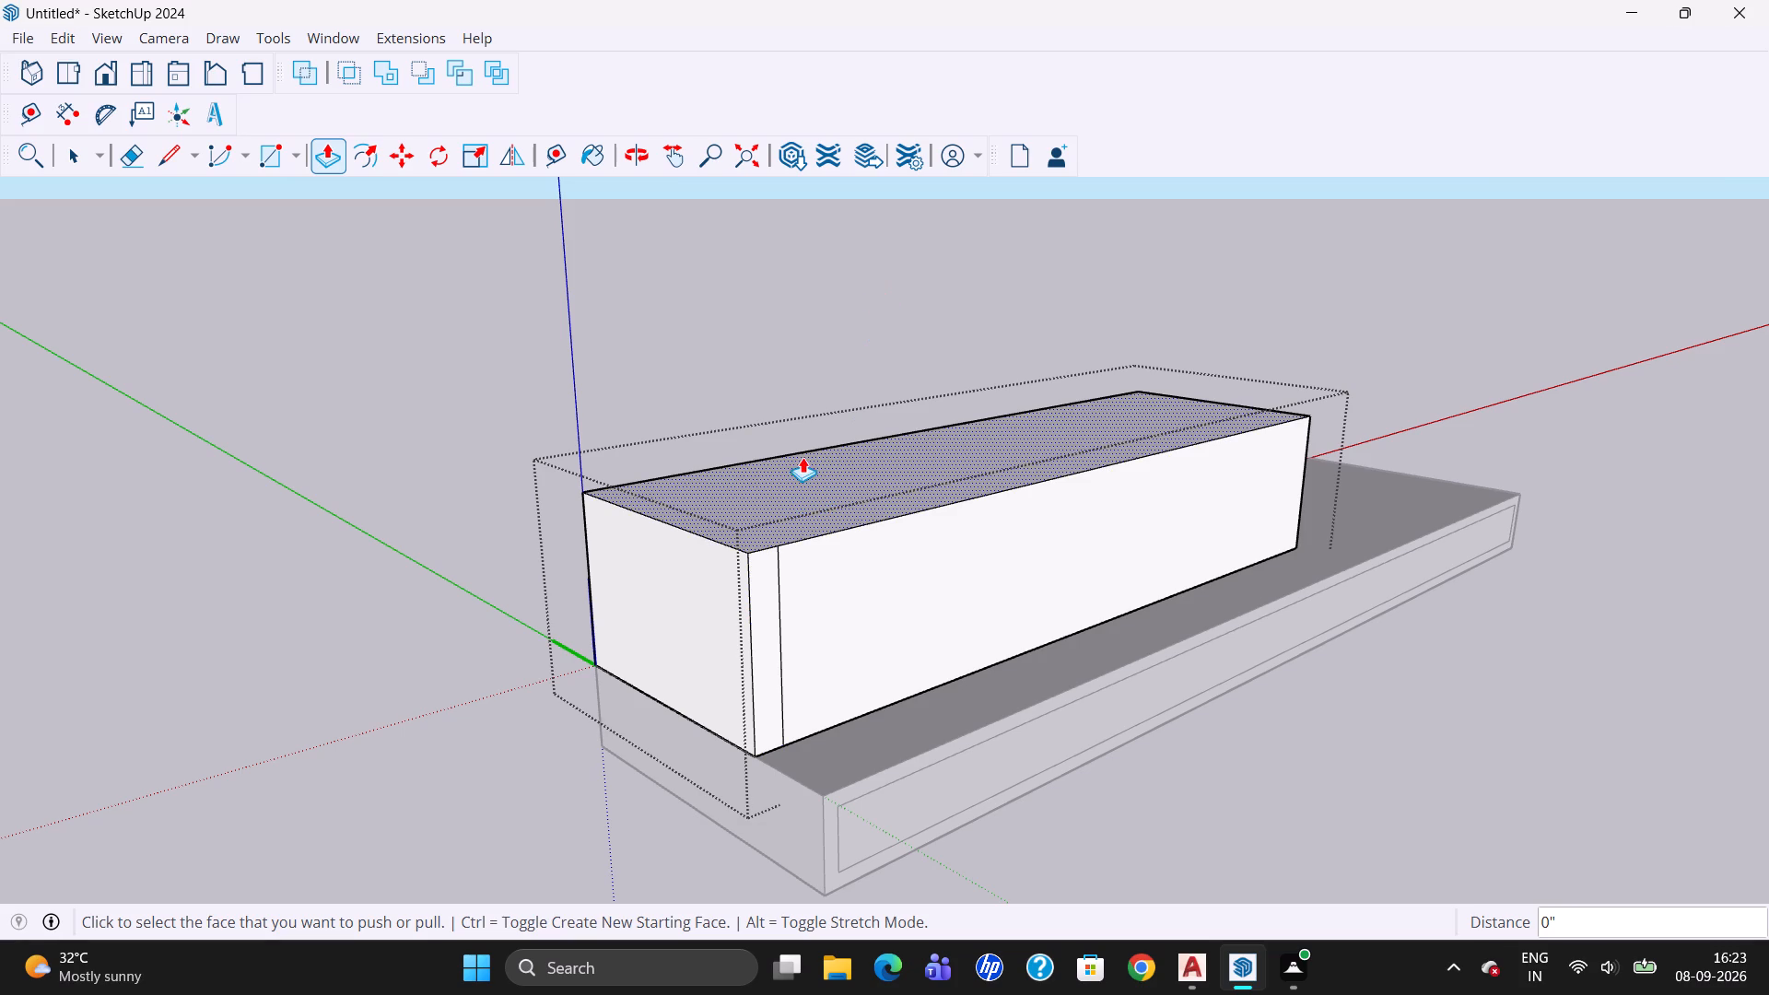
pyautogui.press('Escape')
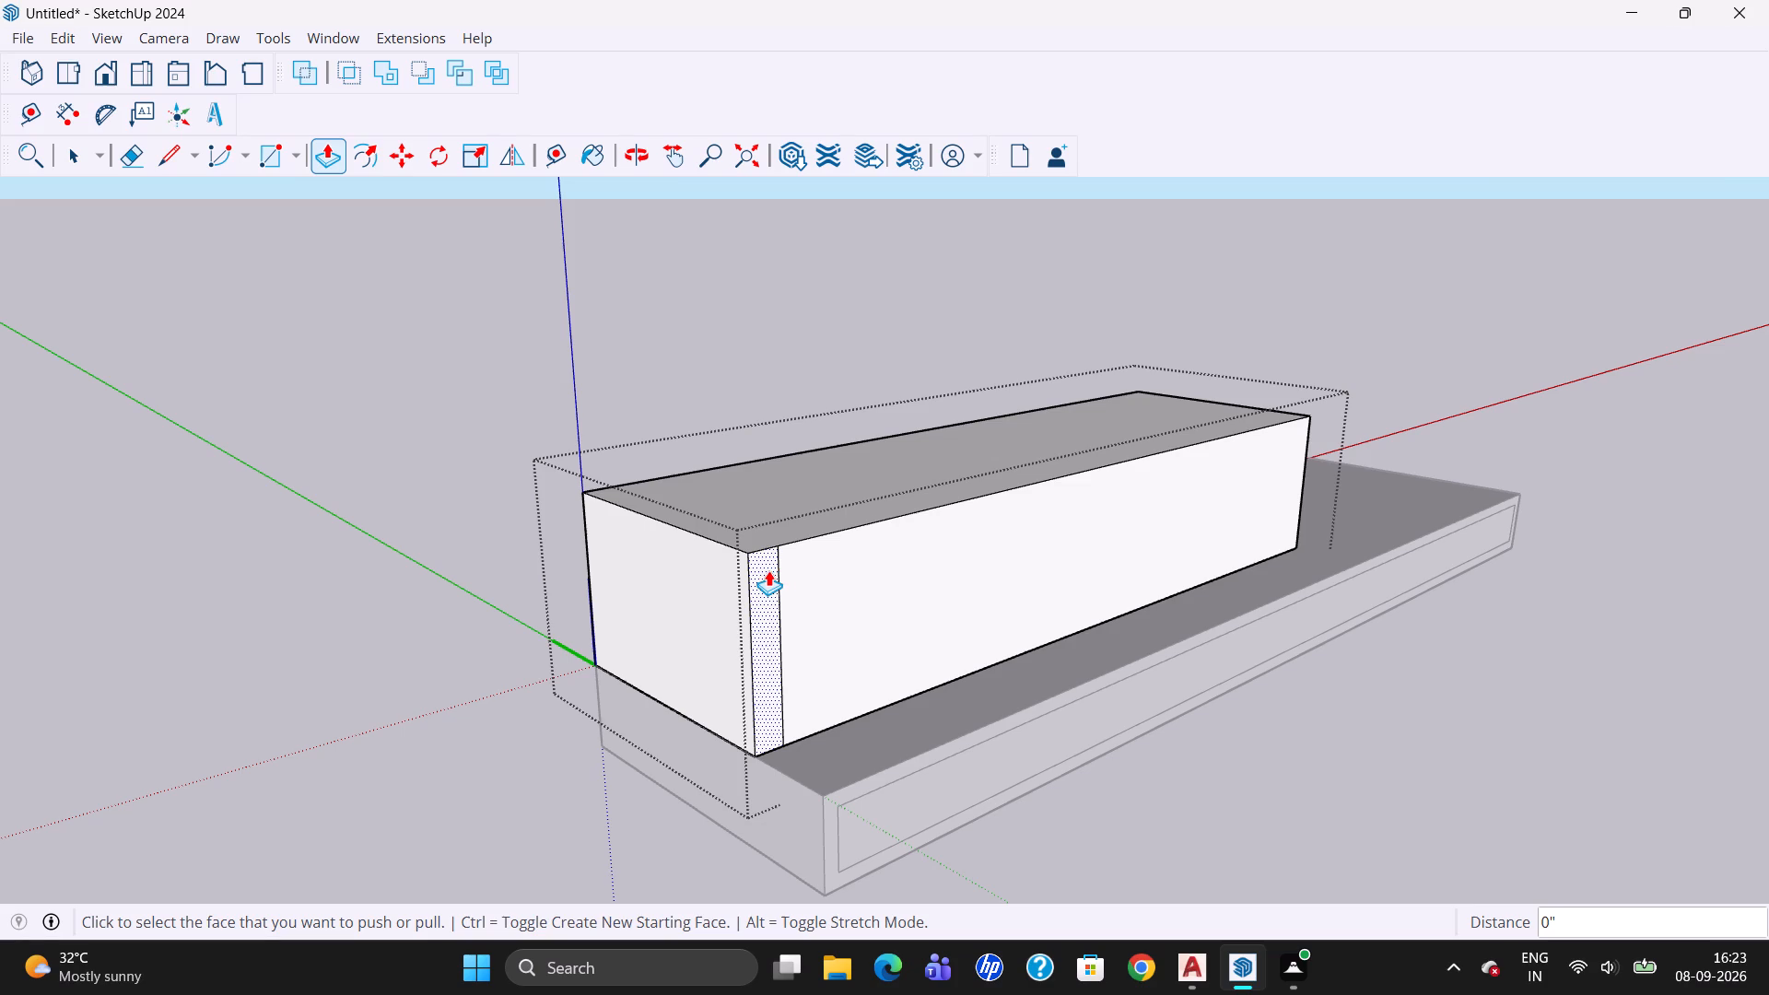
# Undo the block's conversion to a component and the 2" strip drawn on its front face.
pyautogui.hotkey('ctrl', 'z')
pyautogui.hotkey('ctrl', 'z')
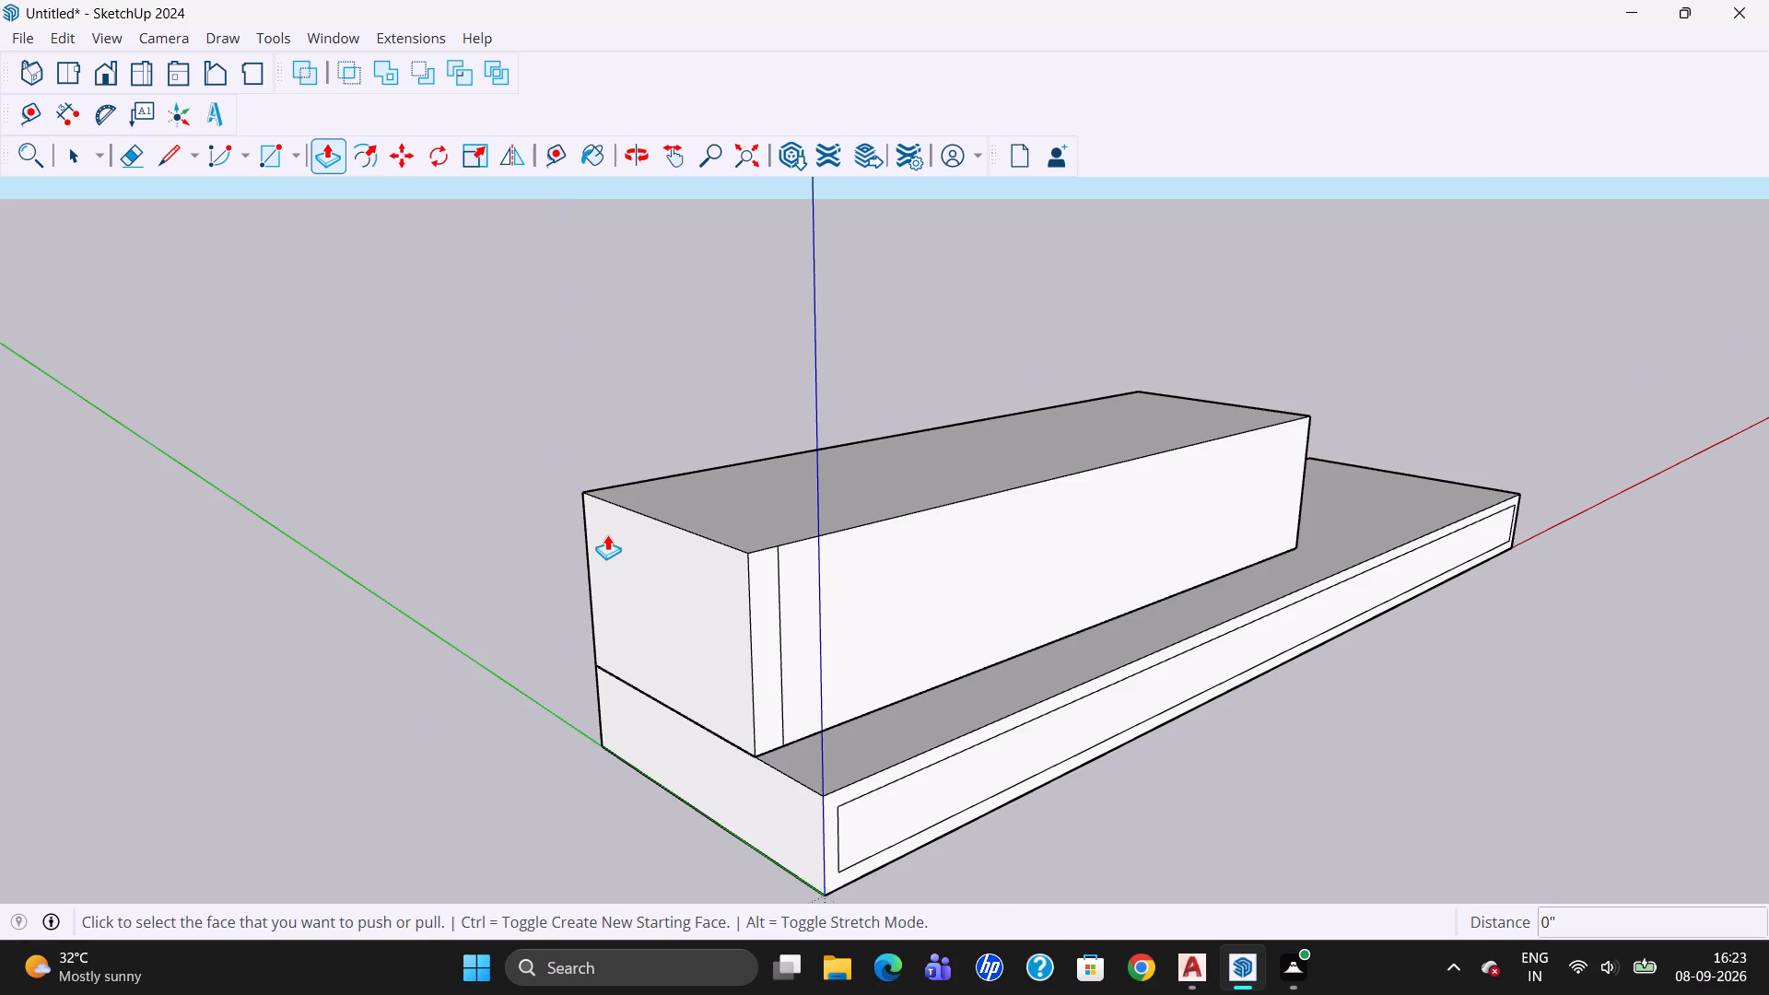
pyautogui.hotkey('ctrl', 'z')
pyautogui.hotkey('ctrl', 'z')
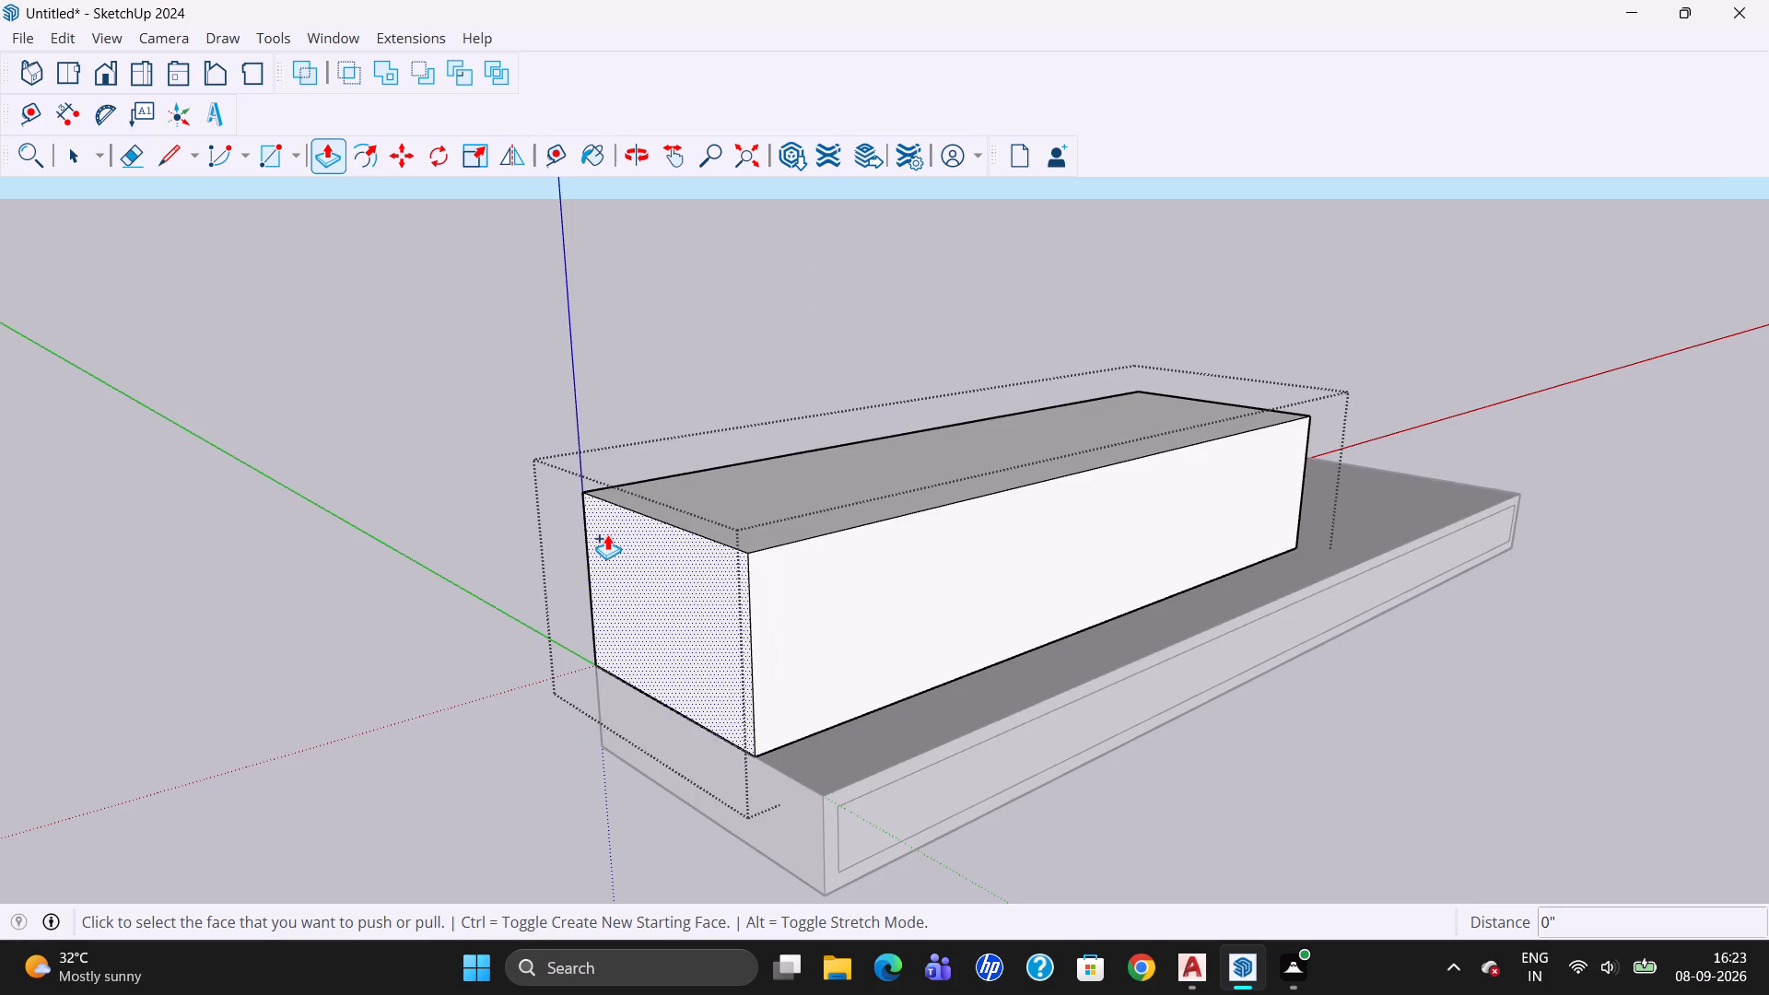
pyautogui.press('Escape')
pyautogui.scroll(-3, 477, 395)
pyautogui.scroll(-2, 959, 451)
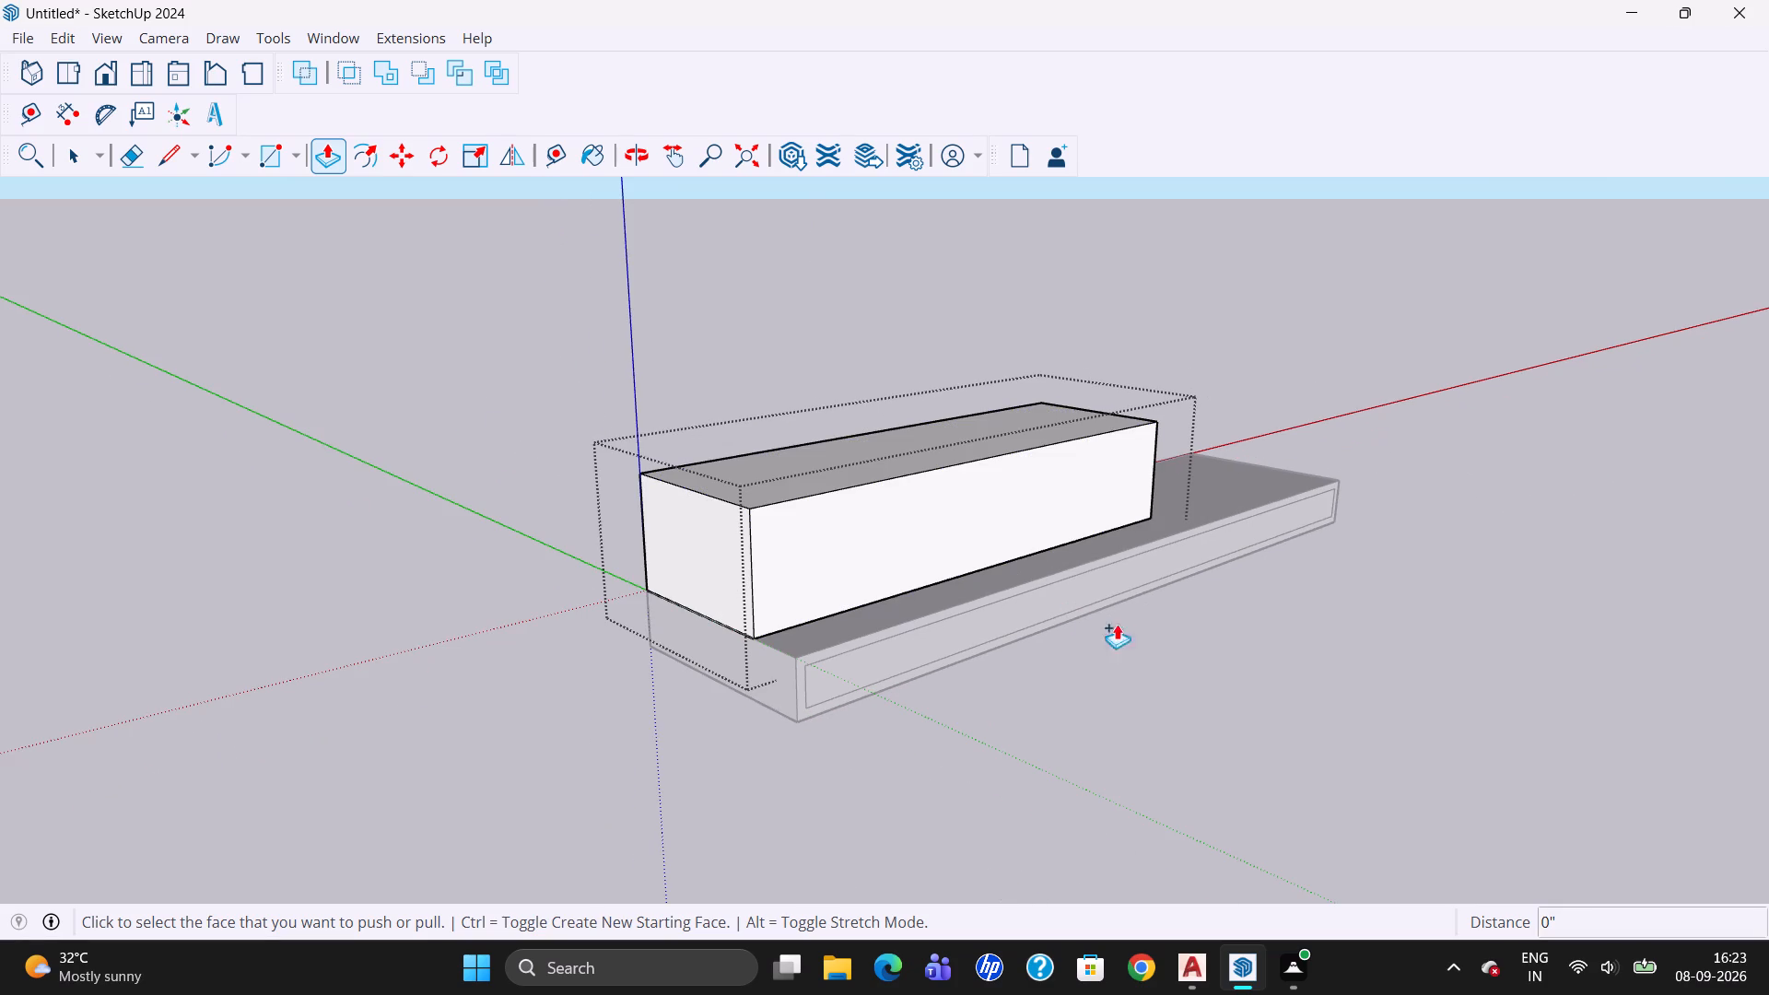
pyautogui.press('Escape')
pyautogui.click(67, 163)
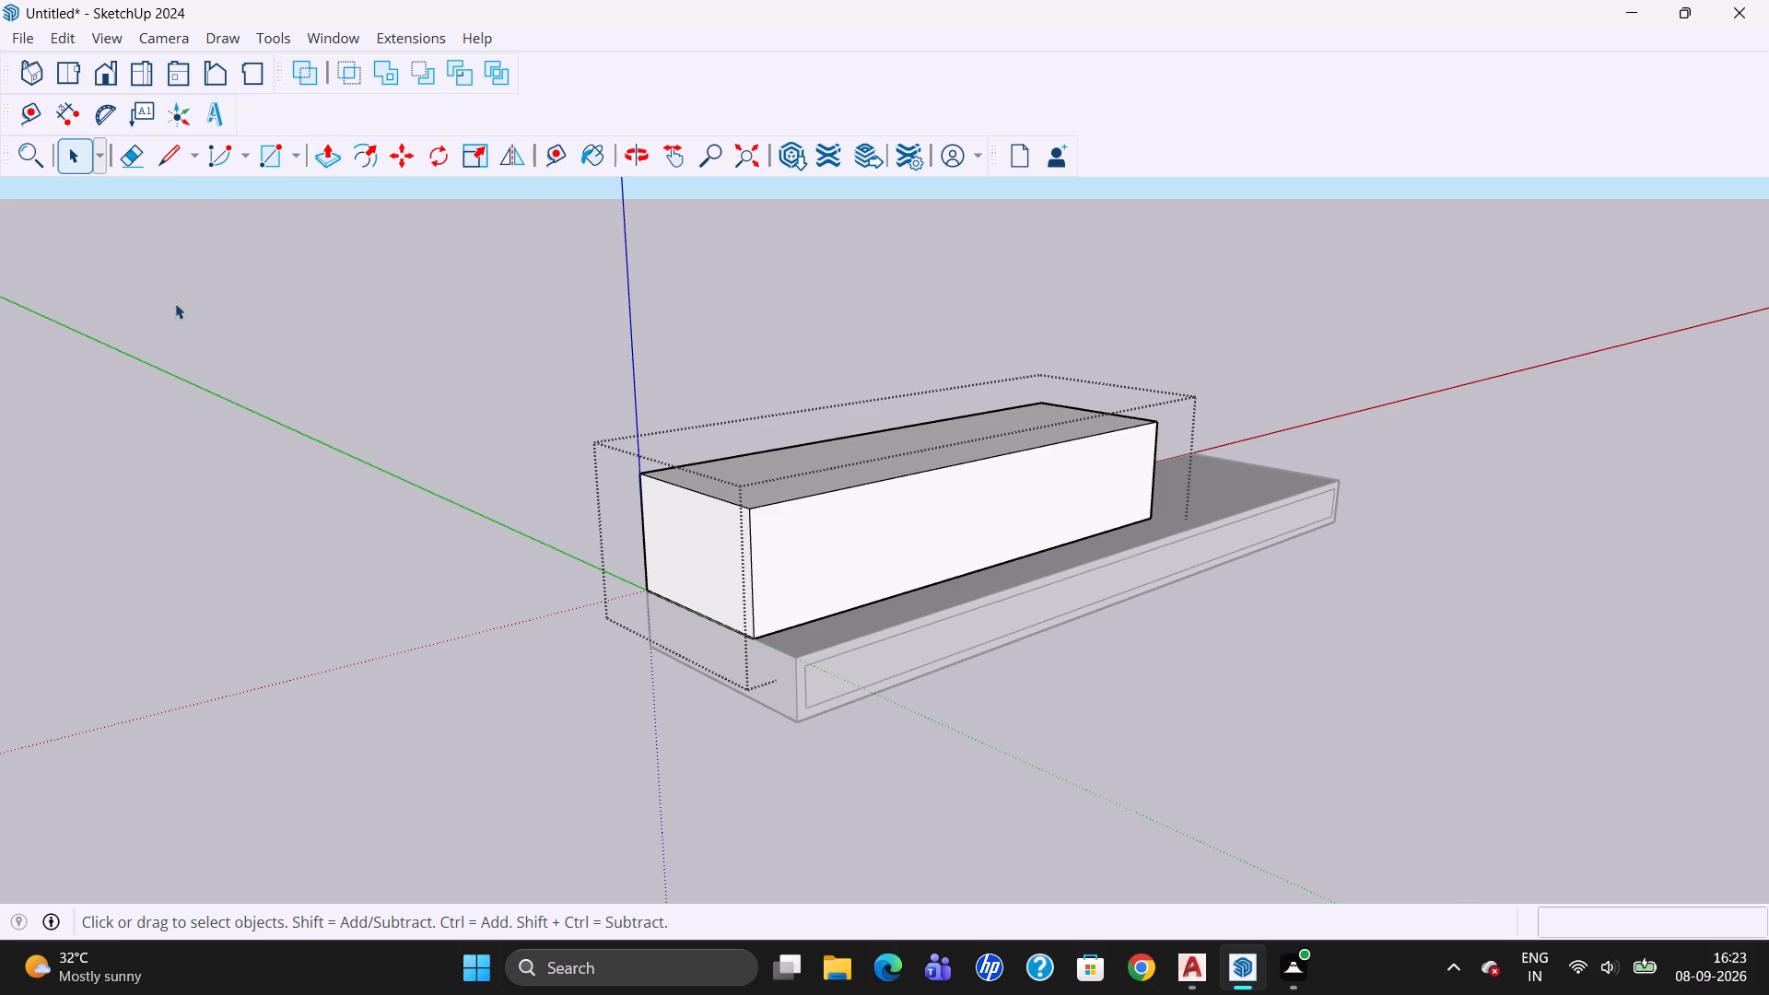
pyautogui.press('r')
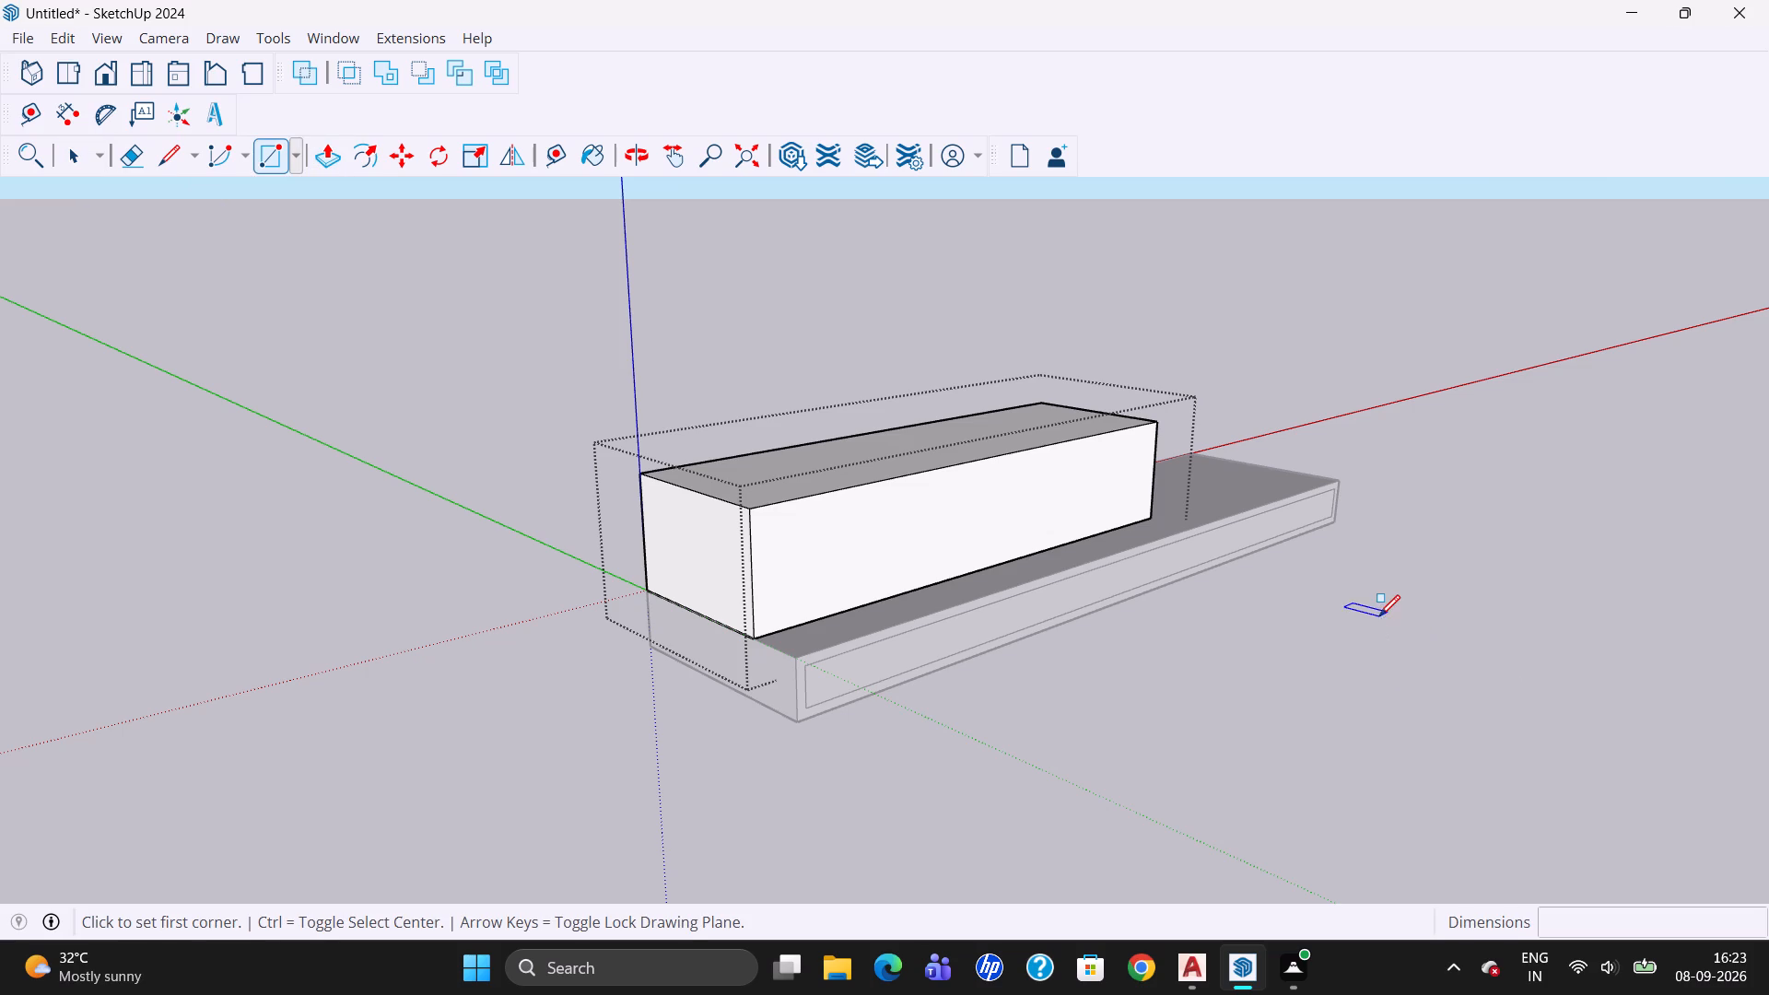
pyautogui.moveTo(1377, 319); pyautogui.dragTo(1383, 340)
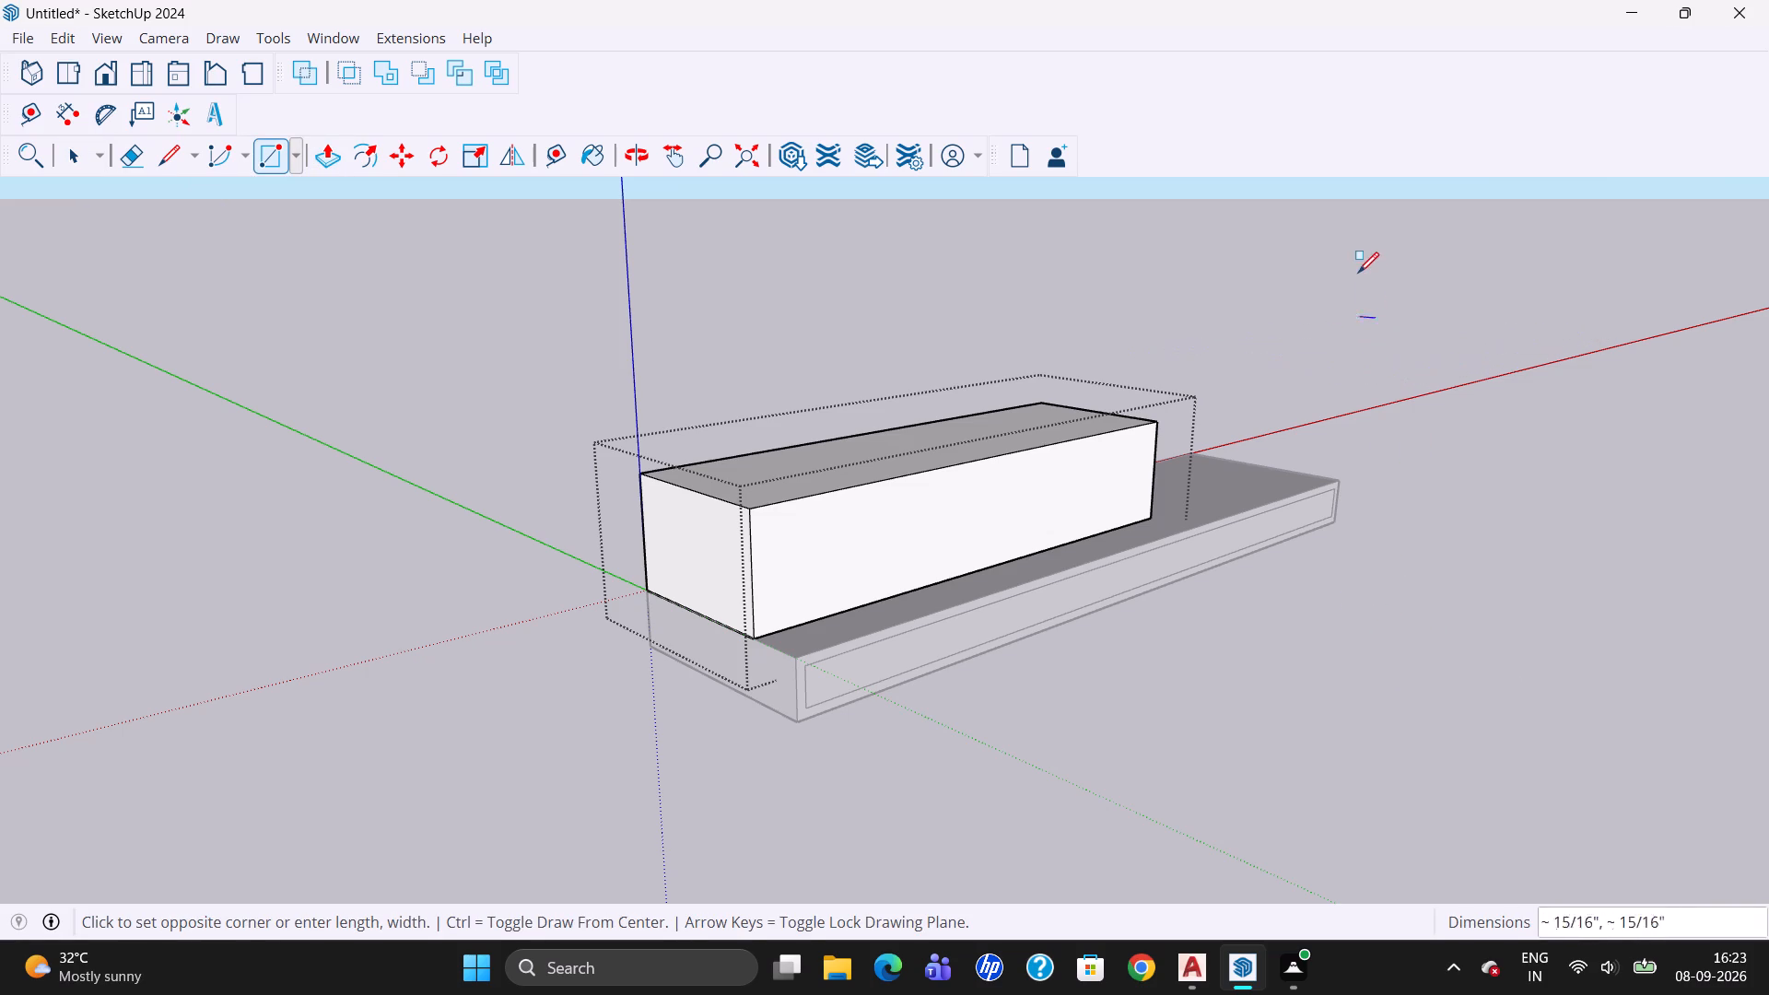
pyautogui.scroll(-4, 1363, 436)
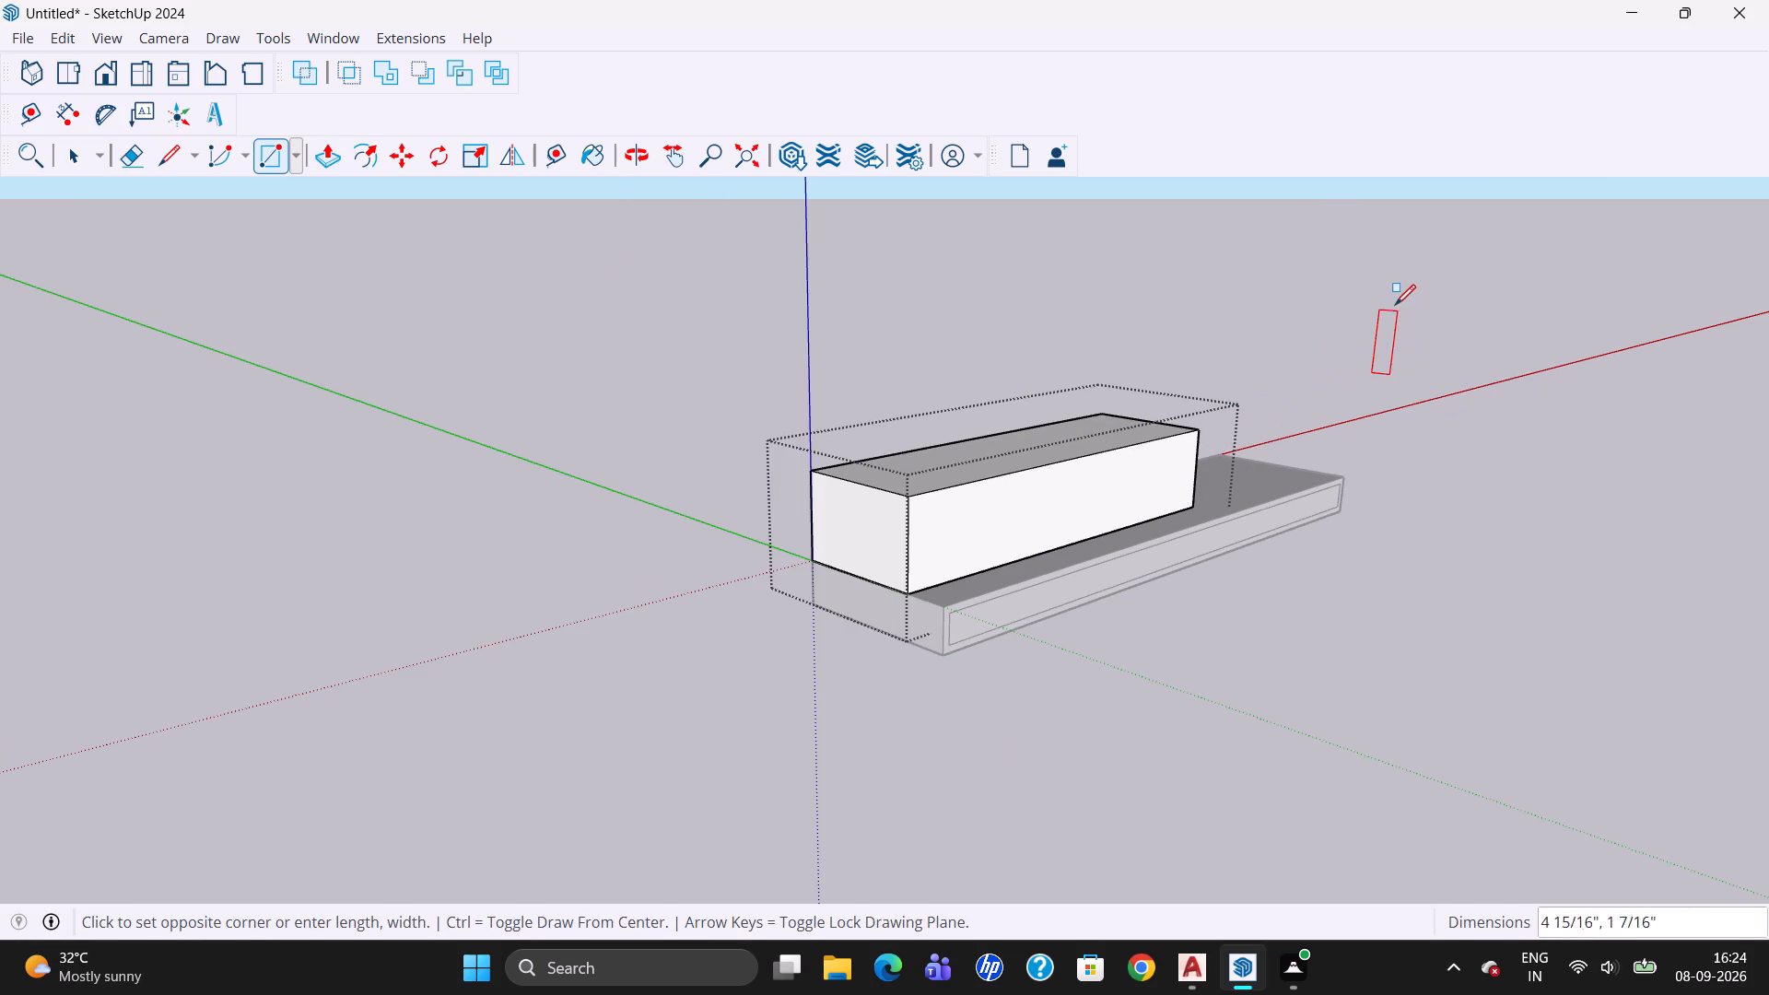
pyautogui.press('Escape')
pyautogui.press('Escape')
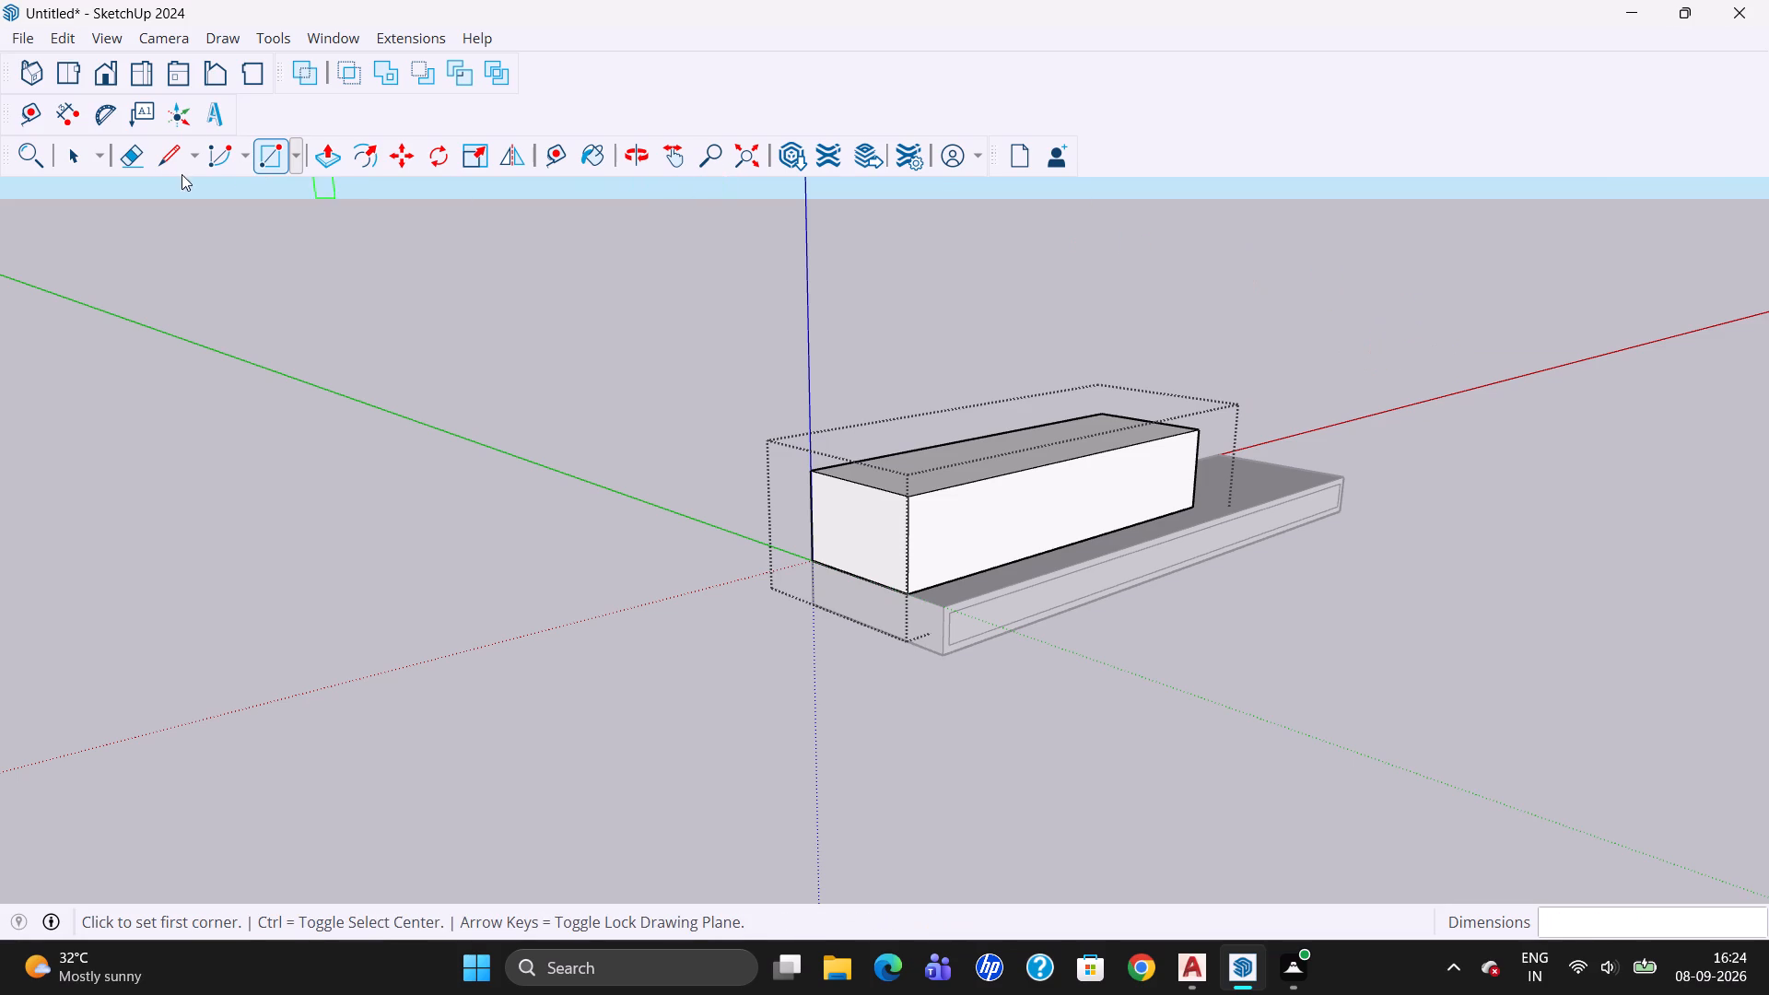
# In the front view, draw an upright rectangle 2" wide and 12" high in the empty space beyond the block's right end.
pyautogui.click(106, 71)
pyautogui.scroll(-3, 1108, 643)
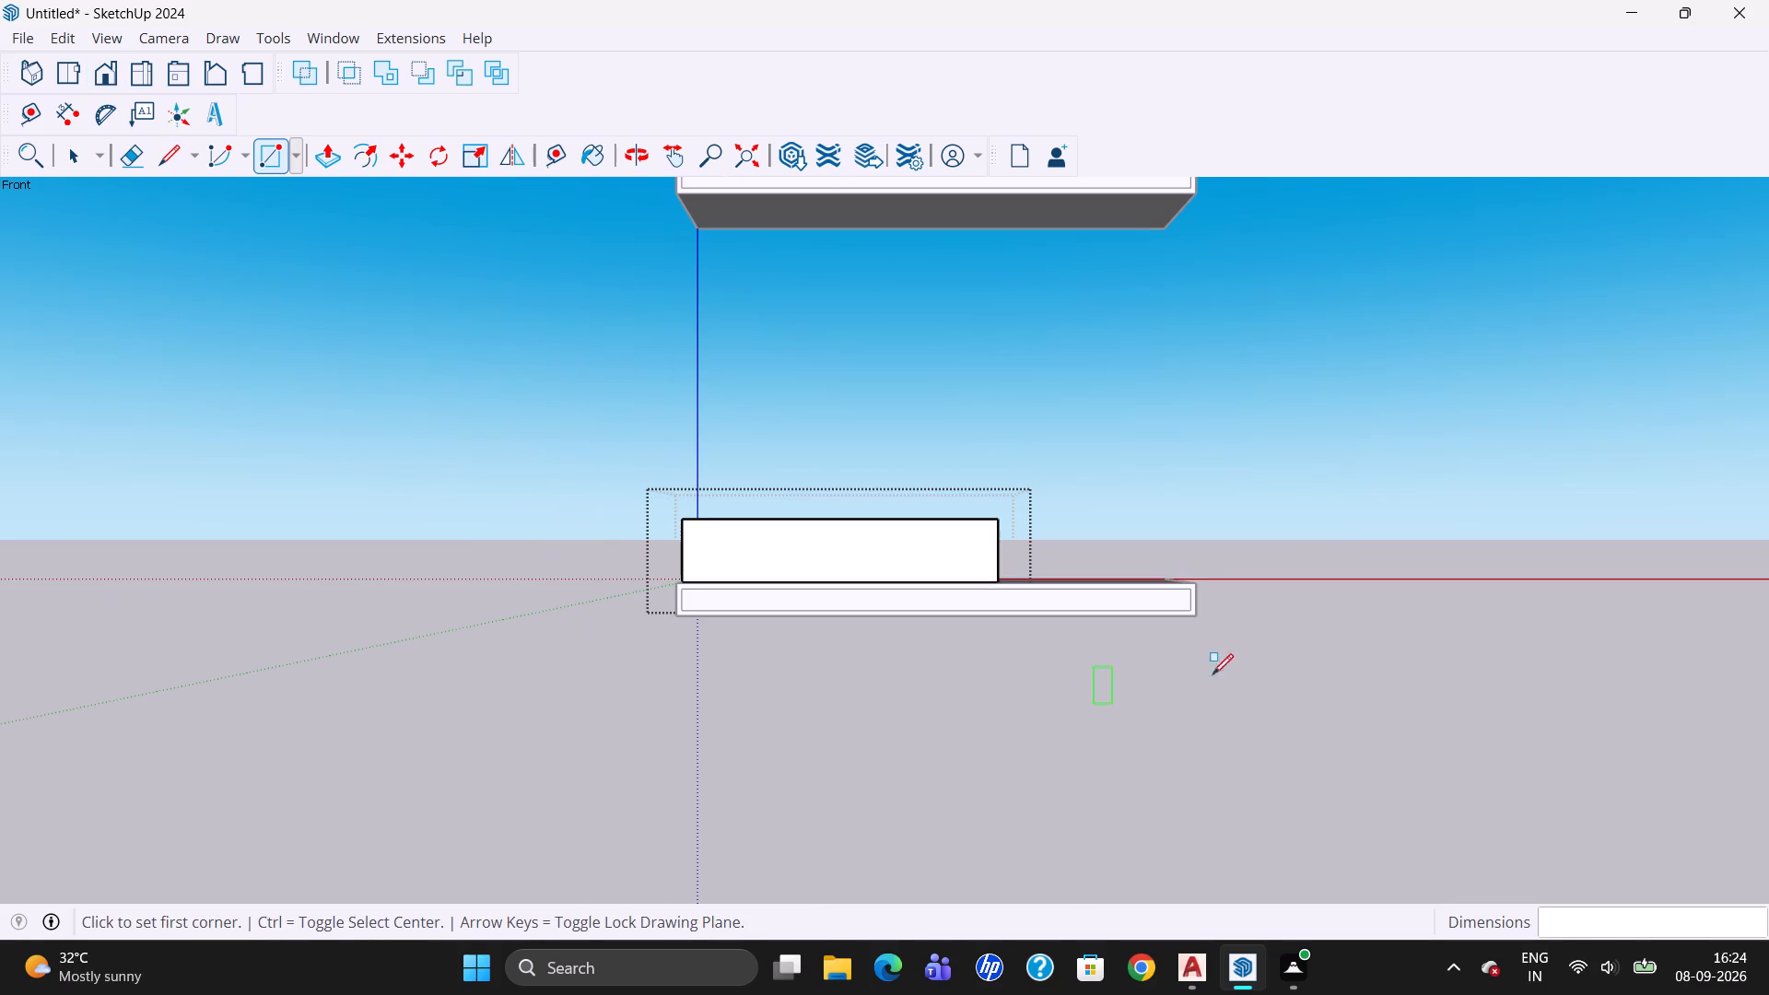
pyautogui.press('r')
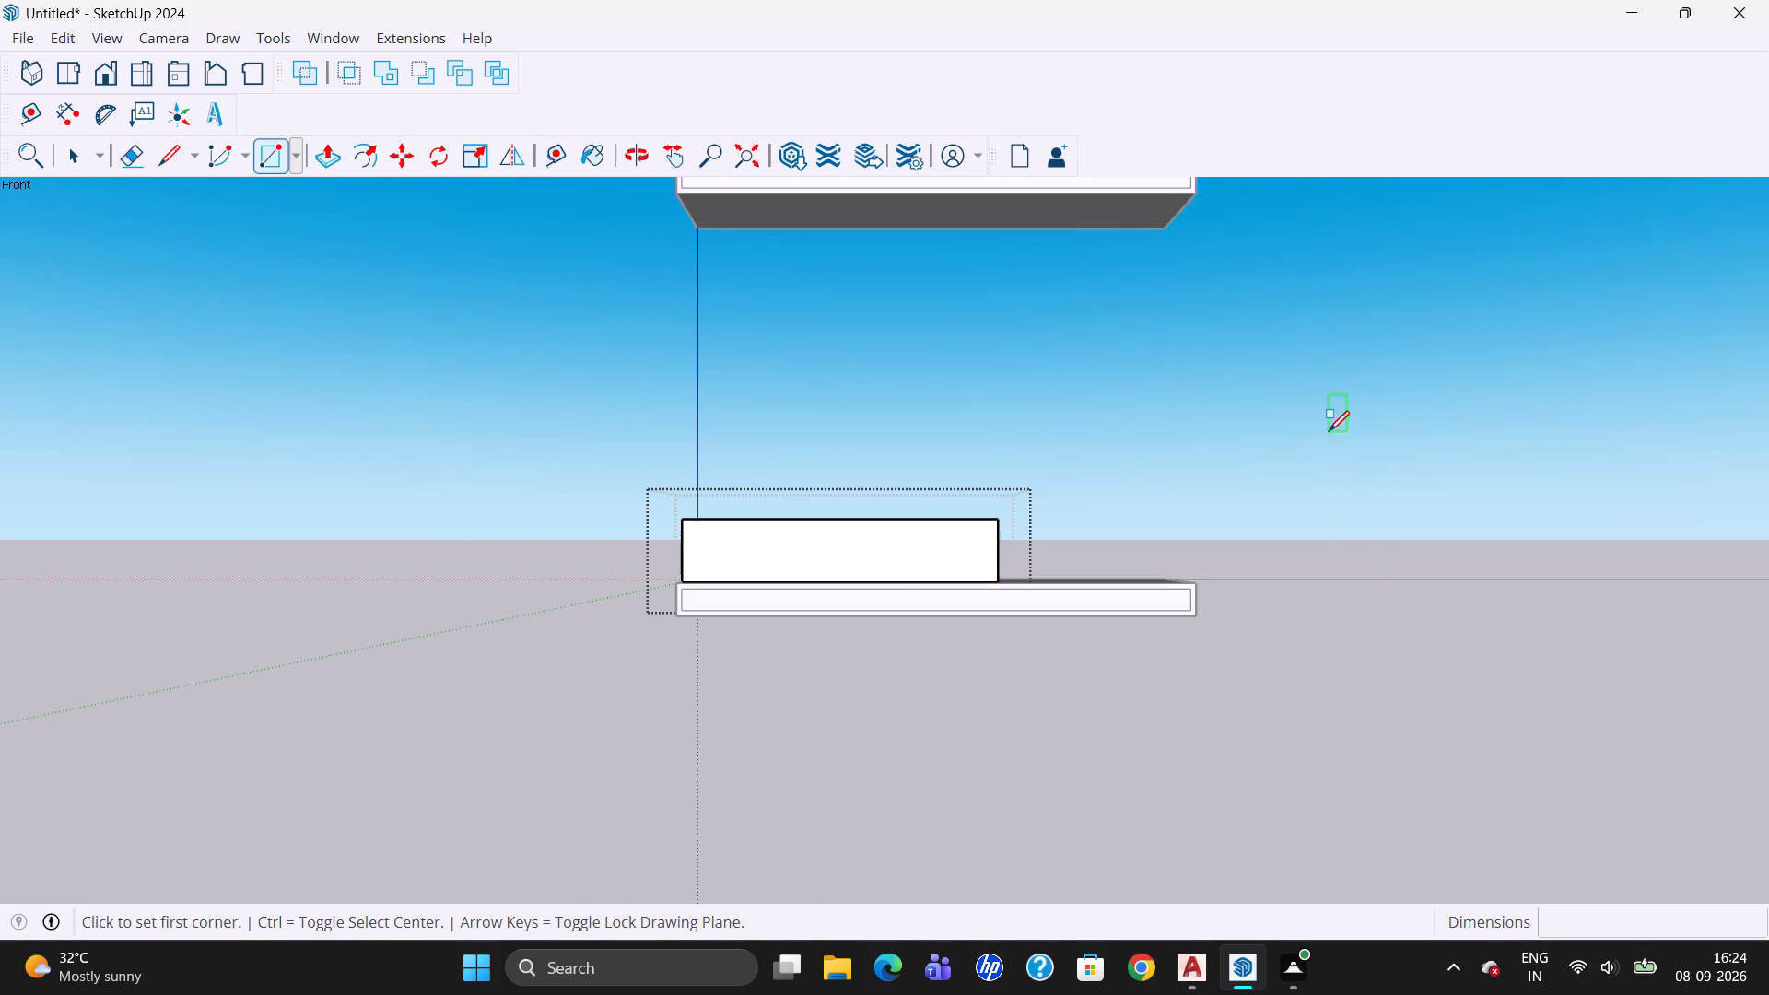
pyautogui.click(1327, 419)
pyautogui.write('2"')
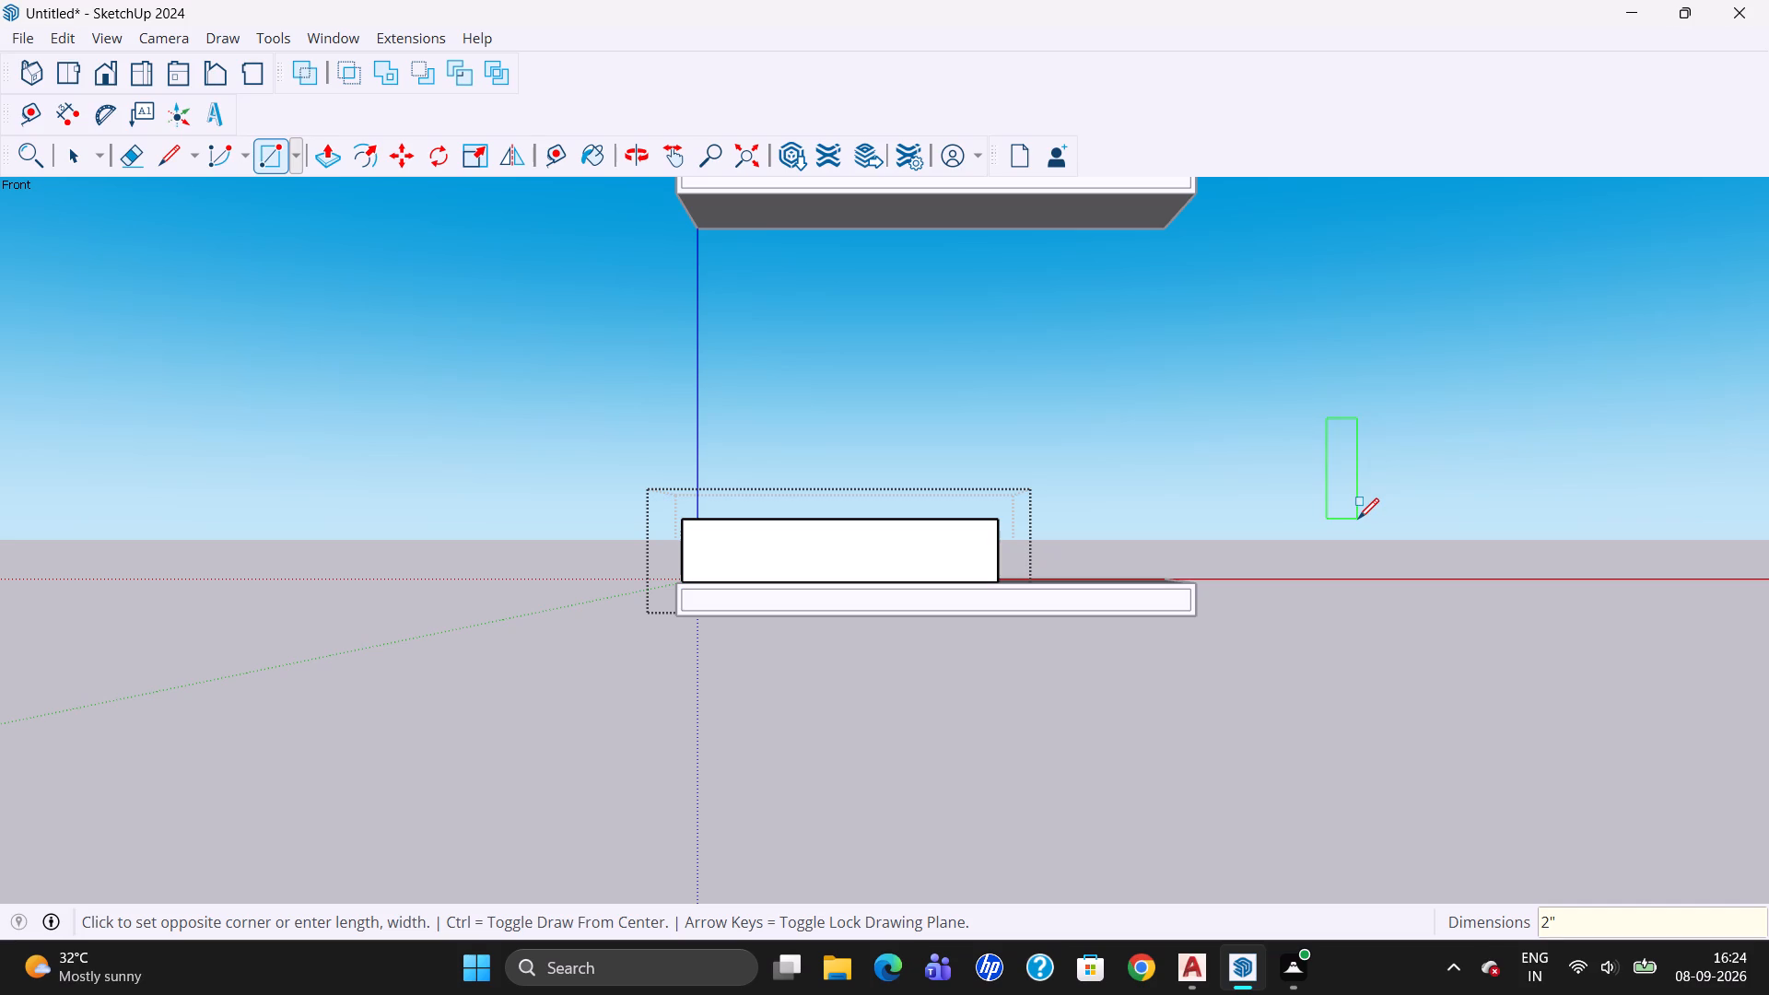
pyautogui.write(',12')
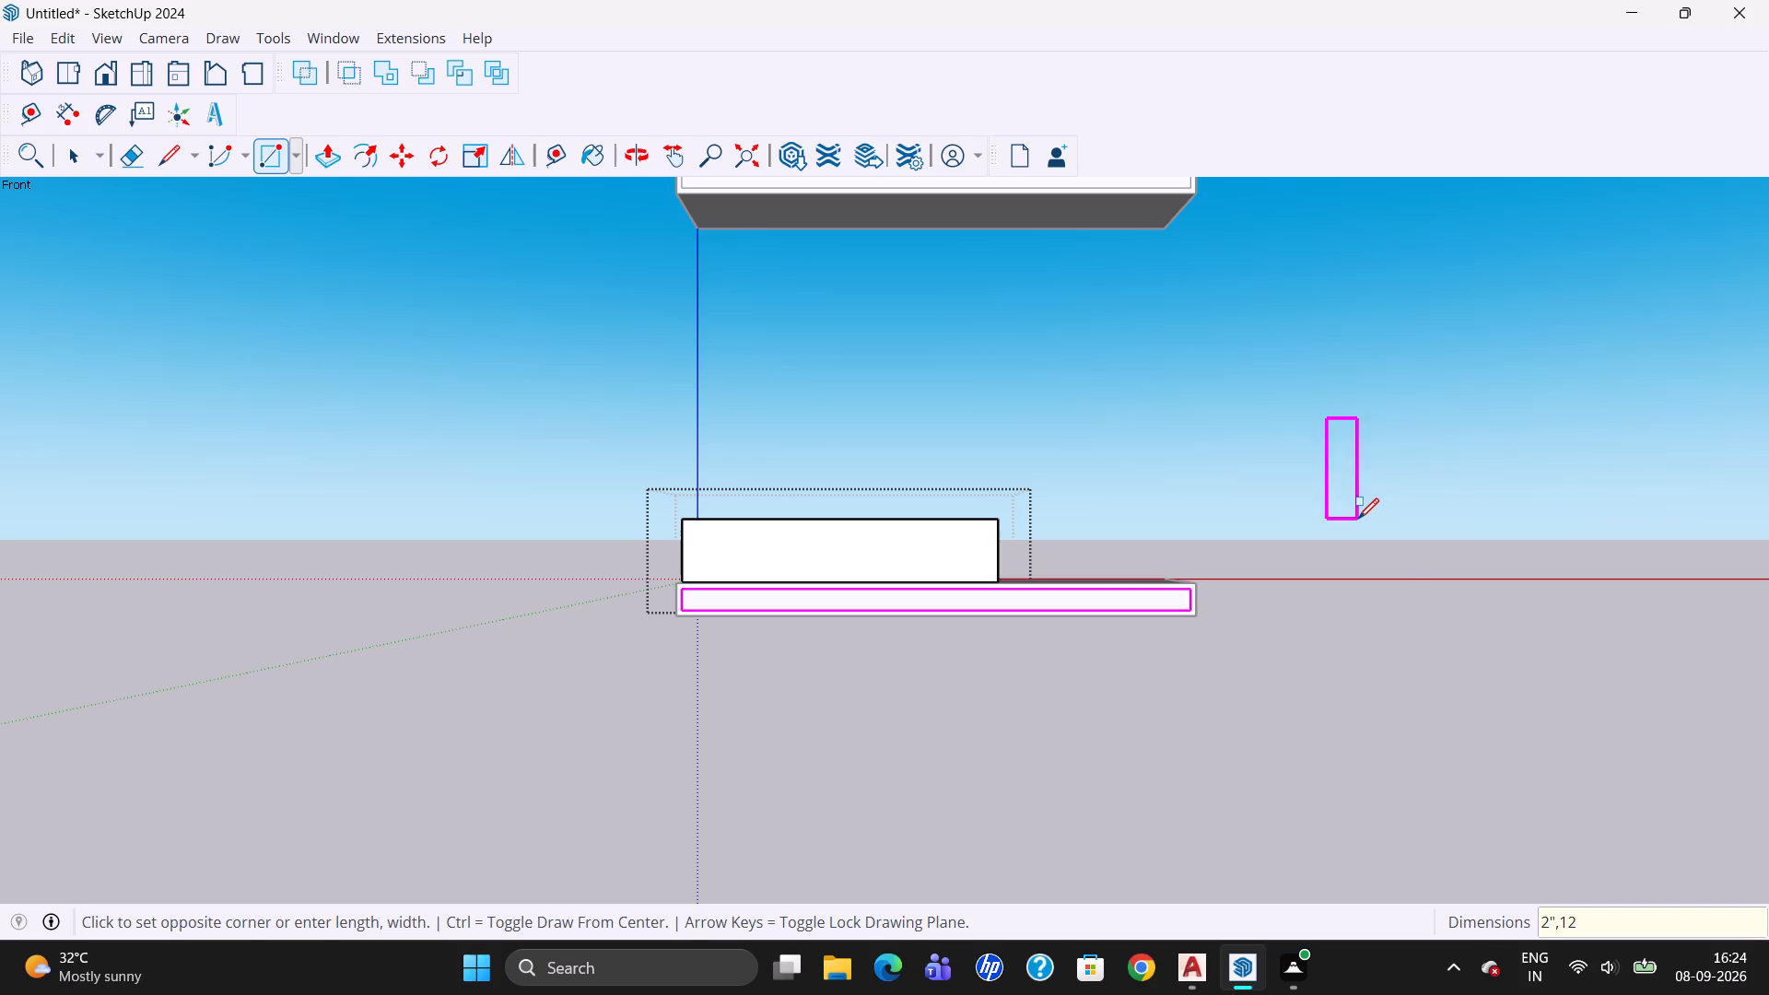
pyautogui.hotkey('shift', '"')
pyautogui.press('Return')
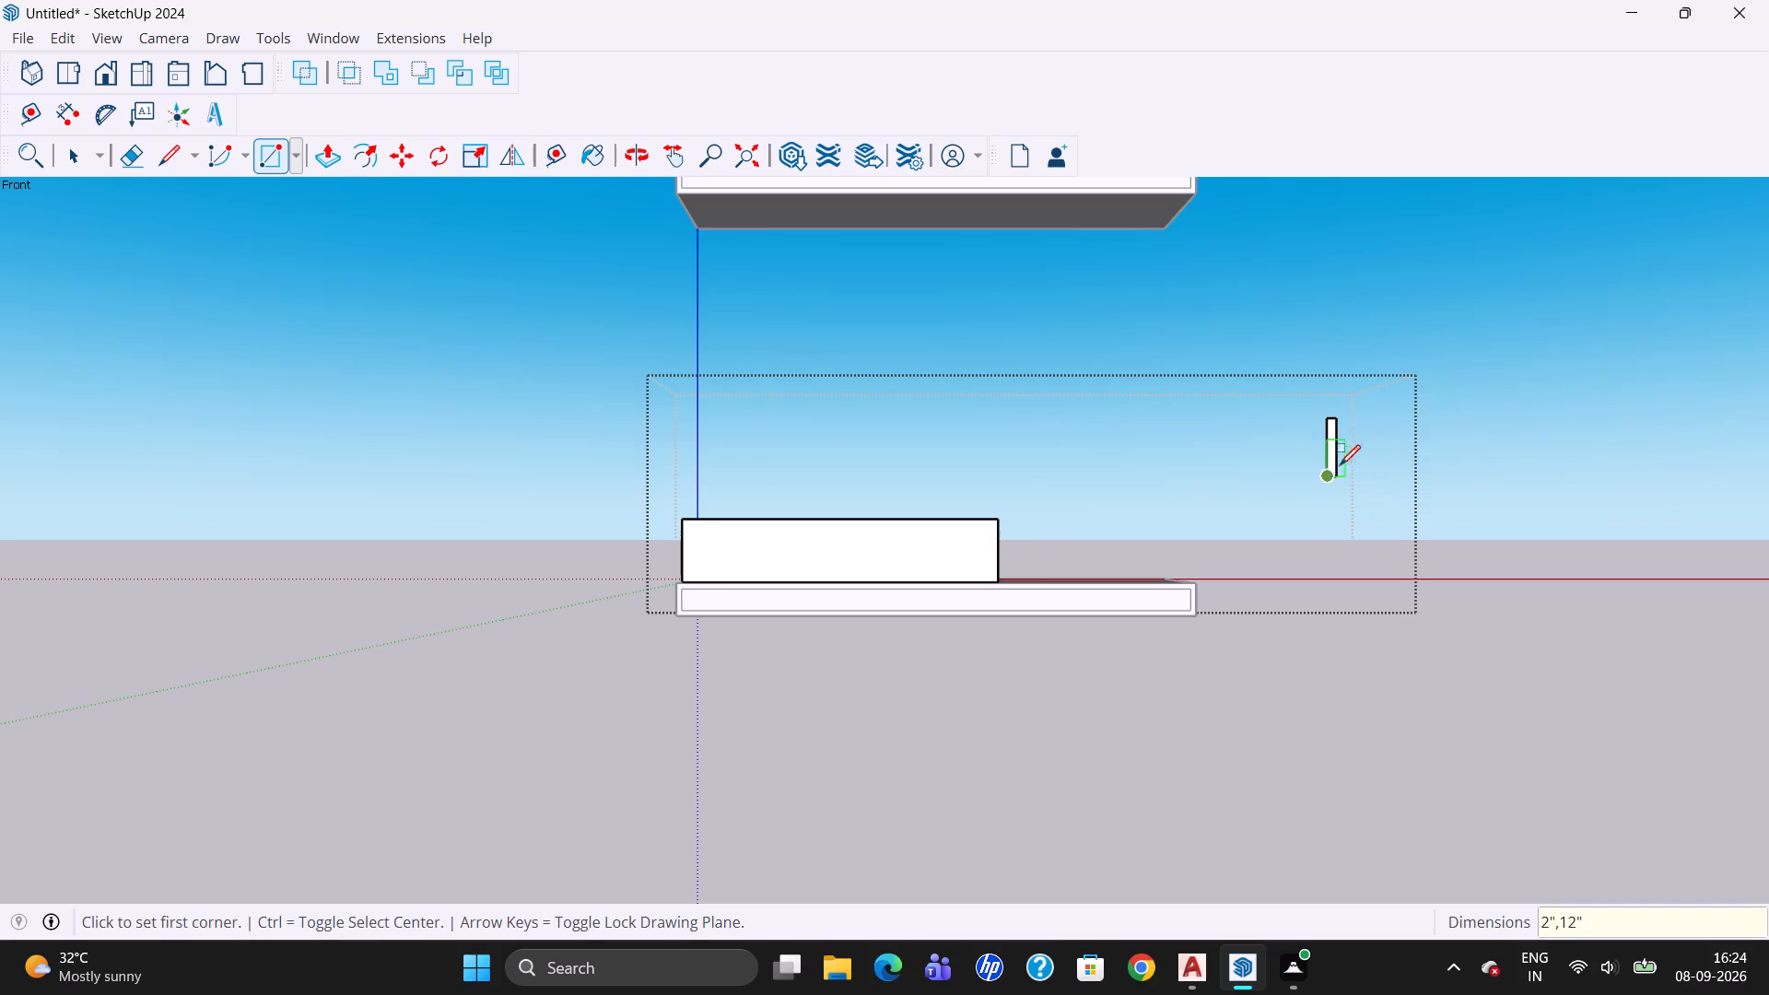
pyautogui.press('Escape')
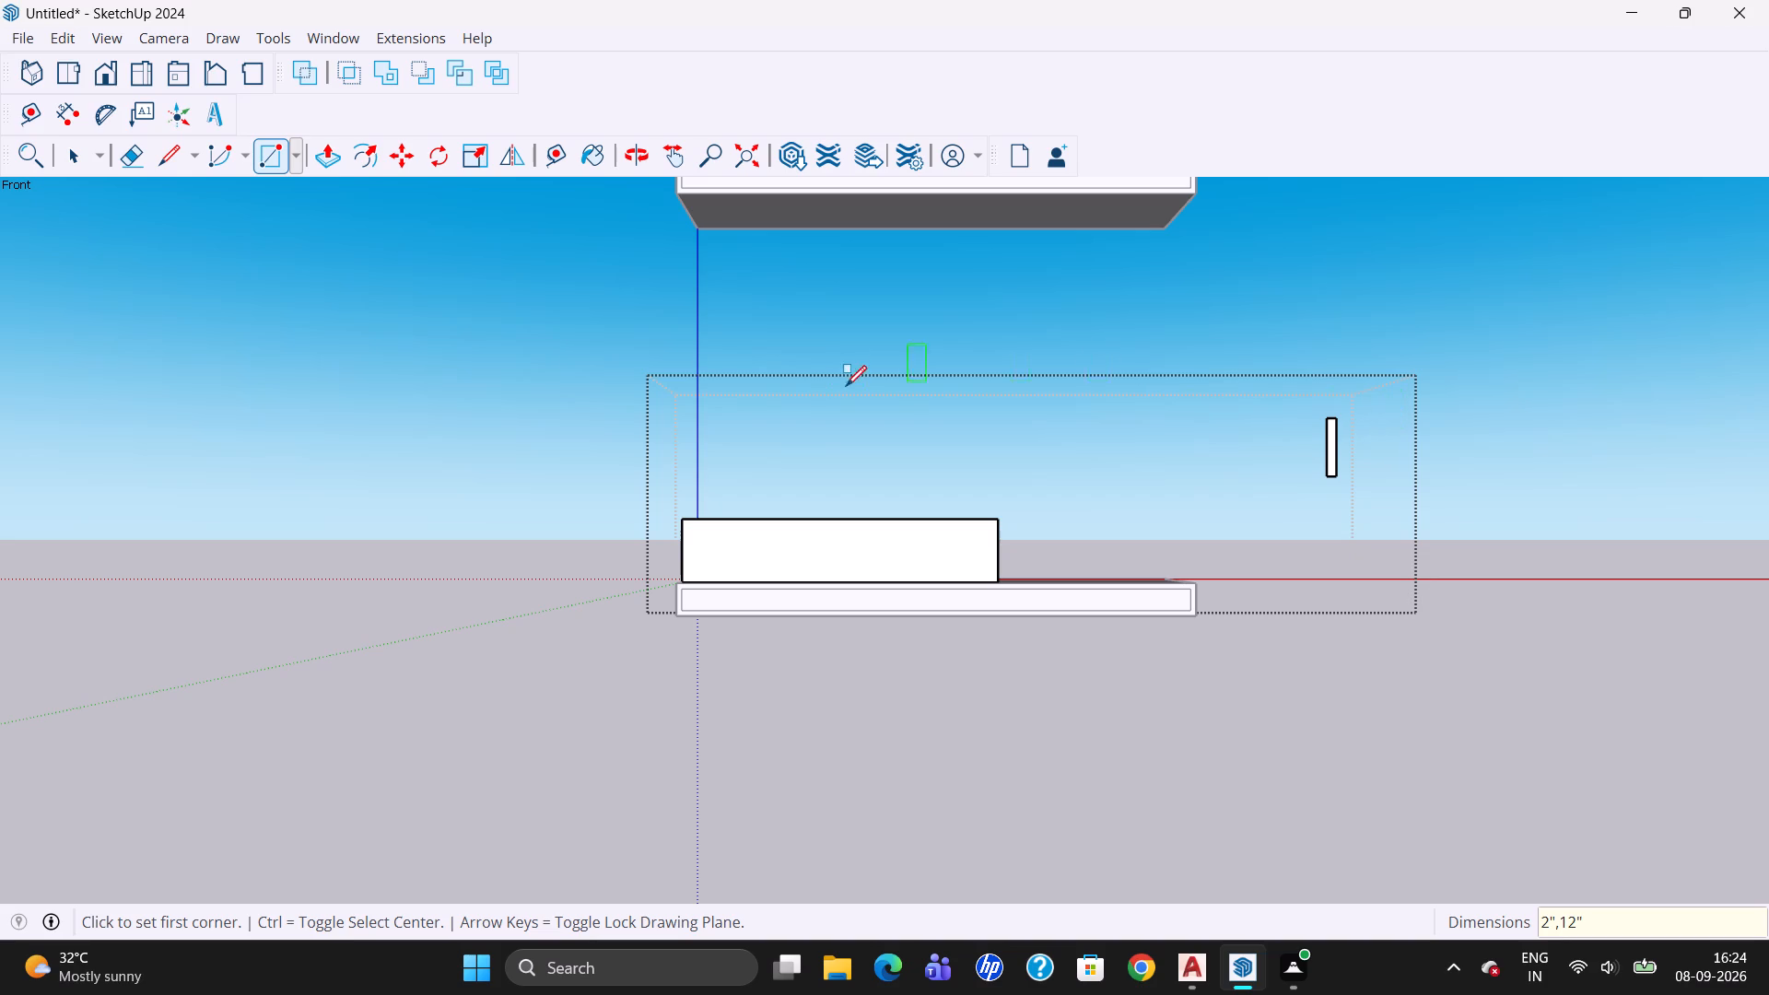
# Make the 2" by 12" rectangle's face and edges a component with the default settings, and keep it selected.
pyautogui.scroll(2, 1383, 447)
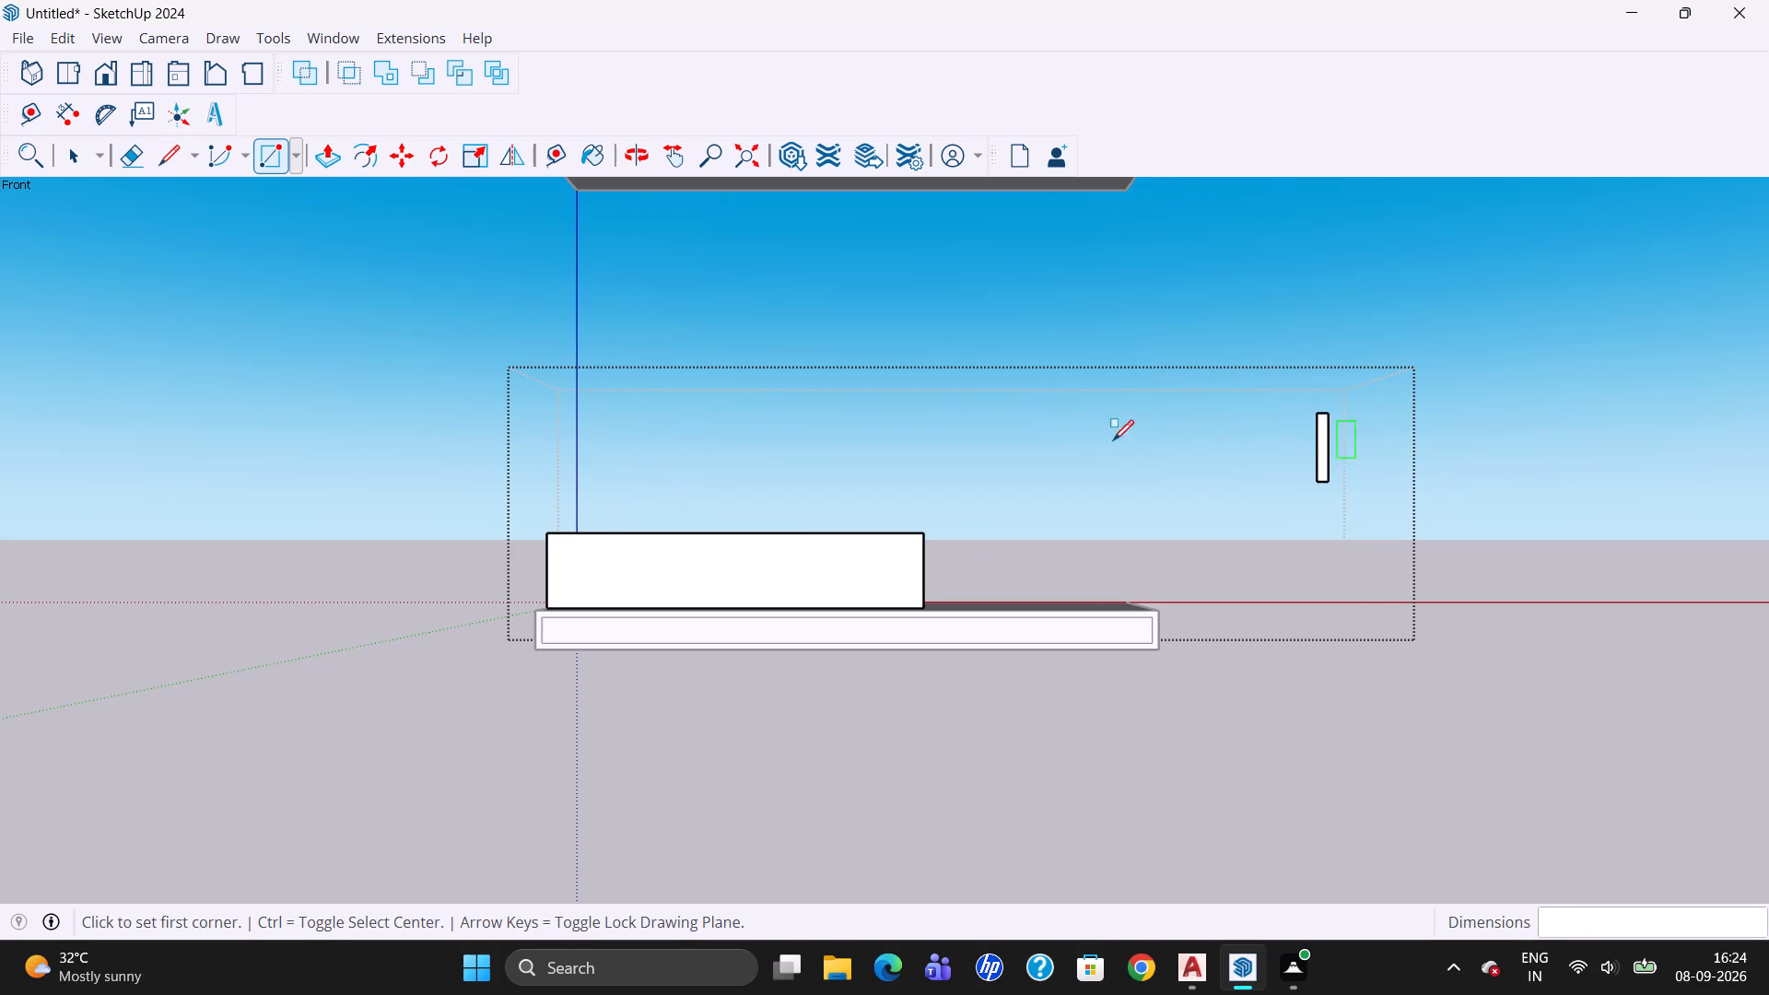
pyautogui.click(66, 148)
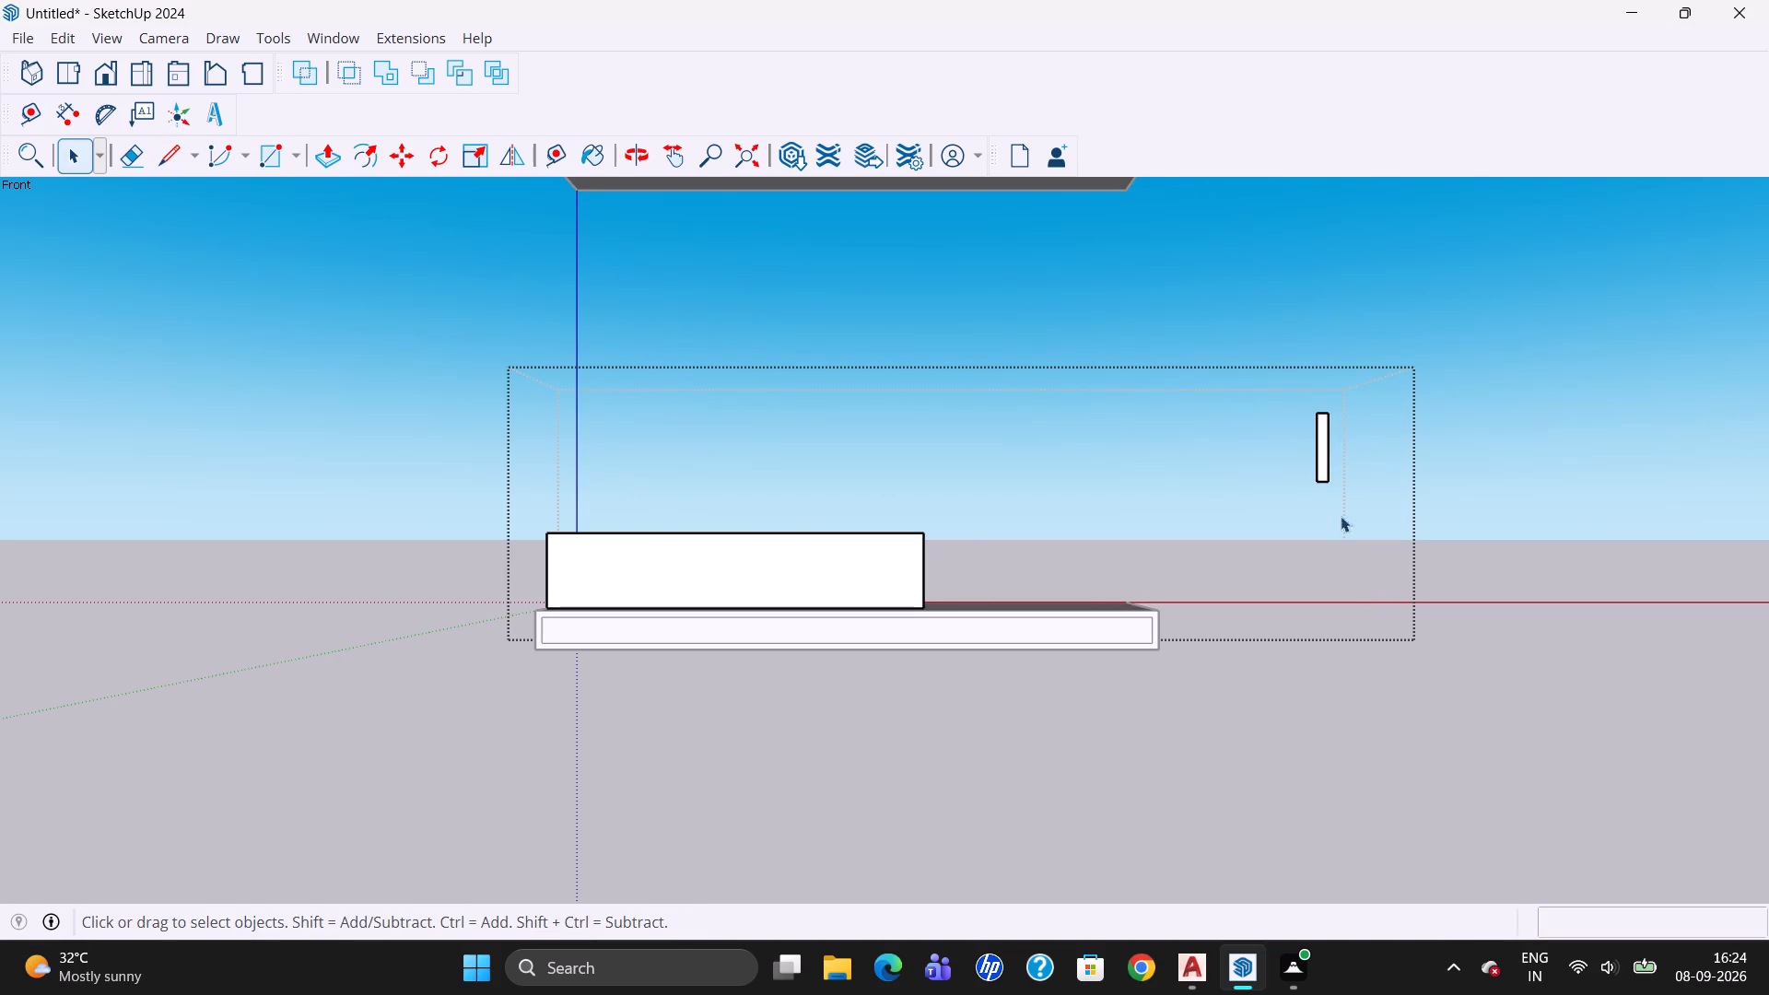
pyautogui.click(1317, 453)
pyautogui.doubleClick(1322, 453)
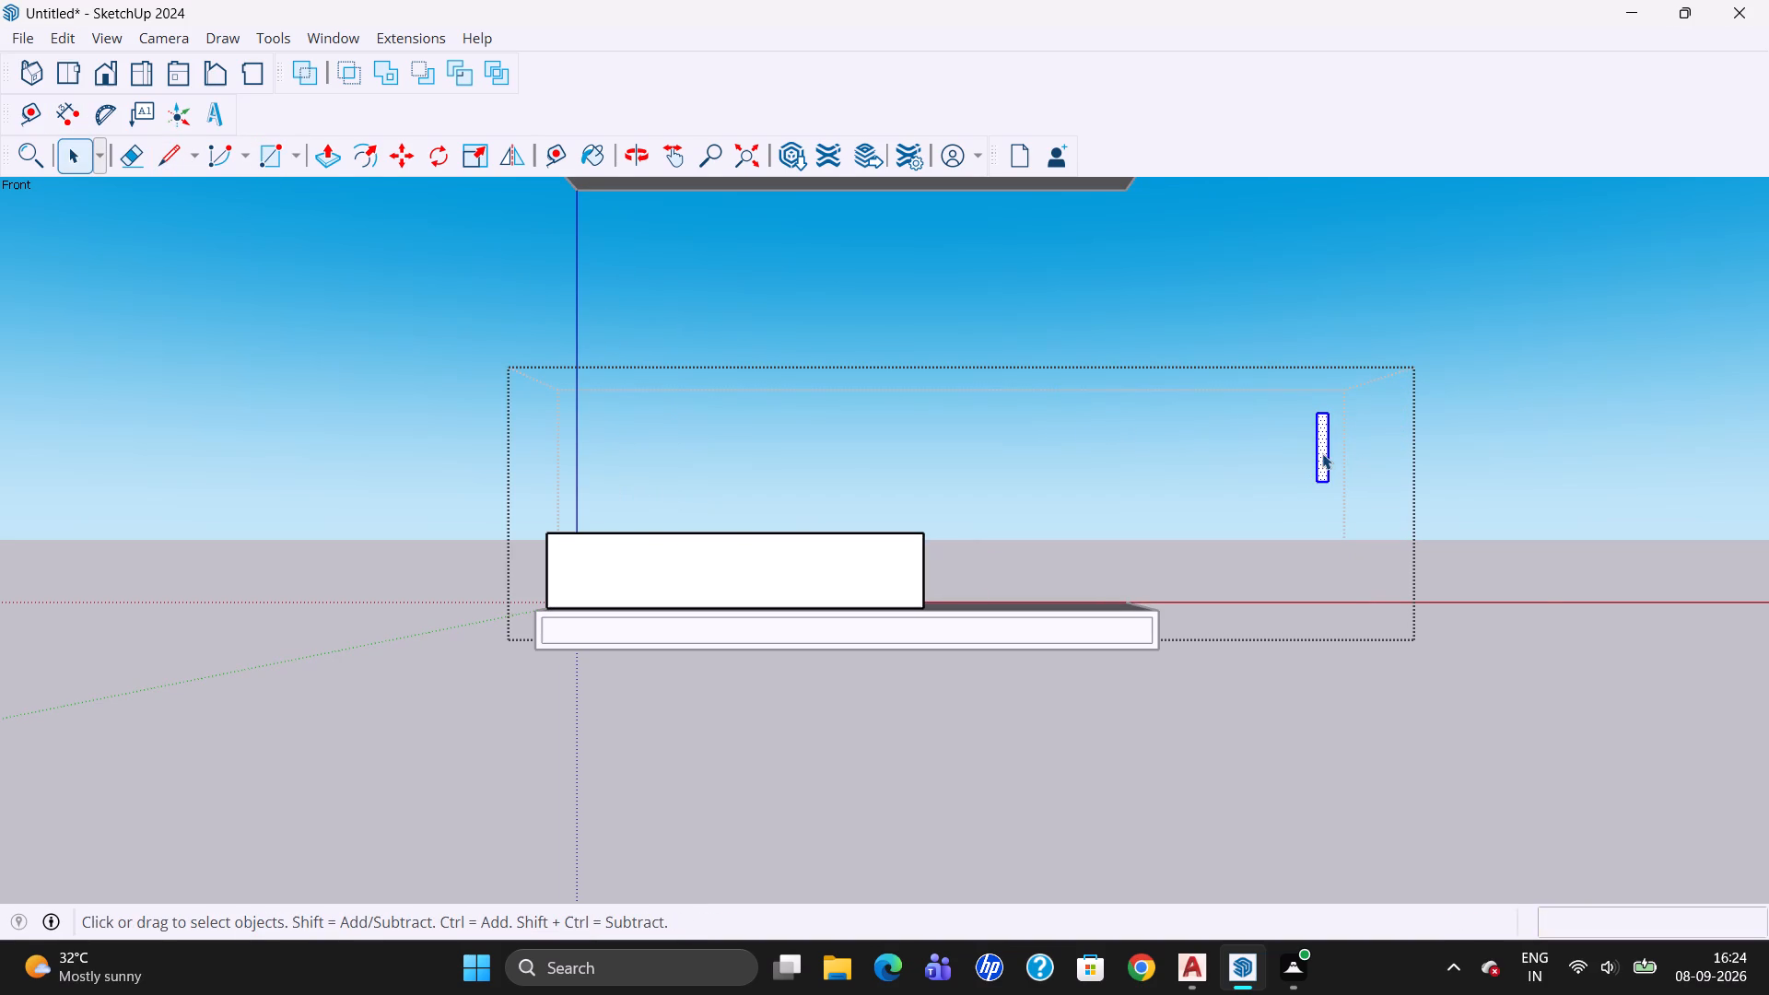
pyautogui.rightClick(1322, 453)
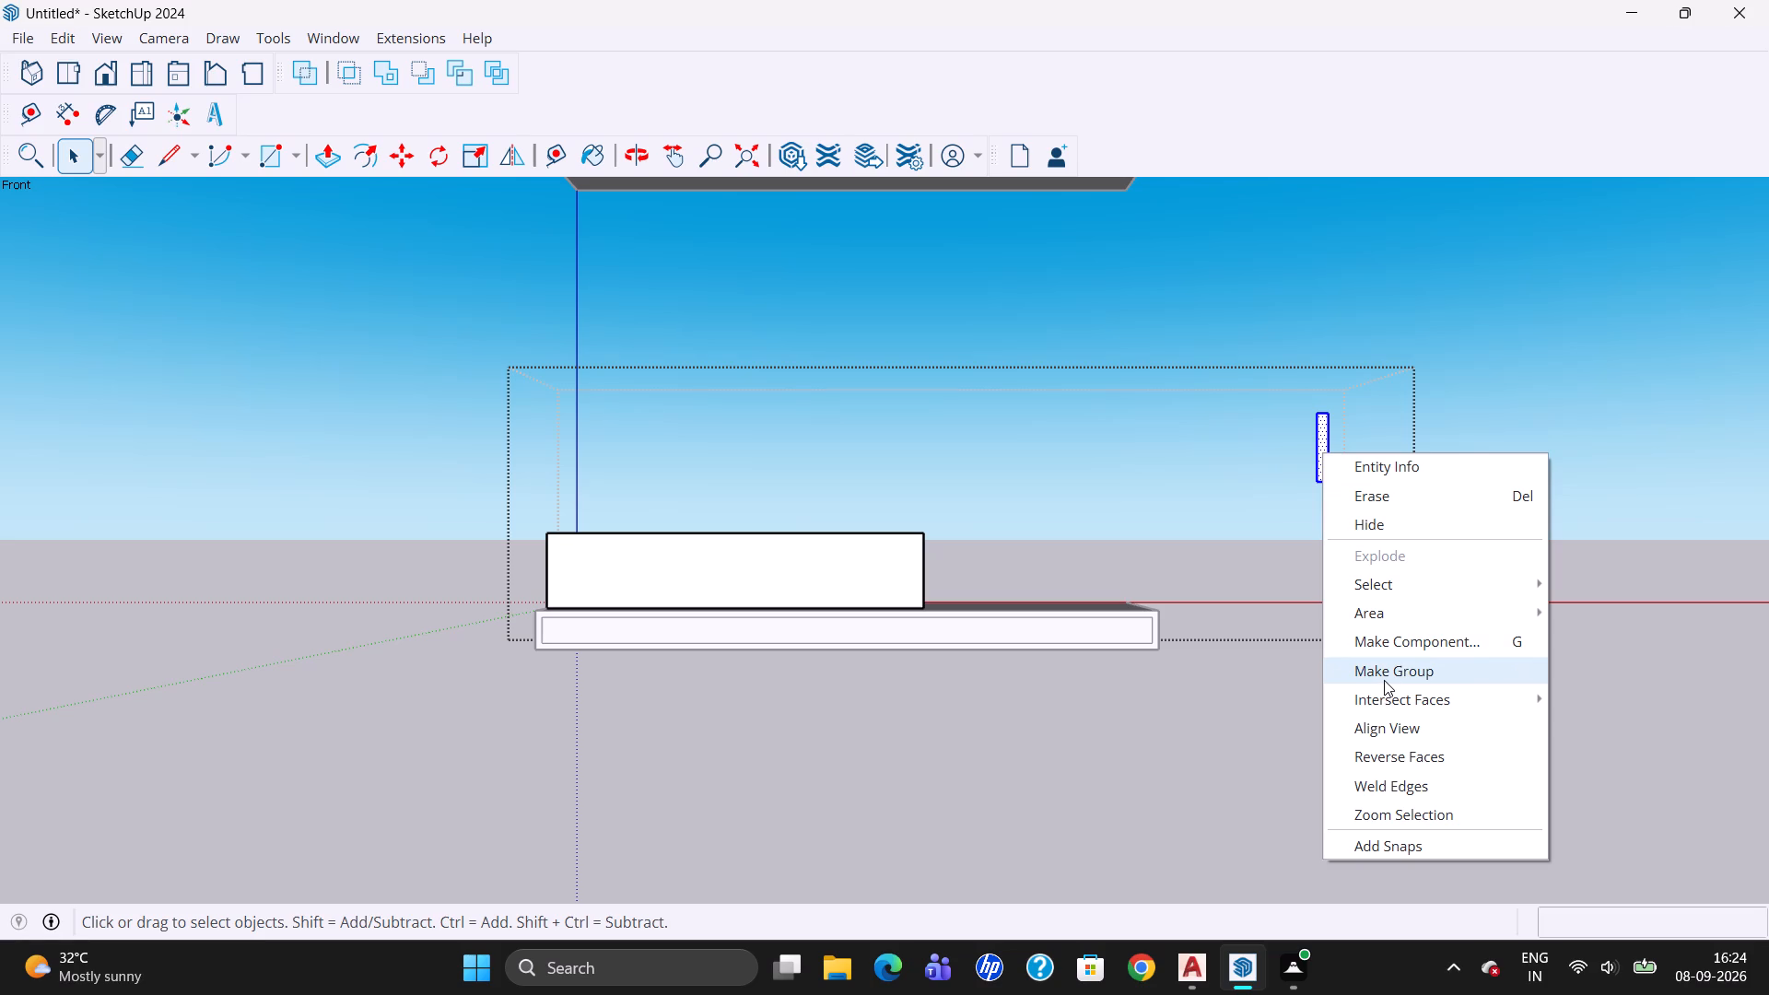
pyautogui.click(1392, 643)
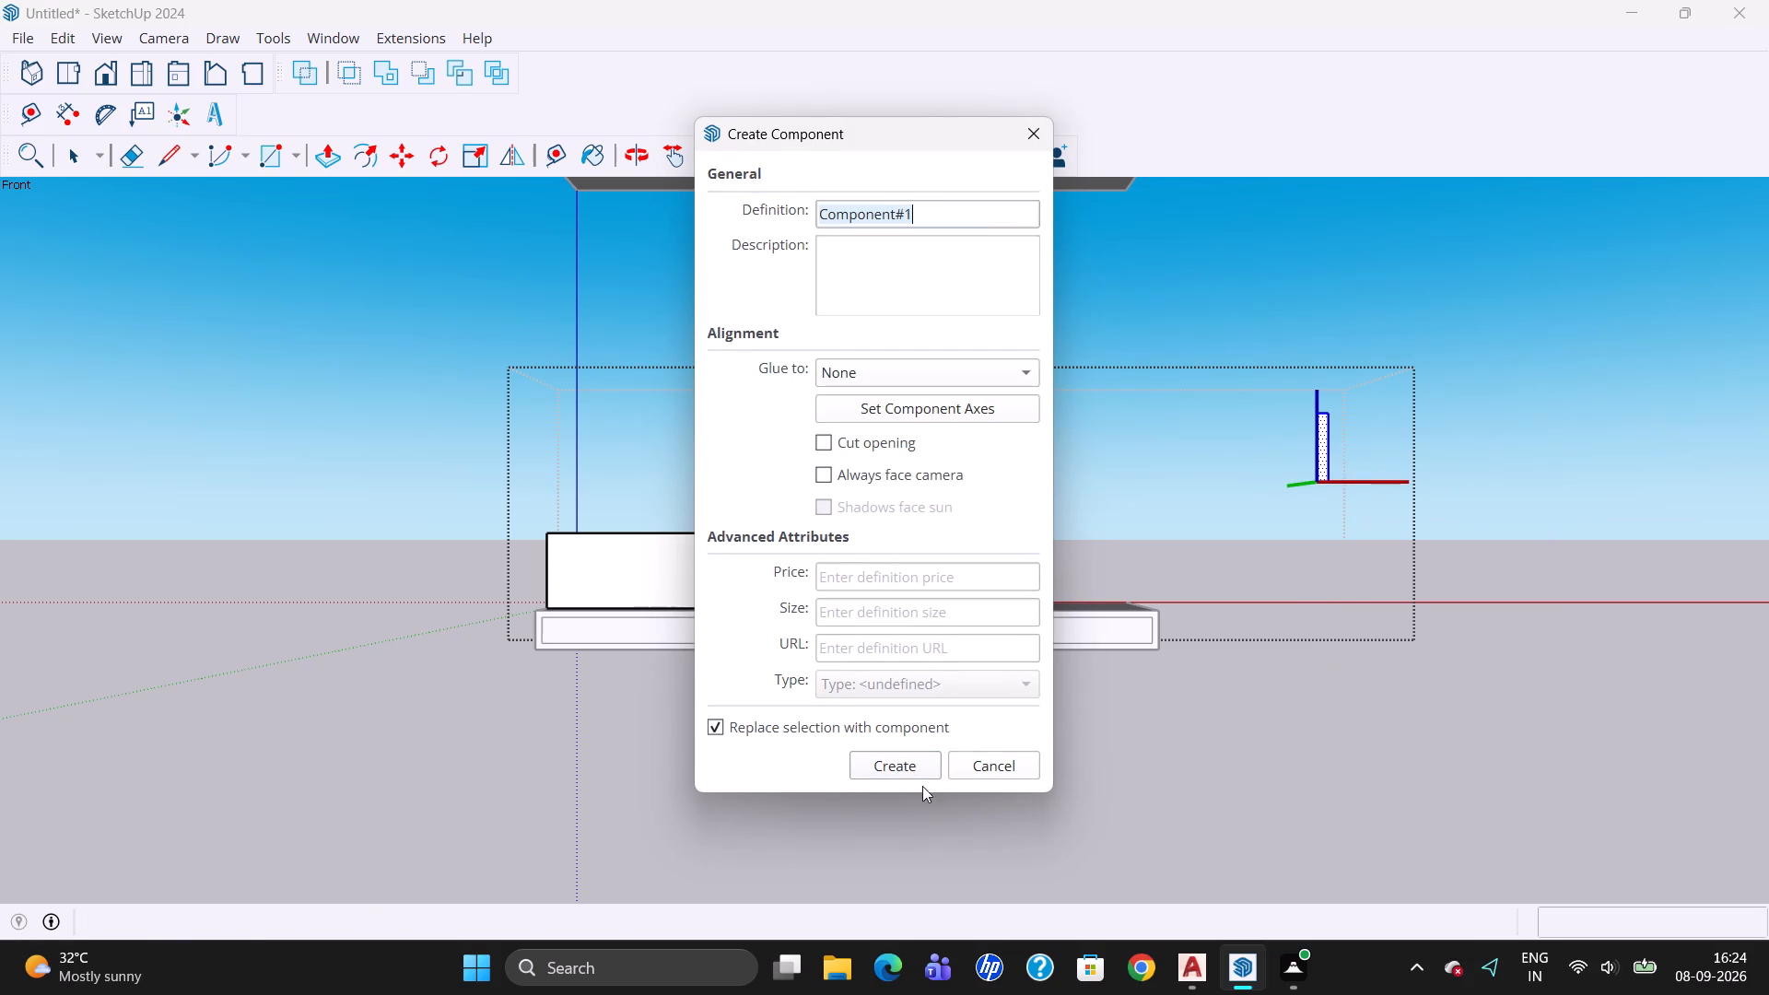
pyautogui.click(866, 768)
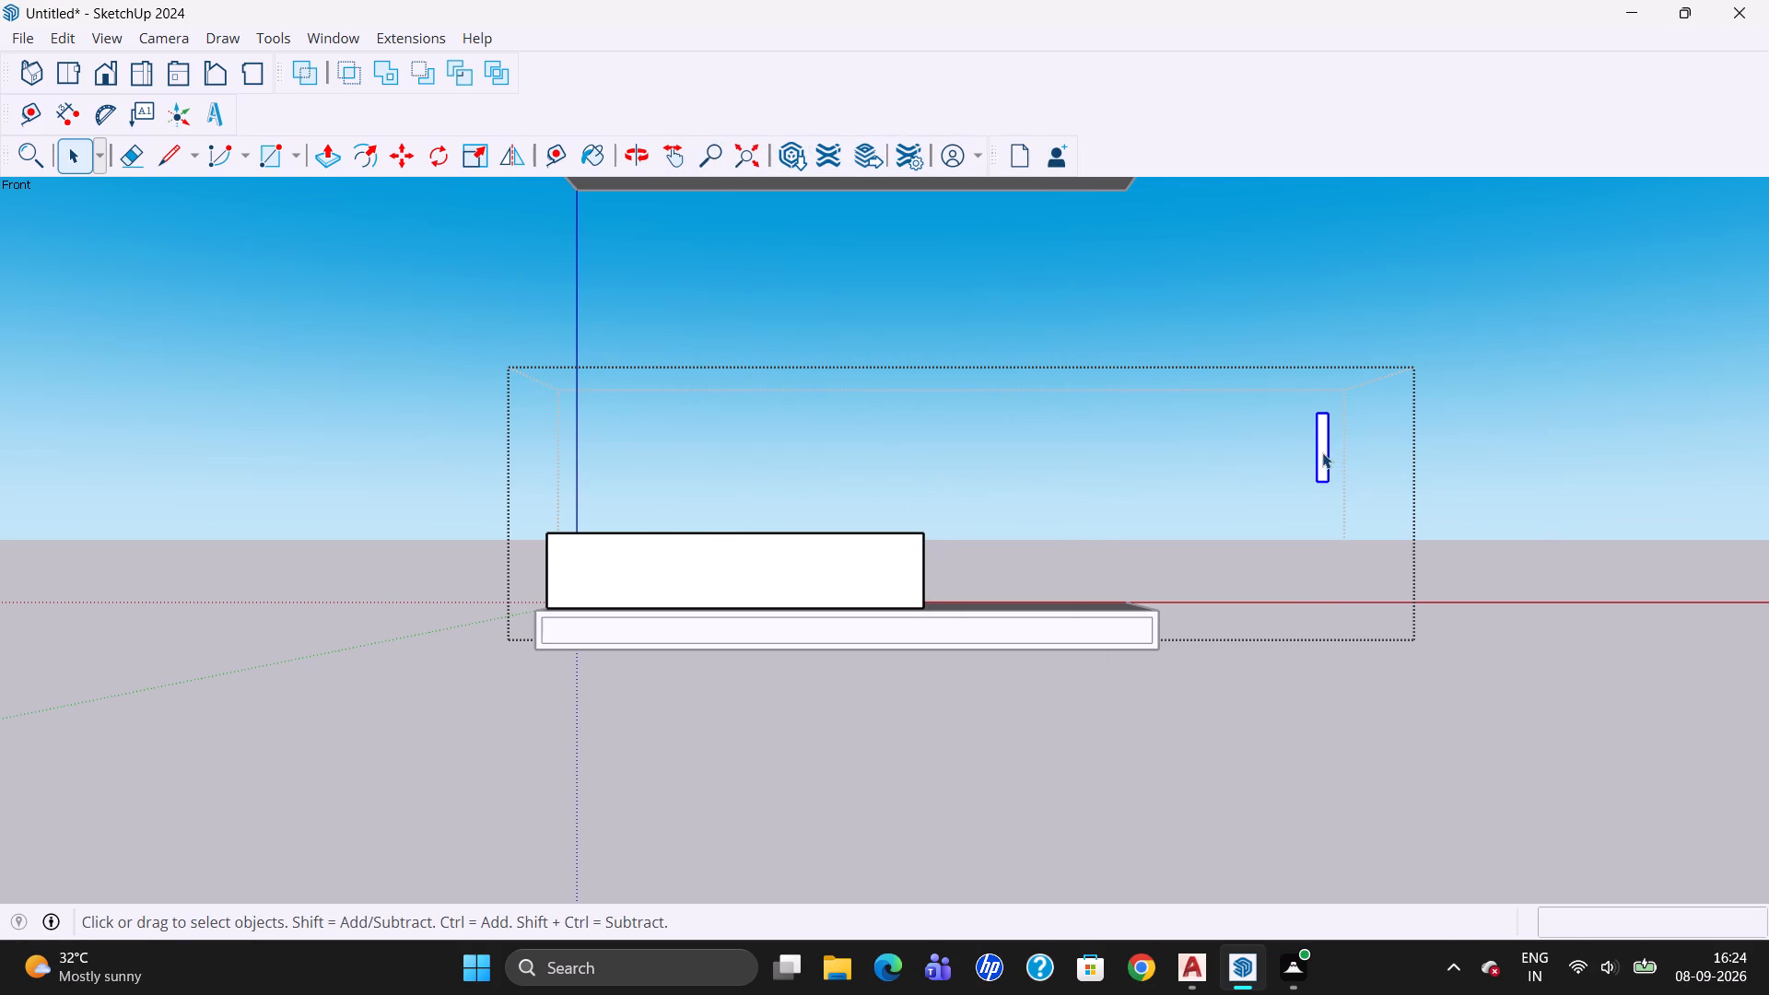
pyautogui.click(1322, 452)
# Move the 2" by 12" component by its lower-left corner onto the upper-left corner of the block's front face.
pyautogui.click(404, 156)
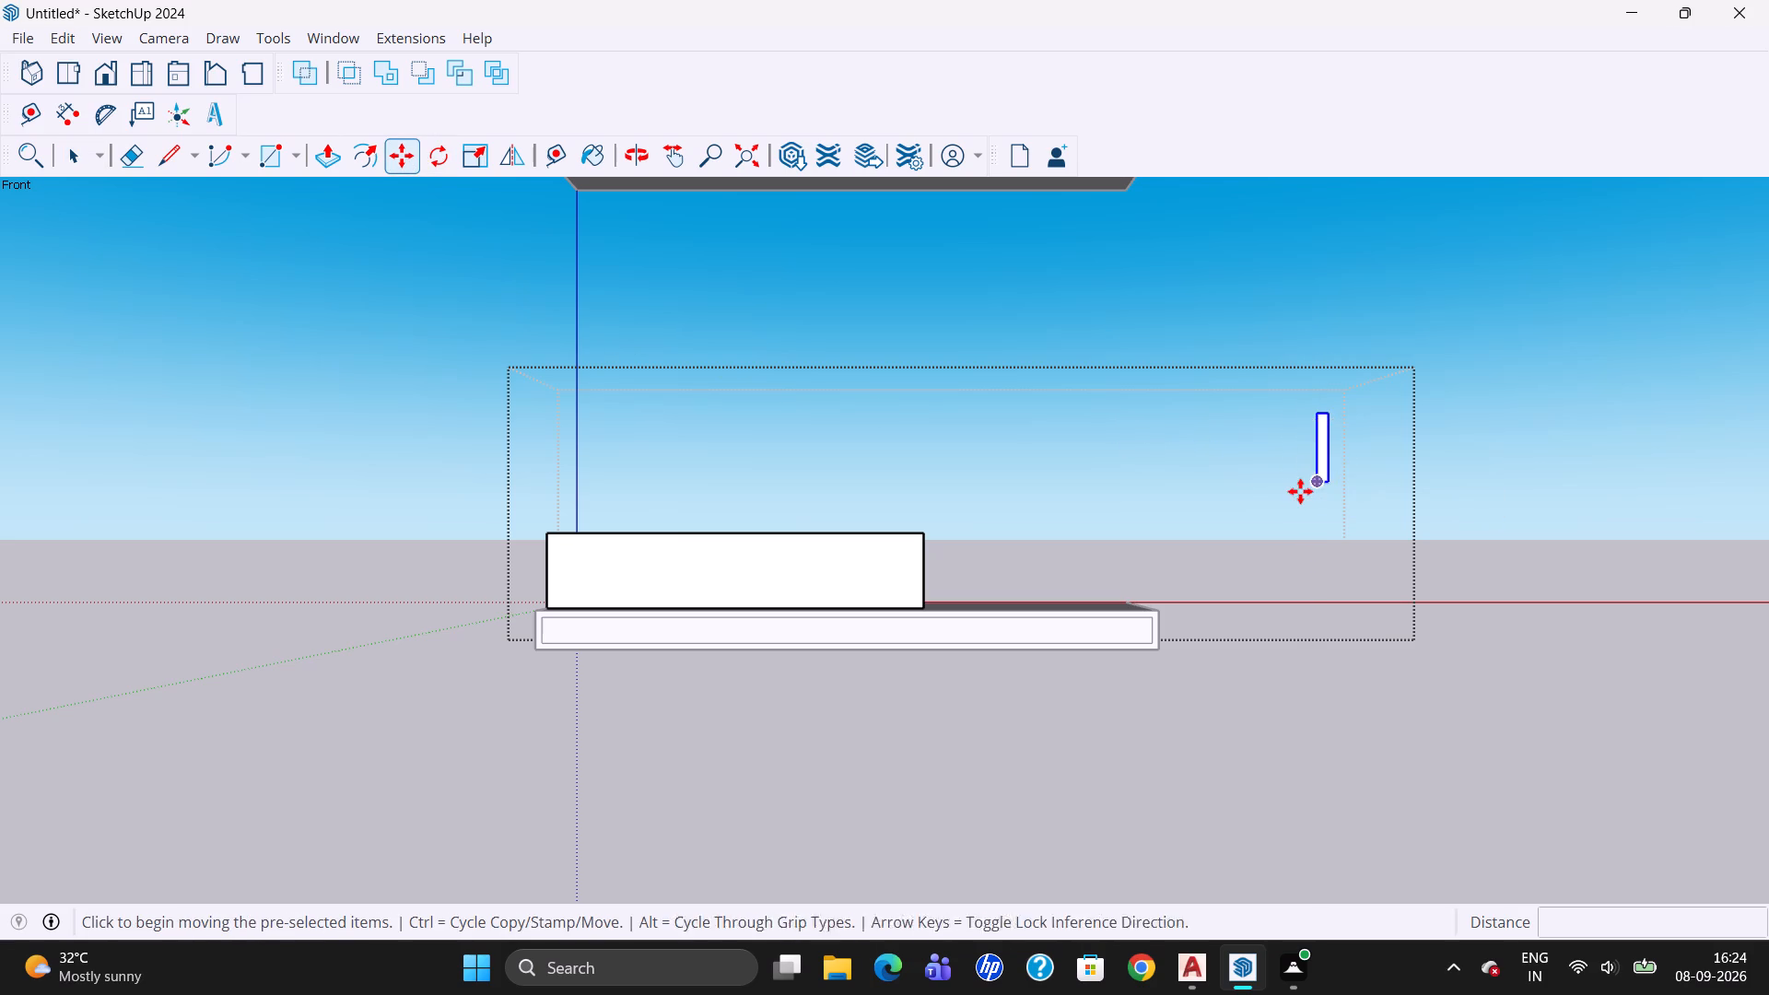
pyautogui.click(1320, 479)
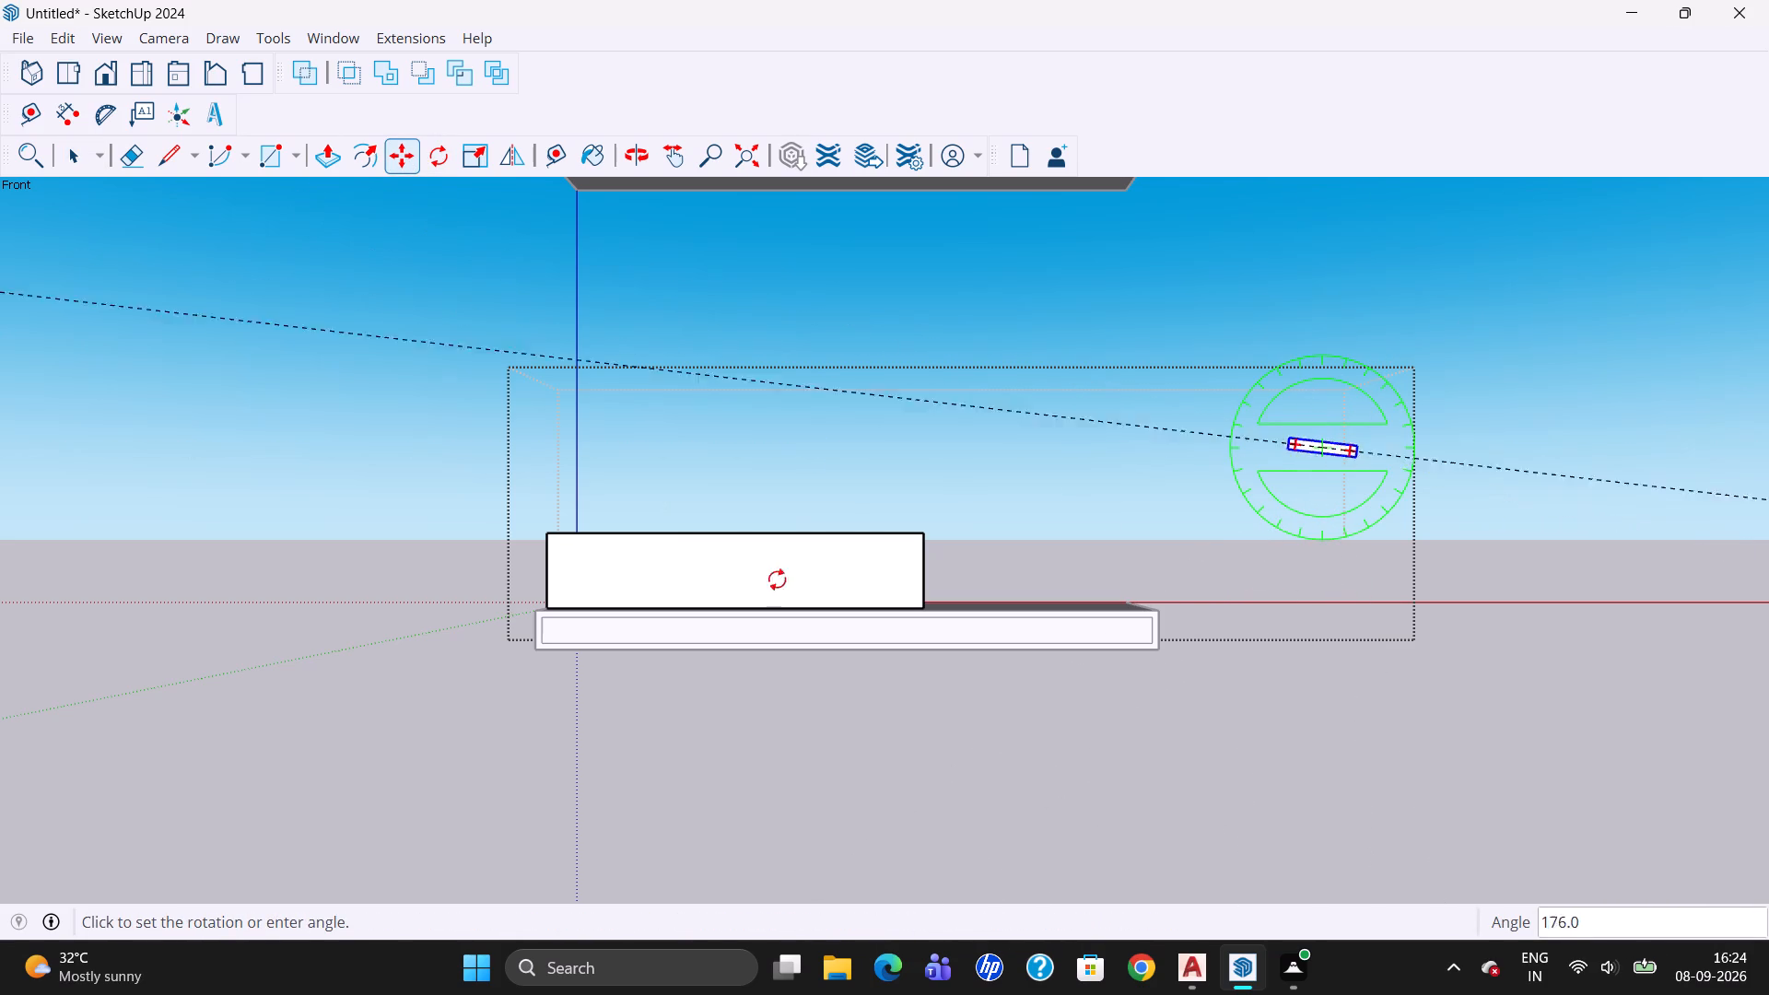
pyautogui.press('Escape')
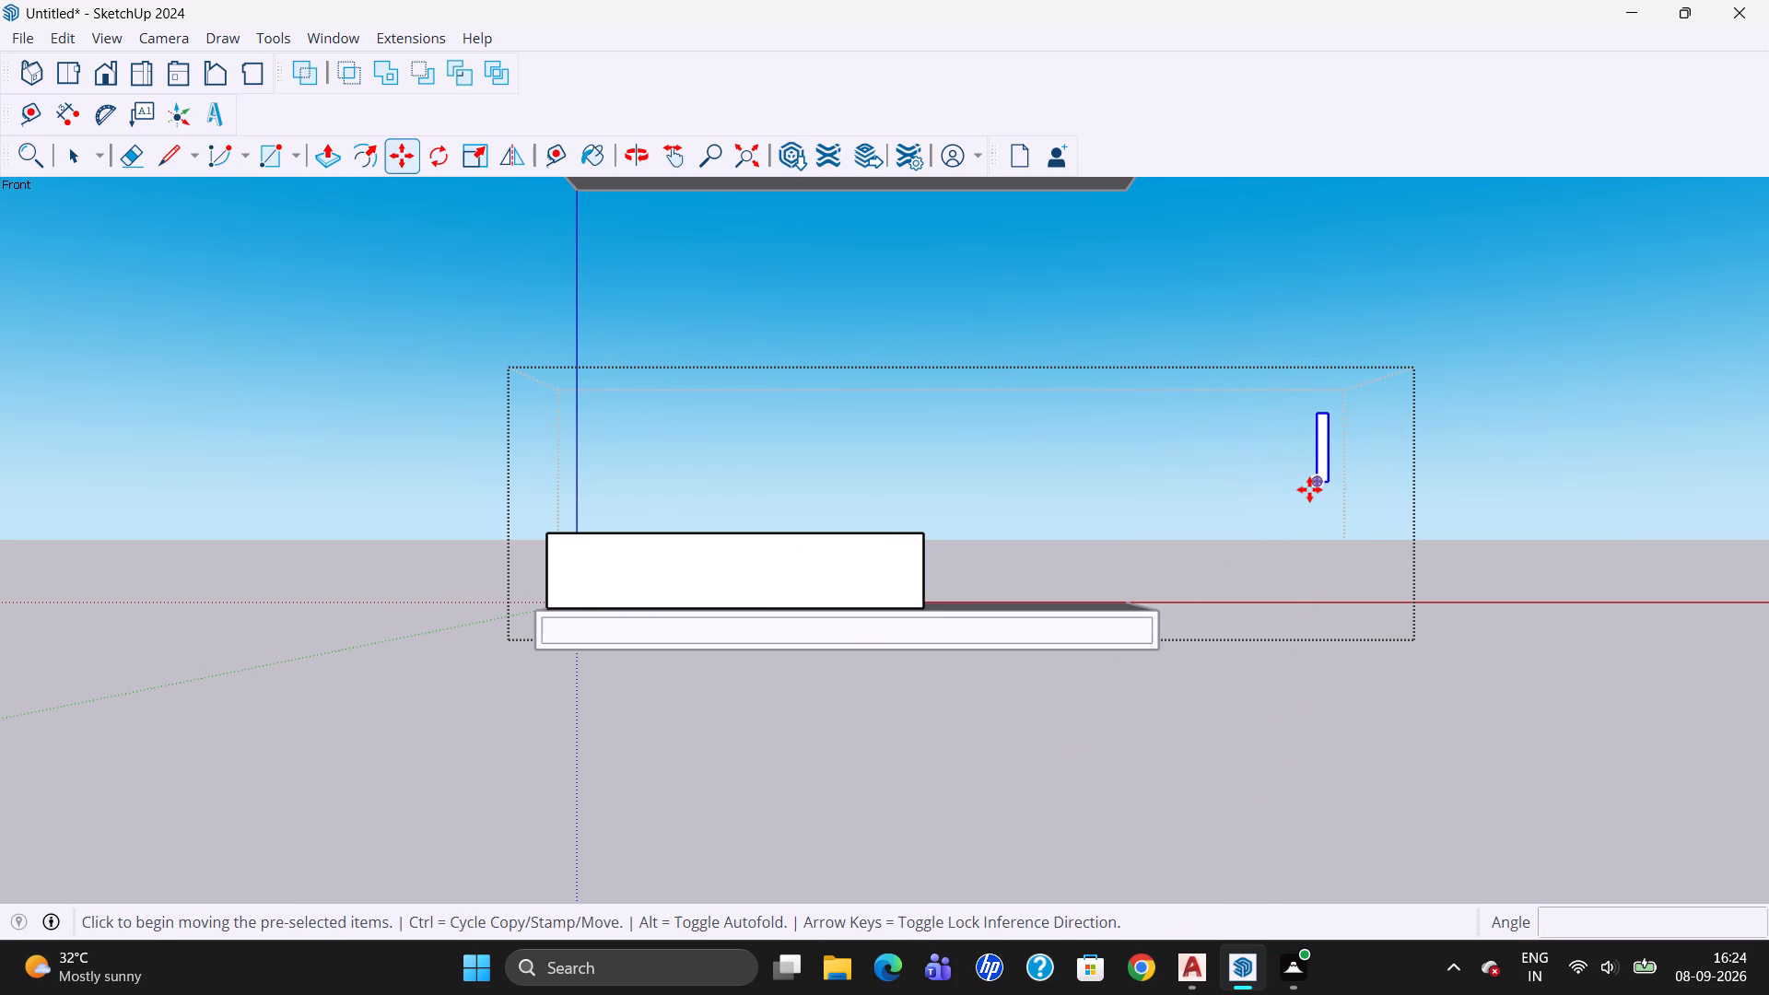
pyautogui.click(1316, 482)
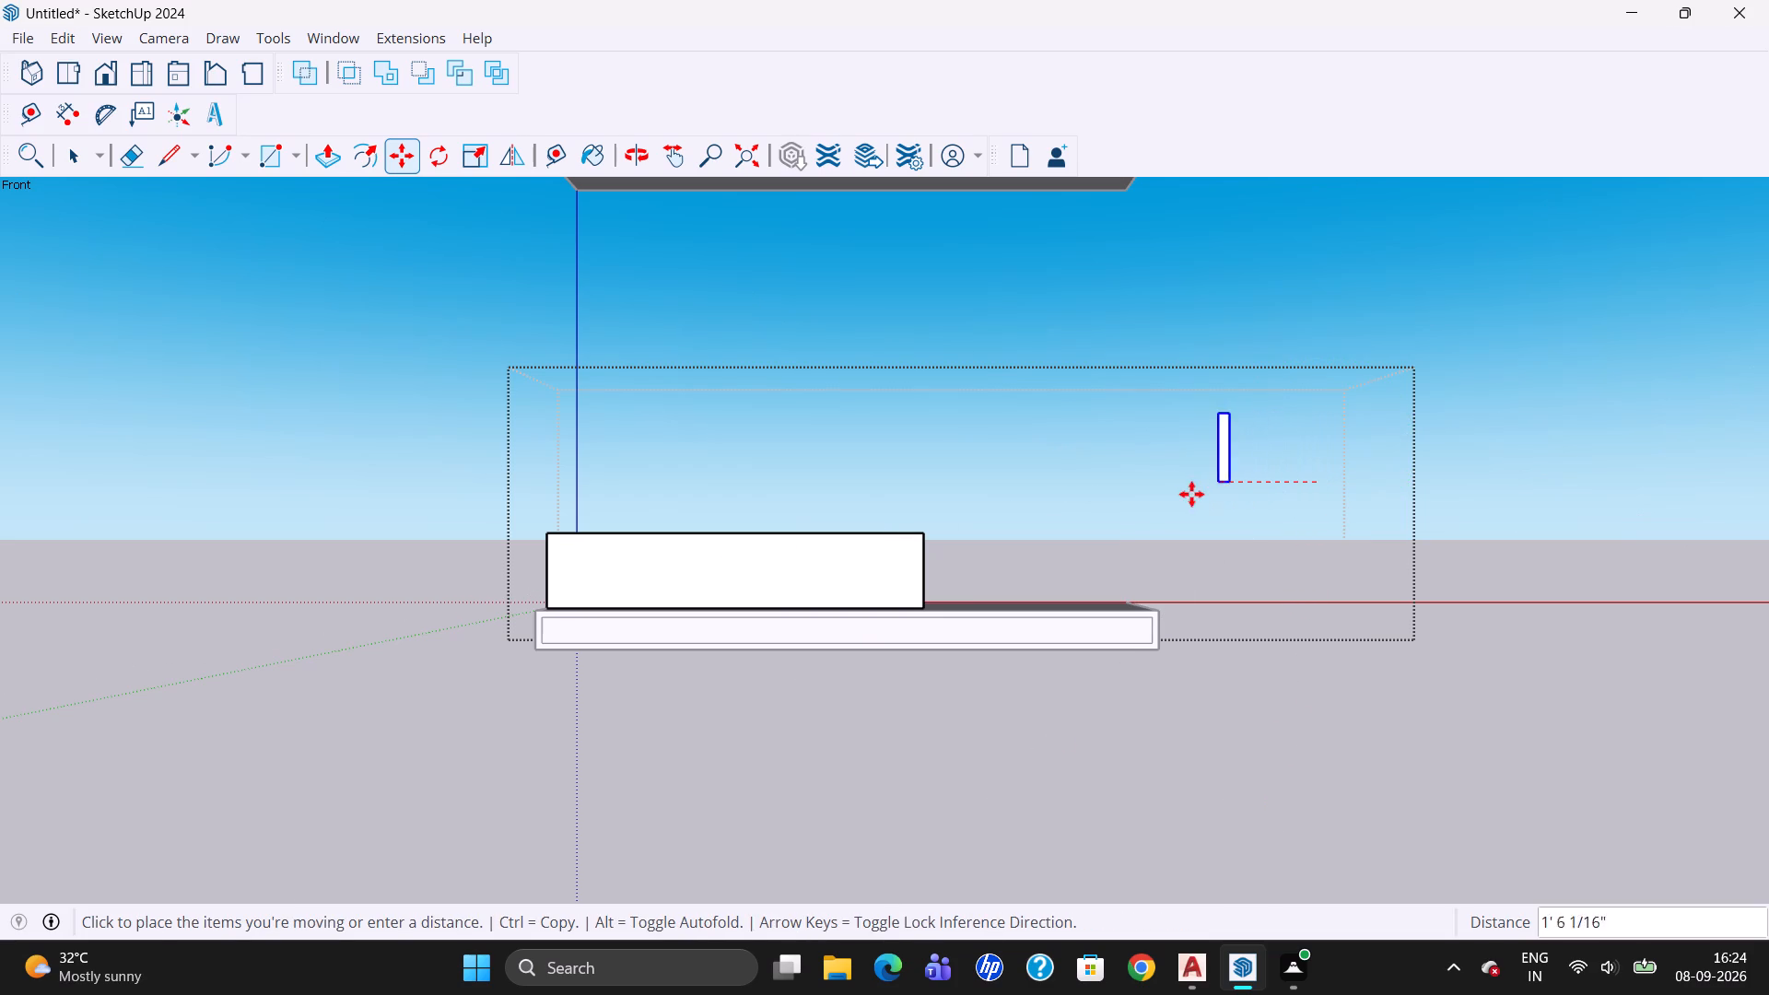
pyautogui.click(557, 530)
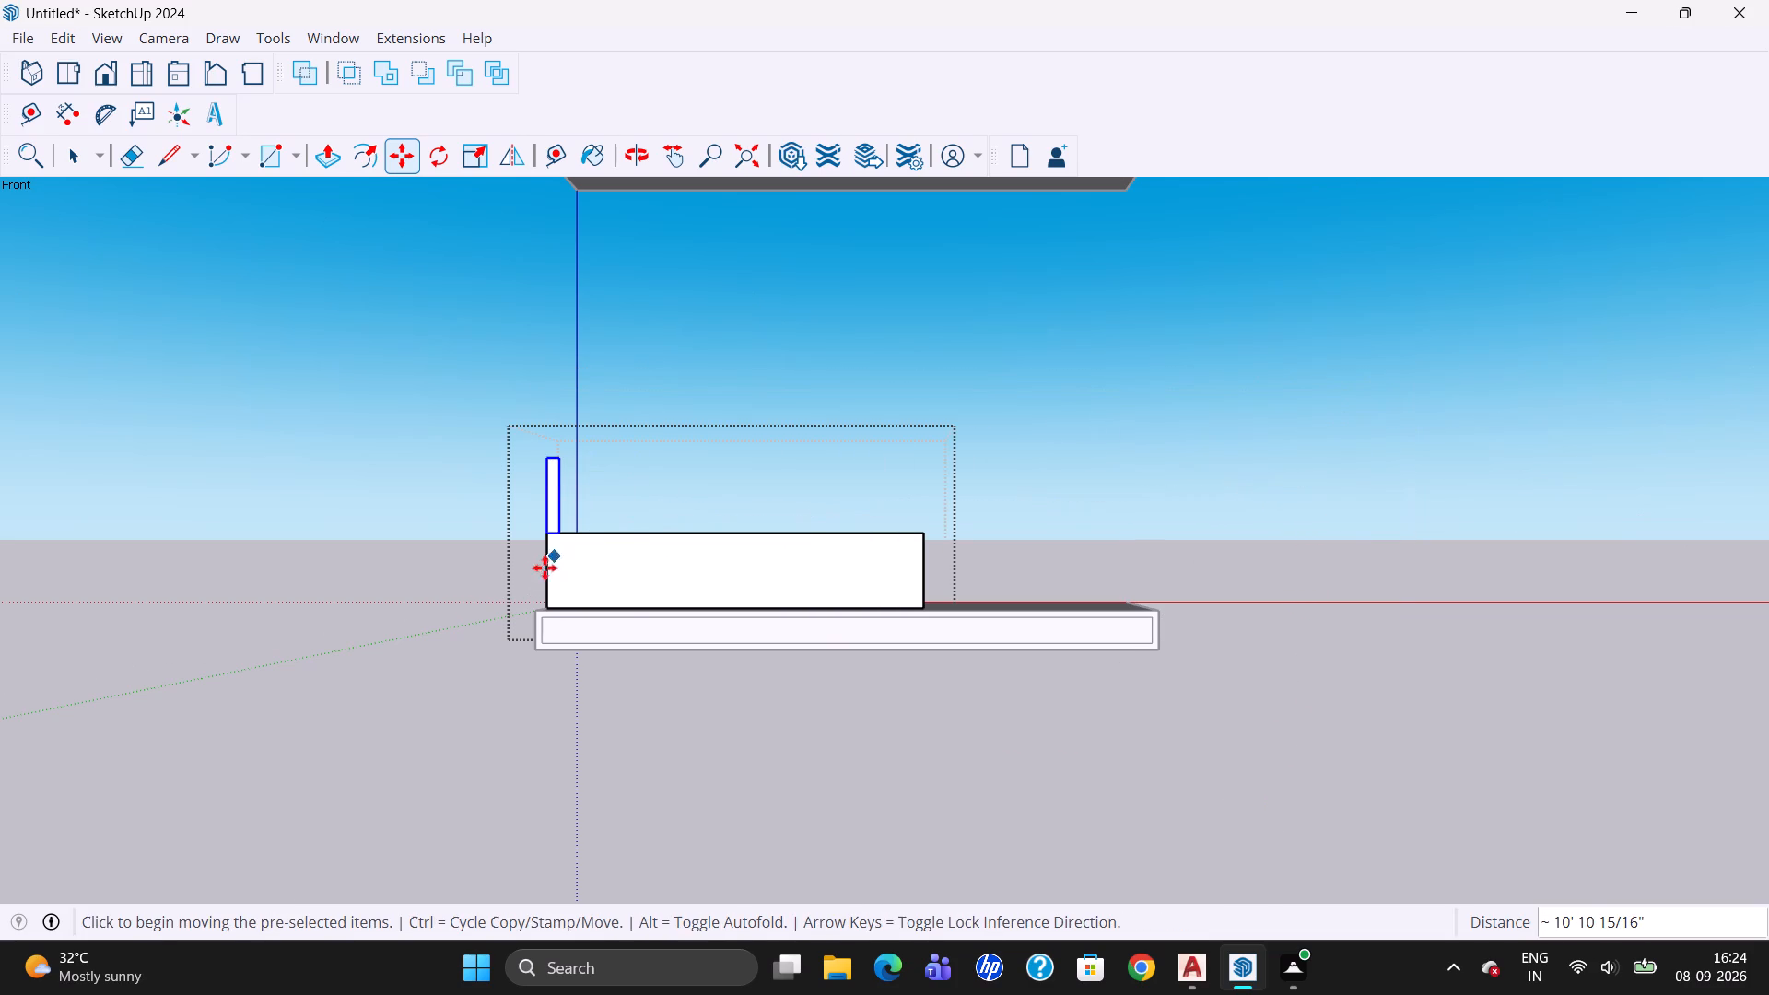
pyautogui.press('Escape')
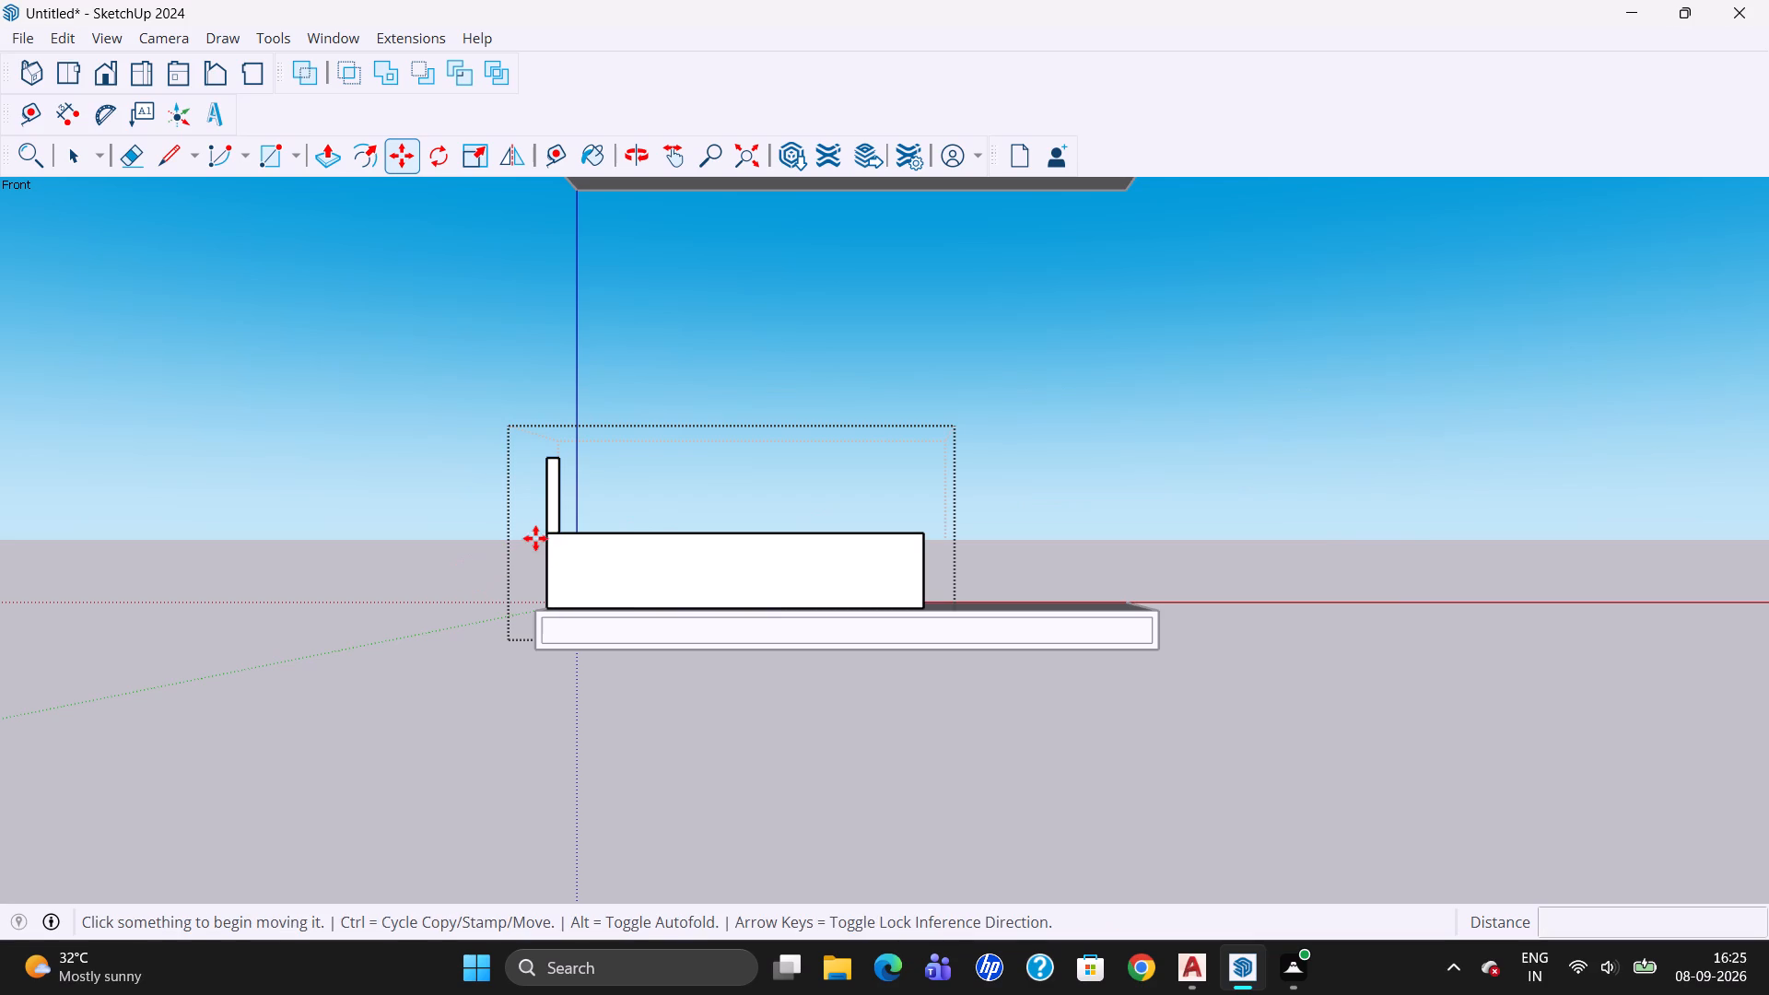
pyautogui.click(545, 531)
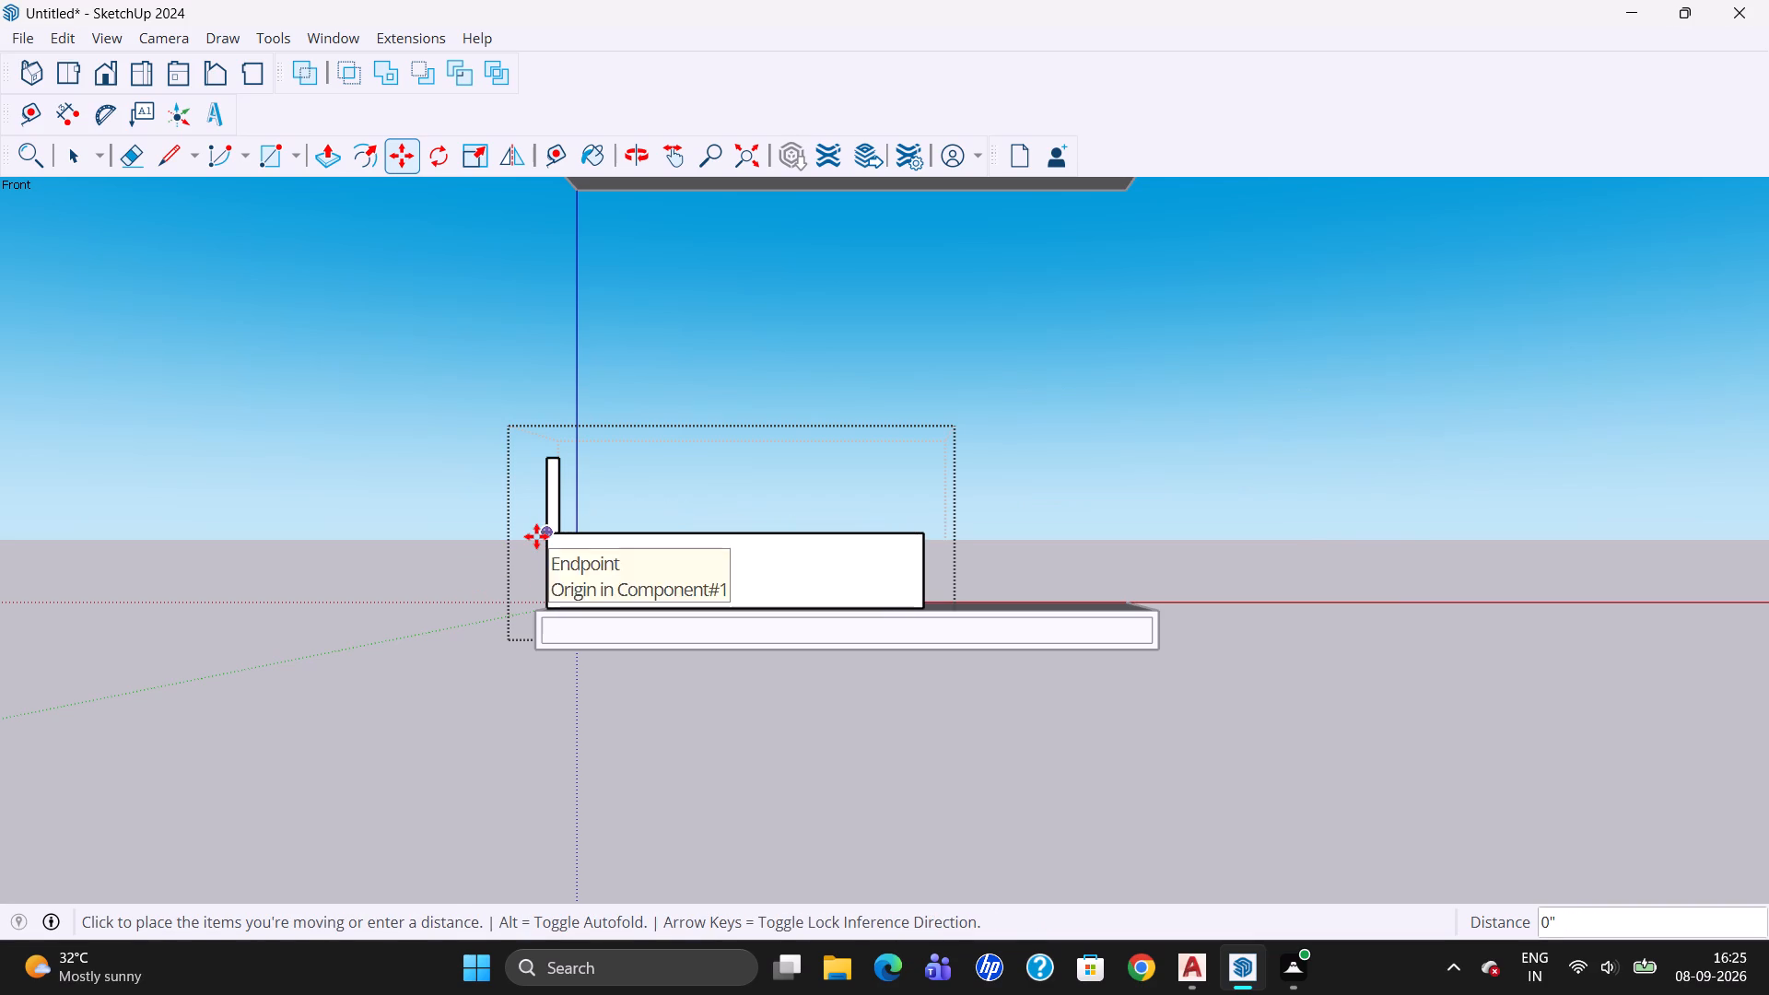
pyautogui.press('Escape')
# Open the 2" by 12" component for editing.
pyautogui.click(69, 163)
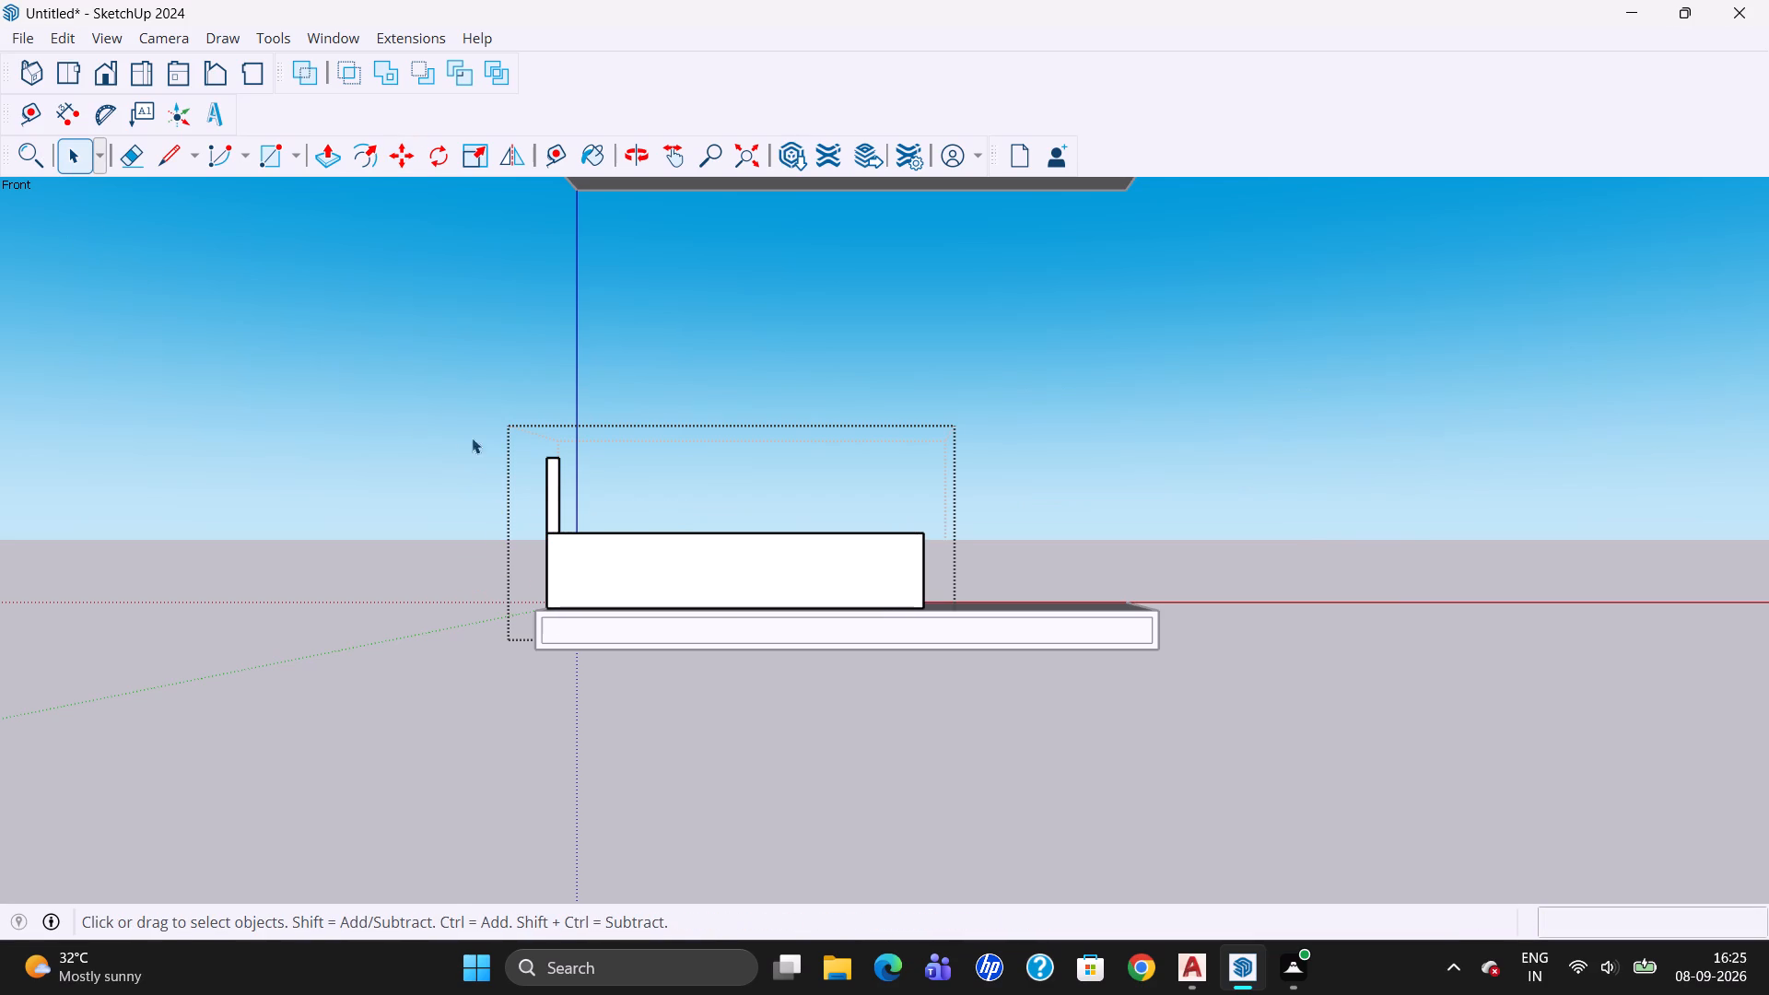
pyautogui.doubleClick(548, 472)
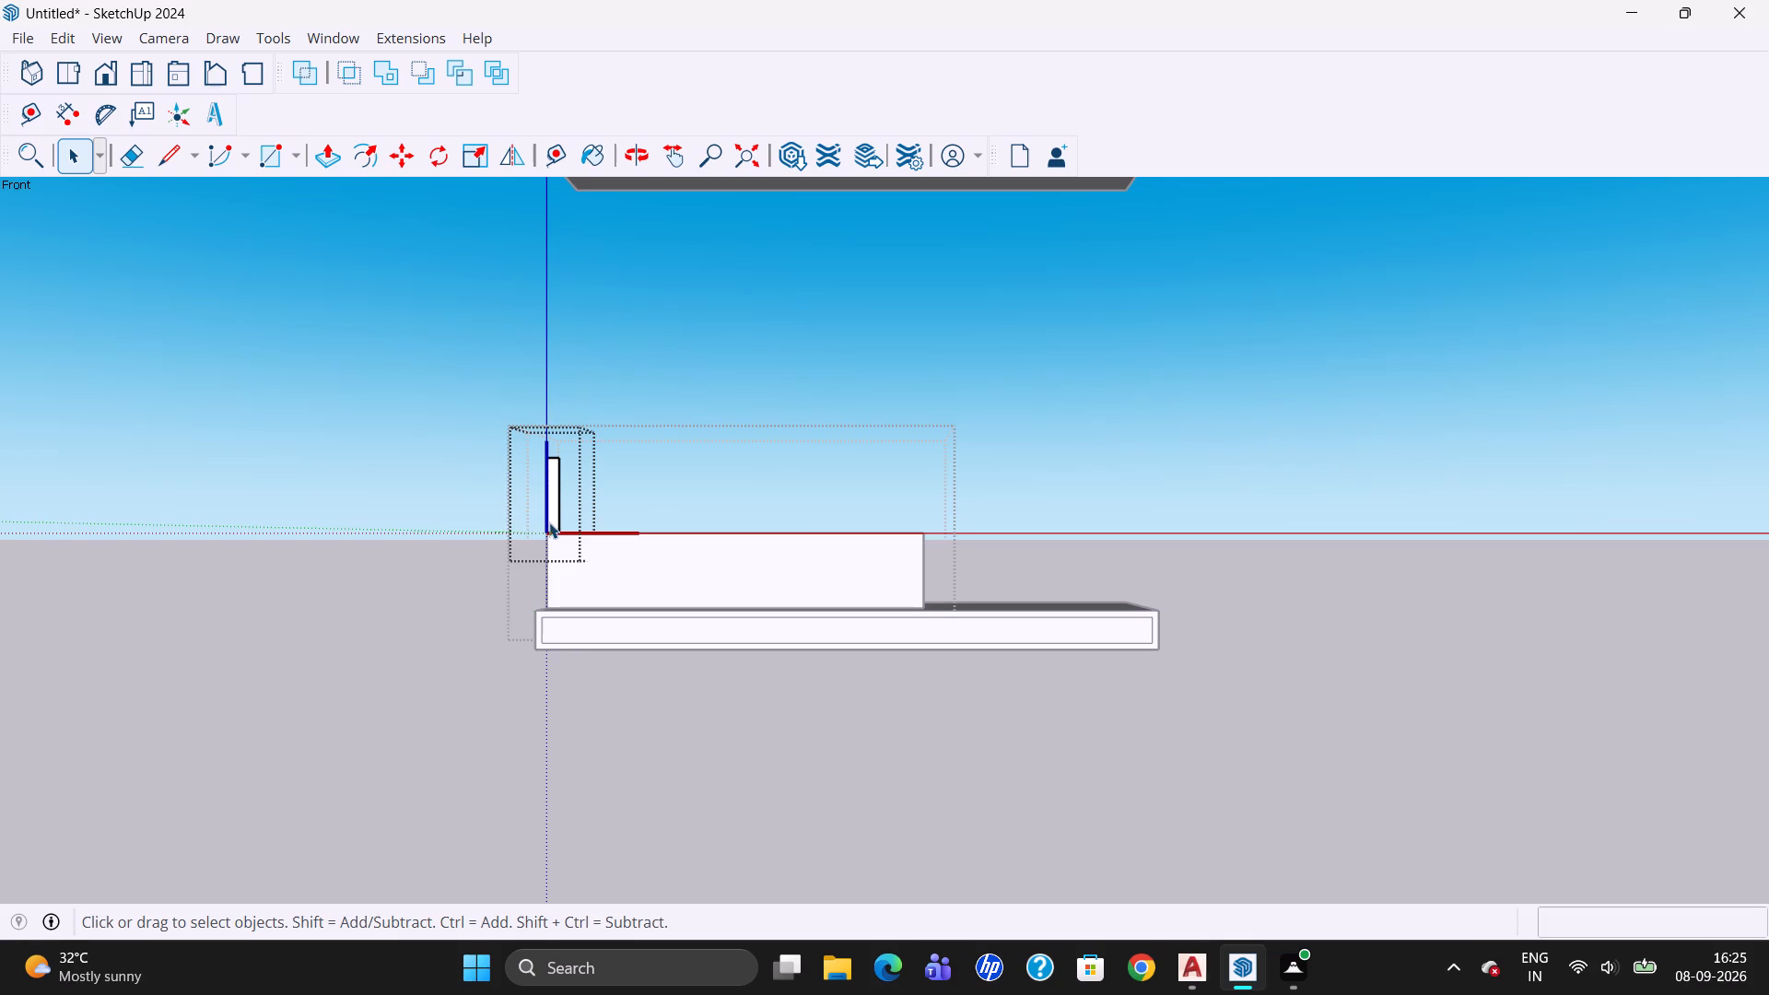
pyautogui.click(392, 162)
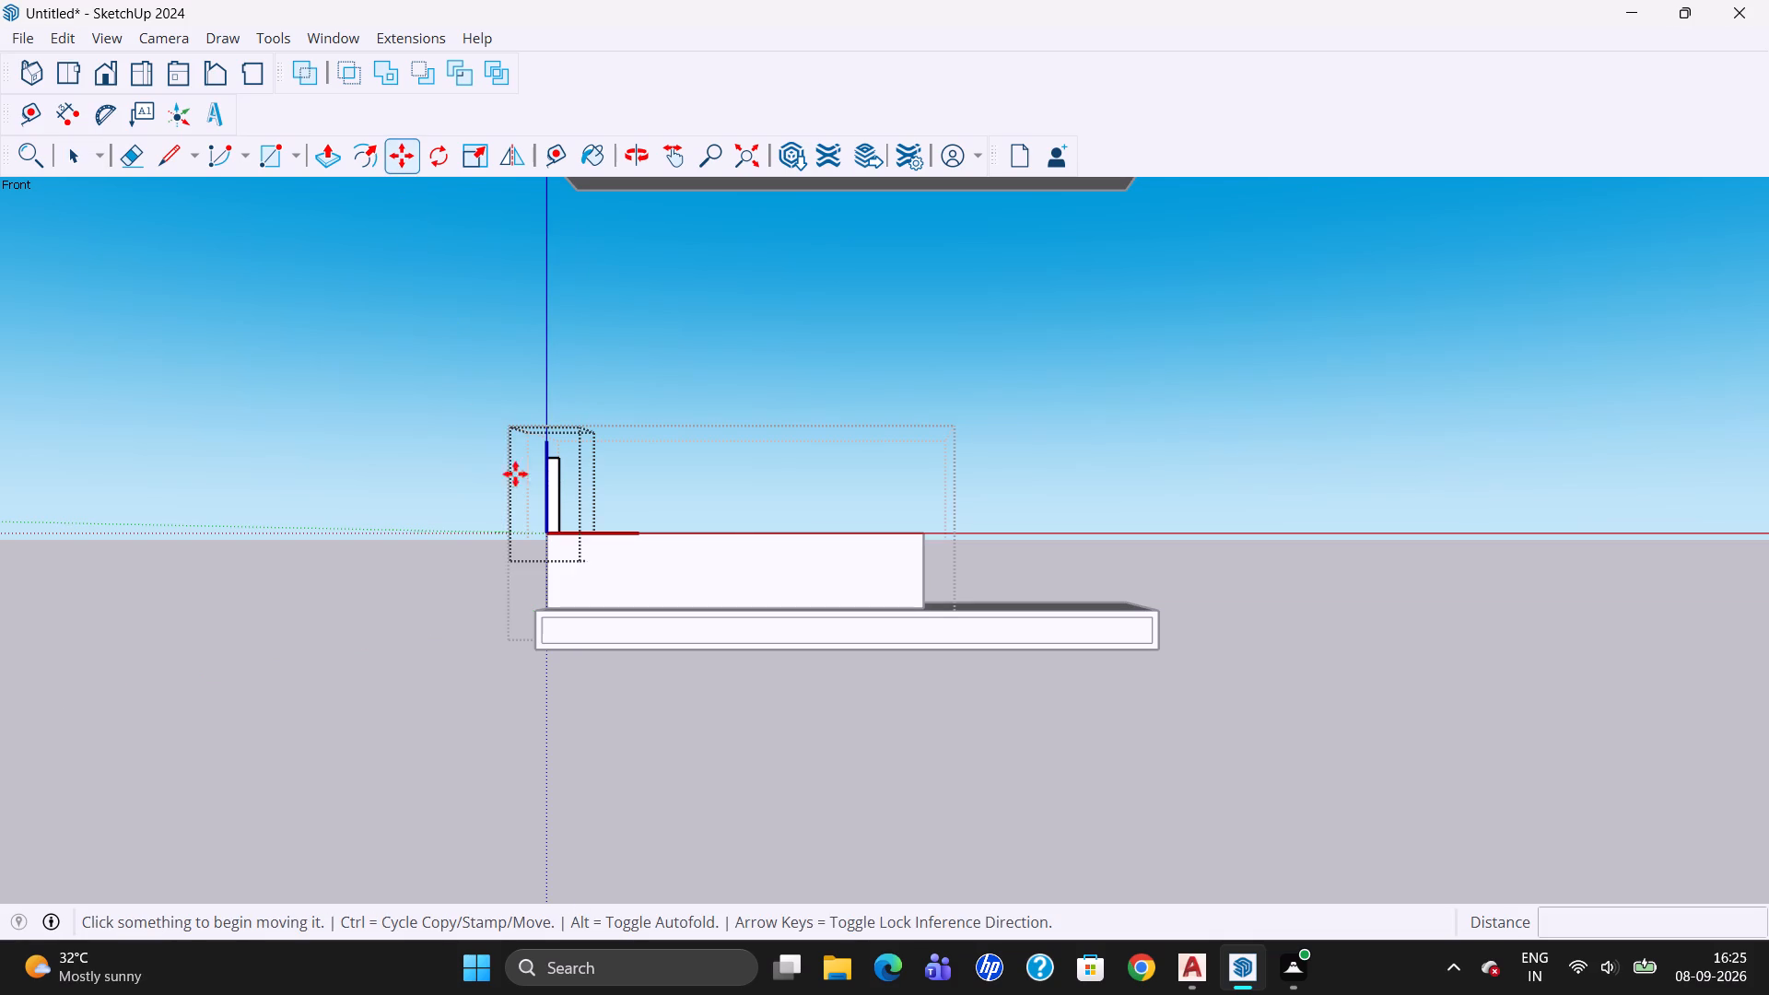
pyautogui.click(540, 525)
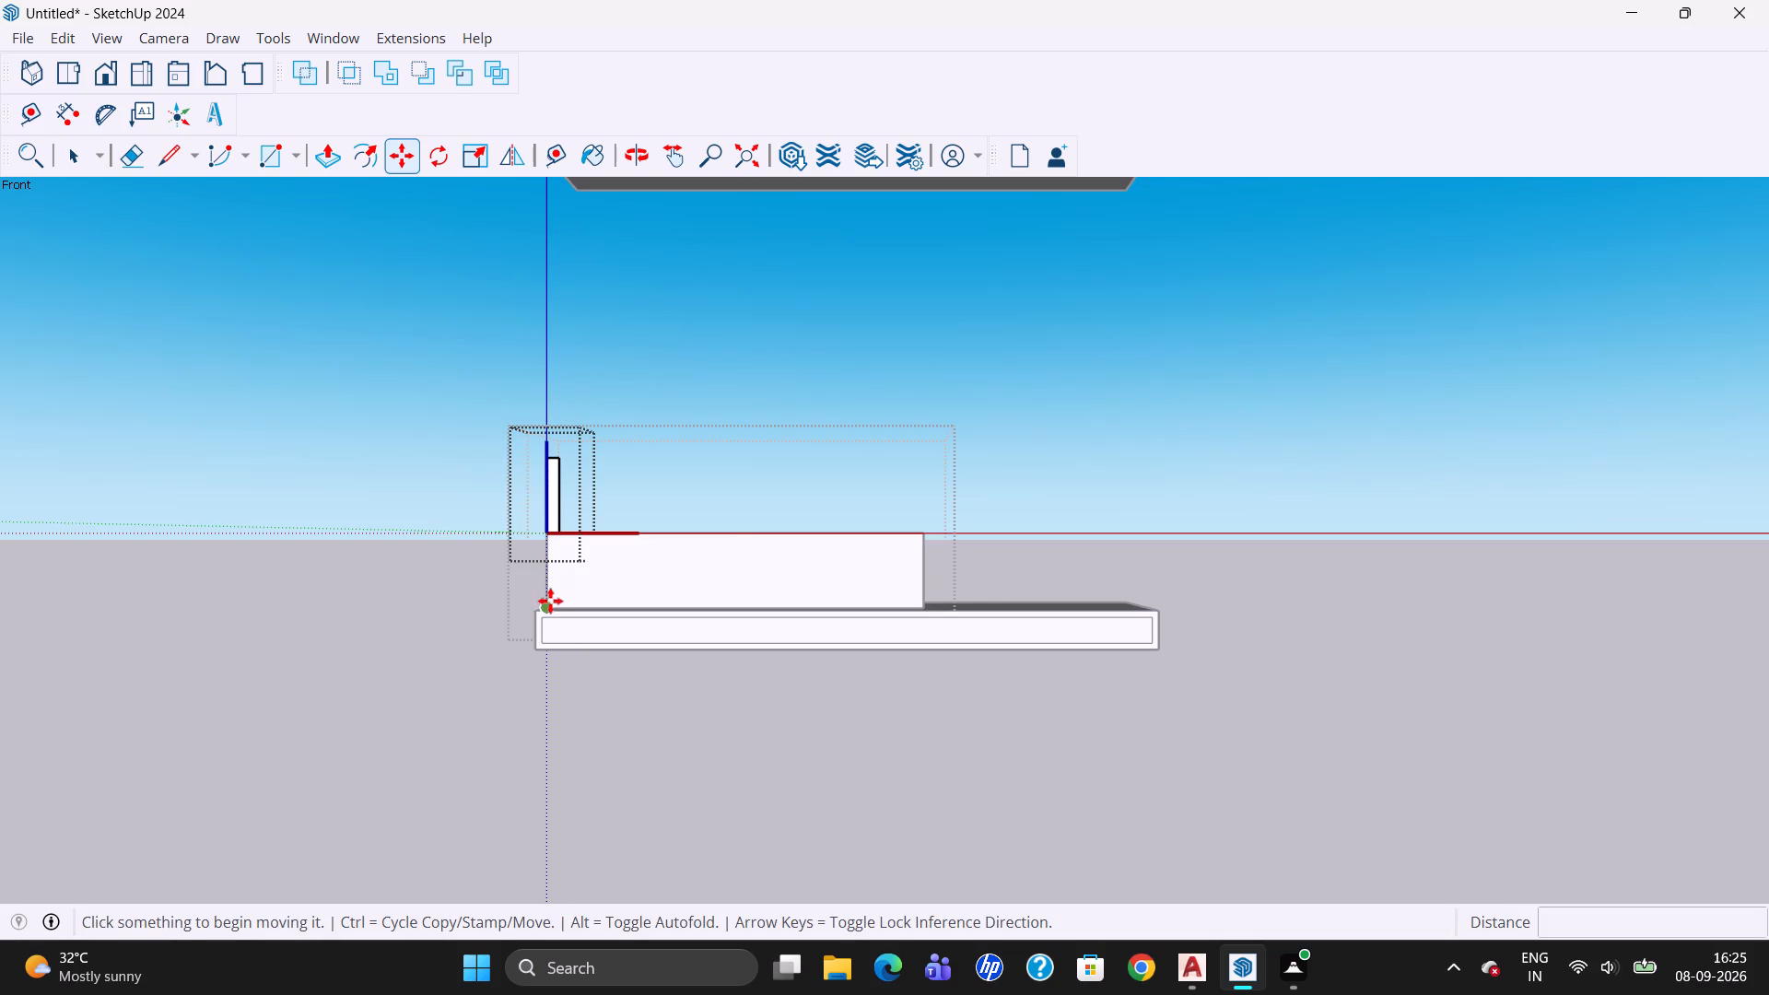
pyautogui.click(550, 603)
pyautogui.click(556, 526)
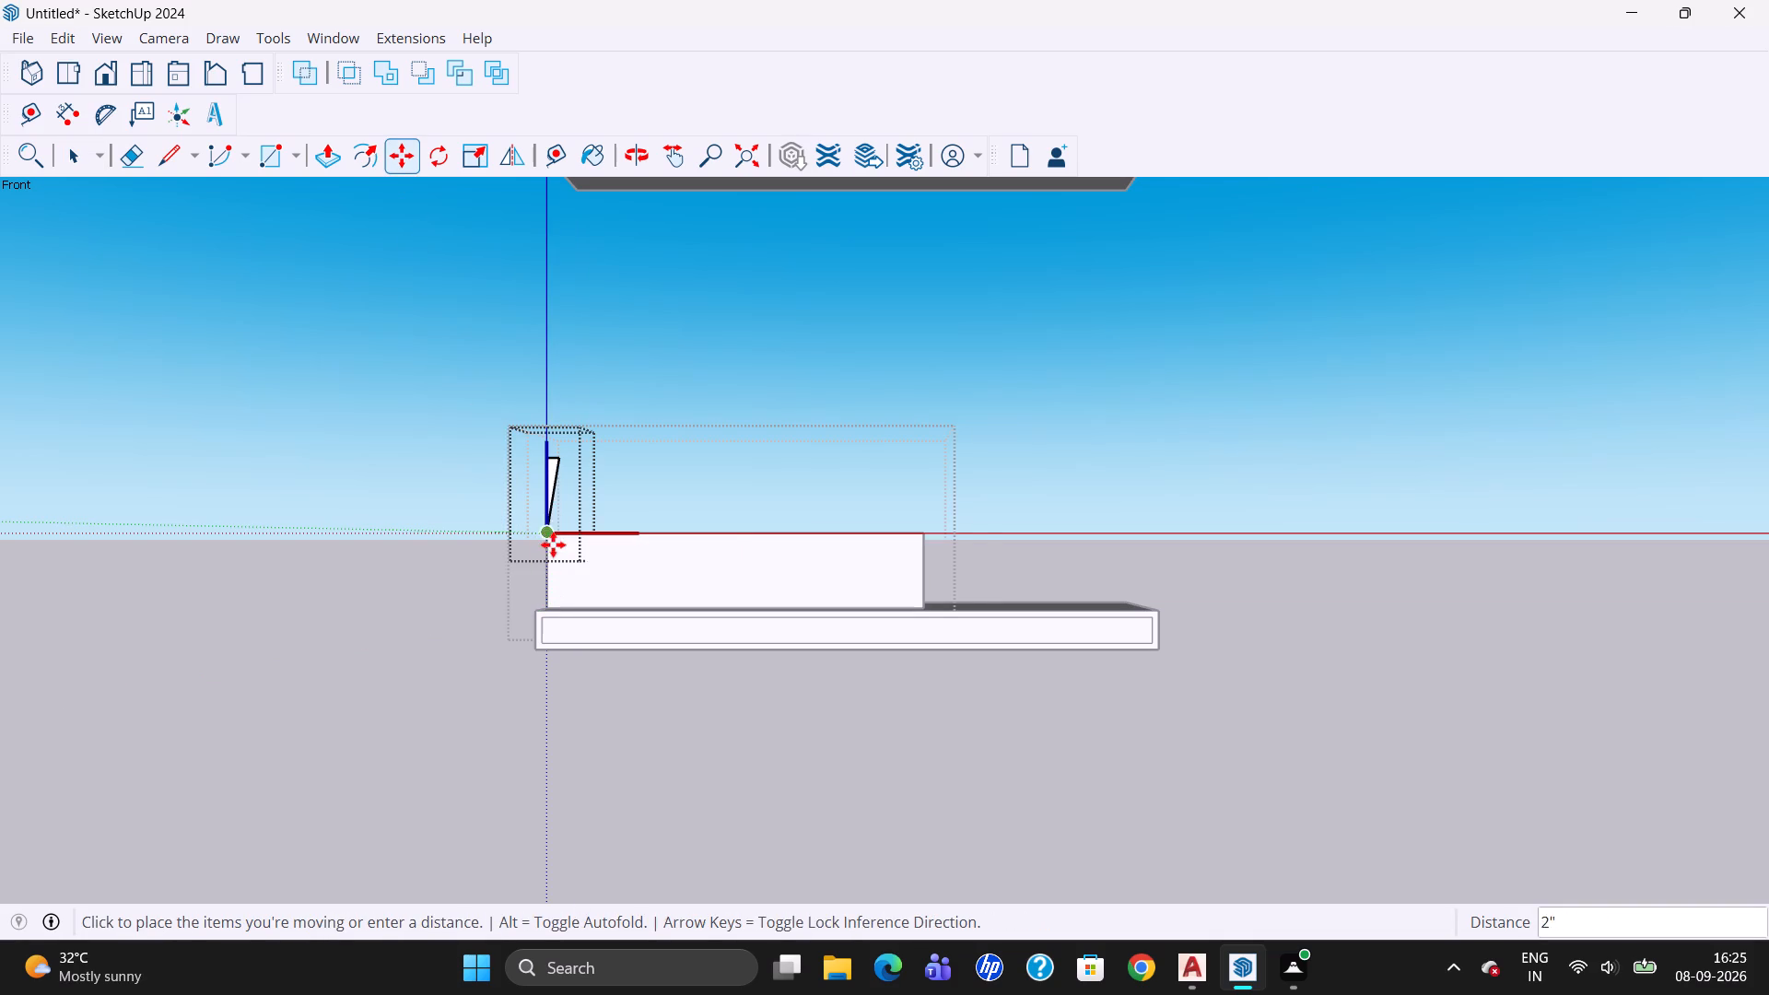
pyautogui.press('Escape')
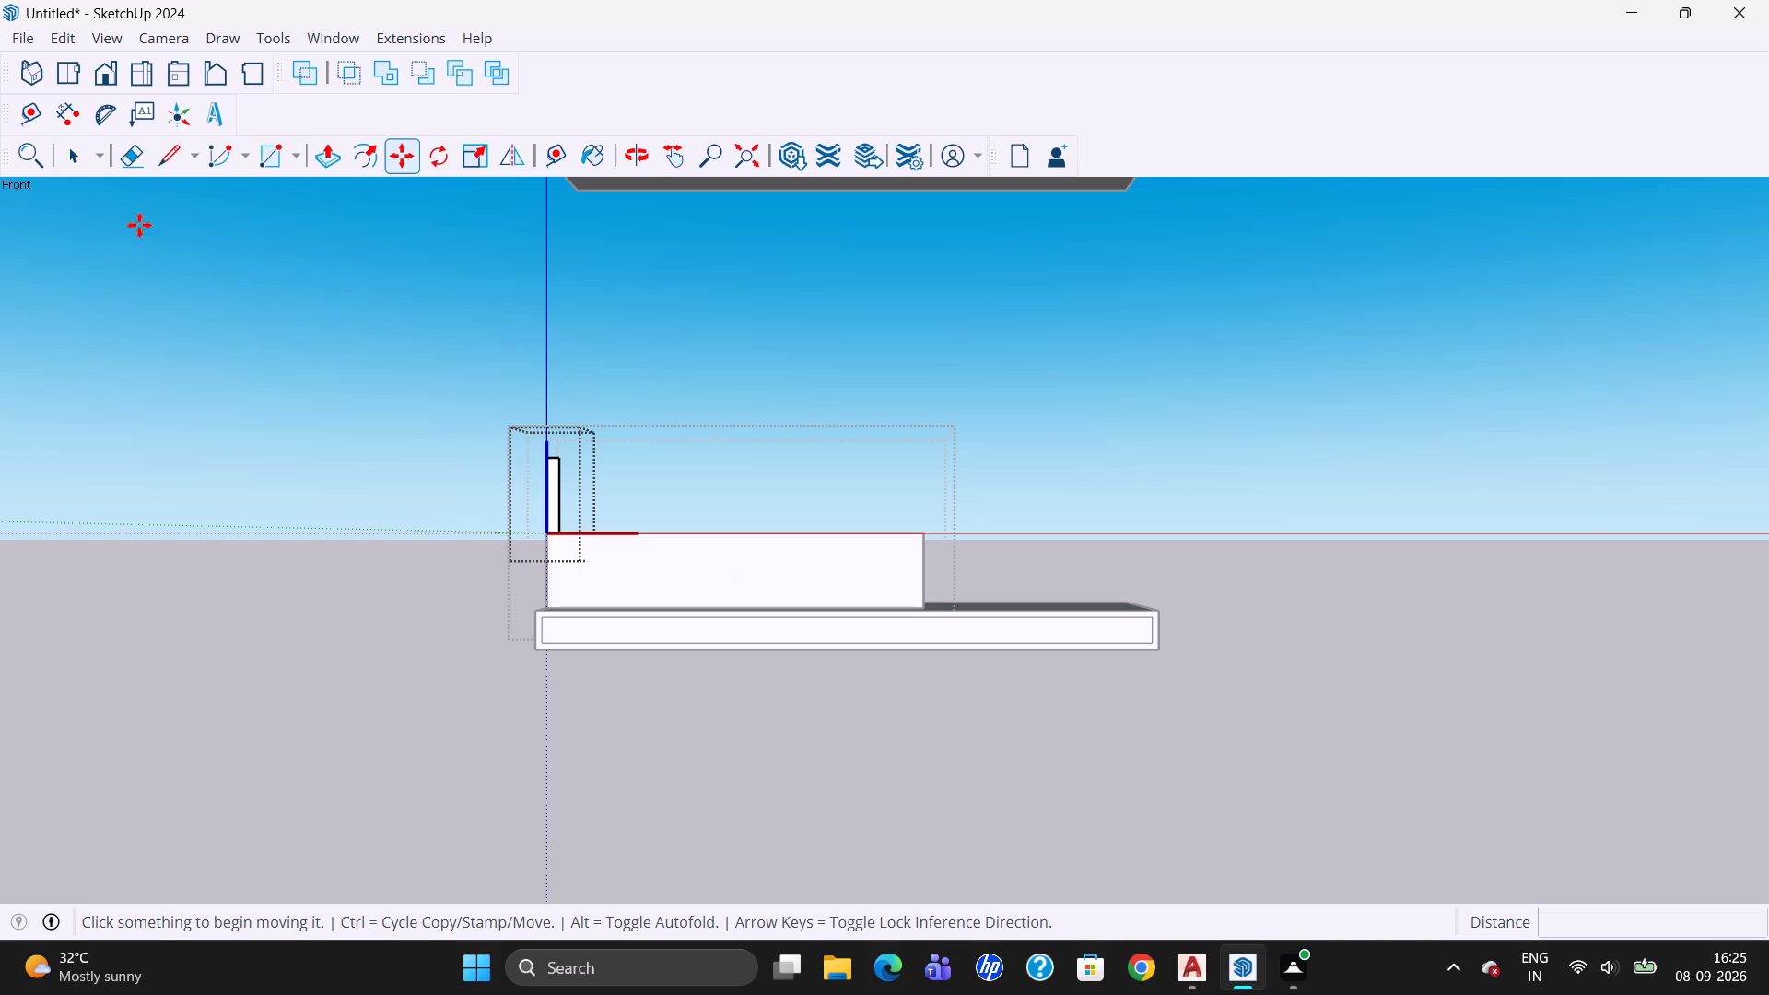
# Inside the component, move the strip's face and edges down about 1' 1 1/2" to the slab's top at the block's left end.
pyautogui.click(92, 170)
pyautogui.doubleClick(556, 493)
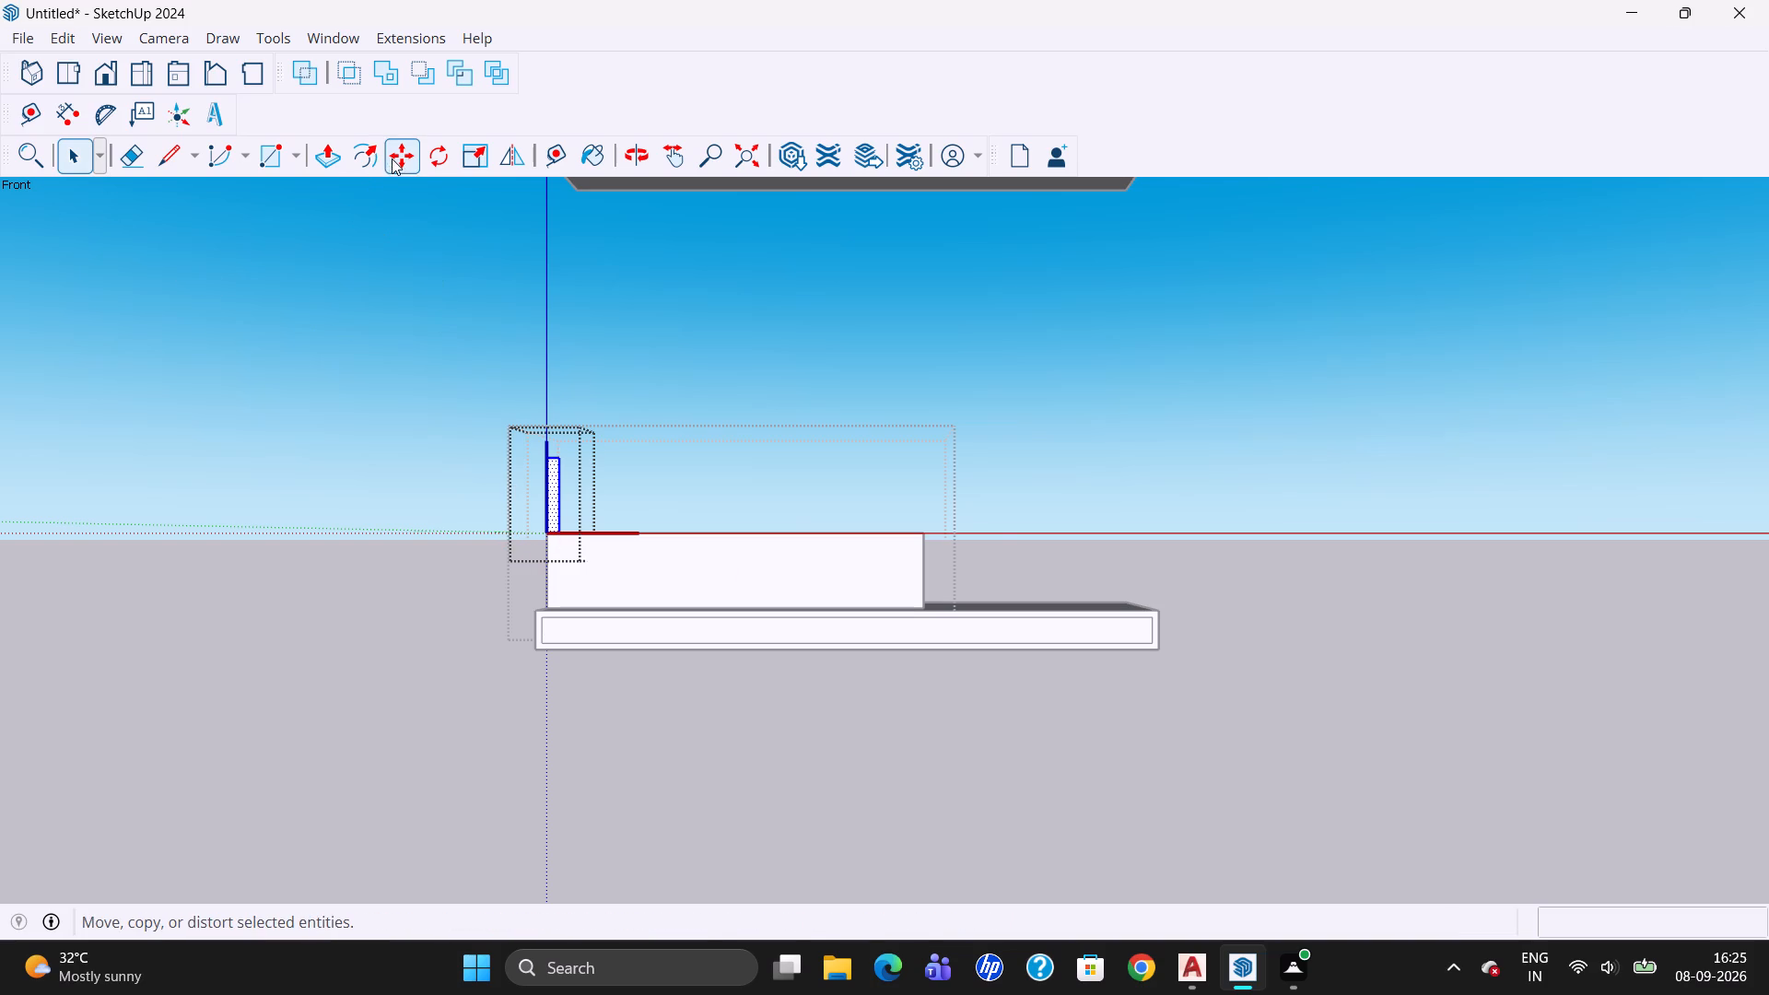
pyautogui.click(392, 158)
pyautogui.click(548, 530)
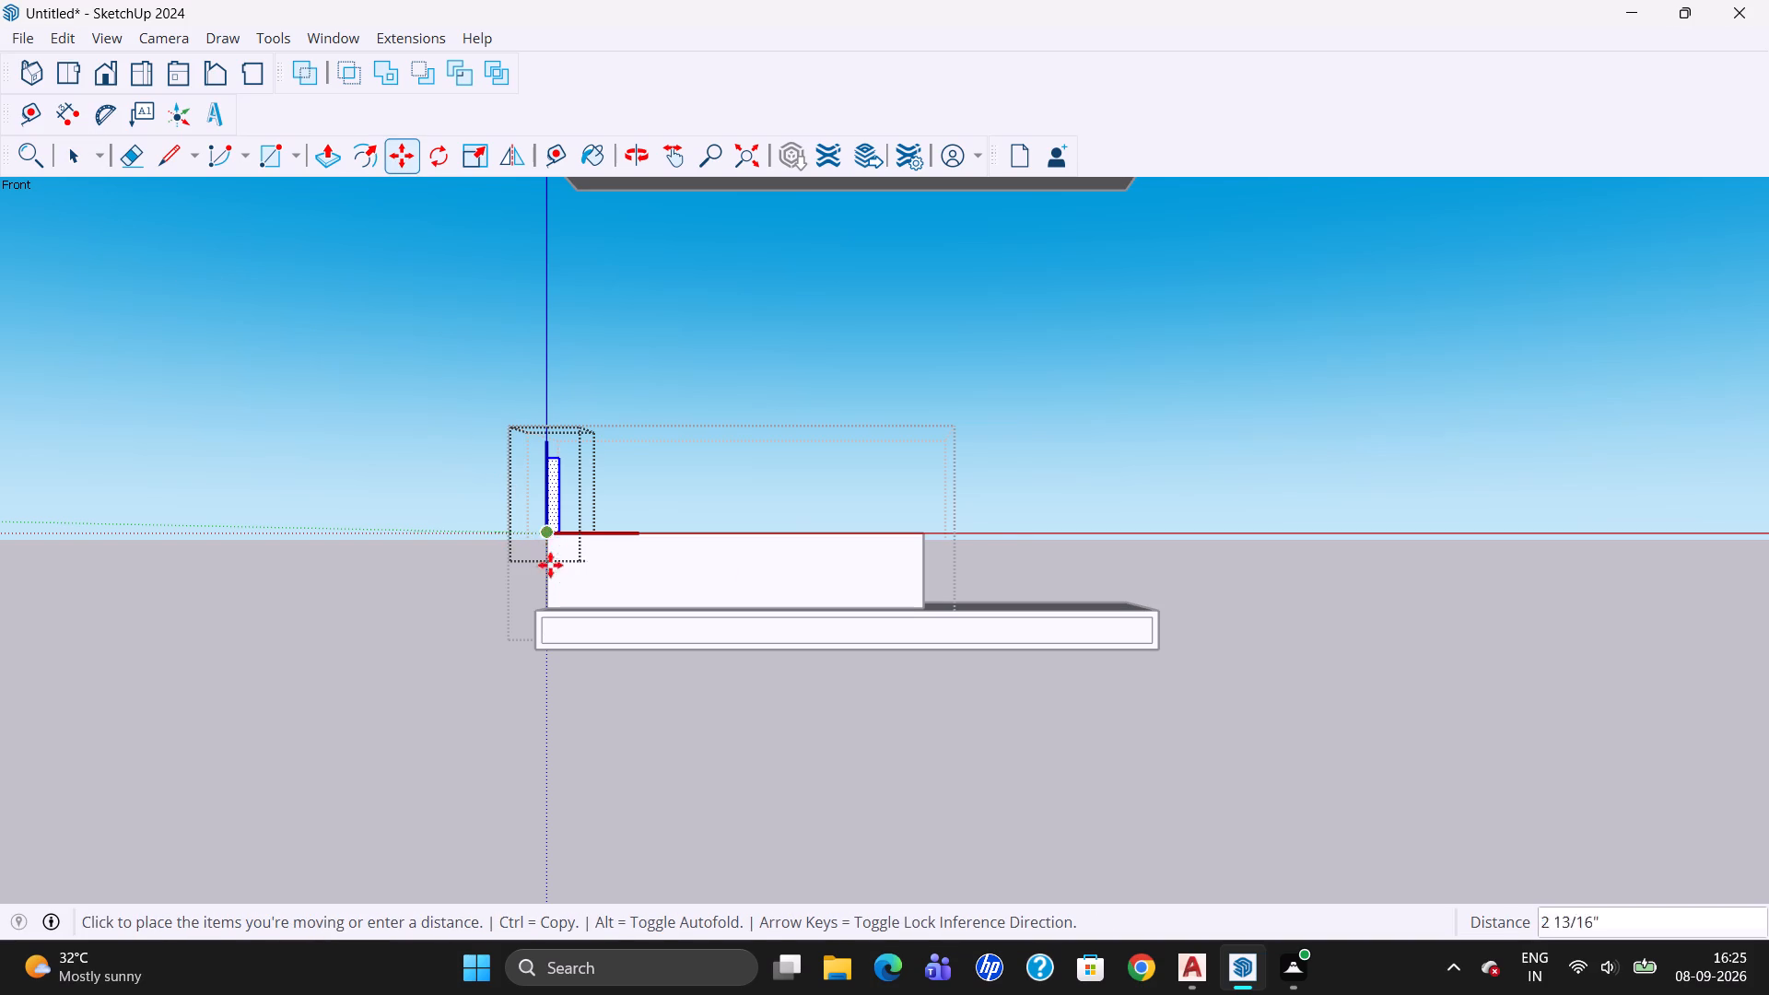
pyautogui.scroll(2, 548, 607)
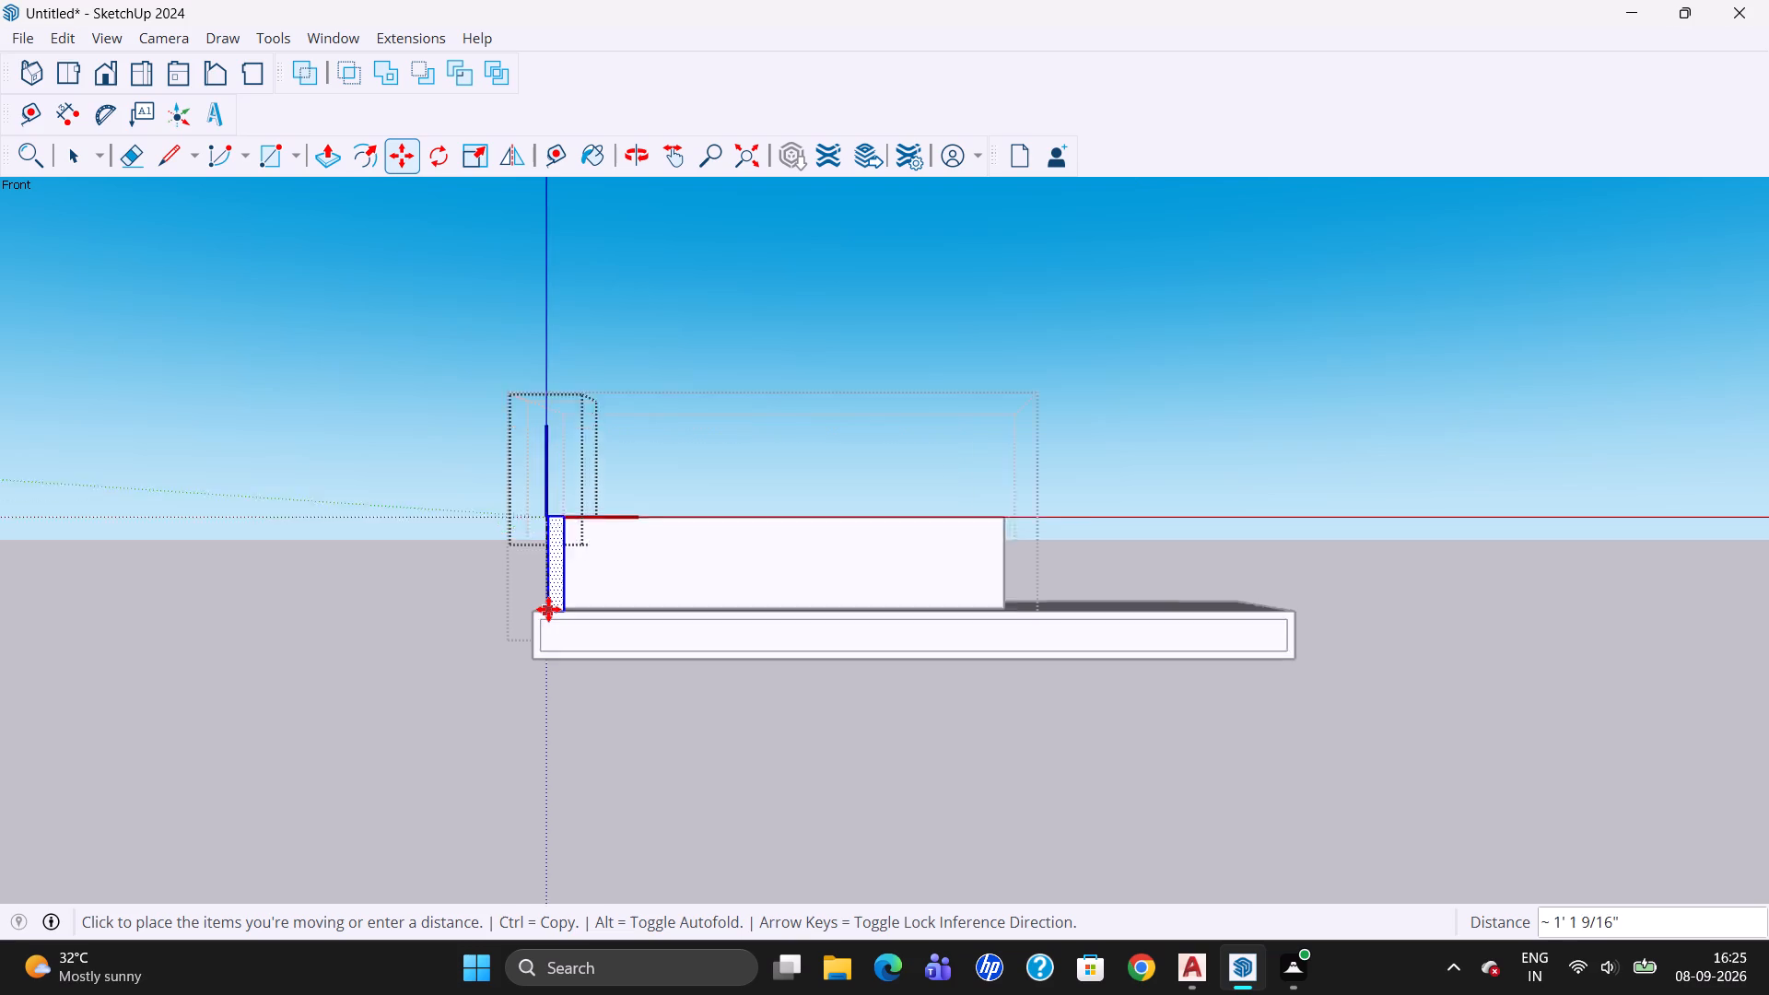
pyautogui.scroll(2, 548, 609)
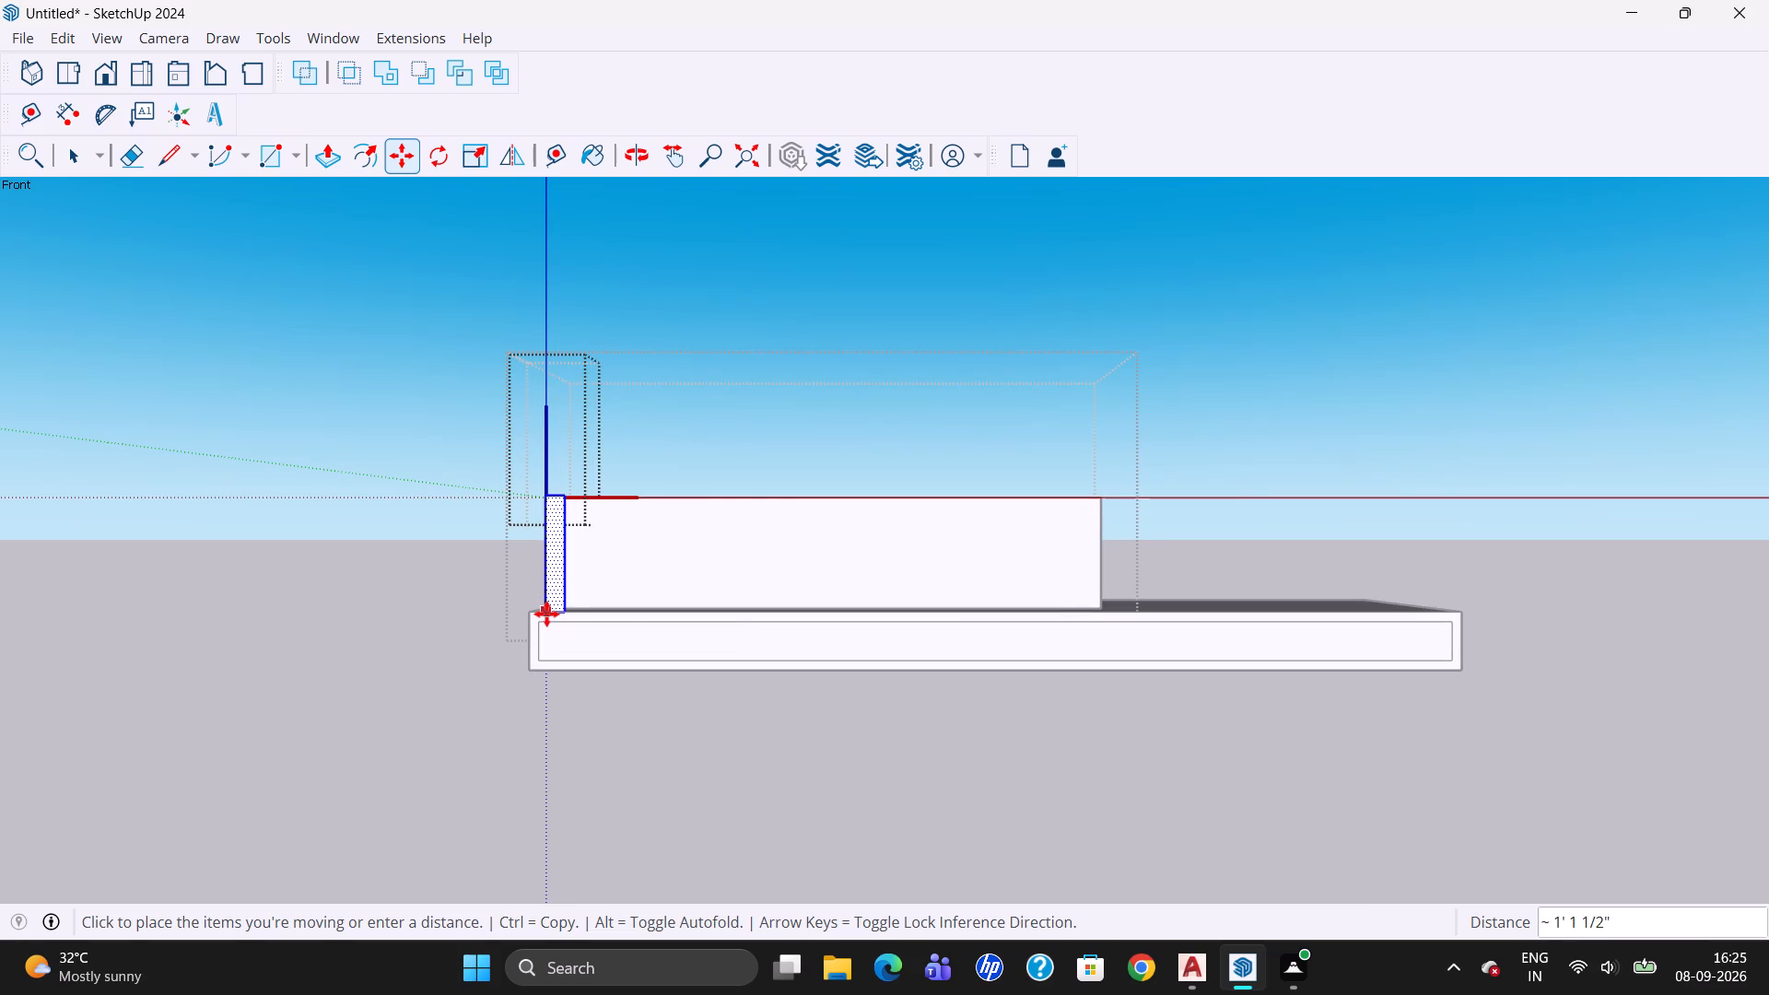
pyautogui.click(546, 614)
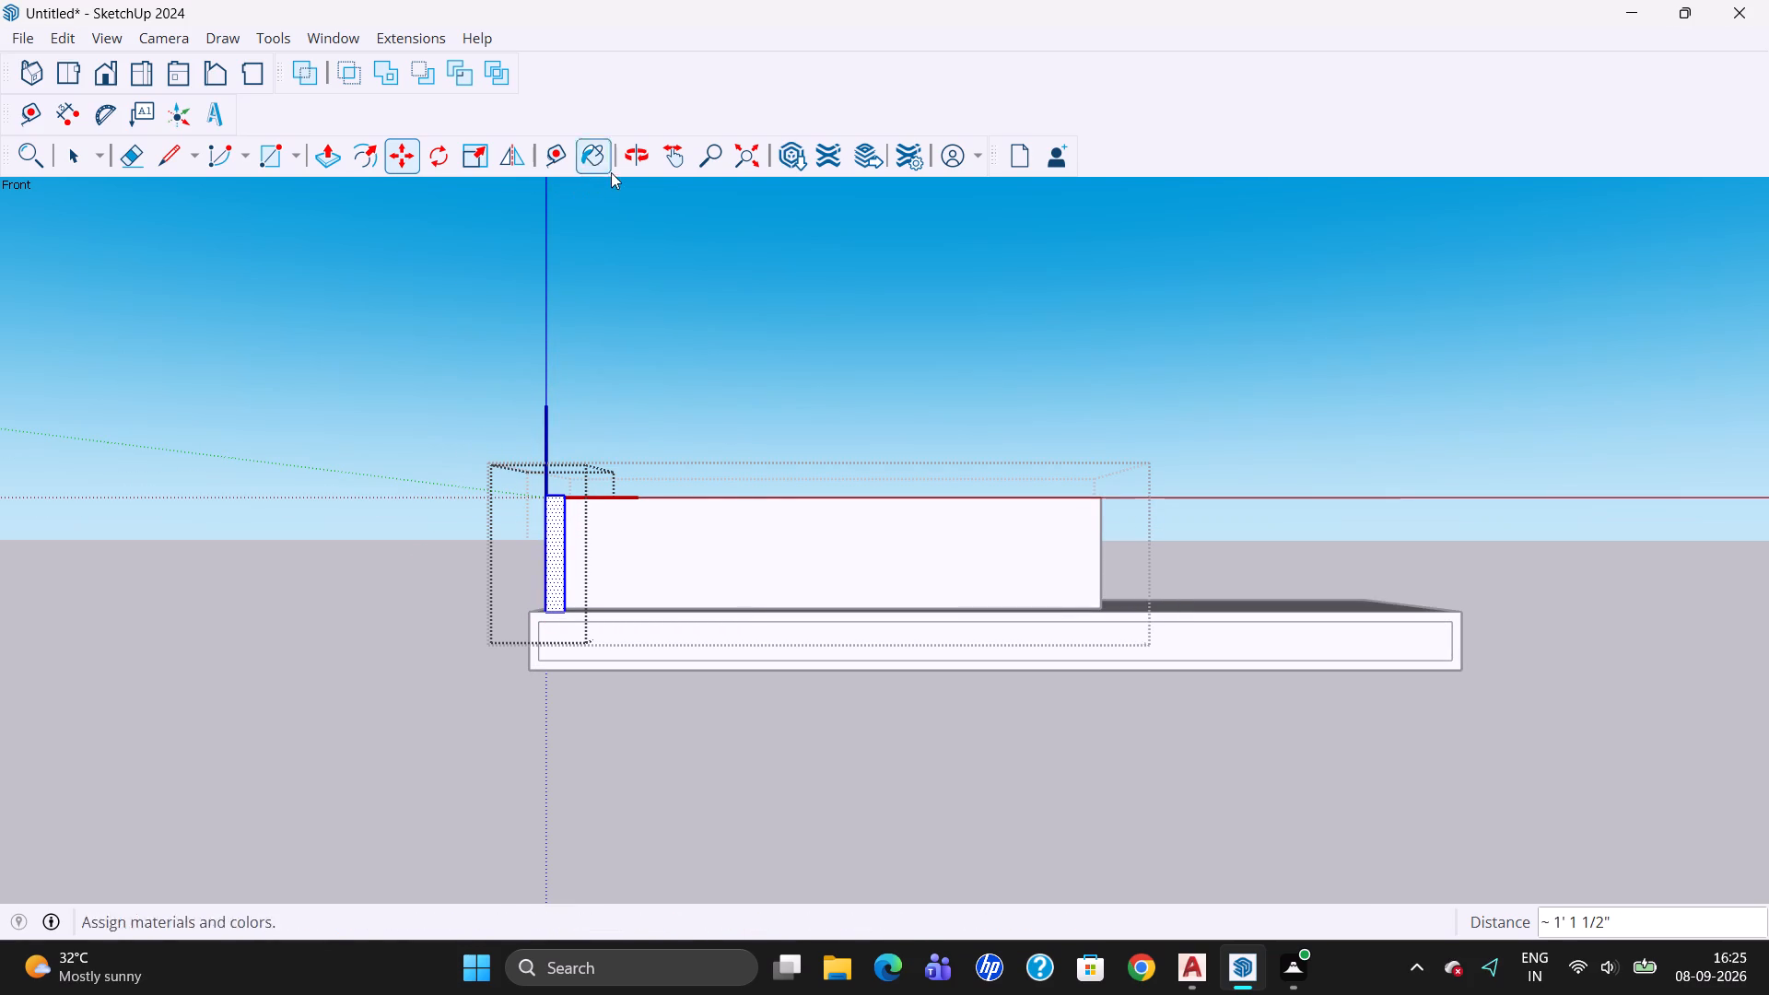
# Move the strip back about 6 1/4" by its lower-left corner onto the block's bottom front-left corner.
pyautogui.click(634, 161)
pyautogui.moveTo(490, 650); pyautogui.dragTo(898, 732)
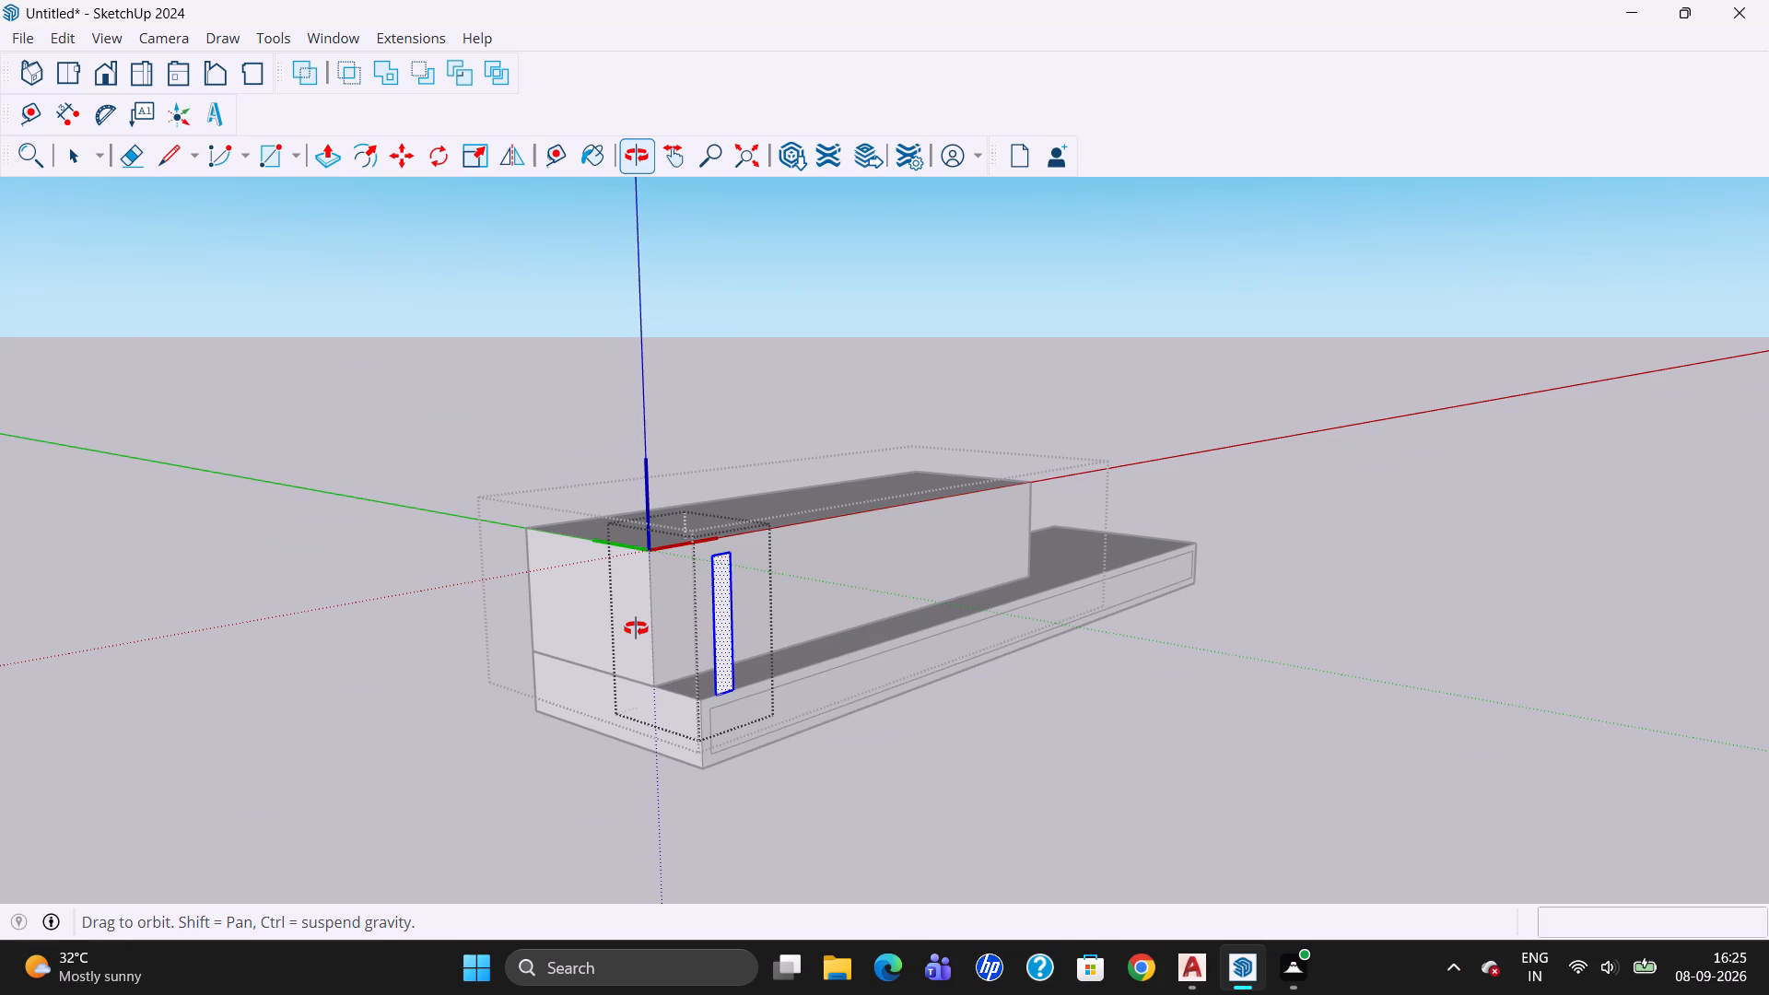
pyautogui.click(404, 158)
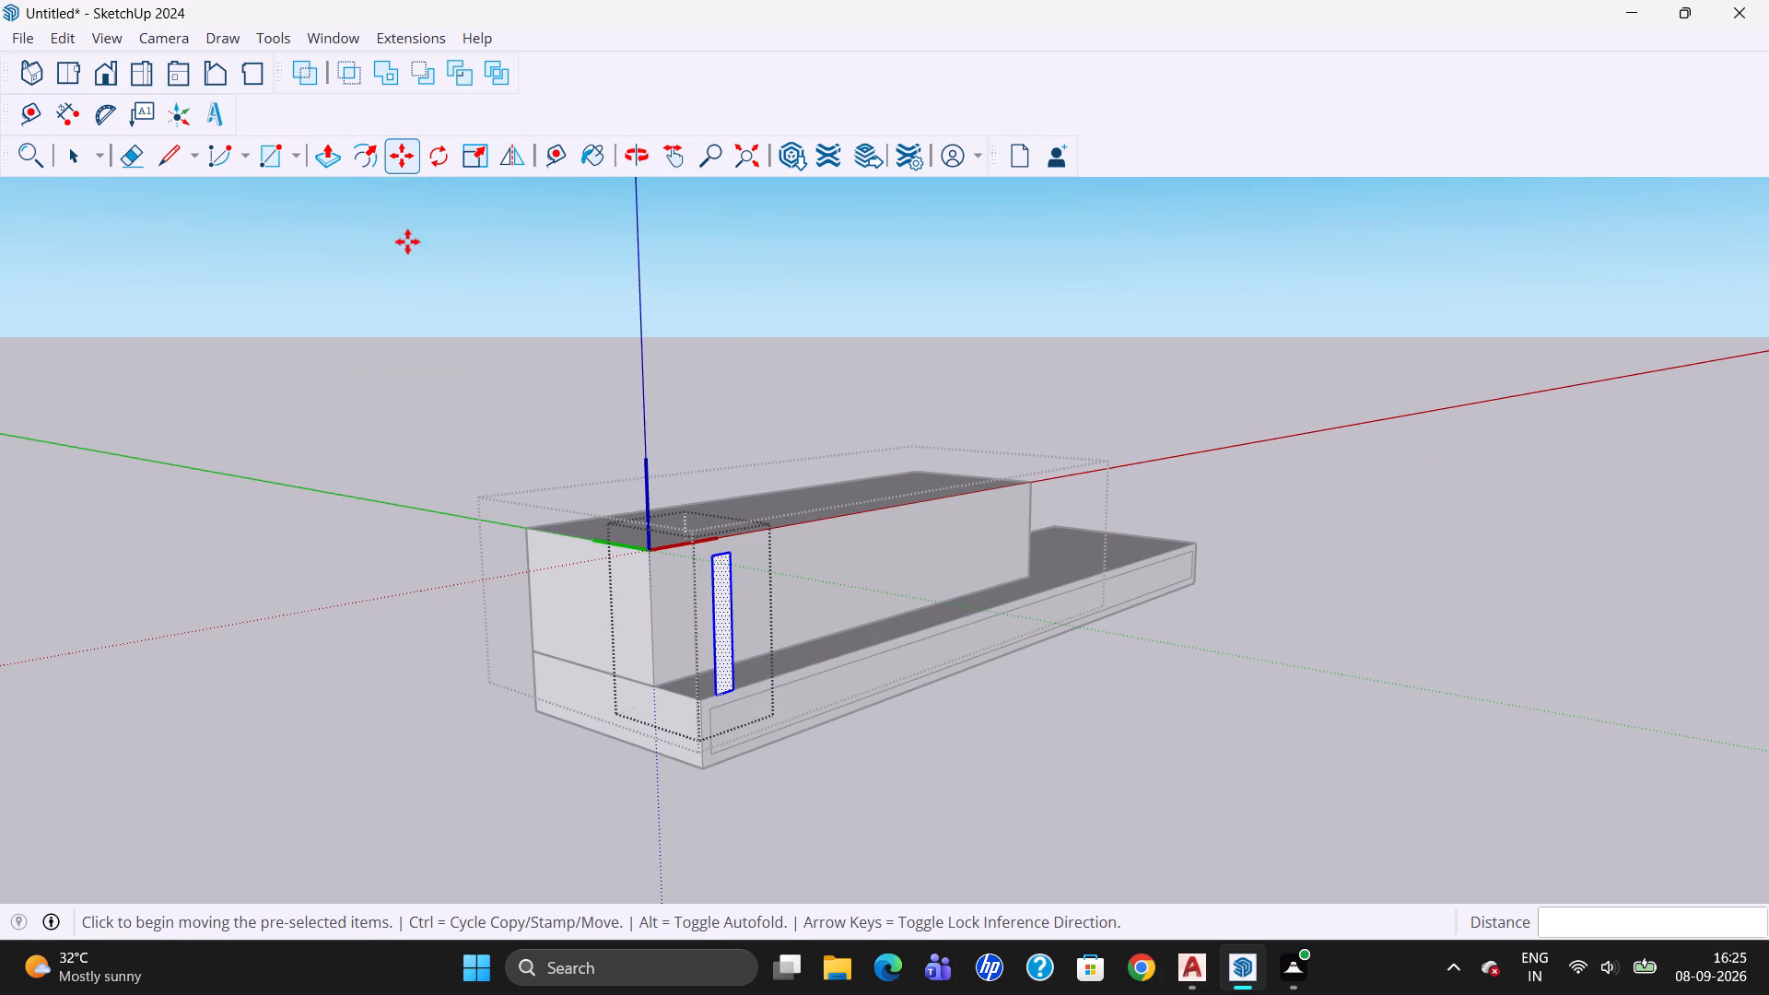
pyautogui.click(717, 691)
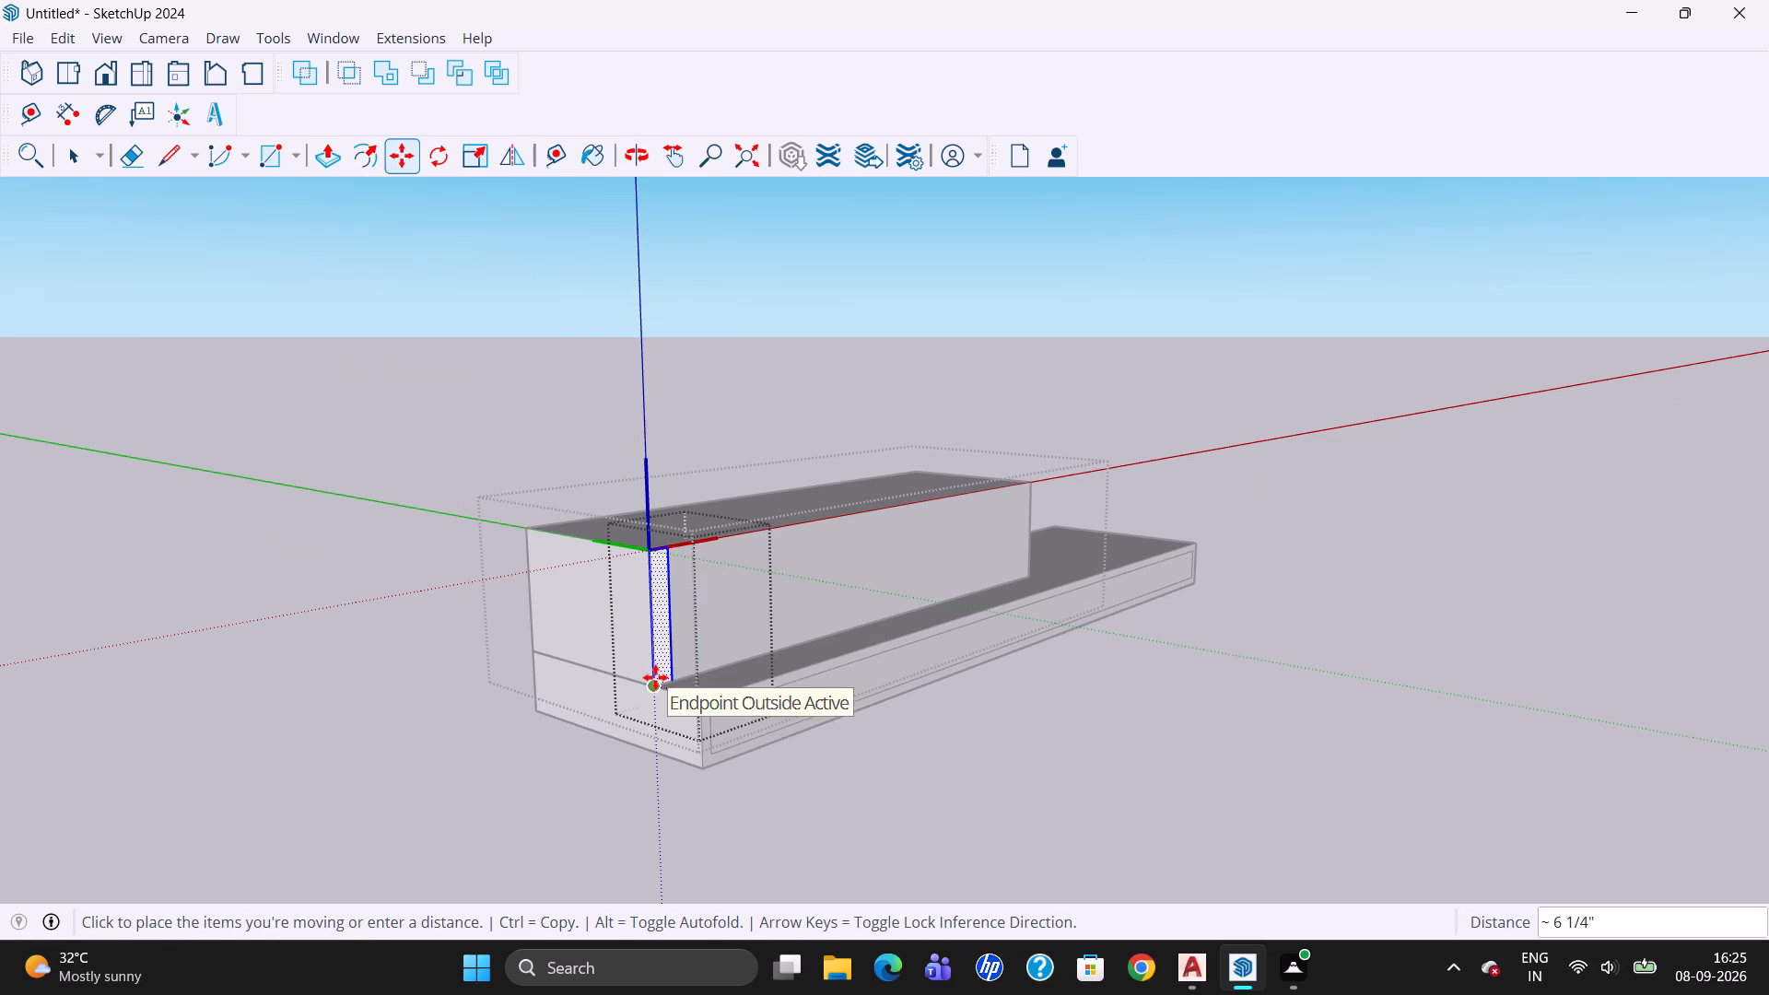
pyautogui.click(655, 677)
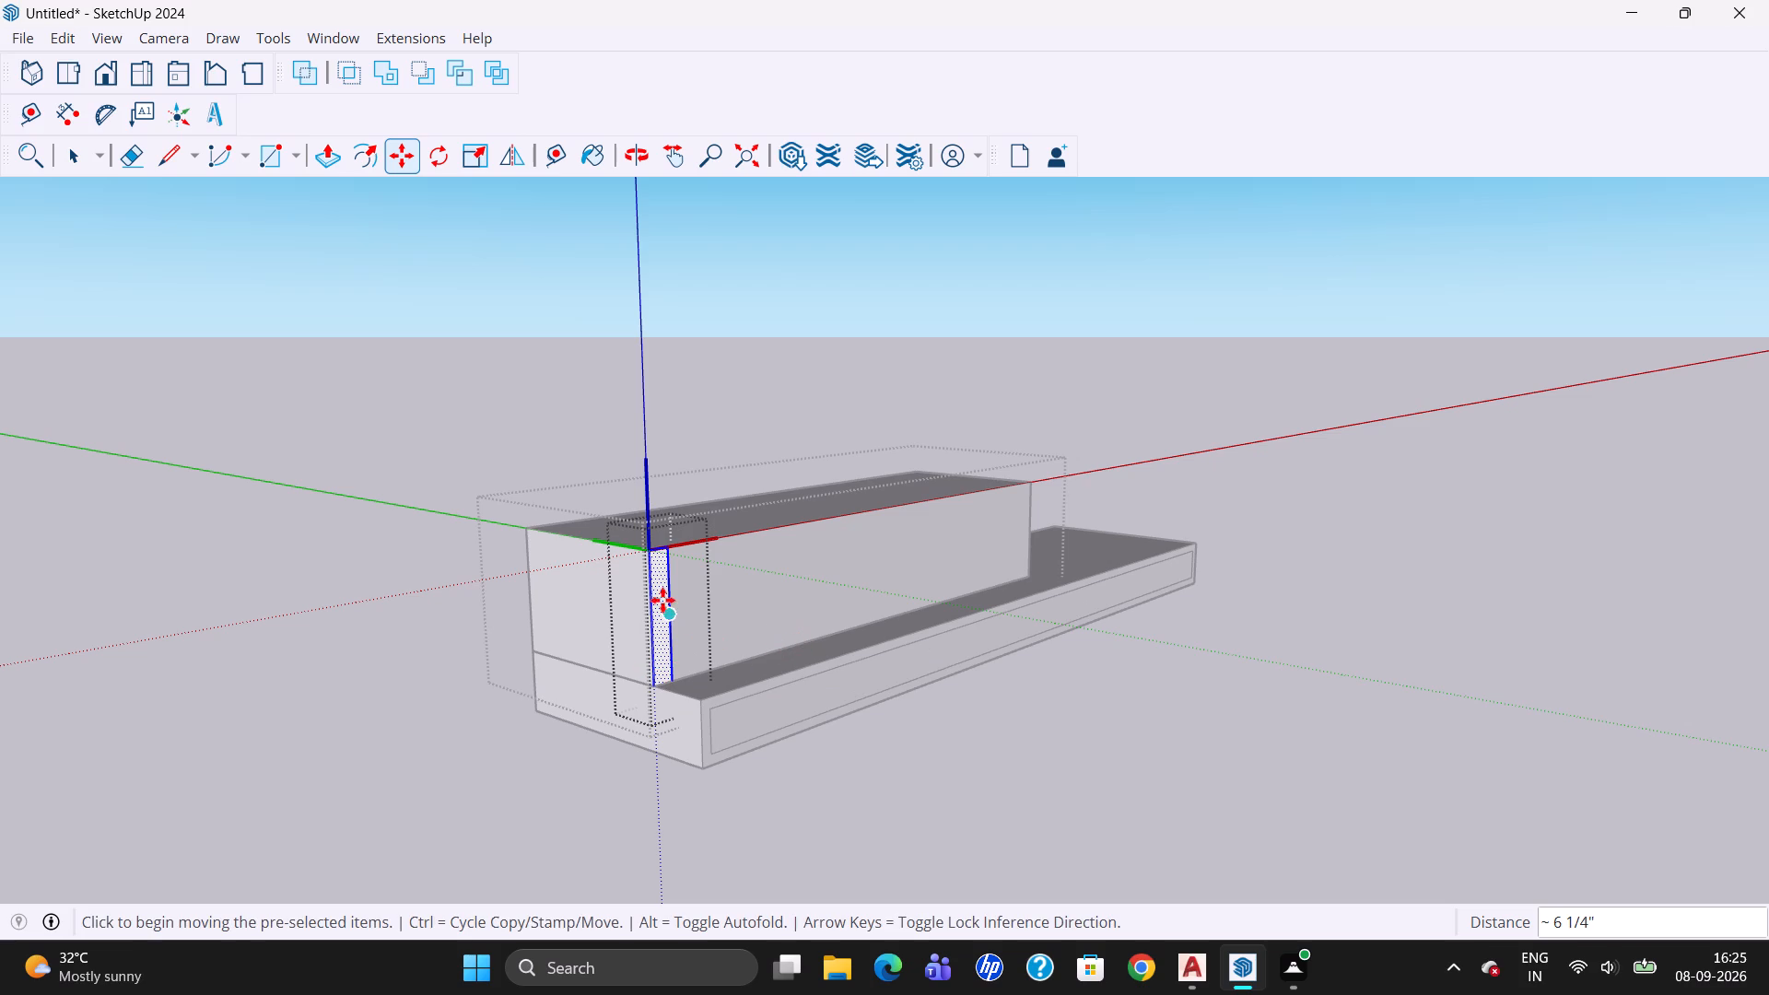
# Copy the strip 2.5" along the red axis across the block's front face and array it as 23 copies.
pyautogui.click(87, 168)
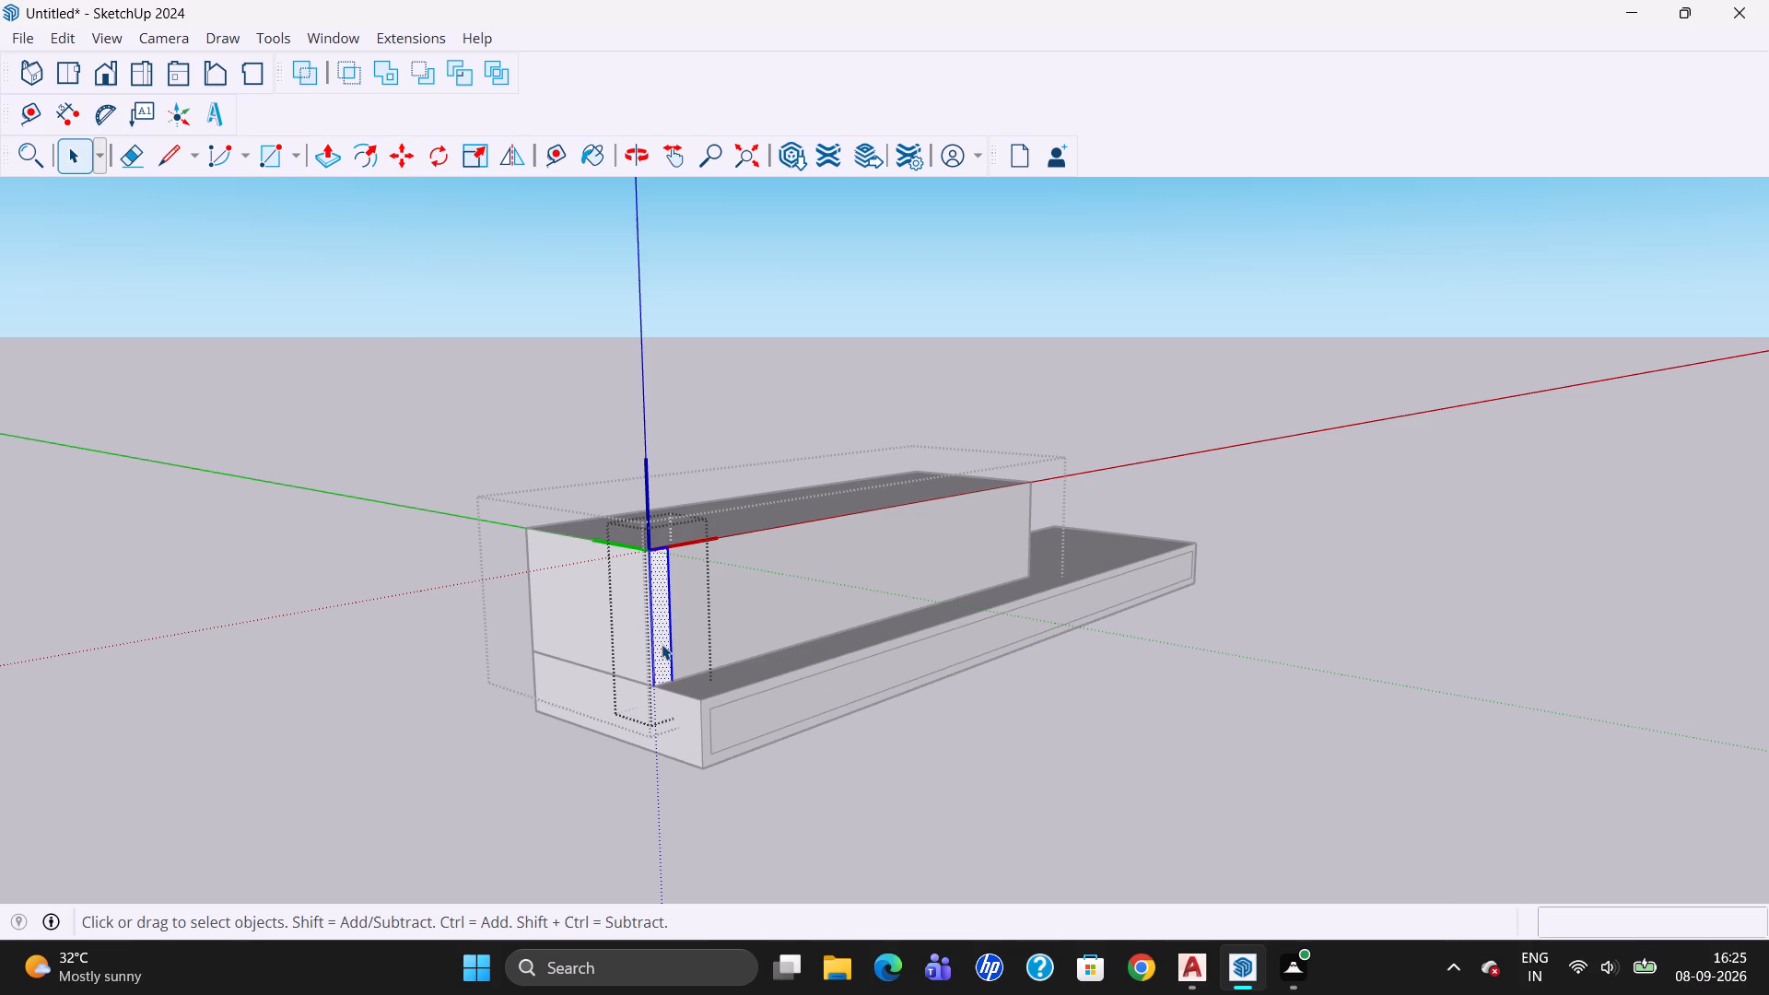
pyautogui.click(414, 155)
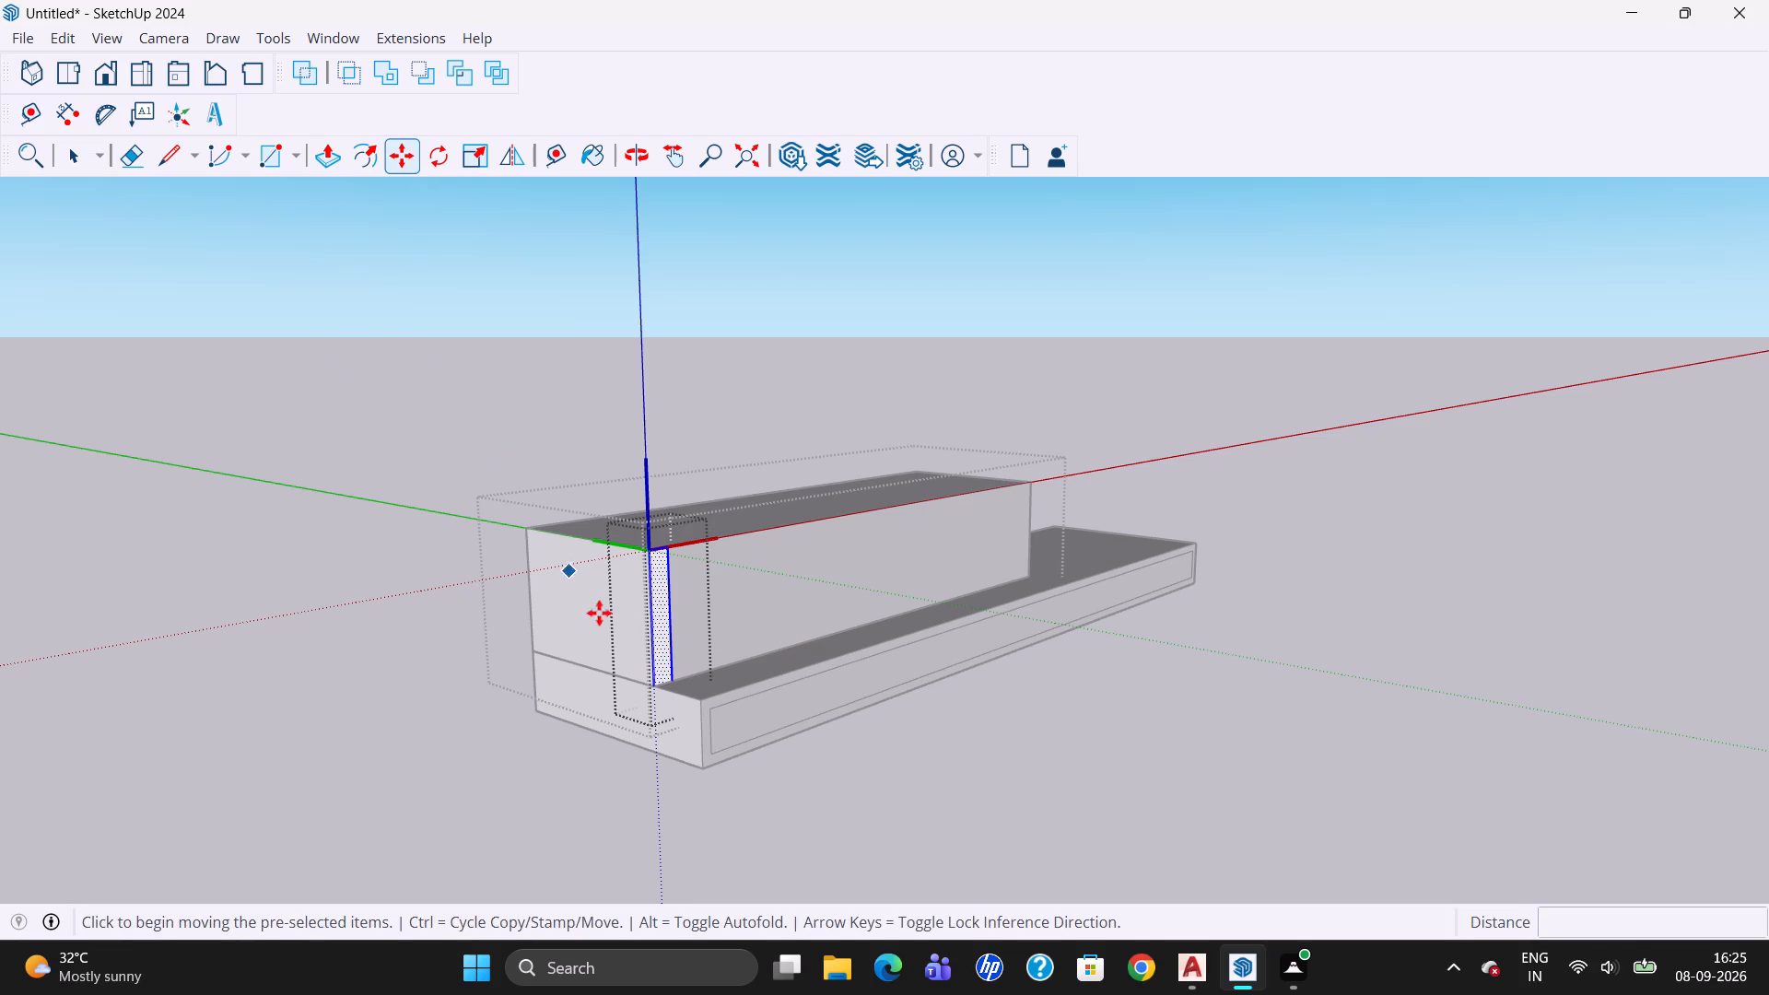
pyautogui.click(653, 688)
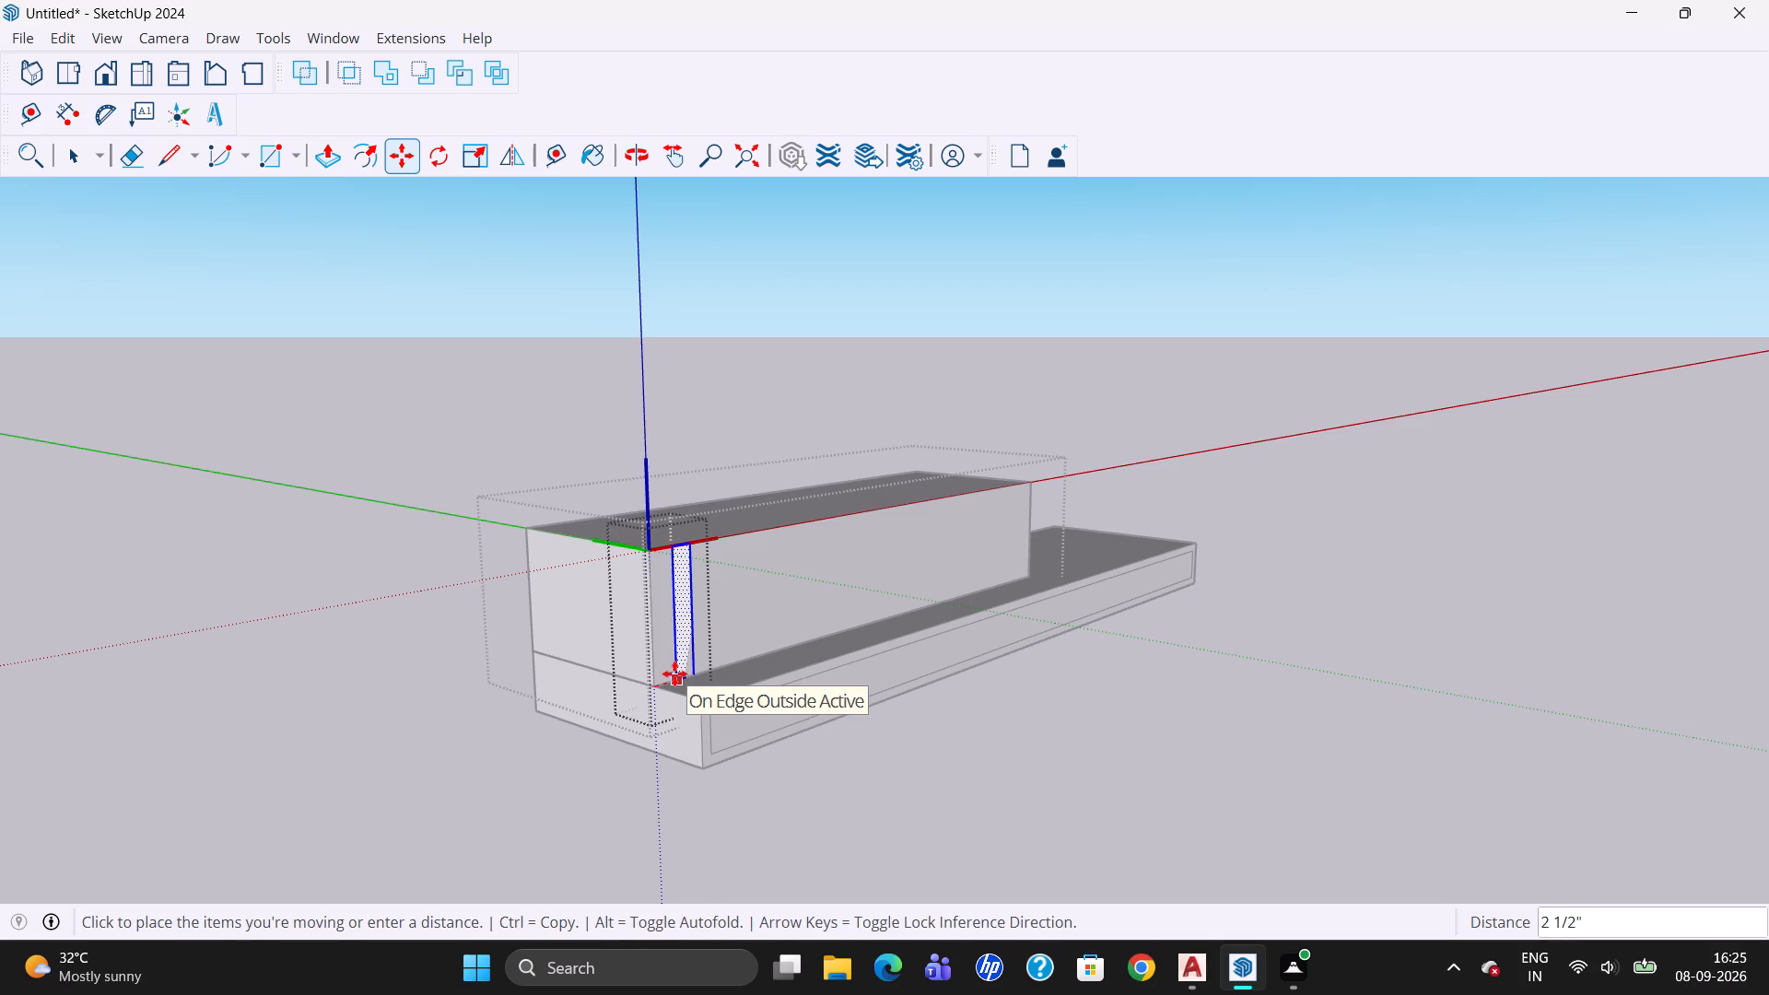
pyautogui.press('Right')
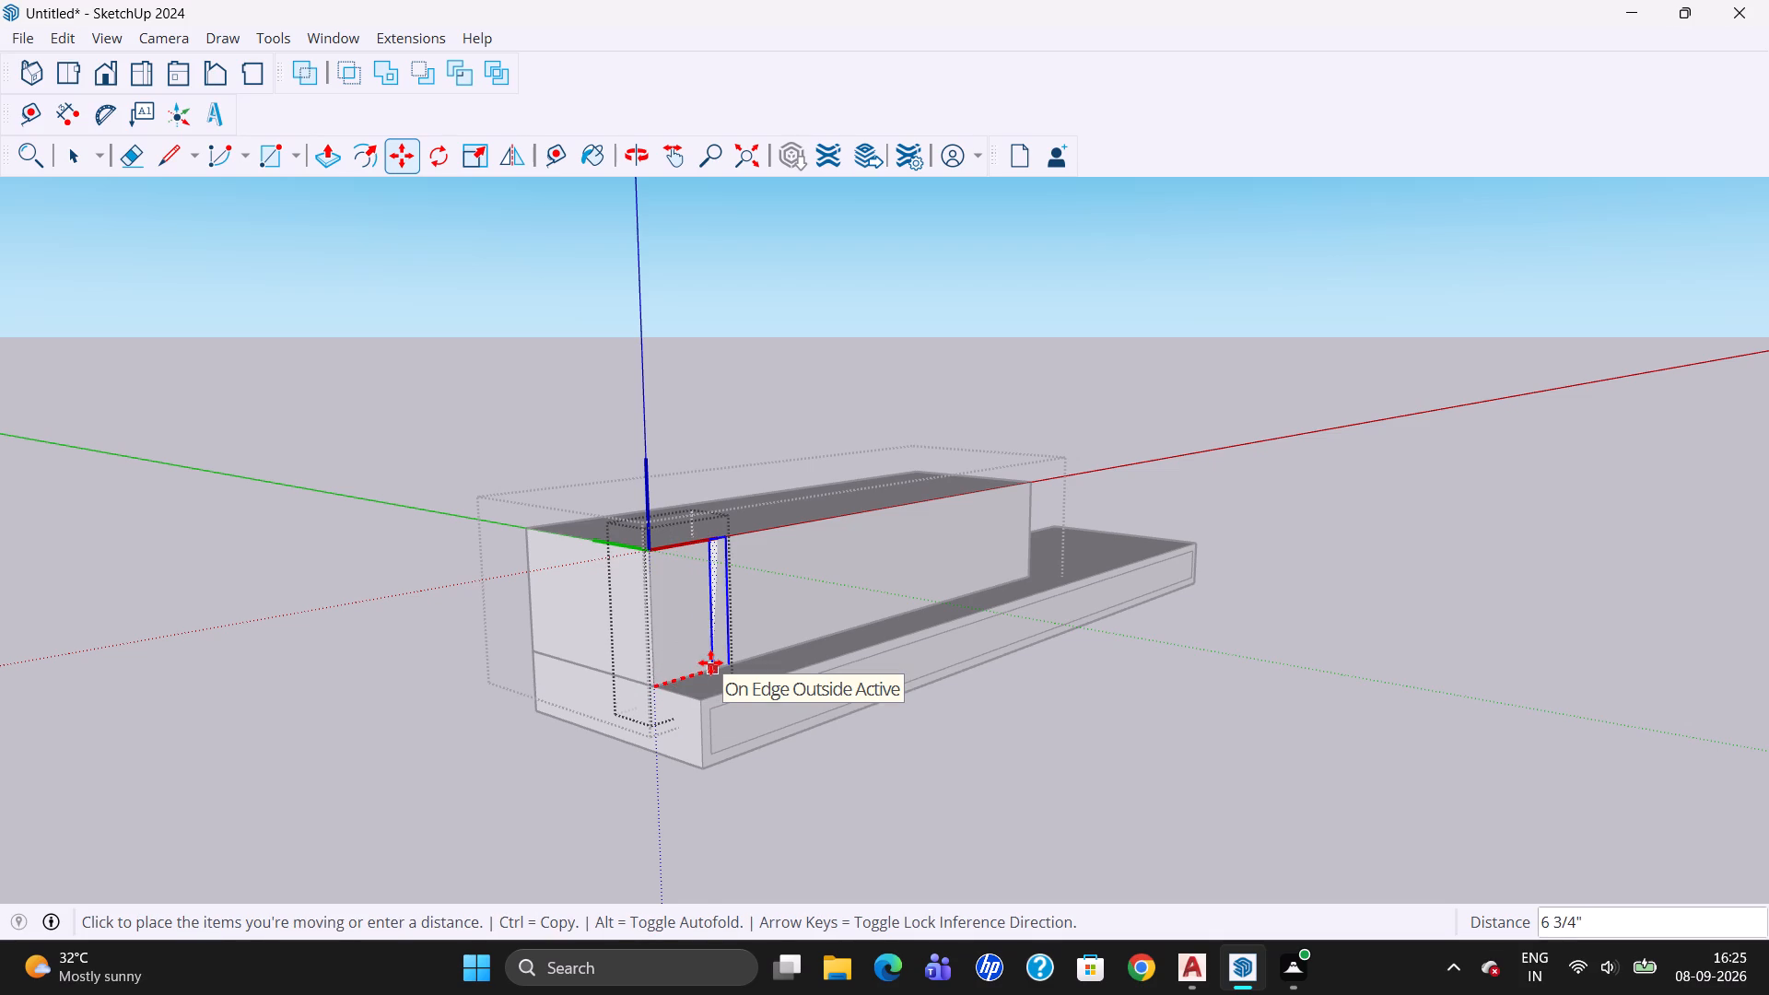
pyautogui.write('2.5')
pyautogui.press('Return')
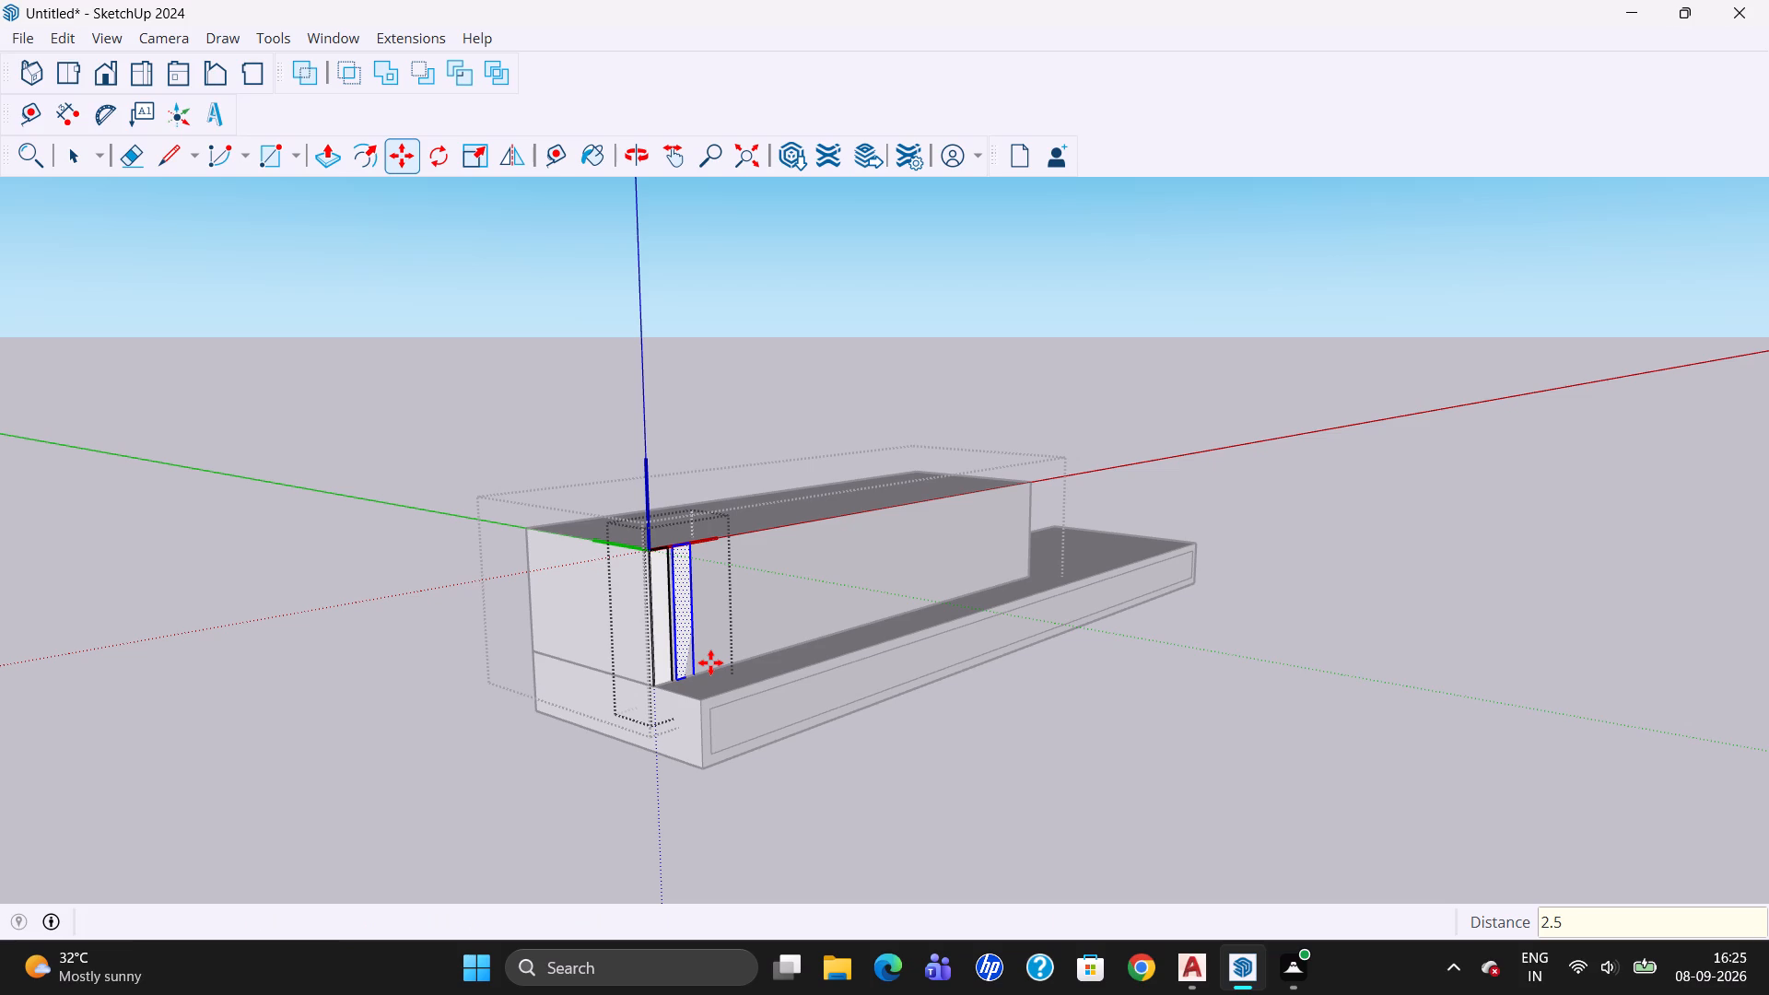
pyautogui.hotkey('shift', '*')
pyautogui.write('23')
pyautogui.press('Return')
pyautogui.press('Escape')
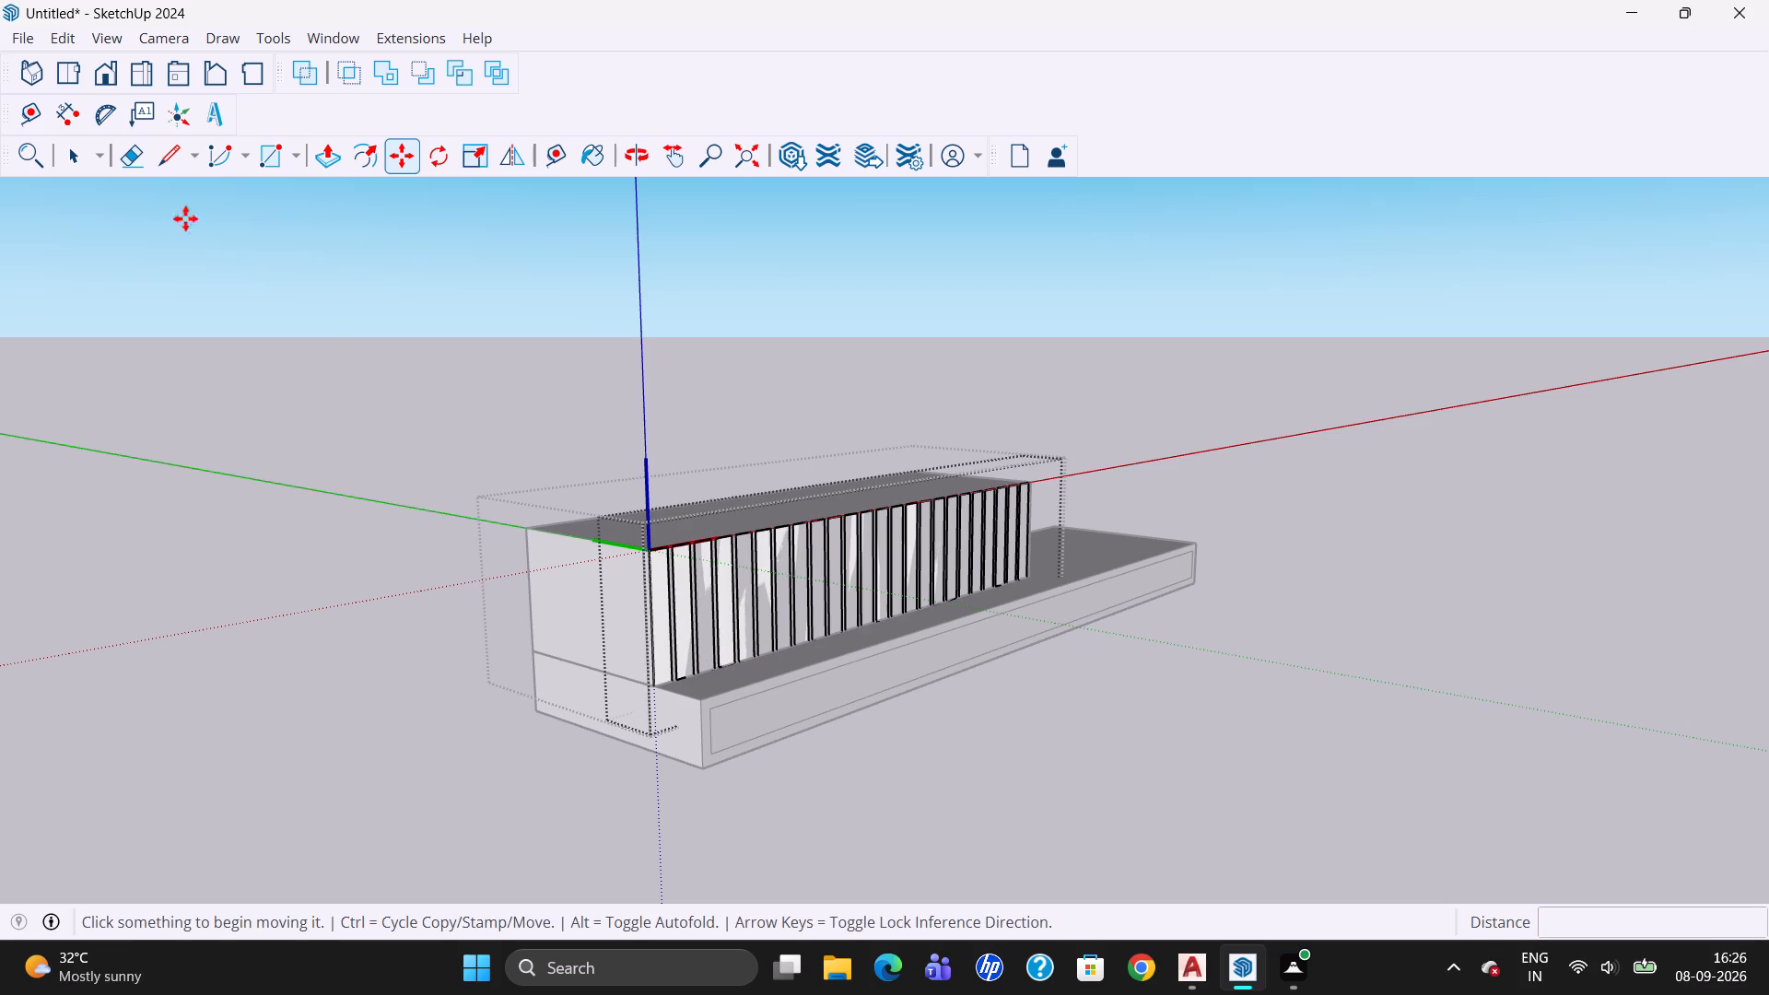
# Push/Pull the face of the first strip at the block's left end outward 1", and return to the front view.
pyautogui.click(78, 160)
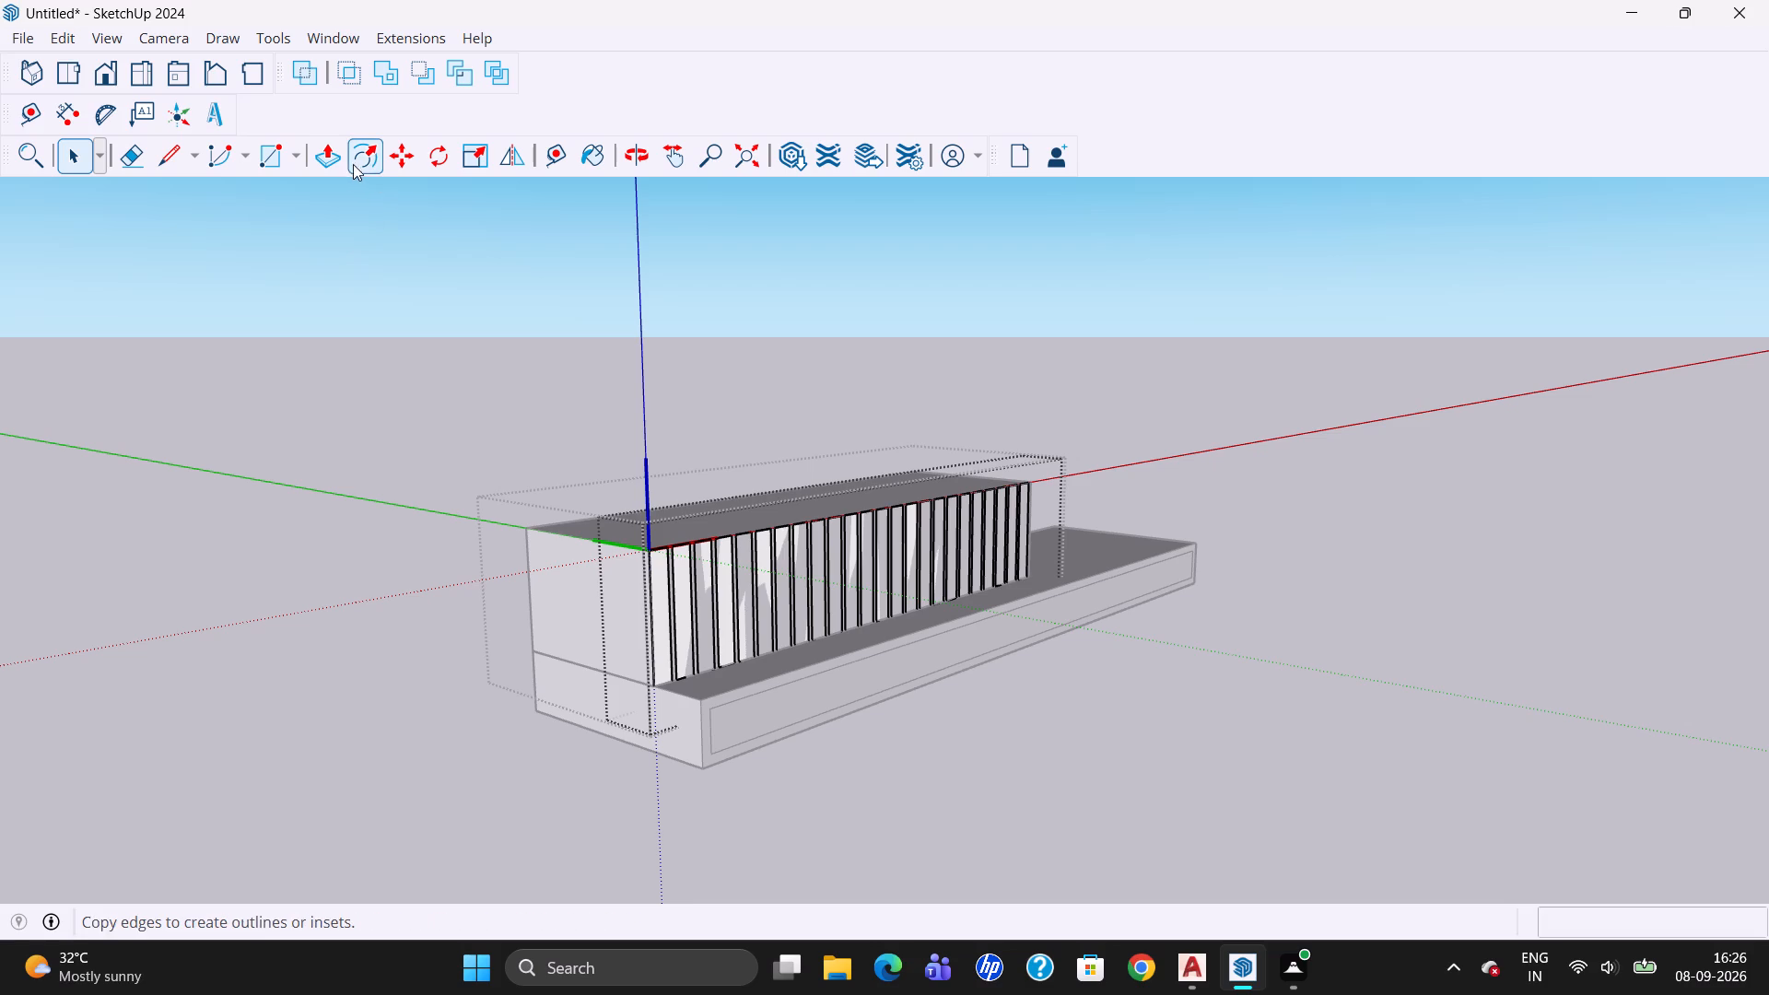
pyautogui.click(314, 153)
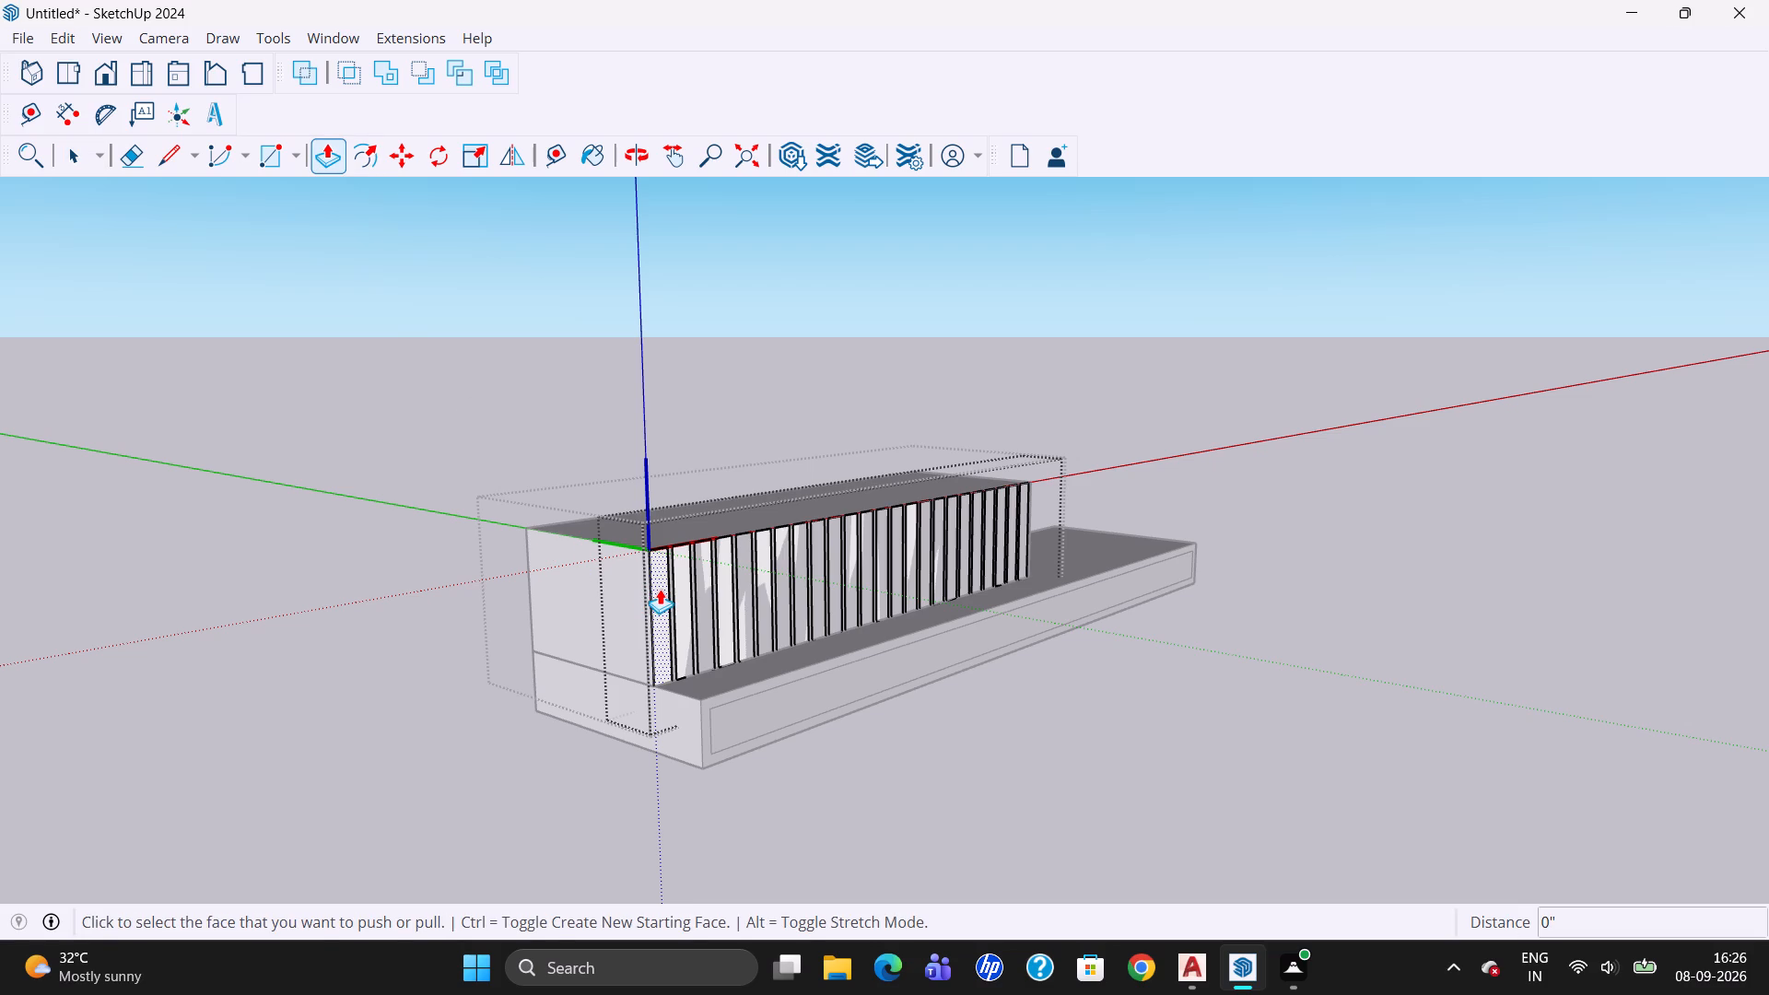
pyautogui.click(660, 589)
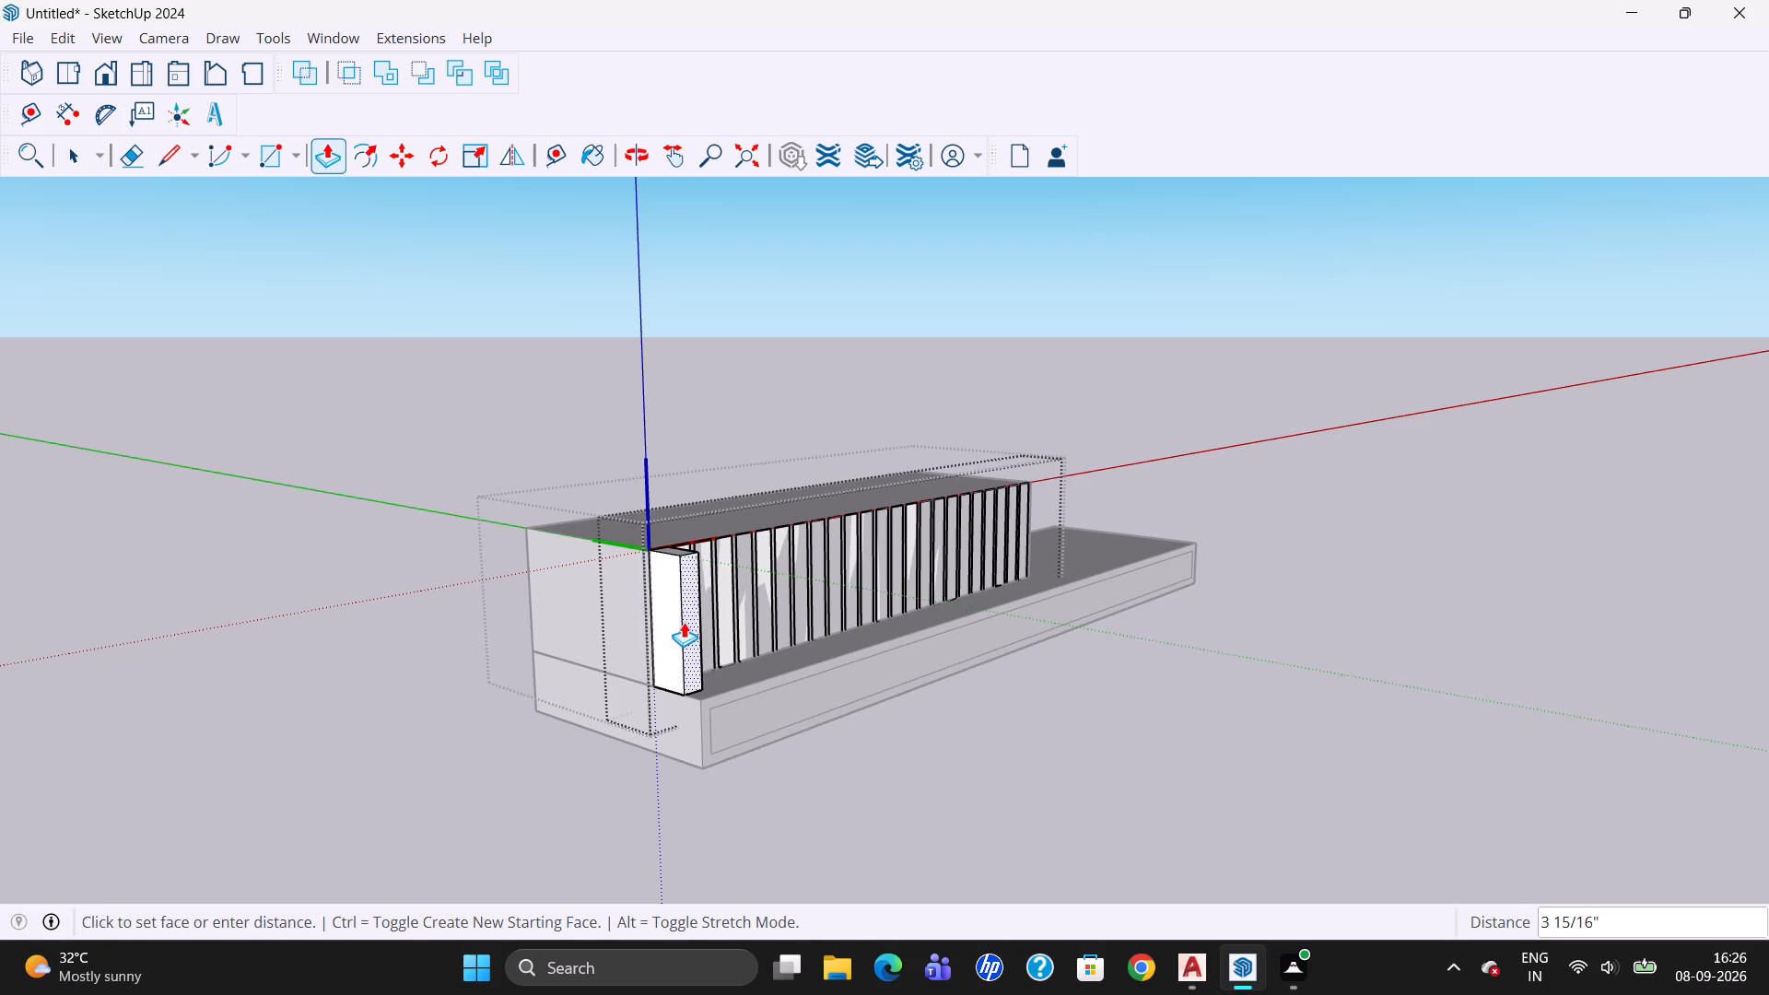
pyautogui.press('1')
pyautogui.hotkey('shift', '"')
pyautogui.press('Return')
pyautogui.scroll(3, 689, 596)
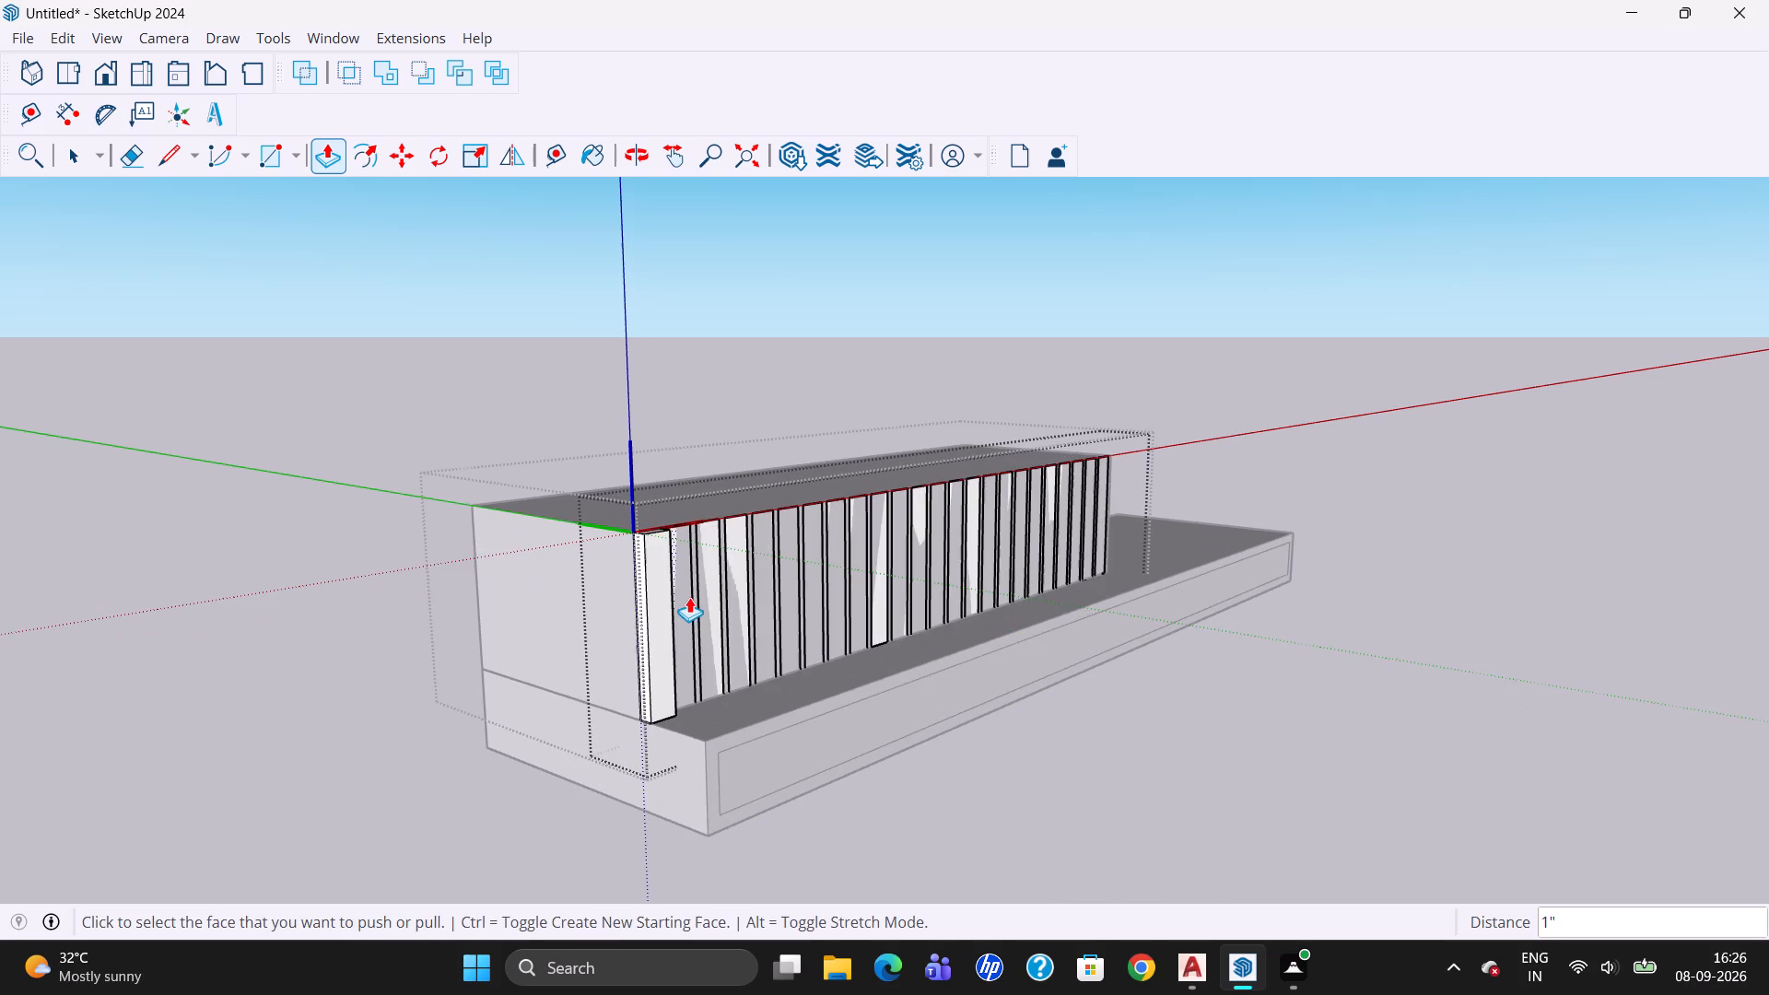
pyautogui.scroll(4, 693, 603)
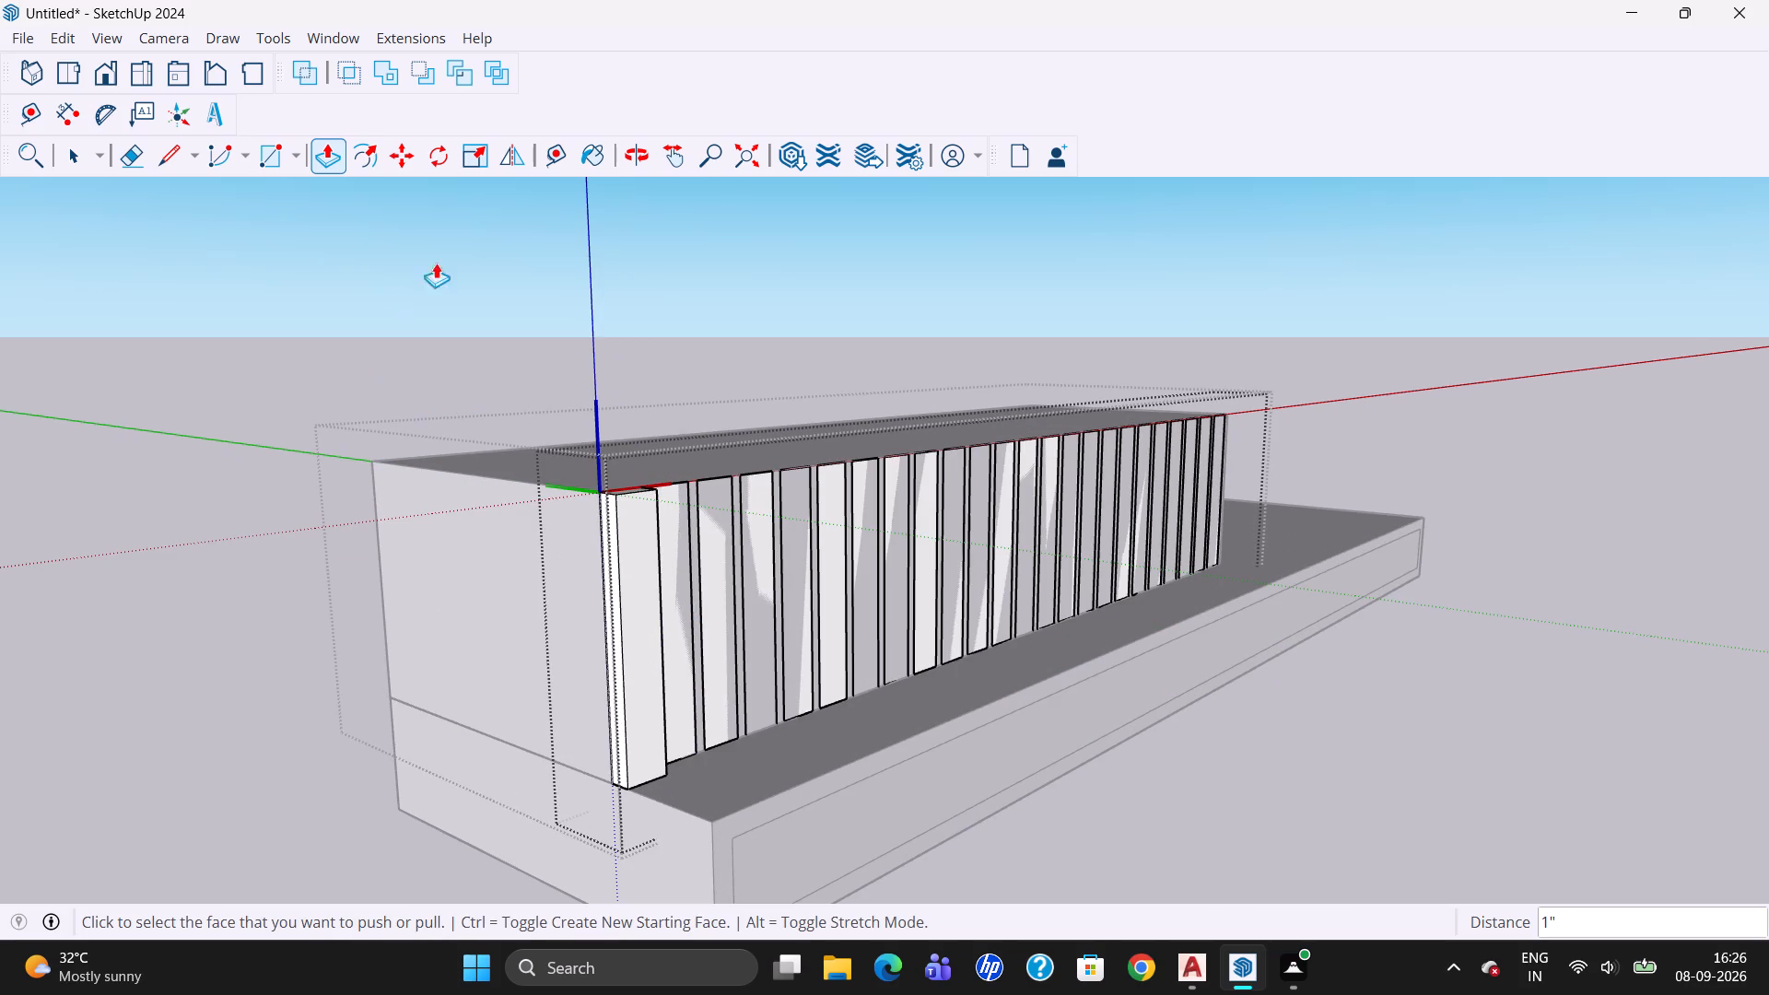
pyautogui.click(111, 75)
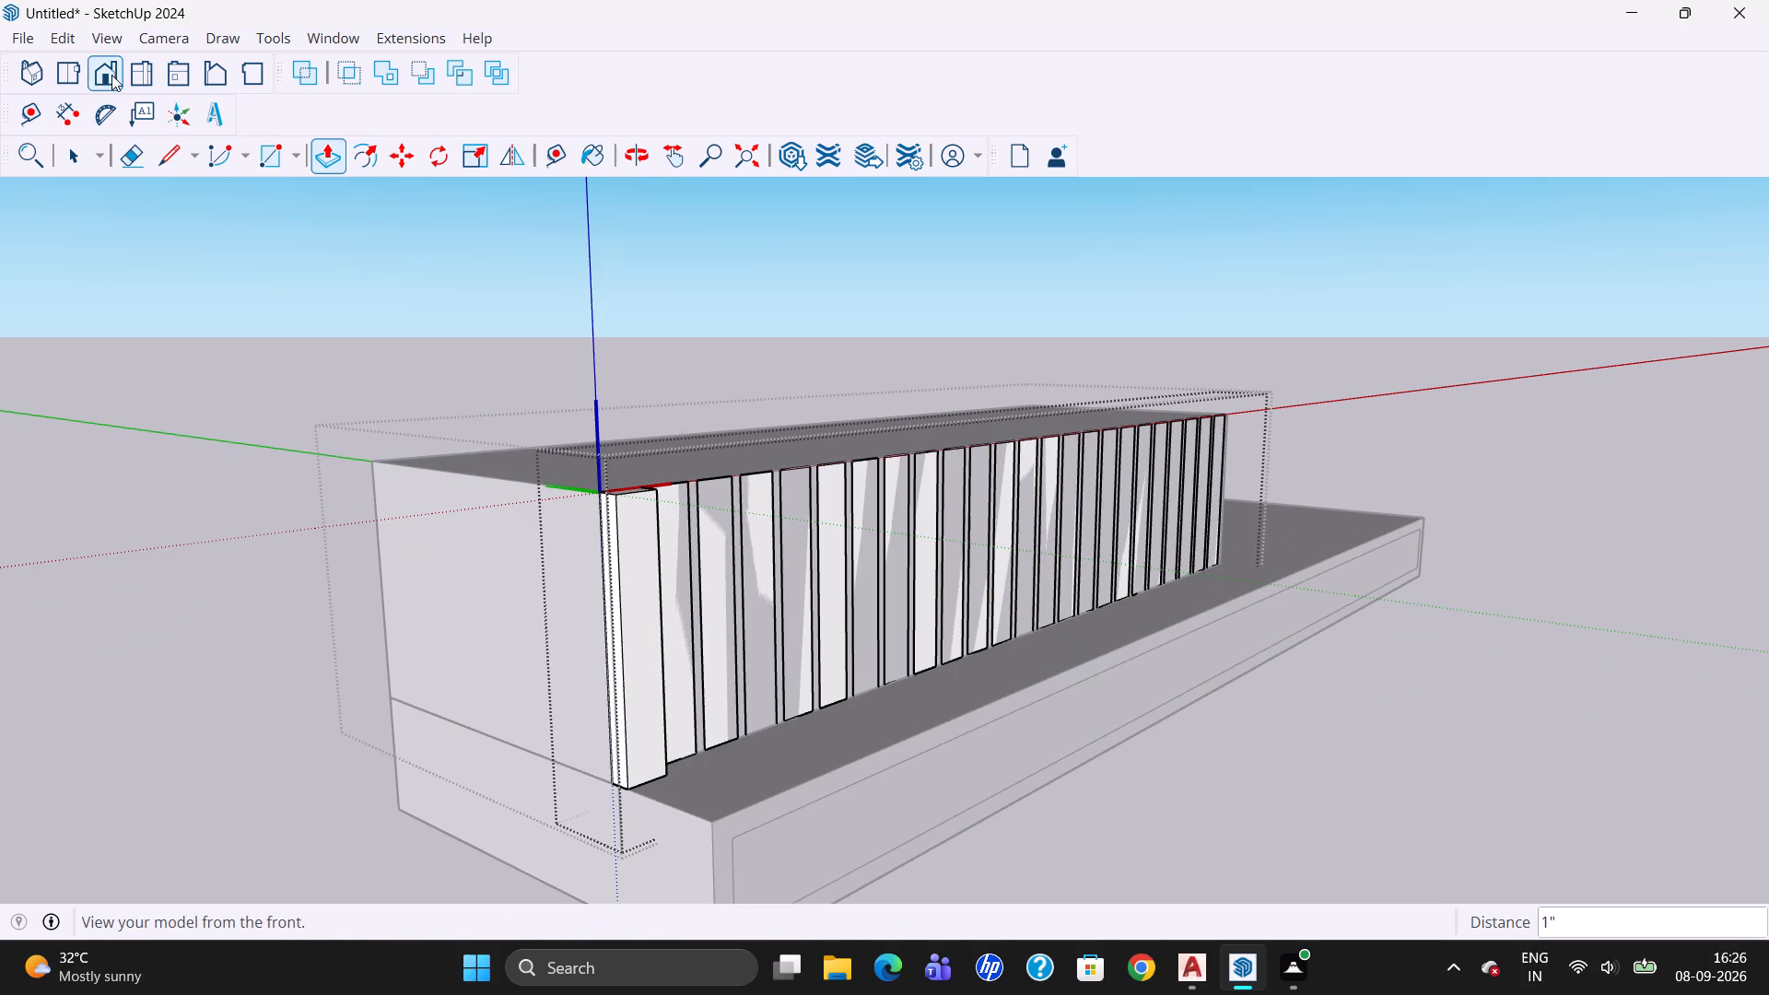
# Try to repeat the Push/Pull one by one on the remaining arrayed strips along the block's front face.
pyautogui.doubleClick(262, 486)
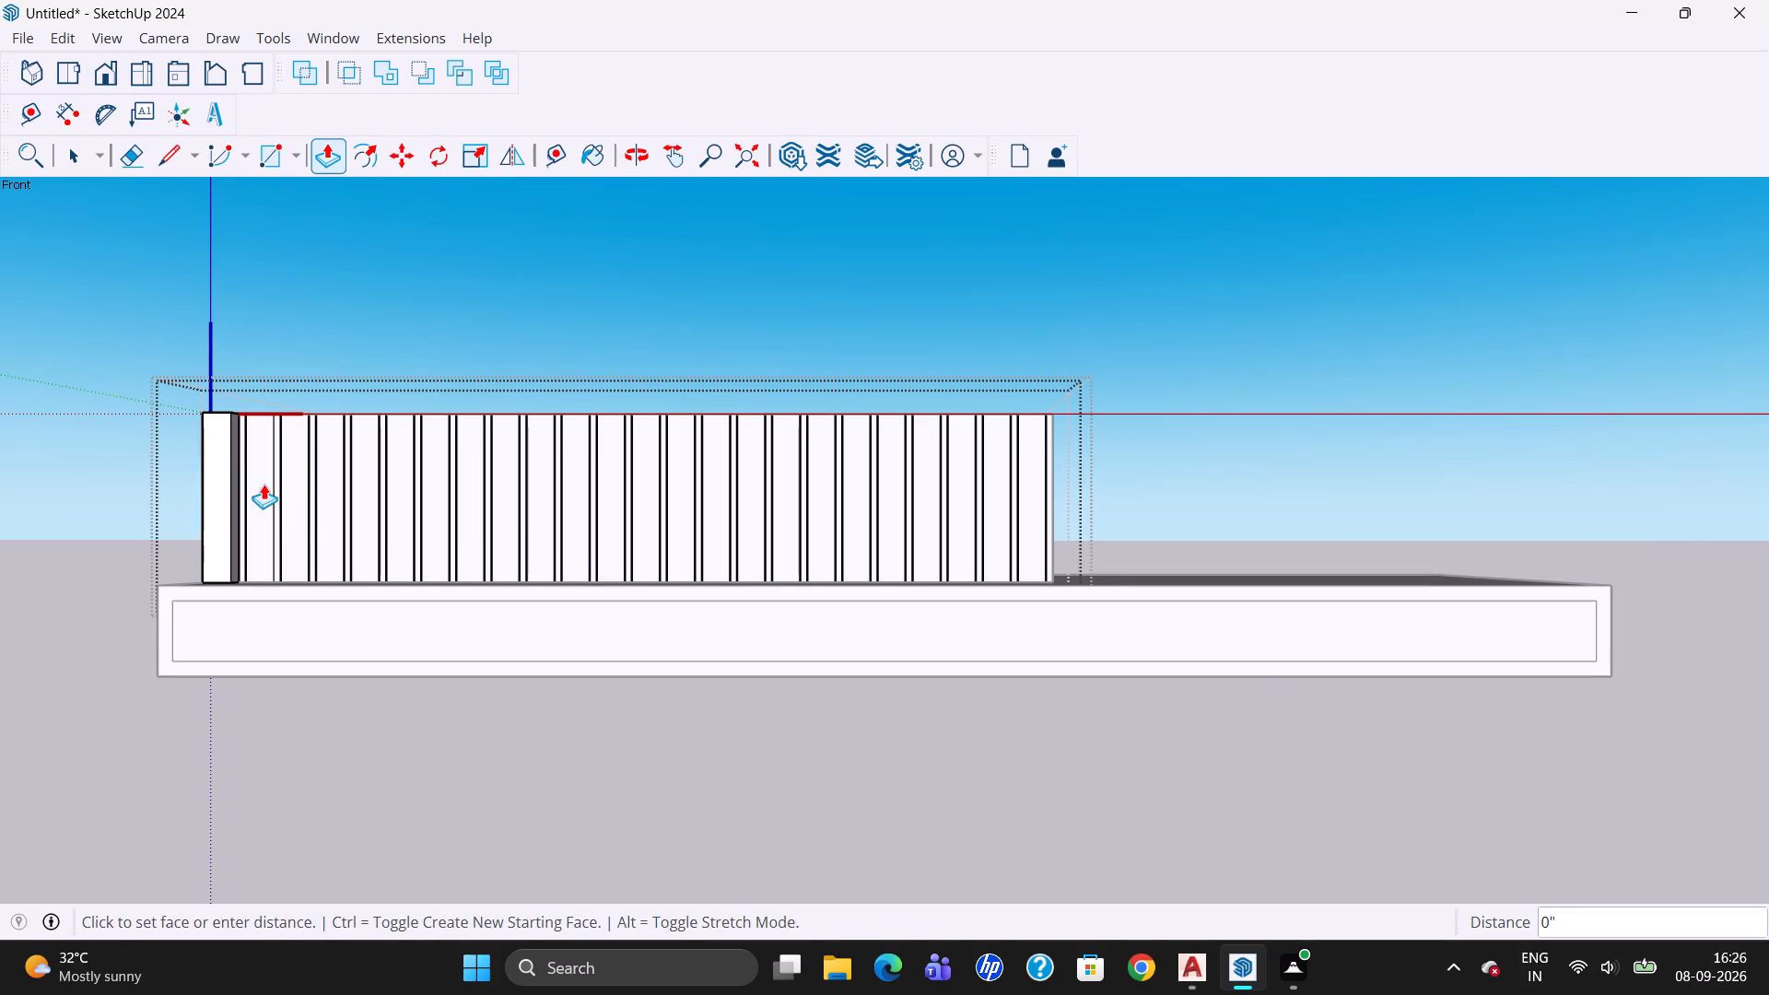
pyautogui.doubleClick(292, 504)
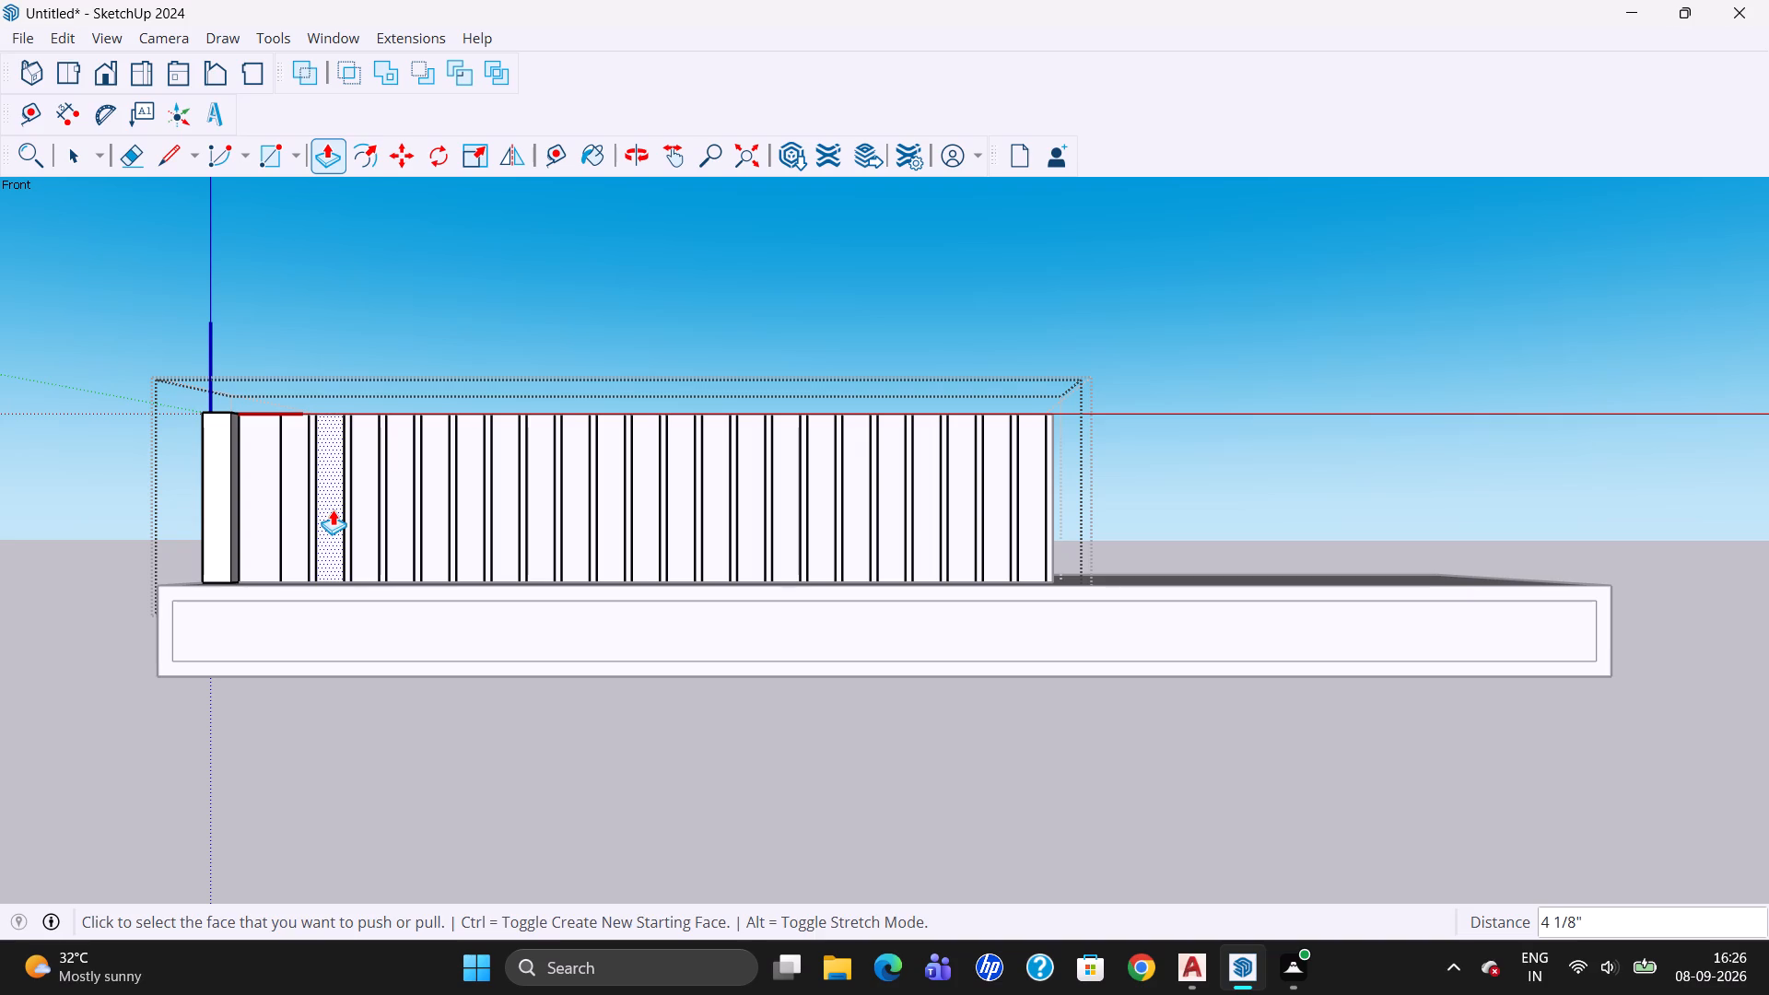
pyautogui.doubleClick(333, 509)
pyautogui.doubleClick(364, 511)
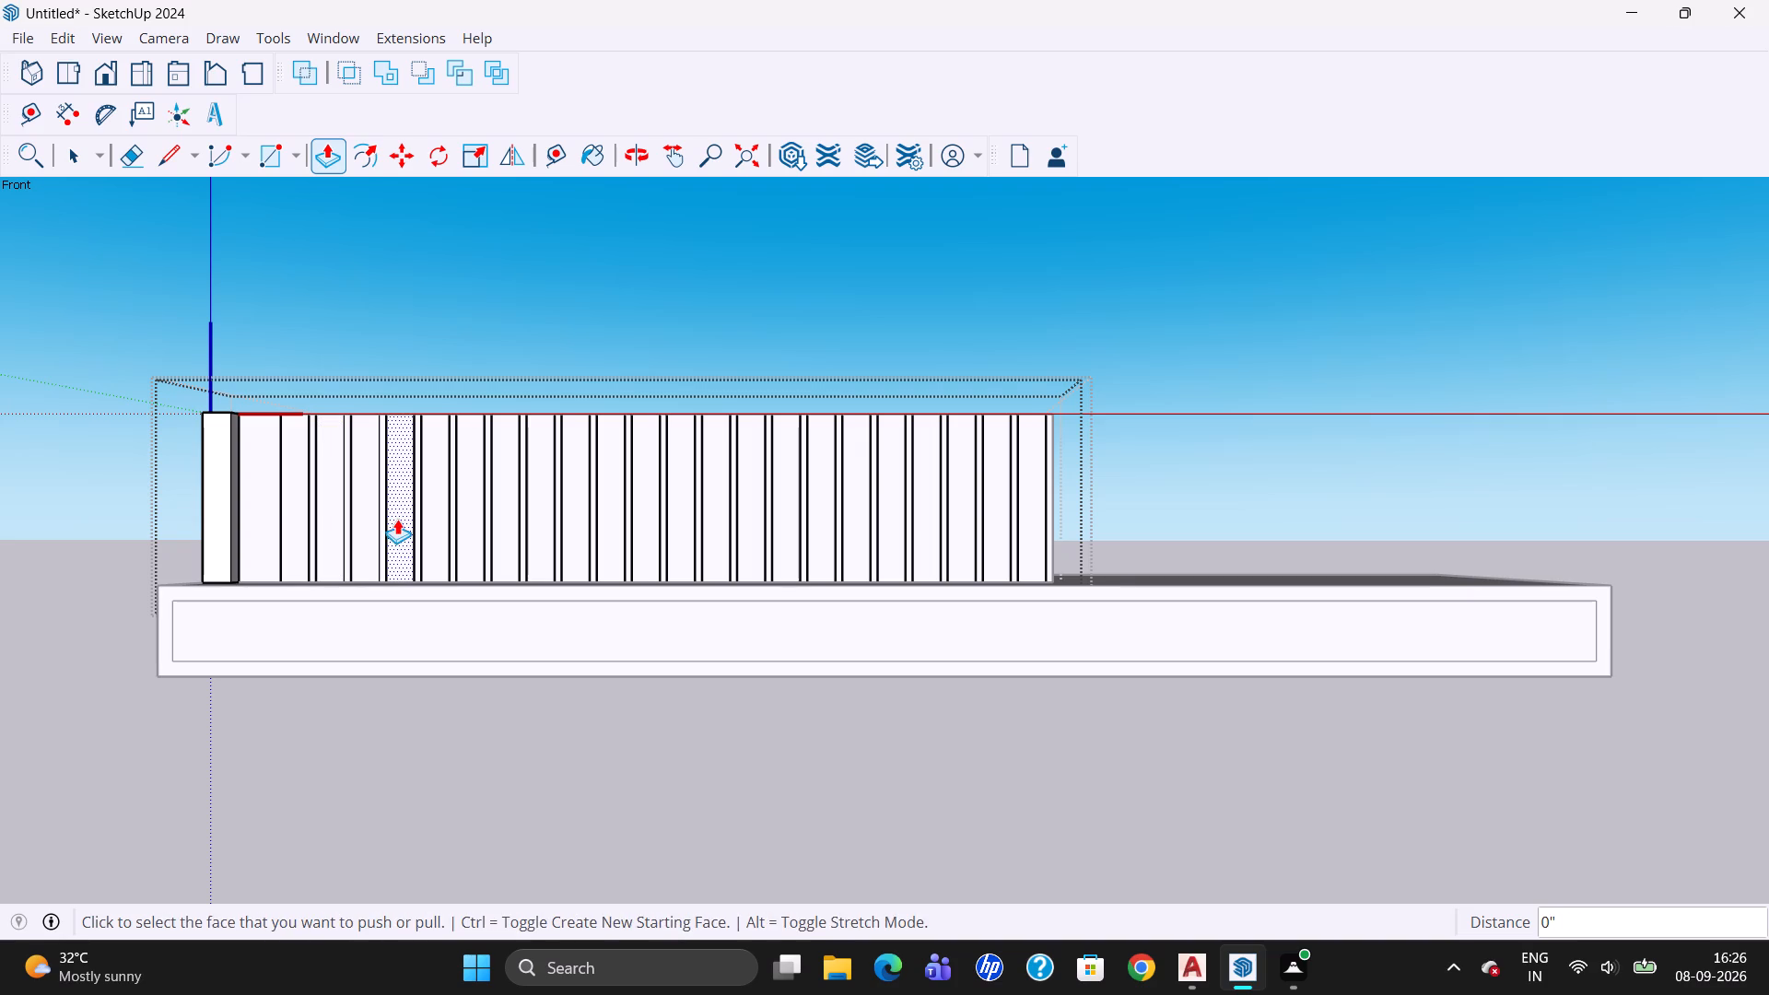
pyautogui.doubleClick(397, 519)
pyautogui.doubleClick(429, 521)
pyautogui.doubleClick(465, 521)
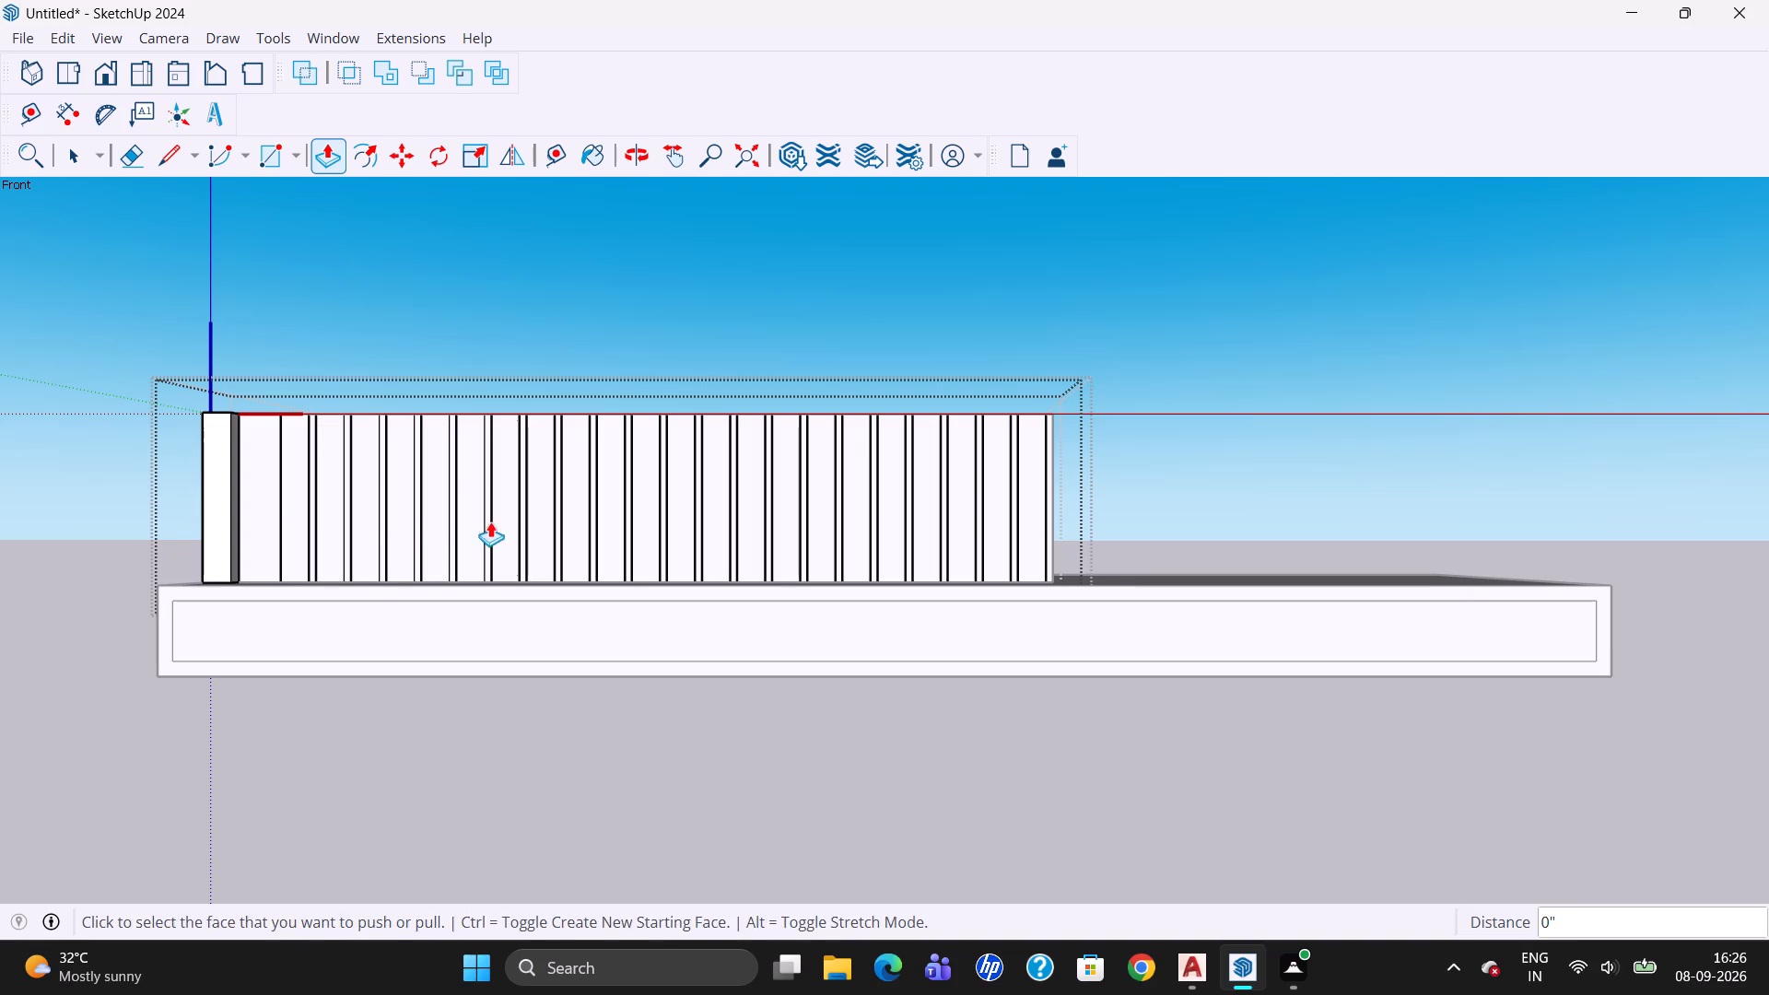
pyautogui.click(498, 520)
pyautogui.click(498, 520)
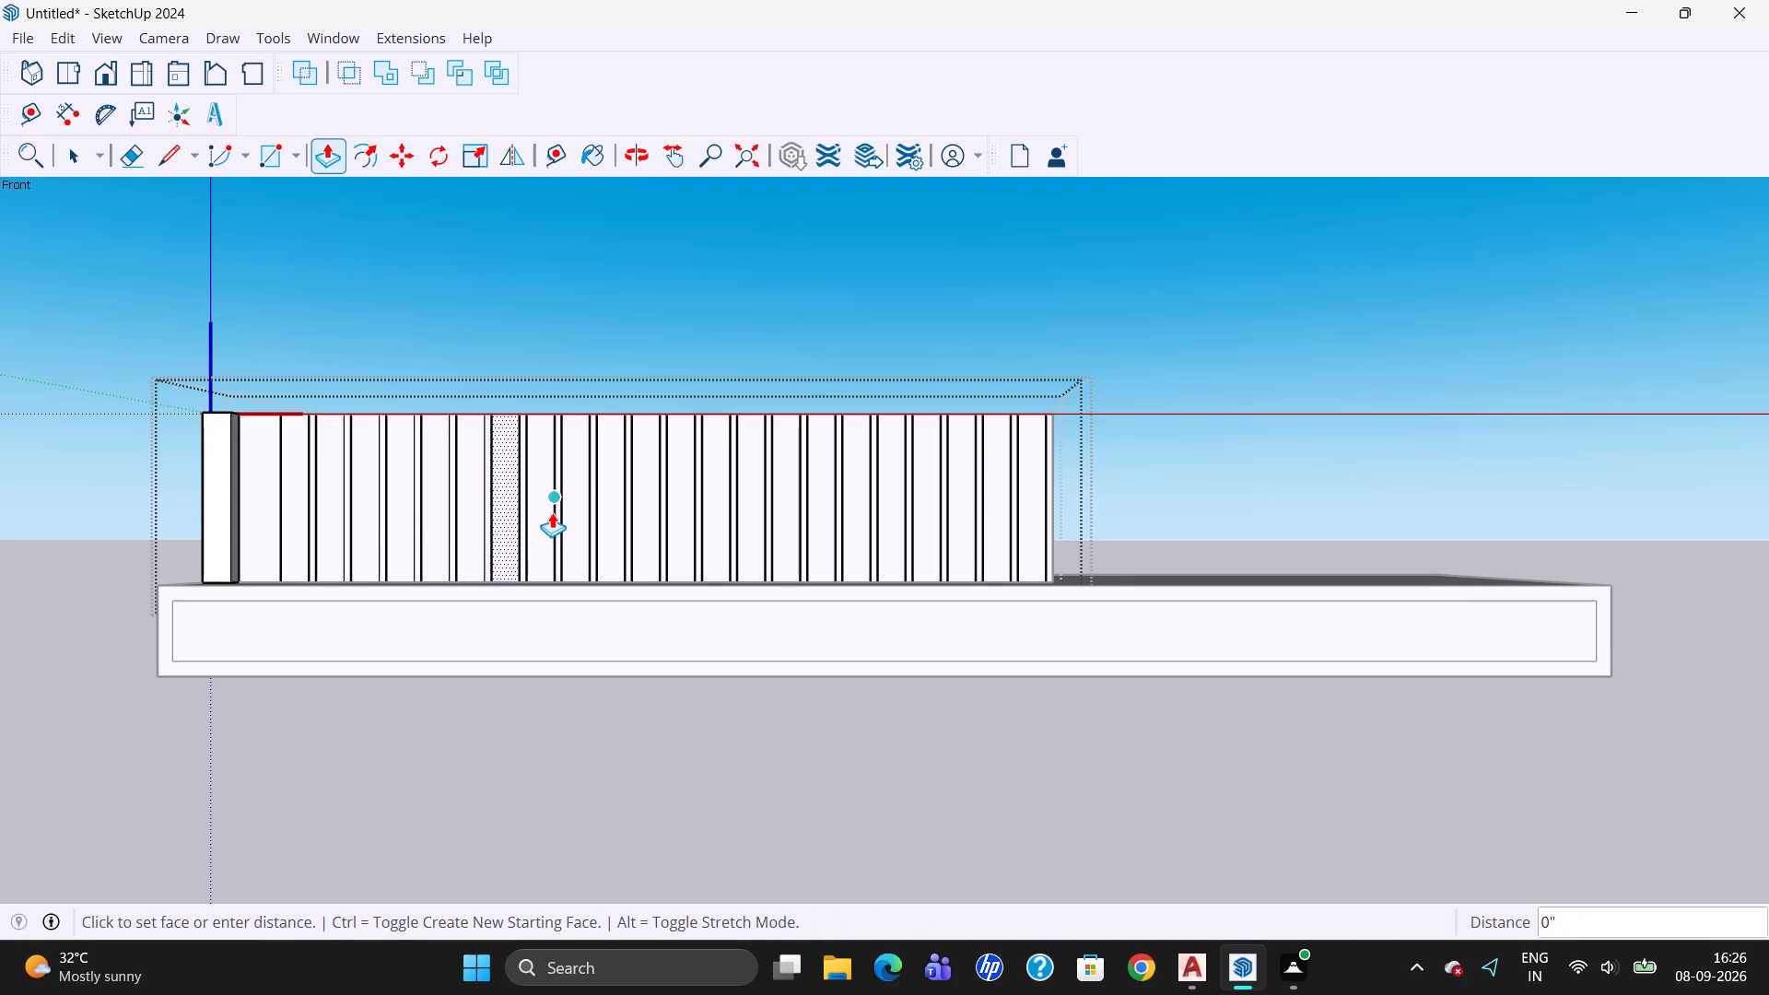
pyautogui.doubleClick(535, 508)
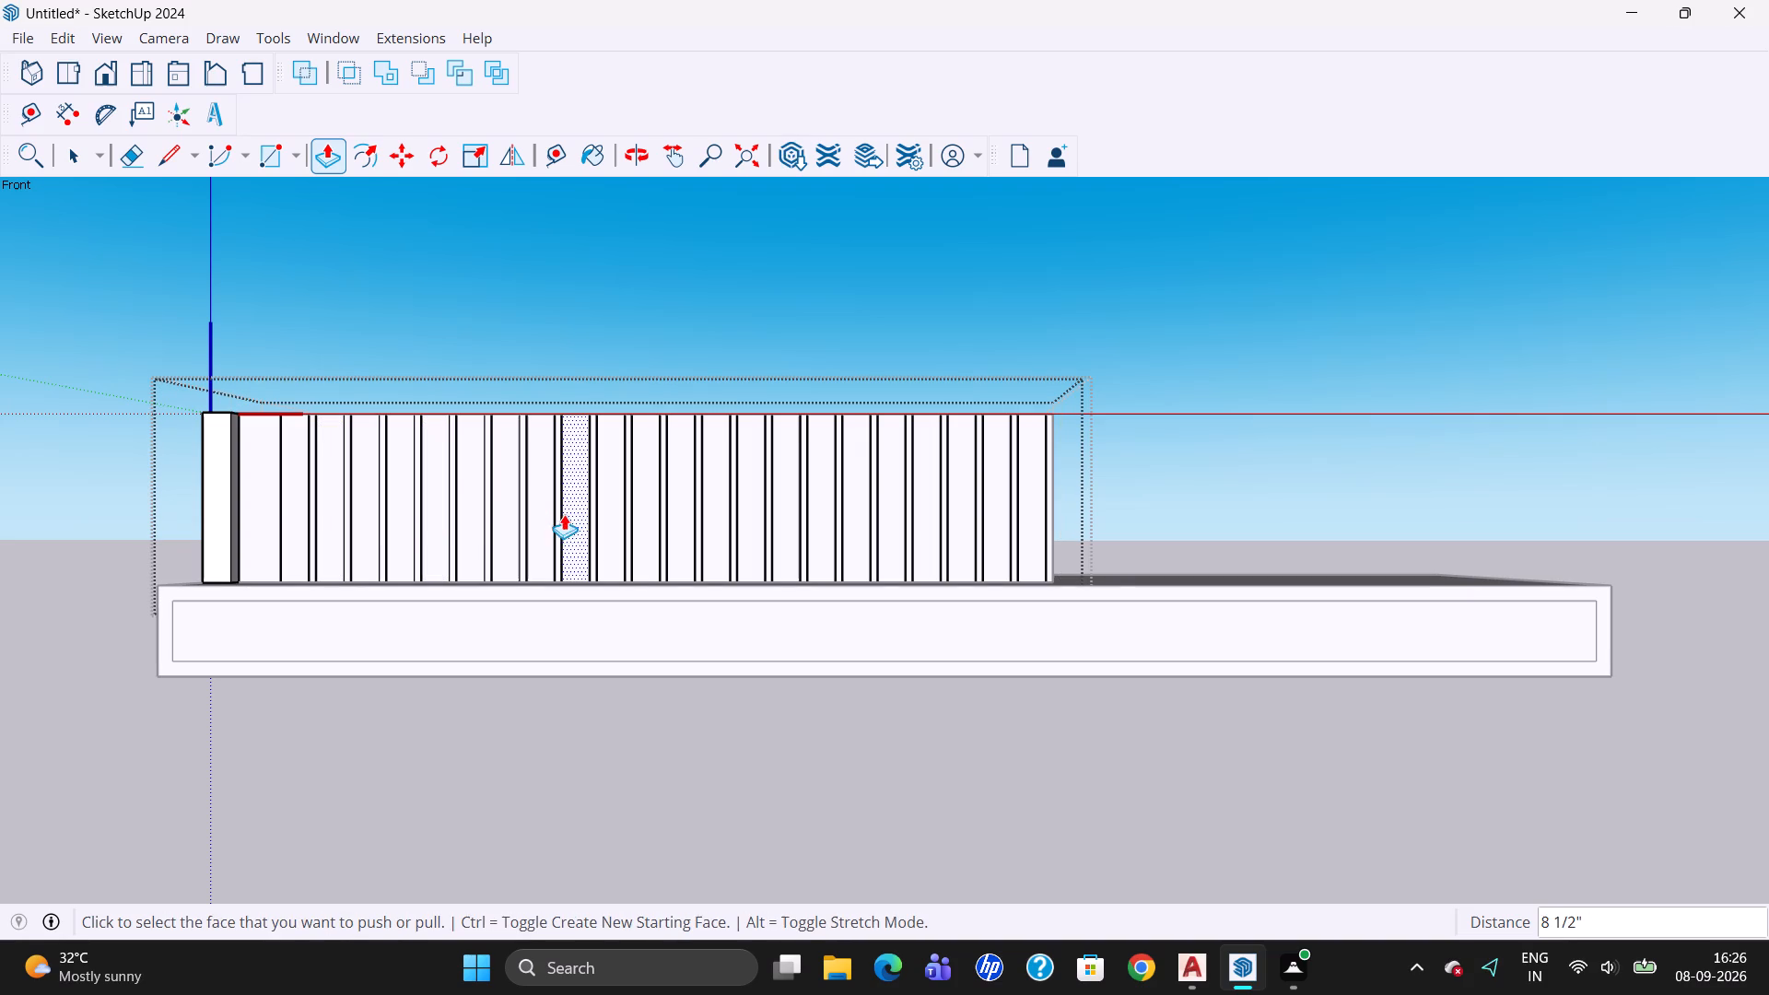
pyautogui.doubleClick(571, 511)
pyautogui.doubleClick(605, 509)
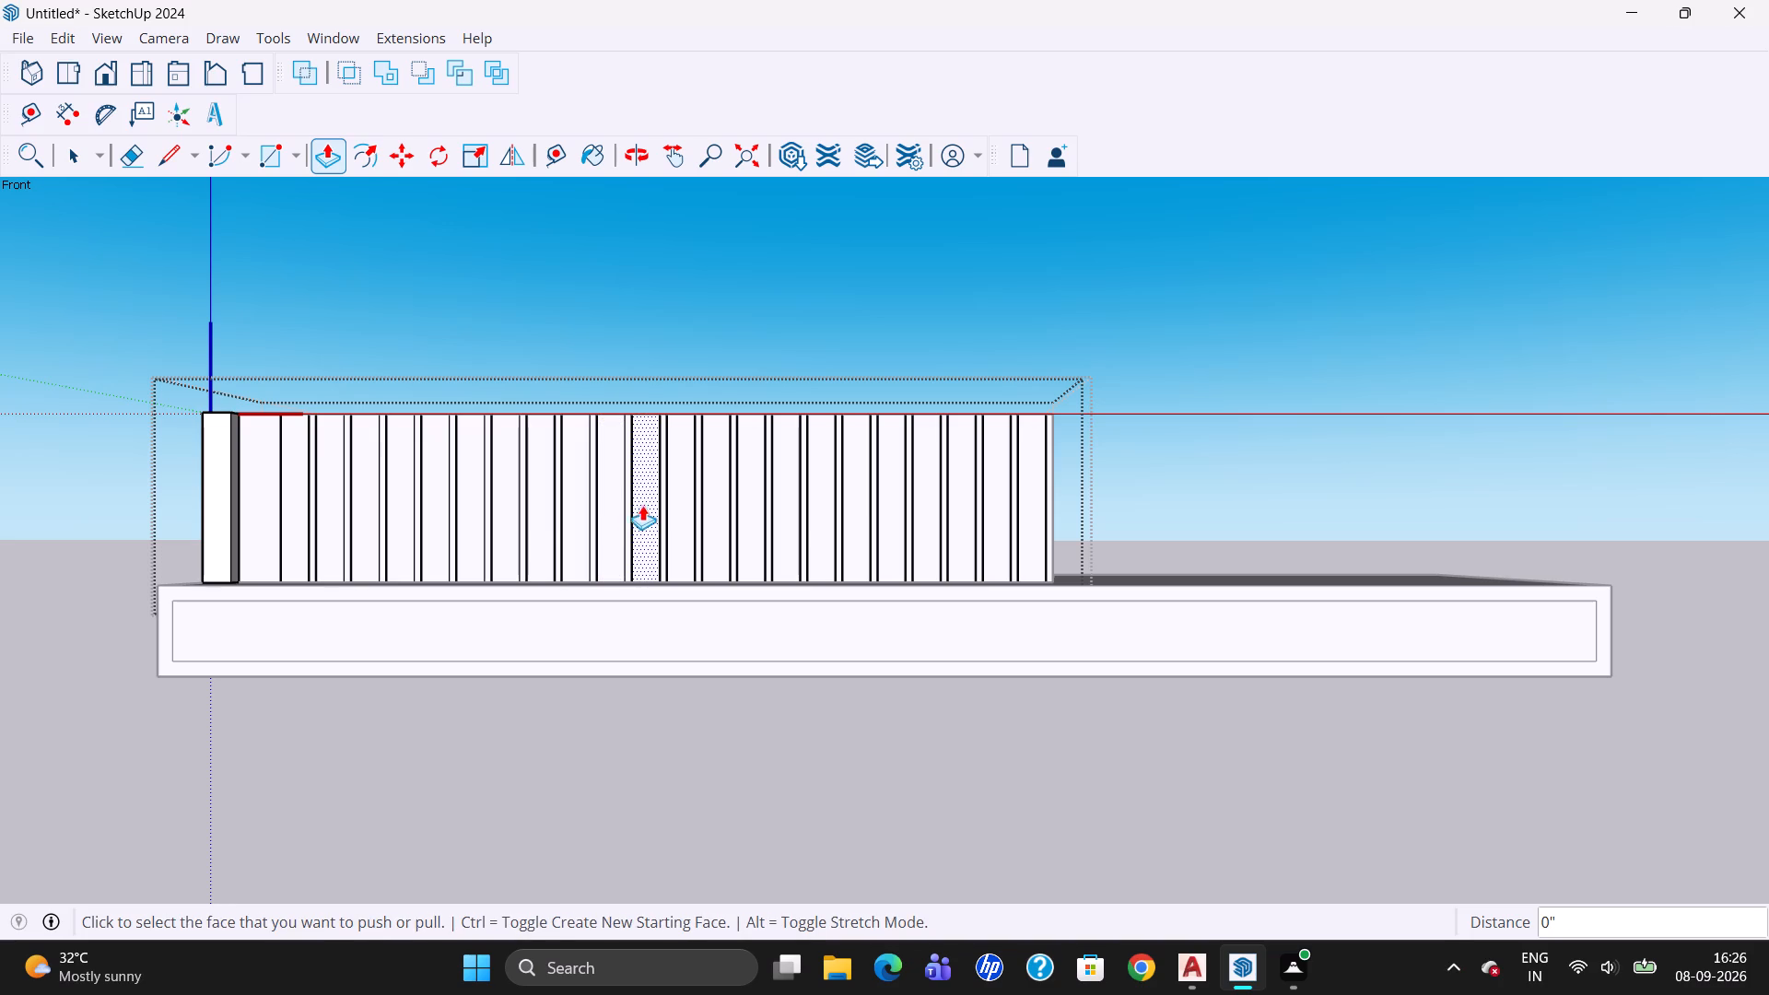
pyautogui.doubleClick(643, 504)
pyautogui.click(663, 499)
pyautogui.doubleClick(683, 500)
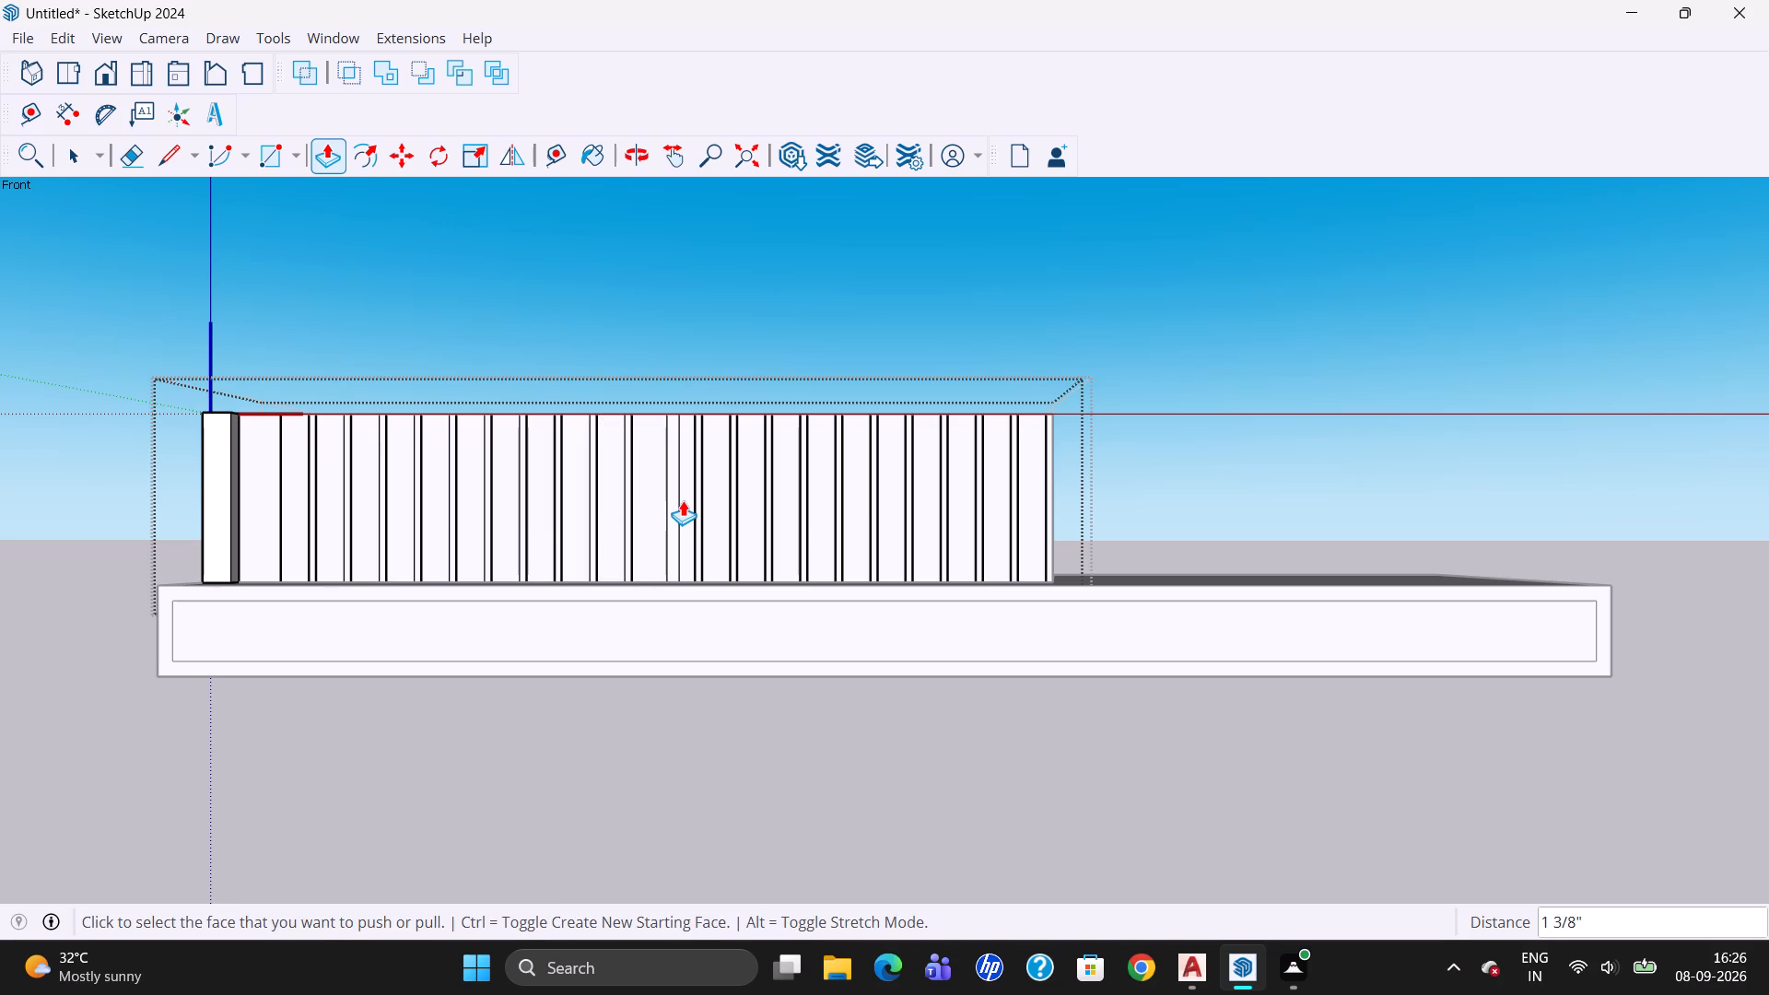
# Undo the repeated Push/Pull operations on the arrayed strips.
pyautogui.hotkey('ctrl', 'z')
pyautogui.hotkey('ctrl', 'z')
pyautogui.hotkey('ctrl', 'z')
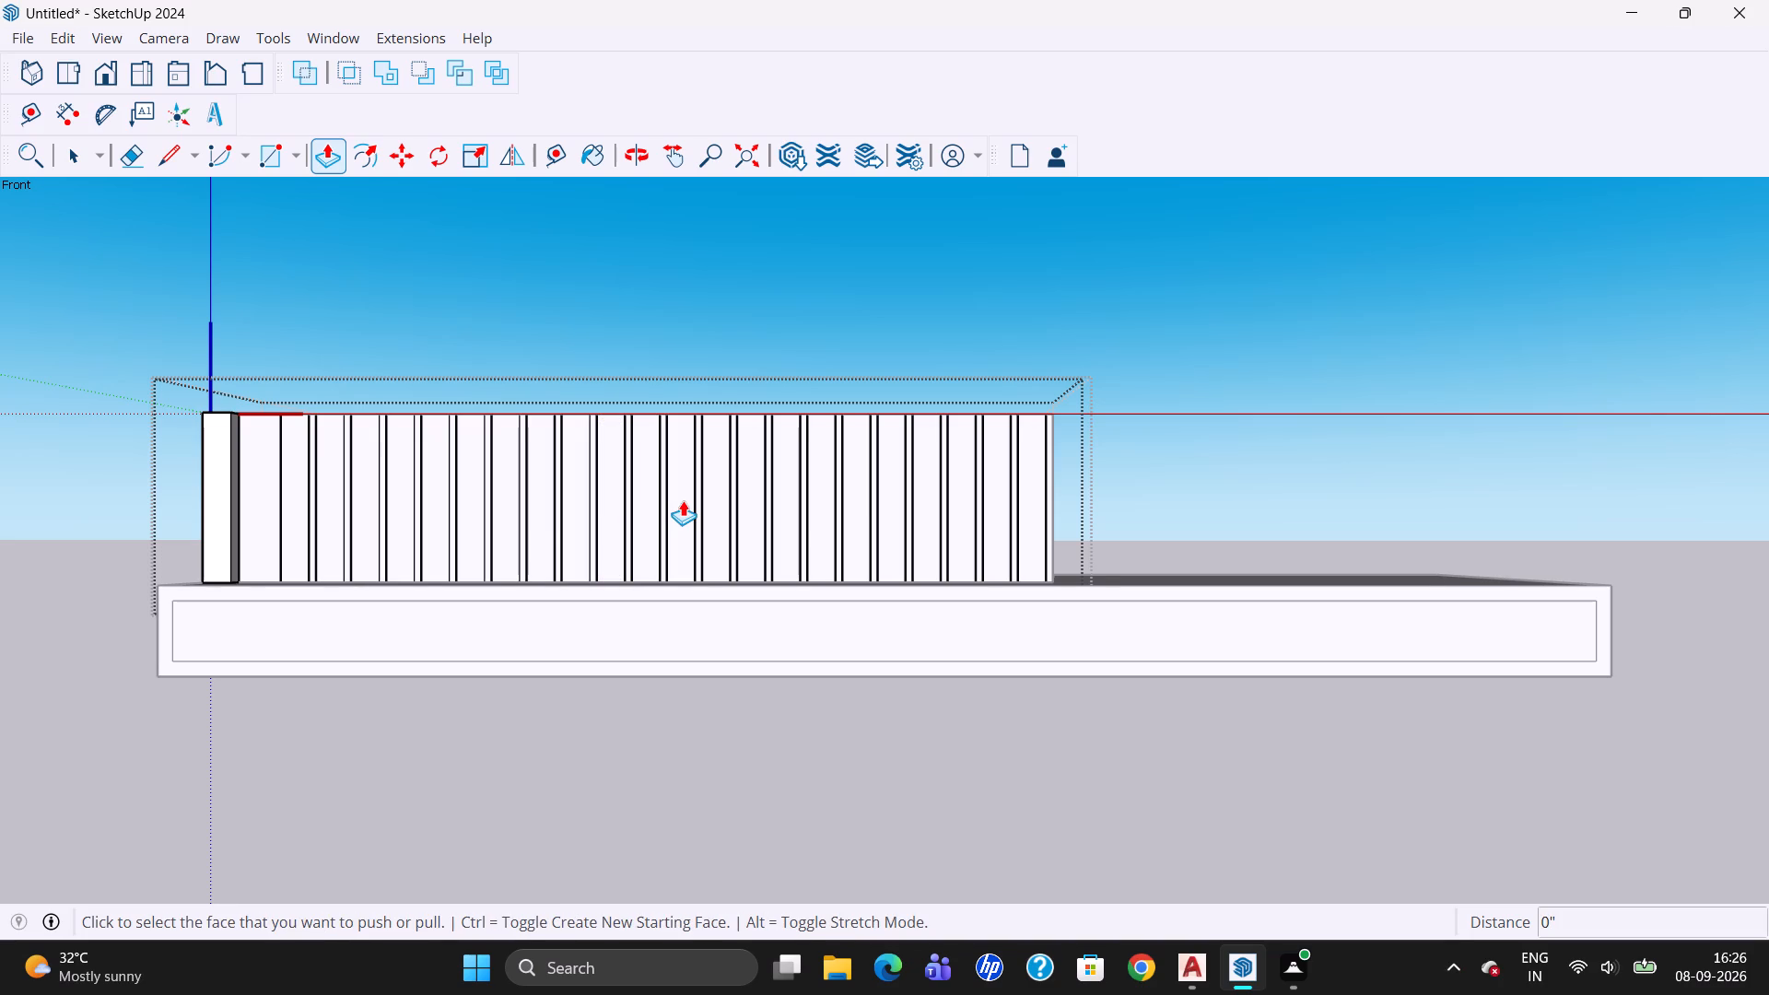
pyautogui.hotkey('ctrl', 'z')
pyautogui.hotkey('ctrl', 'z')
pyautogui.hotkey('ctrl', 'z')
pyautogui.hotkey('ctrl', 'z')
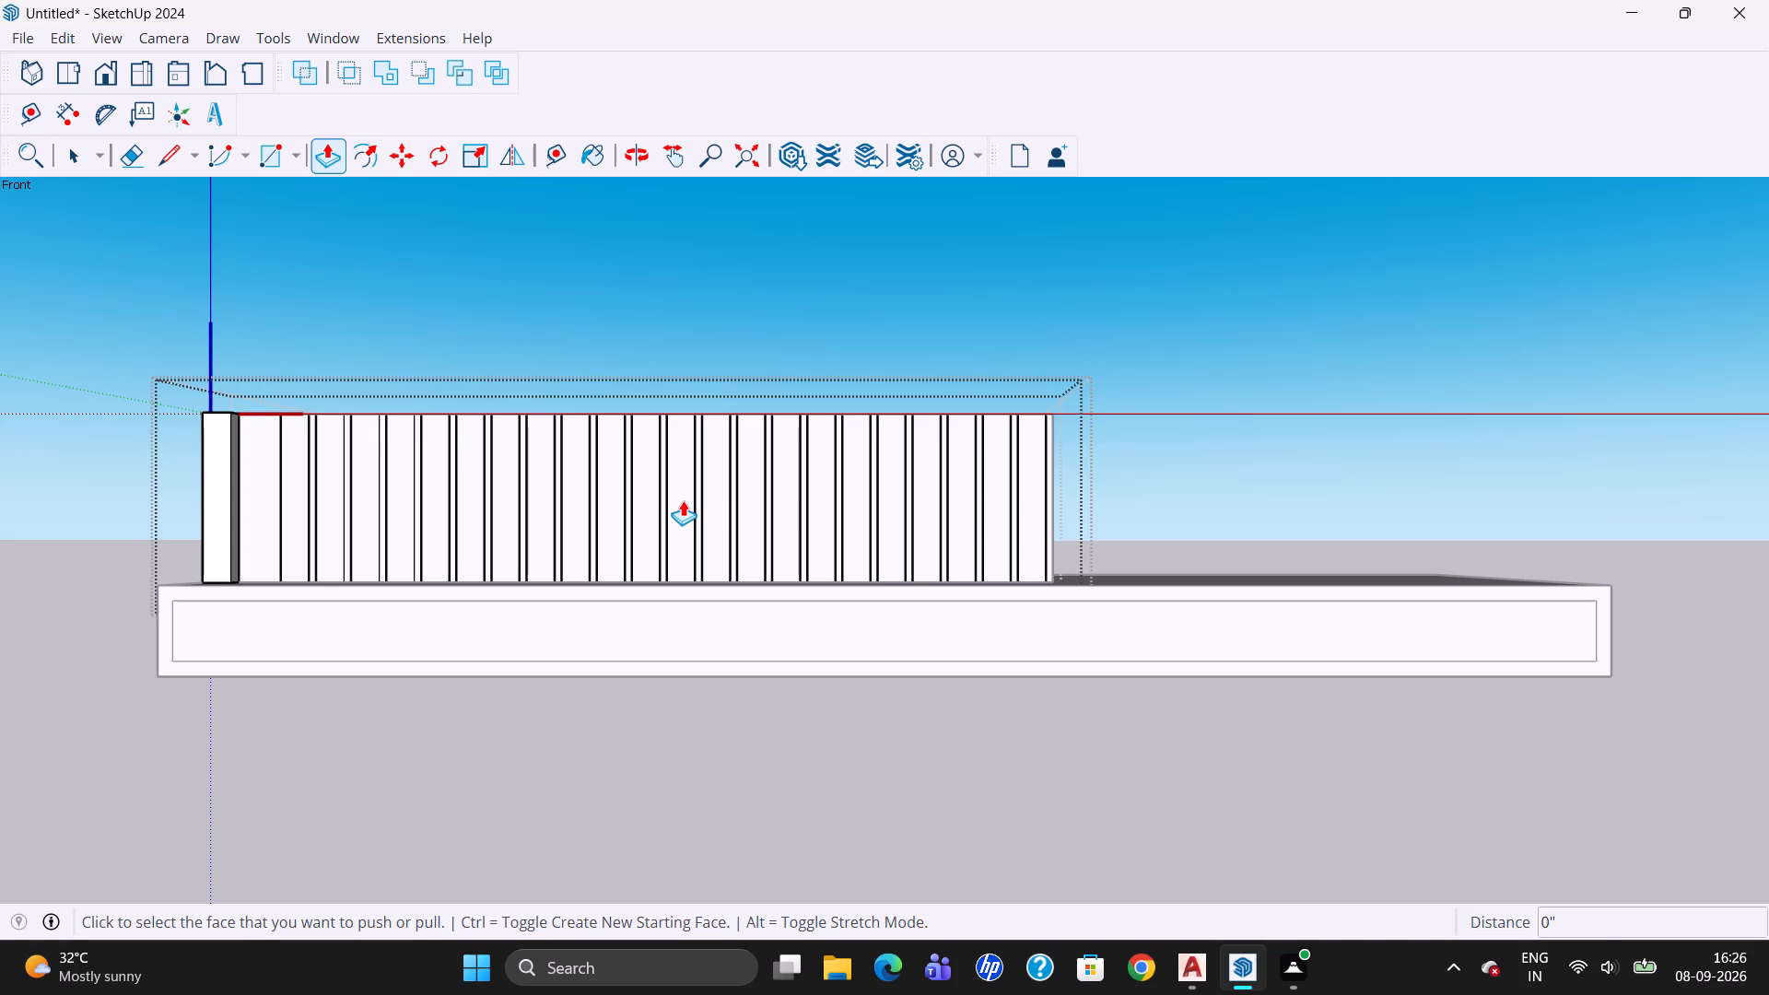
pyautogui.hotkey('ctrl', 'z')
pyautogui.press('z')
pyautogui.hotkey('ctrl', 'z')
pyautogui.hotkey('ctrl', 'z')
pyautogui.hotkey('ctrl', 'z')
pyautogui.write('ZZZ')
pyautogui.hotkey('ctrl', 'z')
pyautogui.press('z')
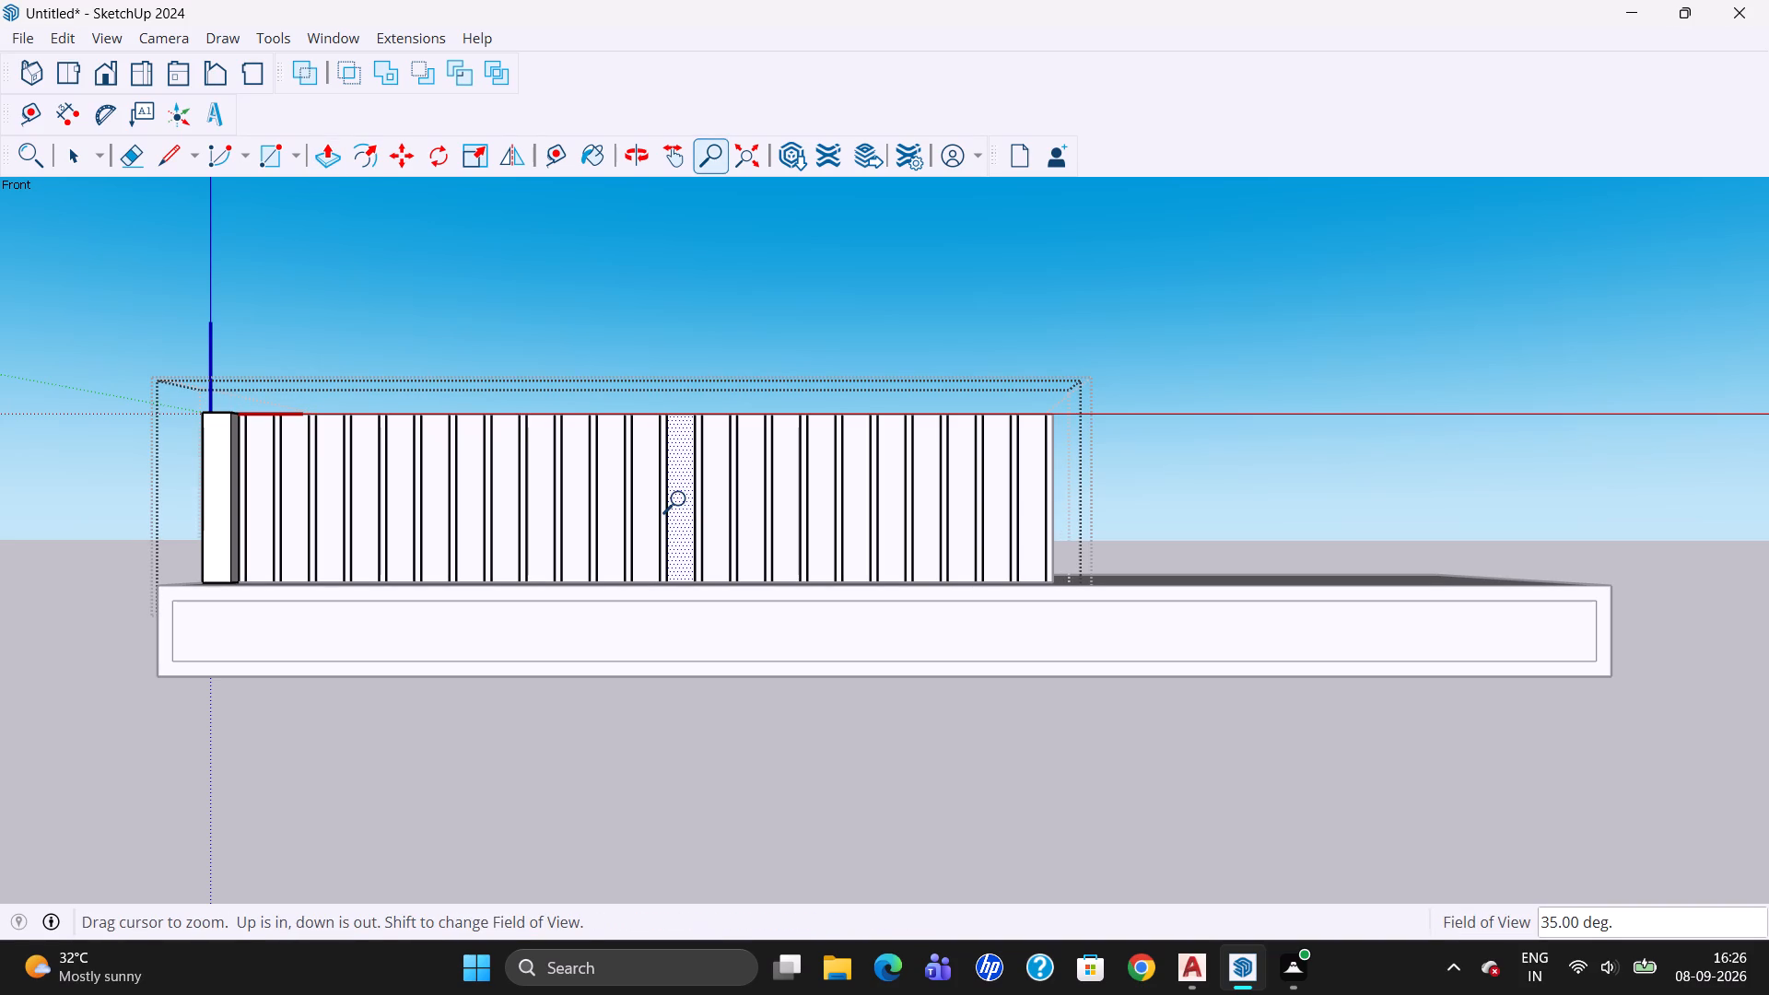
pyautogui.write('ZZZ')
# Undo the first strip's Push/Pull, the array and the strip's moves, back to the single flat strip above the block's left end.
pyautogui.hotkey('ctrl', 'z')
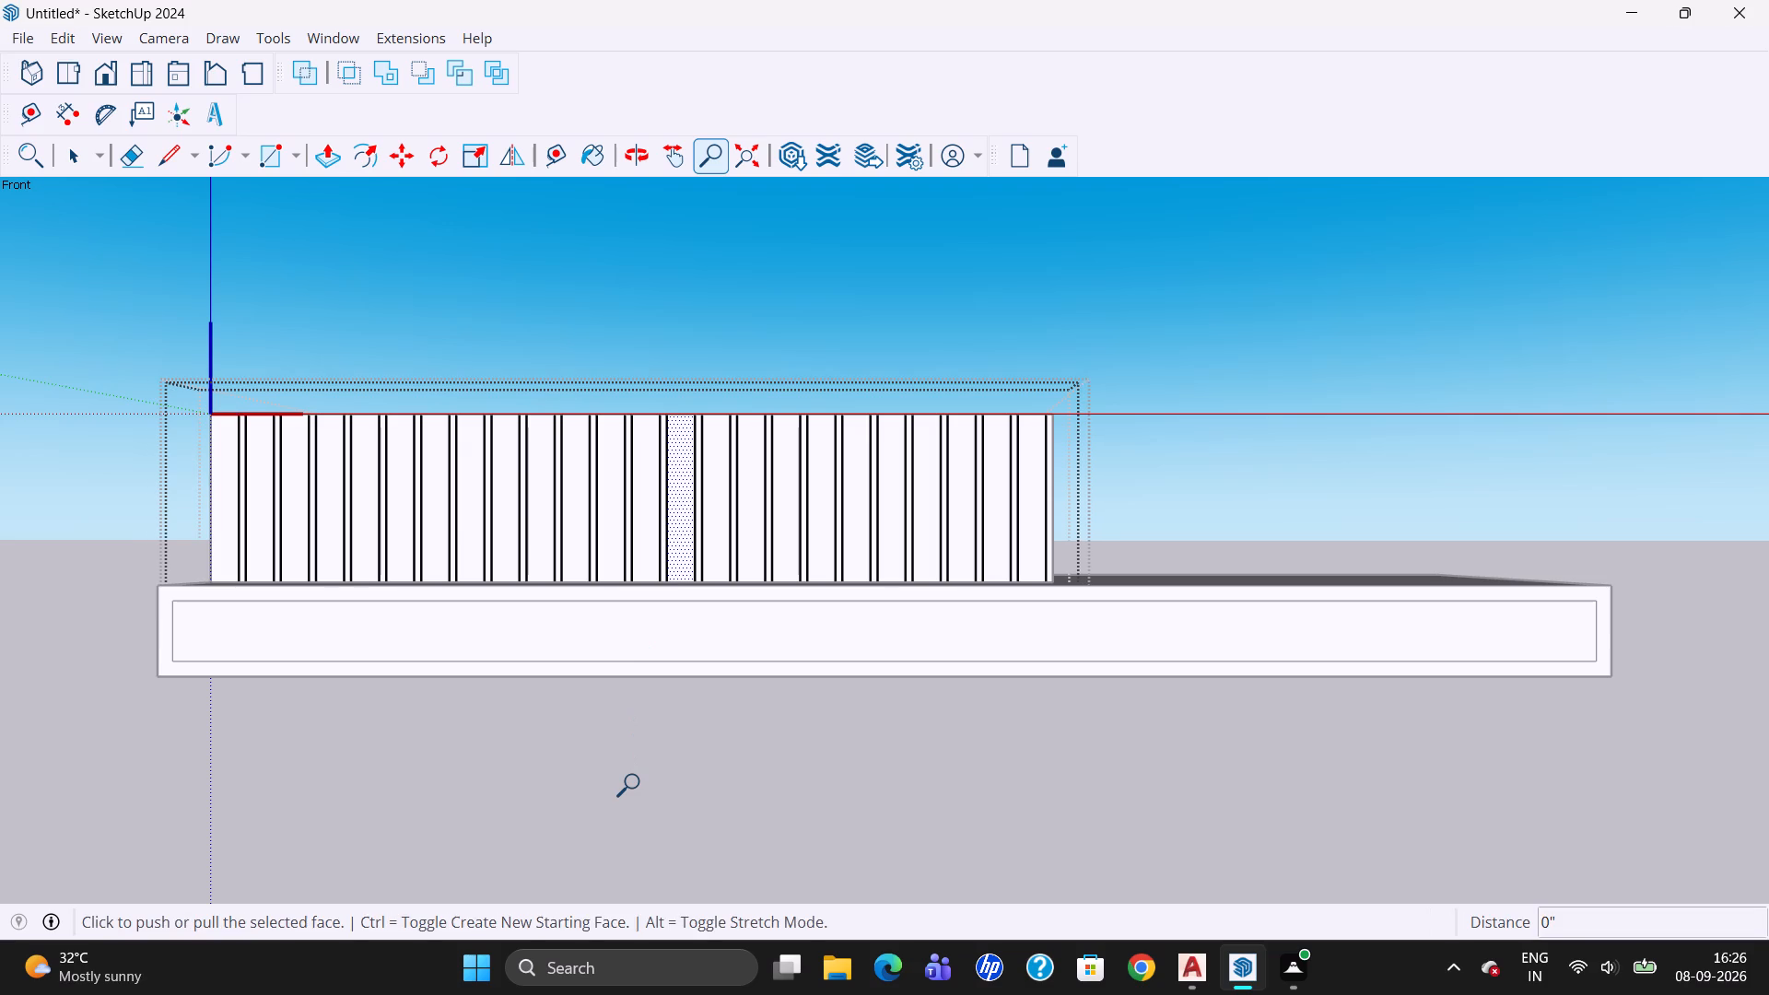
pyautogui.hotkey('ctrl', 'z')
pyautogui.hotkey('ctrl', 'z')
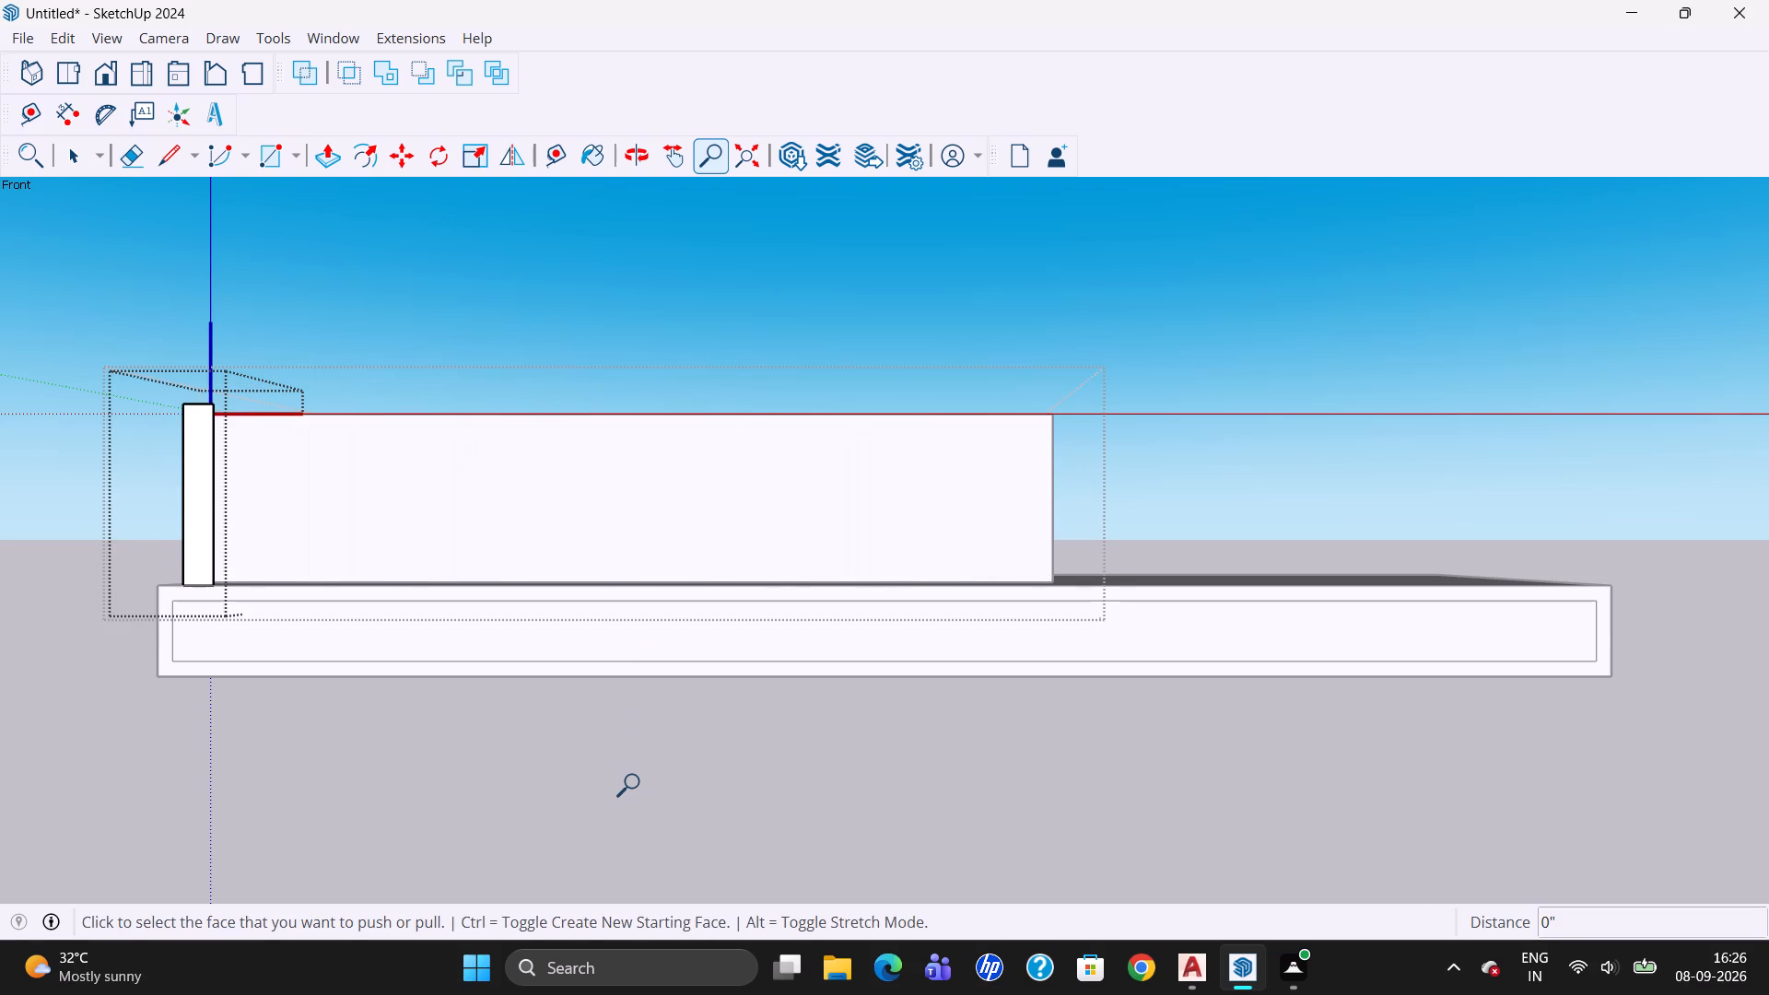
pyautogui.hotkey('ctrl', 'z')
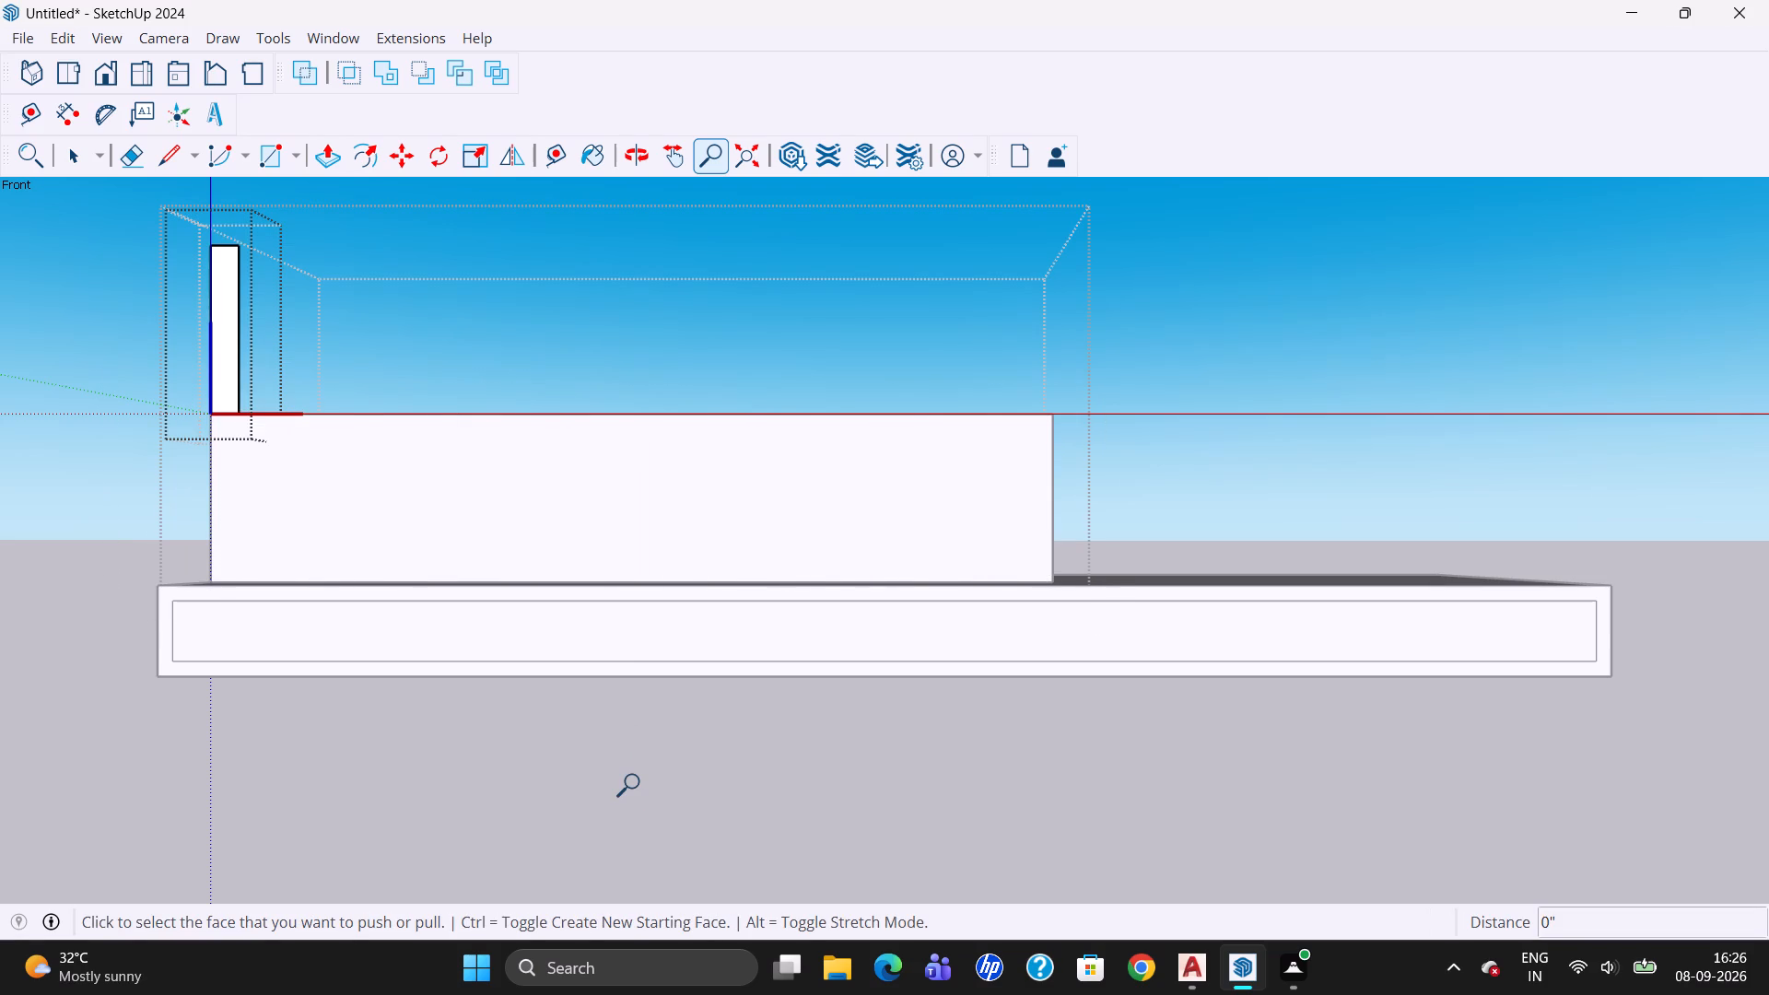
# Push/Pull the front face of the single strip above the block's left end outward 1".
pyautogui.scroll(-2, 771, 369)
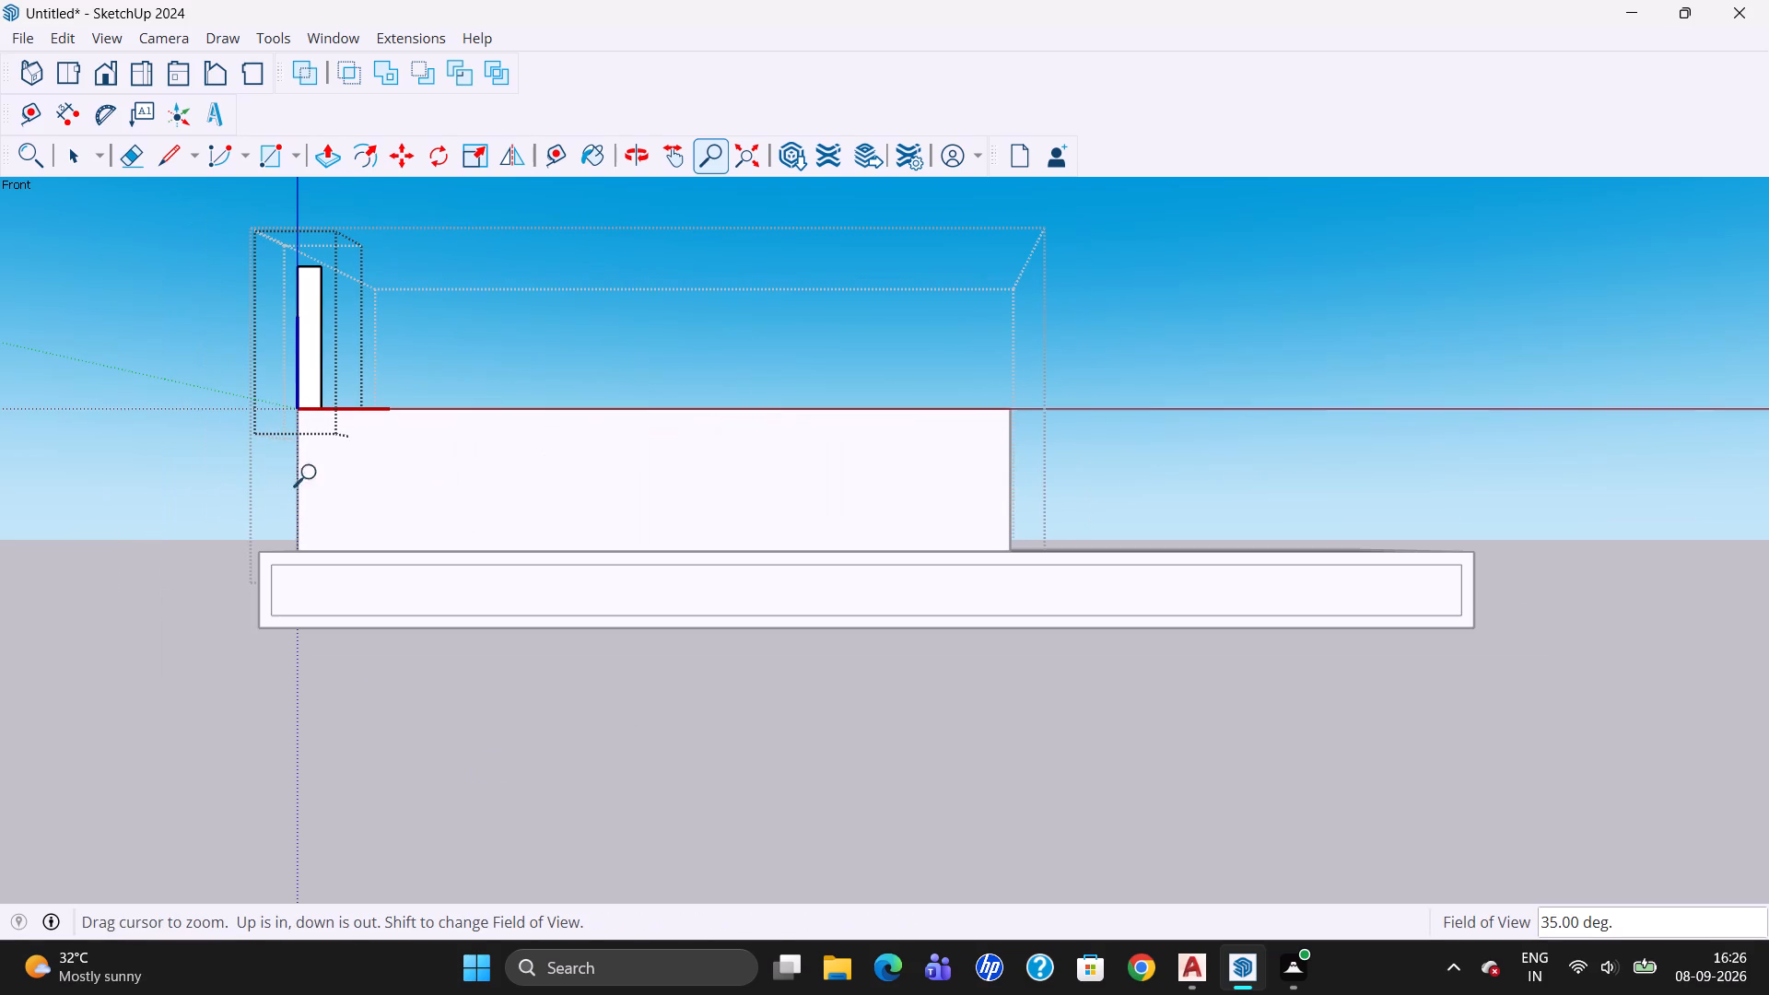
pyautogui.click(82, 163)
pyautogui.scroll(-1, 264, 379)
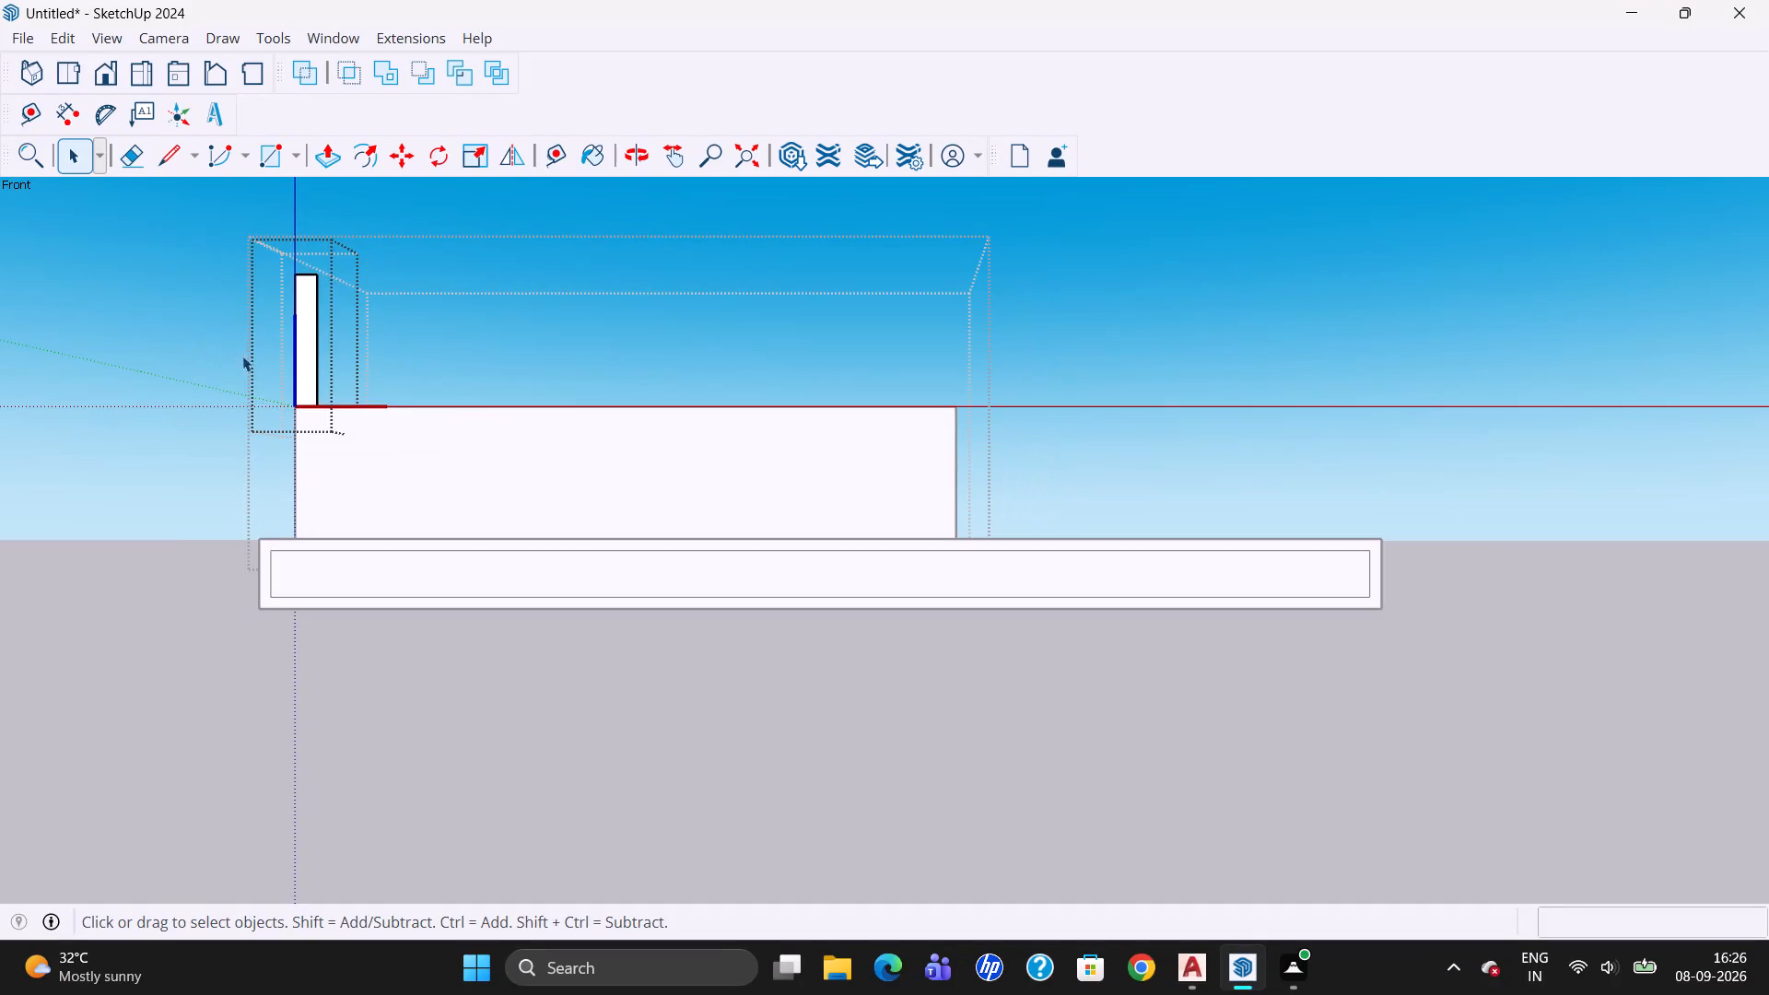
pyautogui.scroll(6, 275, 337)
pyautogui.doubleClick(313, 363)
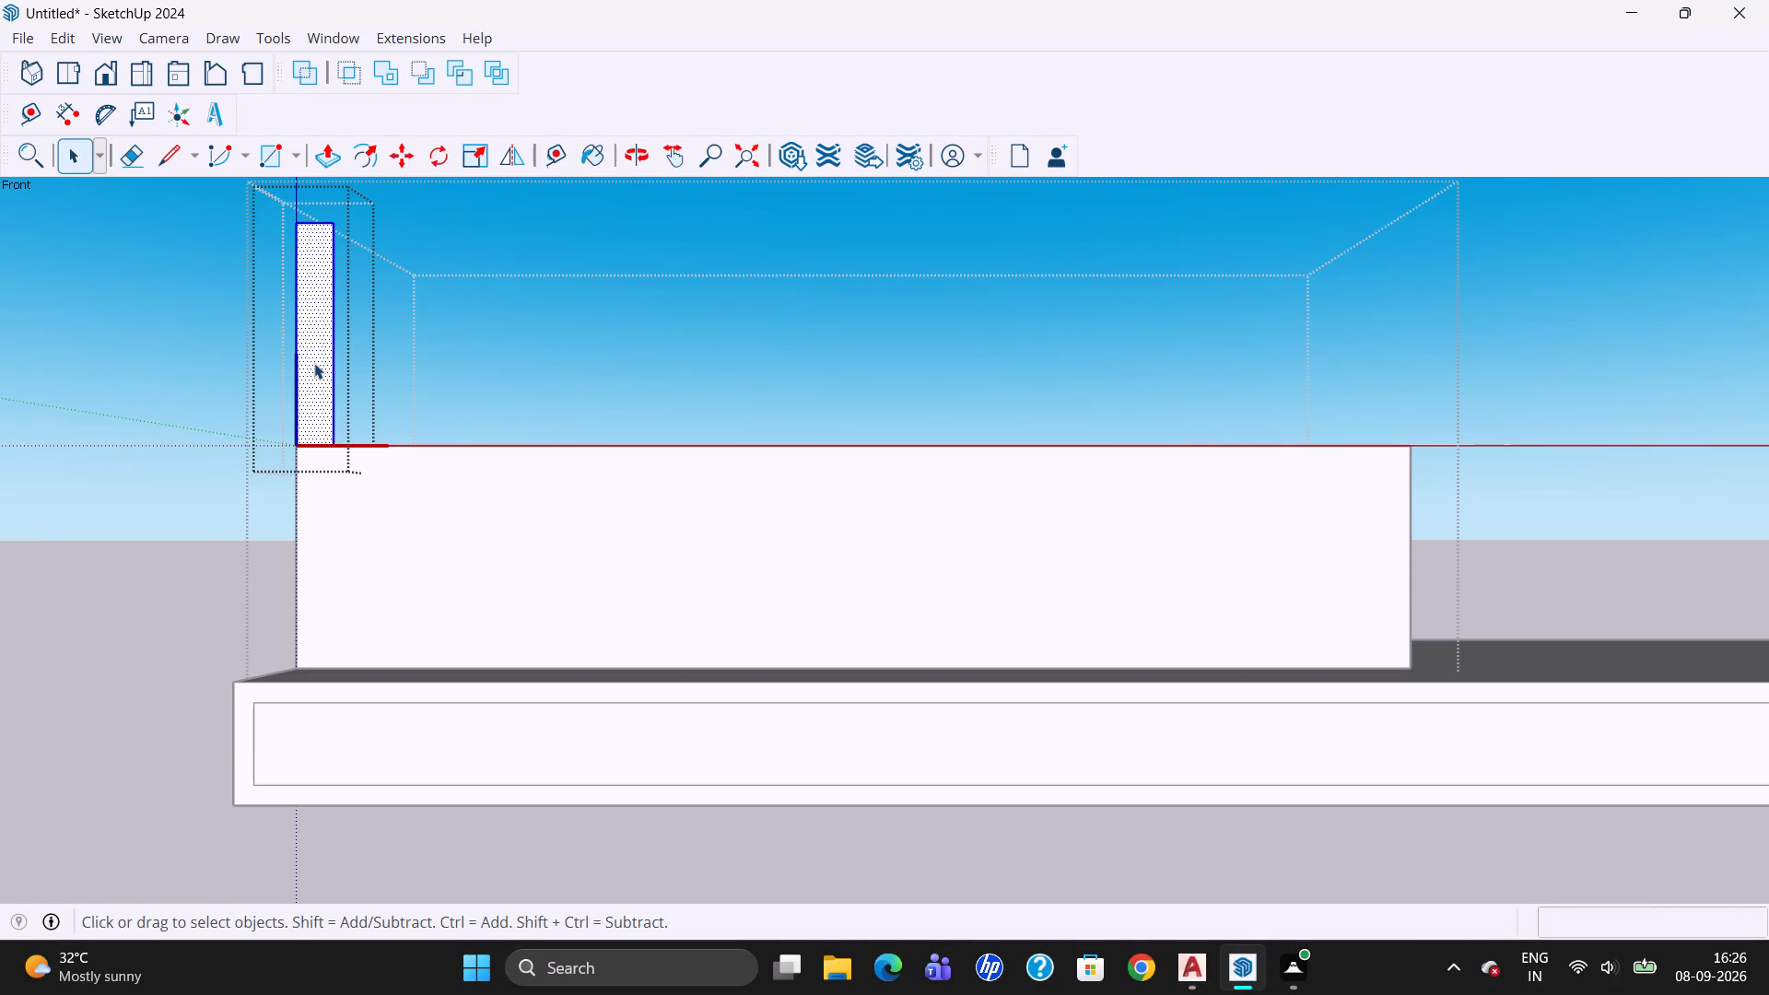
pyautogui.click(323, 151)
pyautogui.click(324, 266)
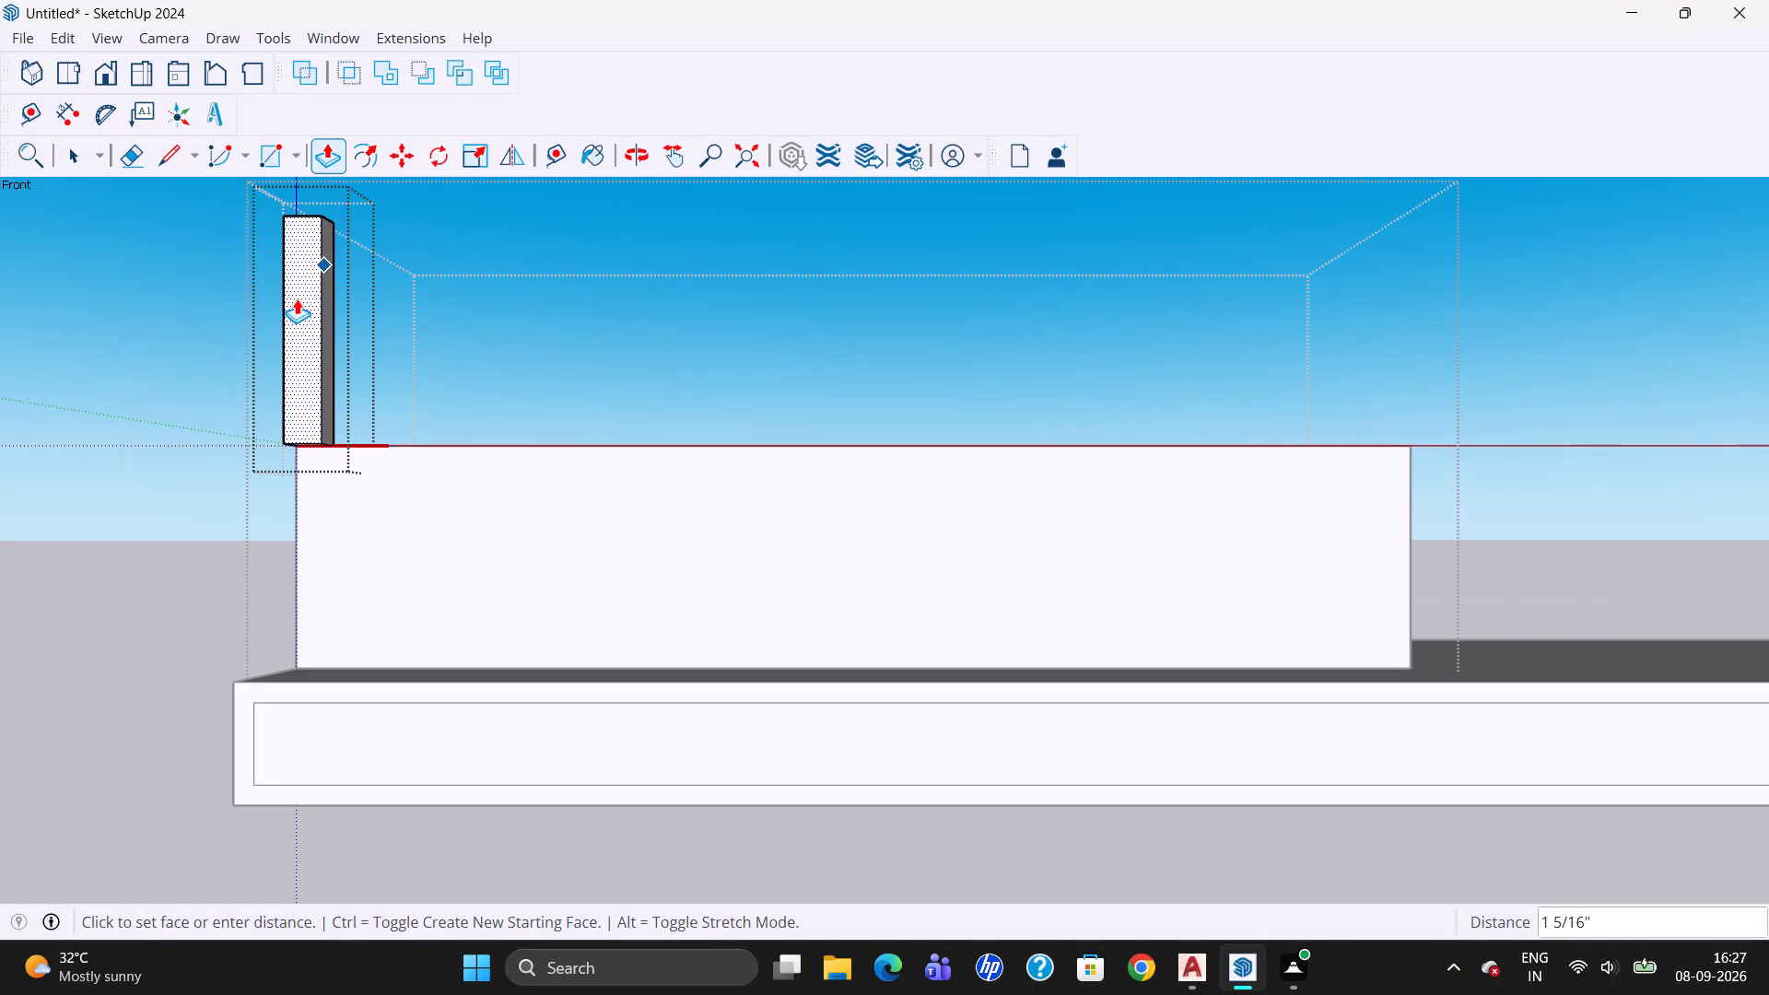
pyautogui.write('1"')
pyautogui.press('Return')
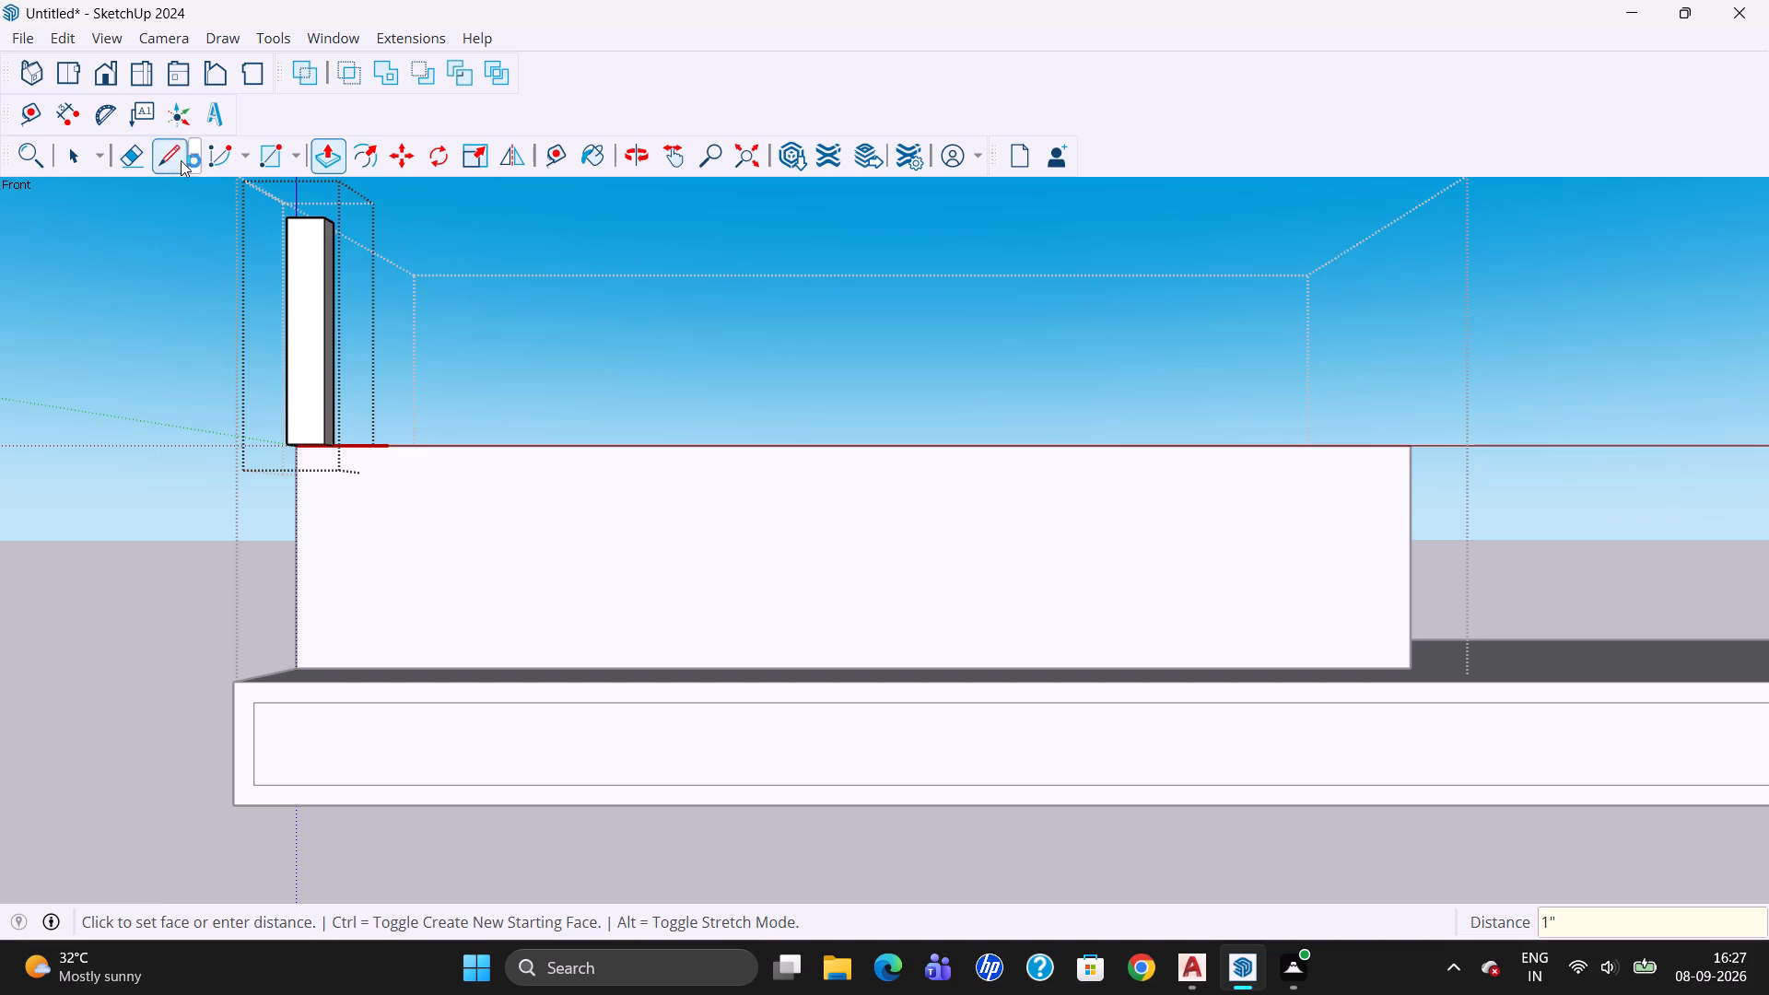
# Select the whole thickened strip and move it down 1' by its bottom front-left corner, against the block's front face.
pyautogui.click(72, 161)
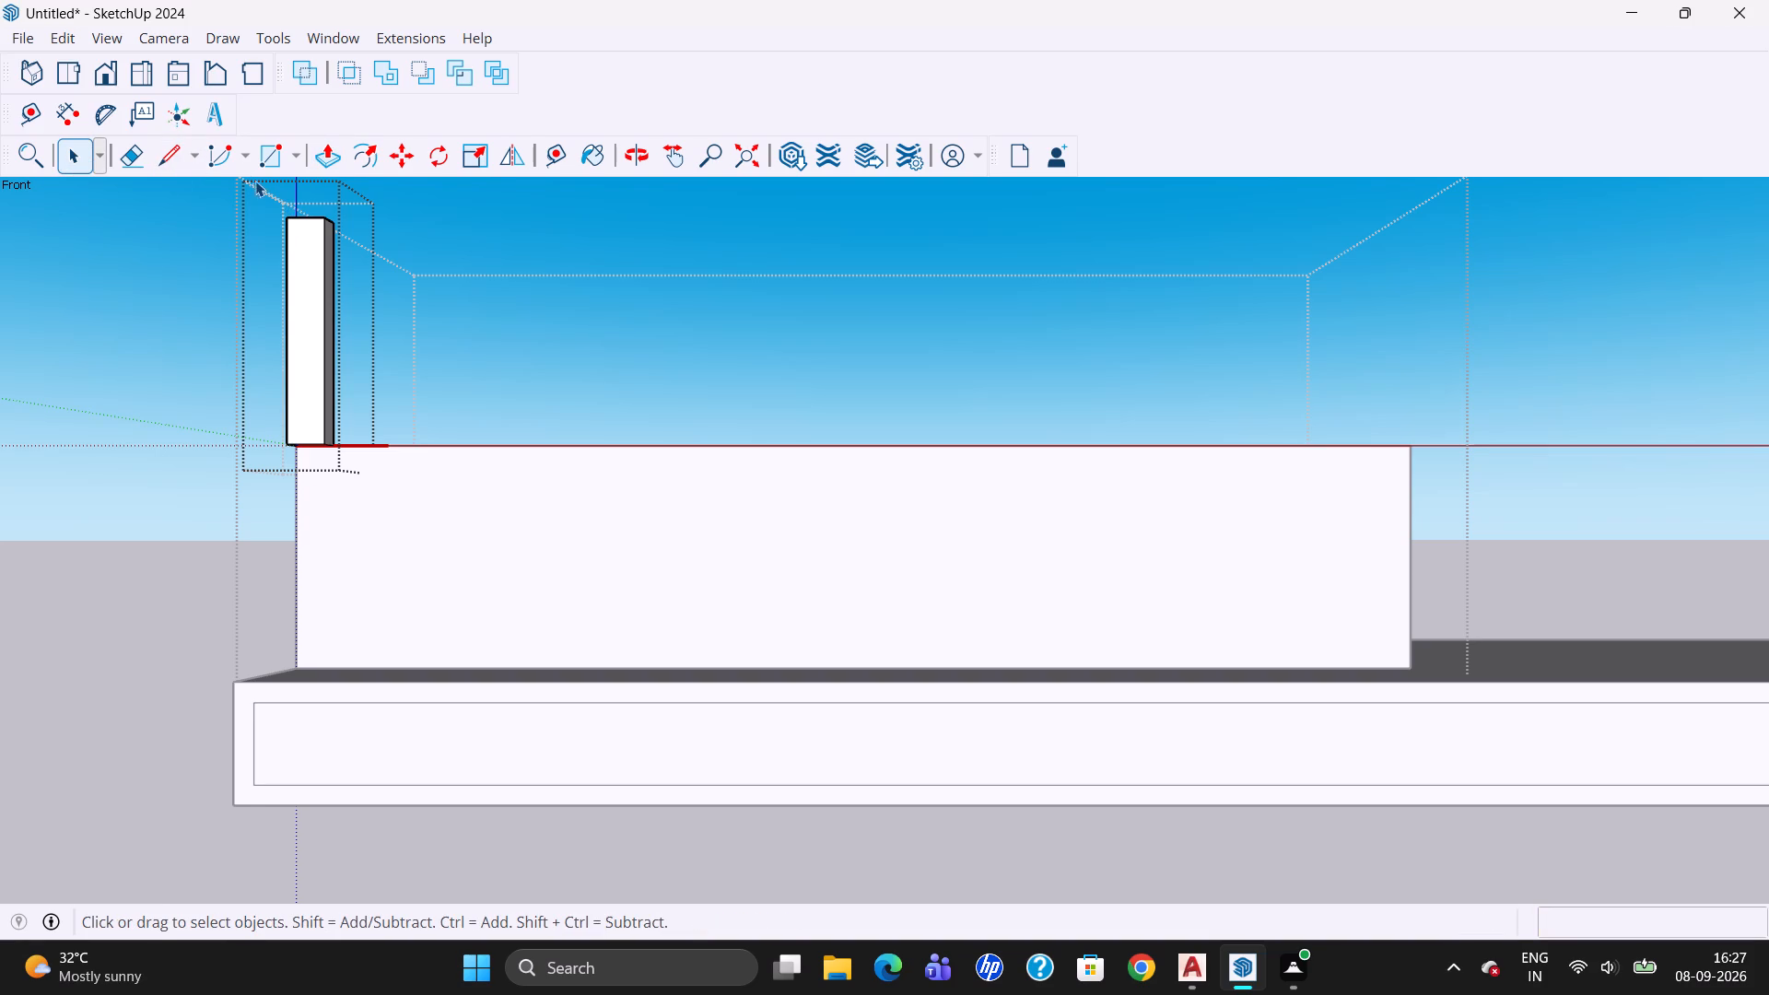
pyautogui.doubleClick(307, 239)
pyautogui.tripleClick(309, 240)
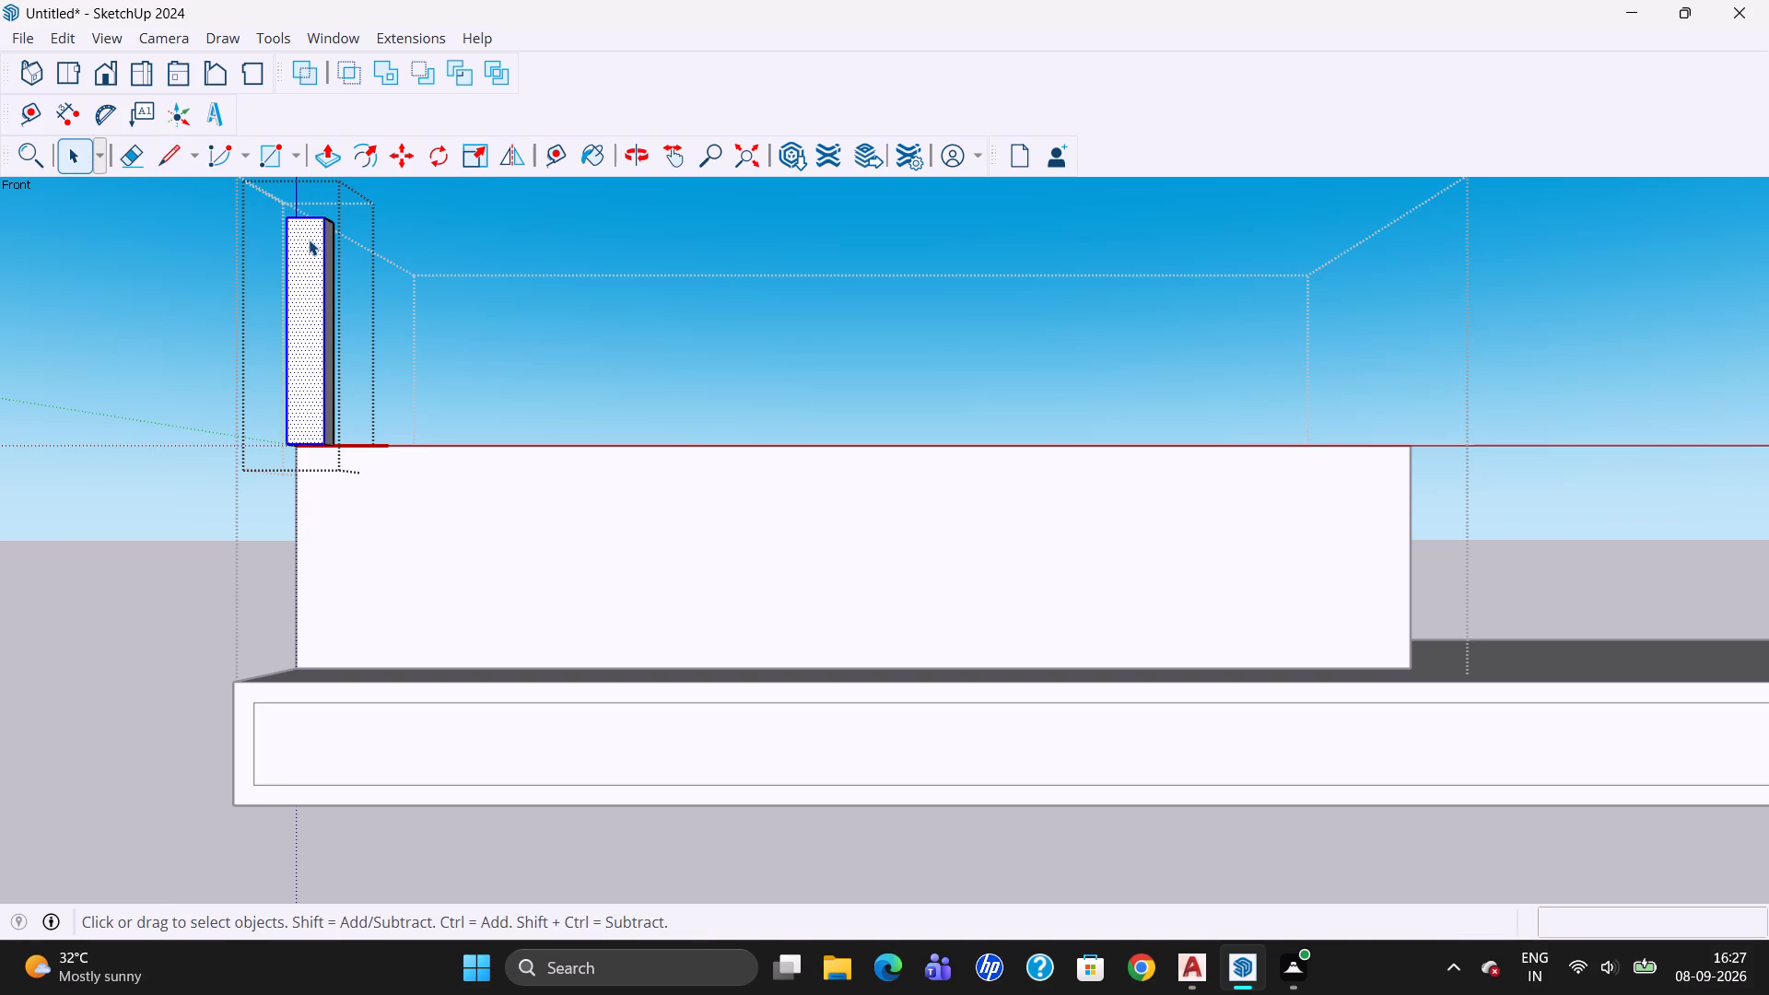
pyautogui.click(309, 240)
pyautogui.click(404, 156)
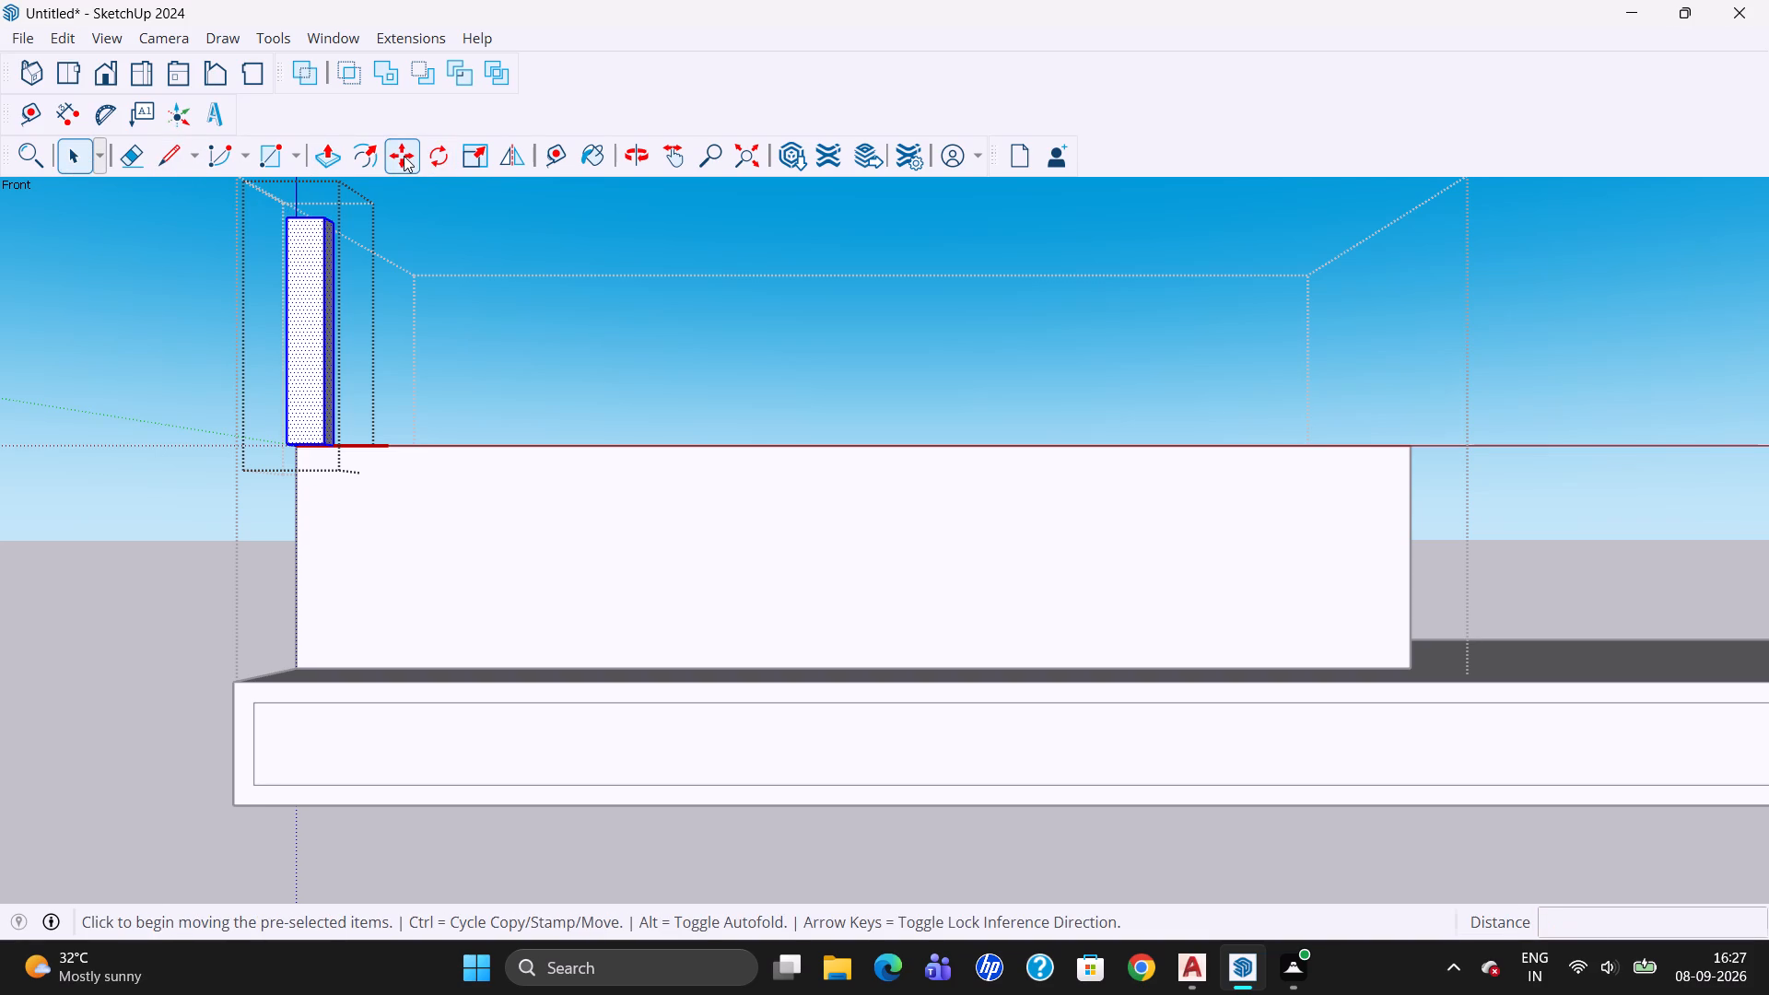
pyautogui.click(285, 442)
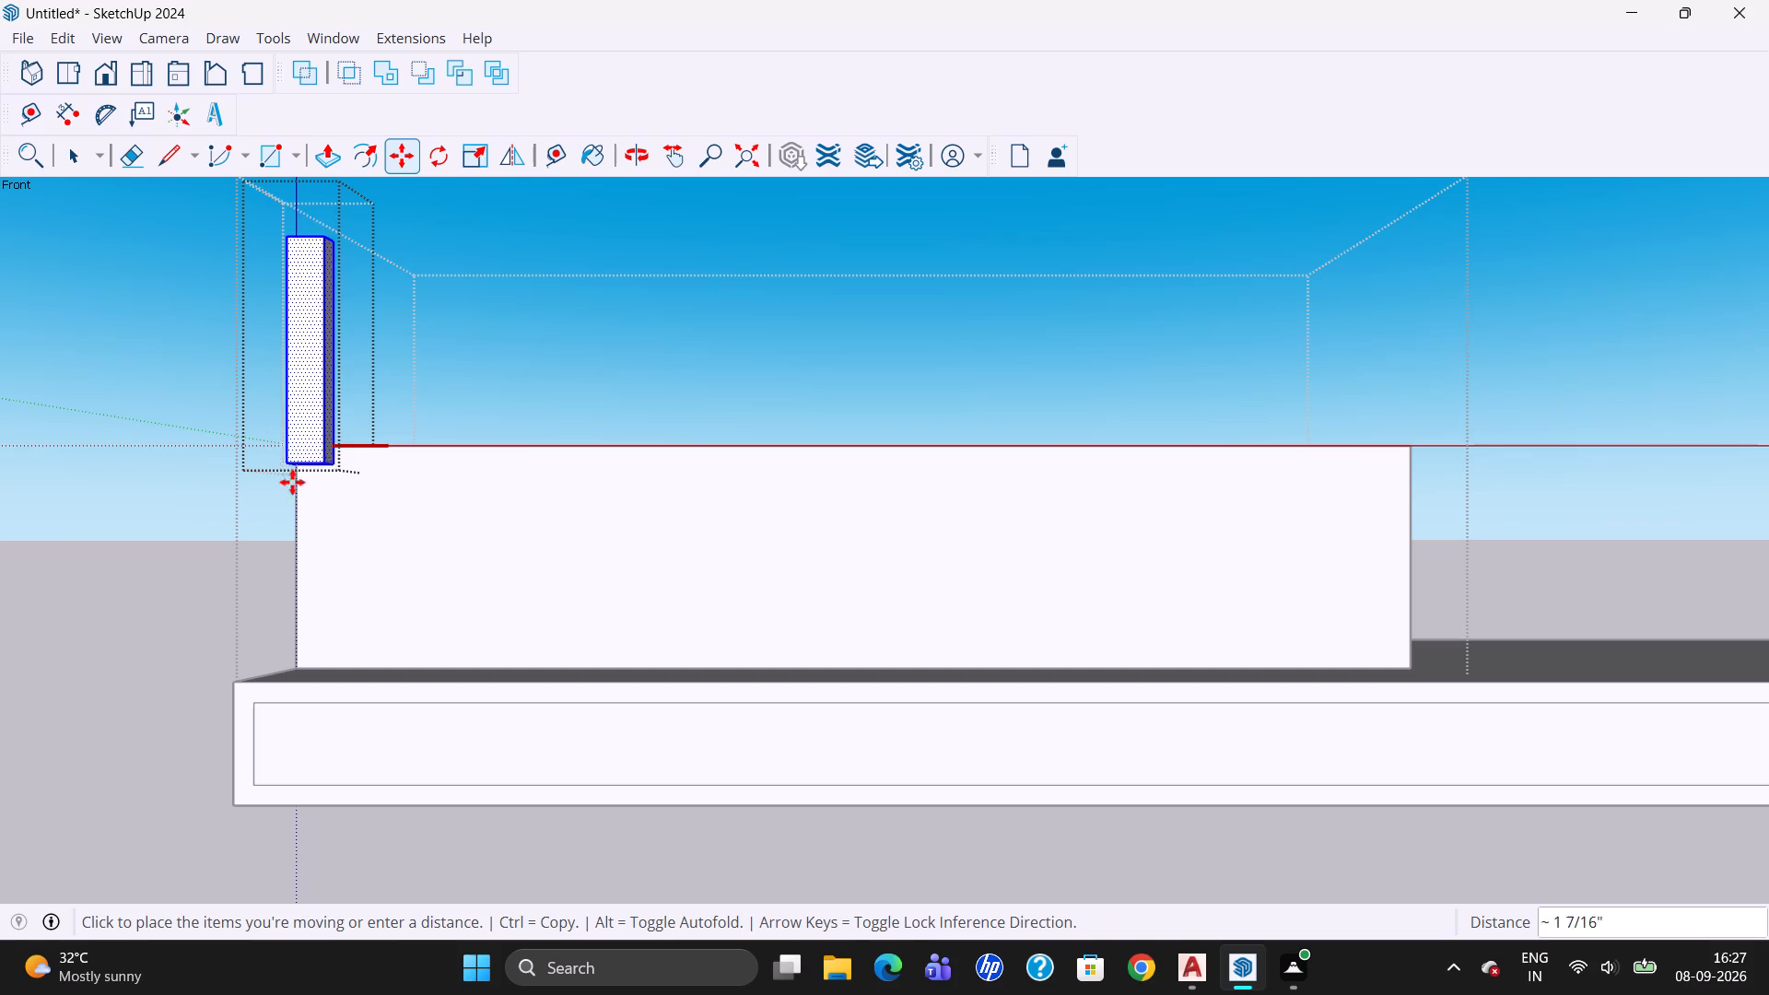
pyautogui.click(290, 673)
pyautogui.press('Escape')
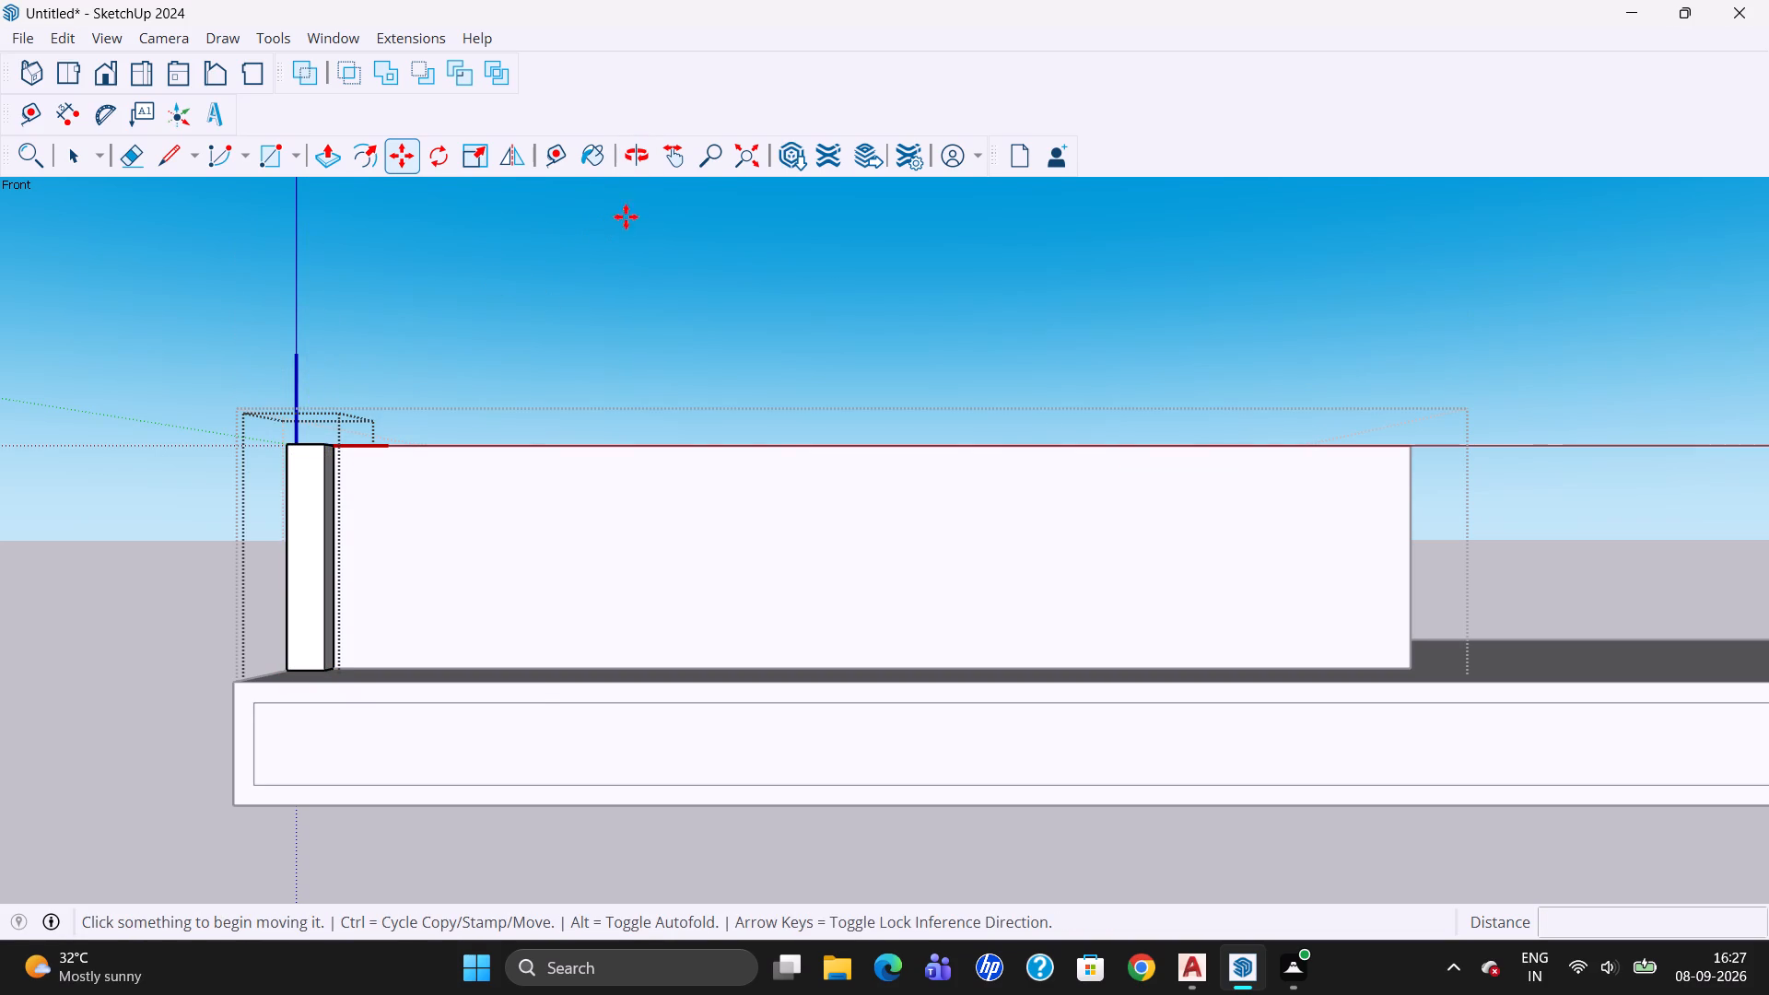
# Examine from several angles how the strip sits against the block's front face and the slab.
pyautogui.click(642, 166)
pyautogui.moveTo(228, 668); pyautogui.dragTo(558, 737)
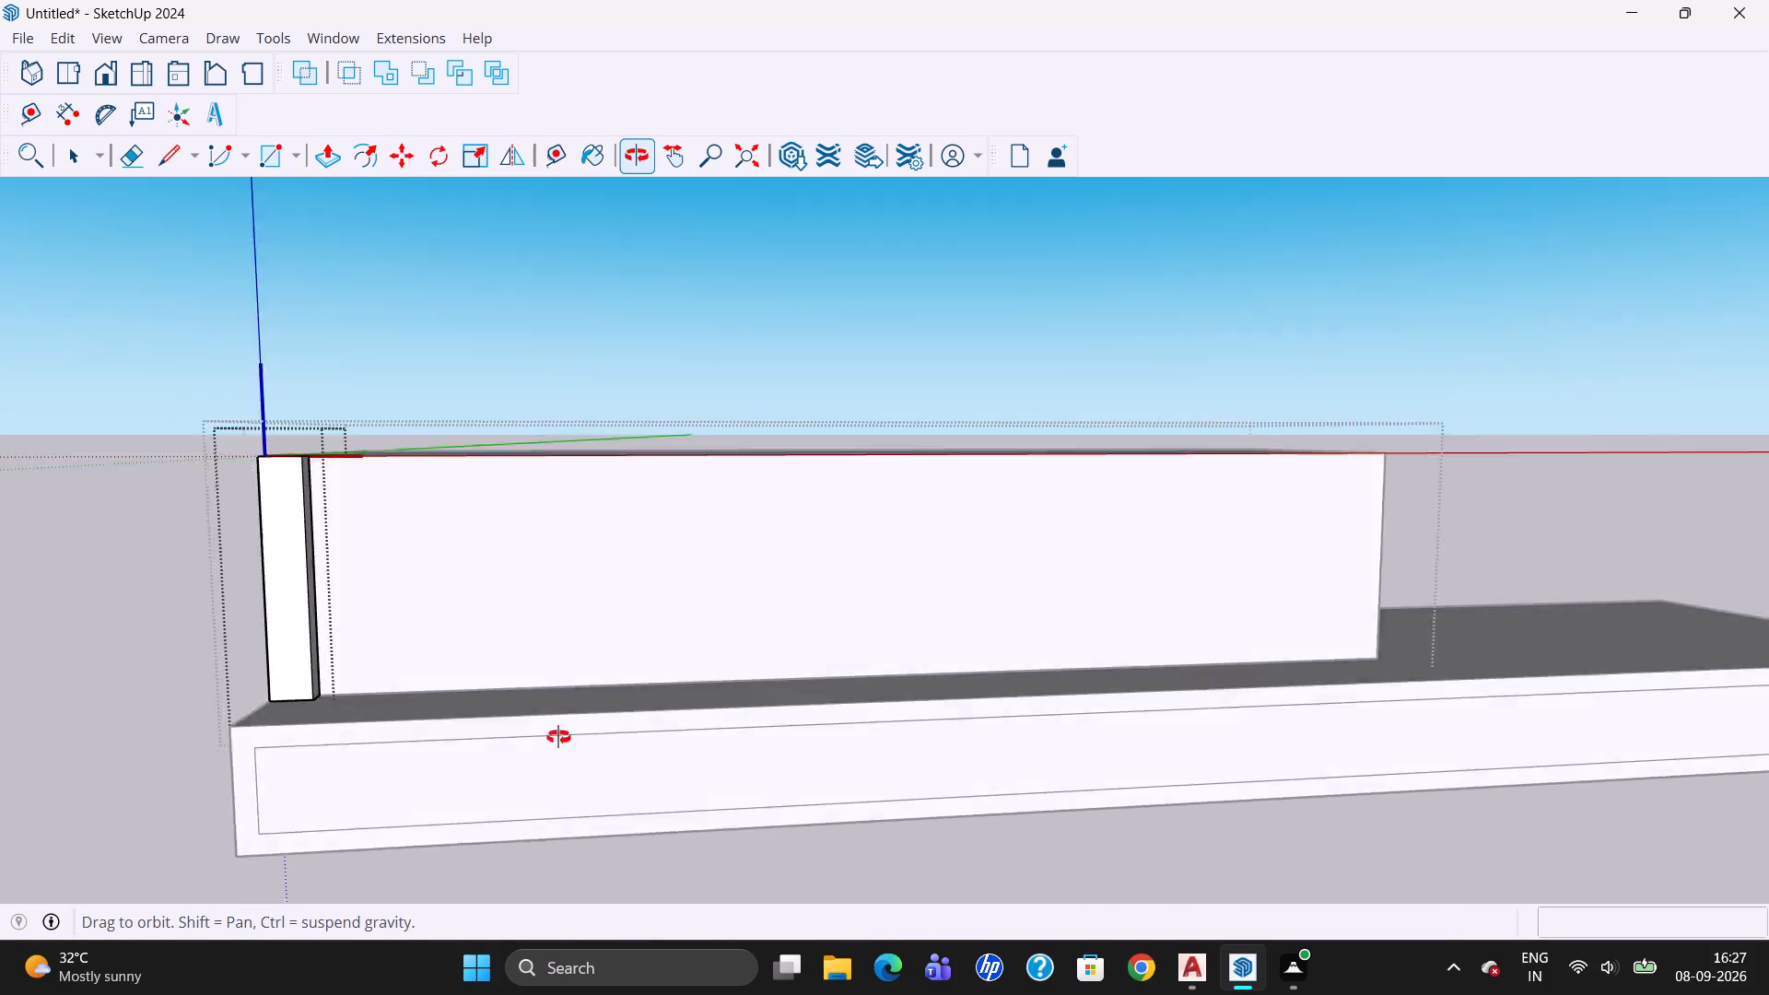
pyautogui.moveTo(558, 737); pyautogui.dragTo(851, 725)
pyautogui.moveTo(931, 898); pyautogui.dragTo(759, 930)
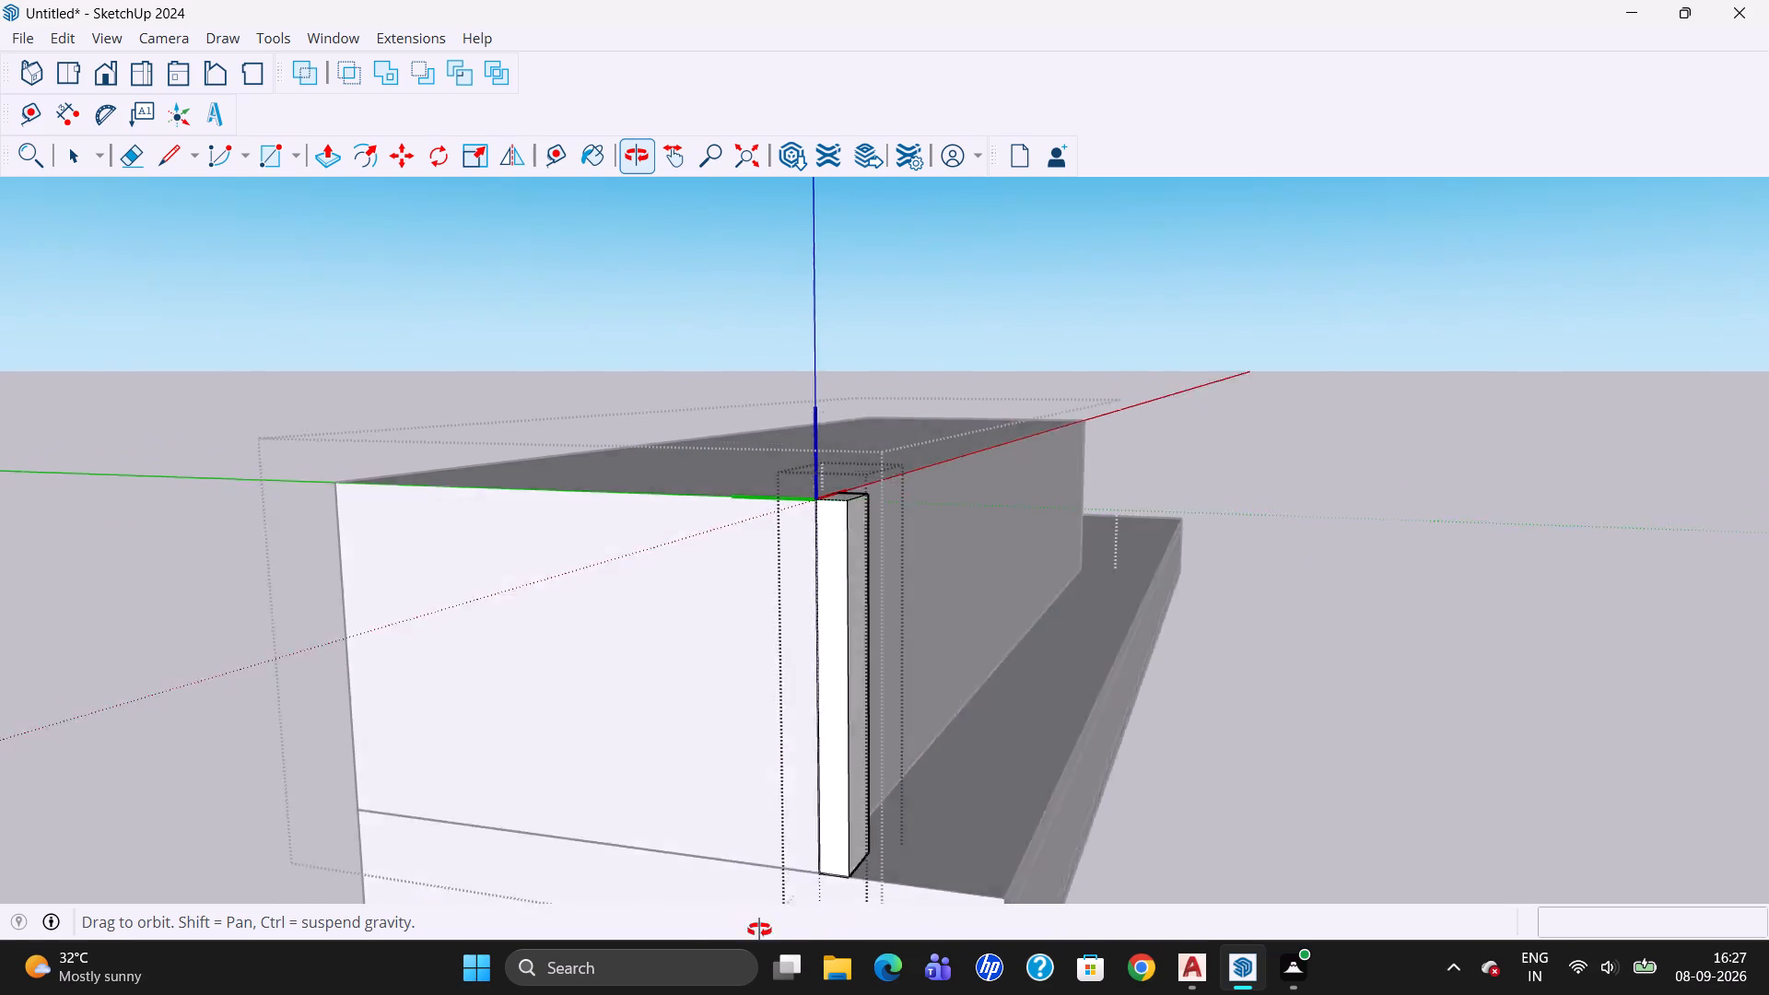
pyautogui.moveTo(759, 930); pyautogui.dragTo(558, 893)
pyautogui.moveTo(896, 918); pyautogui.dragTo(701, 767)
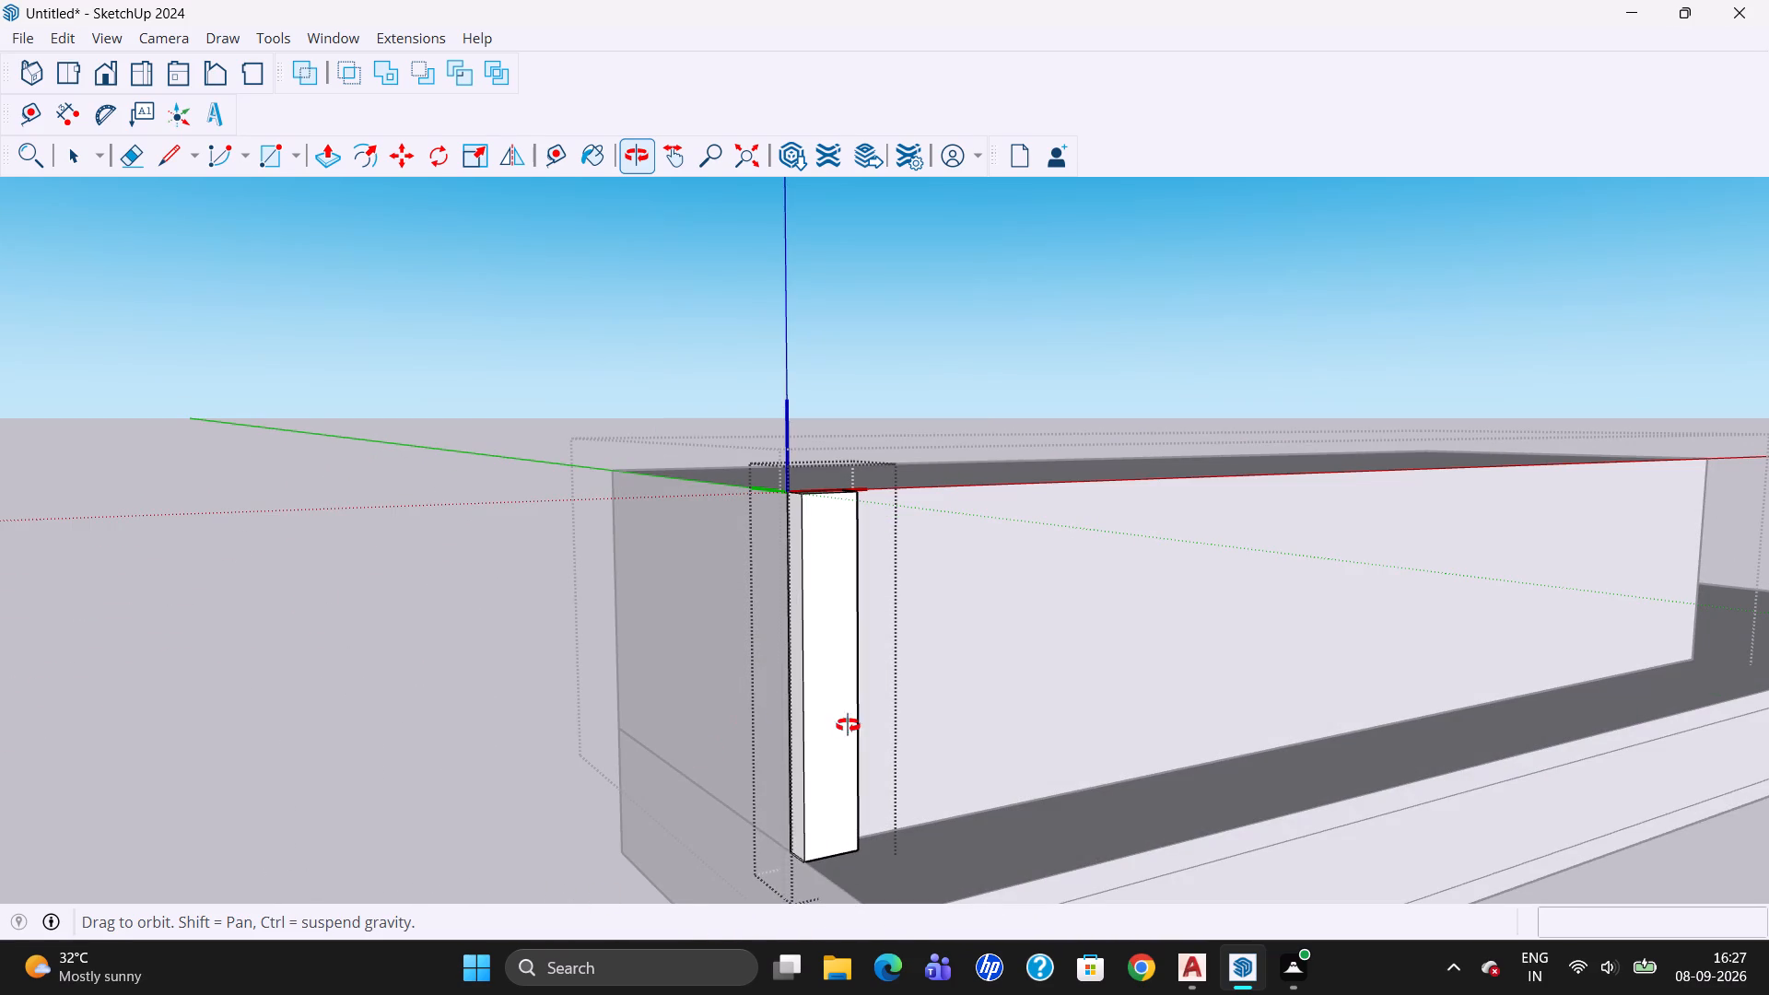
pyautogui.moveTo(842, 722); pyautogui.dragTo(730, 637)
pyautogui.moveTo(829, 767); pyautogui.dragTo(788, 714)
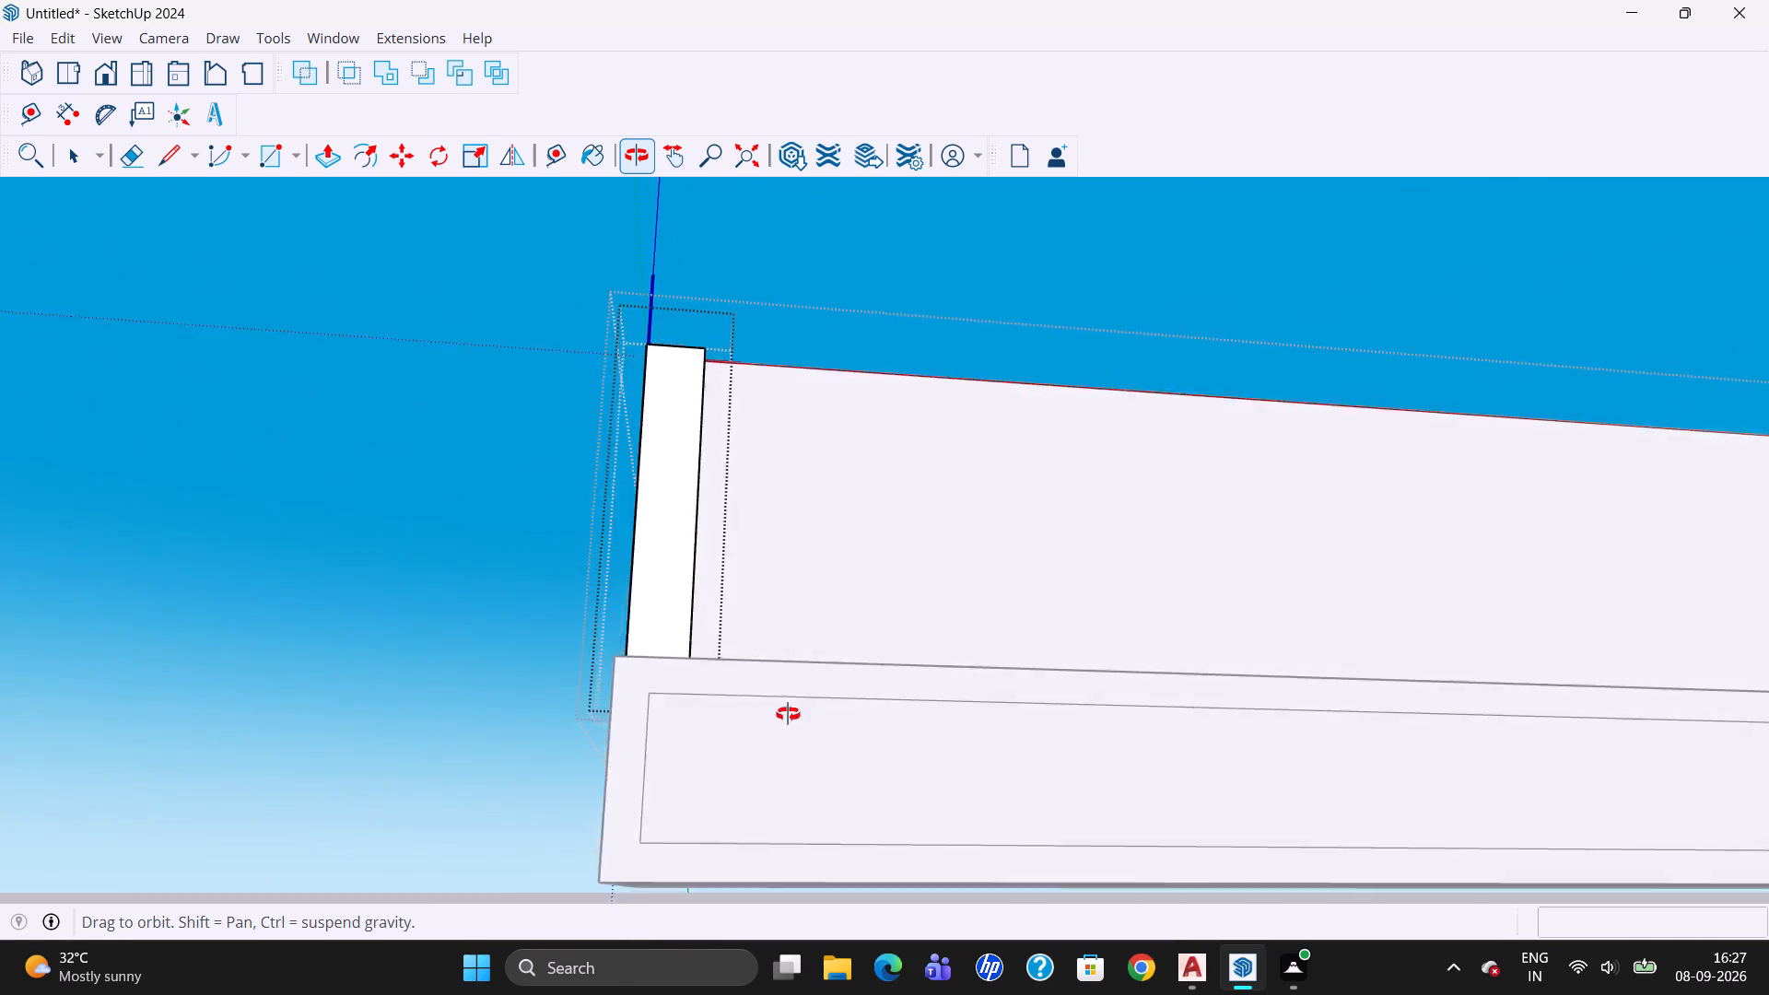
pyautogui.moveTo(788, 714); pyautogui.dragTo(861, 837)
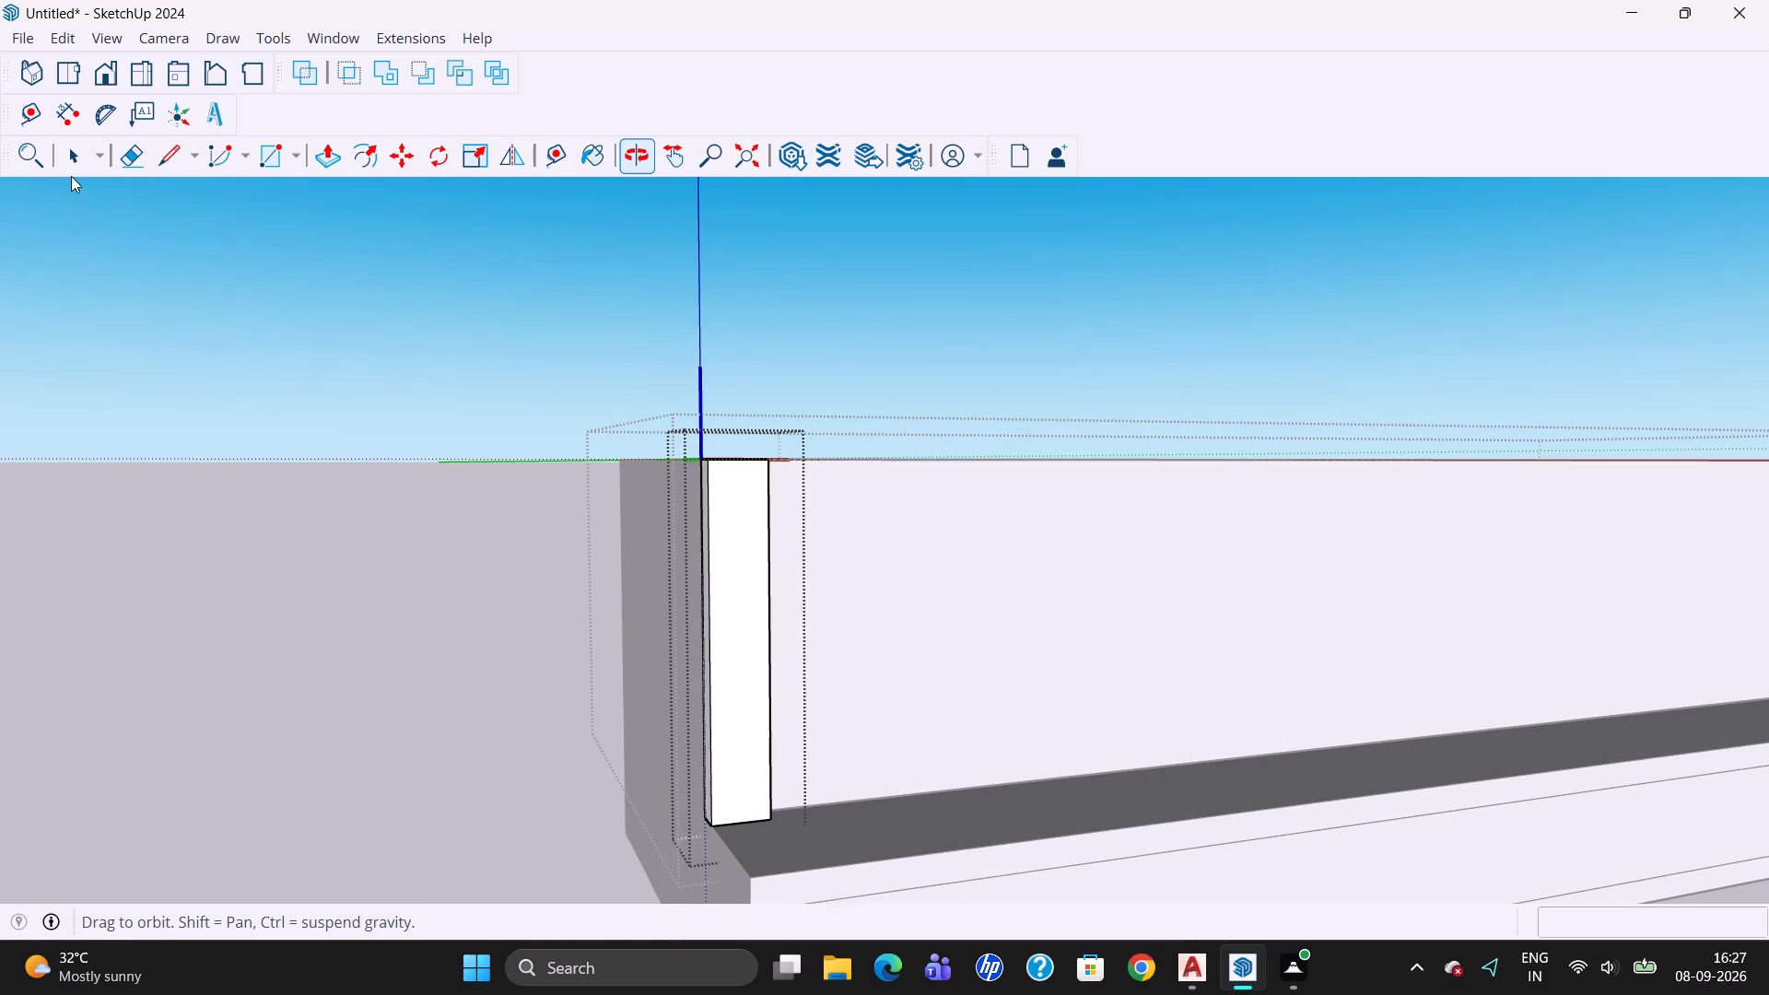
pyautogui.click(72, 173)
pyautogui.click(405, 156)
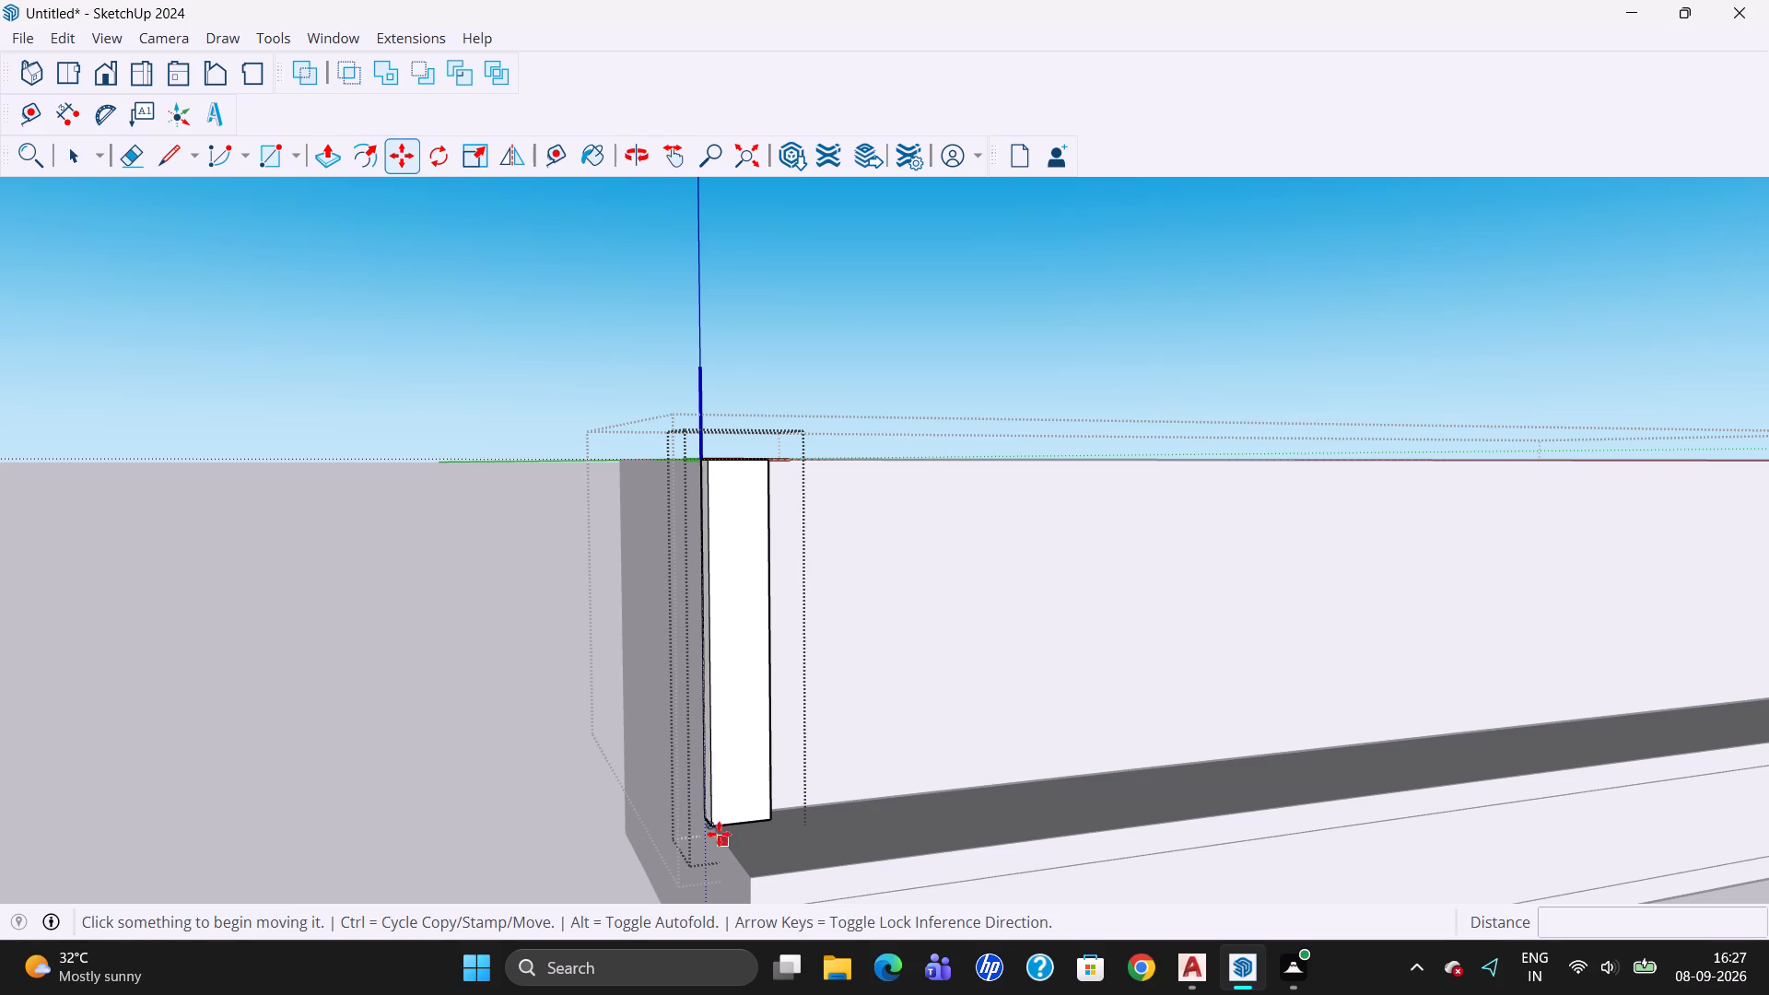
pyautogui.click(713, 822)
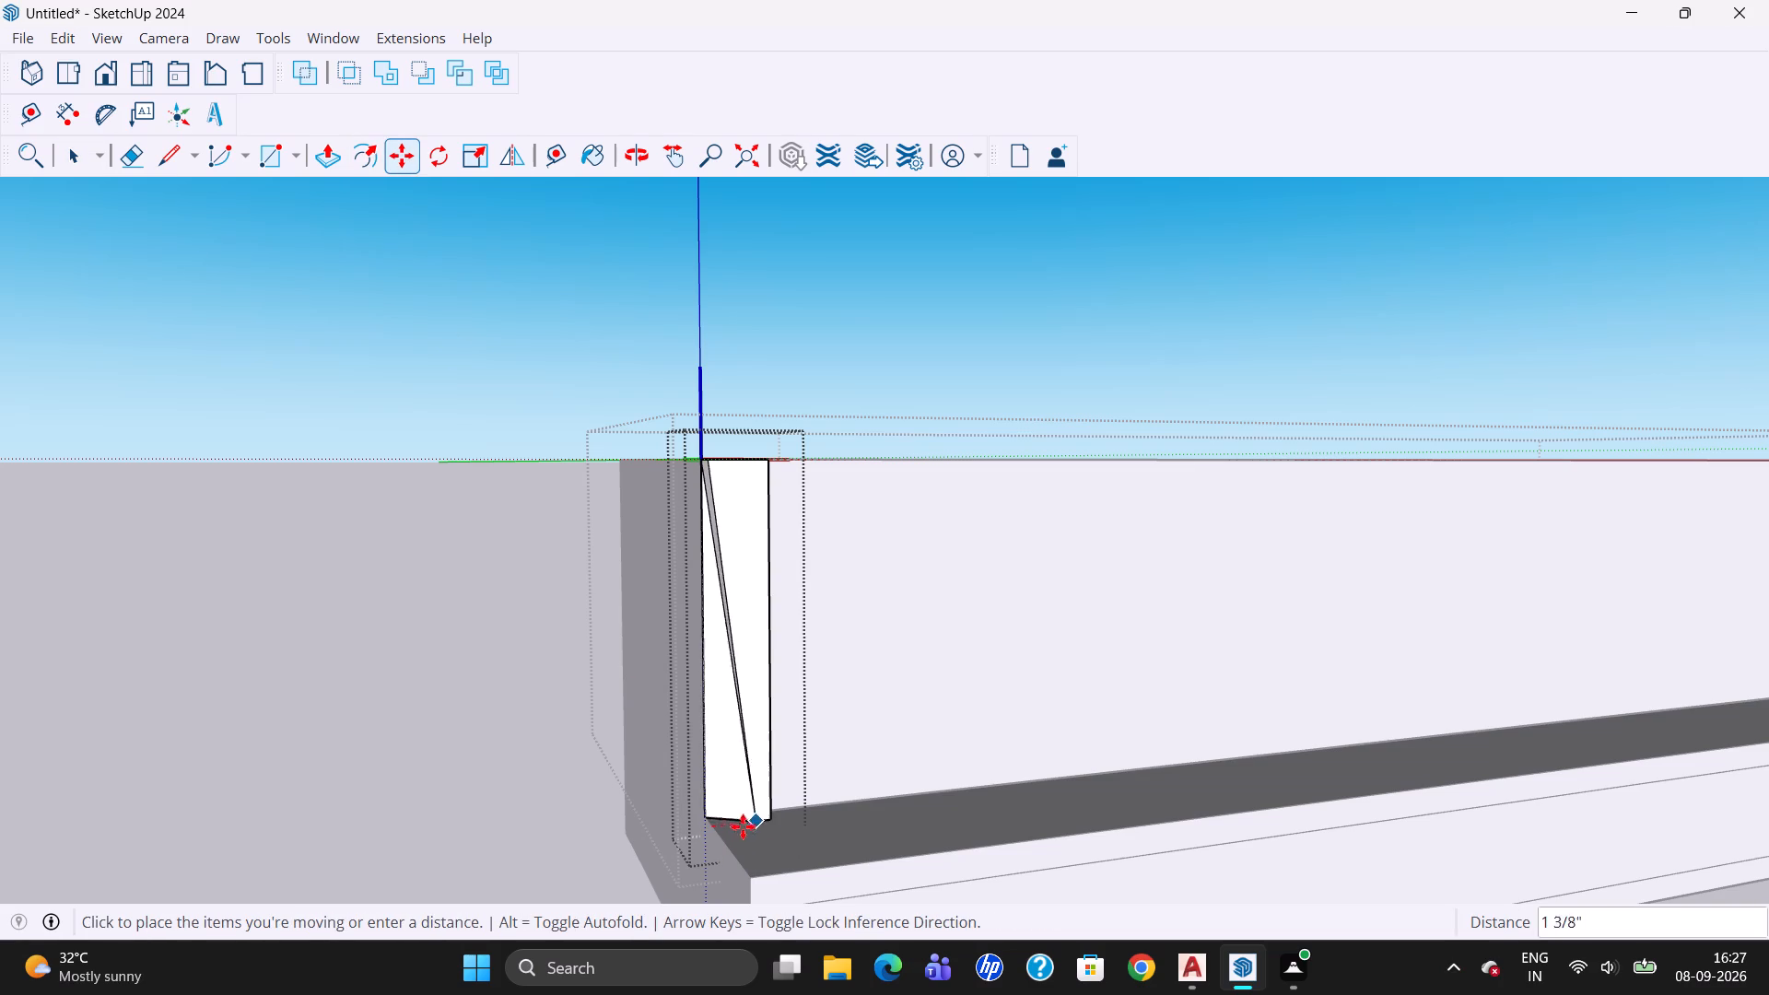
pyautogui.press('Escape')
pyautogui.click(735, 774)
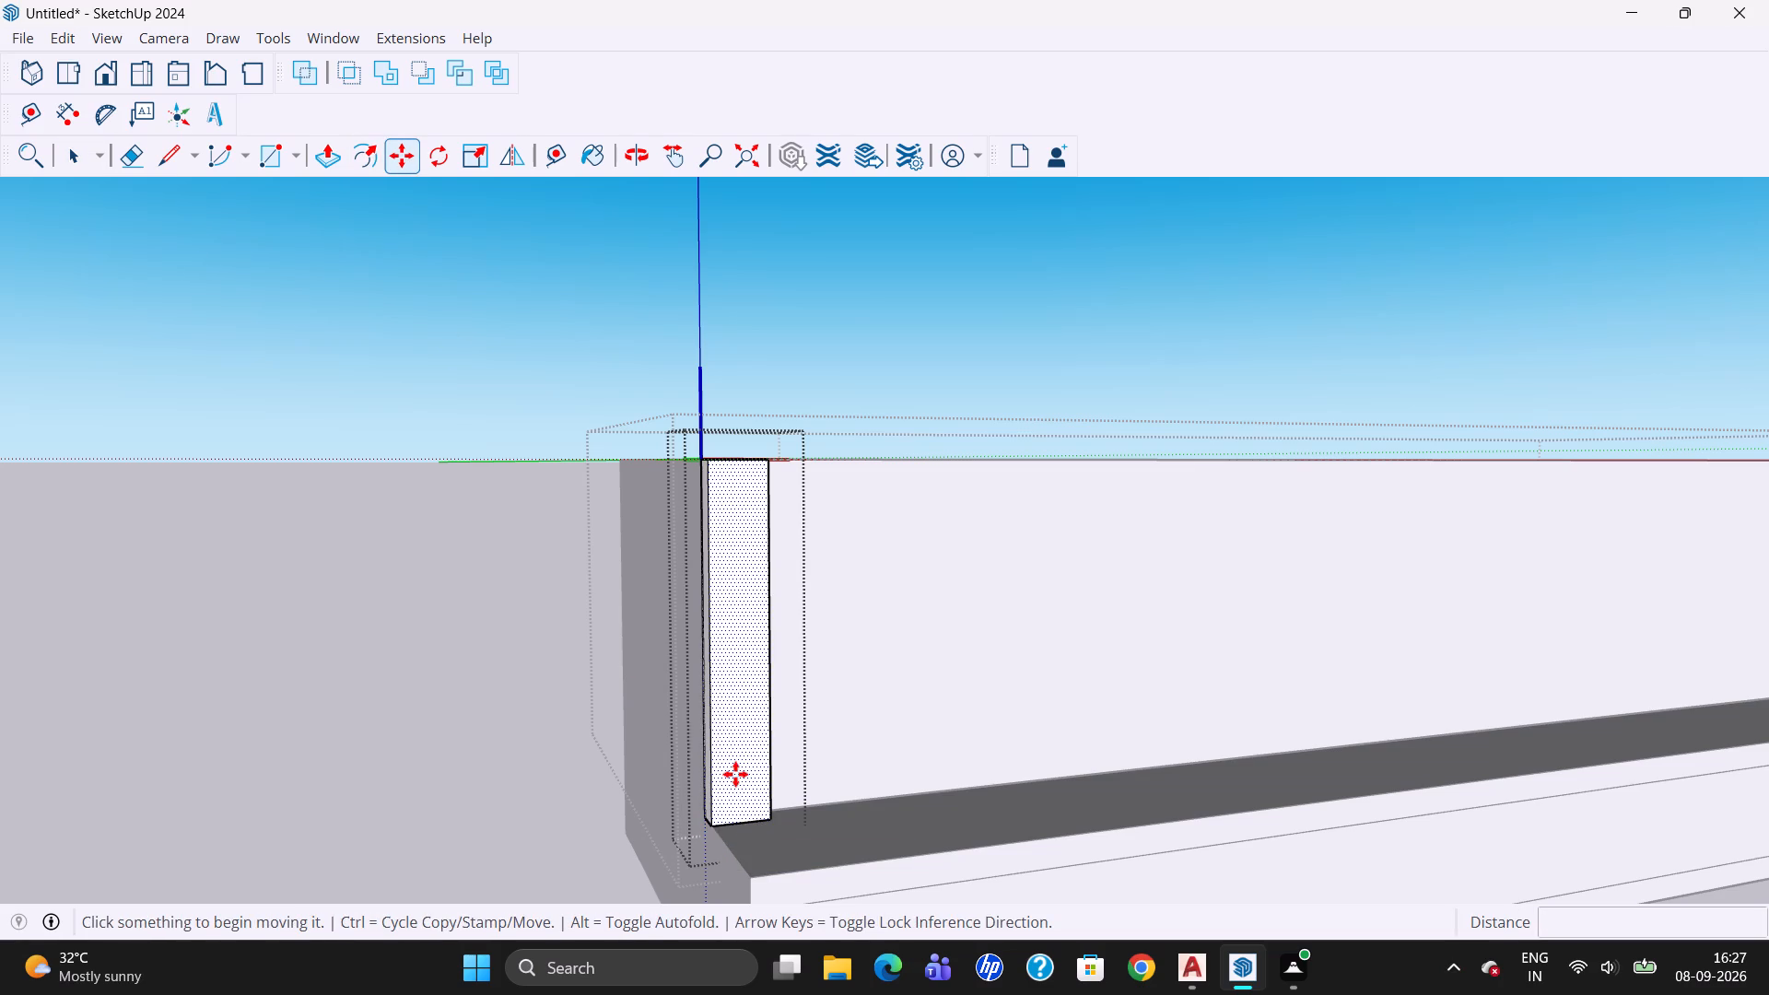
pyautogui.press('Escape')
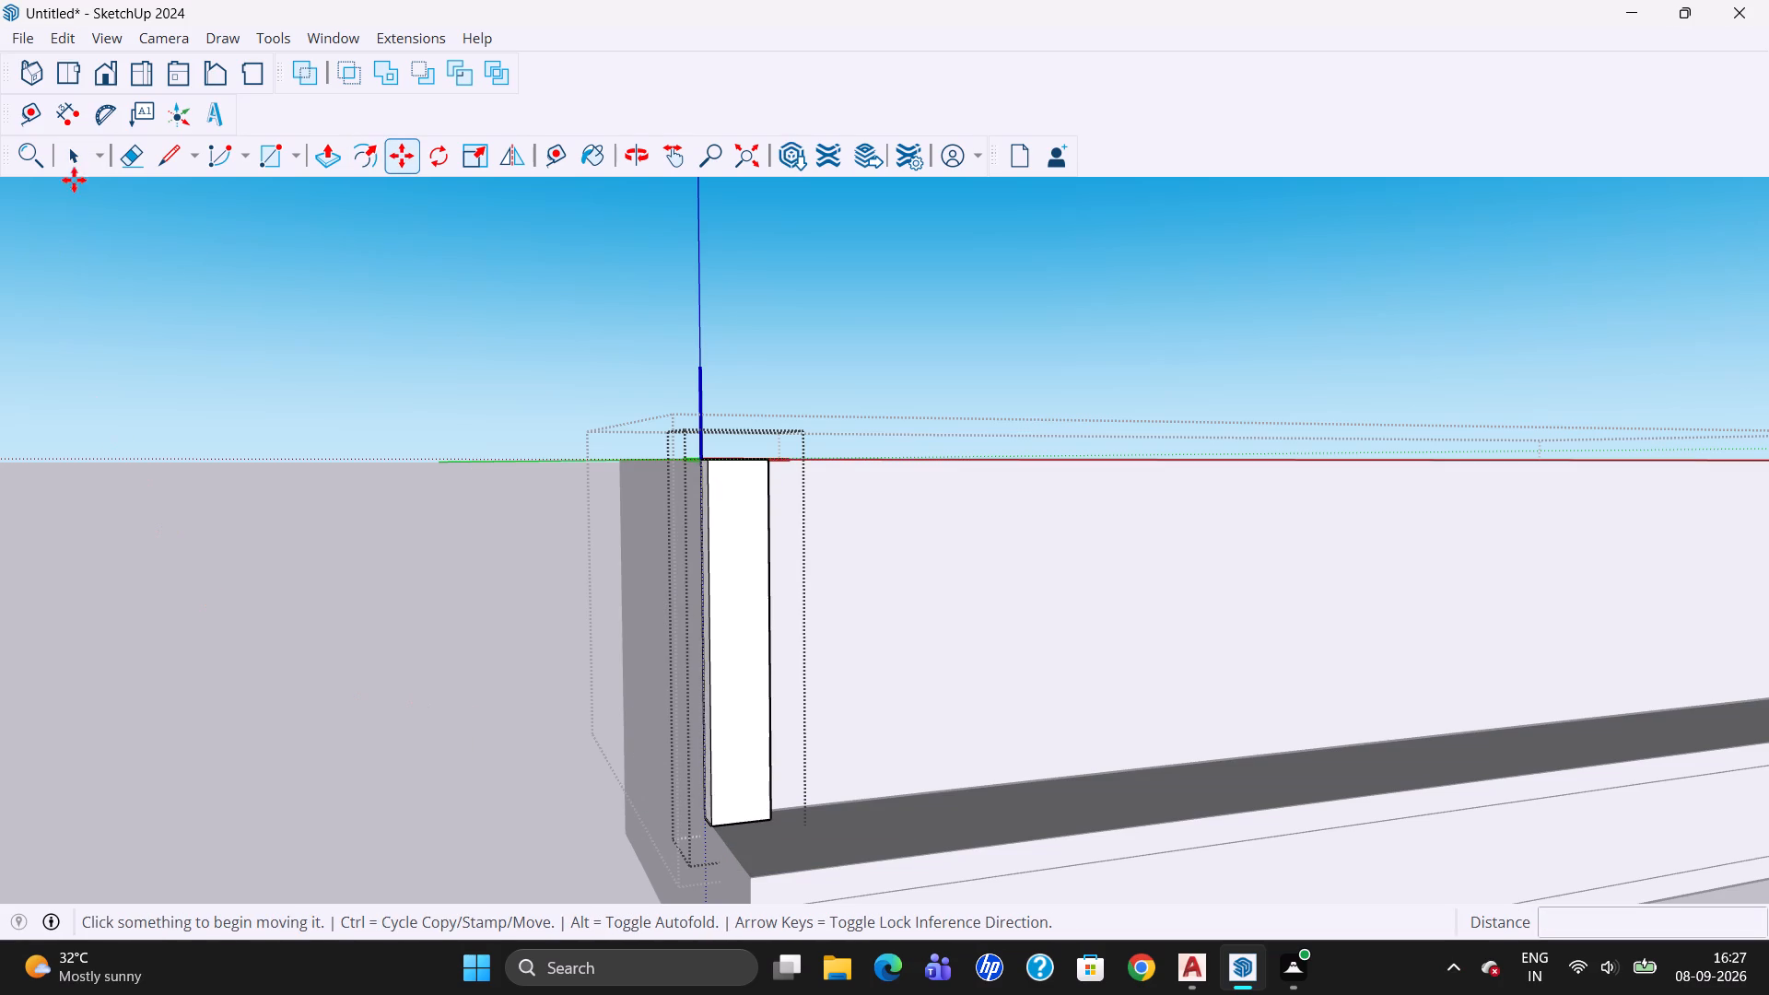
# Copy the whole thickened strip 2.5" along the red axis and array it as 23 copies across the block's front.
pyautogui.click(78, 170)
pyautogui.doubleClick(729, 636)
pyautogui.doubleClick(729, 636)
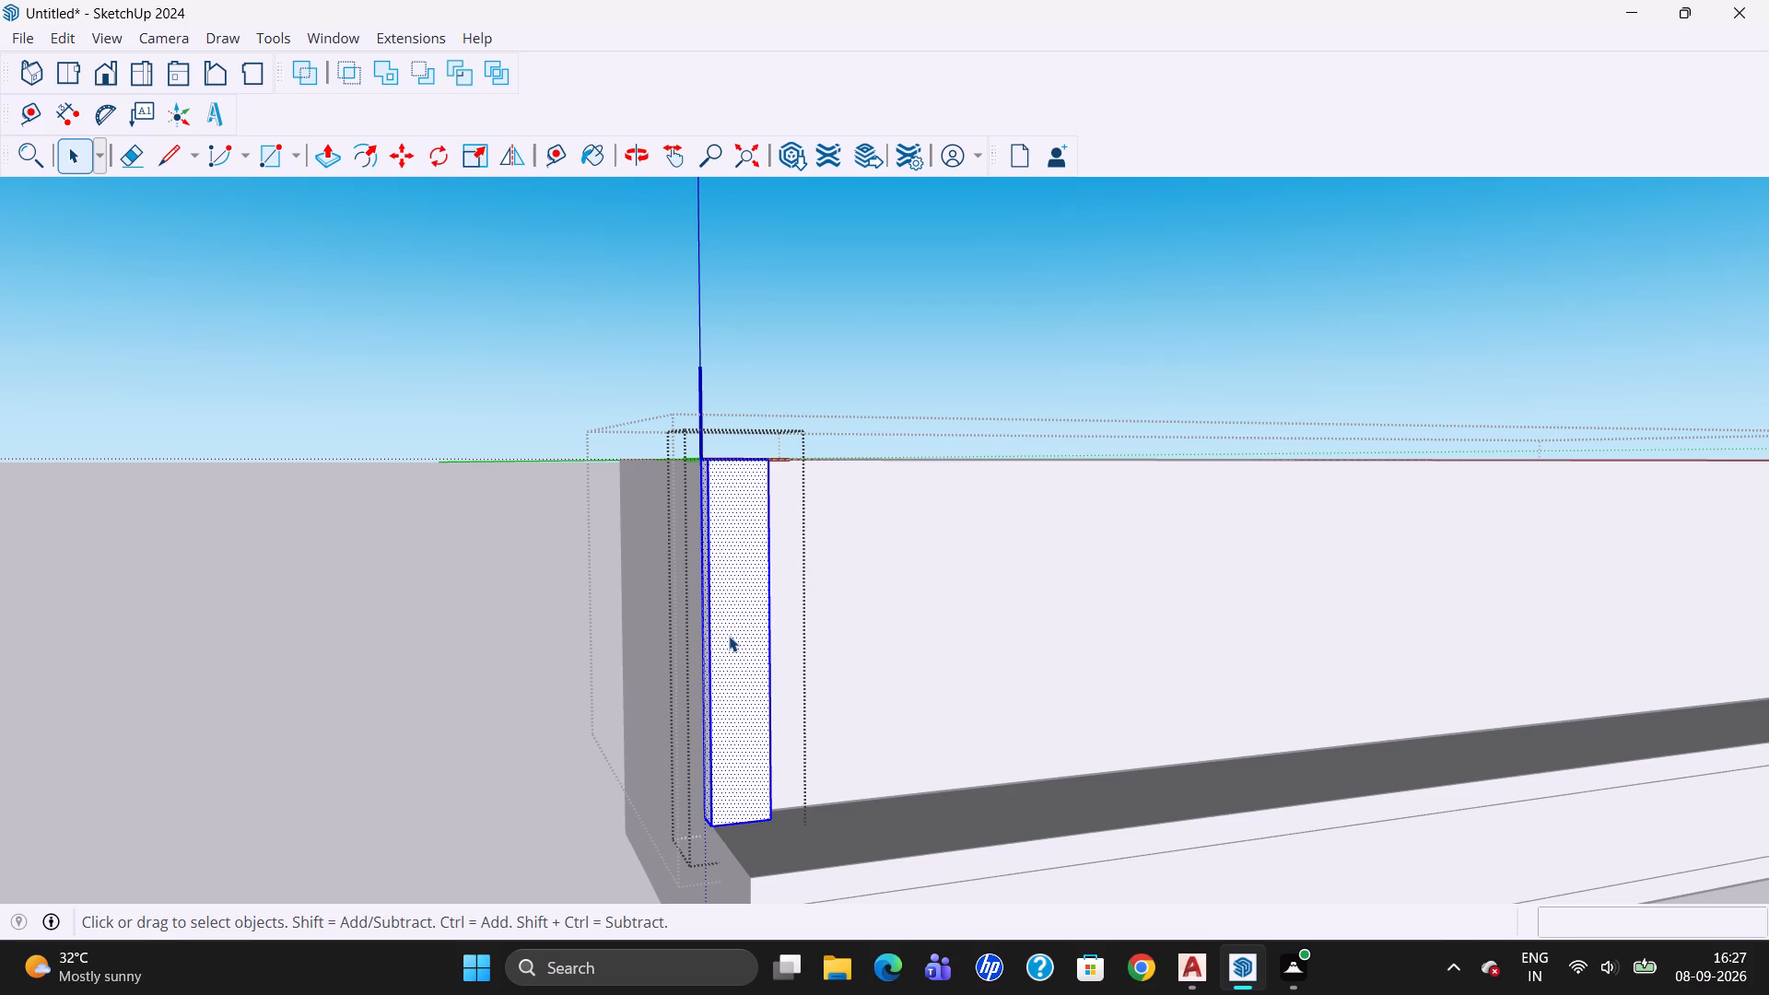
pyautogui.click(392, 162)
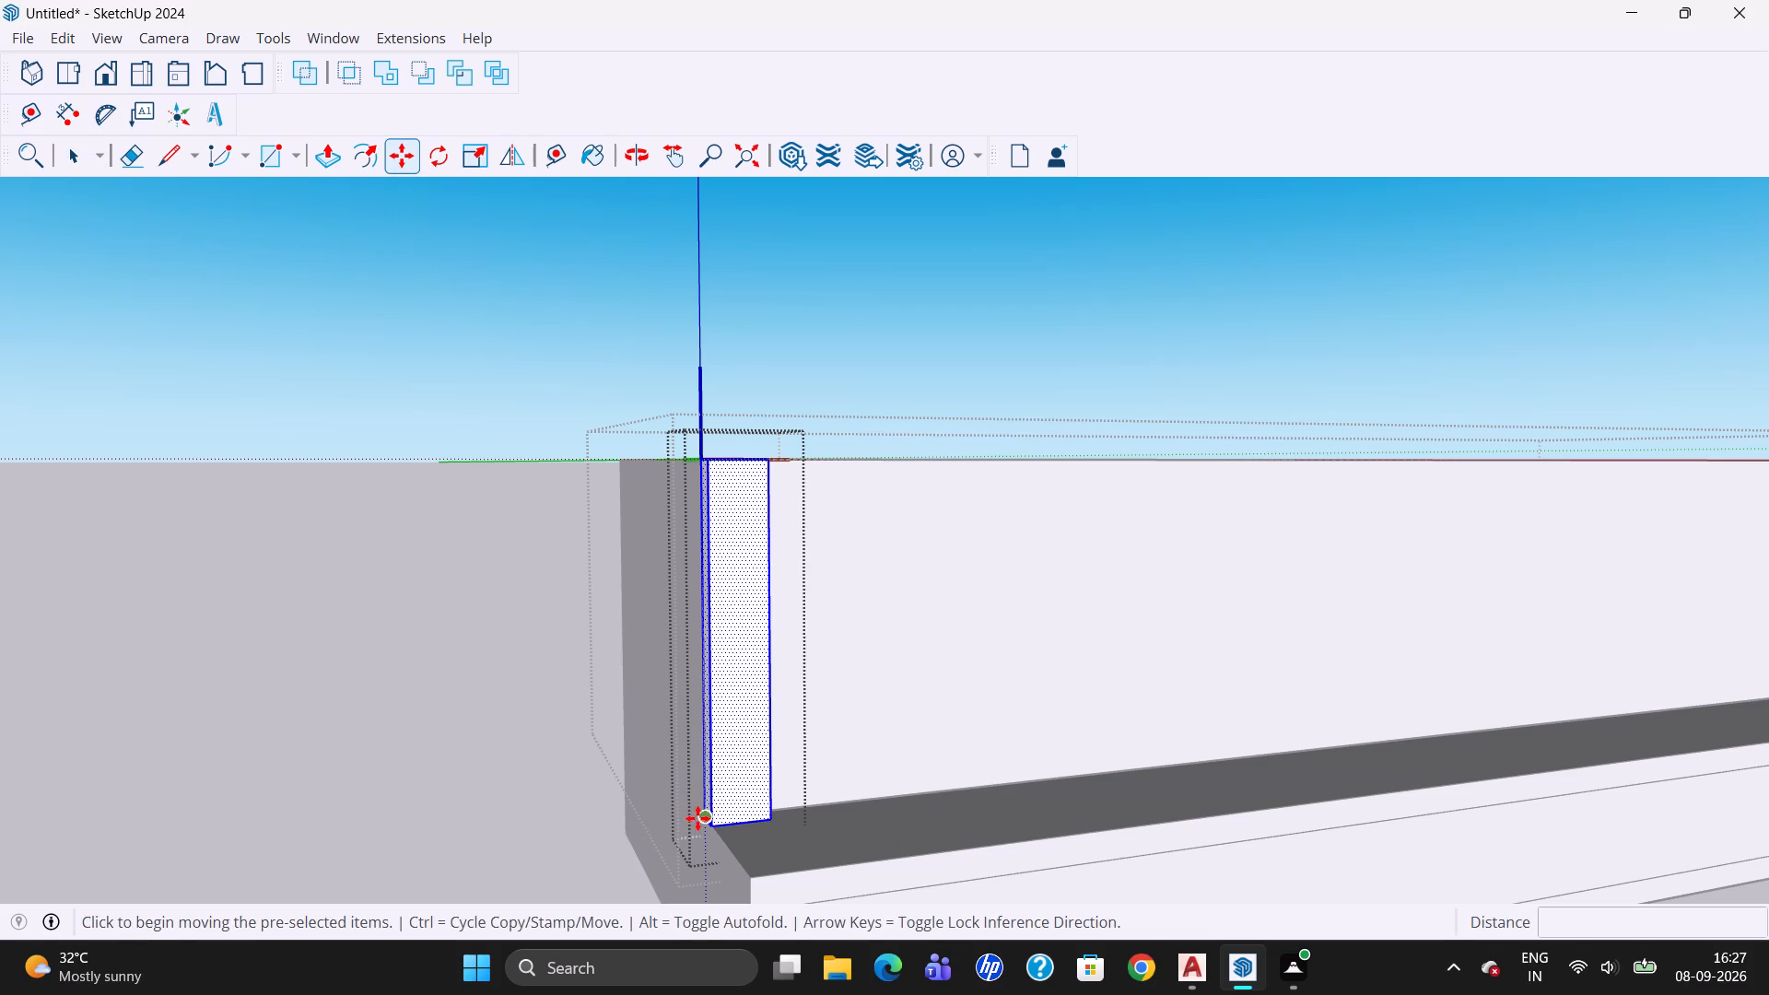
pyautogui.scroll(4, 699, 818)
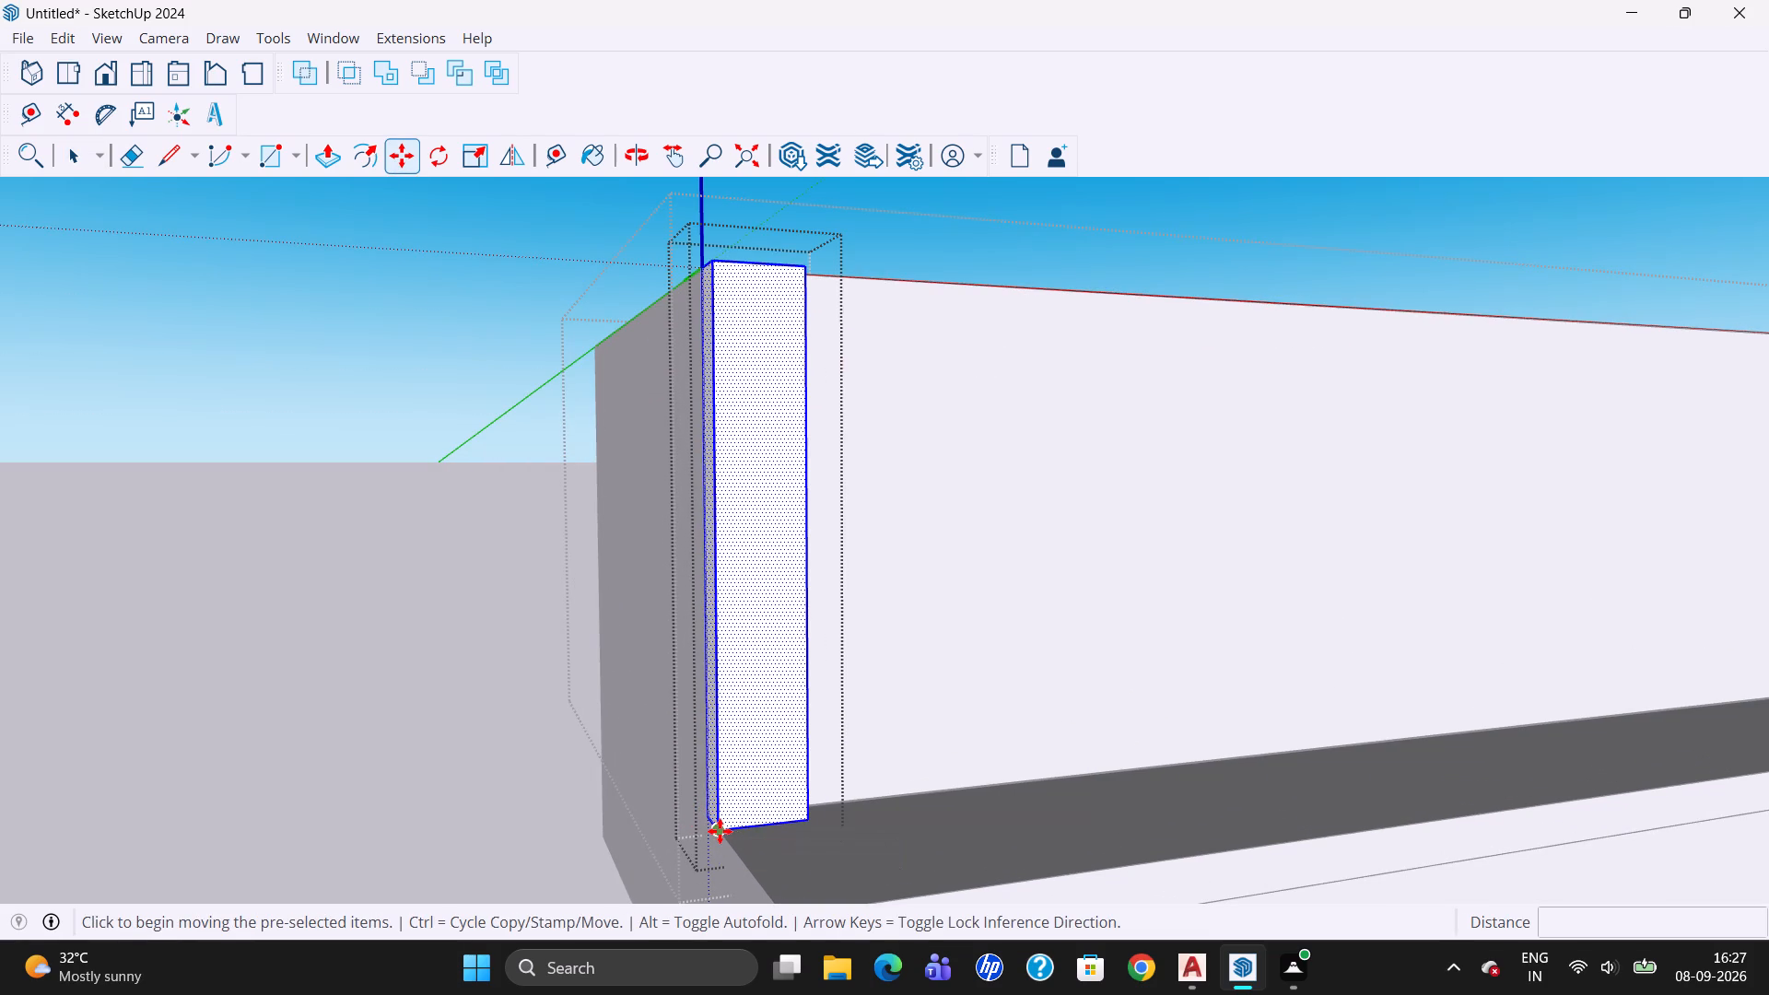
pyautogui.click(720, 830)
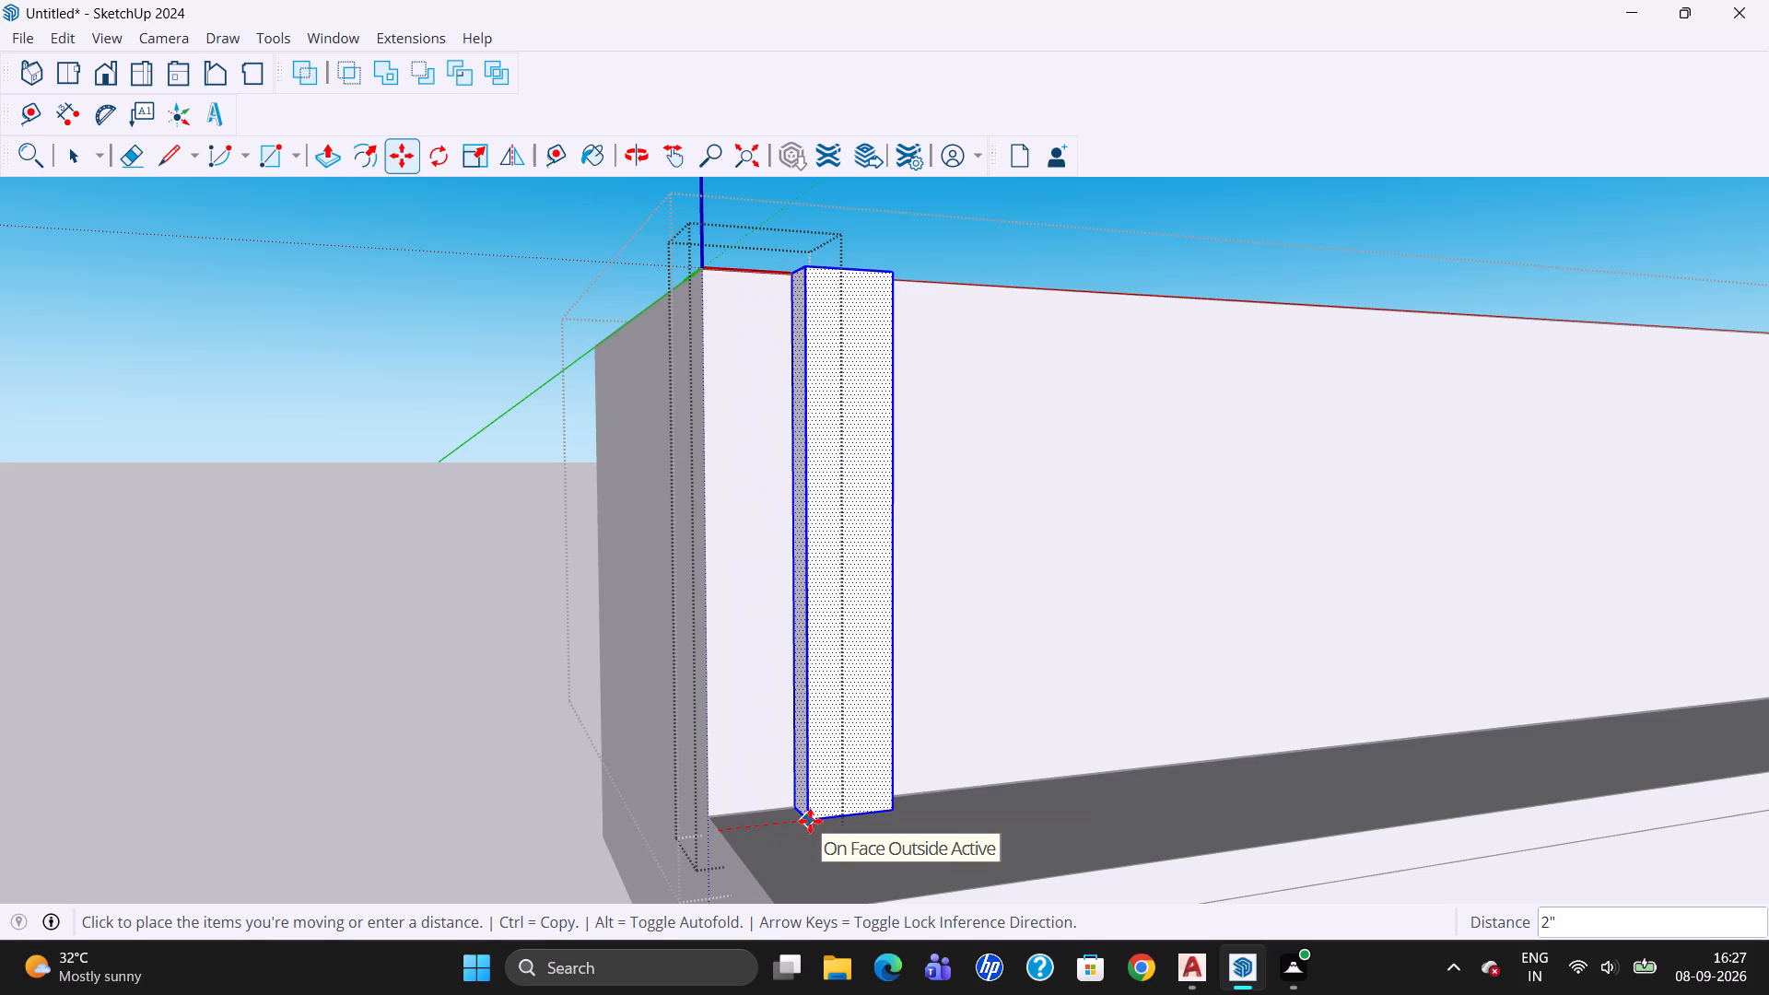
pyautogui.press('Right')
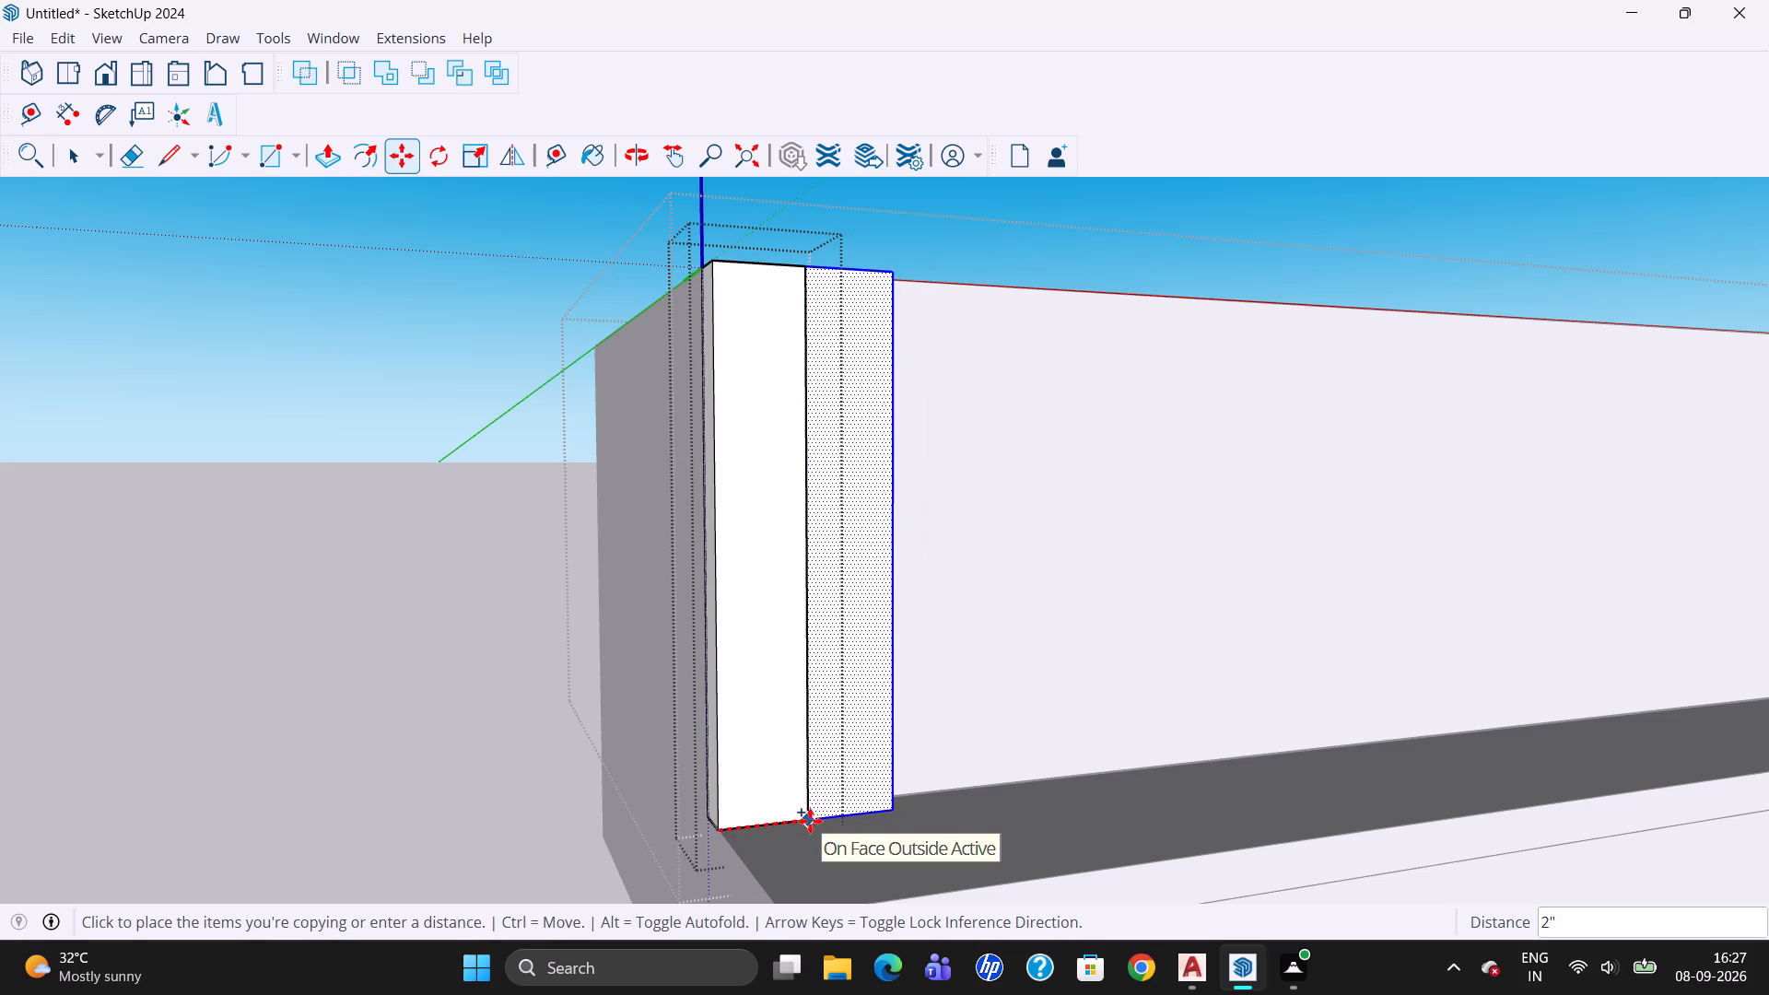
pyautogui.write('2.5')
pyautogui.press('Return')
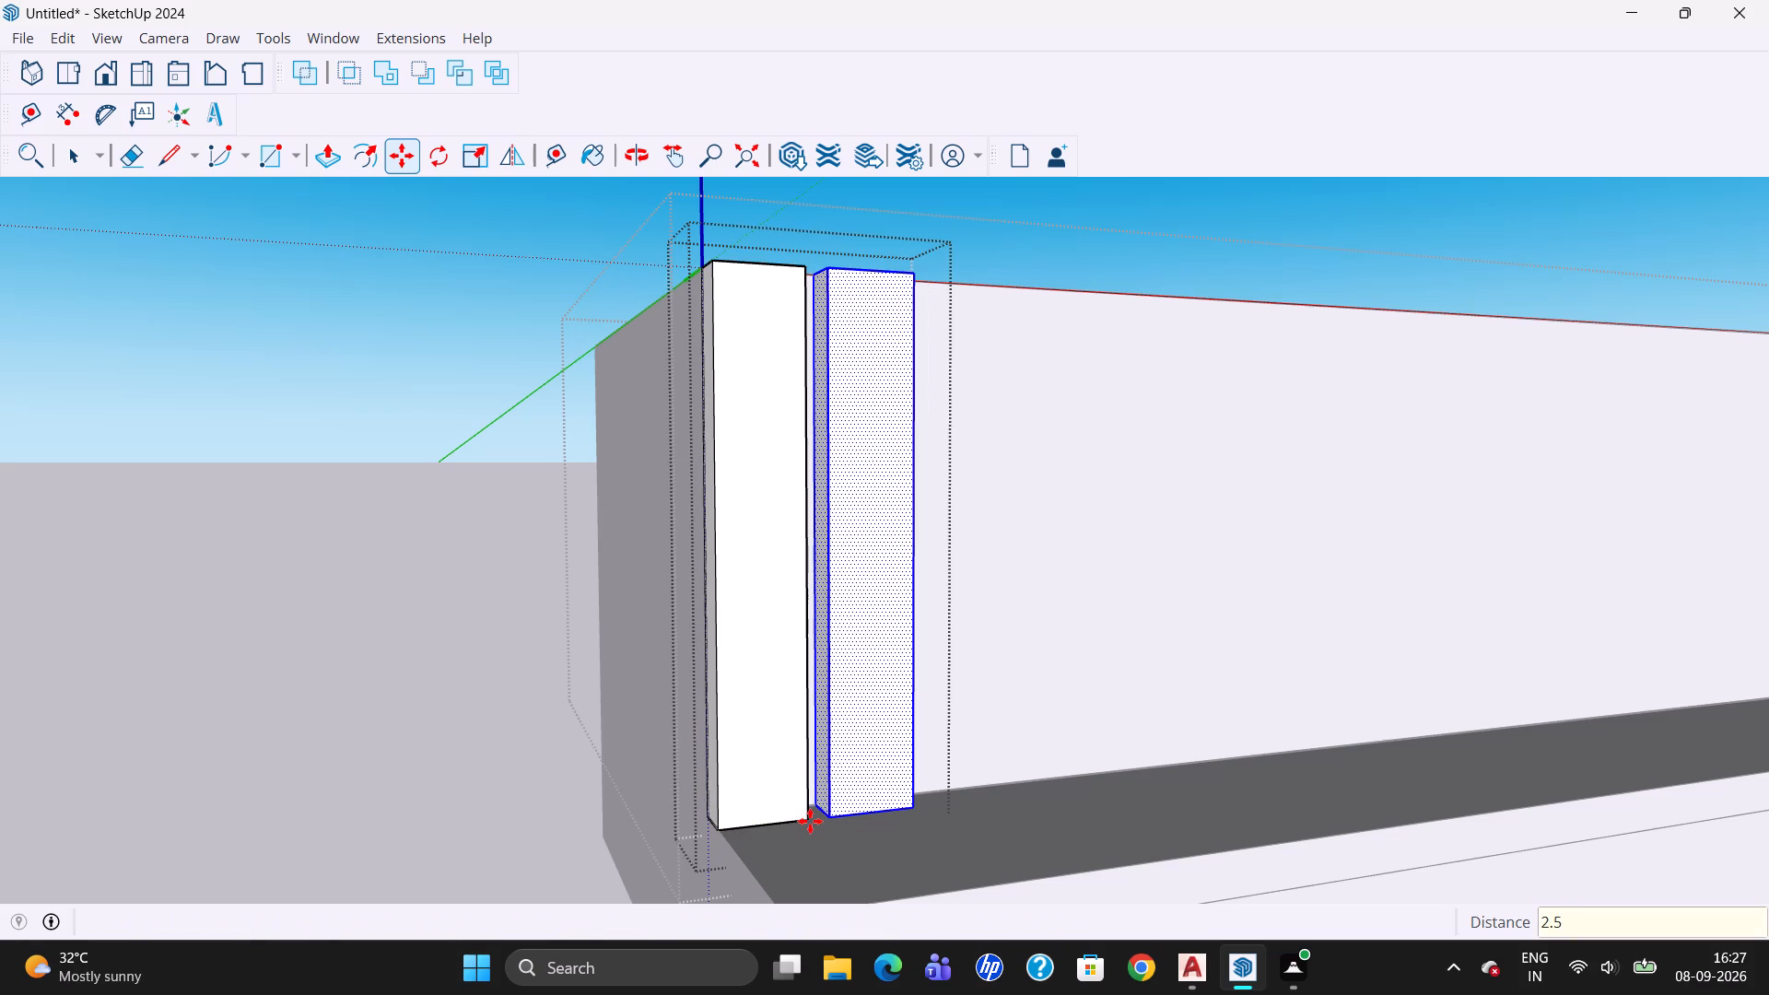
pyautogui.write('*23')
pyautogui.press('Return')
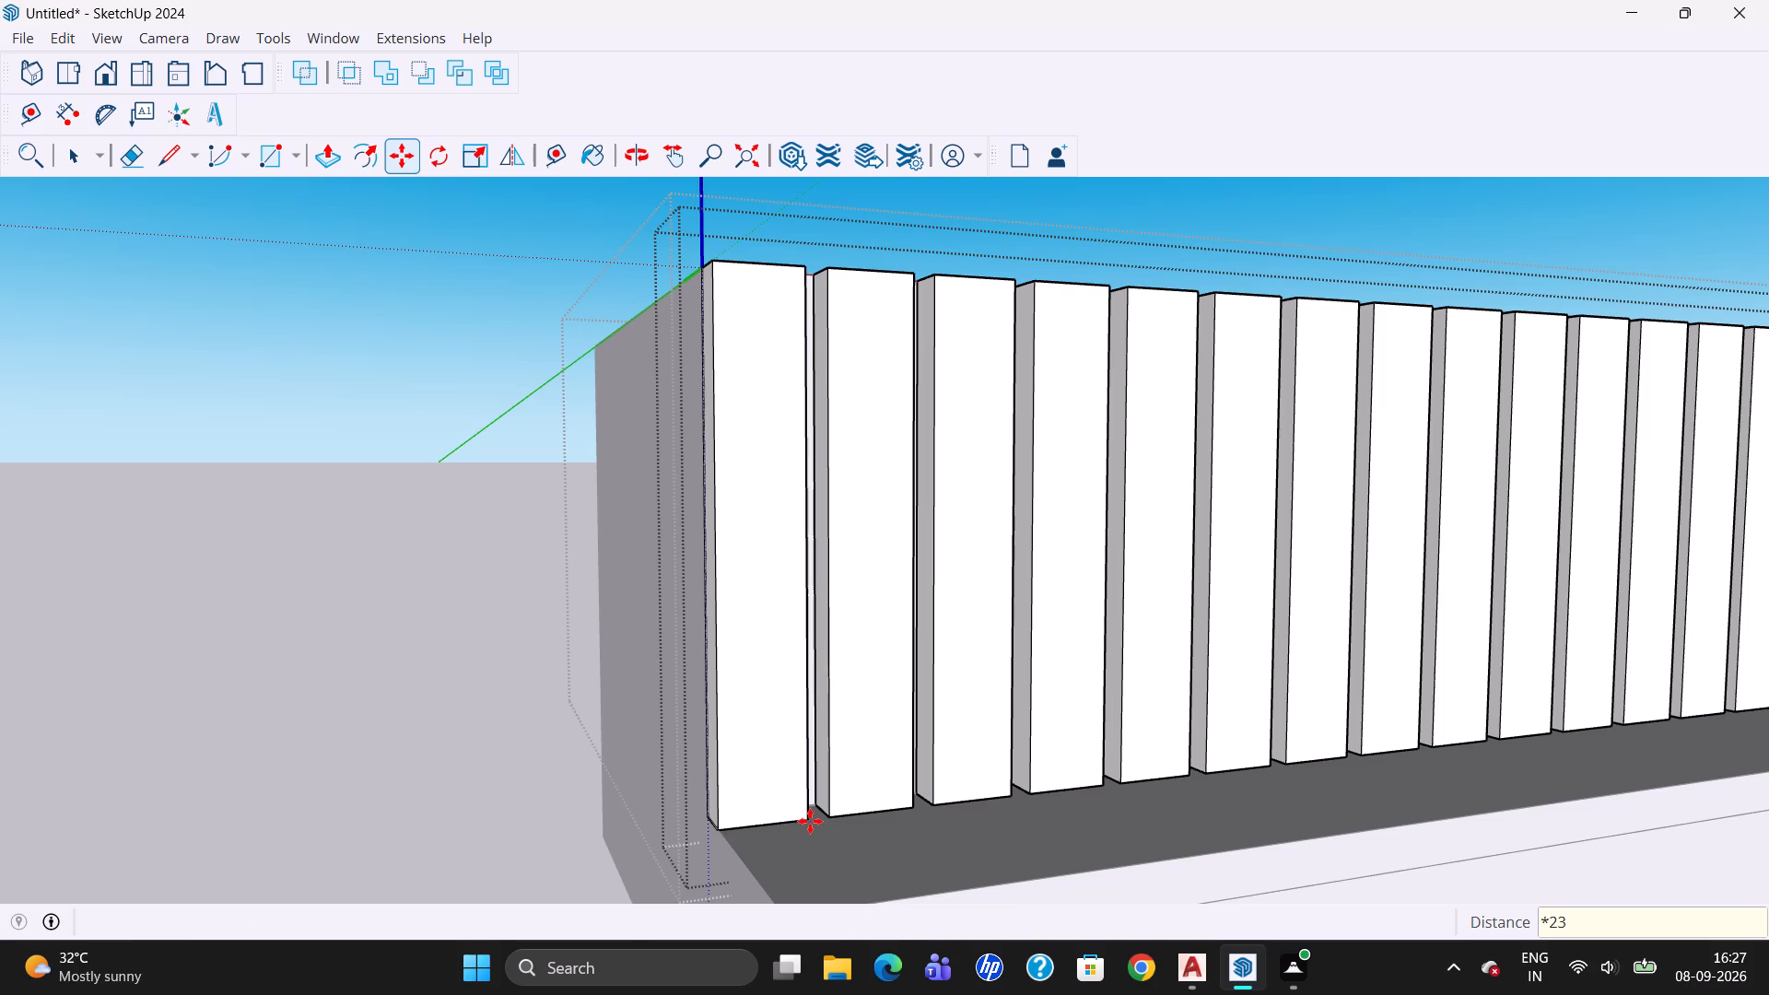
pyautogui.press('Escape')
# Check the row of strips against the slabs from the front, closing the block's group.
pyautogui.scroll(-8, 434, 601)
pyautogui.scroll(-1, 900, 551)
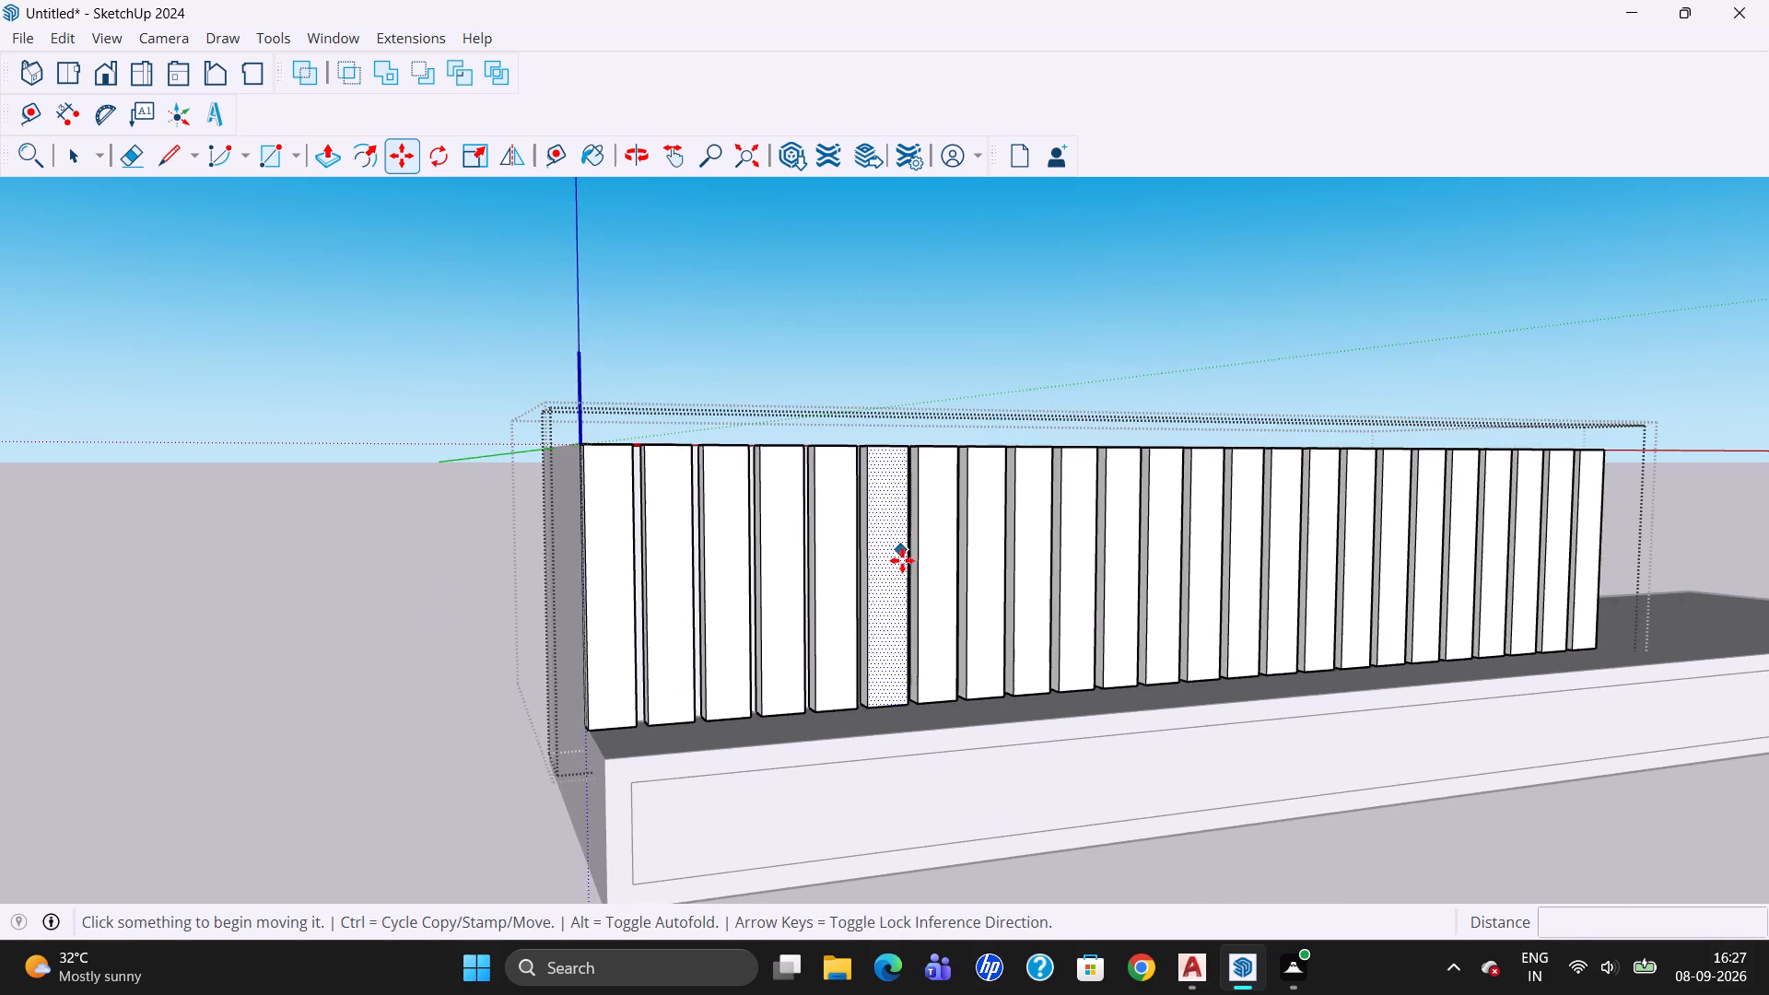
pyautogui.scroll(-2, 902, 560)
pyautogui.scroll(-2, 819, 606)
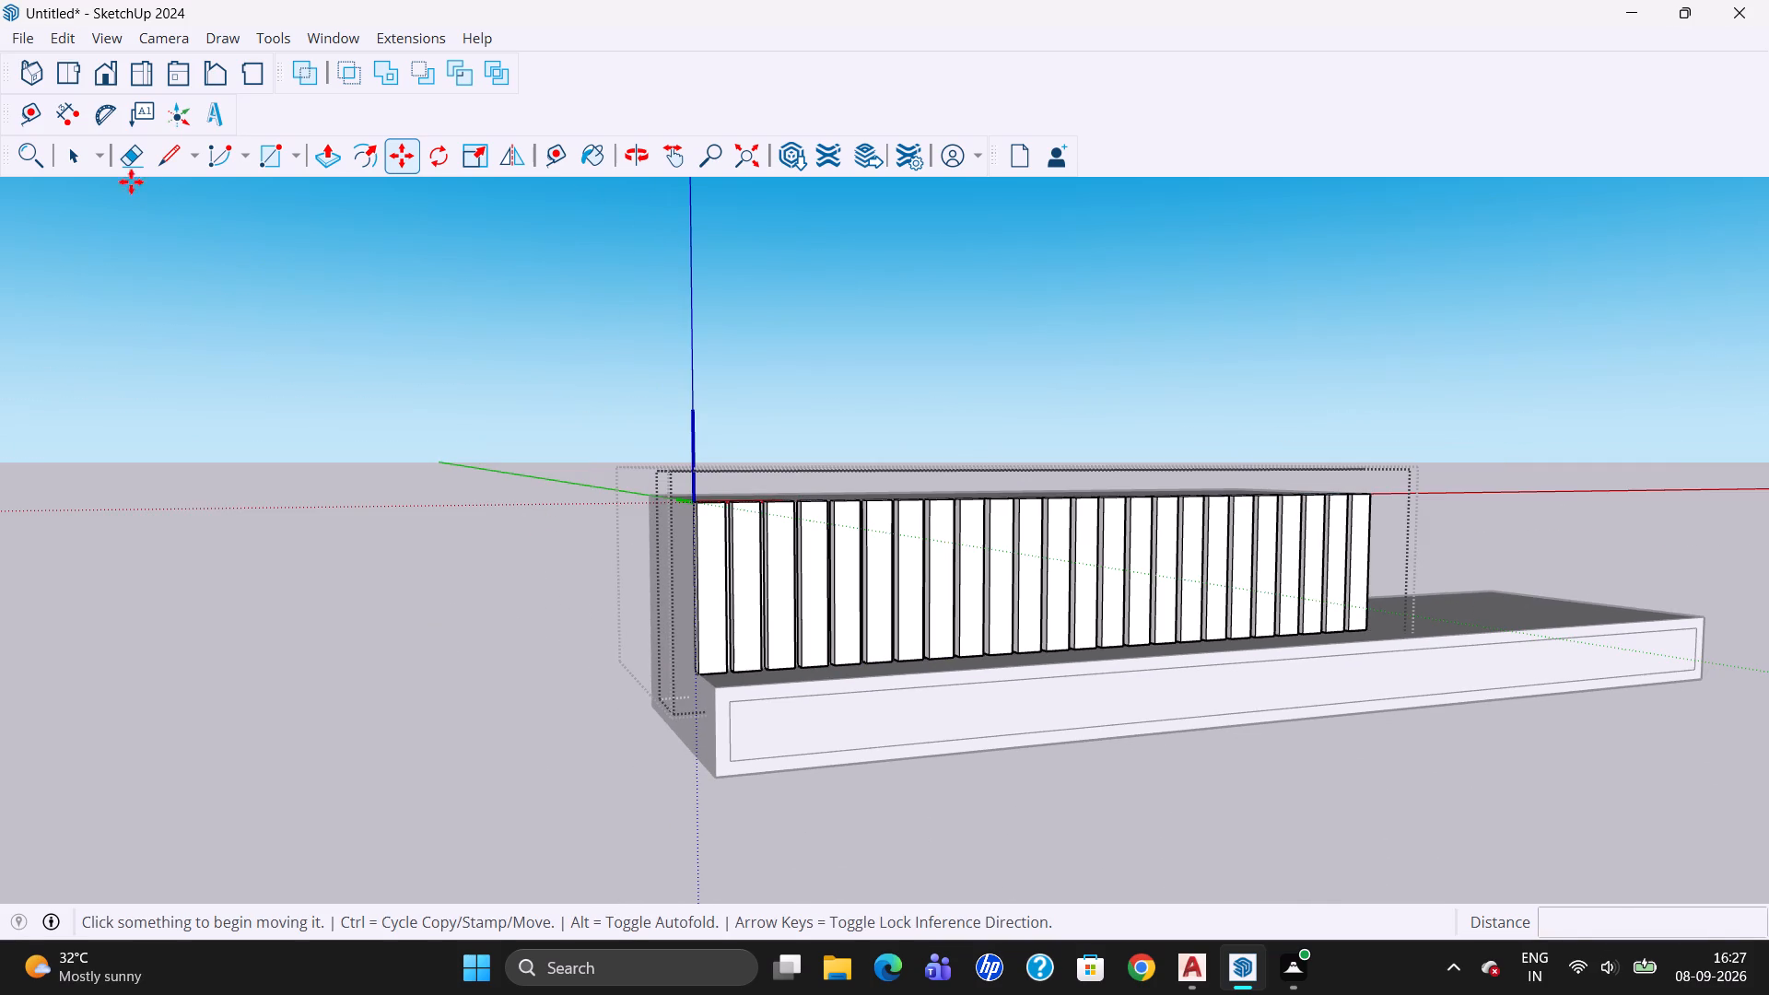
pyautogui.click(80, 157)
pyautogui.click(107, 71)
pyautogui.scroll(-3, 733, 601)
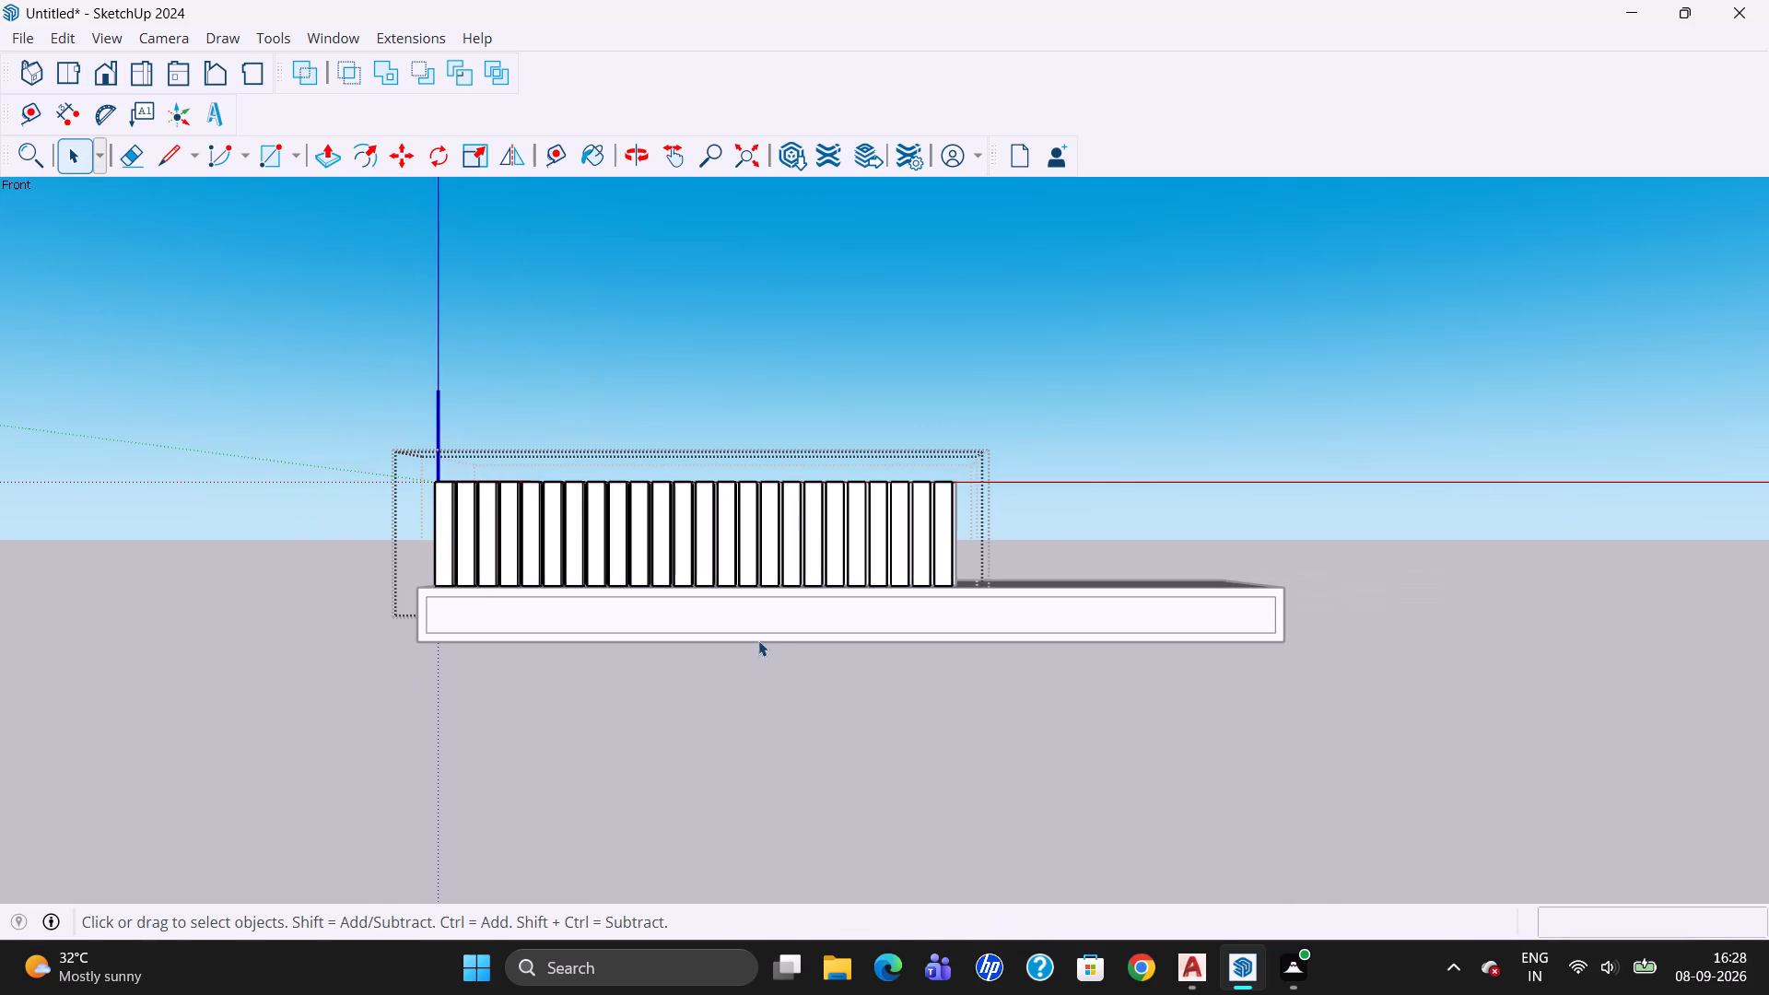
pyautogui.scroll(-8, 689, 746)
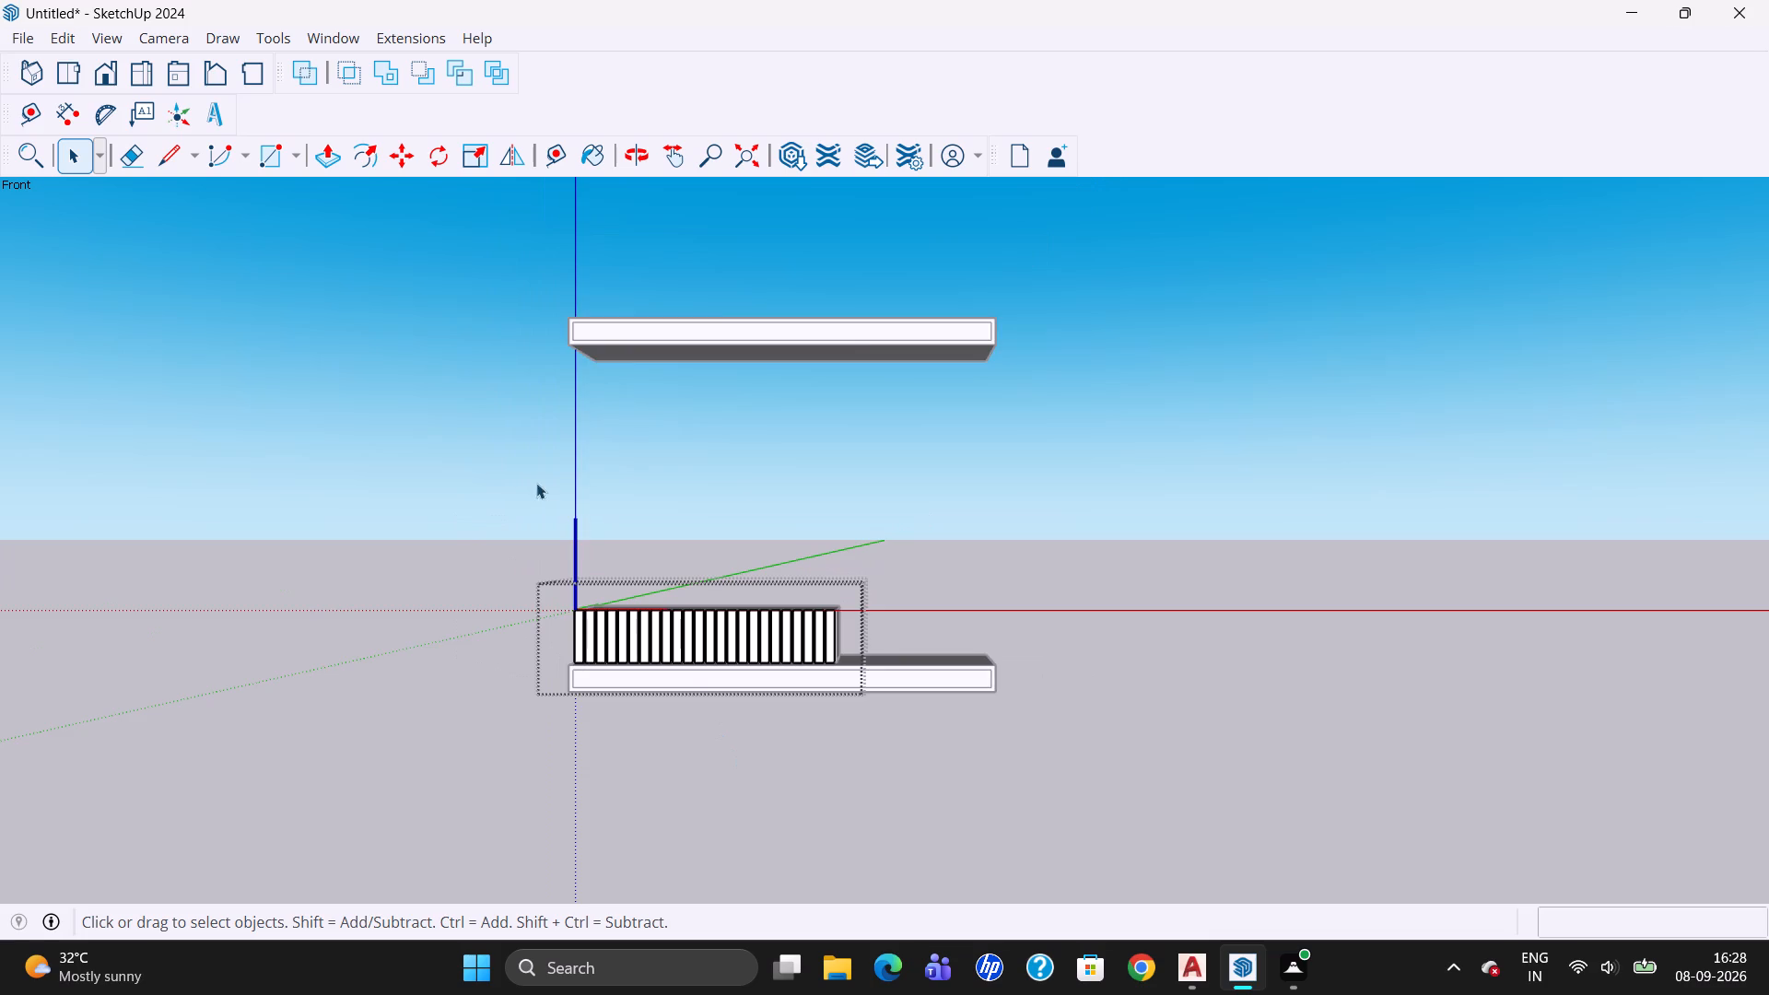
pyautogui.scroll(3, 536, 483)
pyautogui.doubleClick(583, 613)
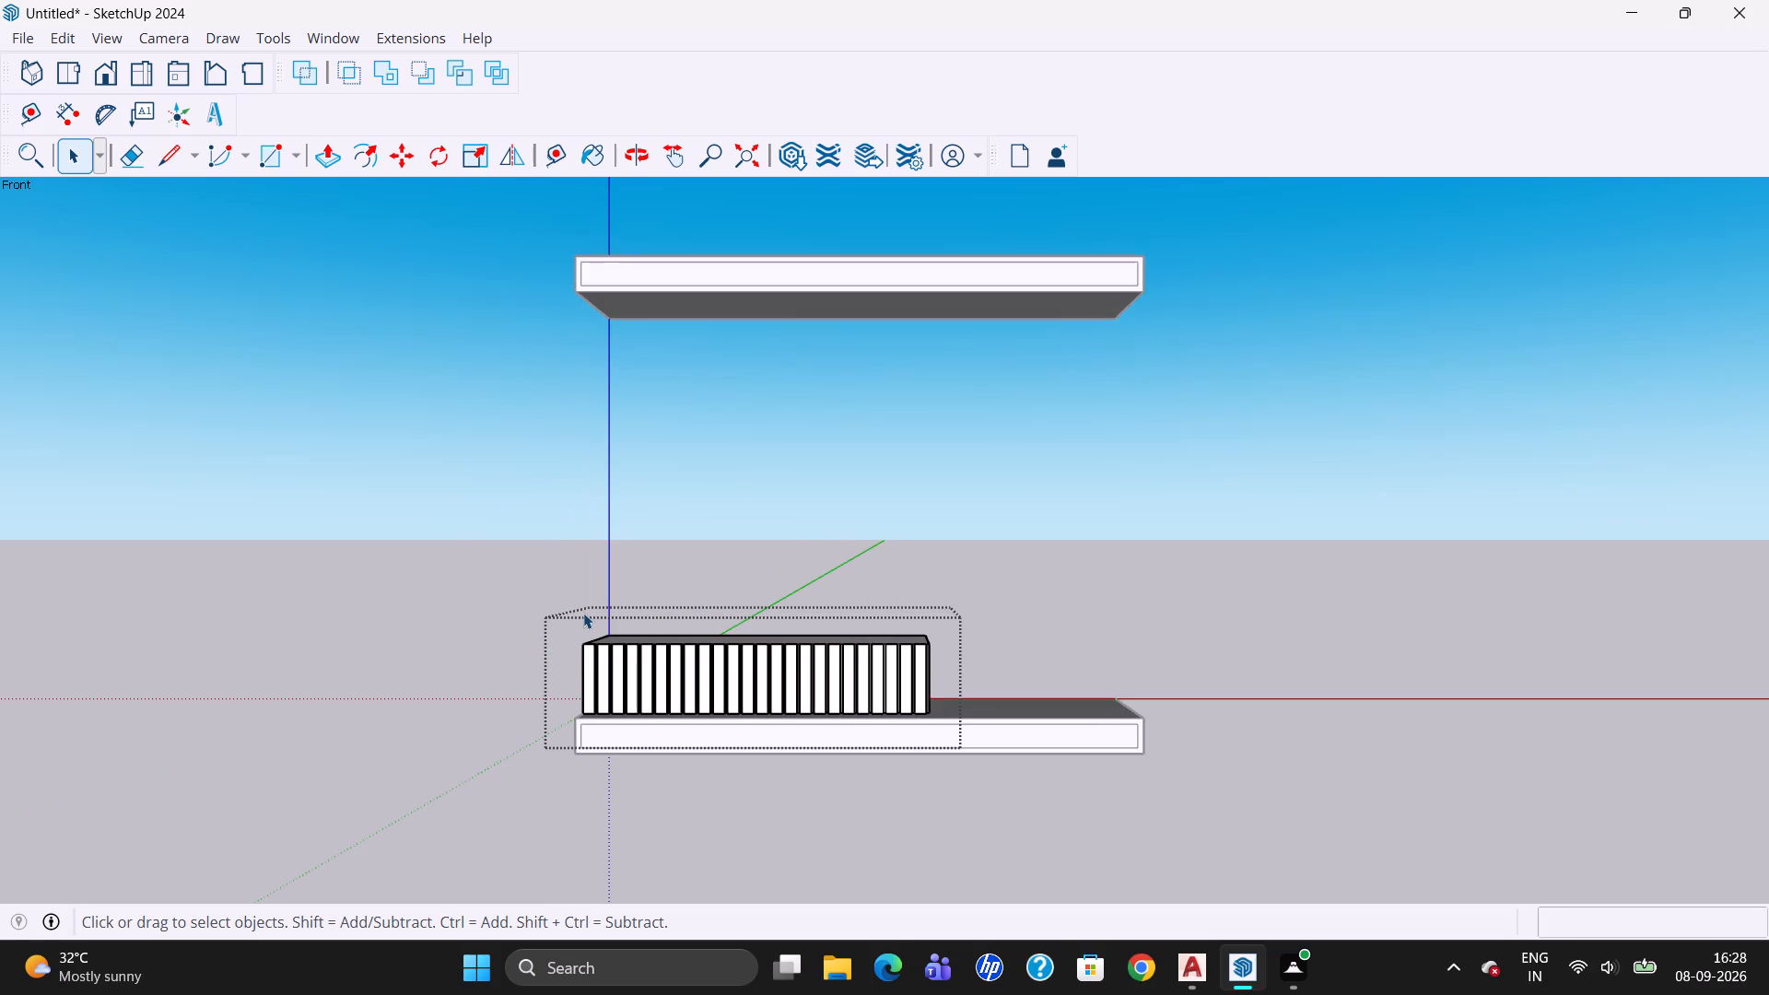
pyautogui.doubleClick(583, 613)
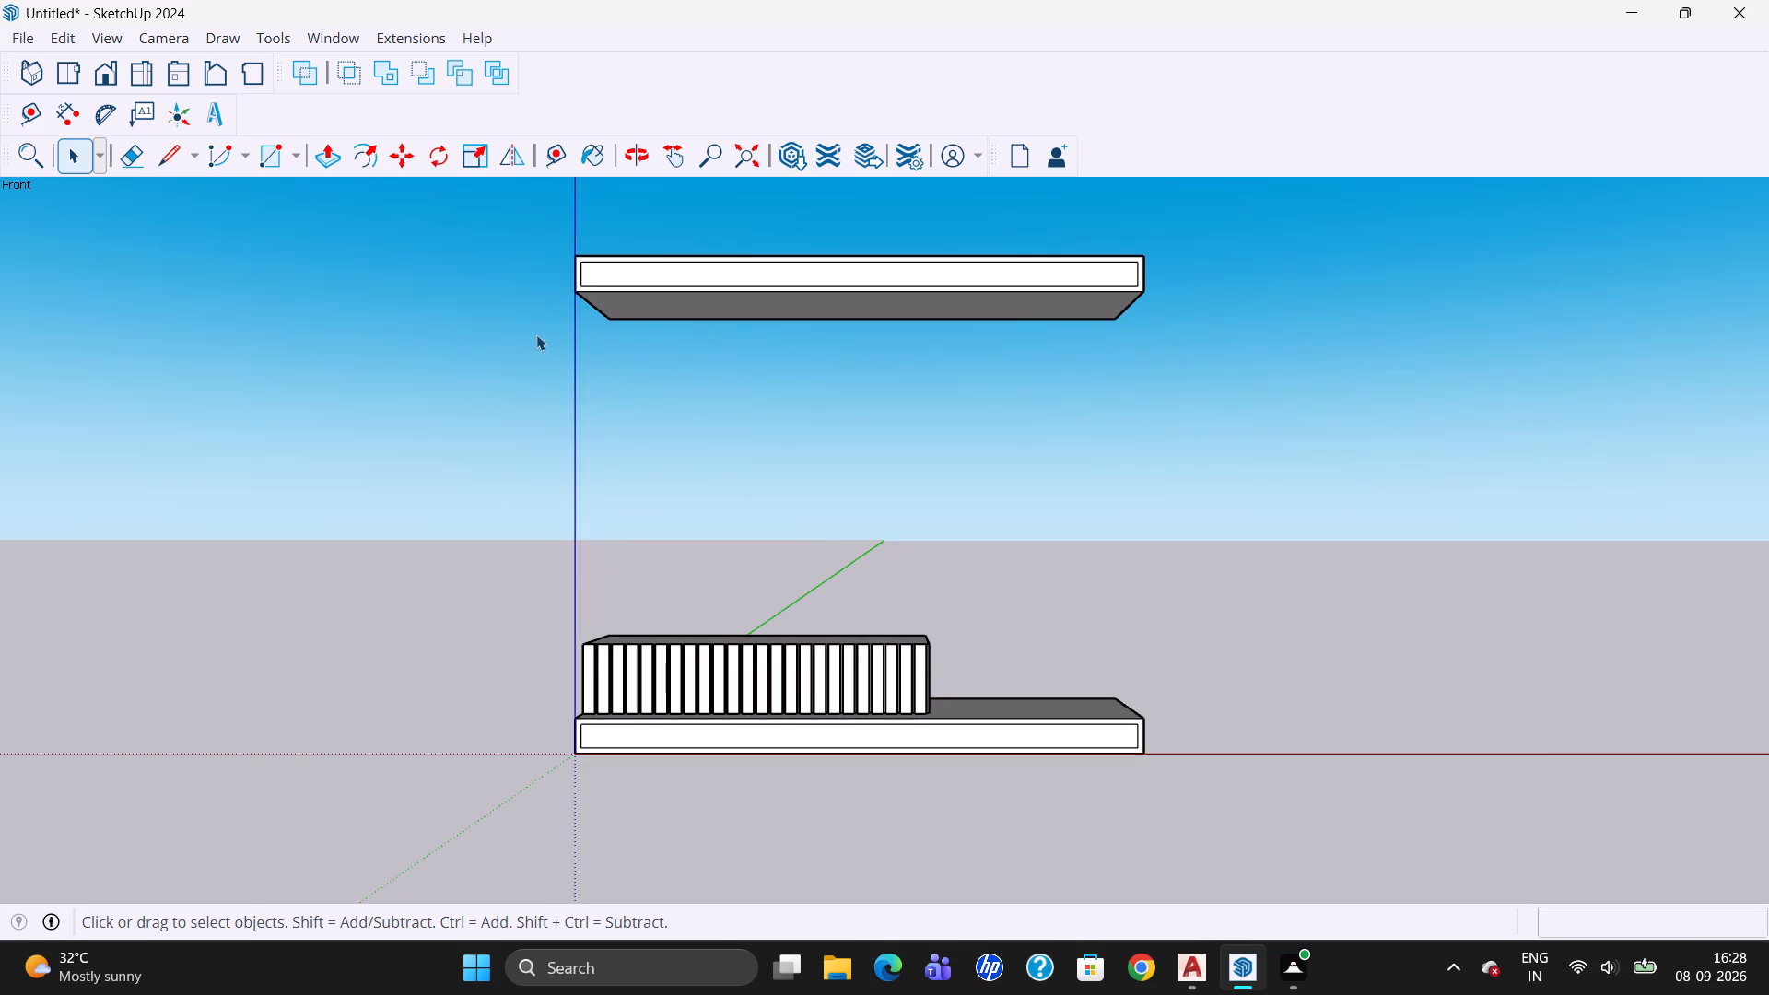
pyautogui.scroll(-3, 531, 487)
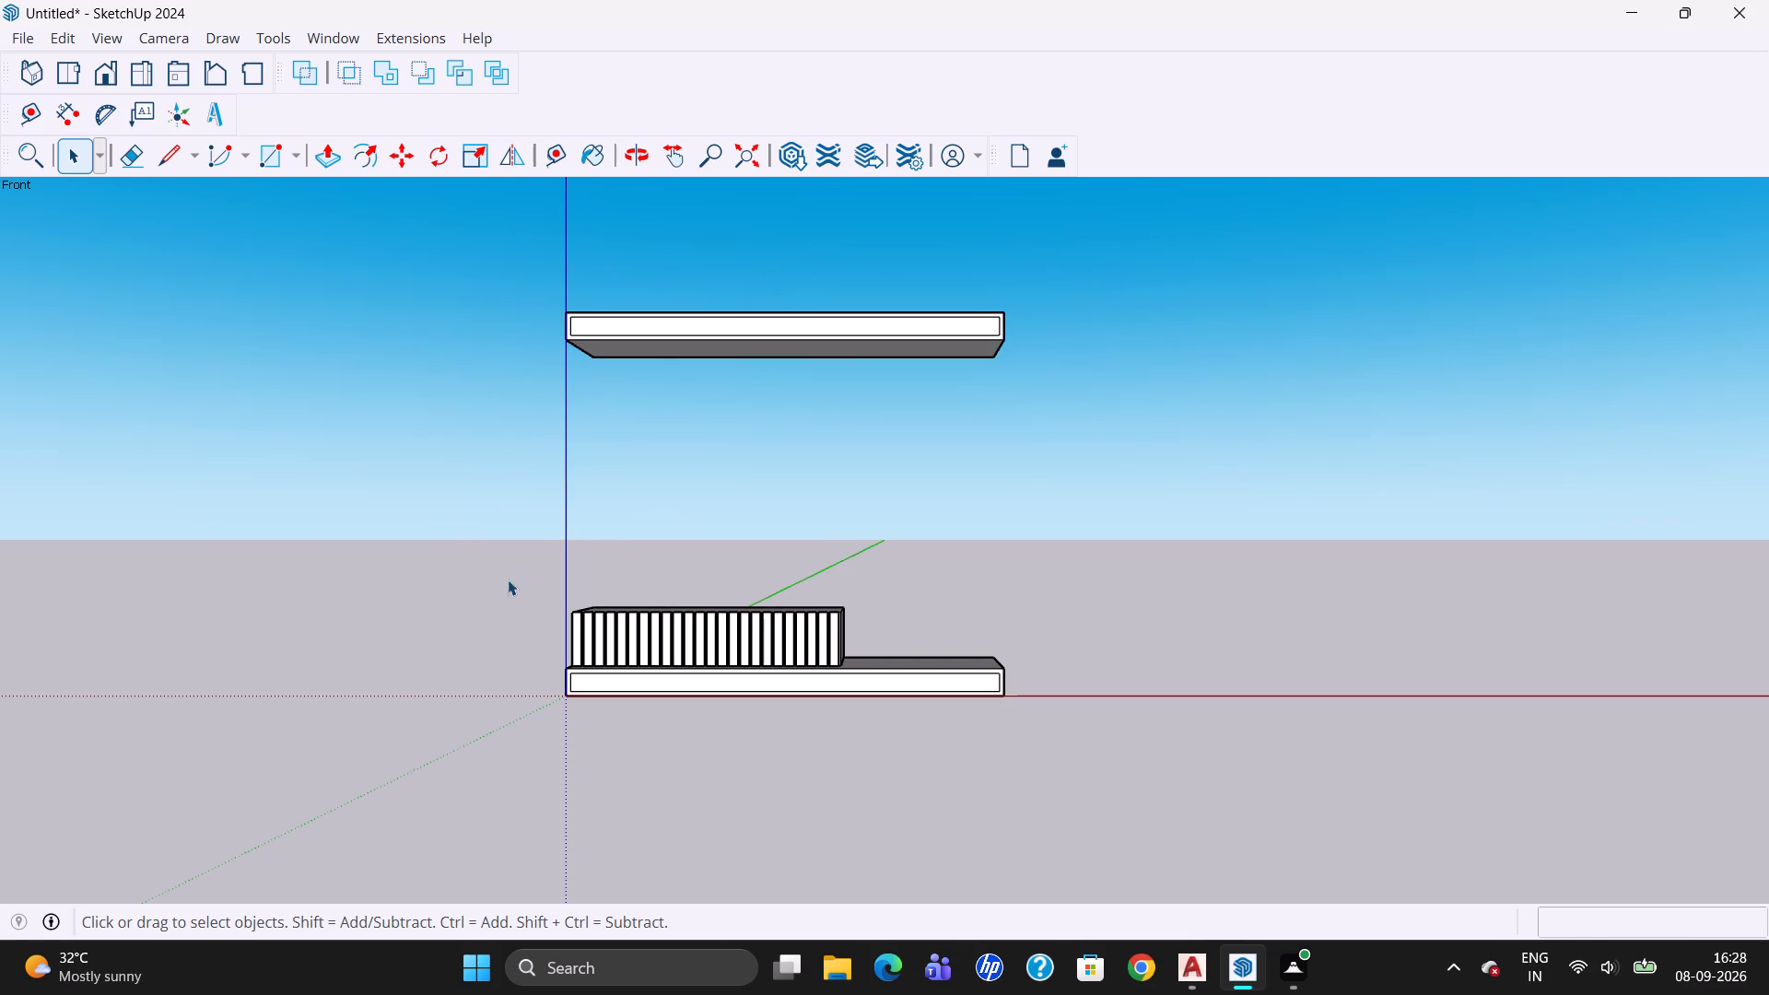
# Draw a back panel rectangle about 8' by 7' on the unit's rear, from the top slab's corner to the bottom slab's opposite corner.
pyautogui.click(187, 64)
pyautogui.click(239, 68)
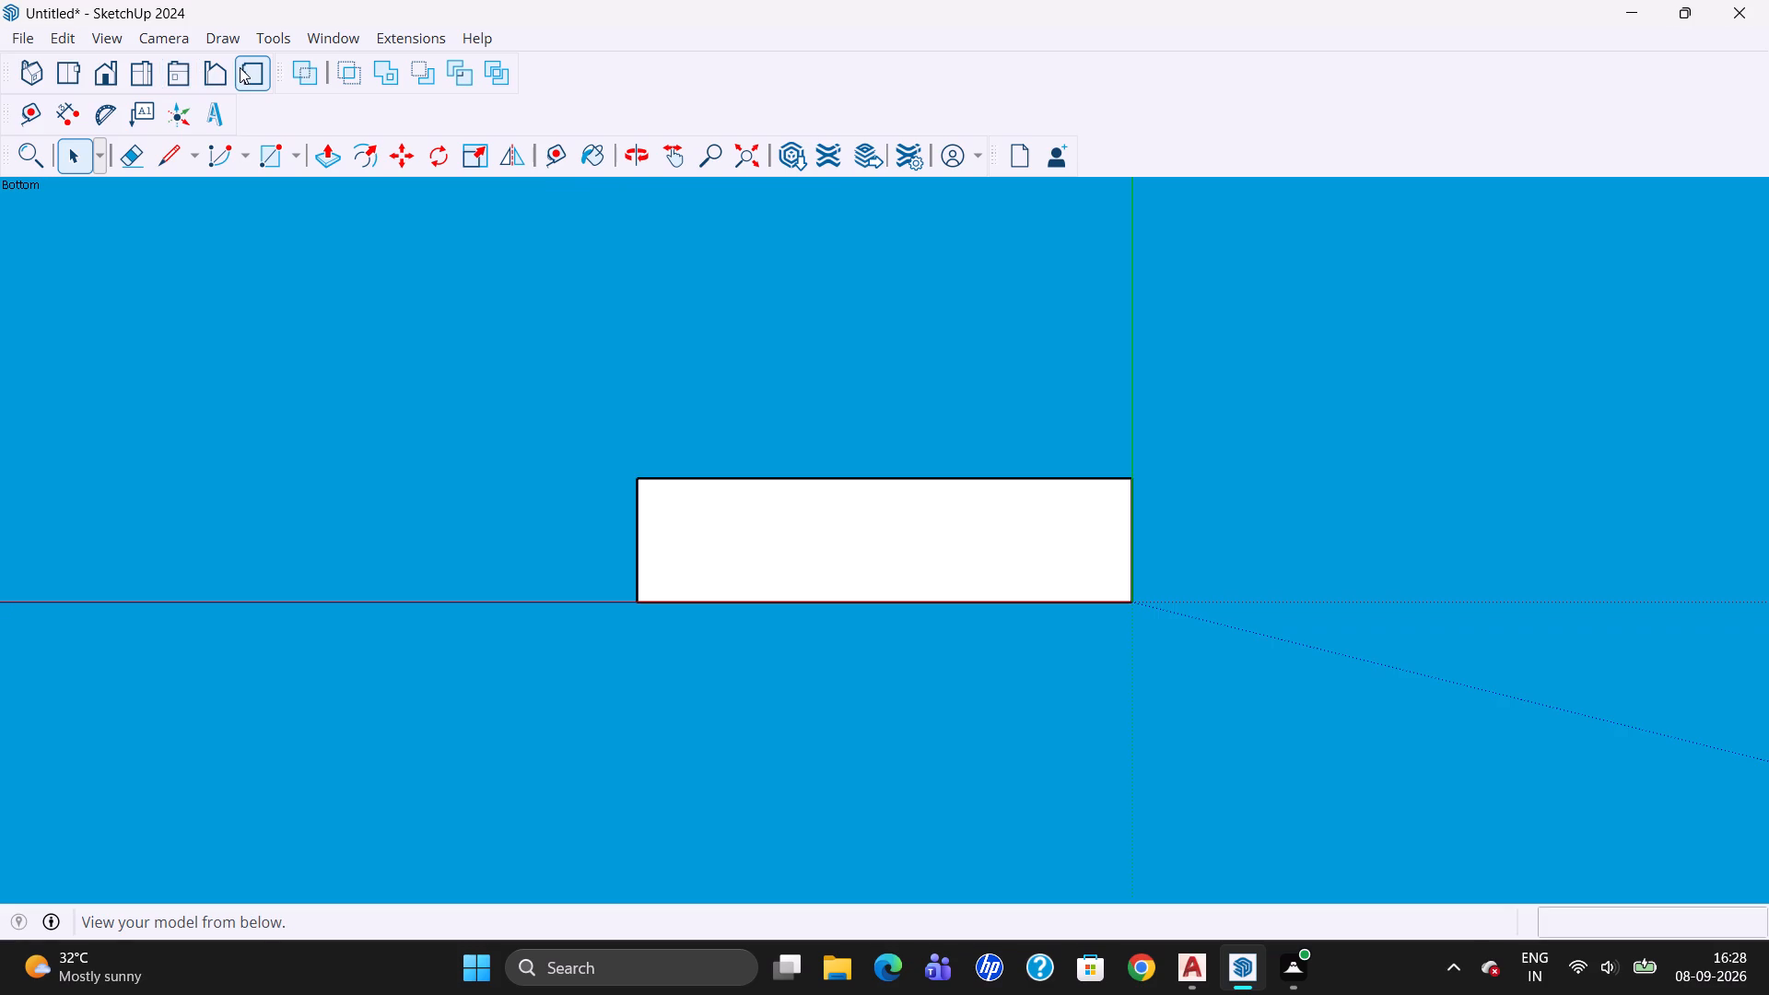
pyautogui.click(227, 78)
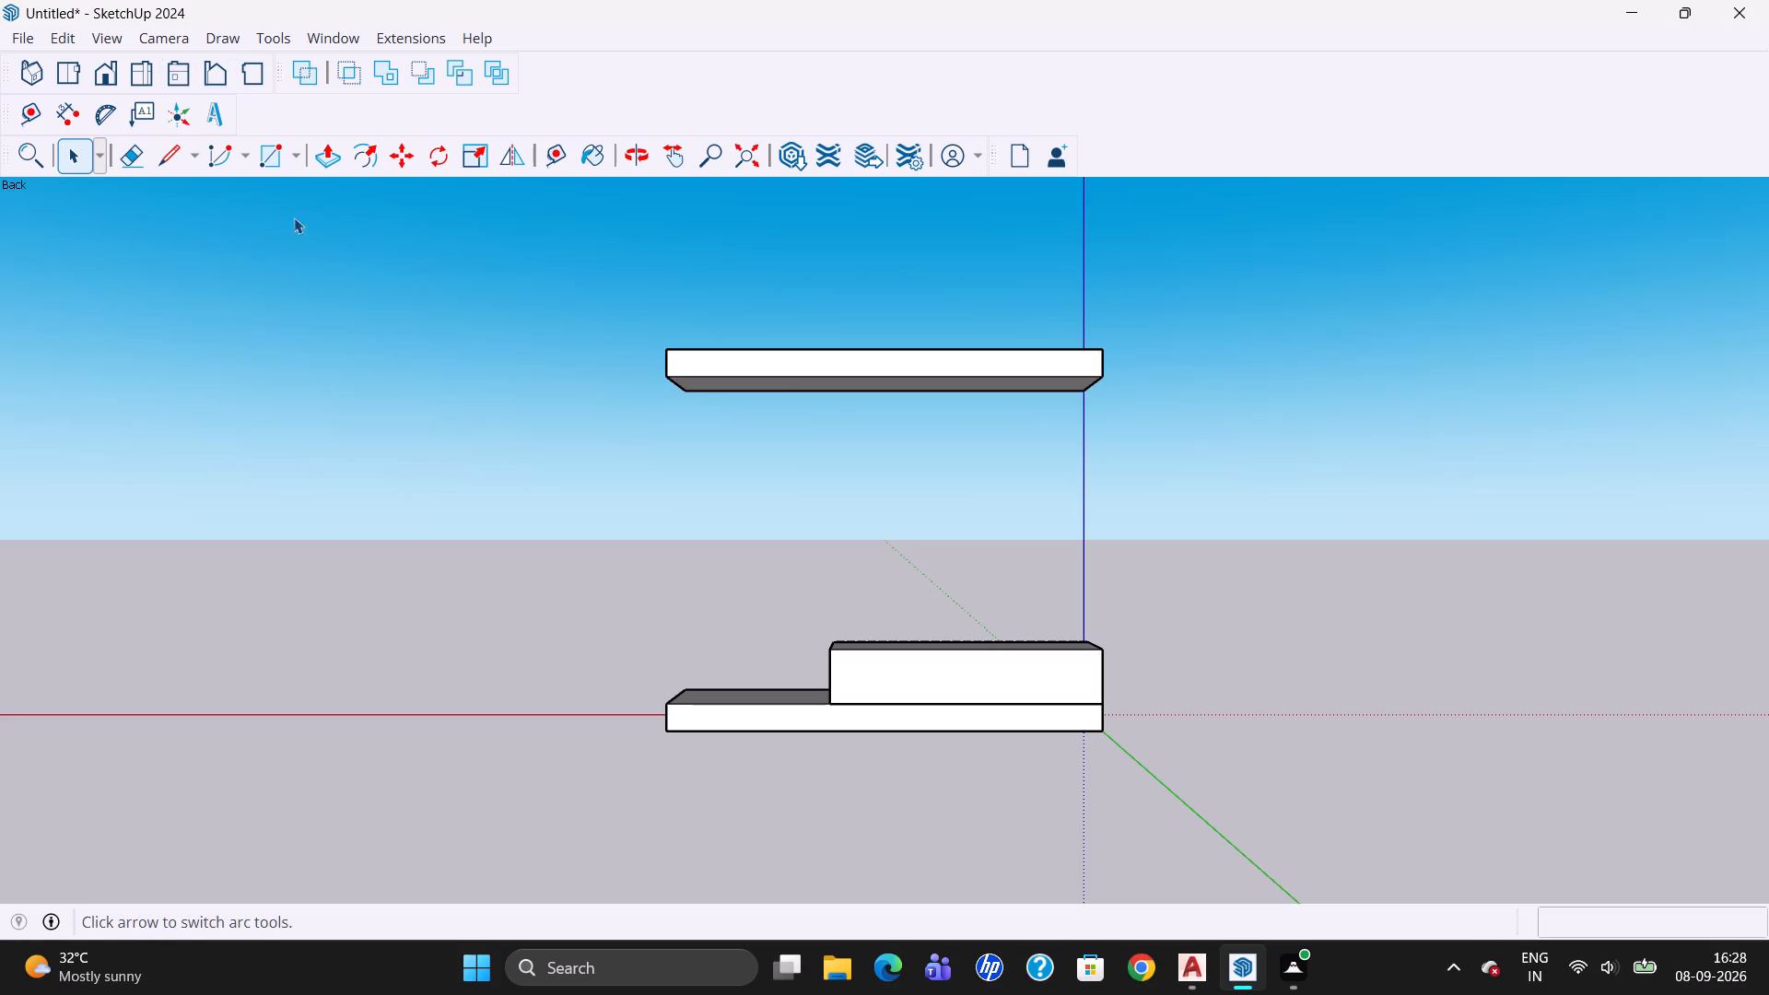
pyautogui.press('r')
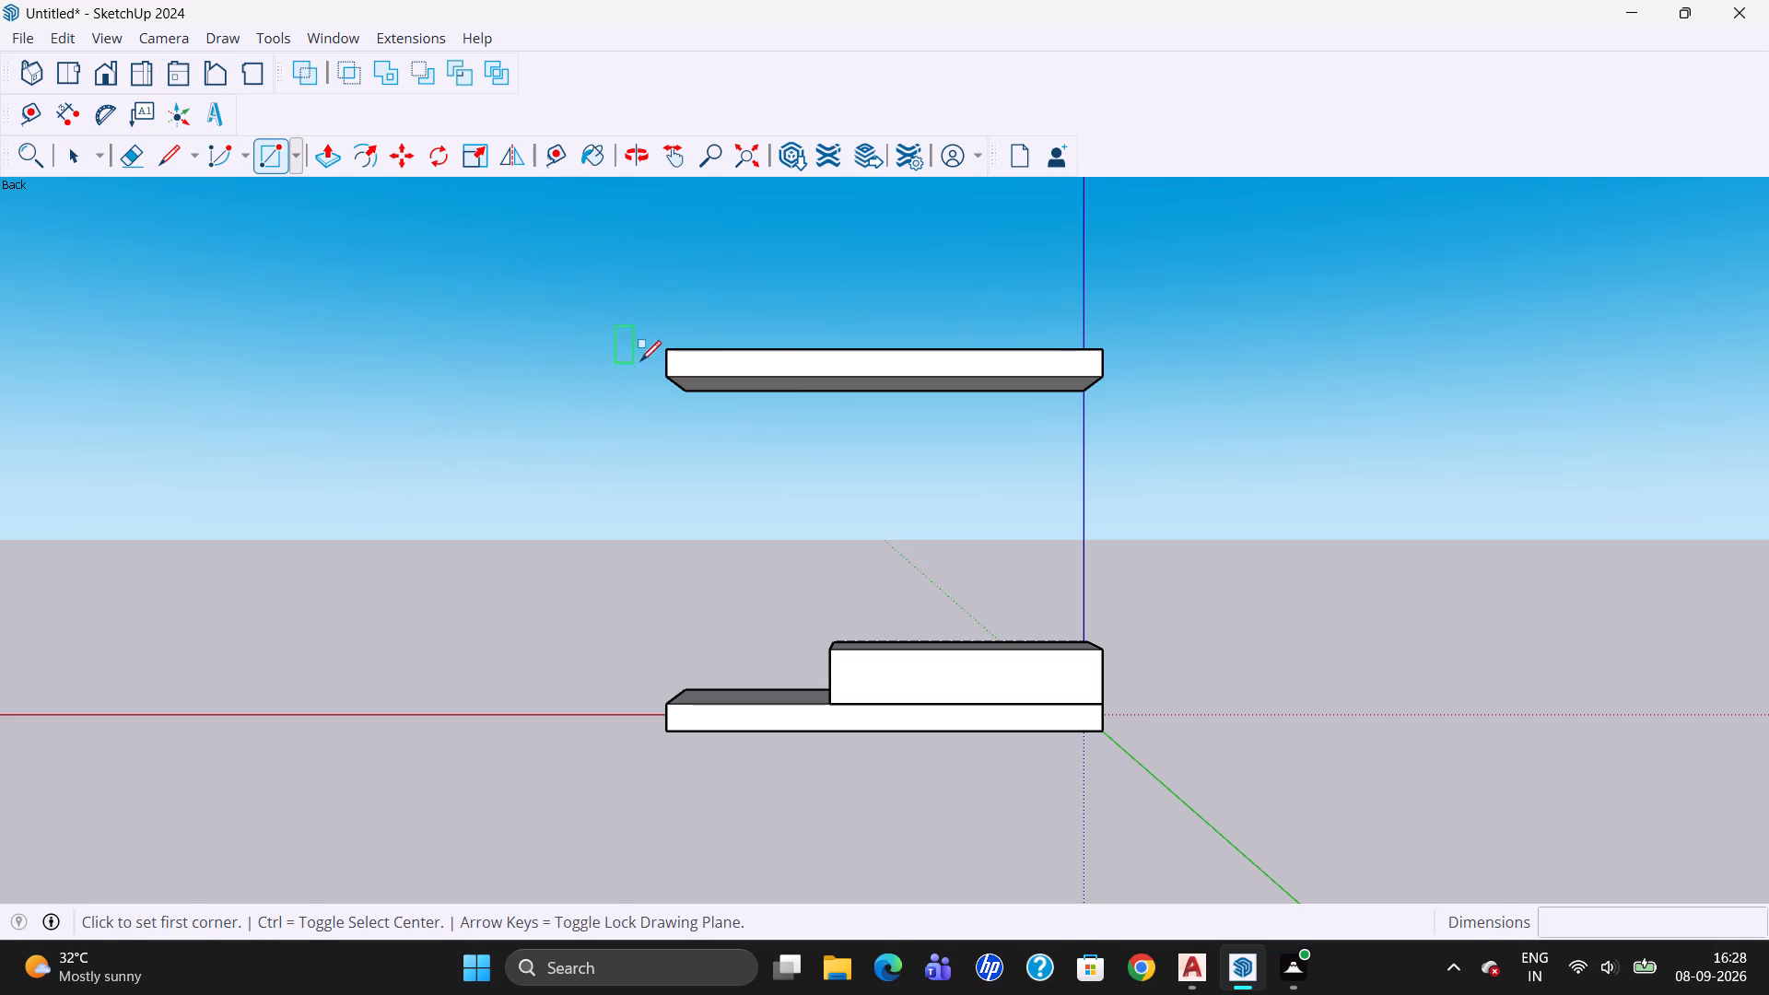
pyautogui.click(666, 352)
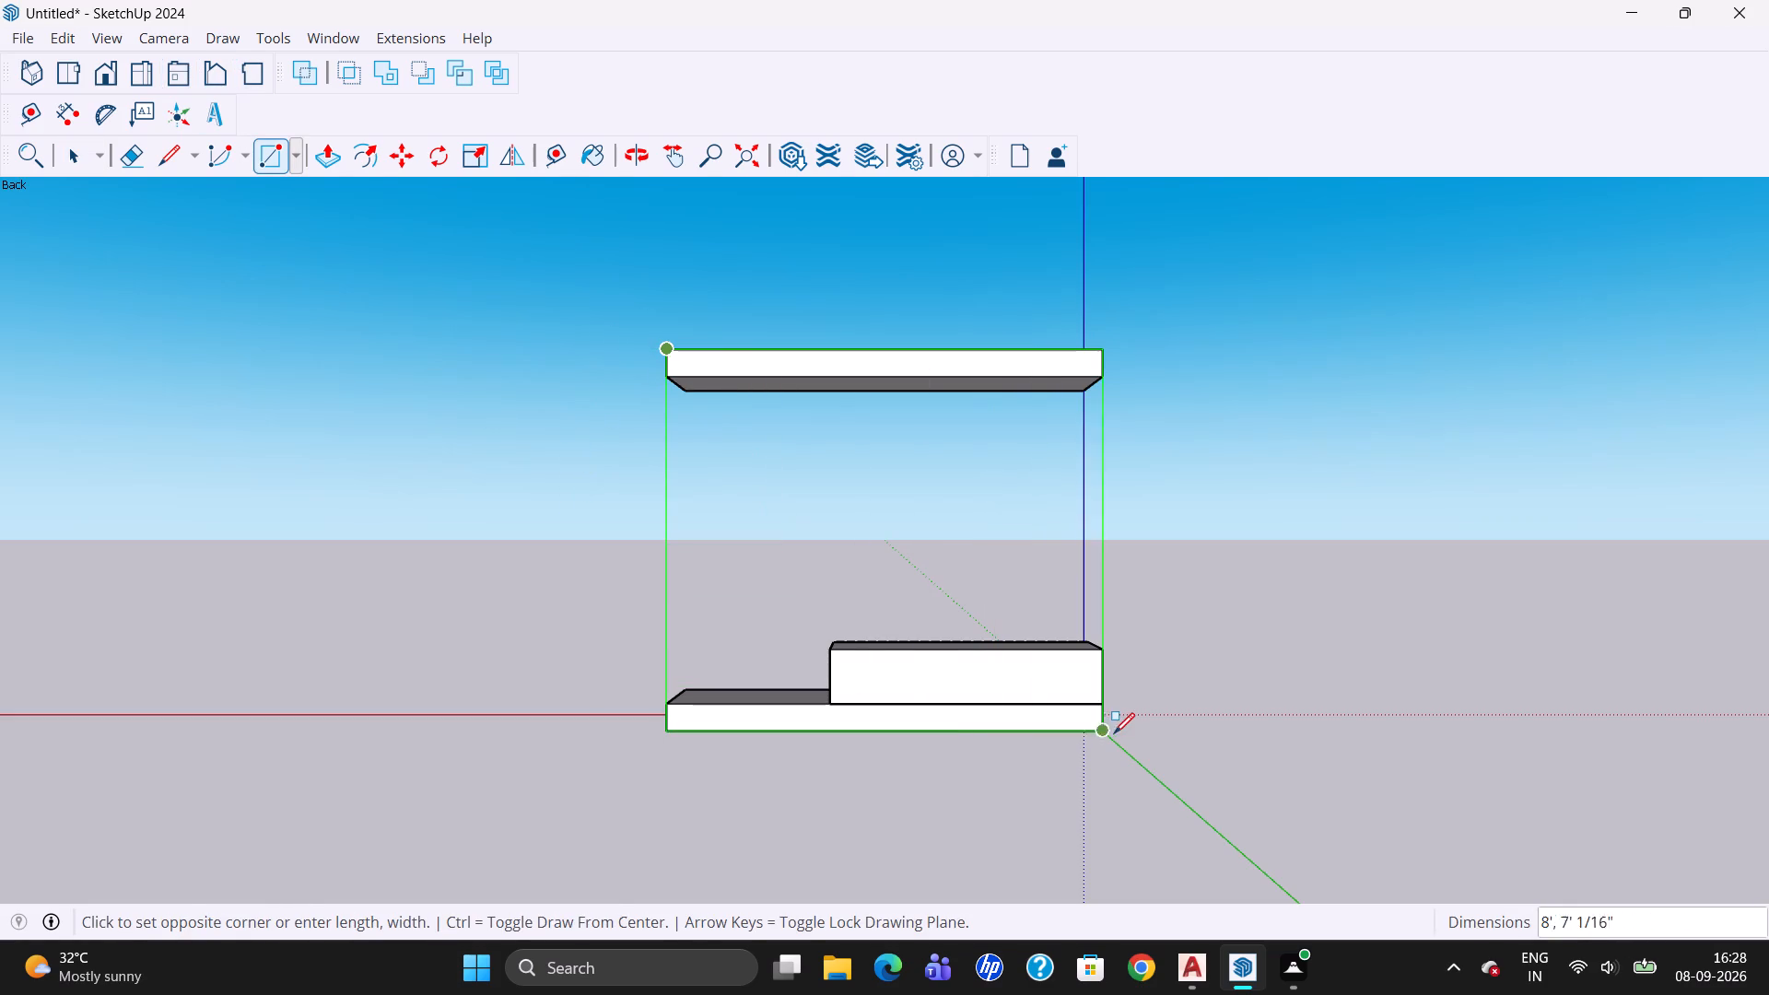
pyautogui.click(1103, 732)
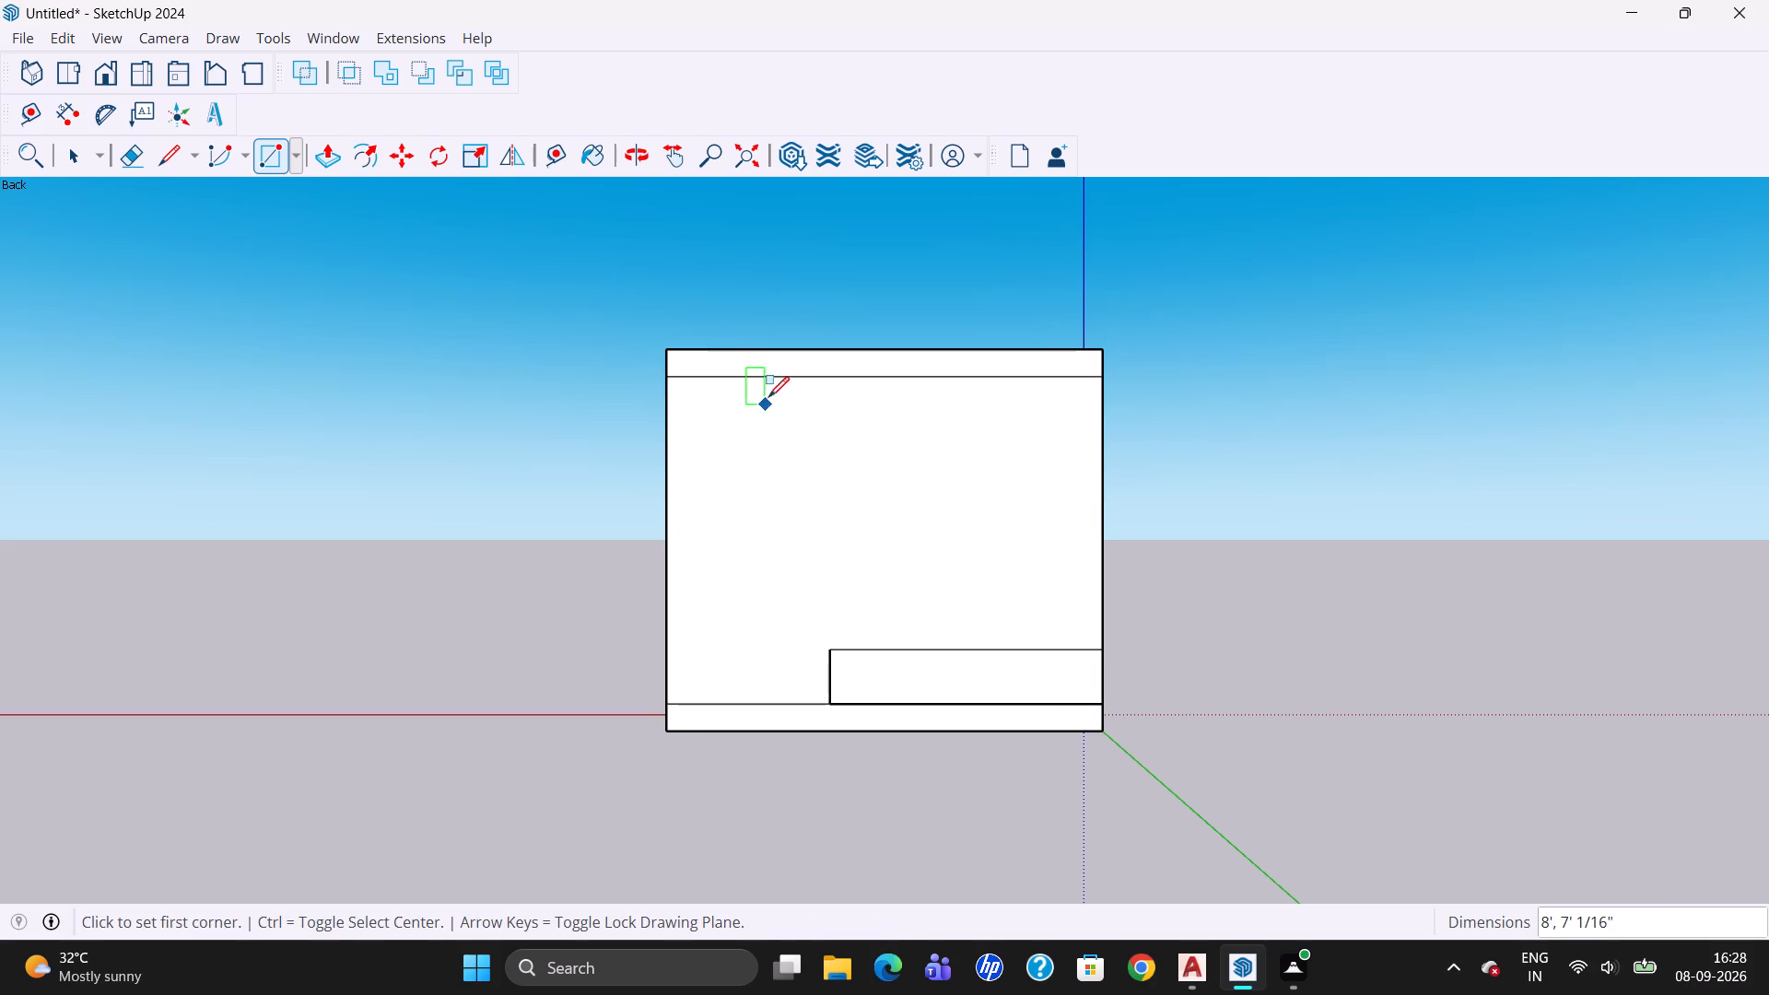
# Draw a 2'6" by 5' rectangle on the back panel's inner face, from its upper-left corner down to the block's top.
pyautogui.click(113, 69)
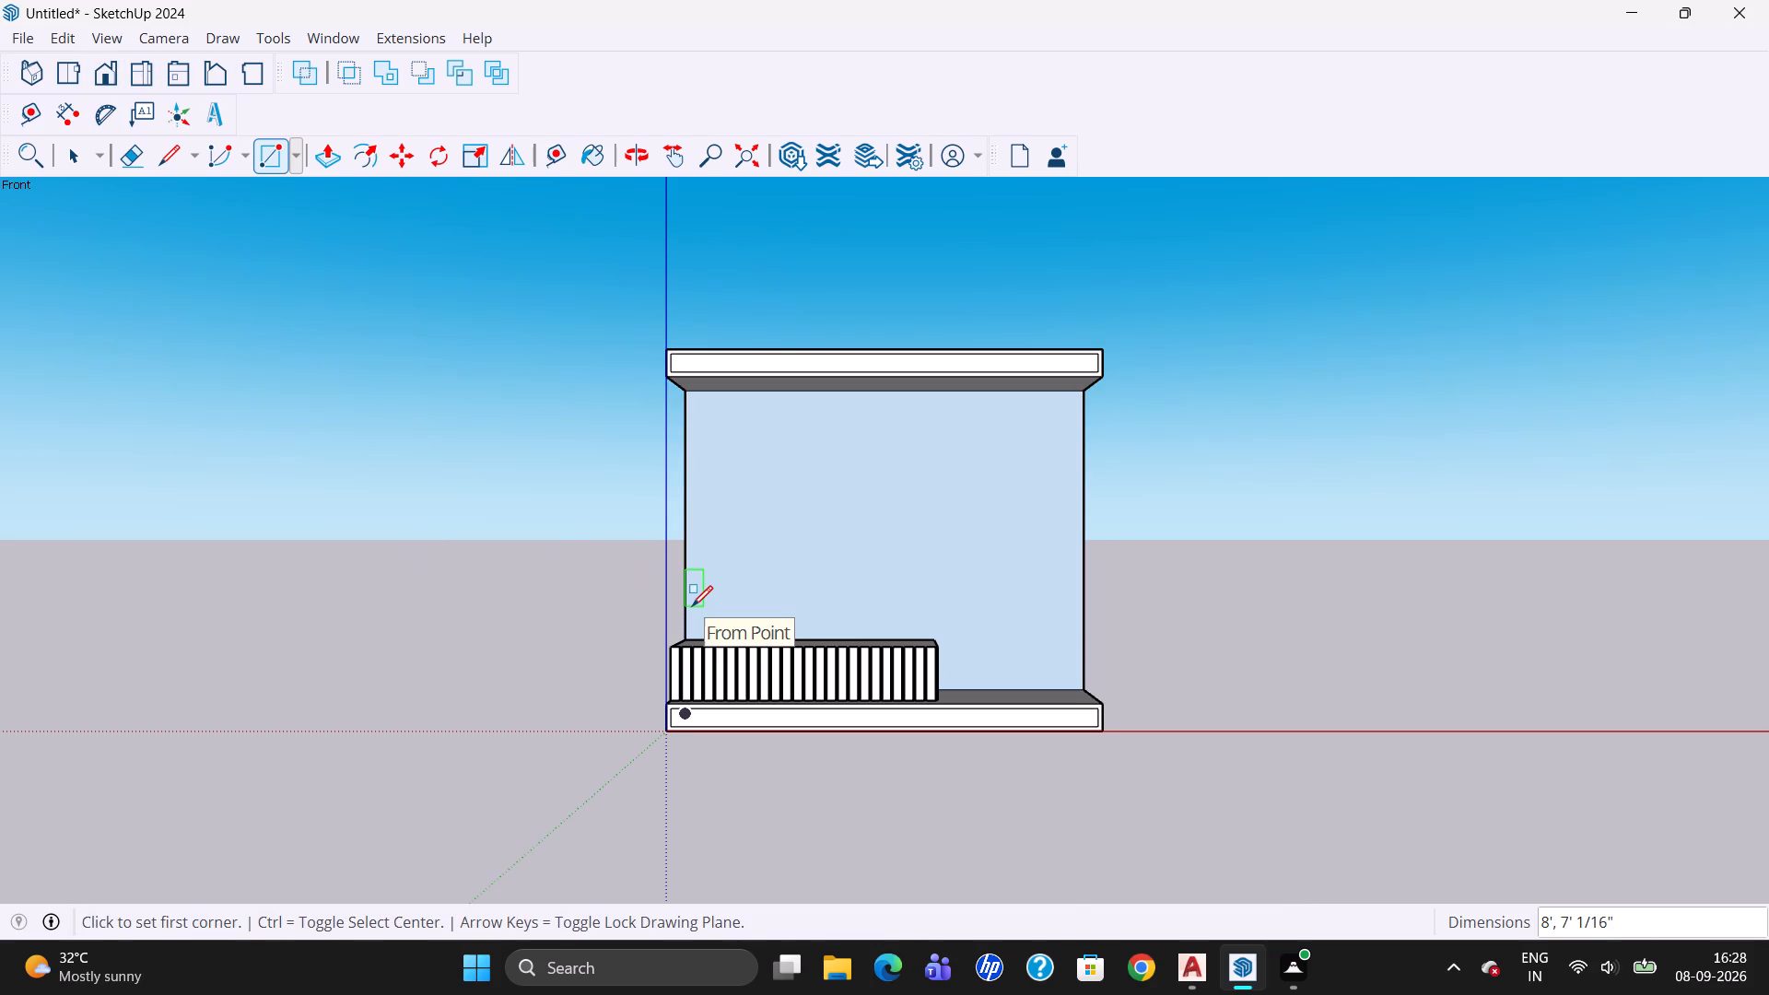
pyautogui.press('r')
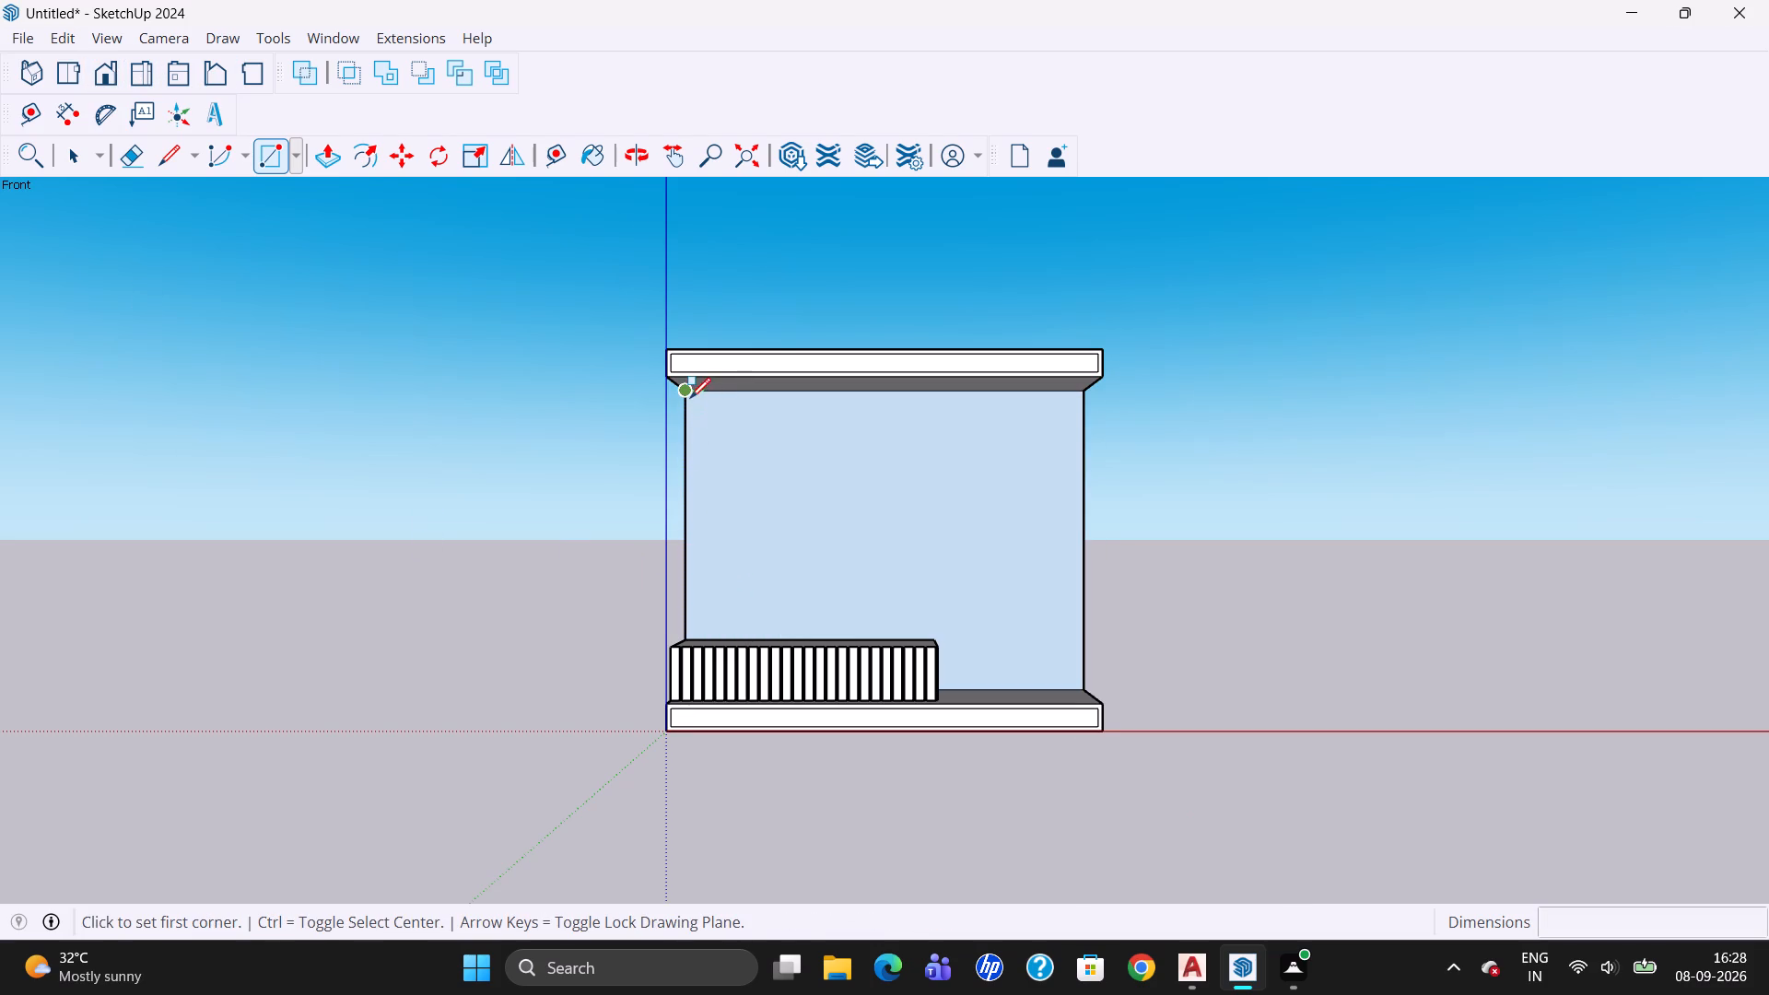
pyautogui.moveTo(690, 394); pyautogui.dragTo(697, 419)
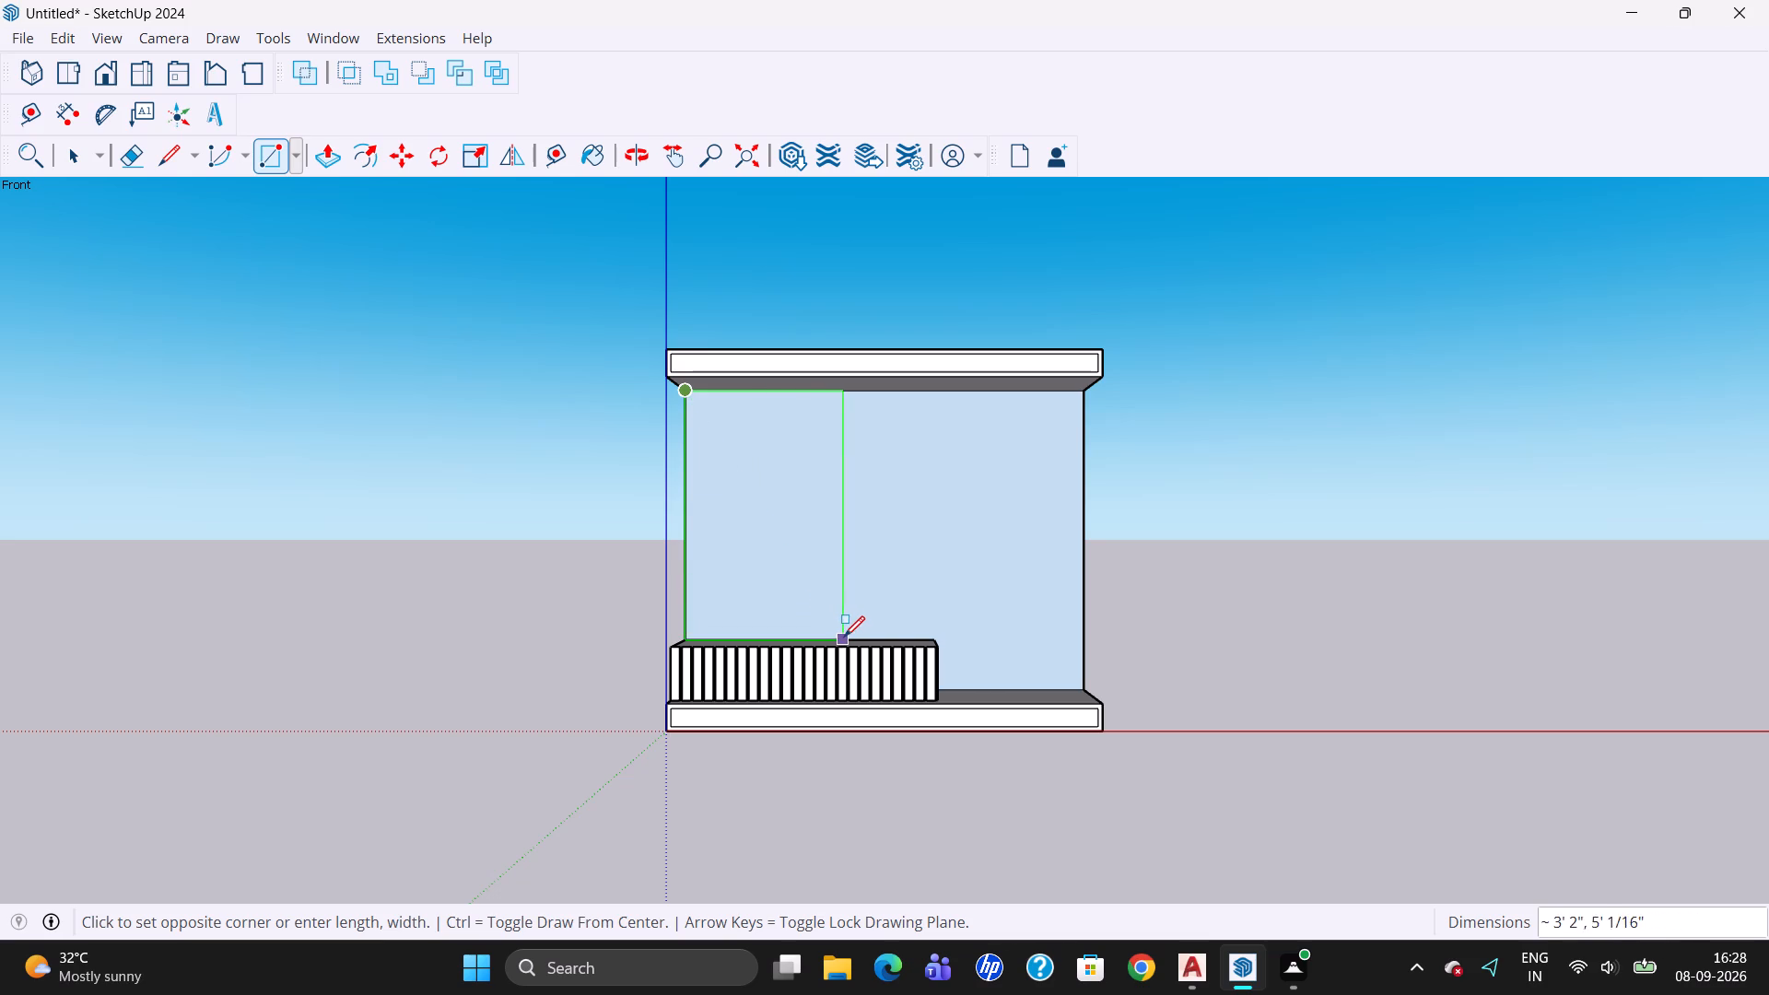
pyautogui.scroll(3, 845, 635)
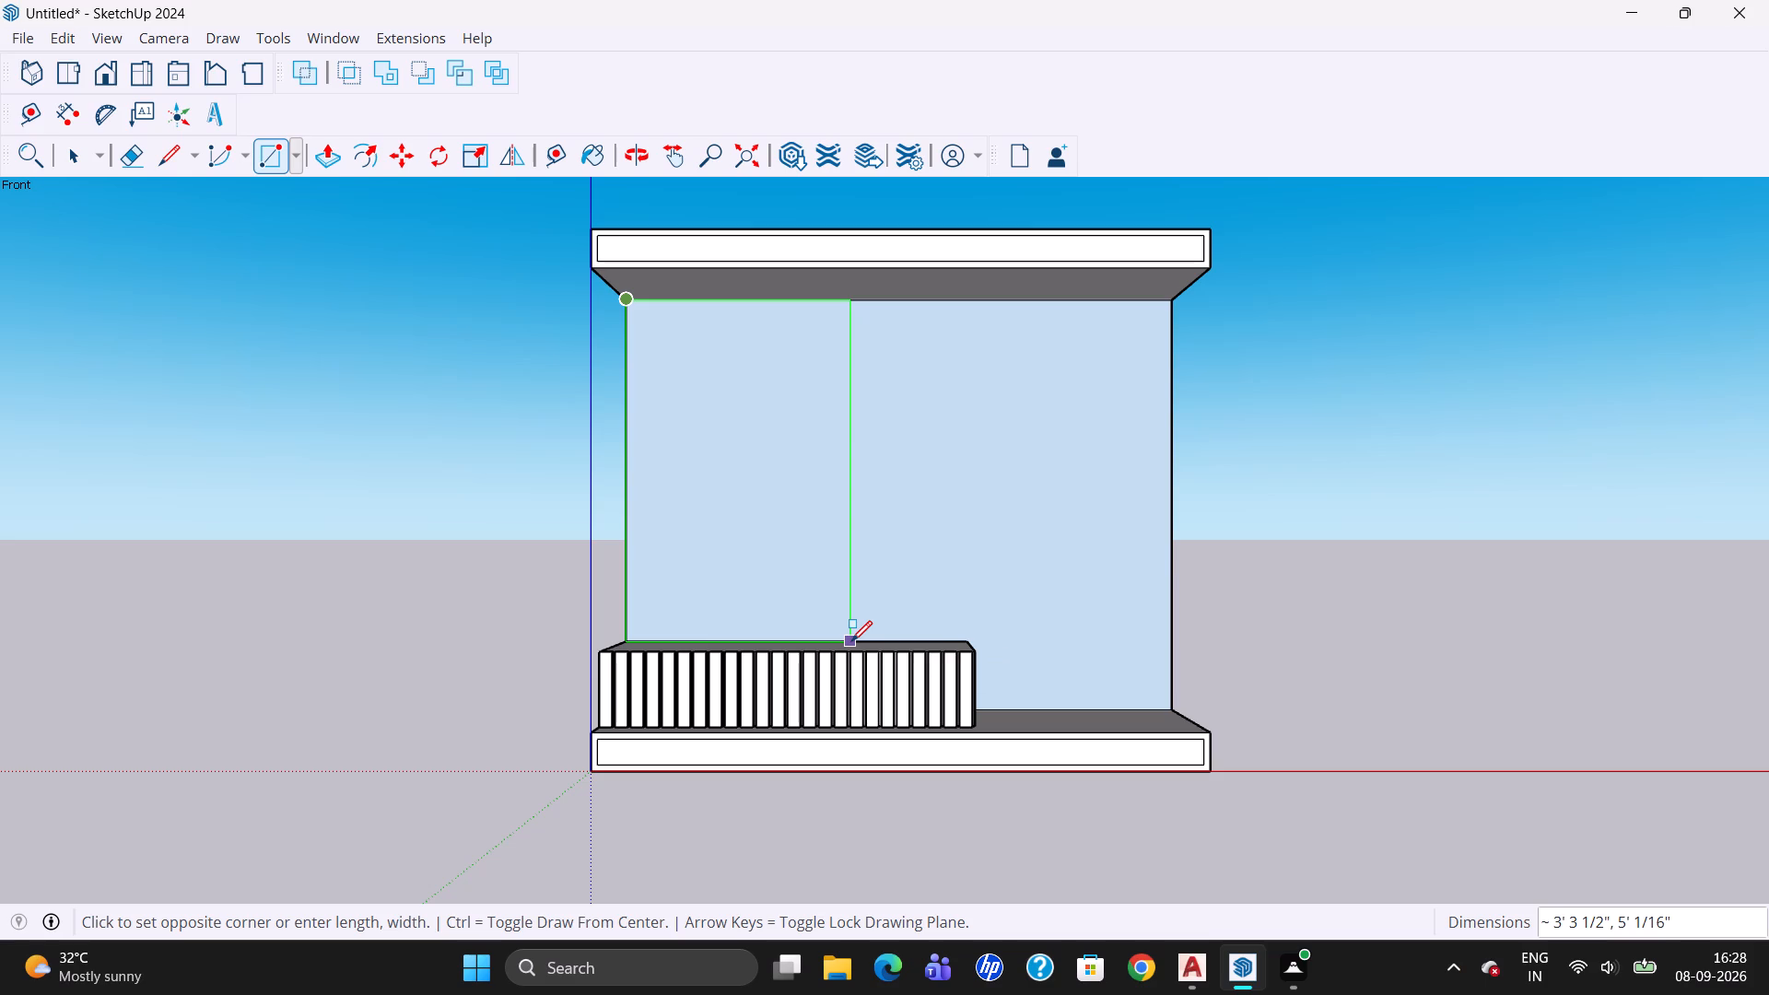
pyautogui.write('2\'6",5\'')
pyautogui.press('Return')
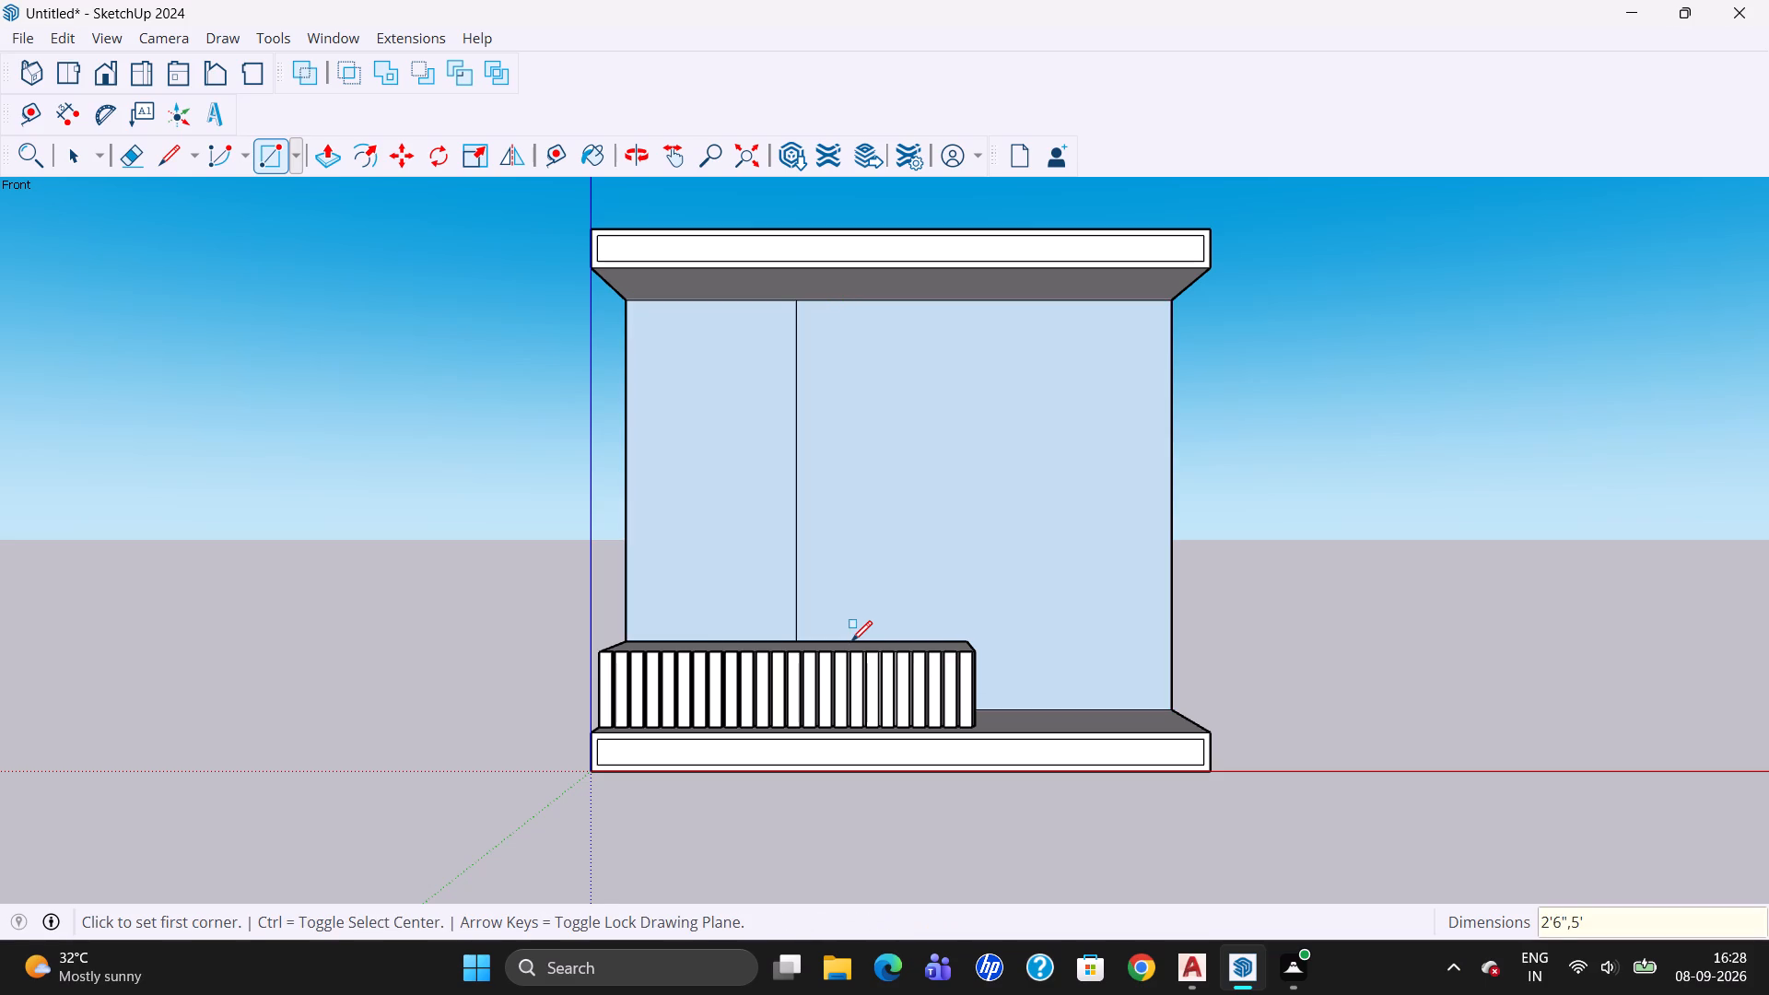
pyautogui.press('Escape')
# Make the 2'6" by 5' rectangle on the back panel a group, including its edges.
pyautogui.click(75, 155)
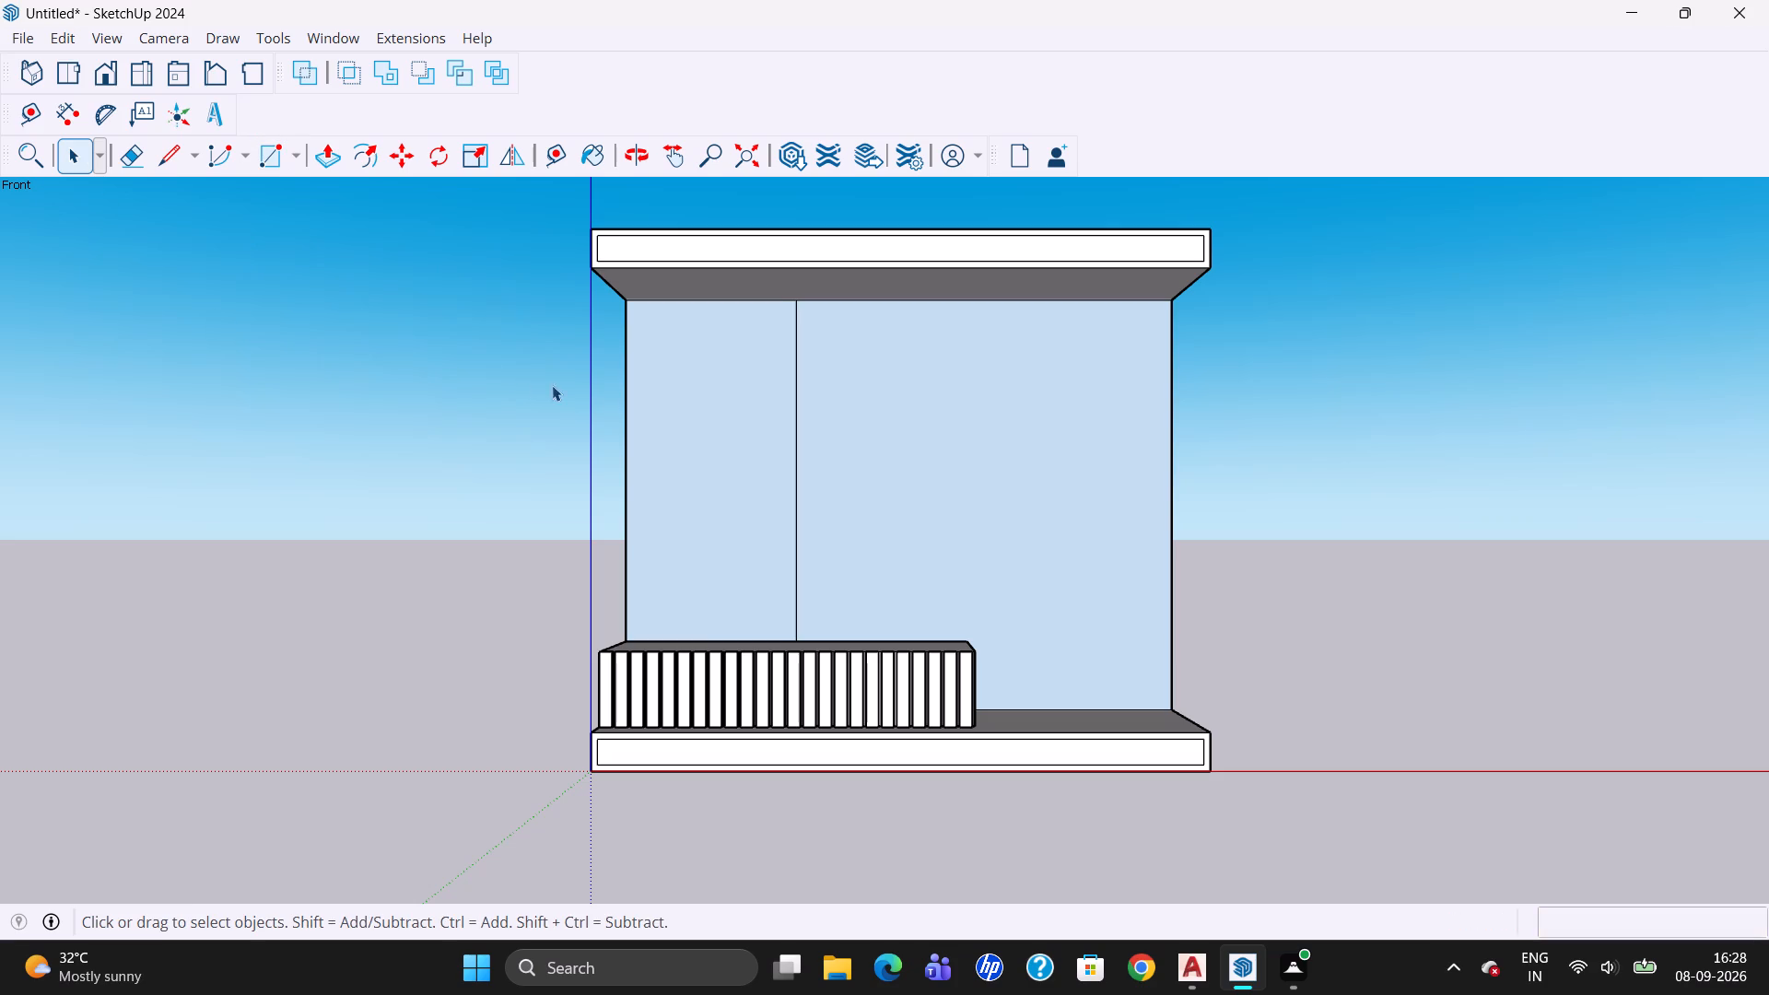
pyautogui.doubleClick(709, 415)
pyautogui.rightClick(710, 414)
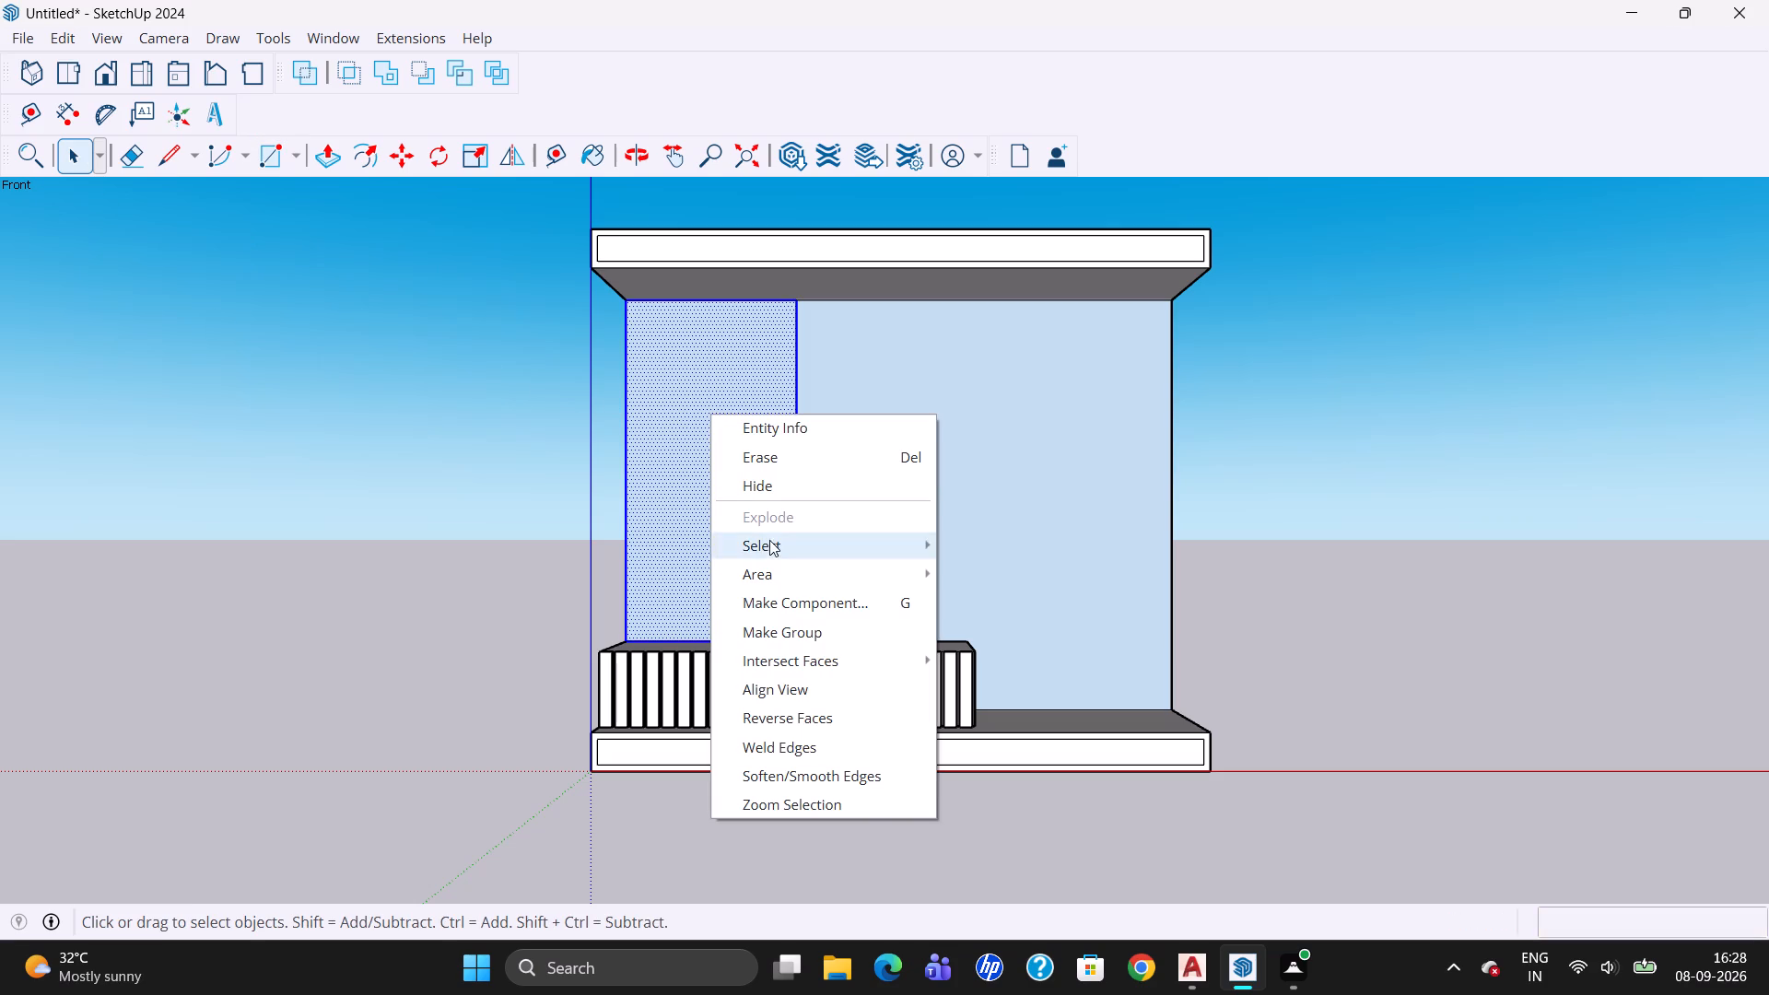
pyautogui.click(793, 634)
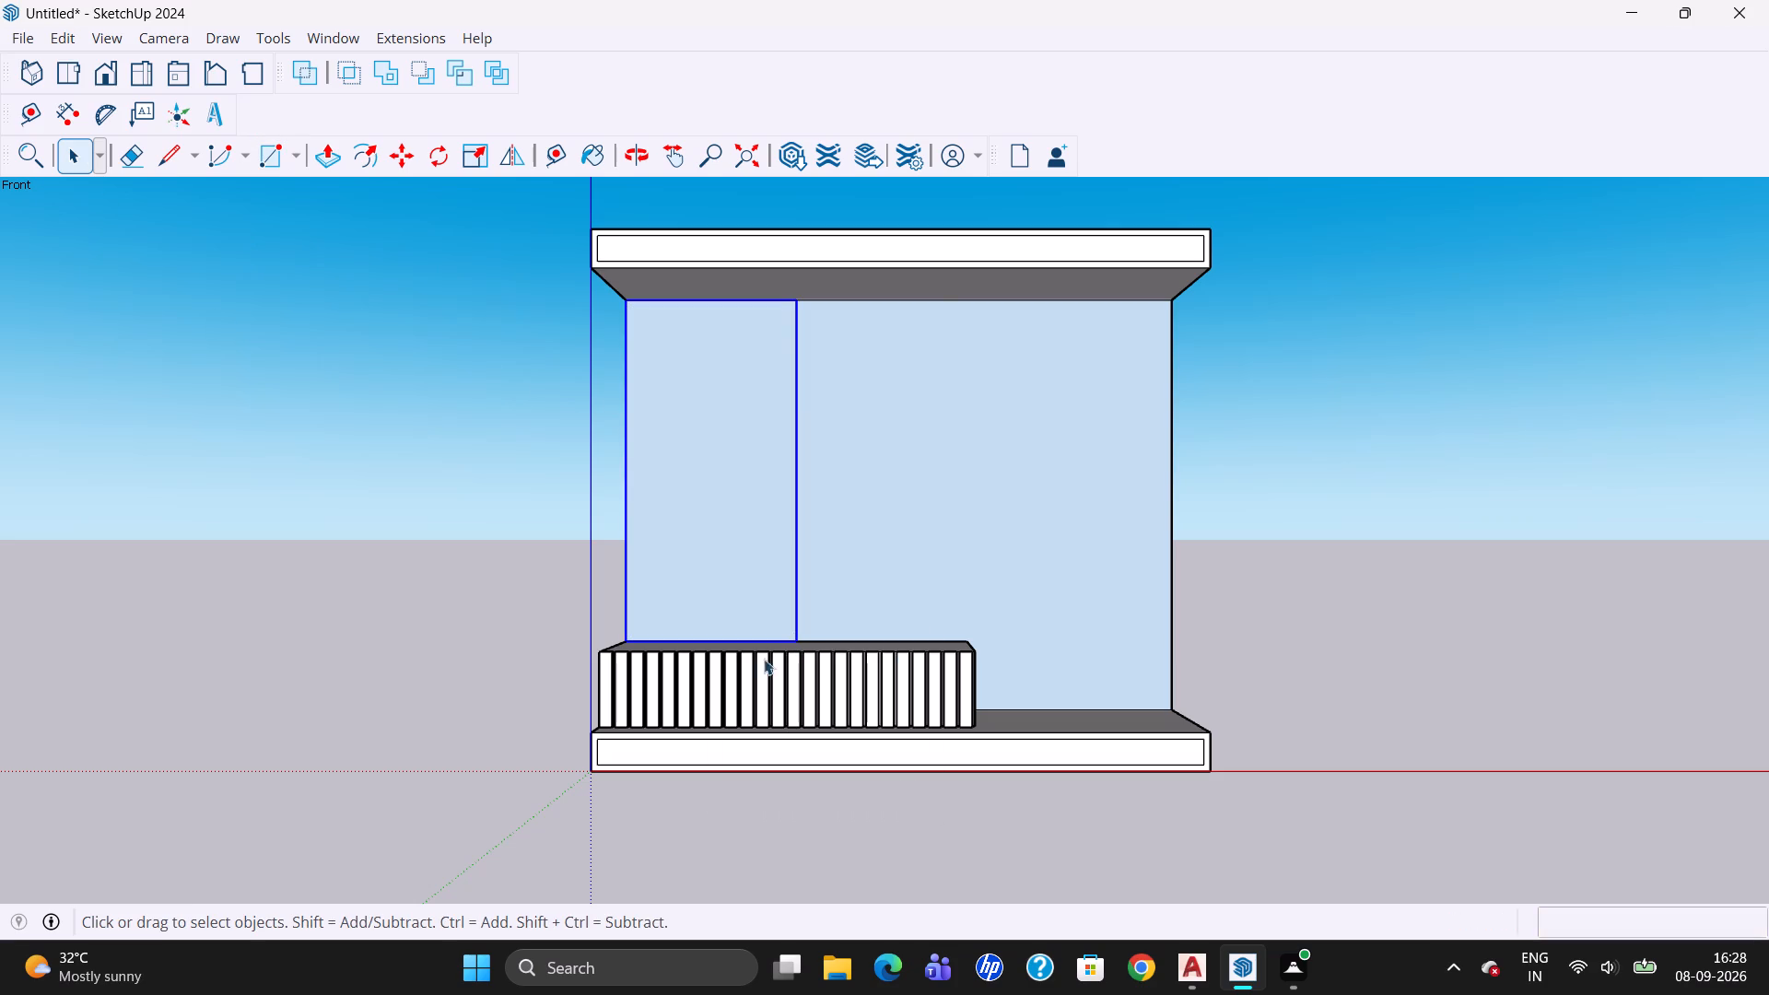
# Explode the outer group of the 5' block with the strips.
pyautogui.click(601, 690)
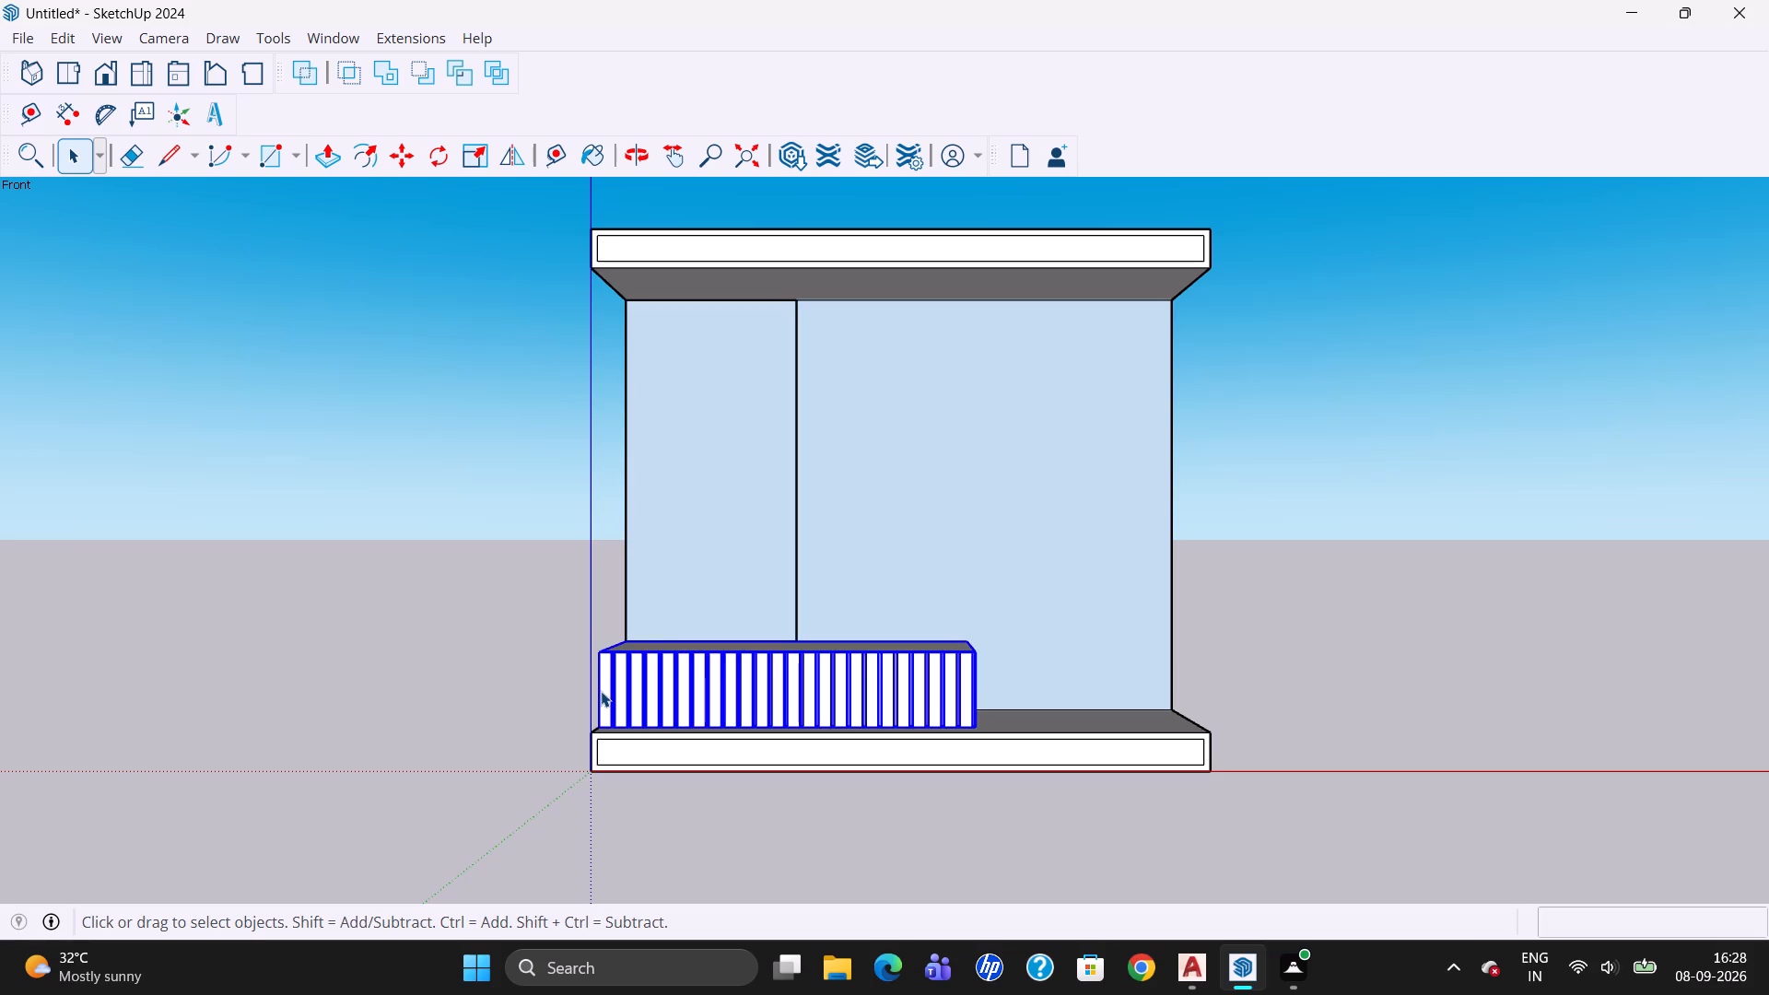
pyautogui.rightClick(602, 691)
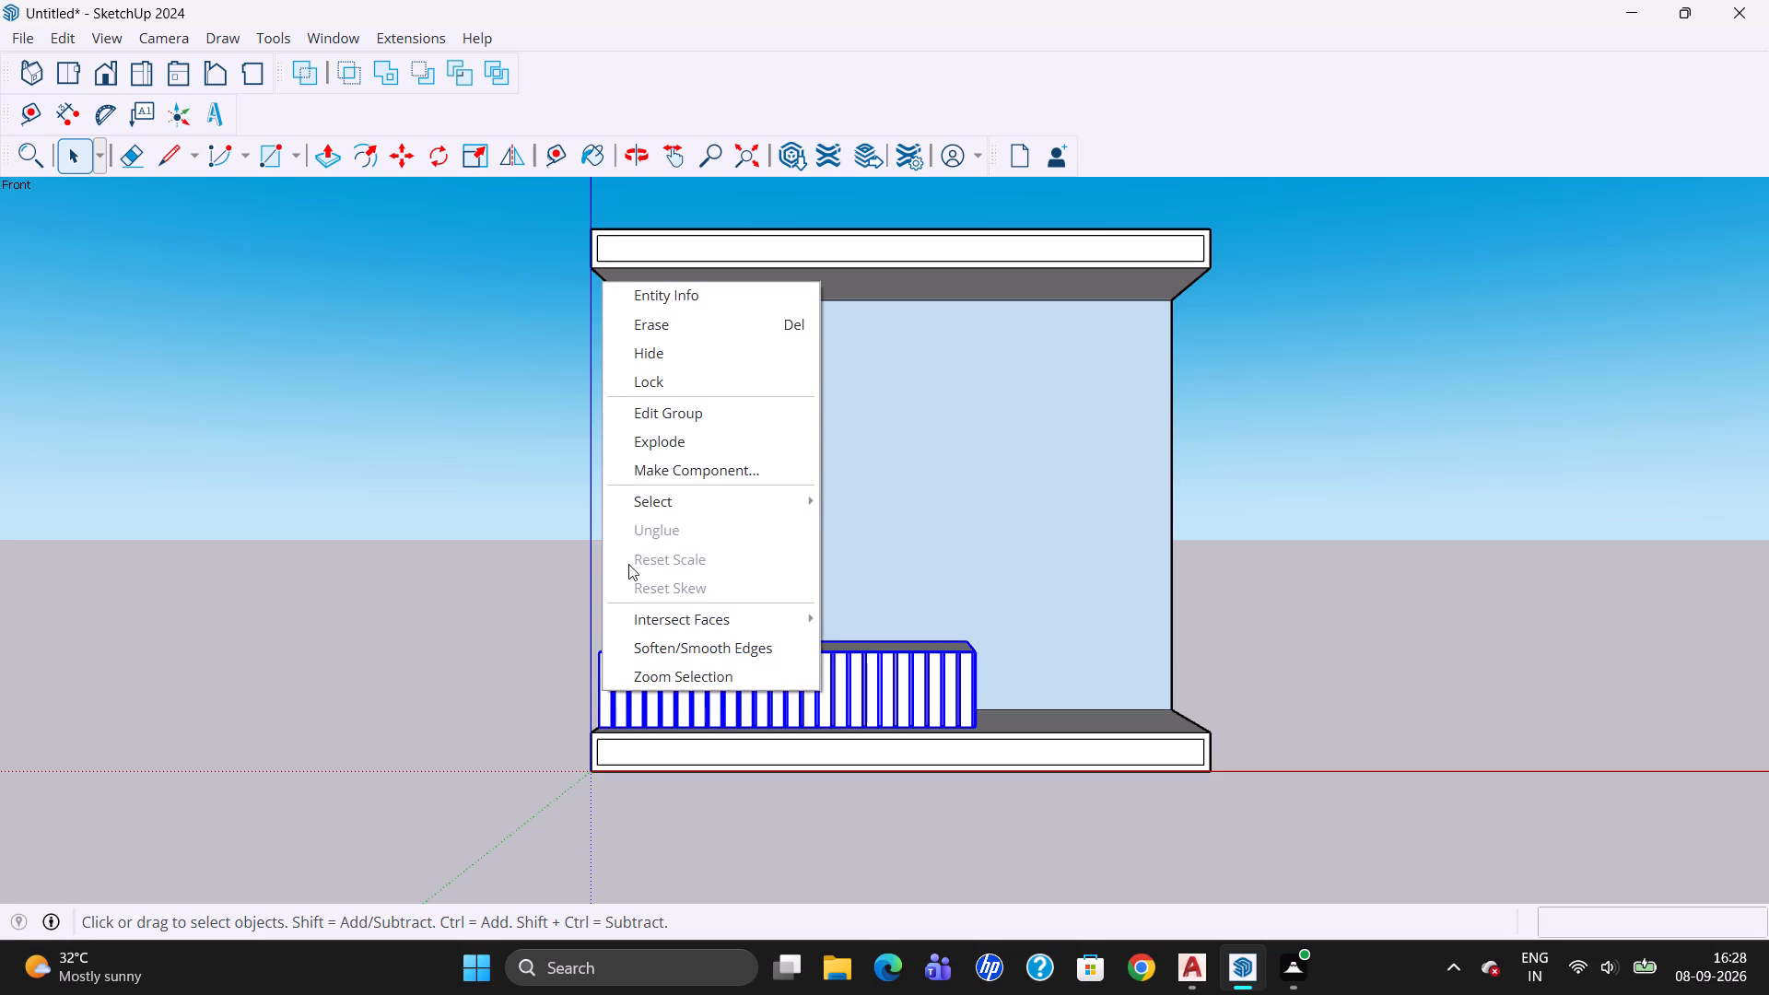
pyautogui.click(662, 441)
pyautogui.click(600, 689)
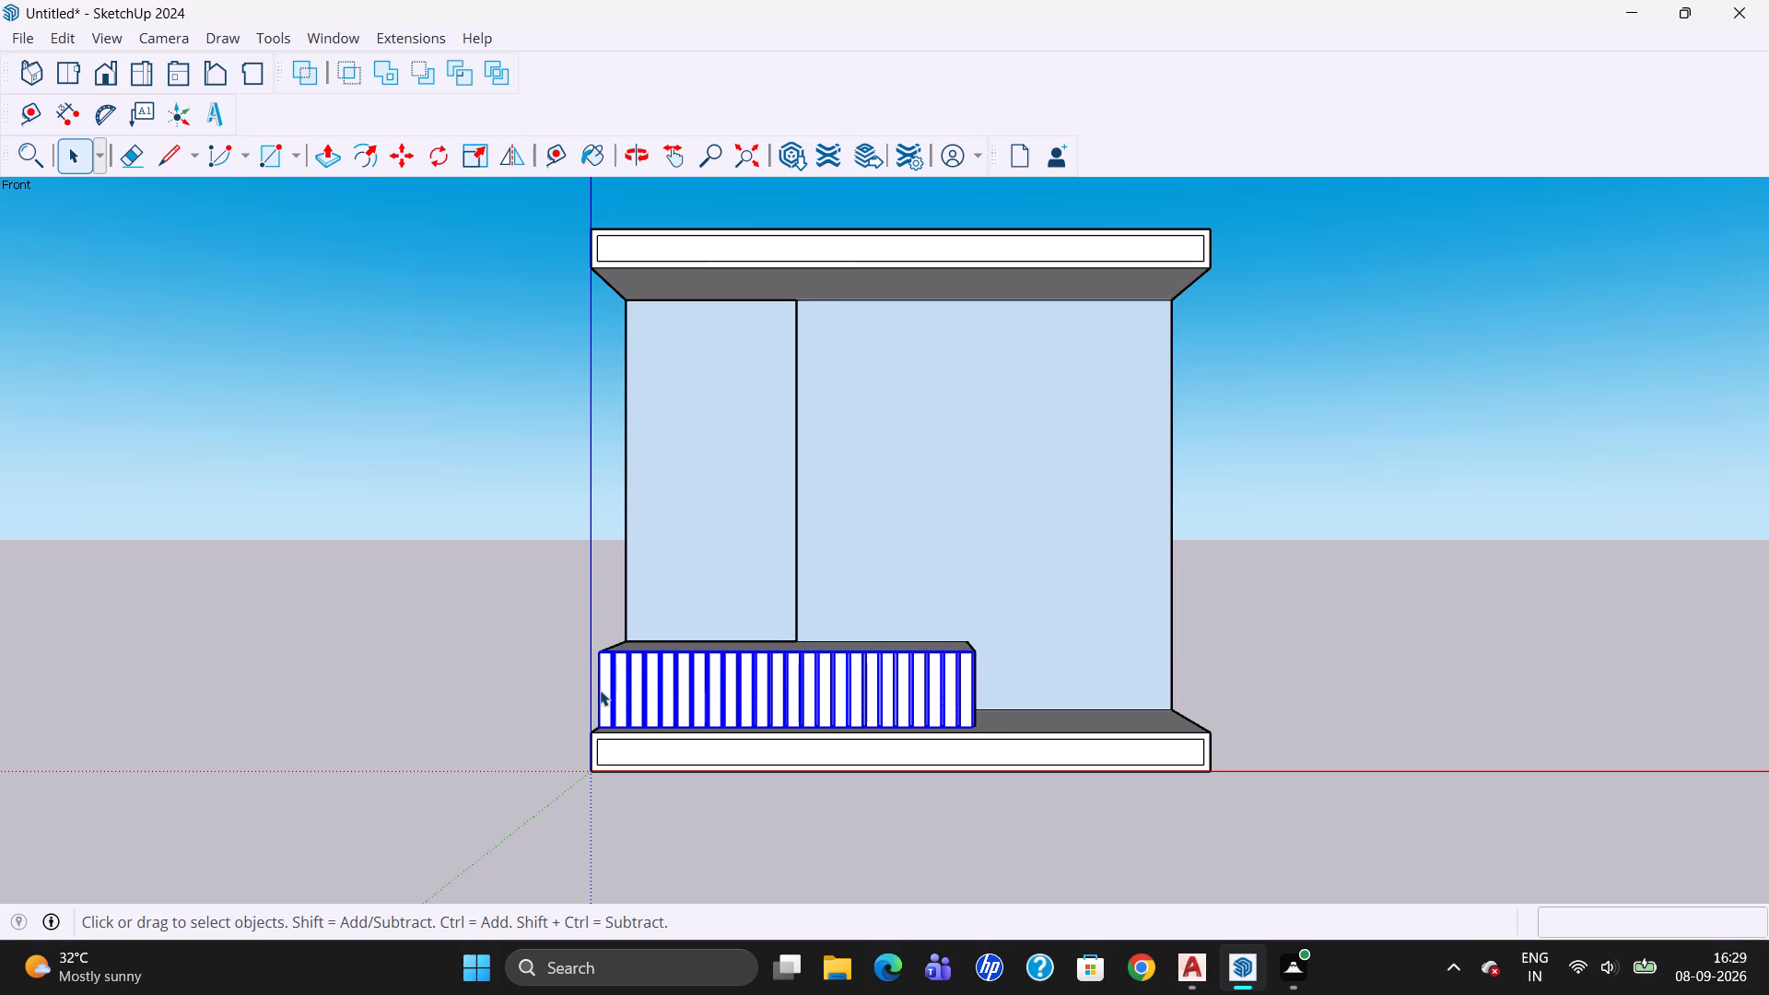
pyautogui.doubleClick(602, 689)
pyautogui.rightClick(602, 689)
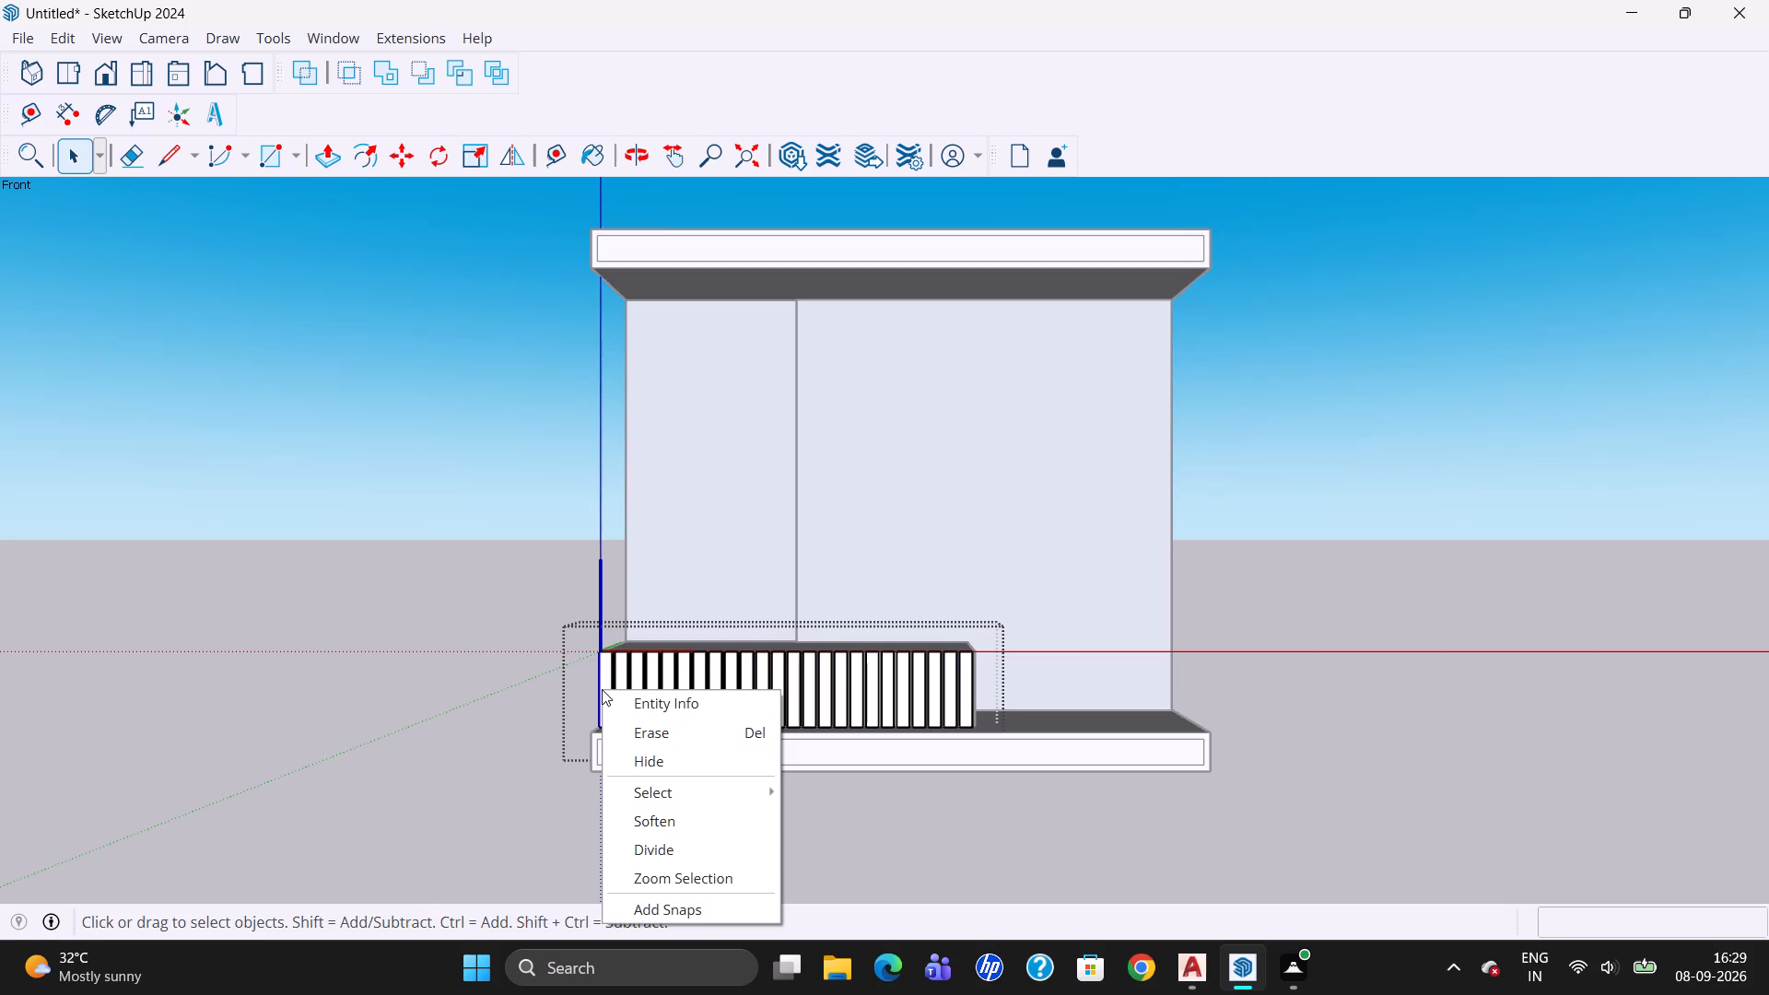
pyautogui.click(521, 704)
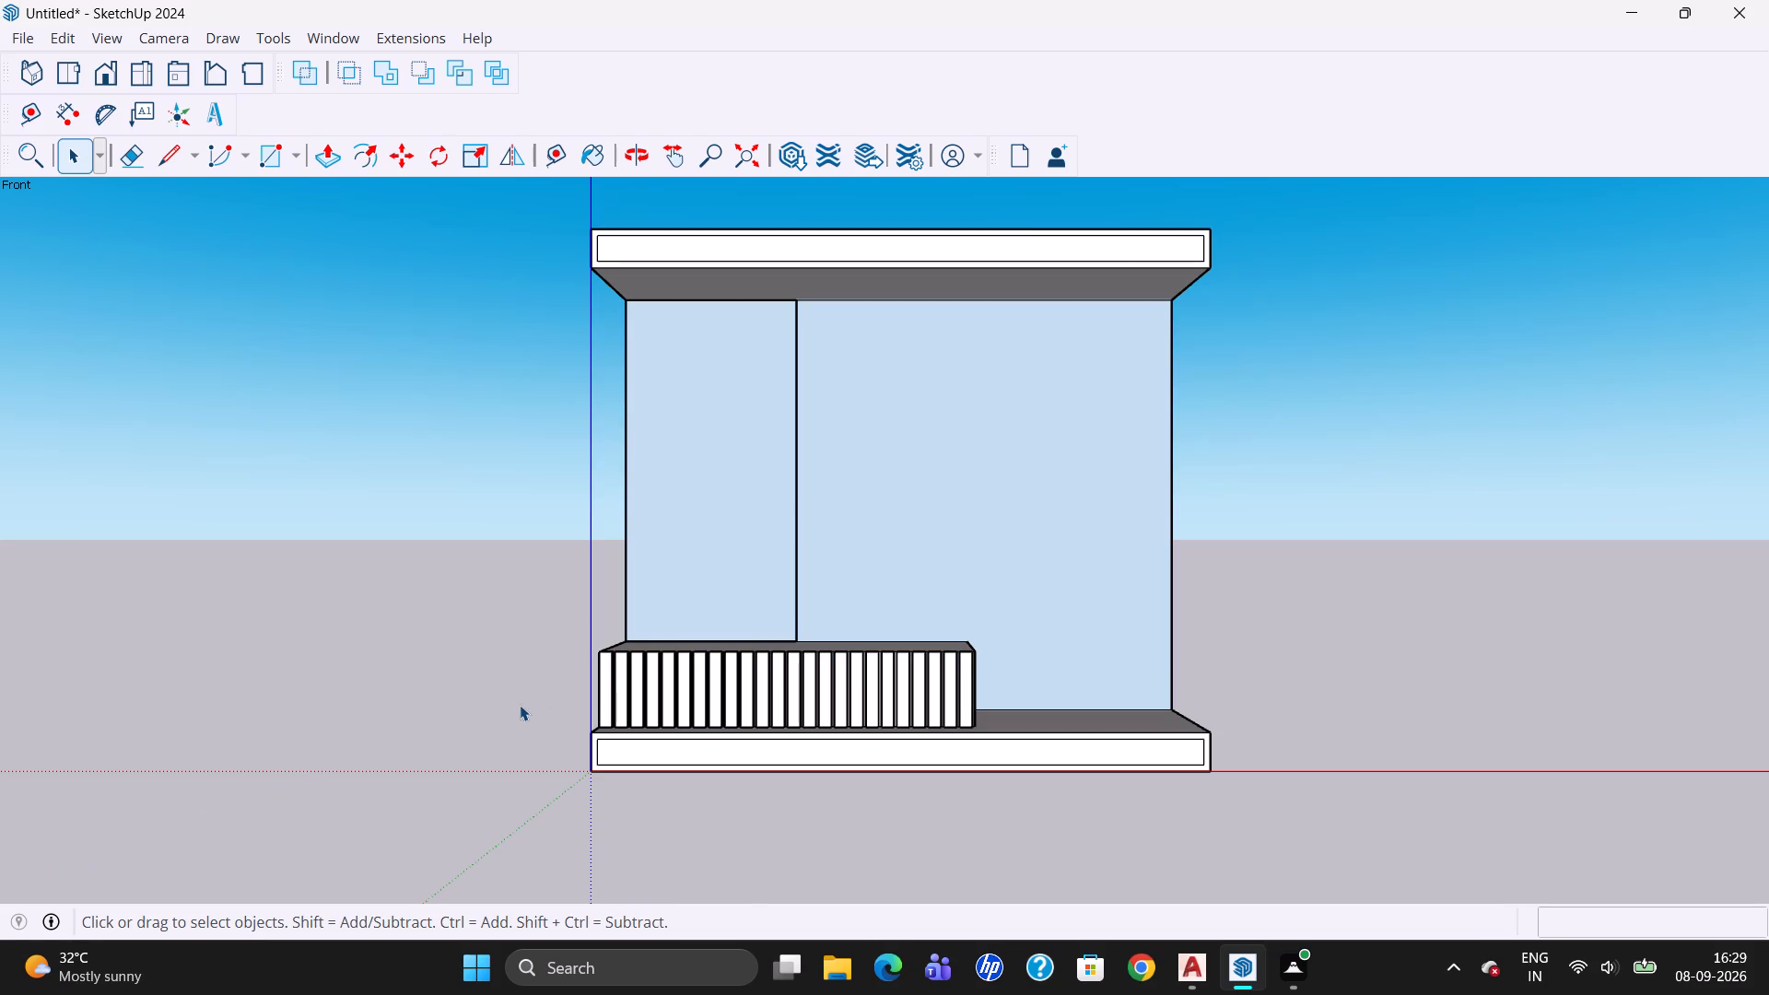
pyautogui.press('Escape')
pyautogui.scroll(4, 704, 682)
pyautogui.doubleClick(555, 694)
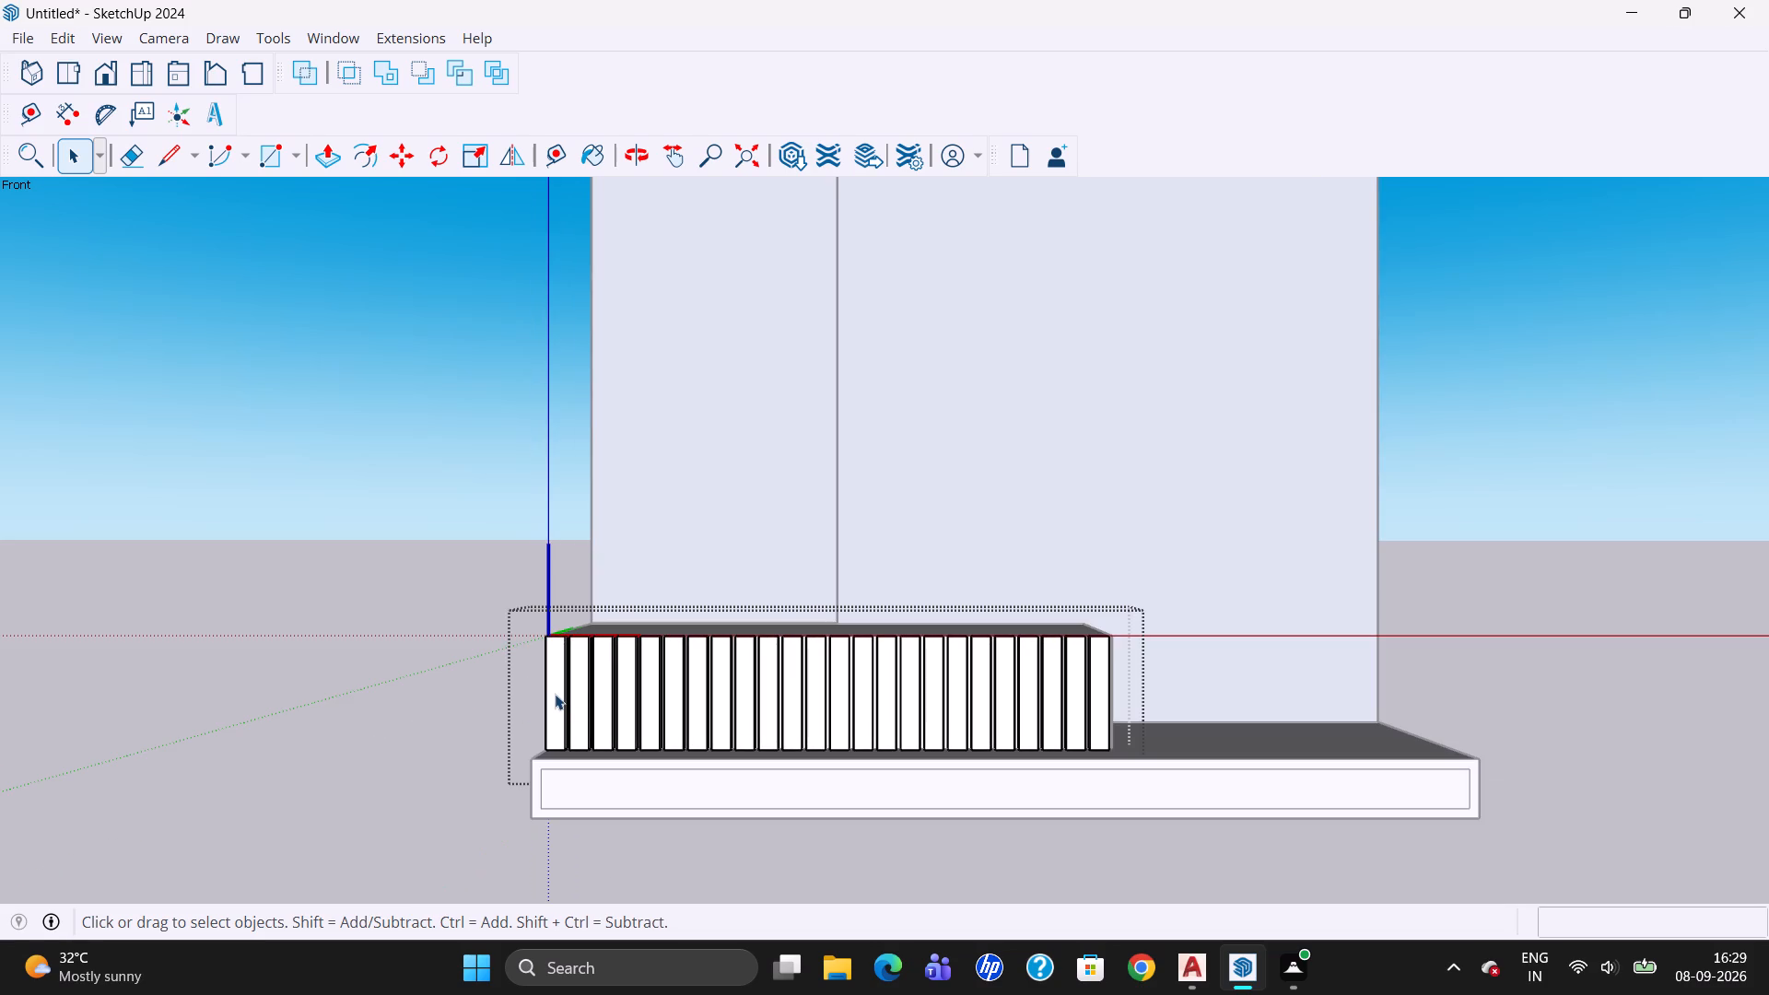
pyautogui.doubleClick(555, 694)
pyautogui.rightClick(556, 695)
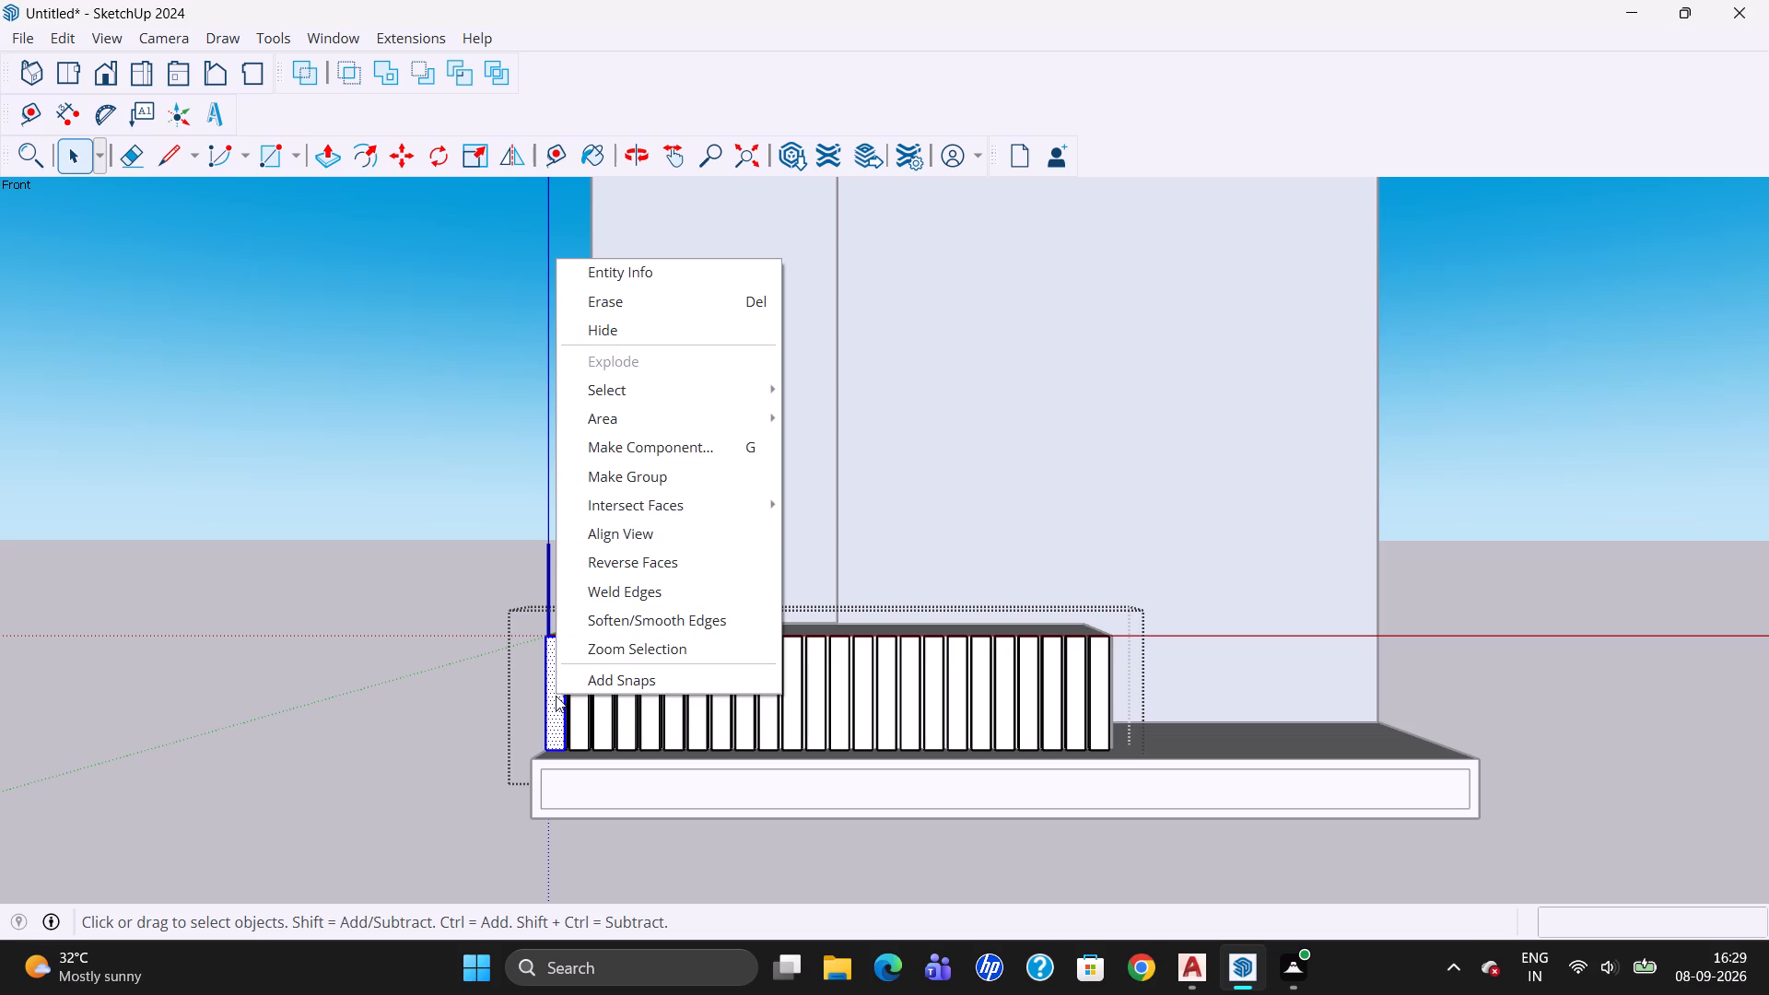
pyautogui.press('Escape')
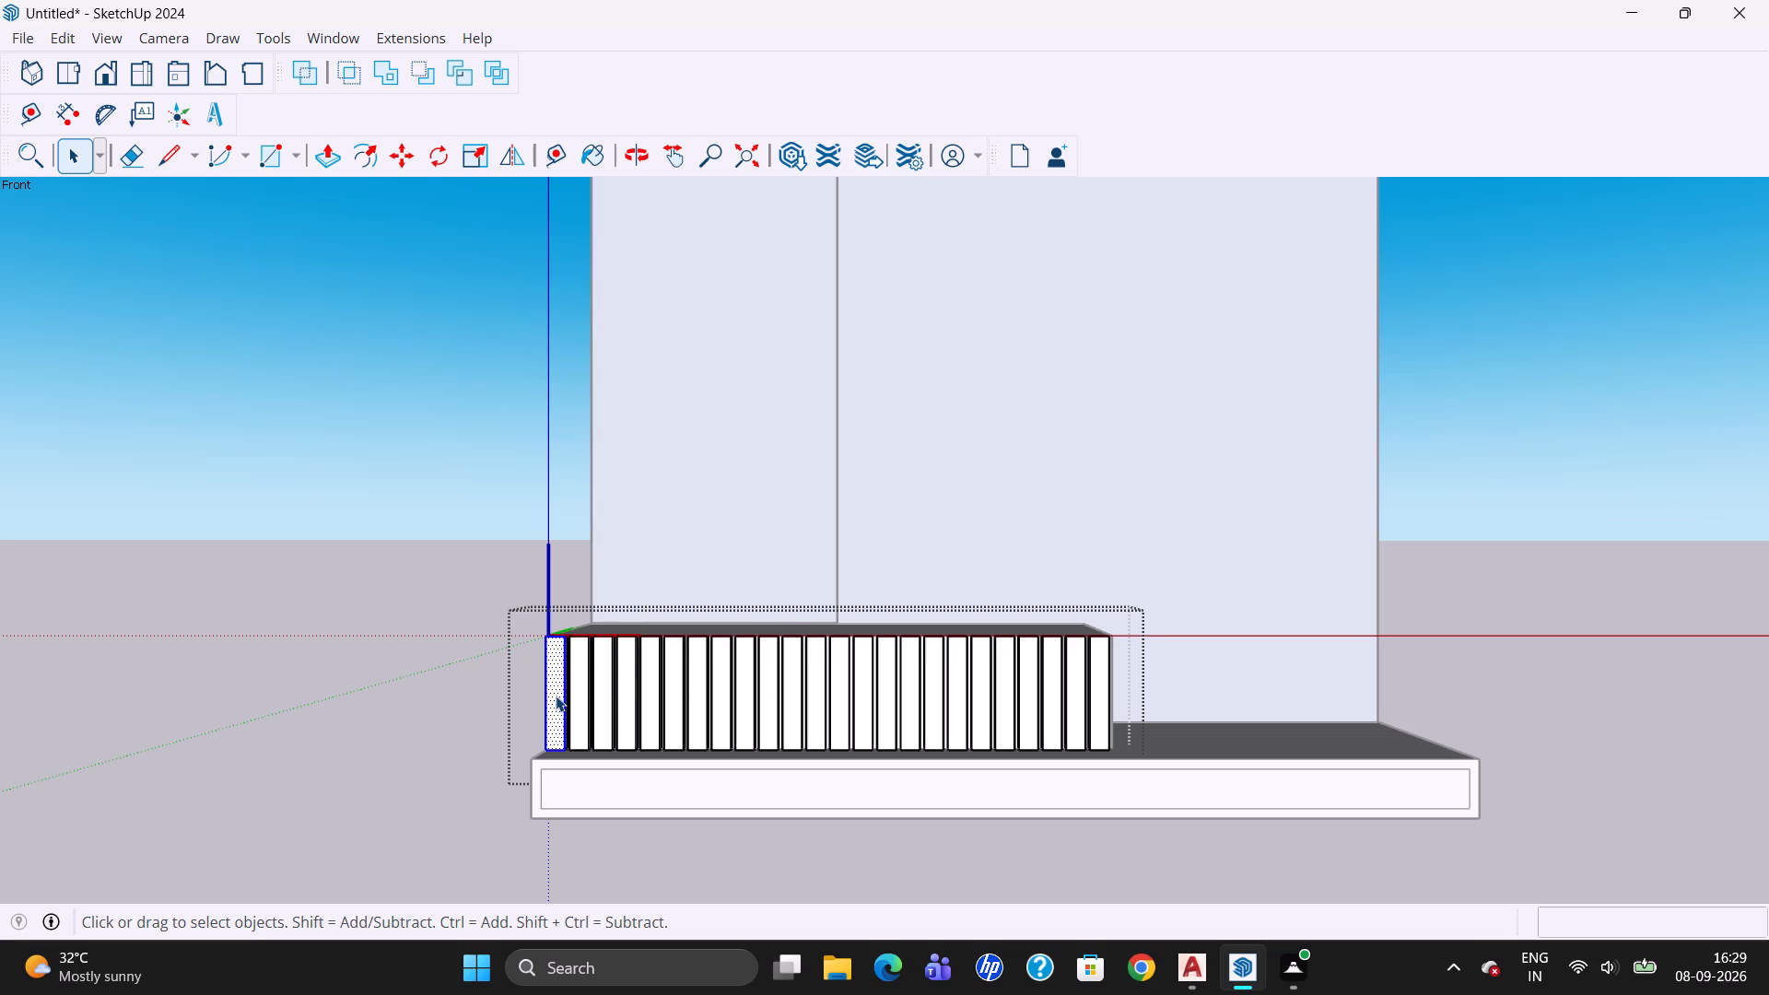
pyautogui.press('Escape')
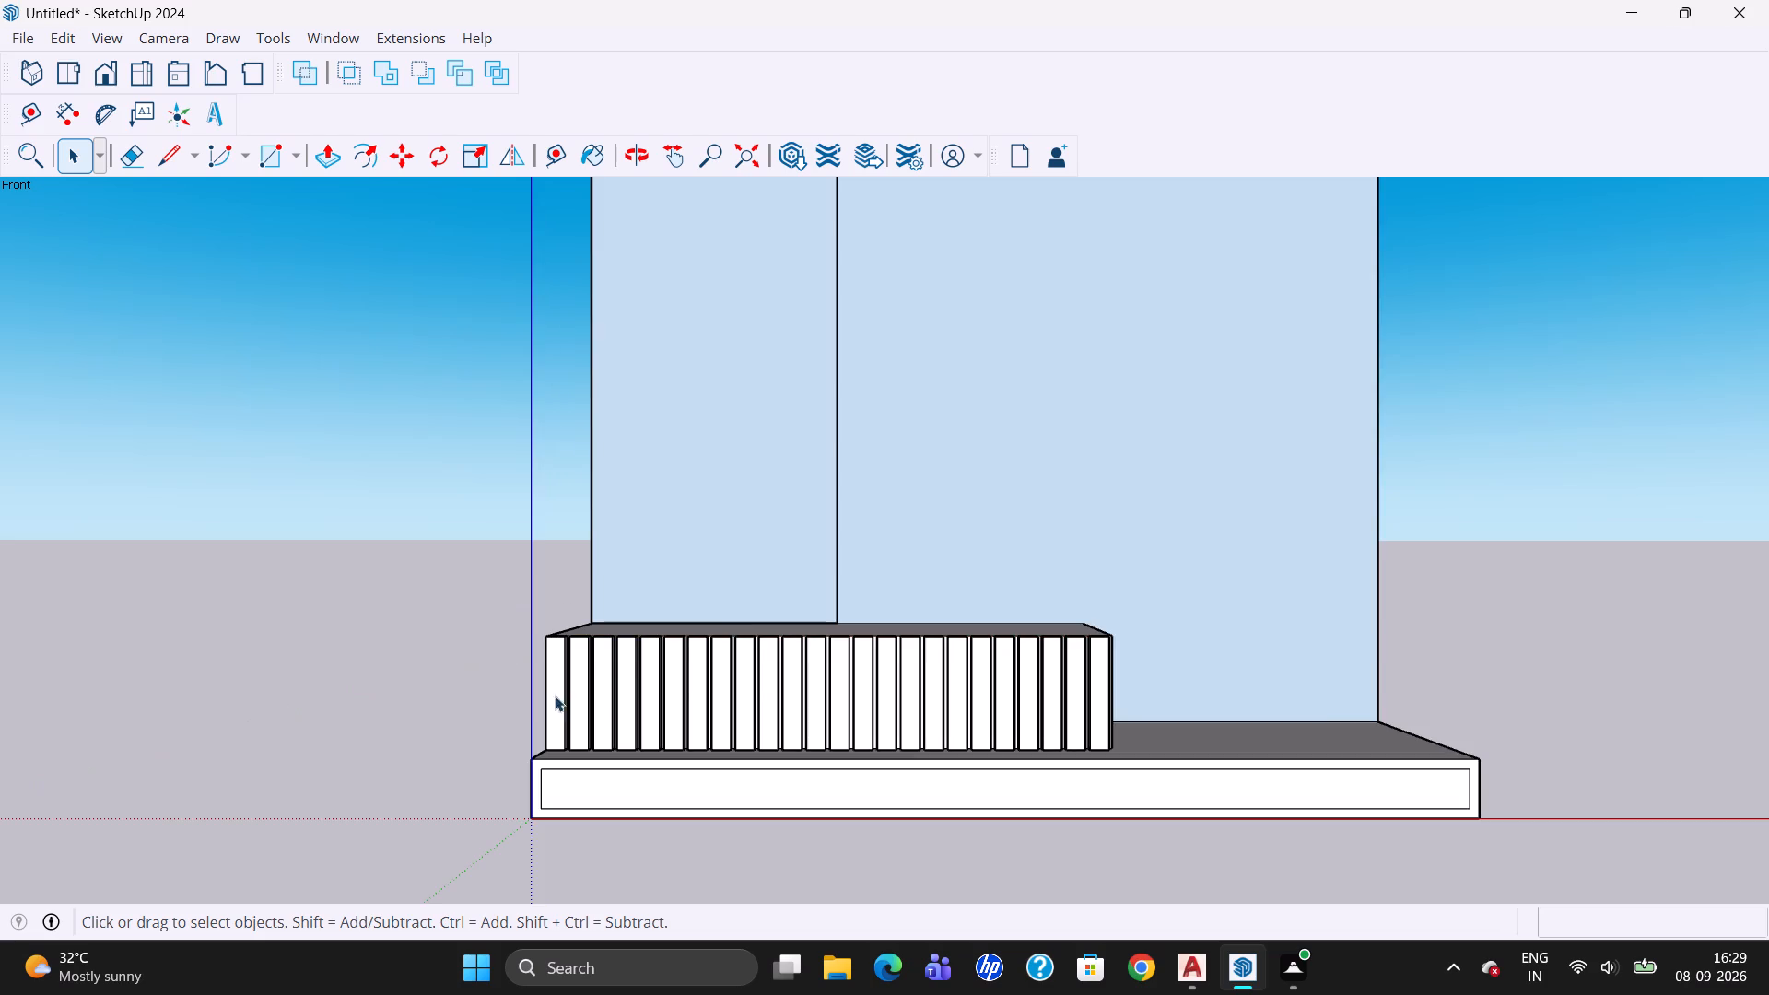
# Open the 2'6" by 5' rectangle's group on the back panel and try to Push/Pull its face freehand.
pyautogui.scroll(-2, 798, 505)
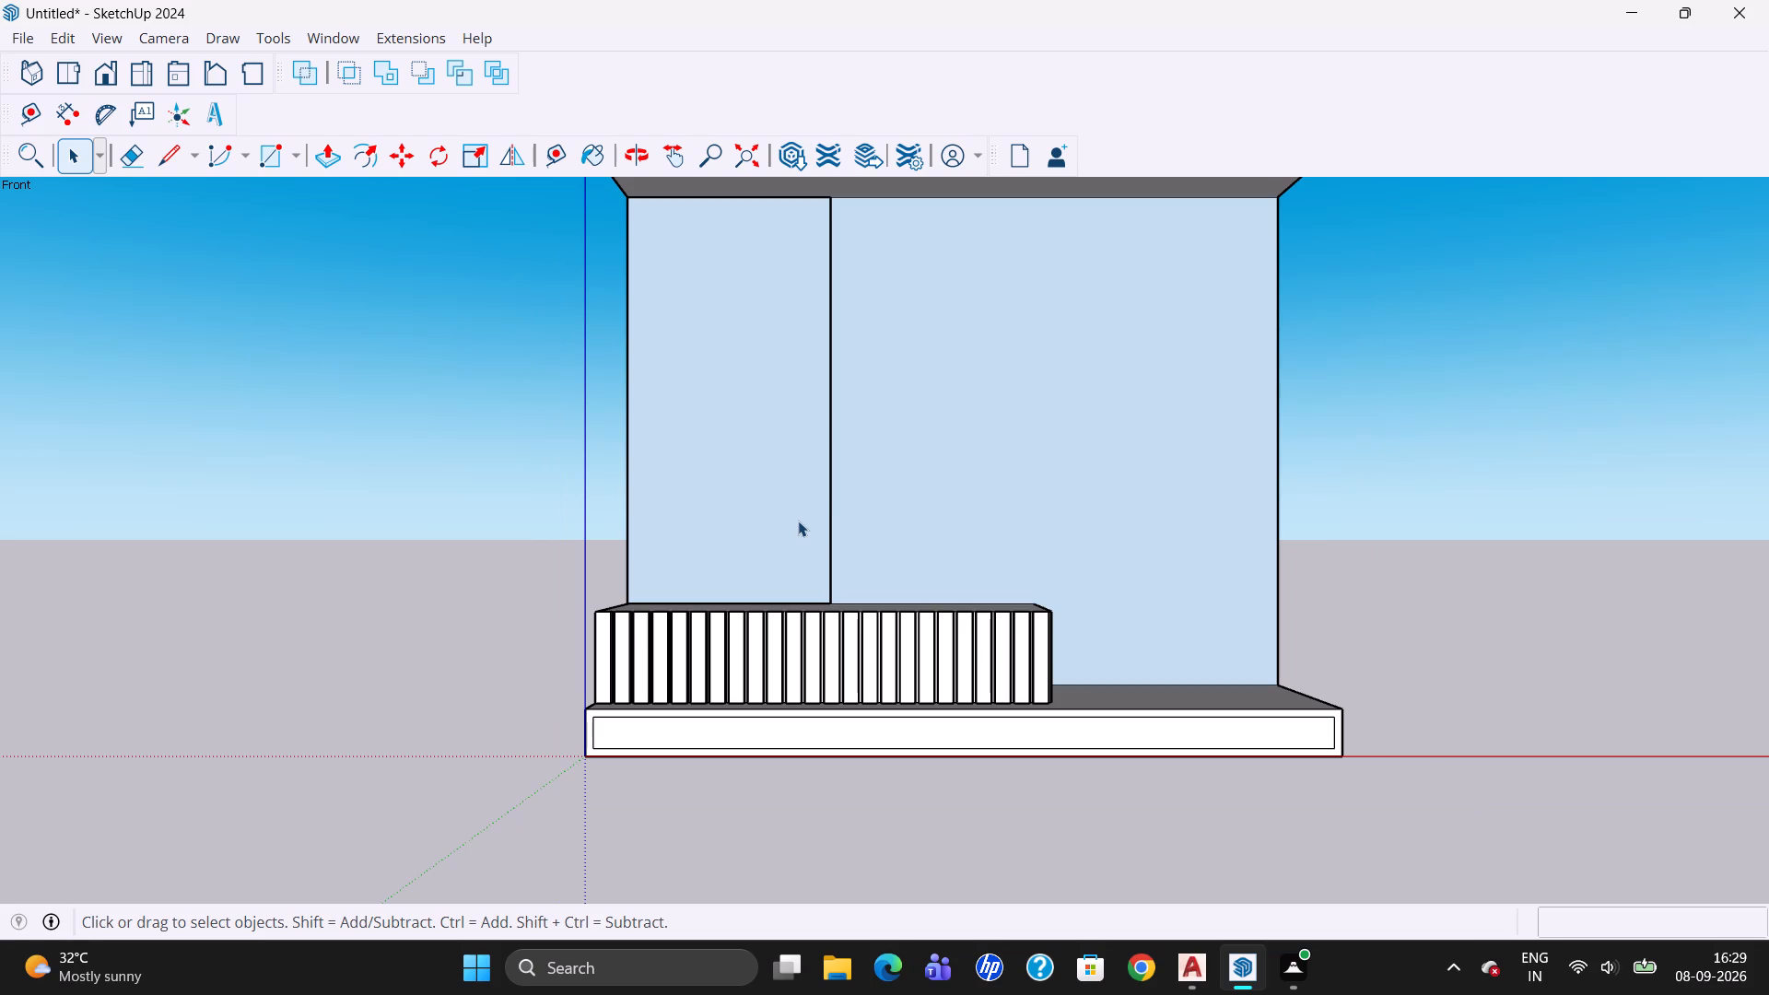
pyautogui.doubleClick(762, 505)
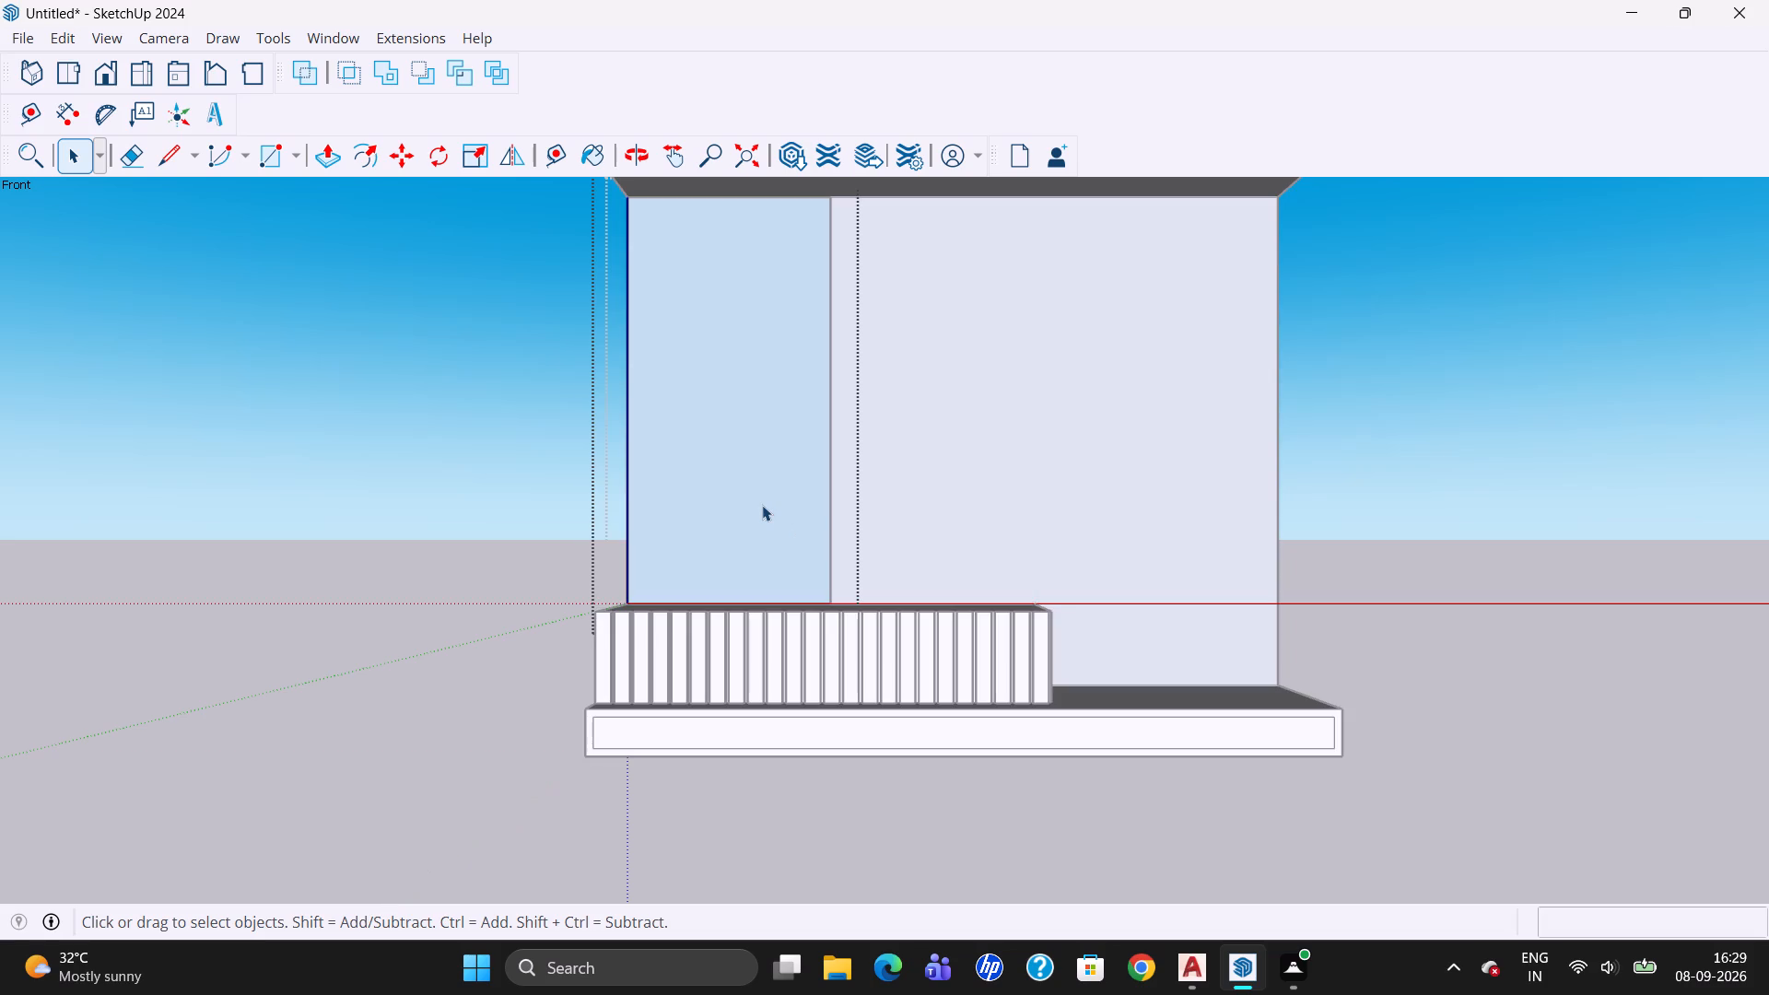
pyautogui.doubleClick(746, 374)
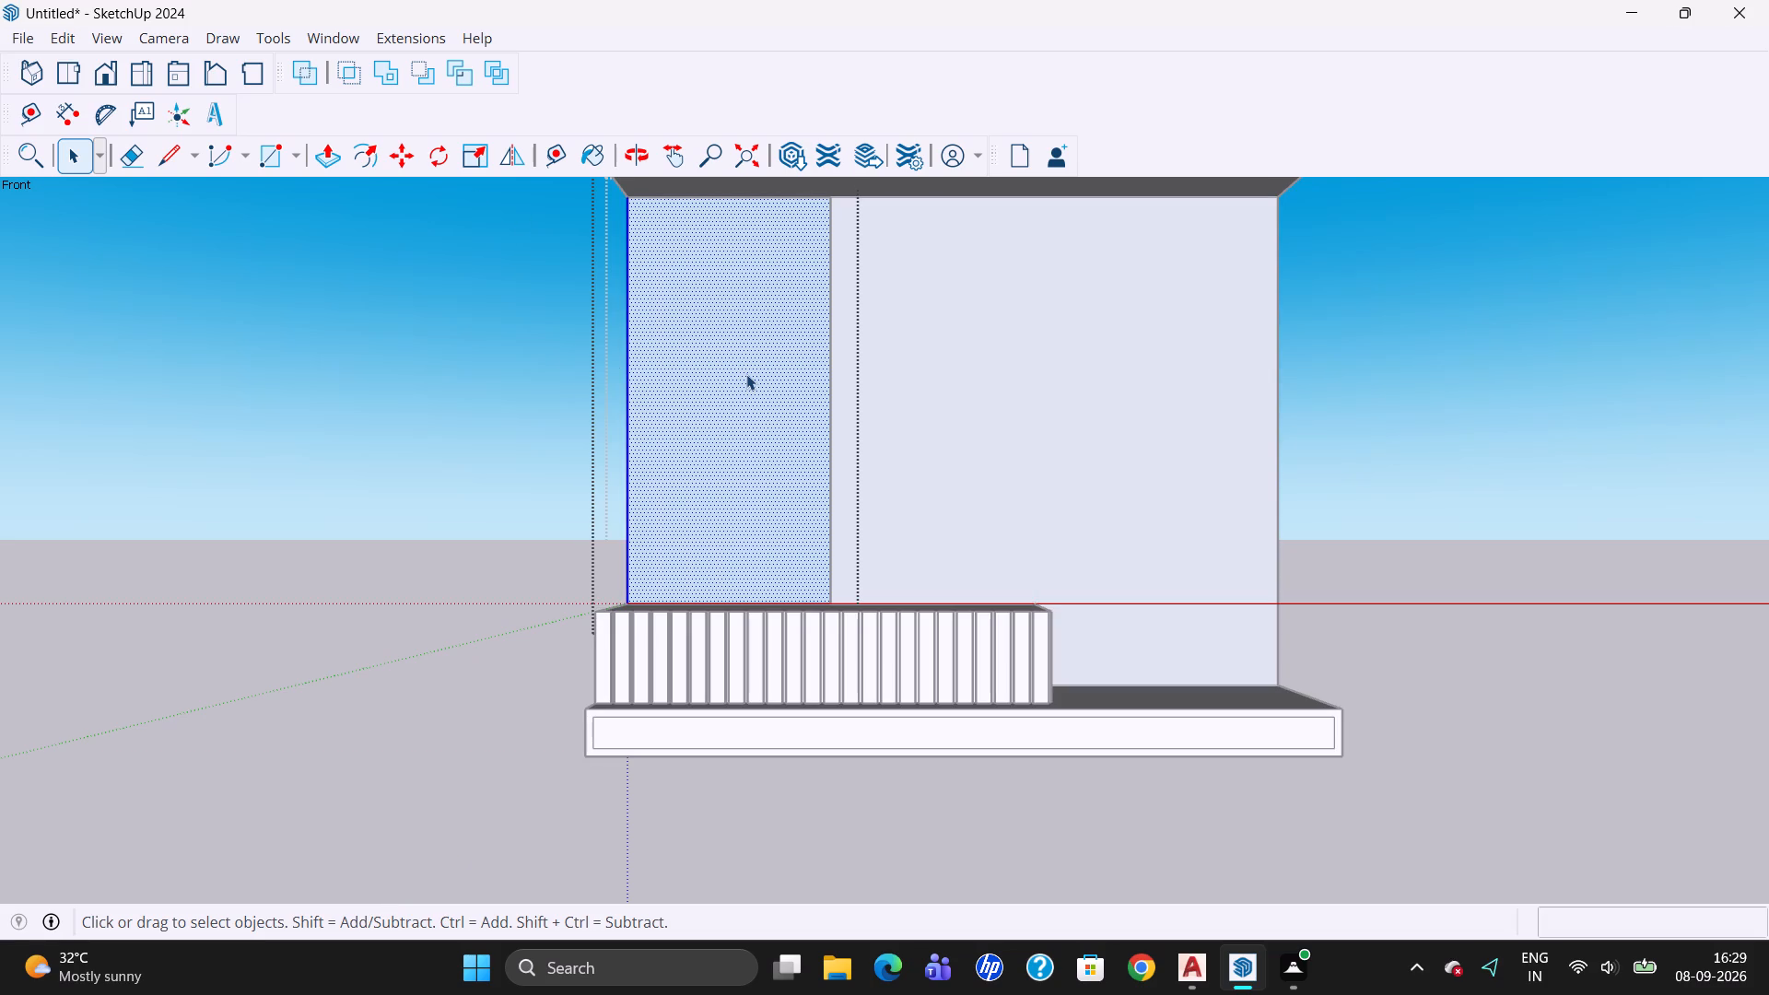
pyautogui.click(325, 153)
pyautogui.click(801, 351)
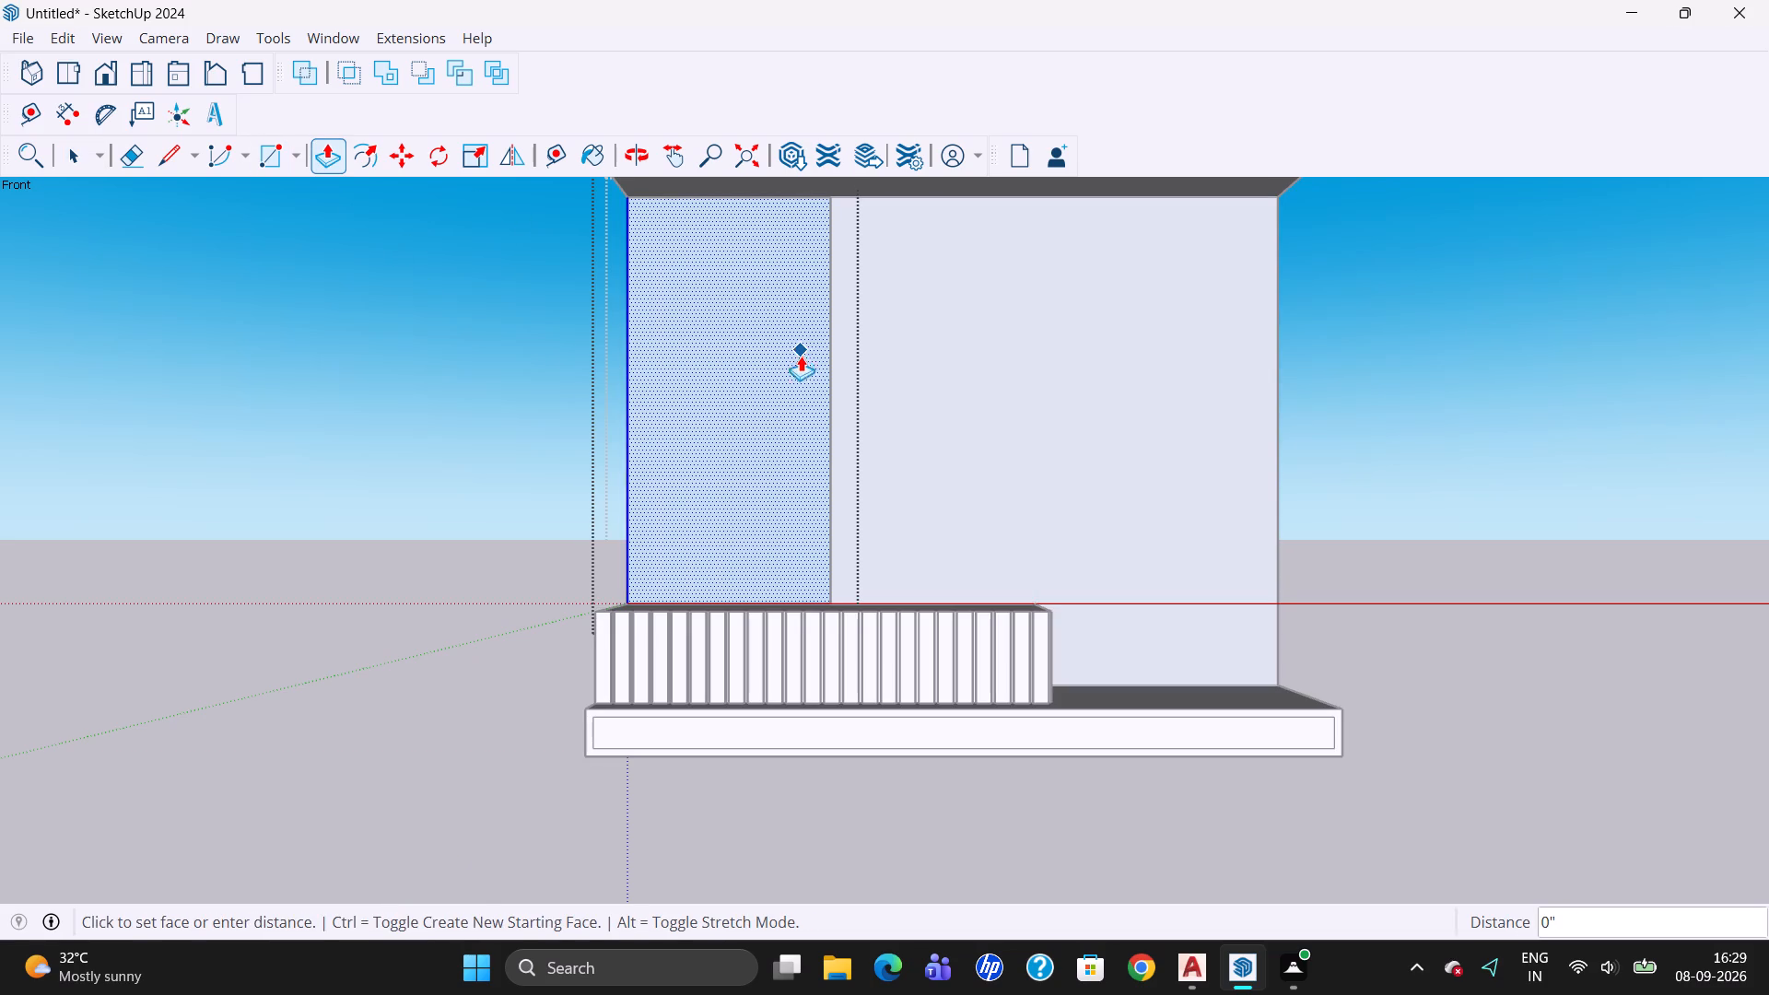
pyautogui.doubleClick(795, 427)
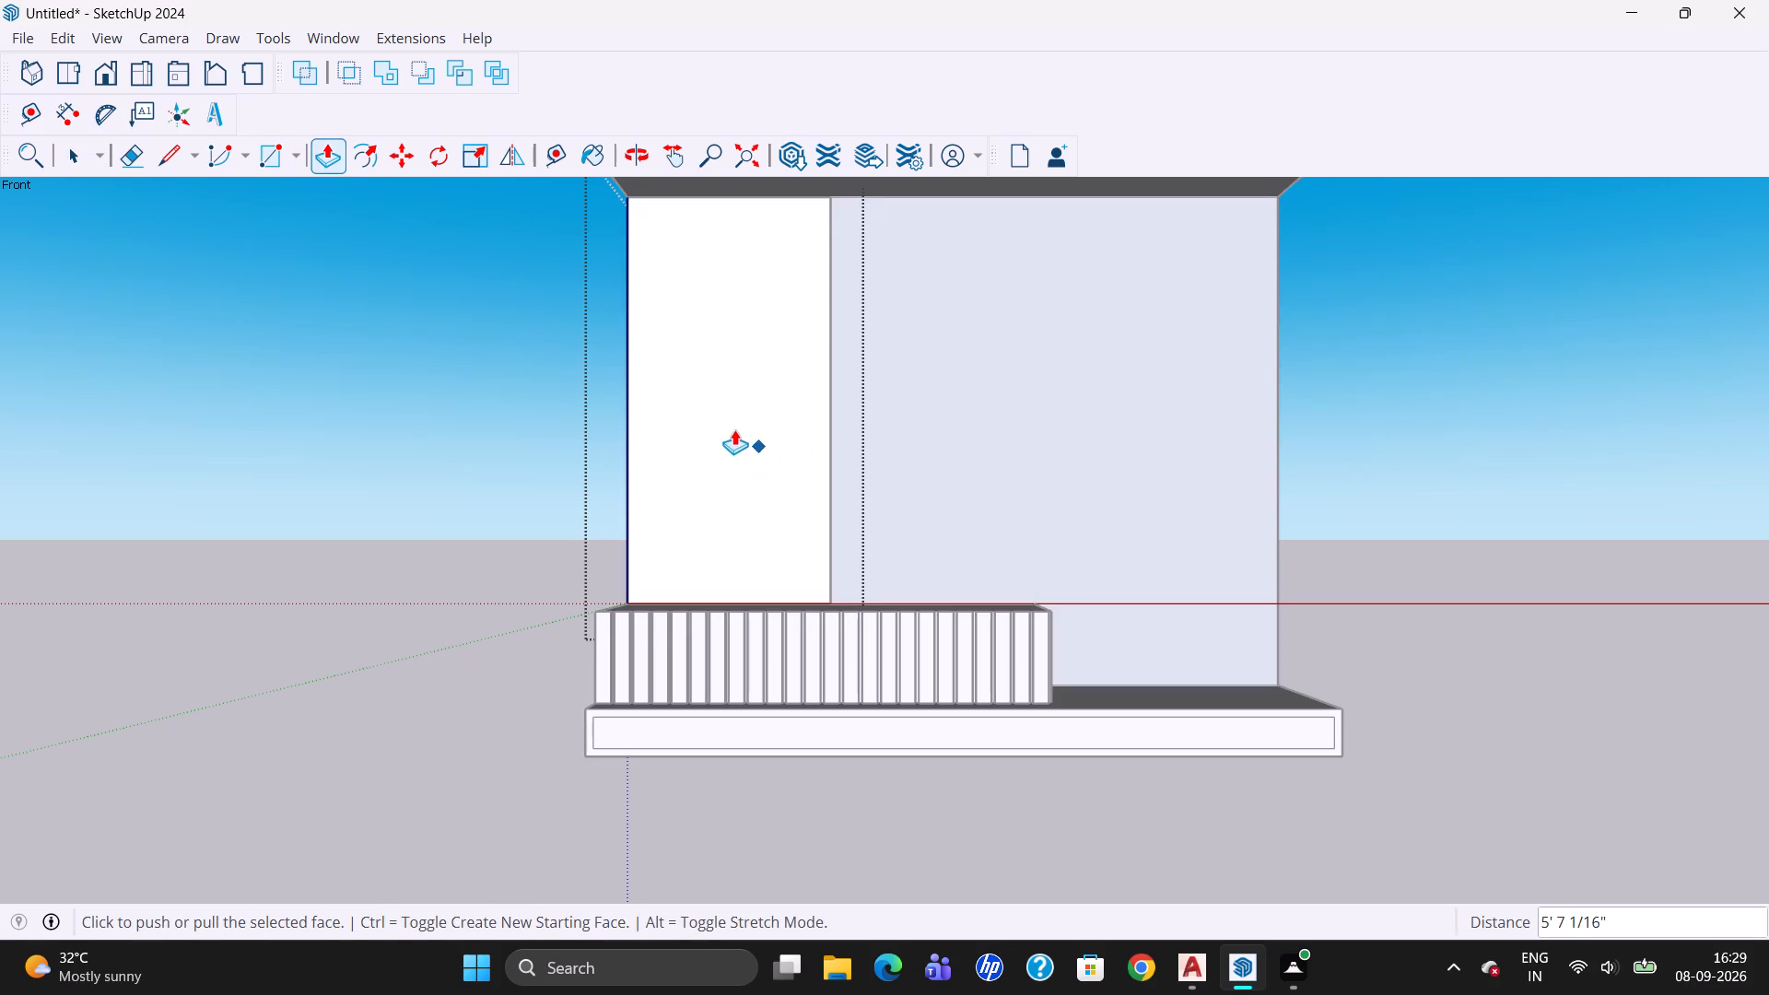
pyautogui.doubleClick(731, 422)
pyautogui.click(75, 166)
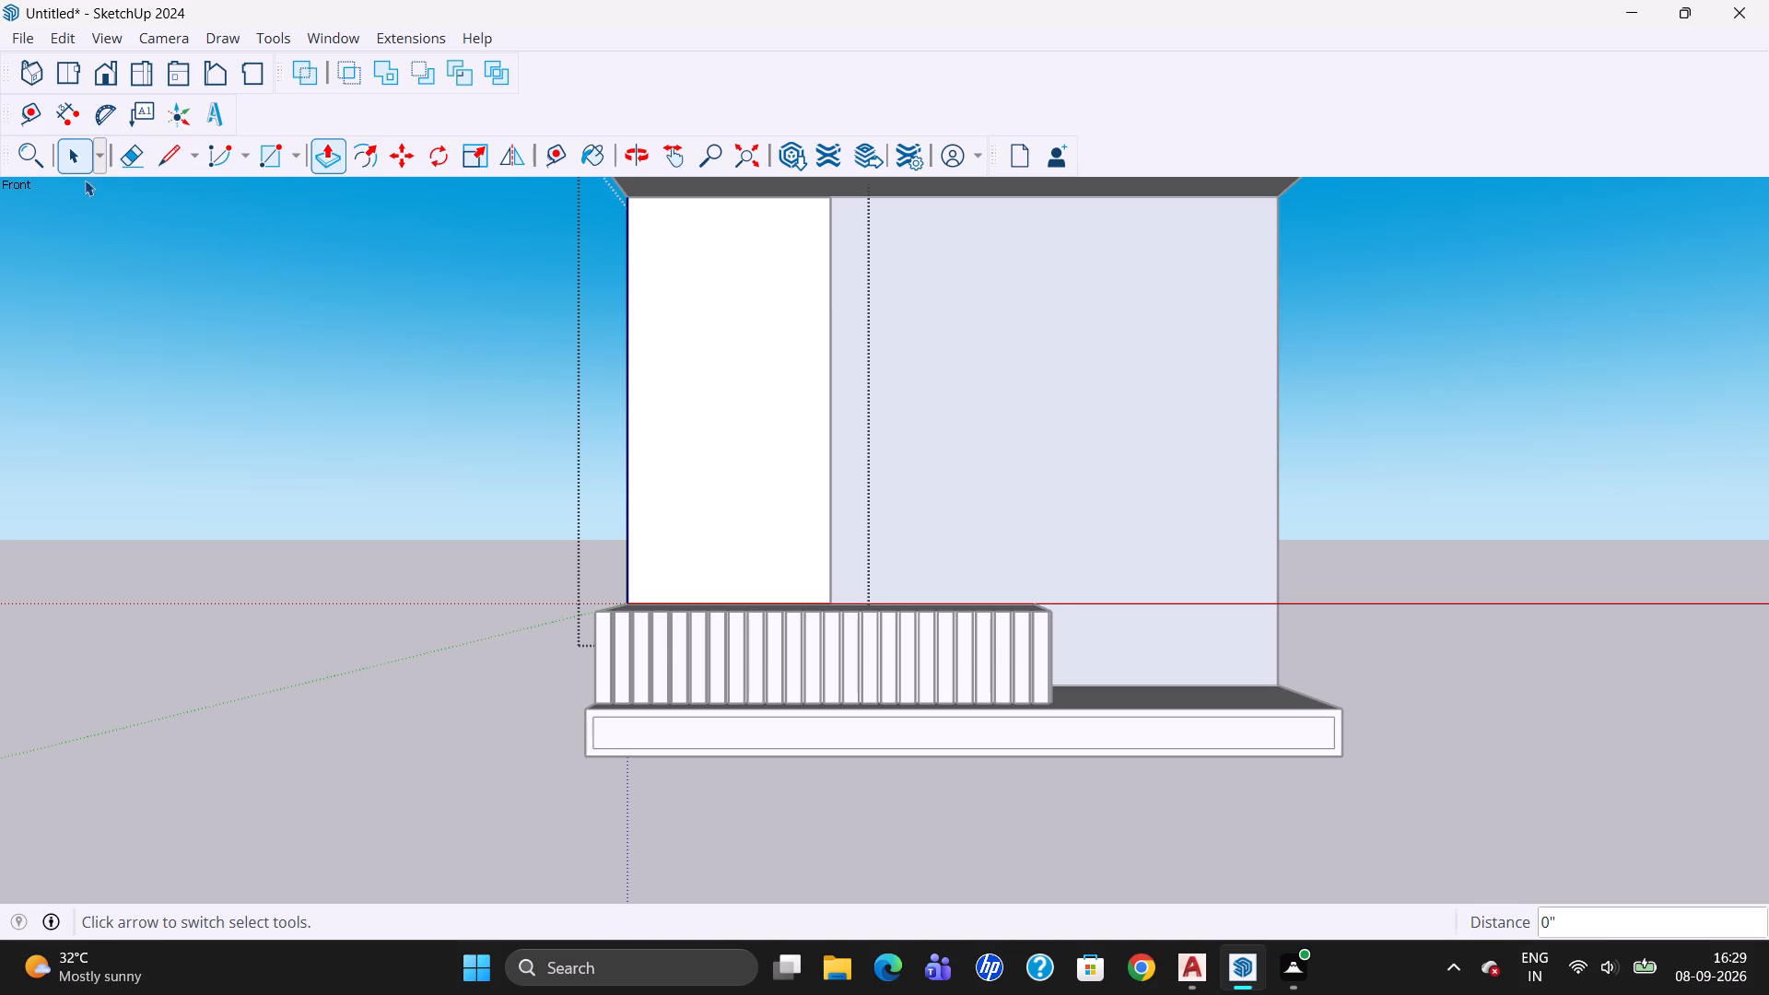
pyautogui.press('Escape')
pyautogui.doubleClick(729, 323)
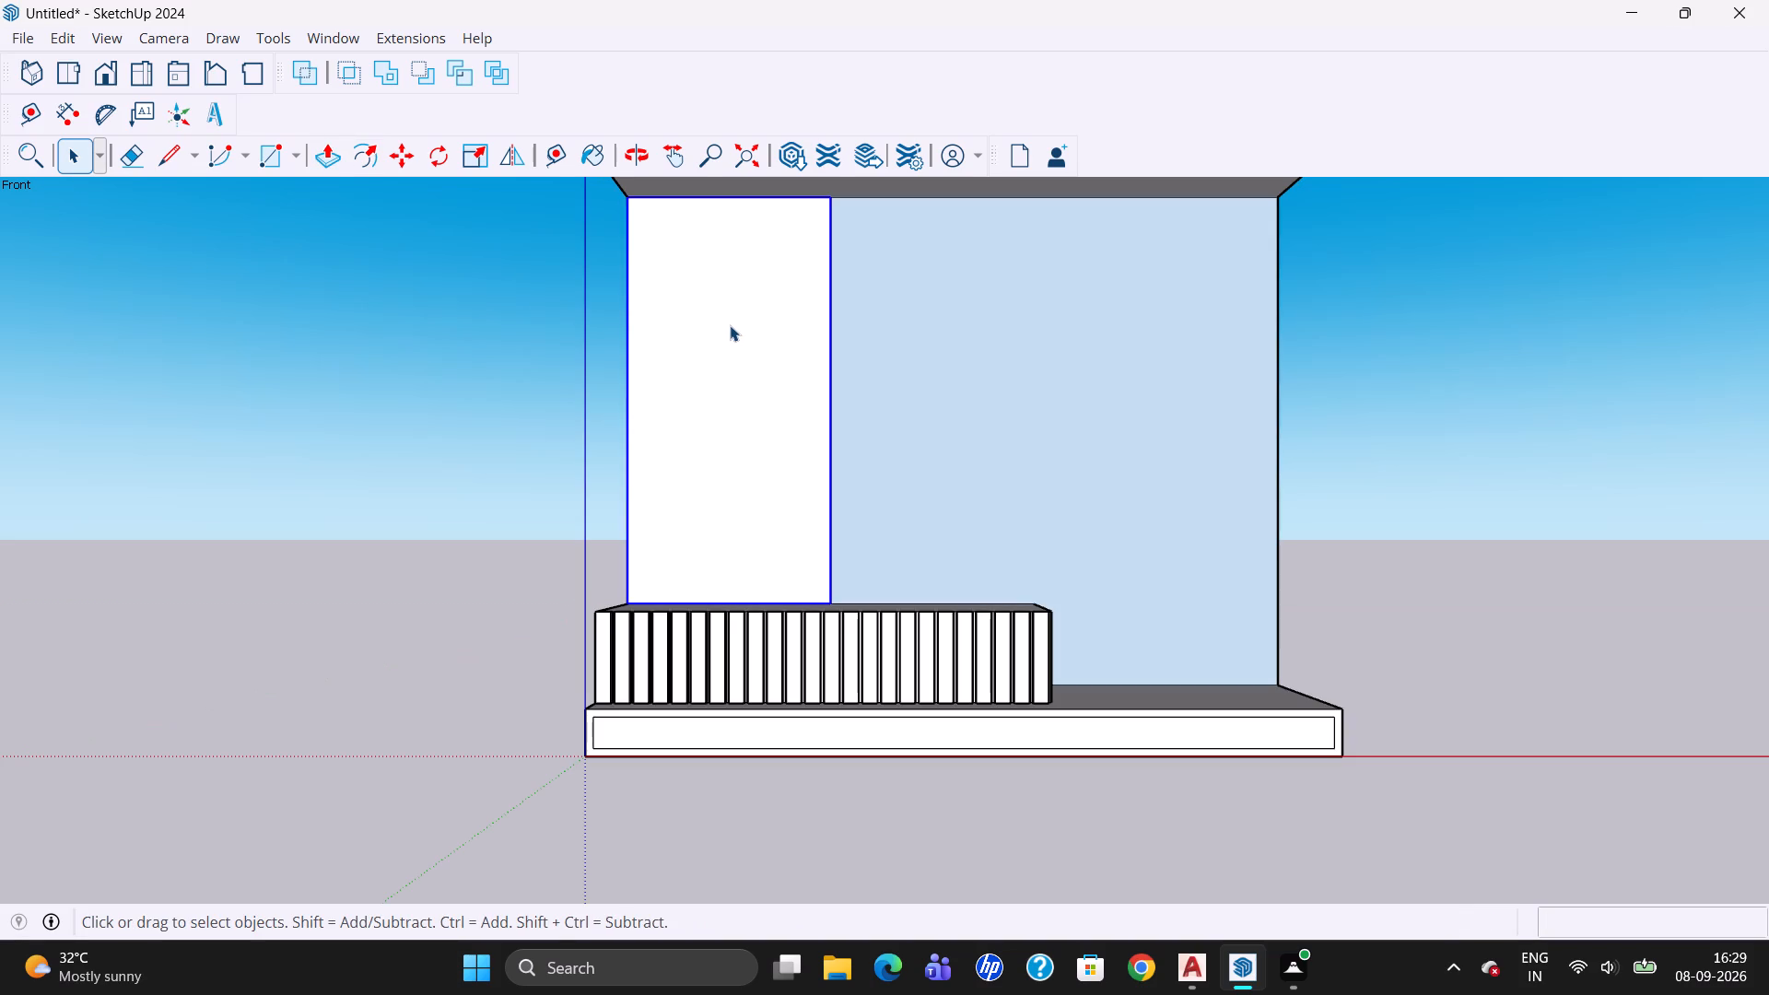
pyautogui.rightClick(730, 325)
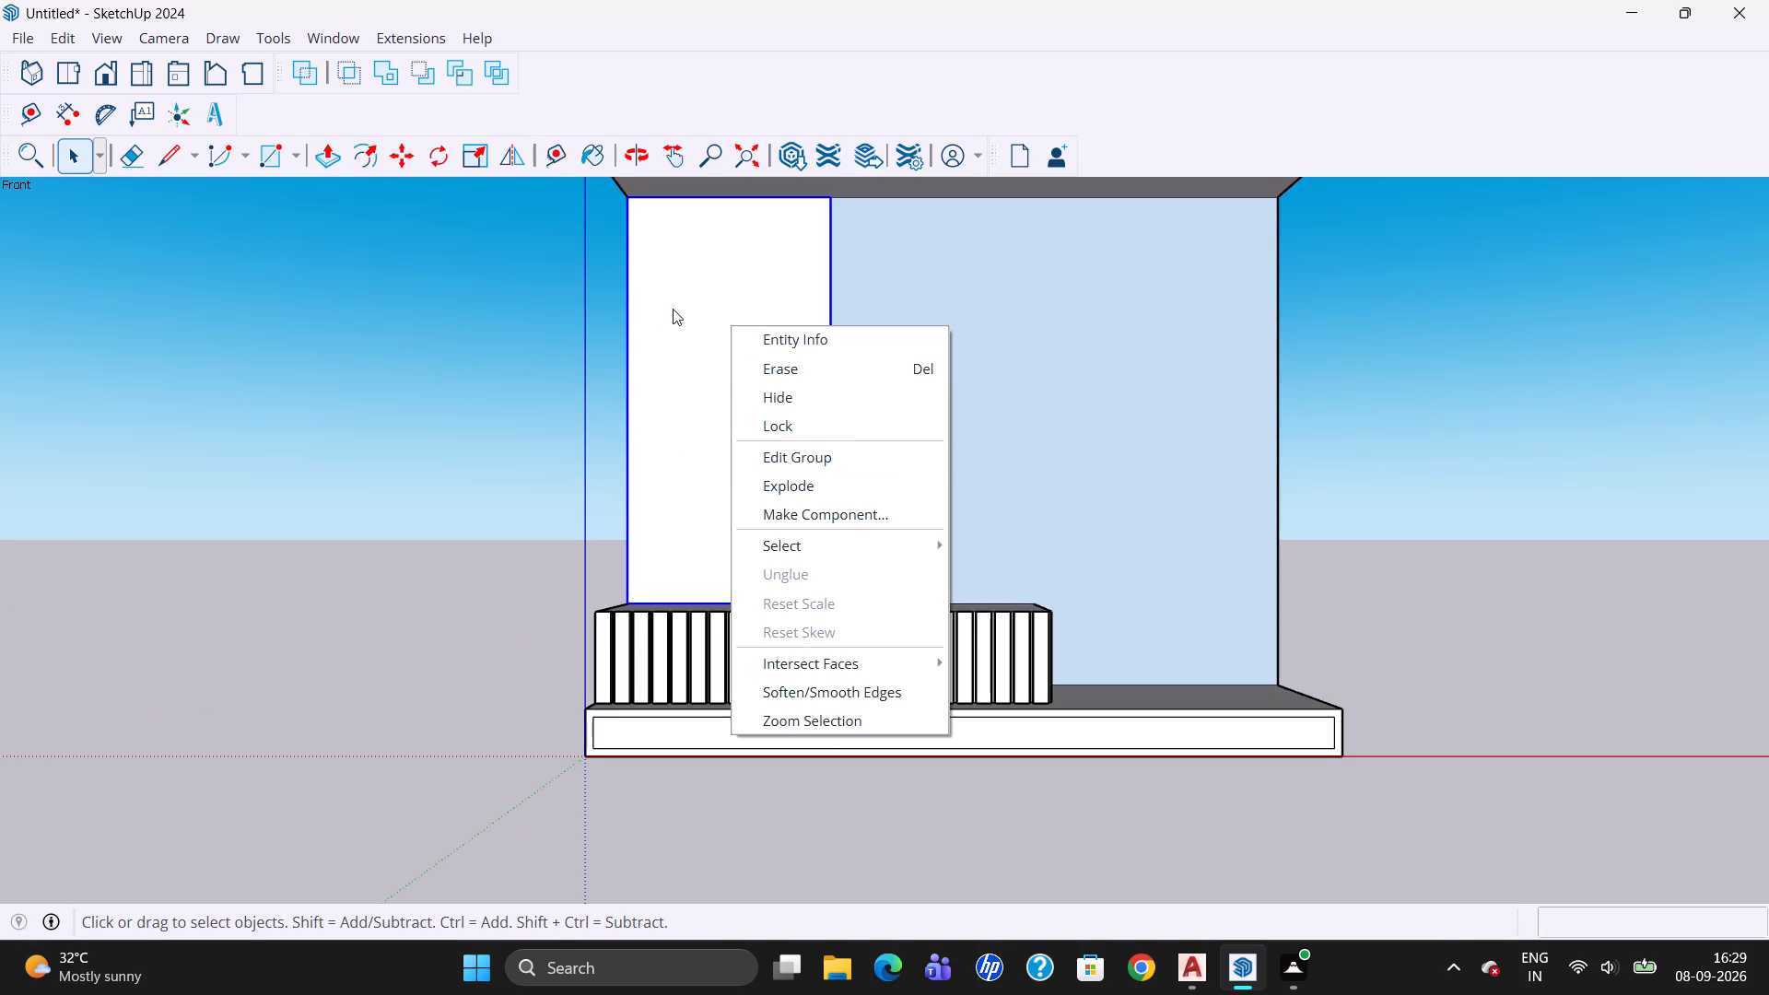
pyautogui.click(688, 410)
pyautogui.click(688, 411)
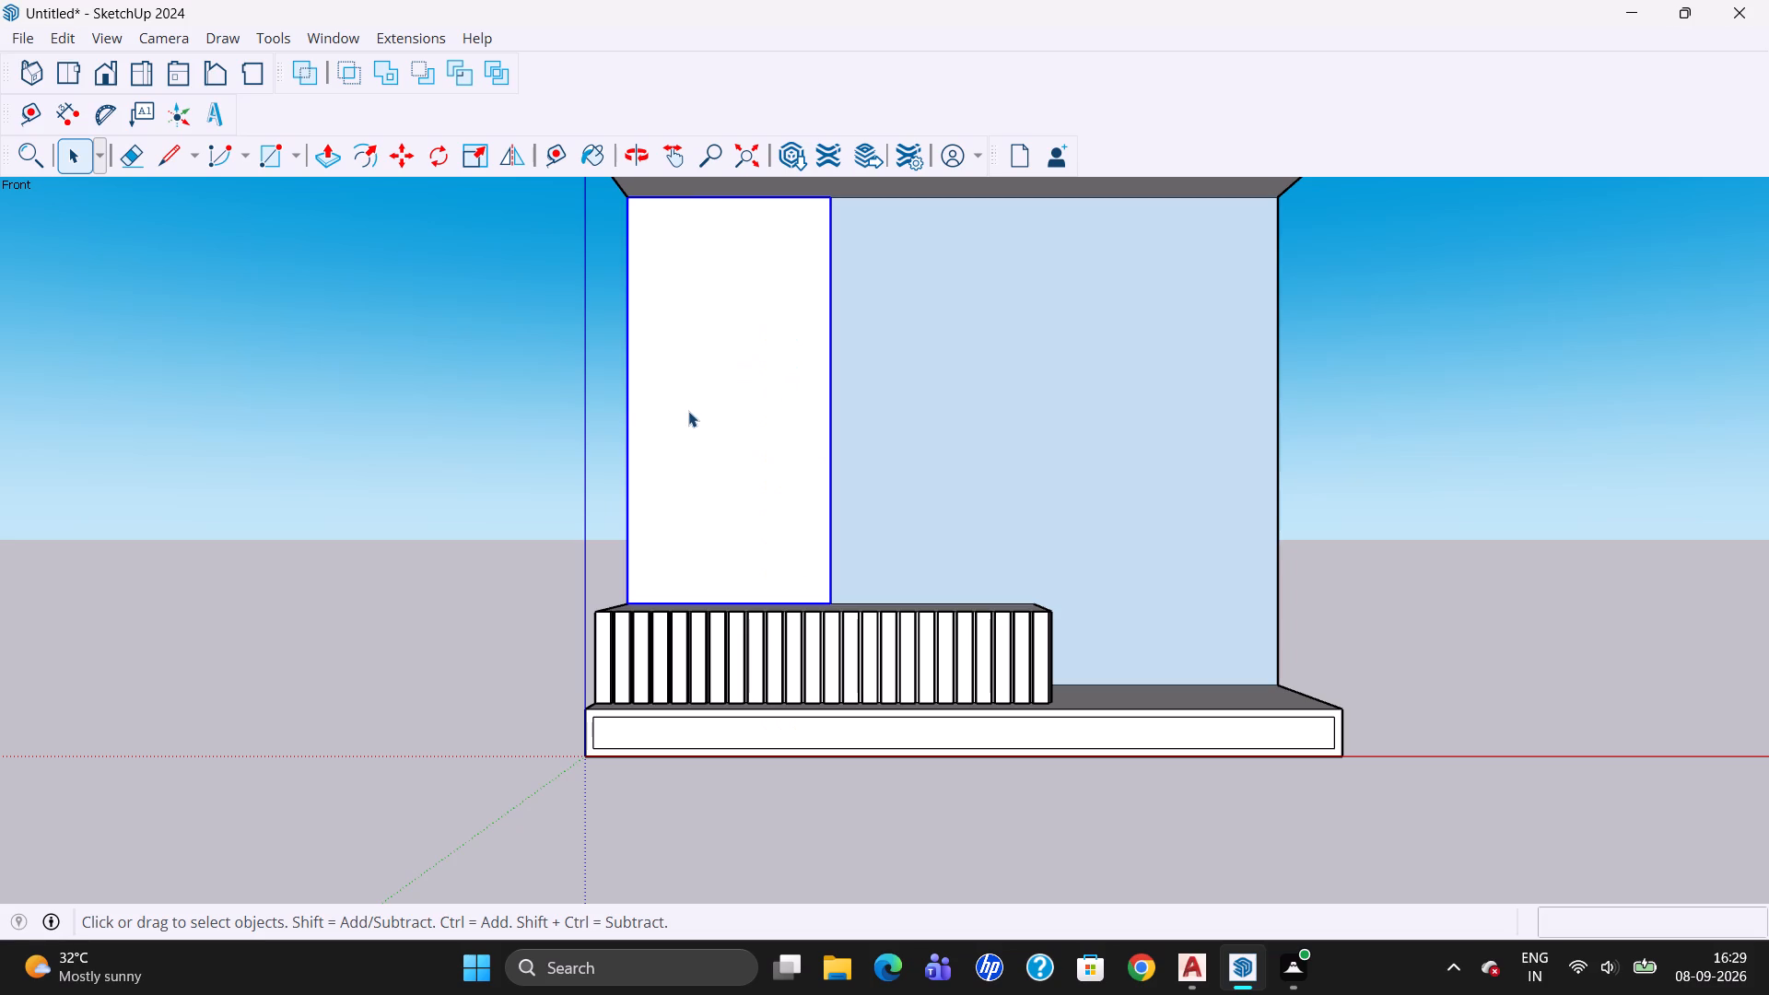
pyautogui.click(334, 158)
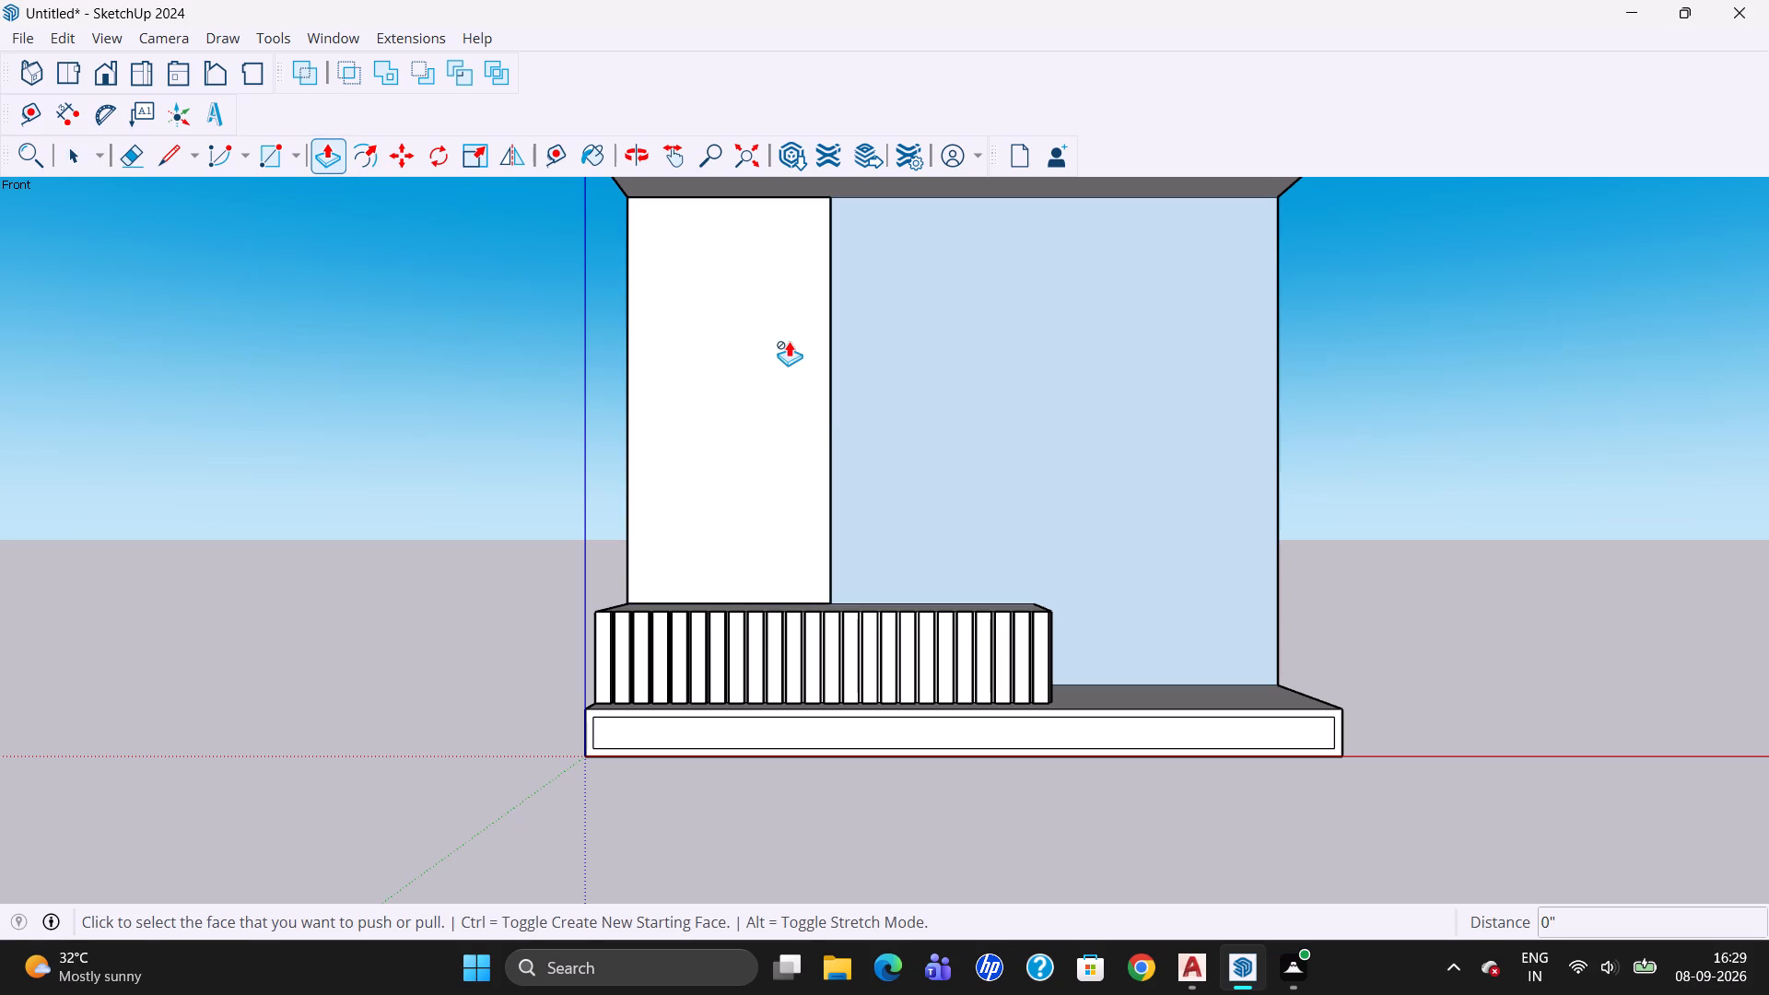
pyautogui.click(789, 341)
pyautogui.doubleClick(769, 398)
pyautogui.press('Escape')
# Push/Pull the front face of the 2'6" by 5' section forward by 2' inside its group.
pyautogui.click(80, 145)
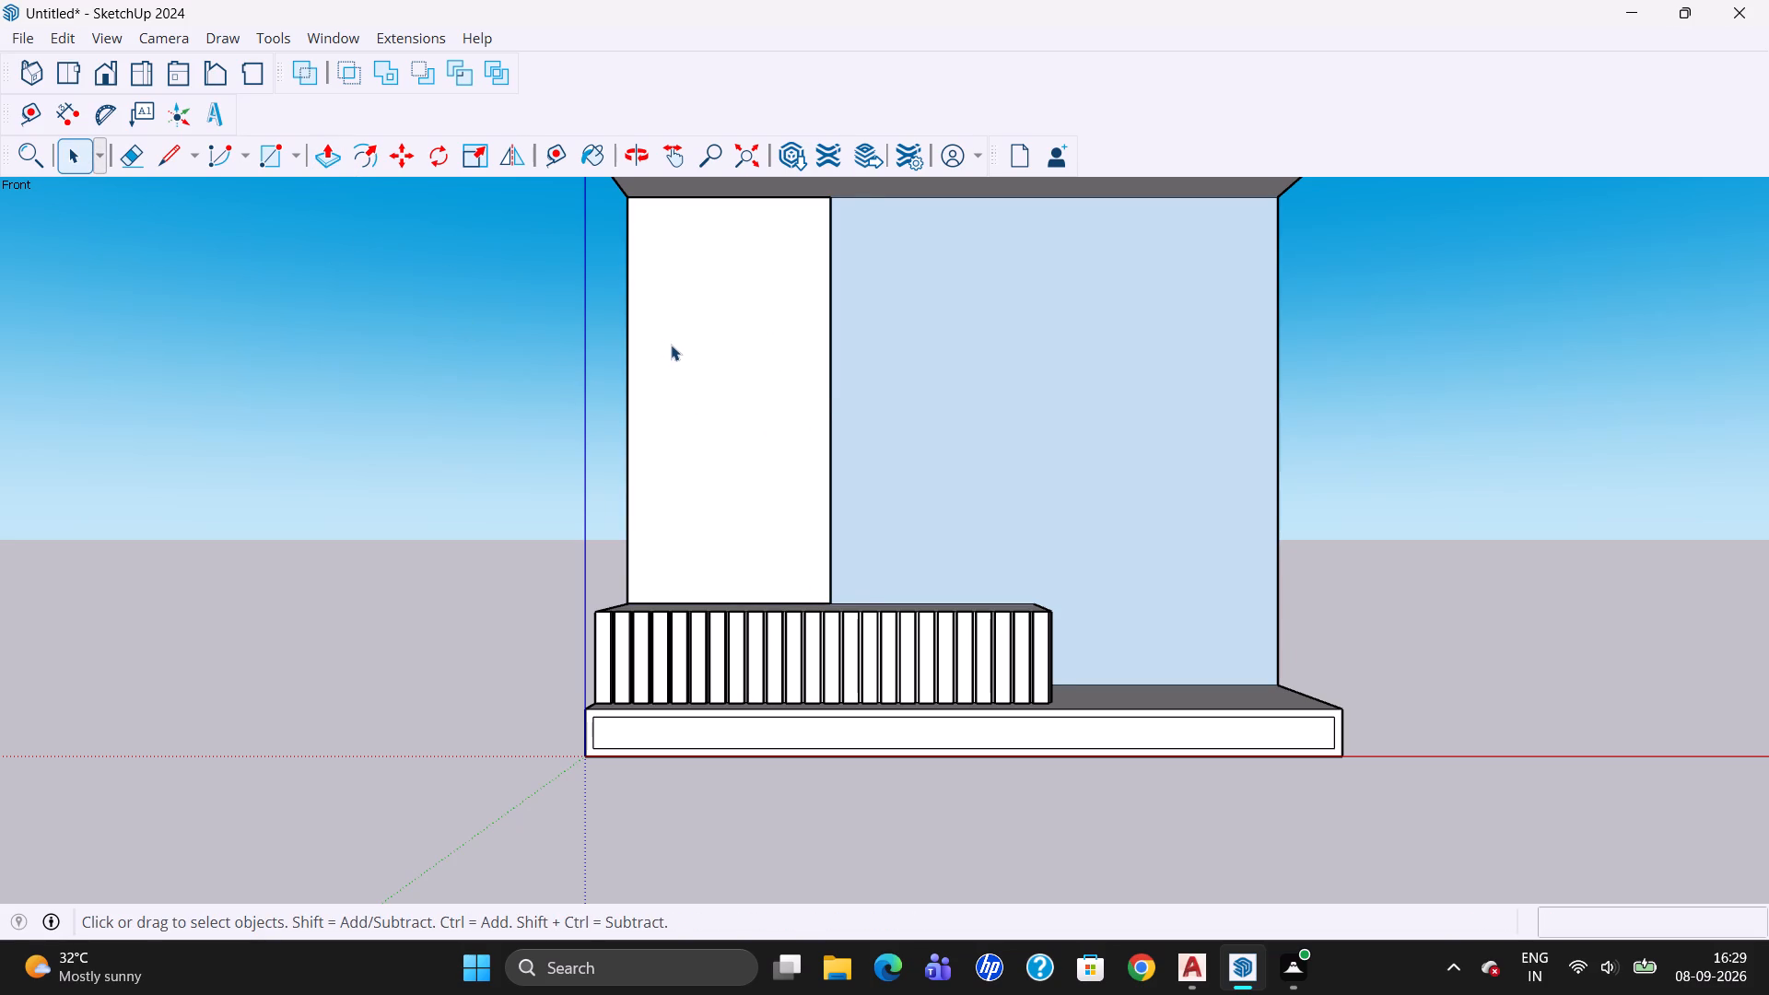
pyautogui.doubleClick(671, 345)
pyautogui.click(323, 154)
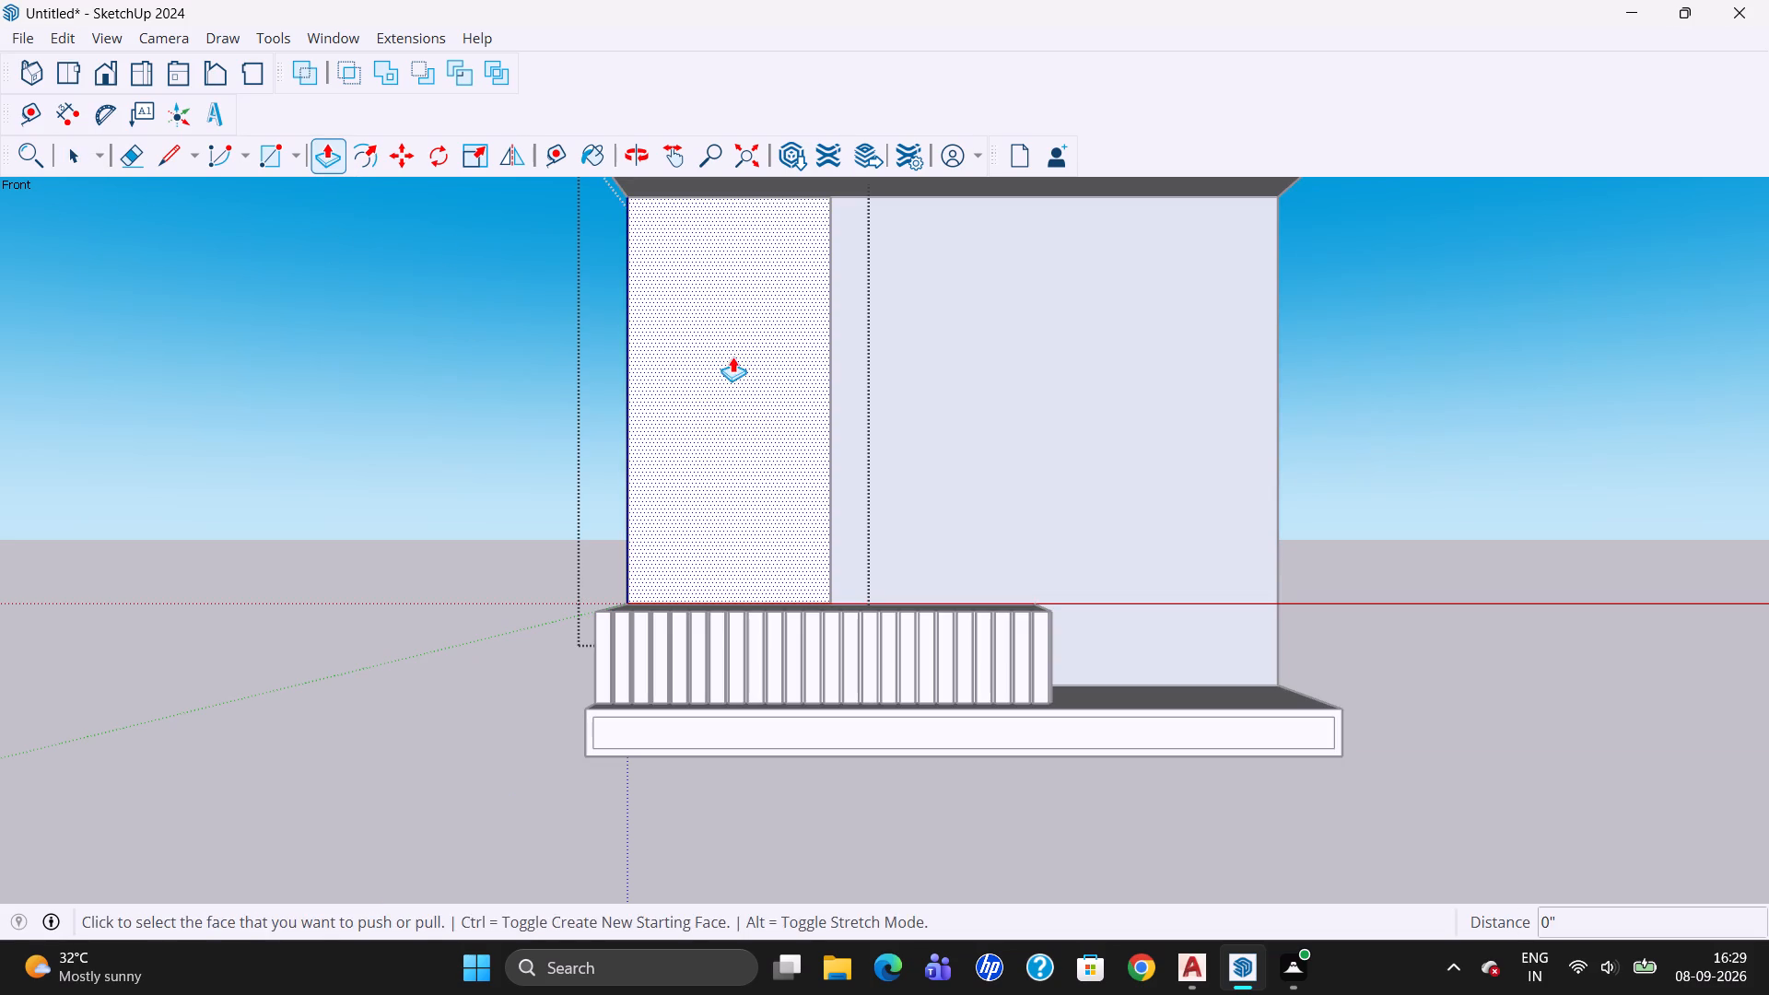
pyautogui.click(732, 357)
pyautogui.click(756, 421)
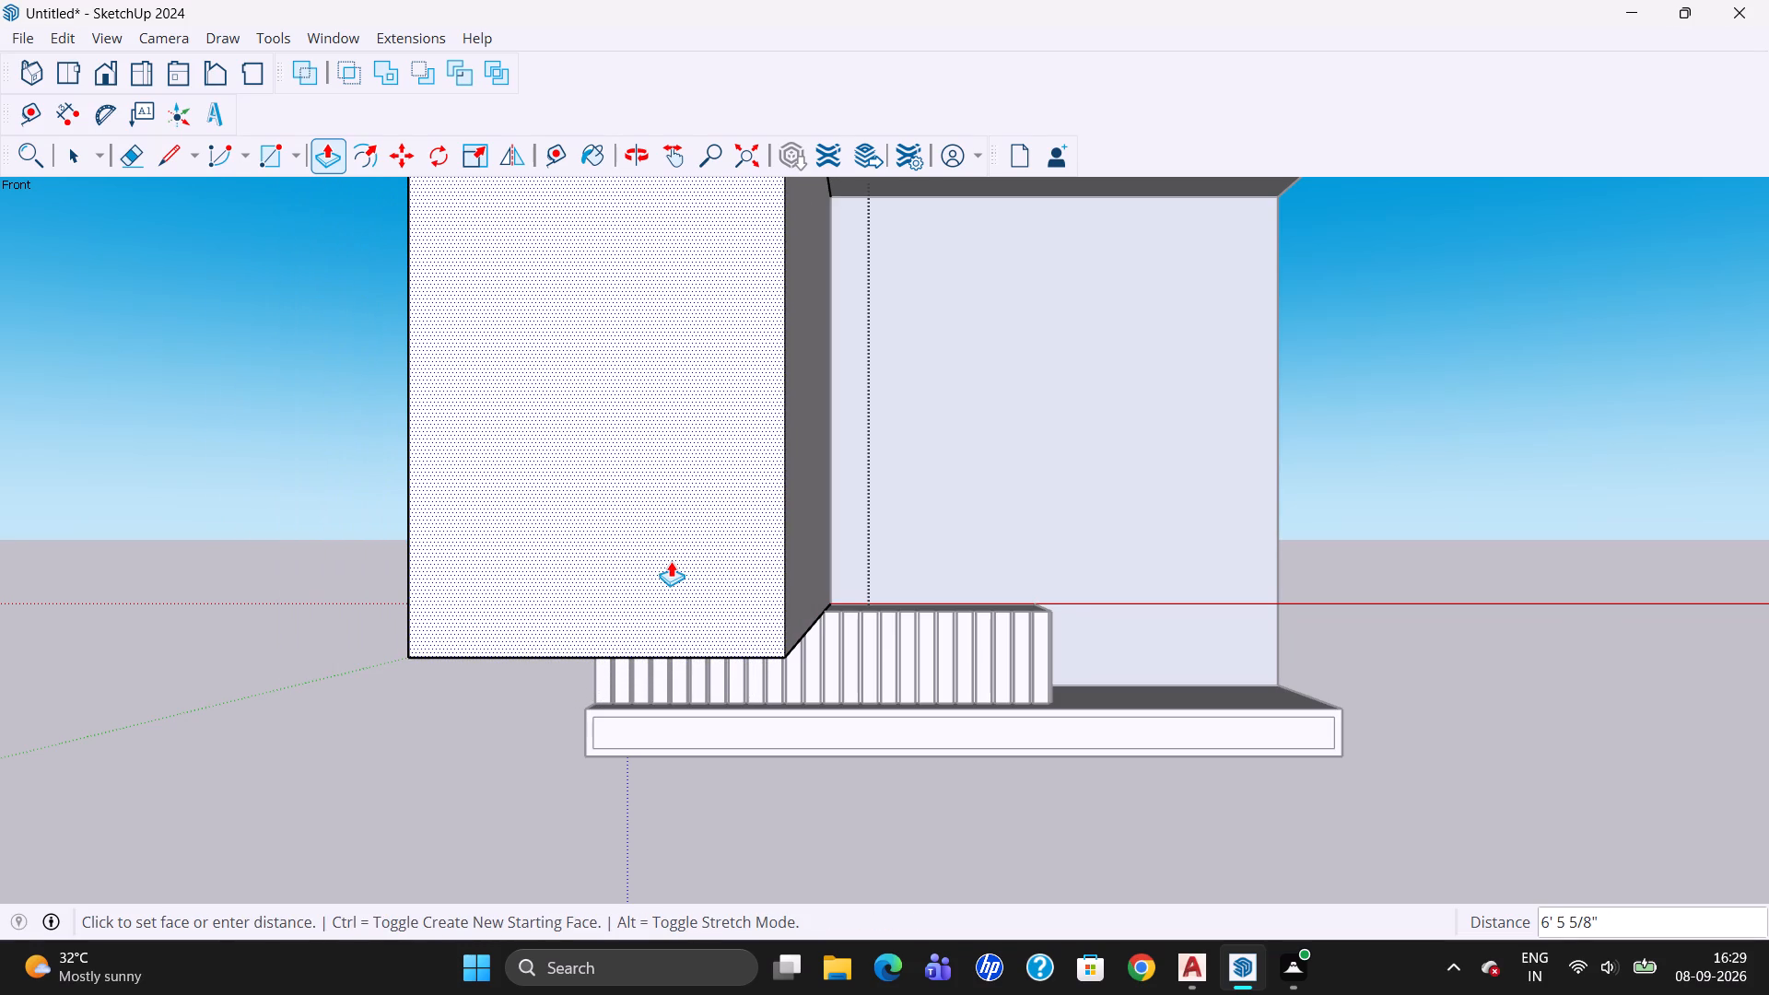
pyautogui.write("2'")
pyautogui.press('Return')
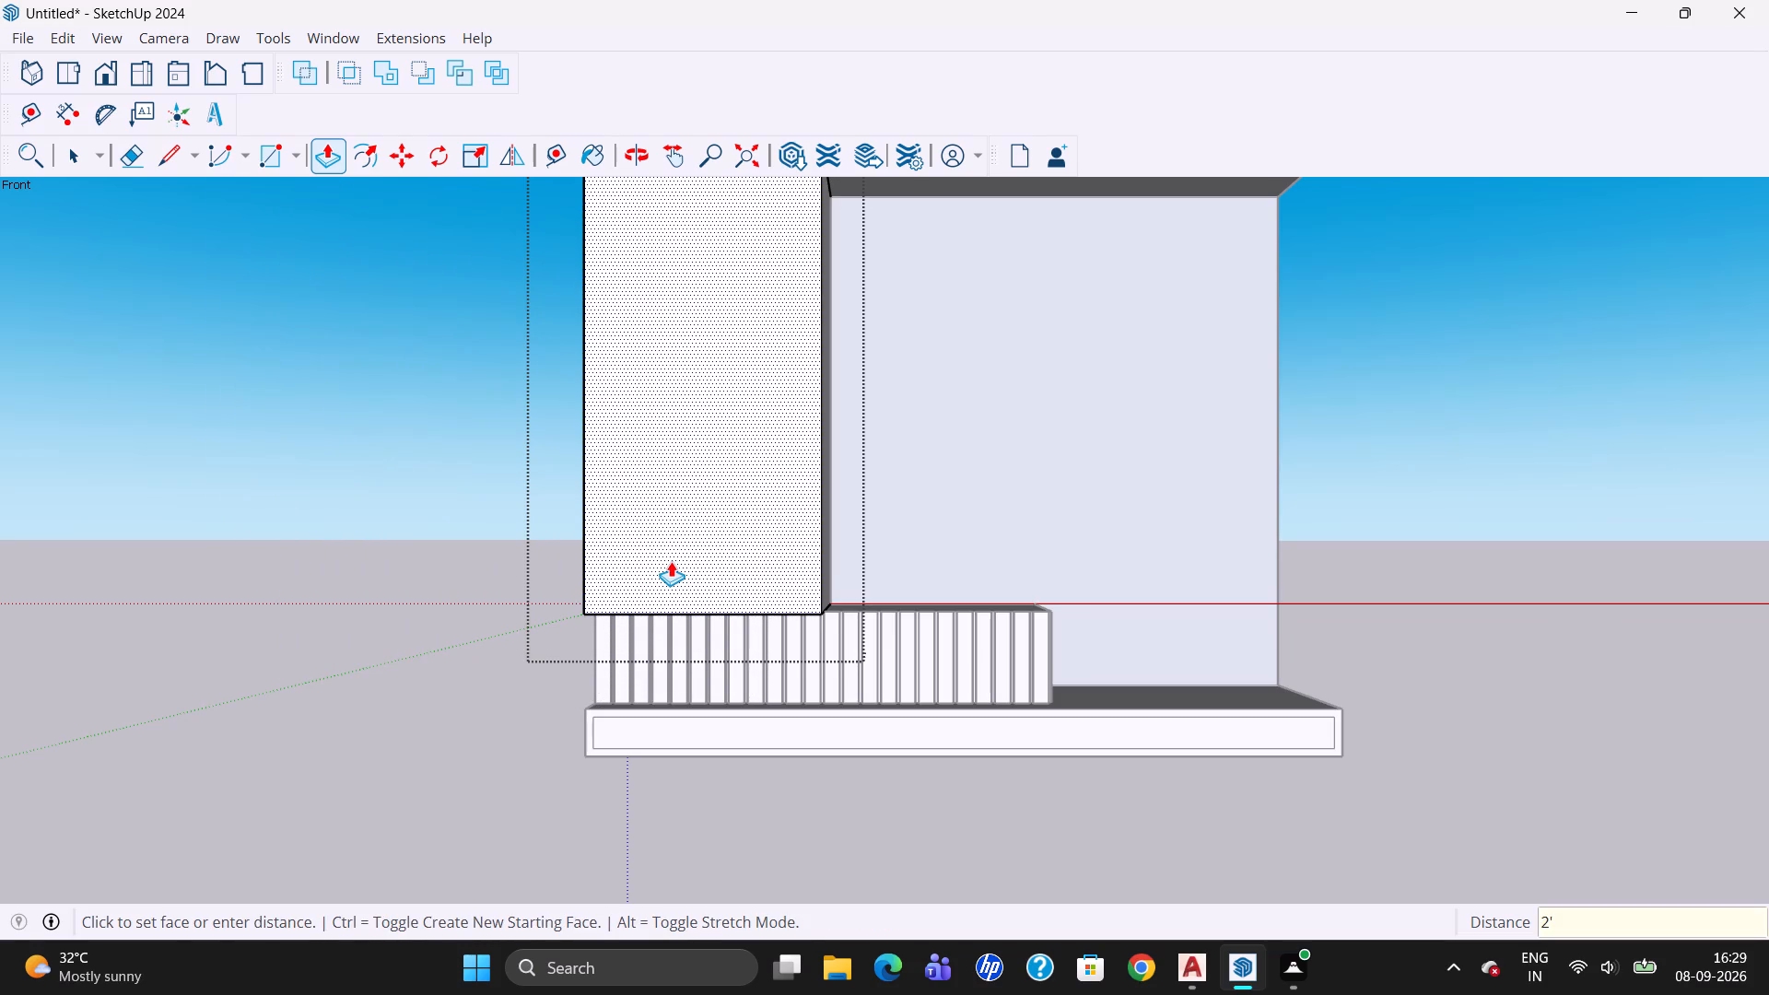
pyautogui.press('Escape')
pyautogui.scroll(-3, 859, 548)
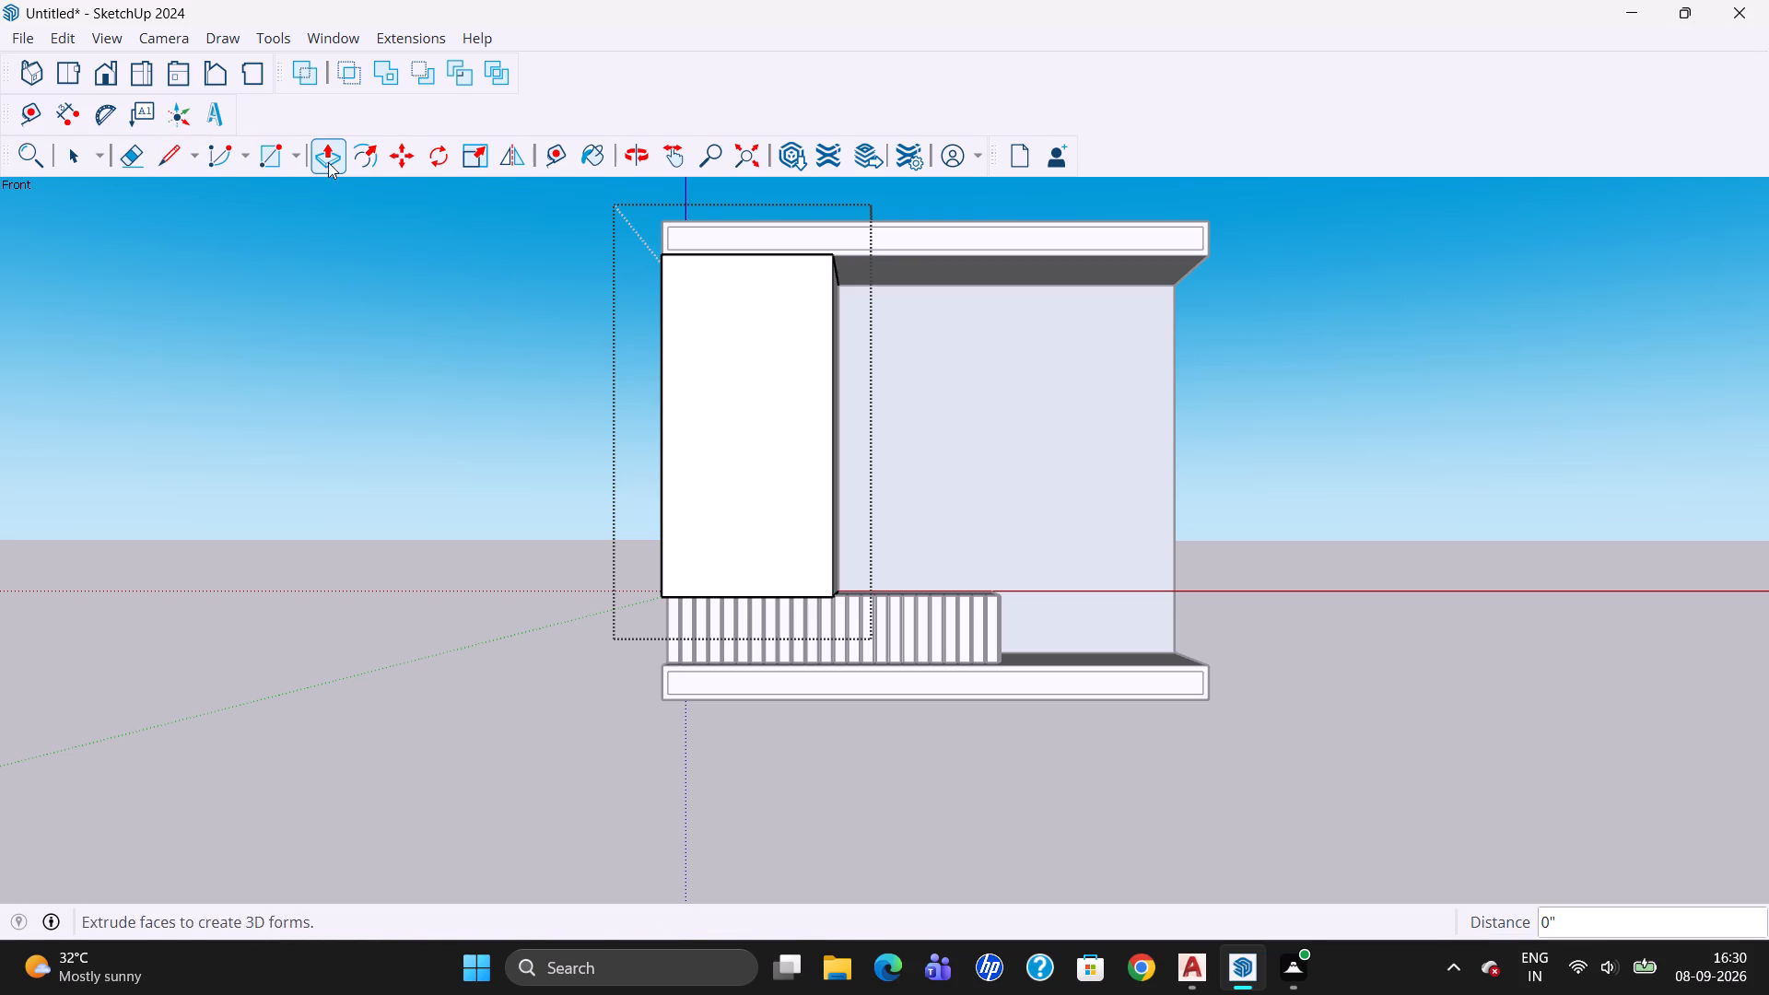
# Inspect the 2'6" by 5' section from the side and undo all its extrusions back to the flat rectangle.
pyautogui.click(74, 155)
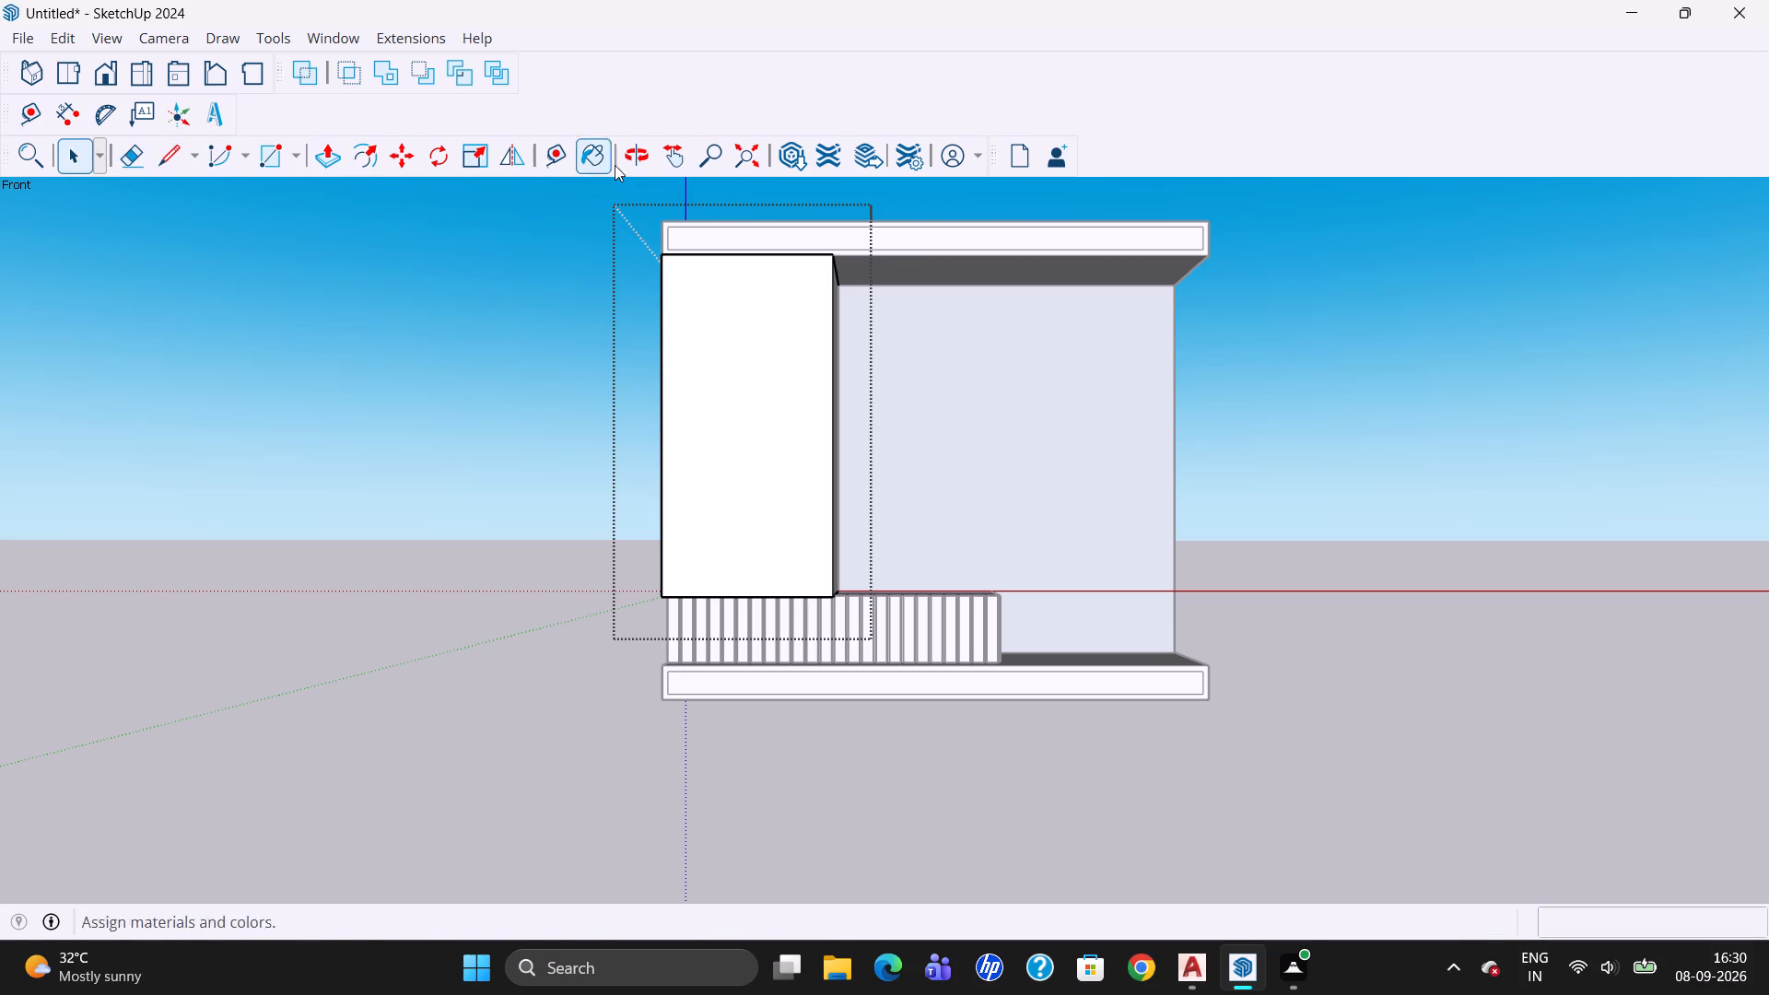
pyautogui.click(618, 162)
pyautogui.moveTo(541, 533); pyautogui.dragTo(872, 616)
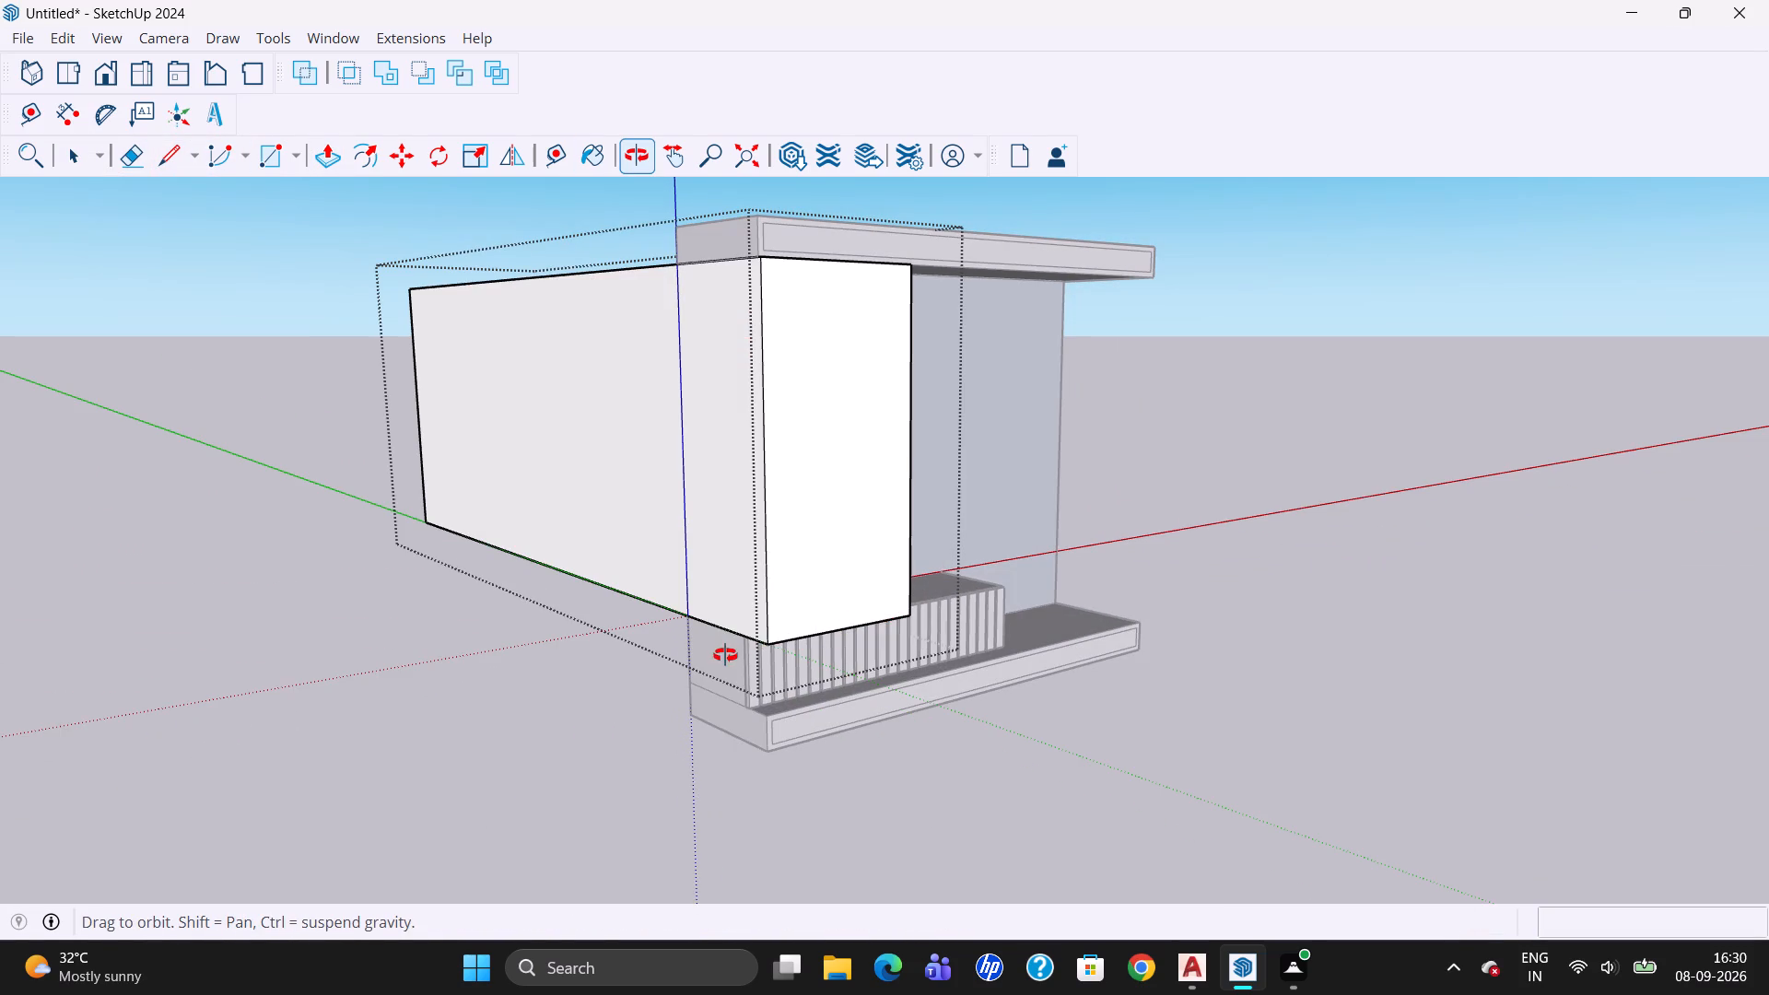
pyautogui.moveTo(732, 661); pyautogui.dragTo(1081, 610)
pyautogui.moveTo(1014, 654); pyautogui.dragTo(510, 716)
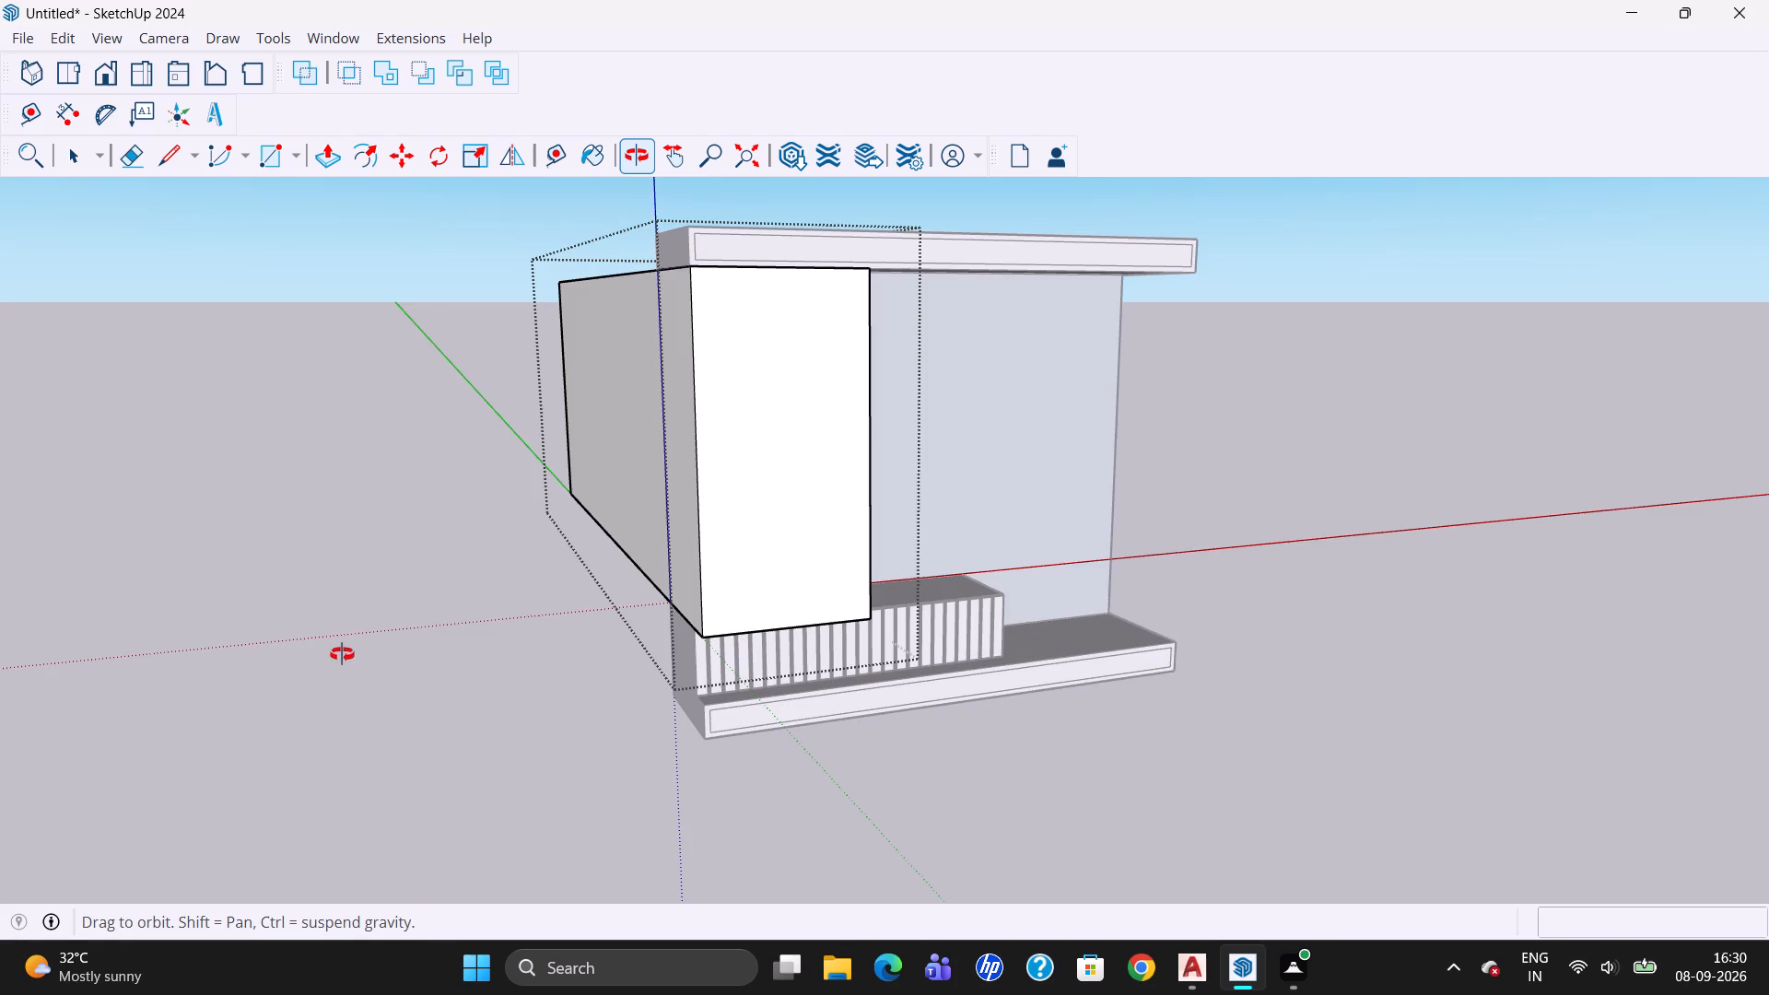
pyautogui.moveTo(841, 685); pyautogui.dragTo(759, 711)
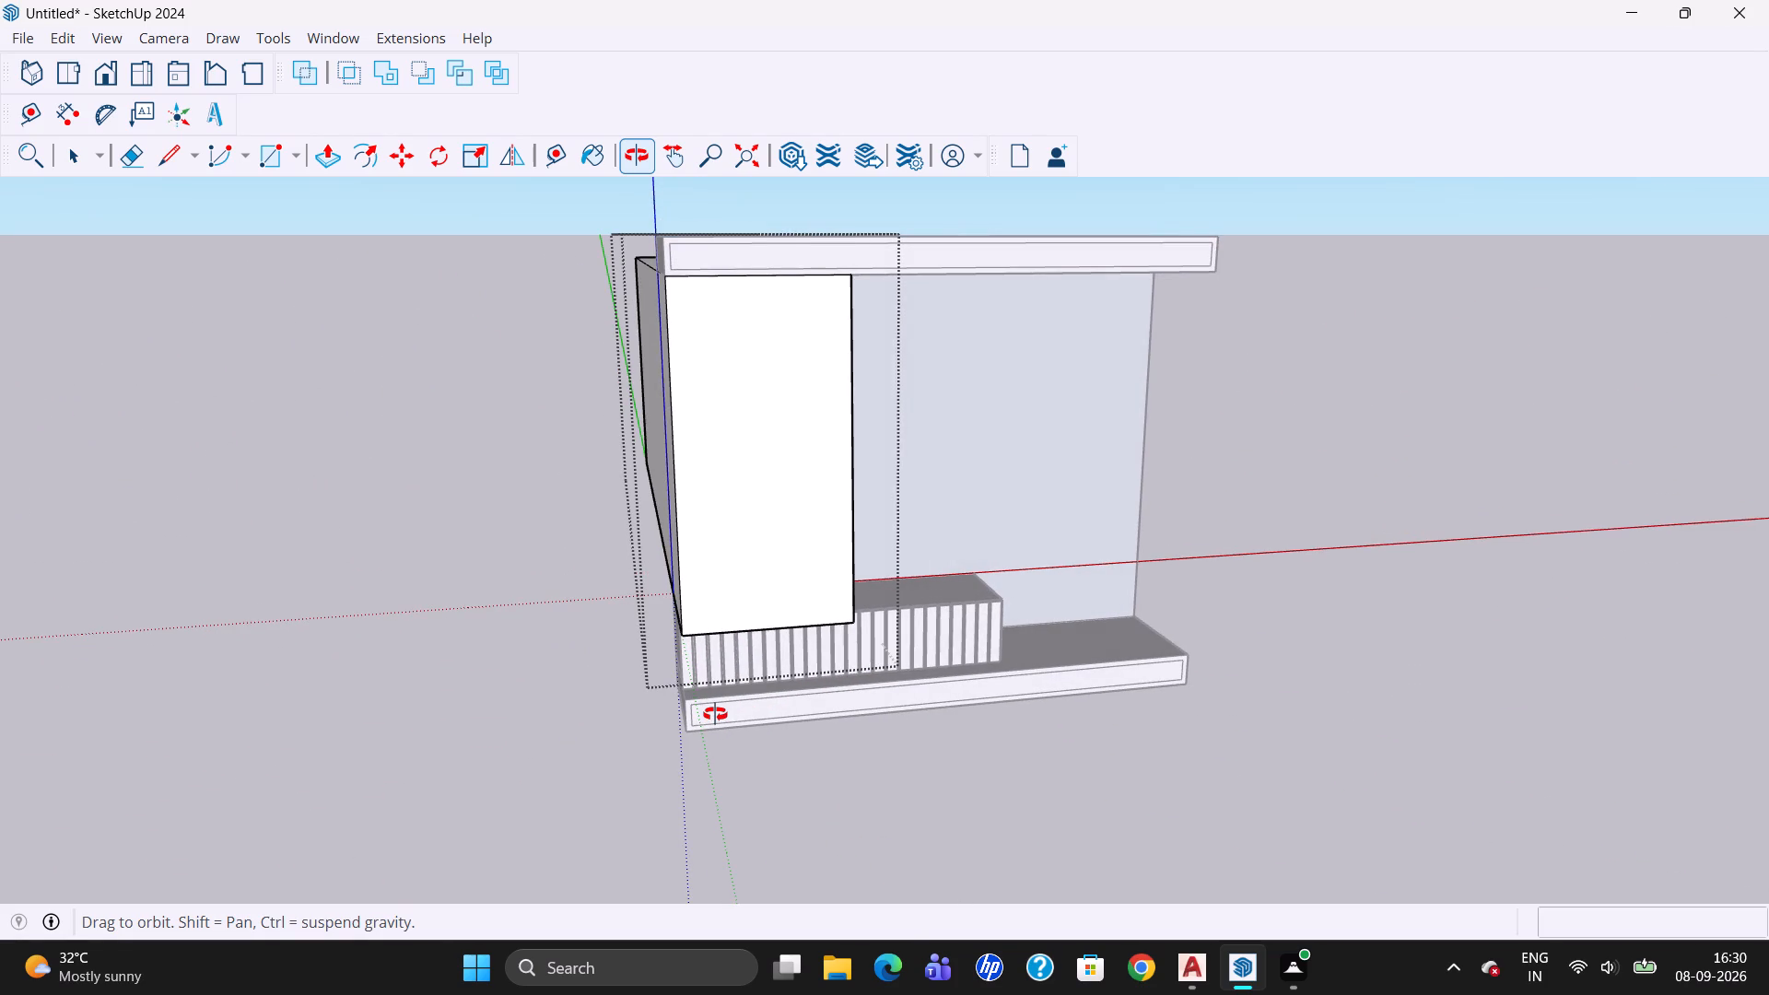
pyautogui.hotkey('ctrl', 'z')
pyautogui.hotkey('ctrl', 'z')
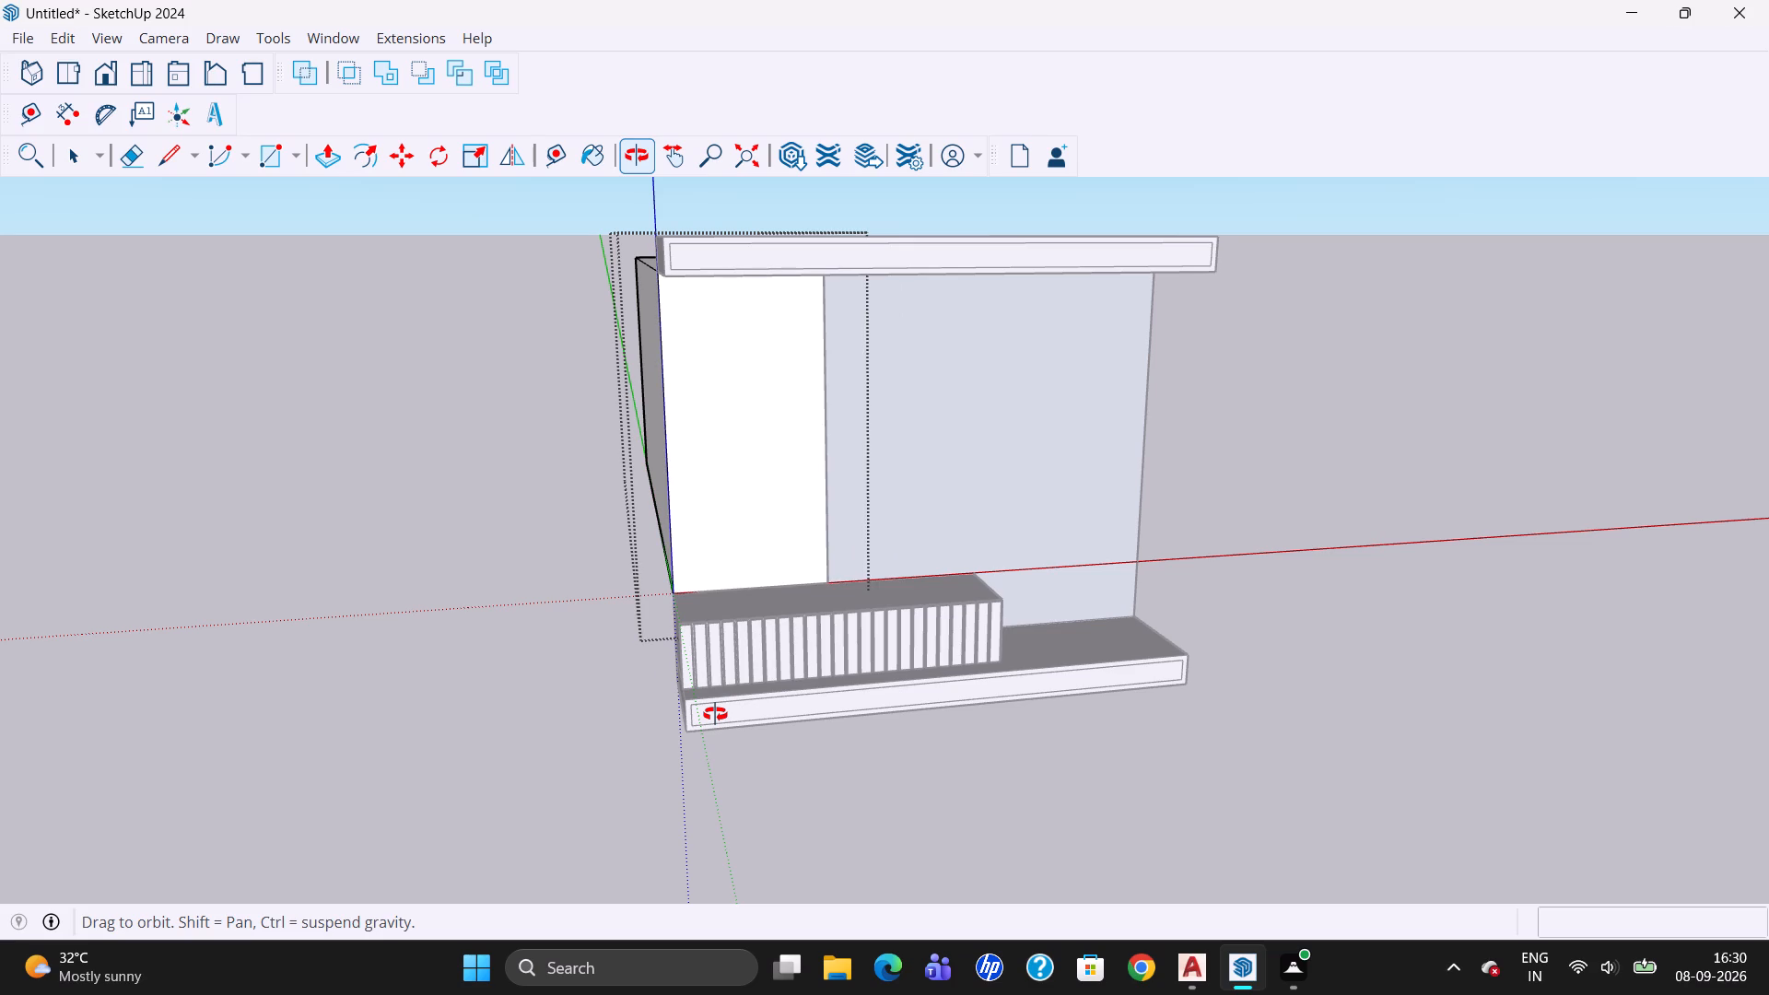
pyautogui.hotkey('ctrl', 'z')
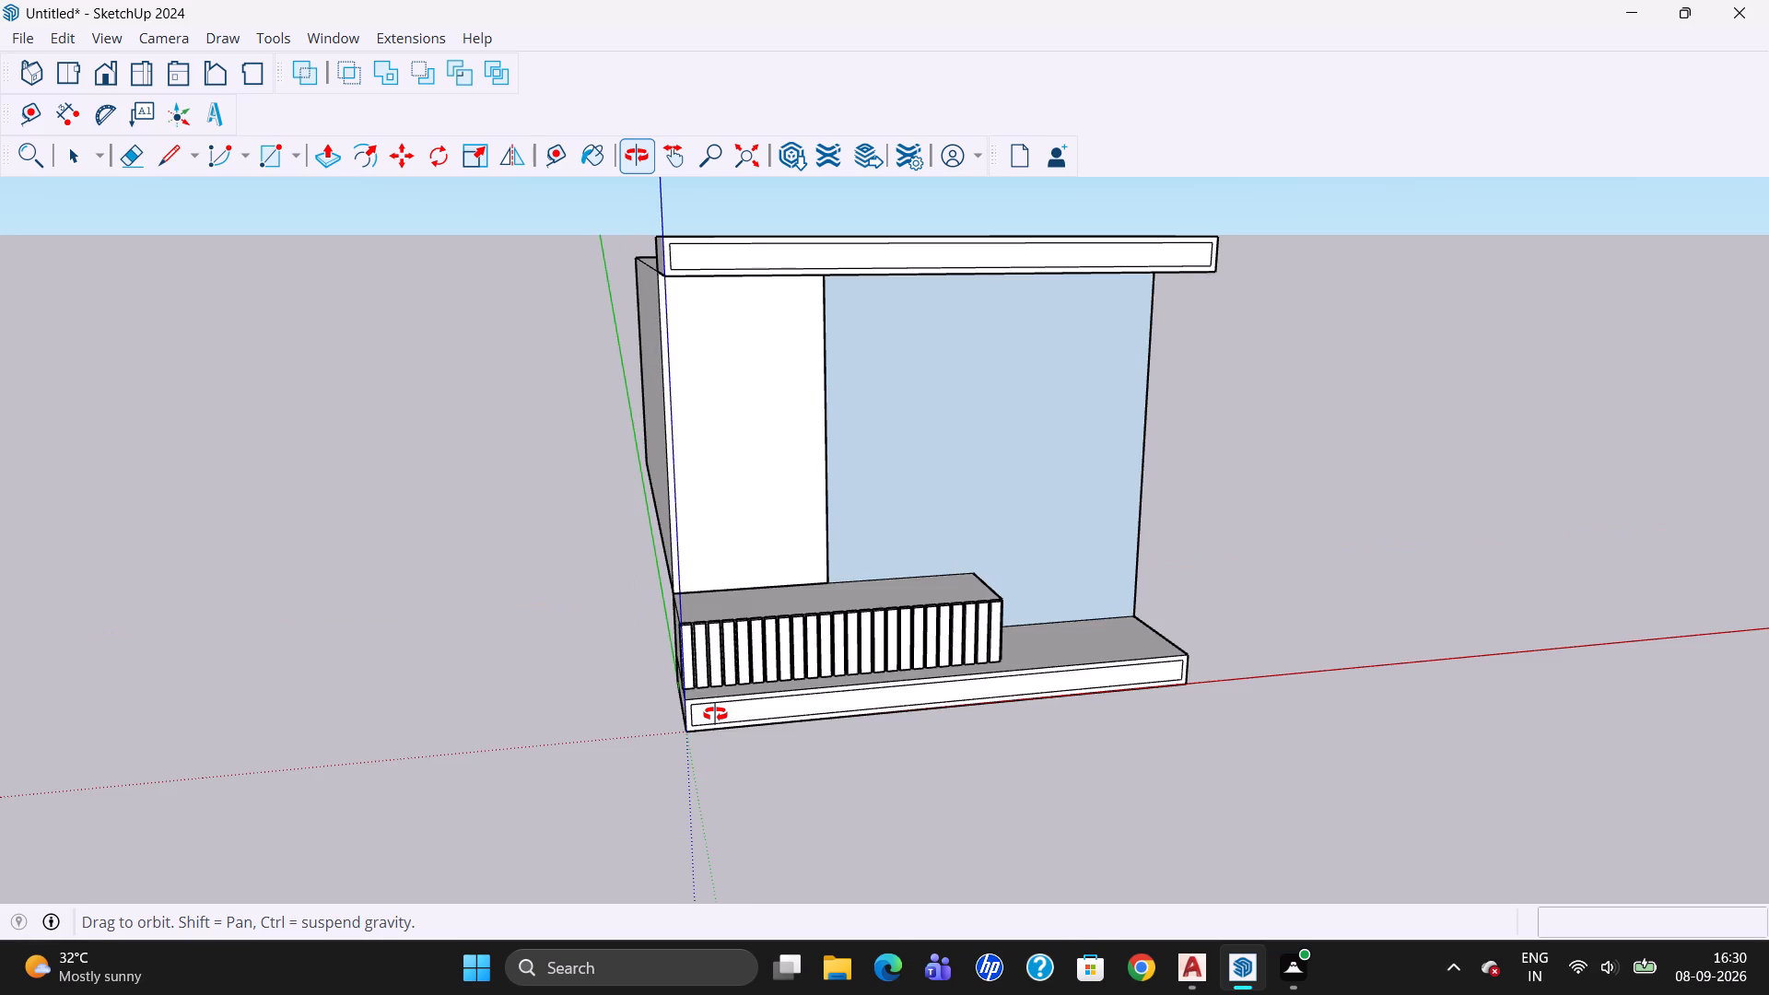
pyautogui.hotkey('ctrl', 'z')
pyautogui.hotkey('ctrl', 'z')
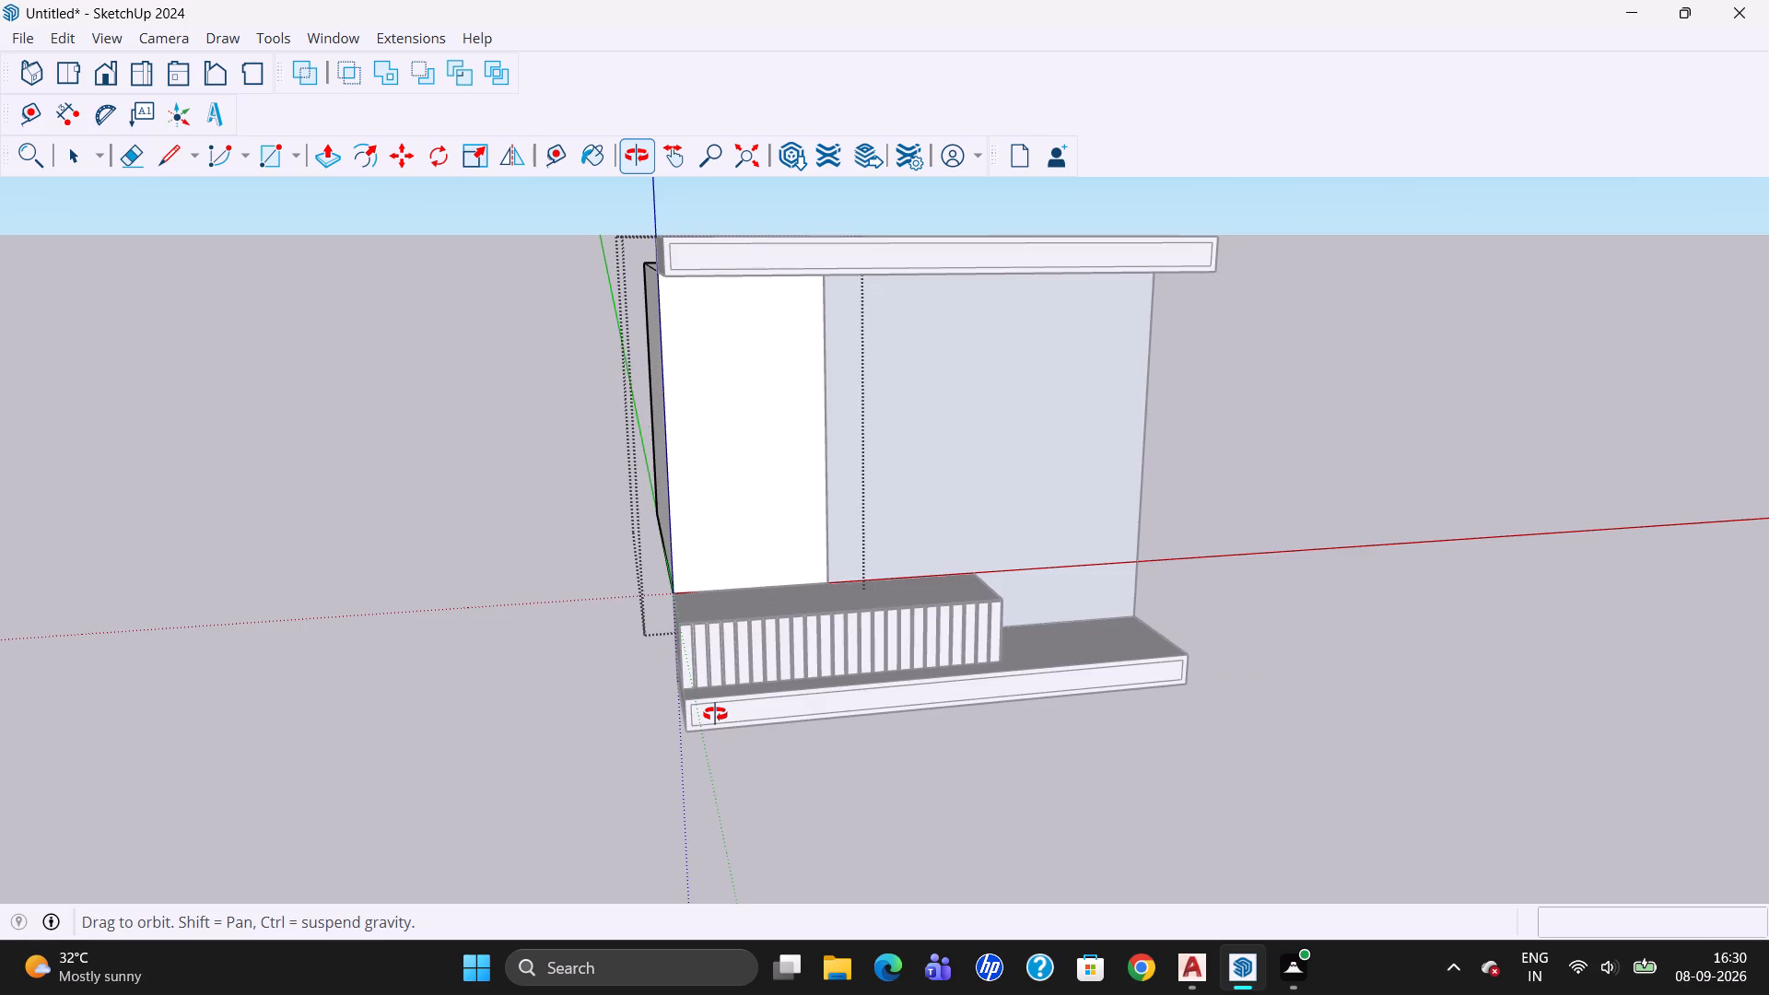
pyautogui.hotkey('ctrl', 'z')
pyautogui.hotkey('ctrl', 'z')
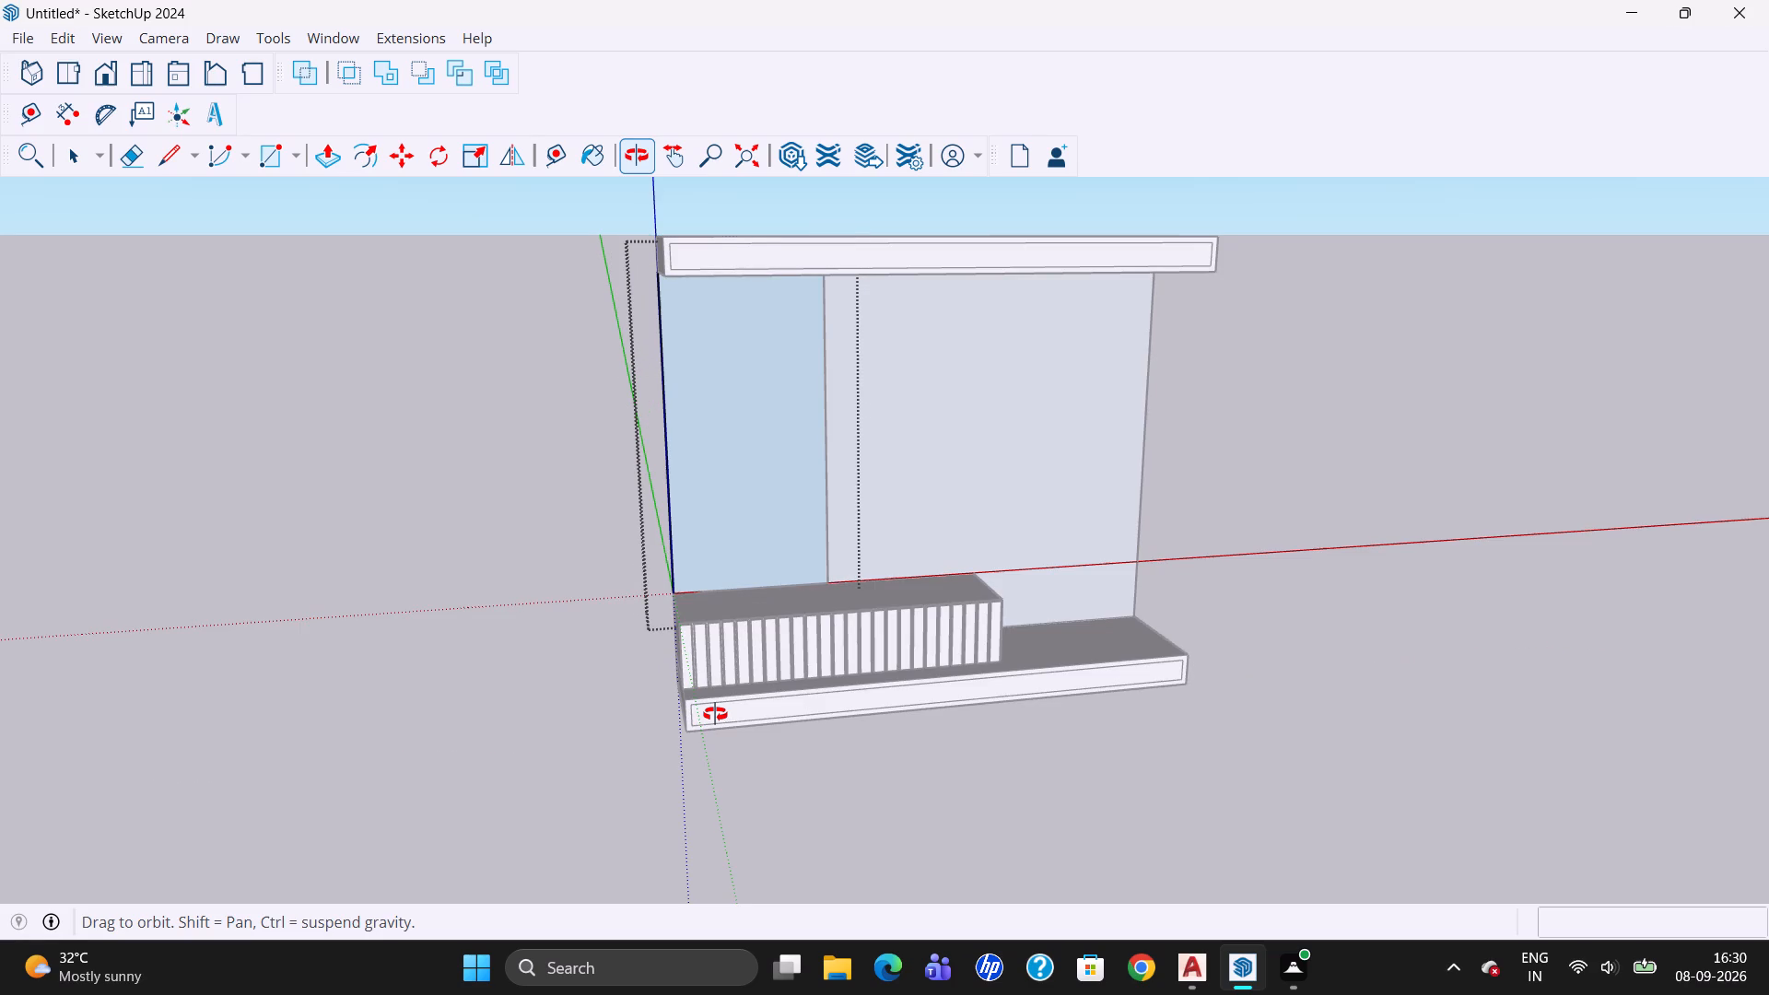
# Inspect the flat 2'6" by 5' section on the back panel from the side, above and front.
pyautogui.click(85, 165)
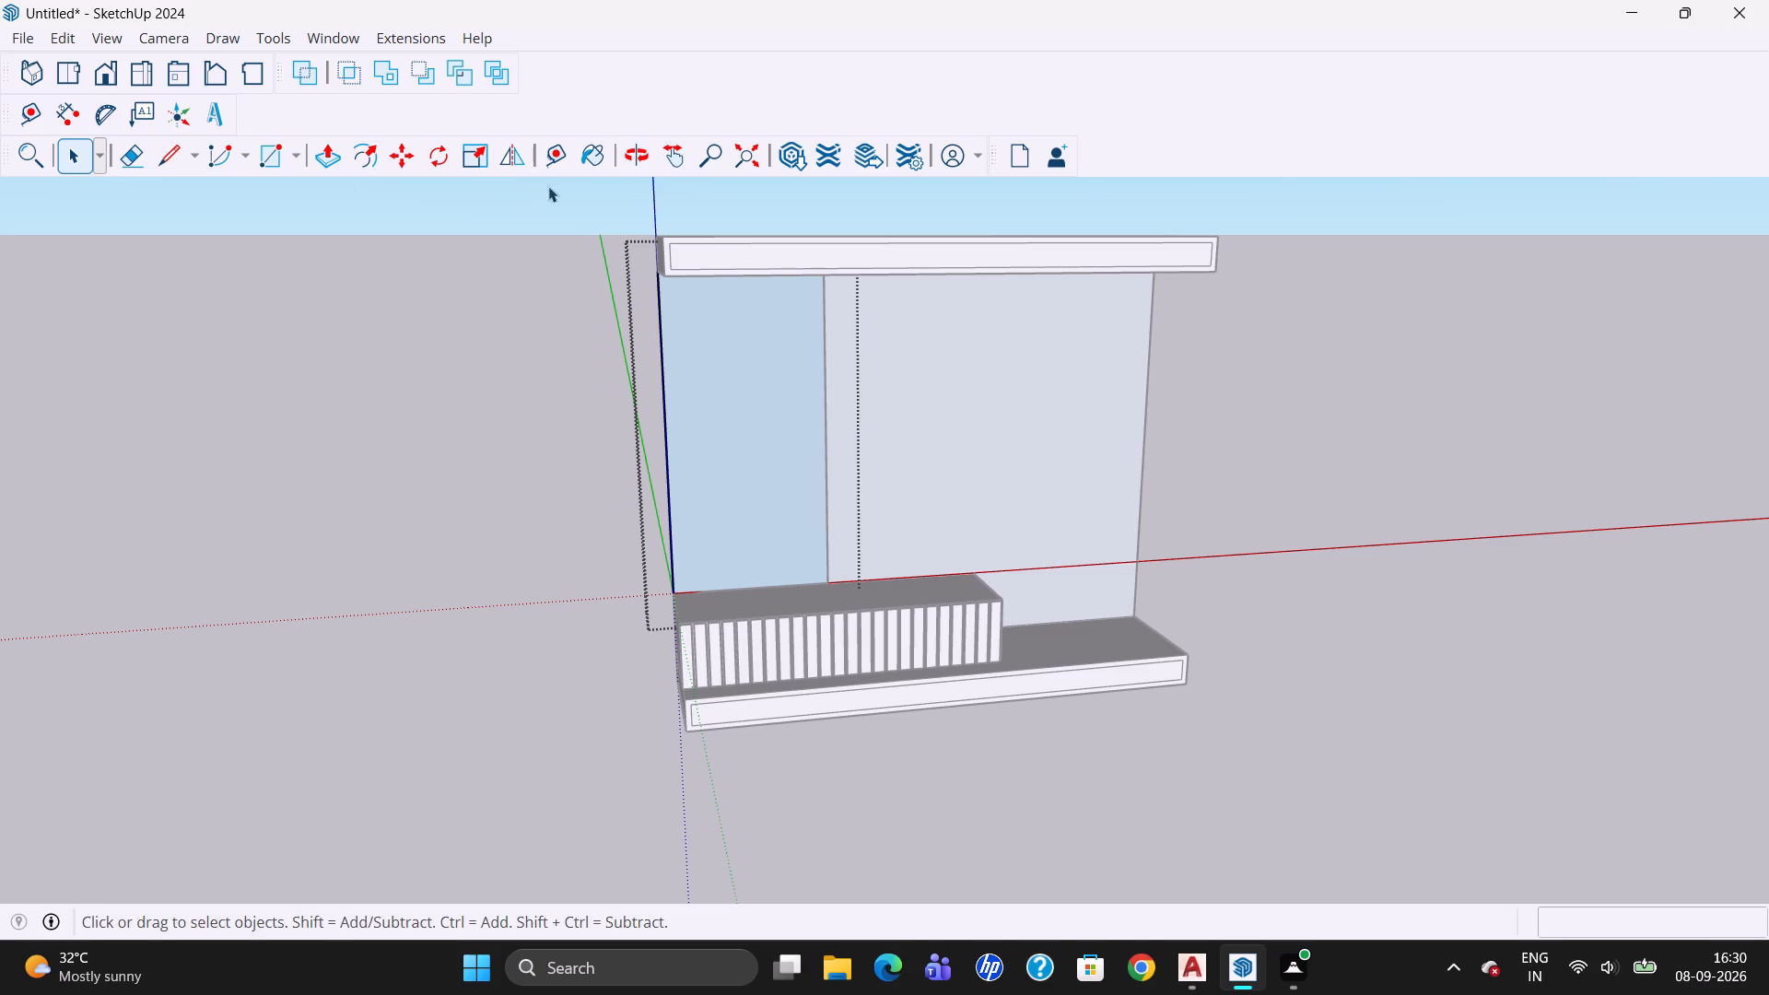
pyautogui.click(640, 161)
pyautogui.moveTo(528, 591); pyautogui.dragTo(933, 663)
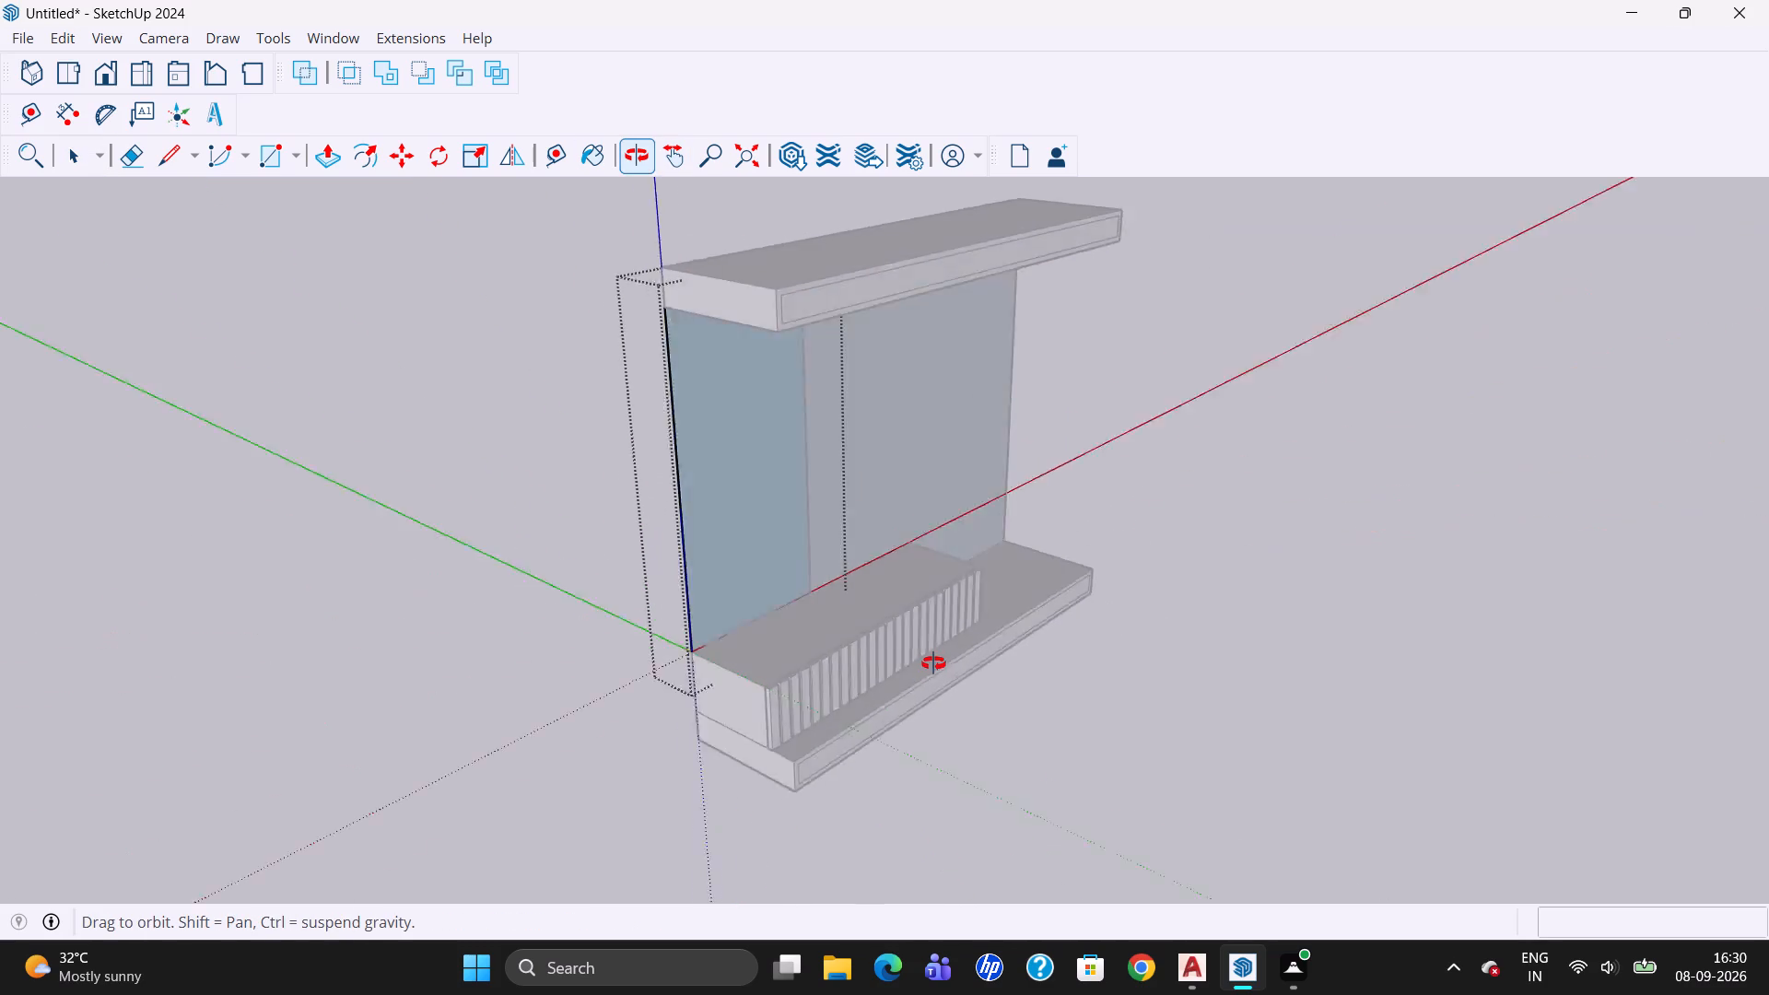
pyautogui.moveTo(933, 663); pyautogui.dragTo(934, 662)
pyautogui.moveTo(914, 725); pyautogui.dragTo(462, 754)
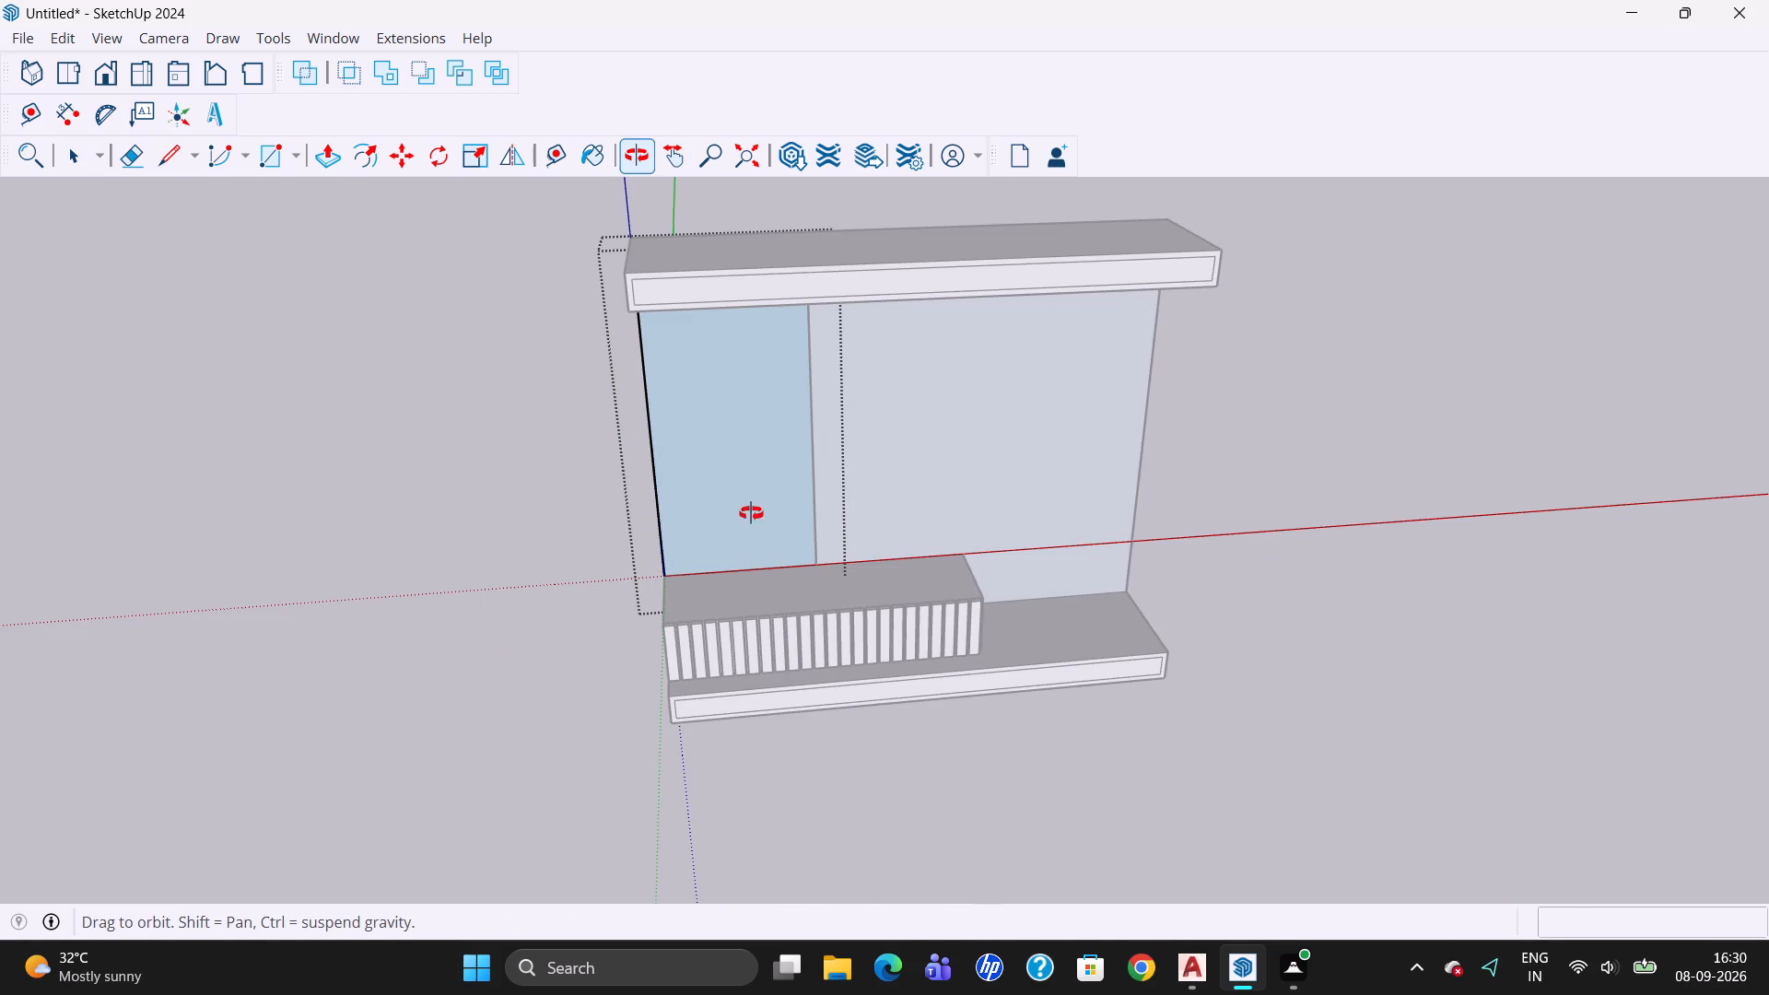
pyautogui.doubleClick(745, 338)
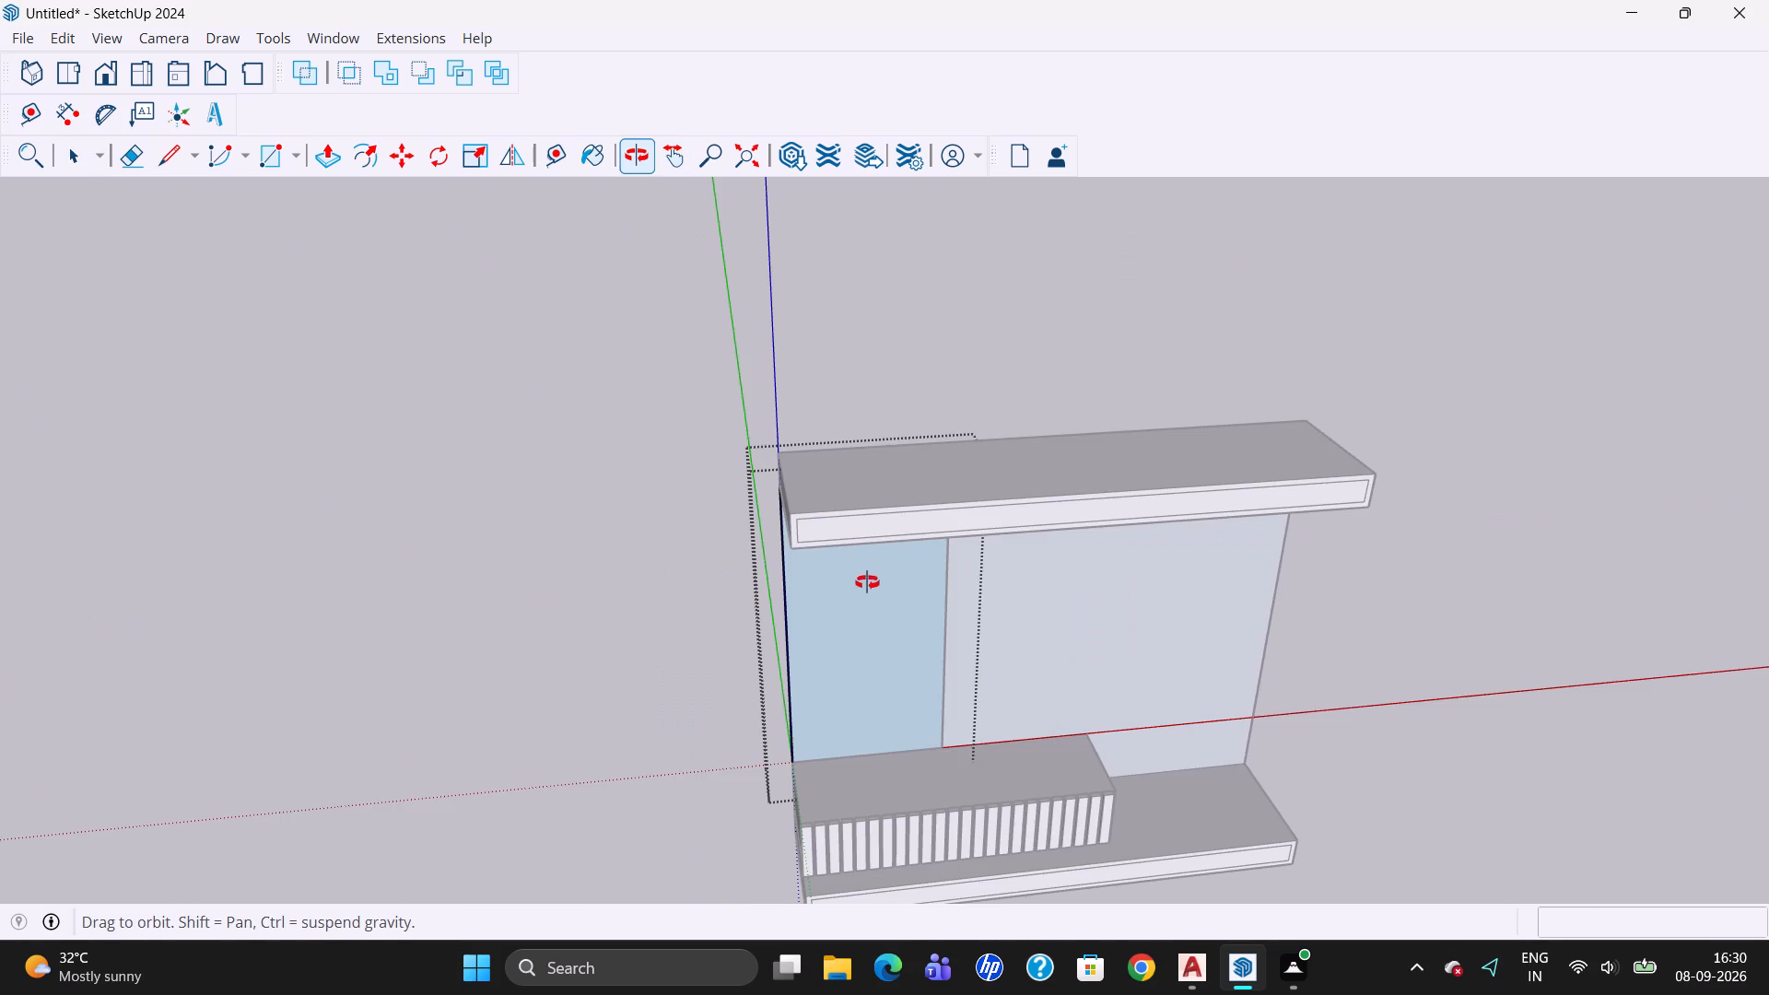
pyautogui.scroll(3, 883, 530)
pyautogui.scroll(-7, 840, 490)
pyautogui.scroll(7, 873, 630)
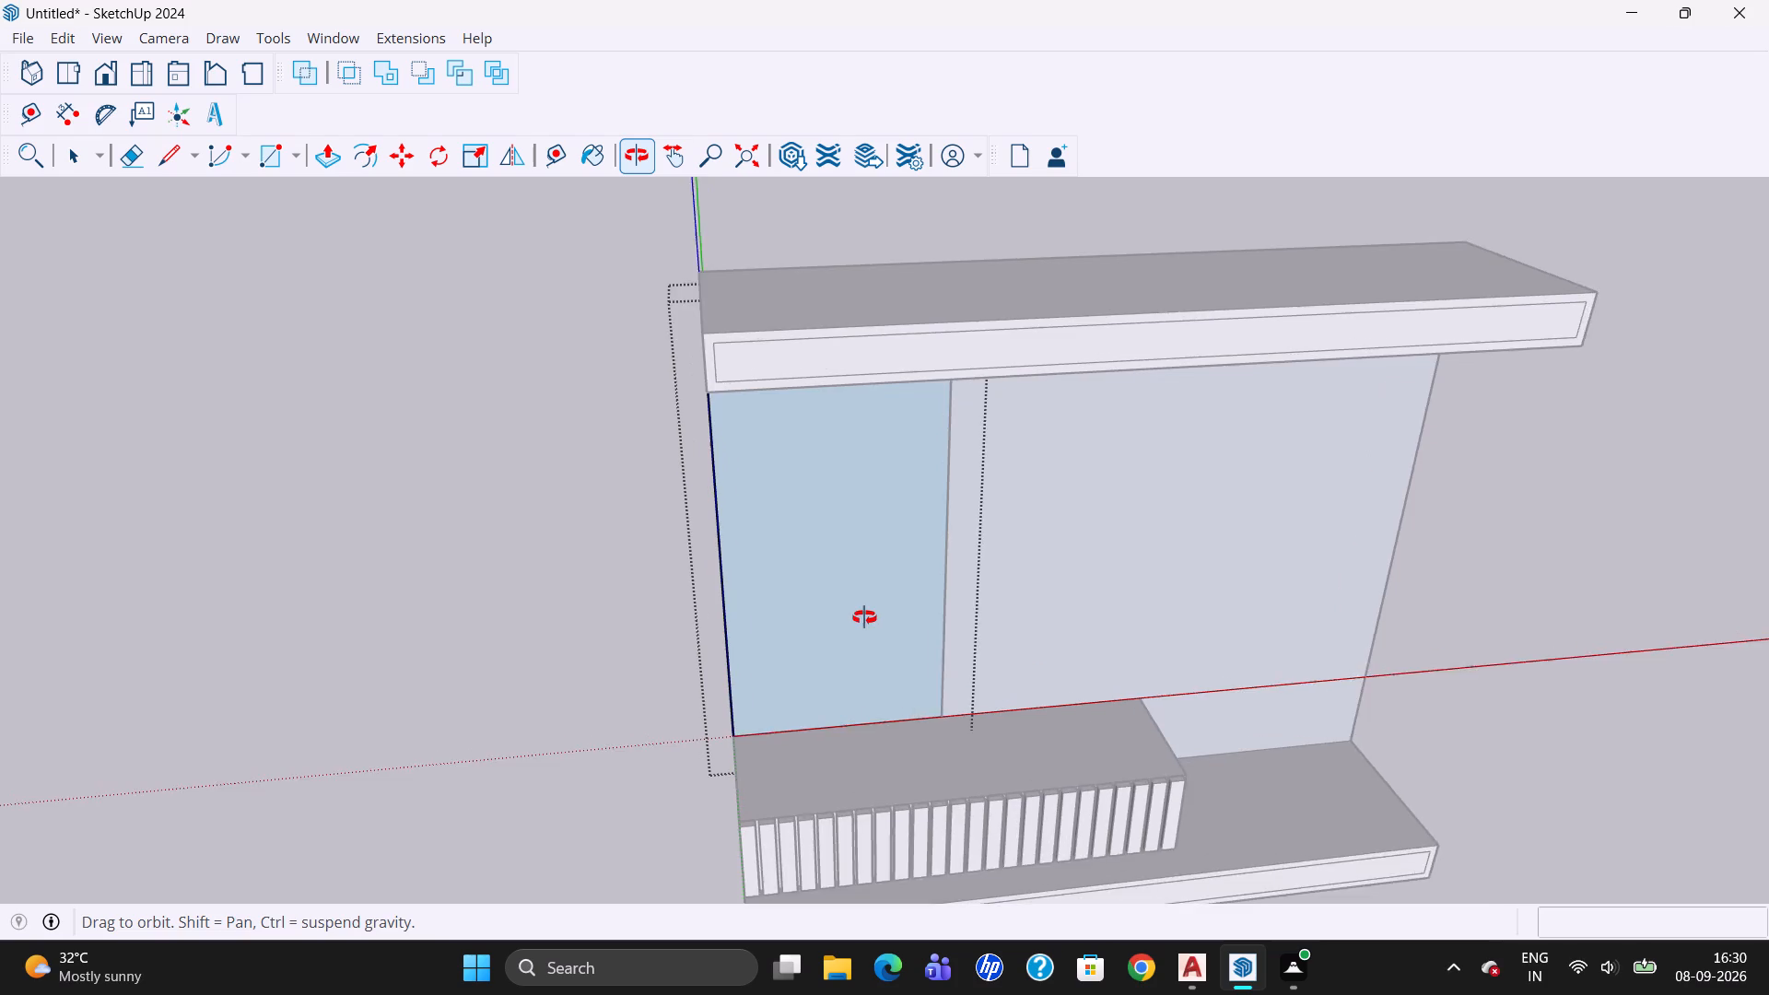
pyautogui.moveTo(757, 396); pyautogui.dragTo(754, 348)
pyautogui.moveTo(754, 345); pyautogui.dragTo(734, 226)
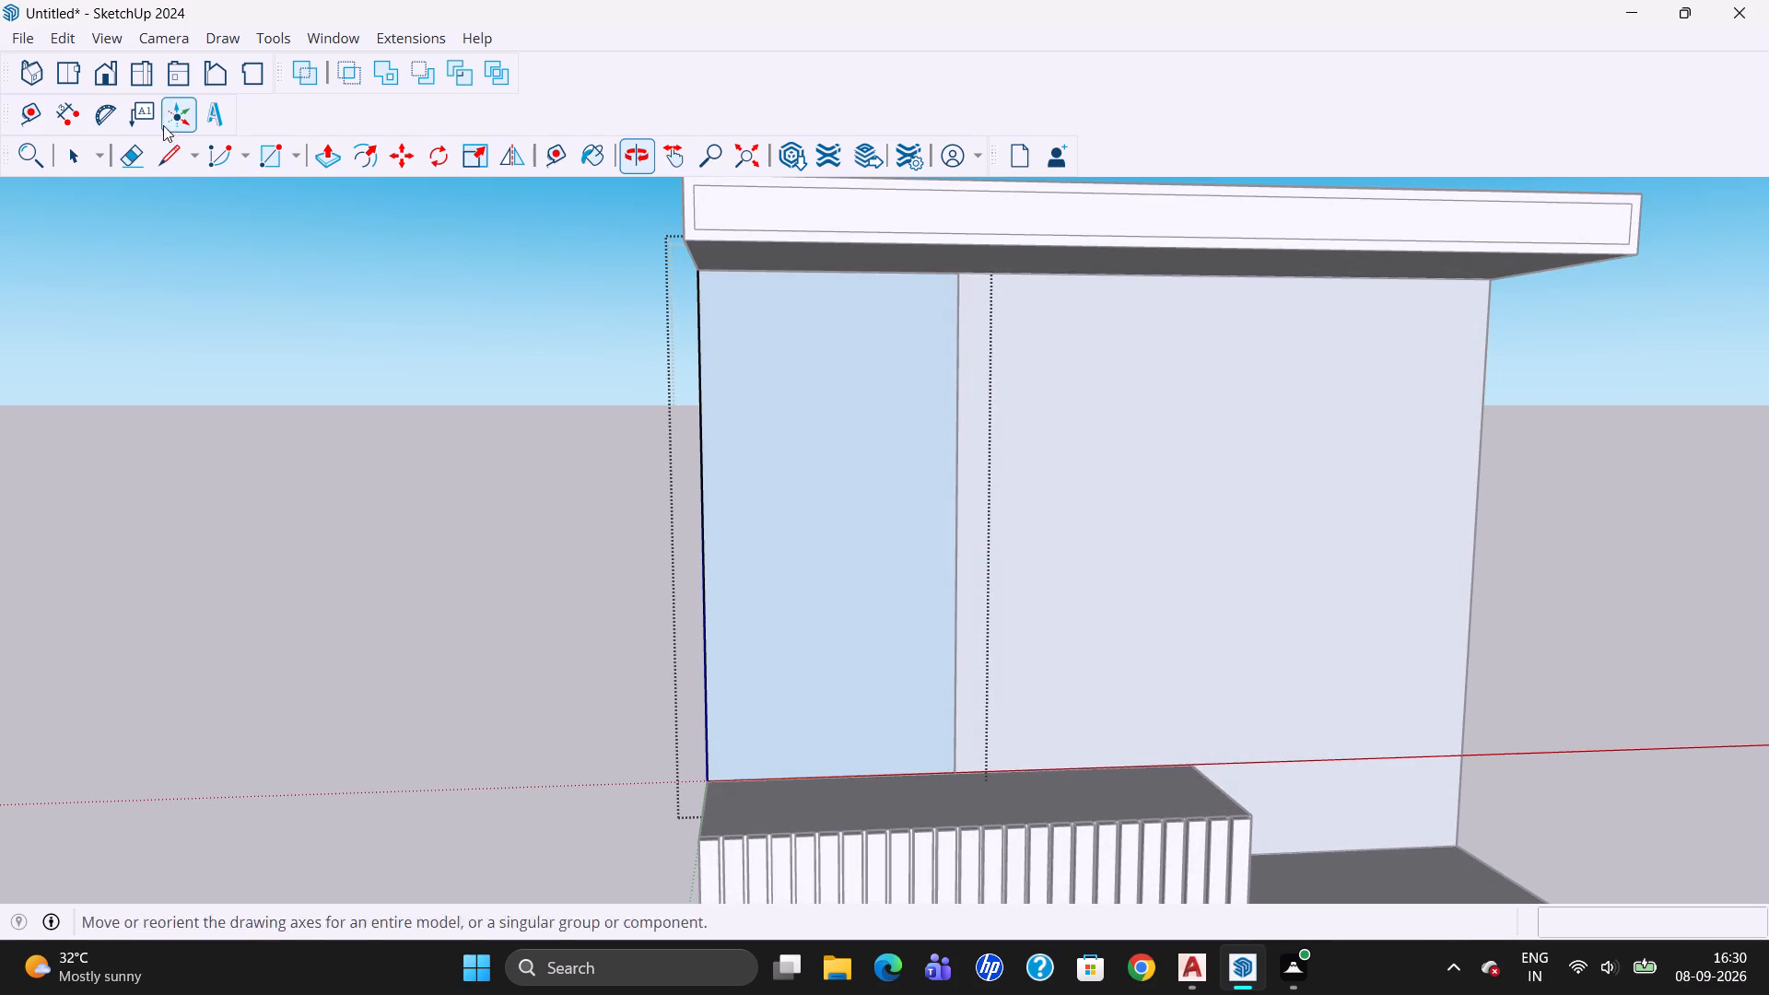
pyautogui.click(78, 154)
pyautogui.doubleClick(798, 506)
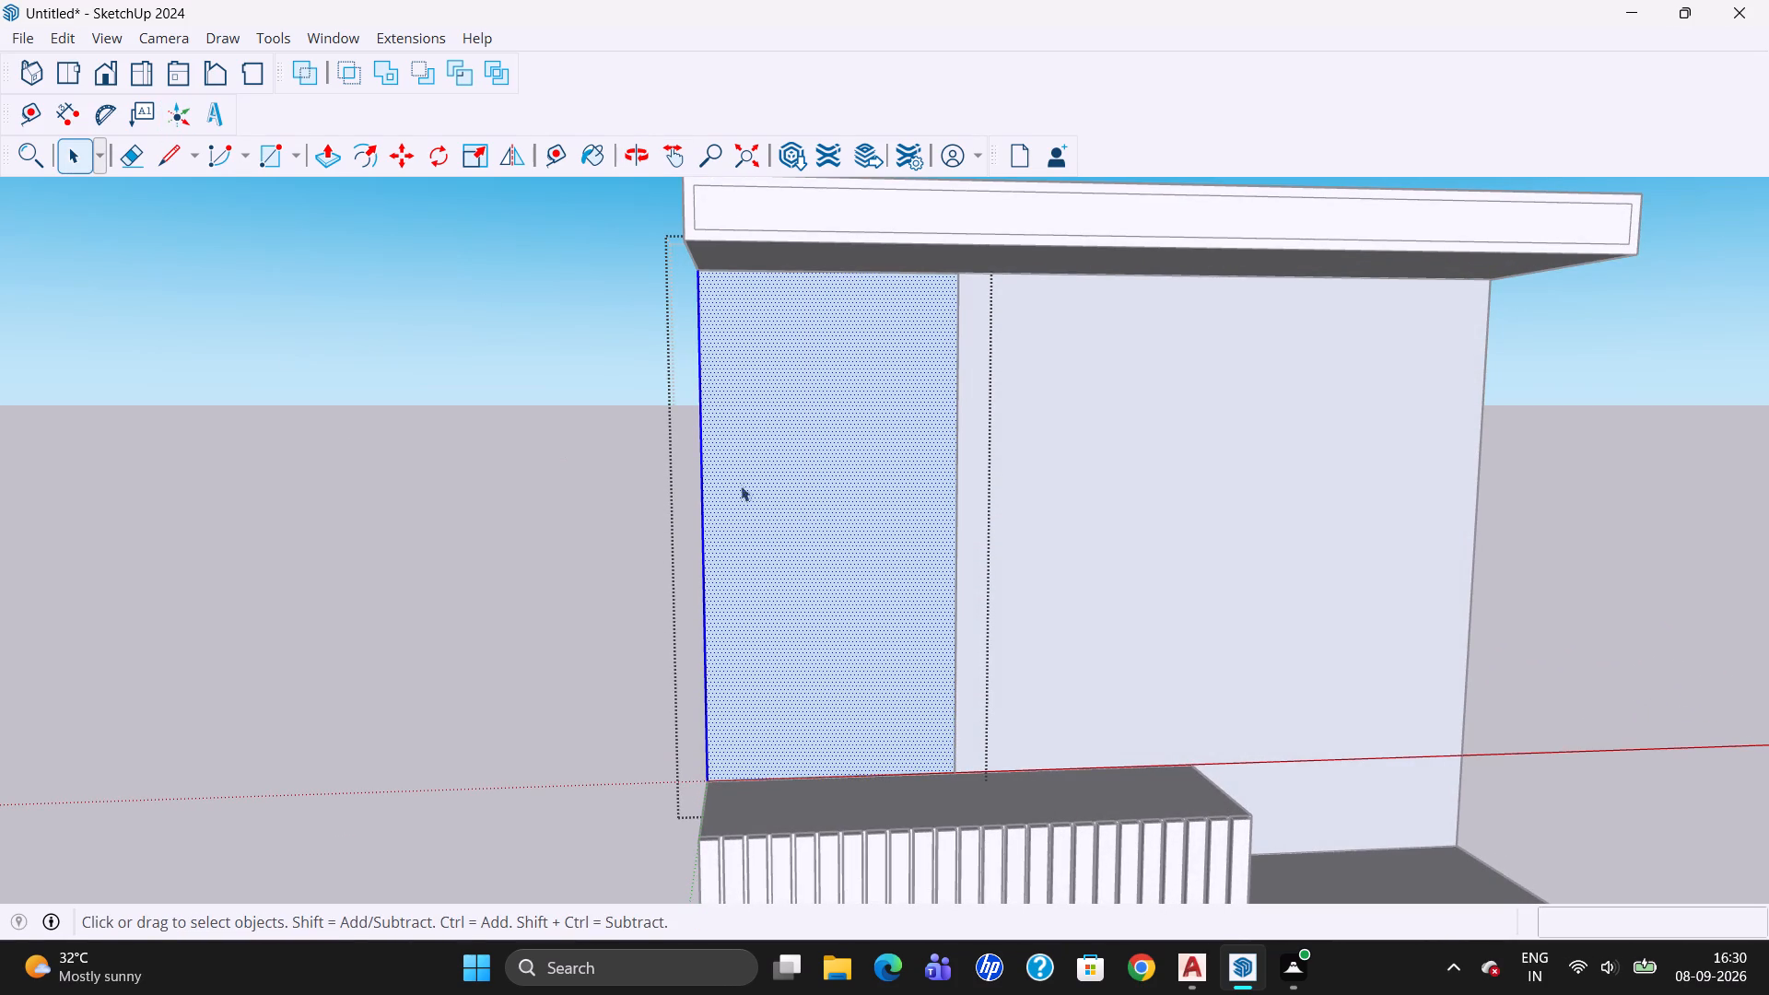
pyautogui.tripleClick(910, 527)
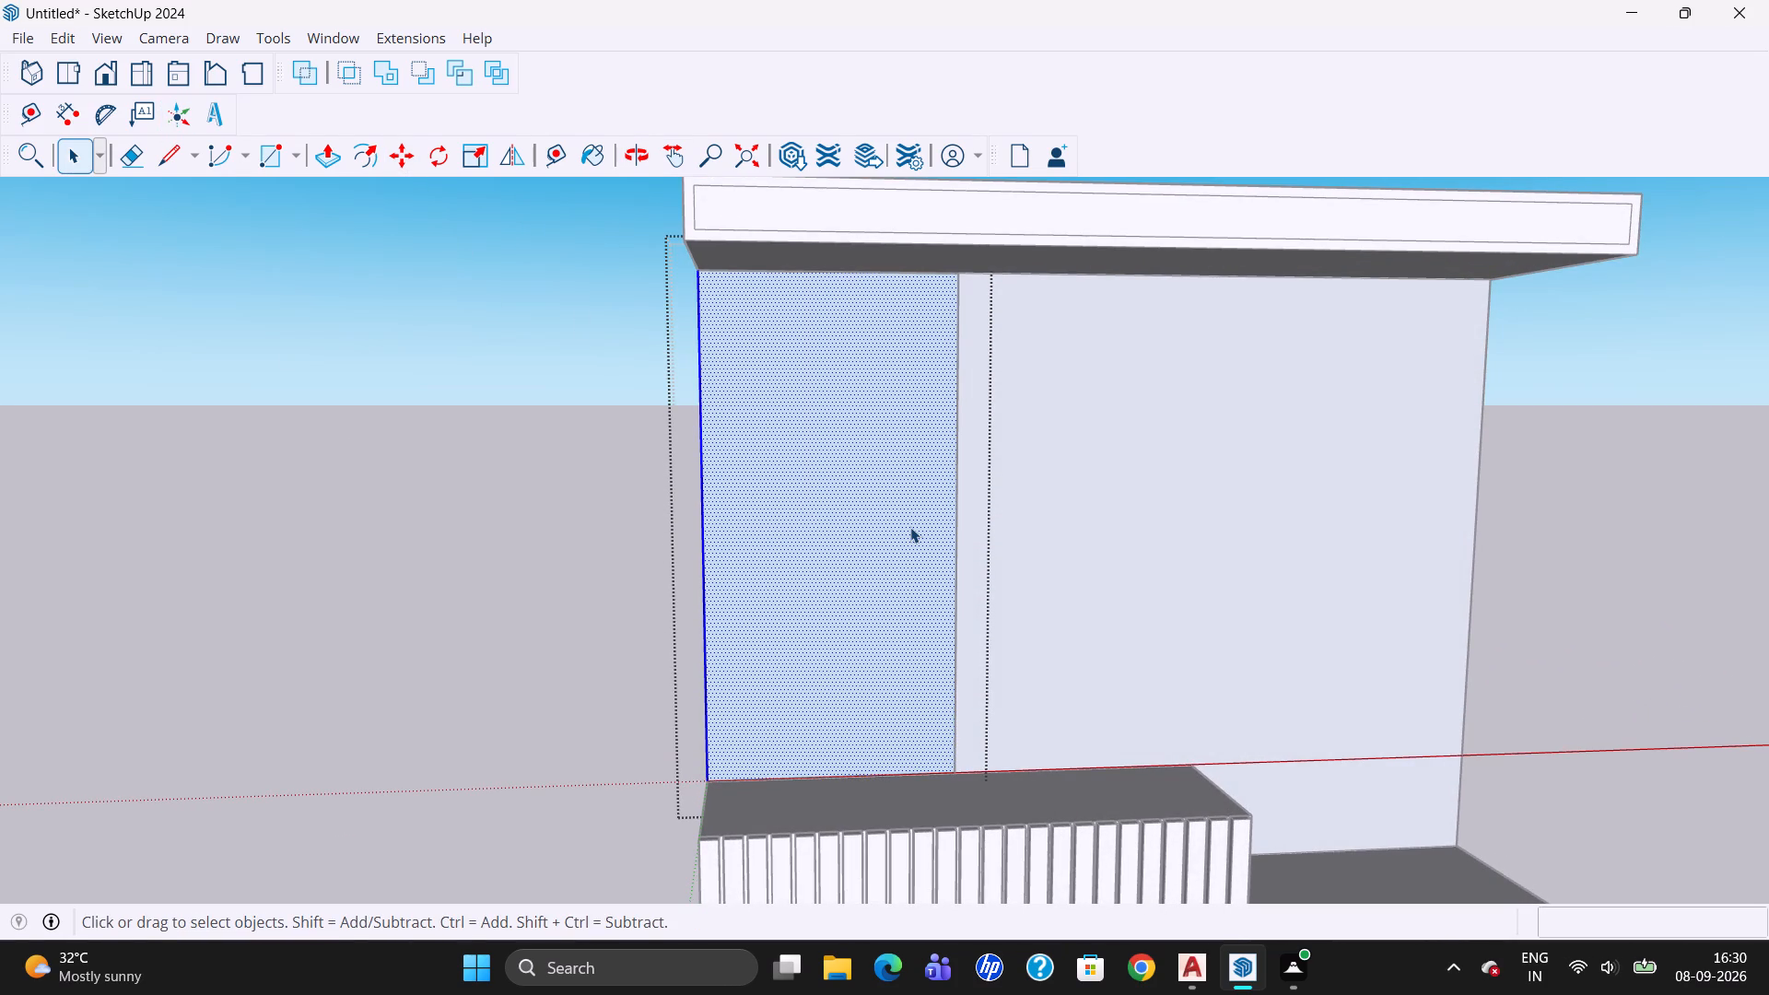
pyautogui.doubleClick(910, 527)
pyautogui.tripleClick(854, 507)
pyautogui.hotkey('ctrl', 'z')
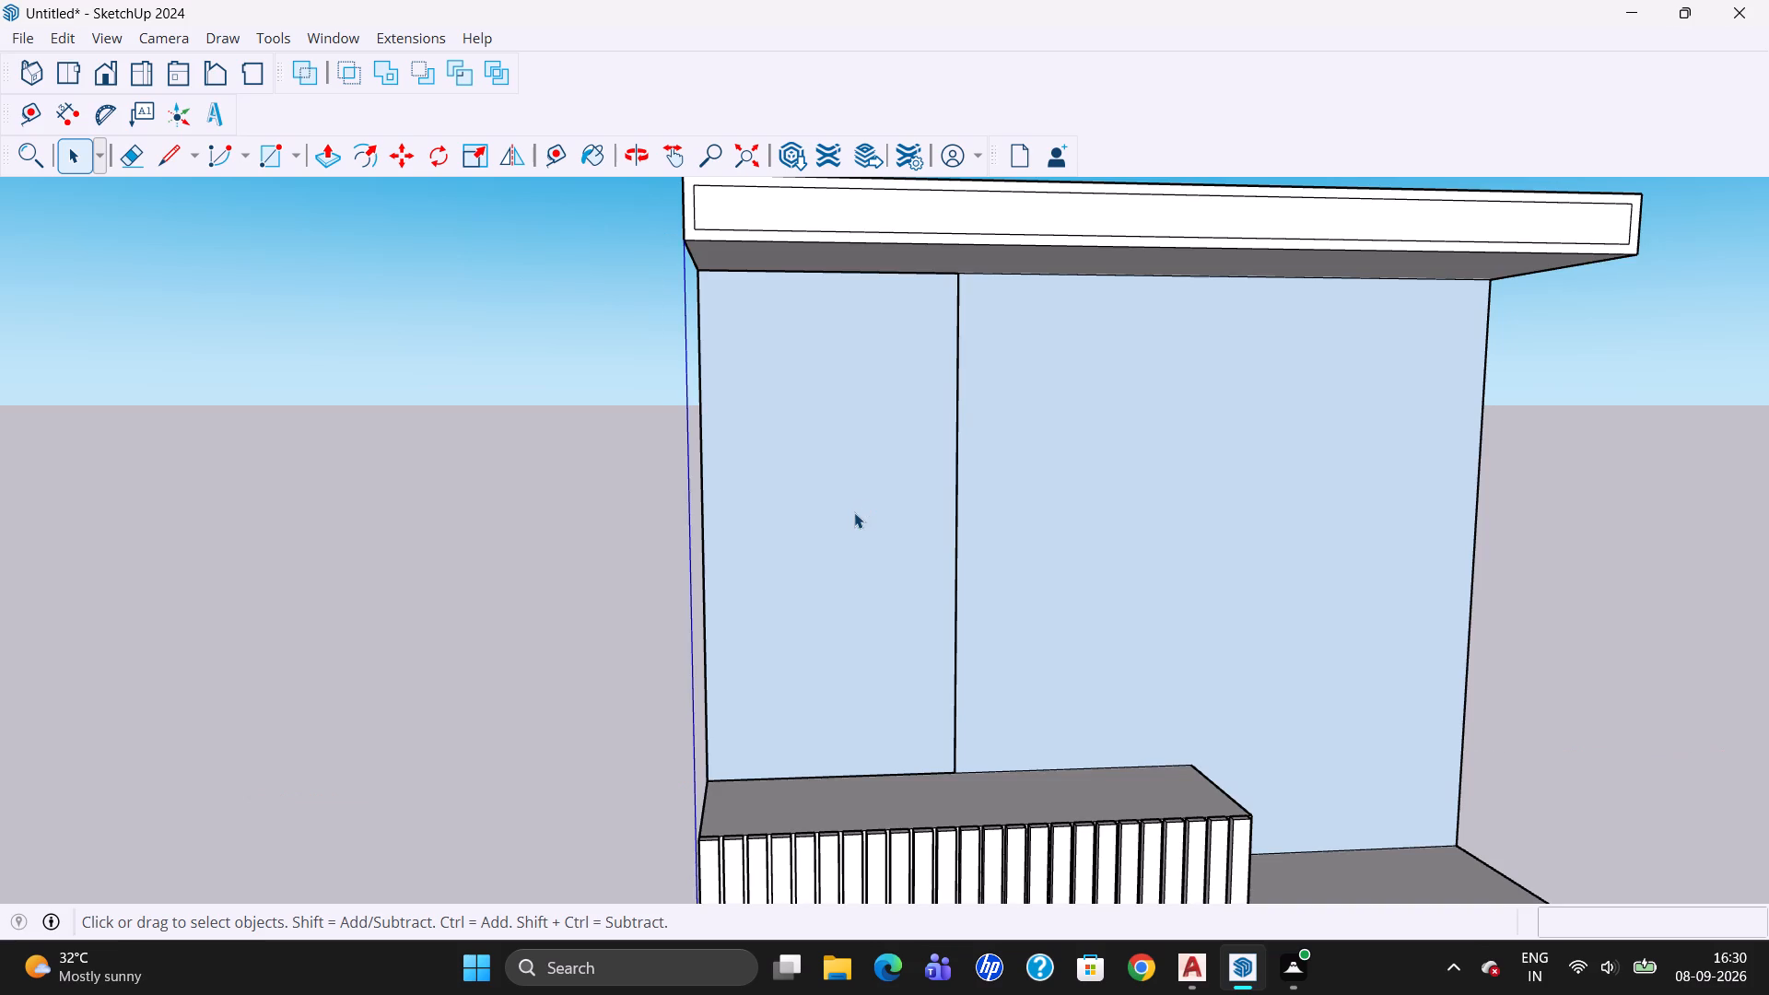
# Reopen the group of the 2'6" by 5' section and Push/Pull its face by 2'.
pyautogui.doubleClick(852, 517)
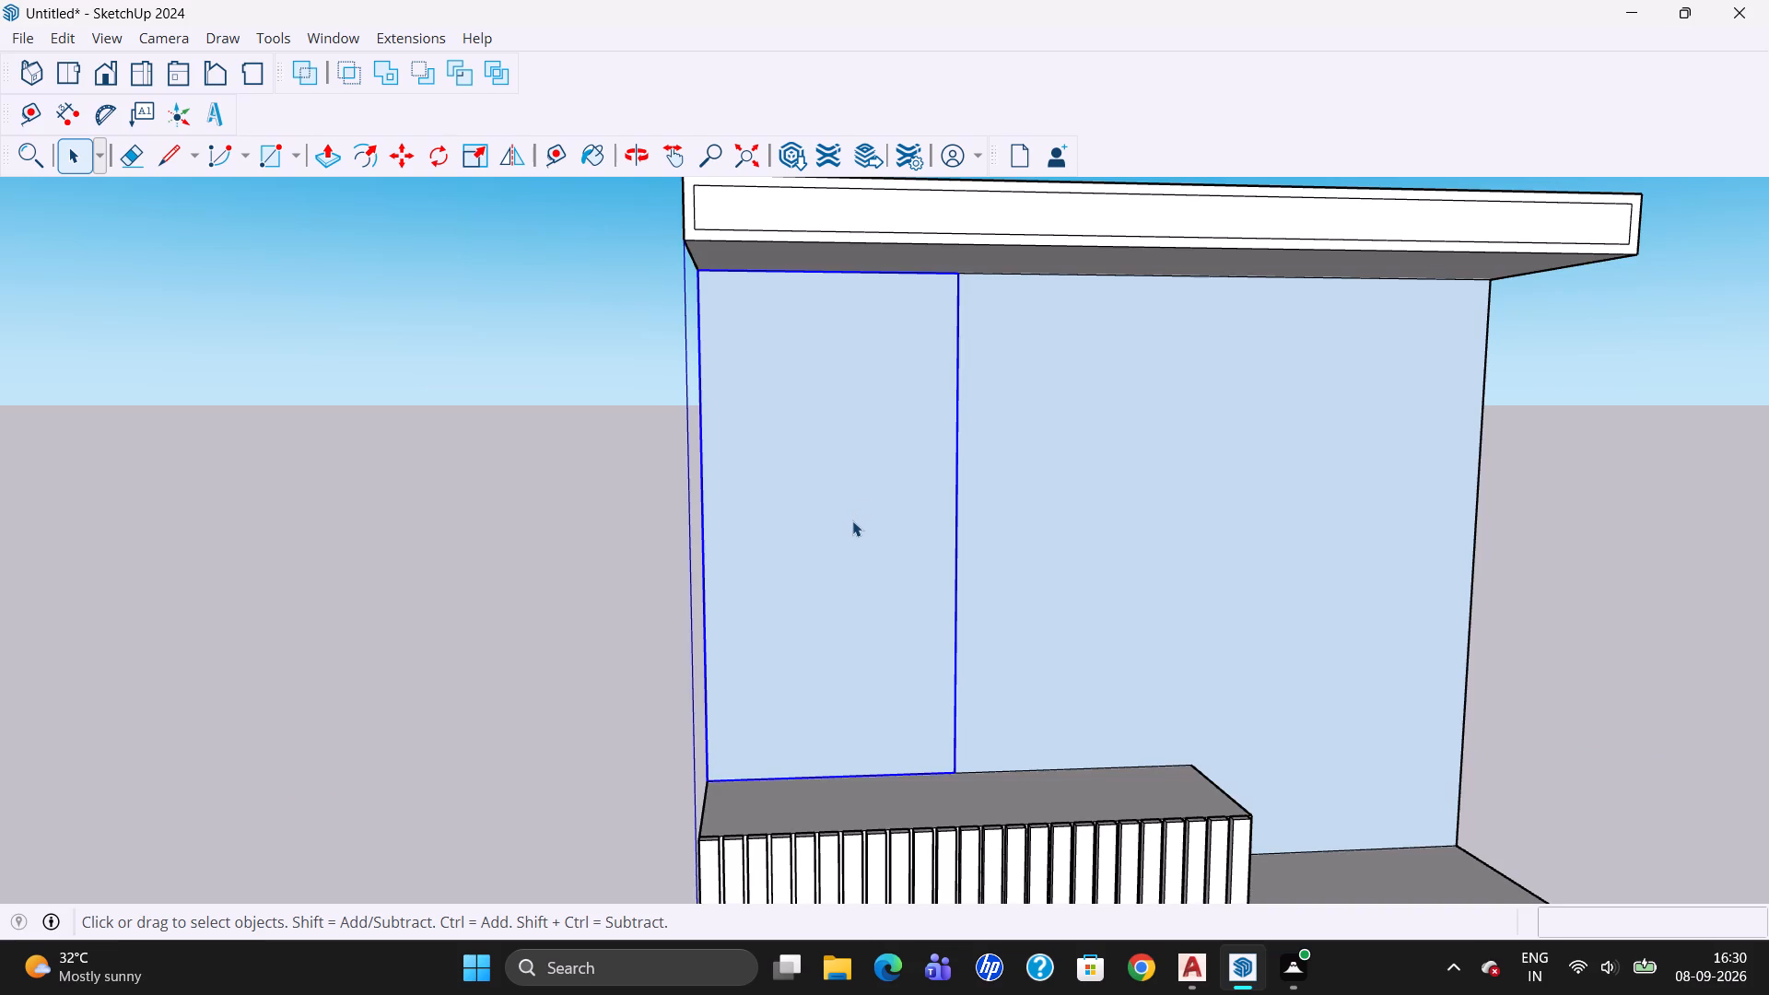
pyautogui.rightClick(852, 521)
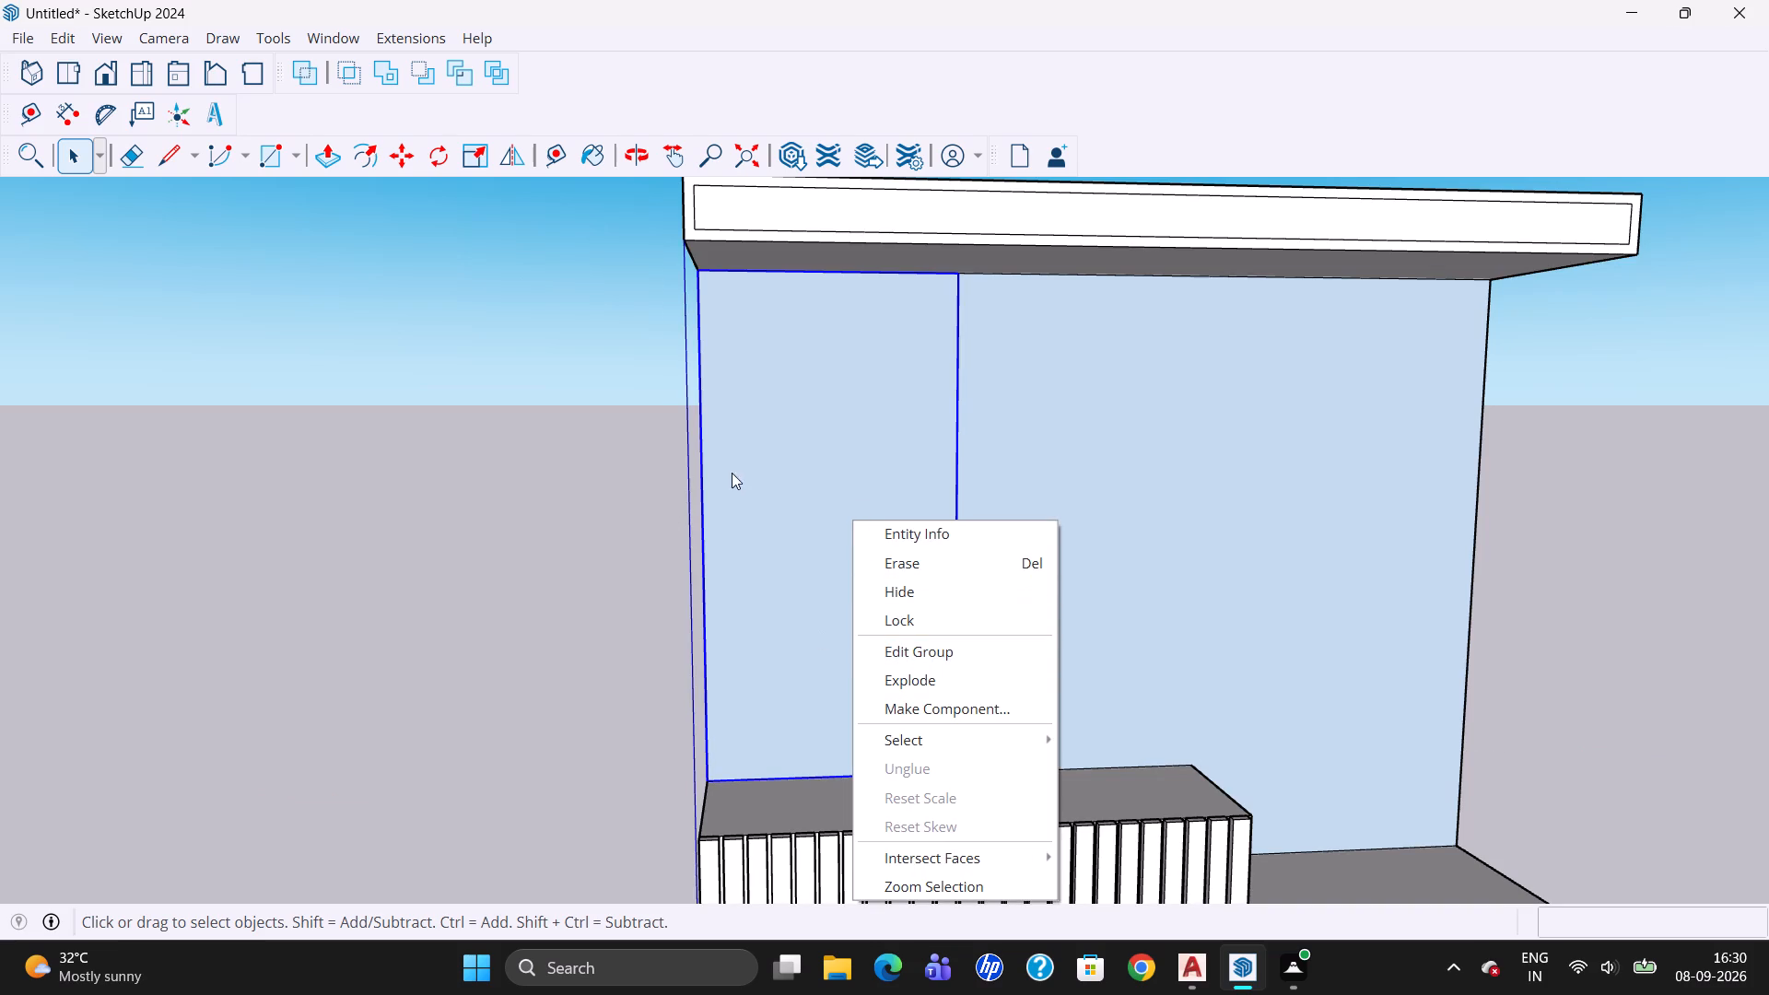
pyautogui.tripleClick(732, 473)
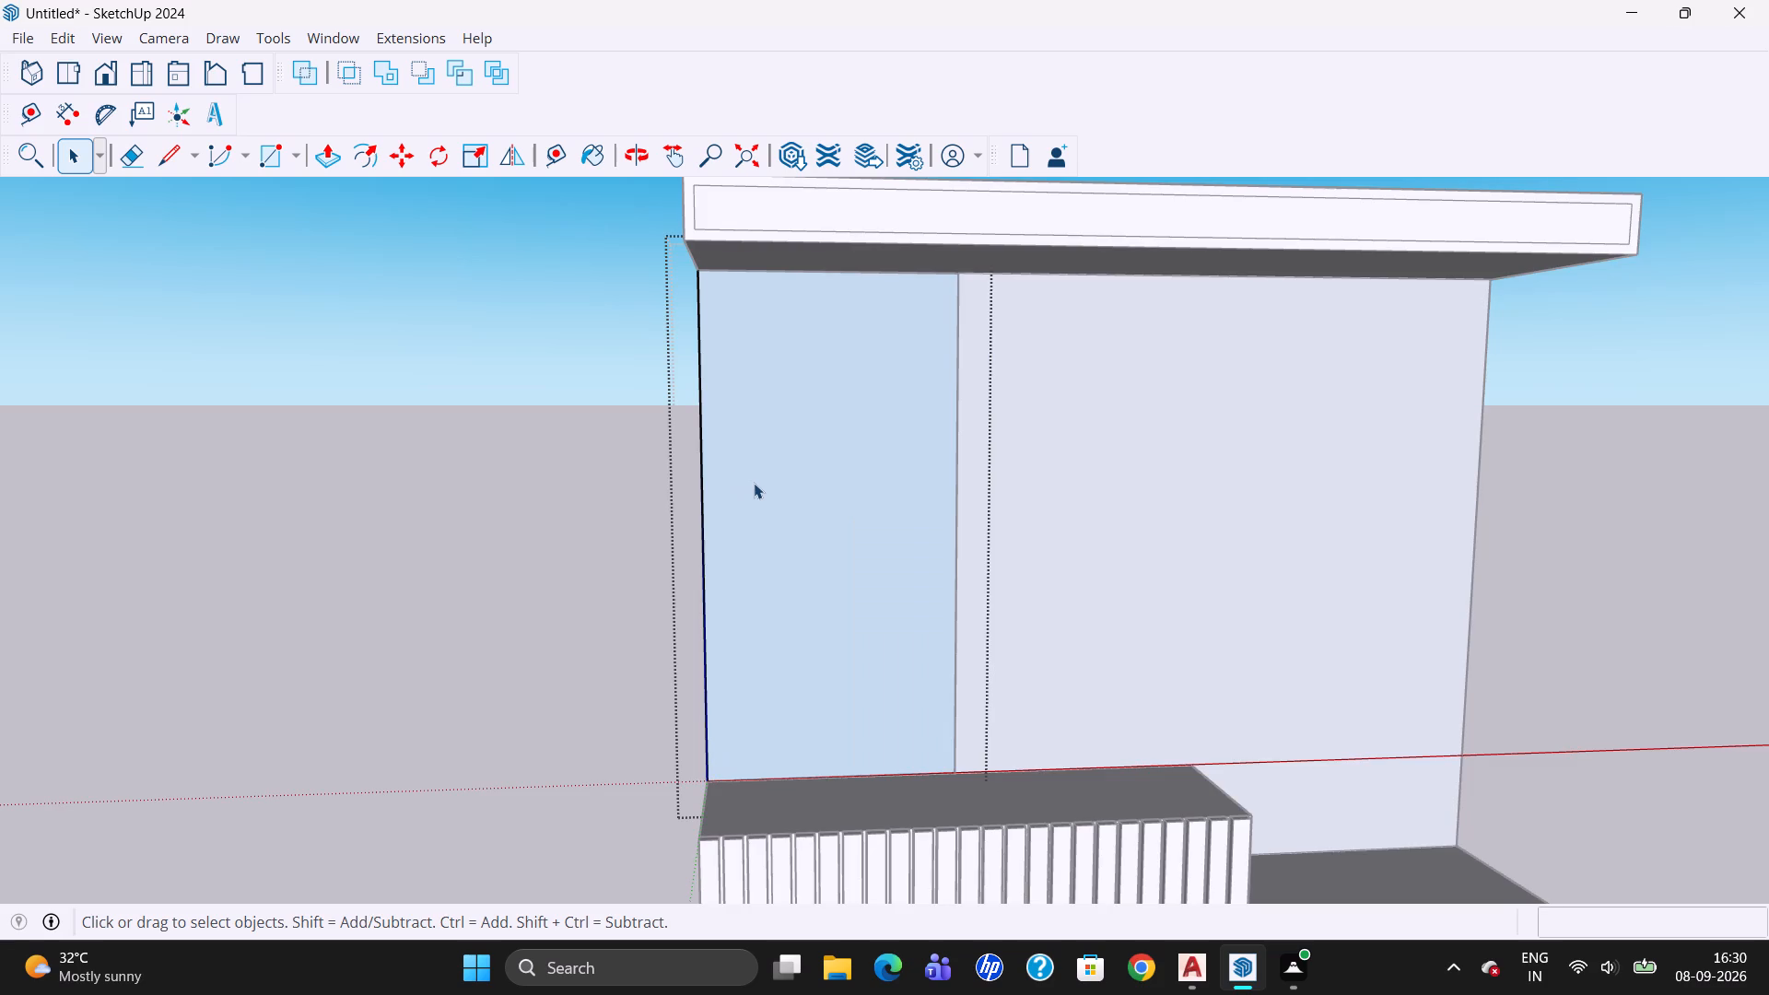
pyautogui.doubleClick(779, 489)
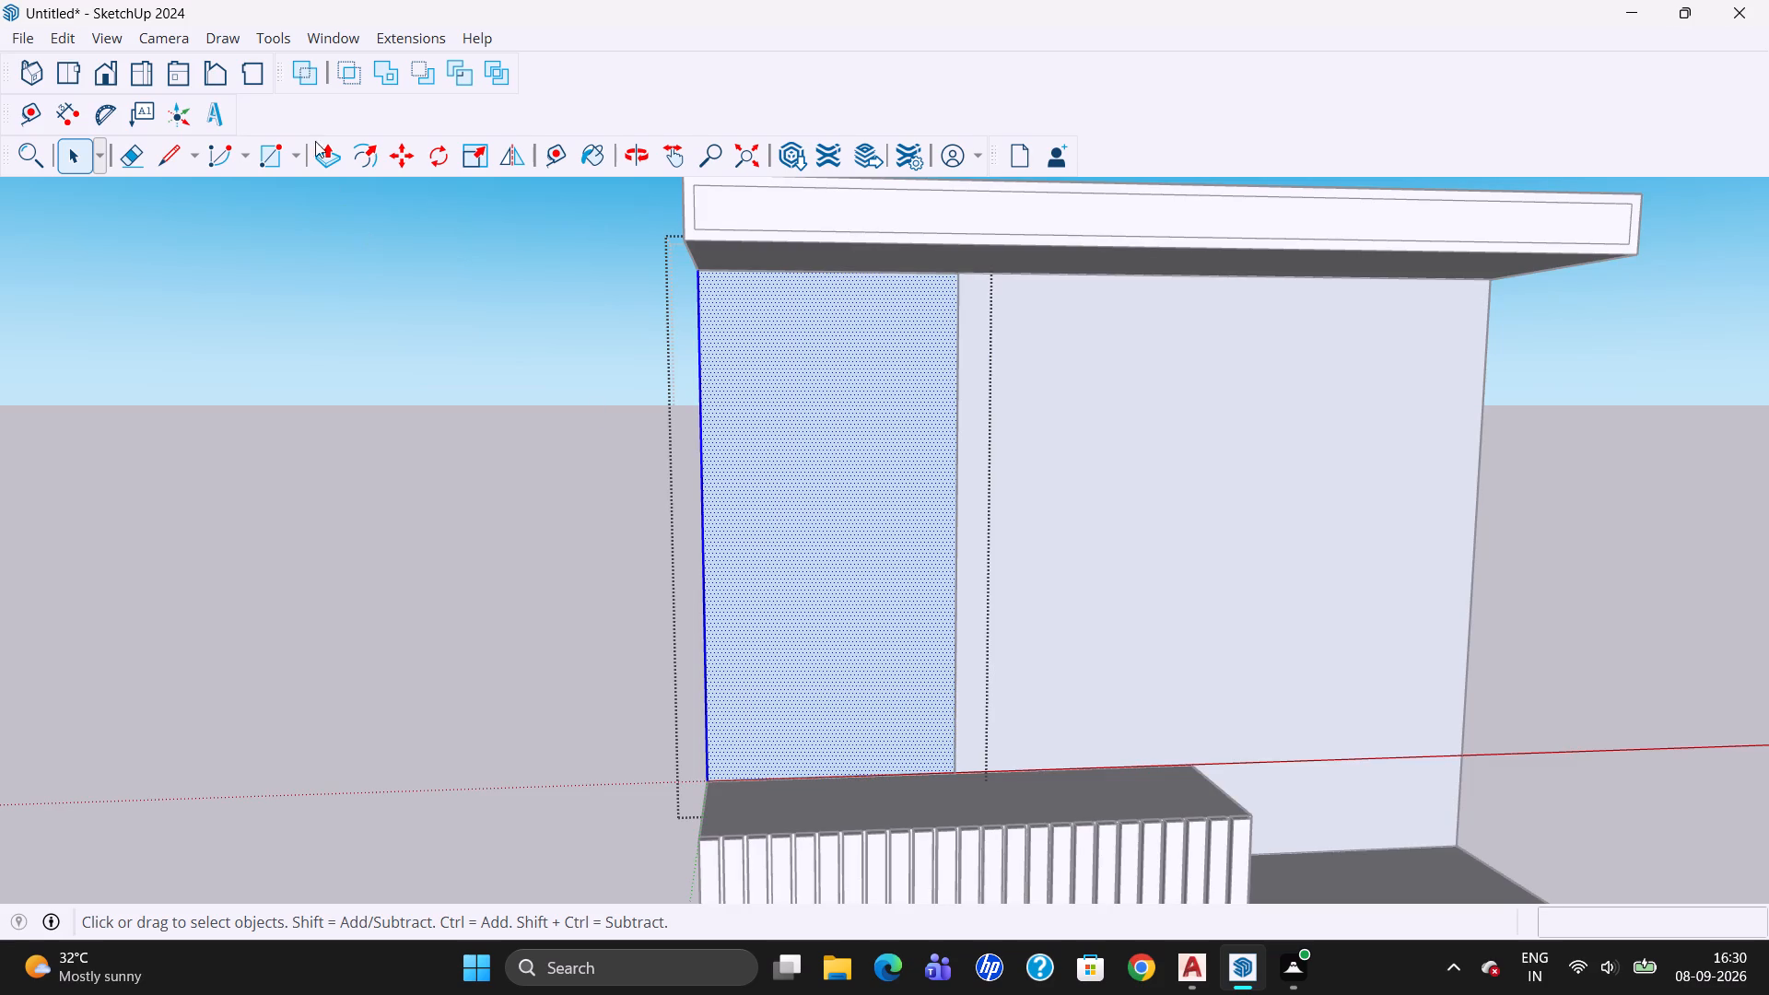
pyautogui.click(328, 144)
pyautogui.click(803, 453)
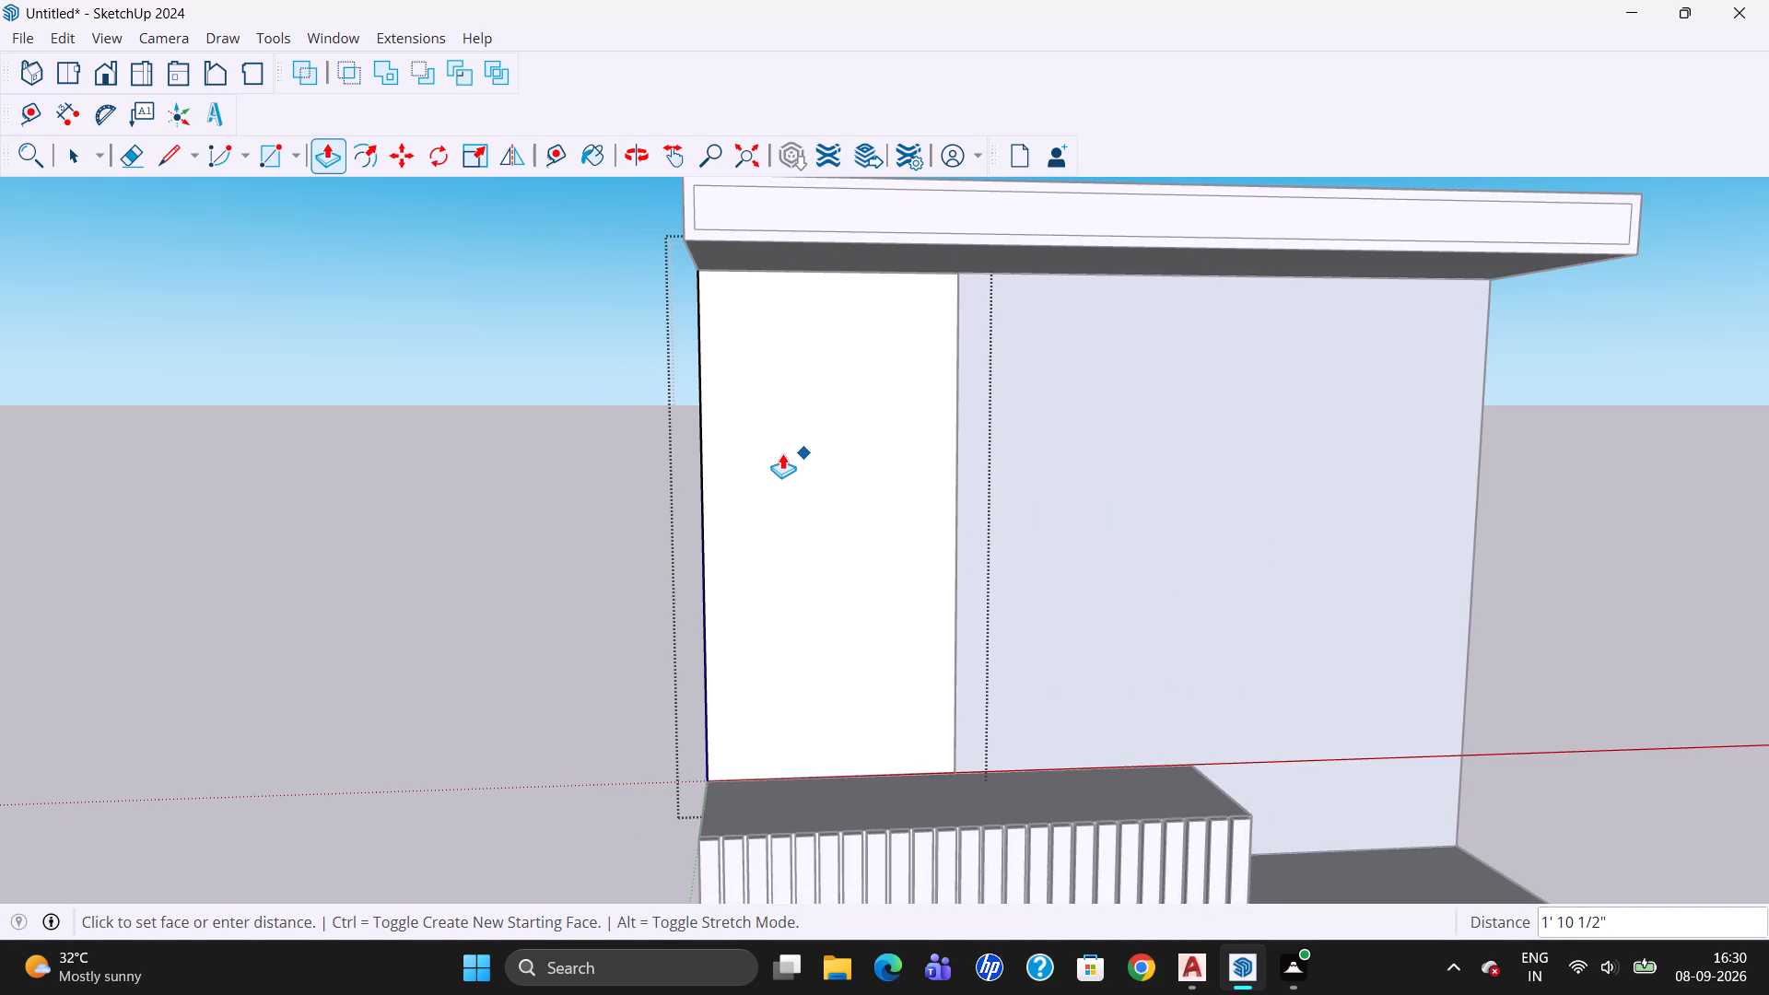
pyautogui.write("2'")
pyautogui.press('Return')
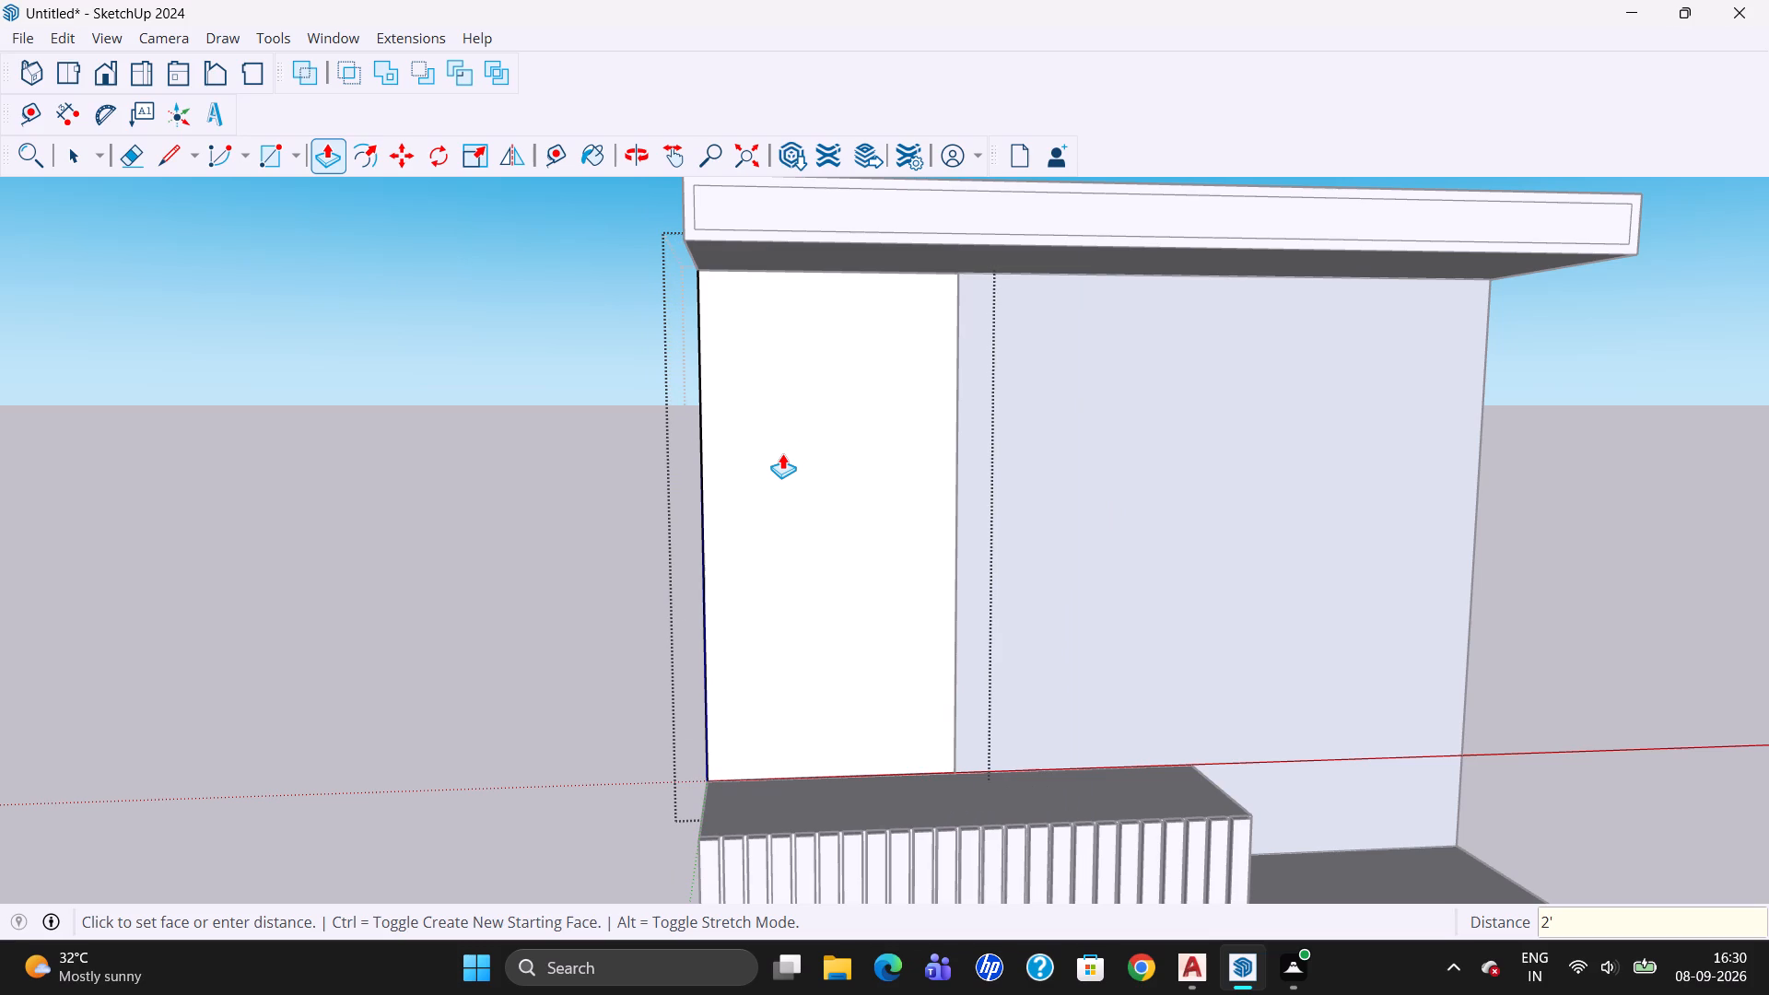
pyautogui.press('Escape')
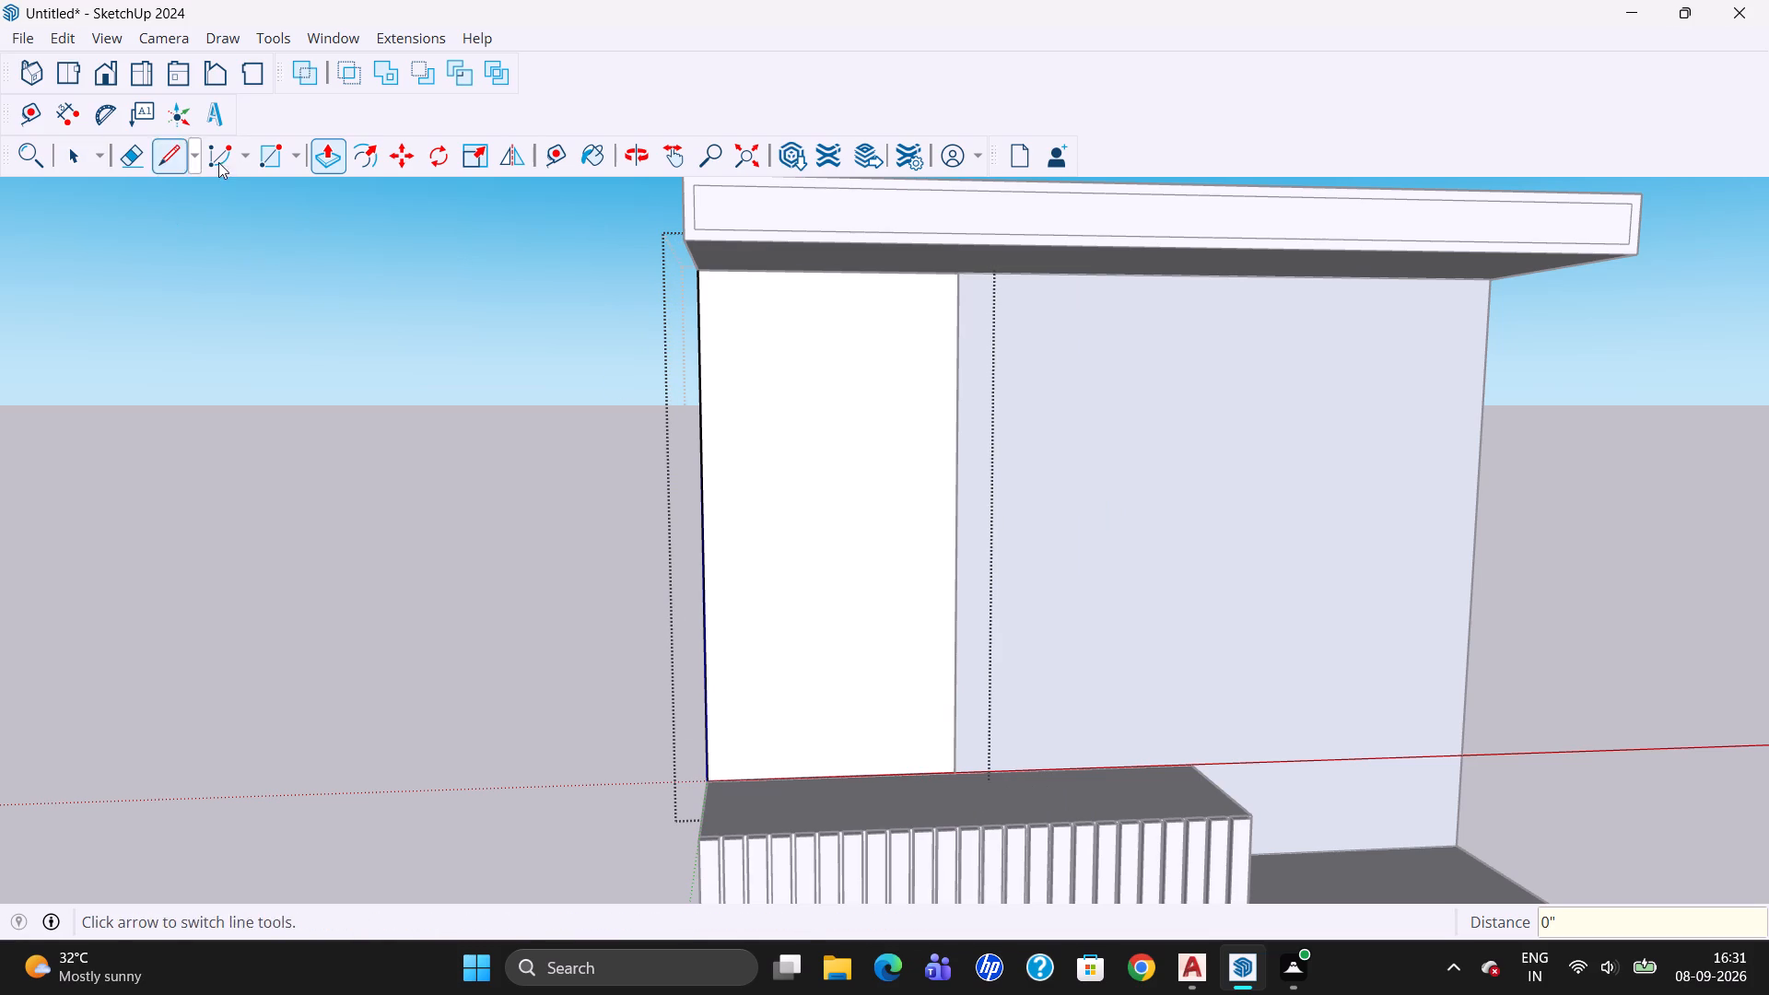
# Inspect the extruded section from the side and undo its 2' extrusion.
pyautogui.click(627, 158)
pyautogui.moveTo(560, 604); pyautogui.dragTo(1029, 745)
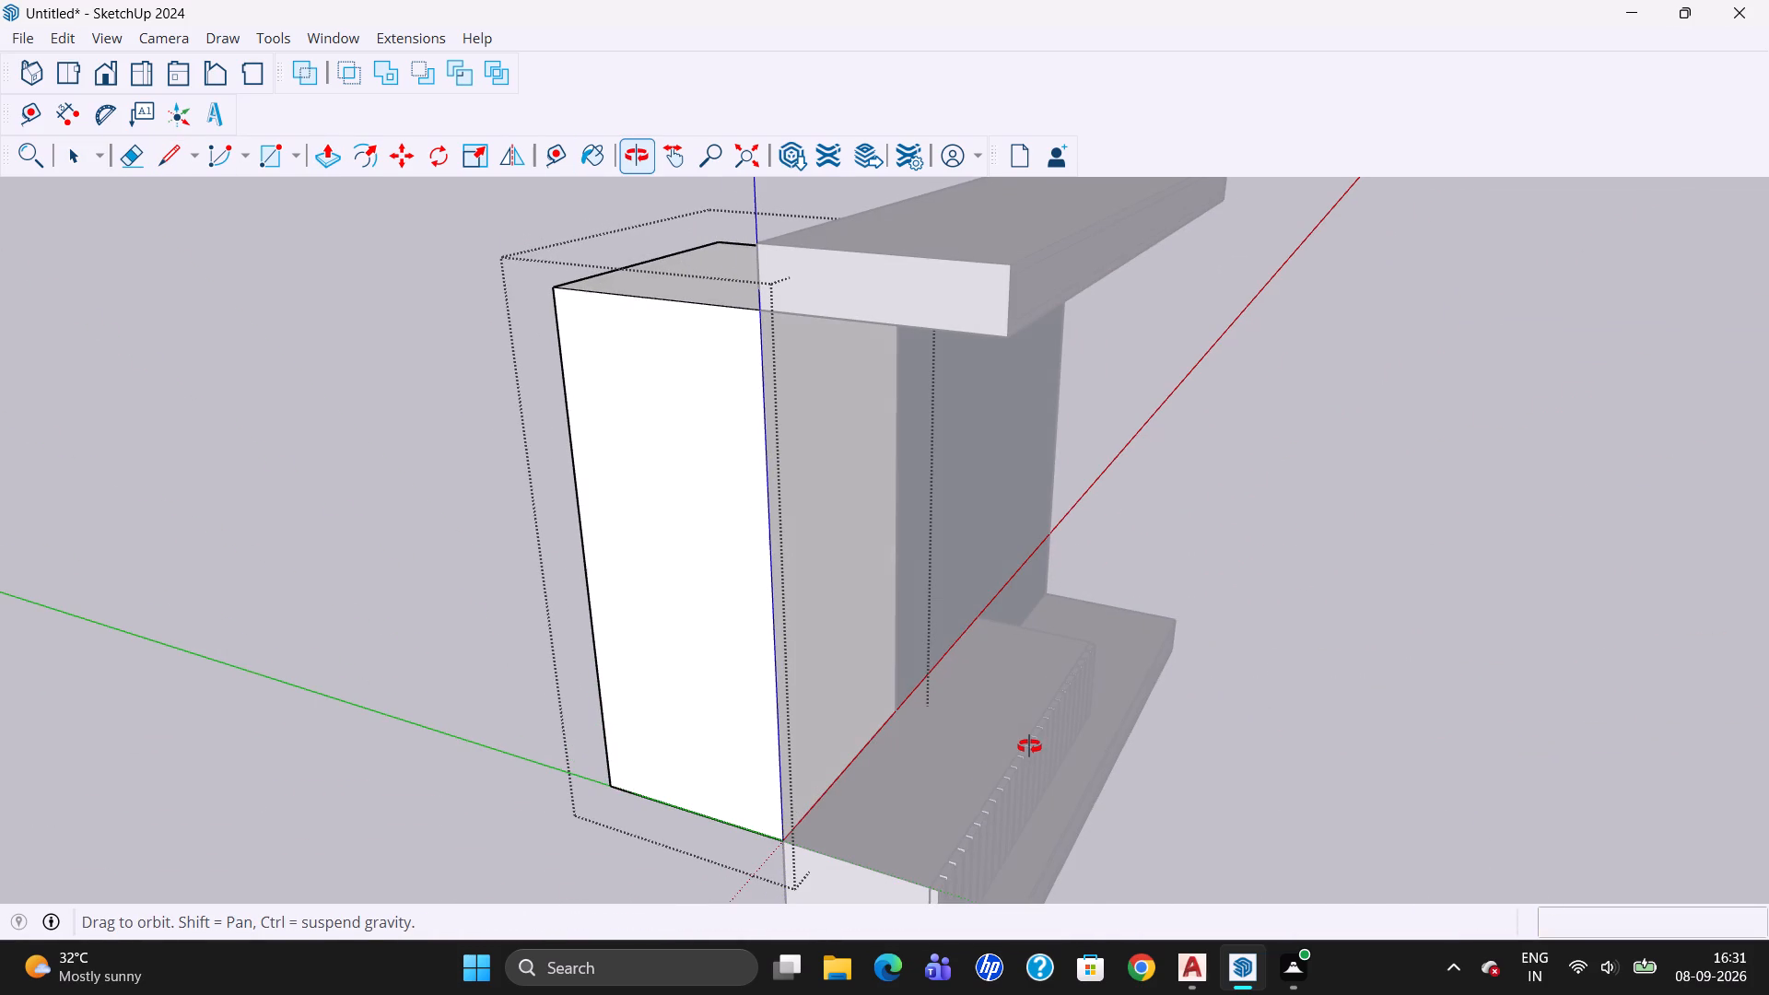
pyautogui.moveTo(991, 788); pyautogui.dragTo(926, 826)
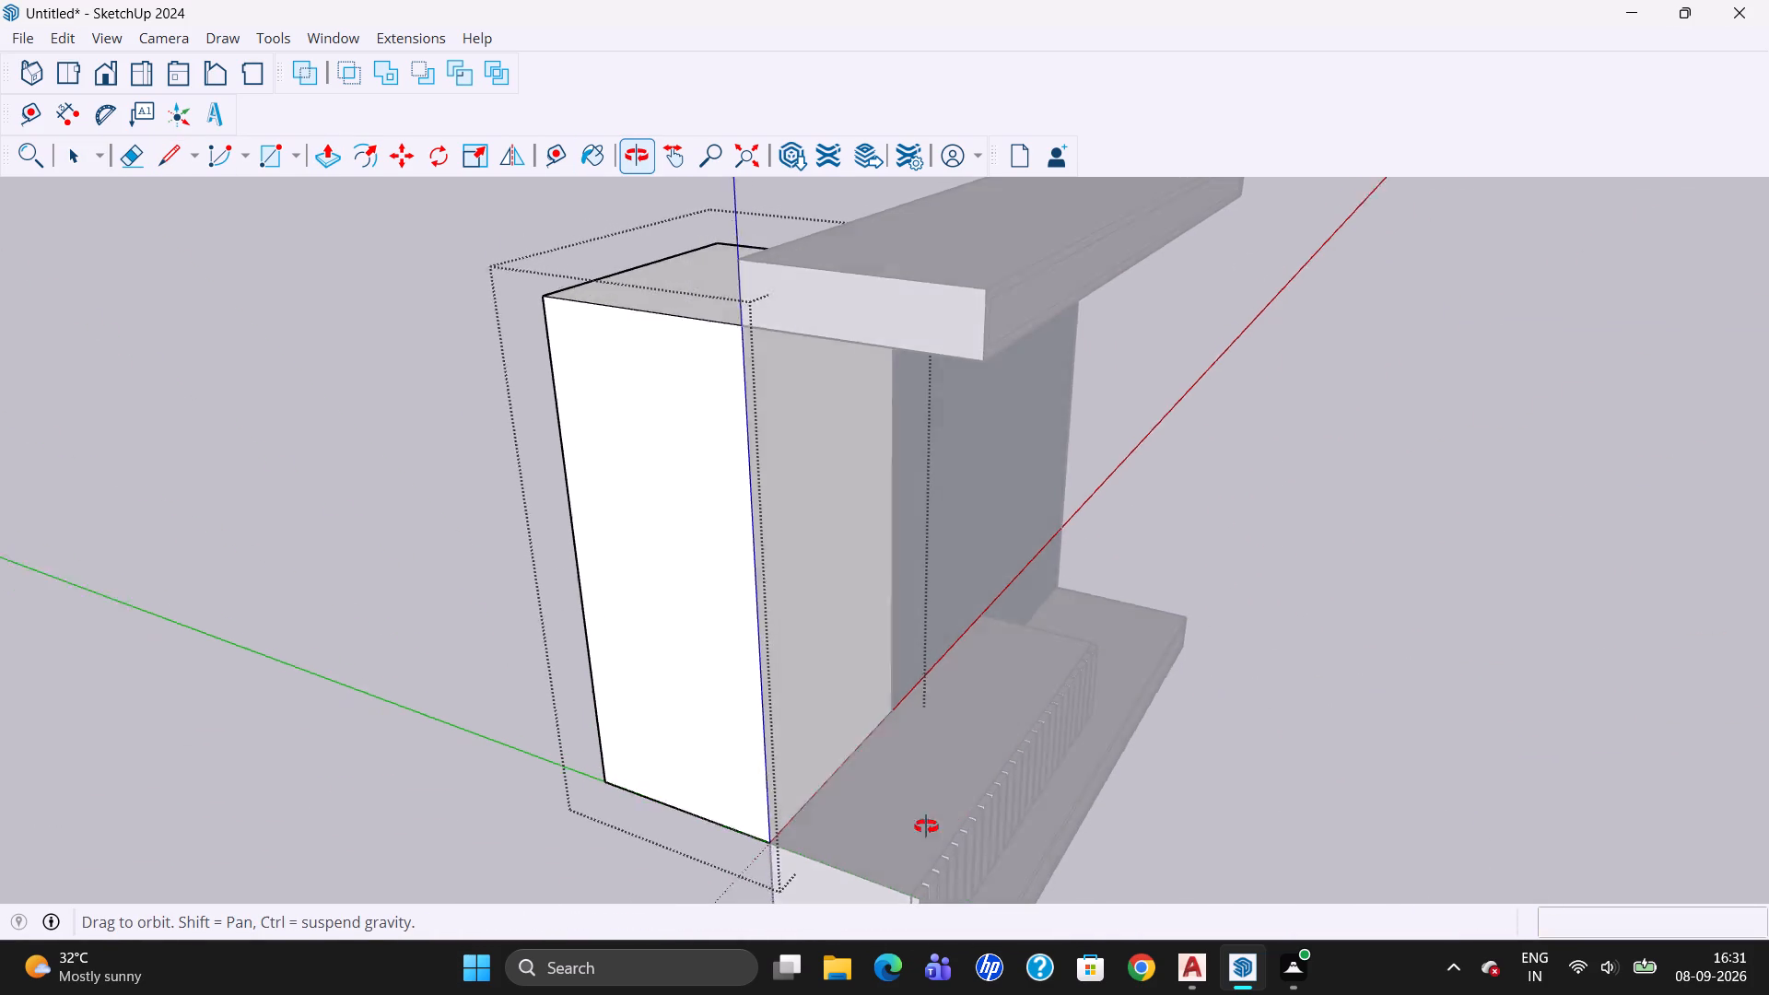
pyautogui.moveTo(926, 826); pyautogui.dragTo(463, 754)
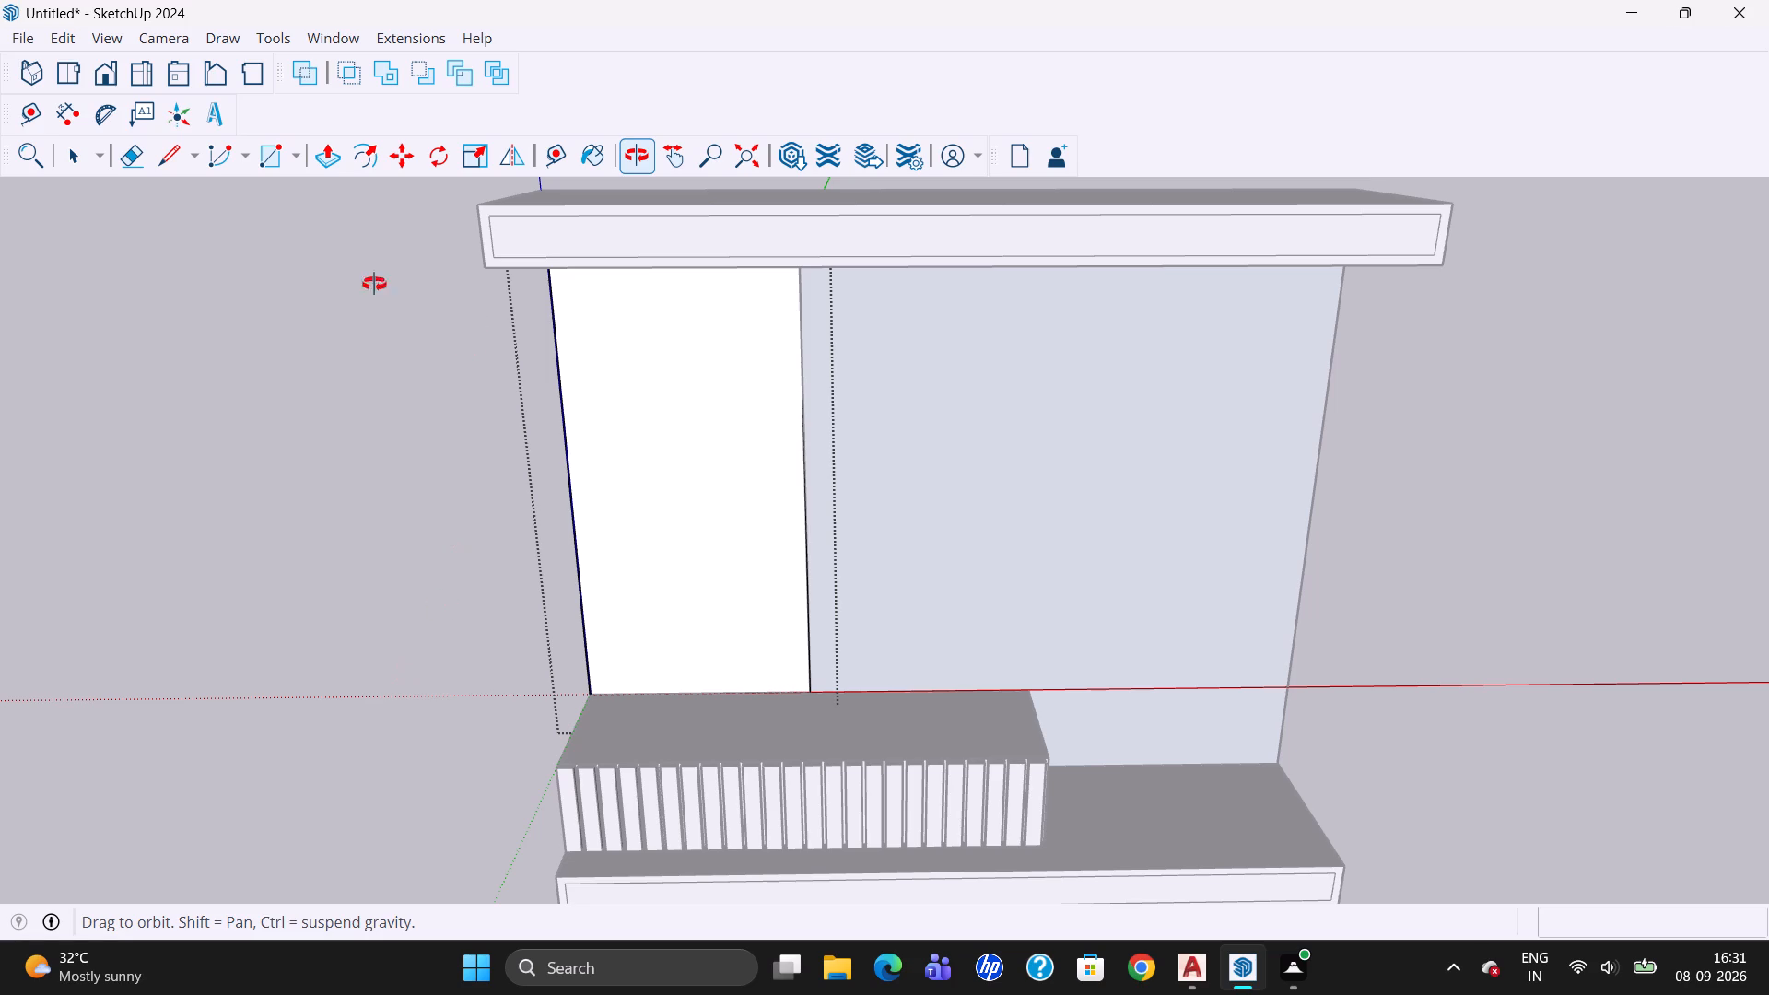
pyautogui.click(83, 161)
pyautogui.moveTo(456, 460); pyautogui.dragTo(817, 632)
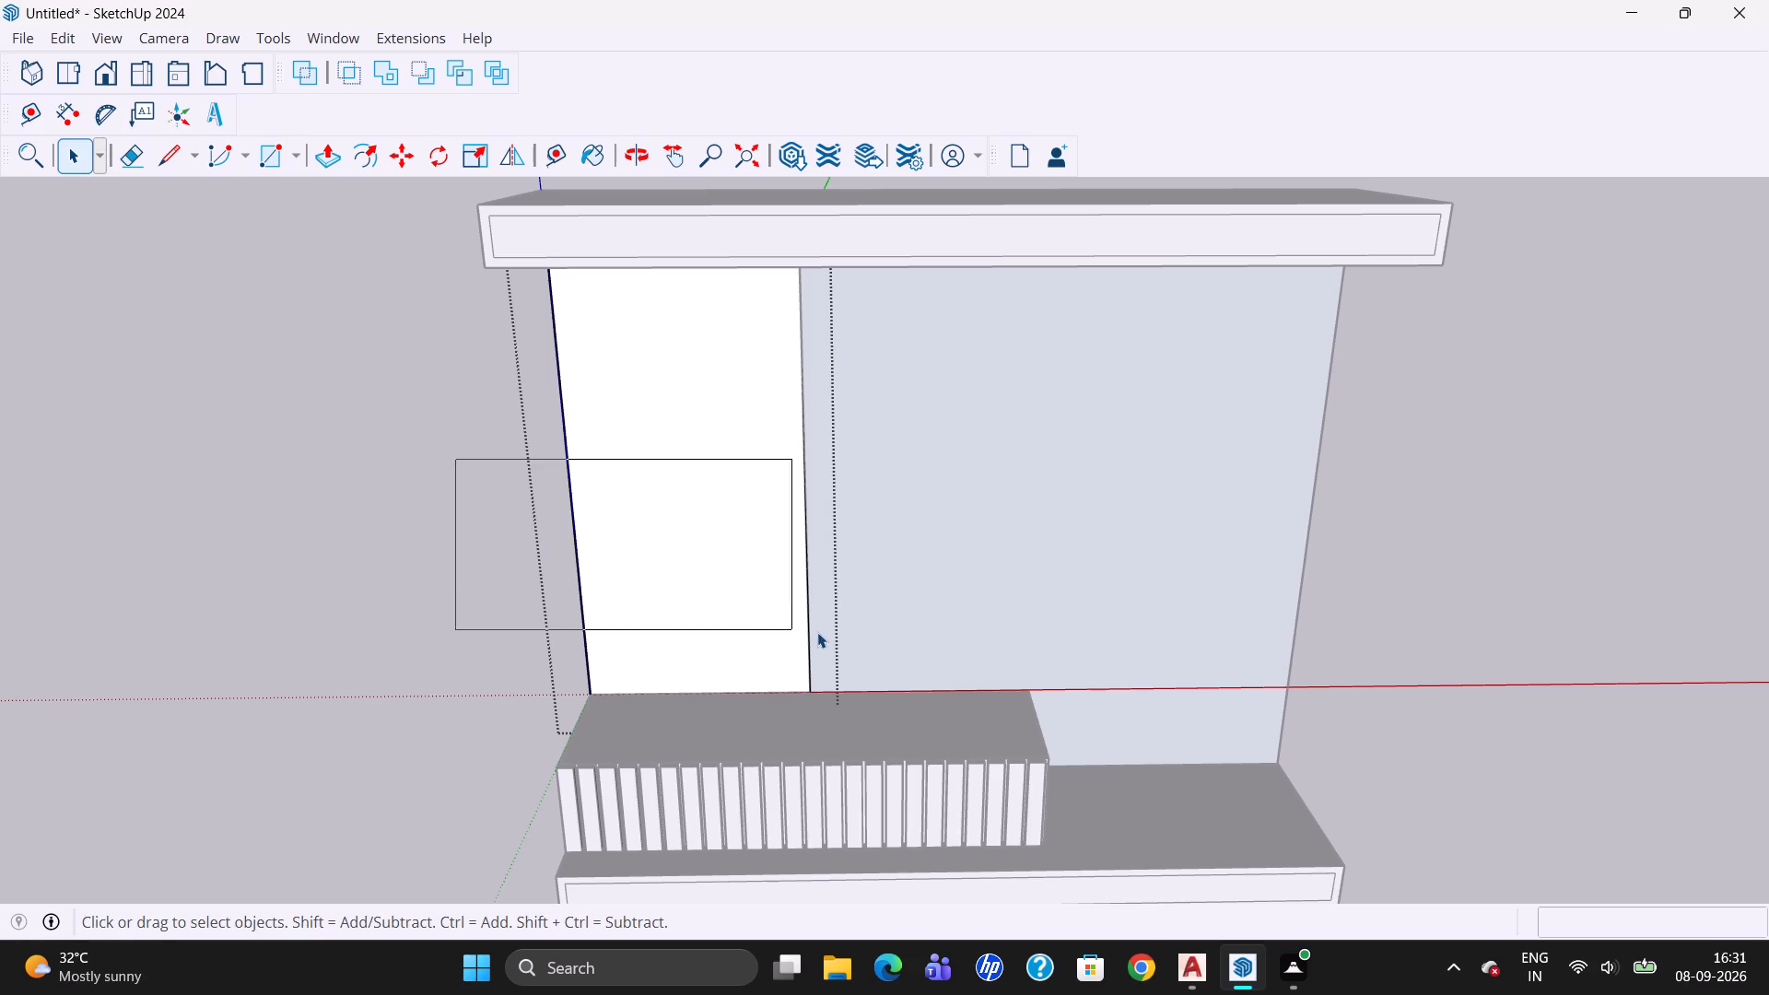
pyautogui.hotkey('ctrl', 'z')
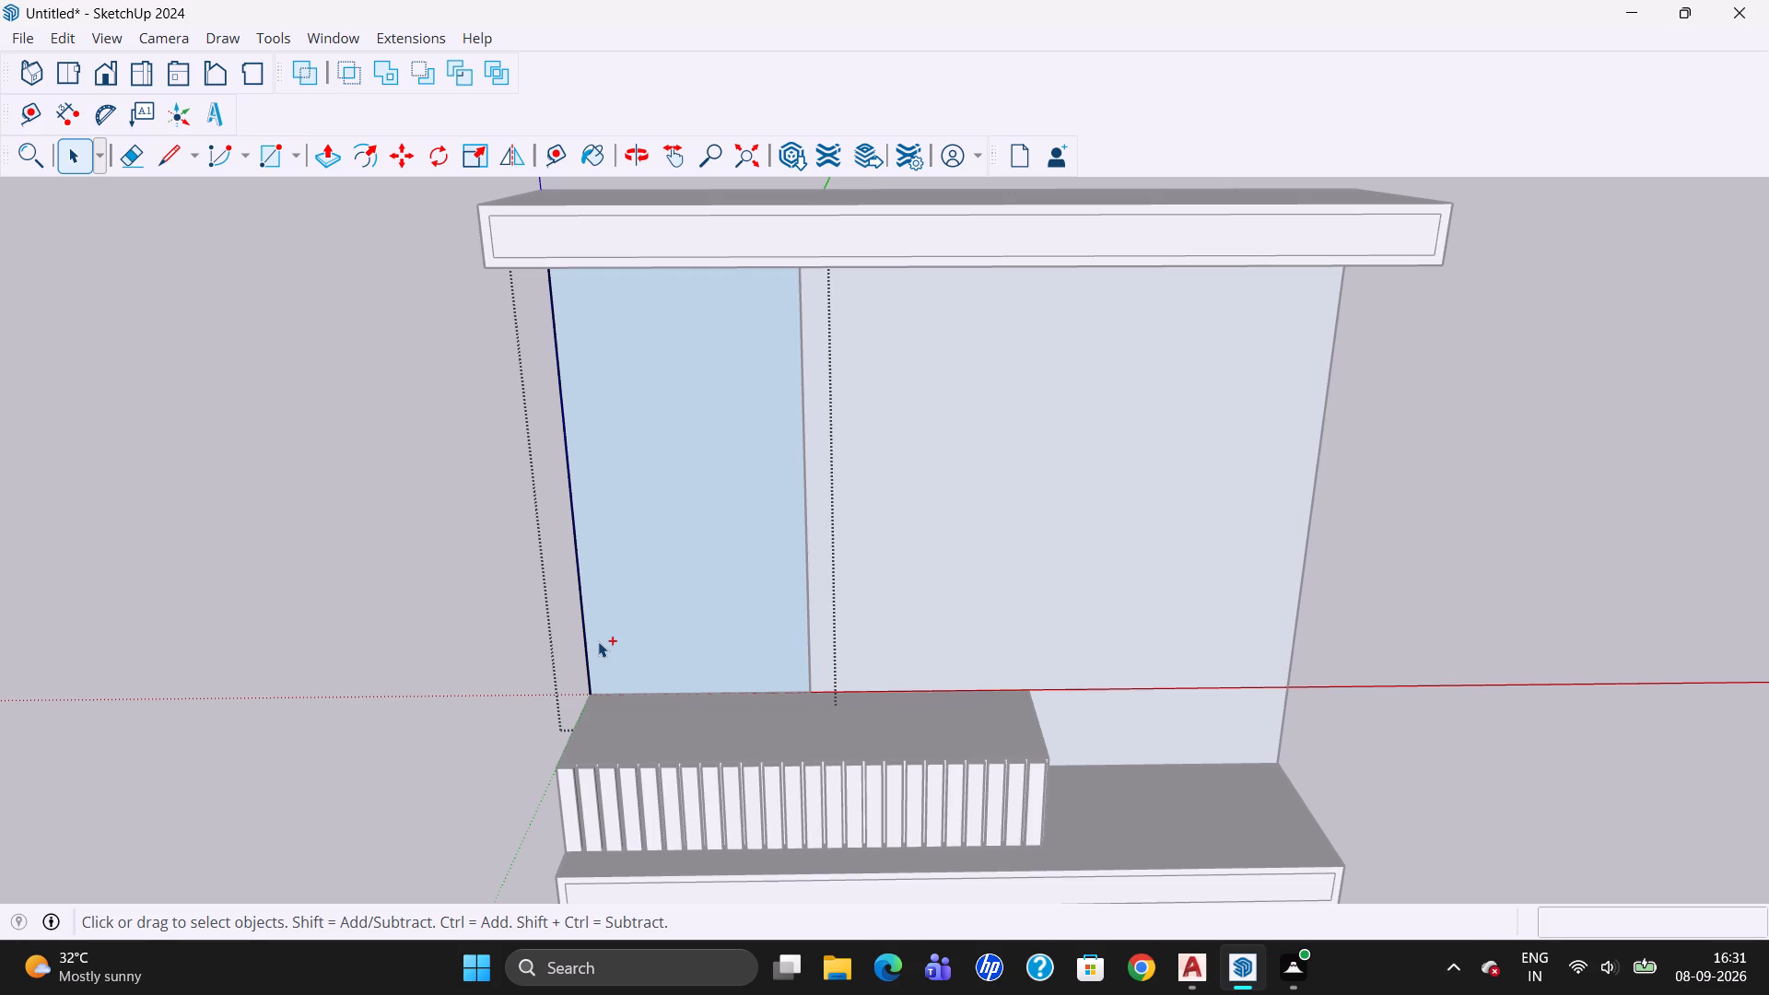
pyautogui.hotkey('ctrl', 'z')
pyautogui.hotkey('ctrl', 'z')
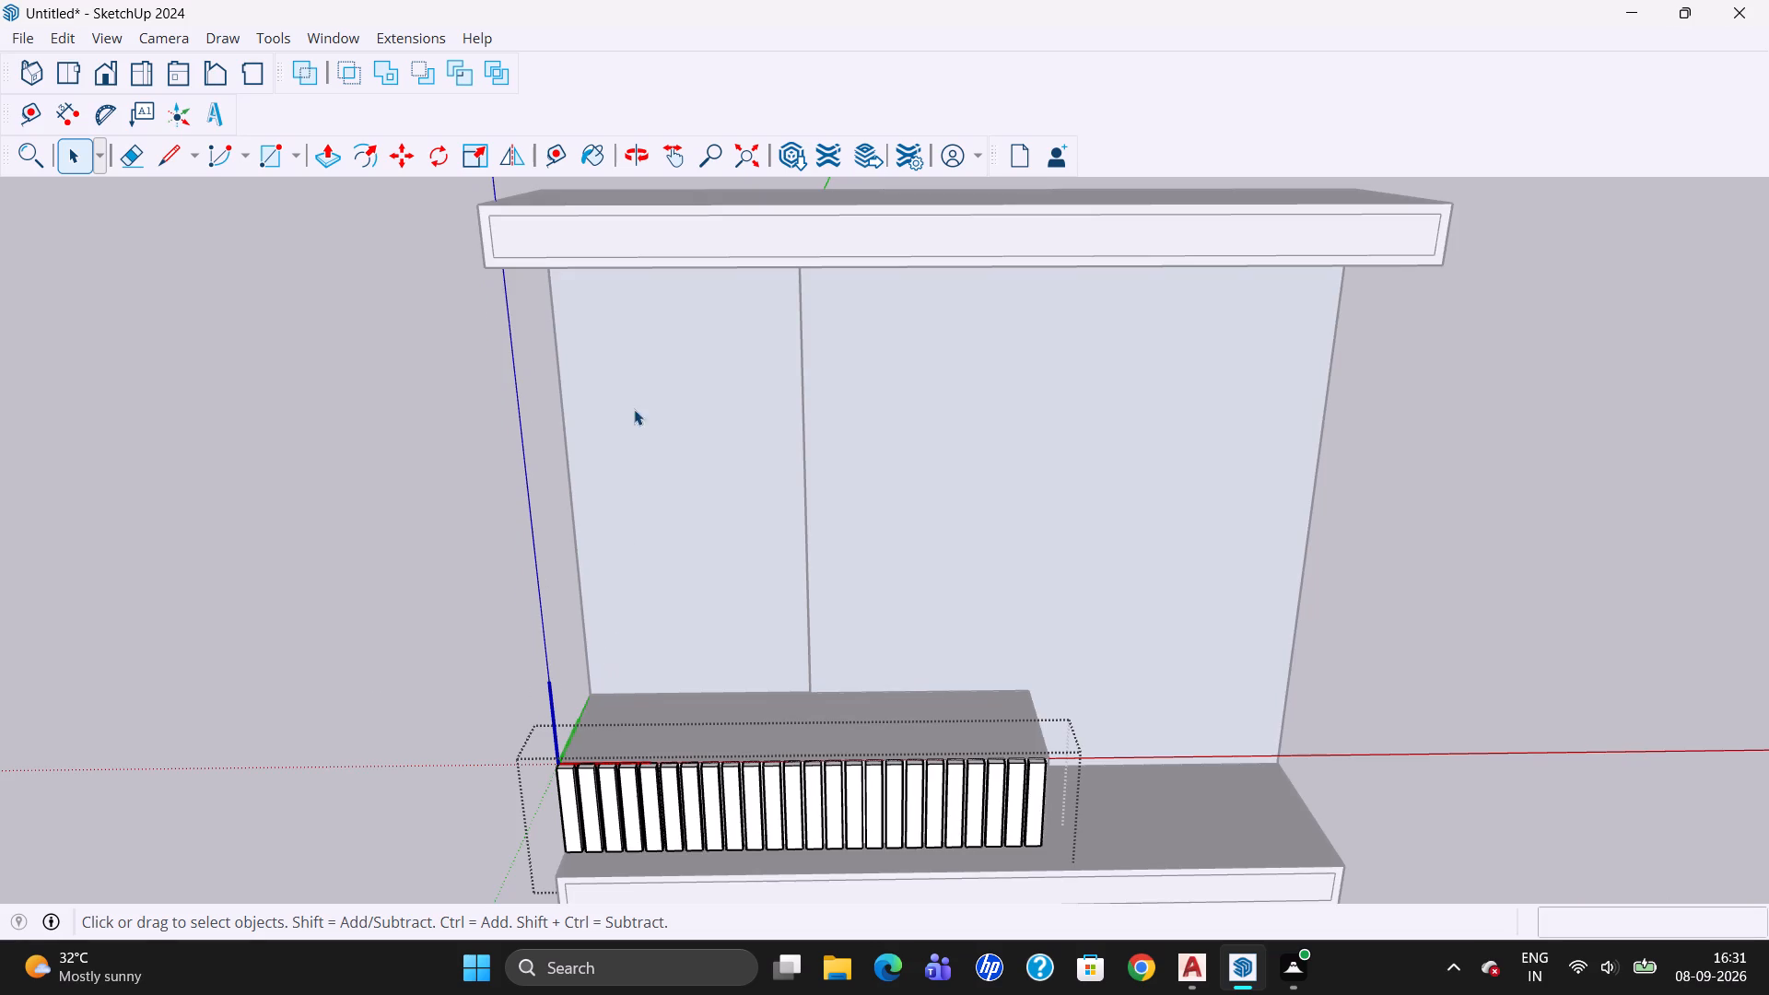
# Open the 2'6" by 5' section's group and Push/Pull its face forward by 2' over the strip-fronted block.
pyautogui.doubleClick(612, 386)
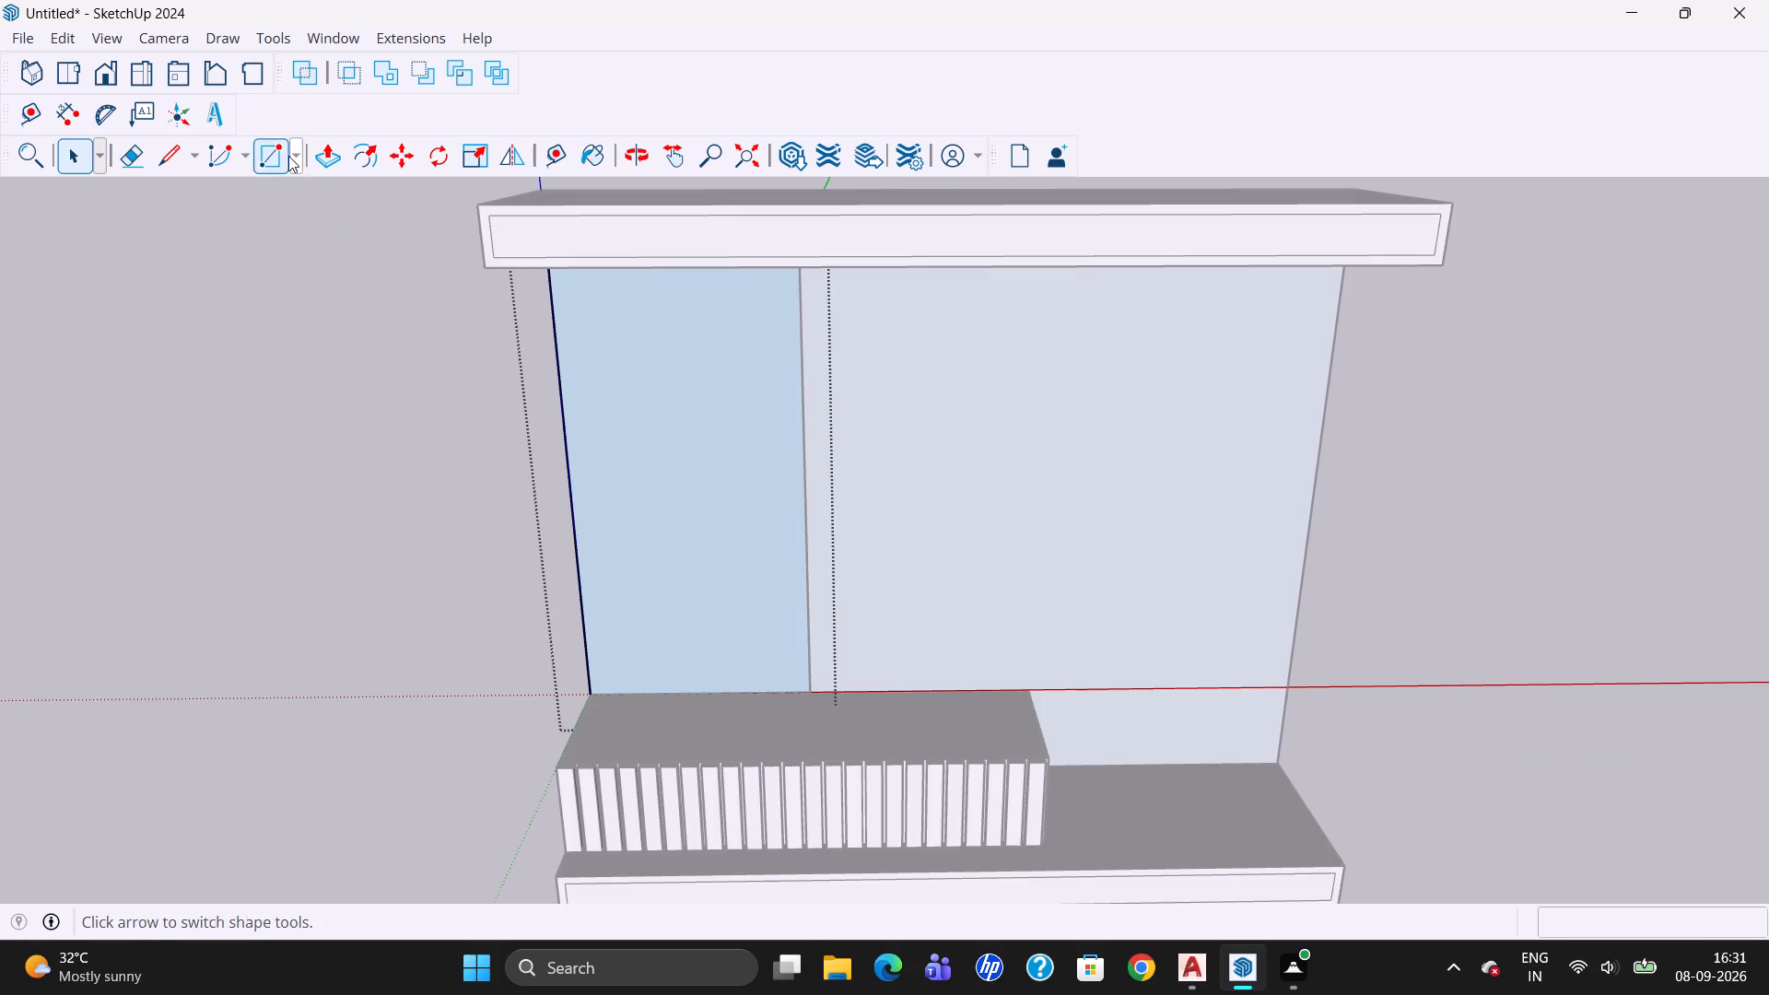
pyautogui.click(317, 152)
pyautogui.click(817, 476)
pyautogui.click(787, 480)
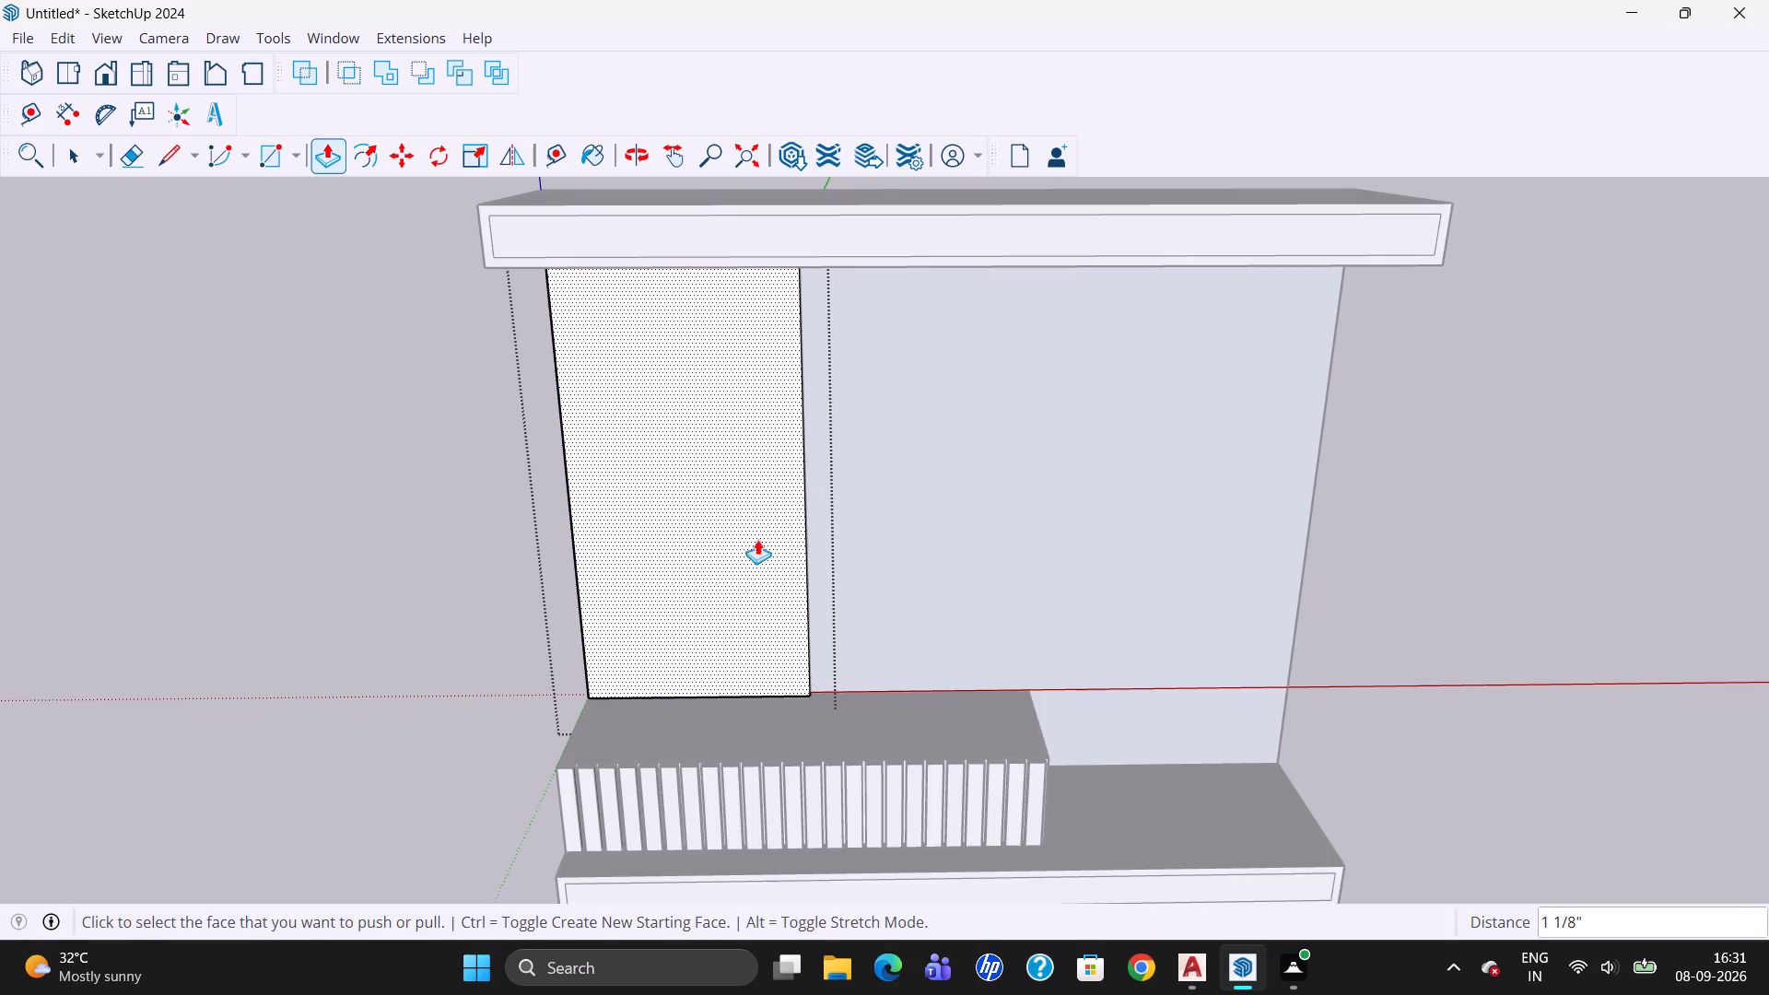
pyautogui.click(736, 414)
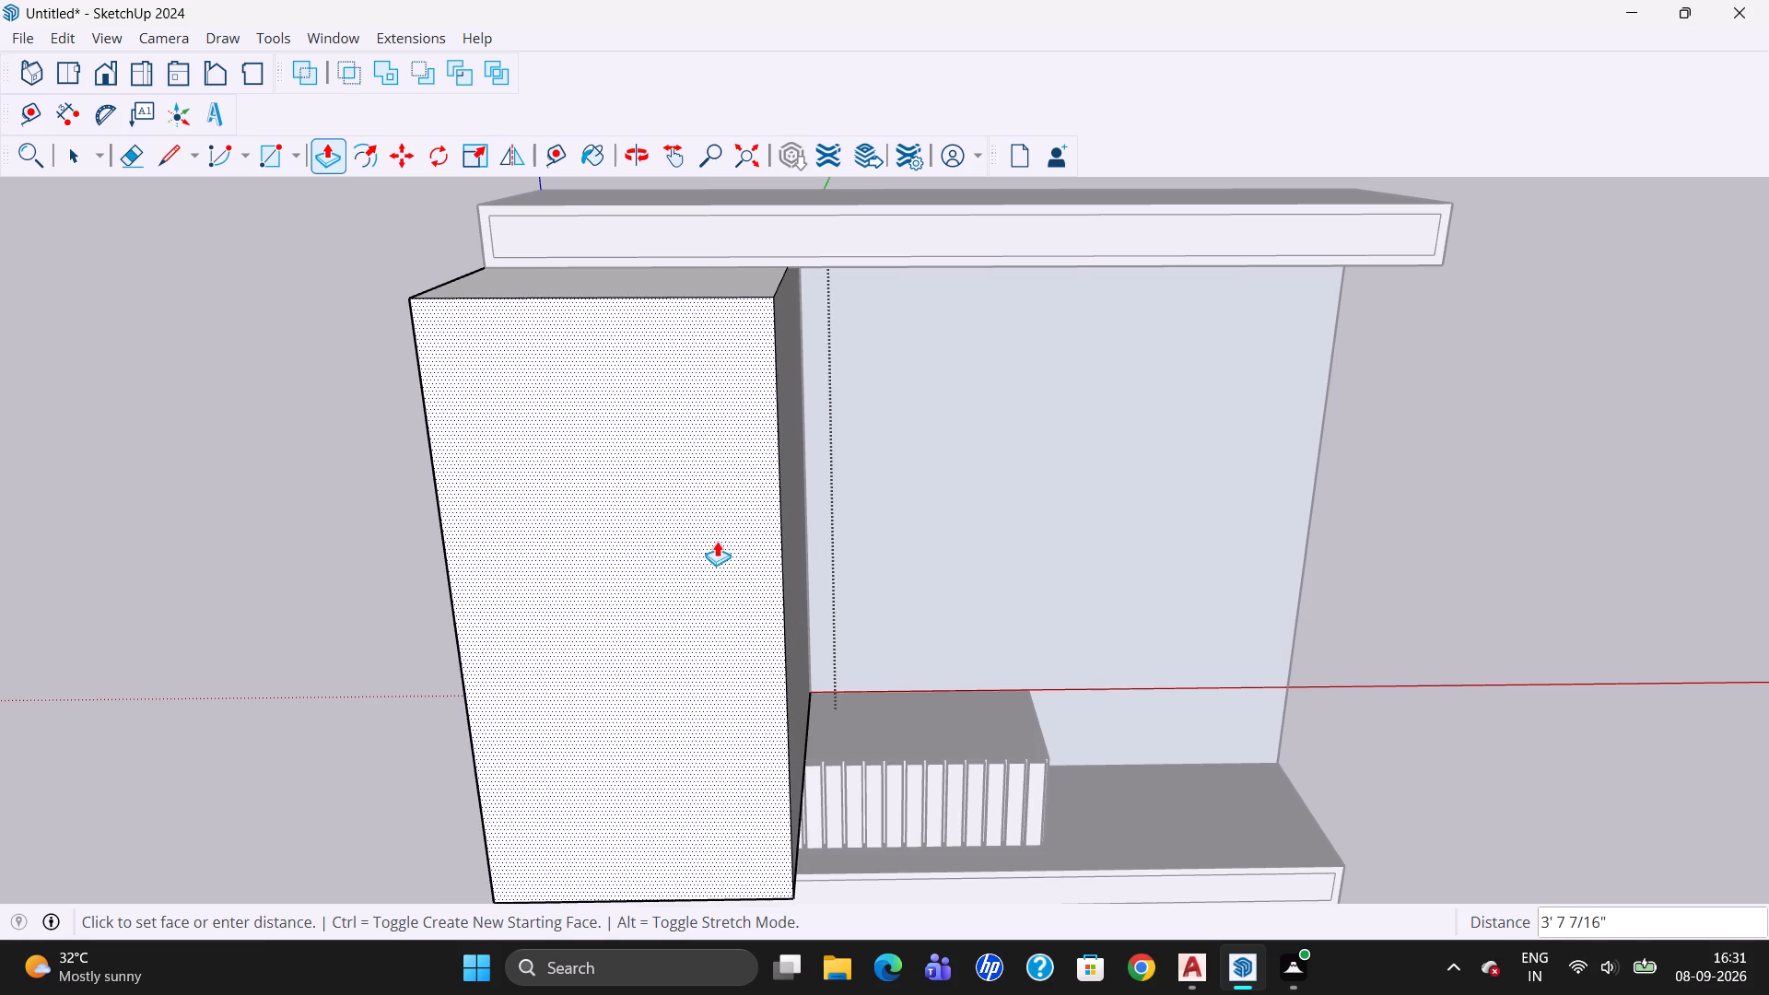
pyautogui.press('2')
pyautogui.press("'")
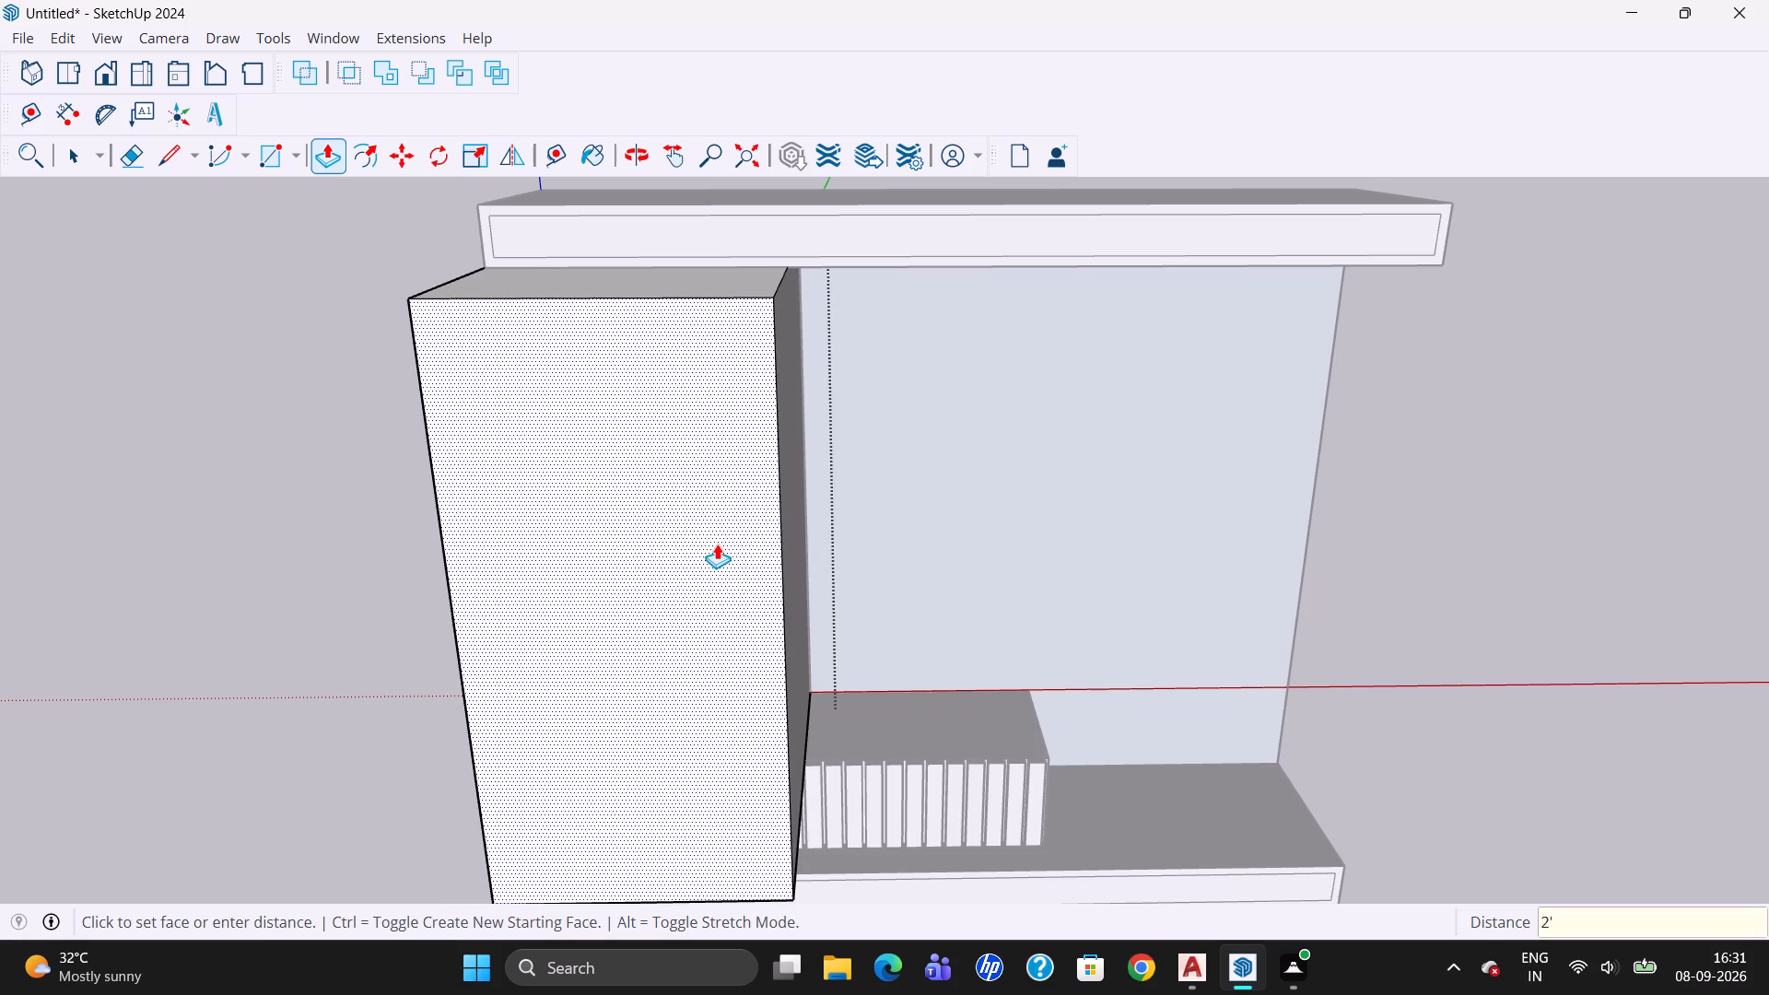
pyautogui.press('Return')
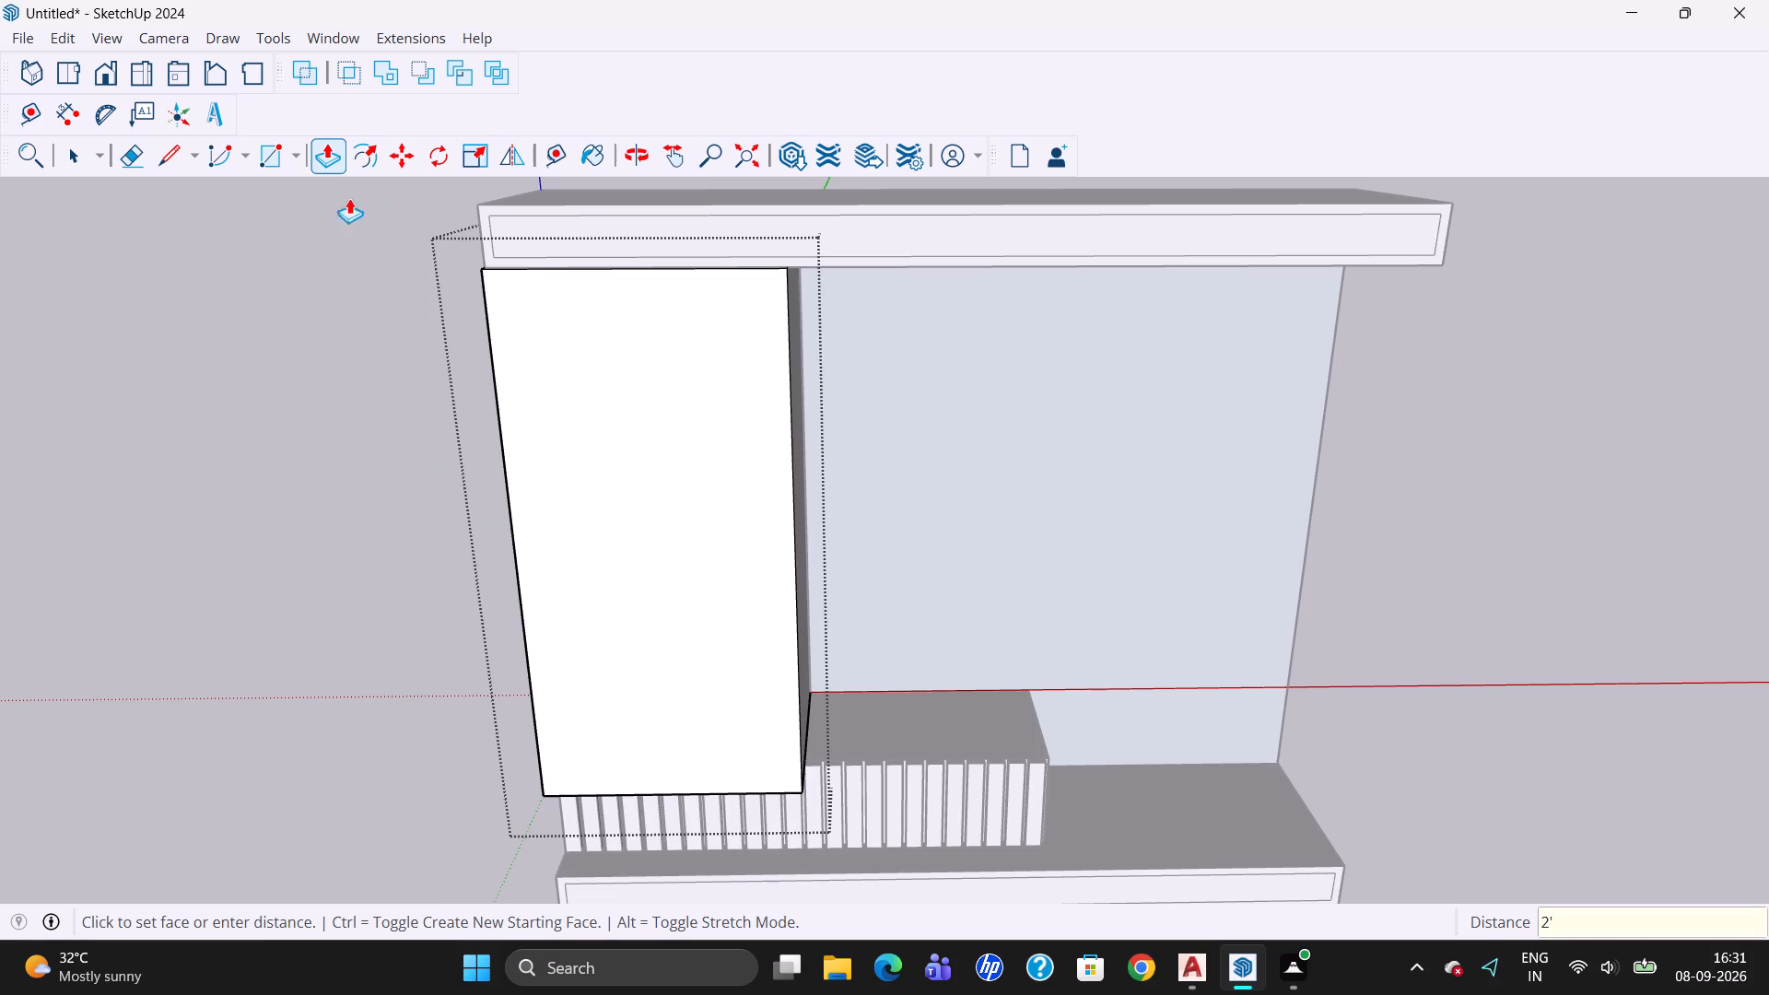
# Inspect the extruded 2'6" by 5' section against the top slab and strip-fronted block from the side and front.
pyautogui.click(74, 162)
pyautogui.click(648, 153)
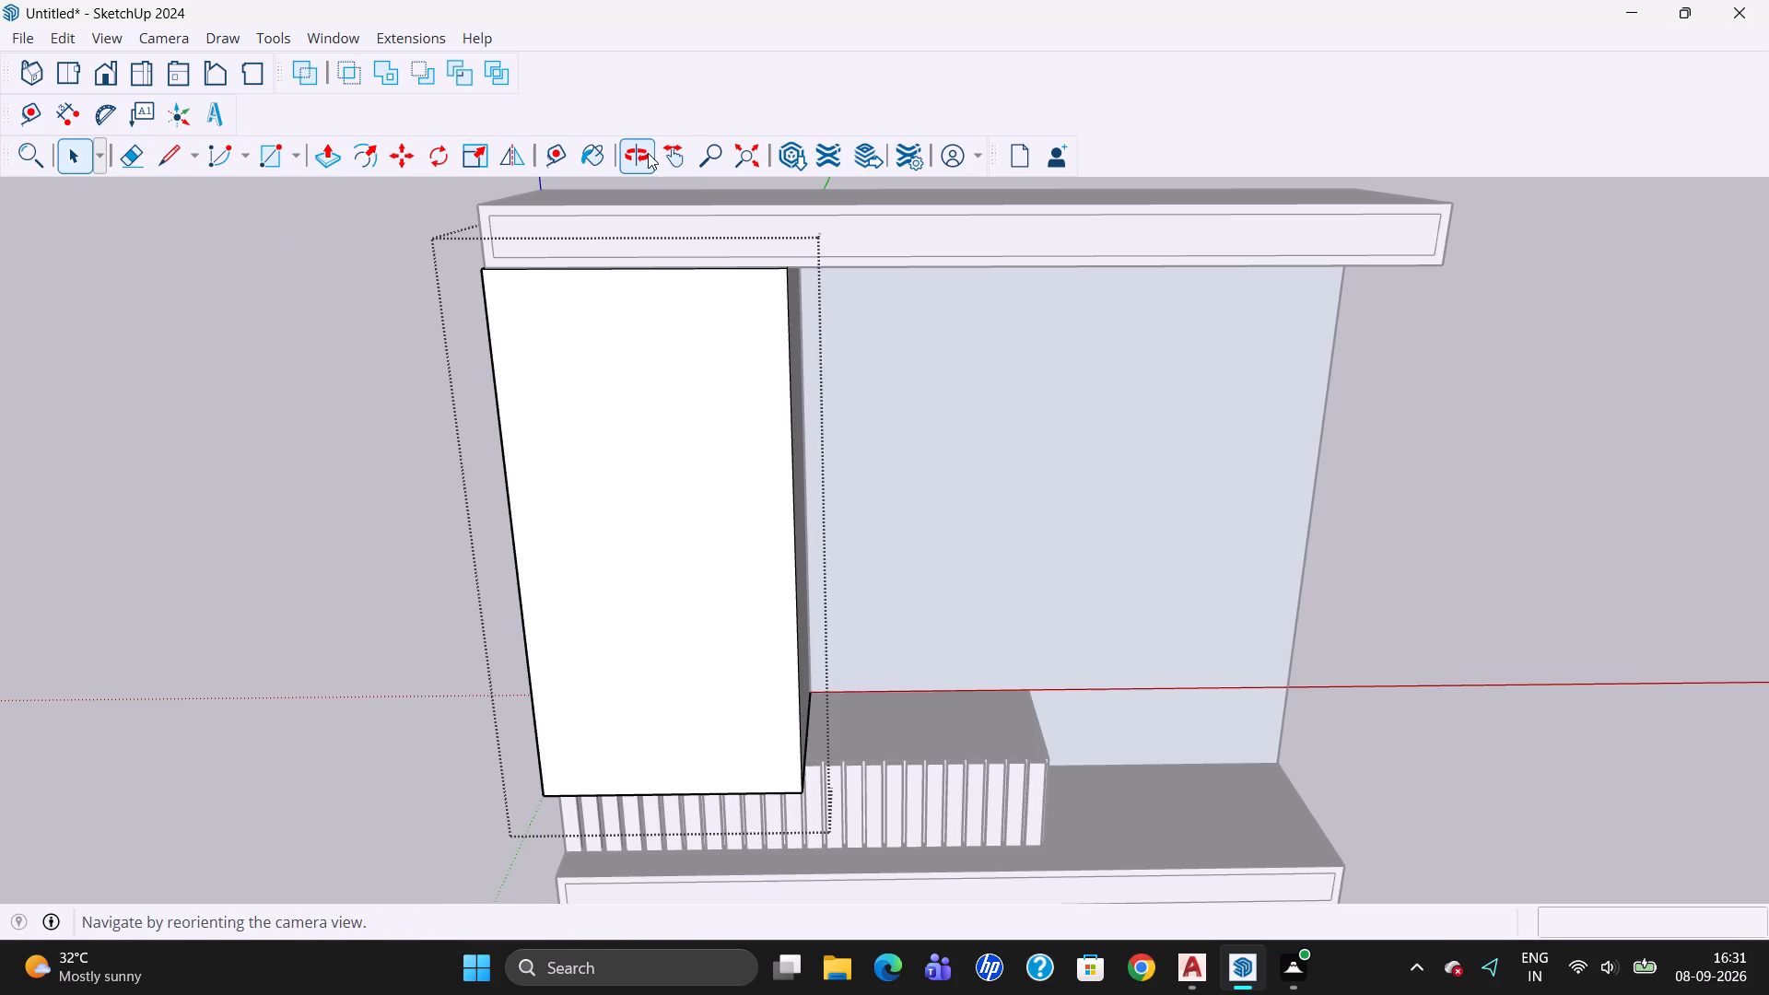
pyautogui.moveTo(388, 509); pyautogui.dragTo(1140, 677)
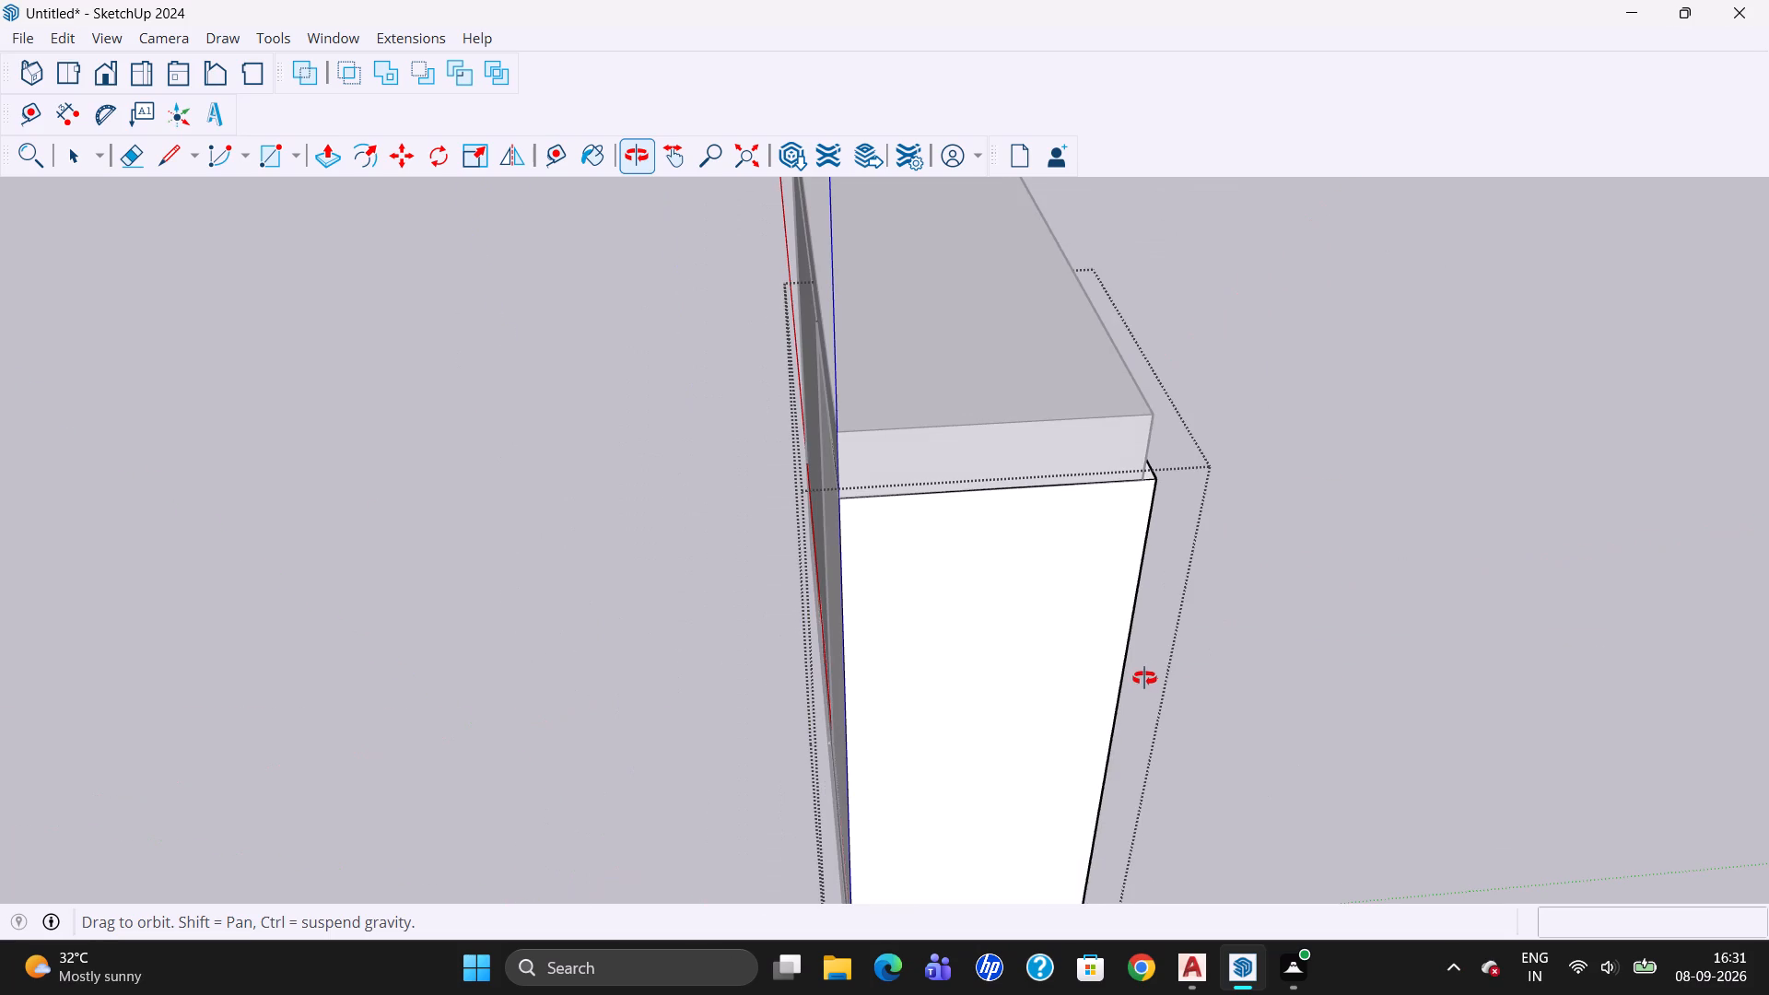
pyautogui.moveTo(1121, 694); pyautogui.dragTo(829, 738)
pyautogui.moveTo(789, 851); pyautogui.dragTo(595, 632)
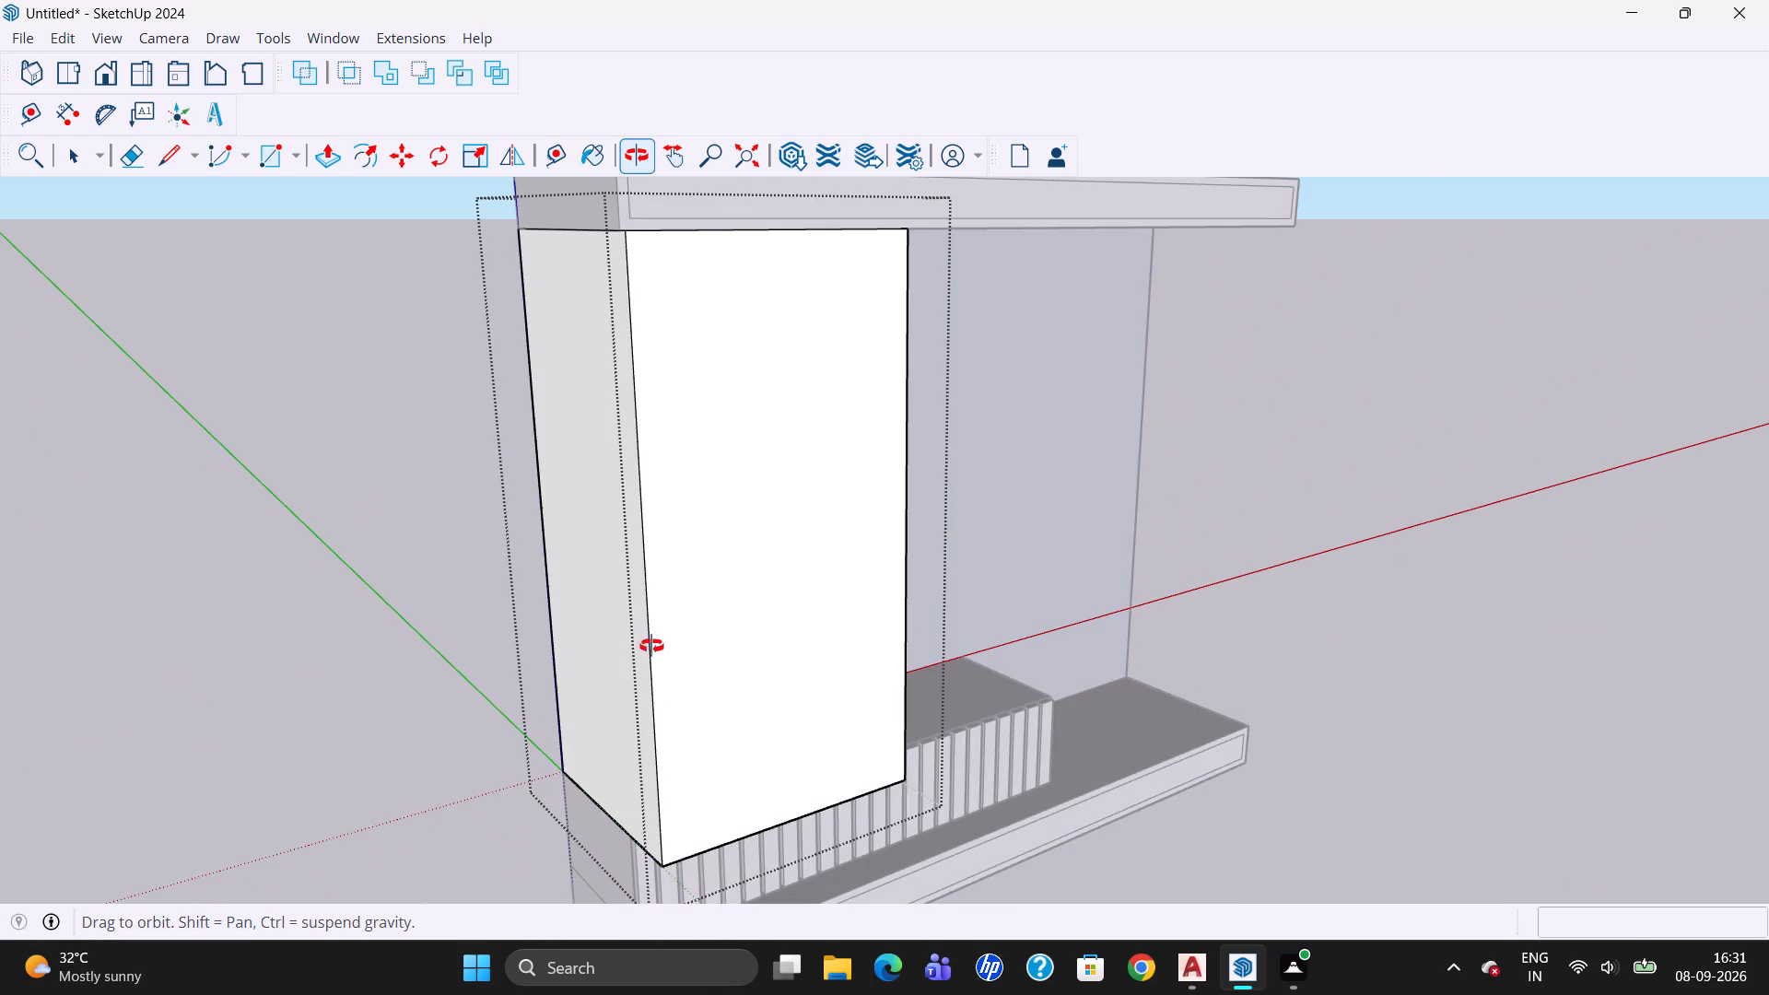
pyautogui.moveTo(720, 917); pyautogui.dragTo(653, 732)
pyautogui.moveTo(728, 817); pyautogui.dragTo(619, 698)
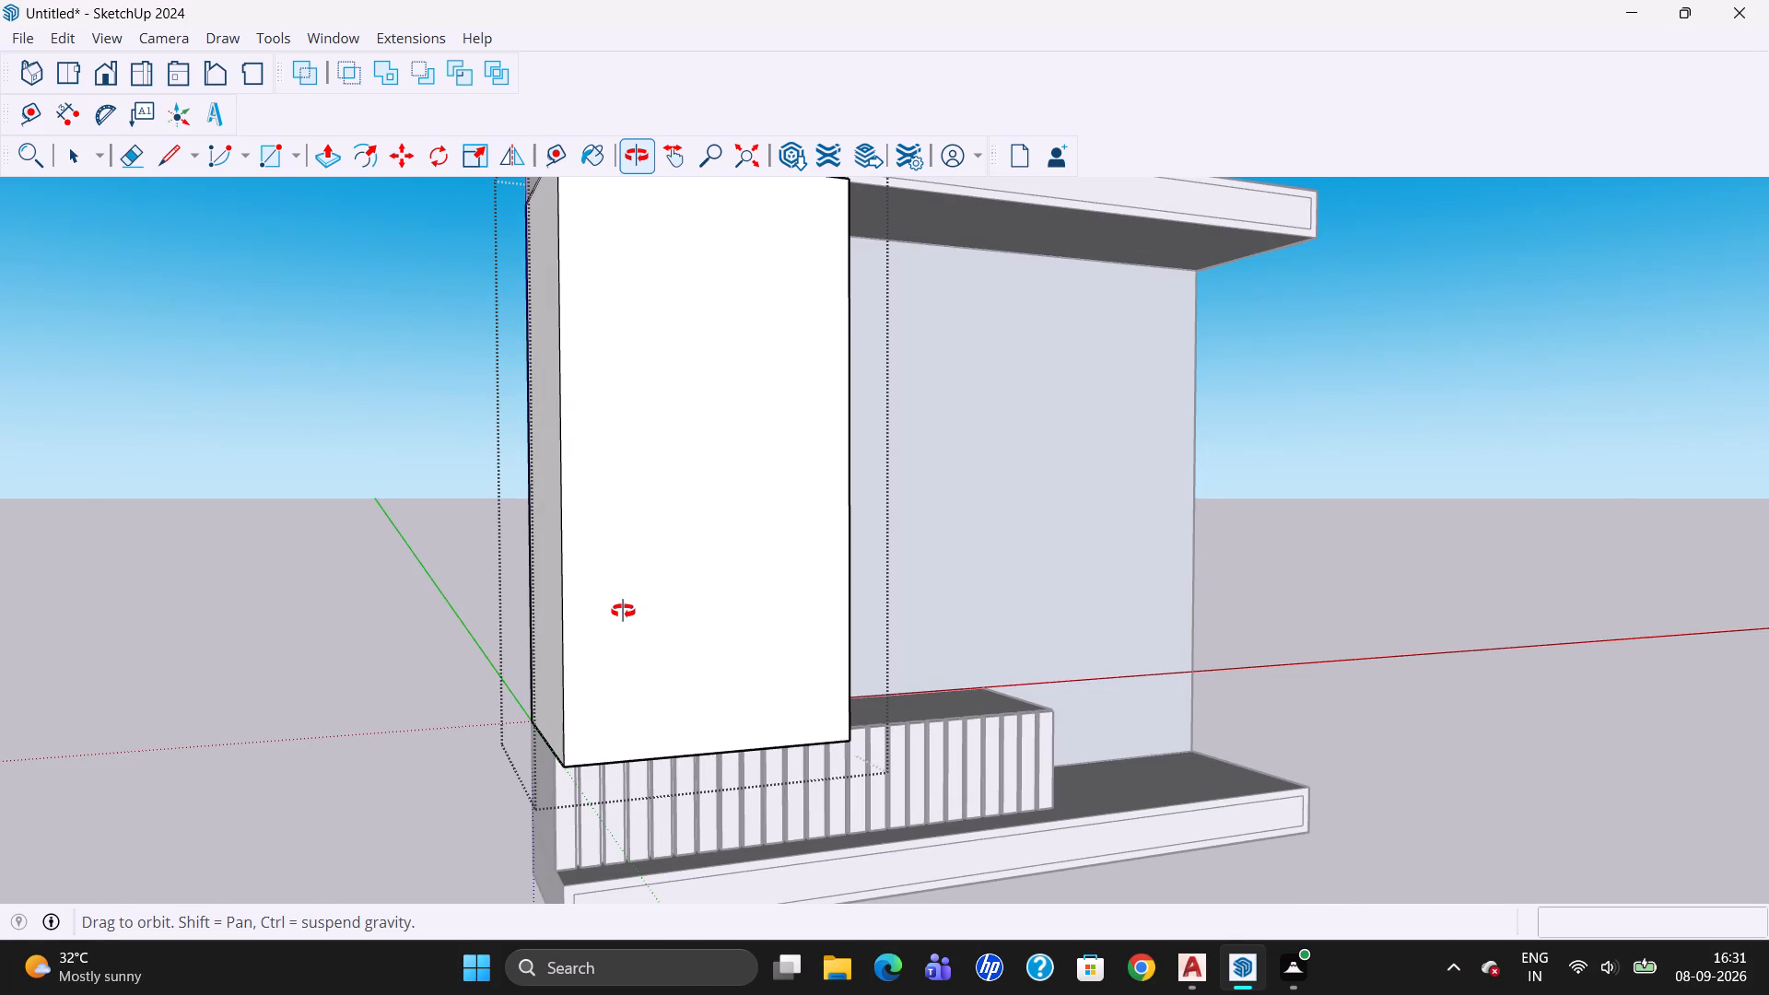
pyautogui.scroll(-5, 646, 638)
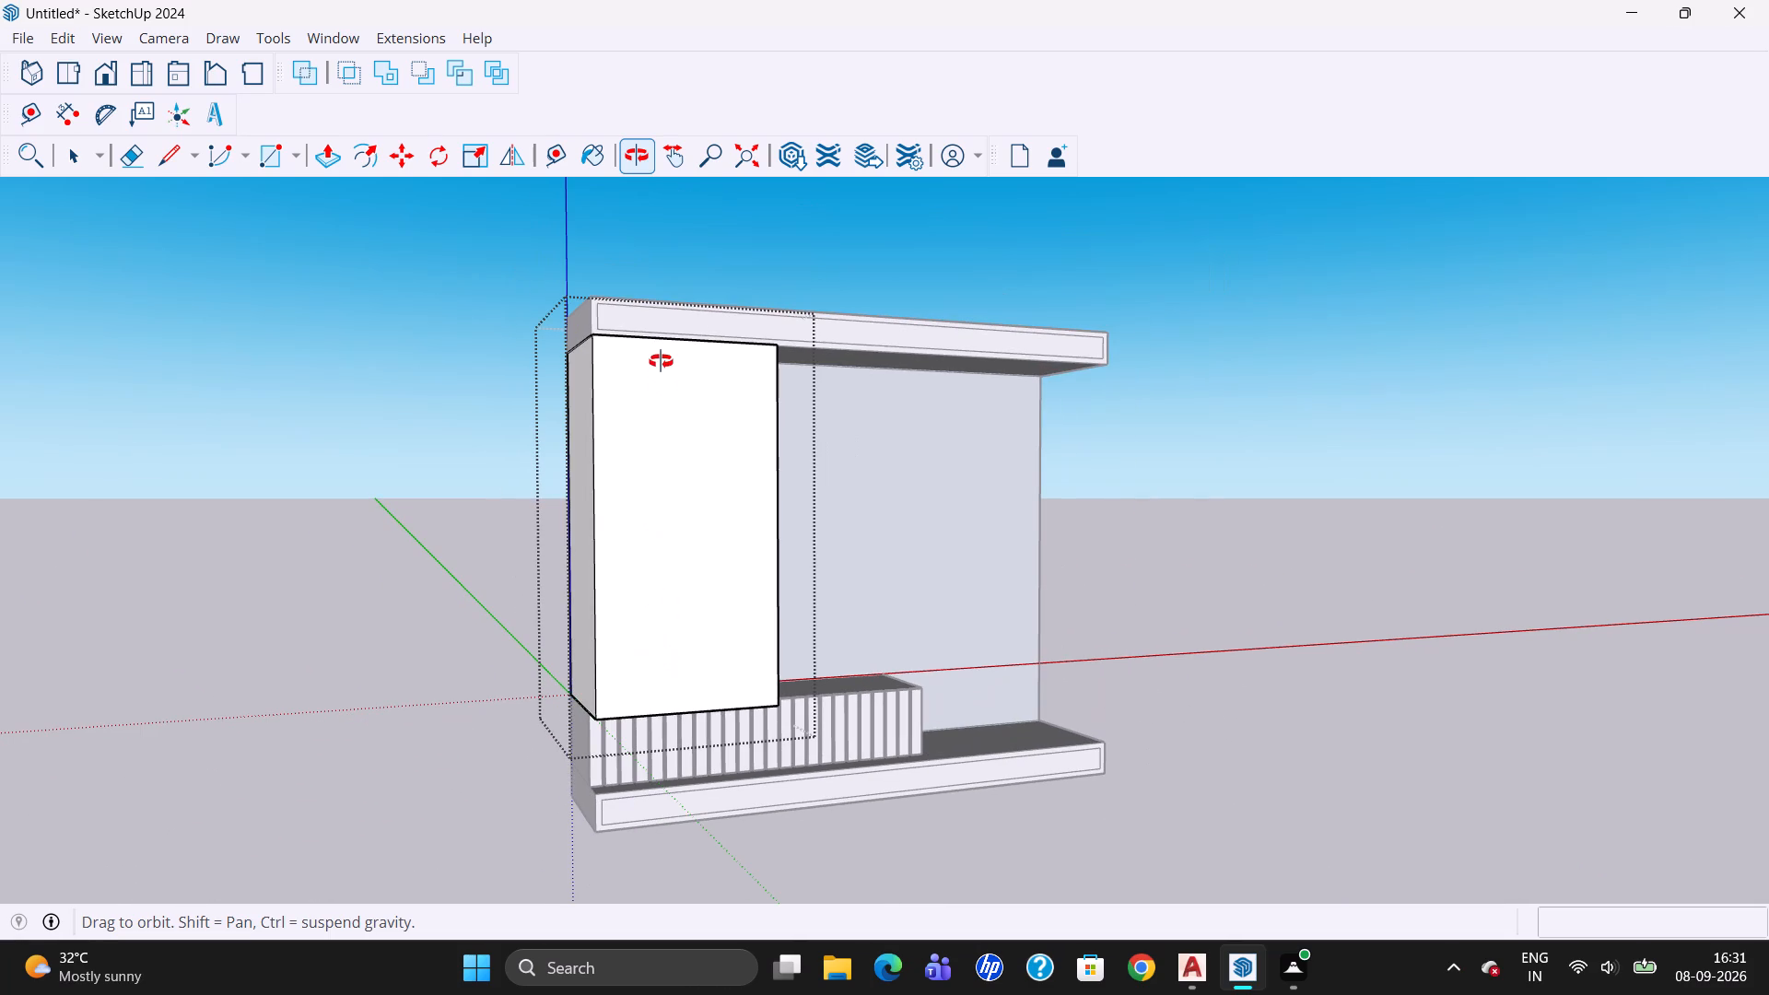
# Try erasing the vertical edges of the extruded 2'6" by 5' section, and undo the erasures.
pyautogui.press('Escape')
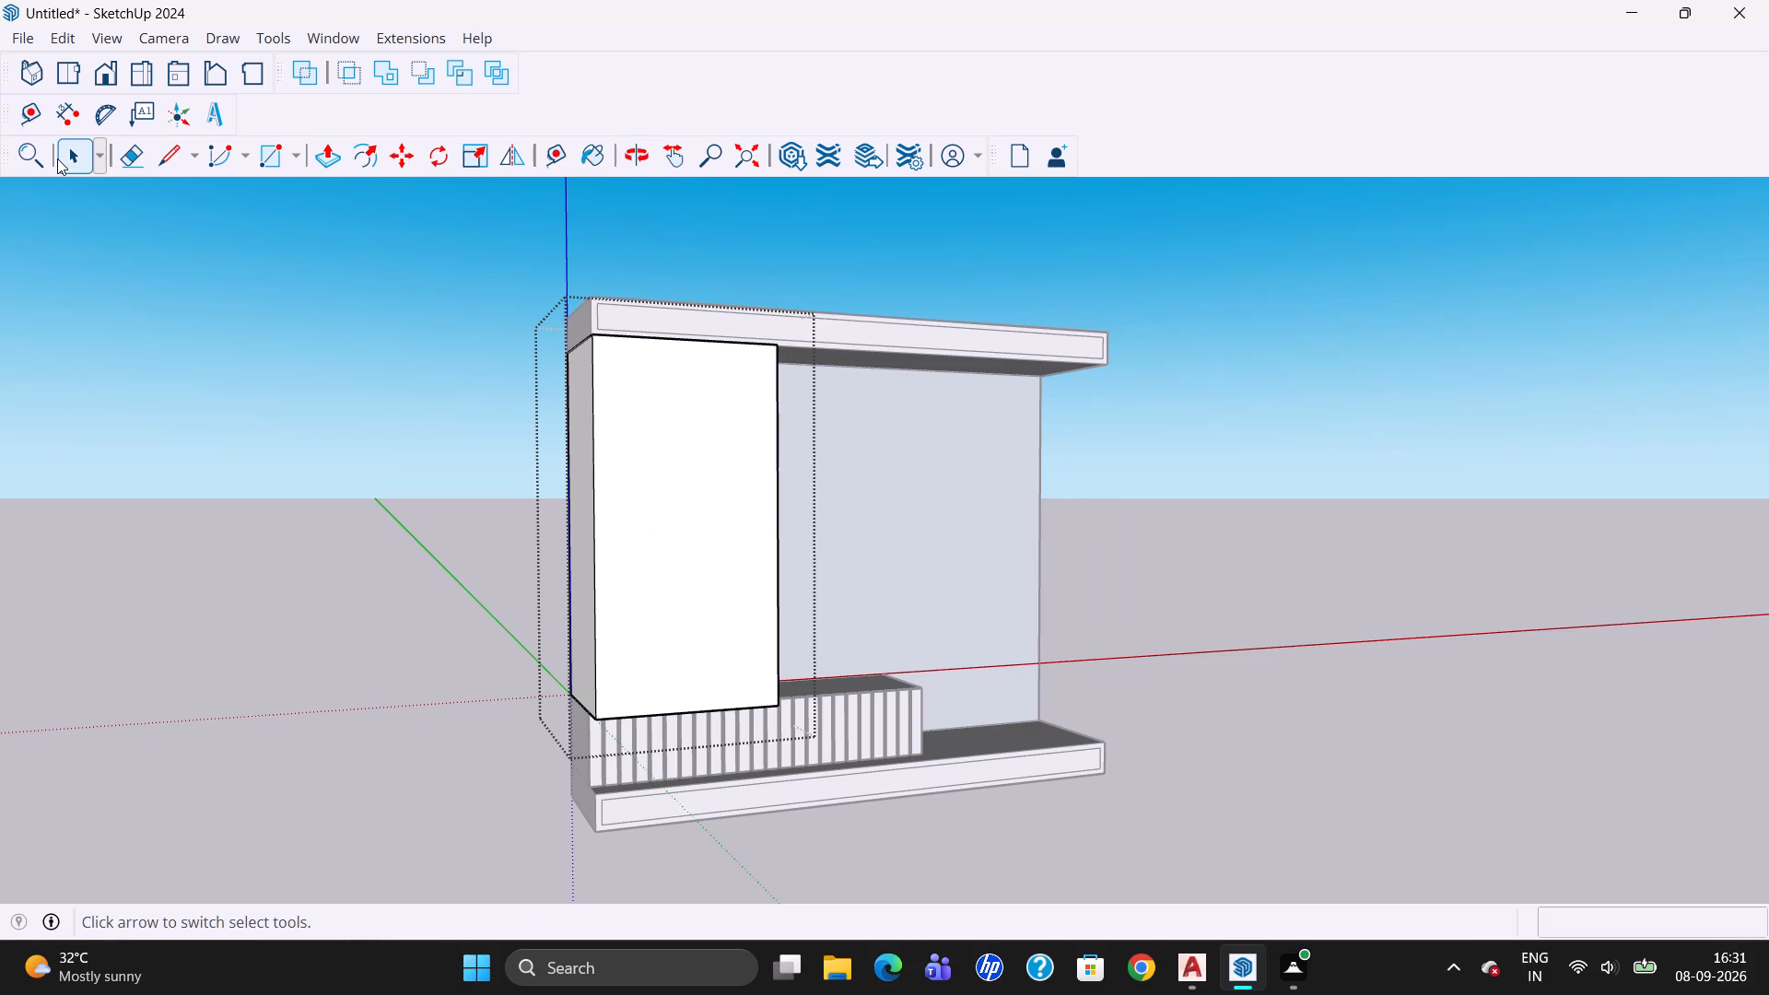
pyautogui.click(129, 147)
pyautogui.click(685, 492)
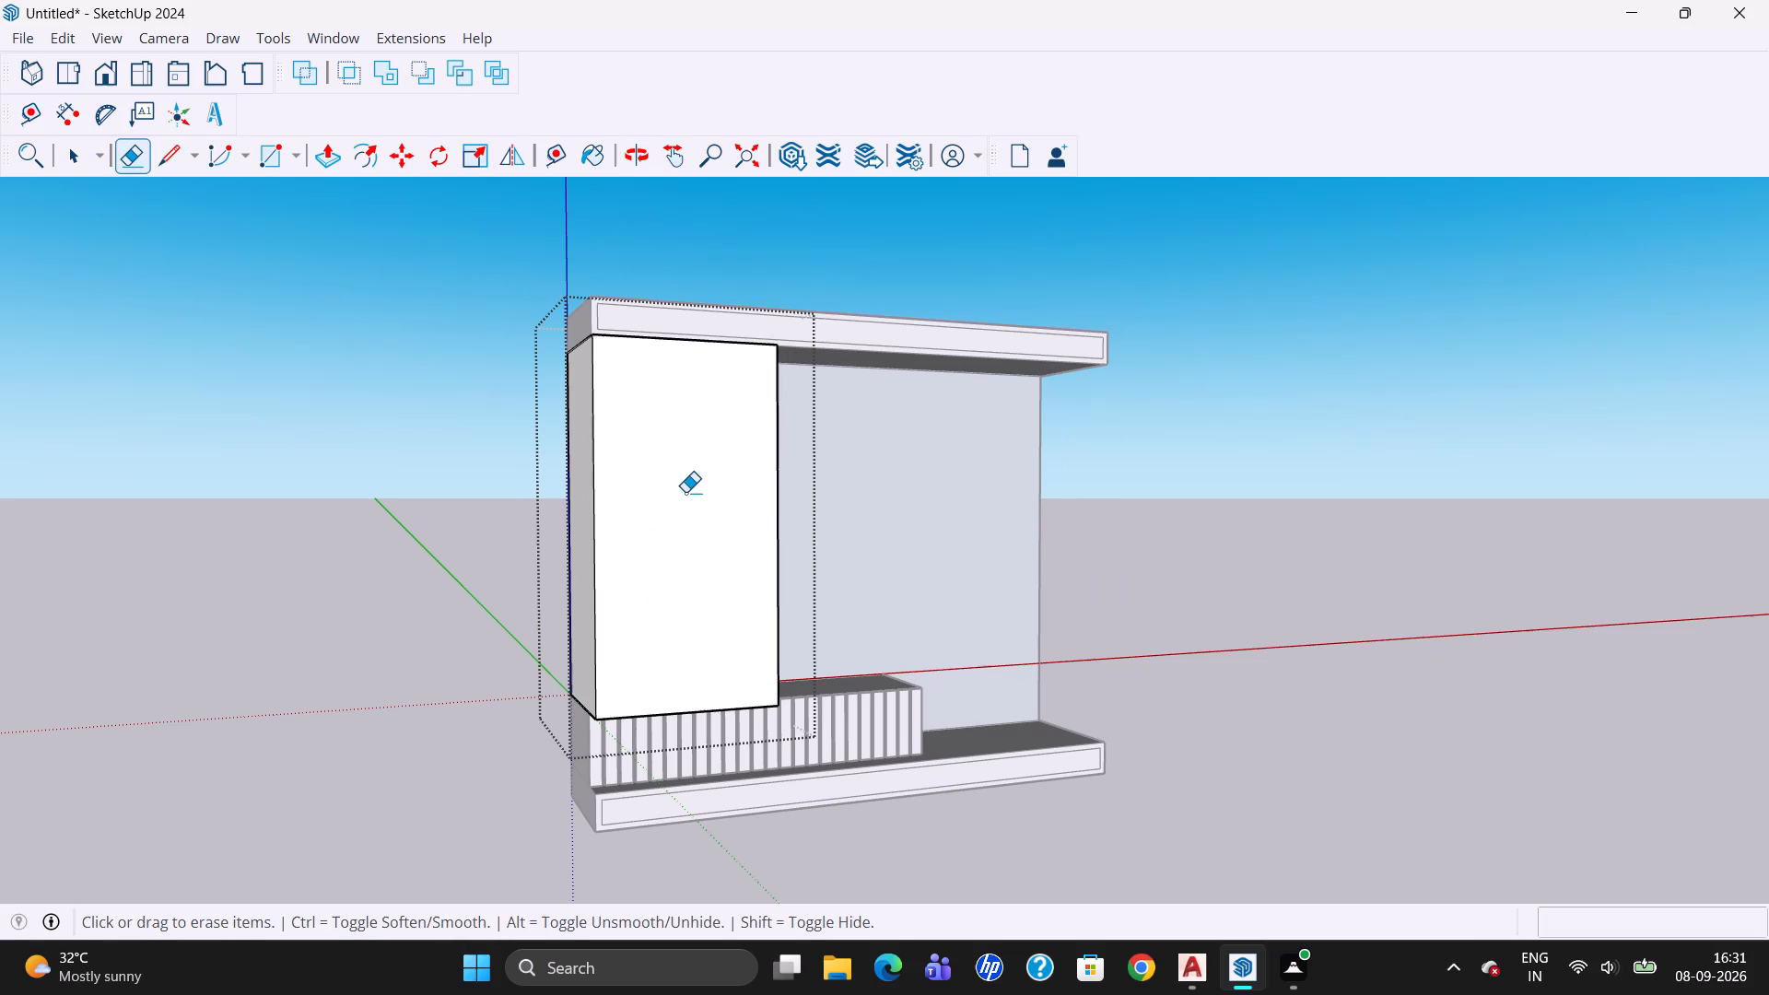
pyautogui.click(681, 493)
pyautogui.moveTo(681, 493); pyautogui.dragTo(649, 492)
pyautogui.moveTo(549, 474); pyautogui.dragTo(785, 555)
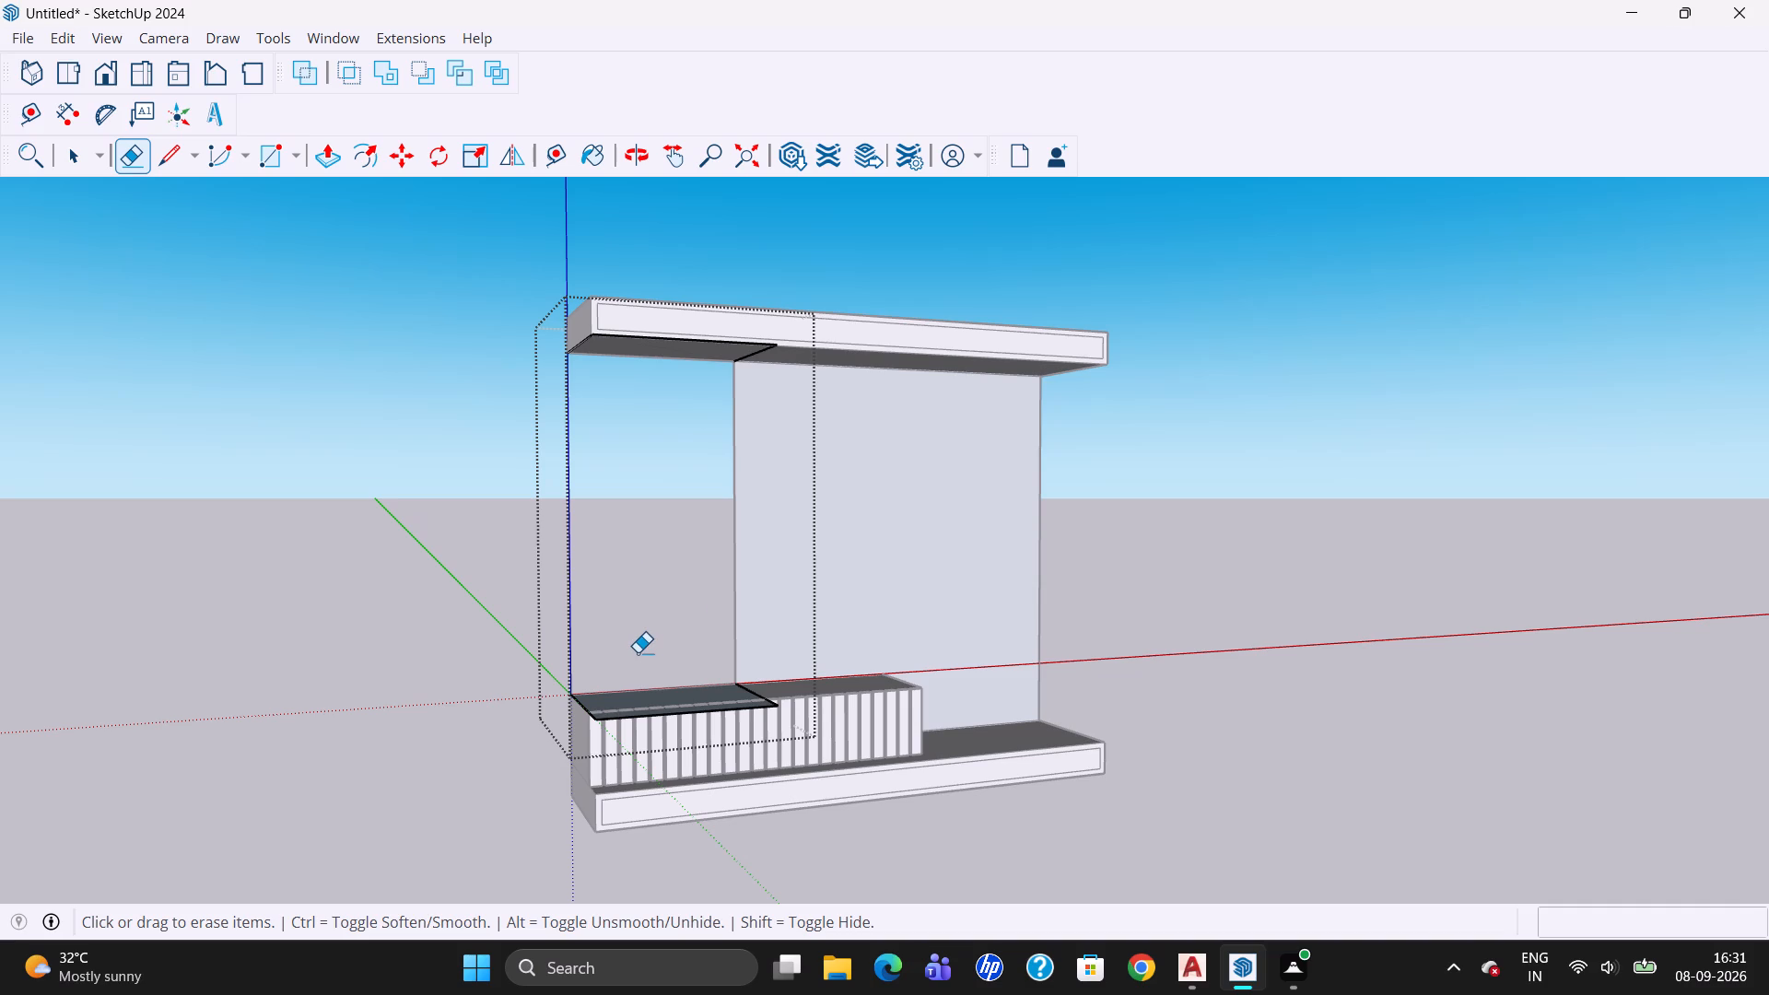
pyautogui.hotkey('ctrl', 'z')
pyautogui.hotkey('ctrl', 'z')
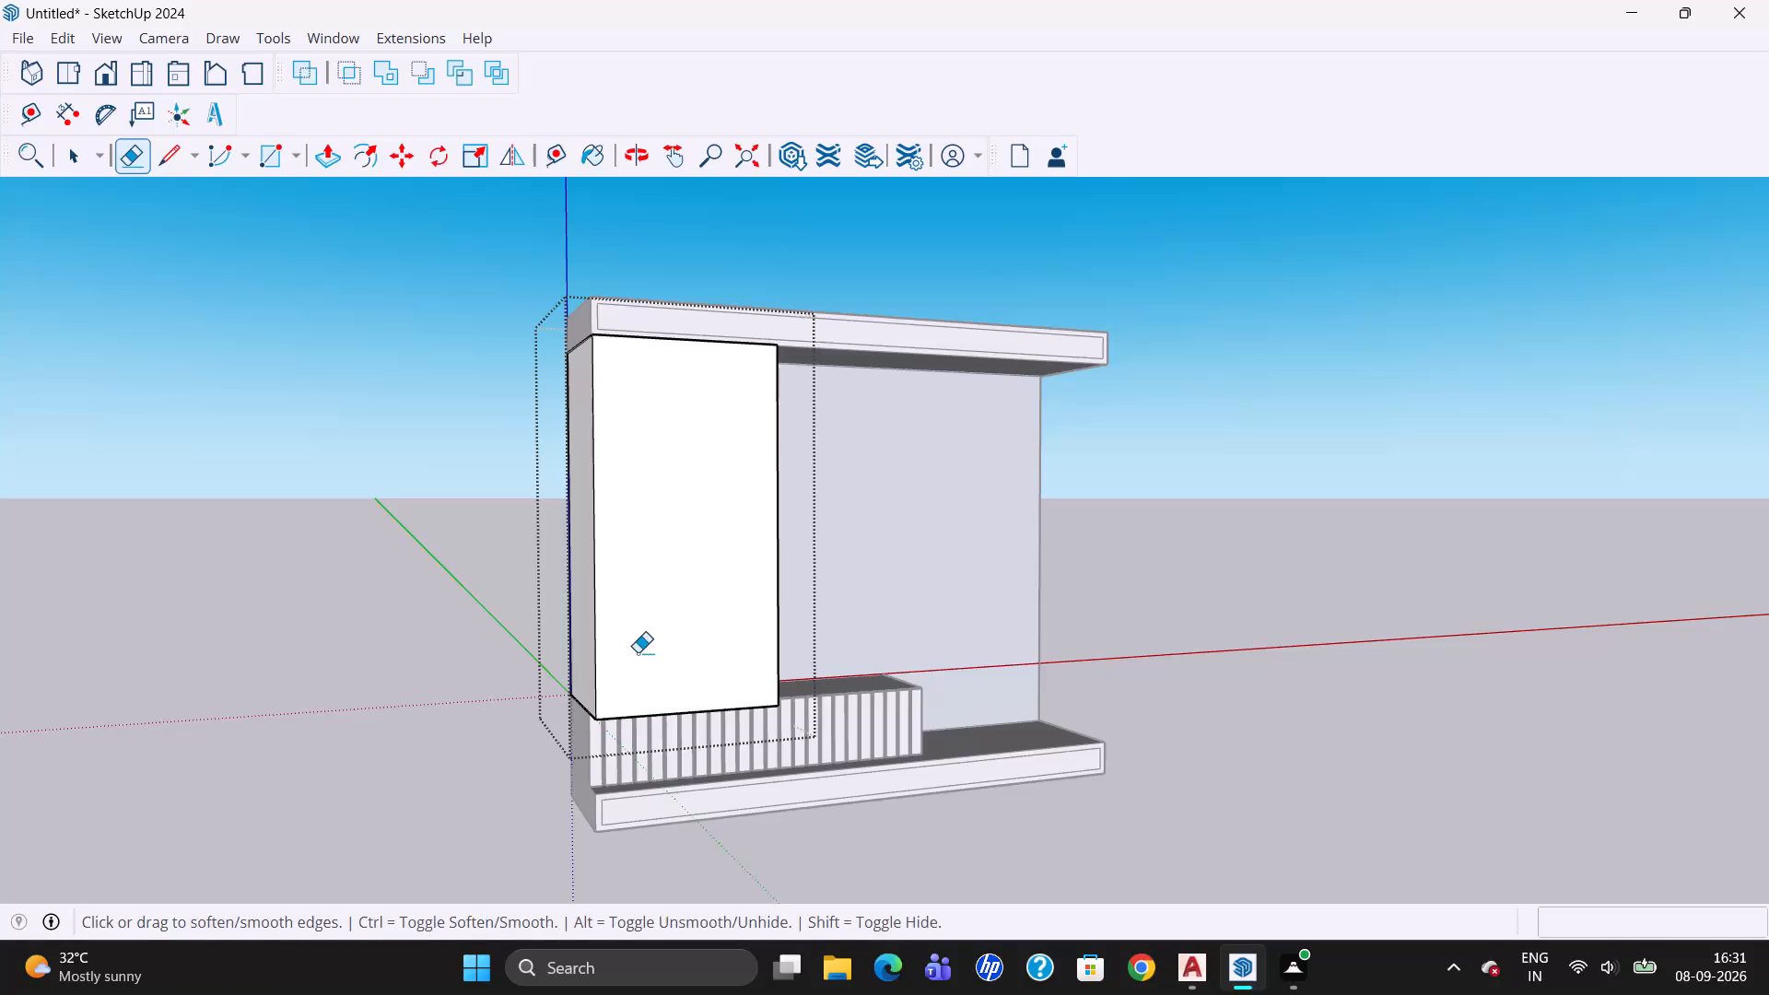
# Undo the section's 2' extrusion and Push/Pull its 2'6" by 5' face forward by 1' instead.
pyautogui.hotkey('ctrl', 'z')
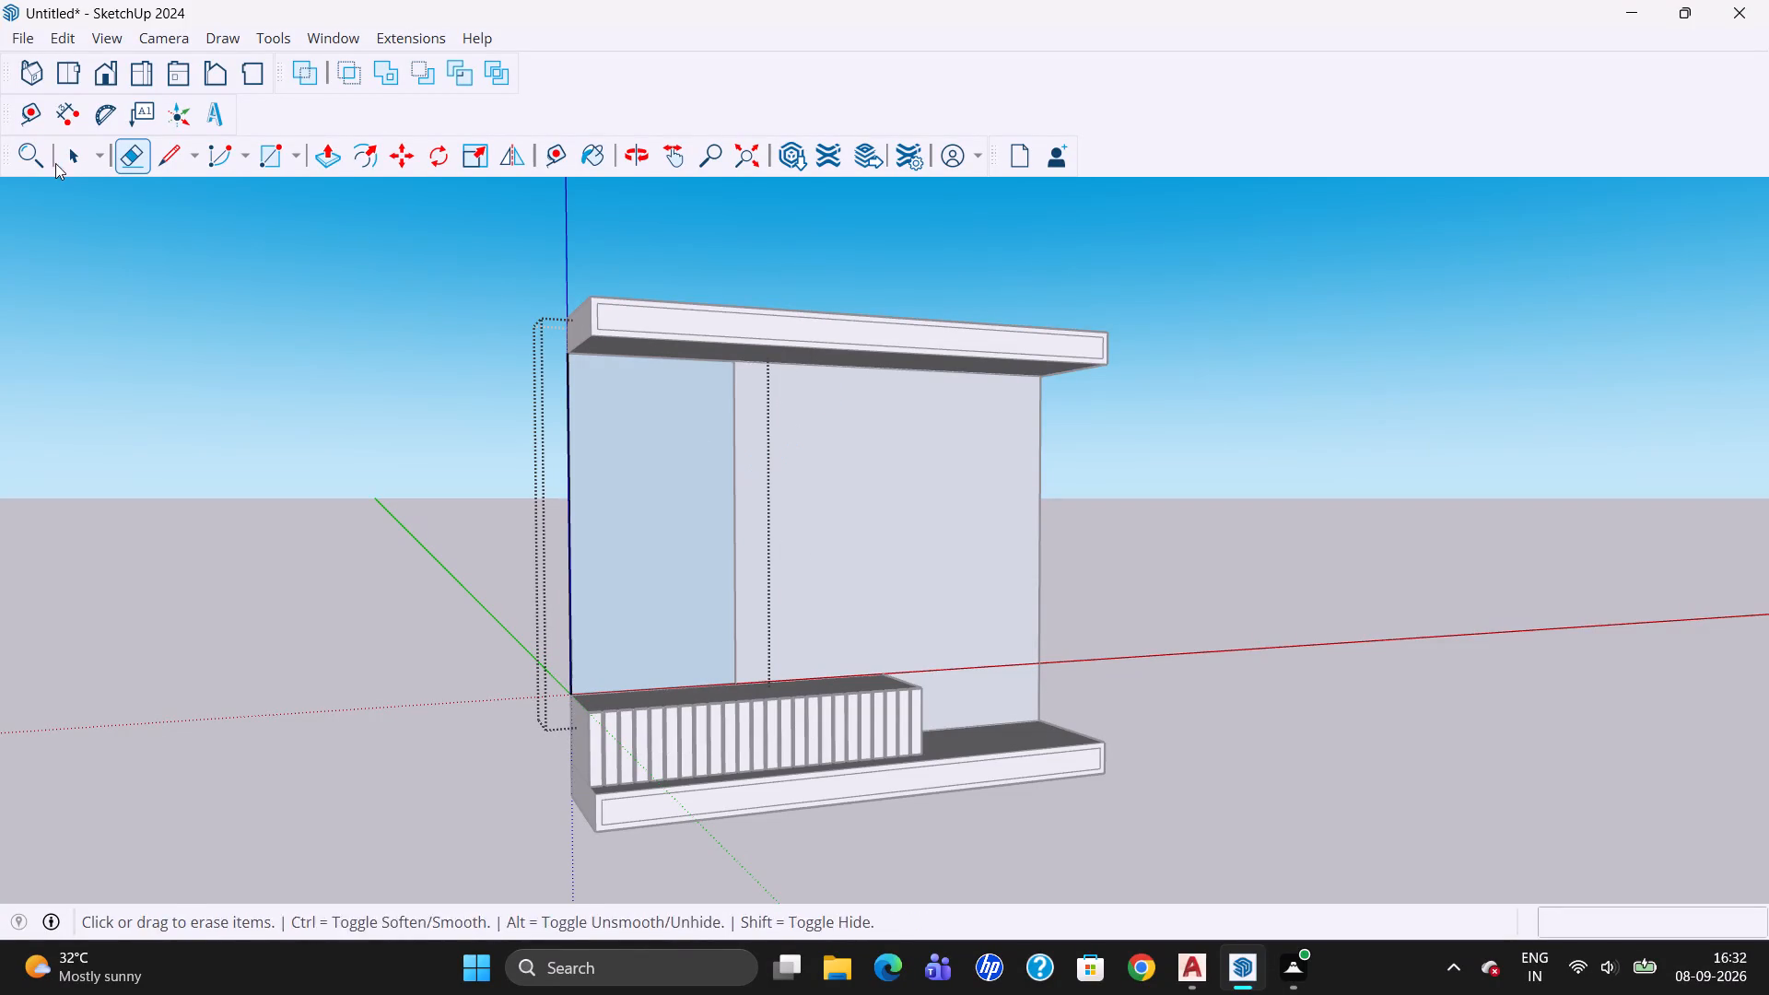
pyautogui.click(76, 148)
pyautogui.doubleClick(613, 512)
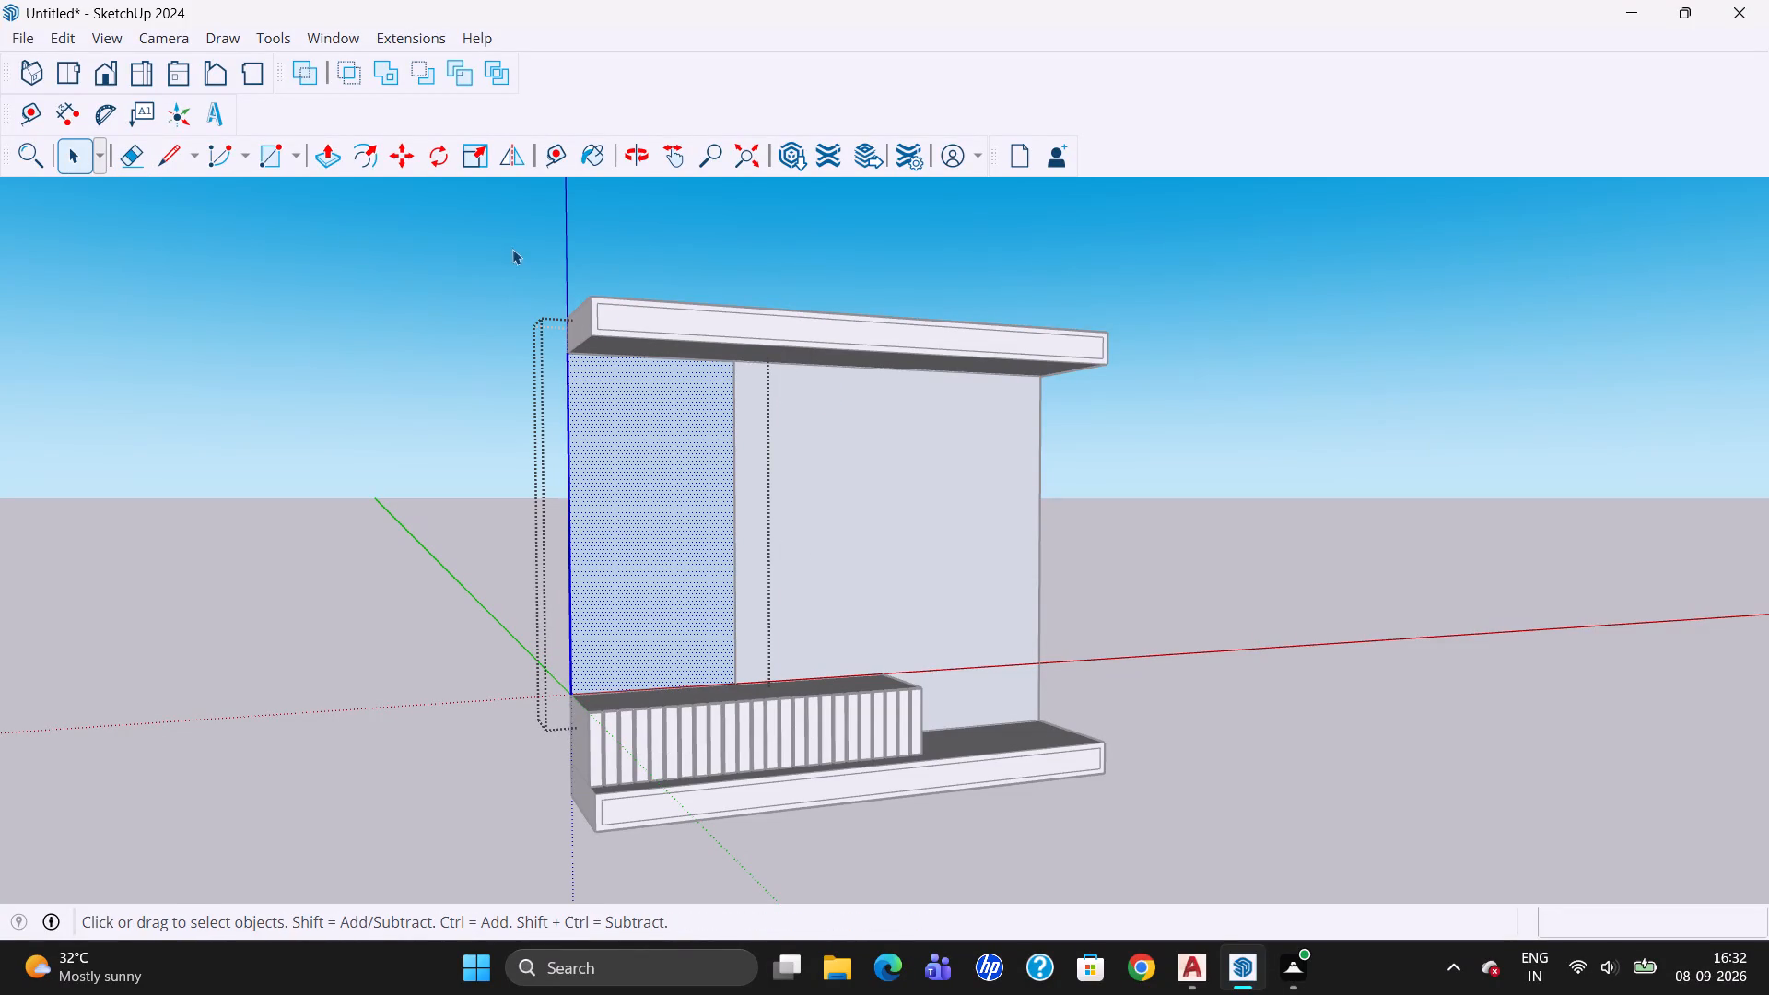
pyautogui.tripleClick(656, 467)
pyautogui.doubleClick(656, 467)
pyautogui.click(330, 151)
pyautogui.click(685, 457)
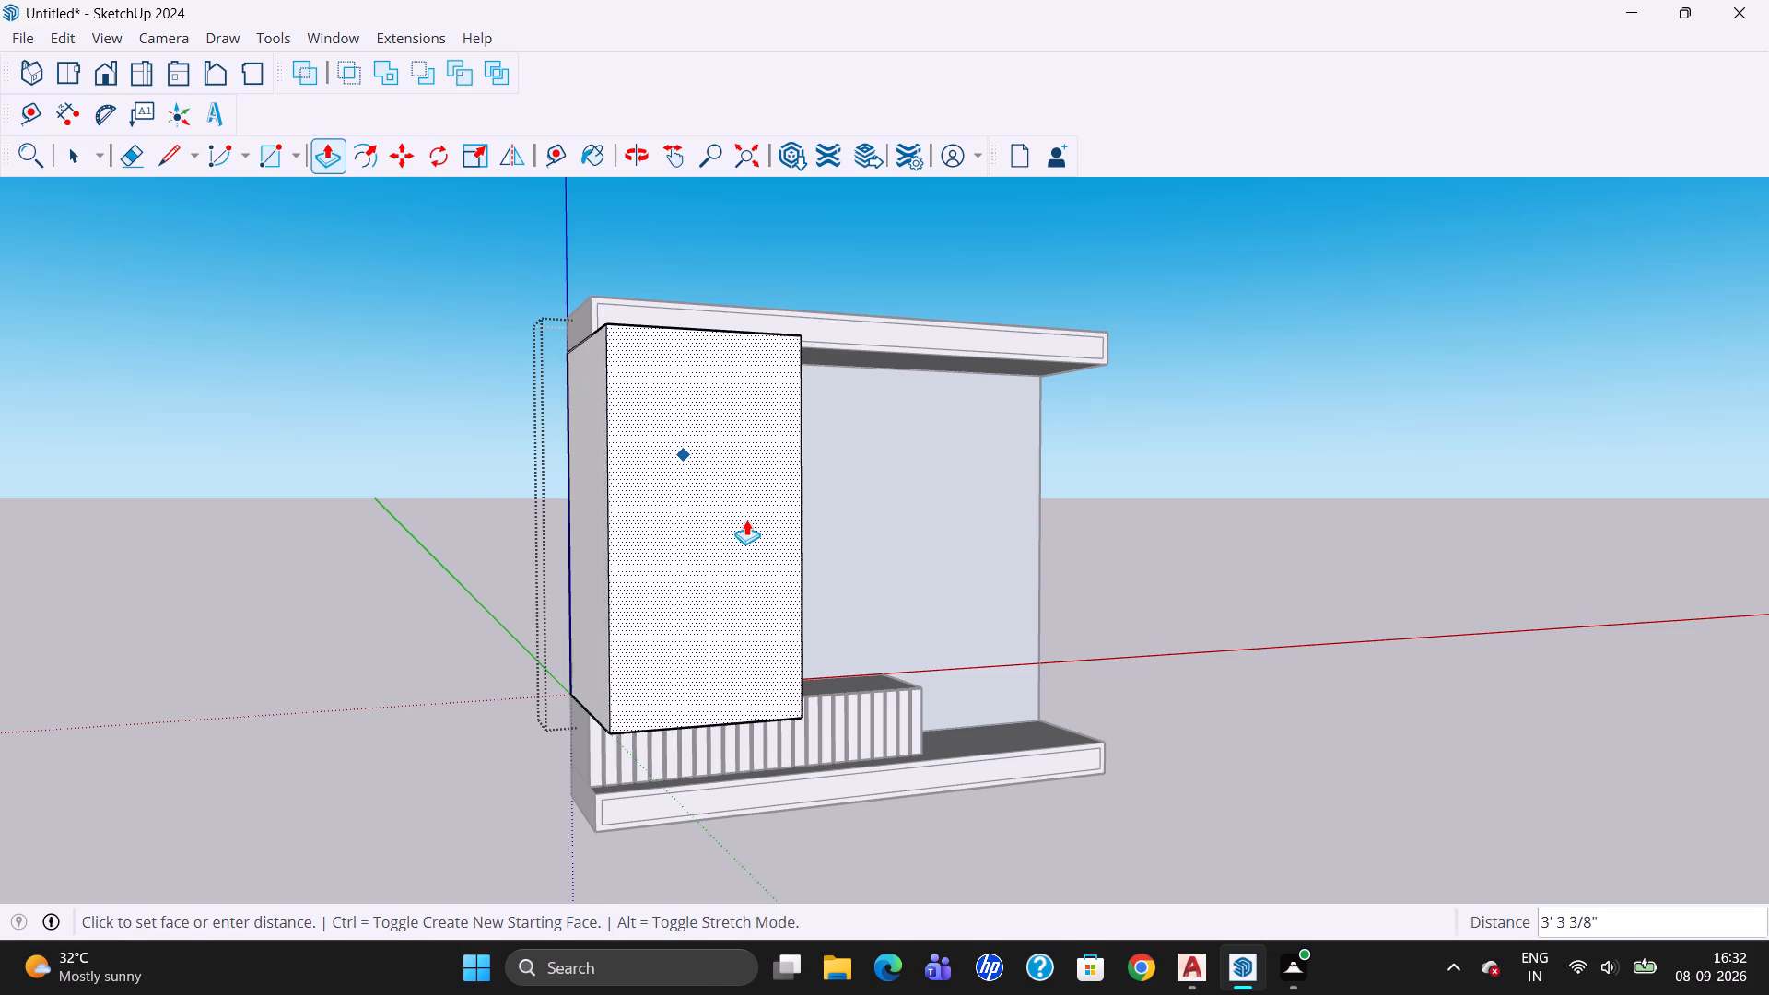
pyautogui.write("1'")
pyautogui.press('Return')
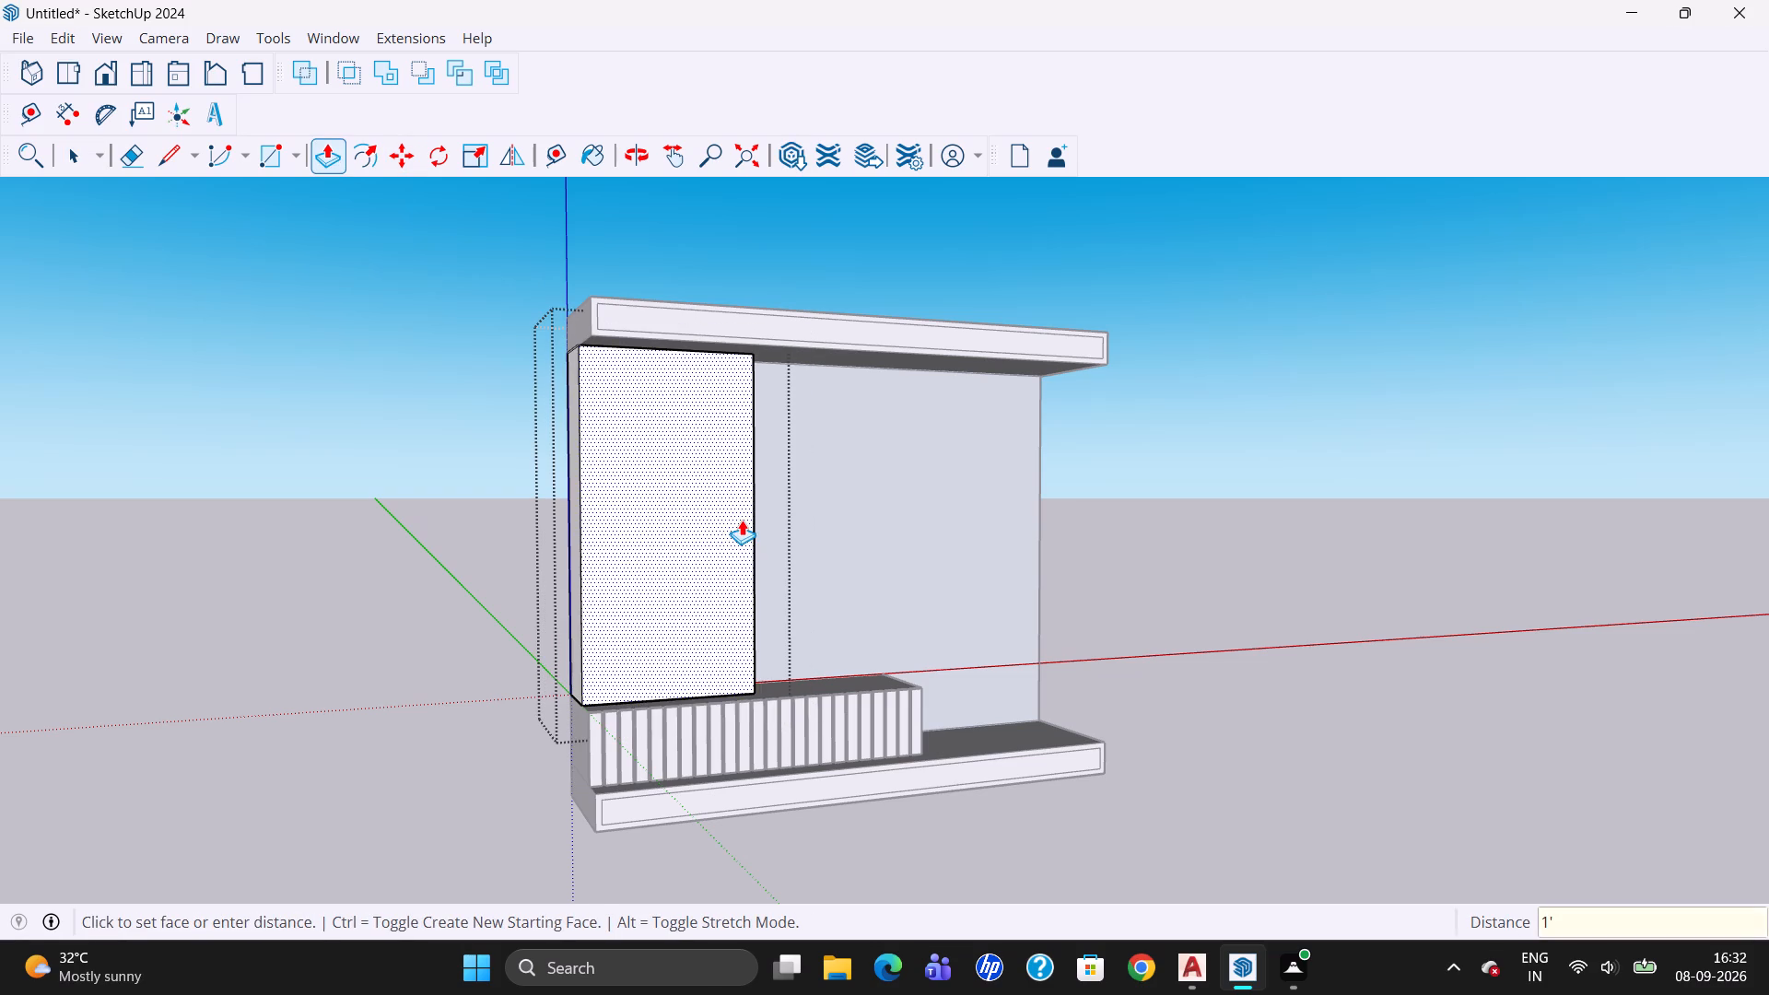
pyautogui.press('Escape')
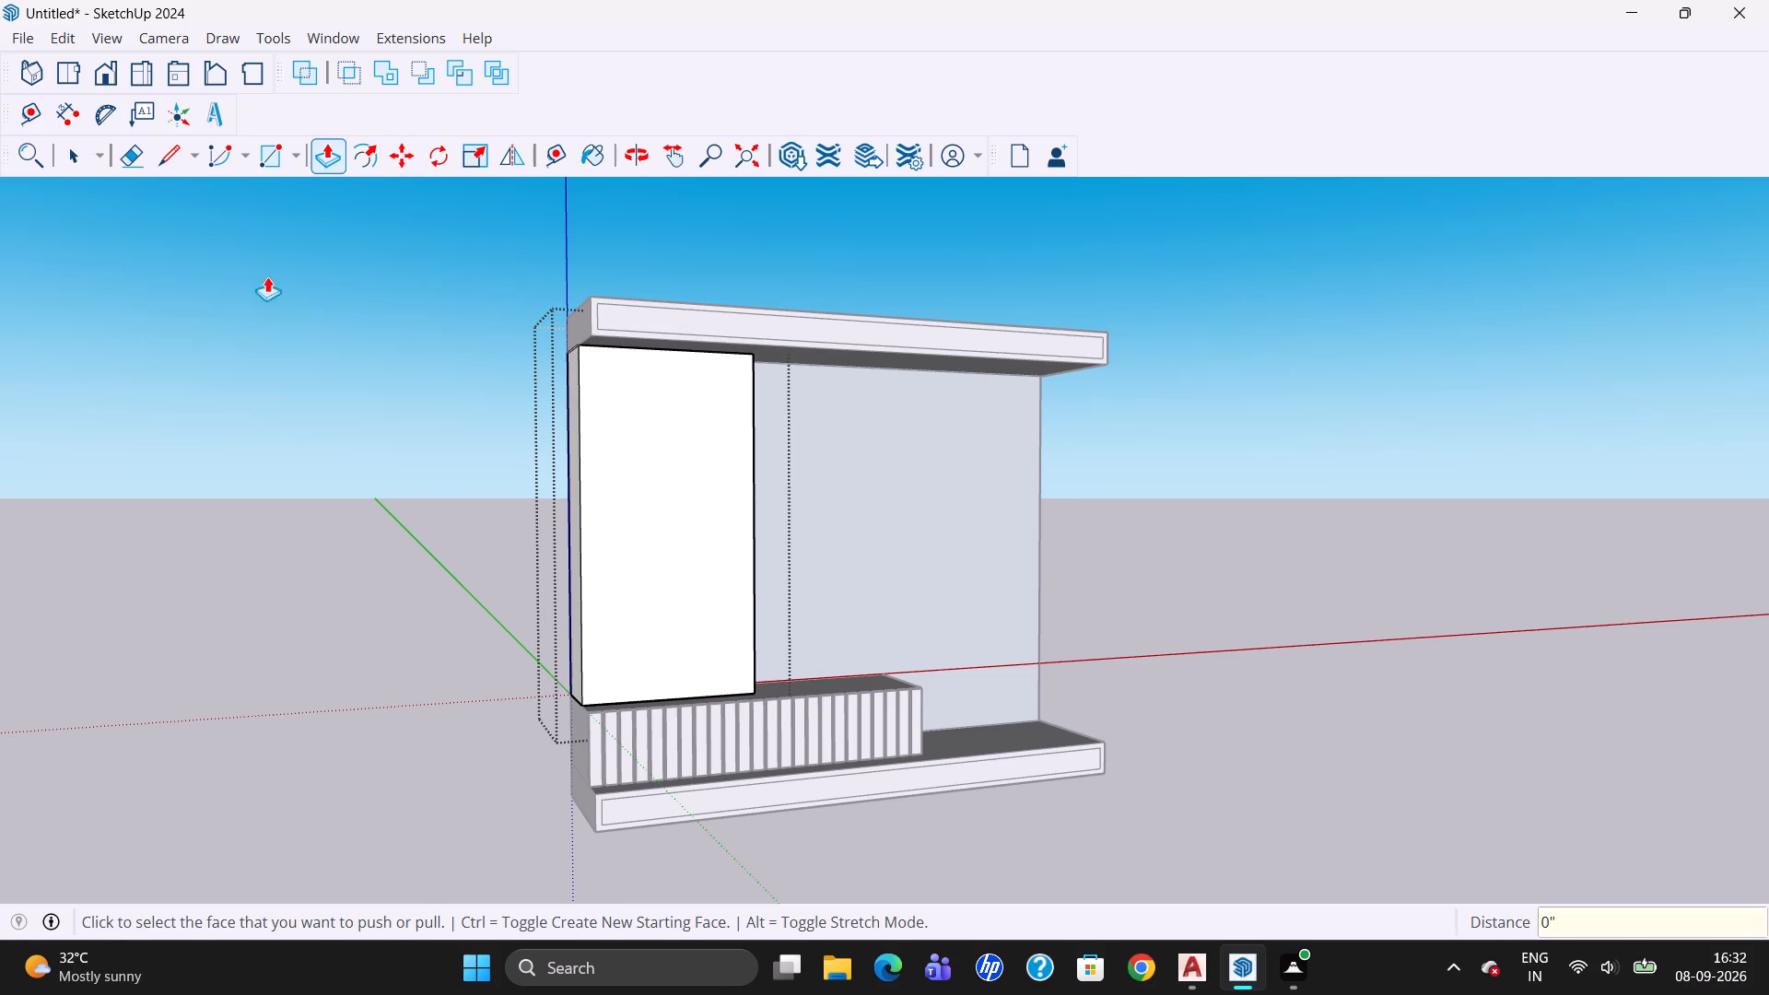
pyautogui.click(73, 151)
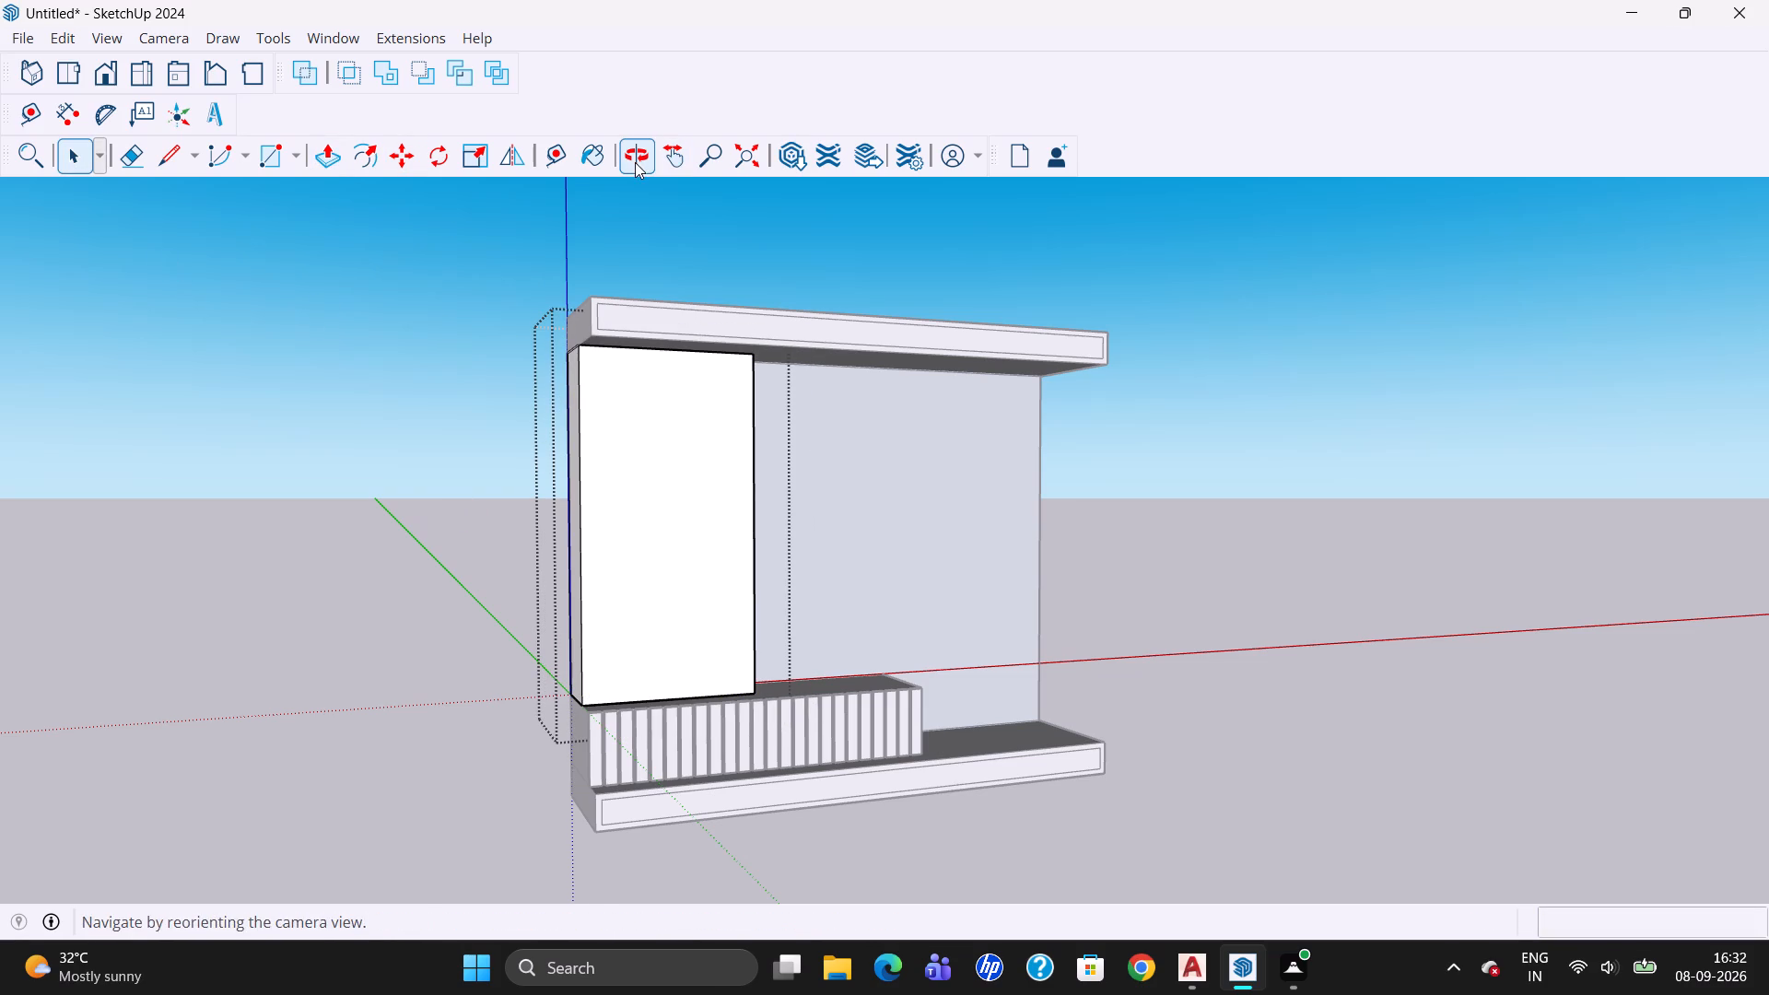
# Inspect the 1' deep section against the top slab and strip-fronted block from the side and front, and leave its group.
pyautogui.click(635, 162)
pyautogui.moveTo(474, 532); pyautogui.dragTo(836, 616)
pyautogui.moveTo(820, 797); pyautogui.dragTo(714, 826)
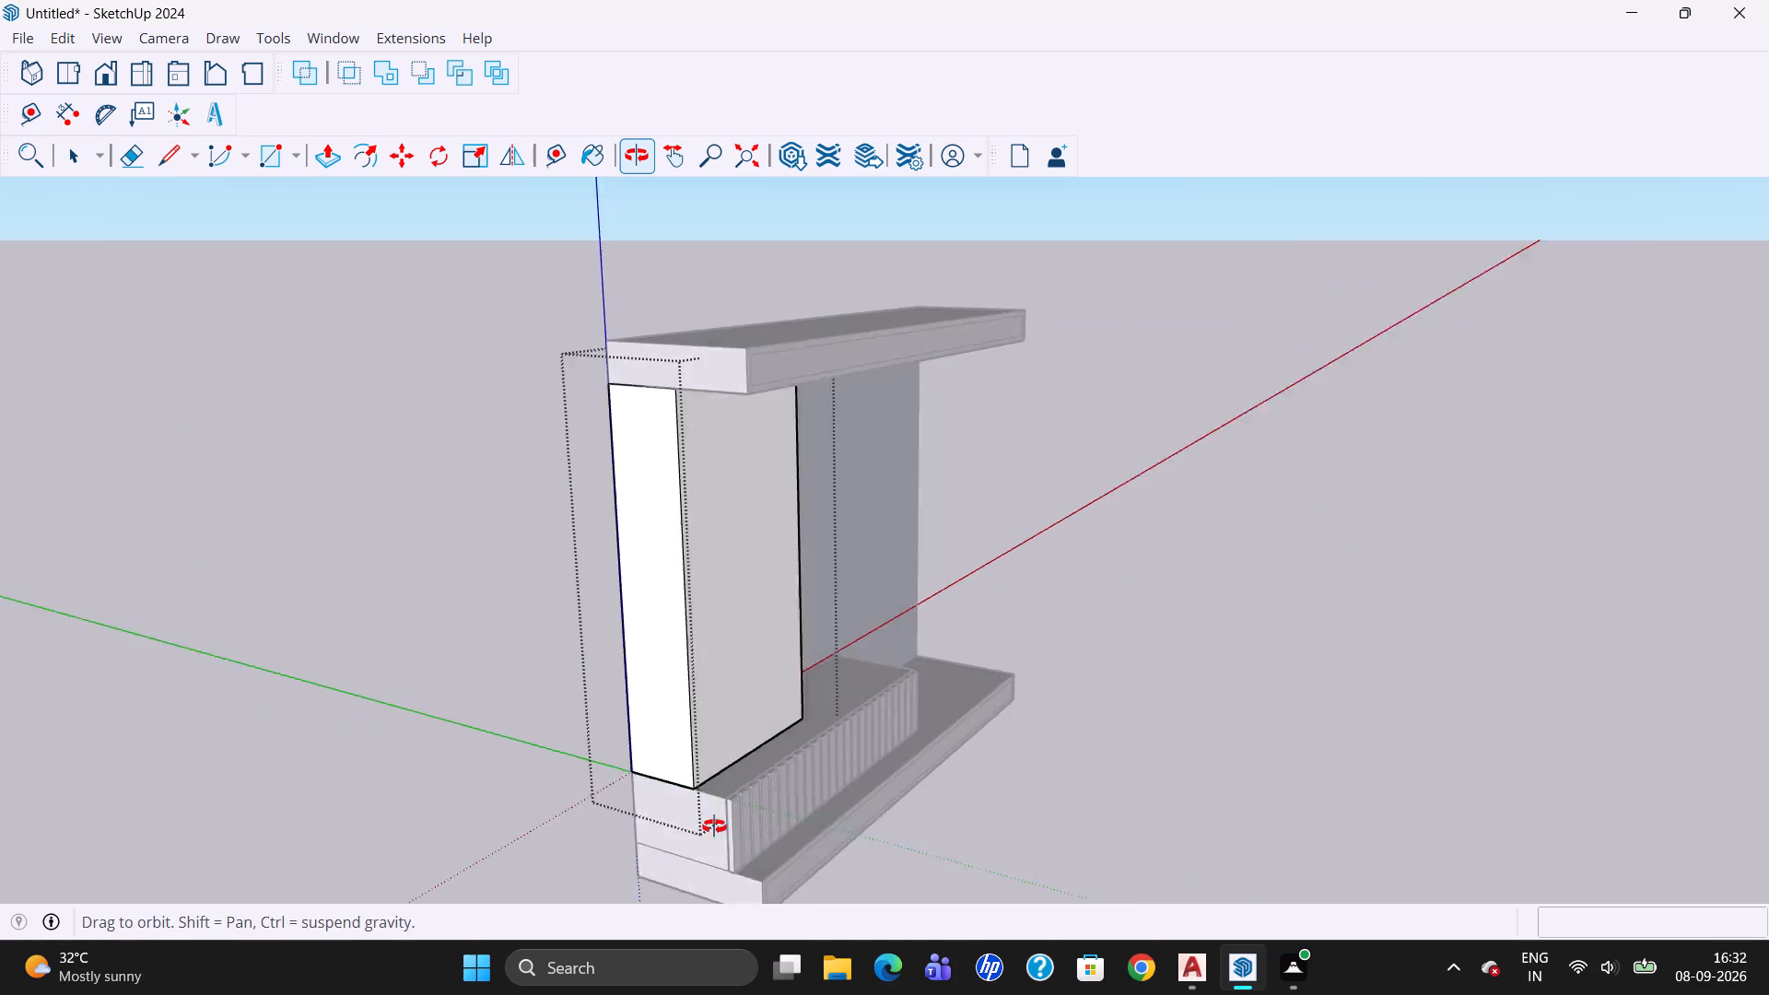
pyautogui.moveTo(714, 826); pyautogui.dragTo(486, 801)
pyautogui.moveTo(679, 731); pyautogui.dragTo(675, 732)
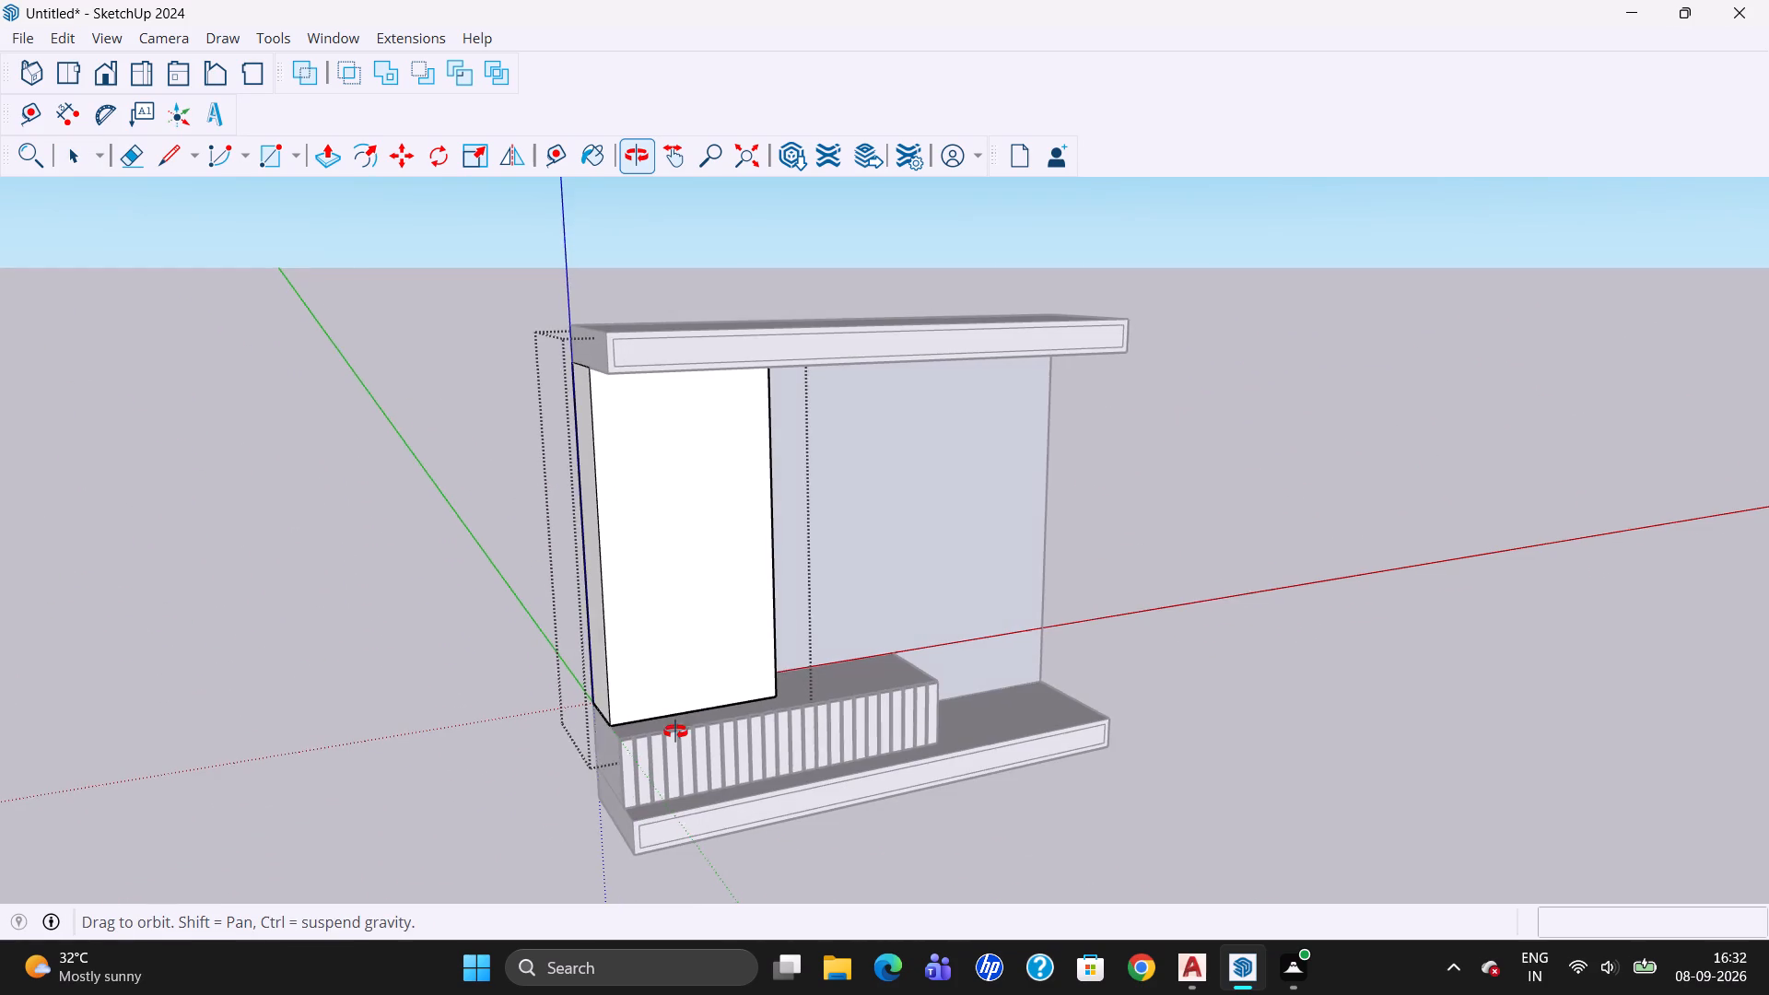
pyautogui.moveTo(675, 732); pyautogui.dragTo(584, 690)
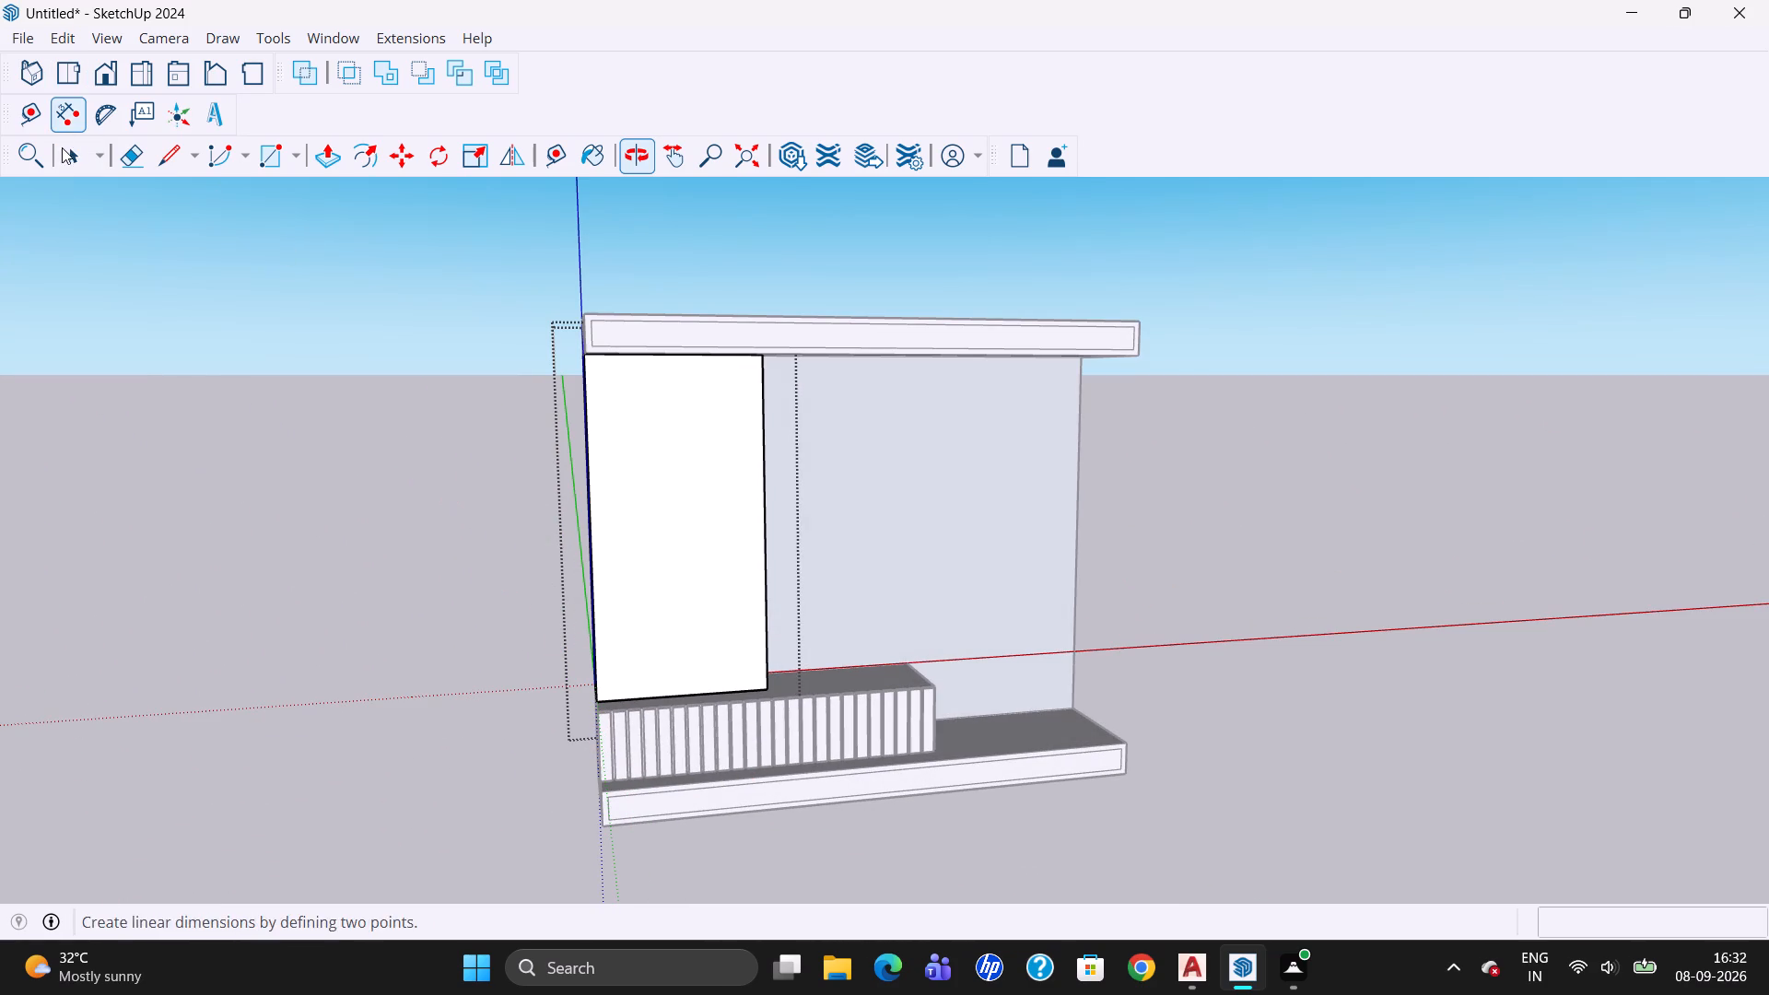
pyautogui.click(62, 149)
pyautogui.moveTo(416, 673); pyautogui.dragTo(450, 705)
pyautogui.tripleClick(572, 740)
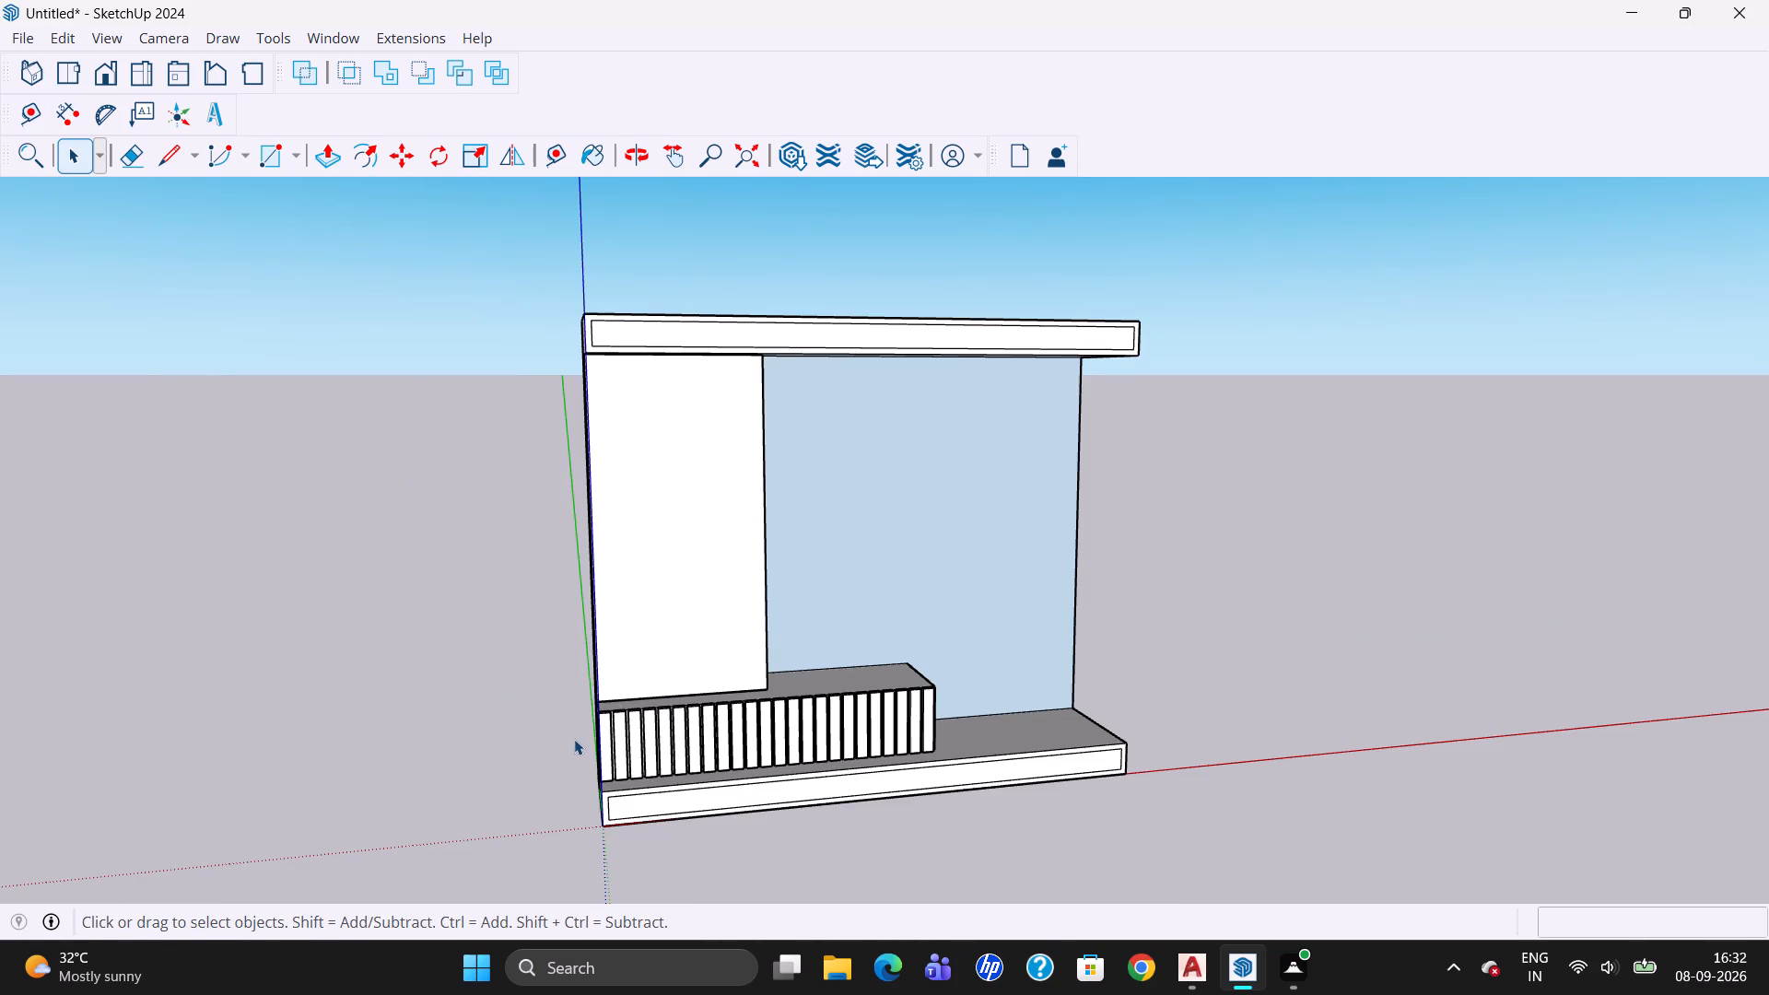
# Draw a vertical 2'6" by 2" rectangle beside the cabinet unit in the front view.
pyautogui.scroll(4, 731, 611)
pyautogui.scroll(-3, 845, 346)
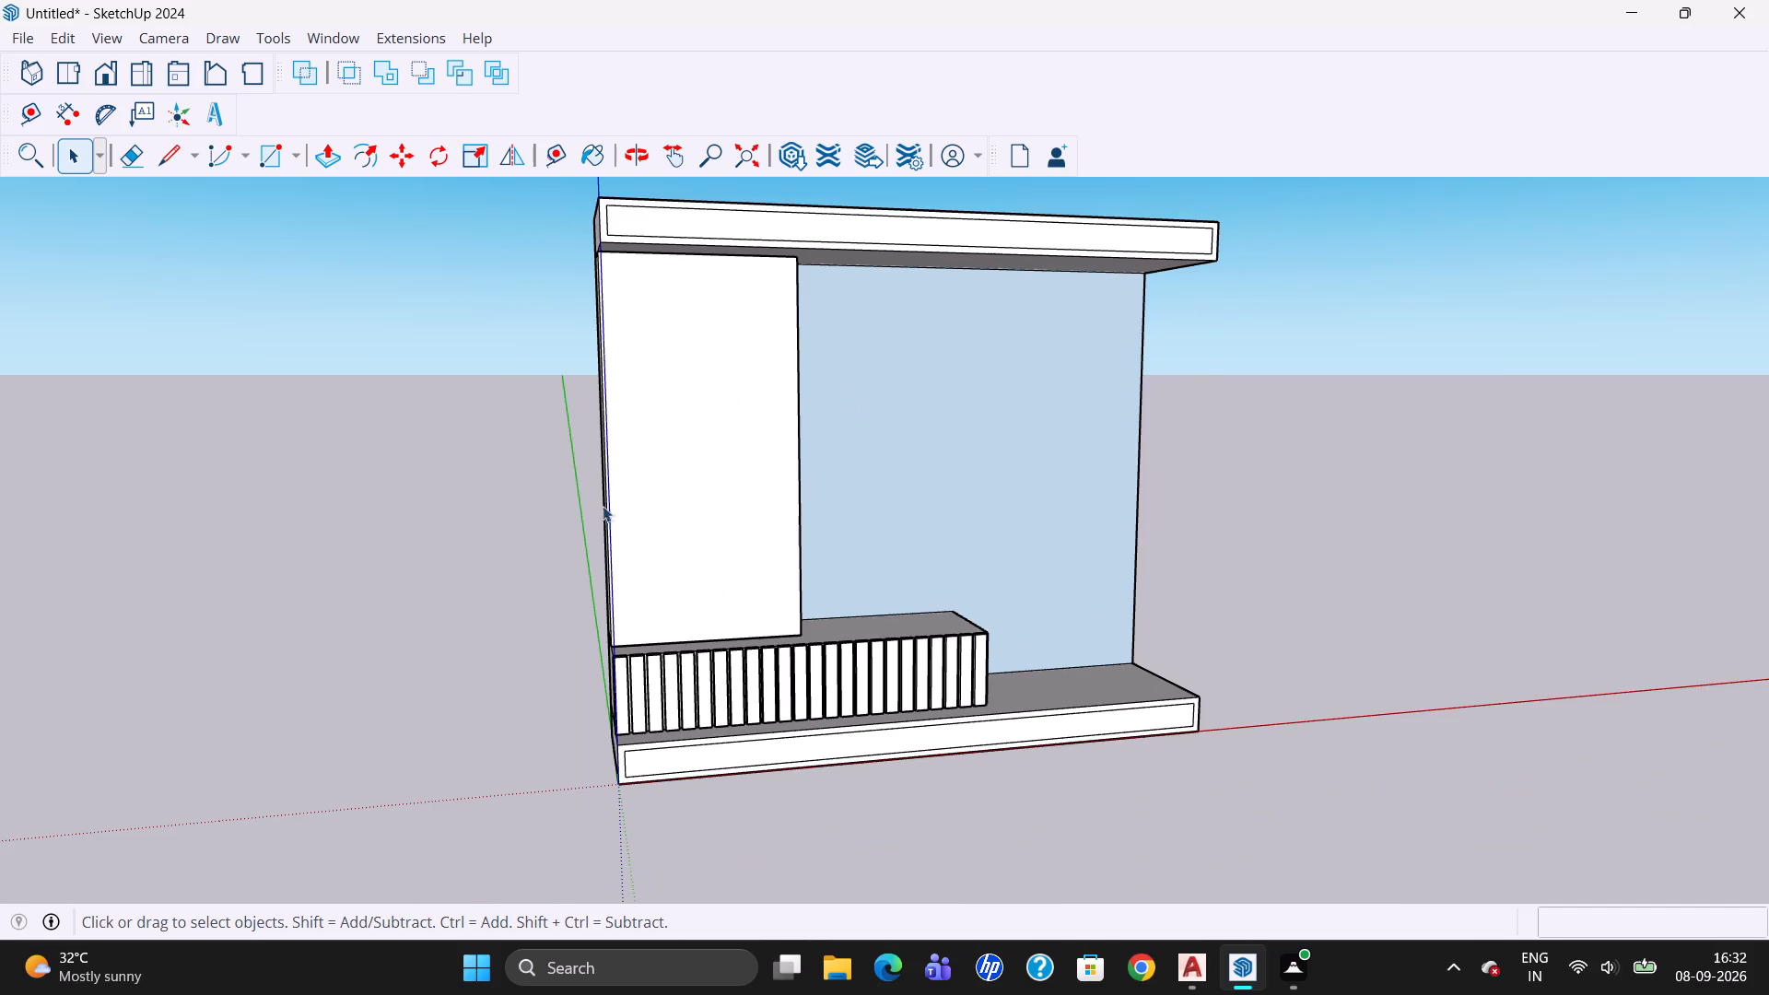
pyautogui.press('r')
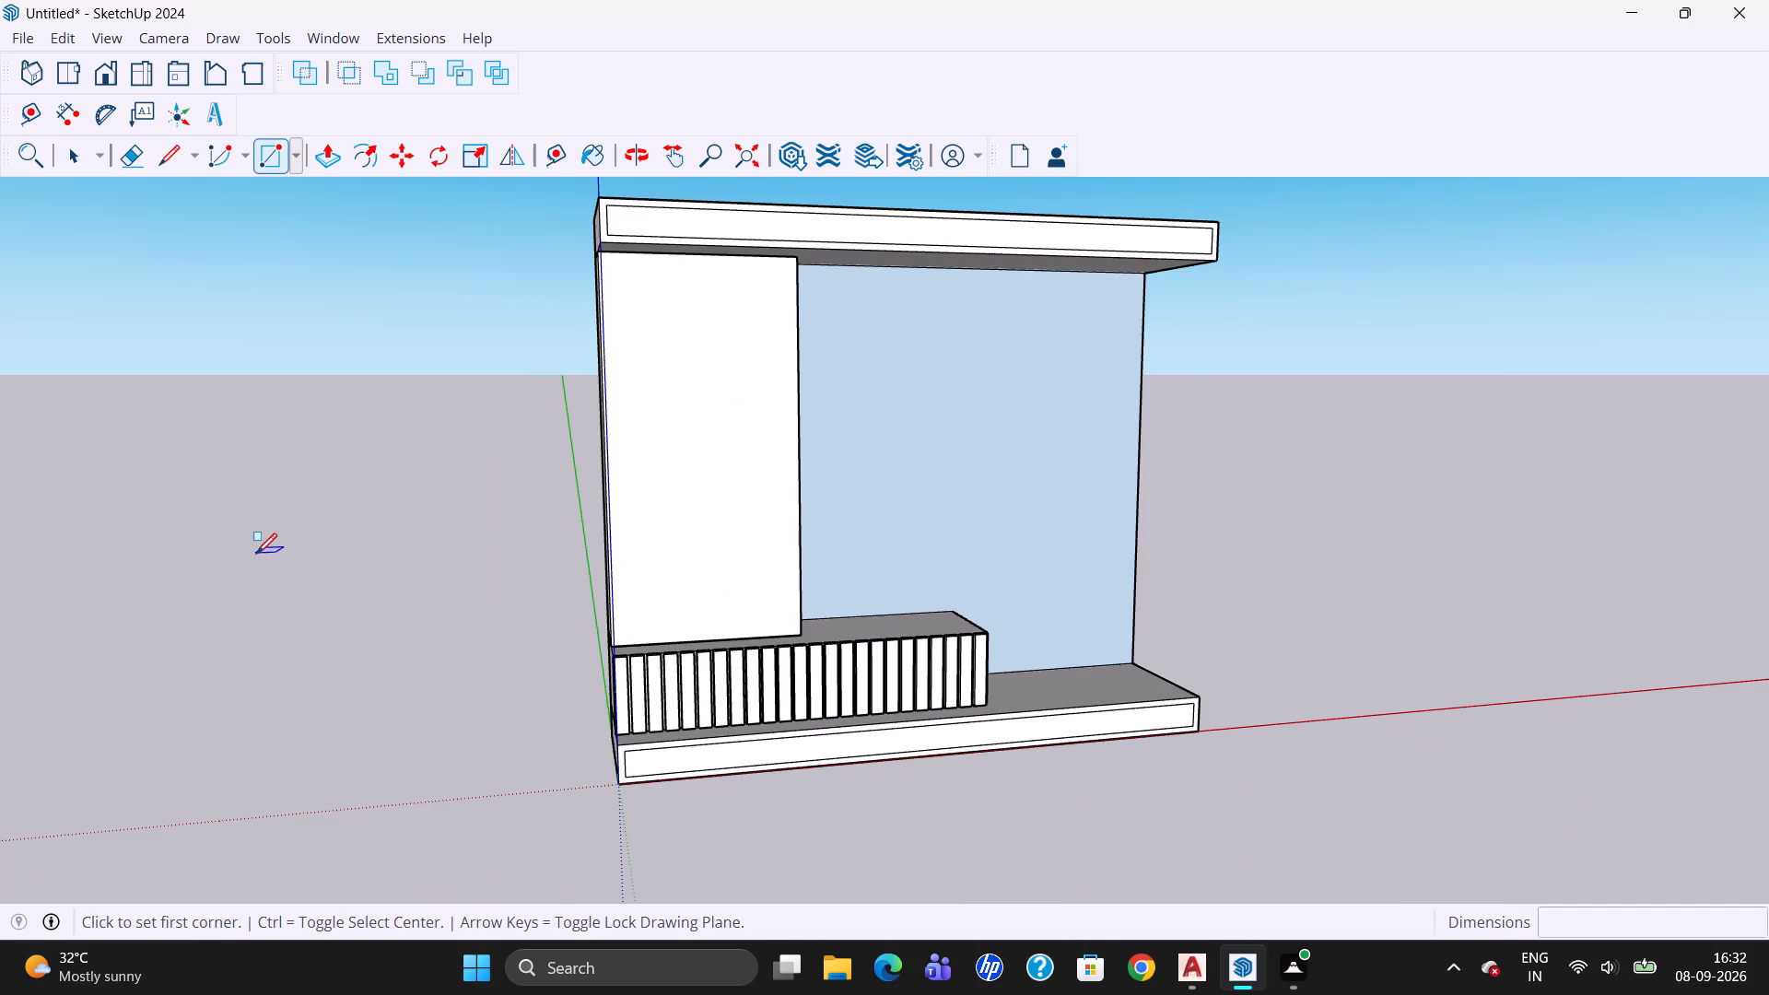
pyautogui.click(1284, 504)
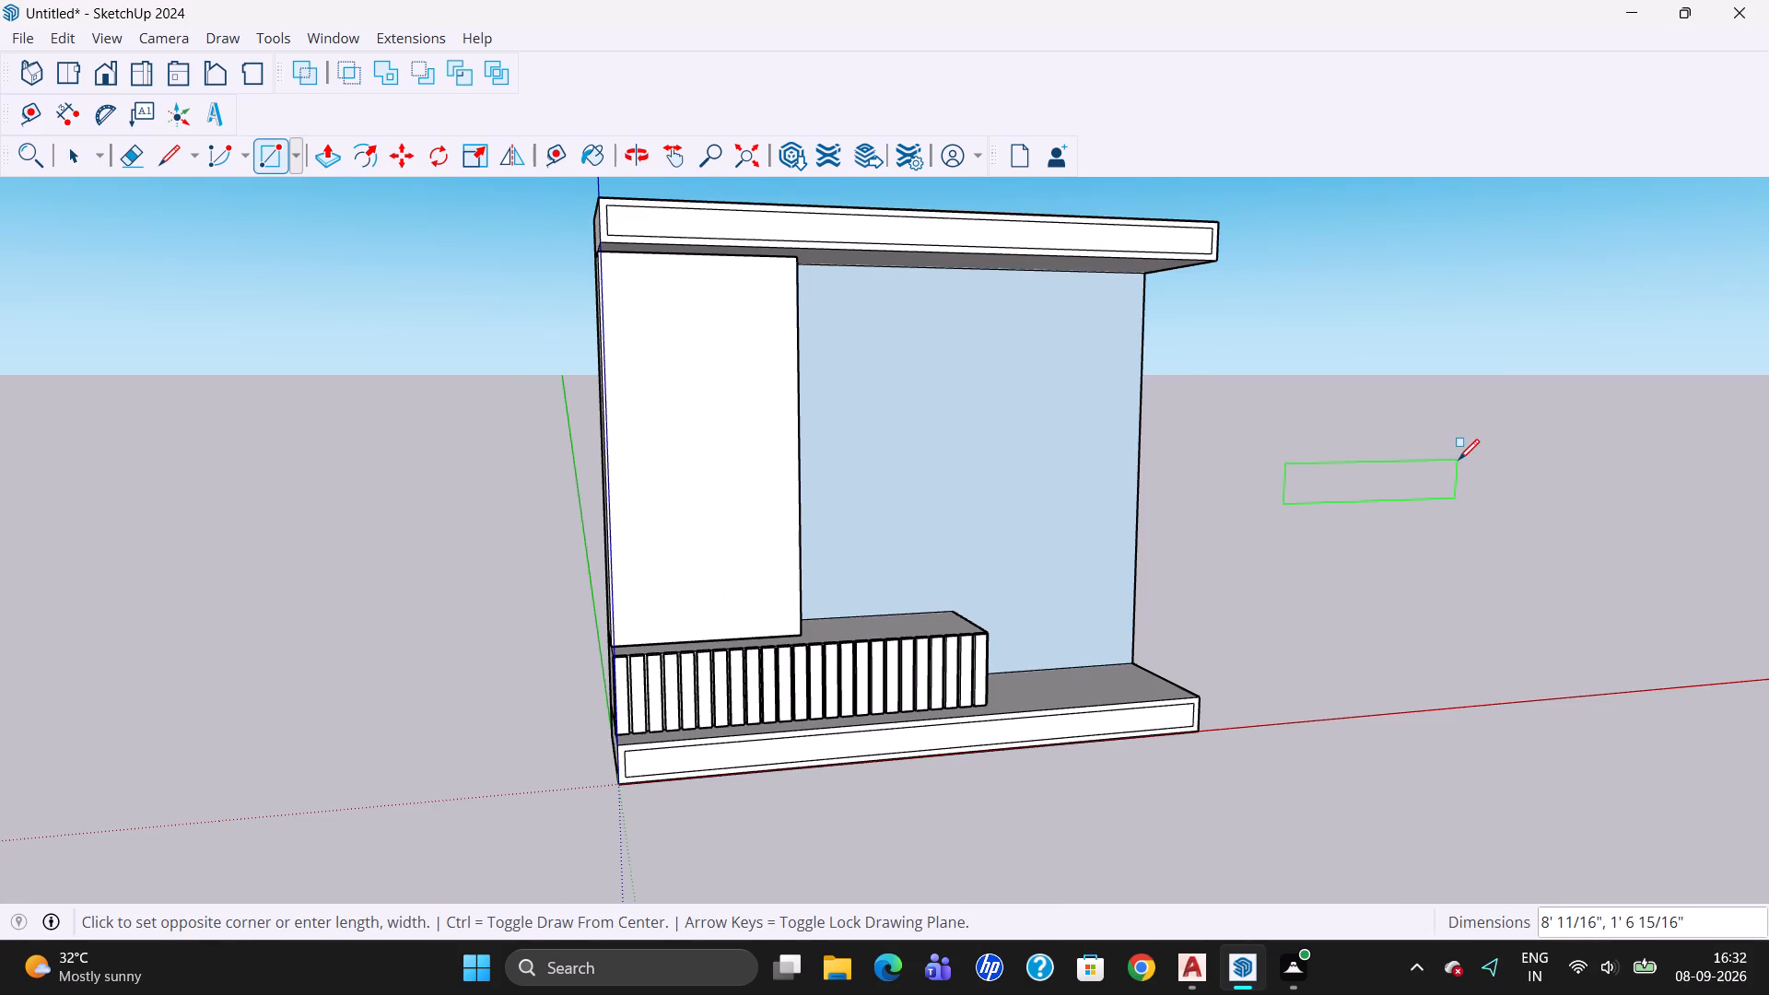
pyautogui.click(101, 76)
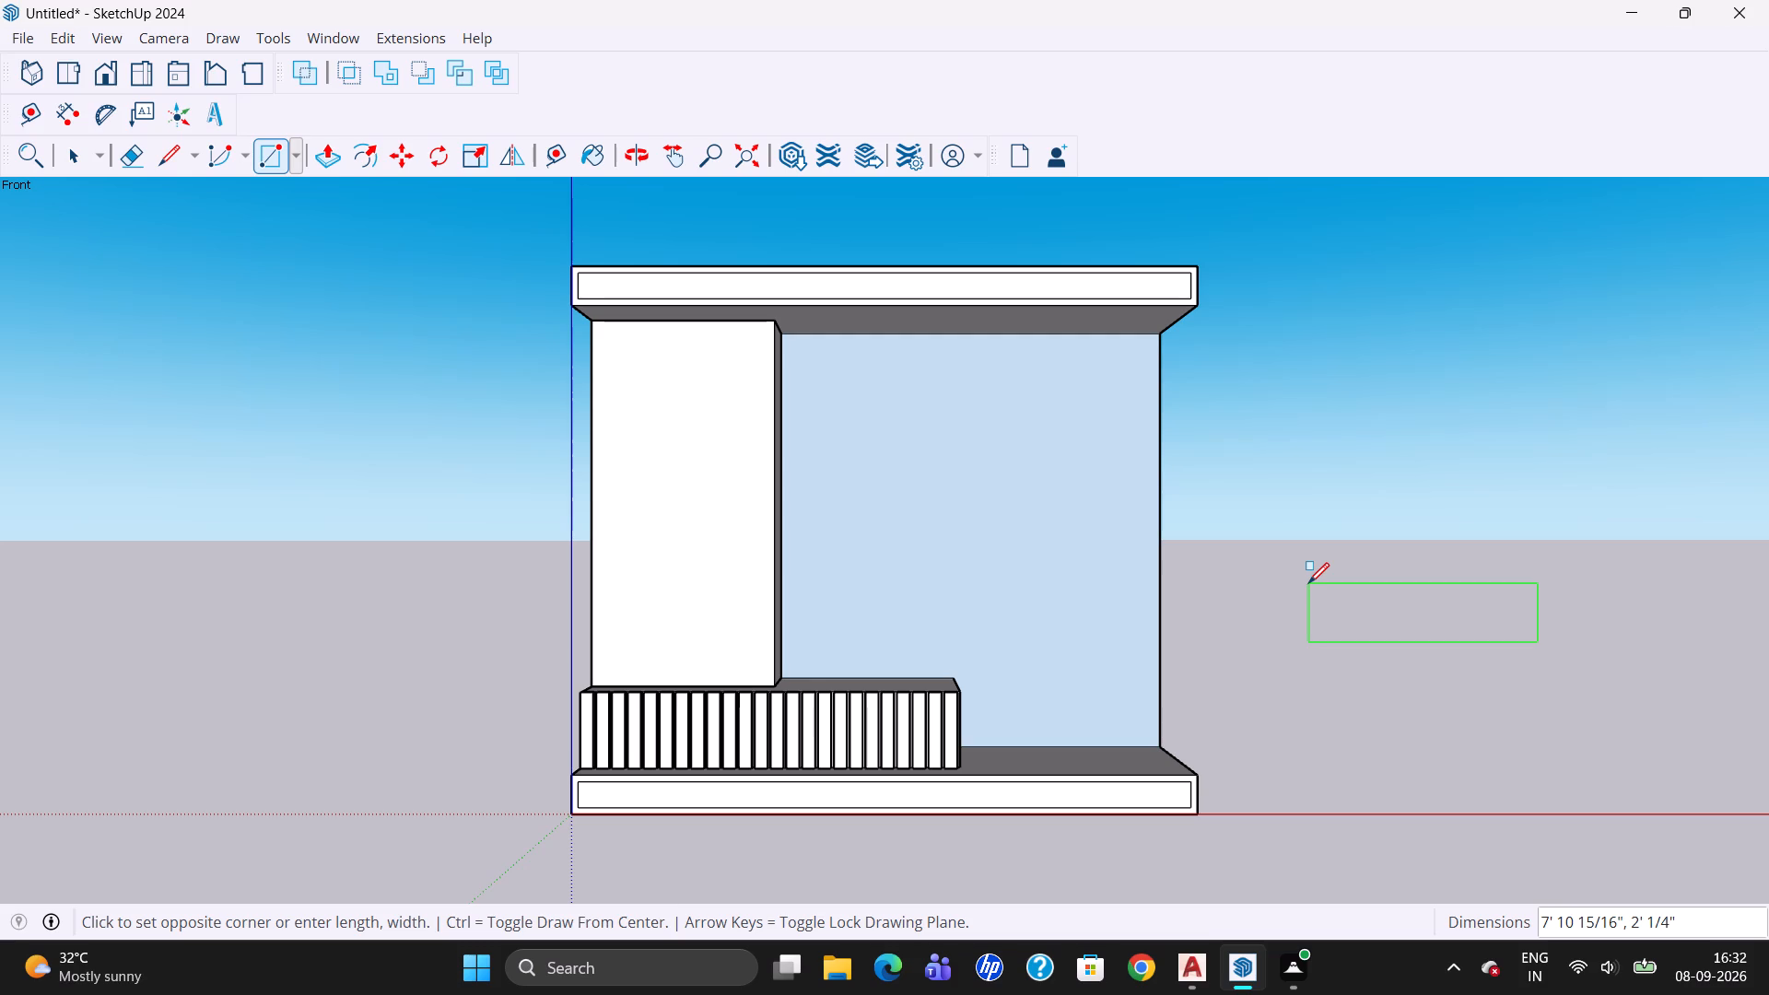
pyautogui.write("2'")
pyautogui.write('6",2"')
pyautogui.press('Return')
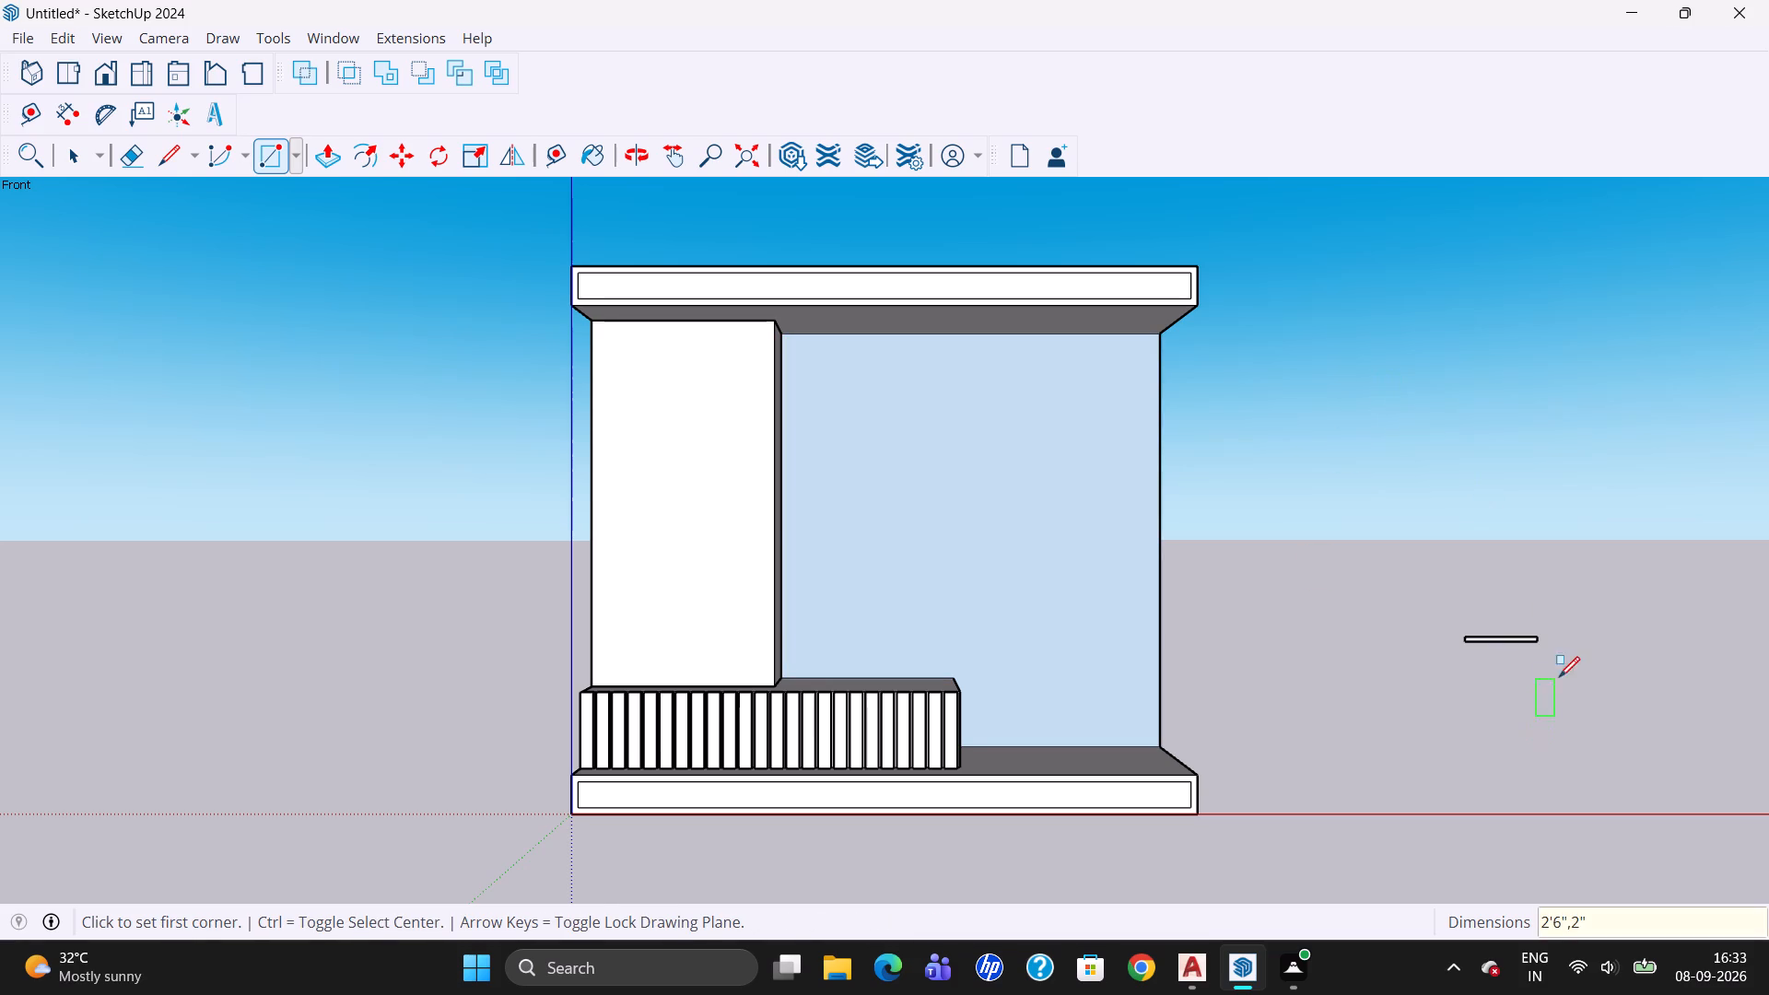
# Make the 2'6" by 2" rectangle's face and edges into a component with the default settings.
pyautogui.click(81, 168)
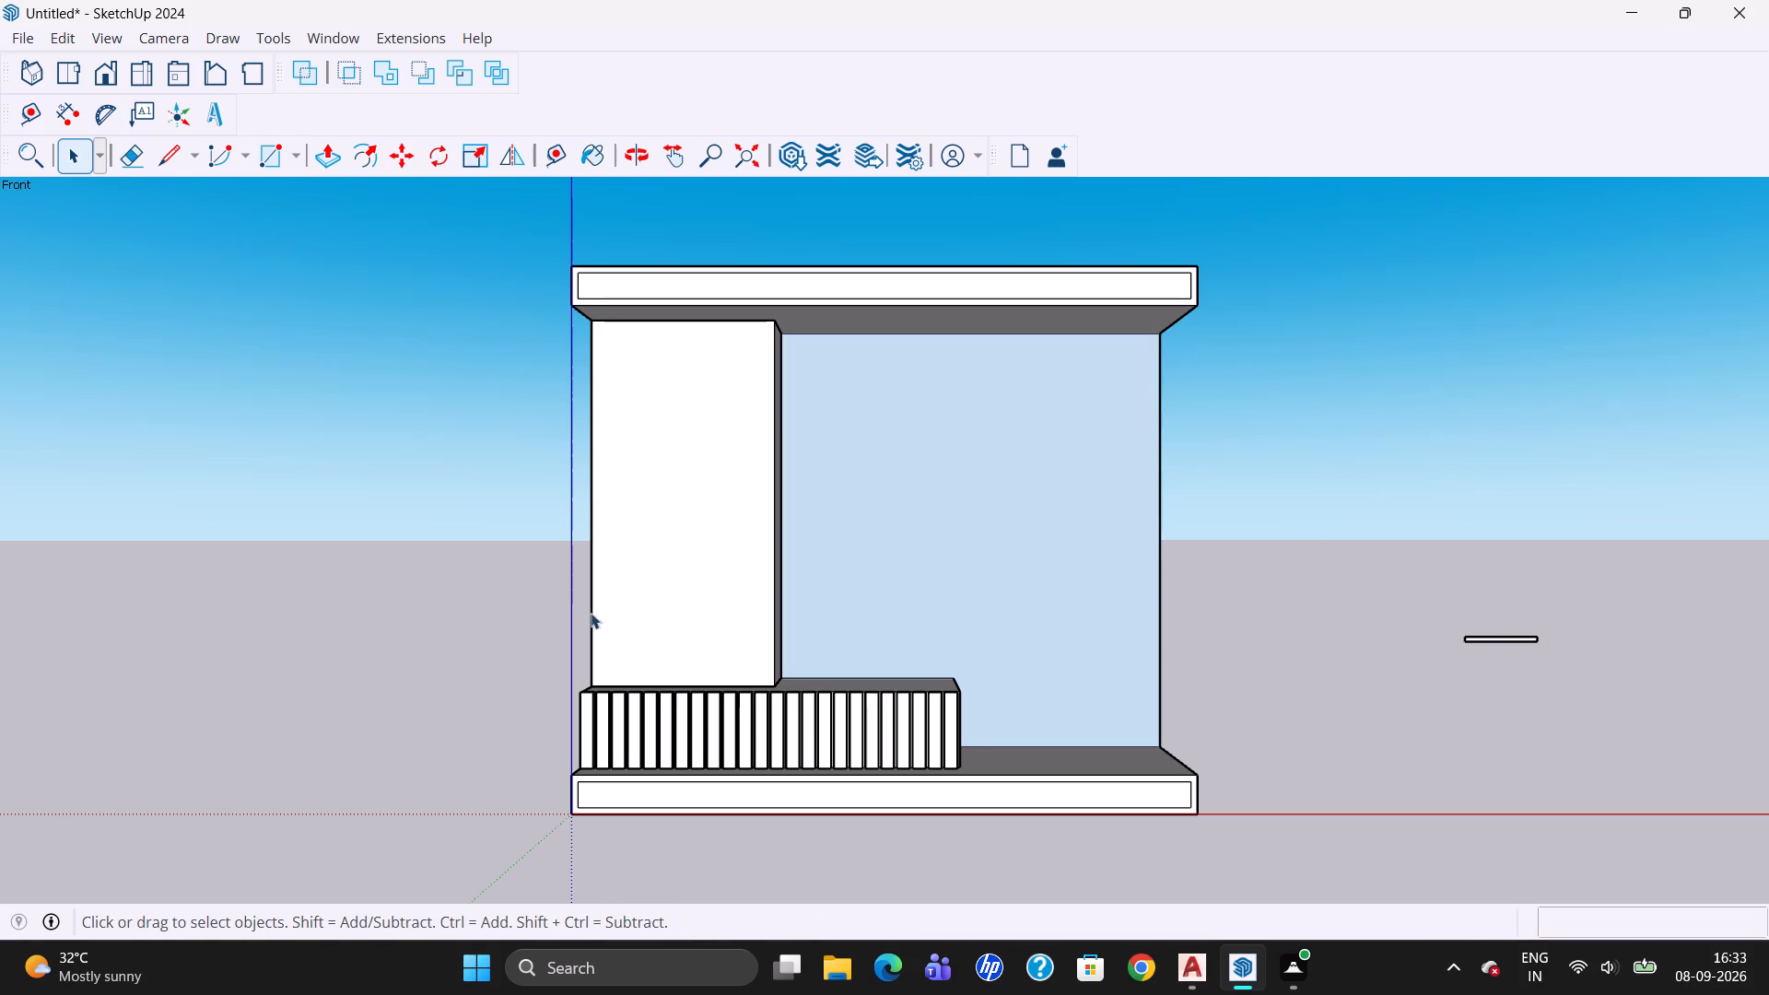
pyautogui.scroll(9, 1524, 645)
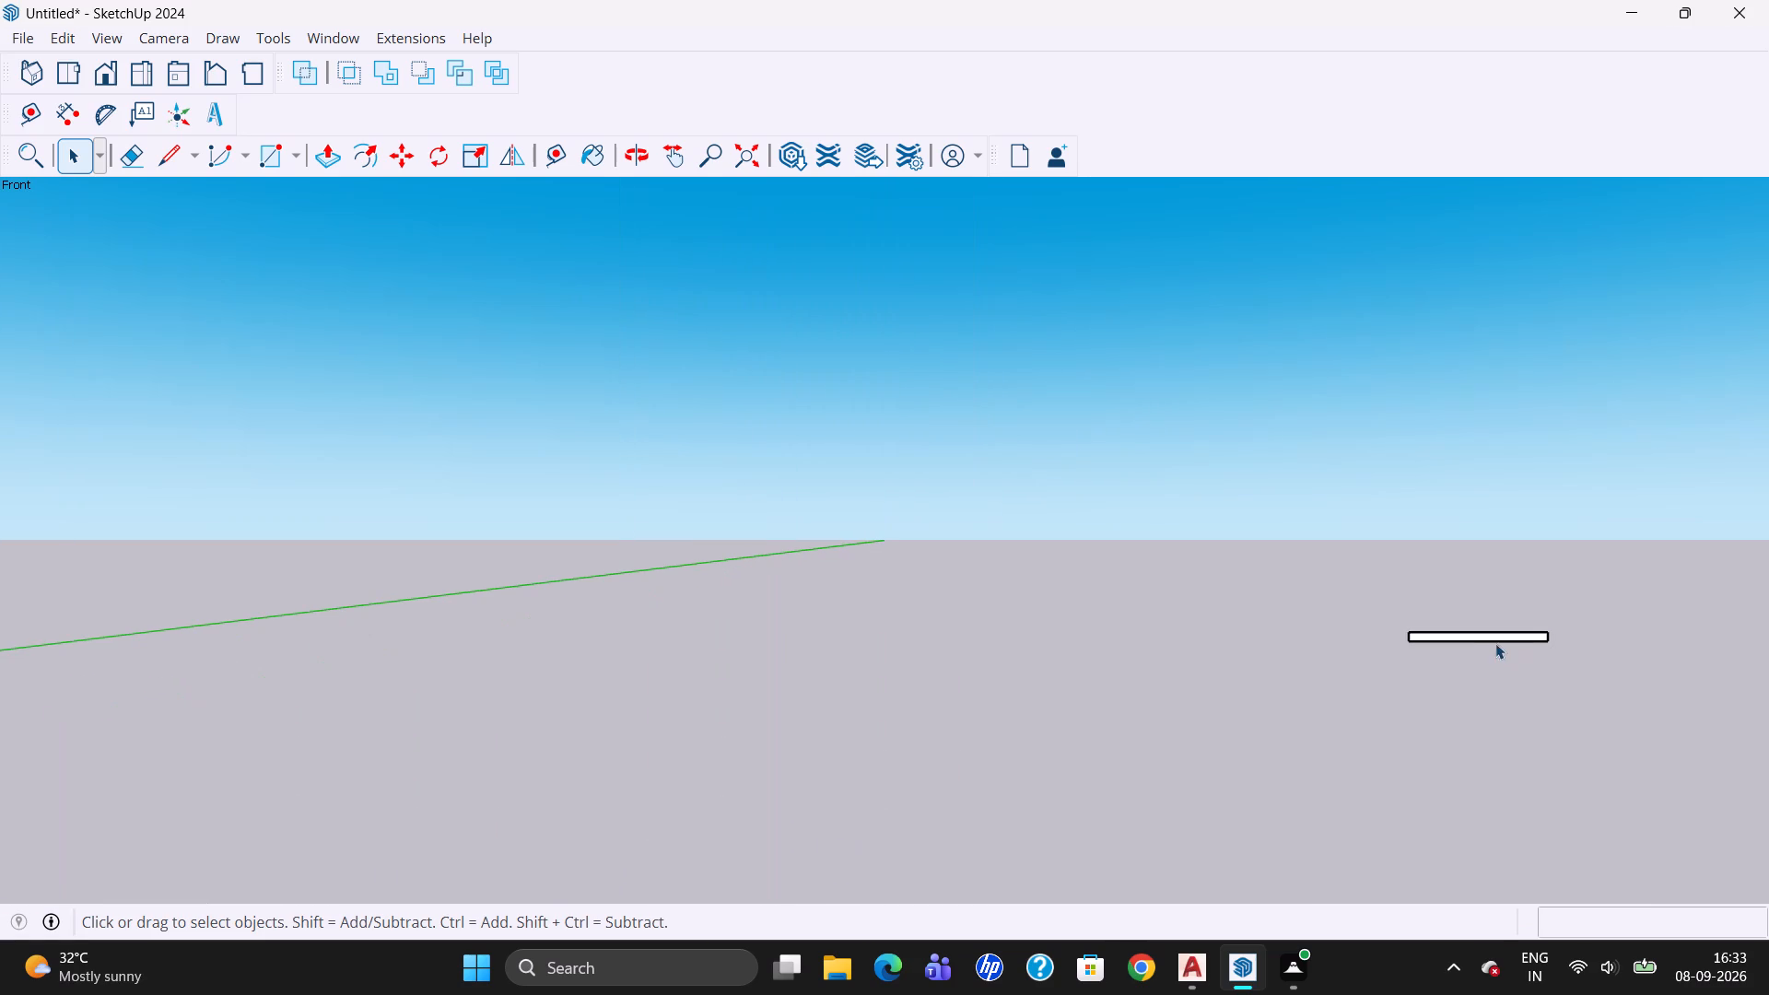
pyautogui.doubleClick(1496, 632)
pyautogui.doubleClick(1494, 633)
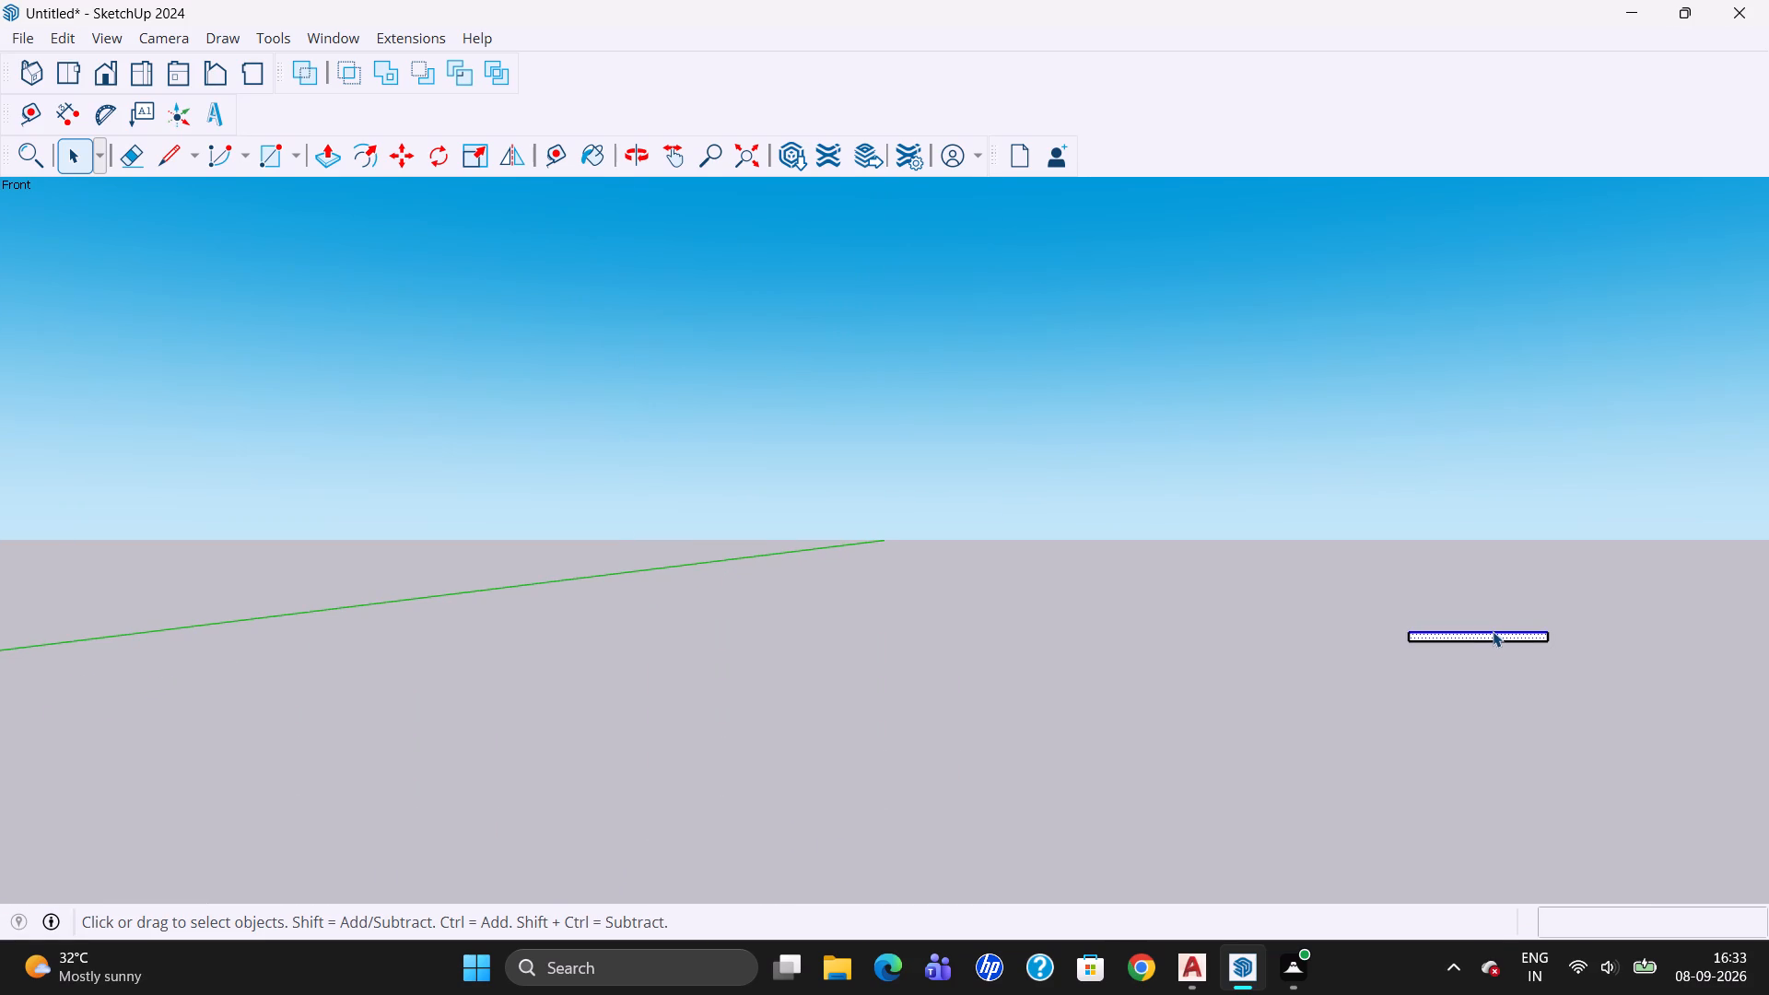
pyautogui.click(1493, 631)
pyautogui.tripleClick(1497, 634)
pyautogui.click(1501, 636)
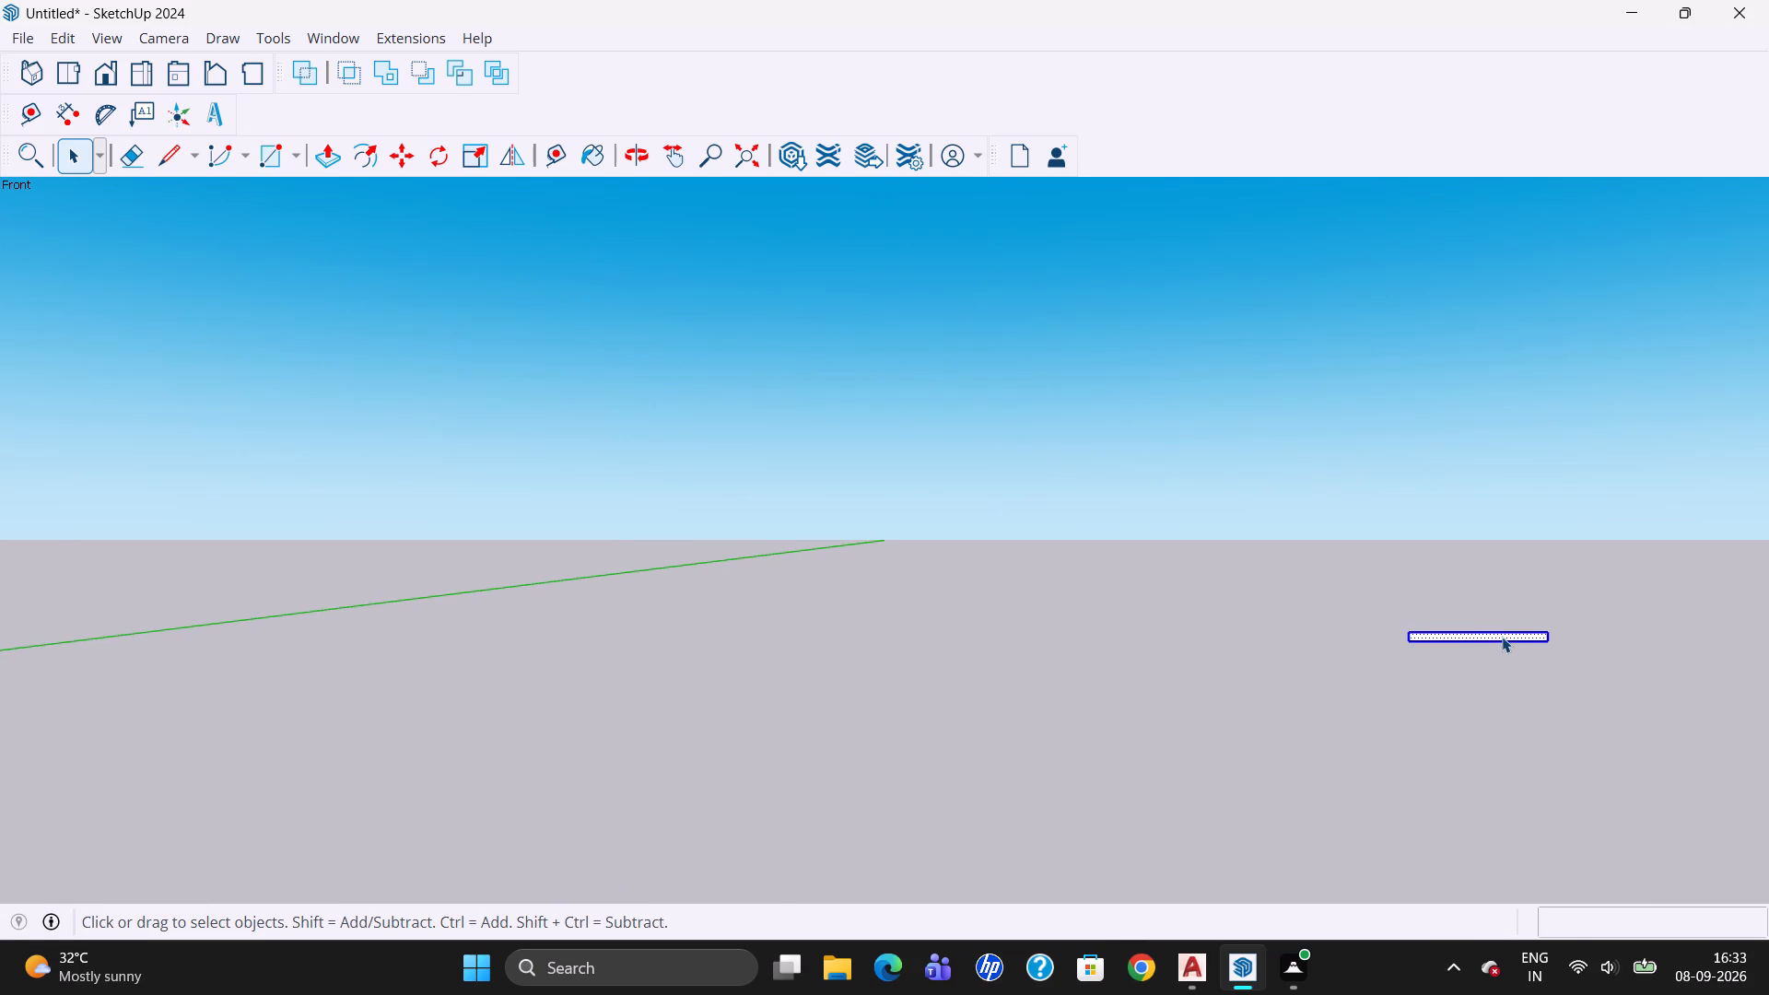
pyautogui.rightClick(1502, 637)
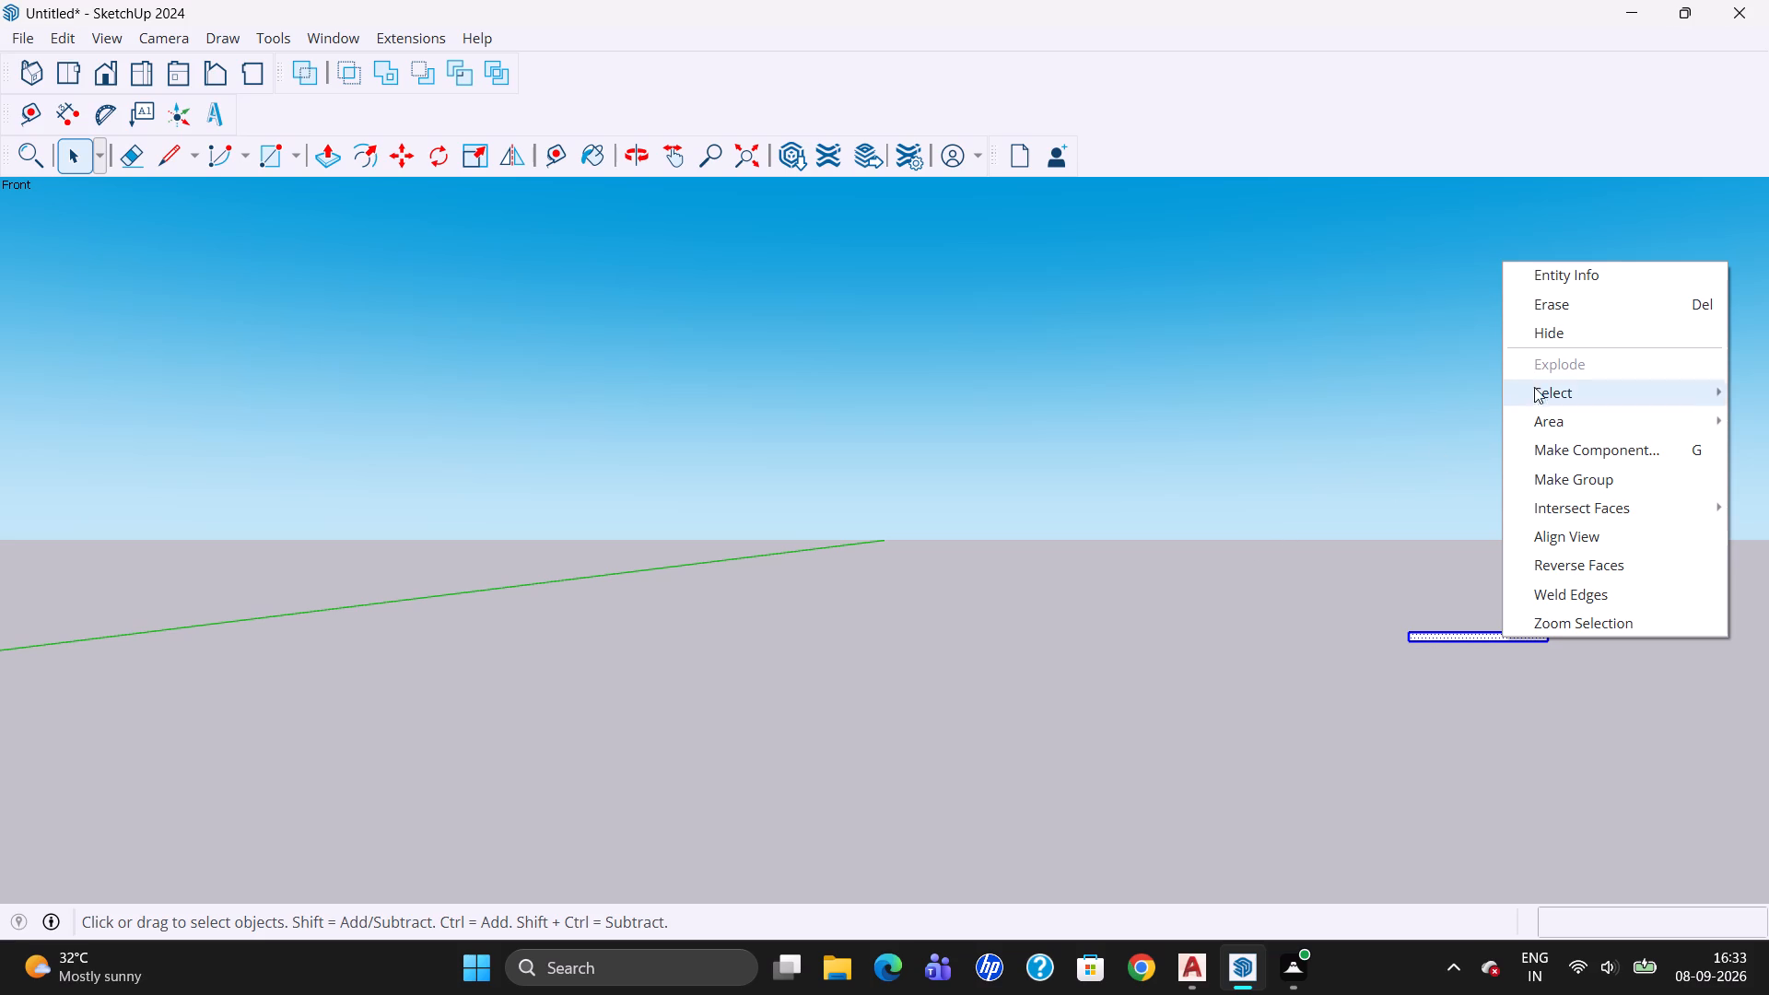
pyautogui.click(1566, 451)
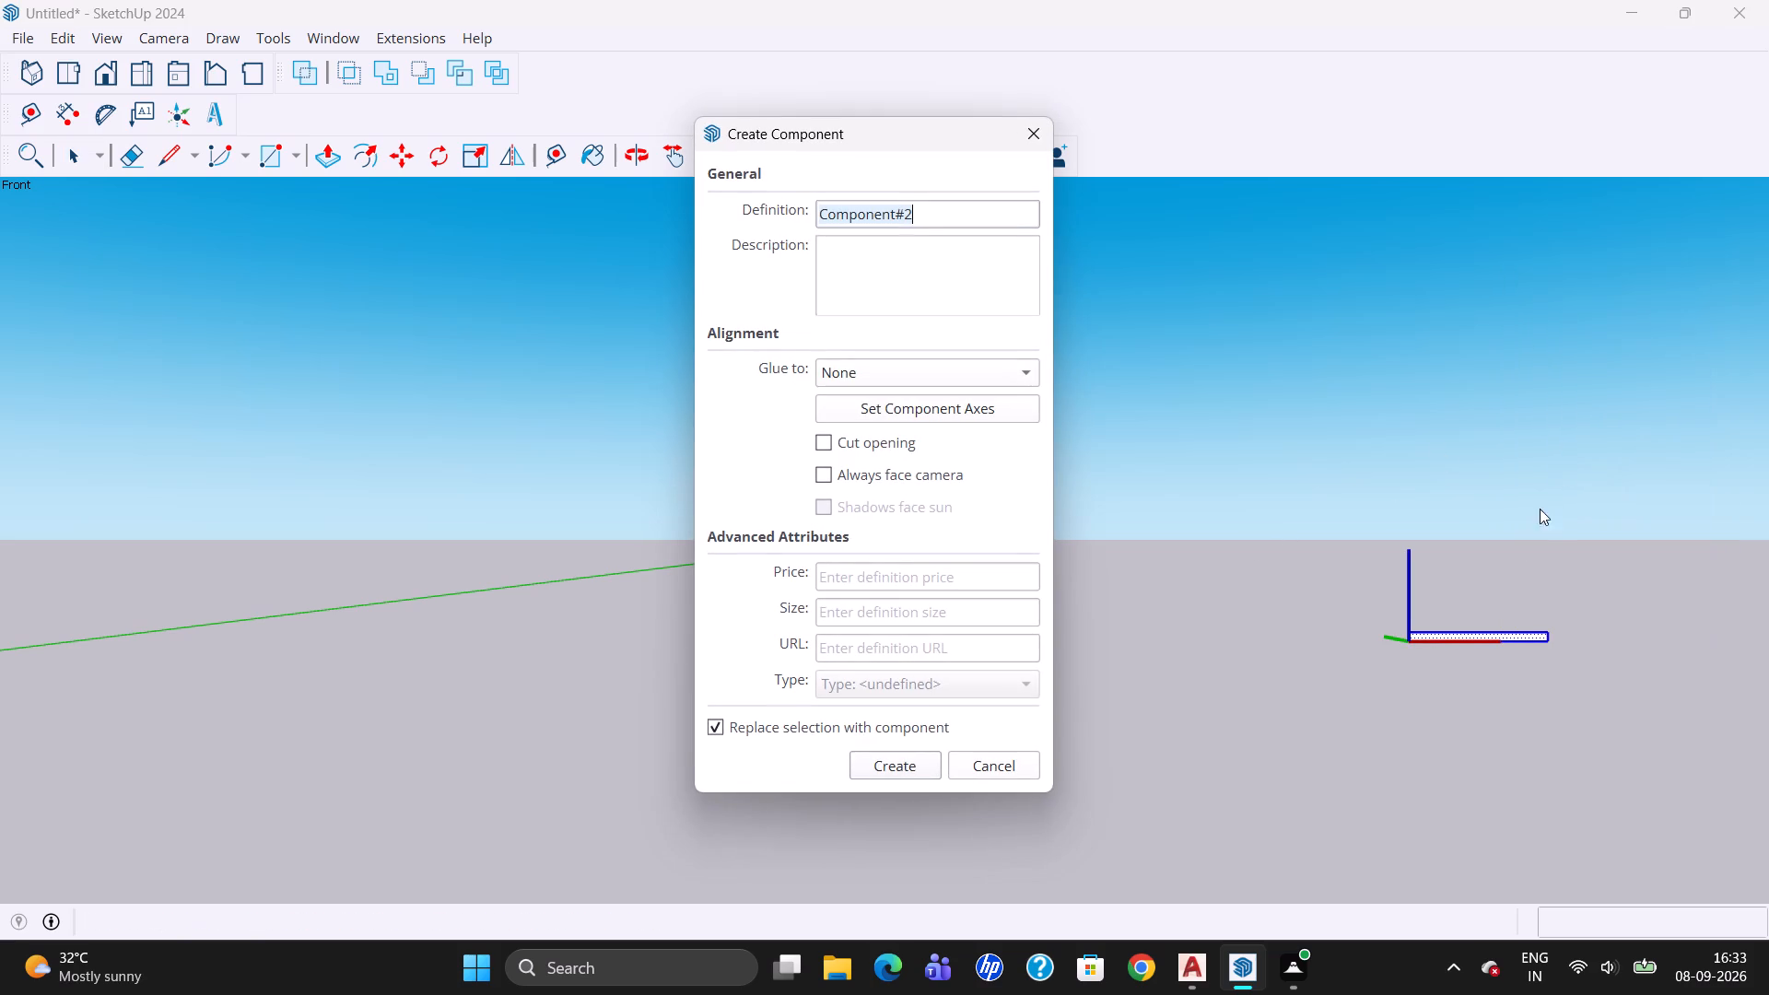
pyautogui.click(896, 759)
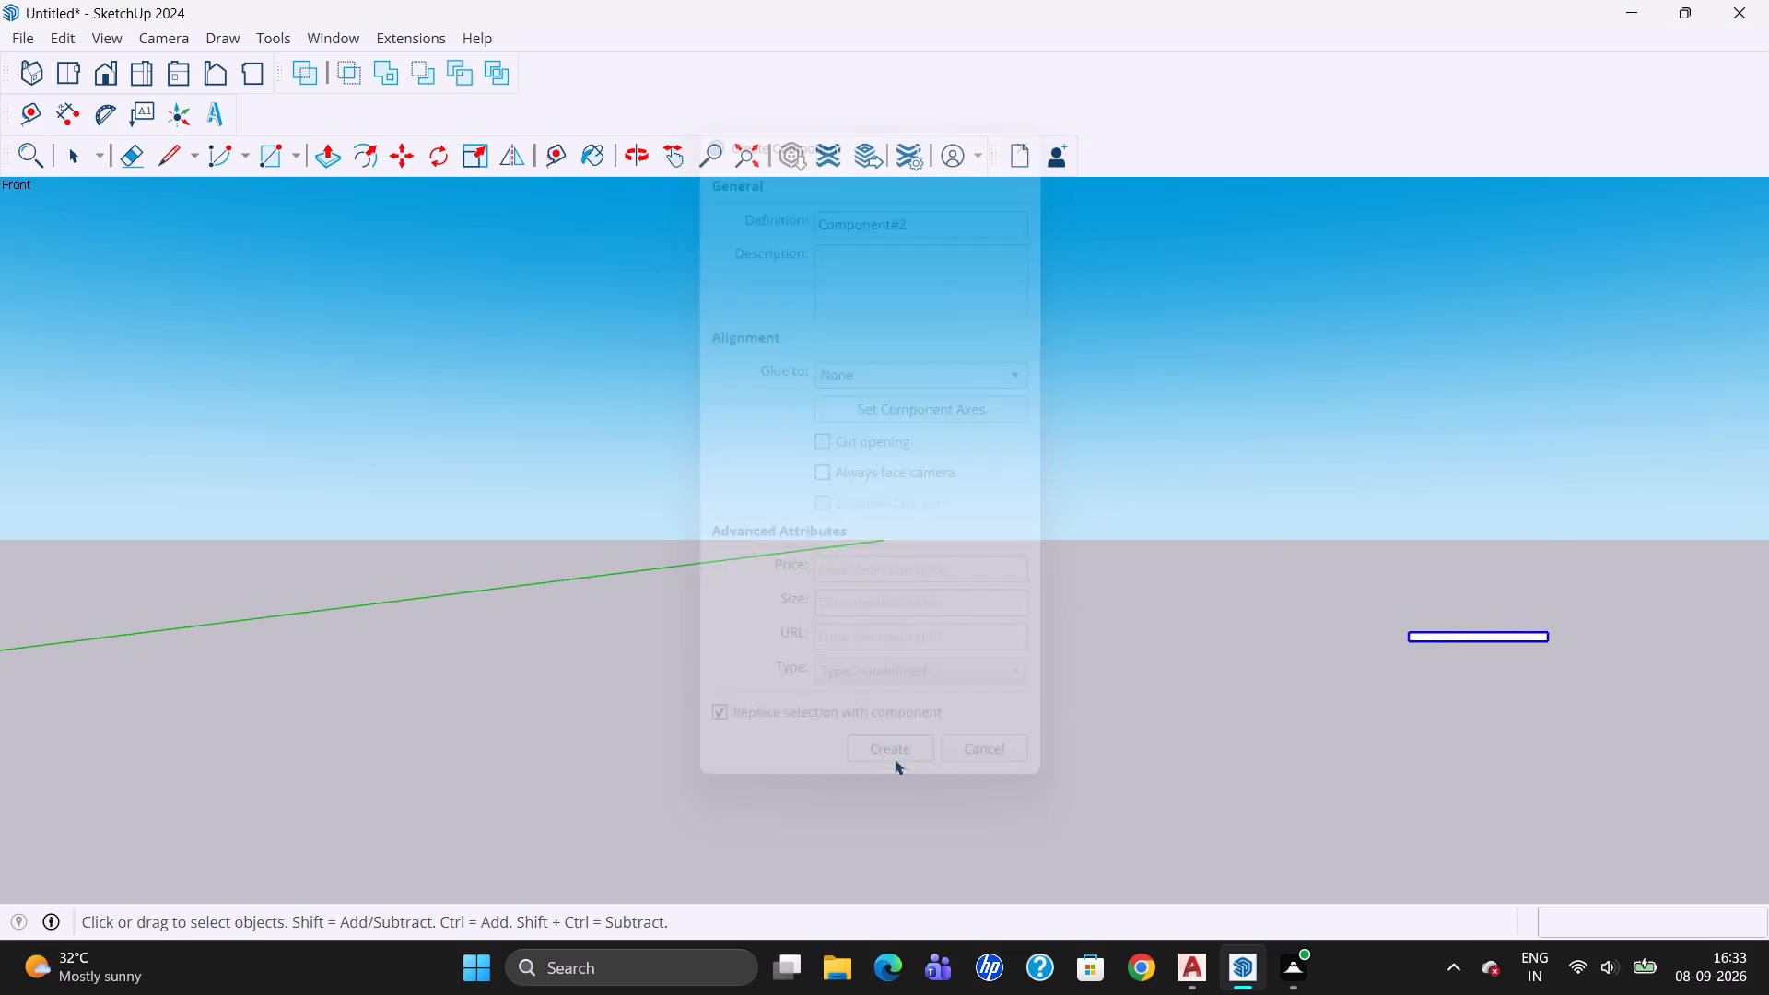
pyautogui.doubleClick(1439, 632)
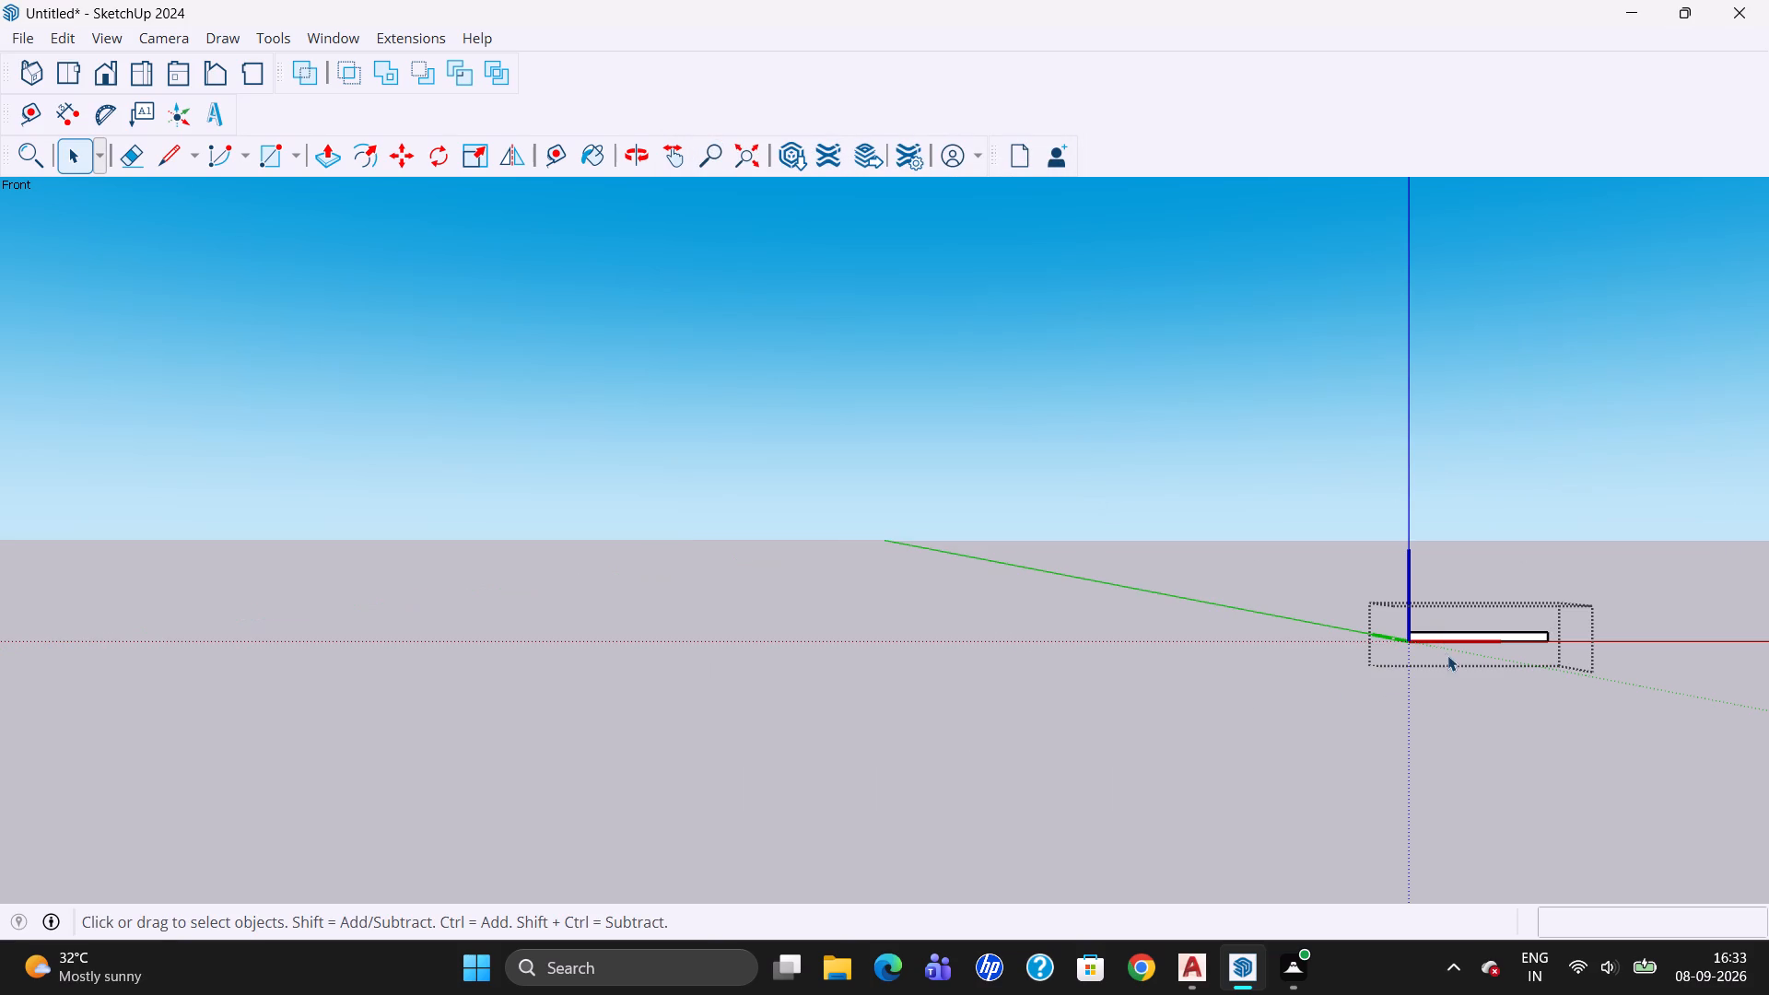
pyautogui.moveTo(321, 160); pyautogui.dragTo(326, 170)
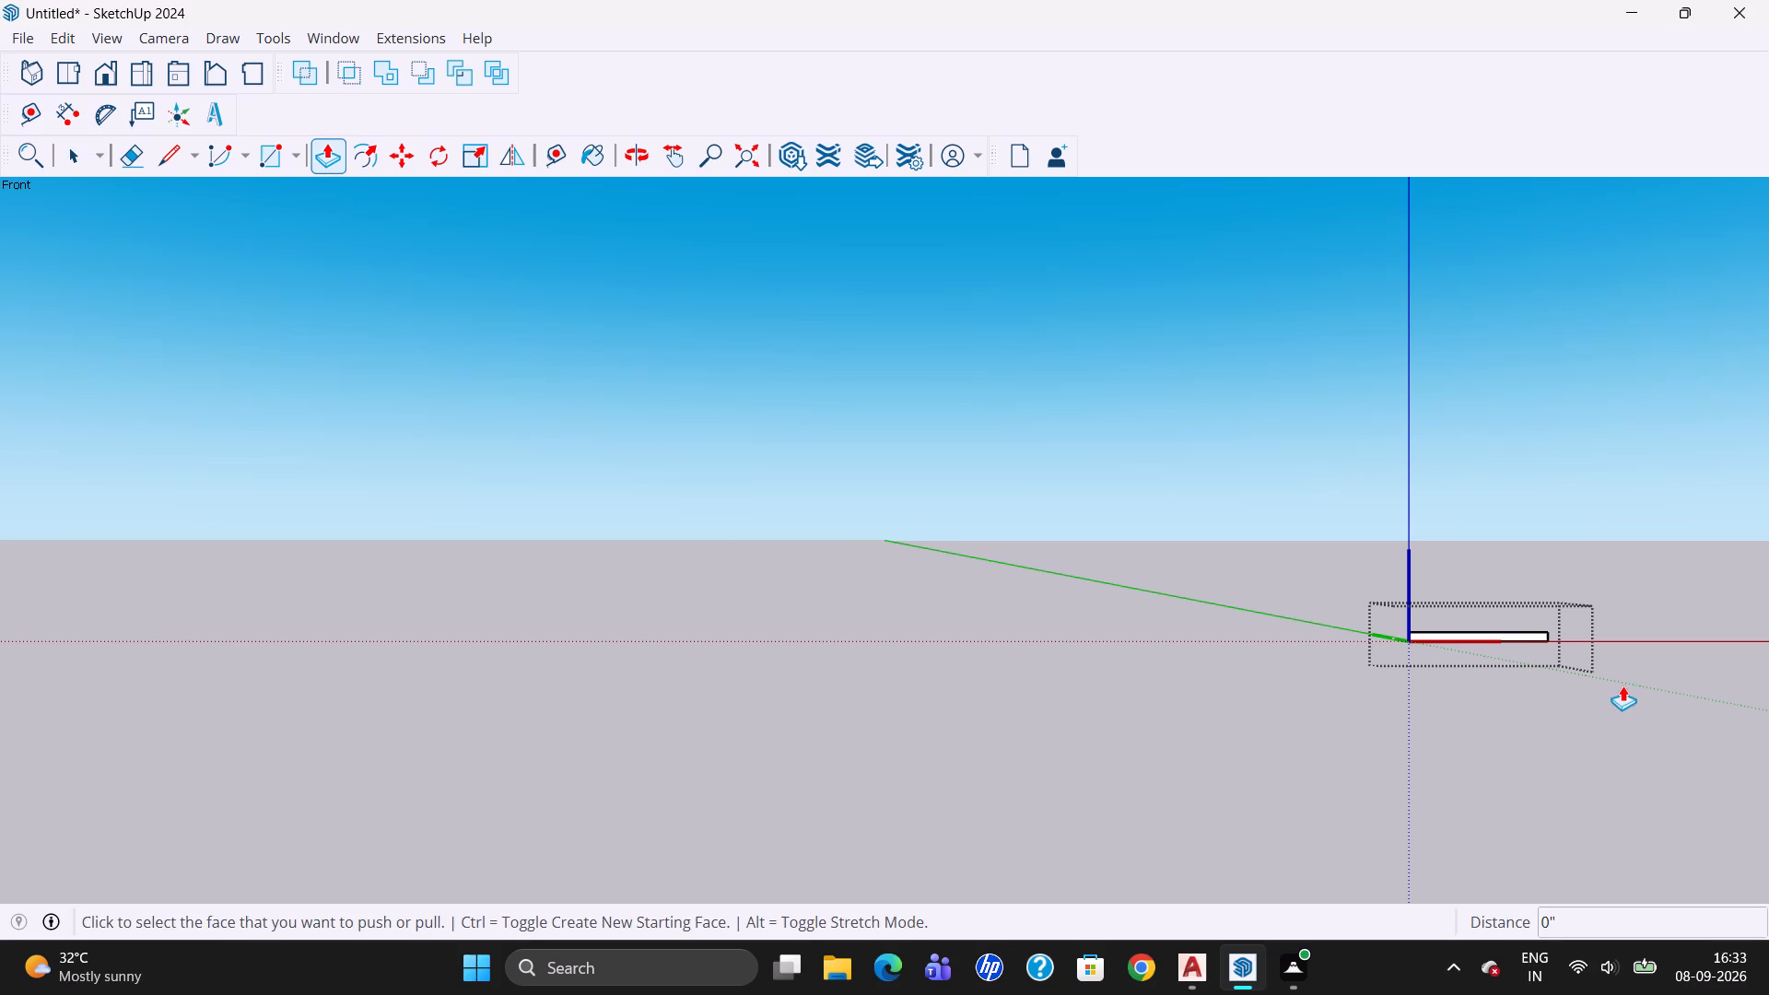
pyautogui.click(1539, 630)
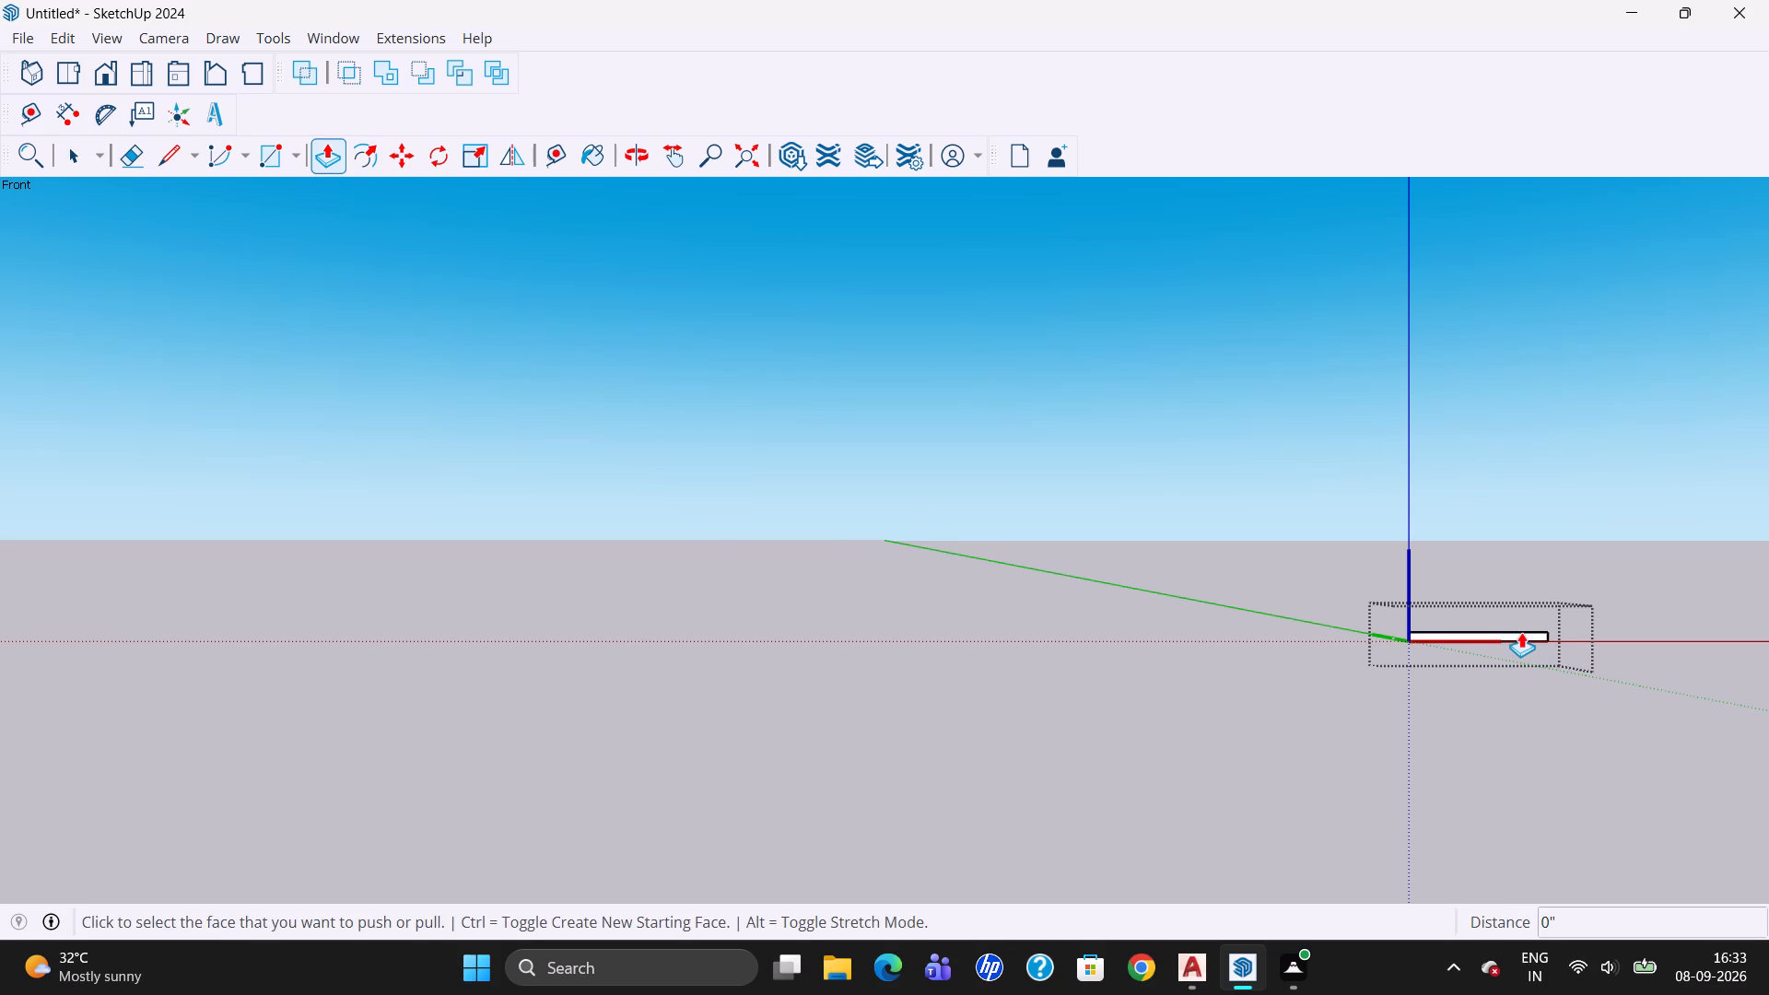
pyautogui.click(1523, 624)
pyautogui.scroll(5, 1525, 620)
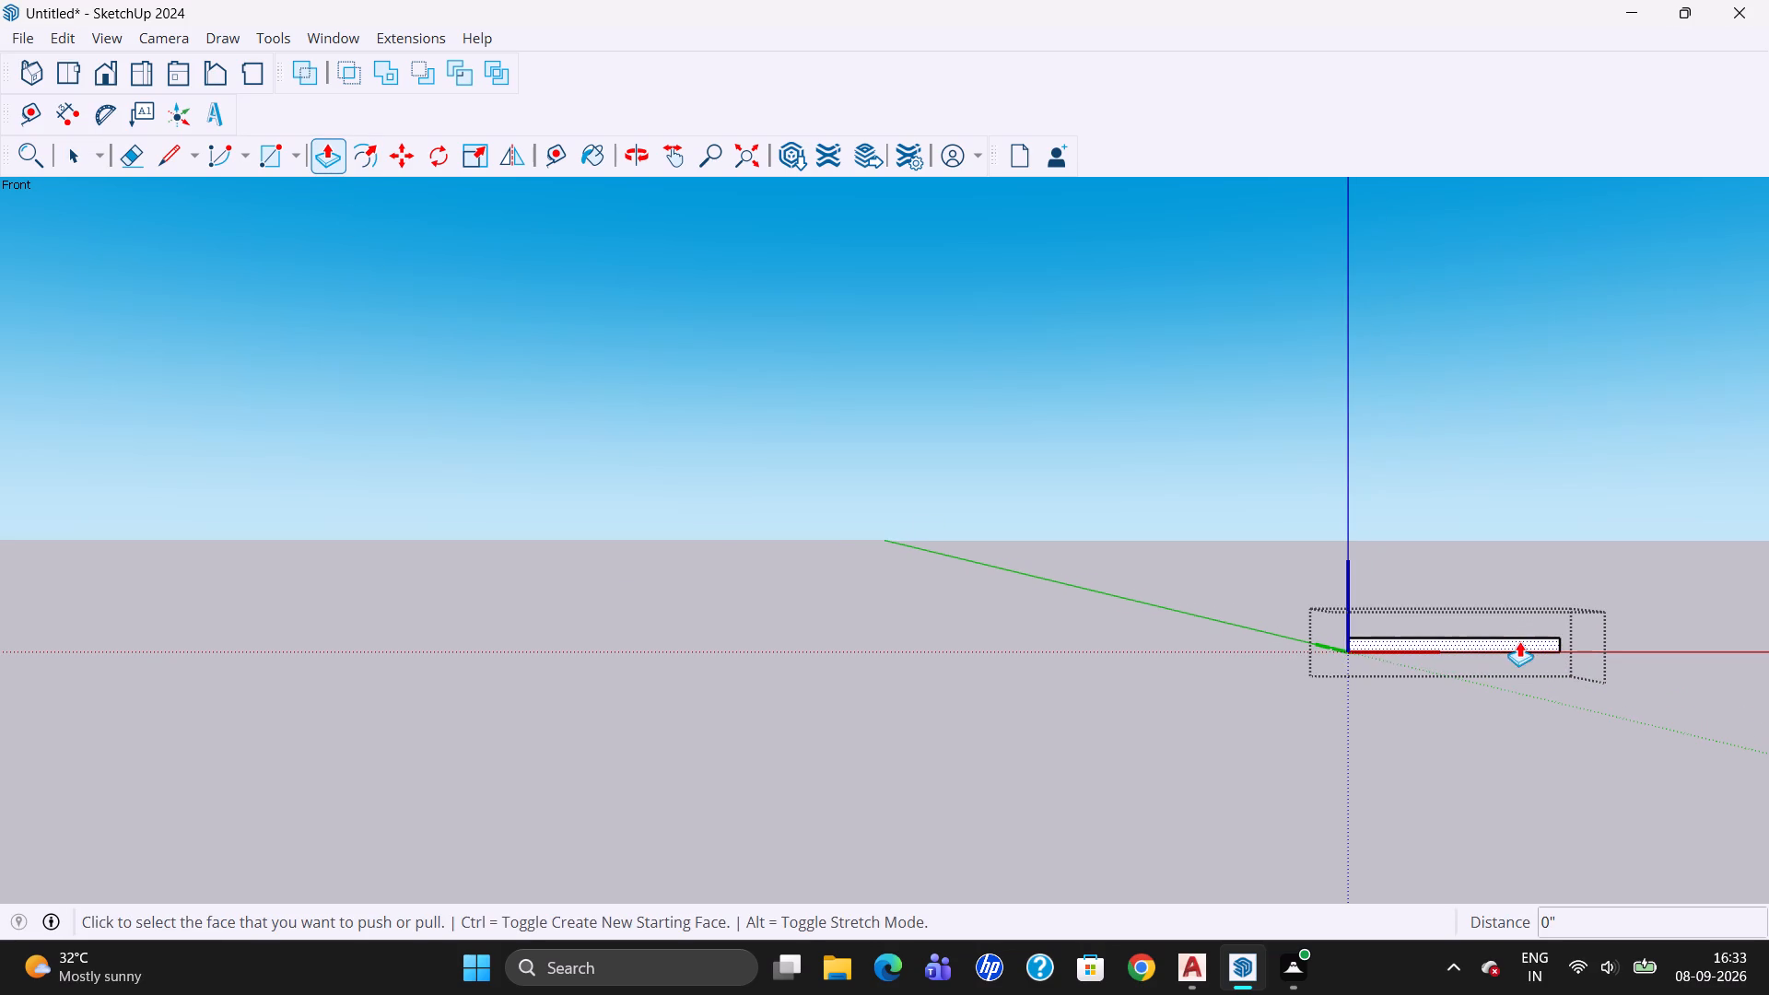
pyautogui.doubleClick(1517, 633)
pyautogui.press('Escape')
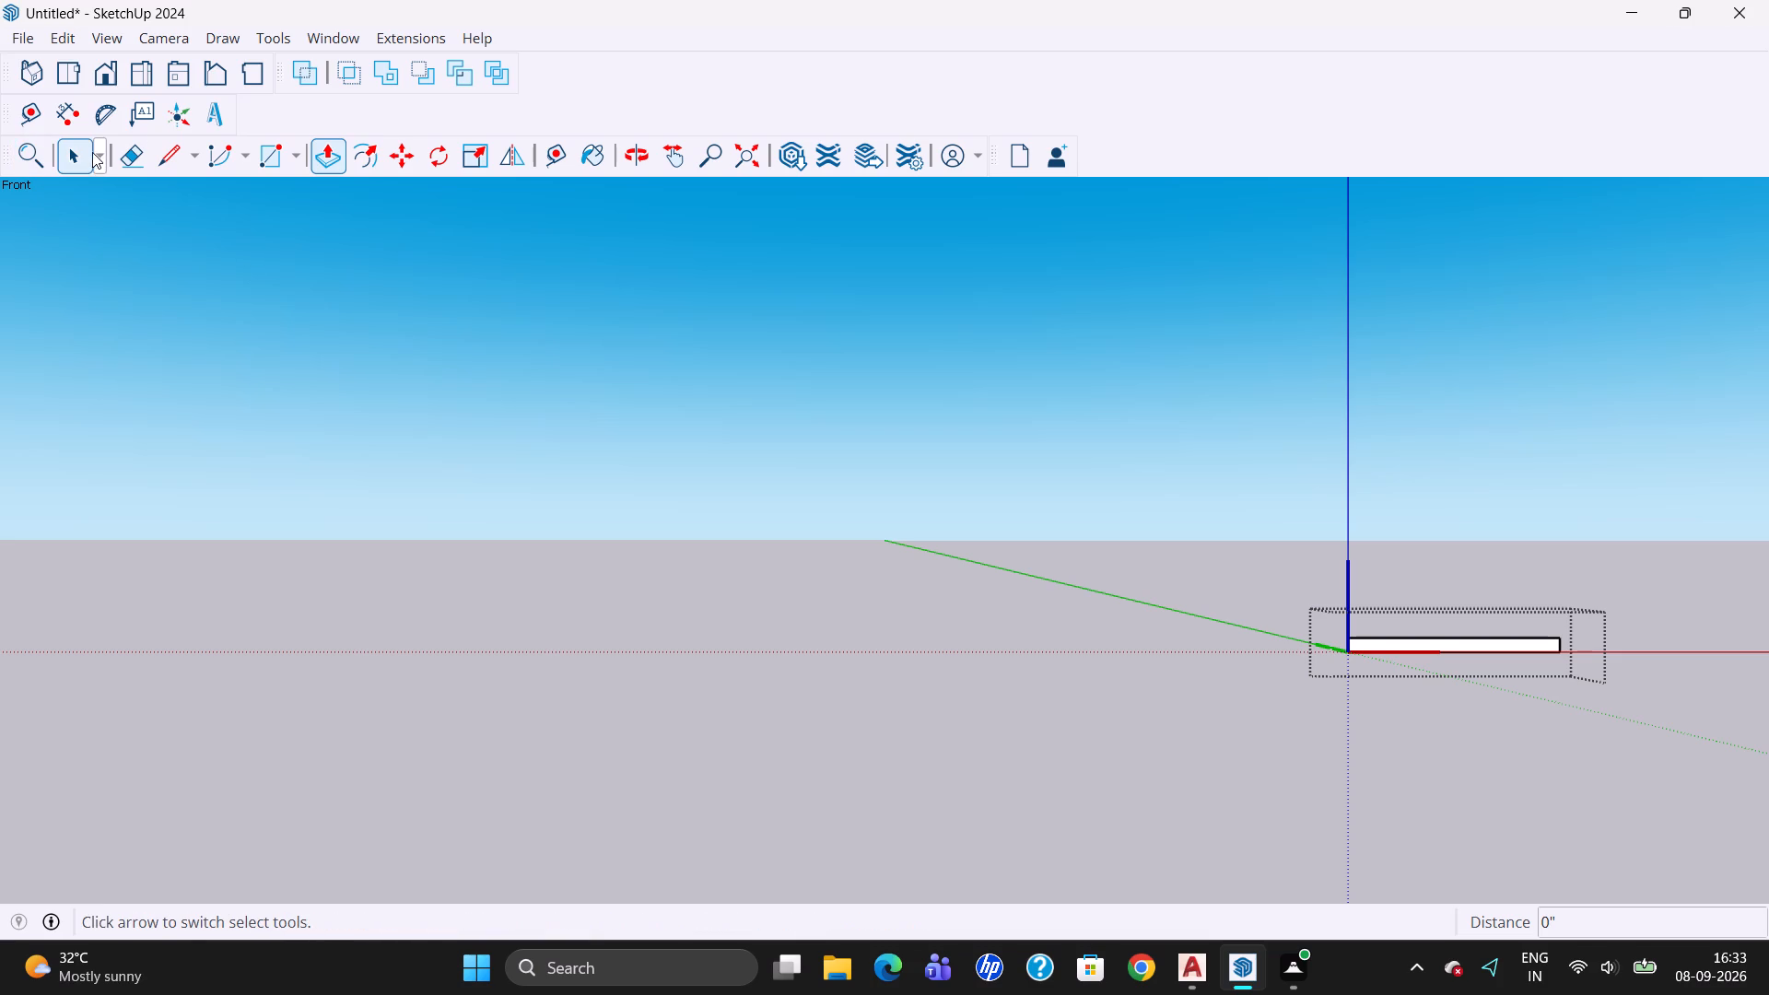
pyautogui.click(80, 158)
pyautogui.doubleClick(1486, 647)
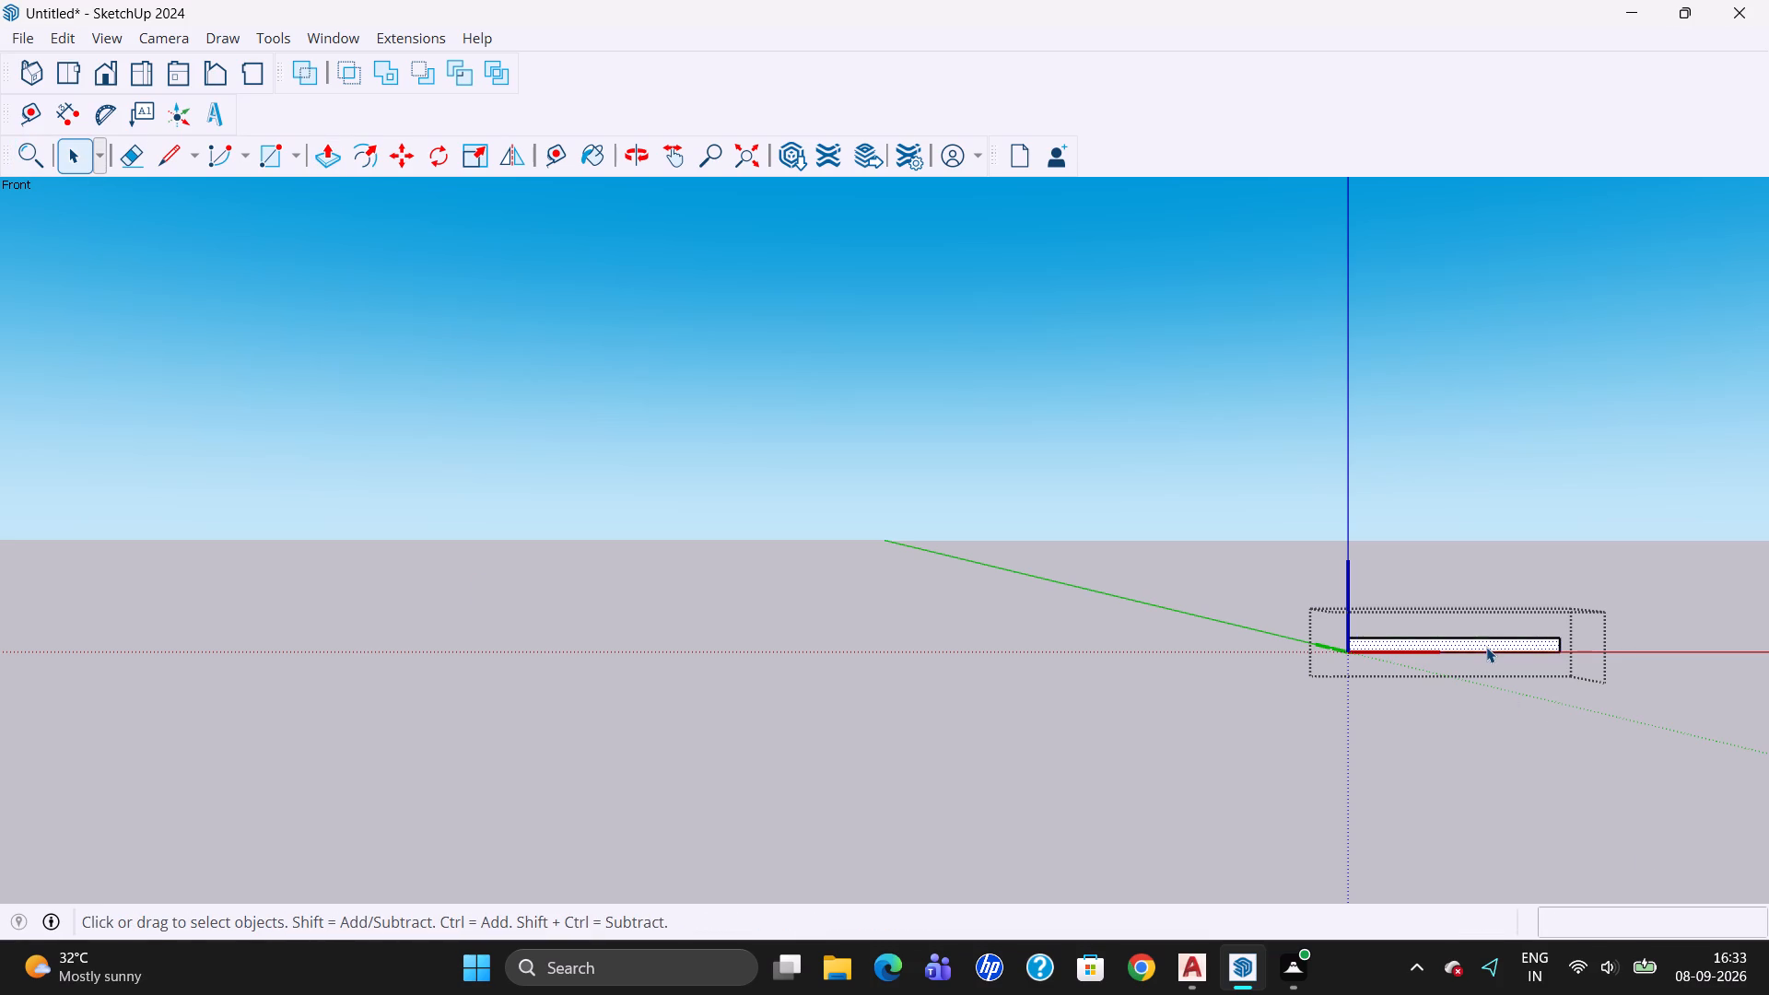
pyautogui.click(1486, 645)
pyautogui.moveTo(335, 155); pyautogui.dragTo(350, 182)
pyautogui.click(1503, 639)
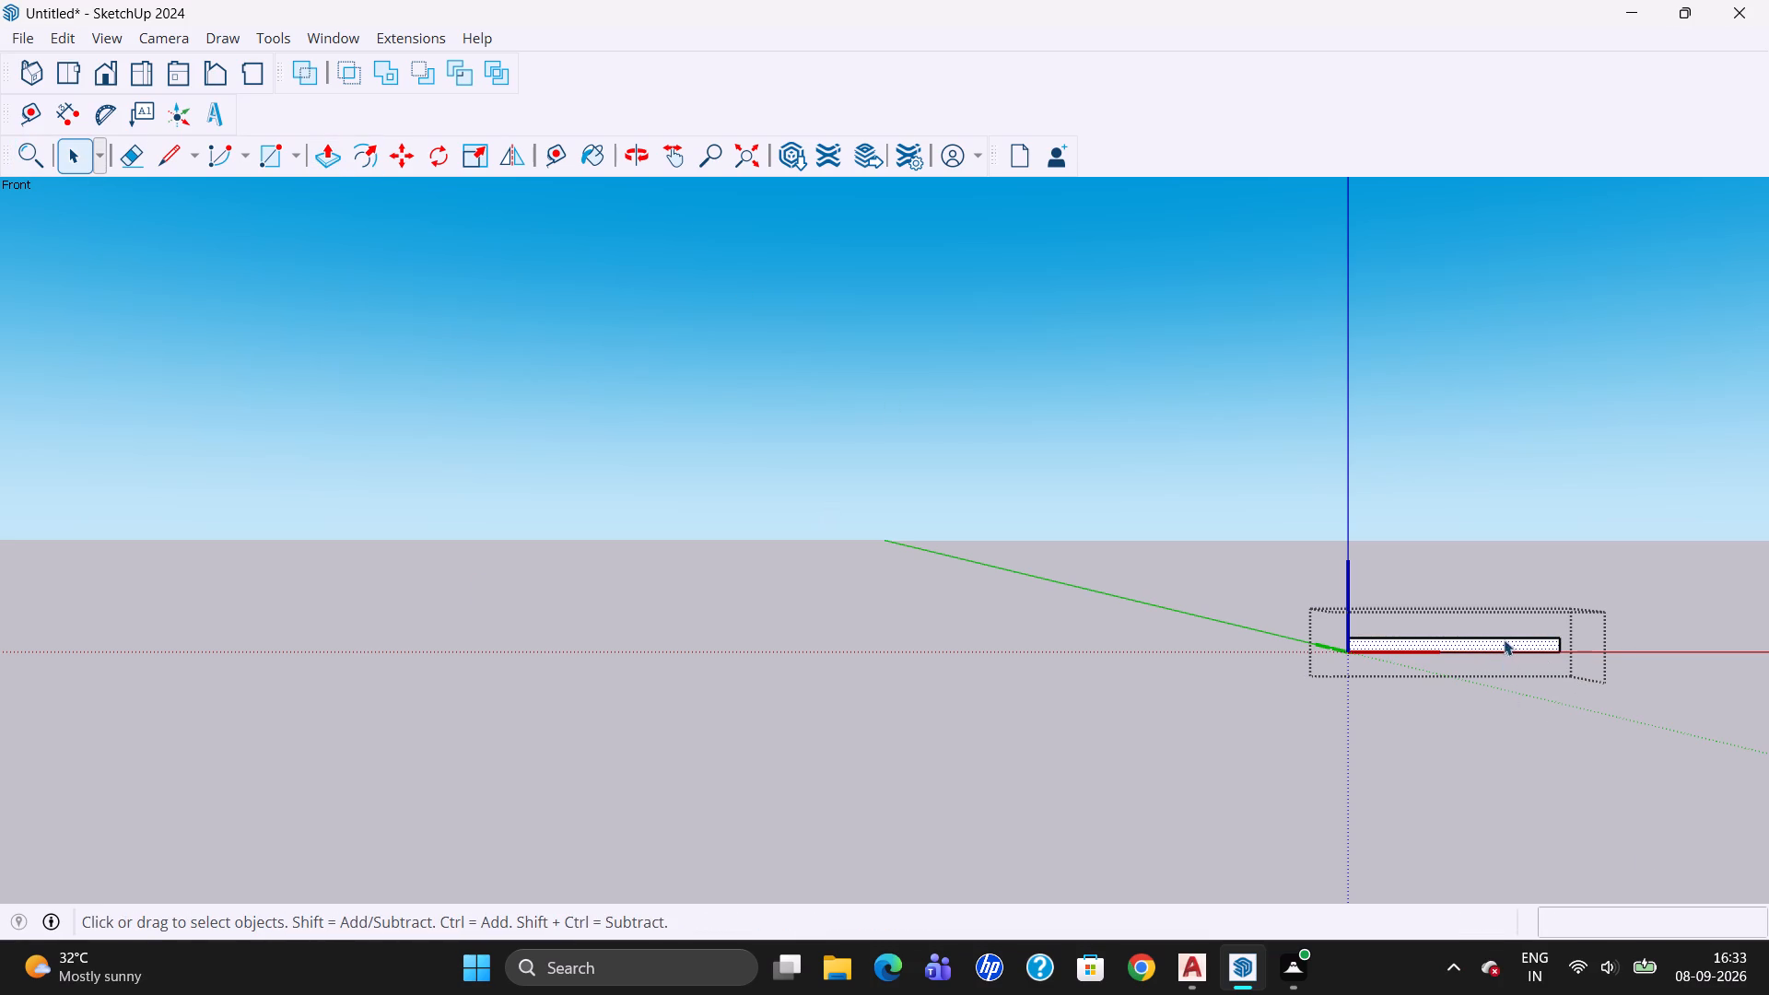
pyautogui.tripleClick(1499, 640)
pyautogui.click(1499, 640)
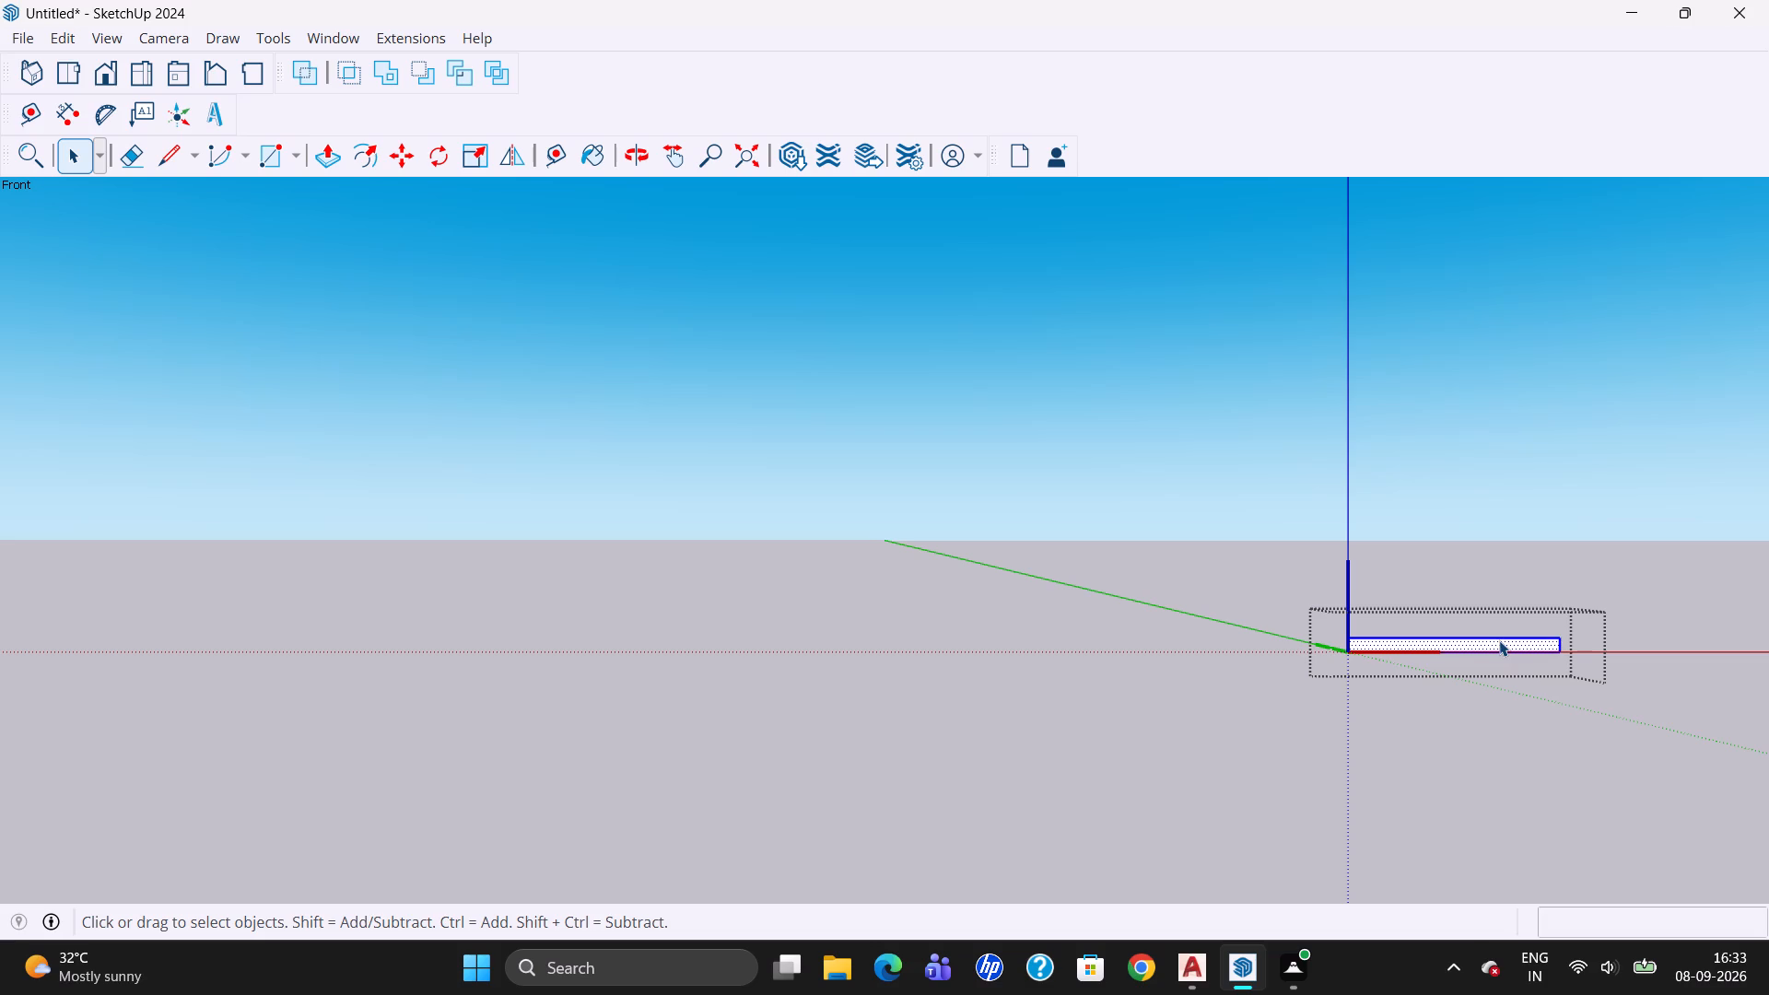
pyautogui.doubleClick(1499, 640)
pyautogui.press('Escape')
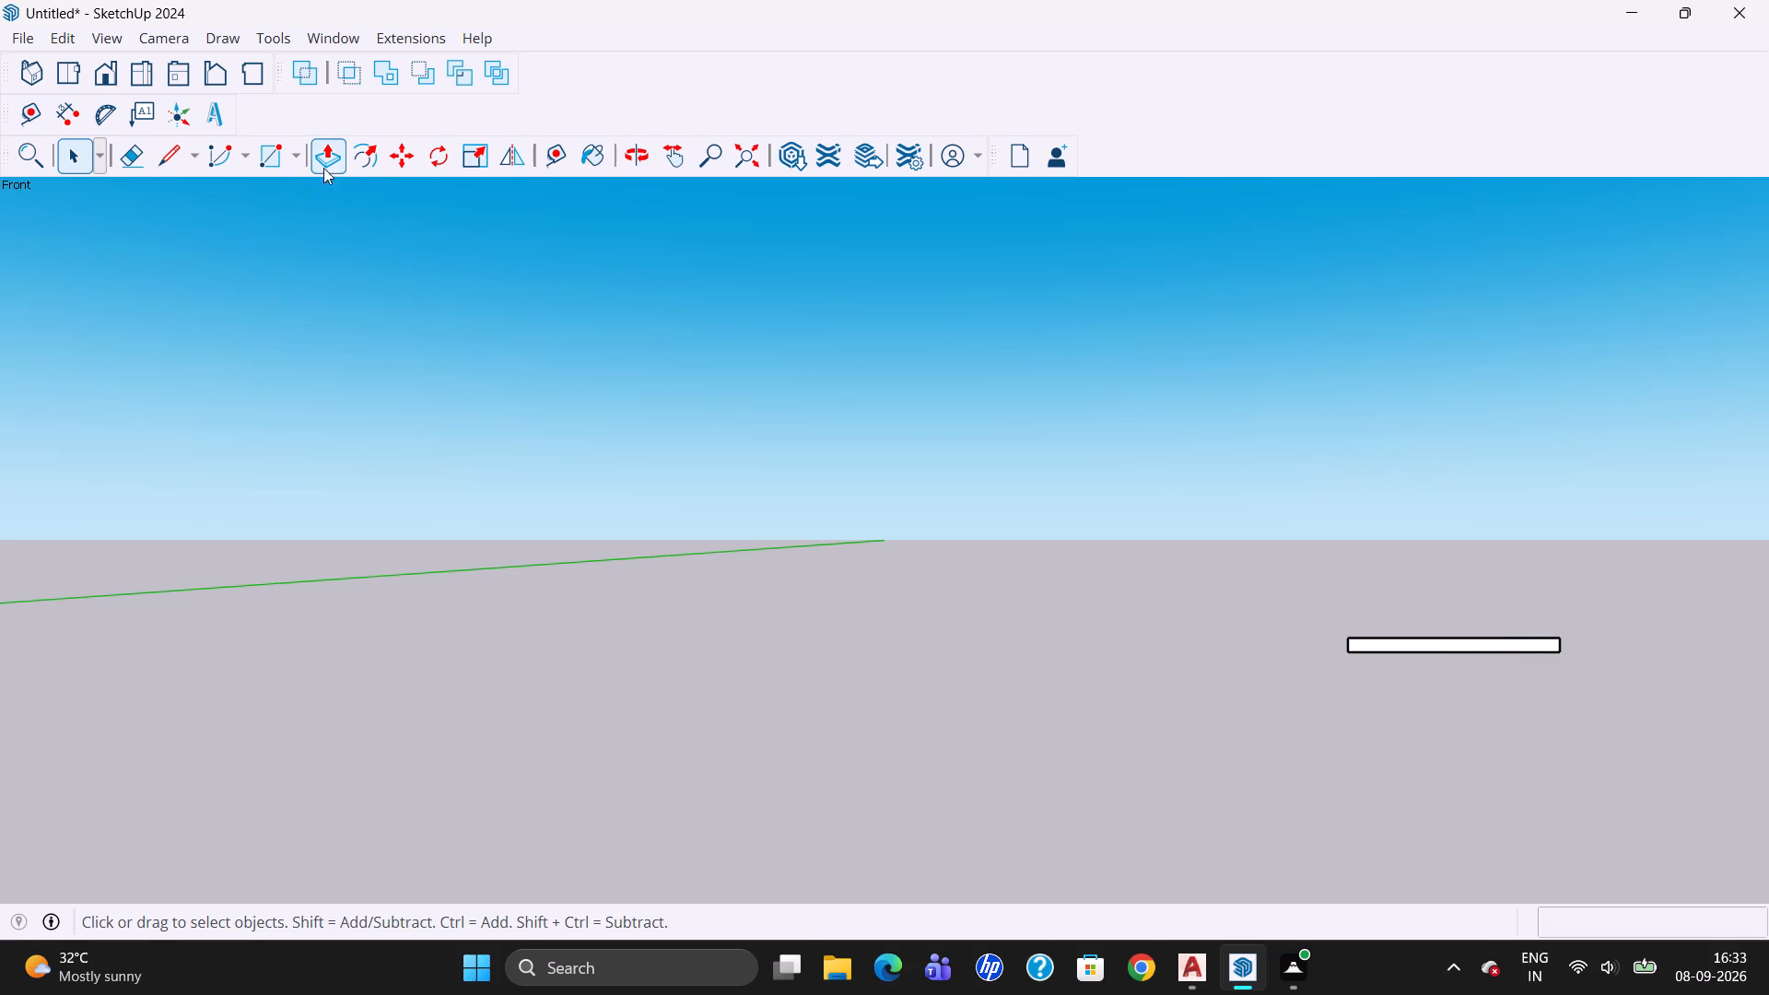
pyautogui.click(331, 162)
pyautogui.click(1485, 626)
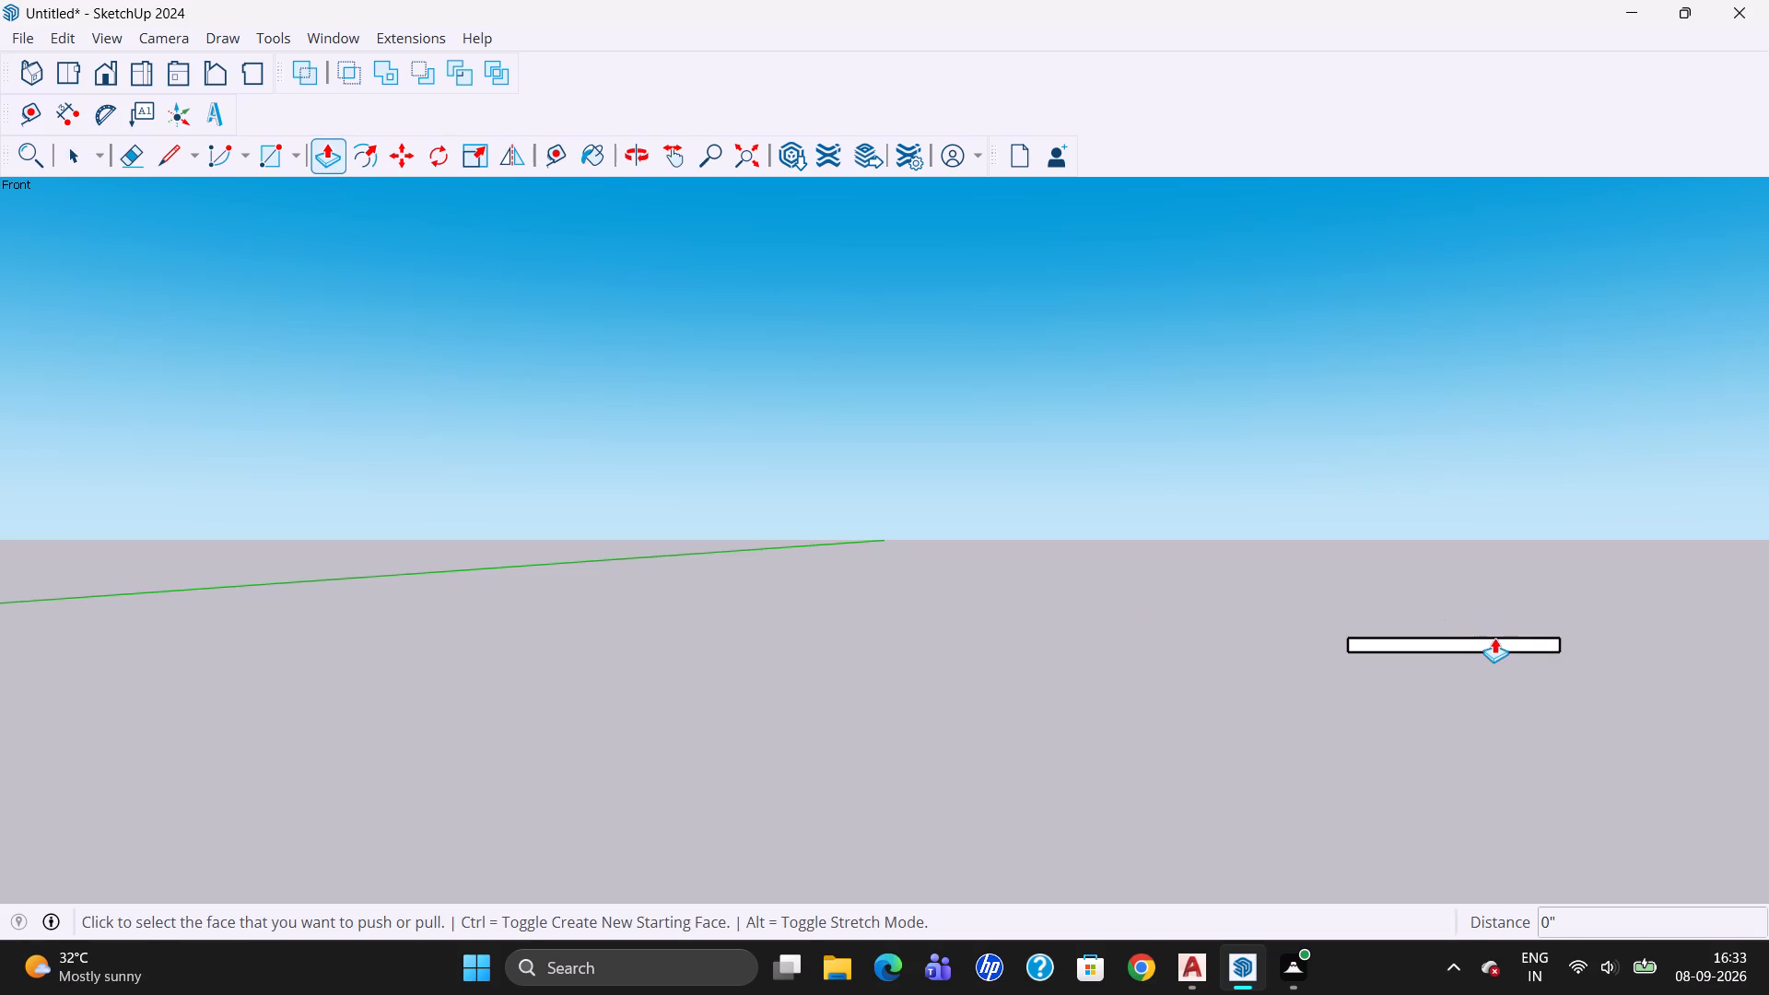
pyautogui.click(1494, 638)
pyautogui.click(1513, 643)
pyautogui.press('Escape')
# Open the 2'6" by 2" component for editing and Push/Pull its front face forward by 0.5".
pyautogui.click(79, 166)
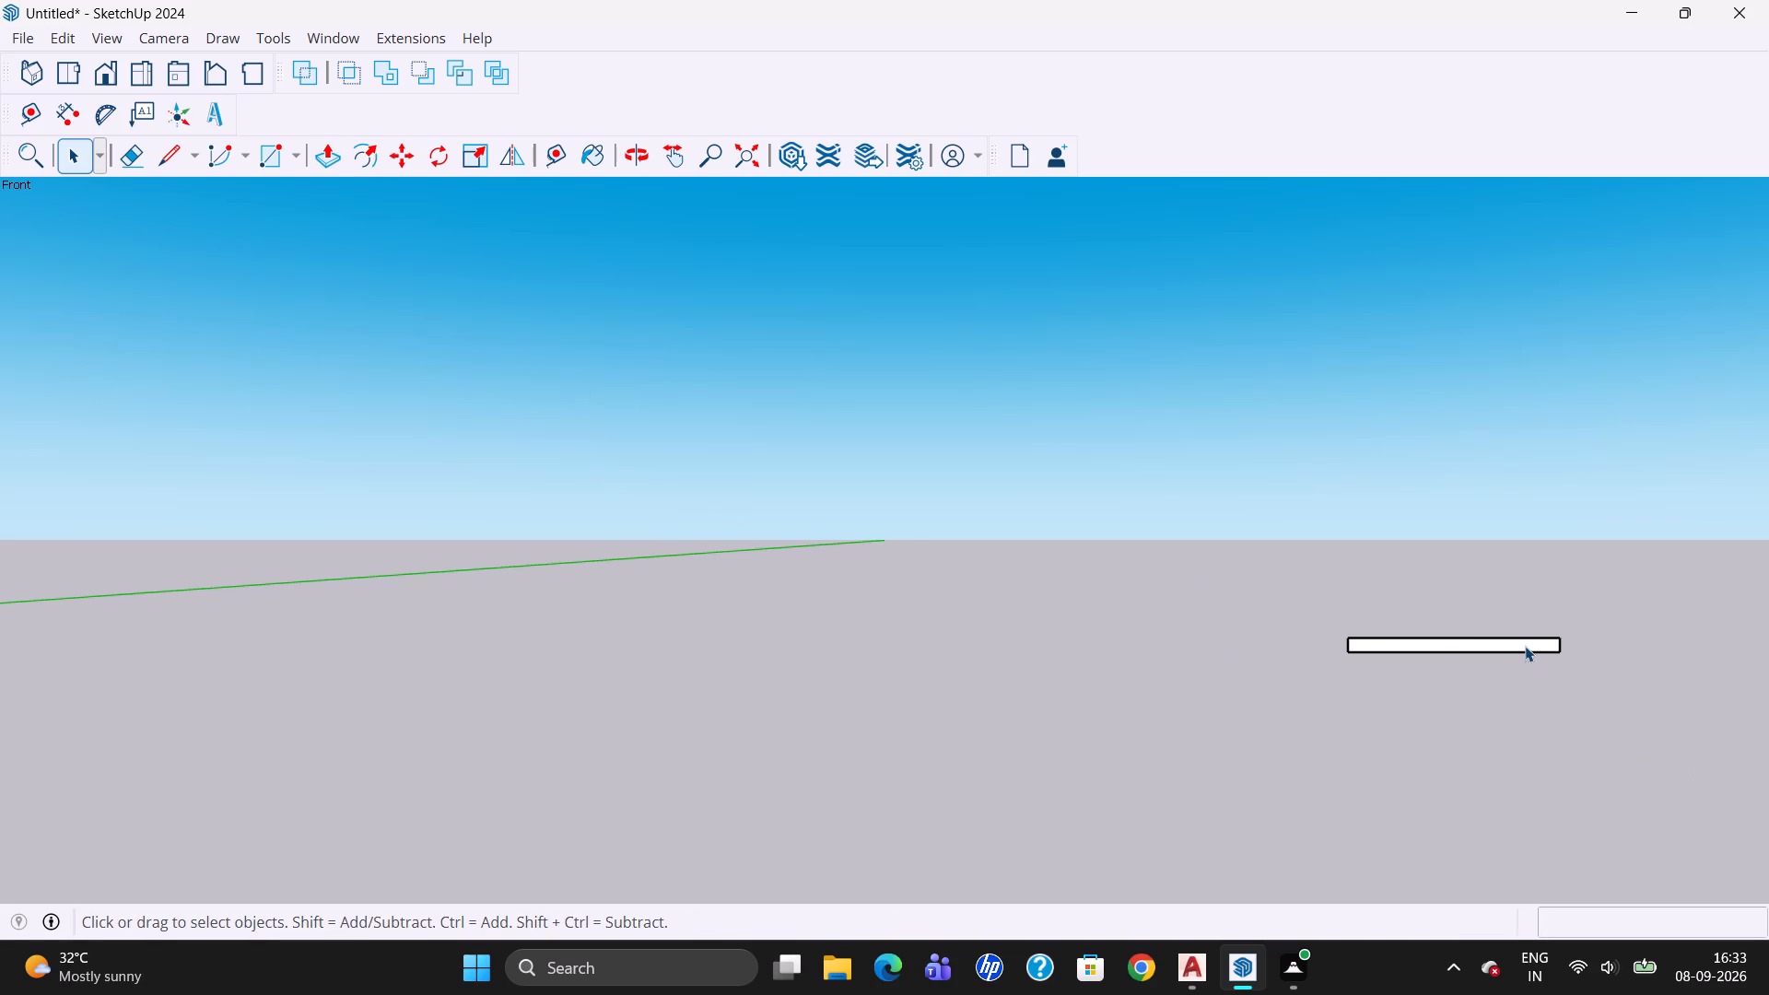
pyautogui.doubleClick(1525, 646)
pyautogui.doubleClick(1522, 647)
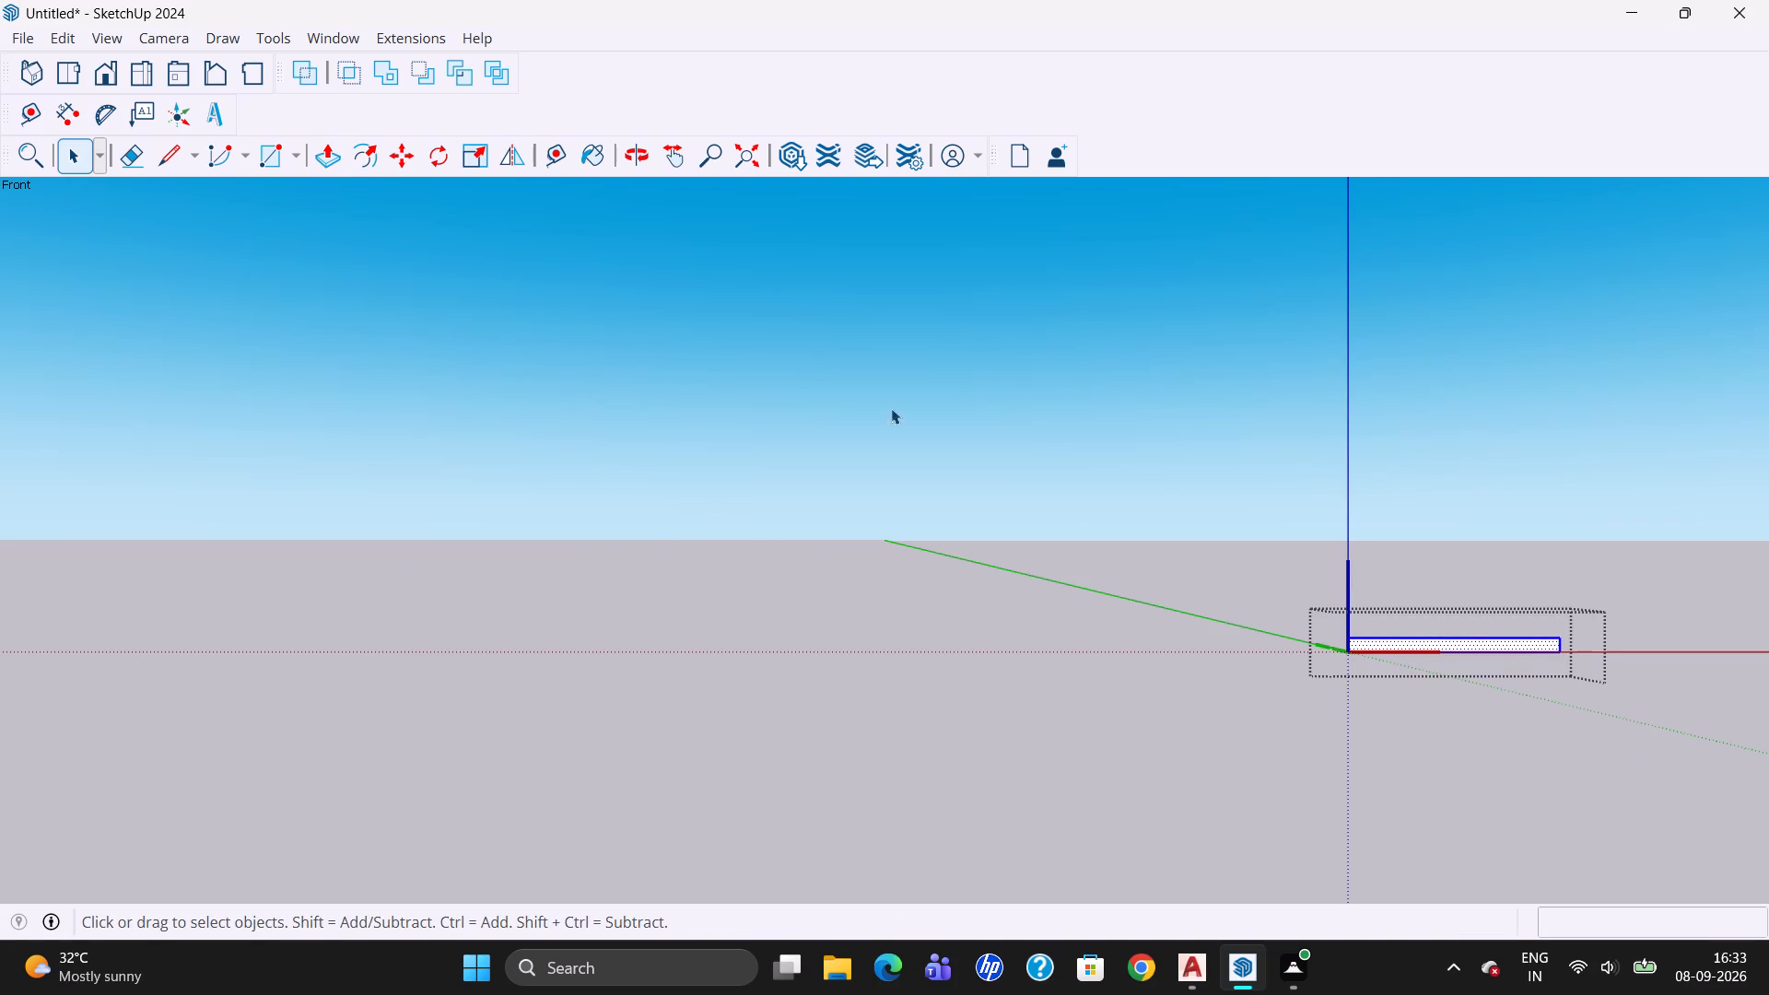
pyautogui.click(336, 158)
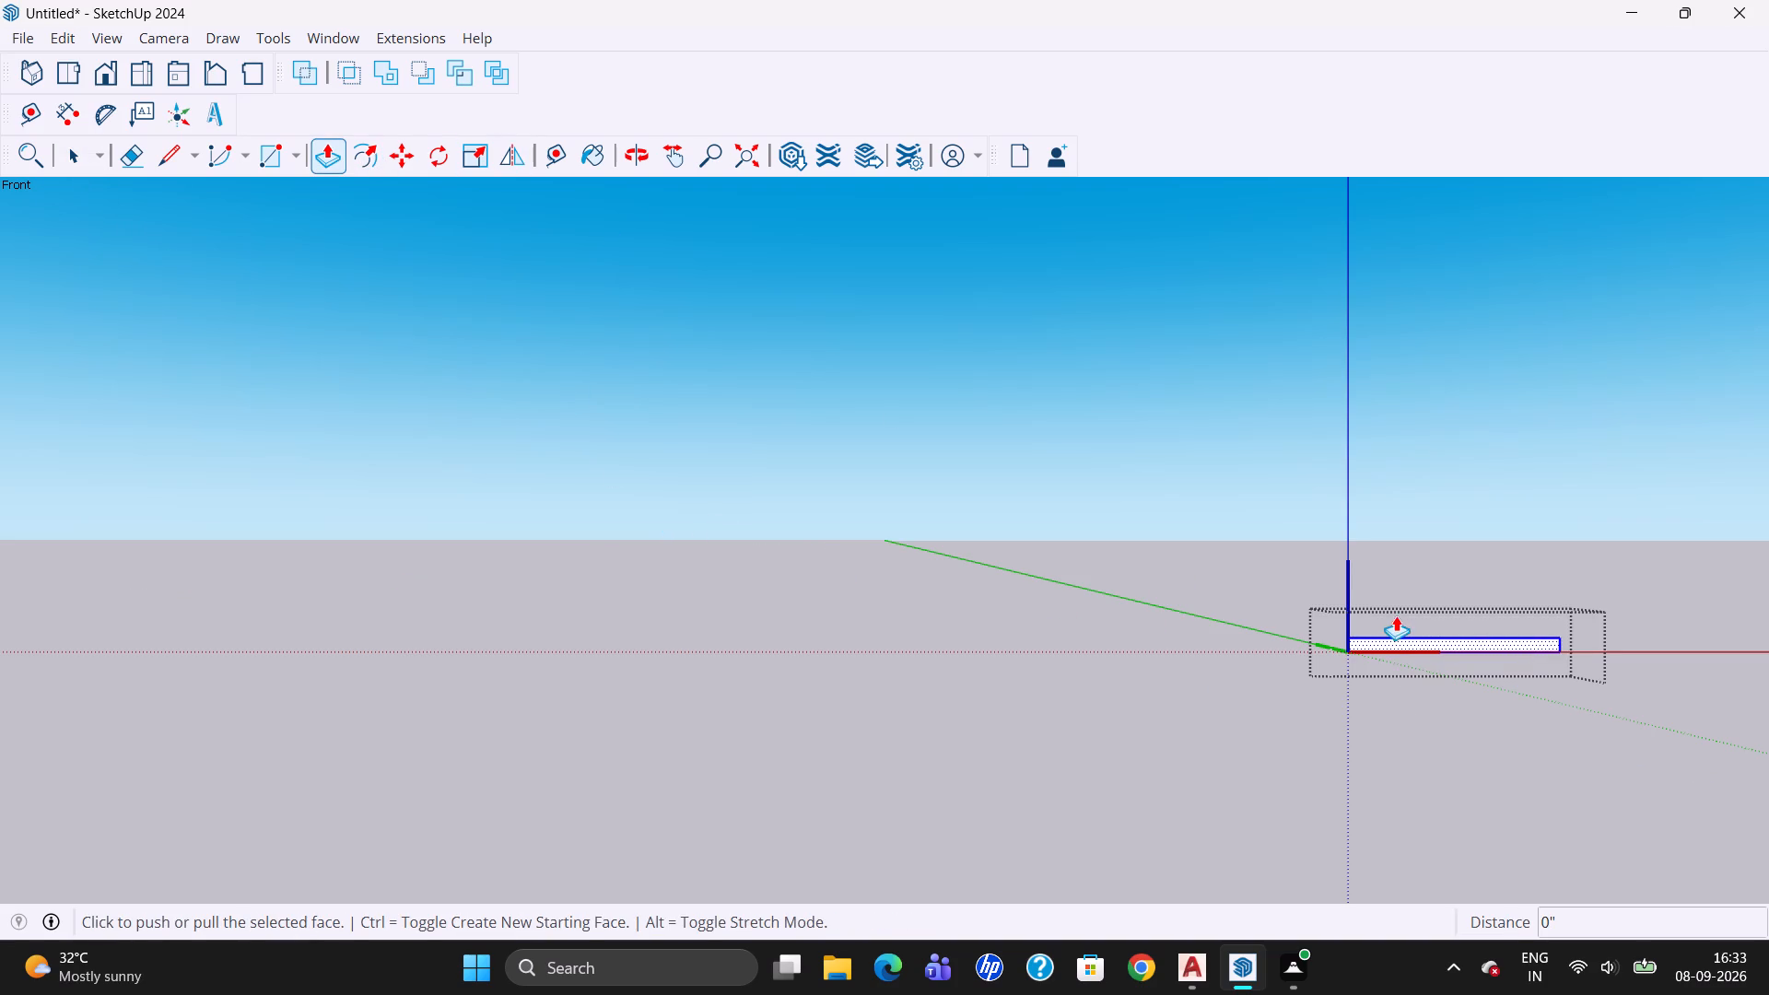
pyautogui.click(1421, 632)
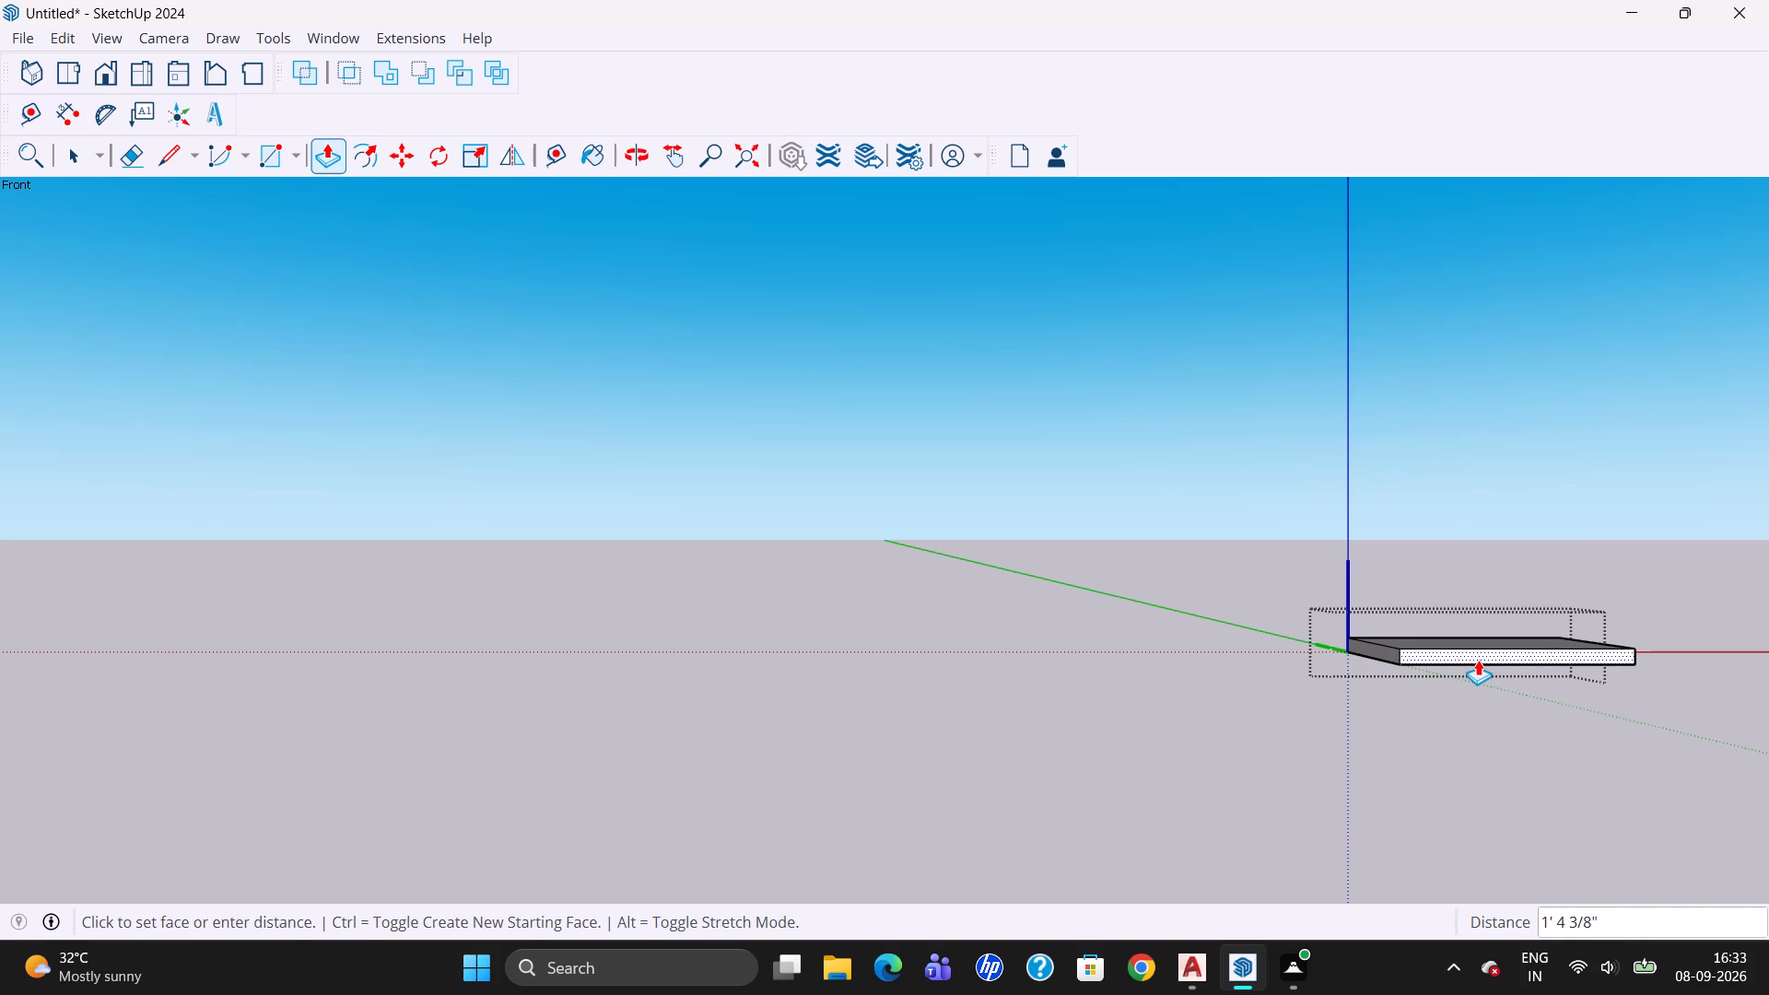
pyautogui.write('0.')
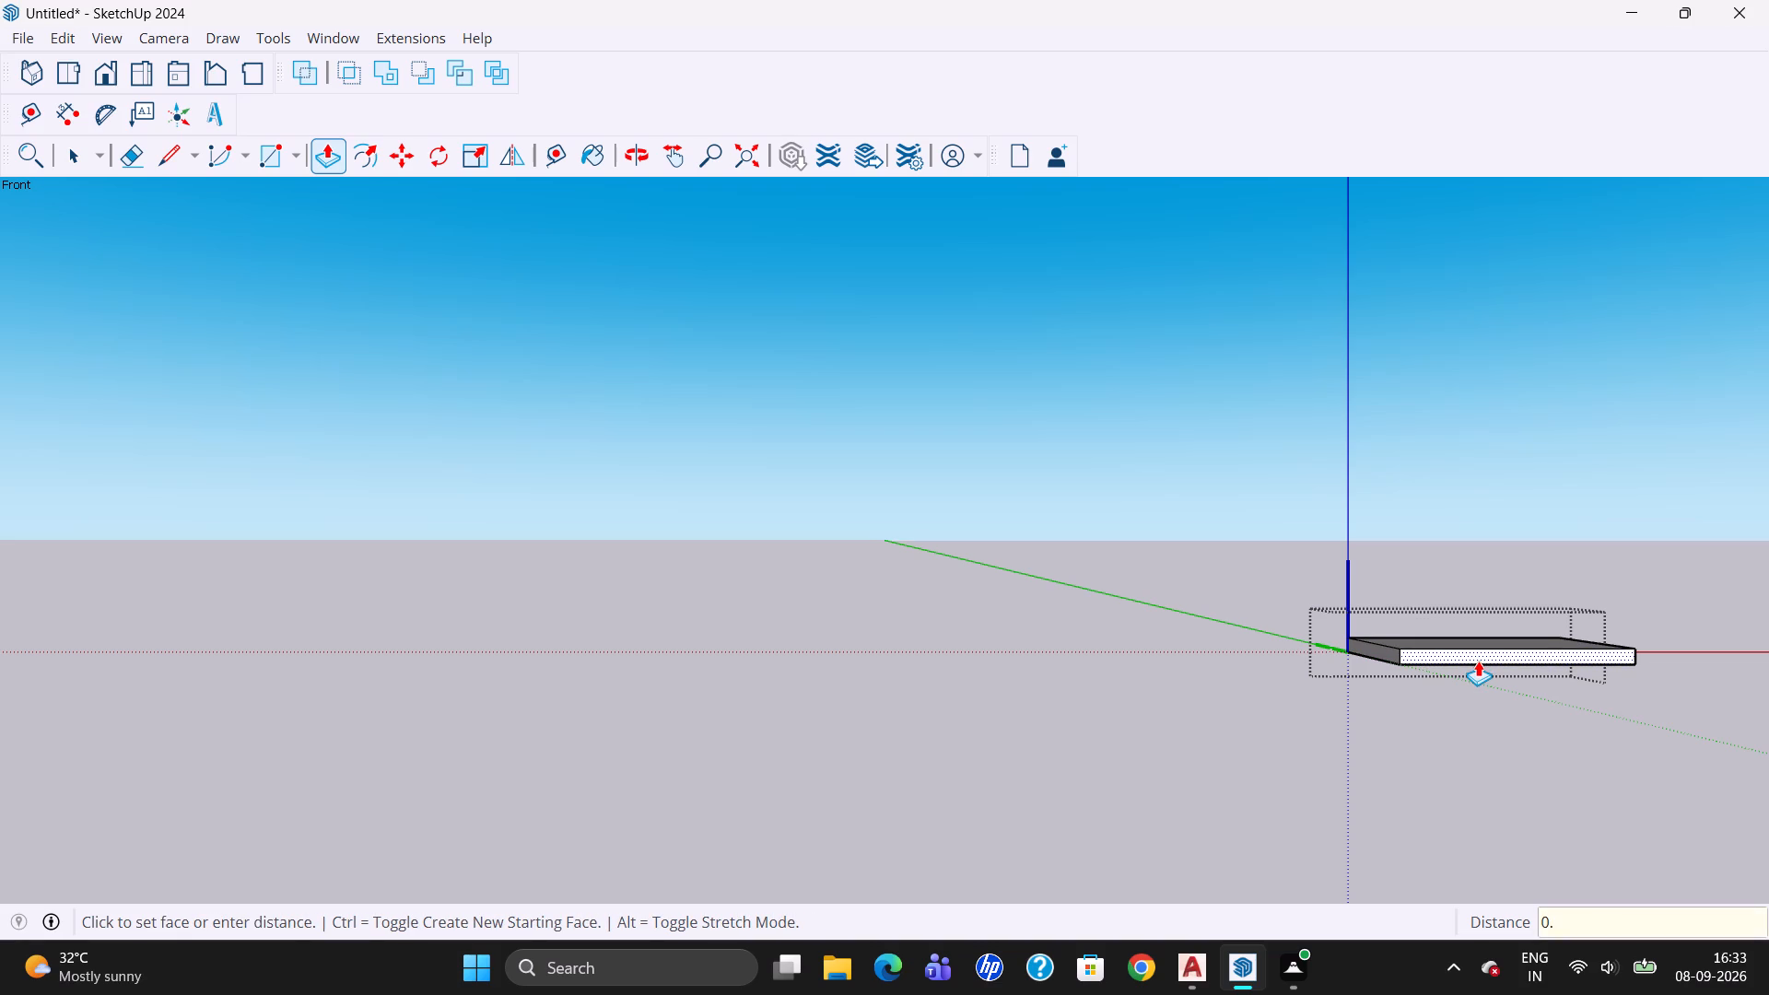
pyautogui.write('5"')
pyautogui.press('Return')
pyautogui.press('Escape')
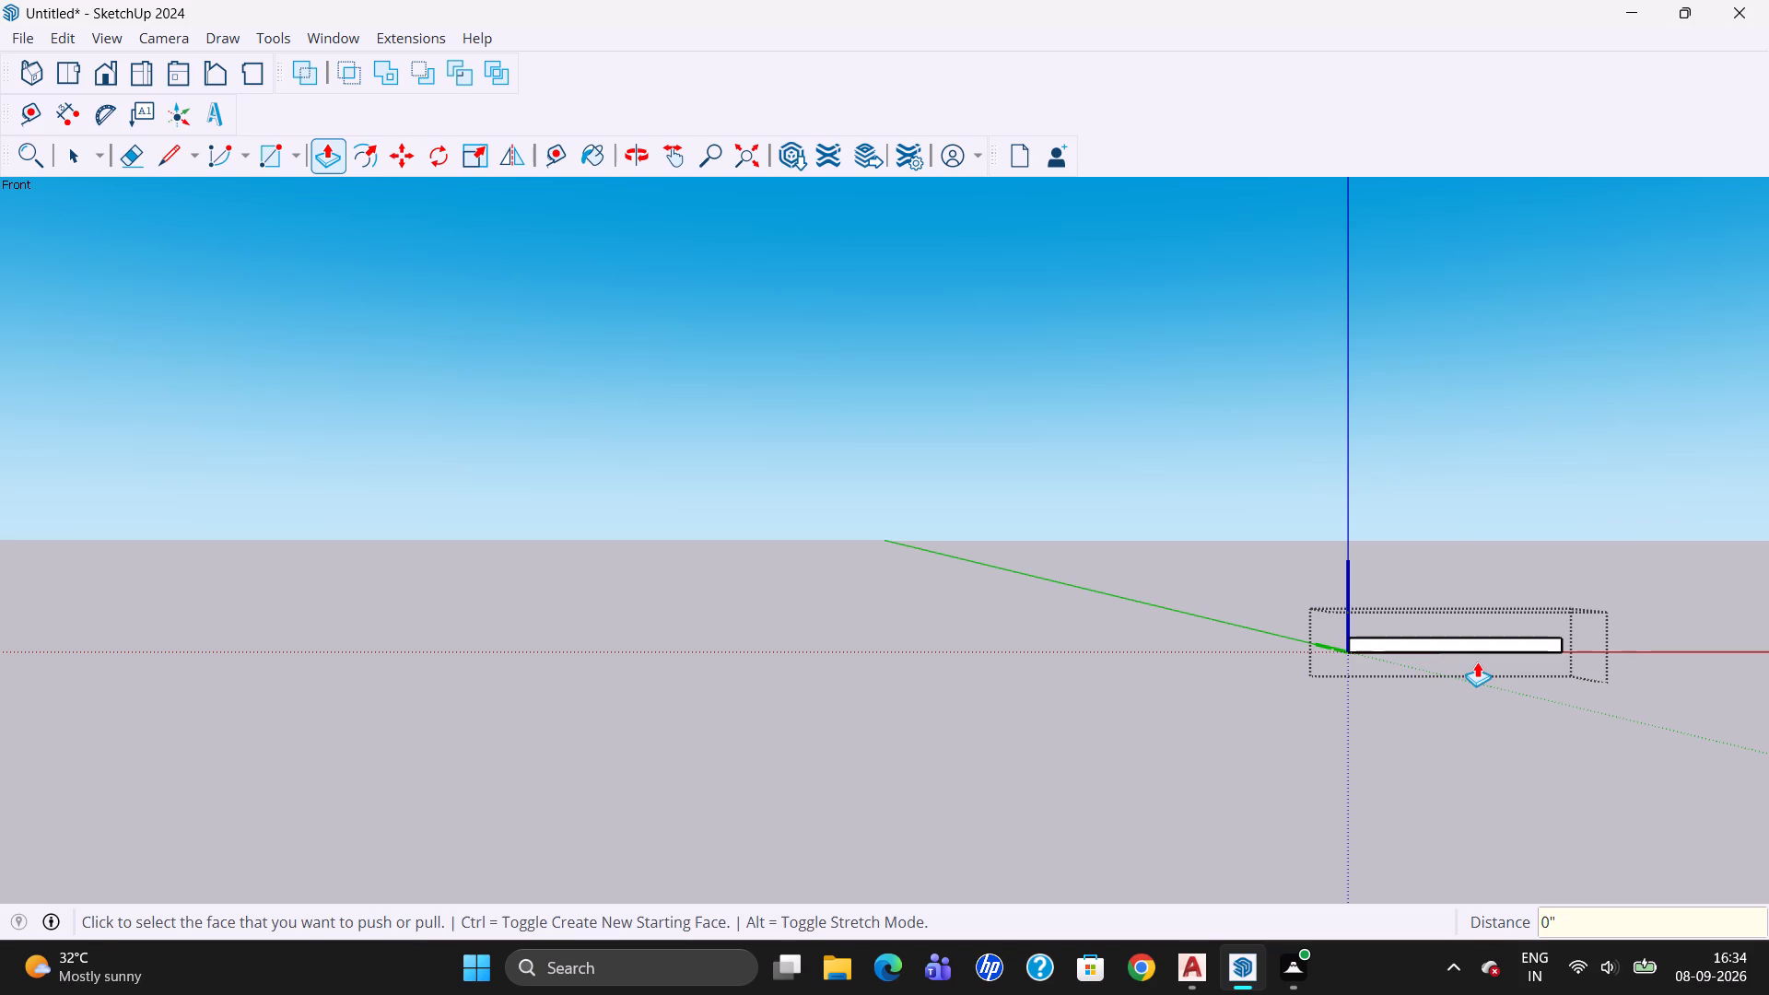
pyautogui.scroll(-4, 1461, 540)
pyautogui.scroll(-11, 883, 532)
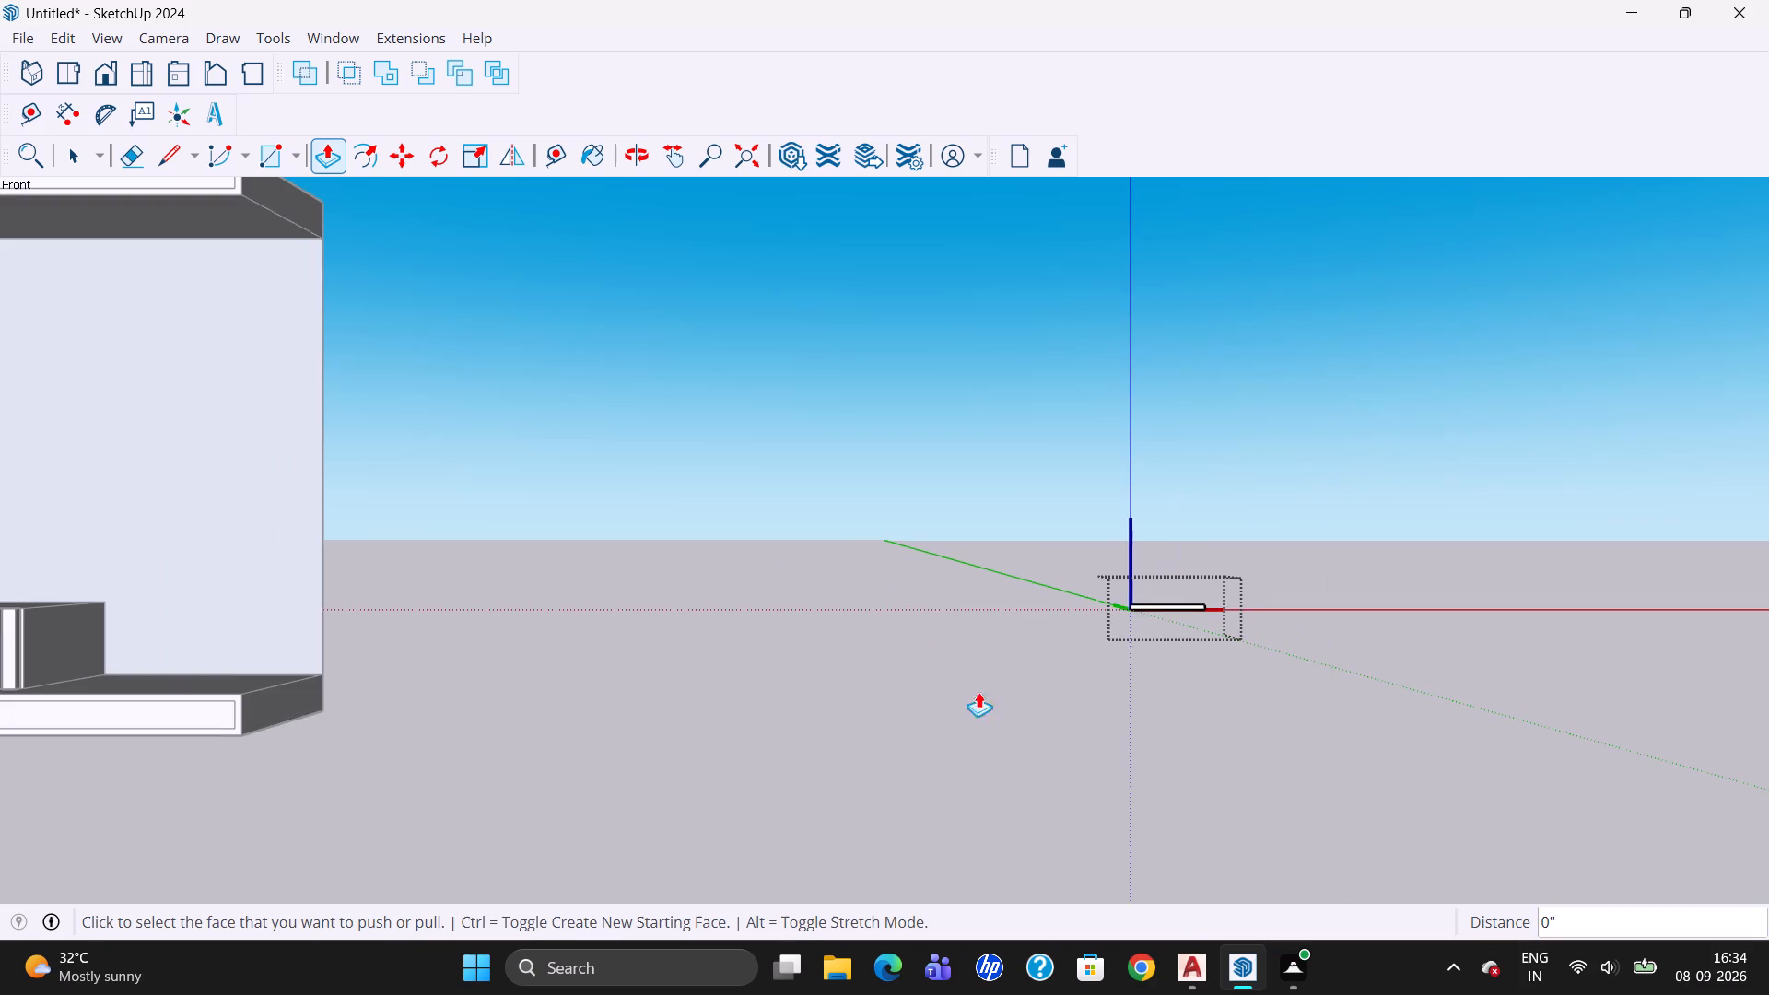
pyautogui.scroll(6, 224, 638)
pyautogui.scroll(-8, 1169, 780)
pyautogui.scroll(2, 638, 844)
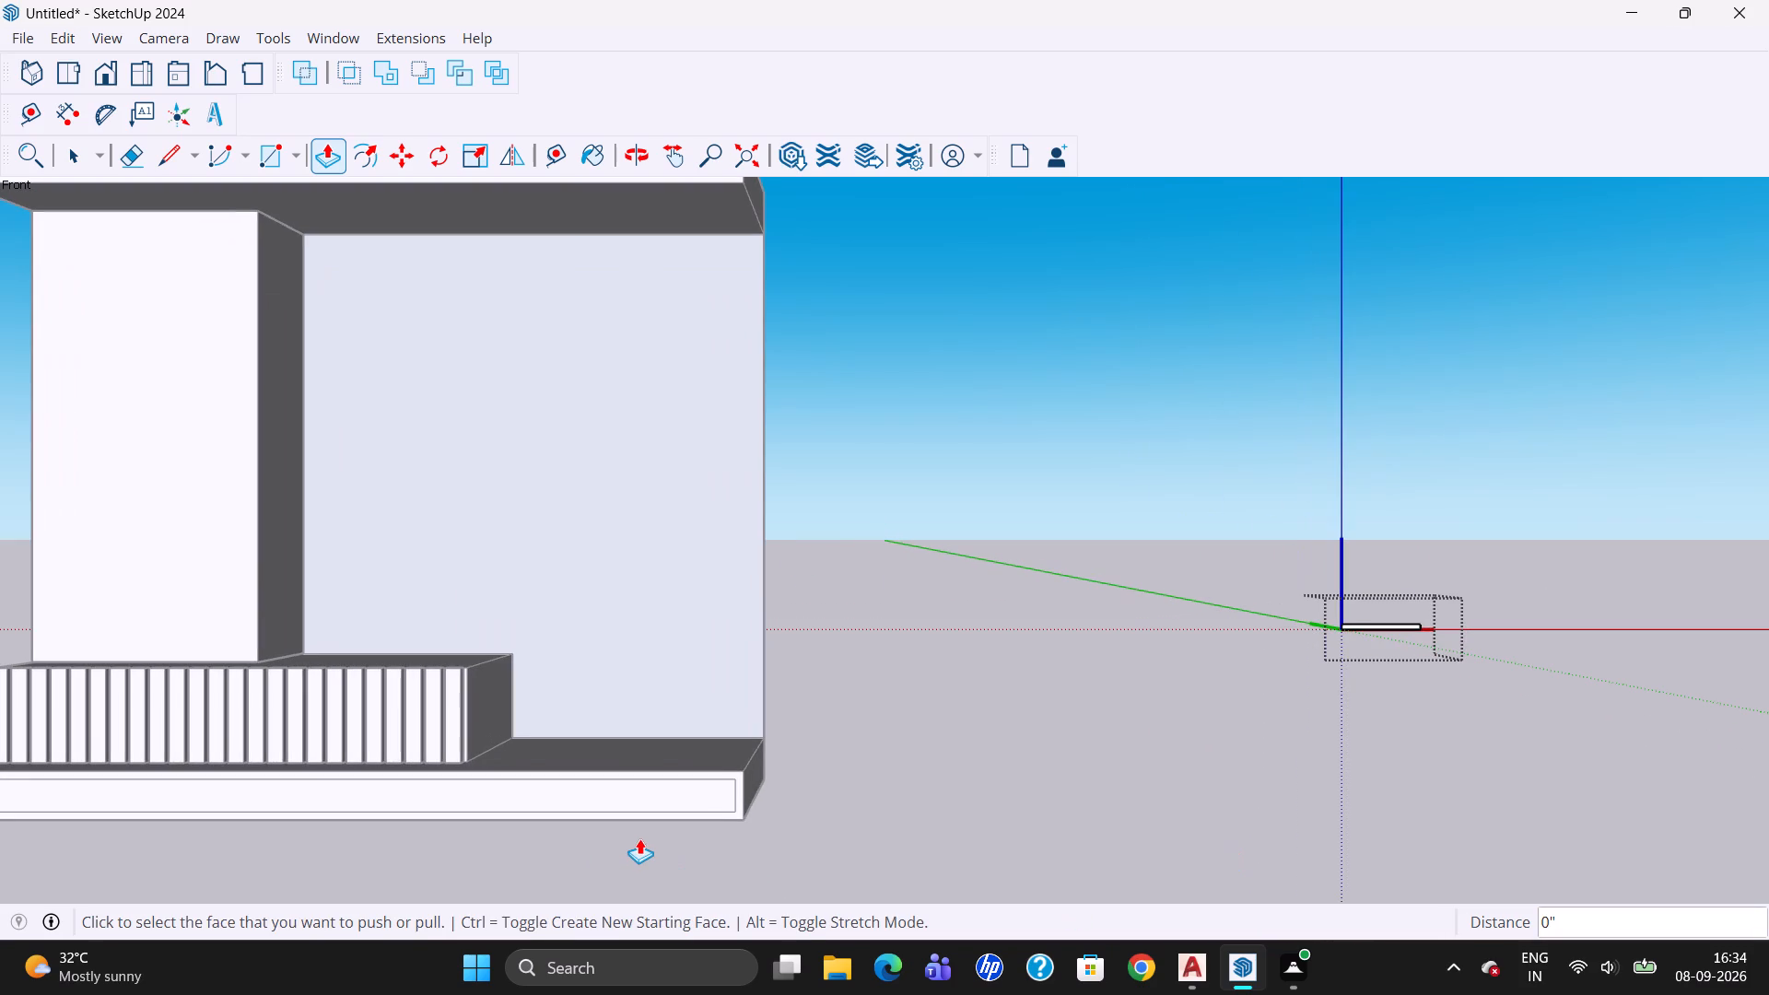
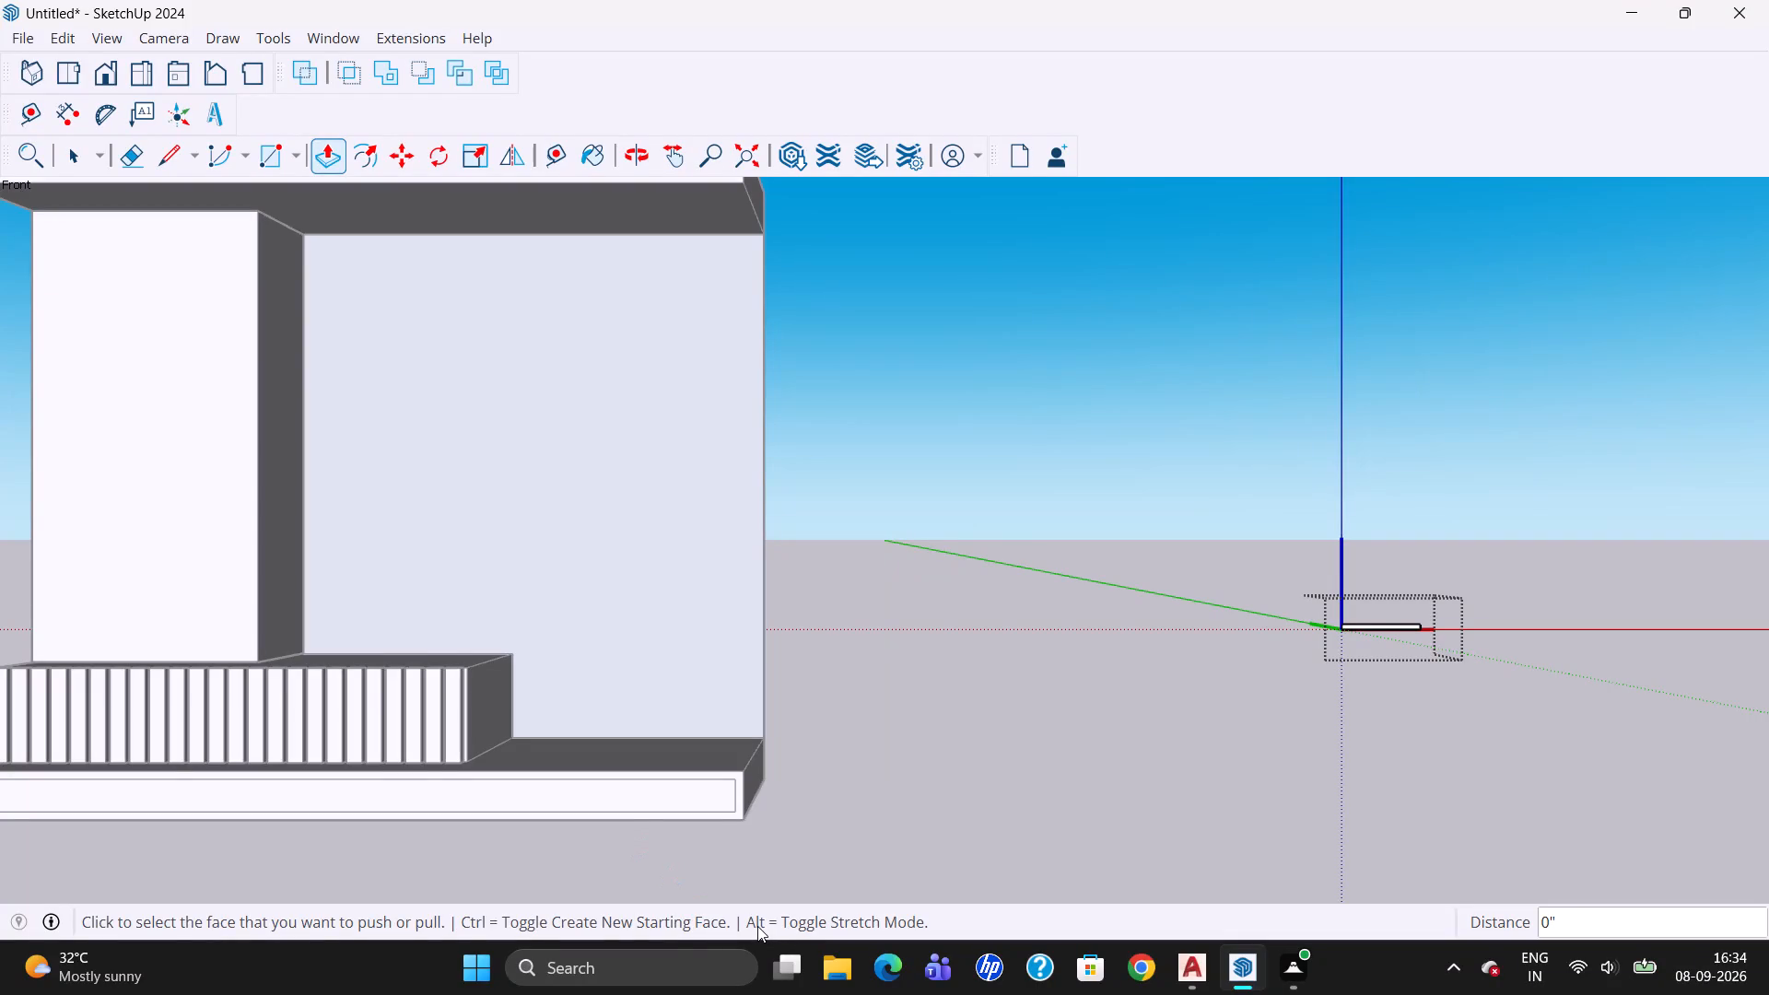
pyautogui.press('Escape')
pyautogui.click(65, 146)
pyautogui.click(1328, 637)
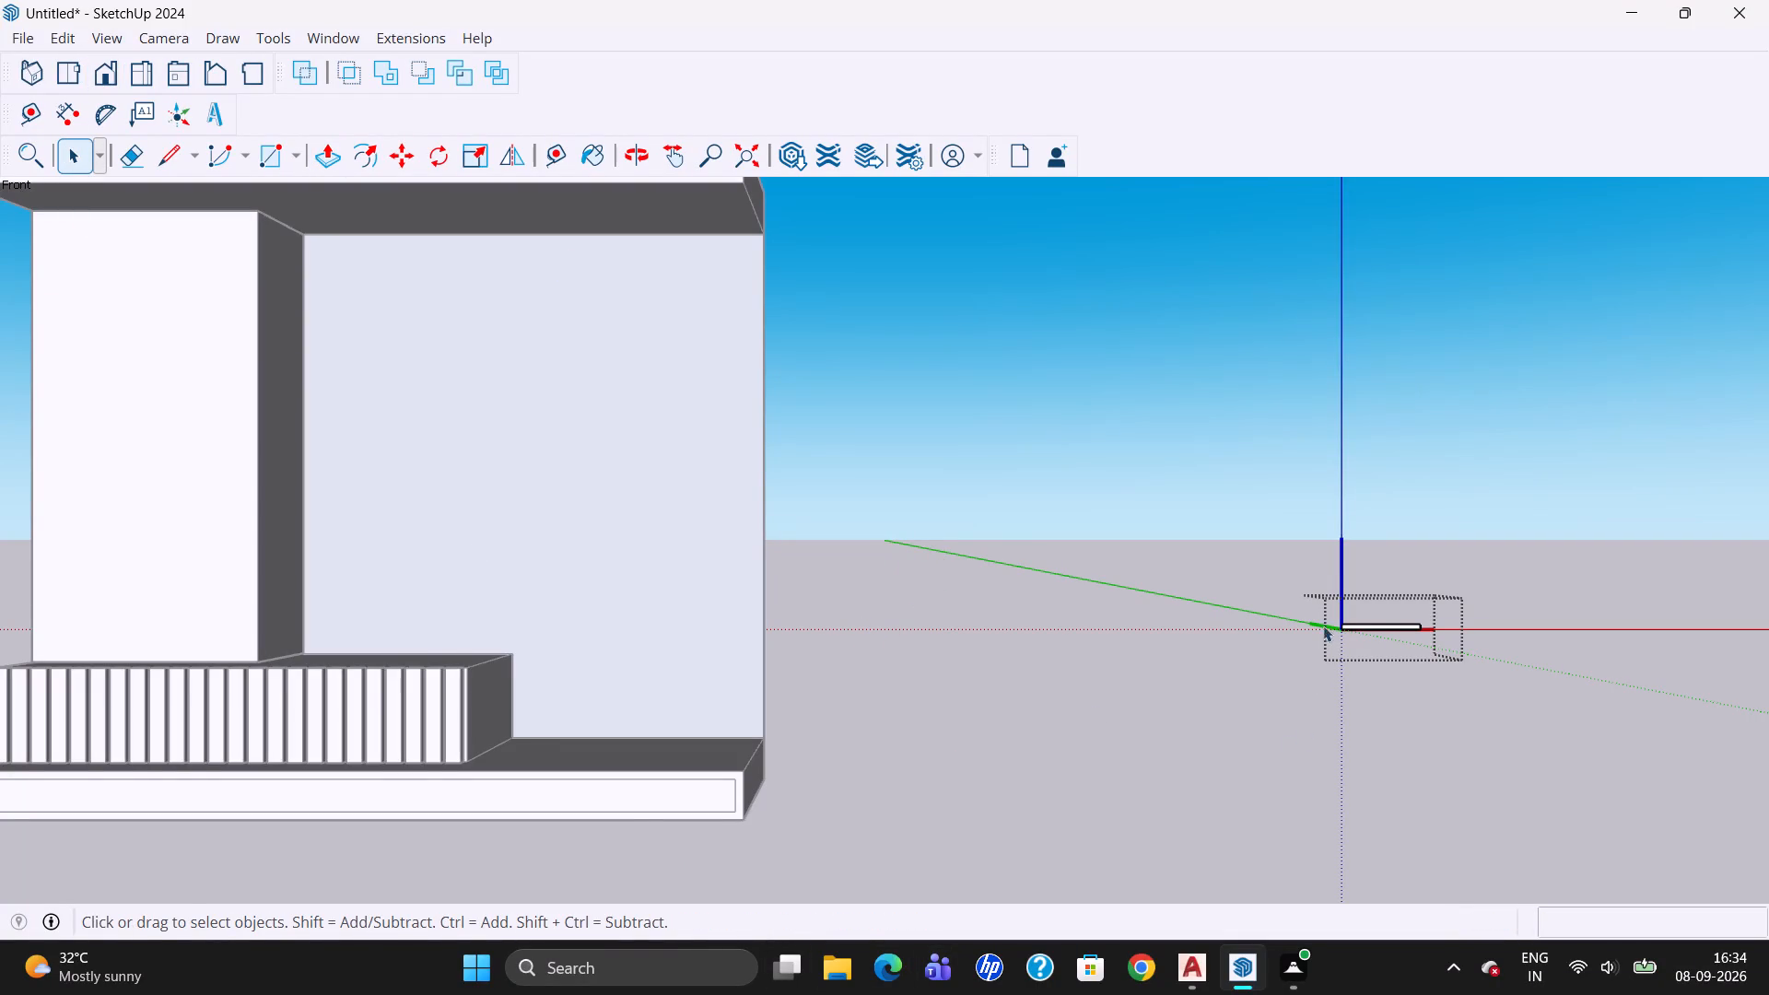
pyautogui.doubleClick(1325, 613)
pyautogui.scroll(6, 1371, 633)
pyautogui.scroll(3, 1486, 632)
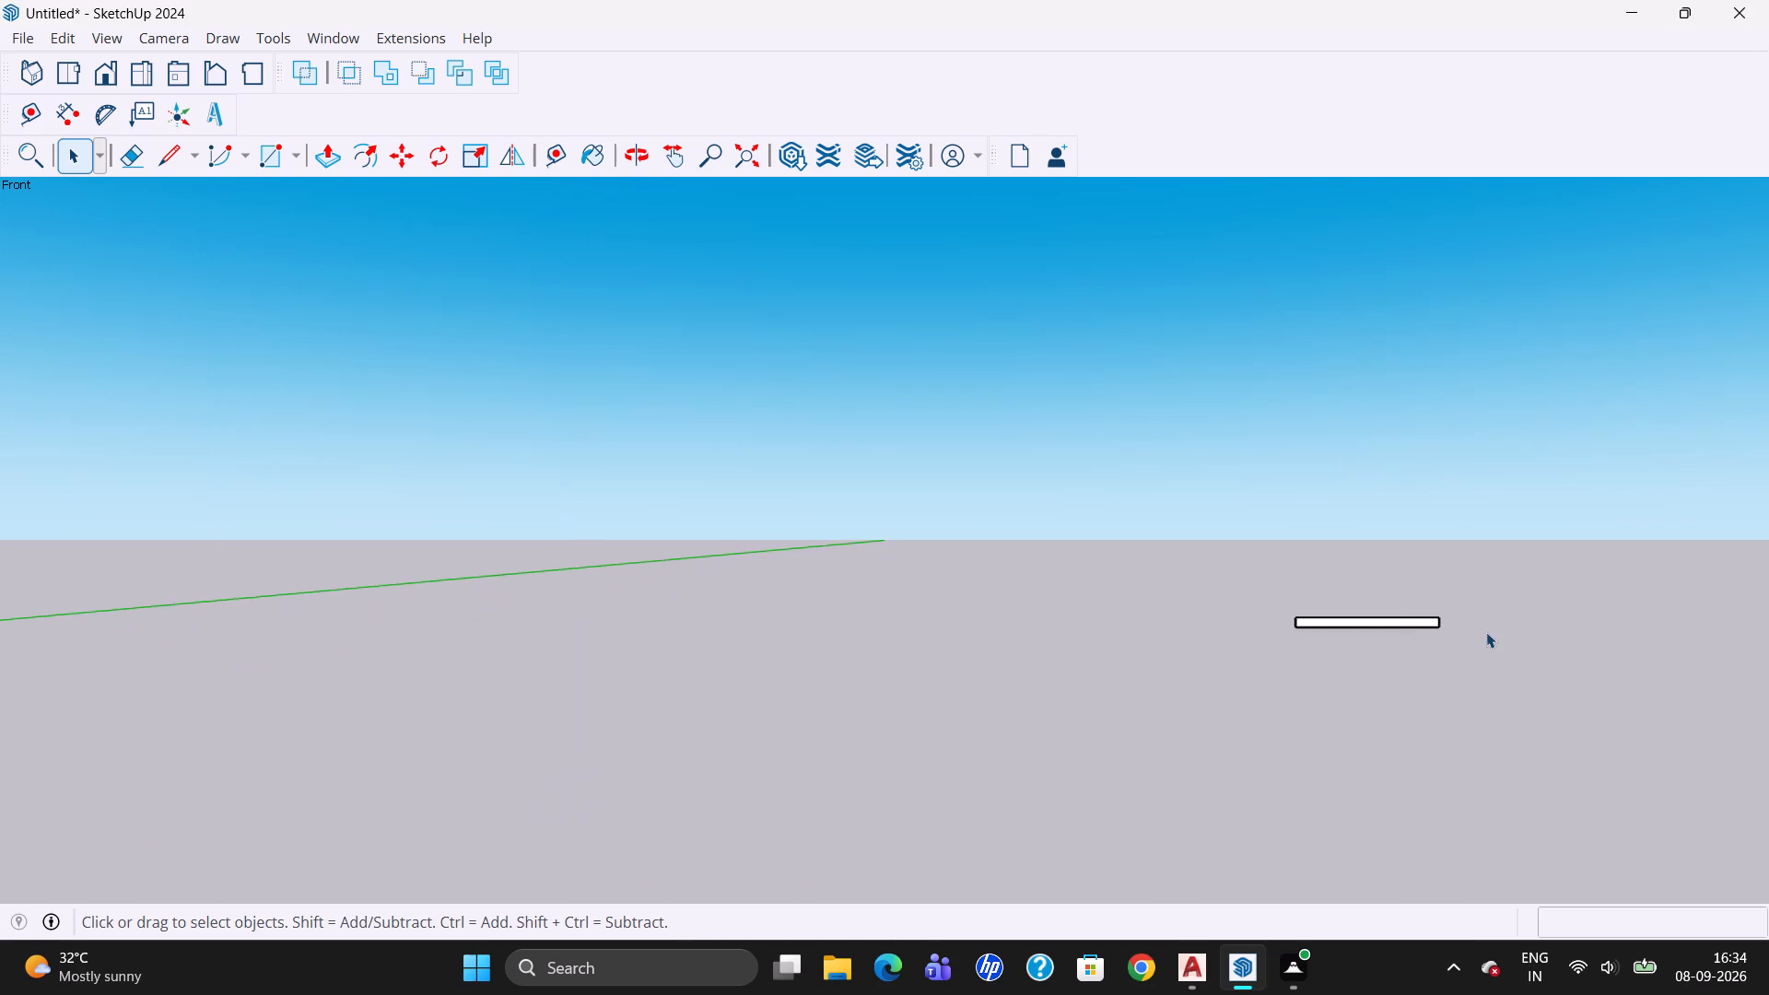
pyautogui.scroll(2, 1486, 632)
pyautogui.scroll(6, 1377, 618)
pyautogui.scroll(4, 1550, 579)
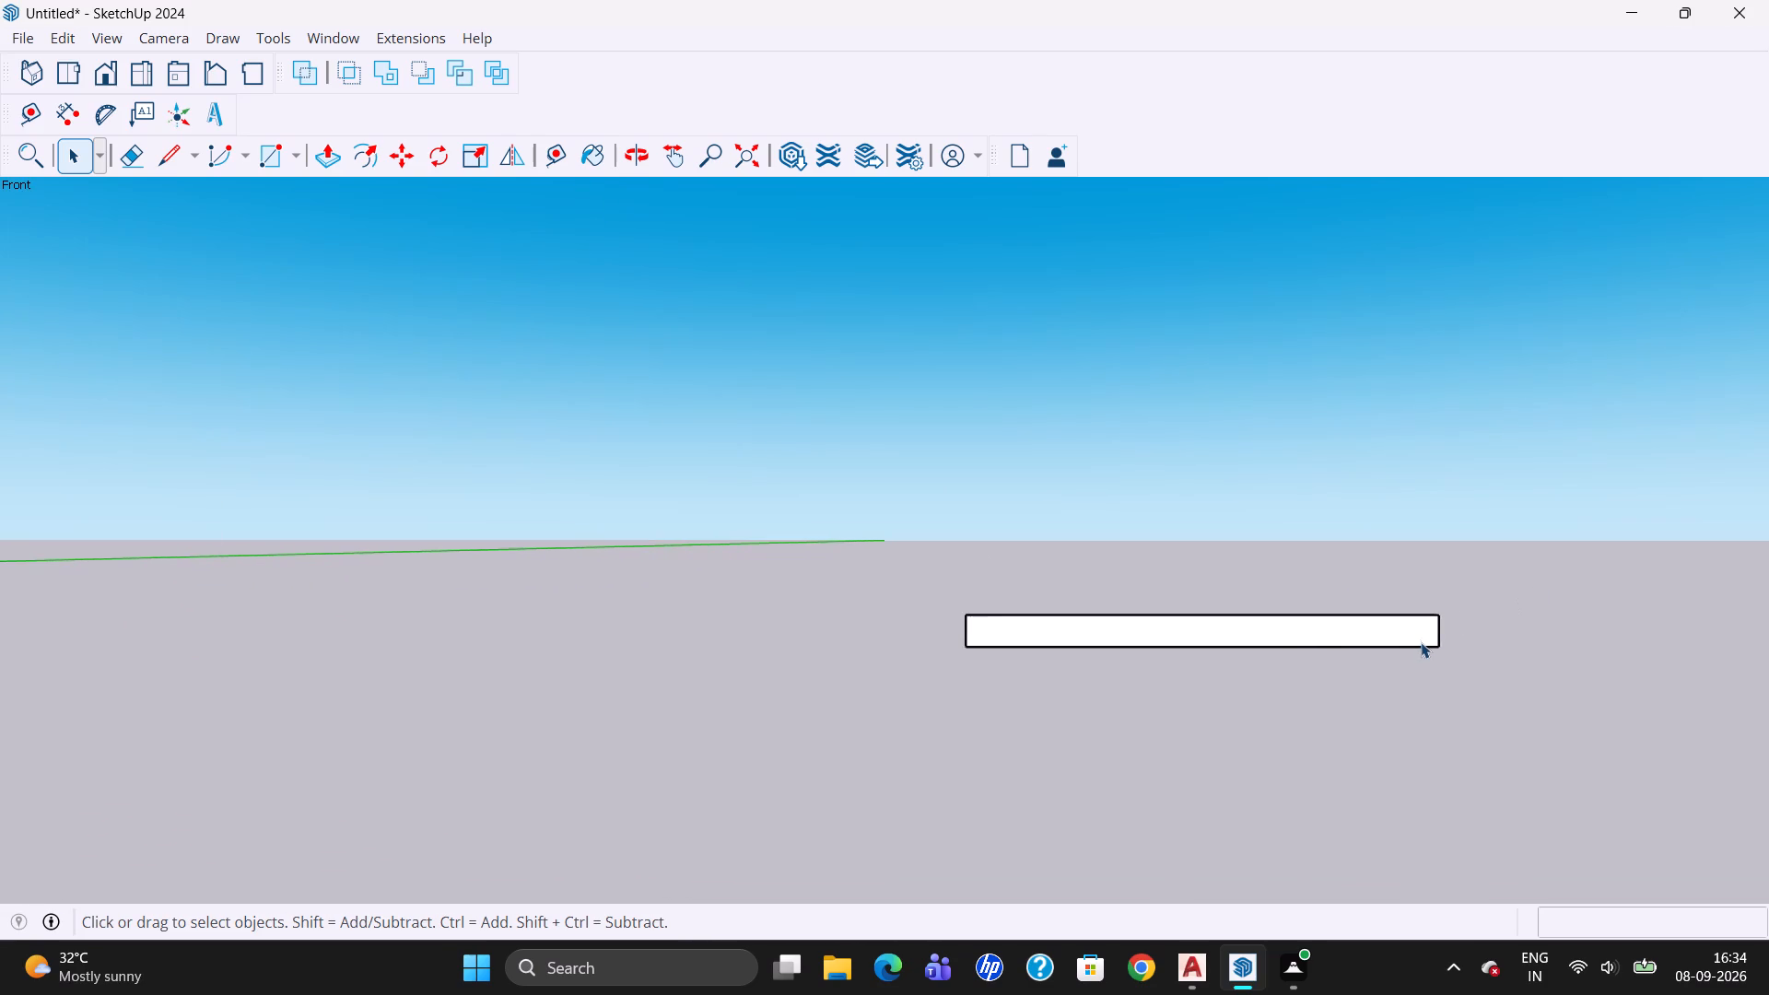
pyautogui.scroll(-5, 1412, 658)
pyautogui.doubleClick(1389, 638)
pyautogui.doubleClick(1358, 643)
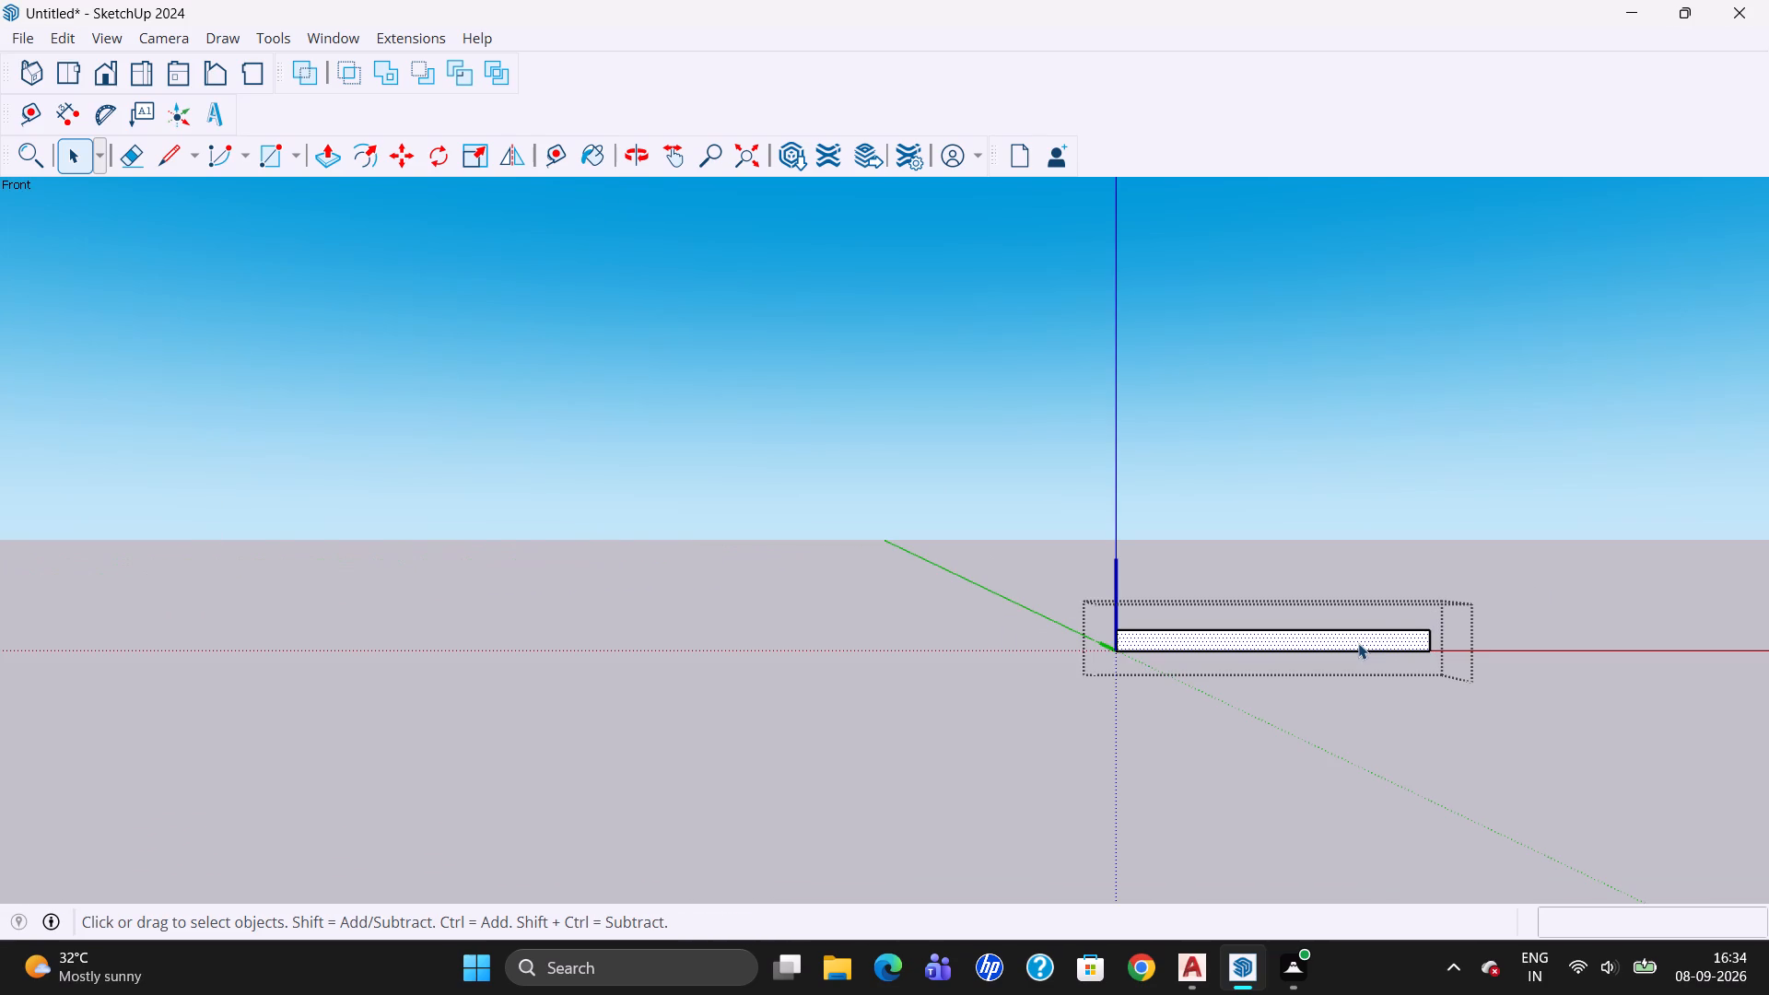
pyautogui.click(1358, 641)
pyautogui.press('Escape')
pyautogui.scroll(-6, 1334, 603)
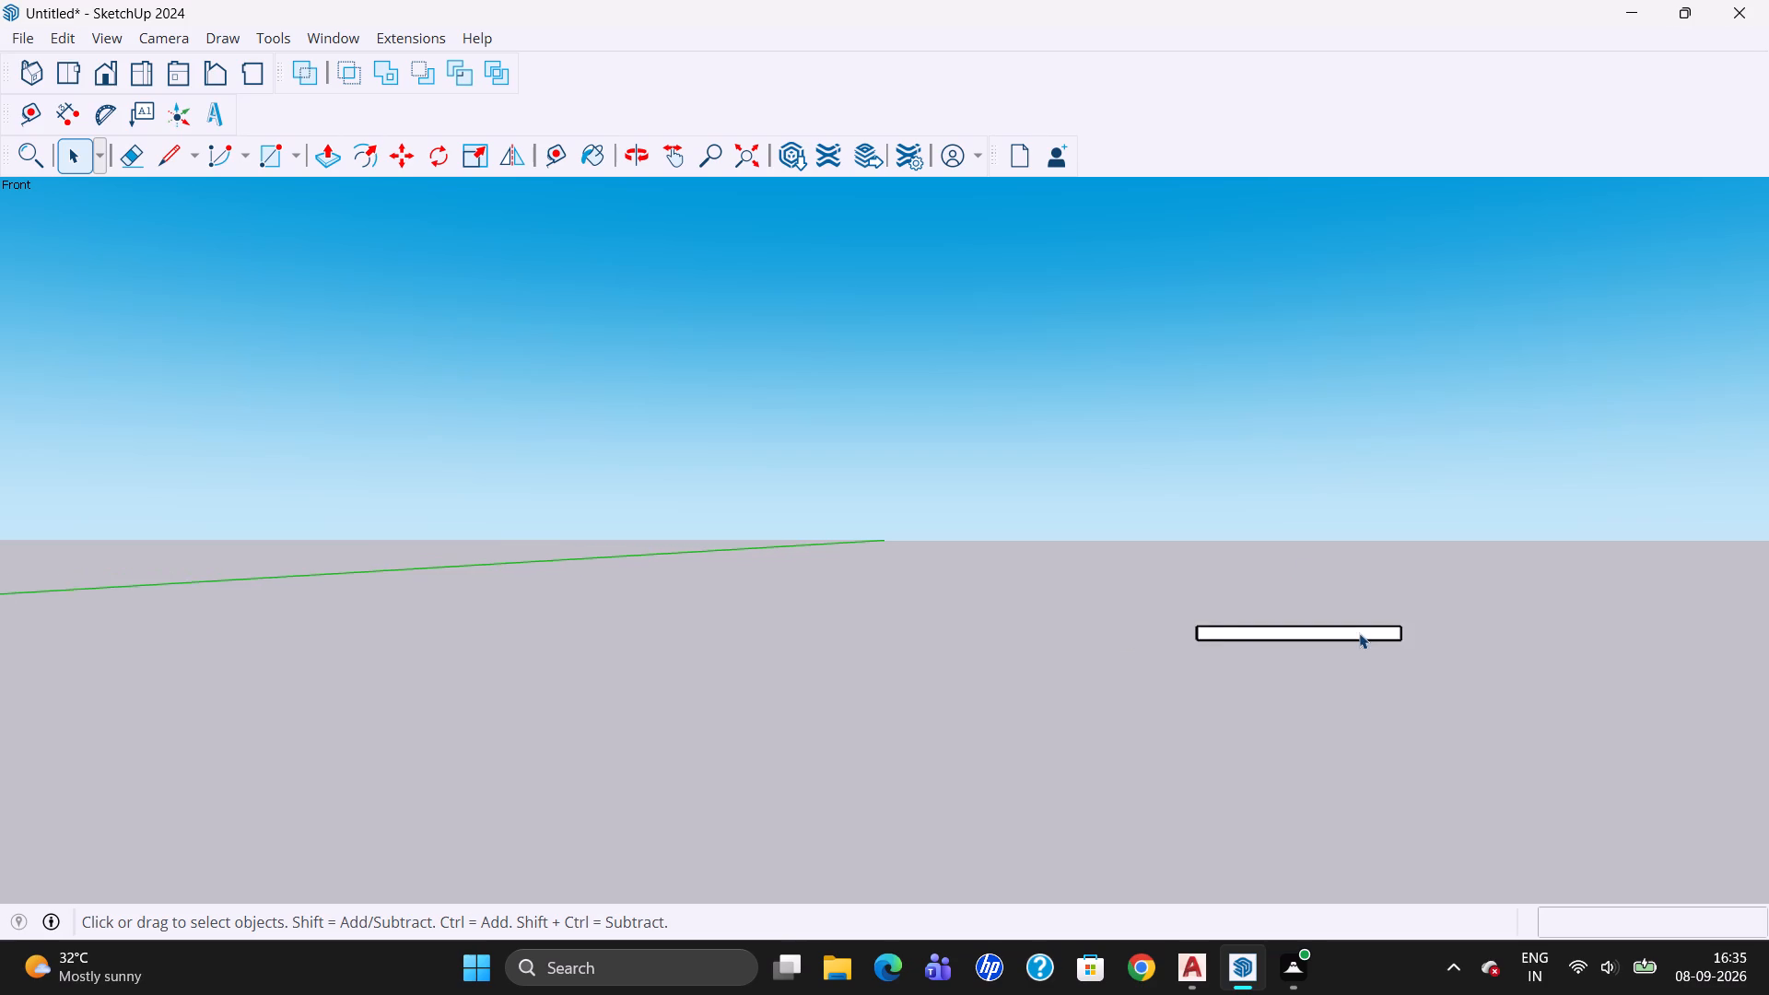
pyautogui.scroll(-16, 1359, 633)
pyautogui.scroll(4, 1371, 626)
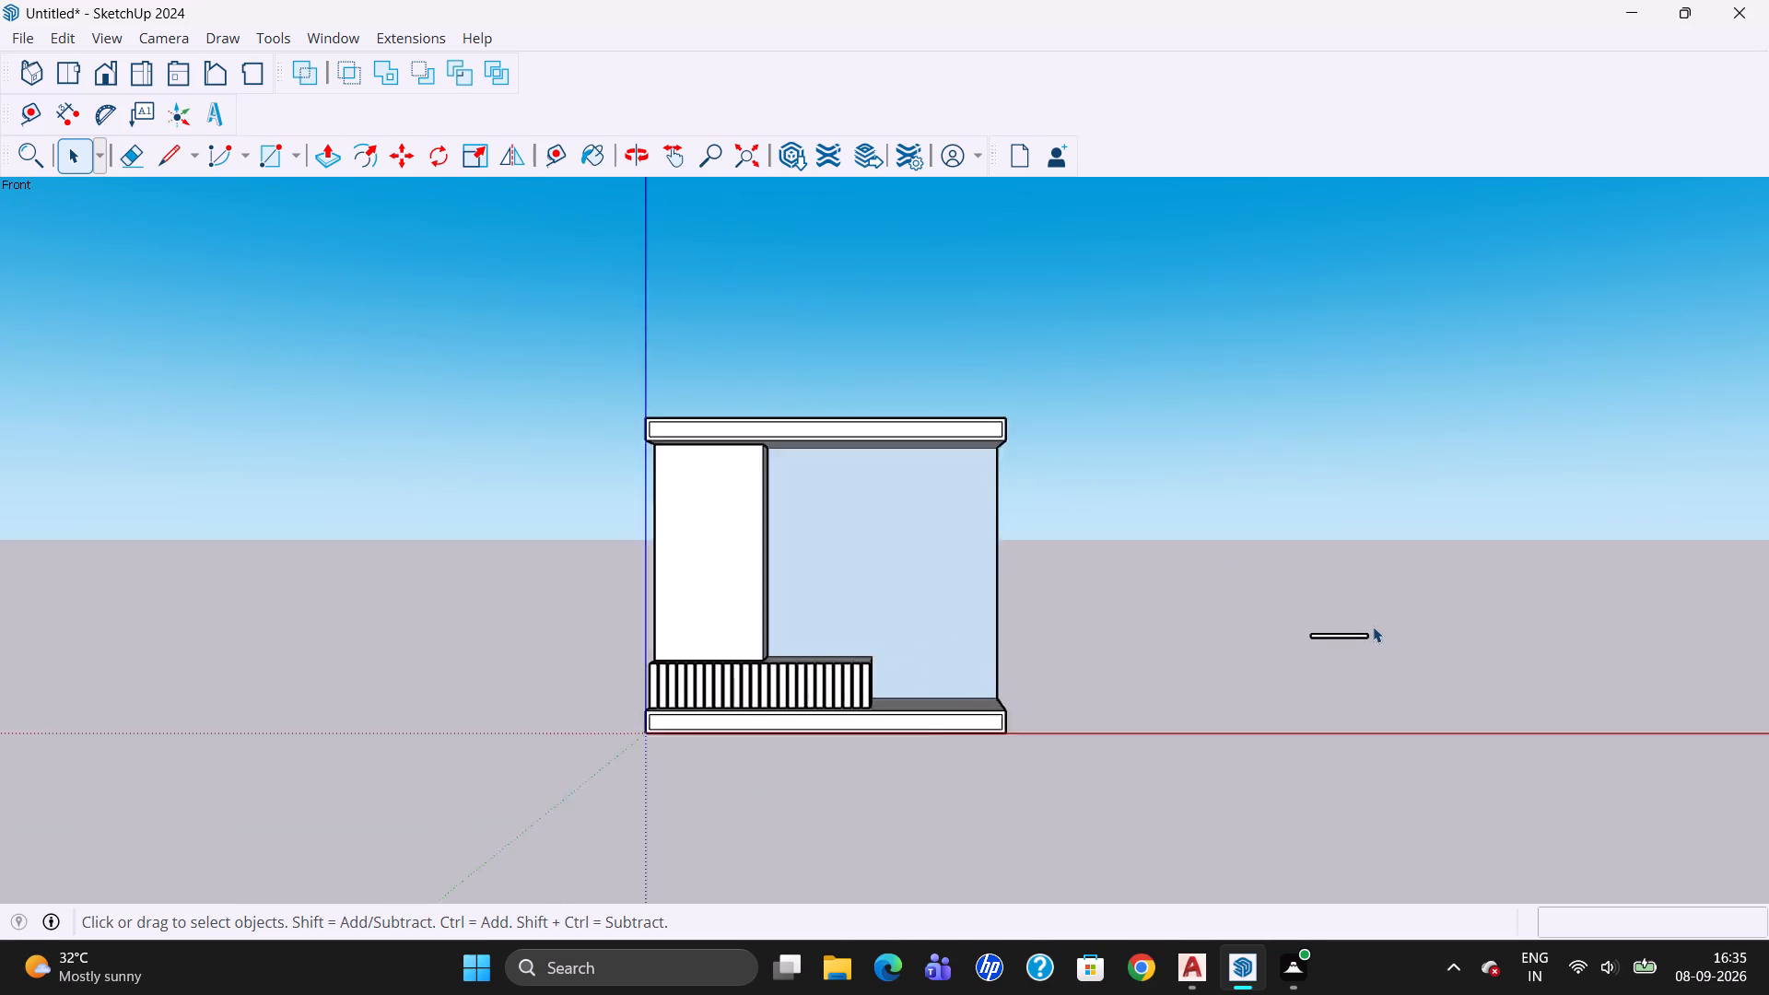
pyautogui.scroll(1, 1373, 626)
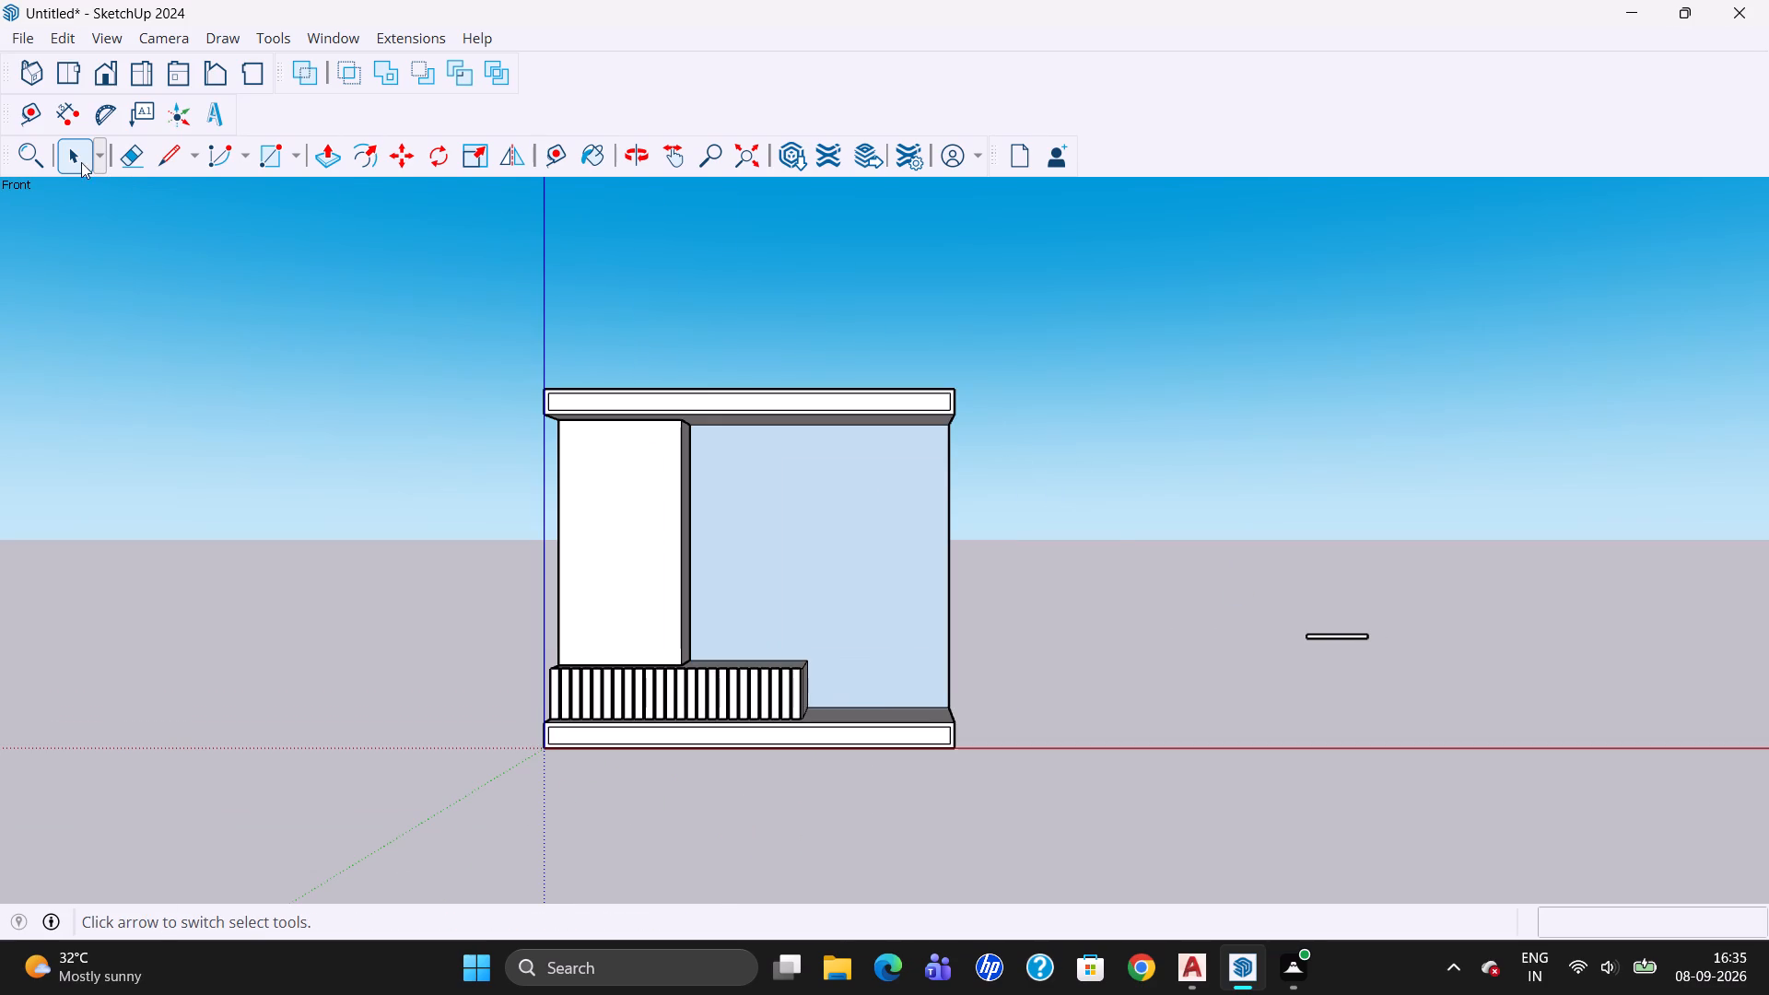
# Delete the small thin bar standing apart from the cabinet unit.
pyautogui.click(76, 160)
pyautogui.moveTo(1253, 584); pyautogui.dragTo(1596, 792)
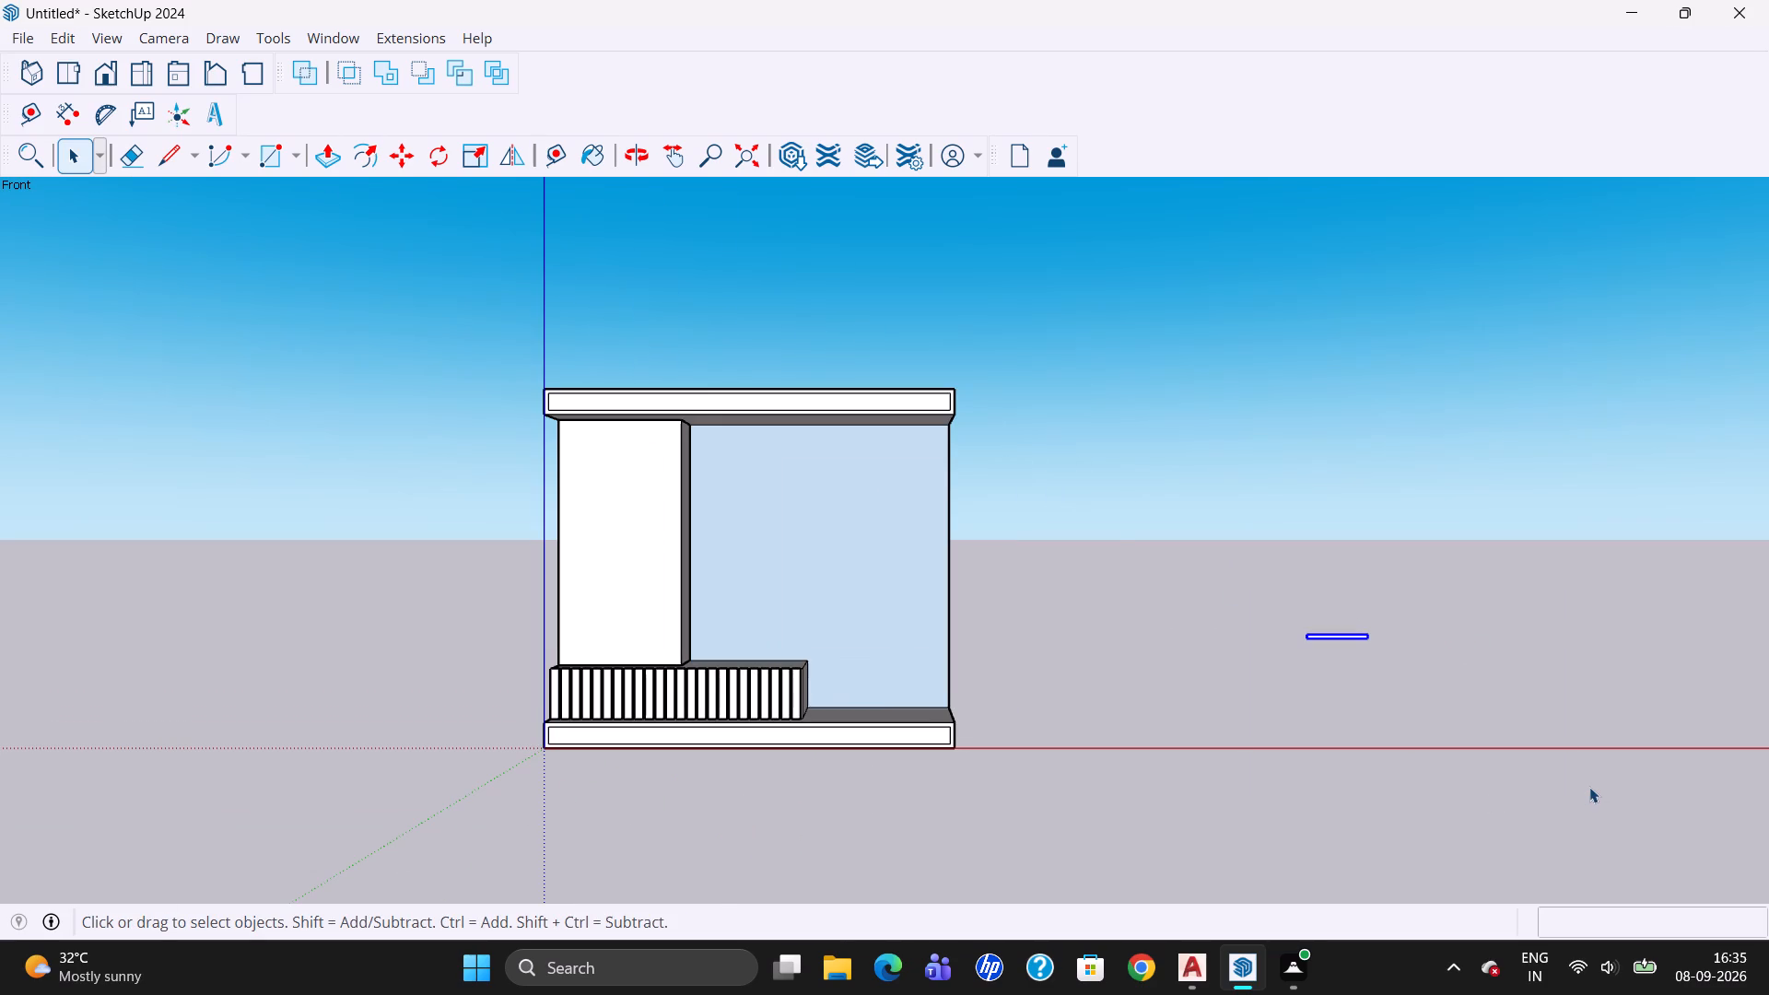
pyautogui.press('Delete')
# Draw a 2'6" by 2" rectangle in the empty space beside the cabinet unit.
pyautogui.press('r')
pyautogui.moveTo(1177, 509); pyautogui.dragTo(1185, 525)
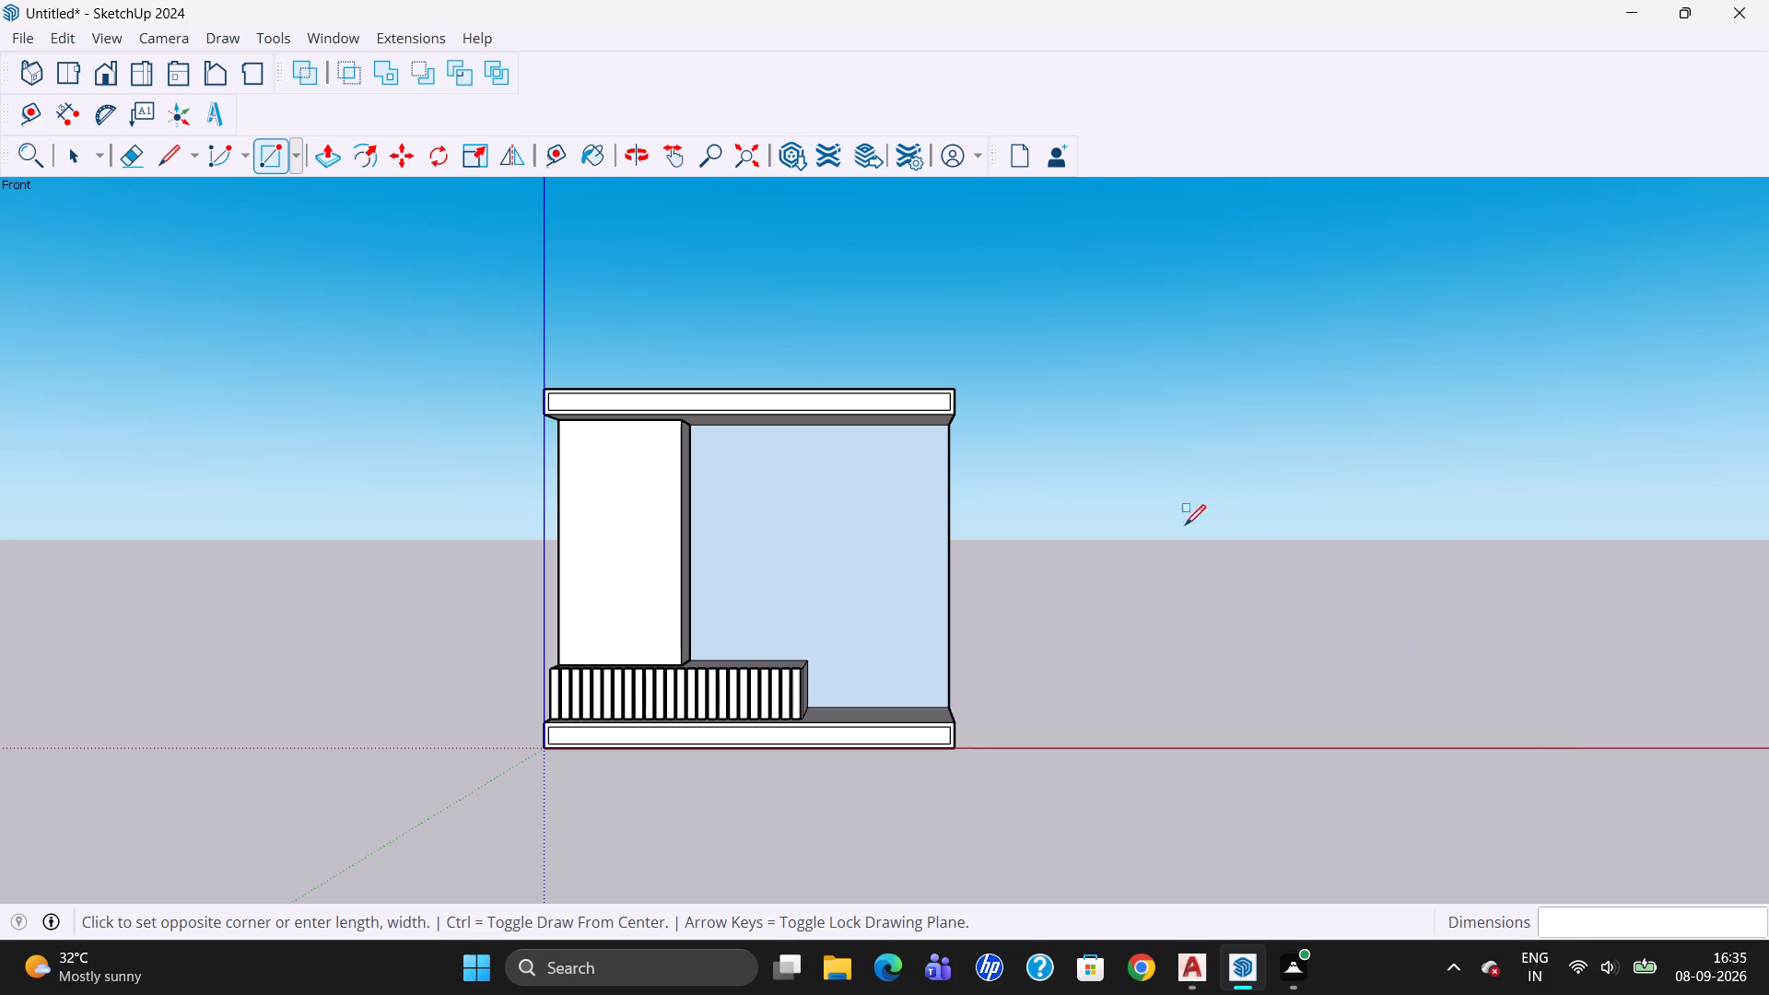
pyautogui.moveTo(1185, 525); pyautogui.dragTo(1201, 548)
pyautogui.write('2\'6"')
pyautogui.write(',2"')
pyautogui.press('Return')
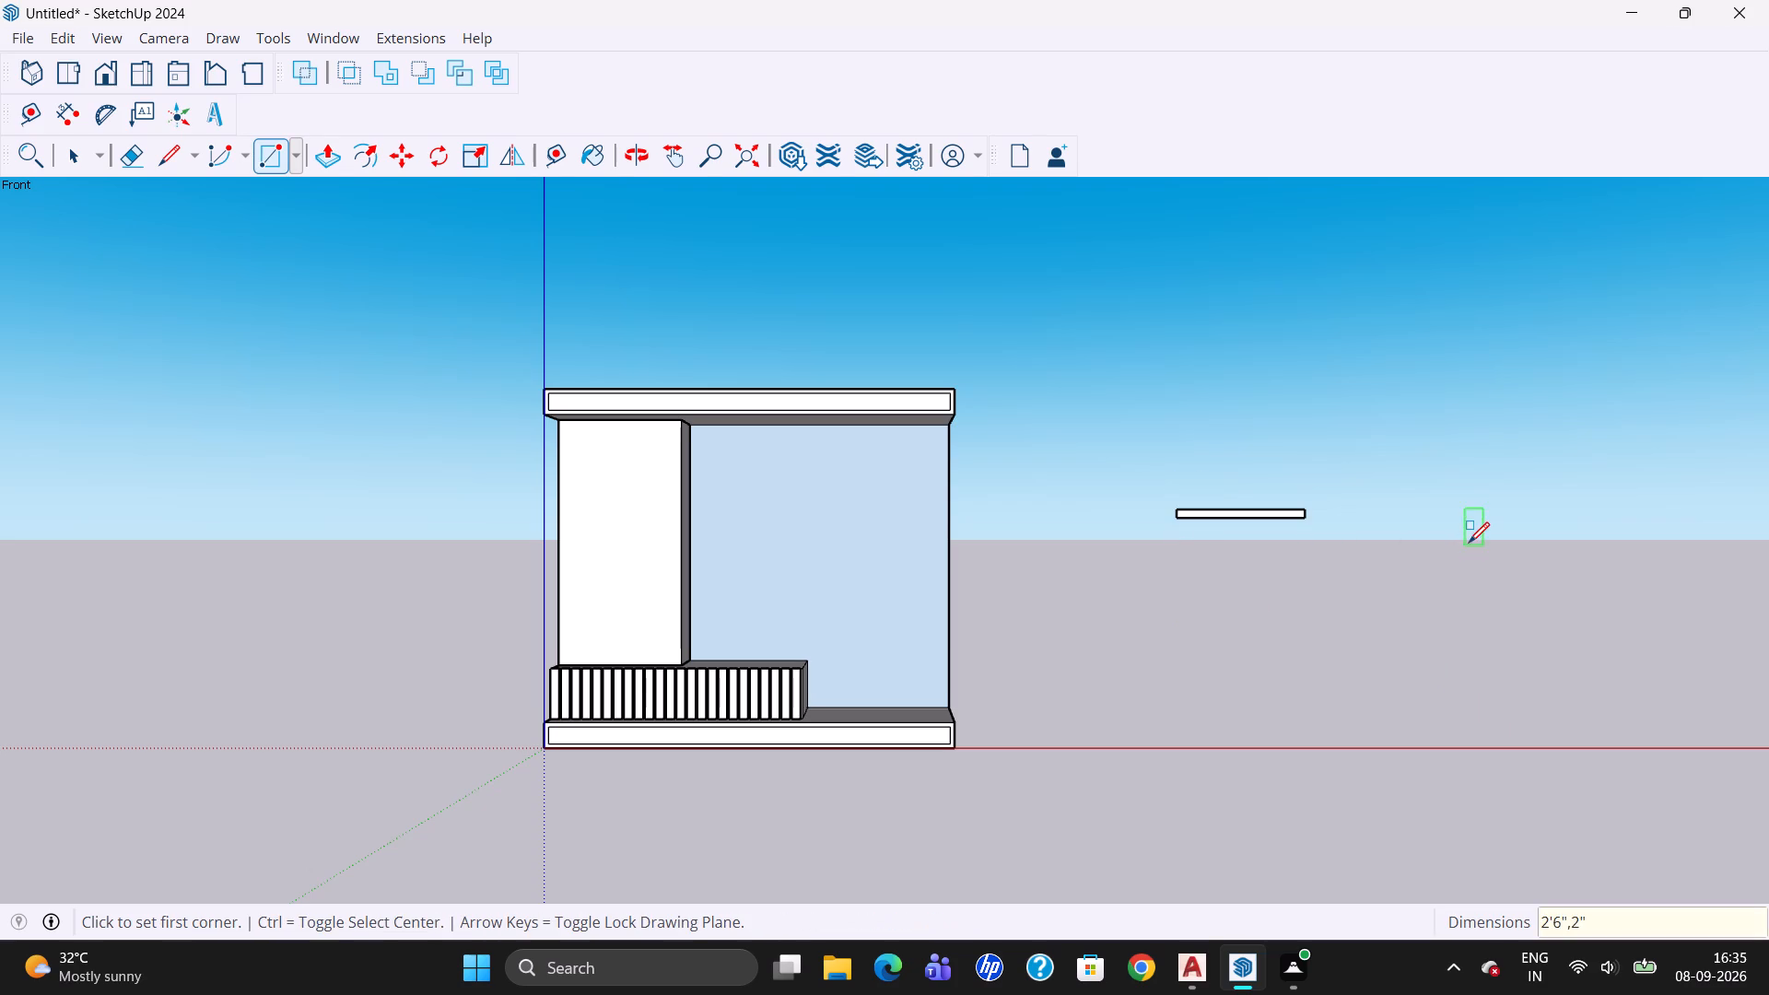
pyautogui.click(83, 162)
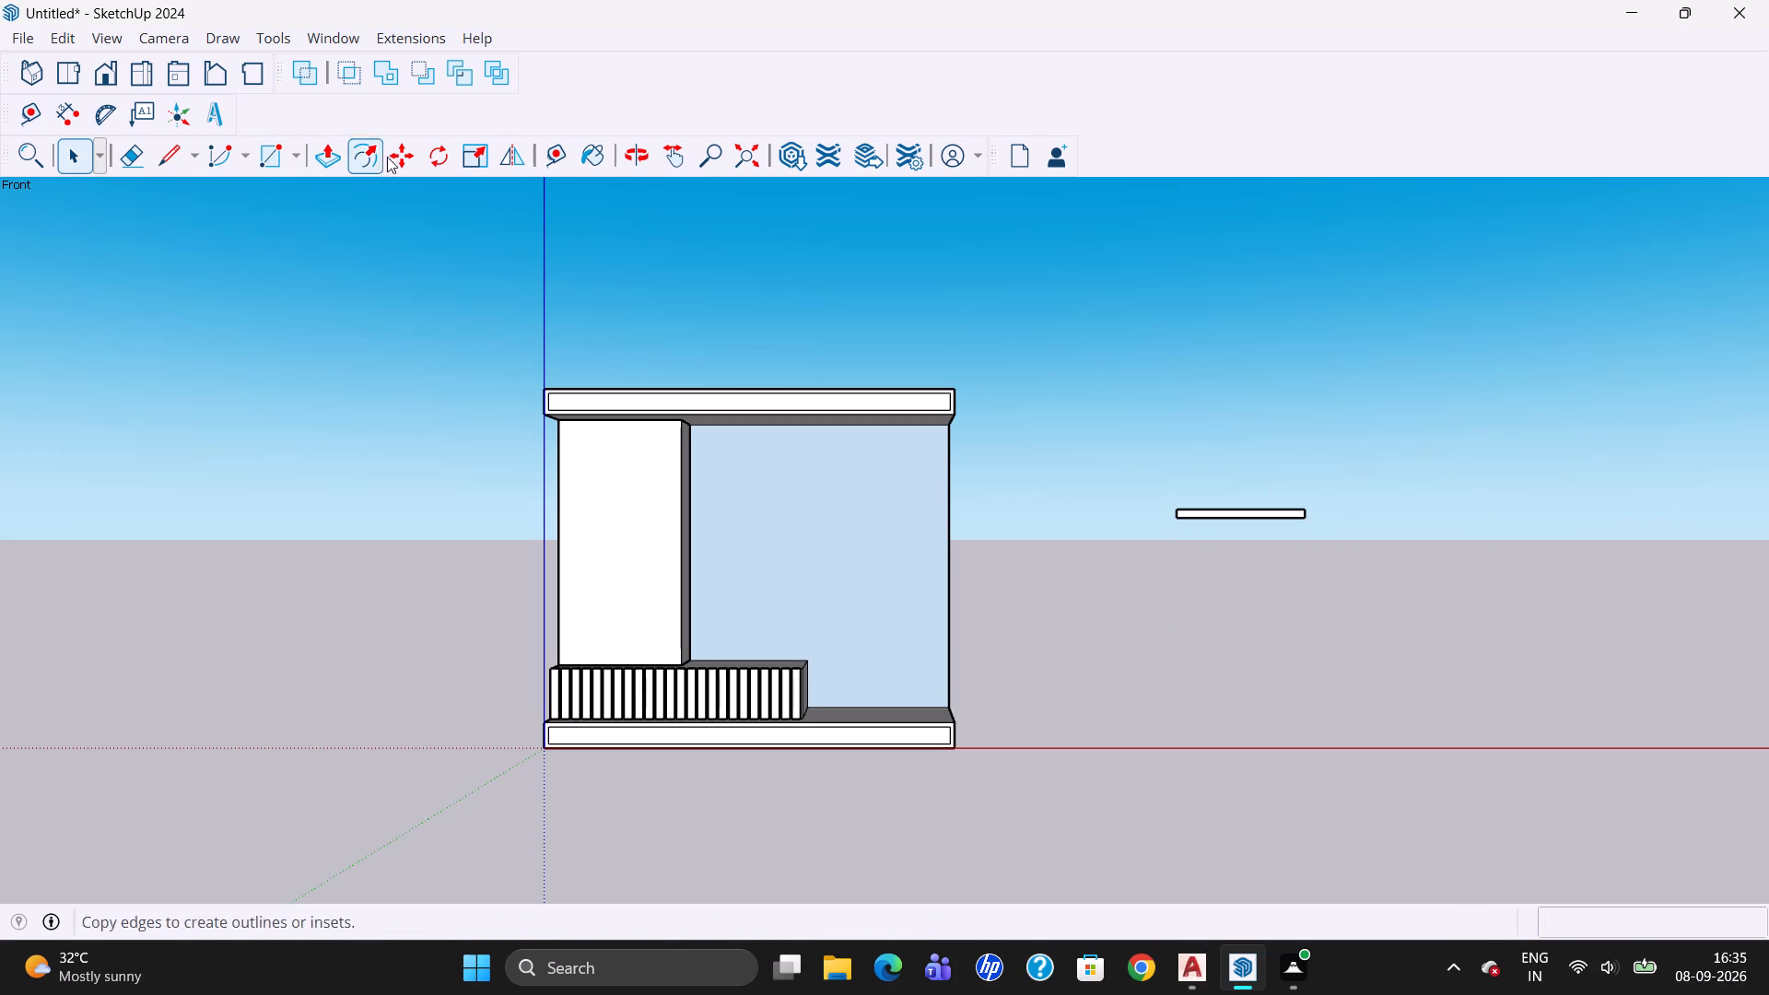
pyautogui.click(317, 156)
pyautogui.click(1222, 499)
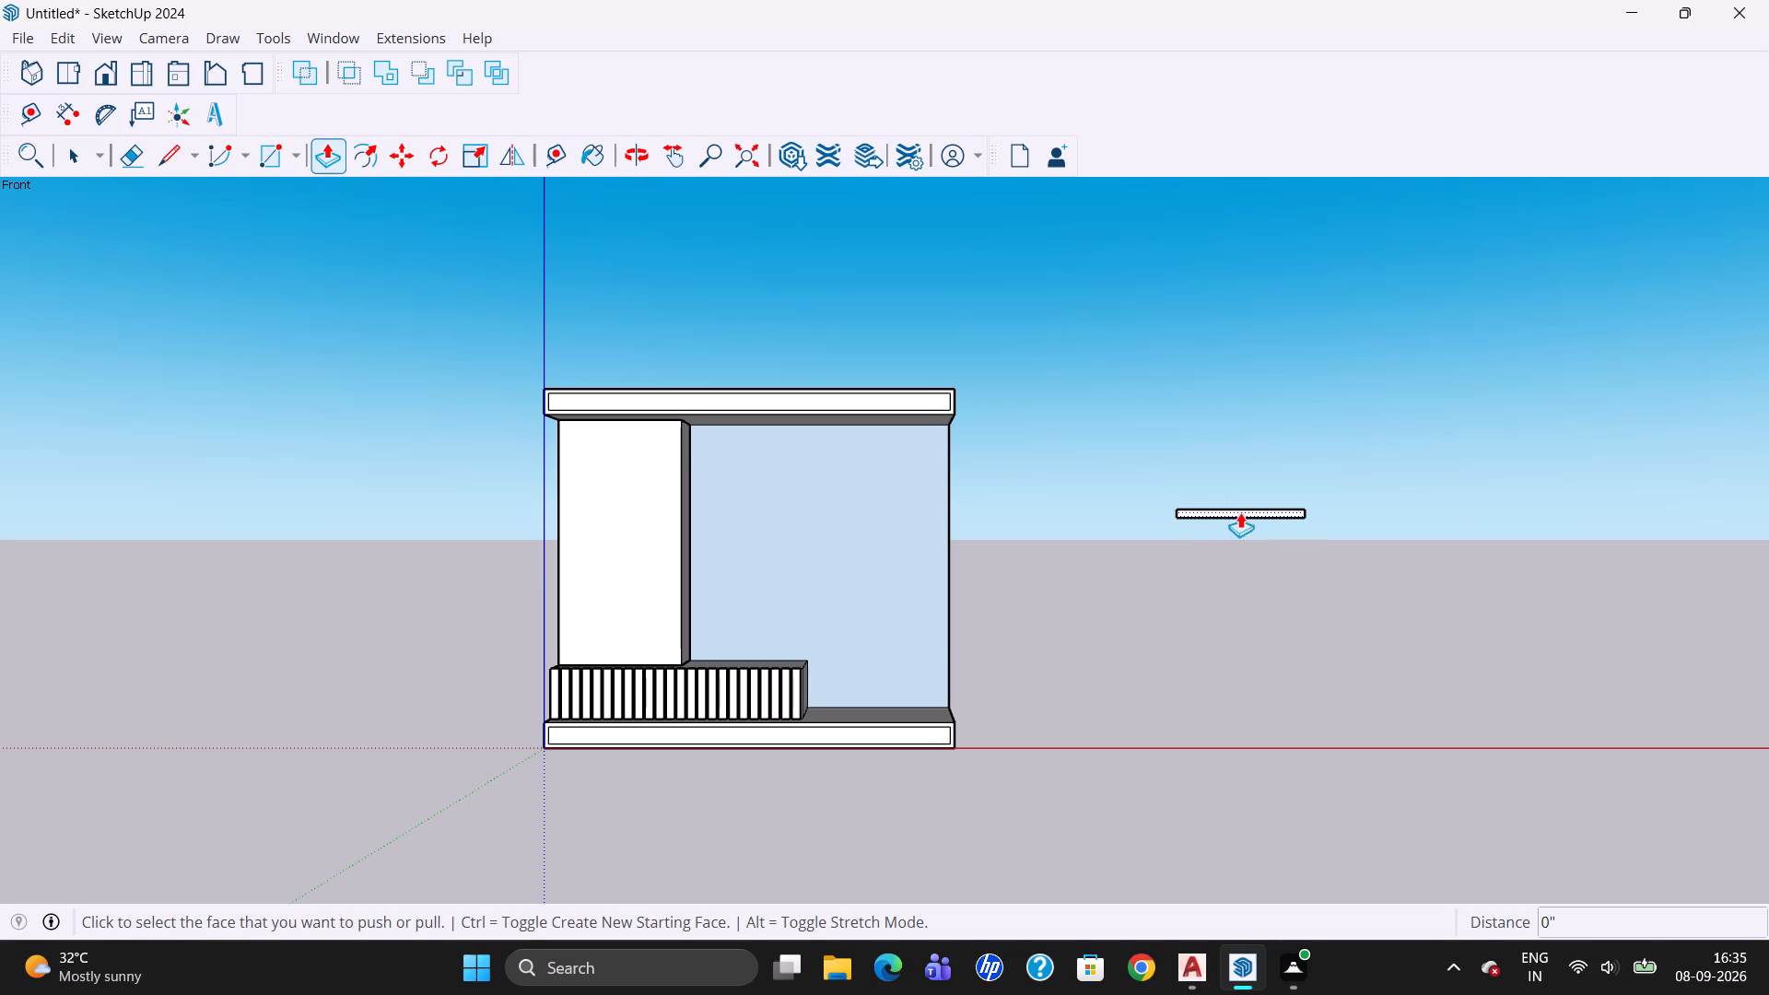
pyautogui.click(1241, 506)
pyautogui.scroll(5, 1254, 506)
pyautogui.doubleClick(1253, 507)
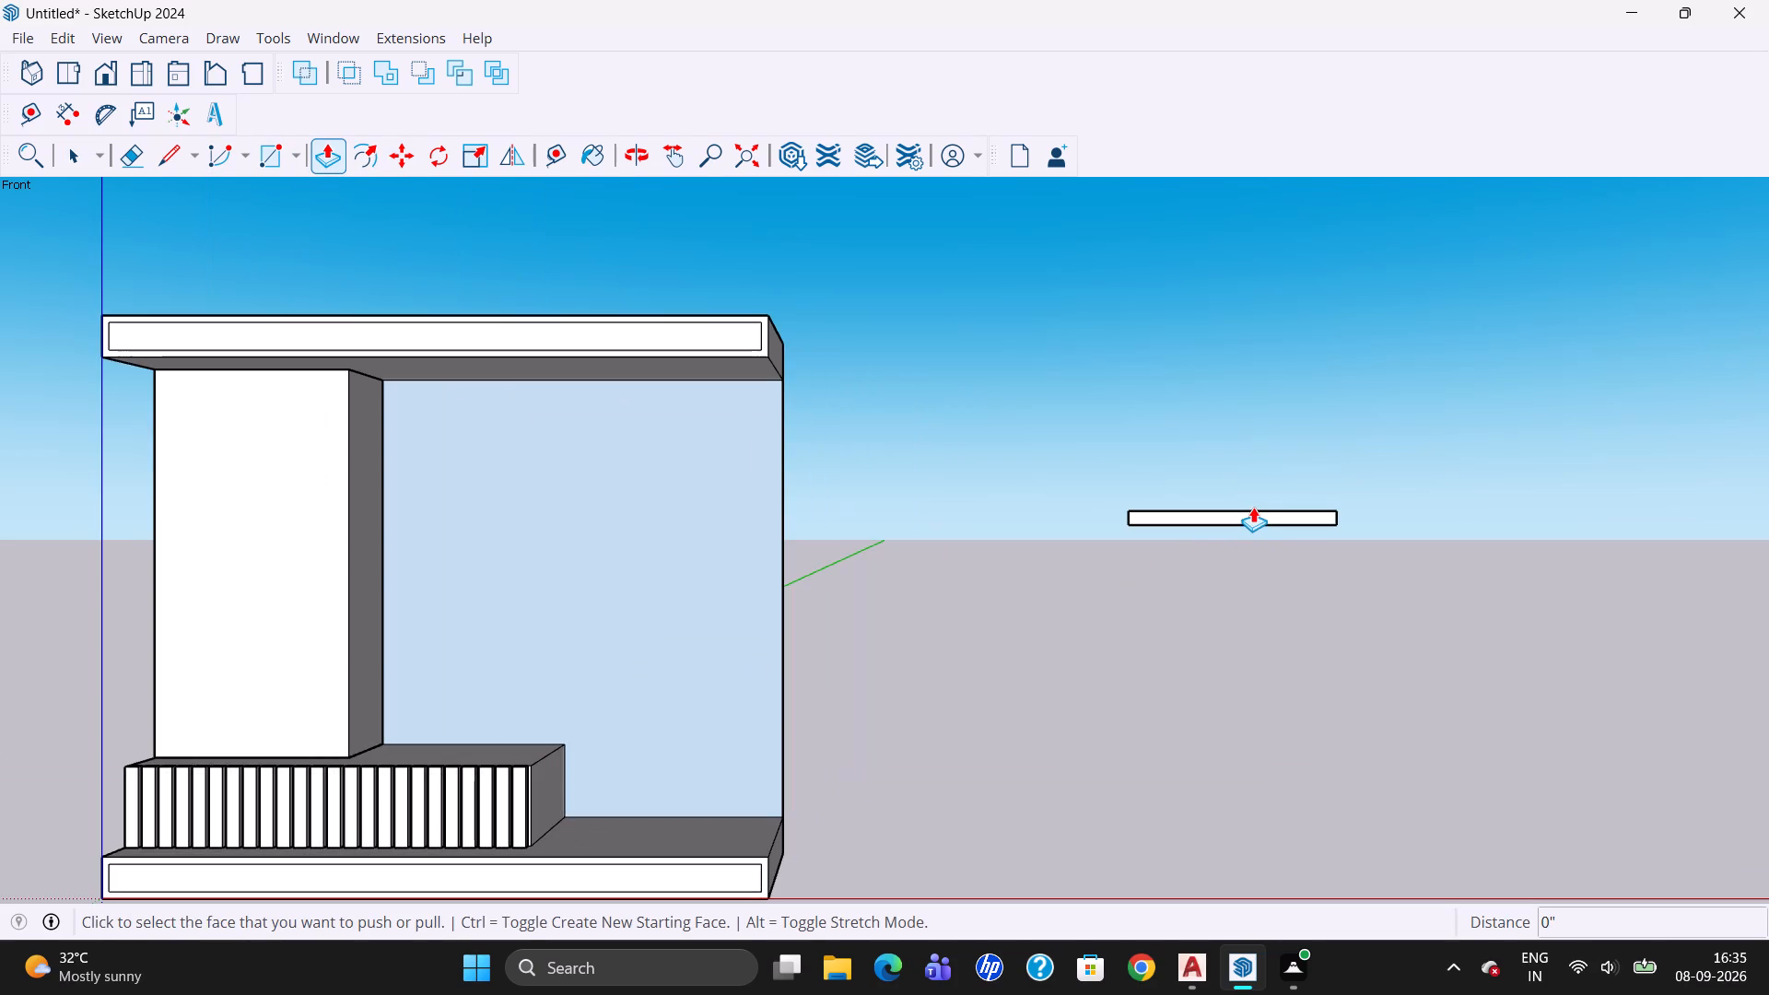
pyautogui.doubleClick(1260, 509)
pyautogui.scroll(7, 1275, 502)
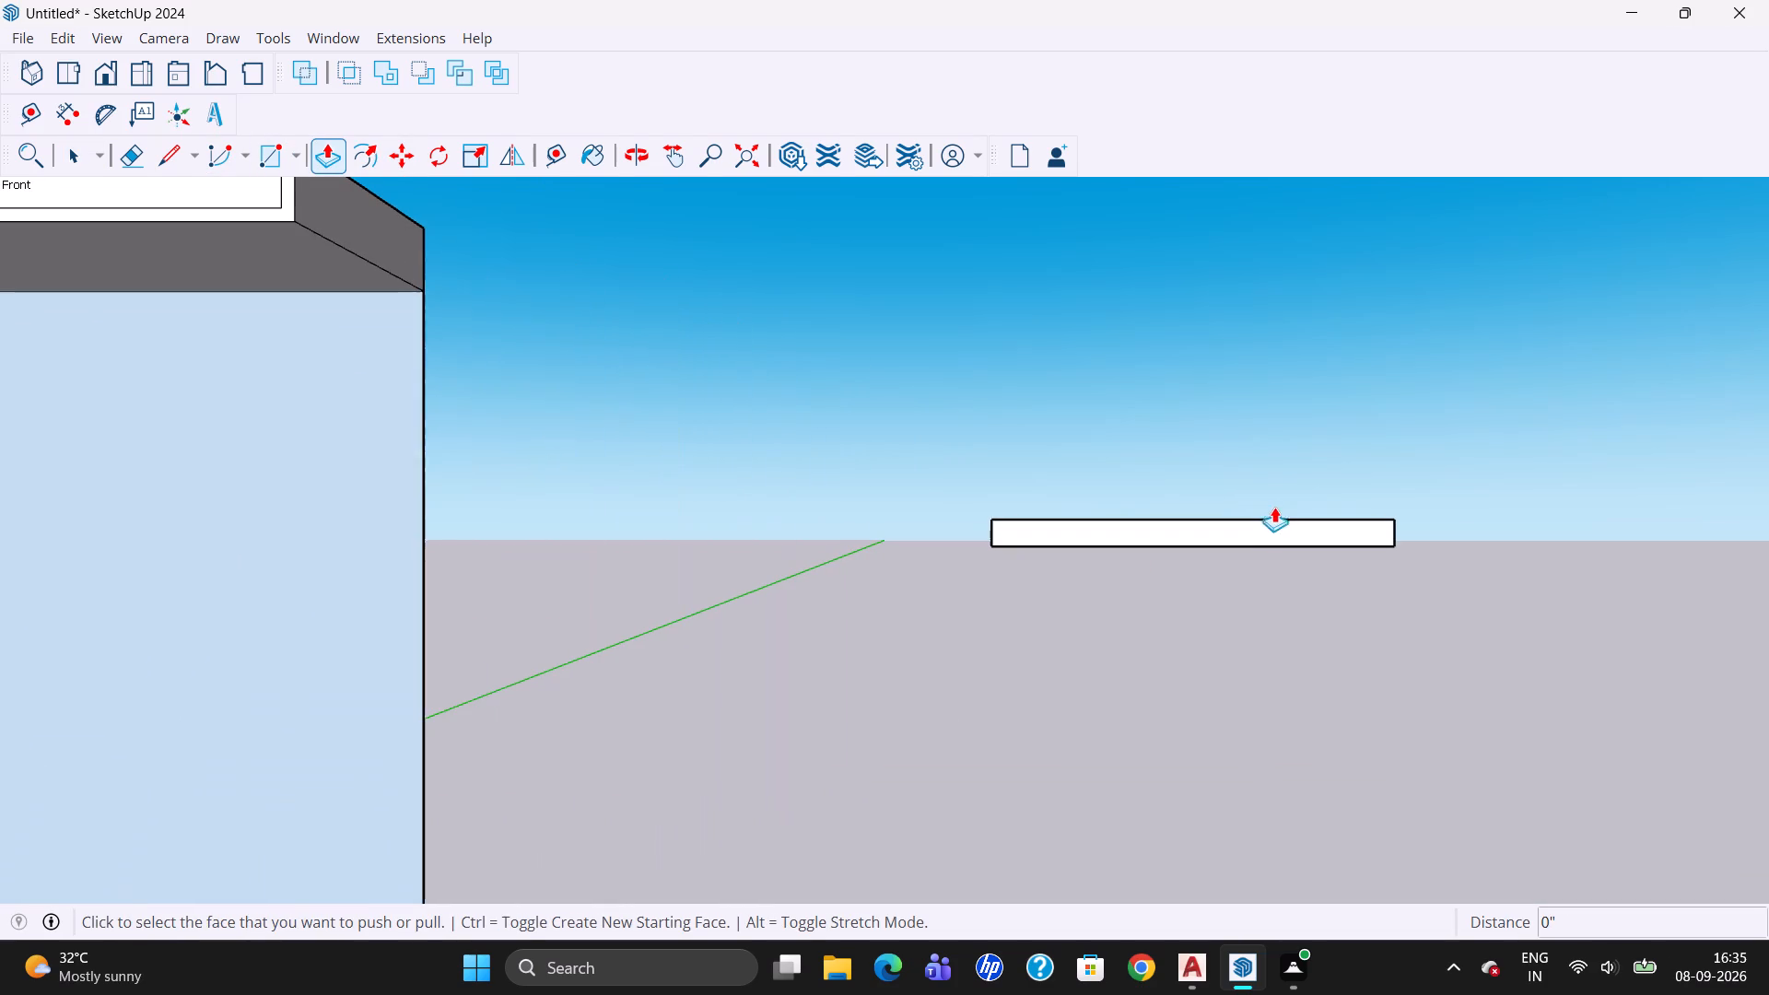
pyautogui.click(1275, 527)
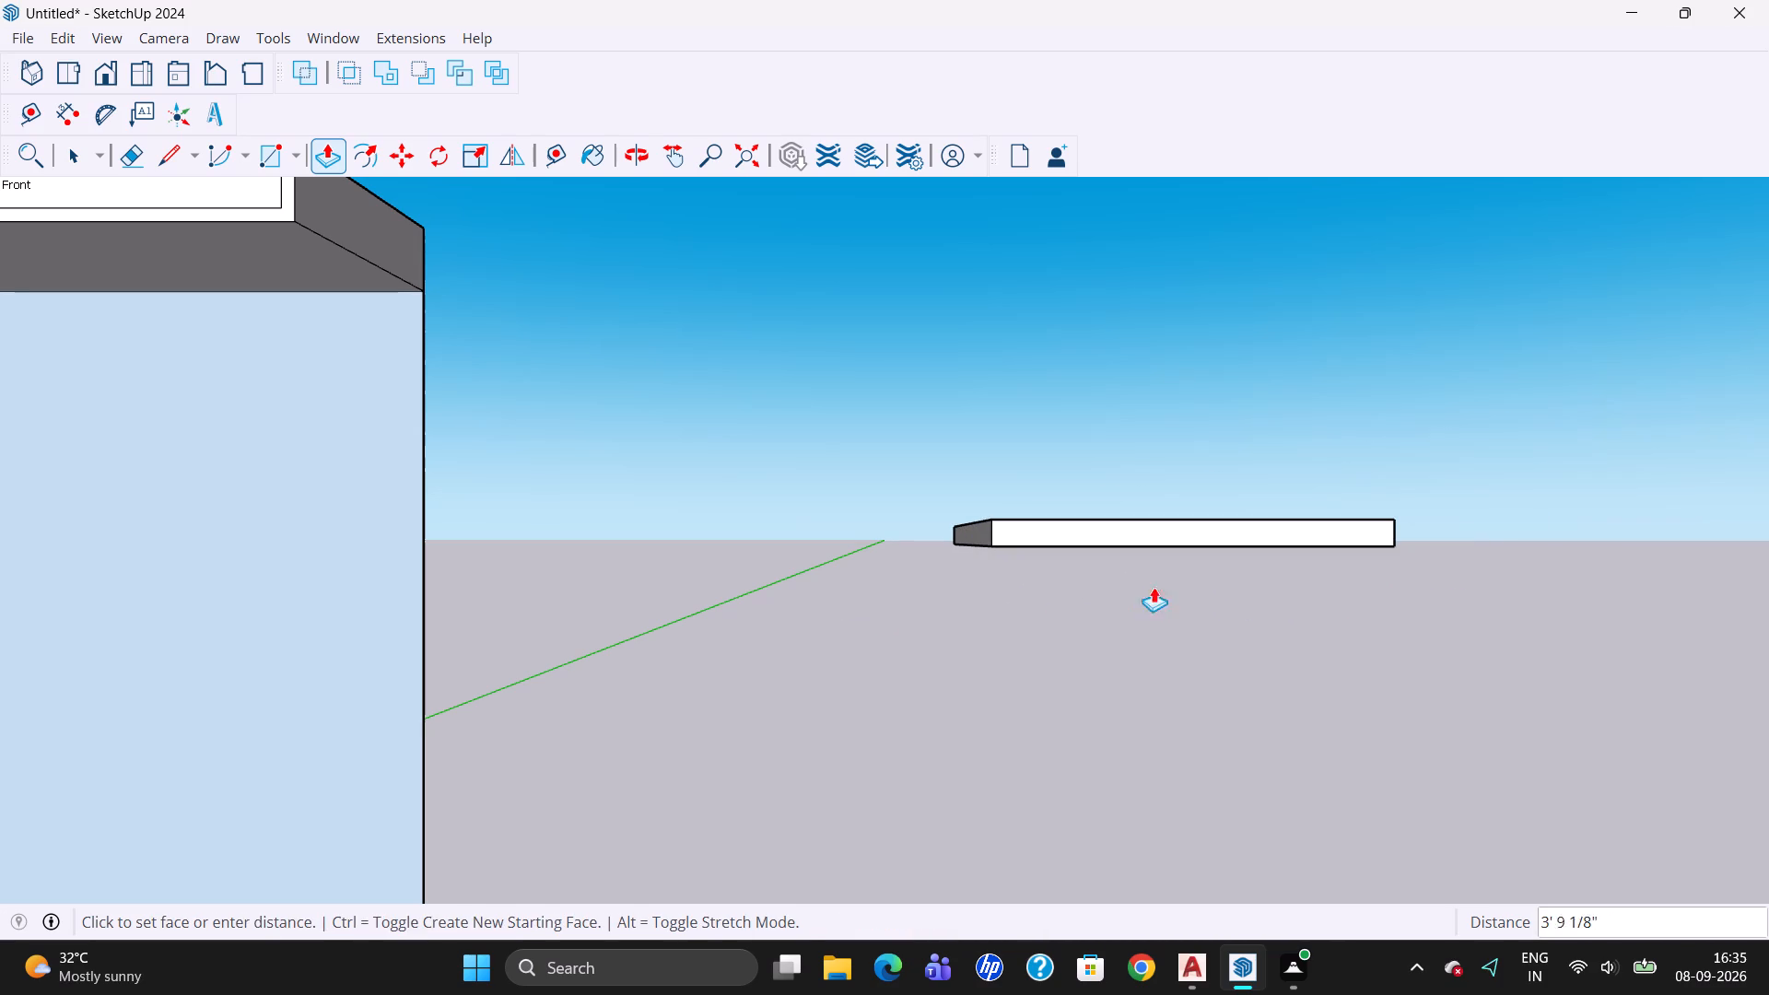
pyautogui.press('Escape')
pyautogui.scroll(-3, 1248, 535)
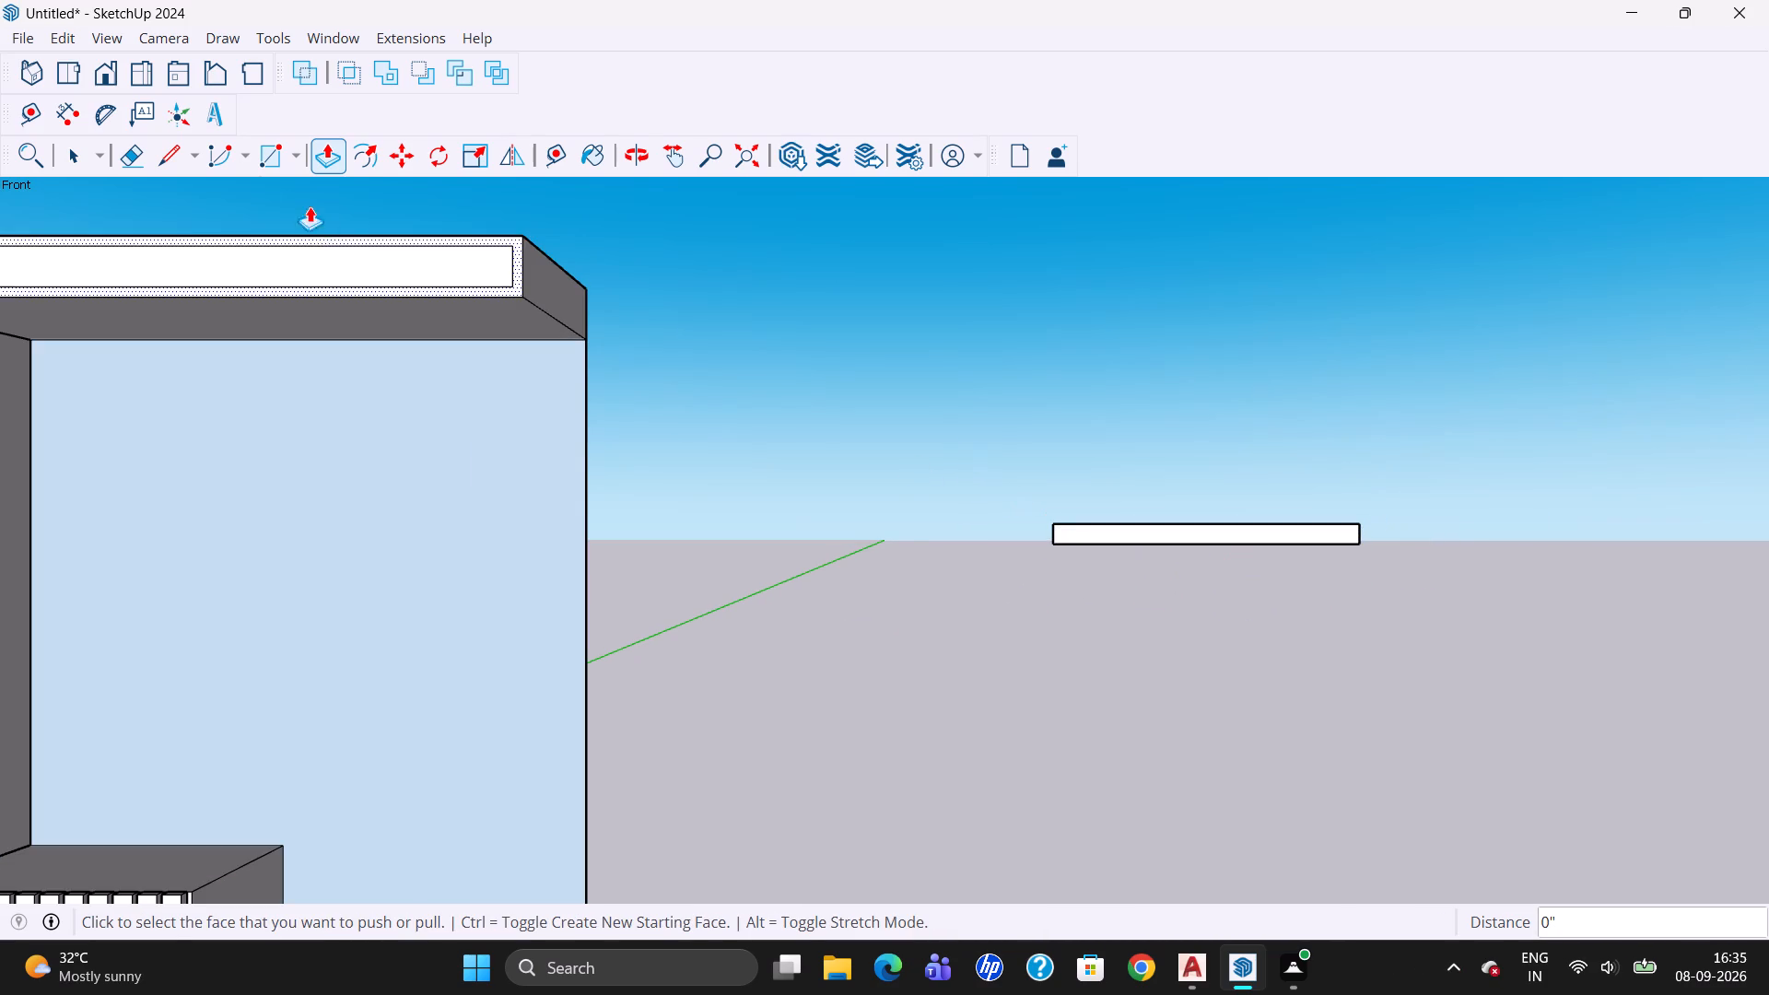
# Push/Pull the face of the 2'6" by 2" rectangle 1" to make a thin bar.
pyautogui.moveTo(66, 146); pyautogui.dragTo(76, 150)
pyautogui.moveTo(826, 454); pyautogui.dragTo(1577, 648)
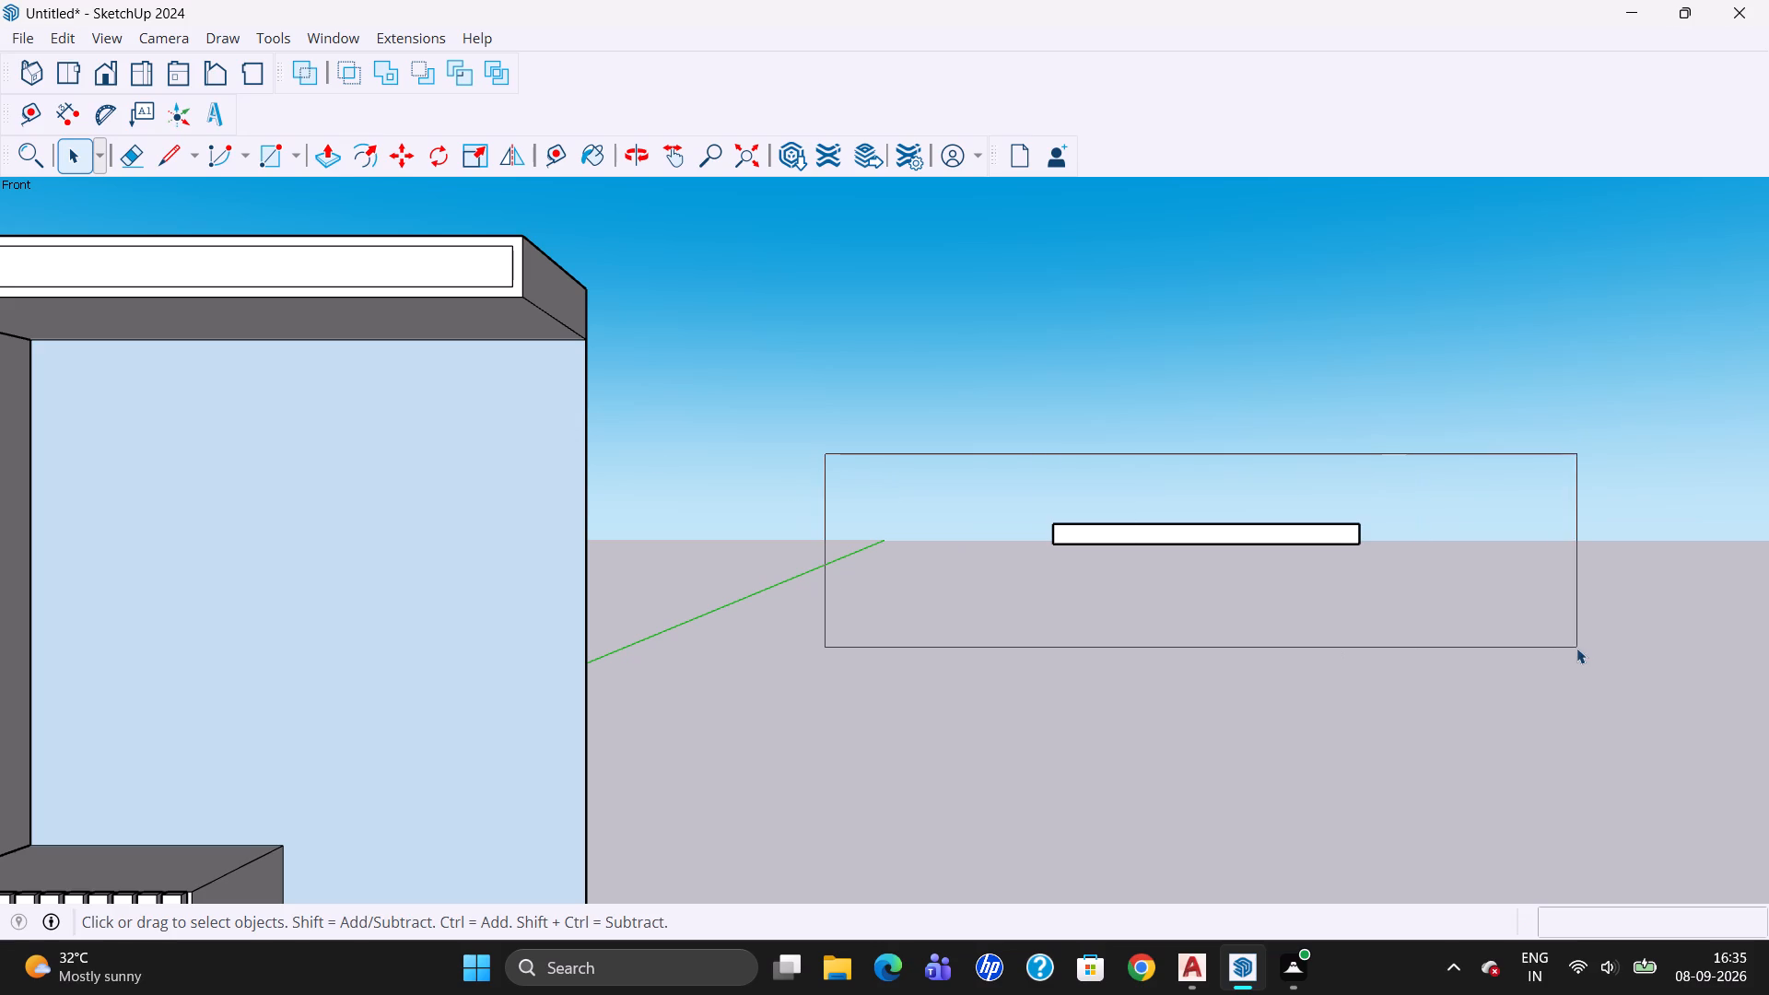
pyautogui.click(317, 151)
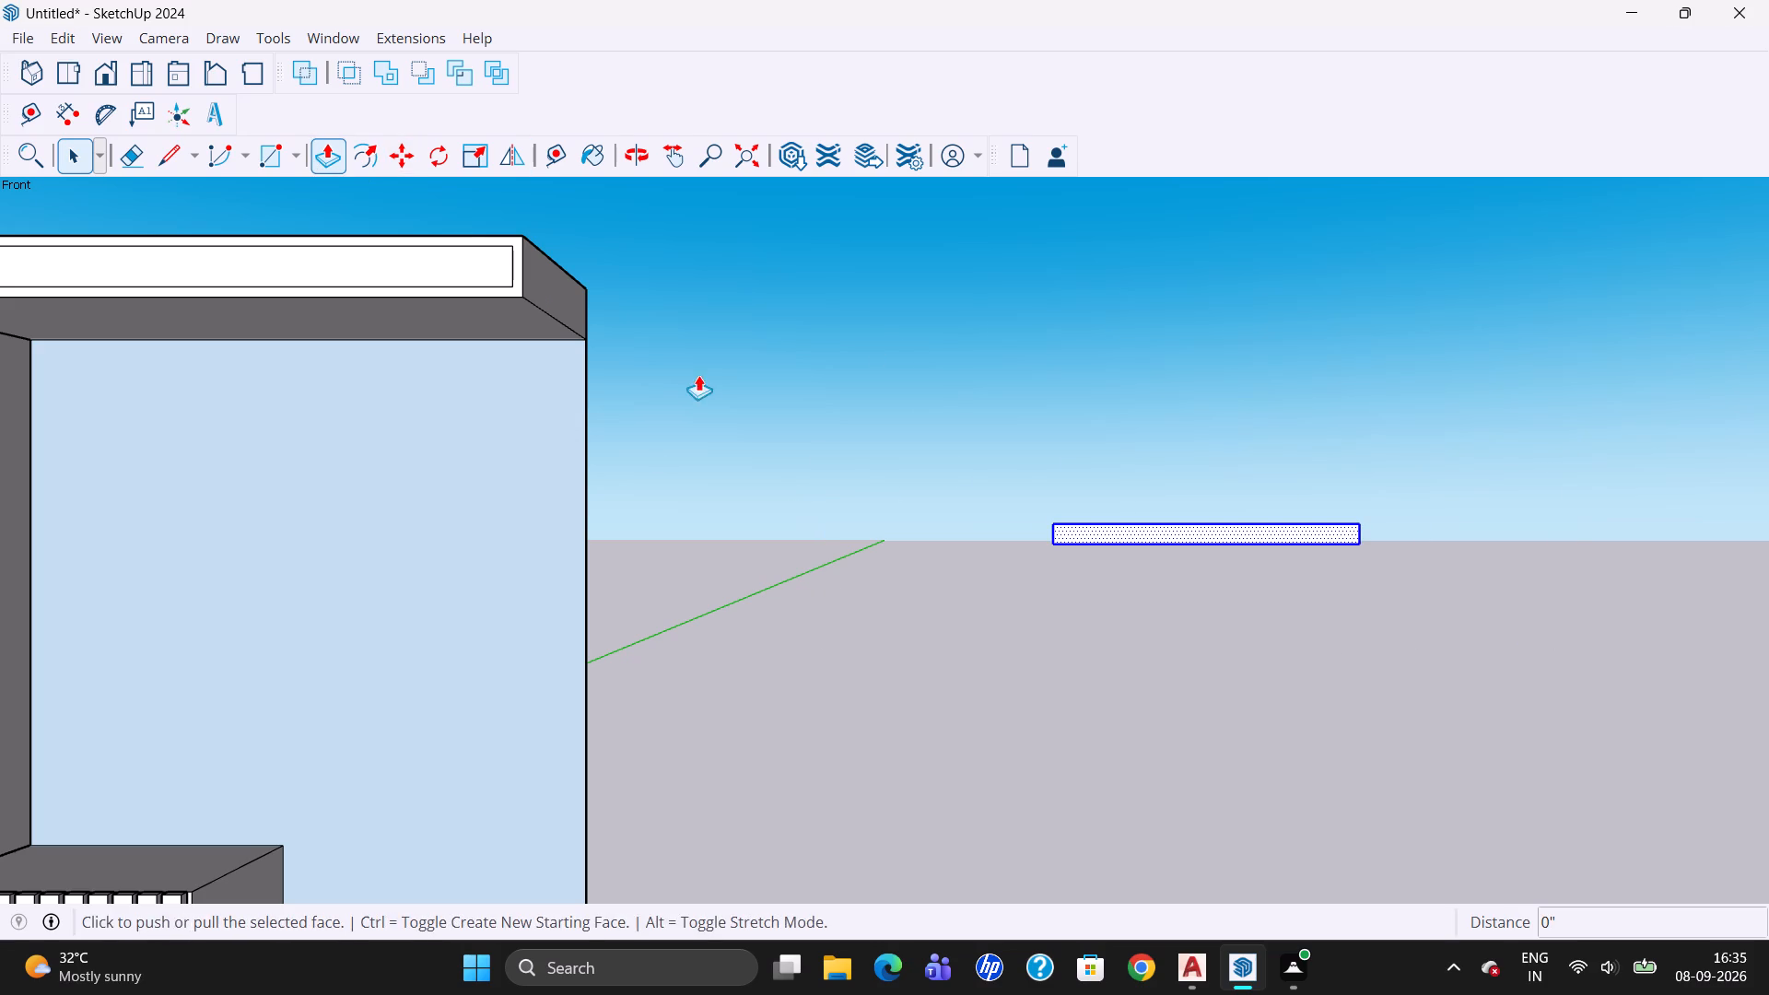
pyautogui.click(1111, 521)
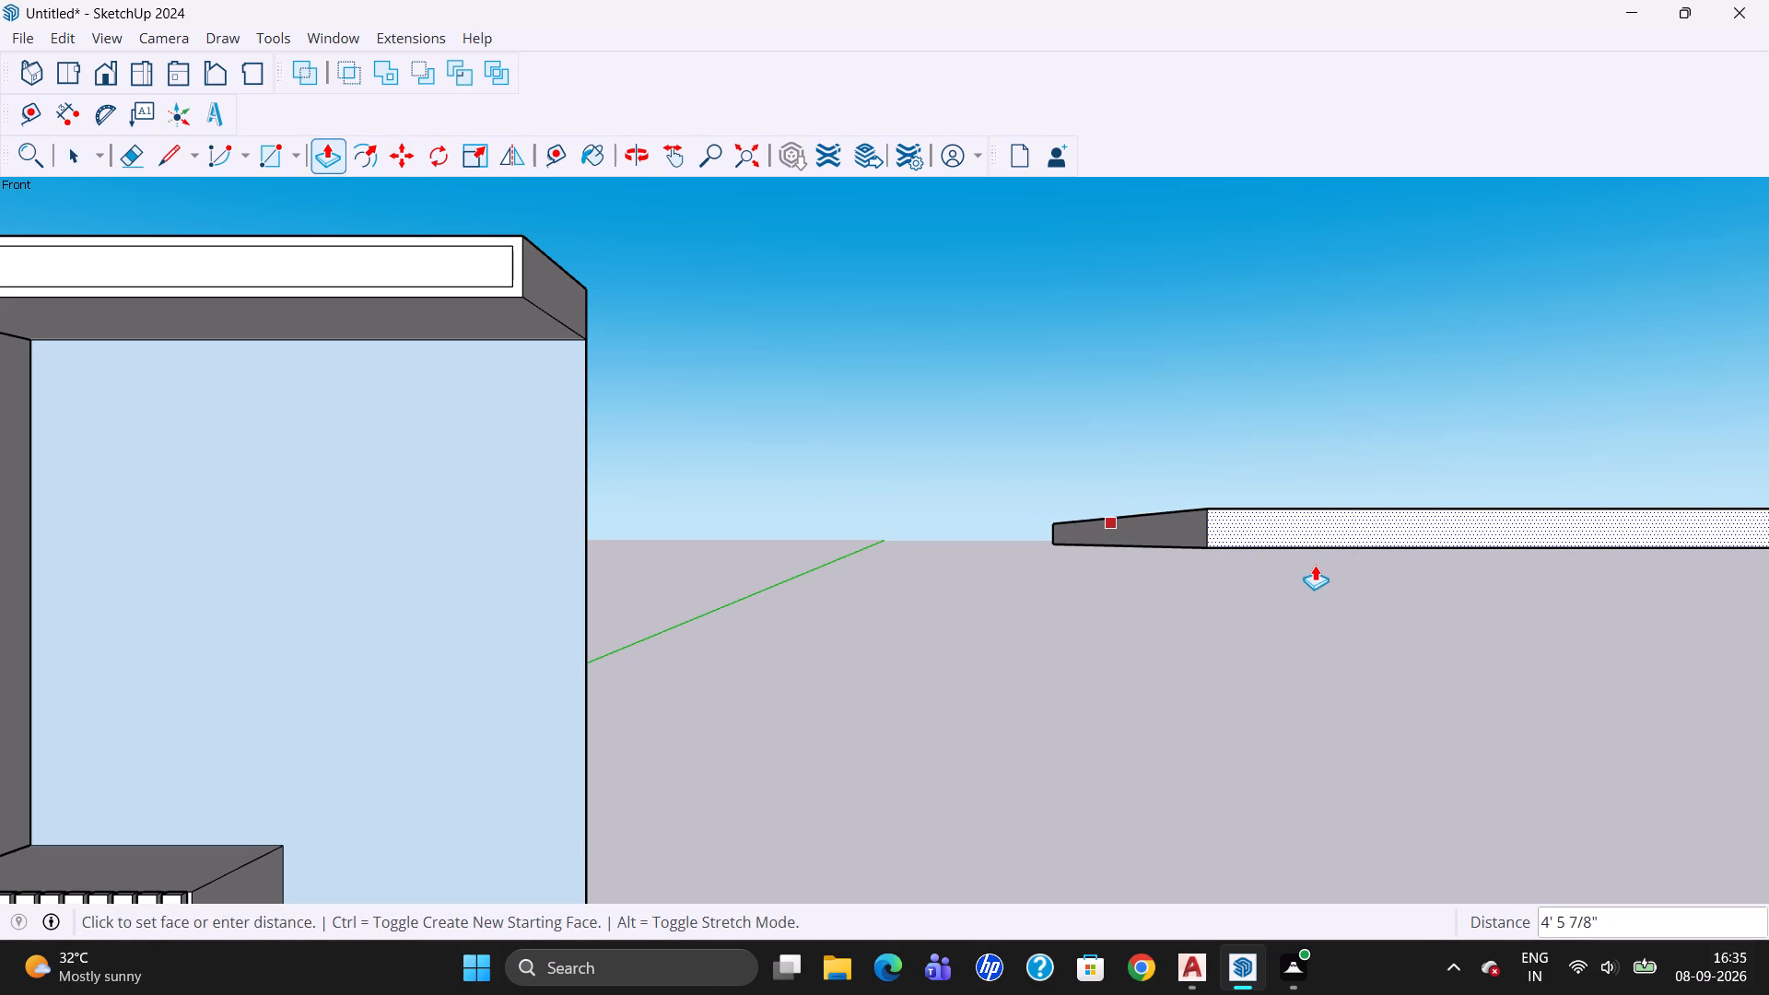
pyautogui.press('1')
pyautogui.hotkey('shift', '"')
pyautogui.press('Return')
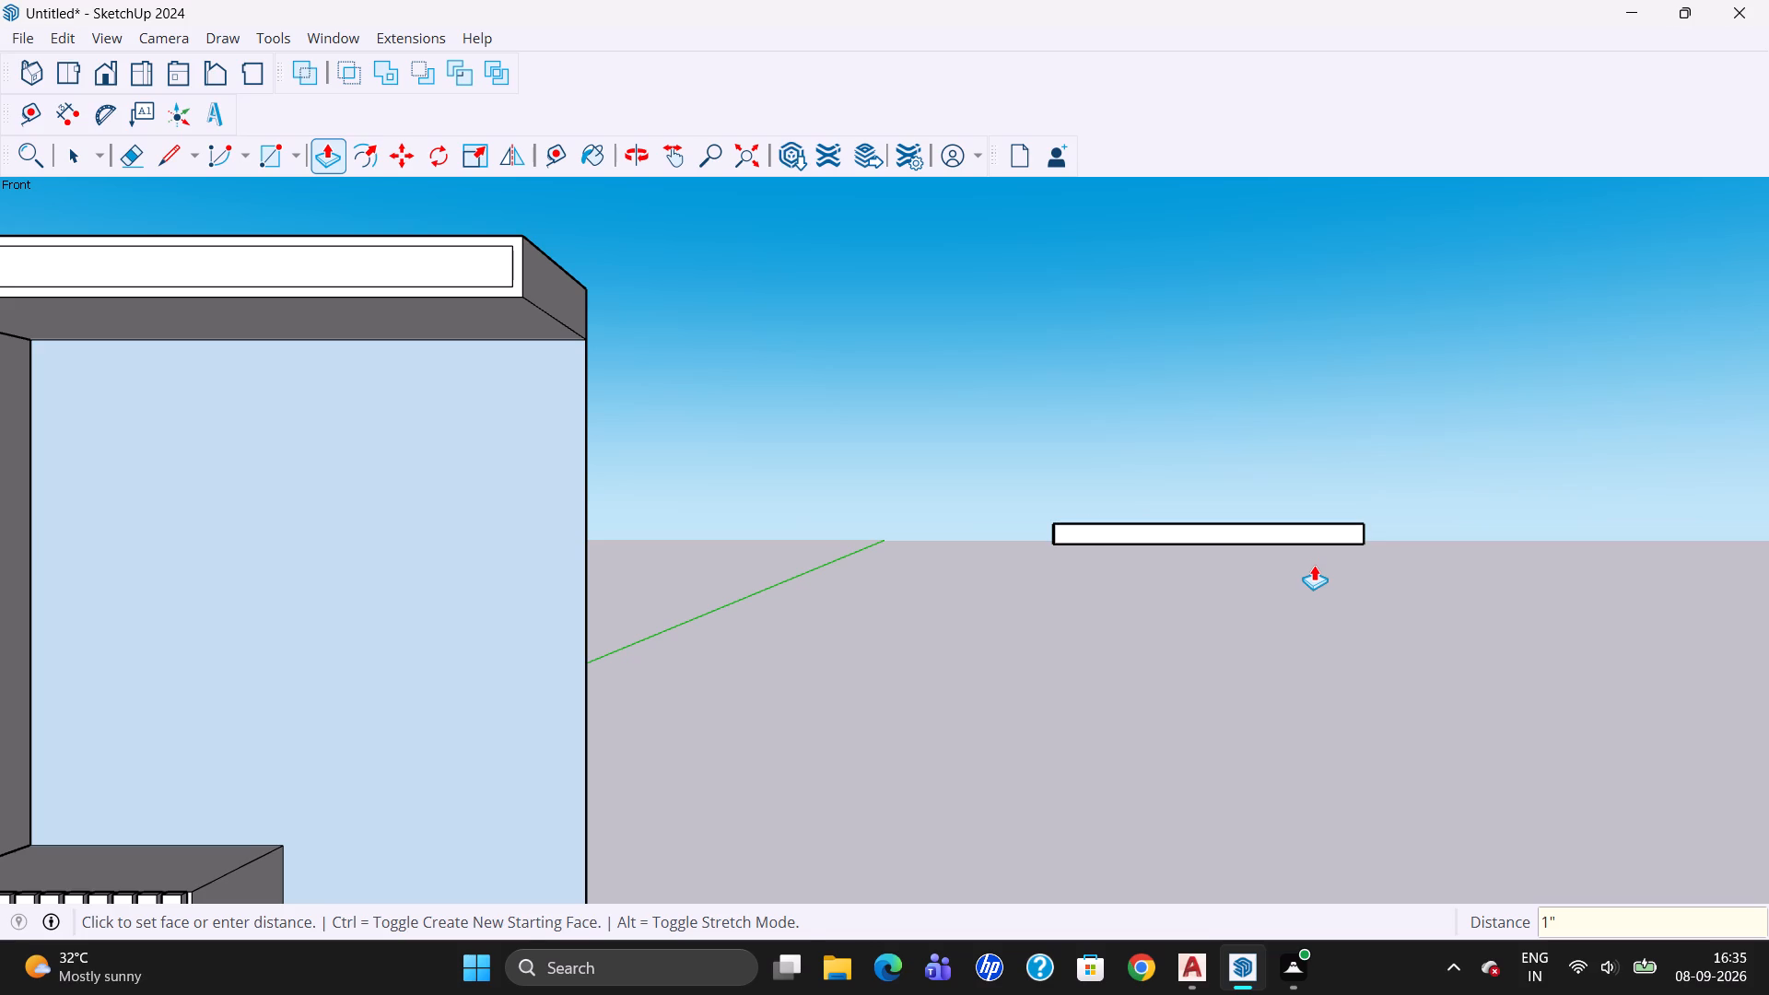
pyautogui.press('Escape')
# Move the whole bar by its front lower right corner onto the tall panel's lower right corner, just above the fluted base.
pyautogui.scroll(-4, 1398, 524)
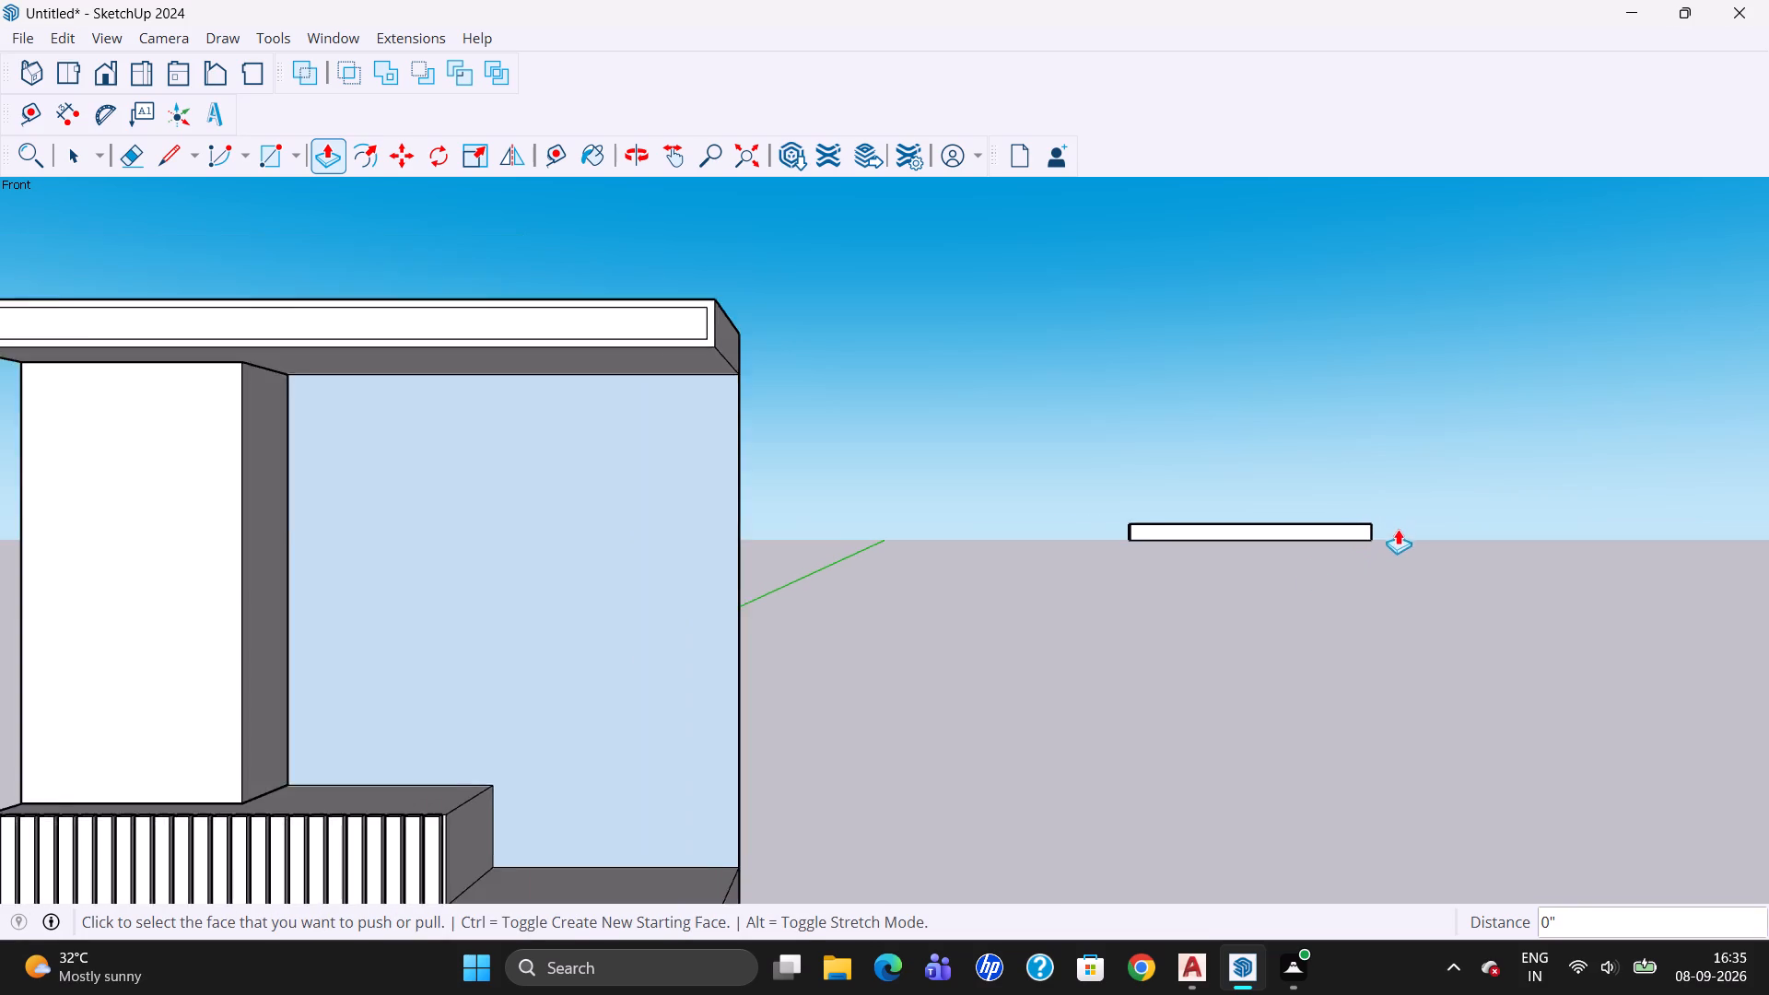
pyautogui.scroll(-2, 1377, 538)
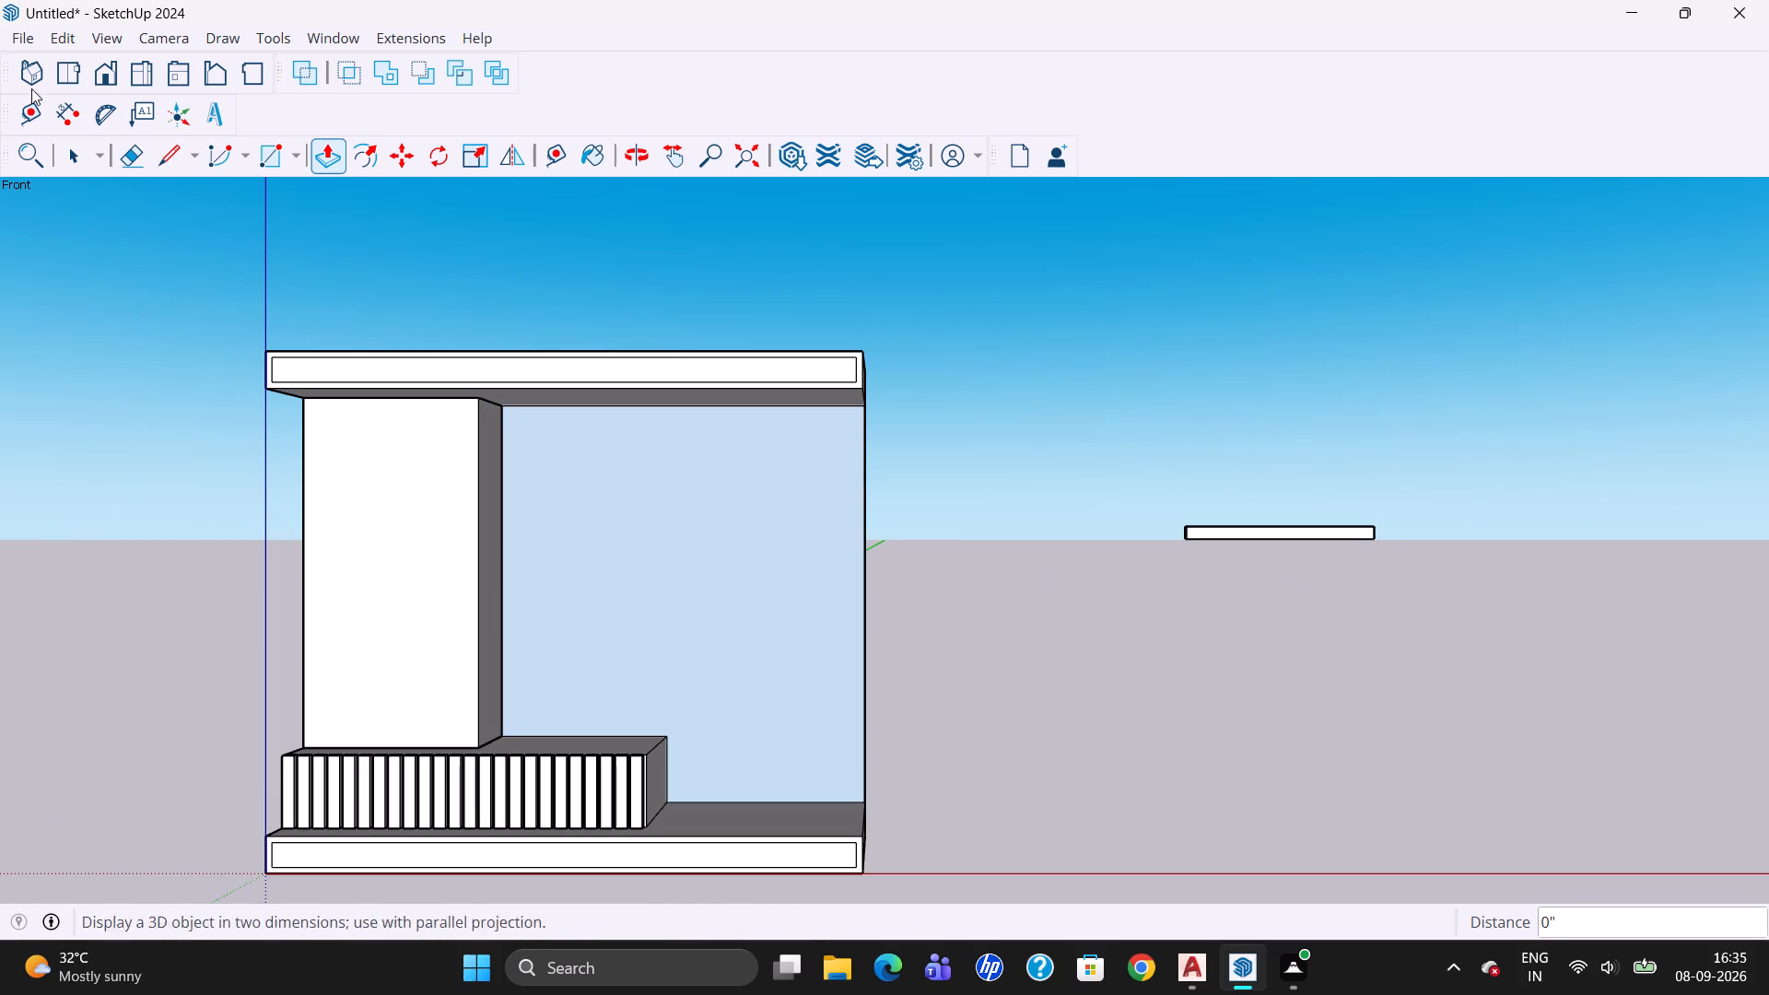
pyautogui.click(73, 158)
pyautogui.moveTo(1123, 474); pyautogui.dragTo(1351, 600)
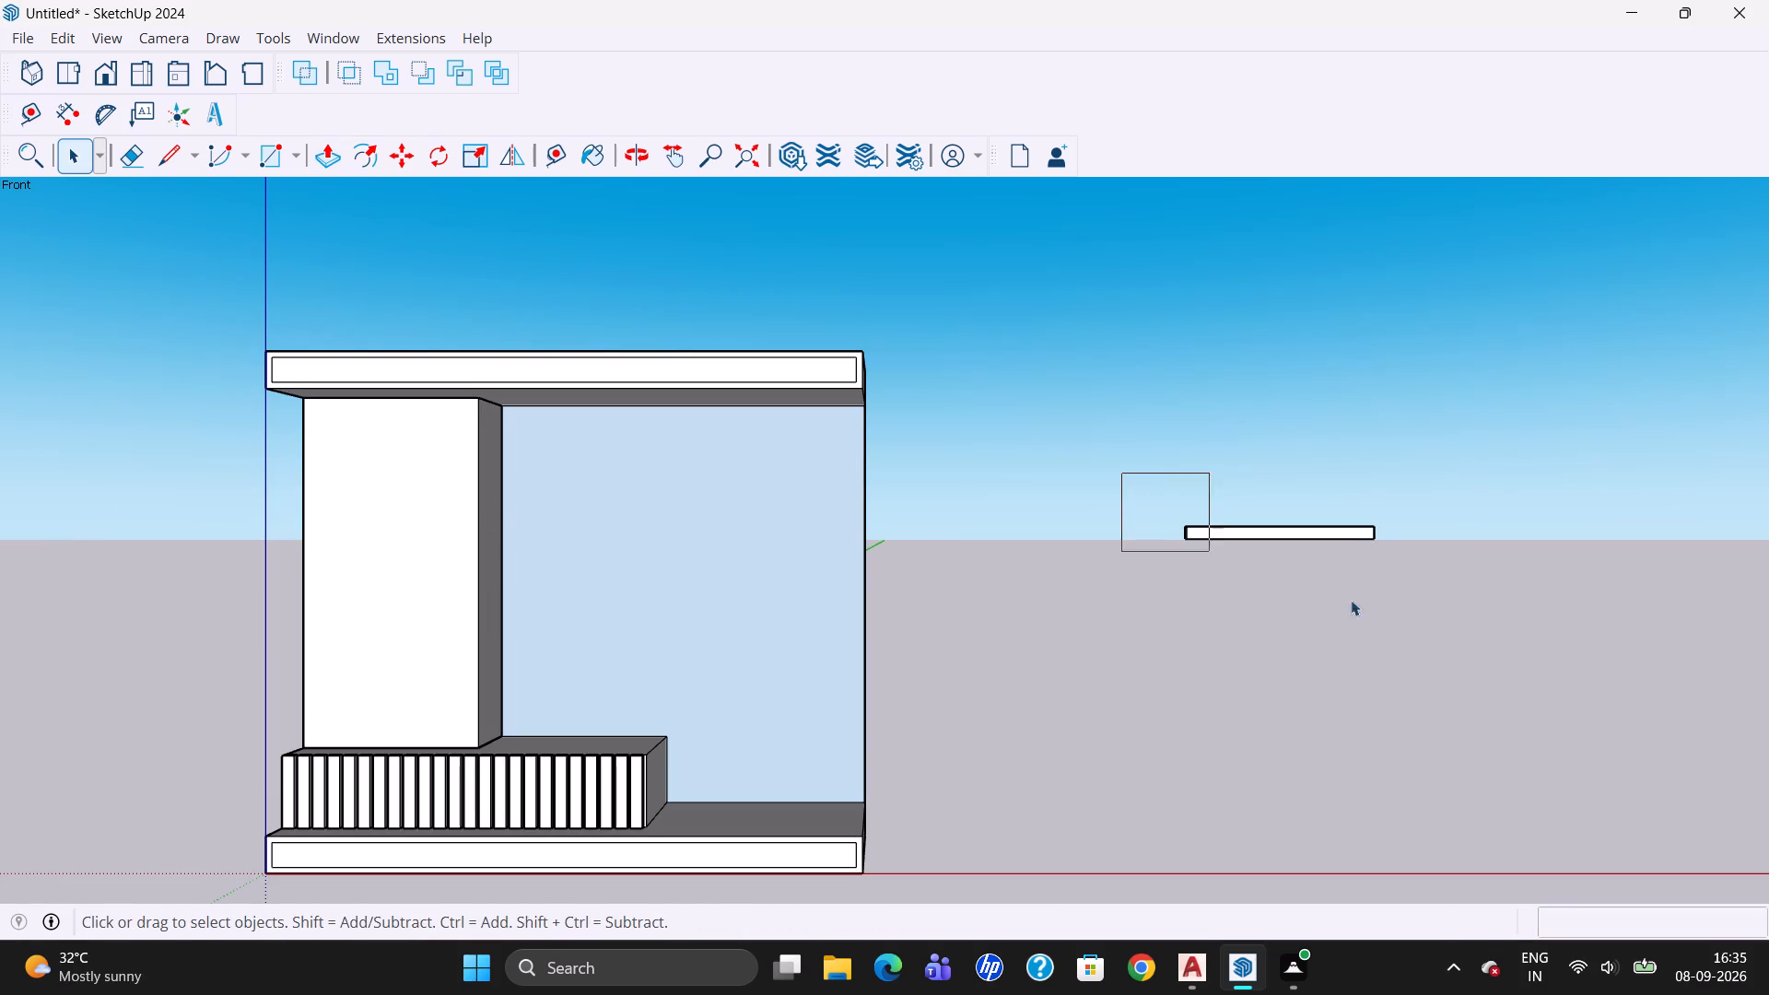
pyautogui.moveTo(1351, 600); pyautogui.dragTo(1416, 611)
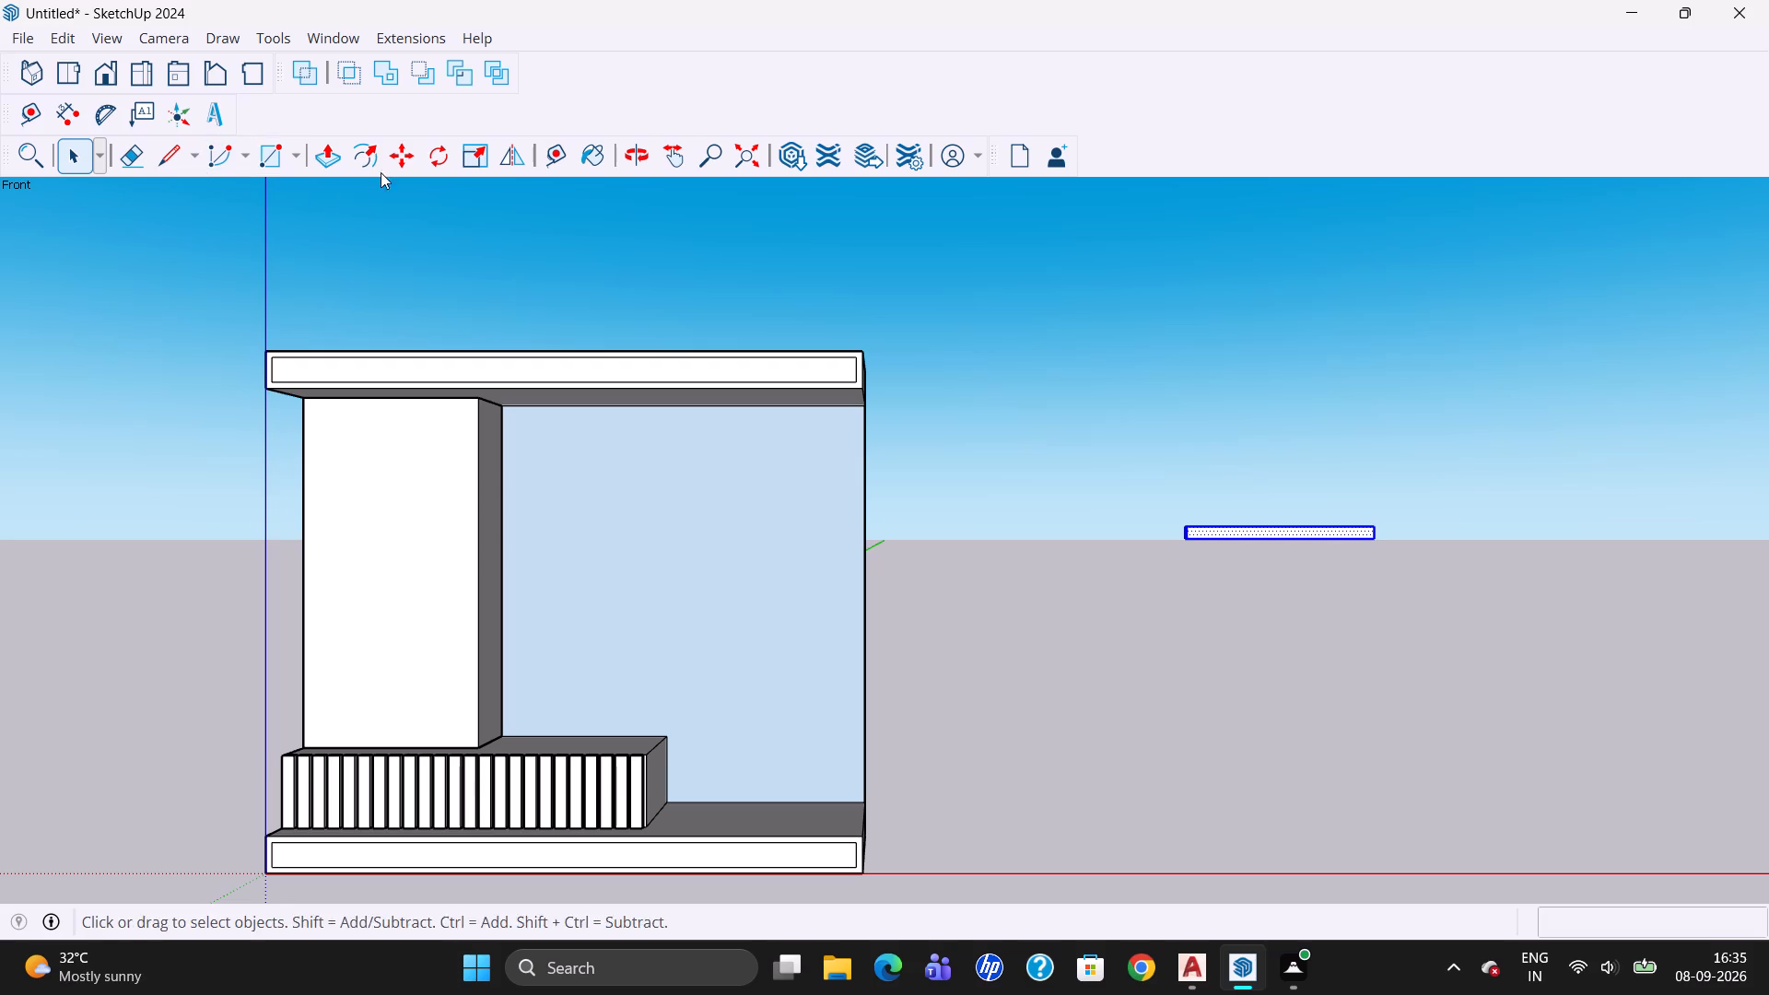
pyautogui.click(394, 167)
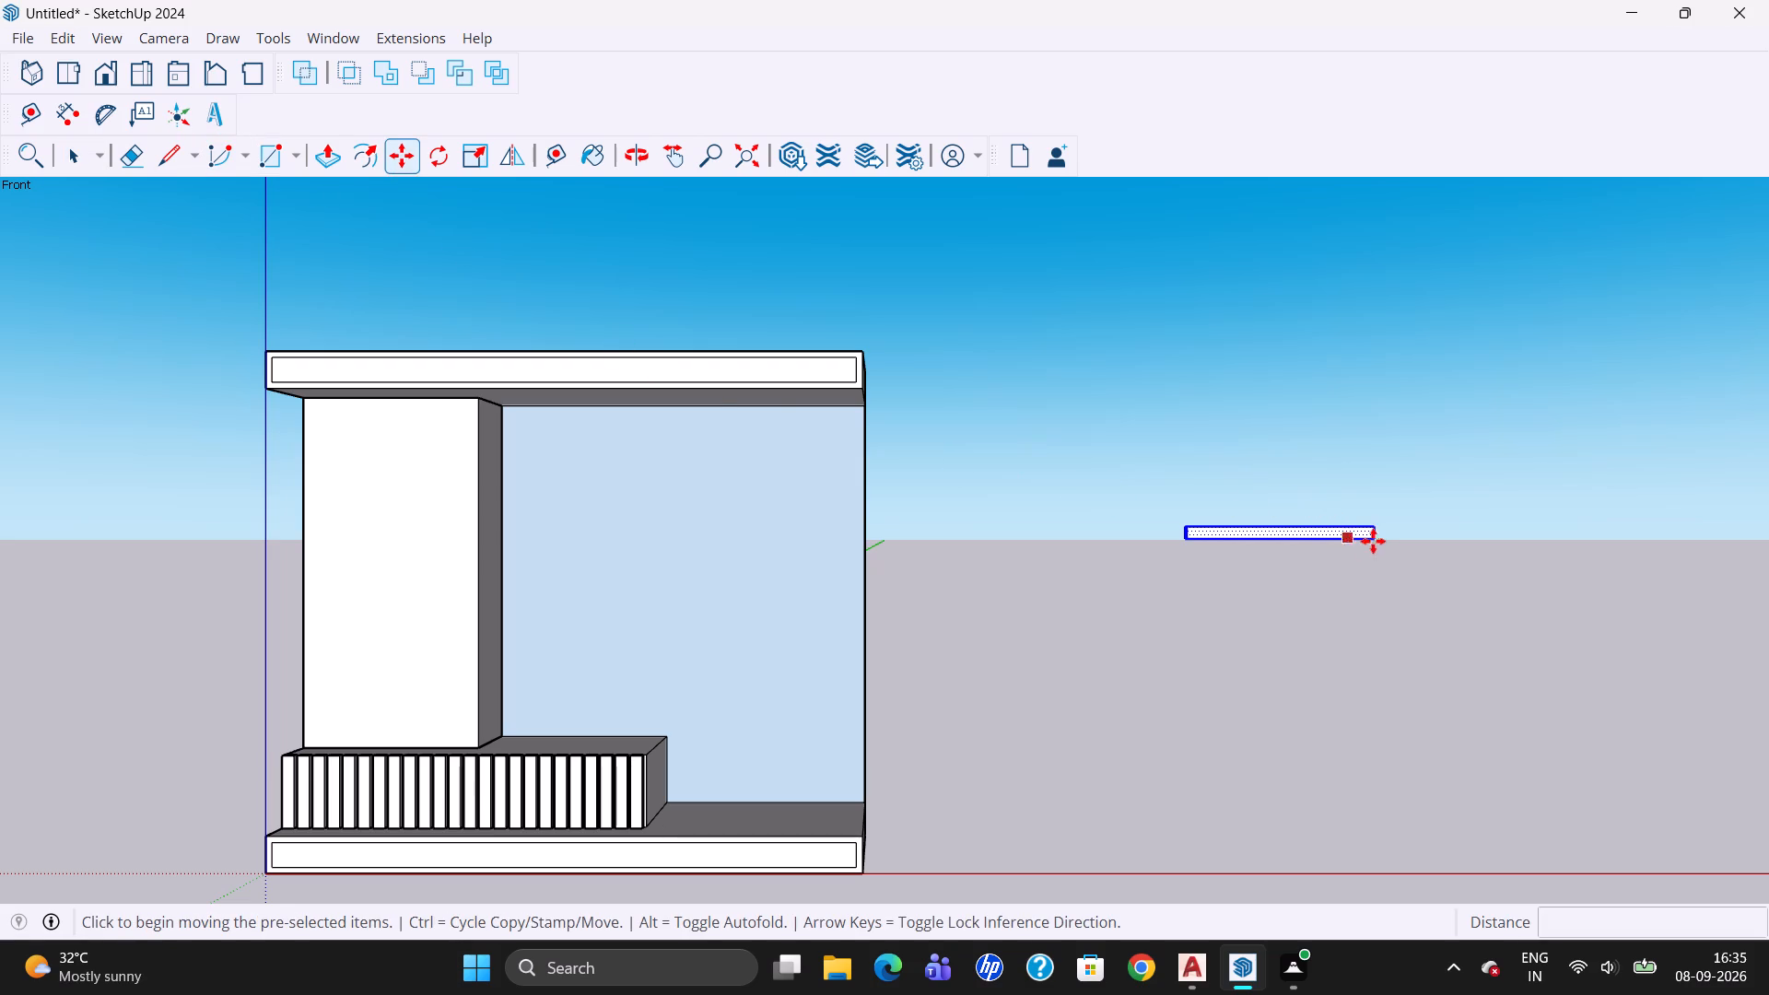
pyautogui.click(1374, 538)
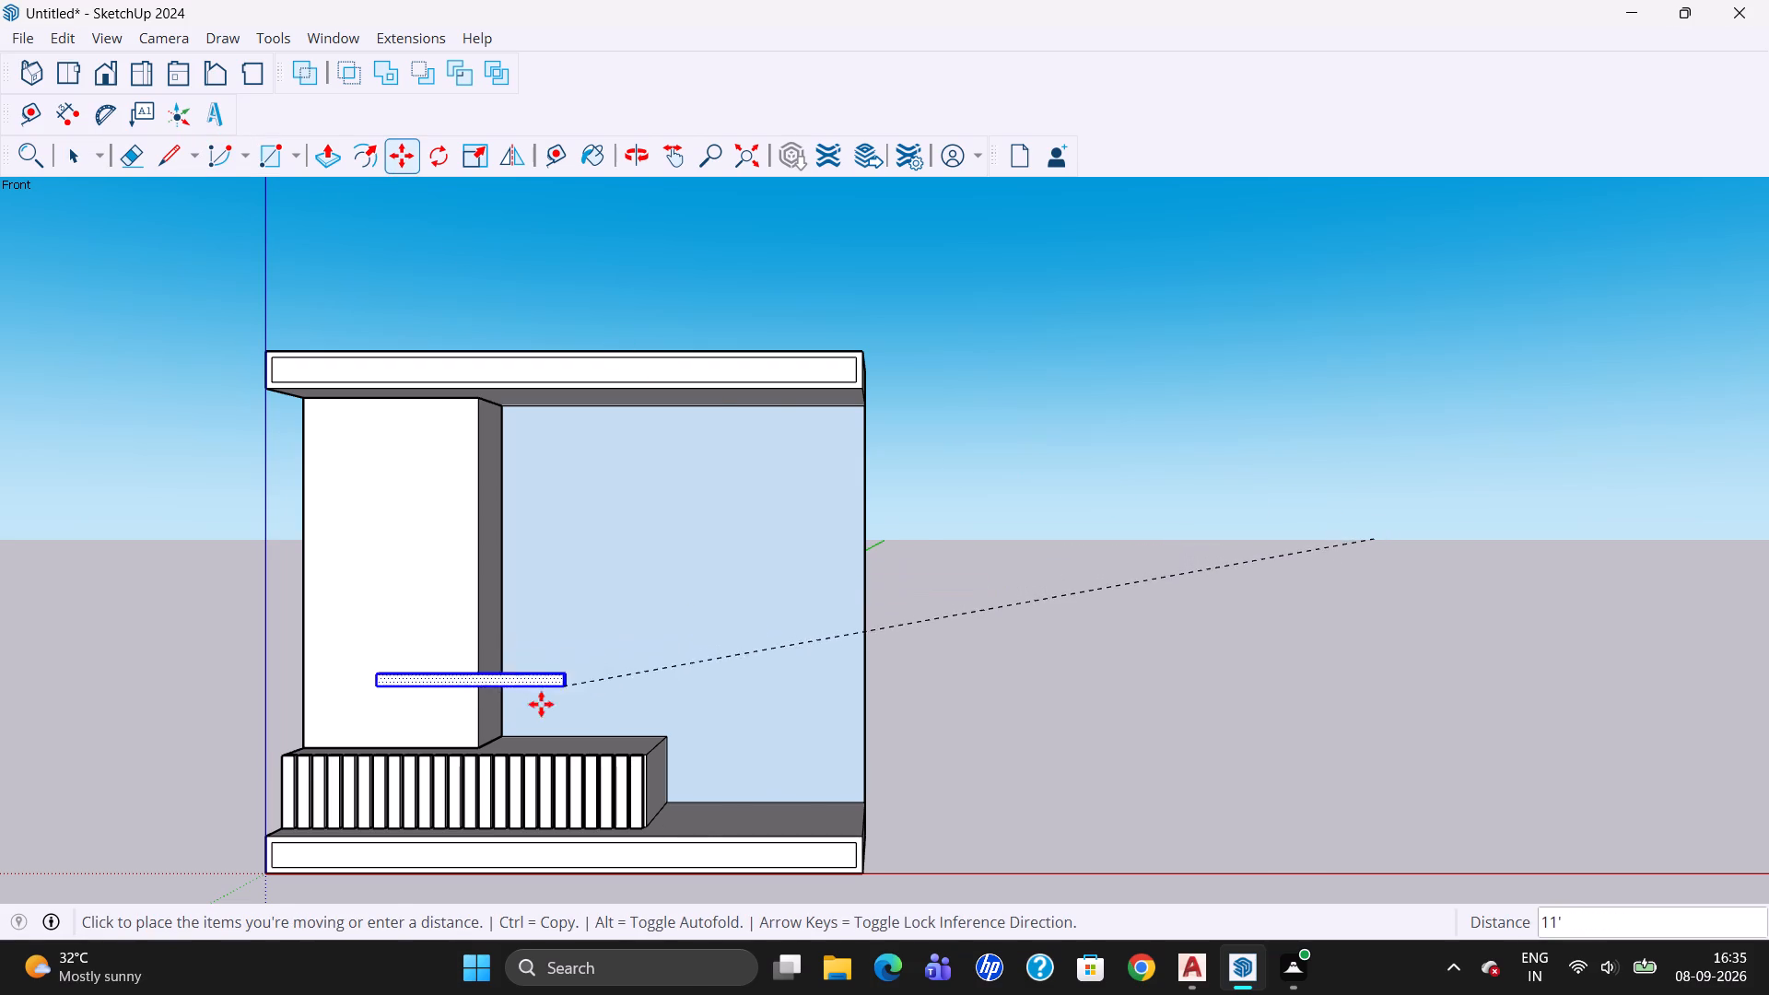
pyautogui.scroll(6, 494, 743)
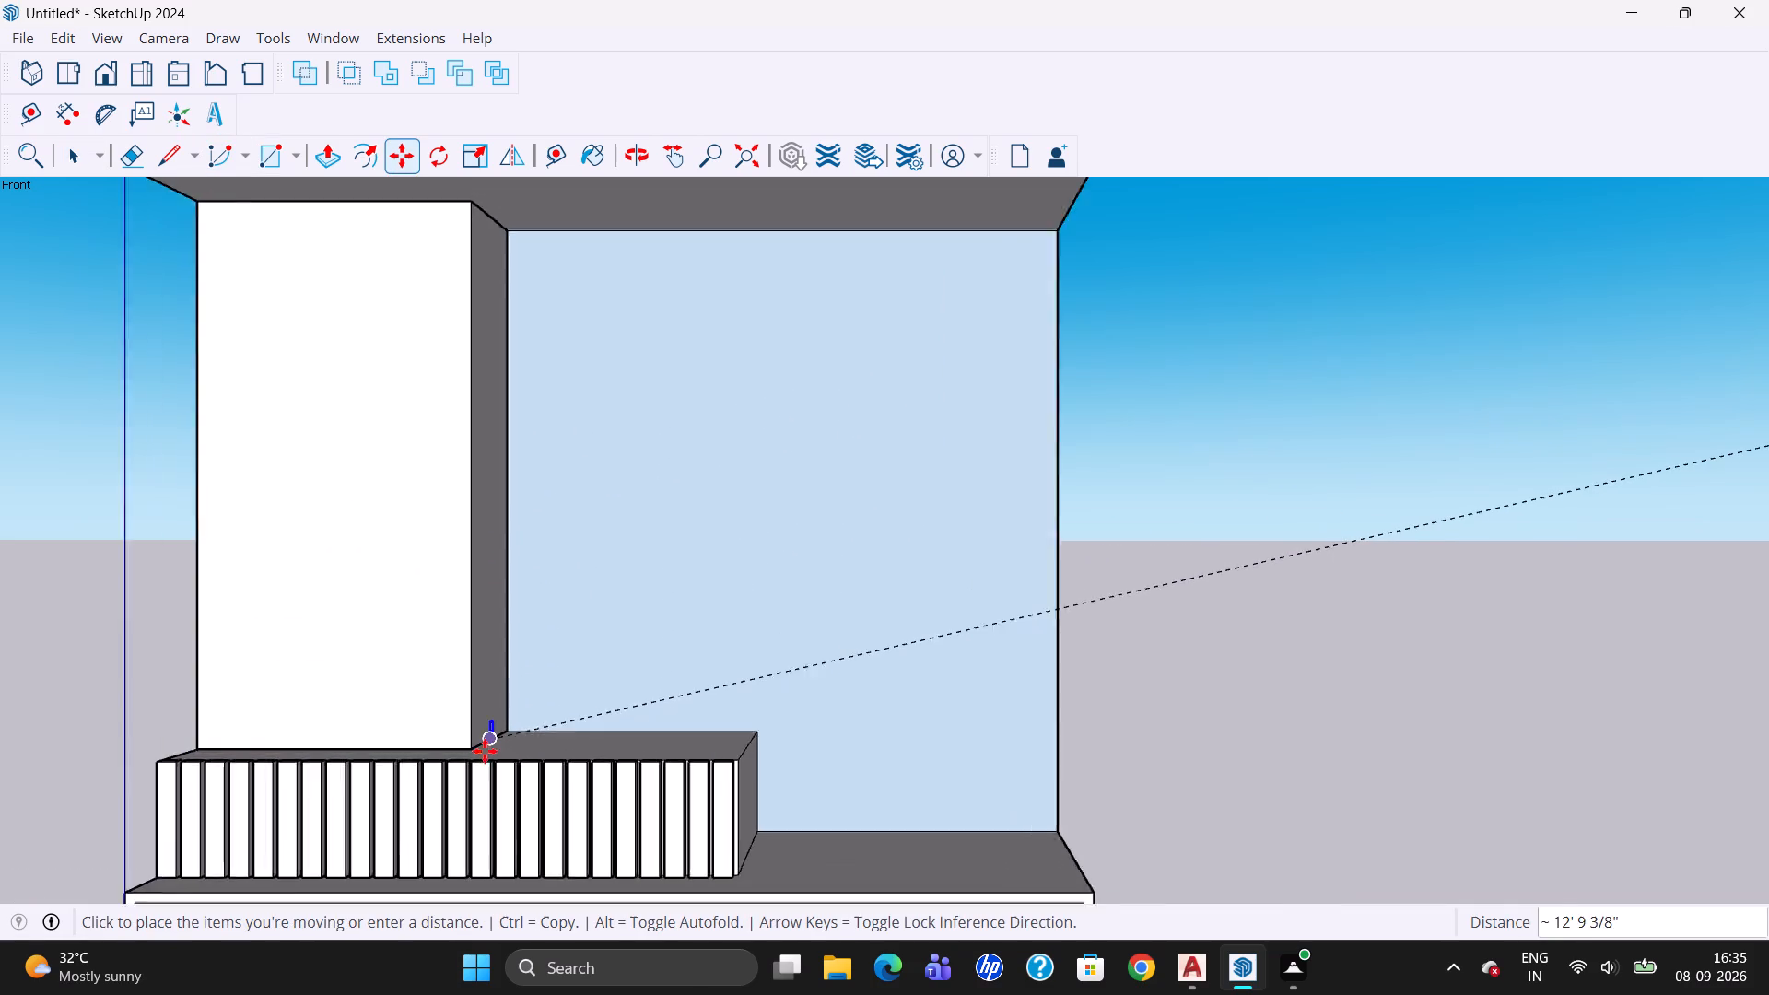
pyautogui.scroll(2, 485, 751)
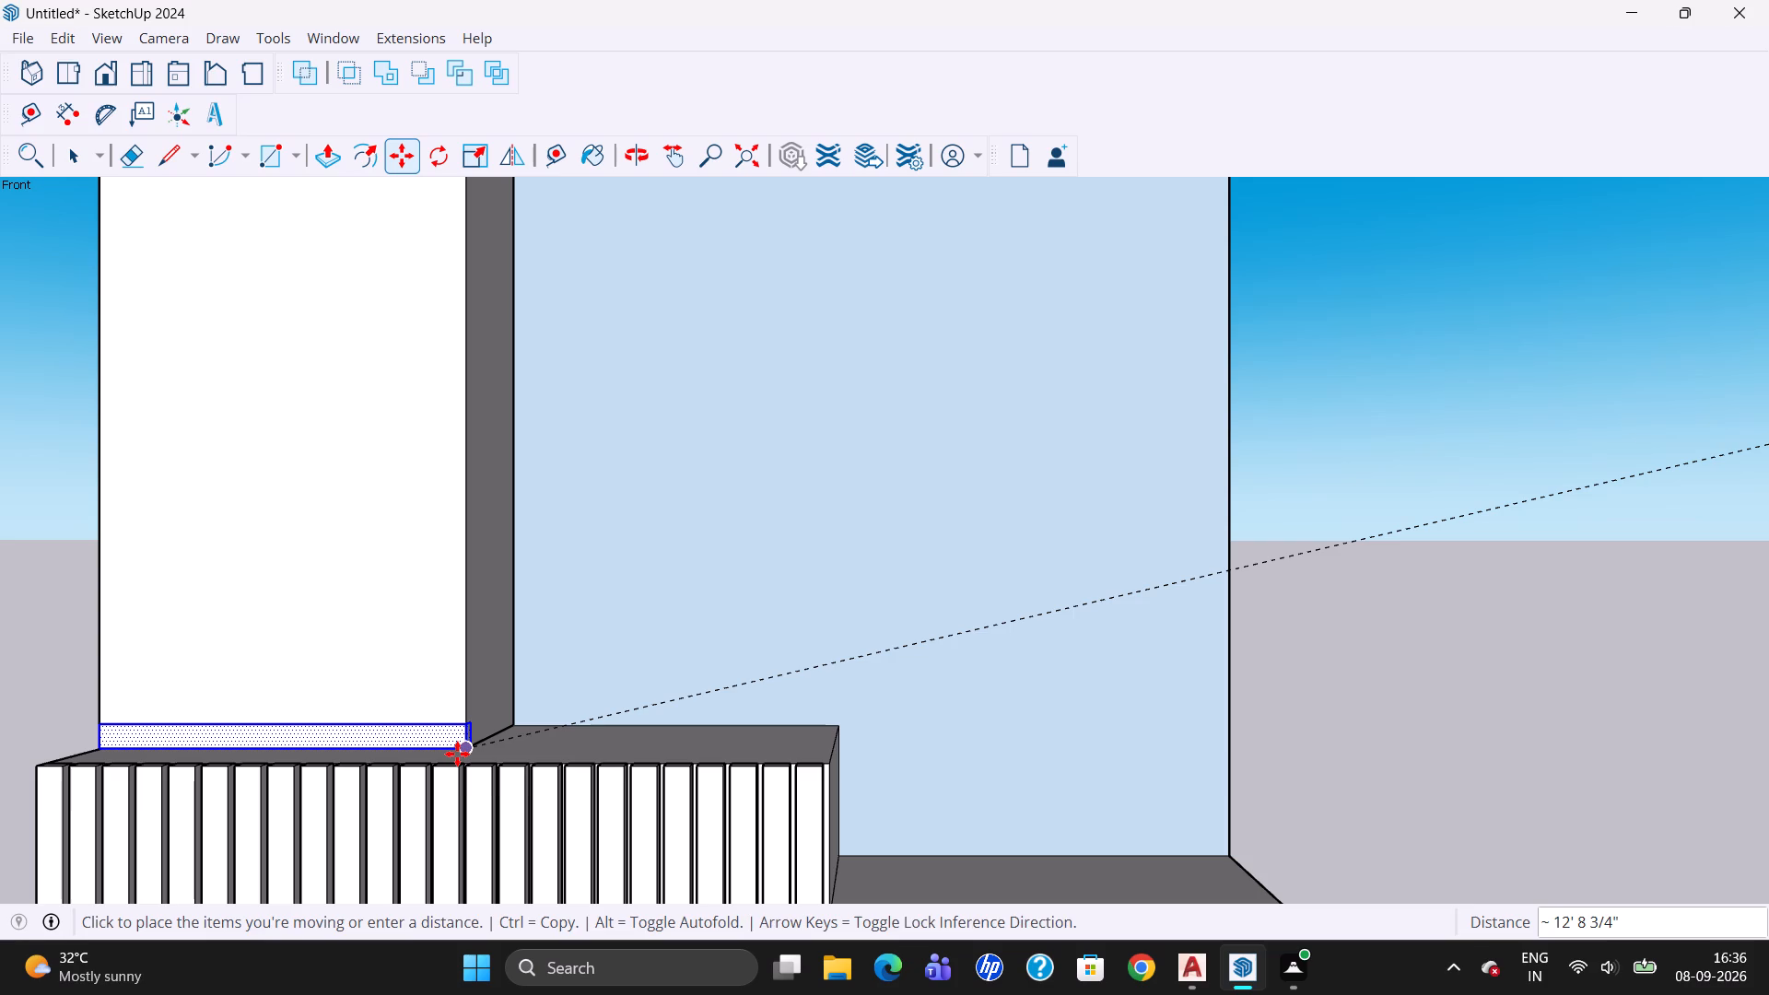
pyautogui.click(455, 753)
pyautogui.press('Escape')
# Examine how the thin bar sits at the tall panel's bottom, from the front and from an angled side view.
pyautogui.scroll(1, 500, 745)
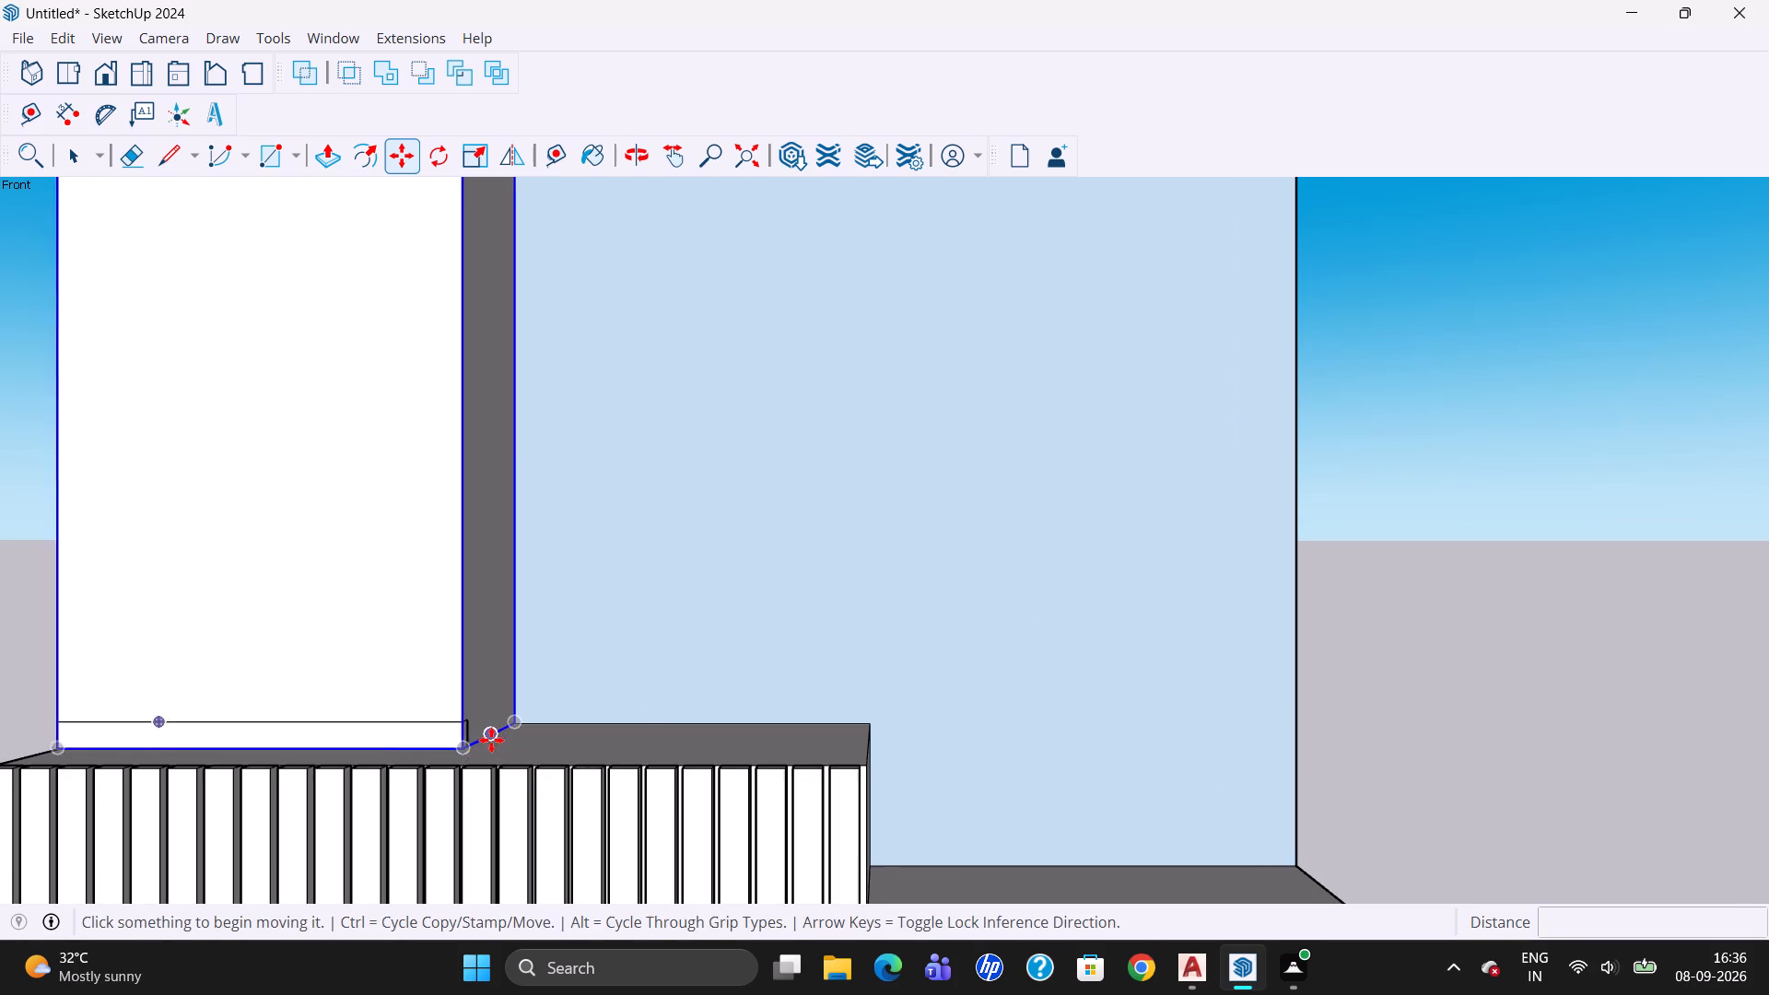
pyautogui.scroll(10, 491, 740)
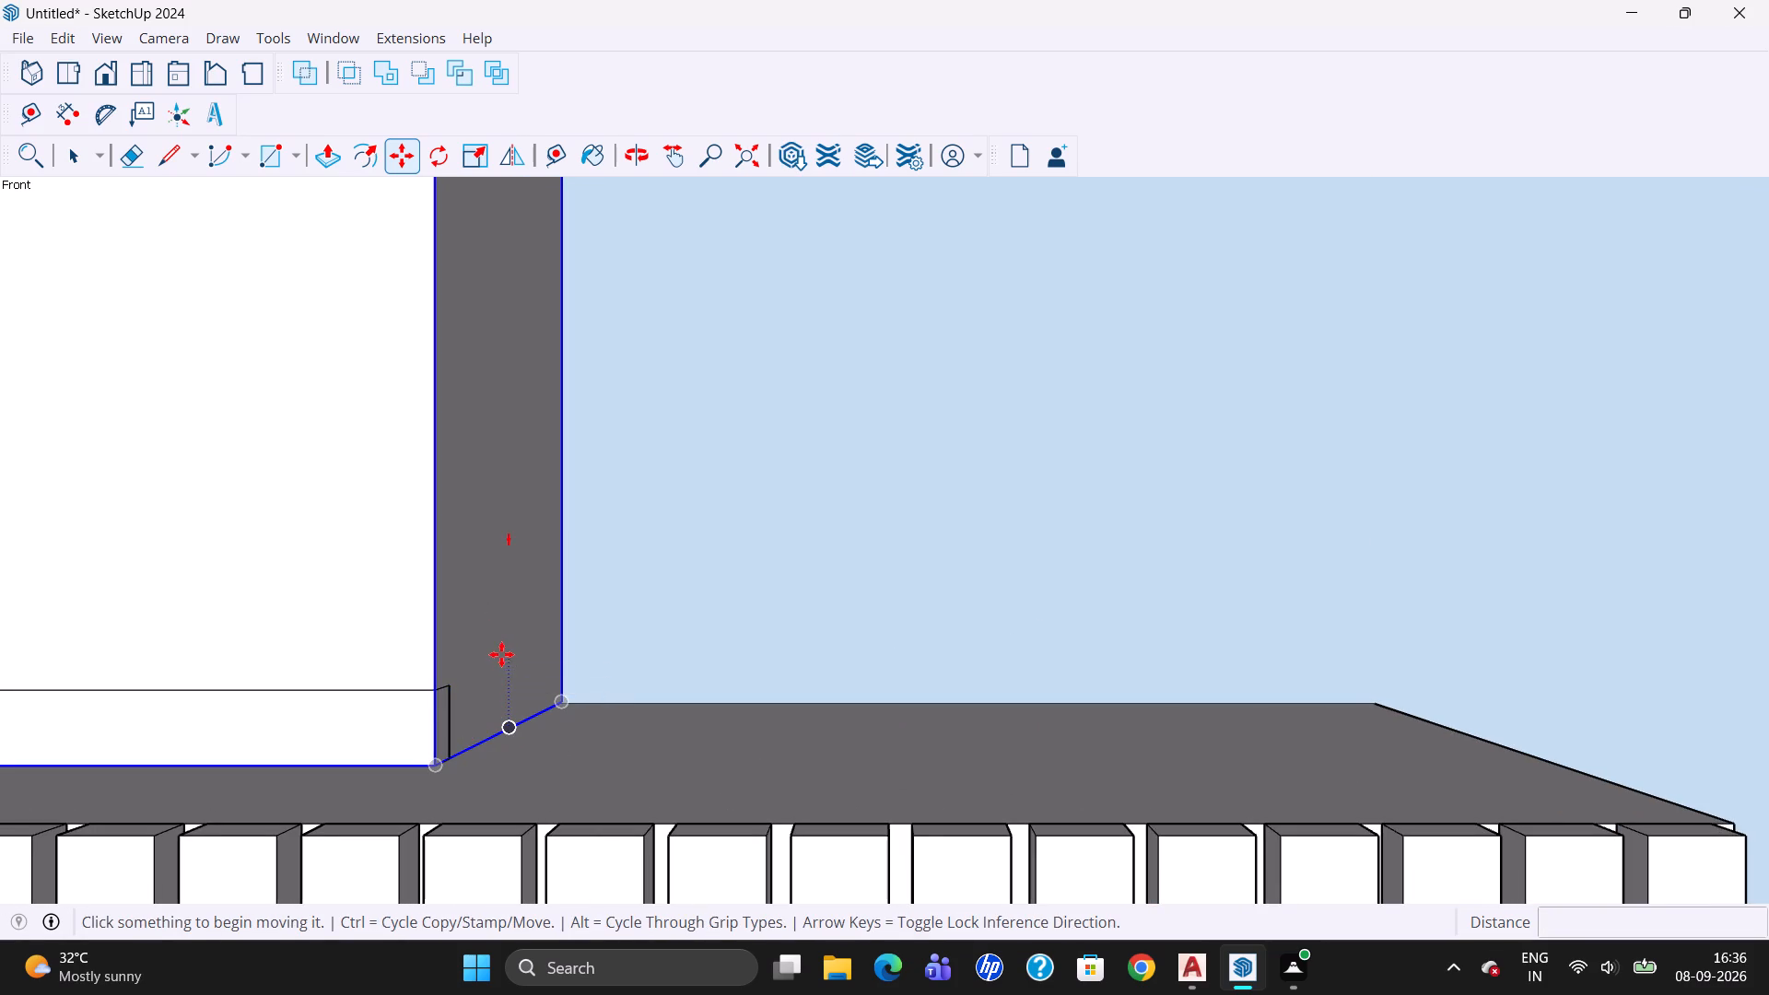
pyautogui.scroll(-4, 555, 661)
pyautogui.click(63, 150)
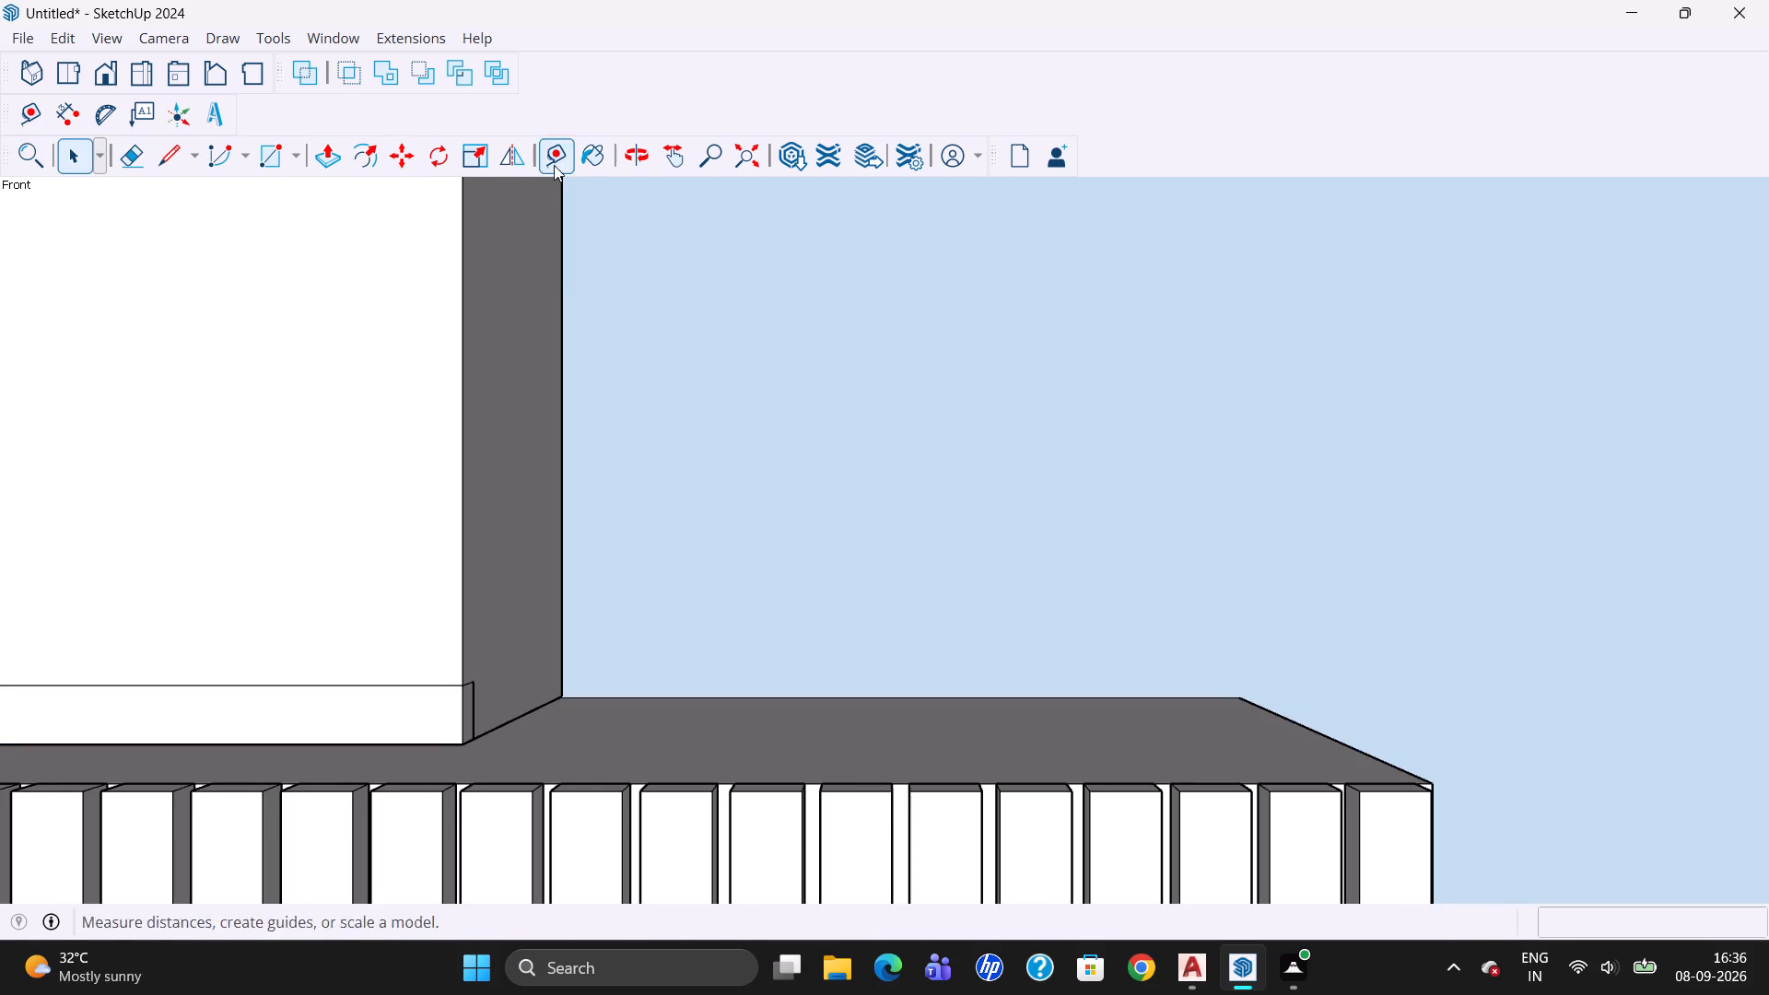
pyautogui.click(619, 151)
pyautogui.moveTo(382, 541); pyautogui.dragTo(1177, 522)
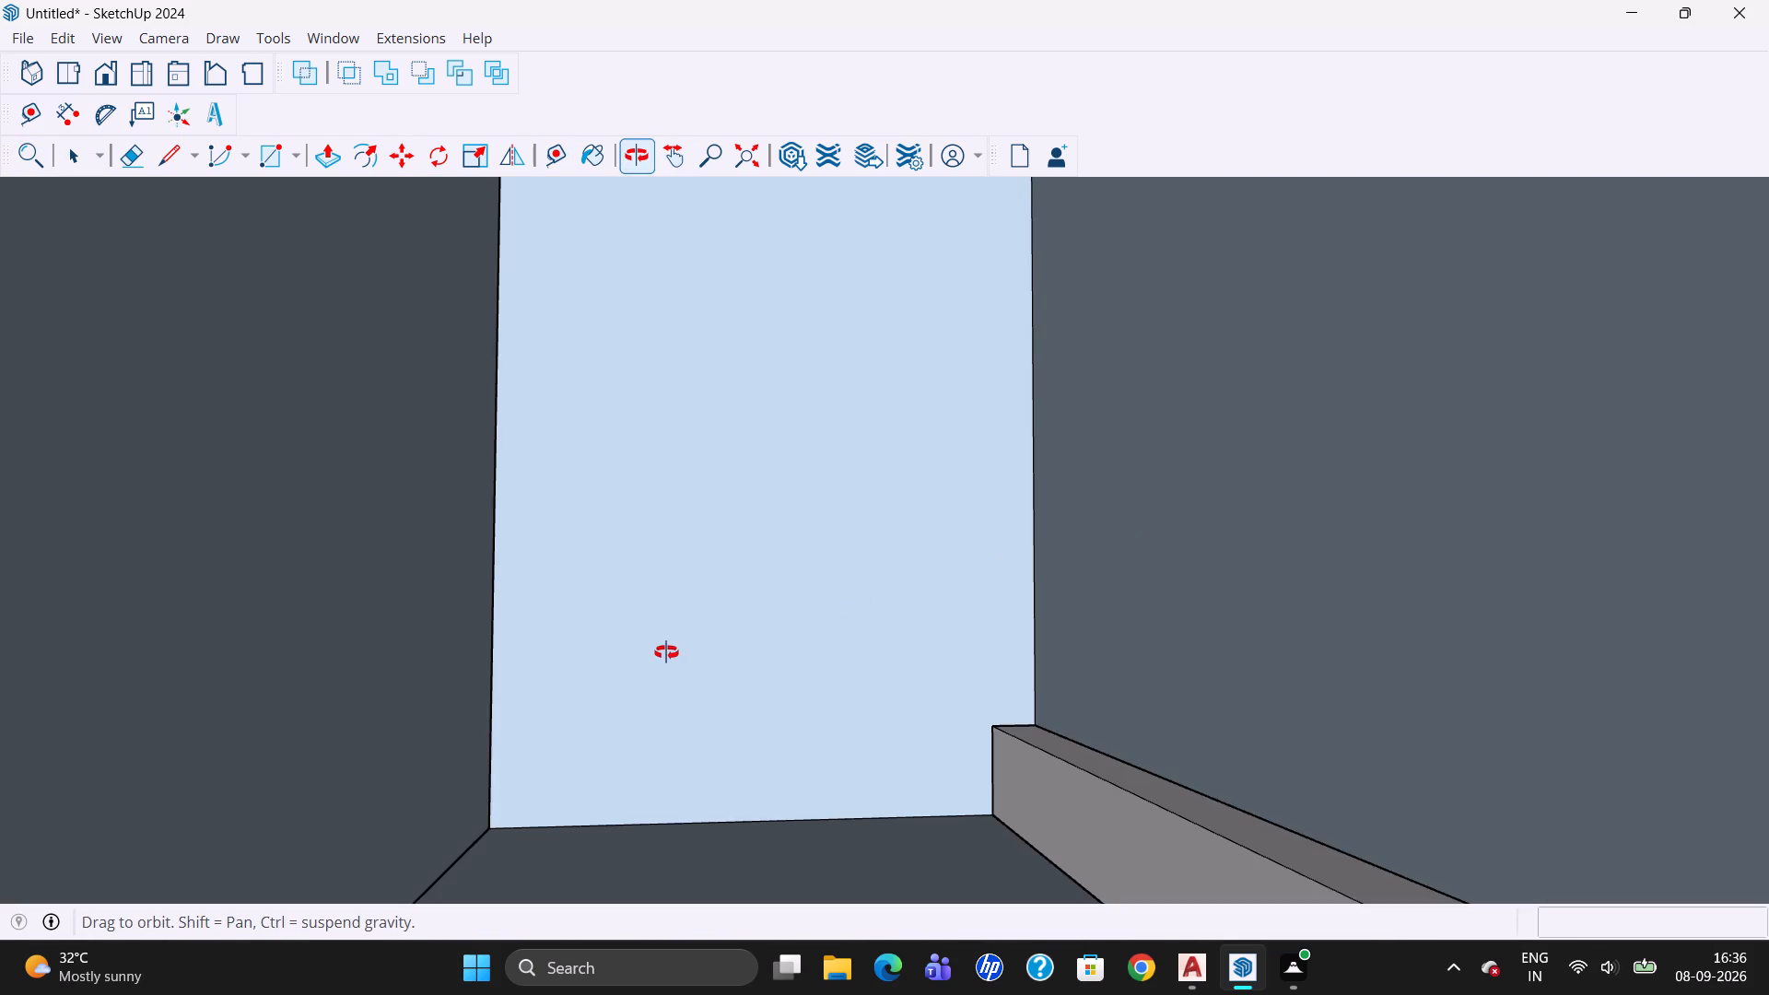
pyautogui.moveTo(807, 673); pyautogui.dragTo(793, 792)
pyautogui.scroll(-2, 807, 577)
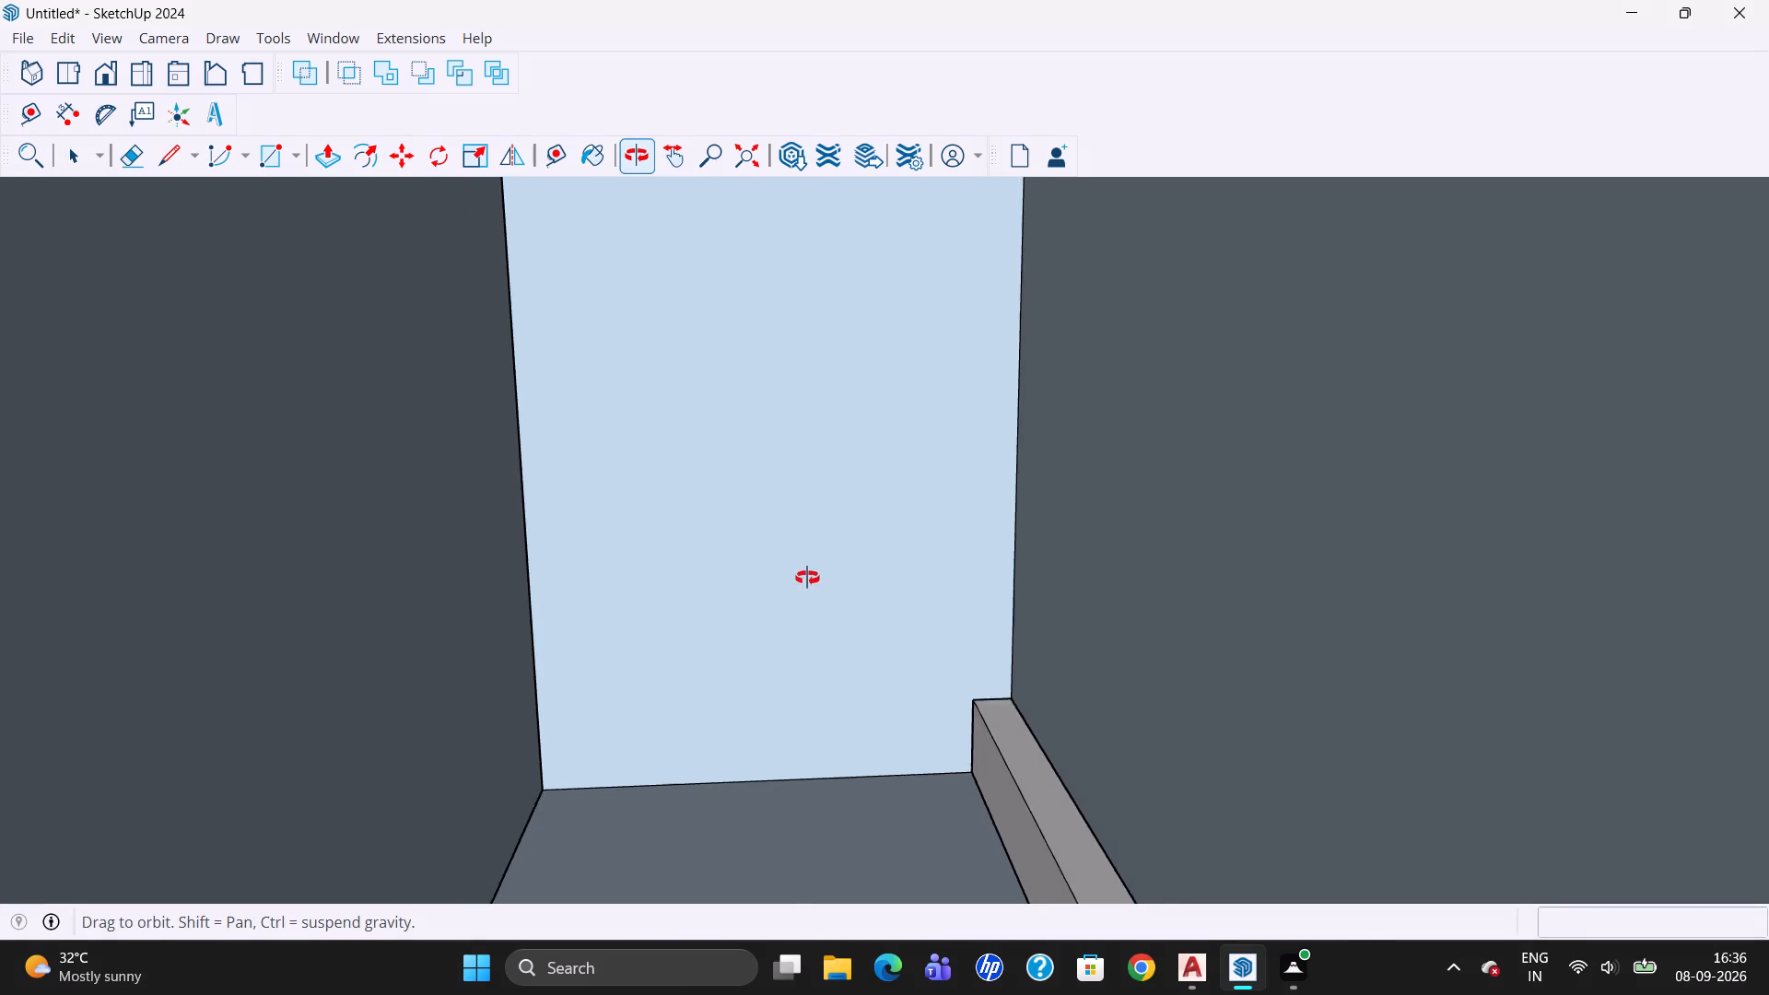
pyautogui.scroll(-4, 807, 578)
pyautogui.click(100, 64)
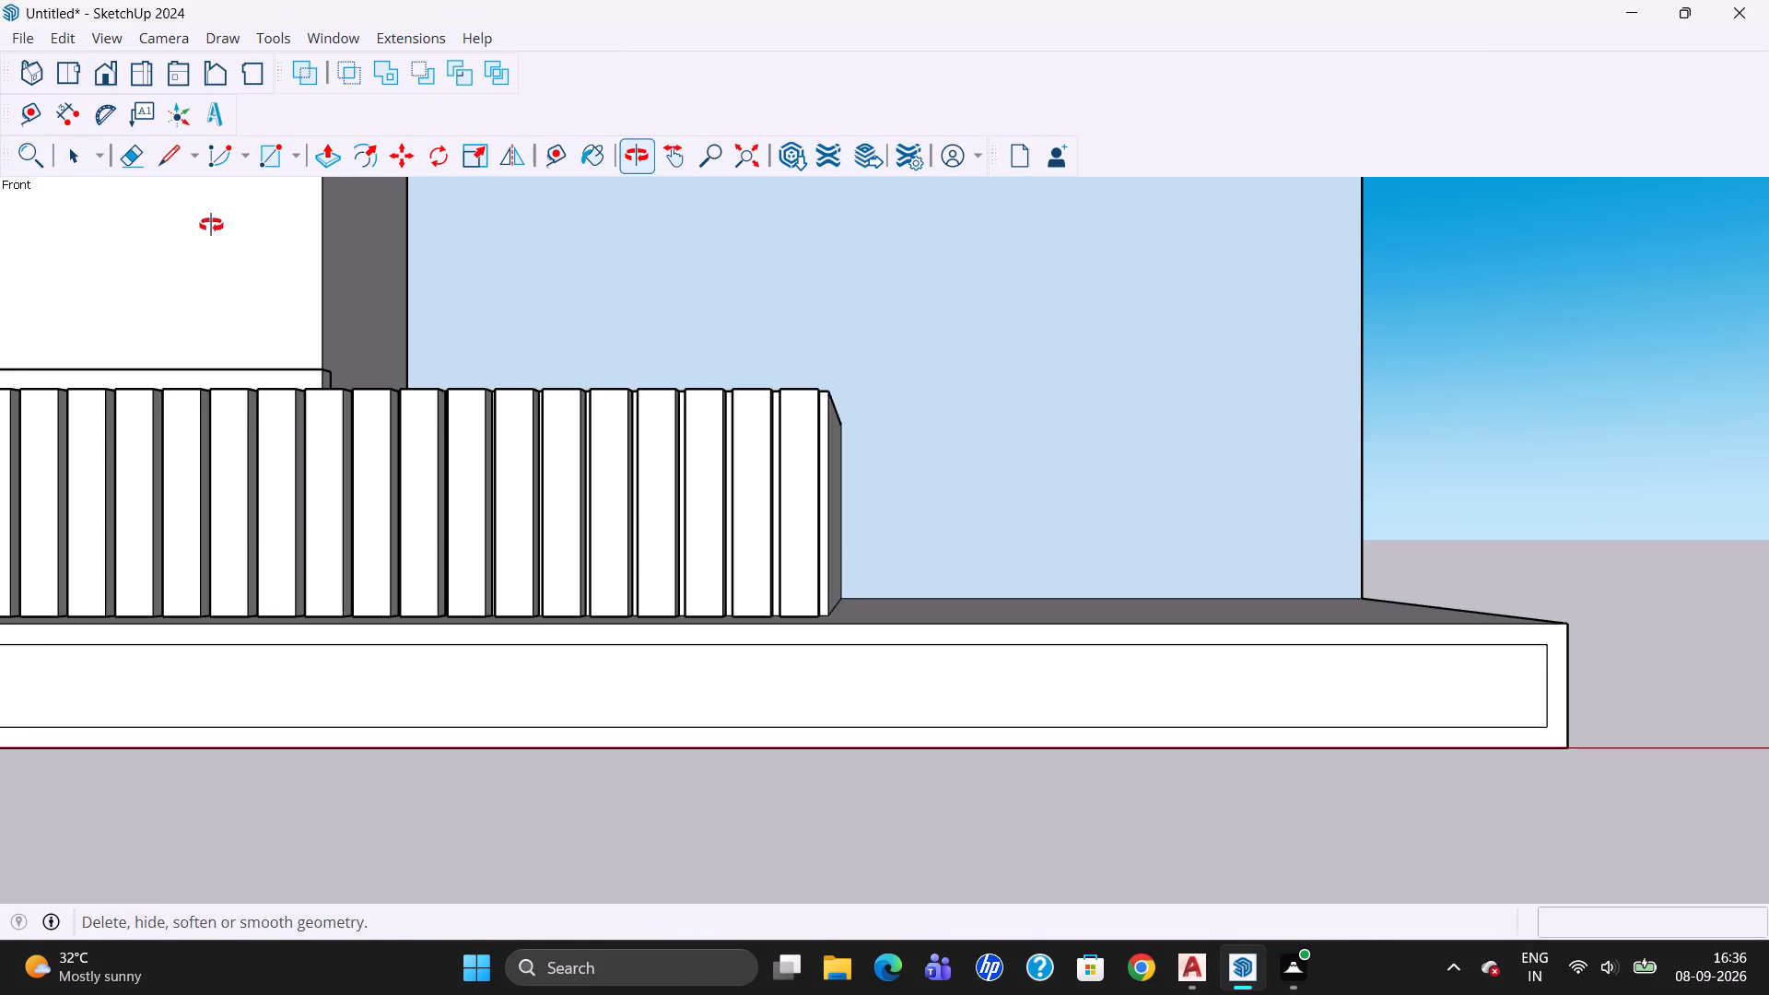
pyautogui.scroll(-8, 920, 564)
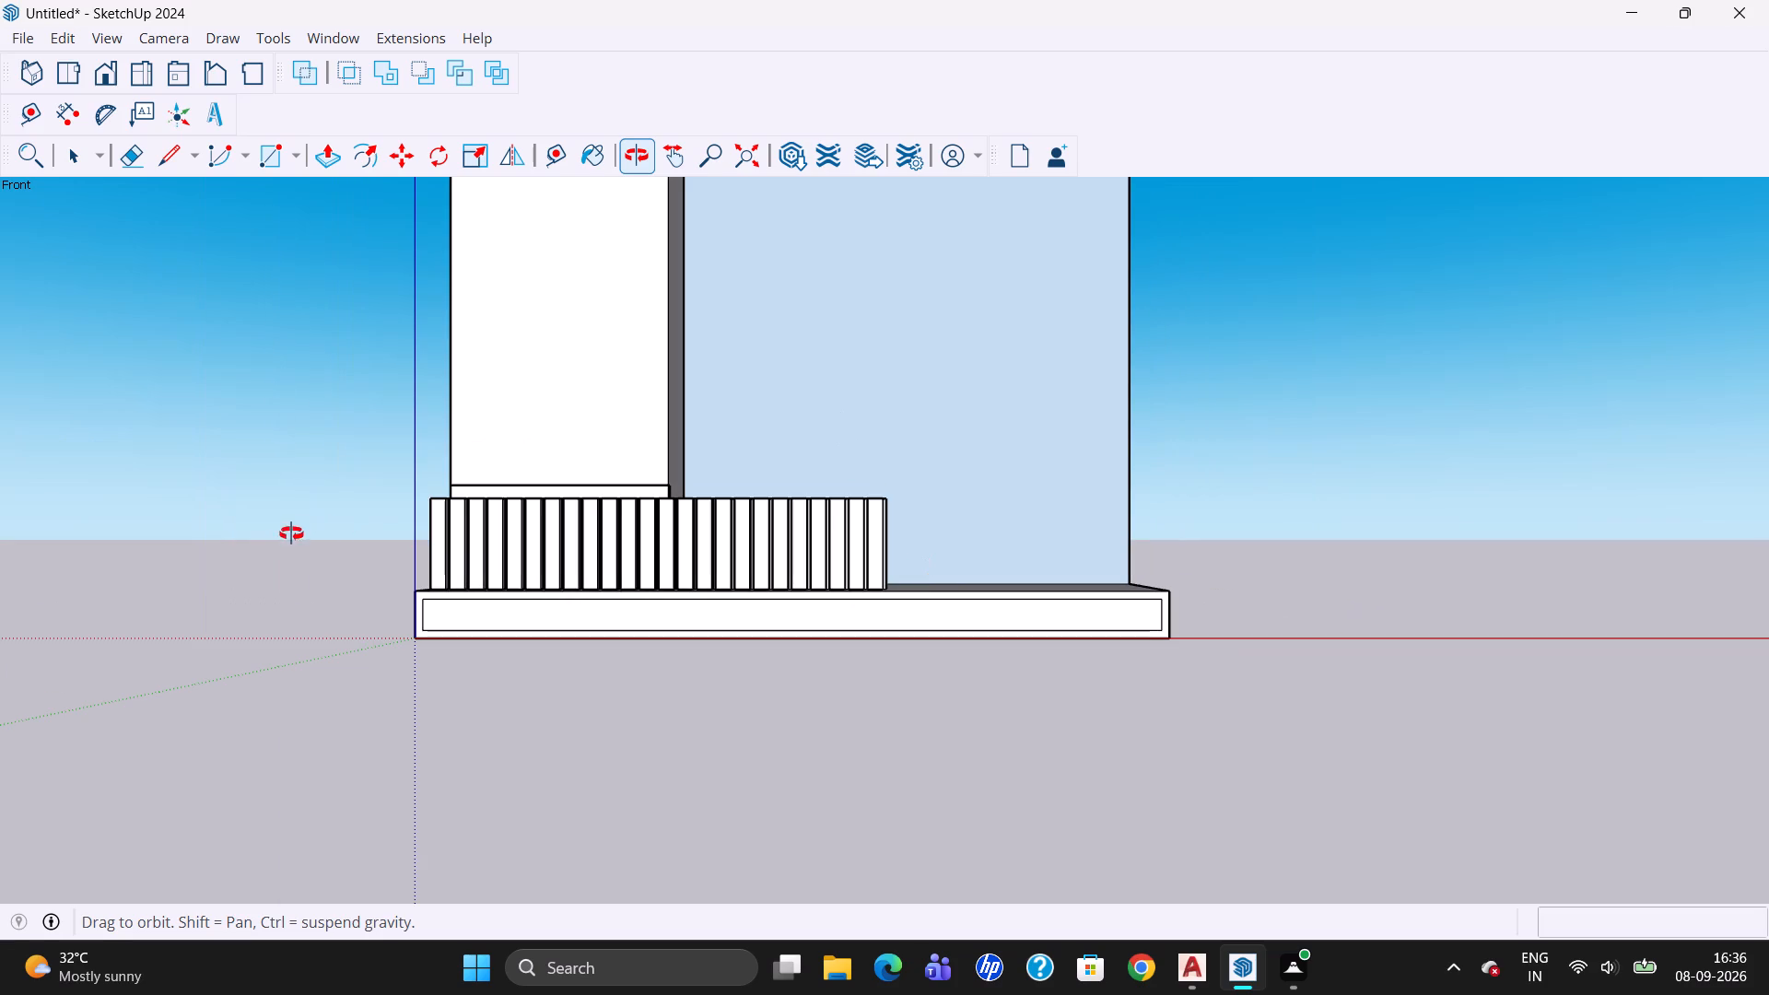
pyautogui.moveTo(291, 533); pyautogui.dragTo(667, 702)
pyautogui.moveTo(463, 699); pyautogui.dragTo(592, 737)
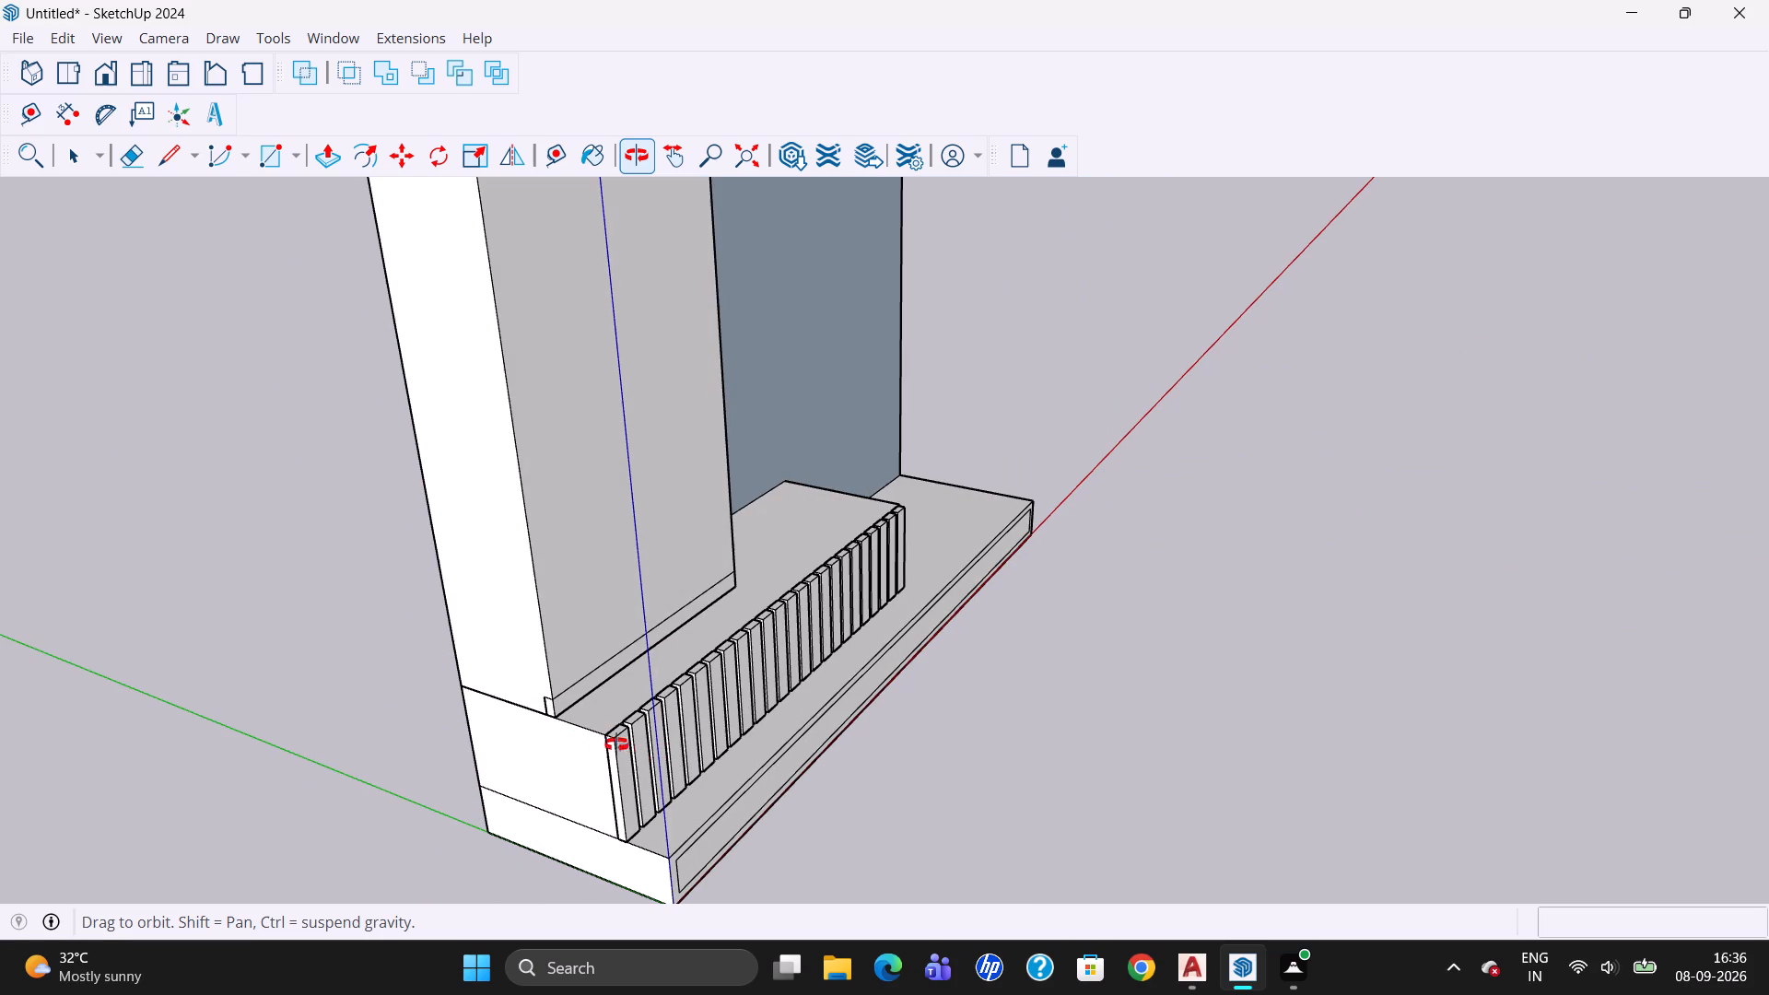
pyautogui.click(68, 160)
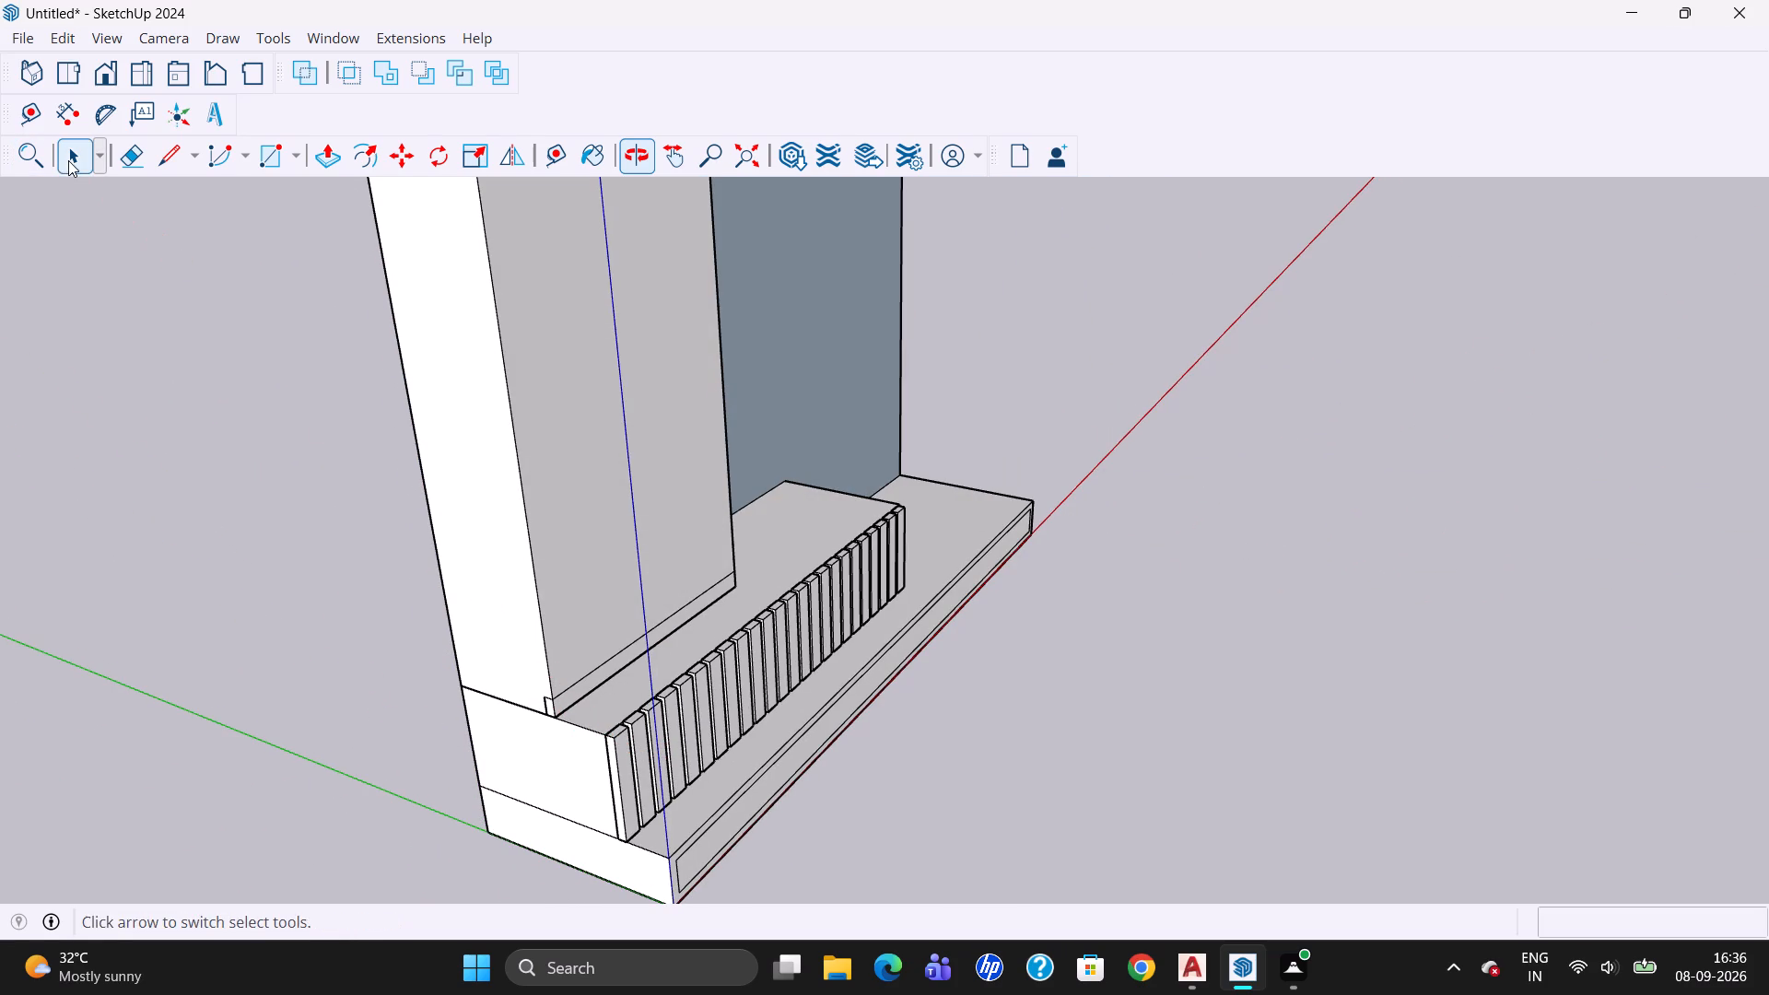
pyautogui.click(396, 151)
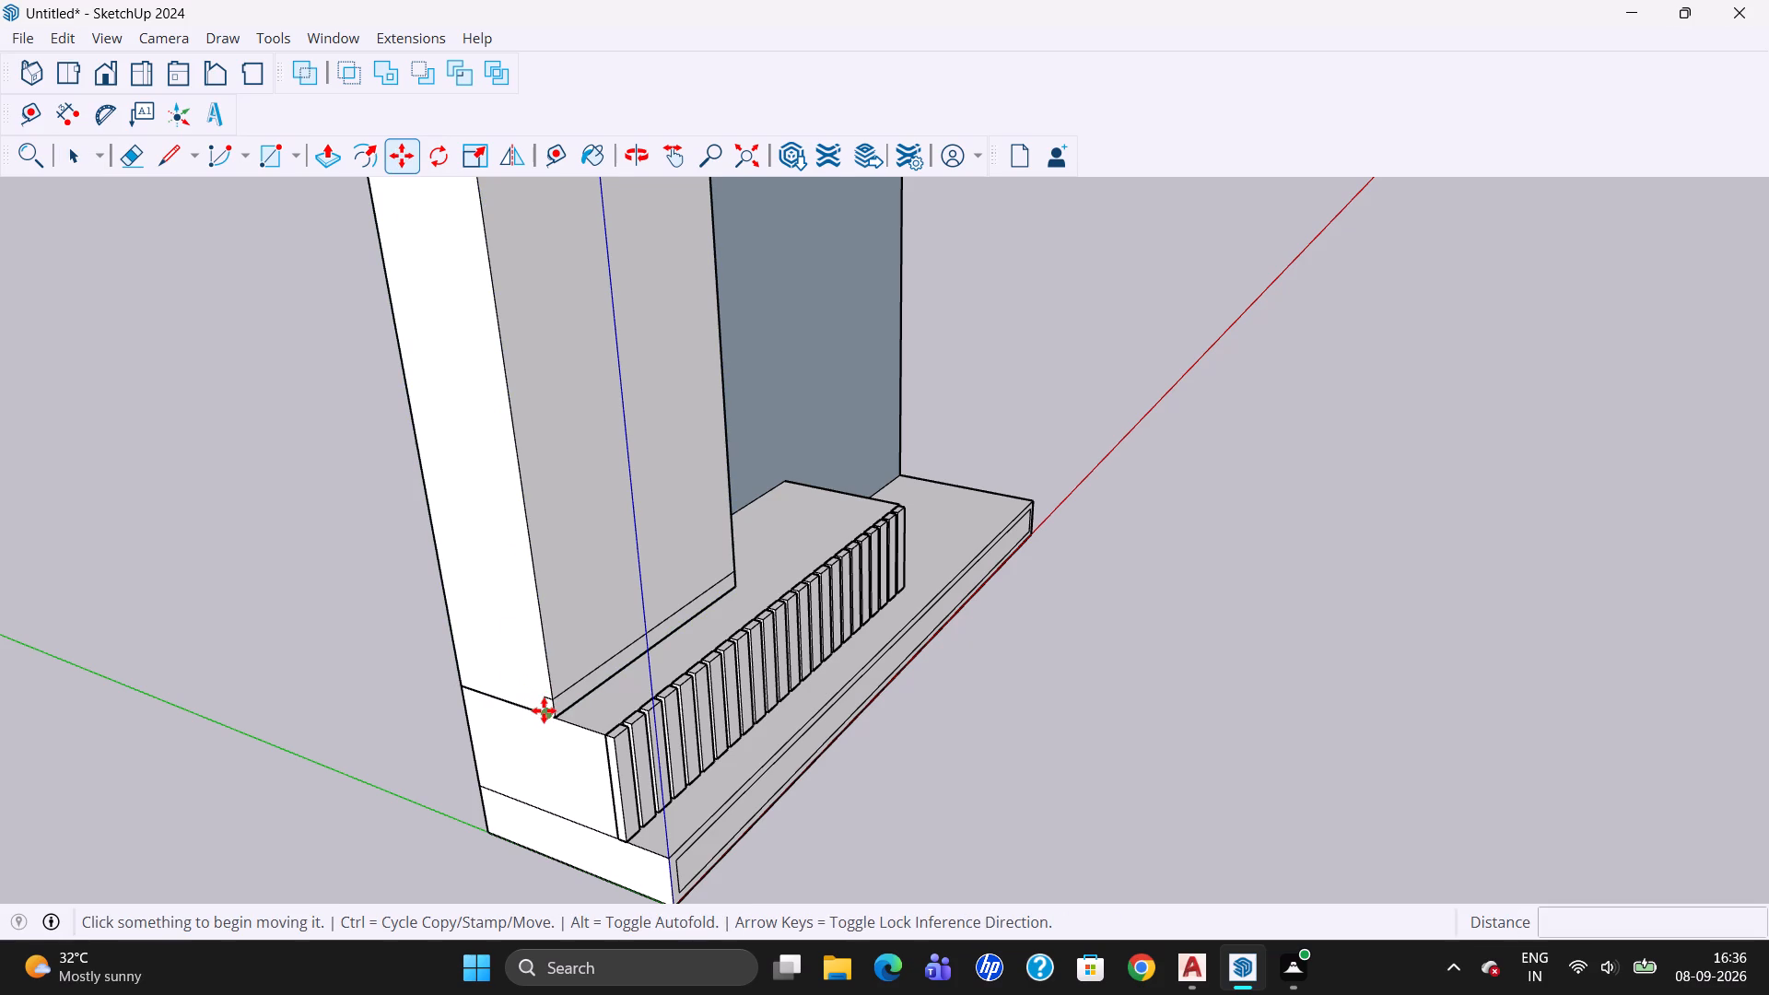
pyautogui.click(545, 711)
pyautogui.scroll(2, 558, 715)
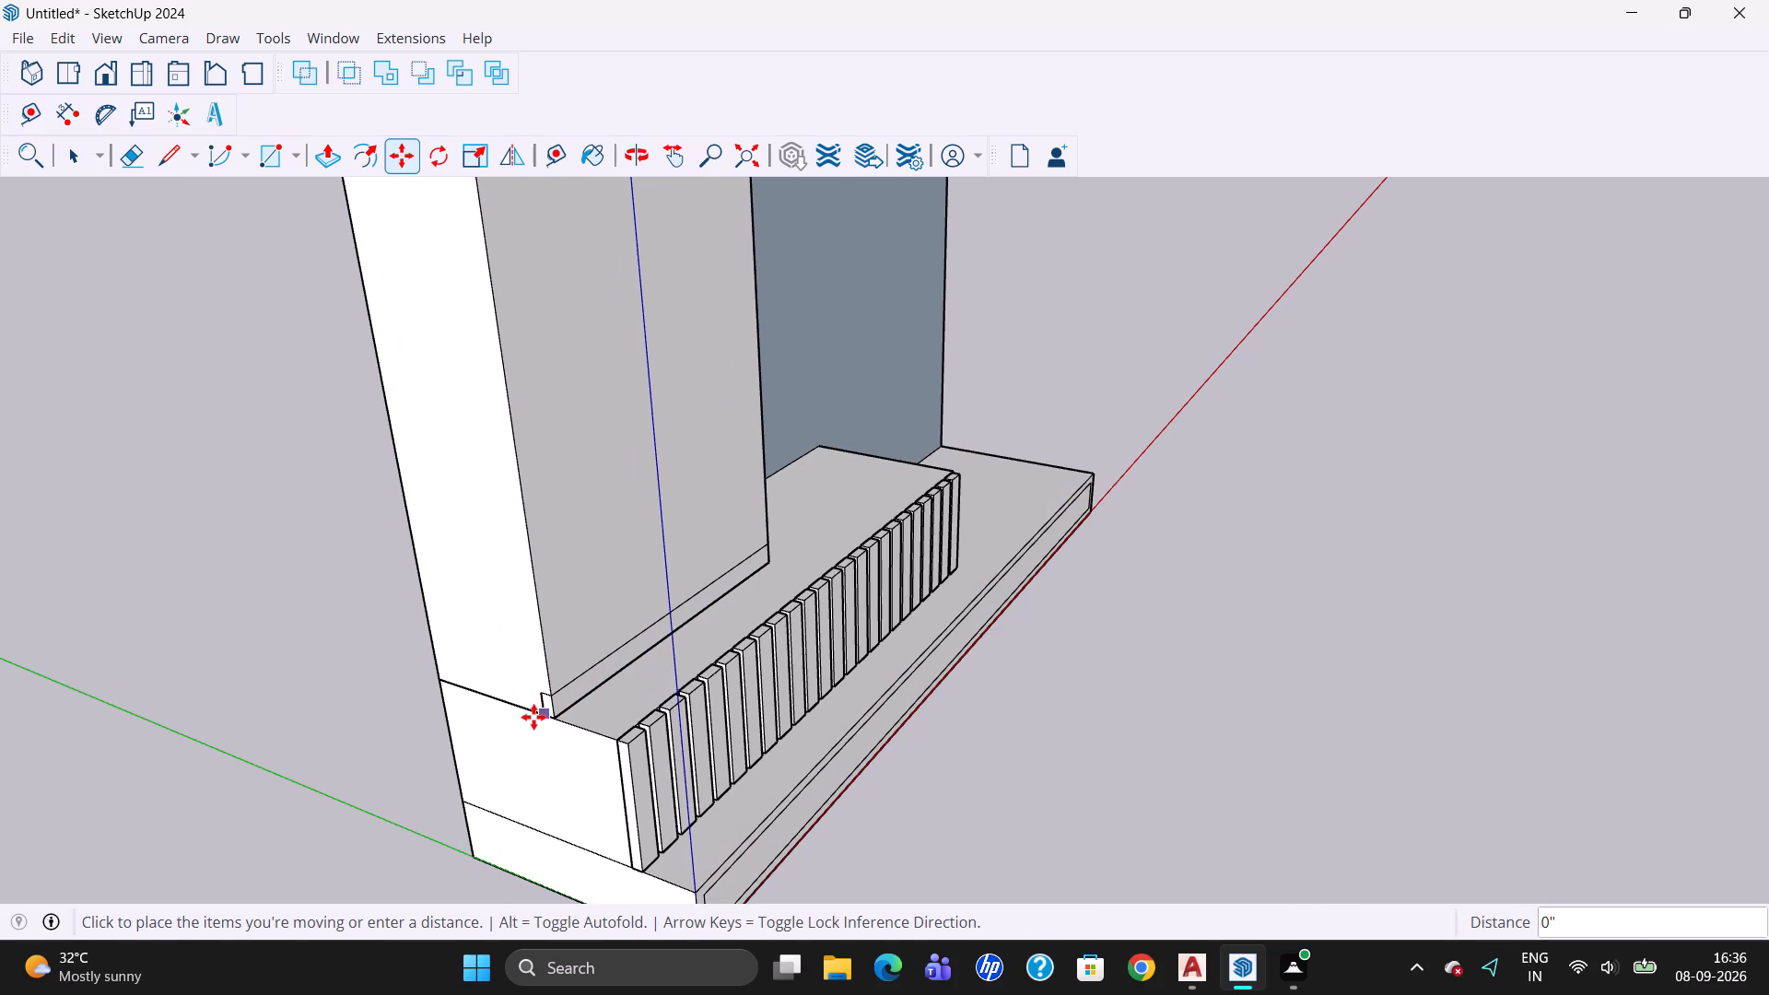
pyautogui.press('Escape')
# Move the whole thin bar about 1" forward so it stands out from the tall panel's face on the base top.
pyautogui.click(64, 163)
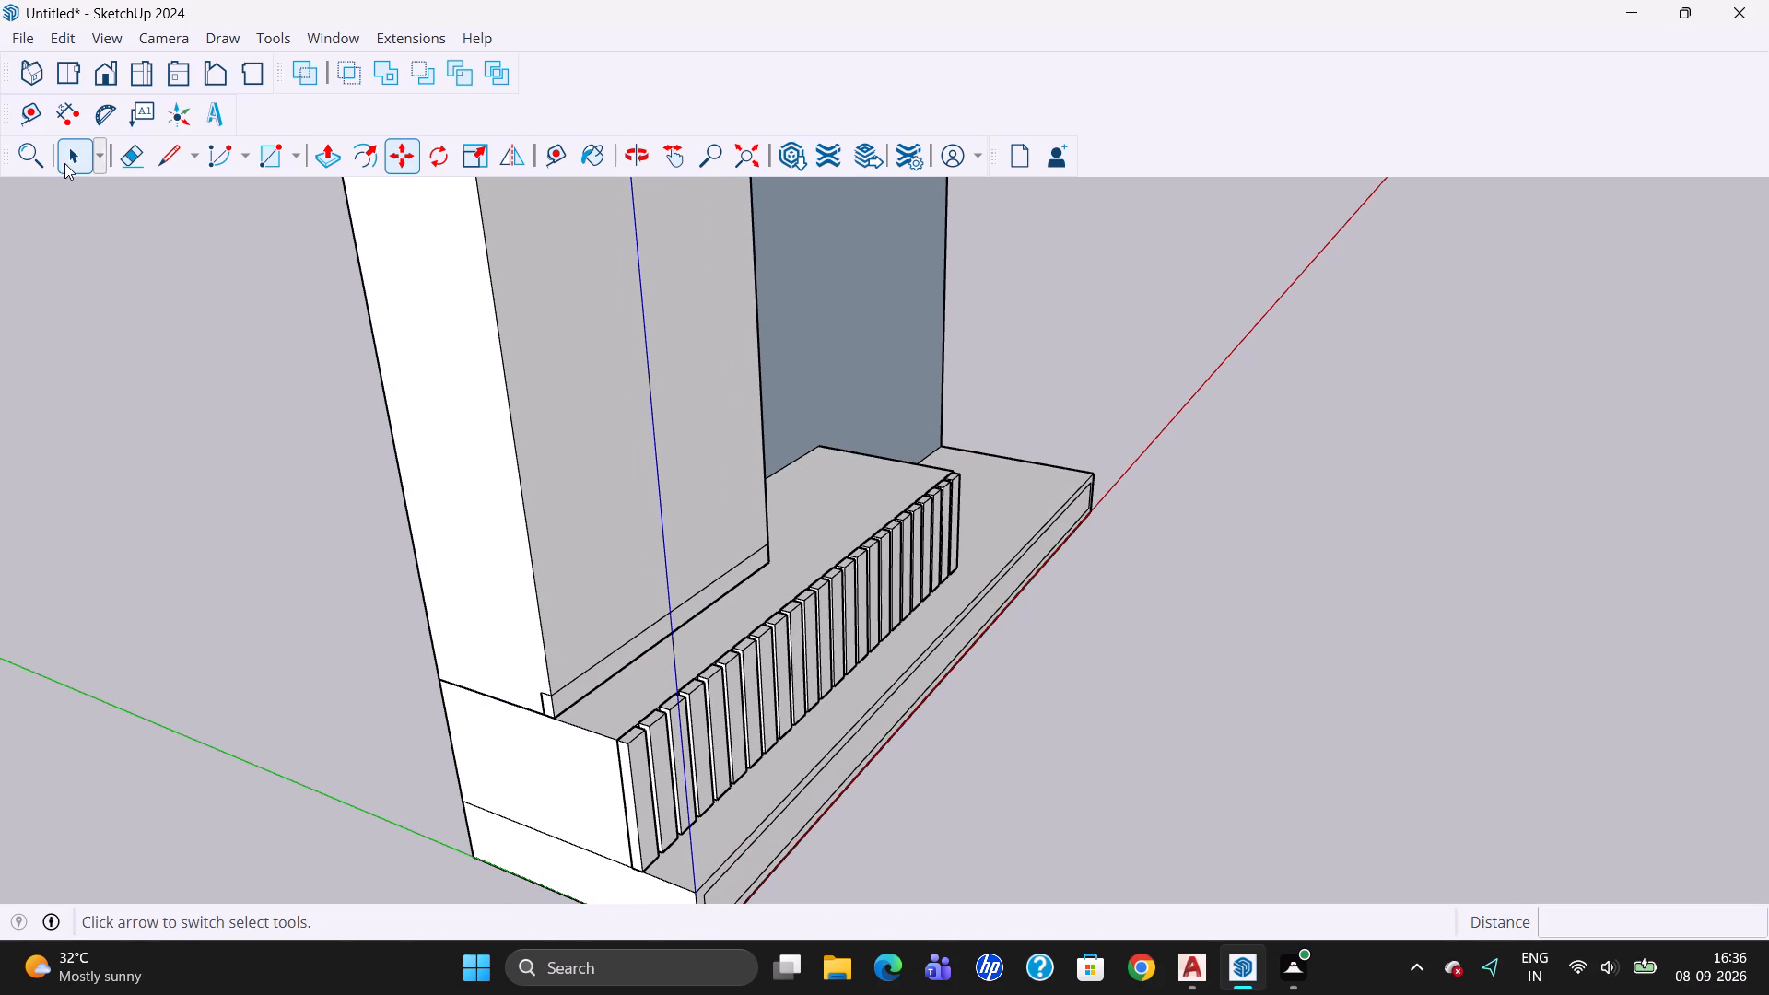
pyautogui.doubleClick(571, 686)
pyautogui.doubleClick(570, 687)
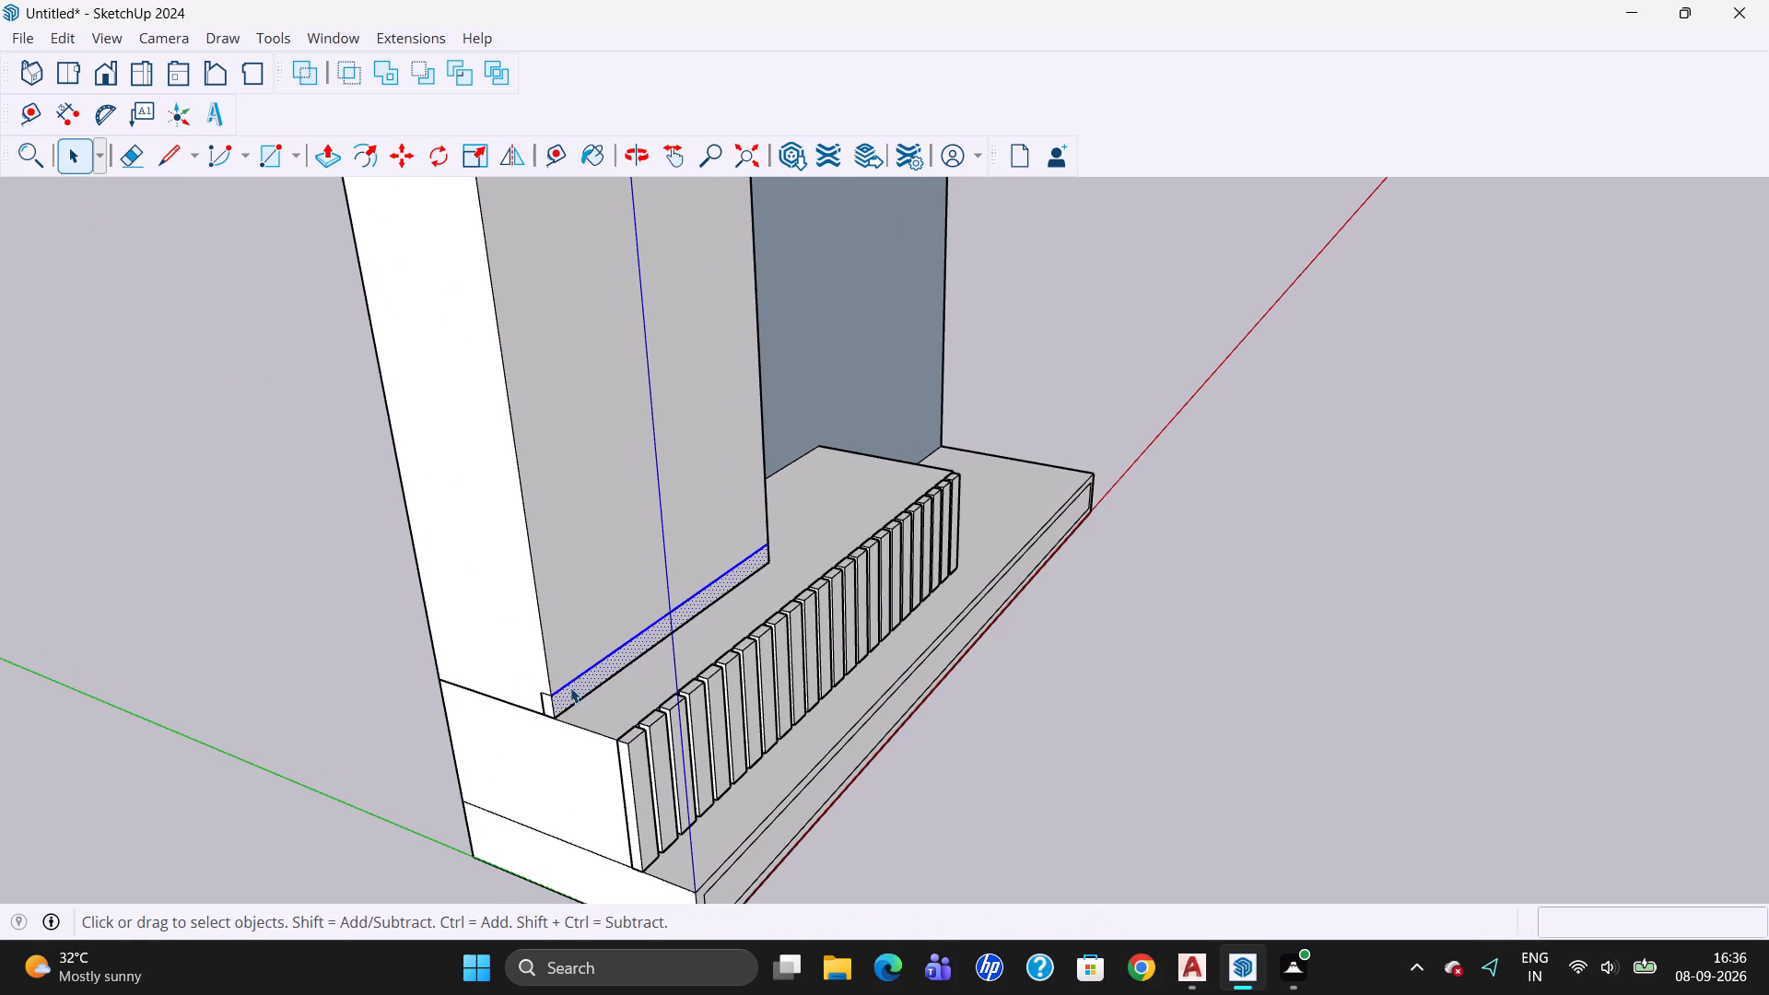
pyautogui.doubleClick(569, 691)
pyautogui.click(570, 699)
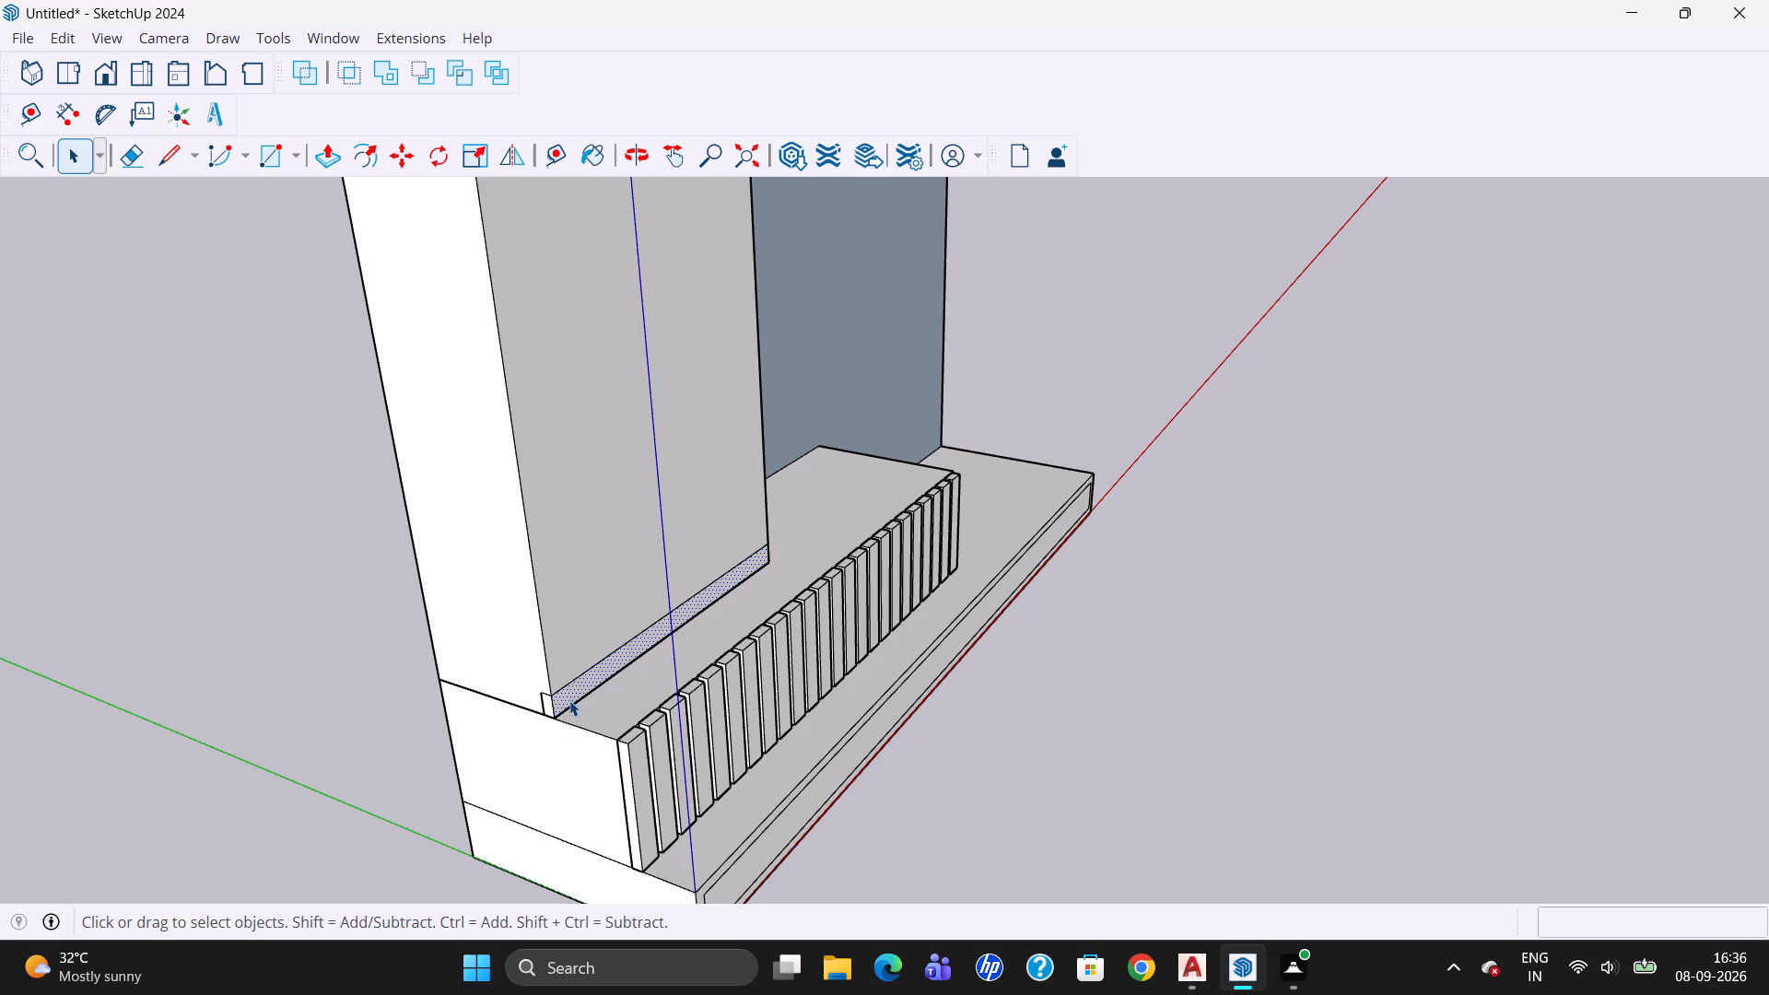
pyautogui.tripleClick(569, 700)
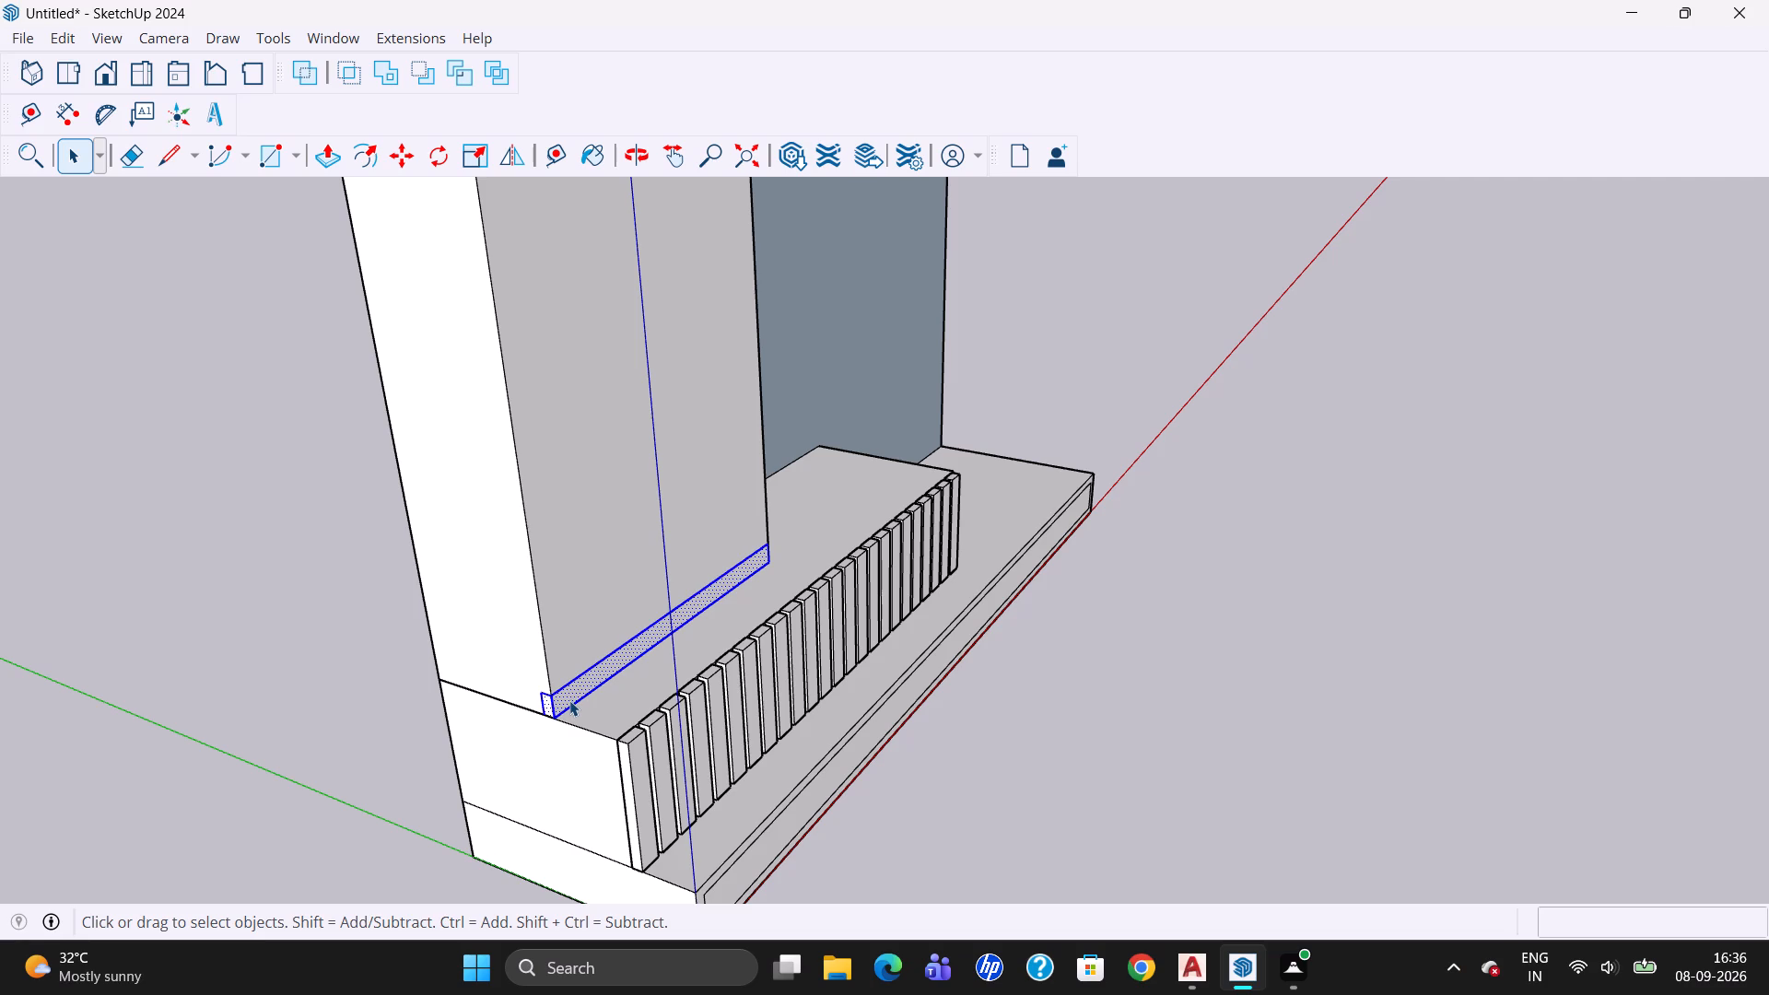
pyautogui.click(400, 170)
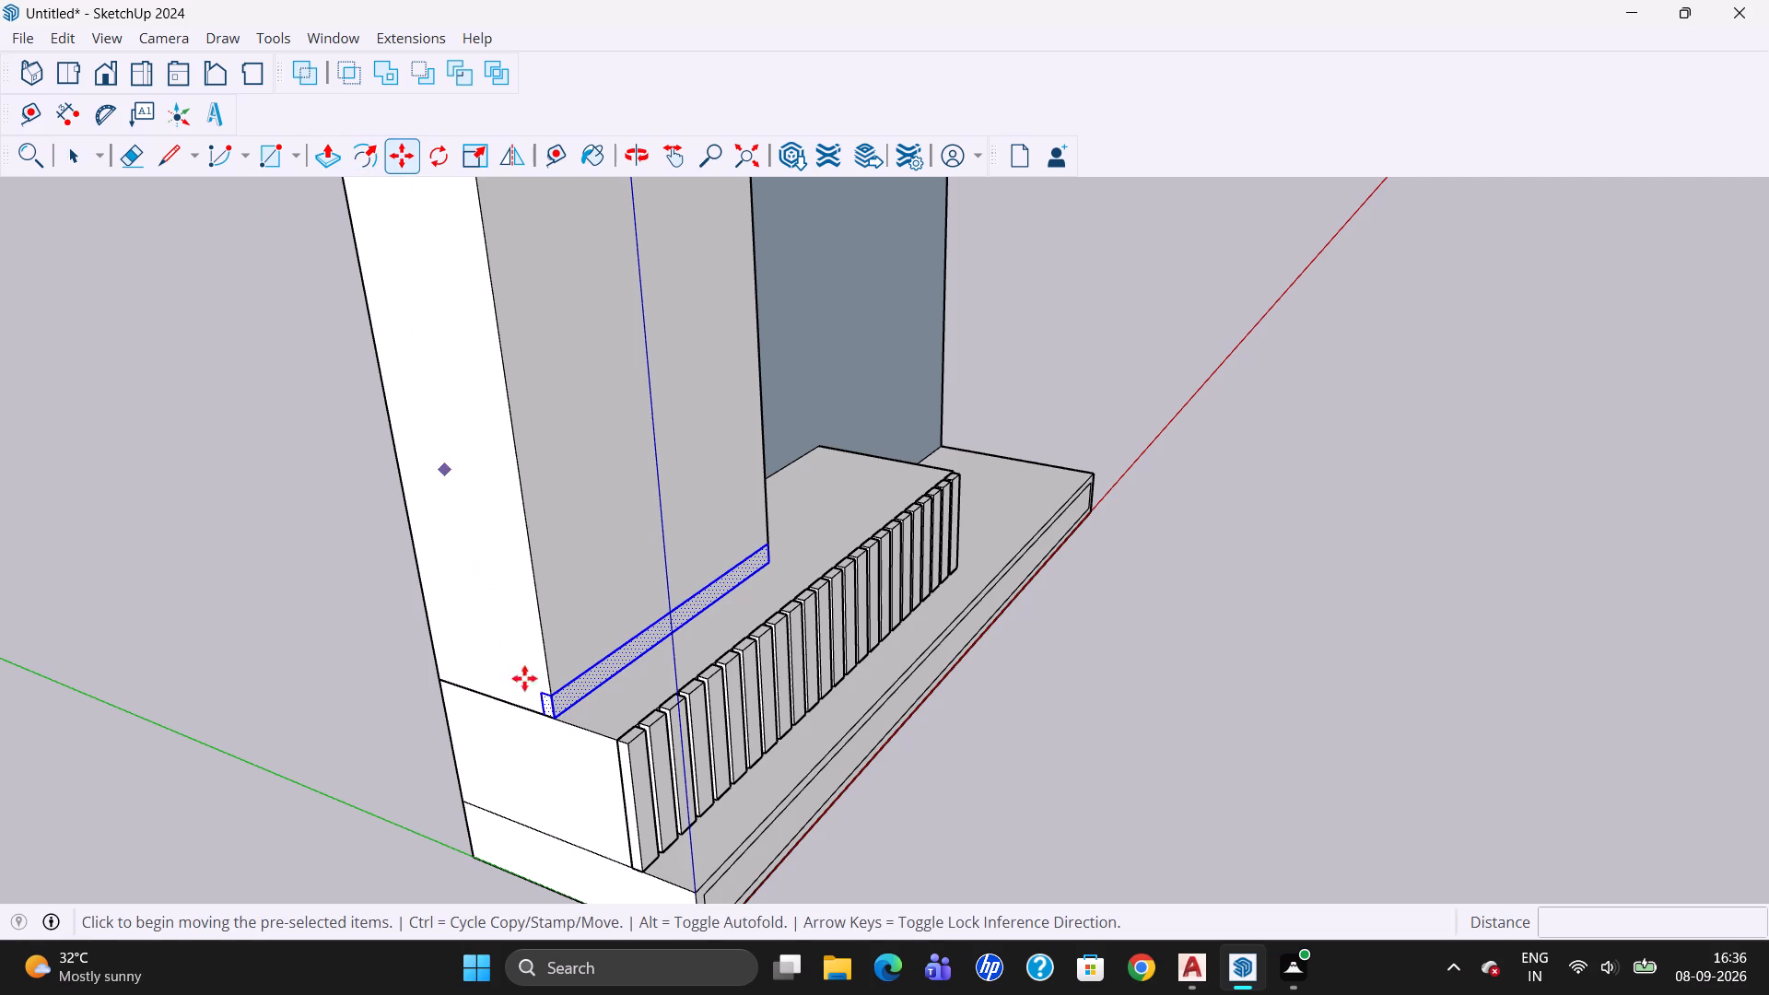
pyautogui.click(553, 717)
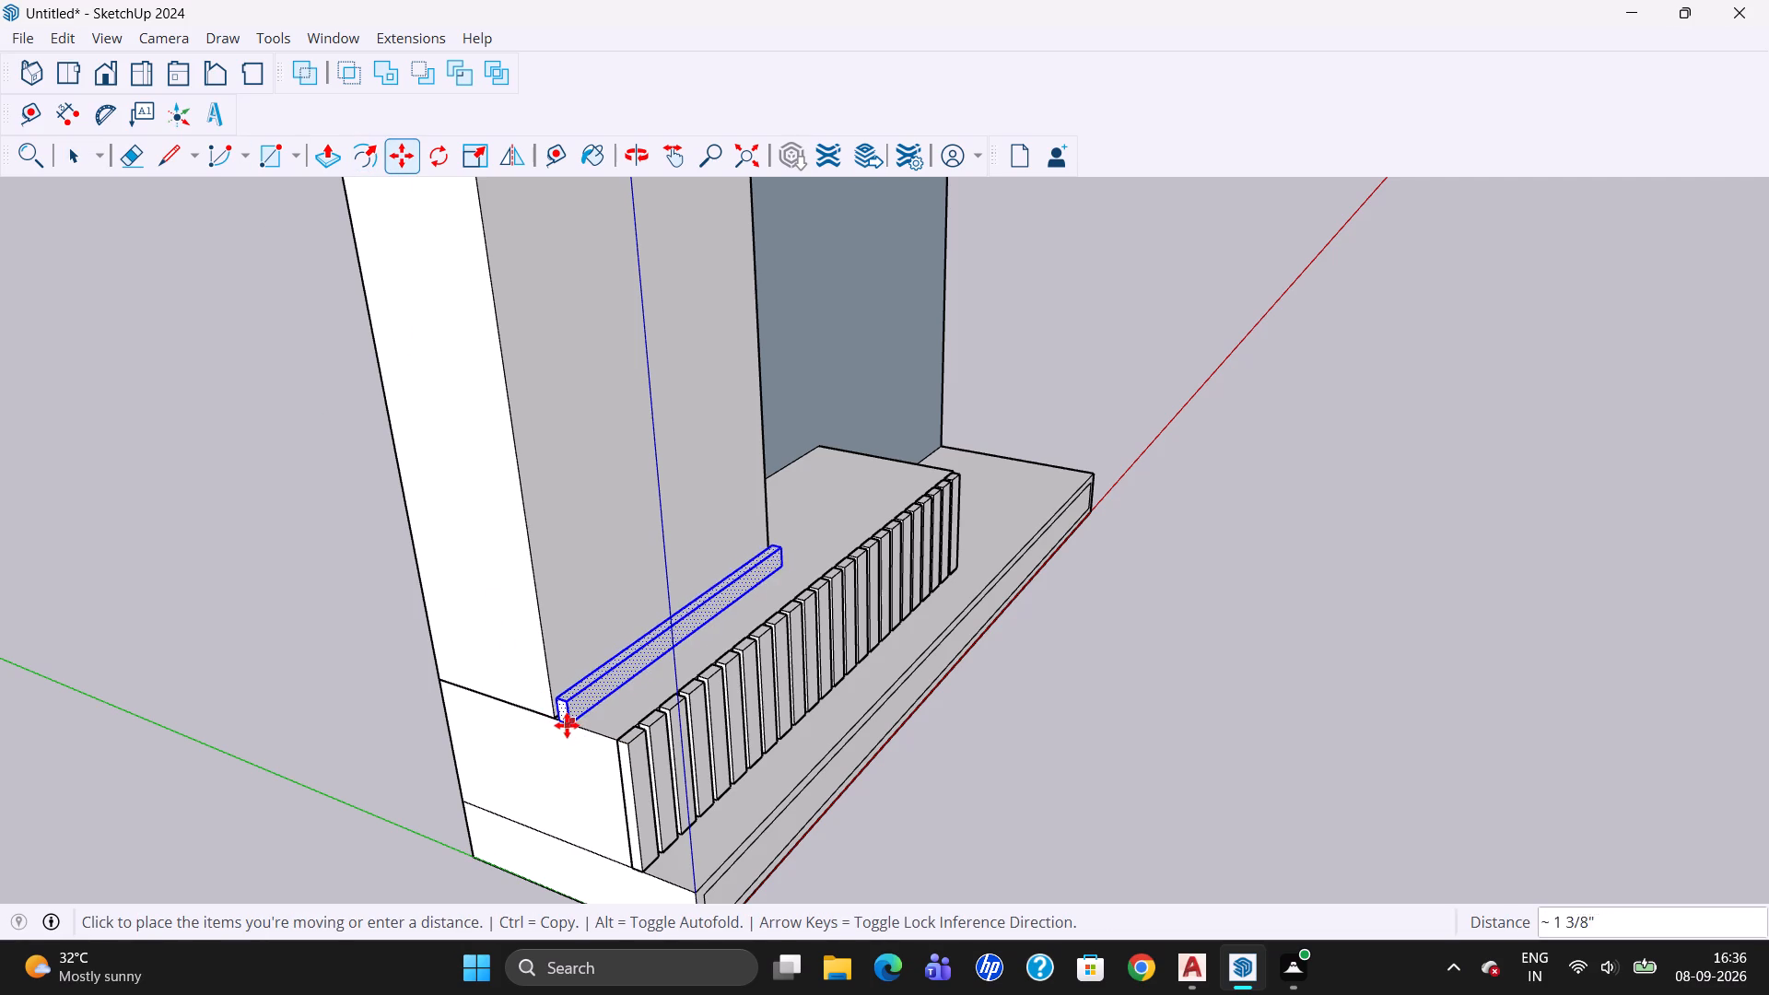
pyautogui.scroll(4, 568, 728)
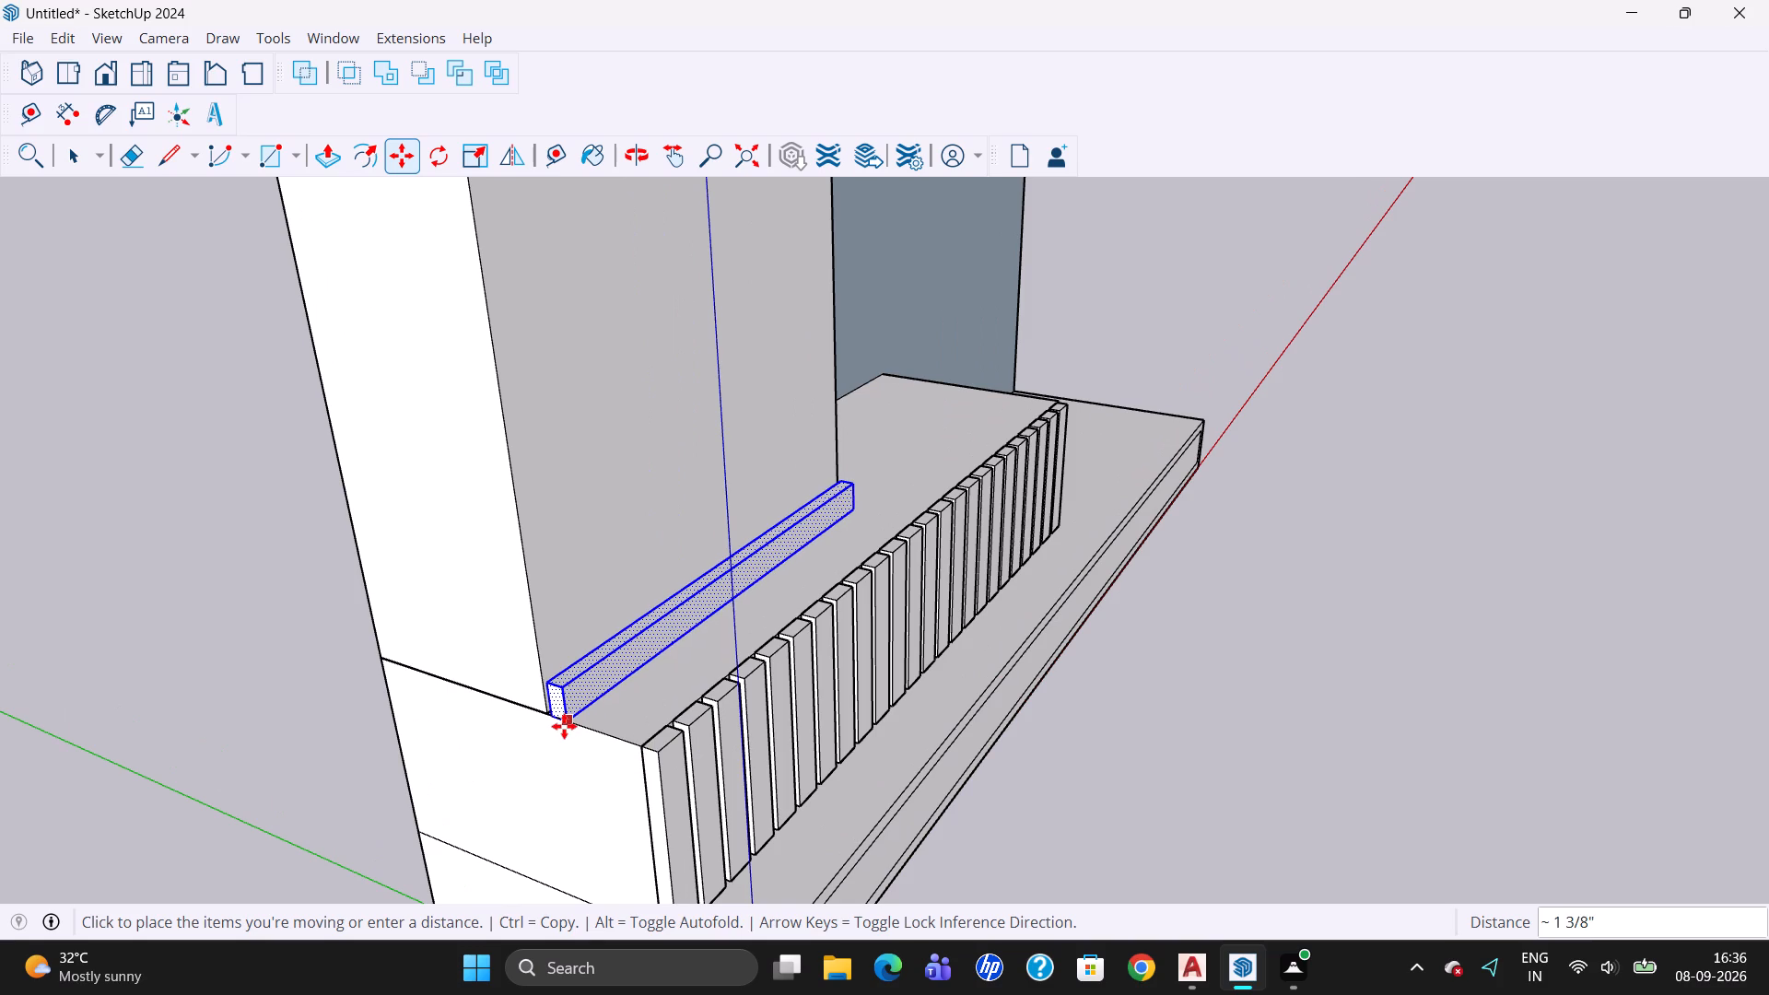
pyautogui.click(562, 721)
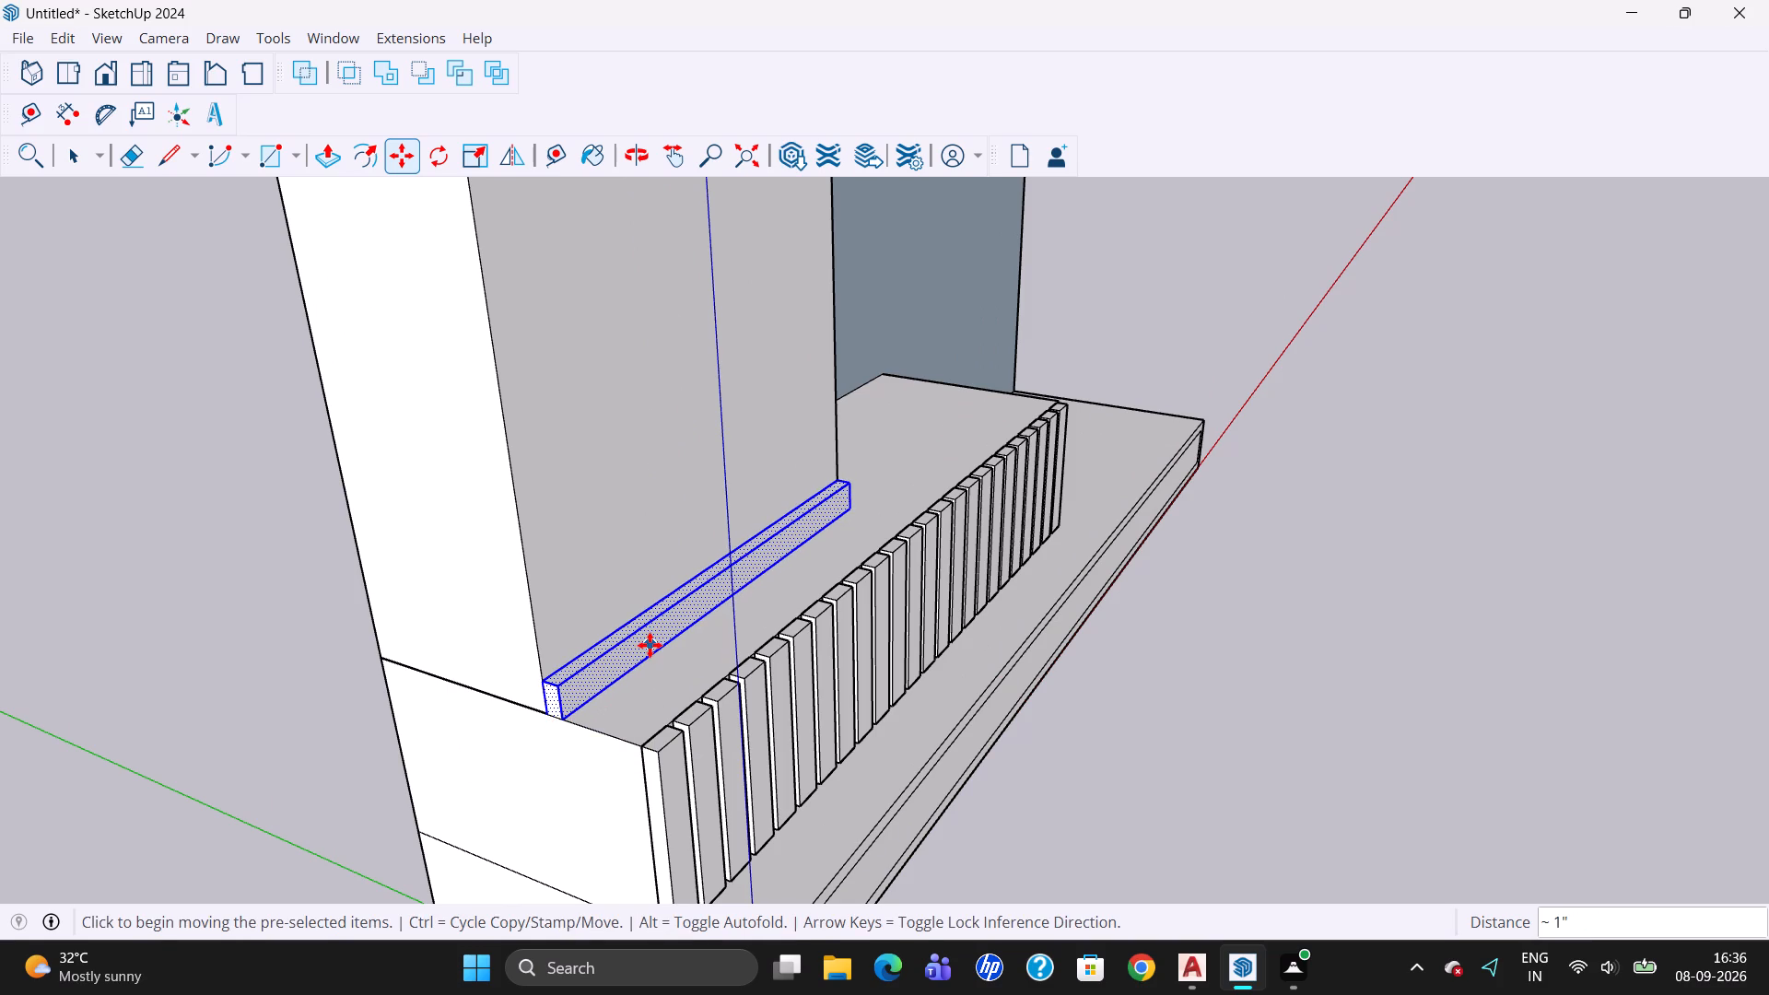
pyautogui.press('Escape')
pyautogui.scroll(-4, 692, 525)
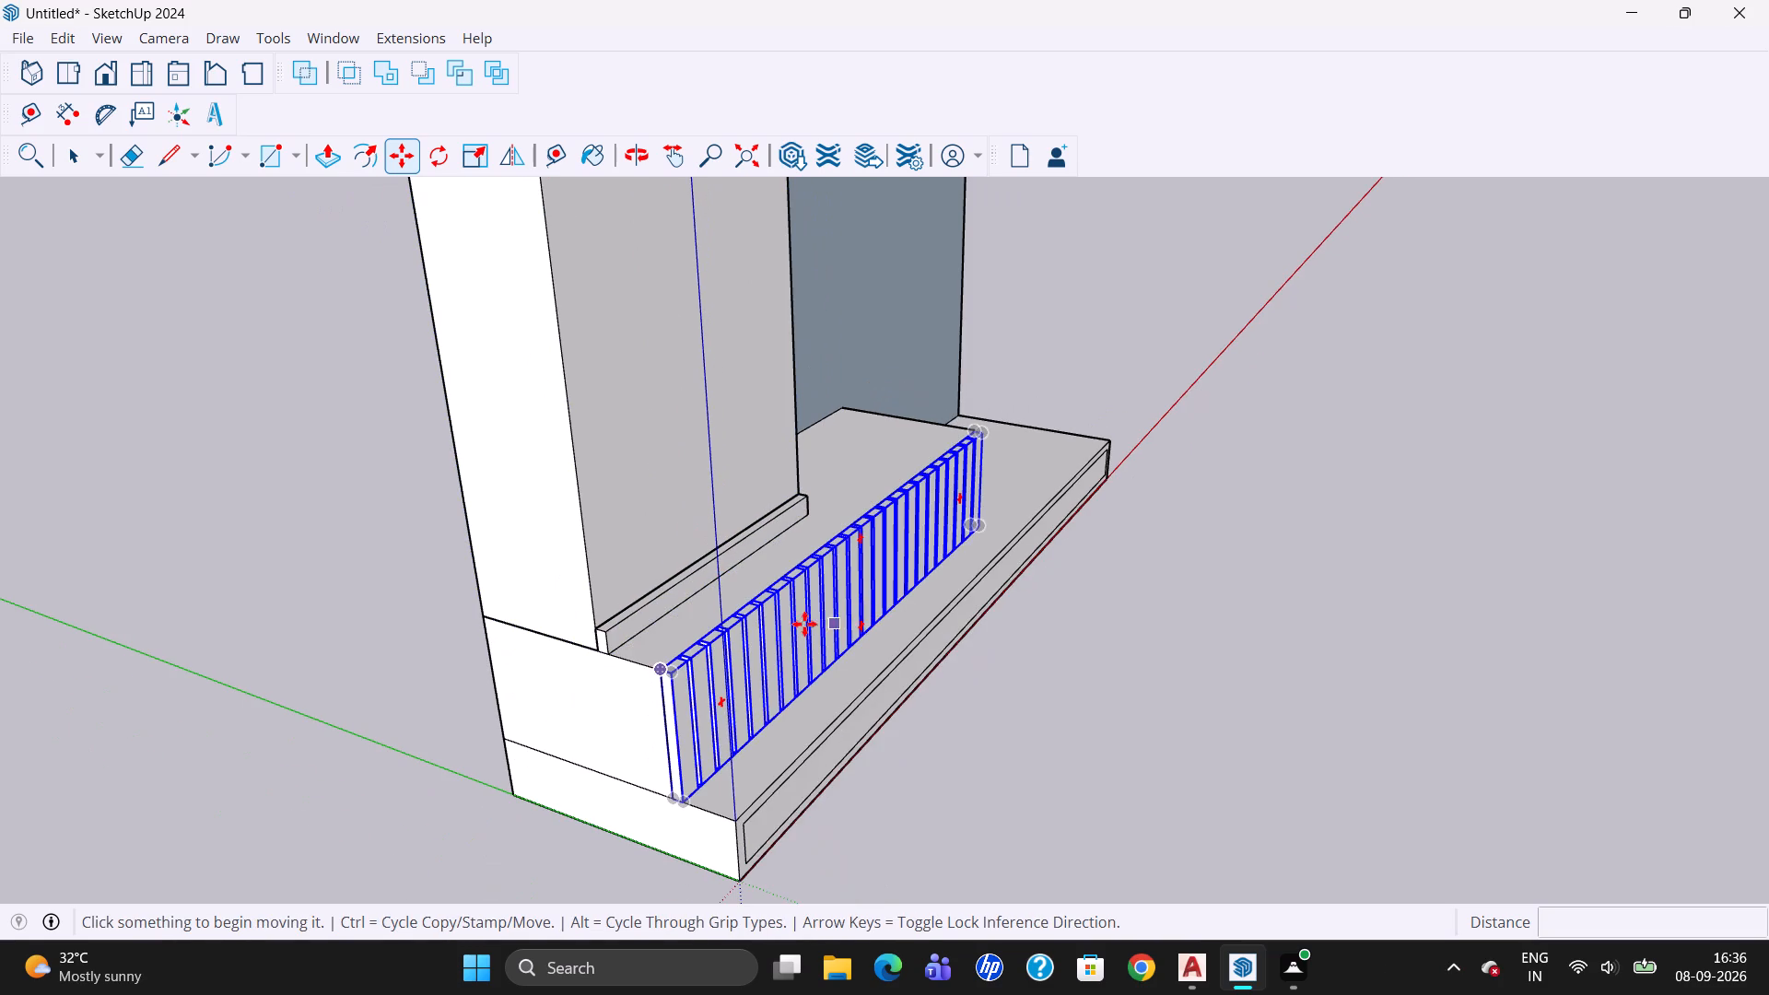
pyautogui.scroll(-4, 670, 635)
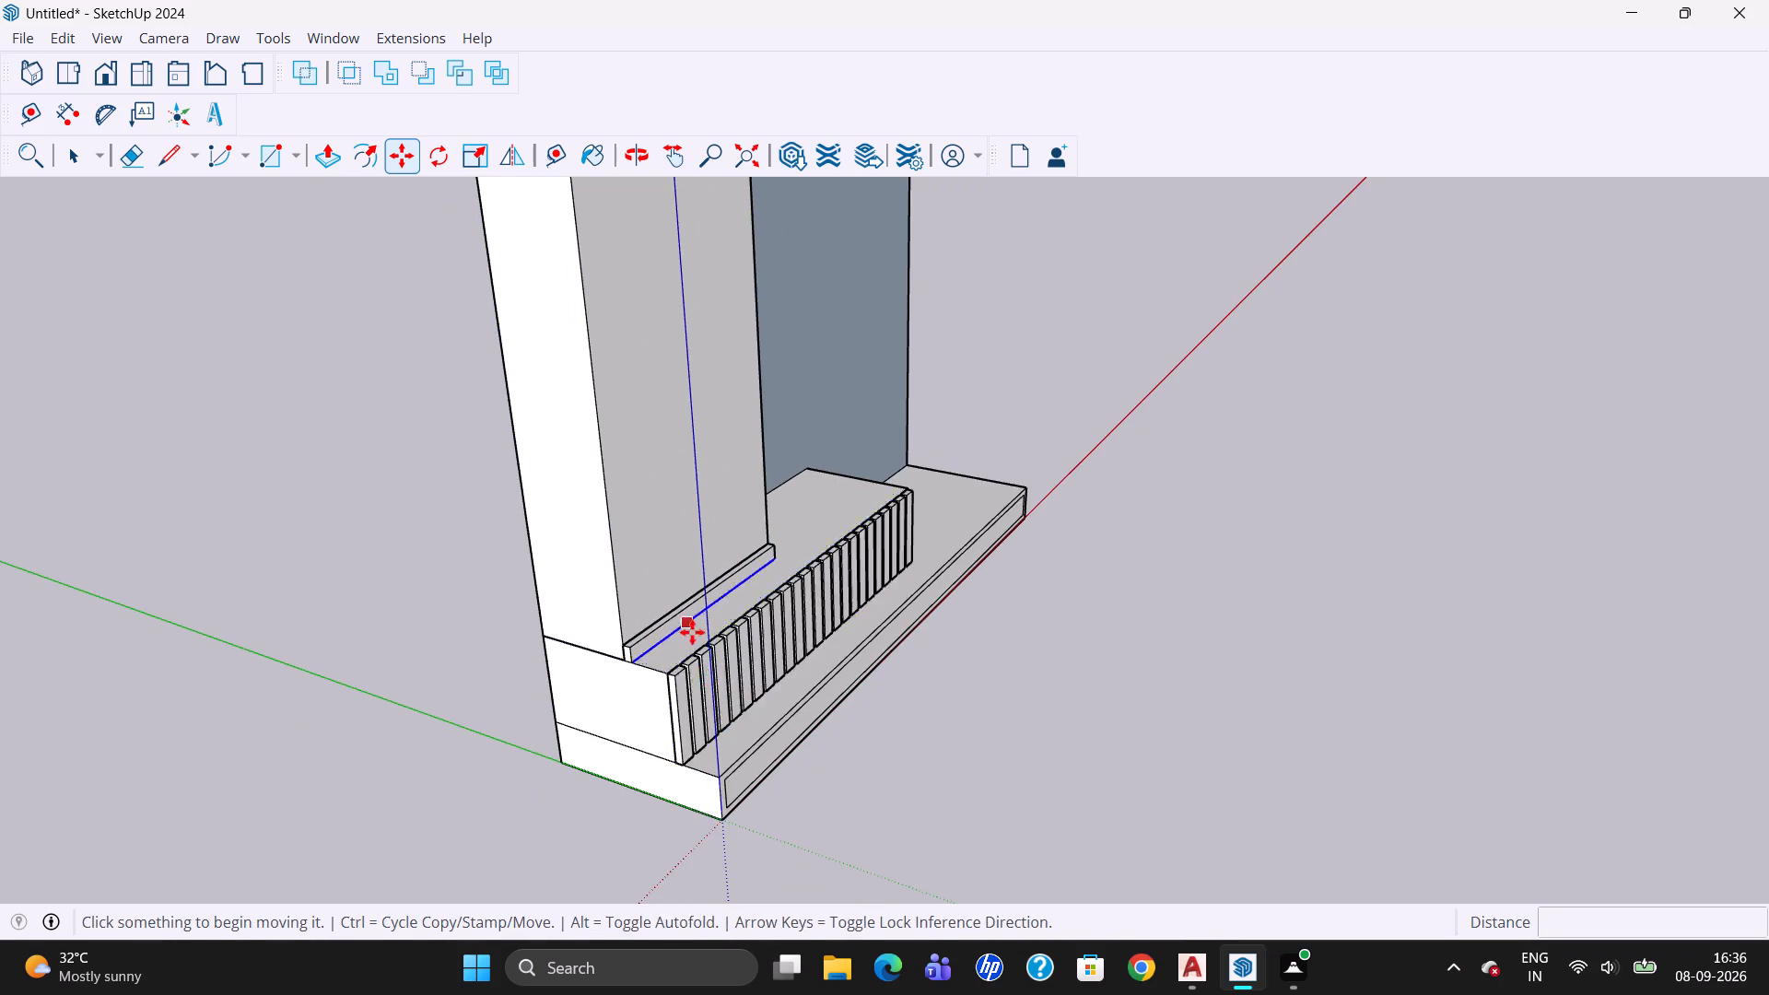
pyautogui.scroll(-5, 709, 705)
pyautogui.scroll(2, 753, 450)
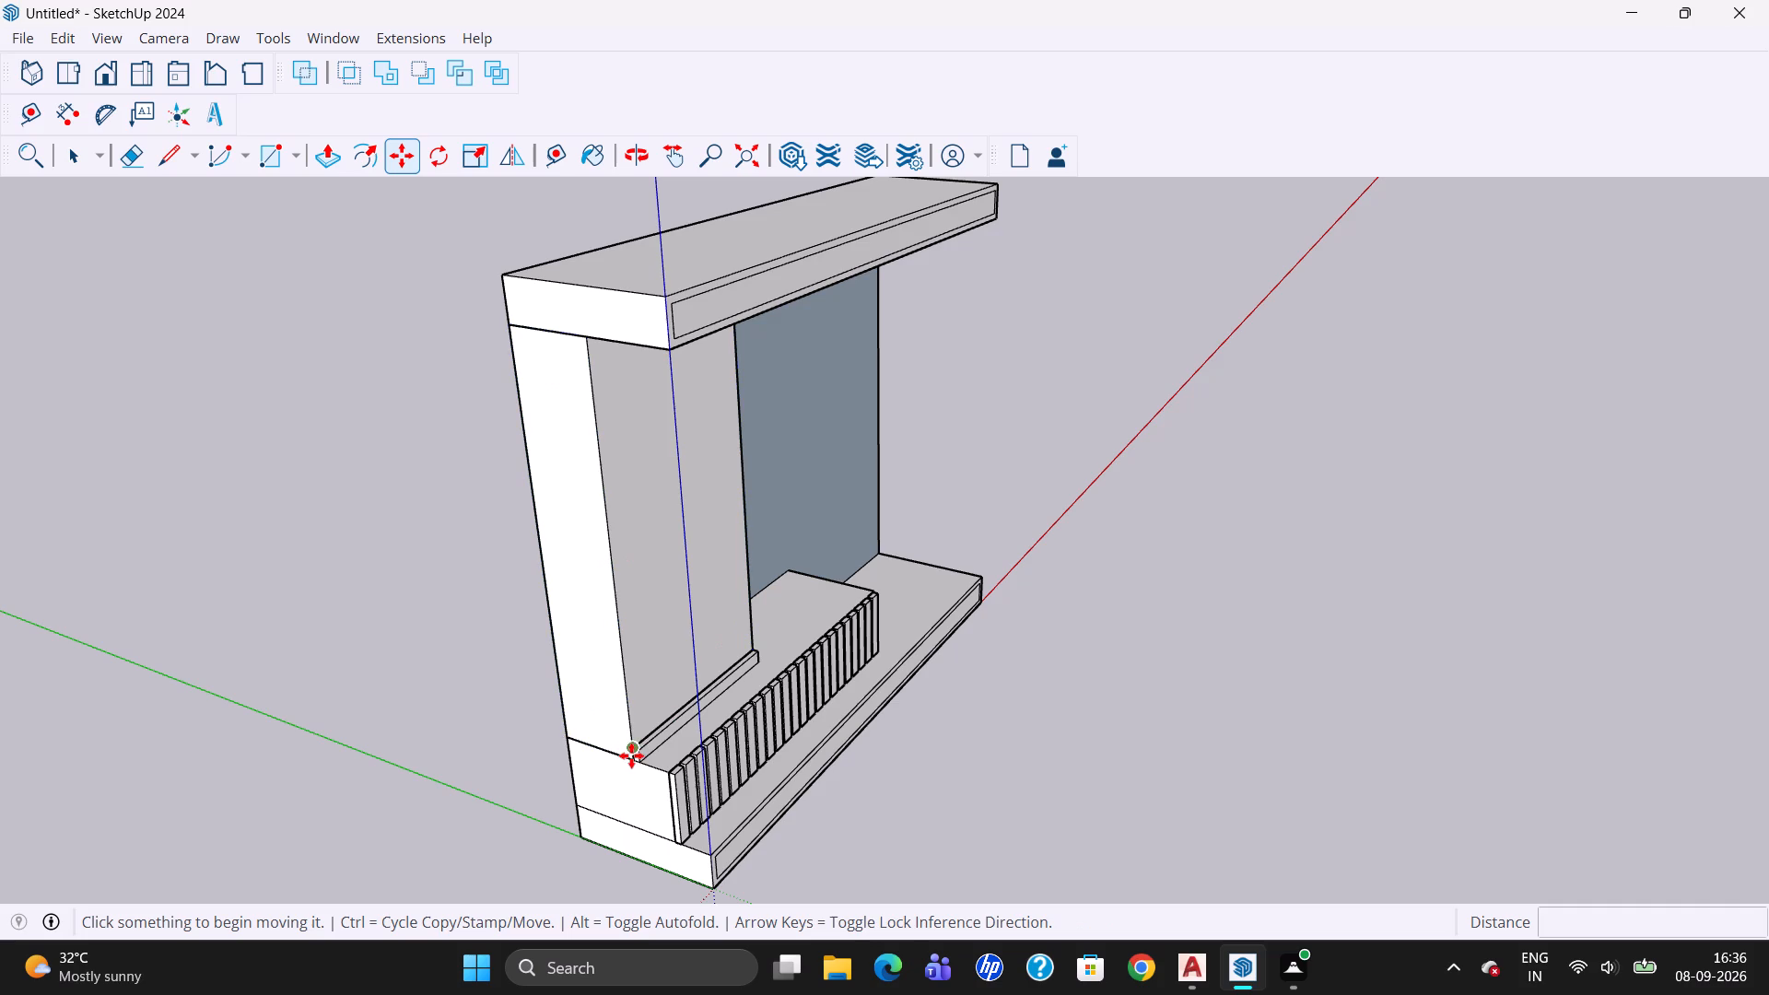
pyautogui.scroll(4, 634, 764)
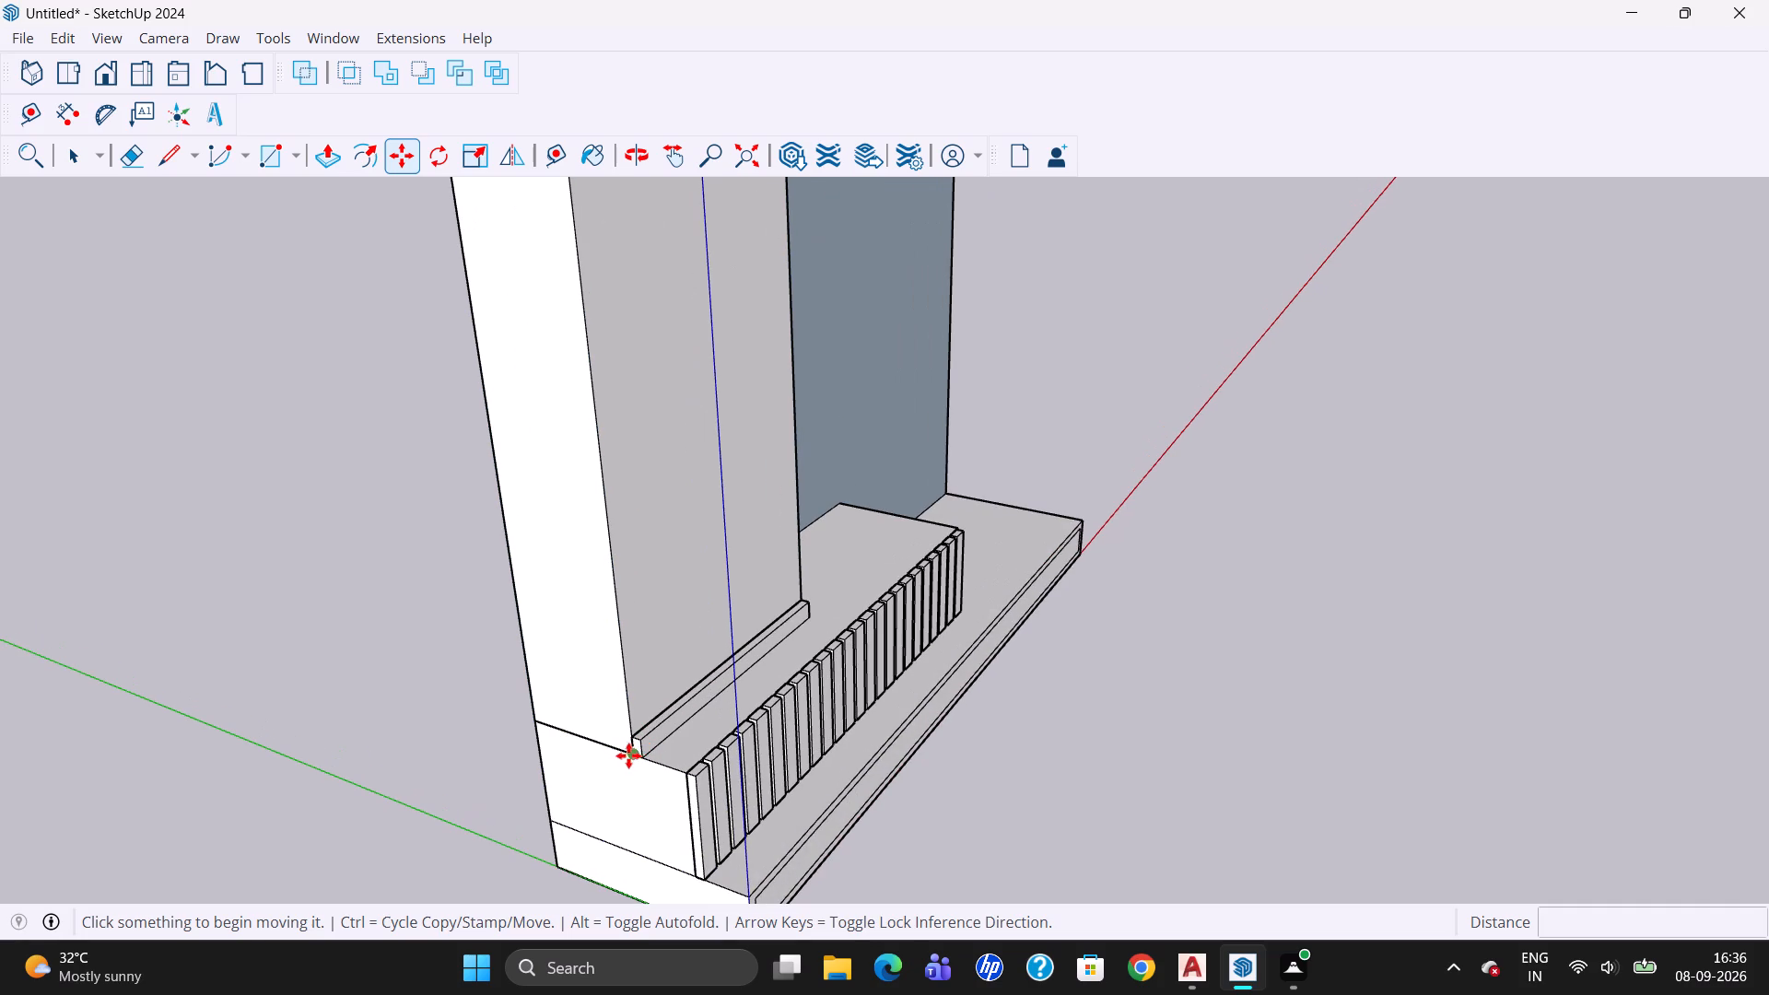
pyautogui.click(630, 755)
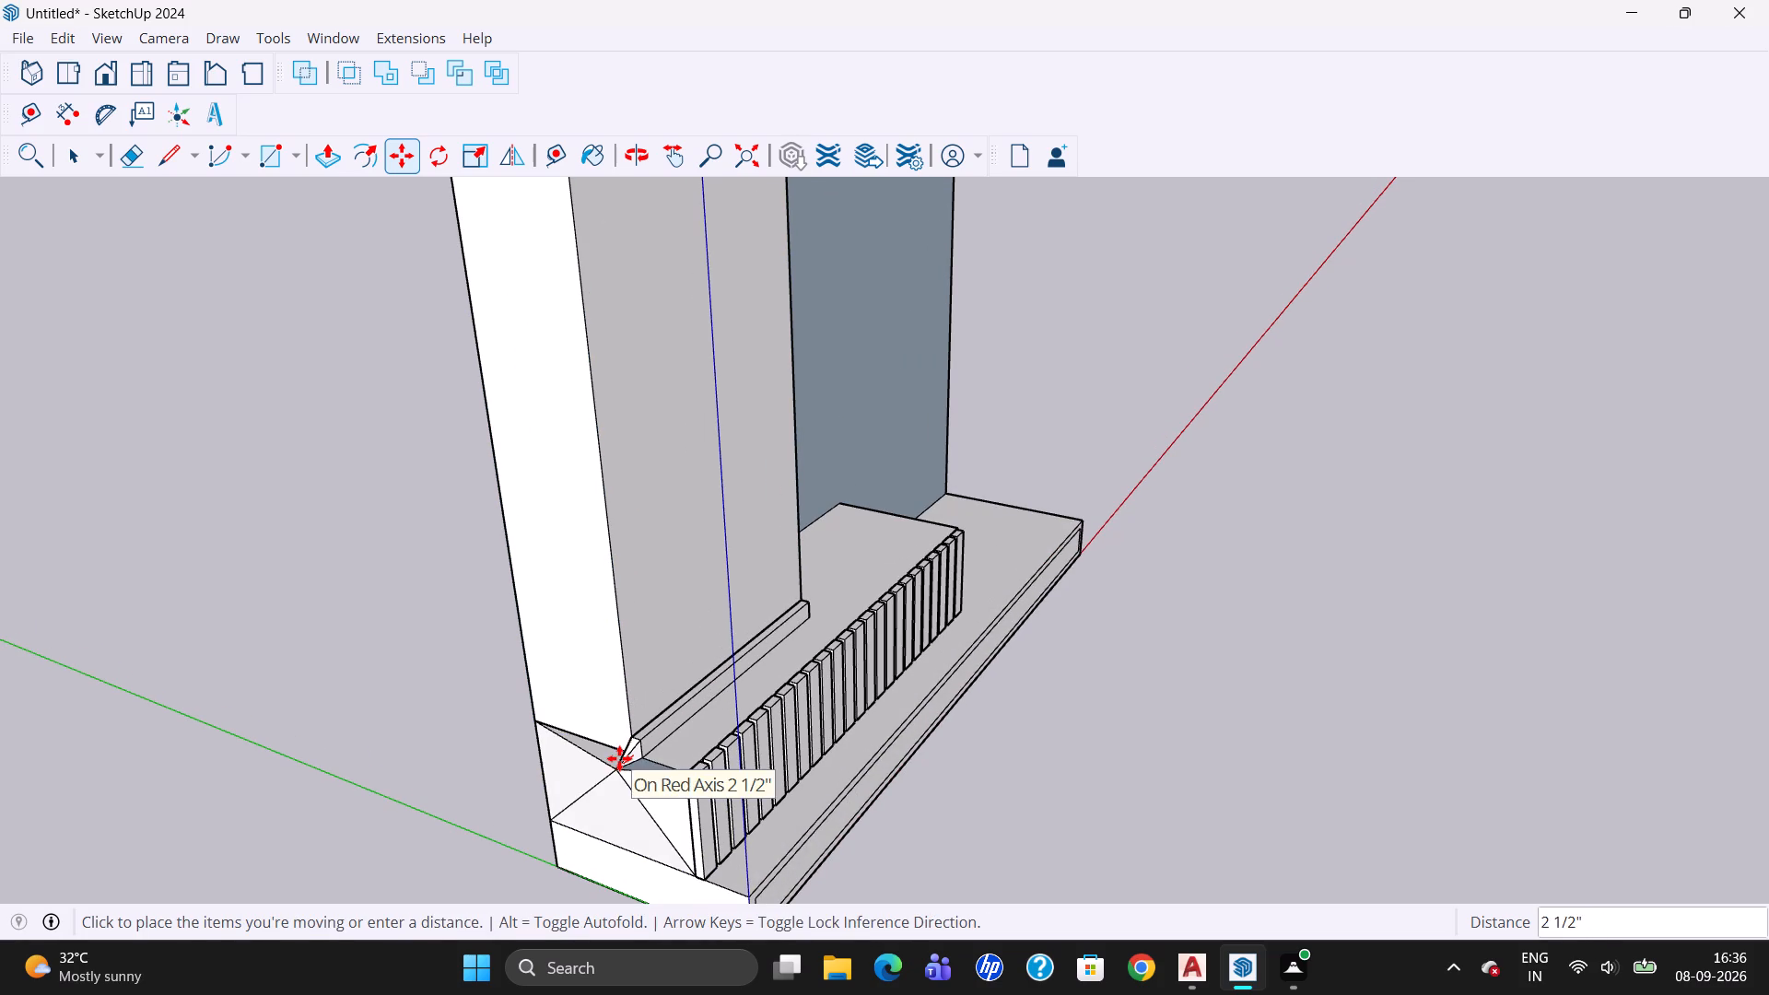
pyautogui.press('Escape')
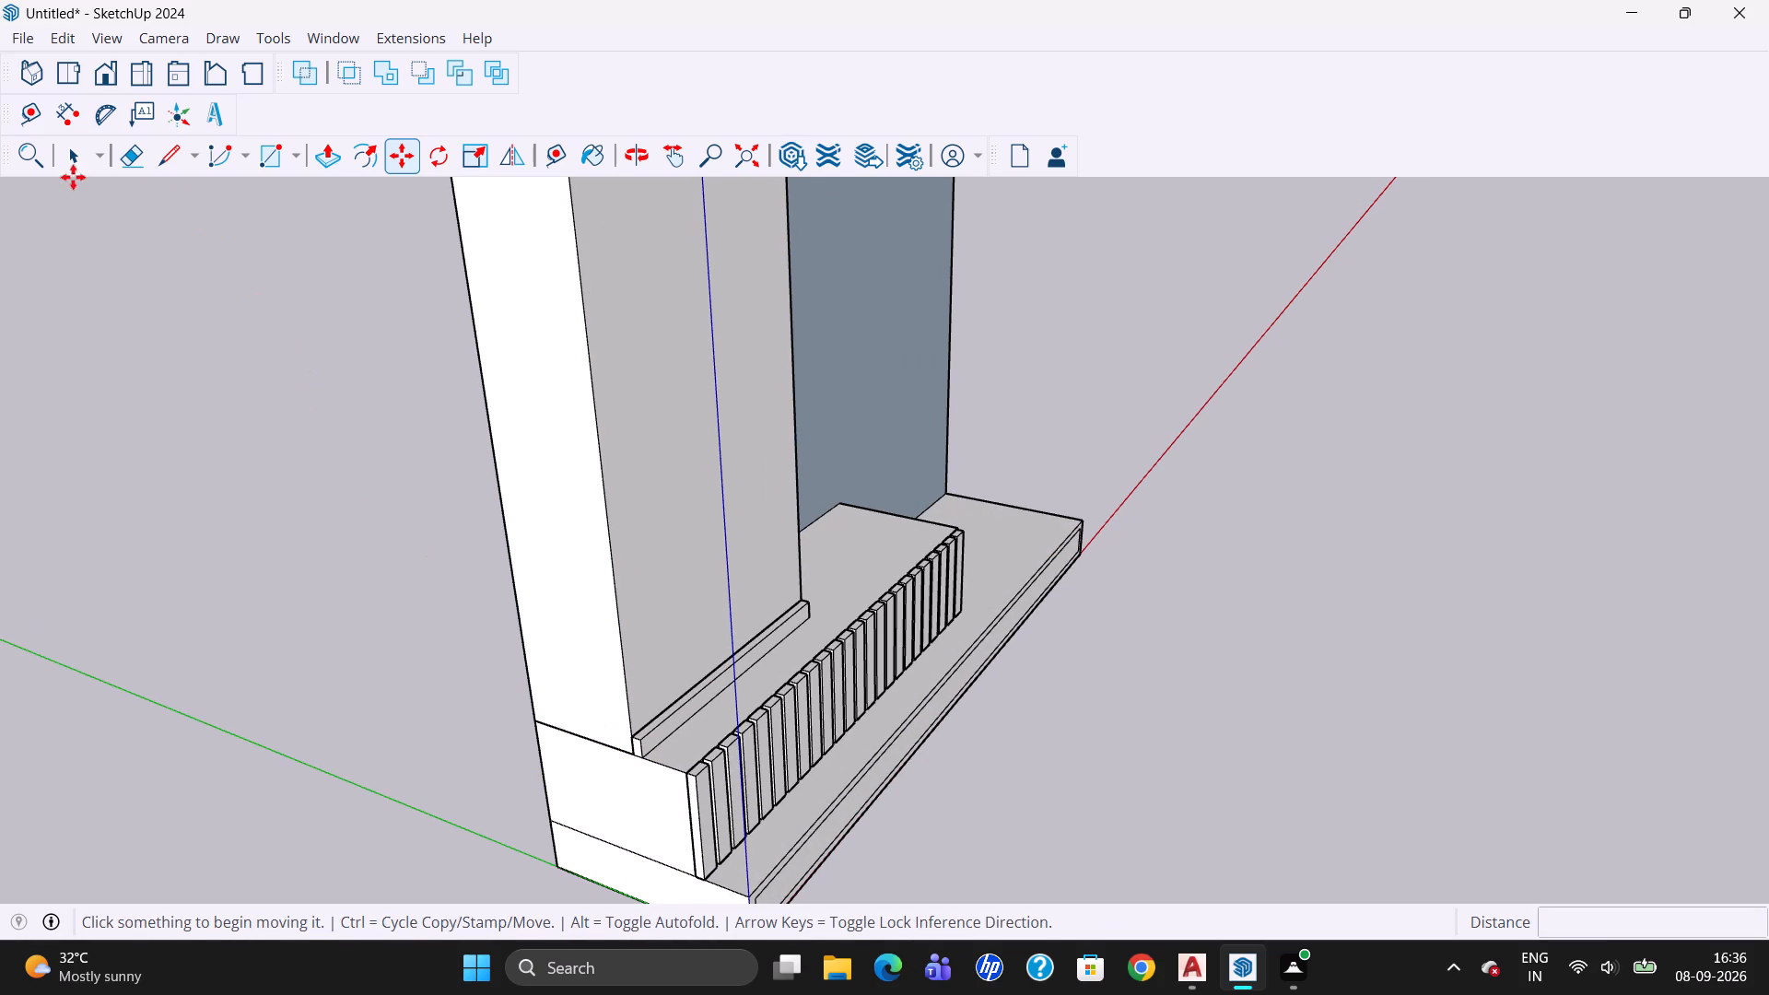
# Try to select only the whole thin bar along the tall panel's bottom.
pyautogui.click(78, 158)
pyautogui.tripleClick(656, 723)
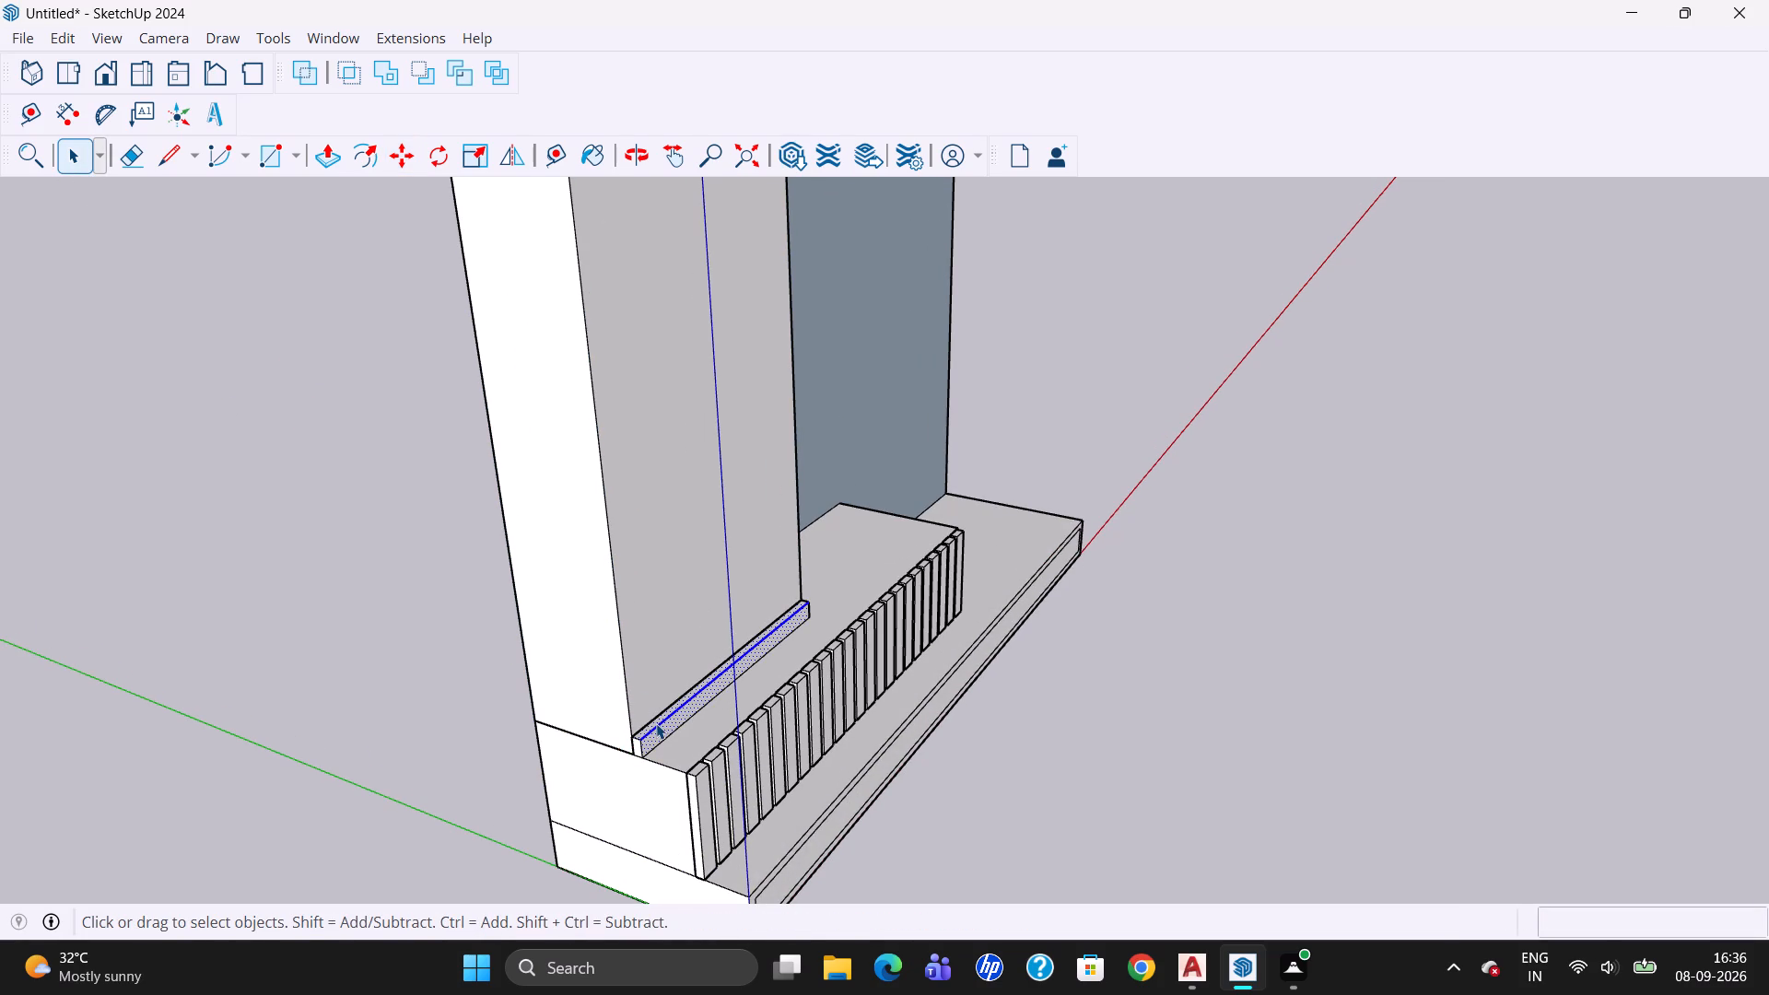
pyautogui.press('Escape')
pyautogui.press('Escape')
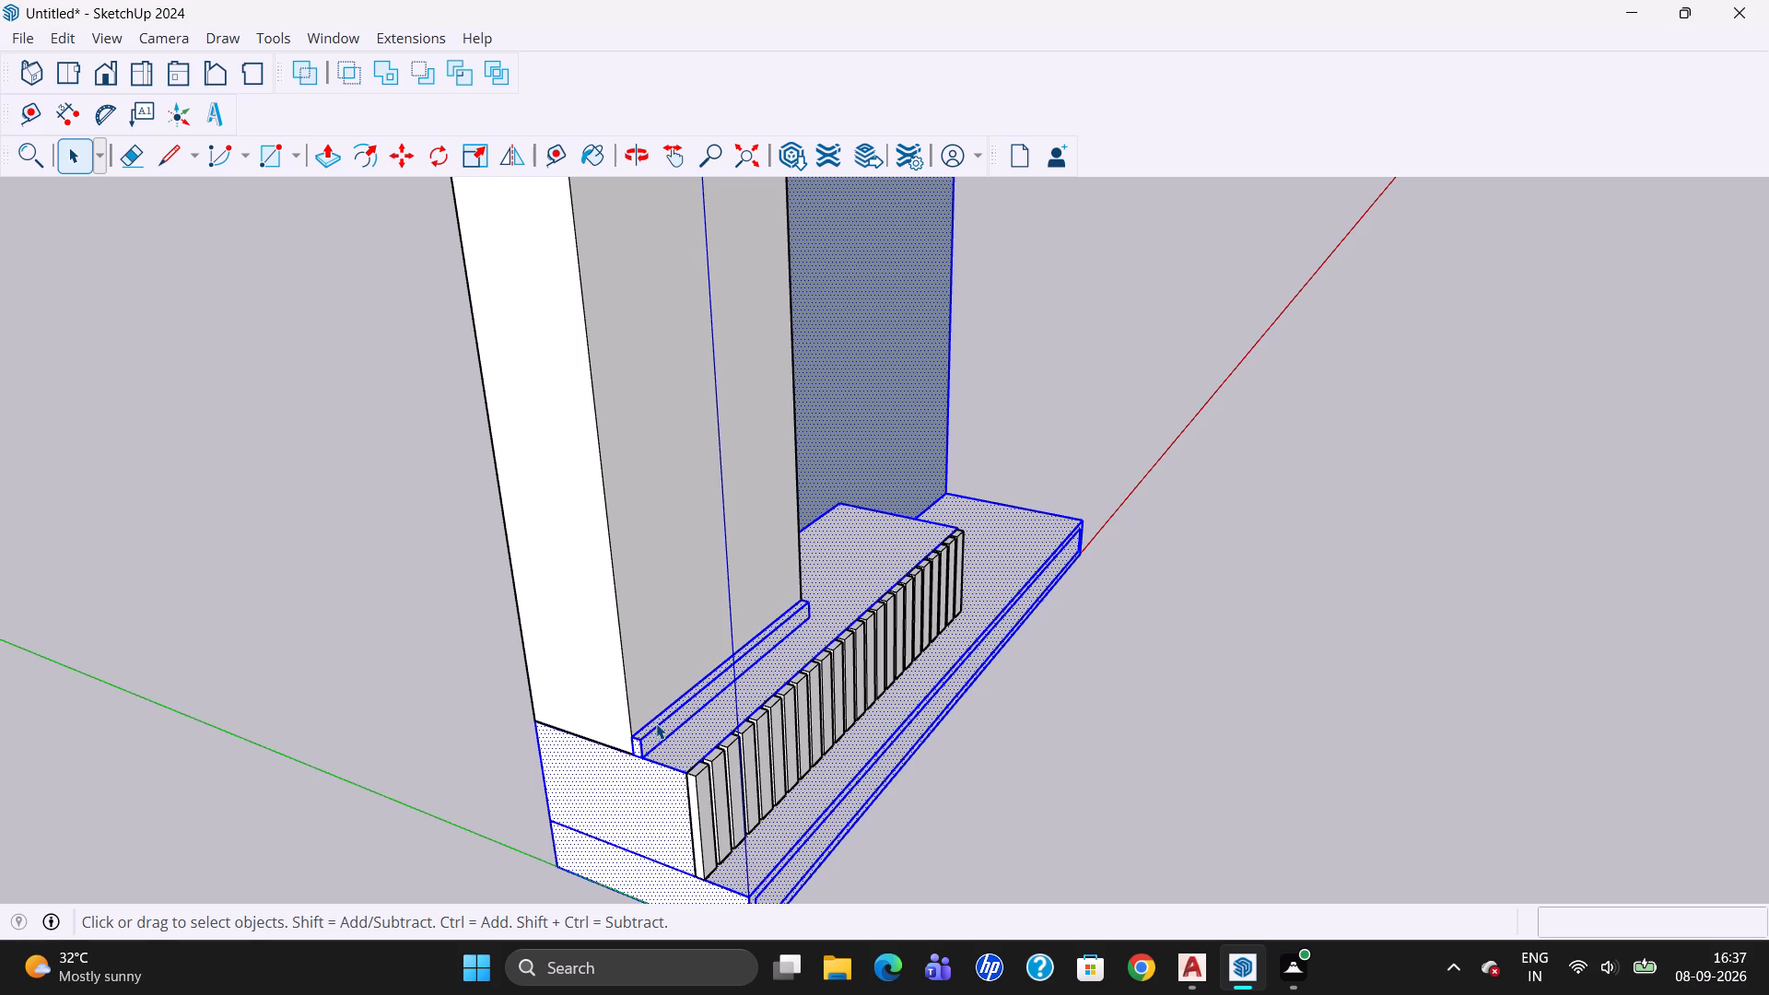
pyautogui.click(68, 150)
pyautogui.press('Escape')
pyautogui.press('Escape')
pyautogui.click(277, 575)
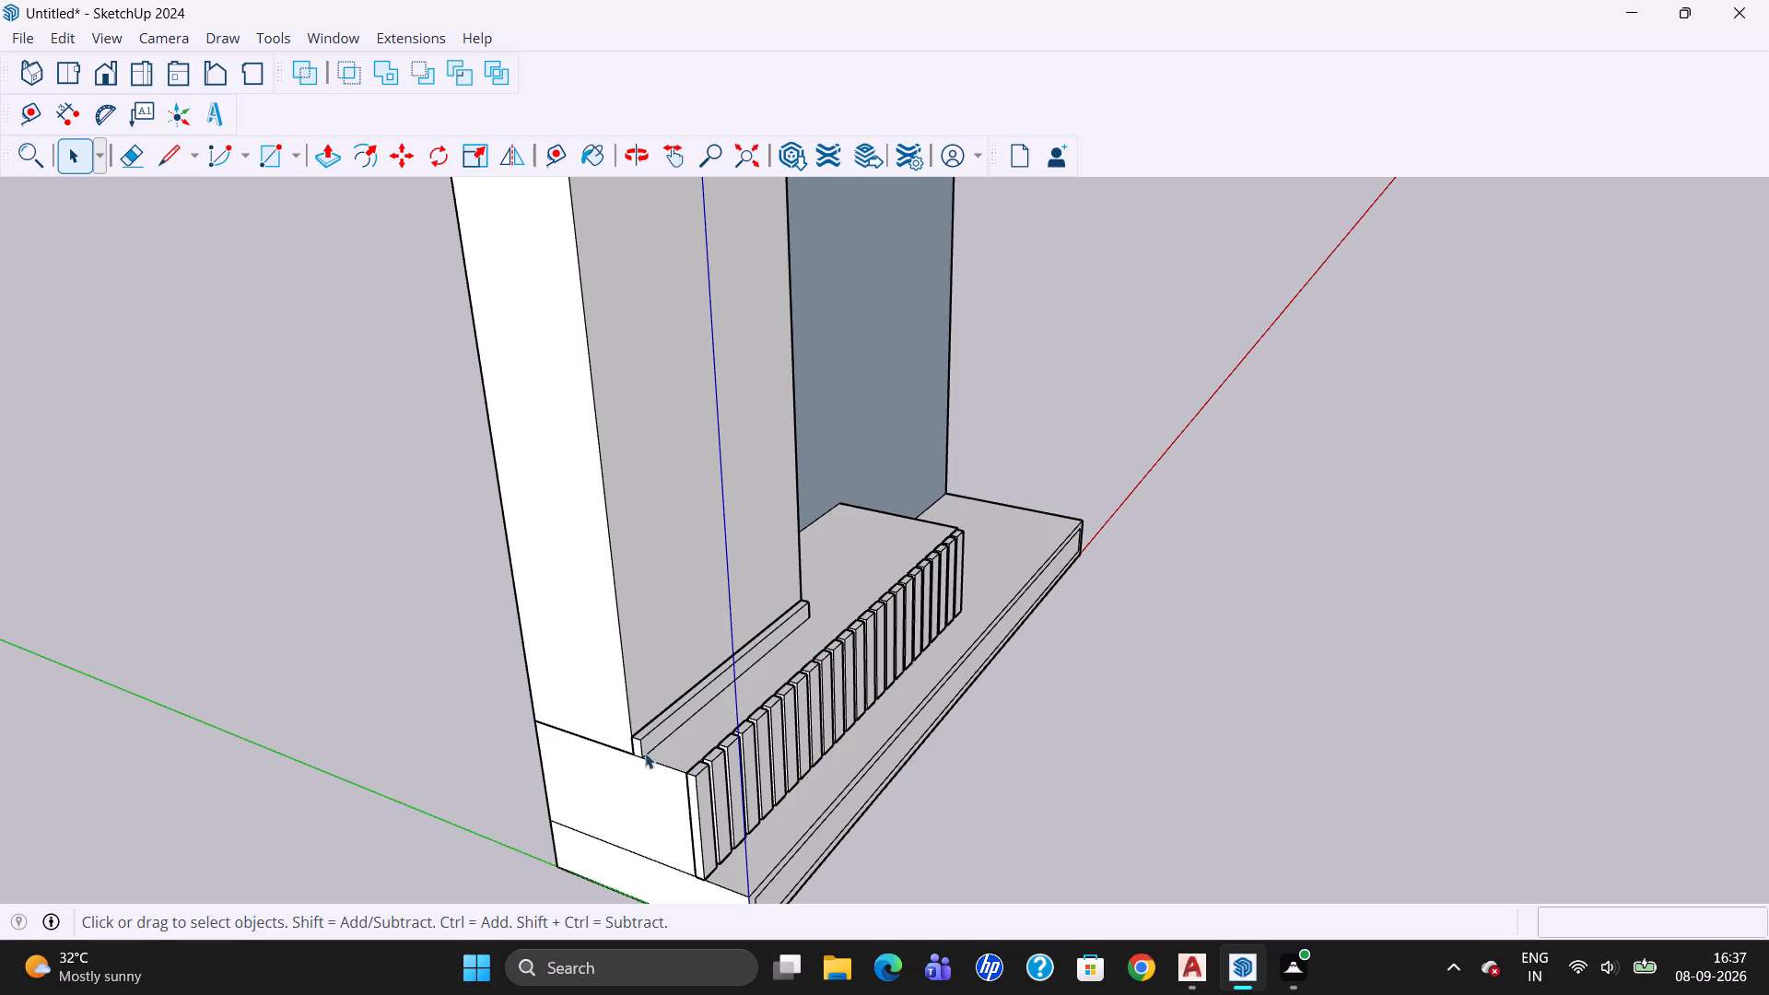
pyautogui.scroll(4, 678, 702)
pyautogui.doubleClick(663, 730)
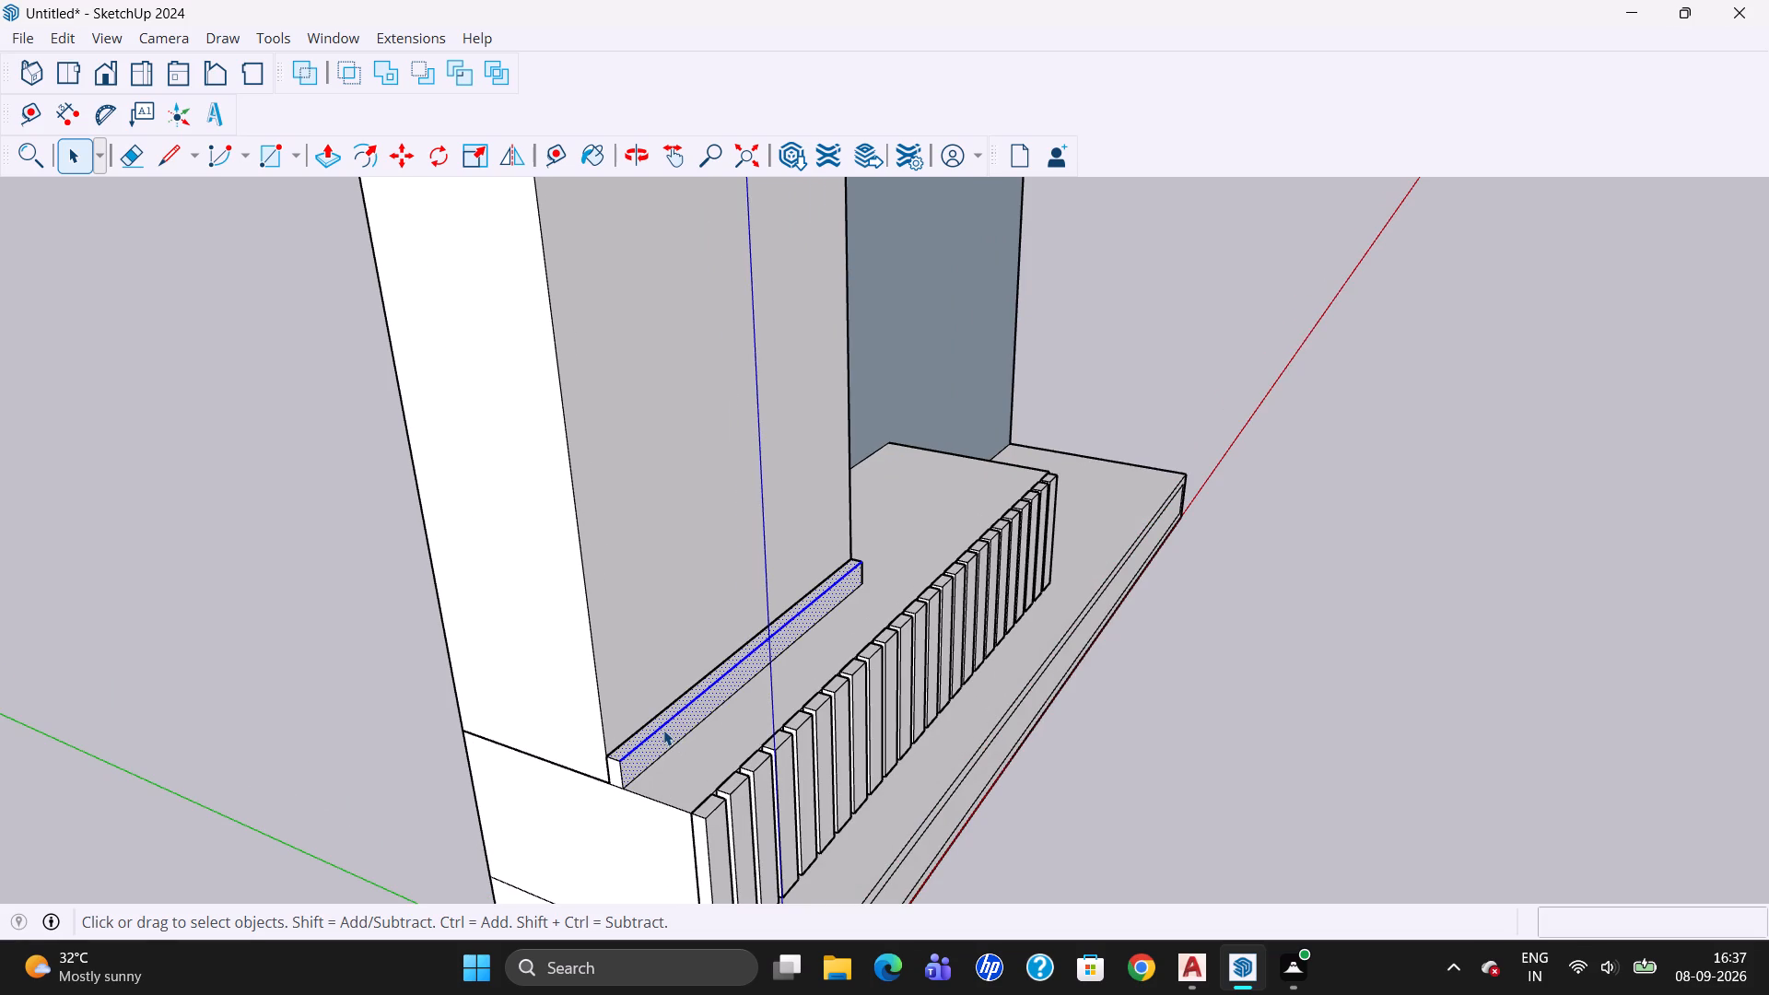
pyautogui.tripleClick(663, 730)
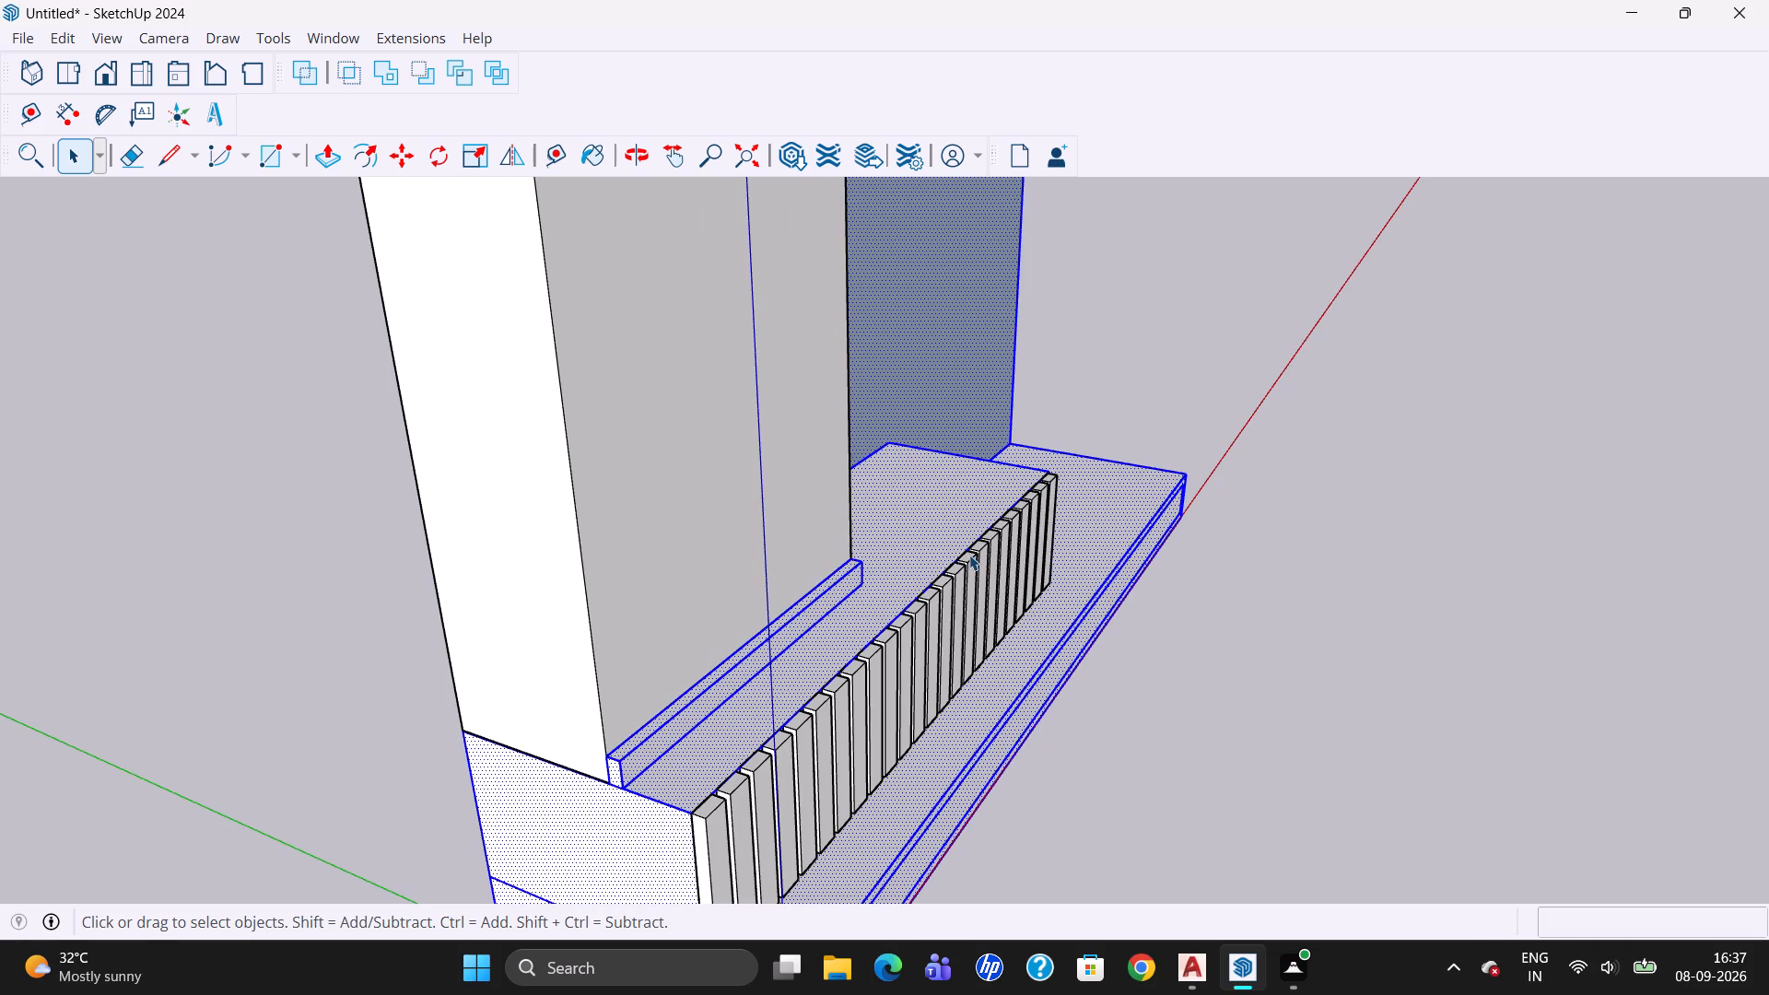
# Explode the fluted front component of the base.
pyautogui.rightClick(988, 563)
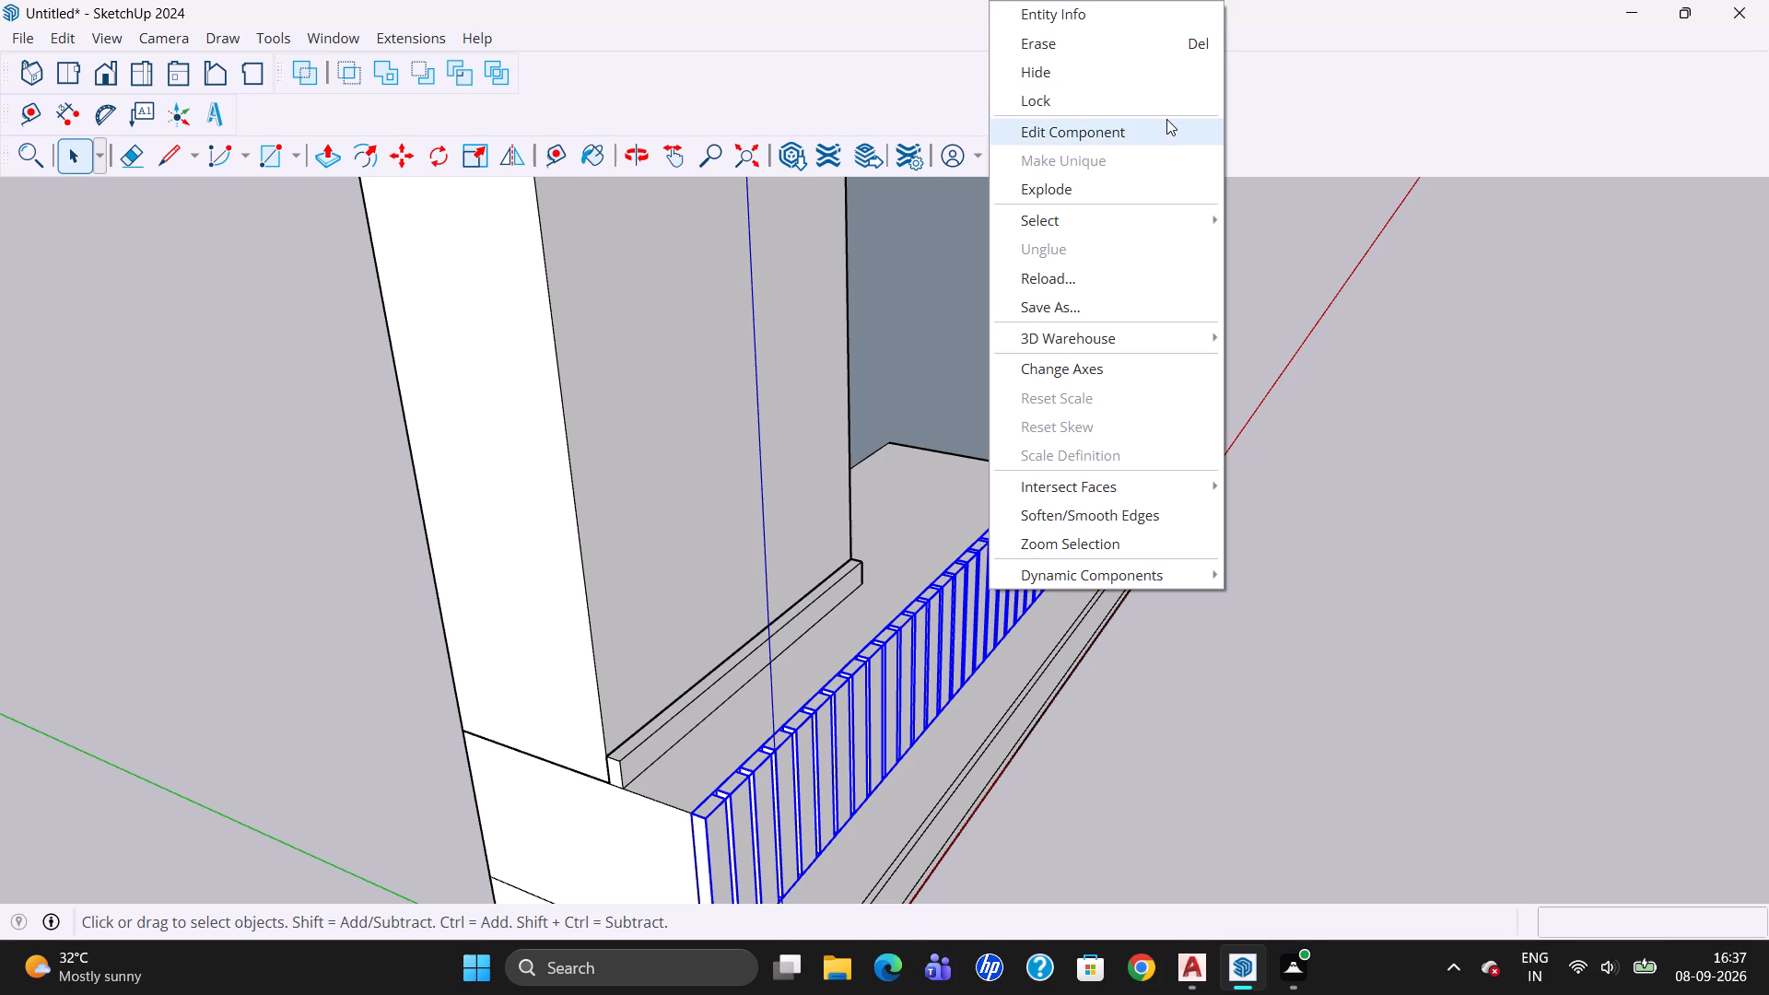
pyautogui.click(1151, 189)
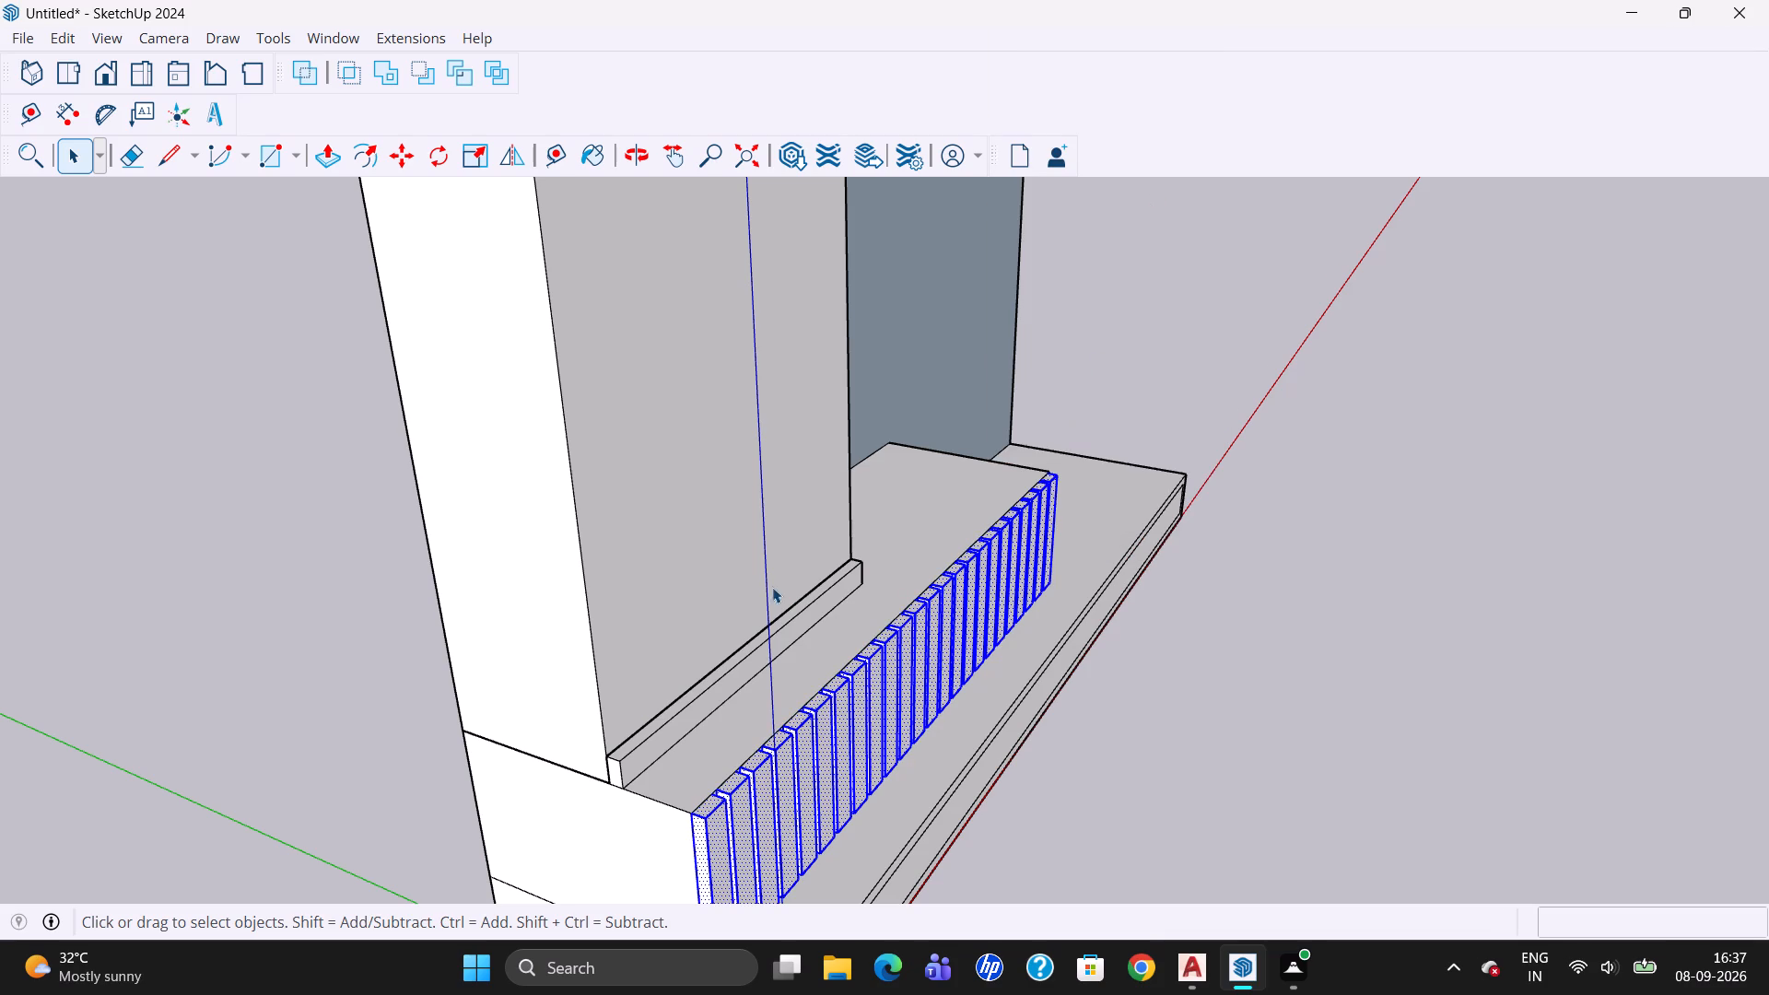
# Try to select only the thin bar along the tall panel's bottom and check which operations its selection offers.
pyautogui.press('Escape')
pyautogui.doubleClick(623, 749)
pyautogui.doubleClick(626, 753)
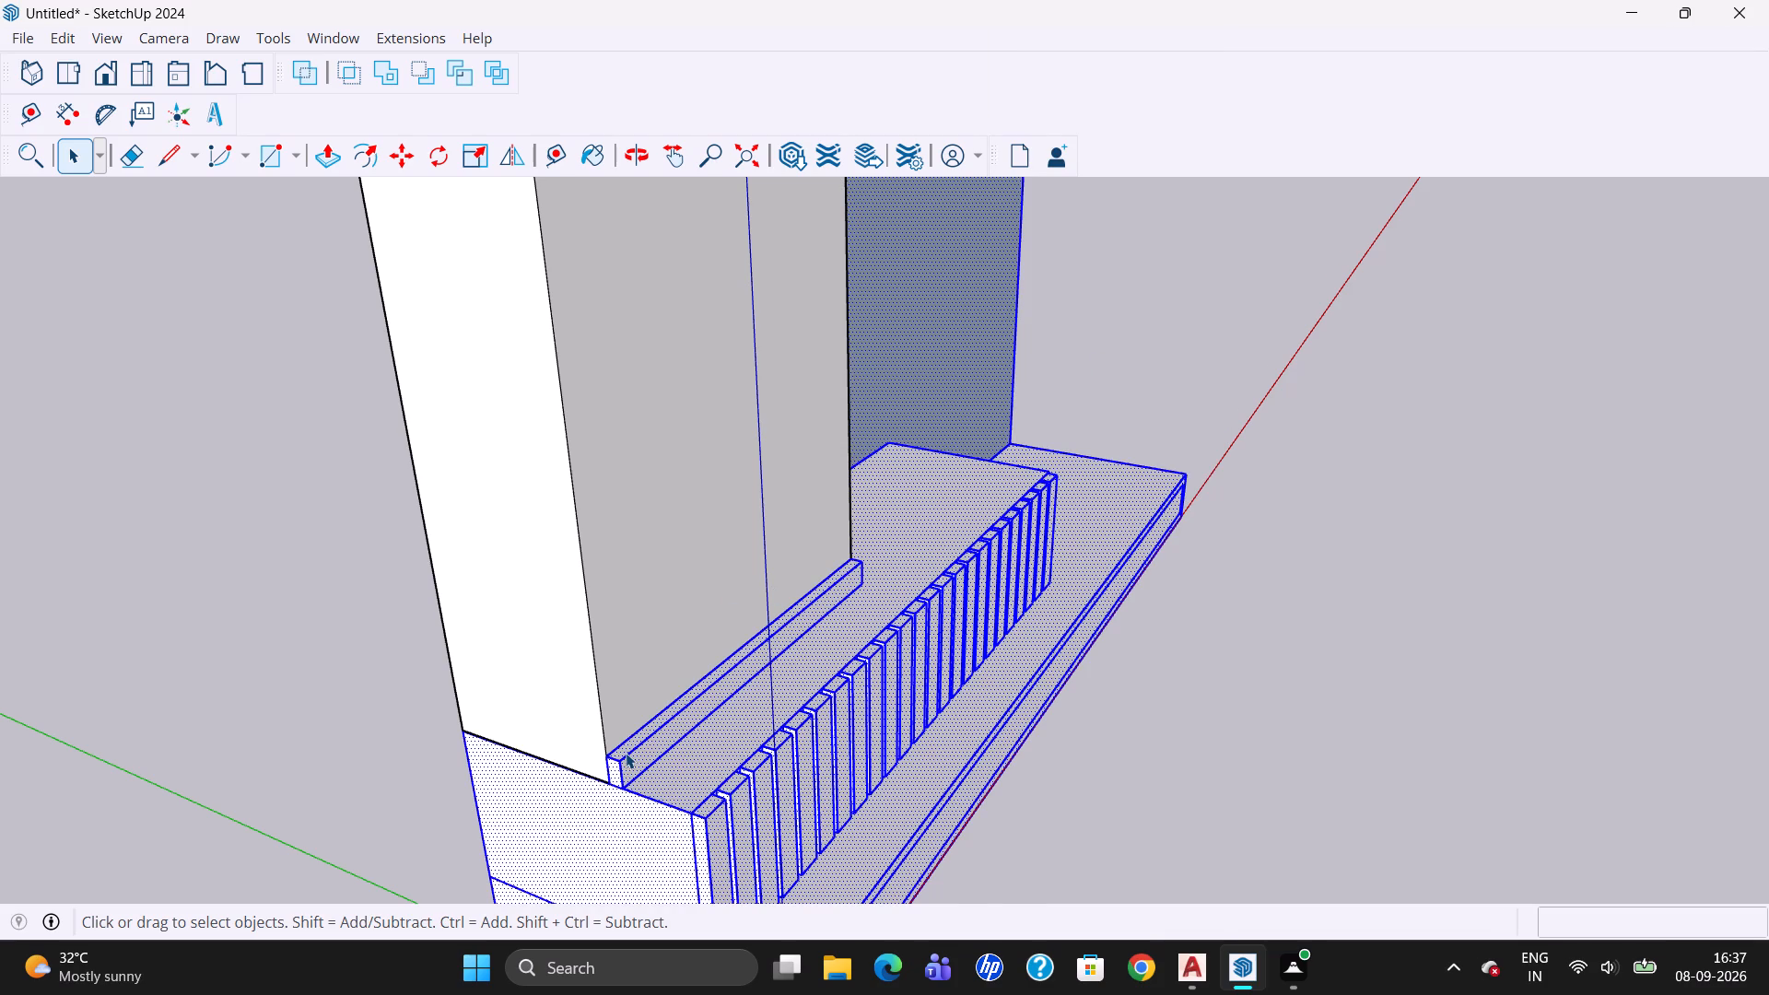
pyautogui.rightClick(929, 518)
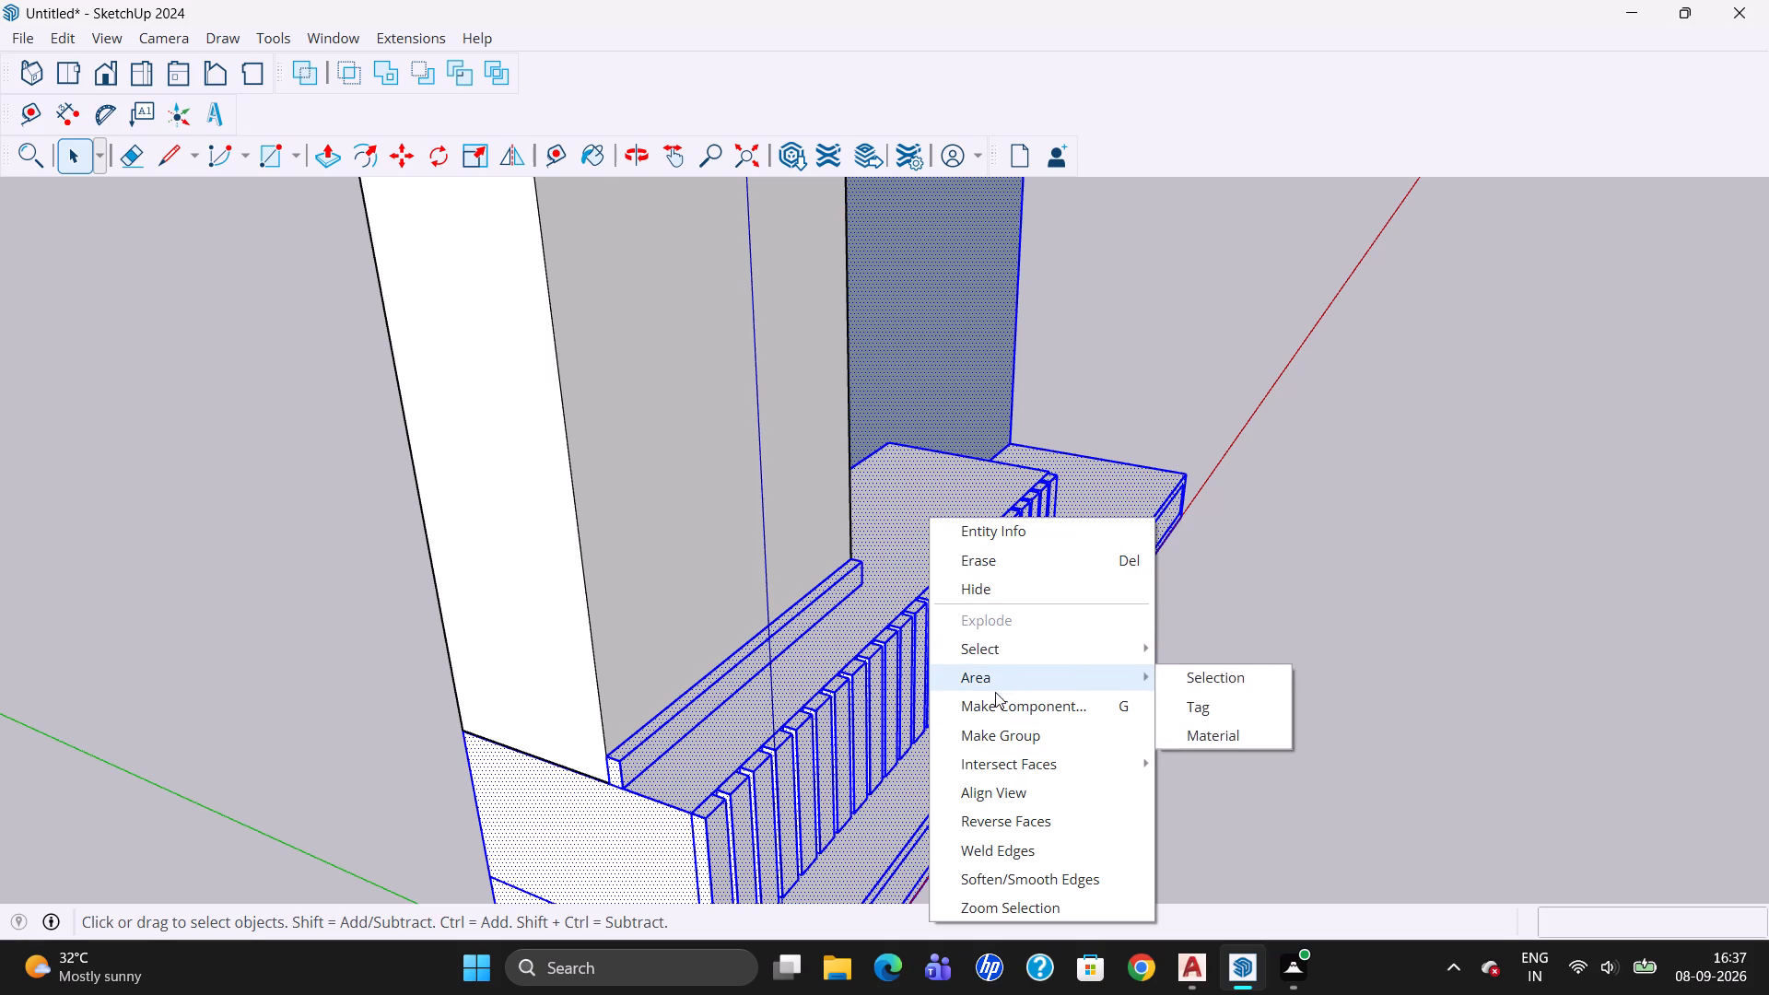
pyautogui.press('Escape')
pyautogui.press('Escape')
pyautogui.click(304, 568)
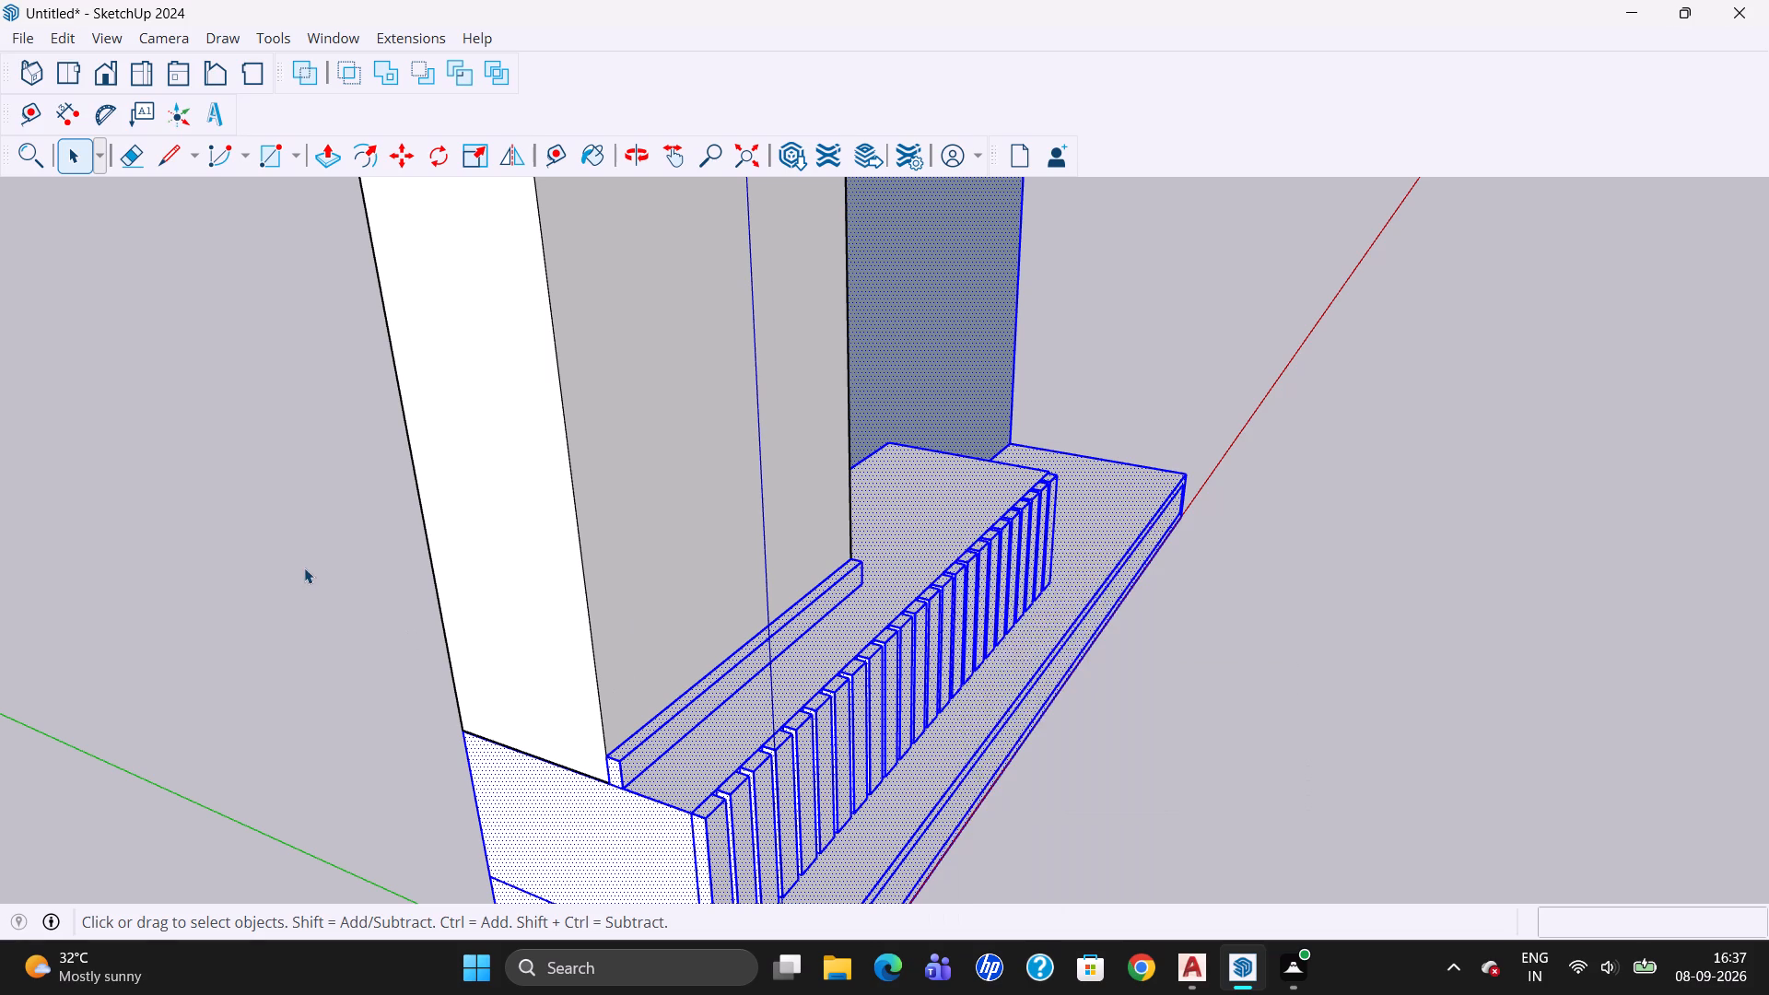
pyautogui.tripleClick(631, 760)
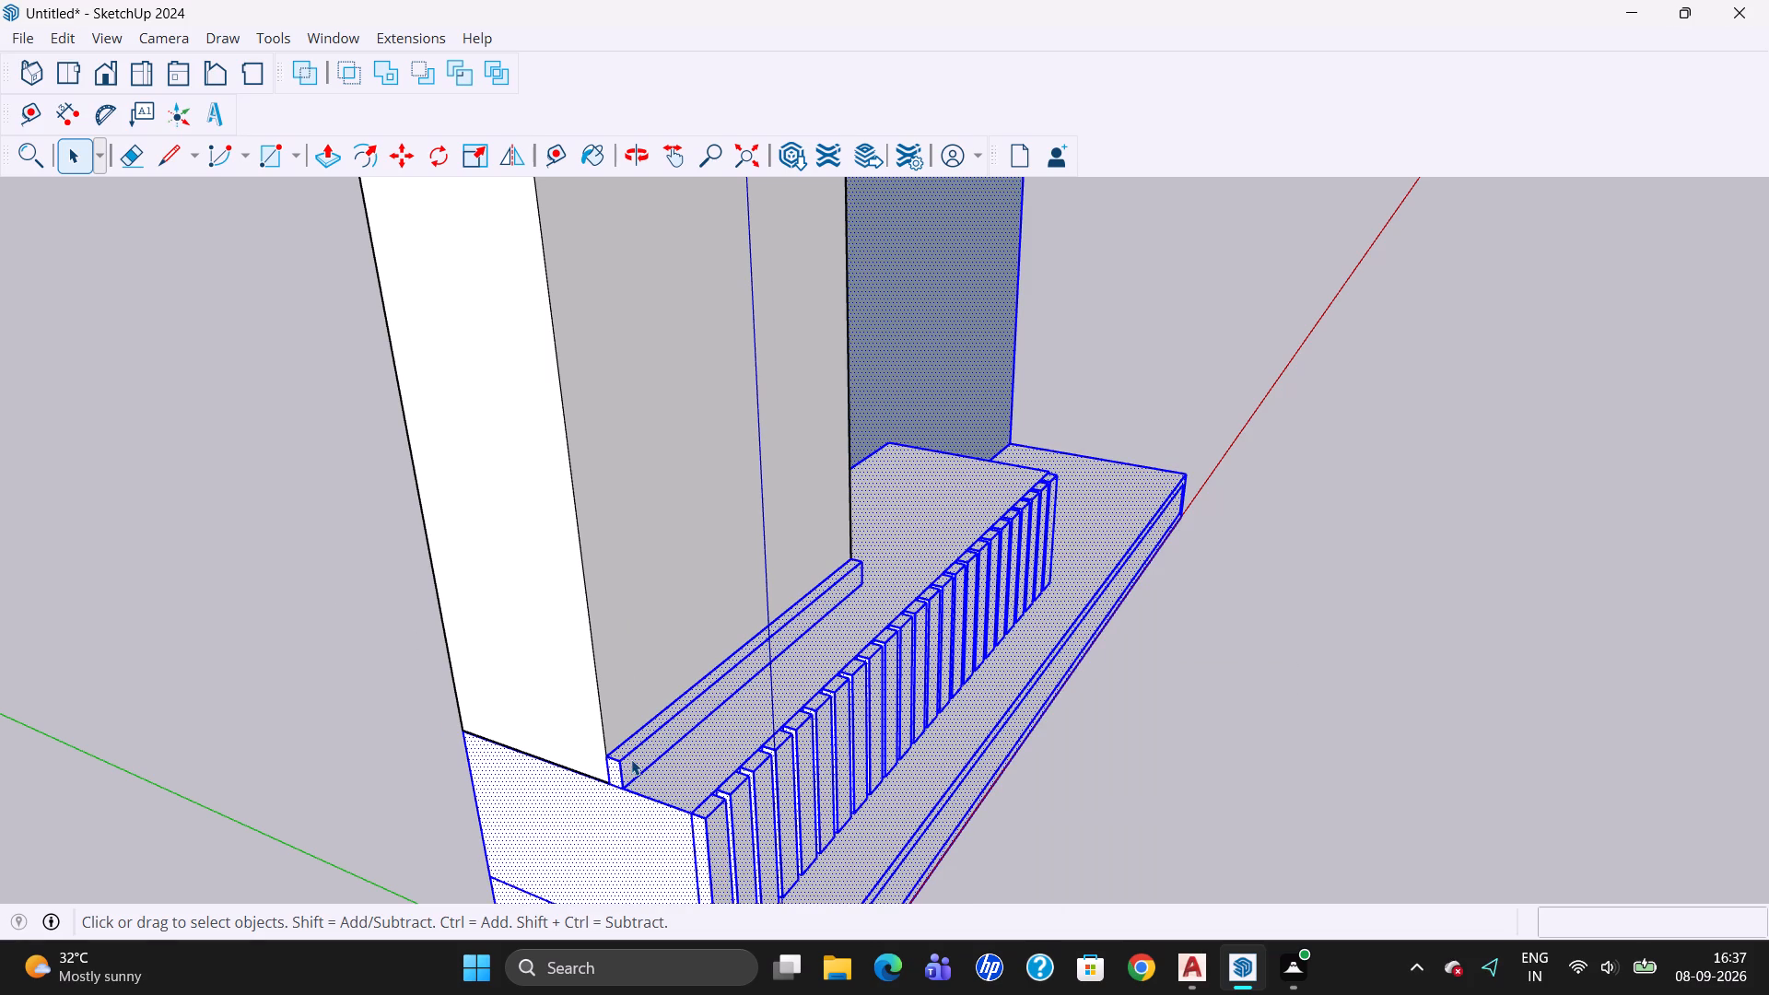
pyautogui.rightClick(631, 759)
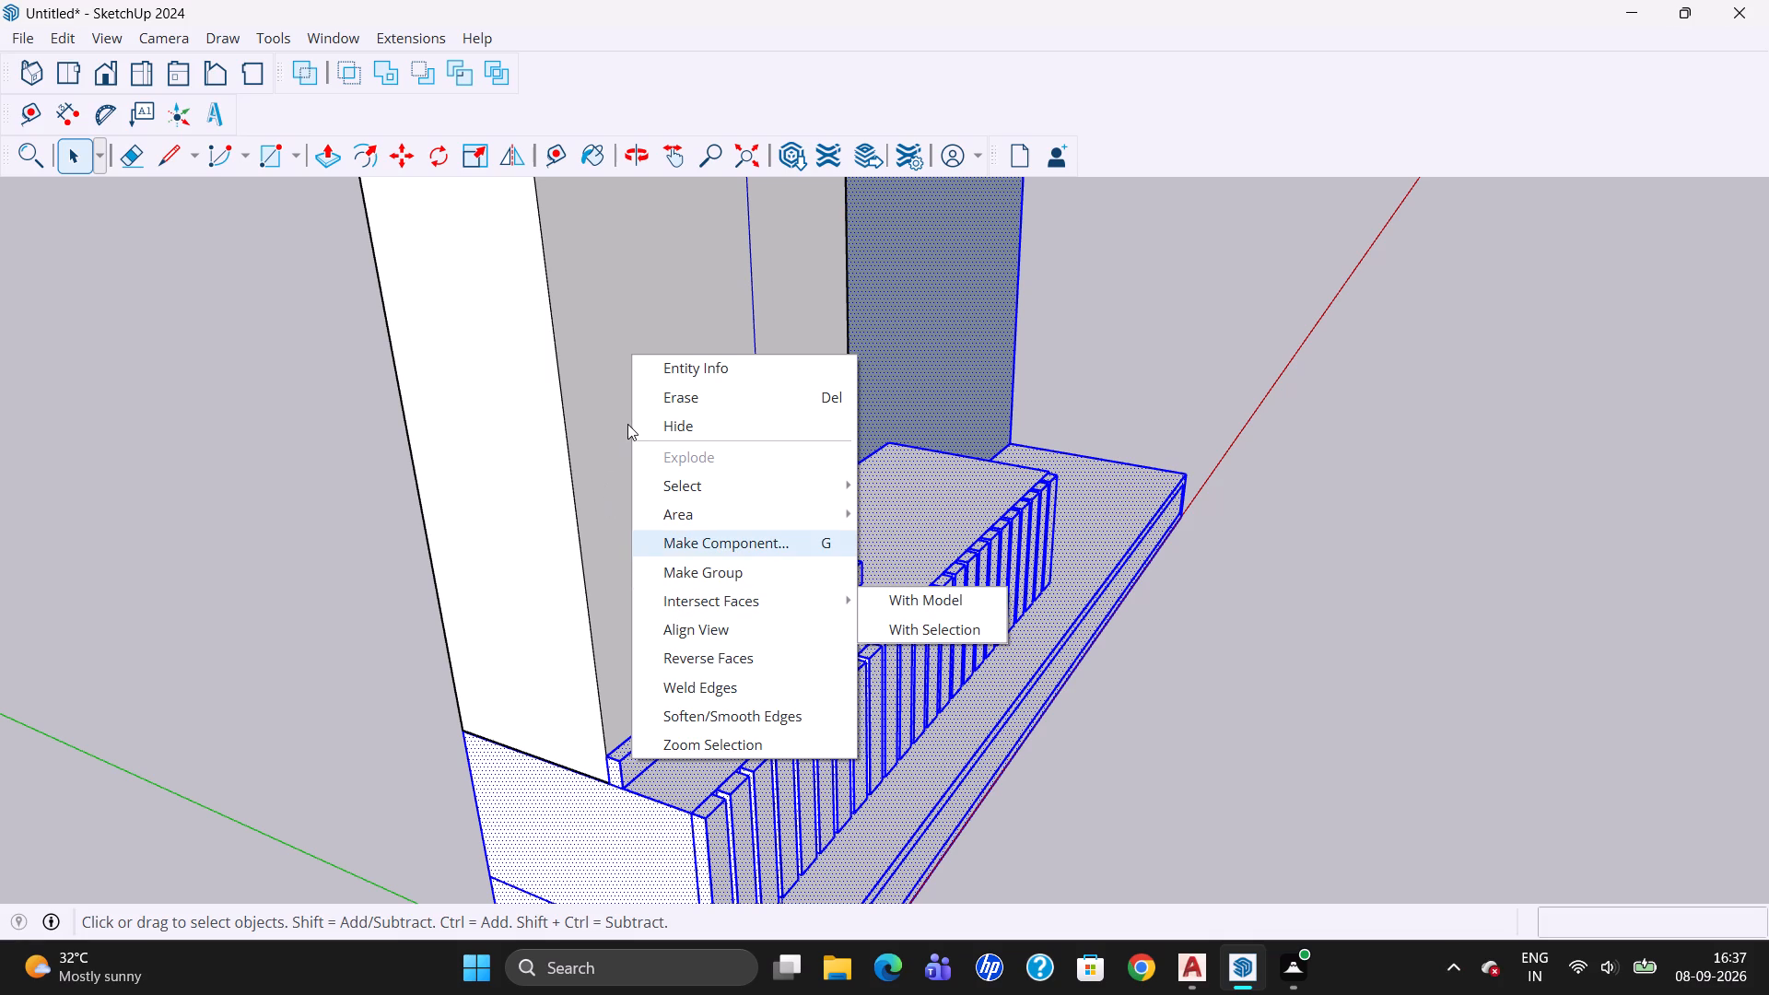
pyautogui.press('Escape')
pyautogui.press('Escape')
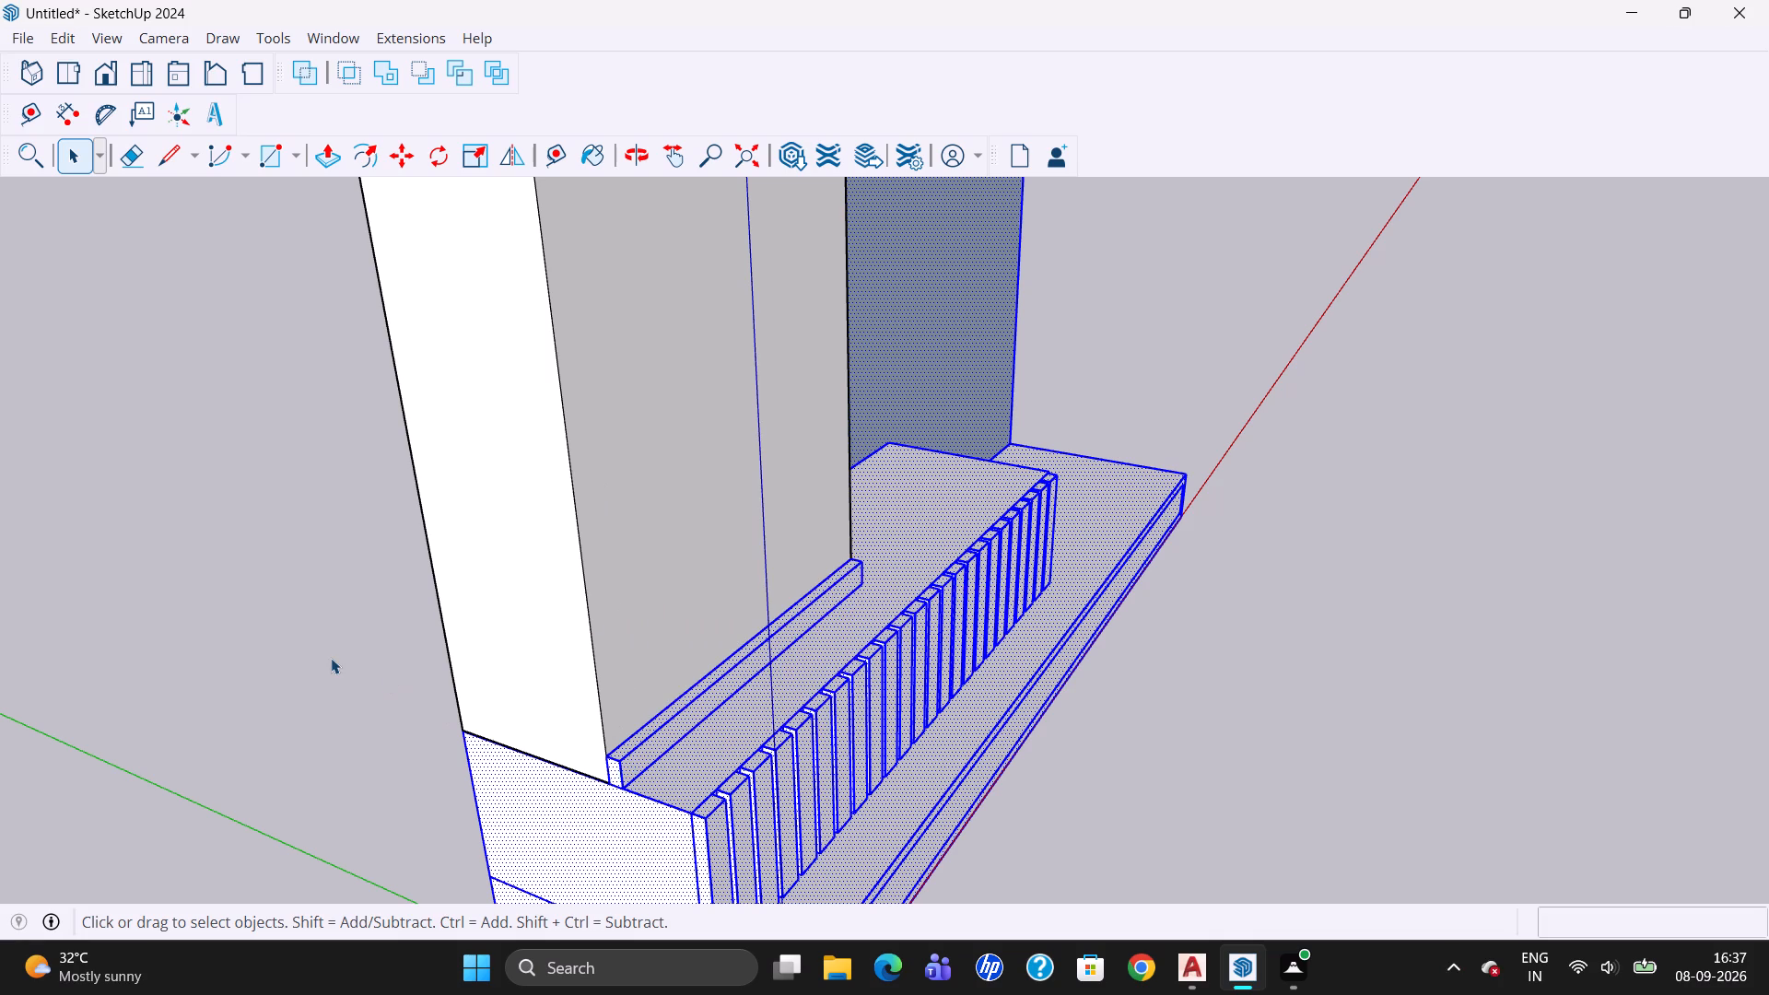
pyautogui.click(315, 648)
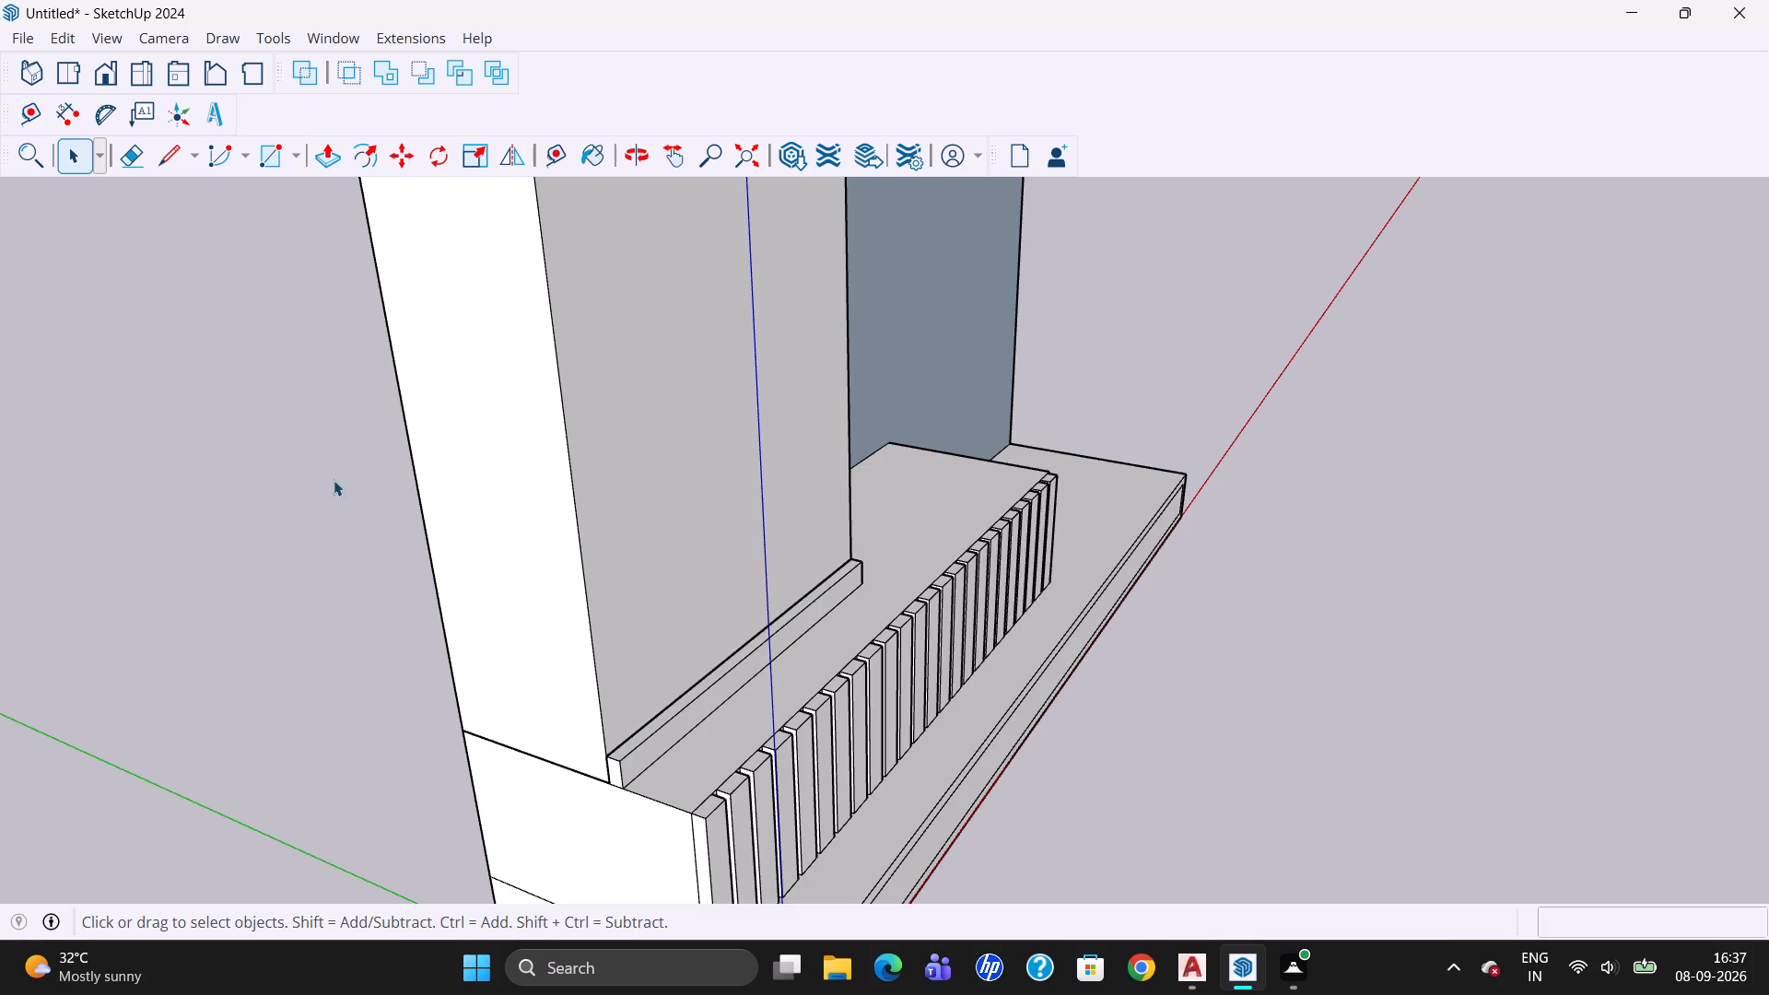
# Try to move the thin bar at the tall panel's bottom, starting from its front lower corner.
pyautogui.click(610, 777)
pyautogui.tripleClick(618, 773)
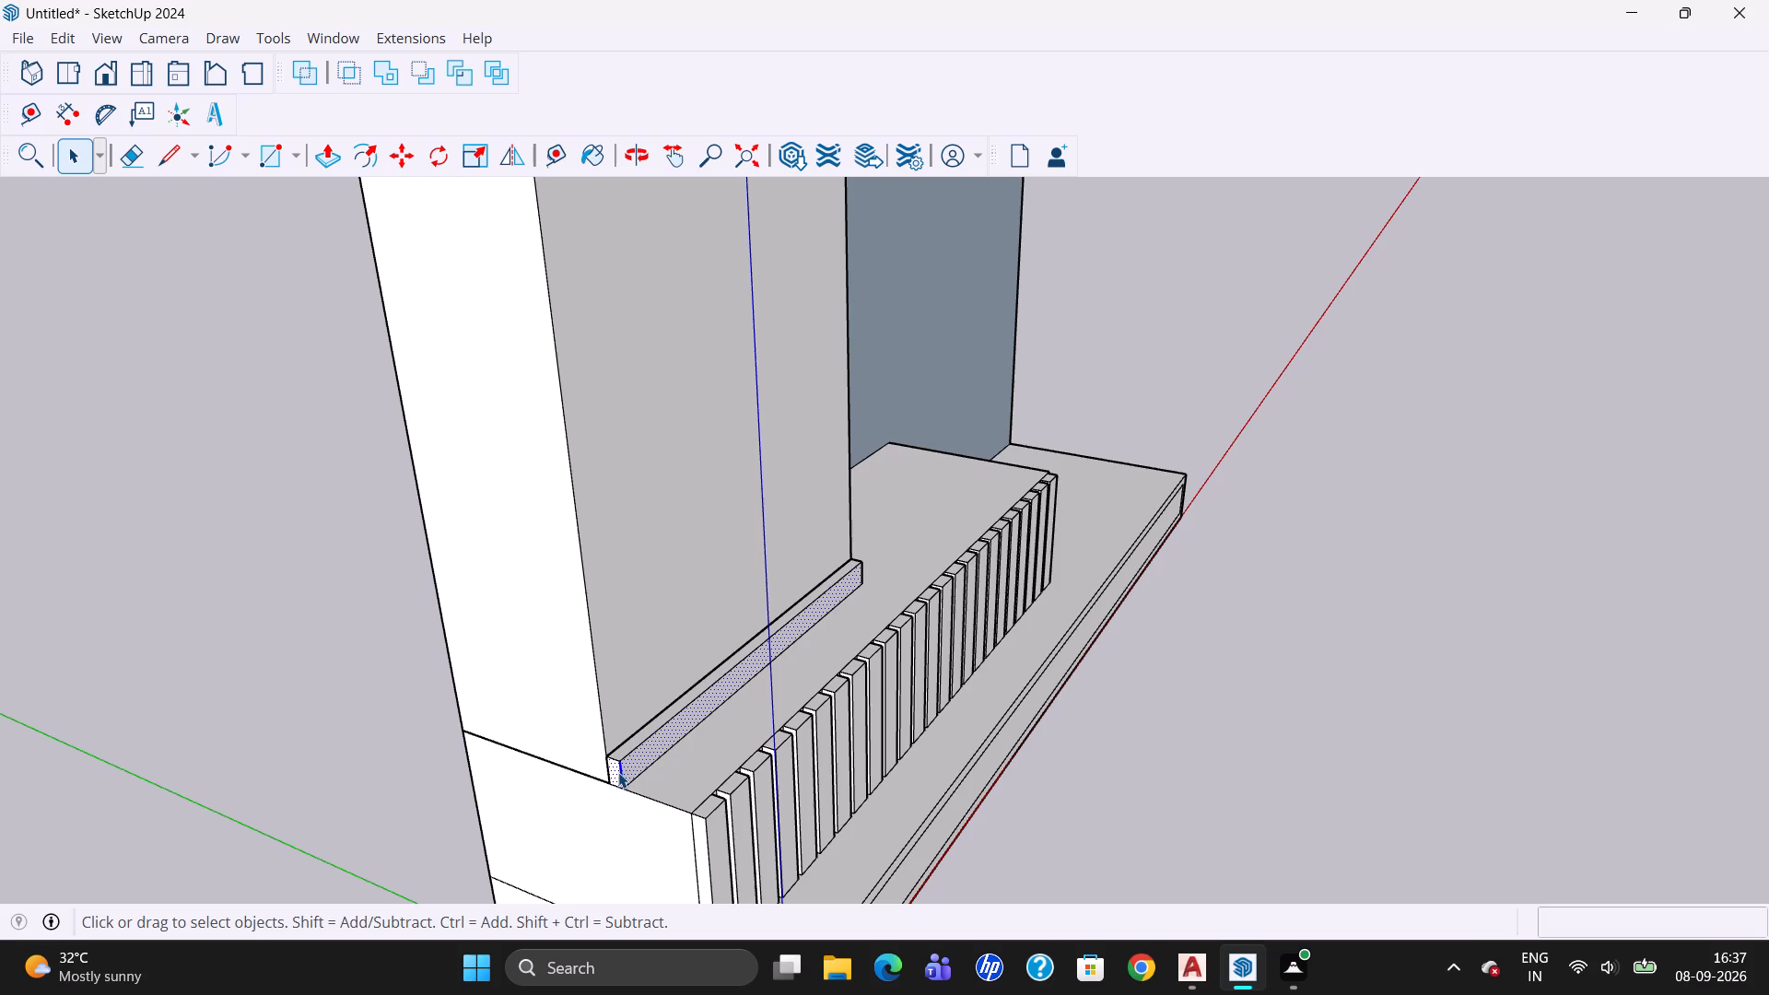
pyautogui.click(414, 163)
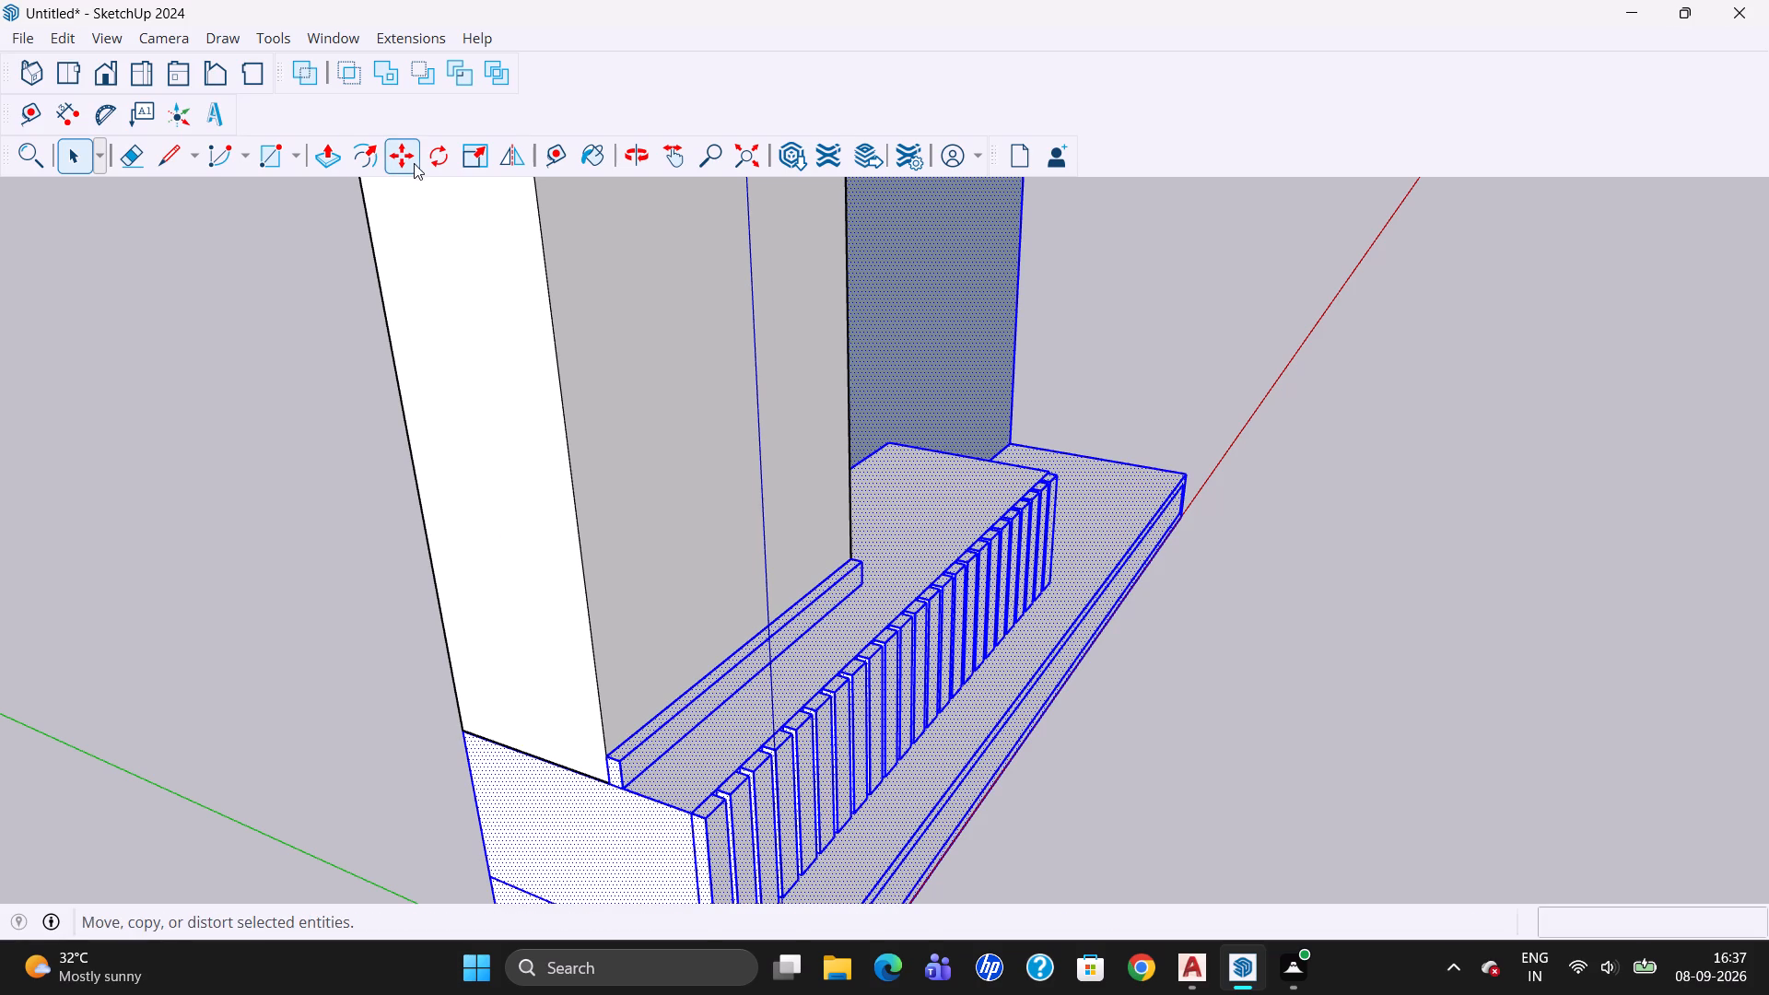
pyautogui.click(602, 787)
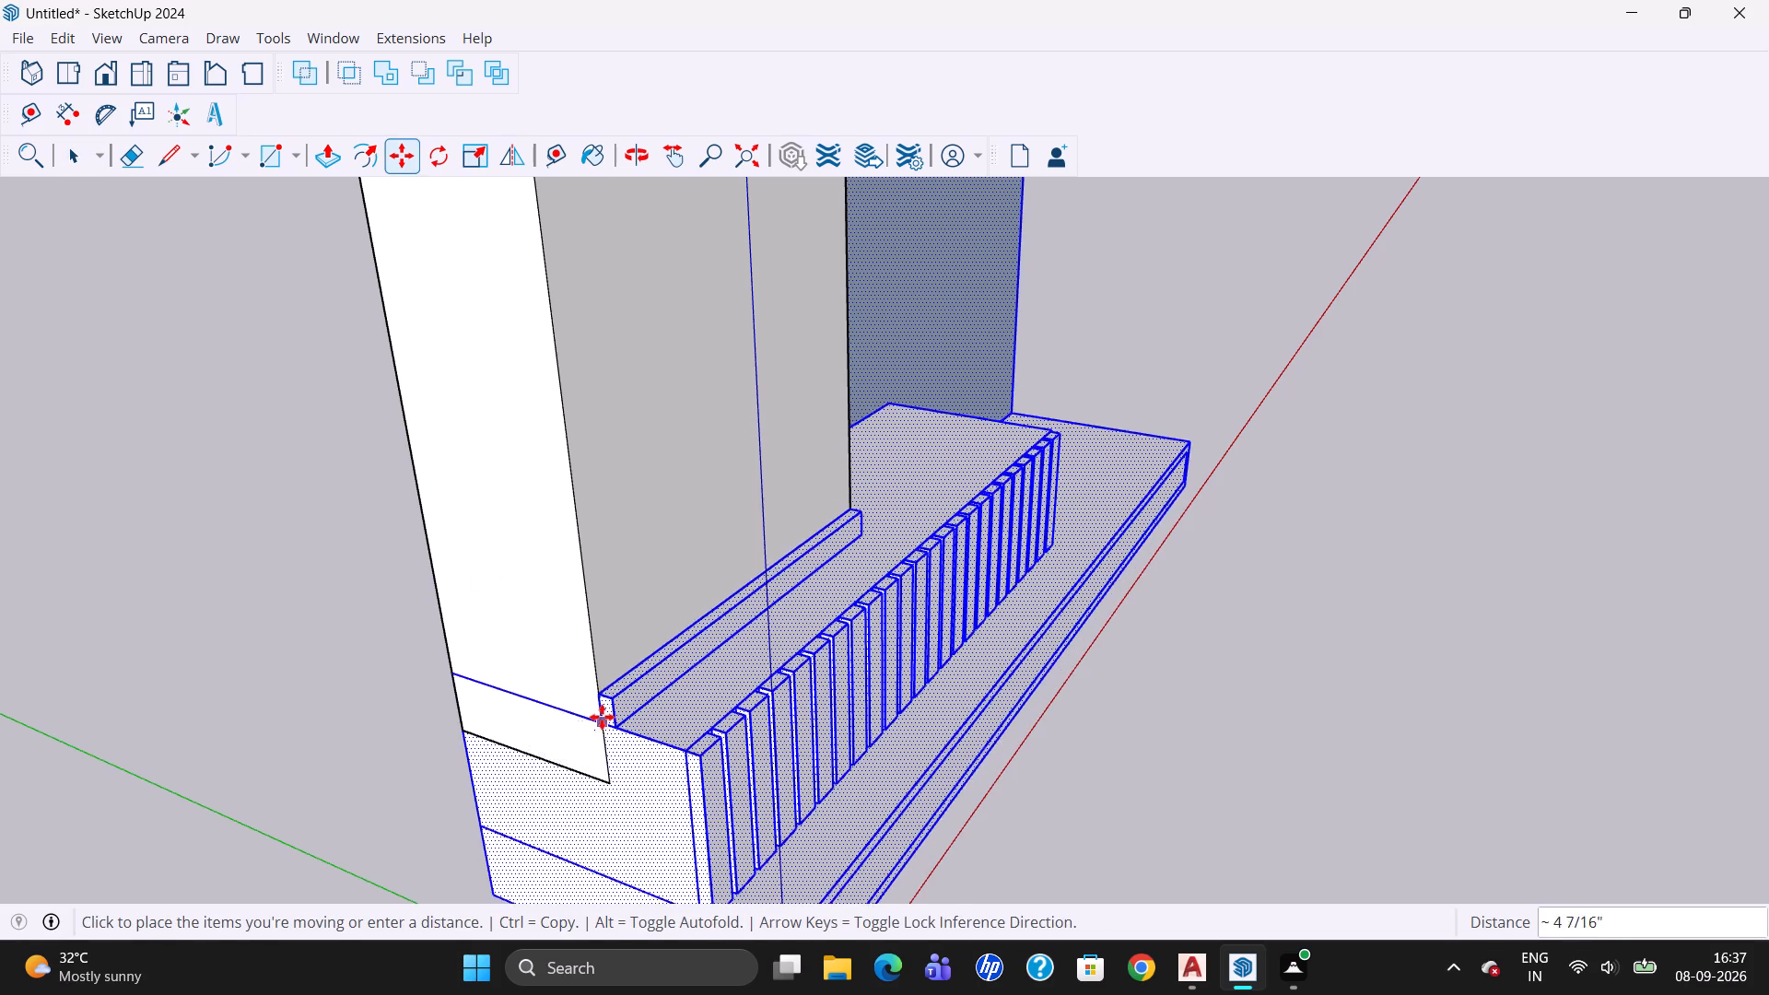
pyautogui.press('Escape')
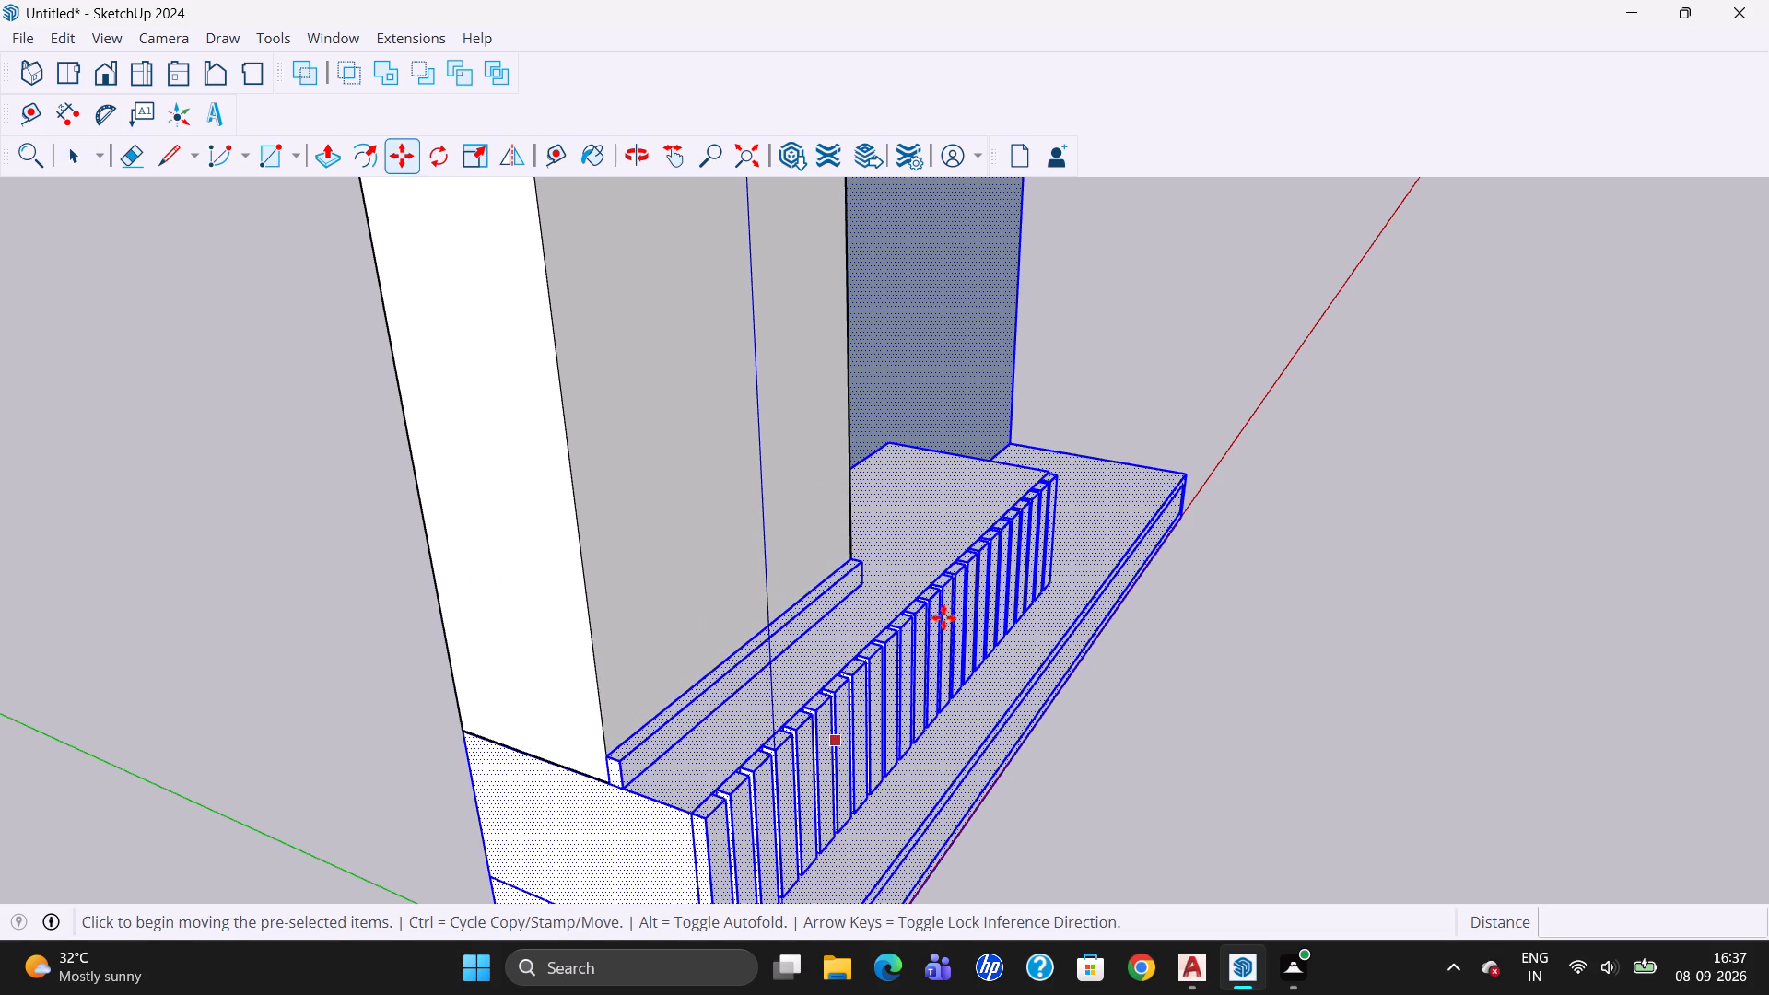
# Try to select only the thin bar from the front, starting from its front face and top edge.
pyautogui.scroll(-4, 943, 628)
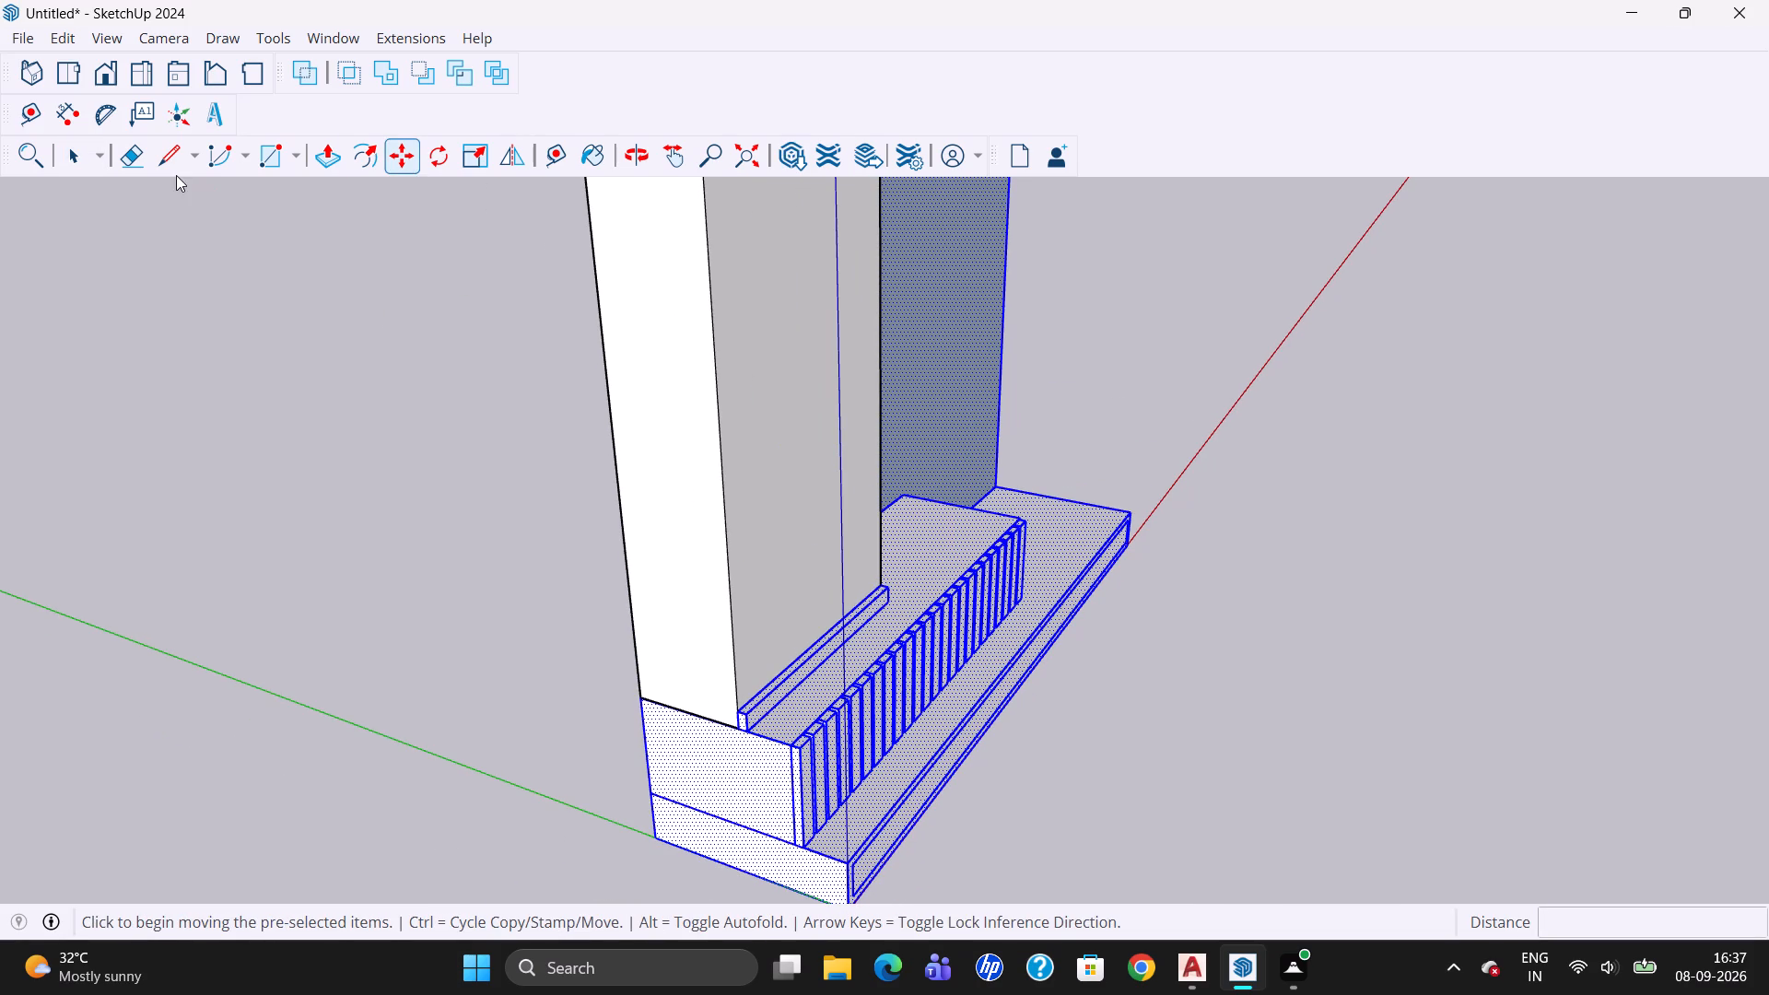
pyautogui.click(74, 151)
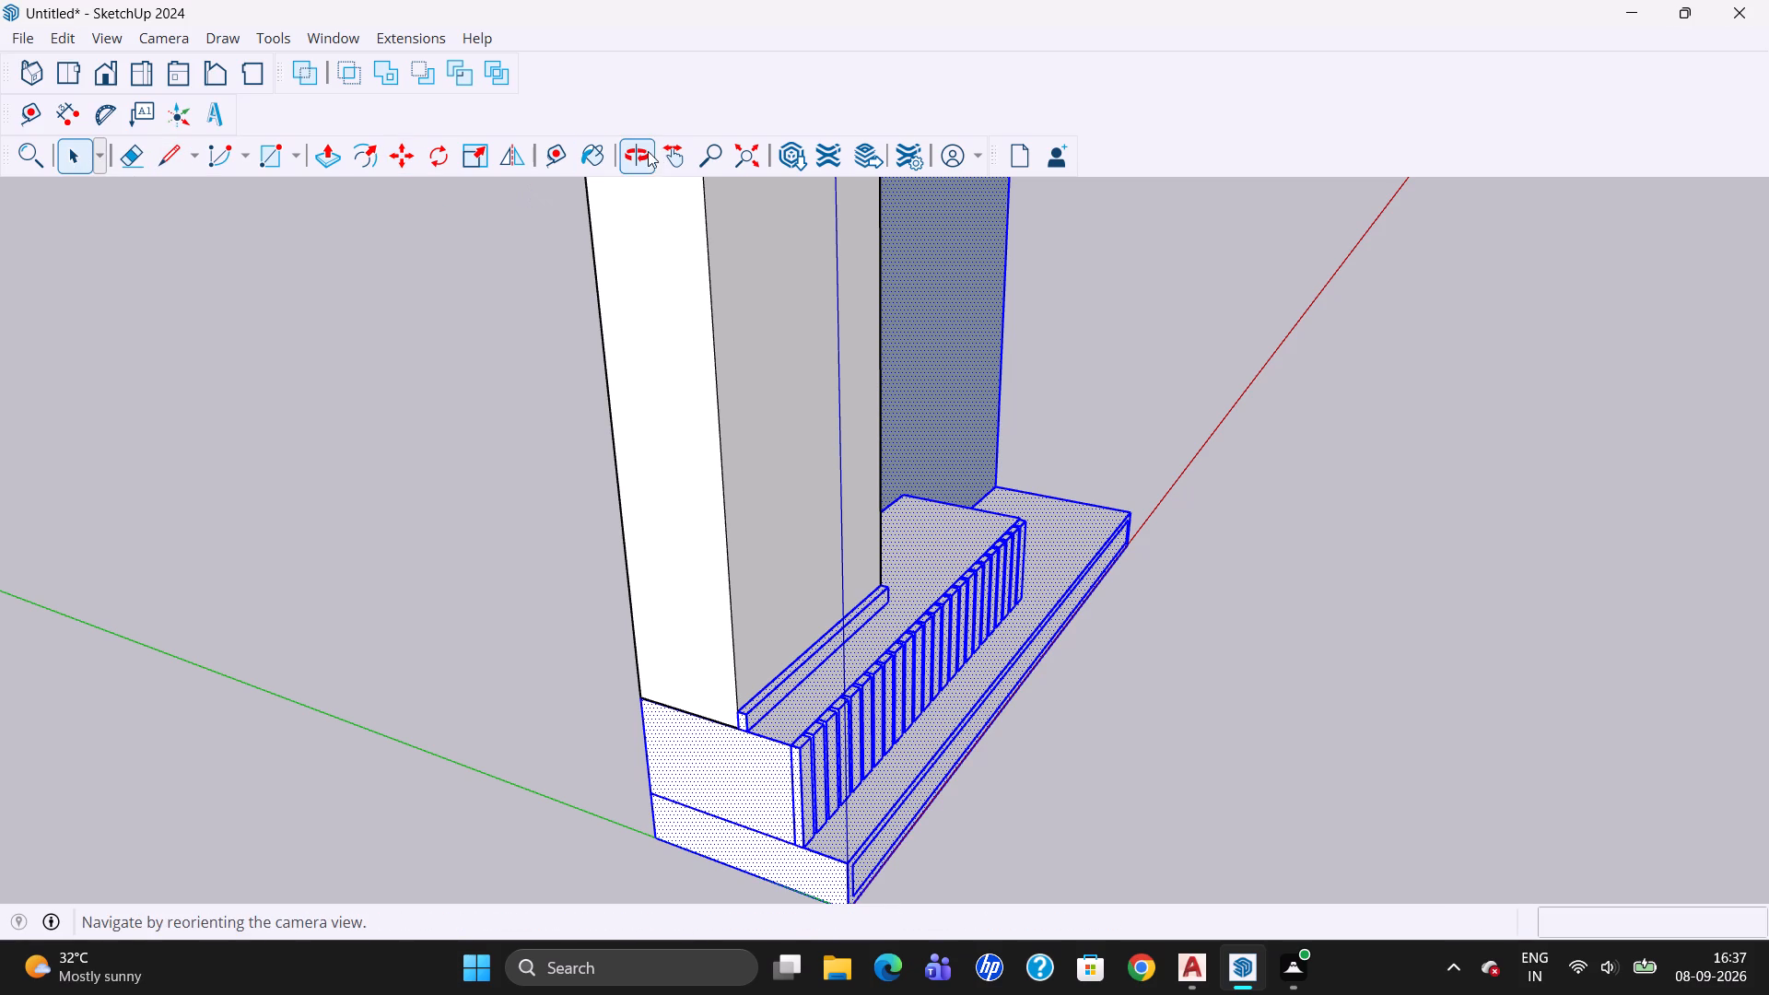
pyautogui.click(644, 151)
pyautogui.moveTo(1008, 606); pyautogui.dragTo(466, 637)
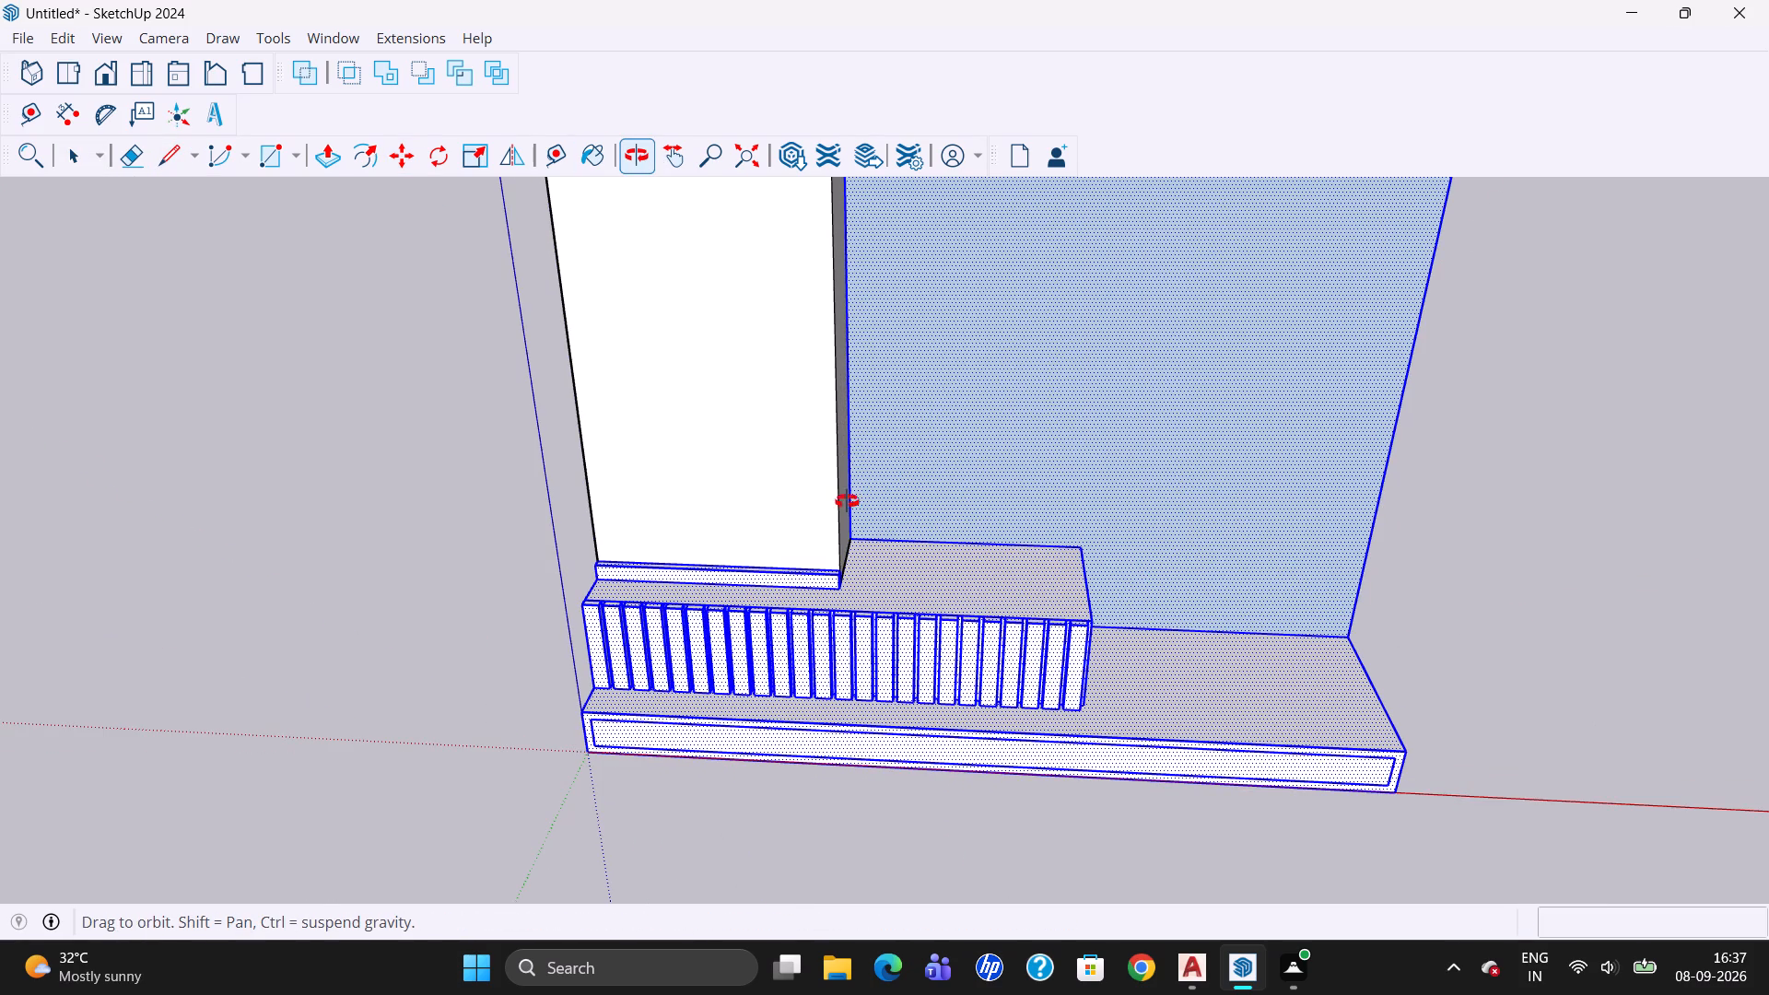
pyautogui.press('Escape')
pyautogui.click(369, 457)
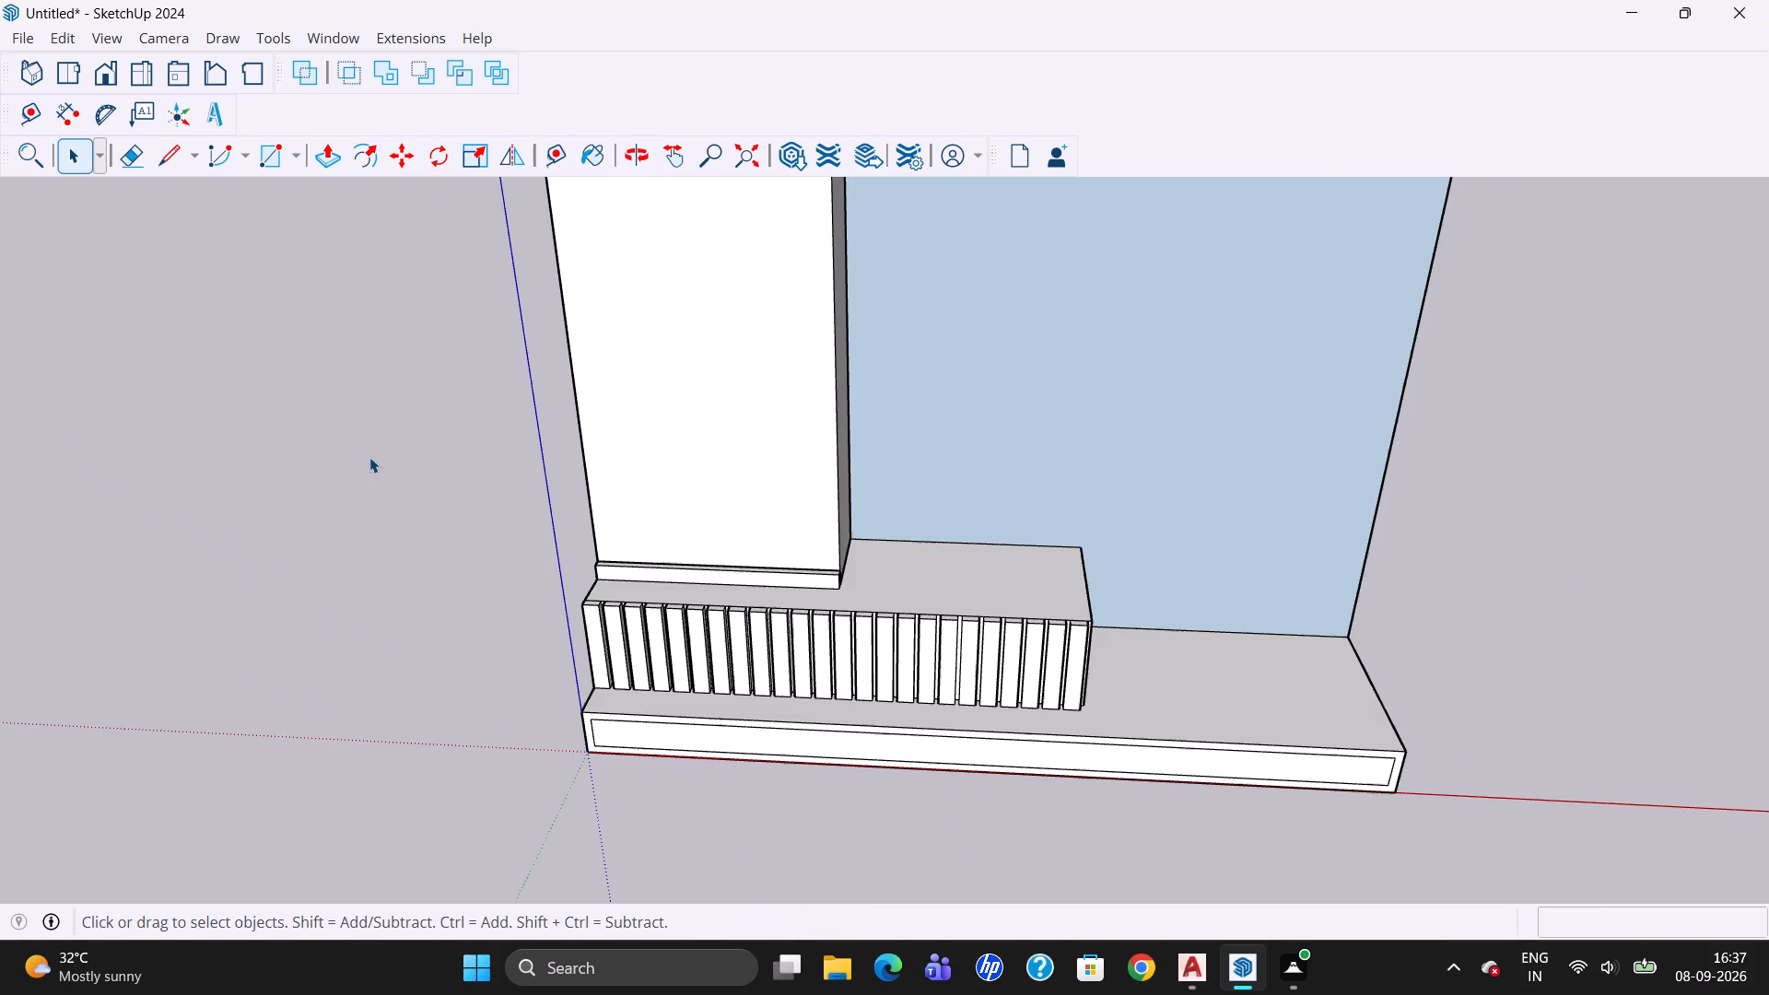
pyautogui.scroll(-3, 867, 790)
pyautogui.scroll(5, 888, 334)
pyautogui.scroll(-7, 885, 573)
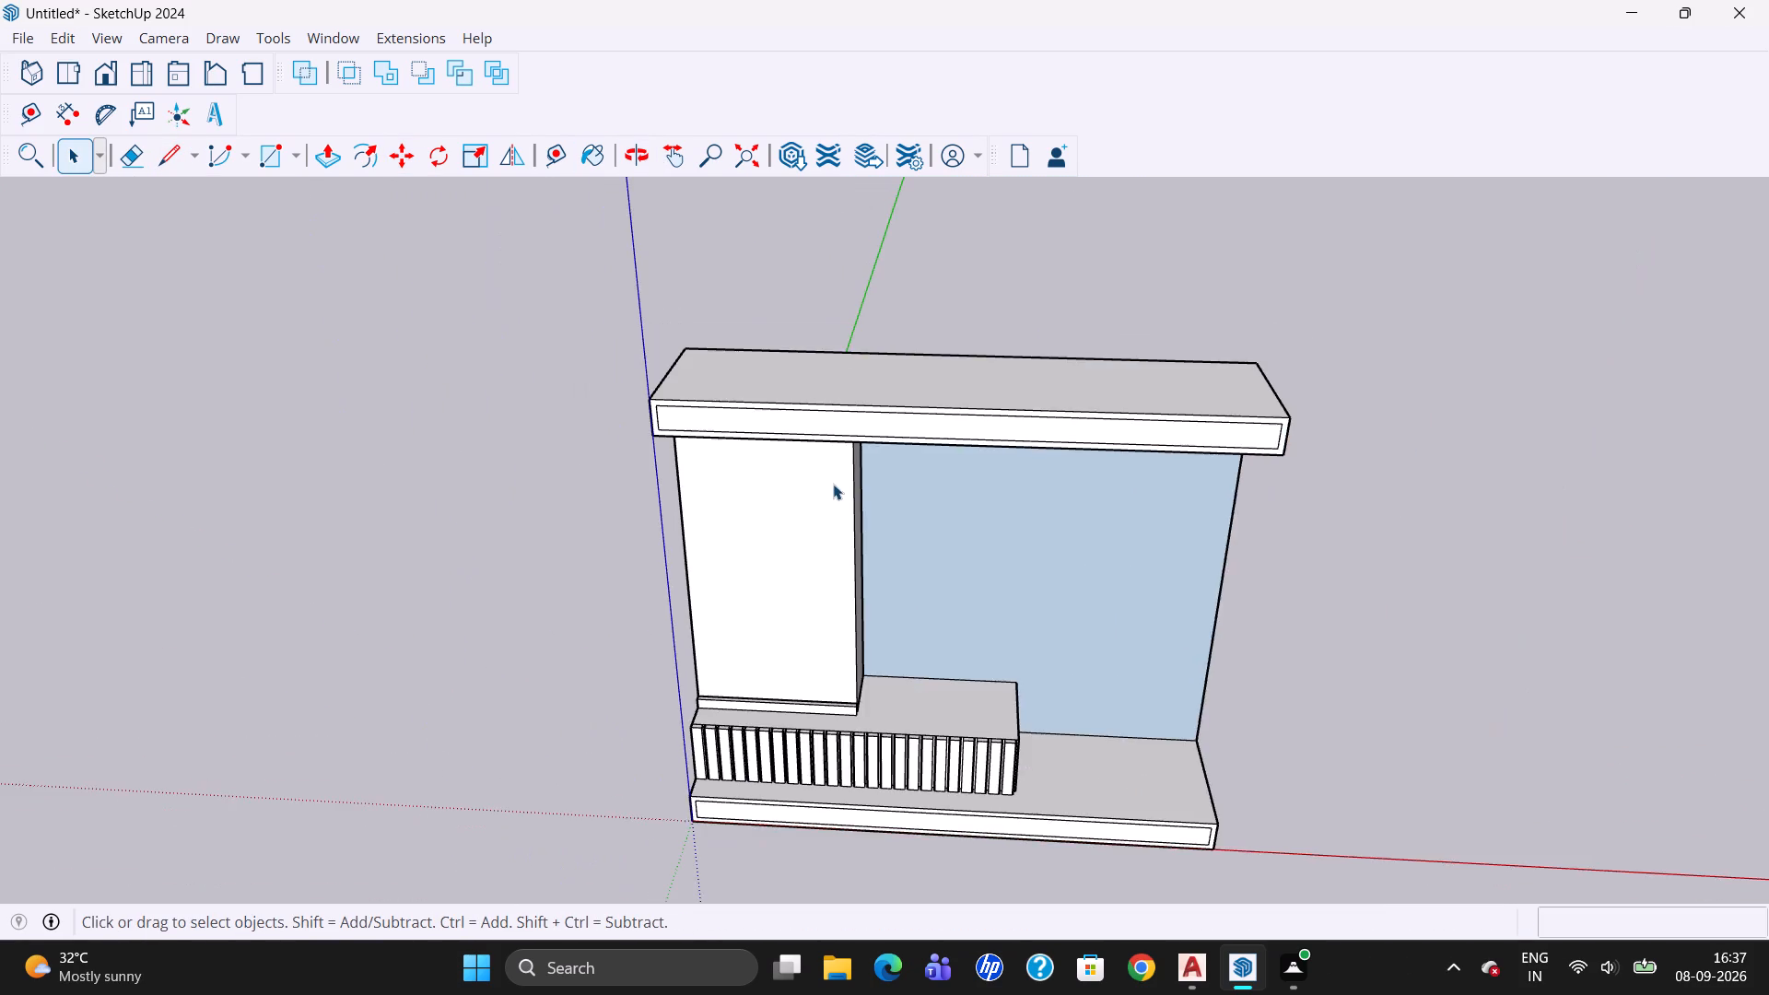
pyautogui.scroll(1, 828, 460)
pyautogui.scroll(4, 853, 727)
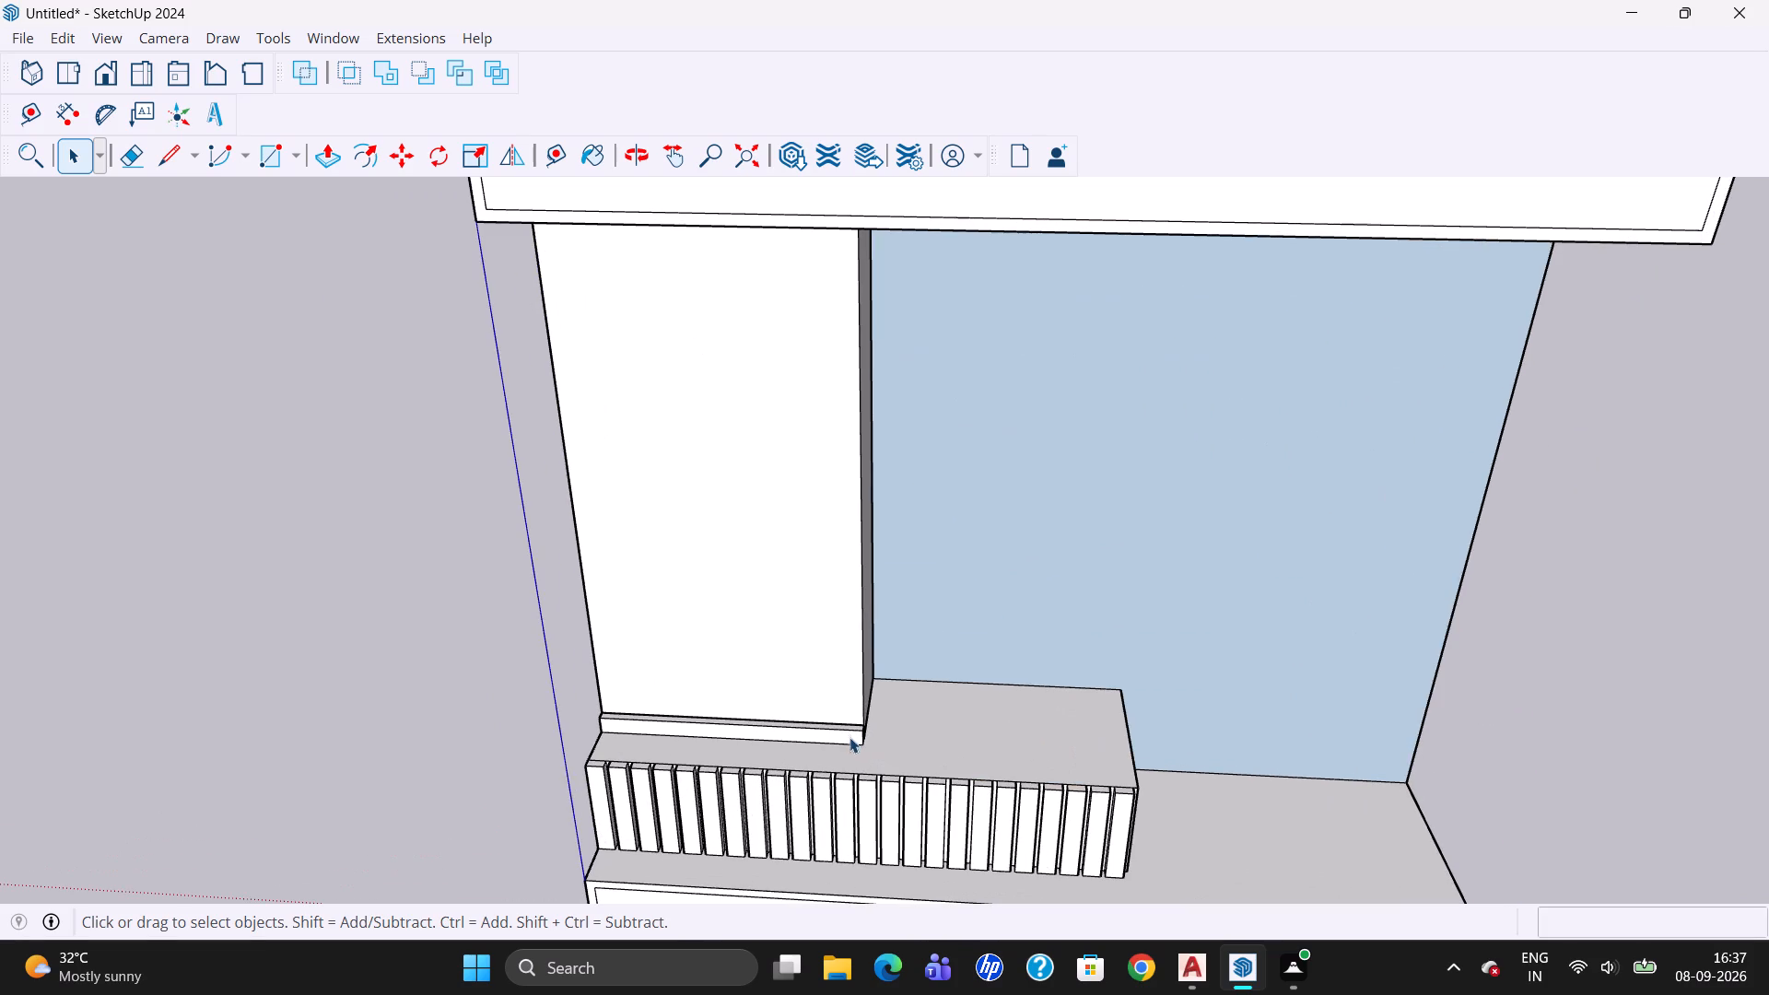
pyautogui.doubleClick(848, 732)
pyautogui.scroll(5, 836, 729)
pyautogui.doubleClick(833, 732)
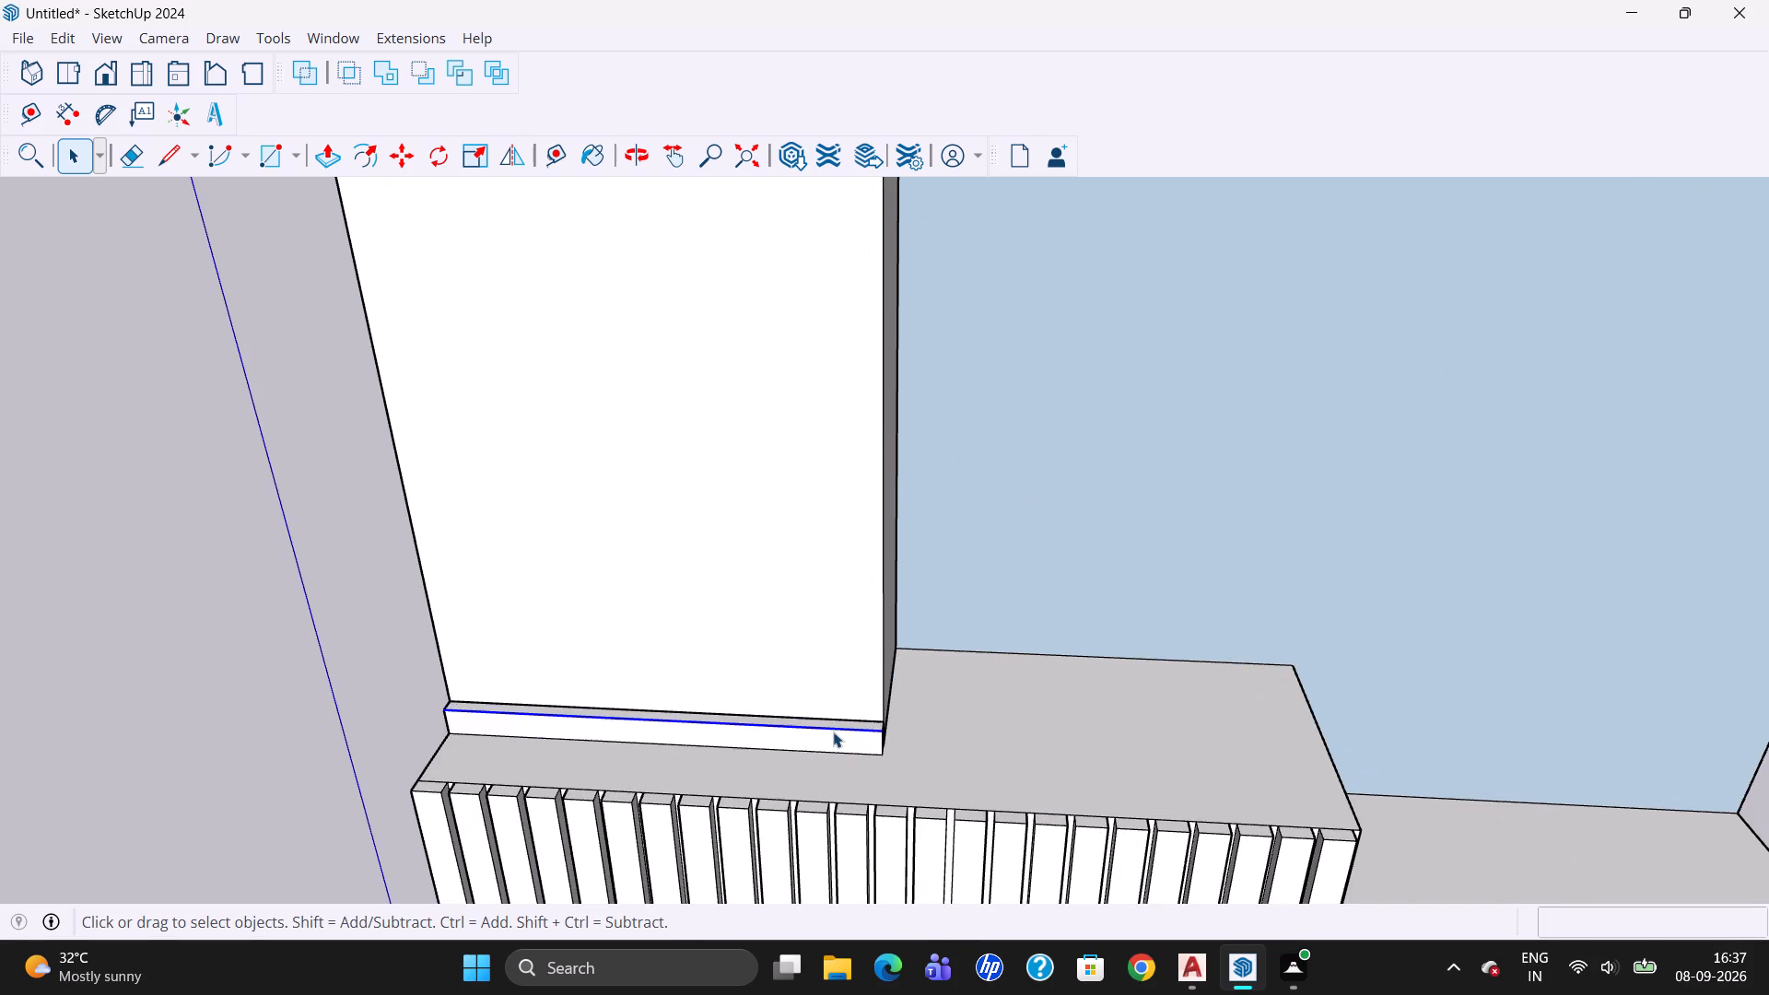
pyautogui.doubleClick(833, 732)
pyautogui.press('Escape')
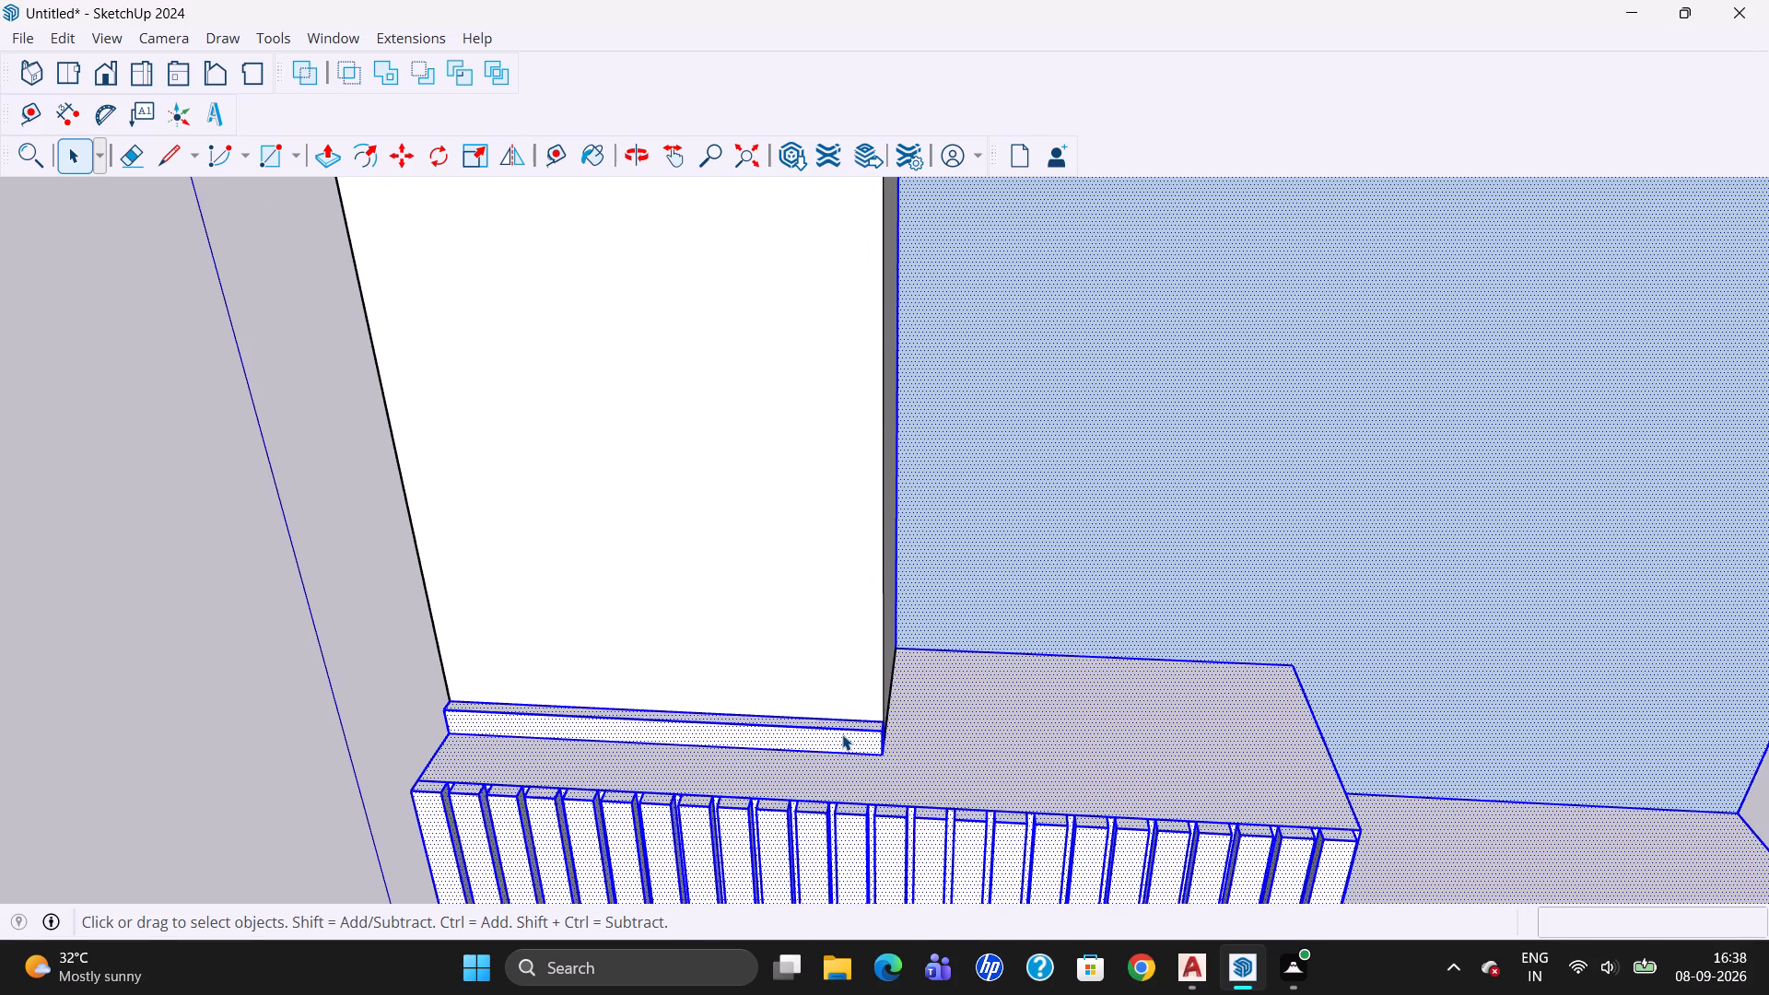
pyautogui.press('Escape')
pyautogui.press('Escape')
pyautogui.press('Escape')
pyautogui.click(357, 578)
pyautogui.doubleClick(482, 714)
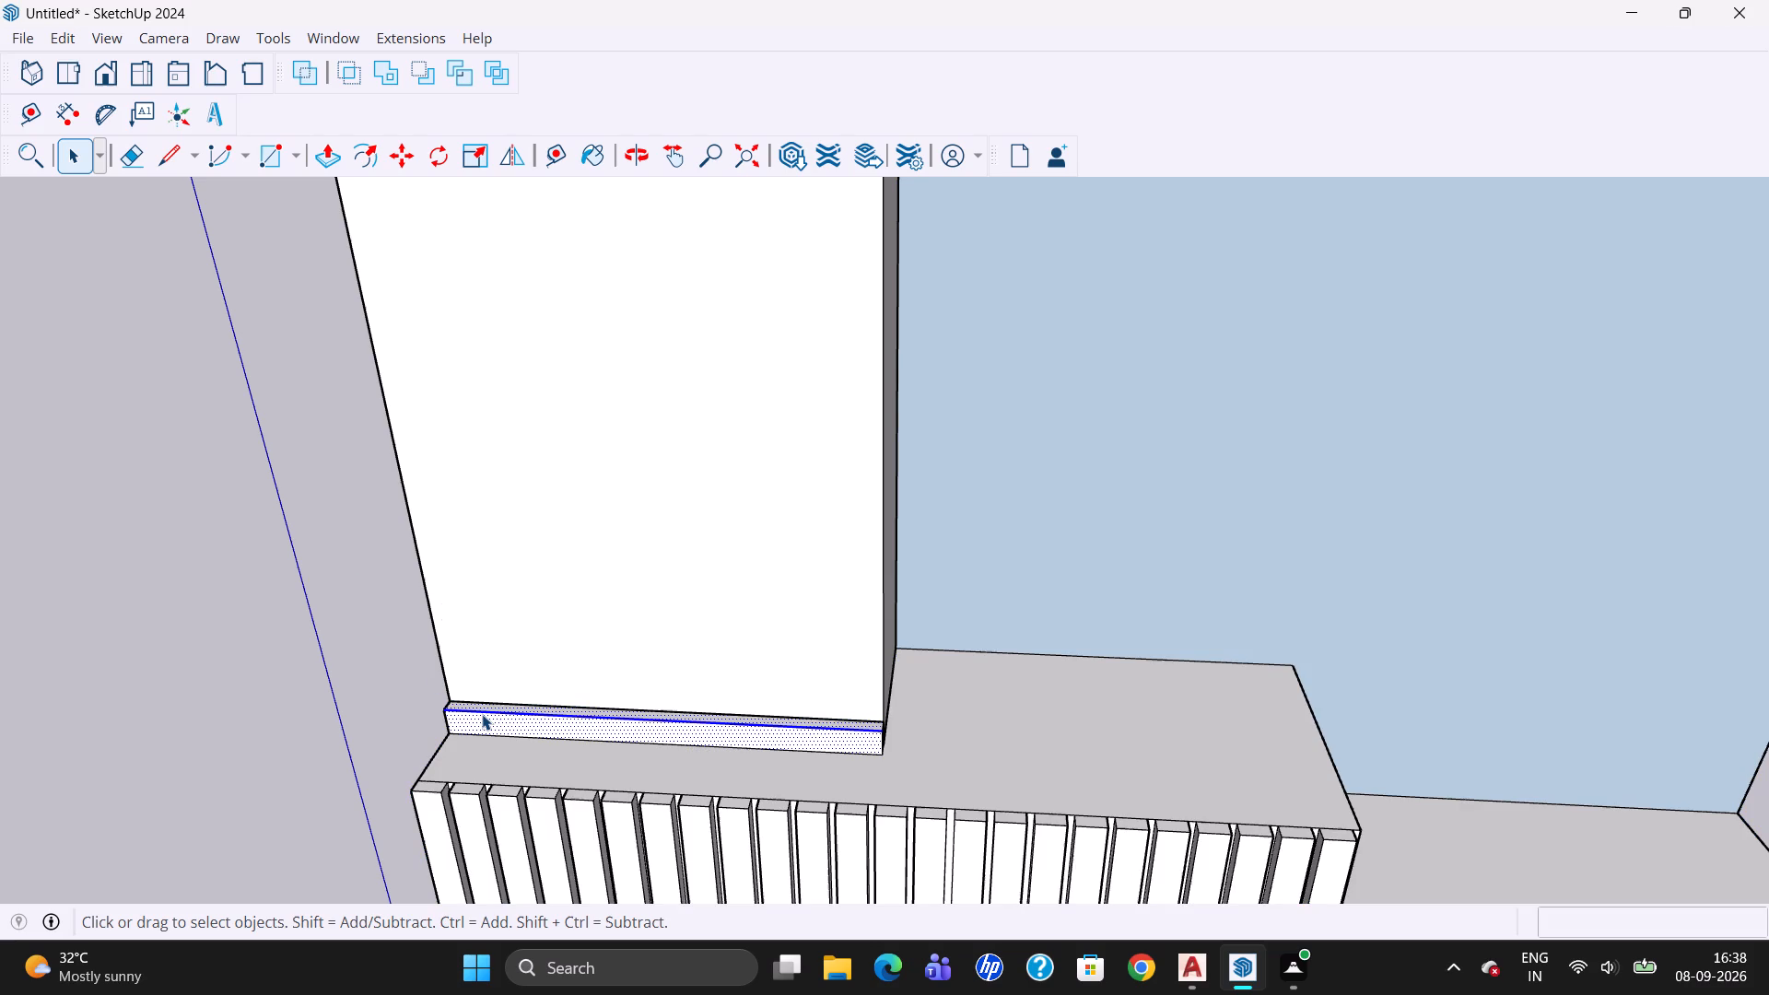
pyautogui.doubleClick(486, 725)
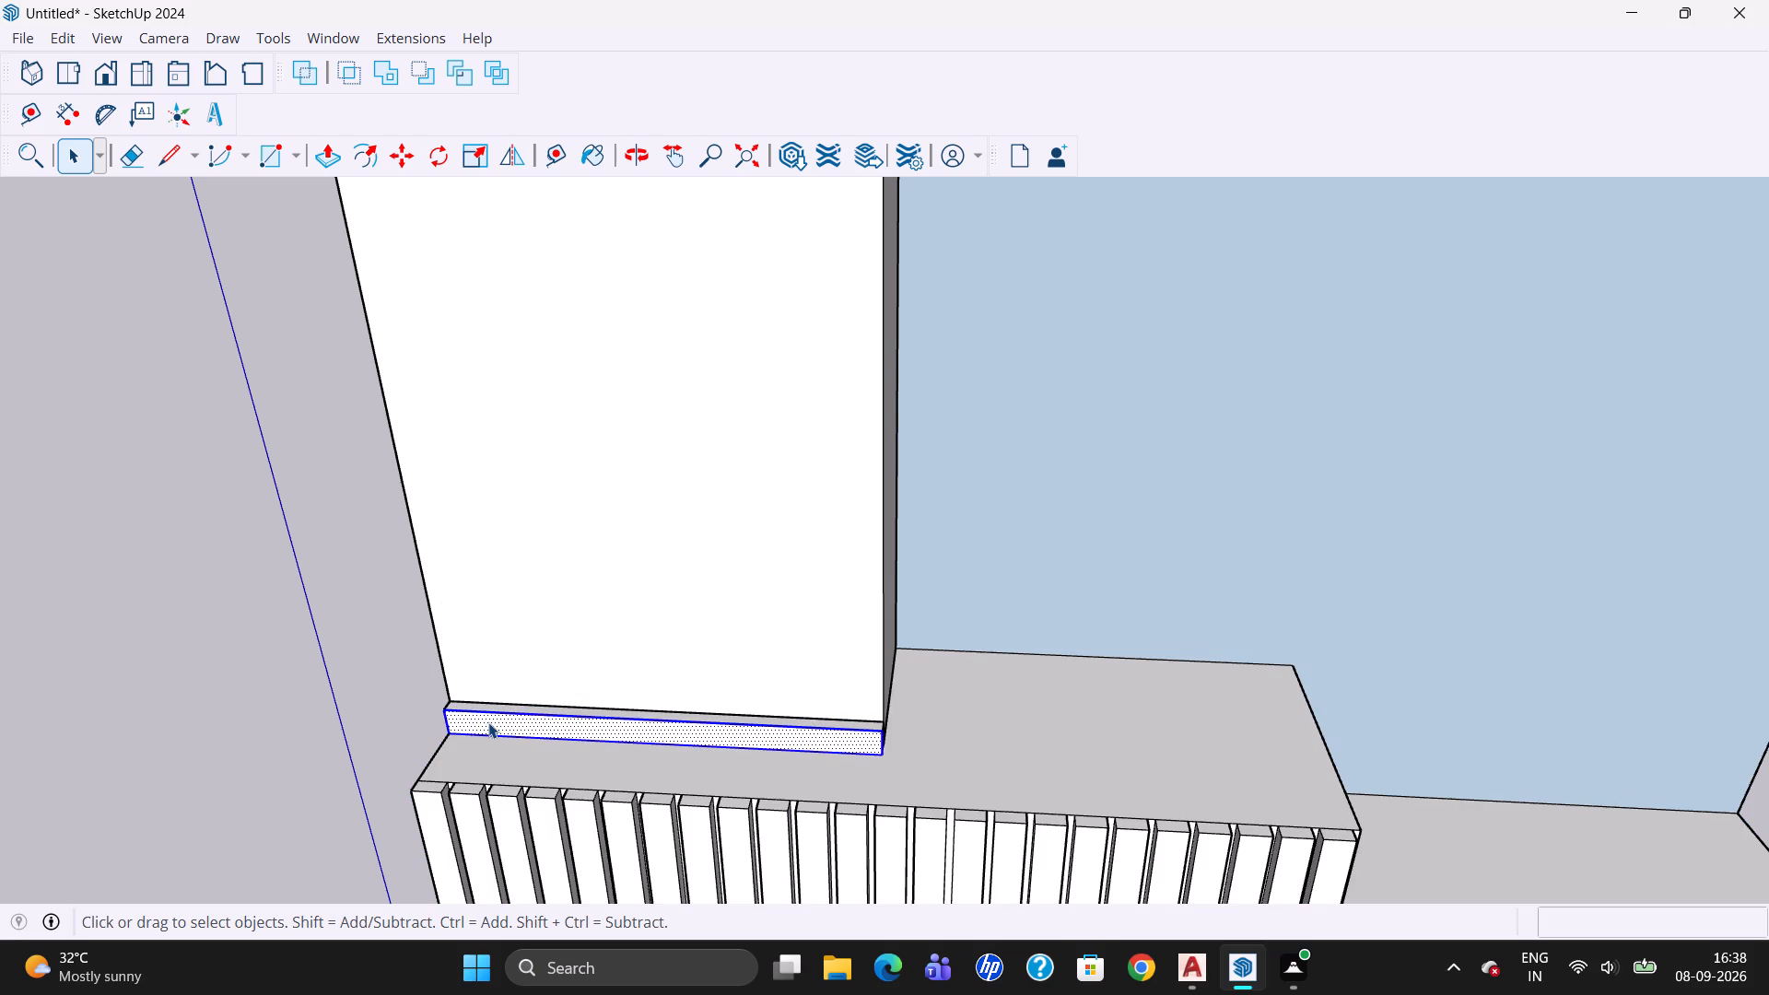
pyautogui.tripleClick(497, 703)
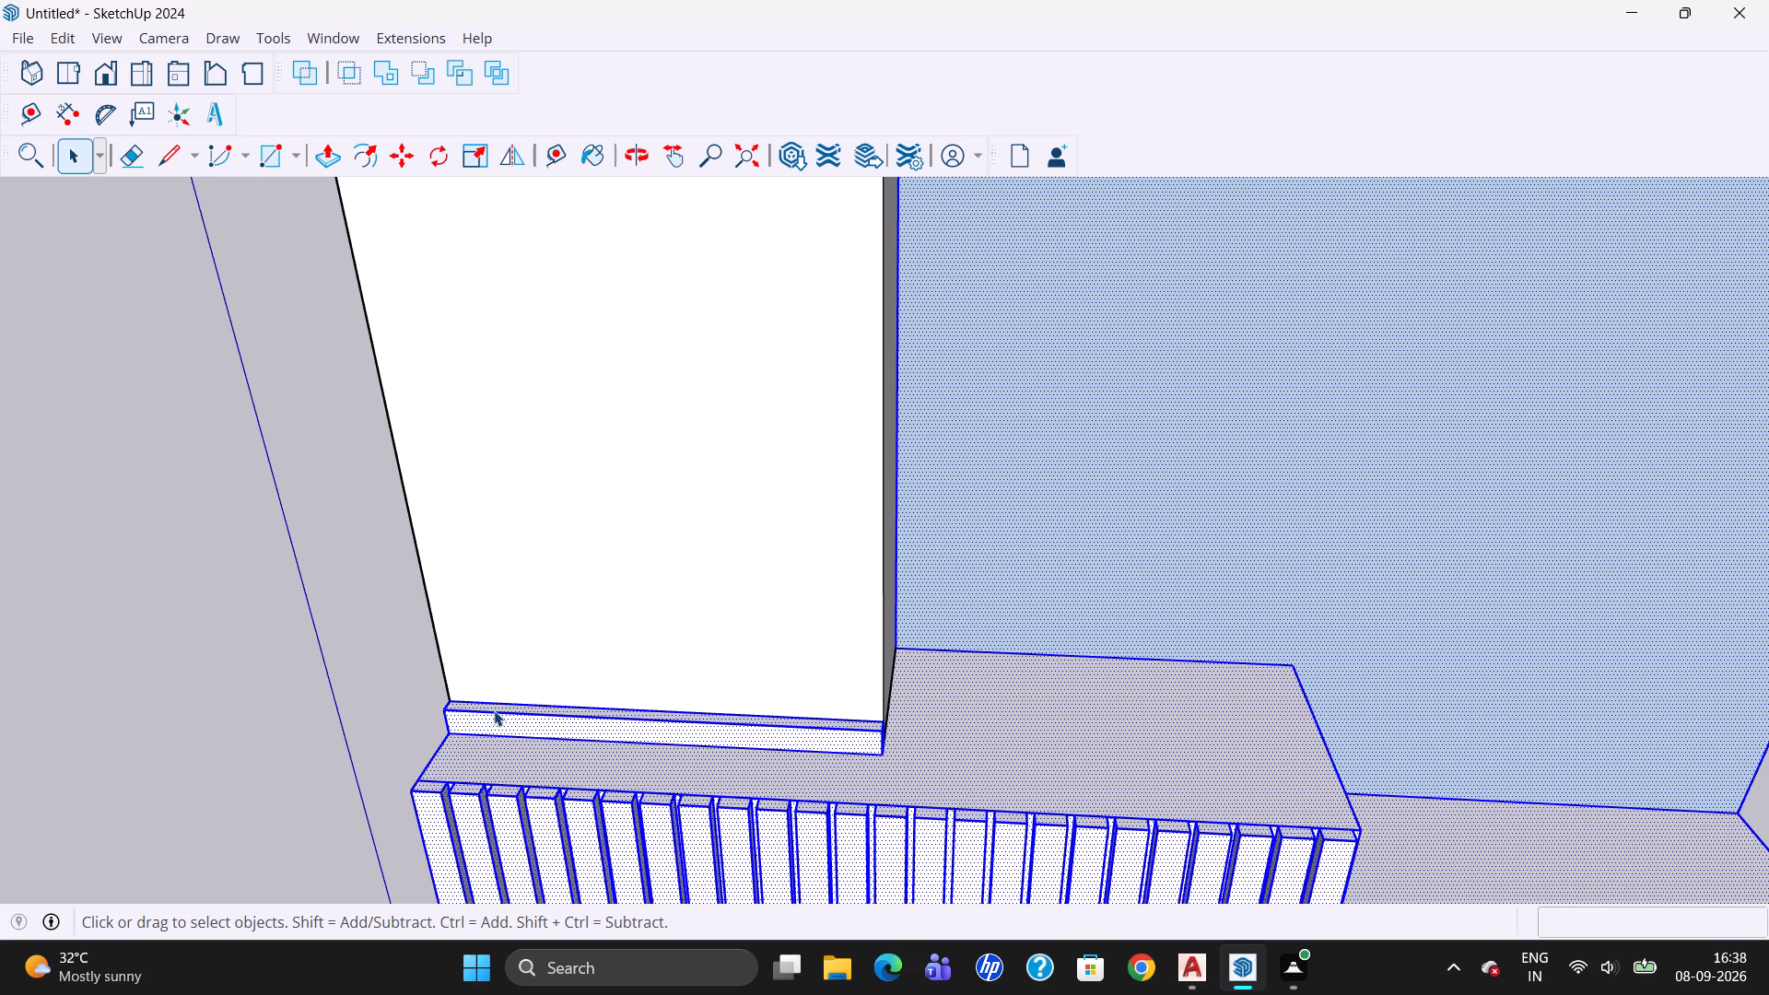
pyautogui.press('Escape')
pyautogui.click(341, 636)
# Make one group of all geometry connected to the base's top face, including the fluted front, thin bar and back panel.
pyautogui.click(871, 832)
pyautogui.tripleClick(984, 767)
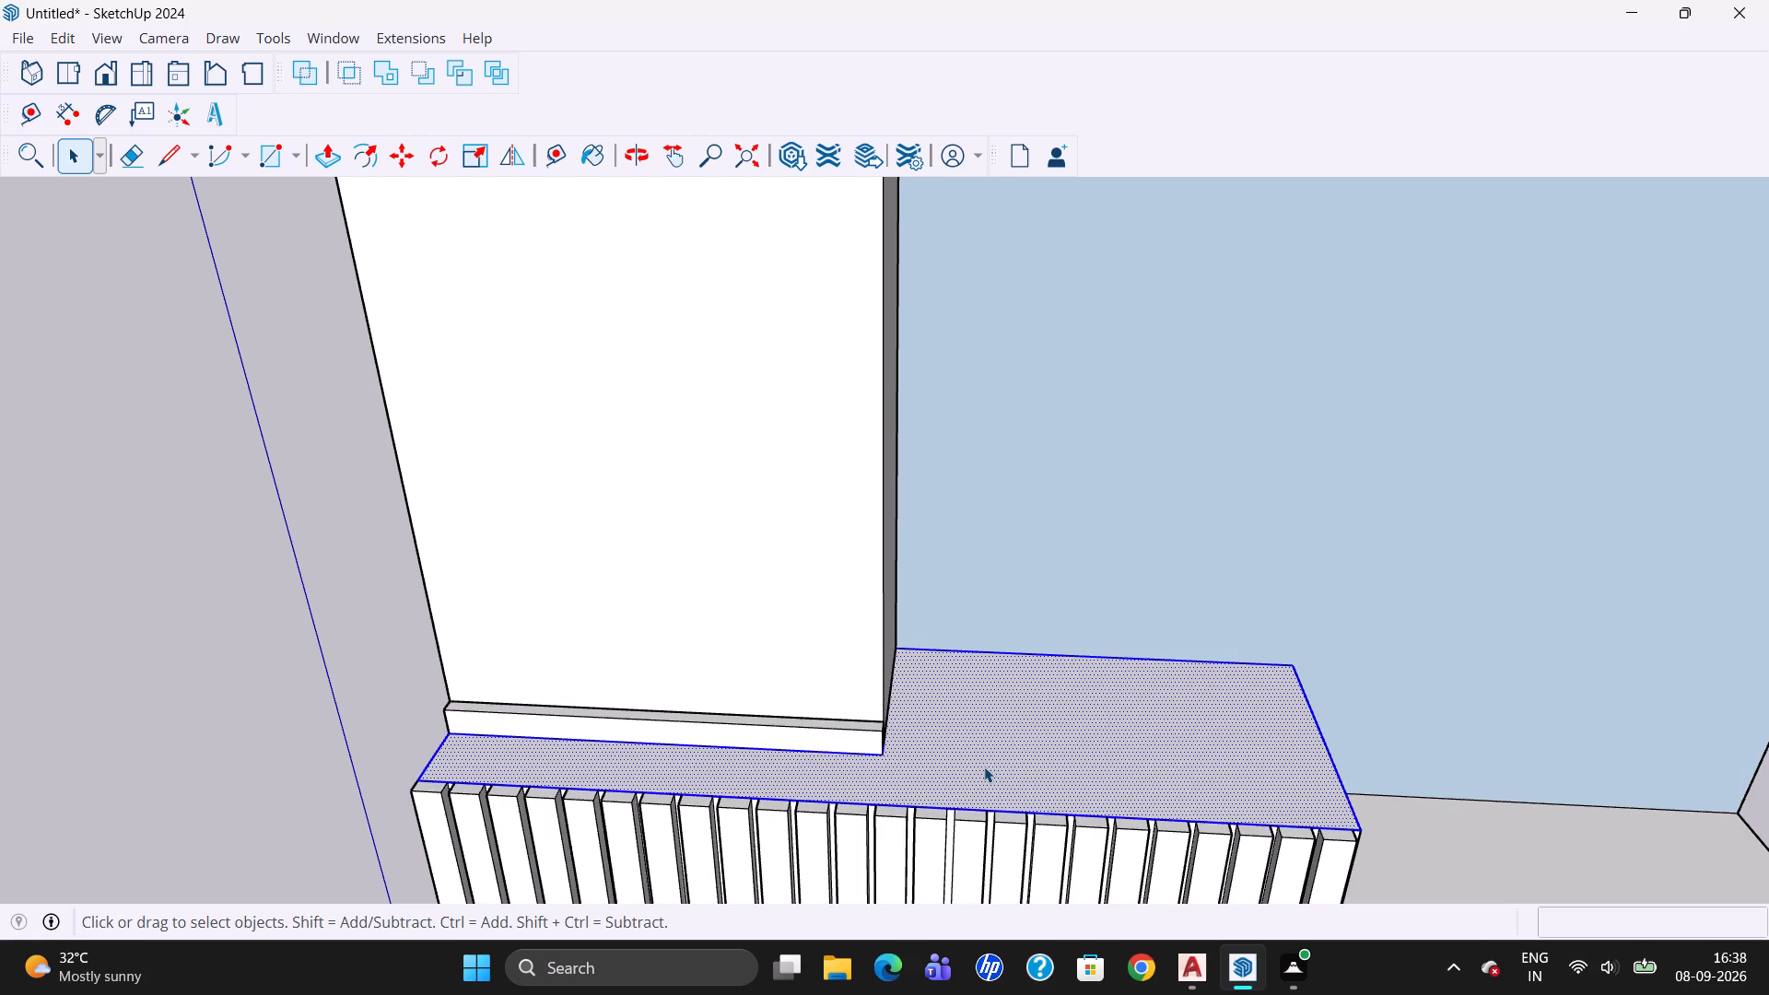
pyautogui.rightClick(984, 767)
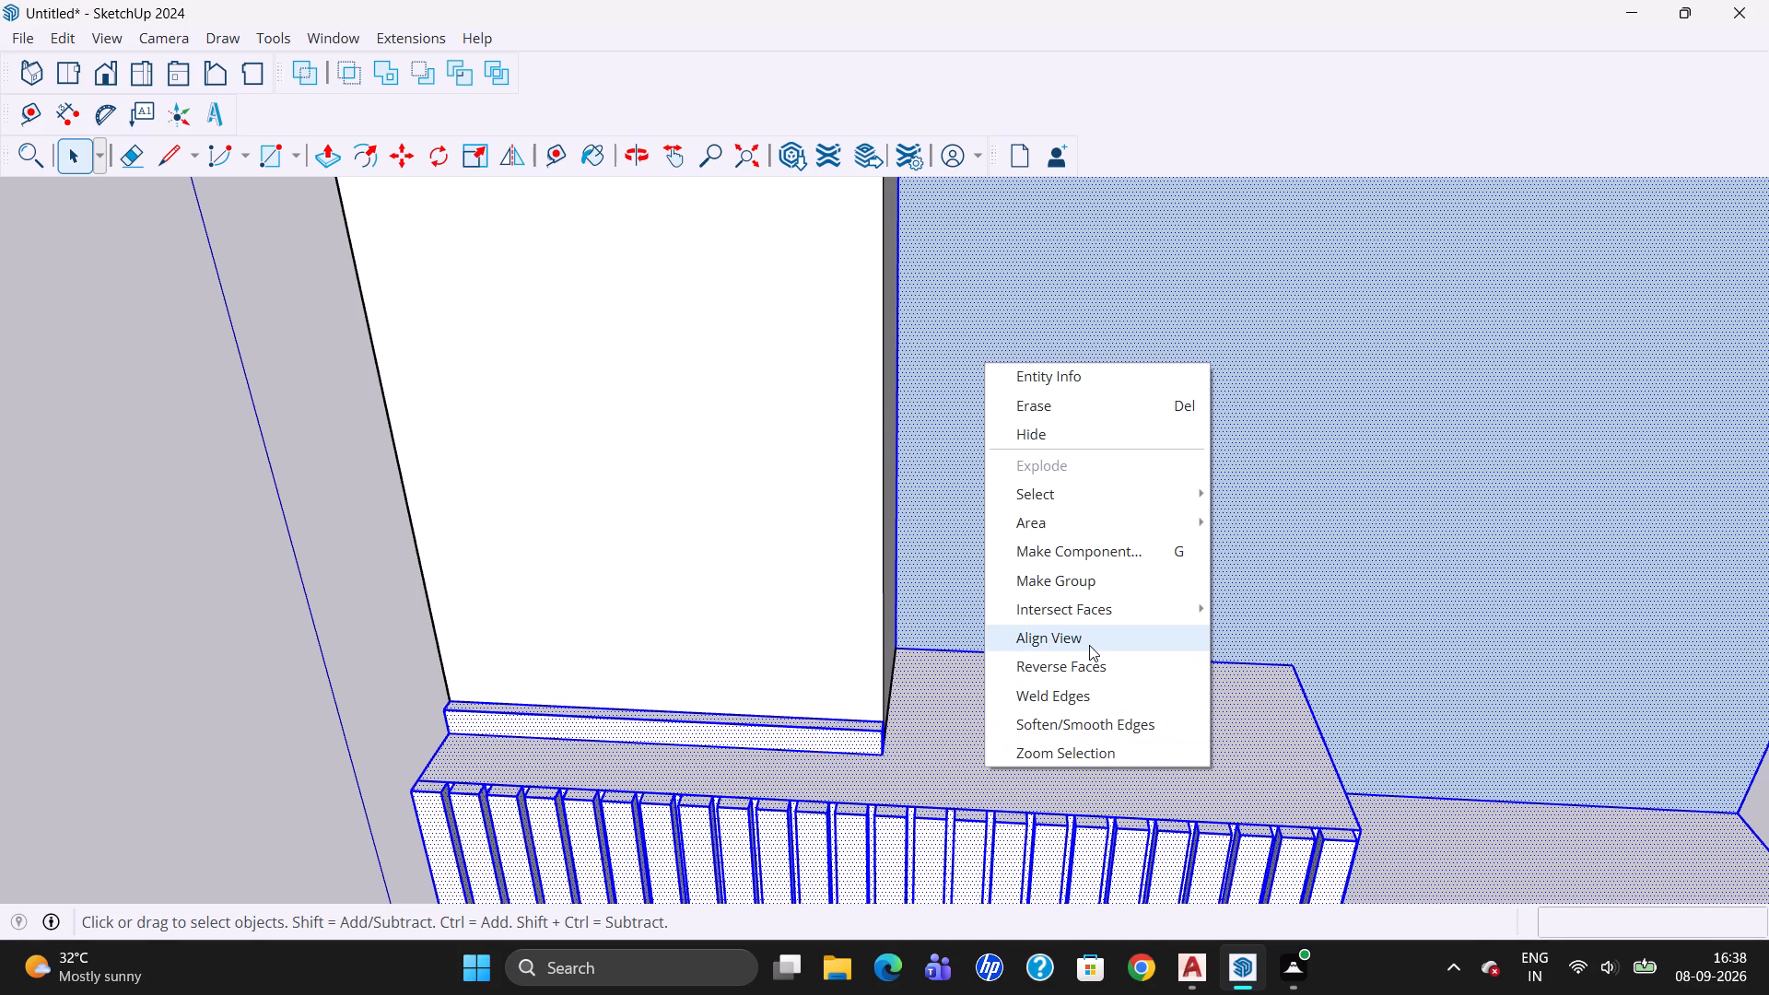
pyautogui.click(1106, 589)
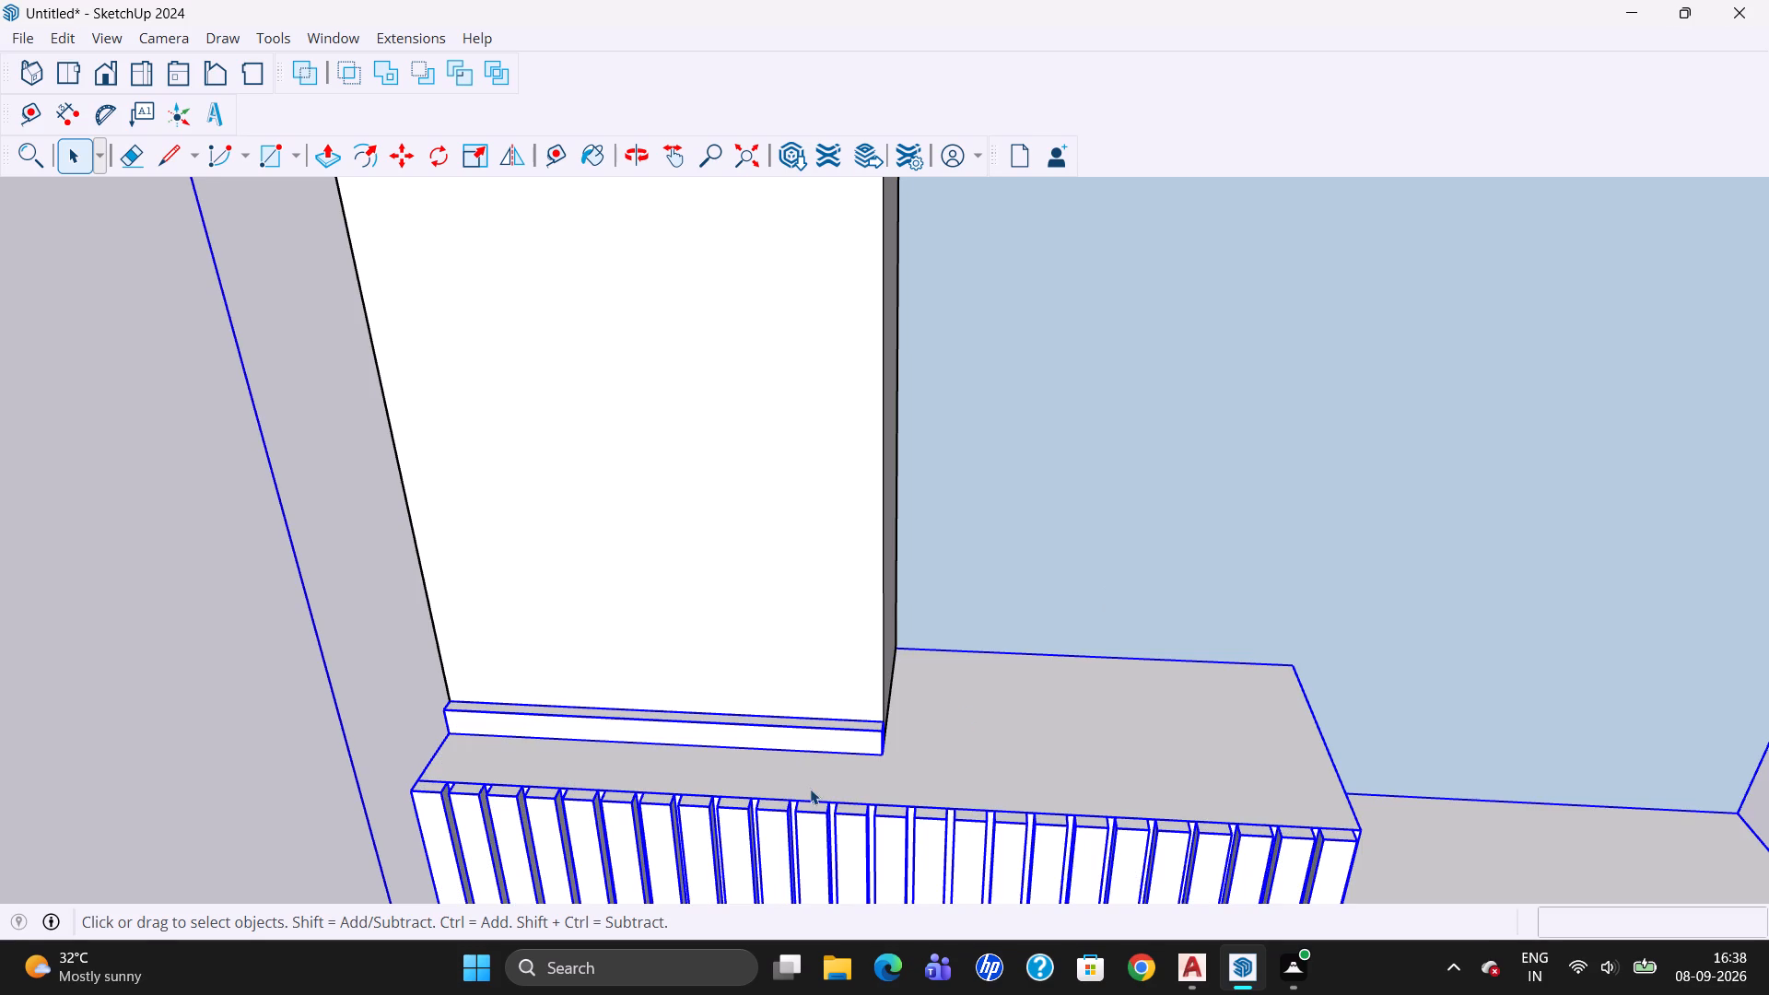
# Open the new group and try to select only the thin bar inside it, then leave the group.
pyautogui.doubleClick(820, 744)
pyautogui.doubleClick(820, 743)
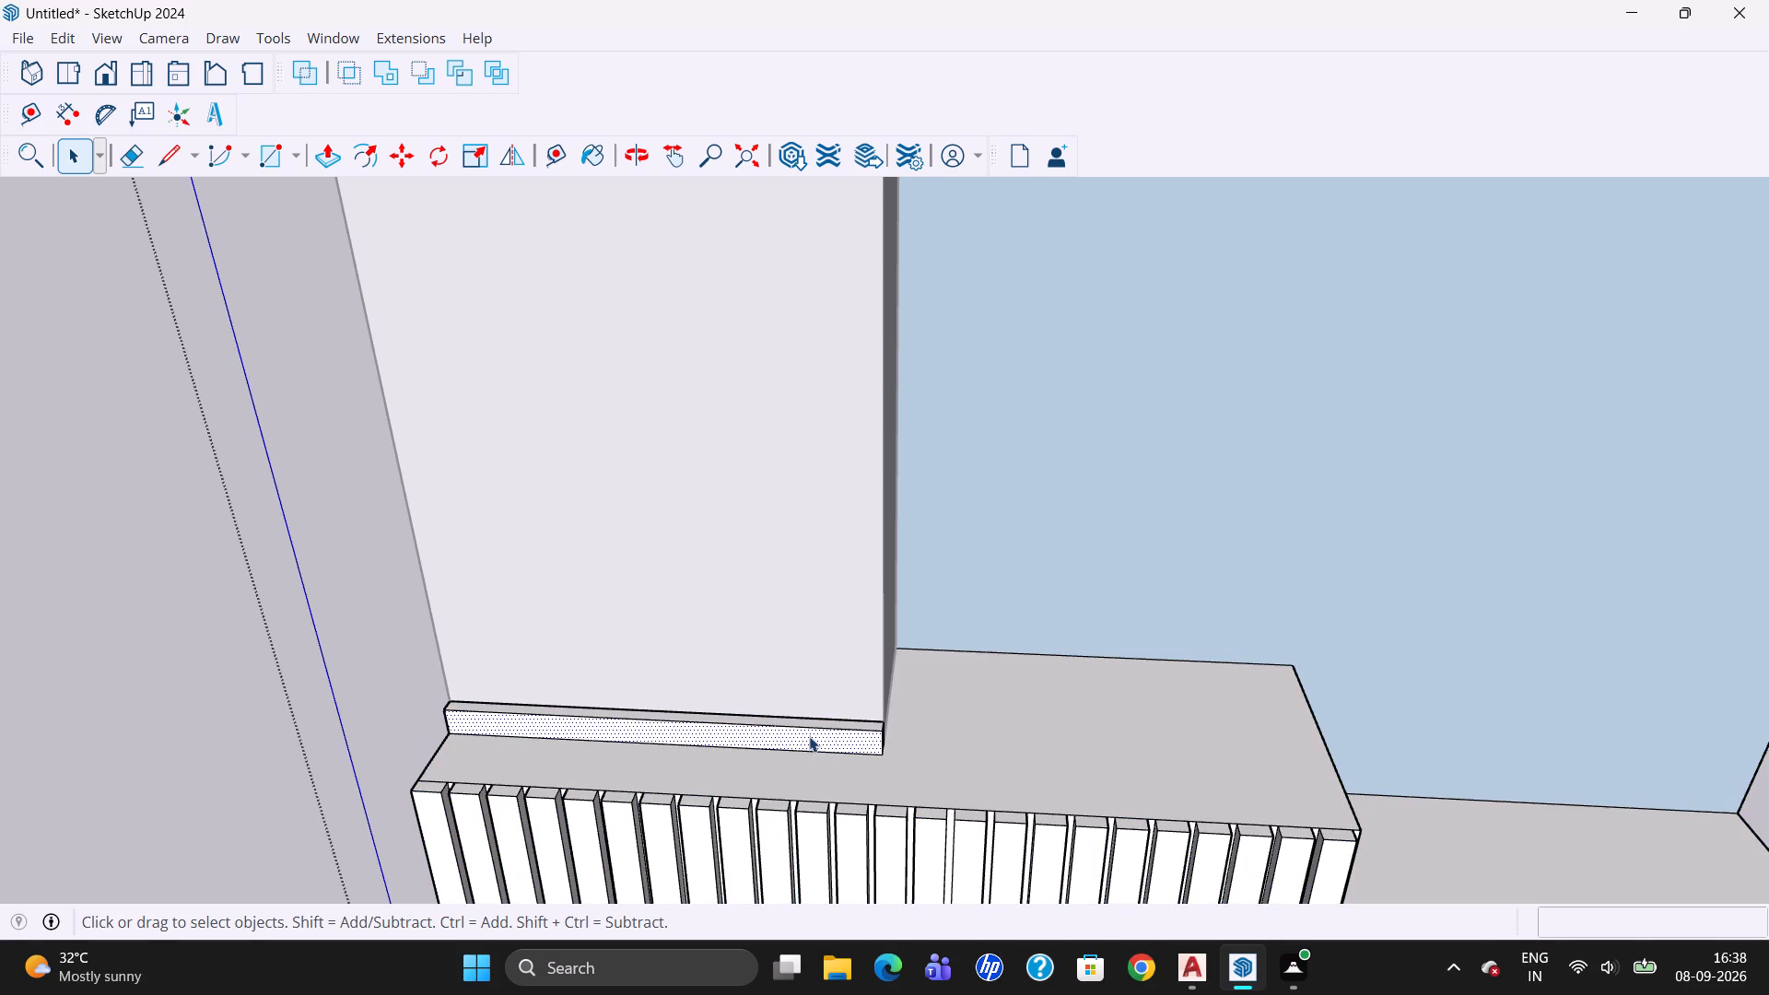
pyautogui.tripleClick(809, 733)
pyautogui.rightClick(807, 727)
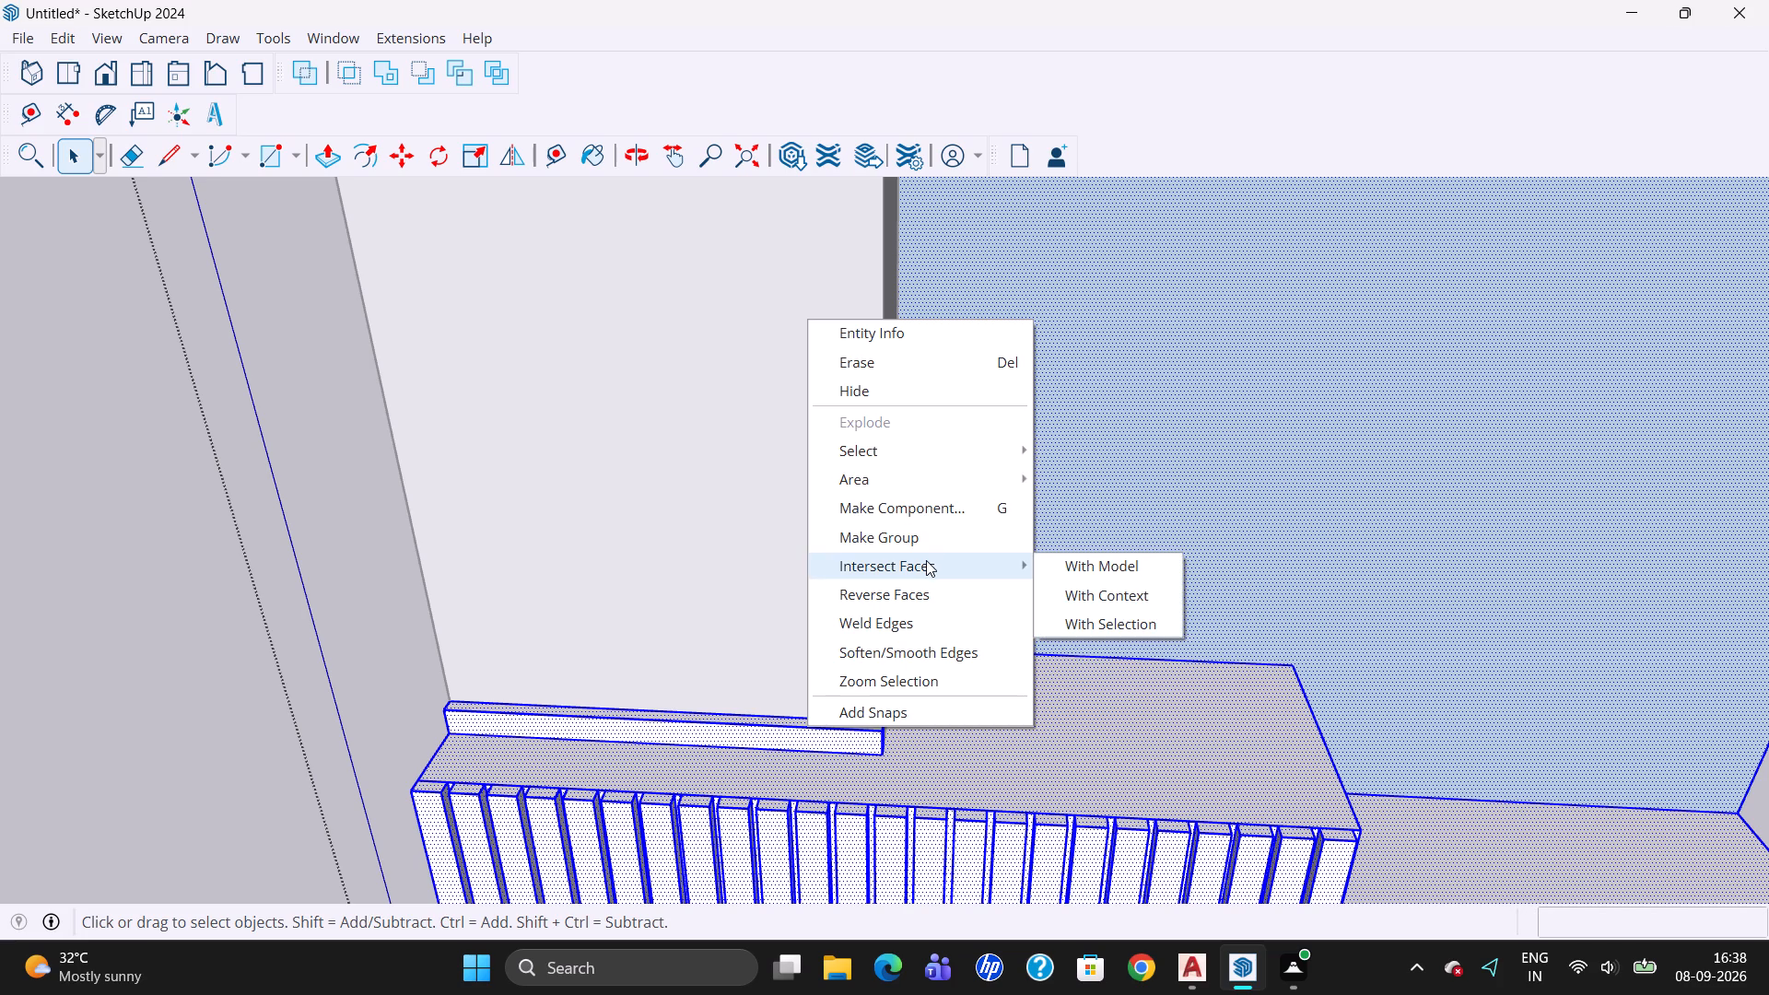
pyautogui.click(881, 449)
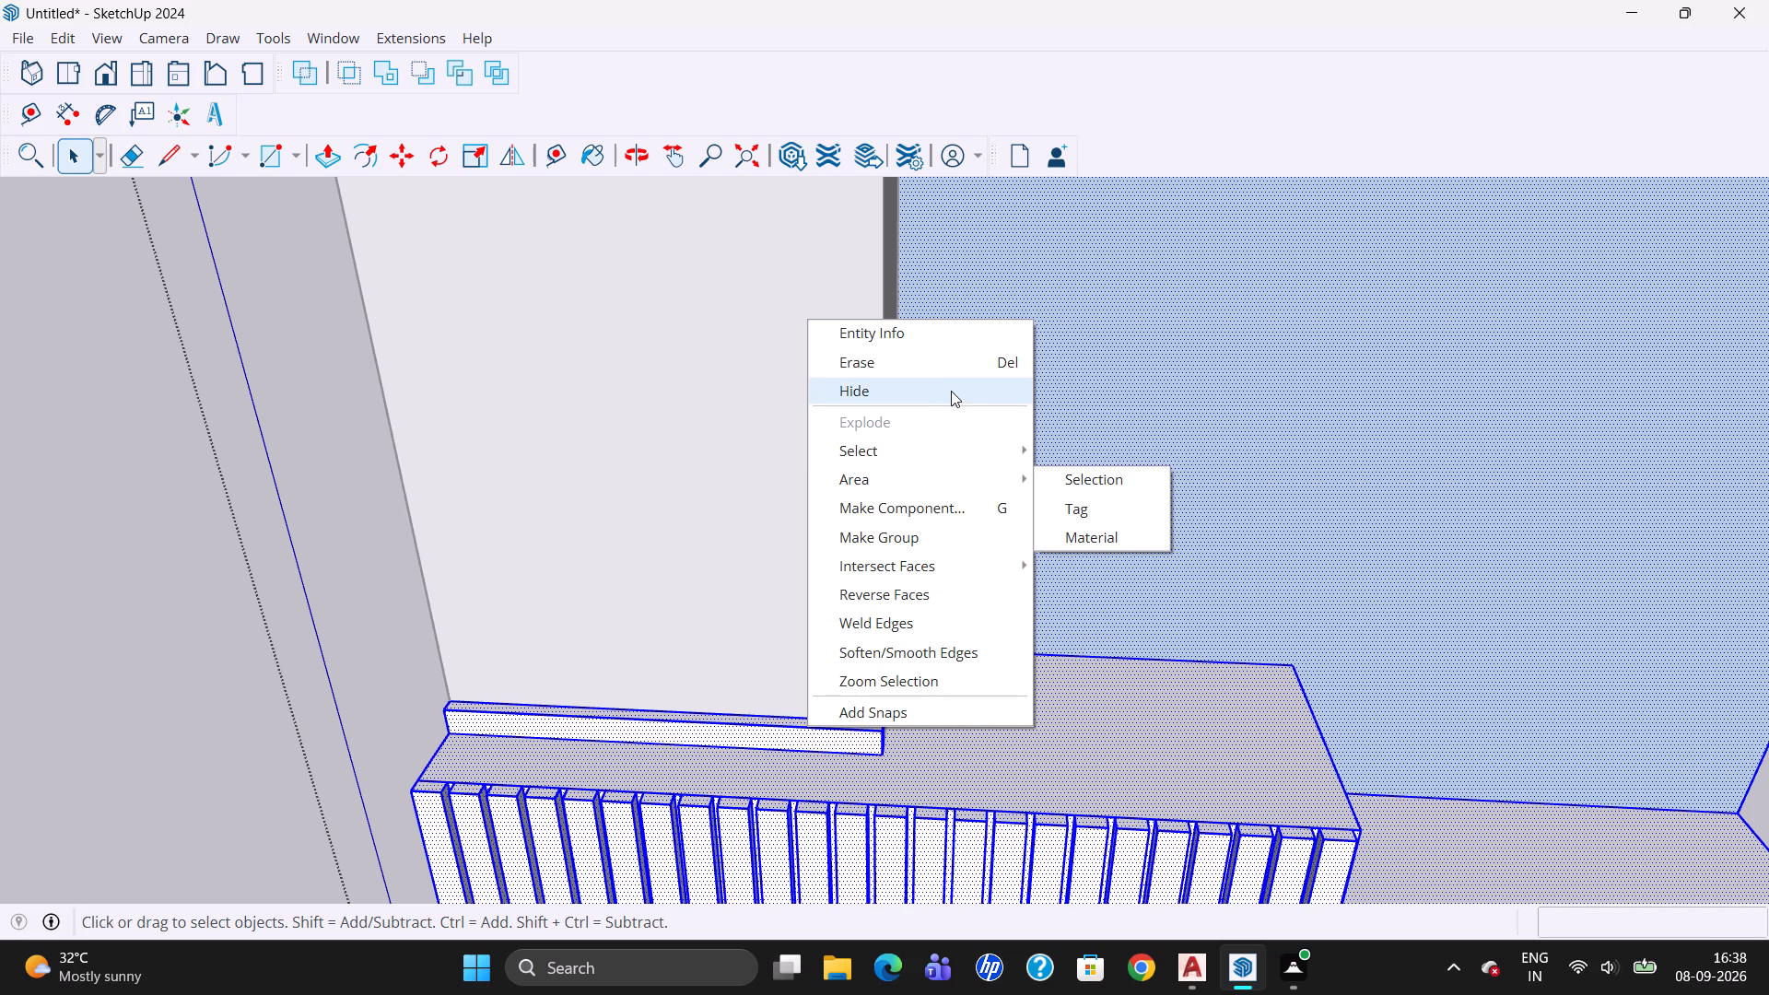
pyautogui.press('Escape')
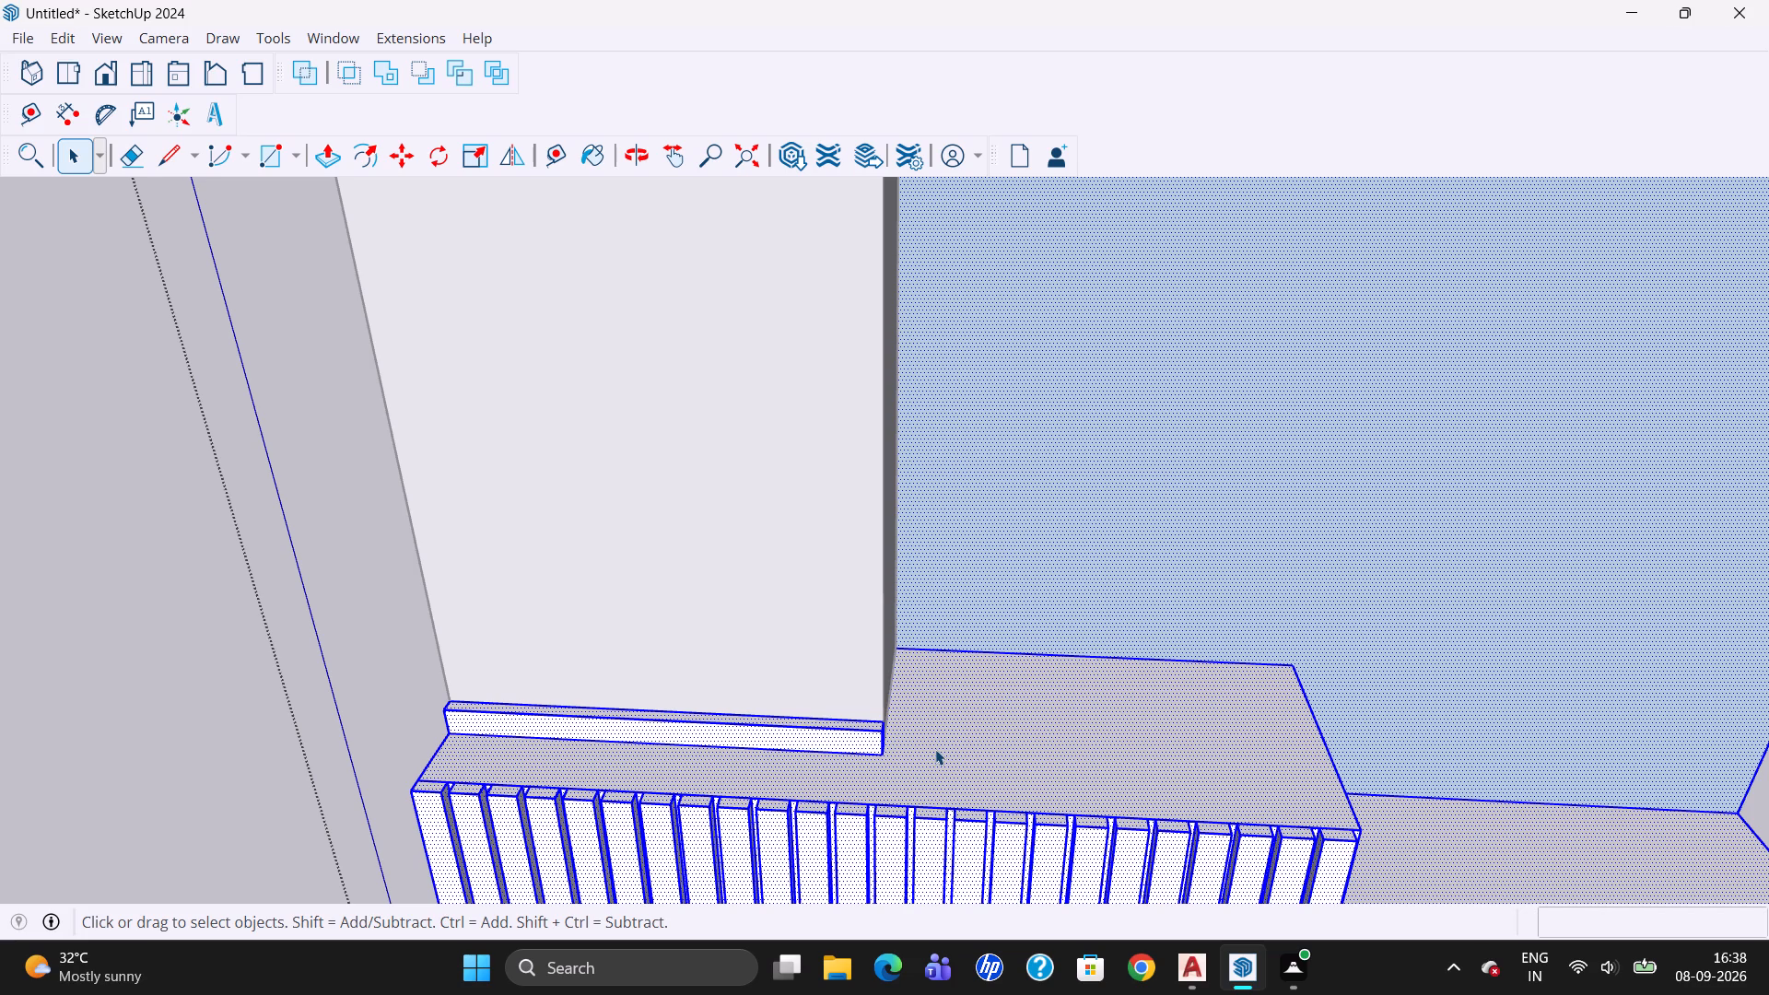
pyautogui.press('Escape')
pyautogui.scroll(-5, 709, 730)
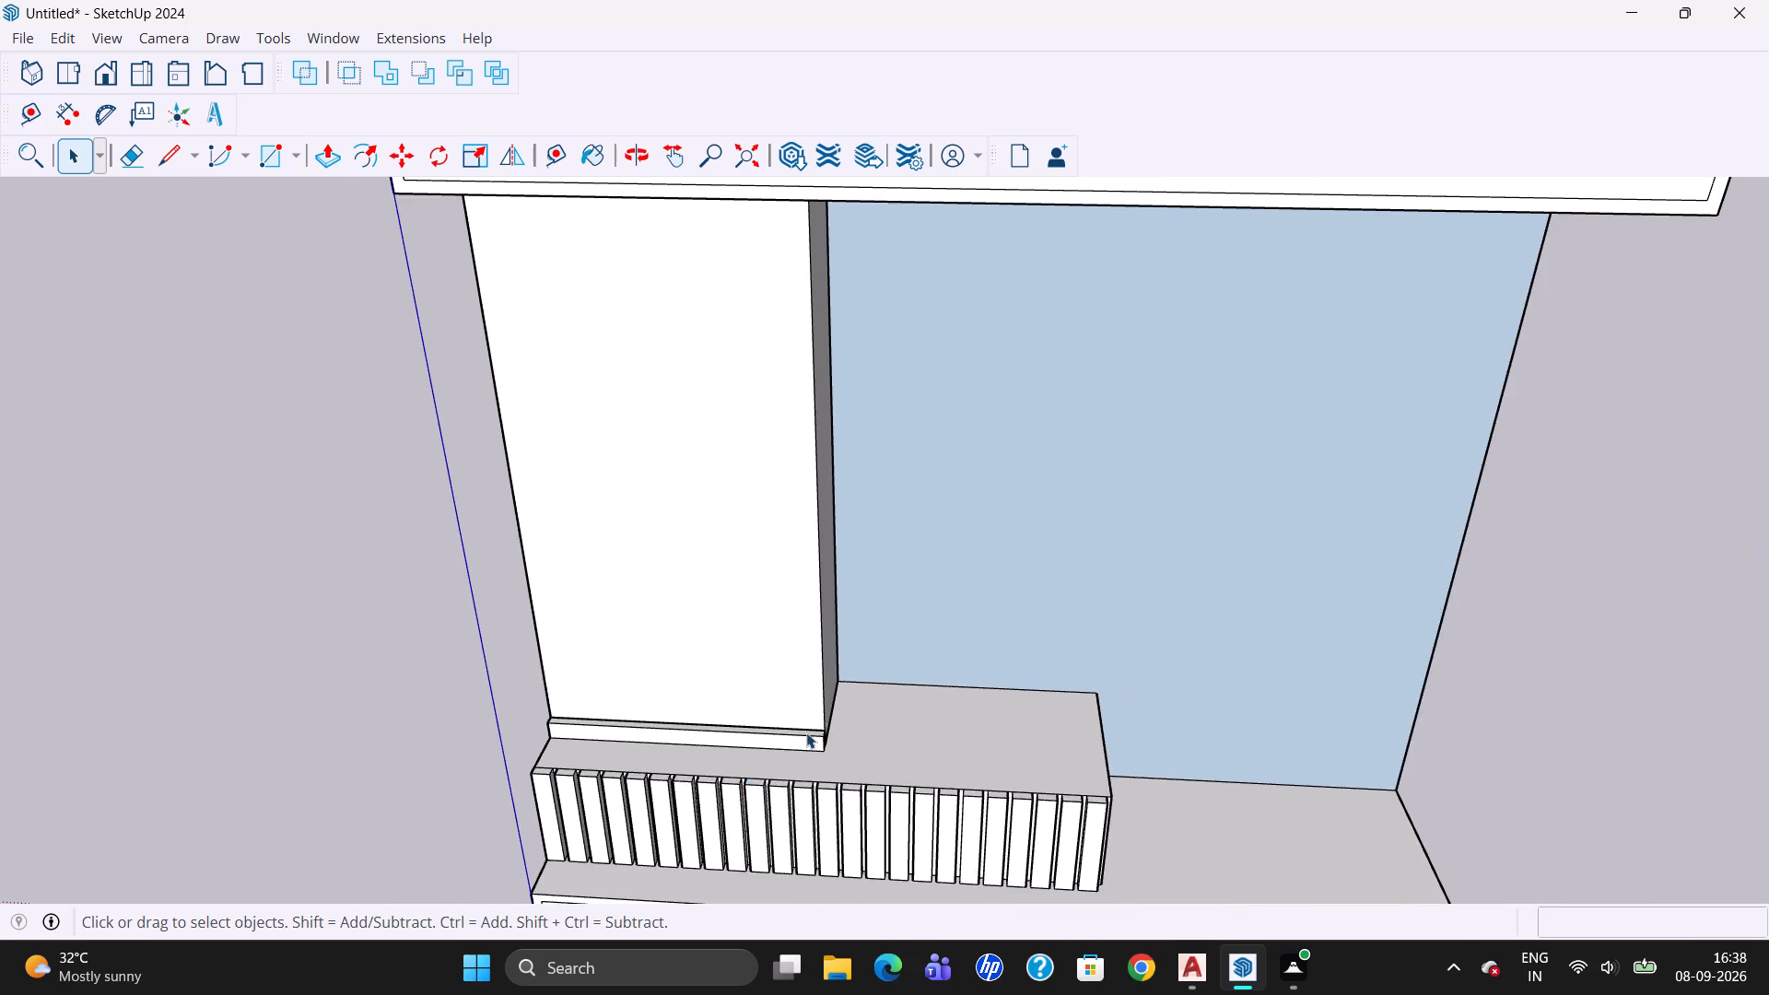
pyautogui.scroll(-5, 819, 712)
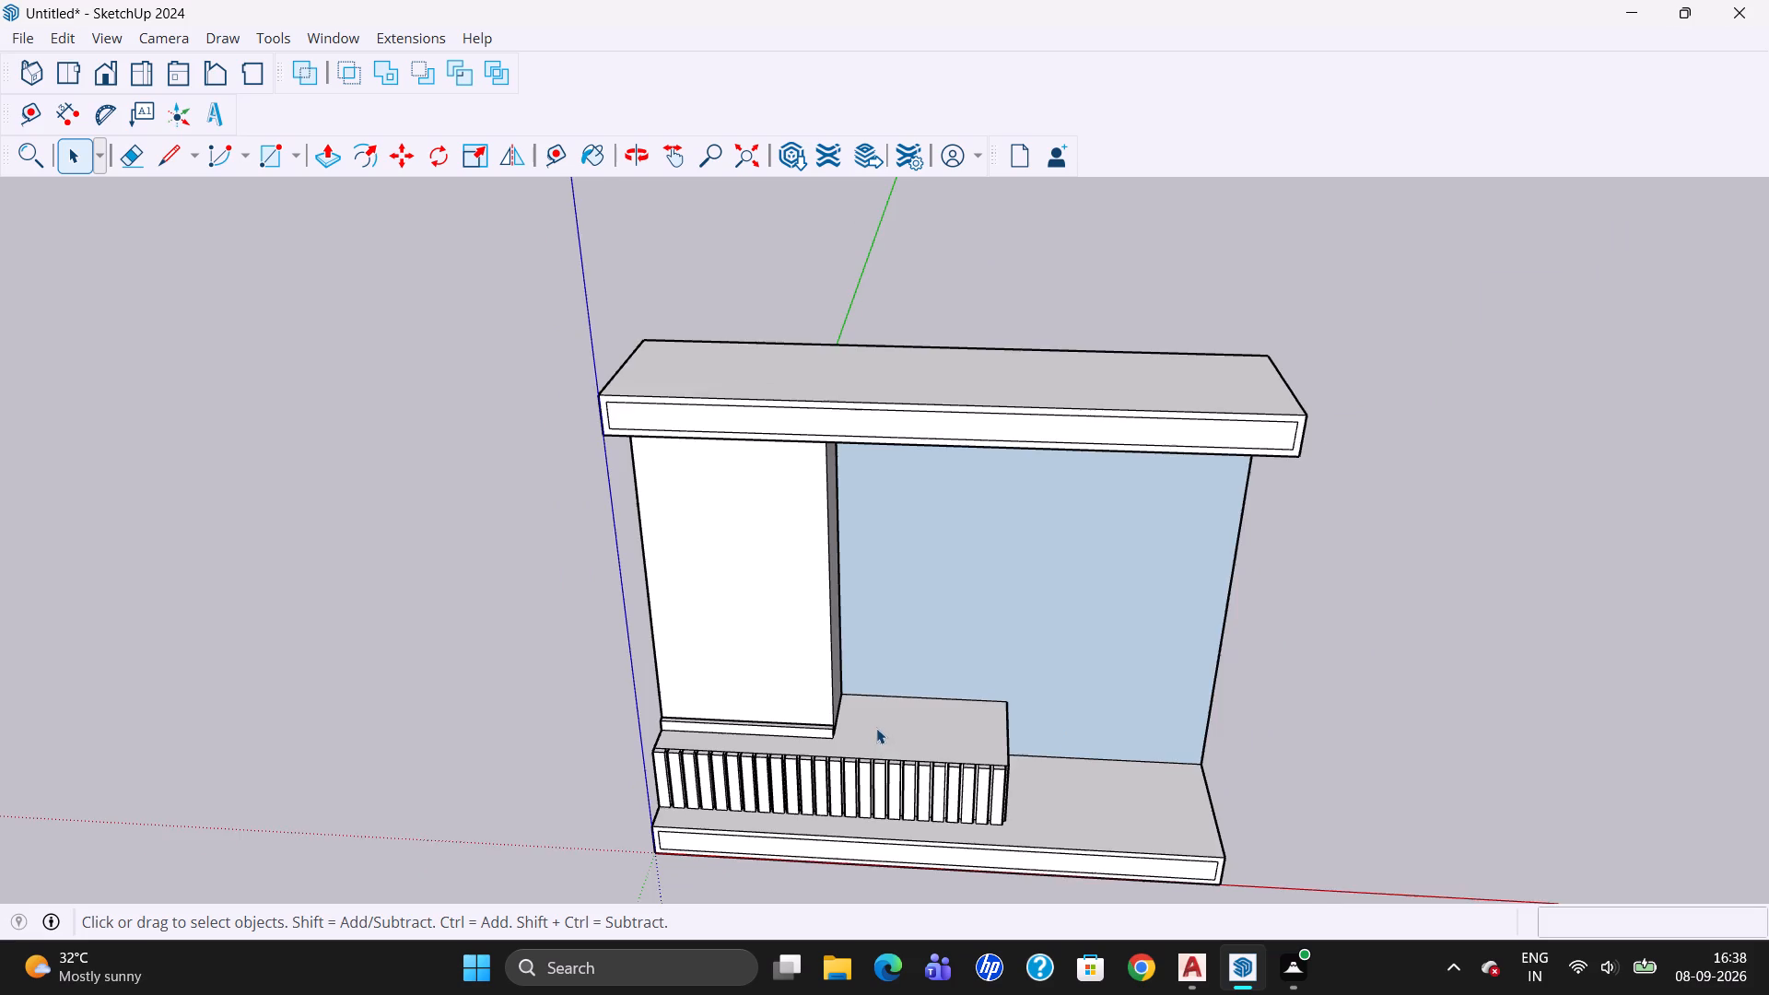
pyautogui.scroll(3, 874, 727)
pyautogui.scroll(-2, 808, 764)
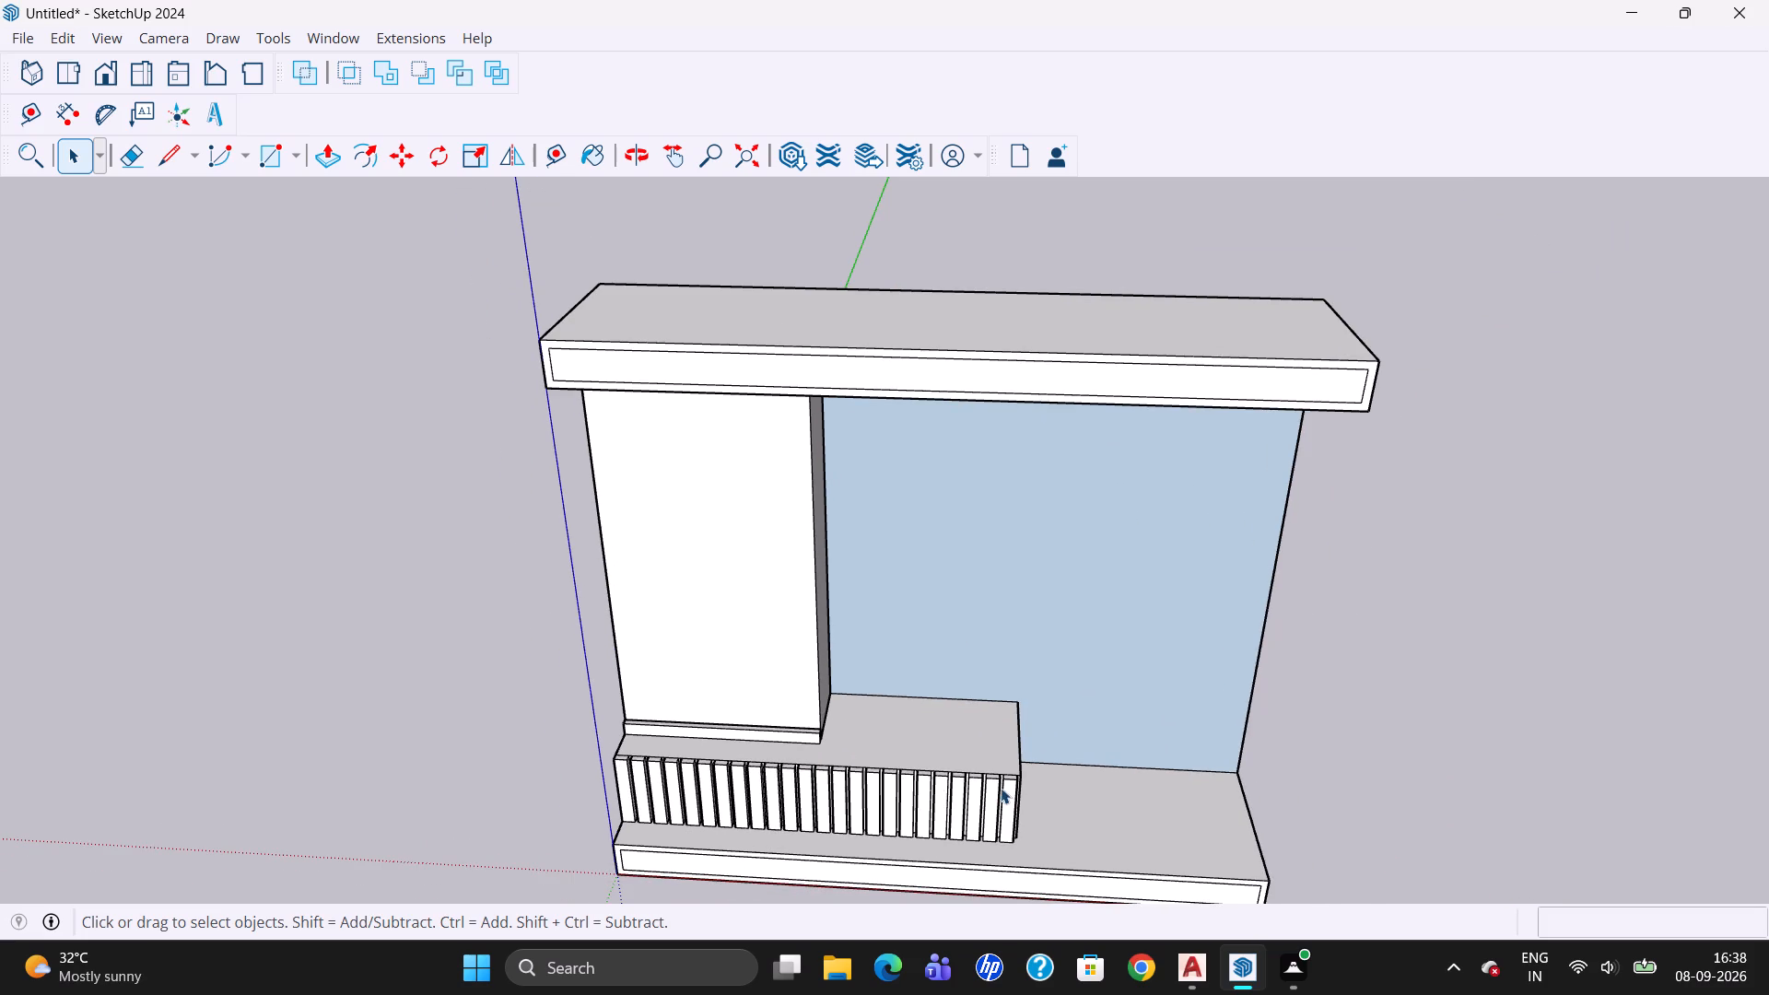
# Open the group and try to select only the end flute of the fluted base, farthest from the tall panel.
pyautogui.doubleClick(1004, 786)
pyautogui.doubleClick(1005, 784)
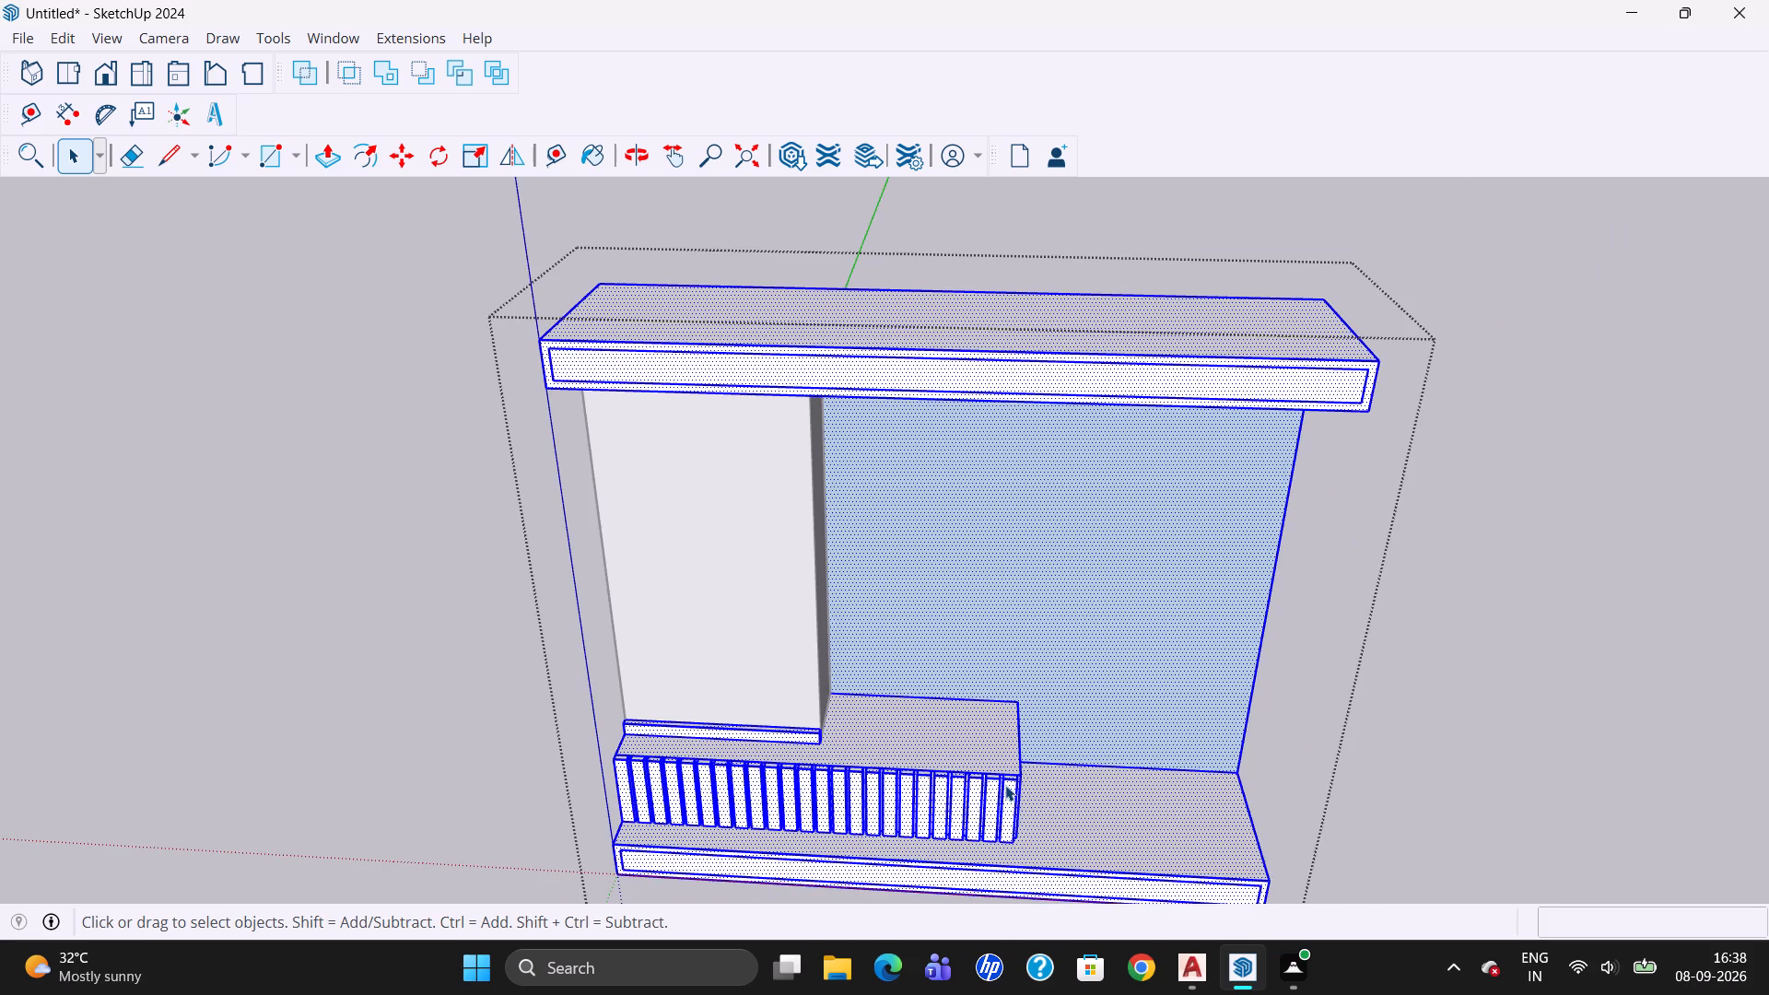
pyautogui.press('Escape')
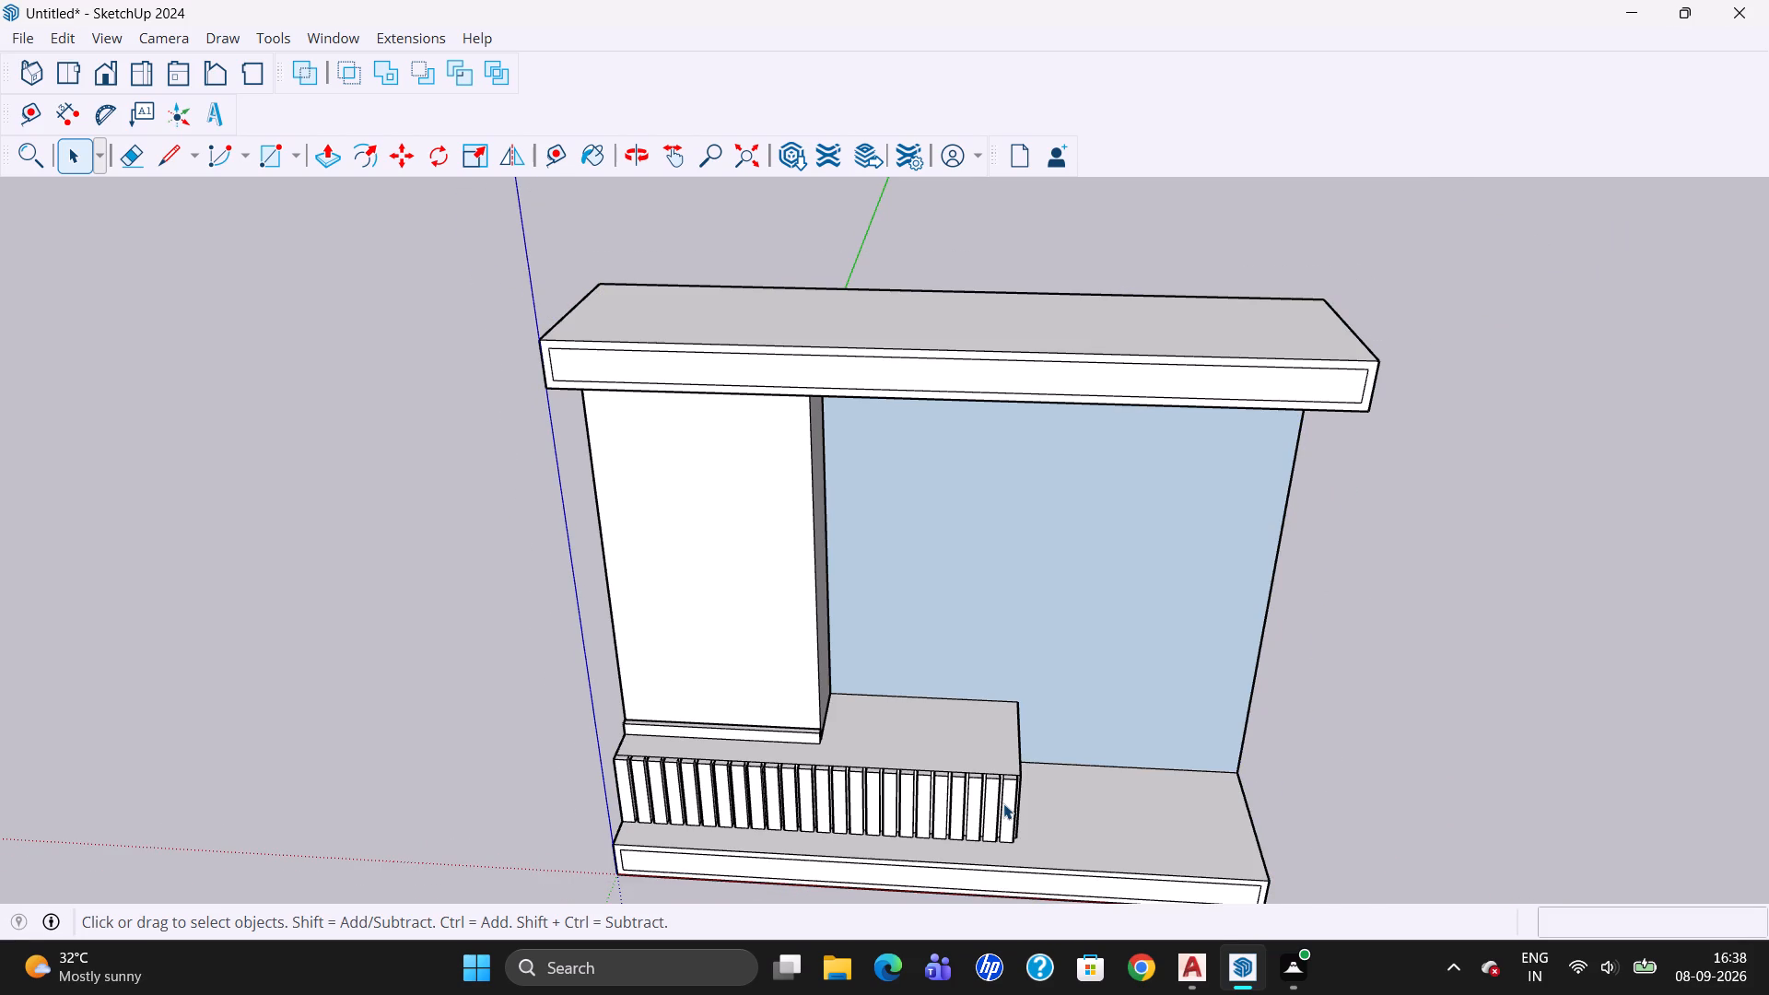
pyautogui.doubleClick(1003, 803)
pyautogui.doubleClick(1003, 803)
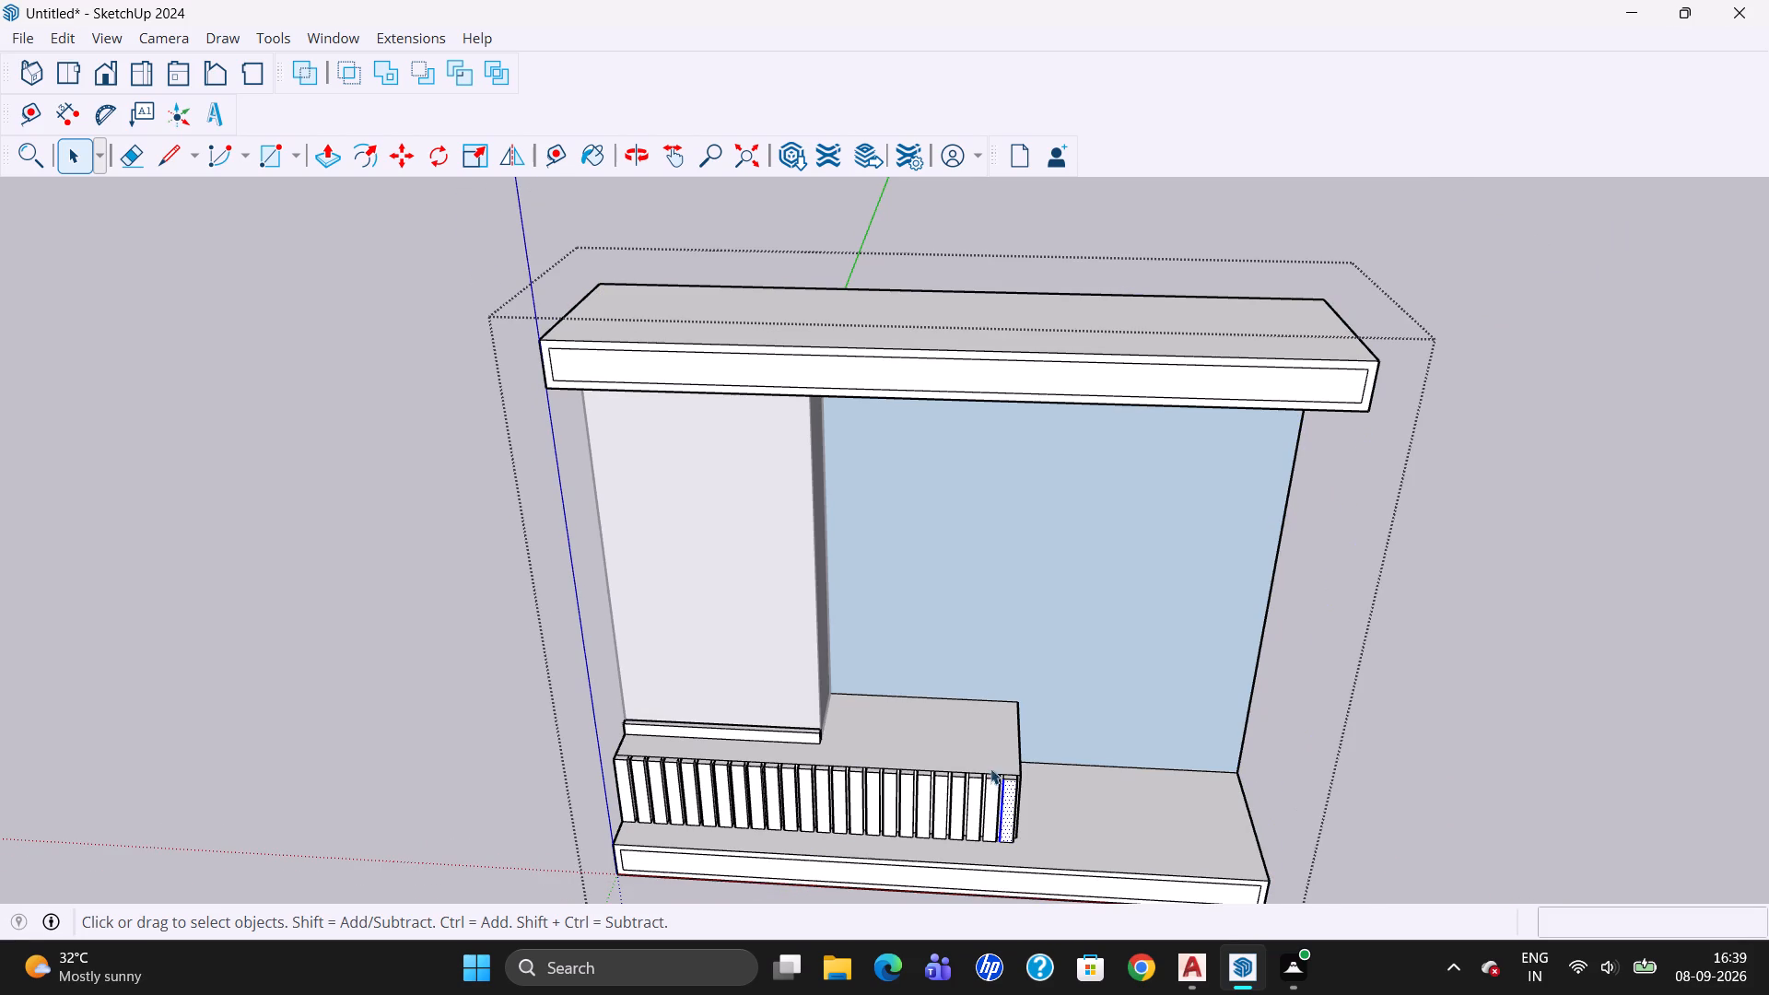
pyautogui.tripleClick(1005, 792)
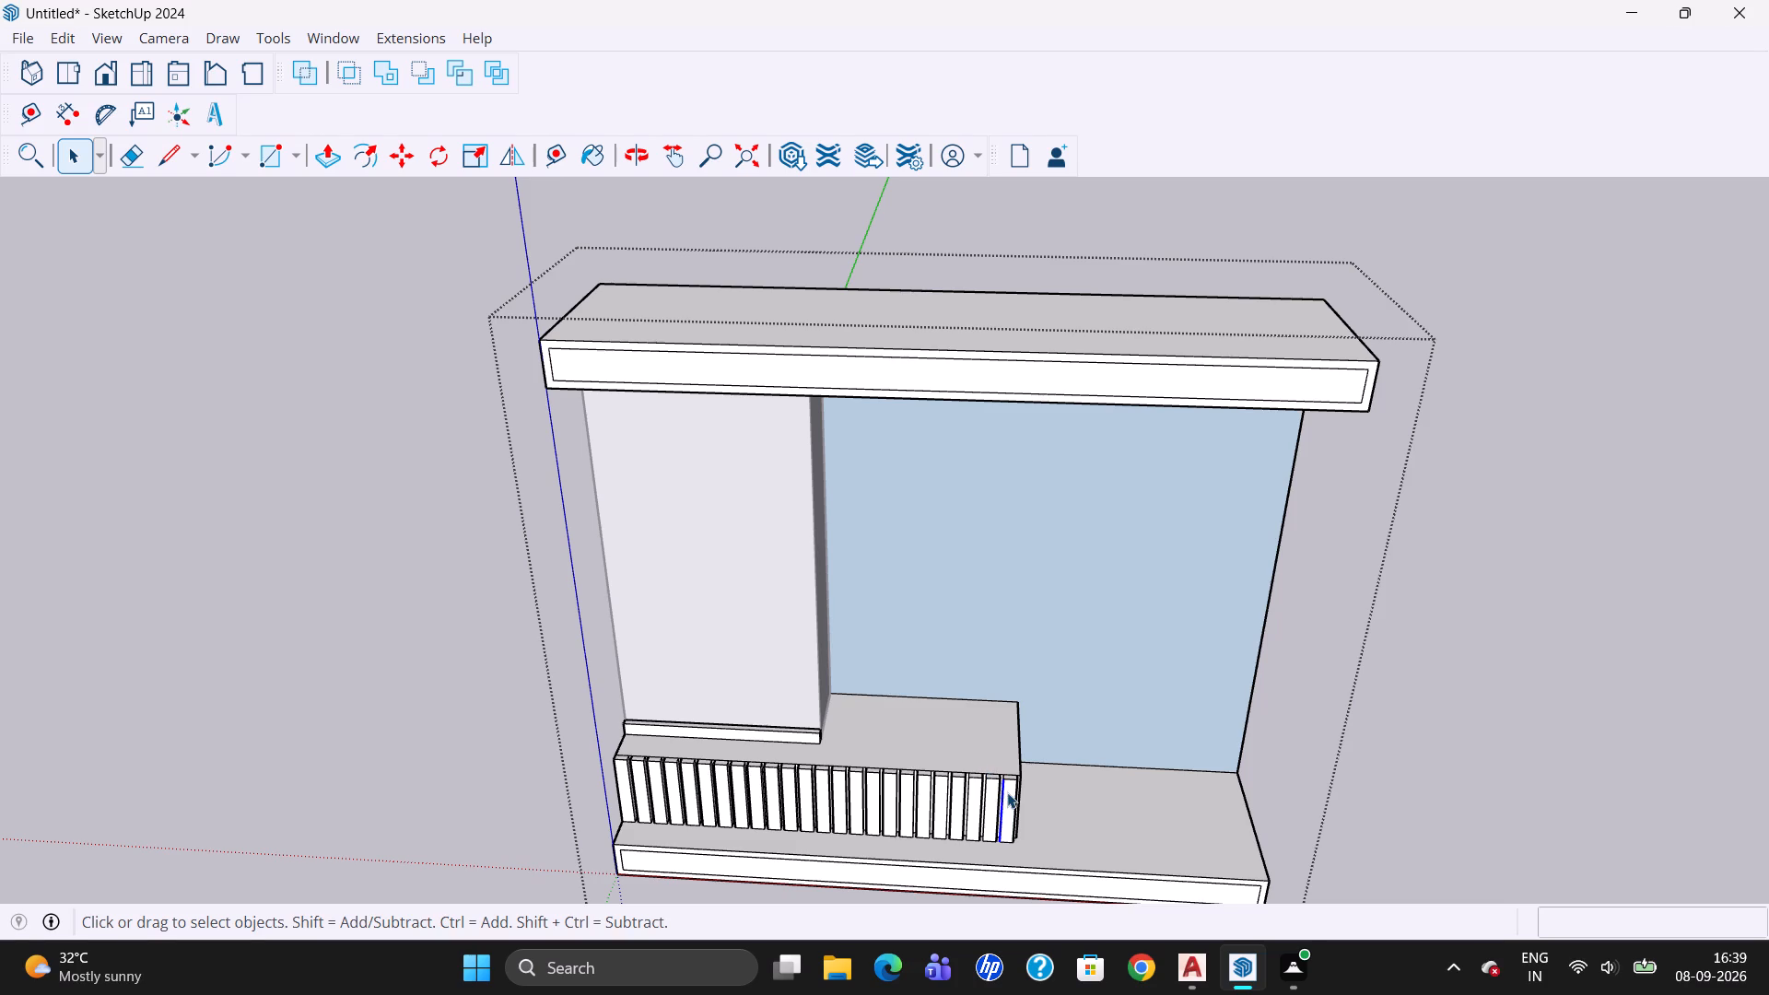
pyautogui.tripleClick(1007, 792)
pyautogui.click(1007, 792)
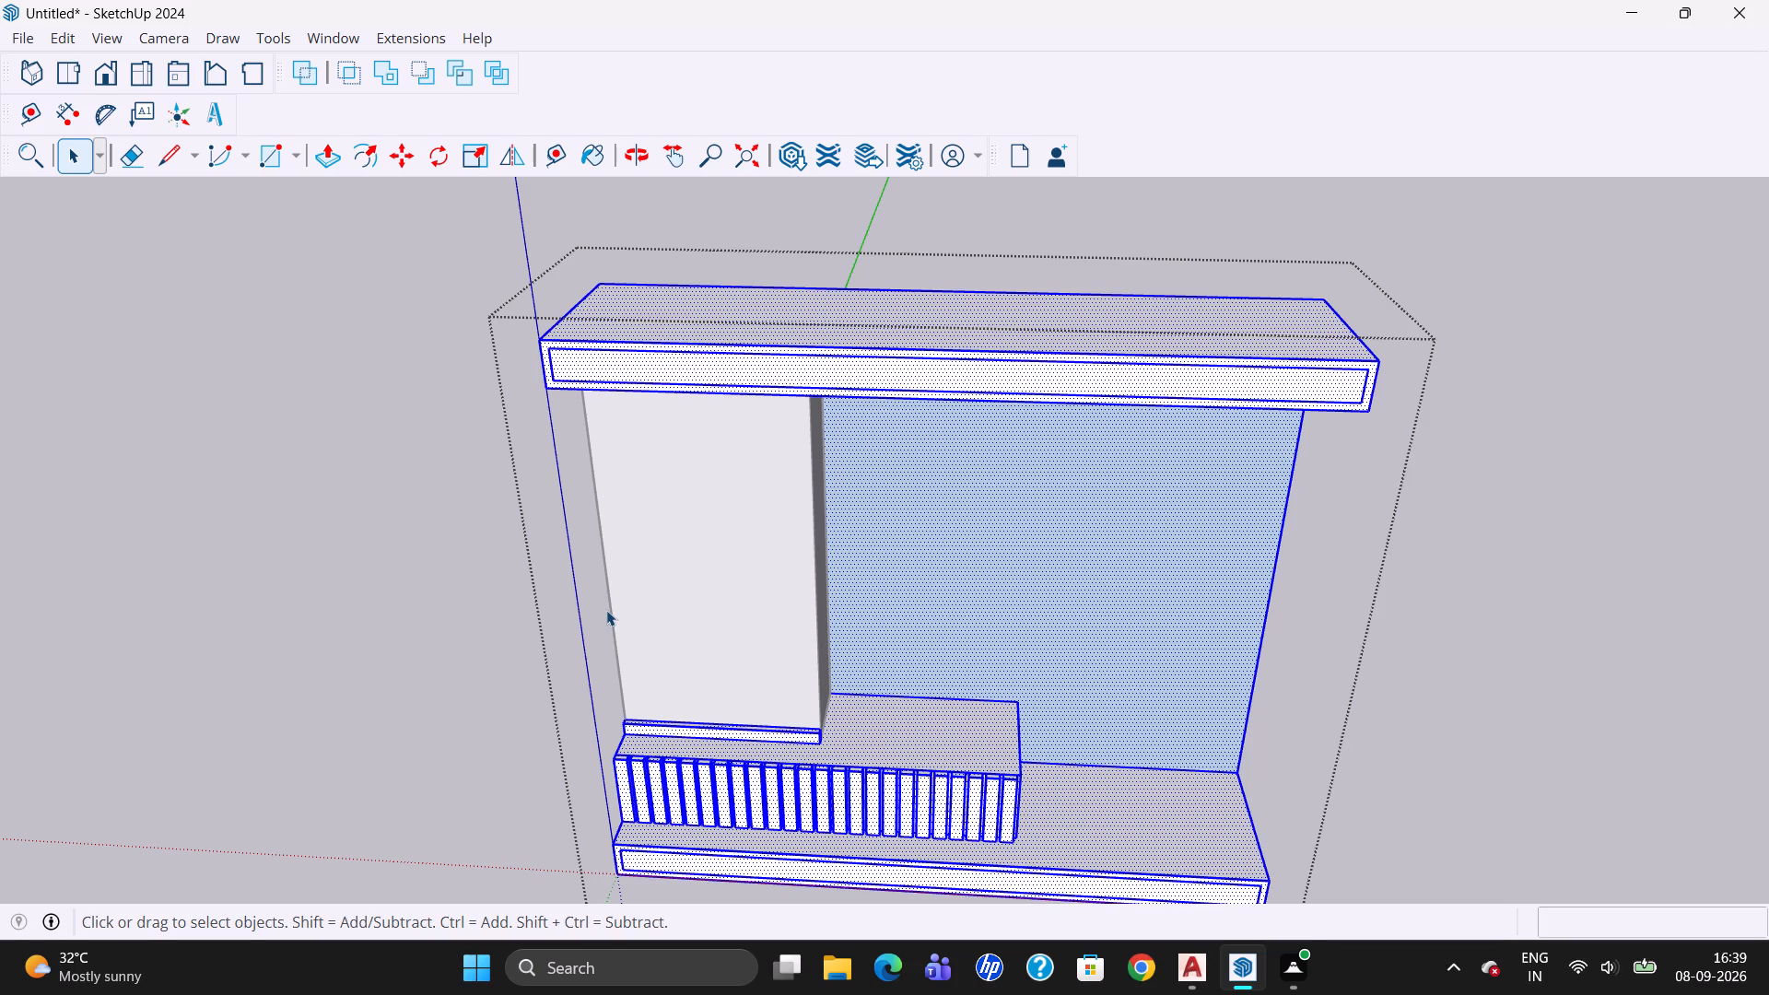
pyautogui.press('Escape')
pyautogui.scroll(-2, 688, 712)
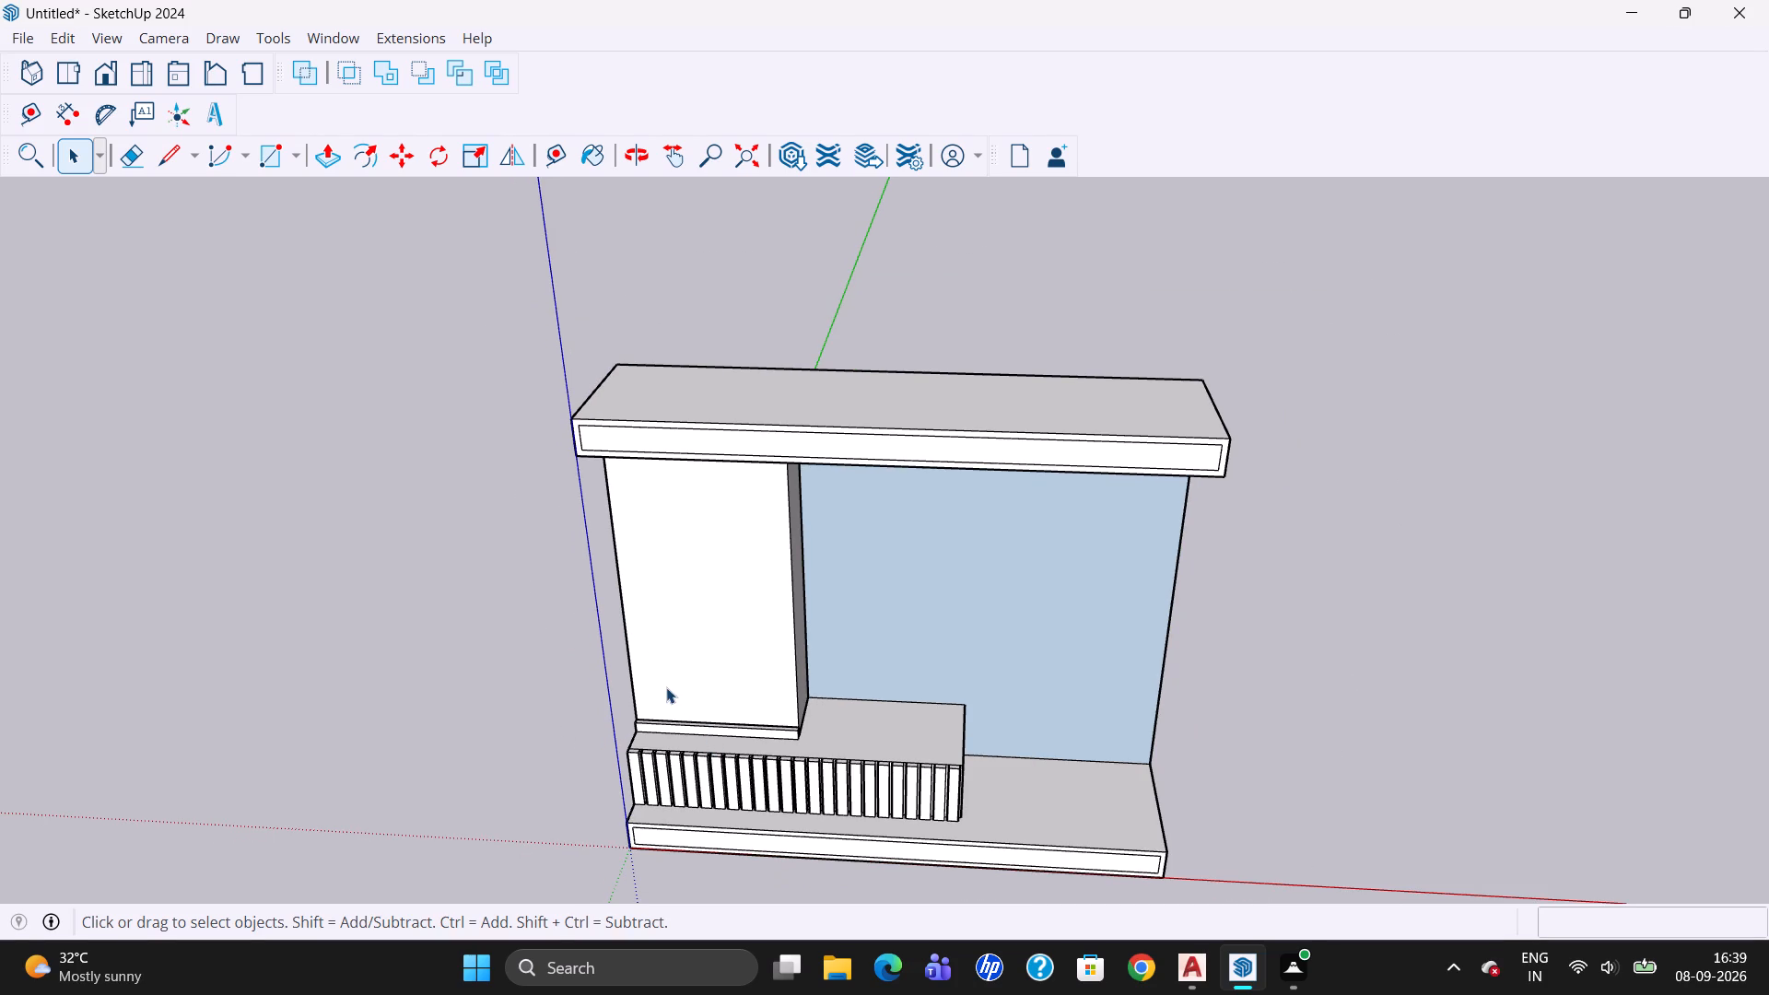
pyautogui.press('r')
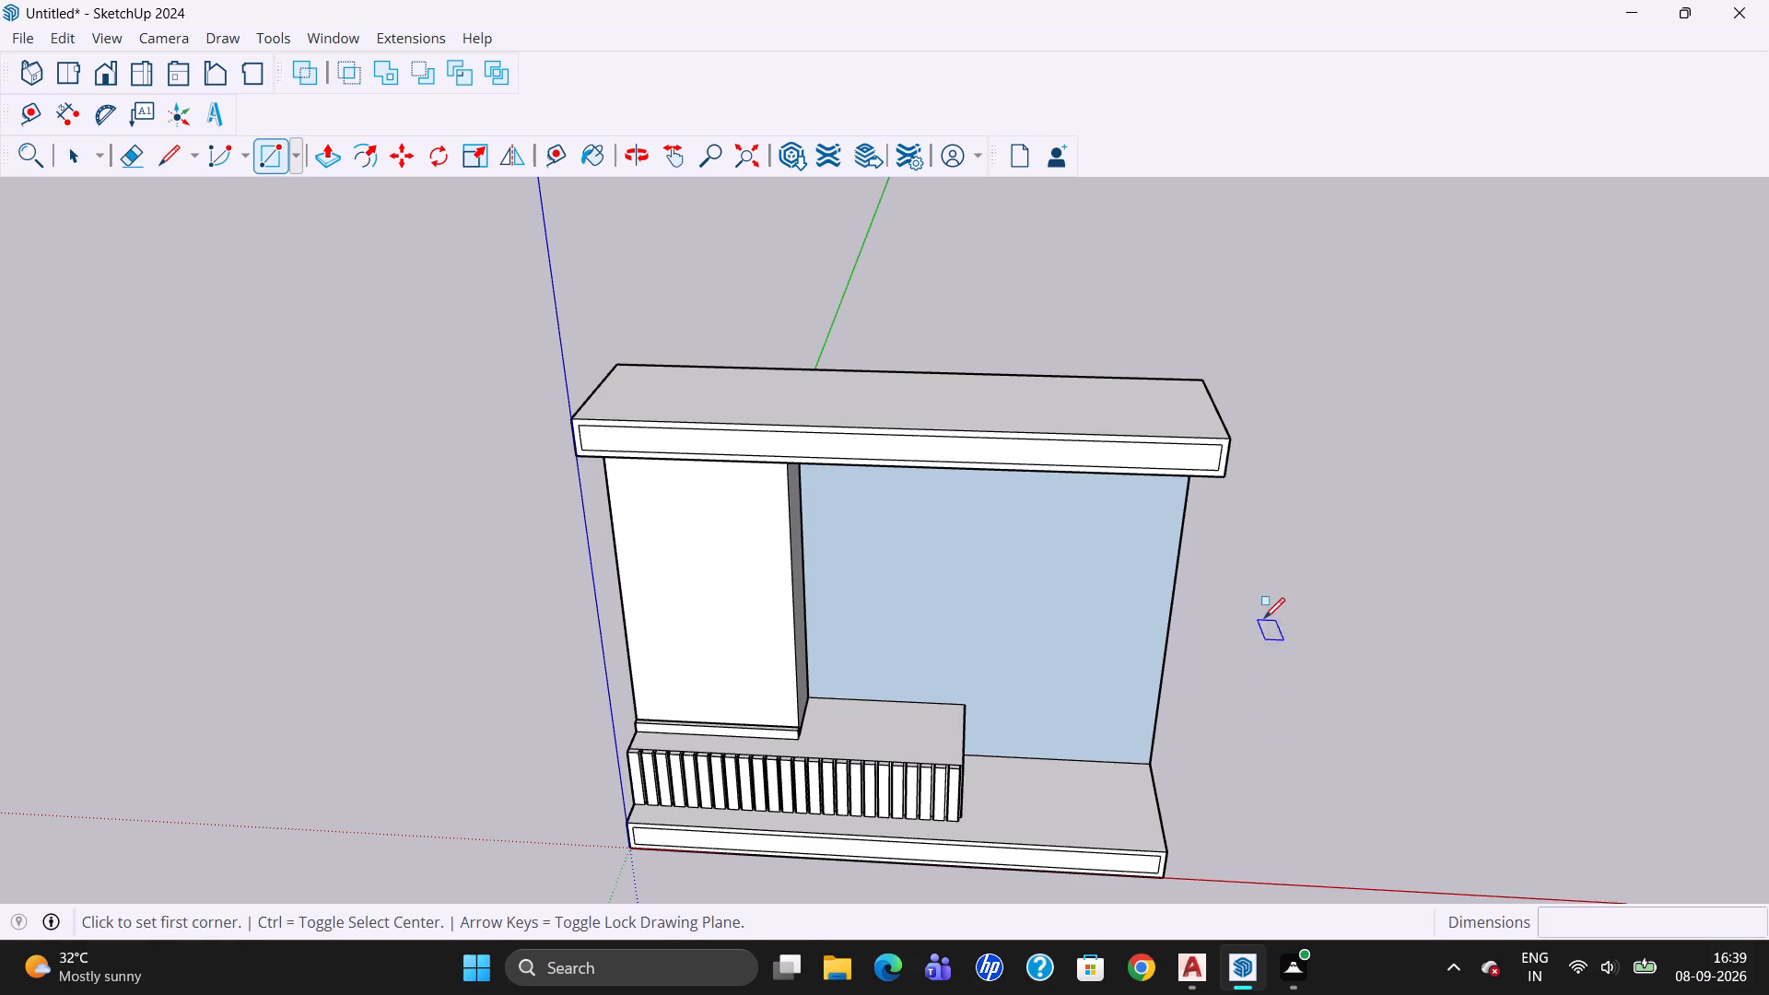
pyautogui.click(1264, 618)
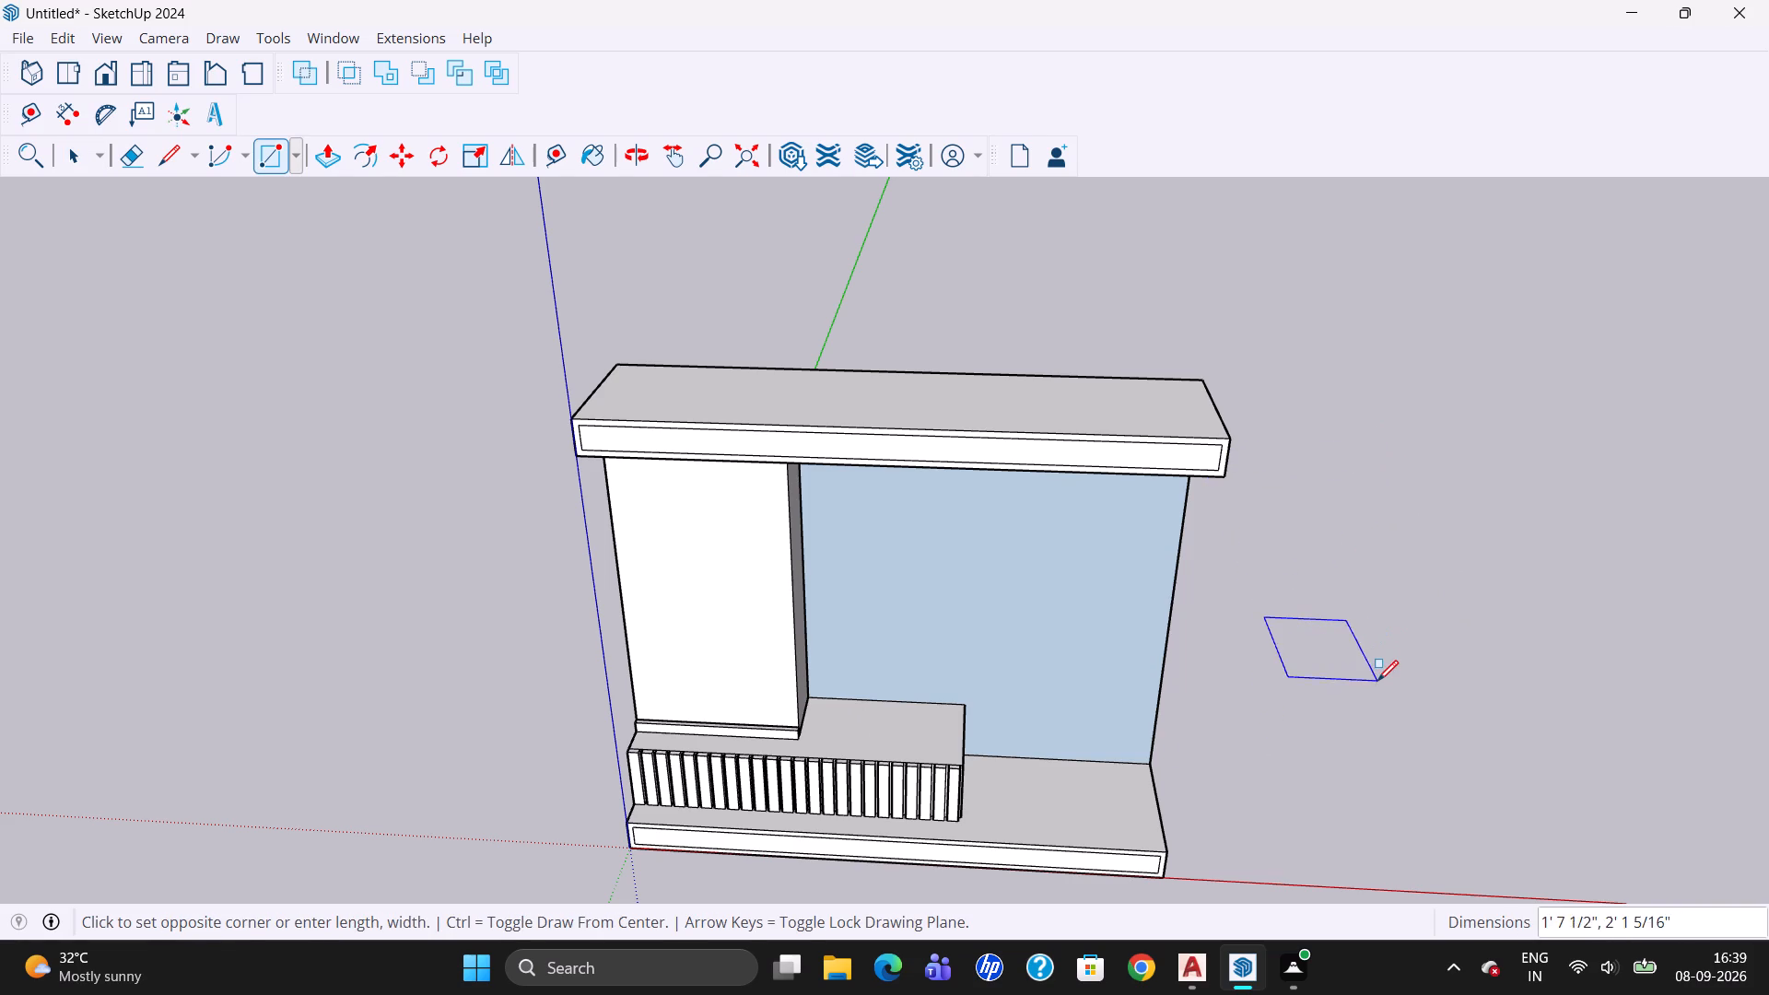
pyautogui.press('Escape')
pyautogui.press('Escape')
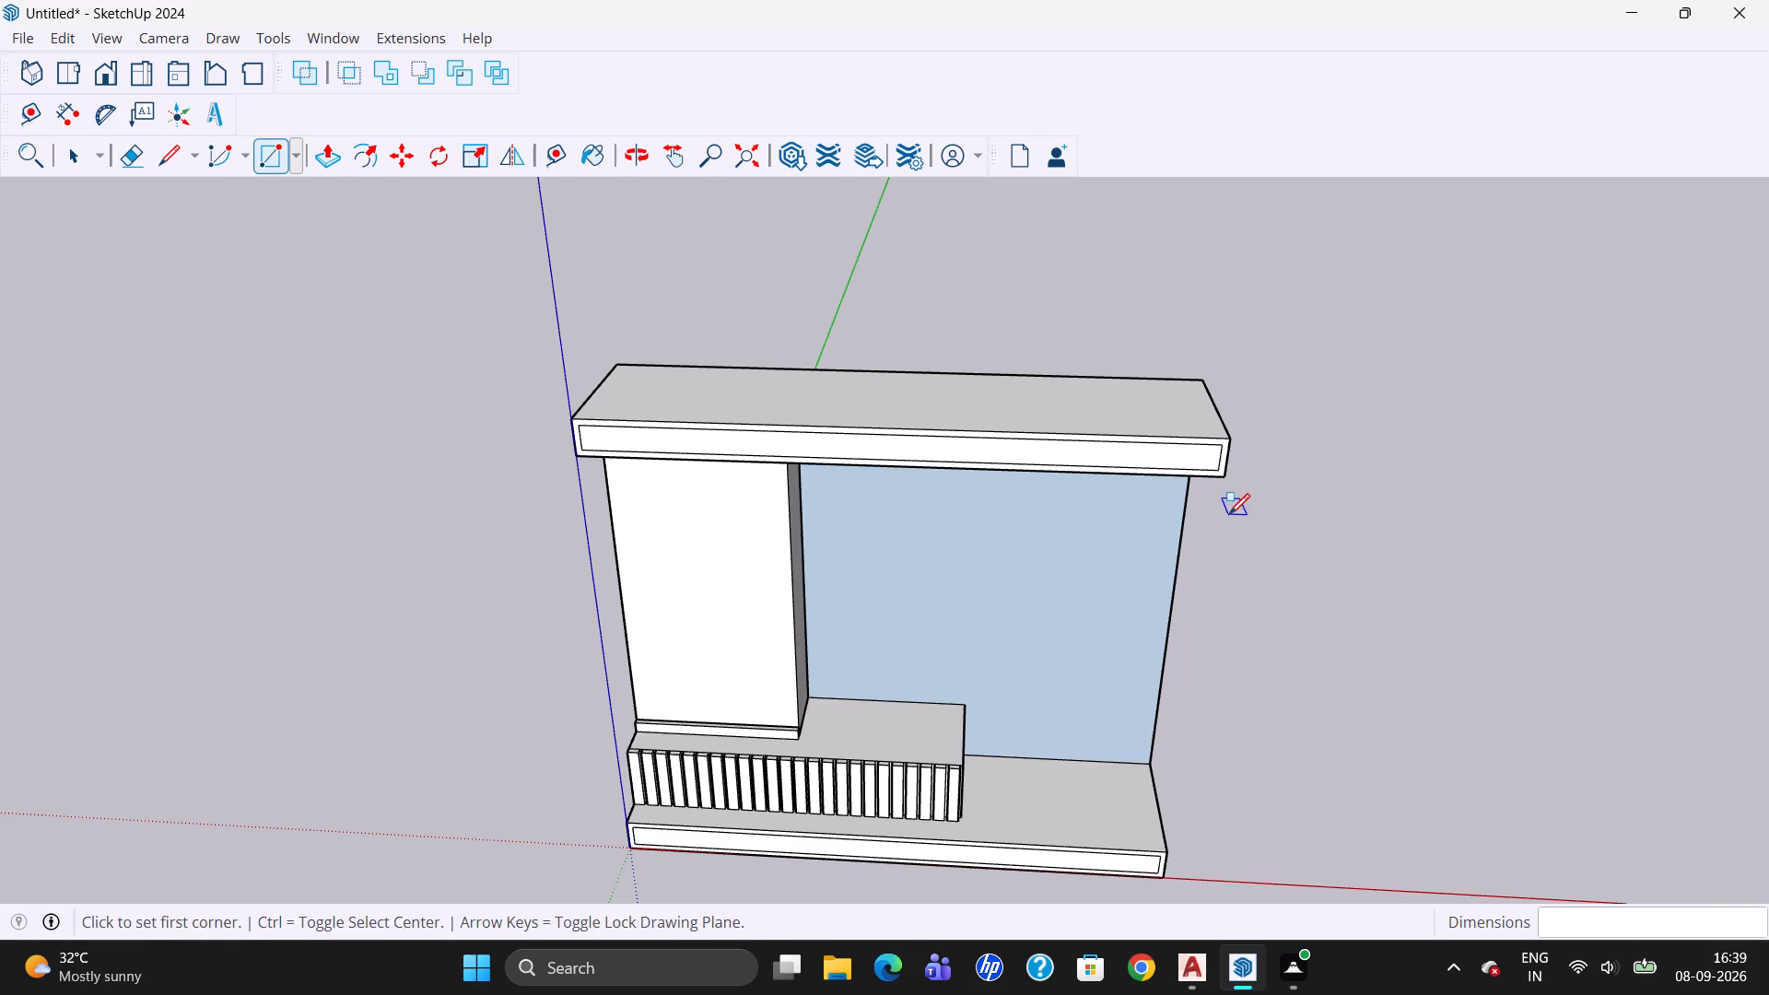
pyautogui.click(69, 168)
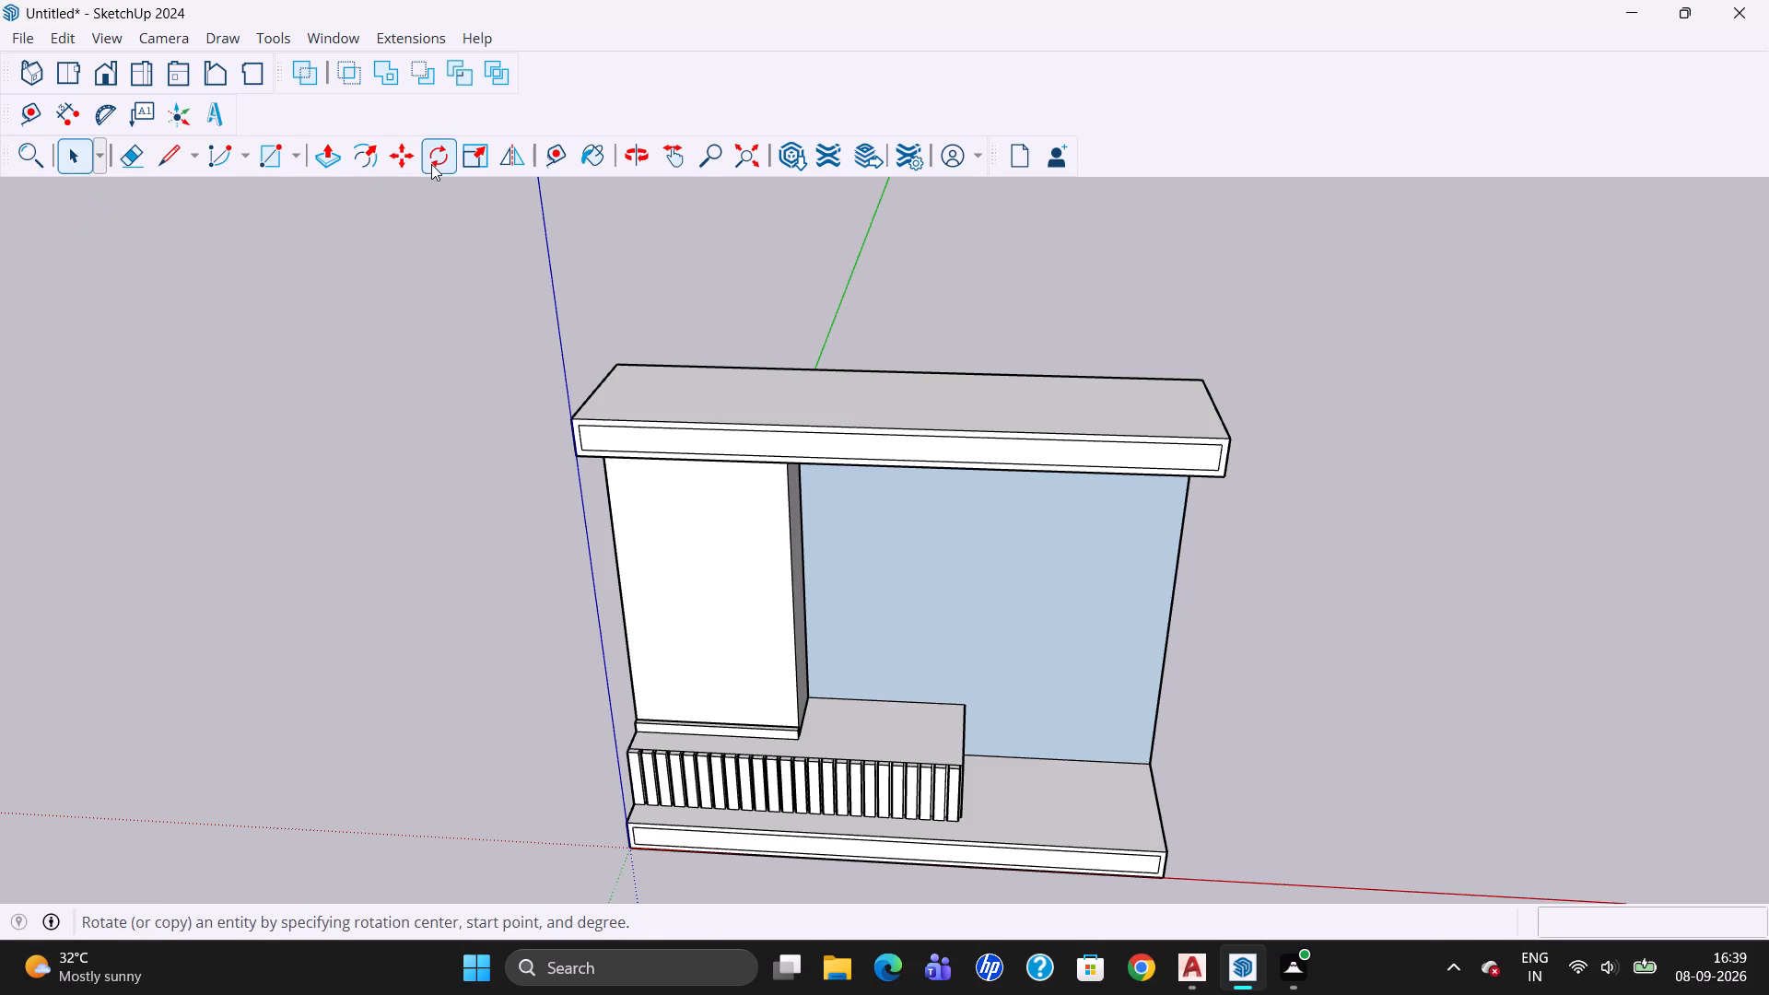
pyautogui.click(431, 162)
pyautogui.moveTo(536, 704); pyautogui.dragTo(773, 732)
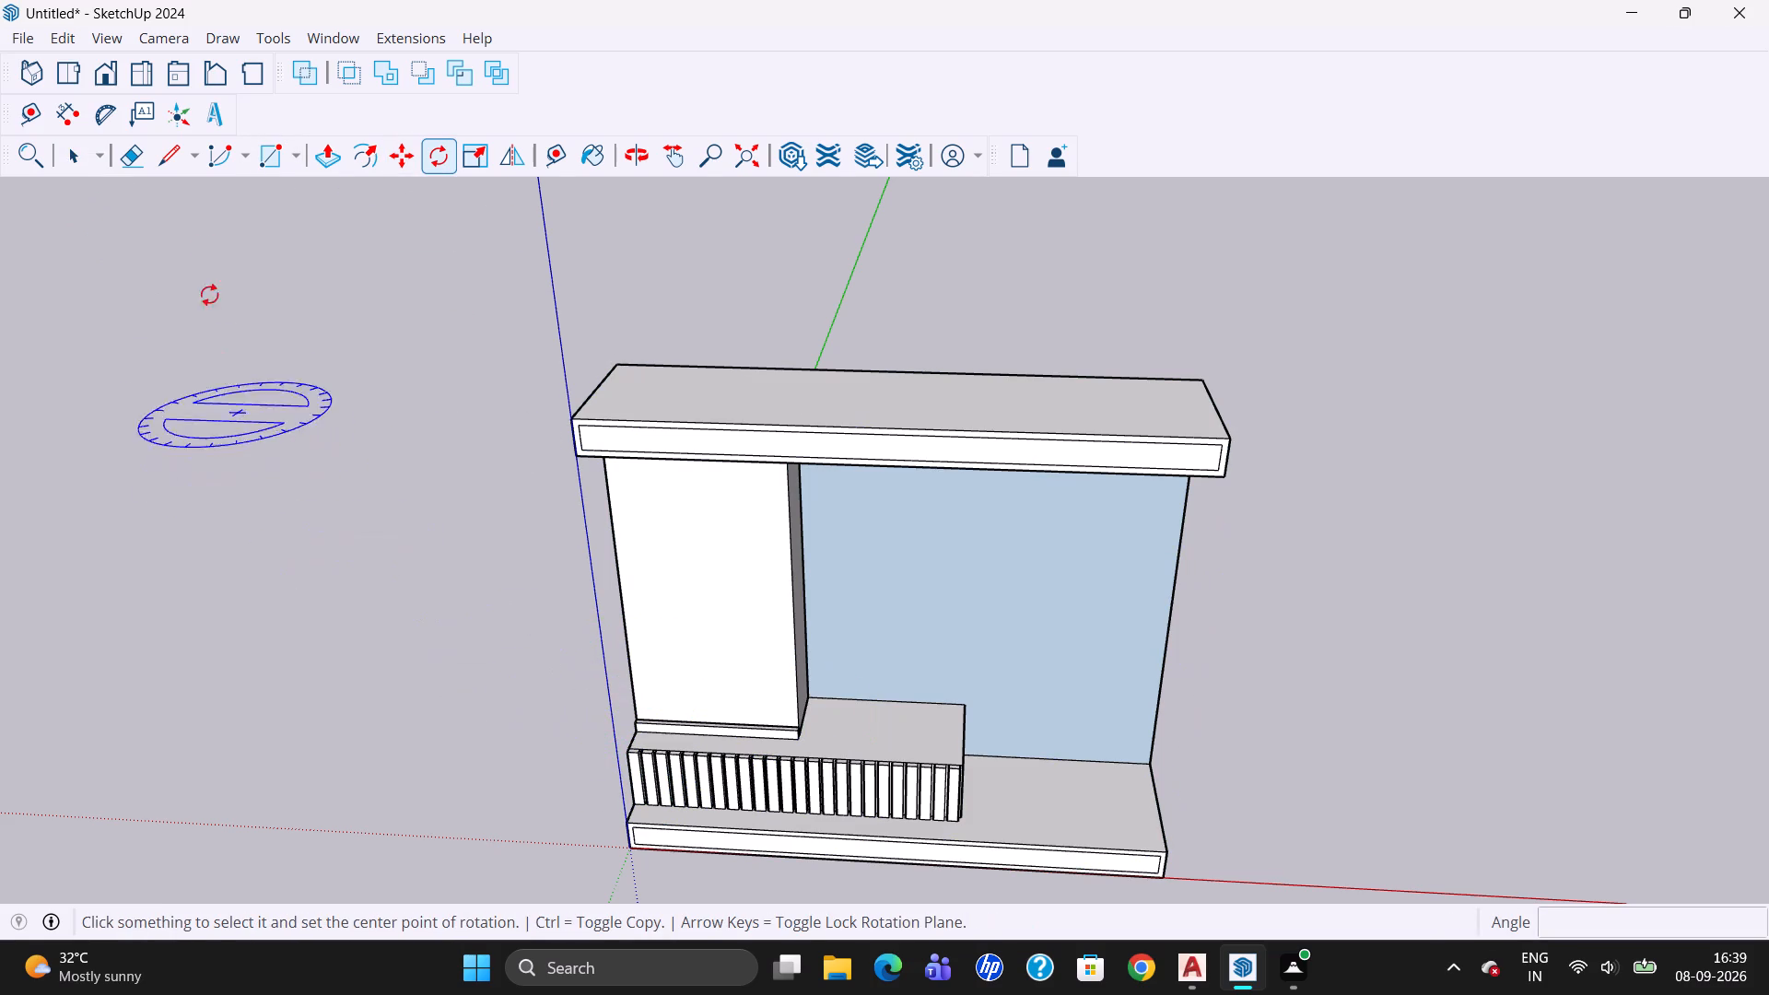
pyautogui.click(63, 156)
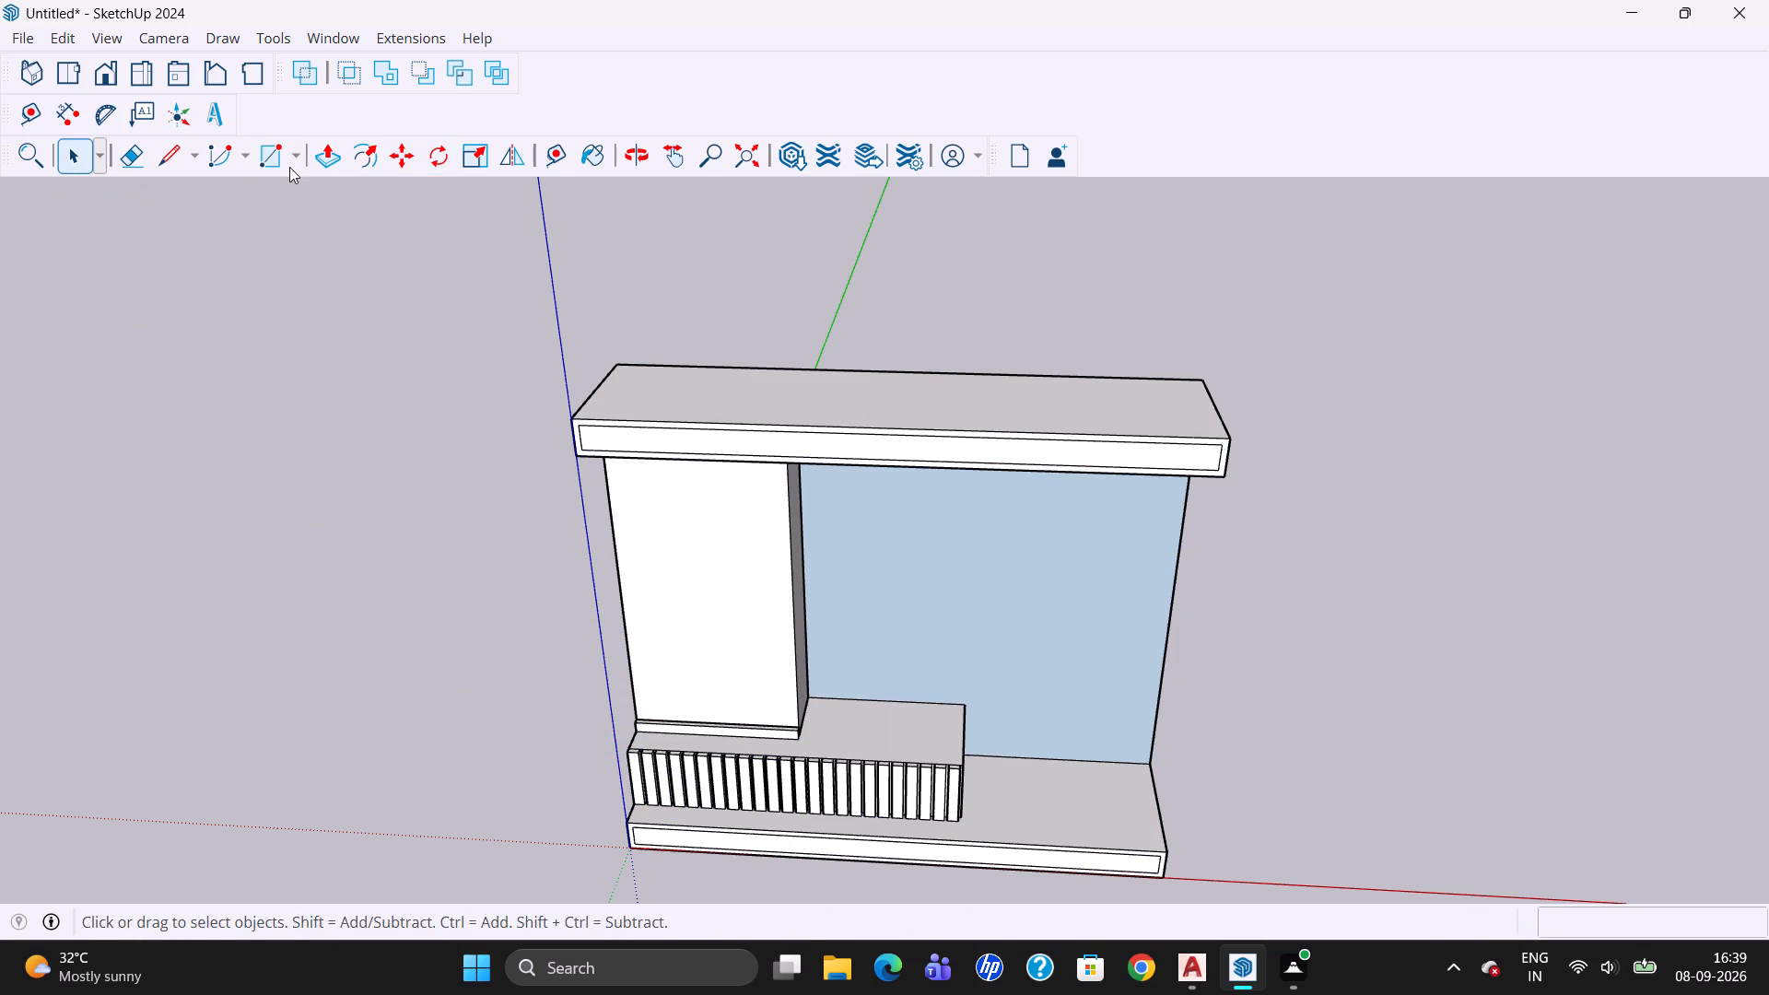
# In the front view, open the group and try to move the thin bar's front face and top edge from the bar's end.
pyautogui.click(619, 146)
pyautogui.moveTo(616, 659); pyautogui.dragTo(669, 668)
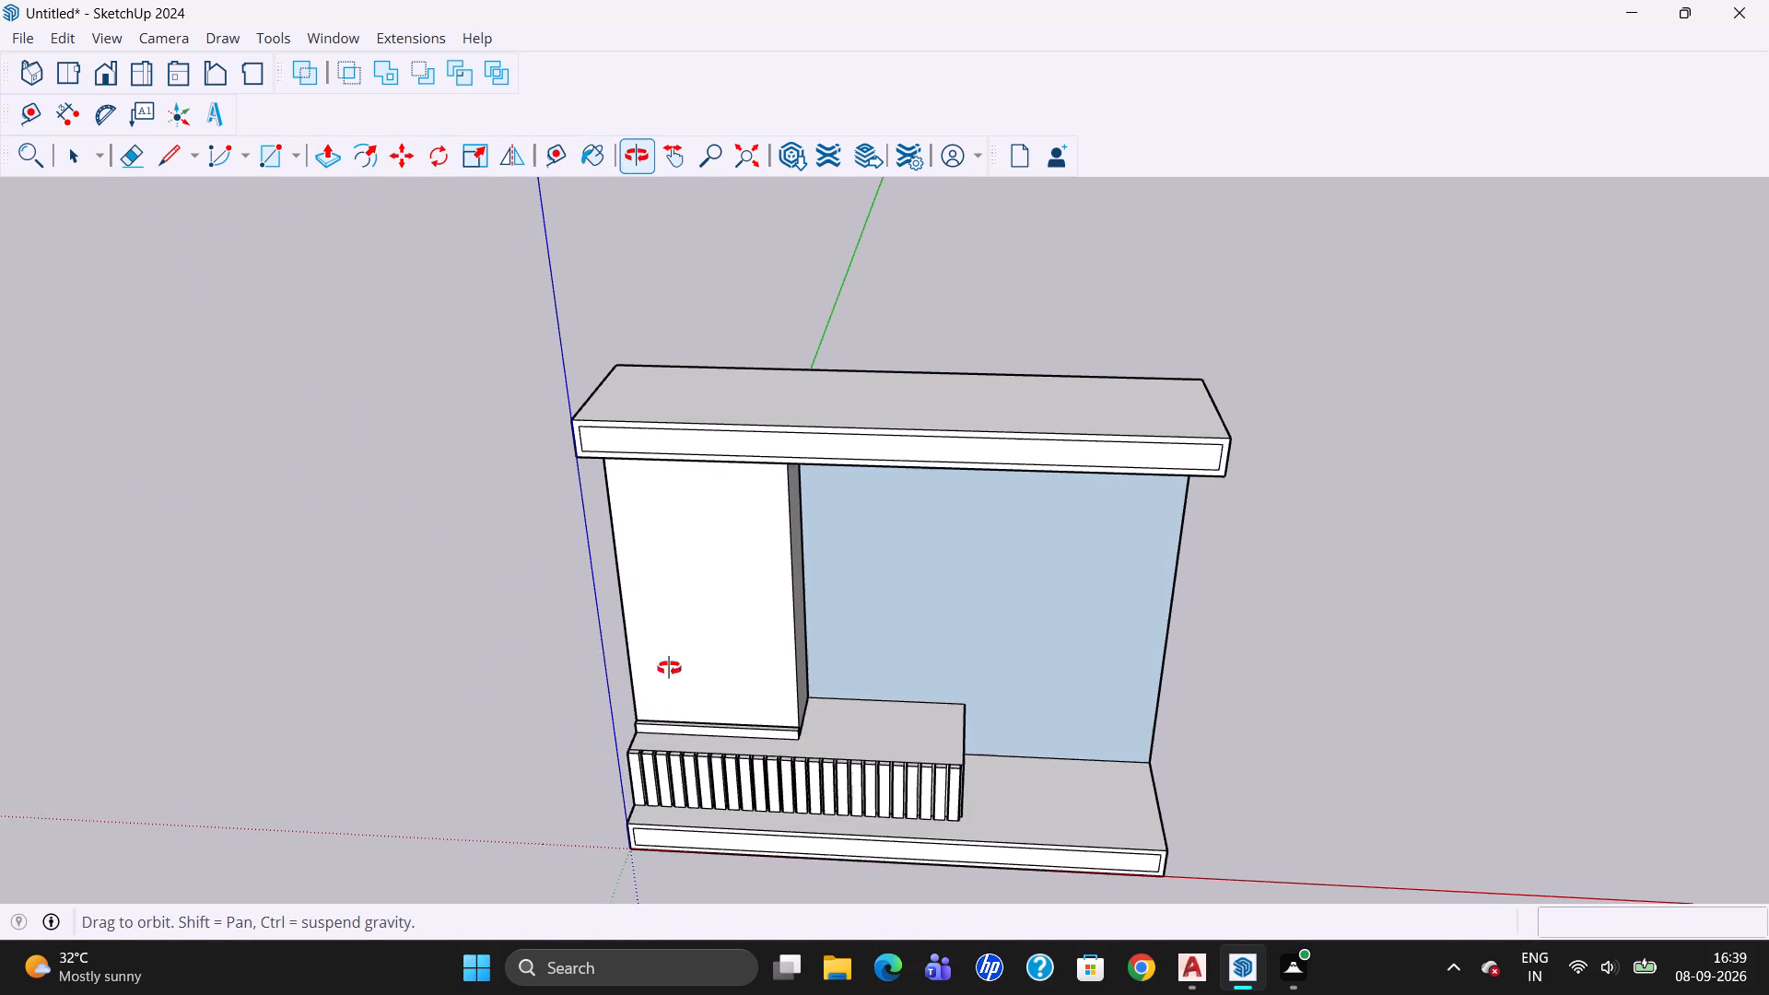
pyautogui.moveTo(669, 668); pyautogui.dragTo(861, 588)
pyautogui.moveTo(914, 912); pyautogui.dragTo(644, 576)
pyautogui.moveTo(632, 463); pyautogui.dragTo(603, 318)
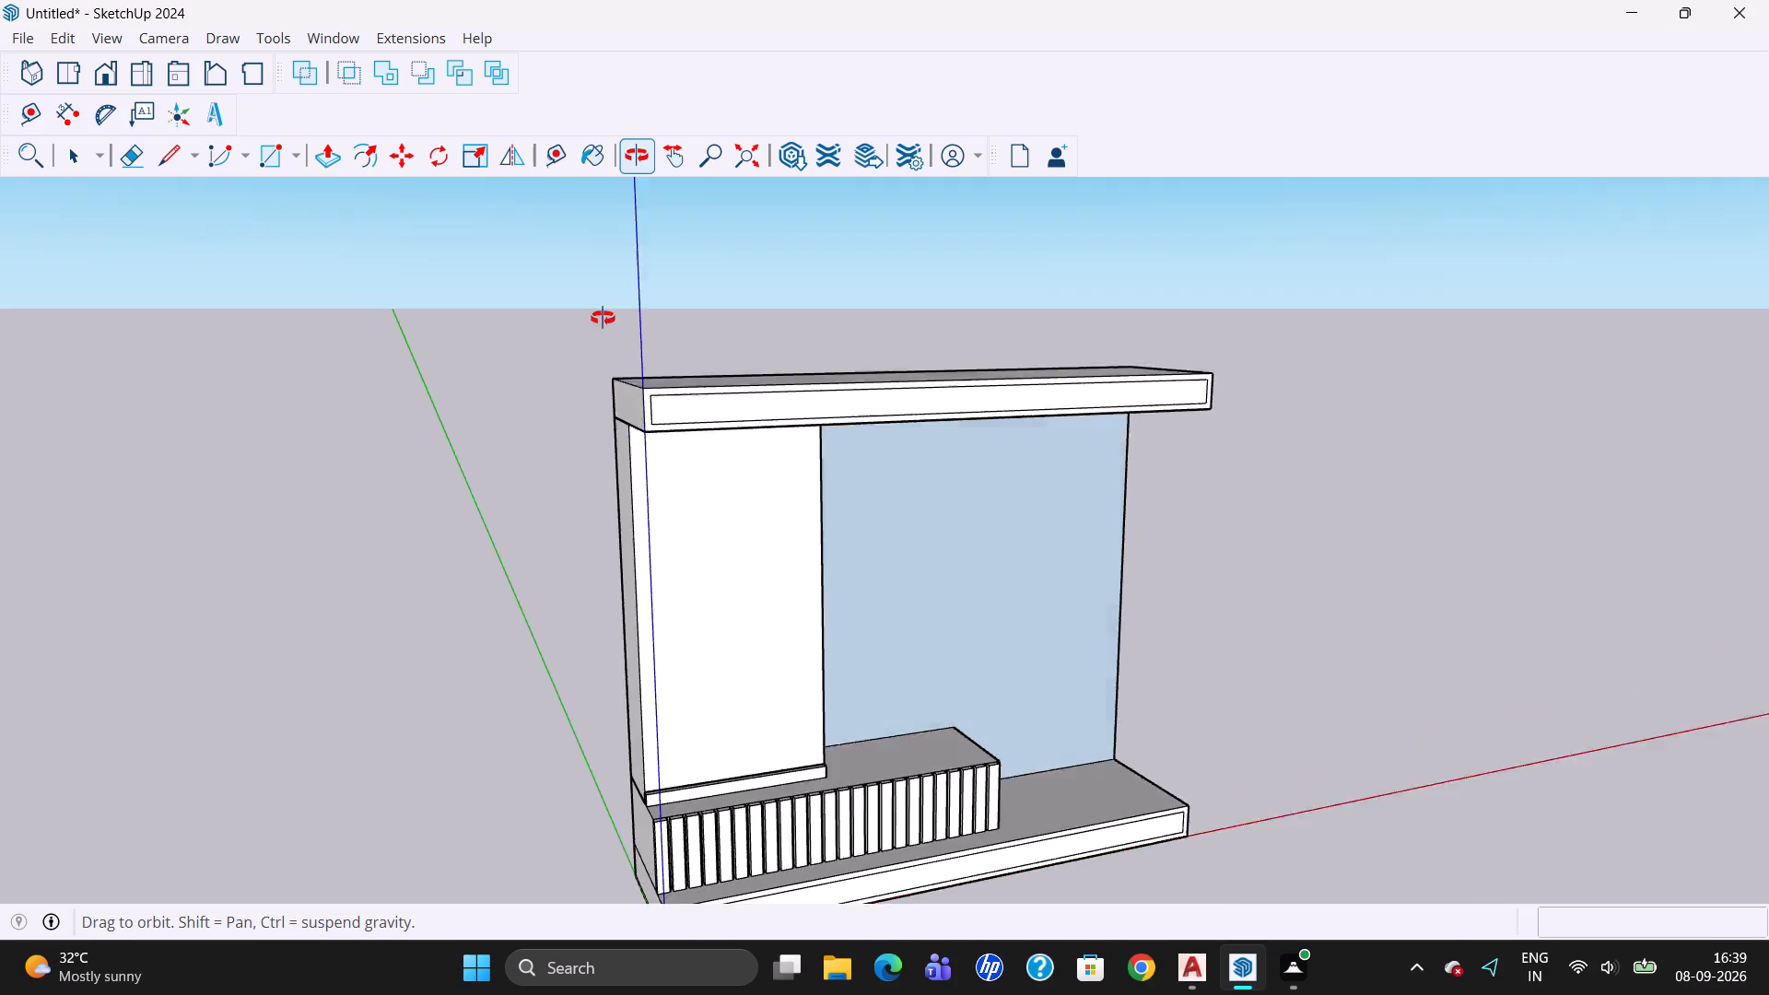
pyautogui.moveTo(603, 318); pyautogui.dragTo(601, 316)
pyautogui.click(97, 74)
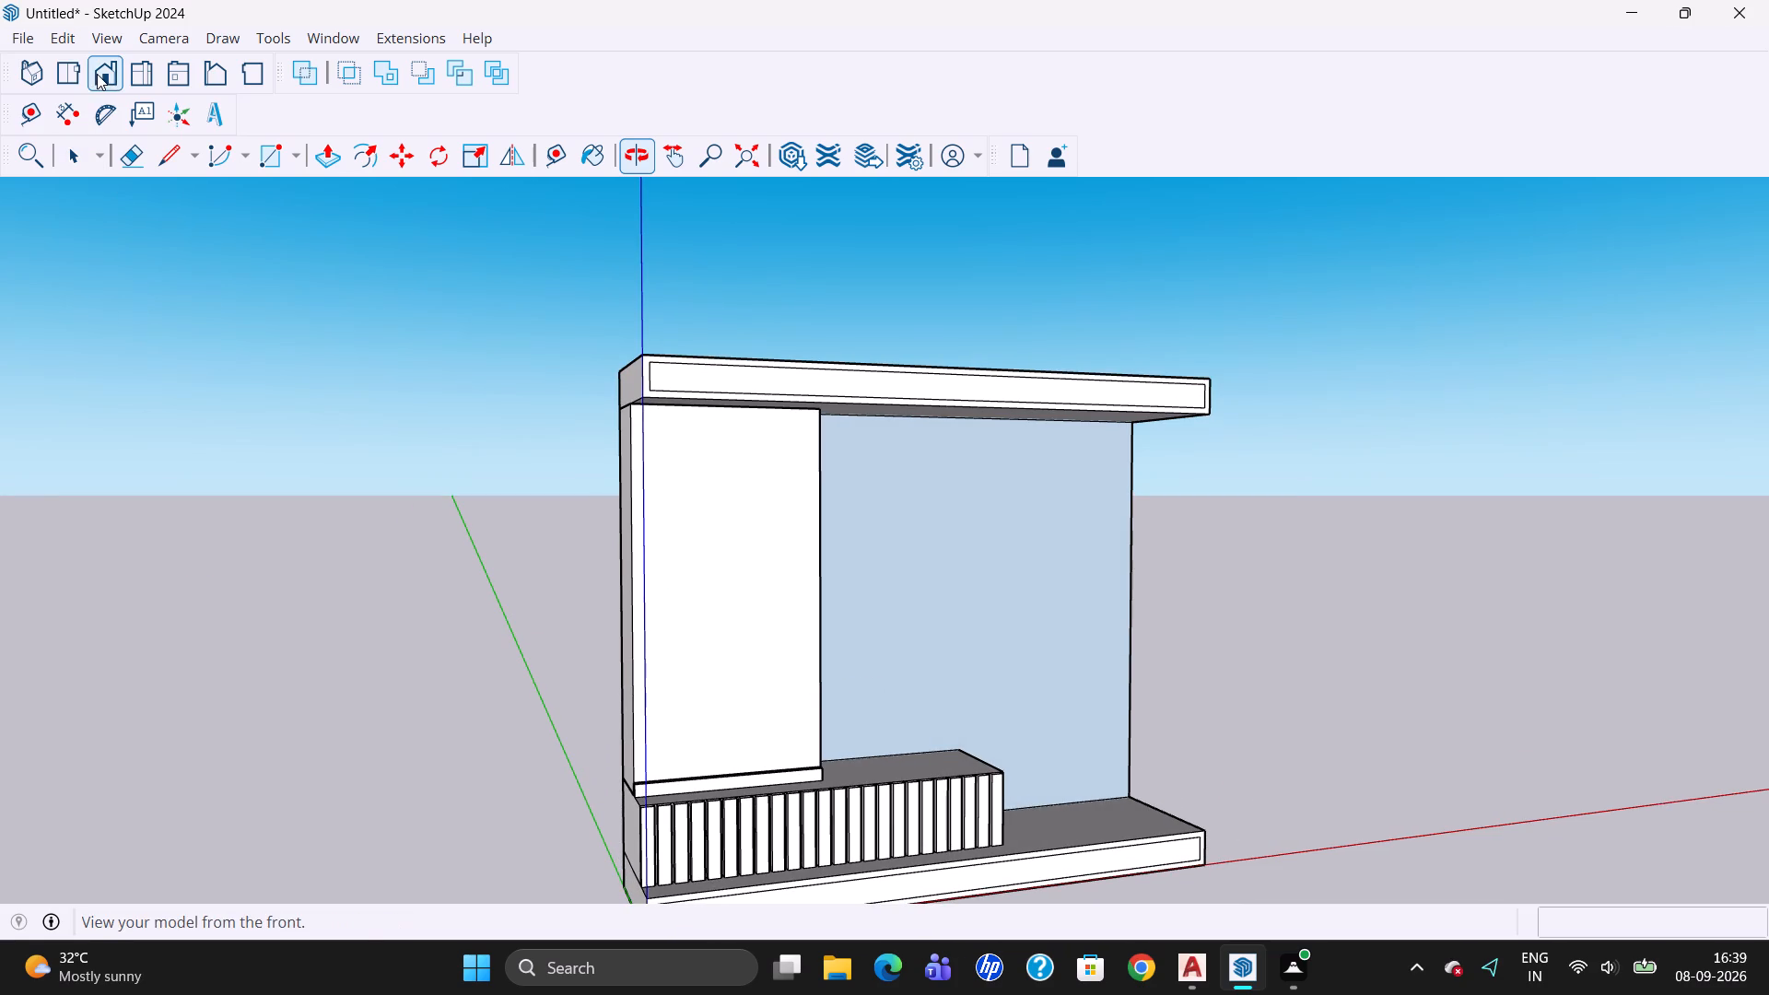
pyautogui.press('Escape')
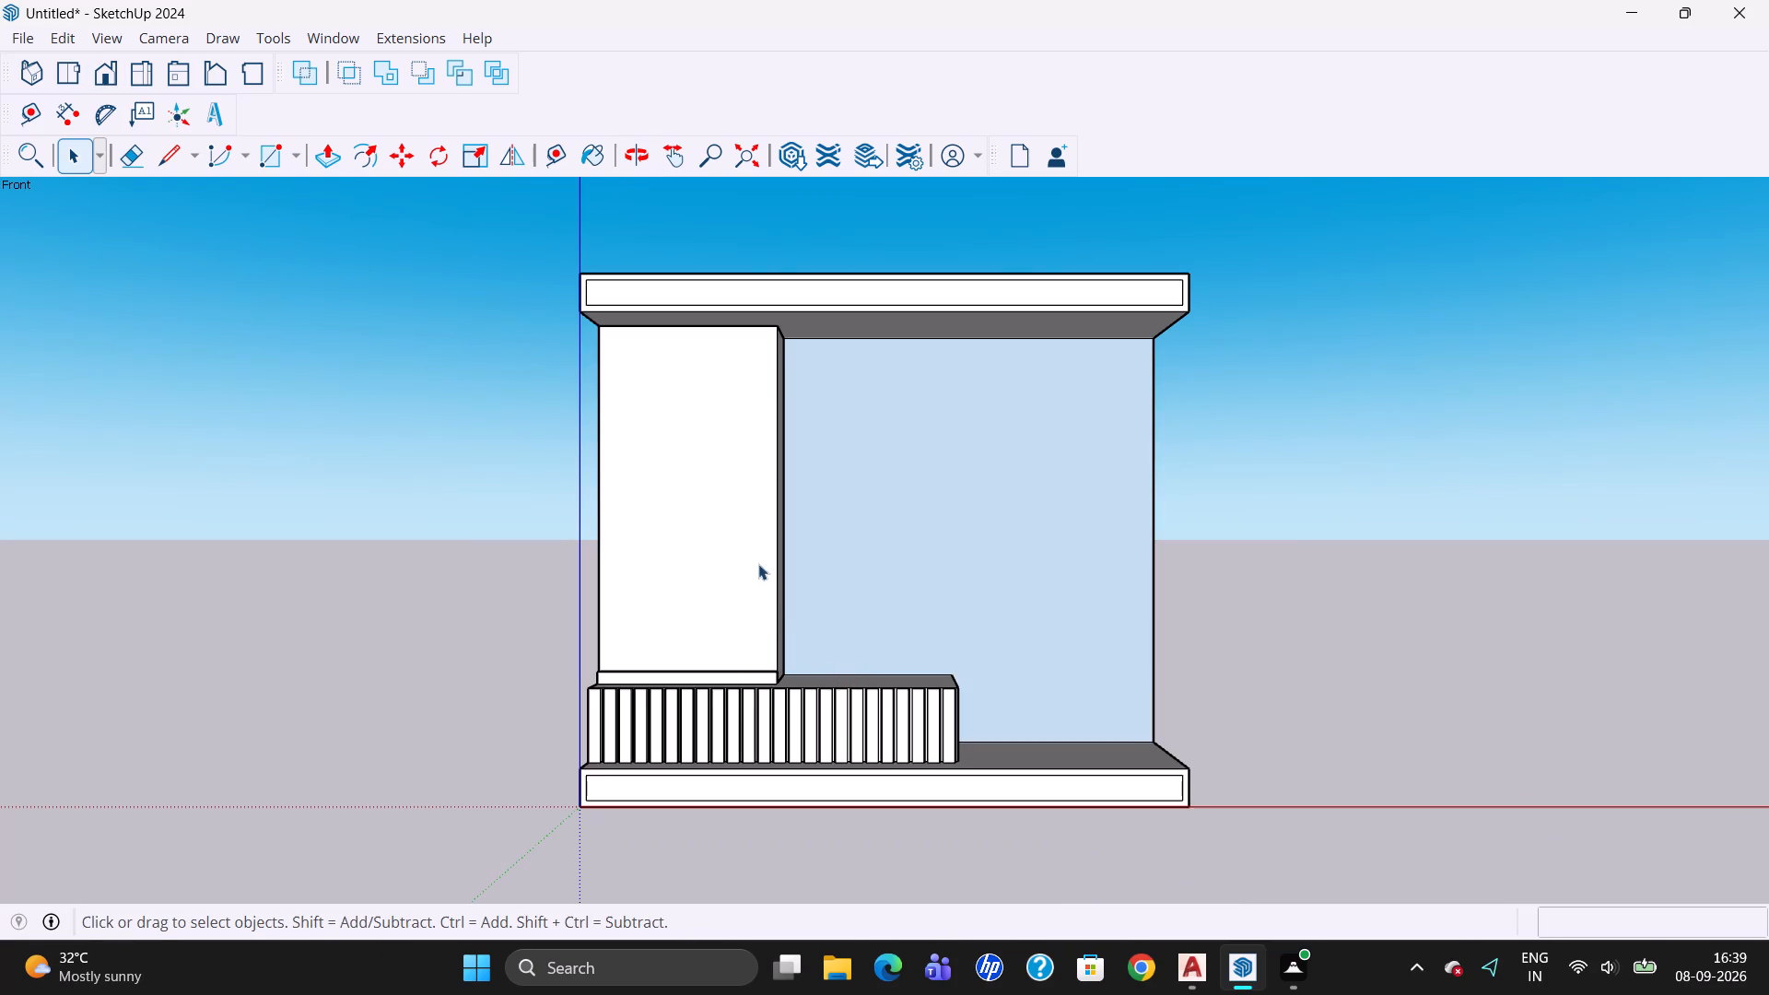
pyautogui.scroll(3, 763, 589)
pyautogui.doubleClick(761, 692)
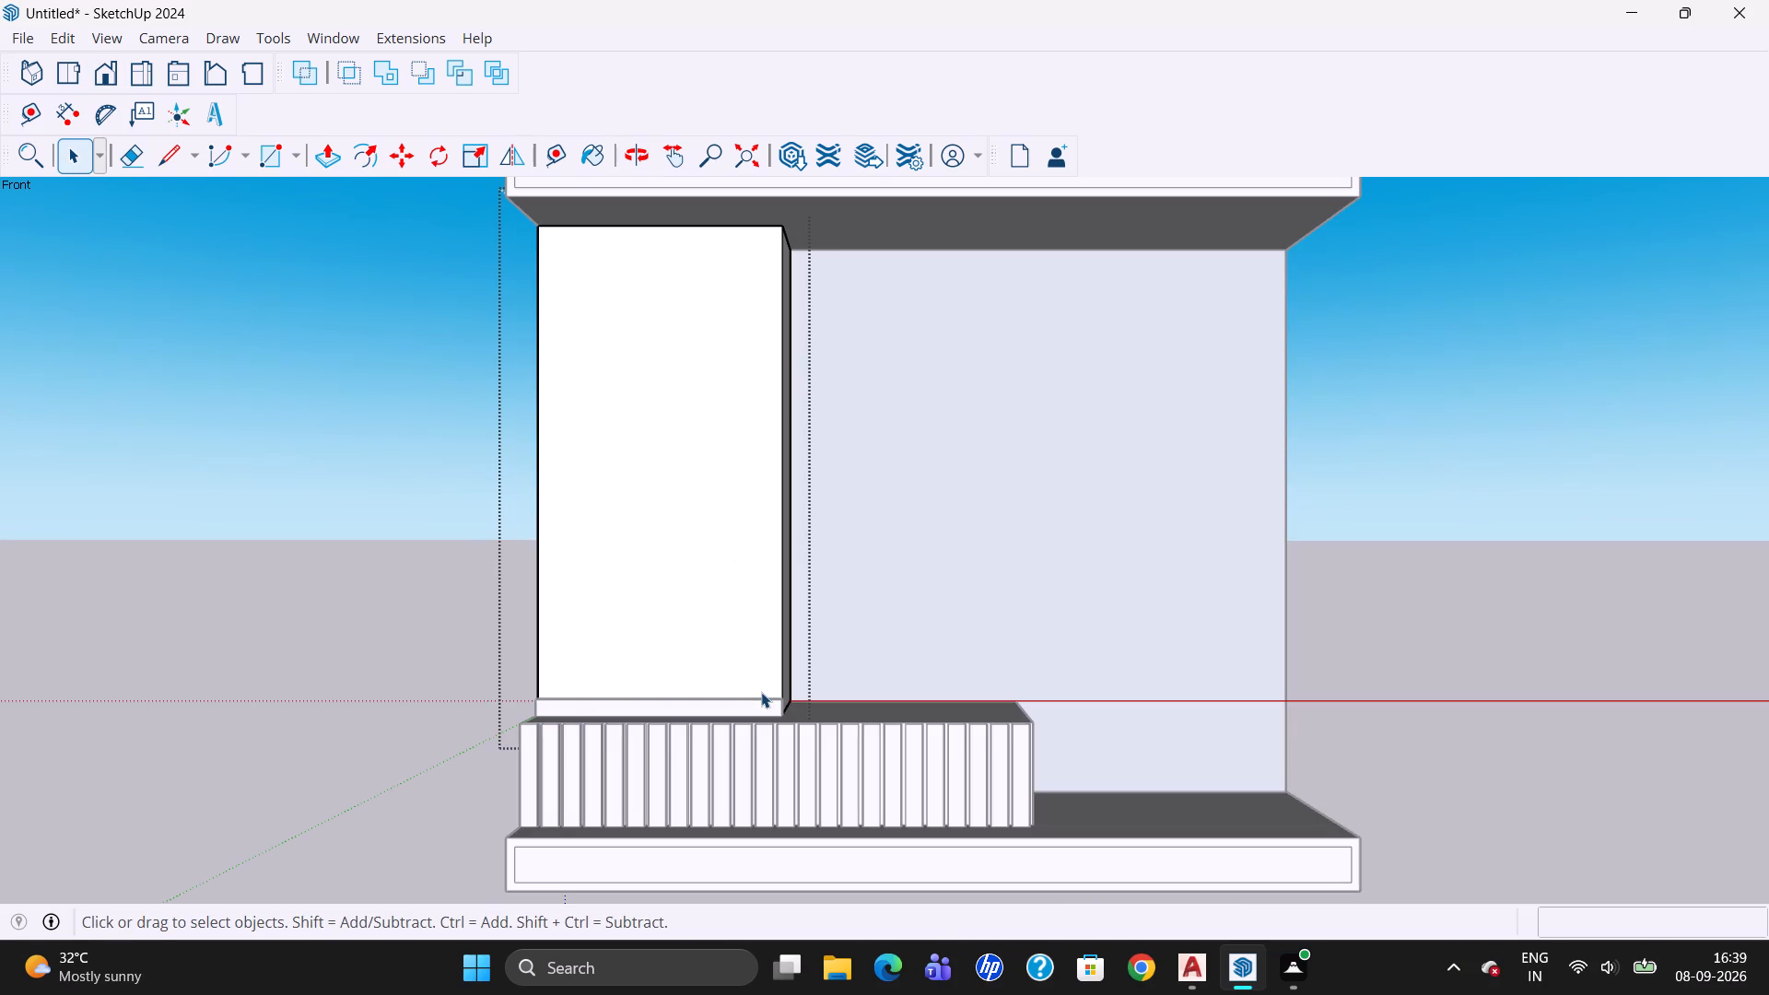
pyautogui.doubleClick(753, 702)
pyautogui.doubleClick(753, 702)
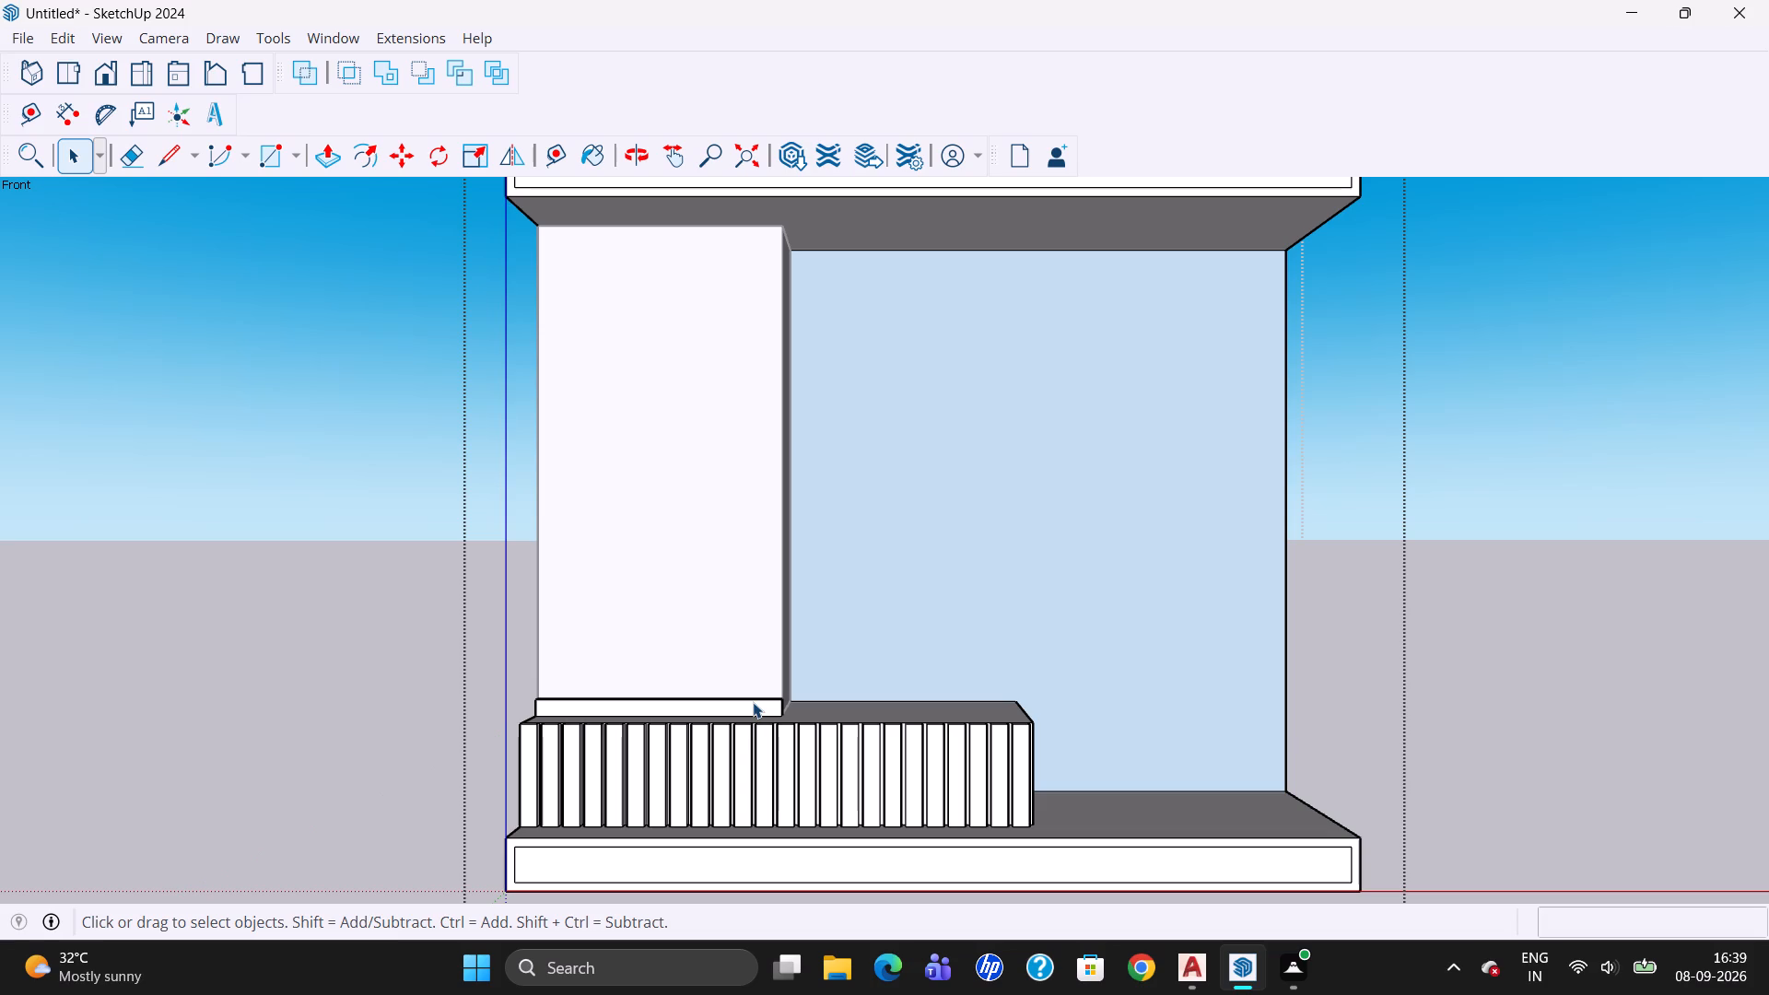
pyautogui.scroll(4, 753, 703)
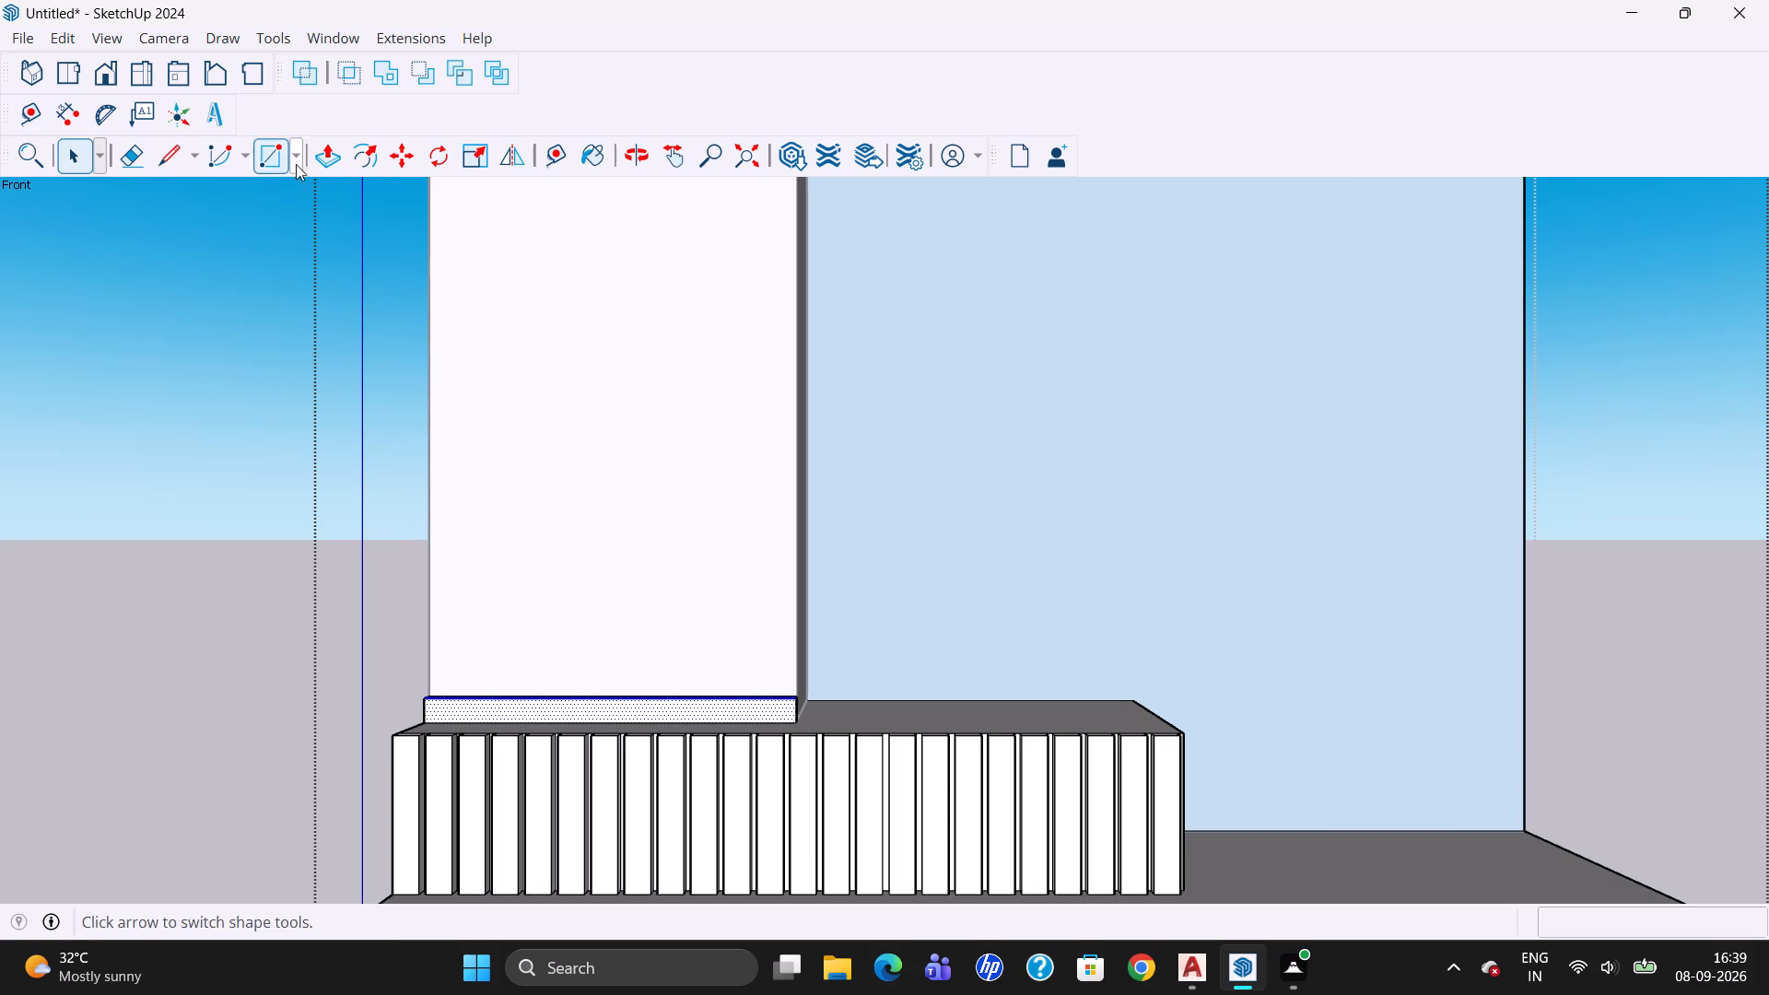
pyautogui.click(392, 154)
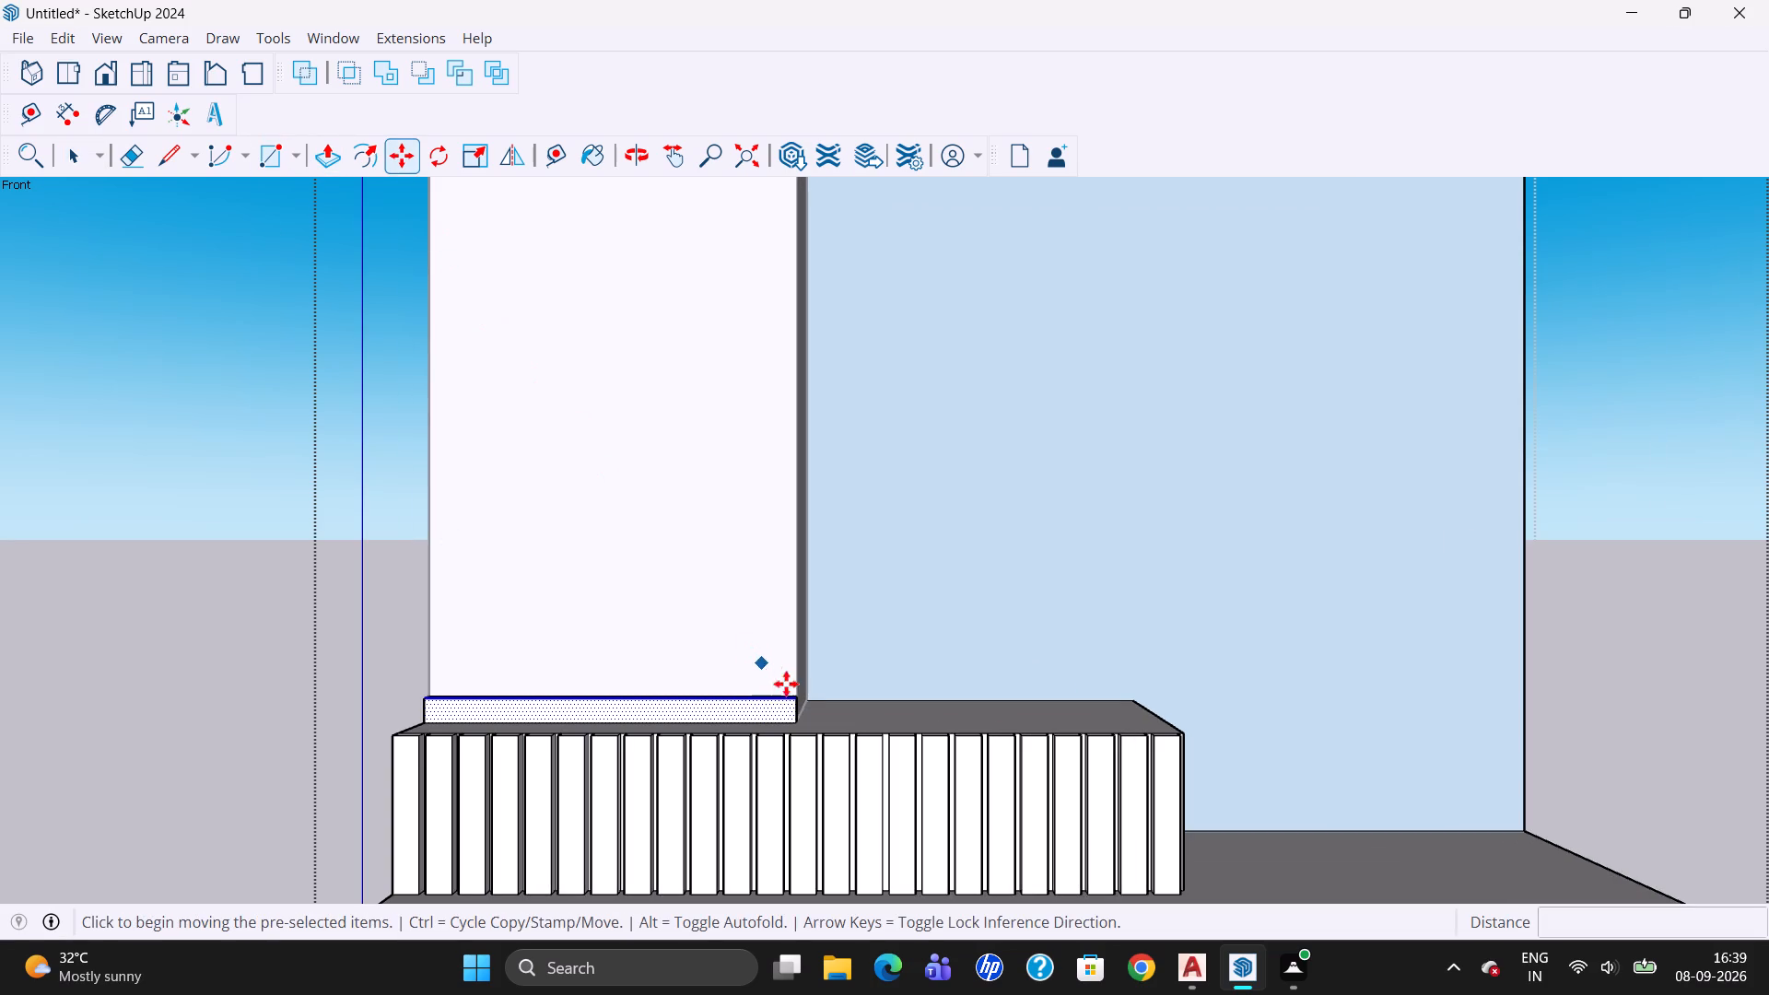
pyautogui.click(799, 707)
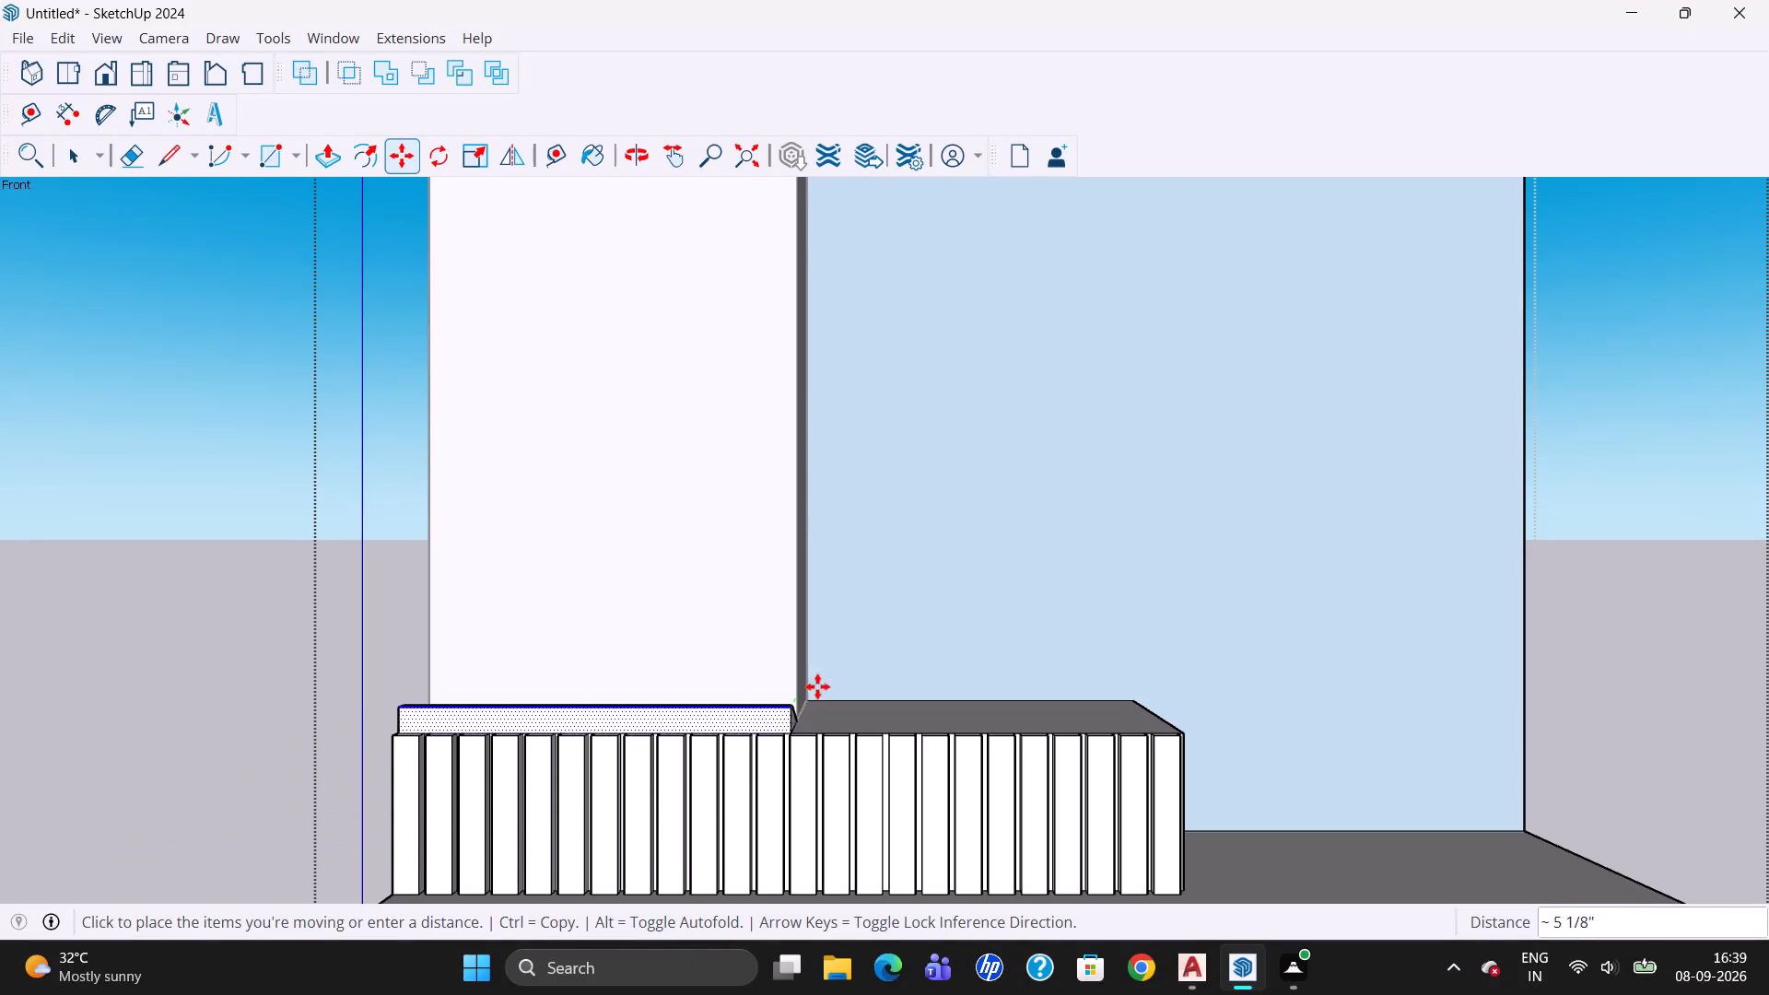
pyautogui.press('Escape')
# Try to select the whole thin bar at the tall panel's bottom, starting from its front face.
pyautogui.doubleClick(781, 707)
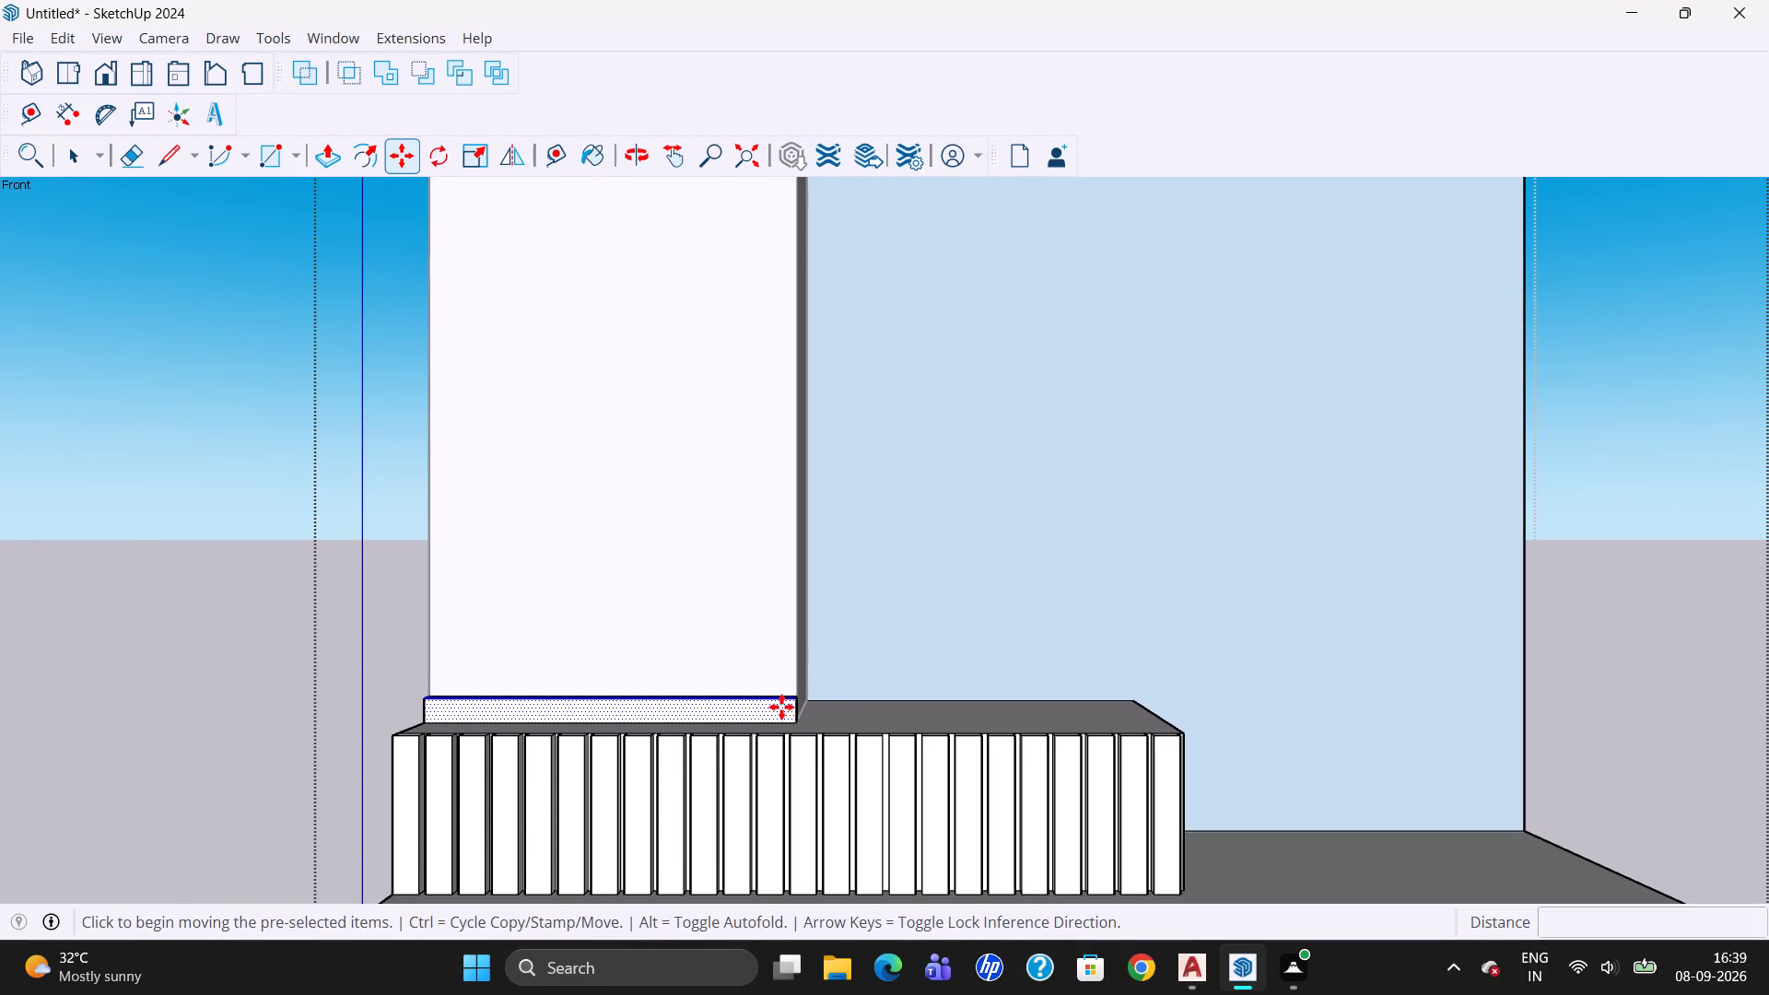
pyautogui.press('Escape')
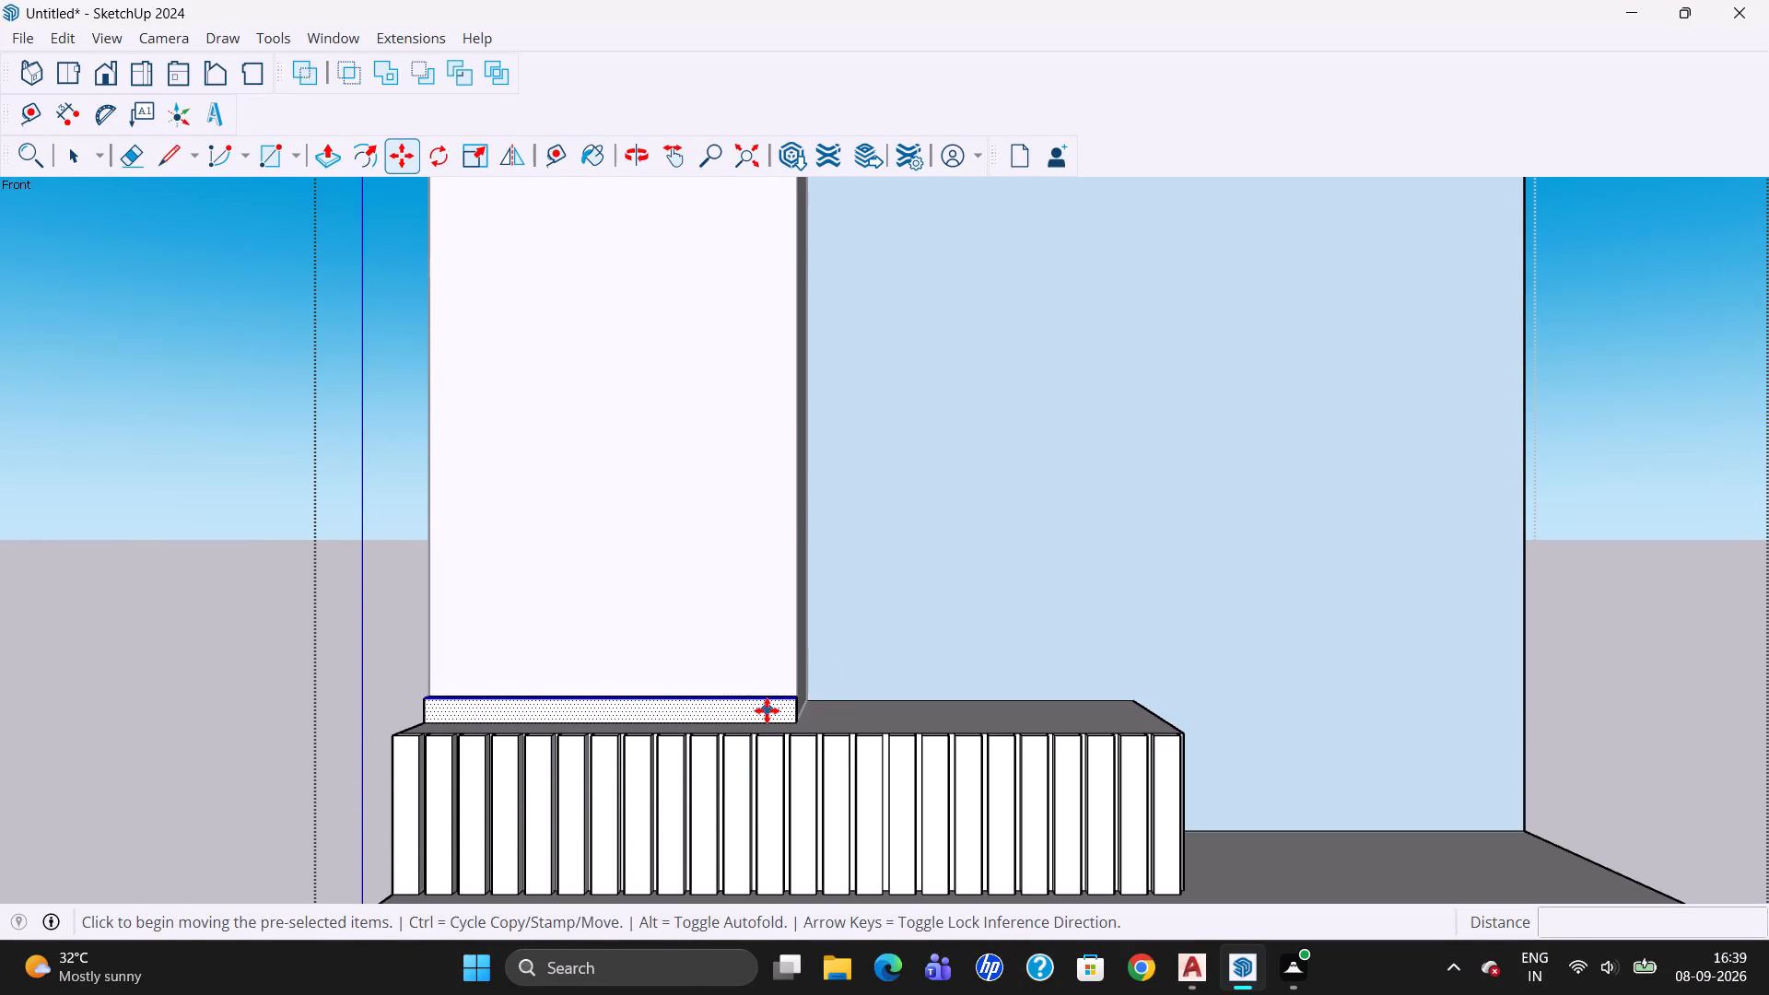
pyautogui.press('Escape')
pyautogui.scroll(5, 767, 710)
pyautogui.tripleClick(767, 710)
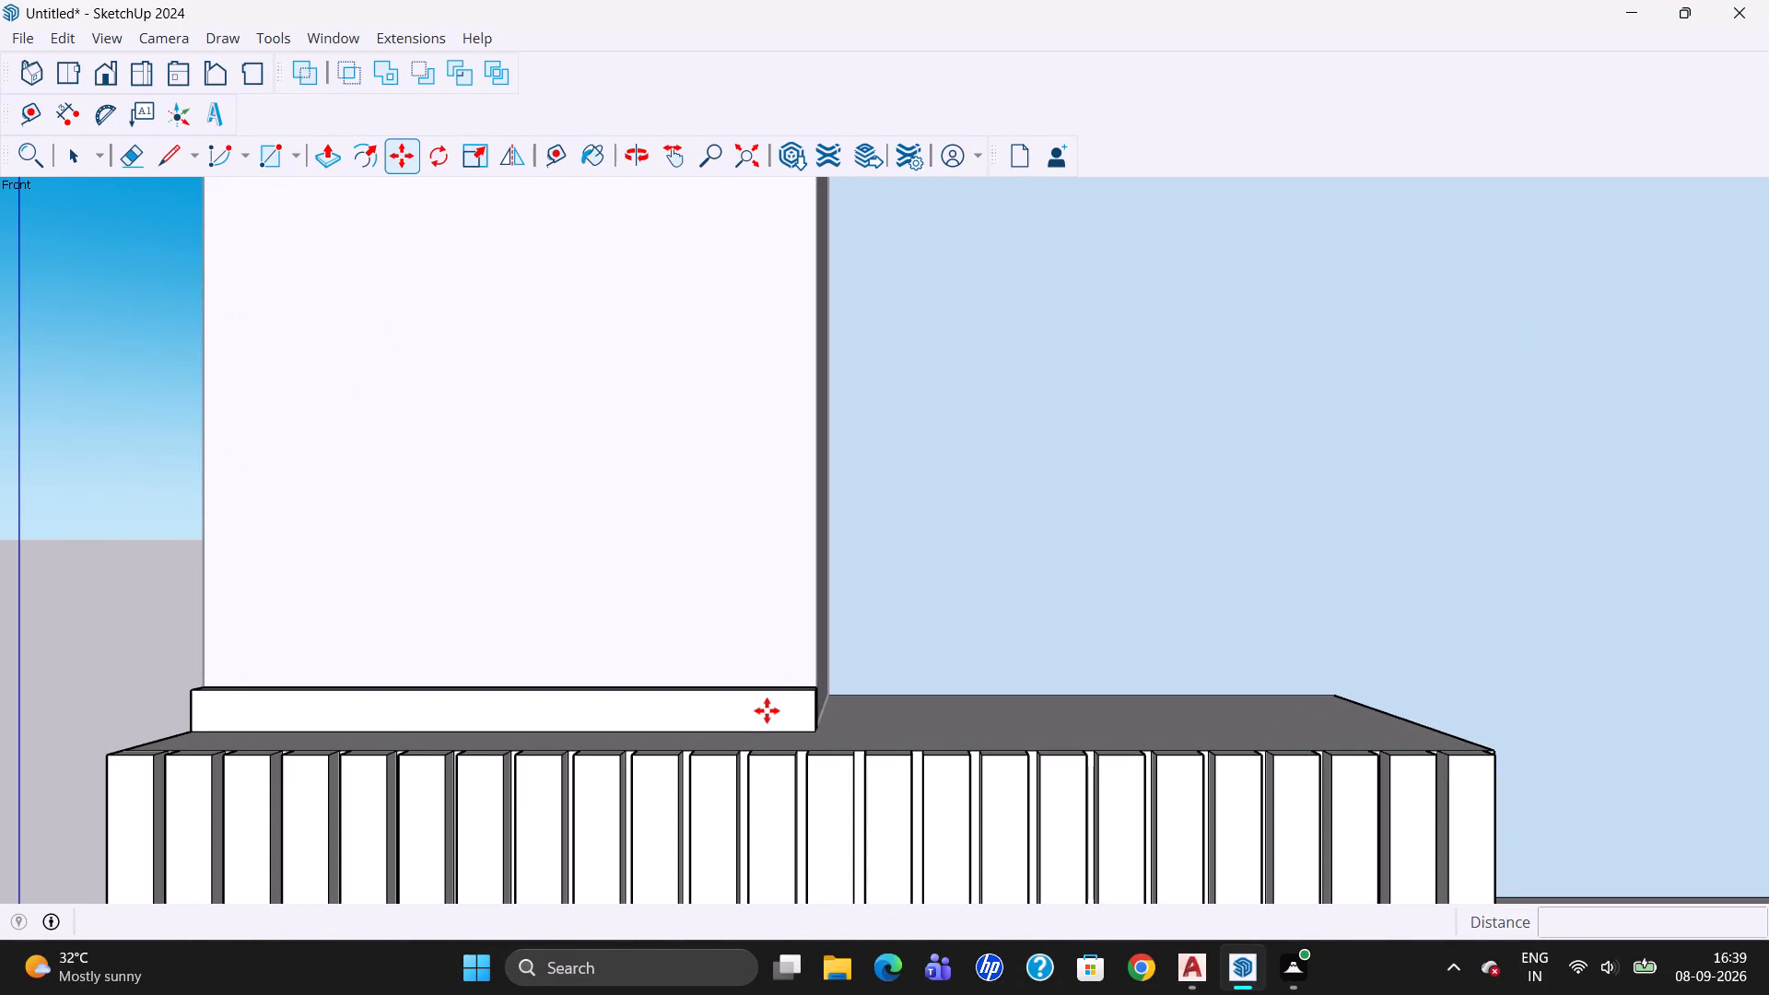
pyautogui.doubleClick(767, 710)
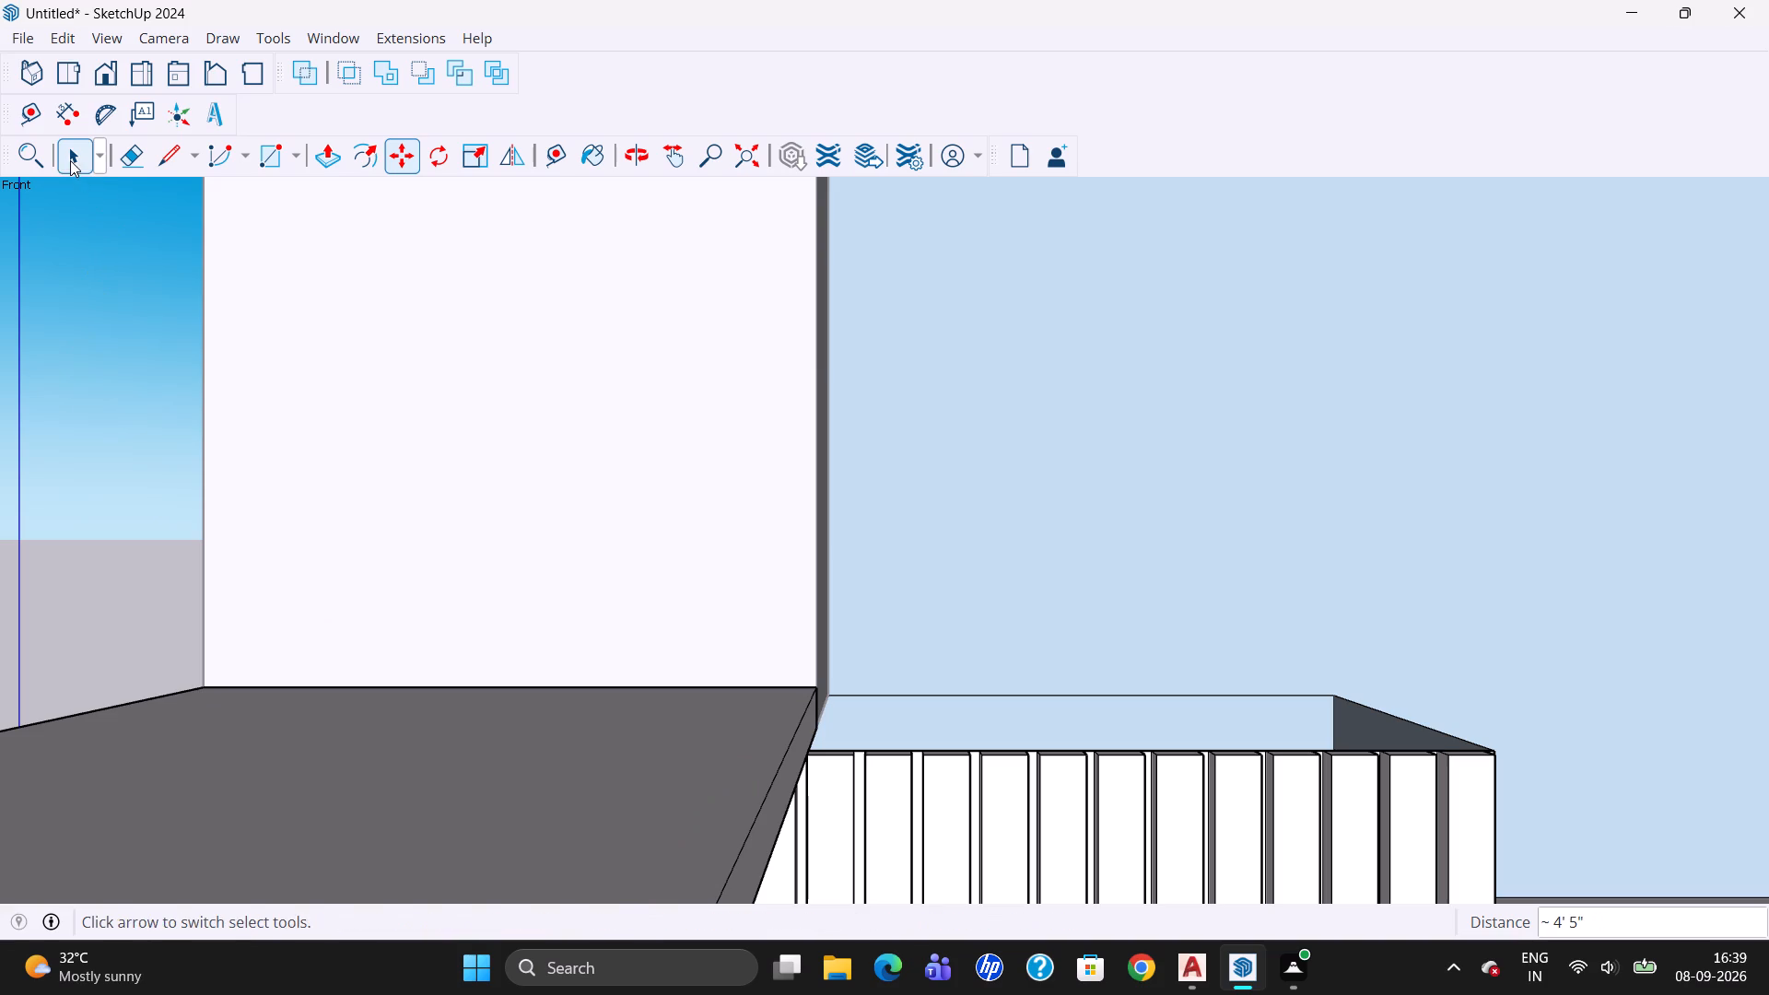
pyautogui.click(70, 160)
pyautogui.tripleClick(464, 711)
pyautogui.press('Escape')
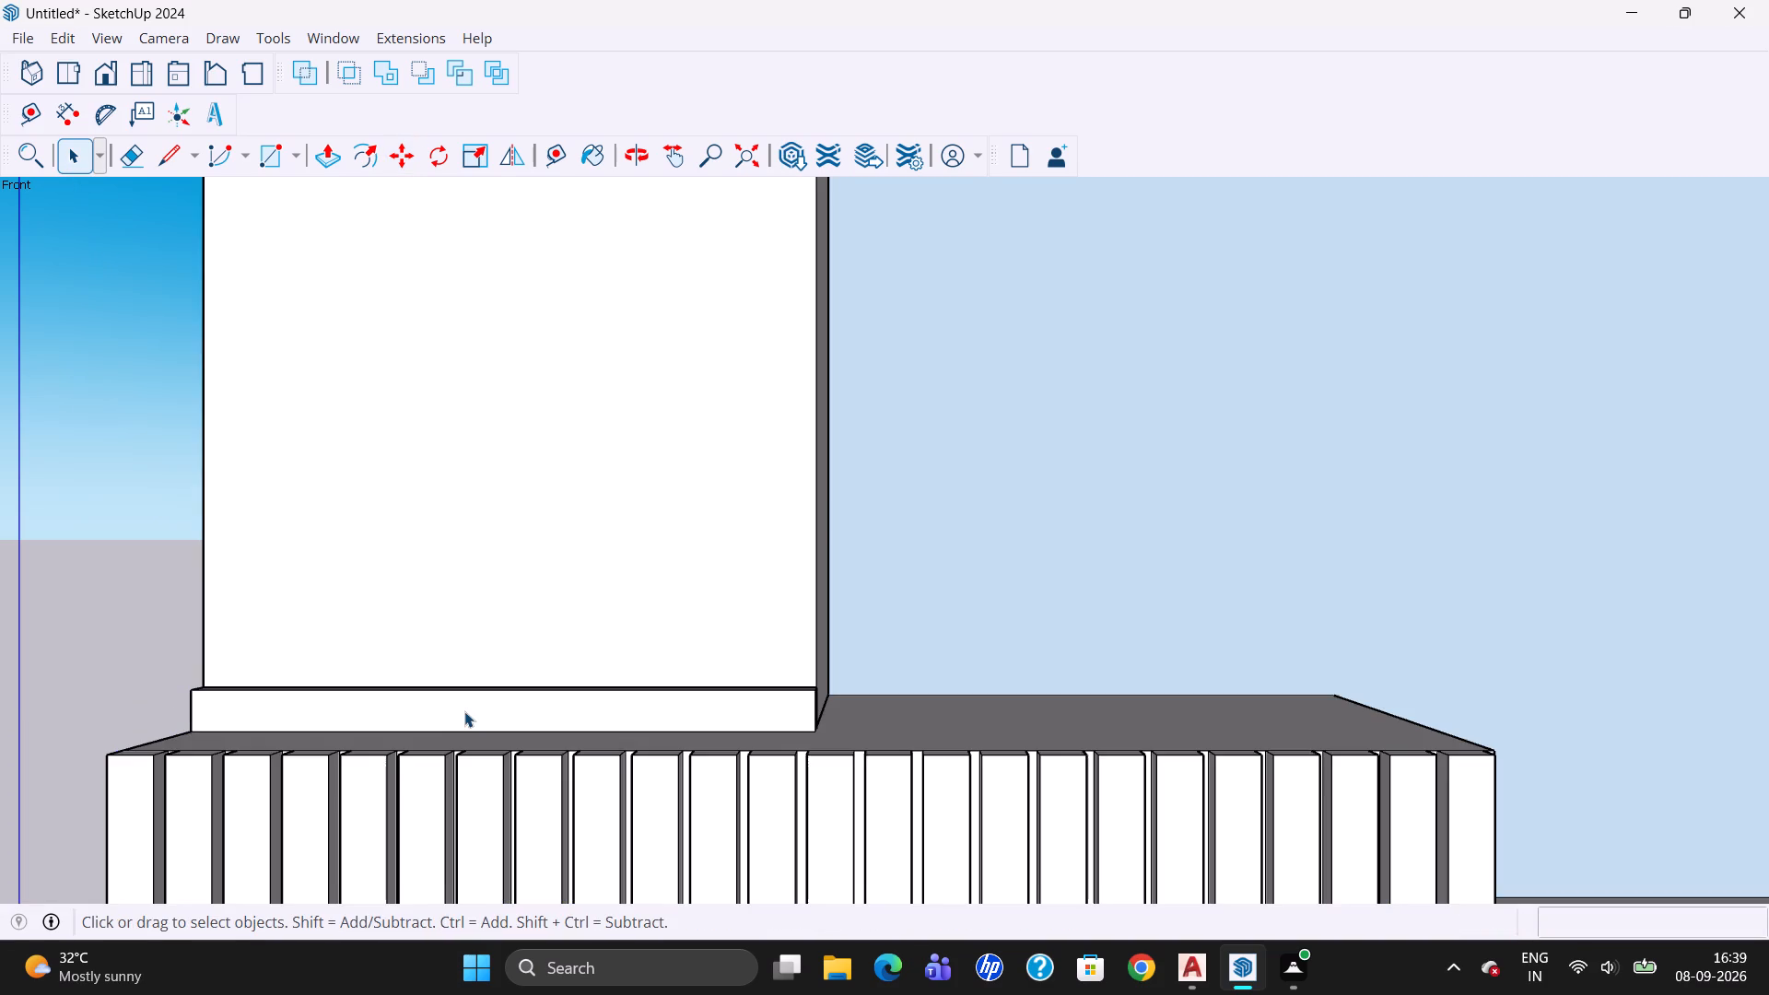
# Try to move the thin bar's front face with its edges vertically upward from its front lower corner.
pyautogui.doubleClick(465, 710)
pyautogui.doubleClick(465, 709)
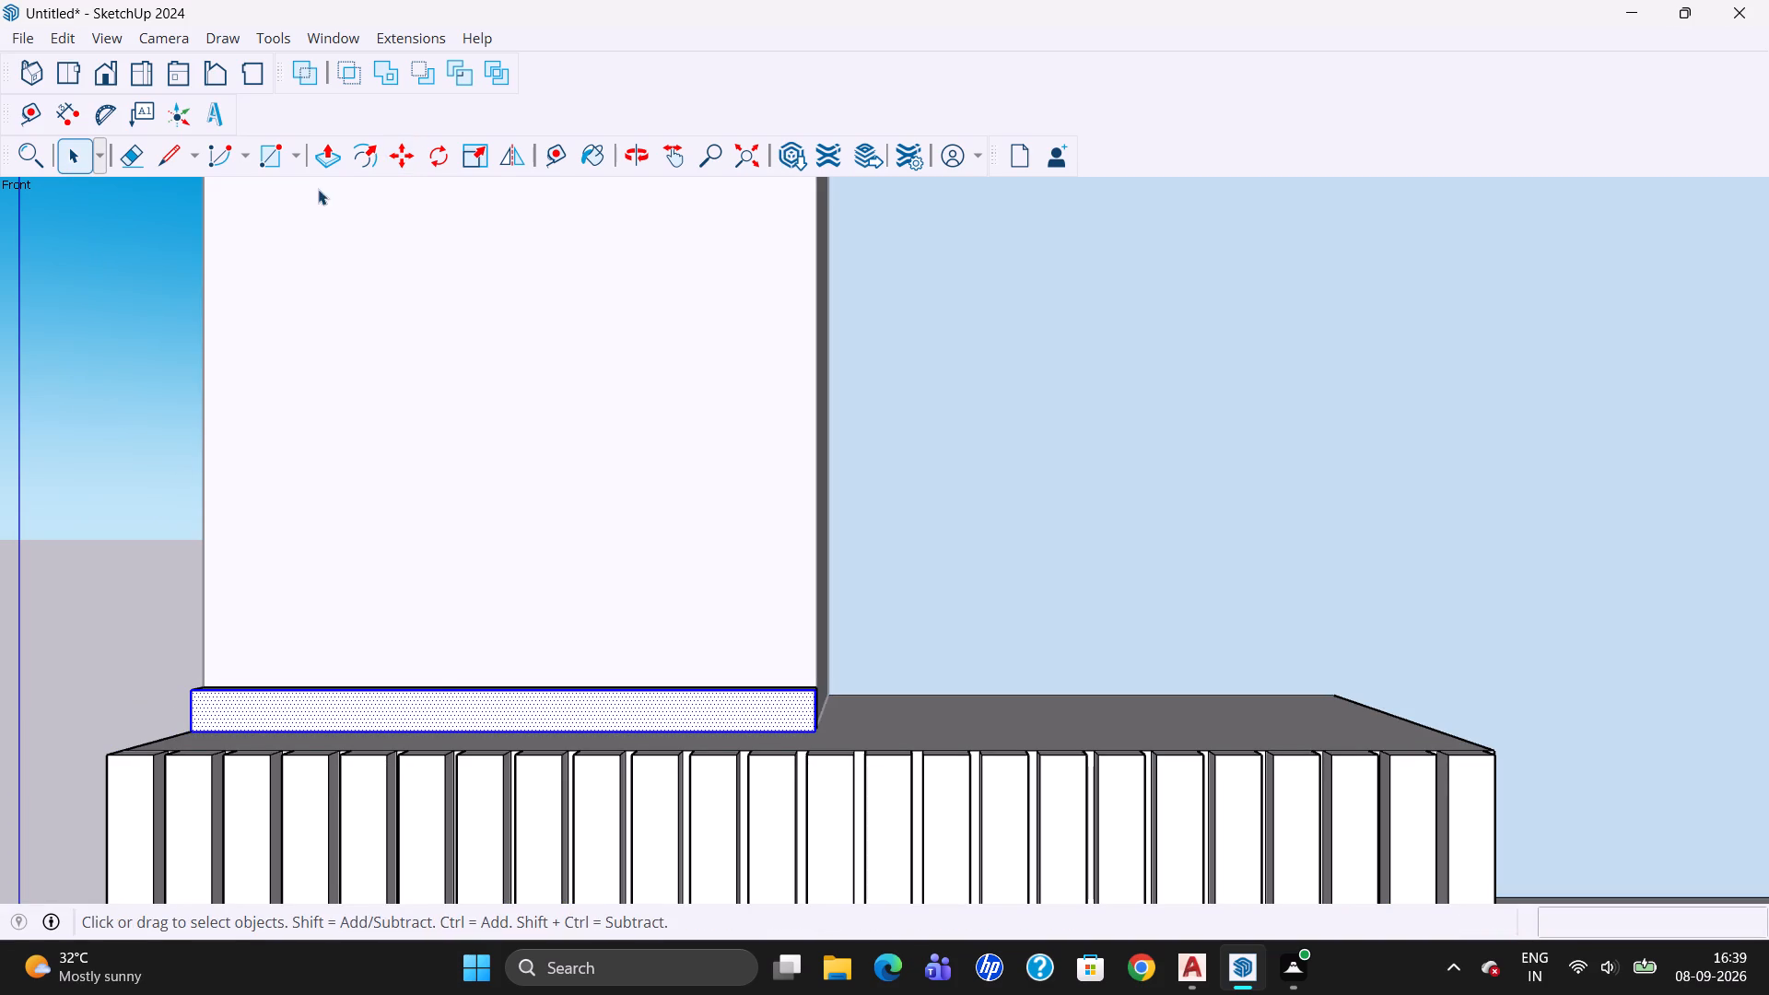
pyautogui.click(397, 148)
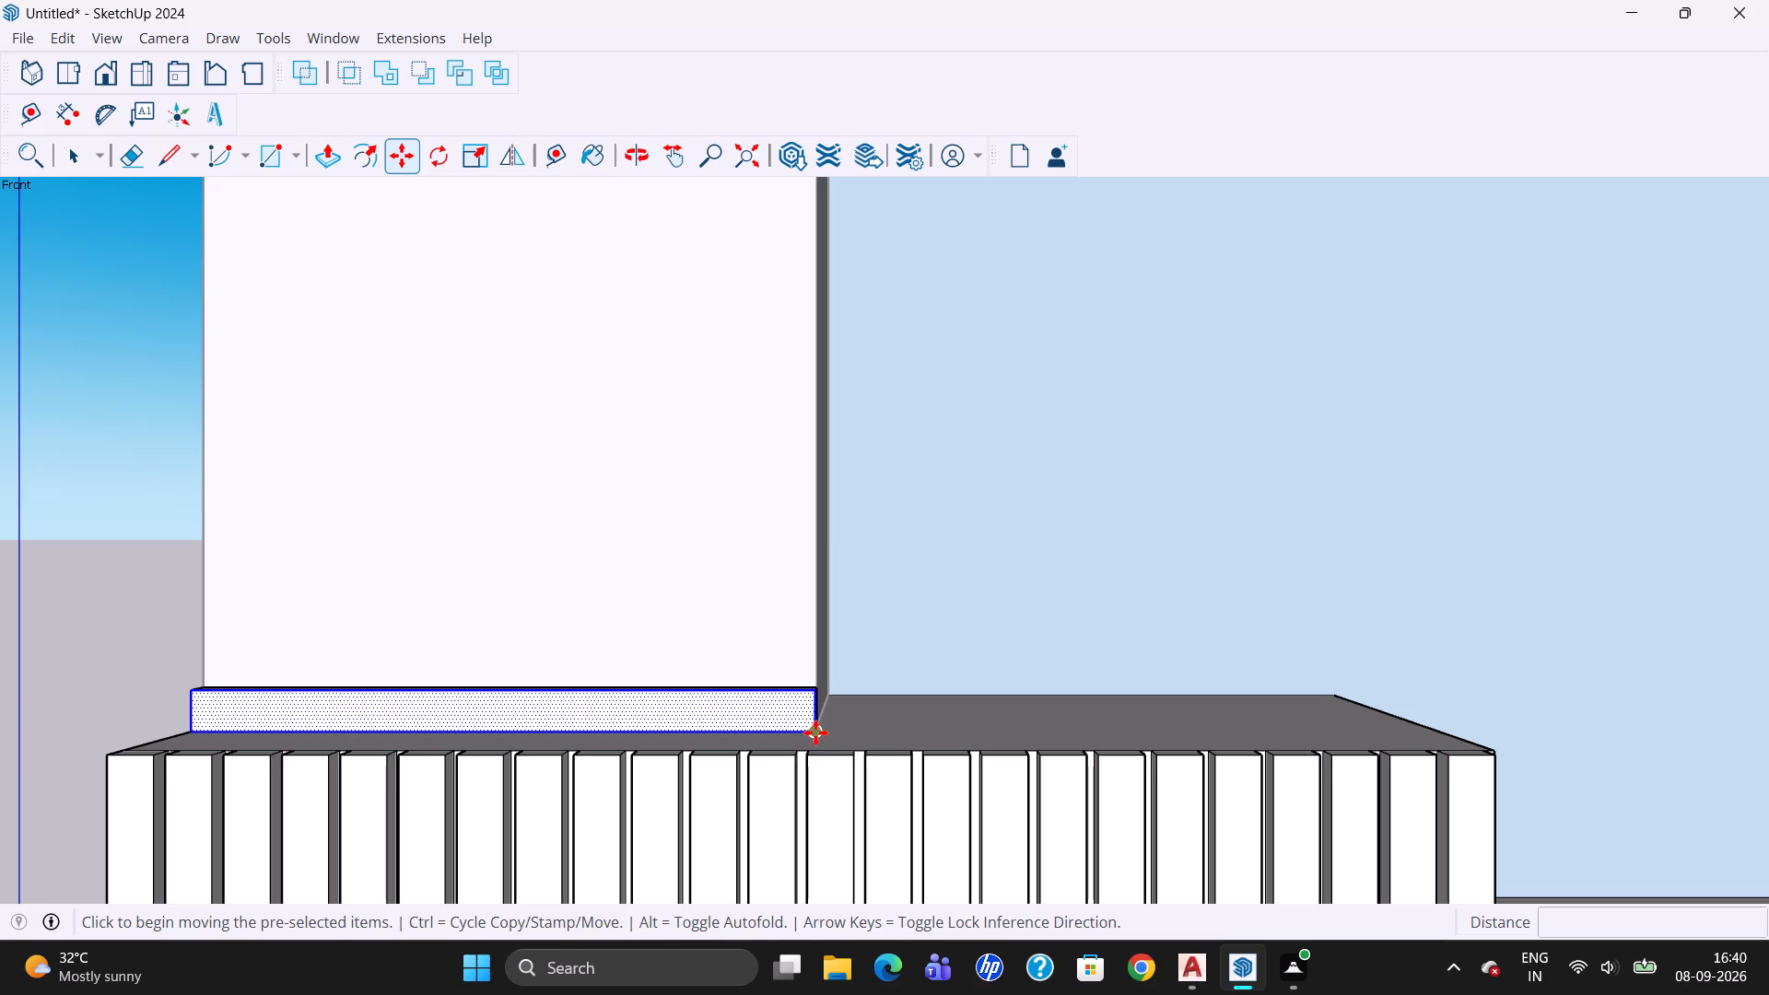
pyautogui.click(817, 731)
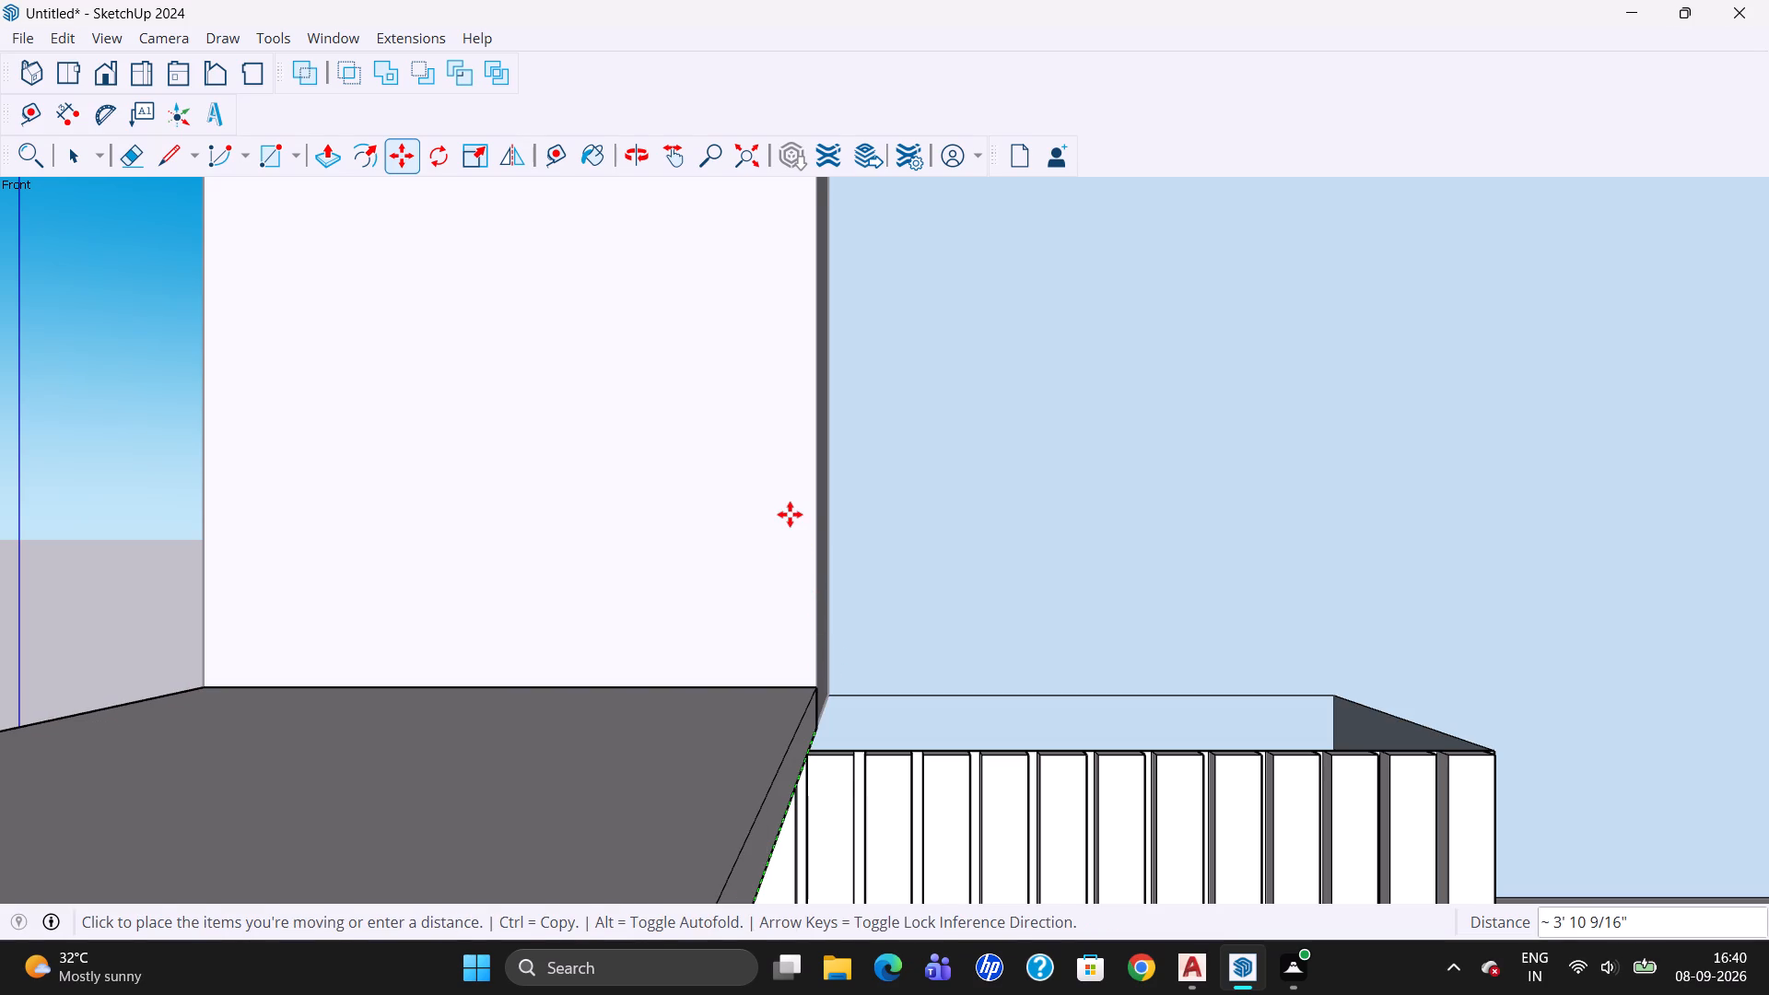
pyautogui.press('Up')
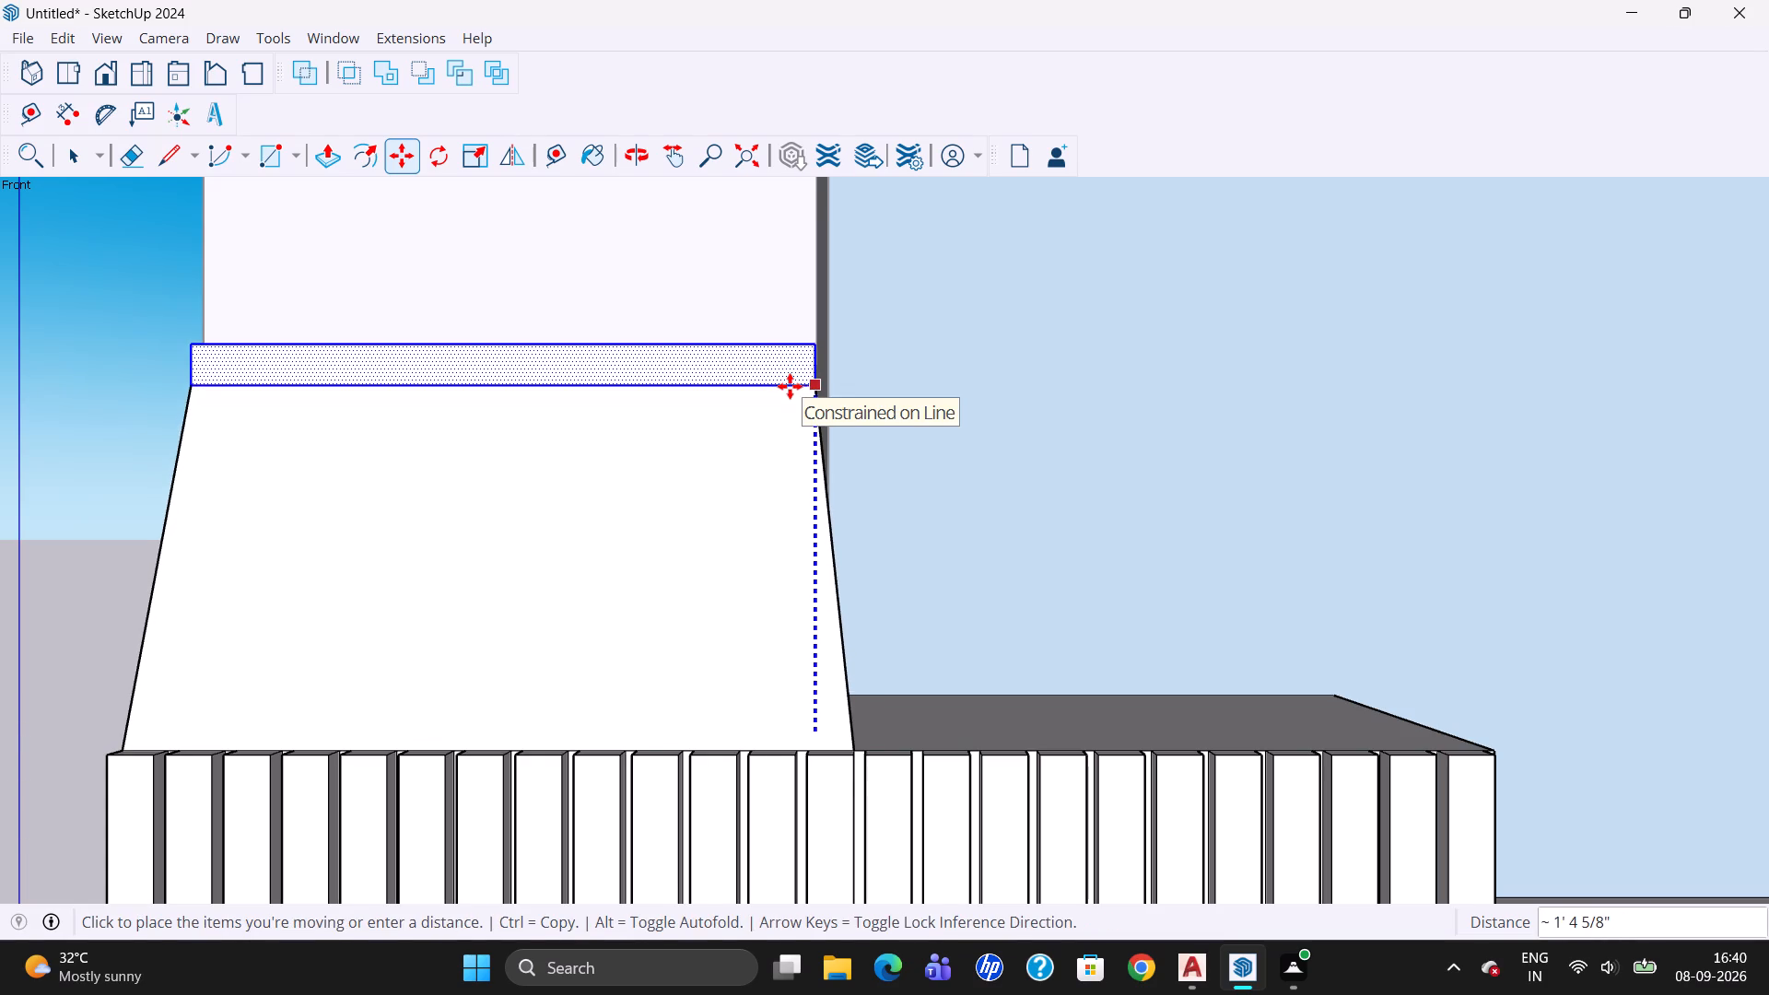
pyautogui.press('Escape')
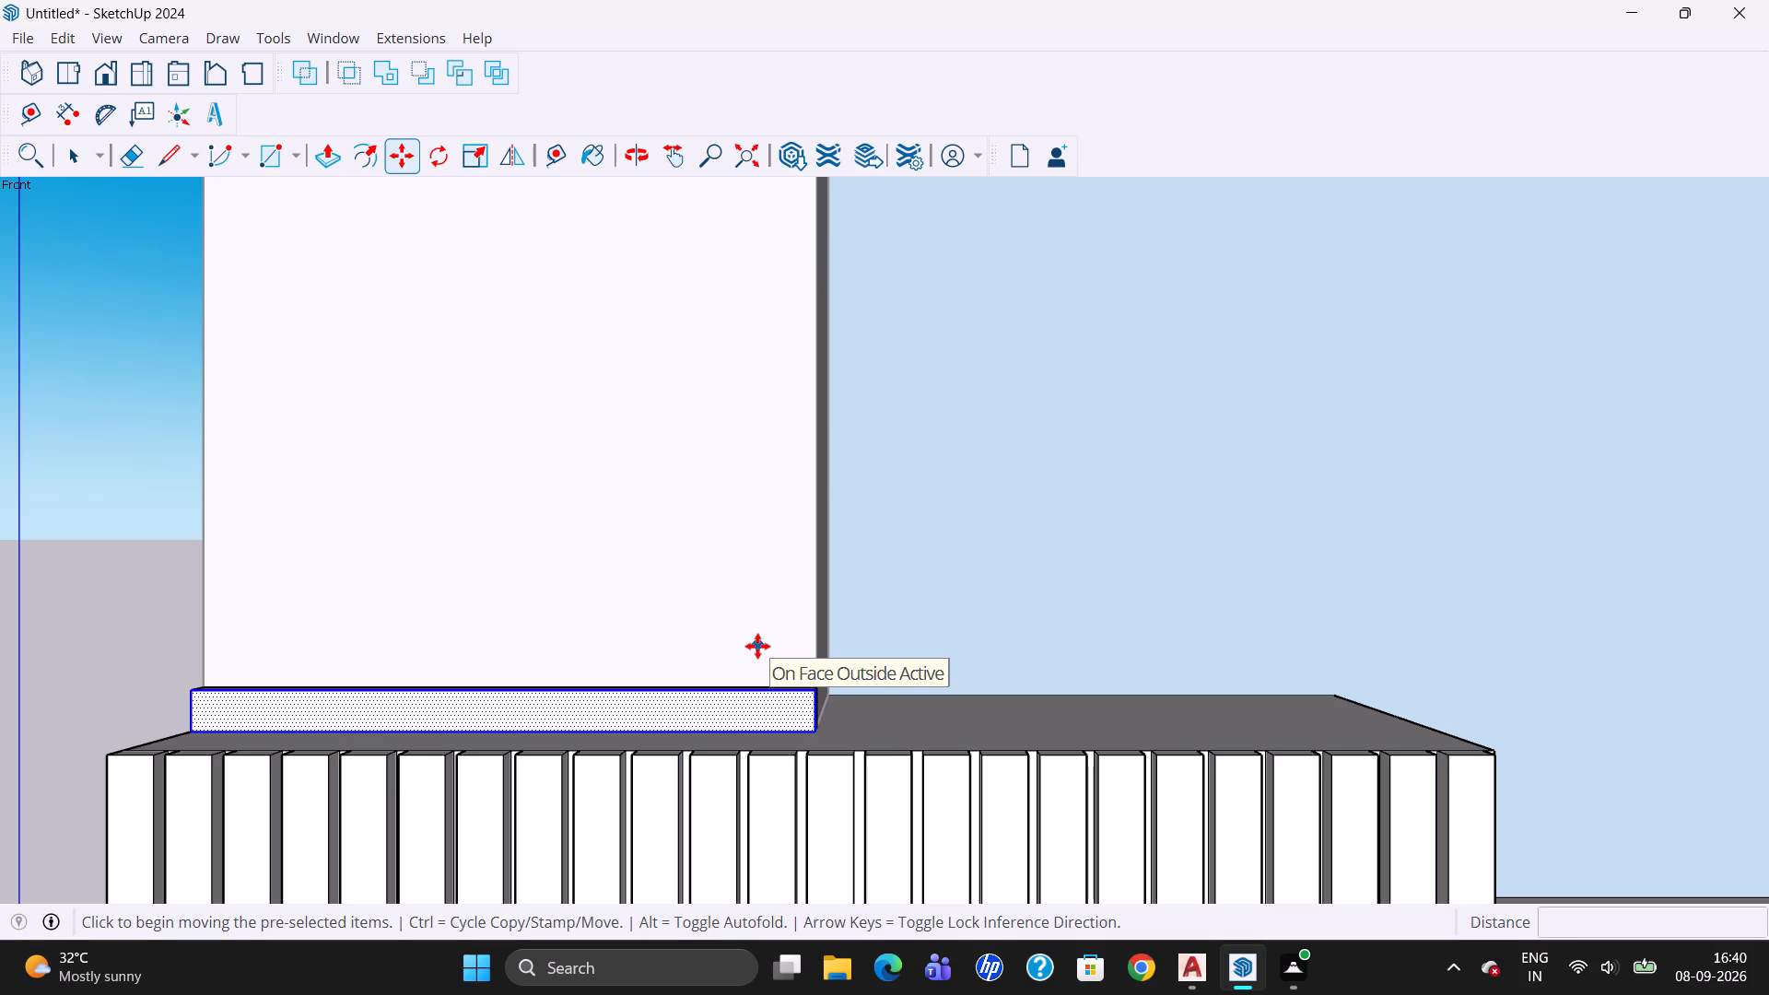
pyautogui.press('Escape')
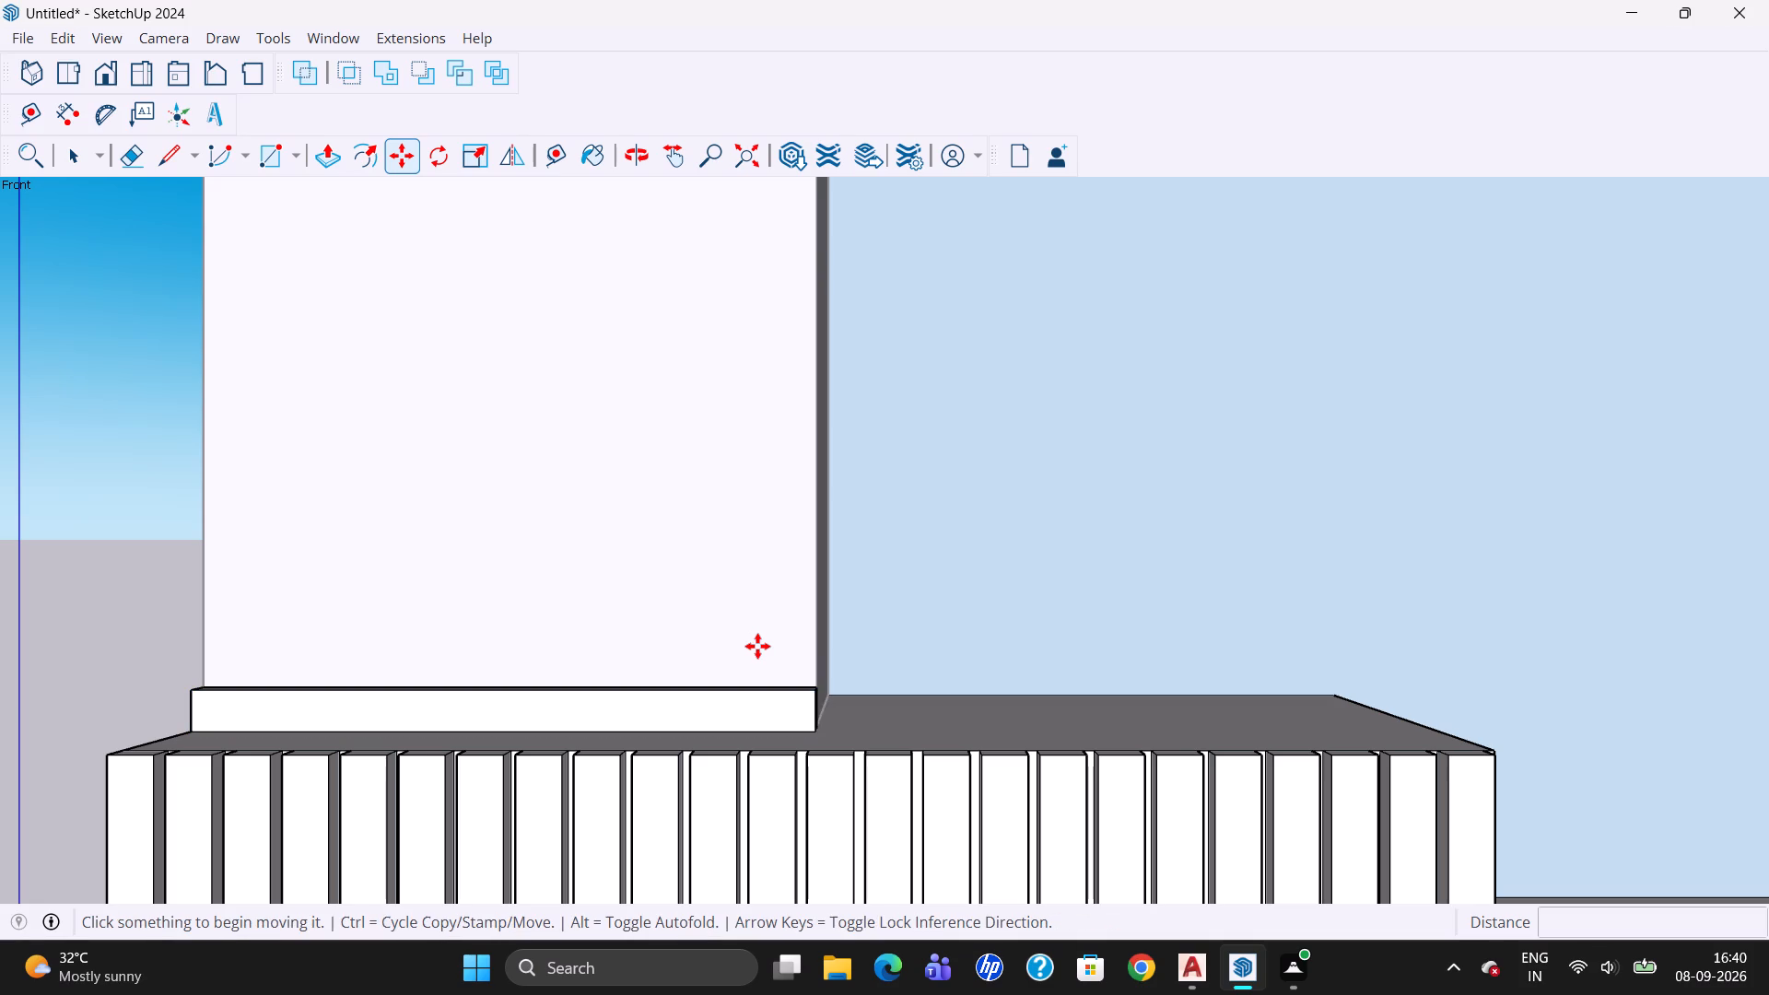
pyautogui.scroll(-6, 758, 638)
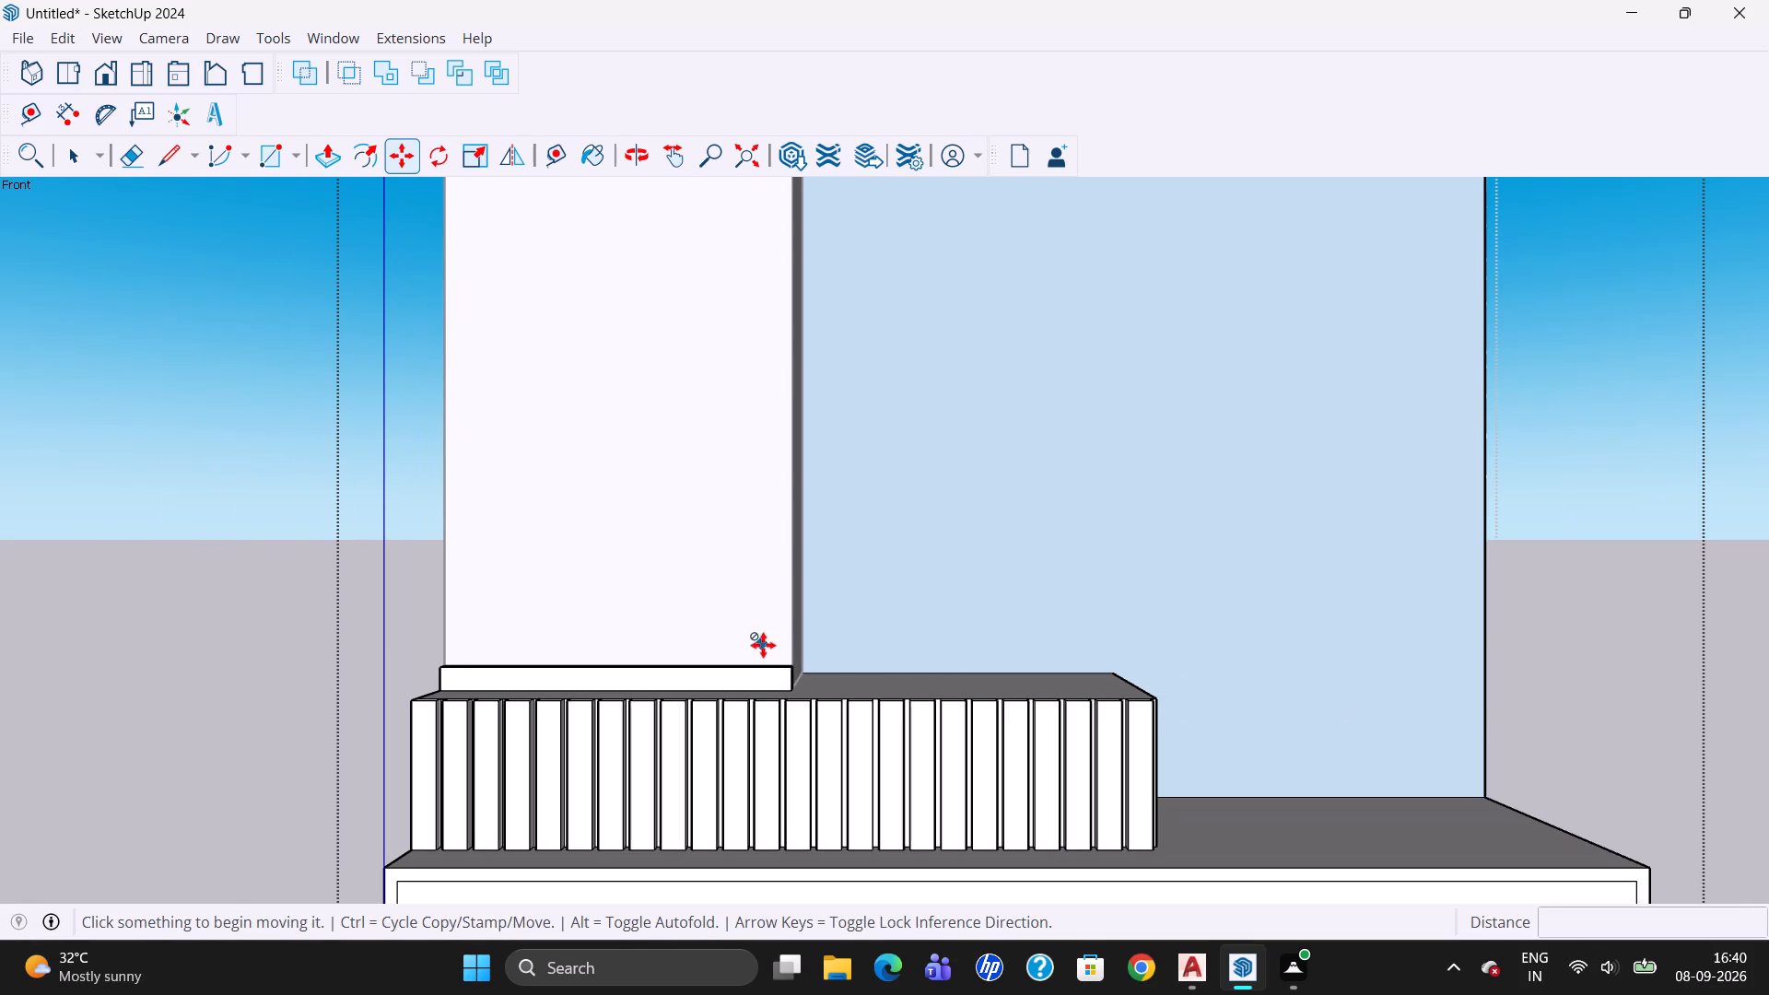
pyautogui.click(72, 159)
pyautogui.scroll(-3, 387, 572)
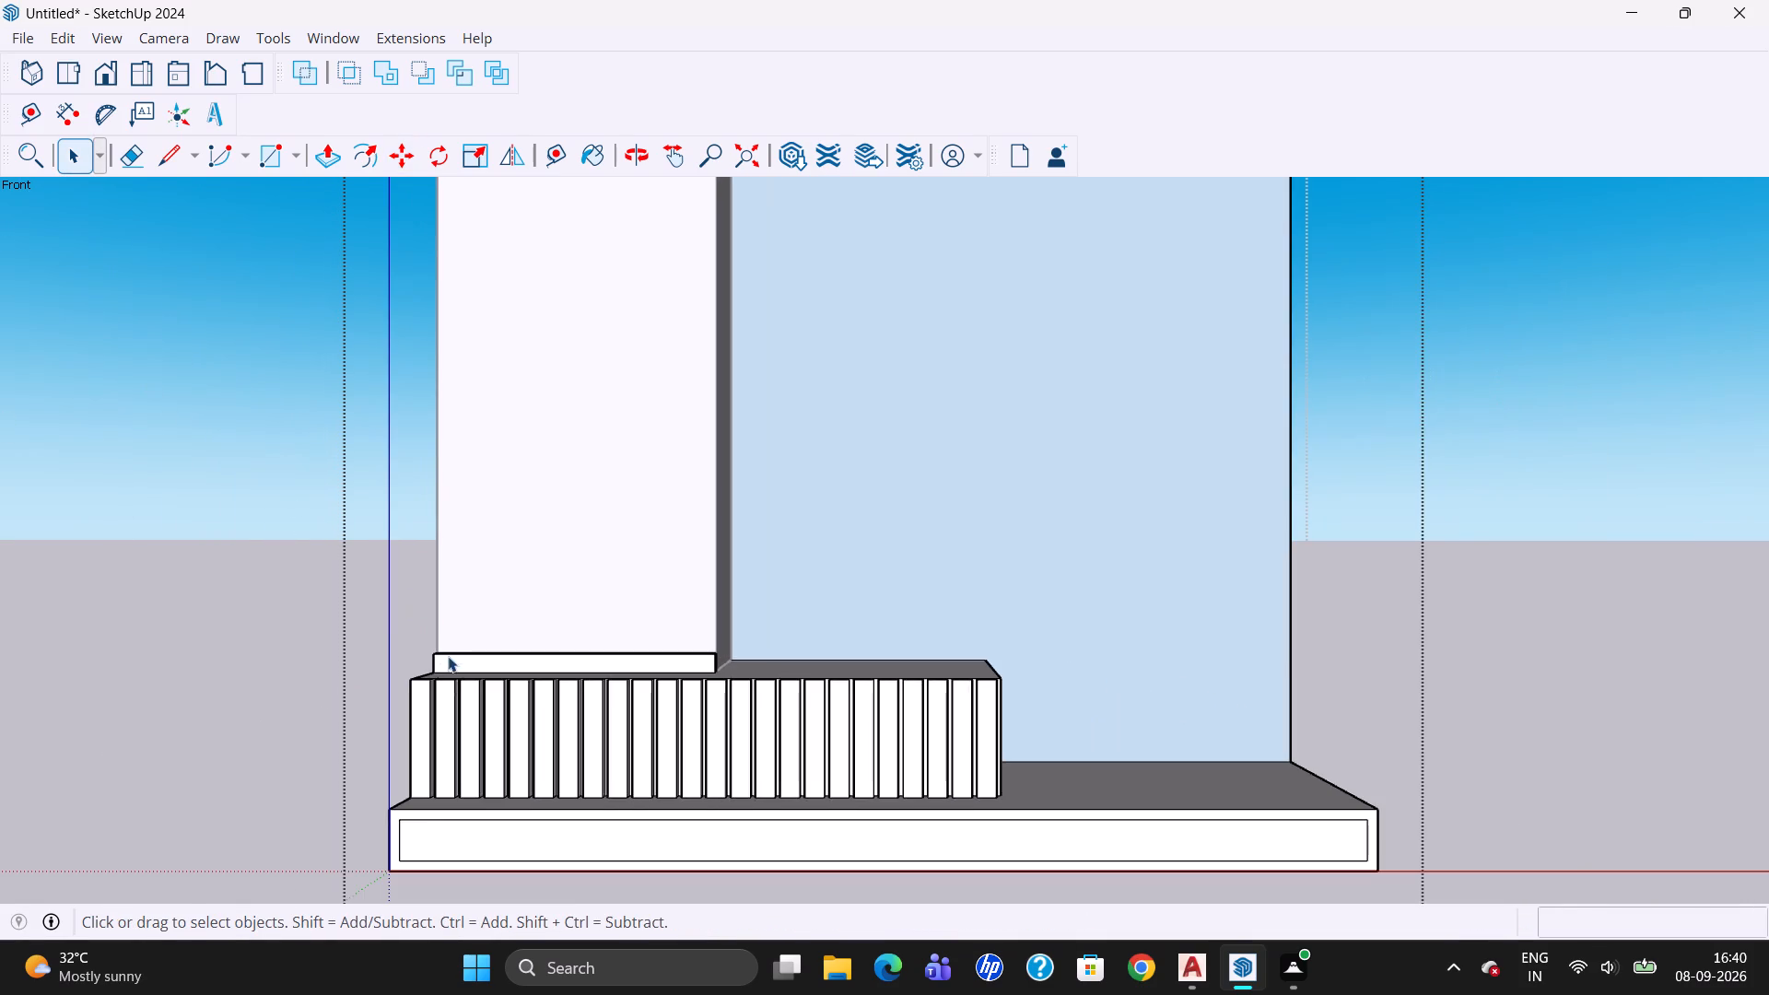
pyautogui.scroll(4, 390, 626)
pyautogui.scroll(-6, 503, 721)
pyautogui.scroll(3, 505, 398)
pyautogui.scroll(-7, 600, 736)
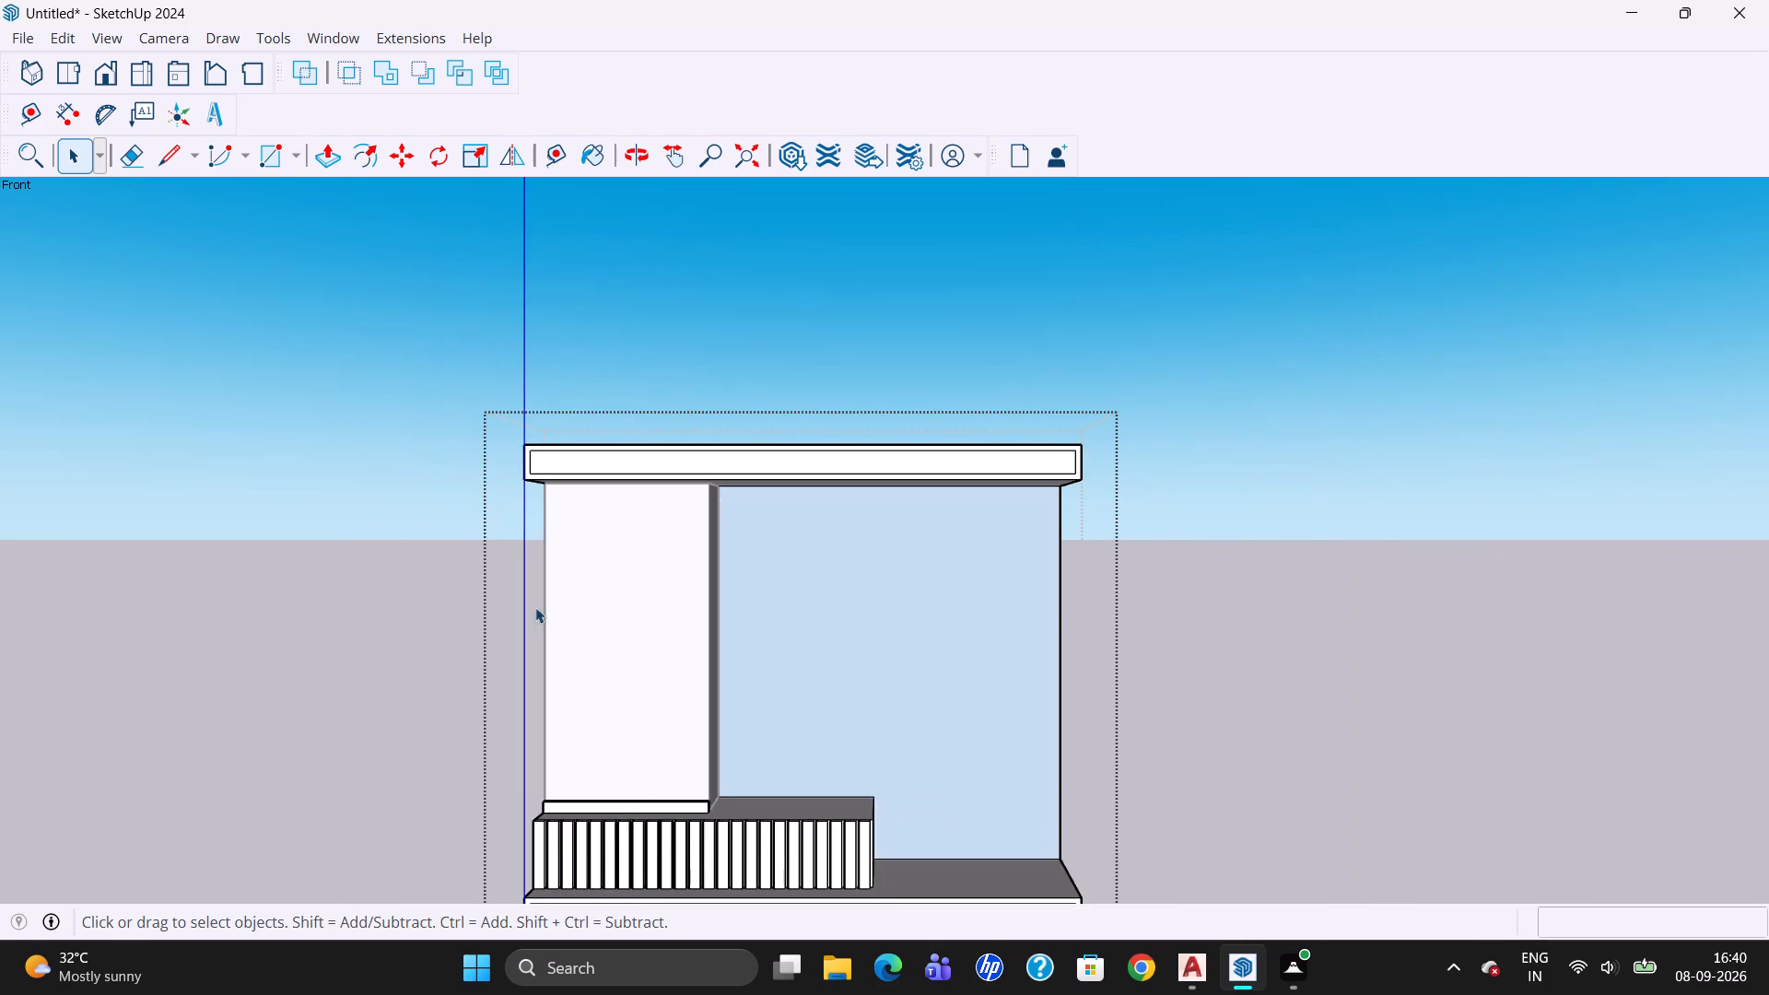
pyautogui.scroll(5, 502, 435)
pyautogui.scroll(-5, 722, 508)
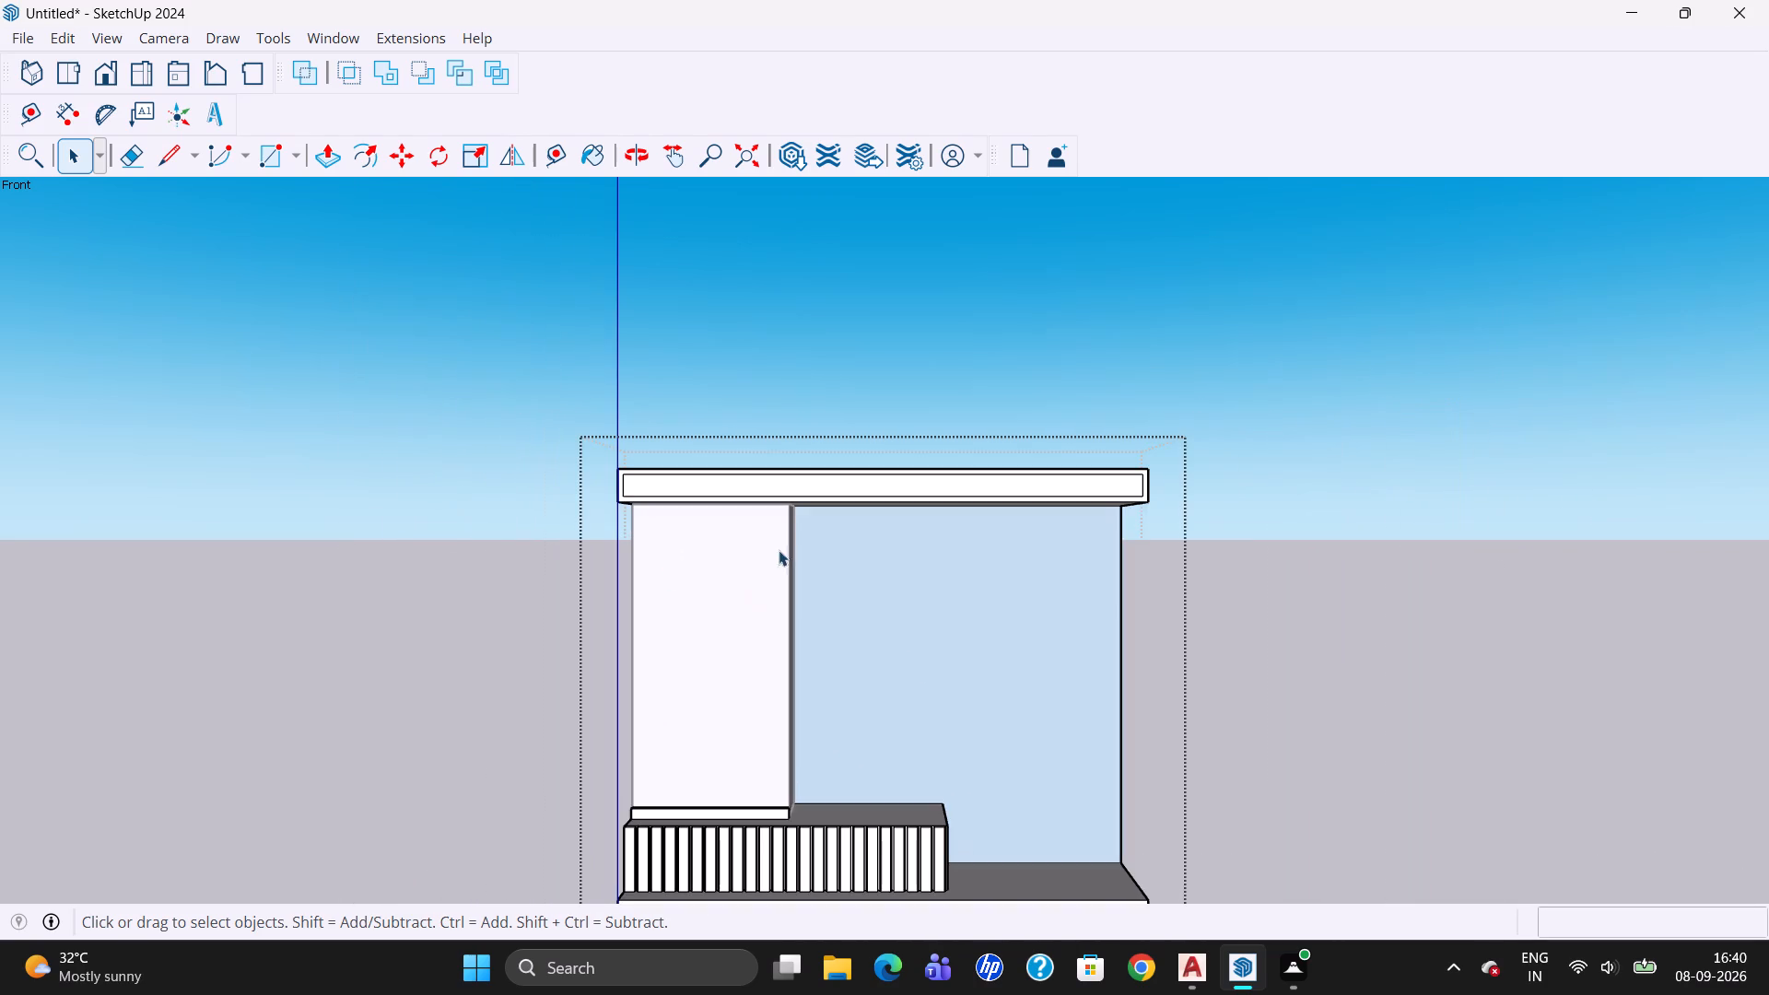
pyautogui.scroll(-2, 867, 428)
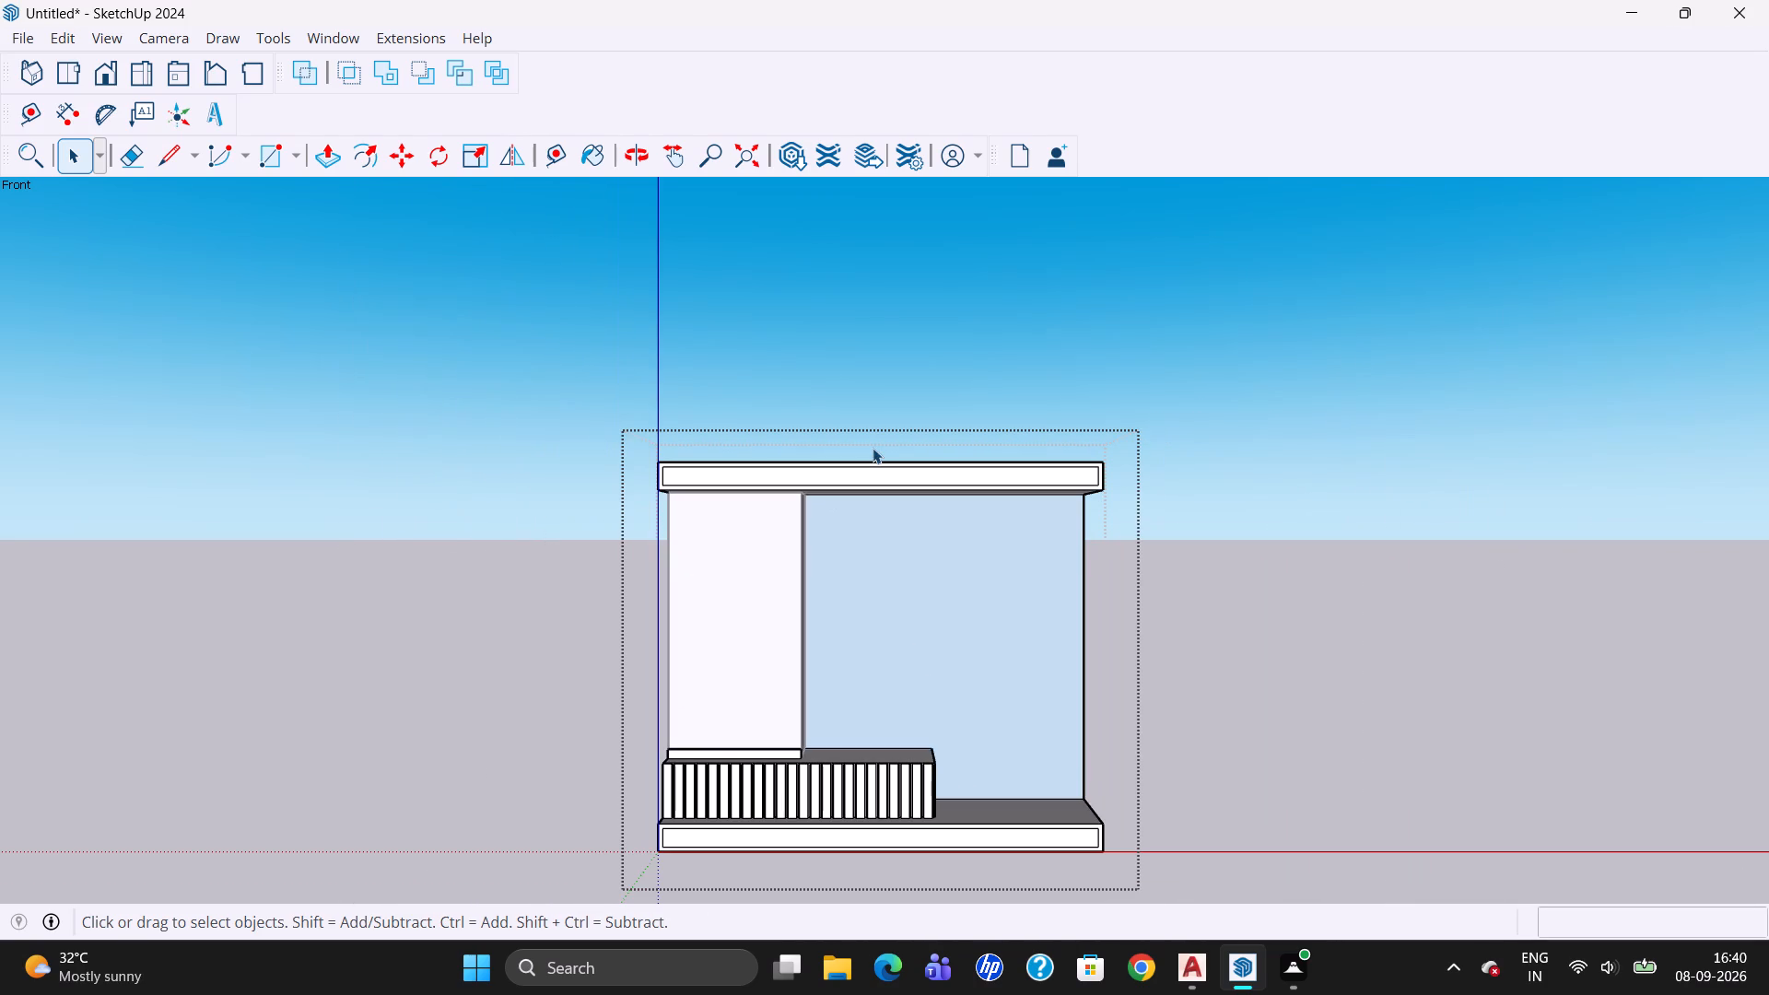
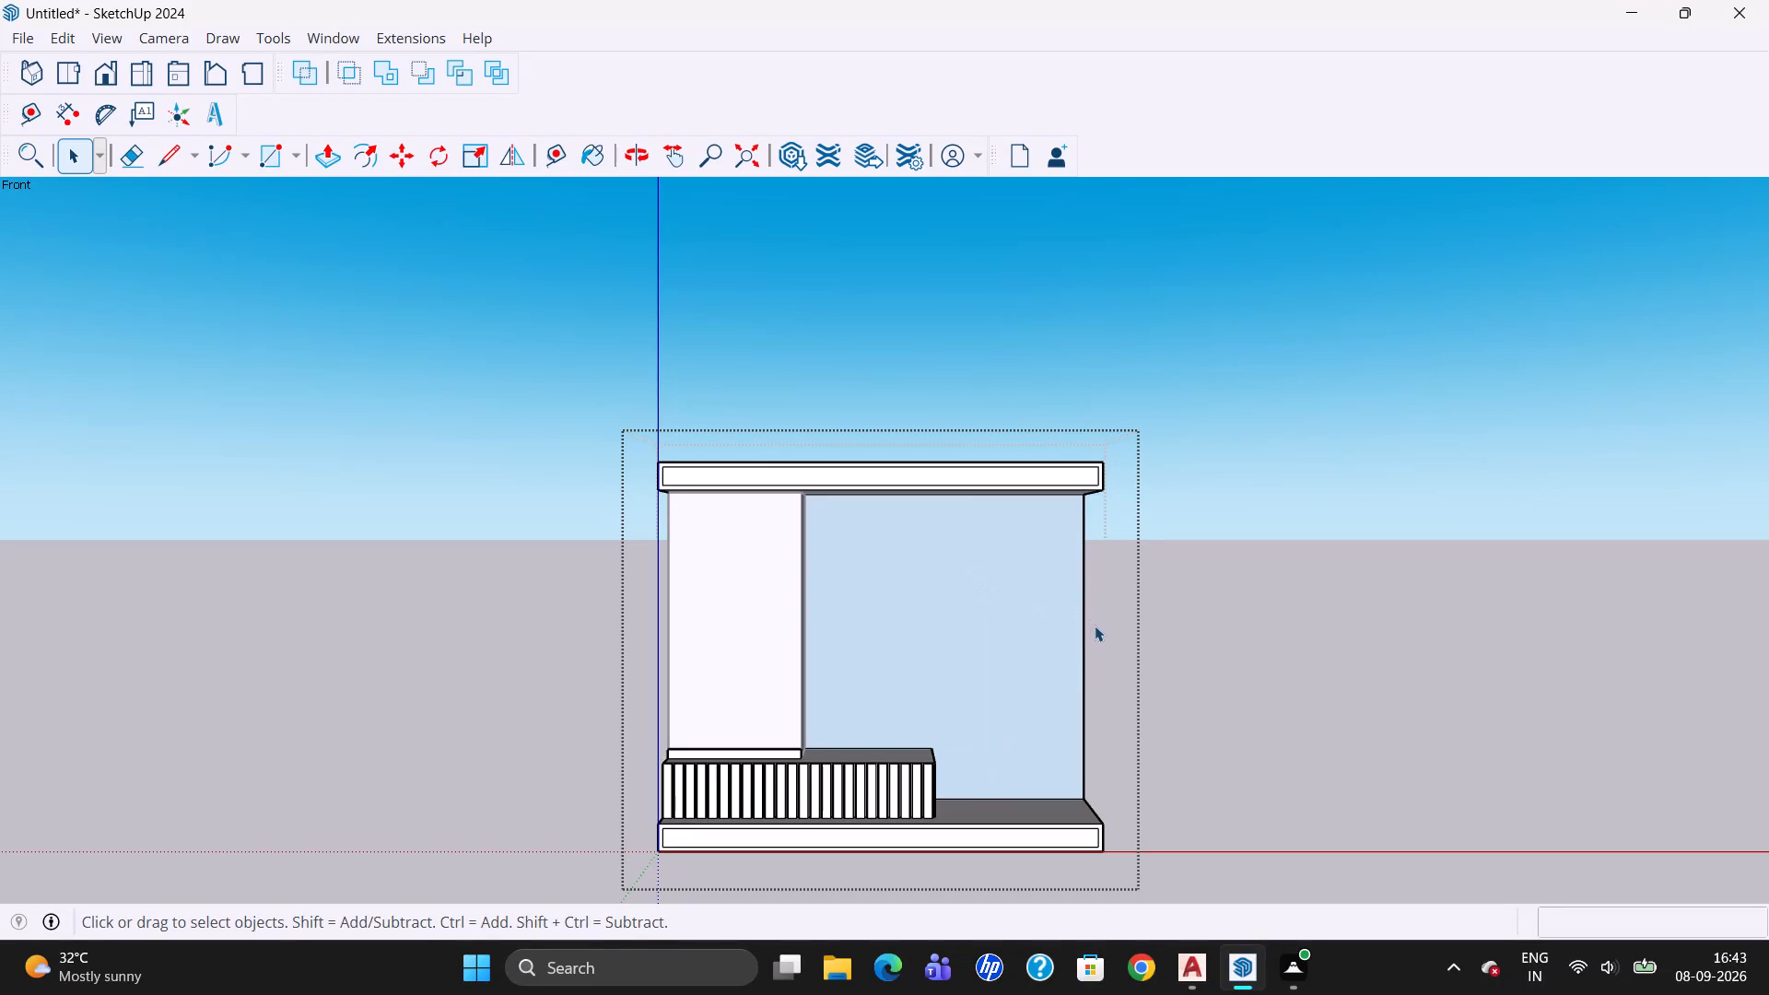
# In the right view, draw a rectangle about 6'6" by 2' across the cabinet's open end, starting at the top slab's lower front corner.
pyautogui.click(185, 87)
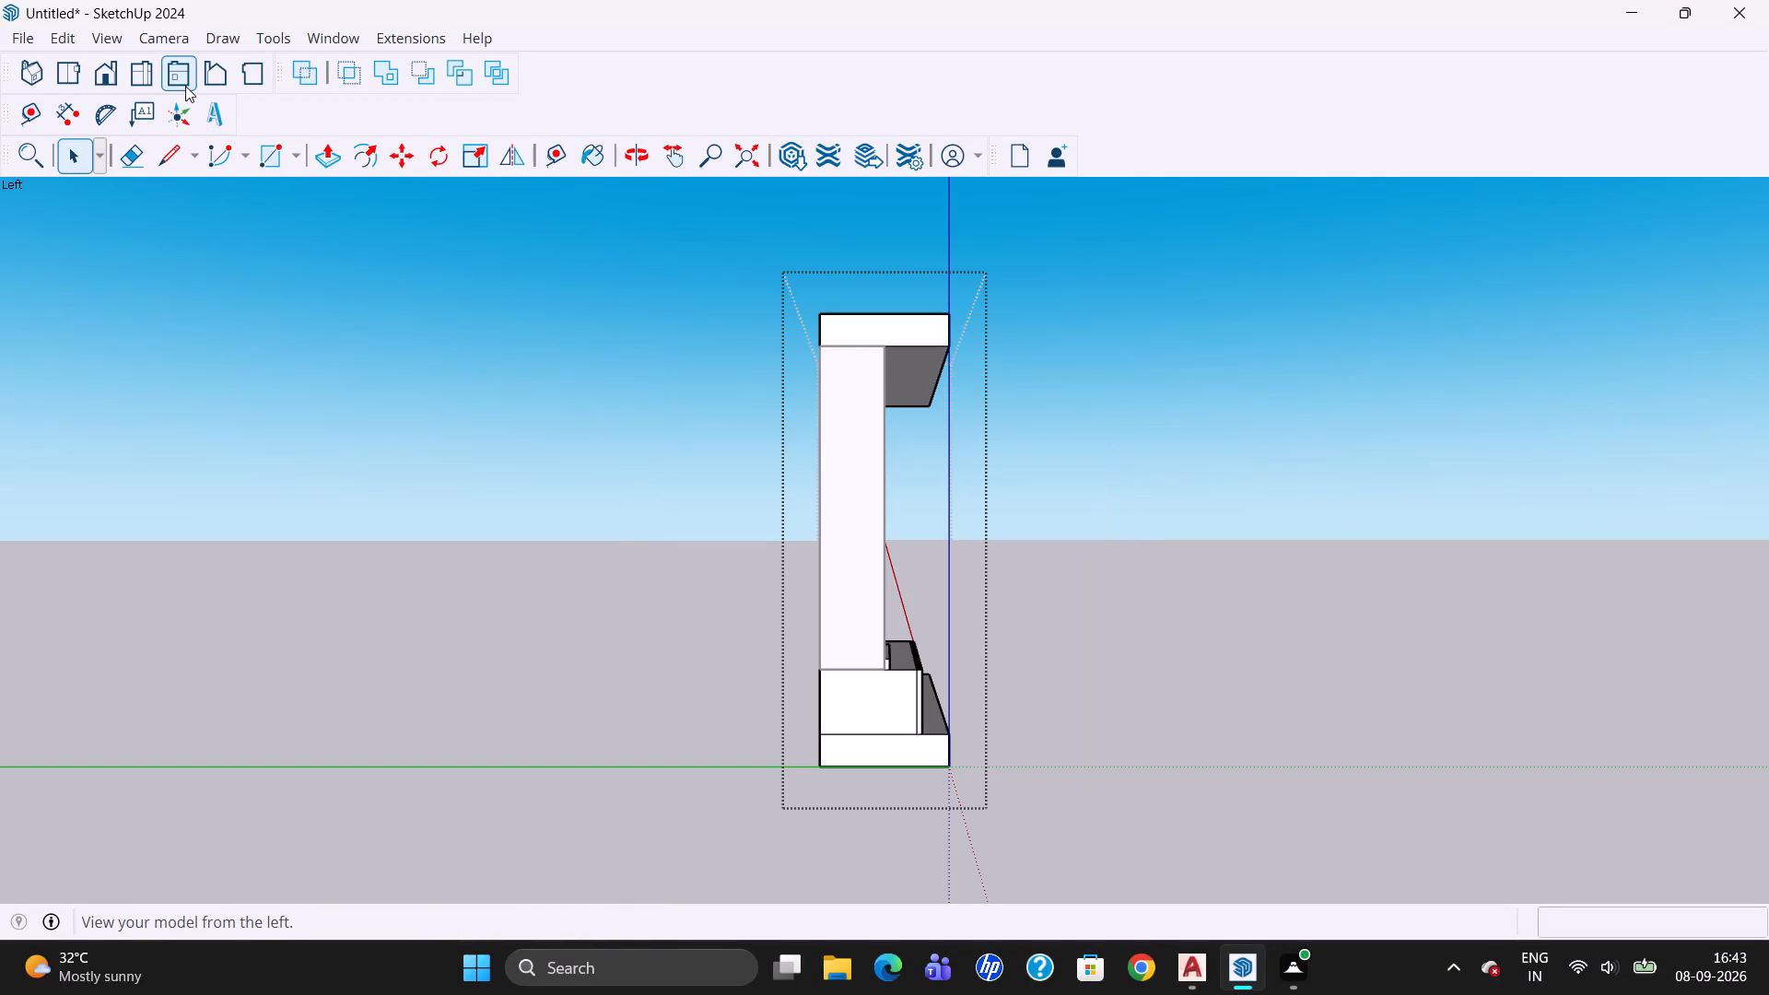
pyautogui.click(128, 79)
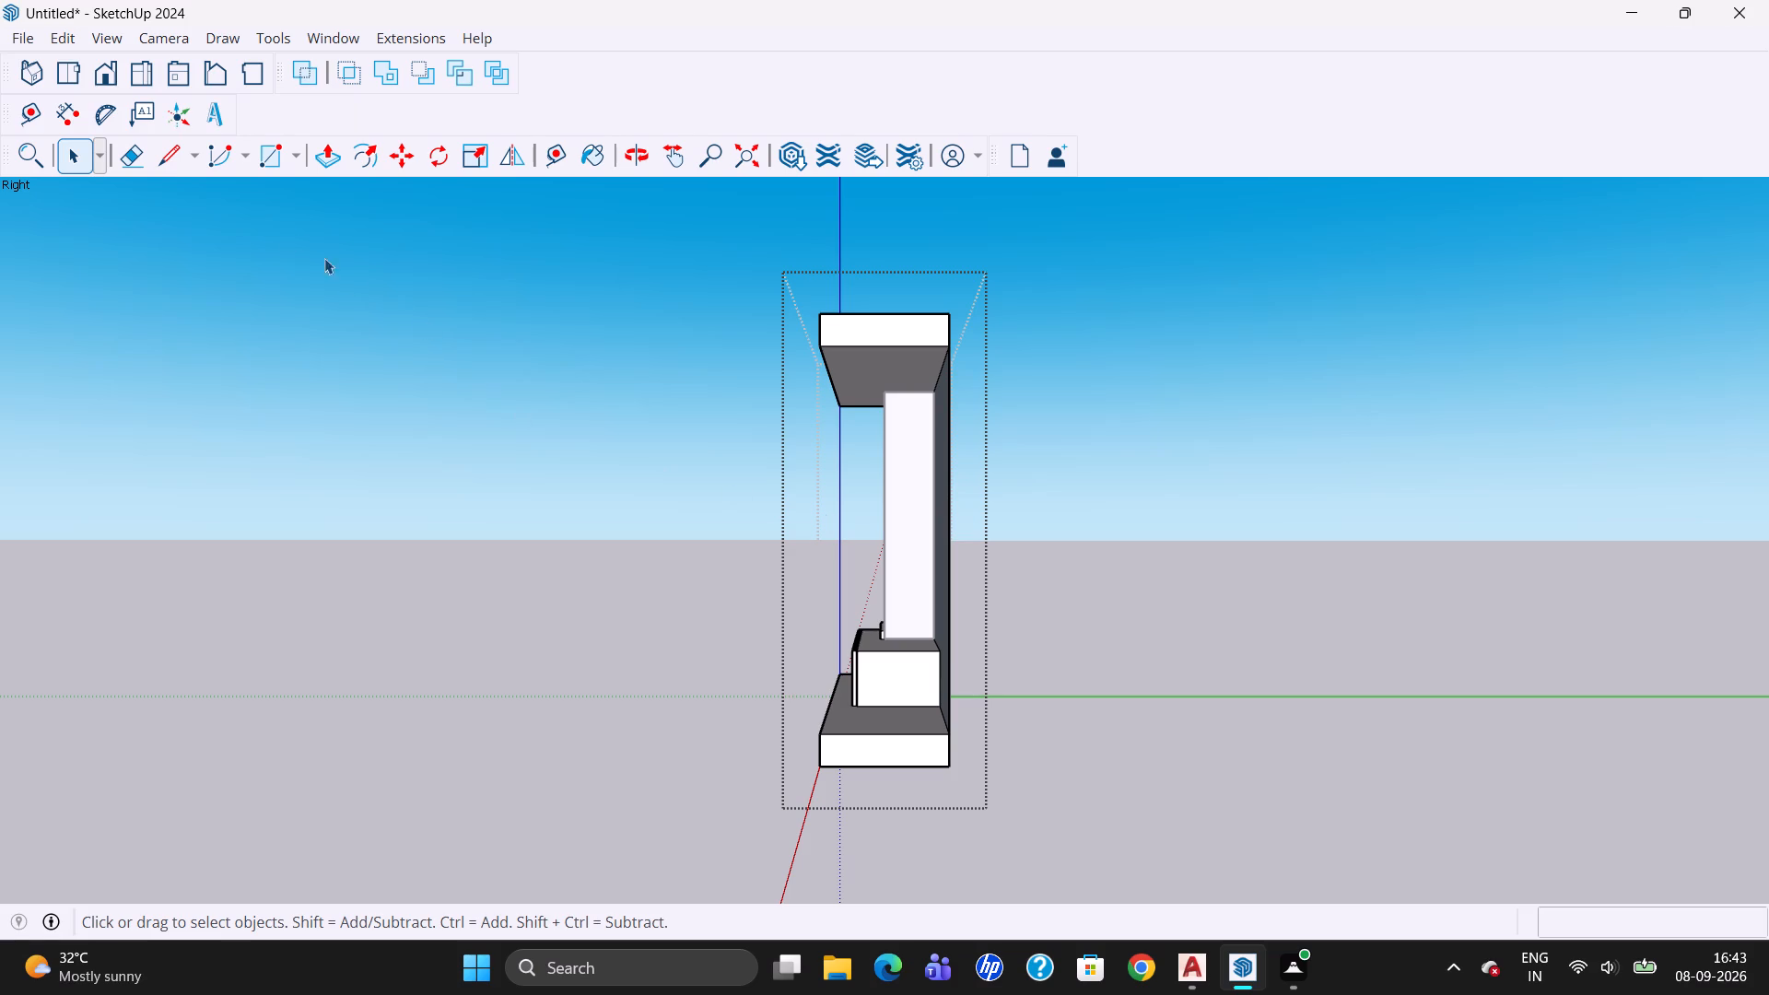
pyautogui.click(259, 158)
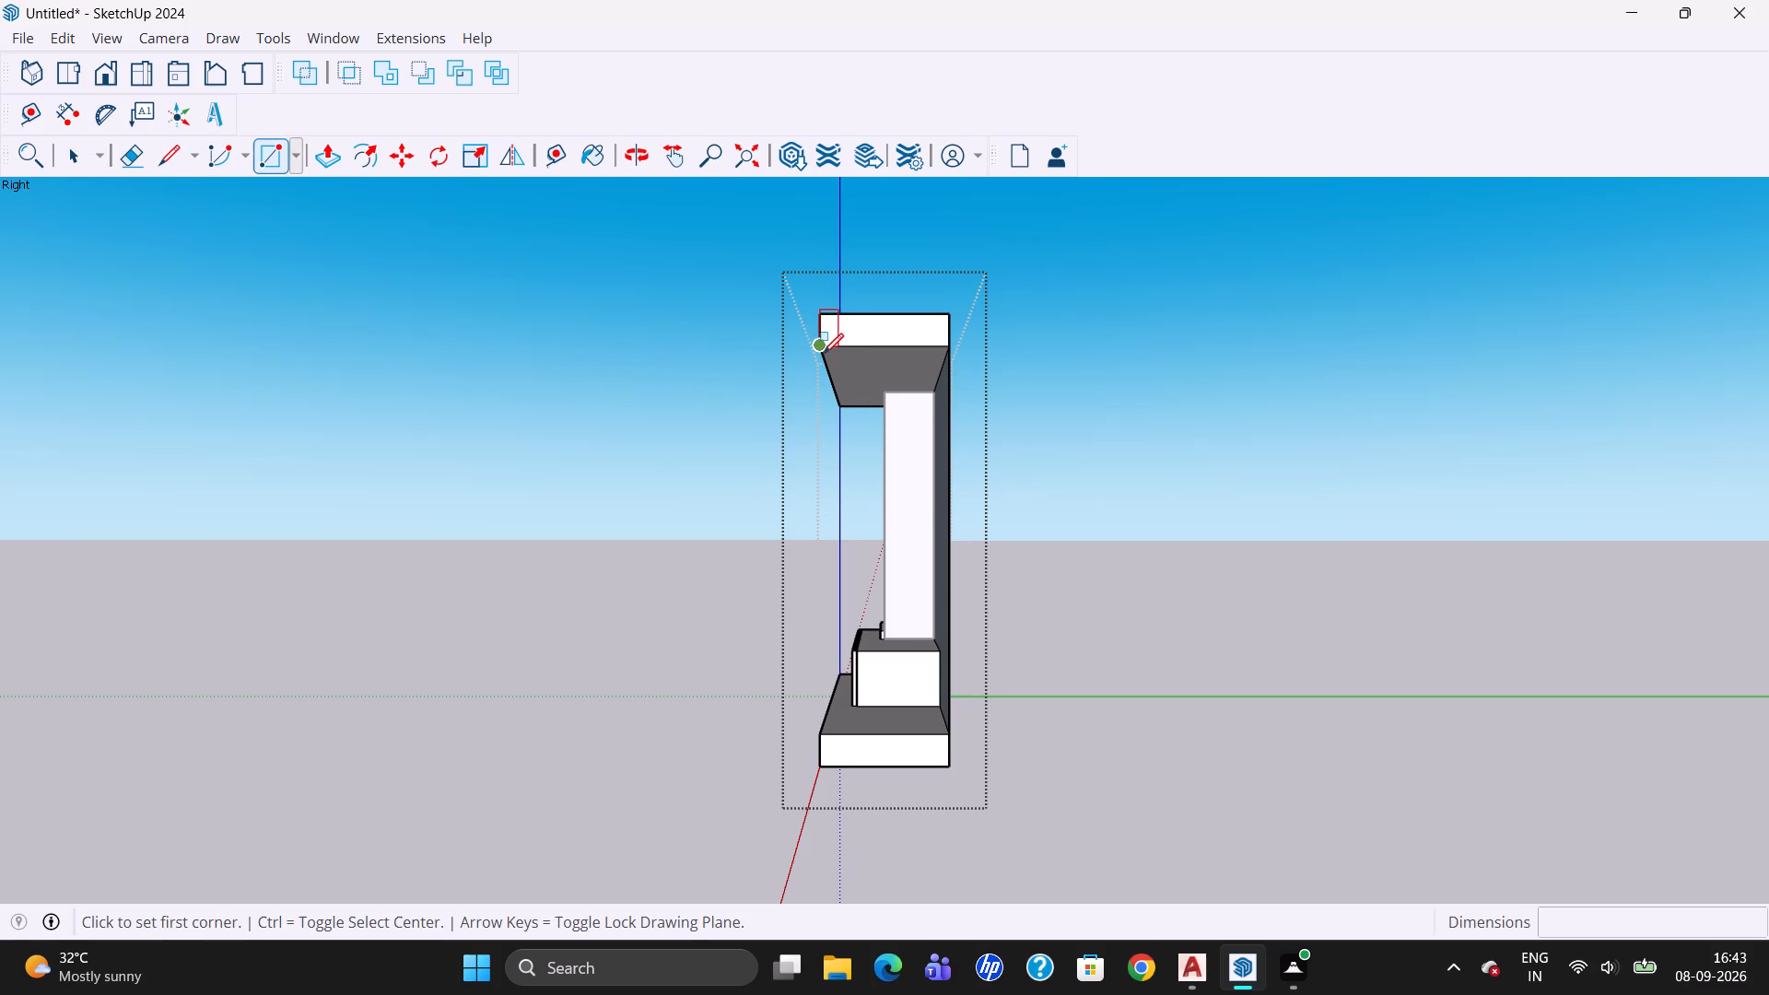
pyautogui.click(819, 347)
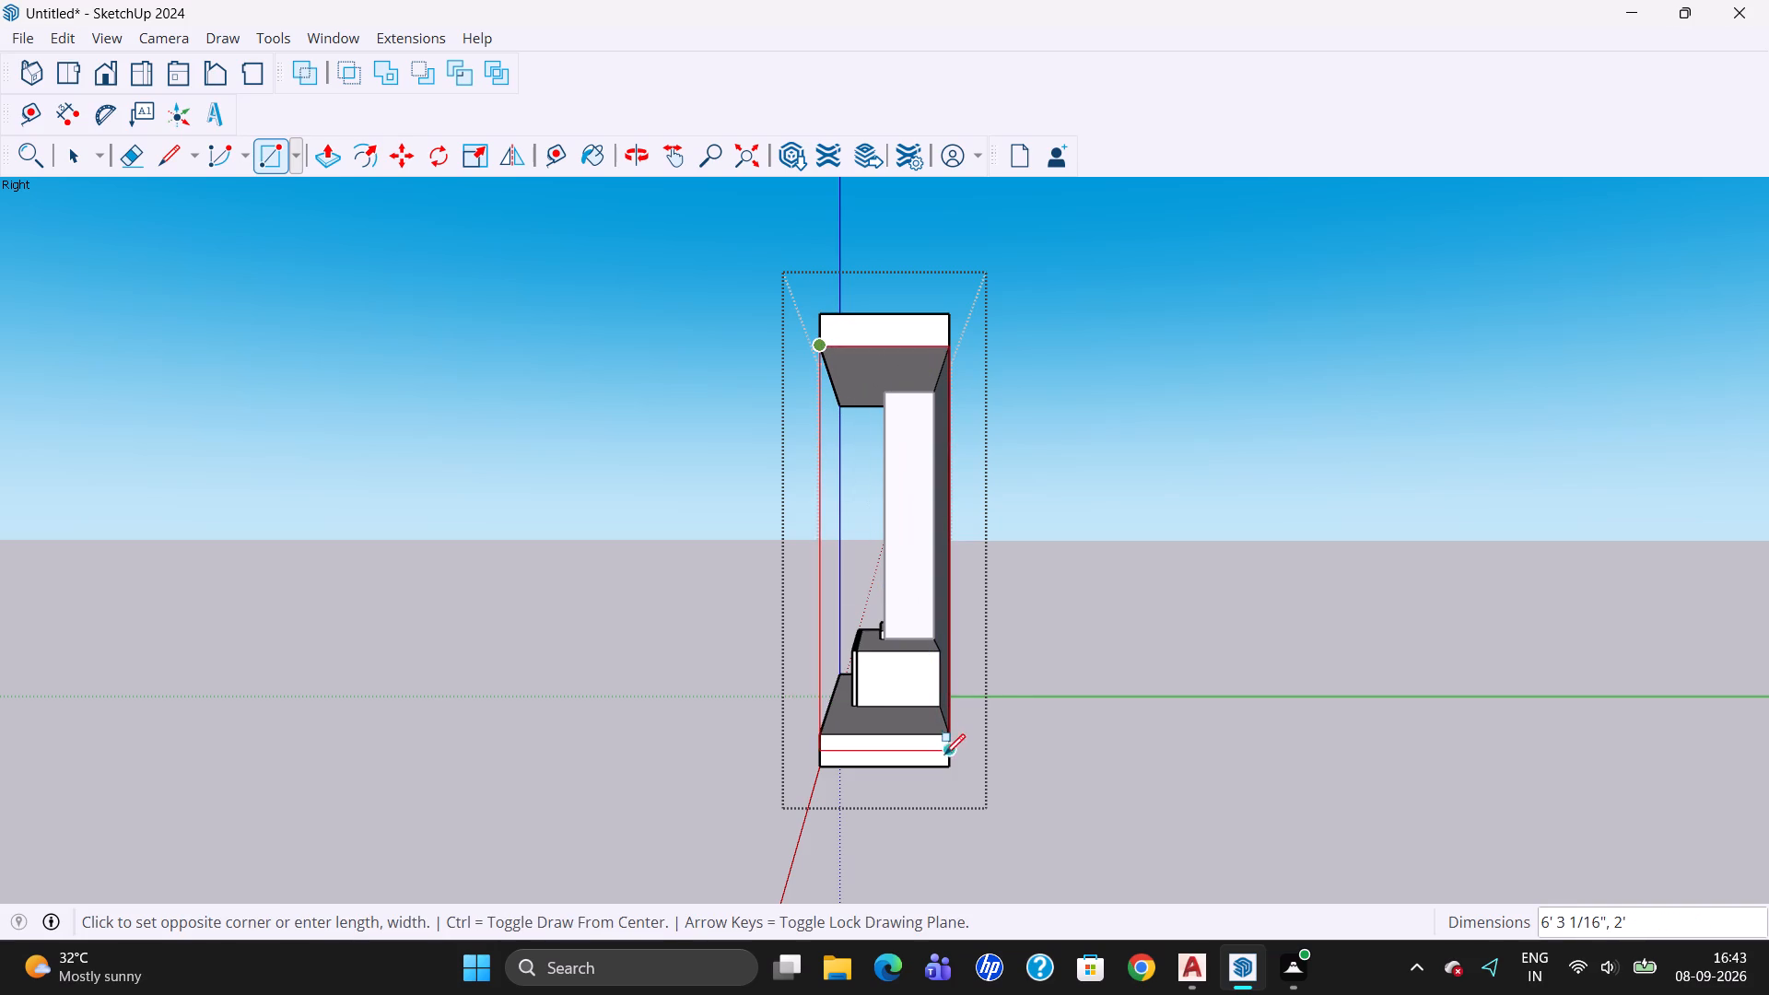
pyautogui.click(948, 764)
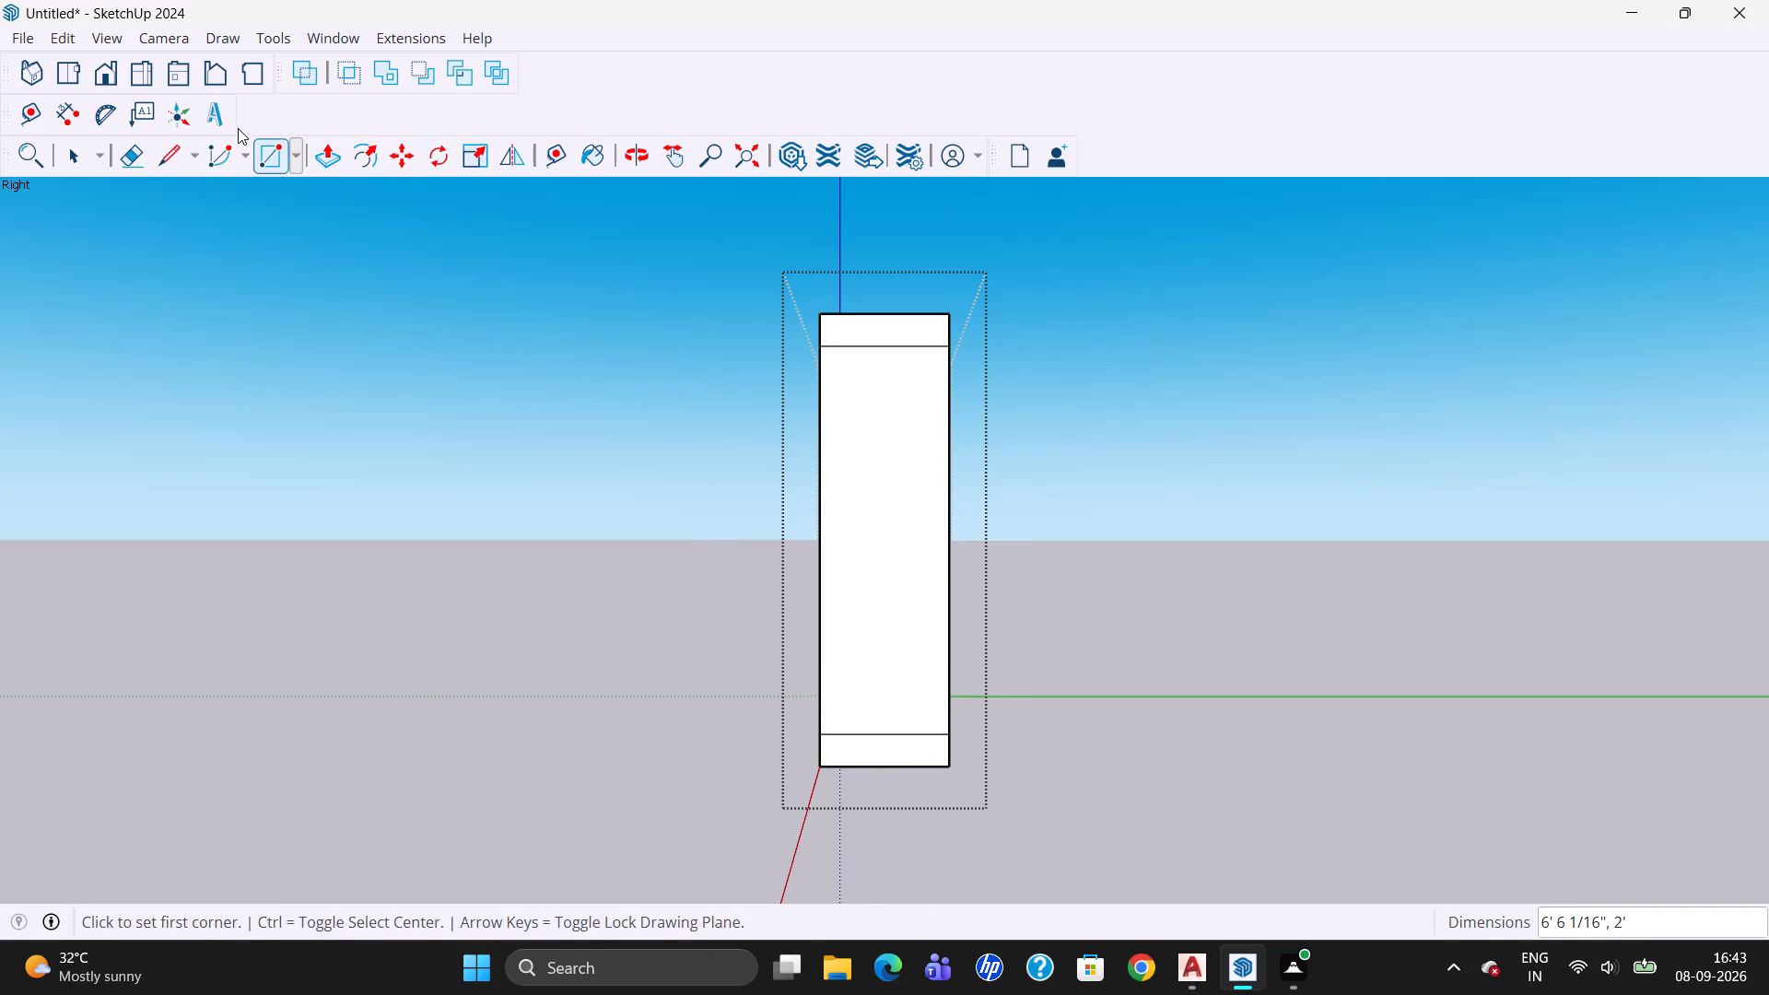
# Group the new end face with all its connected geometry and open the group for editing.
pyautogui.click(72, 170)
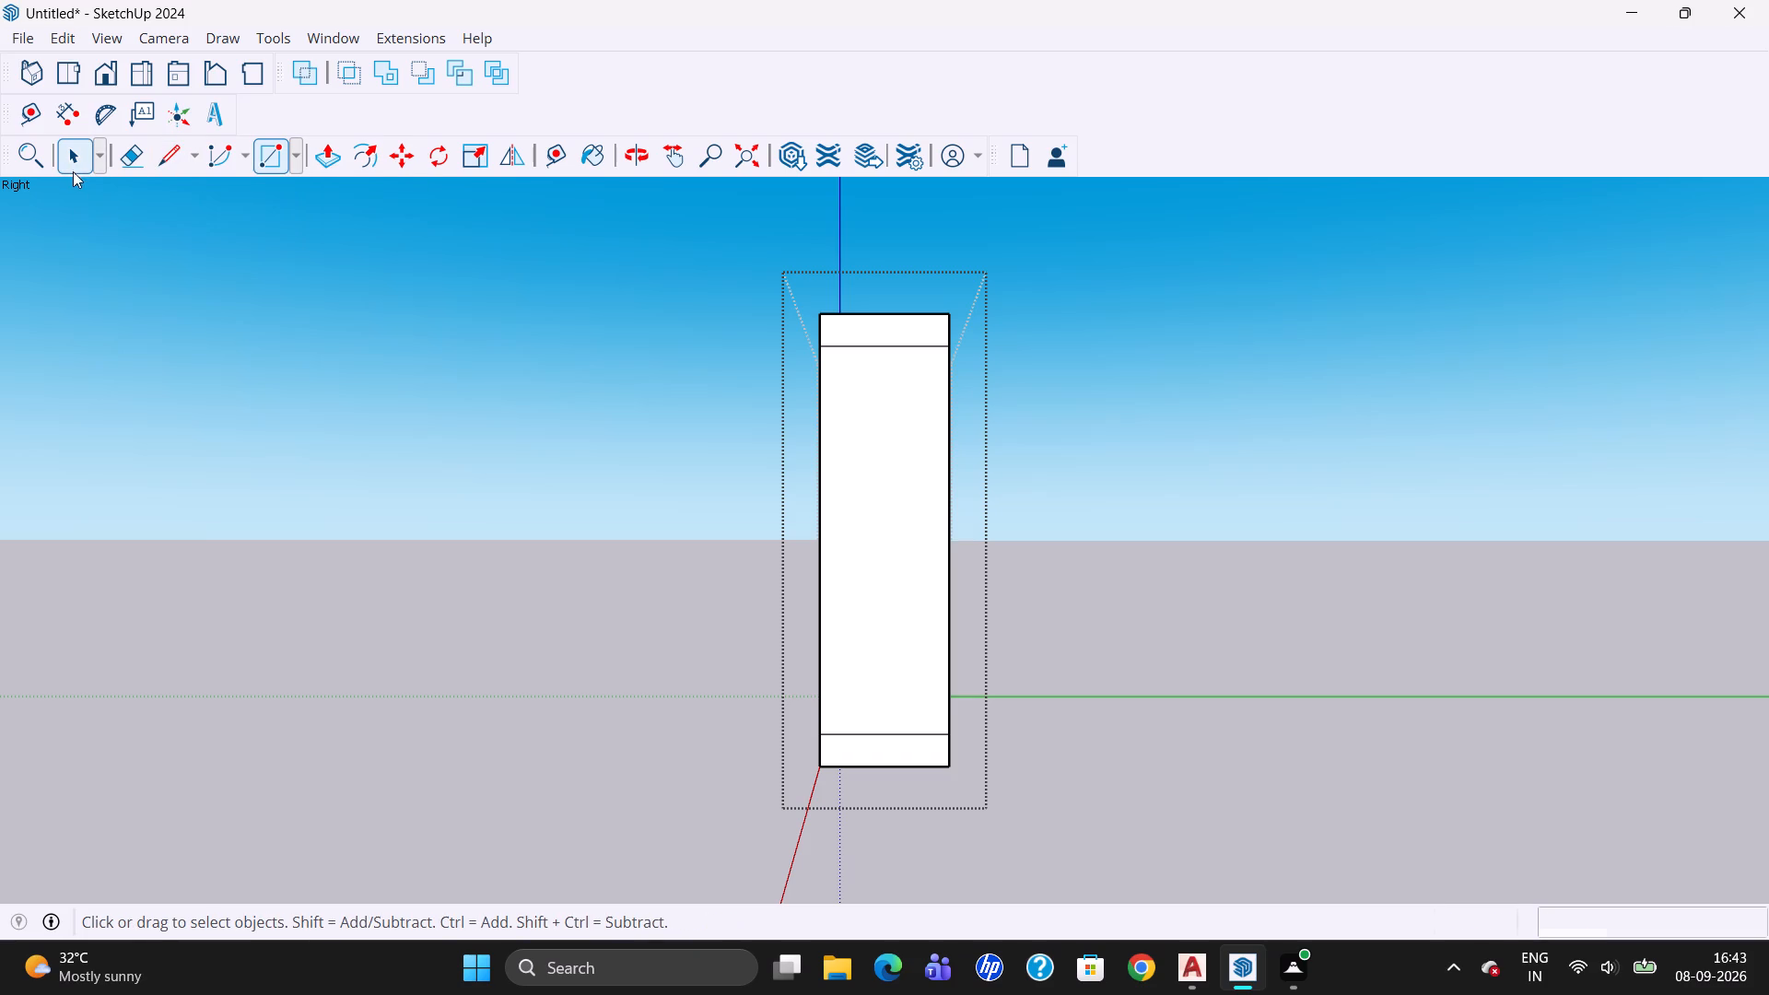
pyautogui.doubleClick(873, 478)
pyautogui.rightClick(873, 479)
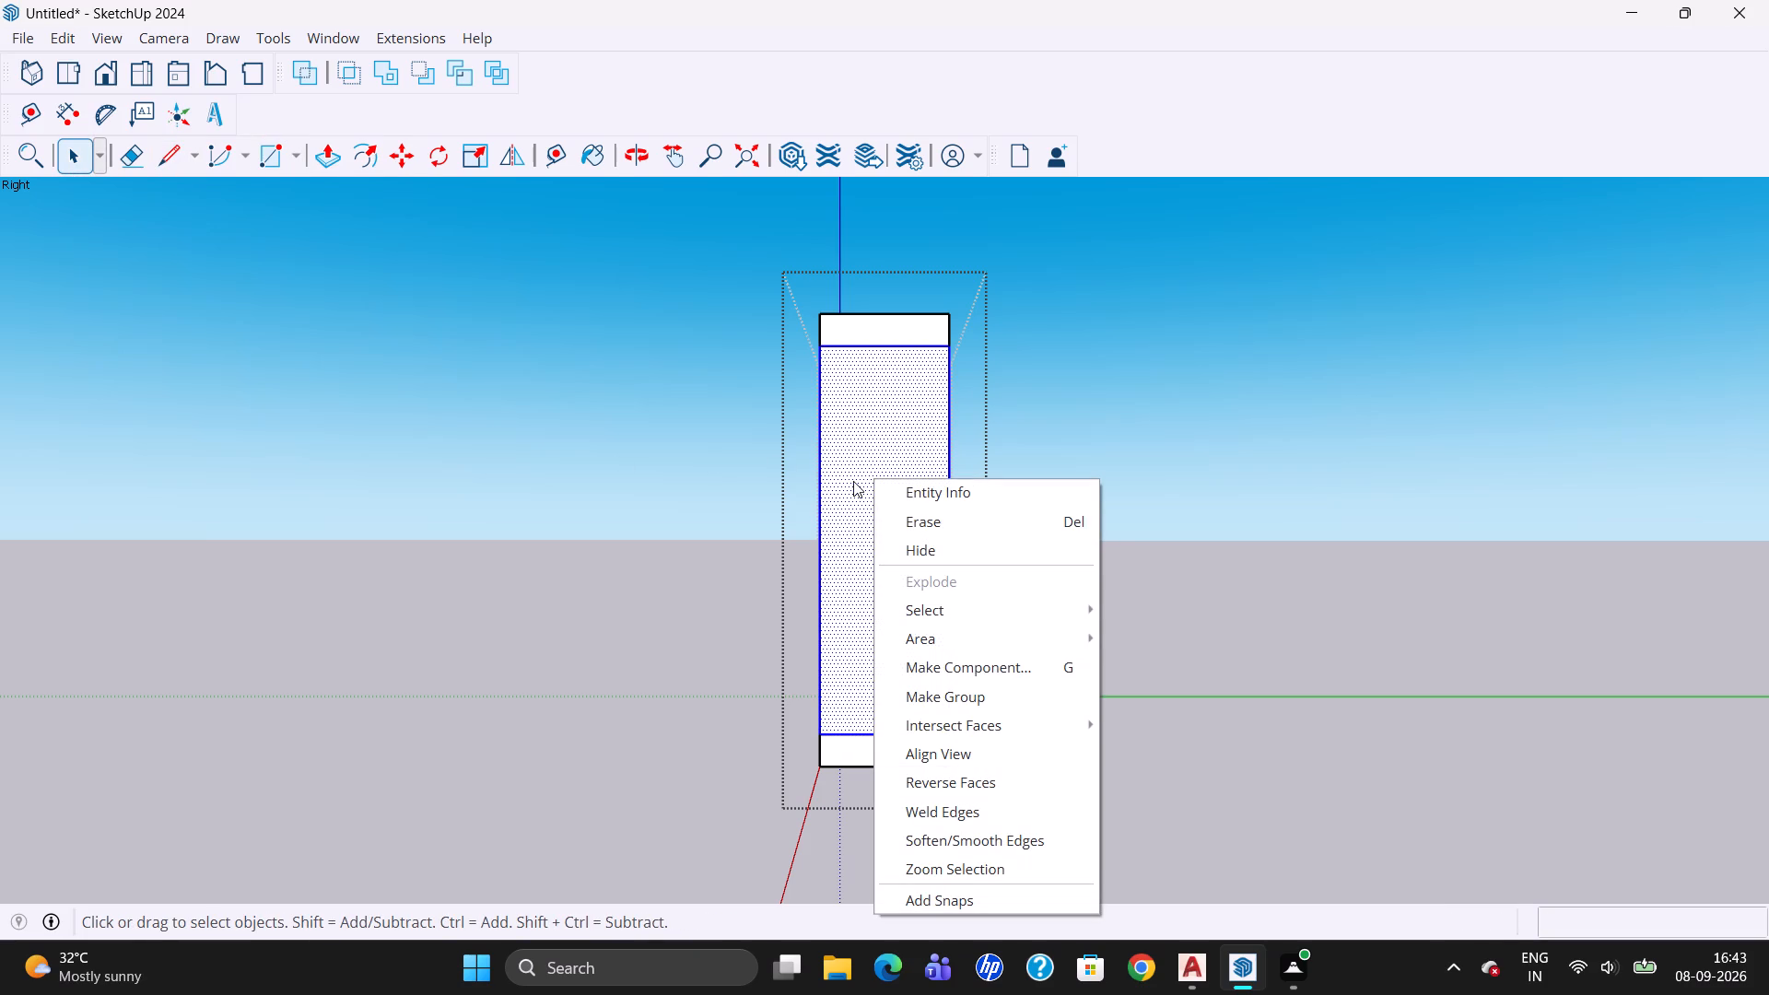
pyautogui.press('Escape')
pyautogui.tripleClick(857, 481)
pyautogui.rightClick(857, 481)
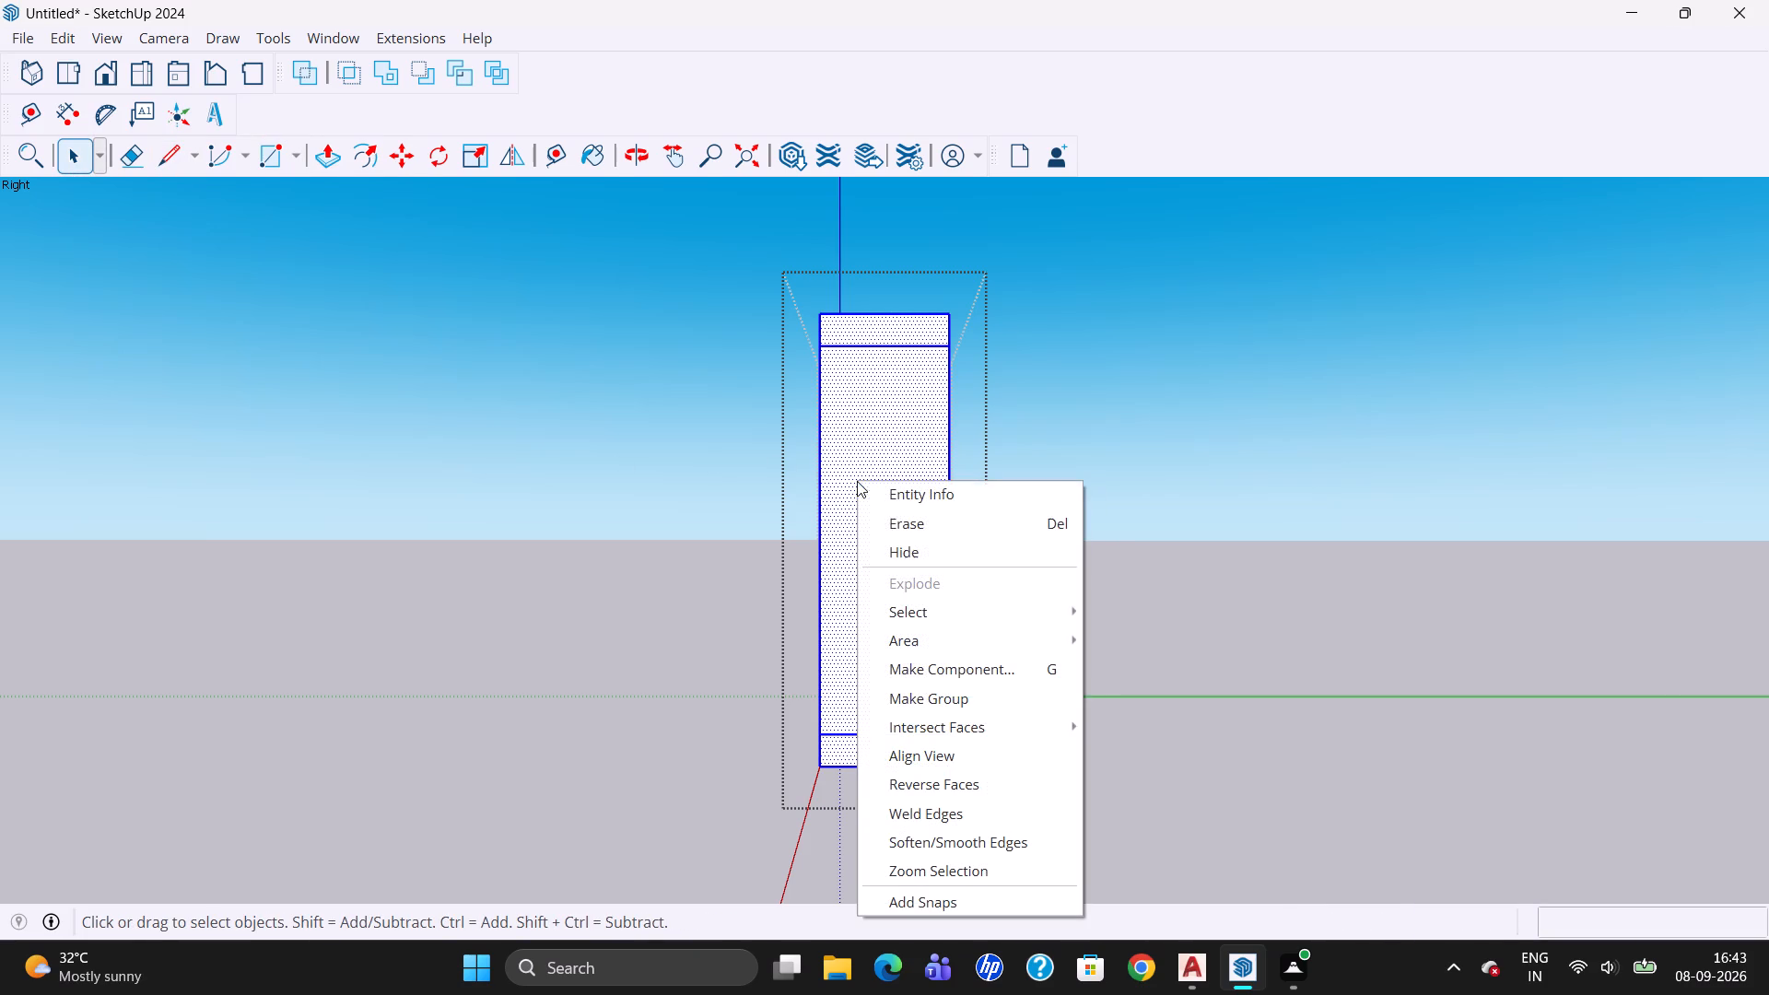
pyautogui.click(909, 687)
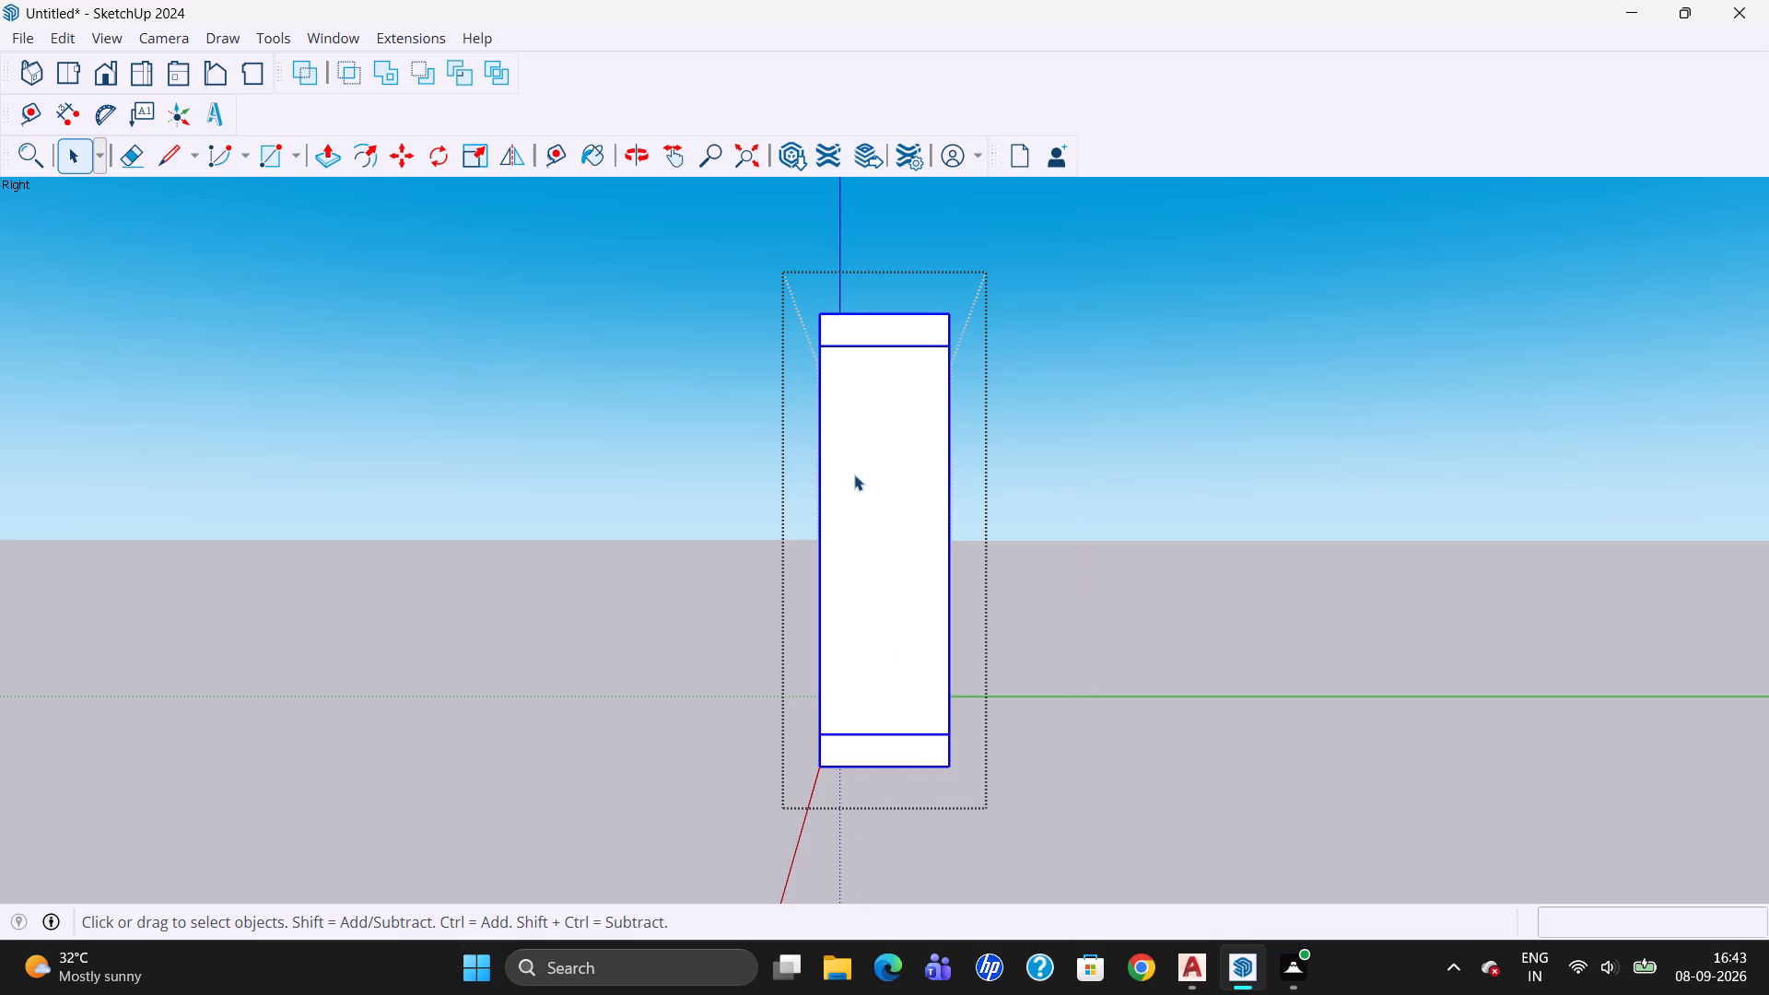
pyautogui.doubleClick(854, 474)
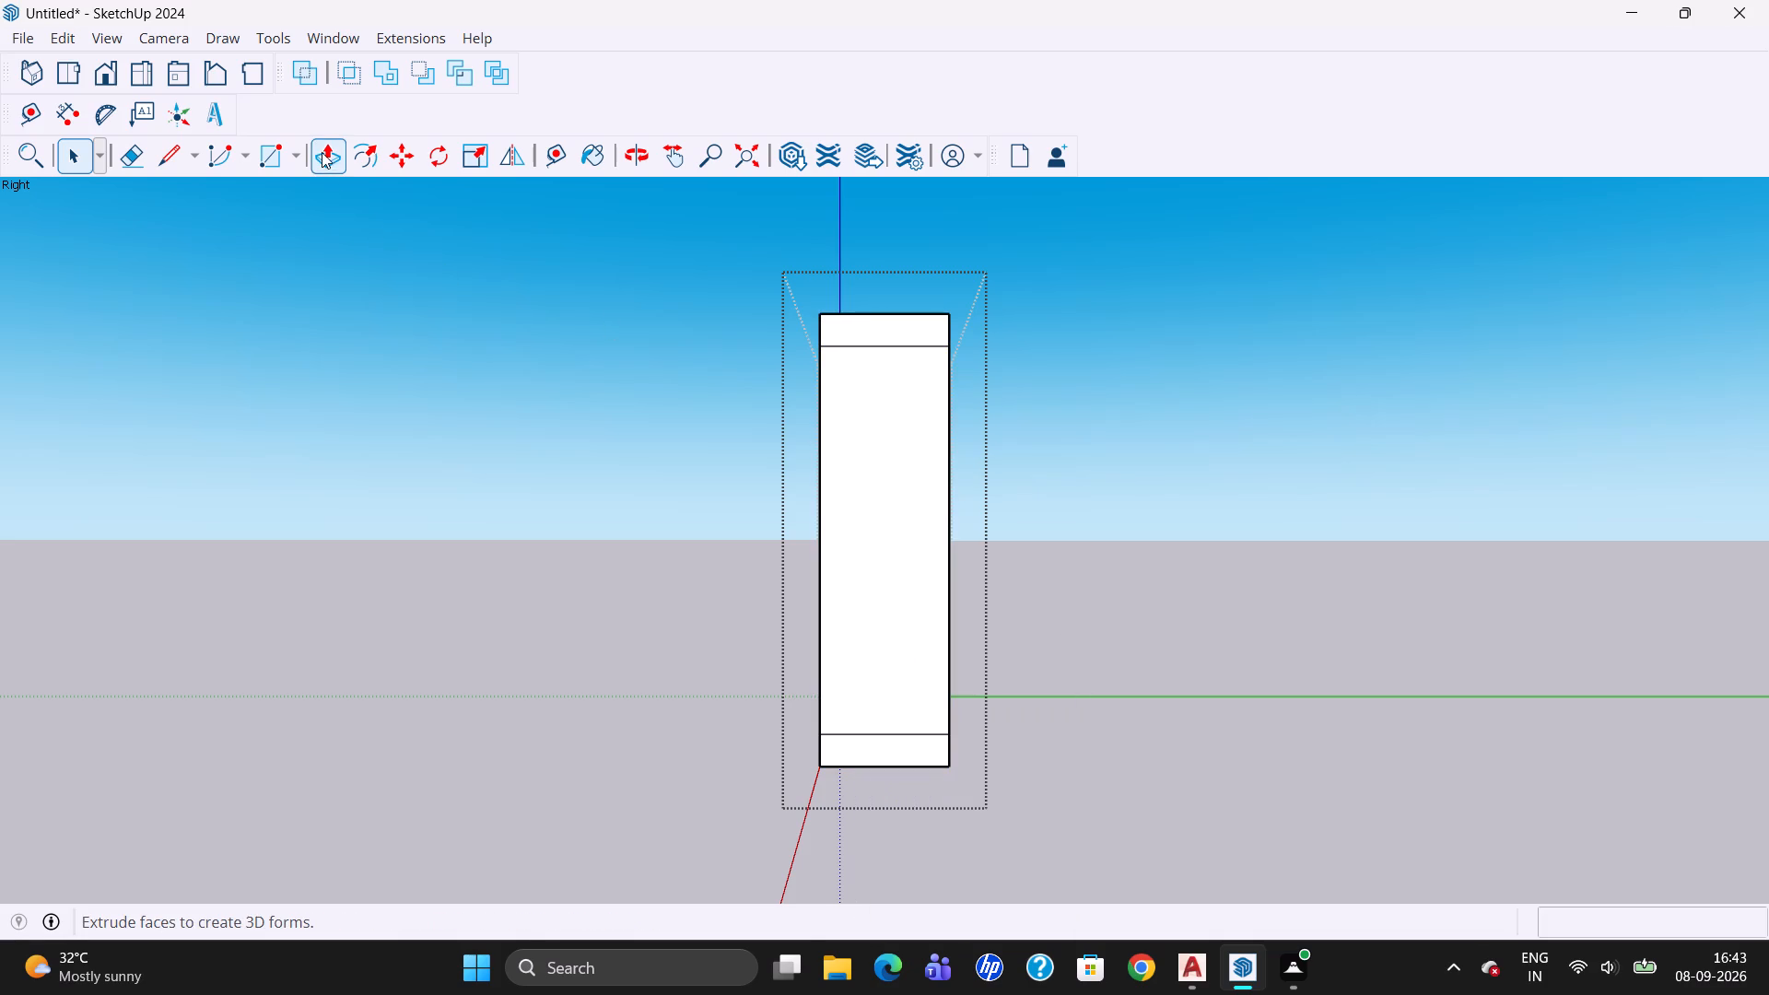
# Push/pull the end face between the top and bottom slabs by 1".
pyautogui.click(322, 152)
pyautogui.click(870, 519)
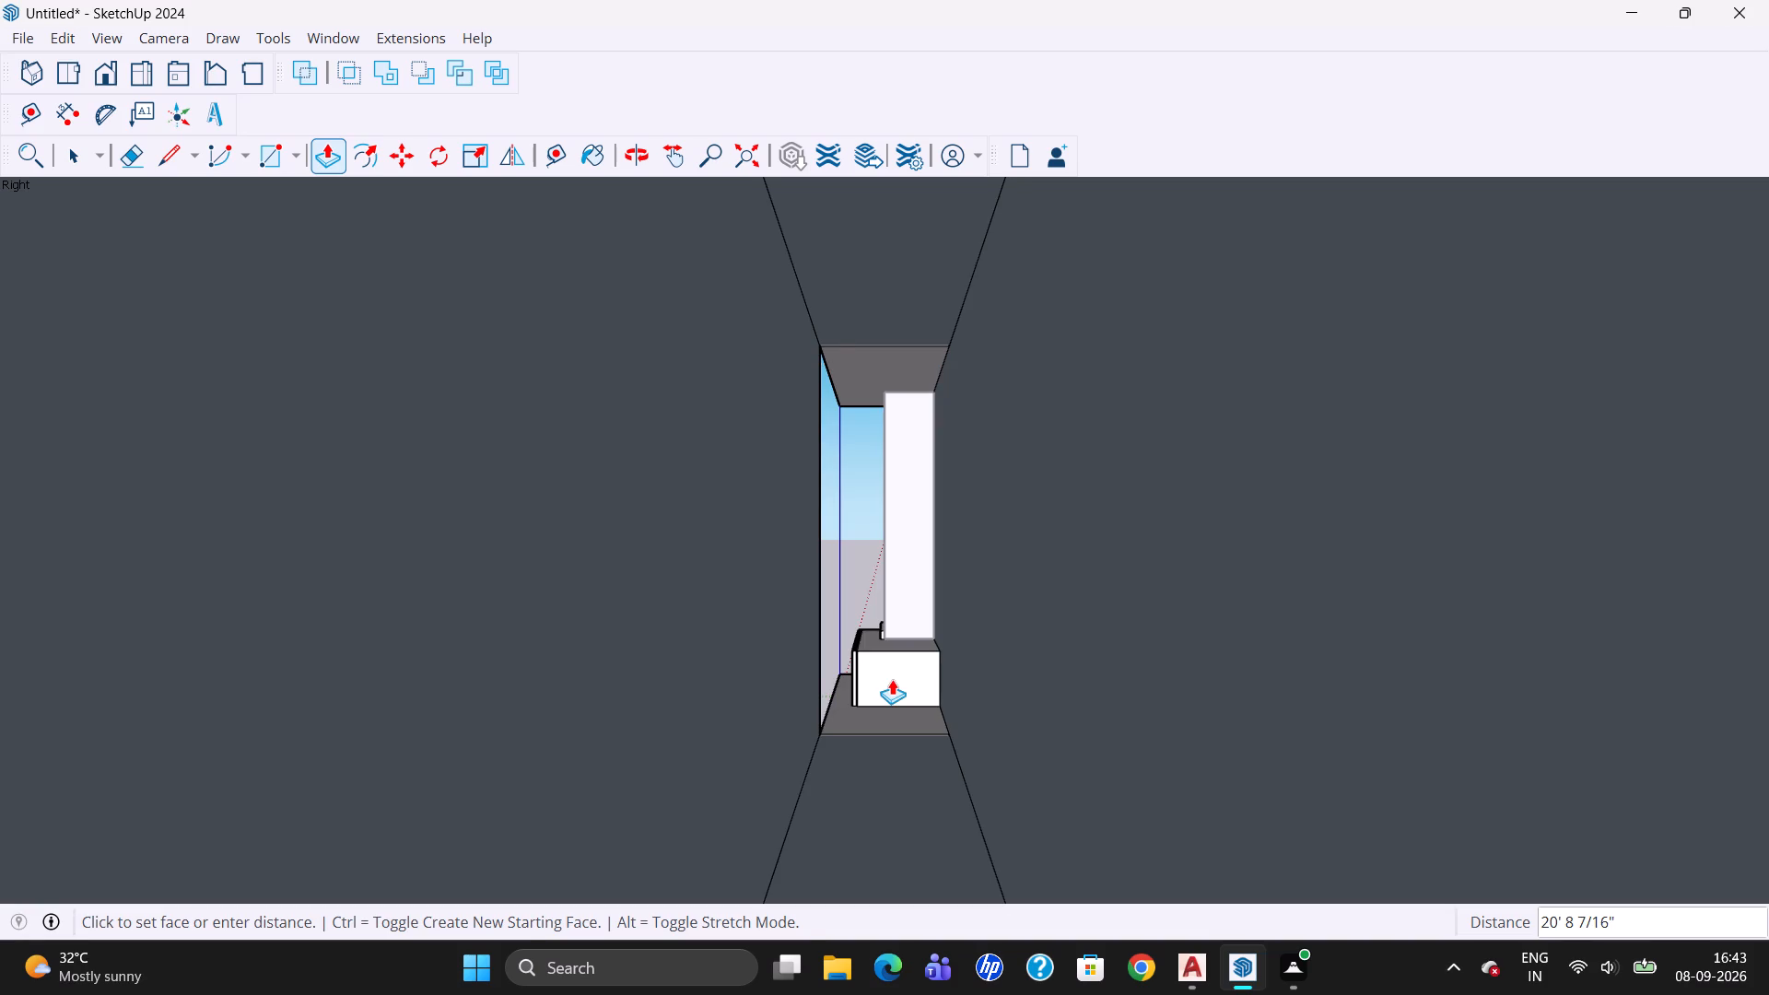
pyautogui.press('Escape')
pyautogui.click(867, 584)
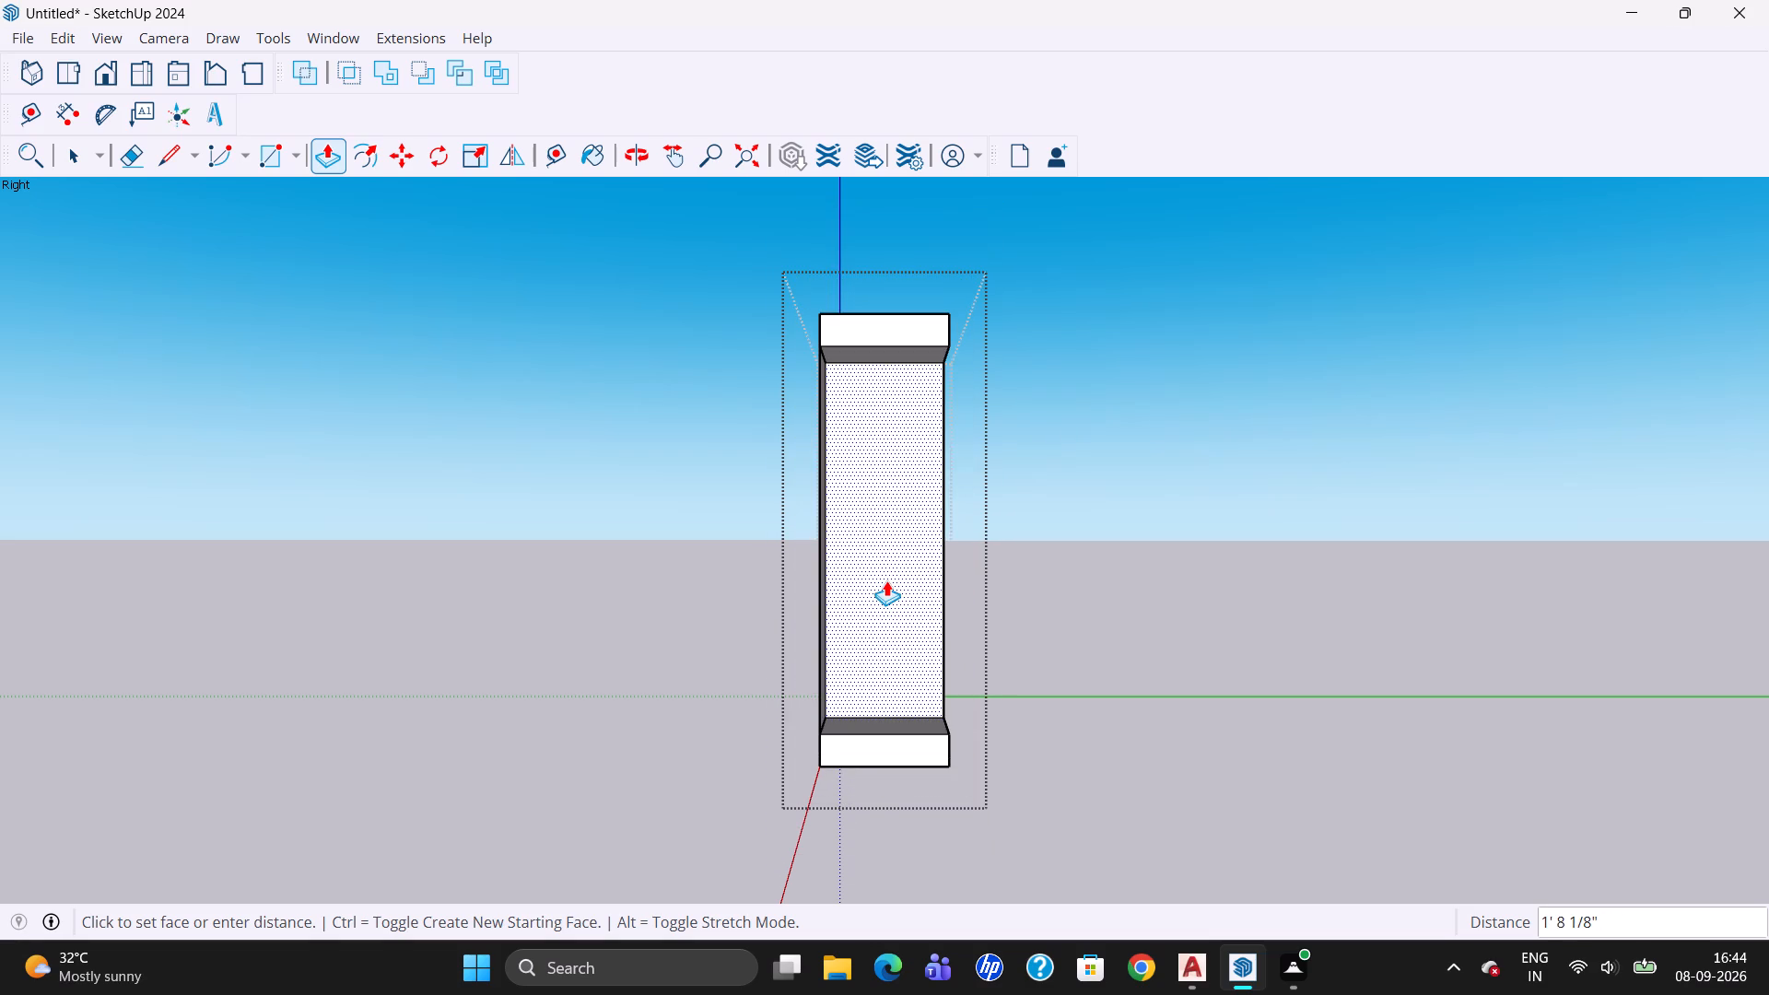
pyautogui.press('1')
pyautogui.hotkey('shift', '"')
pyautogui.press('Return')
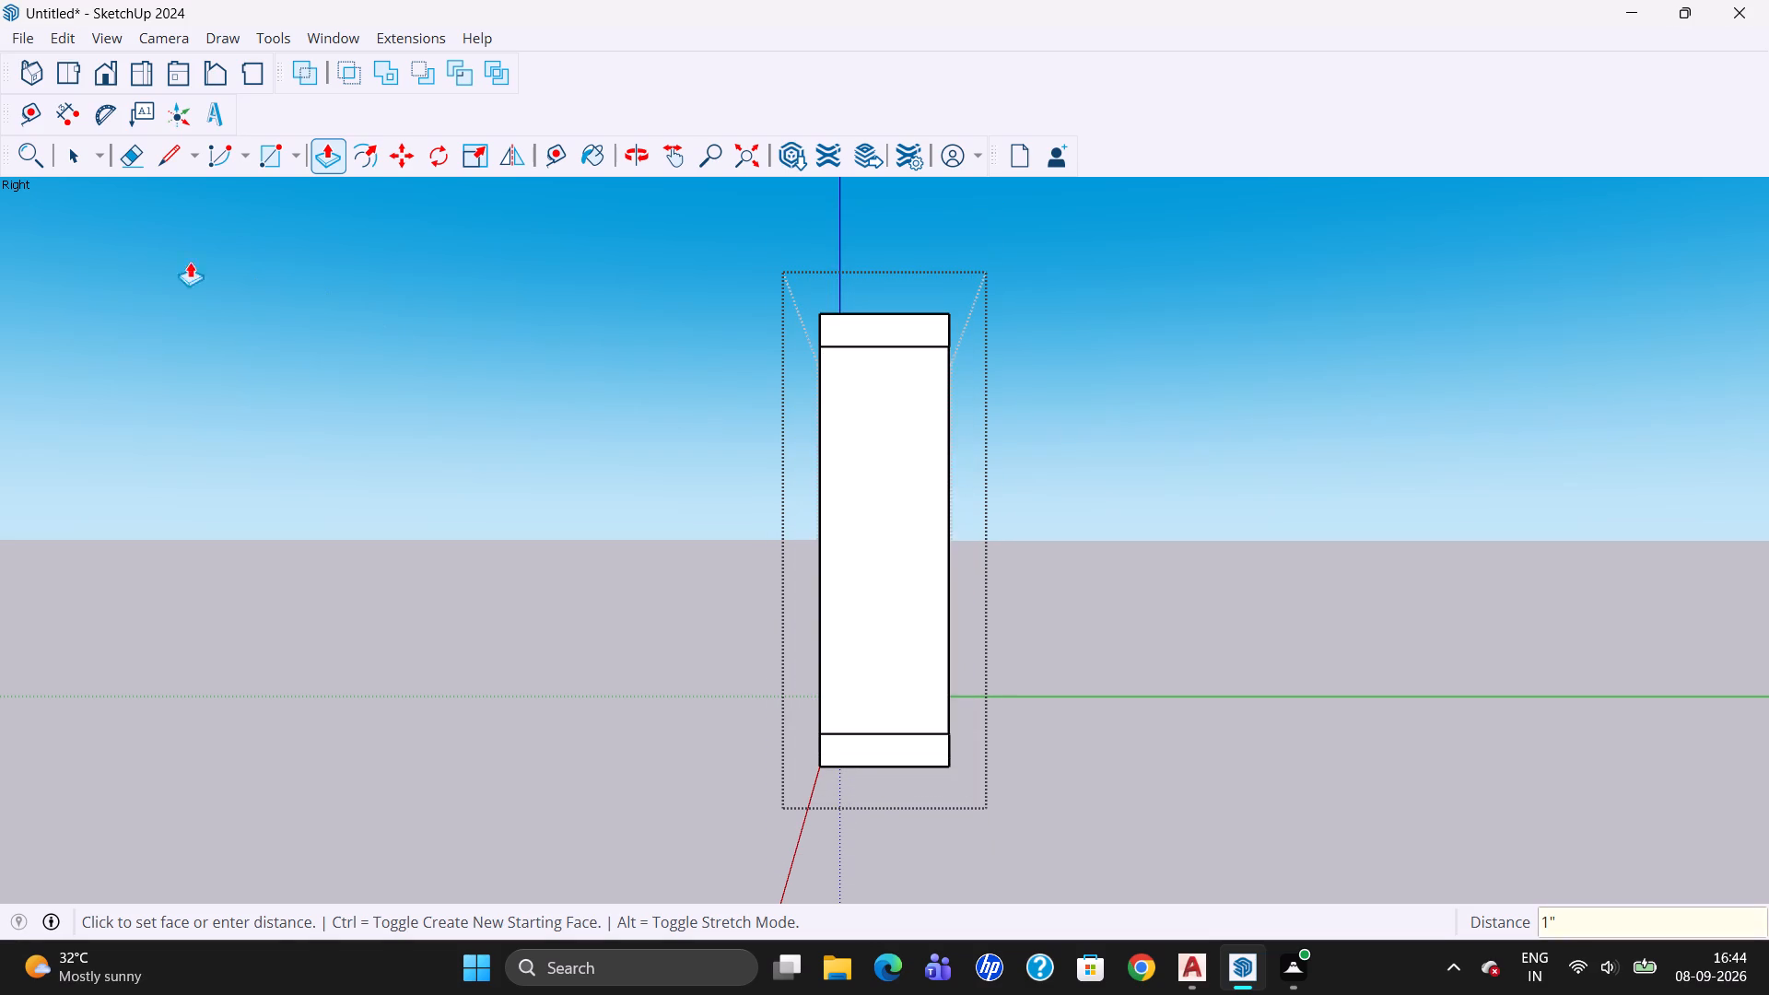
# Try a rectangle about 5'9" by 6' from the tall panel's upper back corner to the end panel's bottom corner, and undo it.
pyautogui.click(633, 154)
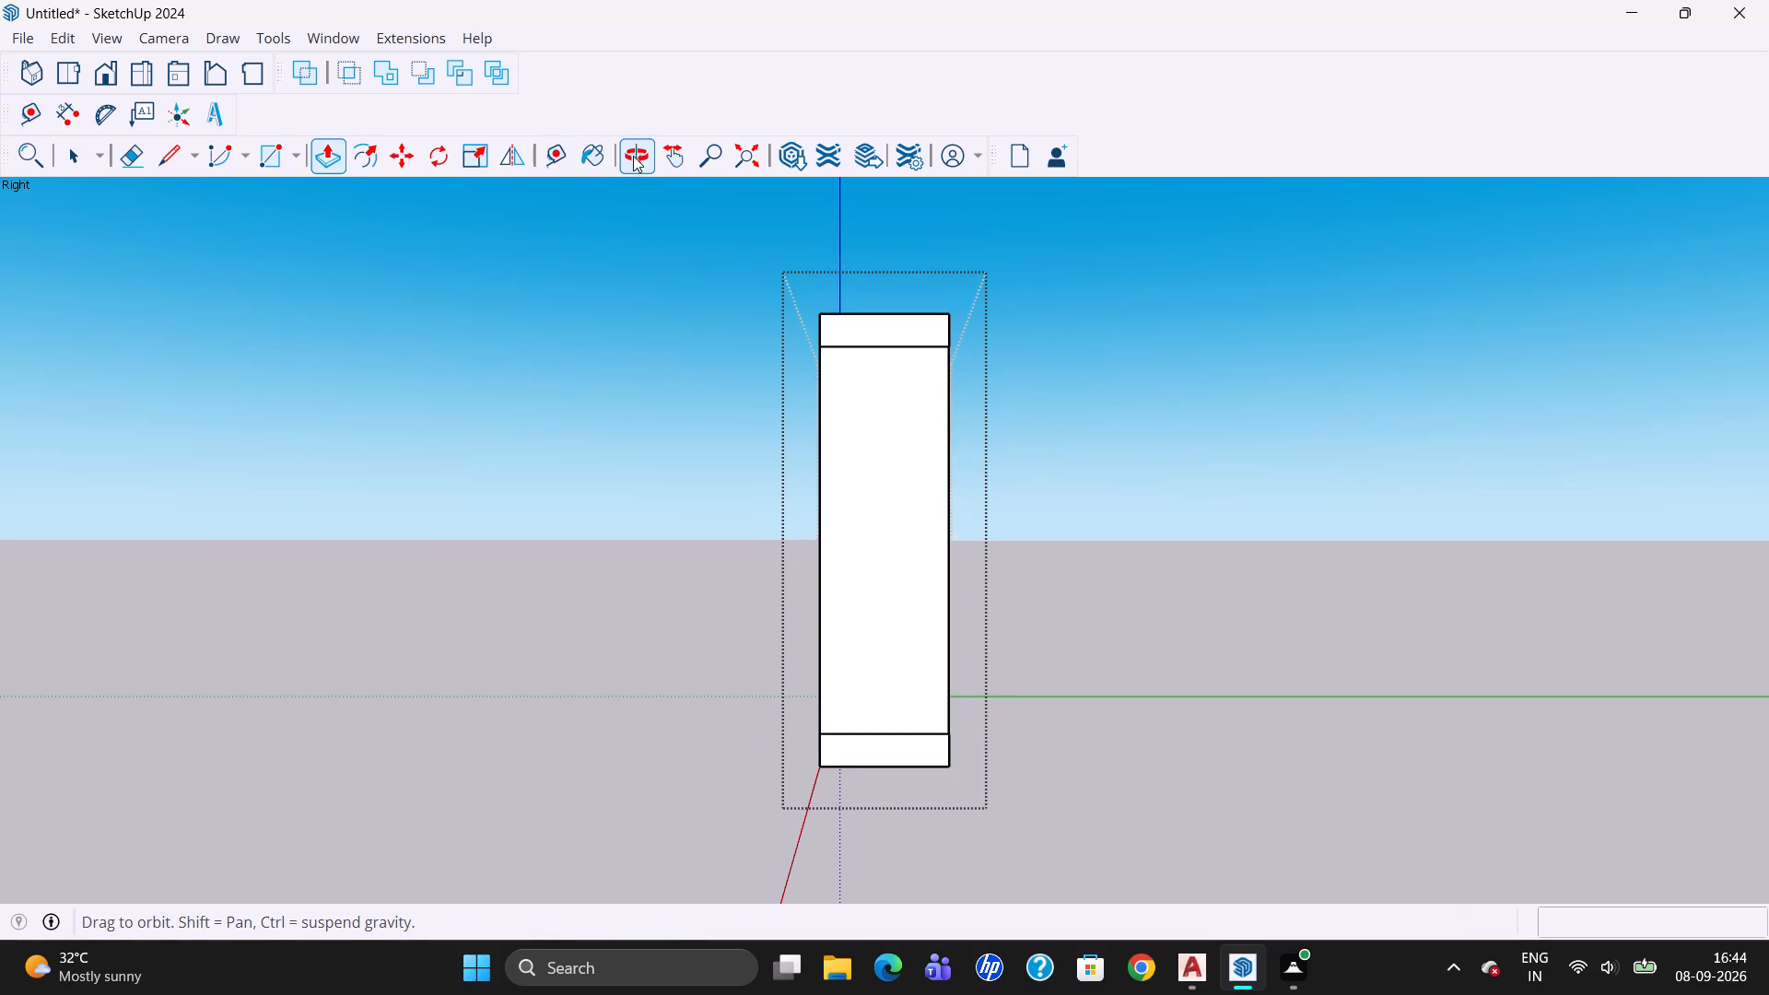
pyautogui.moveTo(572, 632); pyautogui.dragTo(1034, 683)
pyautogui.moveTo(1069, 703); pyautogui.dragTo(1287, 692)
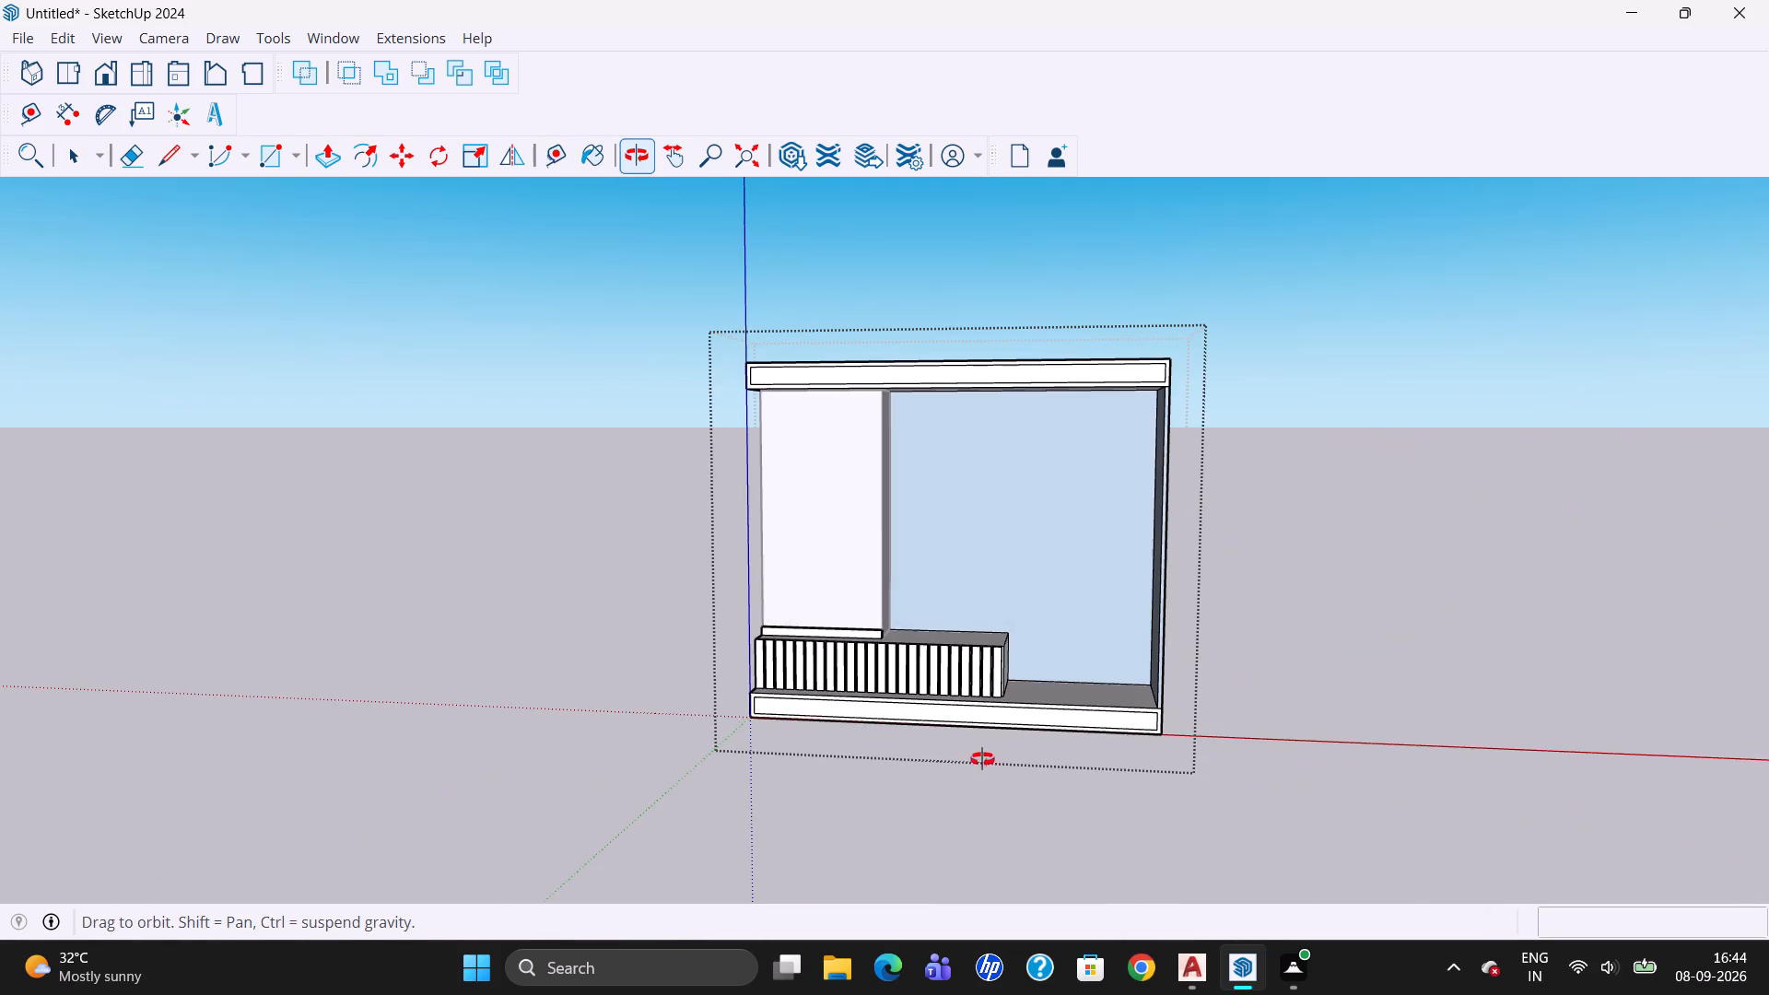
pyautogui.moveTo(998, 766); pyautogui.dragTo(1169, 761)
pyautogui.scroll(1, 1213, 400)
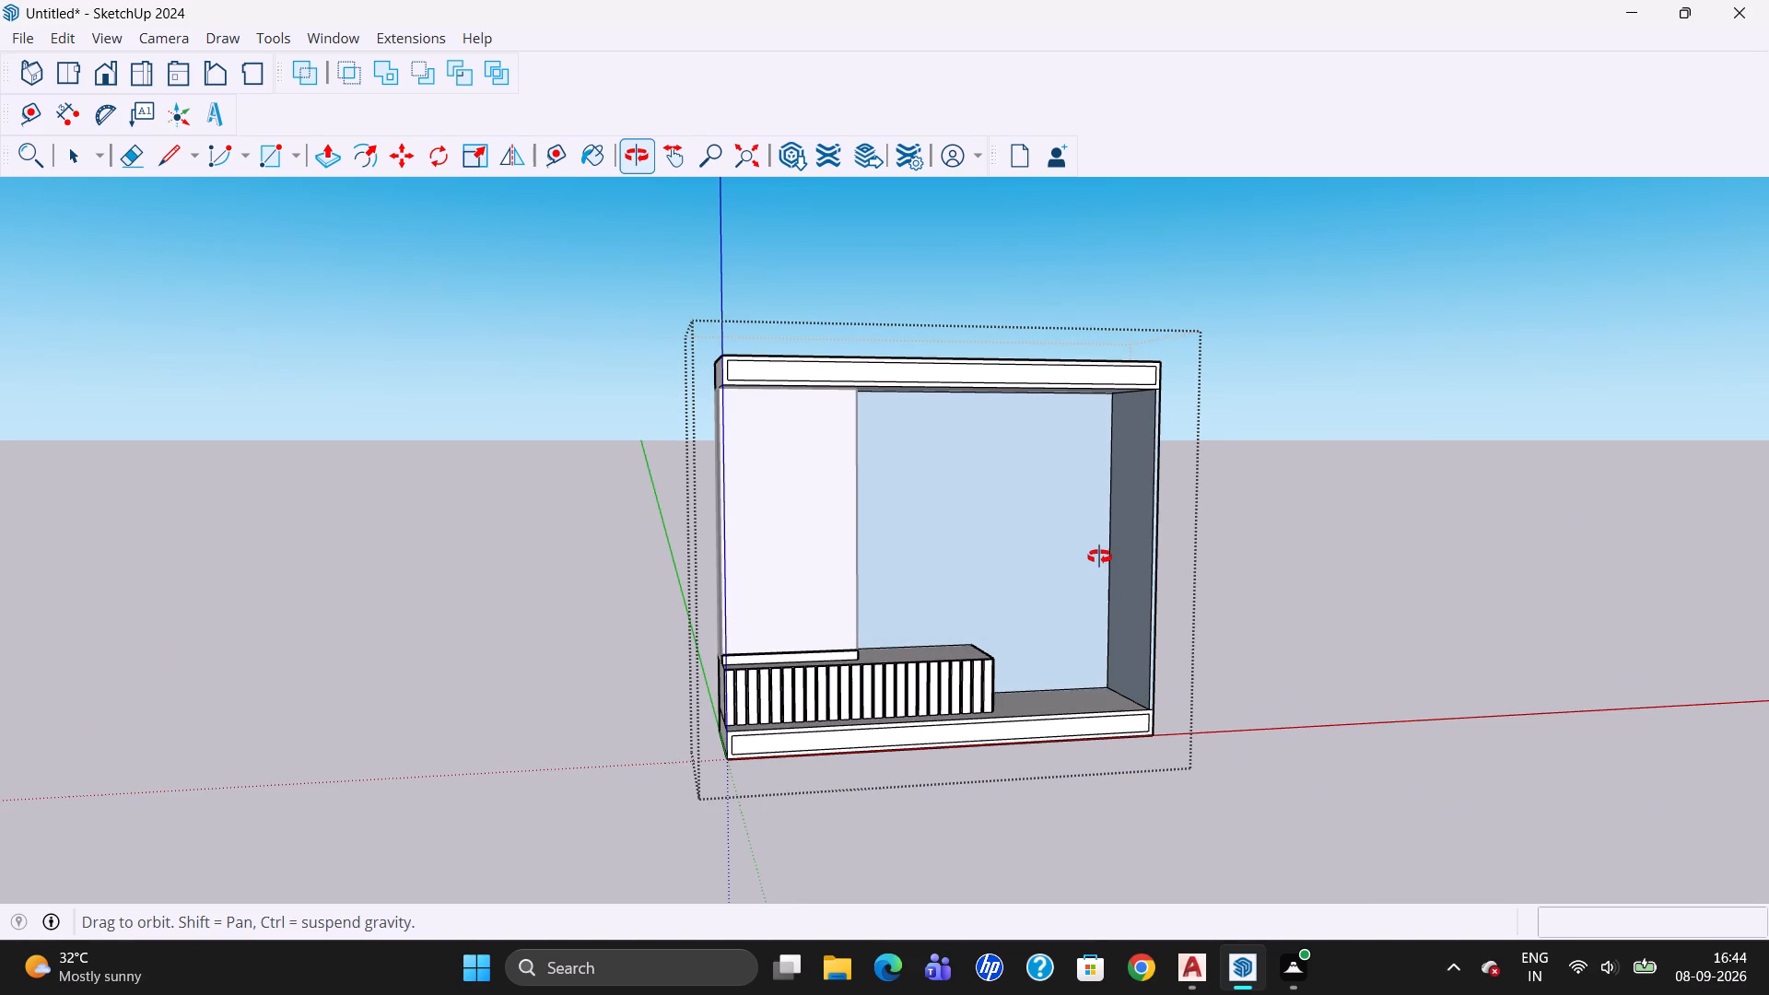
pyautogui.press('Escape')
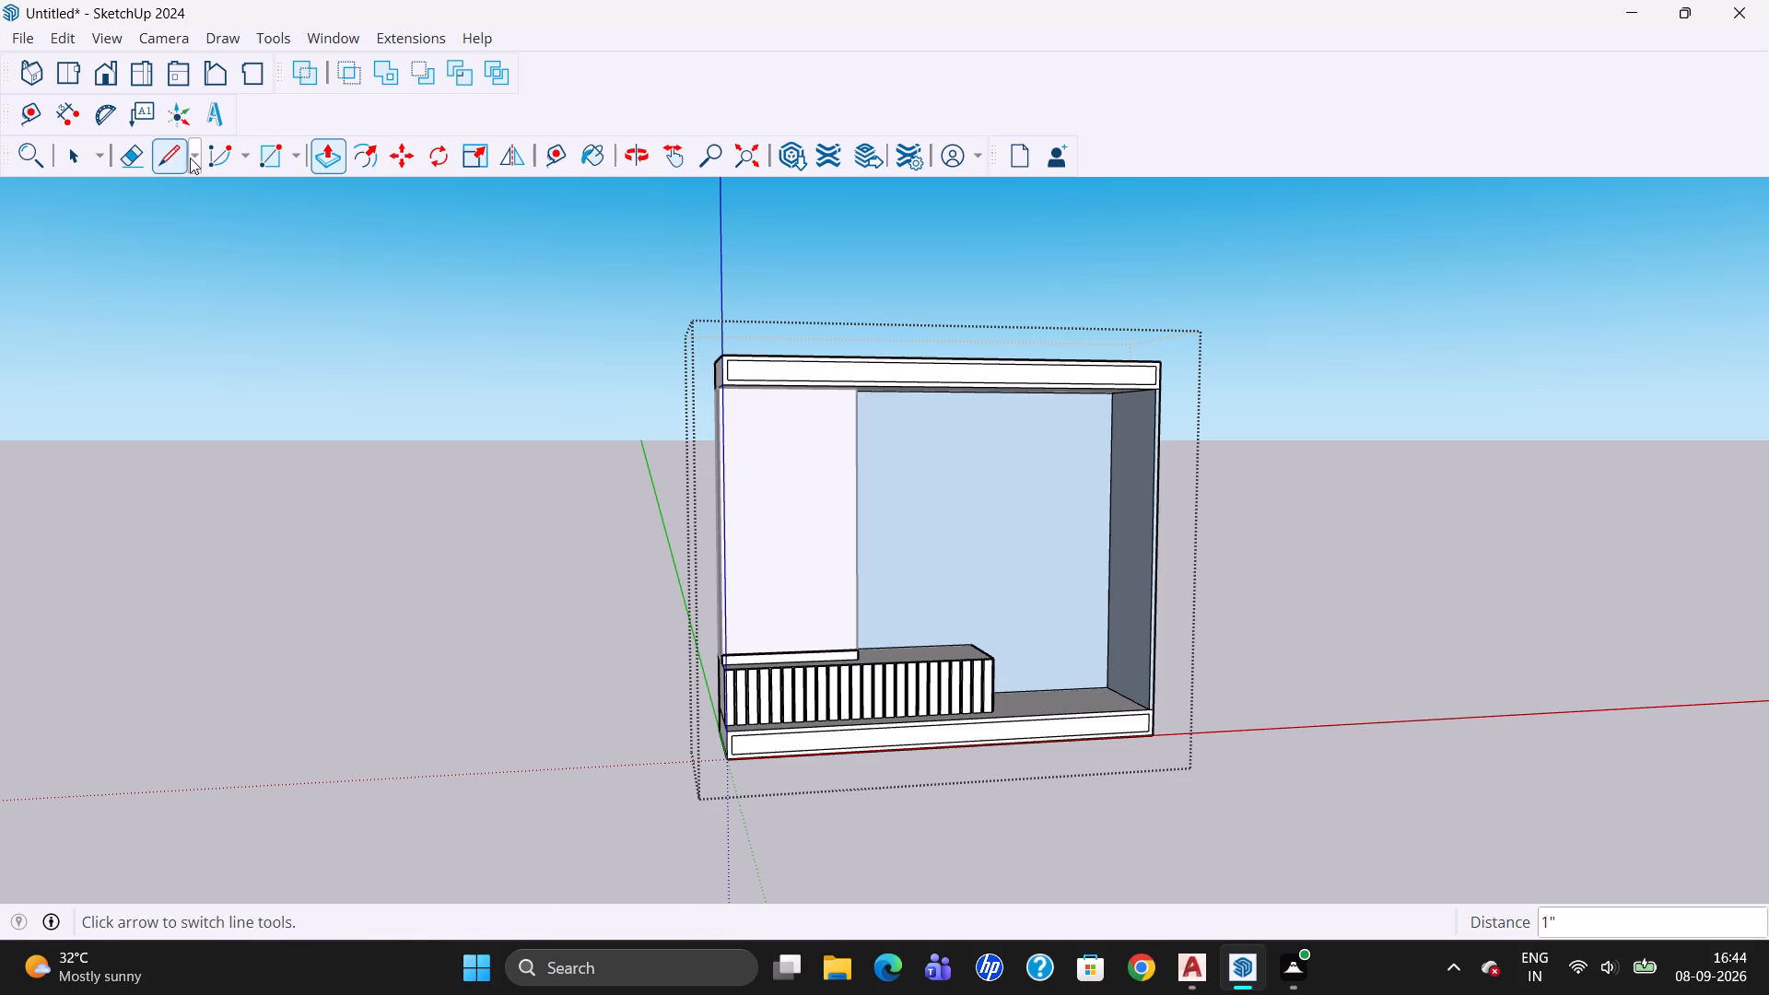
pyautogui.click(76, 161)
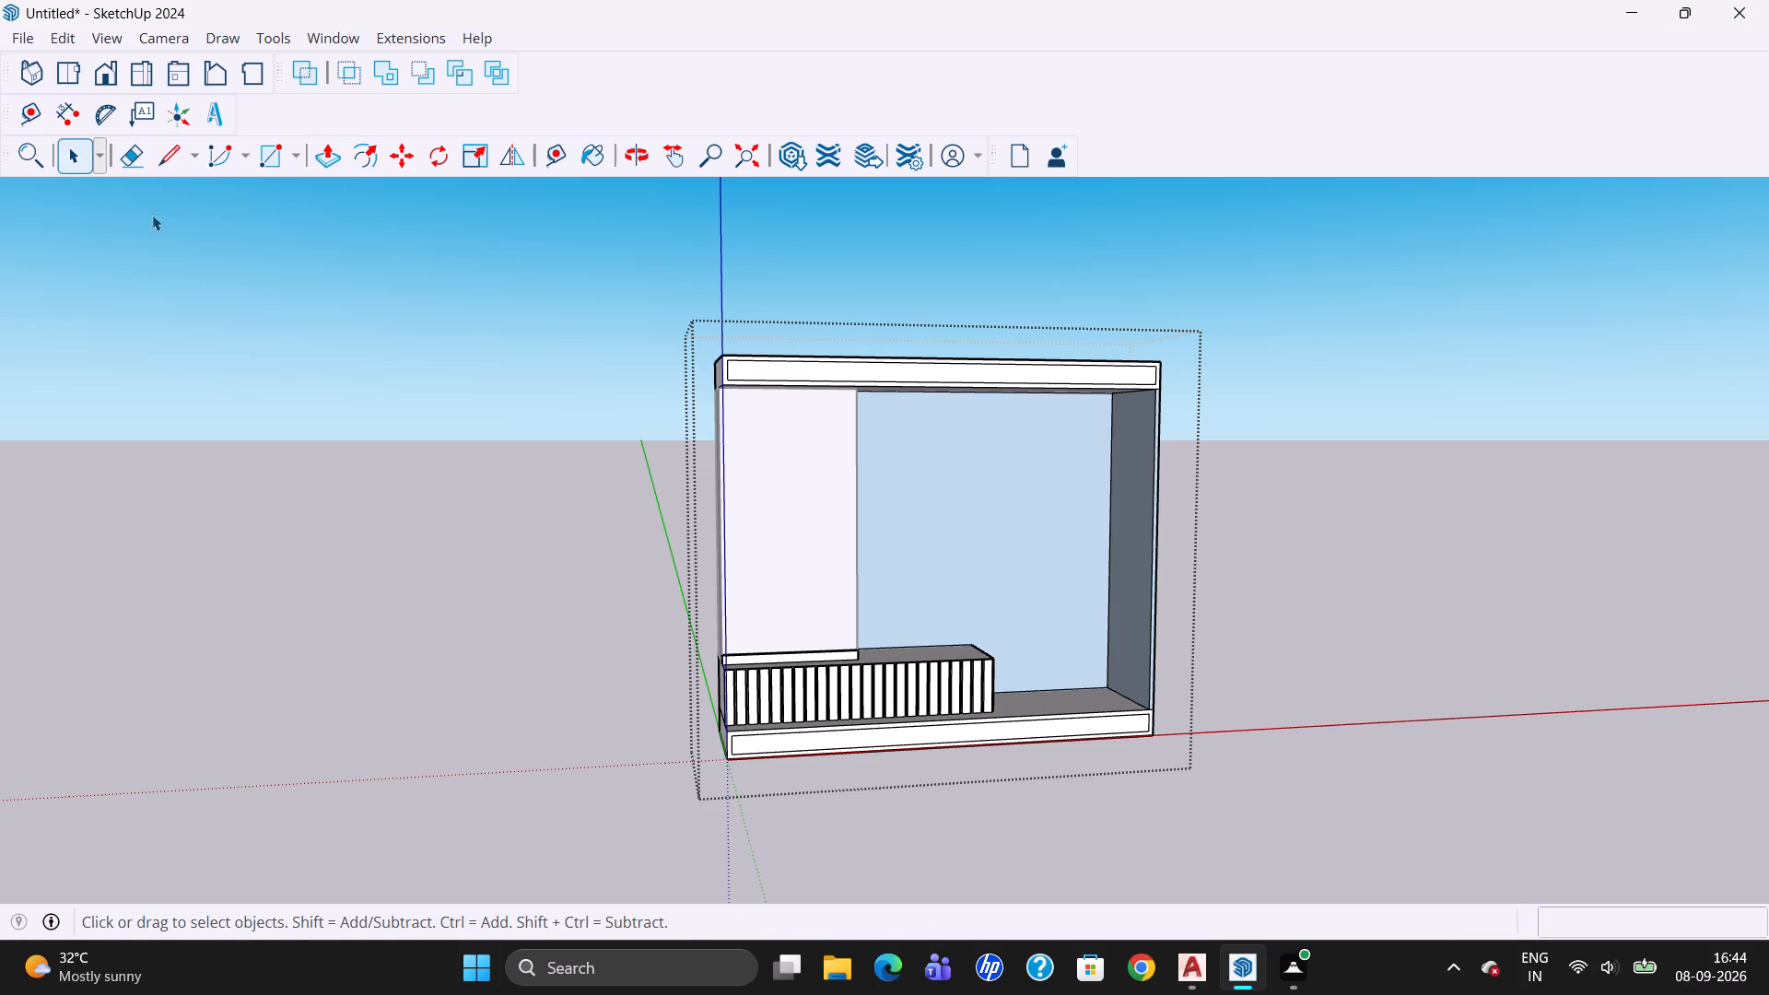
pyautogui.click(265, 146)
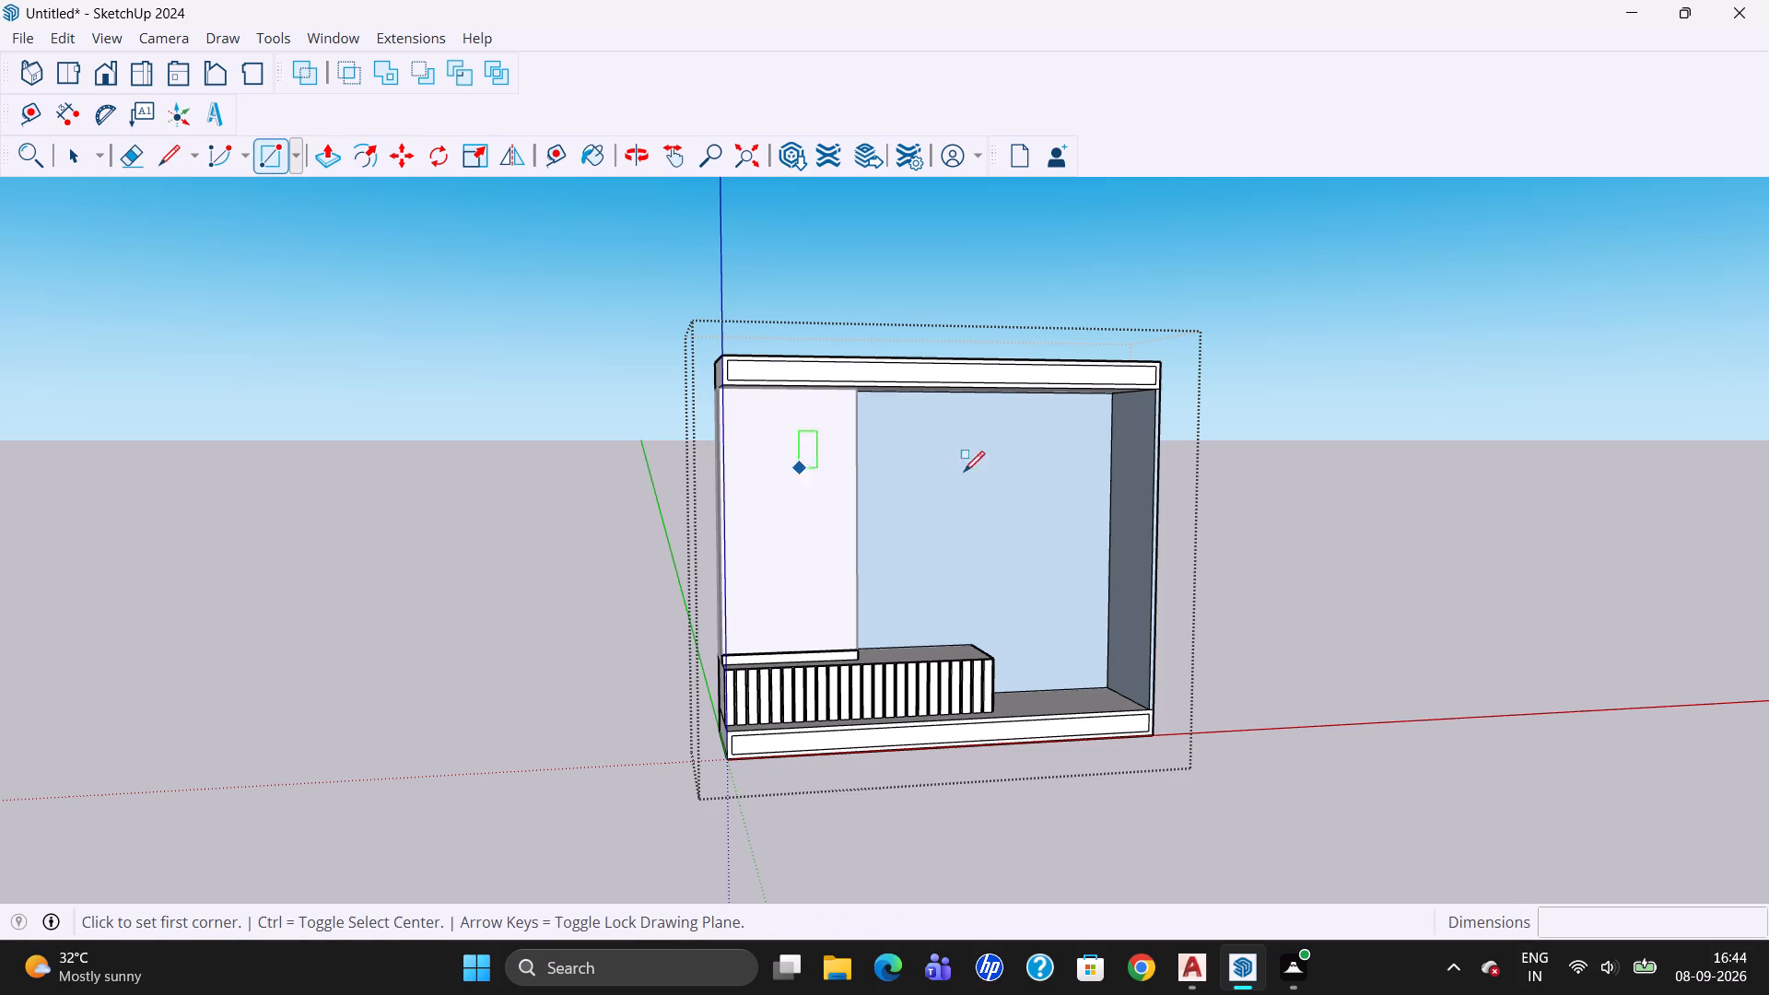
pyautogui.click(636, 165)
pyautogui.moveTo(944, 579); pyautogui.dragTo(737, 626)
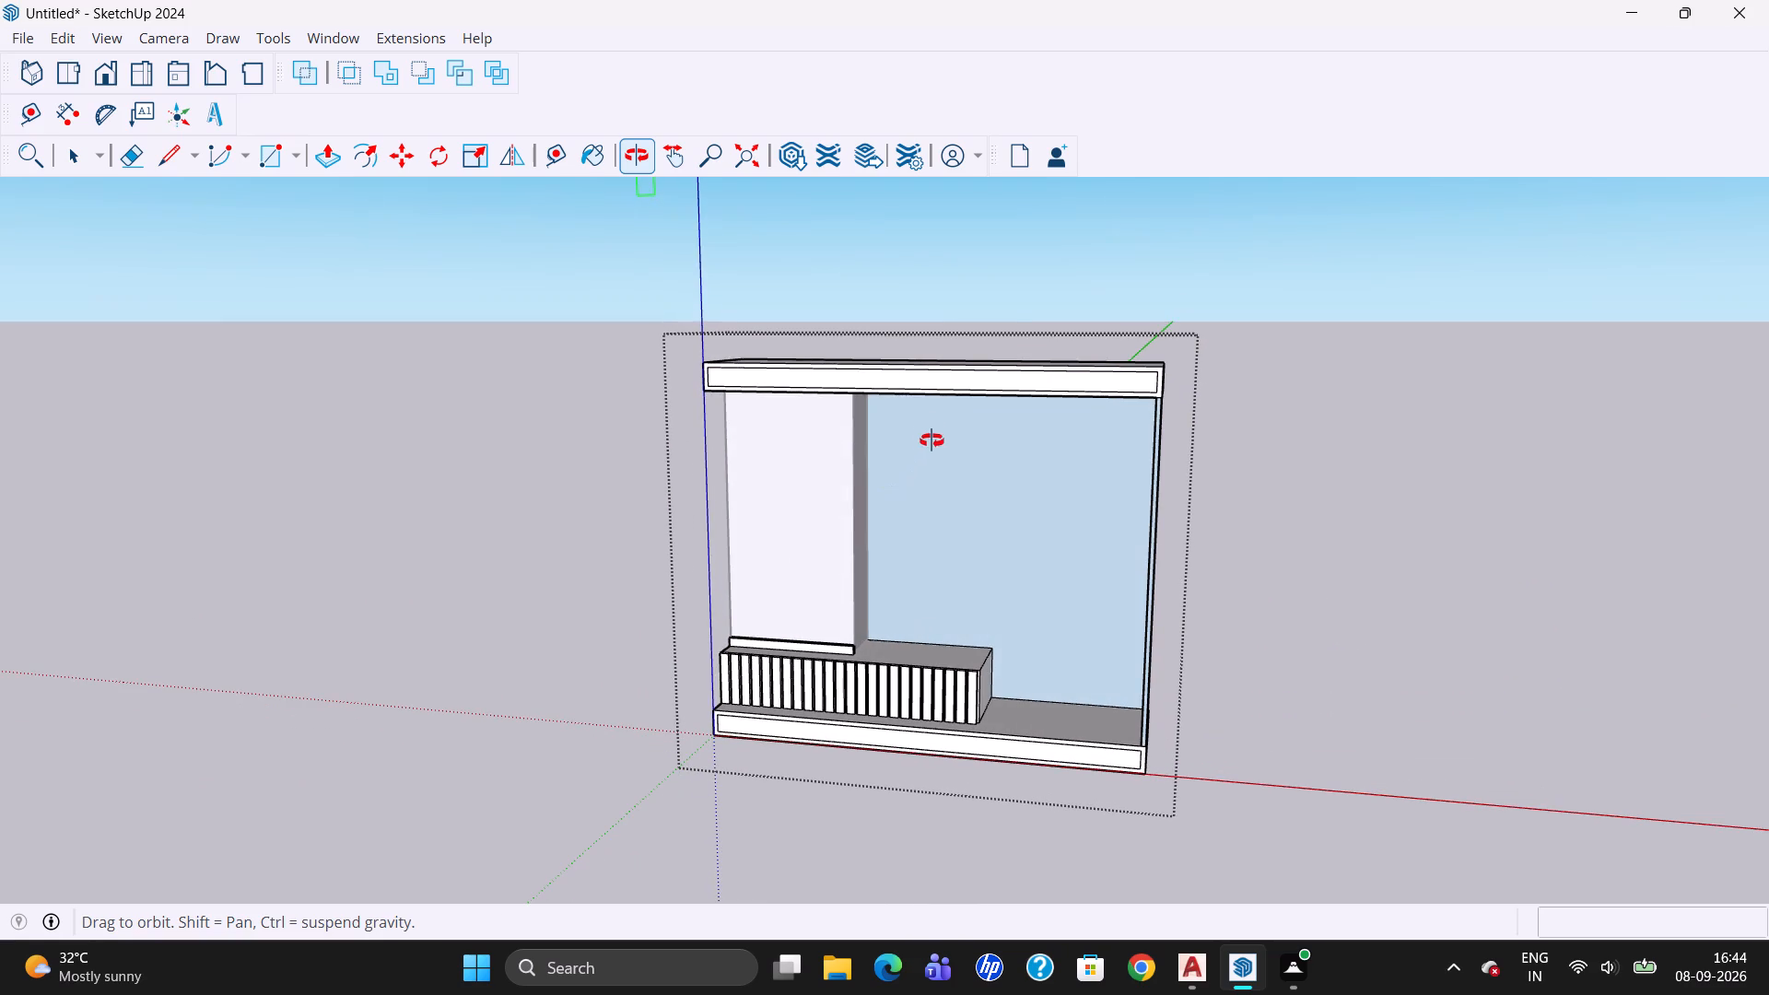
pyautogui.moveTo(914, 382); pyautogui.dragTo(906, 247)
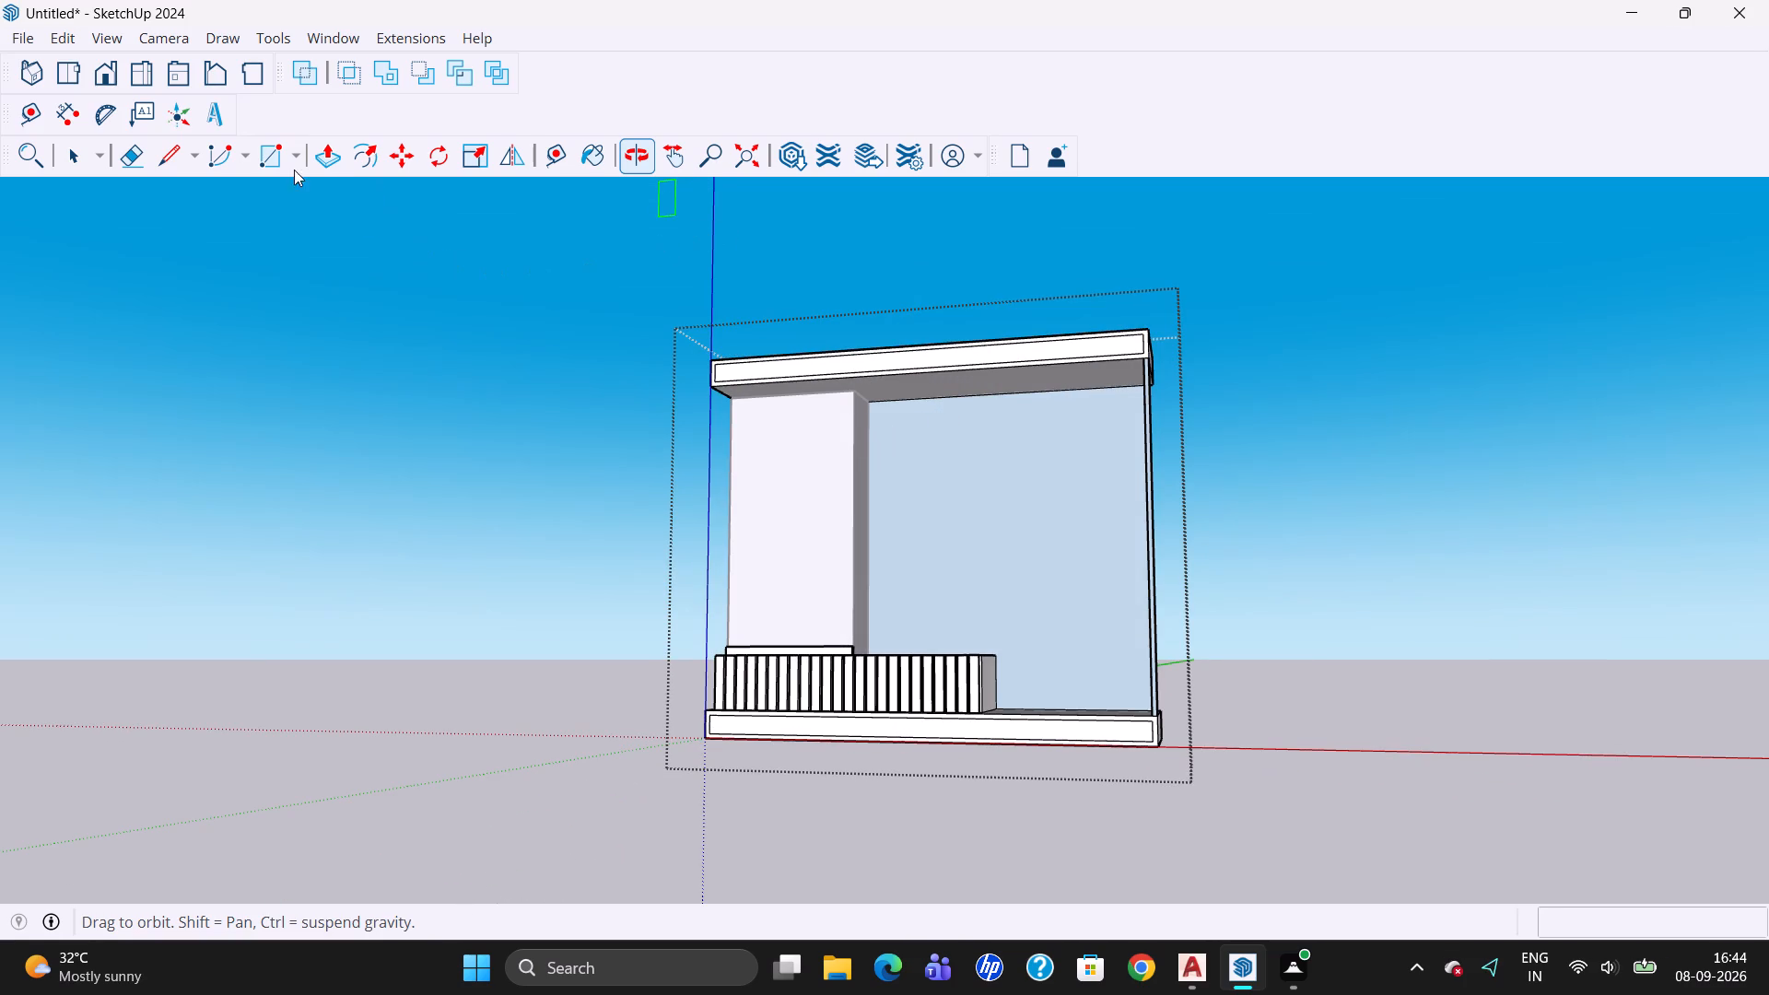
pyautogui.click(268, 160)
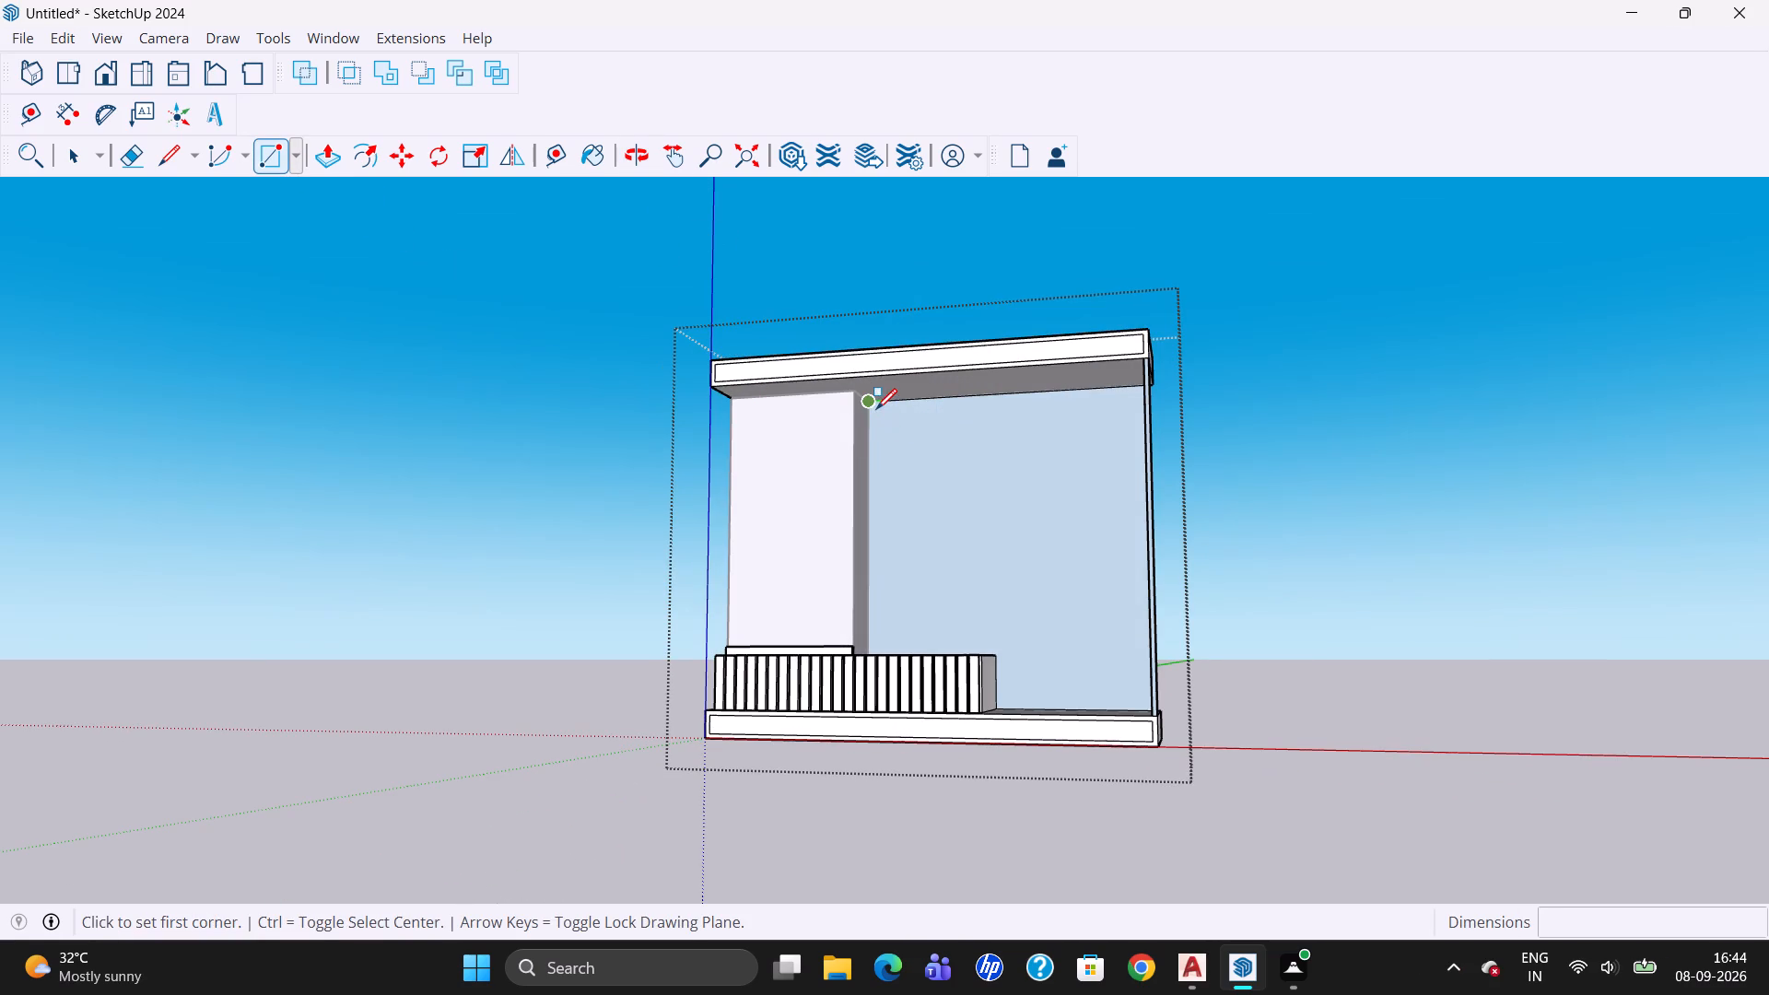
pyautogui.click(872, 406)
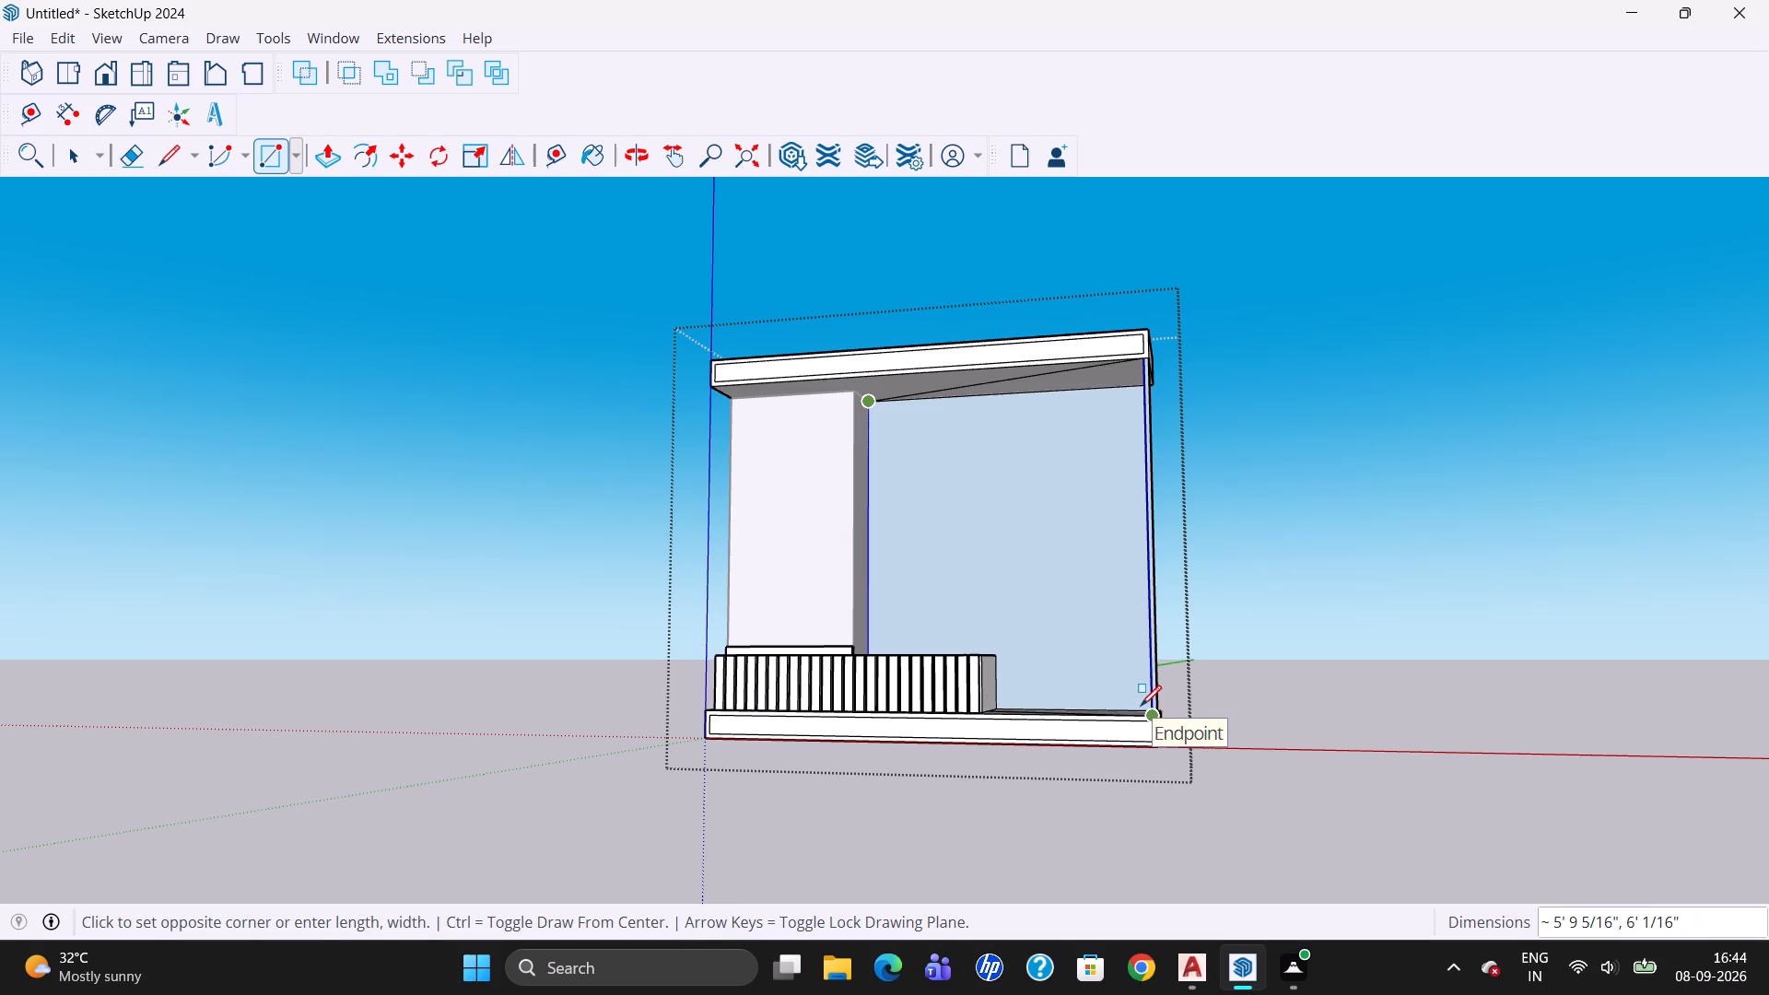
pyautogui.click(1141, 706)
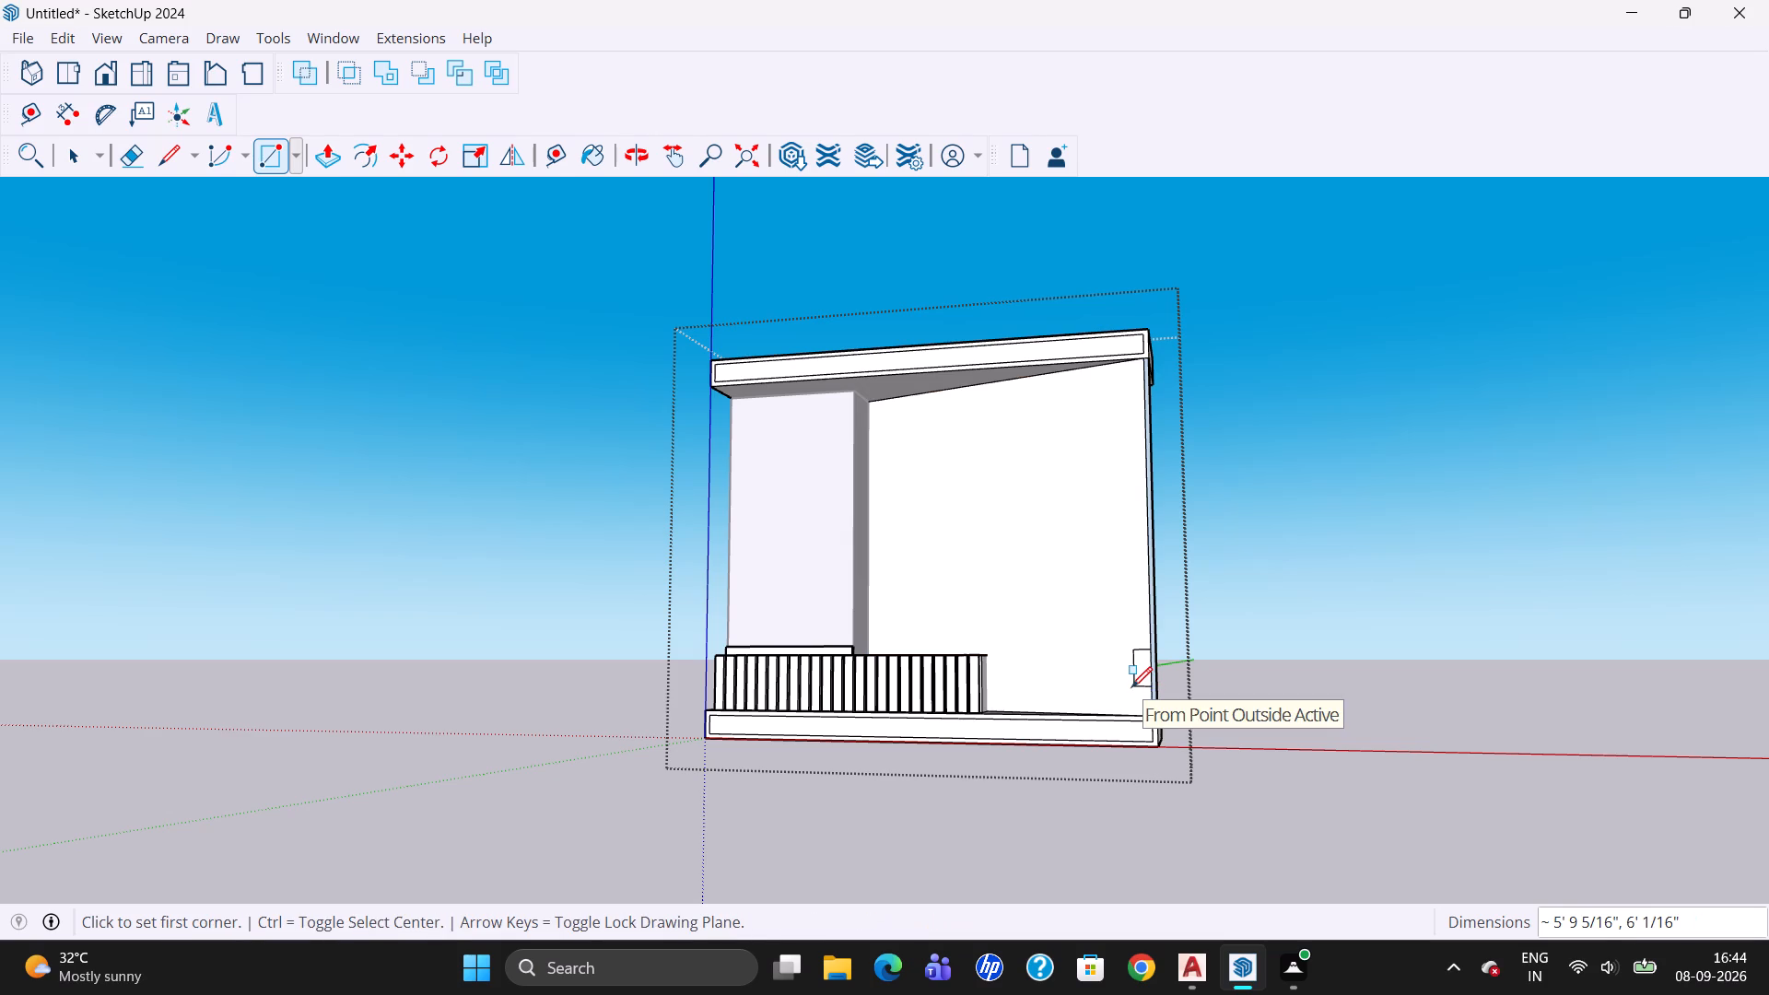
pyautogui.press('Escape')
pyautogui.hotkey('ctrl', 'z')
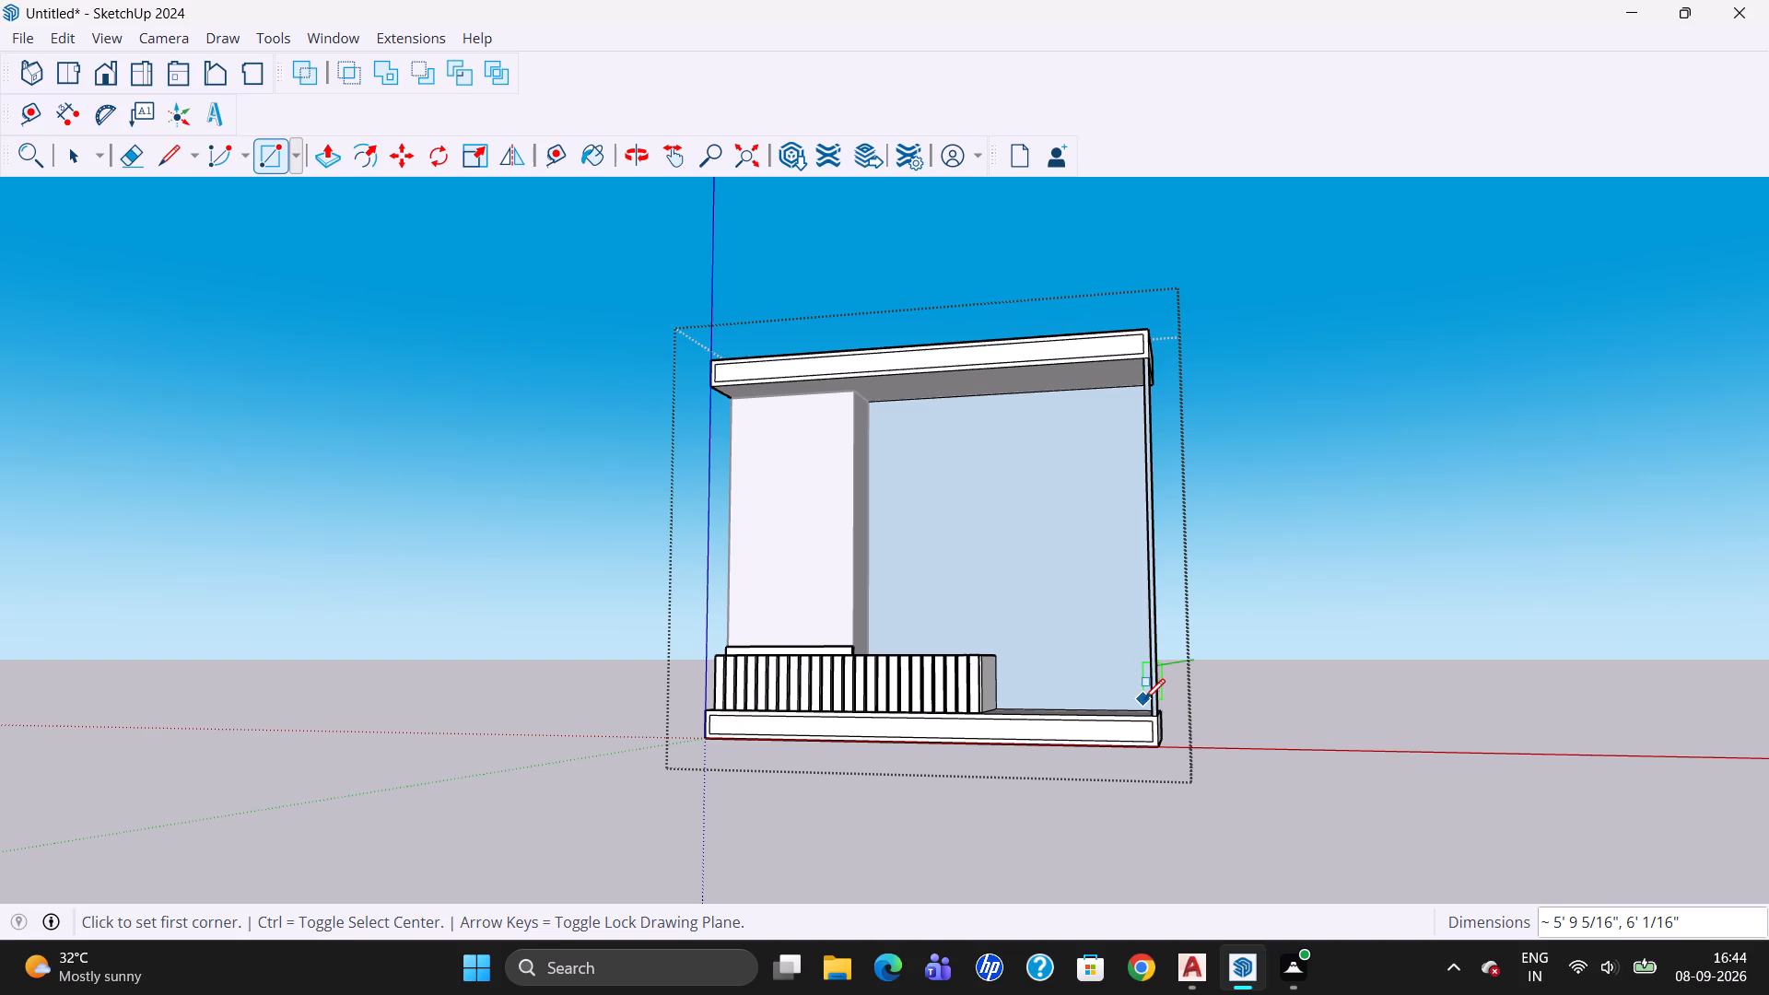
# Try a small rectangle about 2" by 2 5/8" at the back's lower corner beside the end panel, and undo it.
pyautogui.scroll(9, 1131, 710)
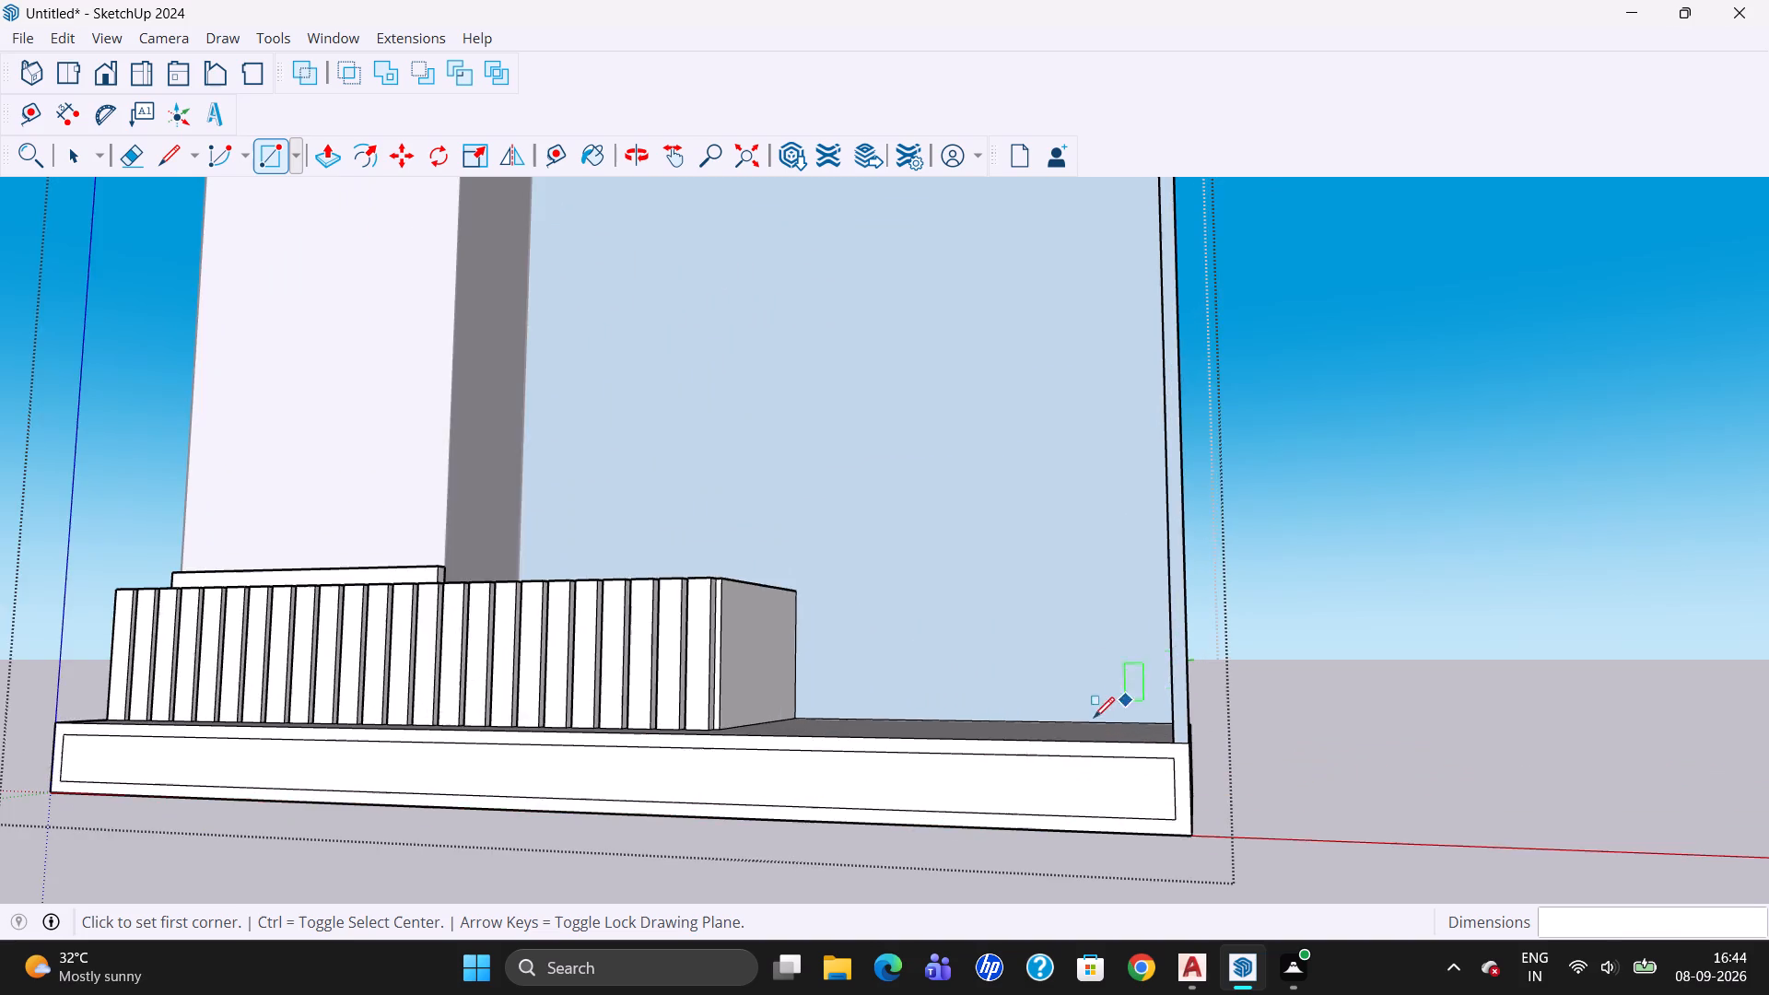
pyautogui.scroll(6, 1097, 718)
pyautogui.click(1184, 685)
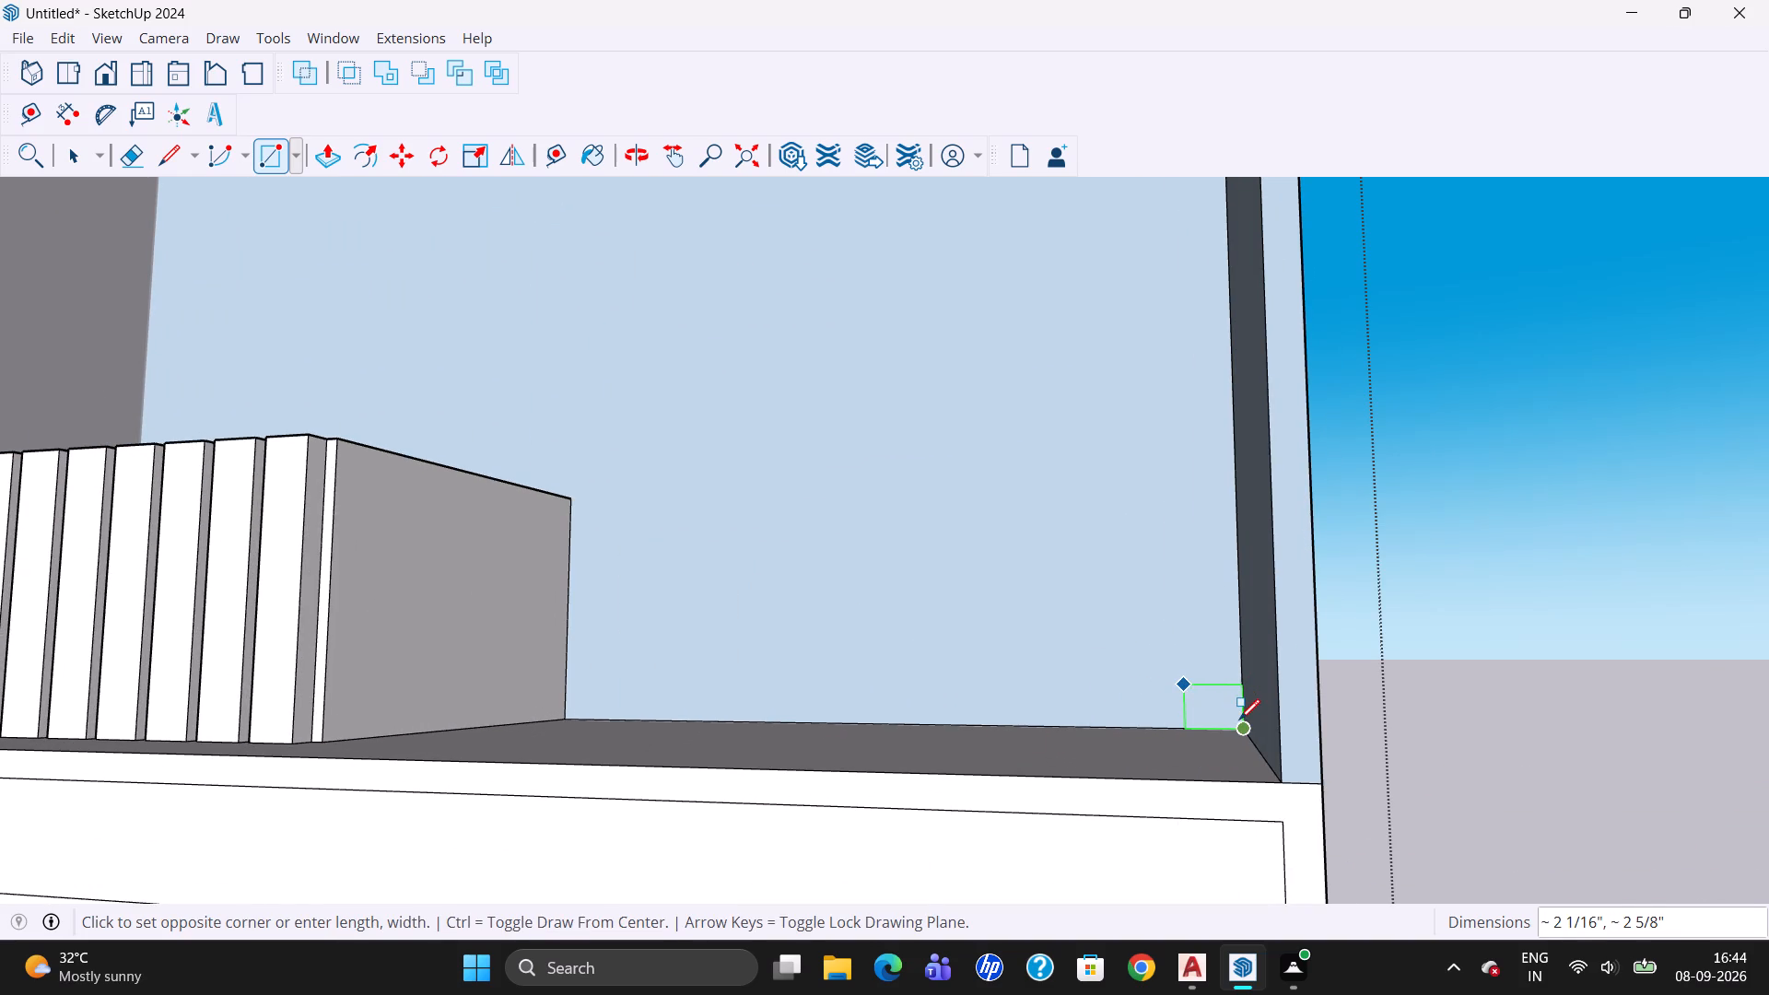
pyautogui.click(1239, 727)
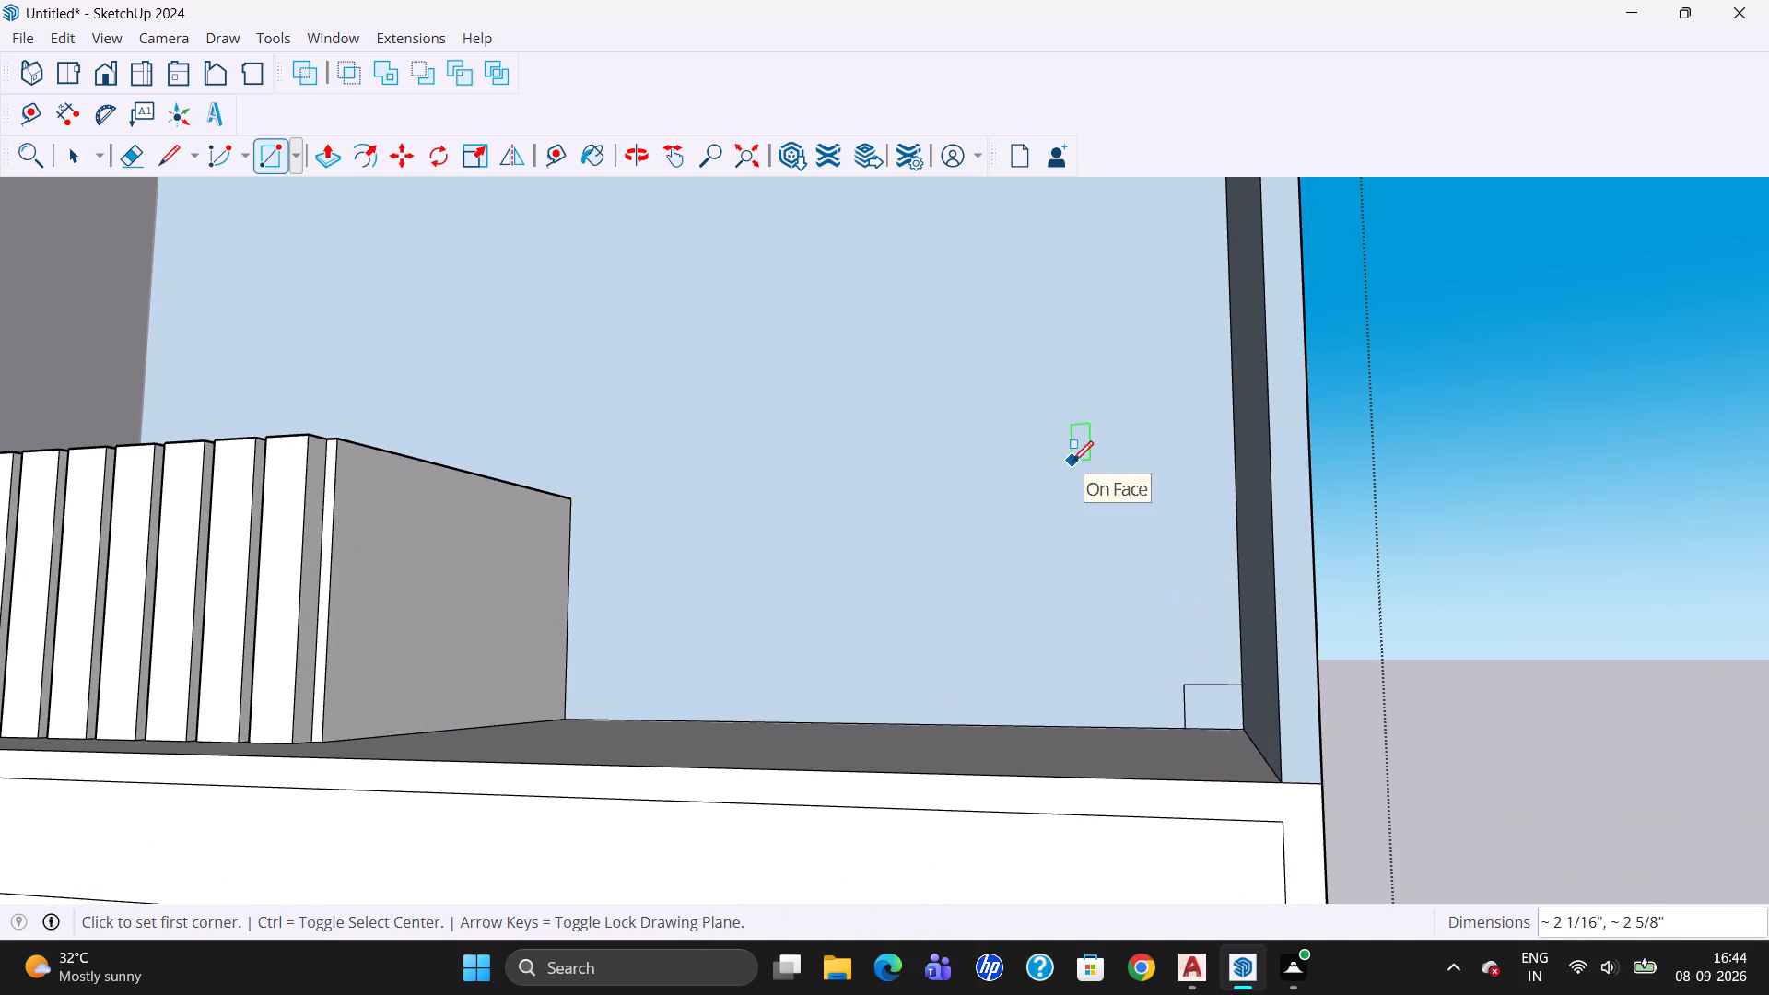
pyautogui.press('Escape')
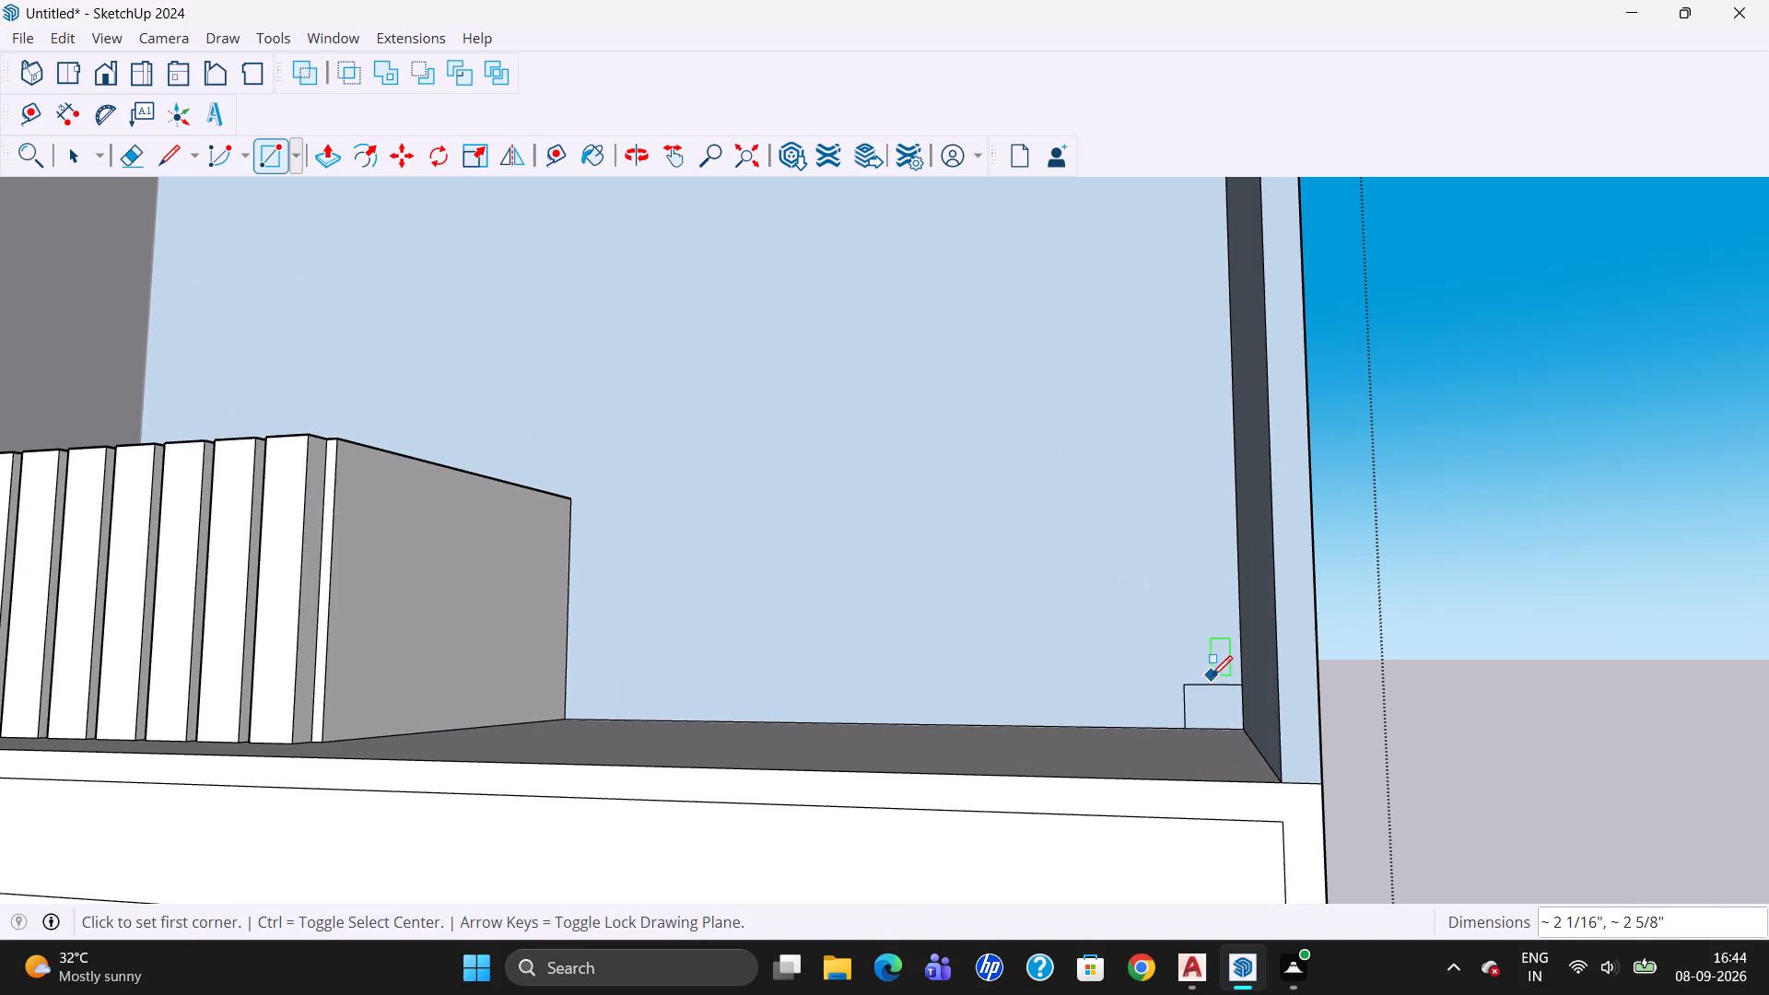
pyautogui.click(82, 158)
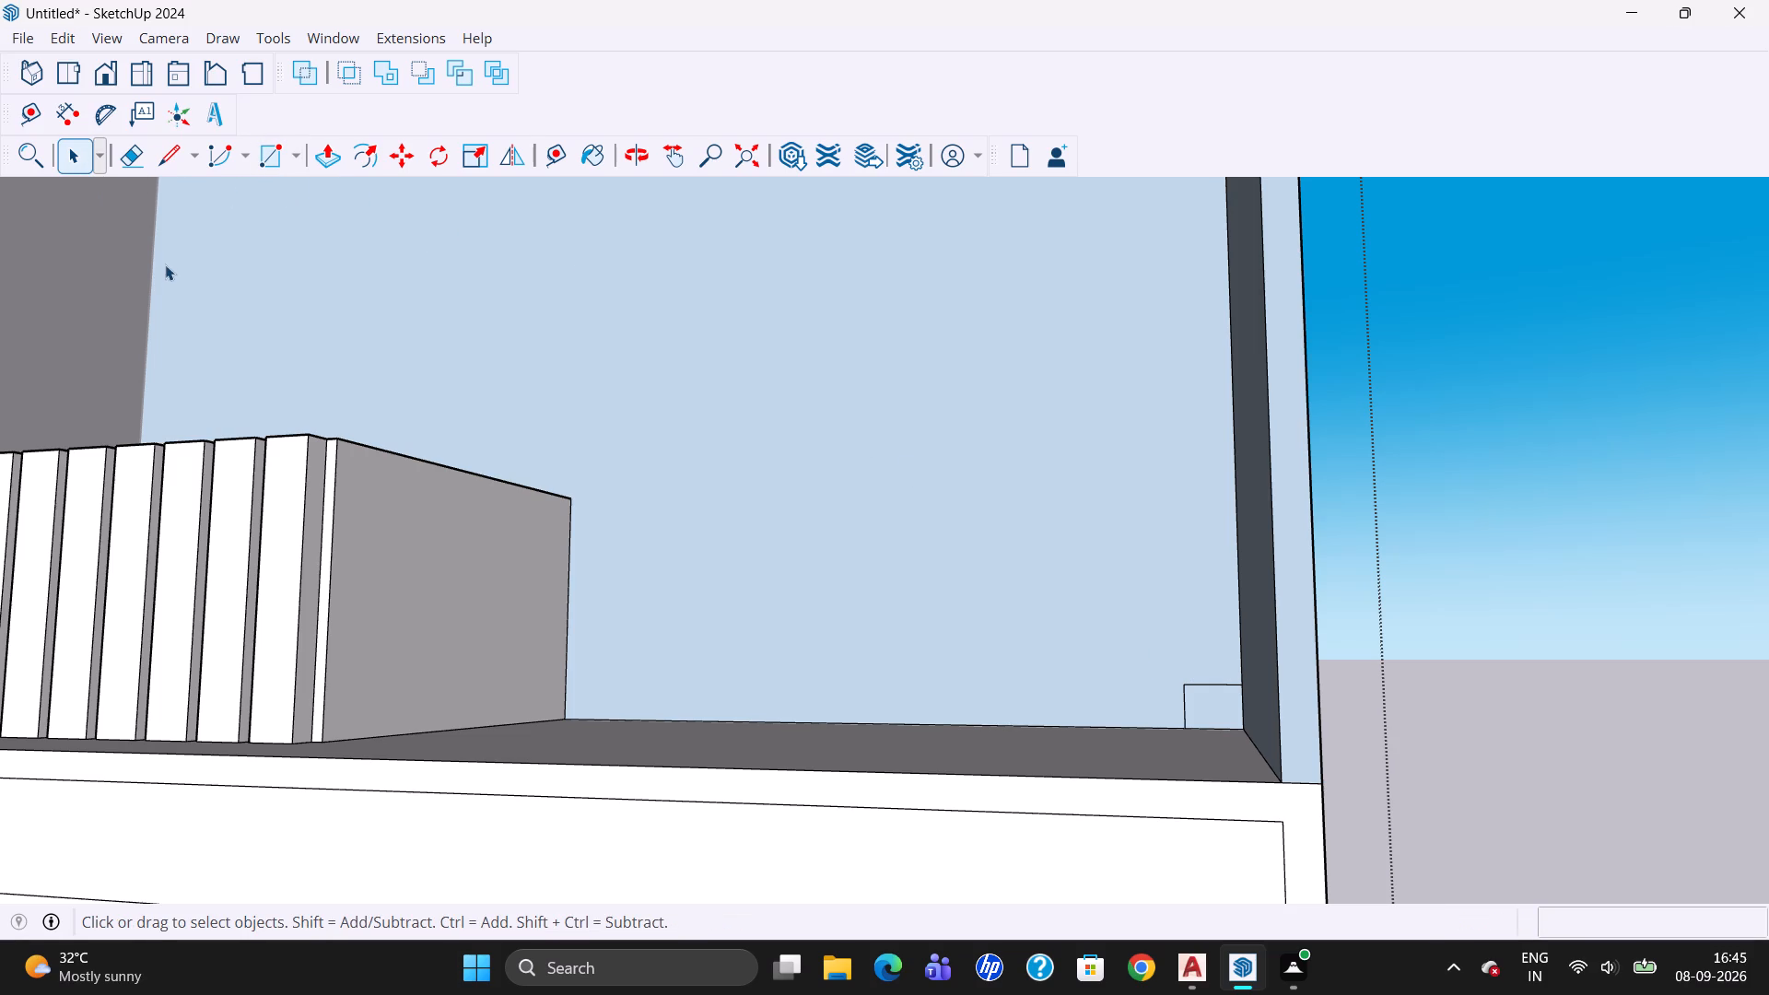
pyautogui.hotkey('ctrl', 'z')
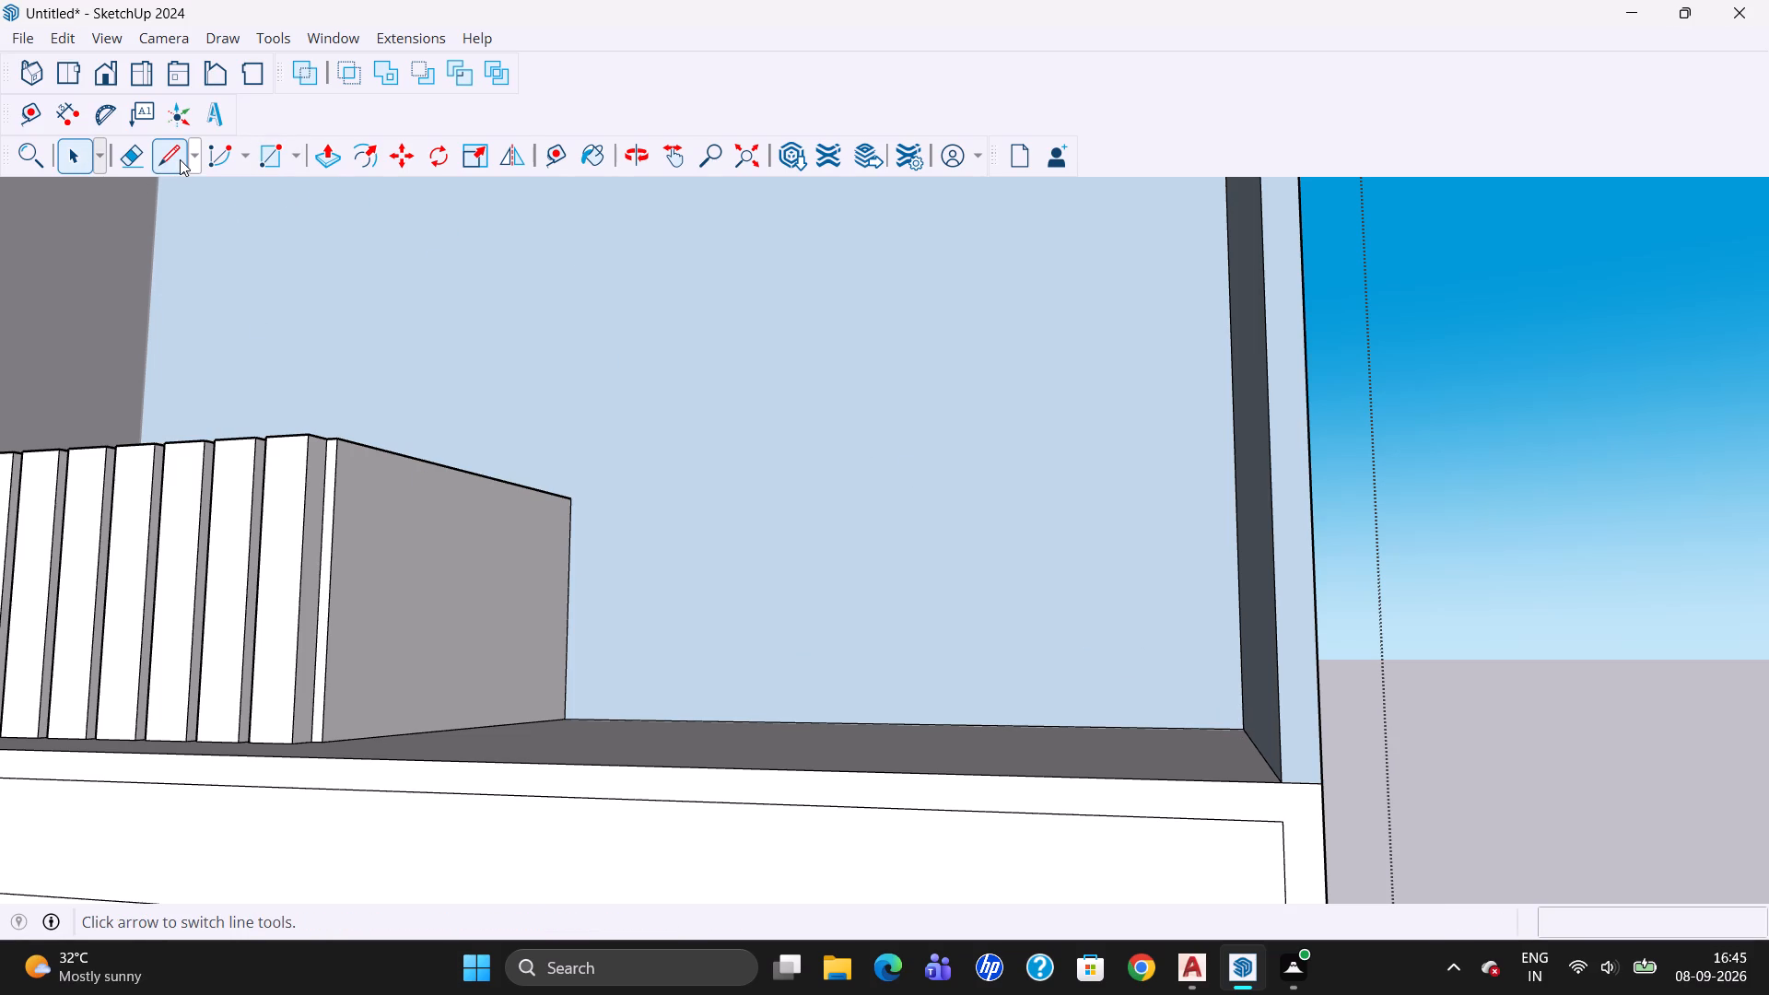
# Draw a rectangle about 5'5" by 6' across the back, from the lower corner beside the end panel to the tall panel's upper back corner.
pyautogui.click(258, 147)
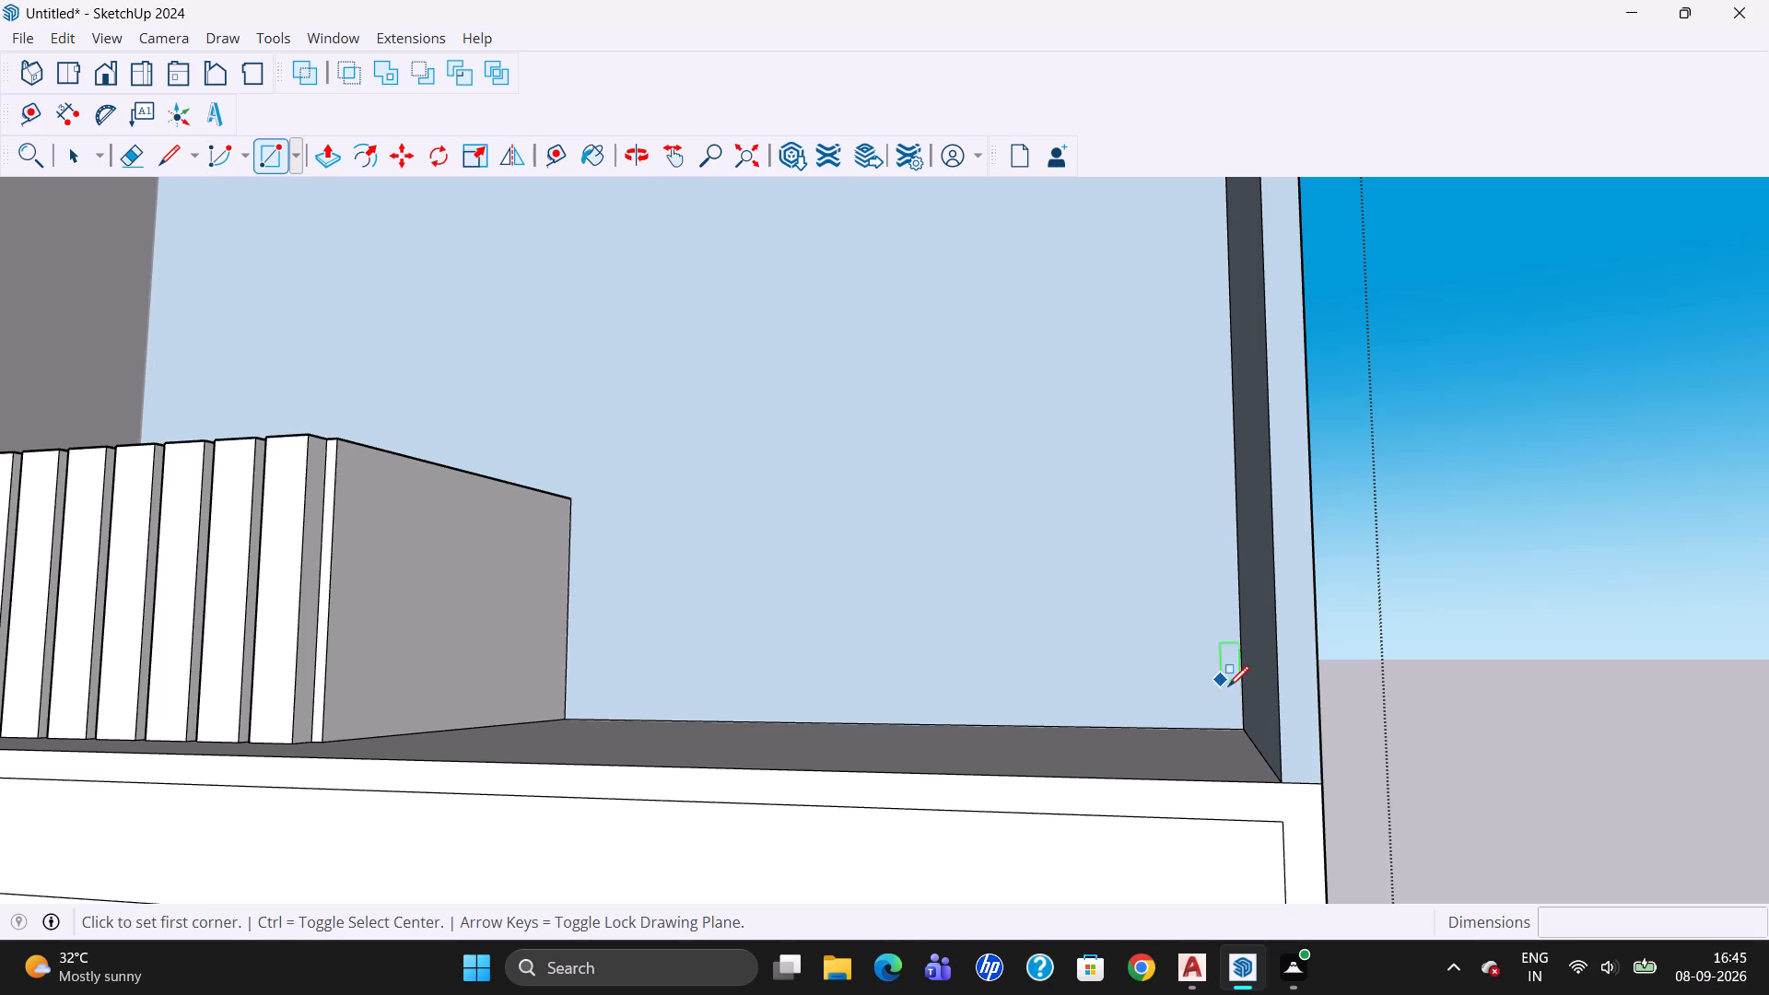
pyautogui.click(1236, 731)
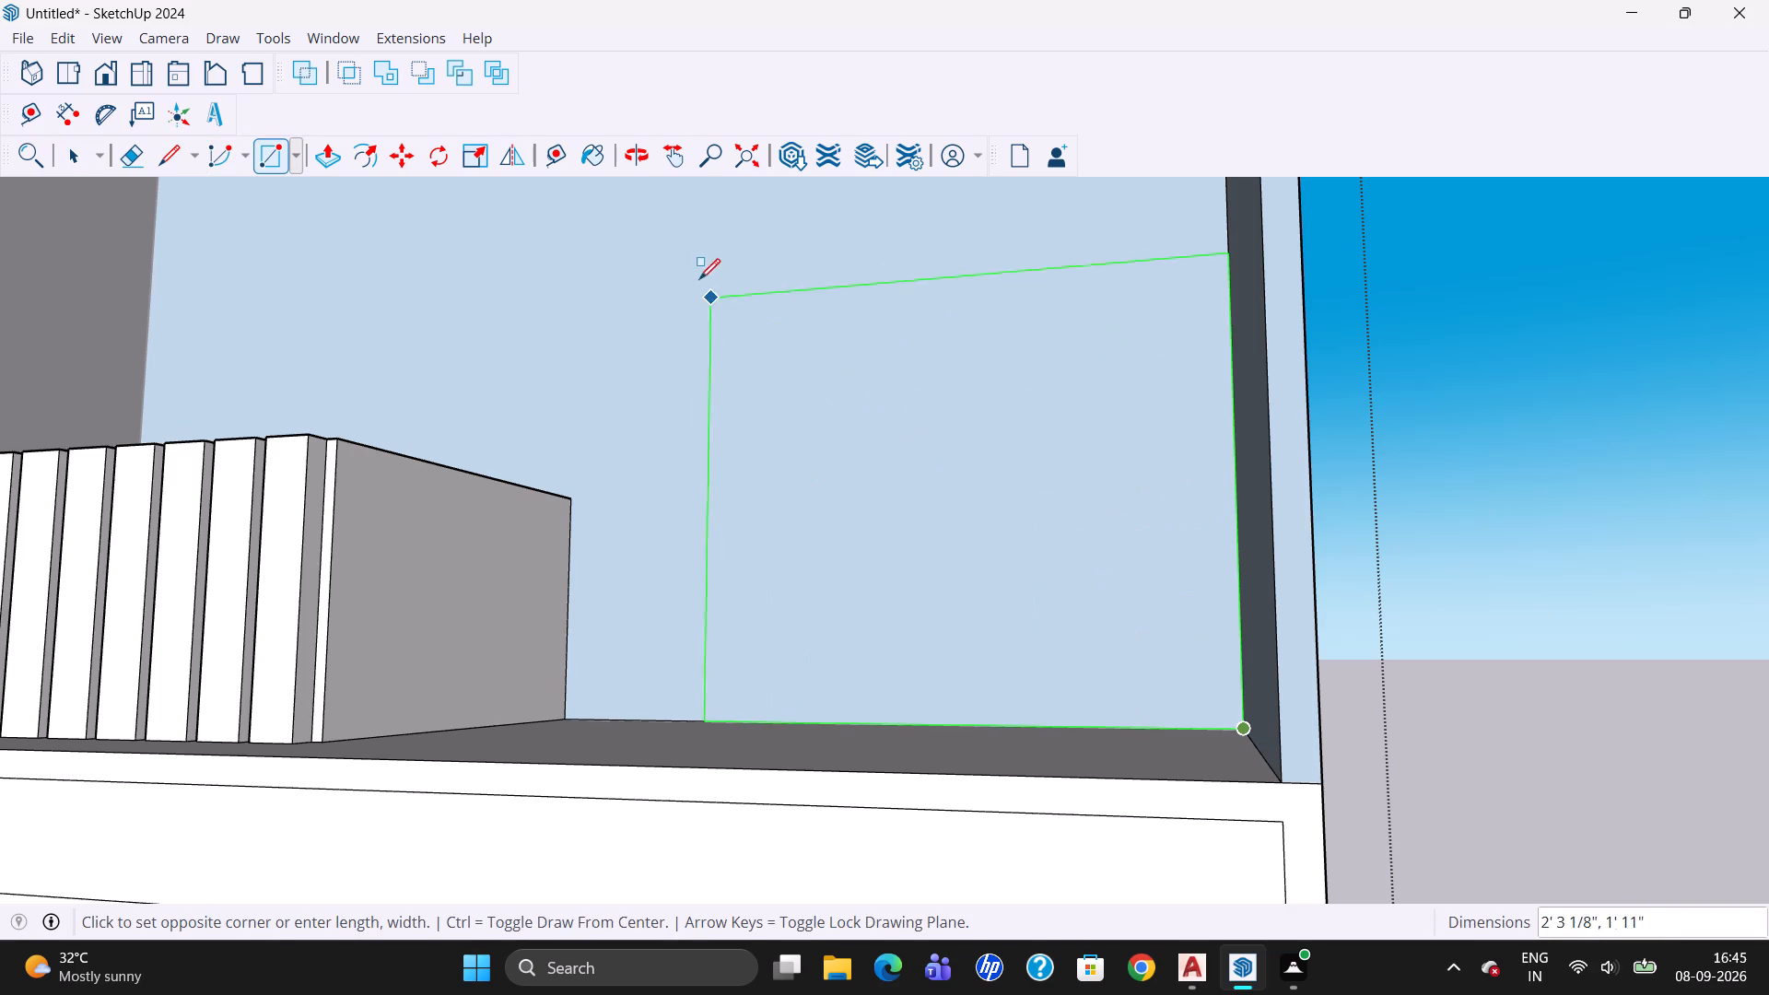
pyautogui.scroll(-3, 591, 275)
pyautogui.scroll(1, 594, 287)
pyautogui.scroll(-5, 605, 328)
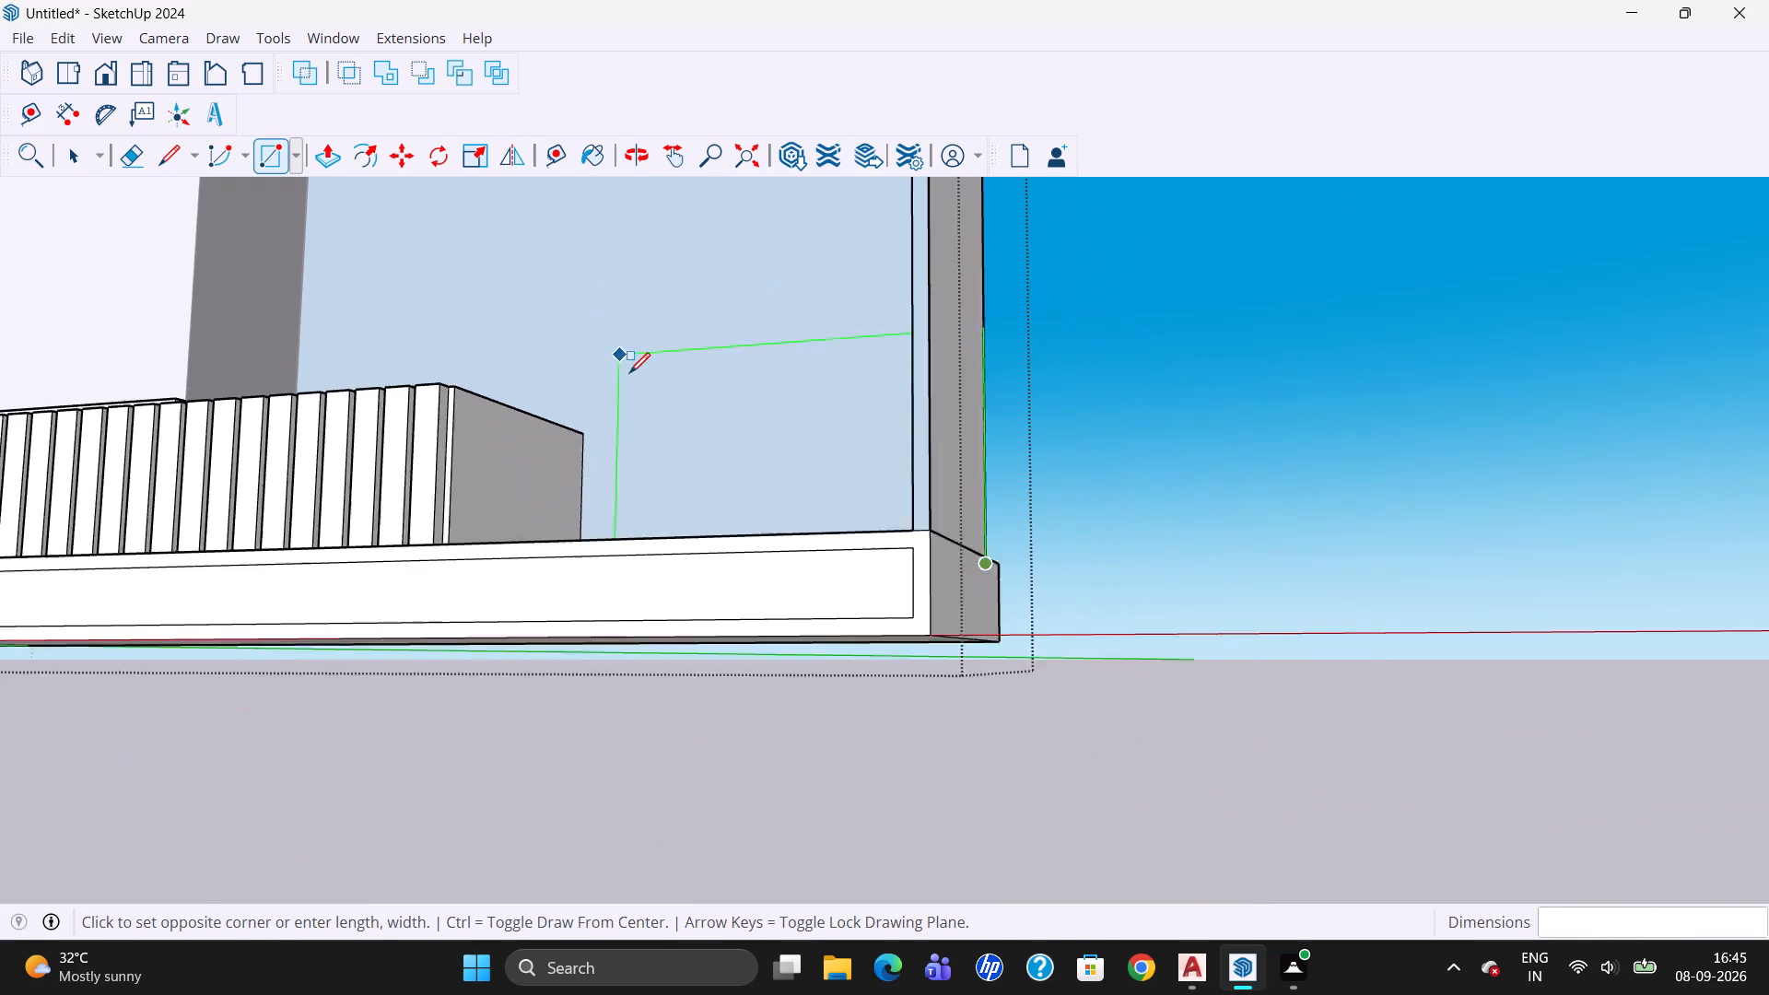
pyautogui.scroll(-3, 615, 315)
pyautogui.scroll(4, 575, 244)
pyautogui.scroll(-7, 590, 327)
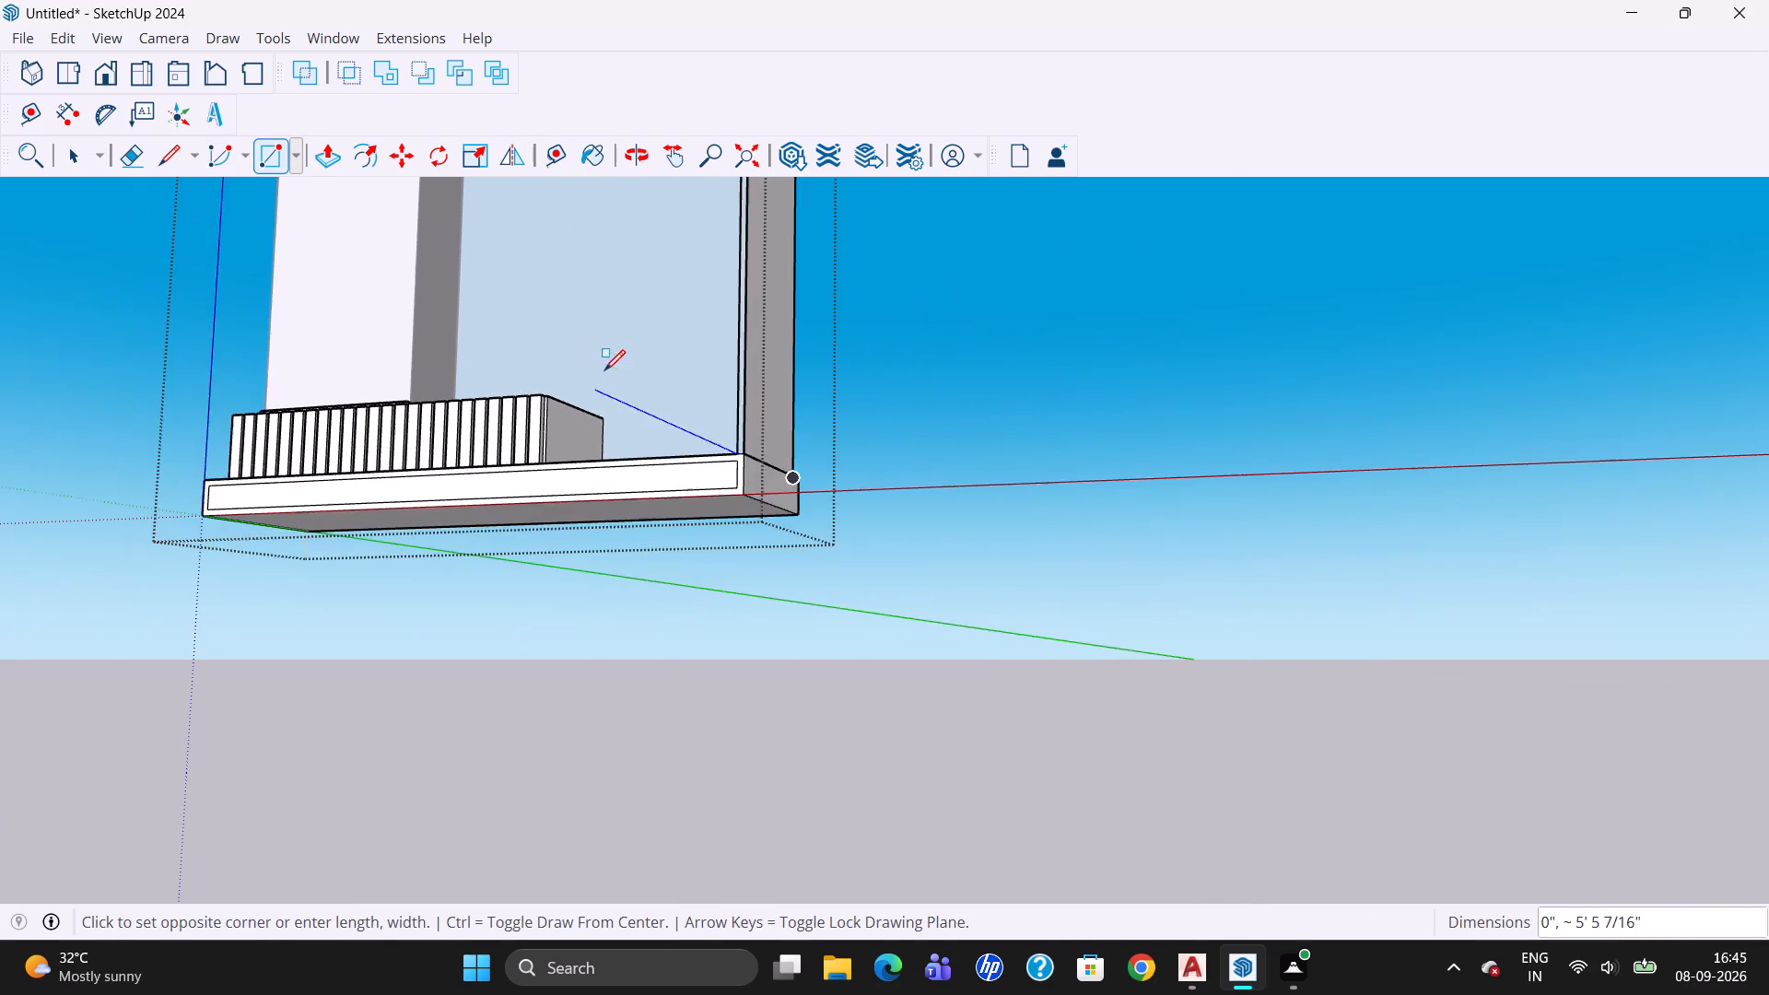
pyautogui.scroll(5, 523, 201)
pyautogui.scroll(-6, 572, 529)
pyautogui.scroll(3, 504, 229)
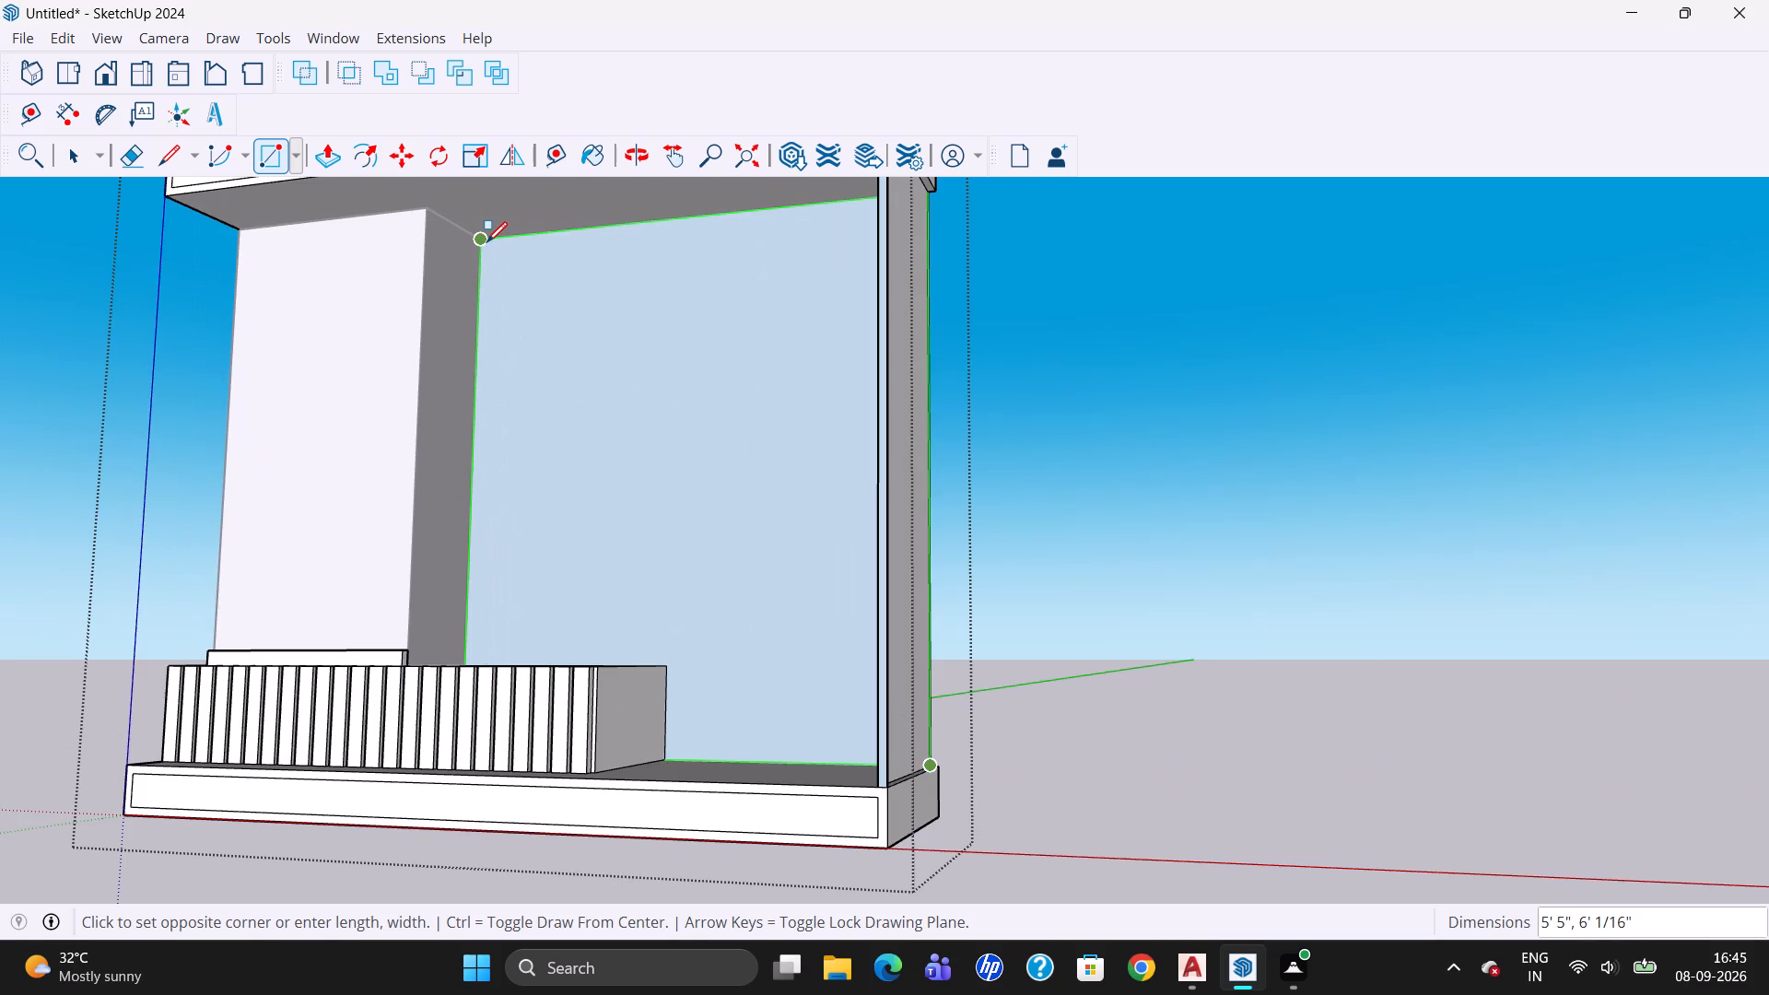
pyautogui.click(486, 242)
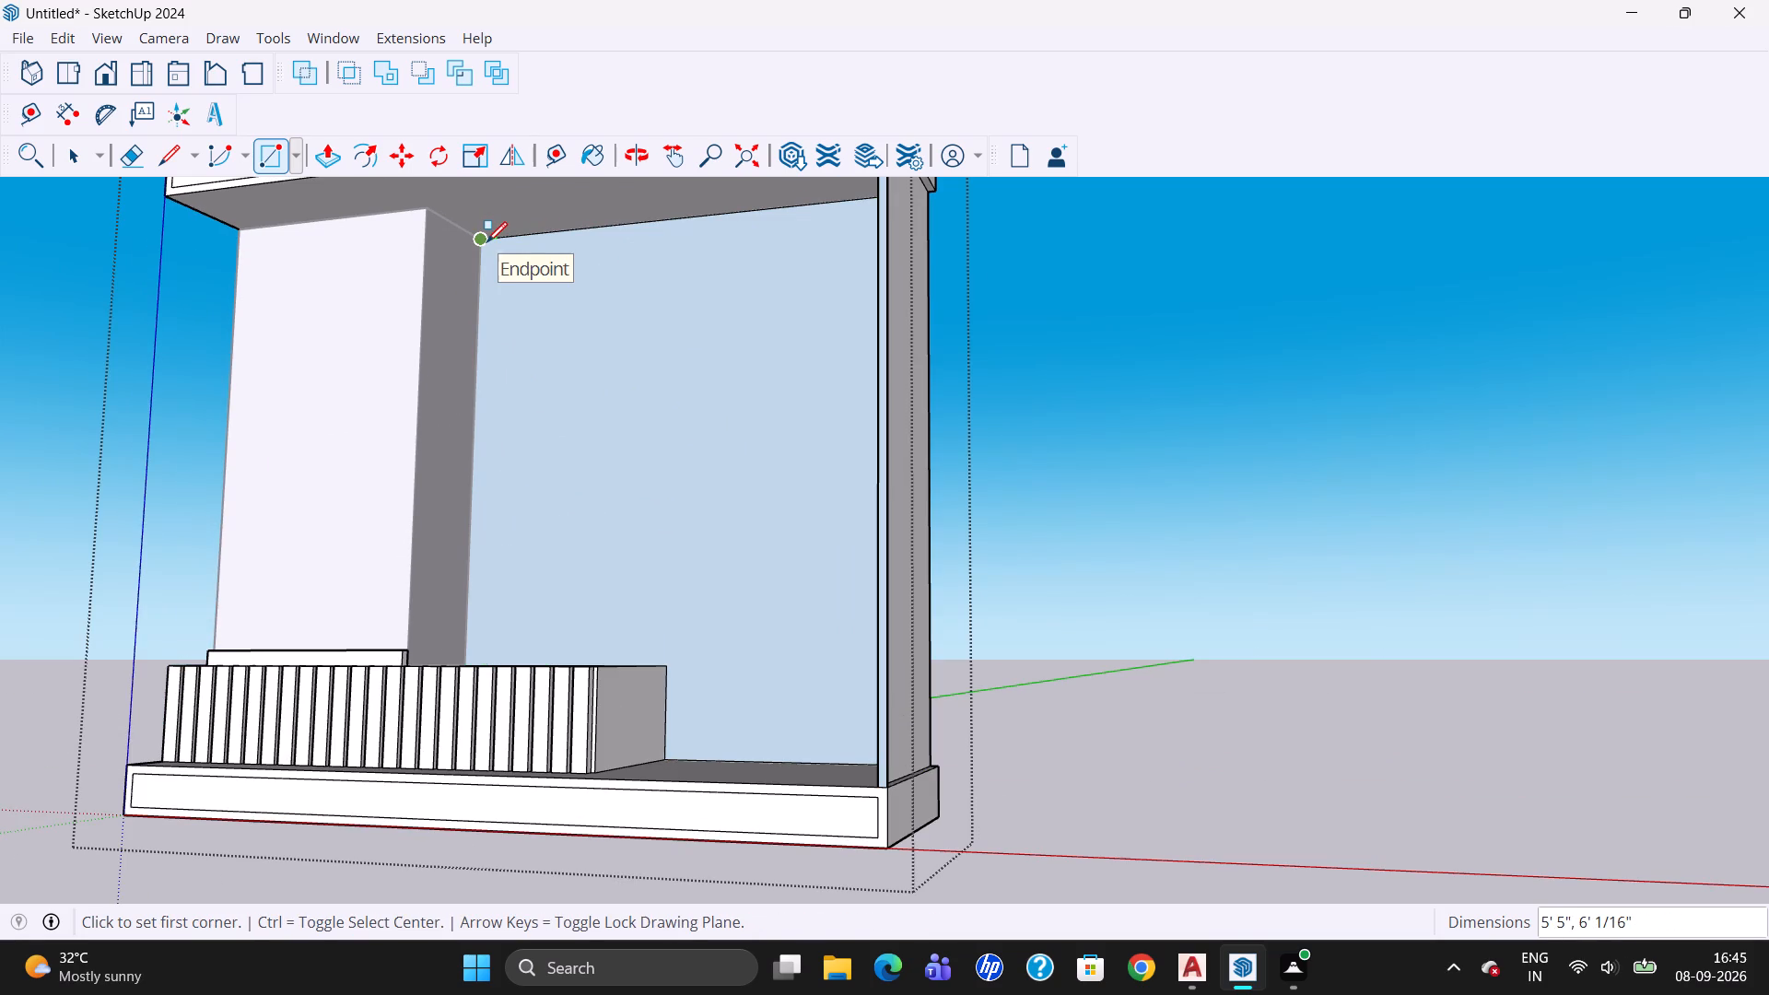
pyautogui.press('Escape')
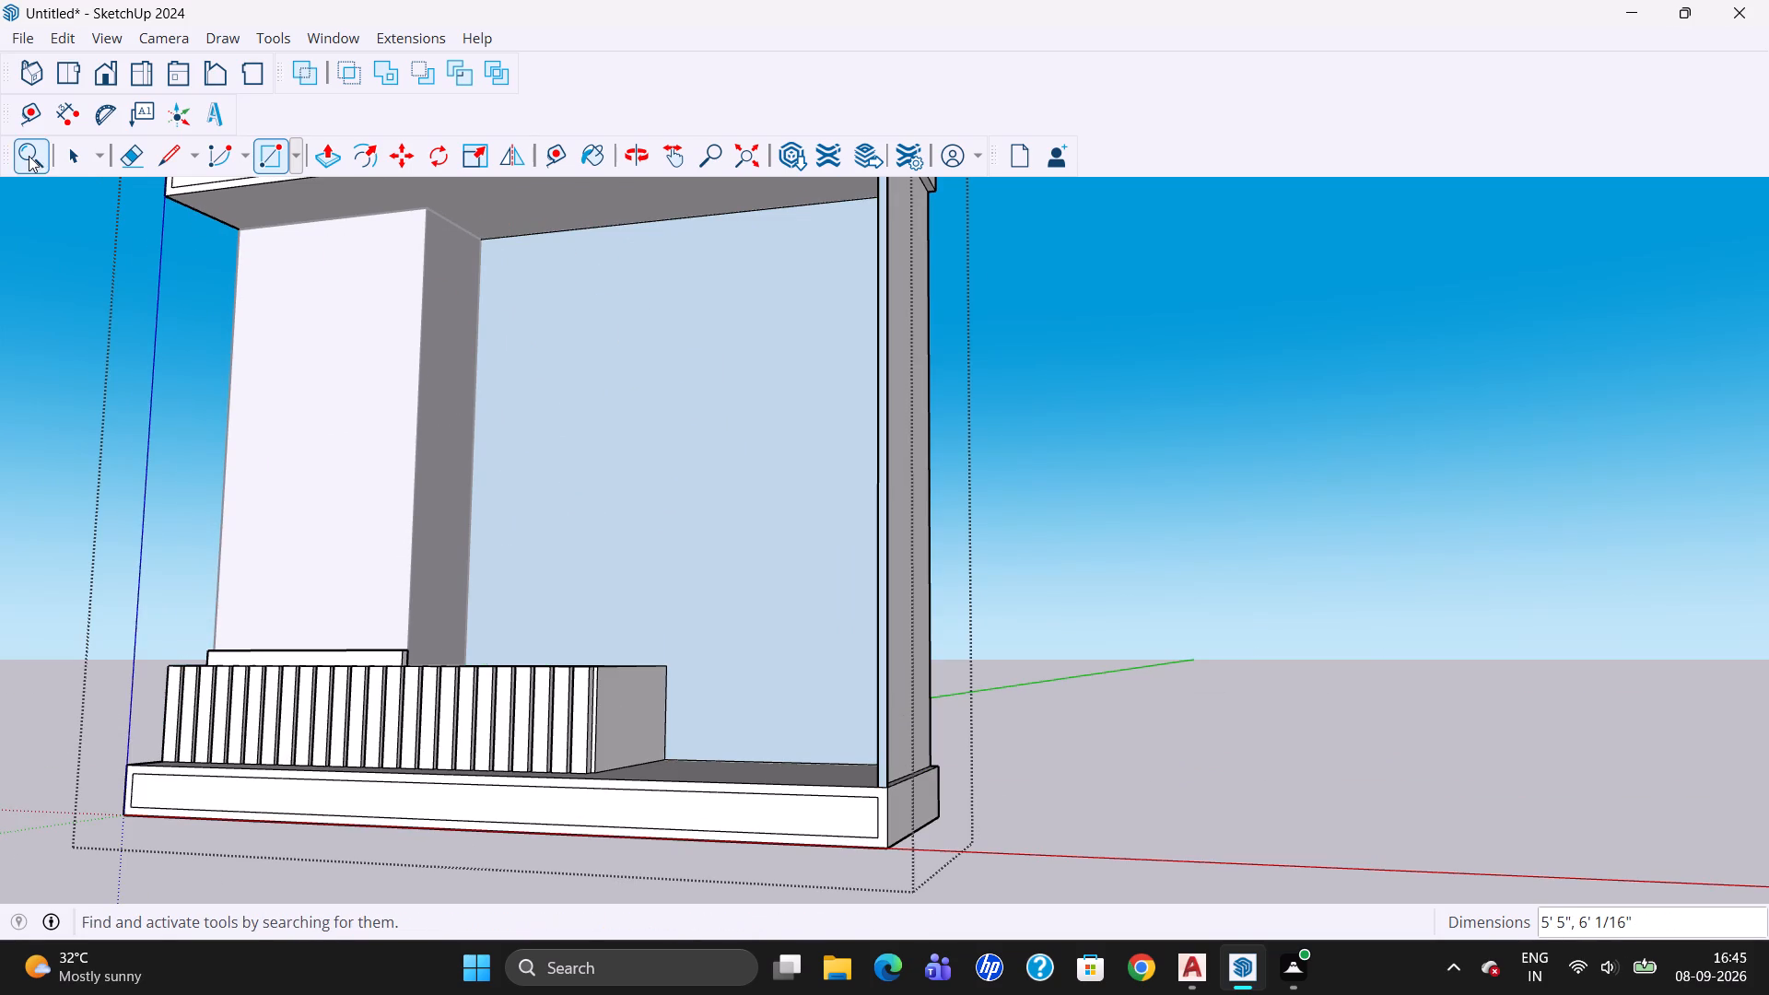
# Examine the back area between the tall panel and end panel, its upper and lower edges, and the whole unit.
pyautogui.click(72, 149)
pyautogui.click(642, 150)
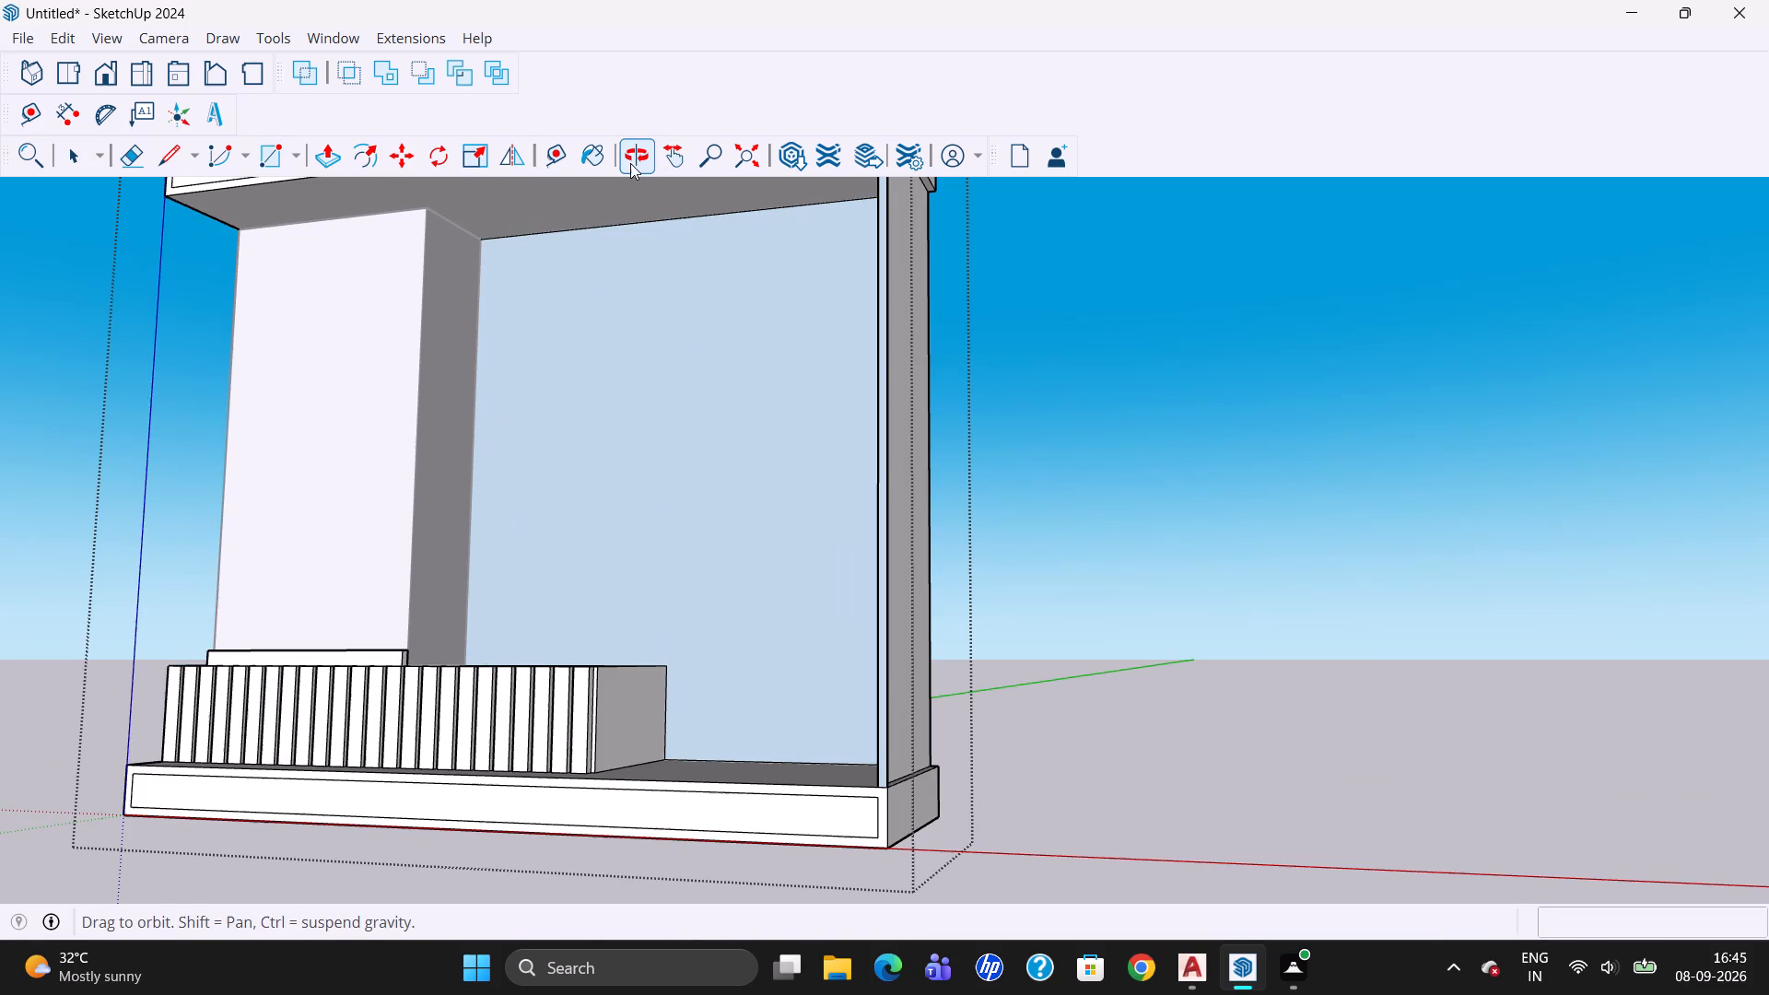
pyautogui.click(630, 162)
pyautogui.moveTo(732, 419); pyautogui.dragTo(1019, 450)
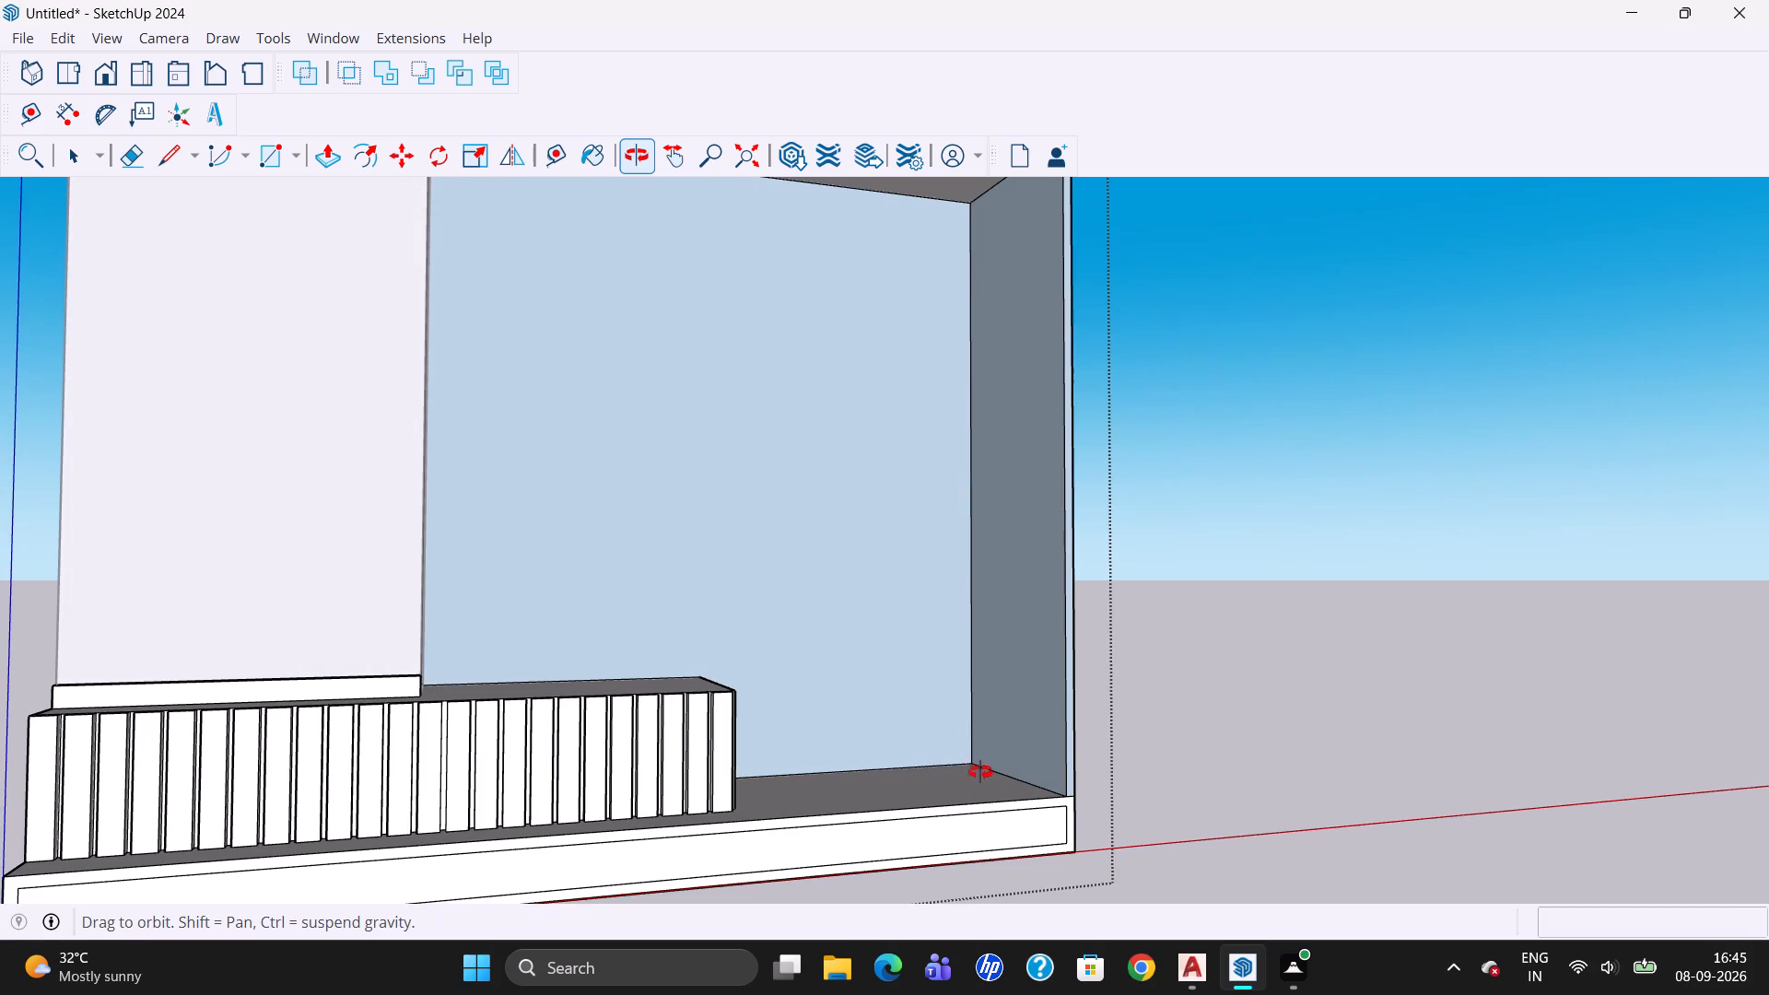
pyautogui.moveTo(954, 800); pyautogui.dragTo(832, 882)
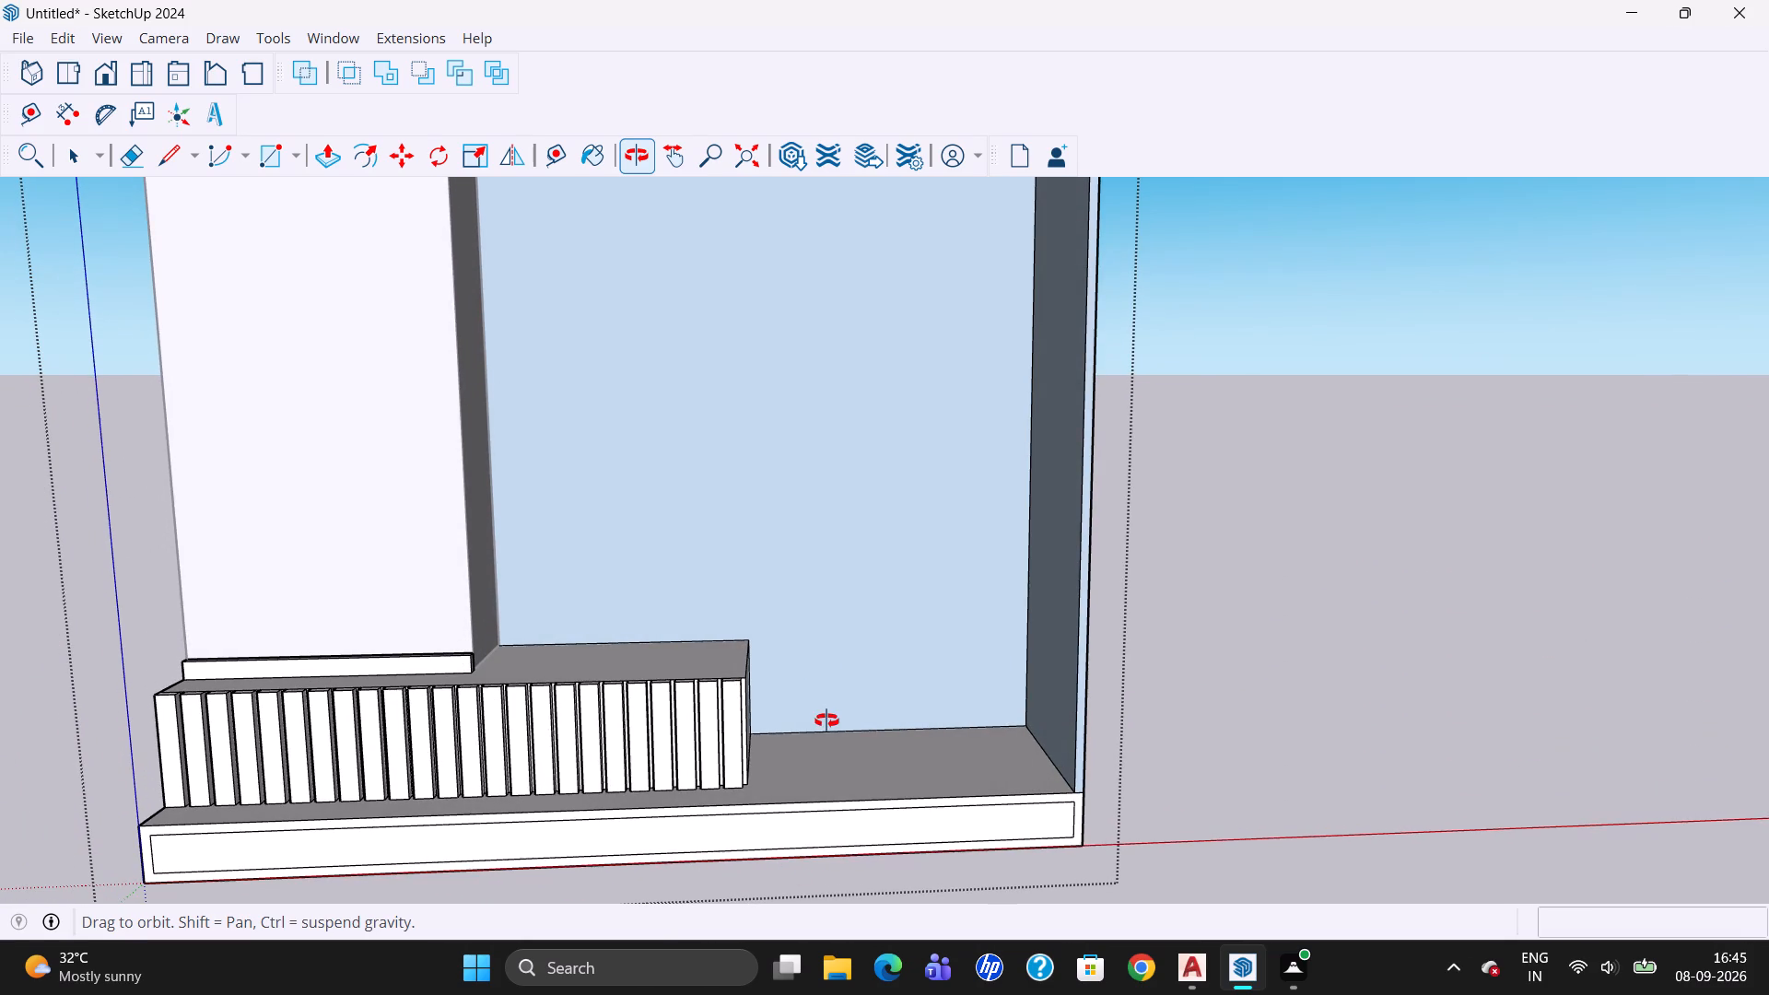
pyautogui.scroll(2, 802, 603)
pyautogui.scroll(-5, 820, 709)
pyautogui.scroll(5, 817, 279)
pyautogui.scroll(-4, 849, 526)
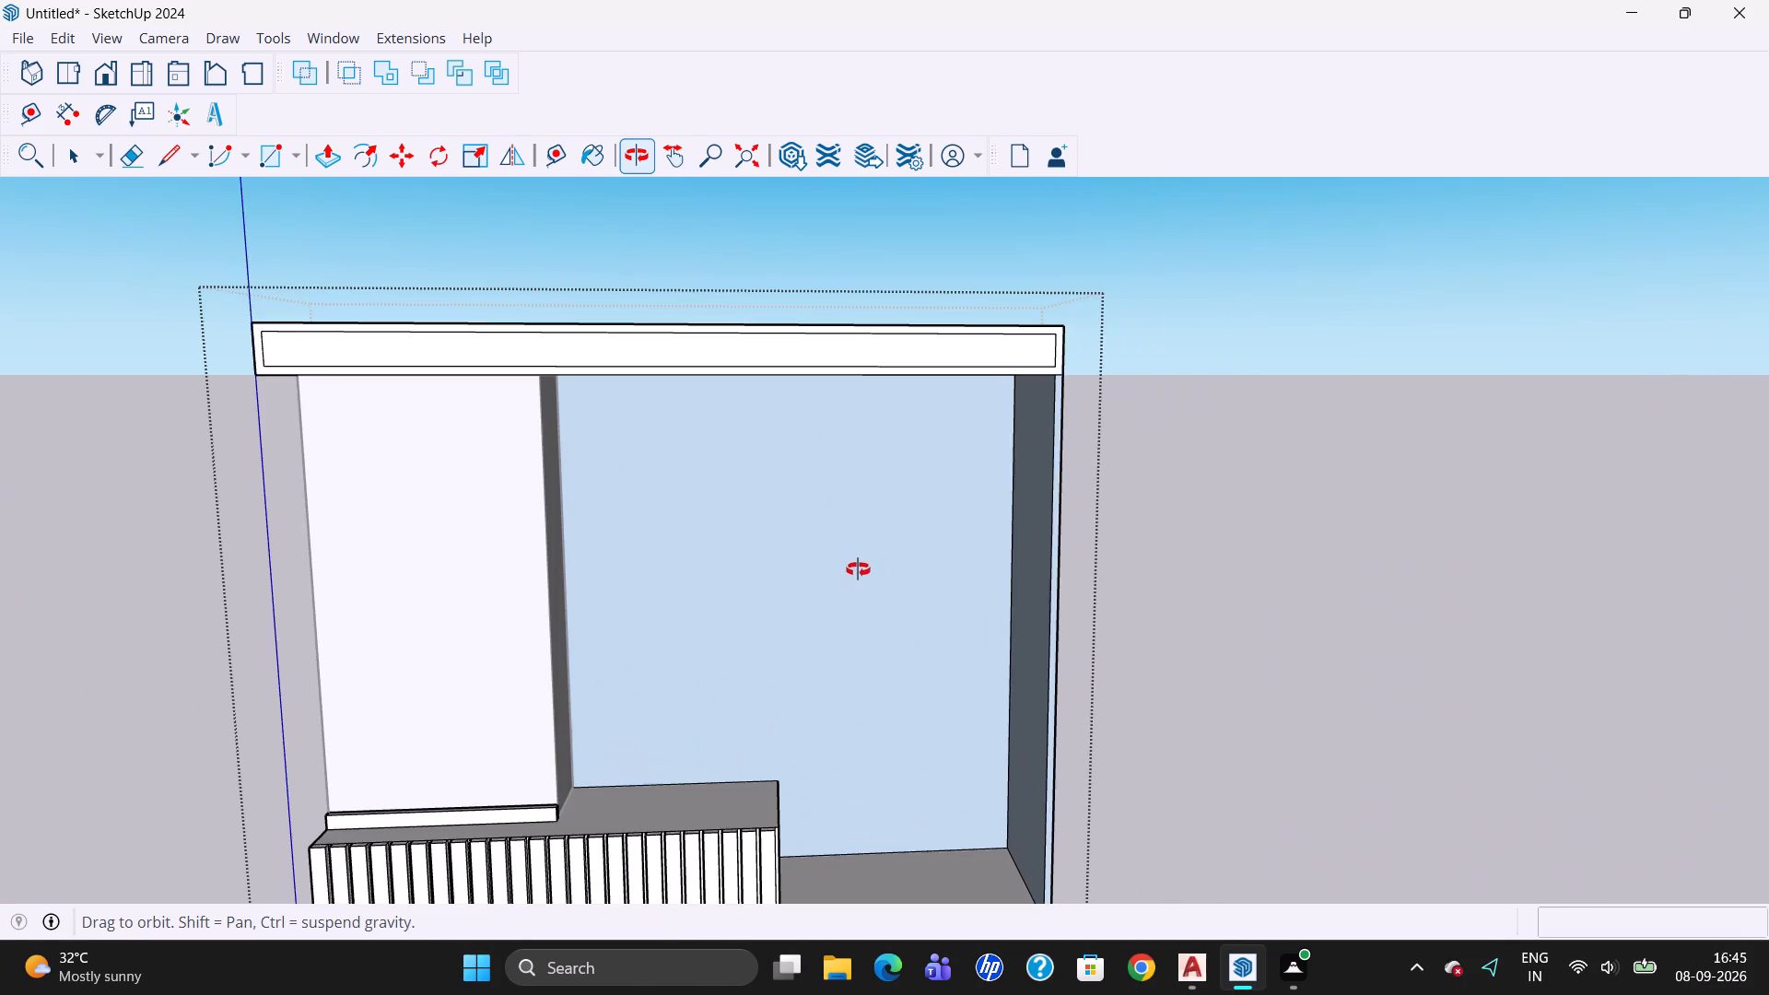
pyautogui.scroll(3, 813, 405)
pyautogui.press('Escape')
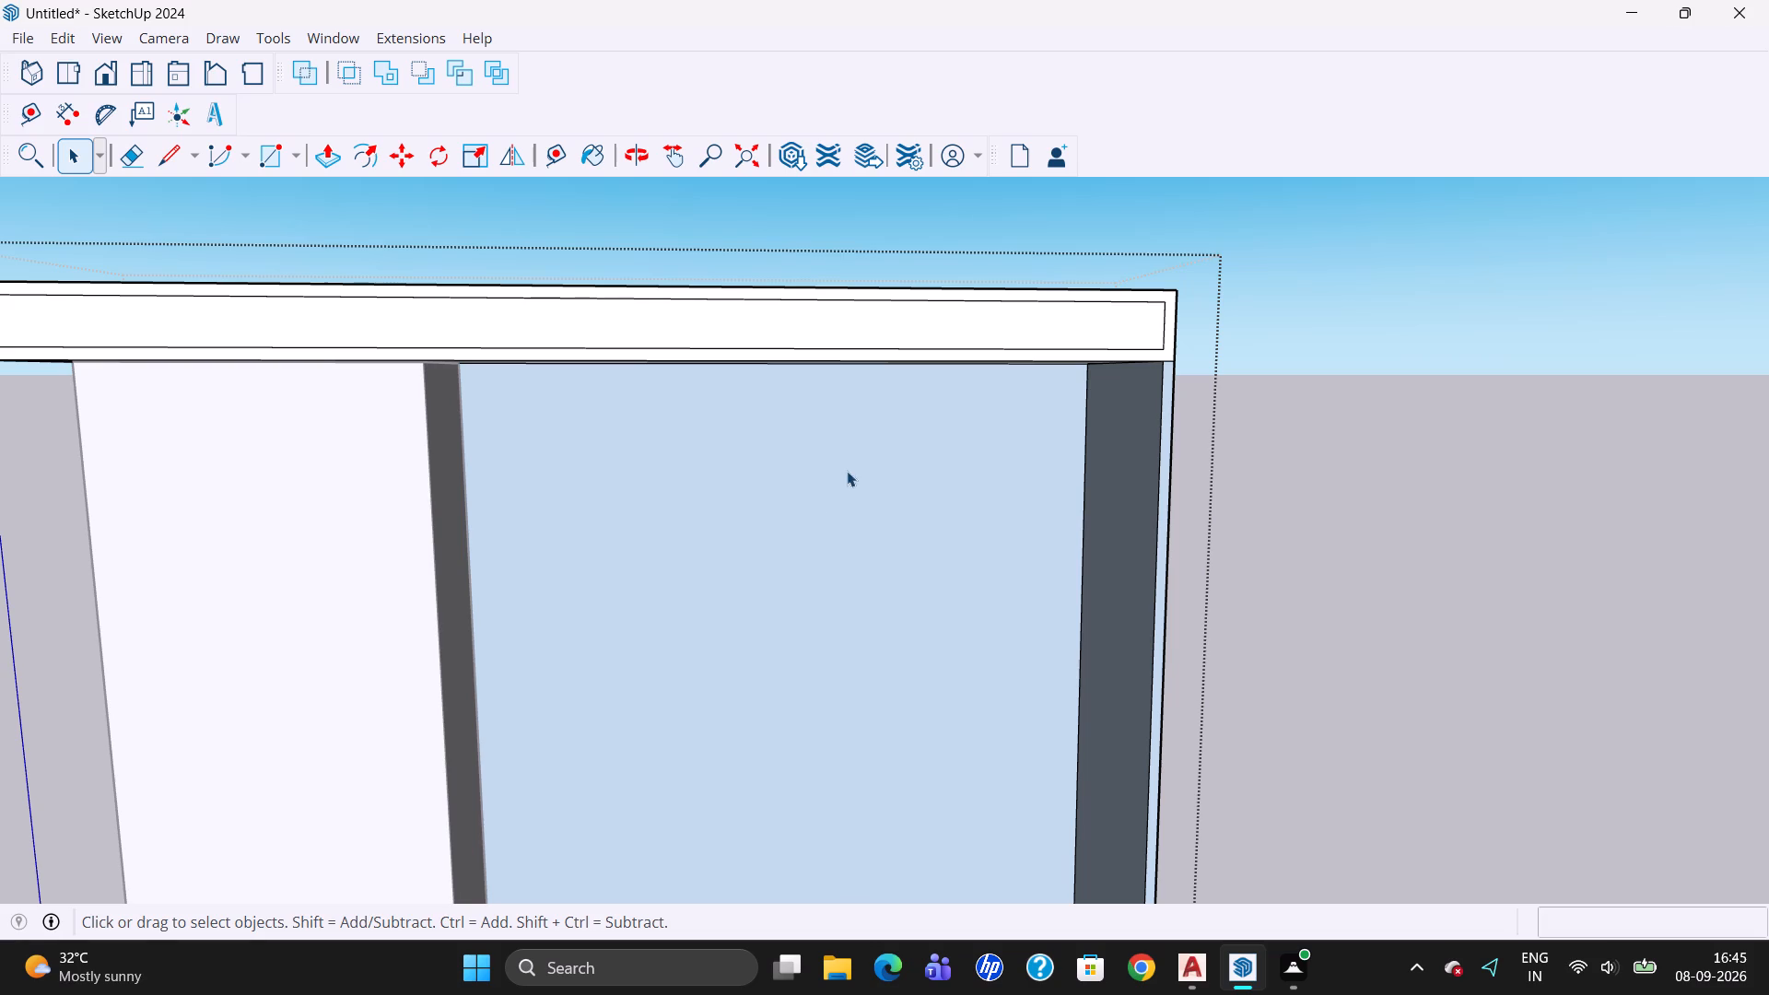
pyautogui.scroll(-4, 904, 439)
pyautogui.scroll(-2, 1008, 565)
pyautogui.scroll(2, 699, 755)
pyautogui.scroll(-2, 968, 564)
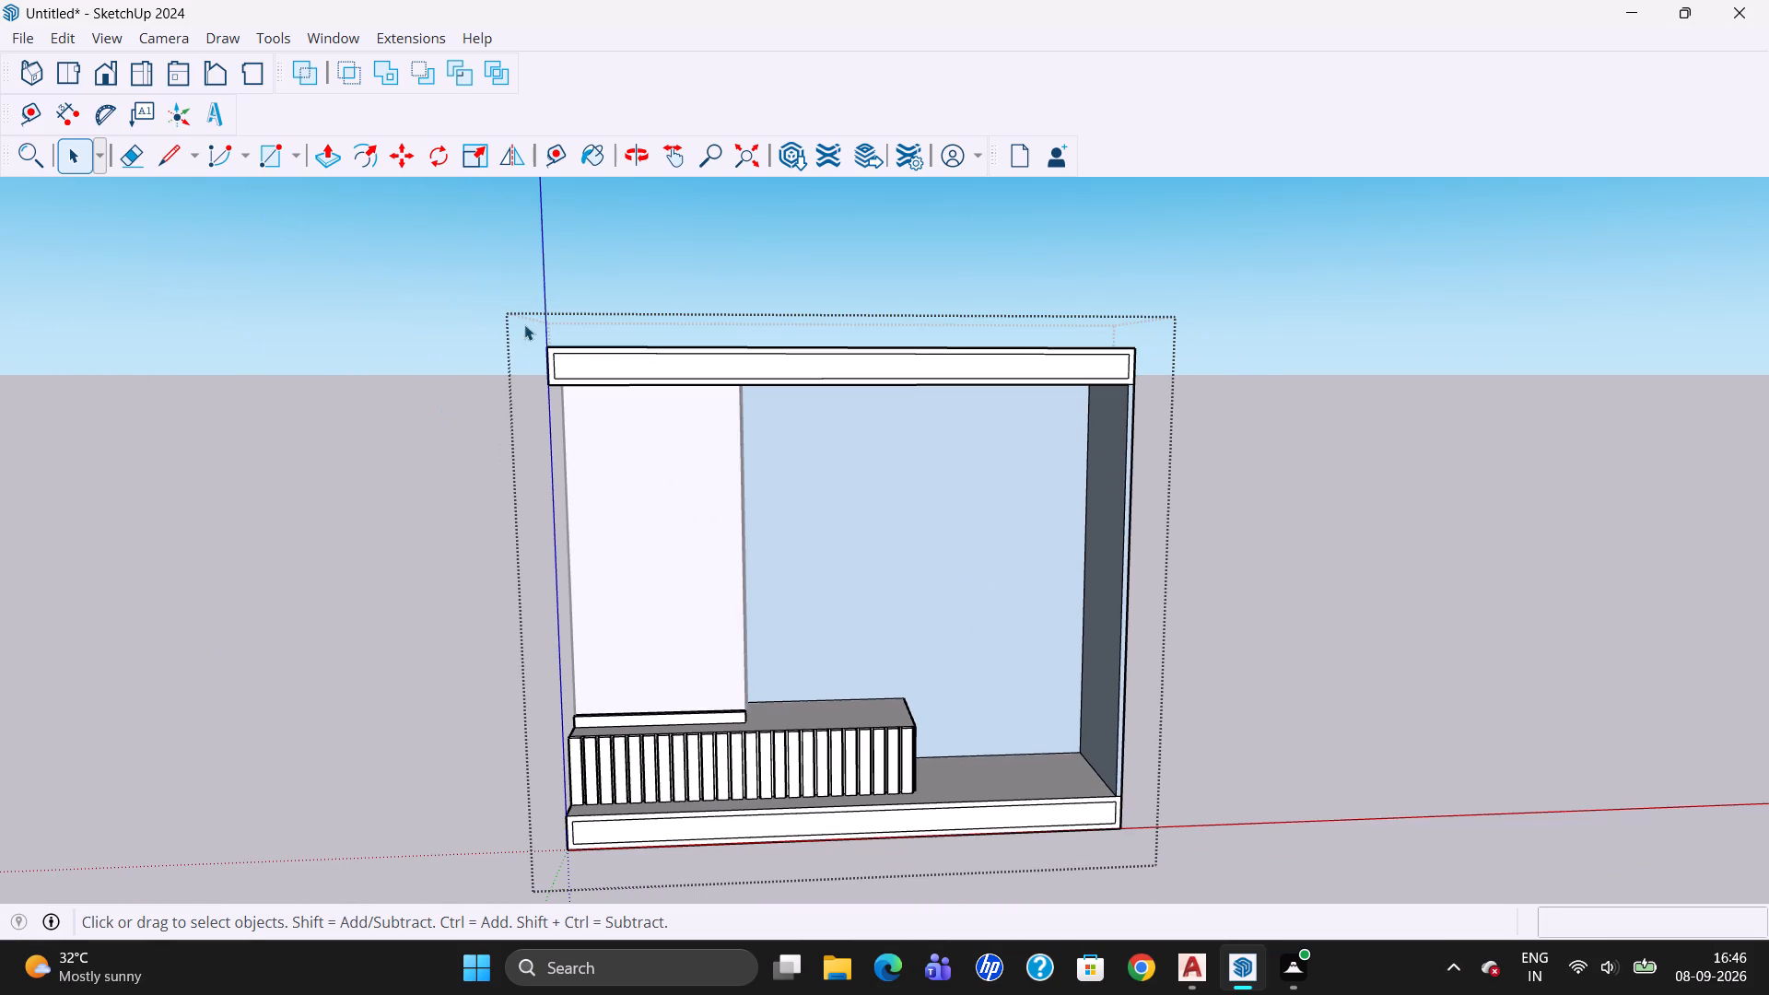
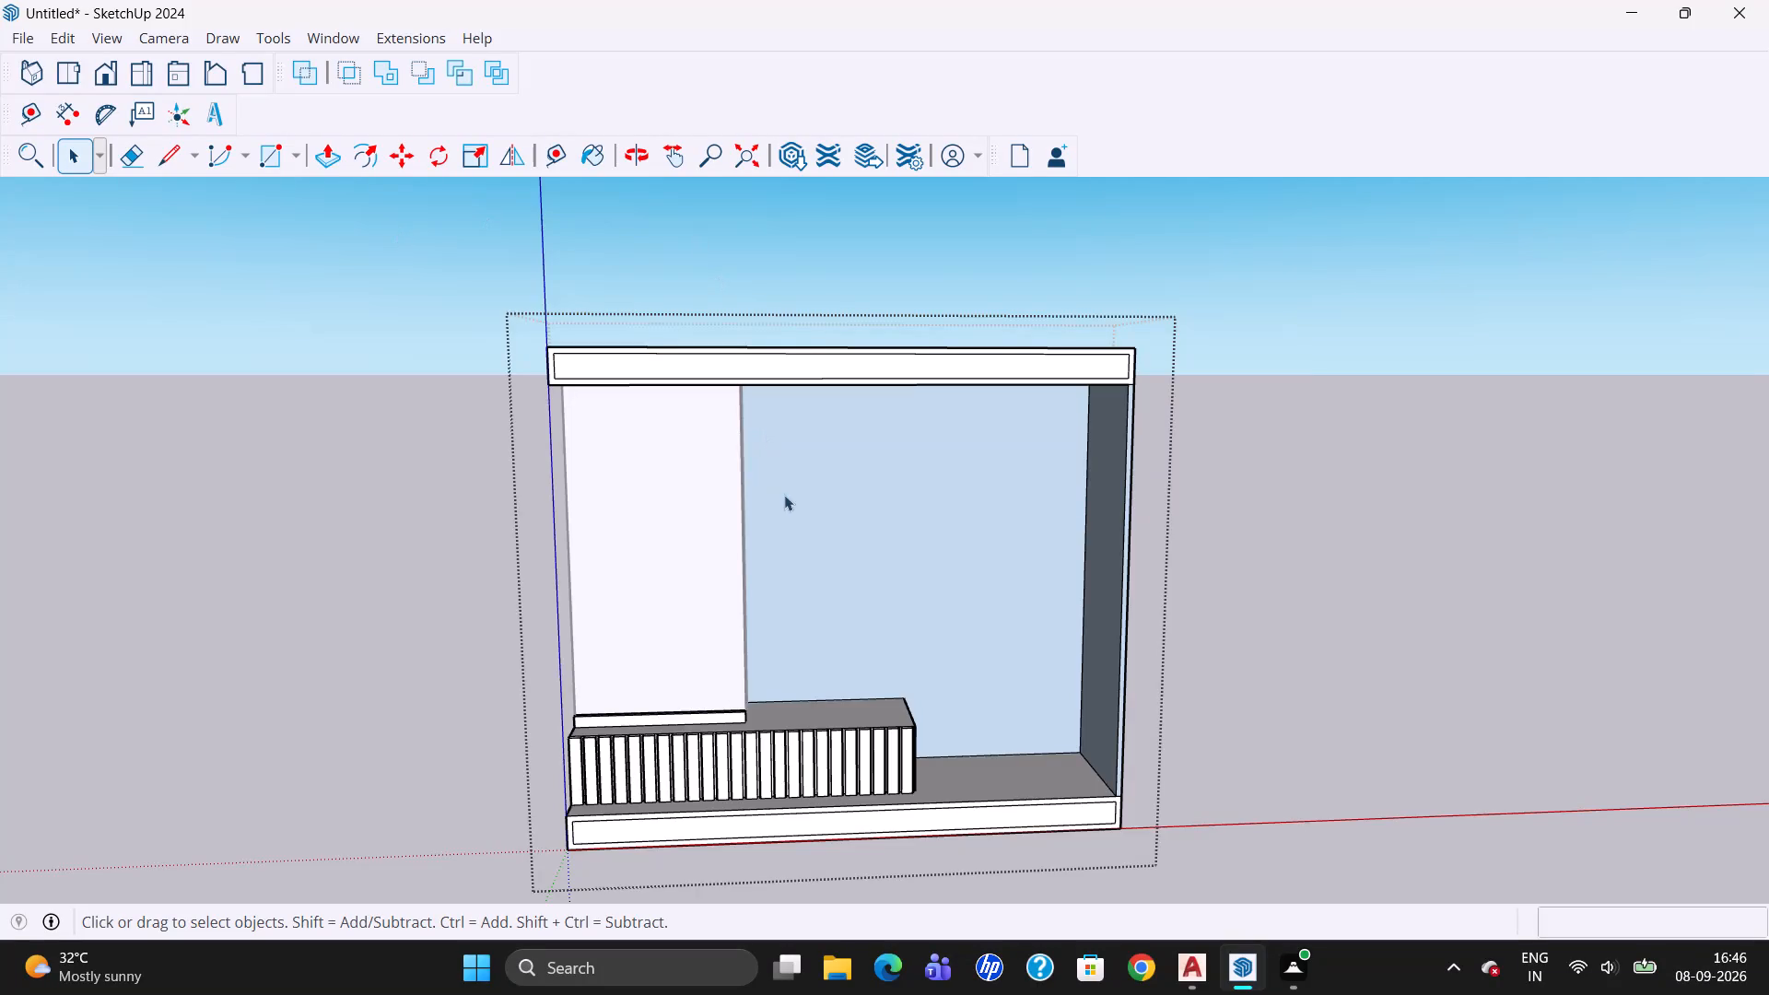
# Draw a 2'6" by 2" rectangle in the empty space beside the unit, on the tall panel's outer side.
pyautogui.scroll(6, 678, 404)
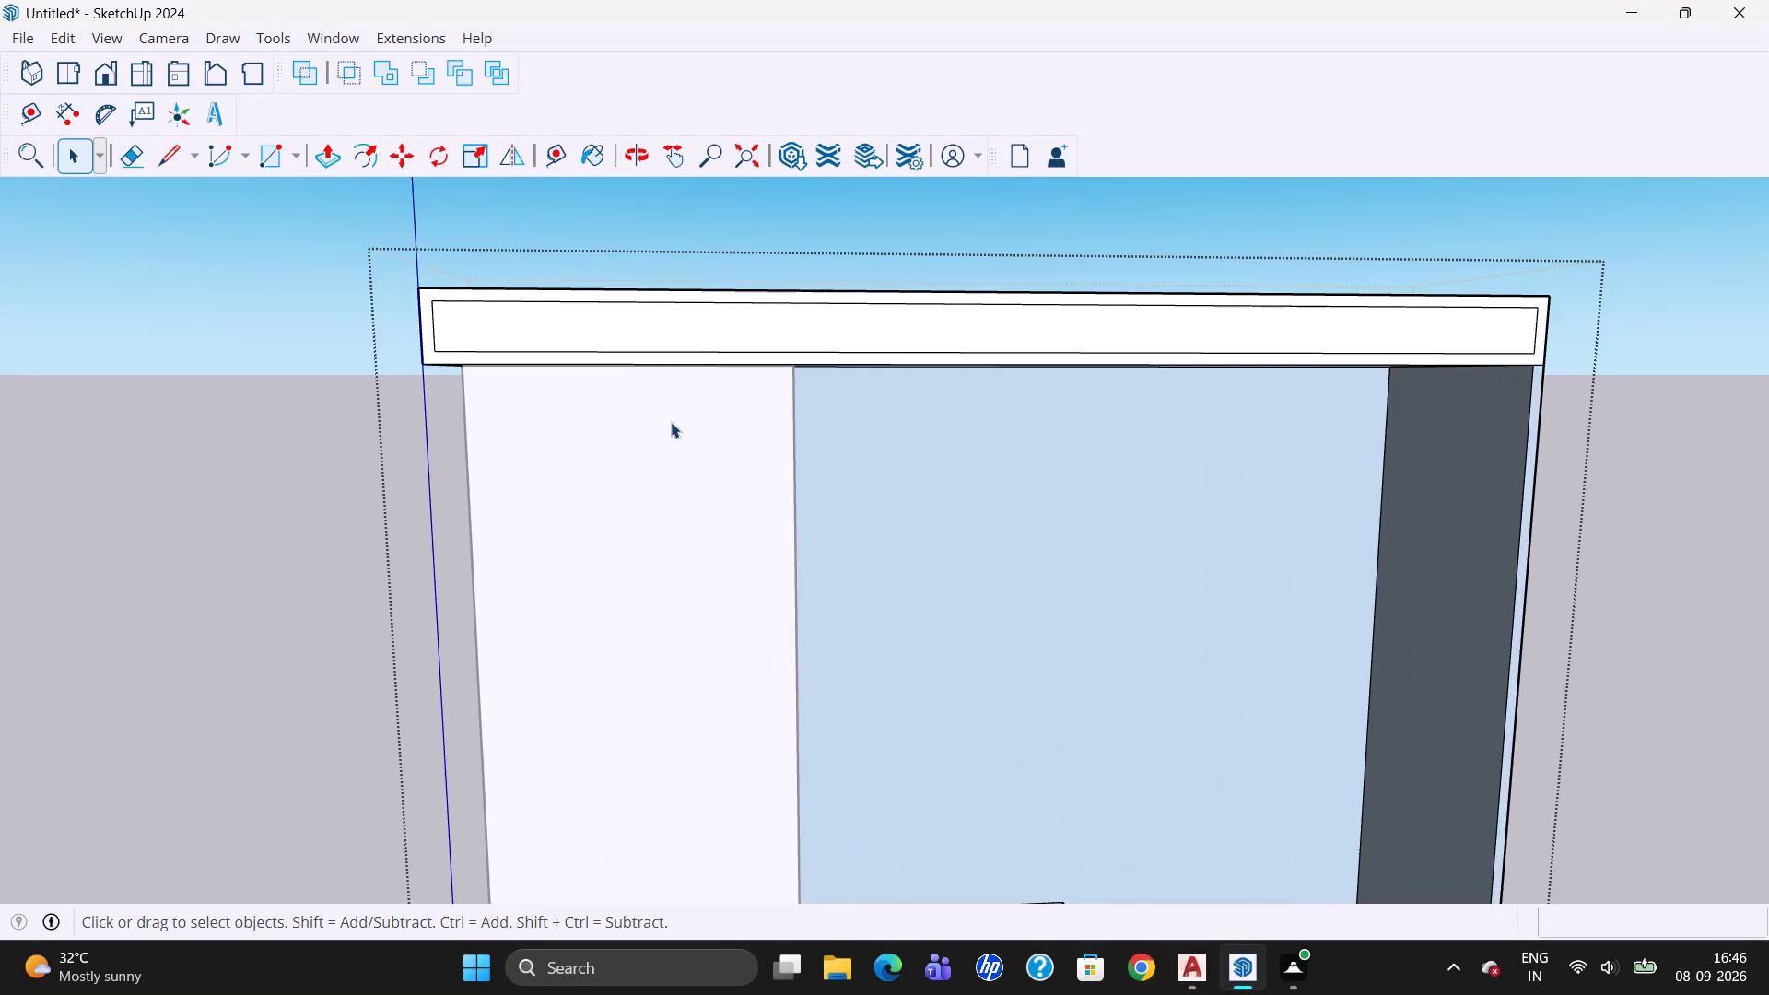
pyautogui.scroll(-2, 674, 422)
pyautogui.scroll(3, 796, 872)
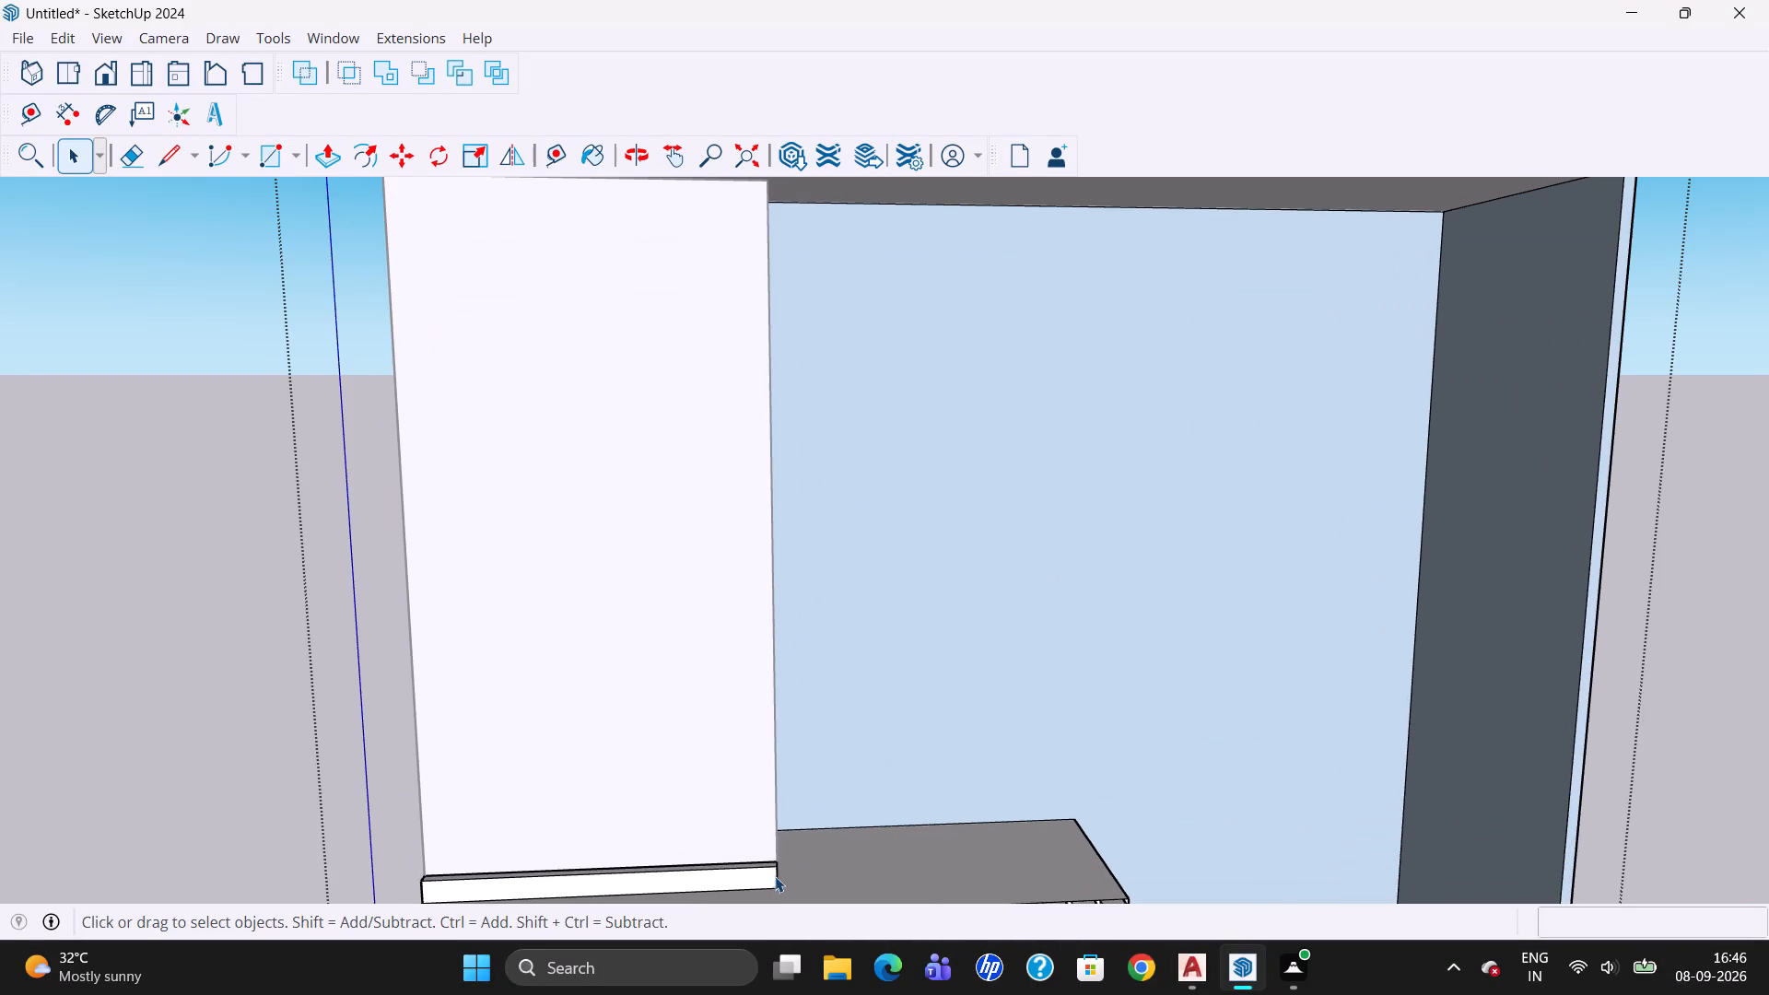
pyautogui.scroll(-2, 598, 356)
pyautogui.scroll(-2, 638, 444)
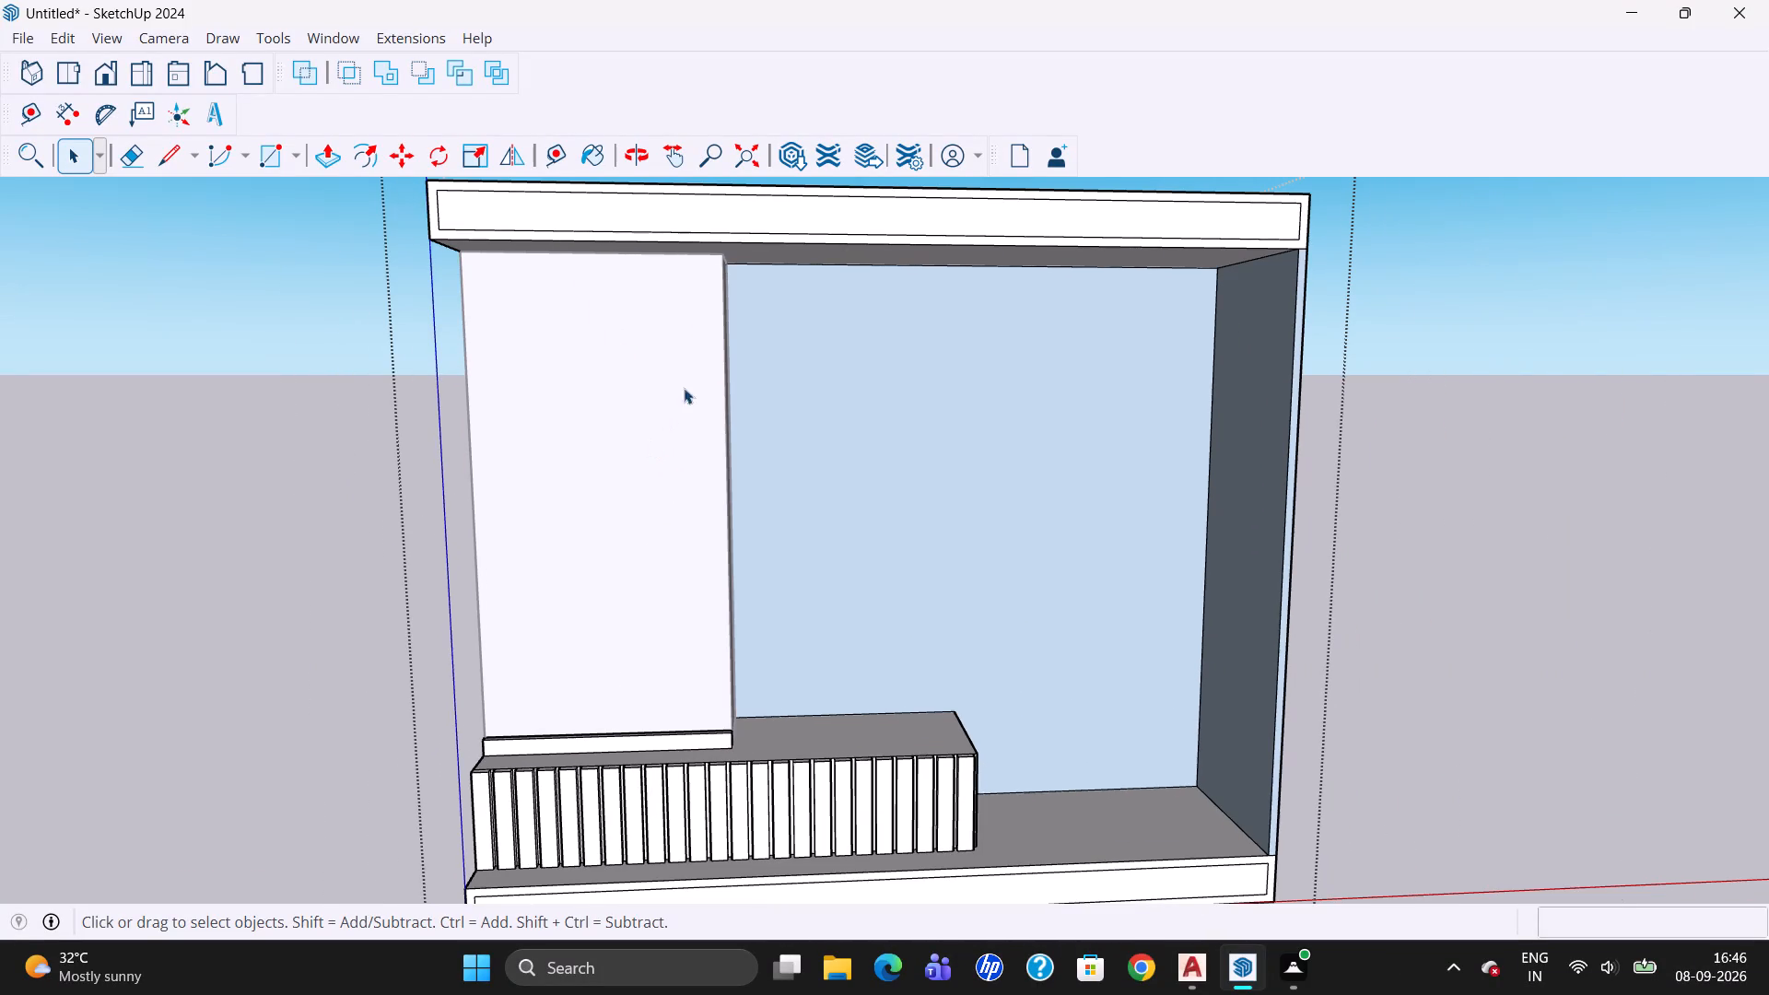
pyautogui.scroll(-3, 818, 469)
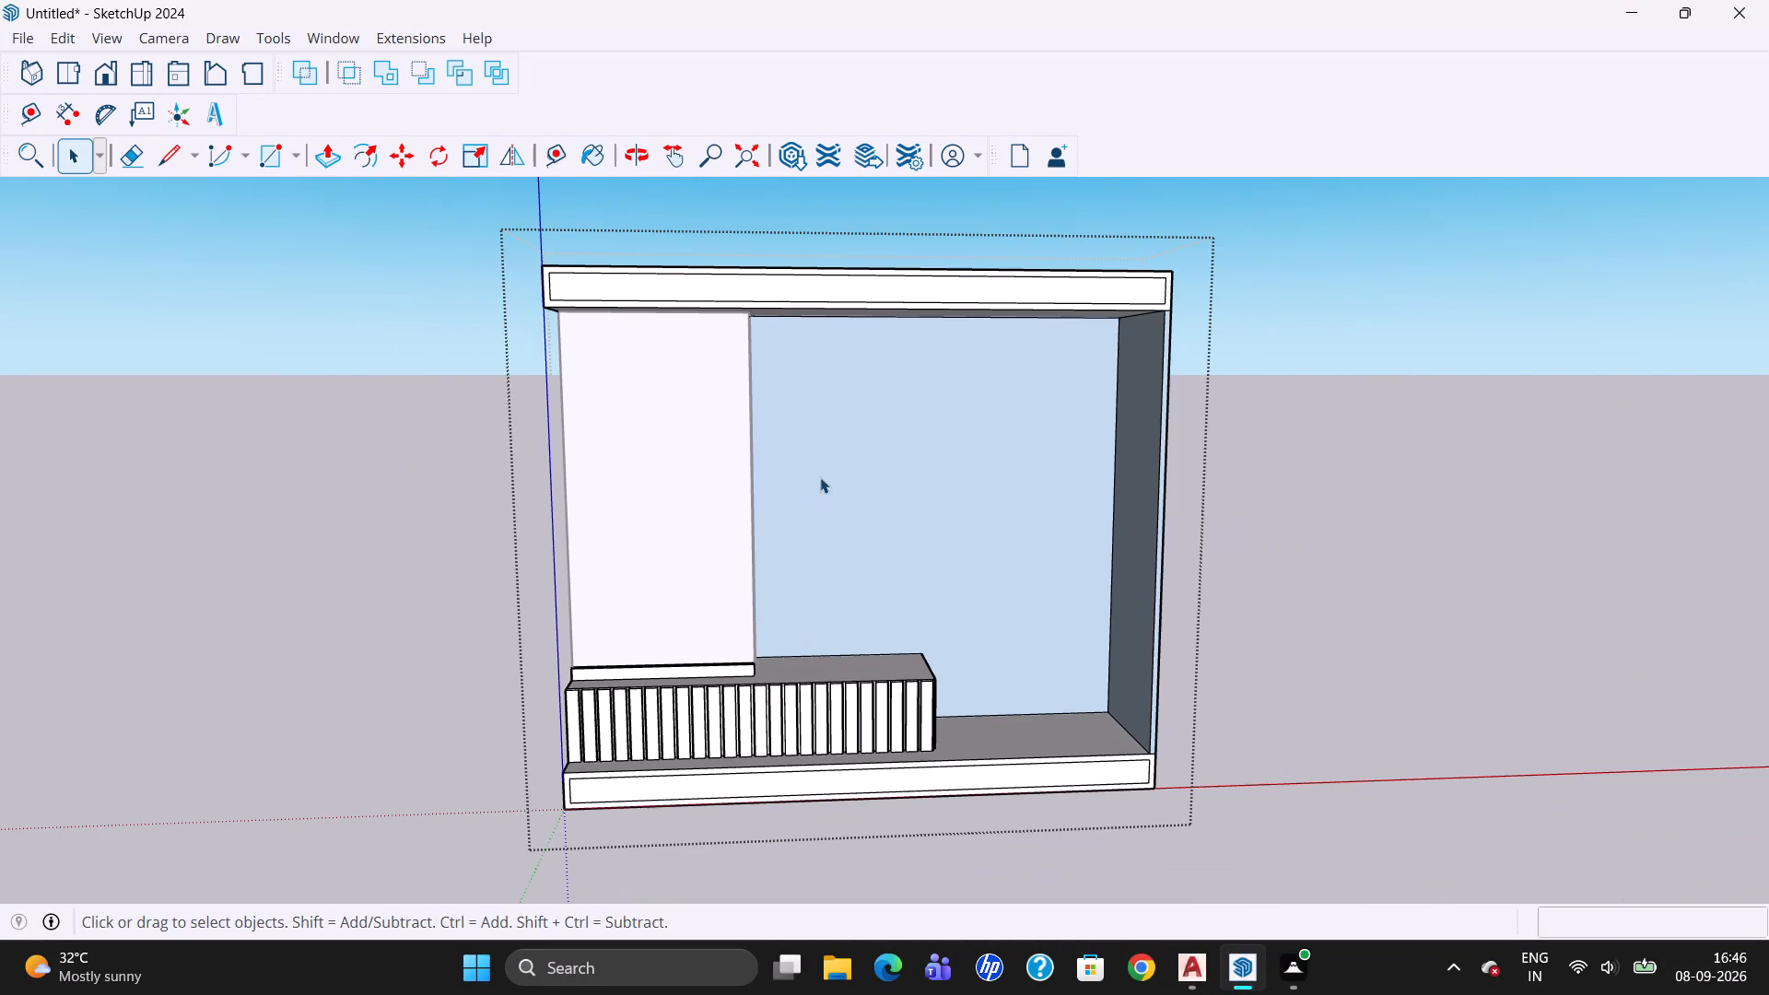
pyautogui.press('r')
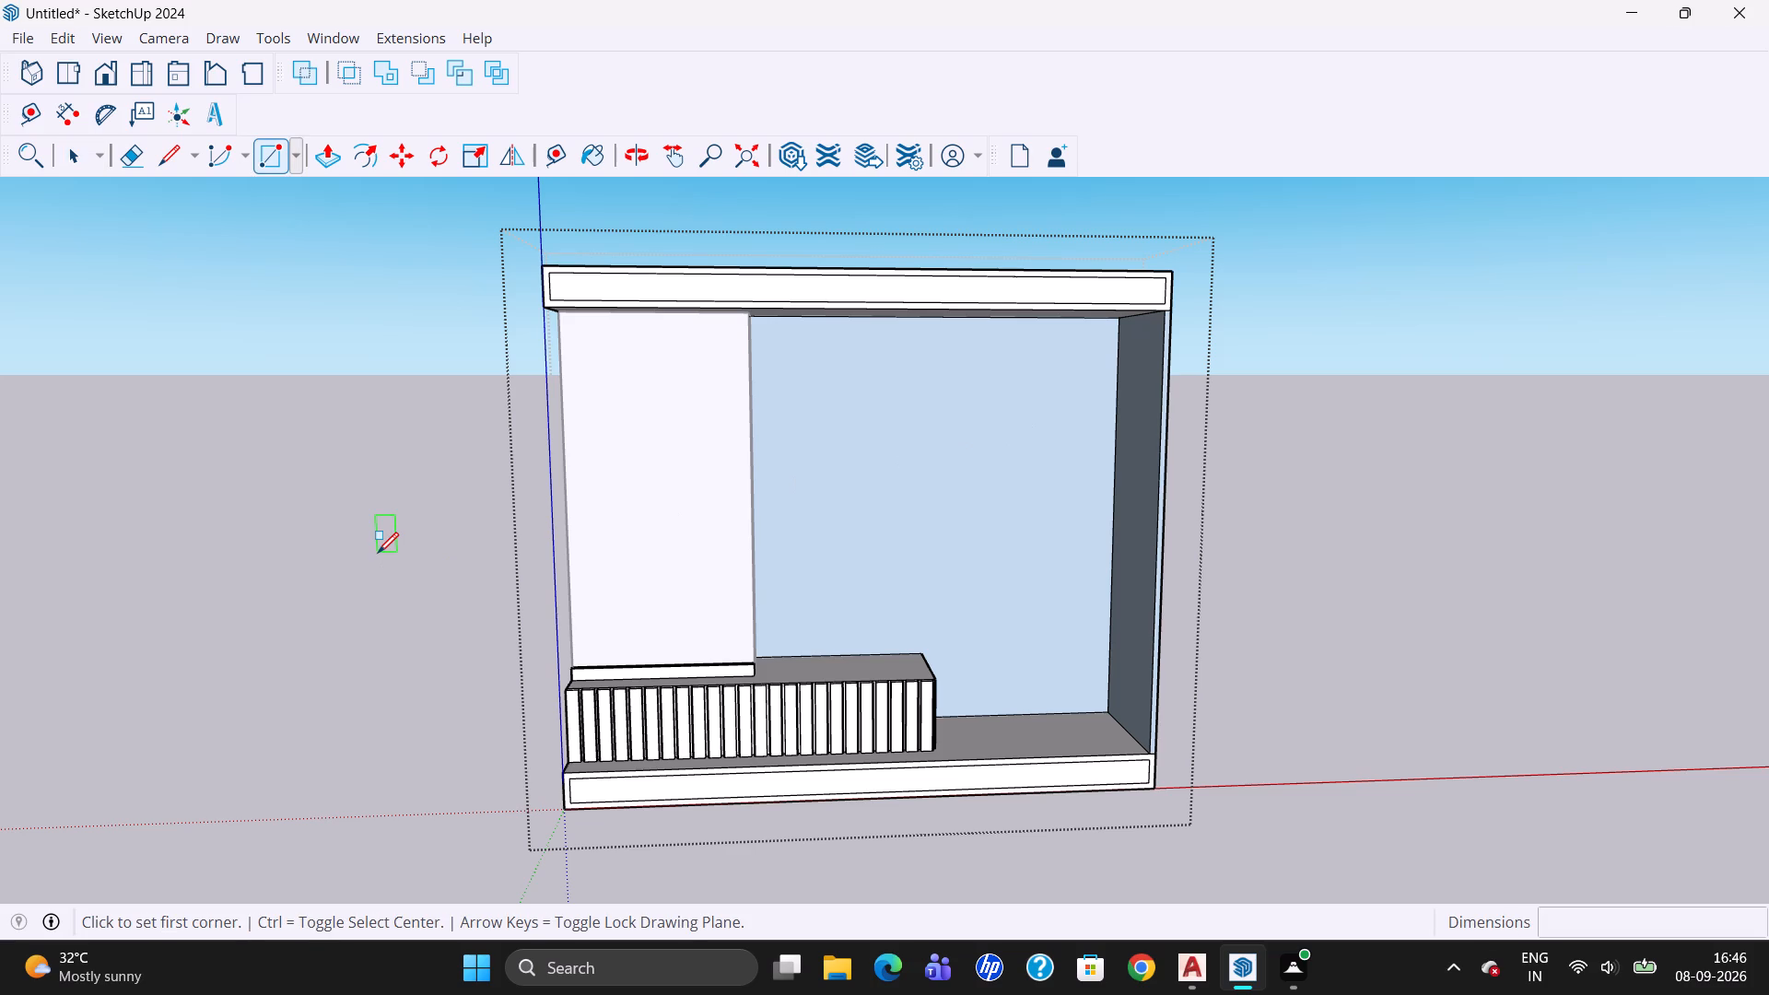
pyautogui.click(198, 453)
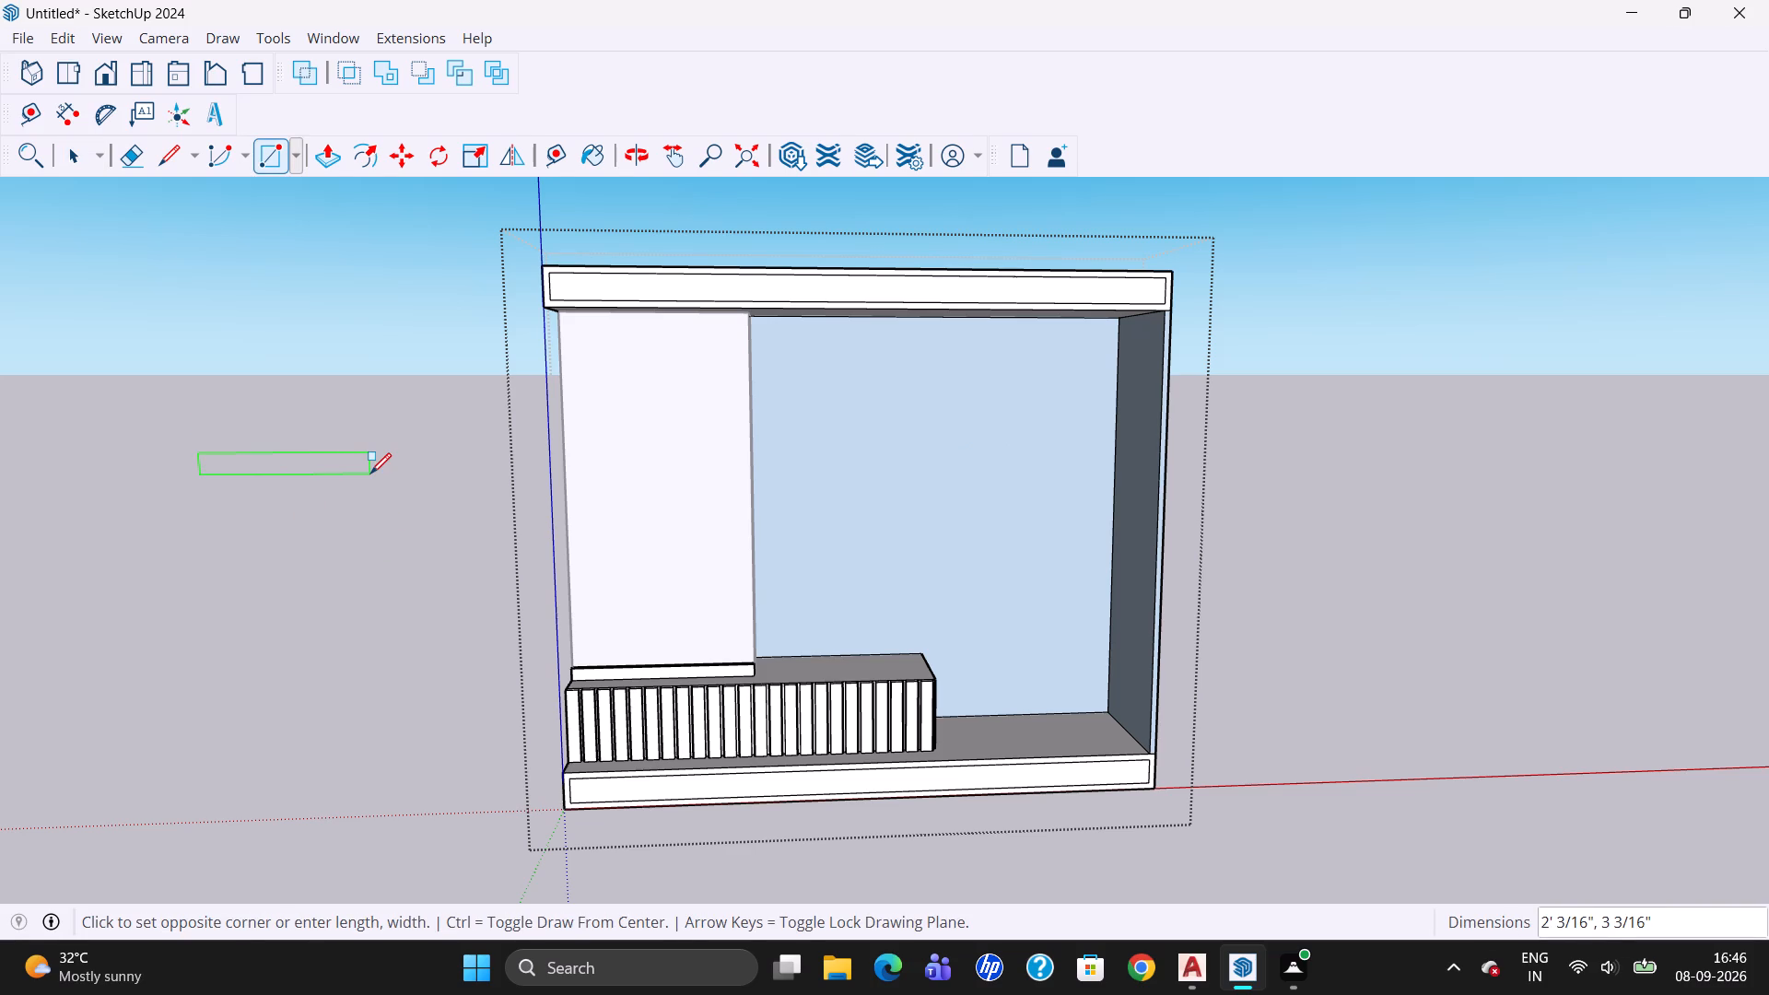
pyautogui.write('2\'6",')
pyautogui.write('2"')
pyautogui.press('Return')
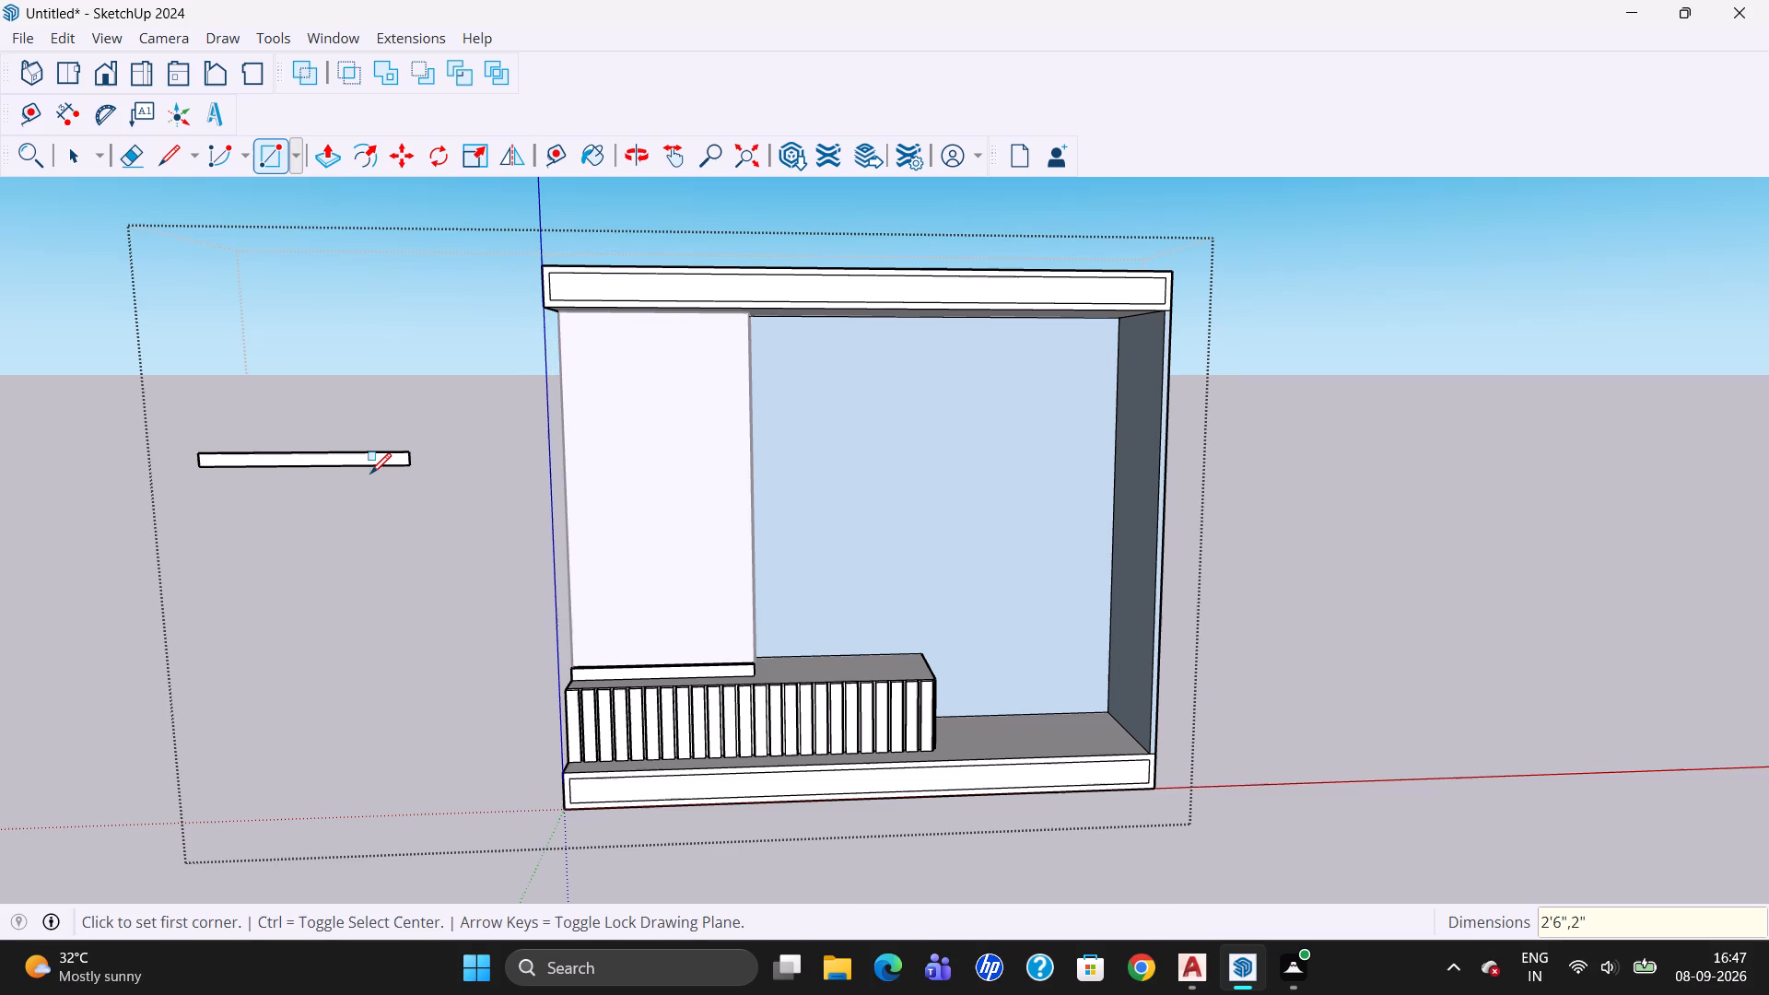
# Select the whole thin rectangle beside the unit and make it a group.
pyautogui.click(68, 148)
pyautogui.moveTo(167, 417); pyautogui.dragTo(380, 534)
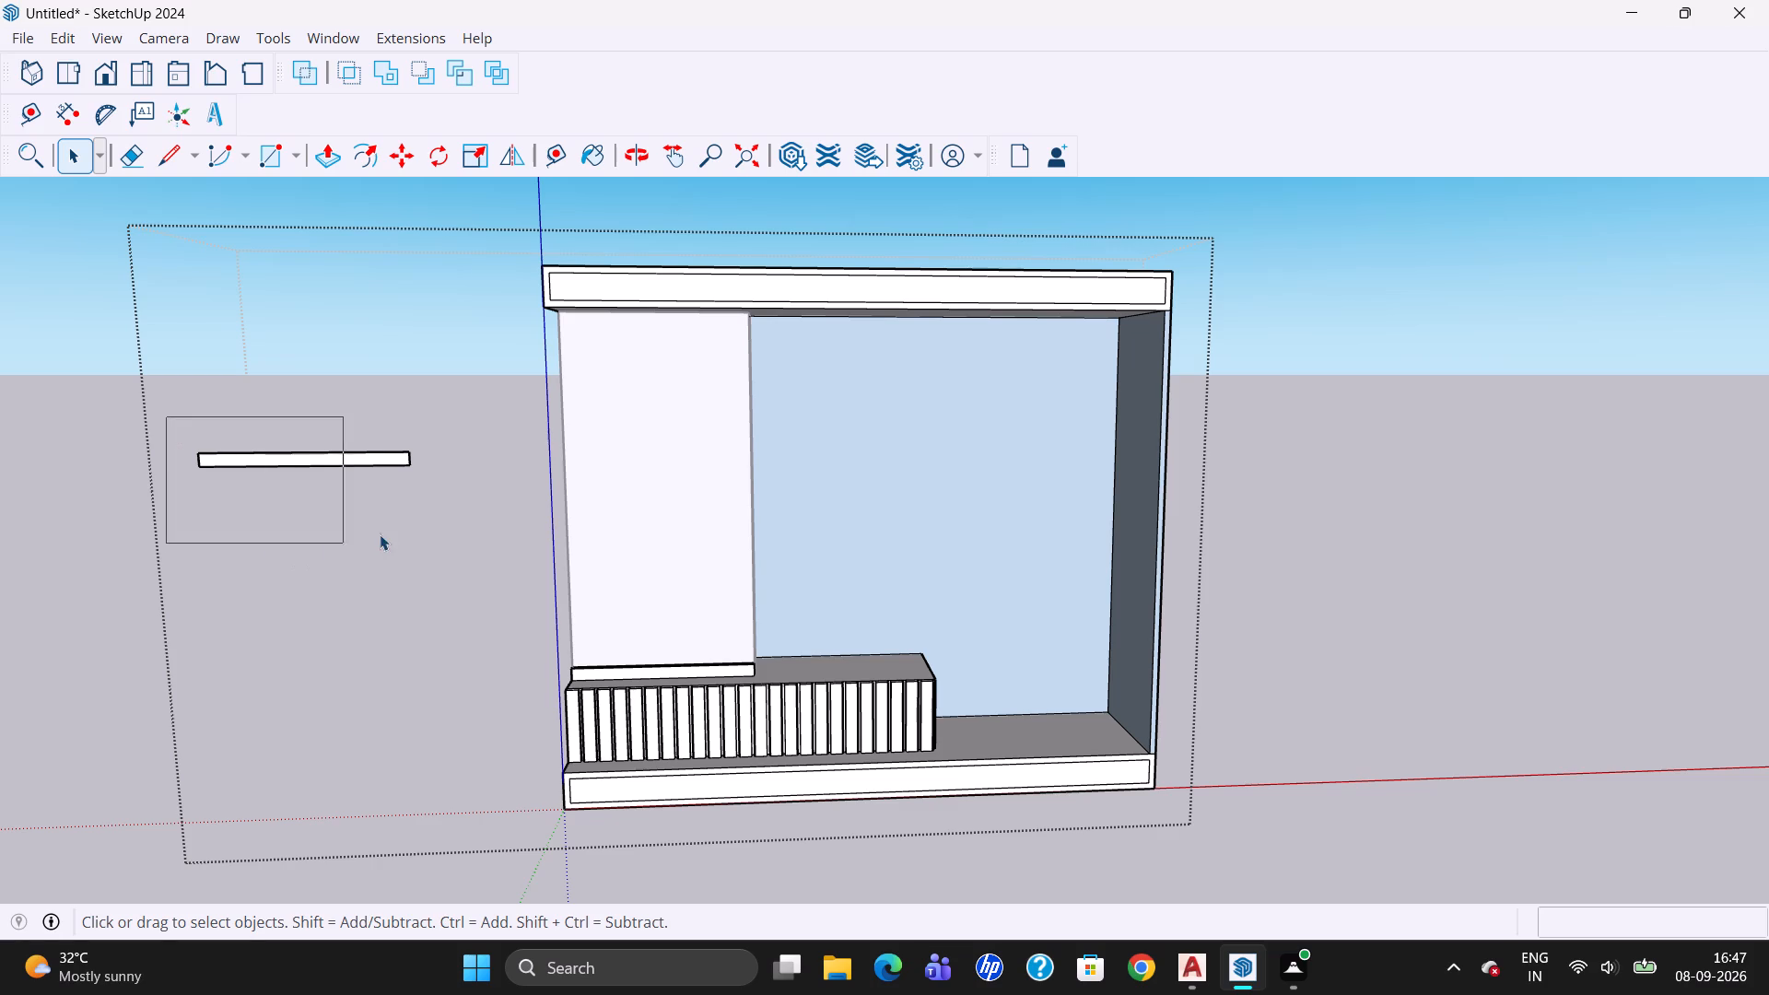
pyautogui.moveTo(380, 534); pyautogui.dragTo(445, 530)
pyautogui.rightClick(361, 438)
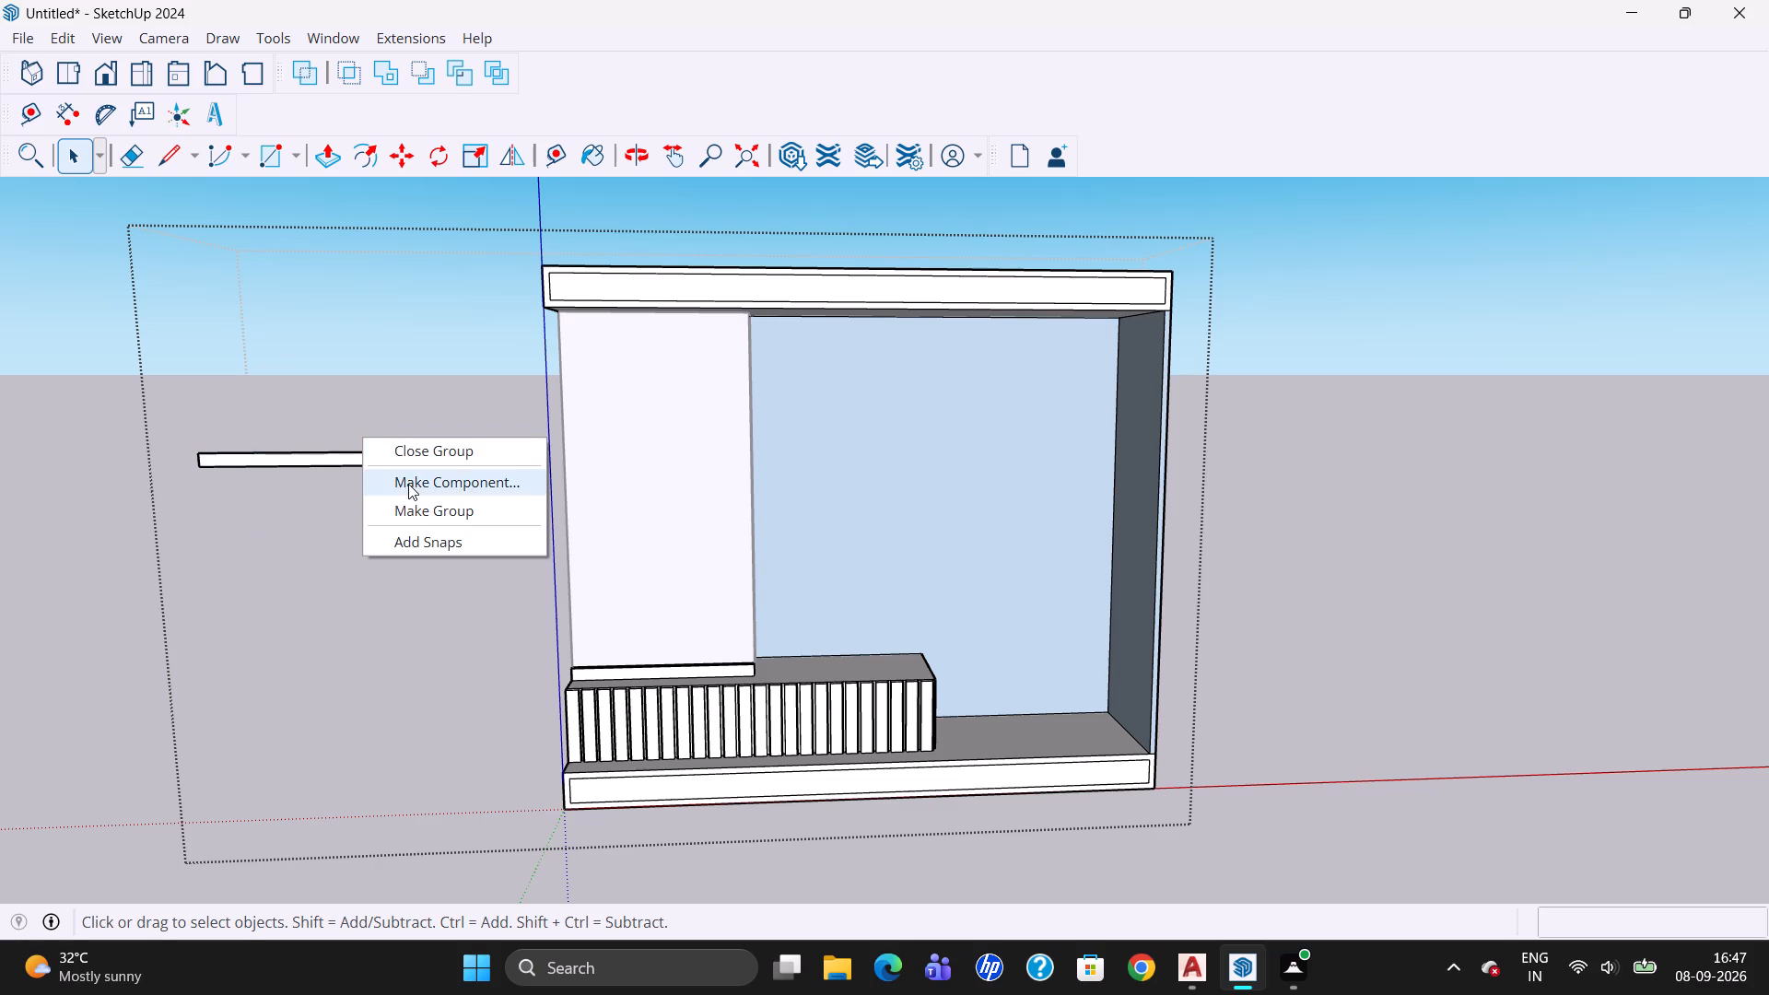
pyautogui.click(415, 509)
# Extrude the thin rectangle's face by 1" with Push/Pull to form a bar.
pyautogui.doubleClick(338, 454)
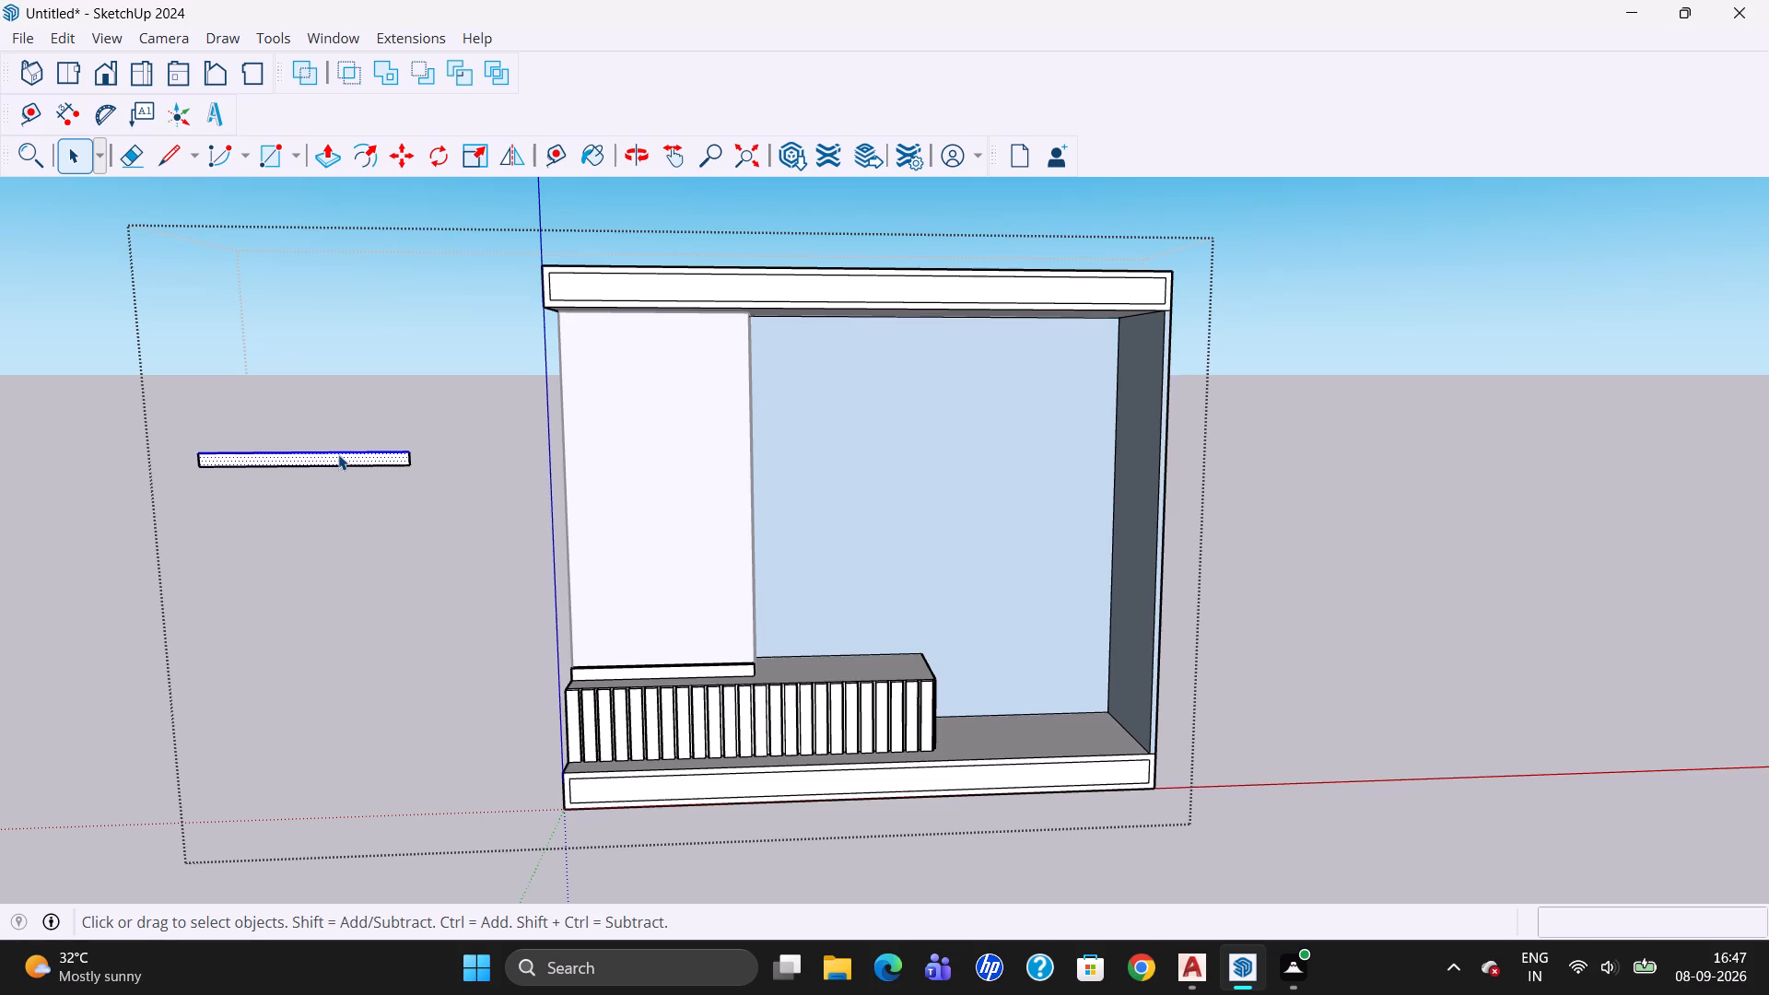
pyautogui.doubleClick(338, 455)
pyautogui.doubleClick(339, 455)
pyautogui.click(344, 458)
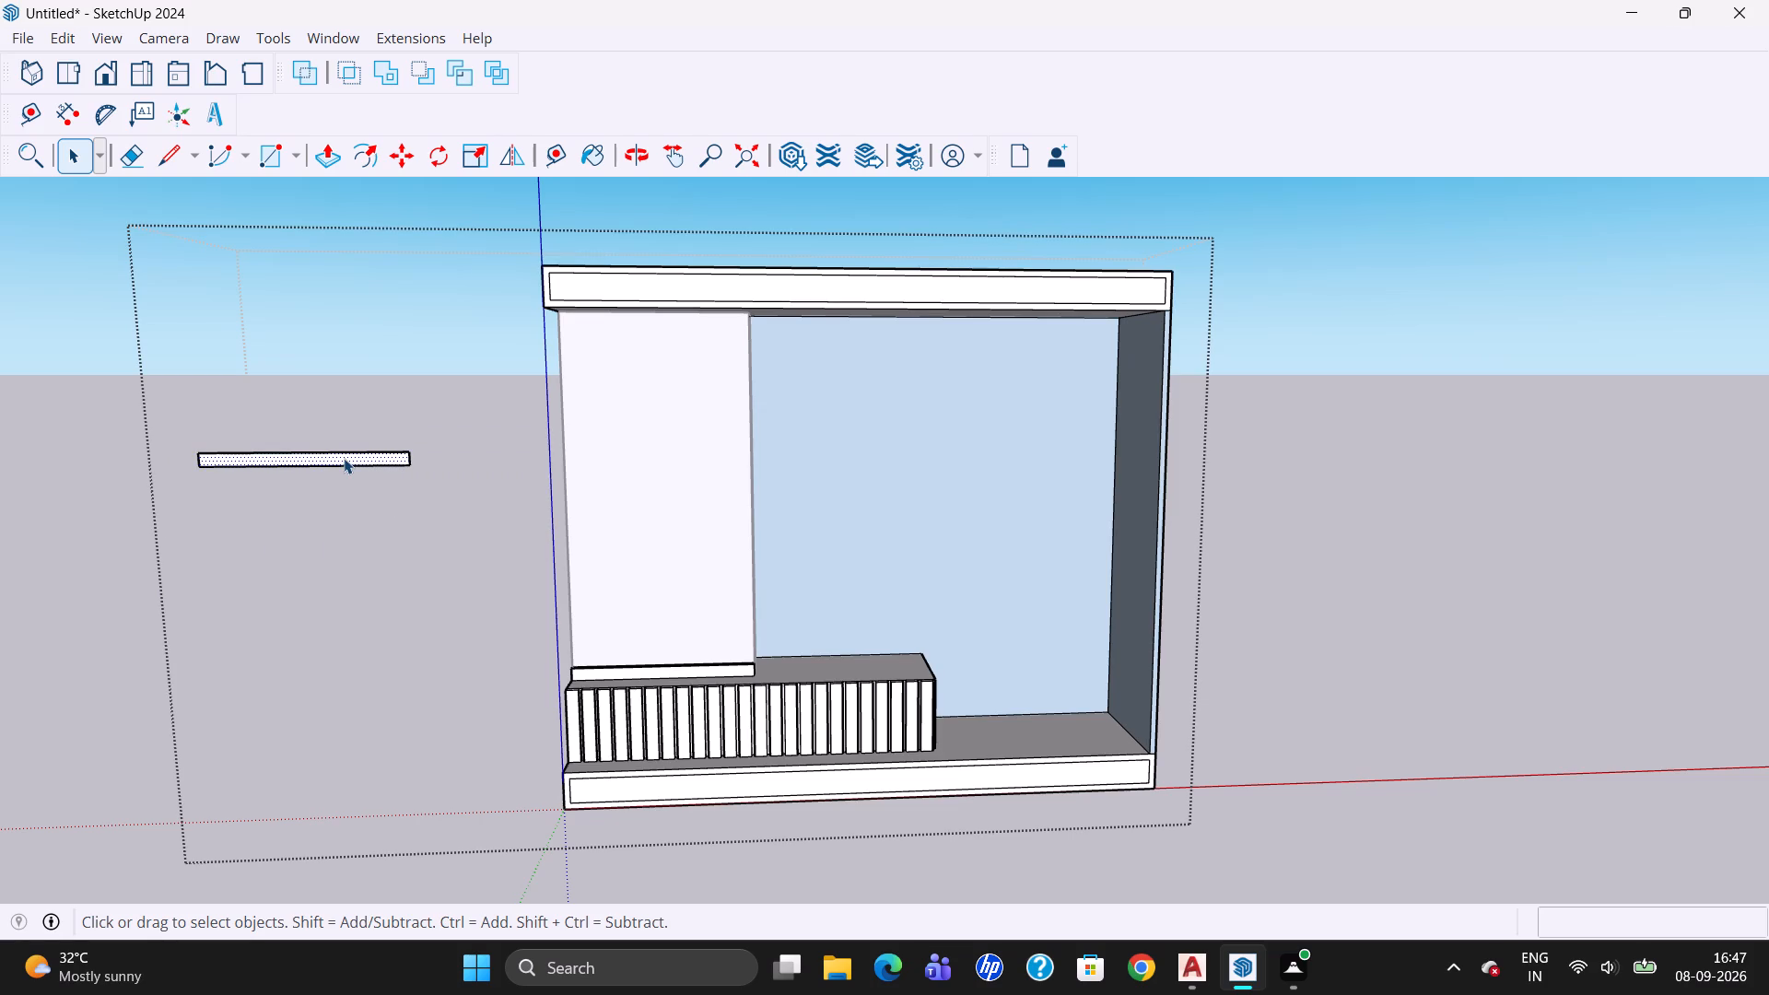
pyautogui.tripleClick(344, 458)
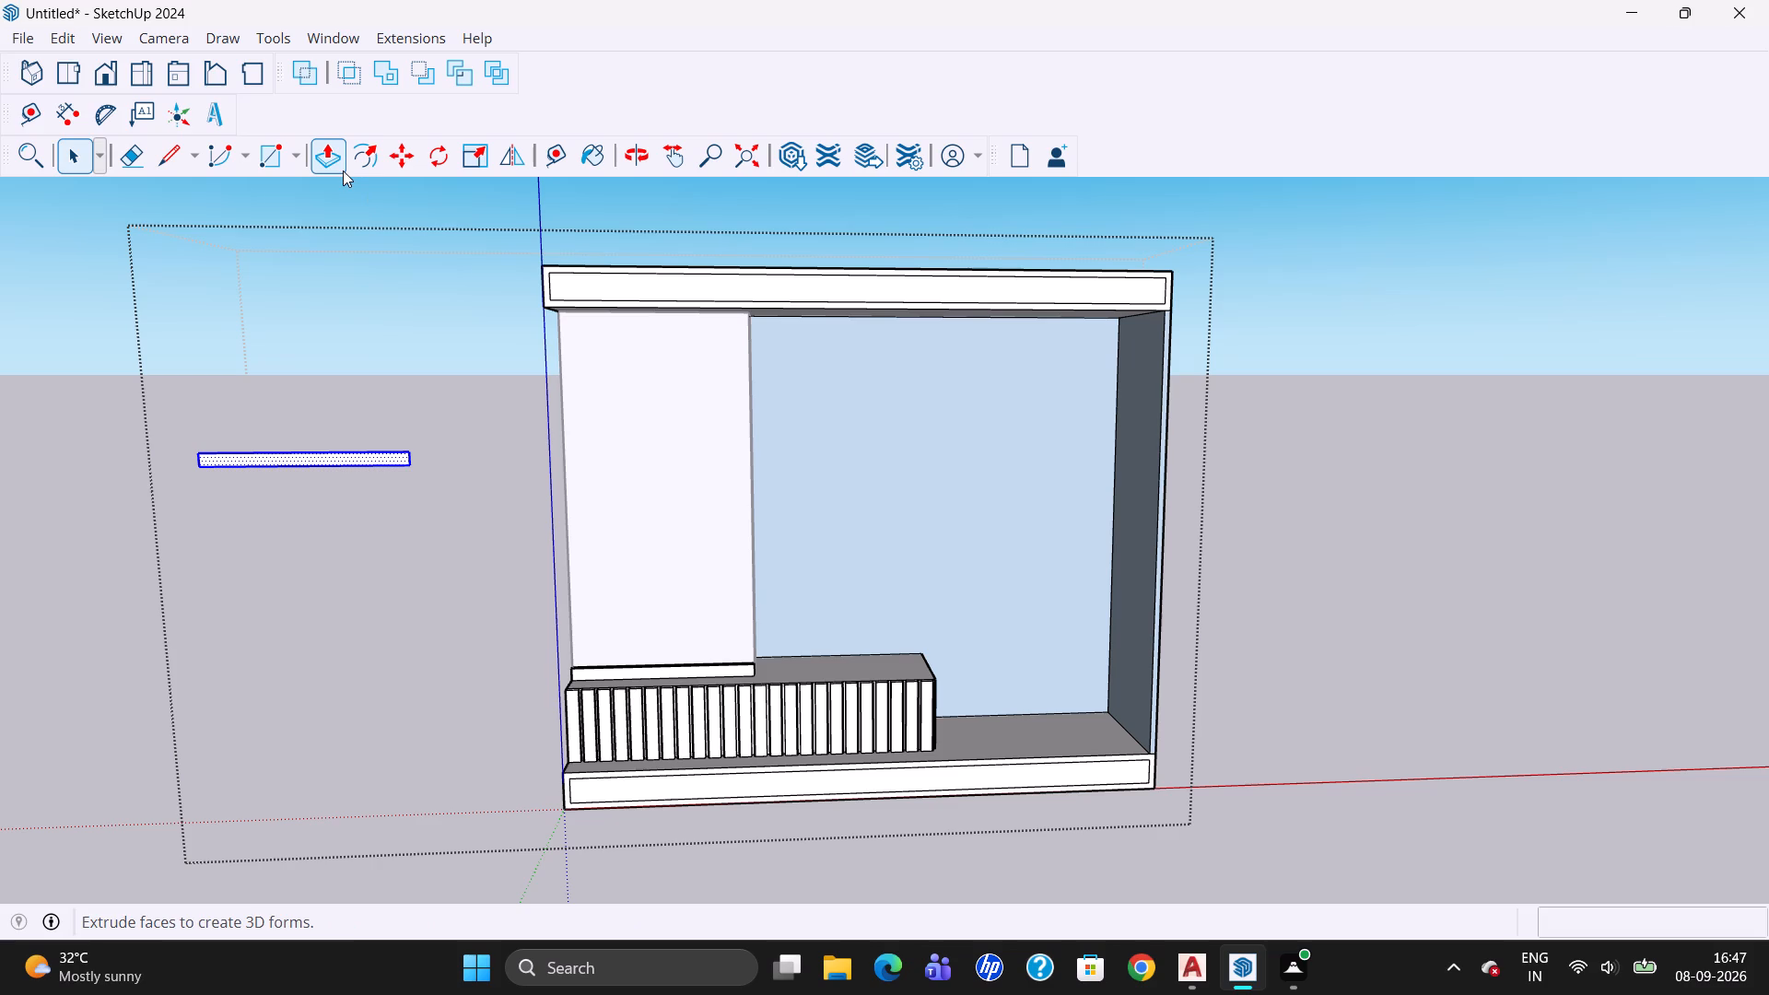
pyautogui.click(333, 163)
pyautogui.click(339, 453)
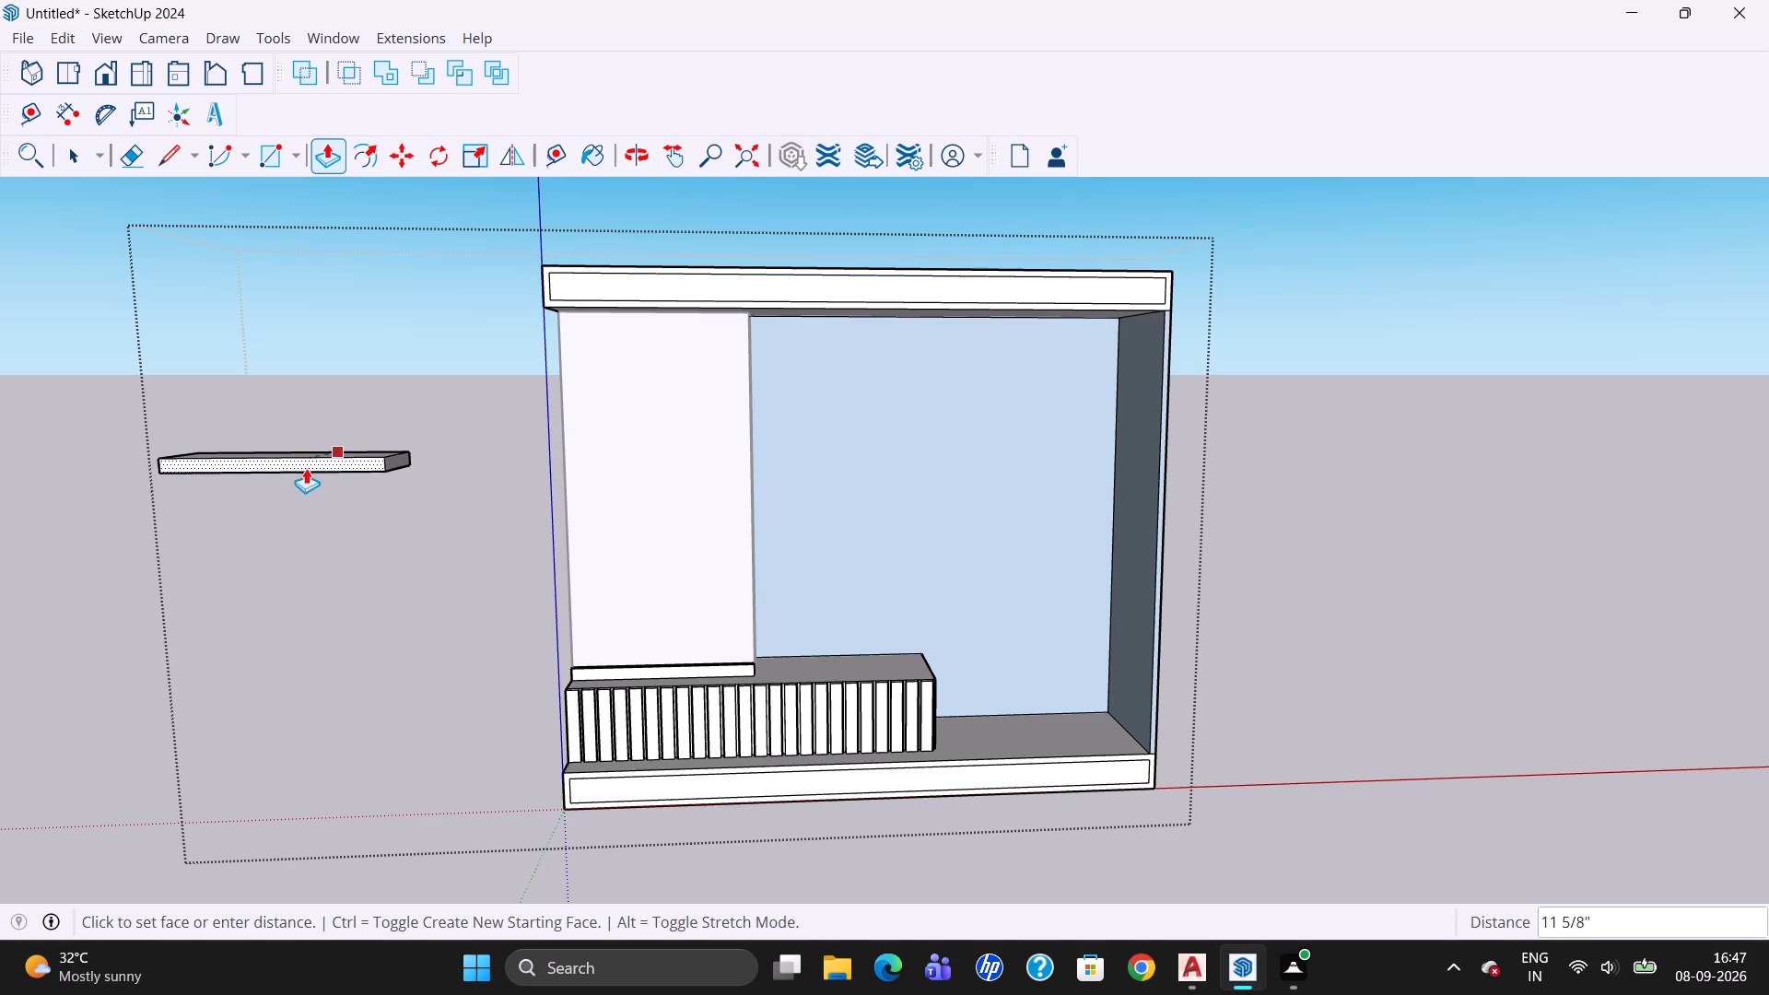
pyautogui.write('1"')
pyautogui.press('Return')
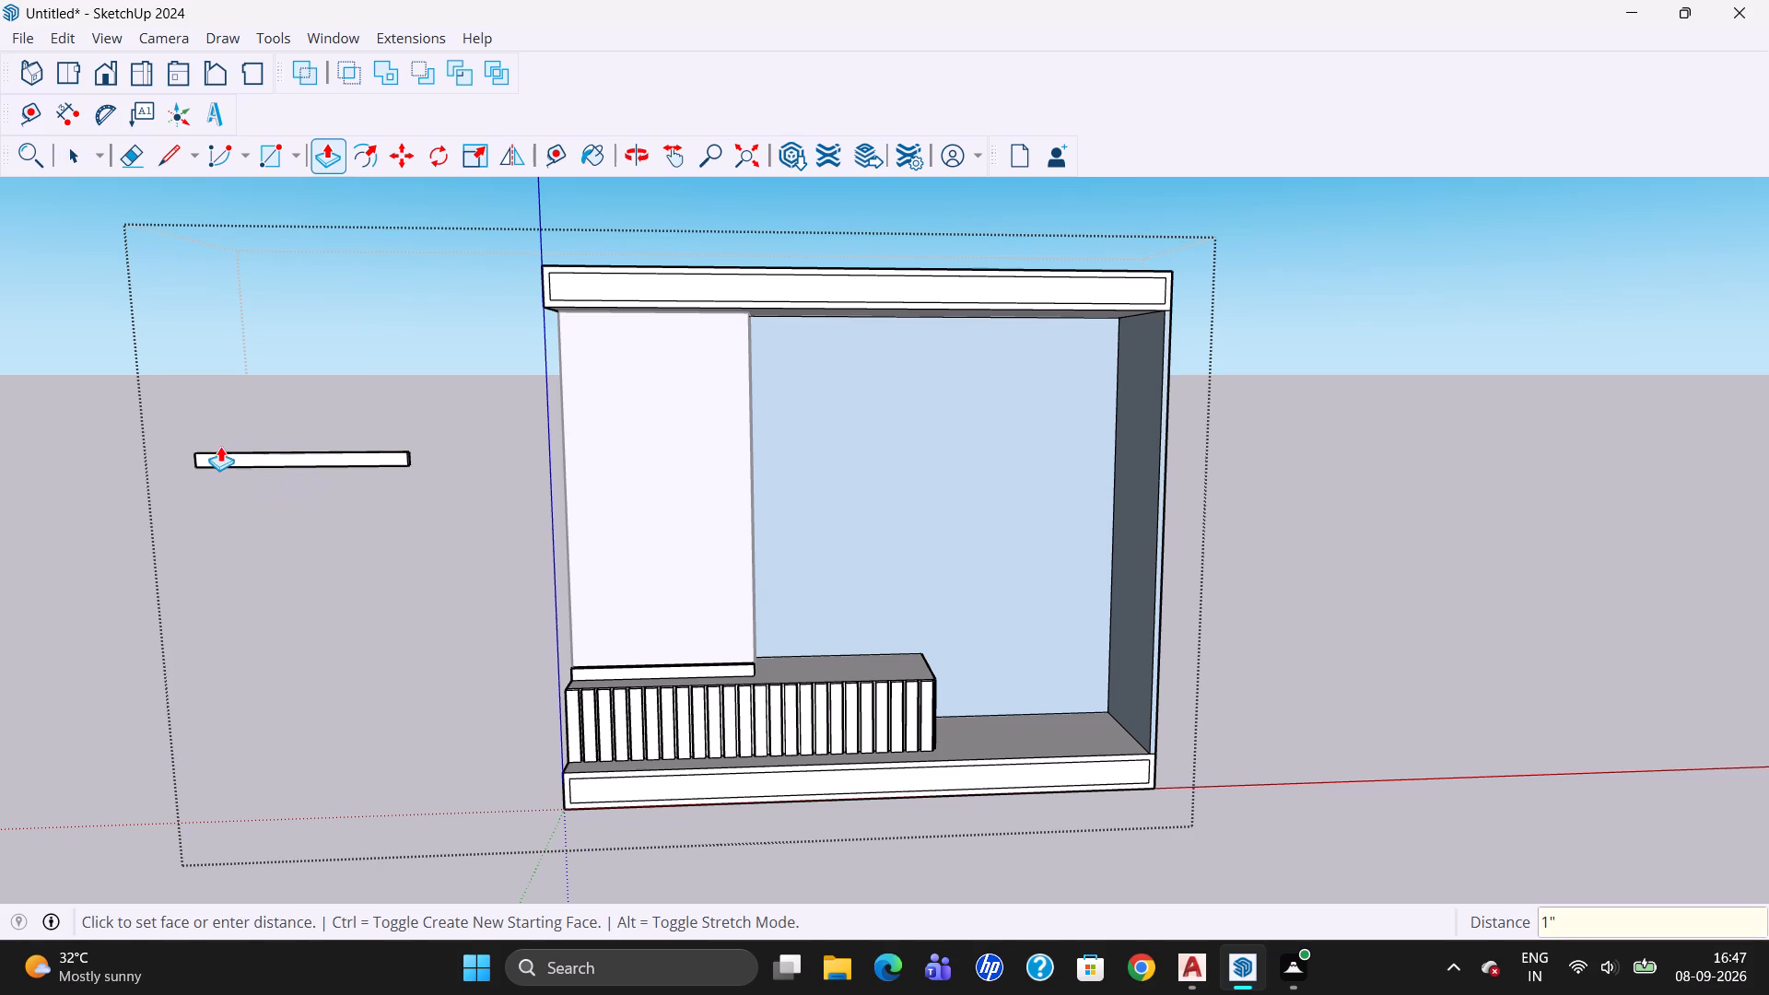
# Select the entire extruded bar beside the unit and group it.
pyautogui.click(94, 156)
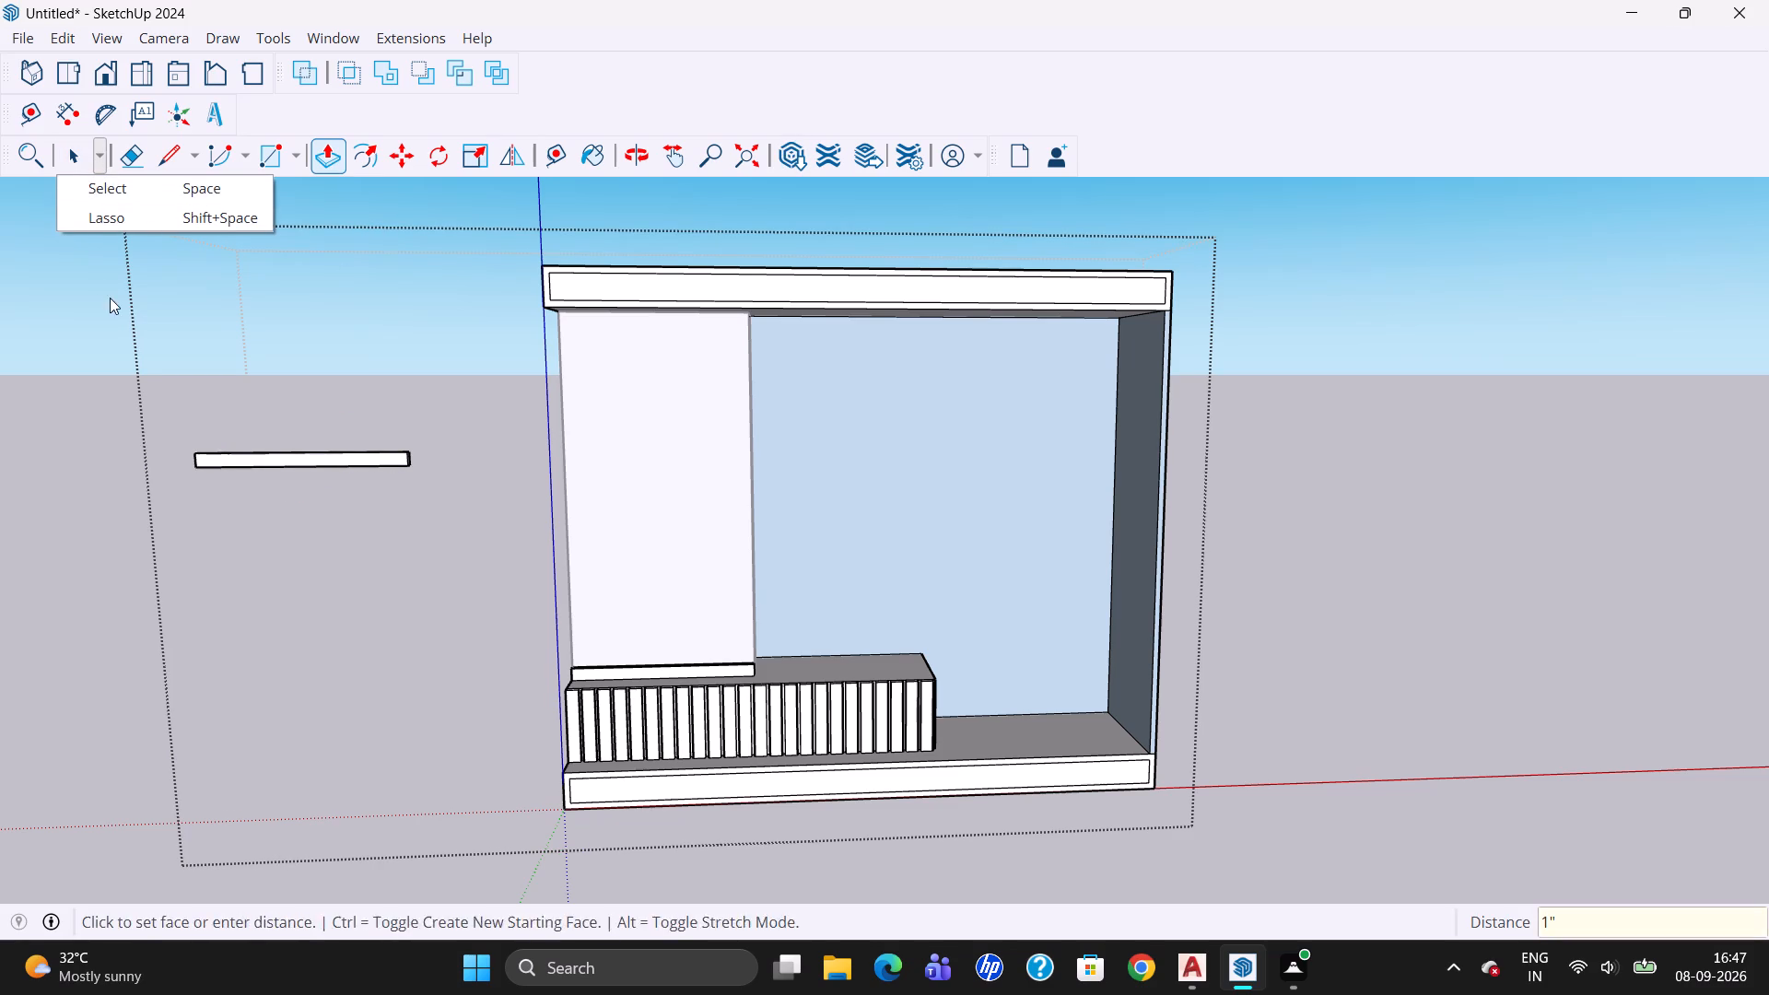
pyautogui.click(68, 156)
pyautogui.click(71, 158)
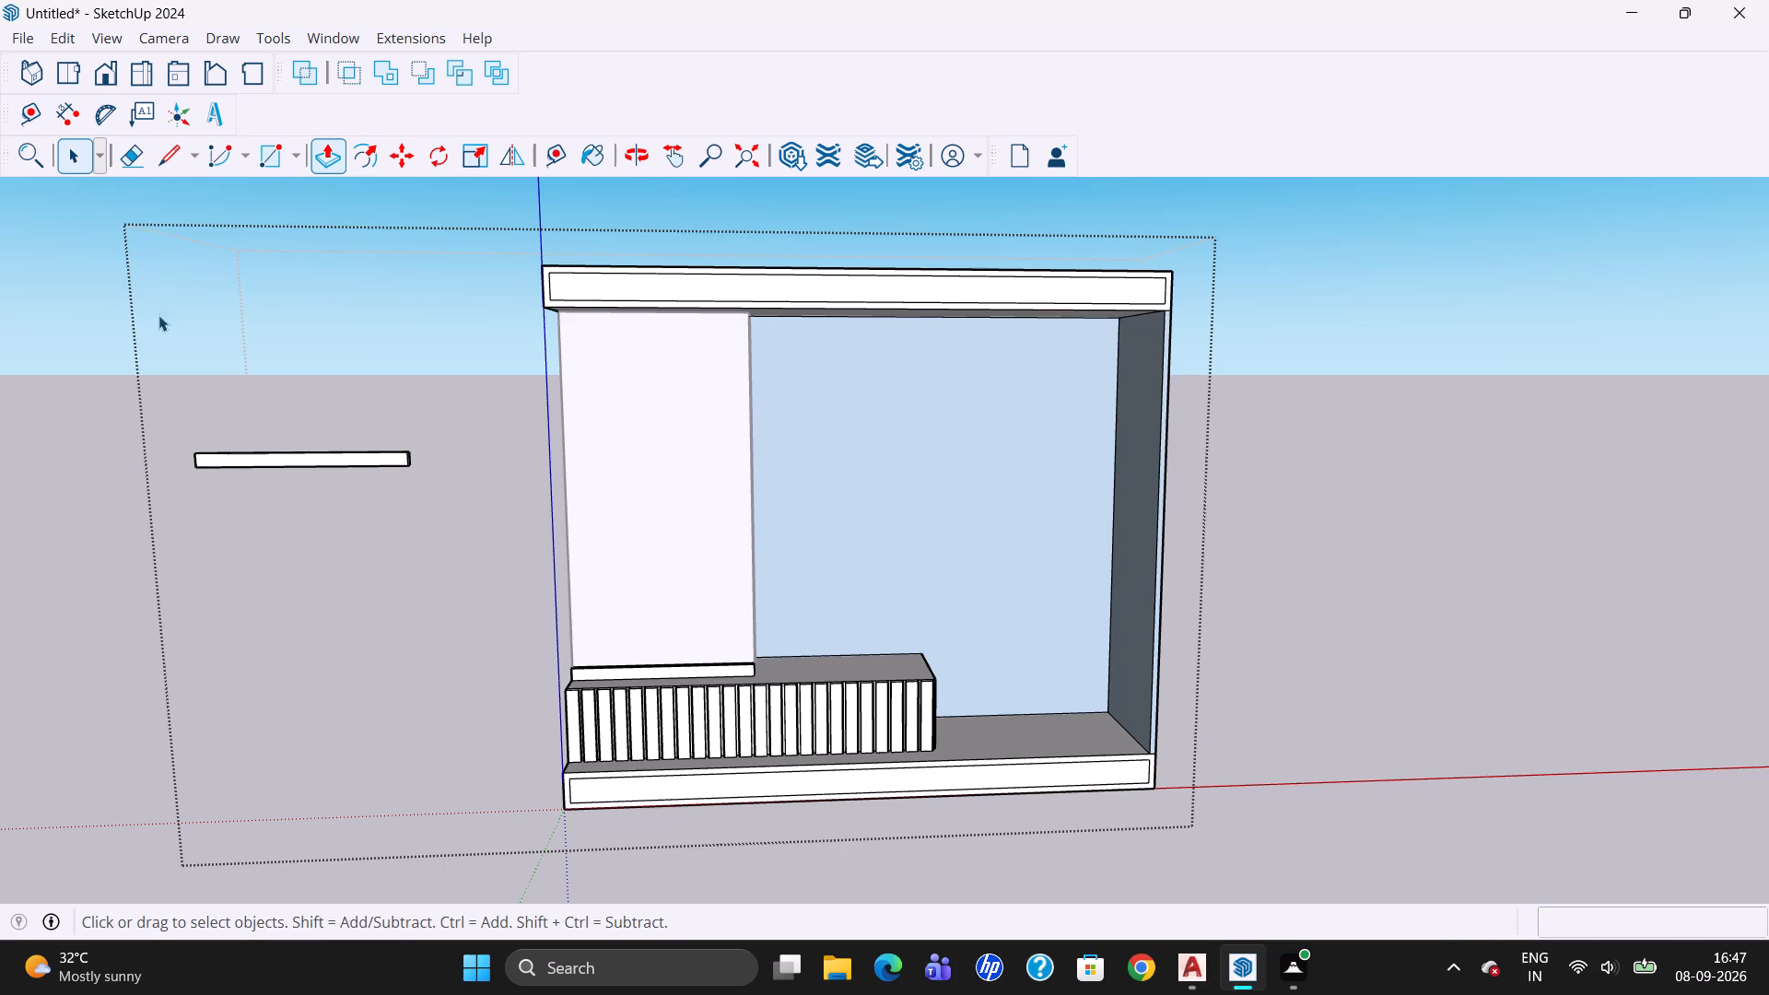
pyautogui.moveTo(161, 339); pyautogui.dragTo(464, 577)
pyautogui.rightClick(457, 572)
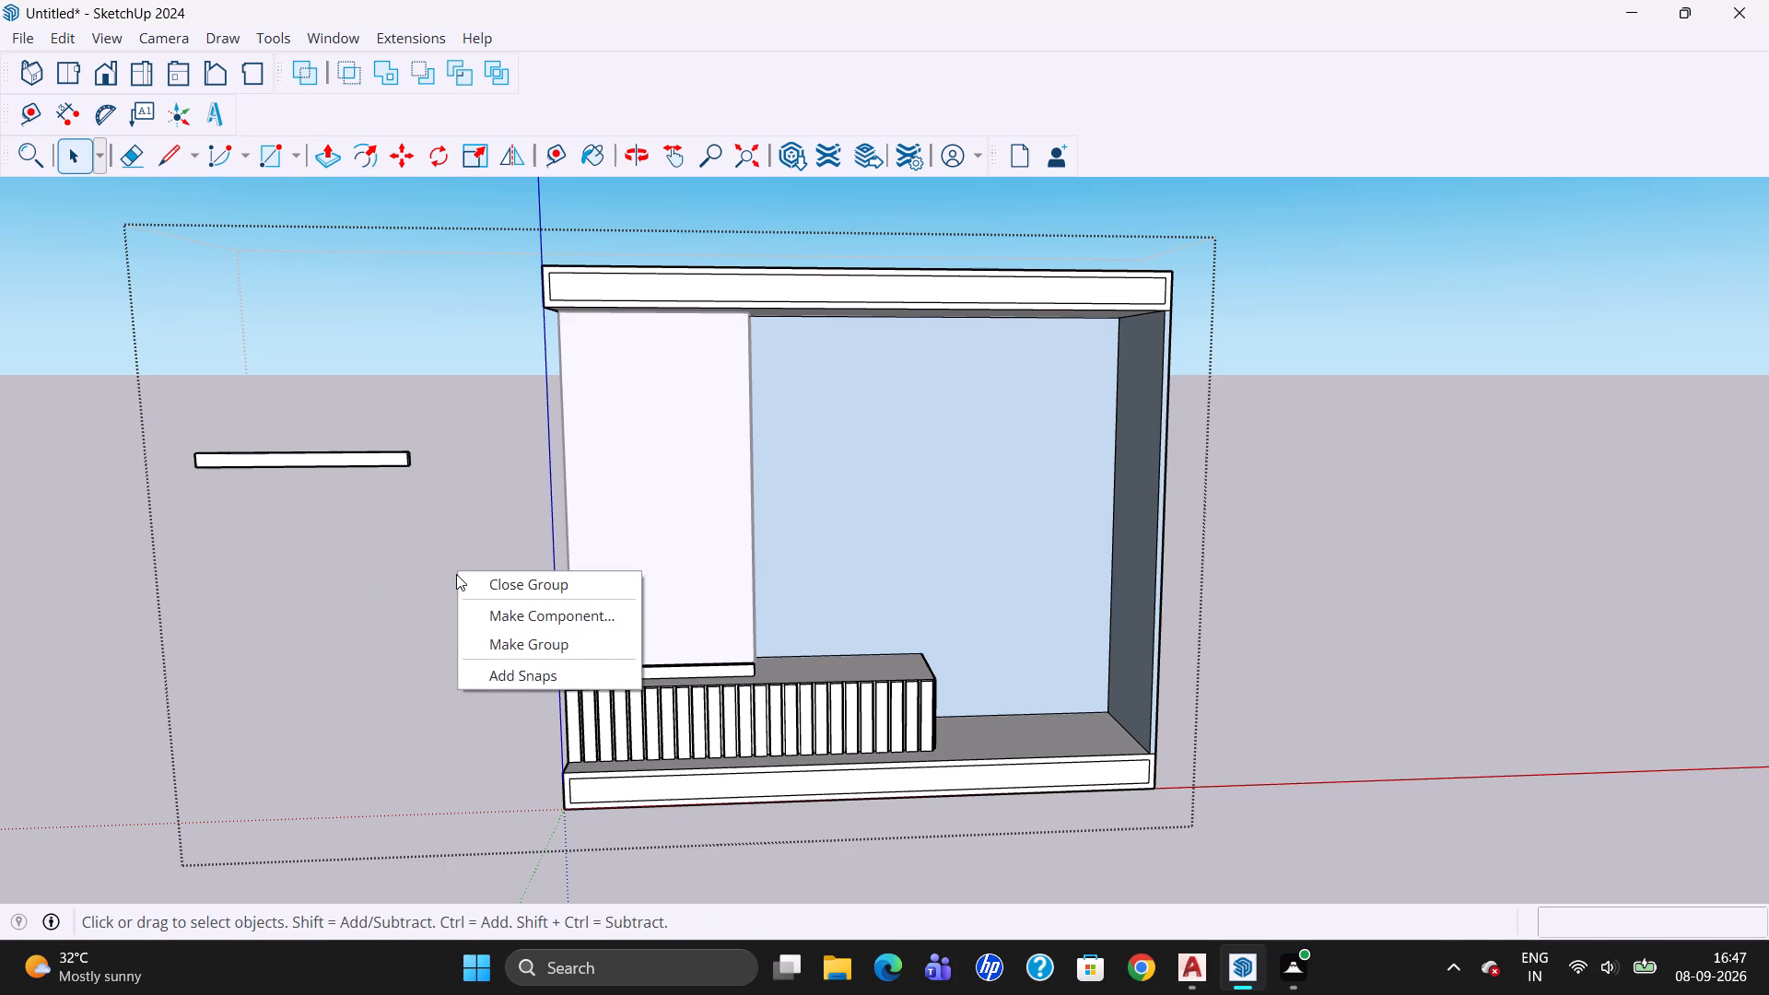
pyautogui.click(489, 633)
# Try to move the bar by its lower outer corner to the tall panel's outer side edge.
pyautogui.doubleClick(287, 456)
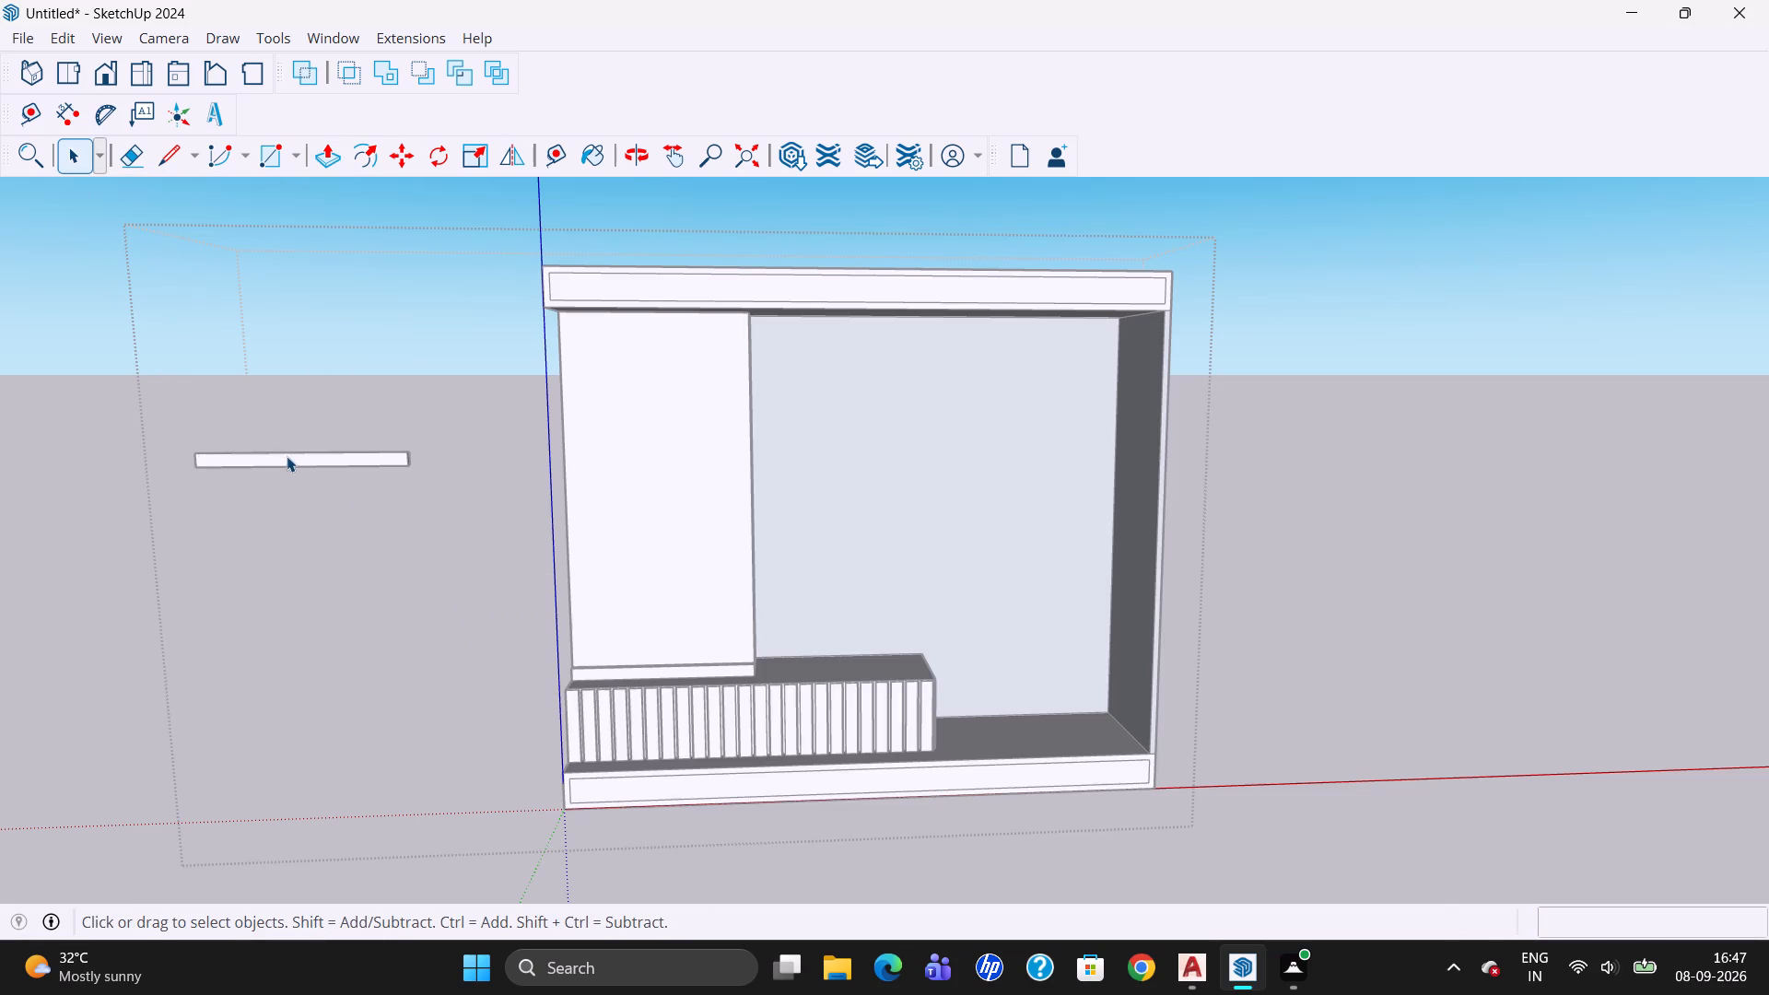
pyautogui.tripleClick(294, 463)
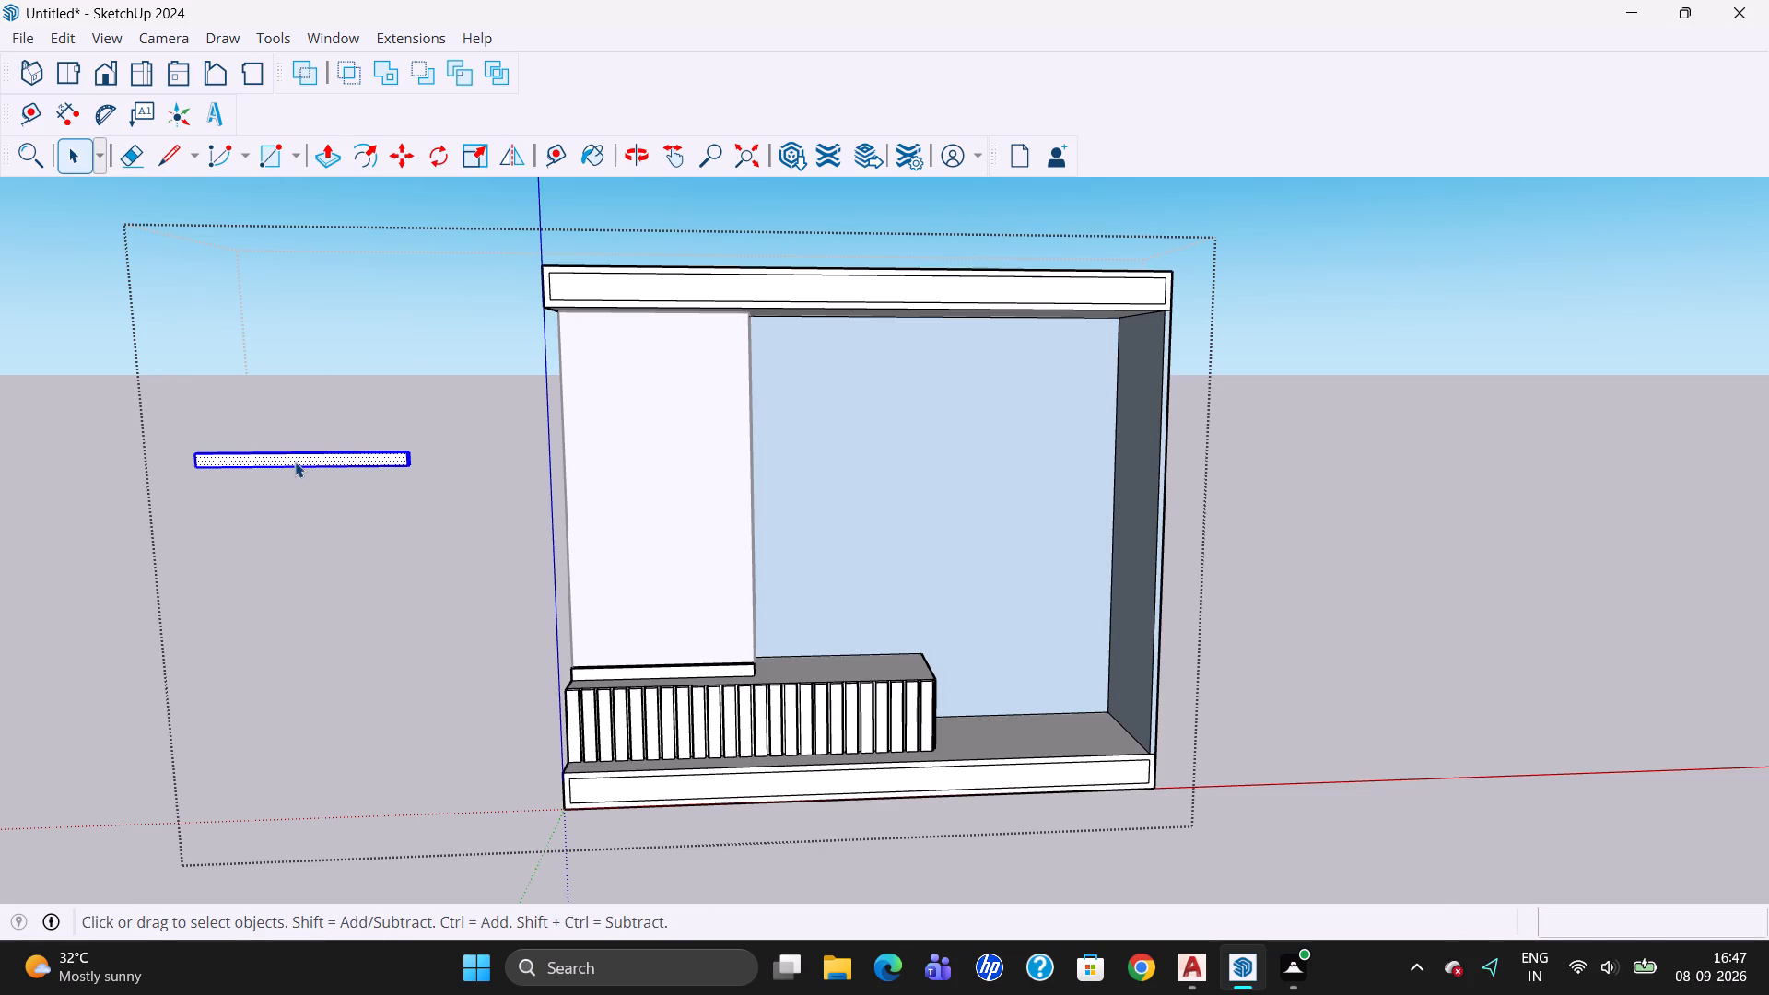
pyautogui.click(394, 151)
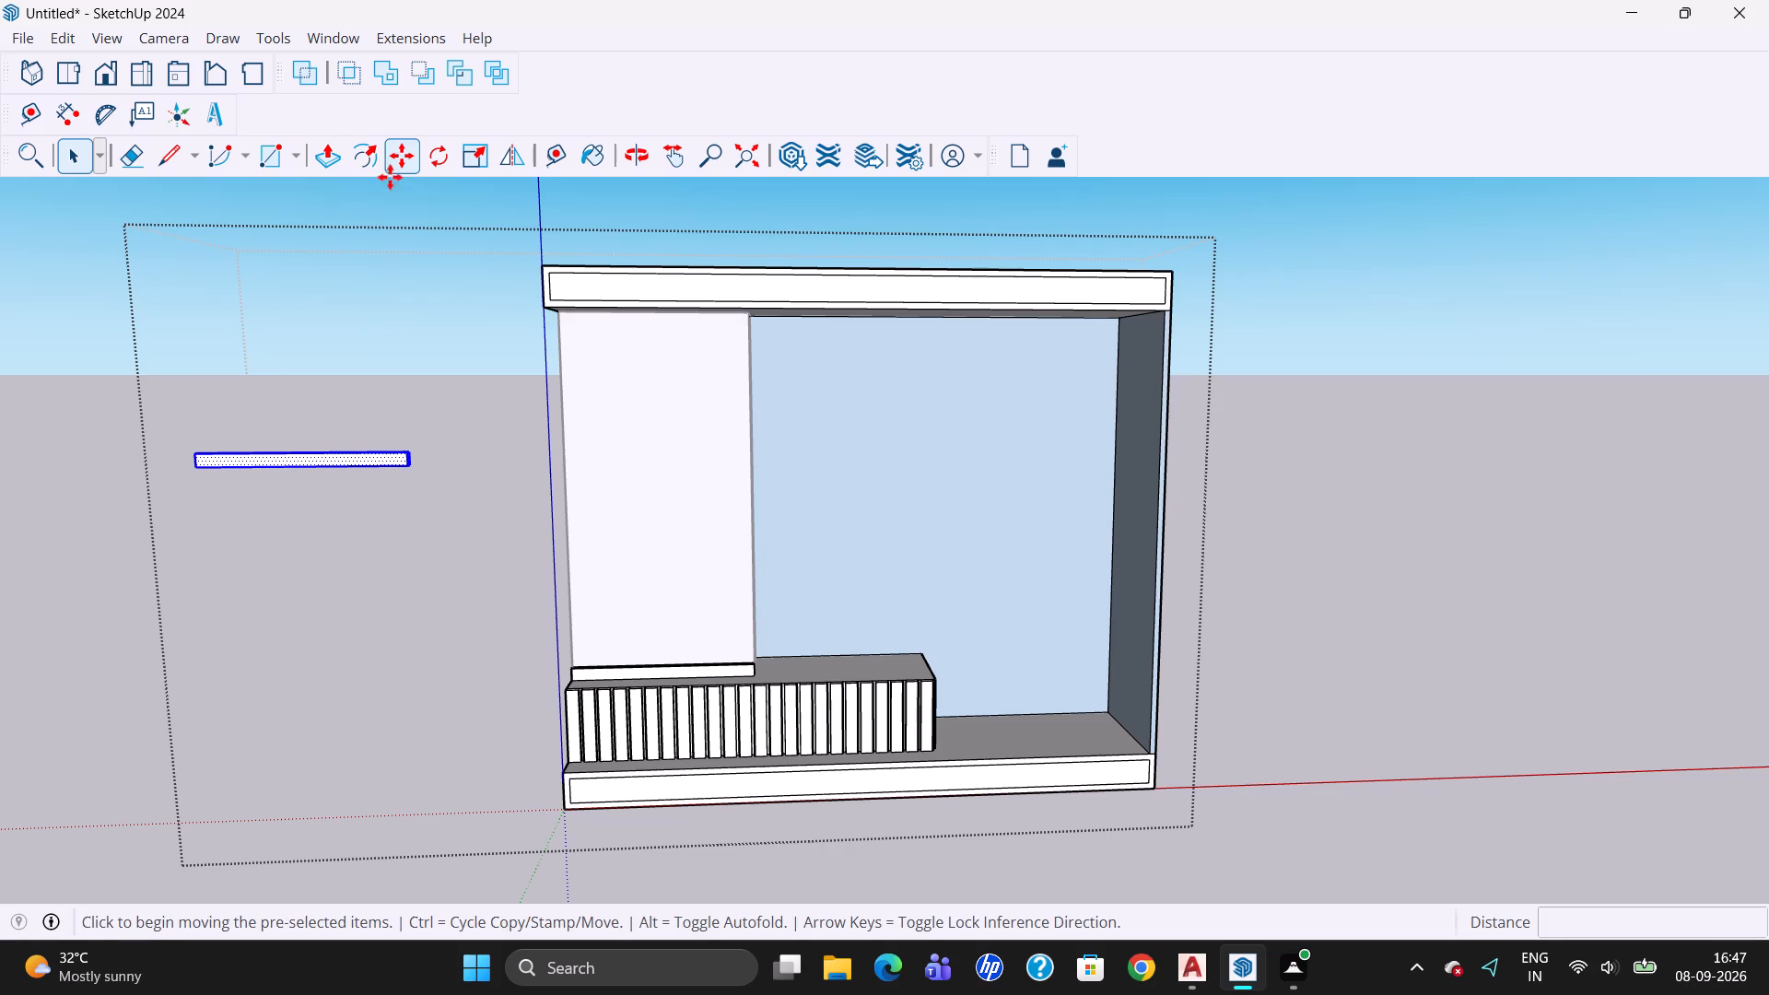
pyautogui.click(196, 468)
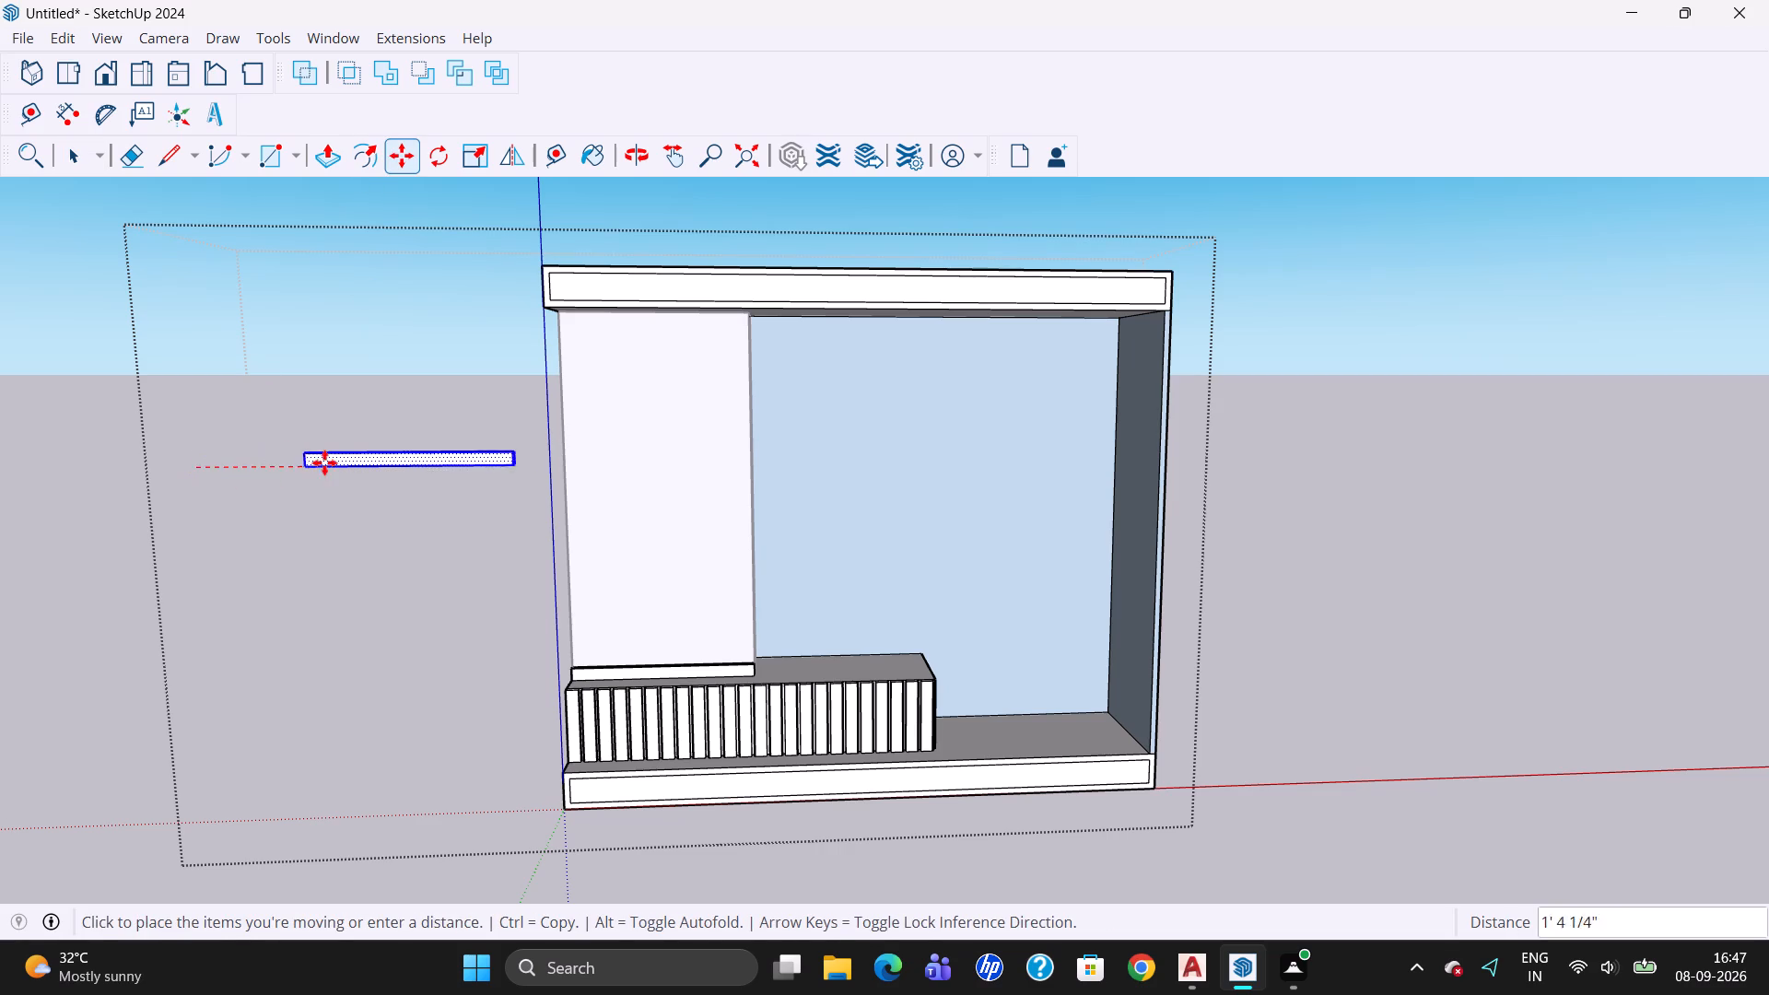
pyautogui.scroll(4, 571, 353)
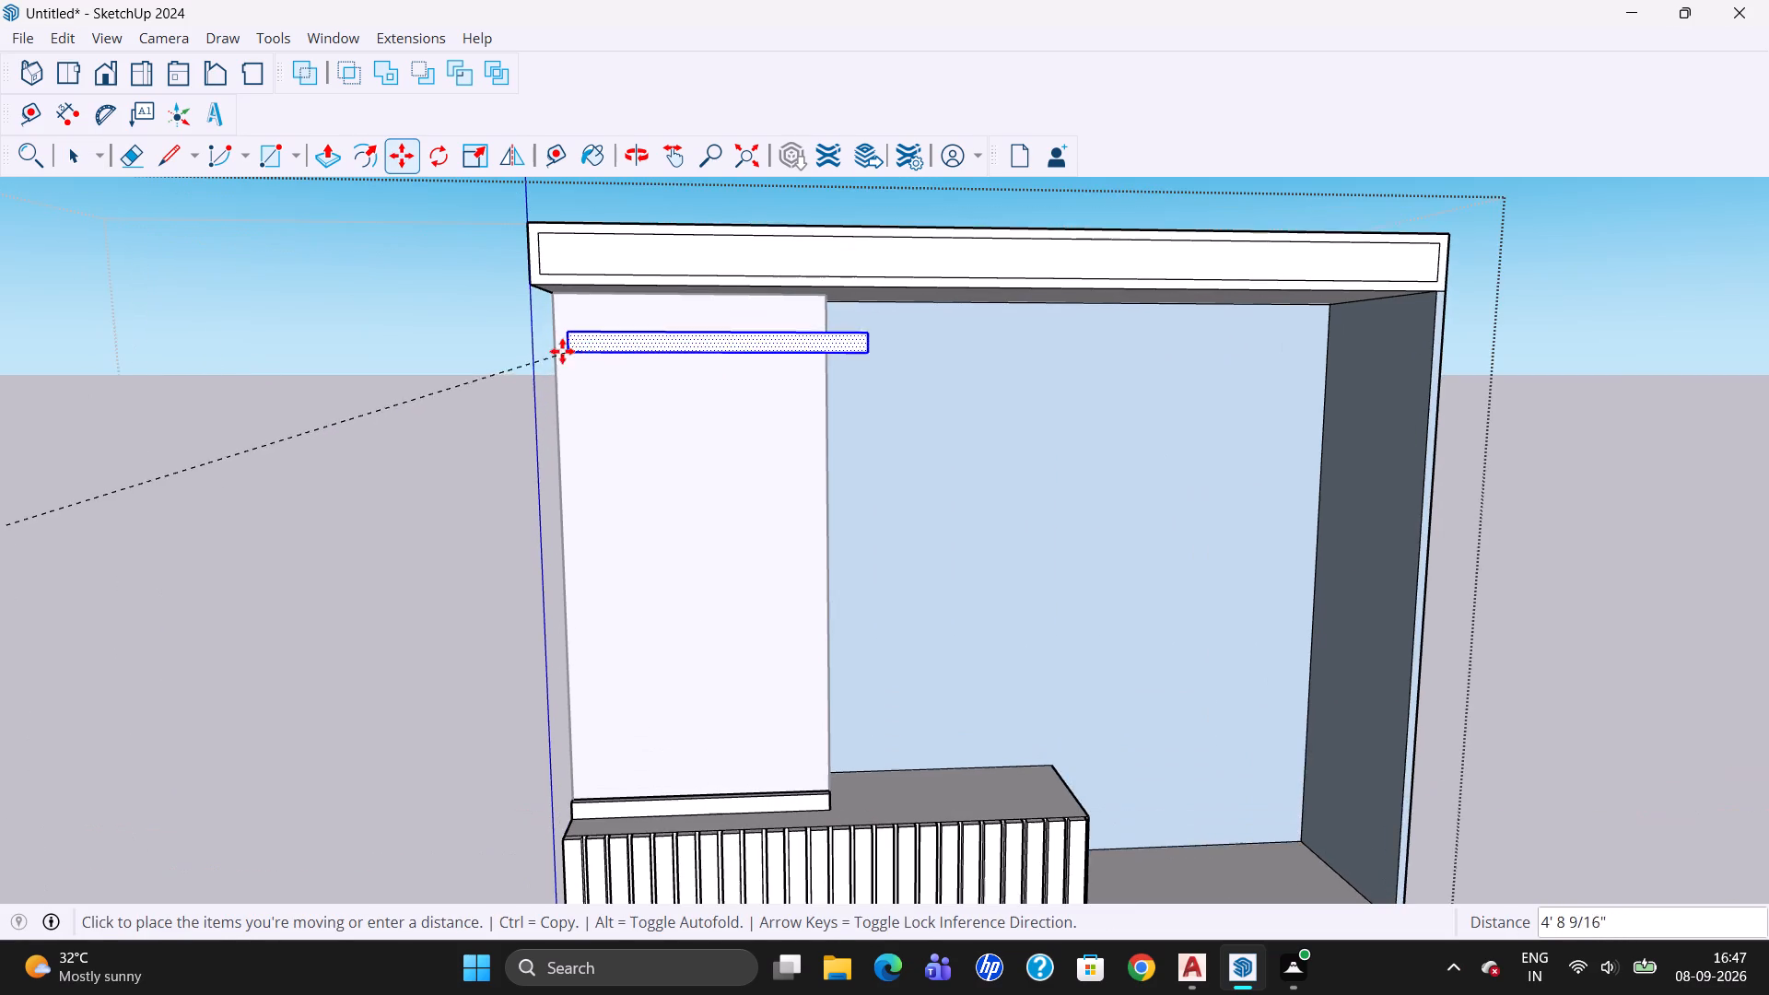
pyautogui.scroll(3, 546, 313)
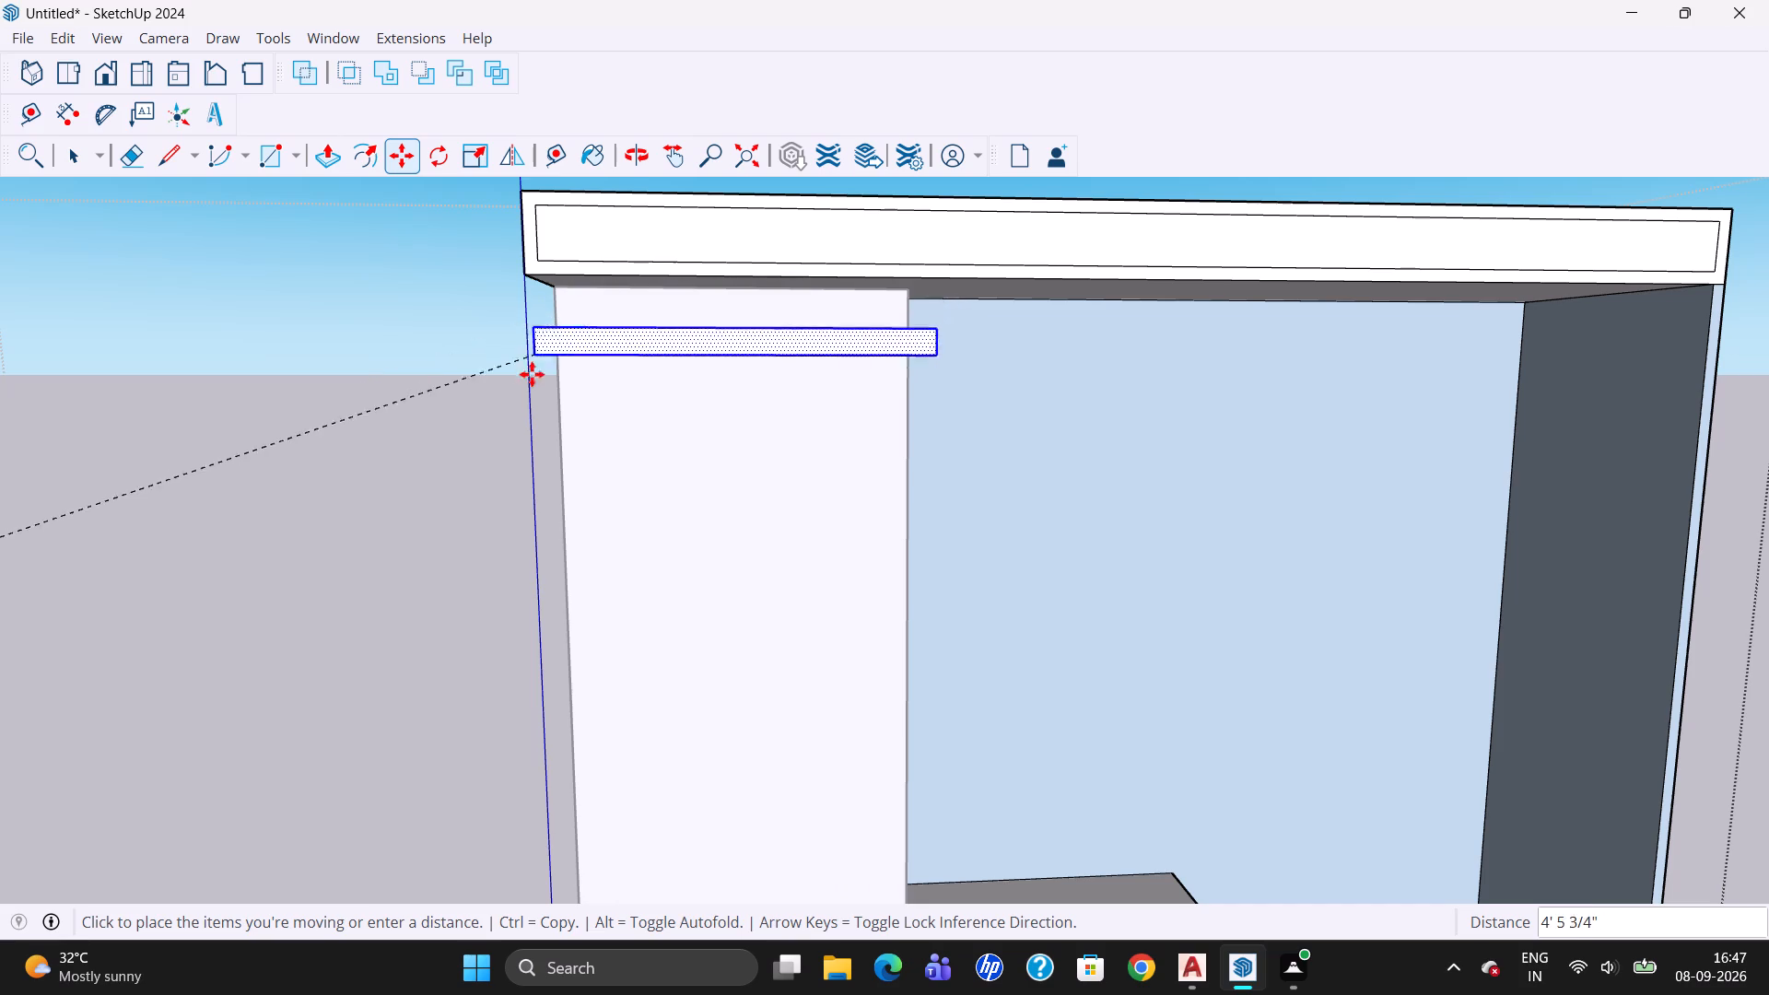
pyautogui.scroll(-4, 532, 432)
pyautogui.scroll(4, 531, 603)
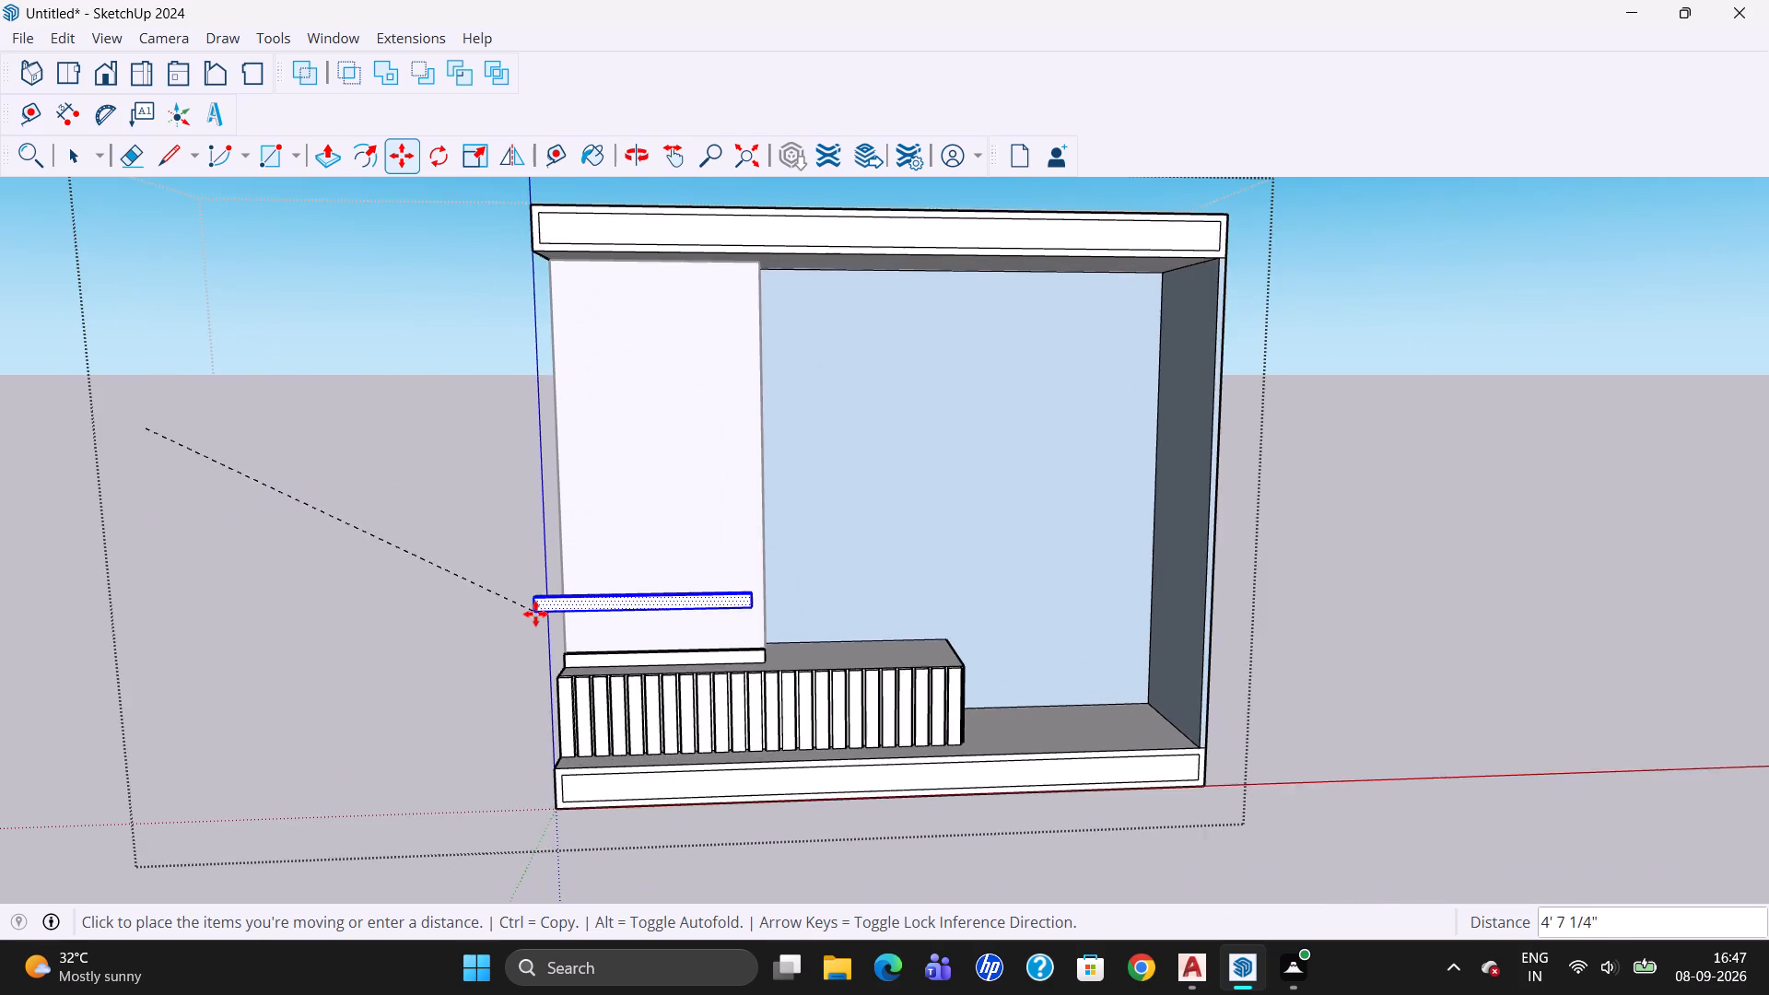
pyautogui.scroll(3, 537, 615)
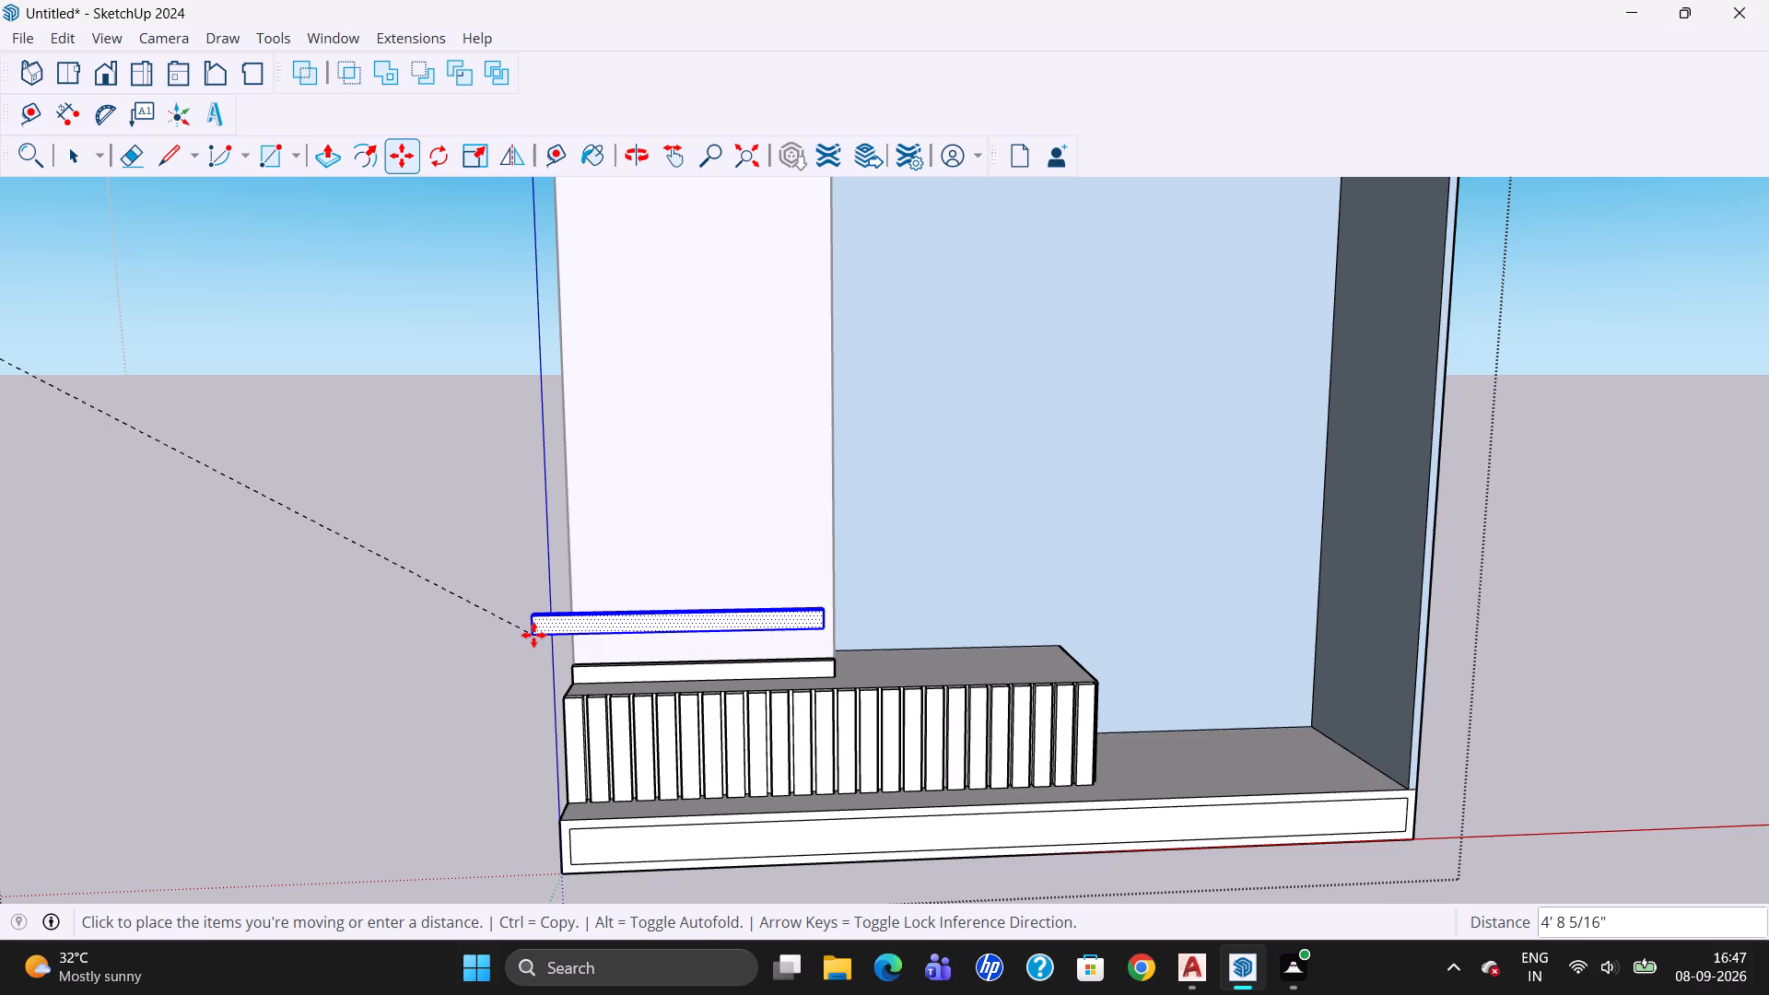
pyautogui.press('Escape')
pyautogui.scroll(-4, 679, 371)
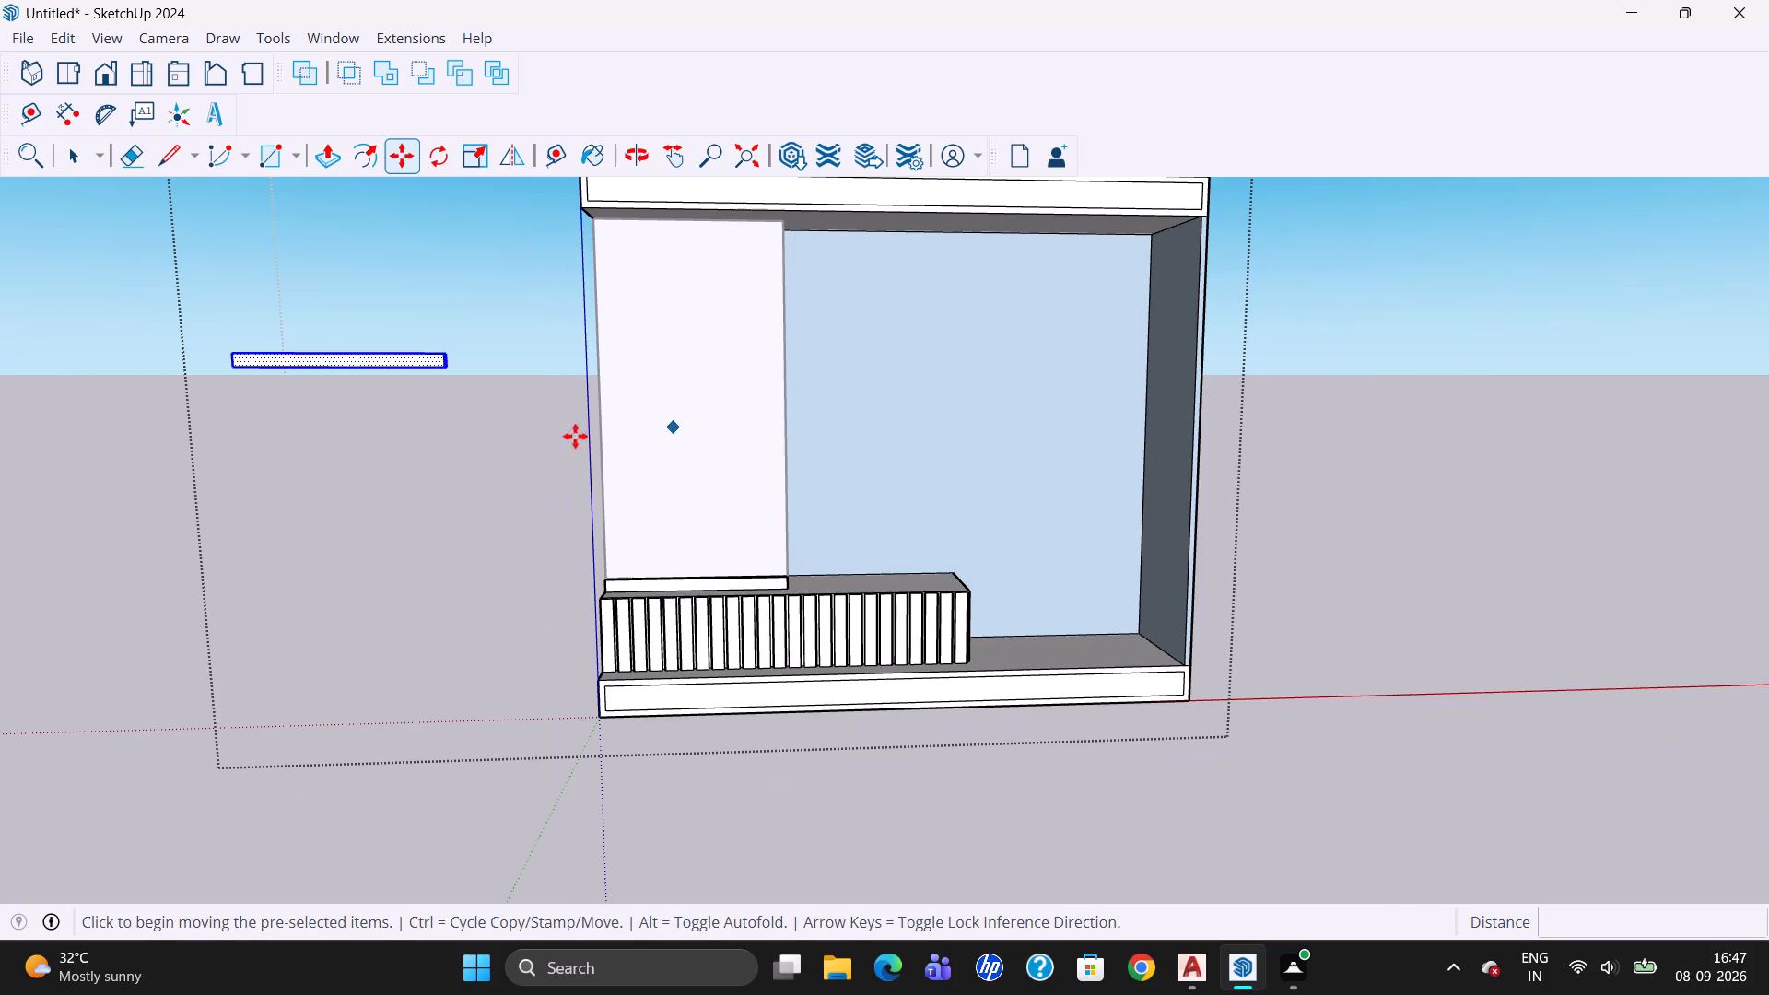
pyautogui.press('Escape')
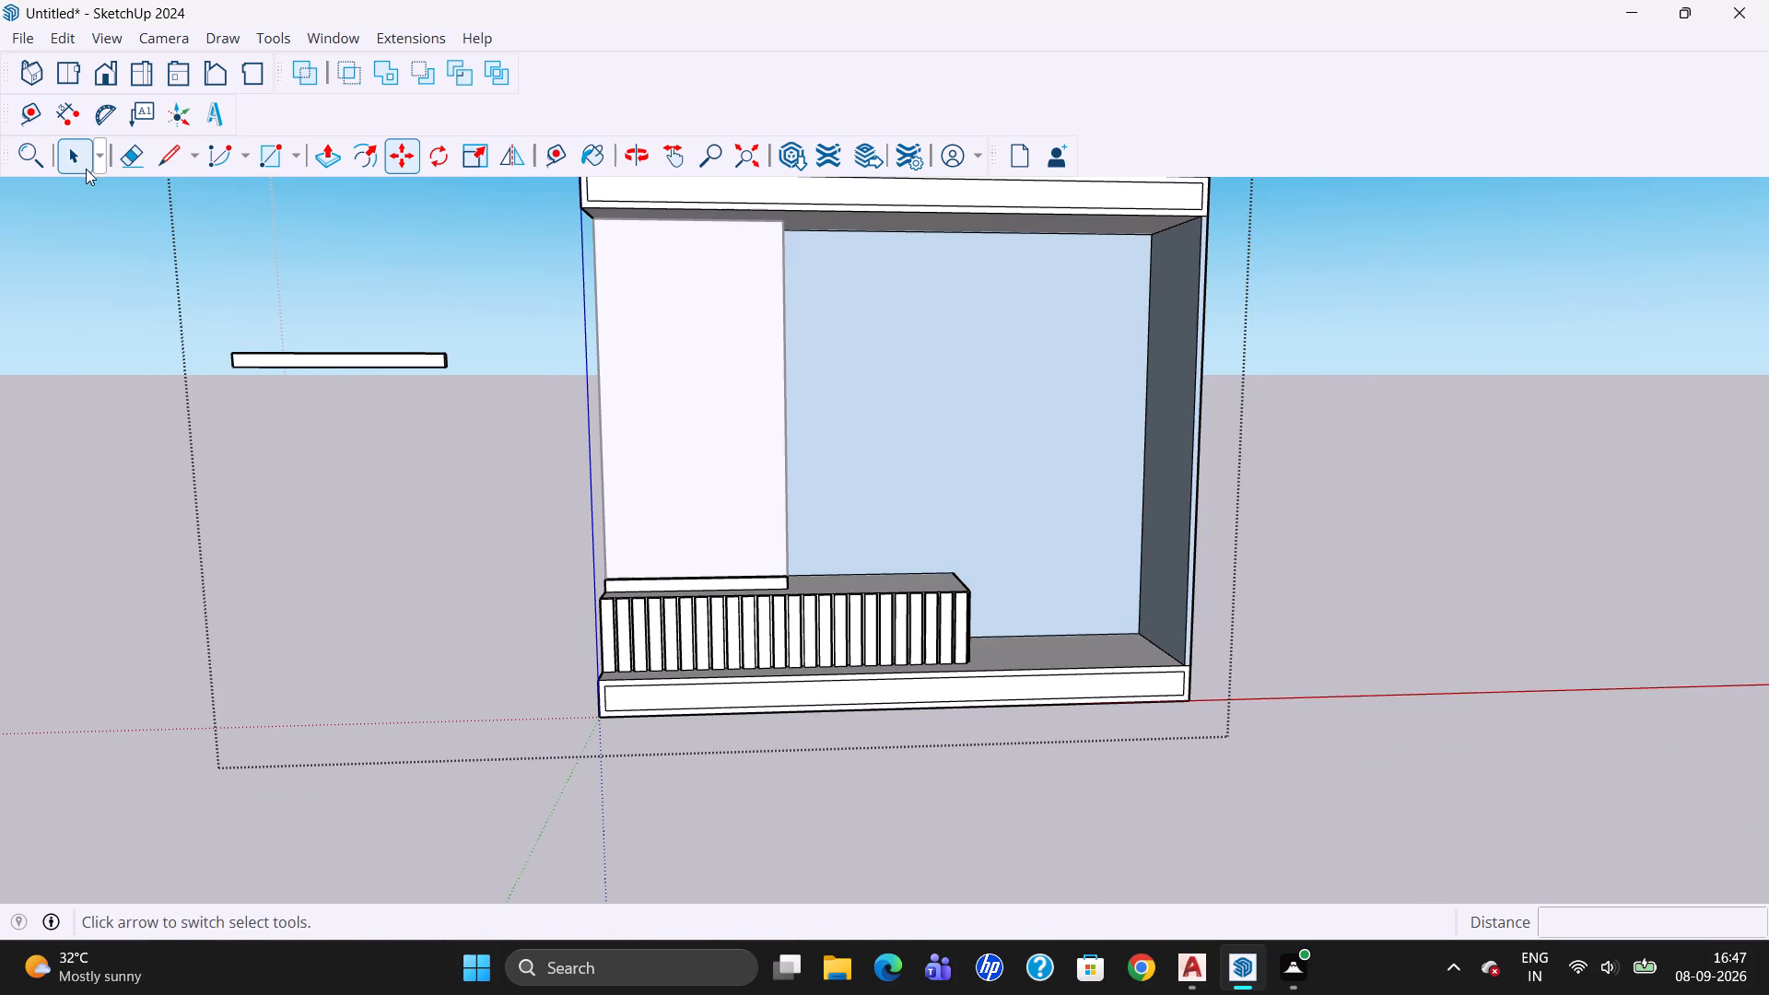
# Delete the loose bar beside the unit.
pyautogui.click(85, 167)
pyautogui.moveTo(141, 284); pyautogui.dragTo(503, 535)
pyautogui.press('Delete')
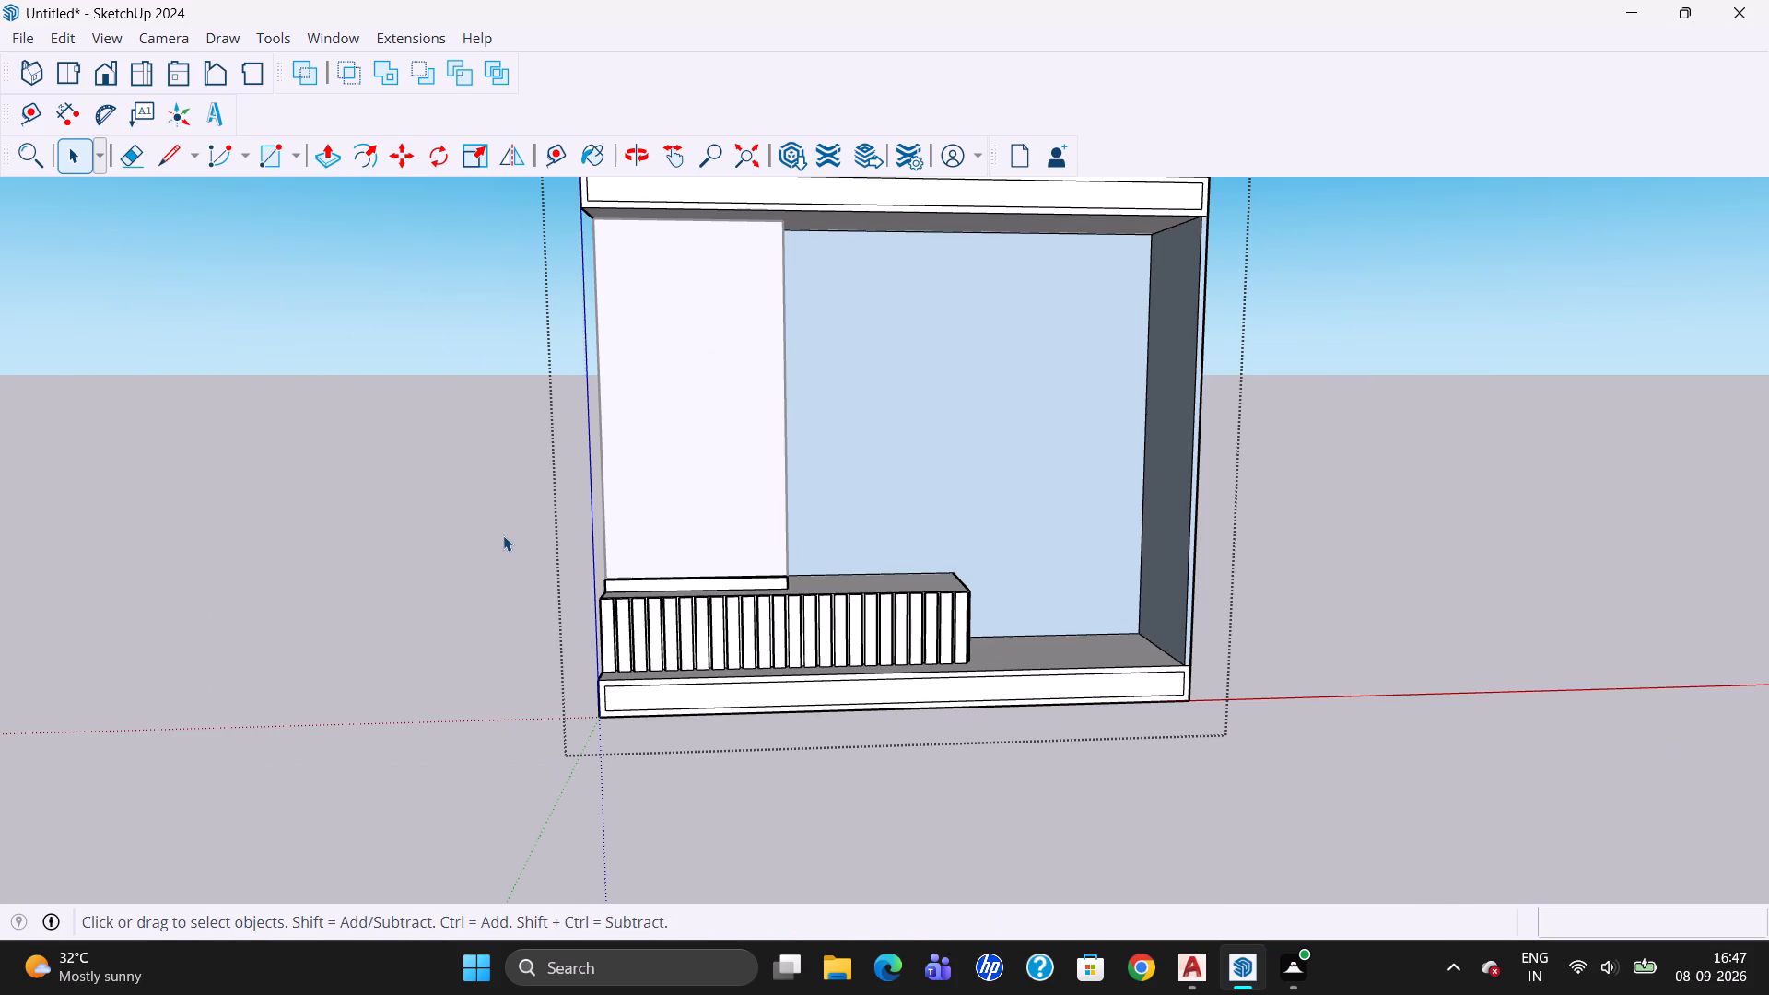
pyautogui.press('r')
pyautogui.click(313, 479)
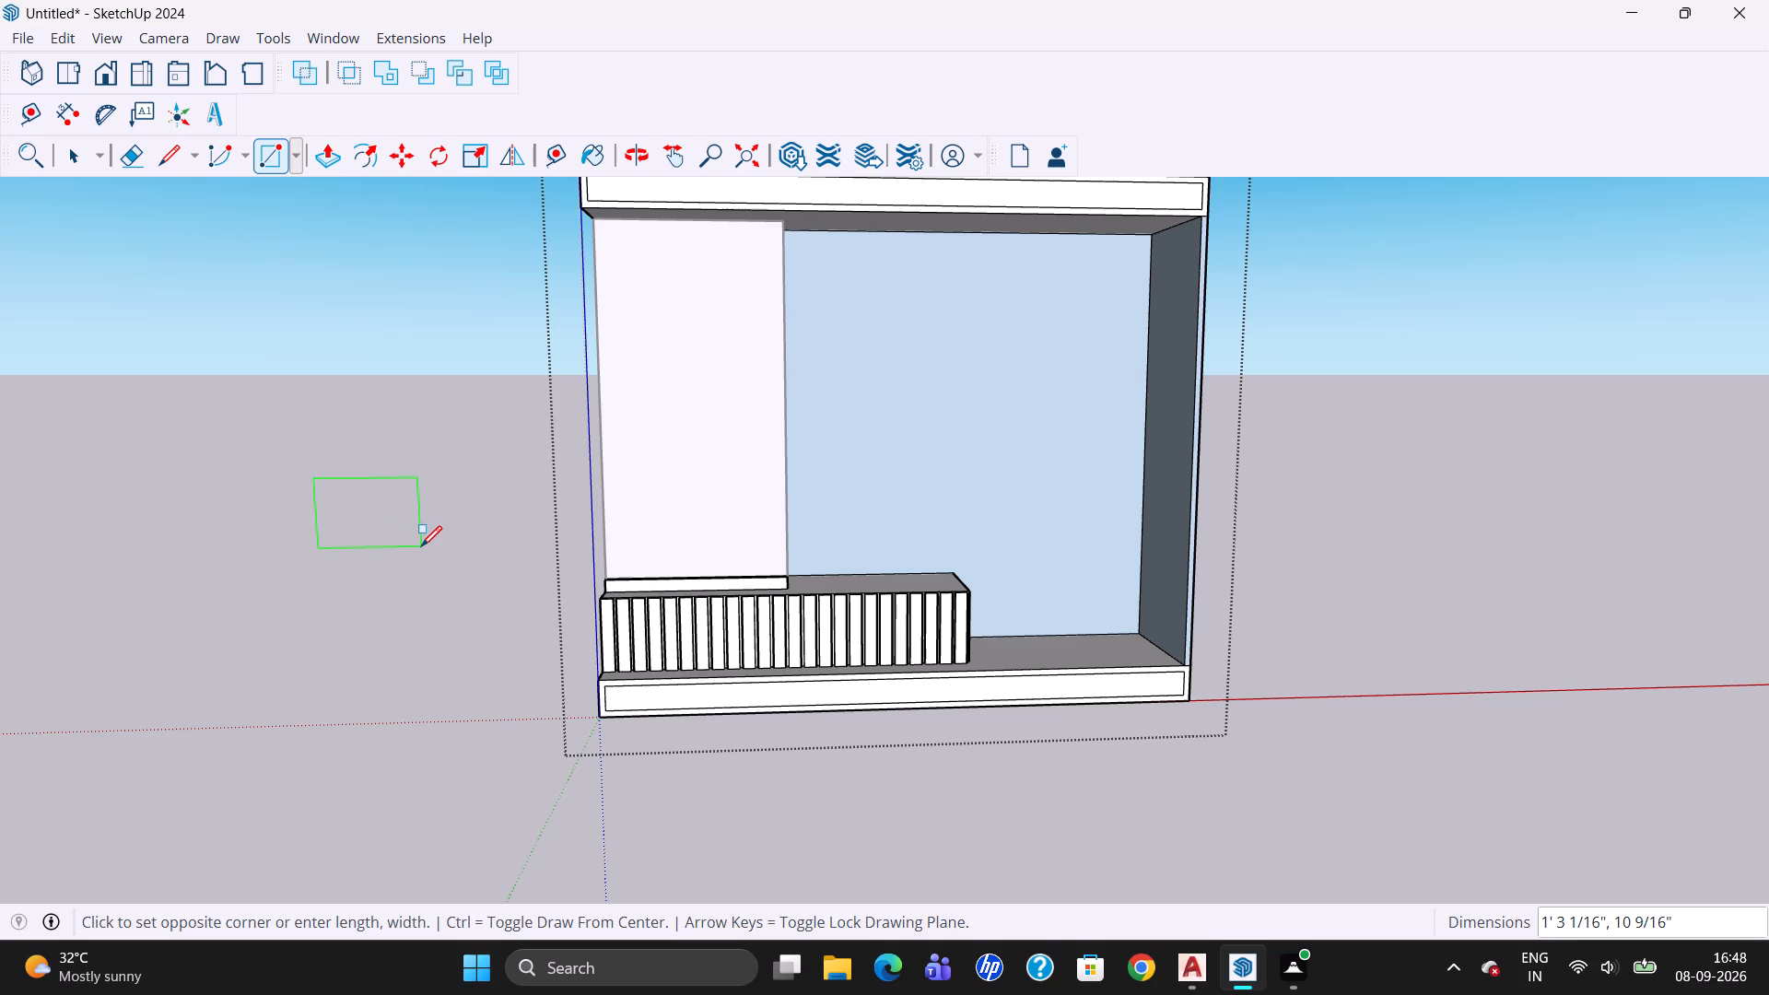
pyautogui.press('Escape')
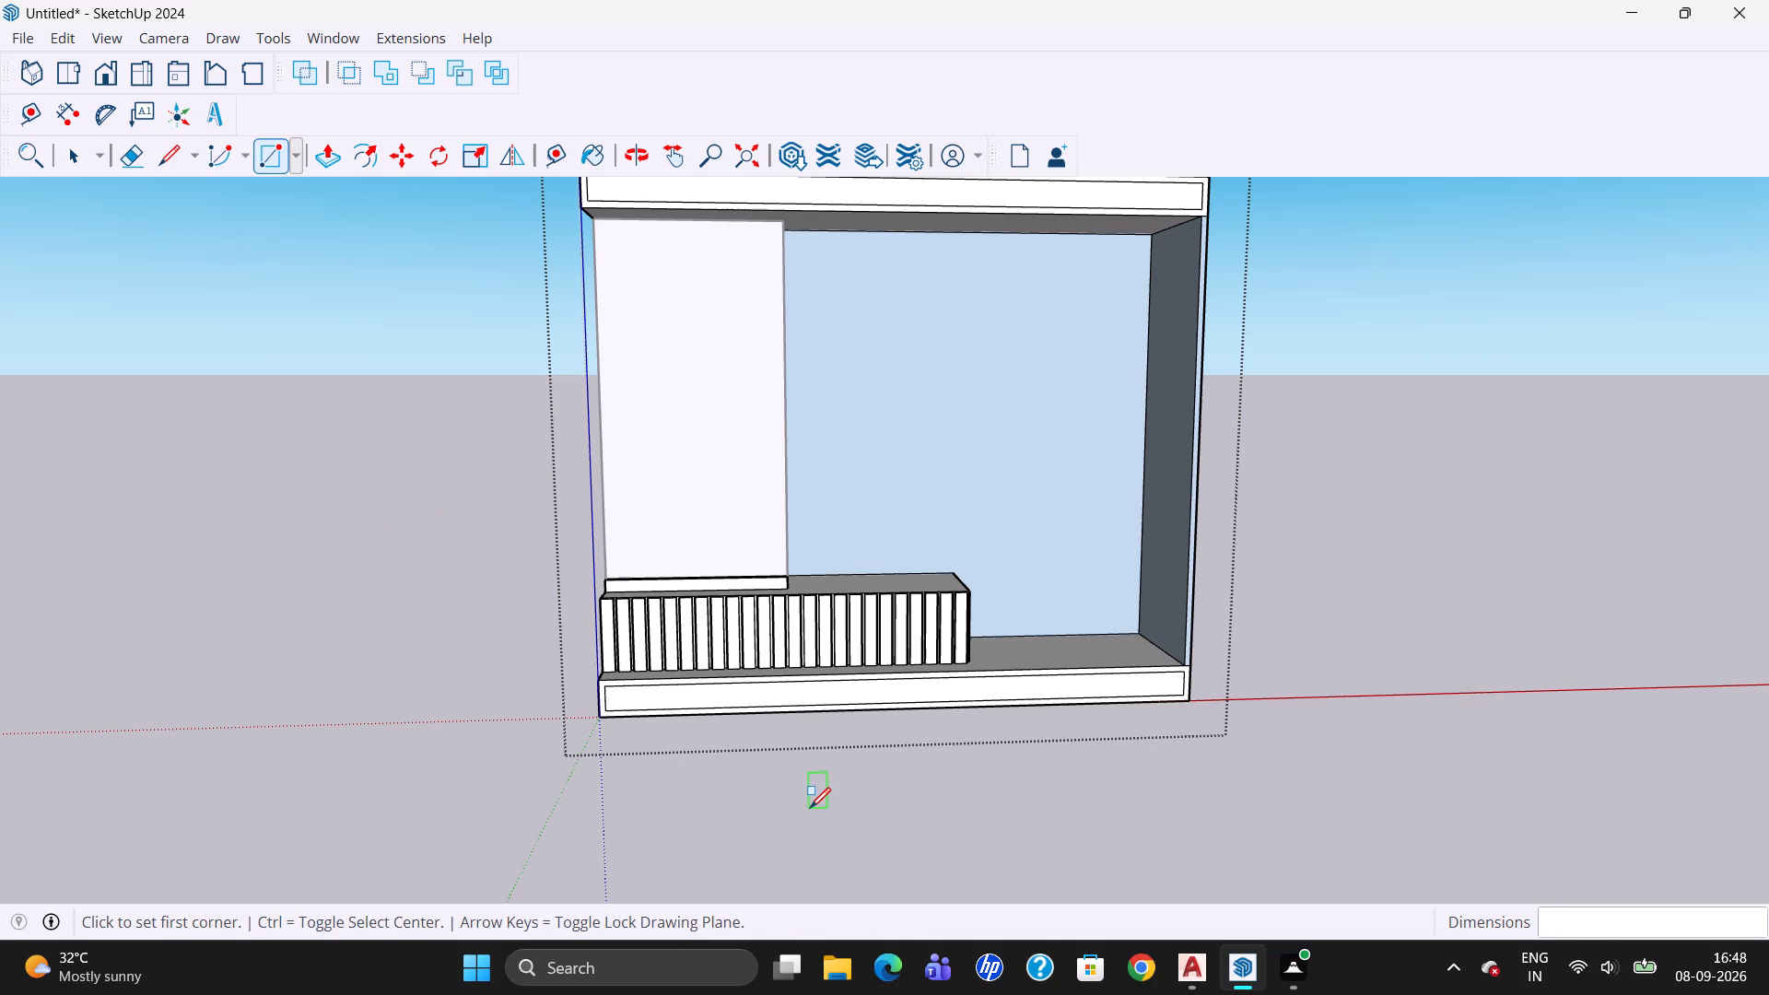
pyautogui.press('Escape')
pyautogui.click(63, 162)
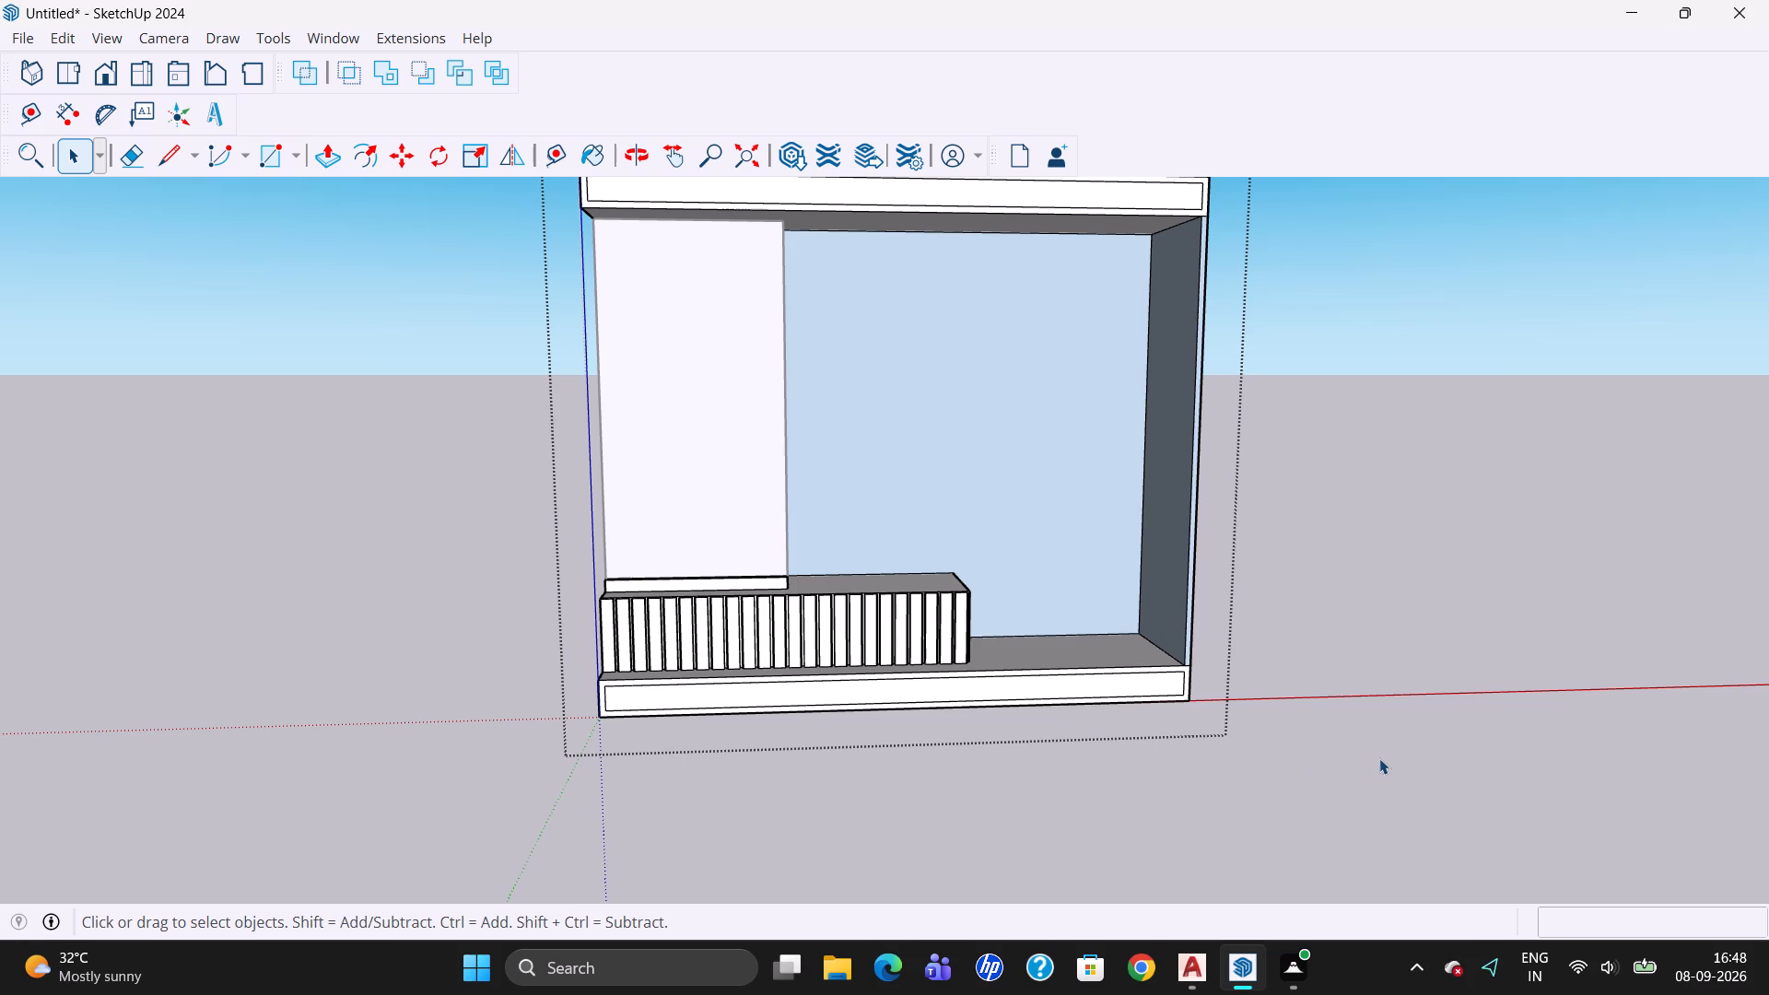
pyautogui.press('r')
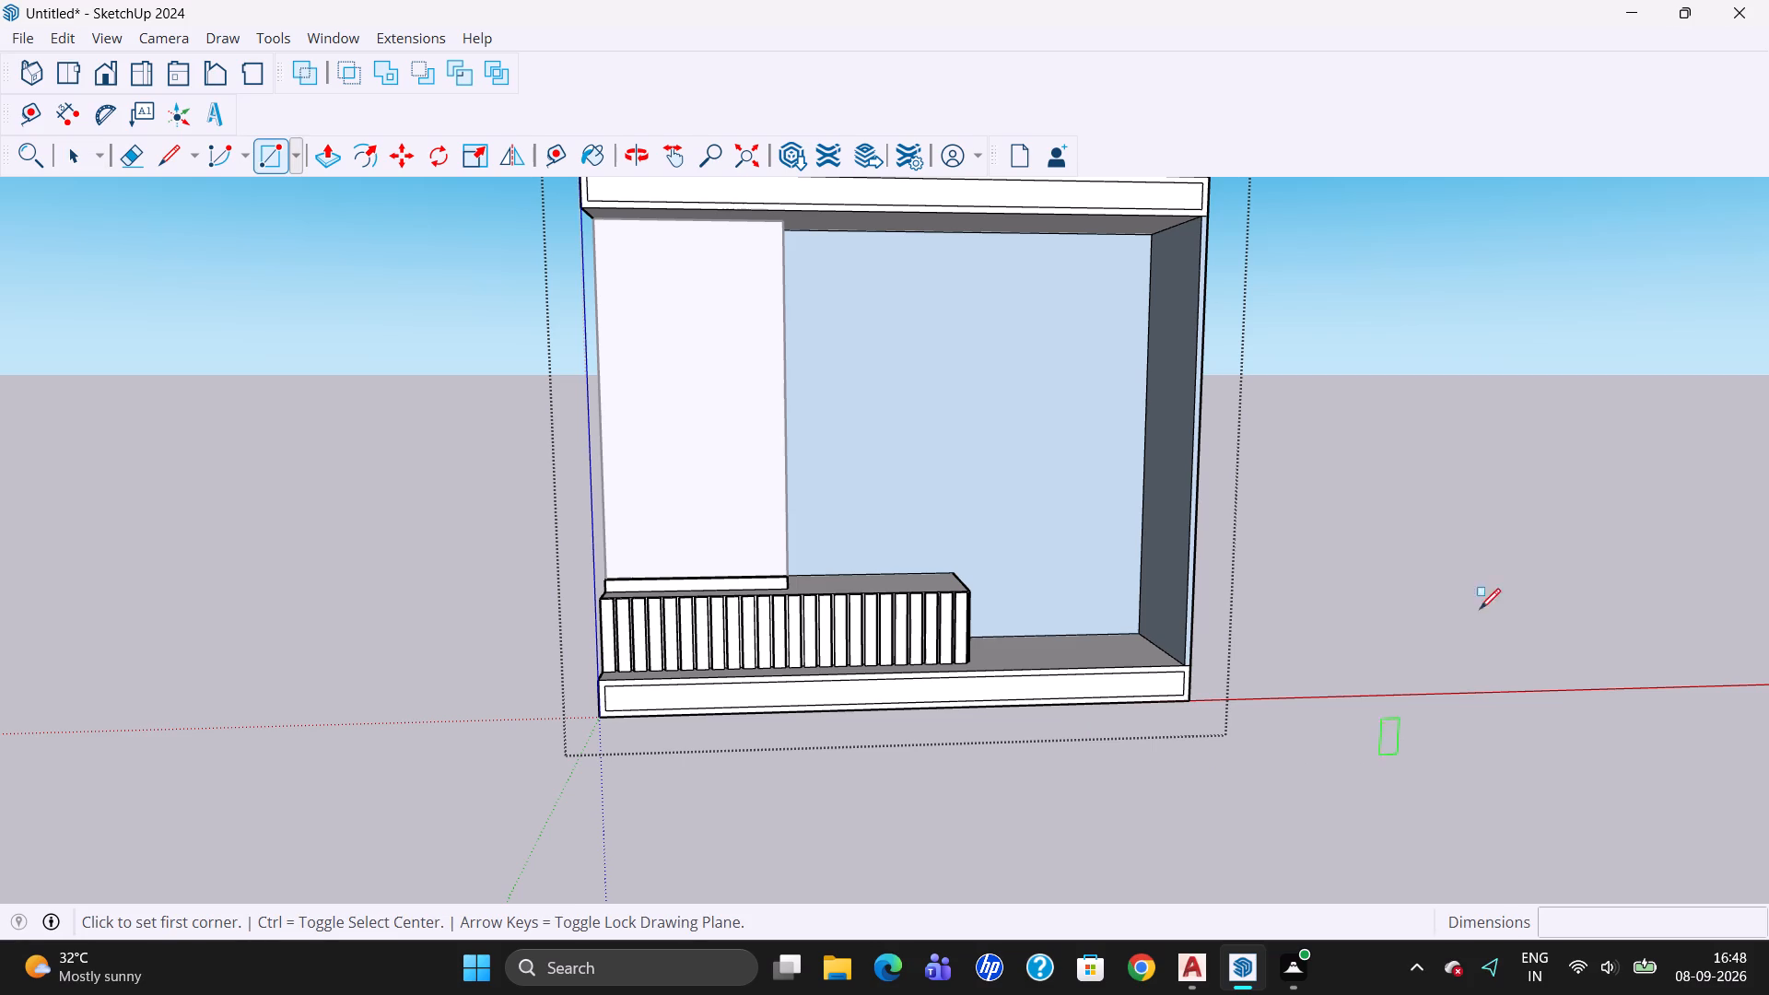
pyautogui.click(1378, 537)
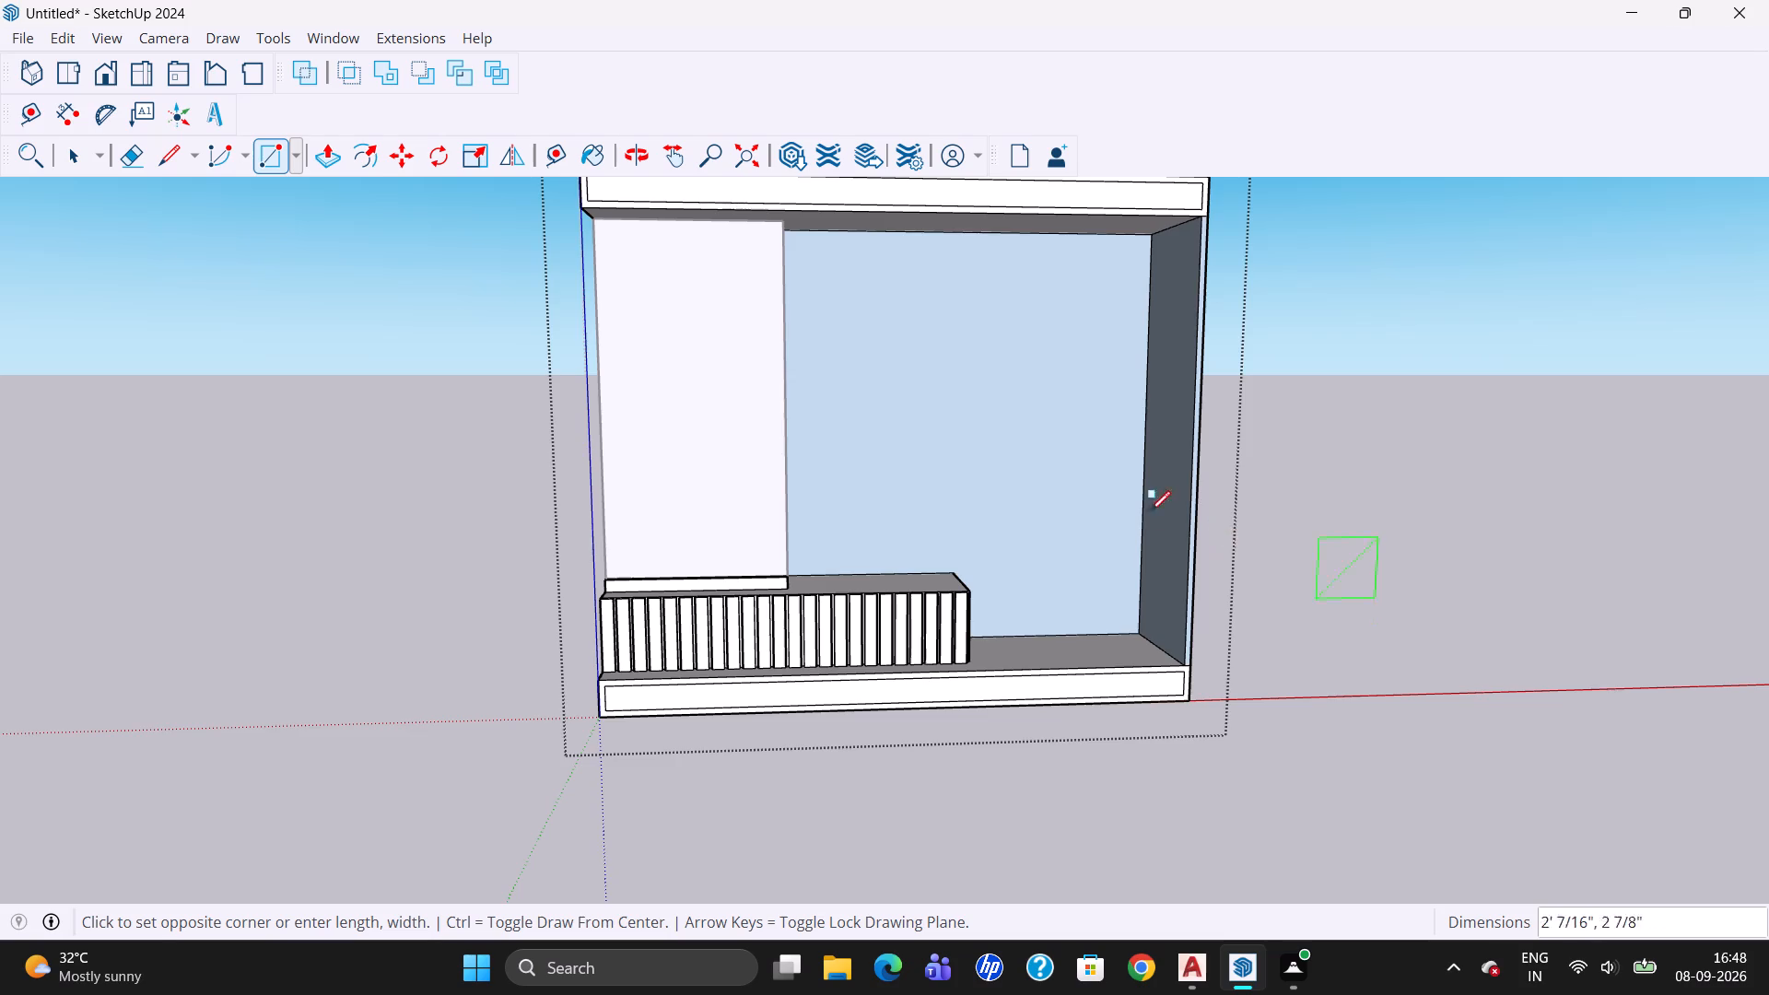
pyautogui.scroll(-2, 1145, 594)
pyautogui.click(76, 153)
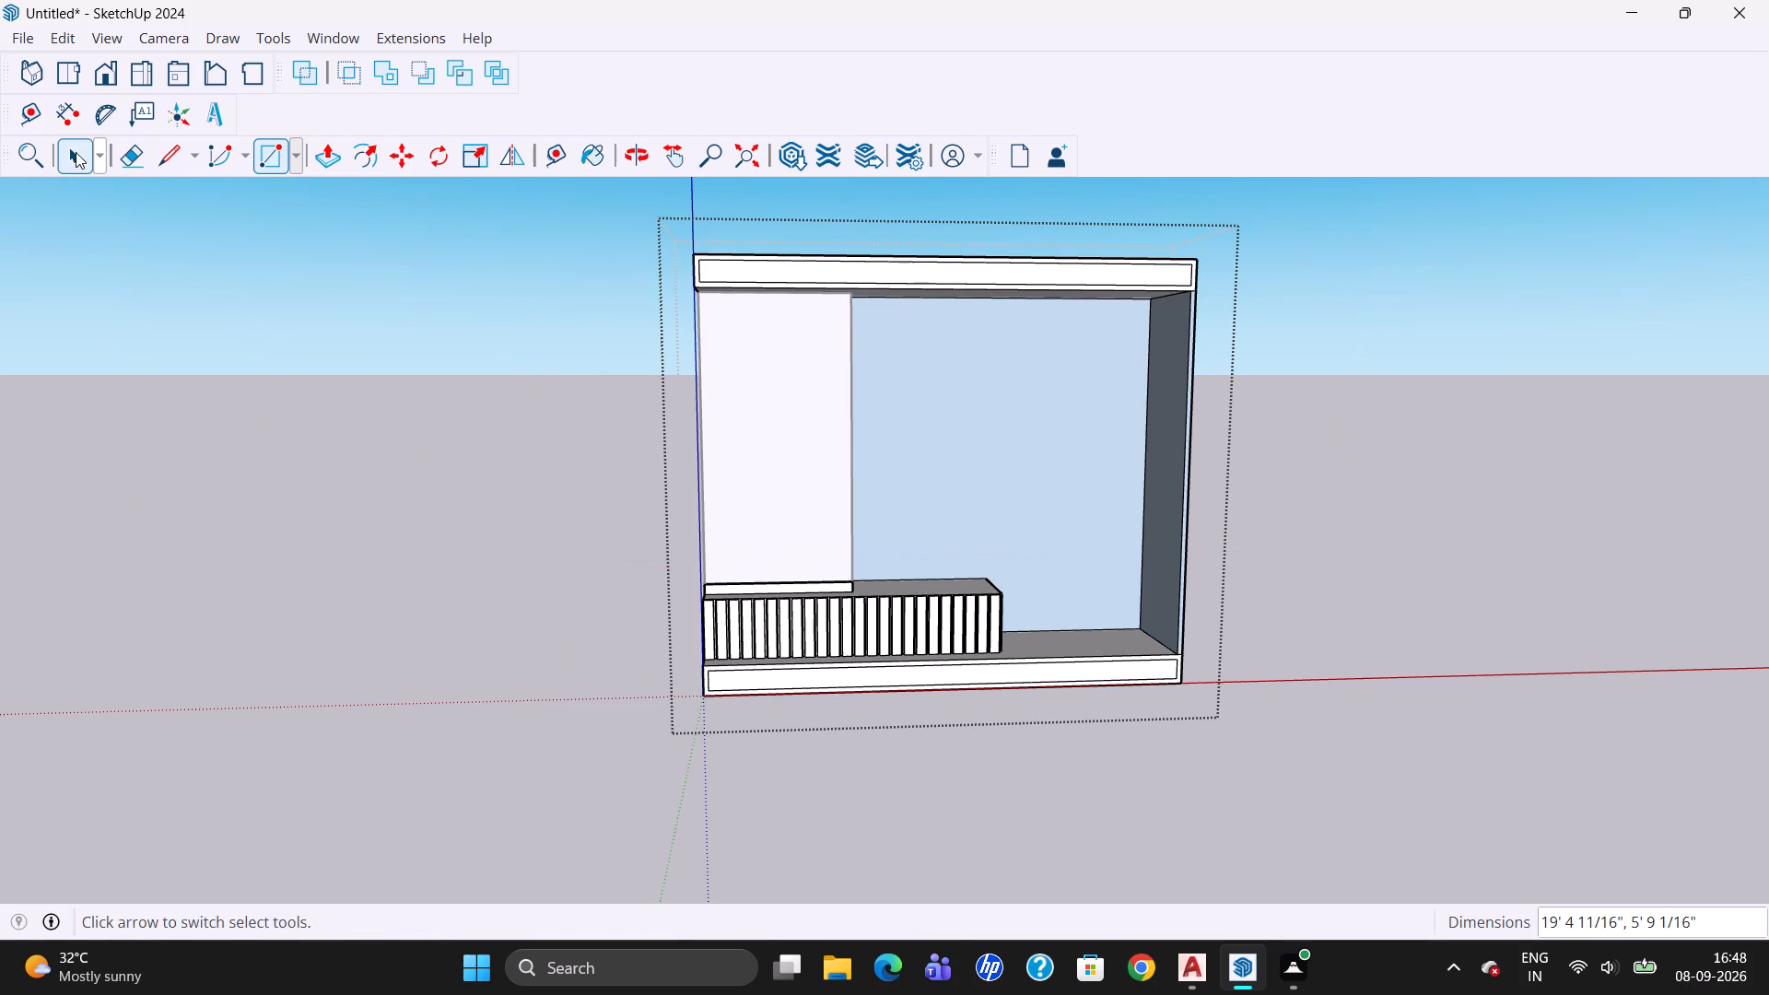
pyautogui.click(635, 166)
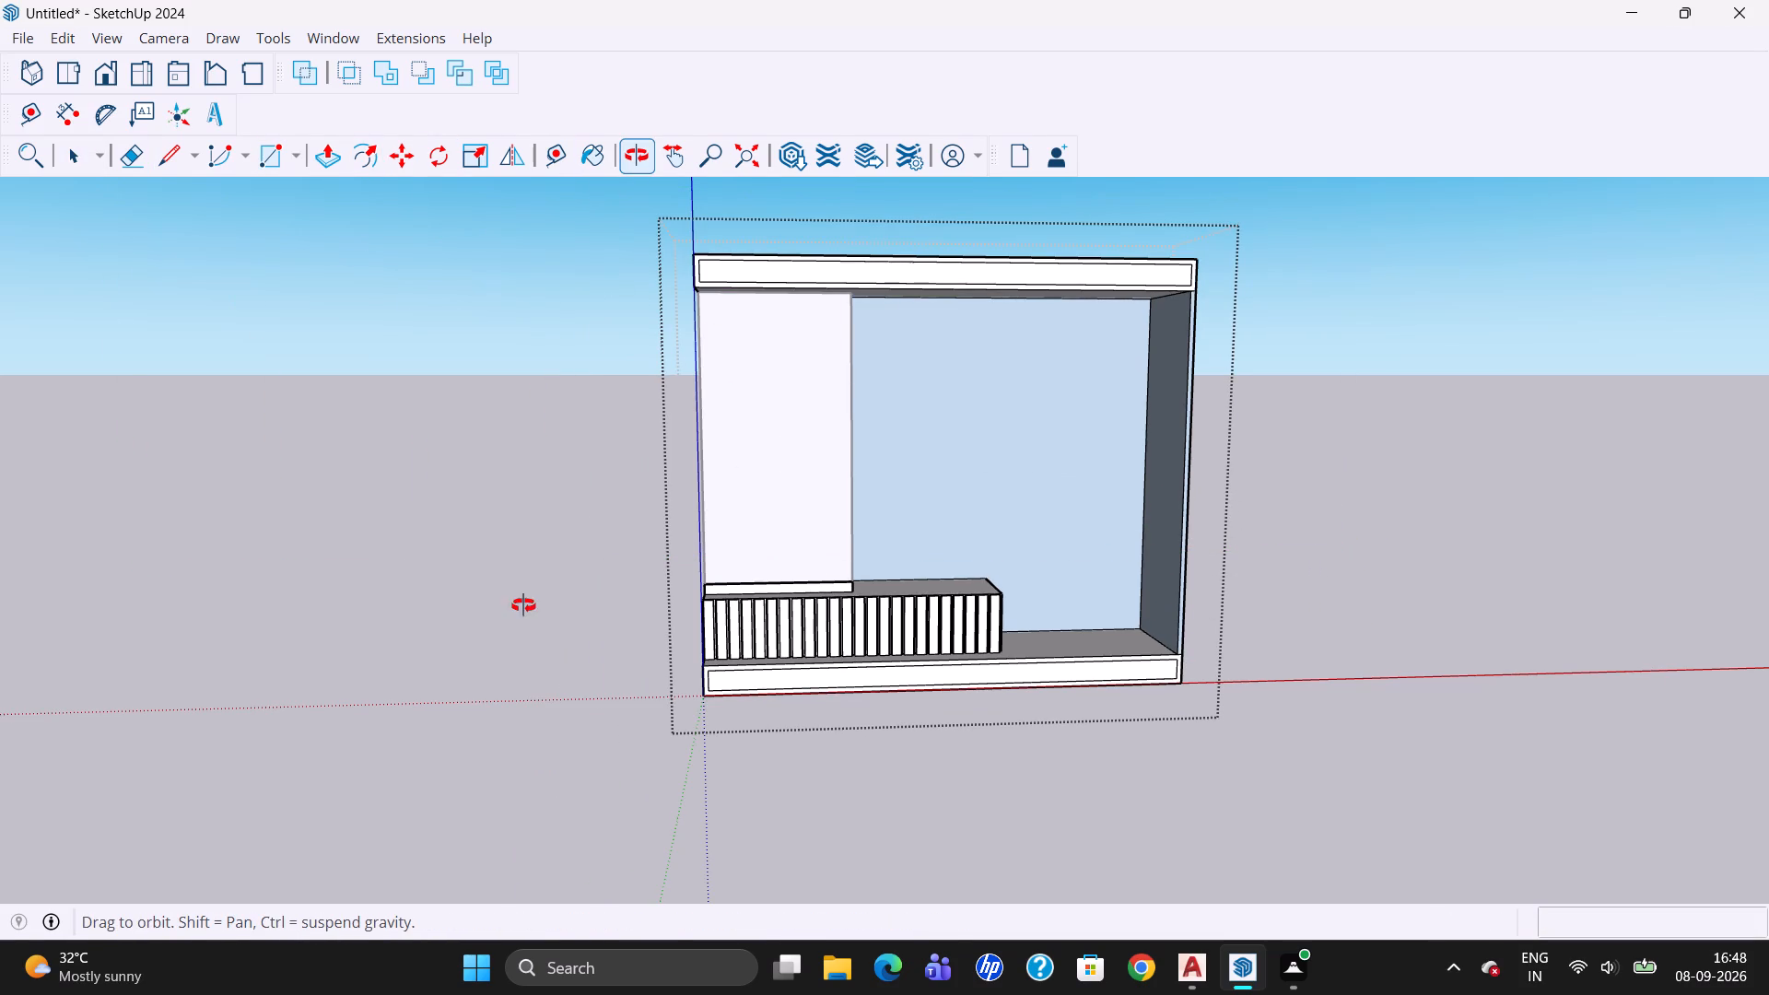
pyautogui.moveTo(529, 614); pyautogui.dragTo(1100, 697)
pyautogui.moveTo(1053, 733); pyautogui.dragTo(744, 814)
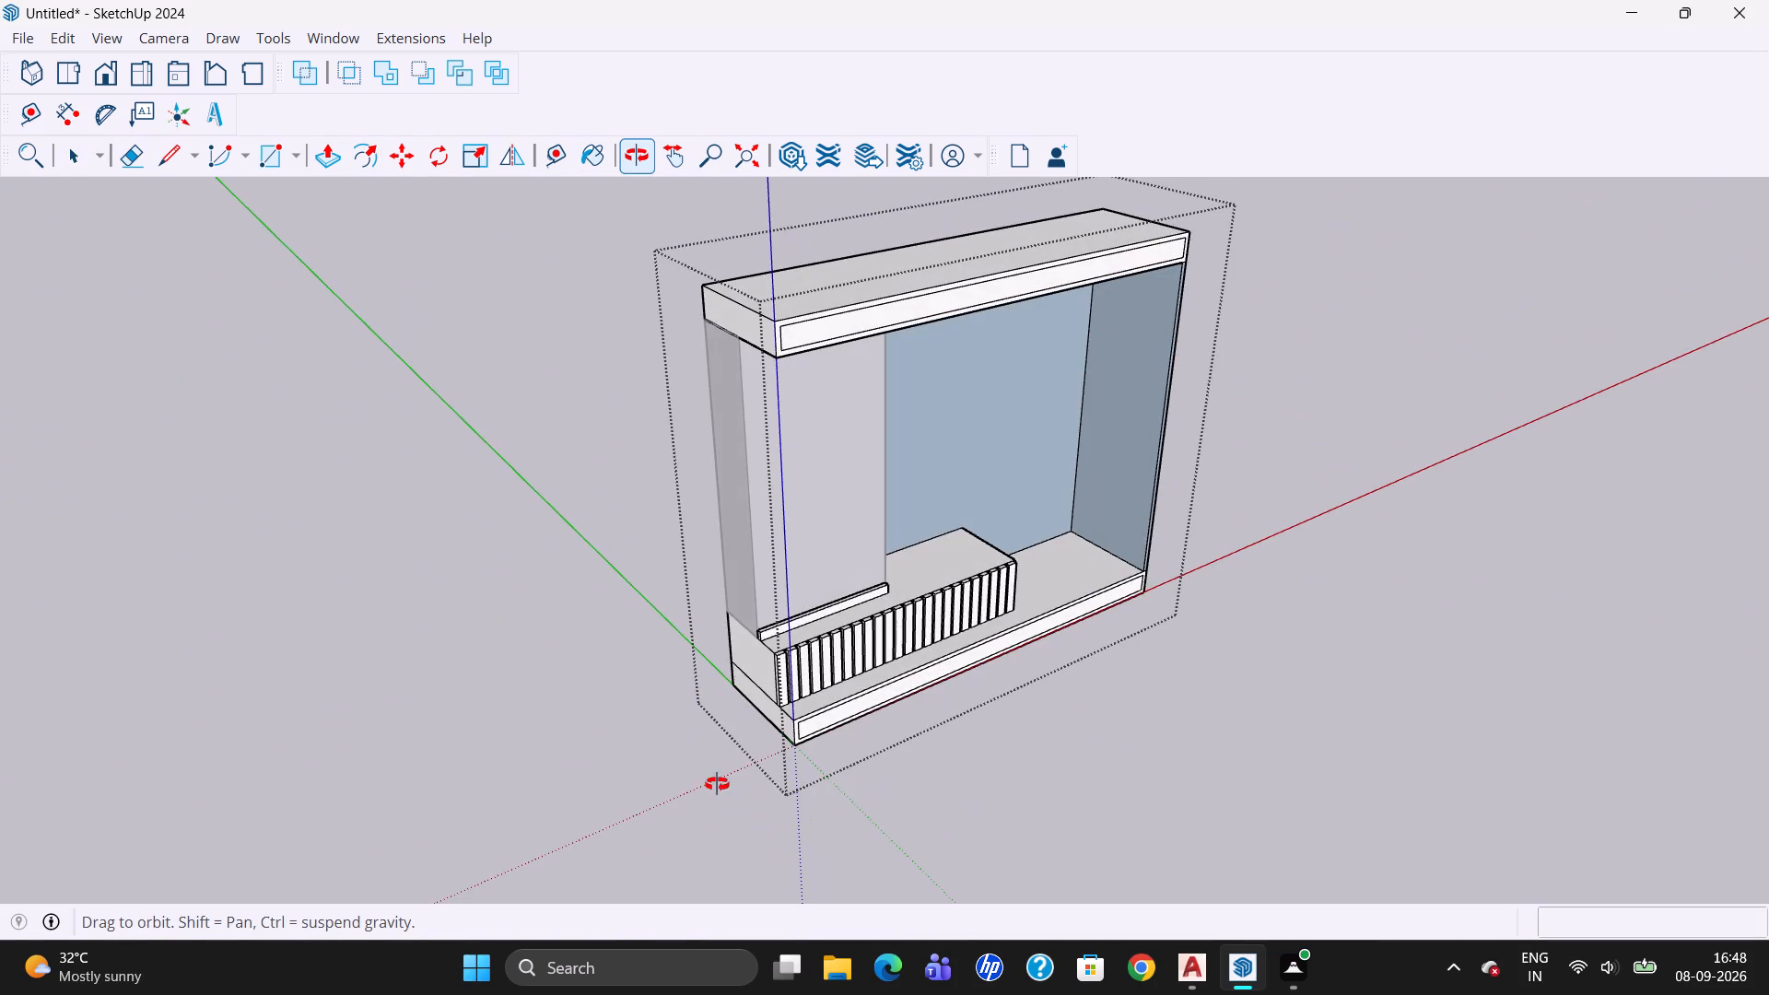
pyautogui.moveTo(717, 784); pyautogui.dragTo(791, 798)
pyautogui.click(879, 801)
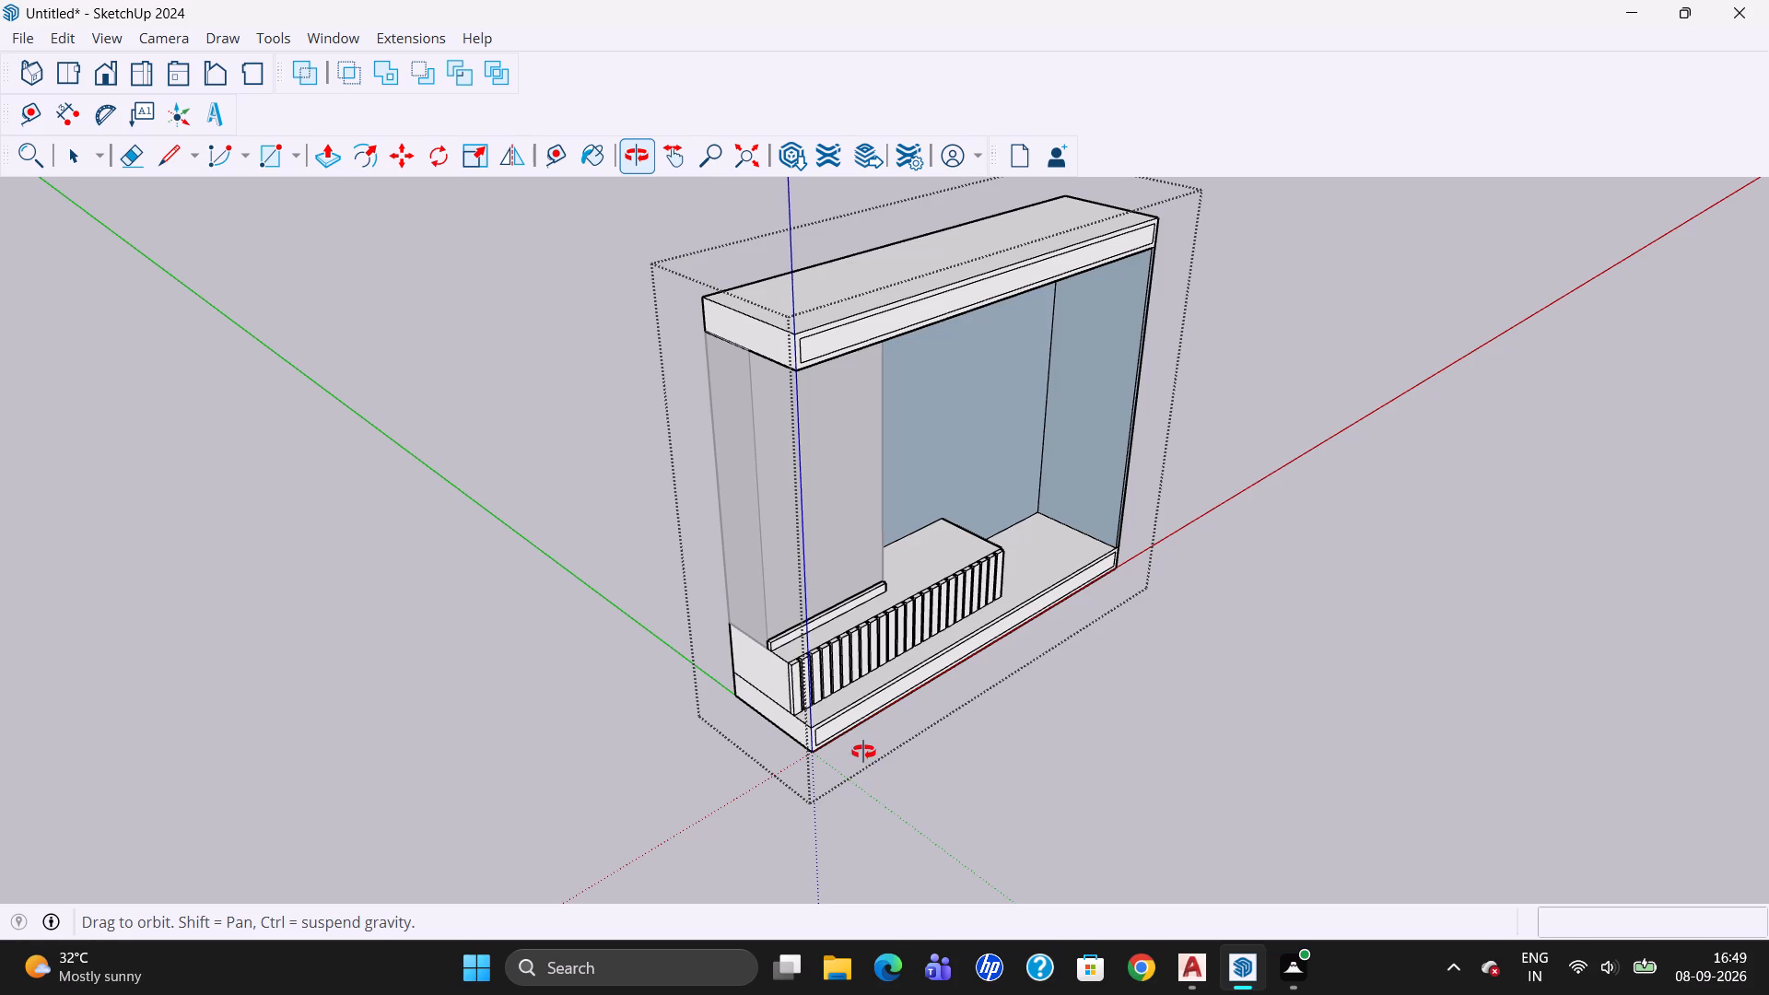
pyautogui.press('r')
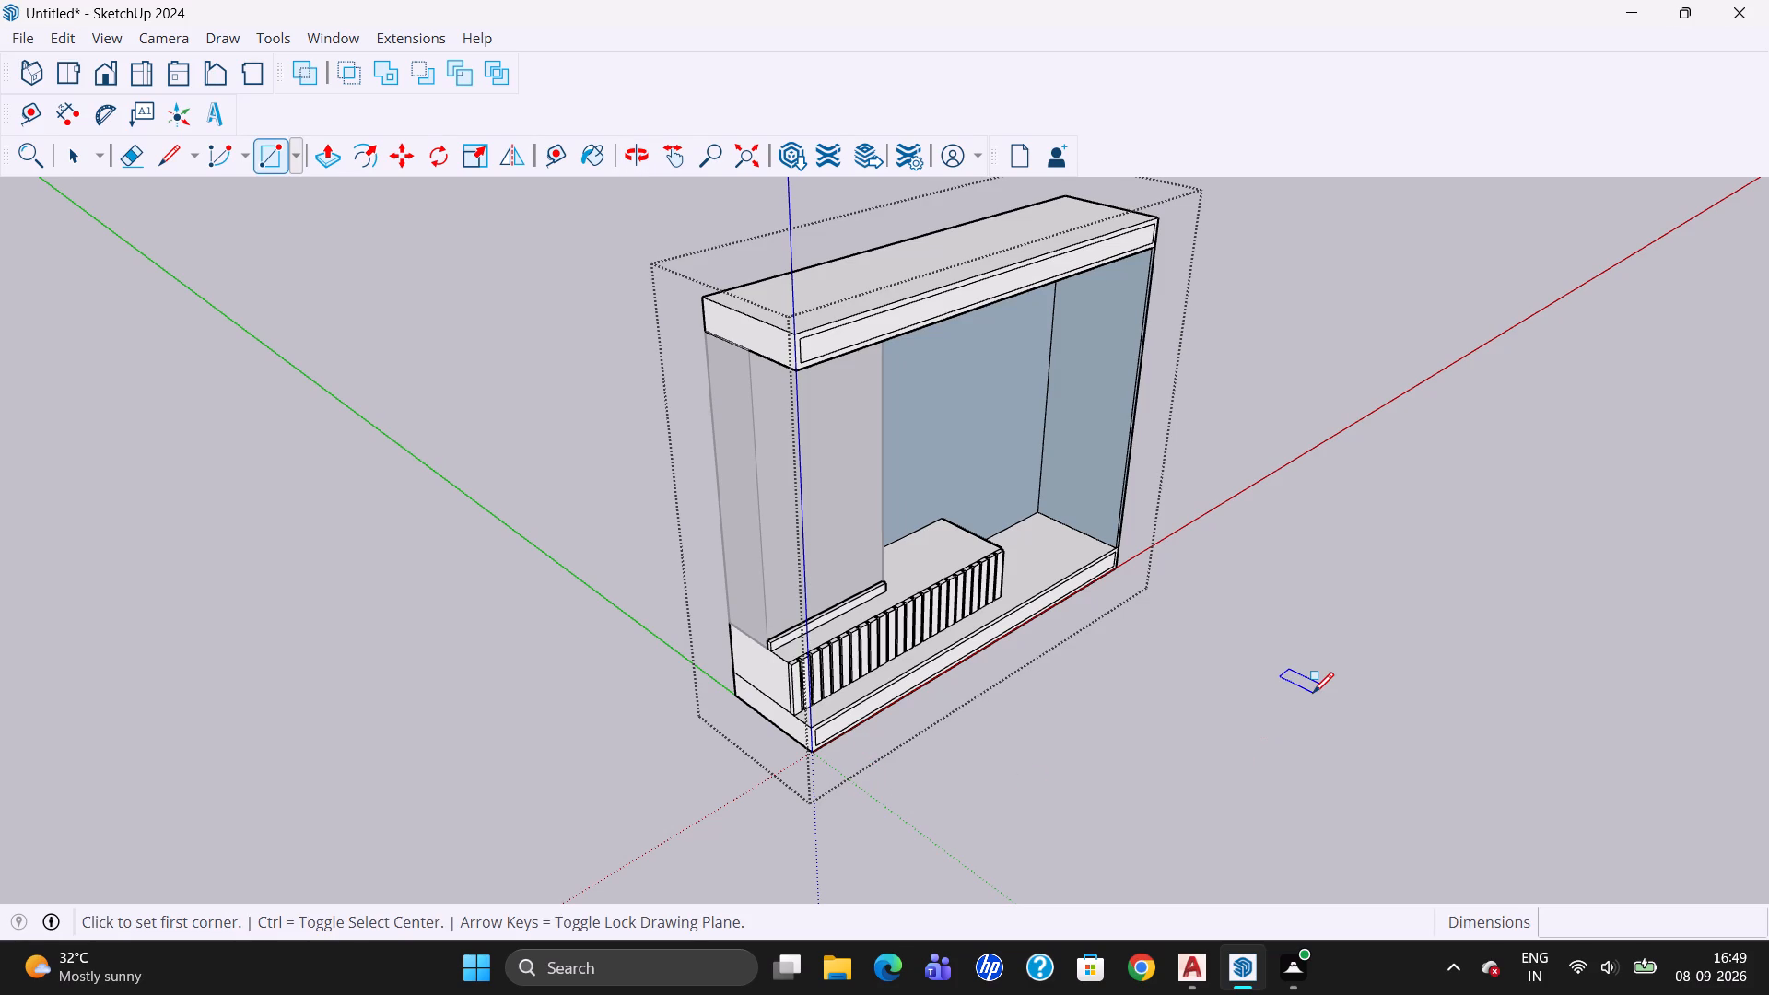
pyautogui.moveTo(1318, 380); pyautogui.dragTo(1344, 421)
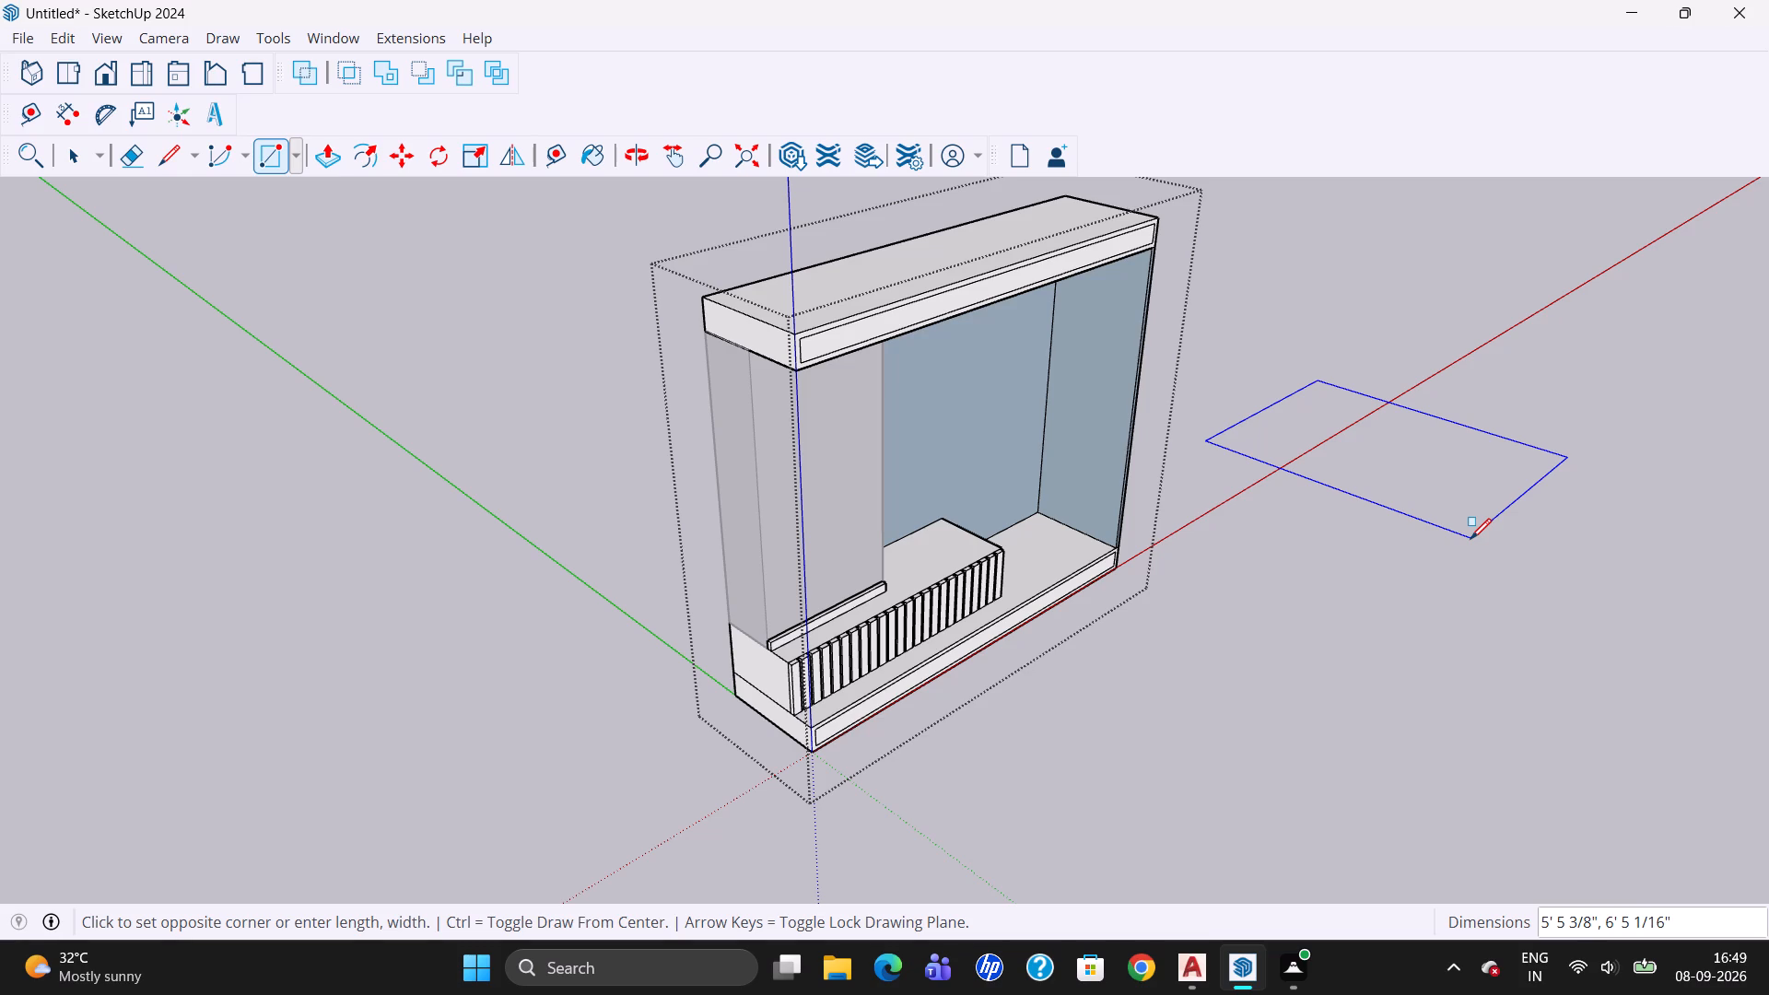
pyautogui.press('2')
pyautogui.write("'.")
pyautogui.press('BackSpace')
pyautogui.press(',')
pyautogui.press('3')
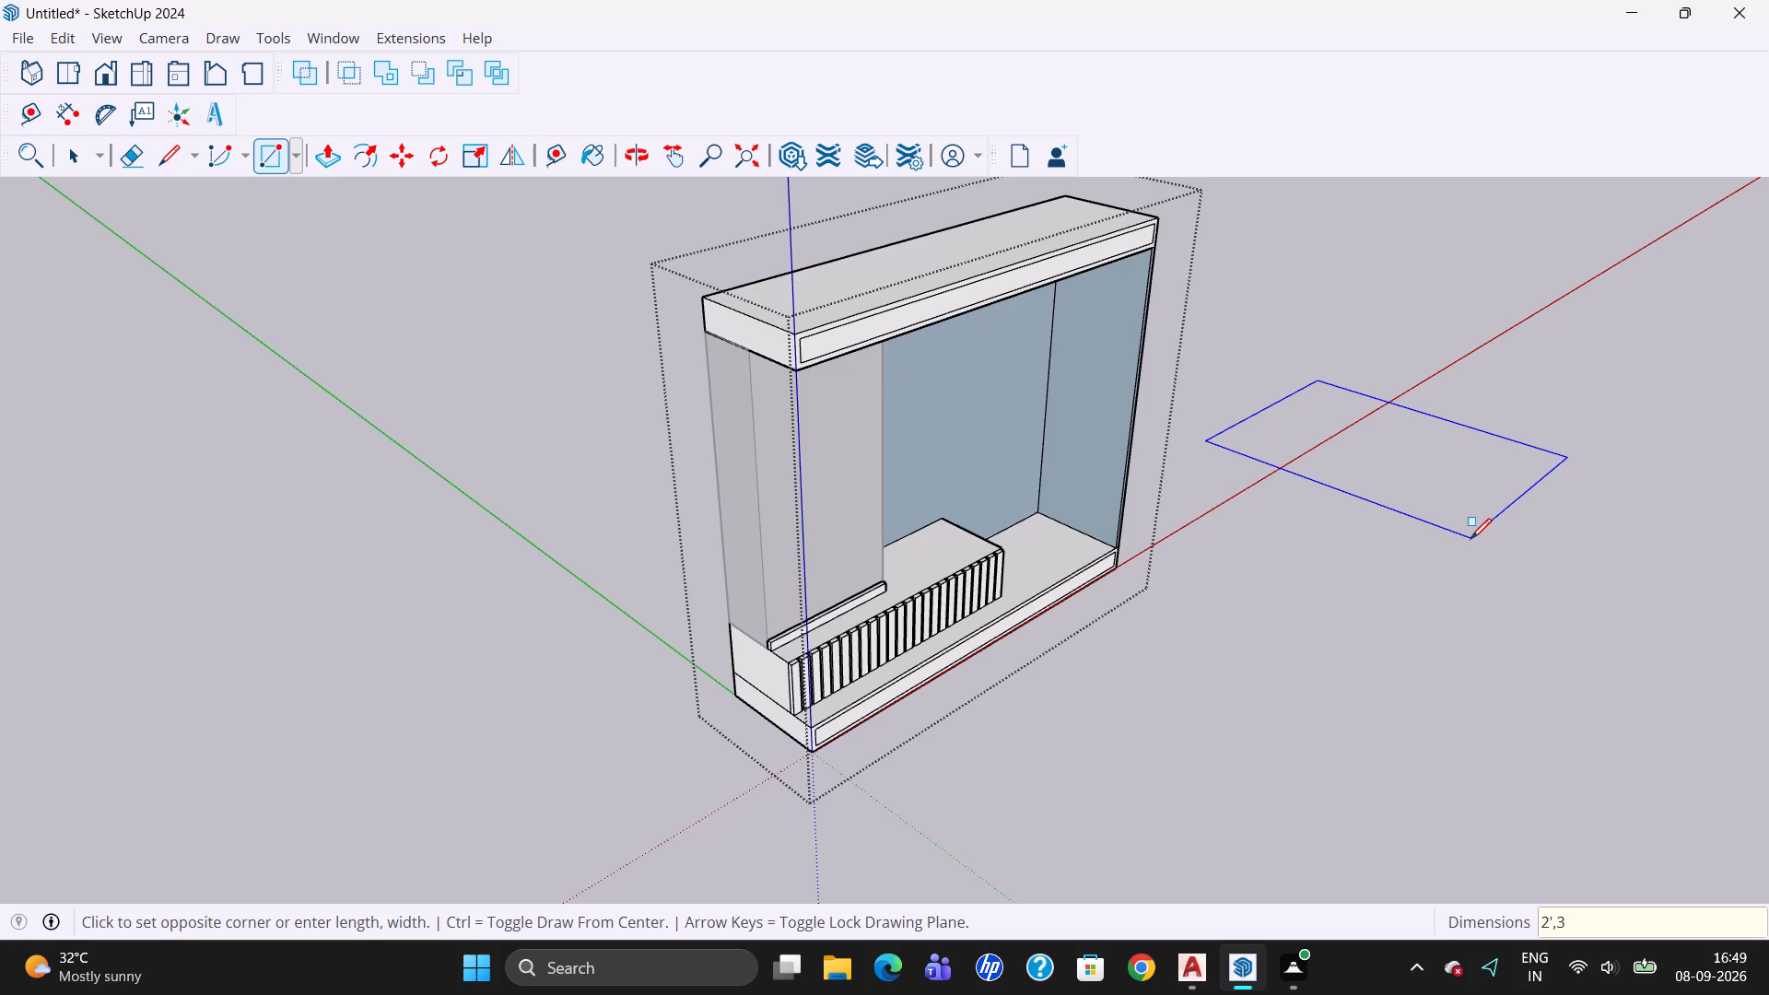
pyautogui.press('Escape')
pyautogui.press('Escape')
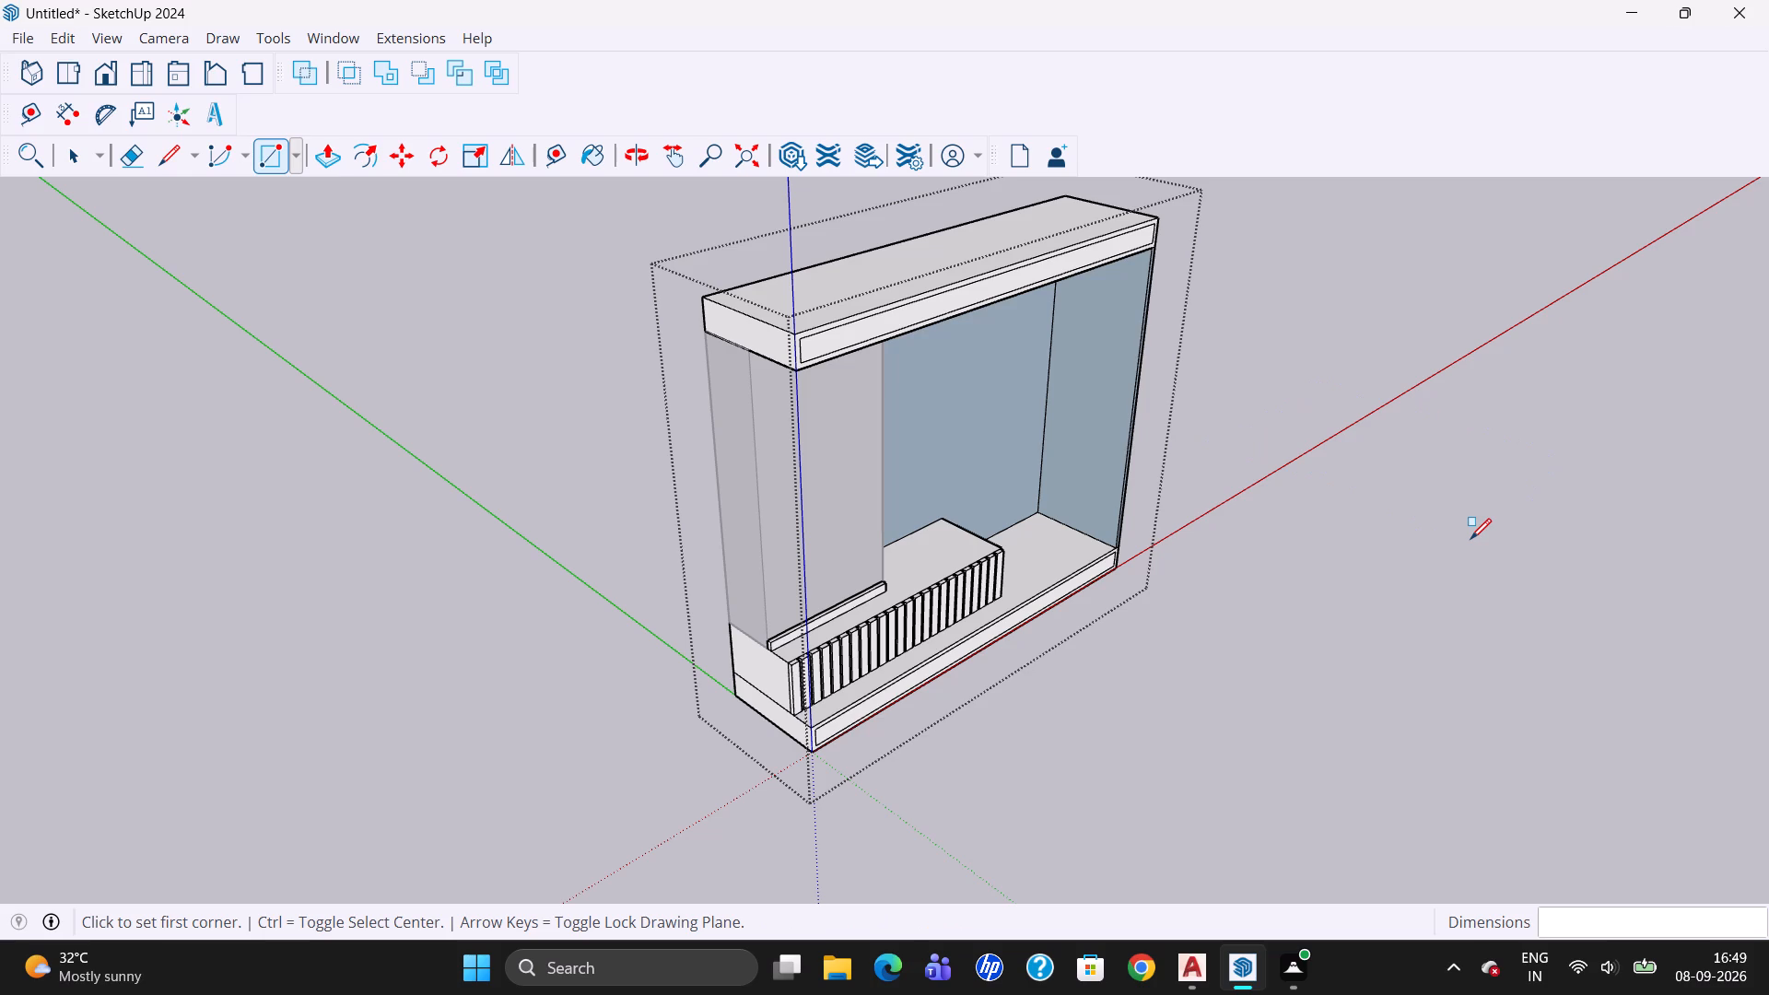
# Draw a 3'4" by 2' rectangle on the ground beside the cabinet unit, near the red axis.
pyautogui.moveTo(1359, 368); pyautogui.dragTo(1398, 430)
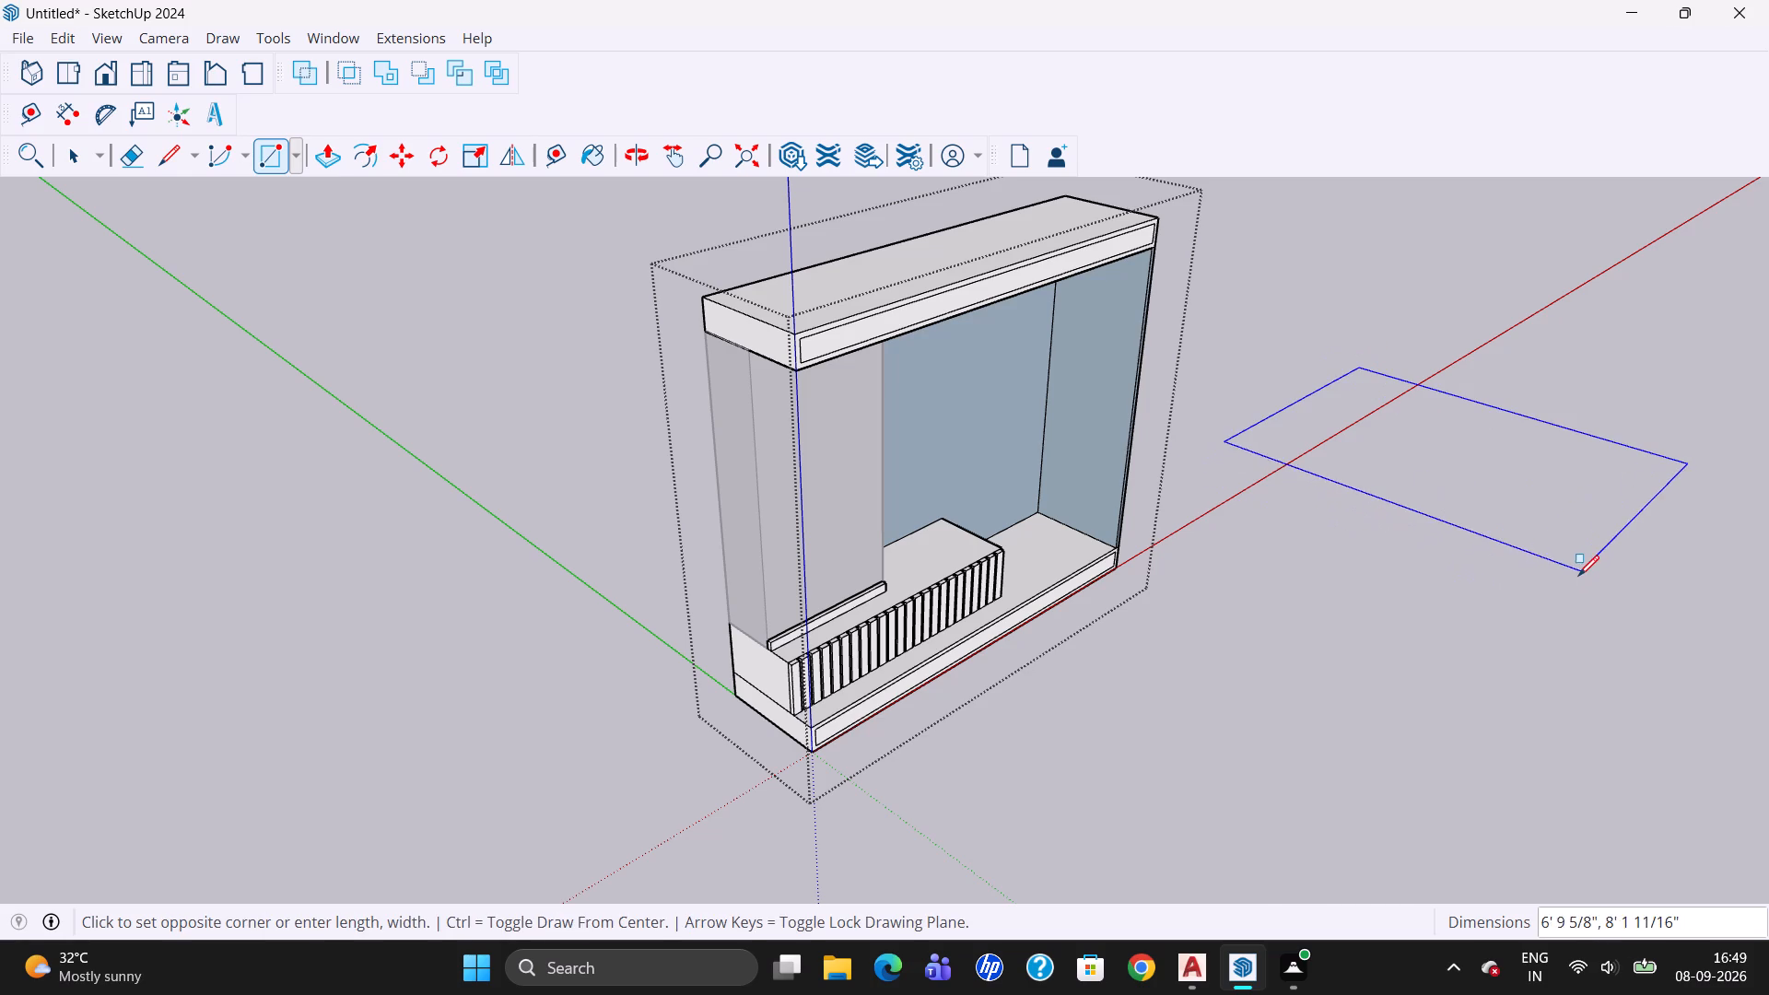
pyautogui.write("3'")
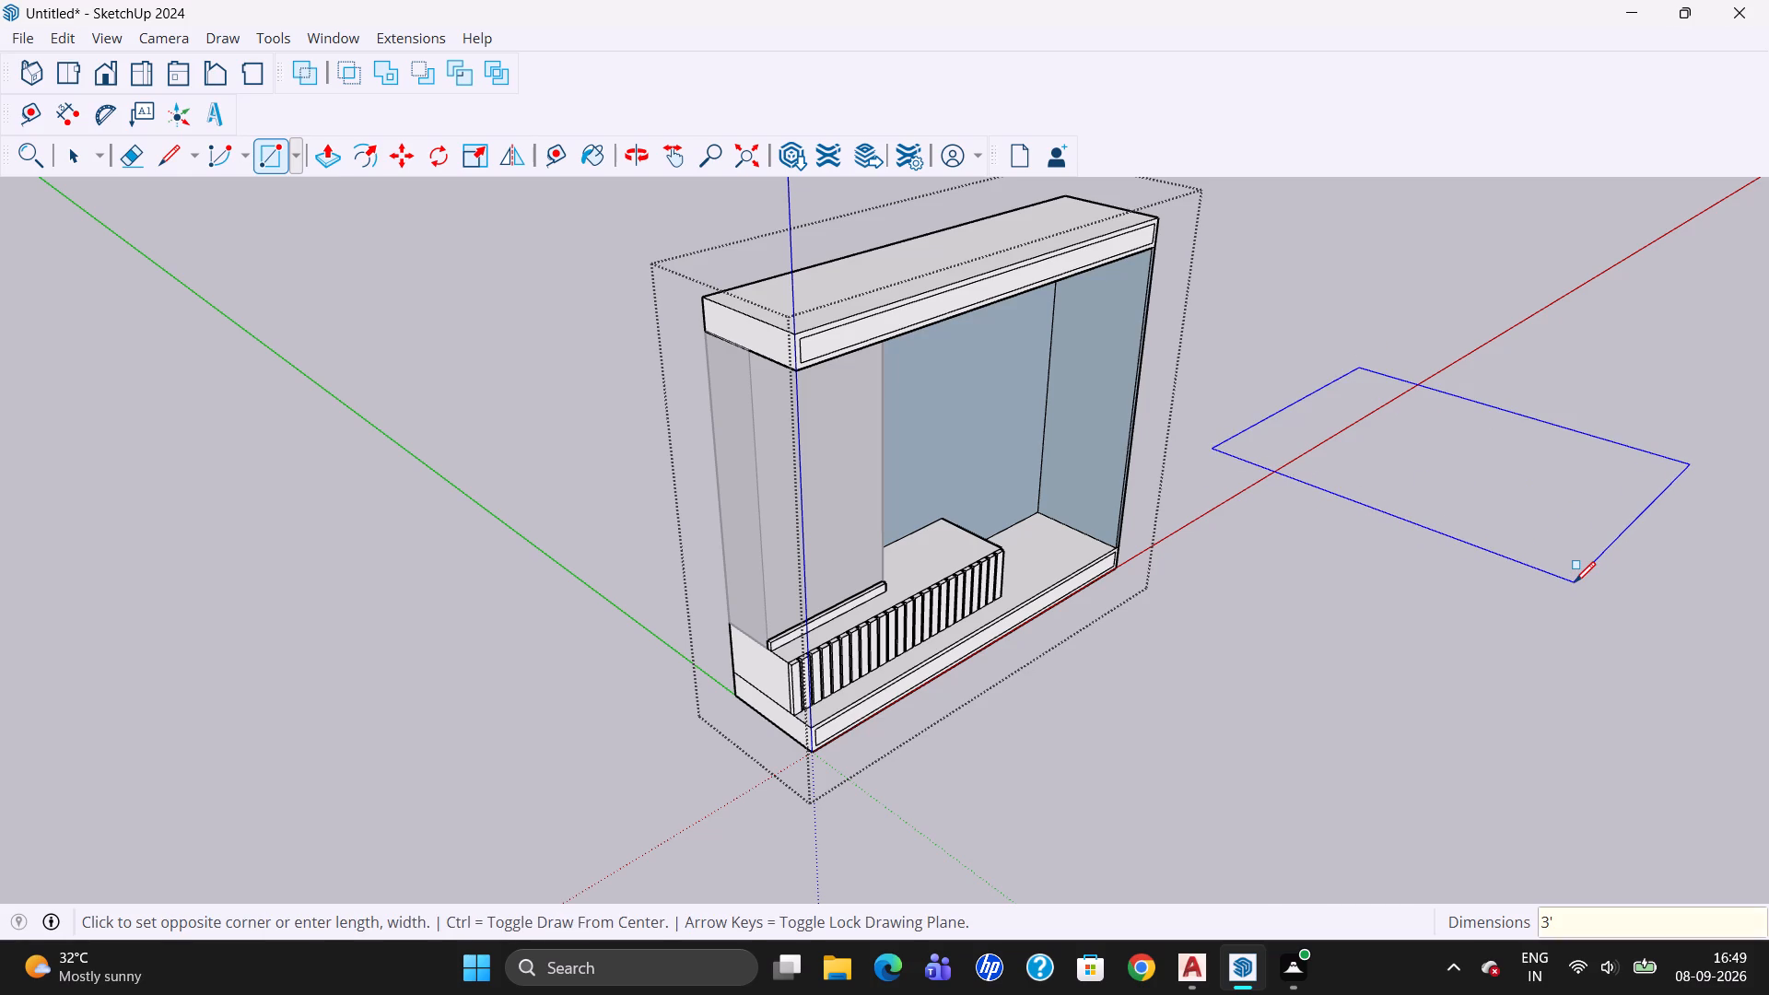
pyautogui.write('4",')
pyautogui.press('1')
pyautogui.press('BackSpace')
pyautogui.write("2'")
pyautogui.press('Return')
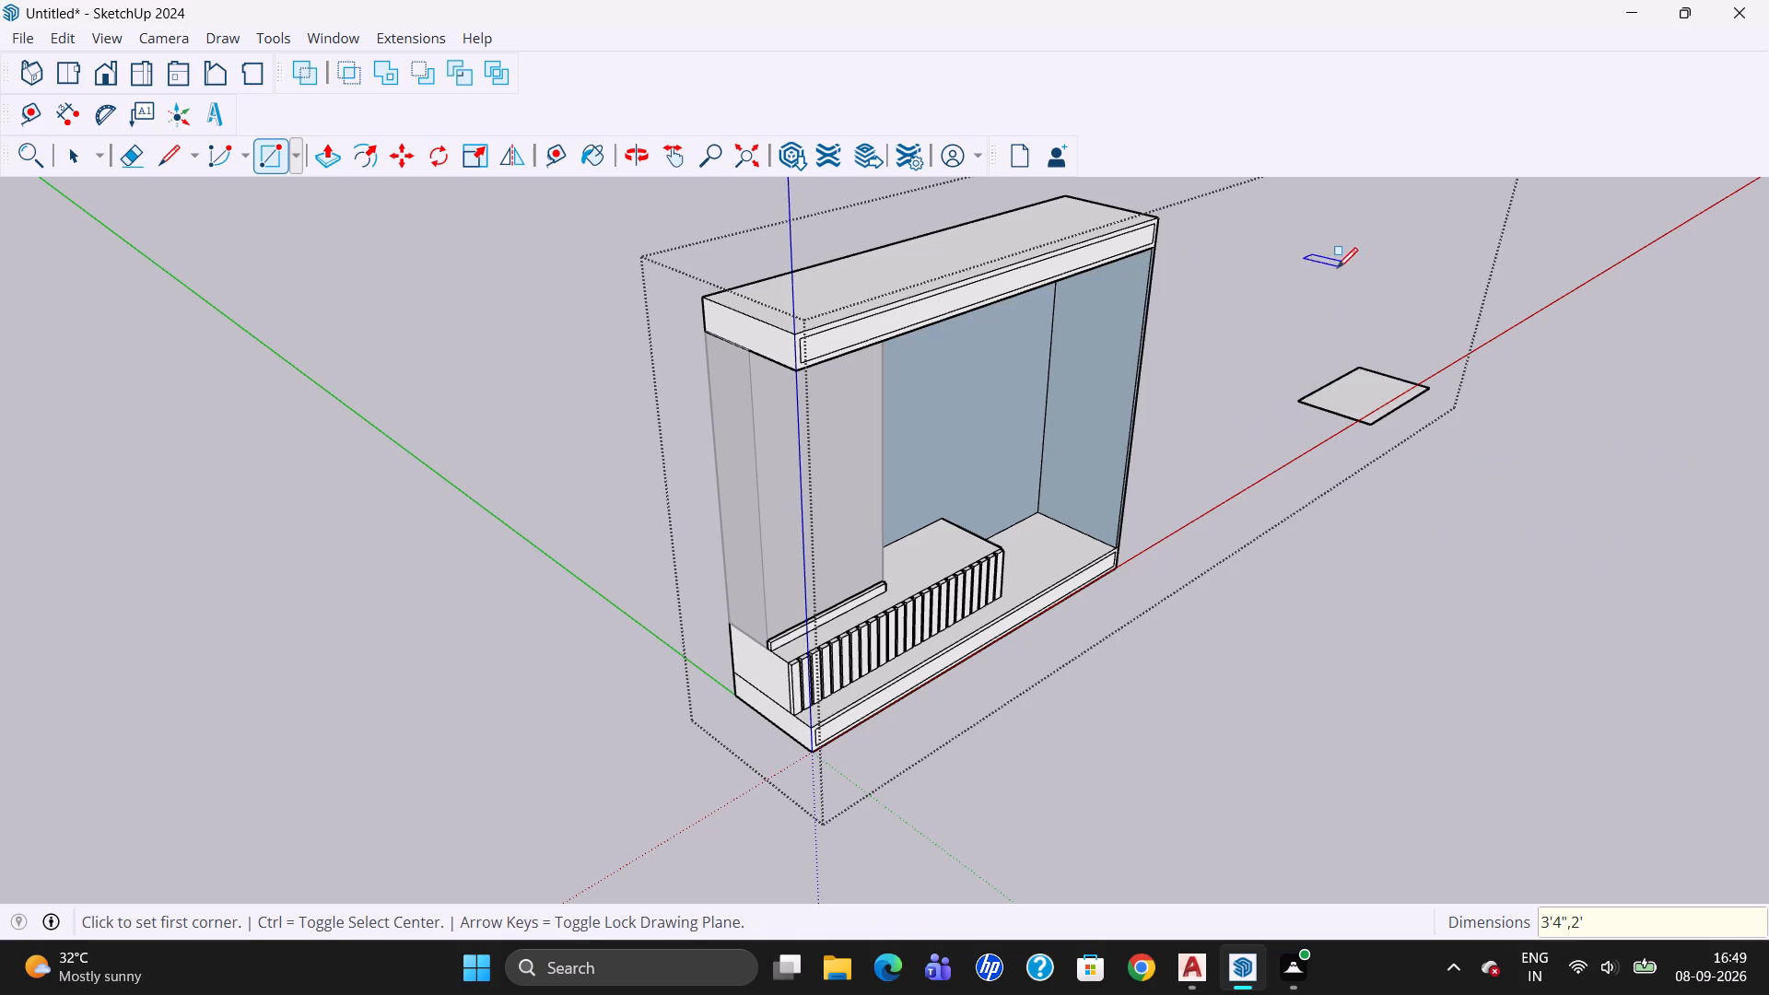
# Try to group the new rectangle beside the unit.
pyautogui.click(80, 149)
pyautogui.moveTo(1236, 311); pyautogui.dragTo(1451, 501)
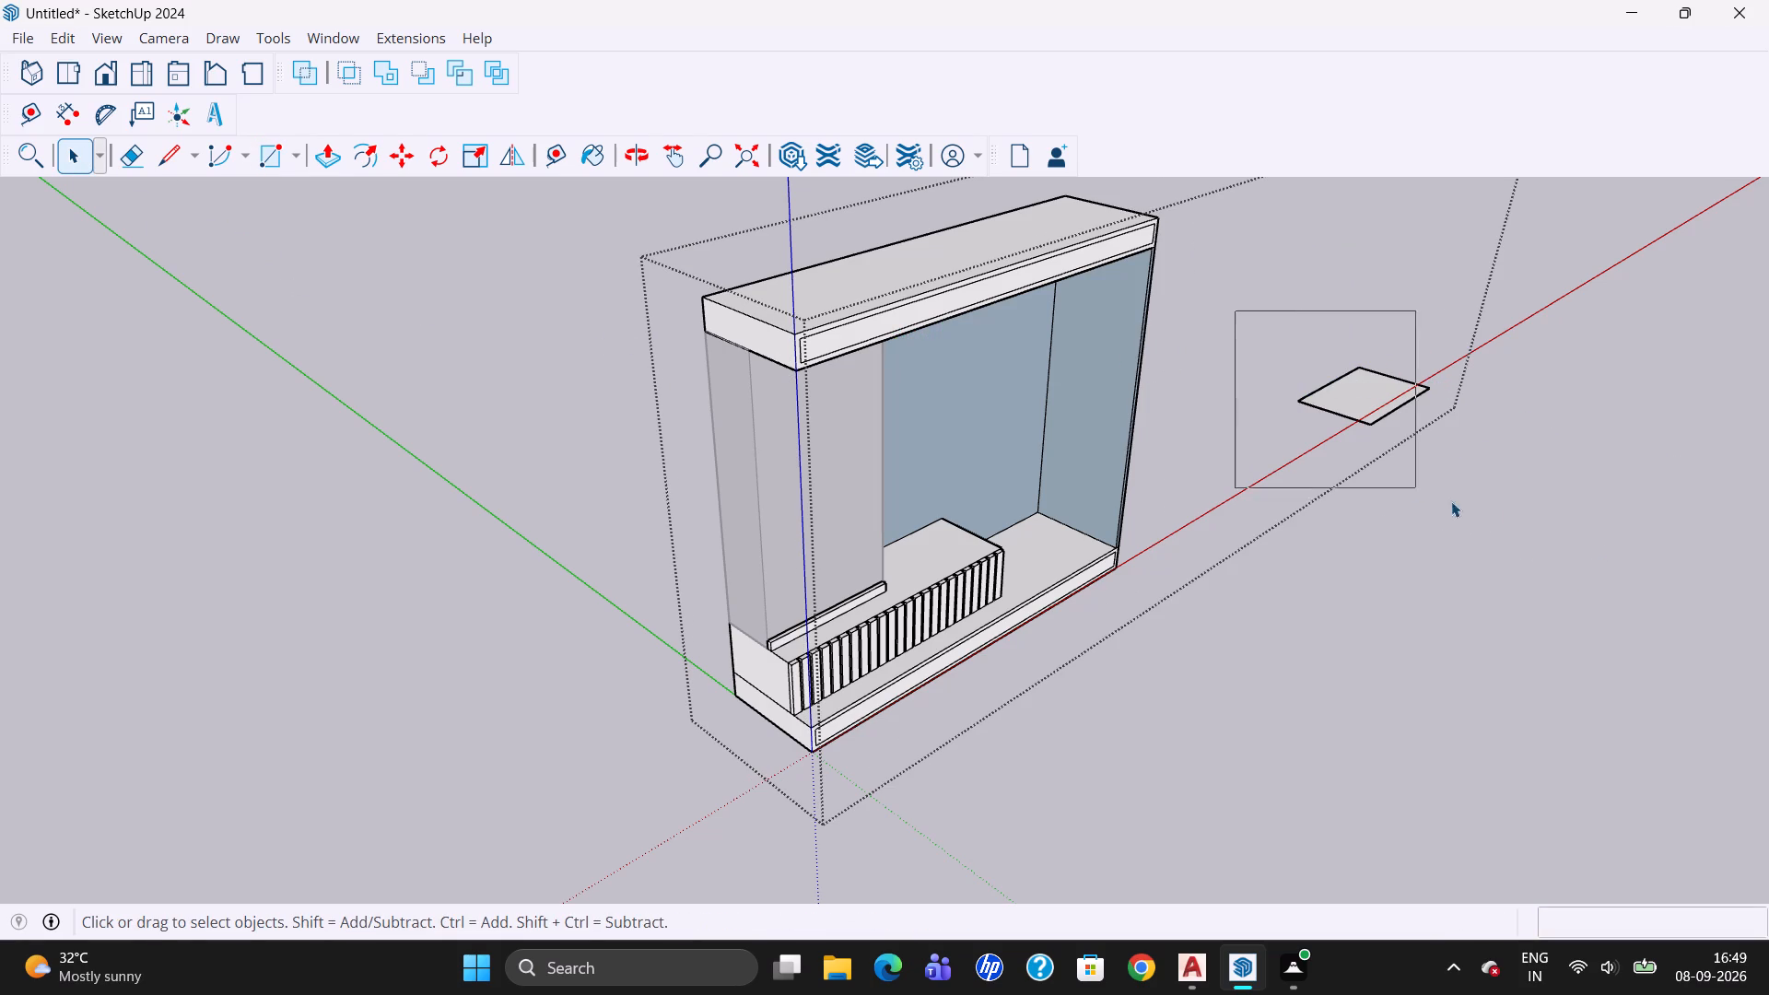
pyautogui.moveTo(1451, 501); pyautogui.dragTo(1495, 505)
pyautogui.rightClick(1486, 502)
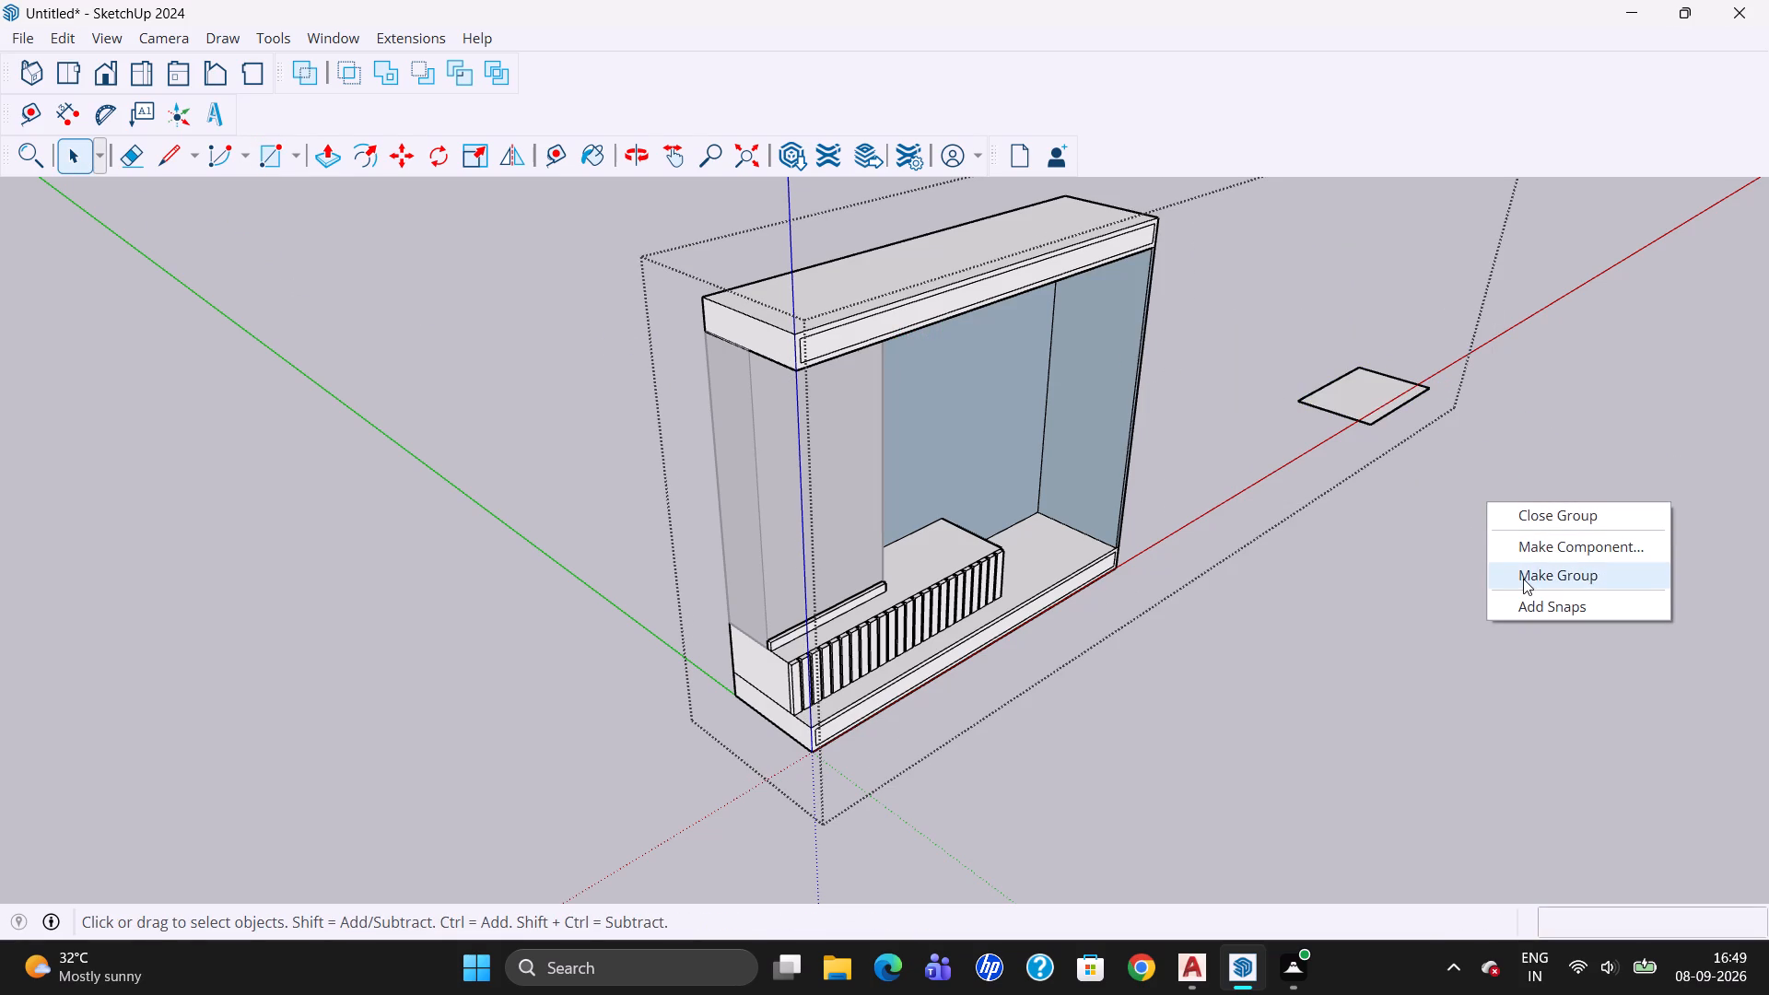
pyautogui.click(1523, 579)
# Extrude the rectangle's face up by 2" with Push/Pull to form a flat slab.
pyautogui.doubleClick(1374, 392)
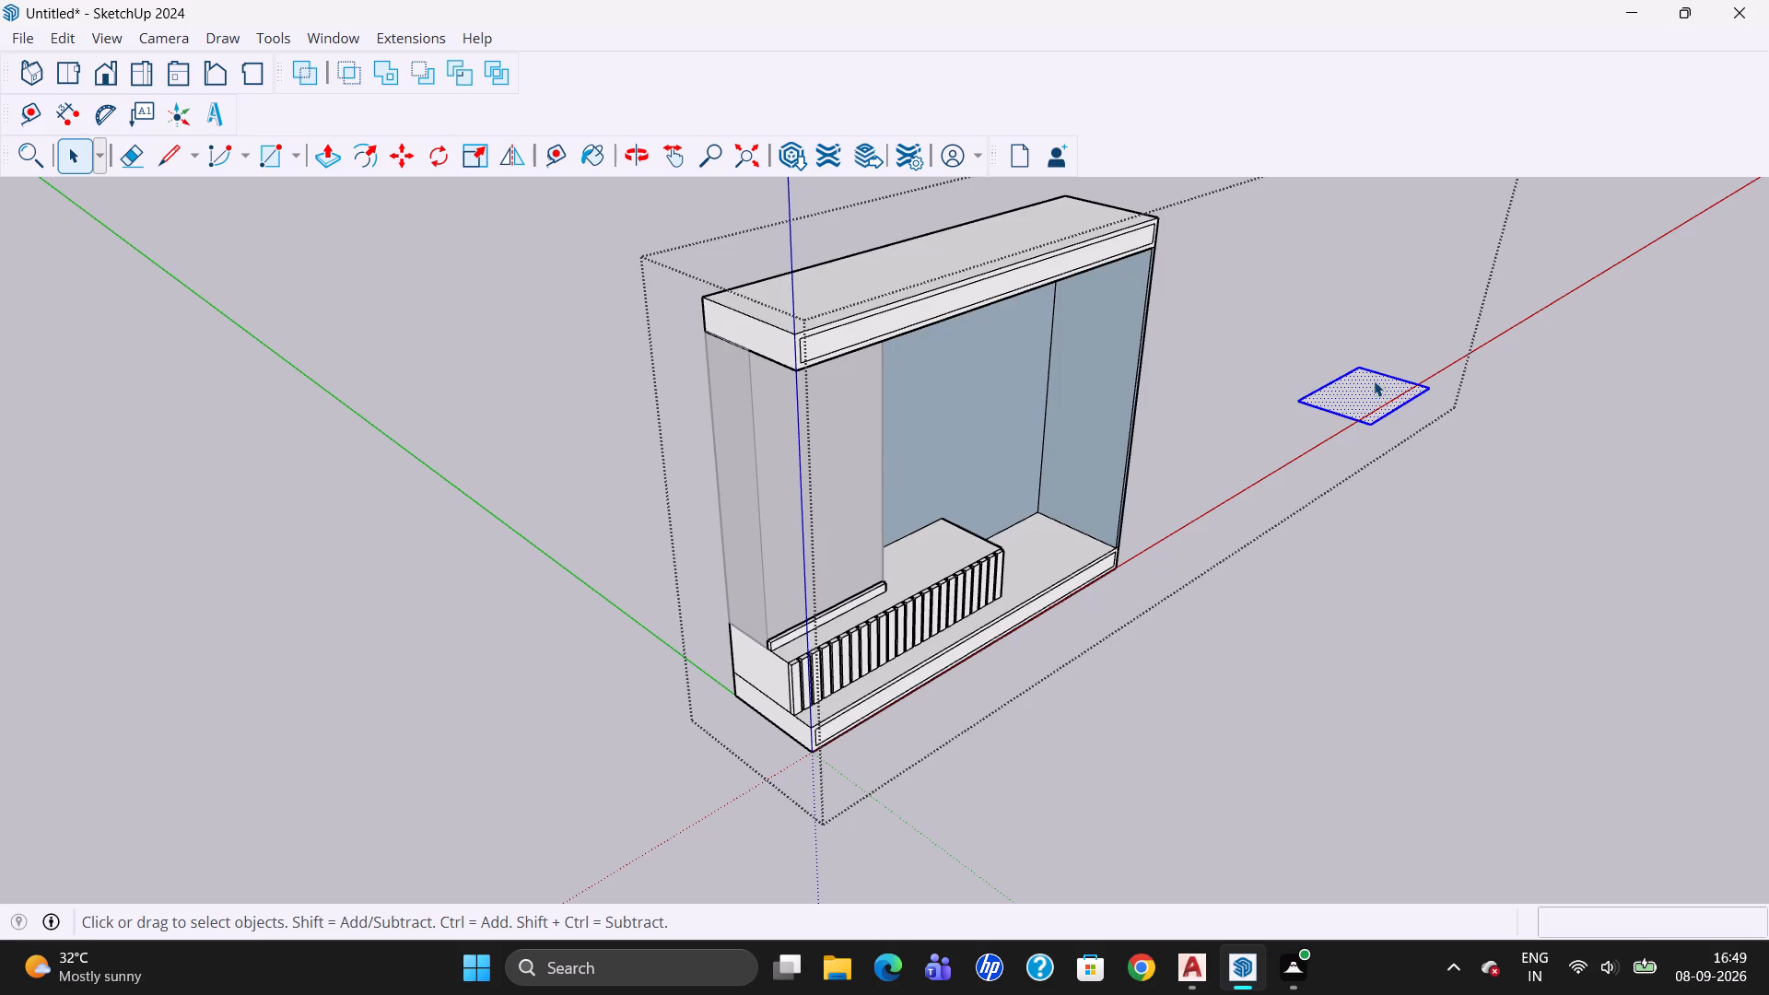
pyautogui.click(331, 151)
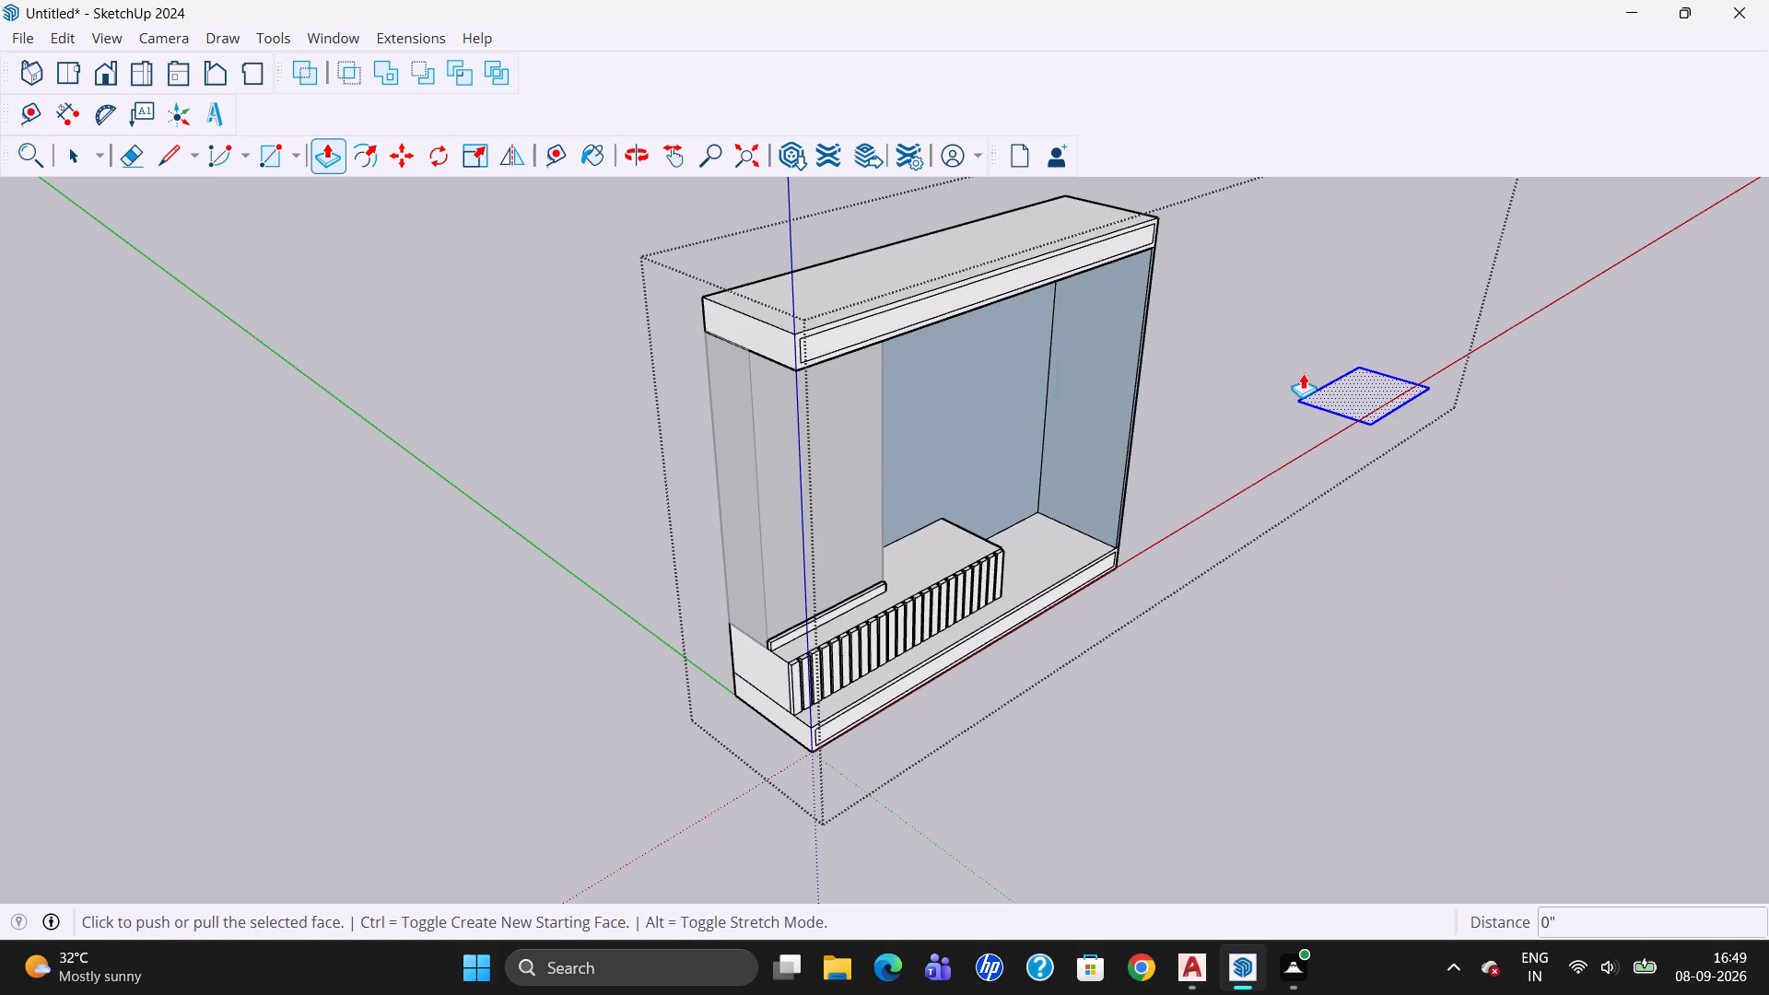
pyautogui.click(1365, 388)
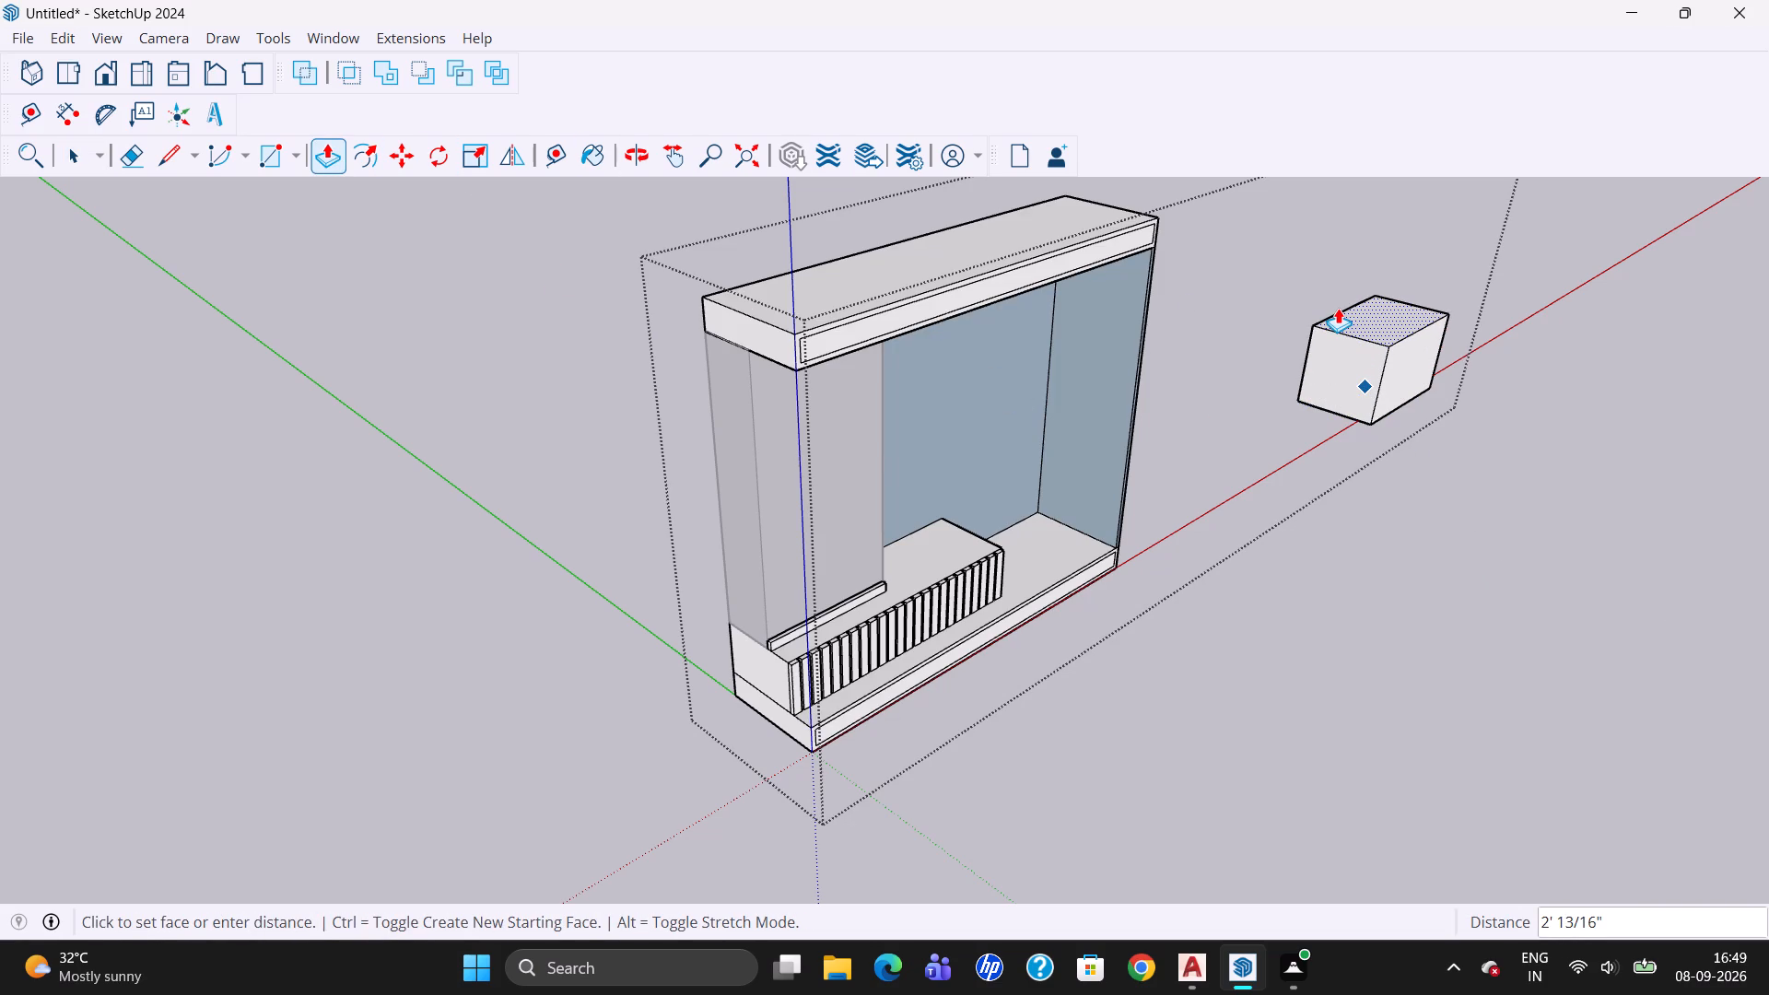
pyautogui.write('2"')
pyautogui.press('Return')
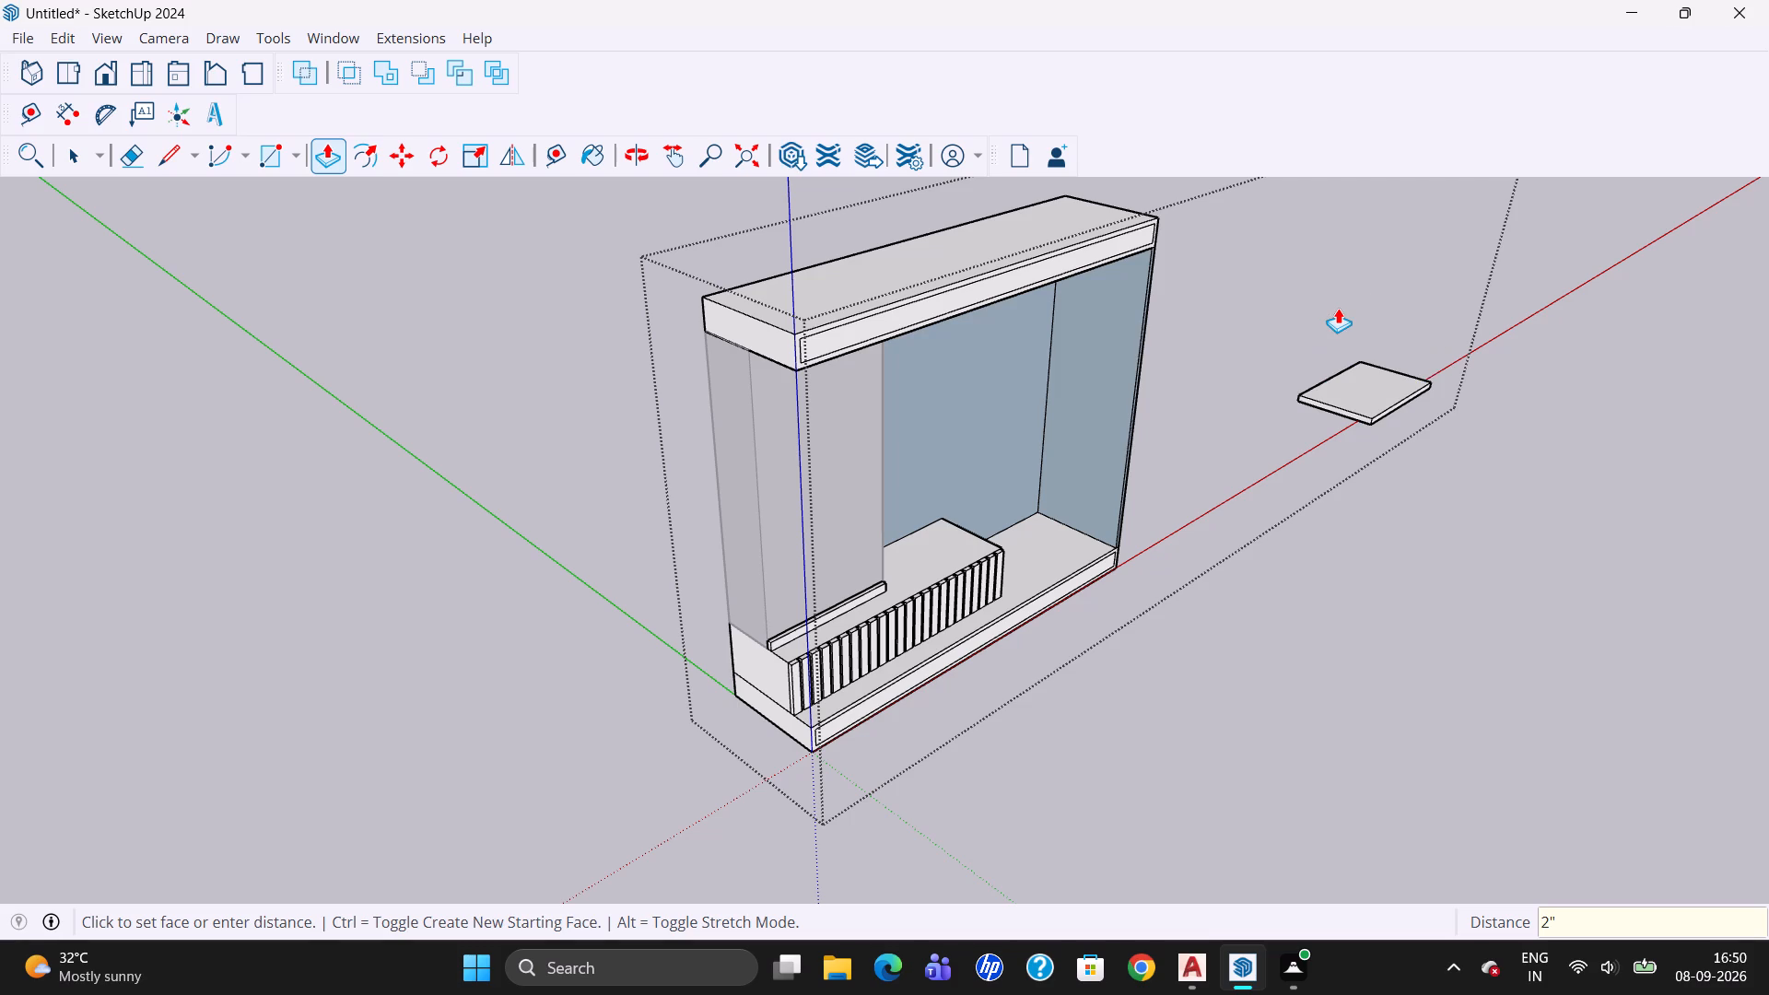
# Select the whole slab and move it by its front corner about 7' 6" along the red axis toward the unit.
pyautogui.scroll(1, 1512, 367)
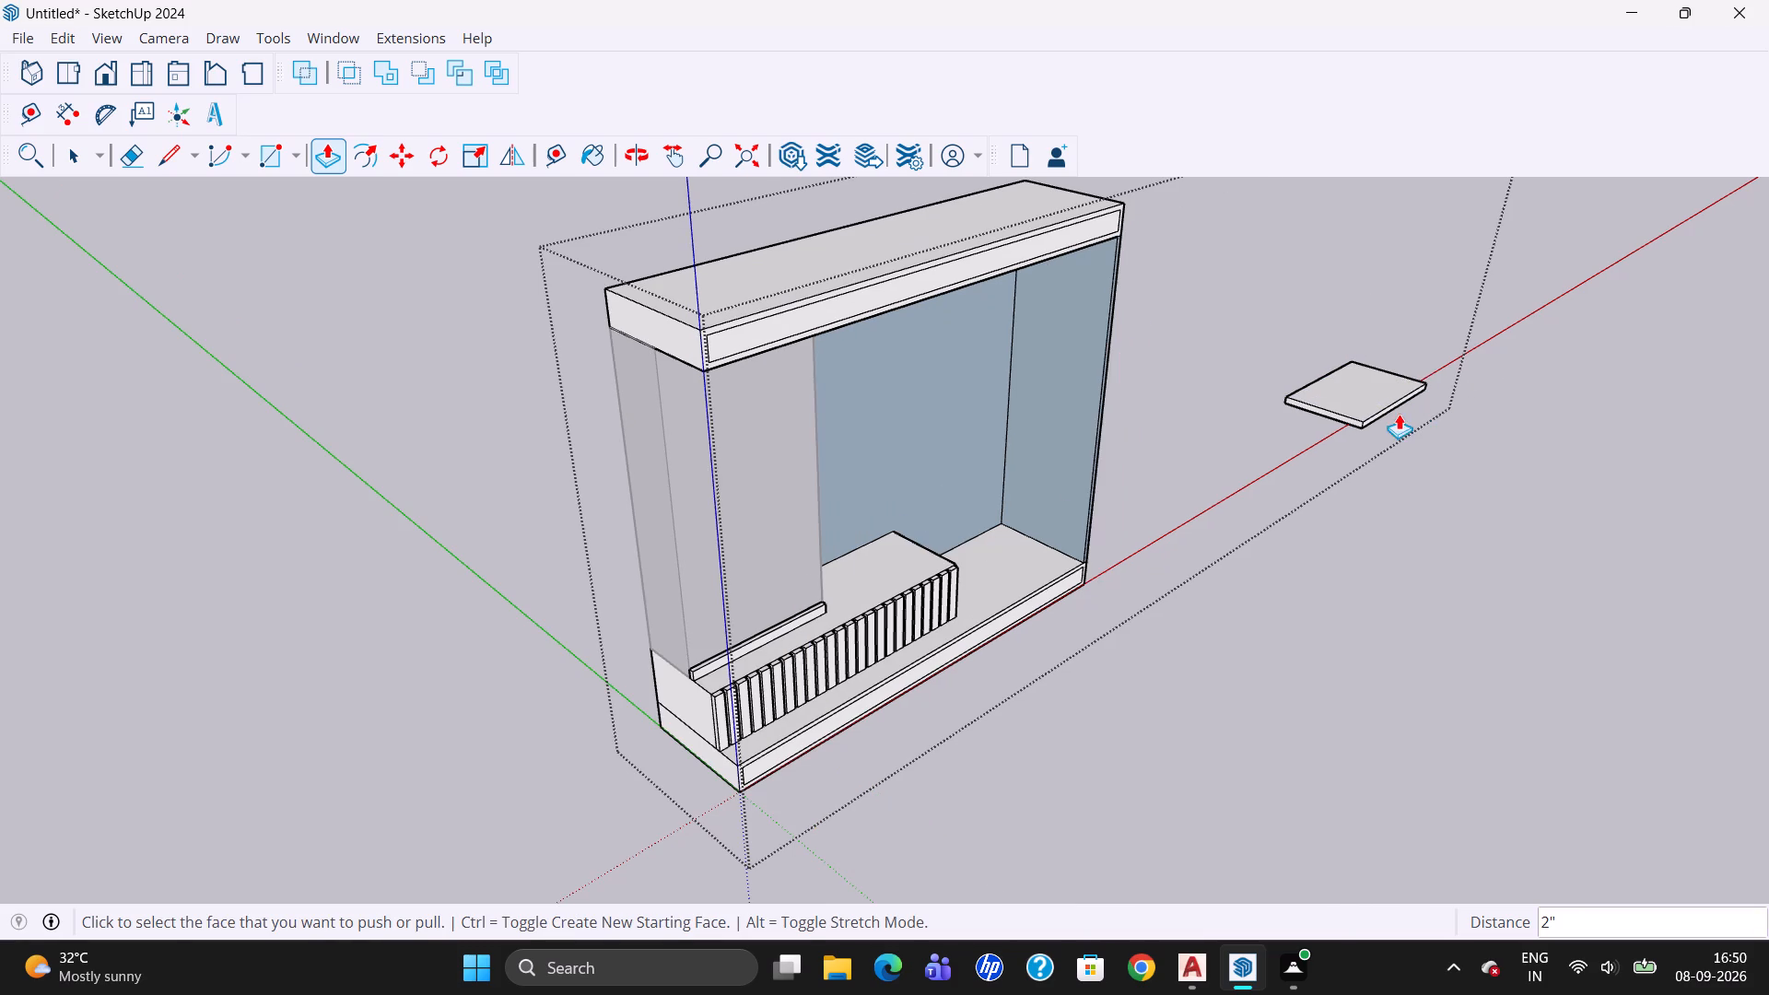
pyautogui.scroll(-2, 1495, 339)
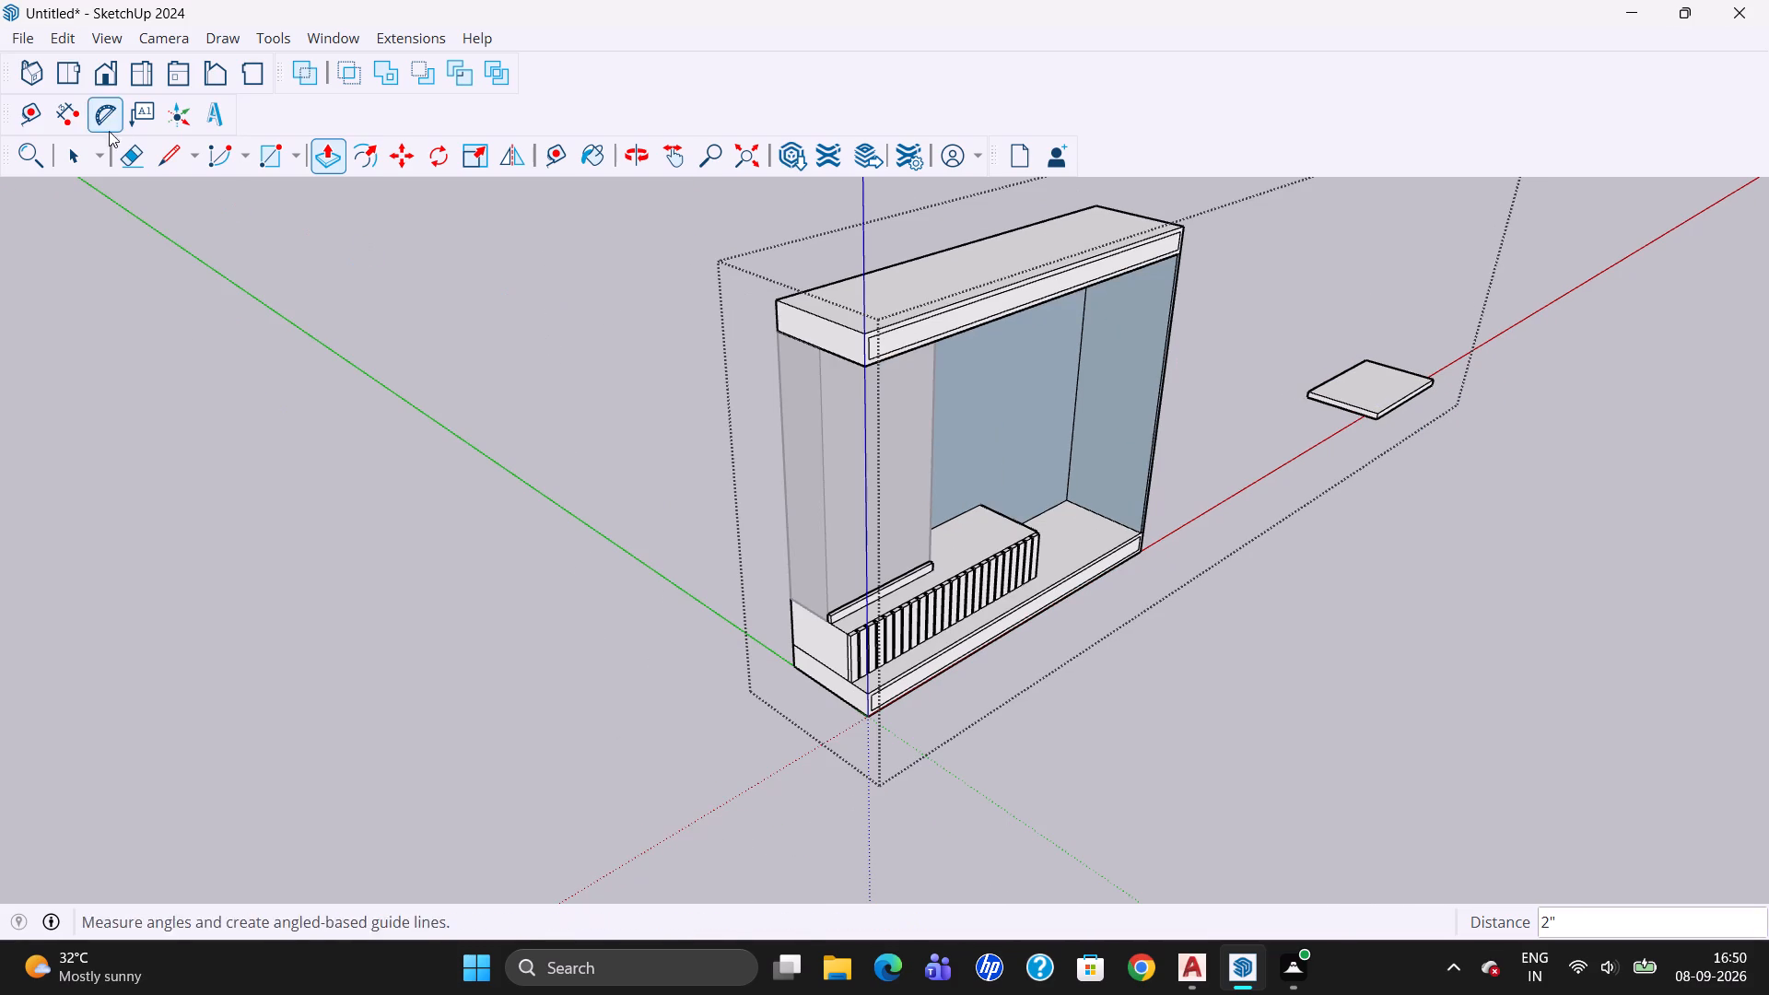
pyautogui.click(82, 150)
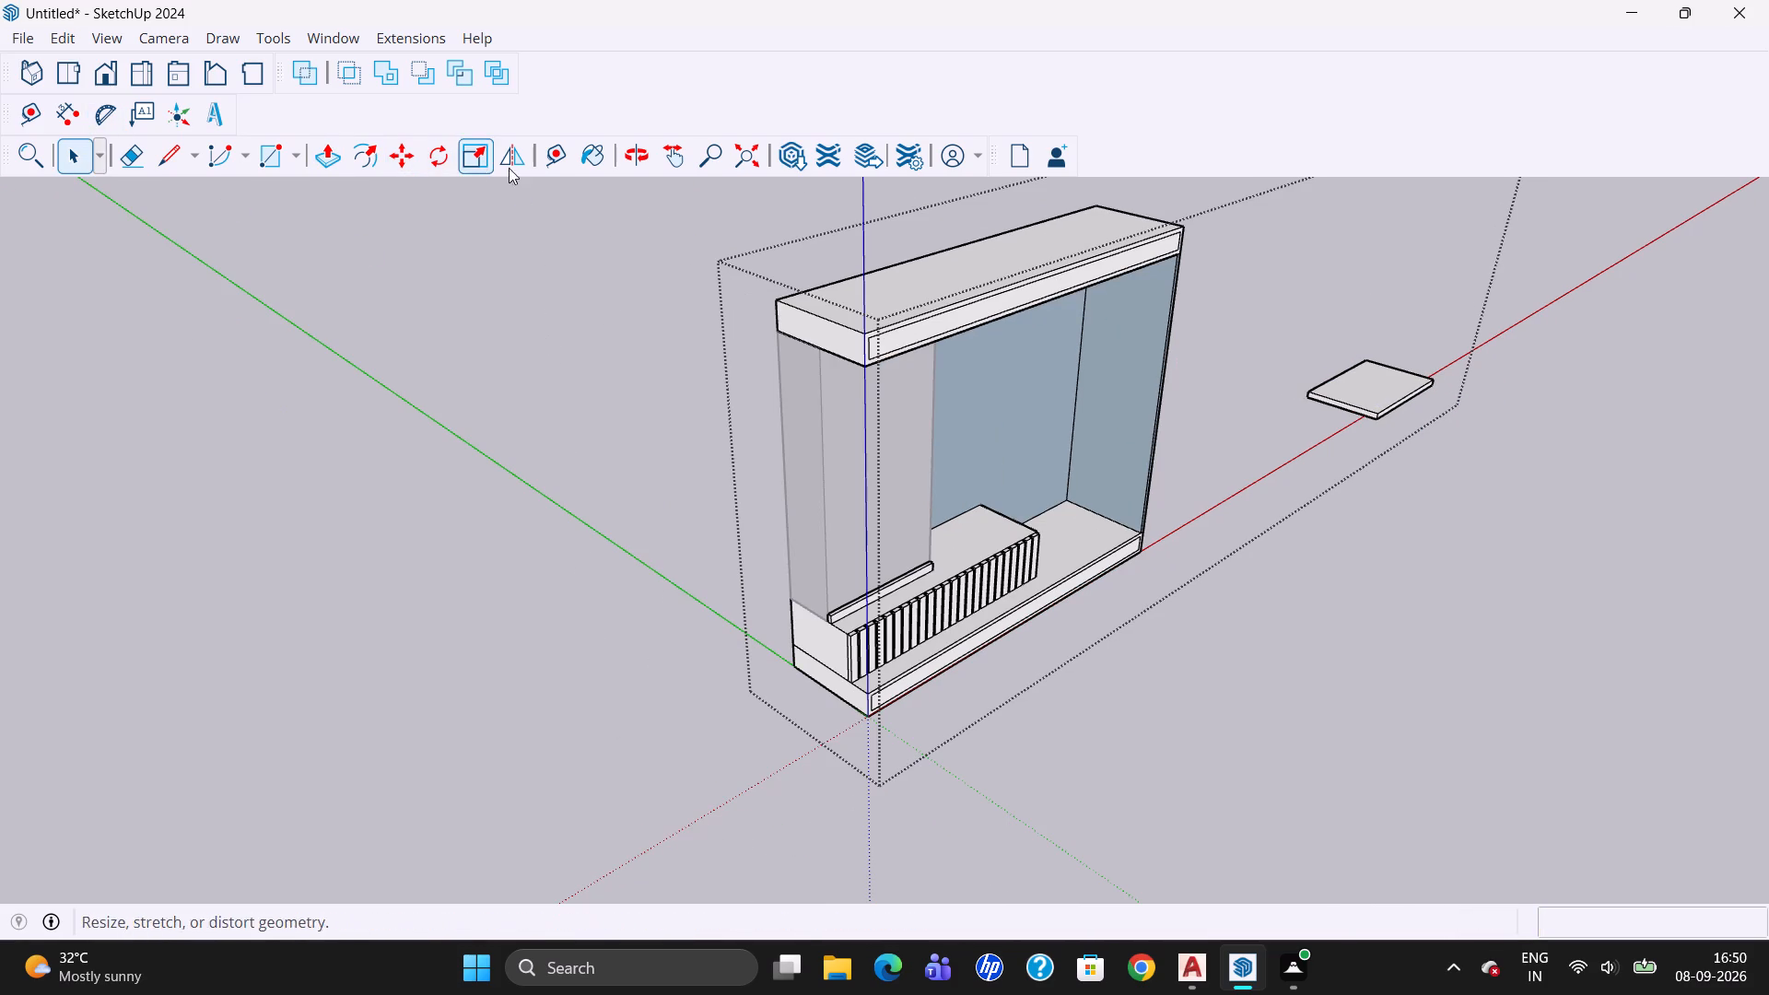
pyautogui.click(630, 161)
pyautogui.moveTo(1388, 430); pyautogui.dragTo(960, 596)
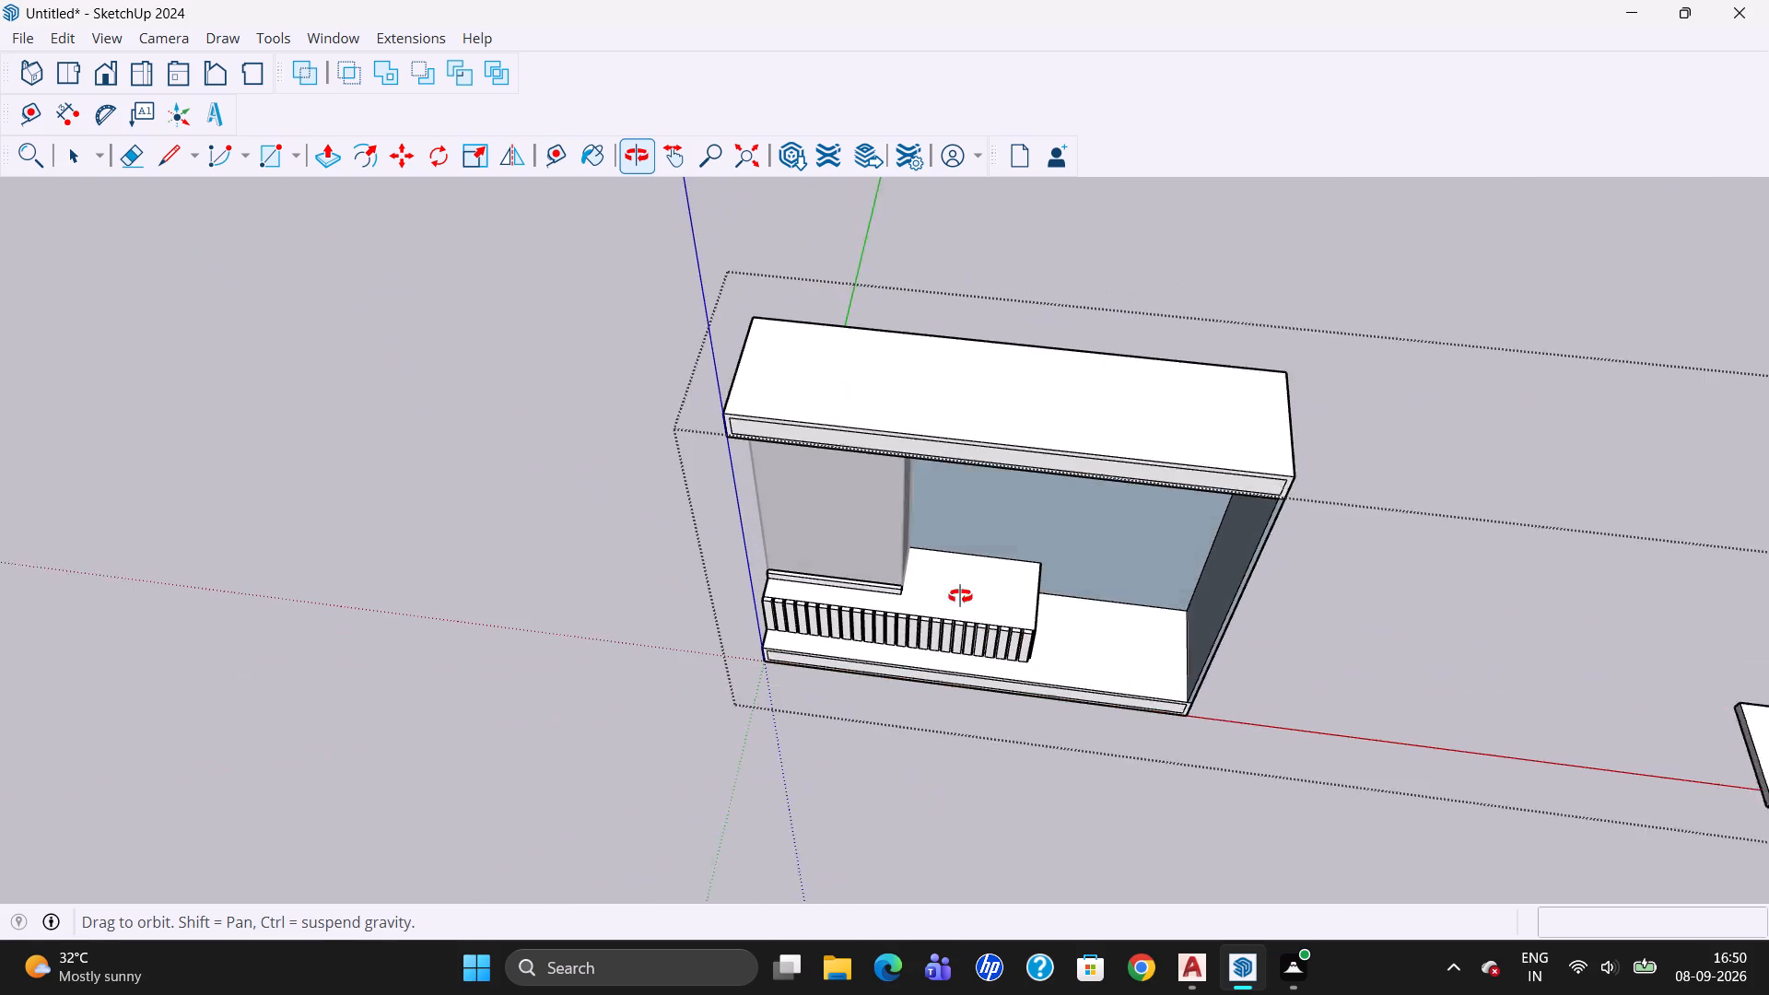
pyautogui.moveTo(960, 596); pyautogui.dragTo(960, 556)
pyautogui.moveTo(1043, 429); pyautogui.dragTo(1057, 230)
pyautogui.moveTo(1311, 411); pyautogui.dragTo(1227, 214)
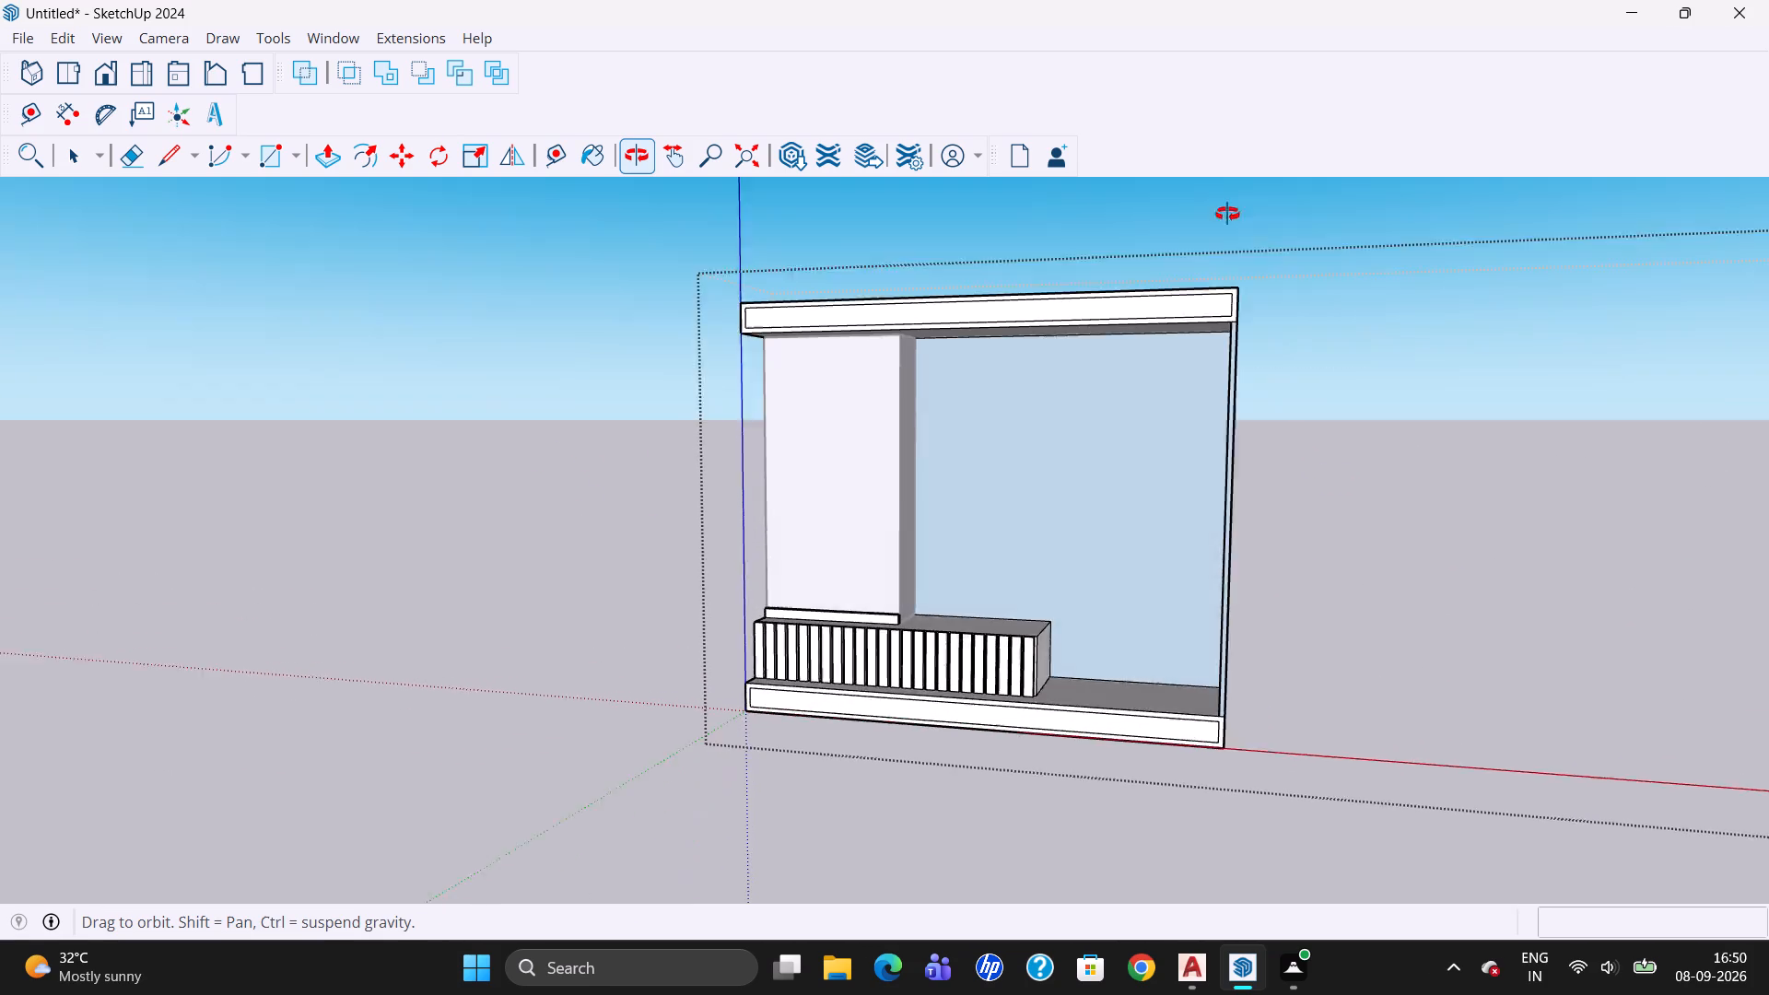
pyautogui.moveTo(1227, 214); pyautogui.dragTo(1225, 206)
pyautogui.moveTo(1360, 546); pyautogui.dragTo(1469, 485)
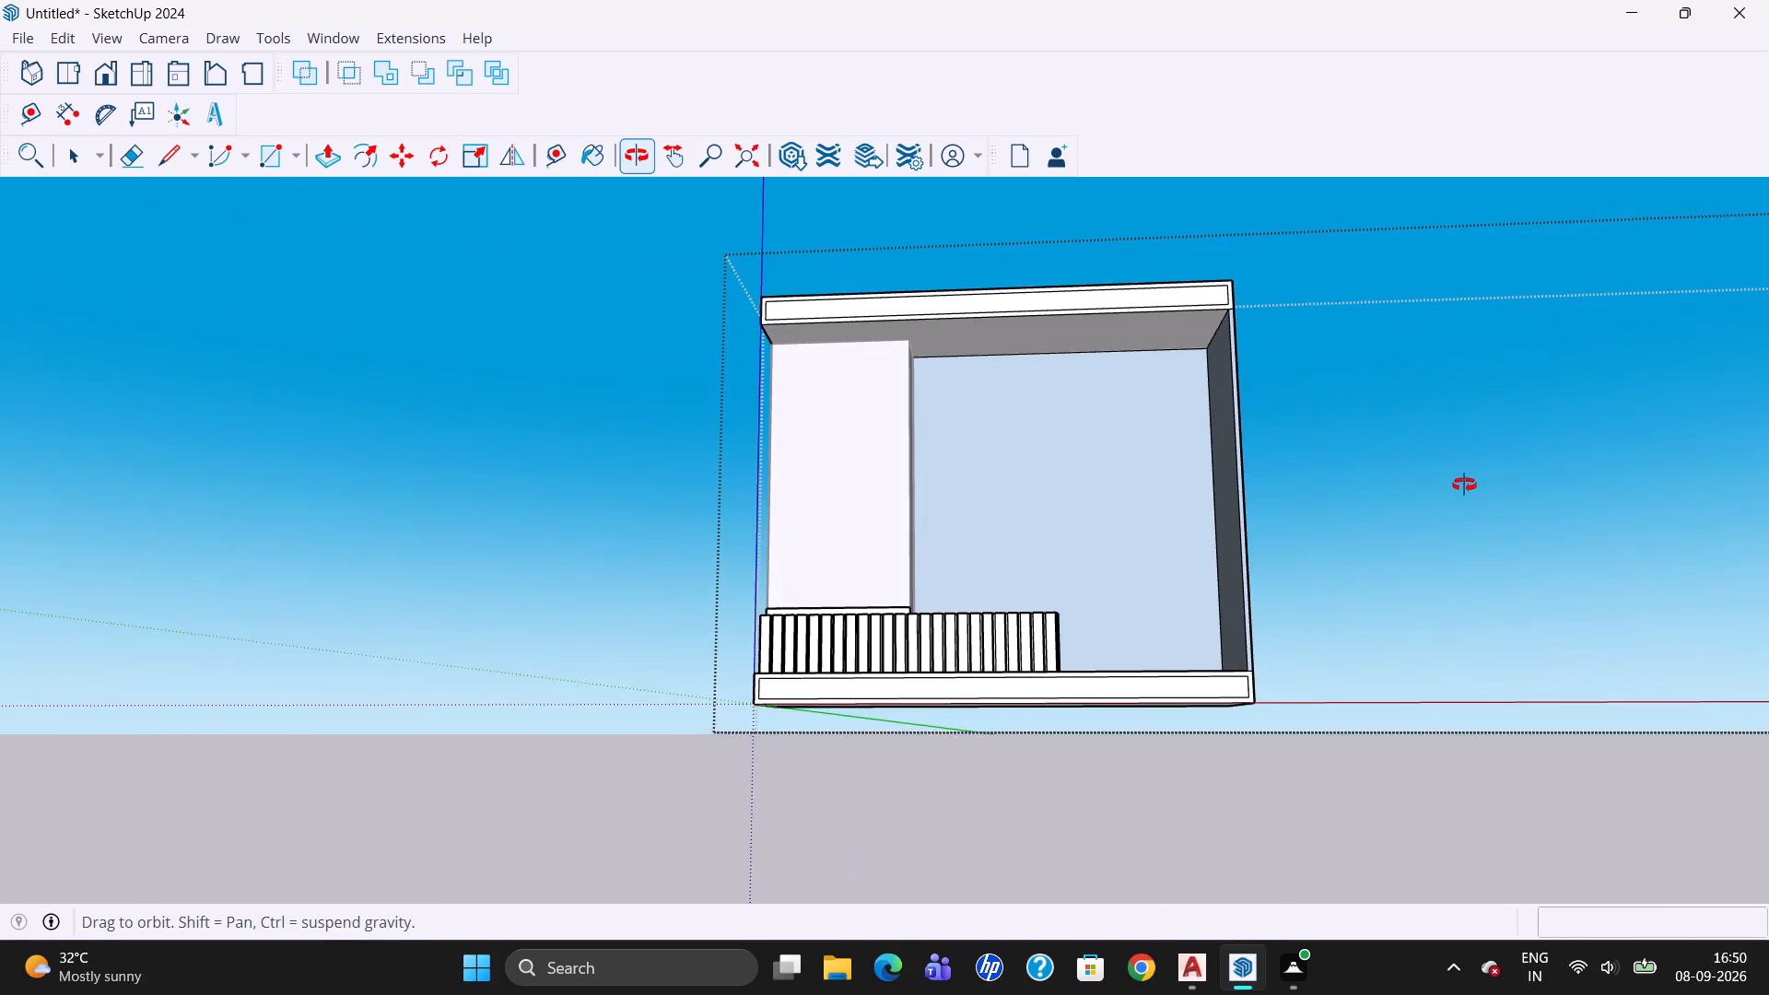
pyautogui.moveTo(1320, 679); pyautogui.dragTo(1223, 694)
pyautogui.moveTo(1176, 675); pyautogui.dragTo(1232, 731)
pyautogui.scroll(-2, 1267, 663)
pyautogui.scroll(-4, 1109, 617)
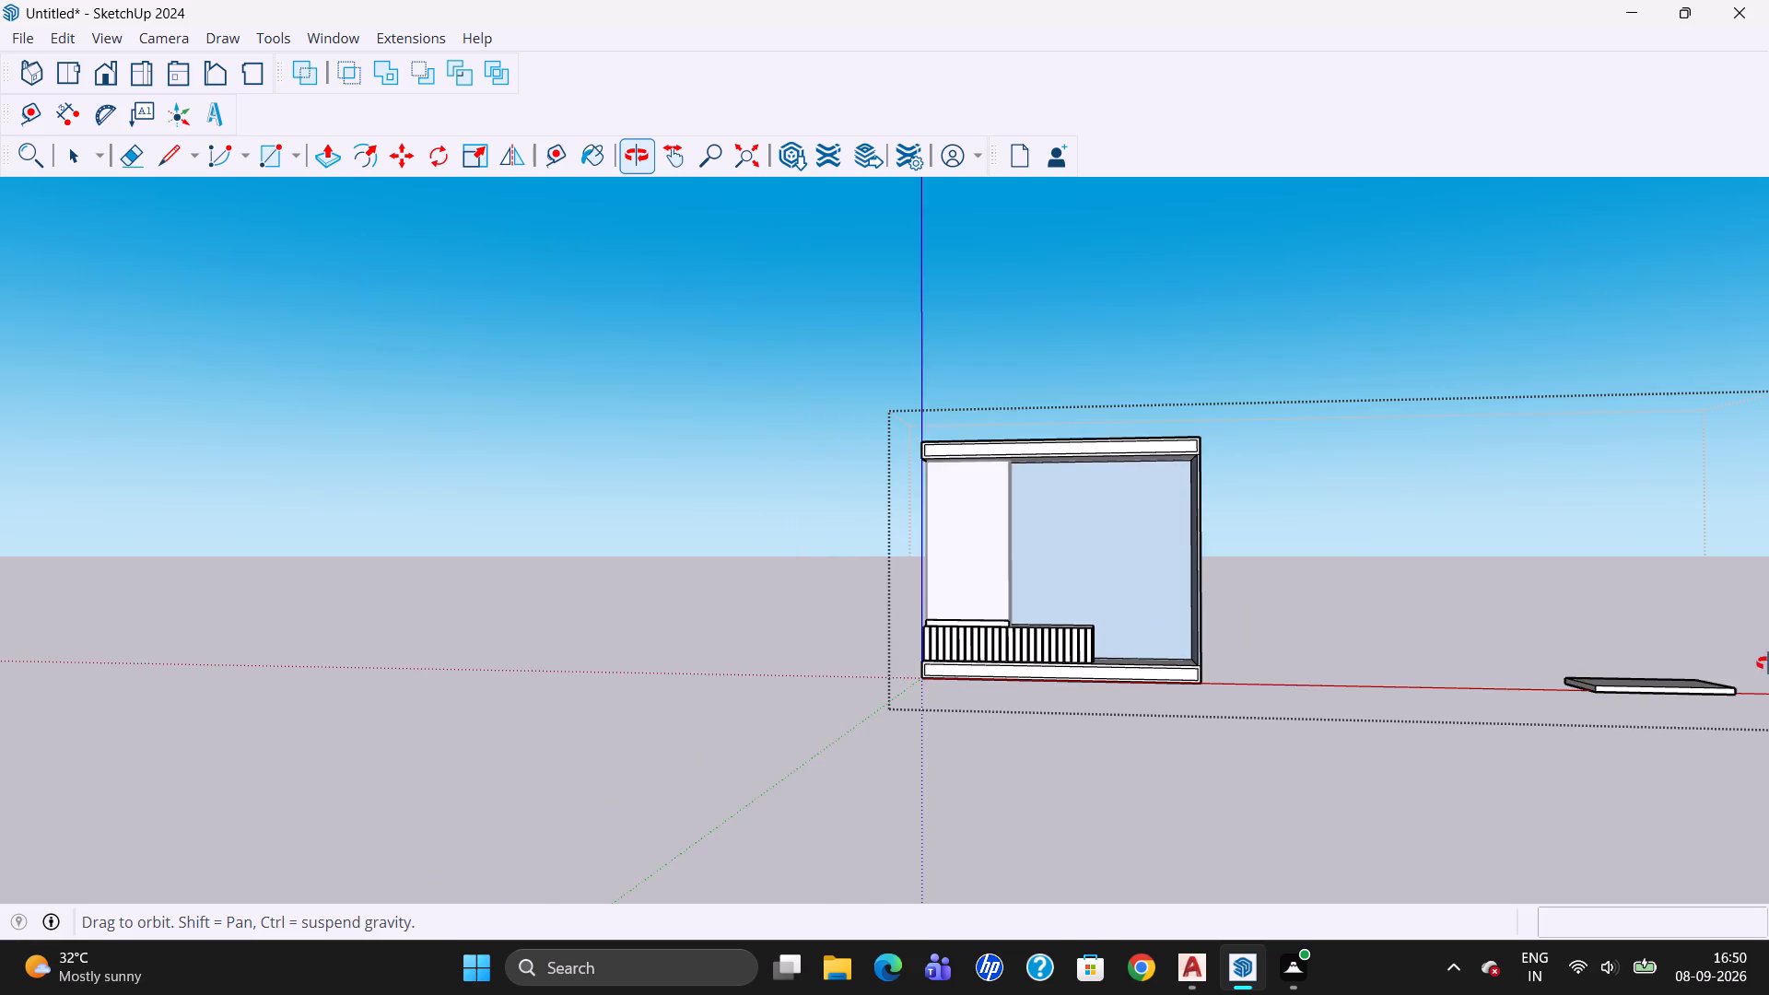
pyautogui.scroll(3, 1740, 689)
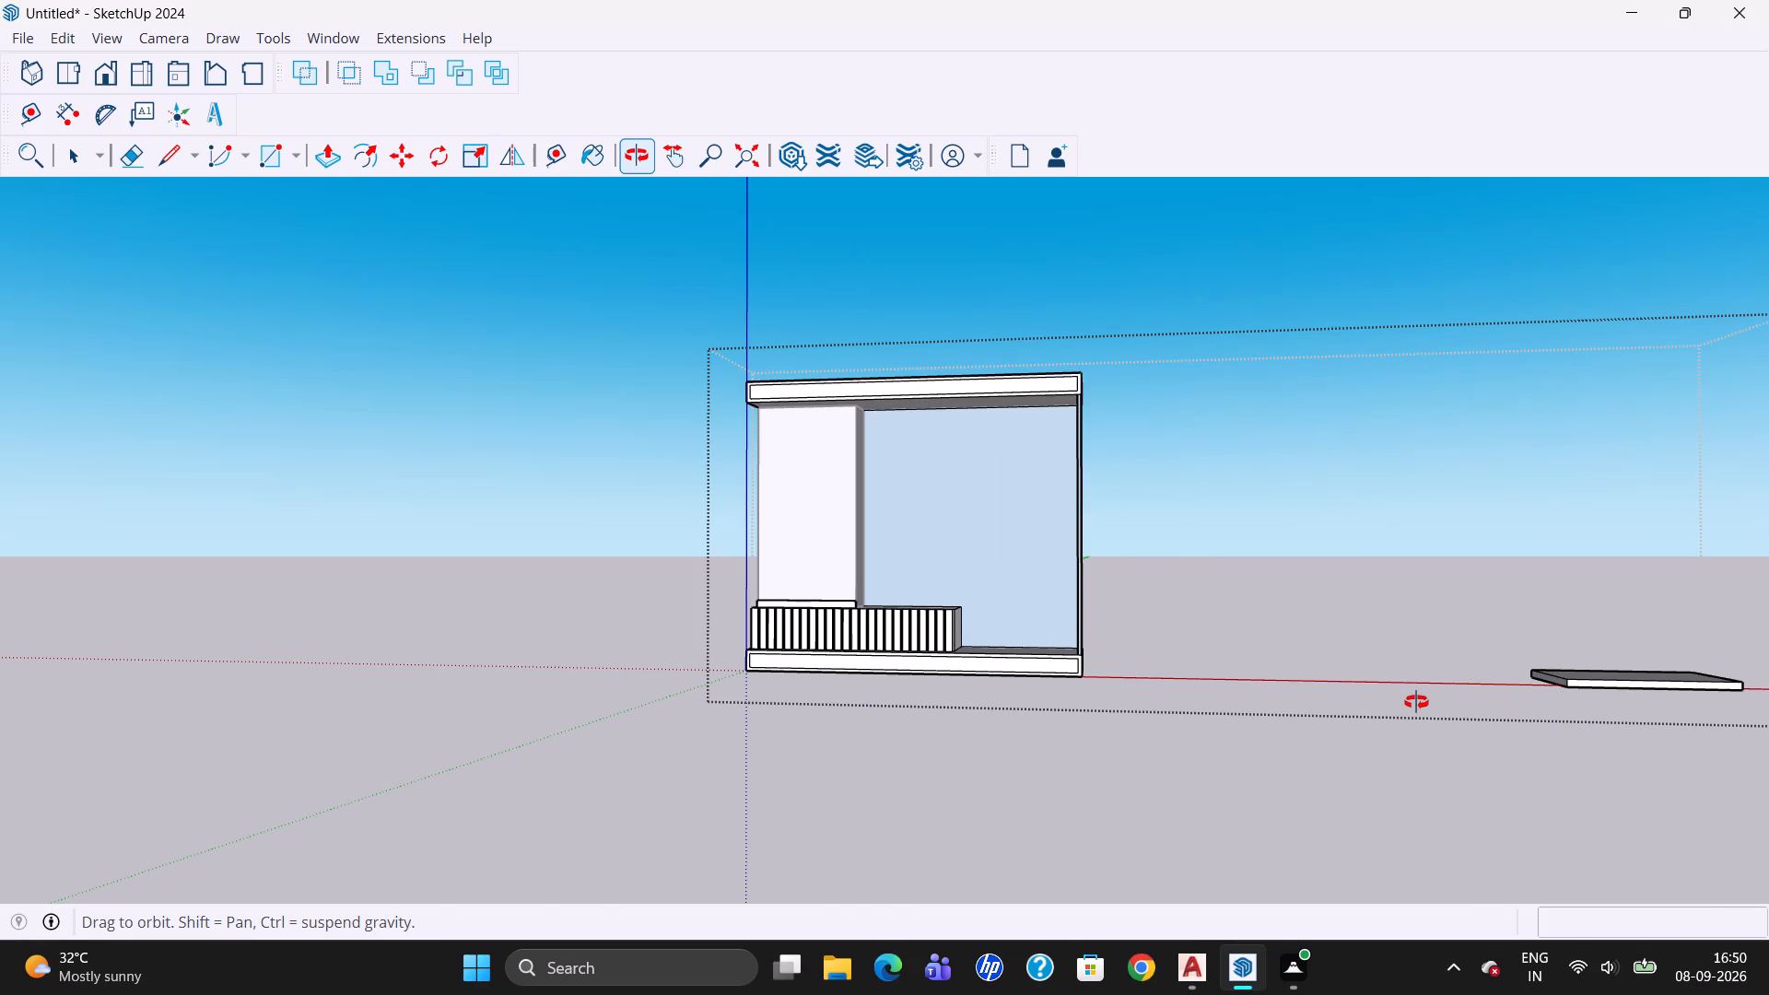
pyautogui.press('Escape')
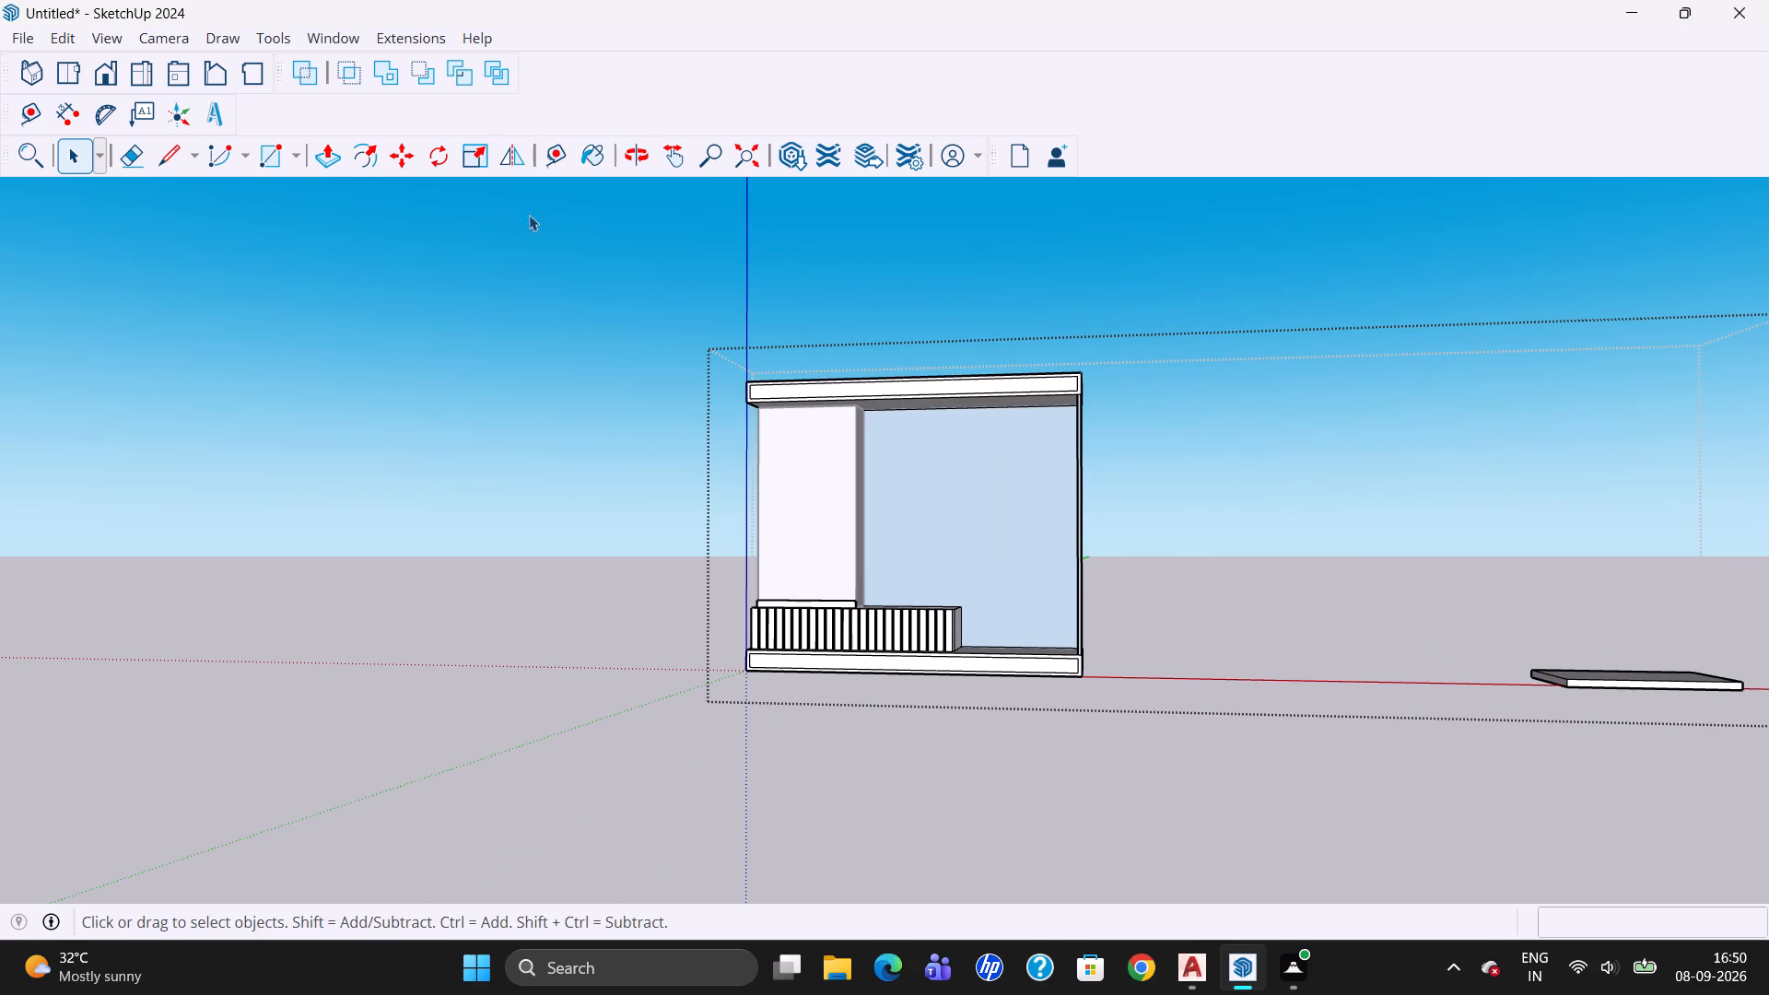
pyautogui.click(70, 157)
pyautogui.moveTo(1484, 607); pyautogui.dragTo(1768, 781)
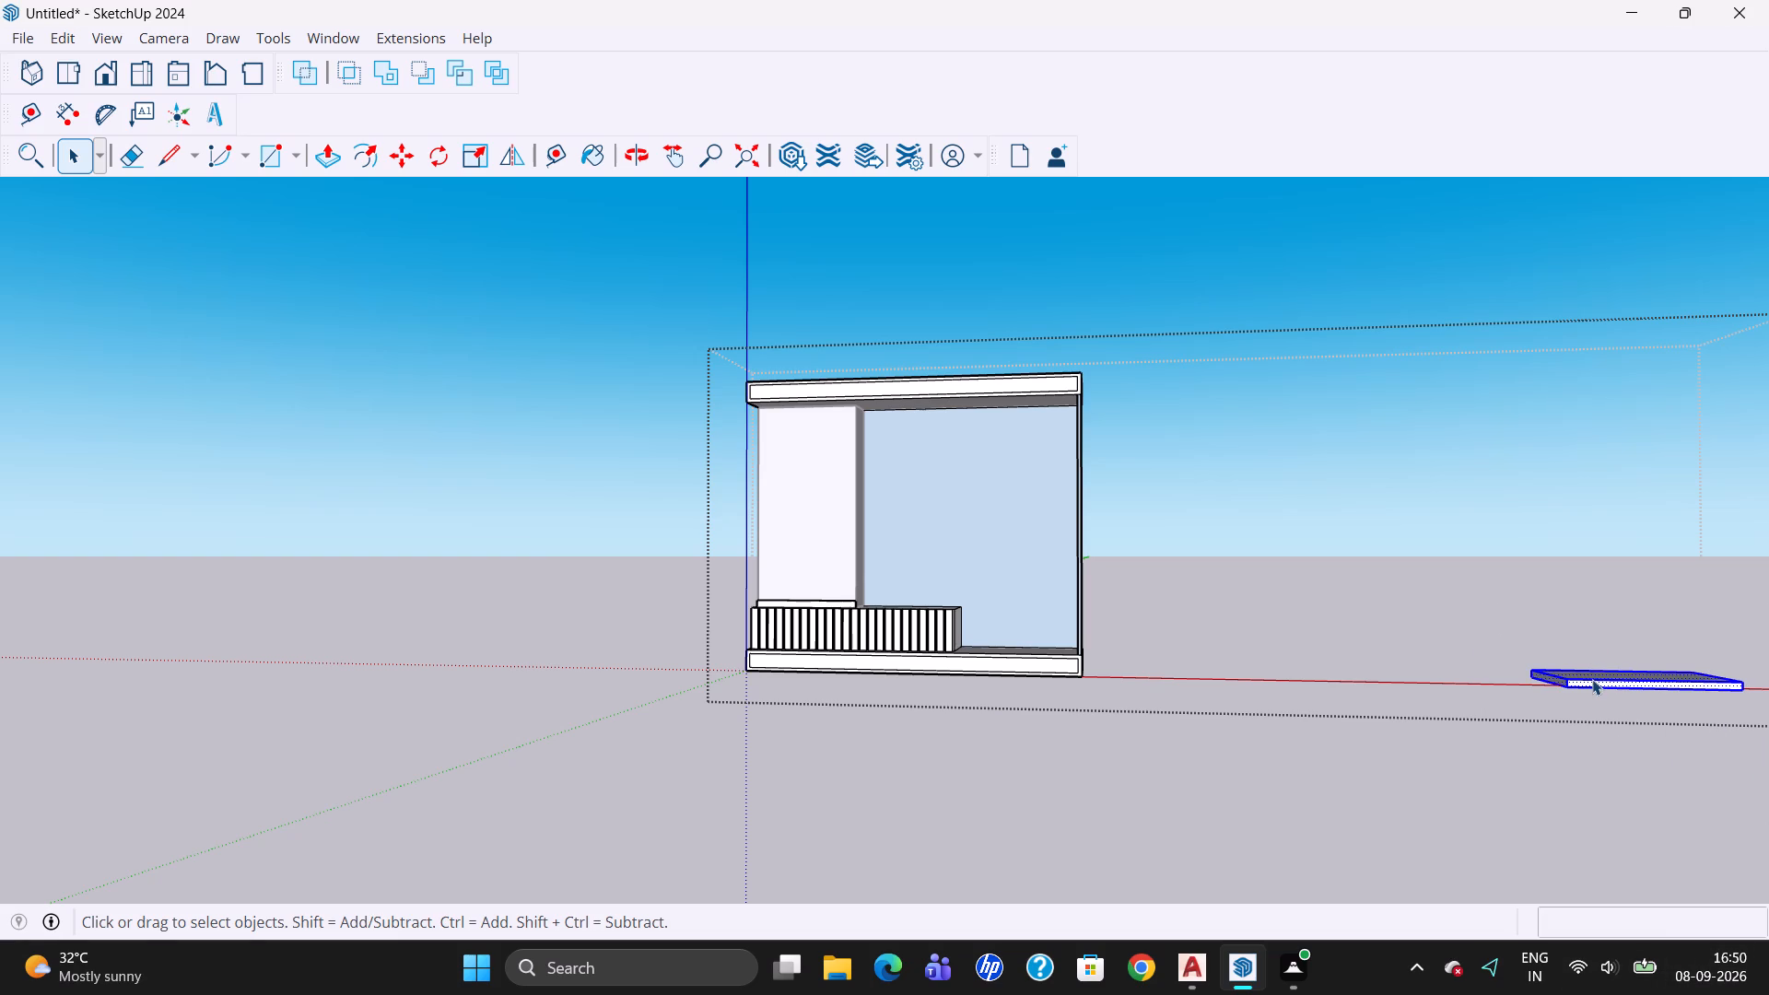
pyautogui.click(401, 158)
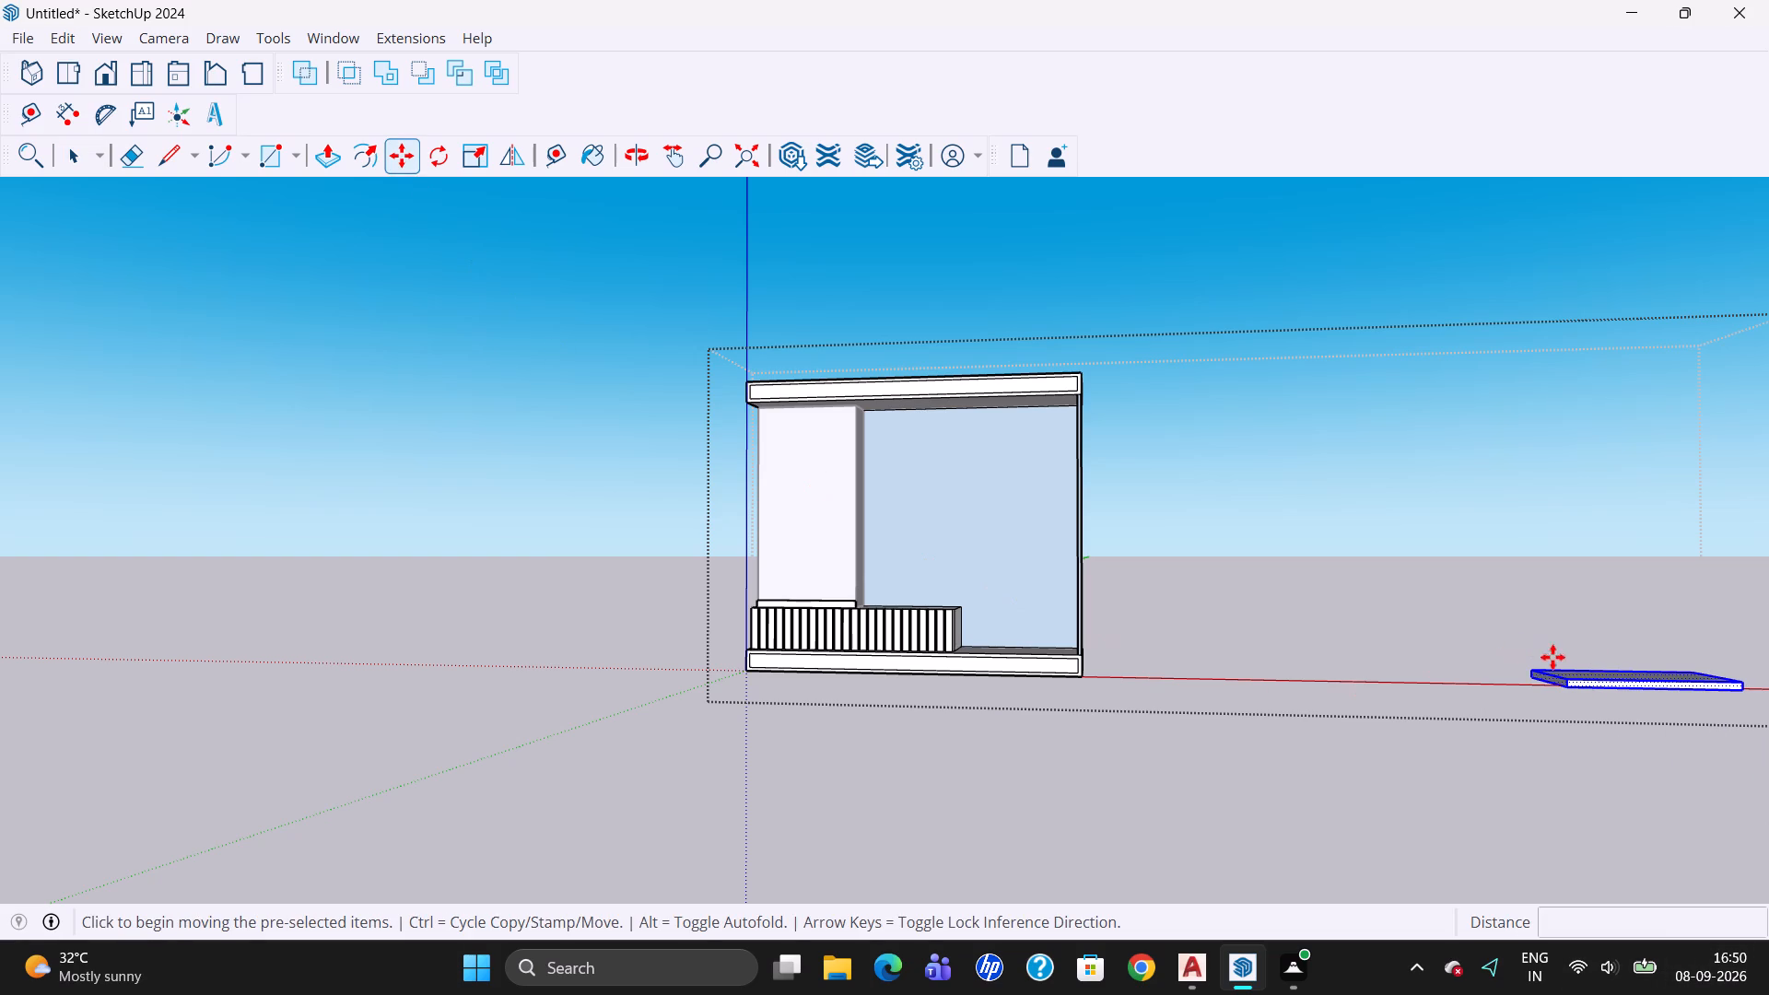
pyautogui.click(1565, 682)
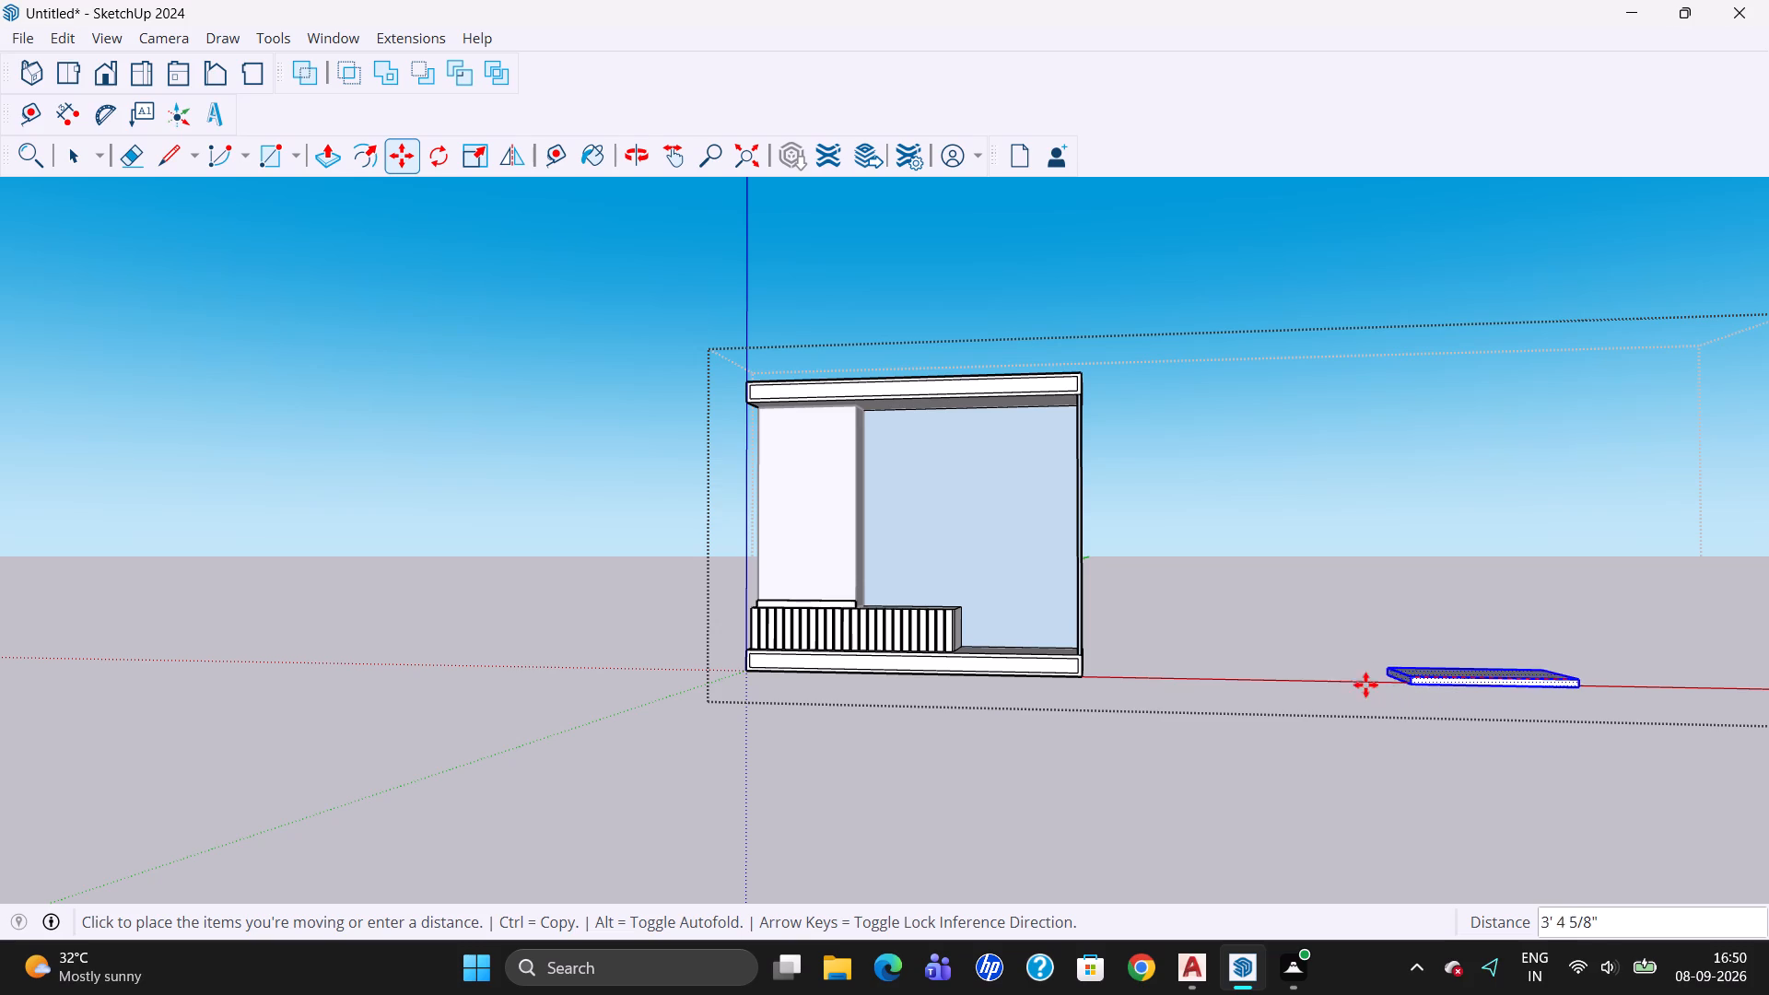
pyautogui.click(1201, 675)
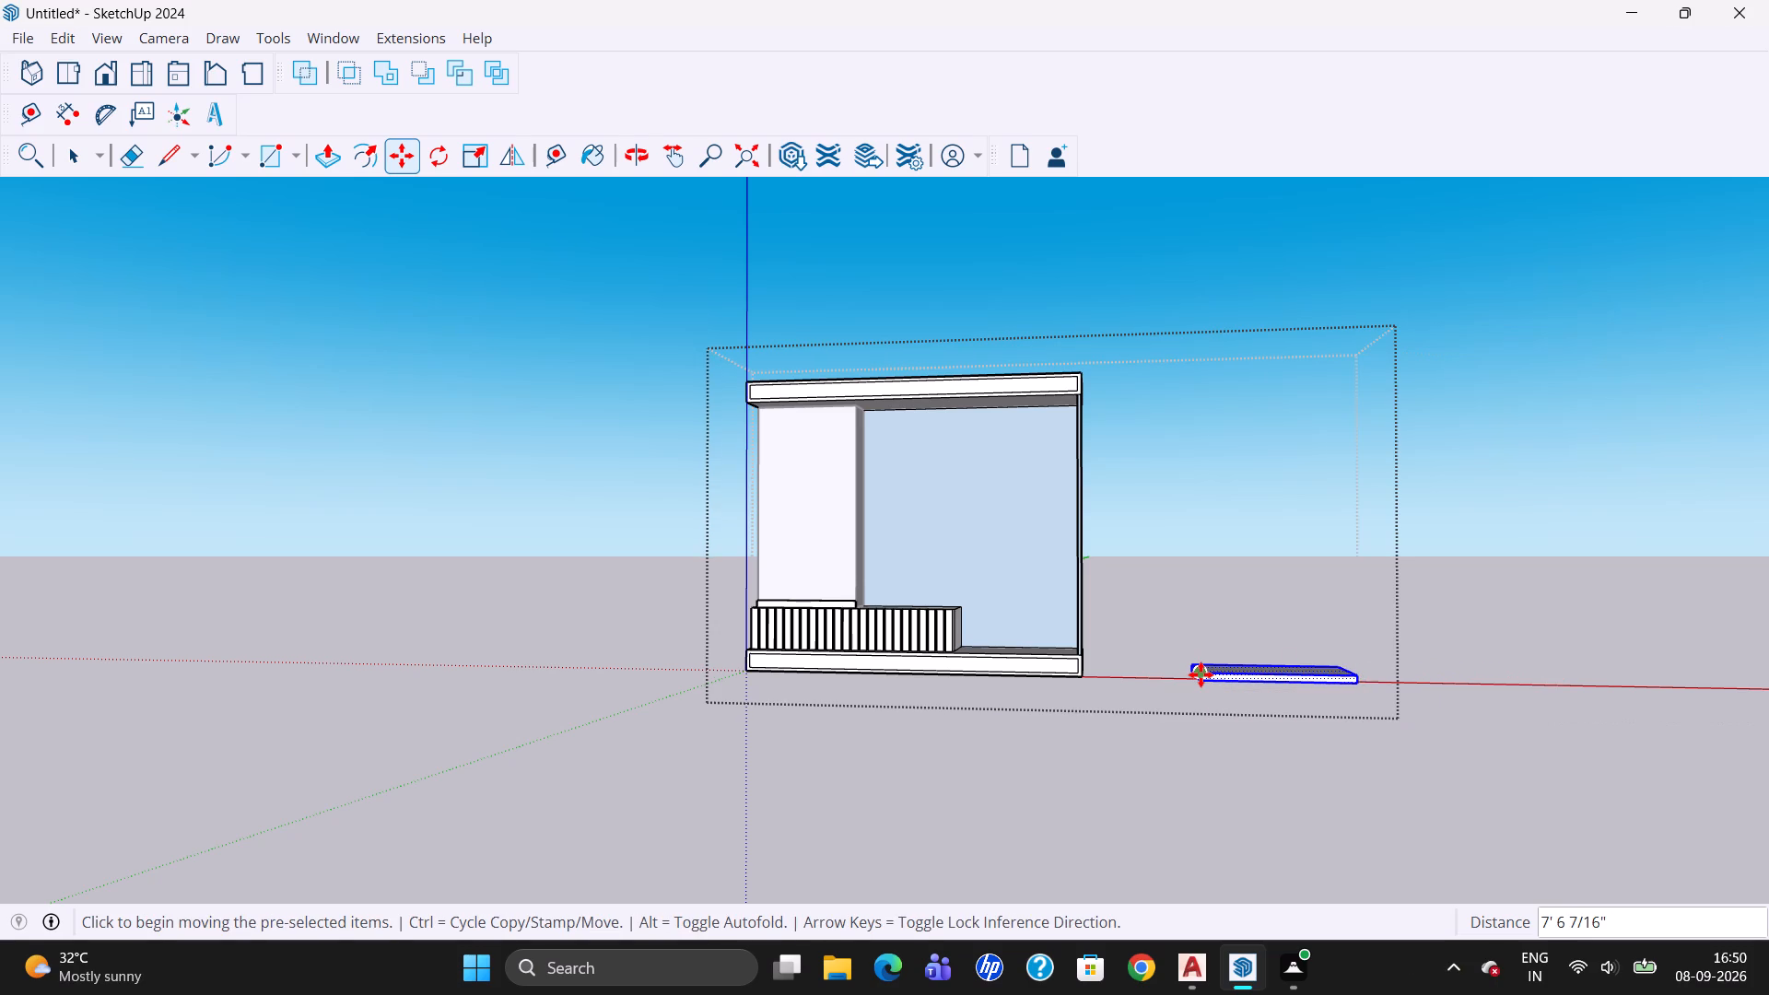
pyautogui.press('Escape')
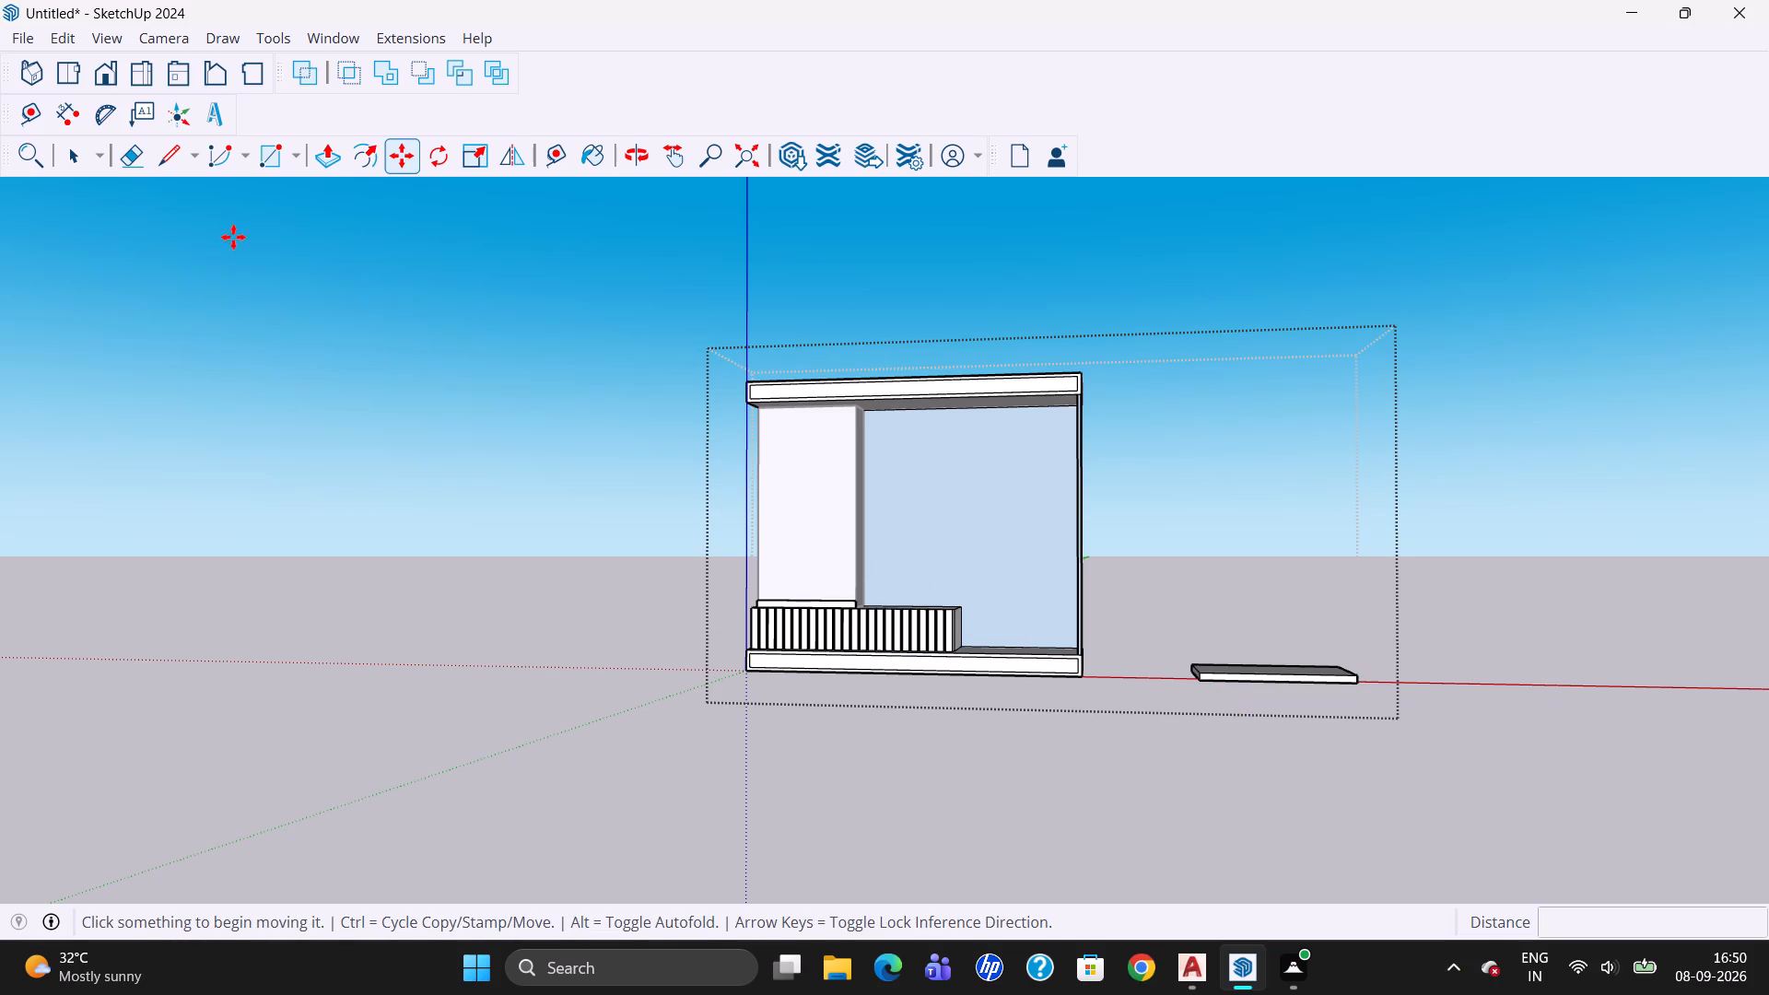
pyautogui.click(87, 169)
pyautogui.scroll(2, 1306, 709)
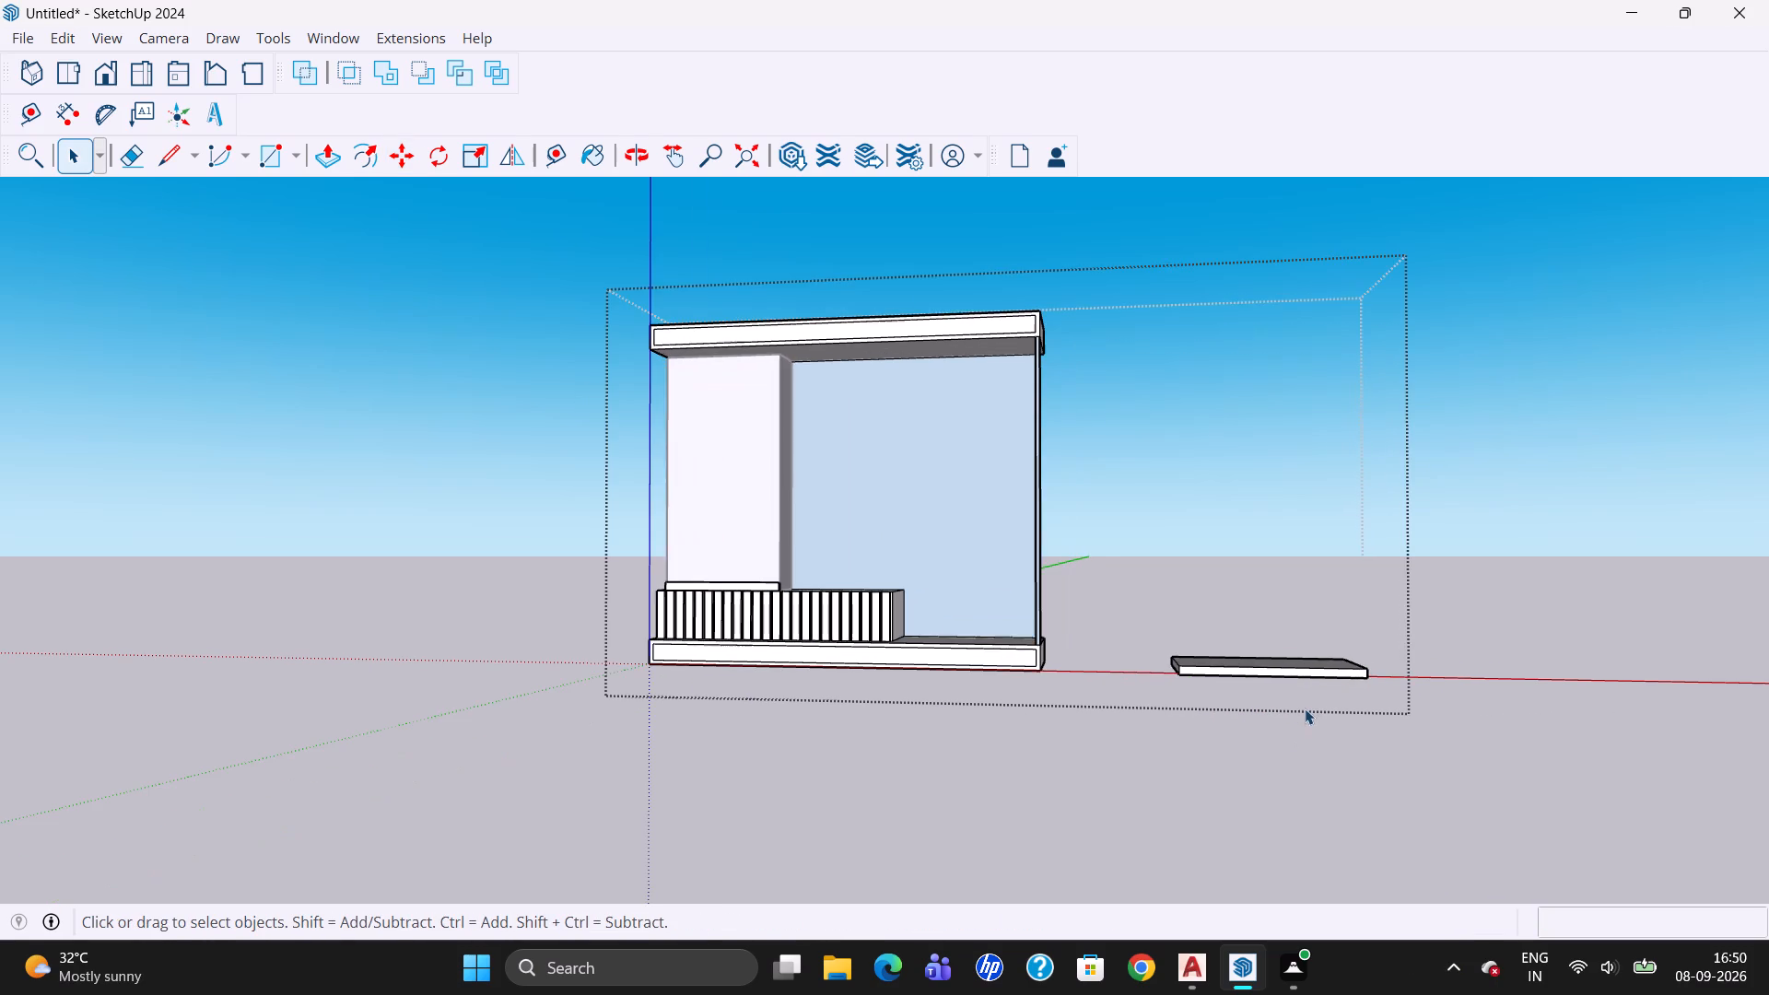
# Offset the outline of the slab's front face inward by 0.5".
pyautogui.scroll(2, 1309, 683)
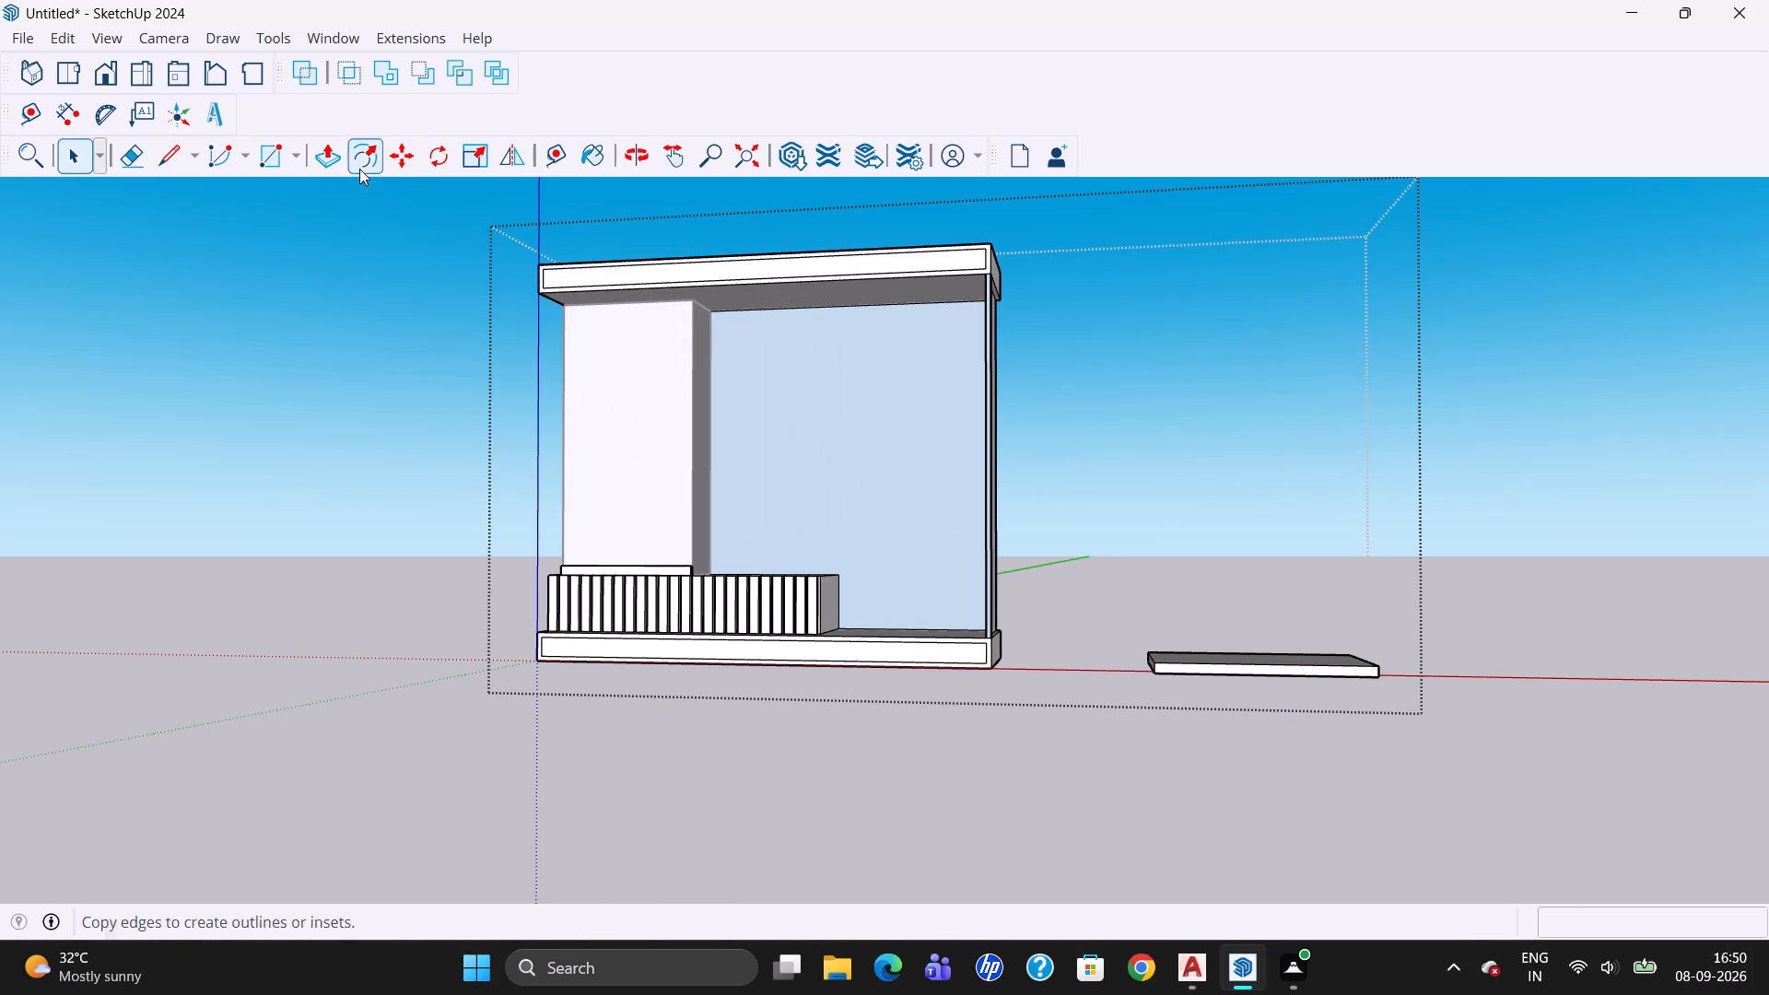
pyautogui.click(368, 153)
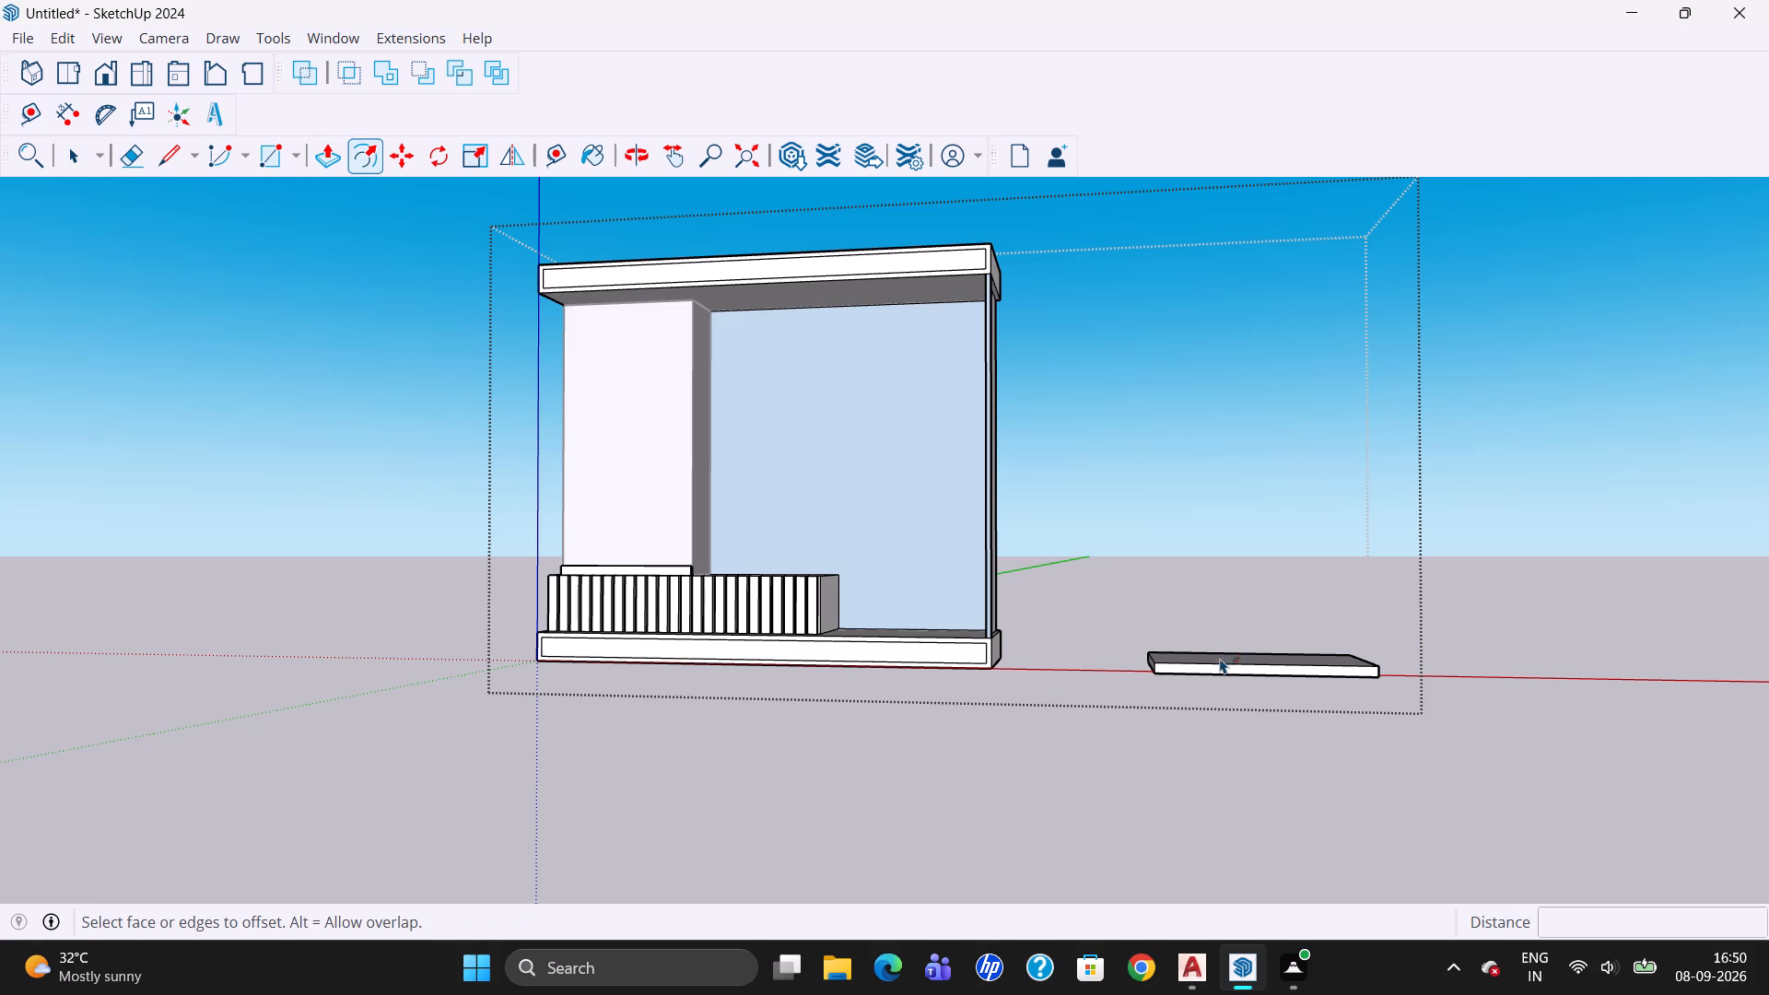
pyautogui.scroll(9, 1219, 664)
pyautogui.click(1222, 668)
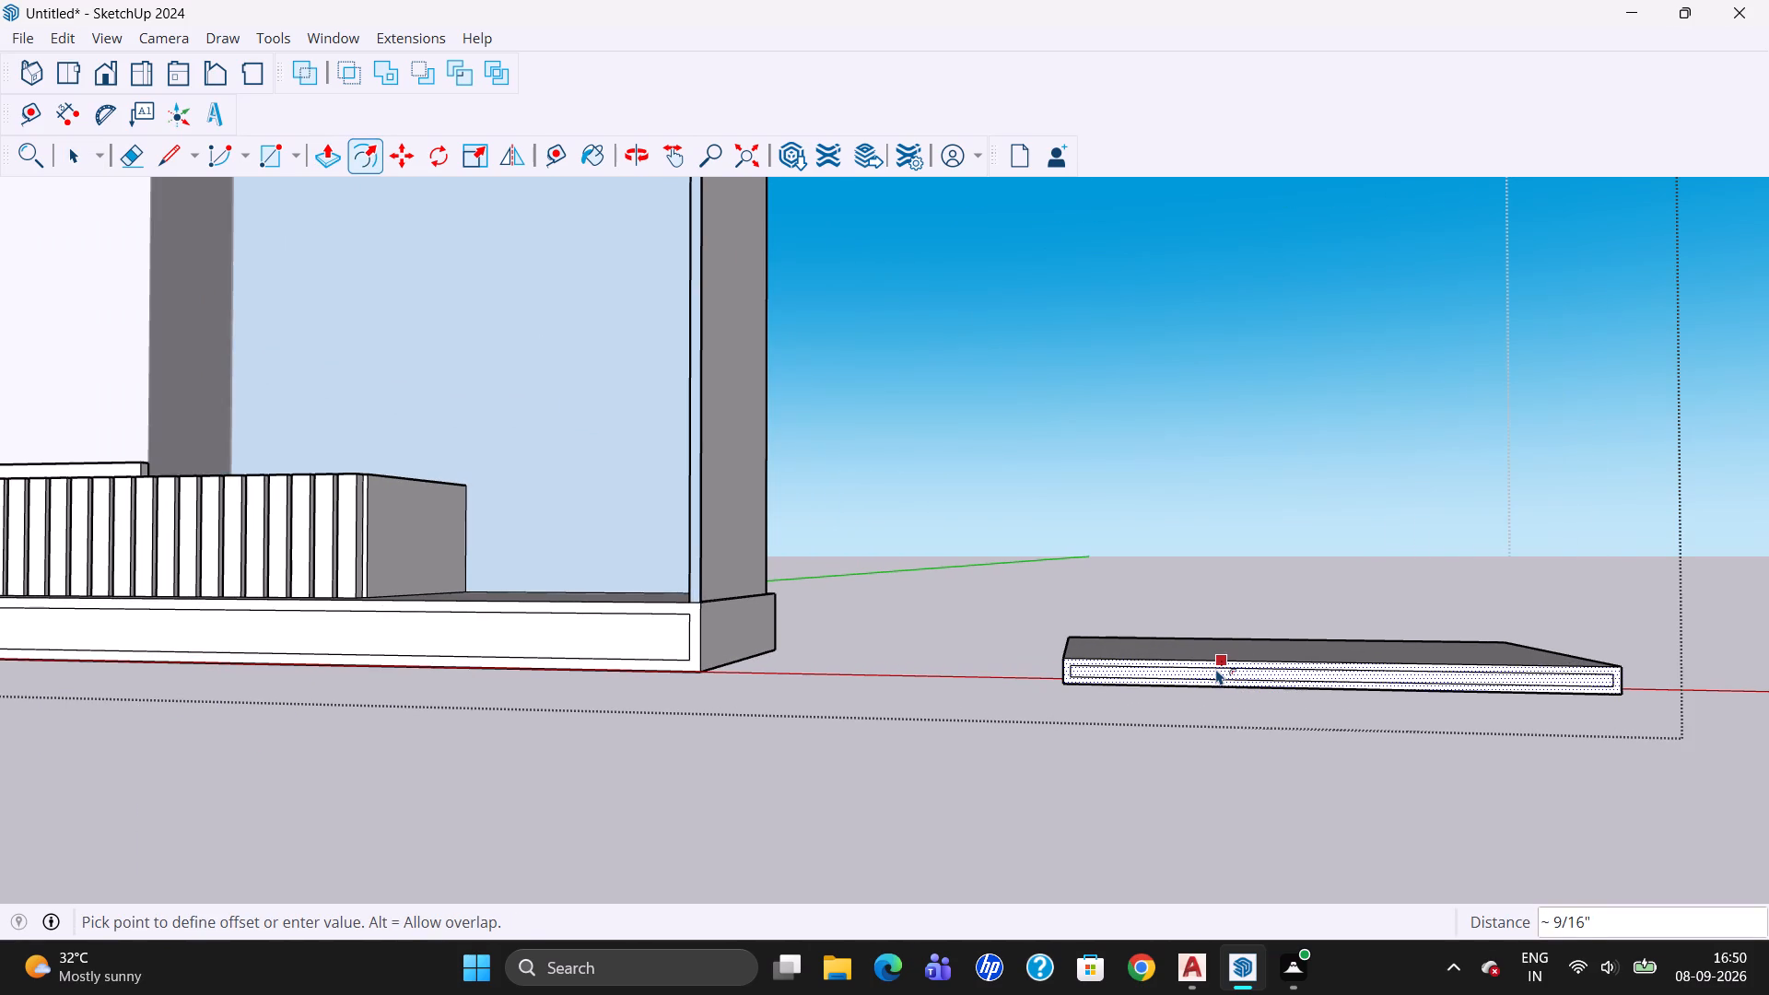
pyautogui.press('1')
pyautogui.hotkey('shift', '"')
pyautogui.press('Return')
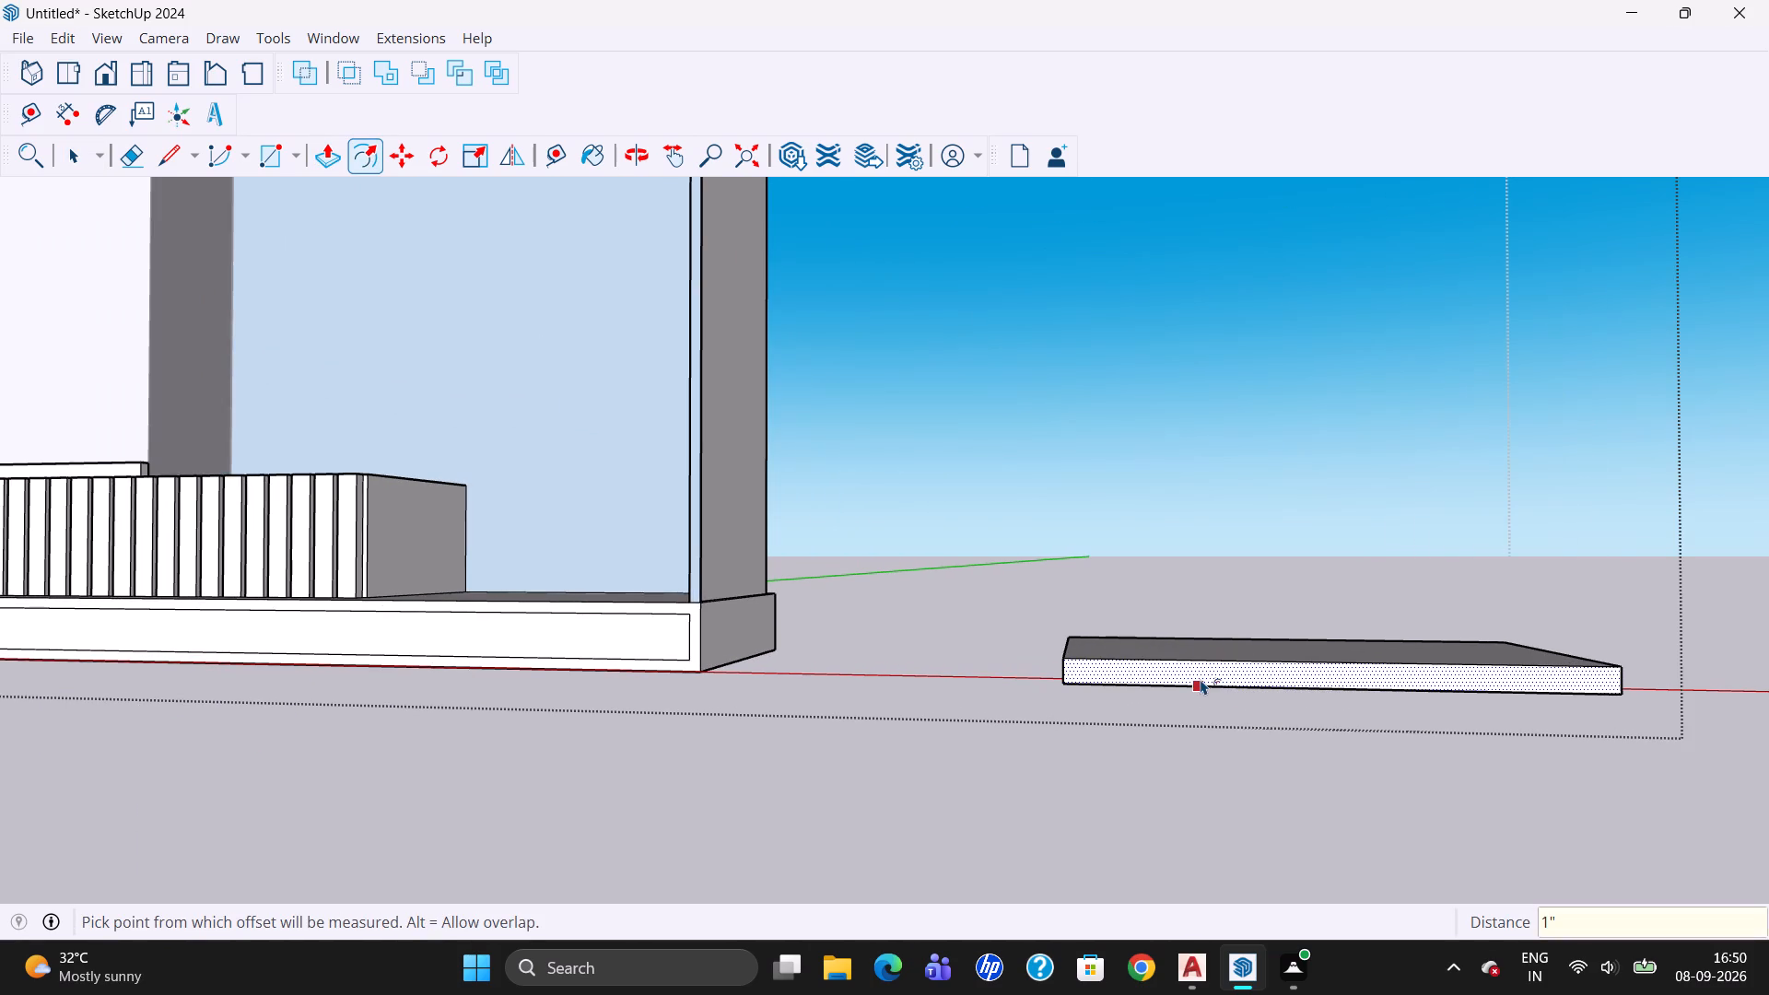
pyautogui.click(1215, 666)
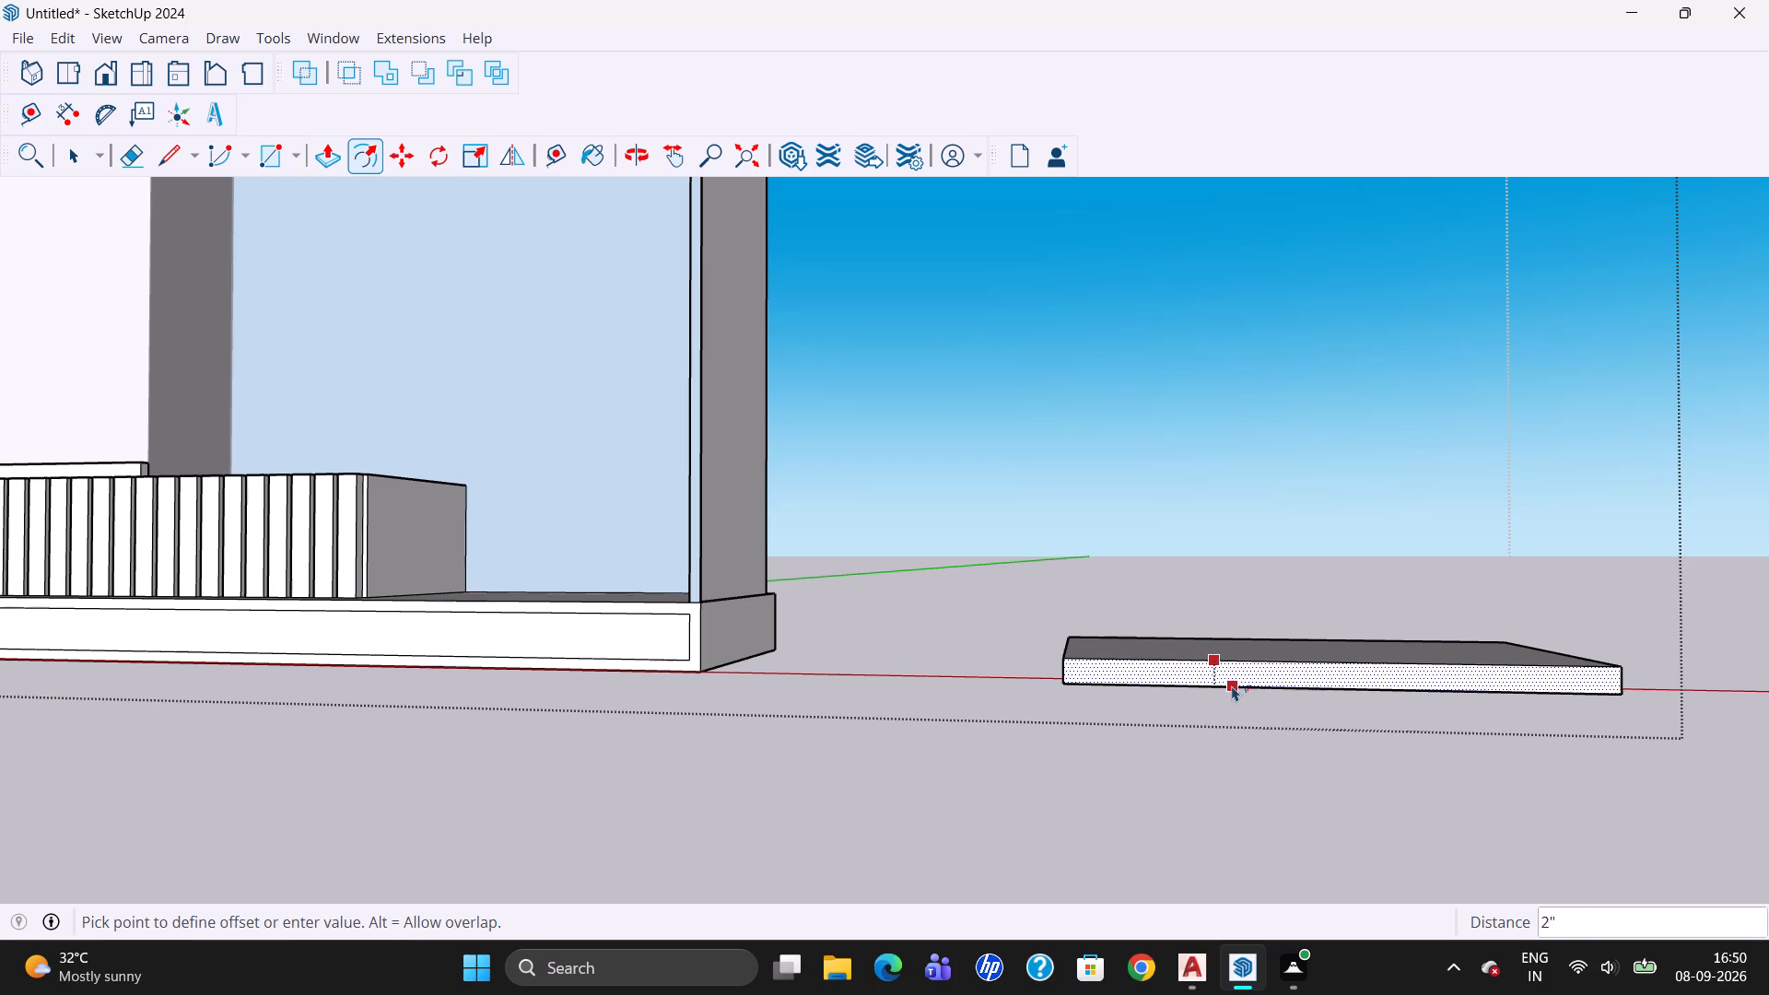
pyautogui.write('0.5')
pyautogui.press('Return')
pyautogui.press('Escape')
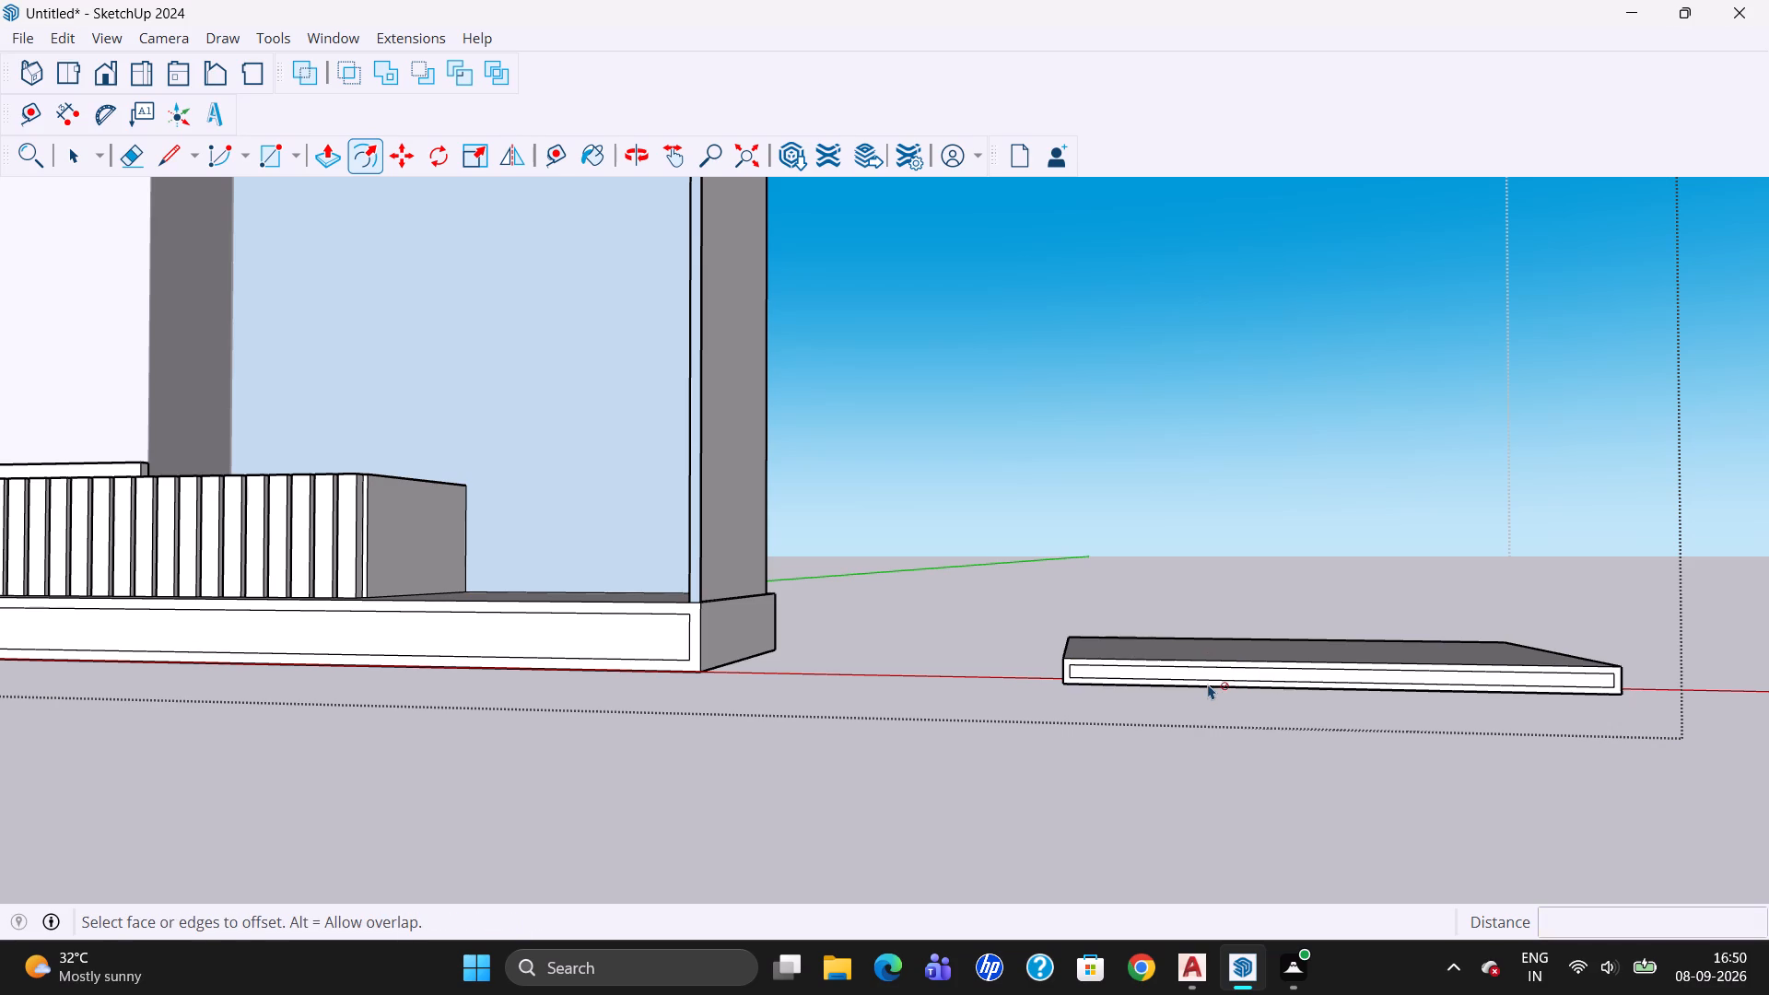
pyautogui.scroll(-4, 1189, 593)
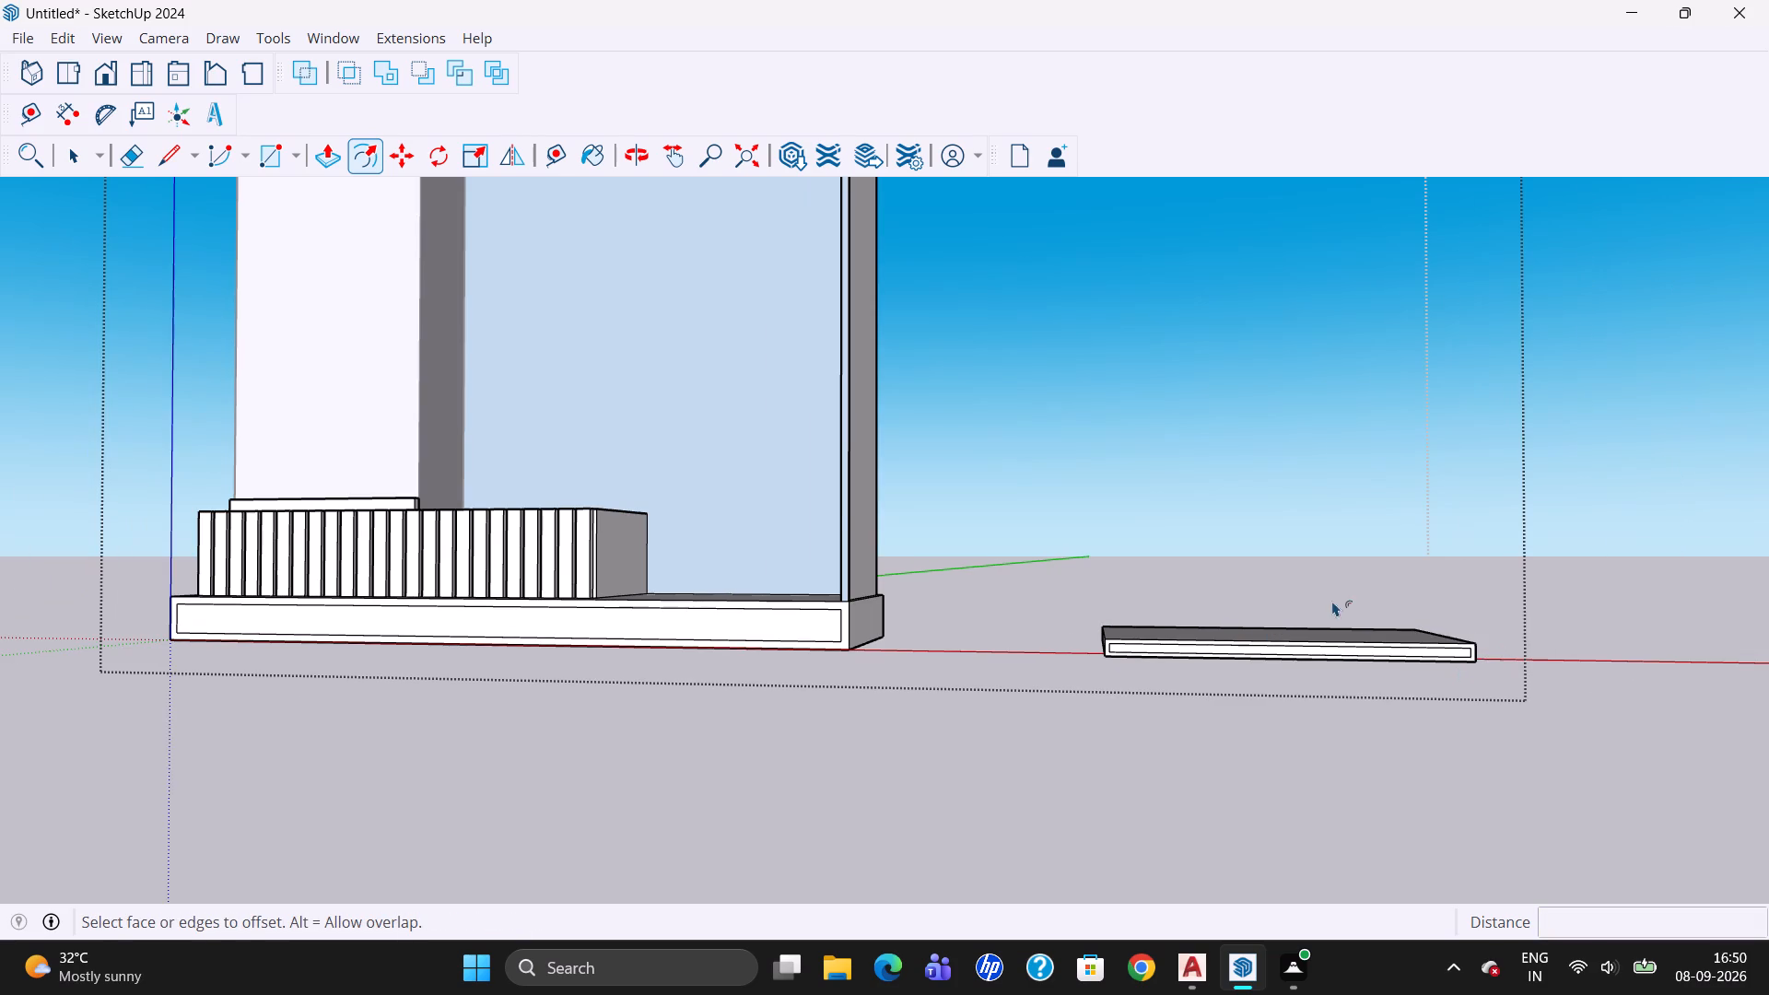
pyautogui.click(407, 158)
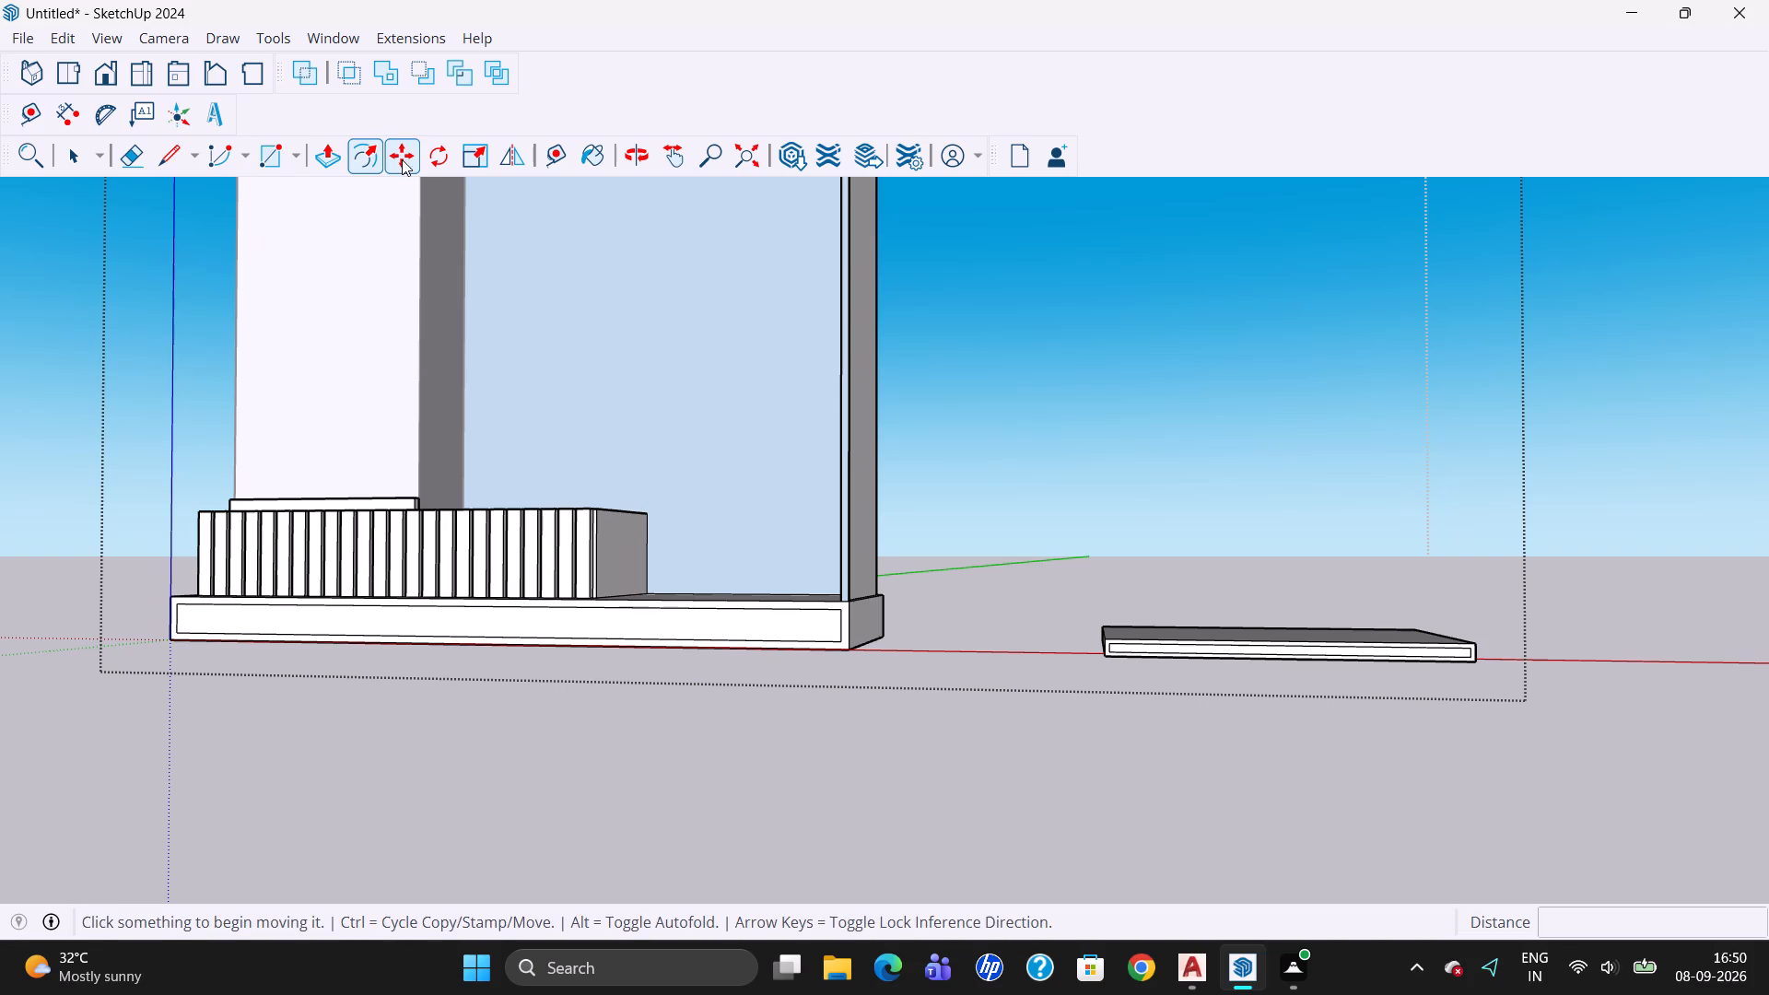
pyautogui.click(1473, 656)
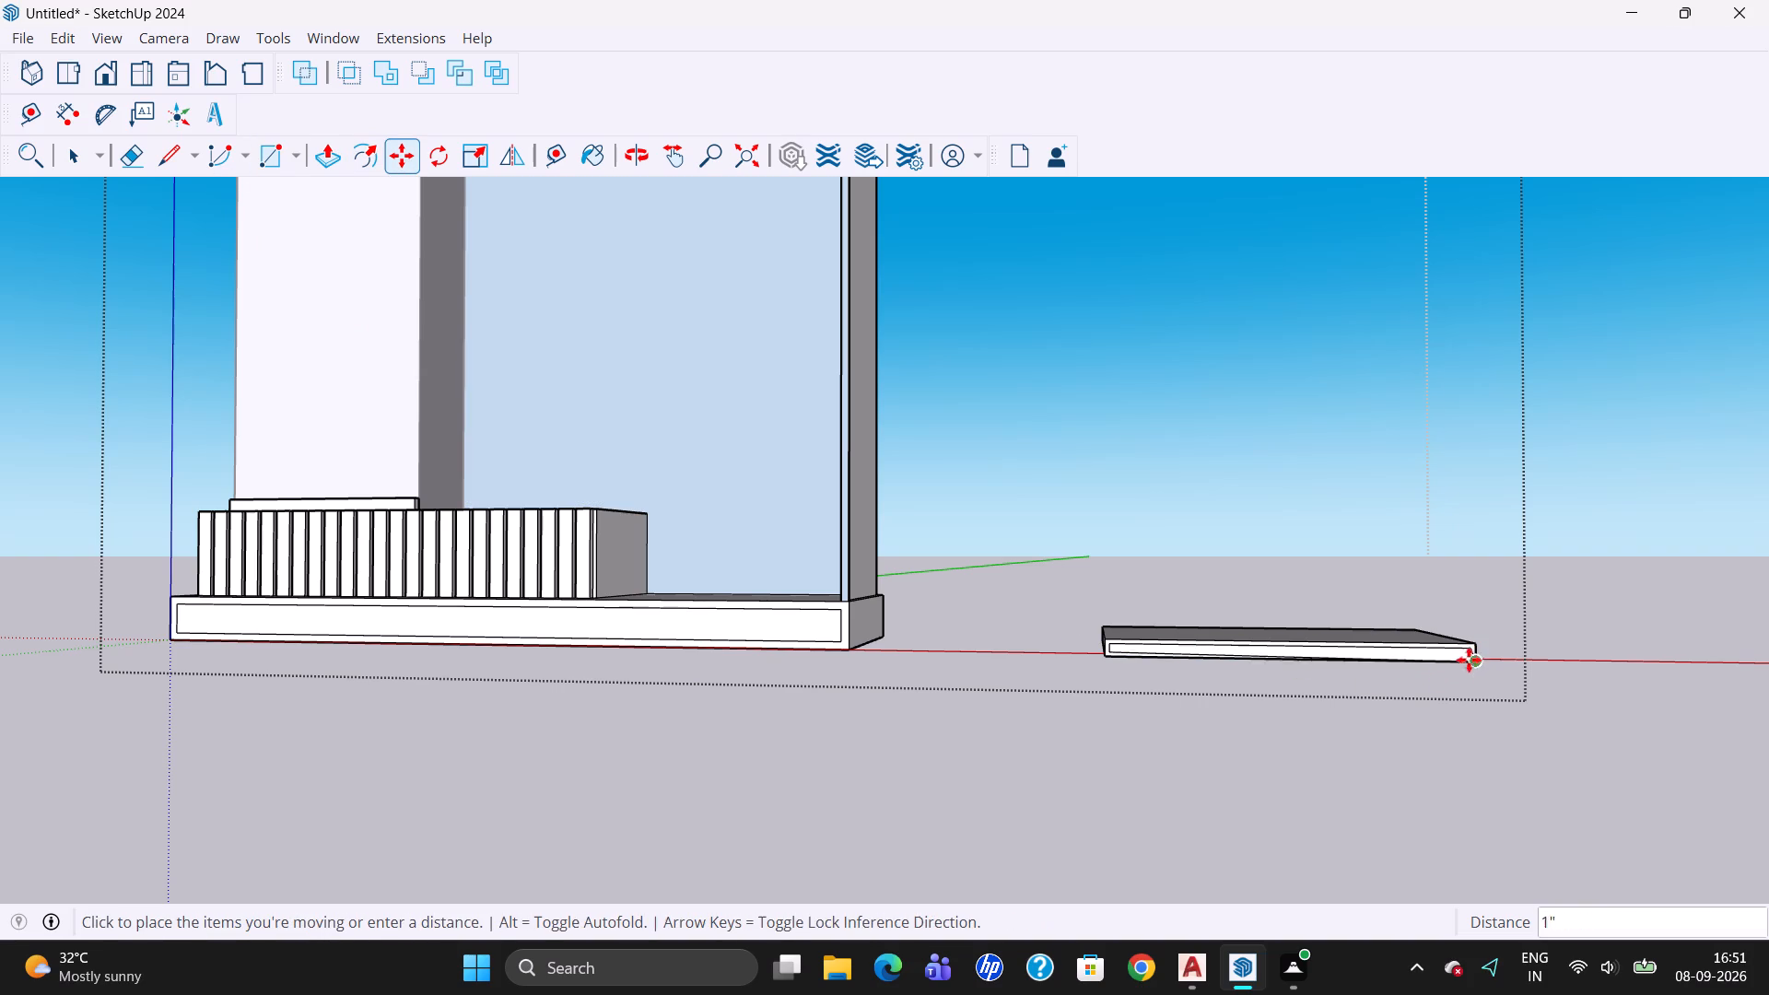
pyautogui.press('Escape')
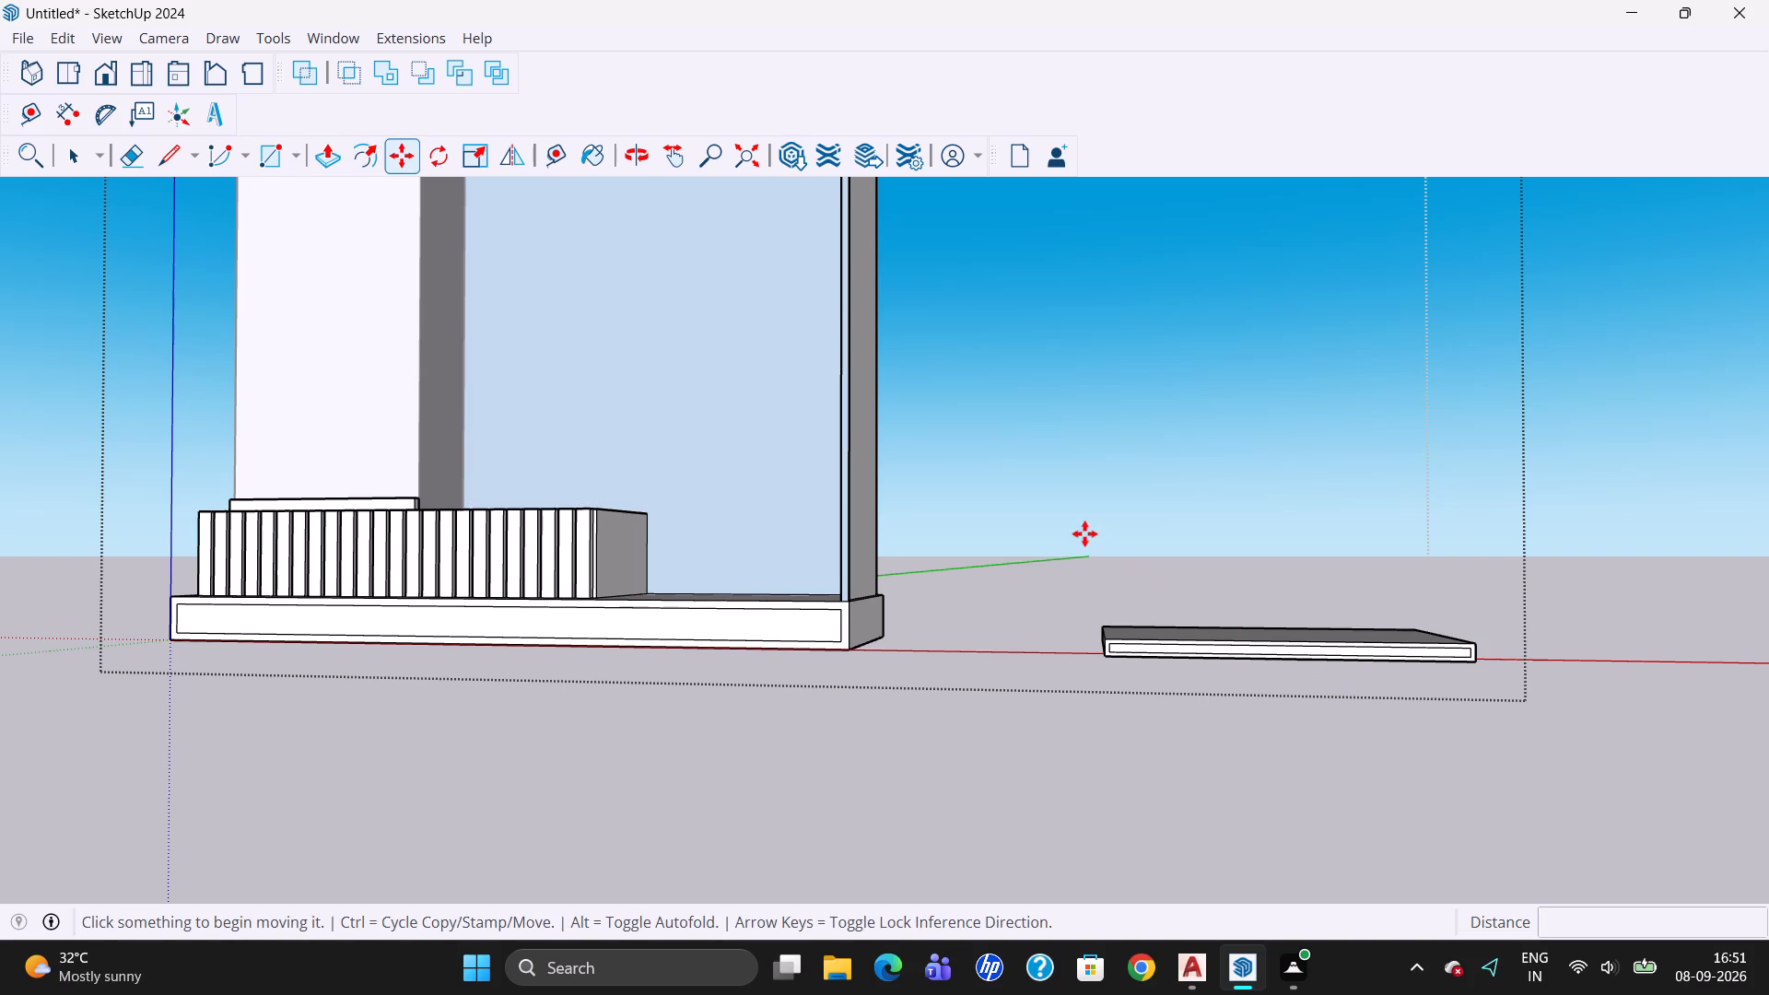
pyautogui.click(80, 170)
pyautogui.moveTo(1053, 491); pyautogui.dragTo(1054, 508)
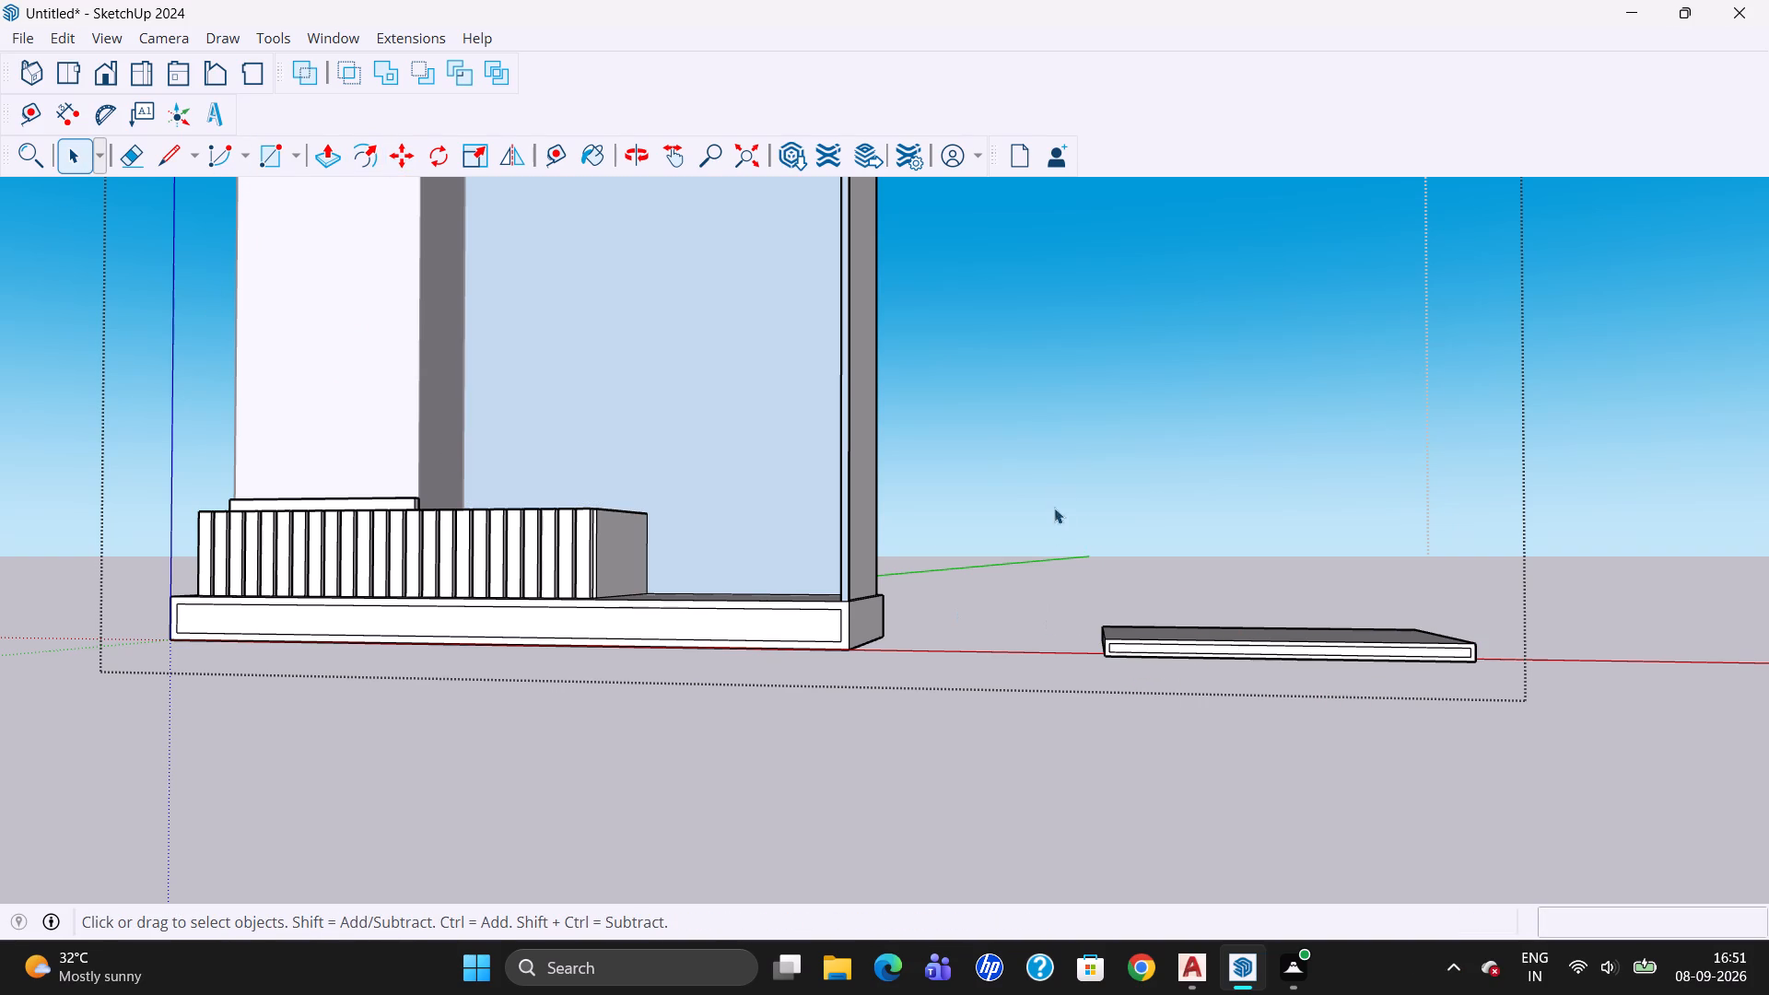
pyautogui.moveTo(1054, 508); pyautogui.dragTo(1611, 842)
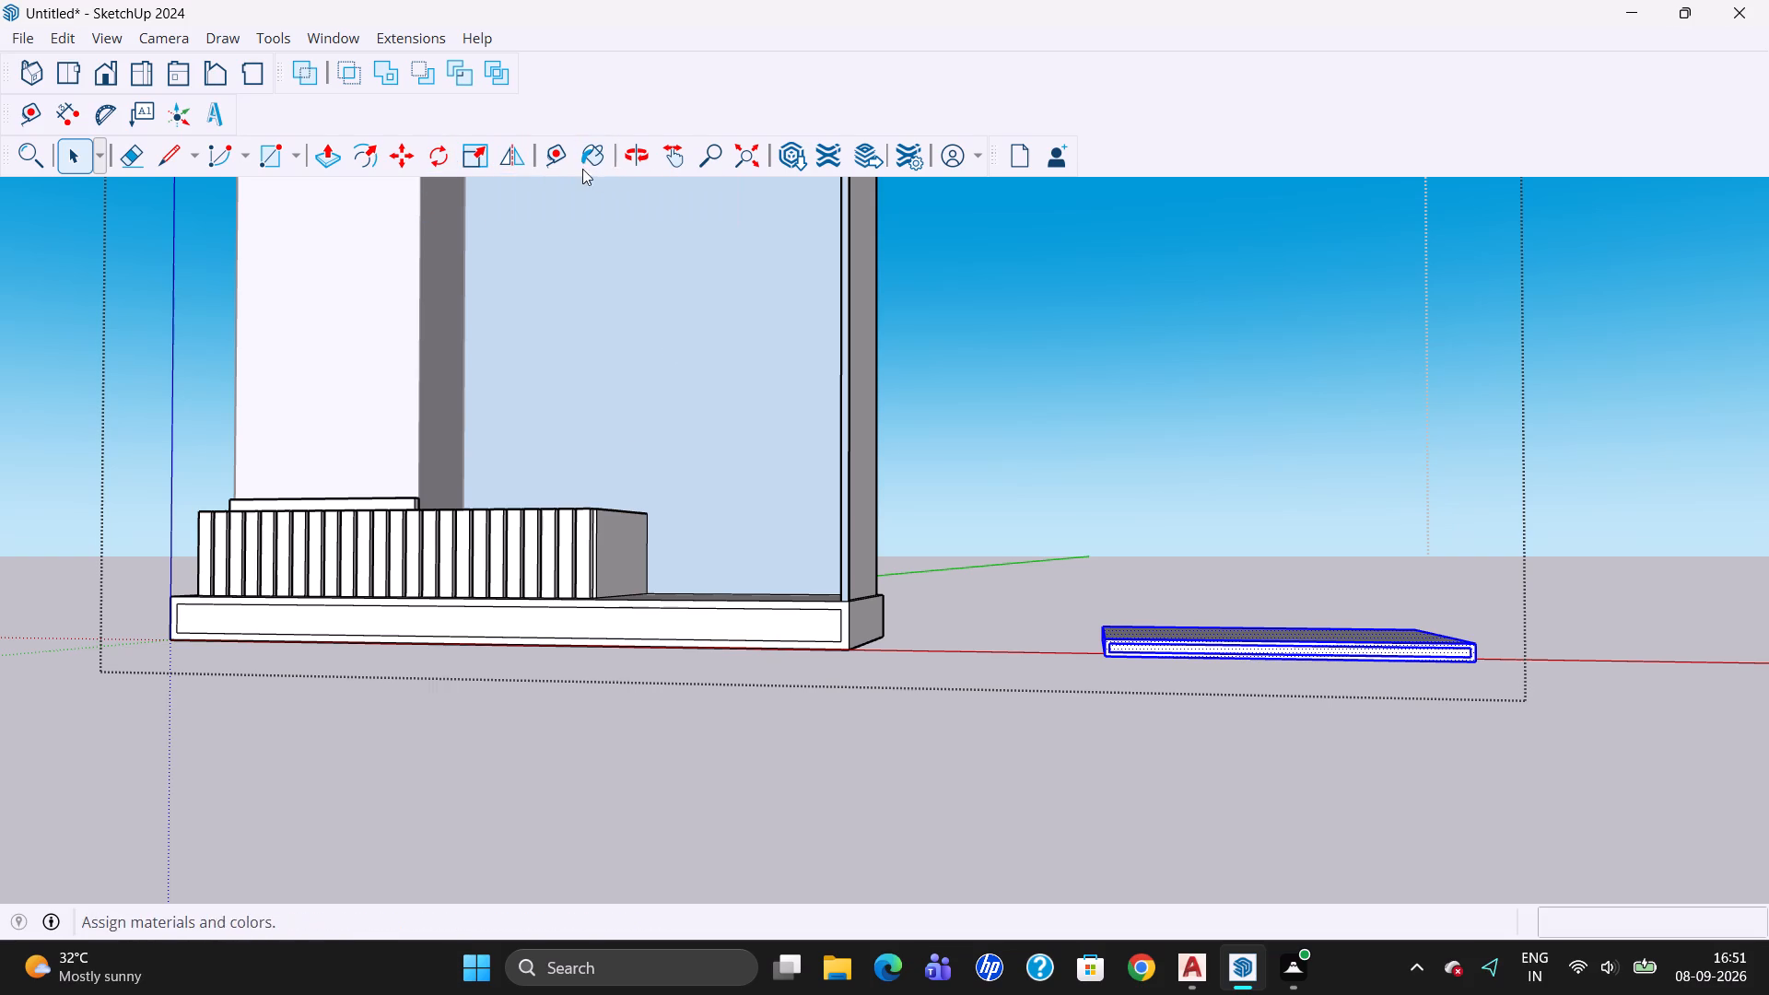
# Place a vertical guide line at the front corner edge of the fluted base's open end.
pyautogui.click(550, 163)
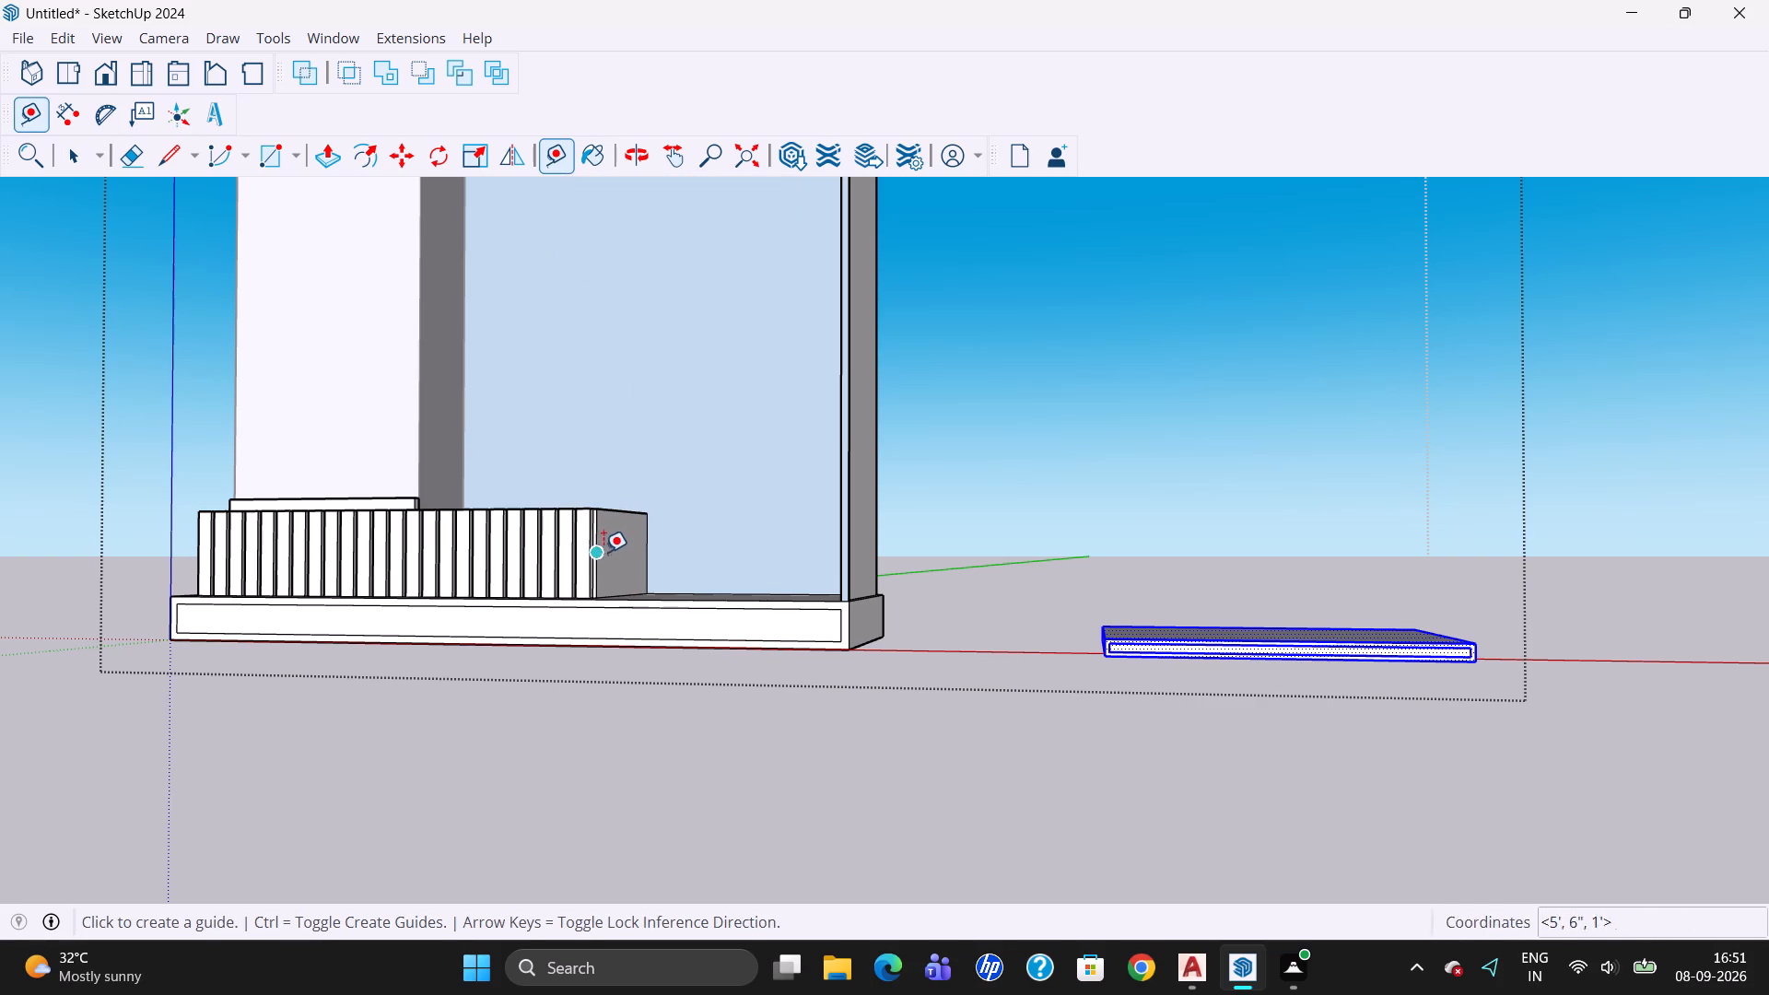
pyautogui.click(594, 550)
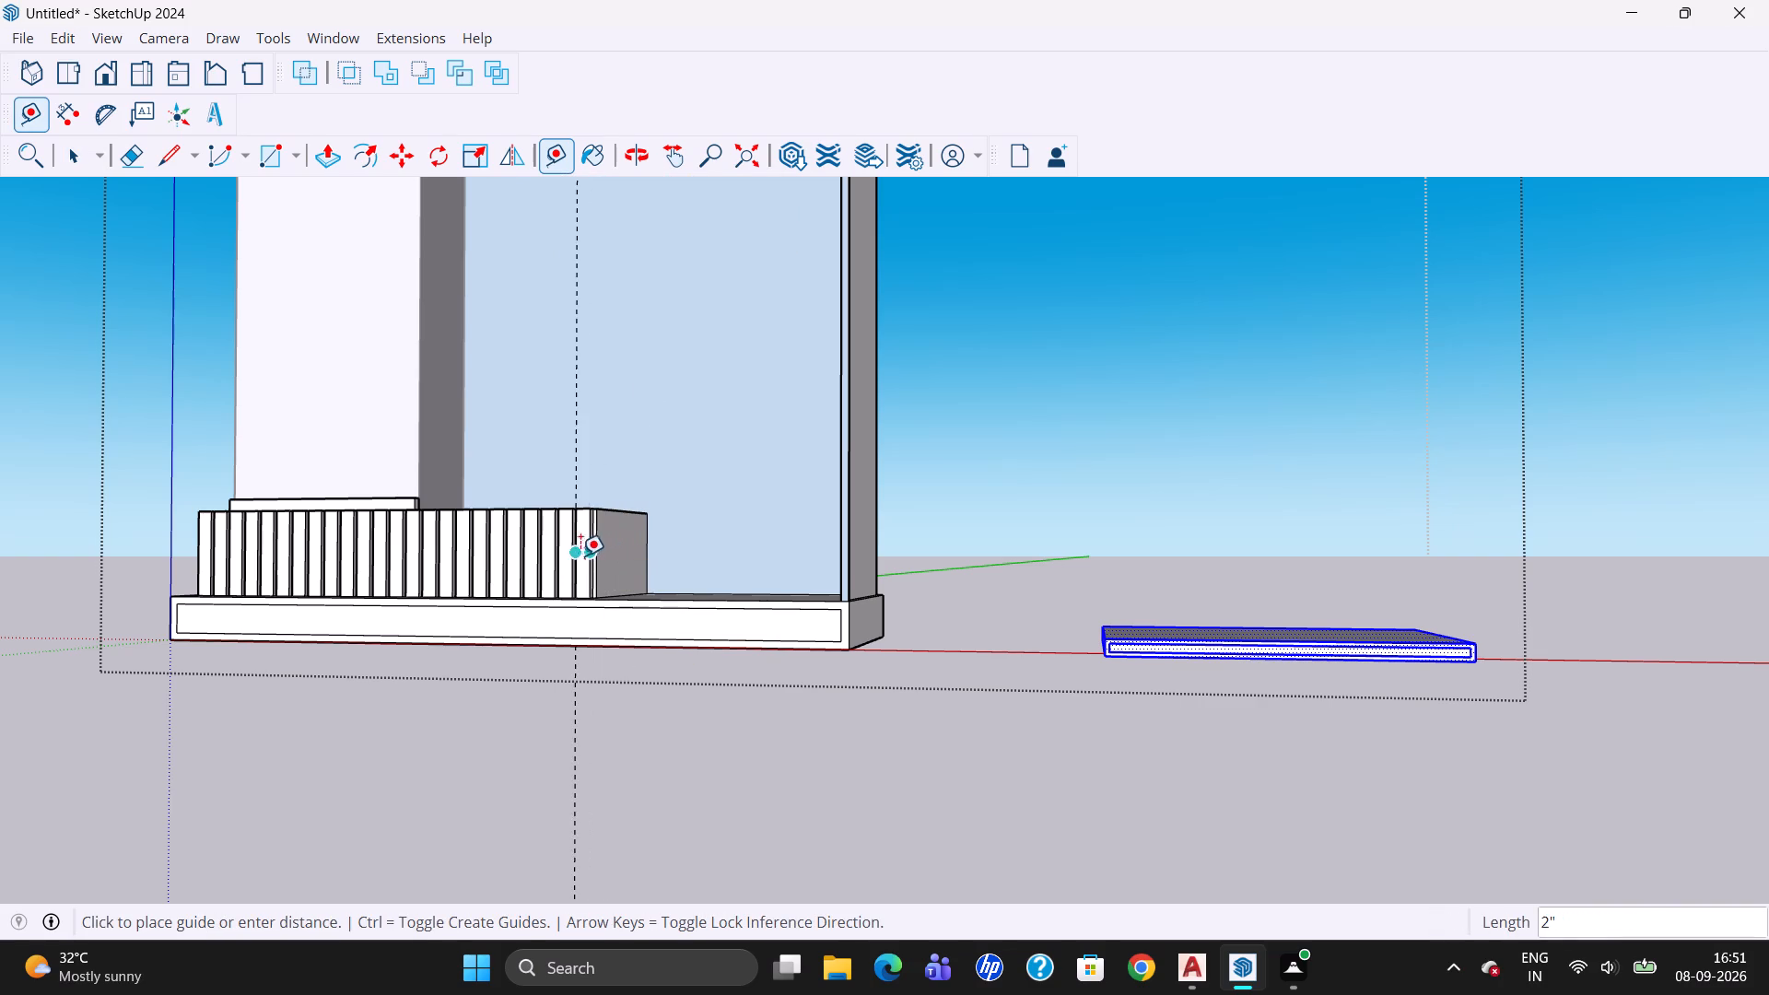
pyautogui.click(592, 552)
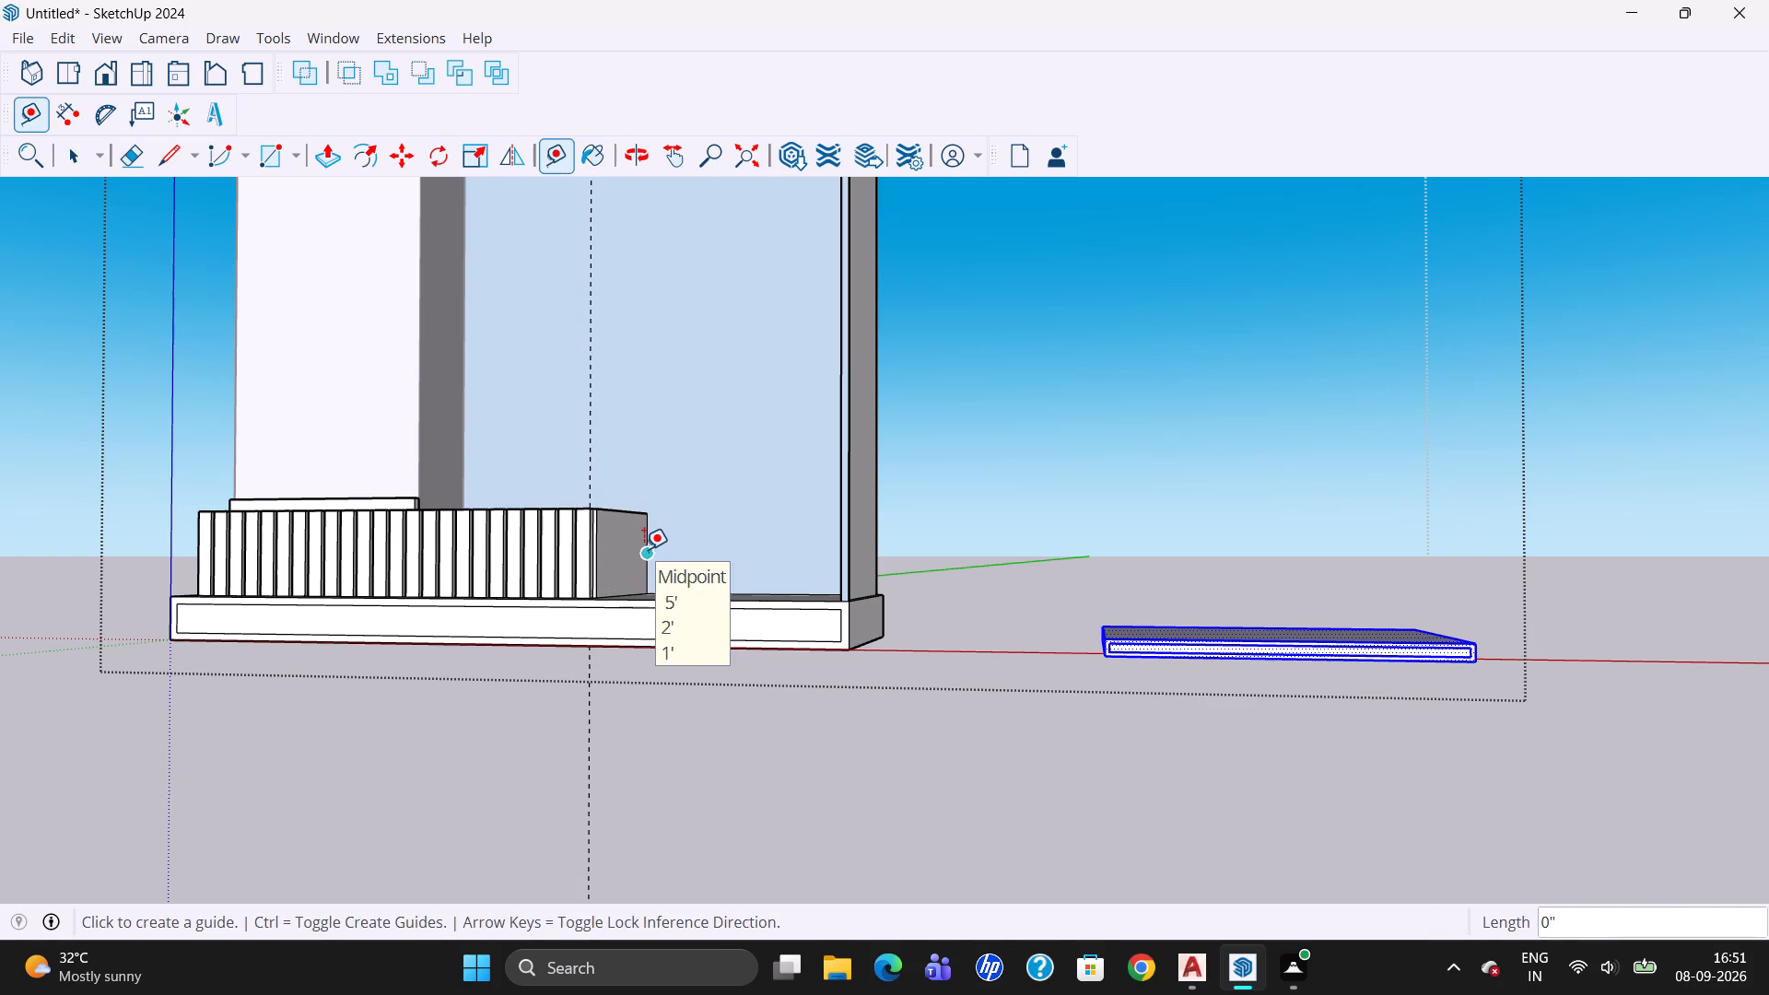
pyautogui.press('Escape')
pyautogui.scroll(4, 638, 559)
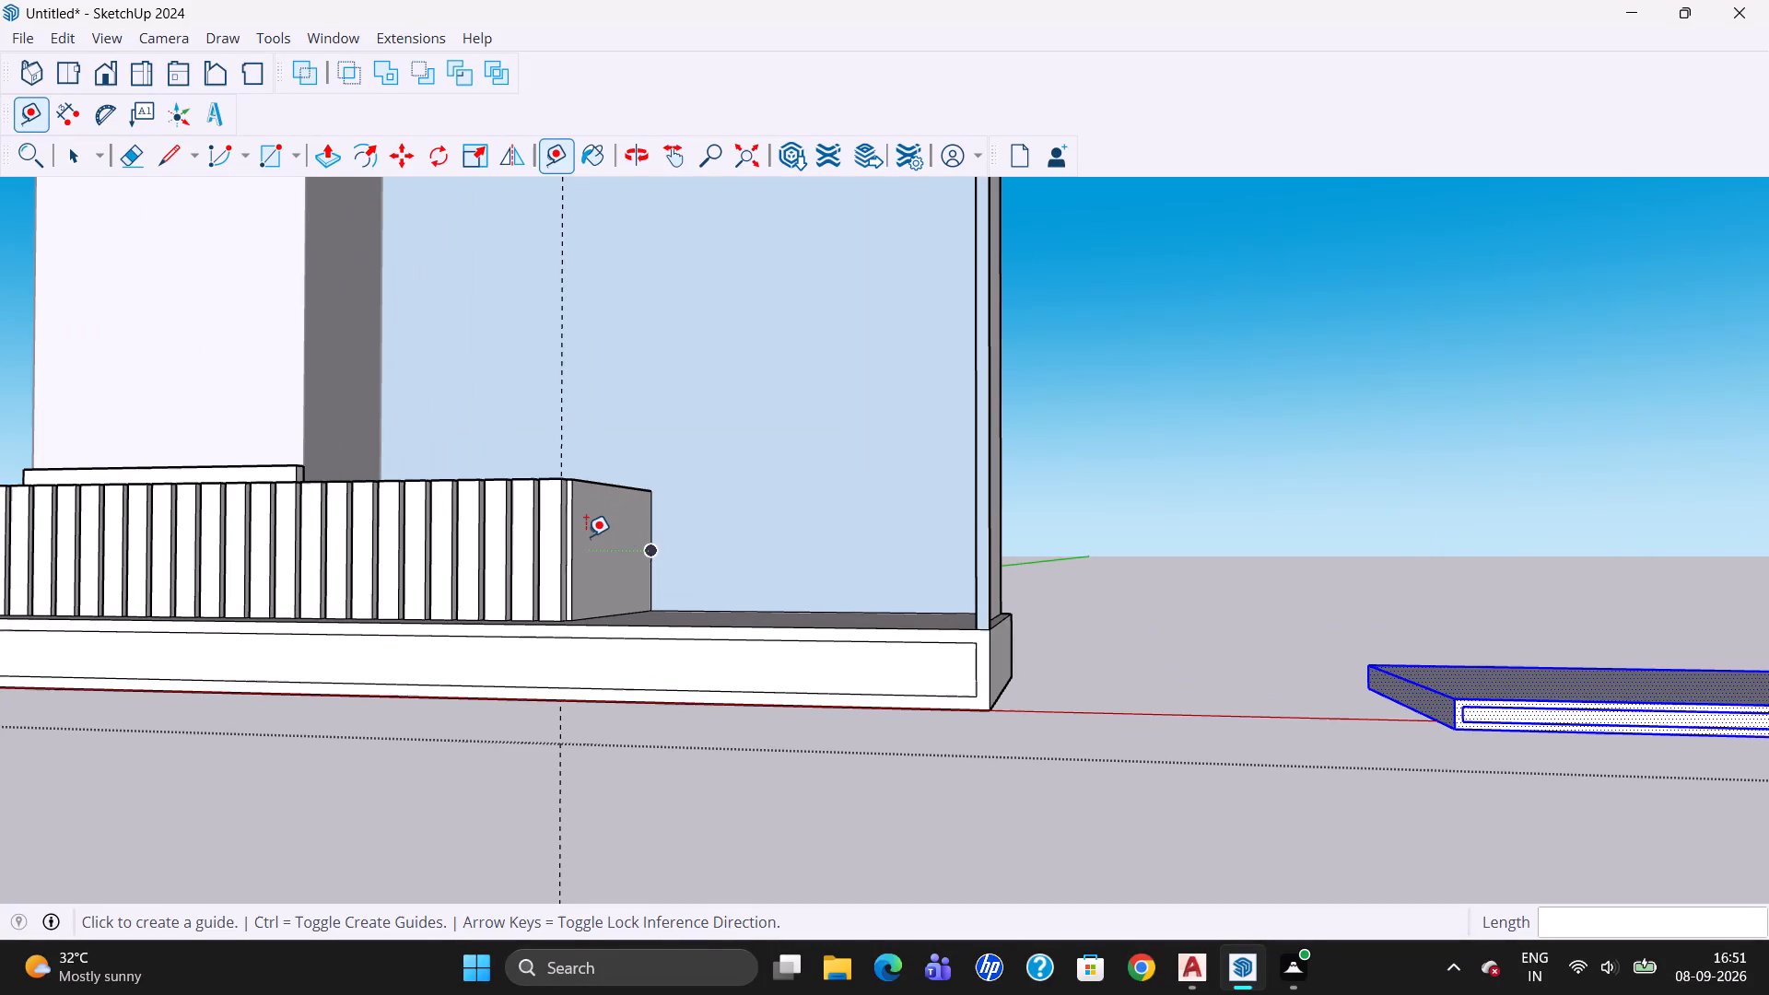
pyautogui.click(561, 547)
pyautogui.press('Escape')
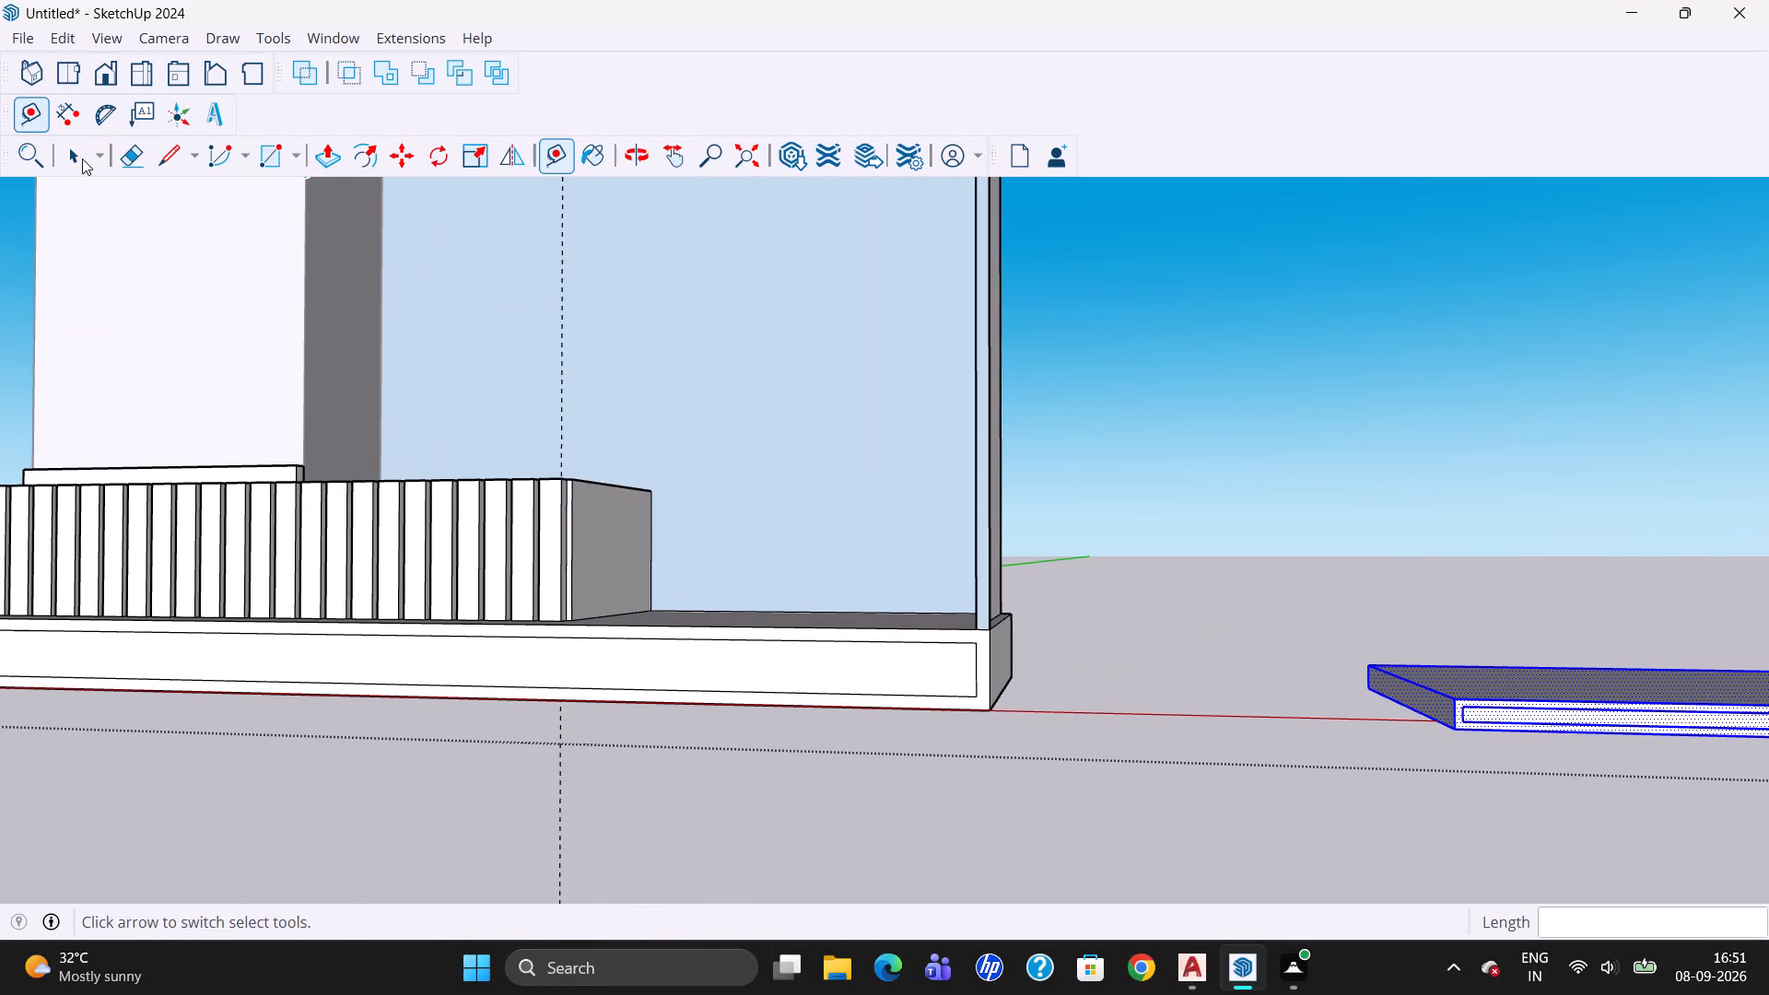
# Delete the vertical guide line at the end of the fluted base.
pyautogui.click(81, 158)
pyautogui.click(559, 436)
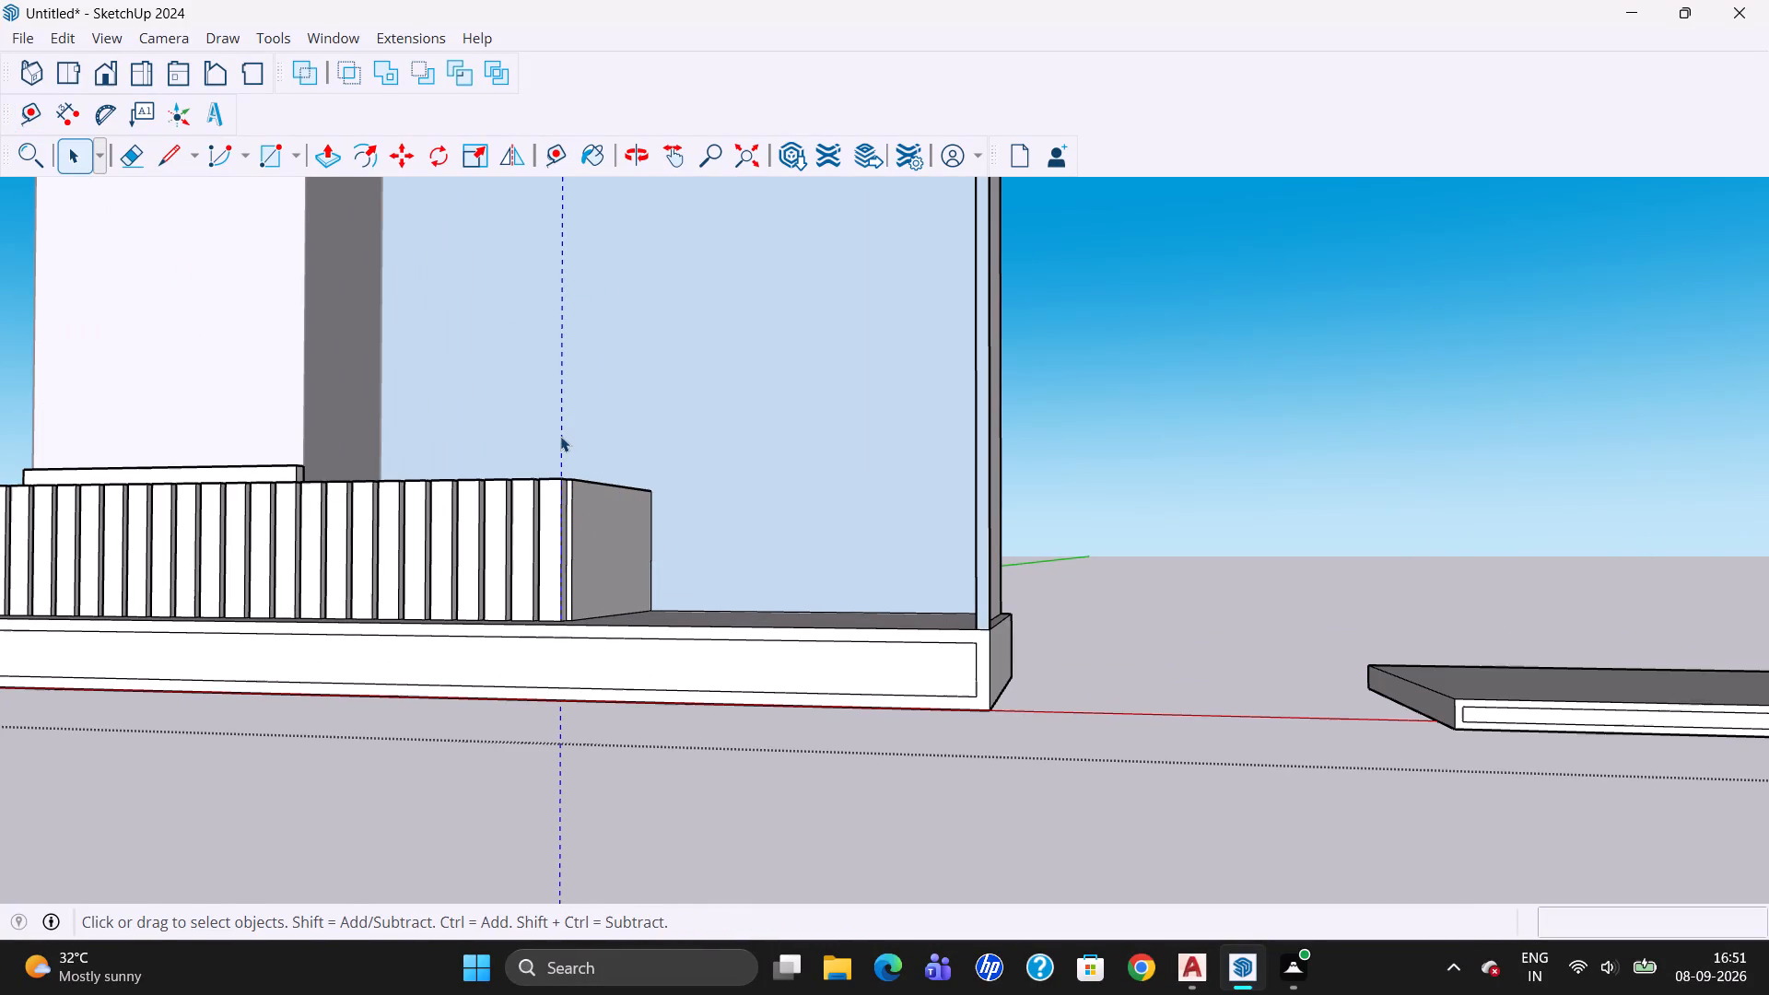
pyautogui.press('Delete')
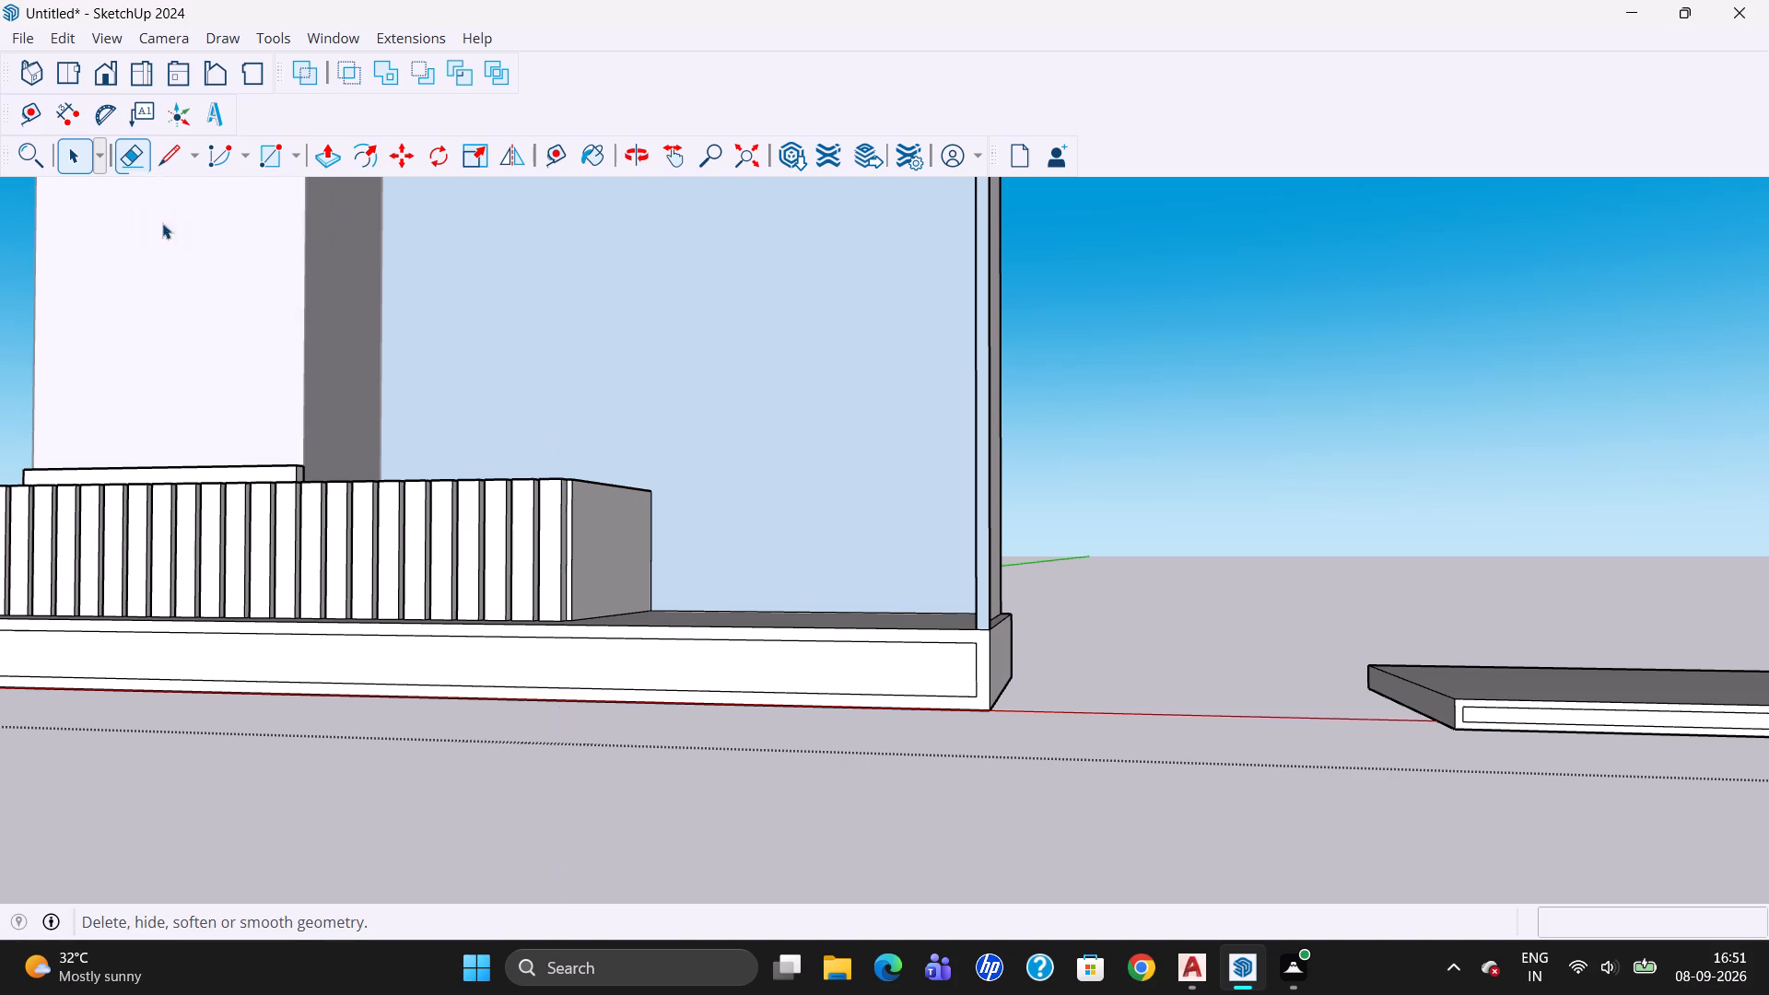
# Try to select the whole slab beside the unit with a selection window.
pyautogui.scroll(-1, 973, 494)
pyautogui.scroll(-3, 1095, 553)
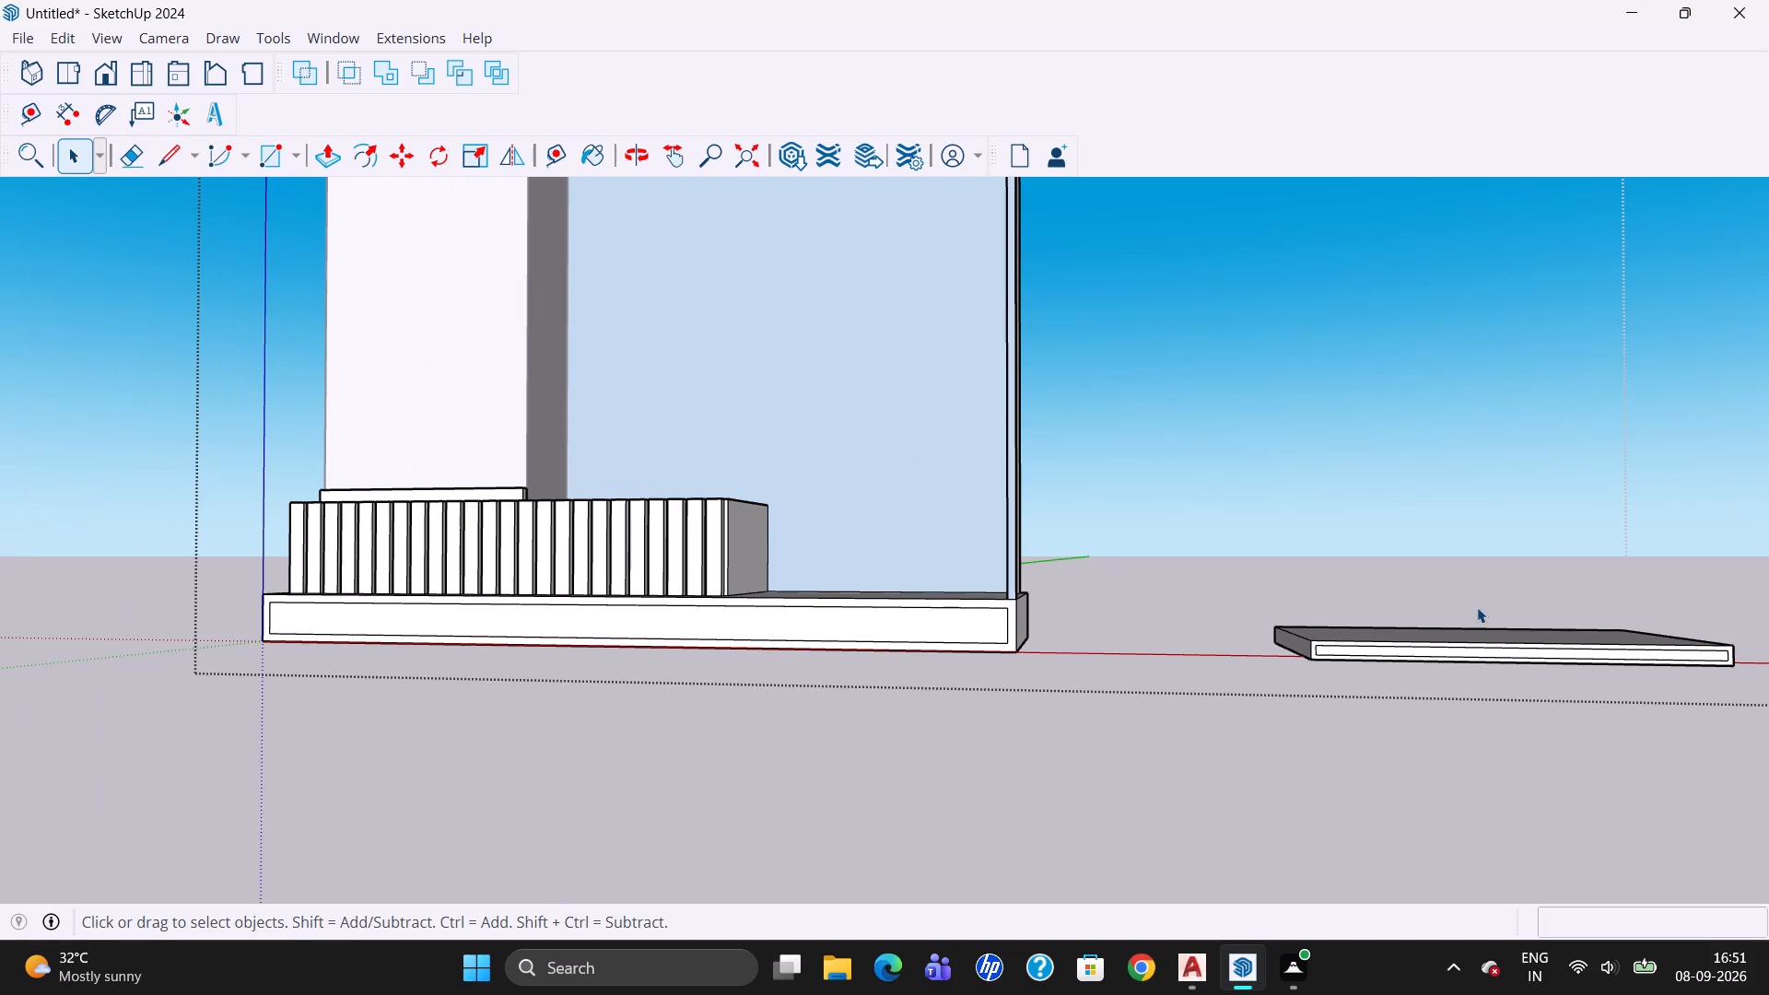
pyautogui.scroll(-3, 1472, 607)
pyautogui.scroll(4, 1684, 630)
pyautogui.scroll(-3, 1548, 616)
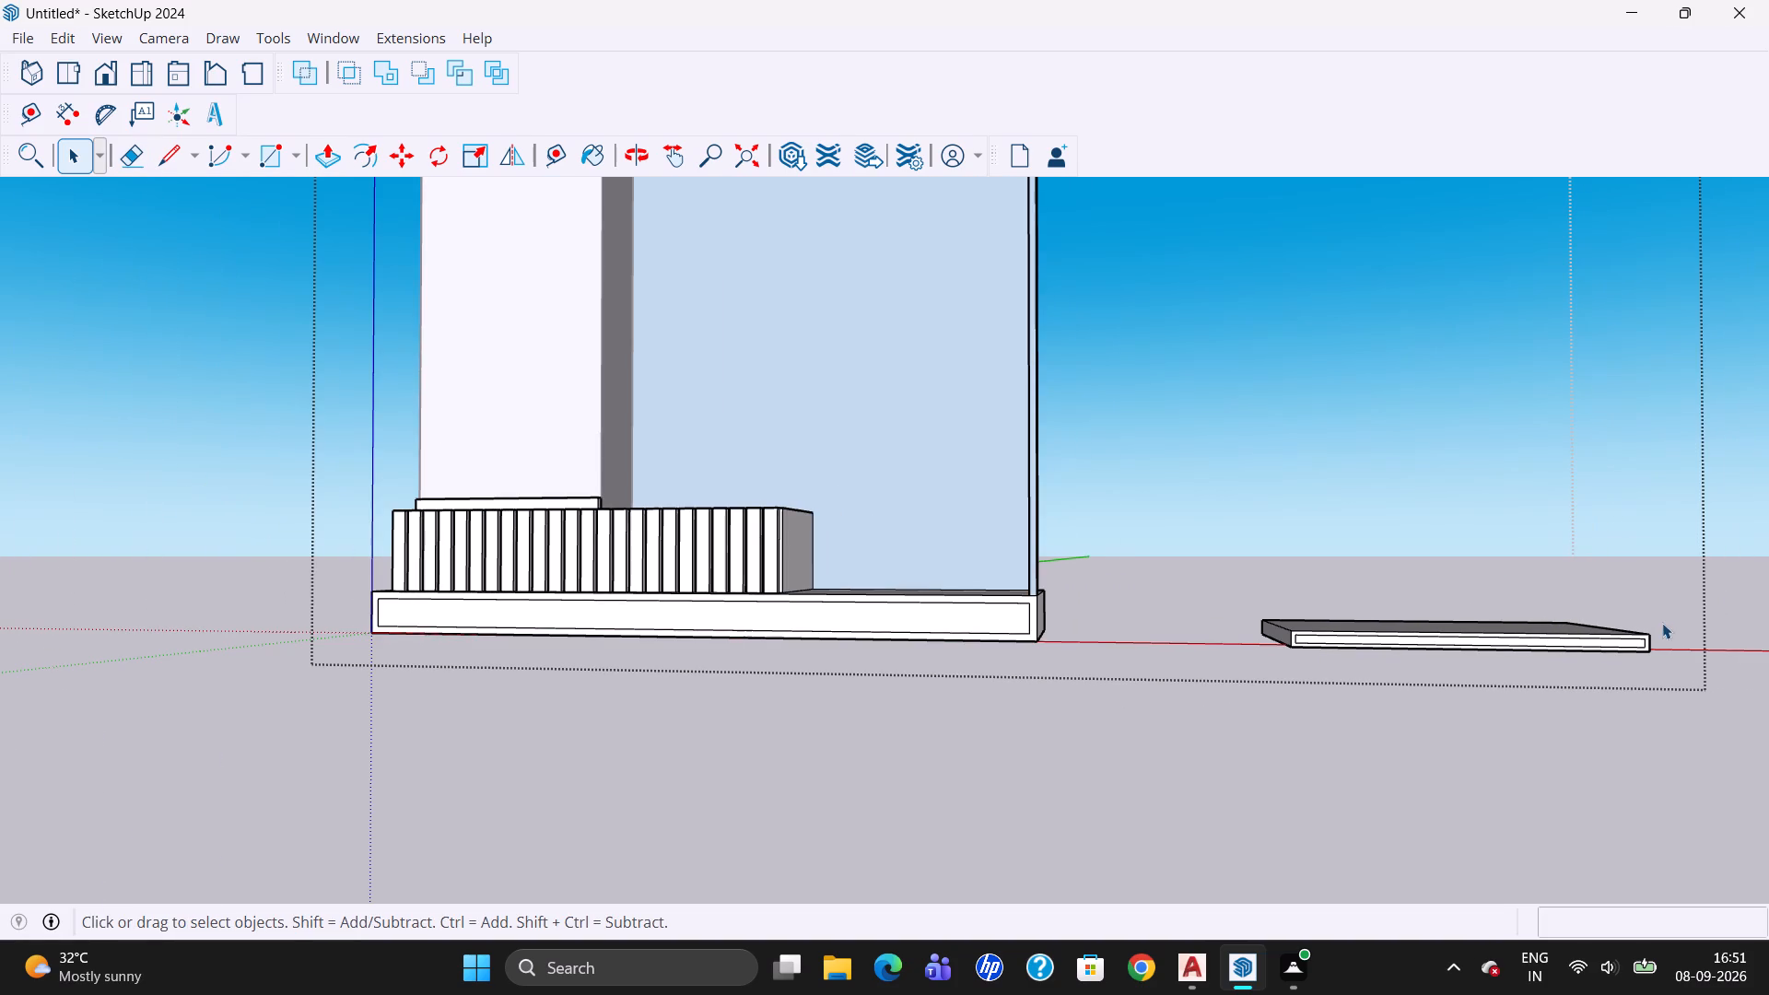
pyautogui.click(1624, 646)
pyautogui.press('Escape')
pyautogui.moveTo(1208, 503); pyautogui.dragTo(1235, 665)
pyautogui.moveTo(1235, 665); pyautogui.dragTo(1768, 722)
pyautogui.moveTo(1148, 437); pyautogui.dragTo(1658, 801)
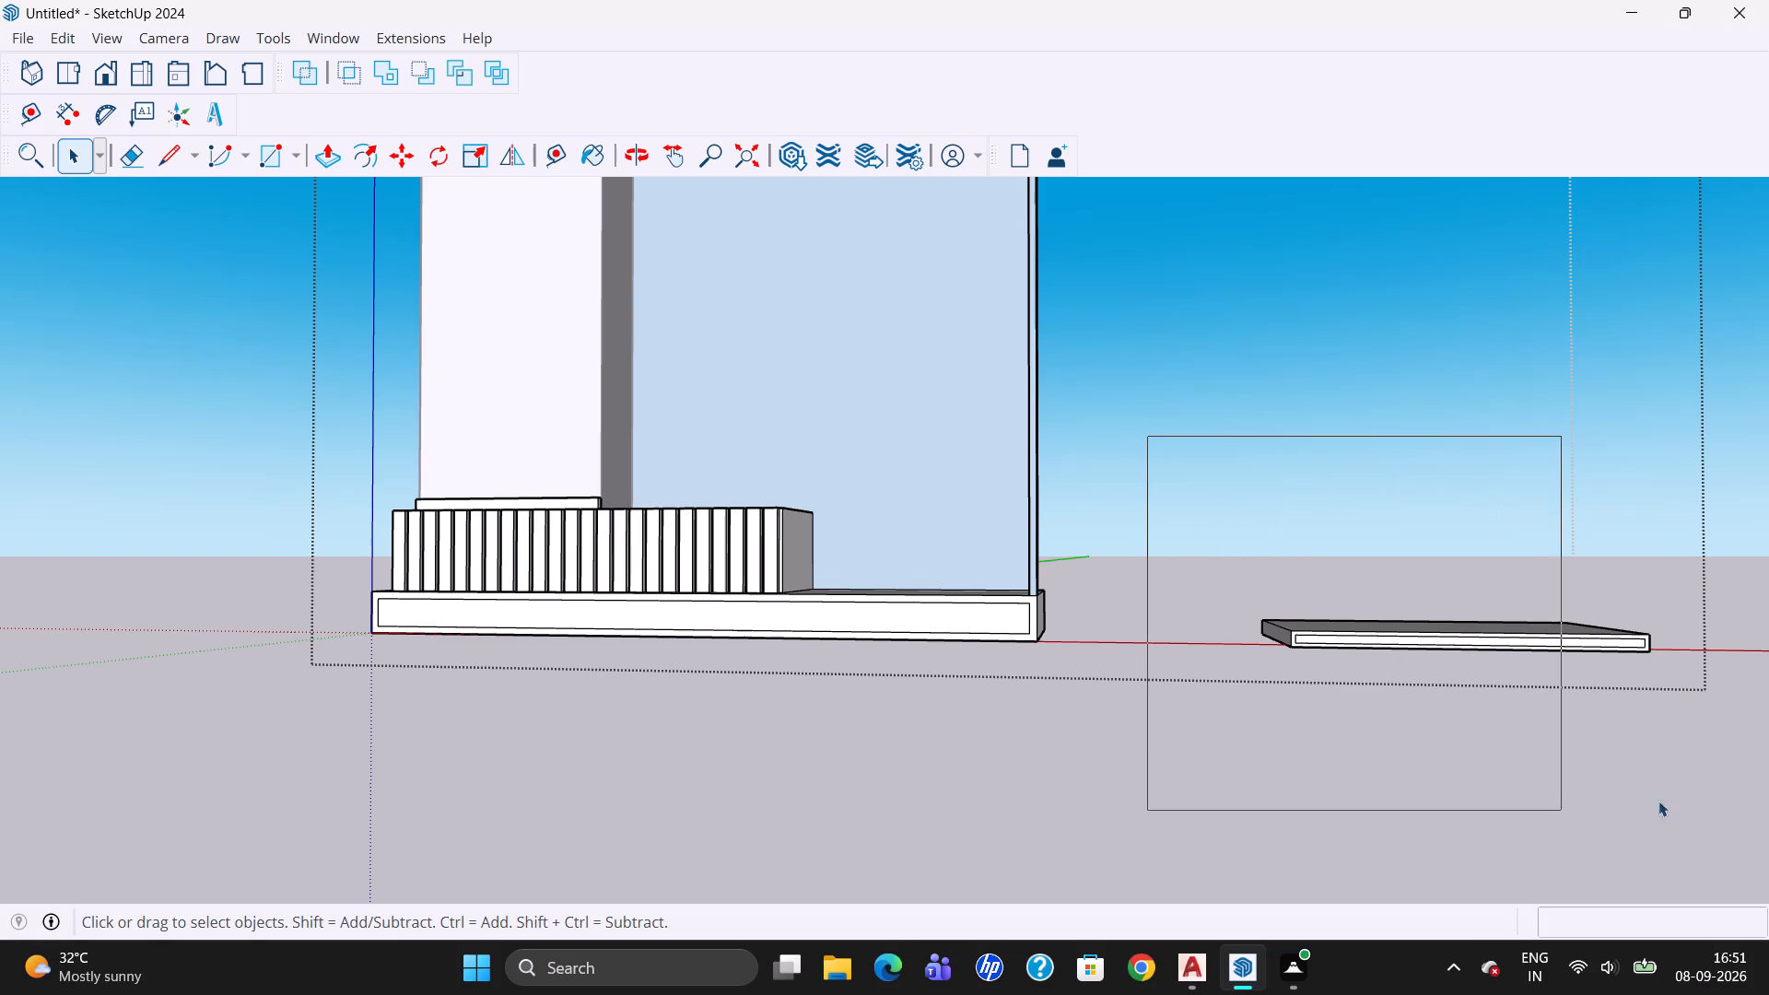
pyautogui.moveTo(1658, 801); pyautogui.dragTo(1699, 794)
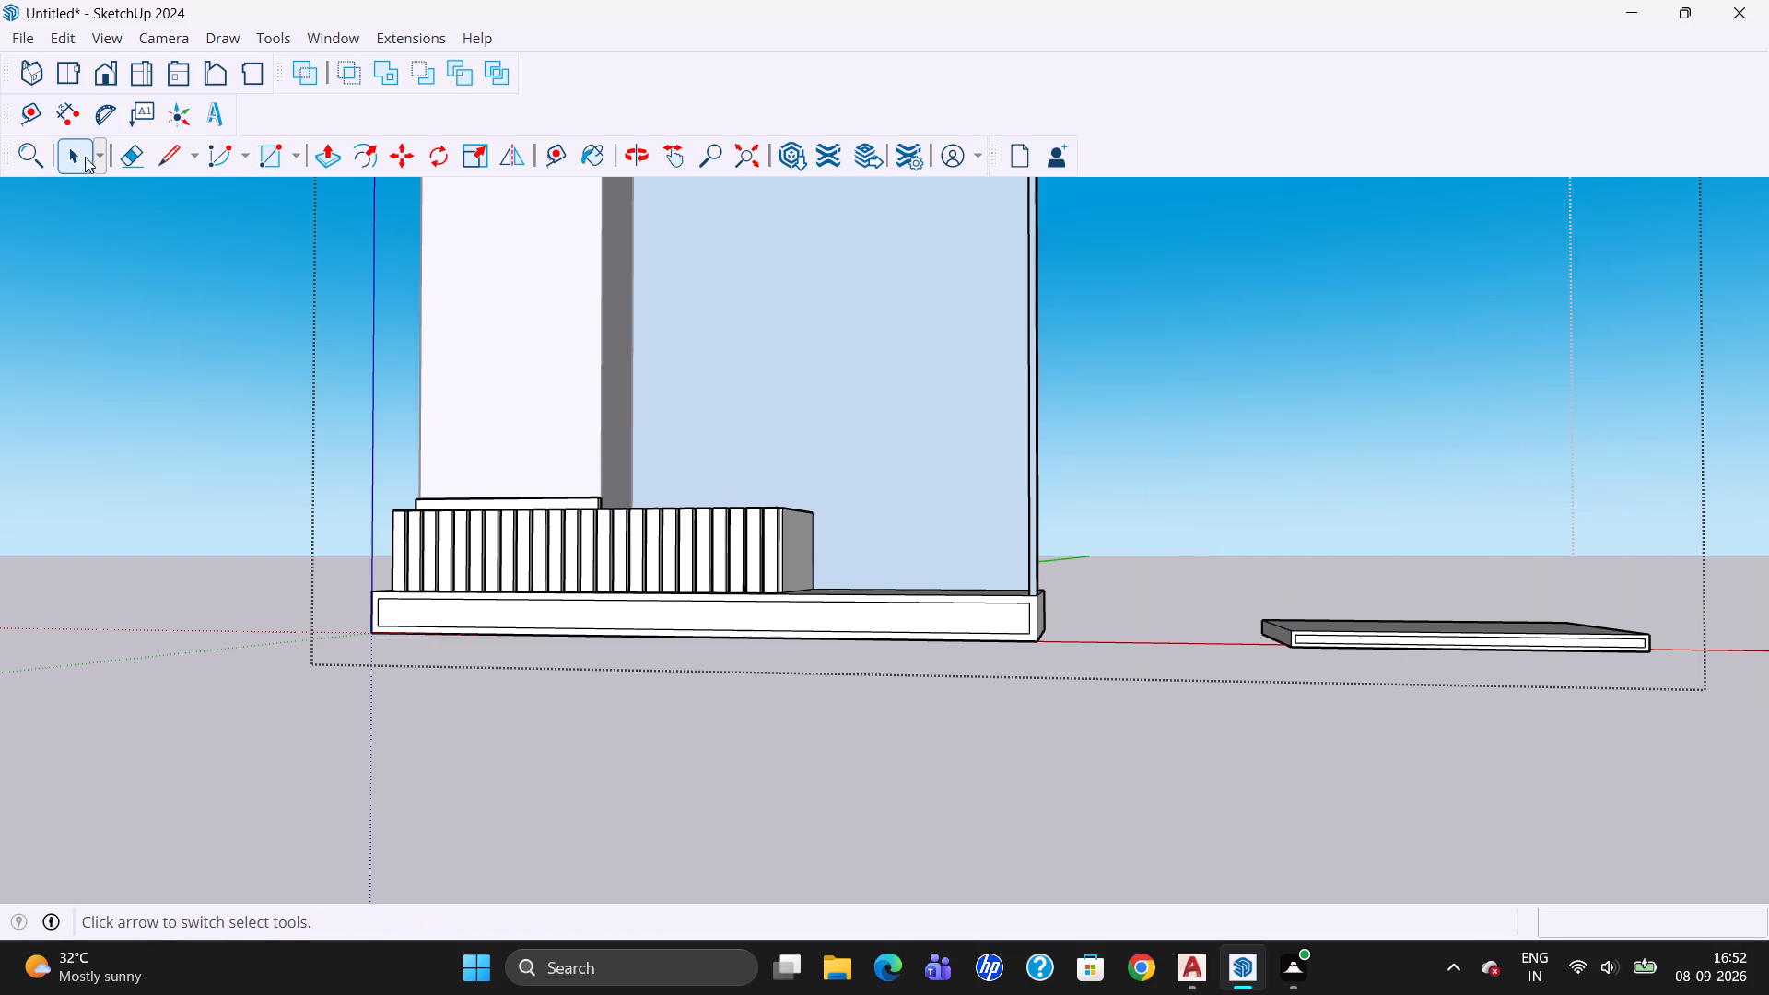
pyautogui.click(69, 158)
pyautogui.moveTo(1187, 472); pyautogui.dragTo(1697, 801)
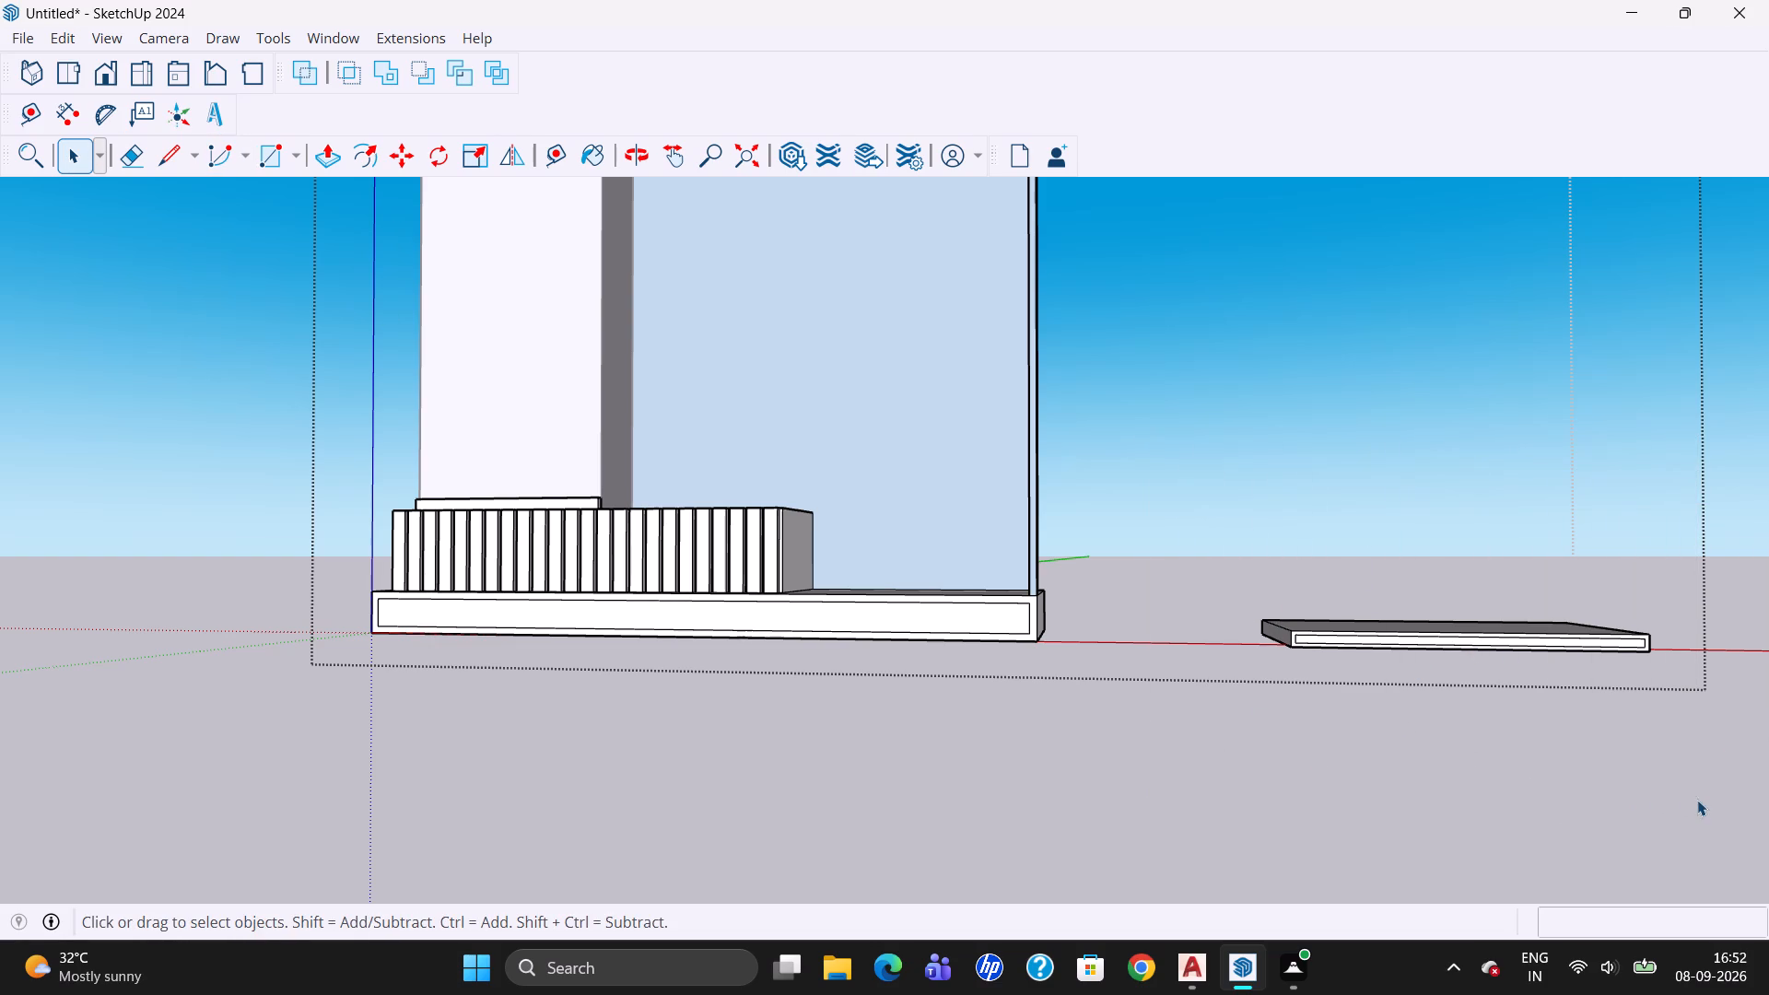
# Select the whole slab and move it by its front corner about 6' 1" into the unit, onto the fluted base's front near its open end.
pyautogui.scroll(-8, 1617, 606)
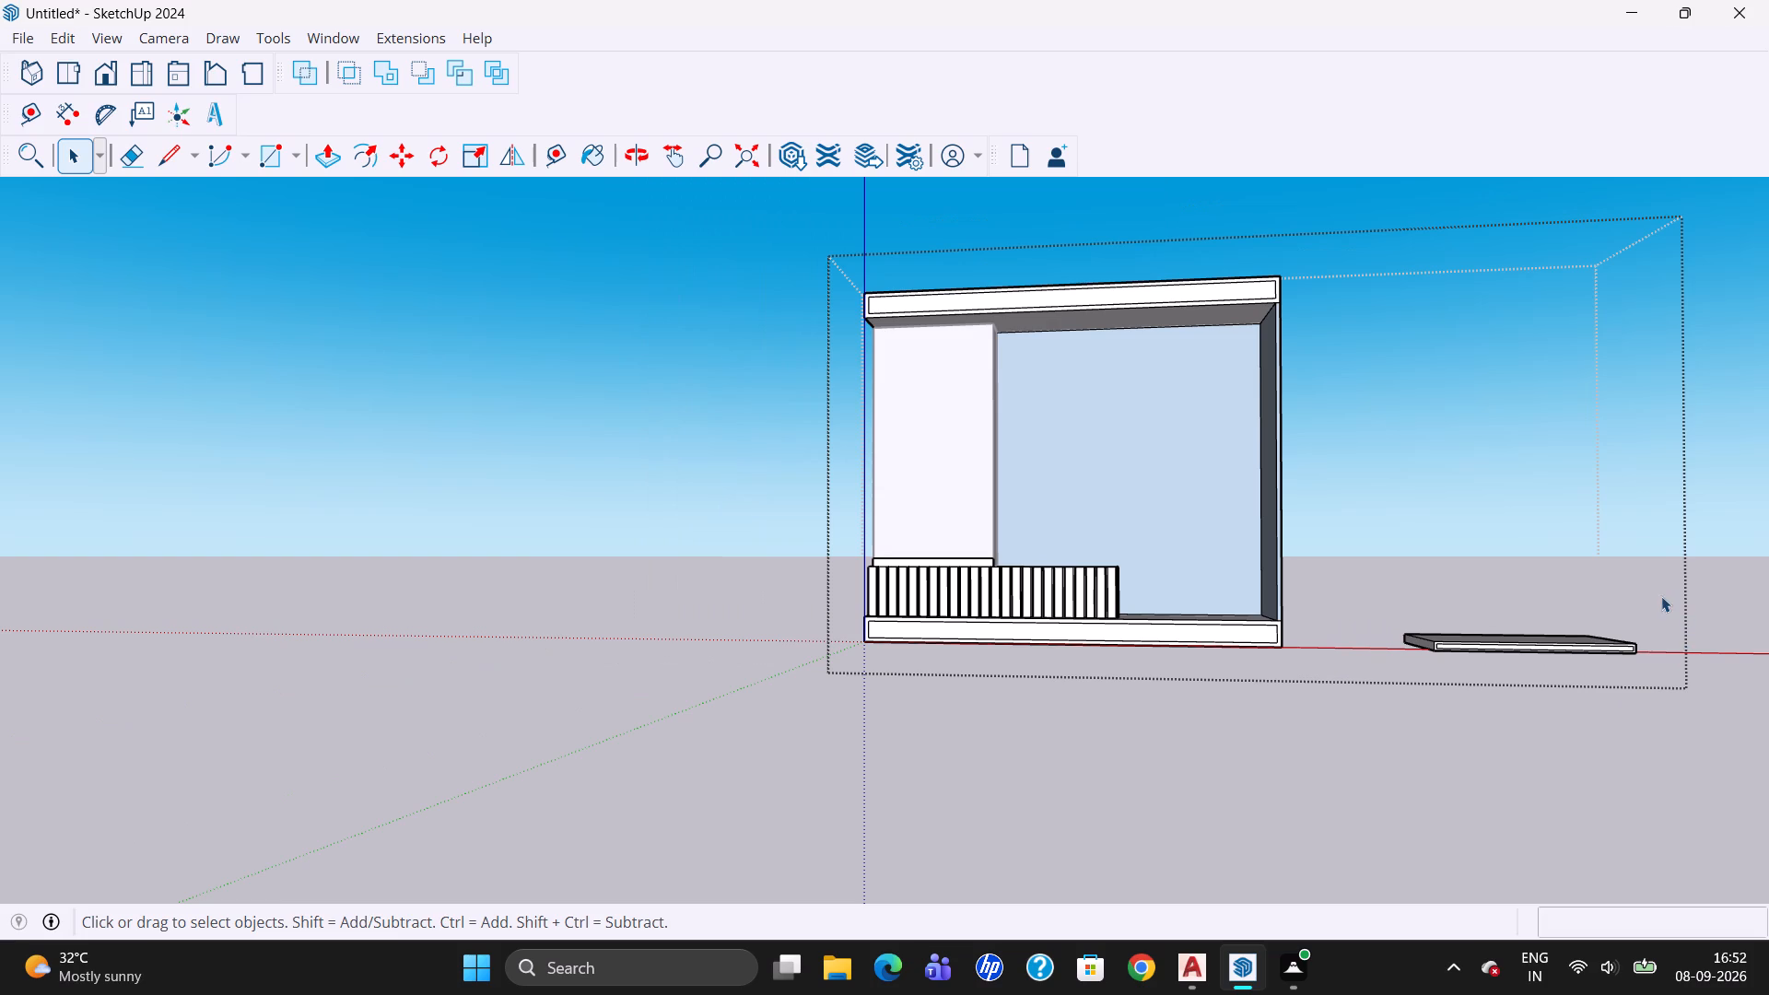
pyautogui.tripleClick(1572, 630)
pyautogui.doubleClick(1554, 648)
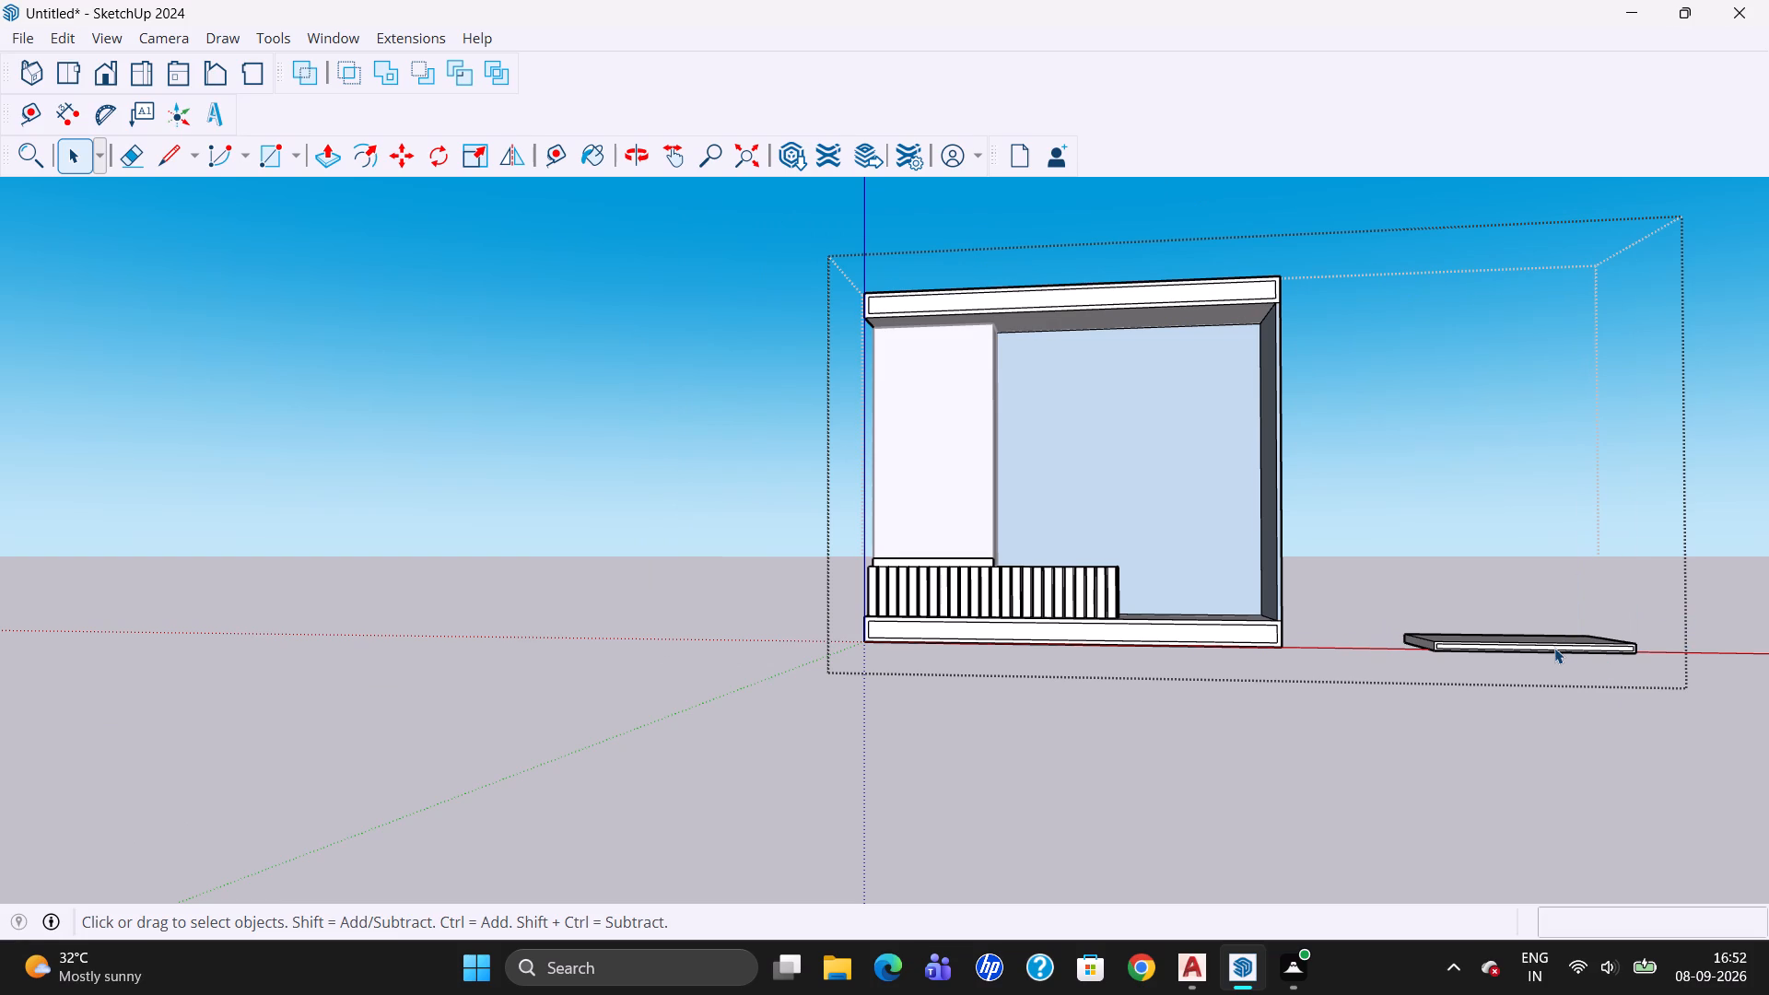
pyautogui.click(1532, 652)
pyautogui.press('Escape')
pyautogui.click(1532, 652)
pyautogui.tripleClick(1519, 640)
pyautogui.click(1519, 640)
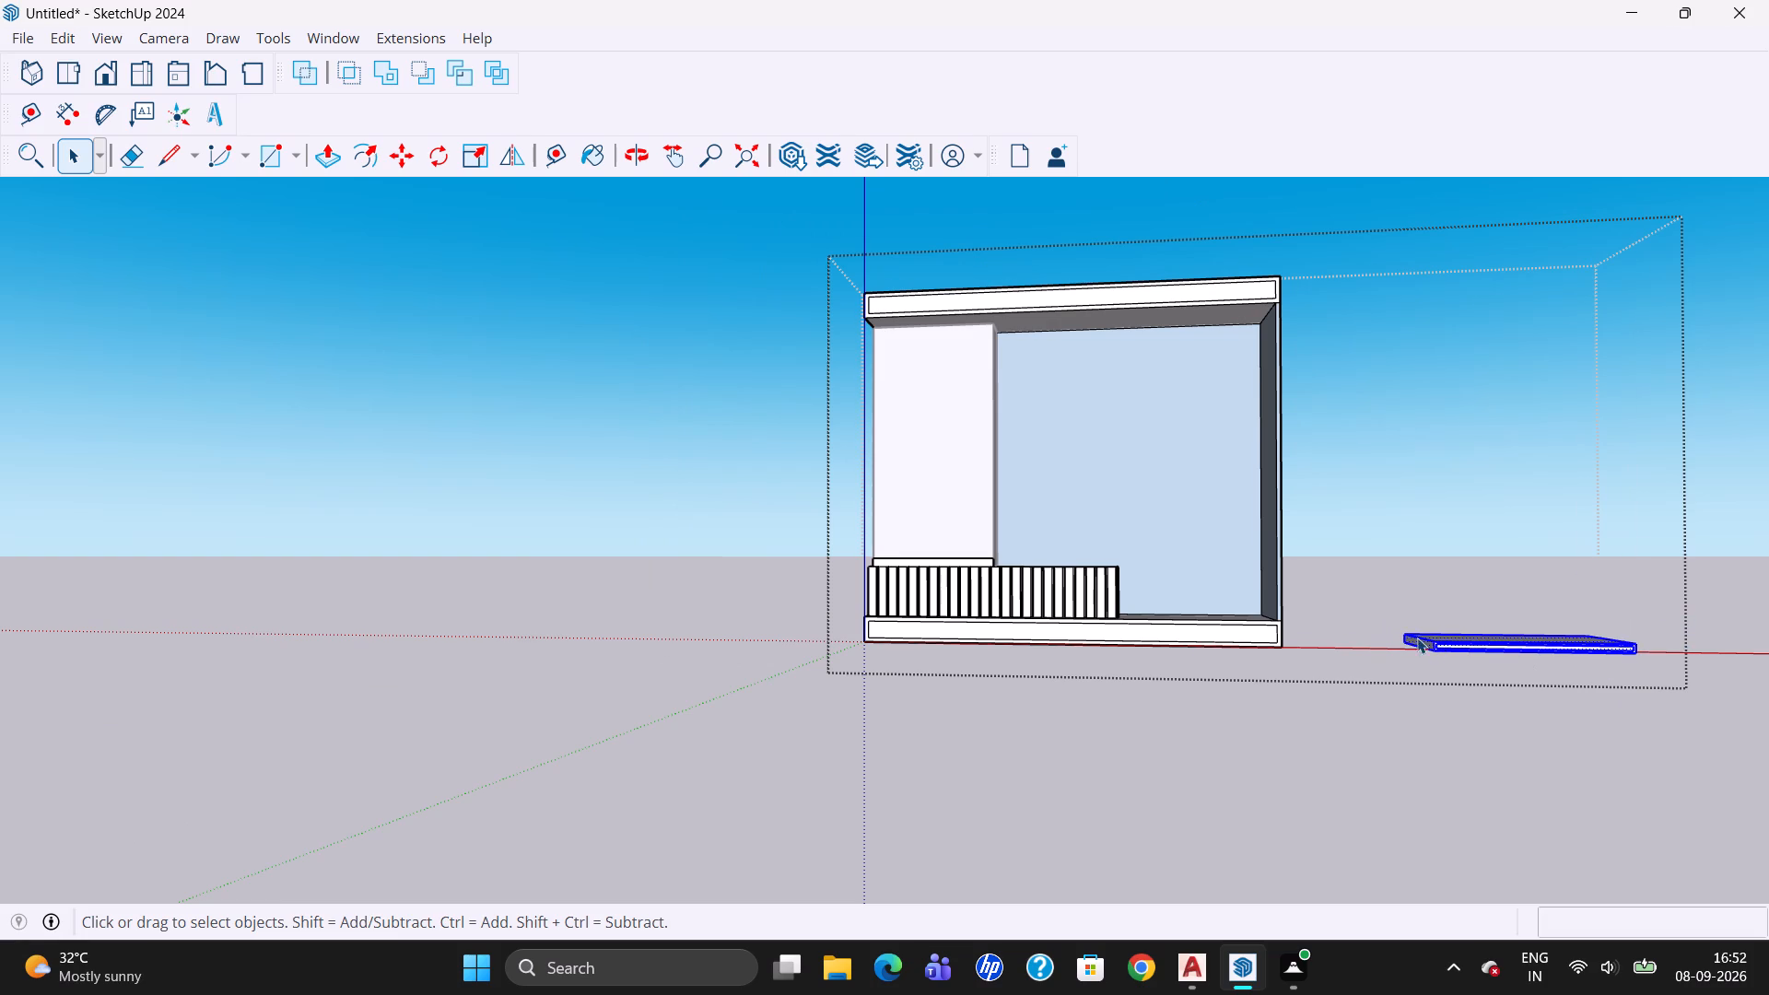
pyautogui.click(416, 166)
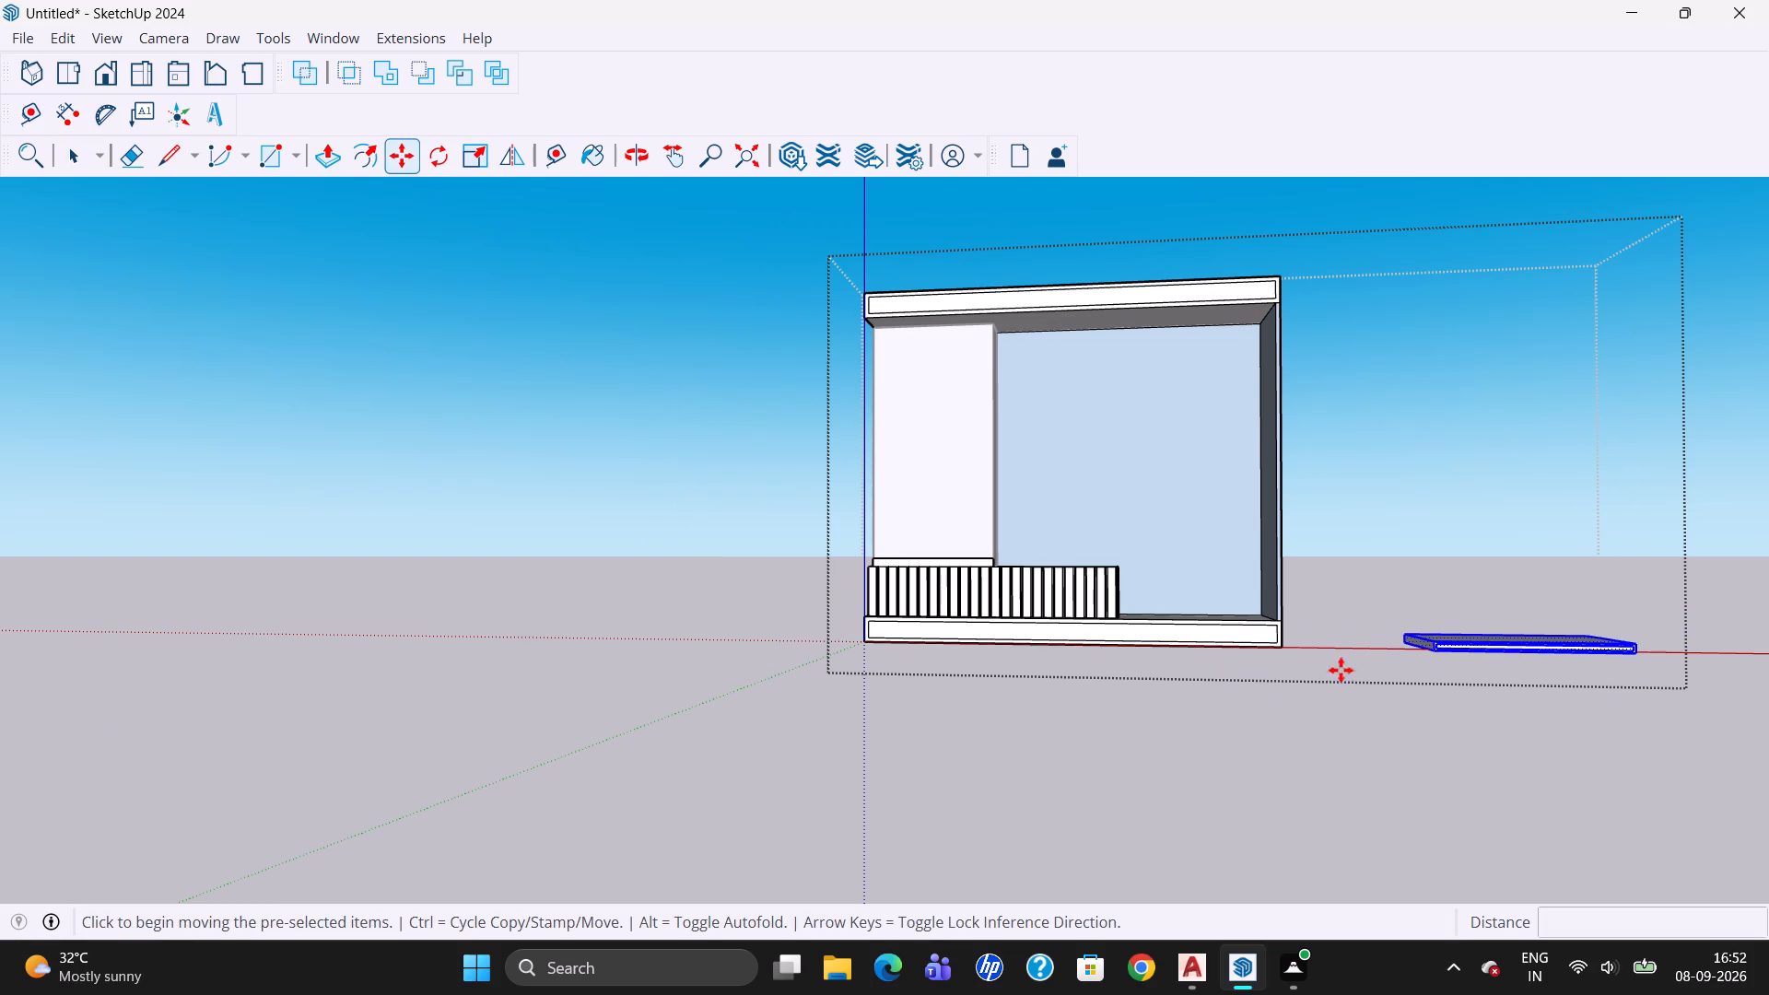
pyautogui.click(1429, 648)
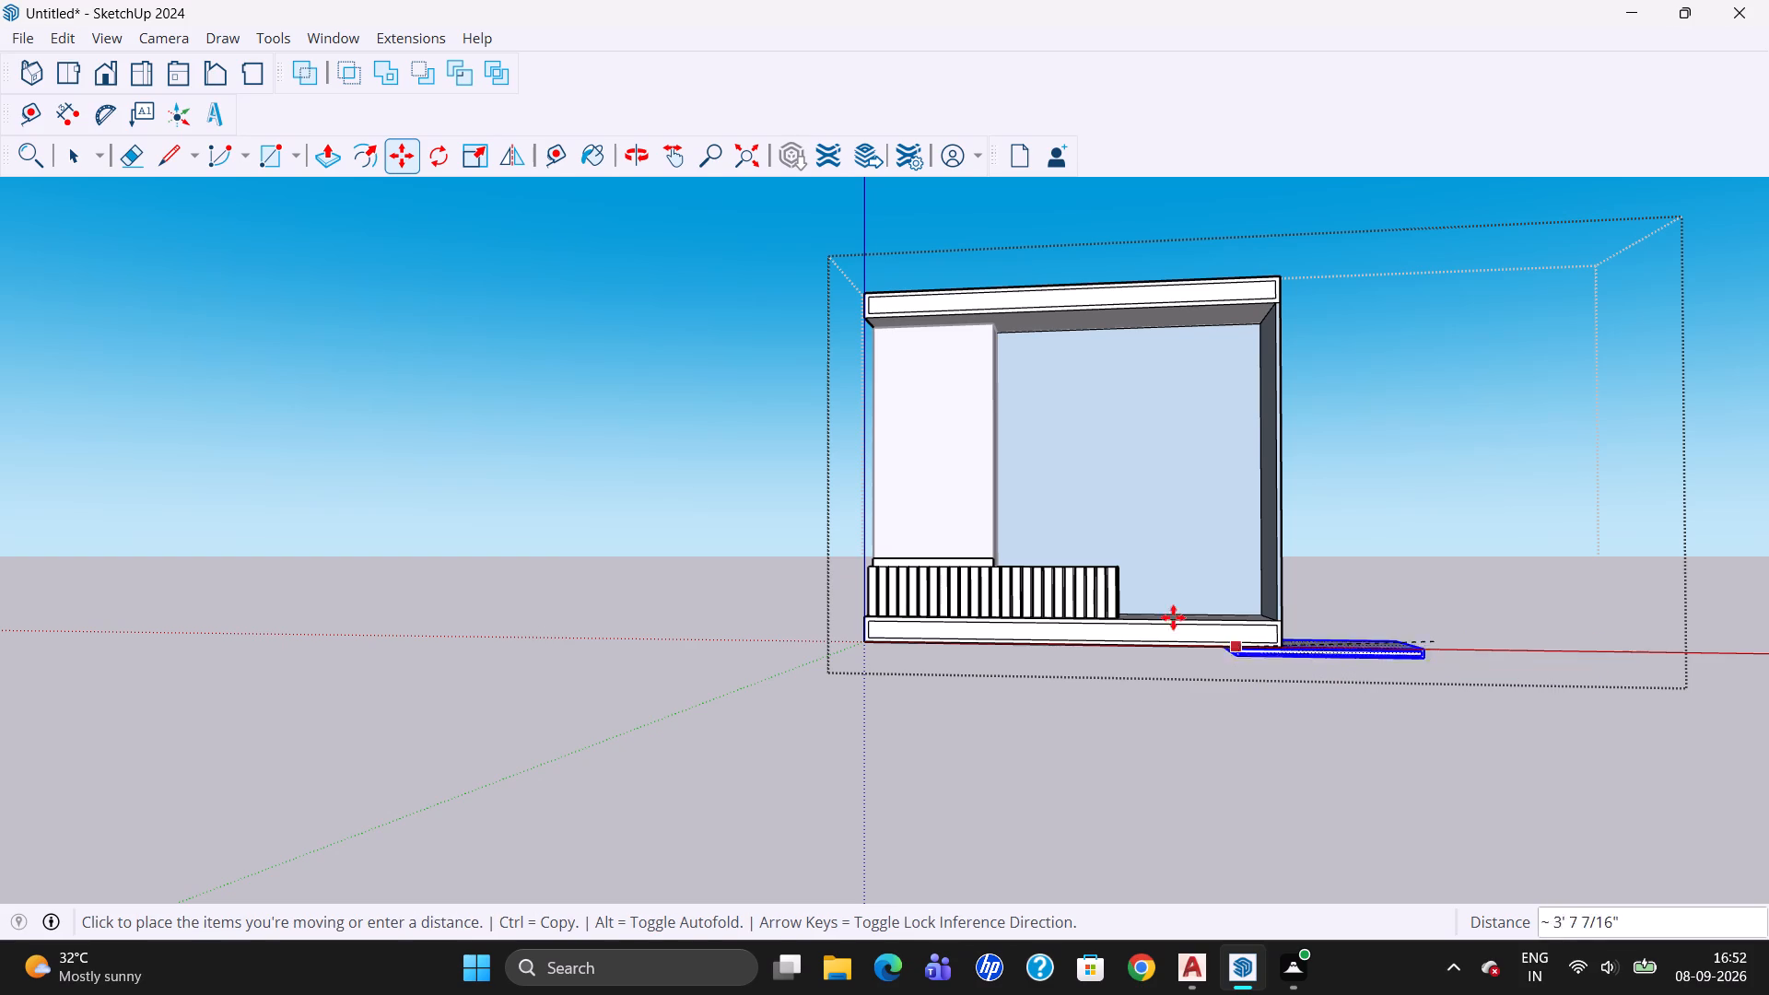
pyautogui.scroll(7, 1130, 591)
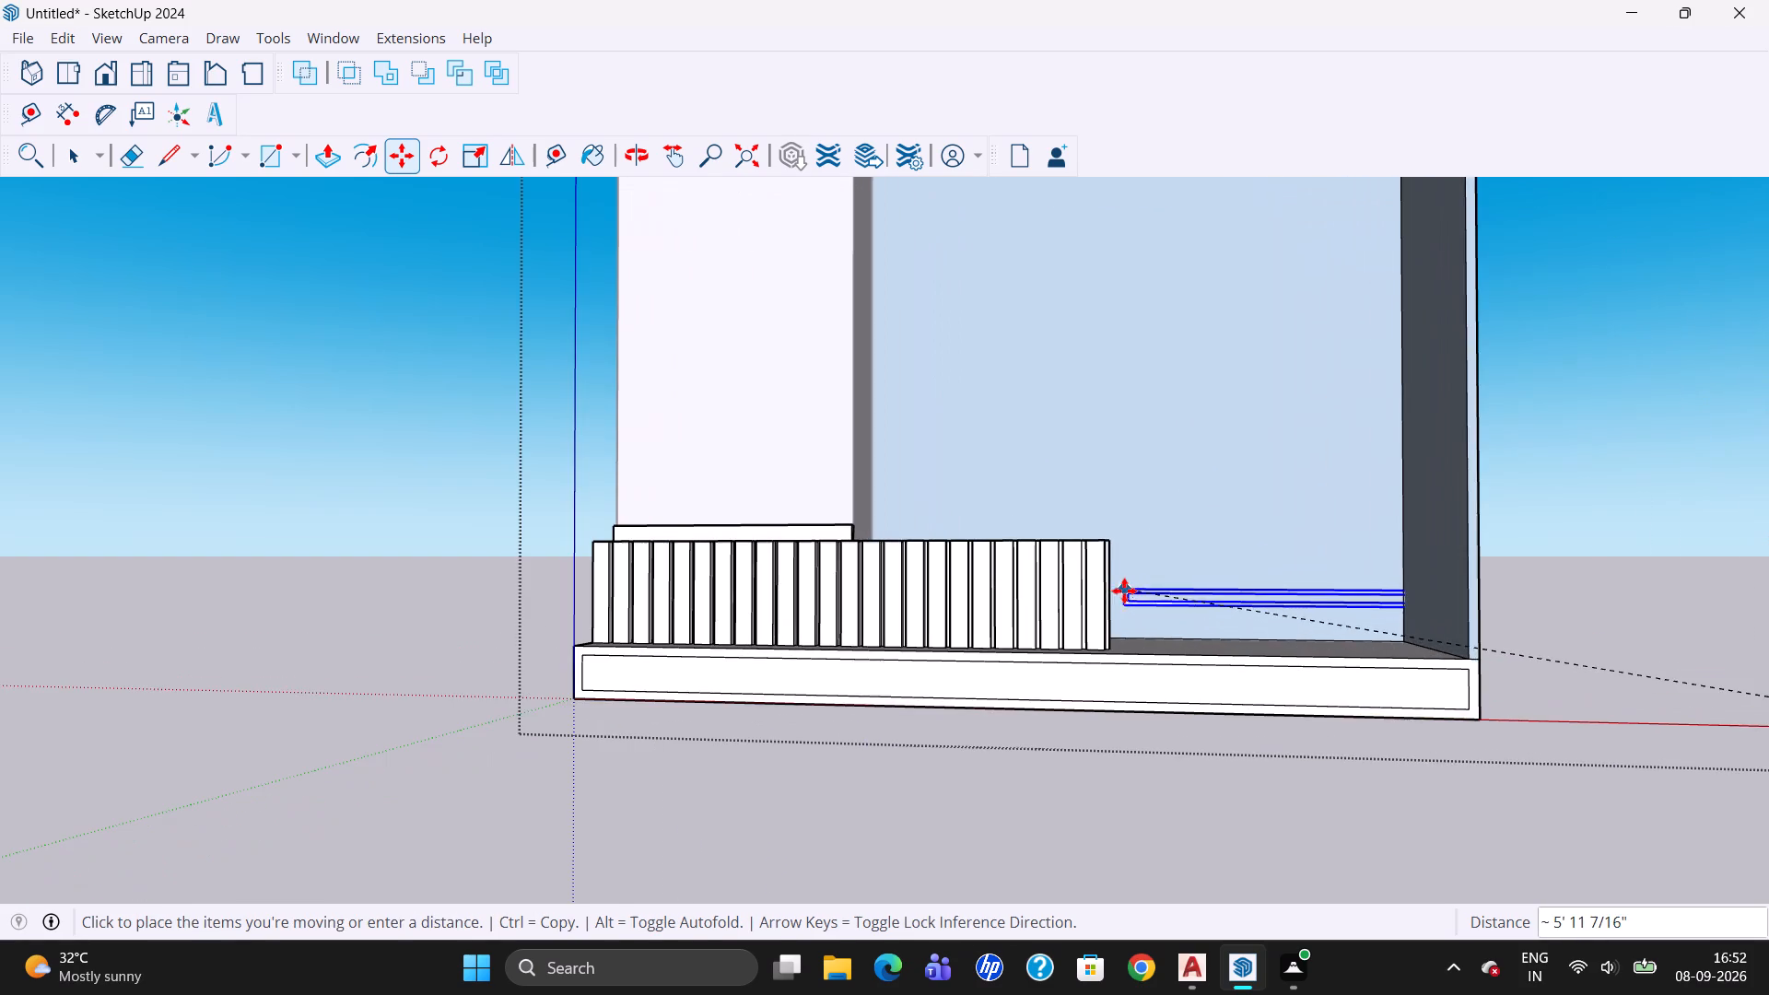
pyautogui.scroll(4, 1117, 592)
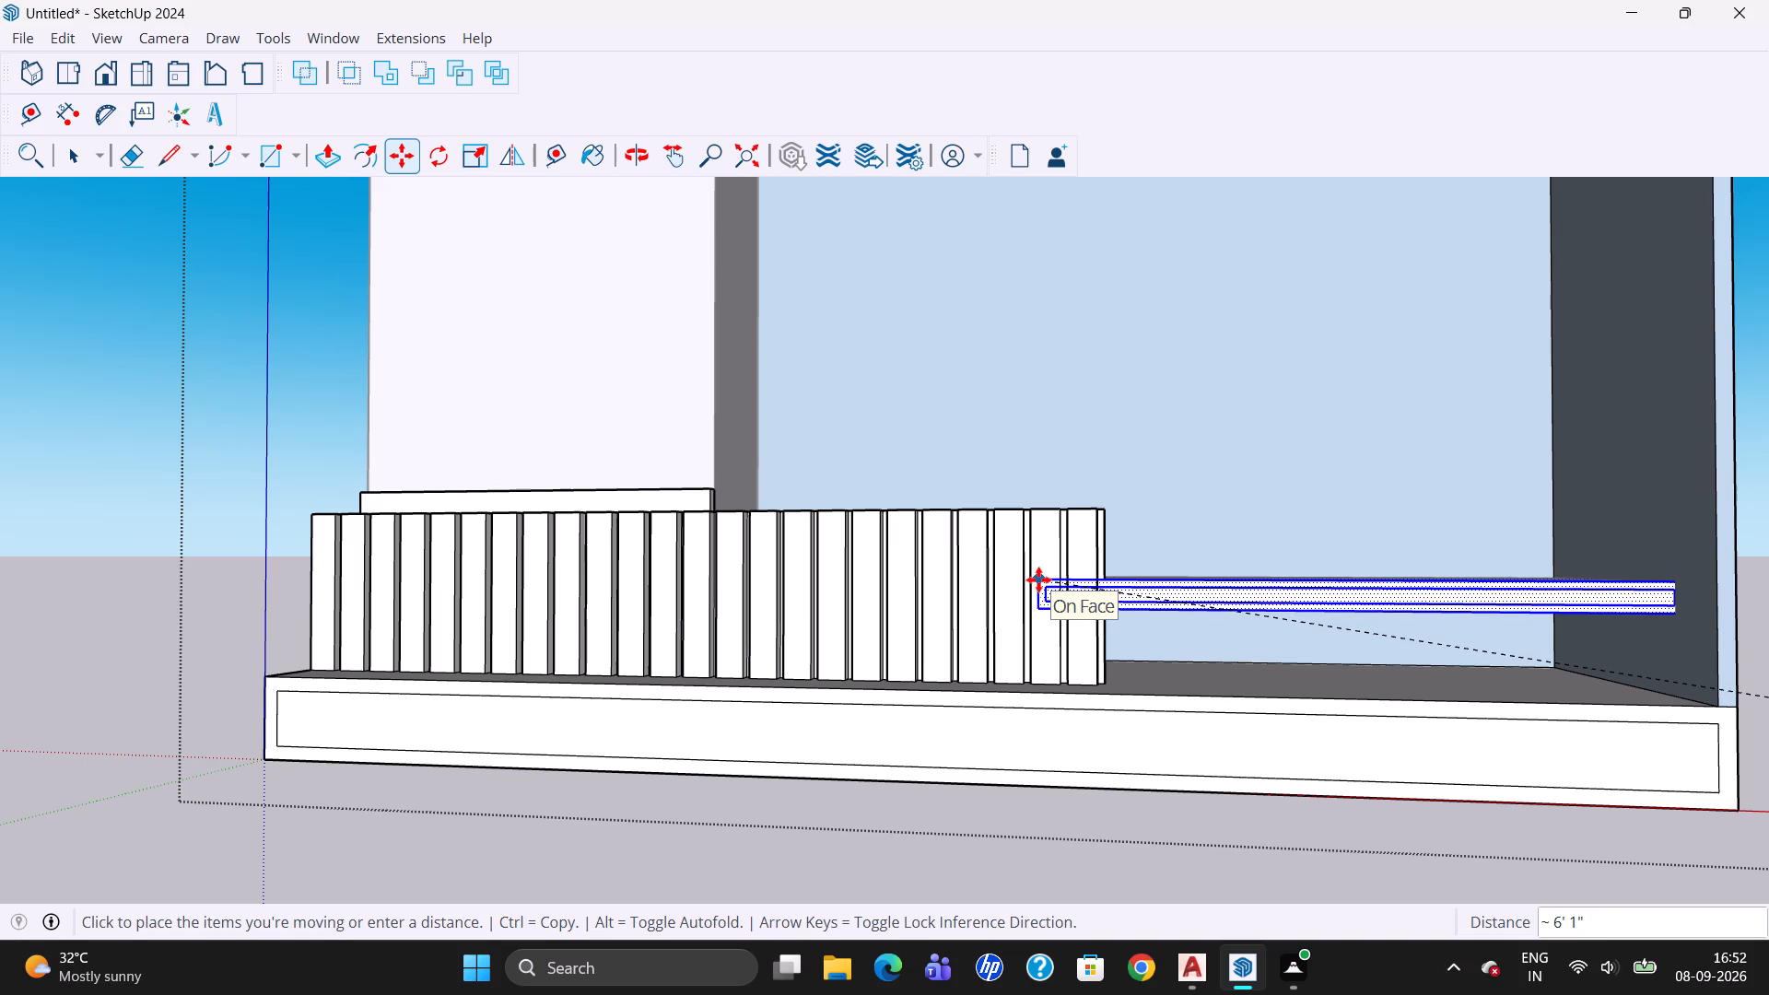
pyautogui.click(1038, 579)
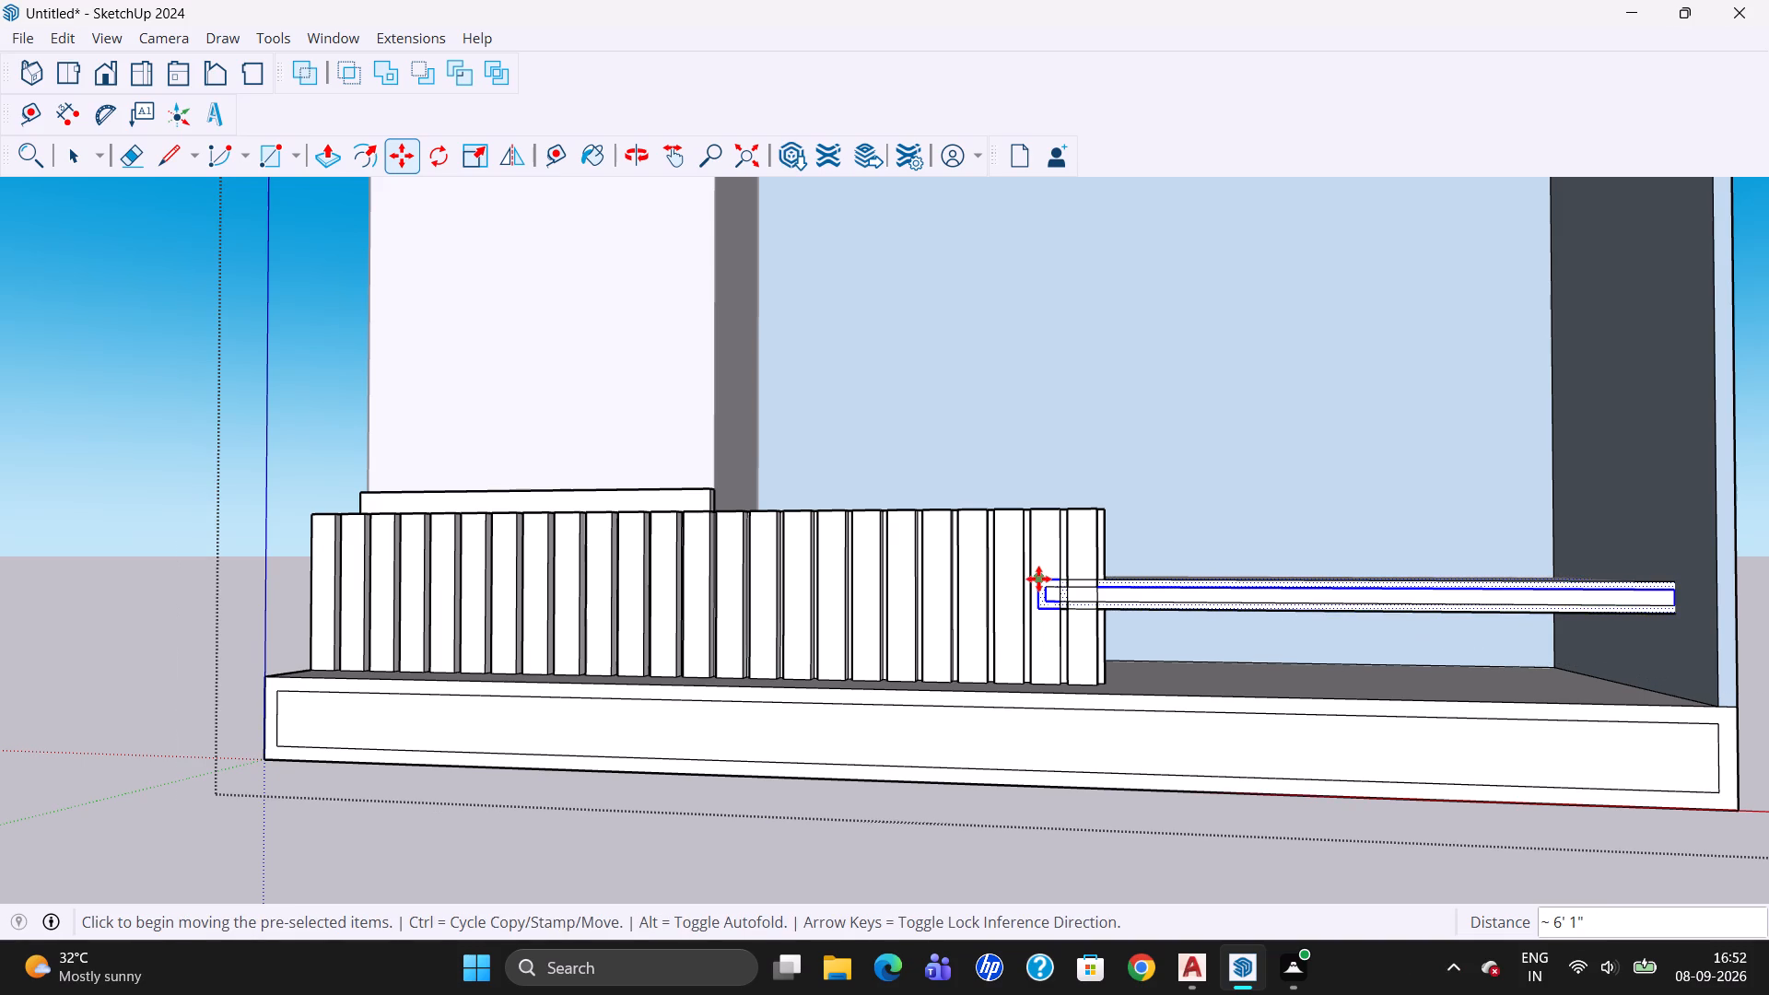
pyautogui.press('Escape')
pyautogui.scroll(-3, 1254, 548)
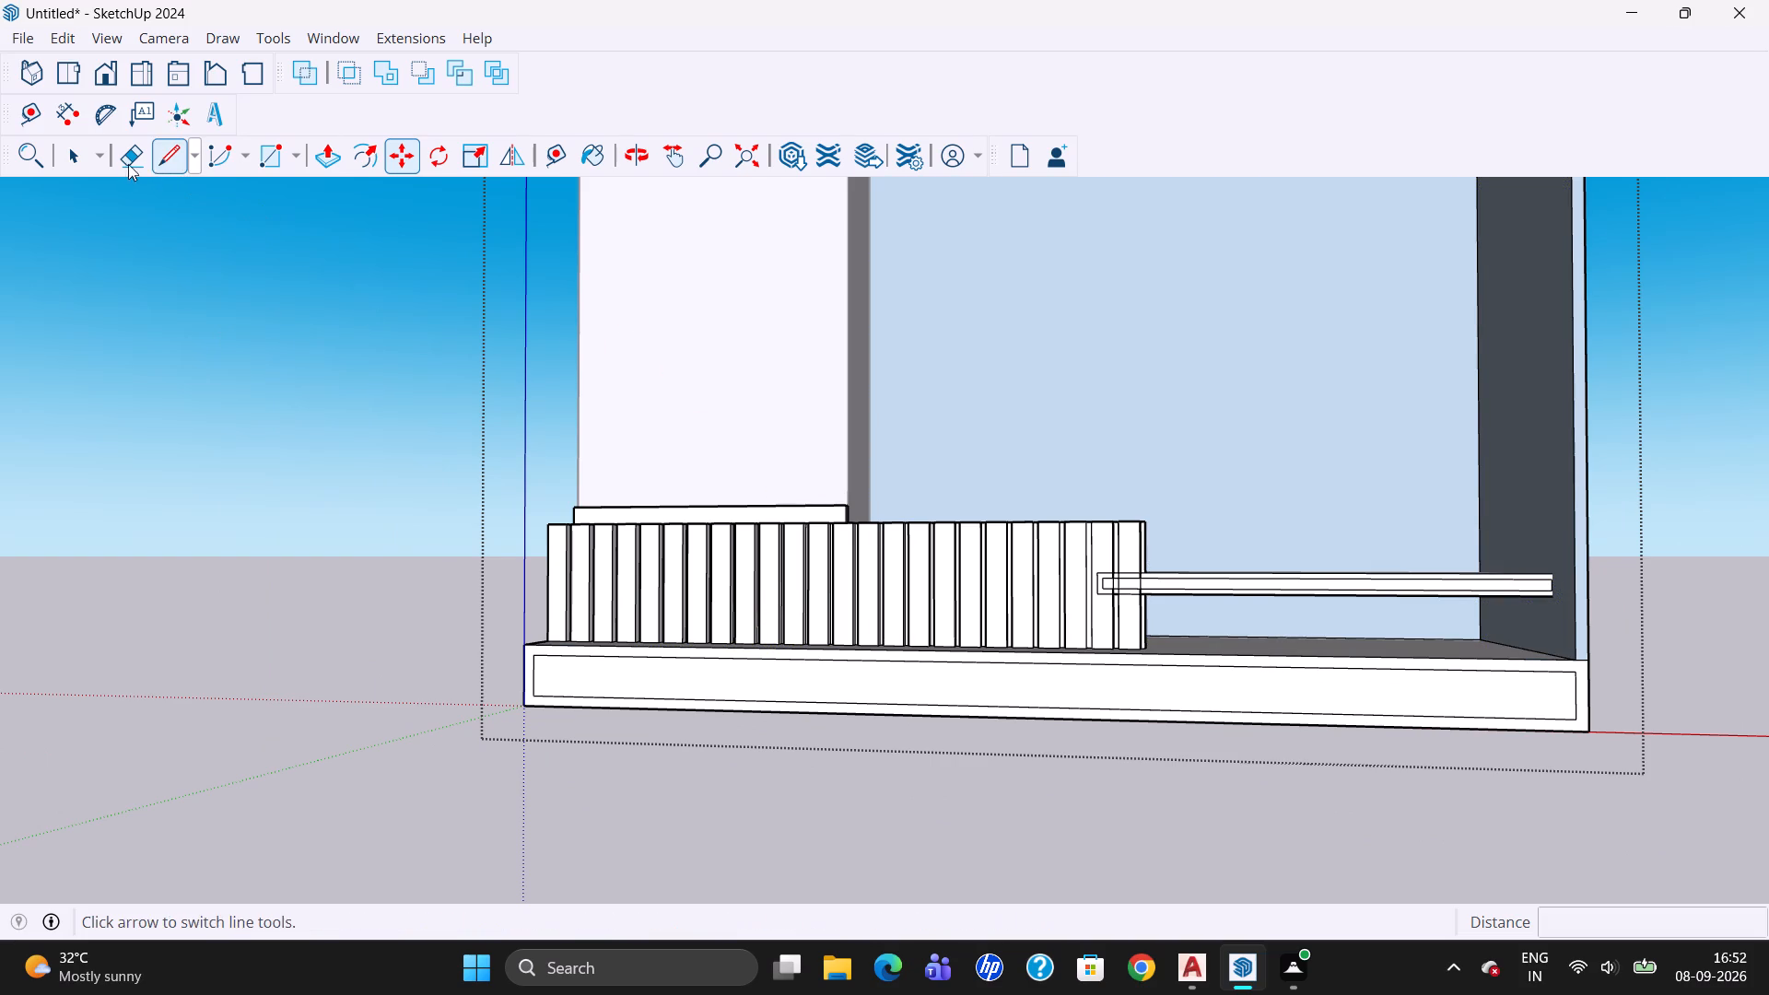
# Examine from several sides how the moved slab sits against the fluted base and the end panel.
pyautogui.click(85, 156)
pyautogui.click(629, 164)
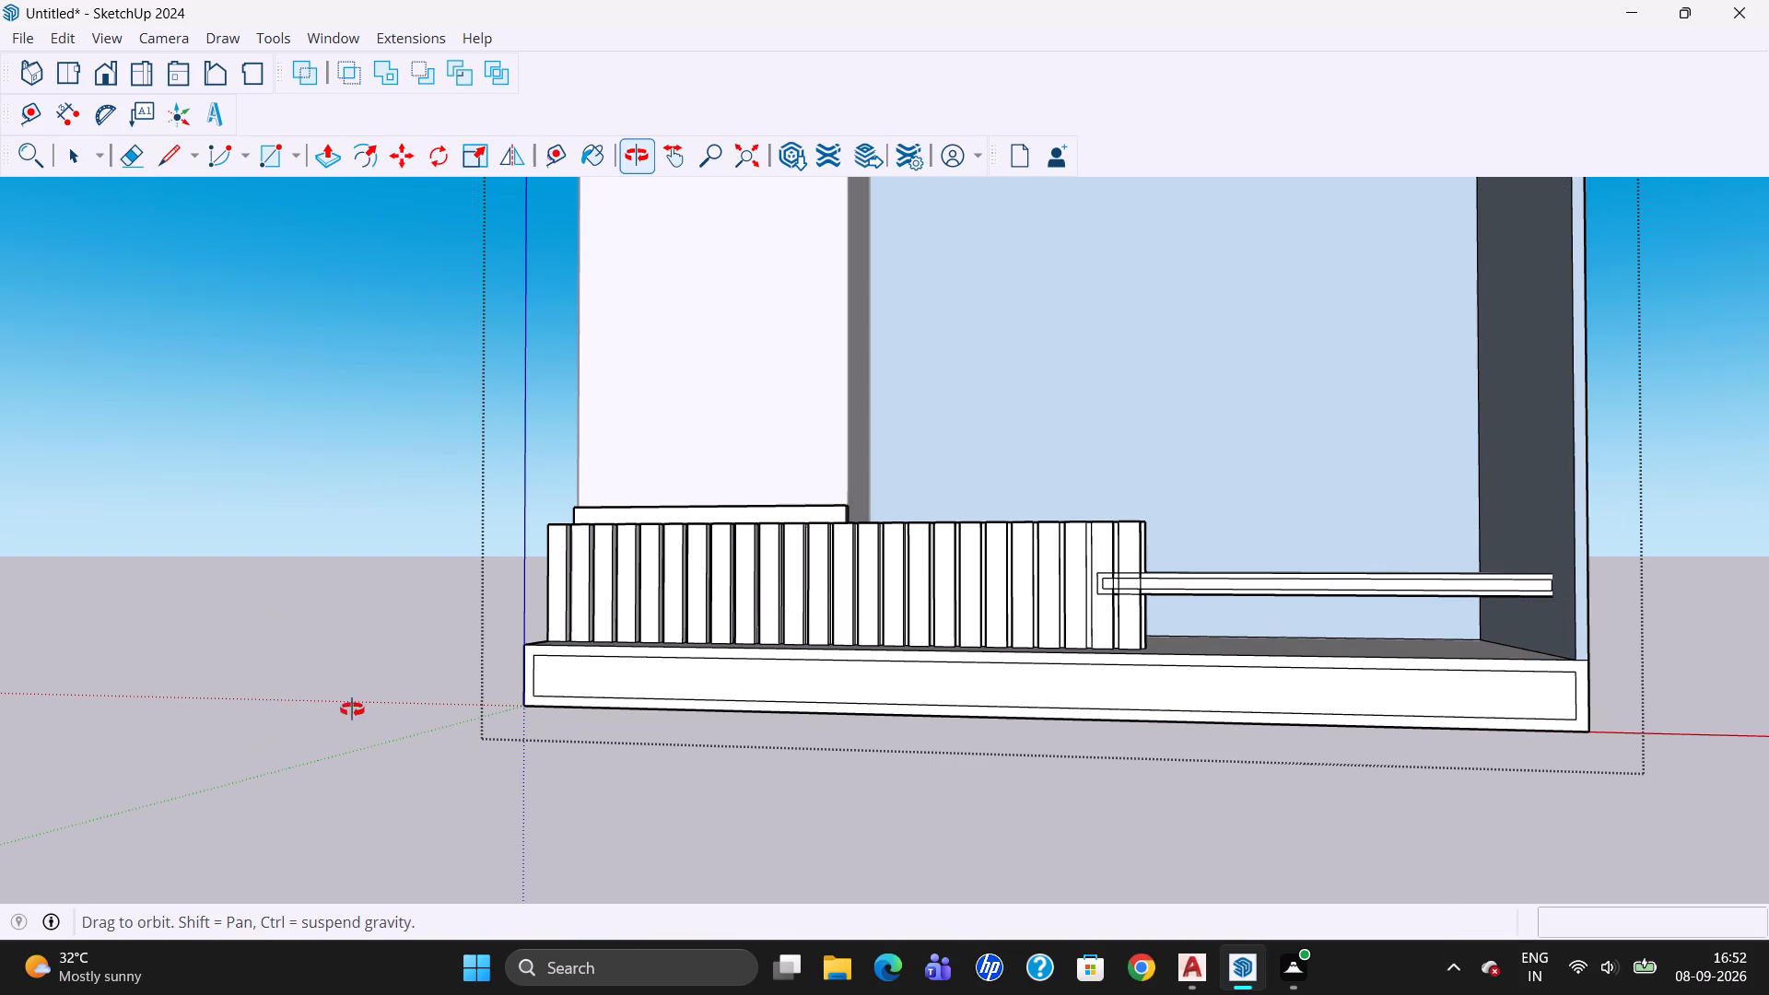
pyautogui.moveTo(357, 709); pyautogui.dragTo(1071, 931)
pyautogui.moveTo(759, 855); pyautogui.dragTo(1279, 839)
pyautogui.moveTo(1215, 812); pyautogui.dragTo(477, 779)
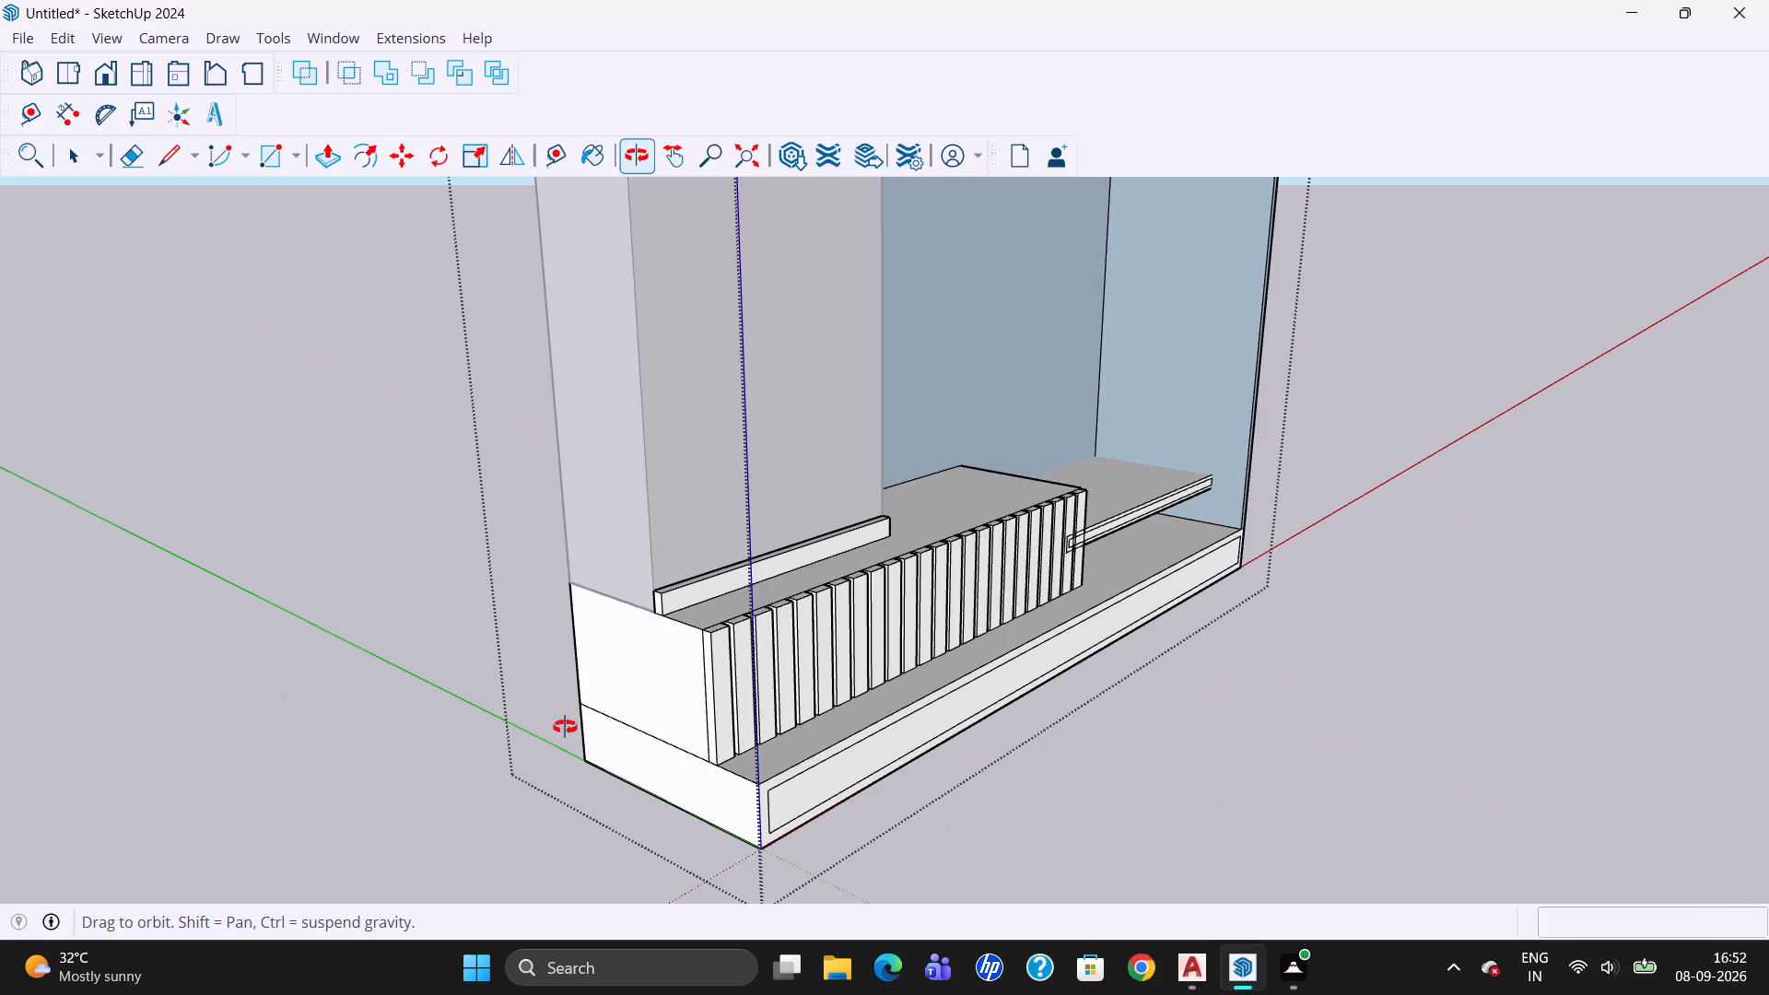
pyautogui.moveTo(1355, 556); pyautogui.dragTo(558, 767)
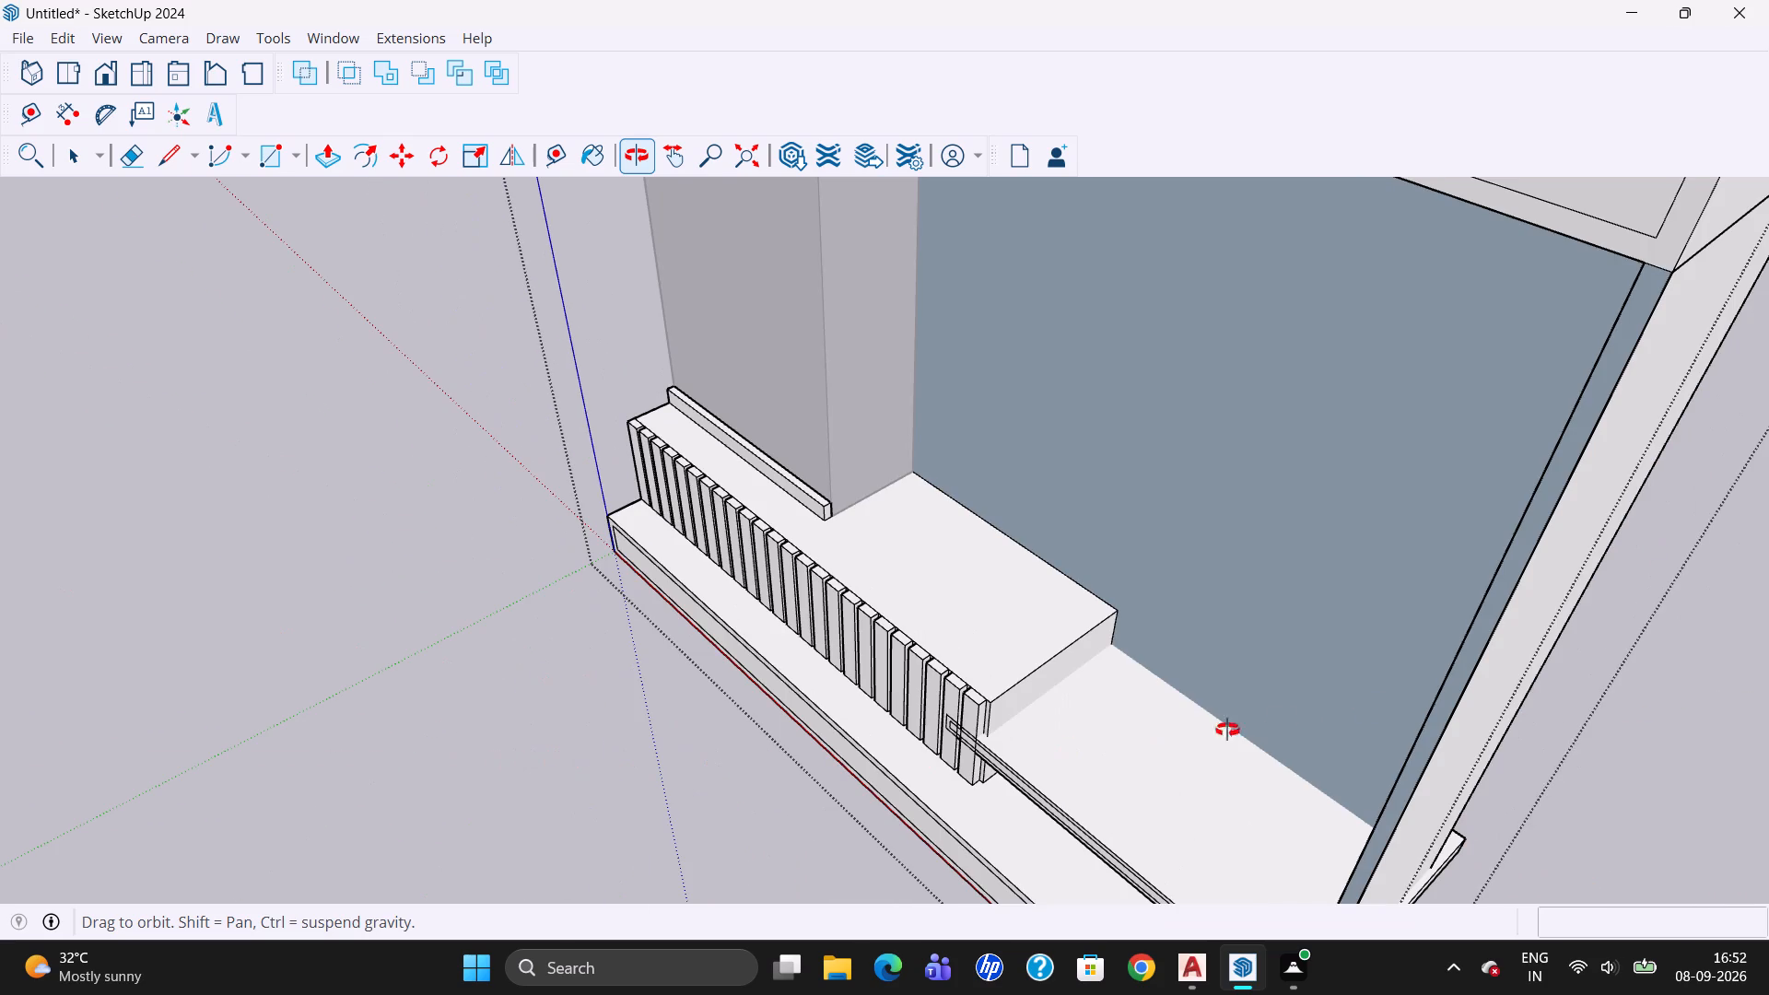
pyautogui.moveTo(1341, 770); pyautogui.dragTo(1573, 657)
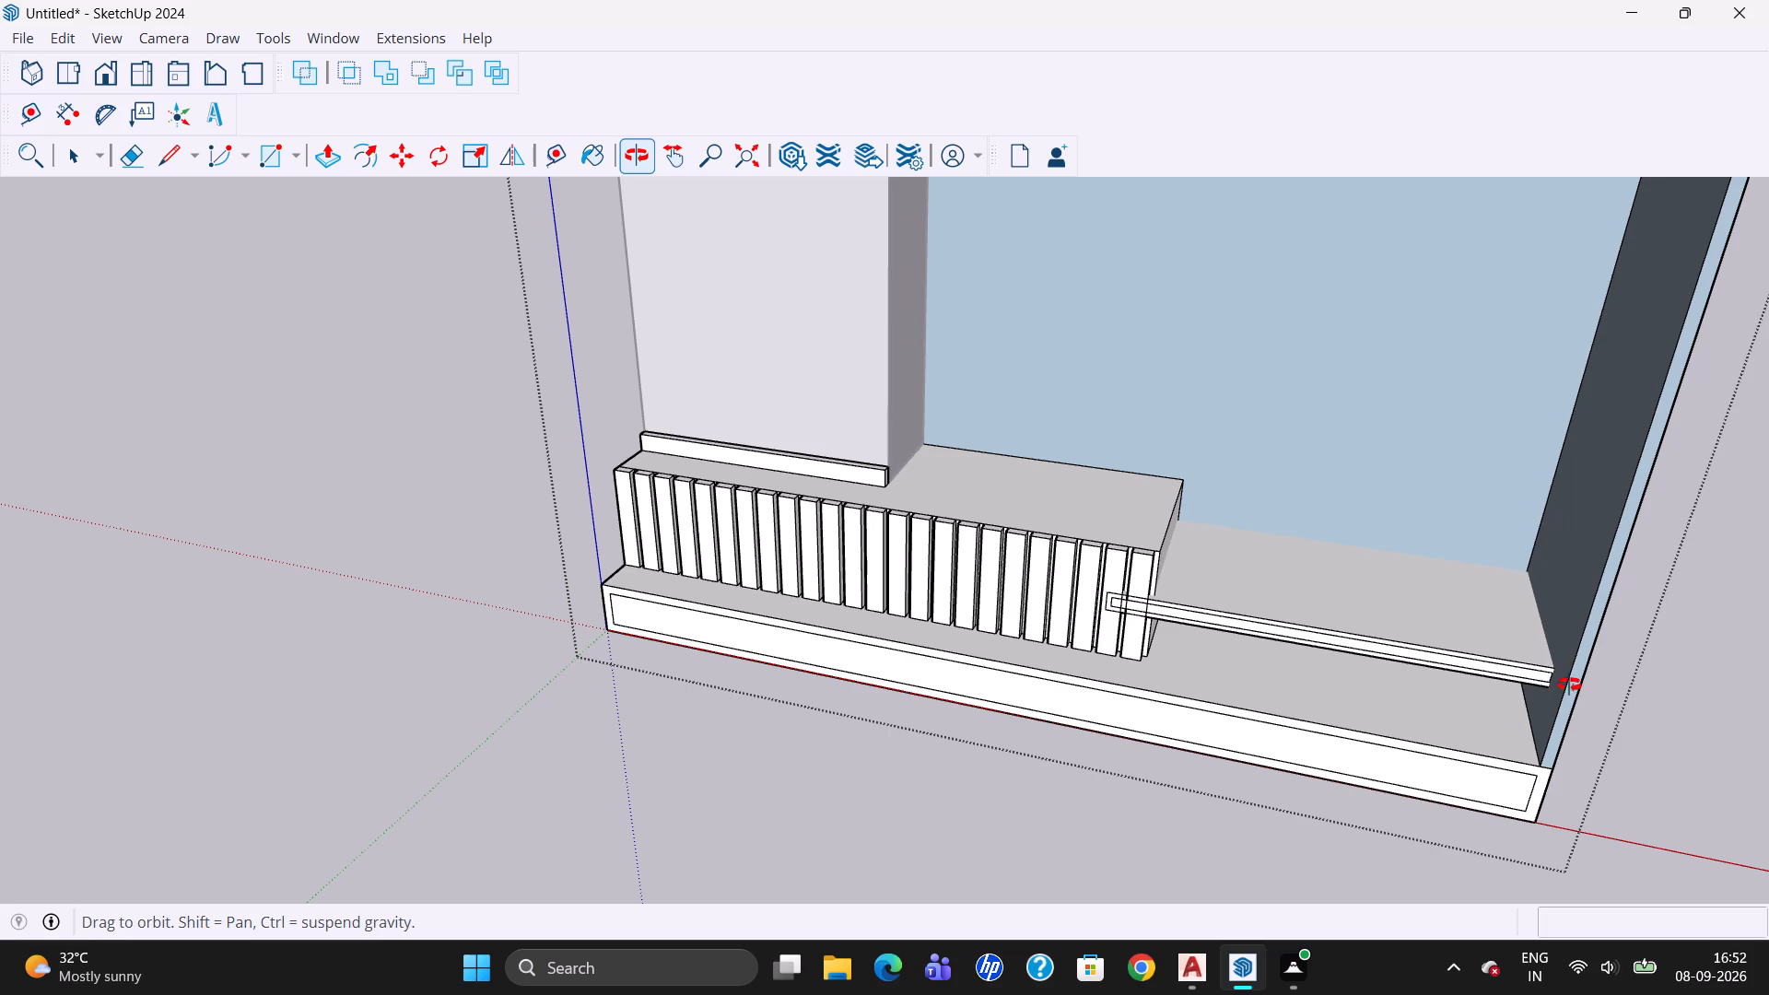
pyautogui.moveTo(1611, 725); pyautogui.dragTo(838, 780)
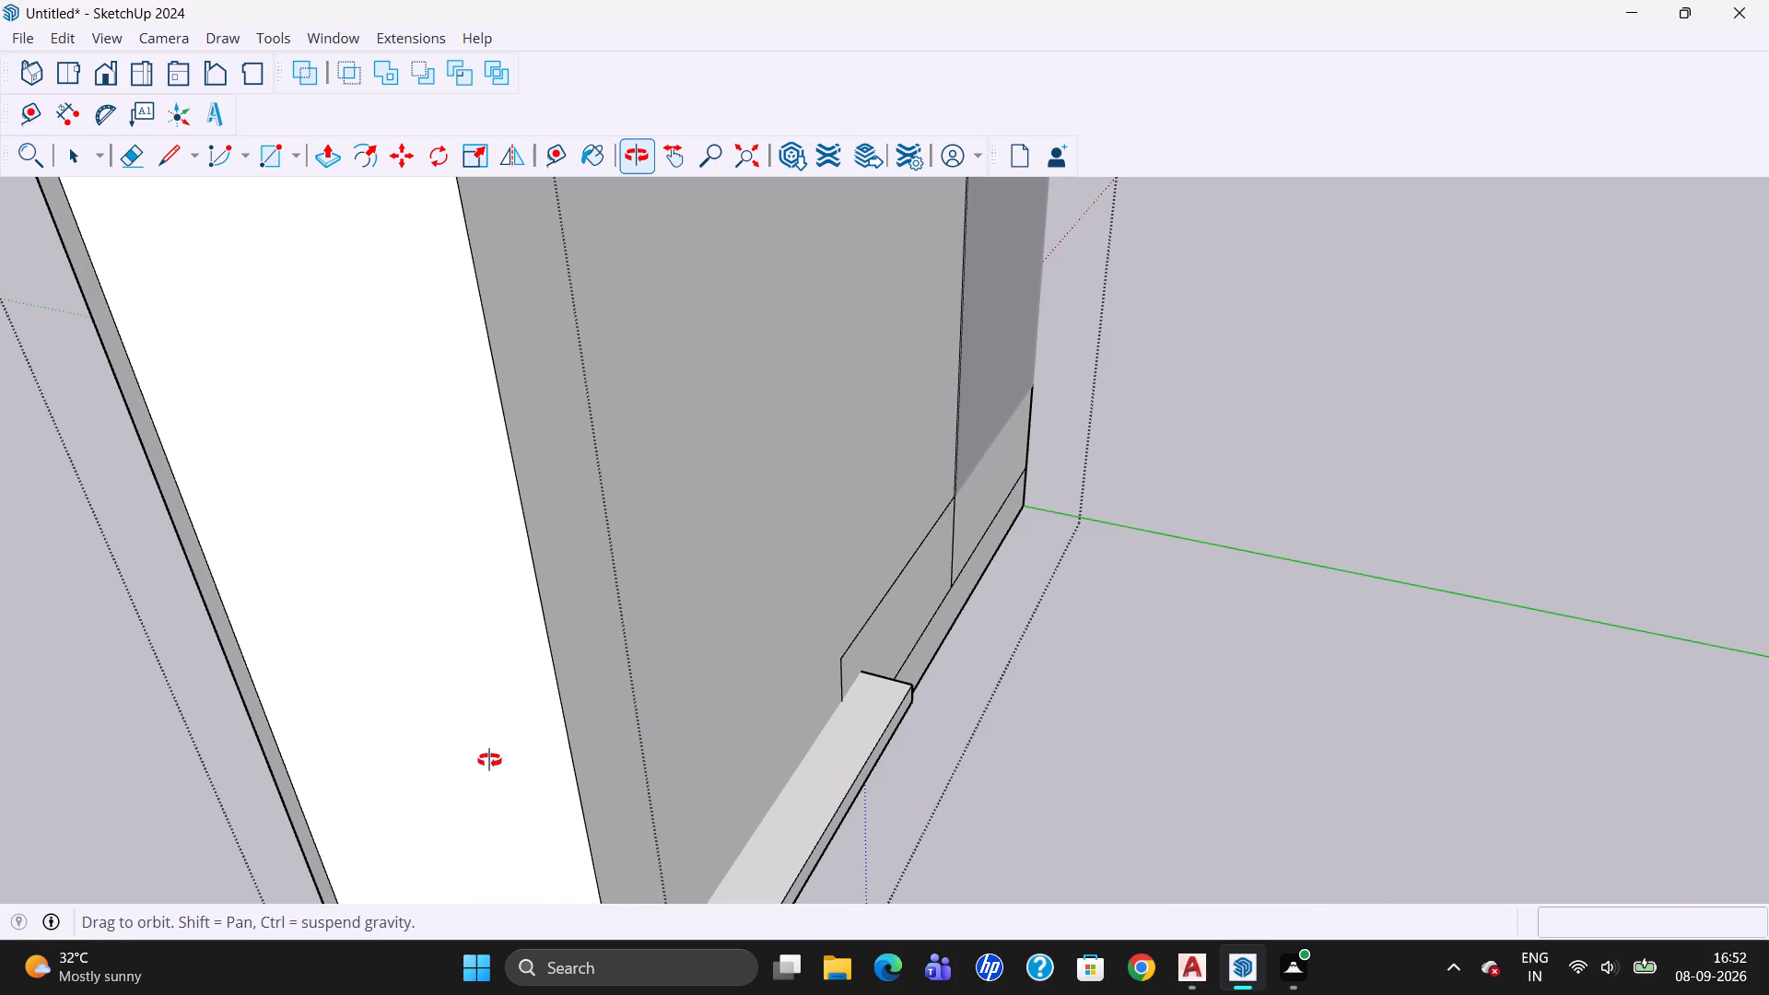
pyautogui.moveTo(500, 762); pyautogui.dragTo(1201, 571)
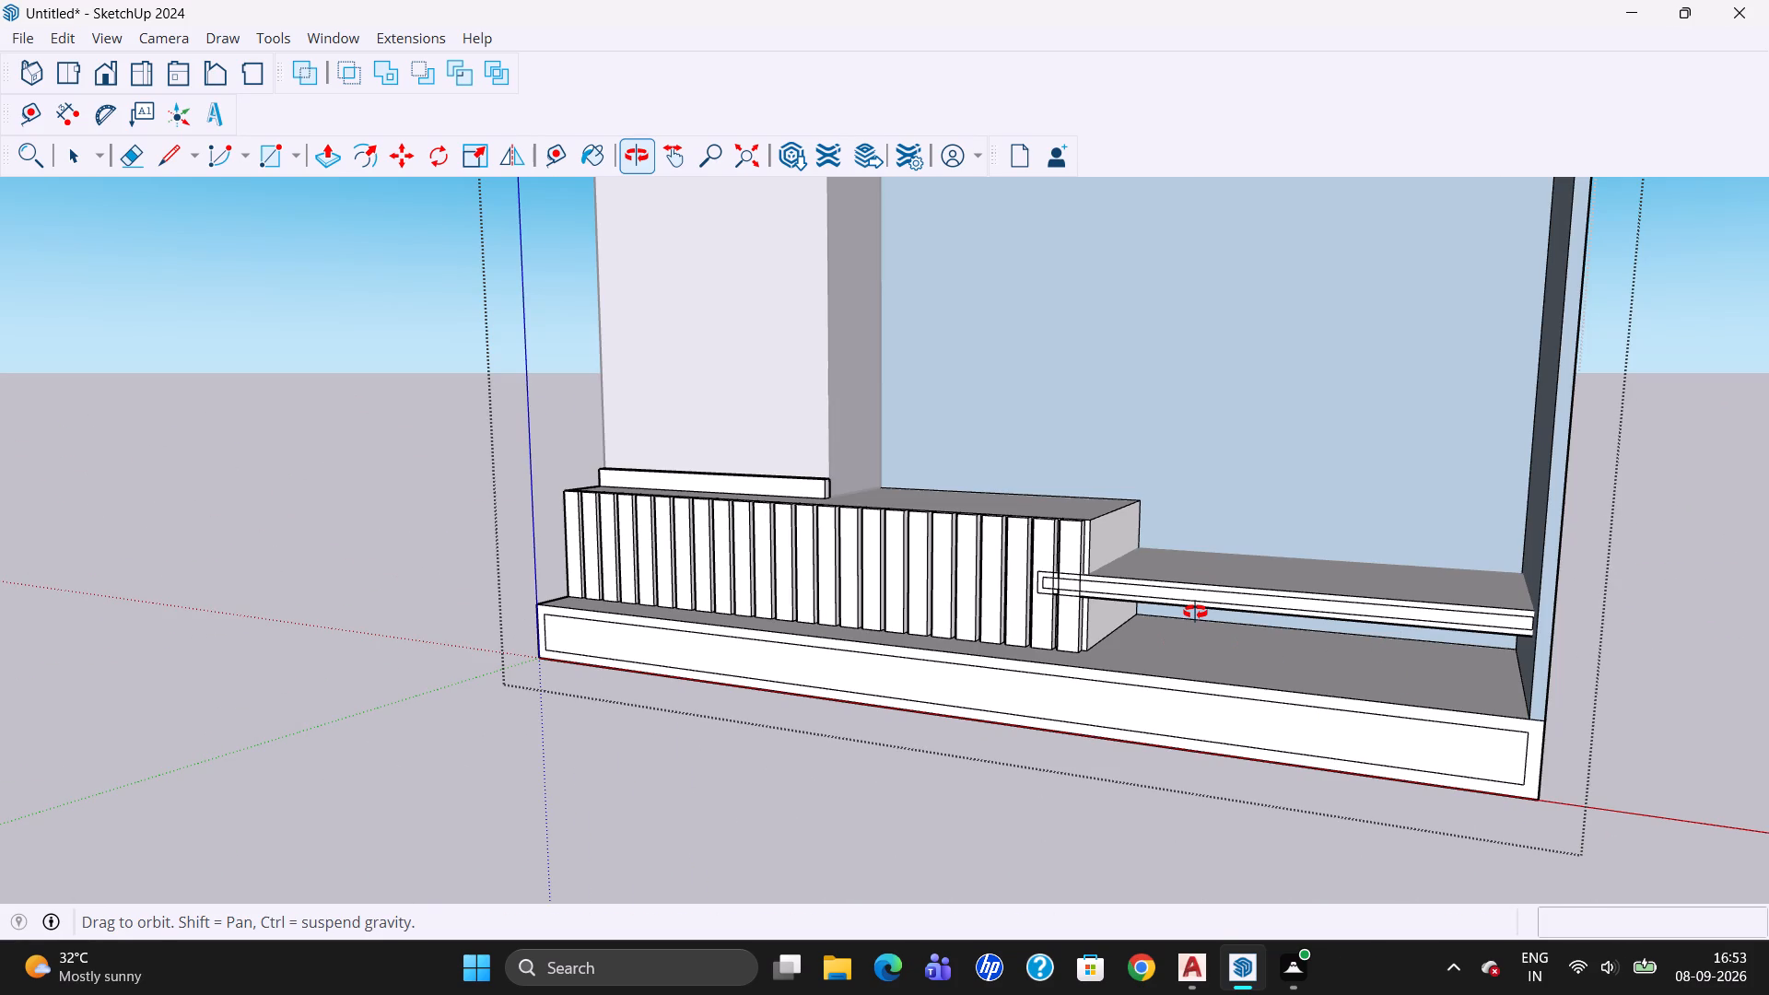
# Undo the slab's move into the unit.
pyautogui.press('Escape')
pyautogui.tripleClick(1215, 593)
pyautogui.click(1215, 593)
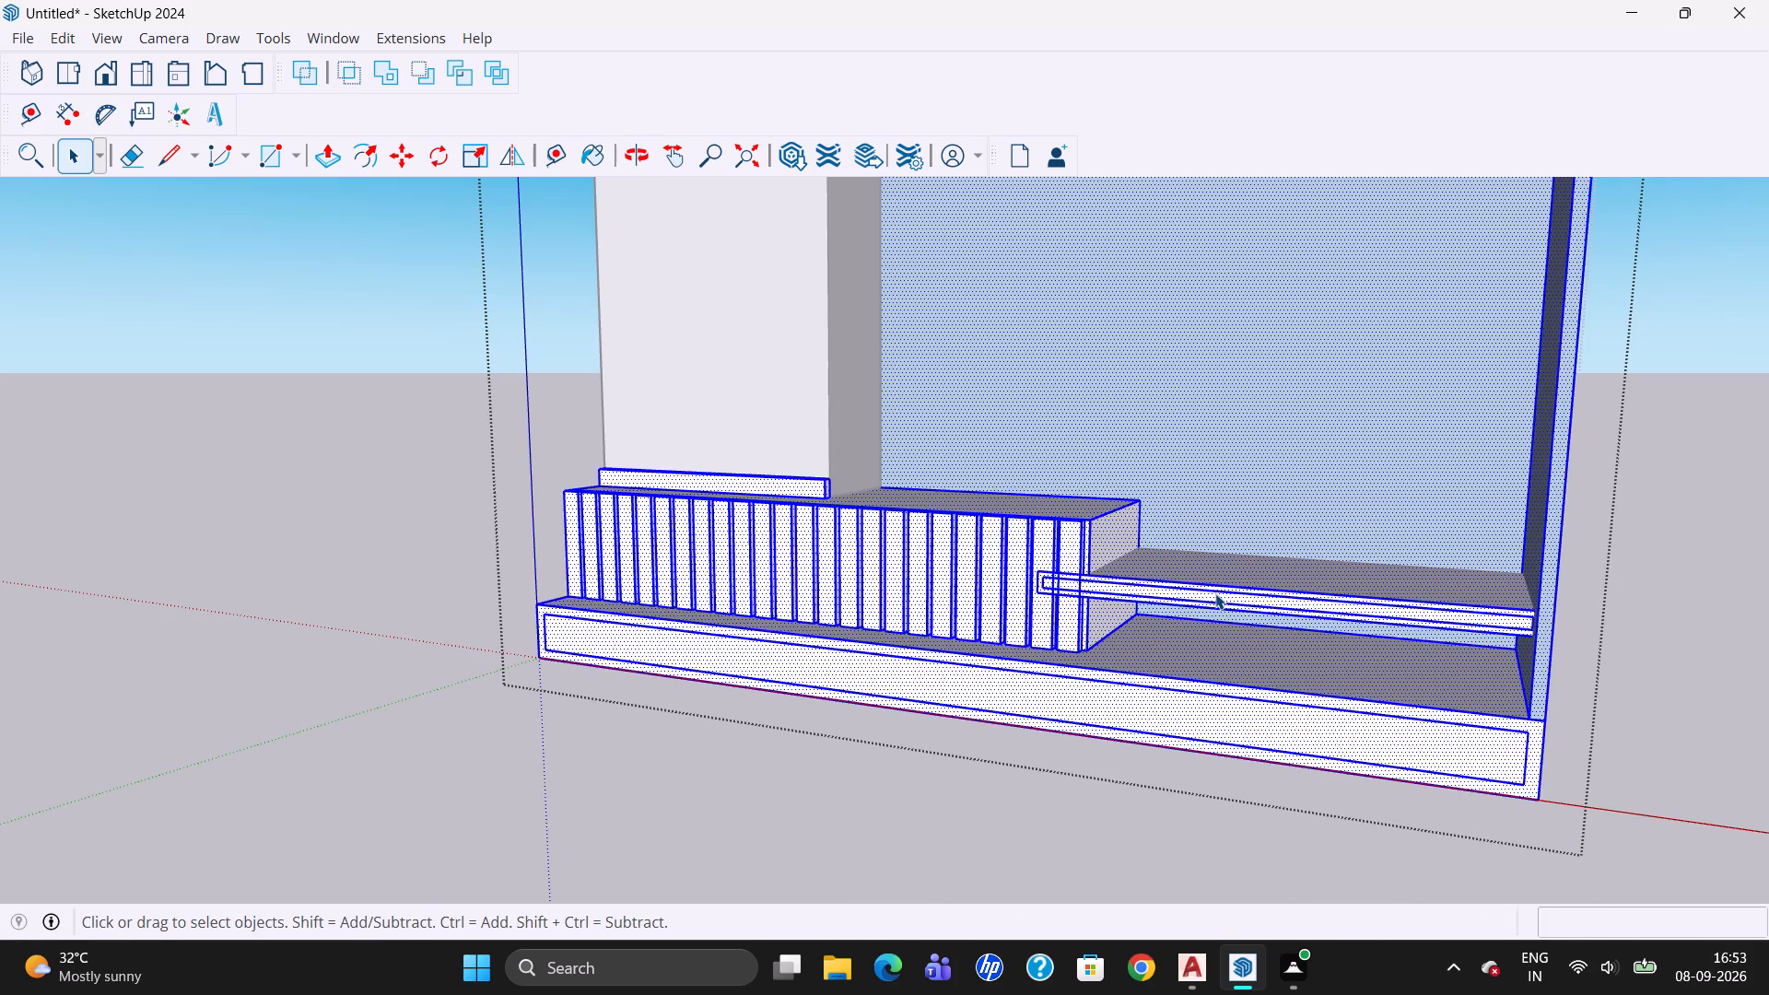
pyautogui.press('Escape')
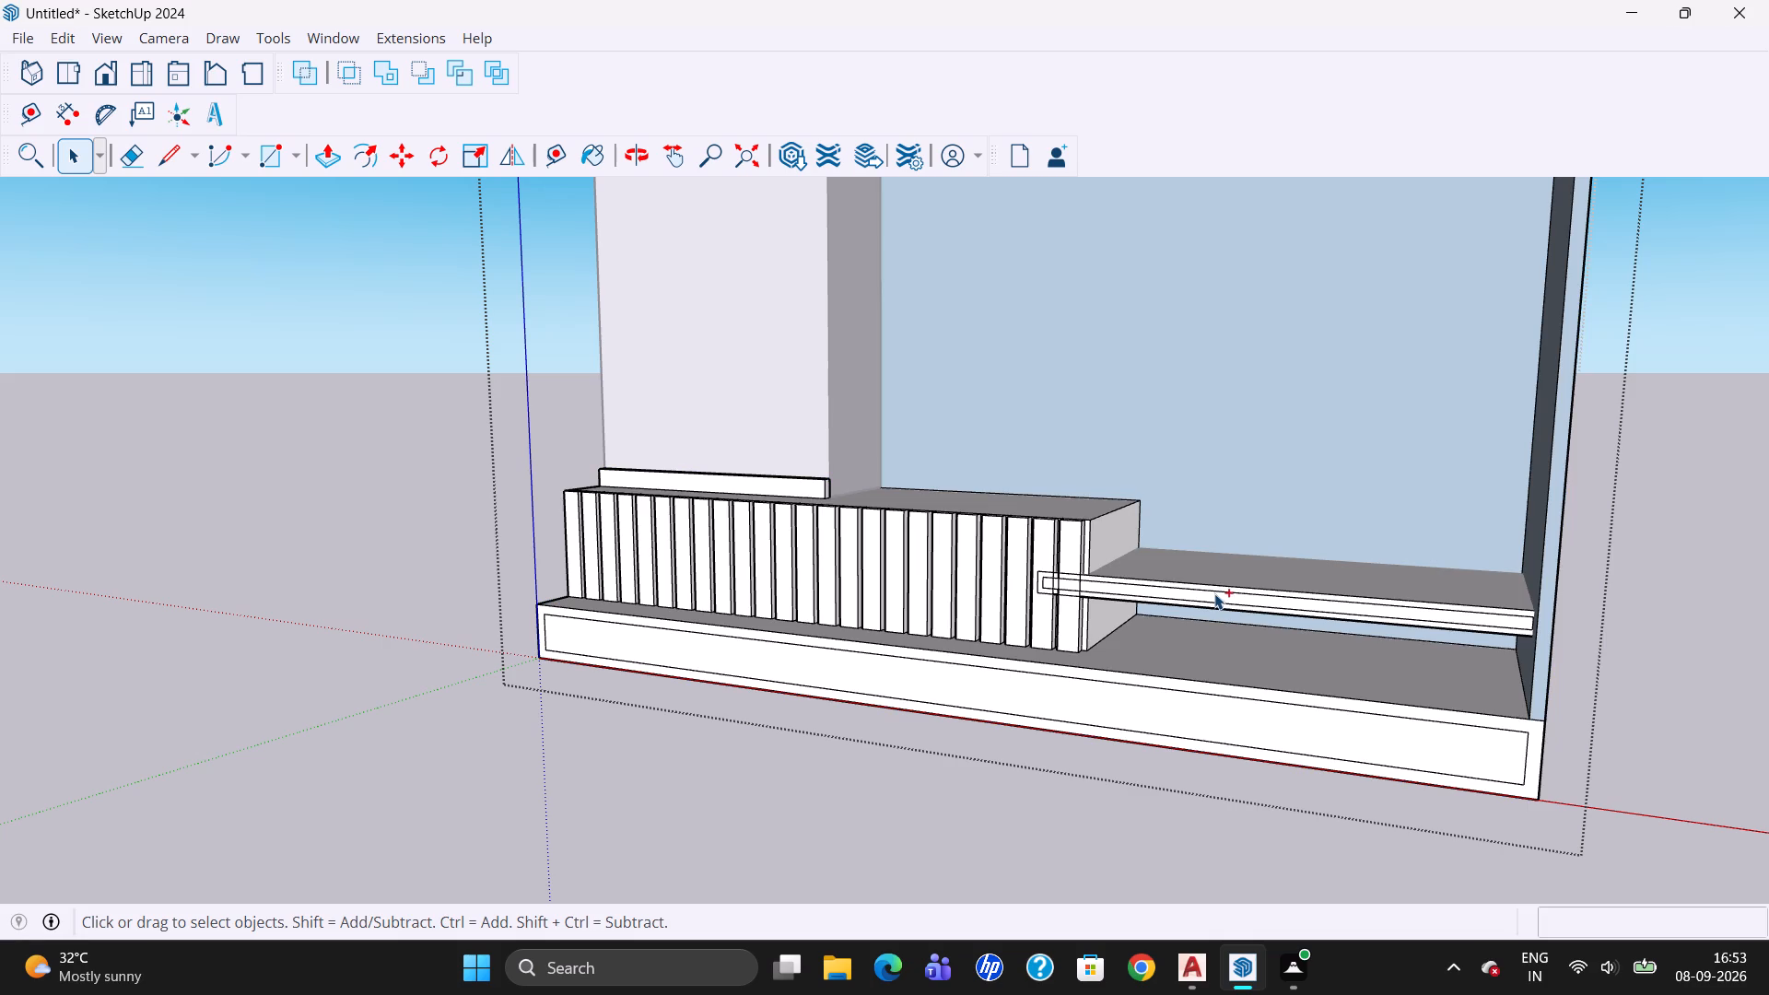
pyautogui.hotkey('ctrl', 'z')
pyautogui.hotkey('ctrl', 'z')
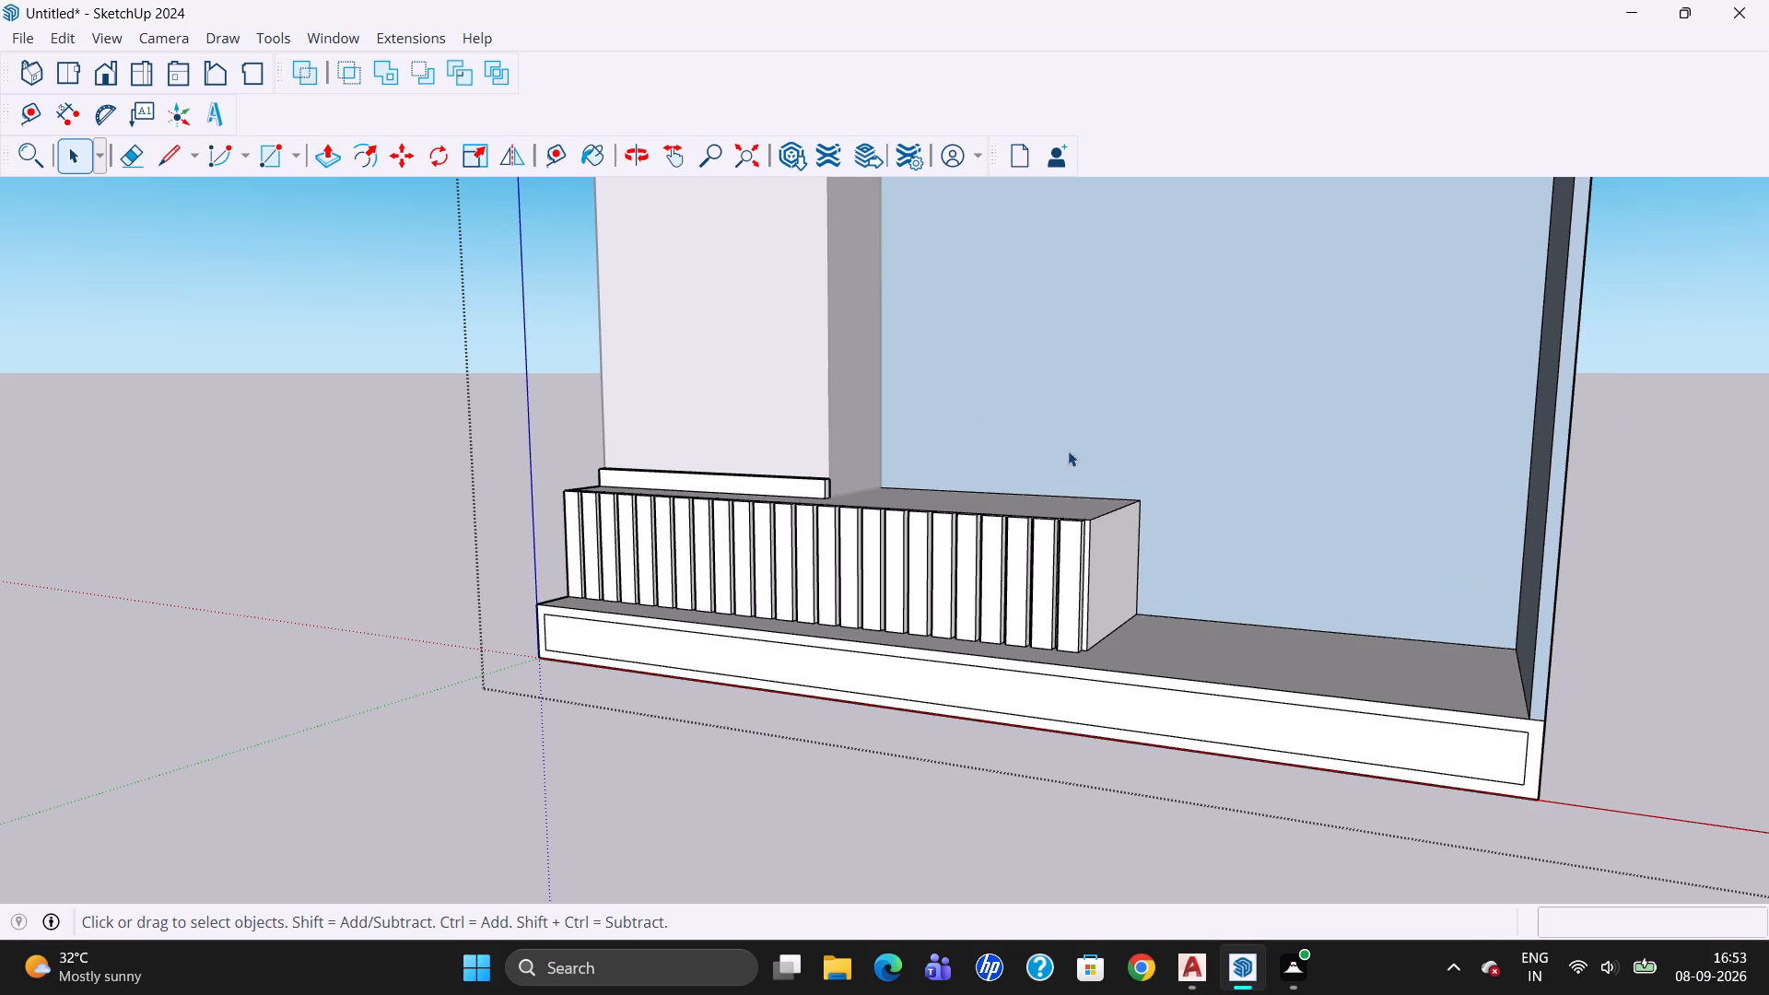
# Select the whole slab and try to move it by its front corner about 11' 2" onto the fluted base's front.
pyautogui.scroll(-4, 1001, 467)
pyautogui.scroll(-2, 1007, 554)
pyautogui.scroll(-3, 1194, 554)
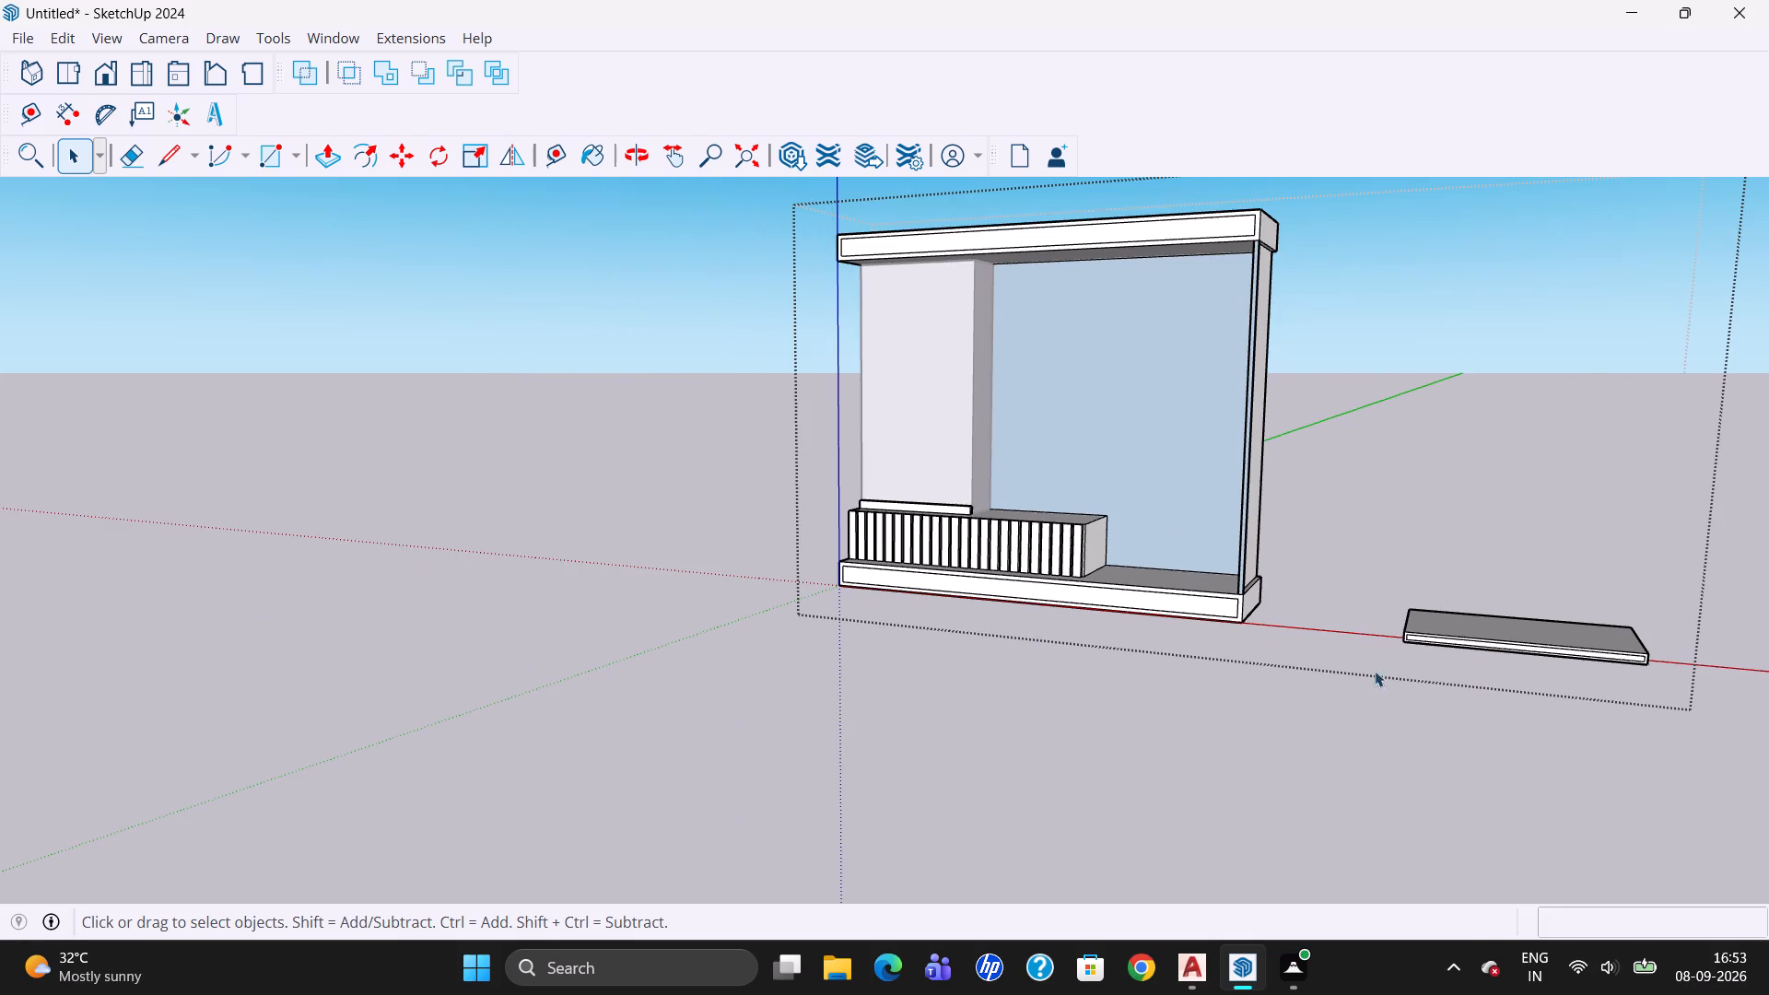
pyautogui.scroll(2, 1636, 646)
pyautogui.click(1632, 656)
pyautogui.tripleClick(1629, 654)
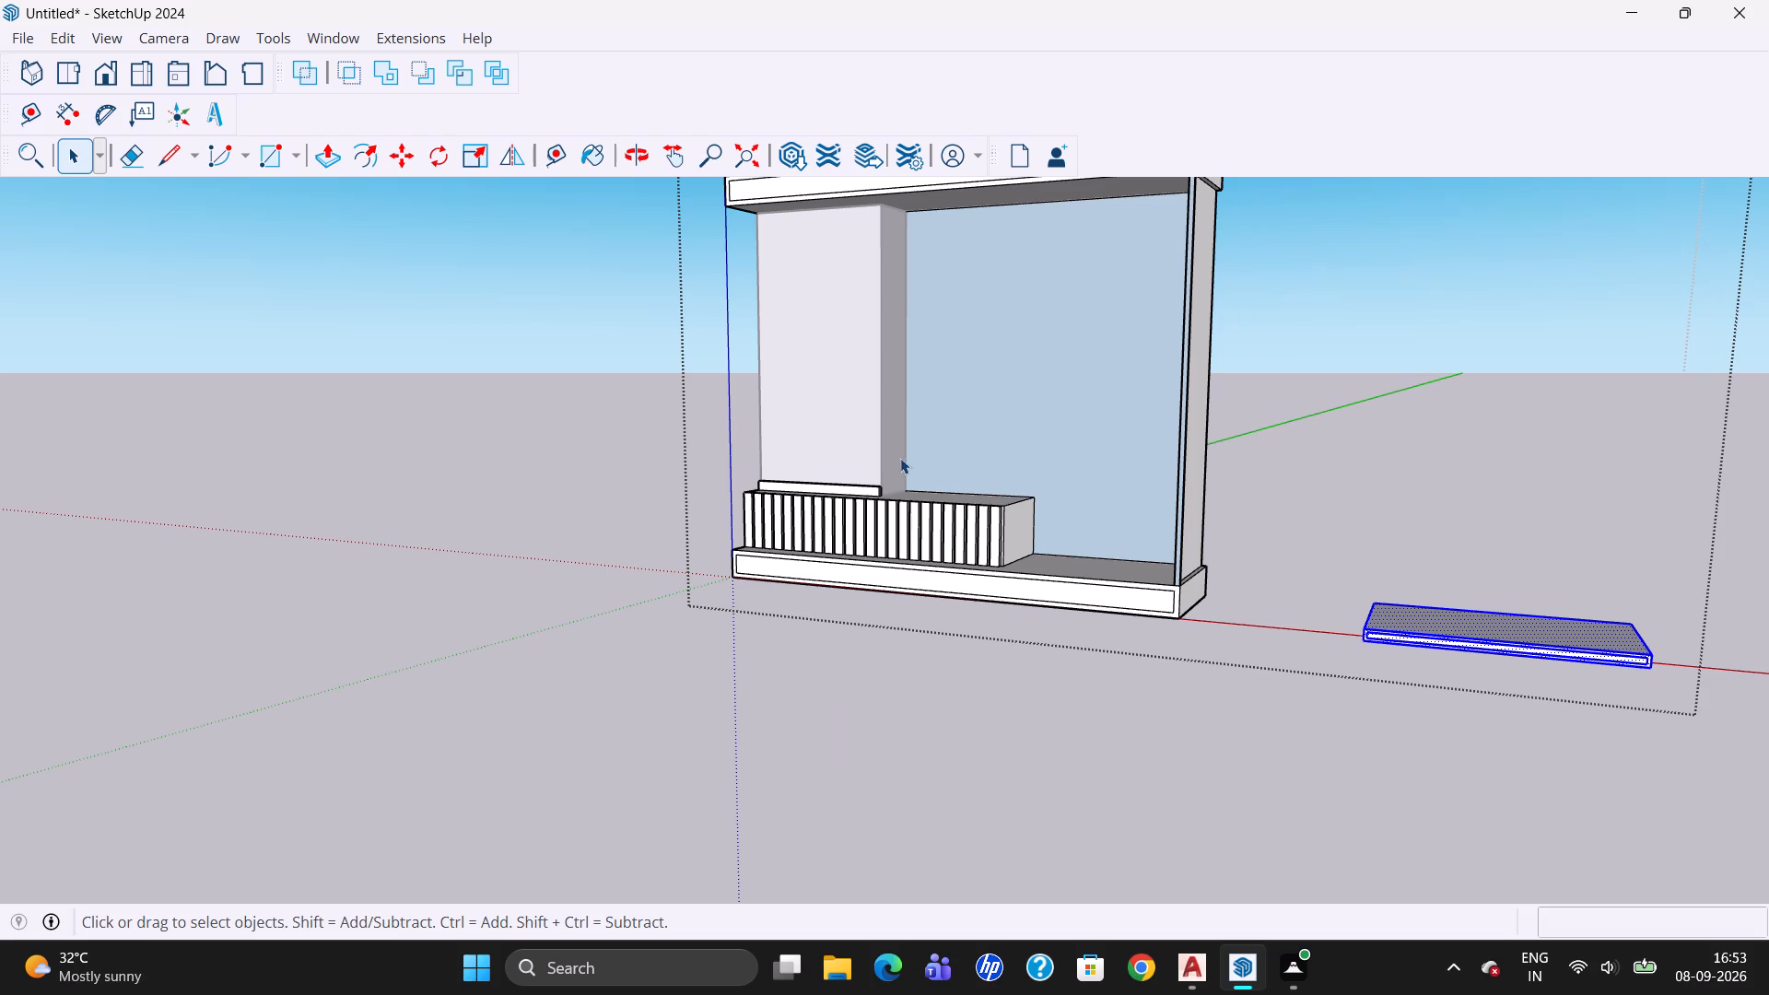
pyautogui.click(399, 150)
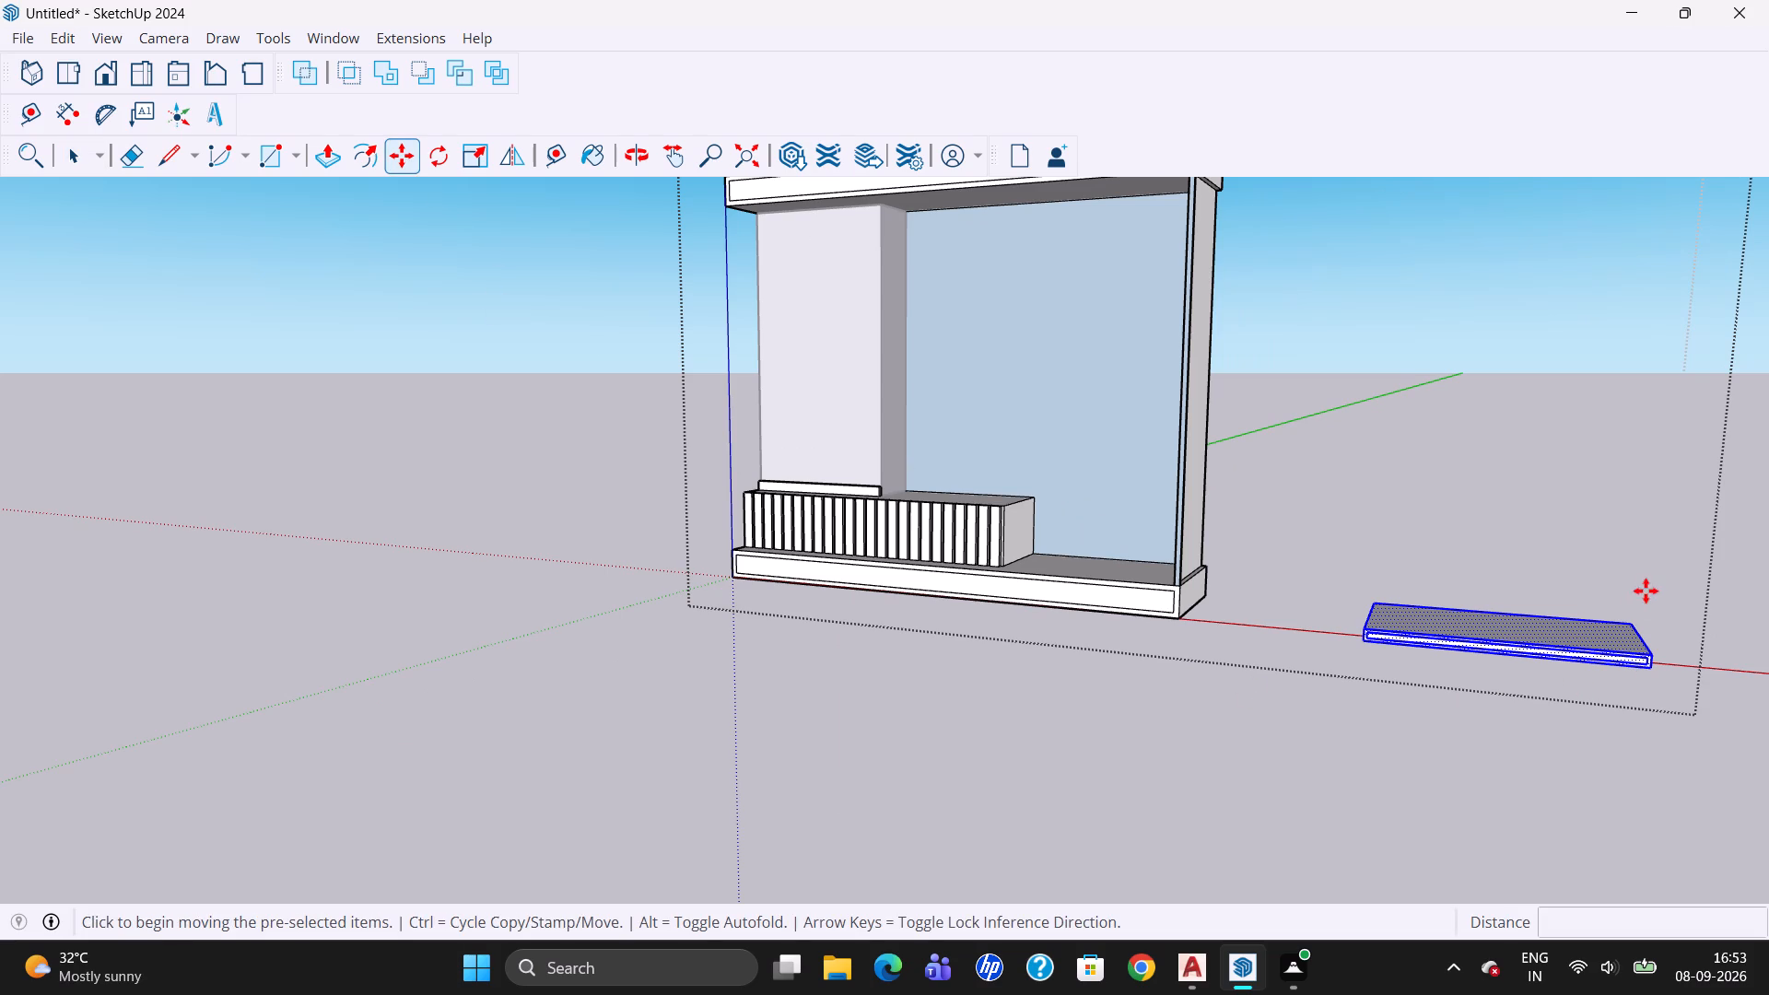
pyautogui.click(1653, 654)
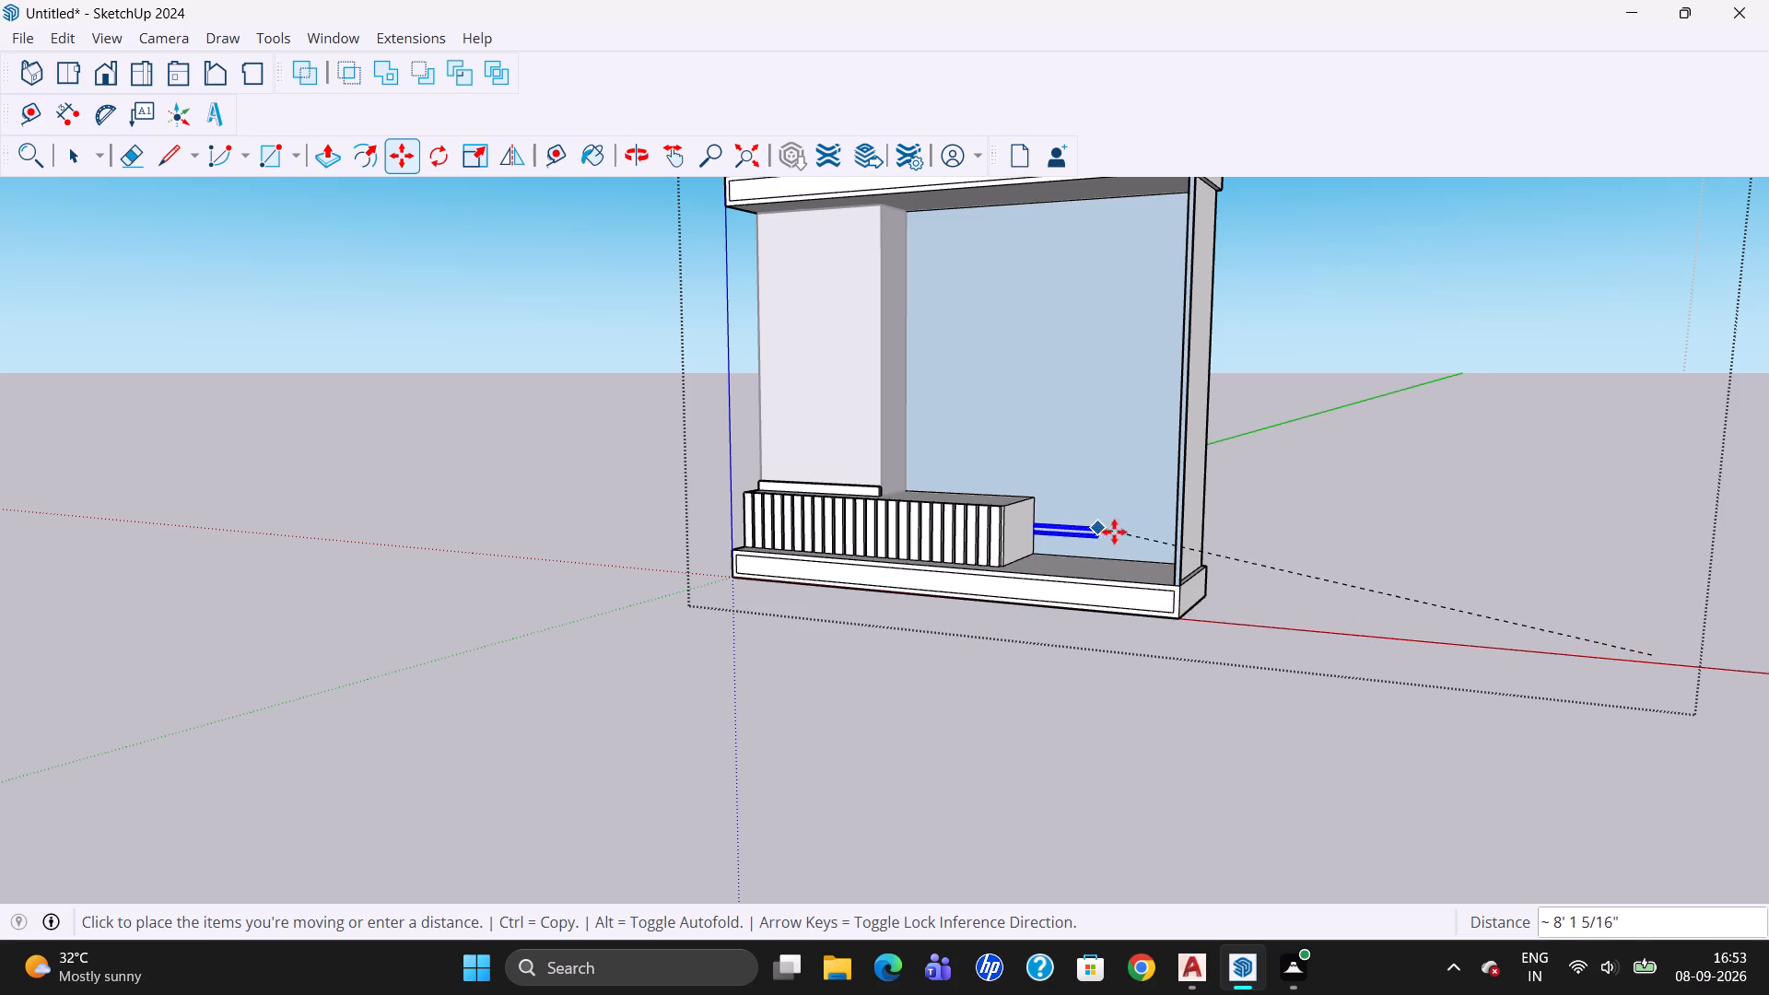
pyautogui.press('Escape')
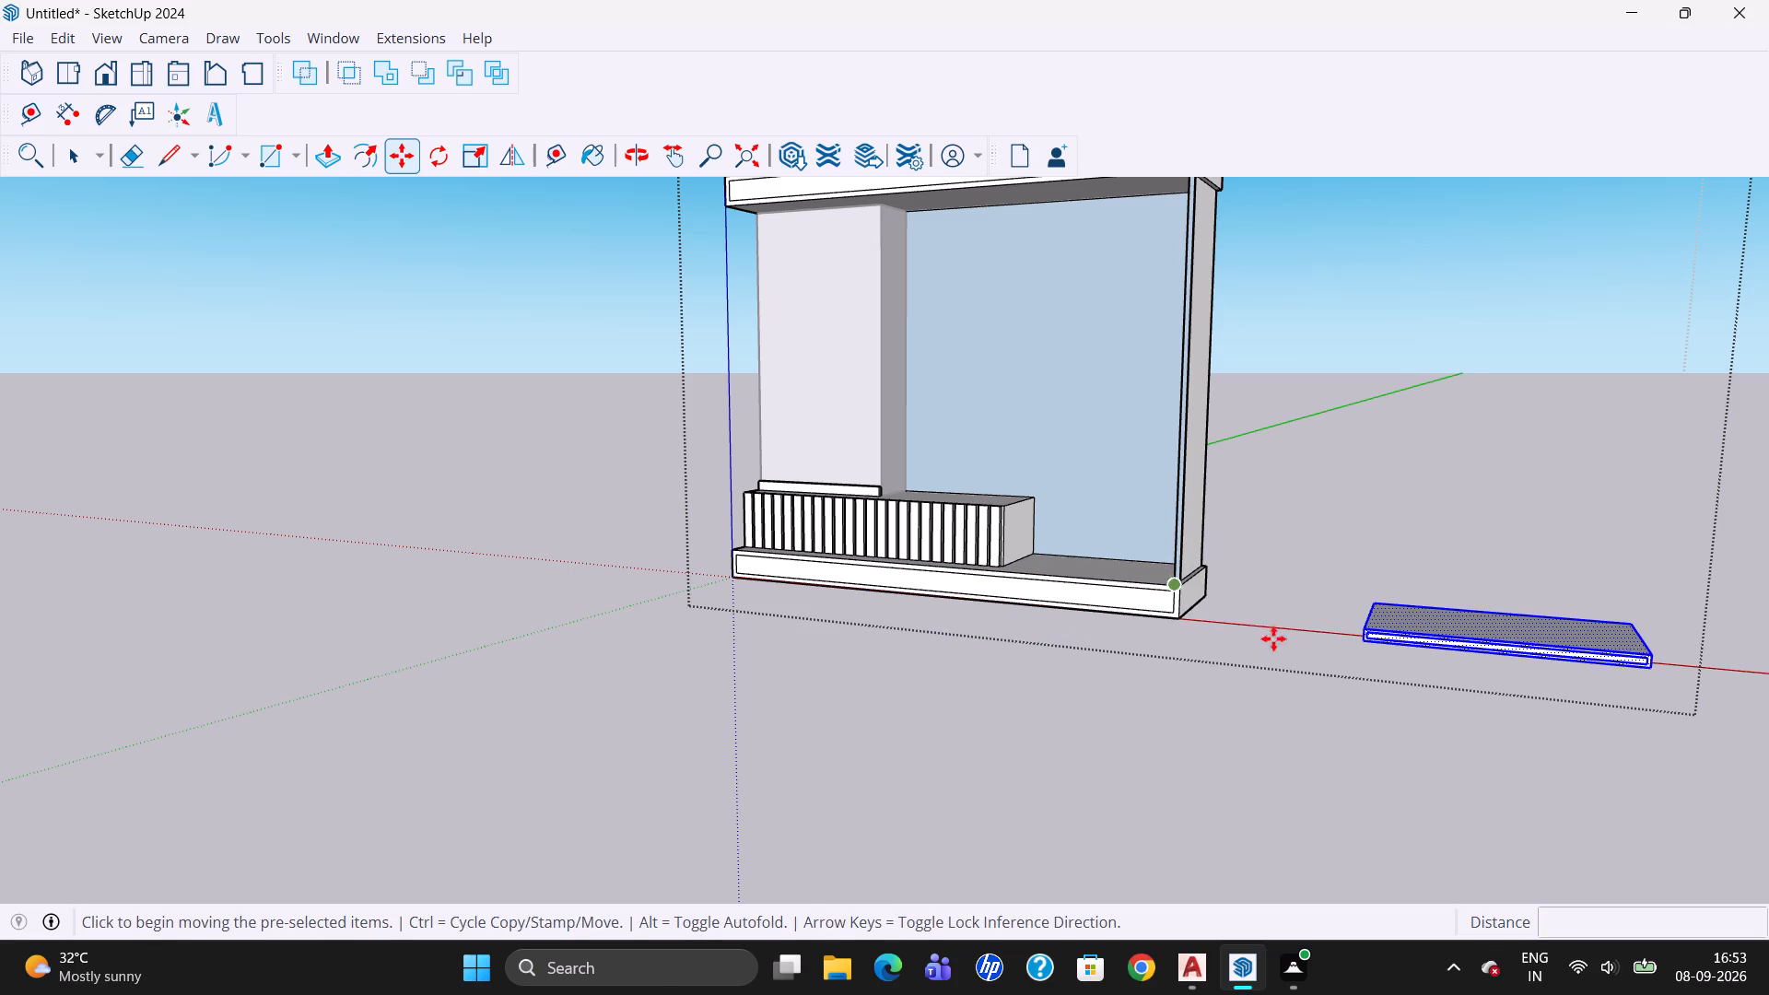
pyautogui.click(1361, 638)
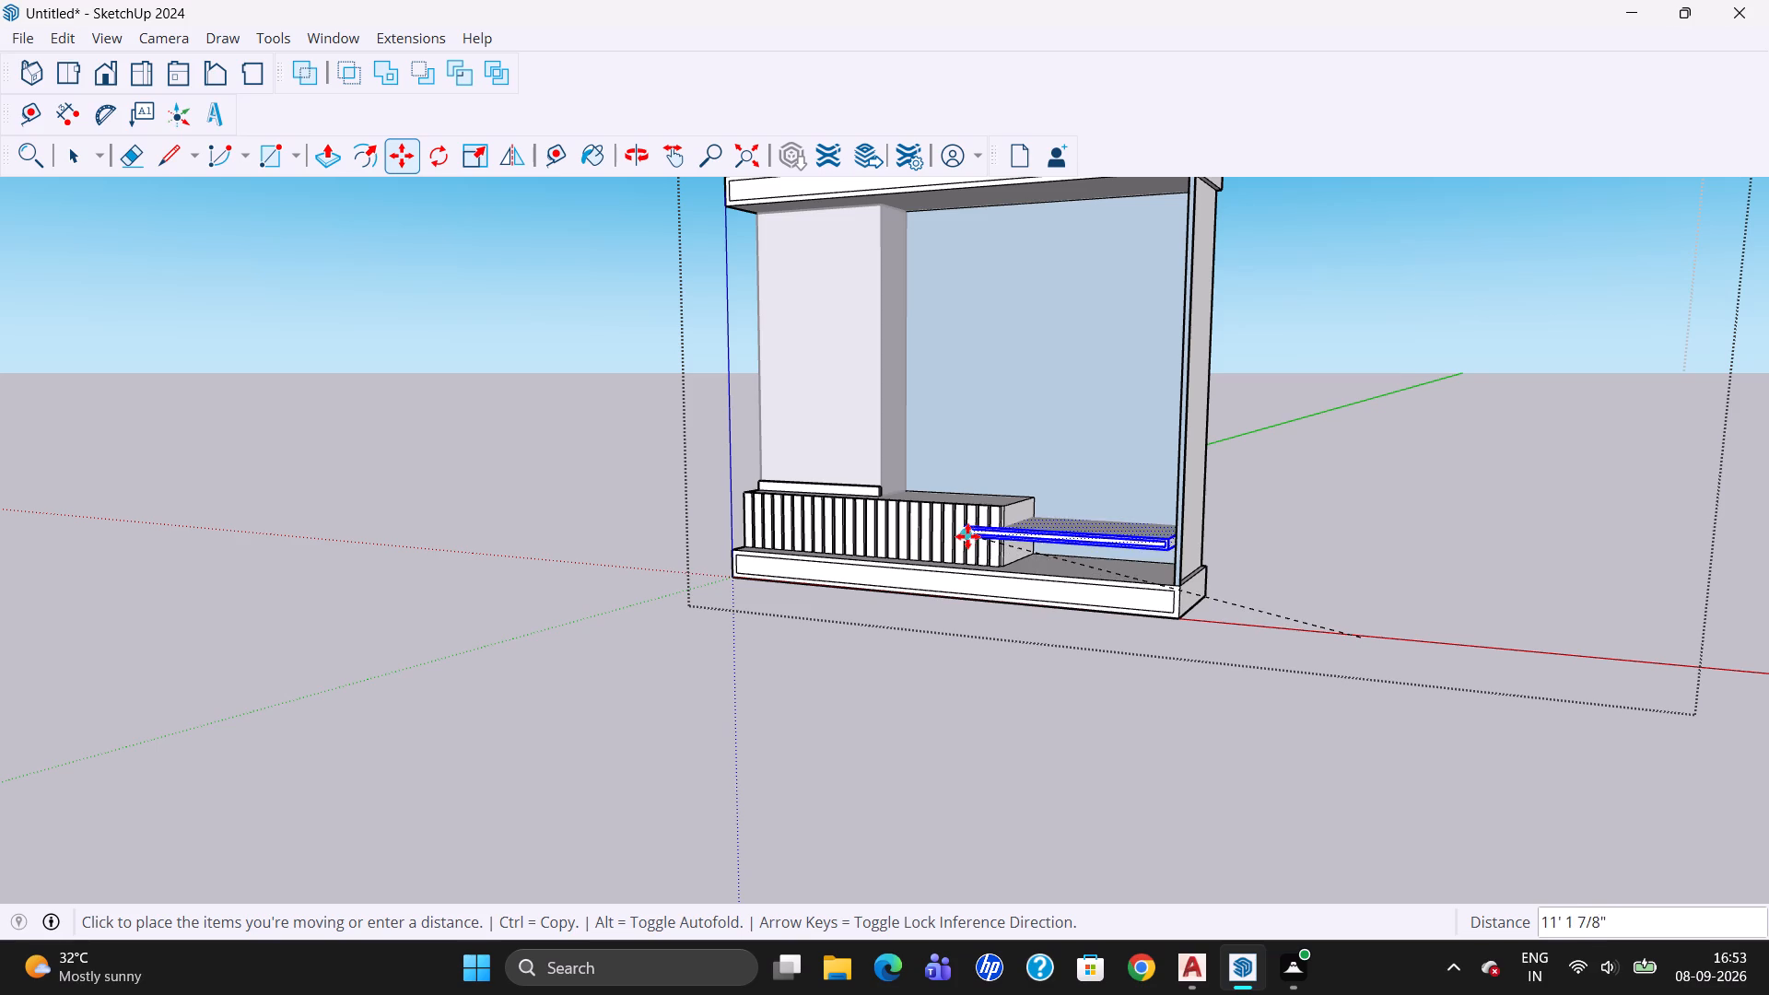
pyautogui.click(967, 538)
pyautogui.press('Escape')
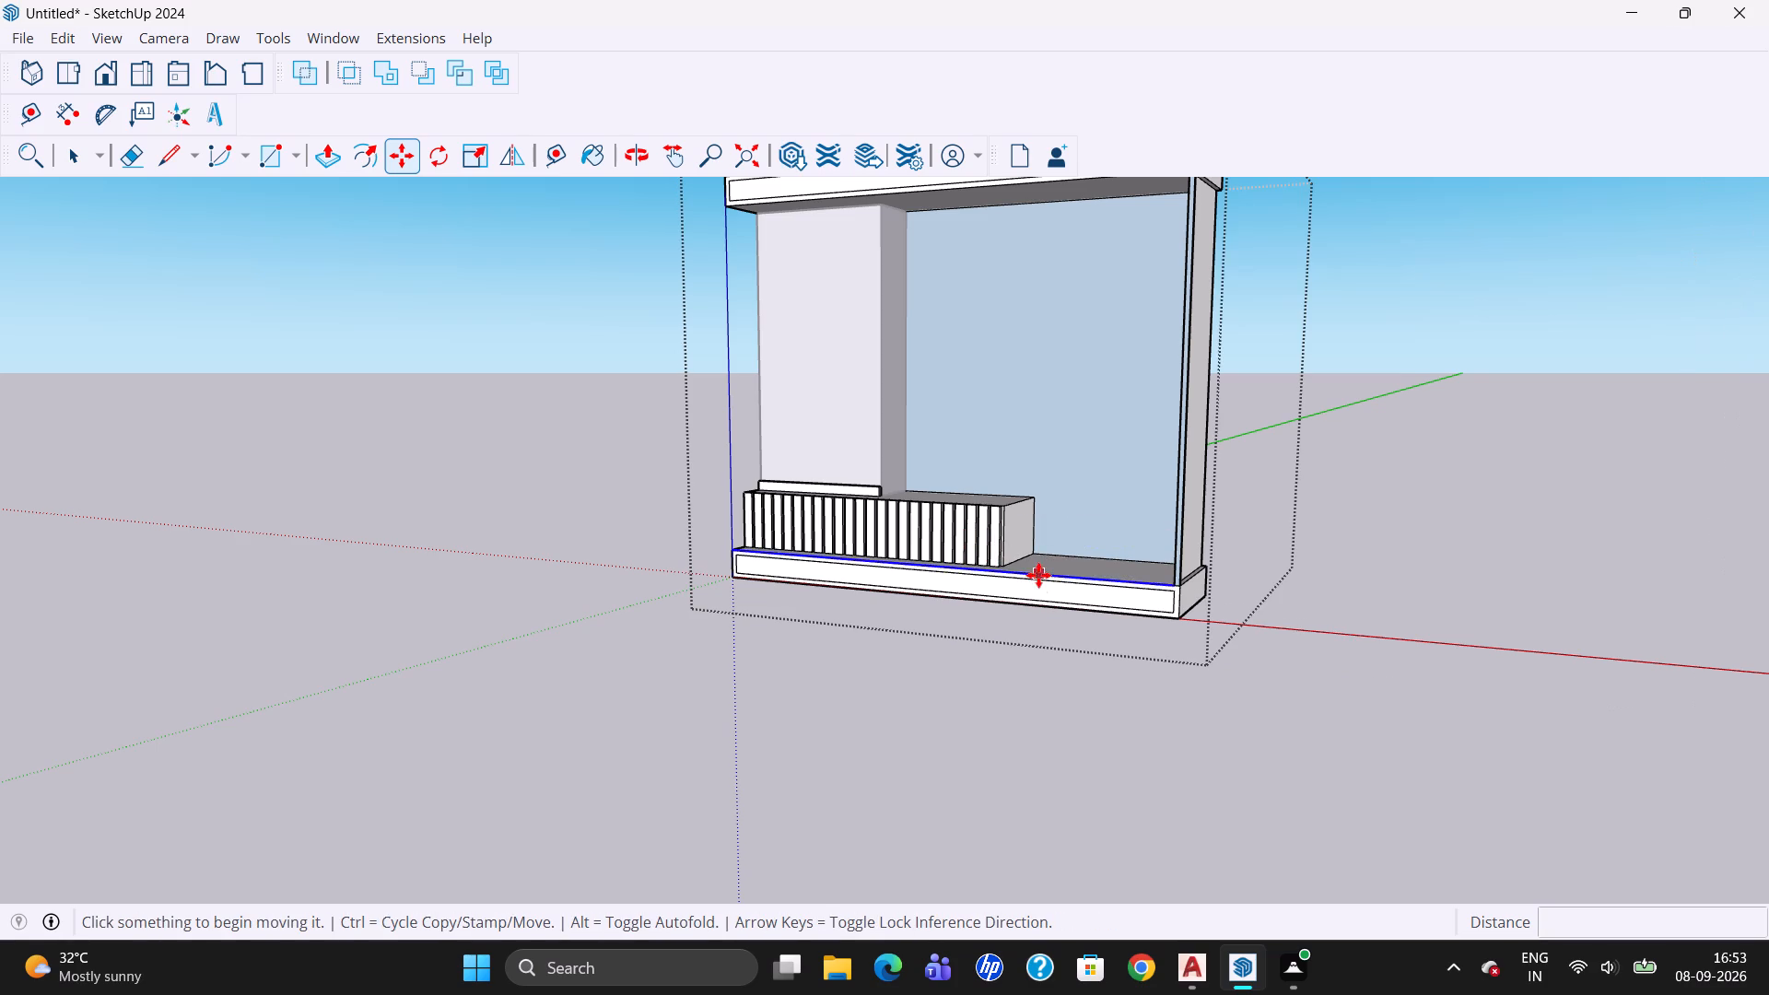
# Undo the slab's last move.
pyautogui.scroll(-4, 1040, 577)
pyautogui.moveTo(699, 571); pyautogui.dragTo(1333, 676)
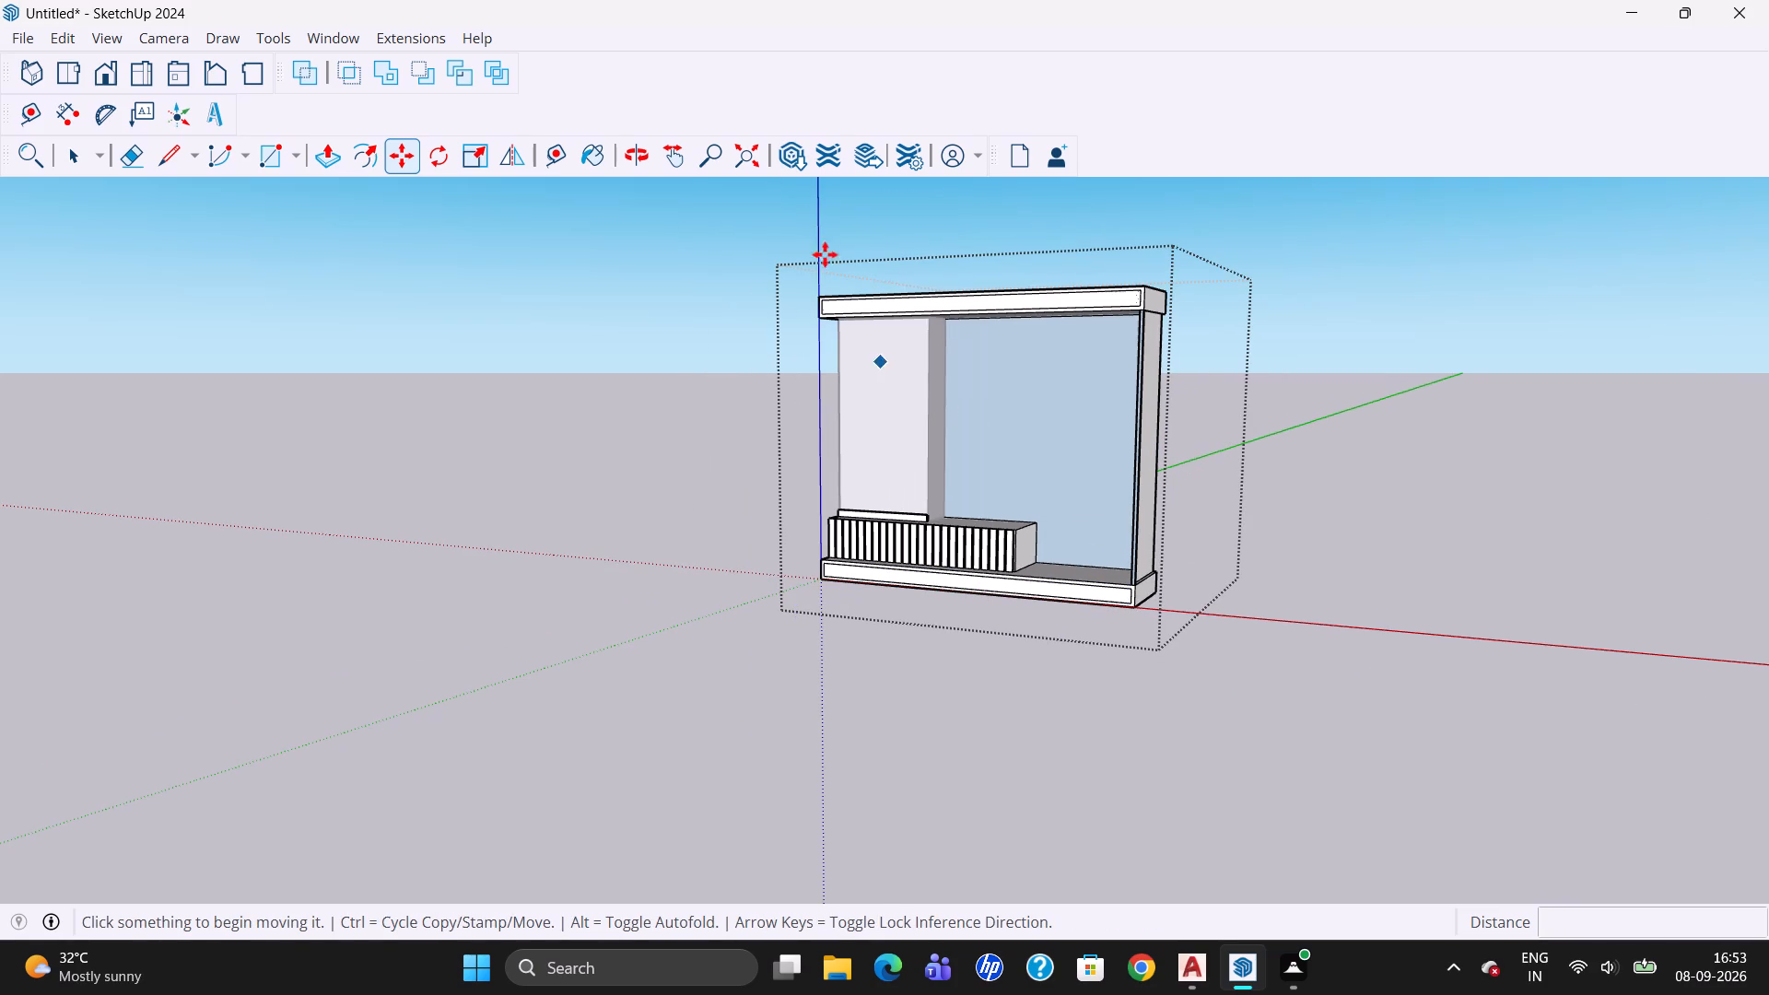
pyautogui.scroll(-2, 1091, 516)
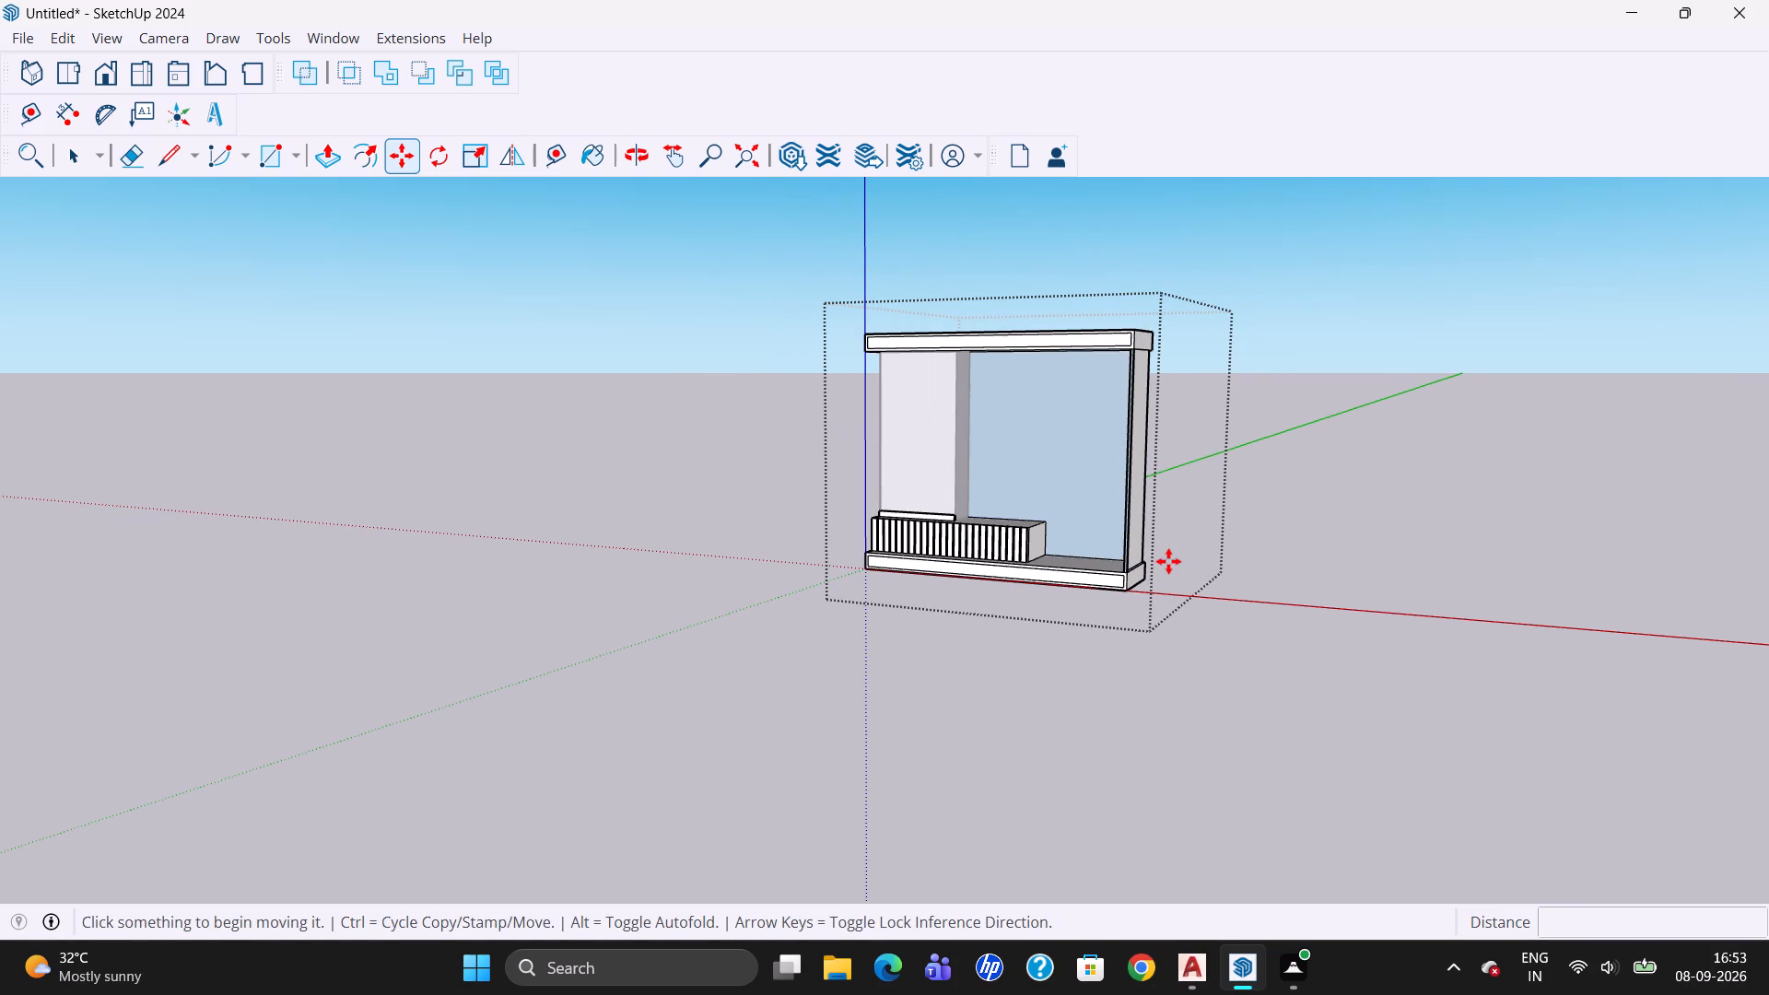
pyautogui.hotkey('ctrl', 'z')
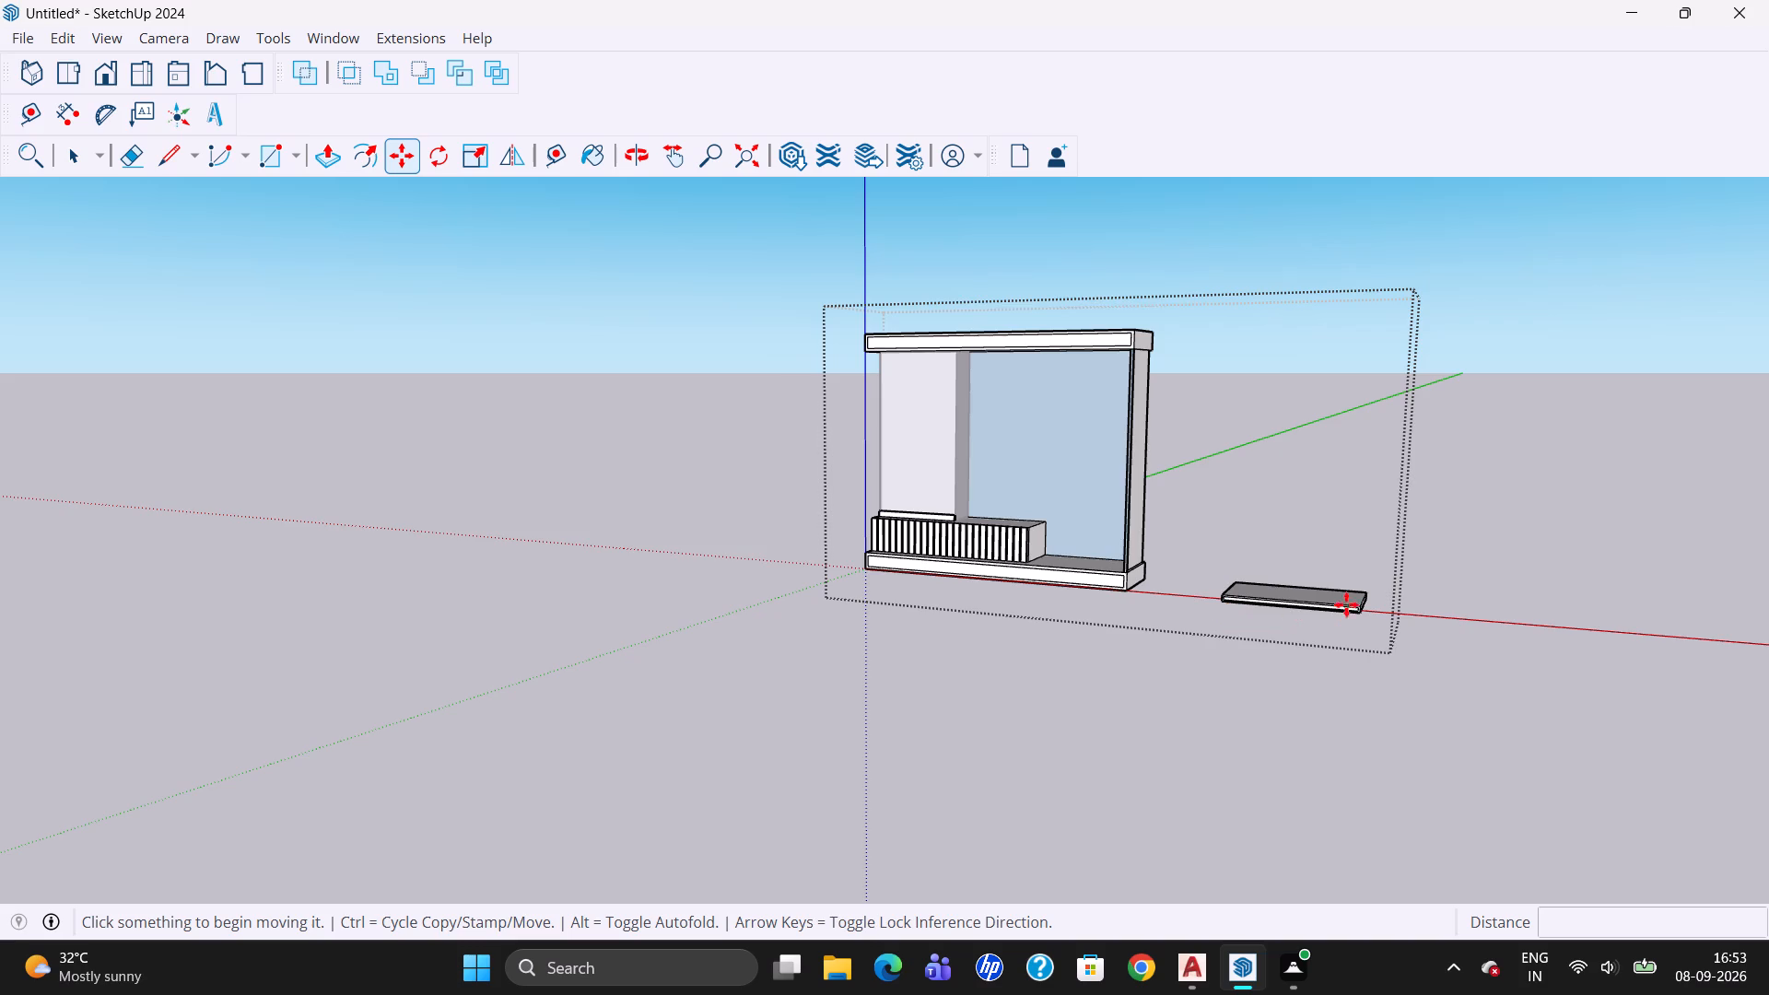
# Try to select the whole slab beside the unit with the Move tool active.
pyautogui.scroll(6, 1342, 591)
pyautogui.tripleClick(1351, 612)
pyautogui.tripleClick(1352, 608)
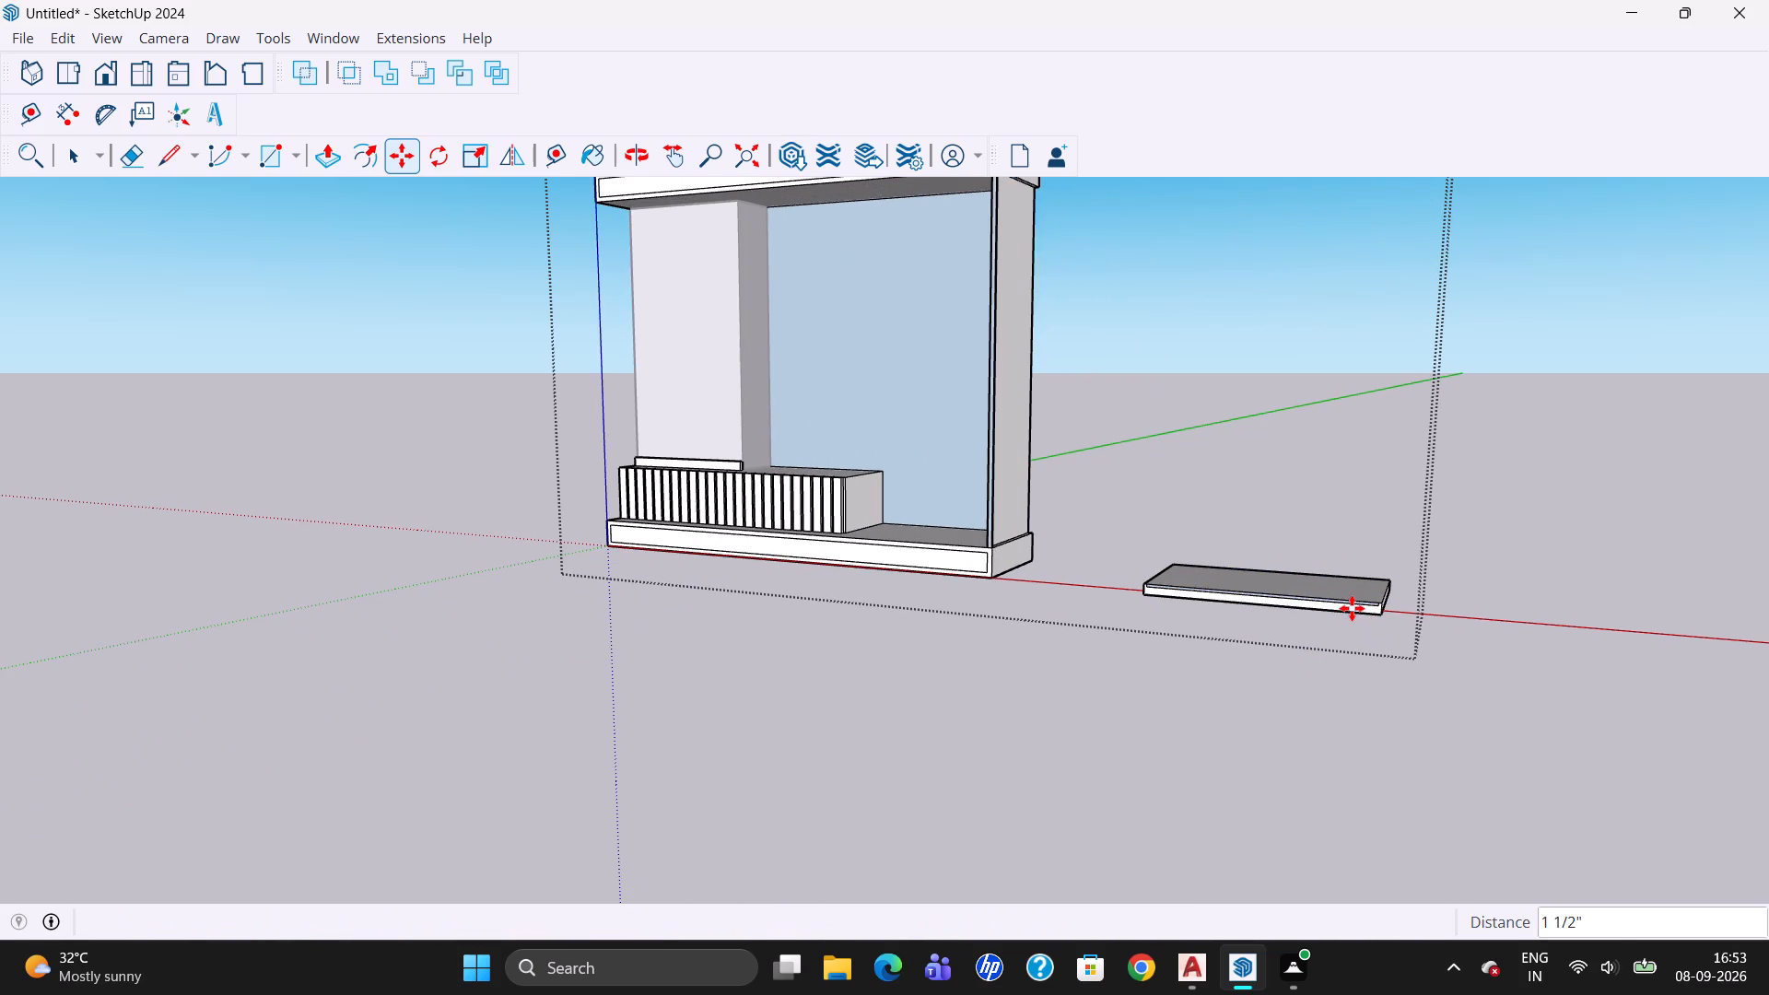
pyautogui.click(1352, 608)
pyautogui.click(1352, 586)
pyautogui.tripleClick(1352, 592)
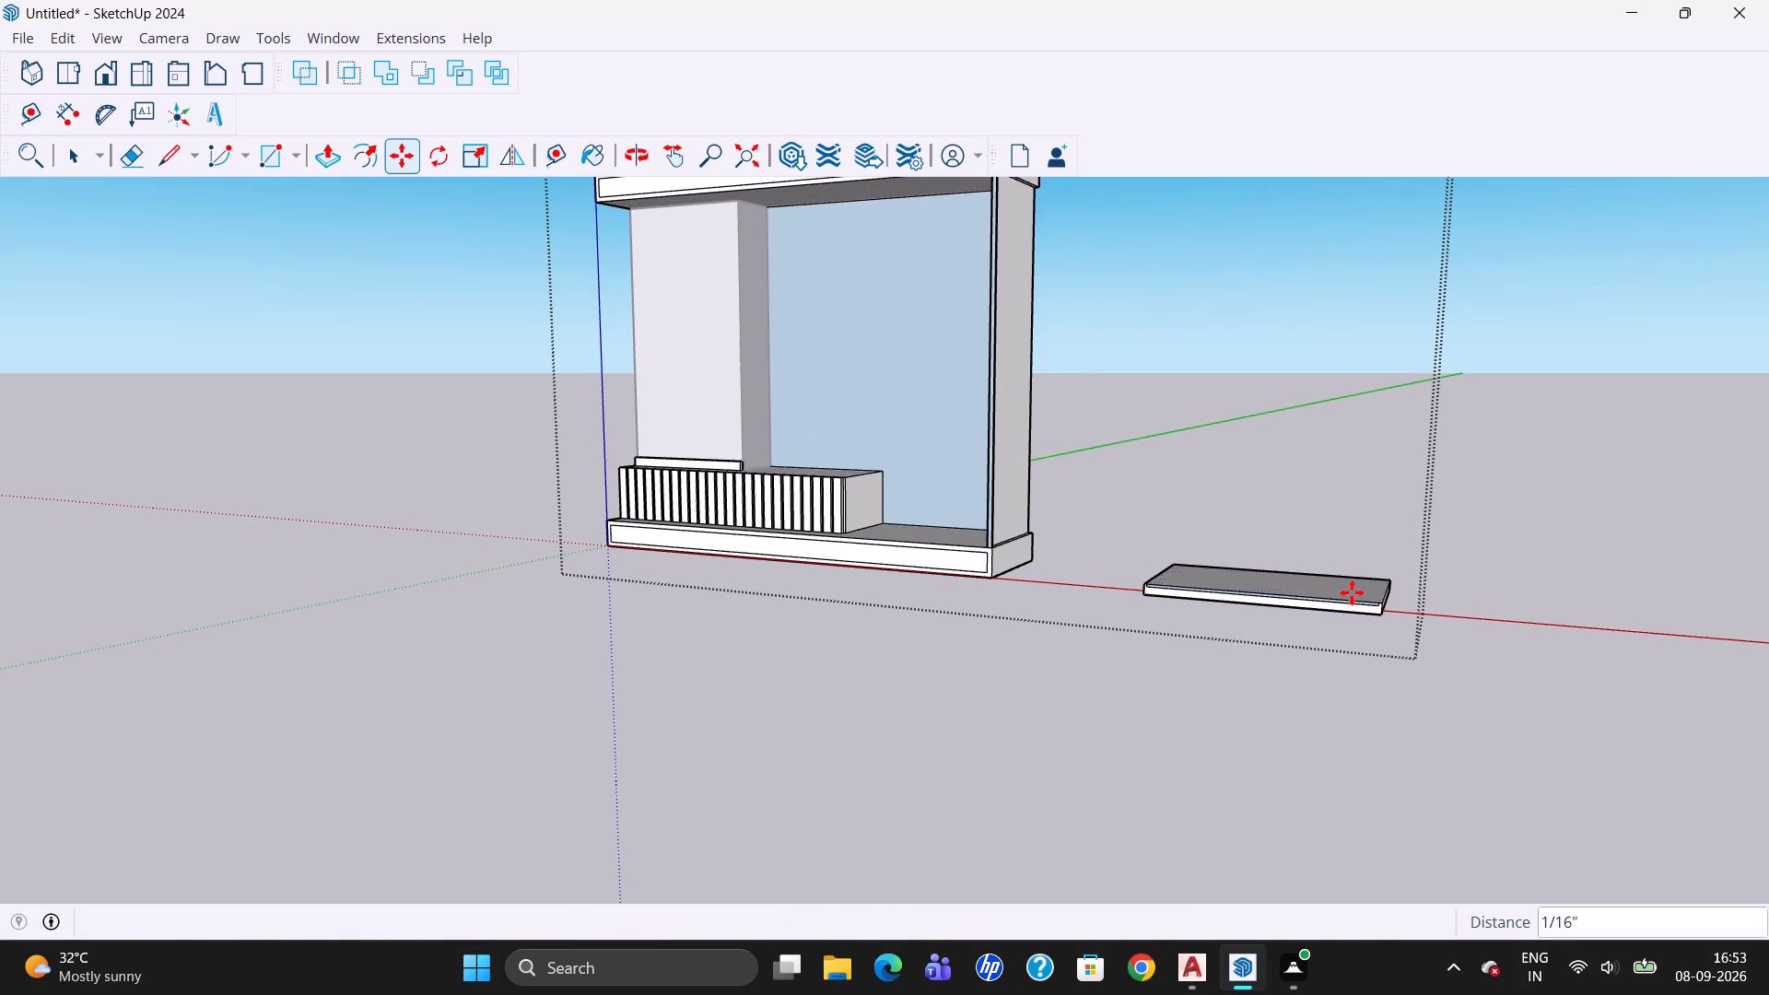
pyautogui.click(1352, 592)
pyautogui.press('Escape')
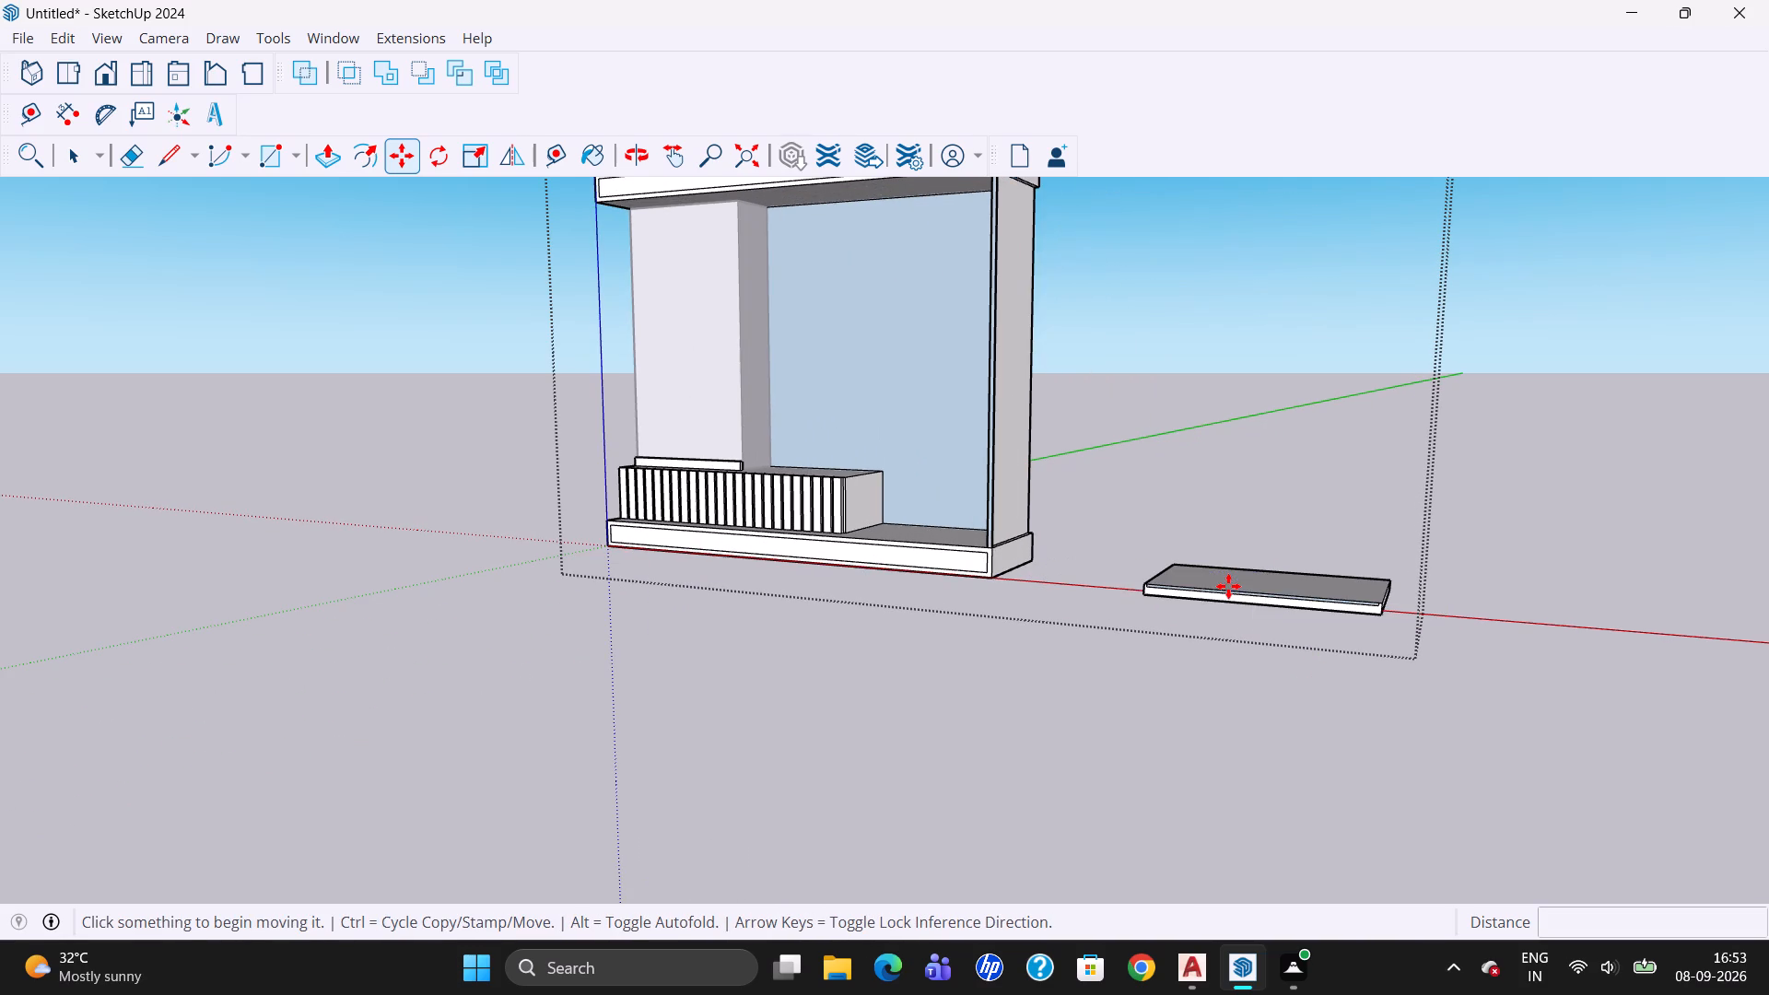
# Select the whole slab and move it about 7' 3" into the unit, across the fluted base's open end.
pyautogui.click(88, 155)
pyautogui.moveTo(1103, 439); pyautogui.dragTo(1513, 816)
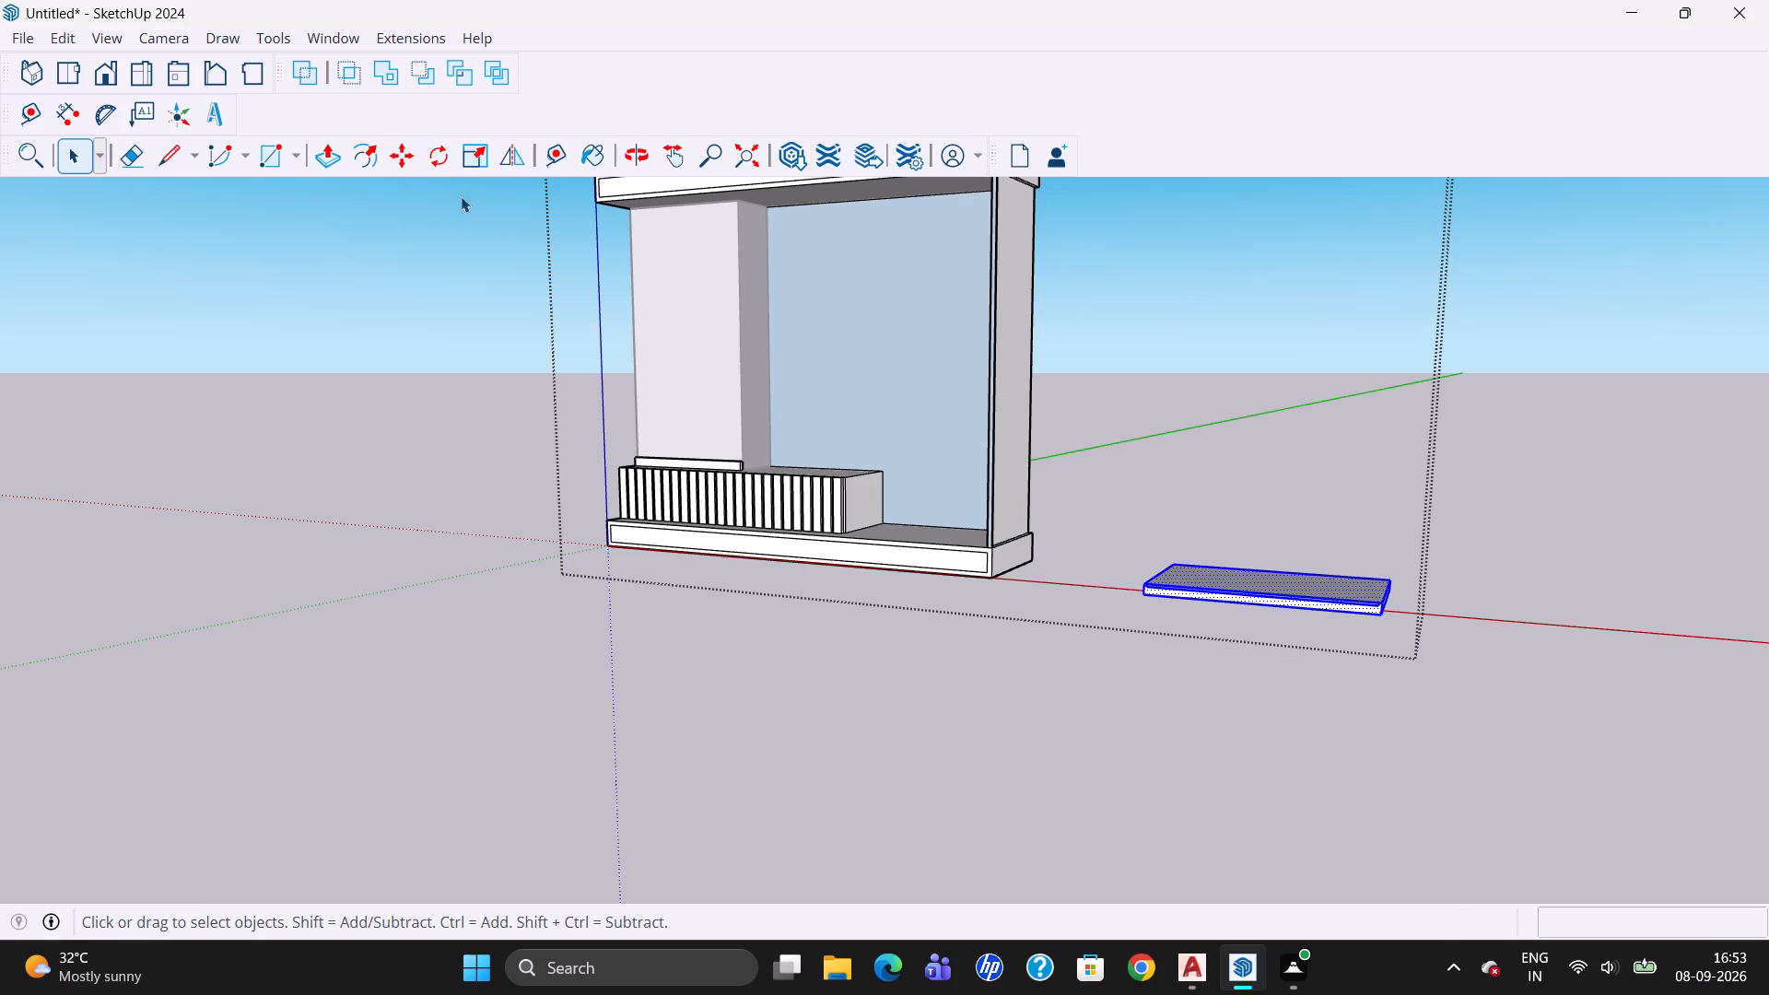
pyautogui.click(389, 157)
pyautogui.click(1172, 546)
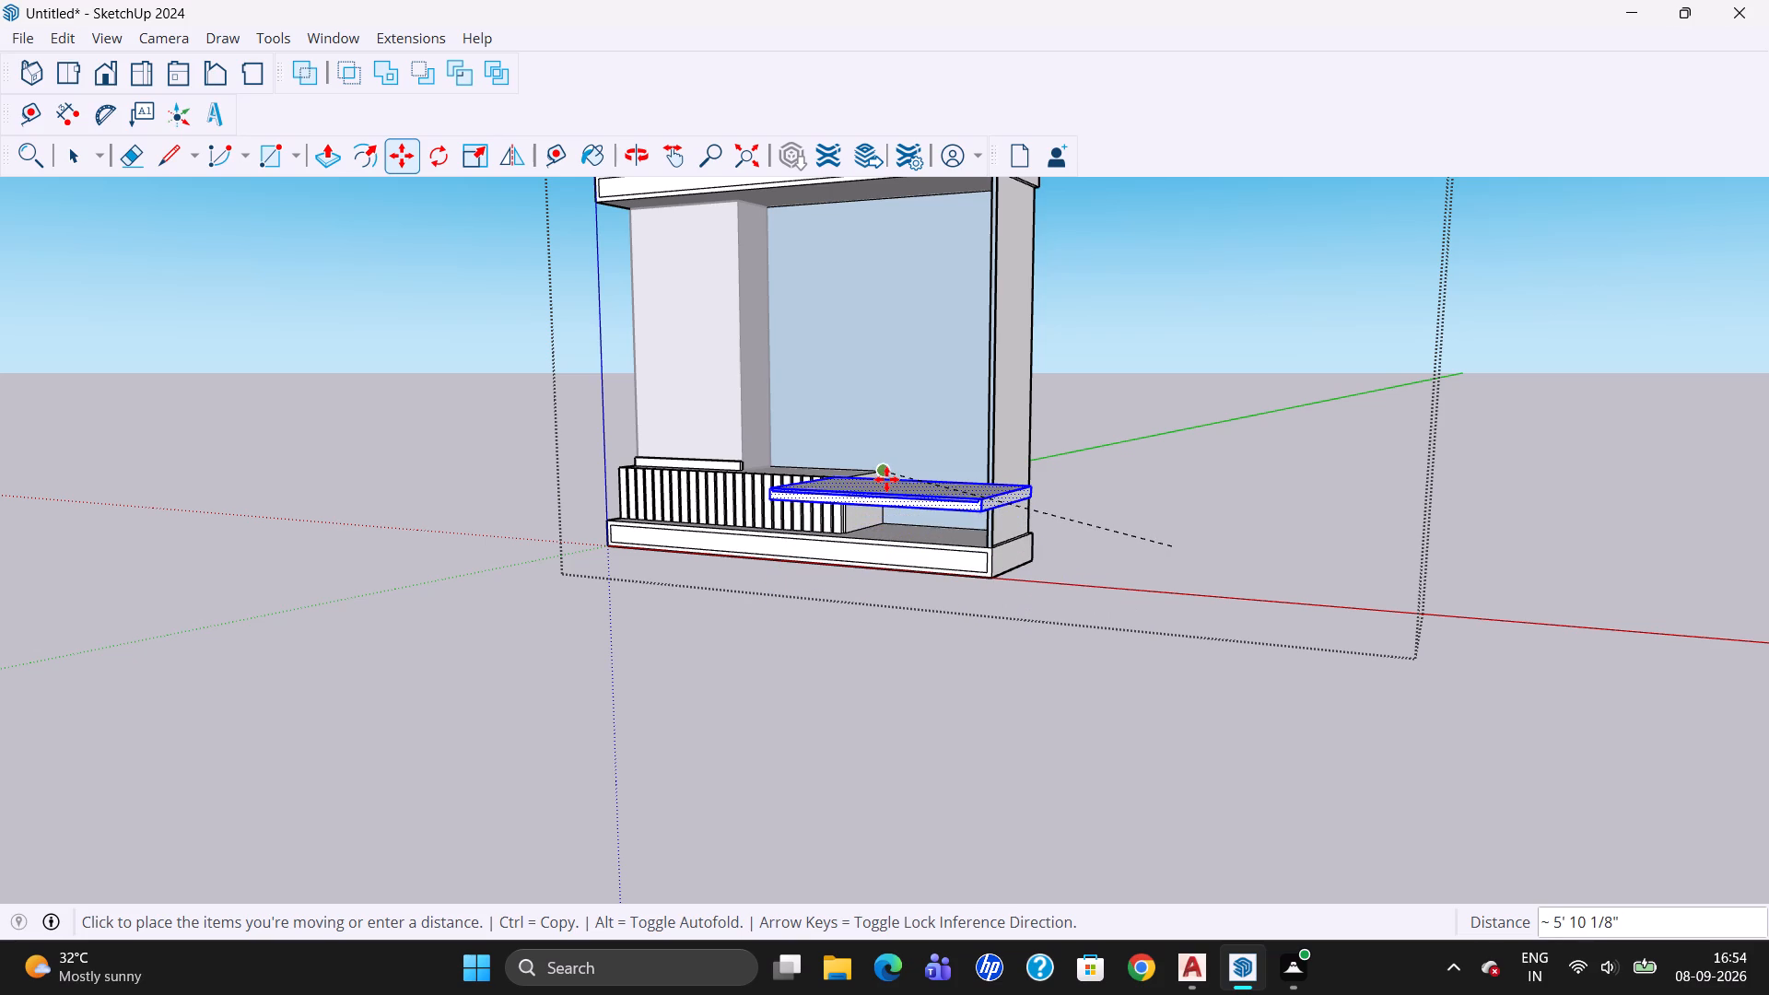
pyautogui.click(846, 488)
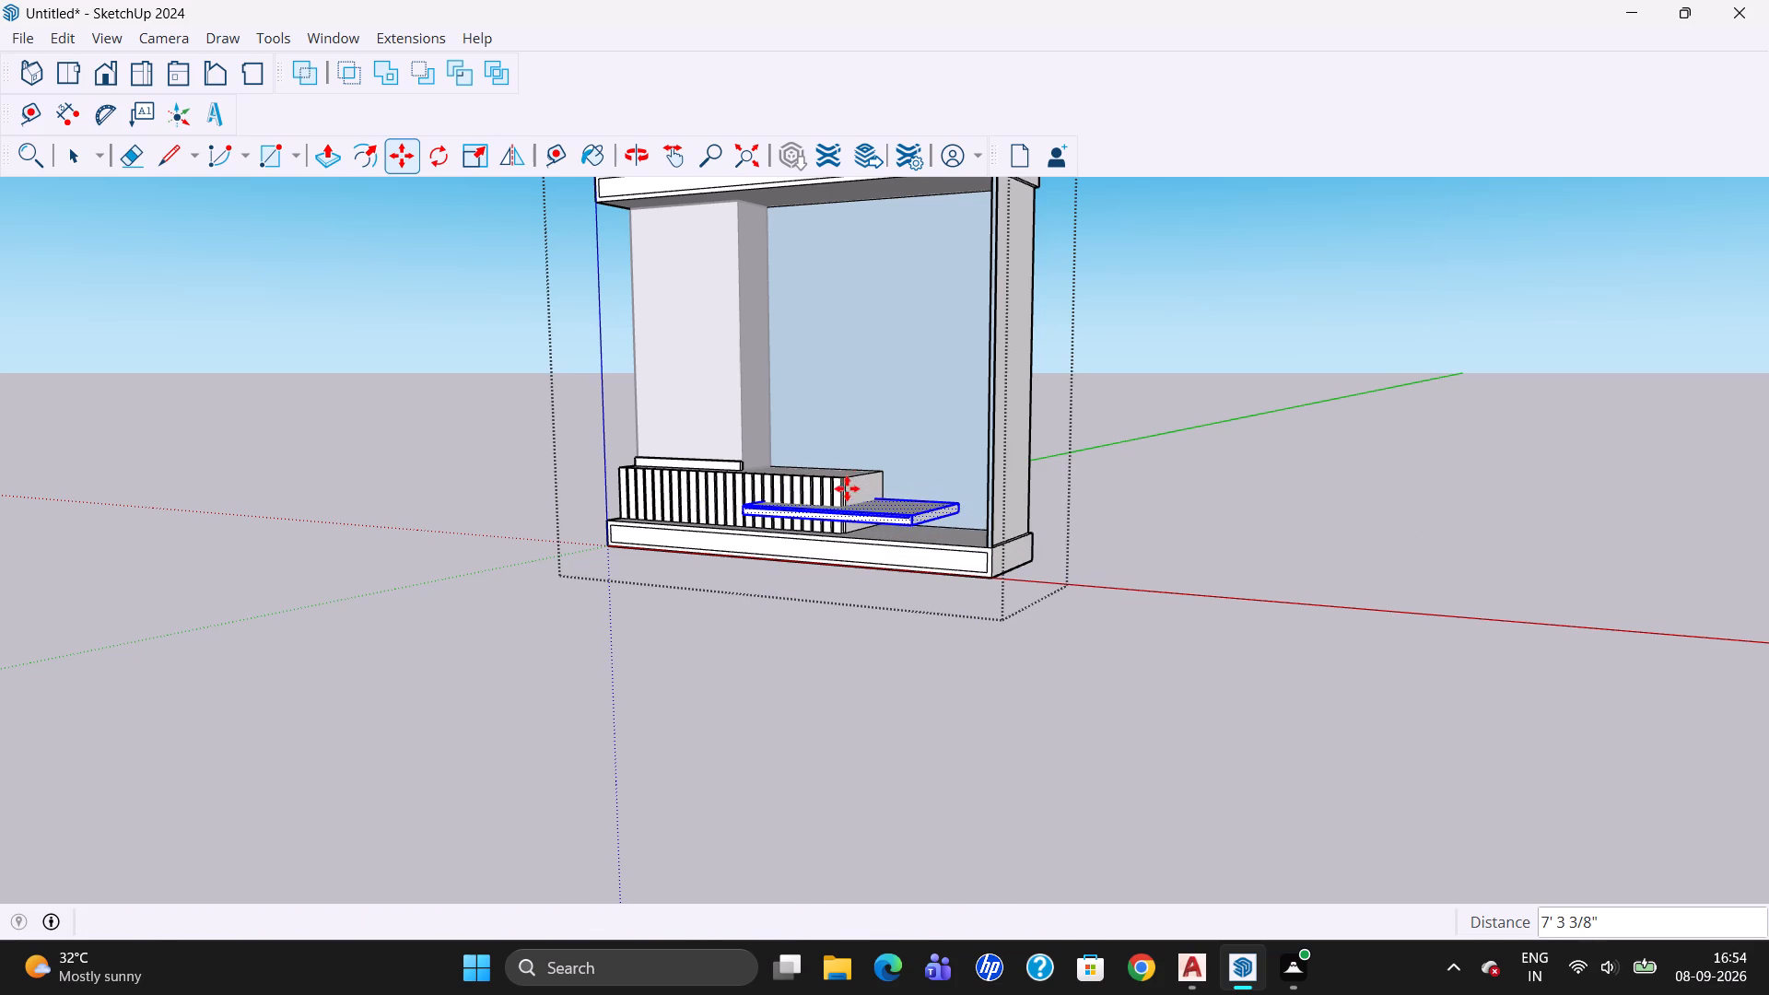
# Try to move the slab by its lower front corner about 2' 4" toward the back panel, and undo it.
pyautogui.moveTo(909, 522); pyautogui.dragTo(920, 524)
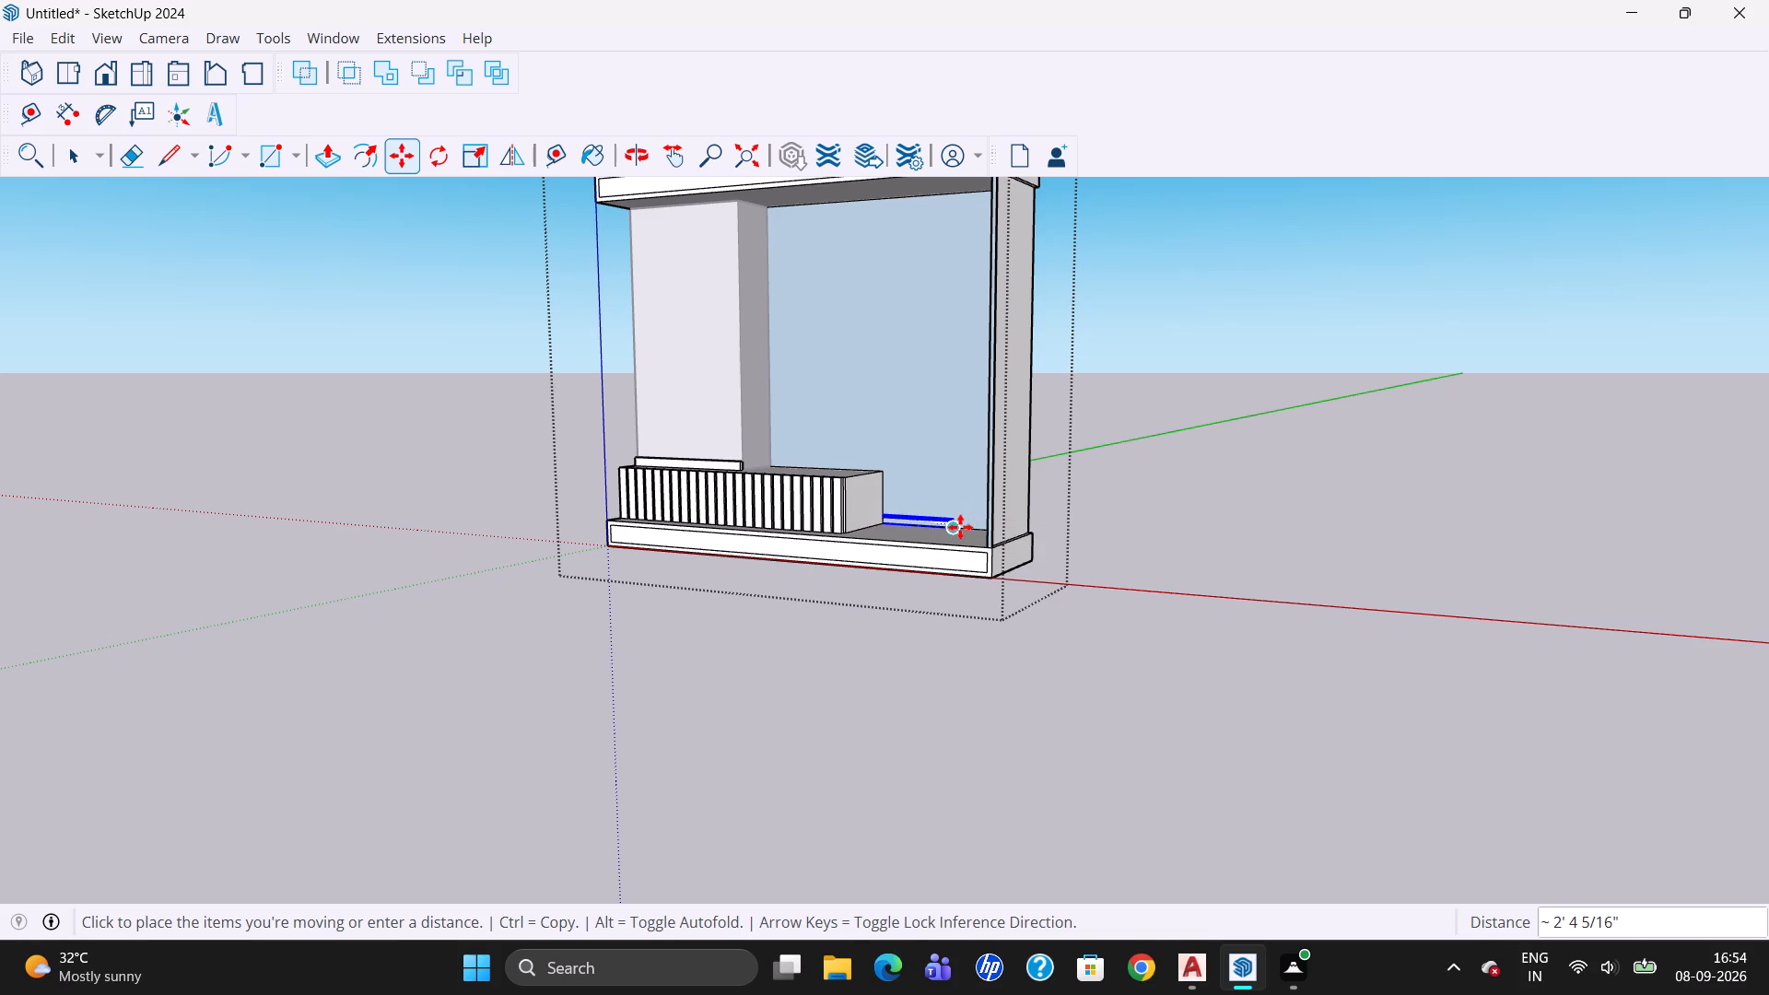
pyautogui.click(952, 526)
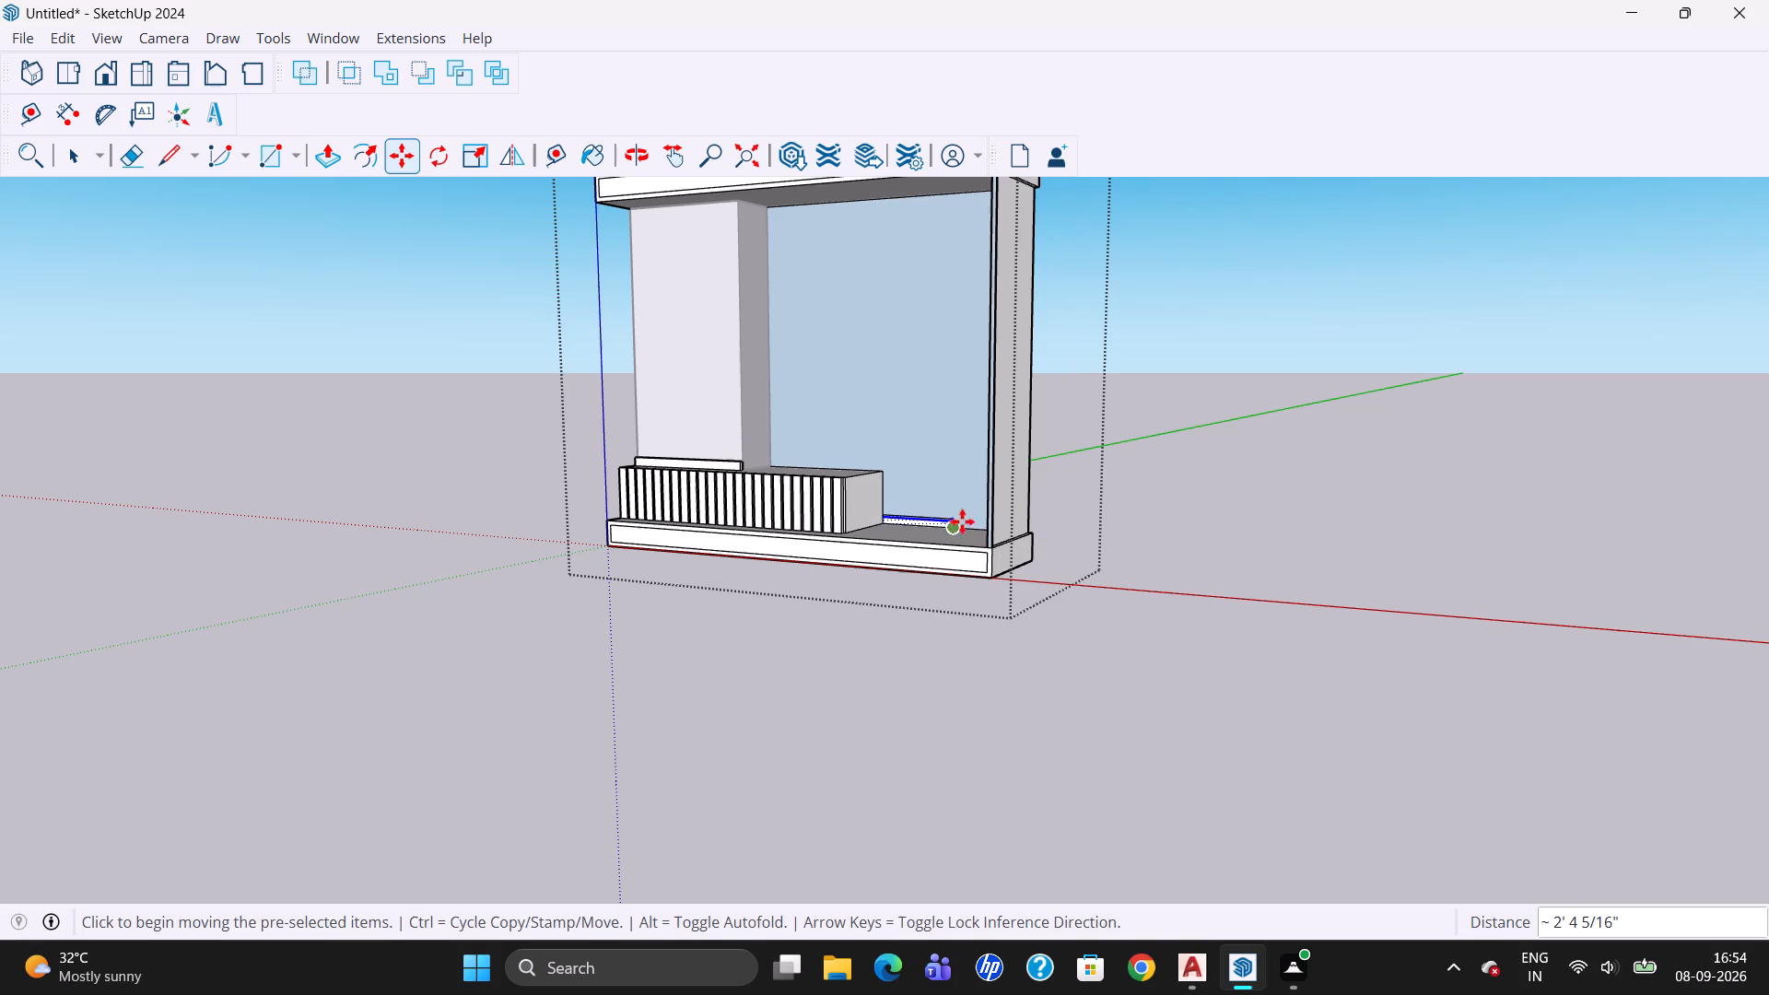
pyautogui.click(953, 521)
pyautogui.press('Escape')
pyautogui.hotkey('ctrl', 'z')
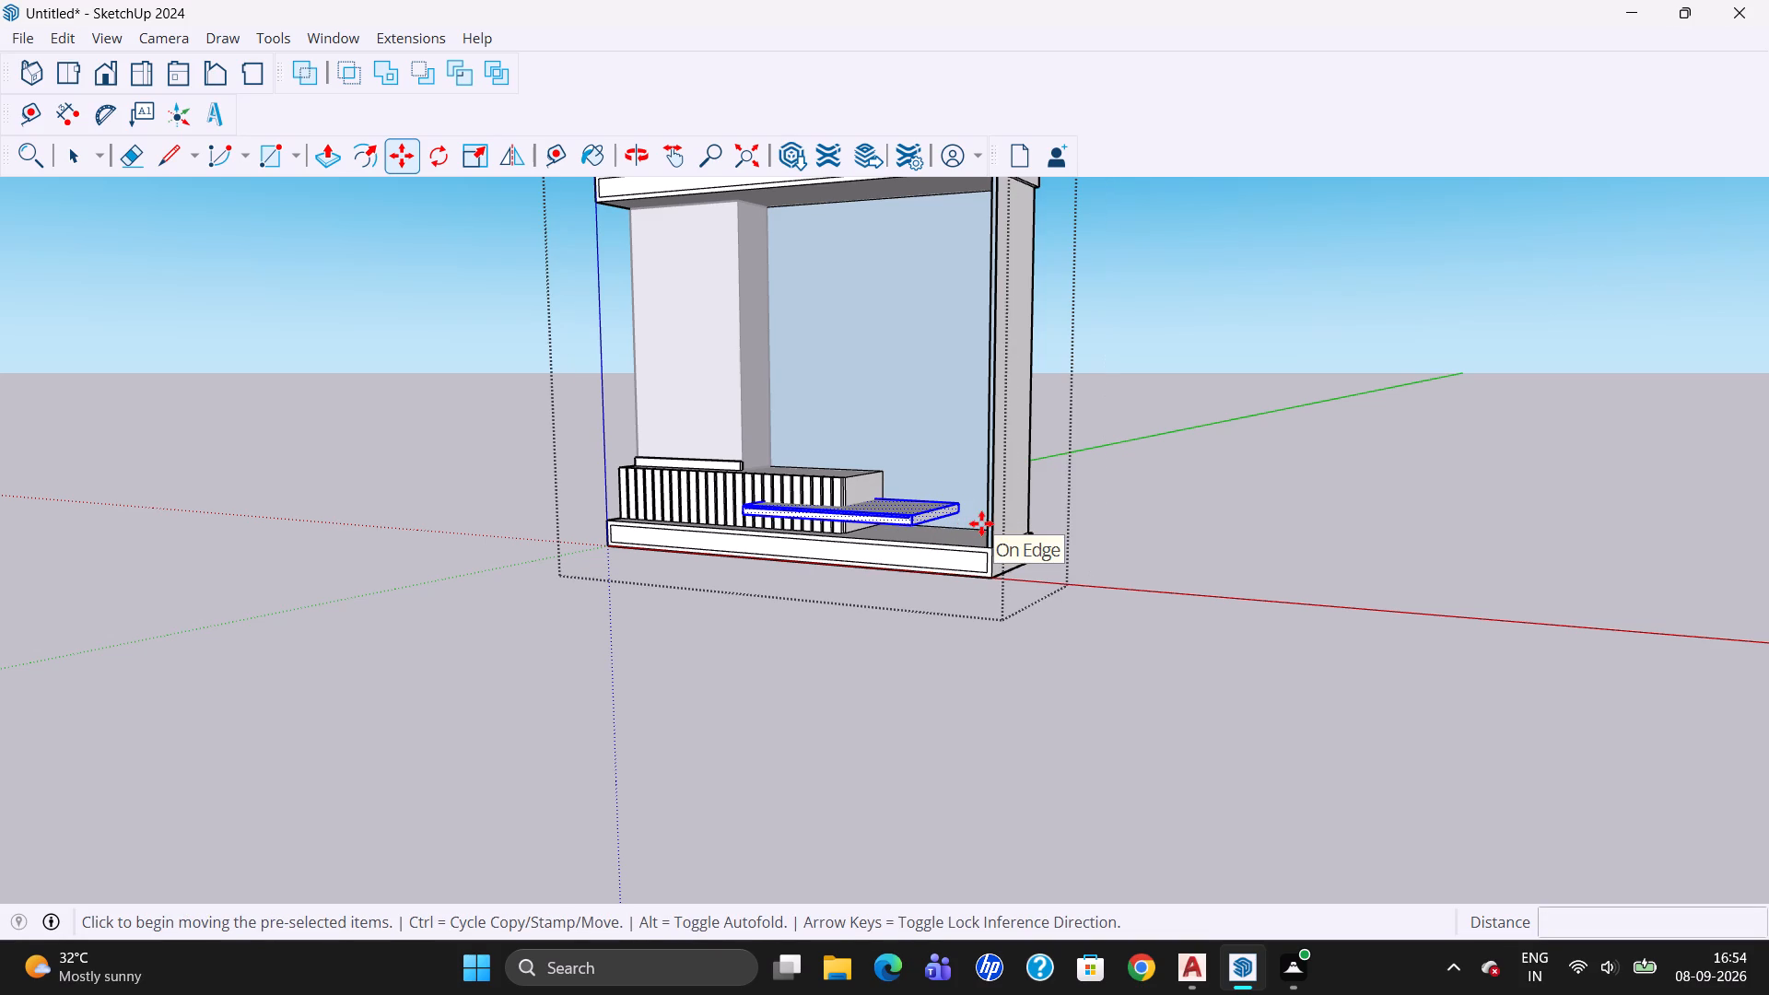
# Move the slab by its lower front corner about 1' 2" along the red axis toward the end panel.
pyautogui.scroll(8, 977, 520)
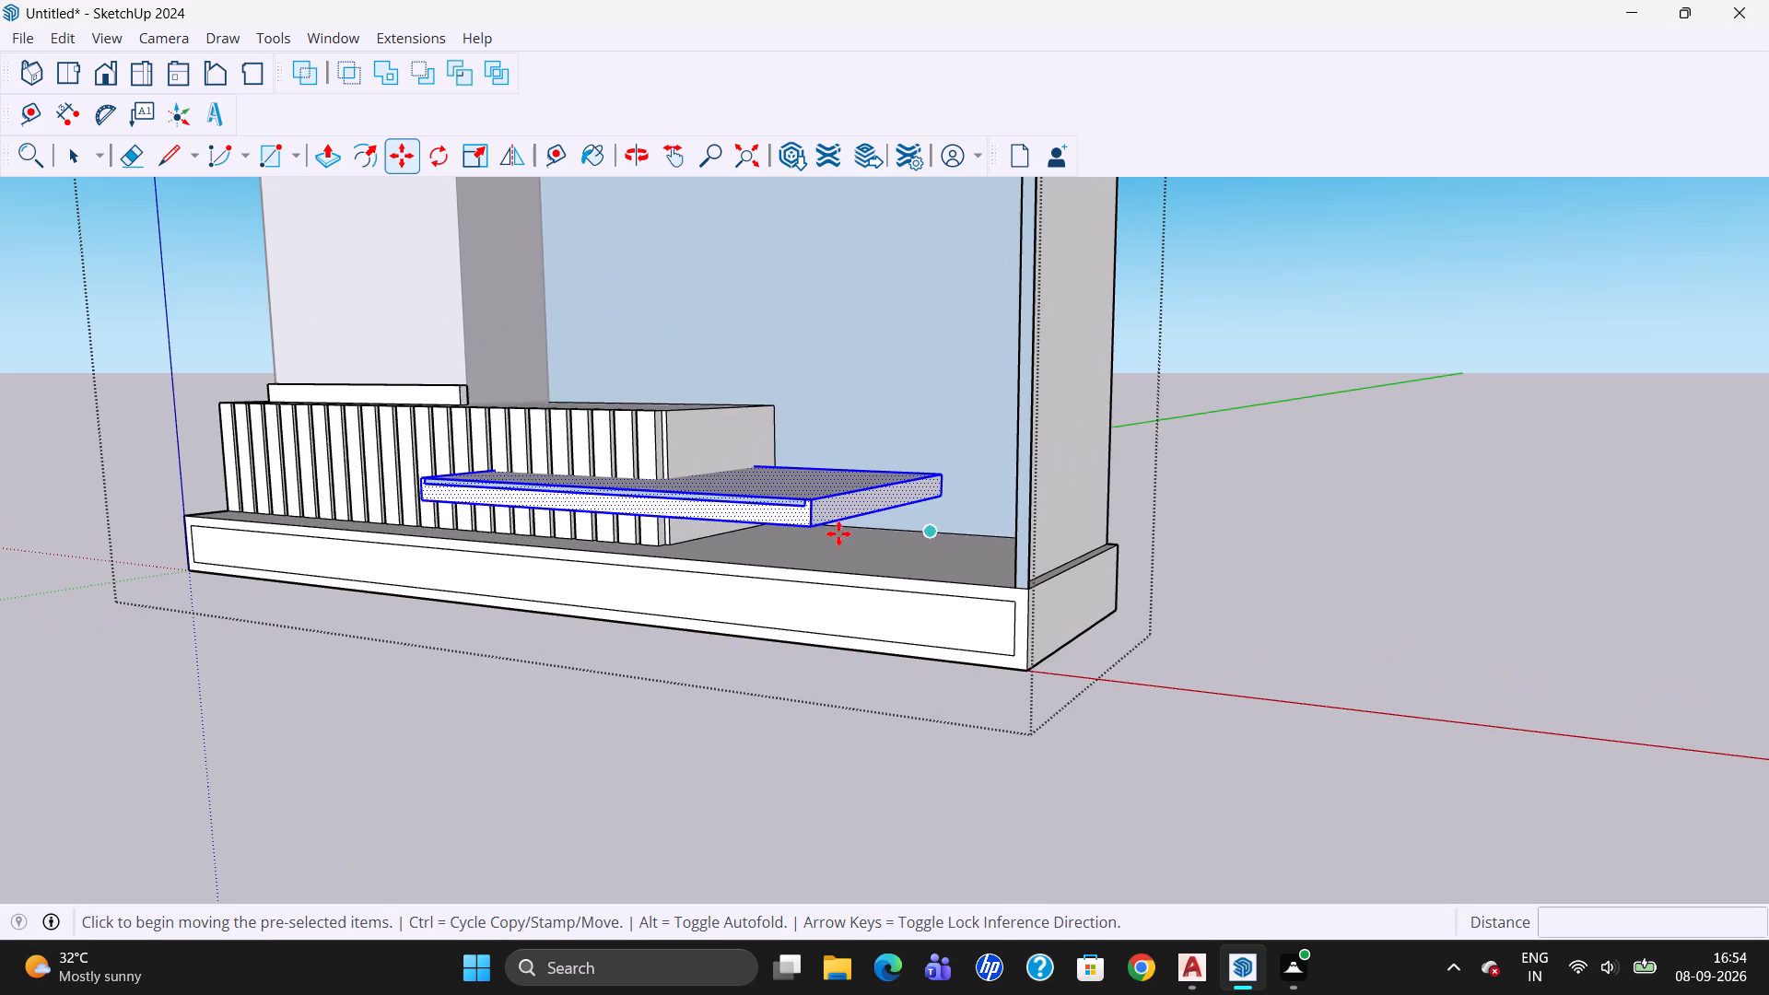
pyautogui.click(809, 528)
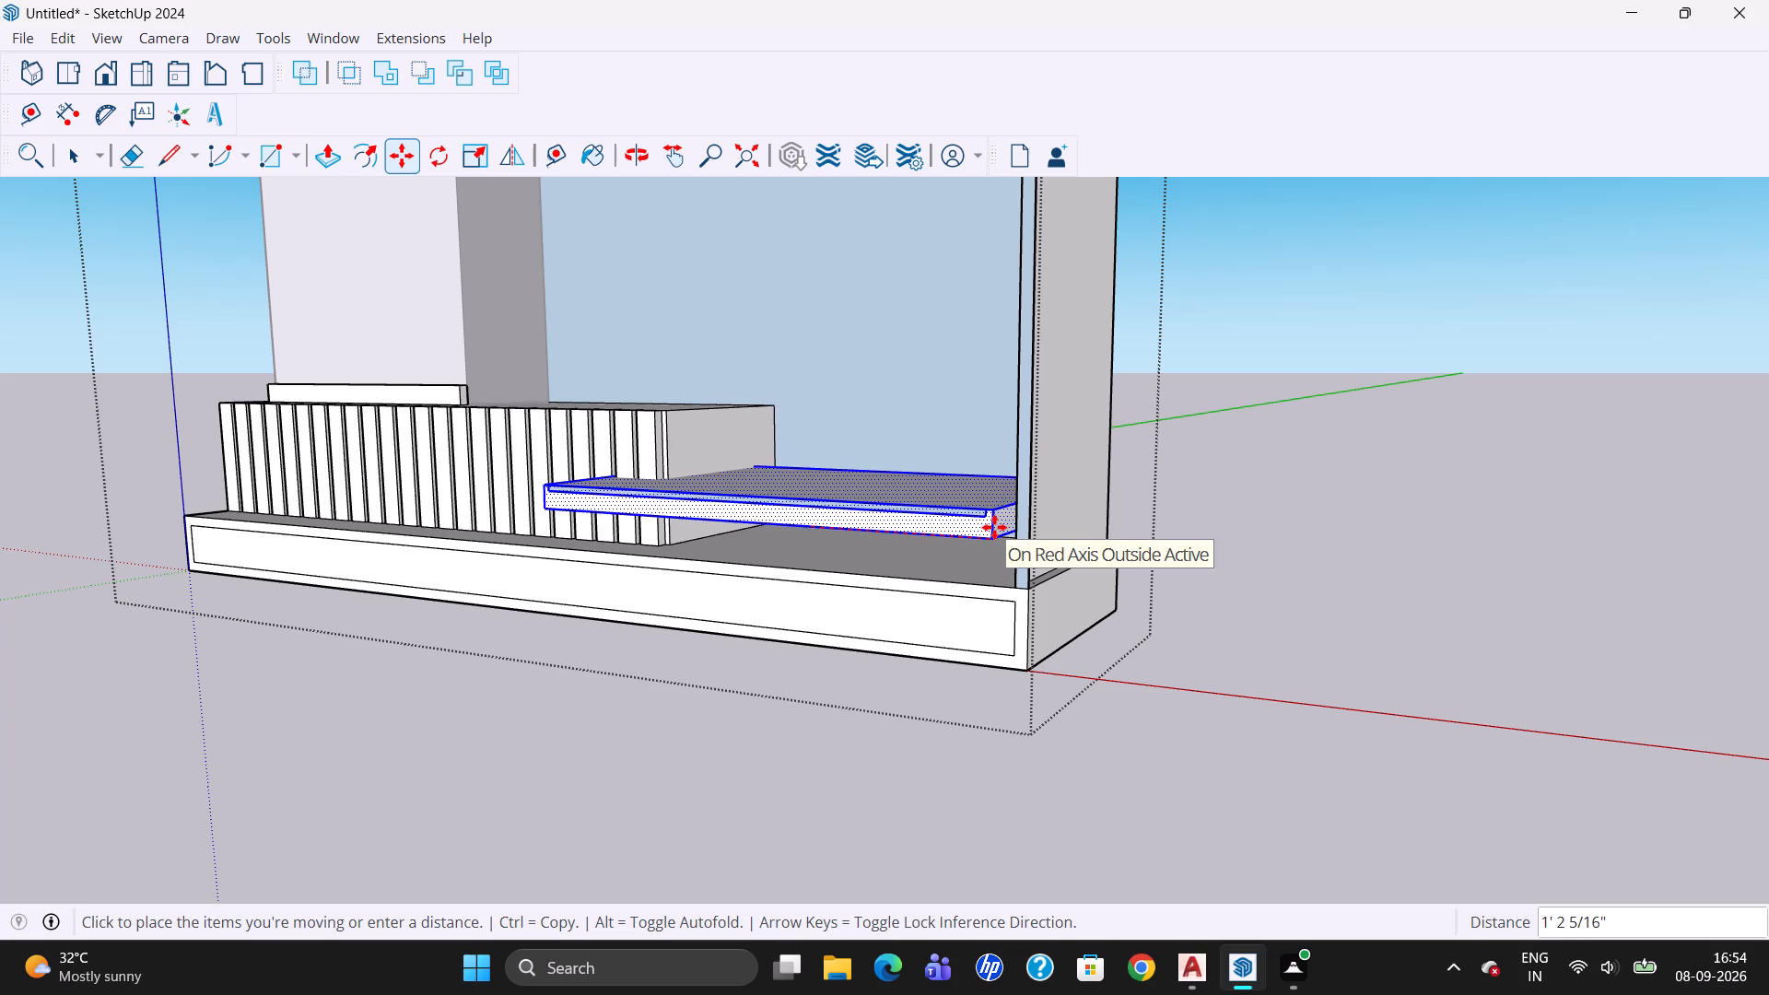
pyautogui.click(994, 527)
pyautogui.press('Escape')
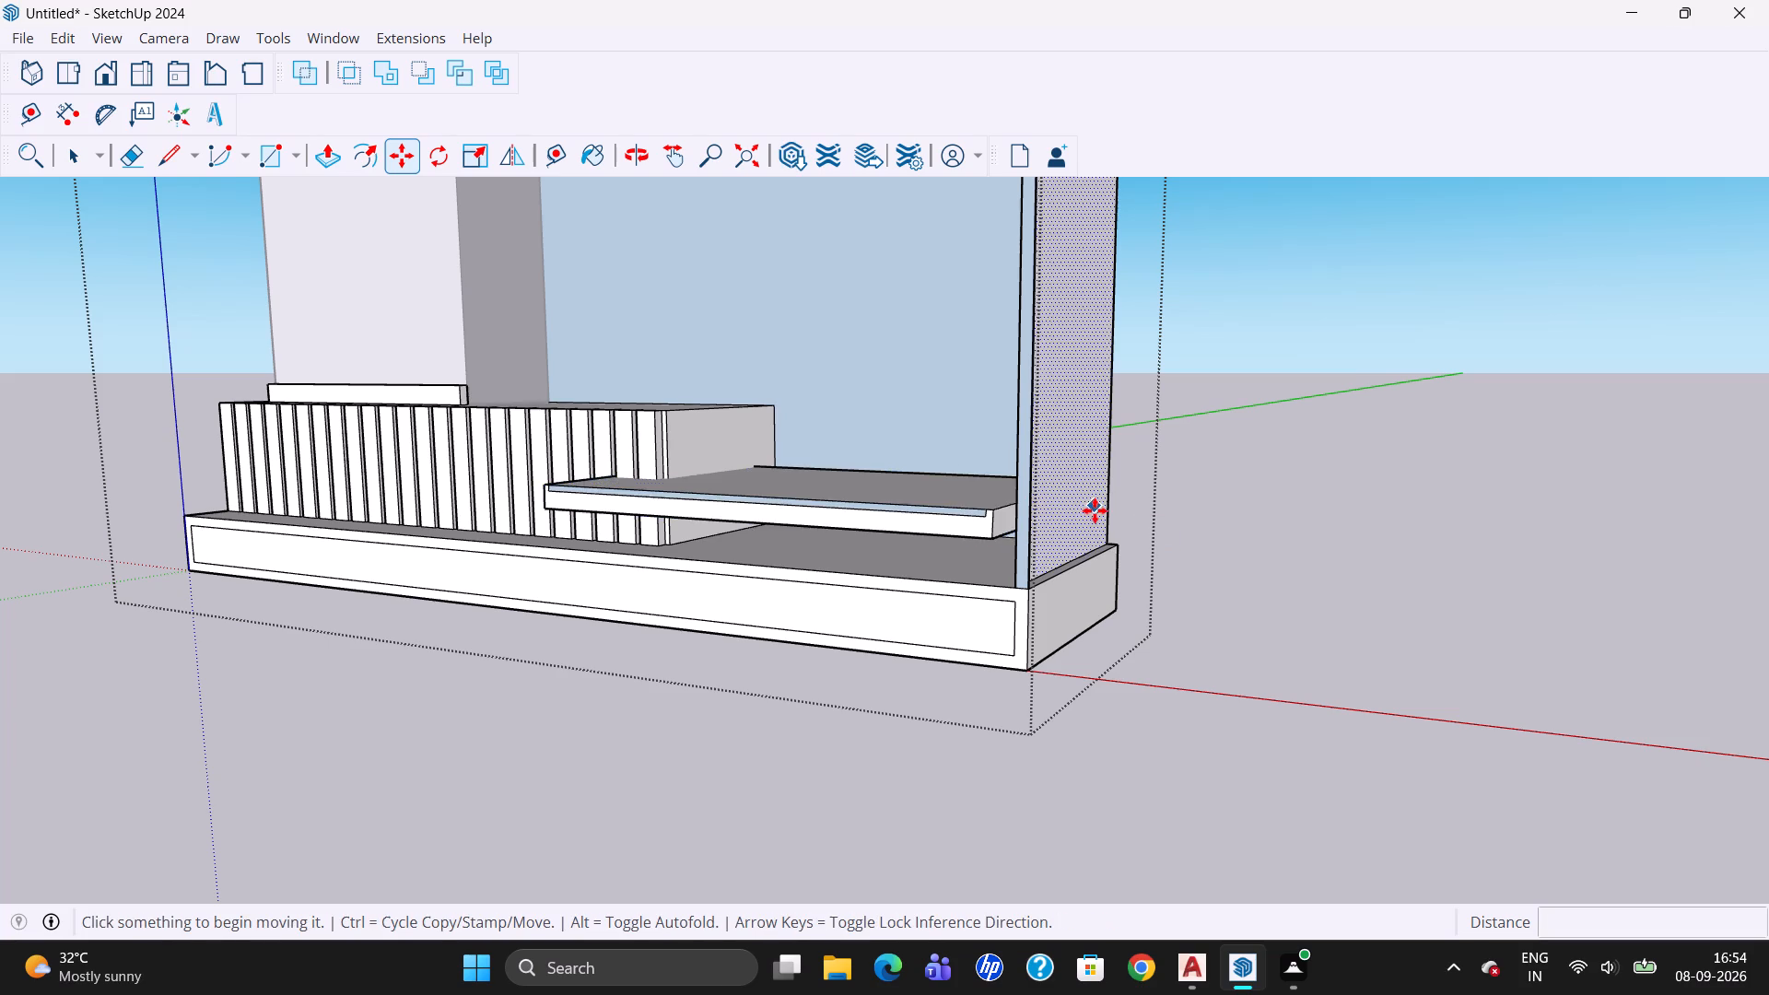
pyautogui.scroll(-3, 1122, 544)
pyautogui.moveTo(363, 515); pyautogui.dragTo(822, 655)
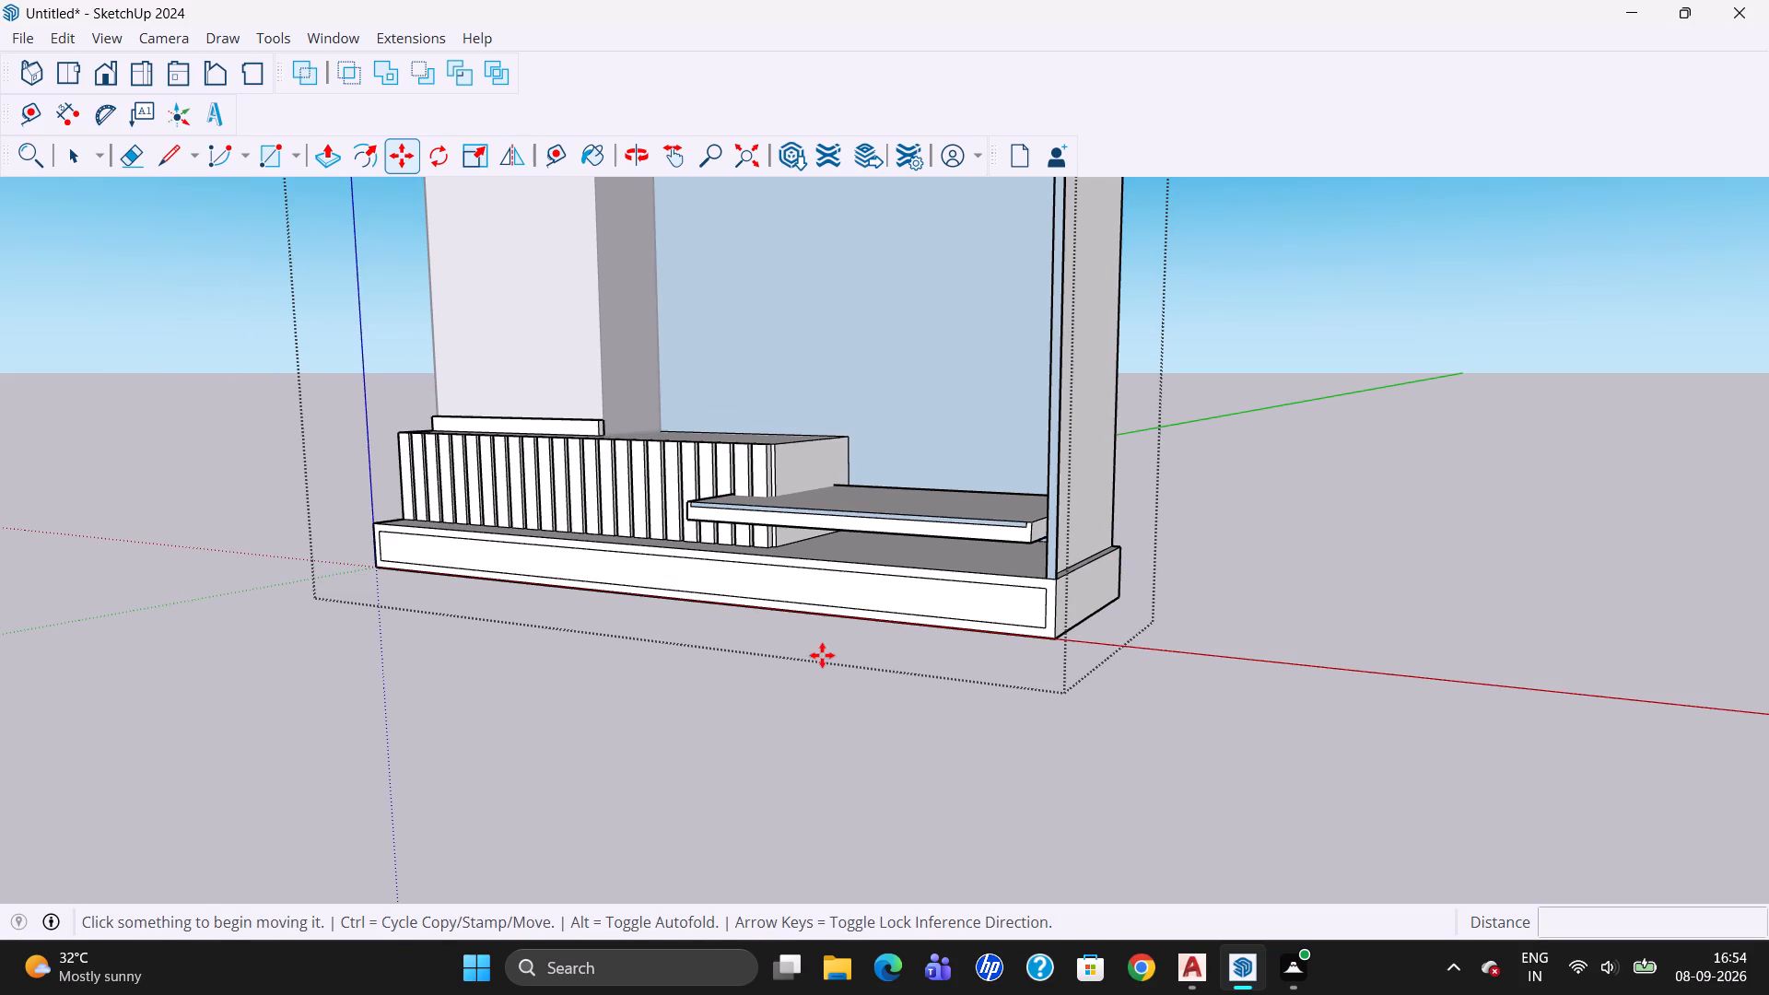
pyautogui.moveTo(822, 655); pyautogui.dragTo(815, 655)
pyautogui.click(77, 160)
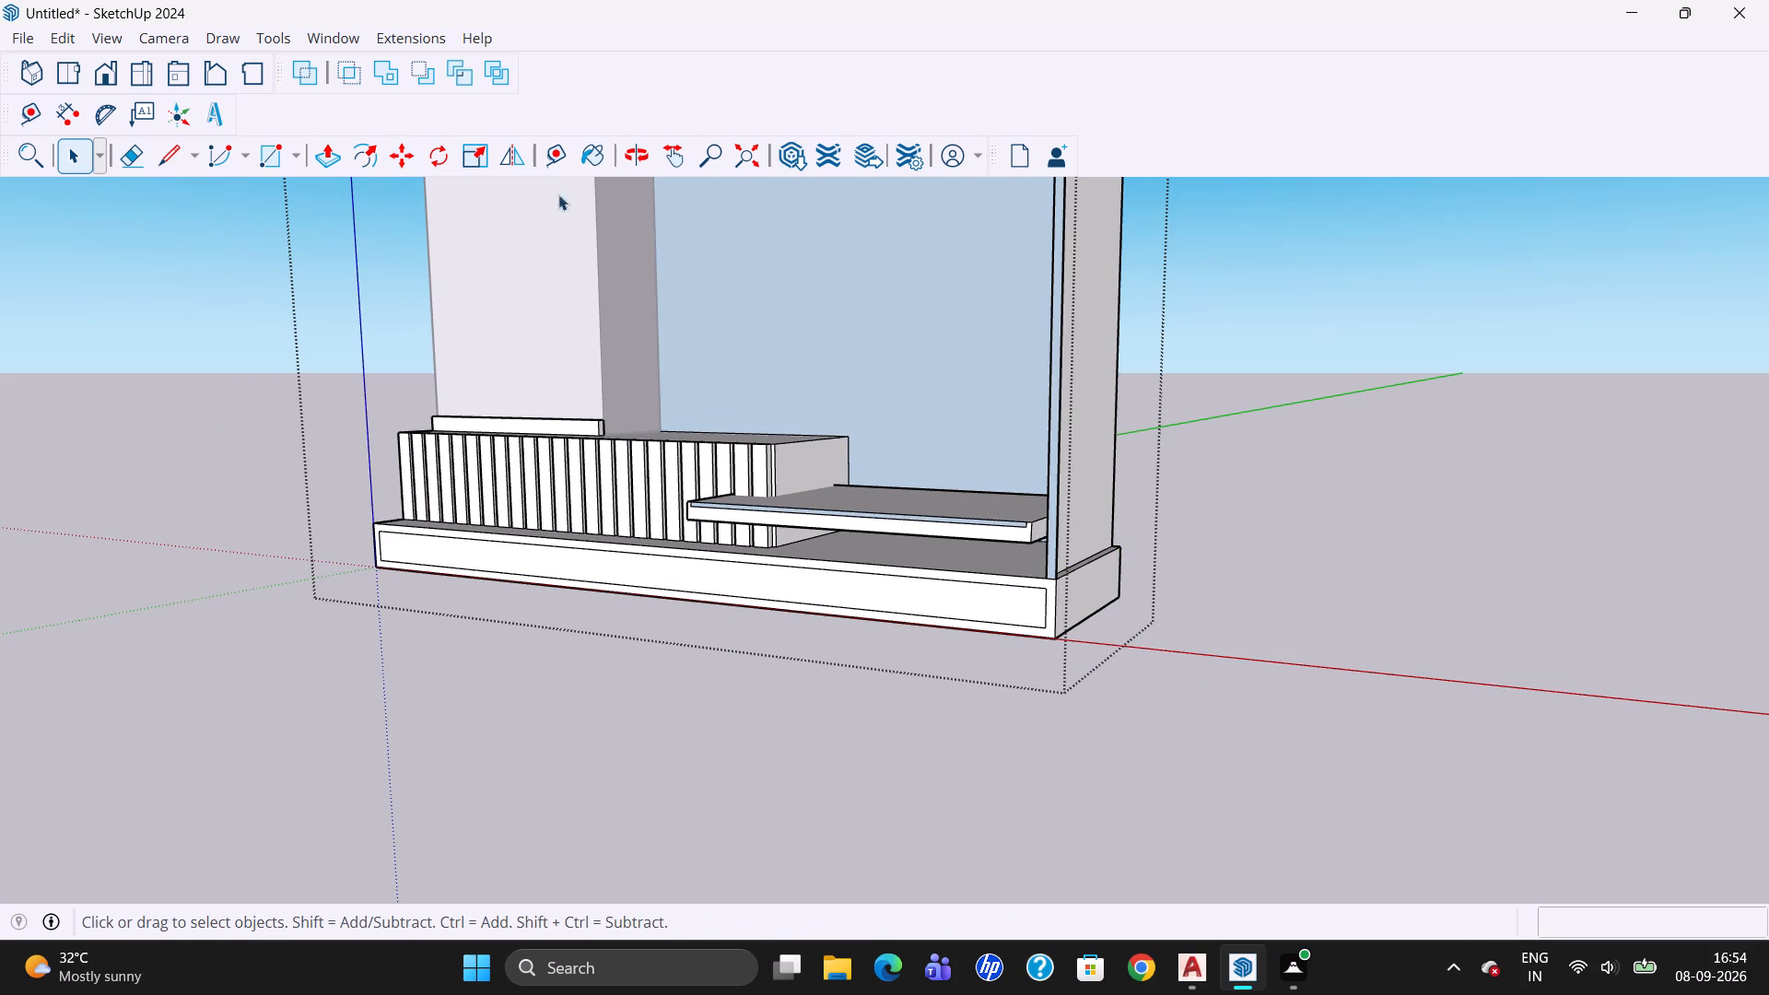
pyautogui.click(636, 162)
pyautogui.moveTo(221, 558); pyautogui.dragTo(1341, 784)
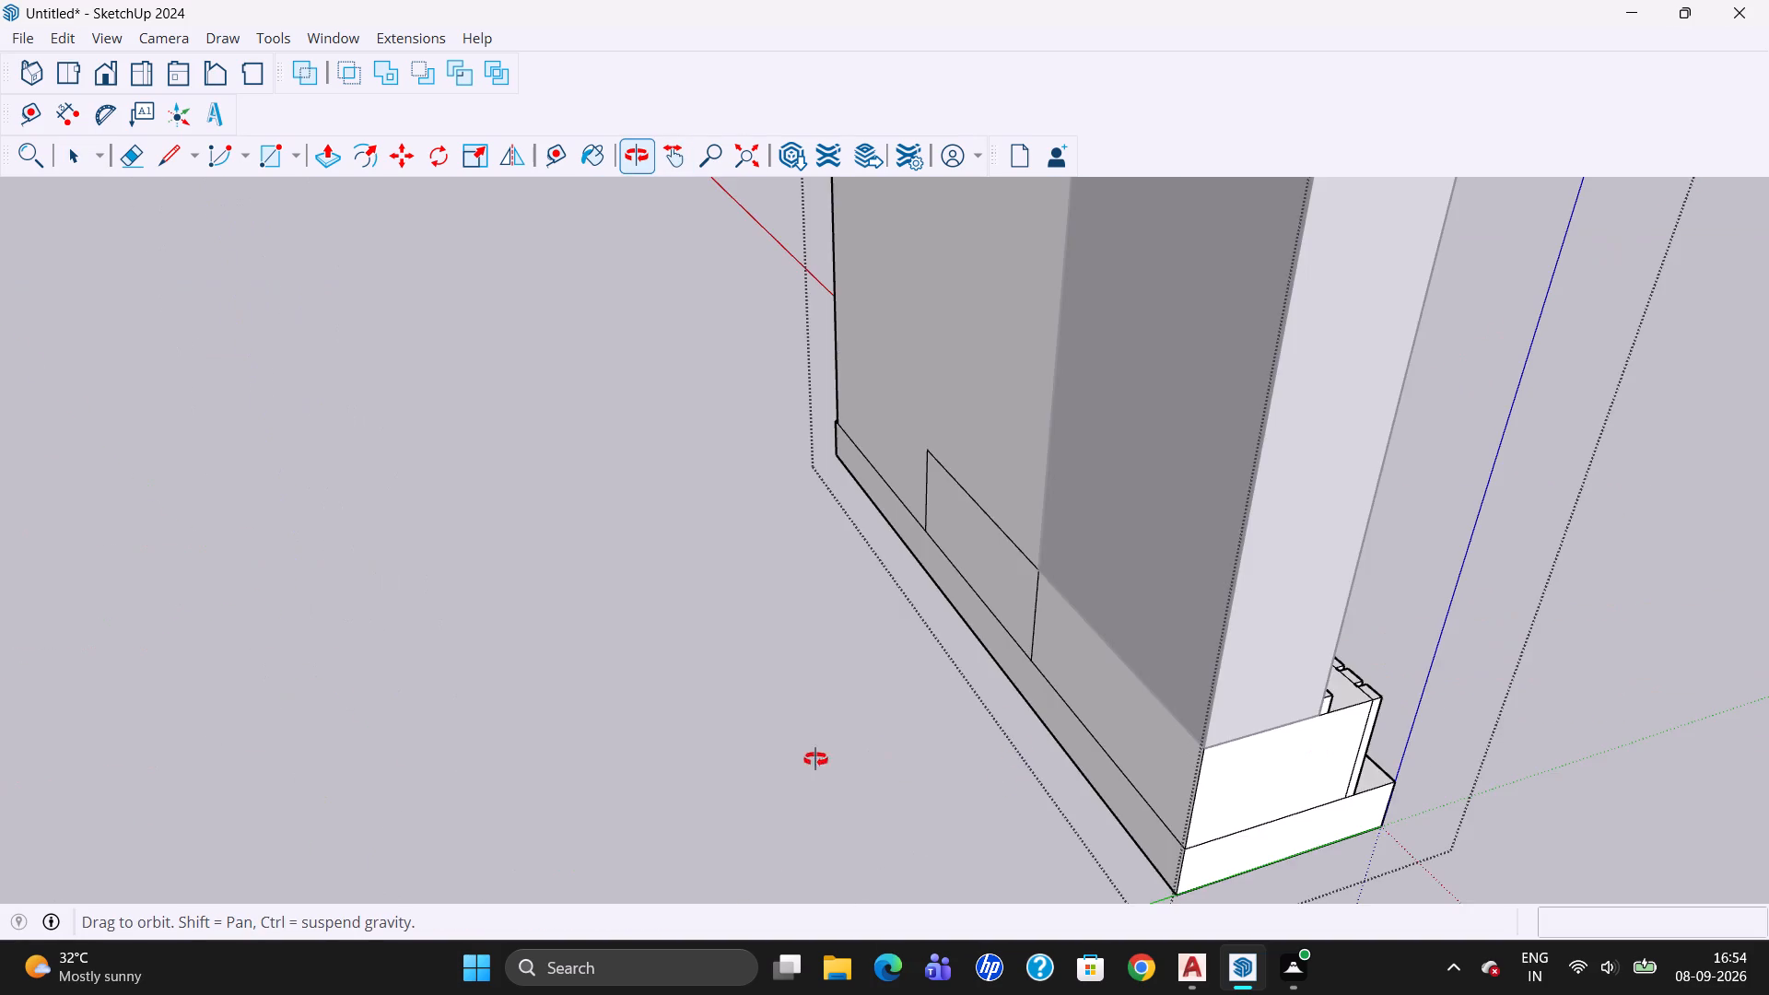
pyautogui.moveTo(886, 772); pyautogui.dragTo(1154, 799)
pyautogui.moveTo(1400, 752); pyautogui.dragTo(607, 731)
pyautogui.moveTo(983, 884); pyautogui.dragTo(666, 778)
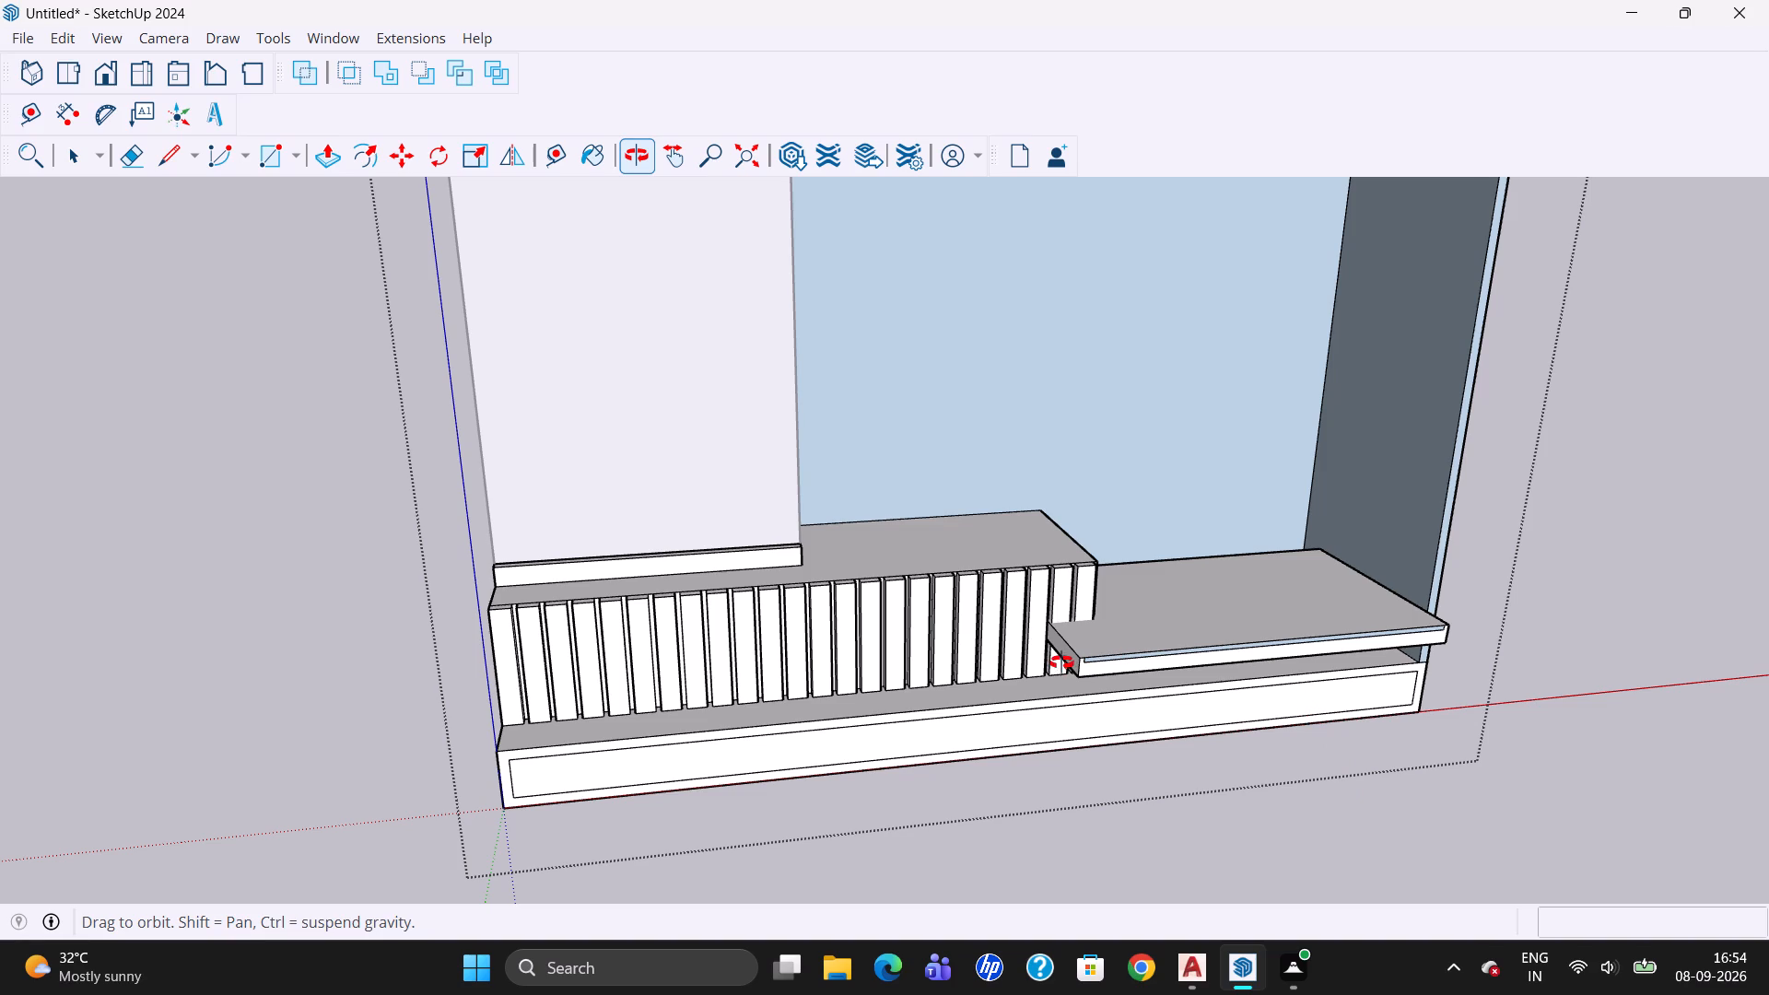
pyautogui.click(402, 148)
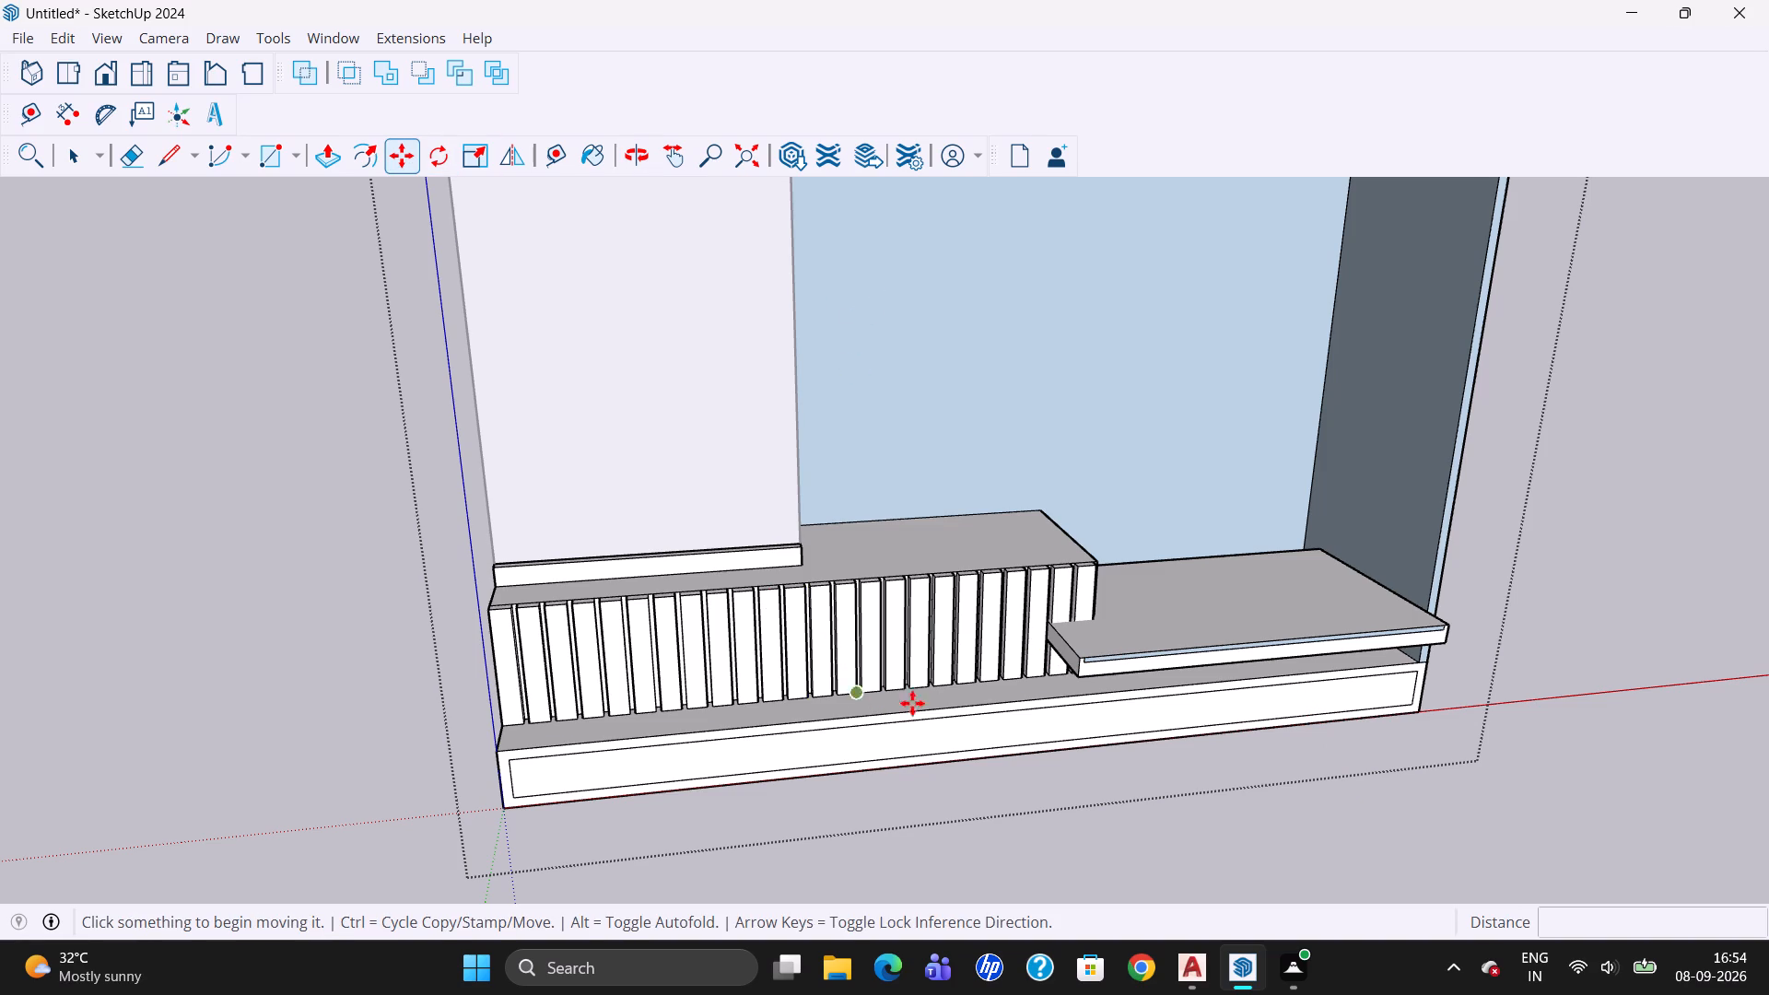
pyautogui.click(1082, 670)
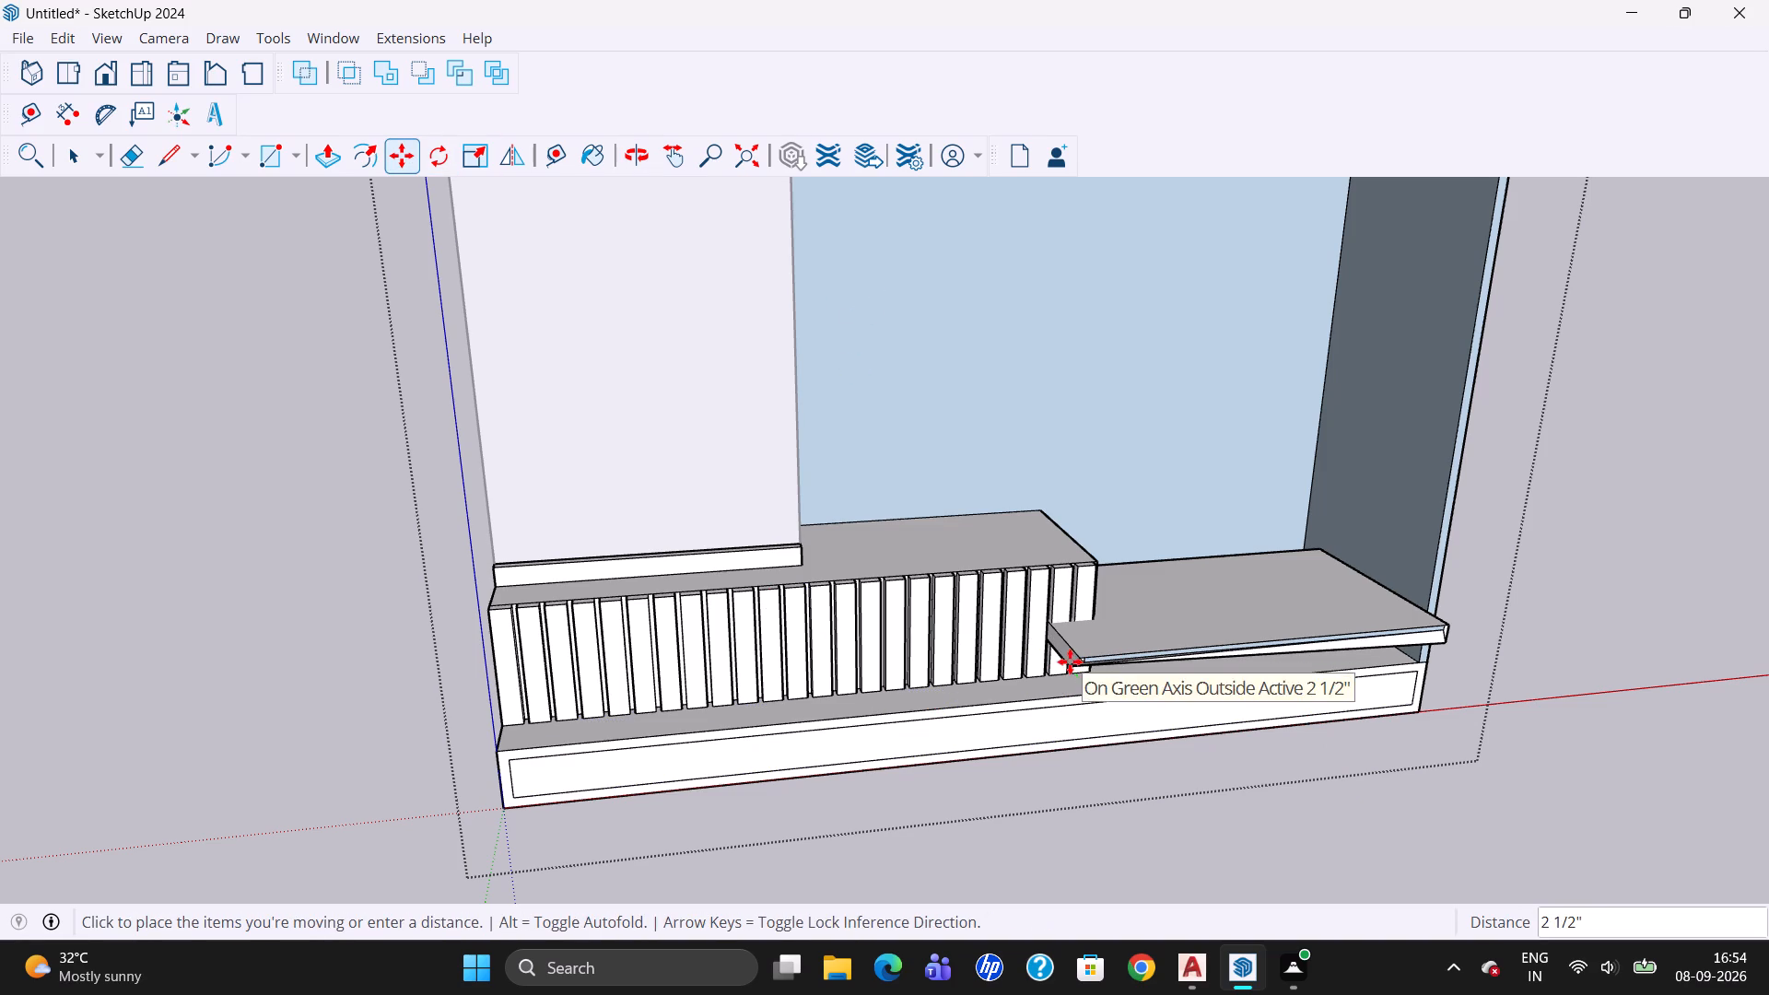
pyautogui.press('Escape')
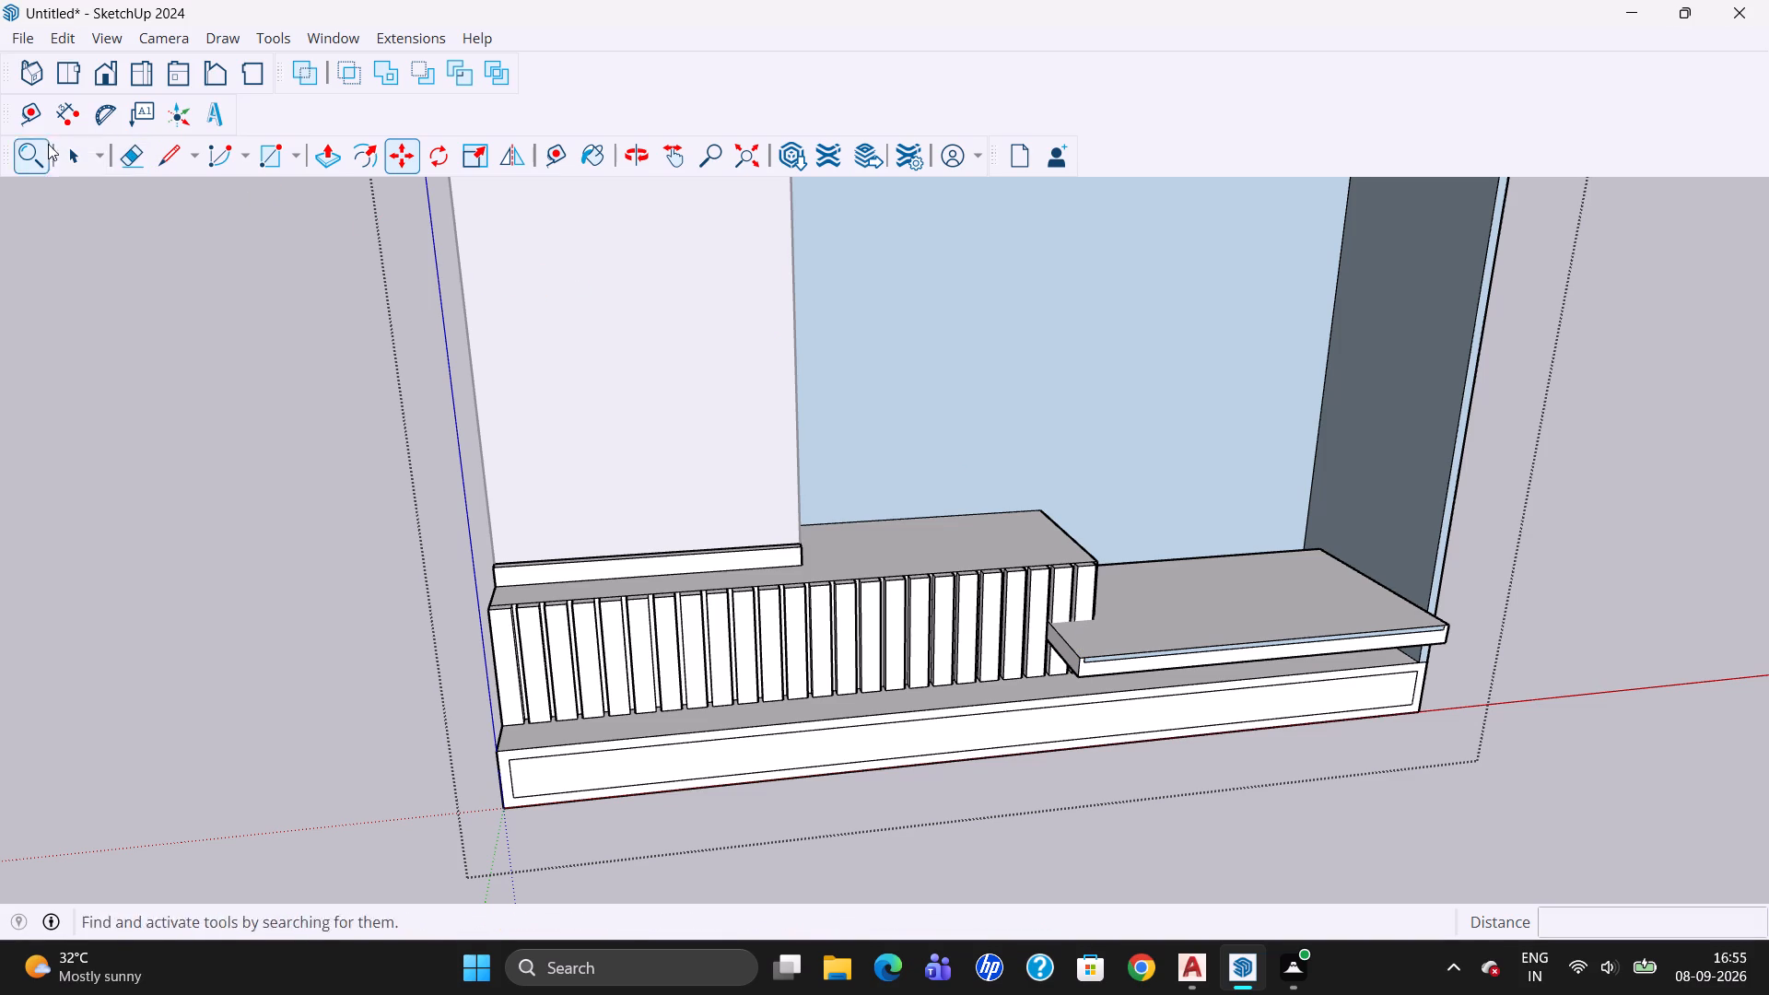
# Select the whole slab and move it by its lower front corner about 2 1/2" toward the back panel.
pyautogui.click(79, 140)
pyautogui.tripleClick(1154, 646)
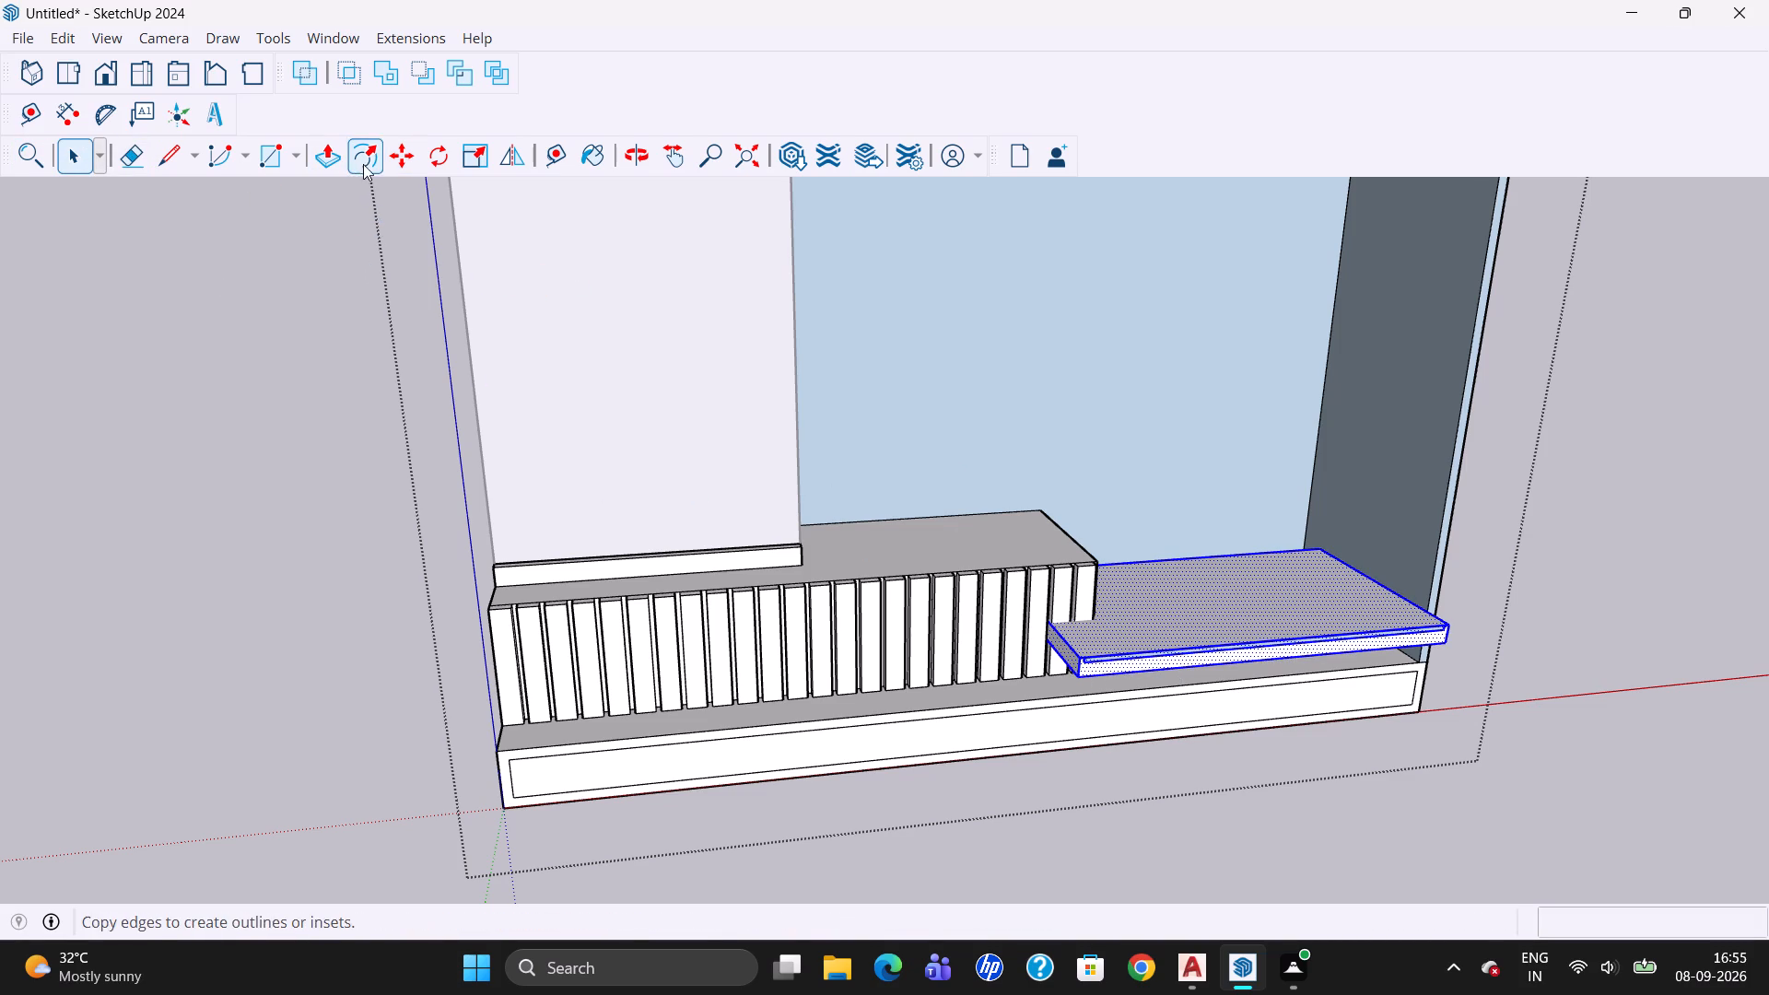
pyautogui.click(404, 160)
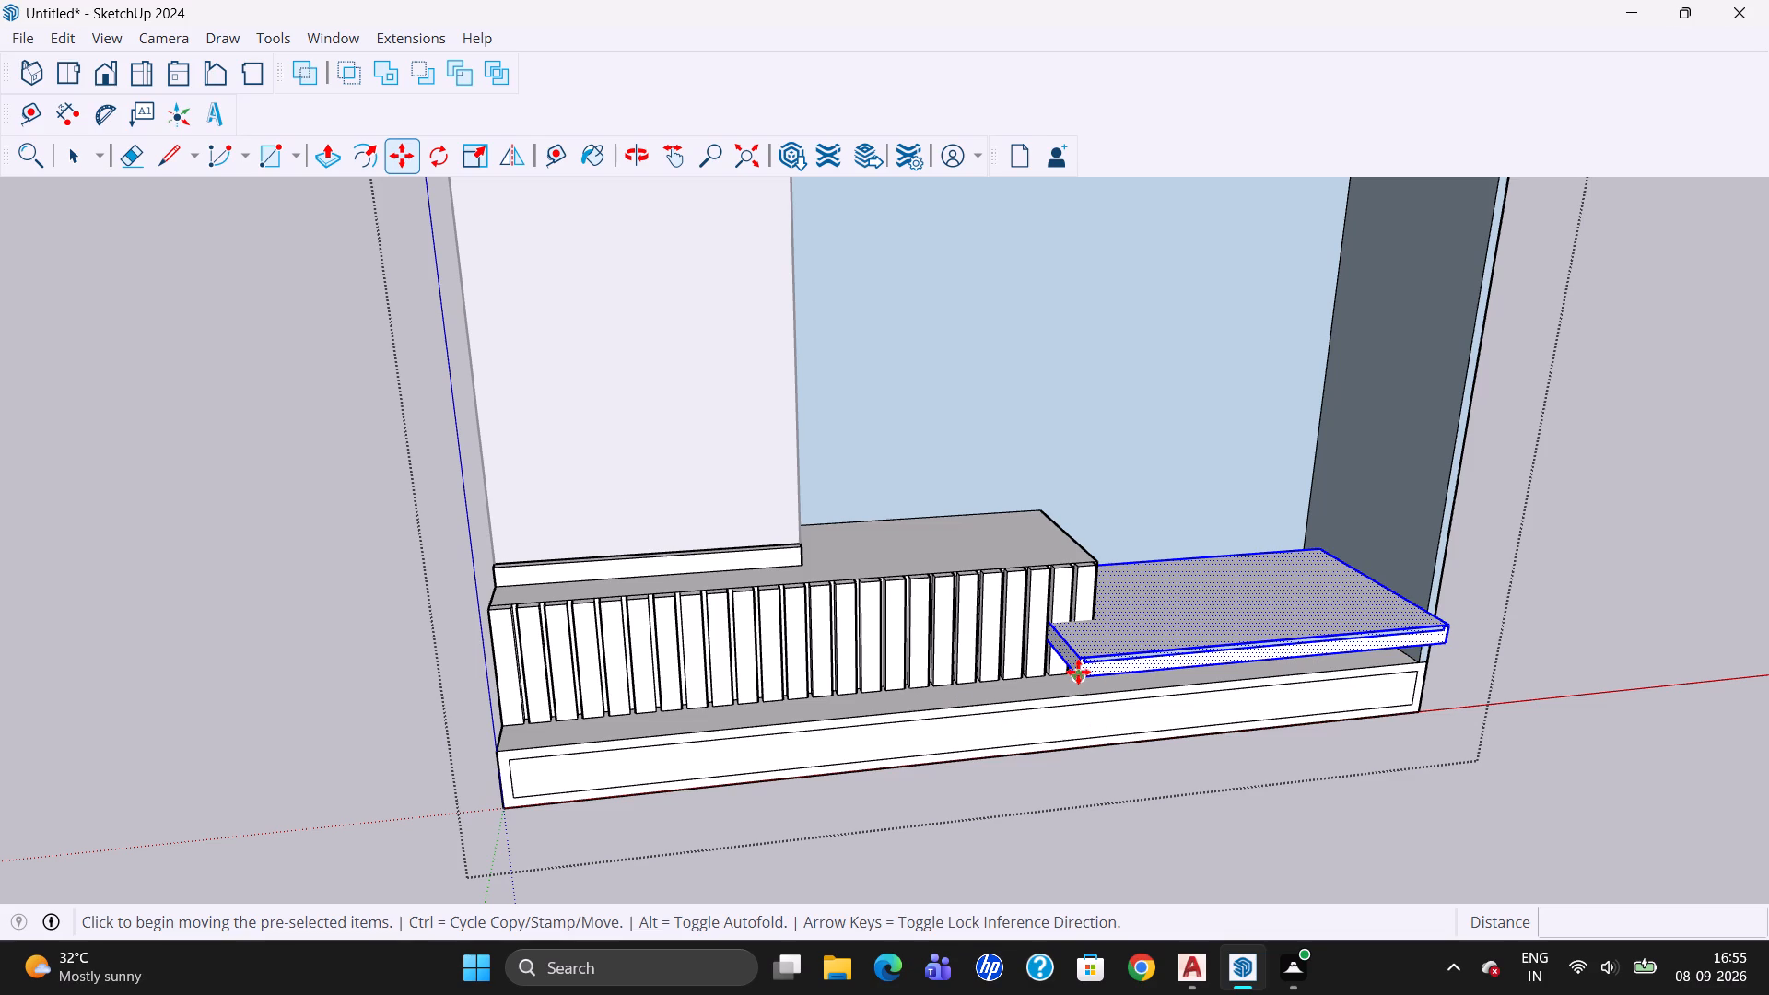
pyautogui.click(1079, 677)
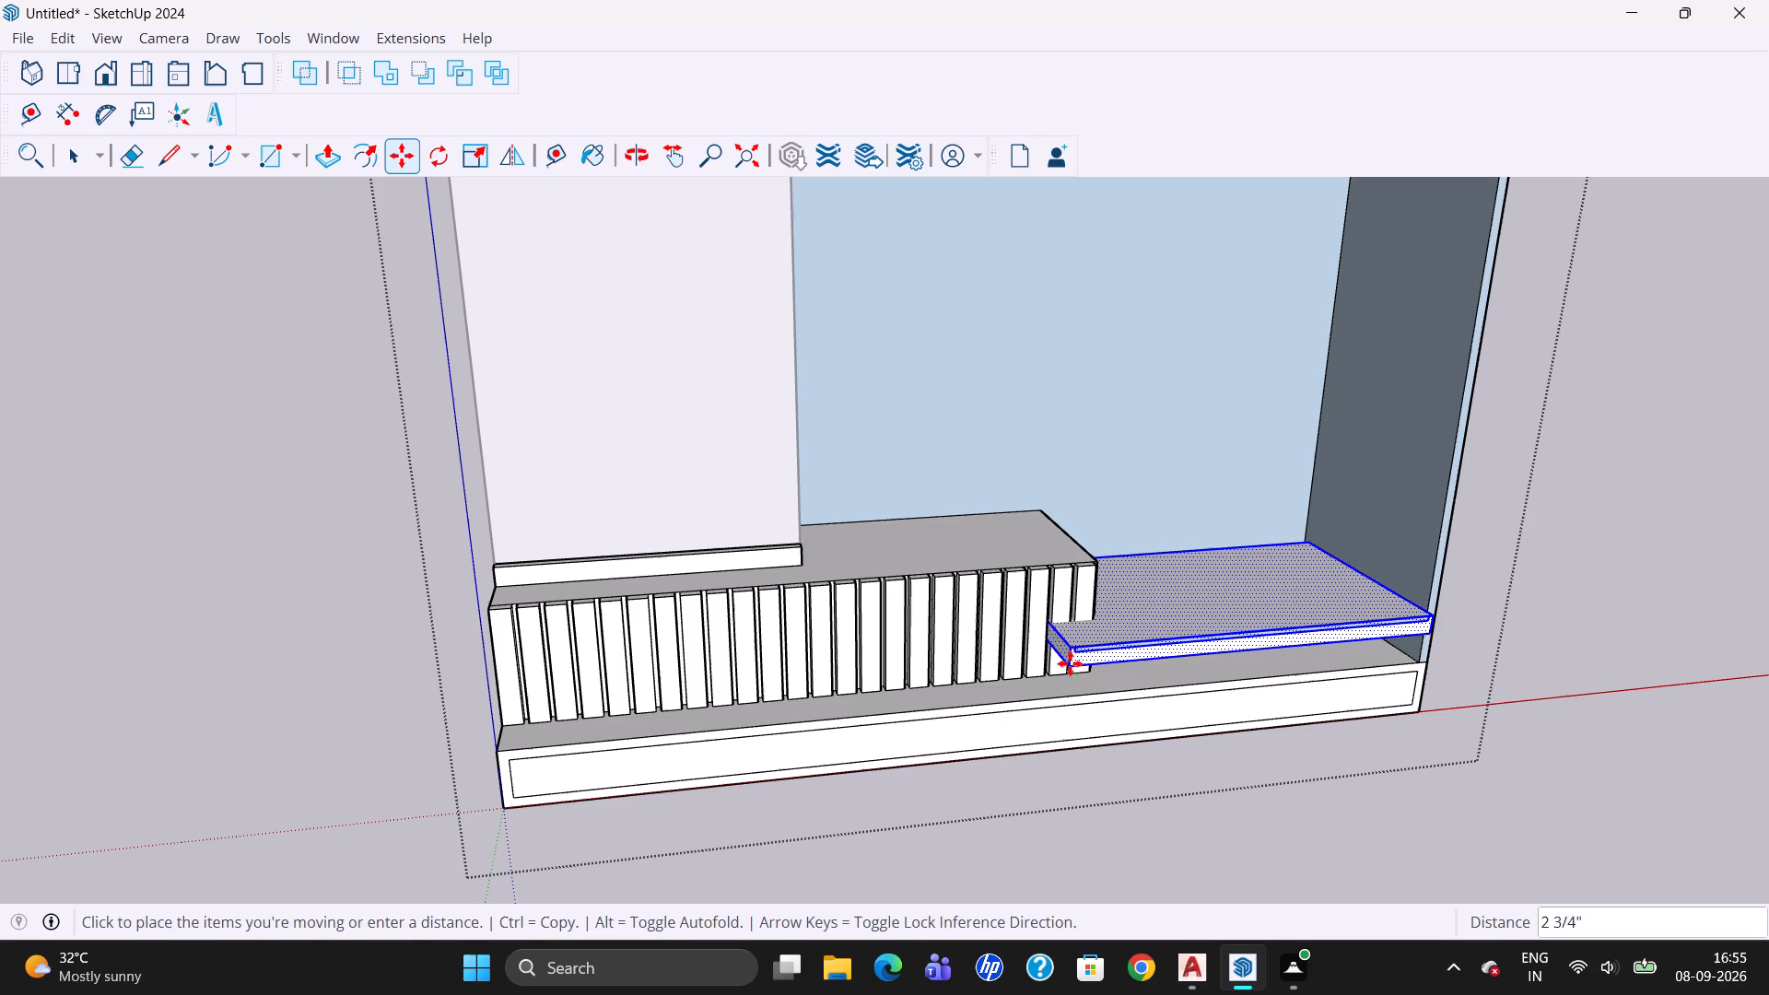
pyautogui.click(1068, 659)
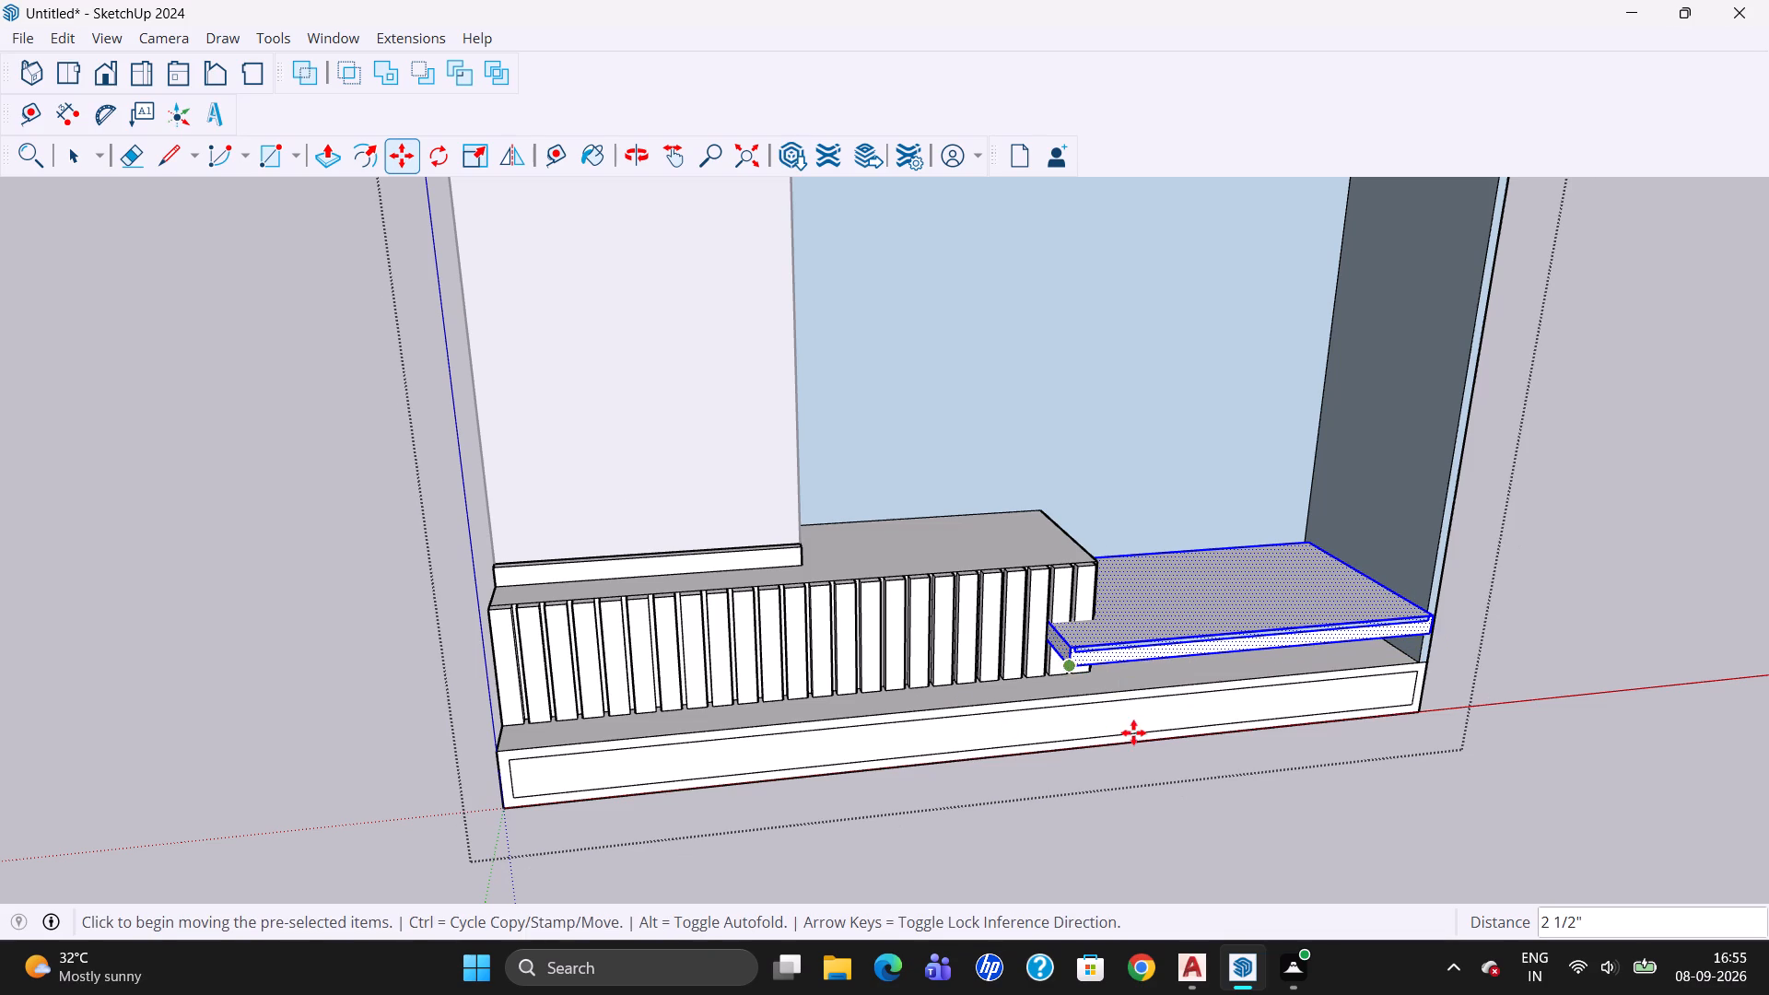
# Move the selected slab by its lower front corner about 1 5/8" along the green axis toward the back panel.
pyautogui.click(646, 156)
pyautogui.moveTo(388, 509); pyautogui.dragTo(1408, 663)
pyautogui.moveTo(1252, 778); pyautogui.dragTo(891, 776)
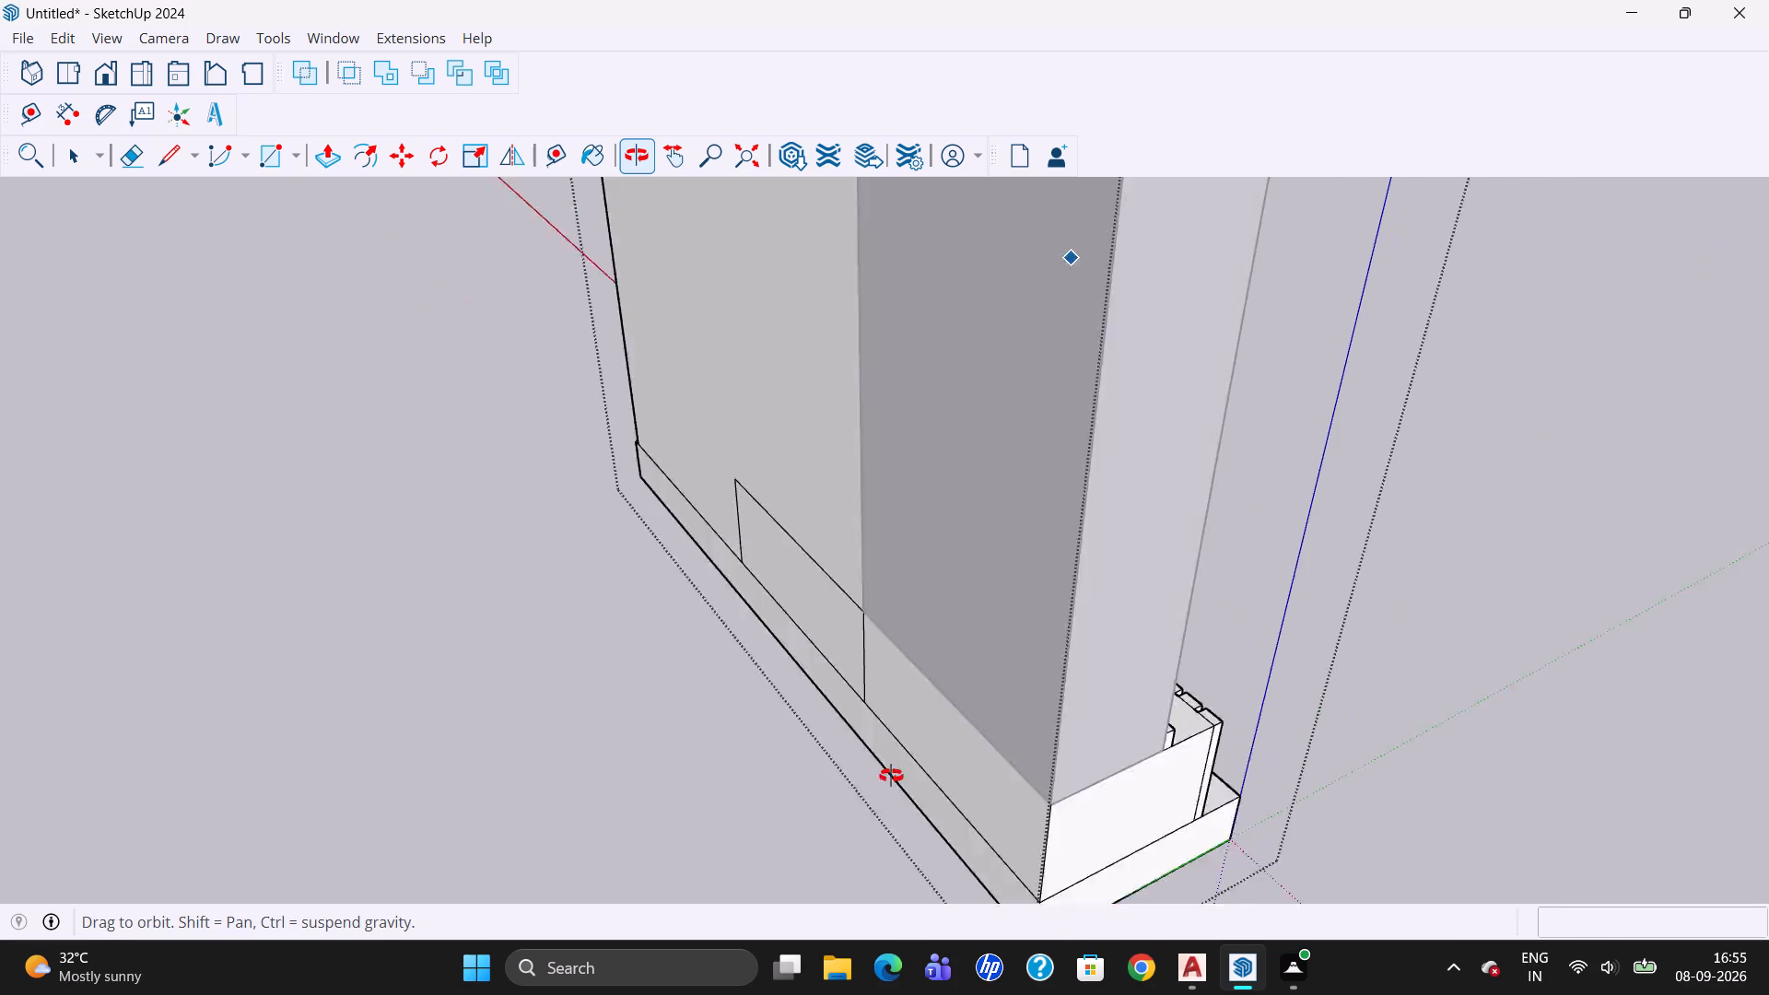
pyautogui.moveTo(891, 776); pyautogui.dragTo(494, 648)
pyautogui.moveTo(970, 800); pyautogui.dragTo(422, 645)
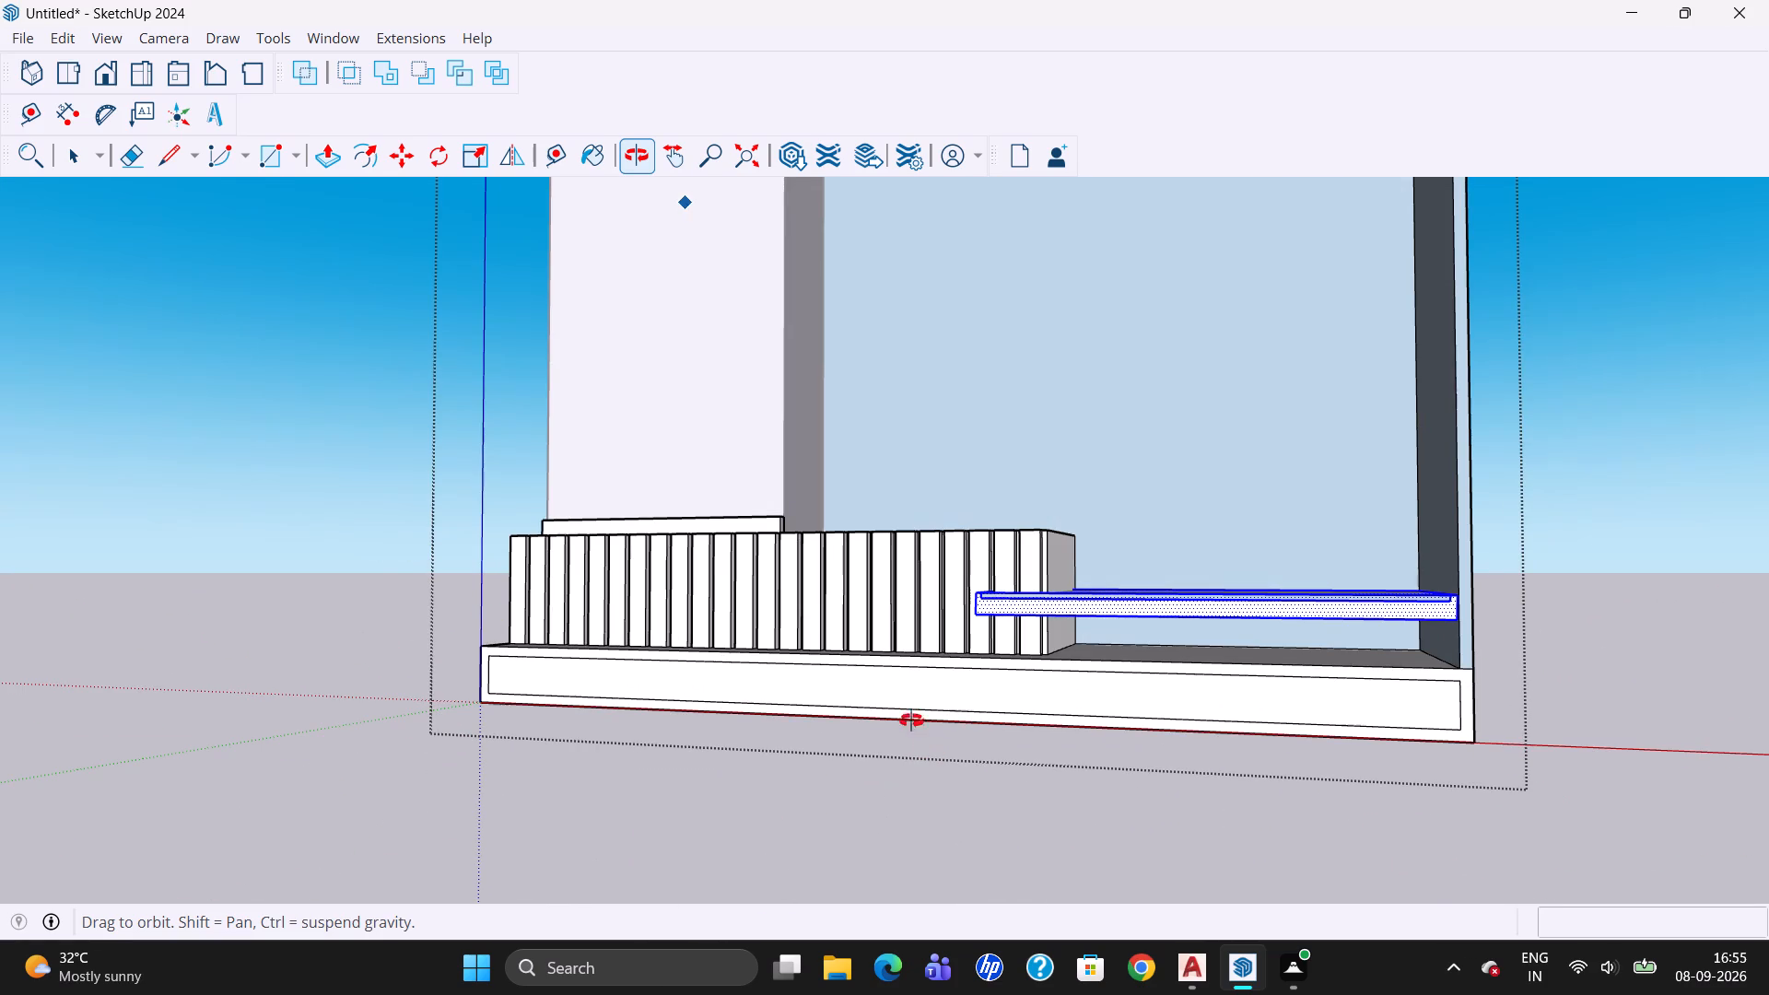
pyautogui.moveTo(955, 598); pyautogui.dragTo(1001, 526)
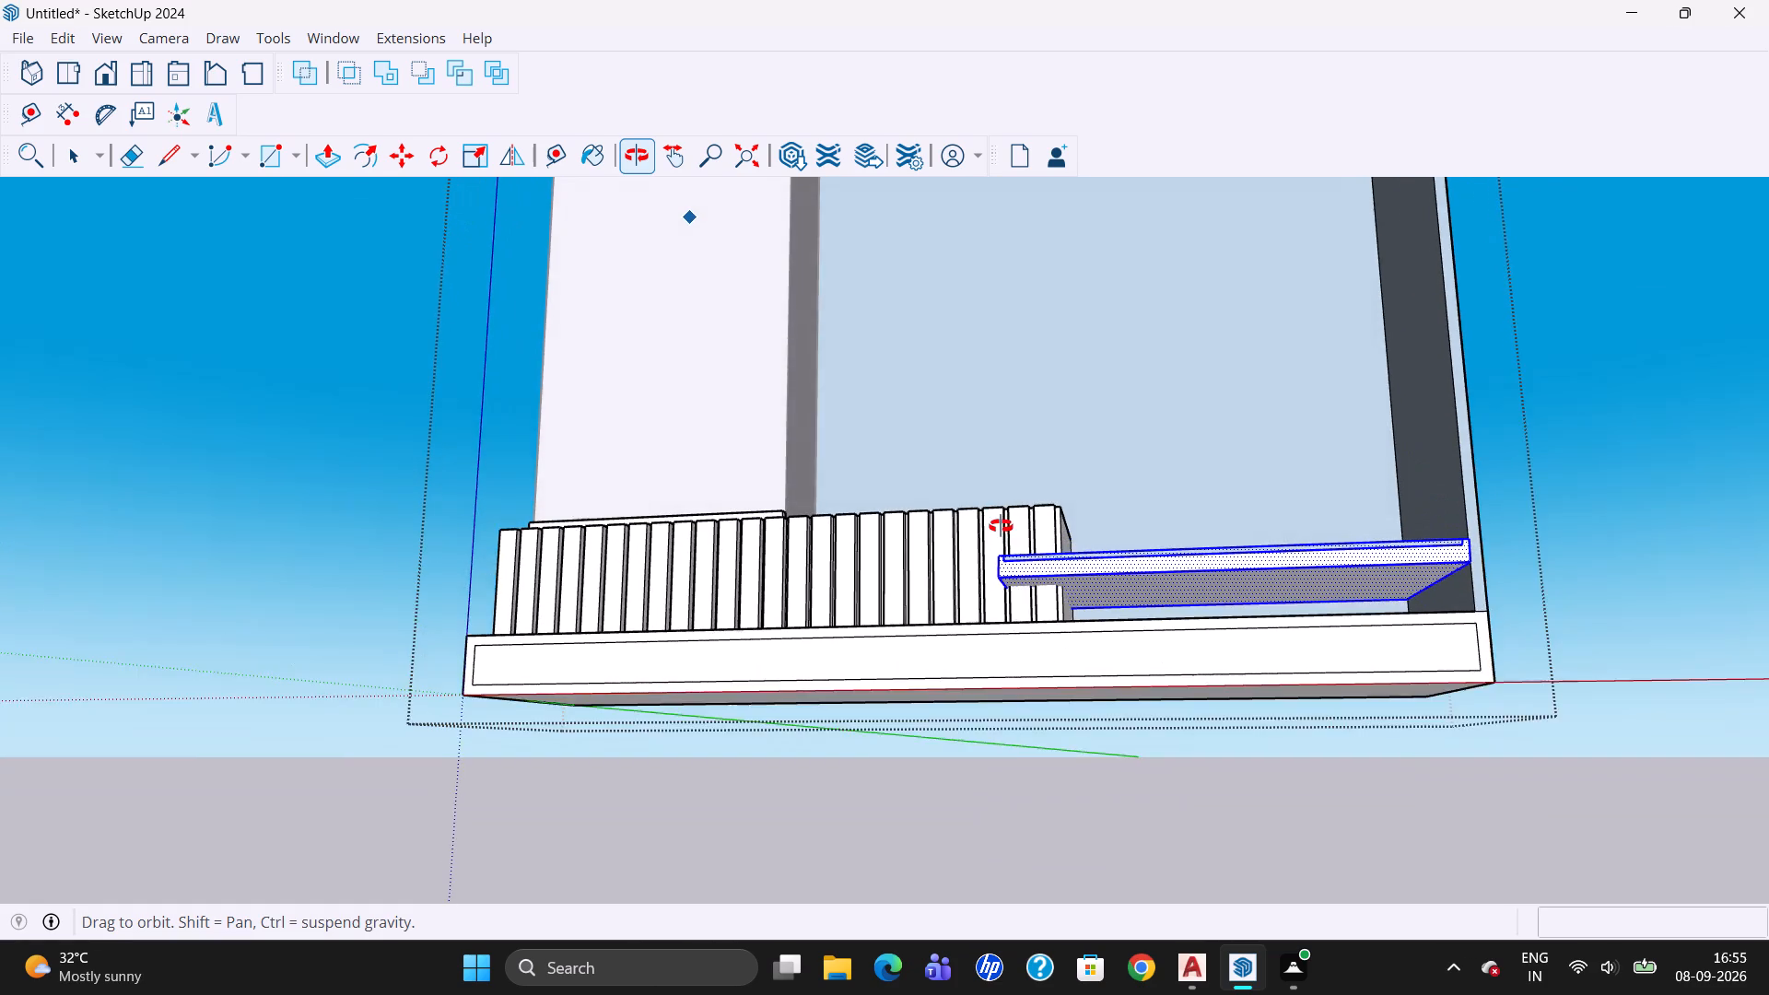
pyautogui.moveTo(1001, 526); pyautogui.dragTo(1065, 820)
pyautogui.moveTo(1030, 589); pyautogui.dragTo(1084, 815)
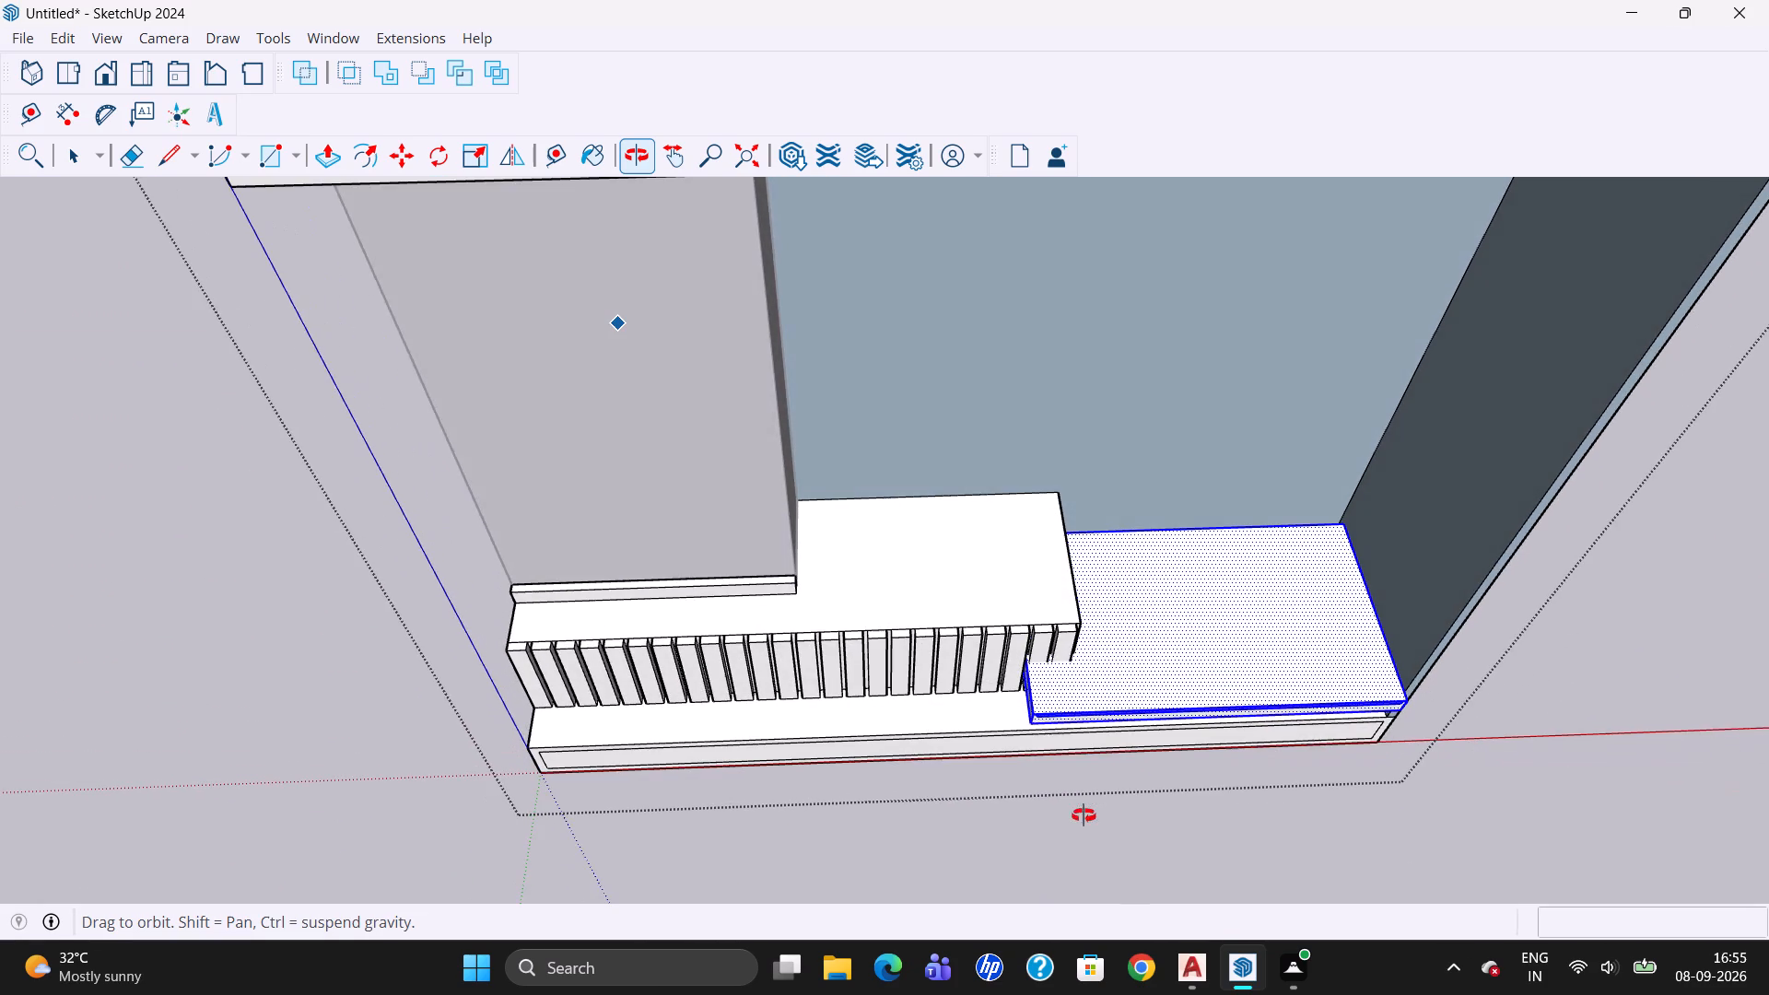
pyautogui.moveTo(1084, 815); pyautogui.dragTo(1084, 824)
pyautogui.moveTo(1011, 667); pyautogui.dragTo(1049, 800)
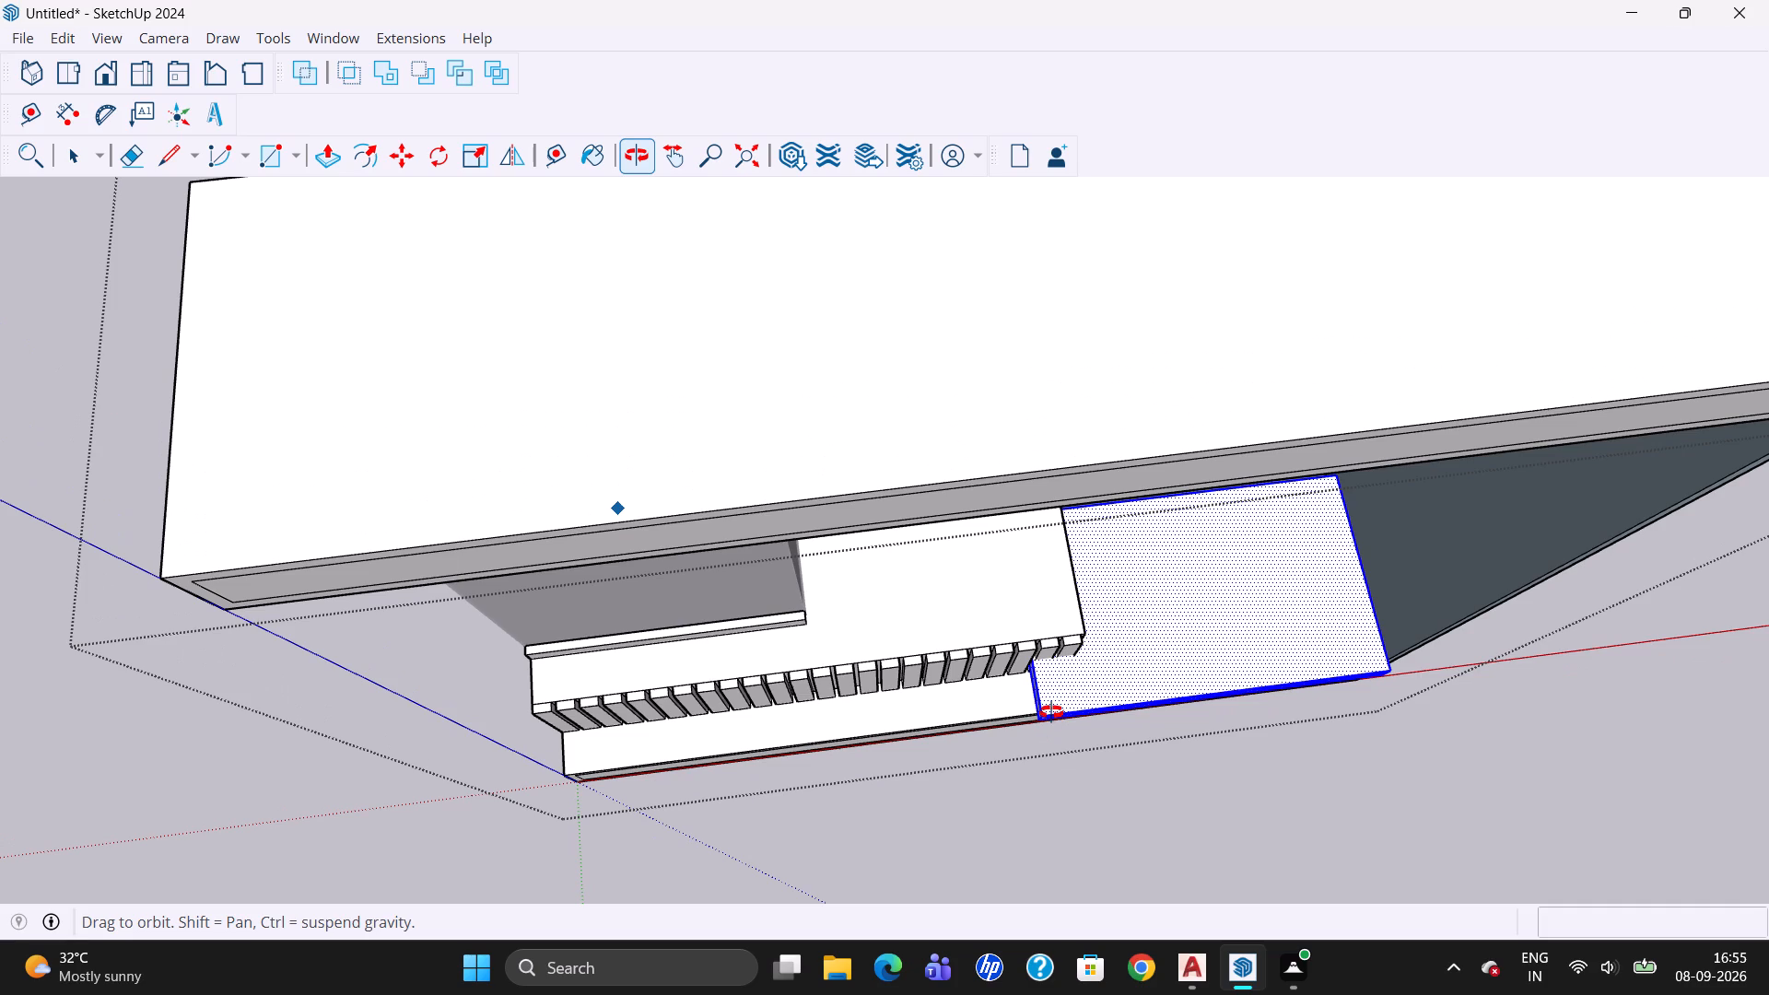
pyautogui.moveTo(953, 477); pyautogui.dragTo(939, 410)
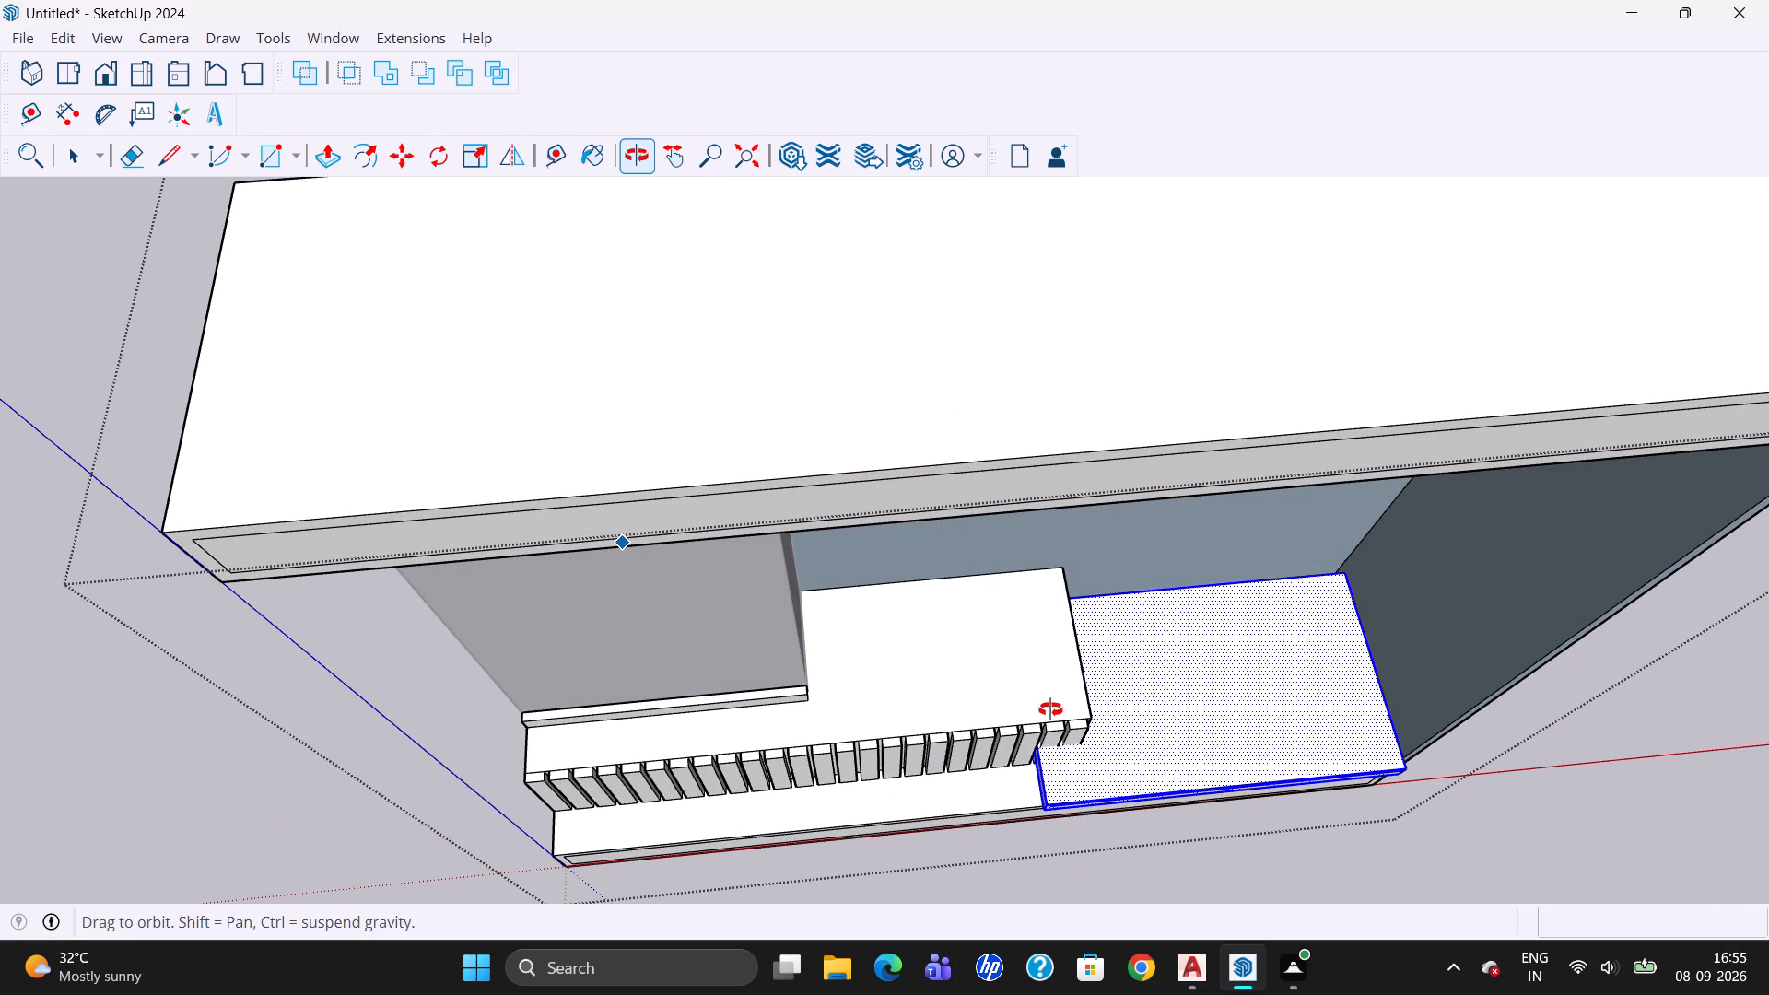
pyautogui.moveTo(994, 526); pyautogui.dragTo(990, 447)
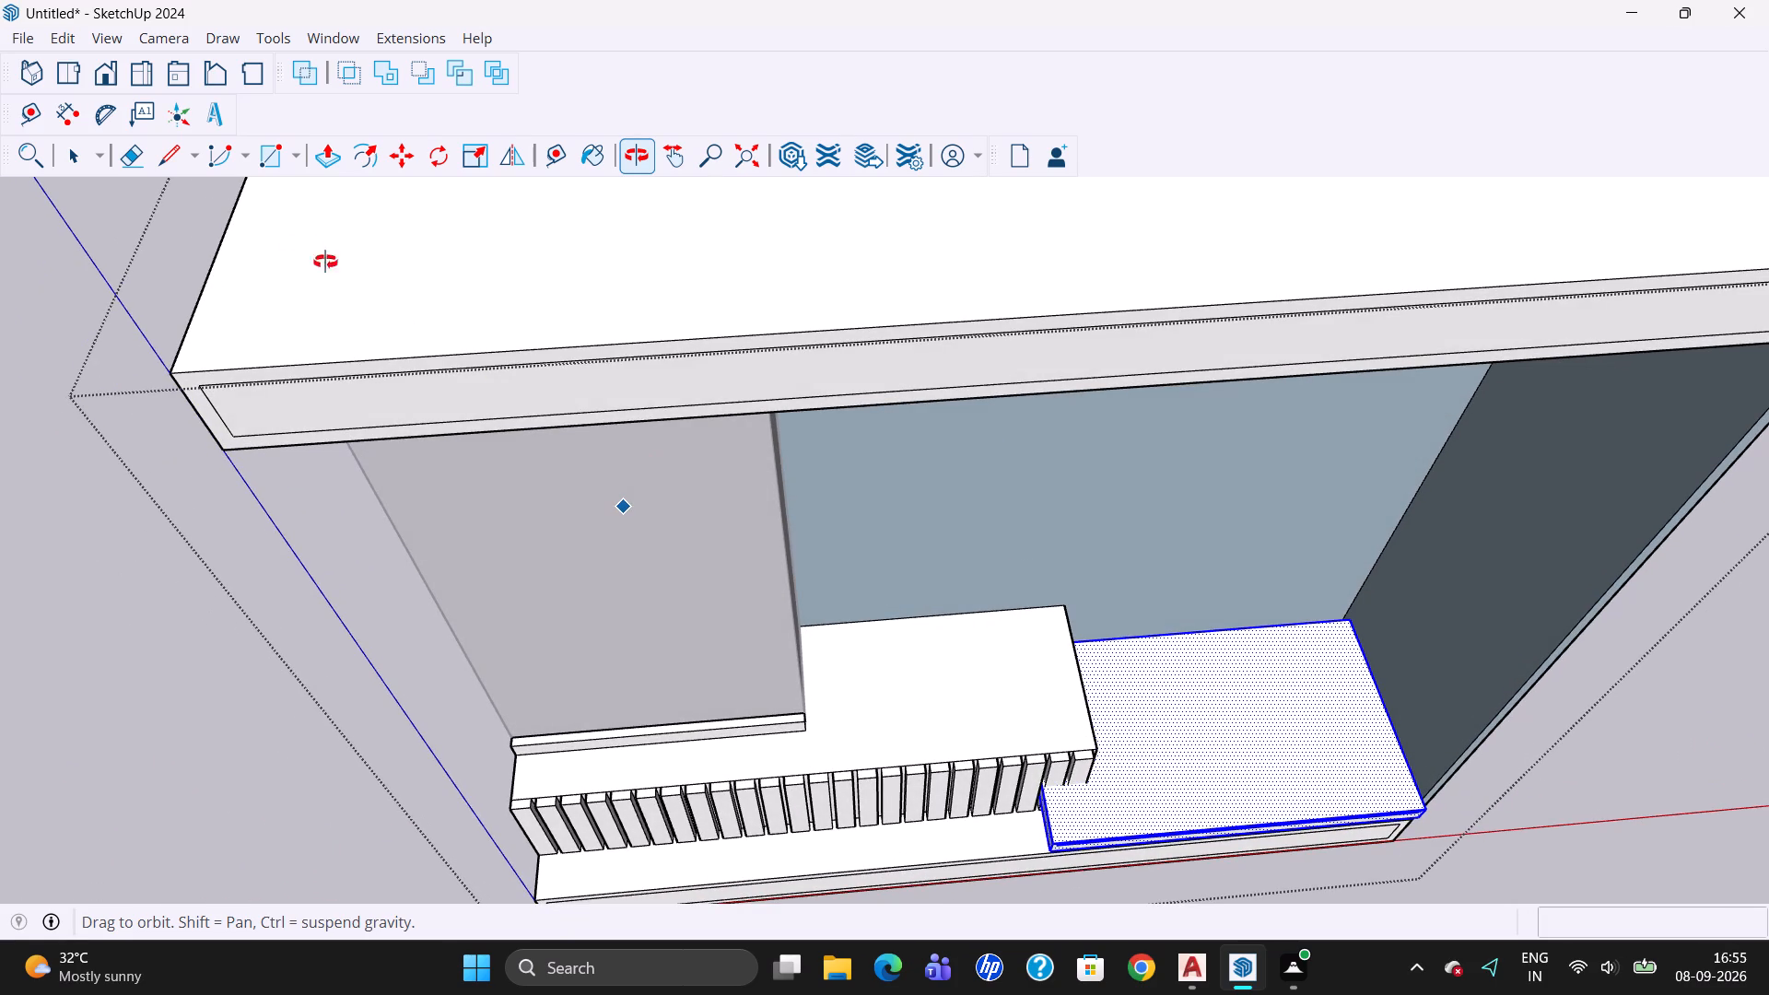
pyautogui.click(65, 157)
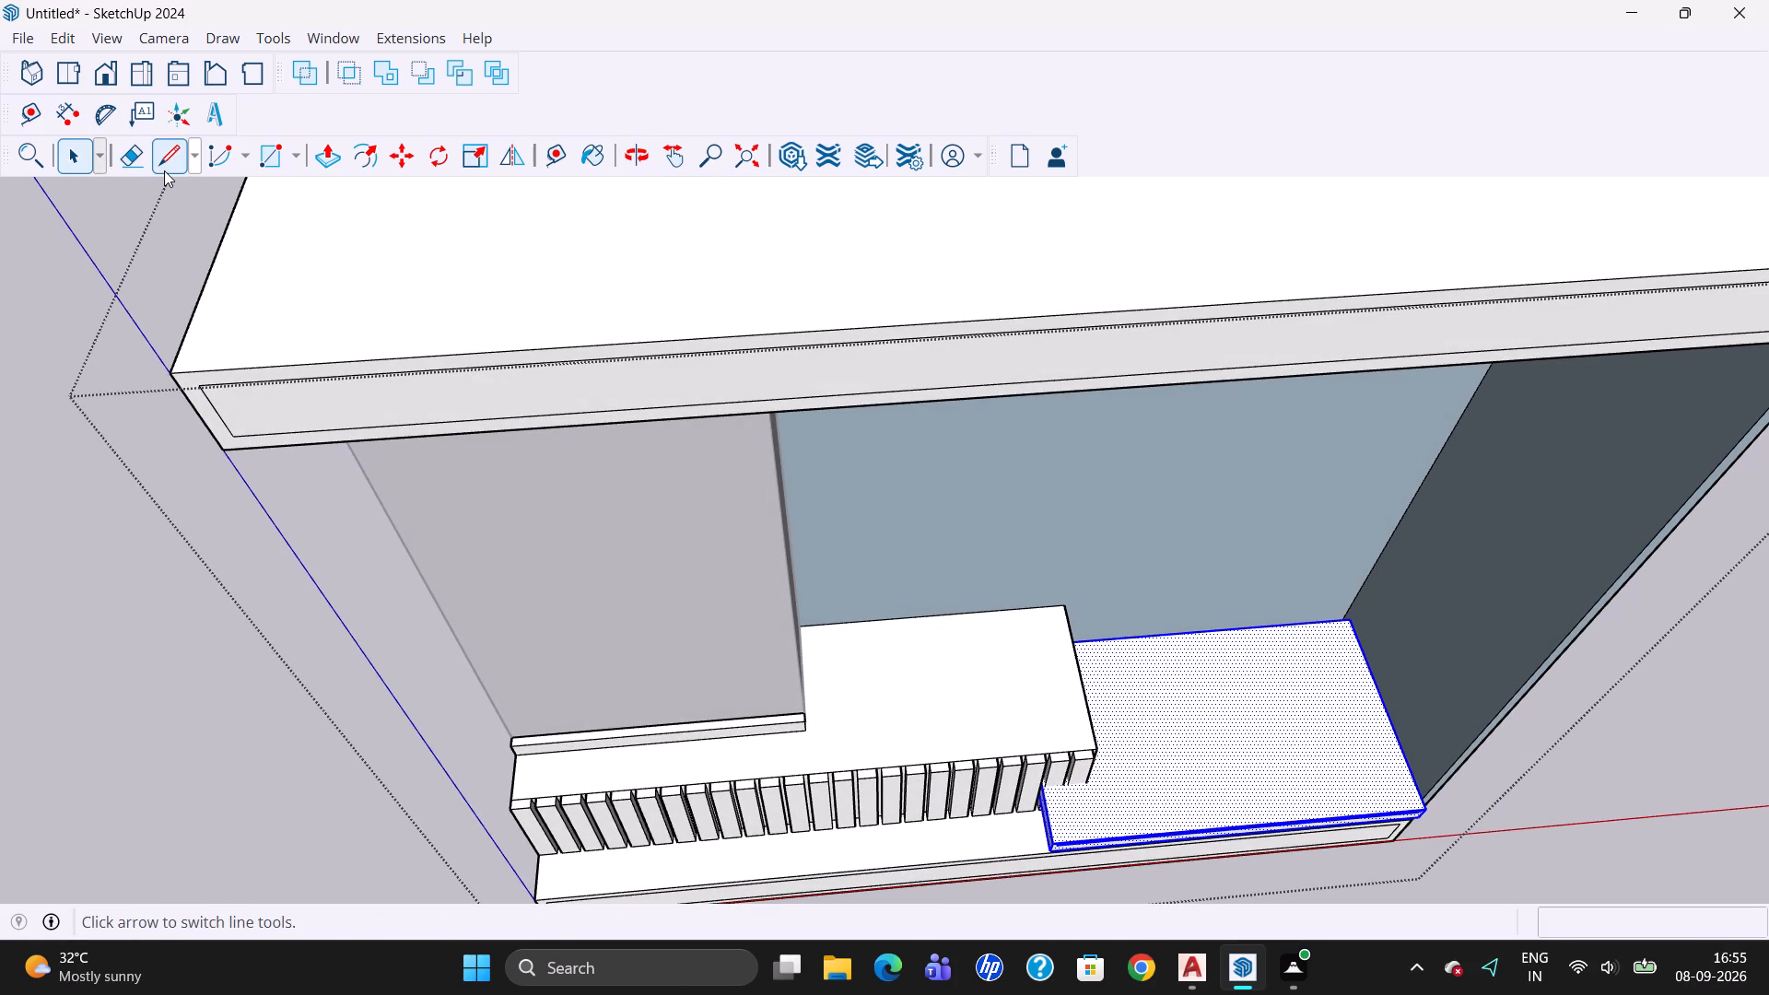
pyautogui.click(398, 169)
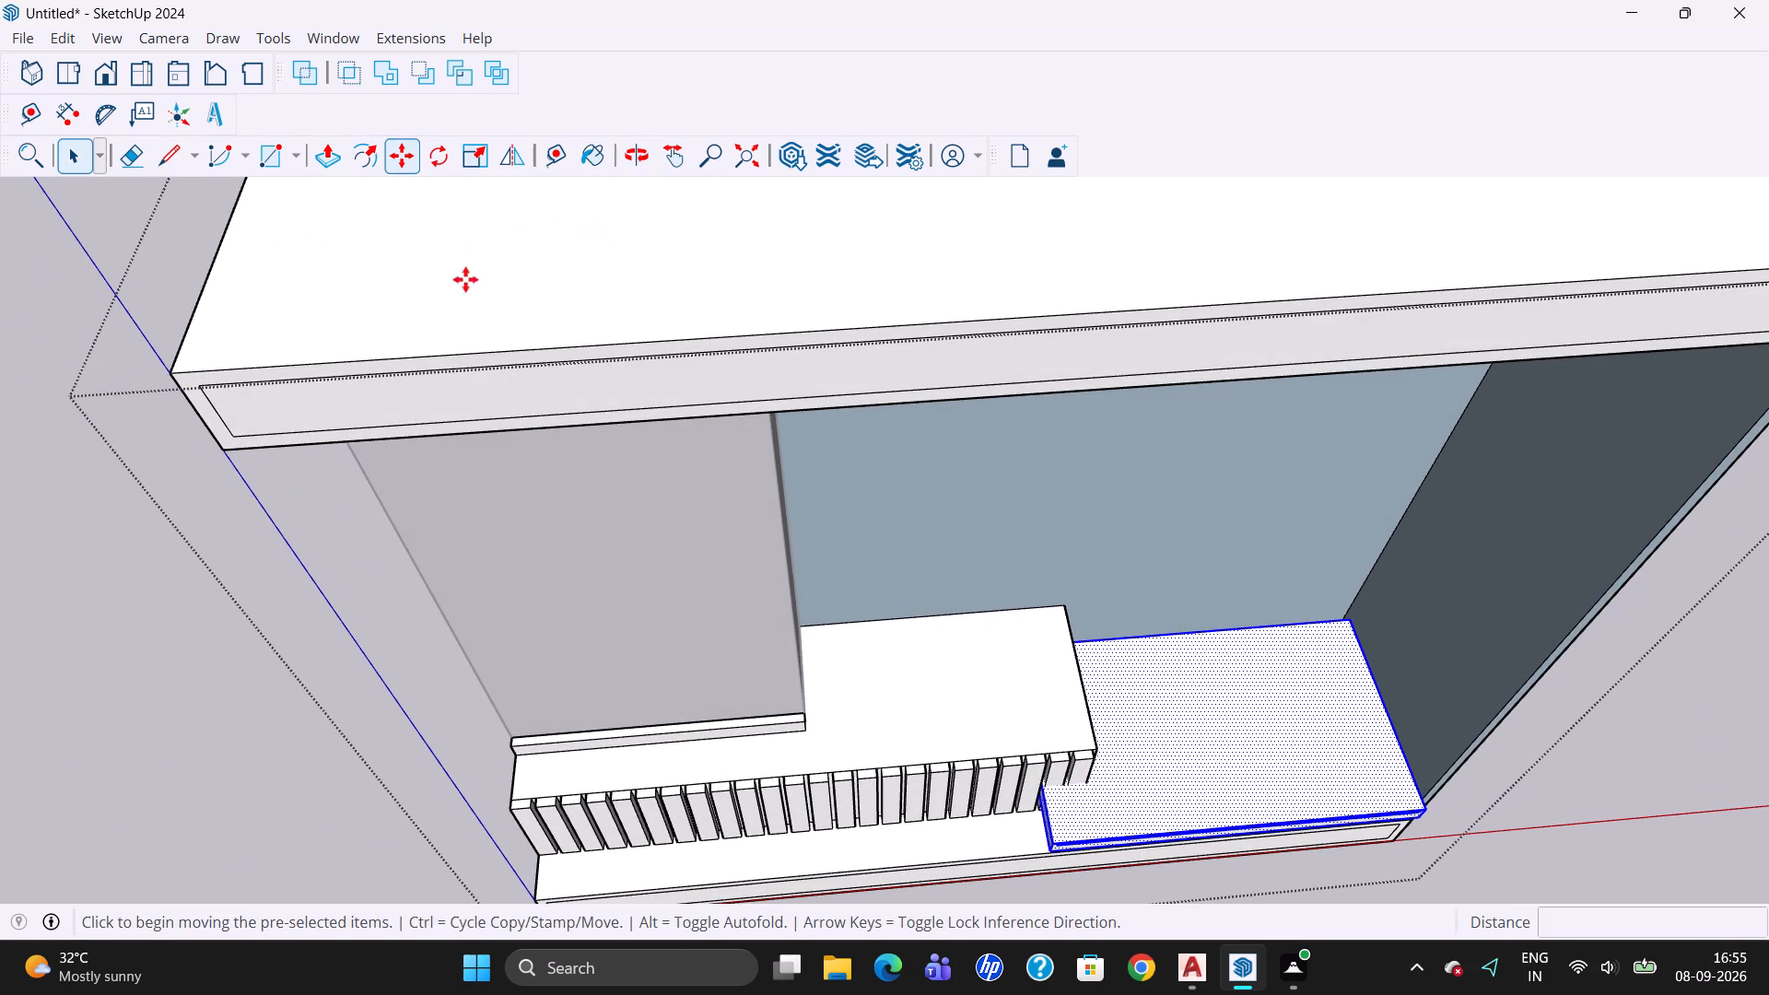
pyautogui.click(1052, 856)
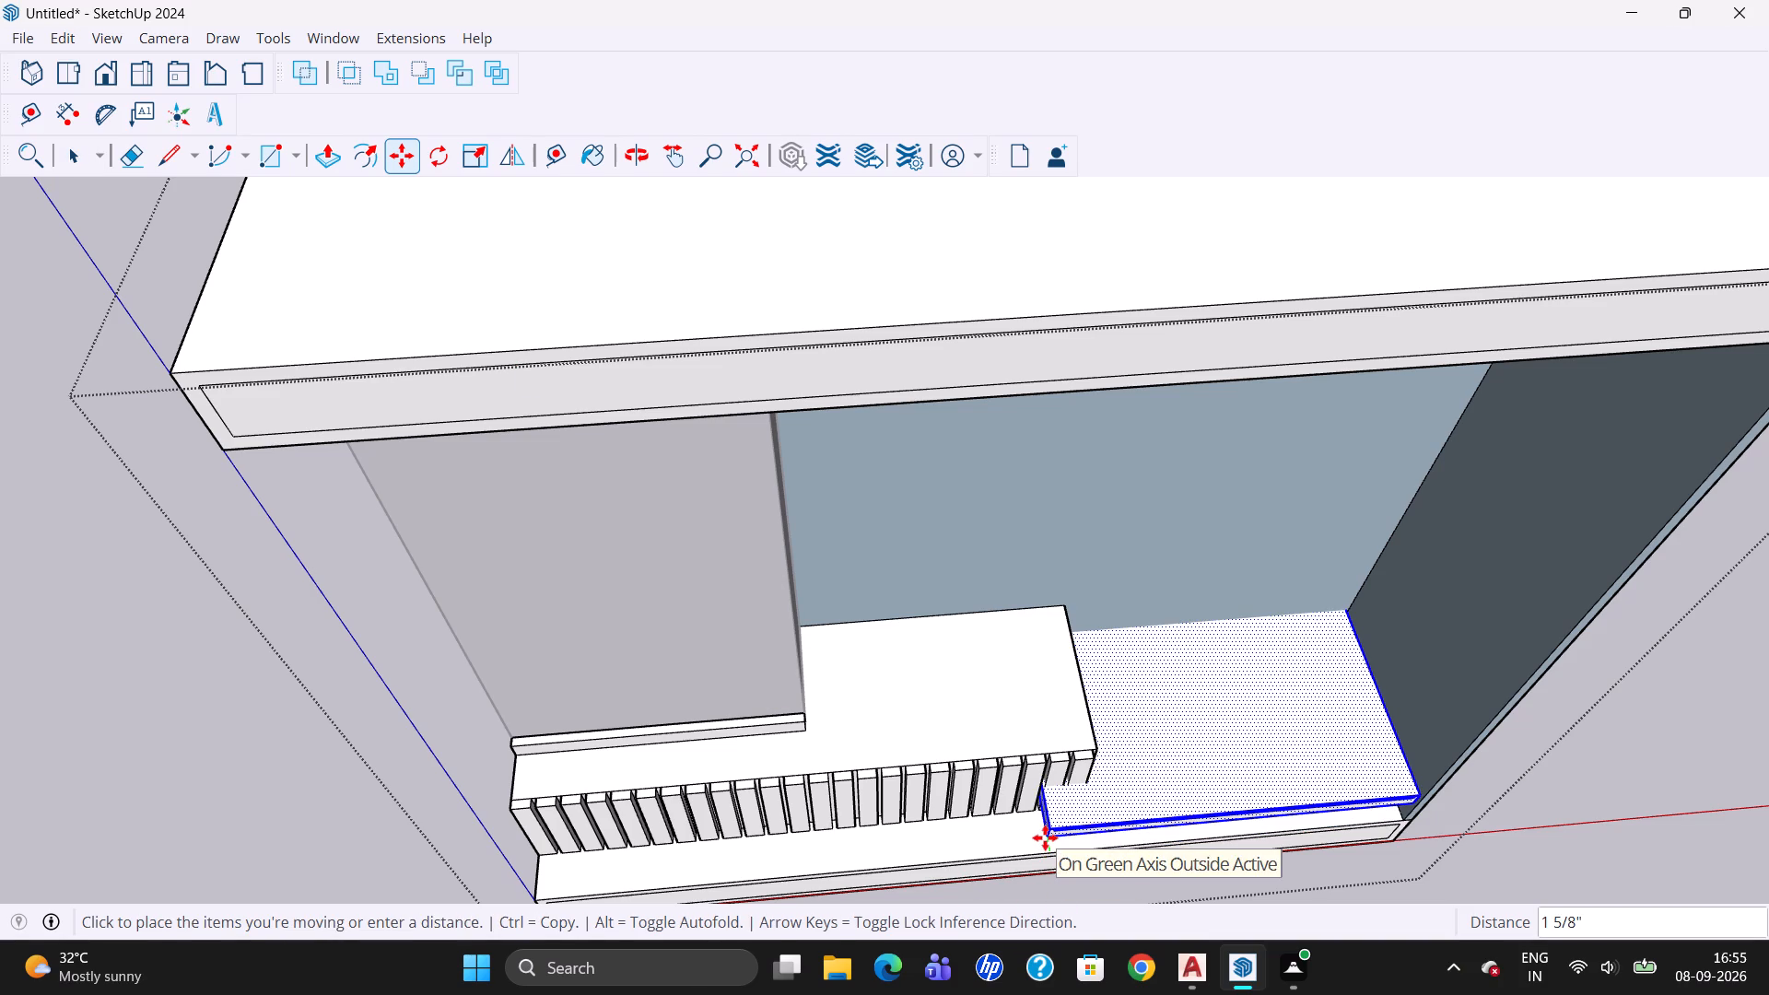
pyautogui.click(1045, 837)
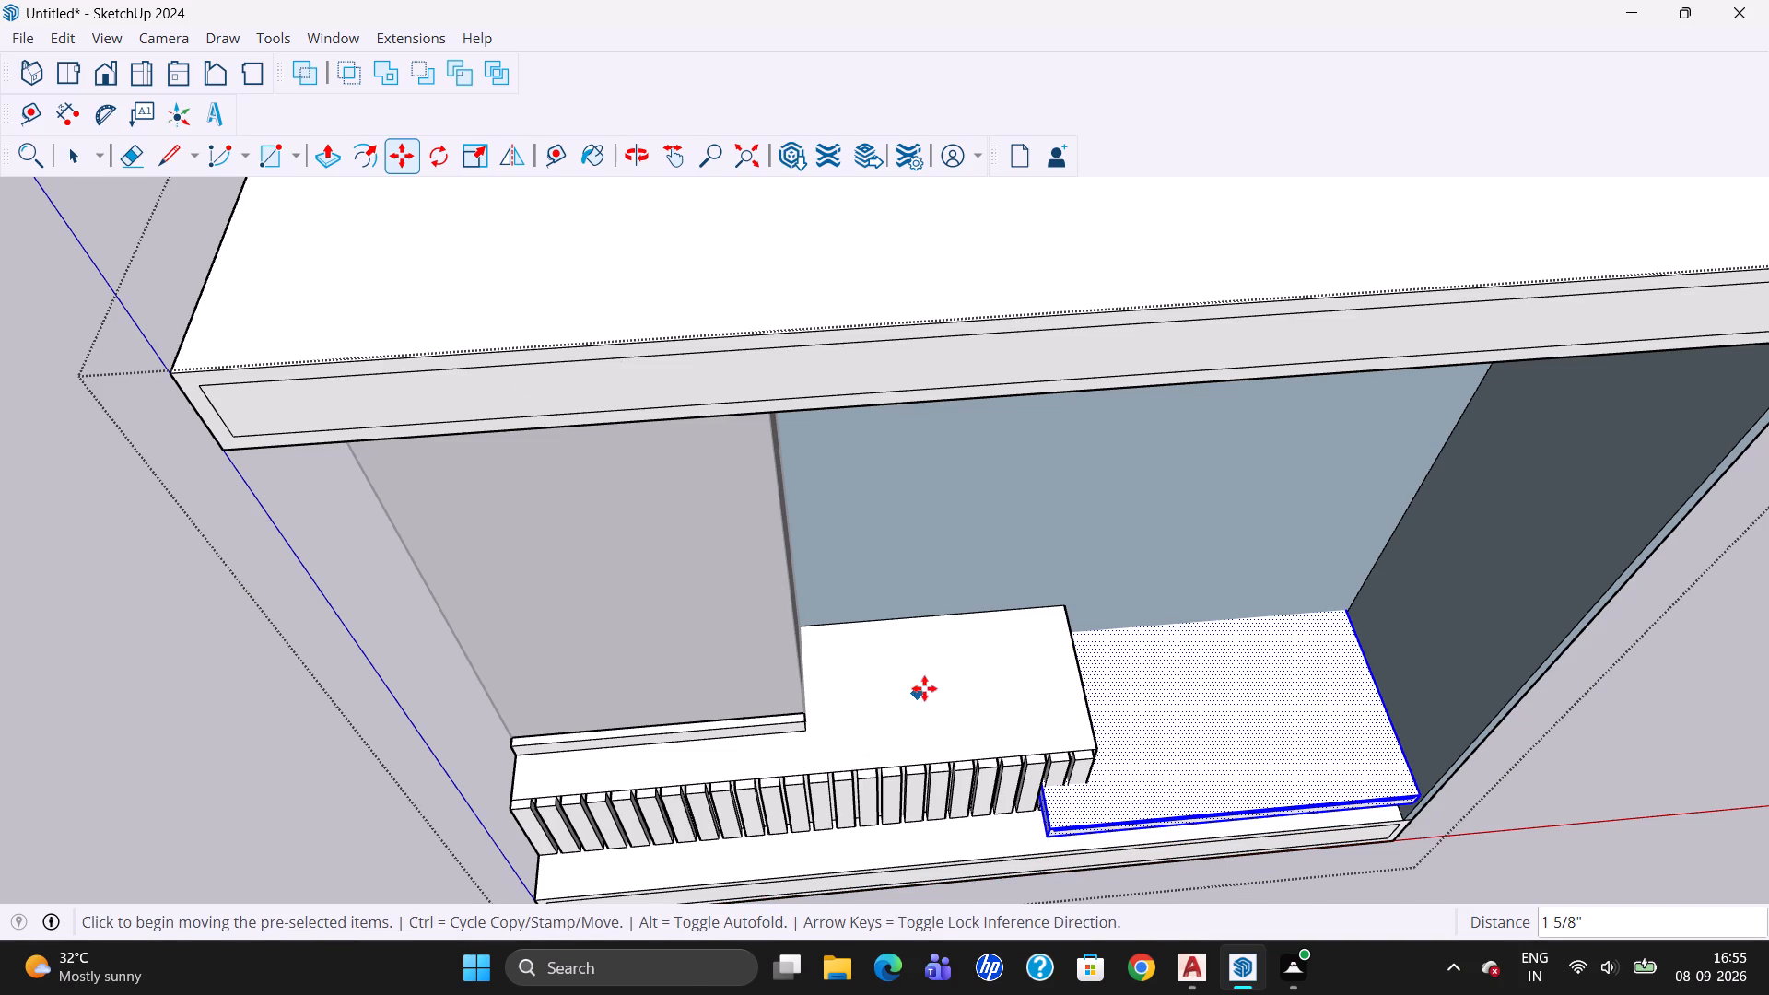
# Undo the recent slab moves, including the shift along the red axis toward the end panel.
pyautogui.click(69, 164)
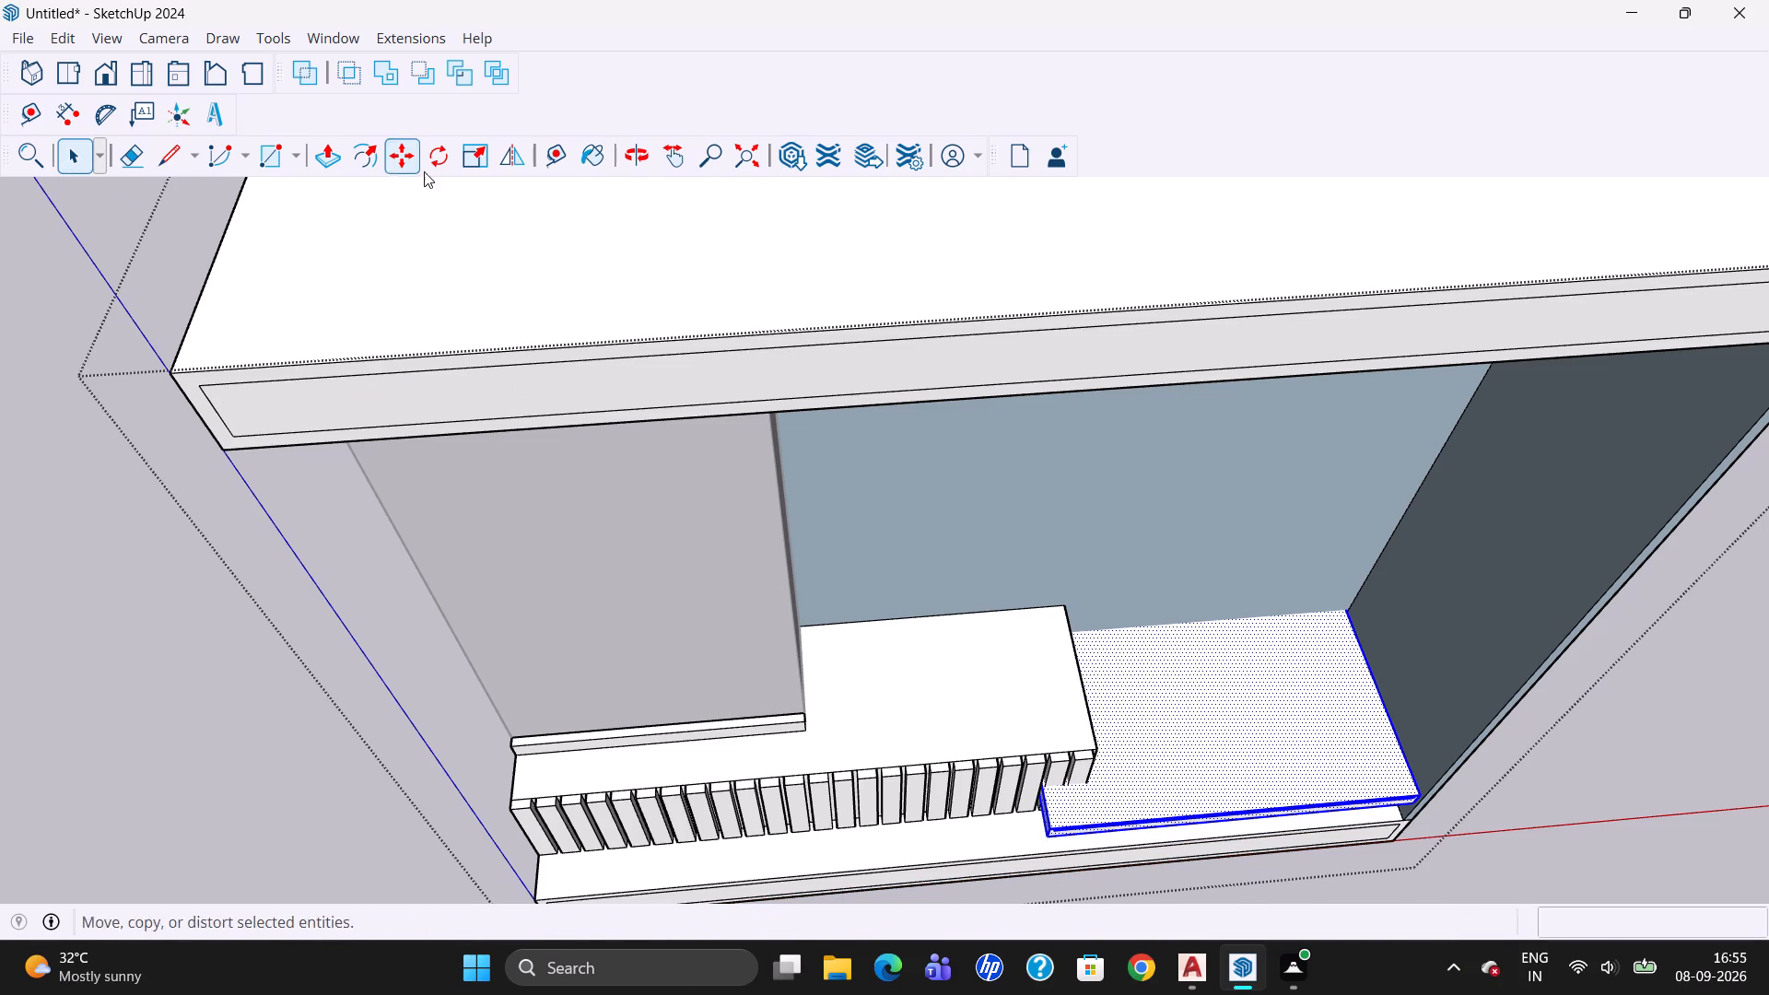
pyautogui.click(638, 158)
pyautogui.moveTo(200, 686); pyautogui.dragTo(1252, 767)
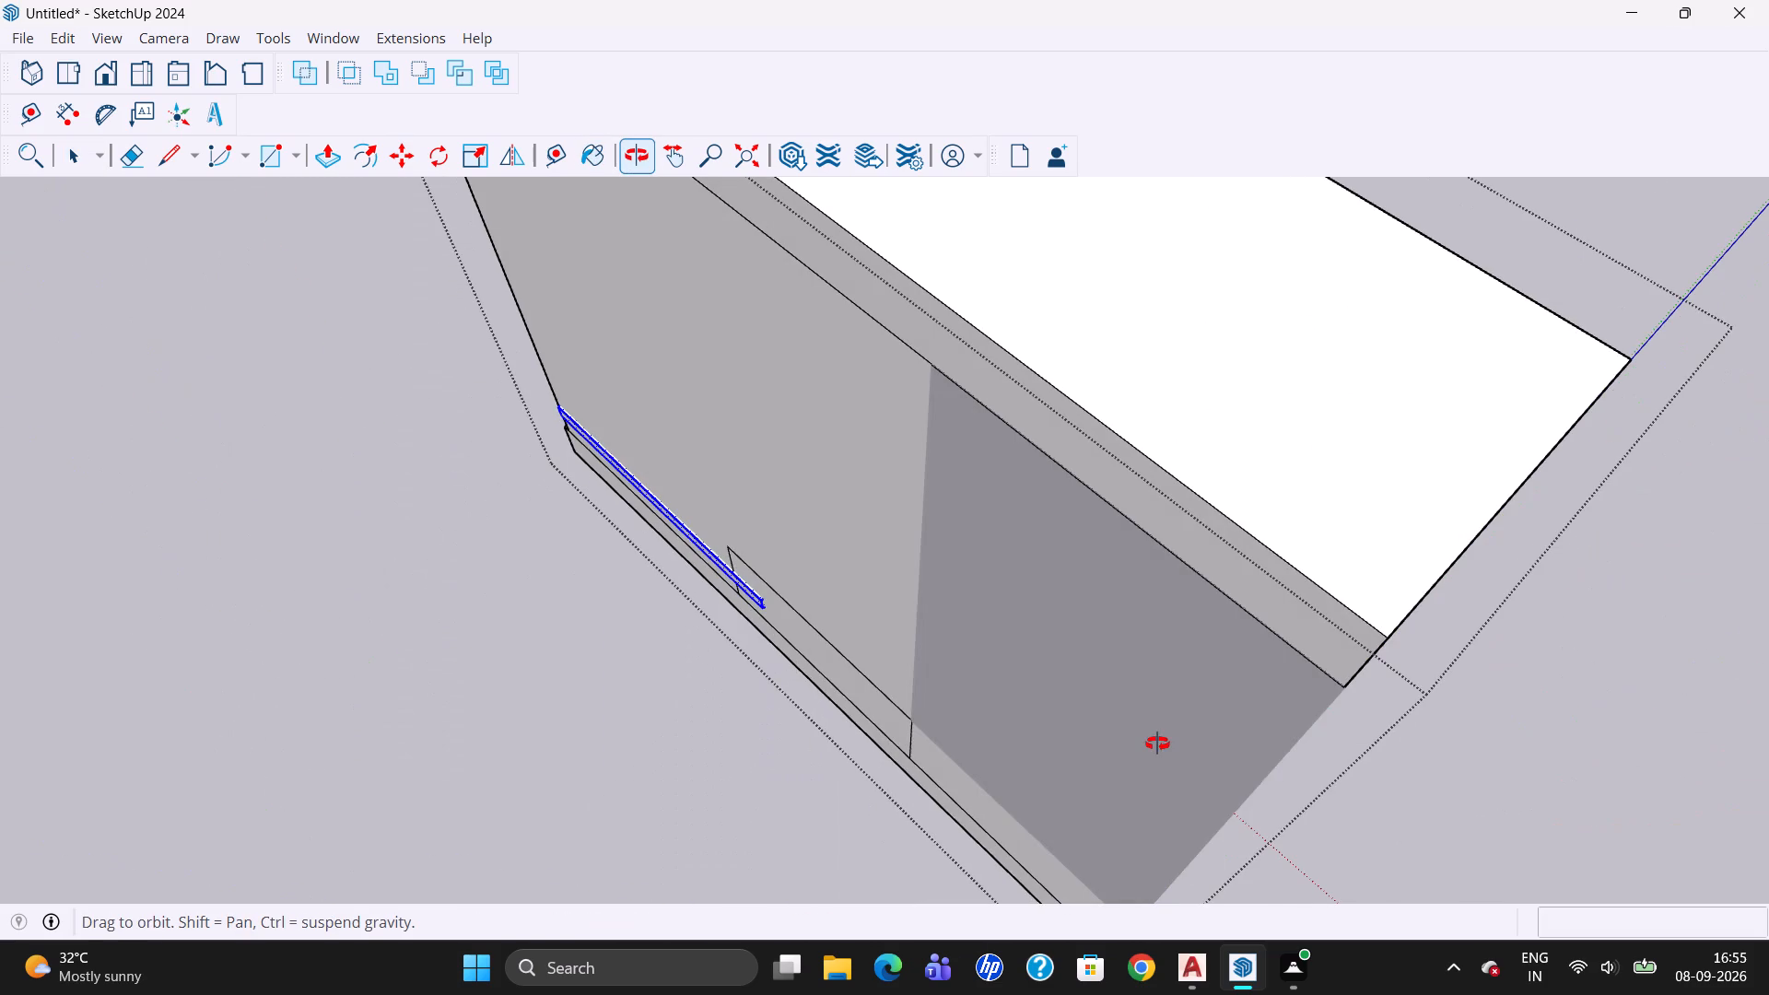
pyautogui.moveTo(1249, 786); pyautogui.dragTo(372, 523)
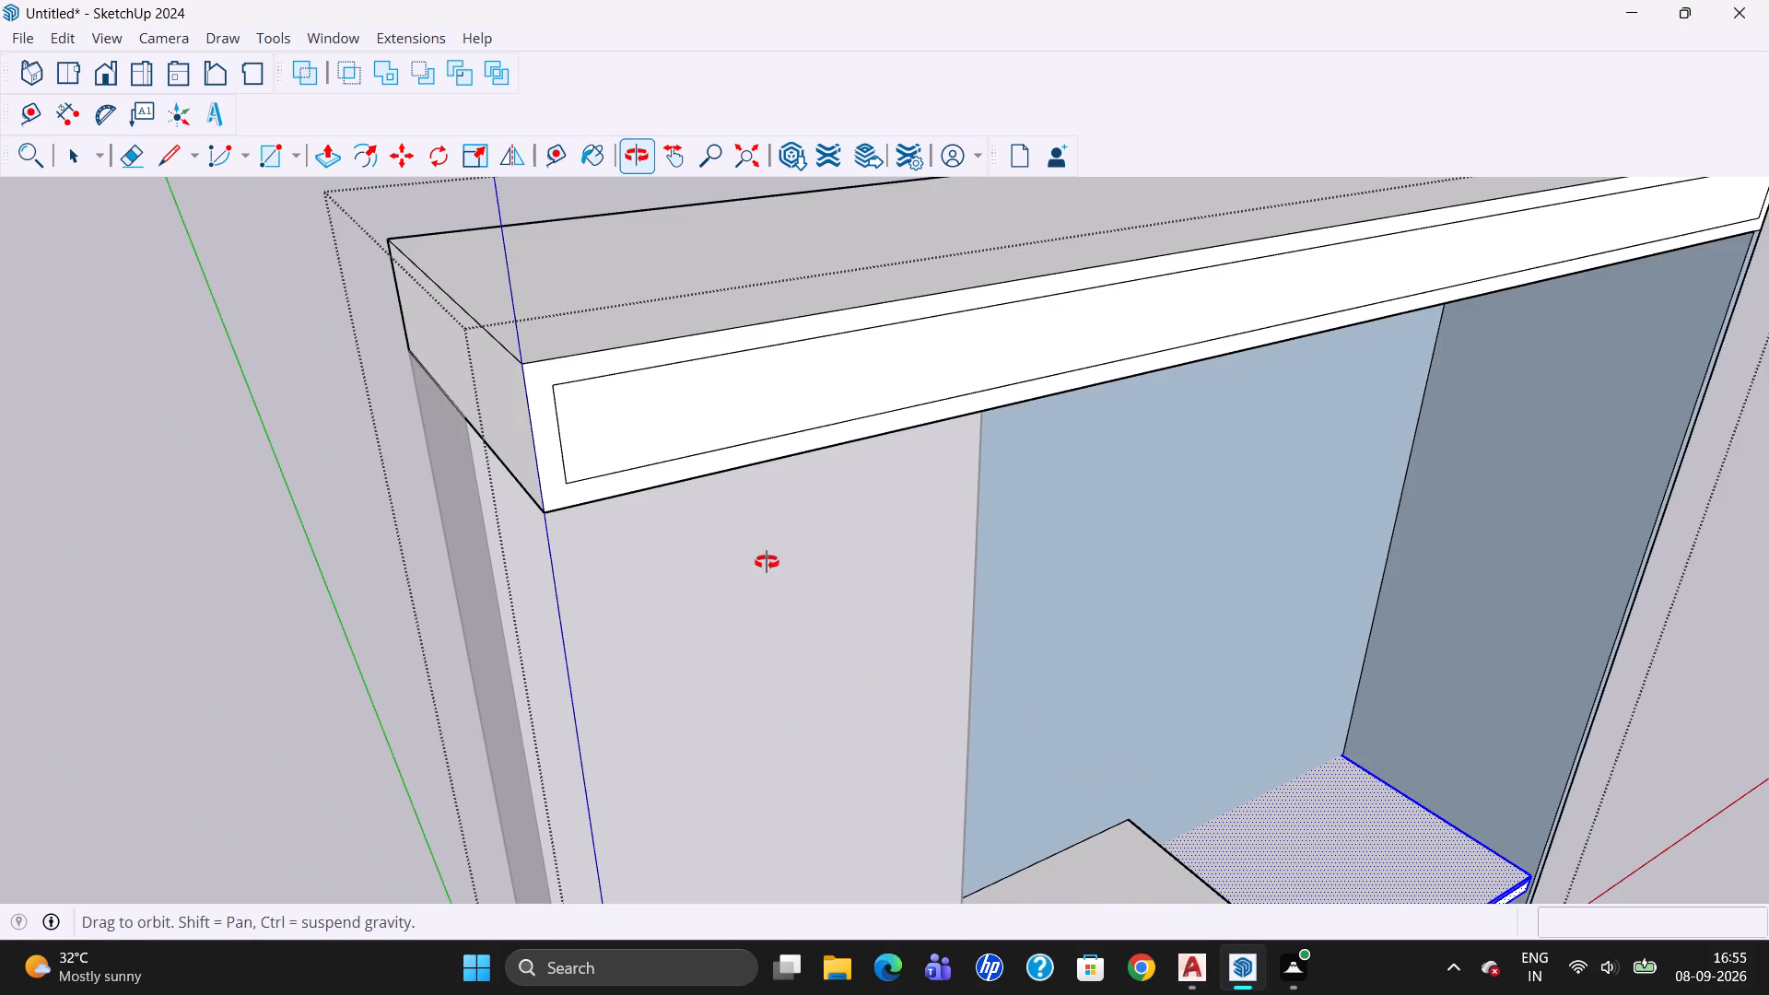
pyautogui.moveTo(810, 718); pyautogui.dragTo(661, 262)
pyautogui.moveTo(722, 505); pyautogui.dragTo(864, 994)
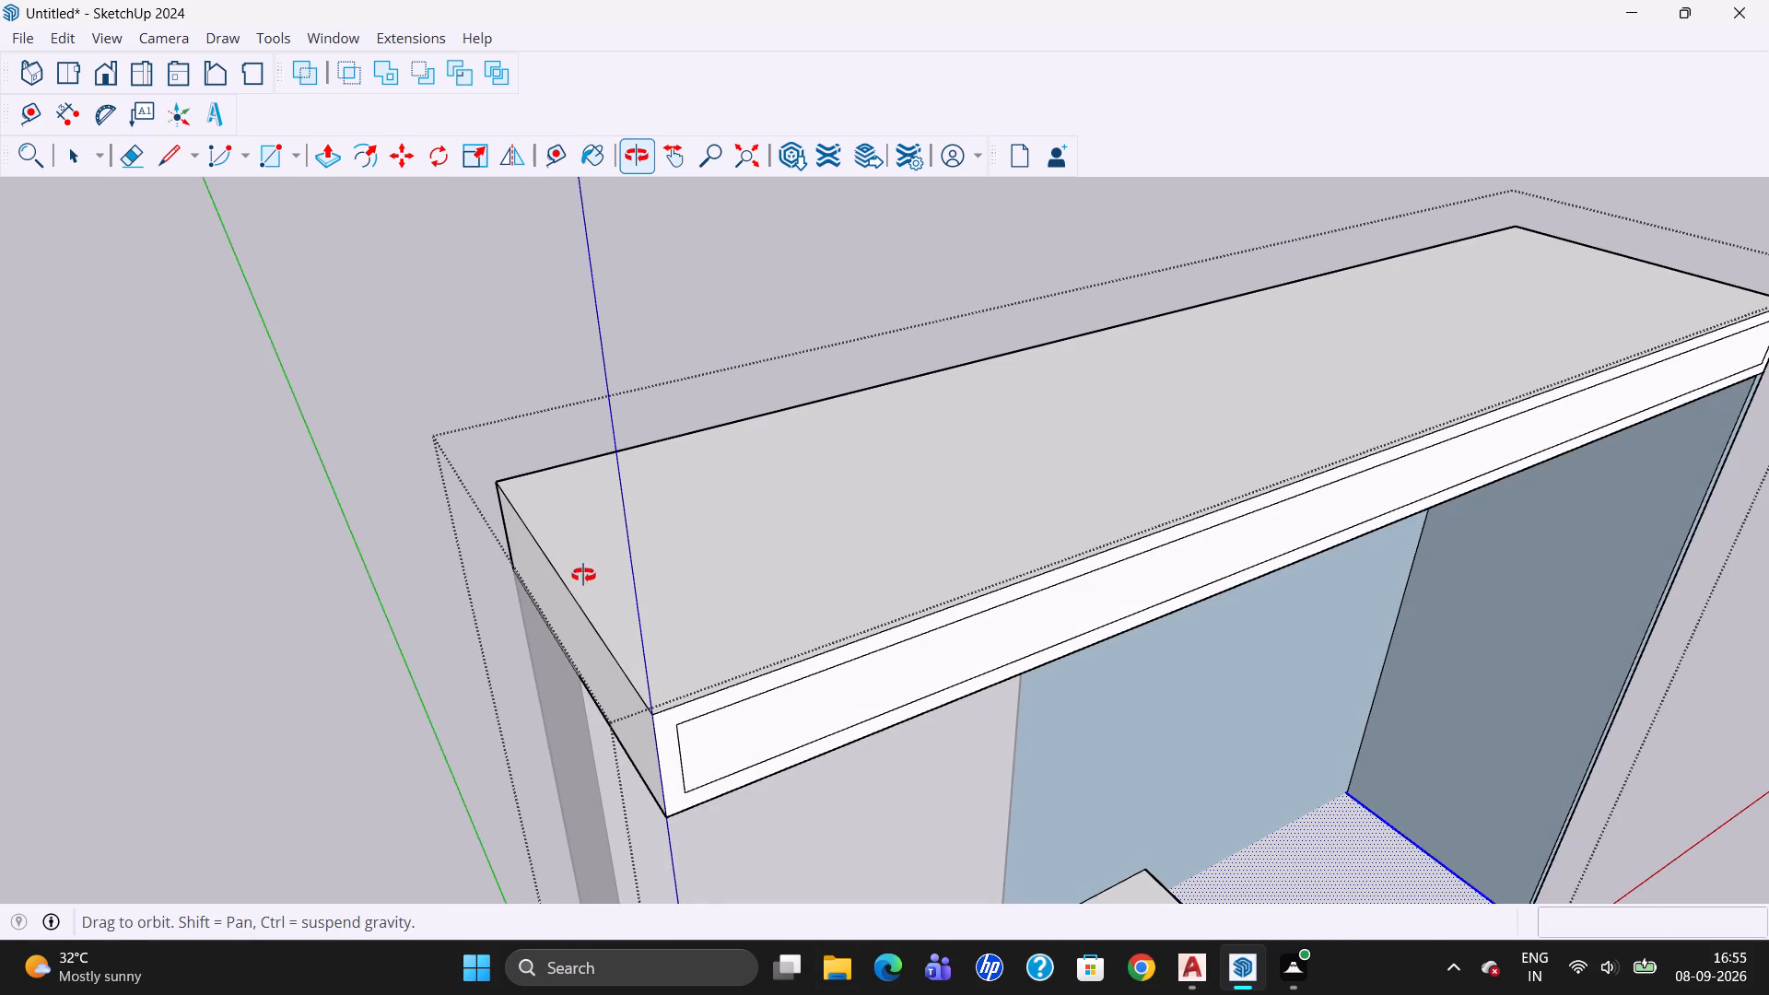
pyautogui.moveTo(1001, 895); pyautogui.dragTo(353, 38)
pyautogui.moveTo(719, 412); pyautogui.dragTo(882, 615)
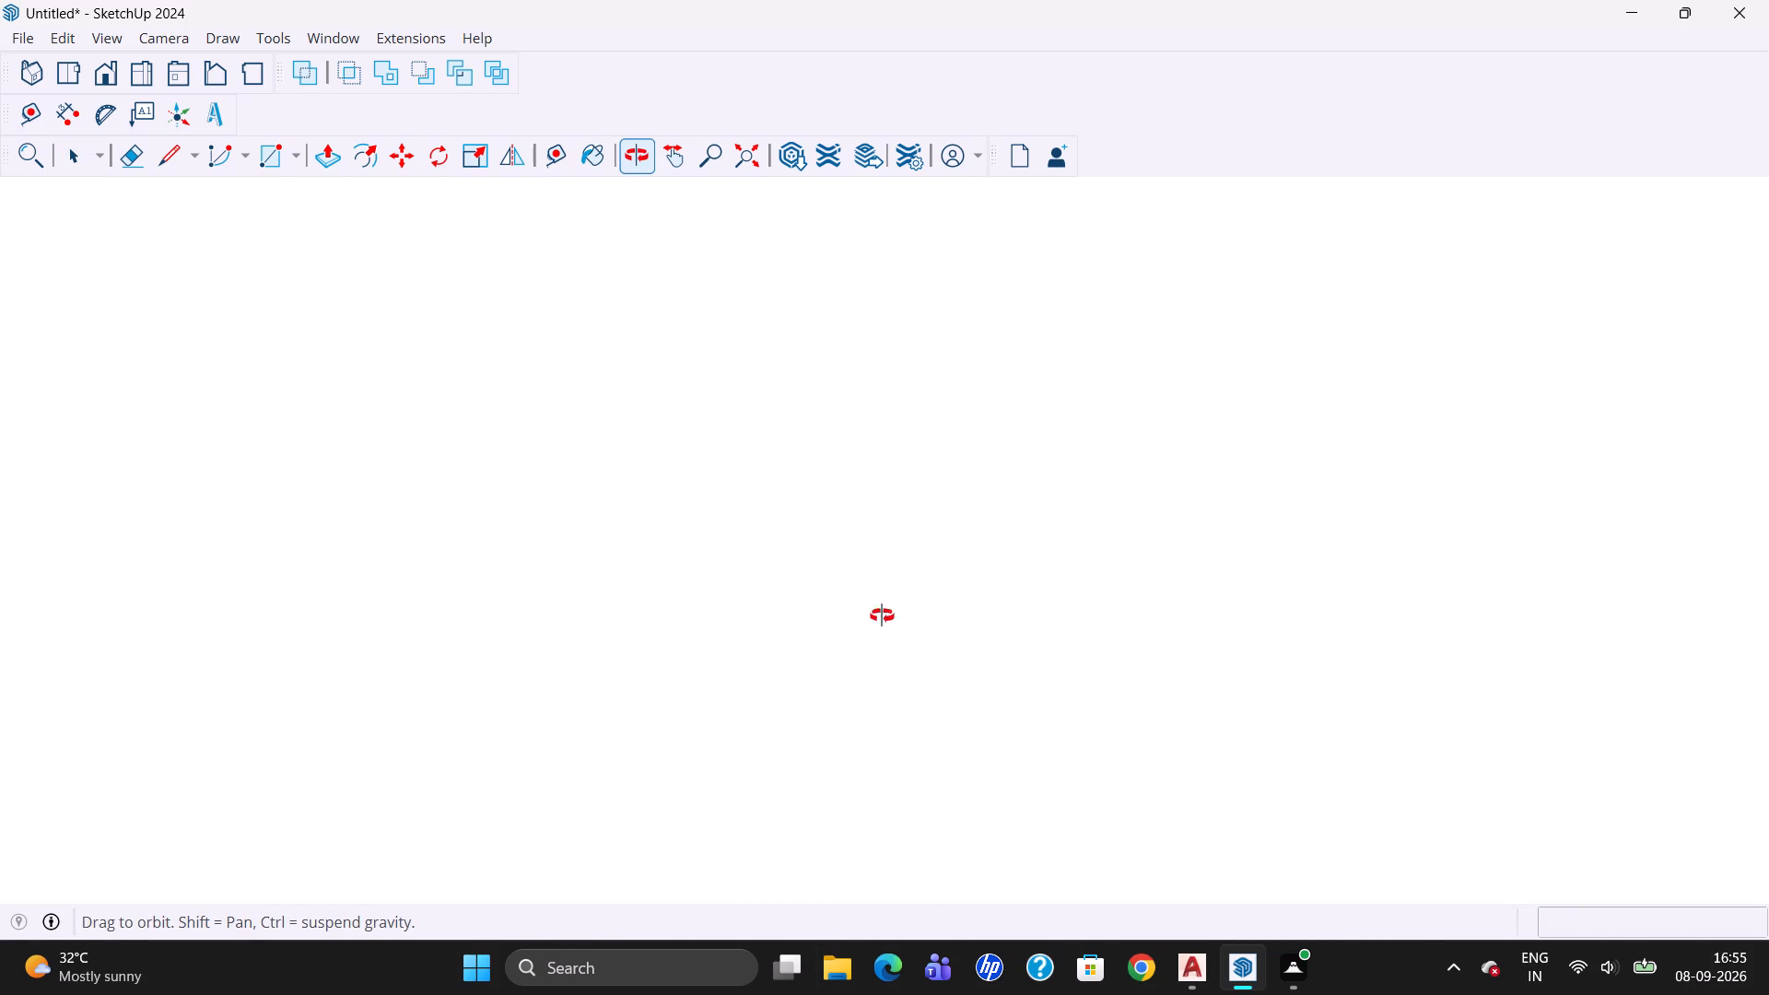
pyautogui.moveTo(882, 615); pyautogui.dragTo(1053, 644)
pyautogui.hotkey('ctrl', 'z')
pyautogui.hotkey('ctrl', 'z')
pyautogui.hotkey('ctrl', 'z')
pyautogui.hotkey('ctrl', 'z')
# From the front view, select the whole slab and move it by its lower front corner about 1' 1 7/16" diagonally down toward the end panel.
pyautogui.click(74, 156)
pyautogui.scroll(-6, 690, 413)
pyautogui.scroll(-16, 873, 505)
pyautogui.scroll(-5, 530, 354)
pyautogui.scroll(-3, 665, 392)
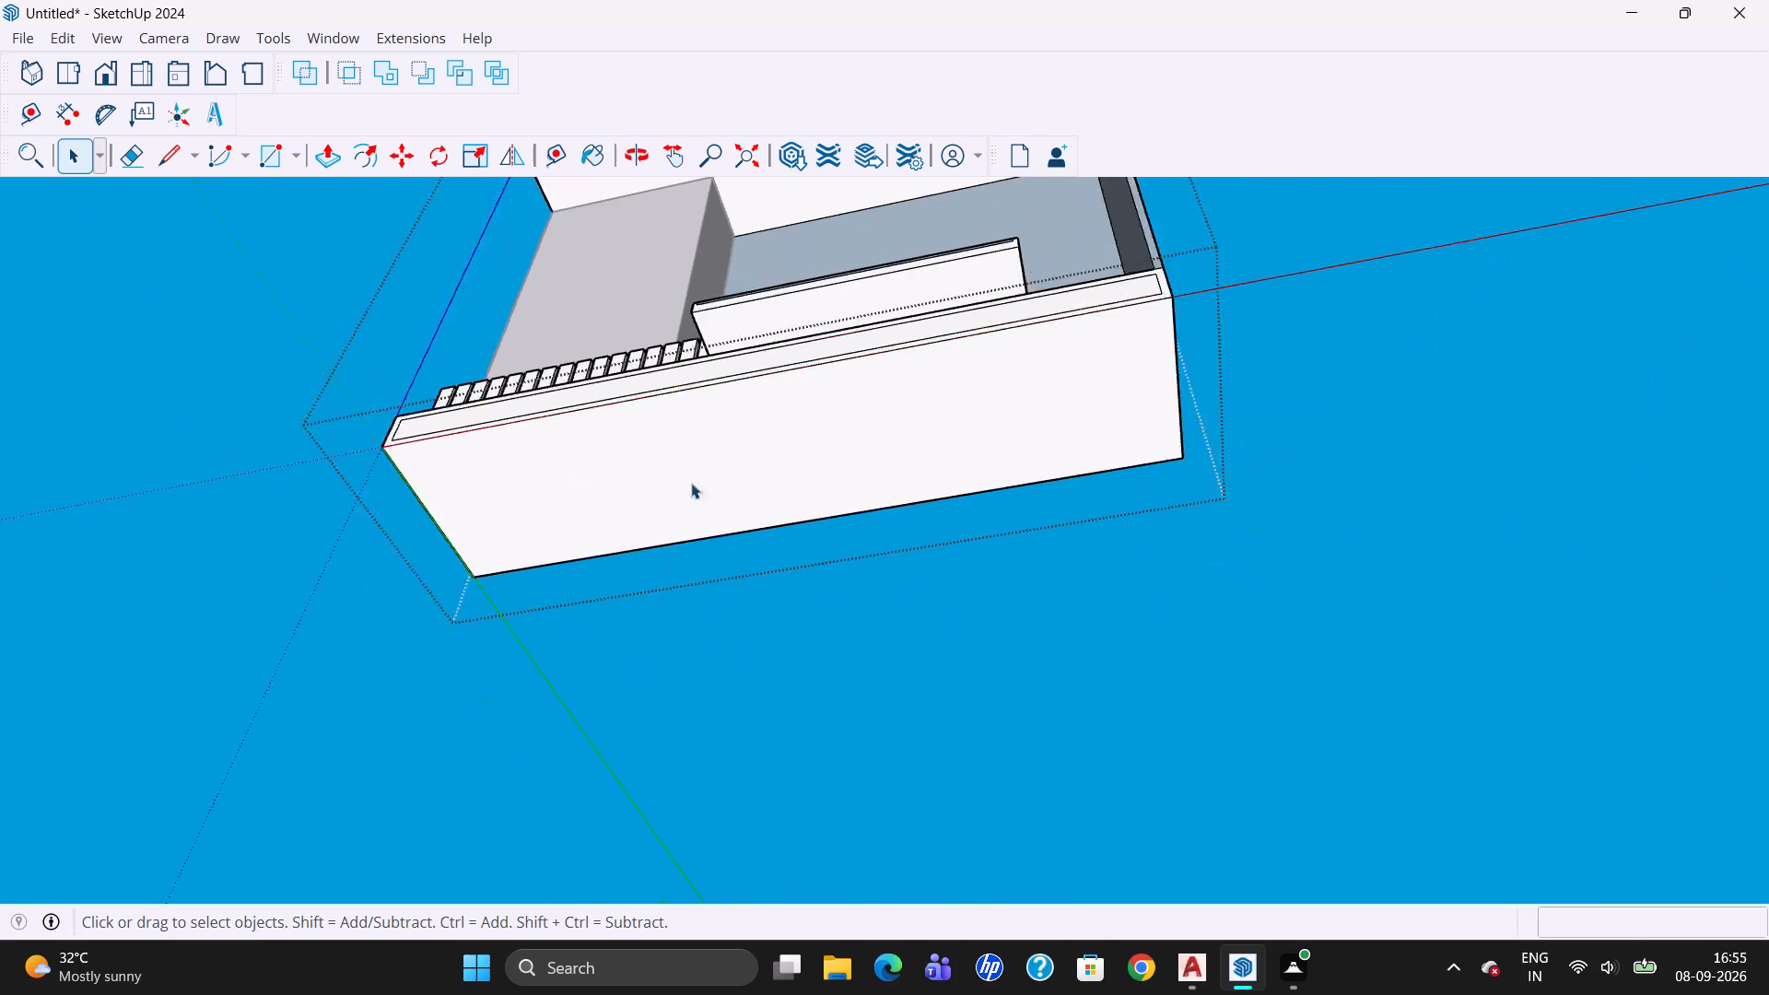
pyautogui.scroll(-2, 691, 483)
pyautogui.scroll(5, 756, 331)
pyautogui.scroll(-10, 806, 474)
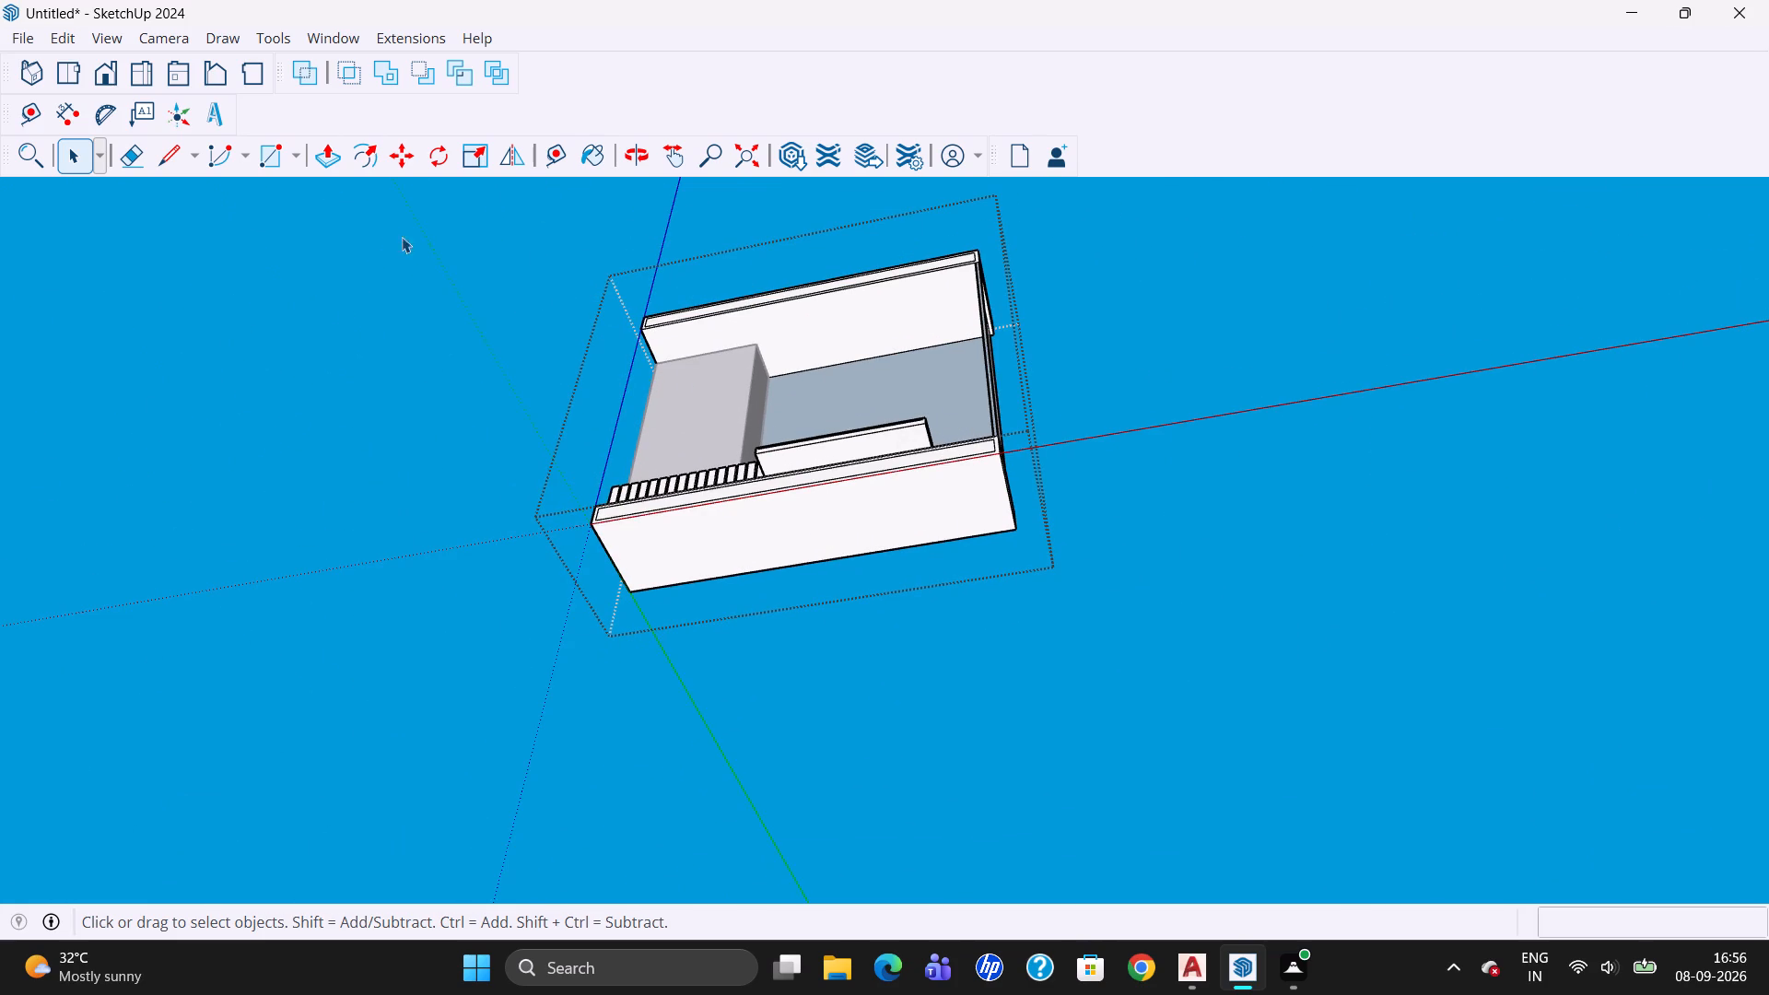
pyautogui.click(98, 68)
pyautogui.scroll(2, 932, 650)
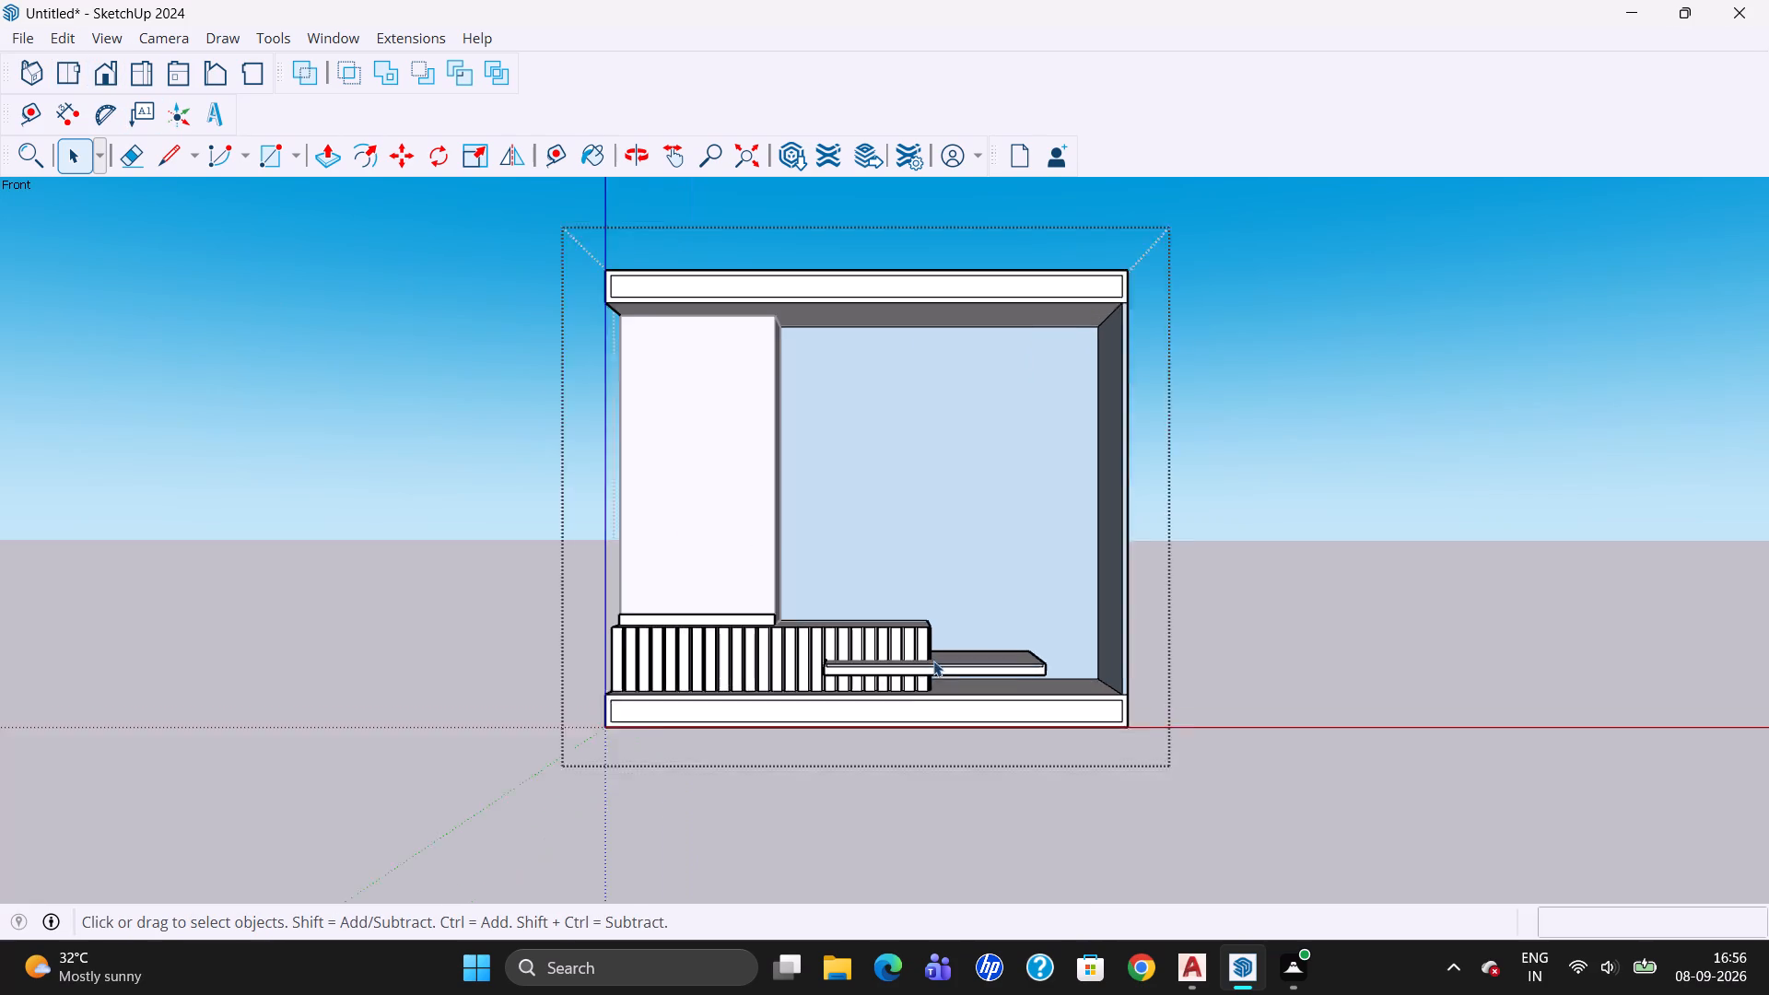
pyautogui.scroll(7, 933, 661)
pyautogui.tripleClick(961, 657)
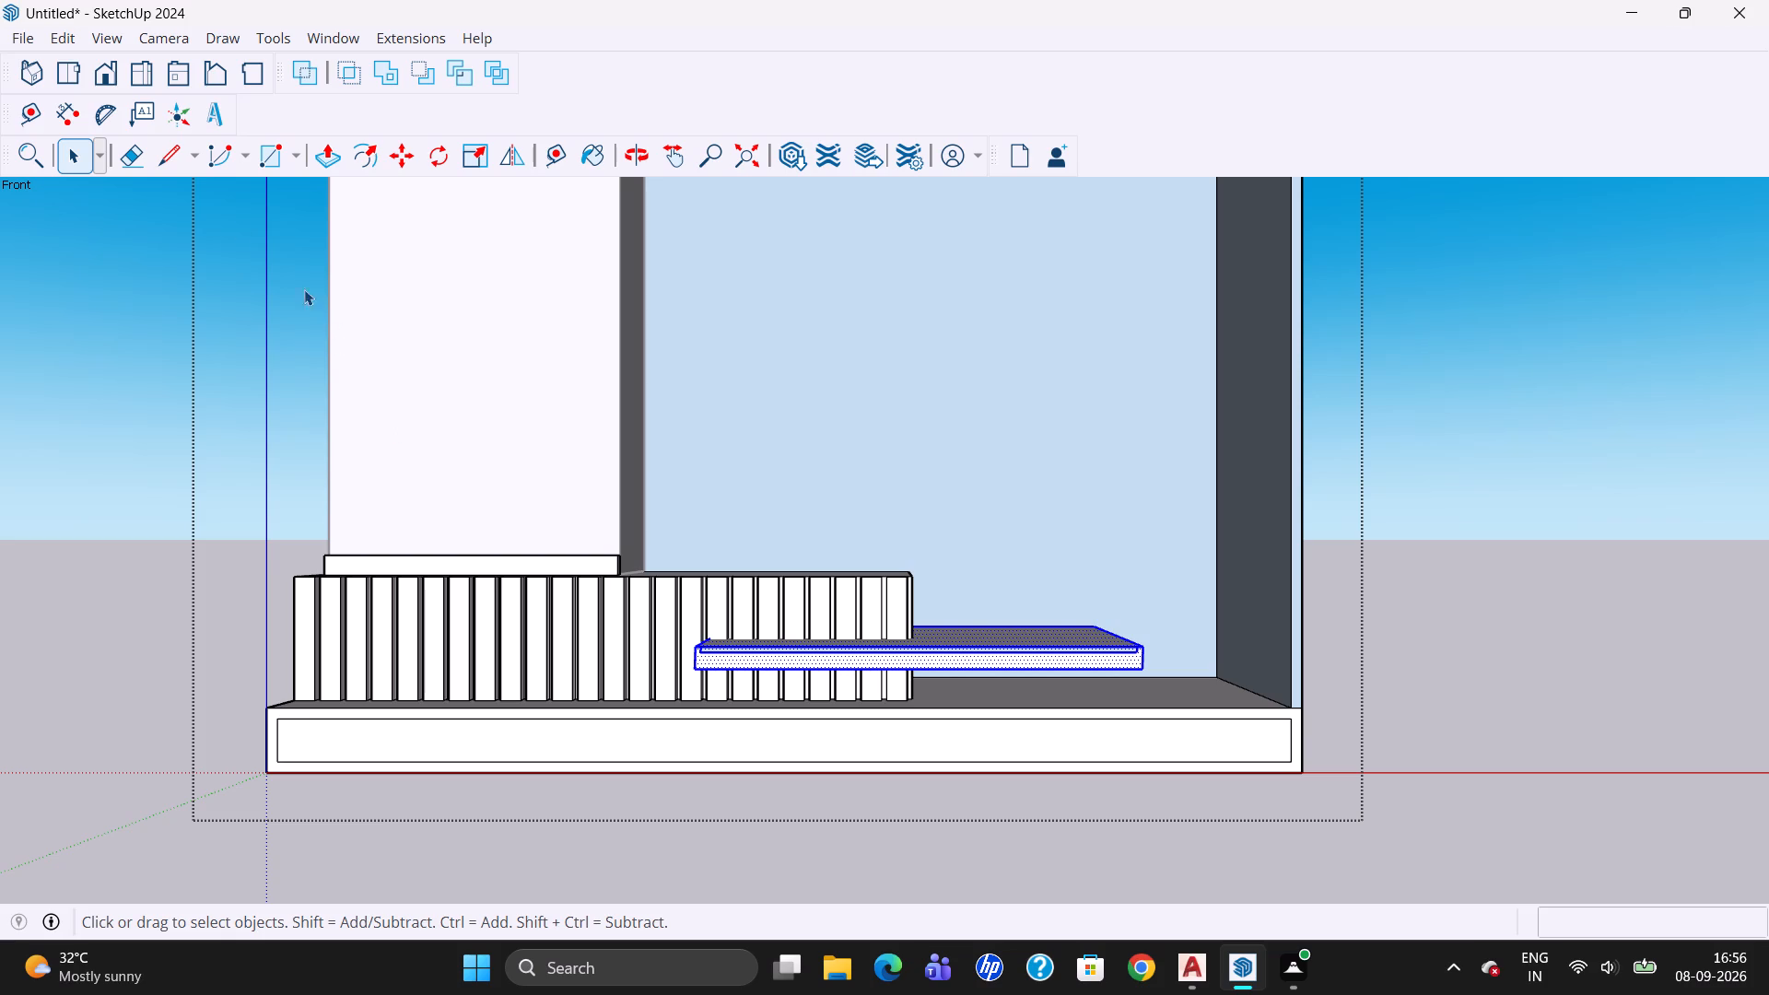
pyautogui.click(416, 162)
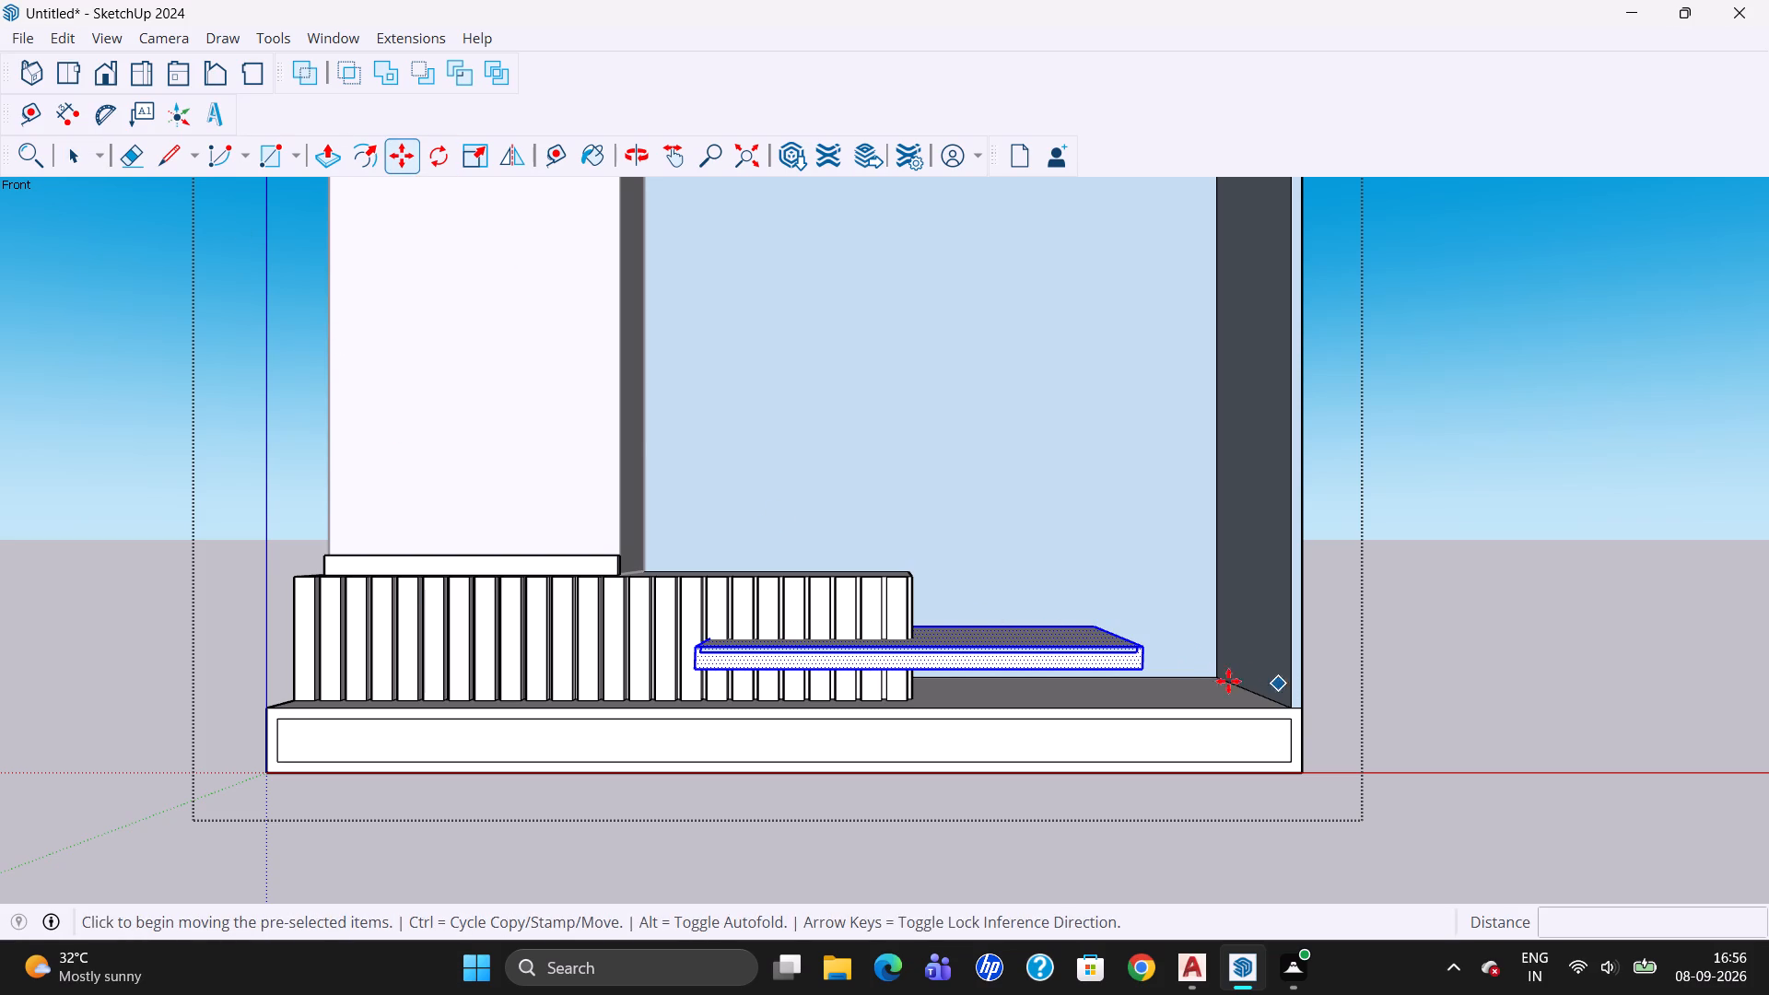
pyautogui.click(1143, 672)
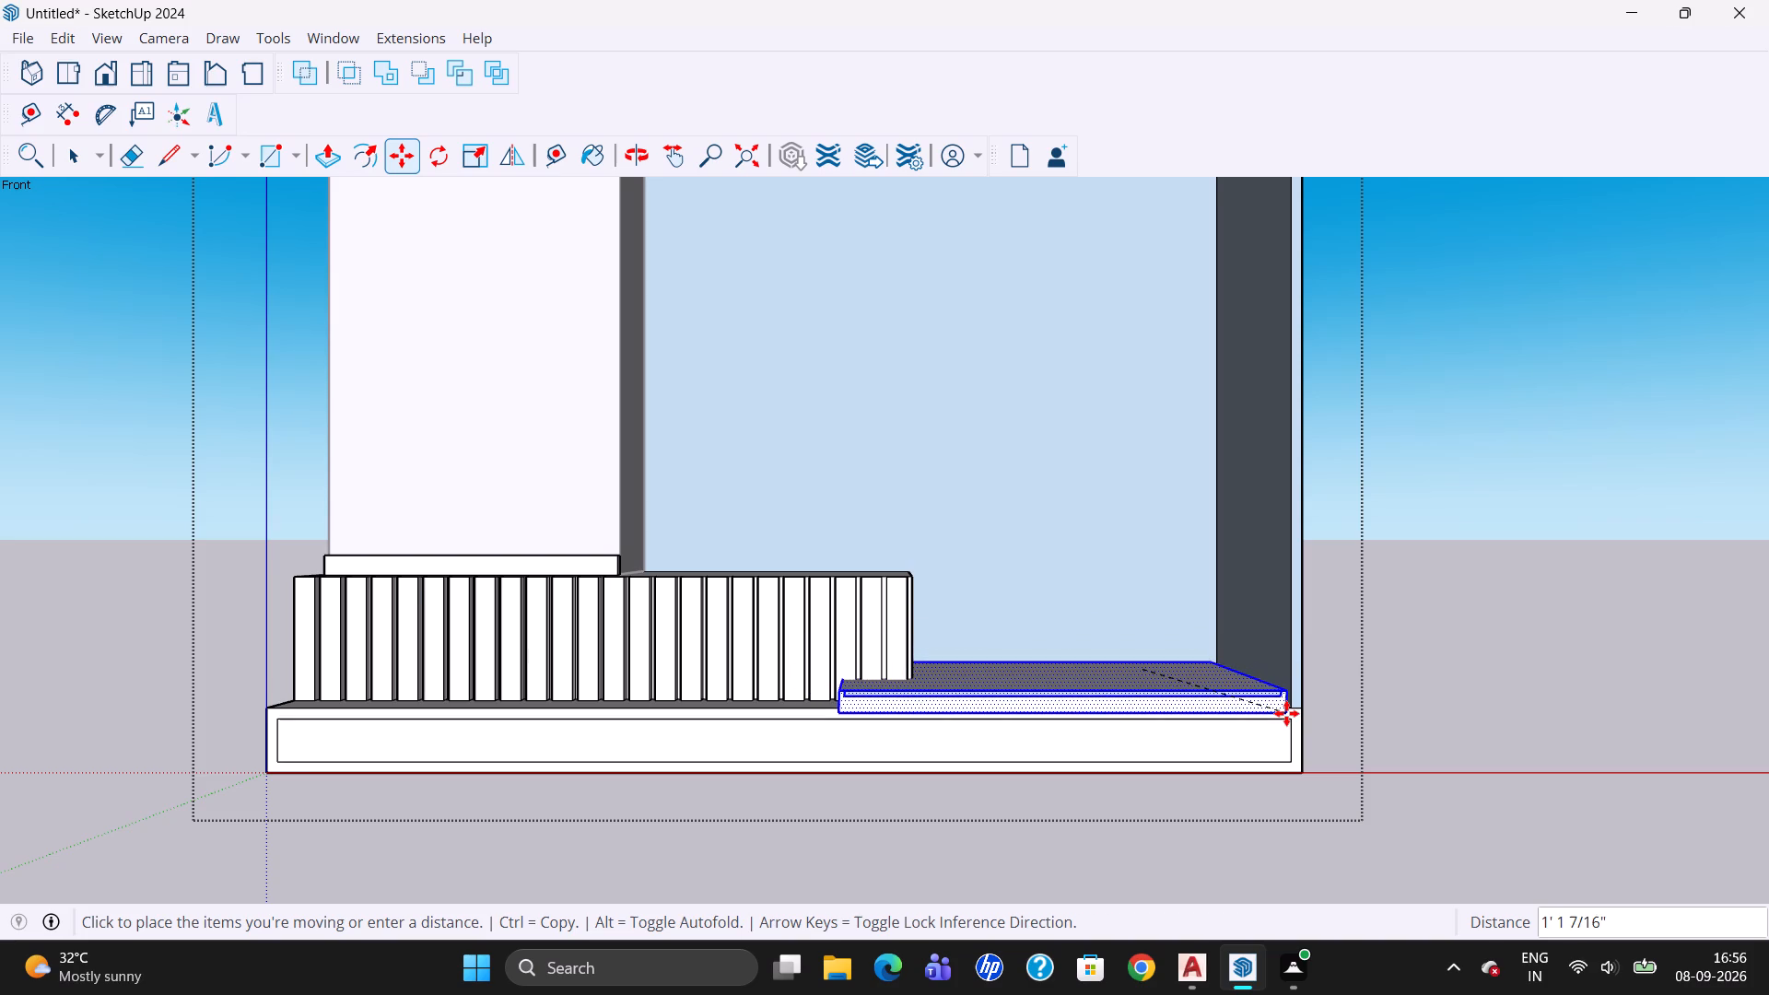
pyautogui.click(1286, 714)
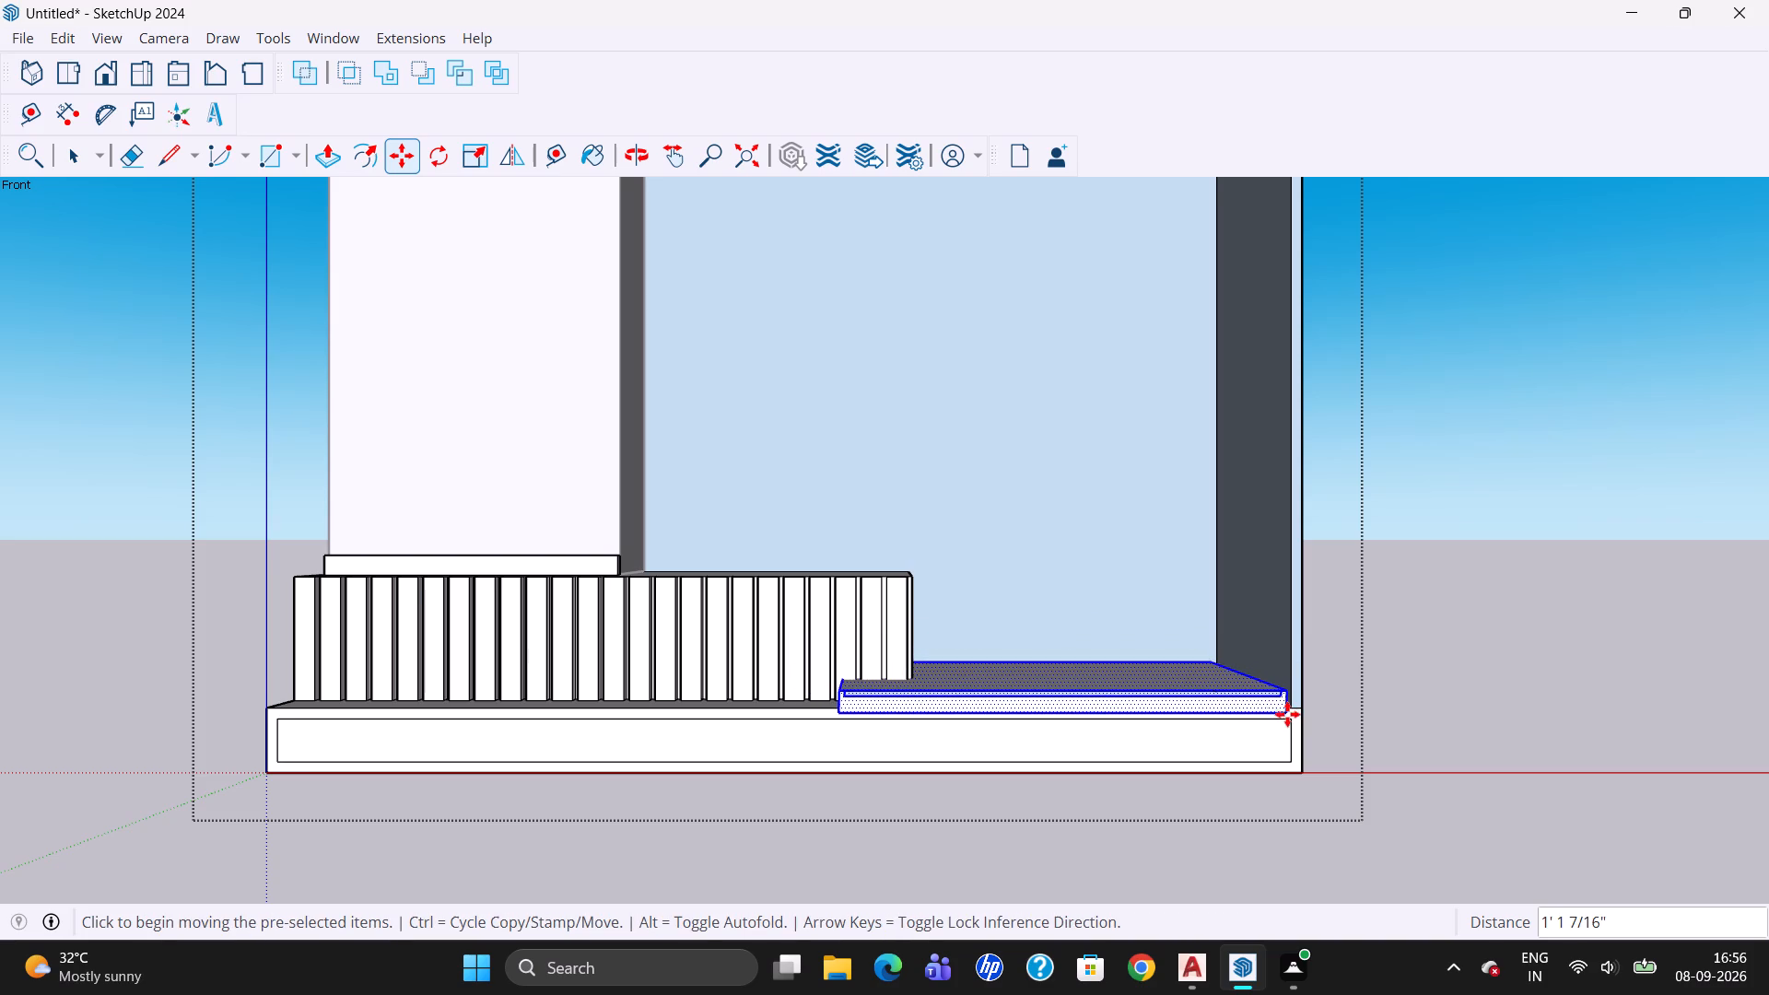
# Raise the selected slab about 4 3/16" along the blue axis above the bottom panel.
pyautogui.click(838, 688)
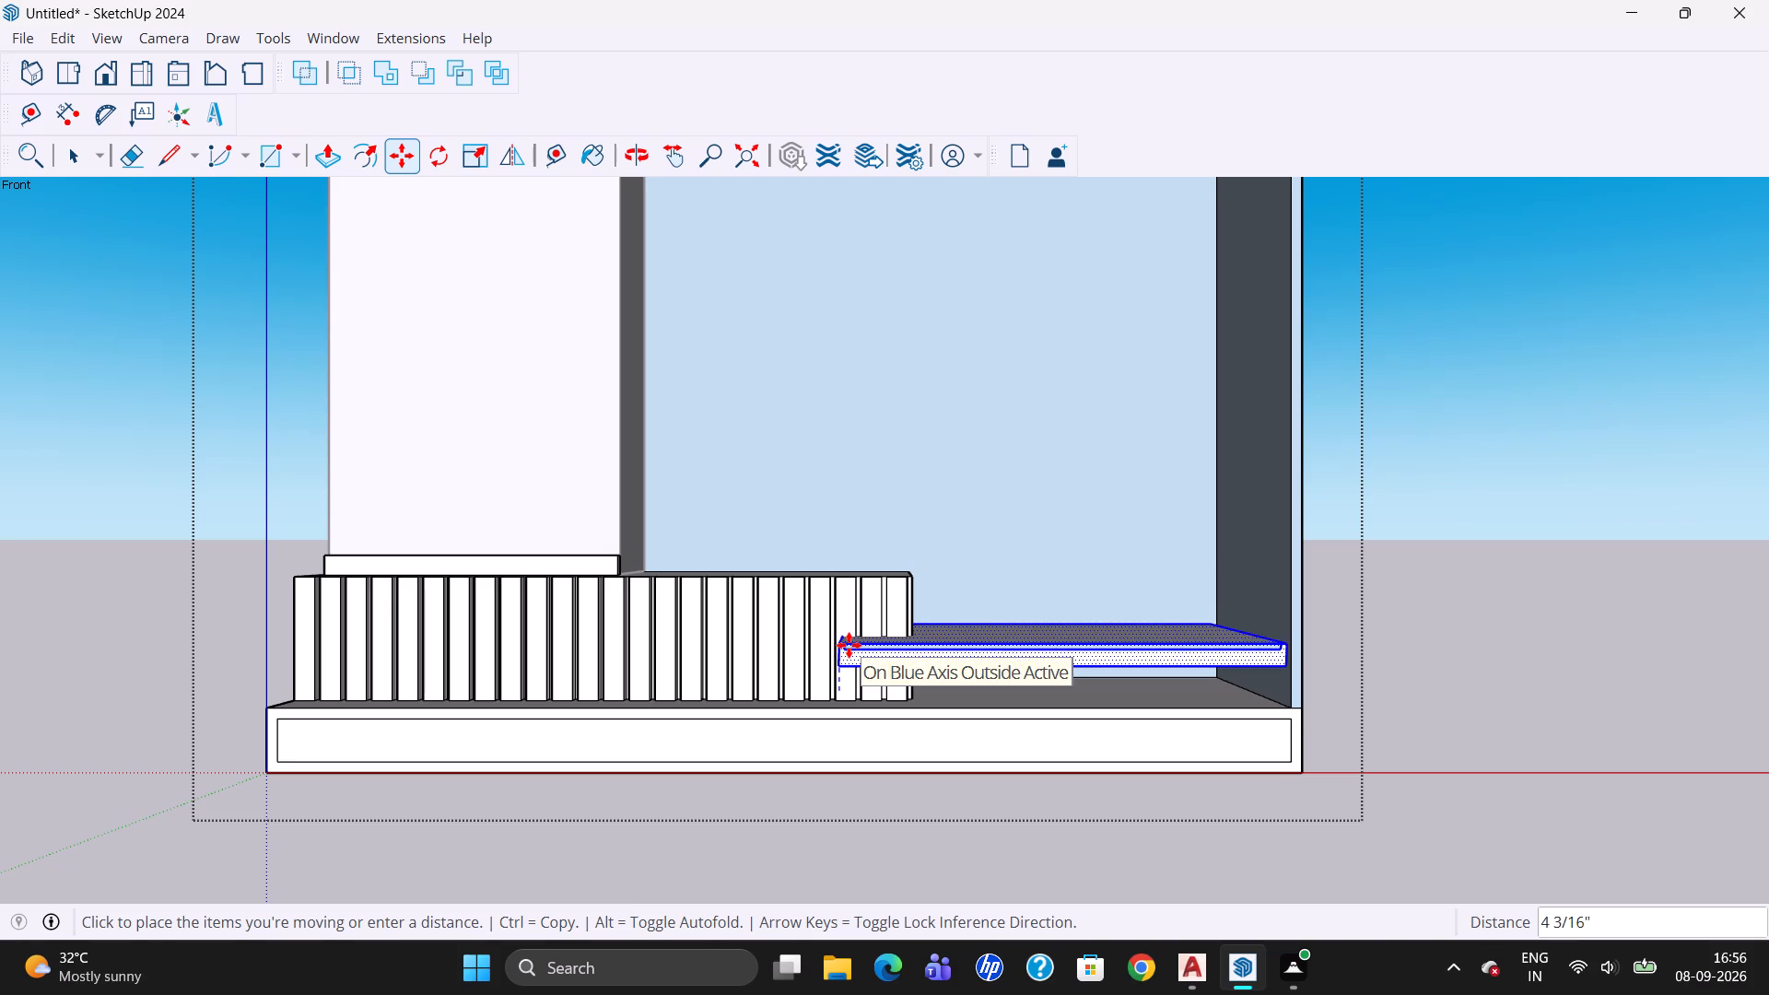
pyautogui.click(849, 645)
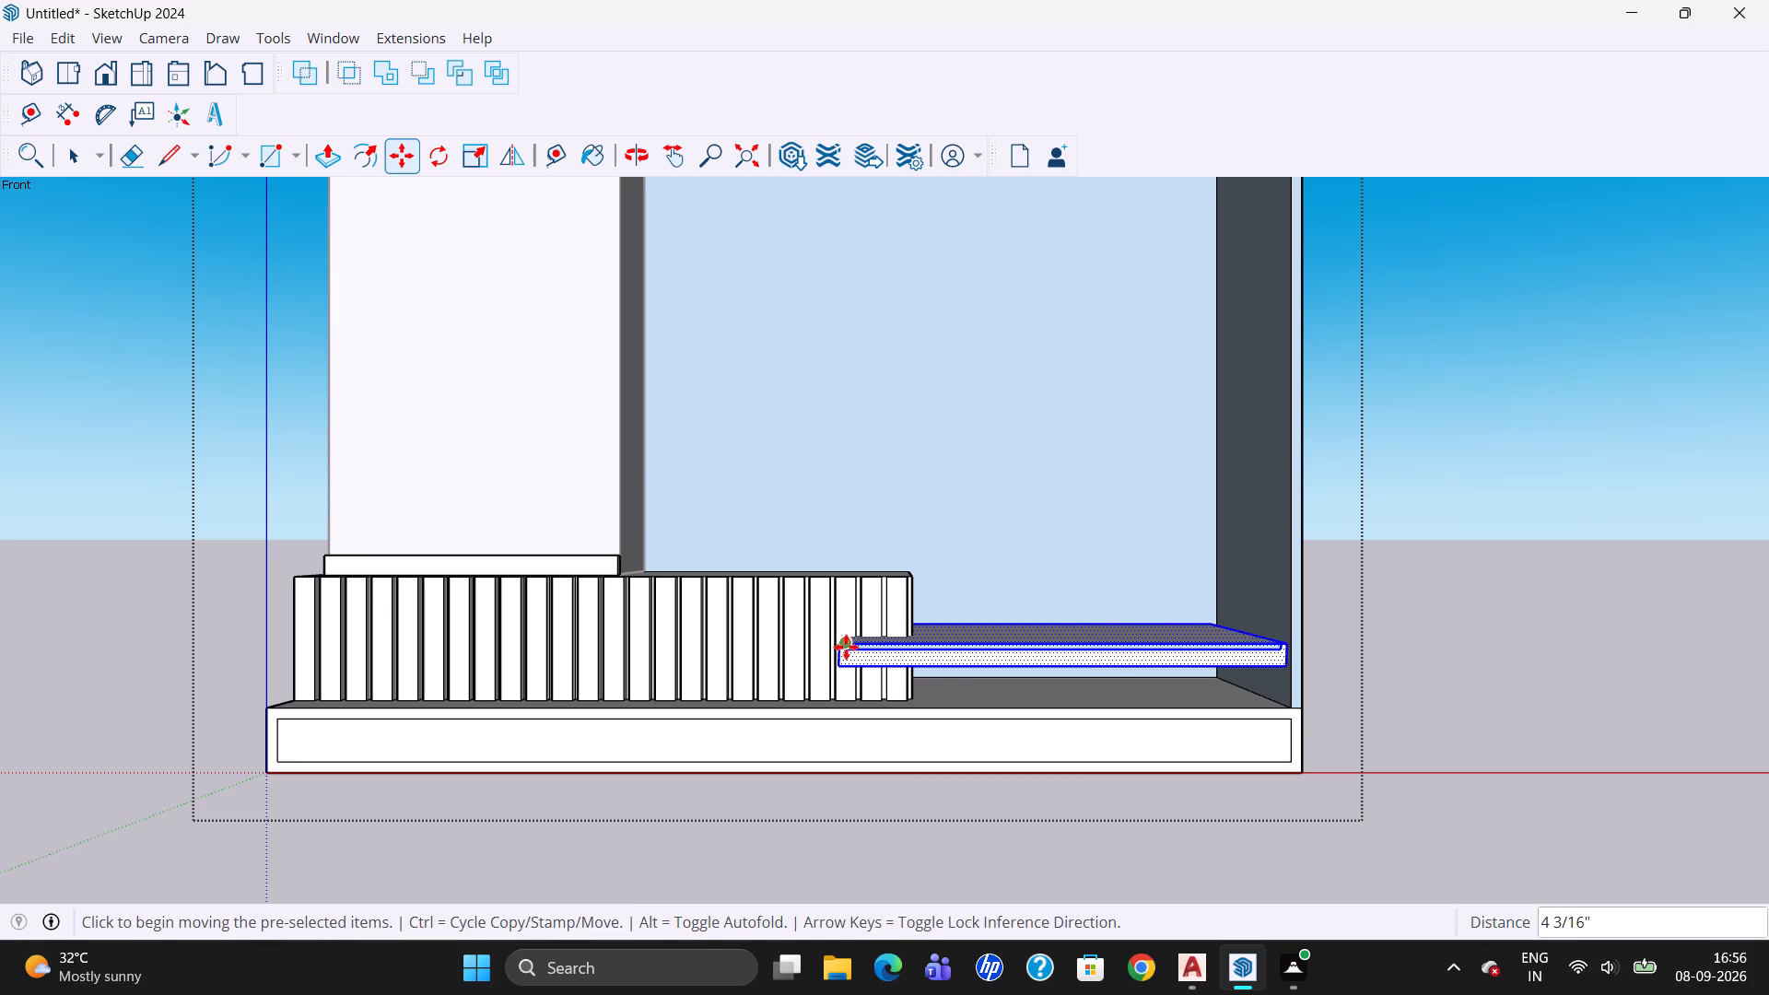
# Move the selected slab about 7/16" along the red axis toward the end panel and clear the selection.
pyautogui.click(846, 647)
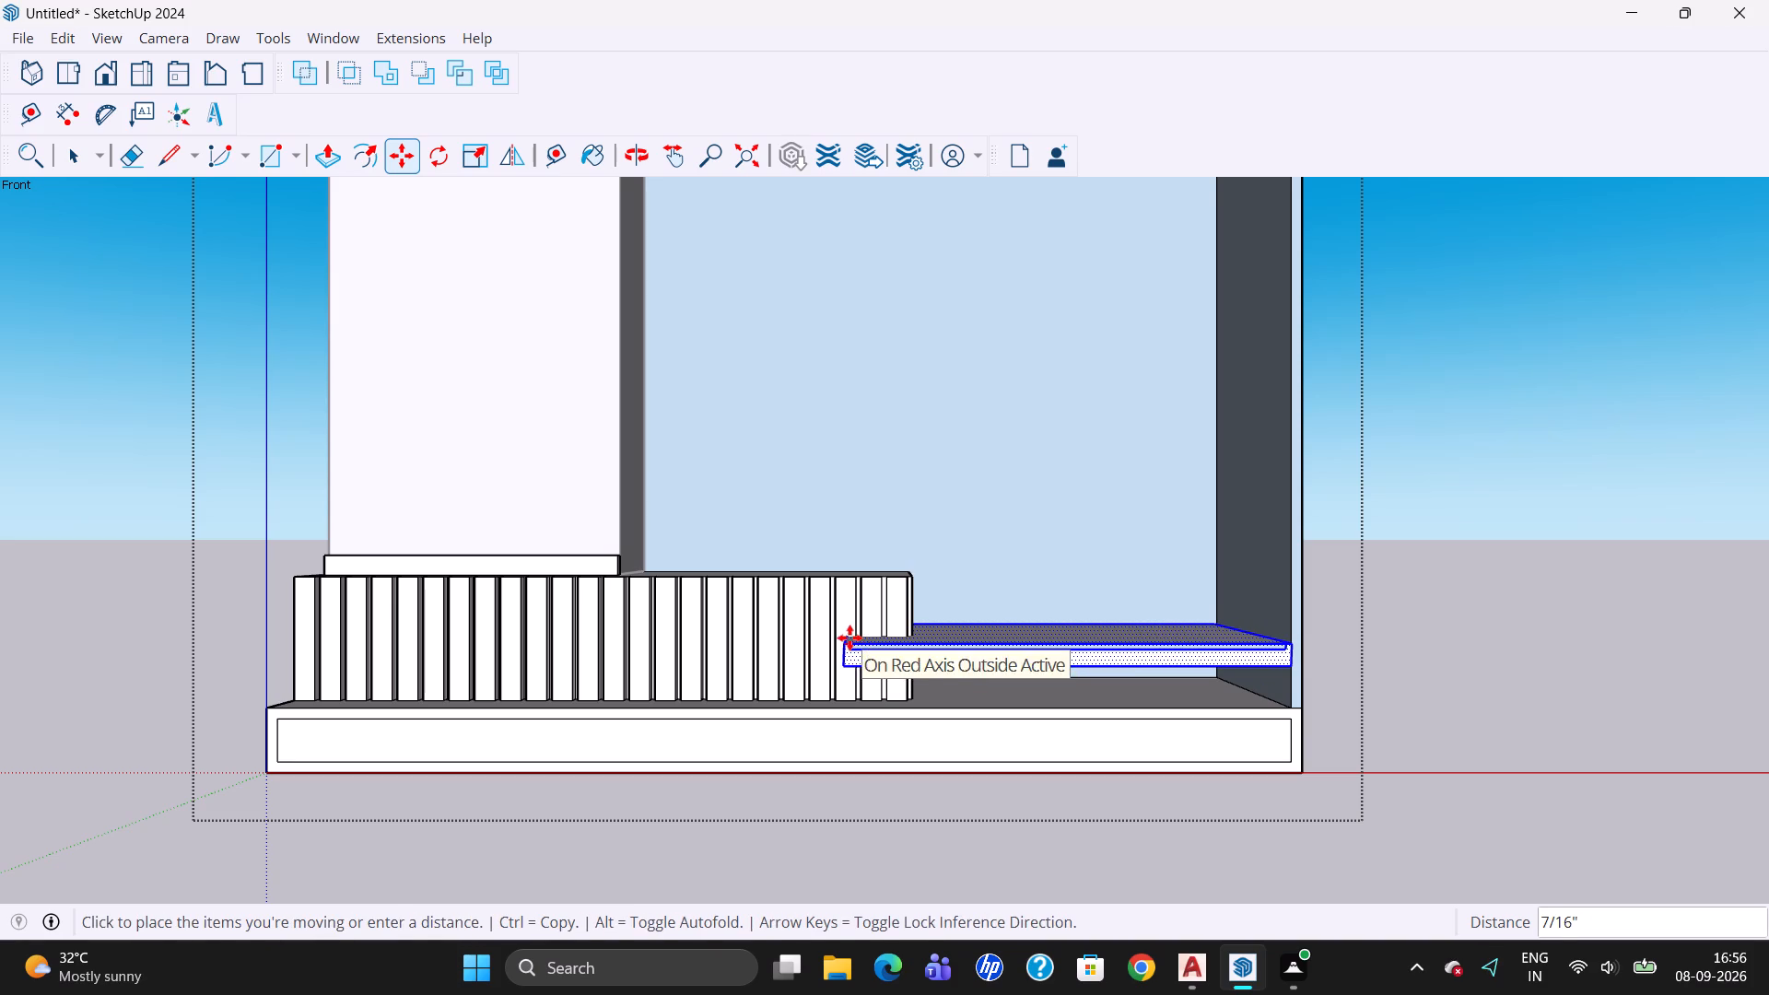
pyautogui.click(849, 638)
pyautogui.press('Escape')
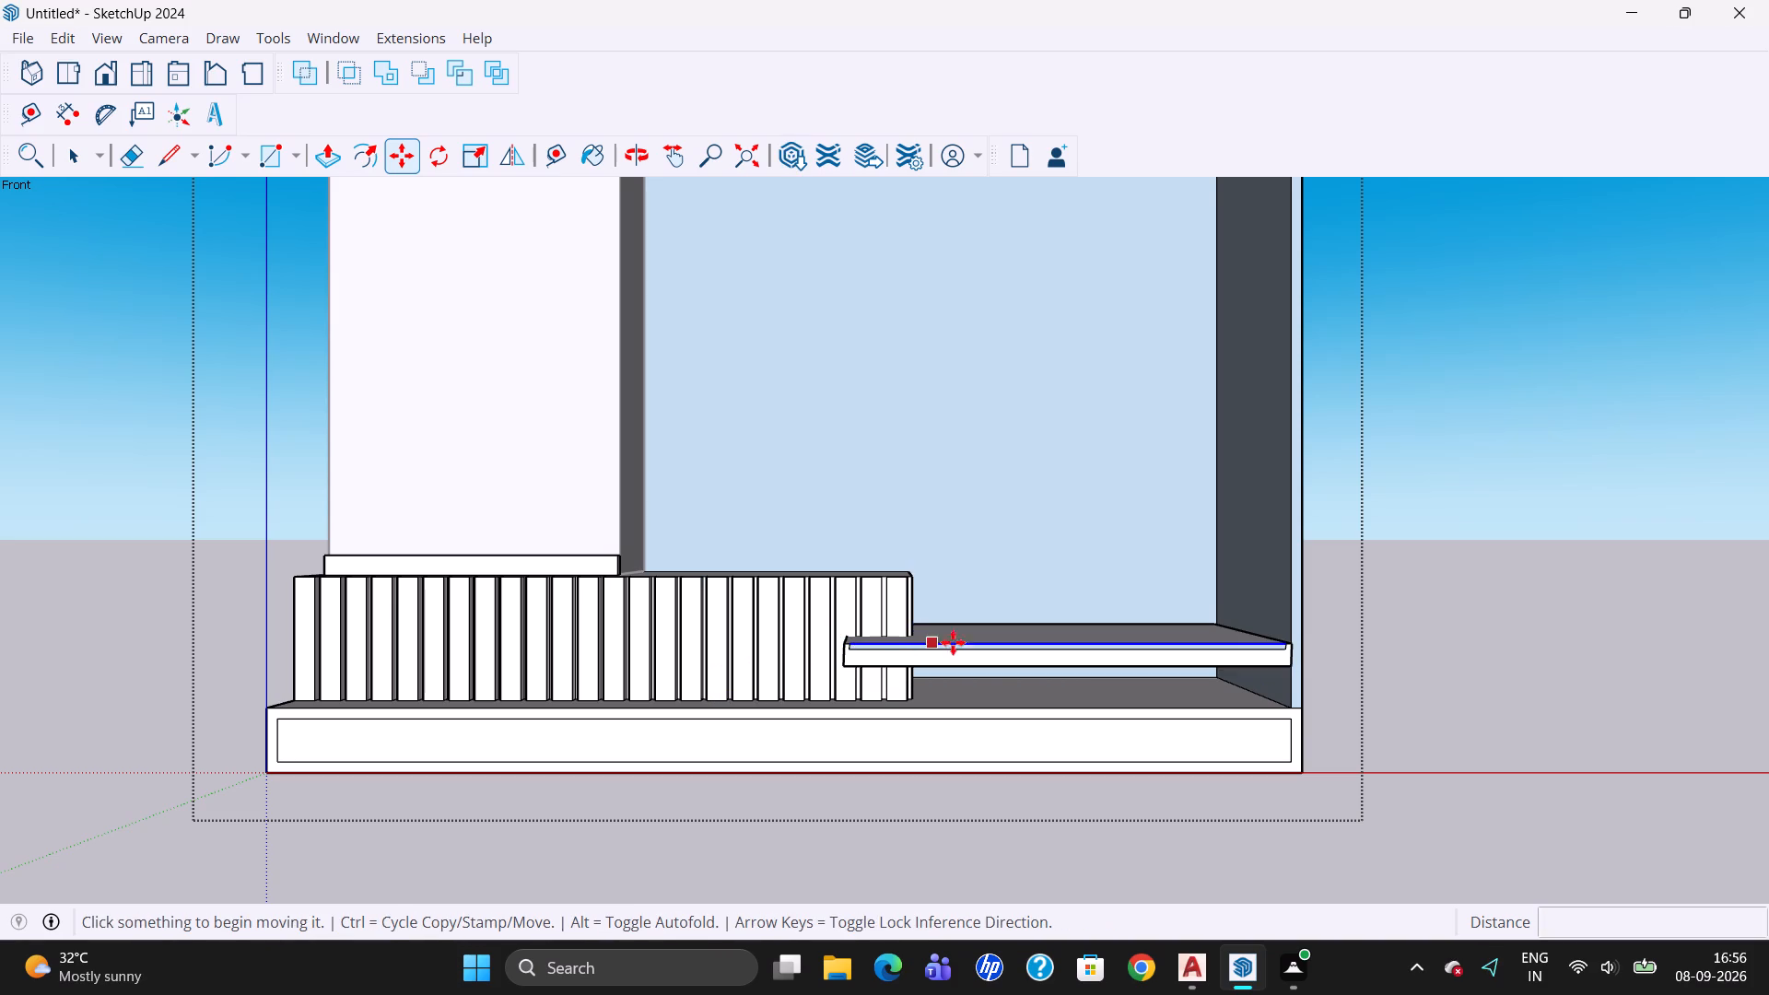
# Examine the slab's position relative to the fluted base, end panel and back panel from several angles.
pyautogui.scroll(-1, 1232, 509)
pyautogui.scroll(-3, 1041, 518)
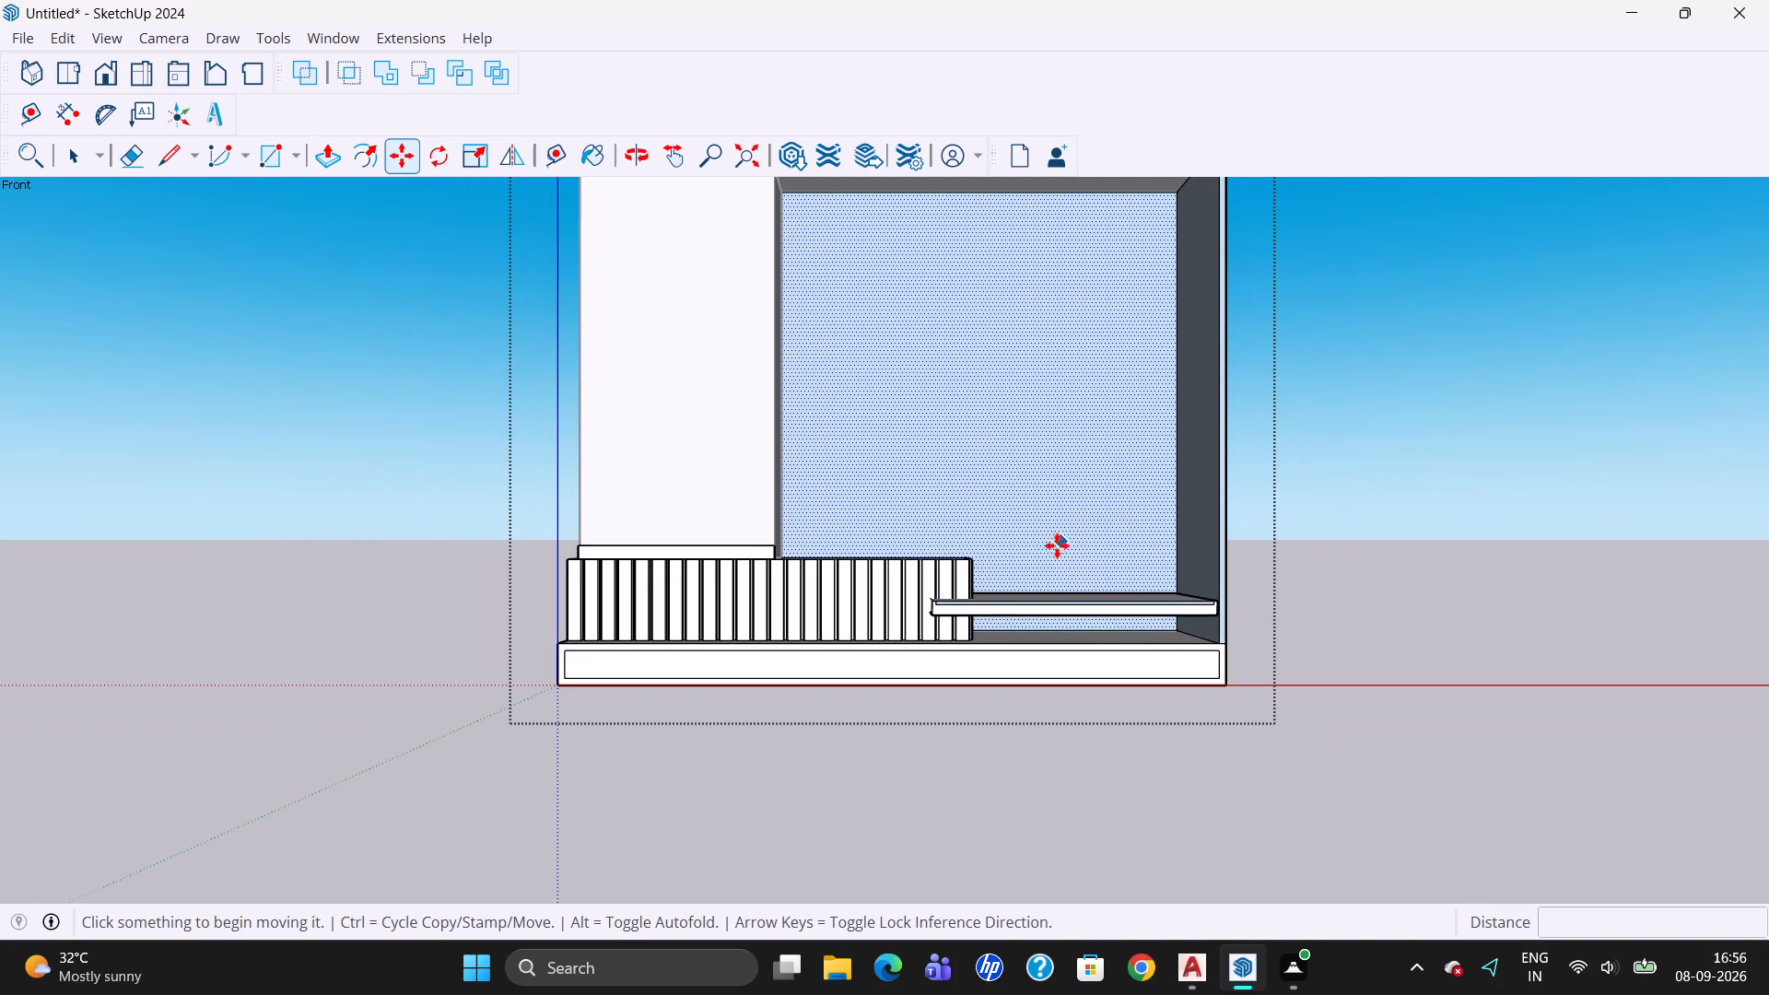
pyautogui.click(64, 144)
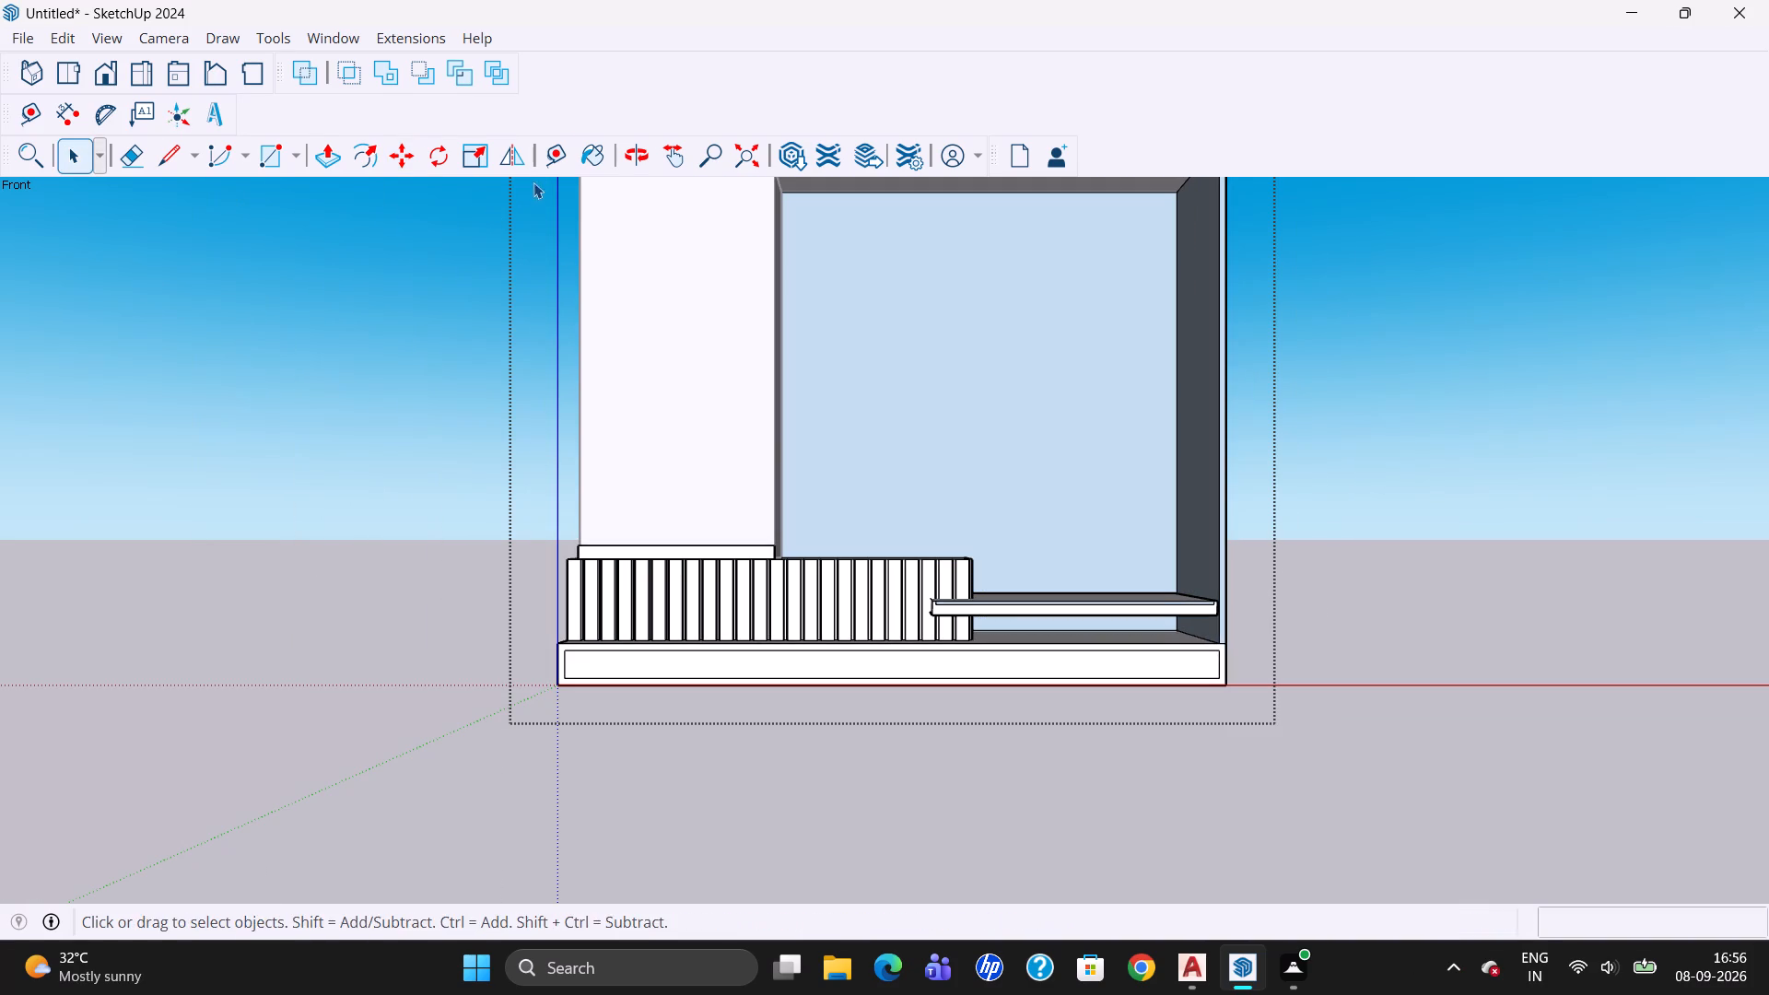
pyautogui.click(643, 158)
pyautogui.moveTo(438, 486); pyautogui.dragTo(1709, 793)
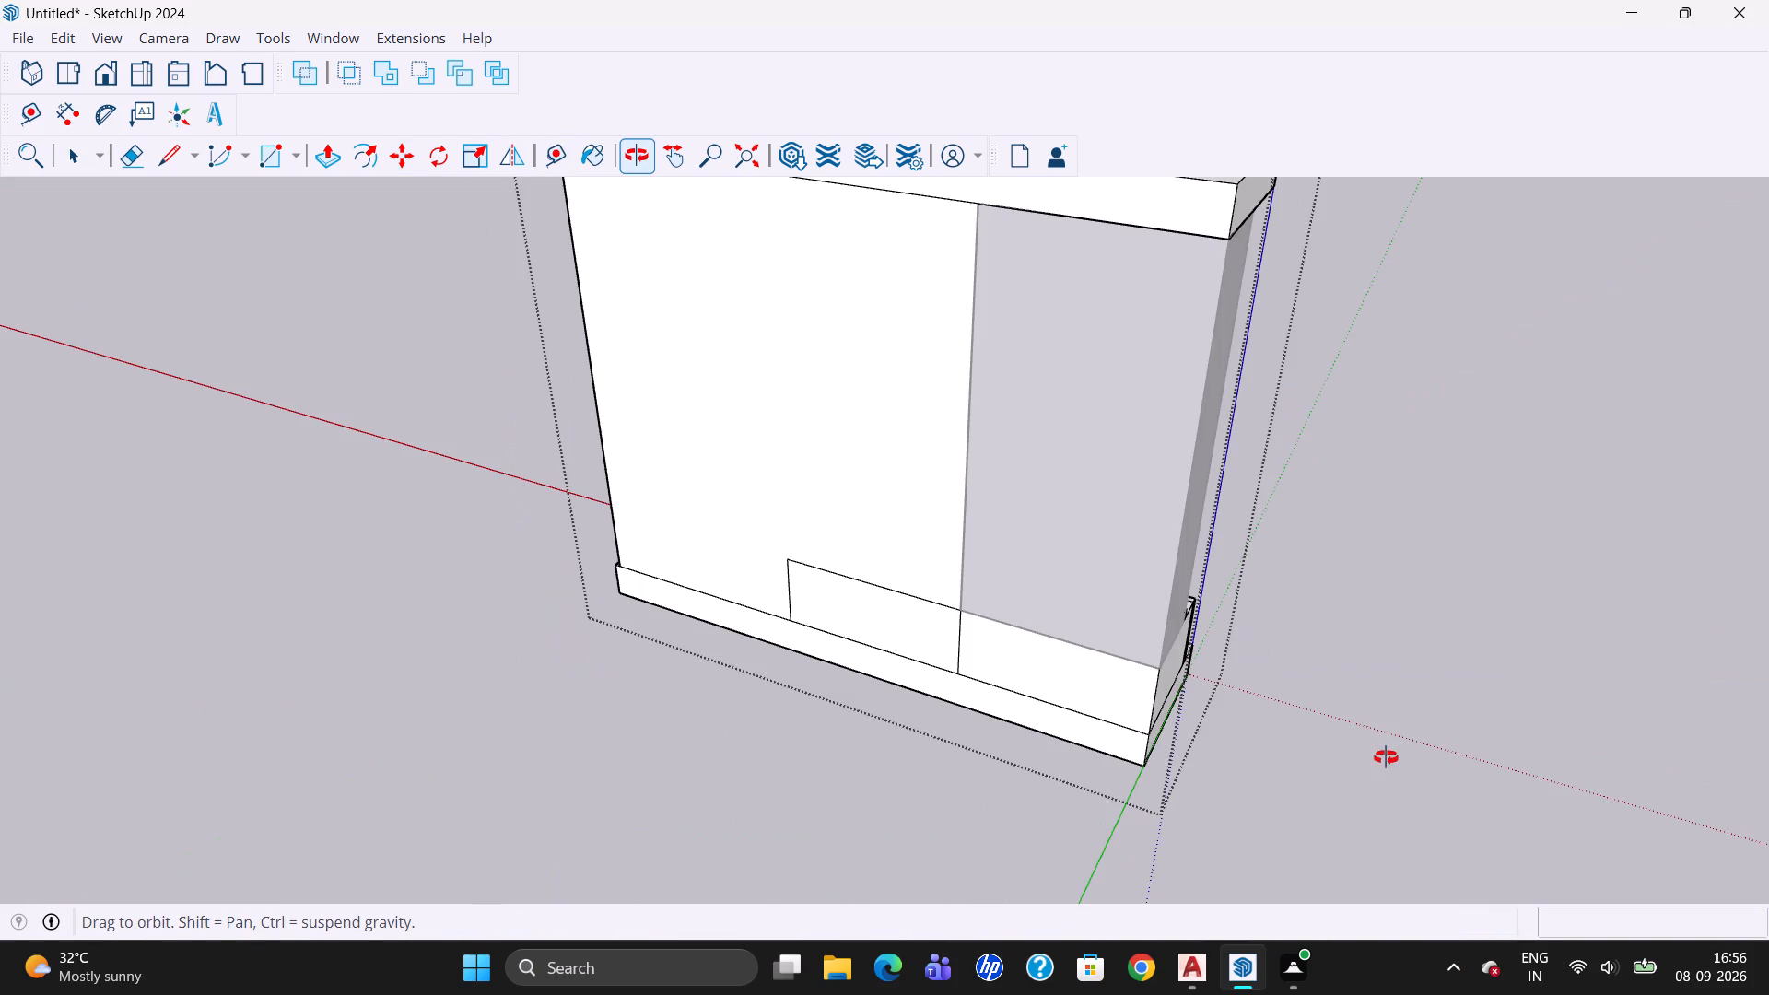
pyautogui.moveTo(1388, 759); pyautogui.dragTo(568, 718)
pyautogui.moveTo(1089, 884); pyautogui.dragTo(734, 766)
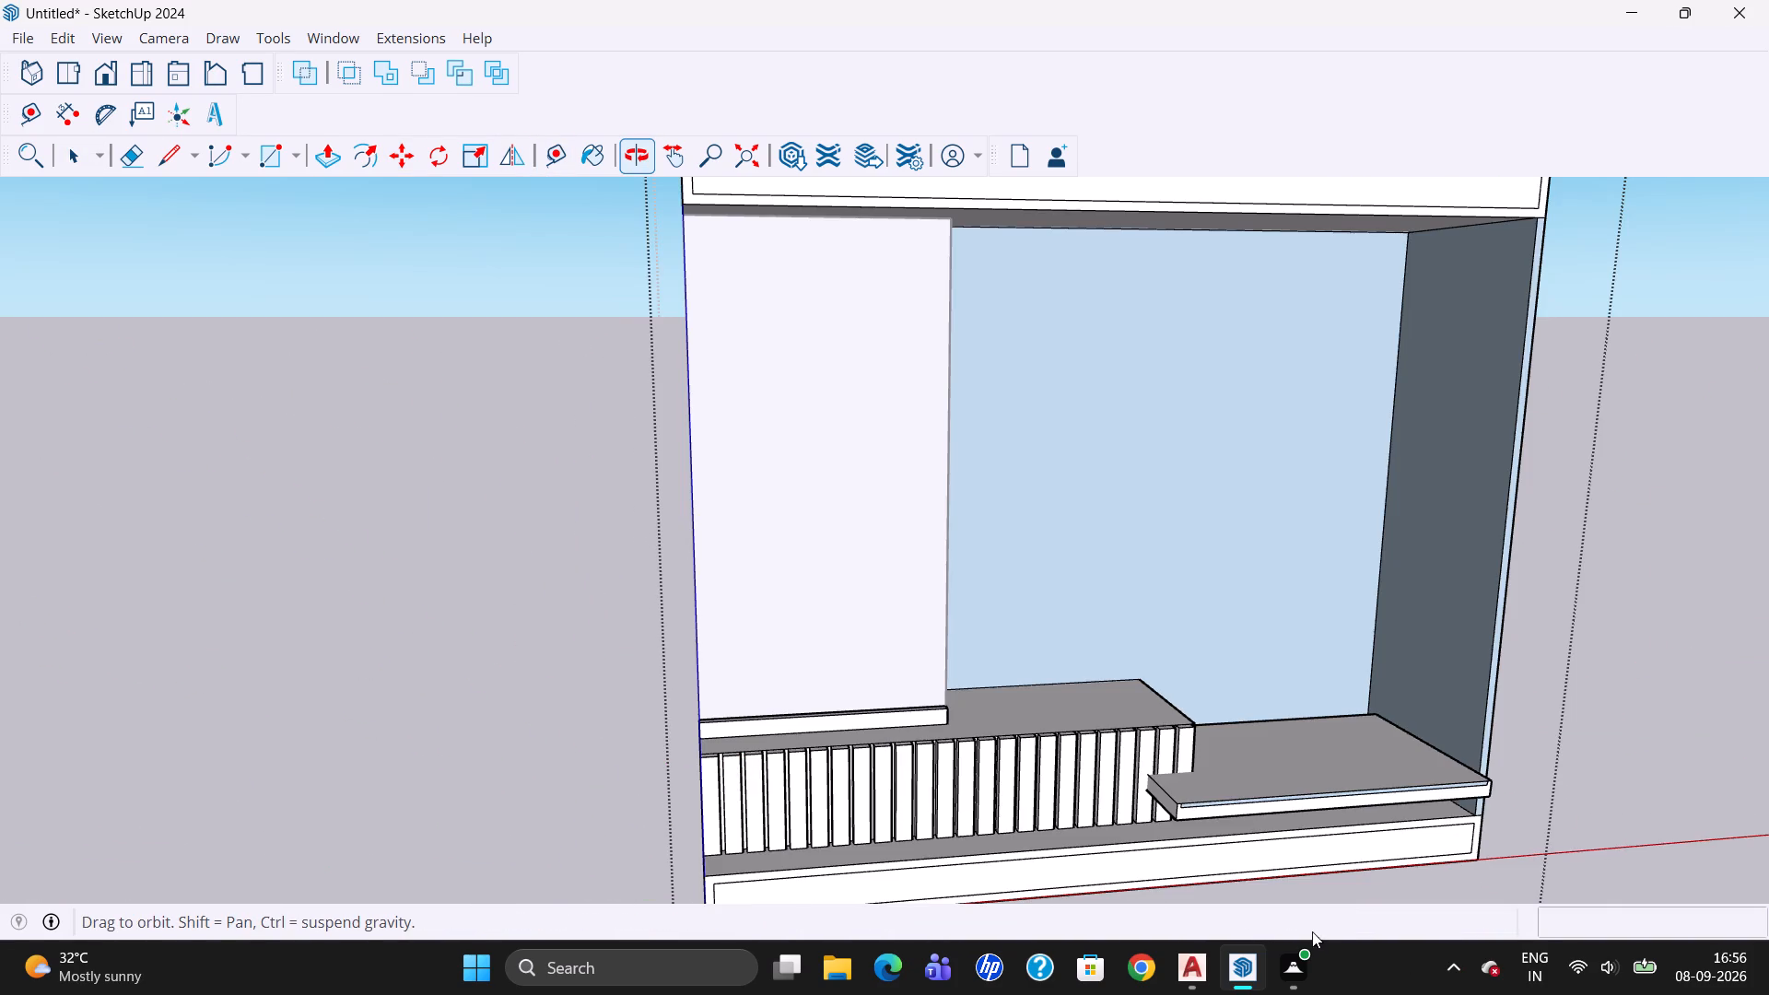
pyautogui.moveTo(1219, 875); pyautogui.dragTo(1049, 739)
pyautogui.press('Escape')
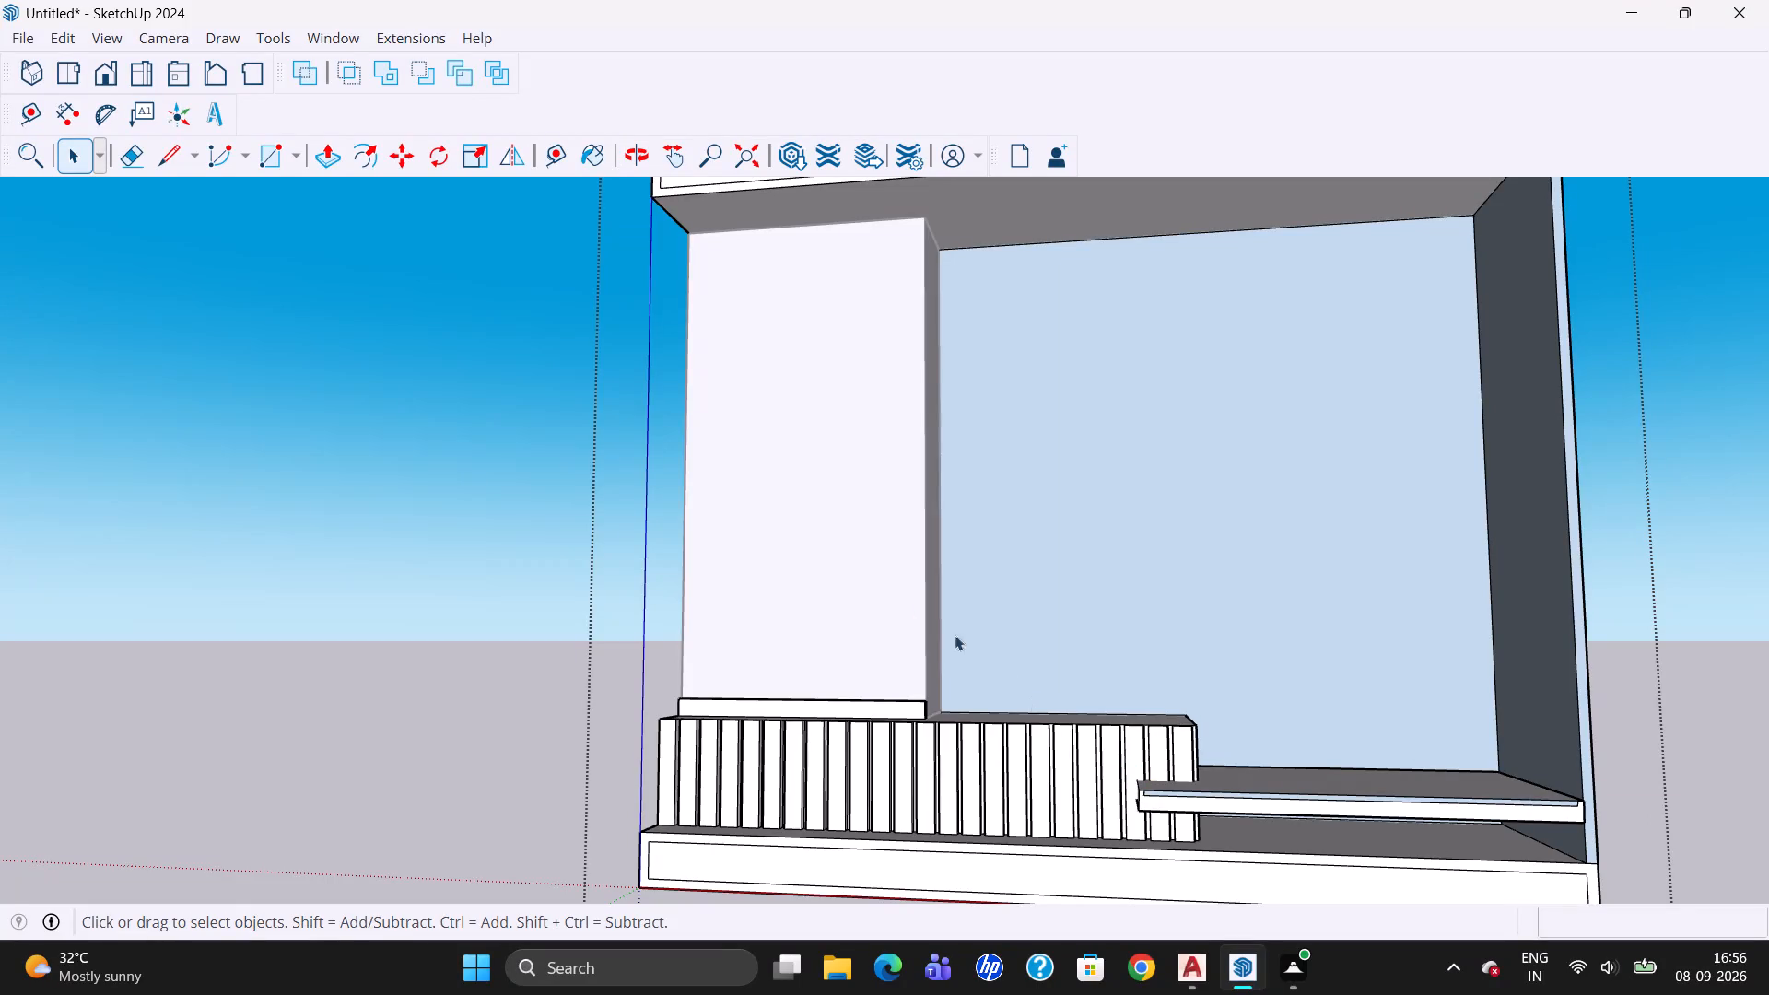
pyautogui.click(71, 163)
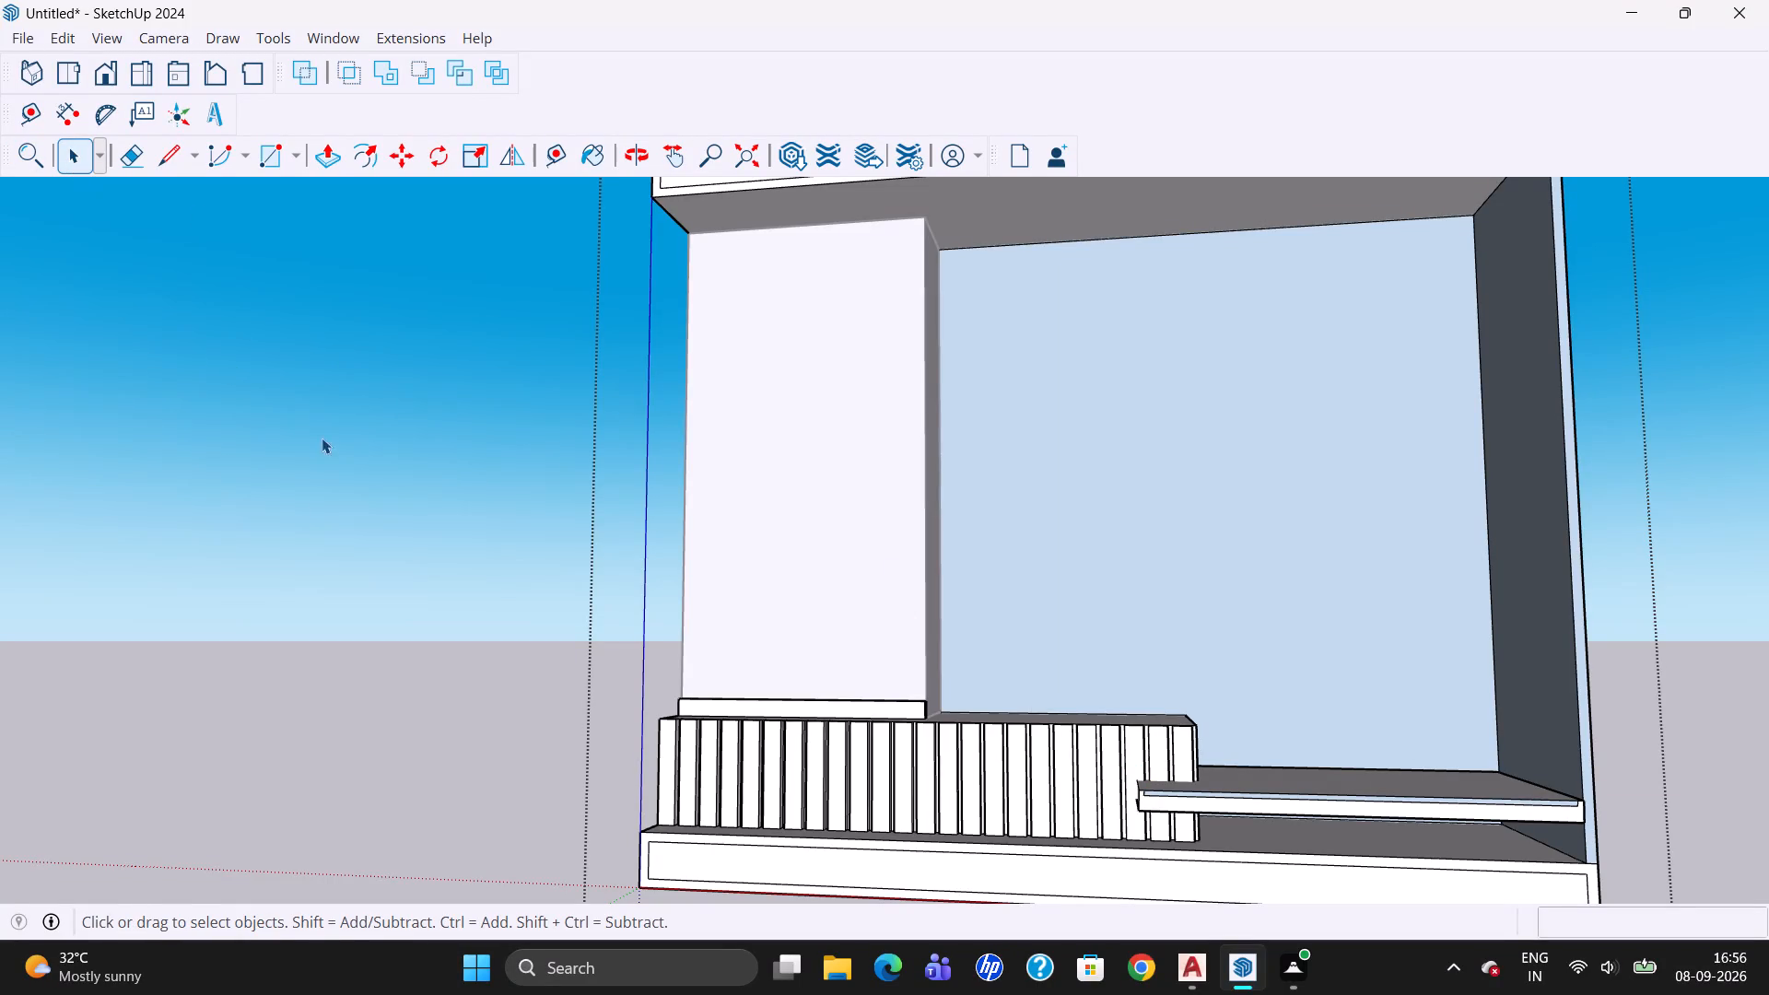
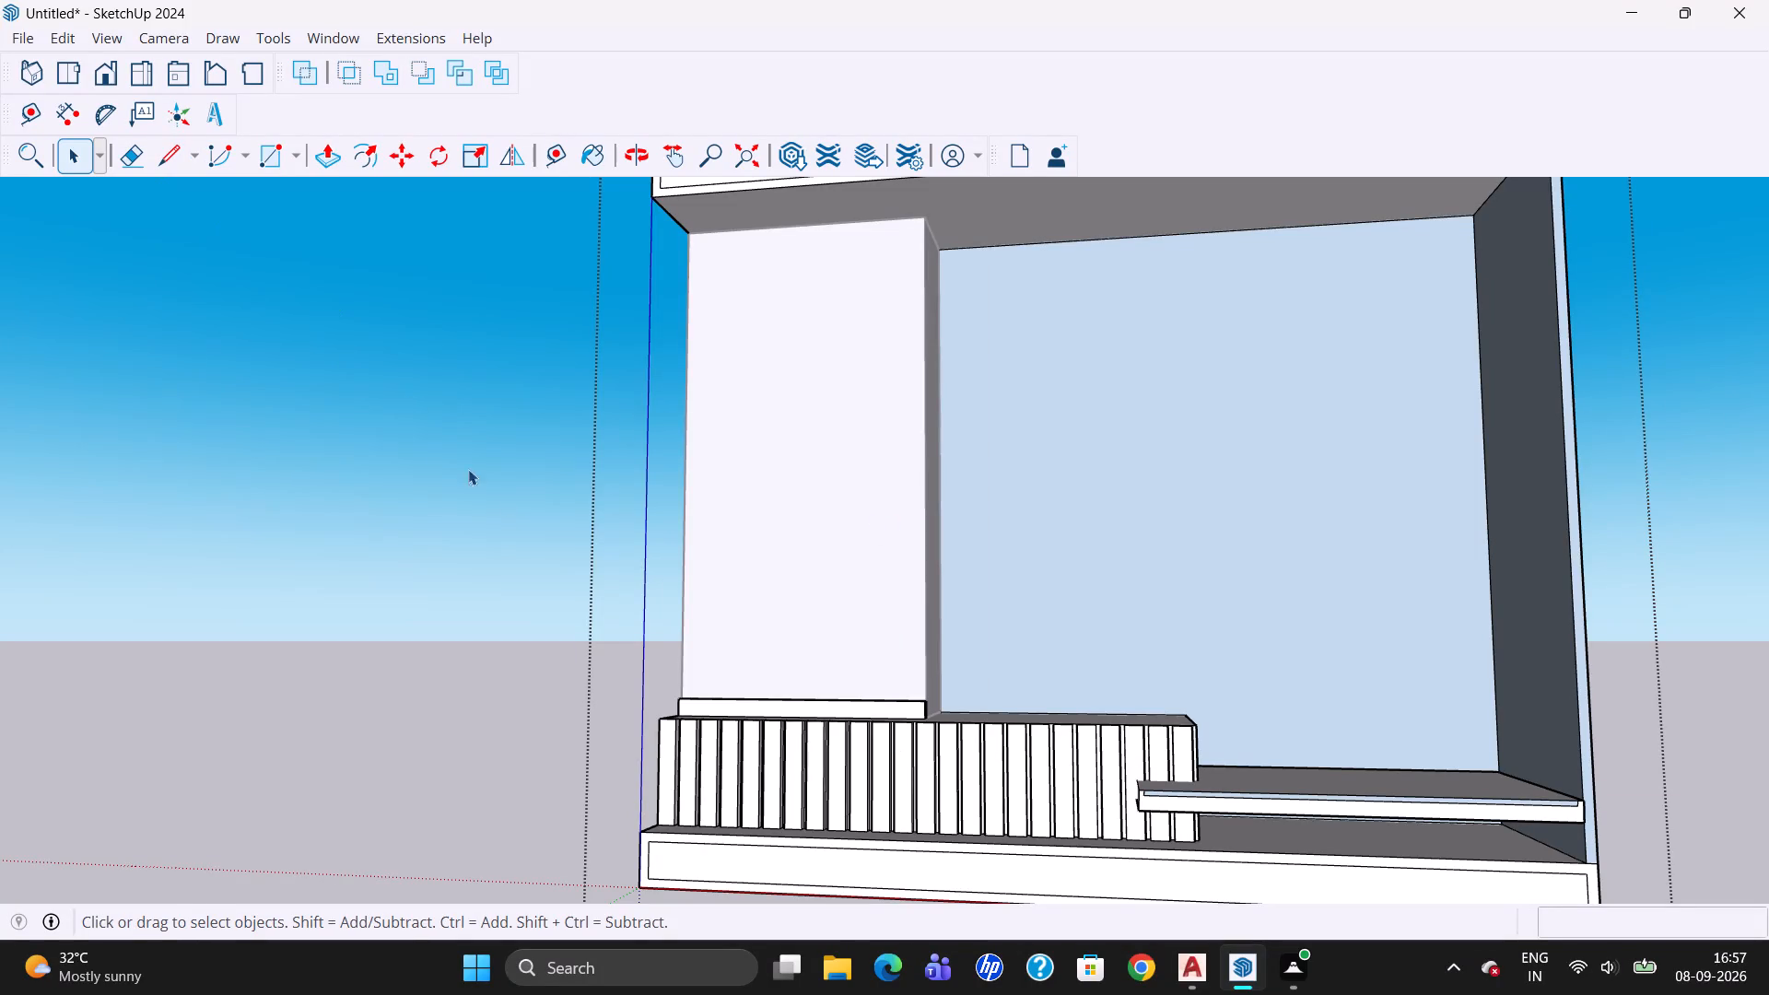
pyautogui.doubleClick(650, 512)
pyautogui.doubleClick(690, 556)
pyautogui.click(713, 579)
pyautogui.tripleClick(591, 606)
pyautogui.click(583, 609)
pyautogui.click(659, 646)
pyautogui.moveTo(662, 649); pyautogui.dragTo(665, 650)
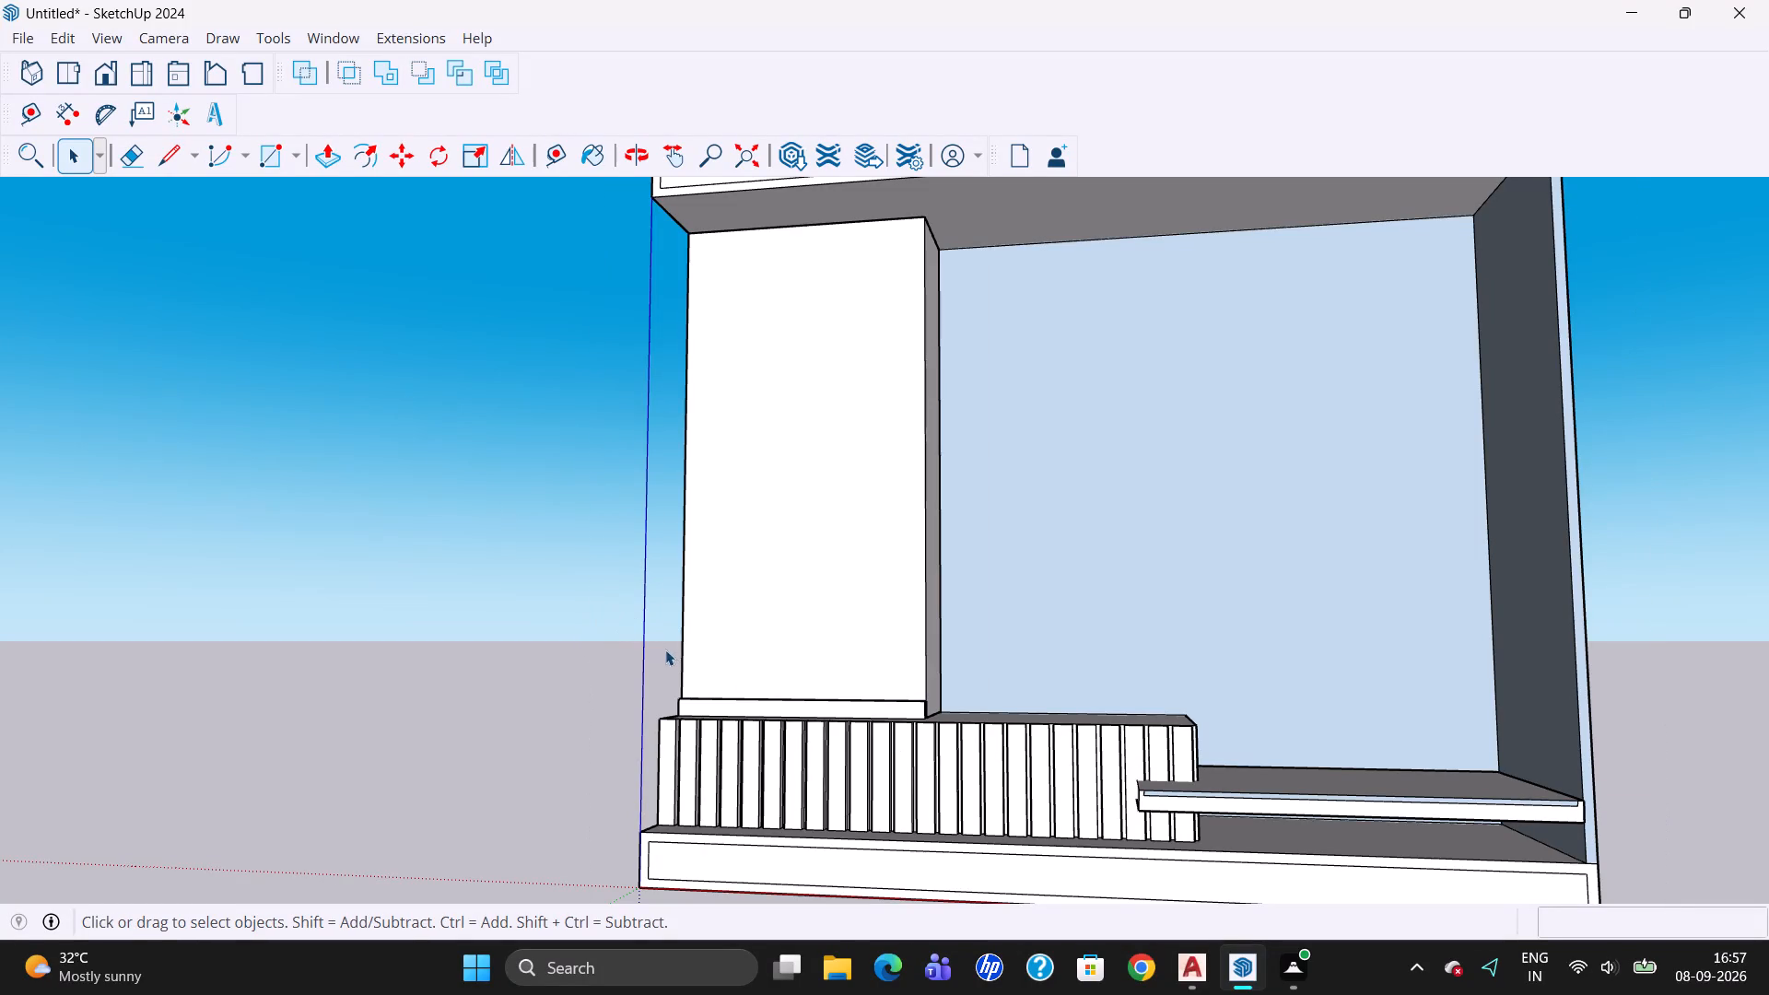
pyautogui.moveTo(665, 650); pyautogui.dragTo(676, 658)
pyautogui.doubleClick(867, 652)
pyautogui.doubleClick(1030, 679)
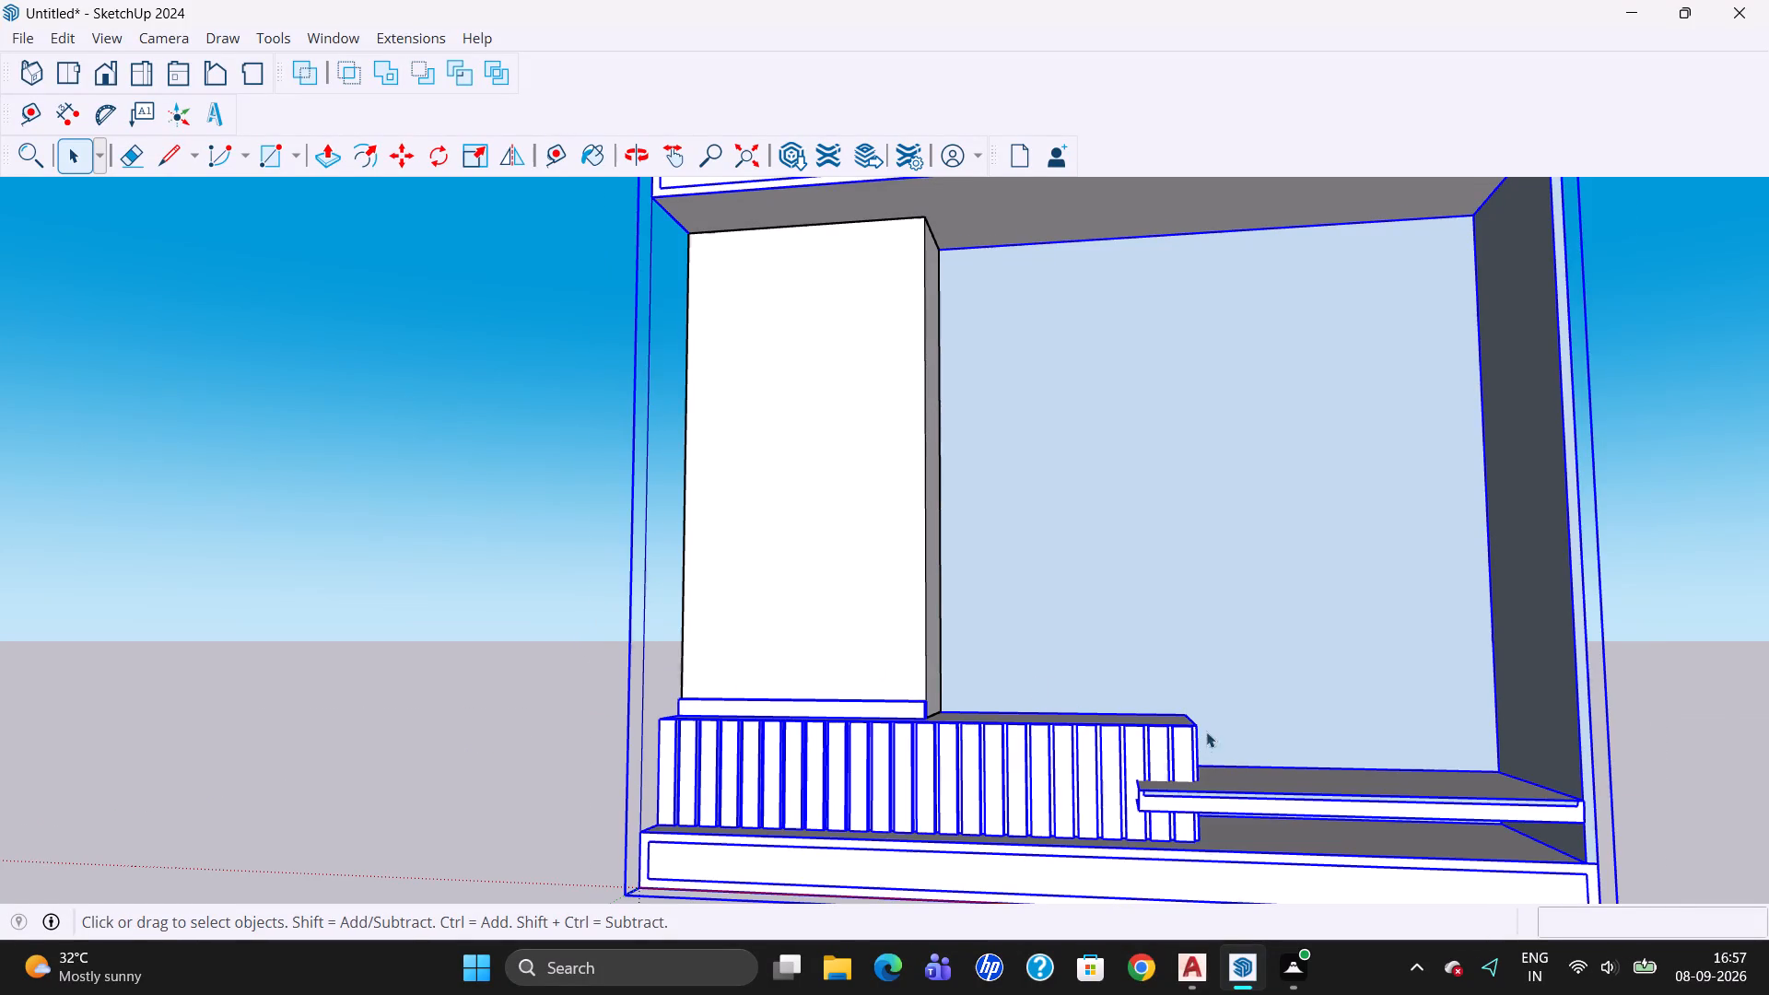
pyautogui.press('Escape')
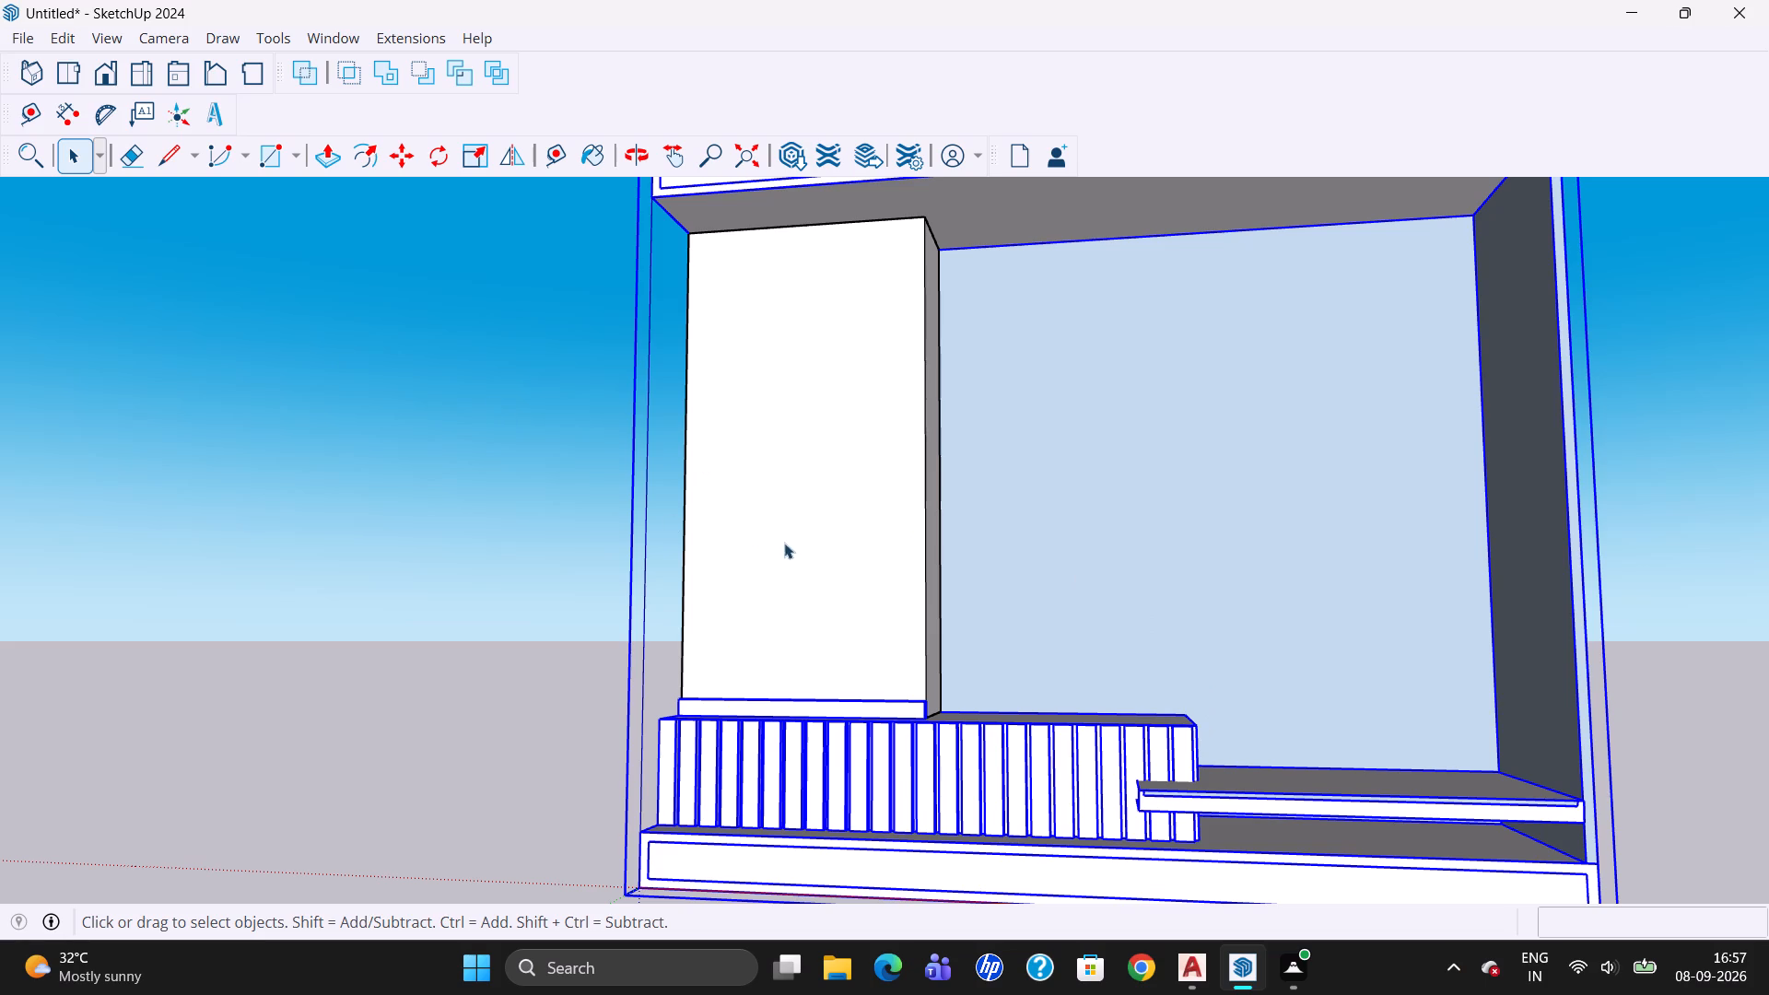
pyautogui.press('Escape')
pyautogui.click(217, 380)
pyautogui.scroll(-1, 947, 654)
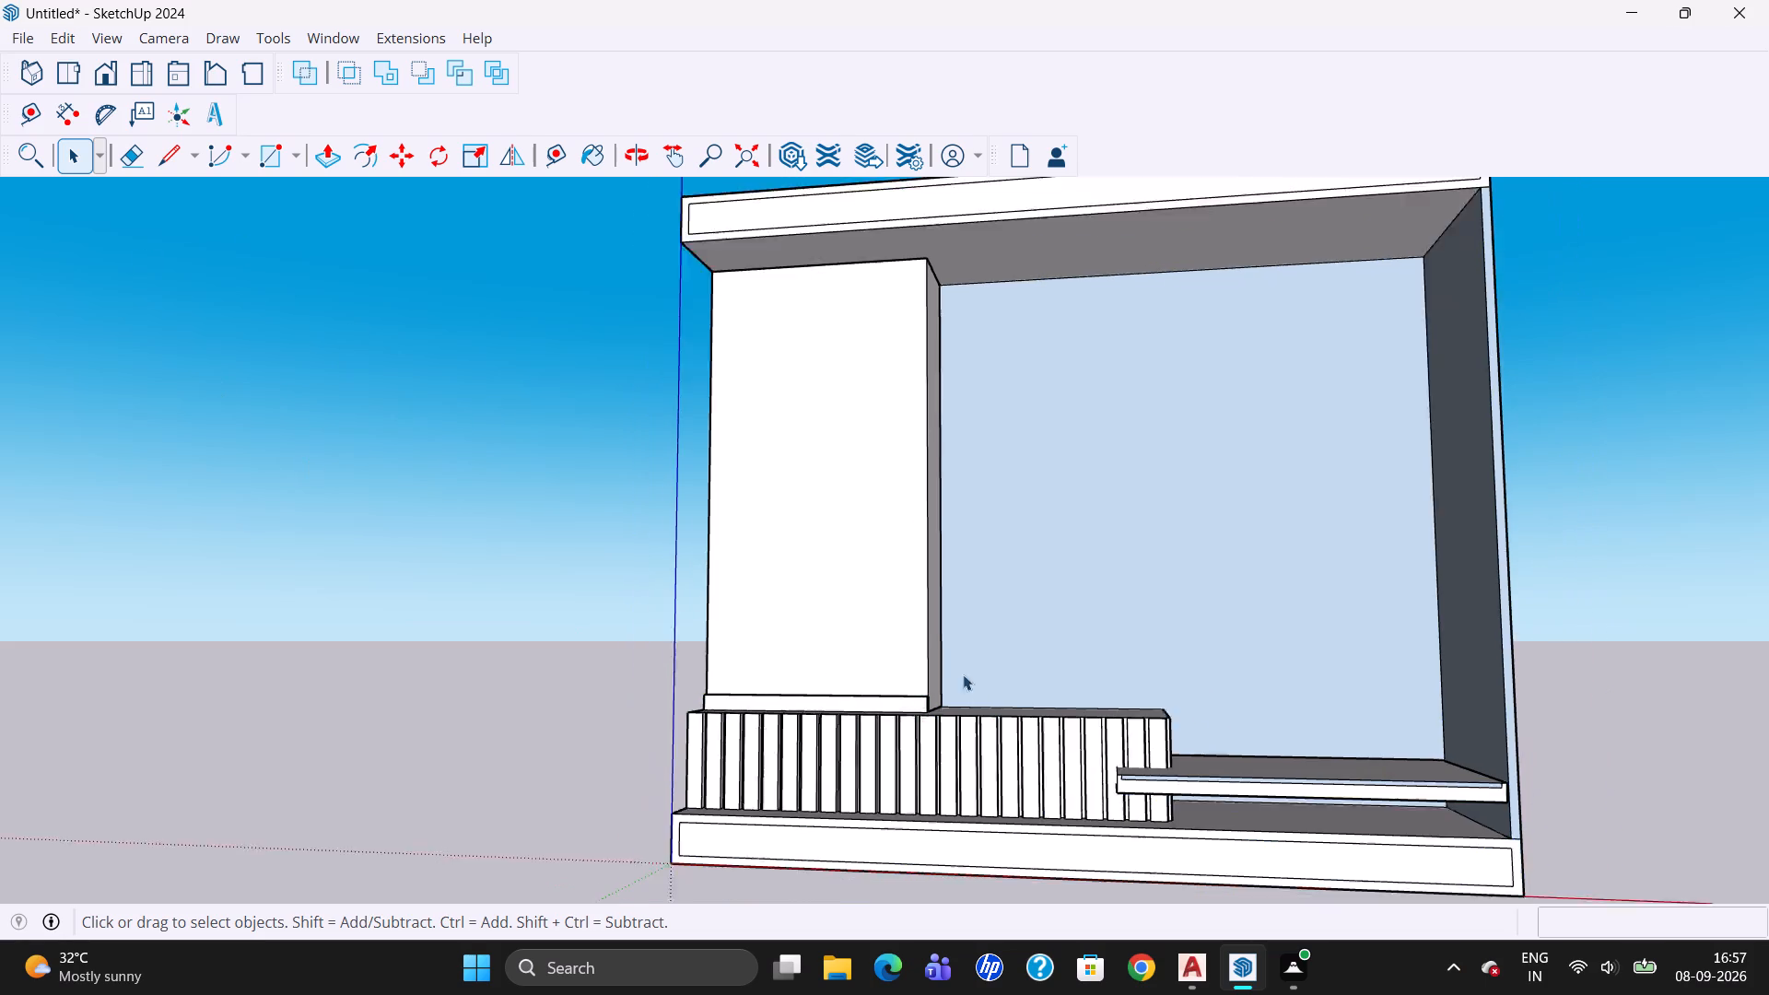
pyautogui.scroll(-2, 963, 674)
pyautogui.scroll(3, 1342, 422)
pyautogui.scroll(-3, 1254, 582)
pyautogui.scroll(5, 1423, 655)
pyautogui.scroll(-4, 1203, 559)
# Inside the cabinet group, push/pull the inner back panel face 2" forward toward the cabinet's front.
pyautogui.click(651, 147)
pyautogui.moveTo(1228, 623); pyautogui.dragTo(1391, 658)
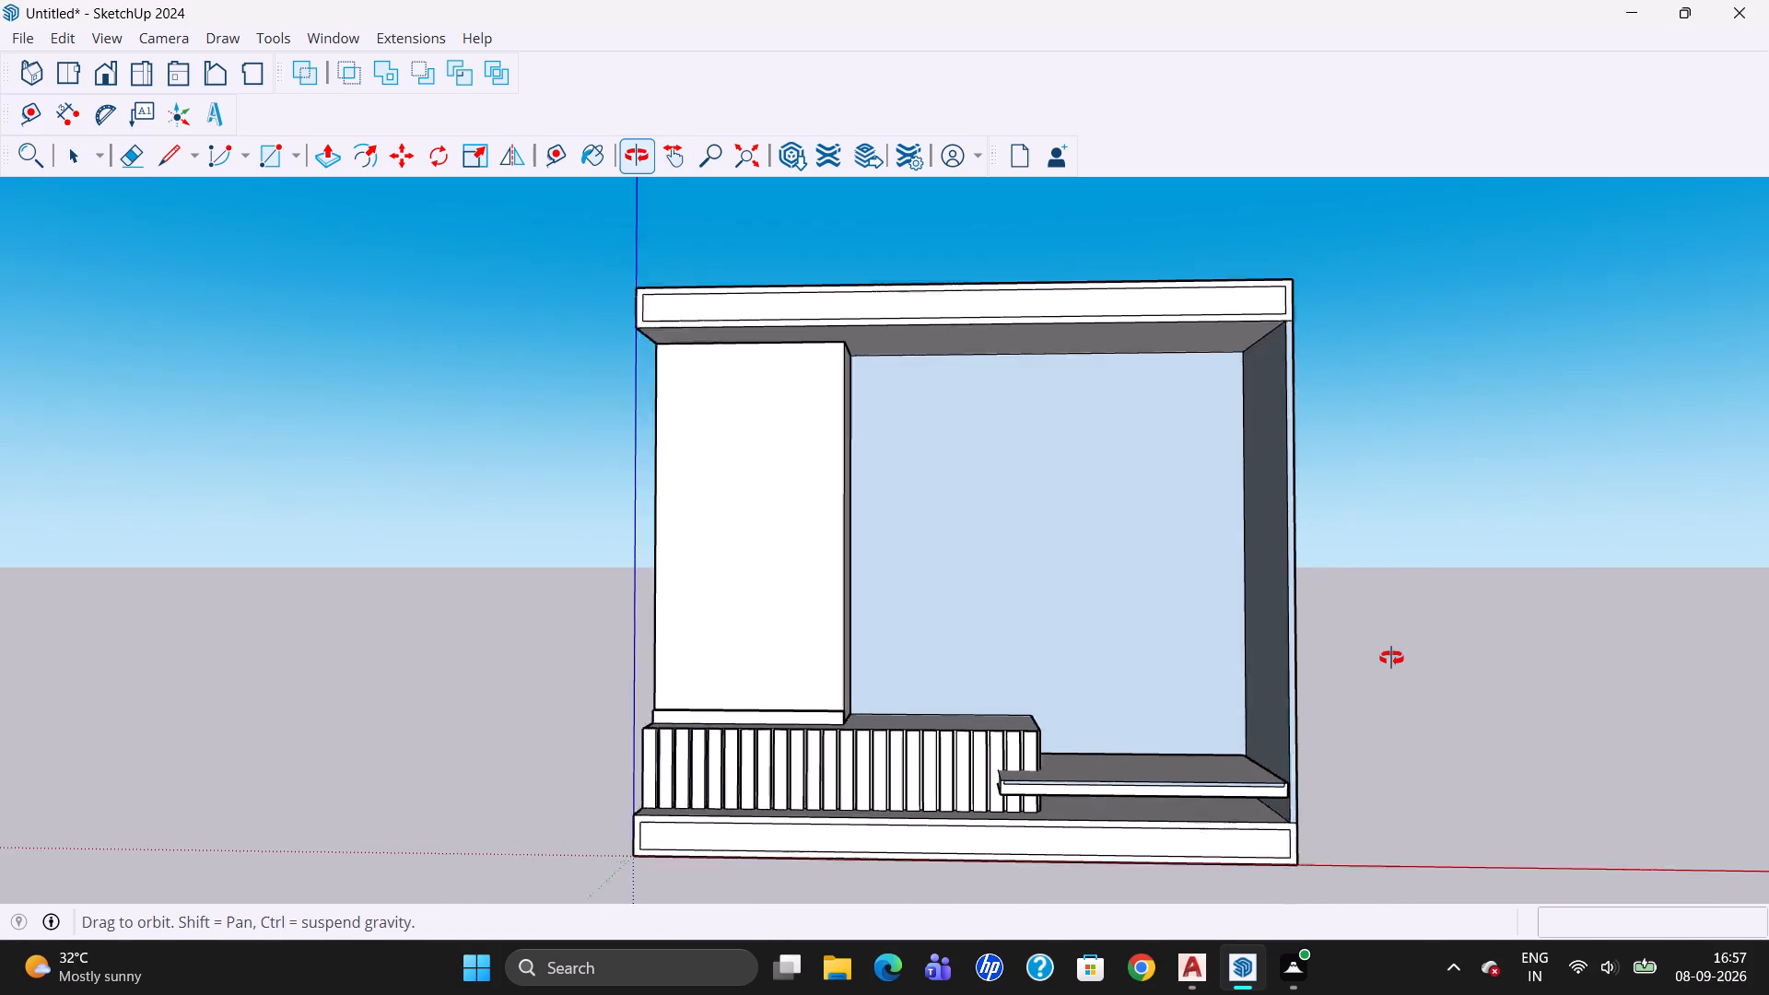
pyautogui.moveTo(1391, 658); pyautogui.dragTo(1392, 658)
pyautogui.press('Escape')
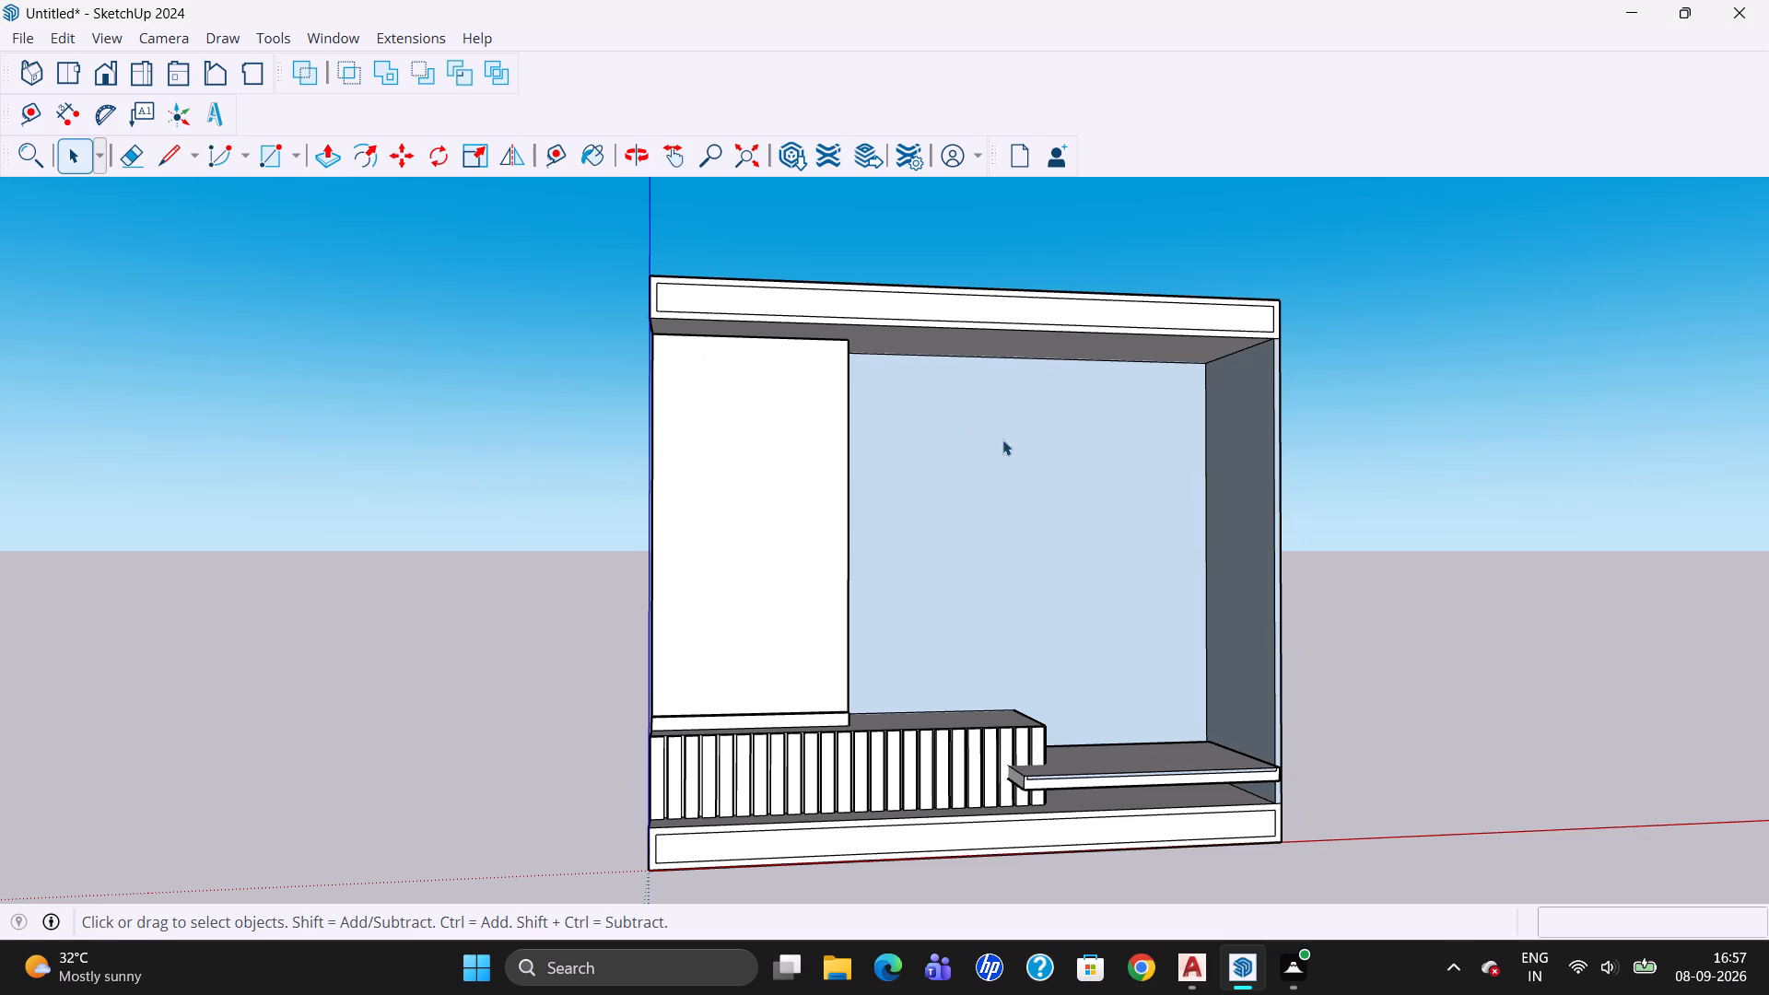
pyautogui.doubleClick(978, 435)
pyautogui.doubleClick(978, 435)
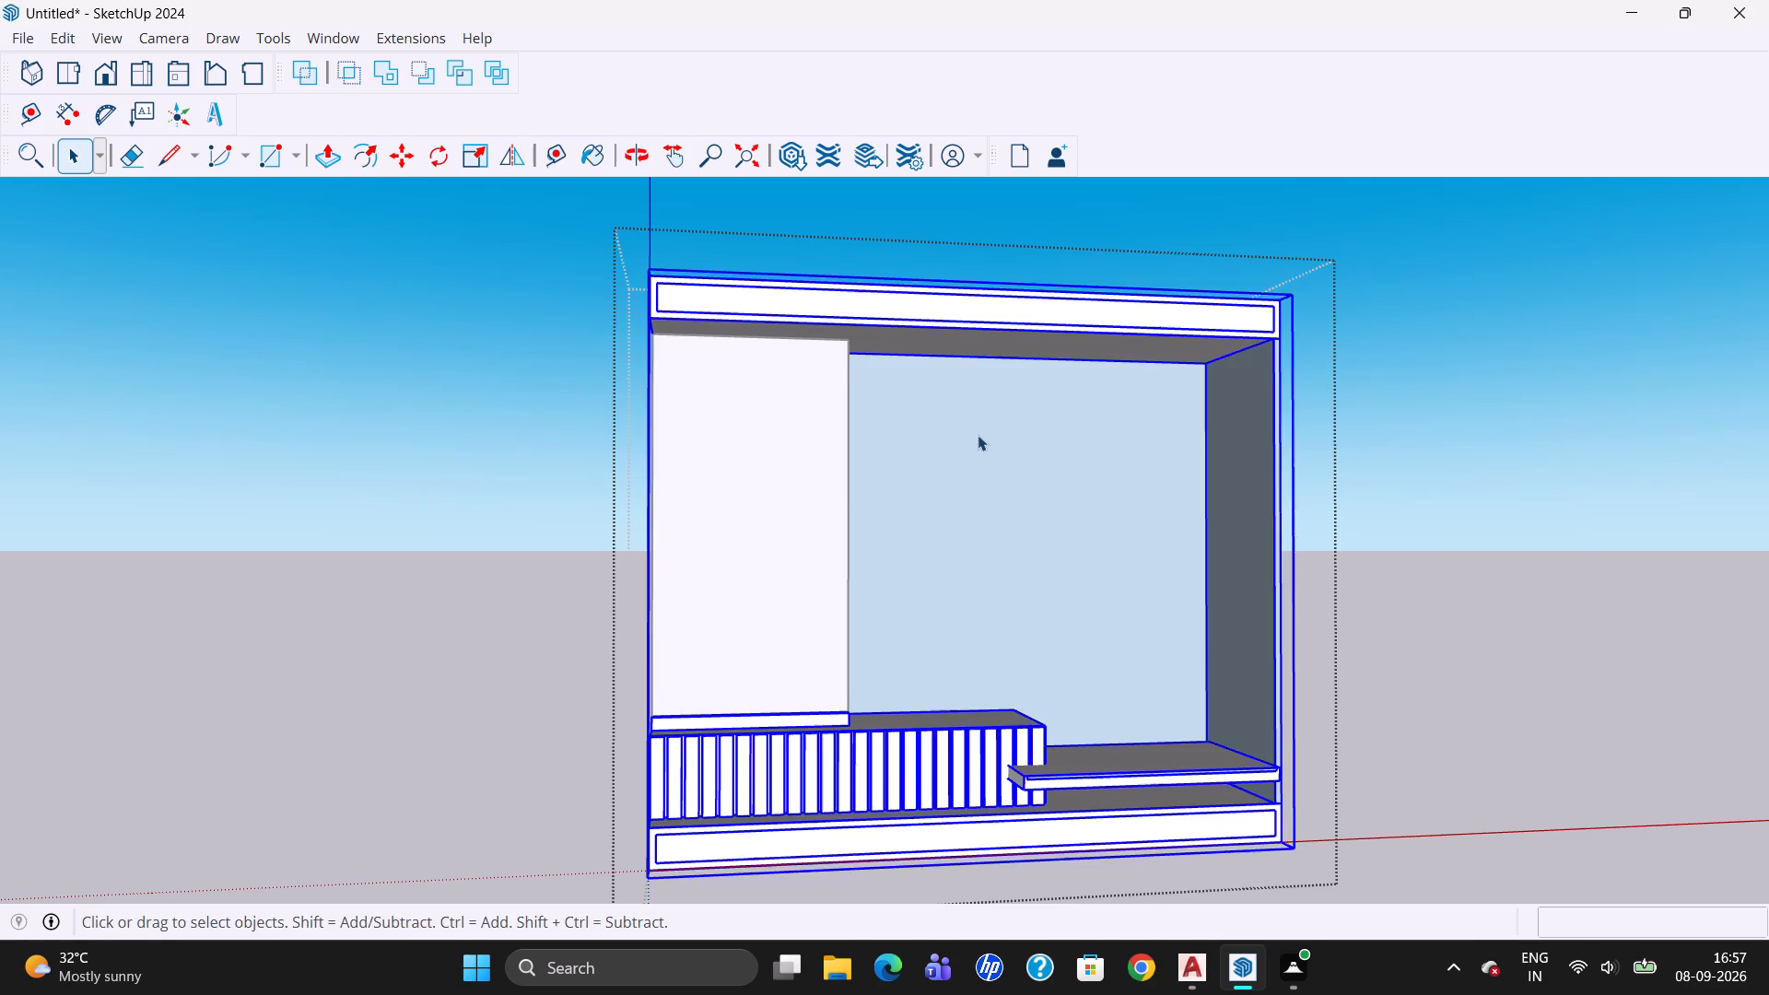
pyautogui.scroll(6, 1034, 379)
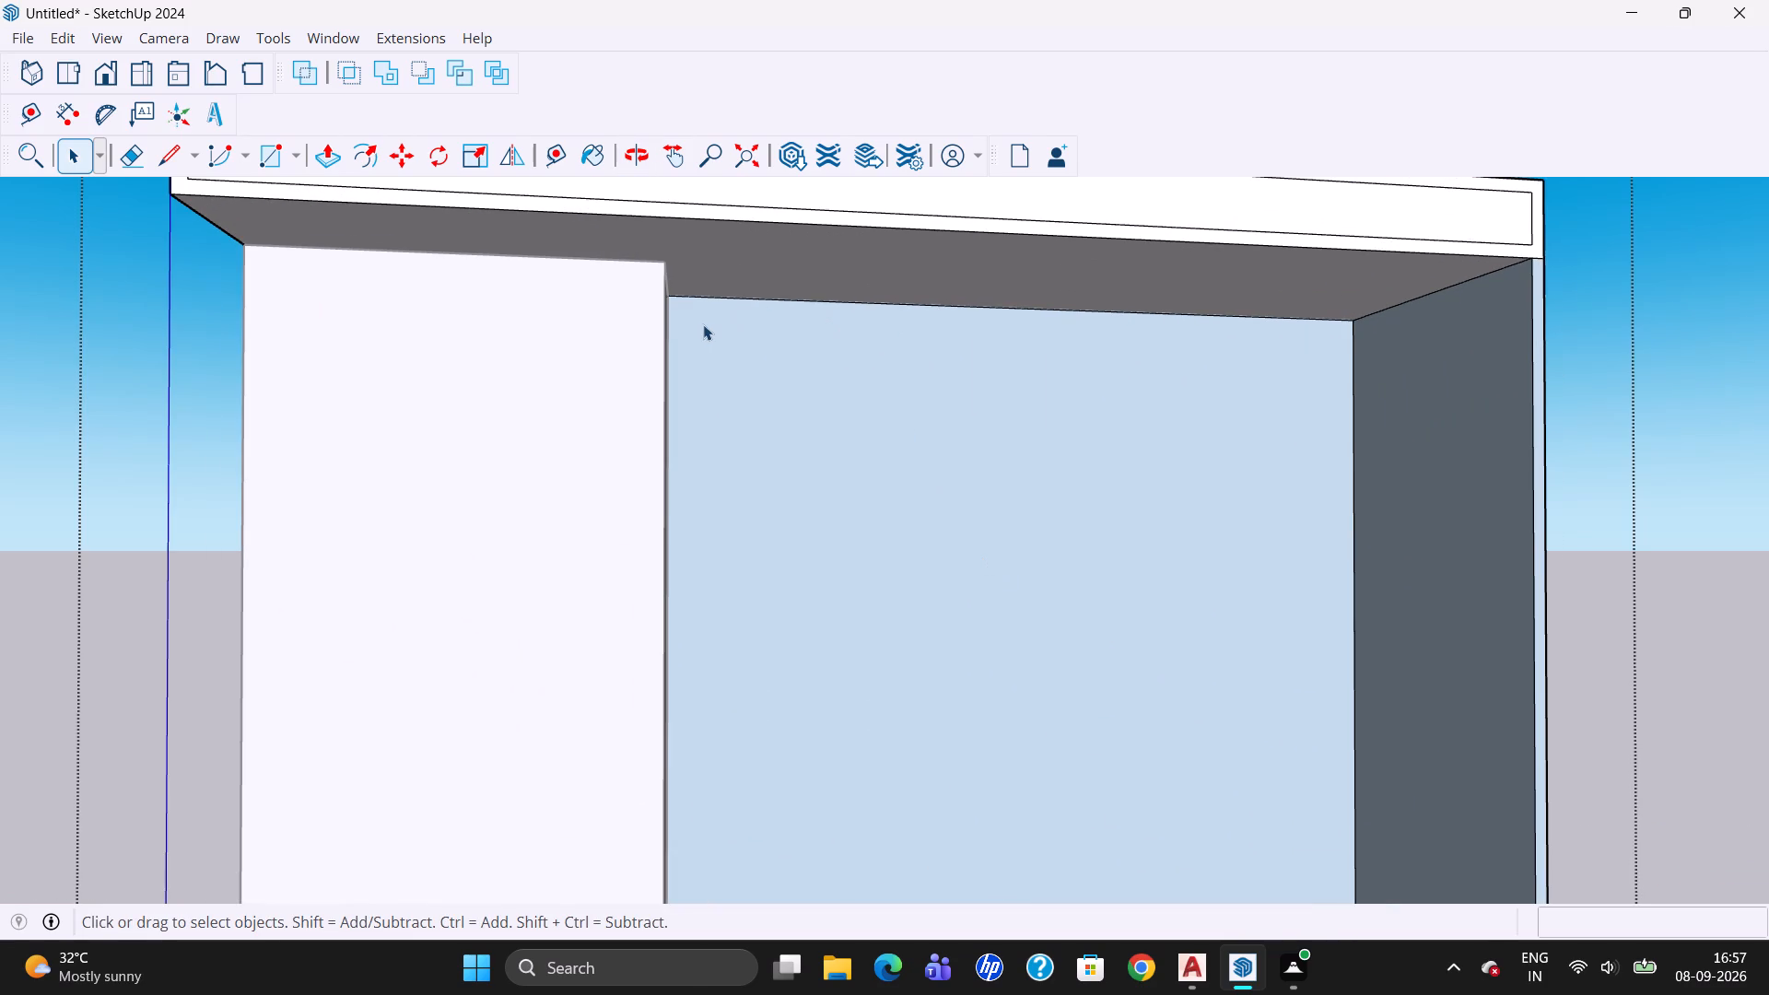
pyautogui.click(696, 325)
pyautogui.click(696, 325)
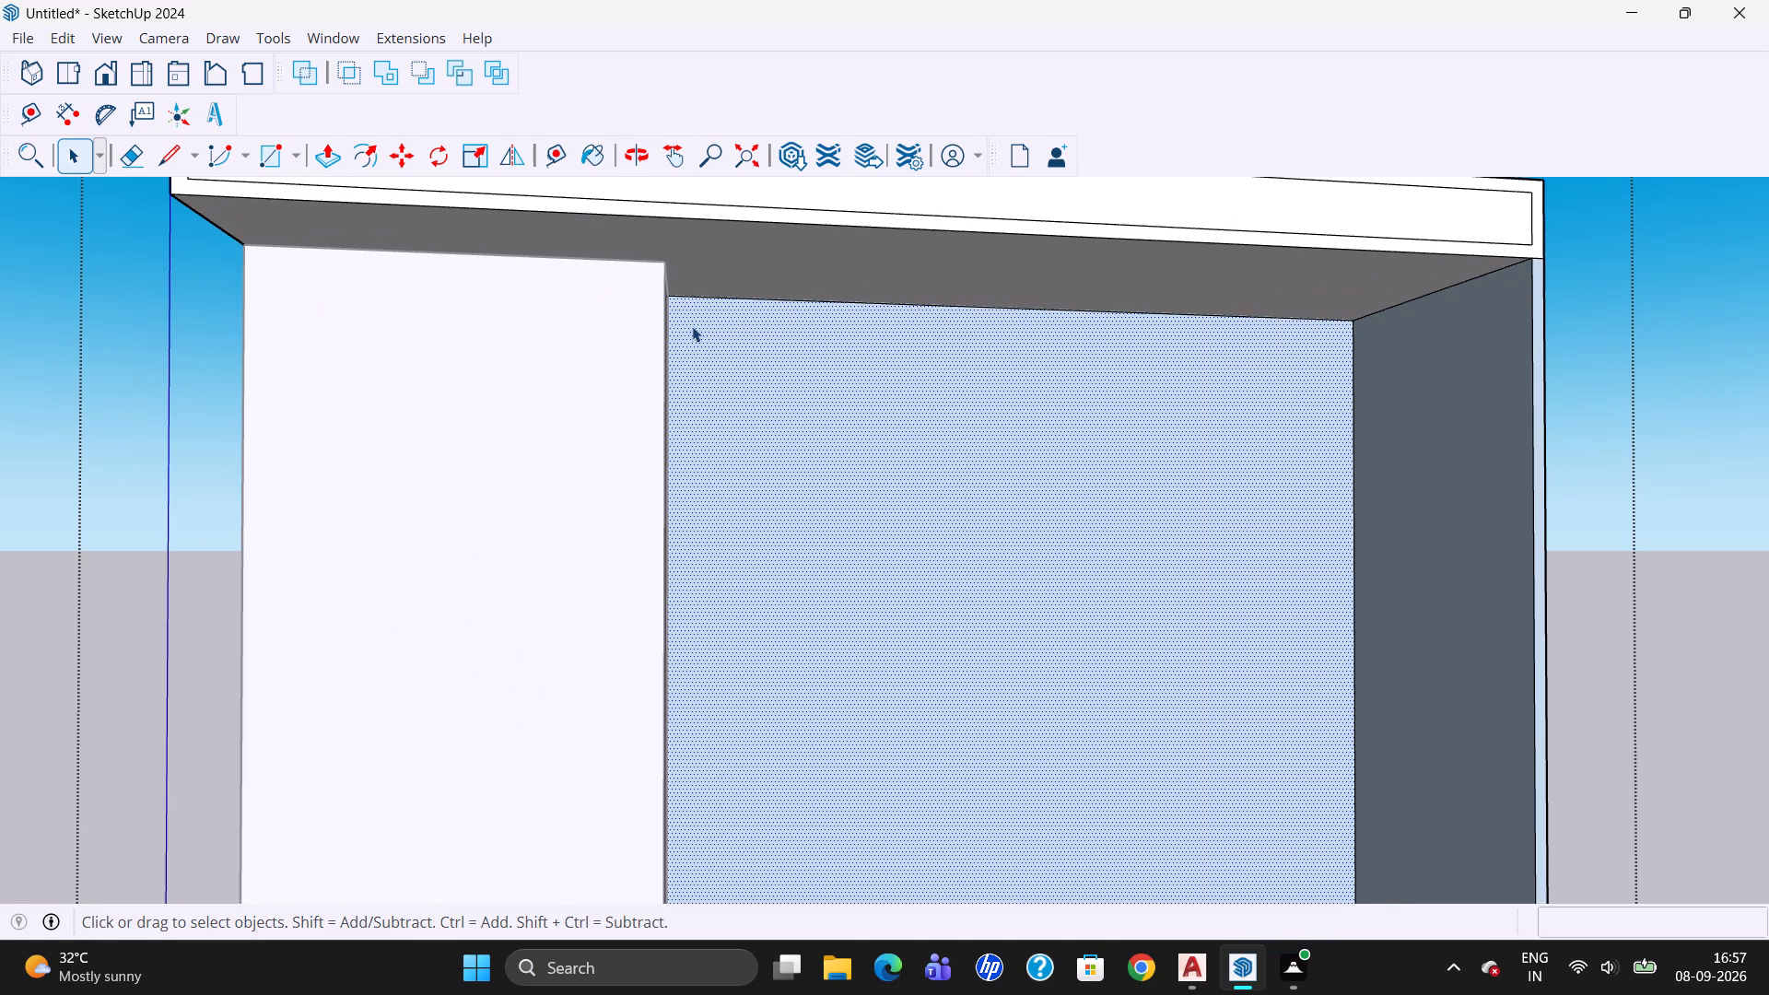
pyautogui.click(334, 160)
pyautogui.click(822, 491)
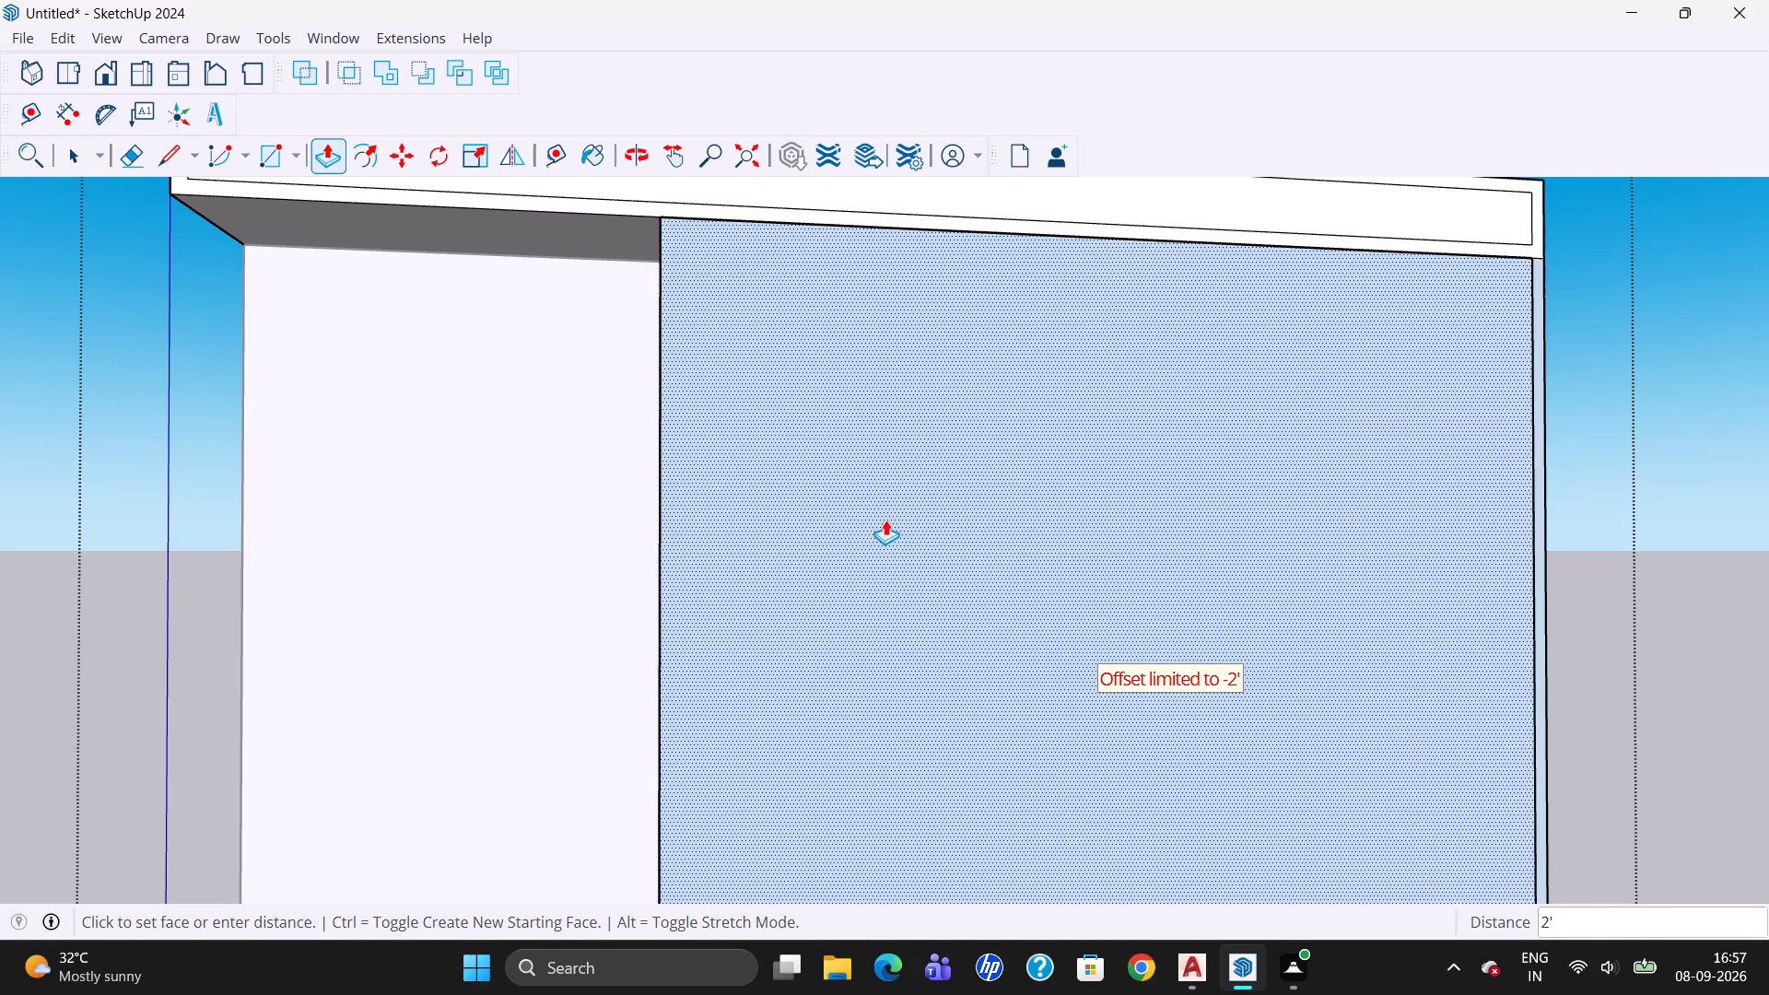
pyautogui.write('2"')
pyautogui.press('Return')
pyautogui.press('Escape')
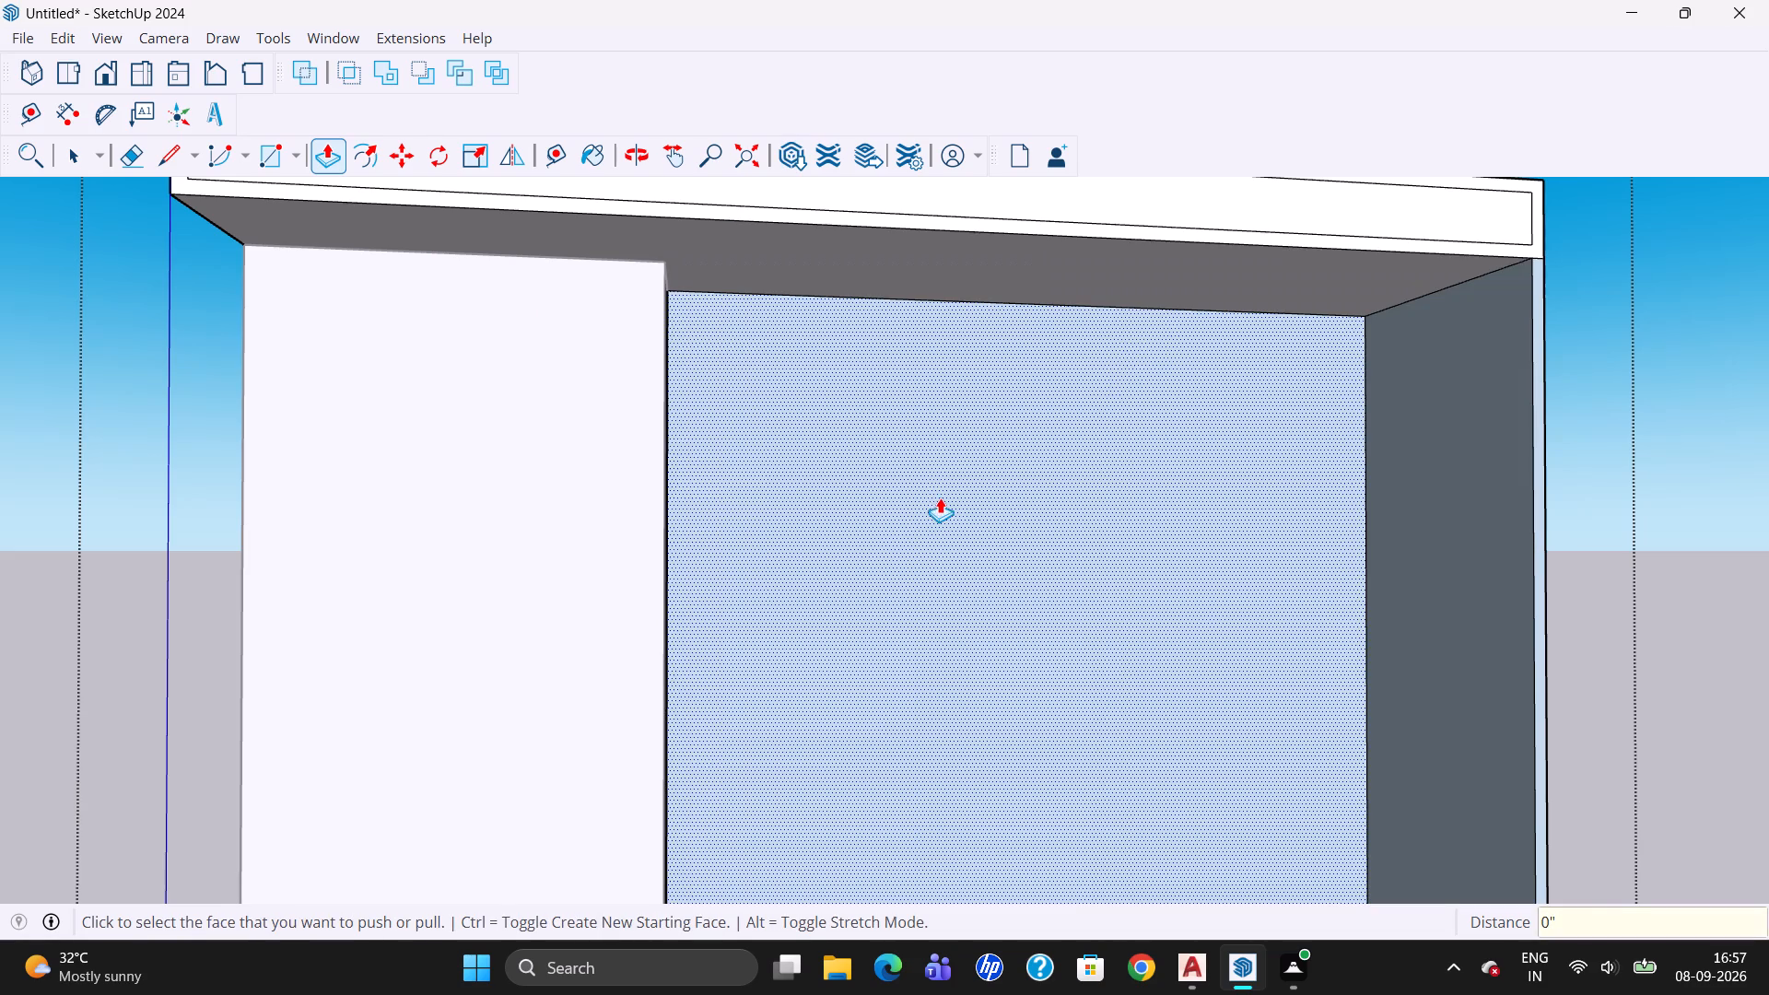
pyautogui.scroll(-5, 1166, 322)
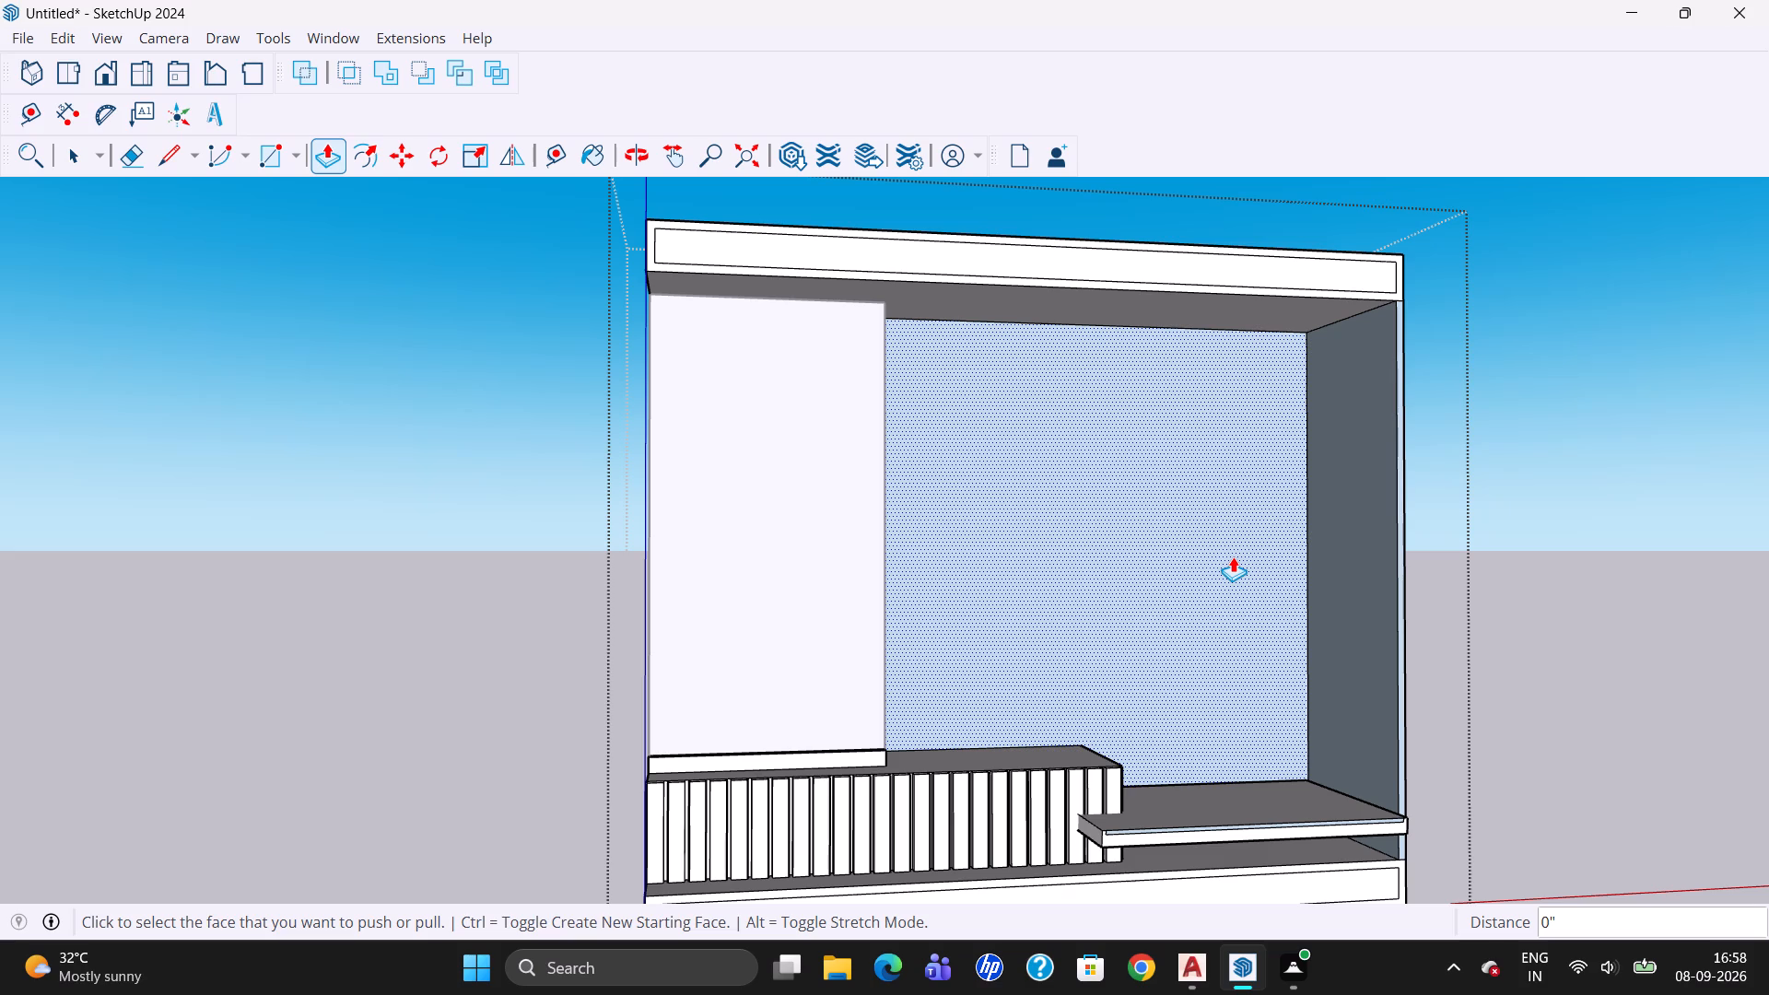
pyautogui.press('Escape')
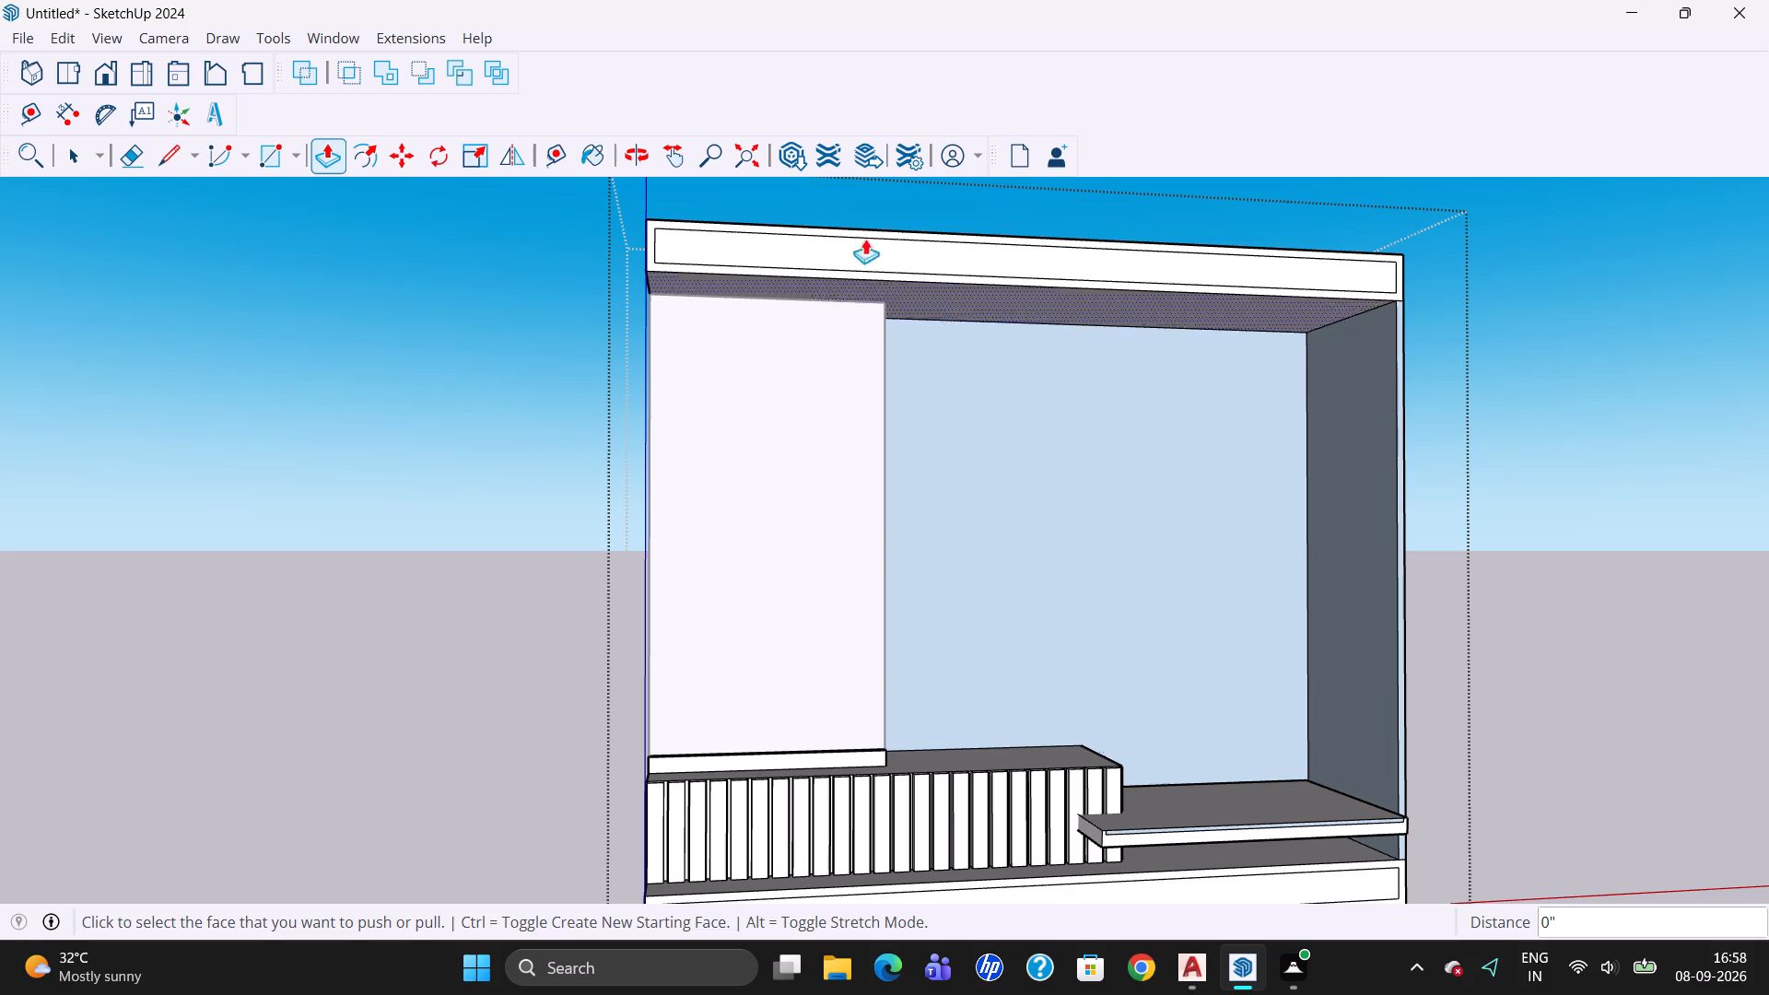
# Place a guide point 2" down the back panel's vertical edge from its upper corner at the end panel.
pyautogui.click(88, 158)
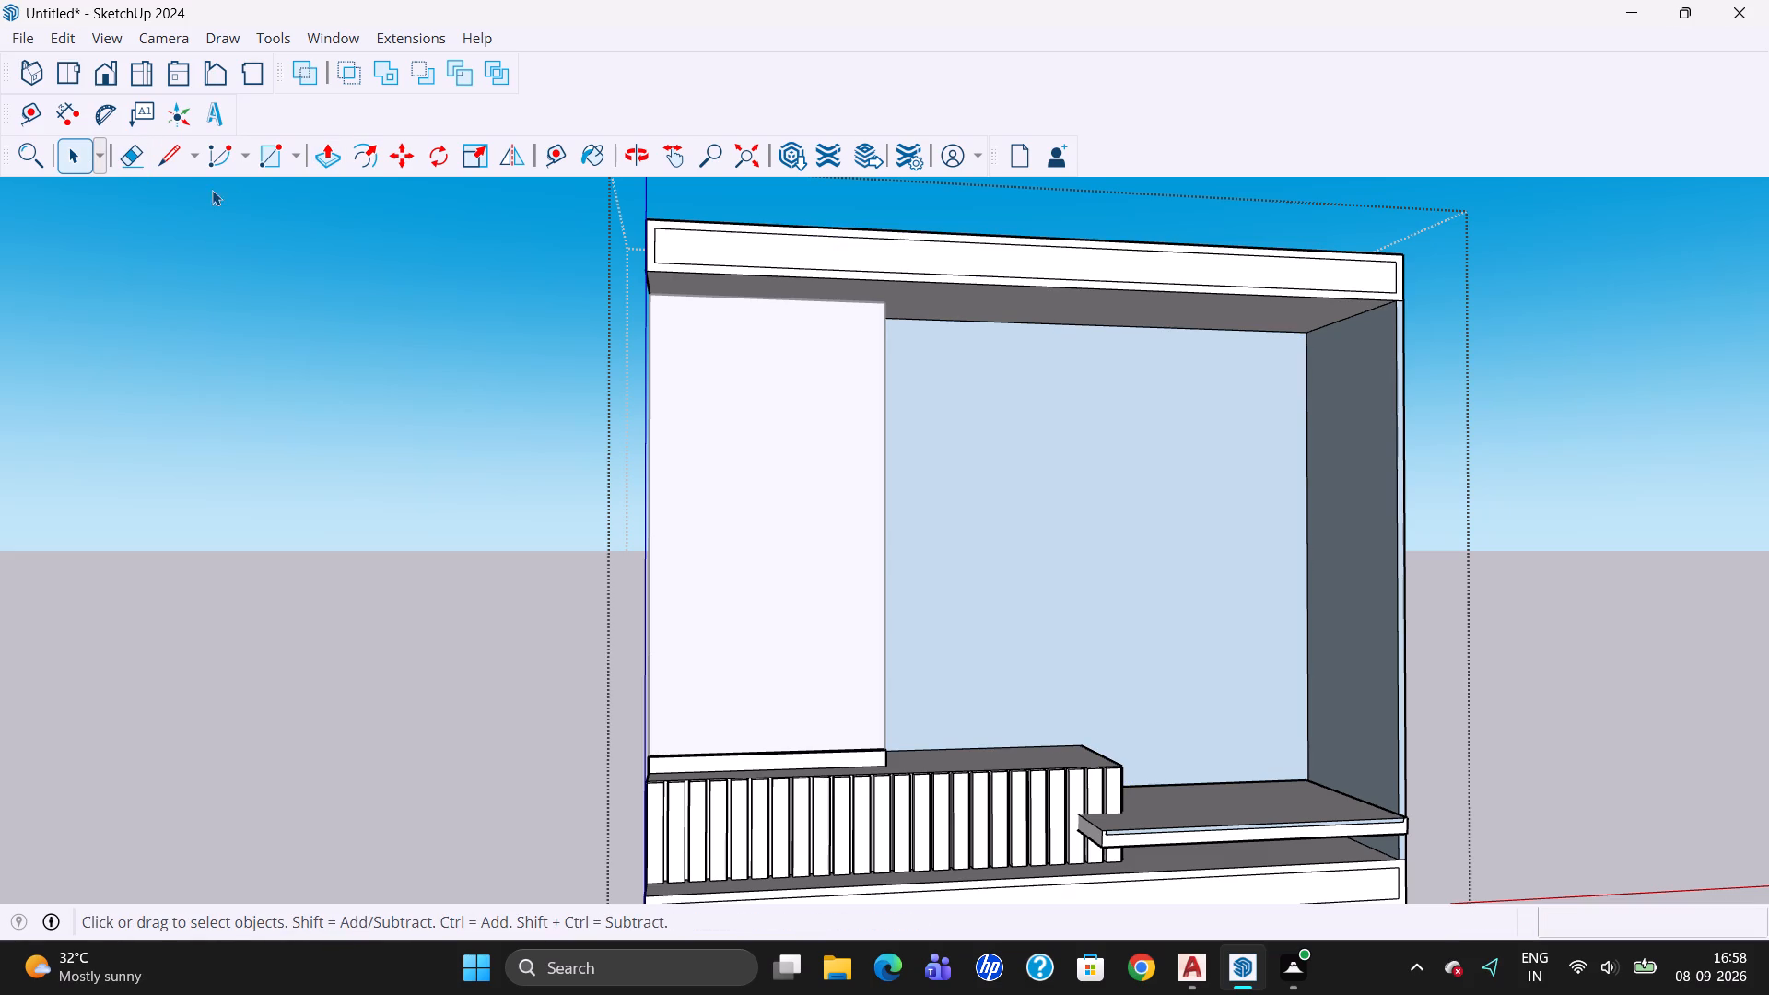
pyautogui.click(546, 158)
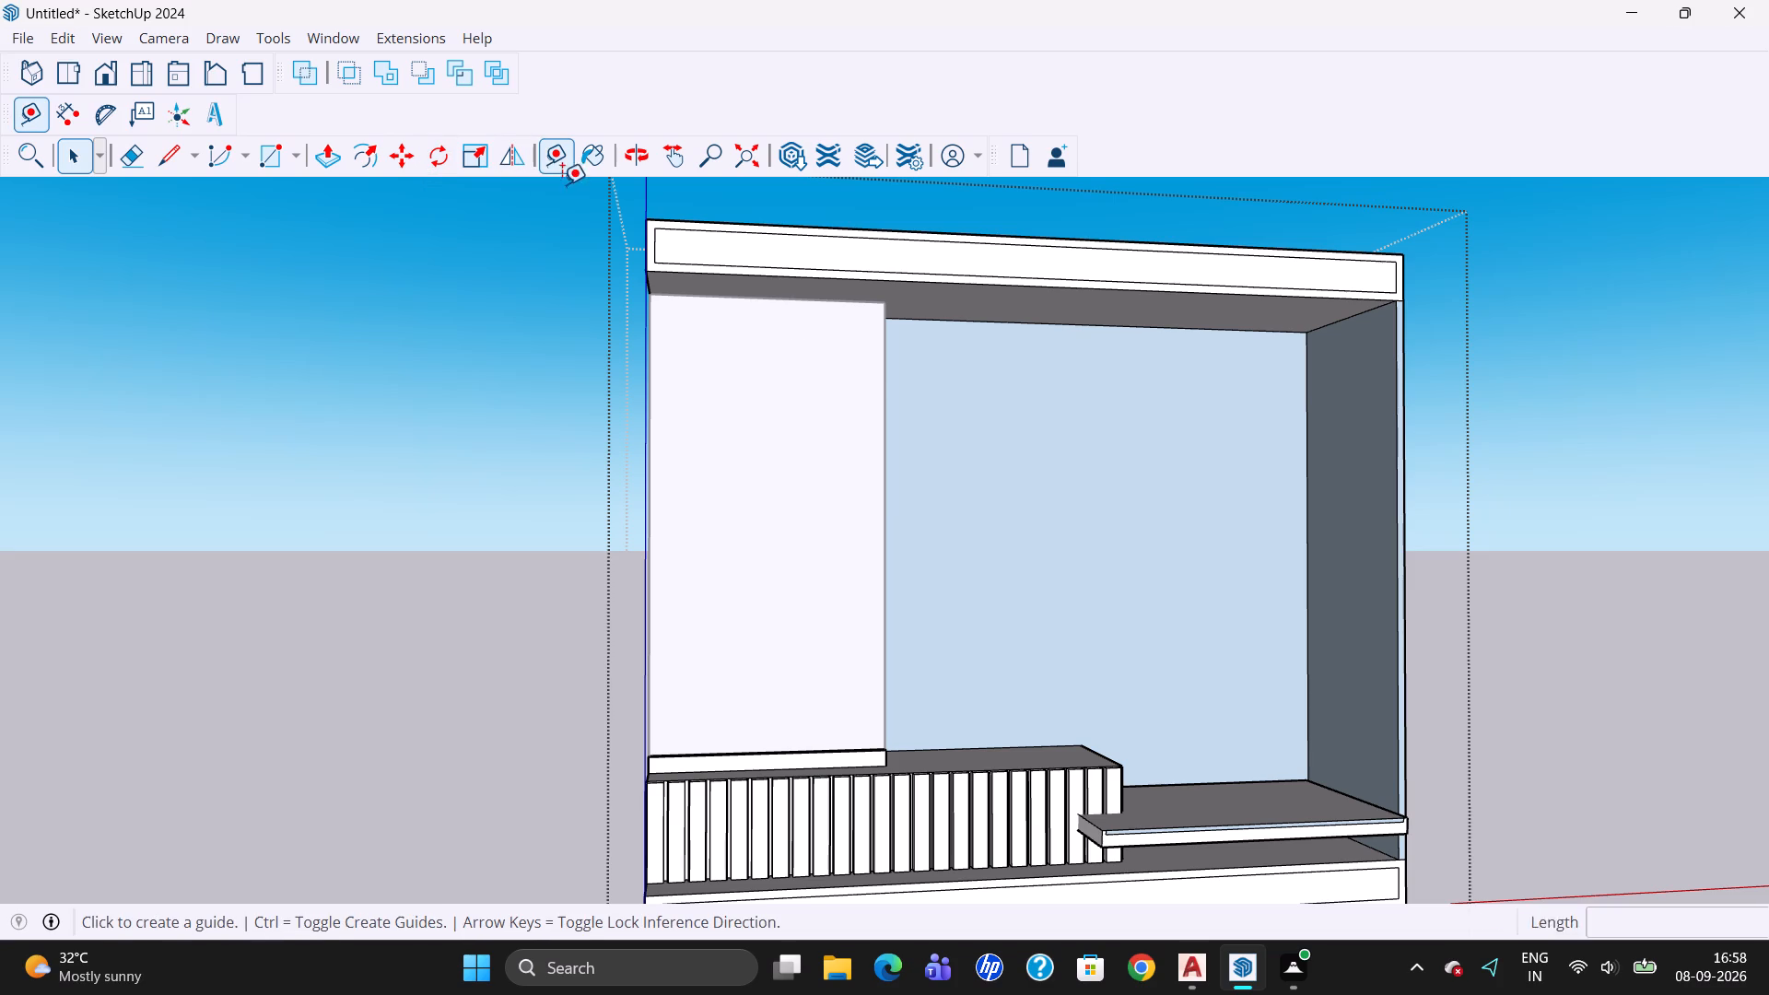
pyautogui.moveTo(1308, 335); pyautogui.dragTo(1306, 345)
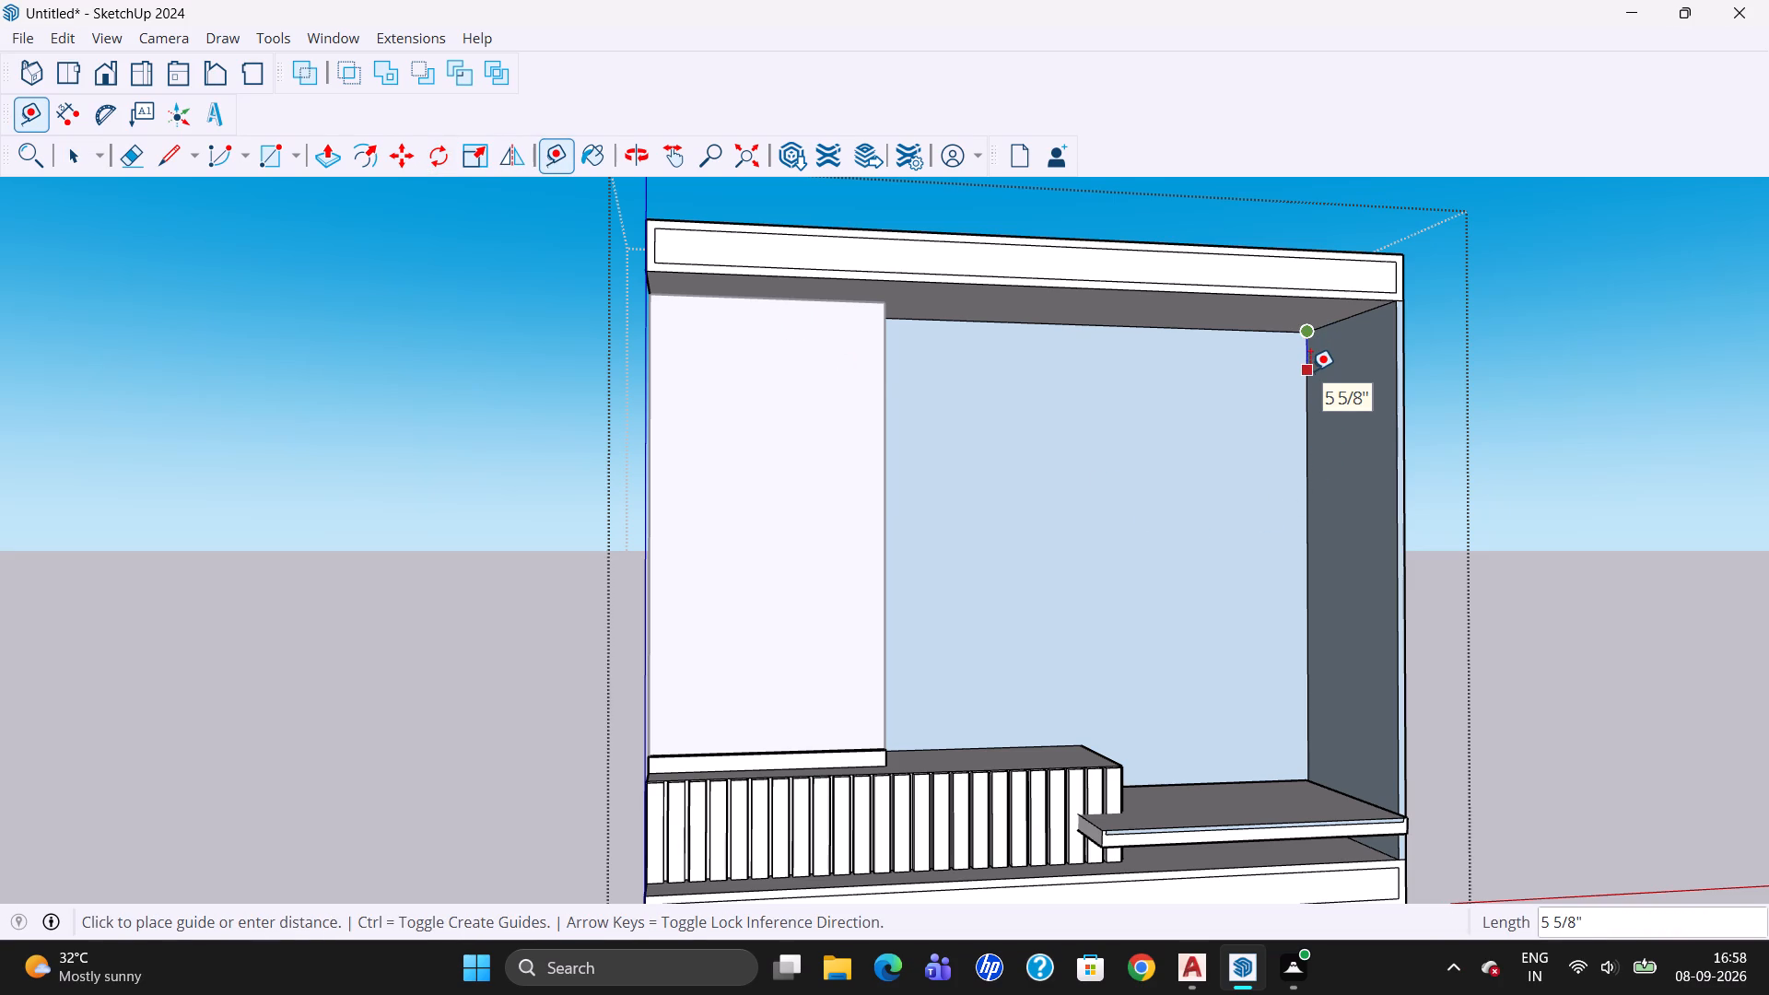
pyautogui.press('2')
pyautogui.press('Return')
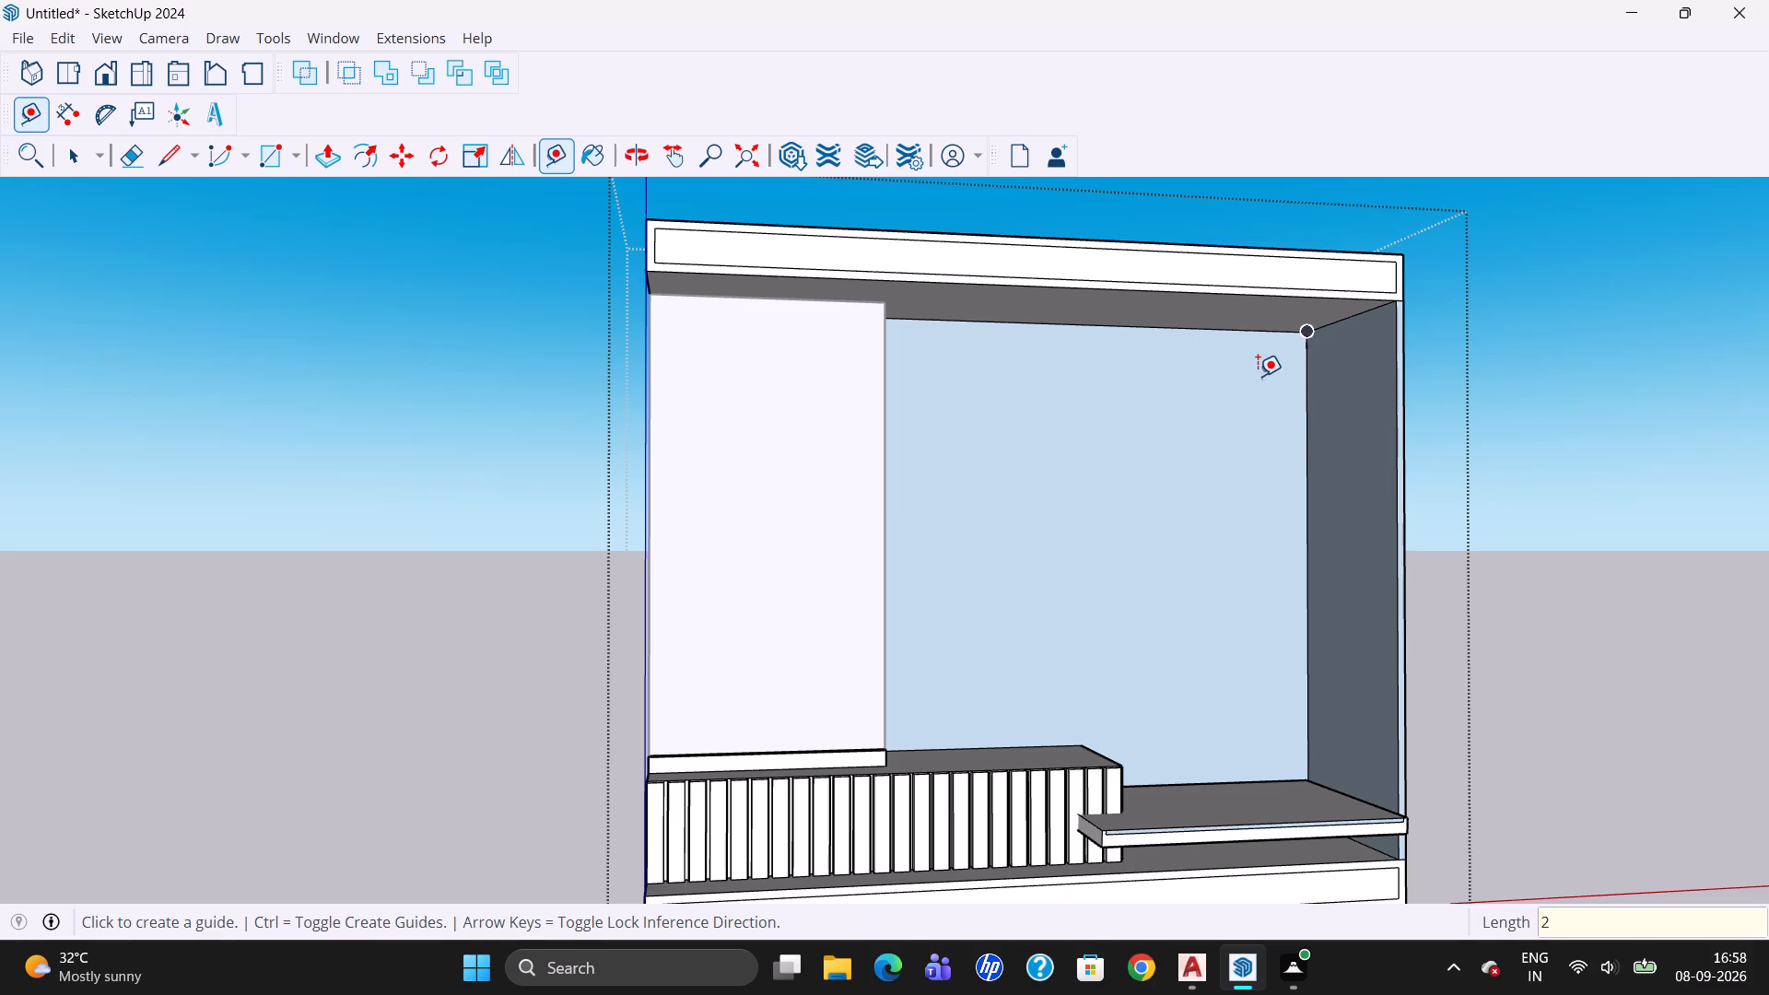
pyautogui.press('Escape')
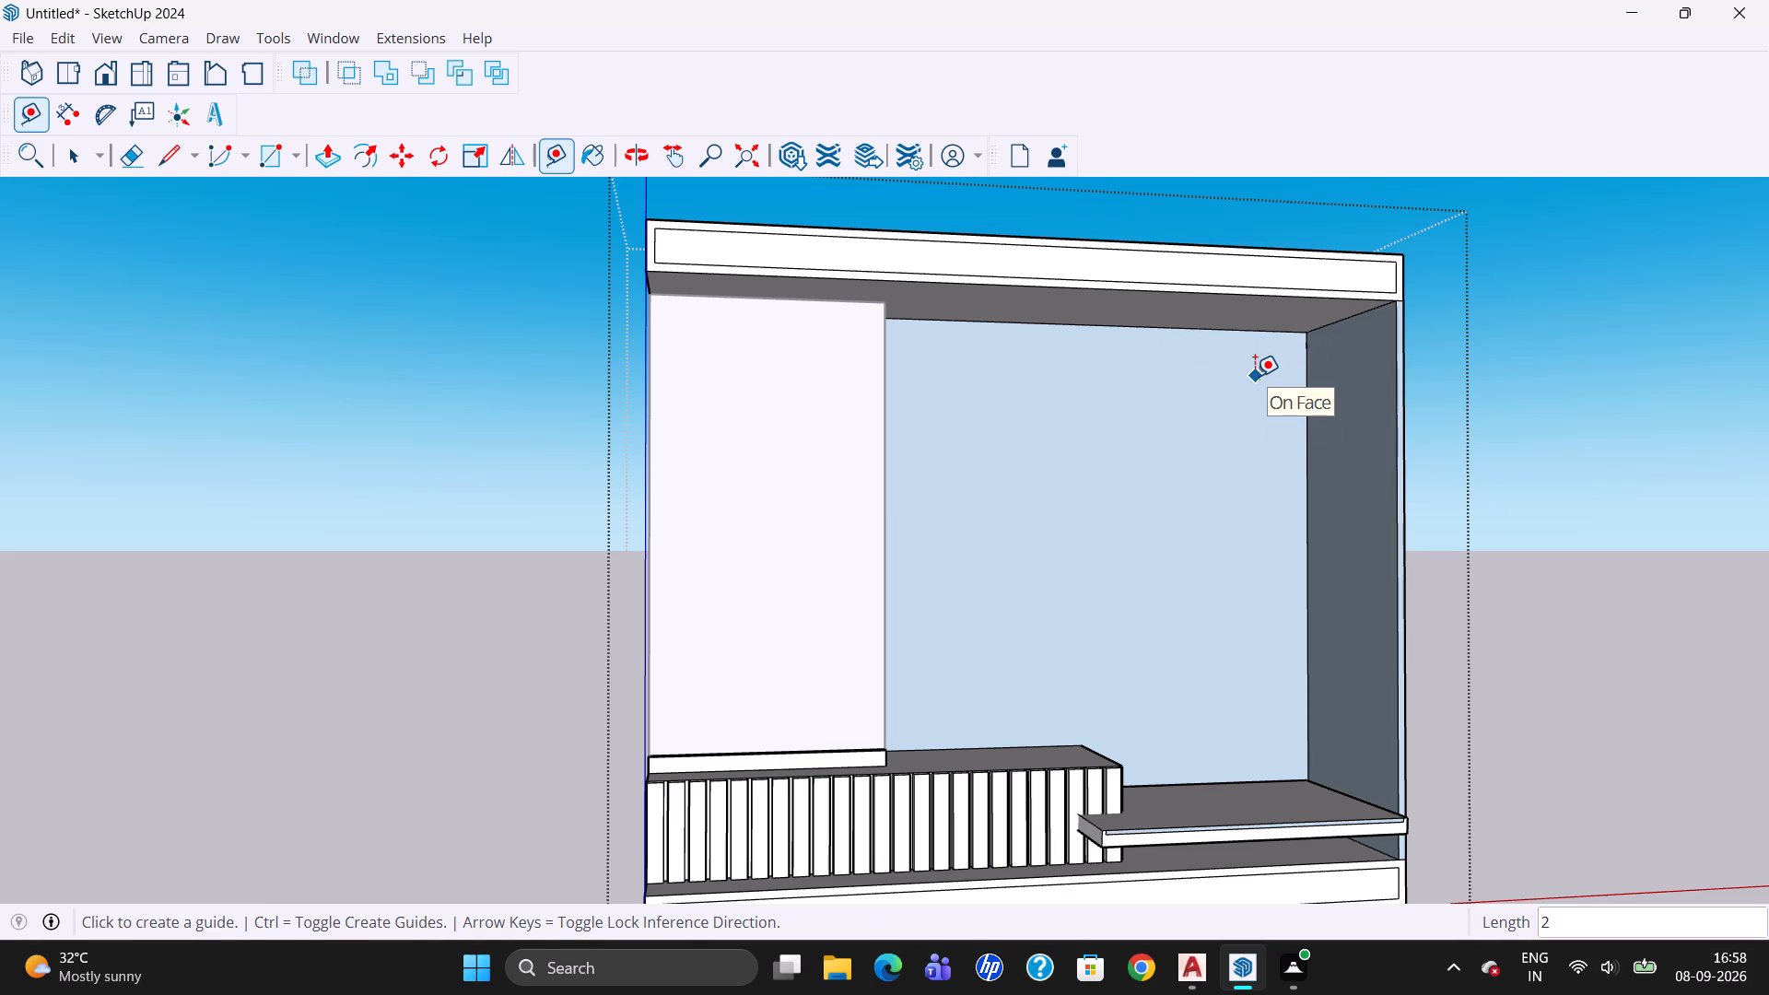
# Draw a 1'6" by 5' upright rectangle on the back panel, starting from the guide point beside the end panel.
pyautogui.press('r')
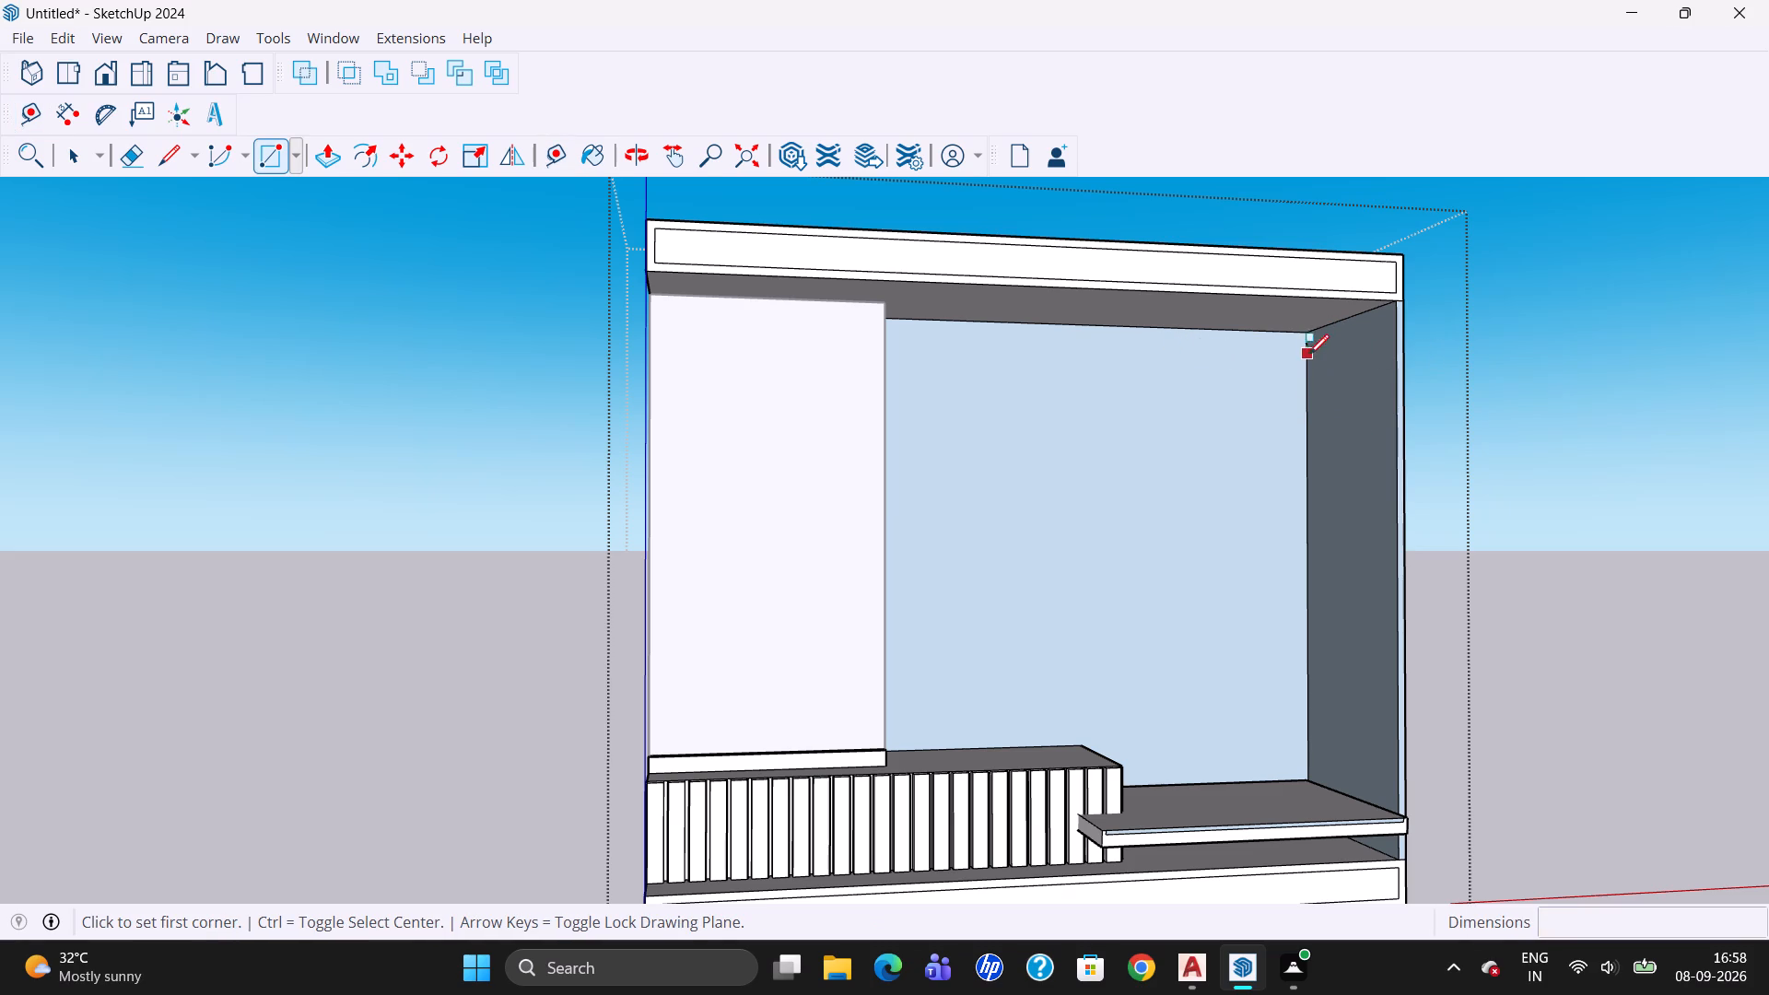
pyautogui.moveTo(1310, 345); pyautogui.dragTo(1282, 355)
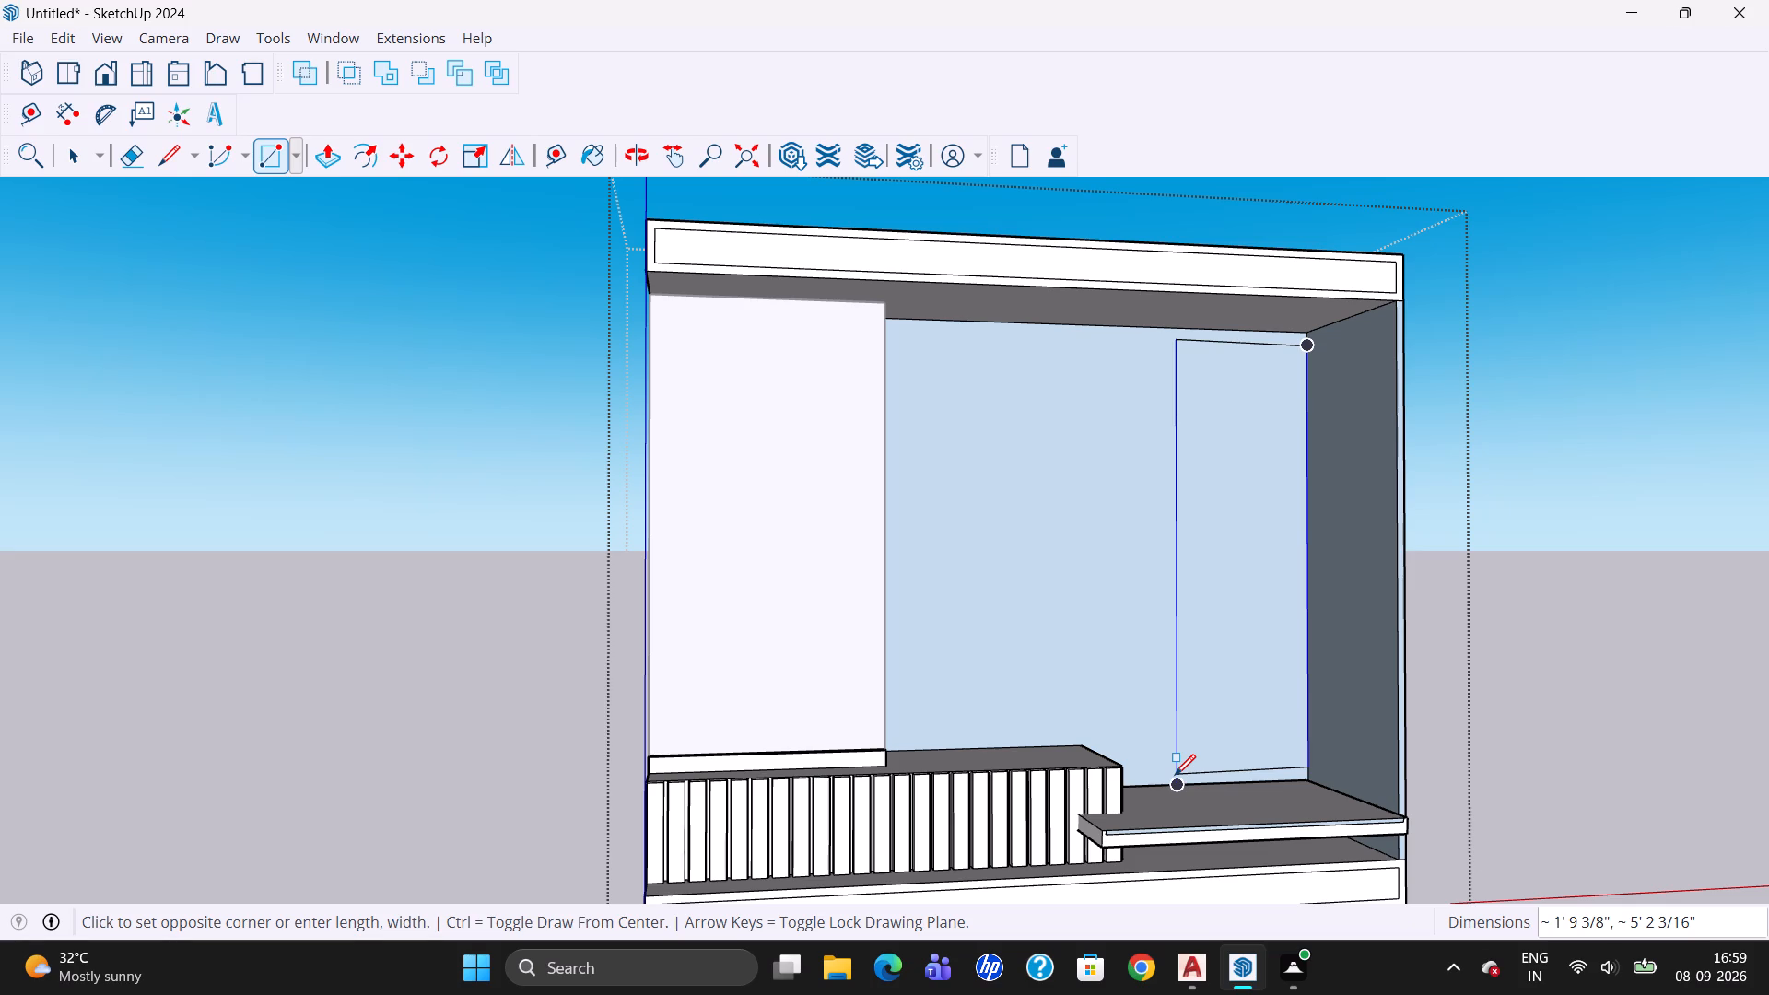
pyautogui.write('1\'6",5\'')
pyautogui.press('Return')
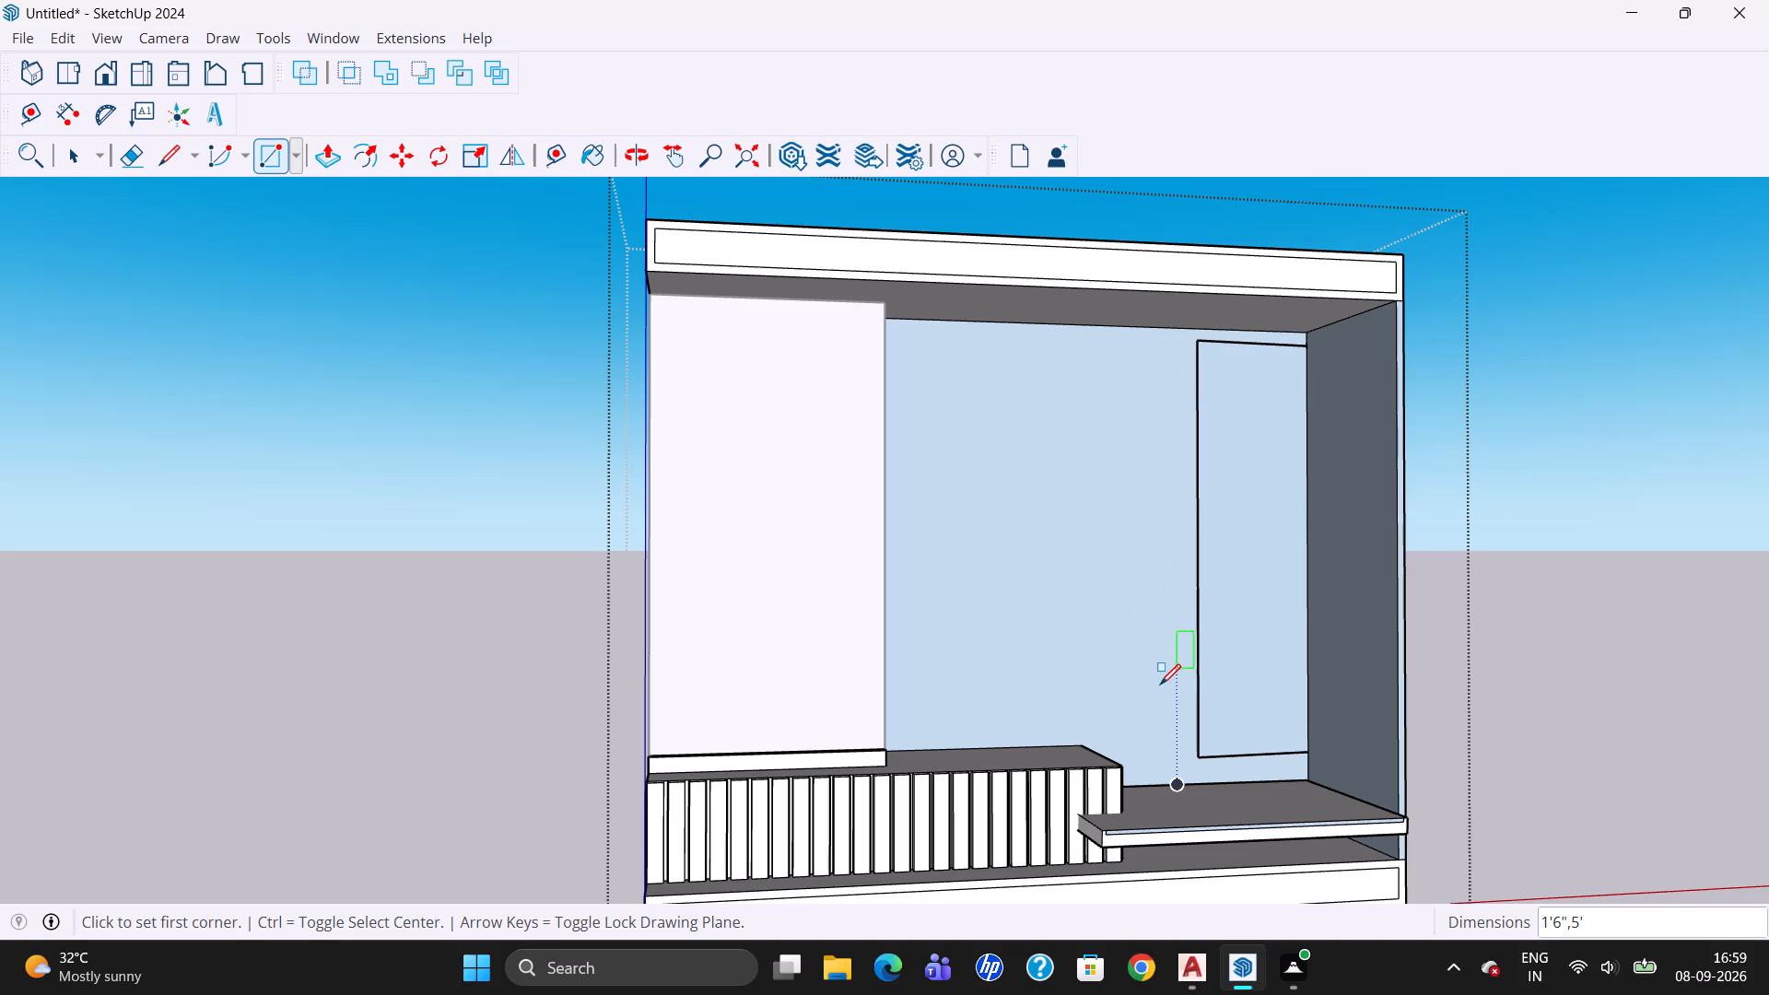
pyautogui.press('Escape')
pyautogui.press('Escape')
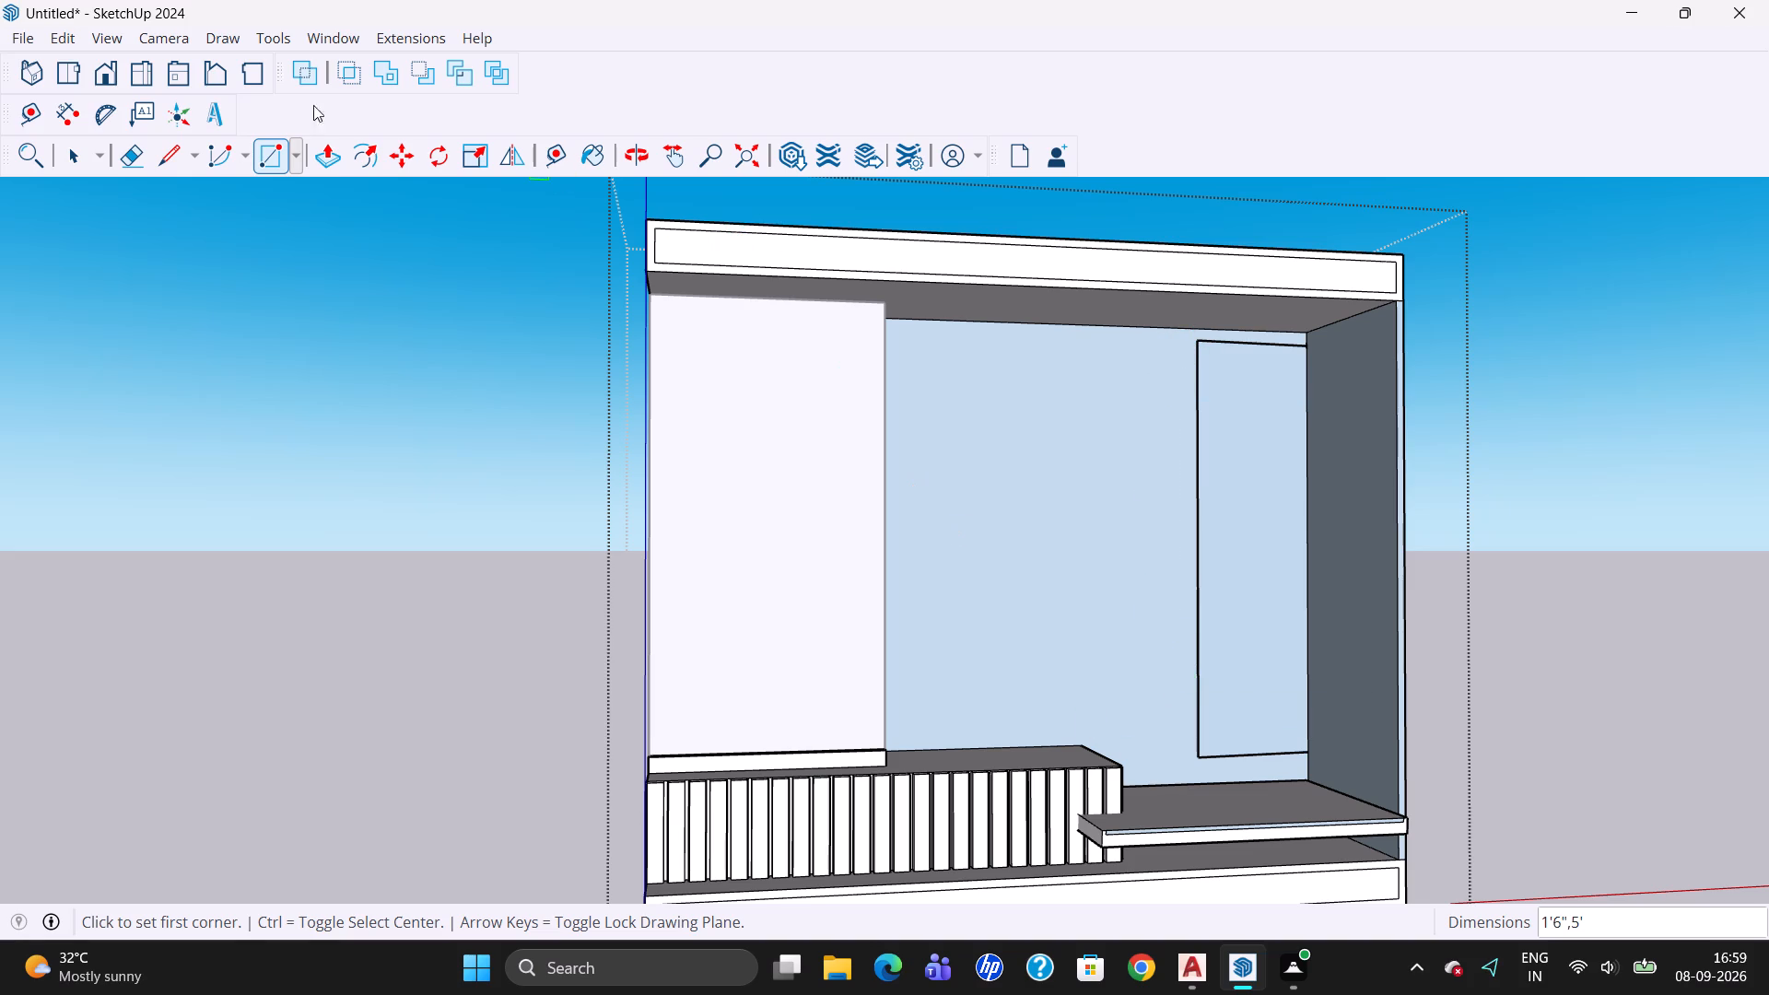
pyautogui.click(82, 154)
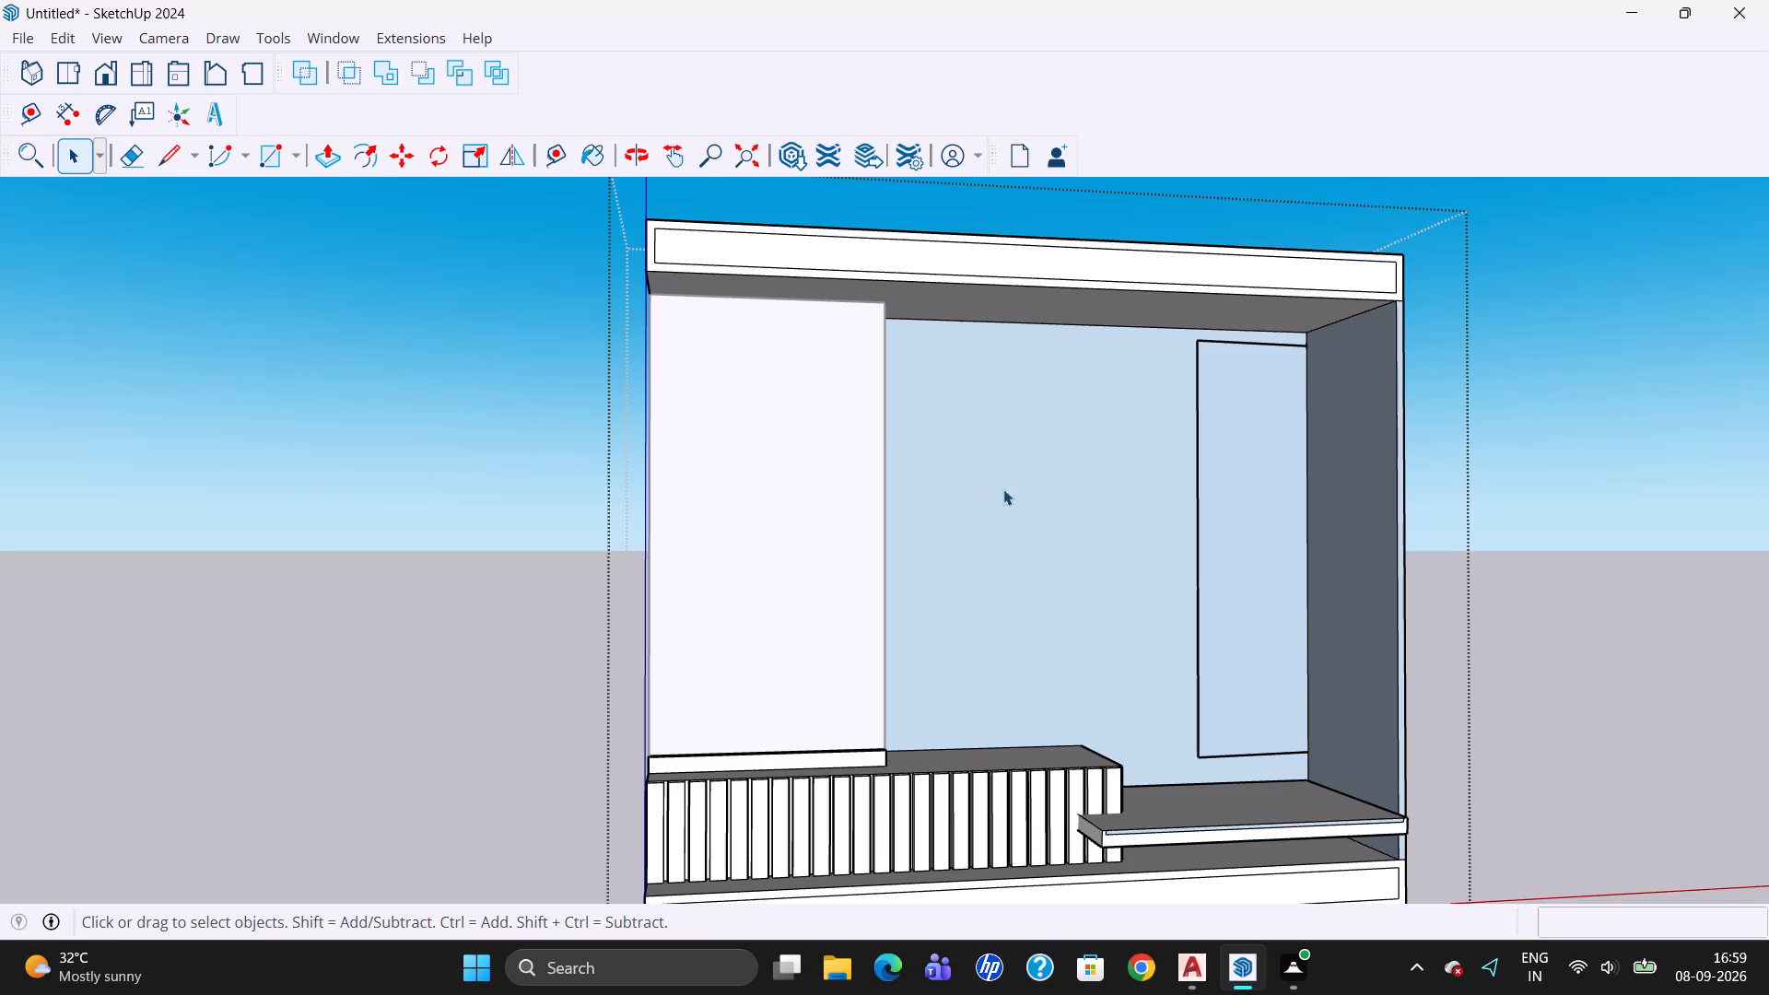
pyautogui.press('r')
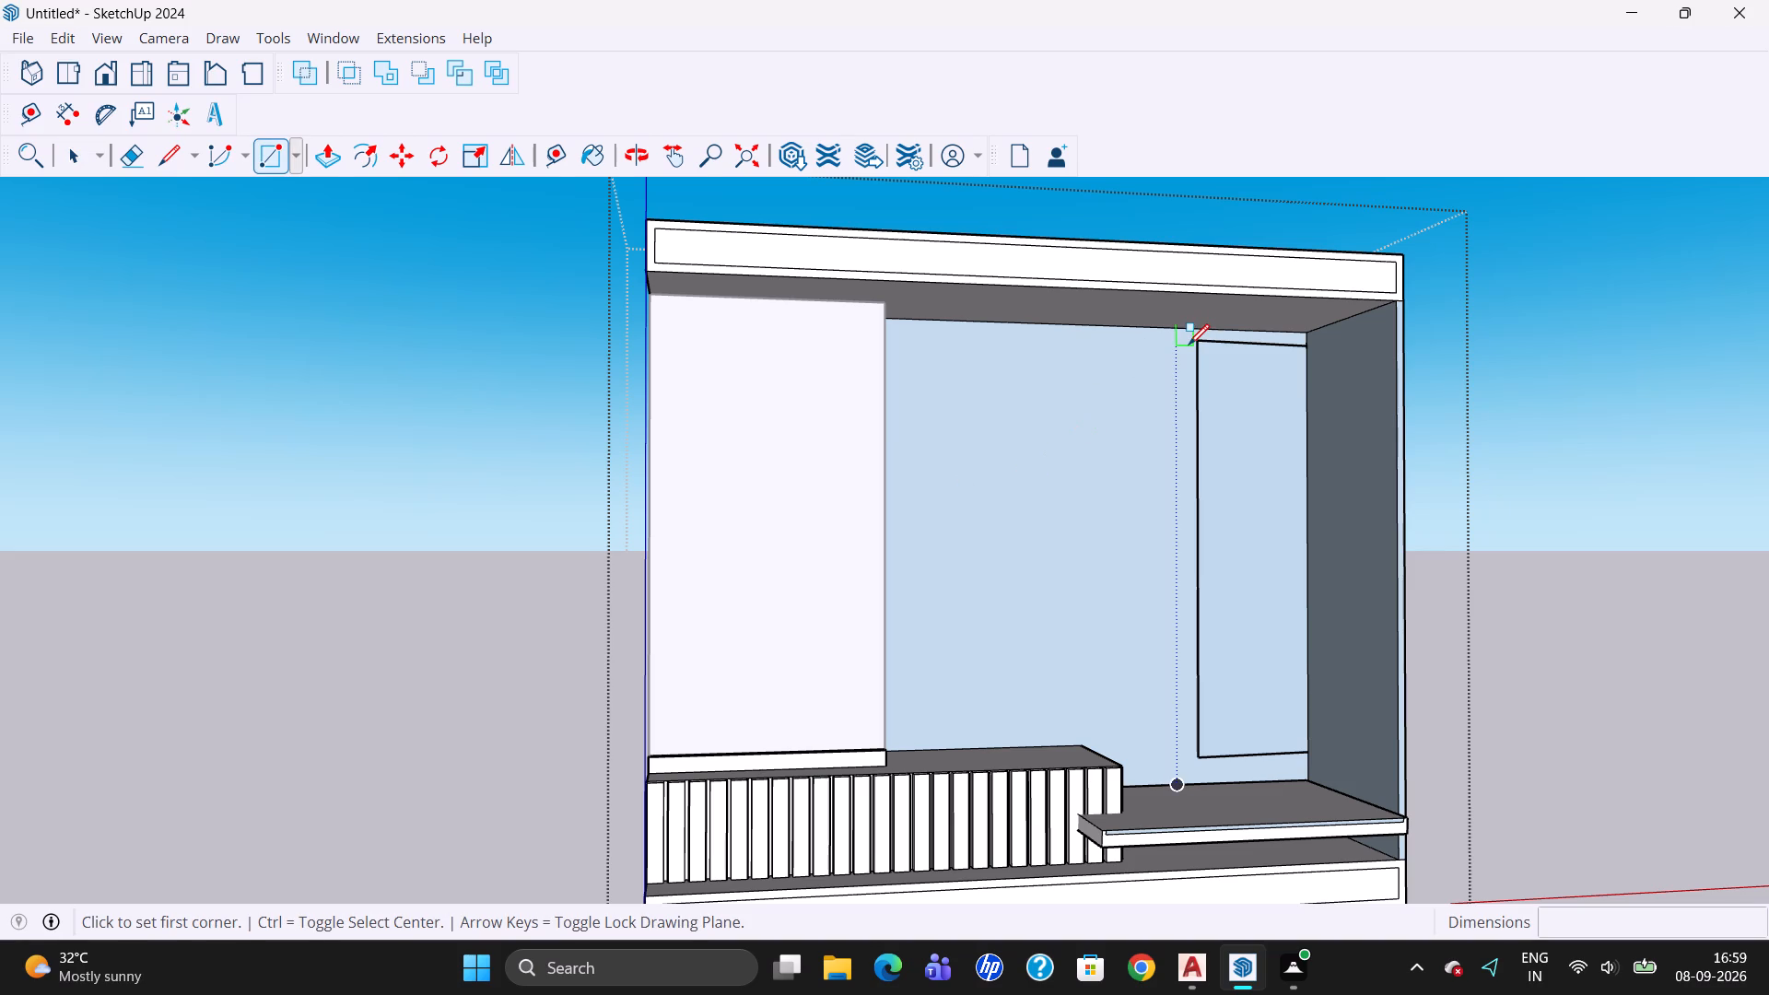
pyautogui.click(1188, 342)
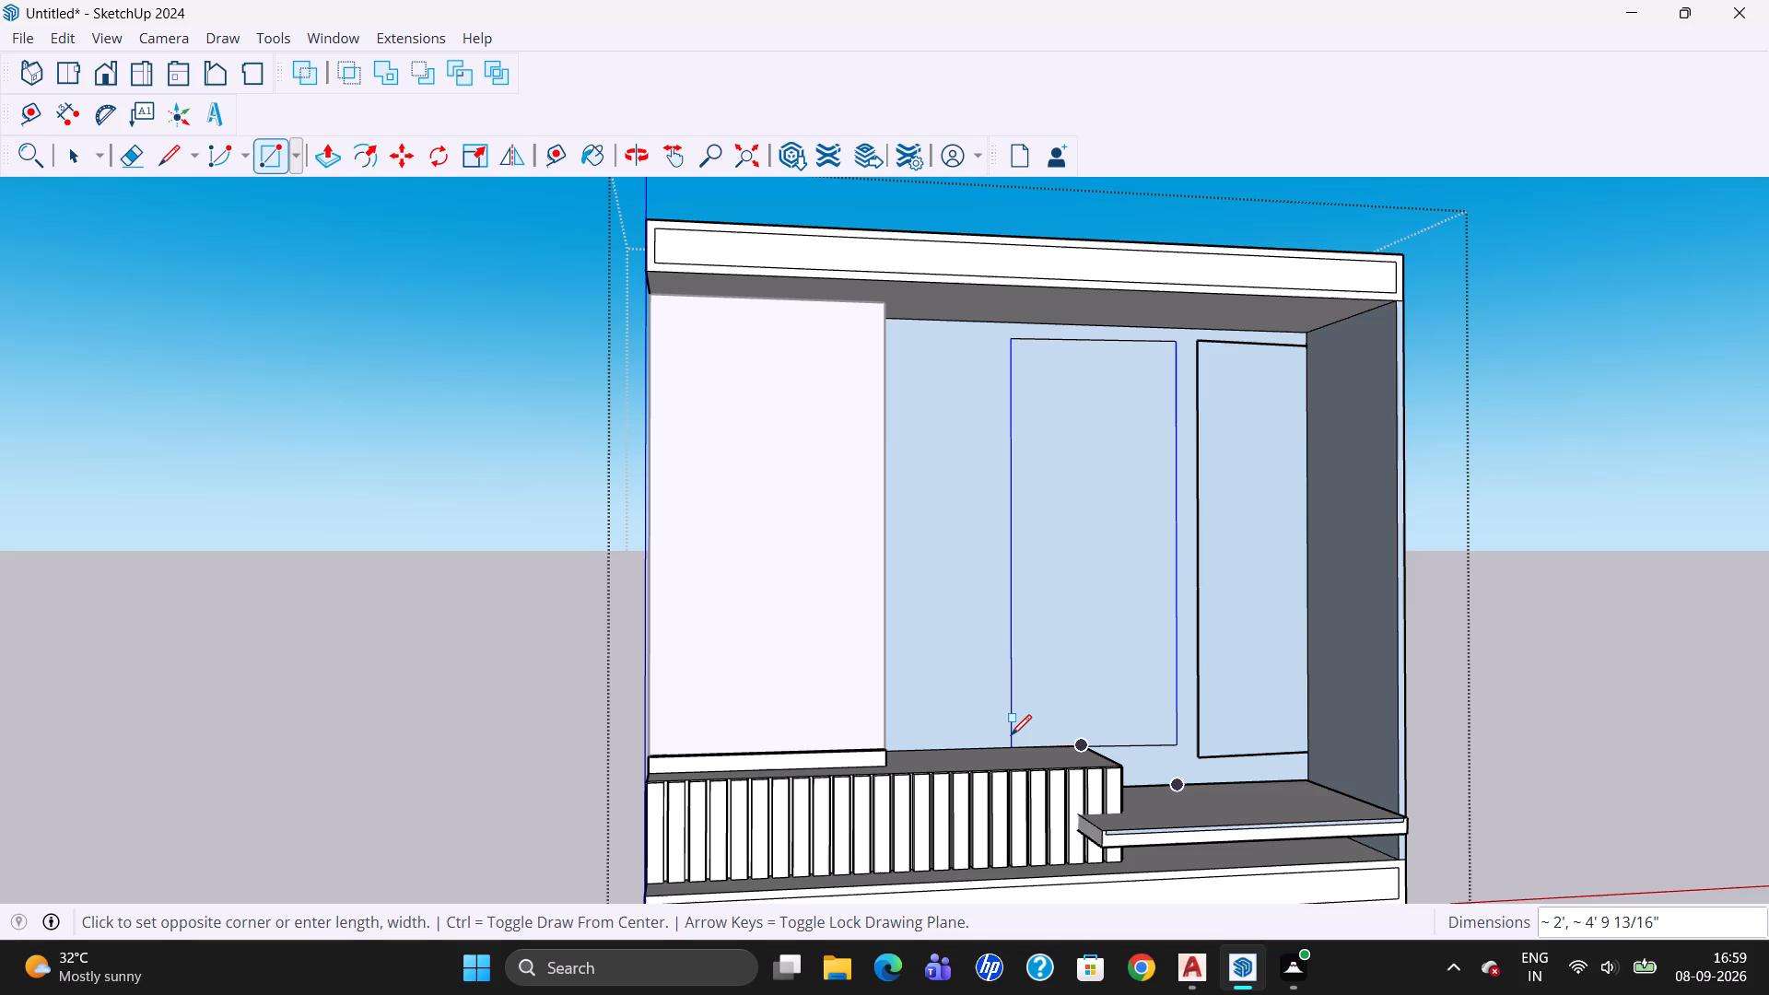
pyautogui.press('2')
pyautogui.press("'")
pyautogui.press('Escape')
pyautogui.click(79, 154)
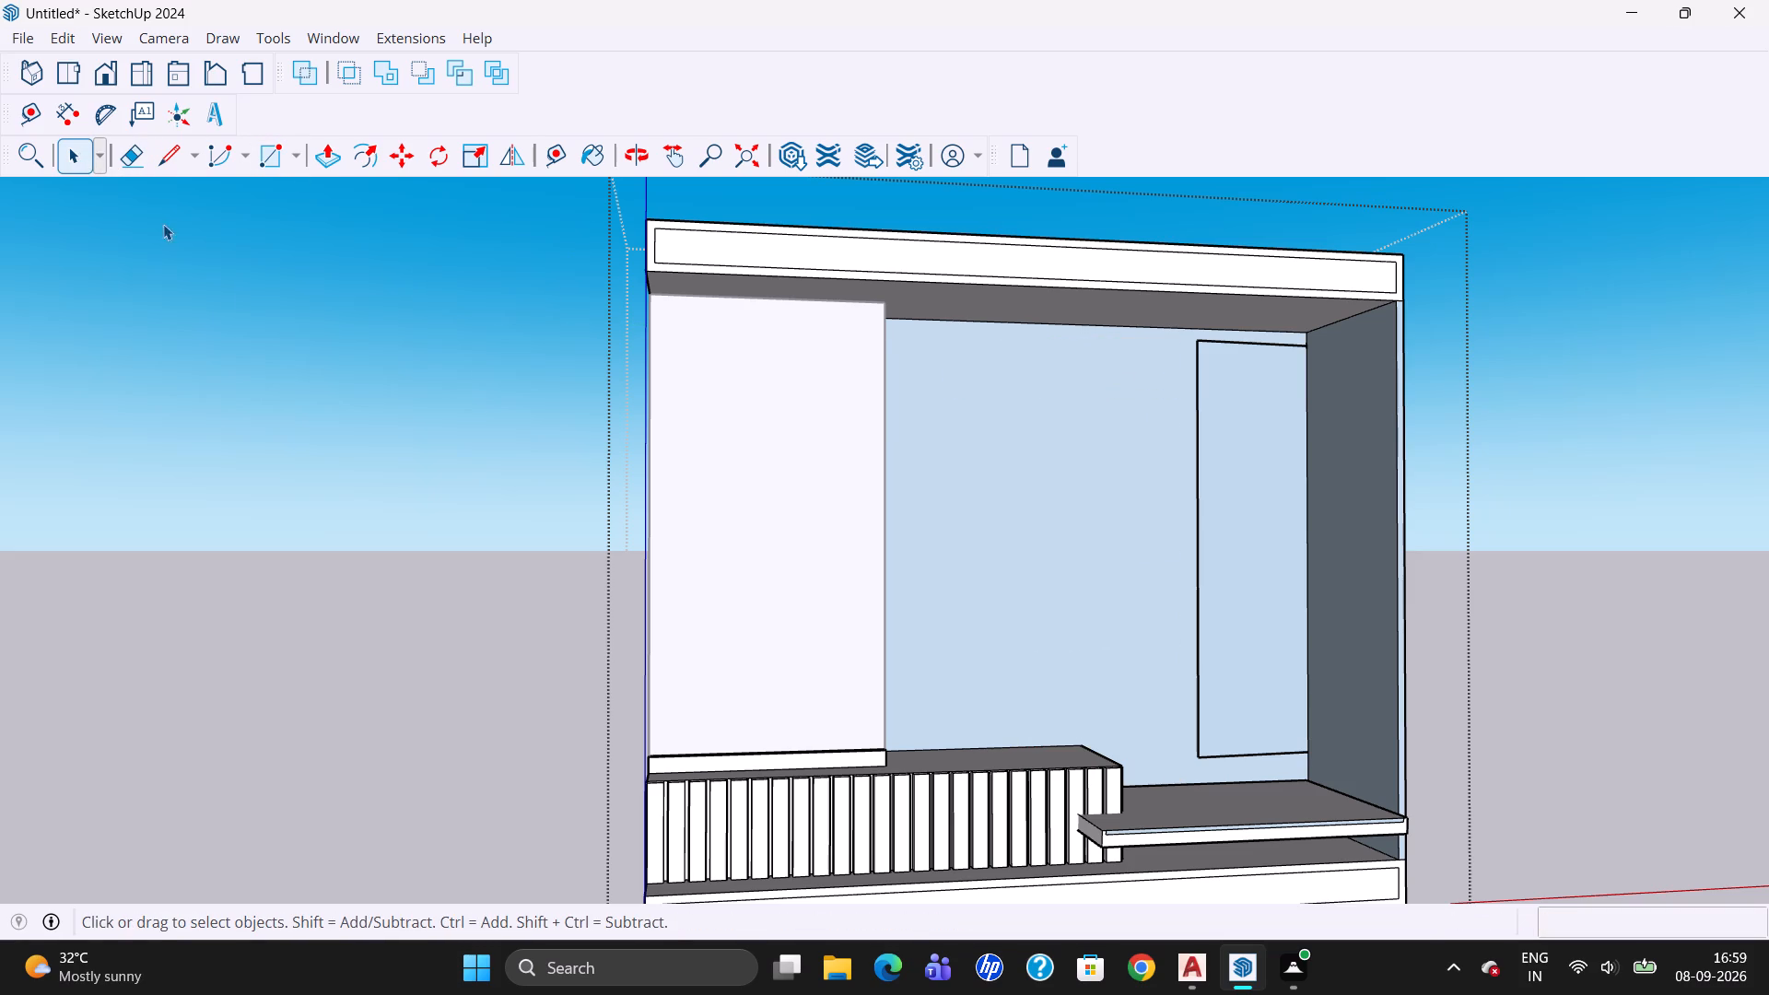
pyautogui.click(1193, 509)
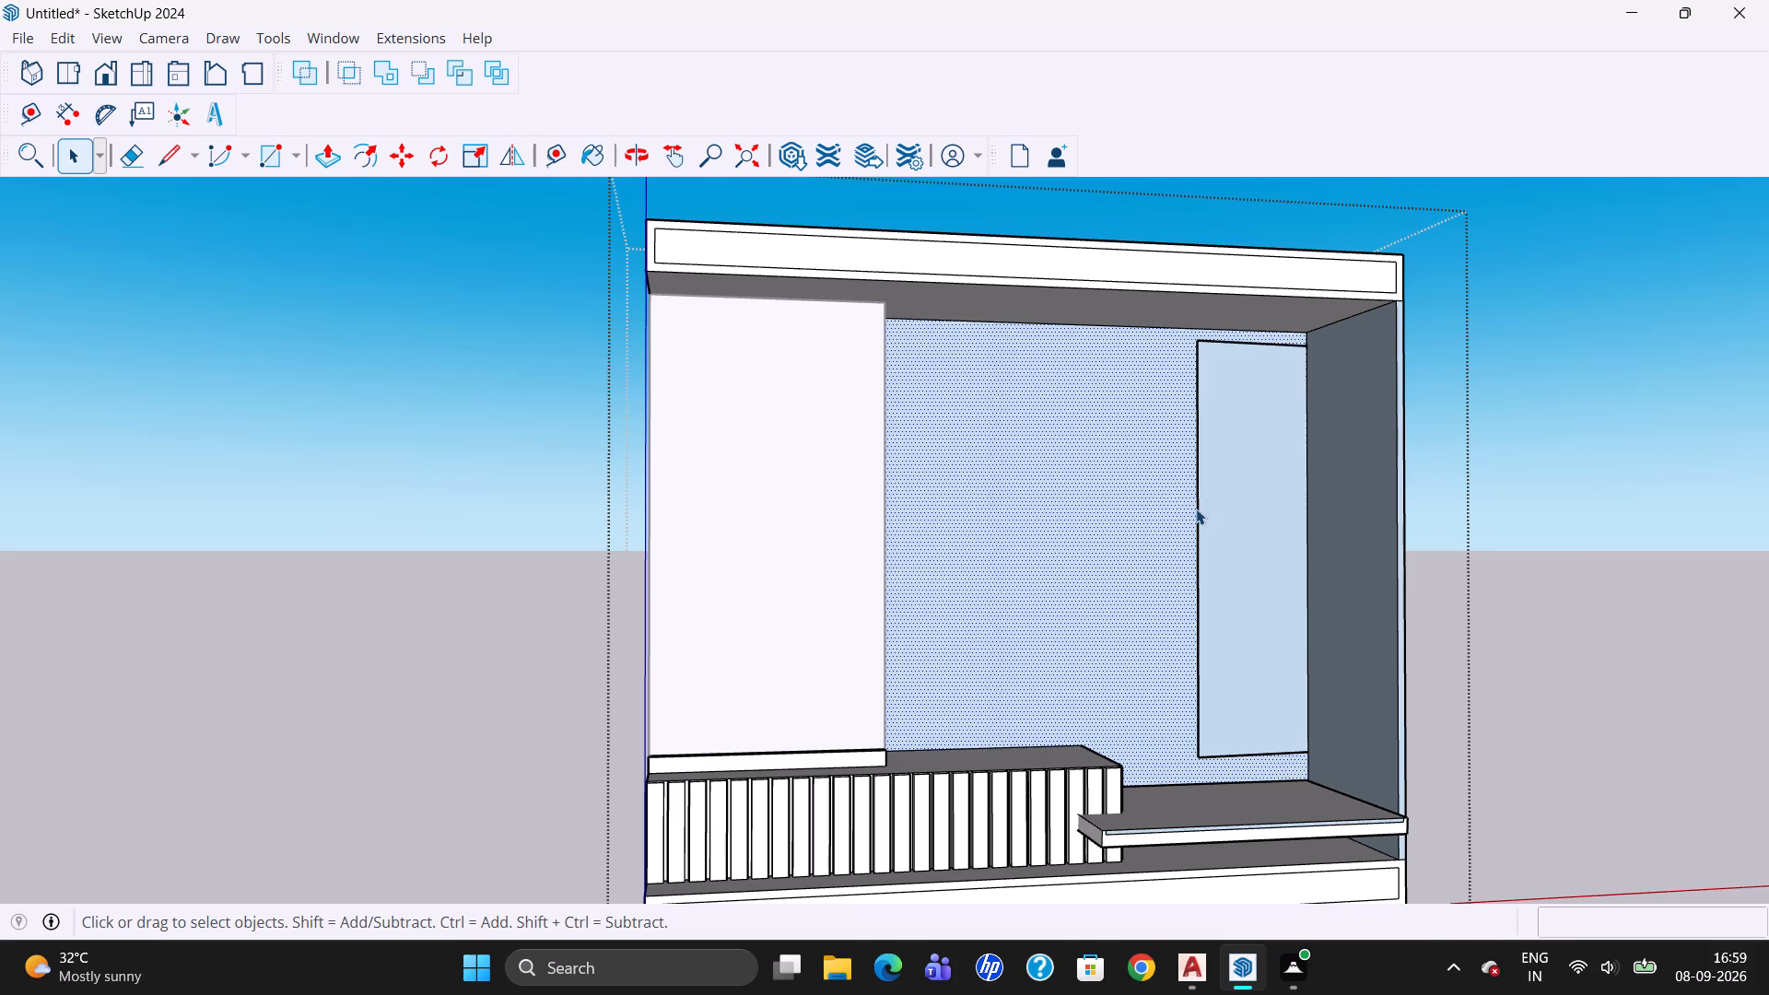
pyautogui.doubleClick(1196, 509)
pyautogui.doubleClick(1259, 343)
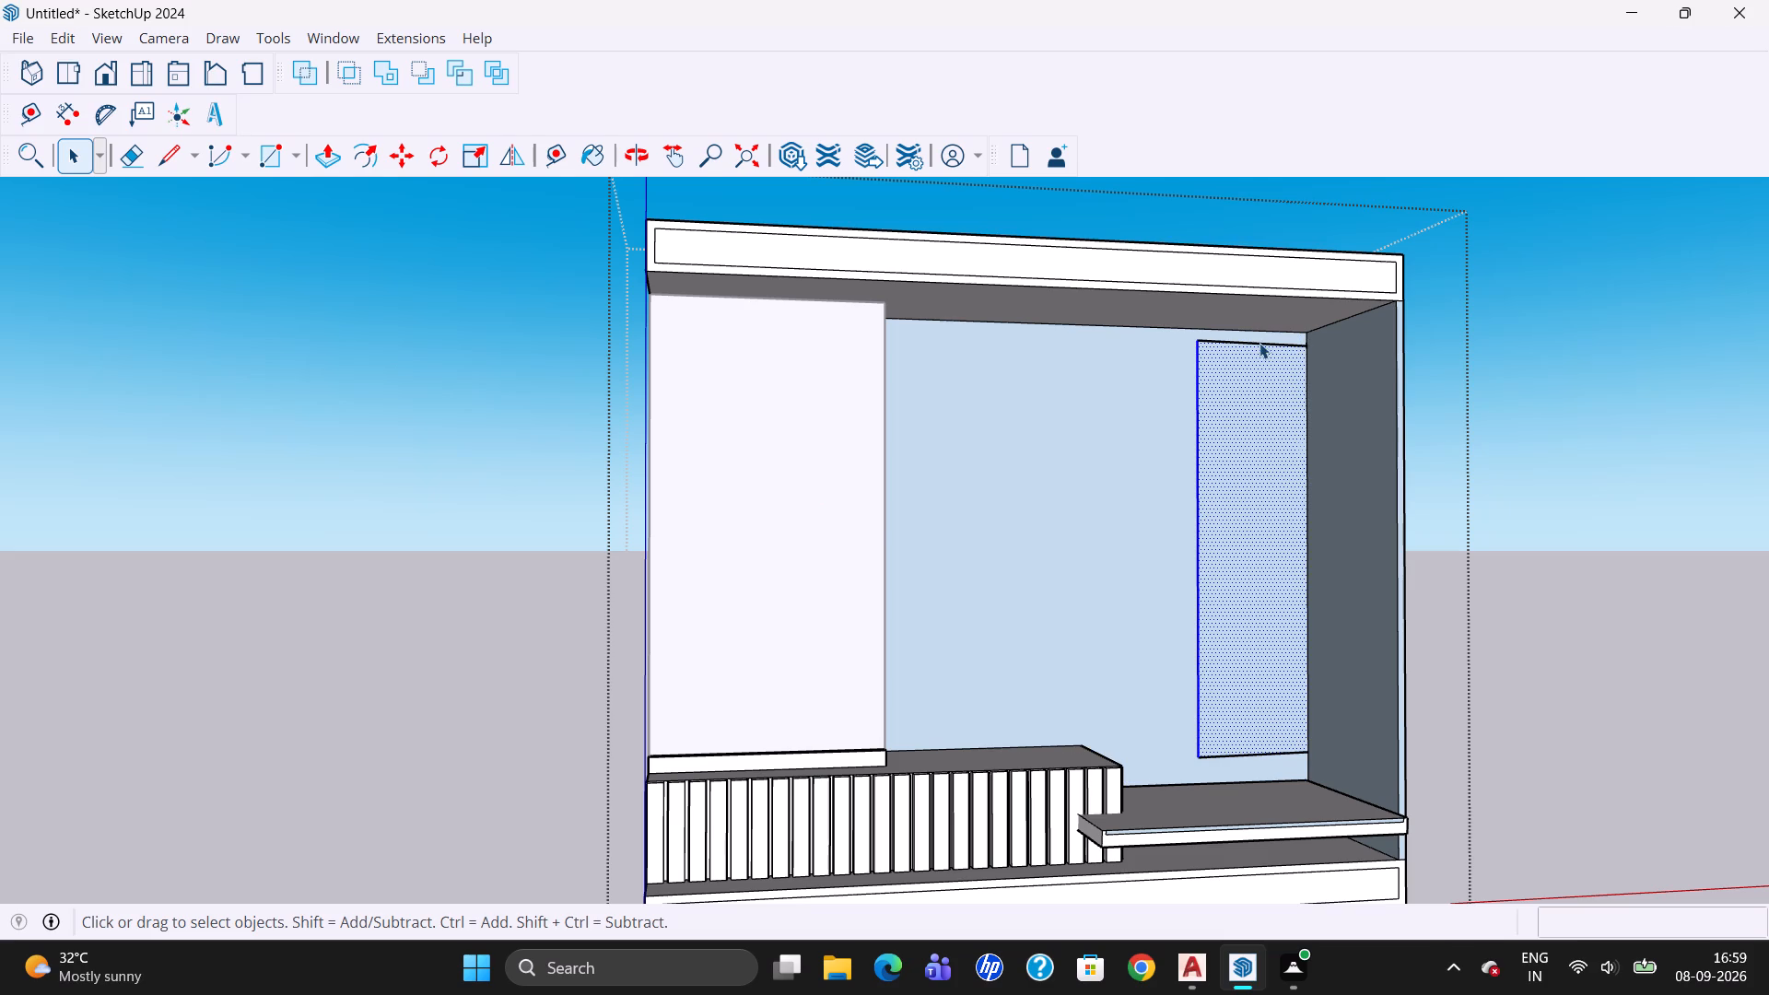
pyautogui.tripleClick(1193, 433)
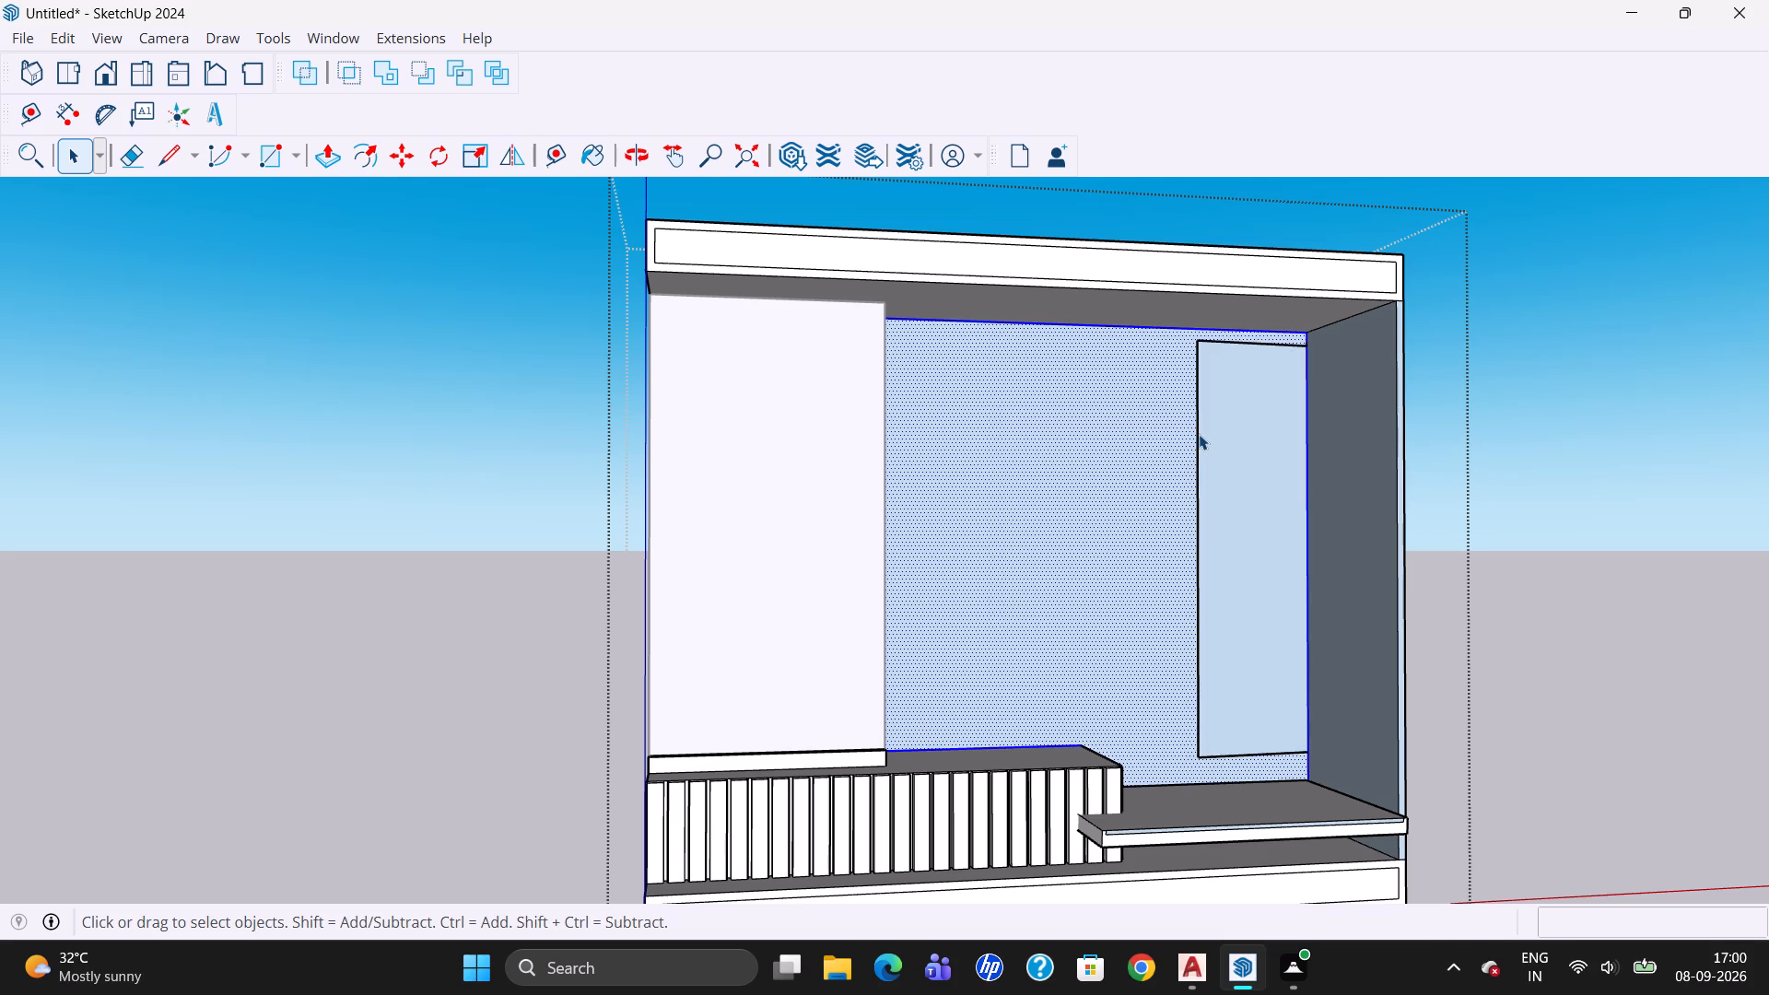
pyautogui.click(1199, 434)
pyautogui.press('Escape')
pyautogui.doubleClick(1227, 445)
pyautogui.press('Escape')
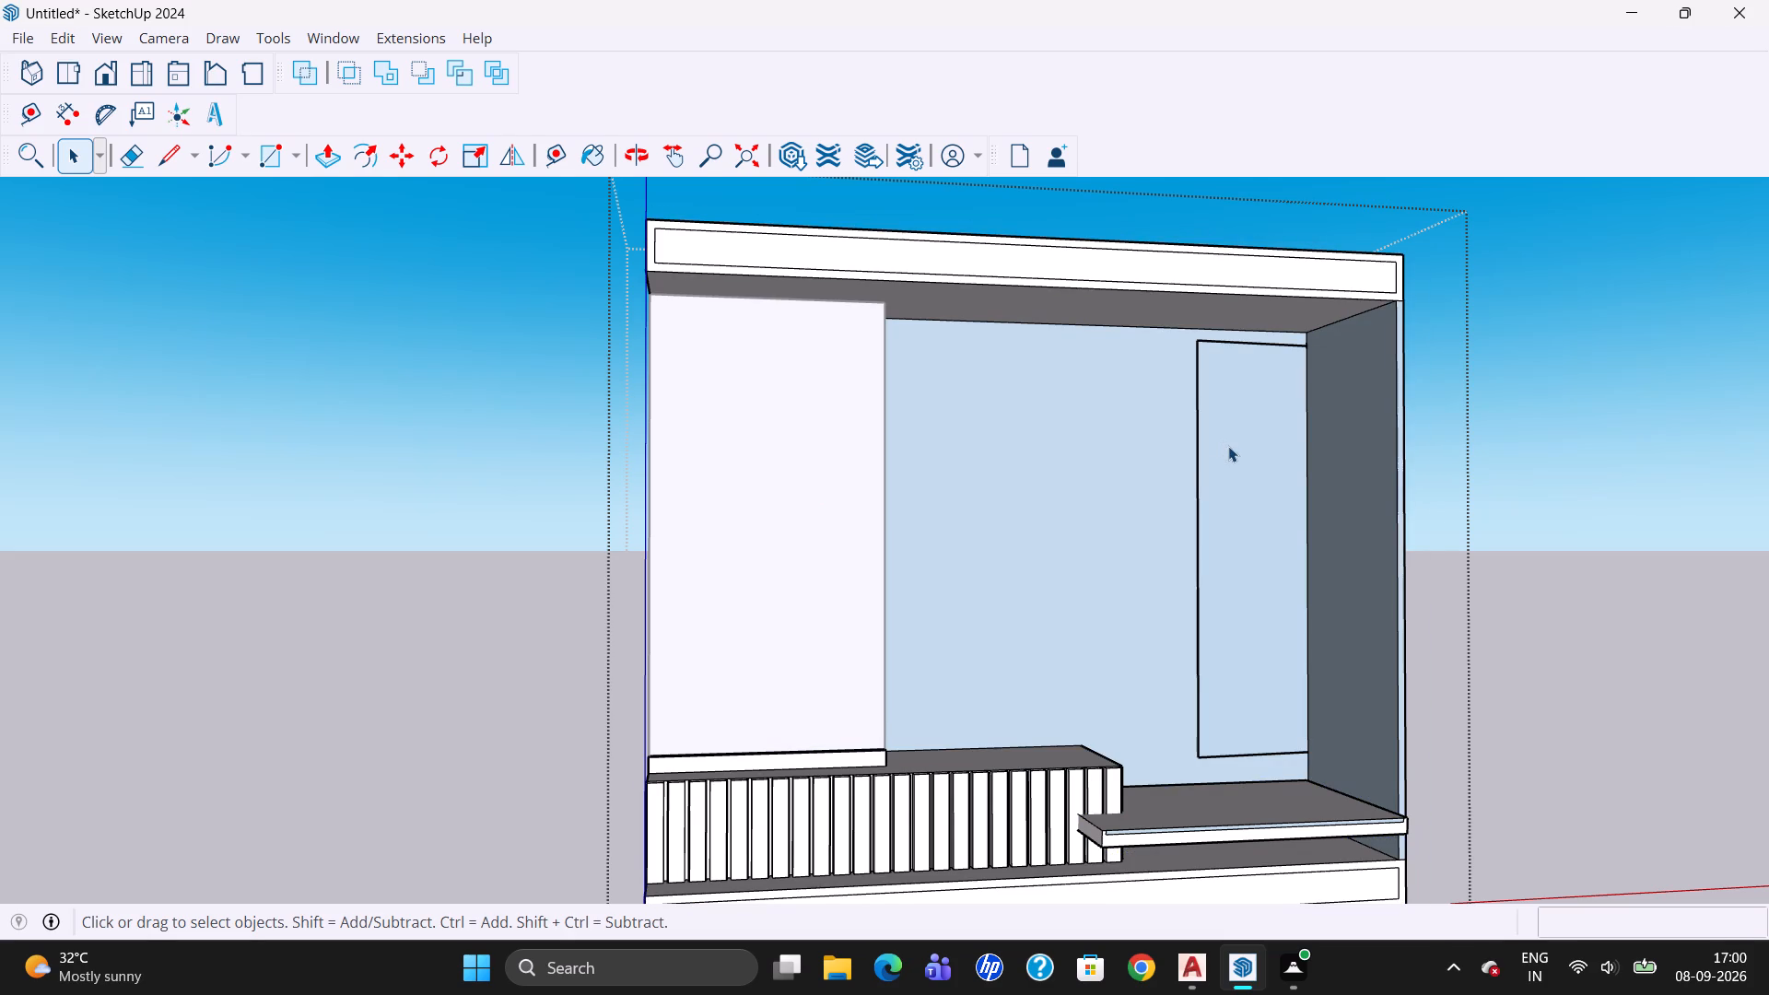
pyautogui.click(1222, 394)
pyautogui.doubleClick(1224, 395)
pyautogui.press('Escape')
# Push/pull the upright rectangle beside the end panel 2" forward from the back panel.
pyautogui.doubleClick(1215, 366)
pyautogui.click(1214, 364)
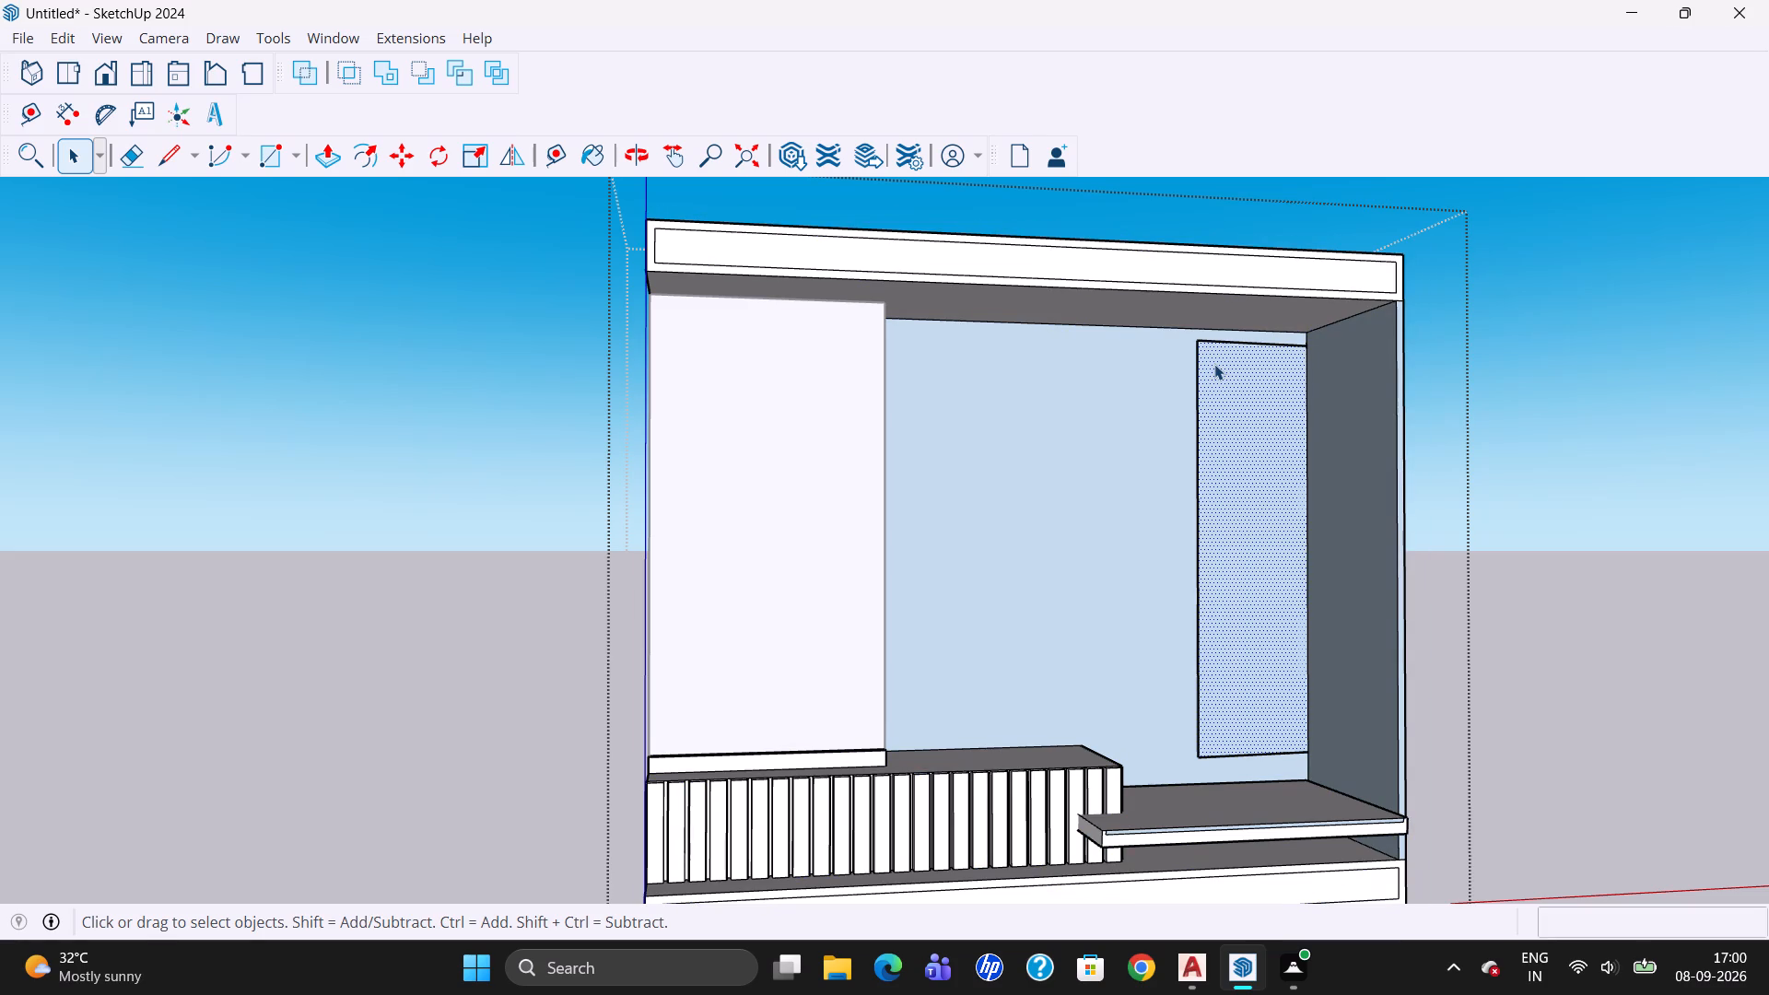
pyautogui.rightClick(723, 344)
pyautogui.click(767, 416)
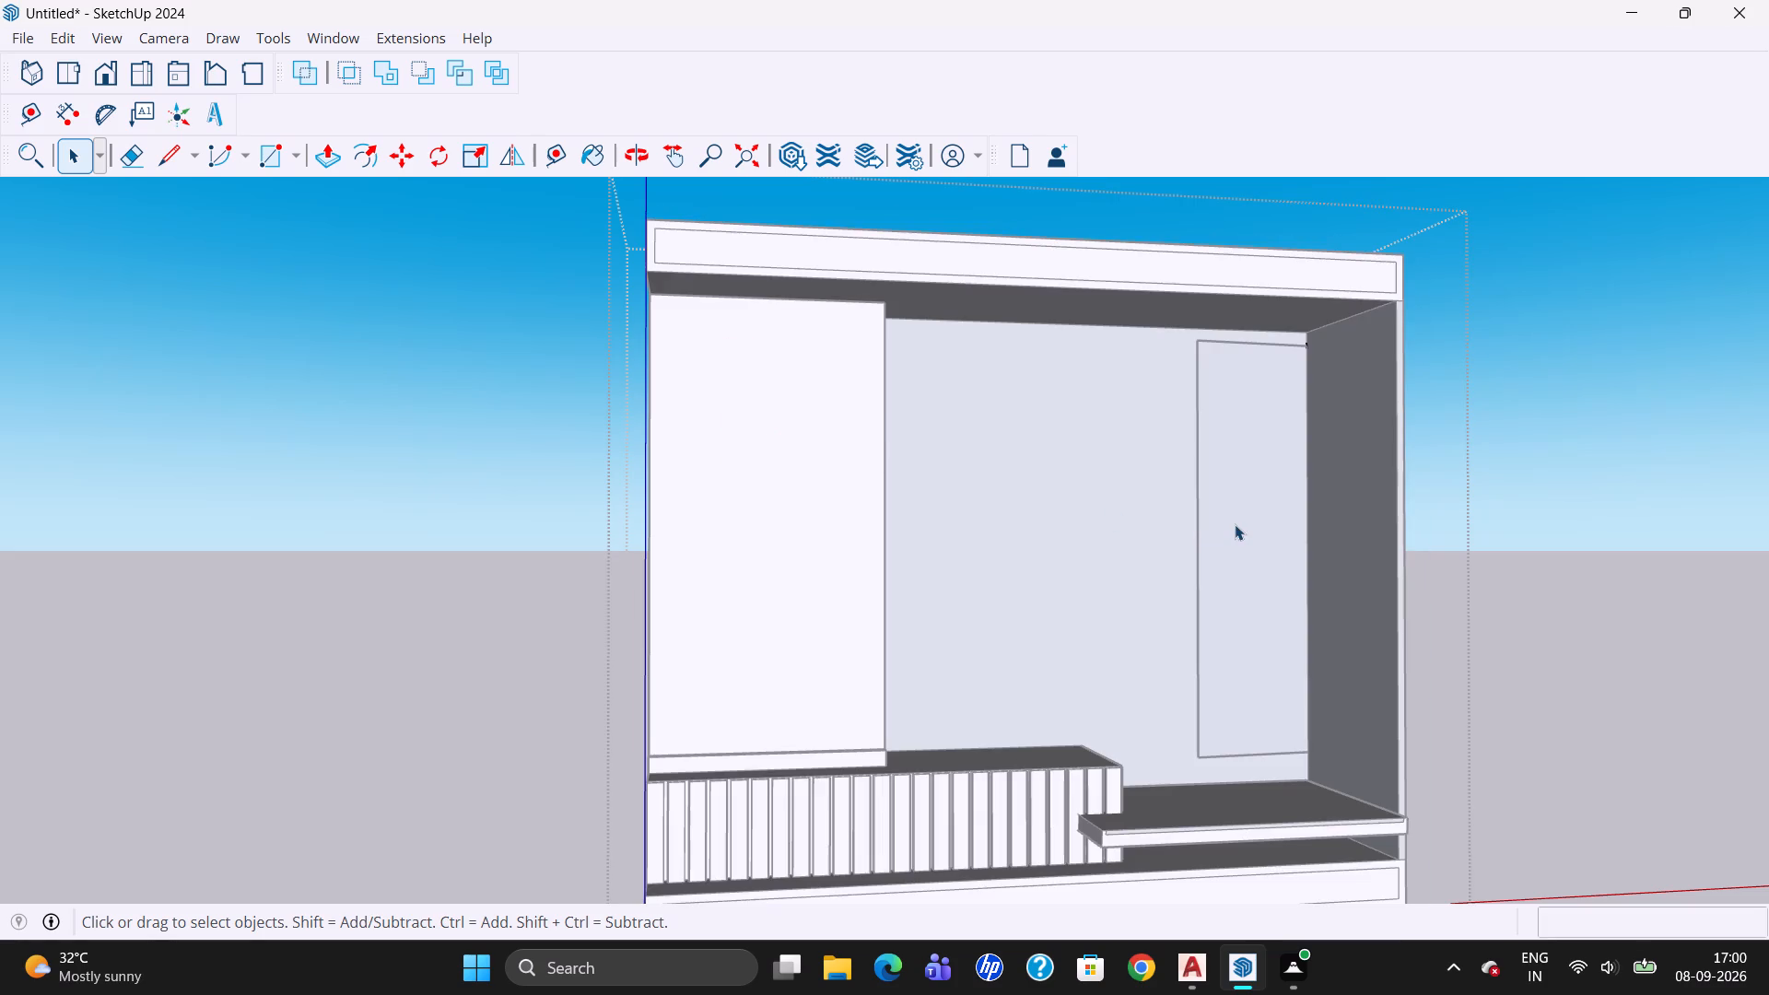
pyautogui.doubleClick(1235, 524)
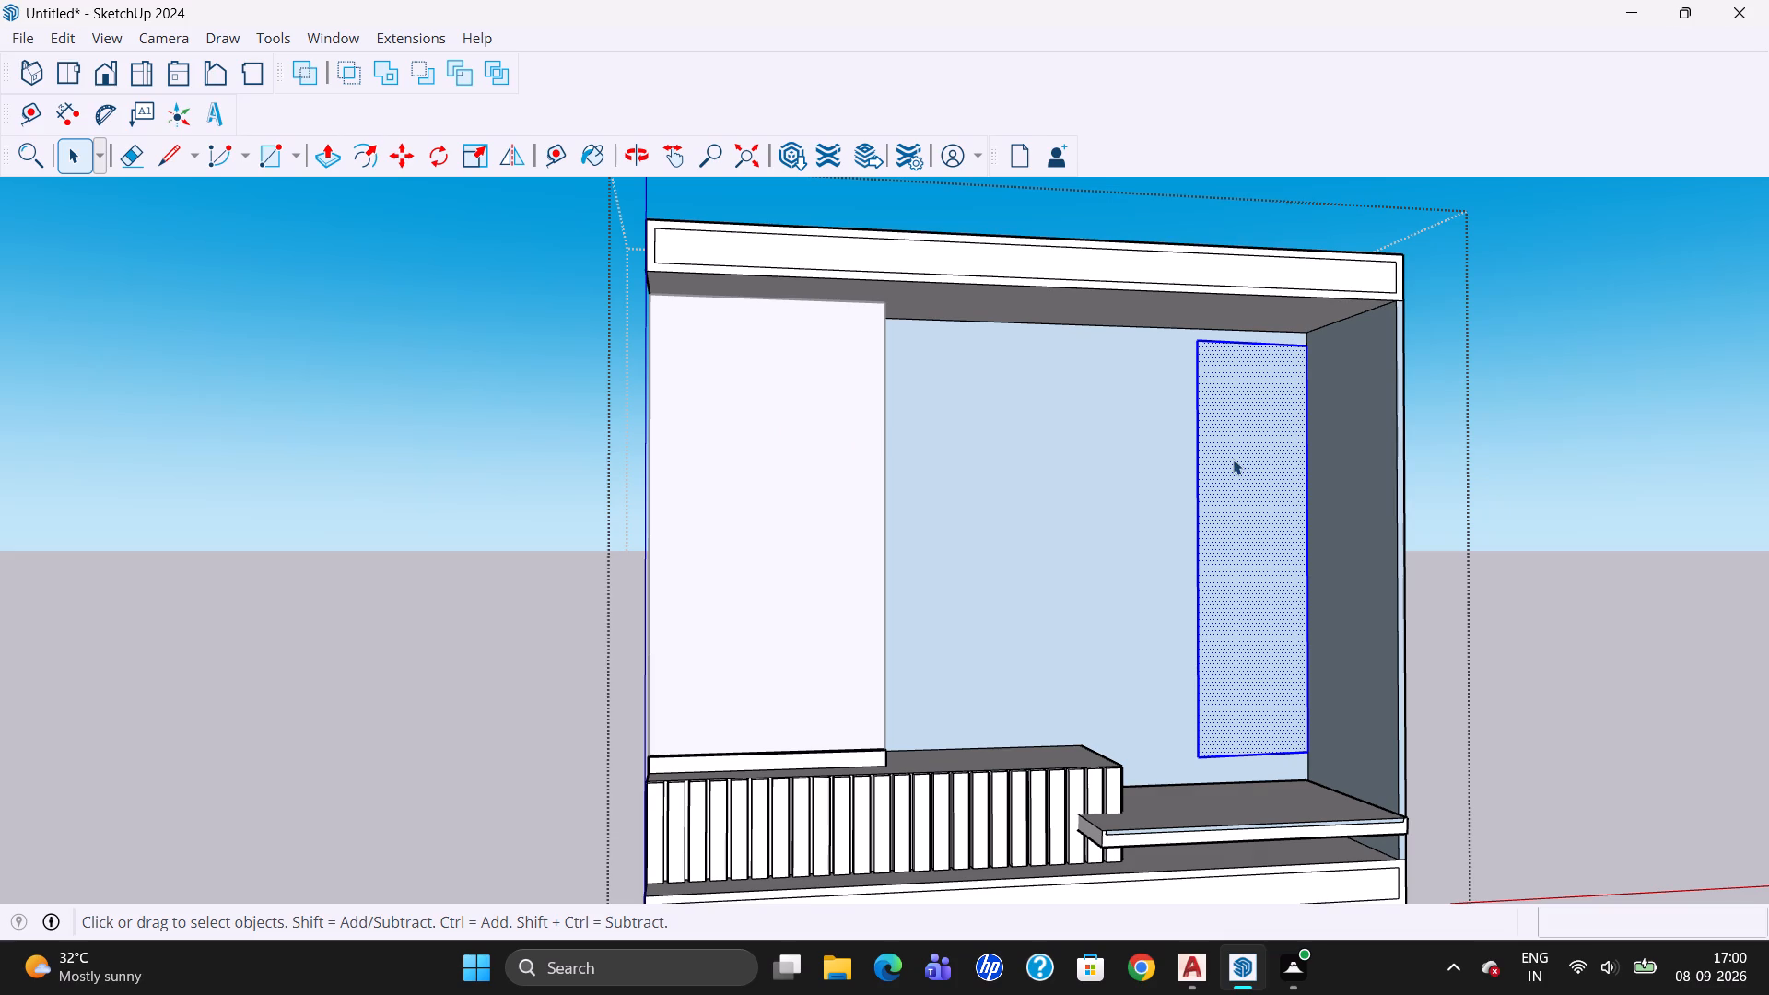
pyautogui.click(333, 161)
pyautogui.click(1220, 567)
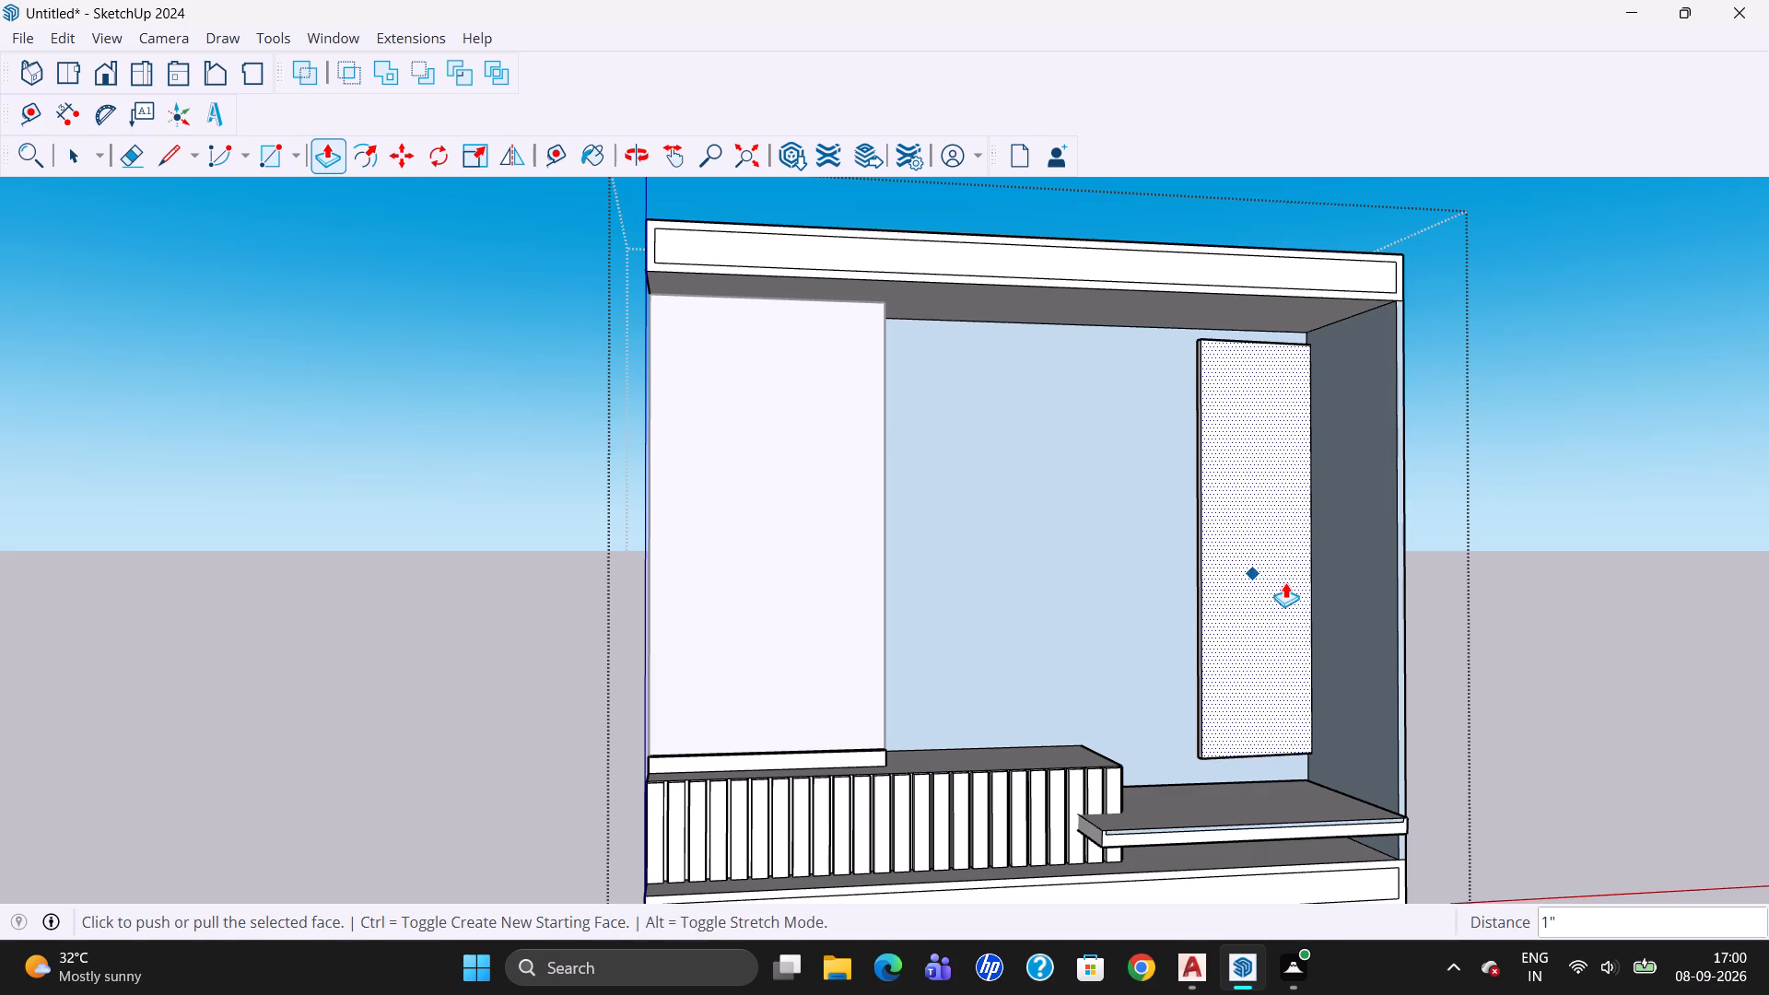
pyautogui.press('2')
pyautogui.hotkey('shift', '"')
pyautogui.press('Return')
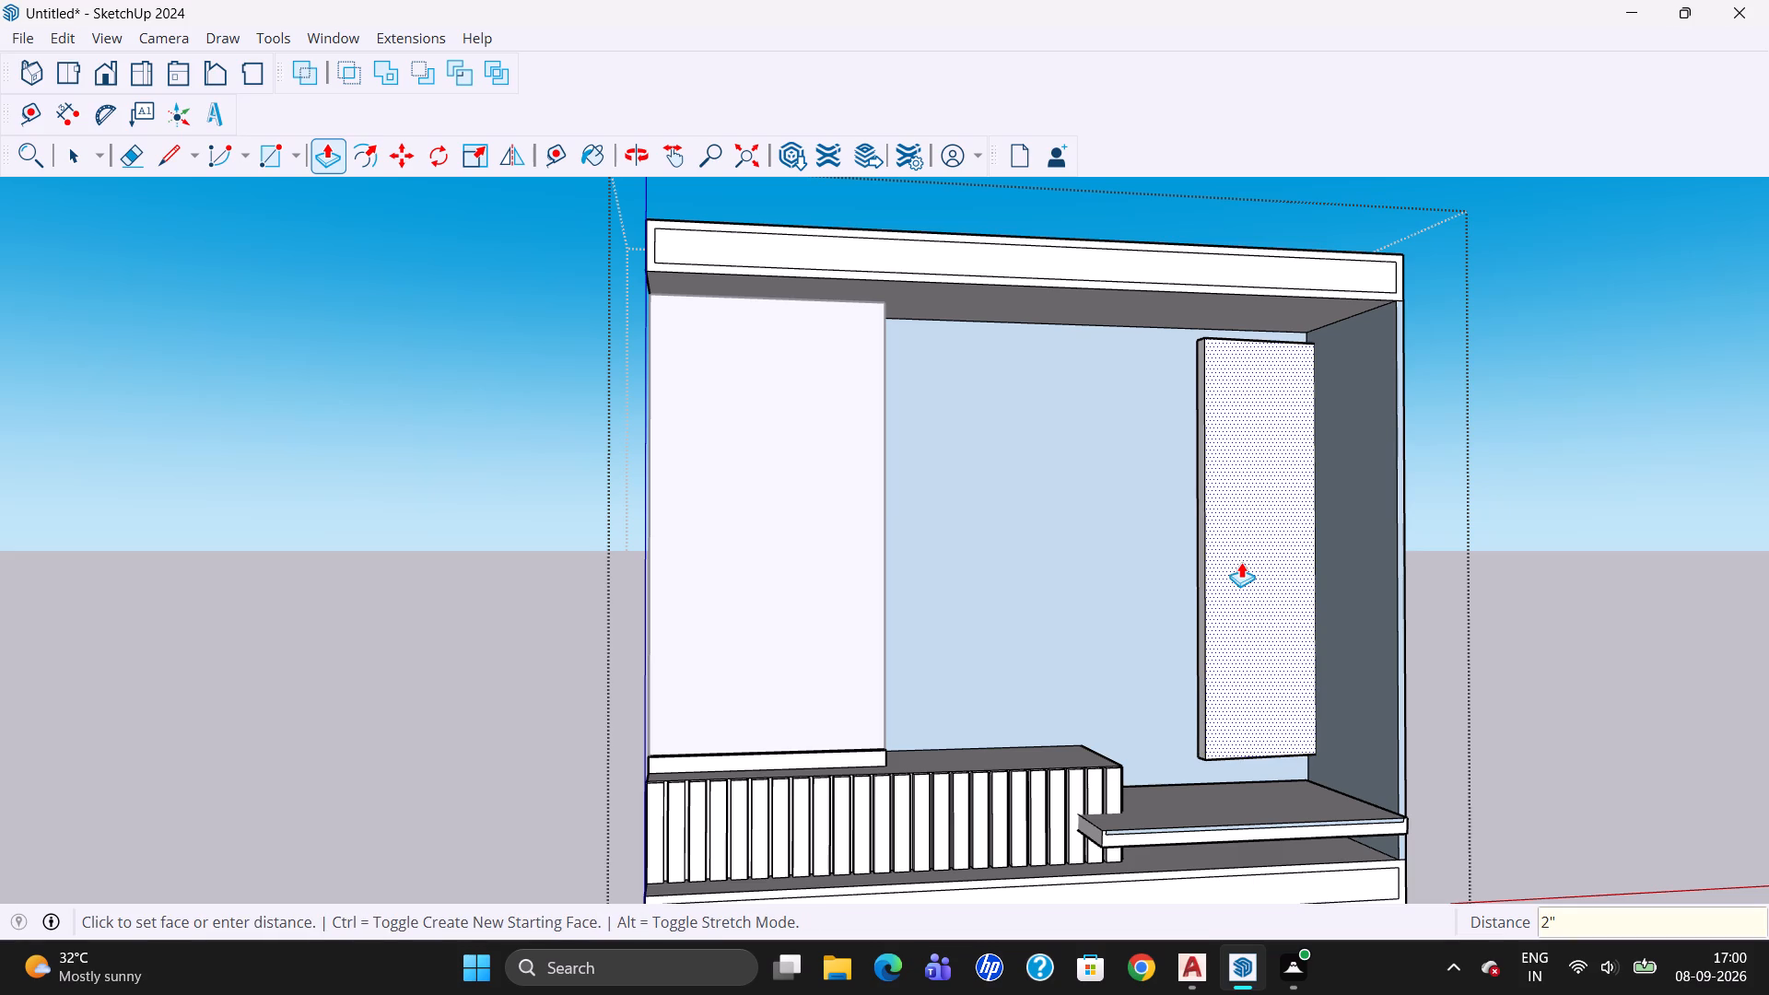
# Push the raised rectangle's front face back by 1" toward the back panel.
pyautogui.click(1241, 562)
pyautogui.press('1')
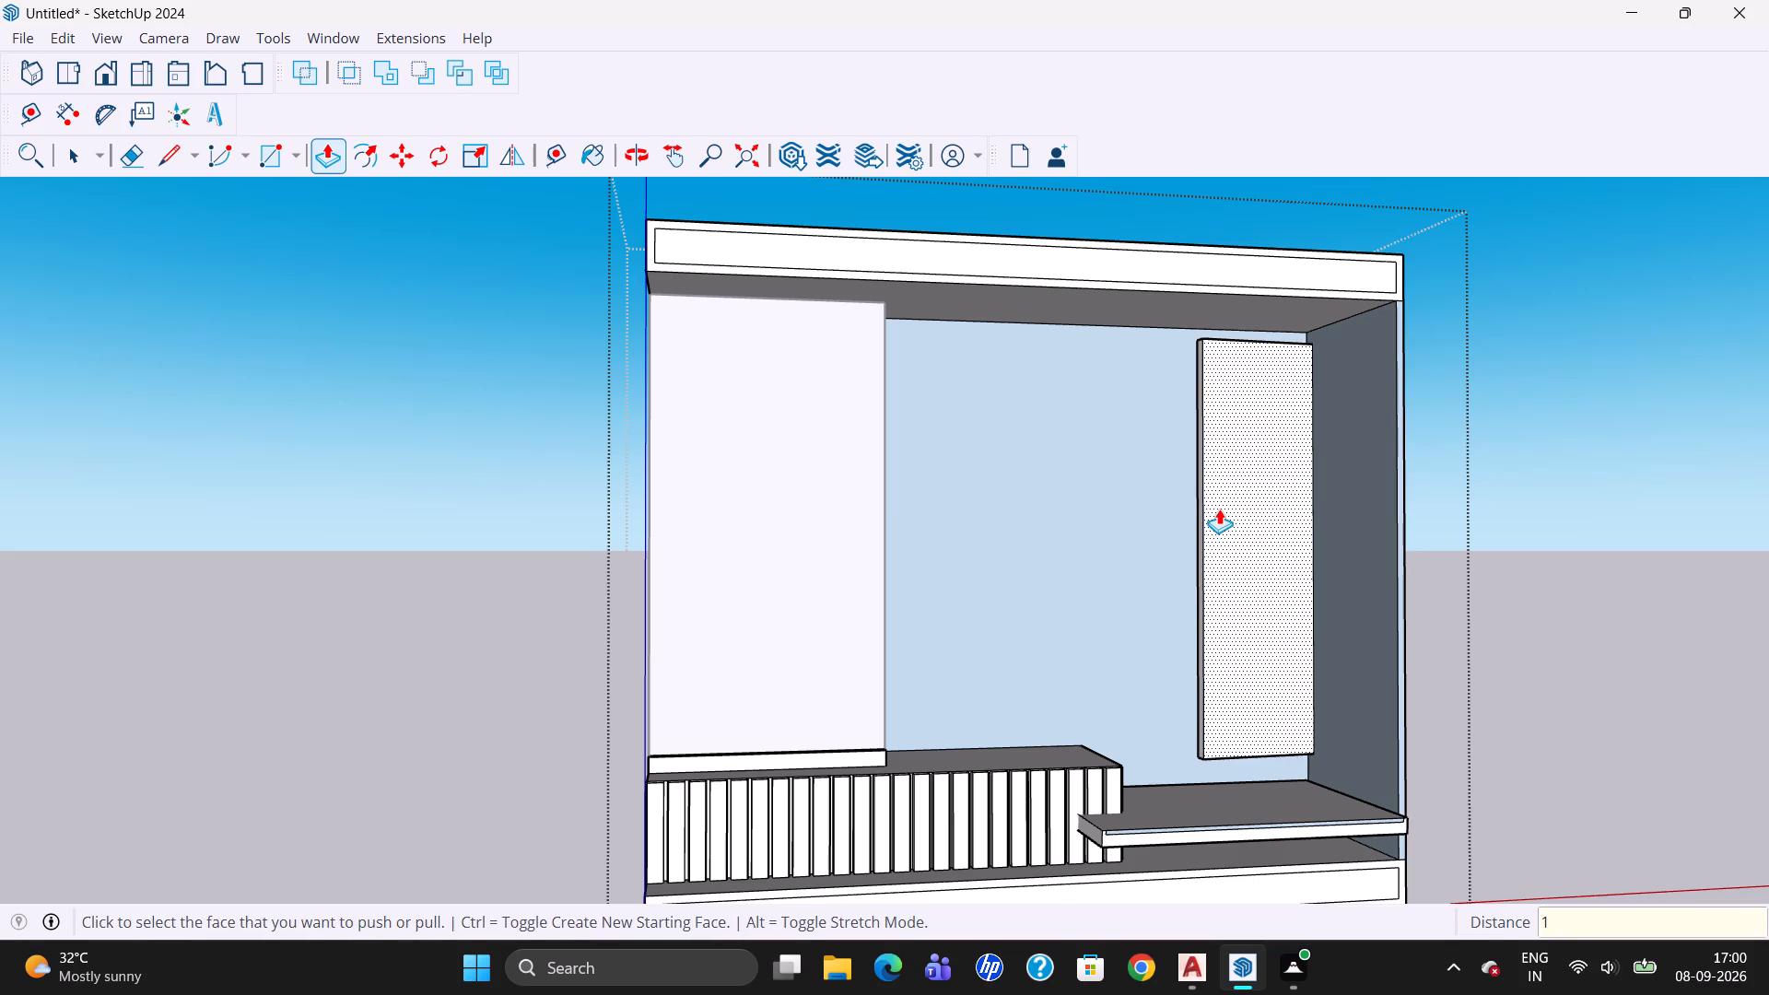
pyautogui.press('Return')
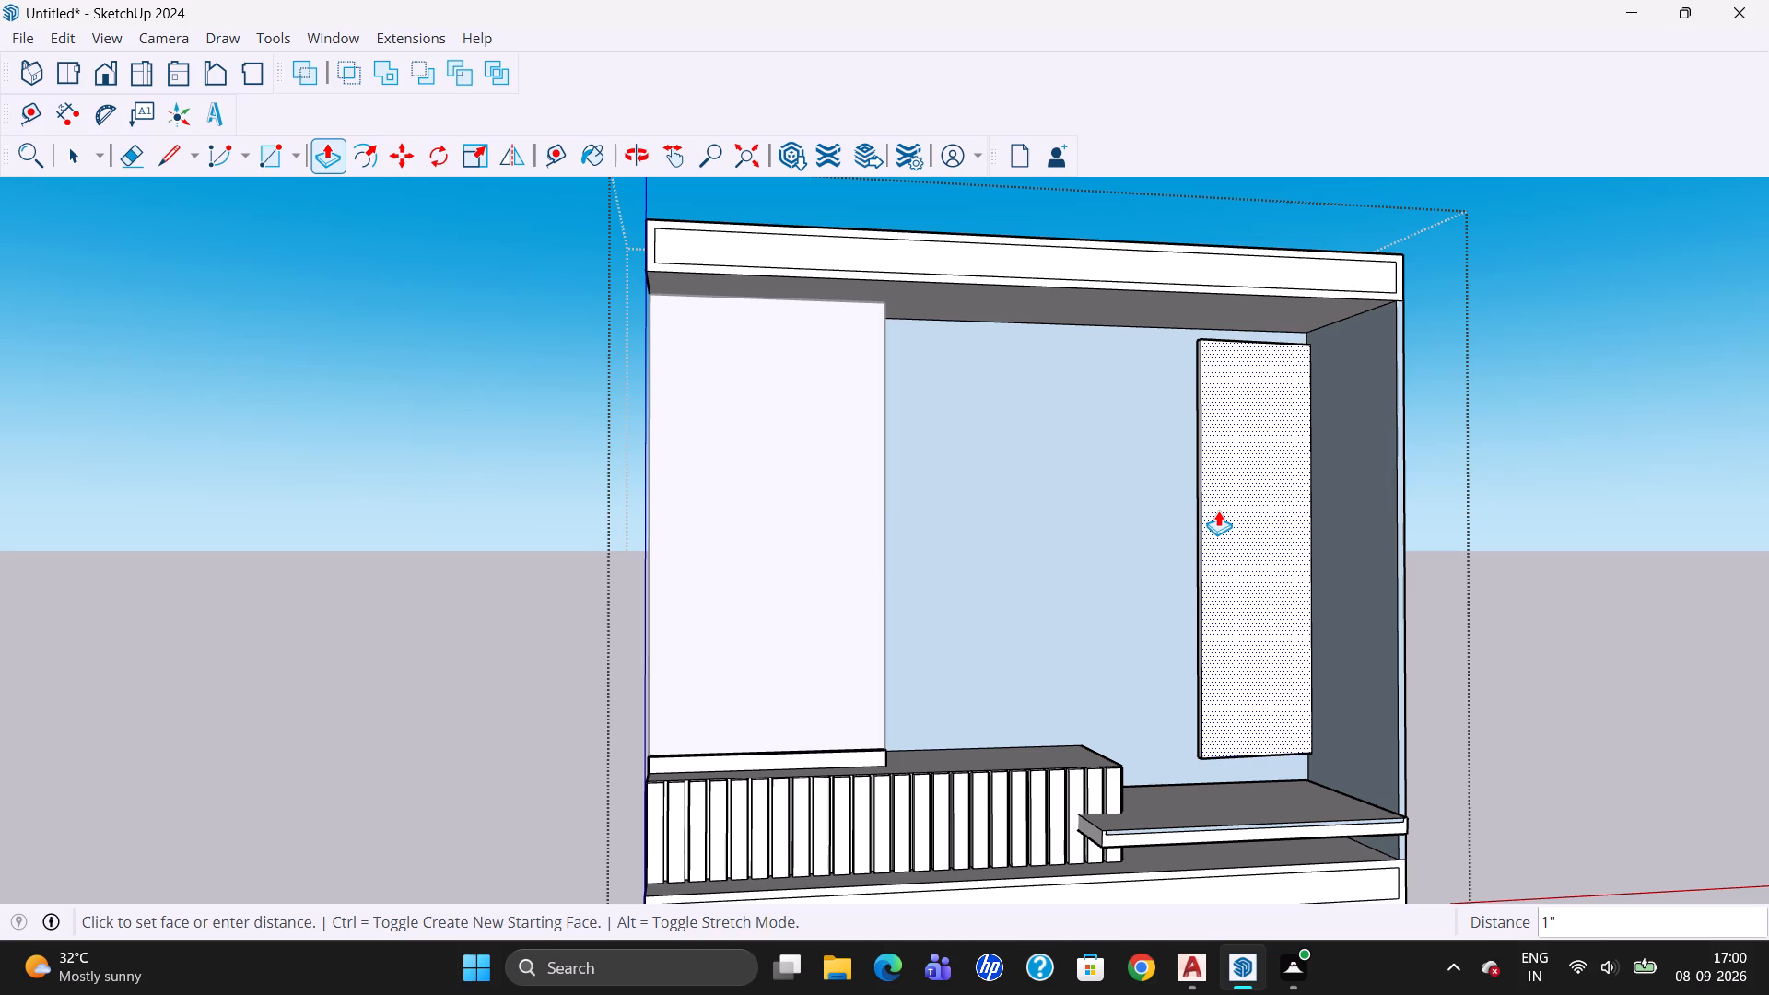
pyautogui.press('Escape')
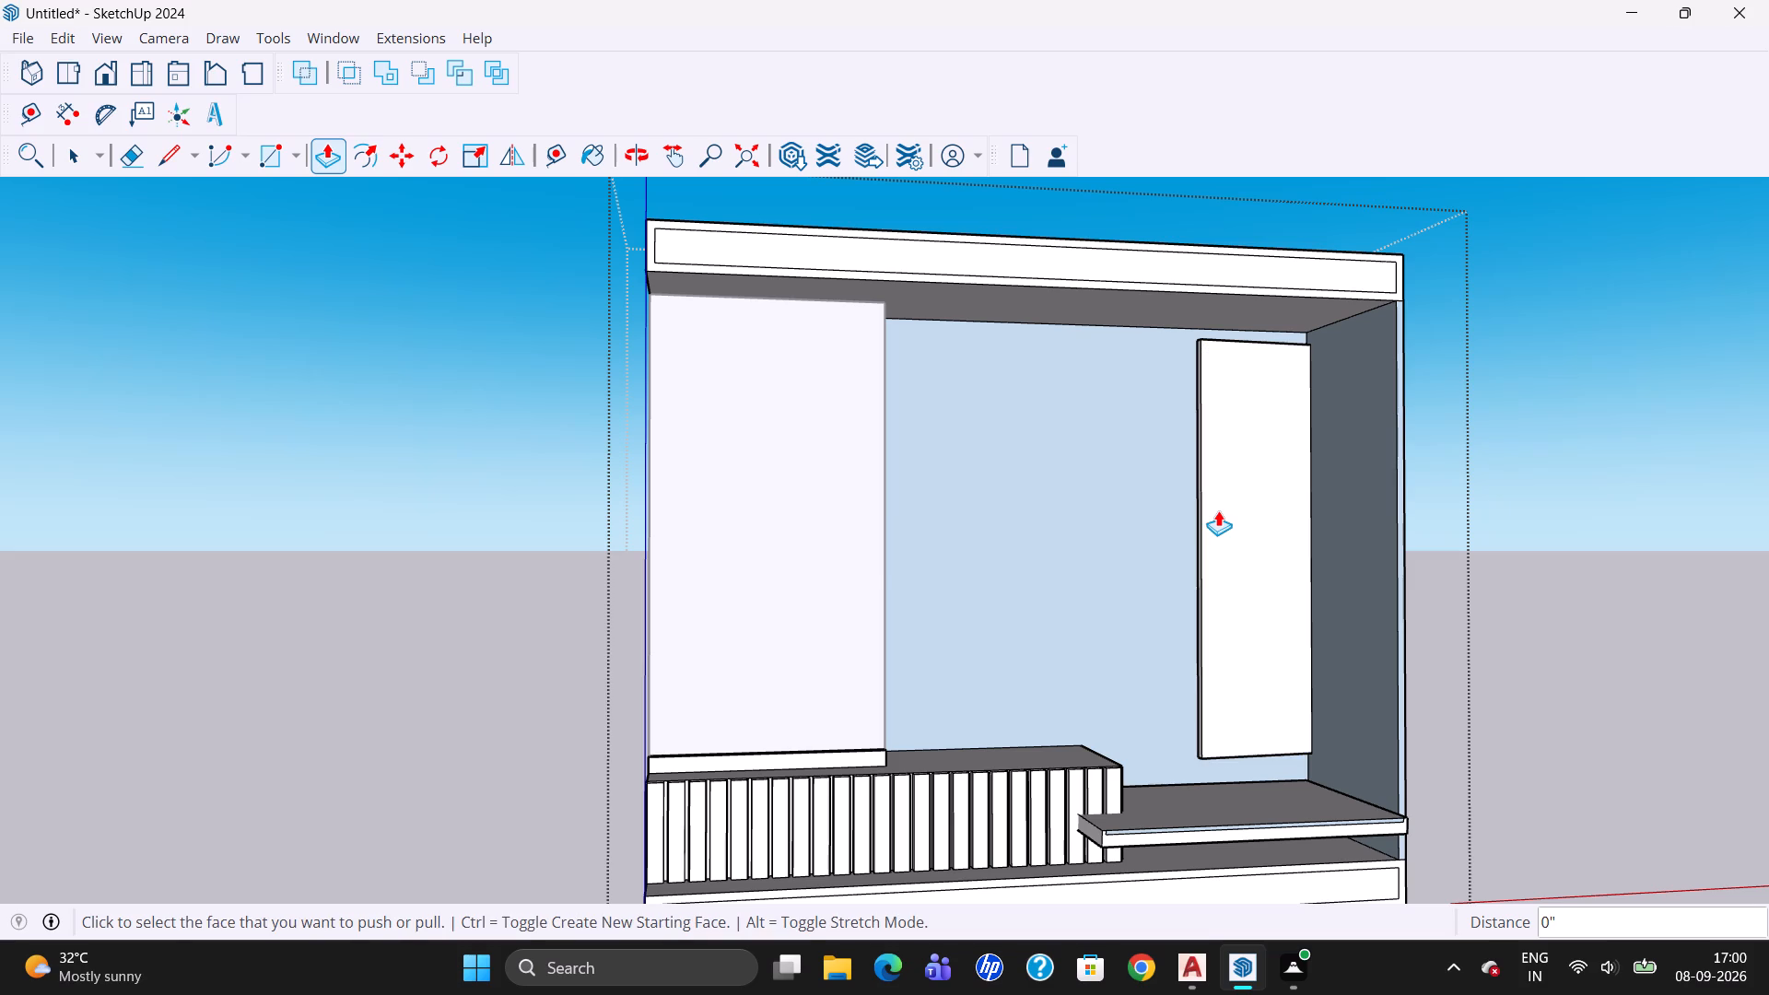
# Delete the raised rectangle's front face, then group and delete its remaining outline on the back panel.
pyautogui.click(80, 146)
pyautogui.doubleClick(1259, 538)
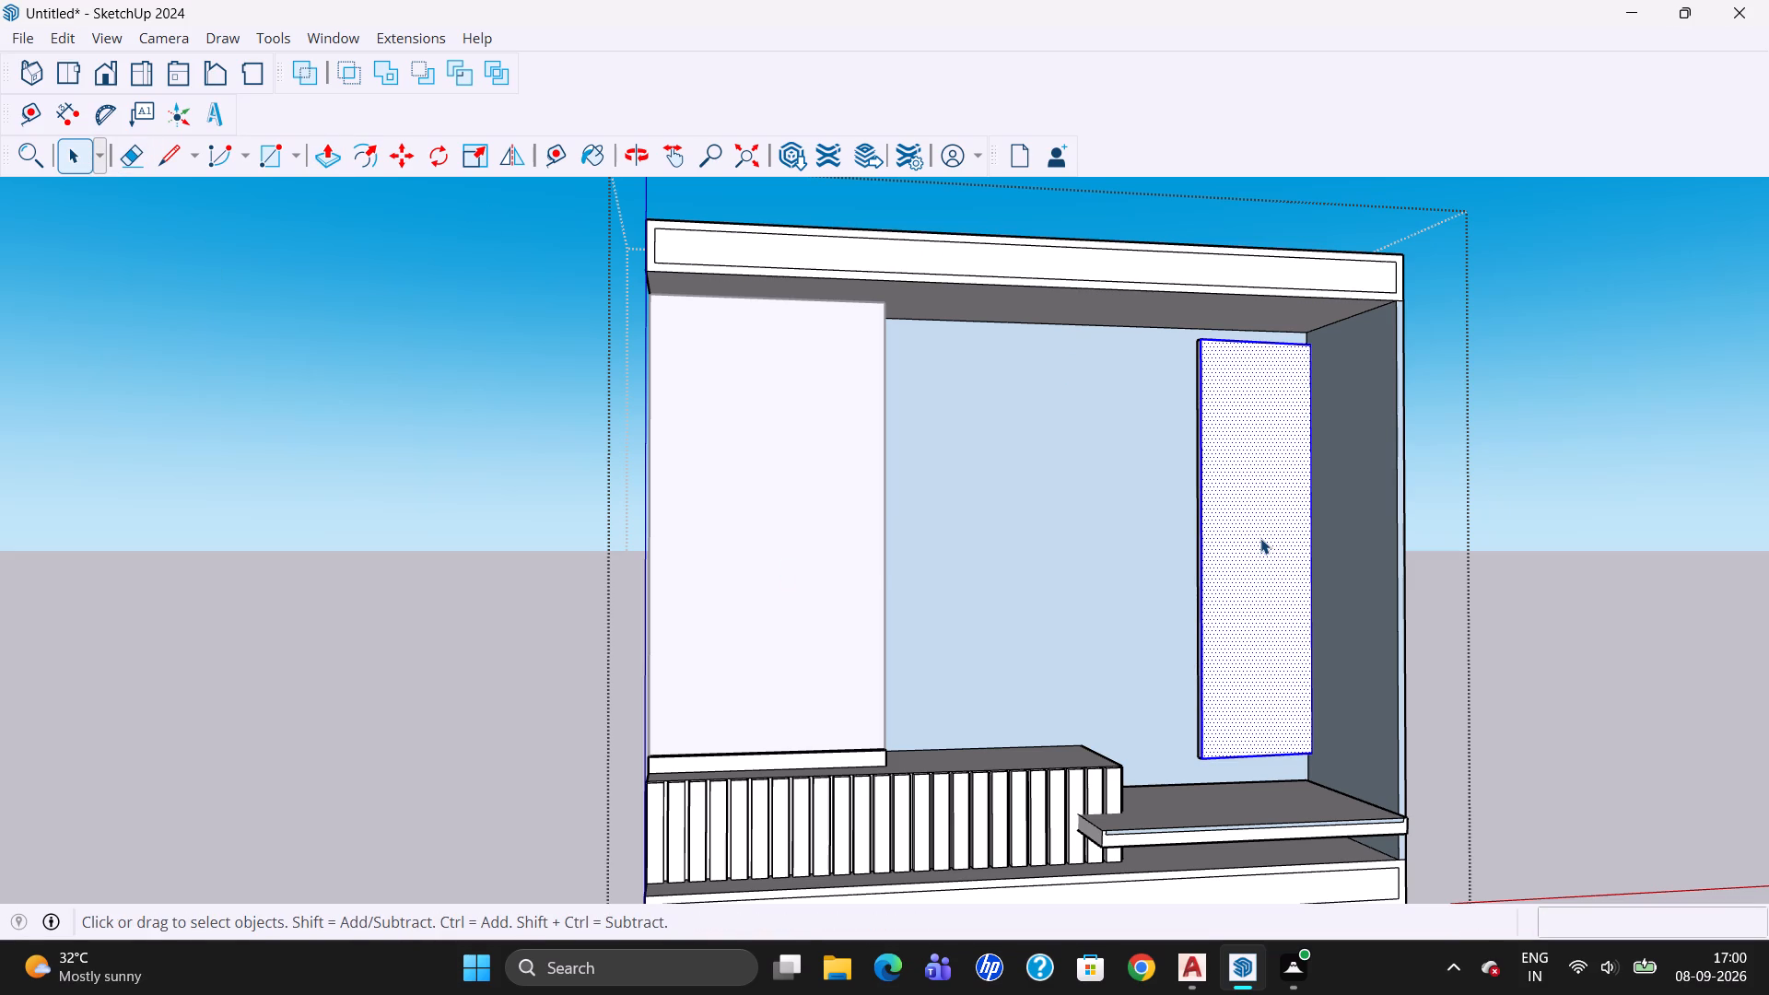
pyautogui.press('Delete')
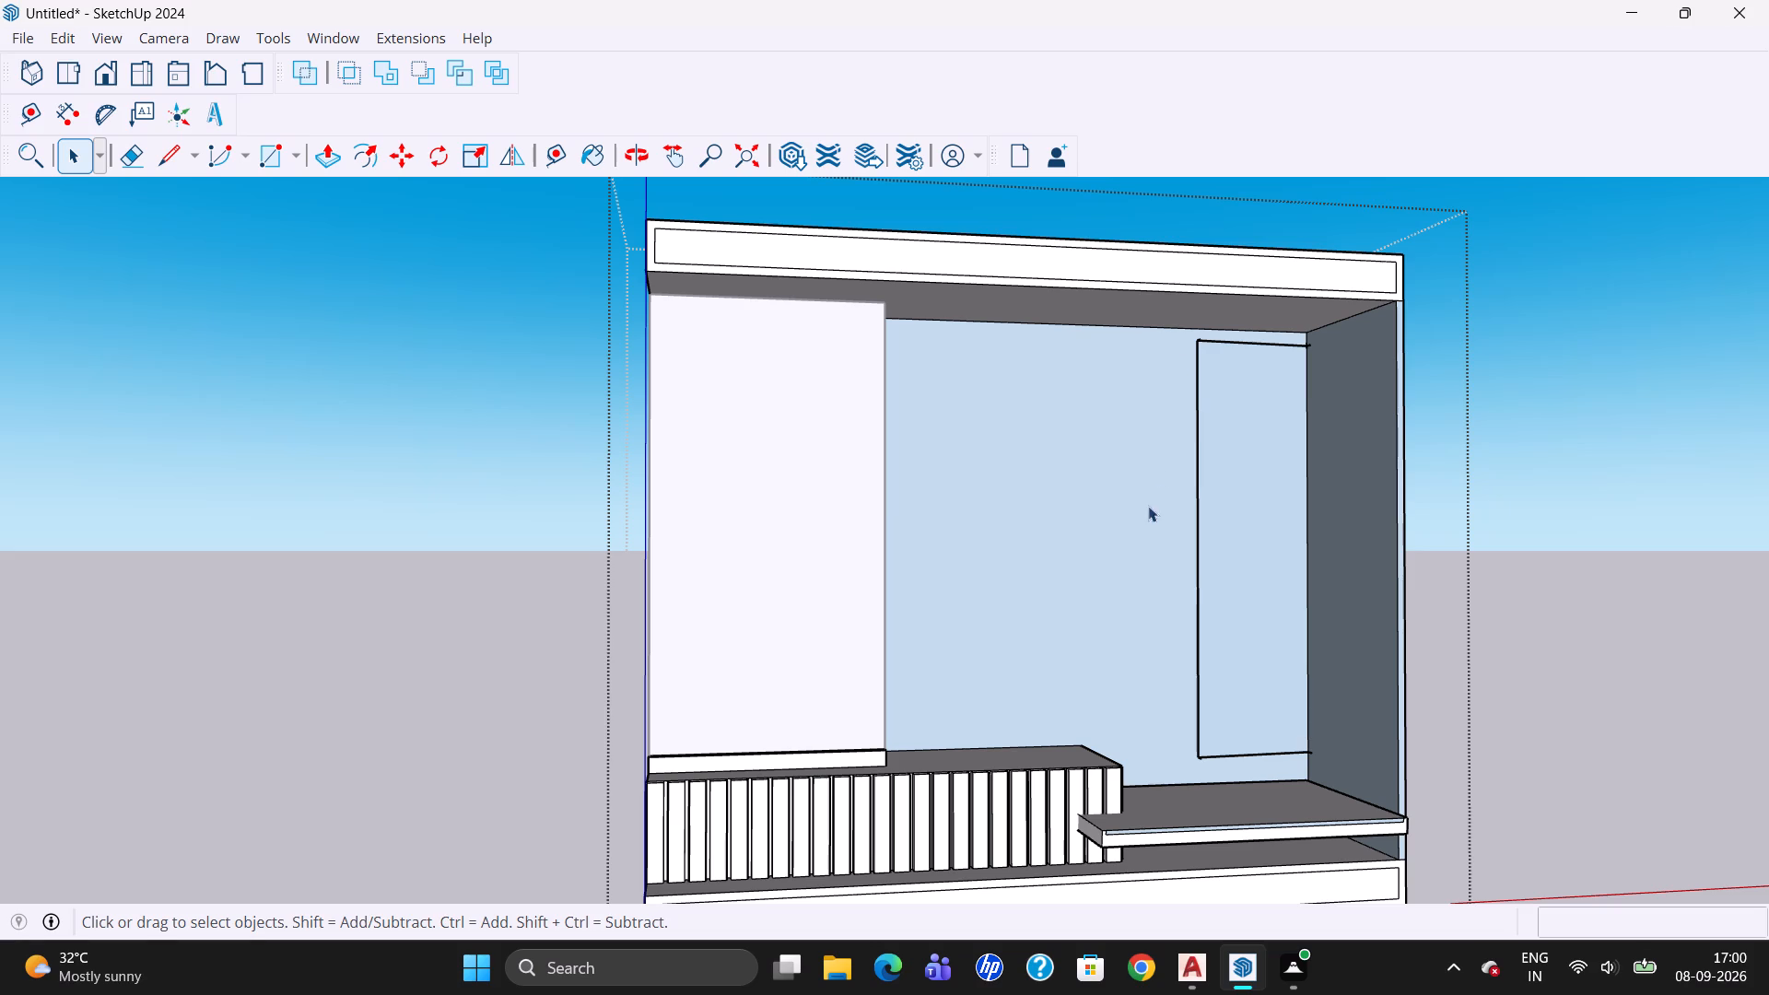
pyautogui.doubleClick(1196, 400)
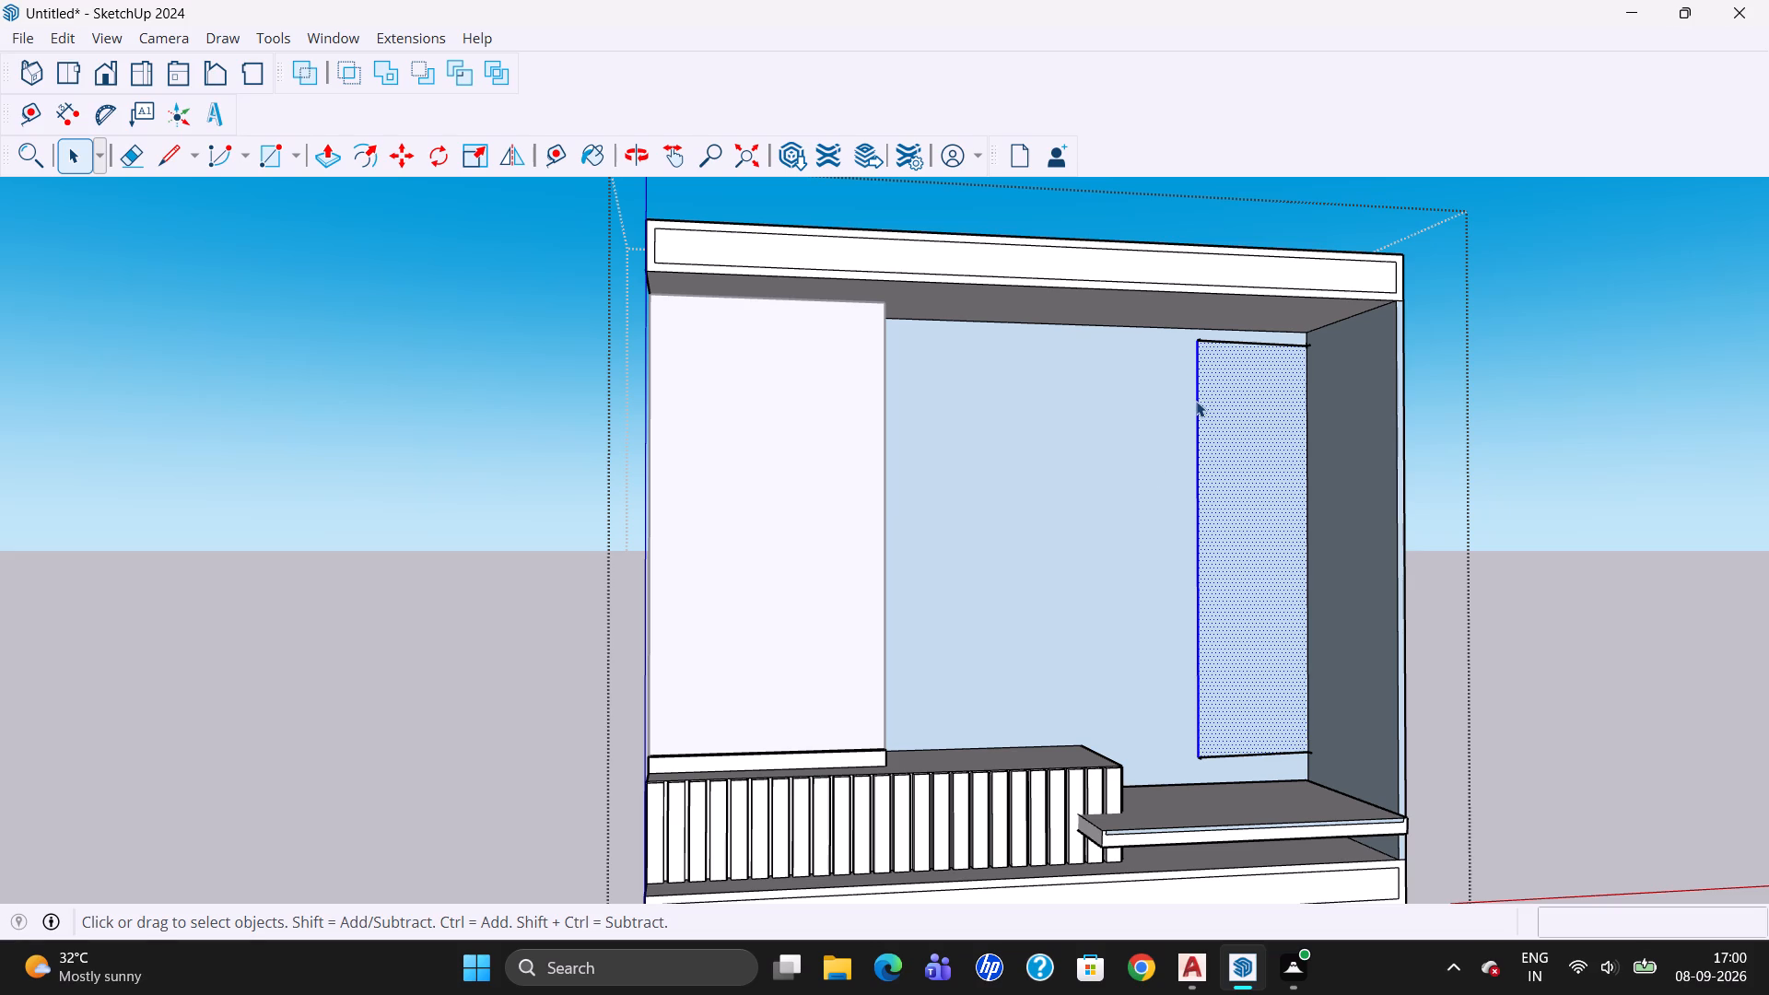
pyautogui.doubleClick(1198, 400)
pyautogui.rightClick(1240, 410)
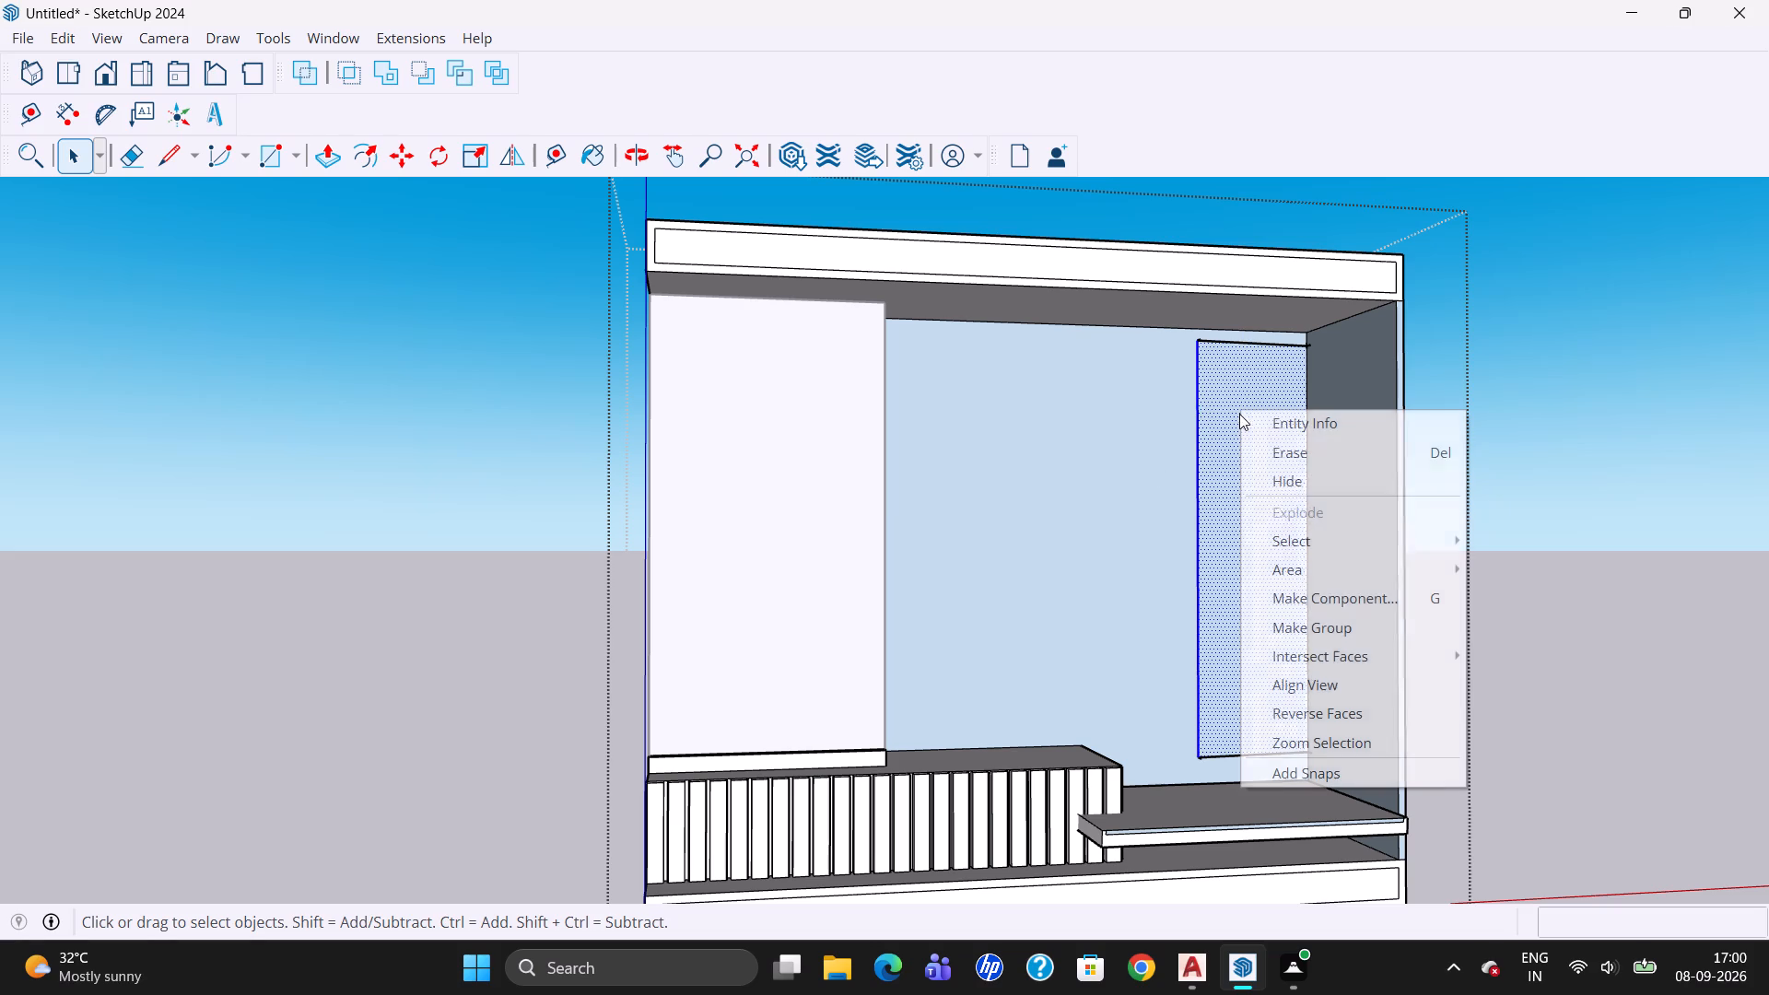
pyautogui.click(1283, 626)
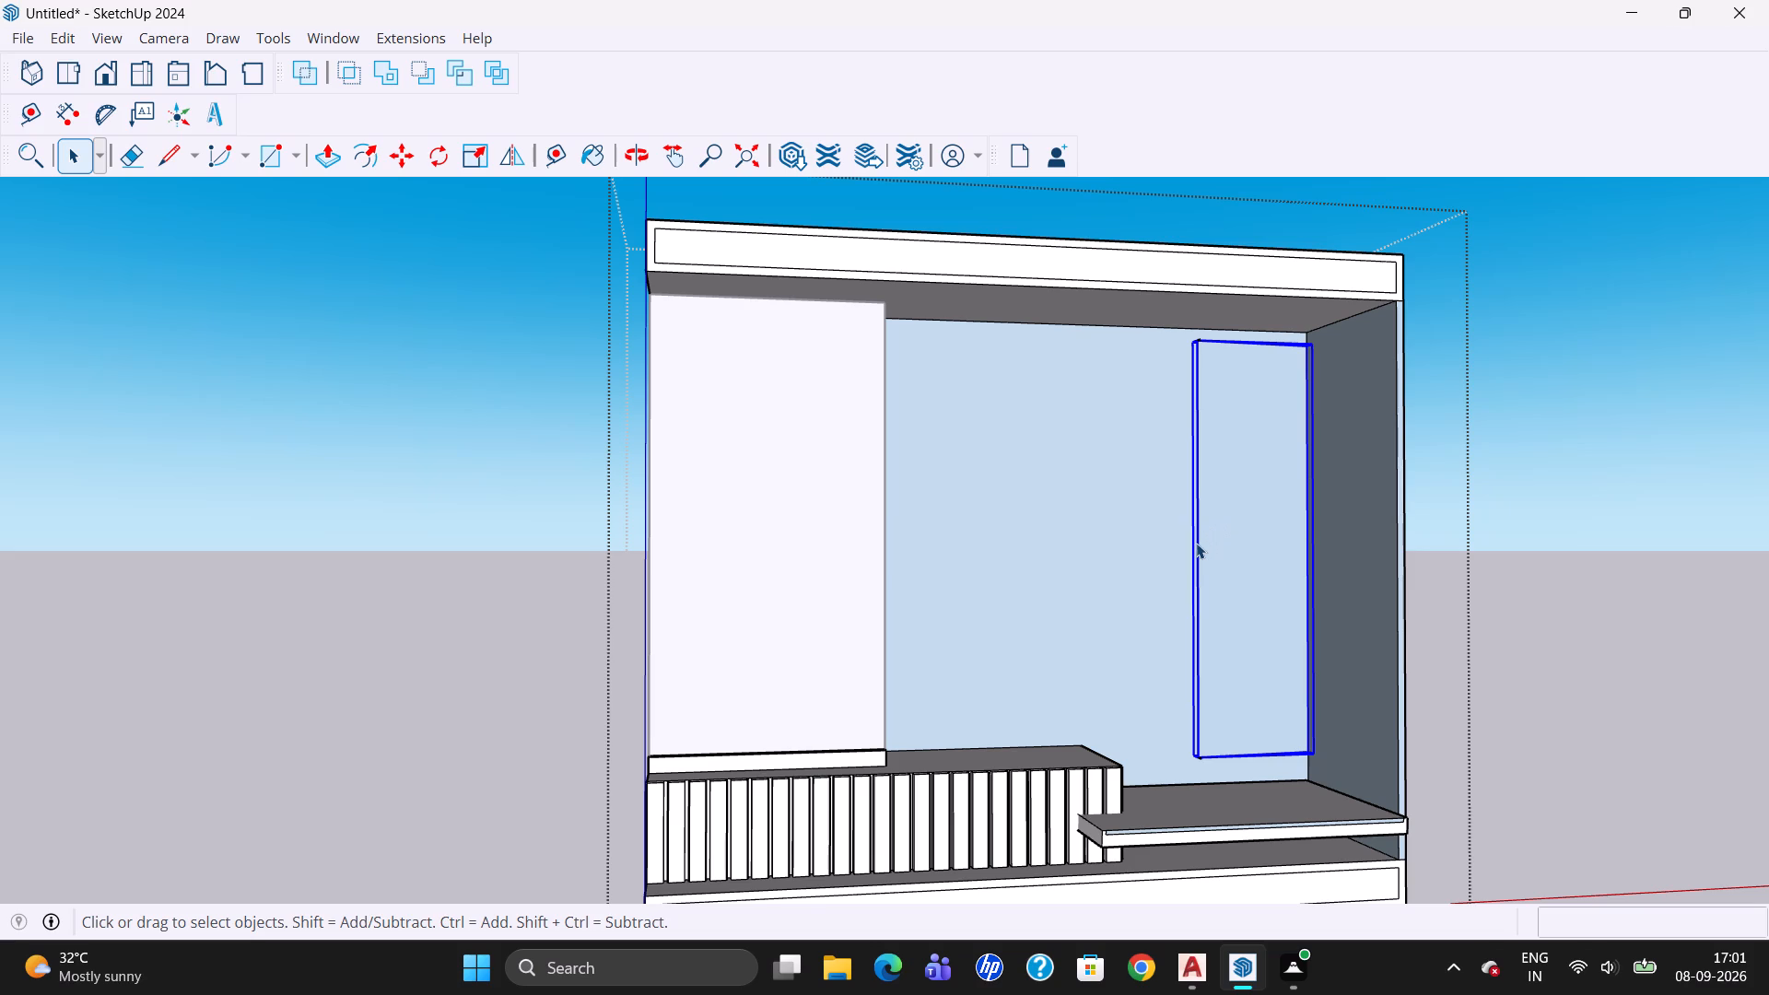
pyautogui.press('Delete')
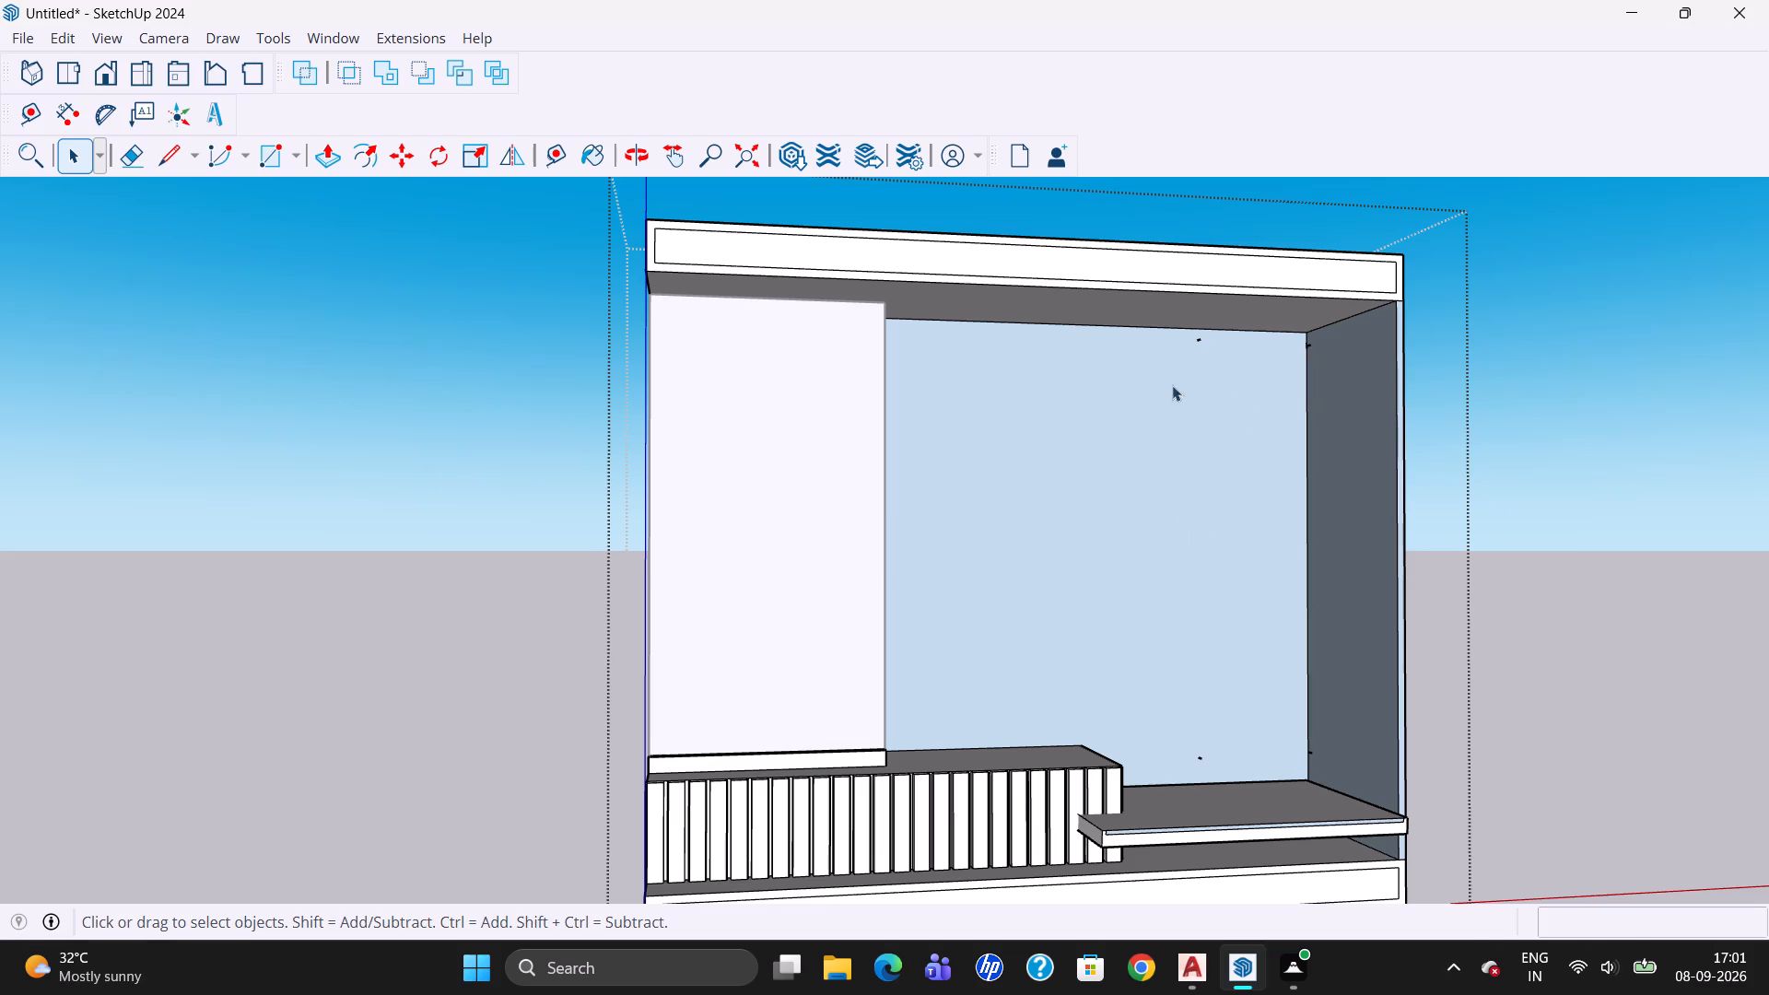
# Erase the short leftover edges at the deleted rectangle's corners away from the end panel, undoing any accidental removal of the back.
pyautogui.click(135, 158)
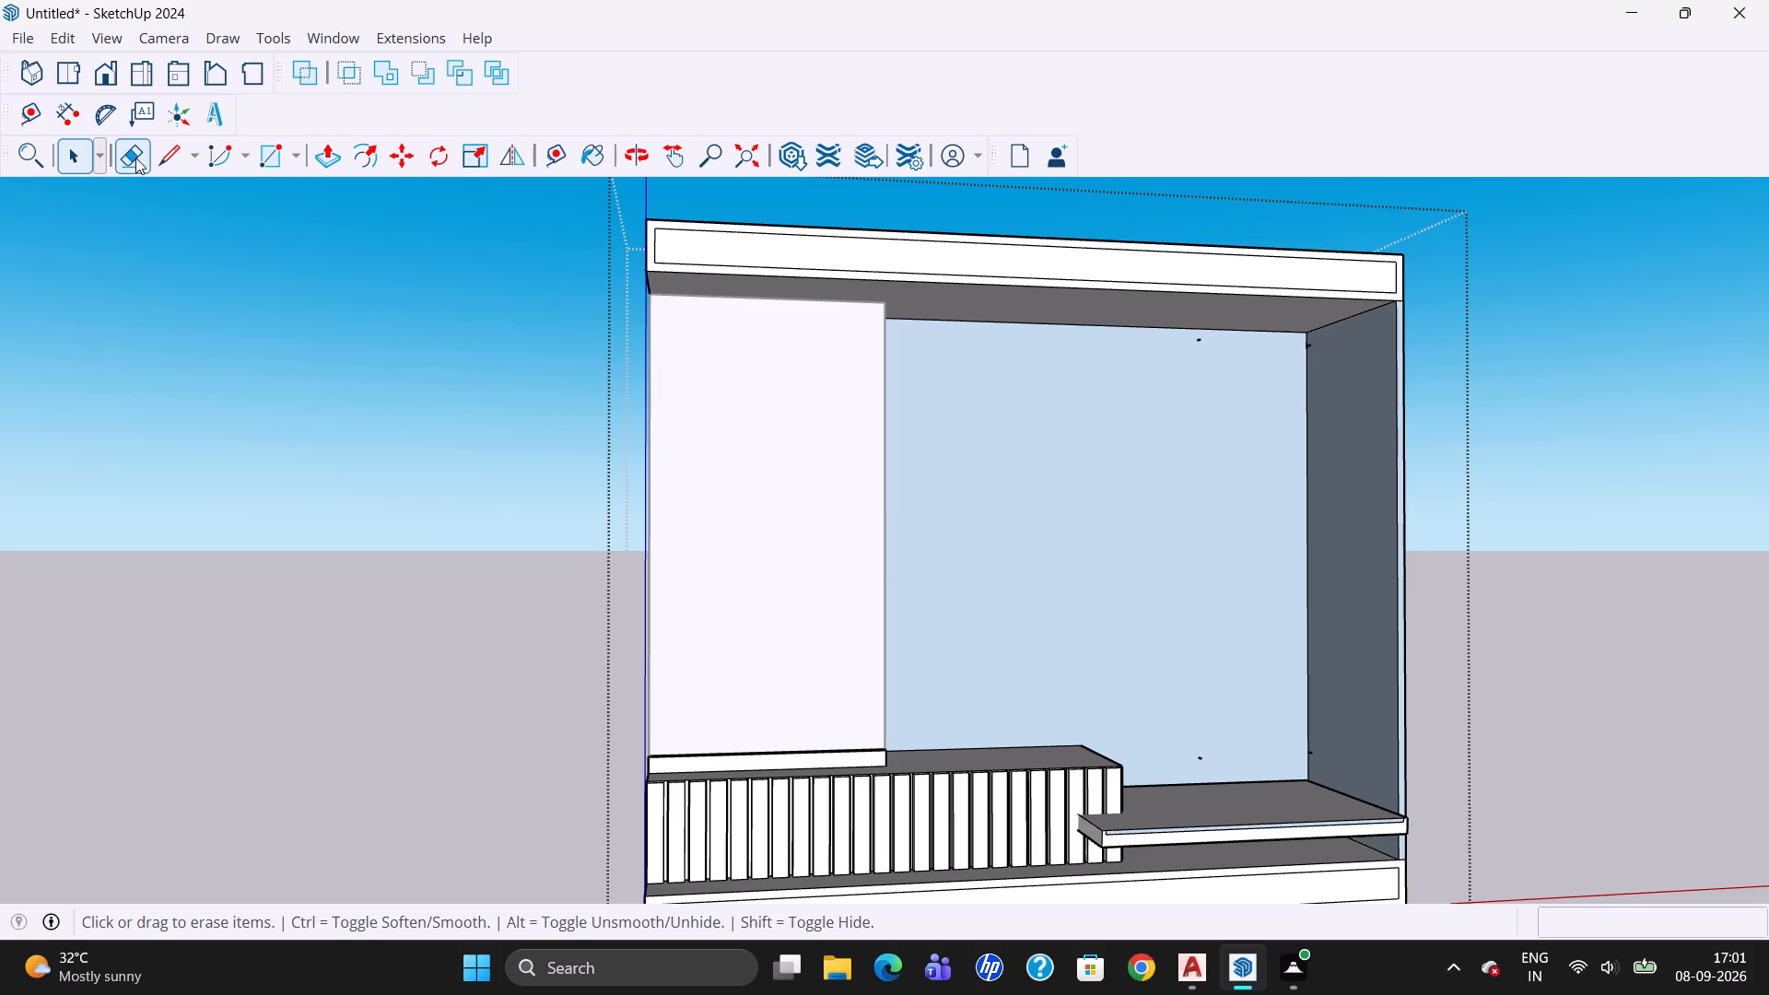
pyautogui.click(1199, 336)
pyautogui.click(1199, 336)
pyautogui.click(1193, 337)
pyautogui.click(1194, 338)
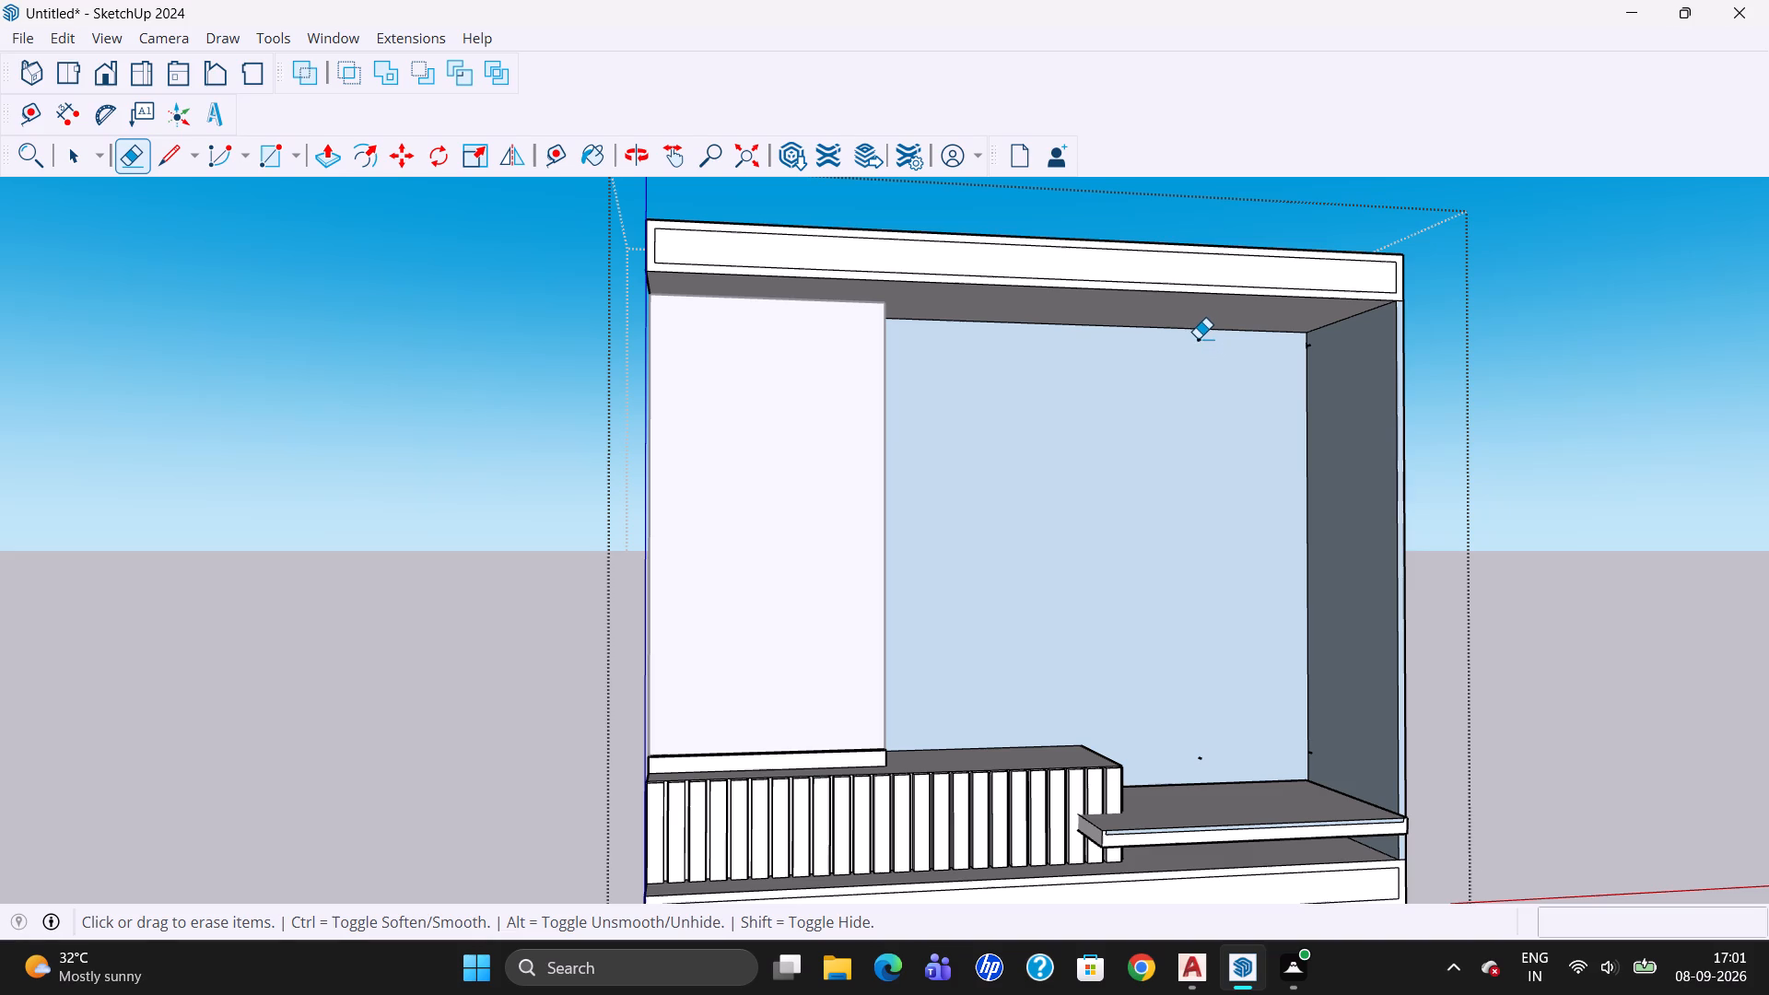
pyautogui.doubleClick(1198, 338)
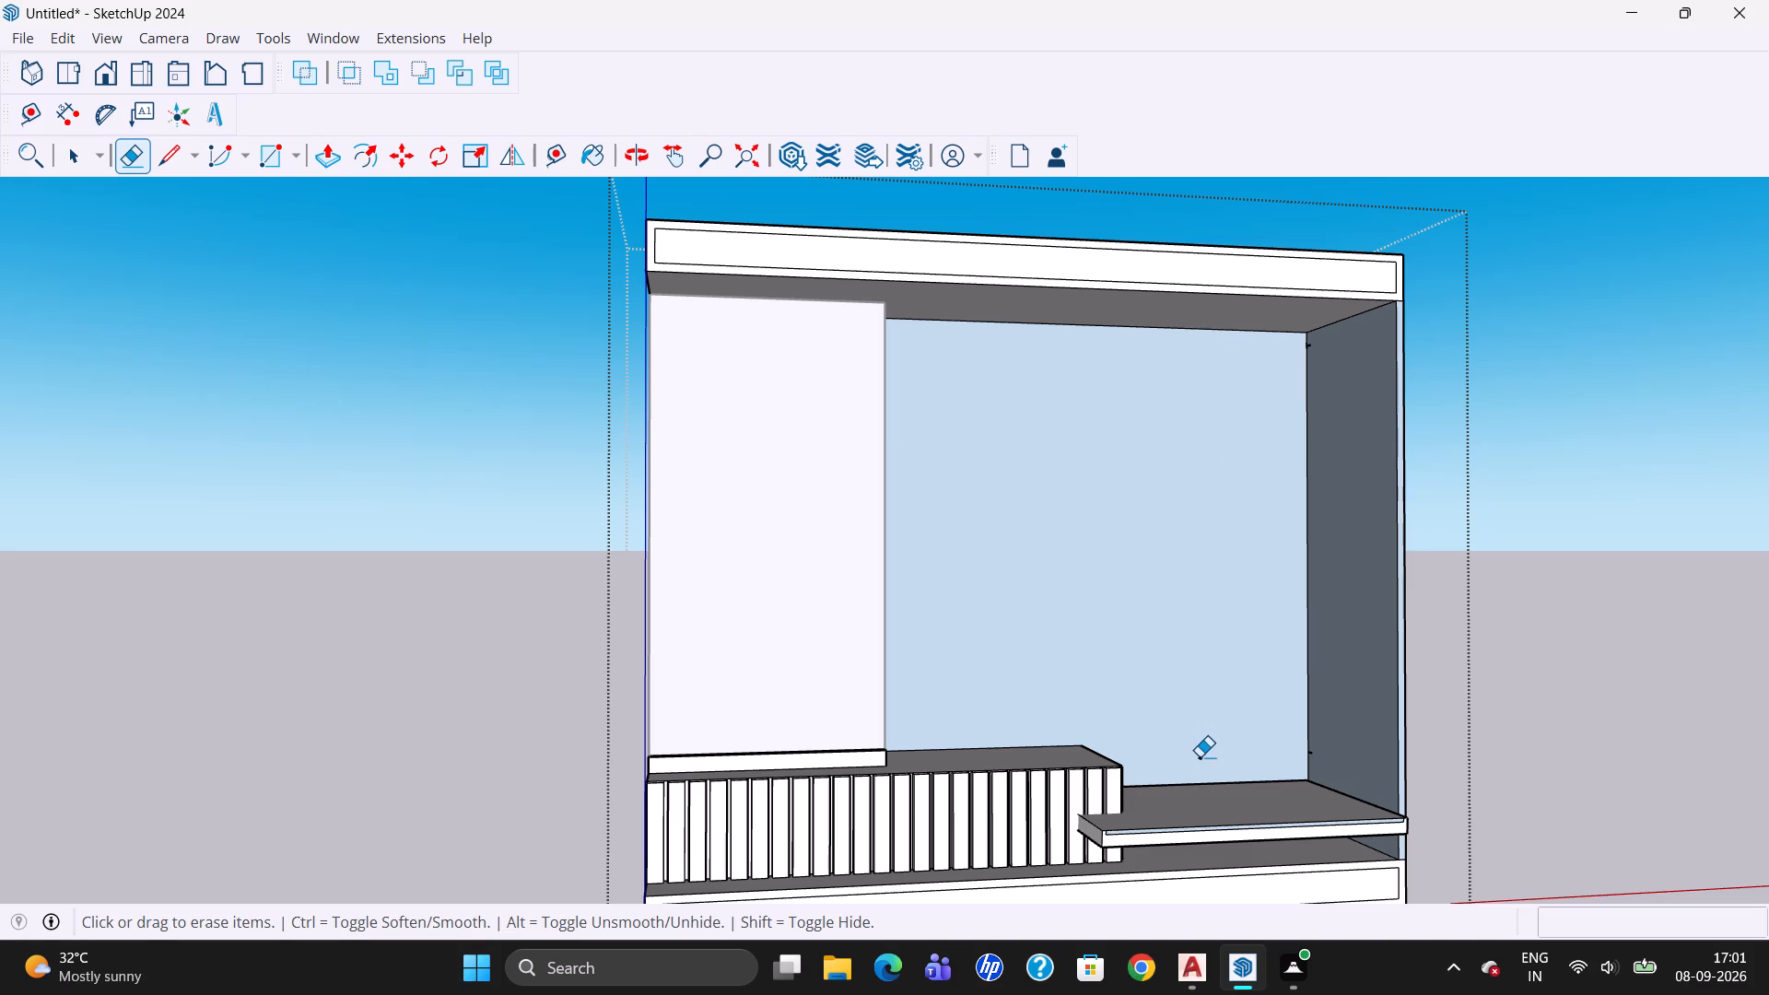
pyautogui.doubleClick(1200, 757)
pyautogui.click(1306, 747)
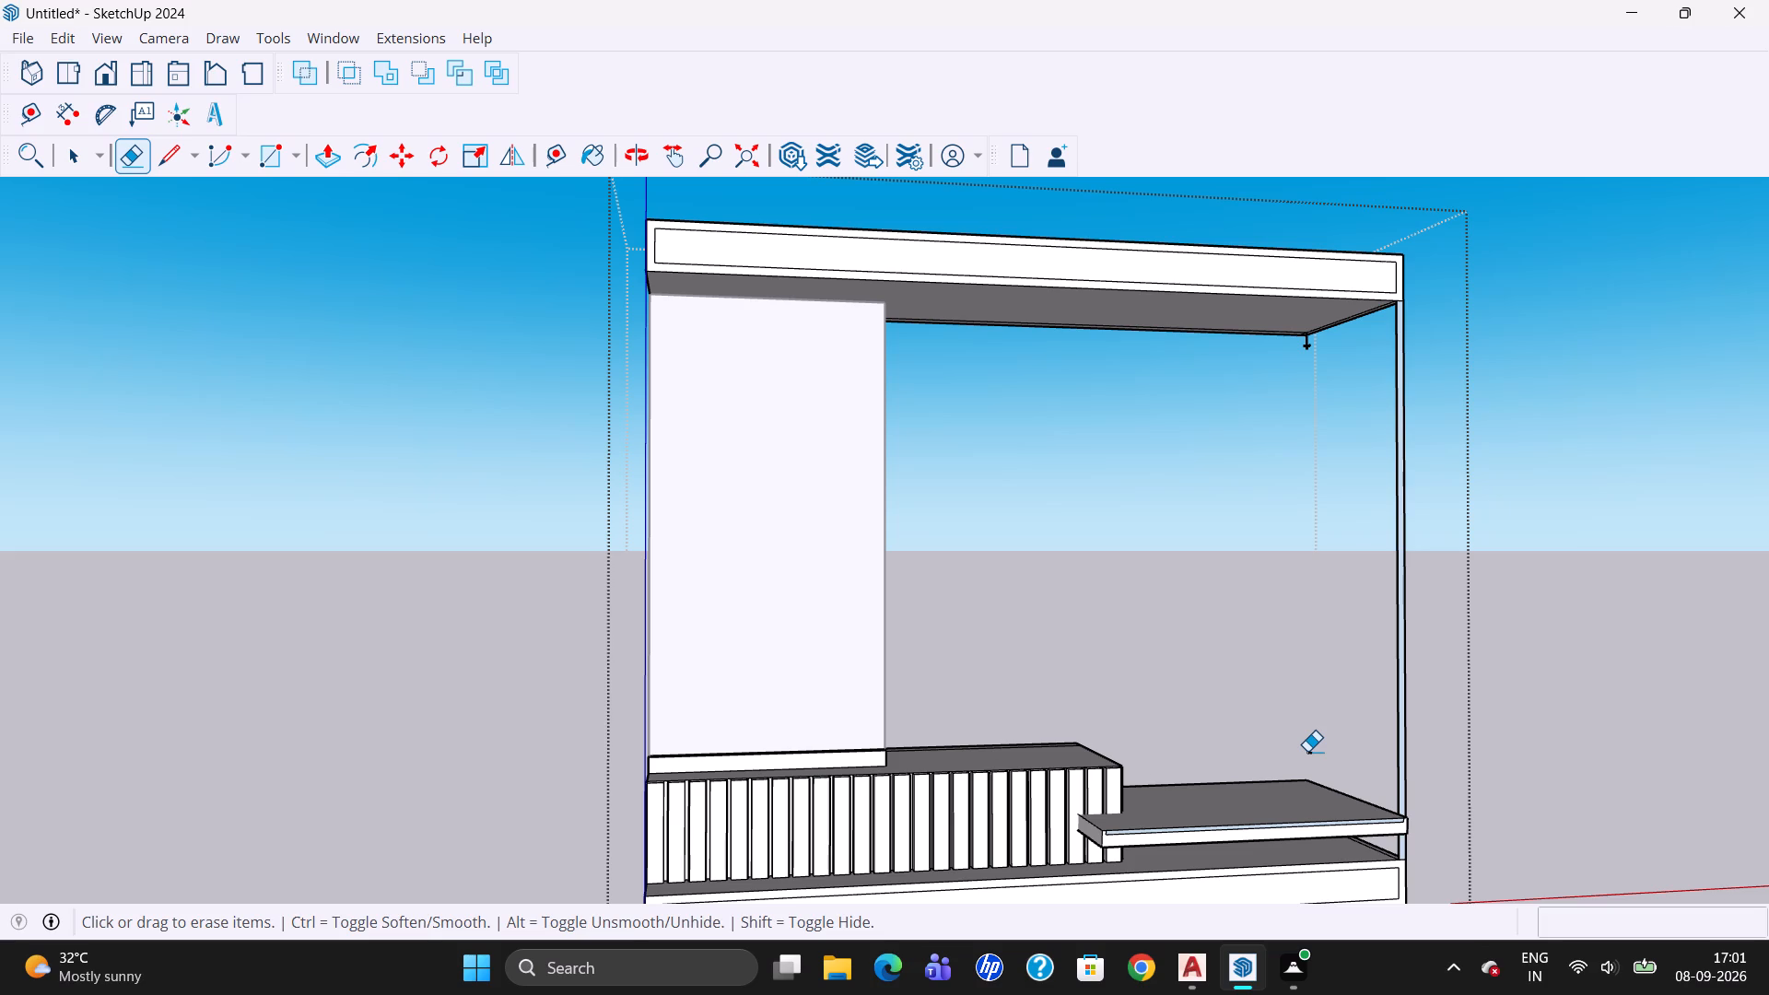
pyautogui.hotkey('ctrl', 'z')
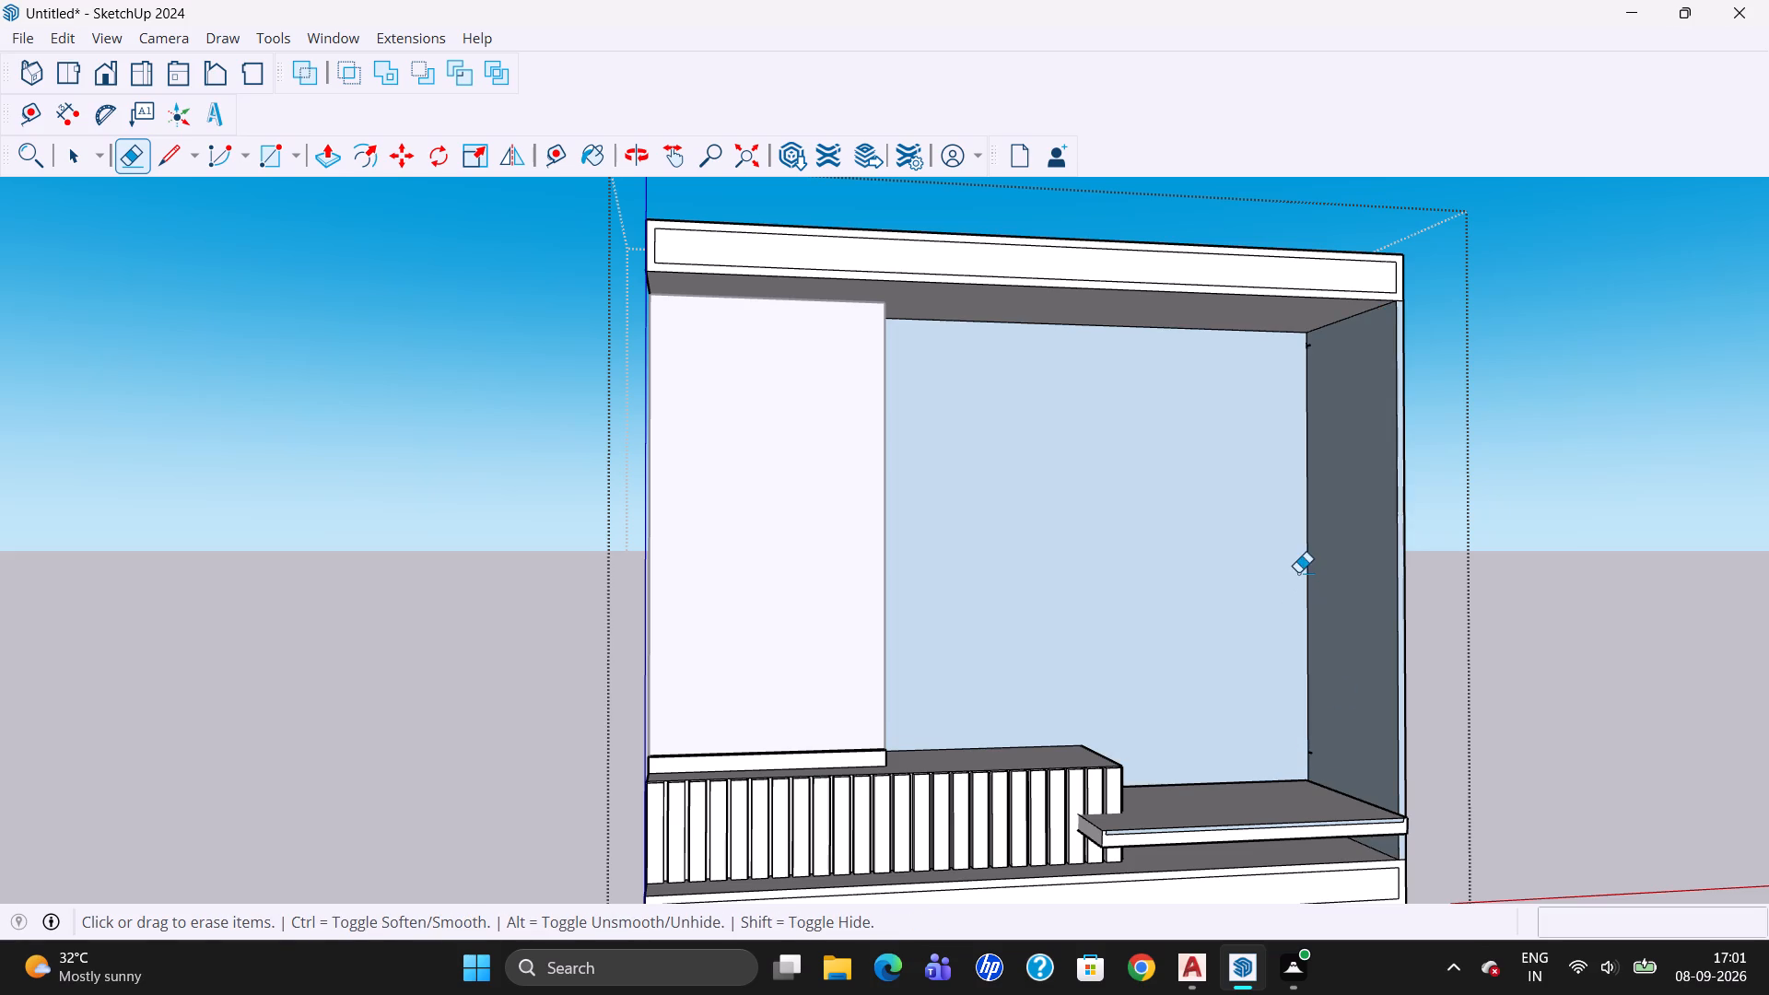
# Draw a 1'6" by 5' upright rectangle on the back panel, starting from the upper leftover corner mark beside the end panel.
pyautogui.click(88, 144)
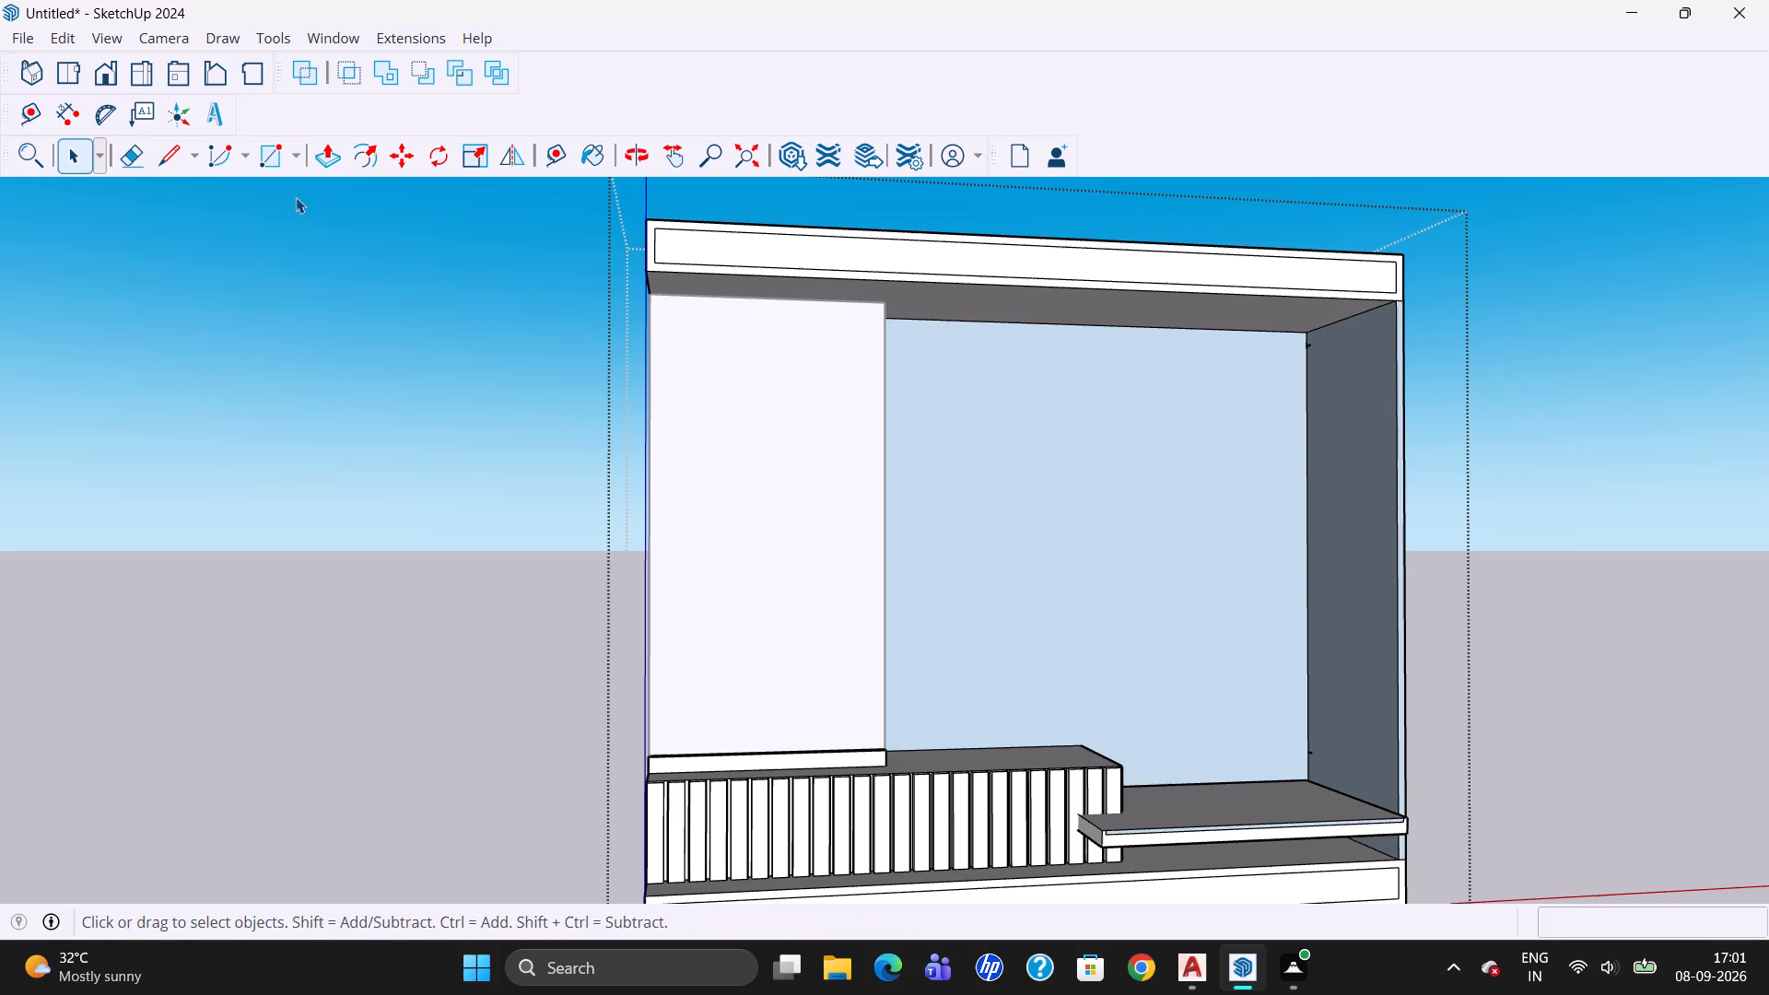
pyautogui.click(283, 170)
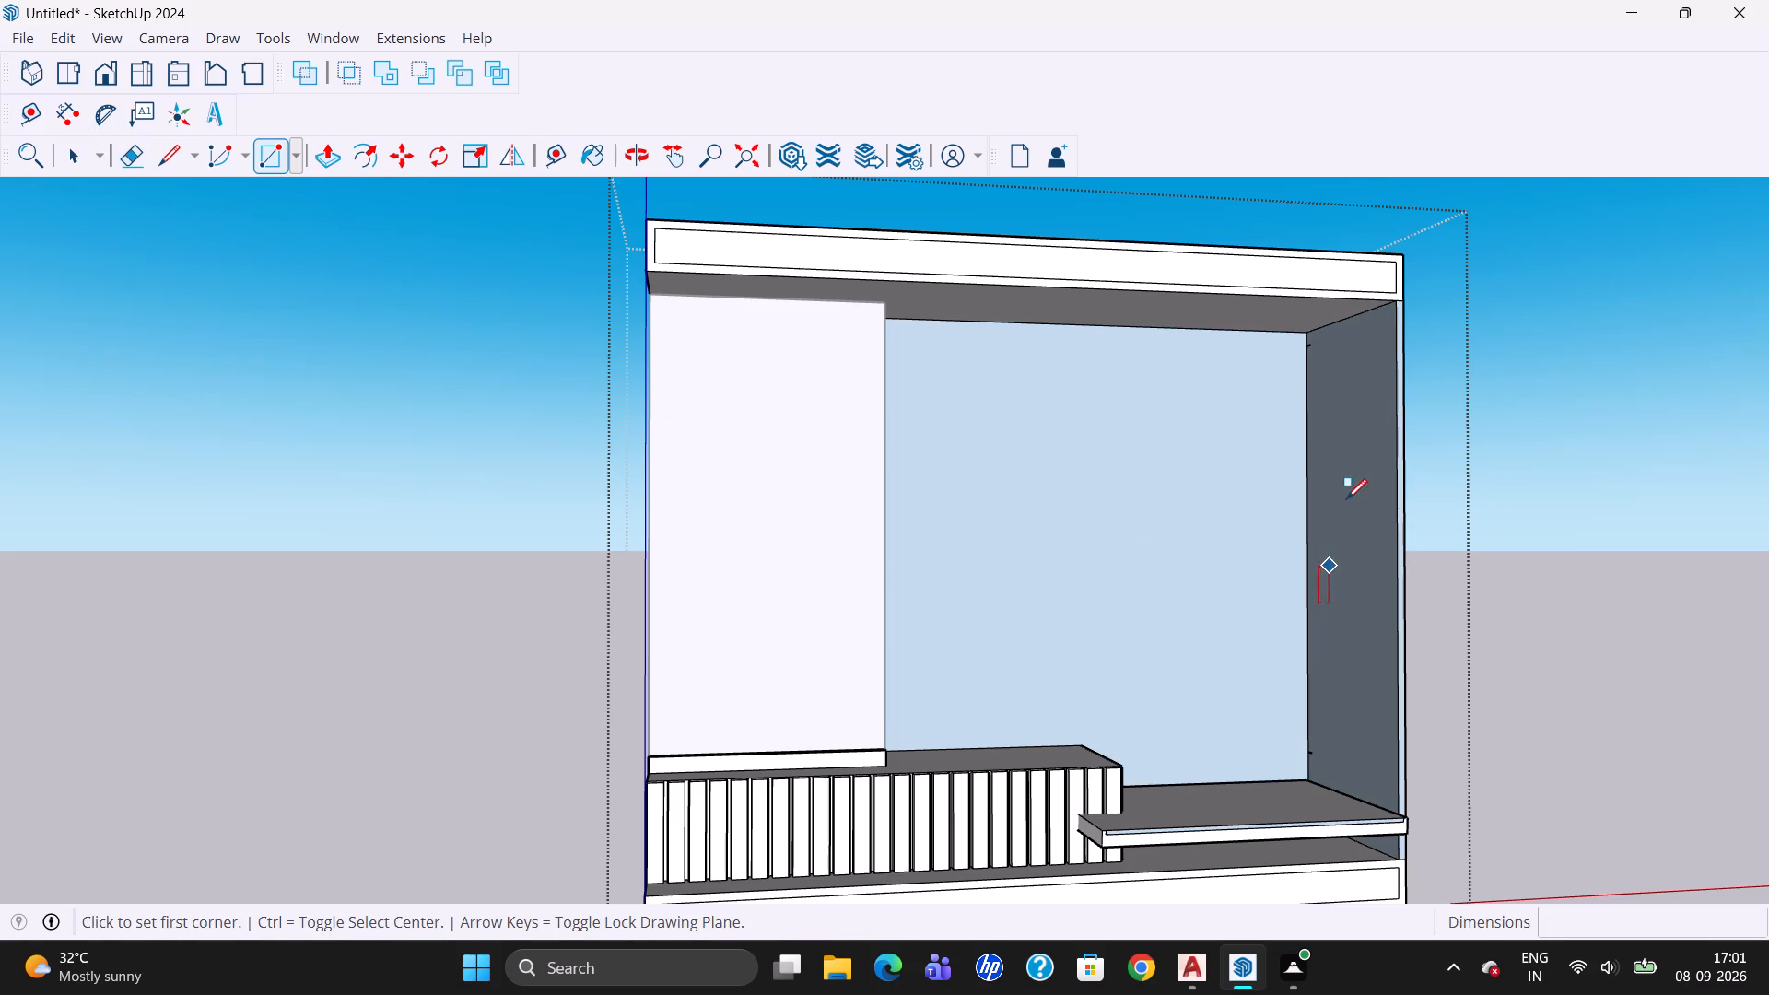
pyautogui.click(1311, 345)
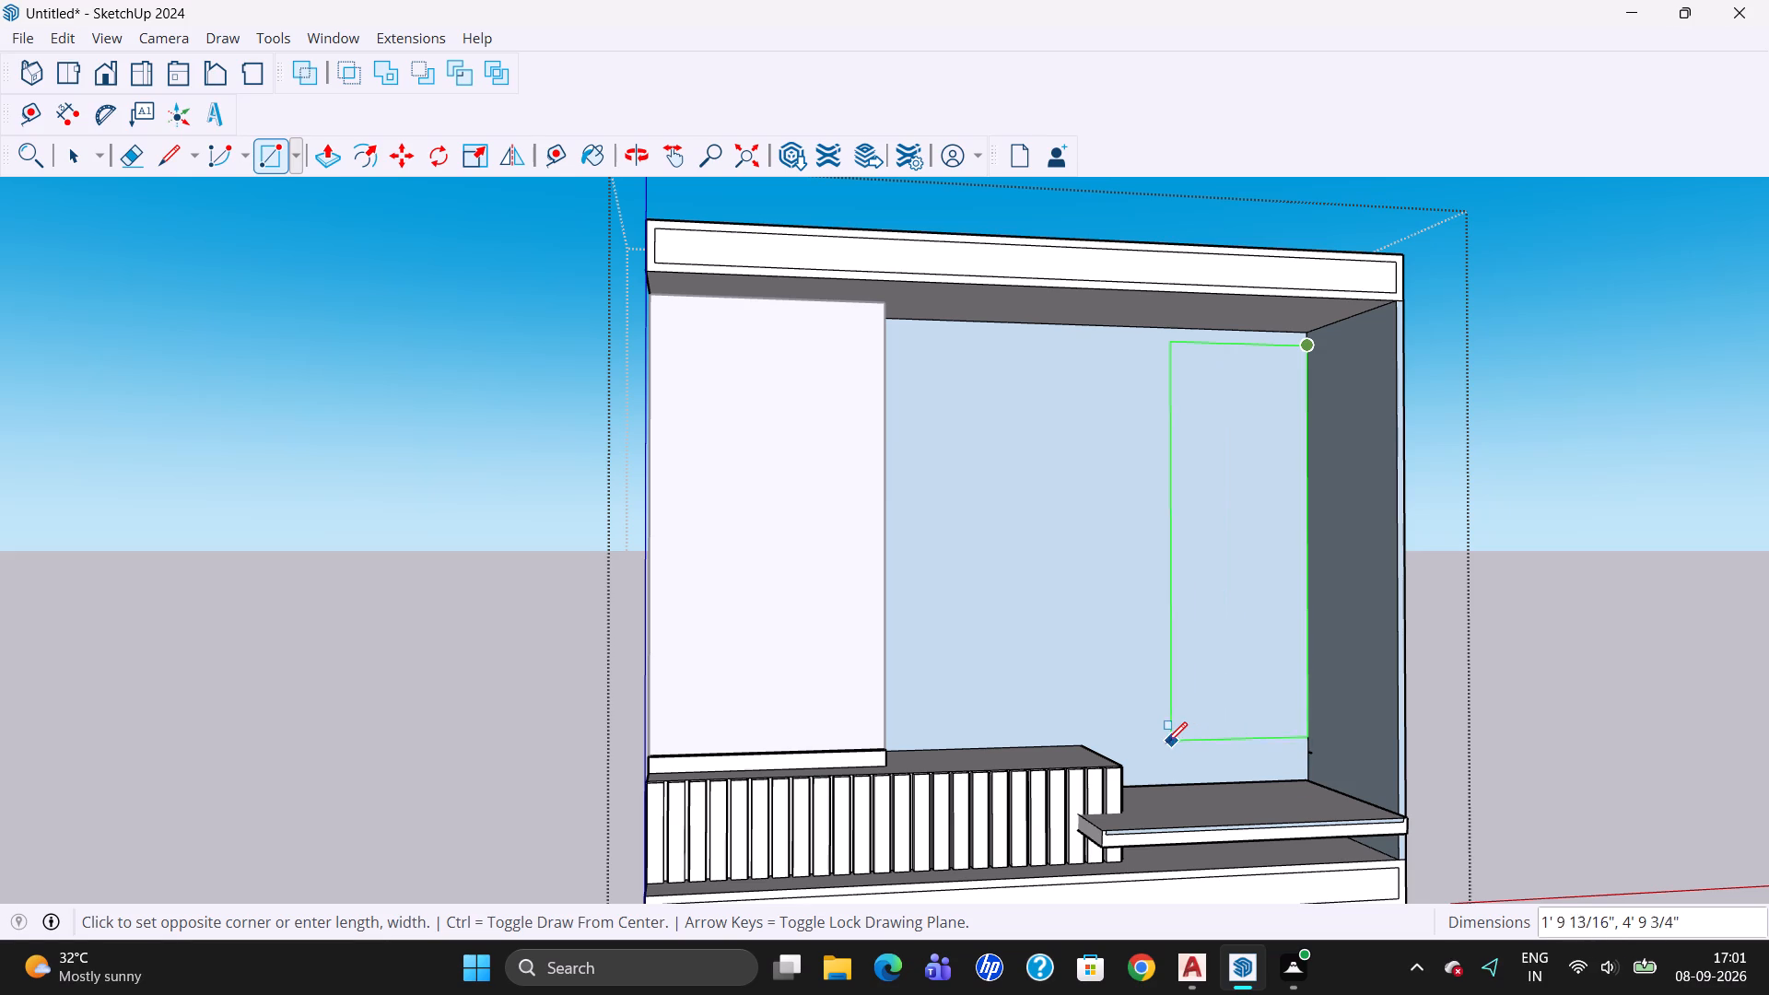
pyautogui.write("1'")
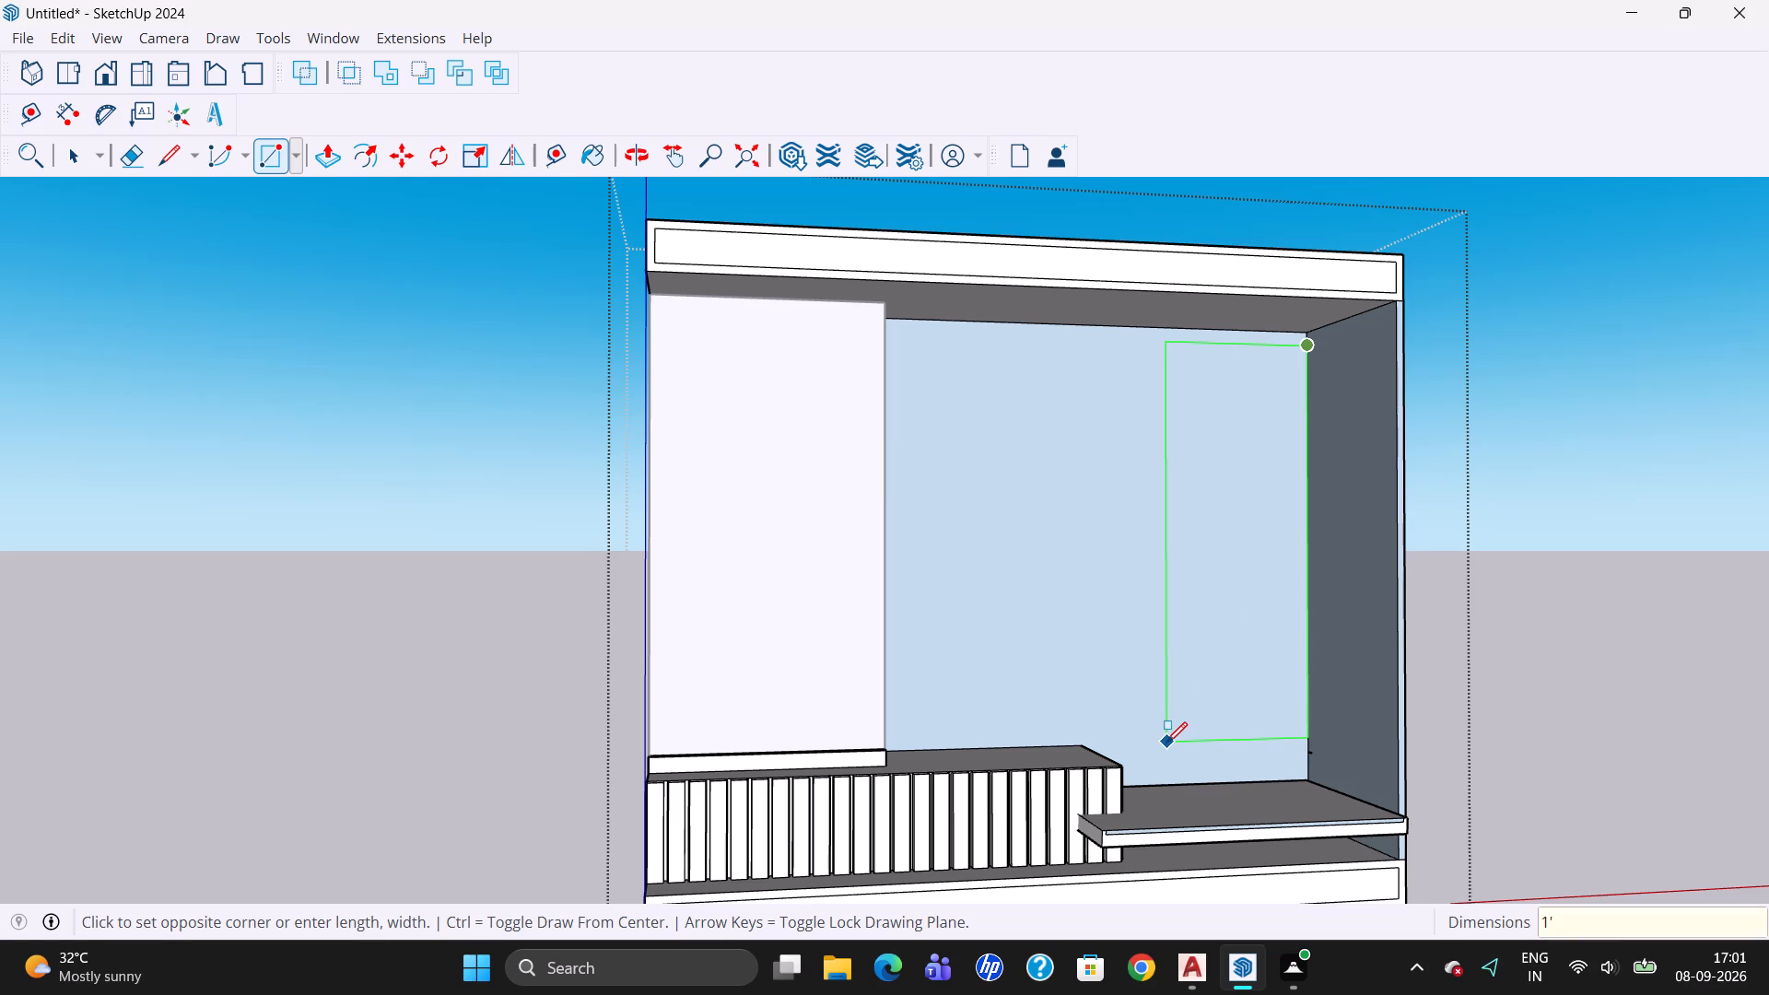
pyautogui.write('6",')
pyautogui.write("5'")
pyautogui.press('Return')
pyautogui.press('Escape')
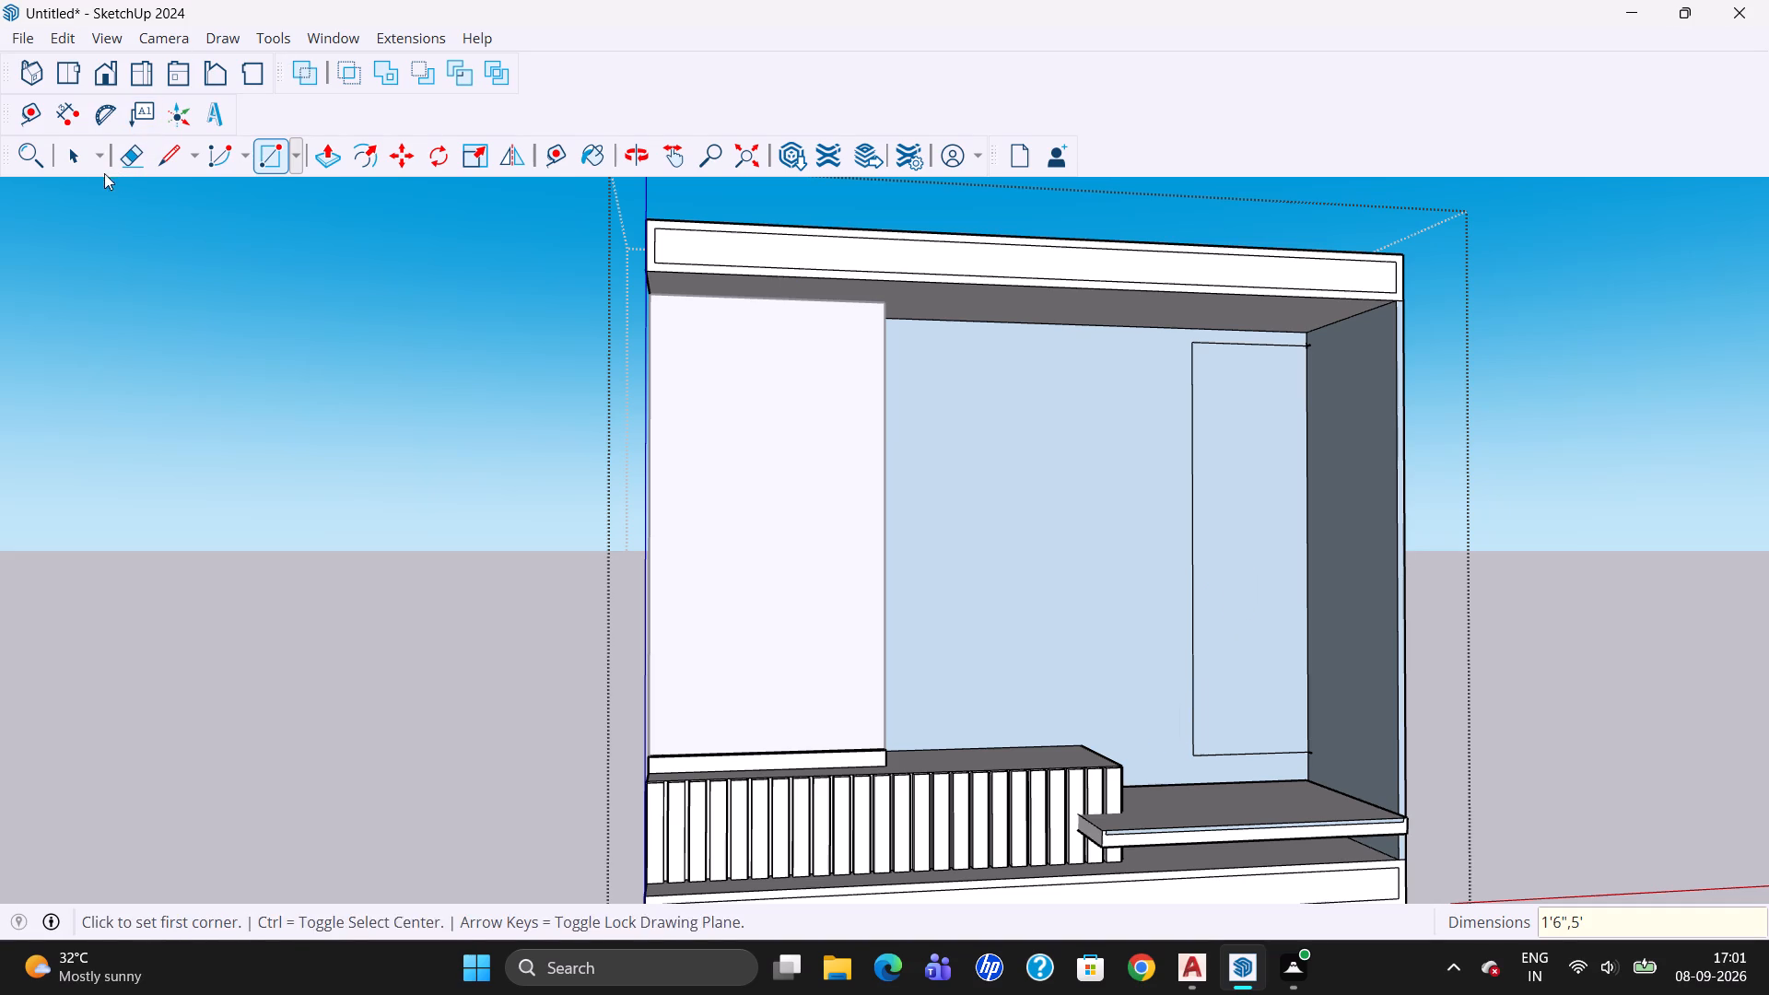
# Make the new upright rectangle's face and edges into a group.
pyautogui.moveTo(77, 148); pyautogui.dragTo(84, 157)
pyautogui.doubleClick(1220, 521)
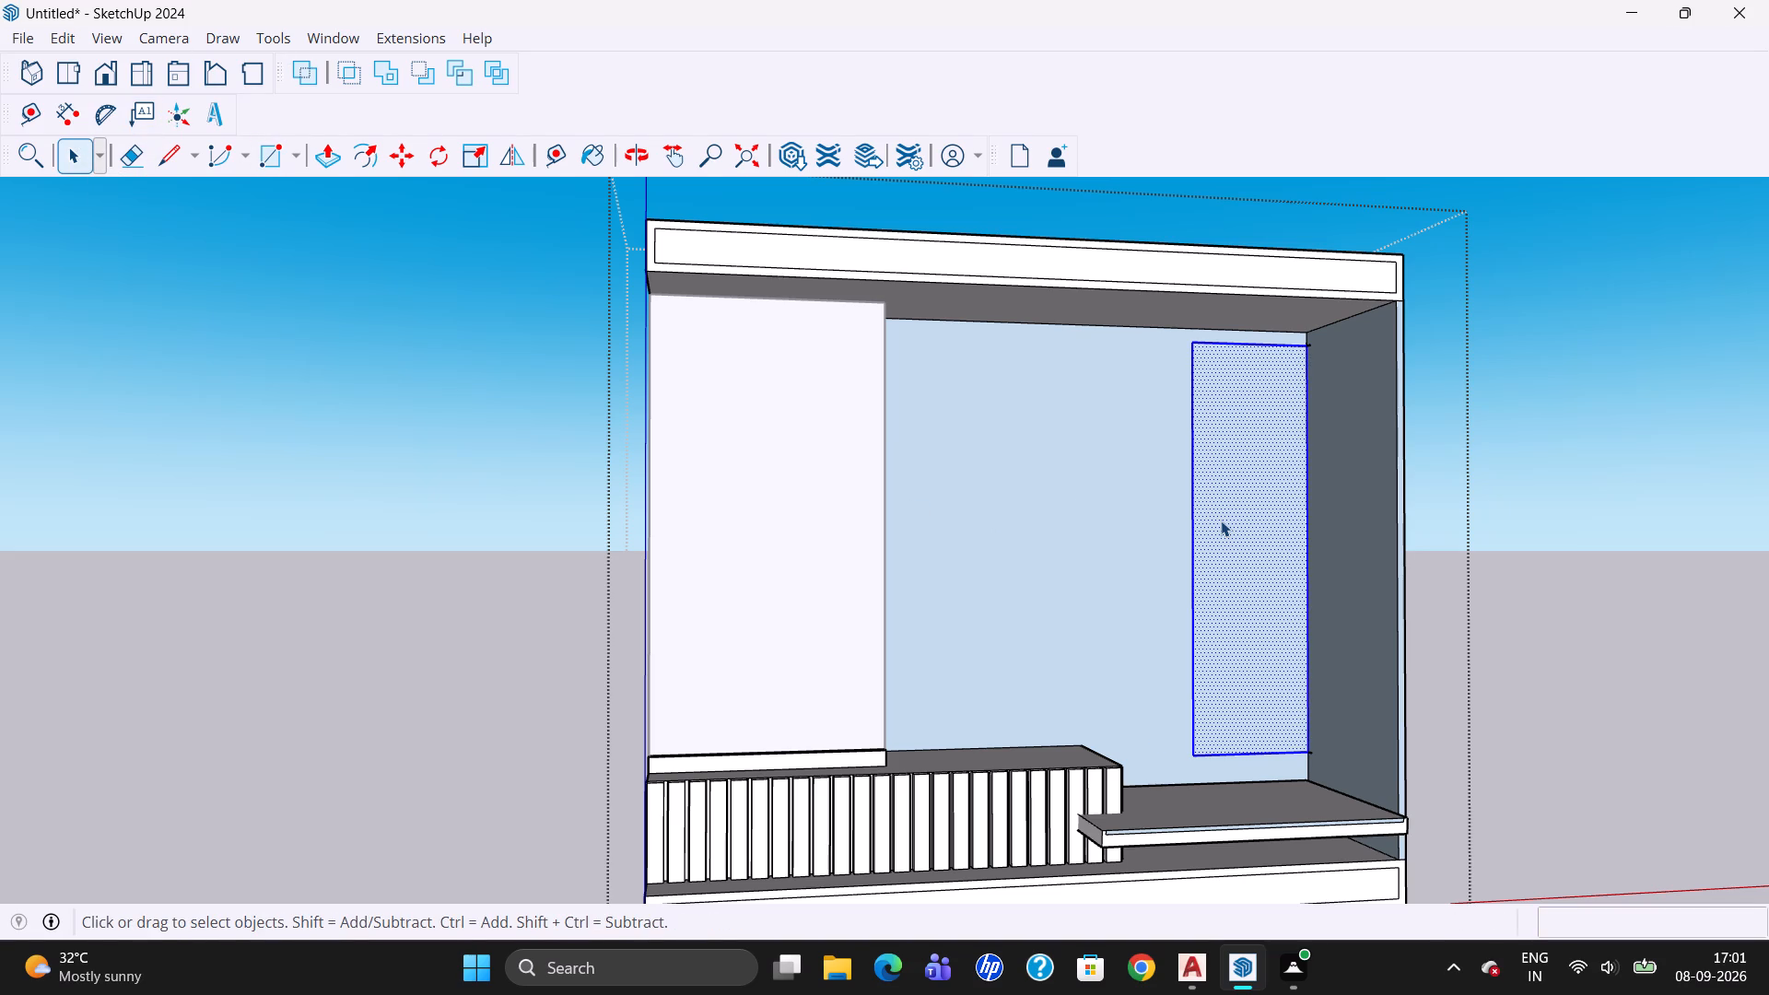
pyautogui.moveTo(1221, 521); pyautogui.dragTo(1217, 531, button='right')
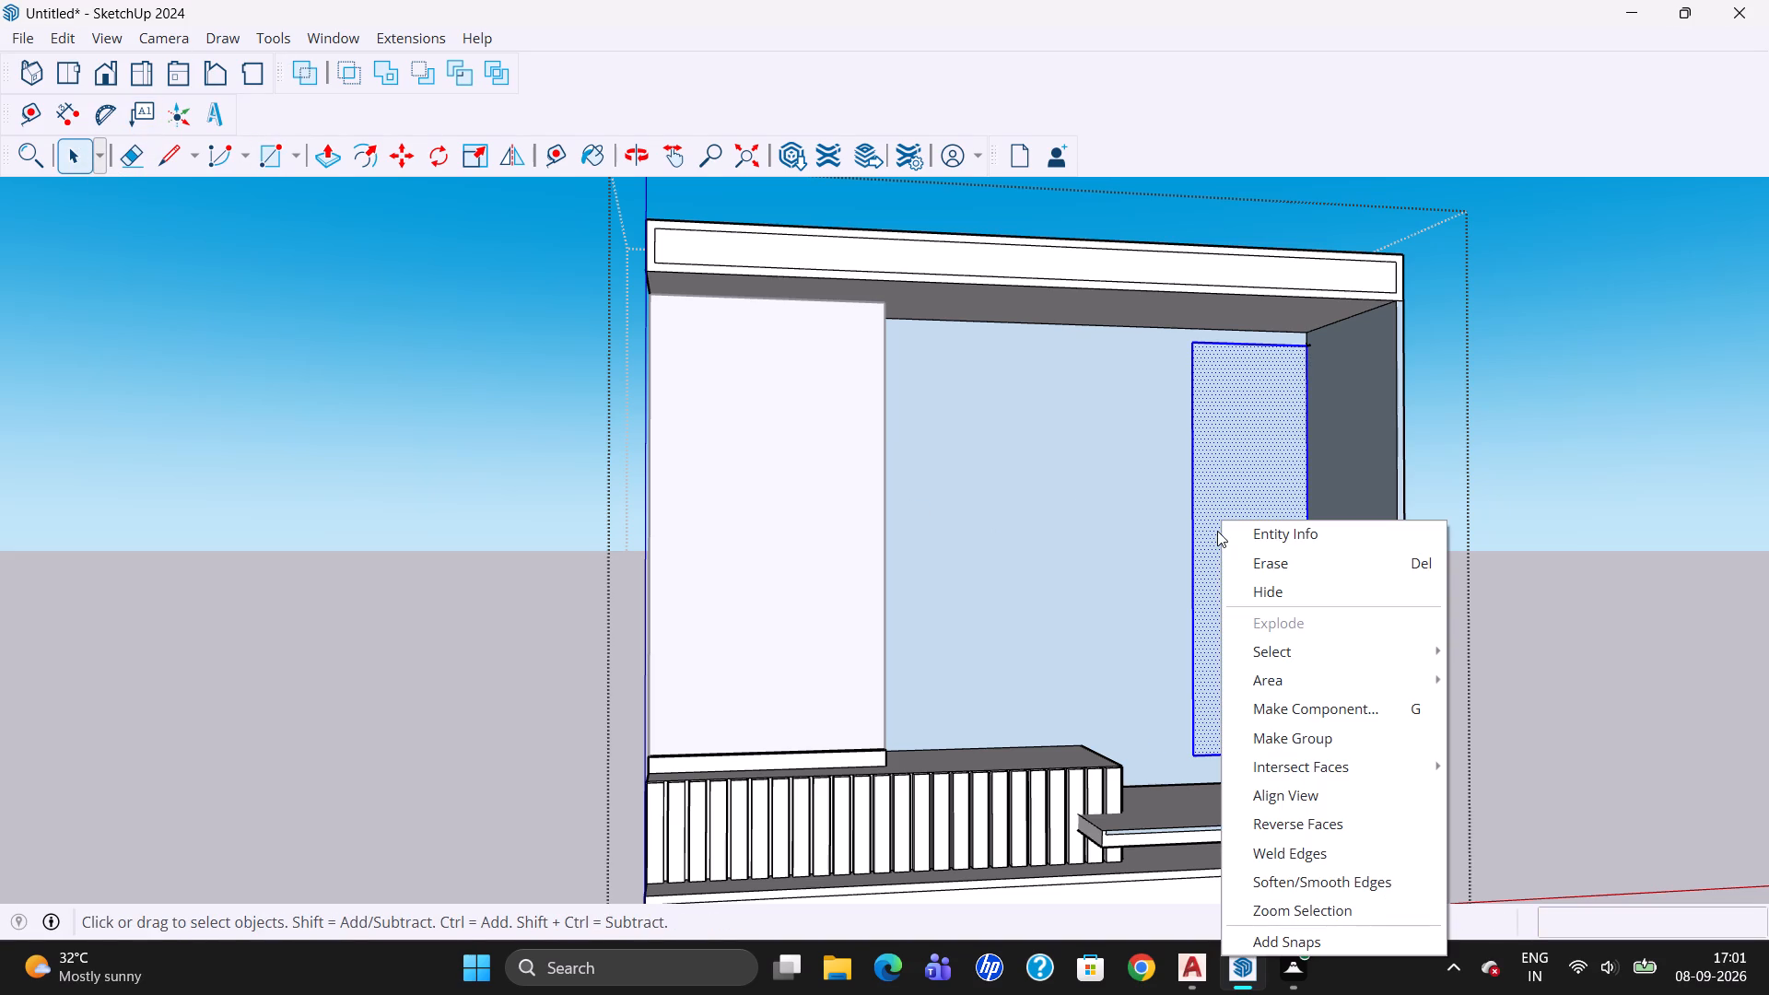
pyautogui.click(1282, 741)
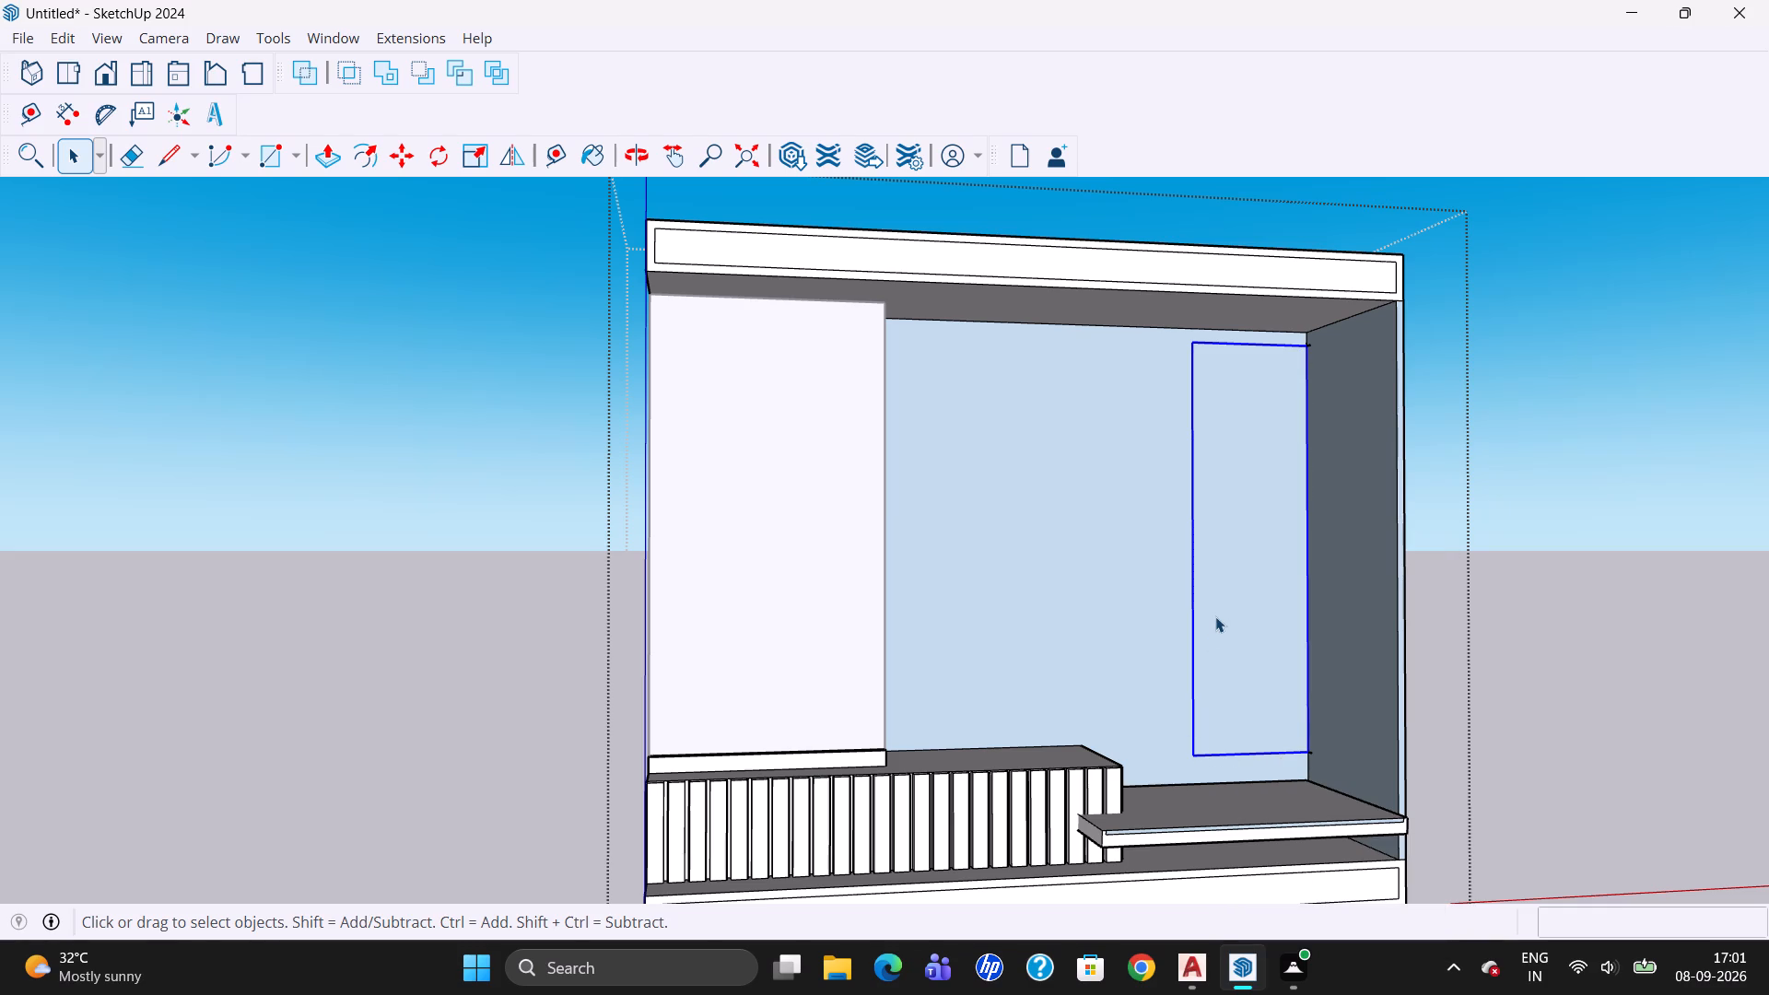
# Copy the rectangle group about 4' across the back, placing its lower corner at the tall panel's lower corner.
pyautogui.press('m')
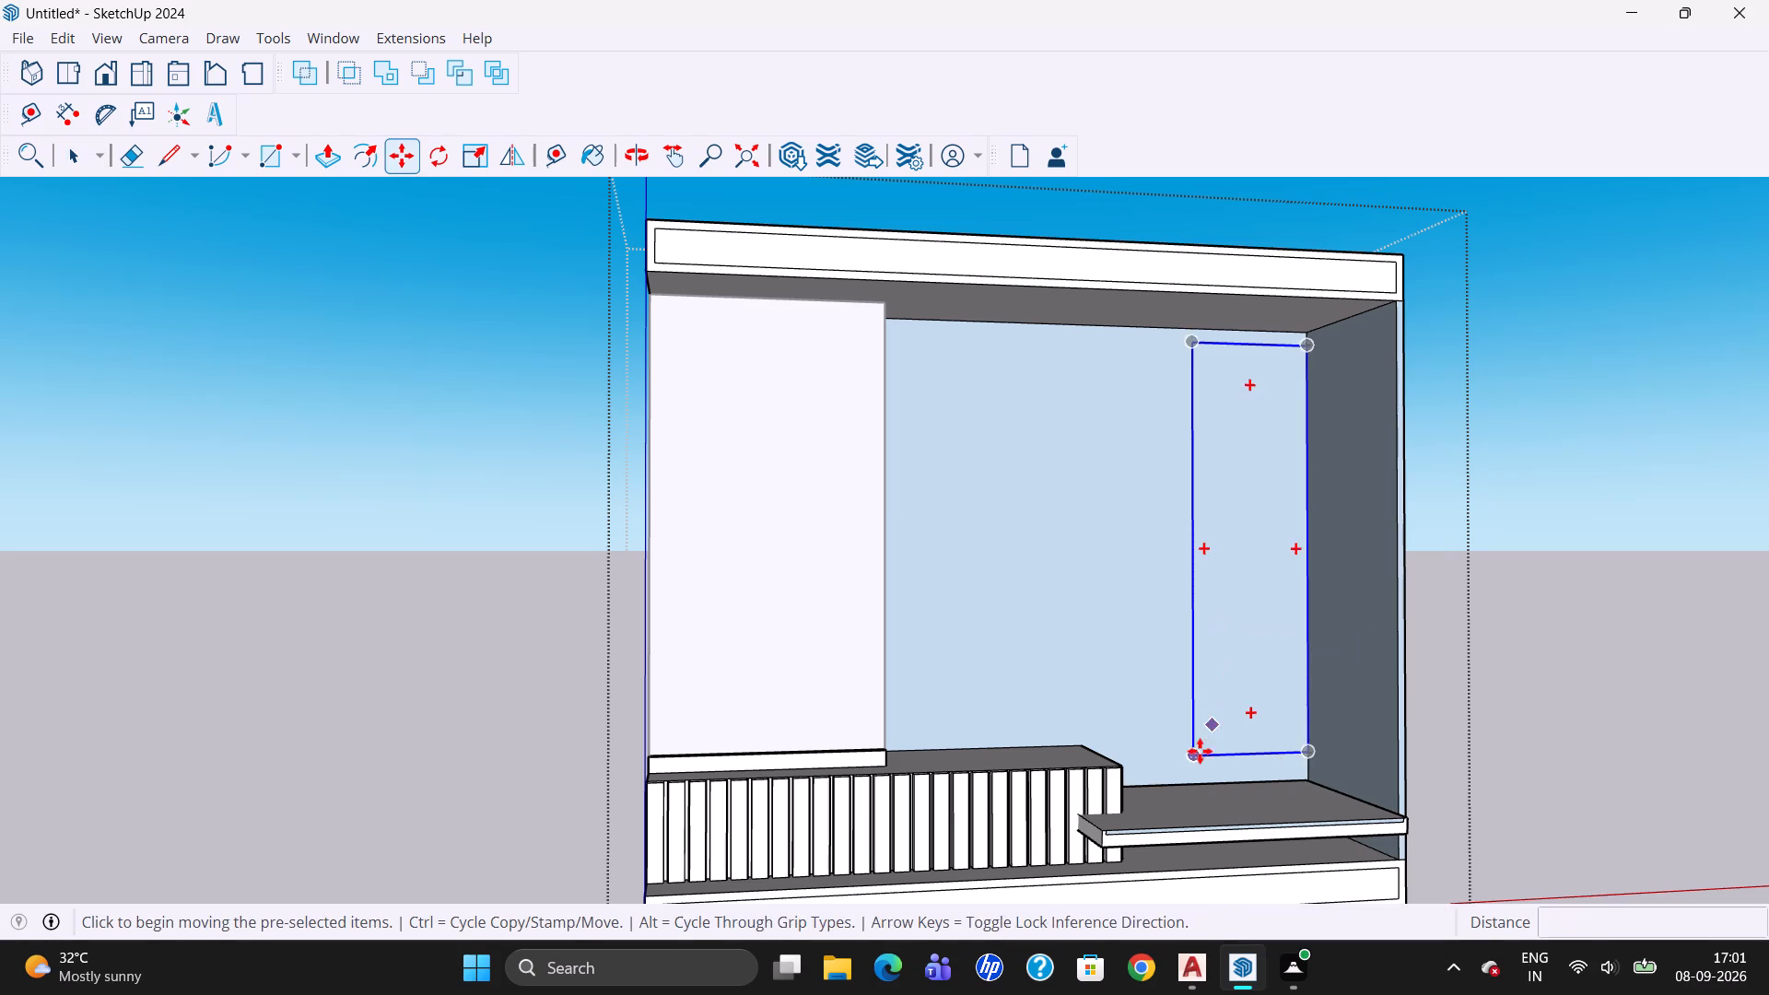
pyautogui.click(1194, 755)
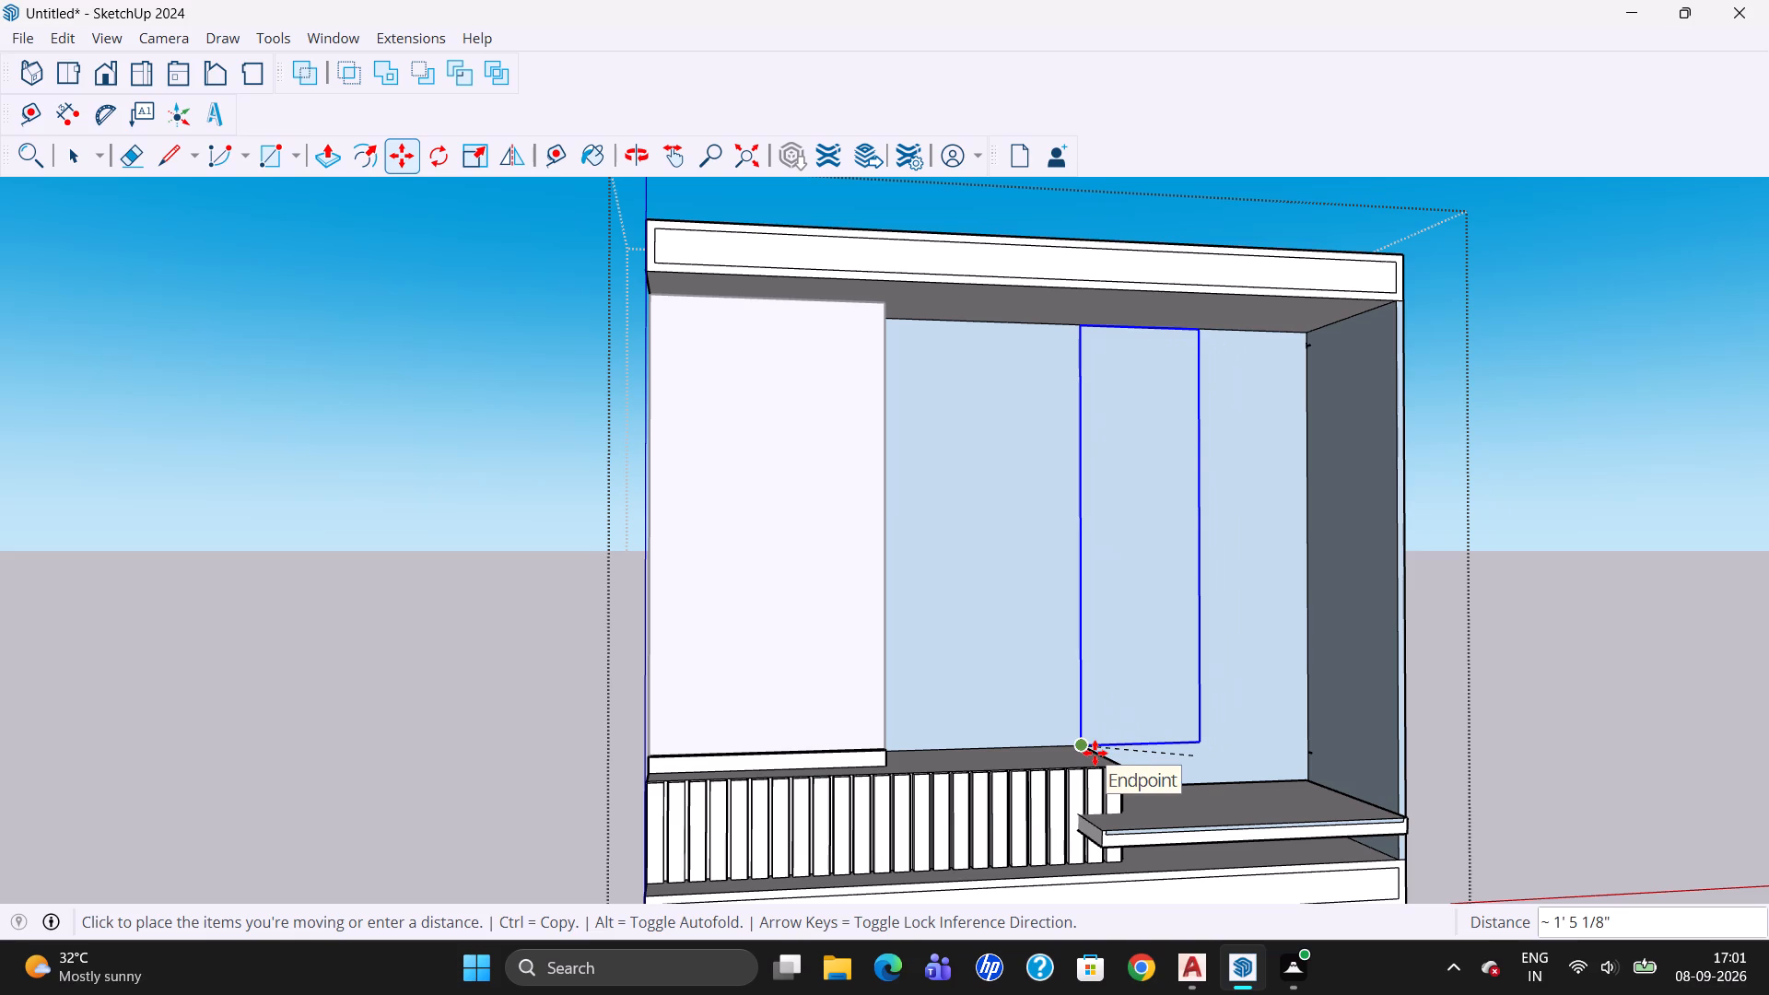
pyautogui.press('Left')
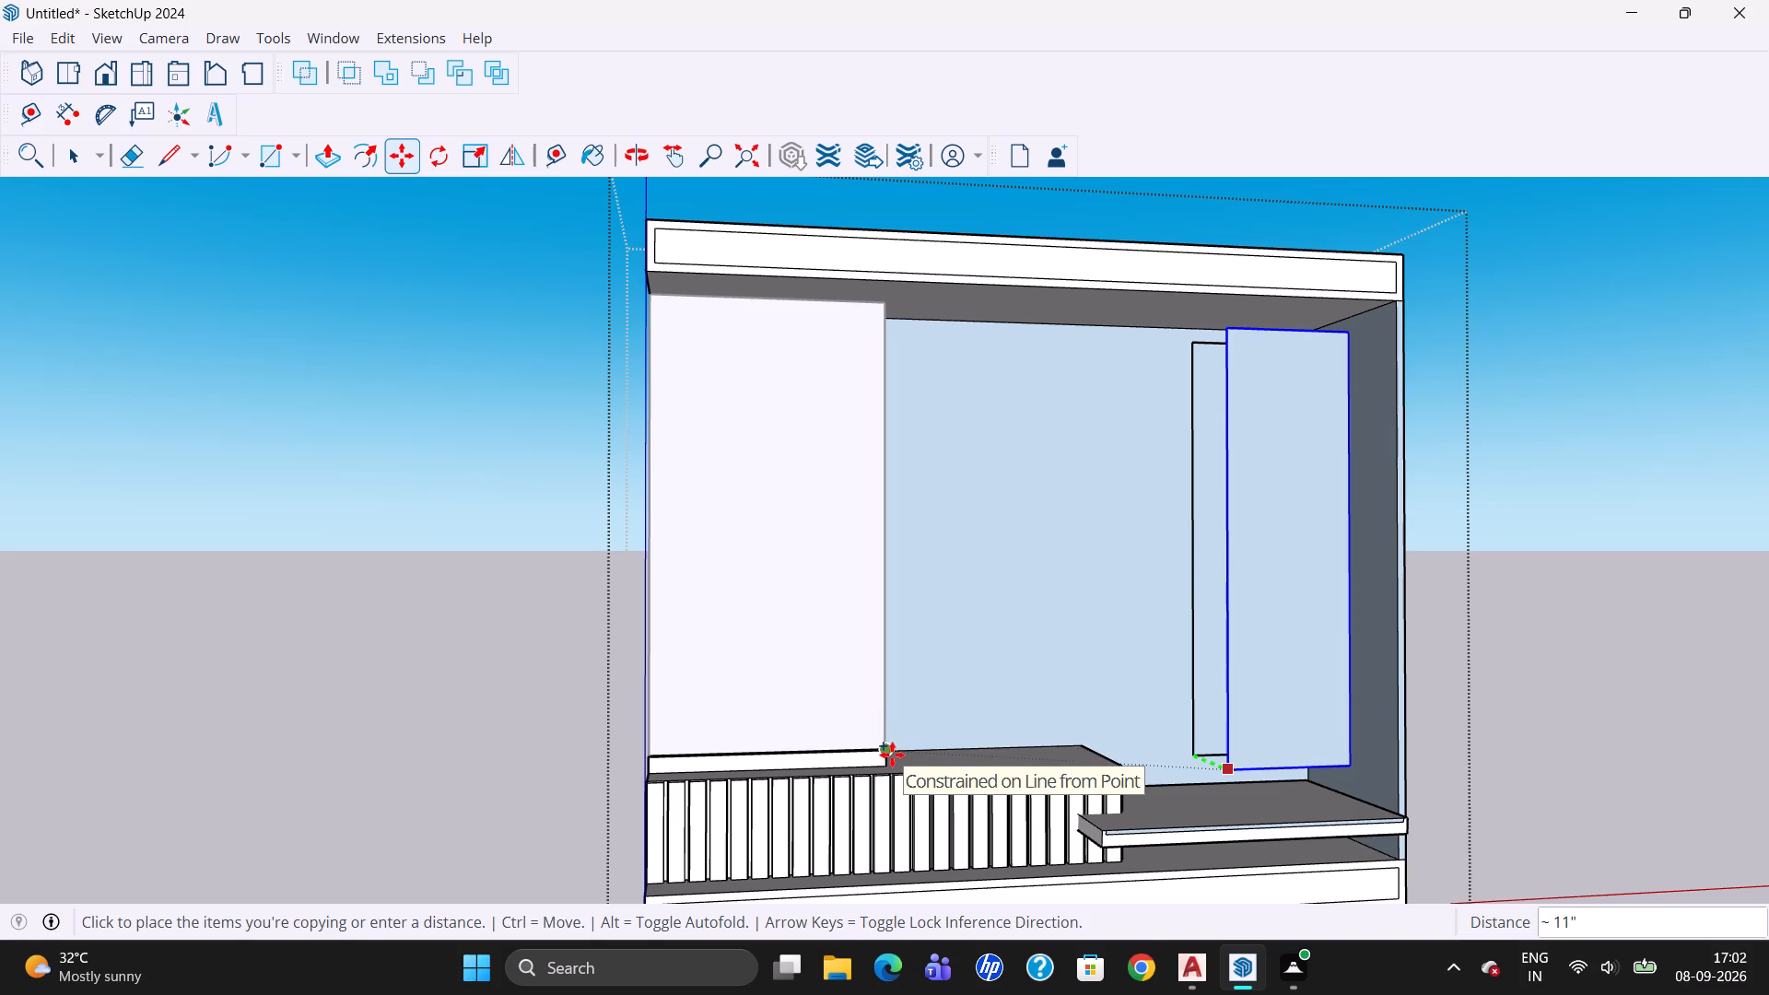
pyautogui.press('Left')
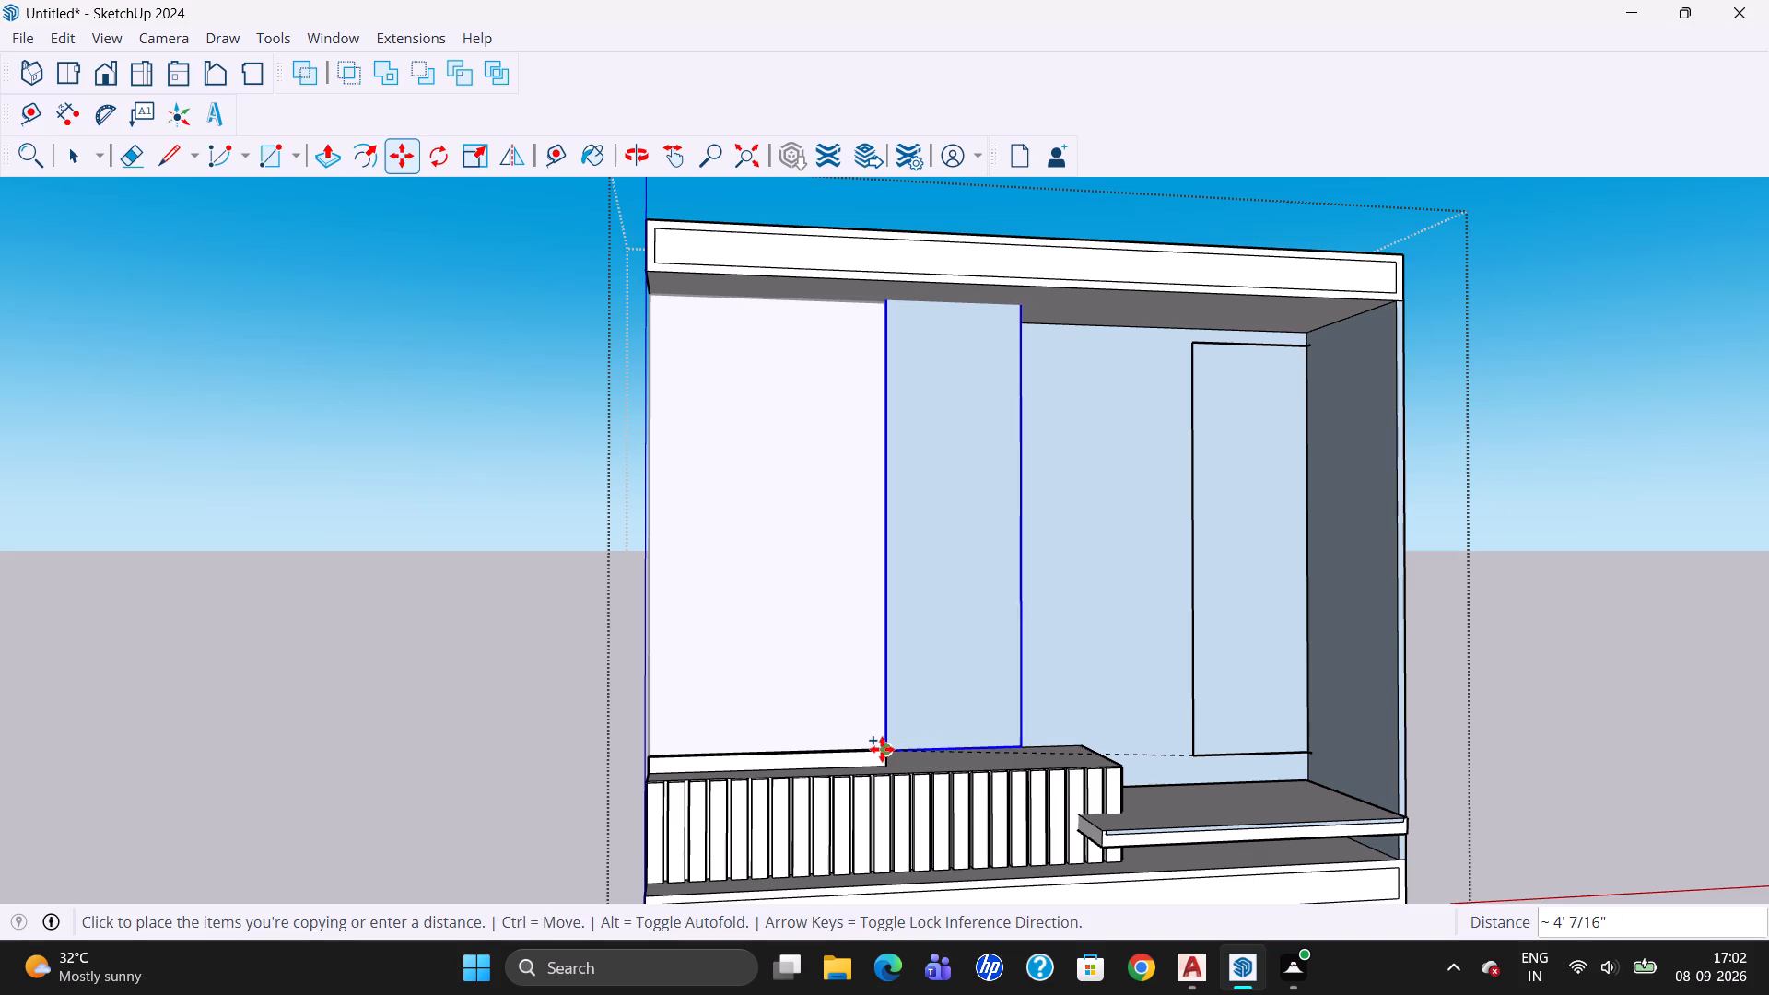
pyautogui.click(882, 749)
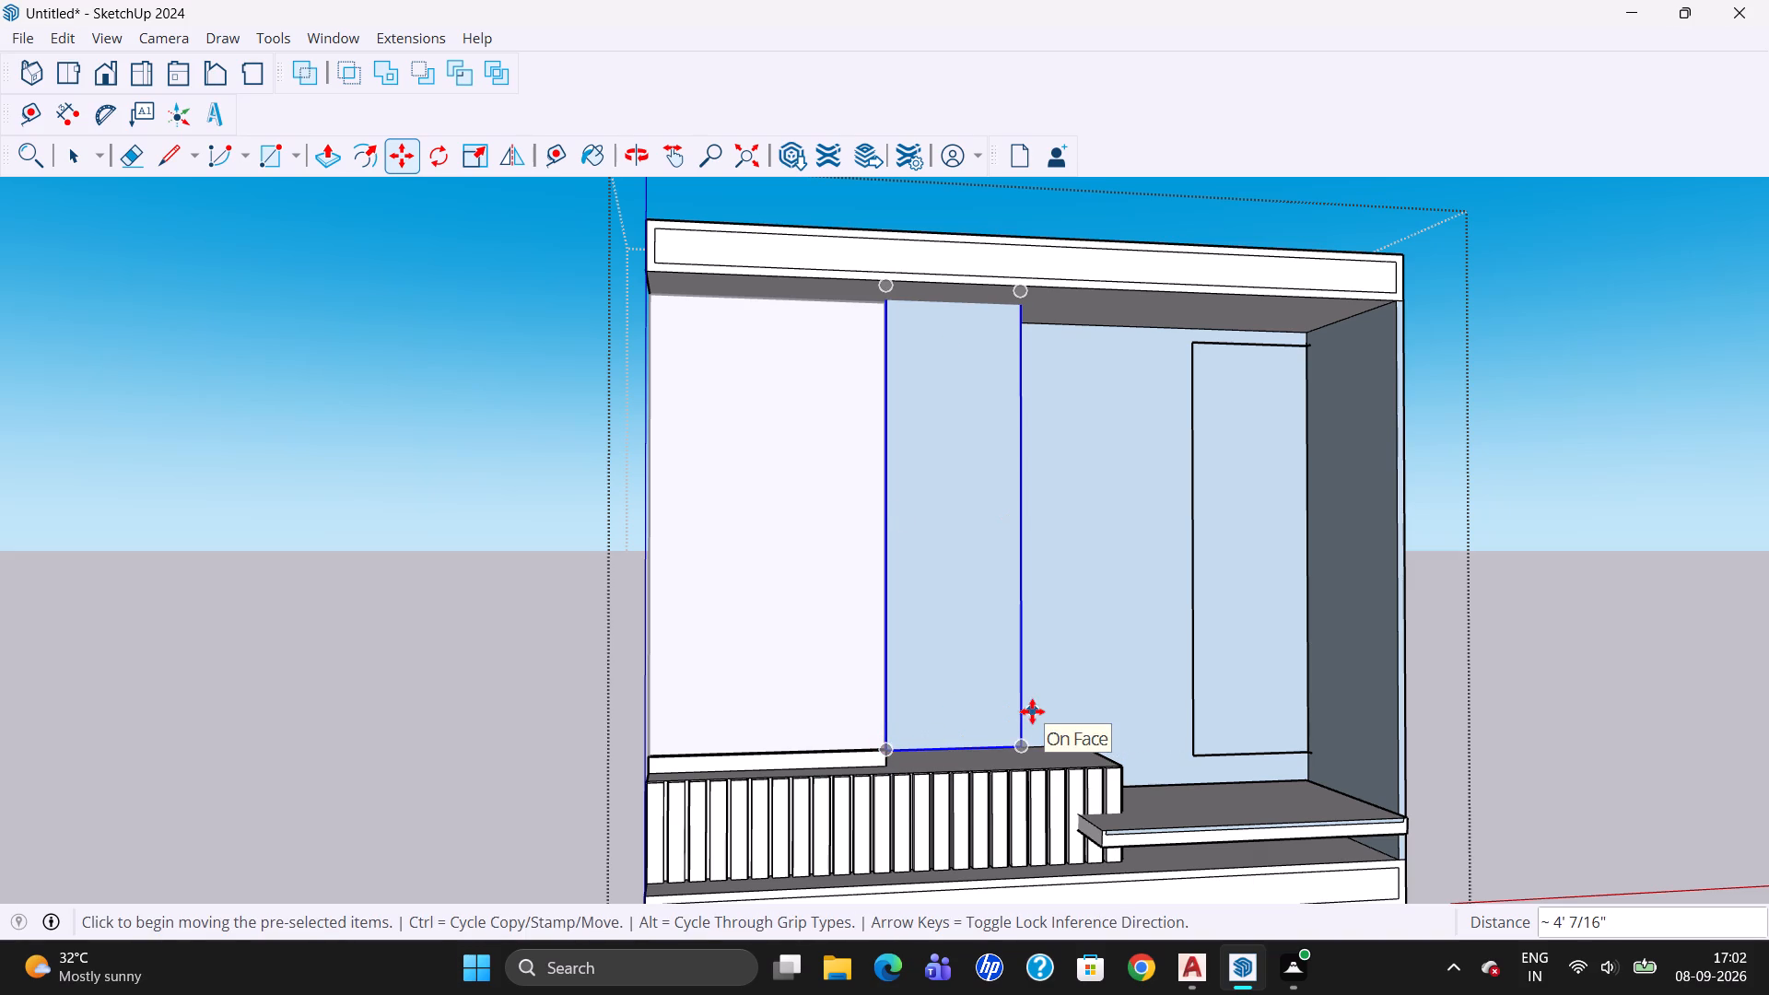
pyautogui.press('Escape')
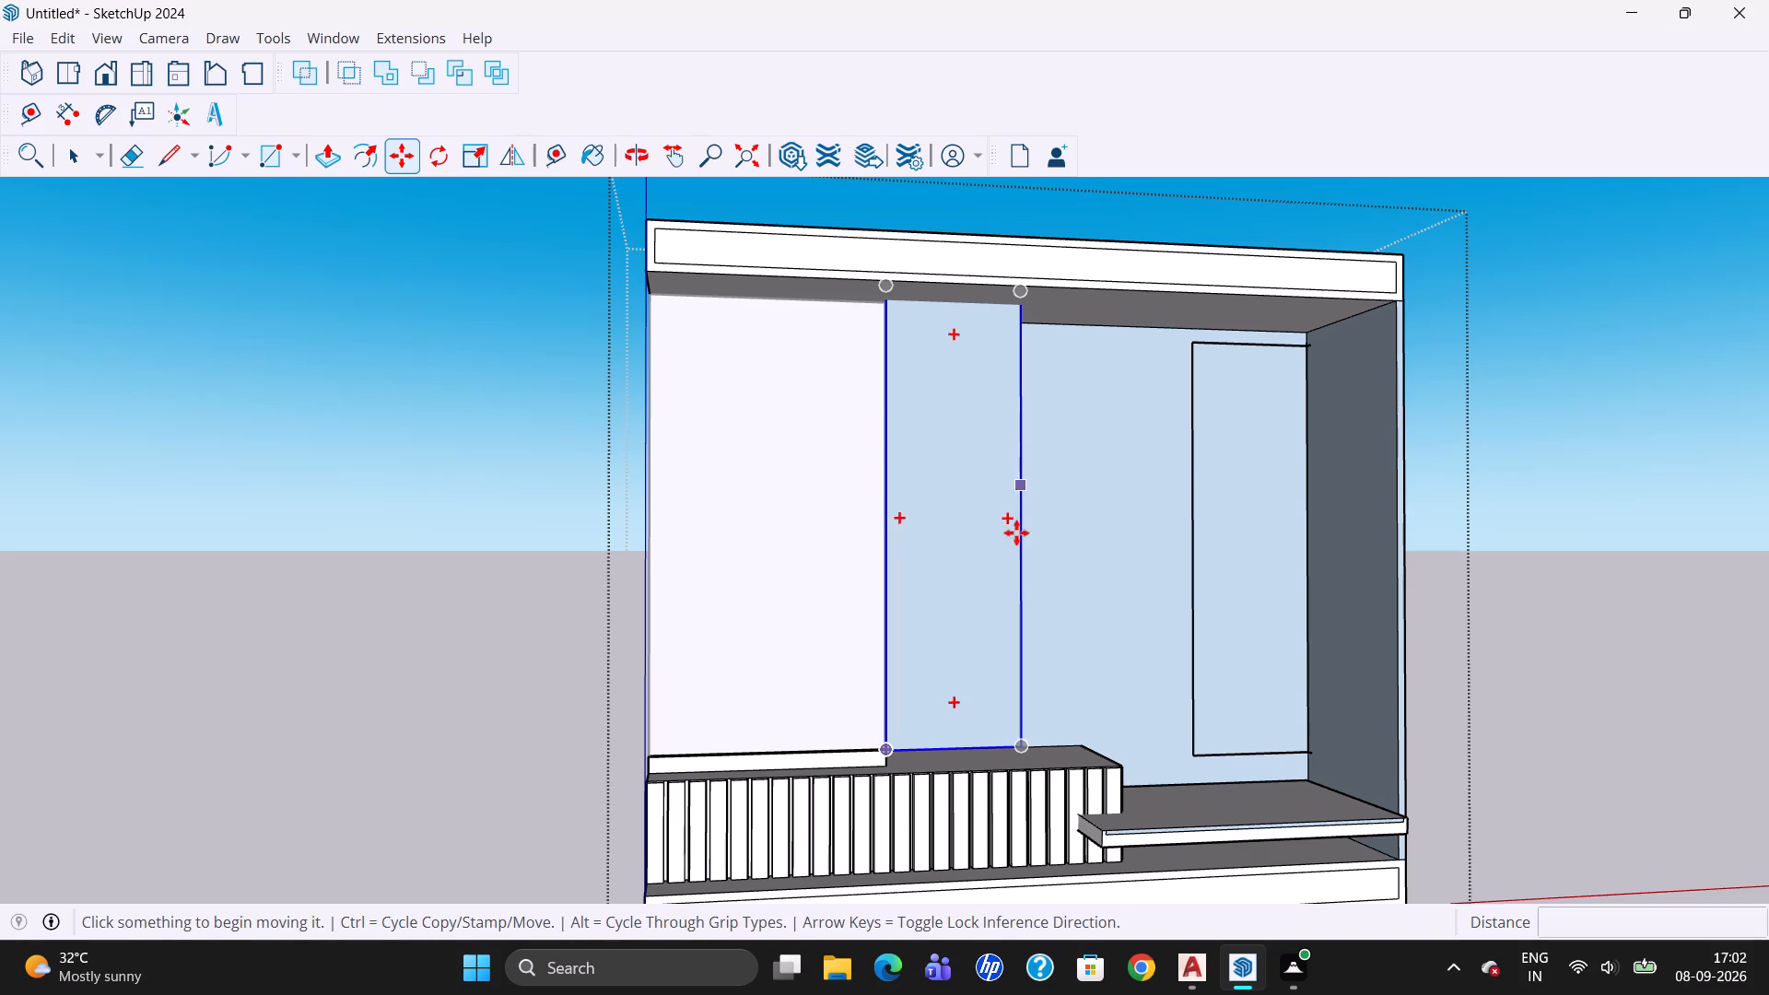
# Undo the copy of the upright rectangle group placed beside the tall panel.
pyautogui.moveTo(1023, 744); pyautogui.dragTo(1025, 755)
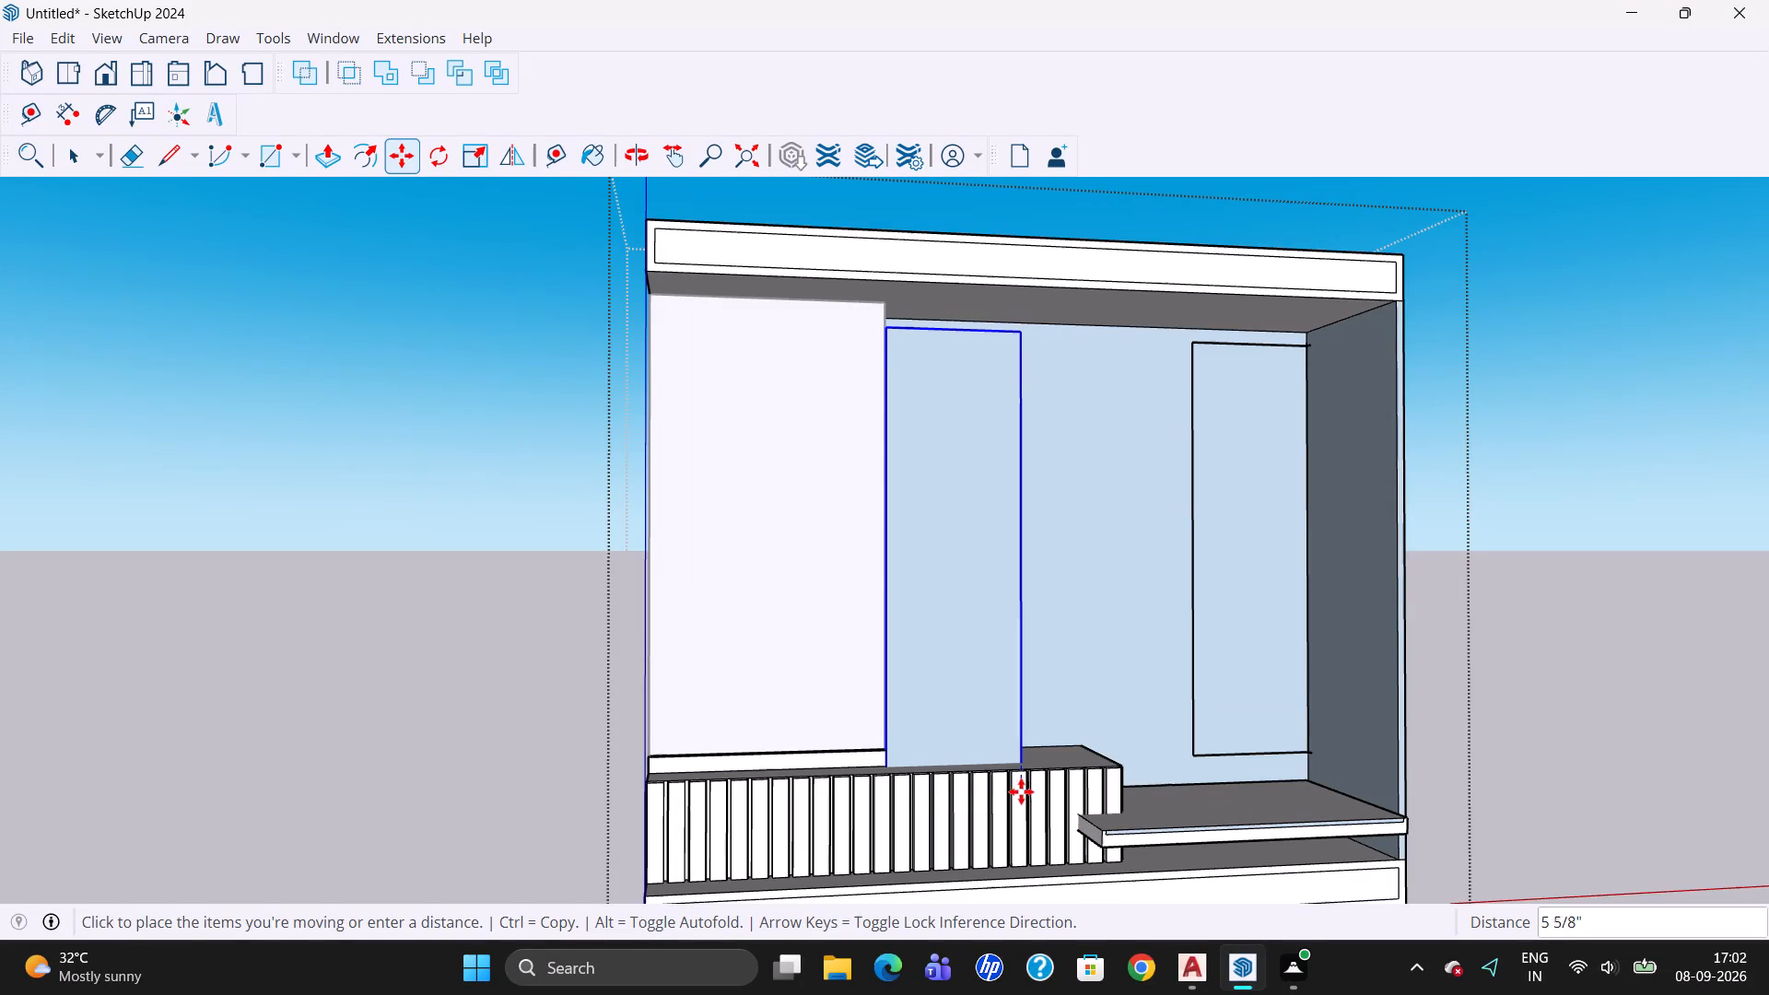
pyautogui.press('Escape')
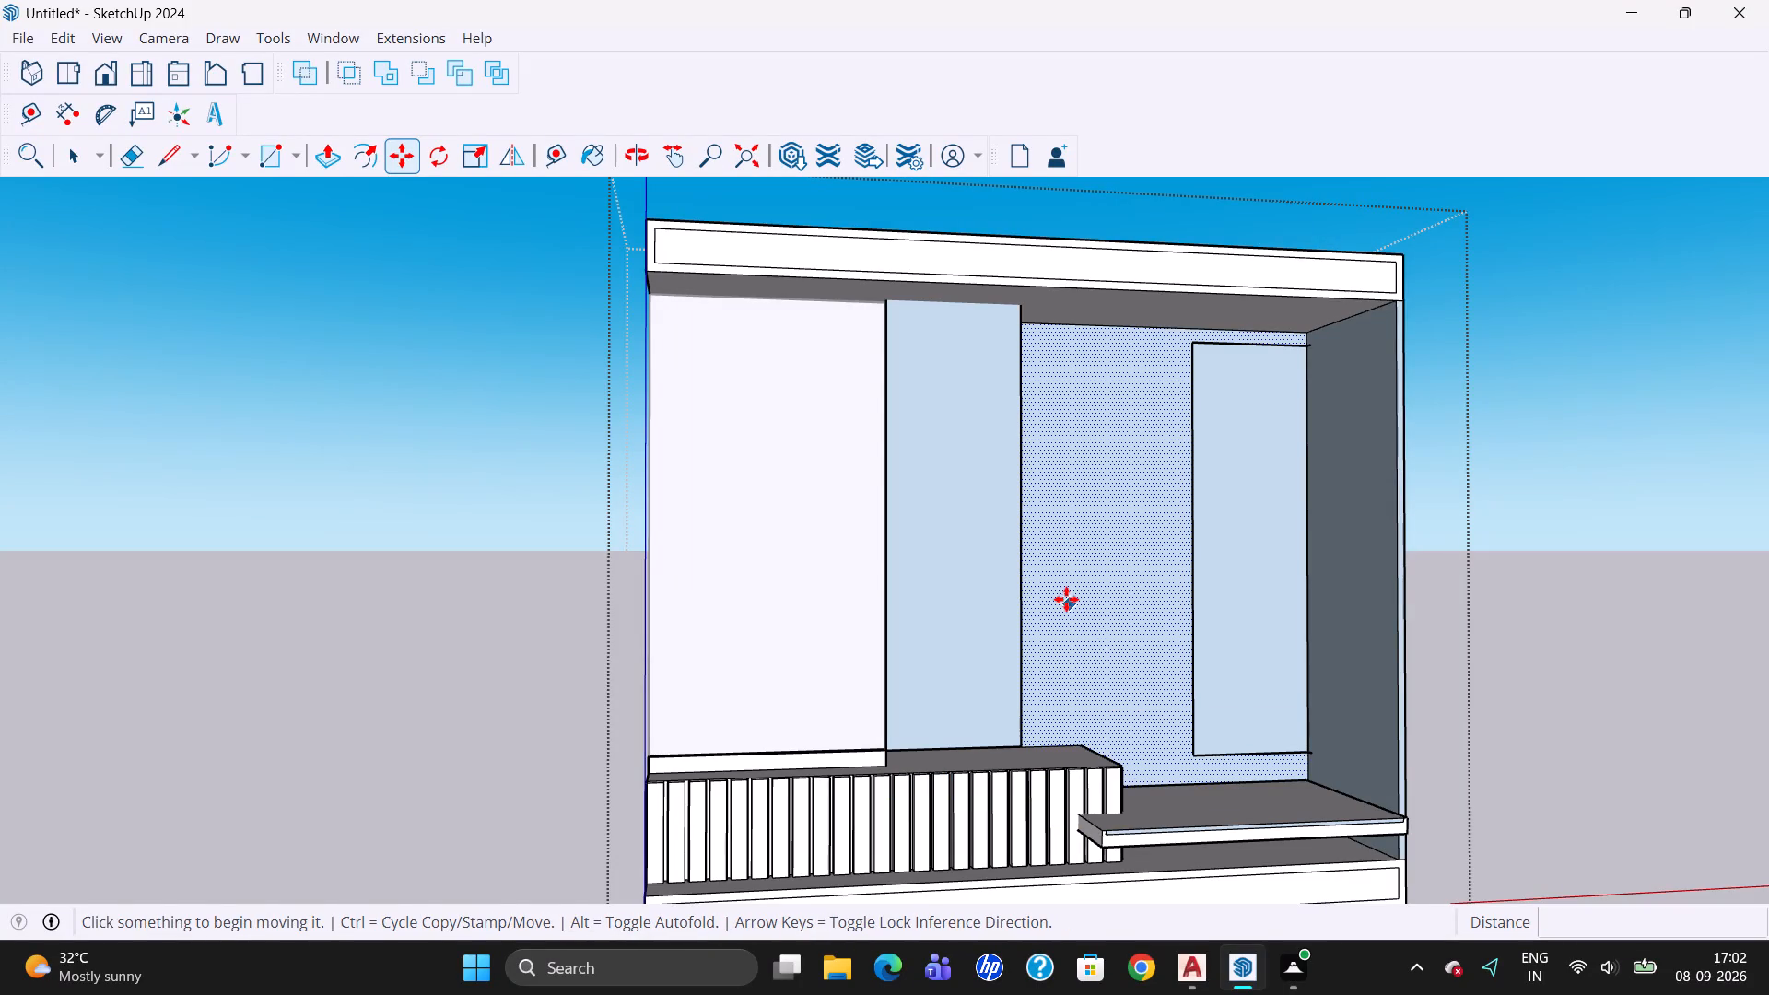
pyautogui.hotkey('ctrl', 'z')
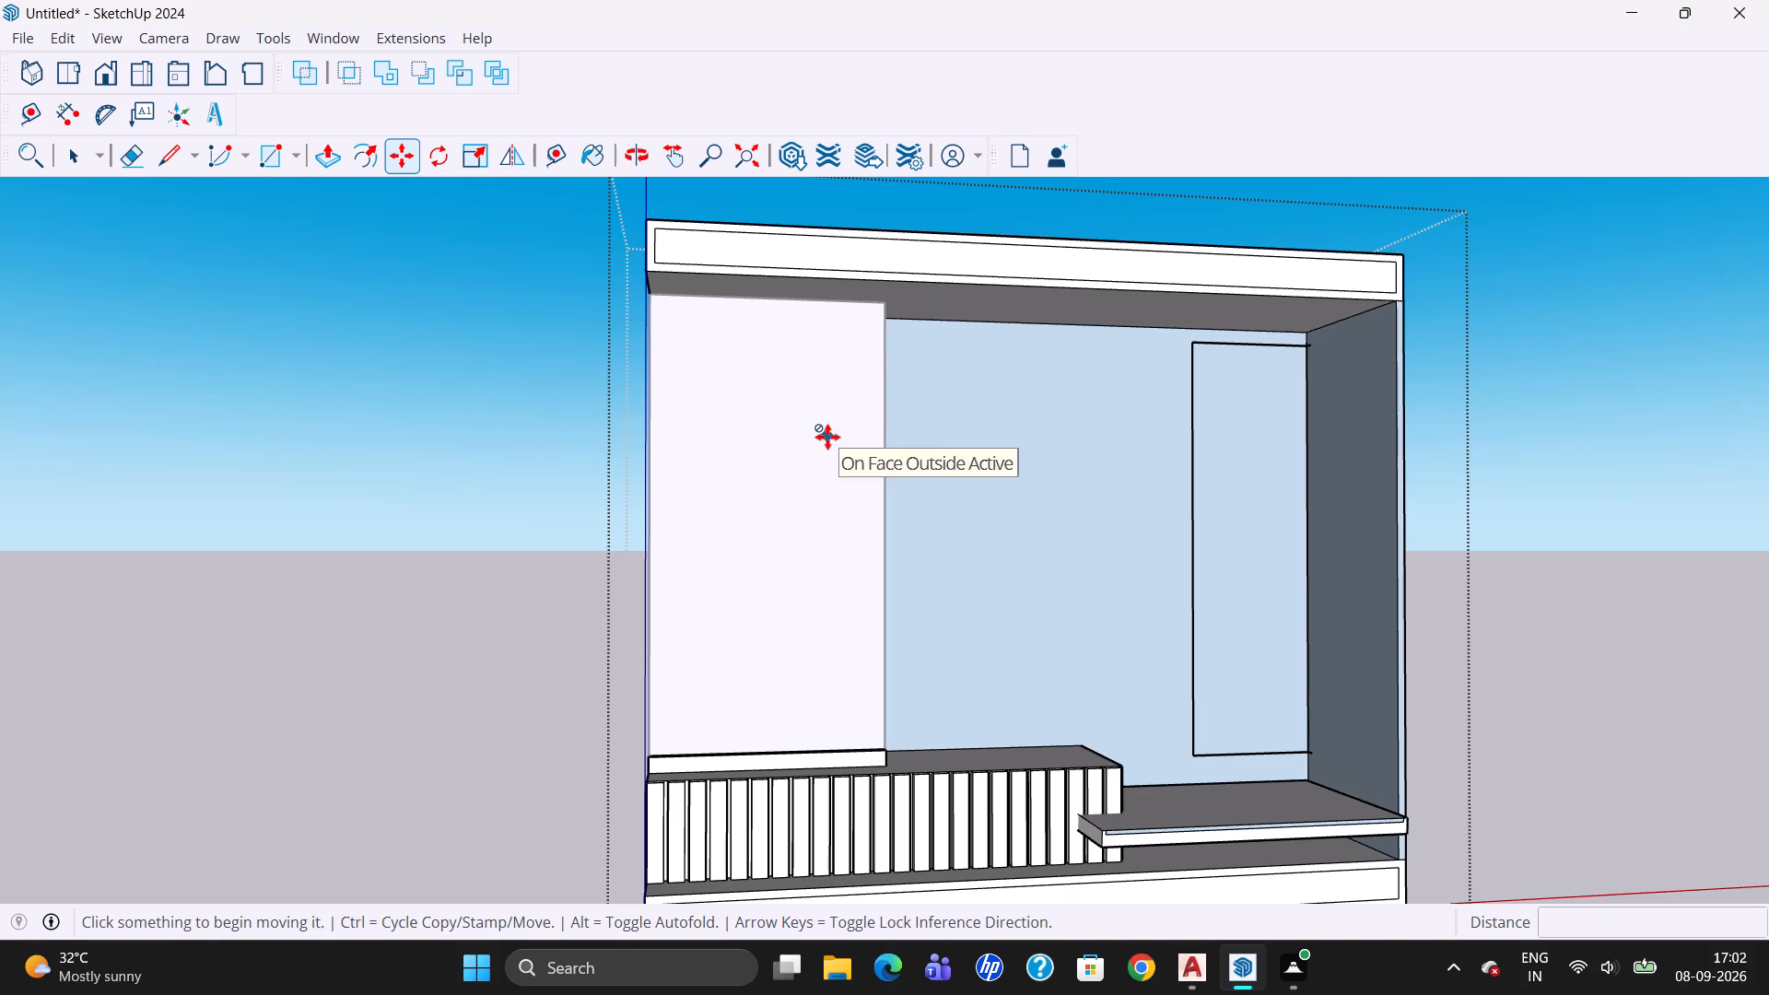
pyautogui.press('Escape')
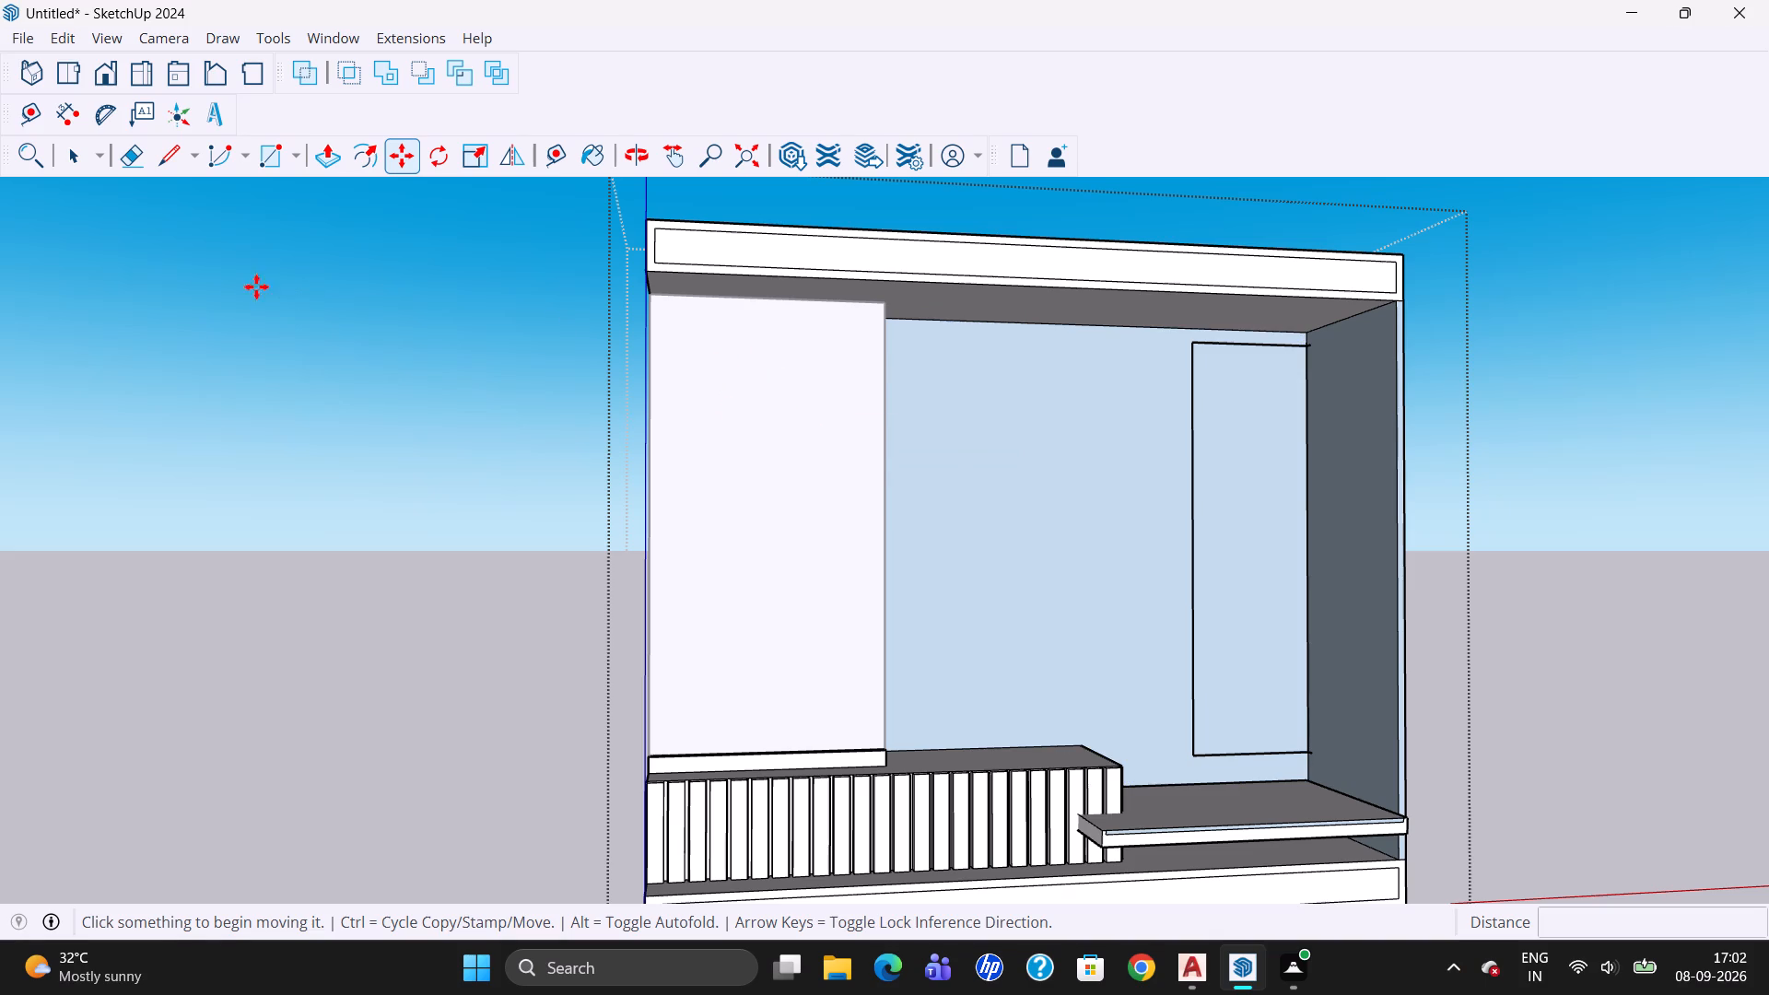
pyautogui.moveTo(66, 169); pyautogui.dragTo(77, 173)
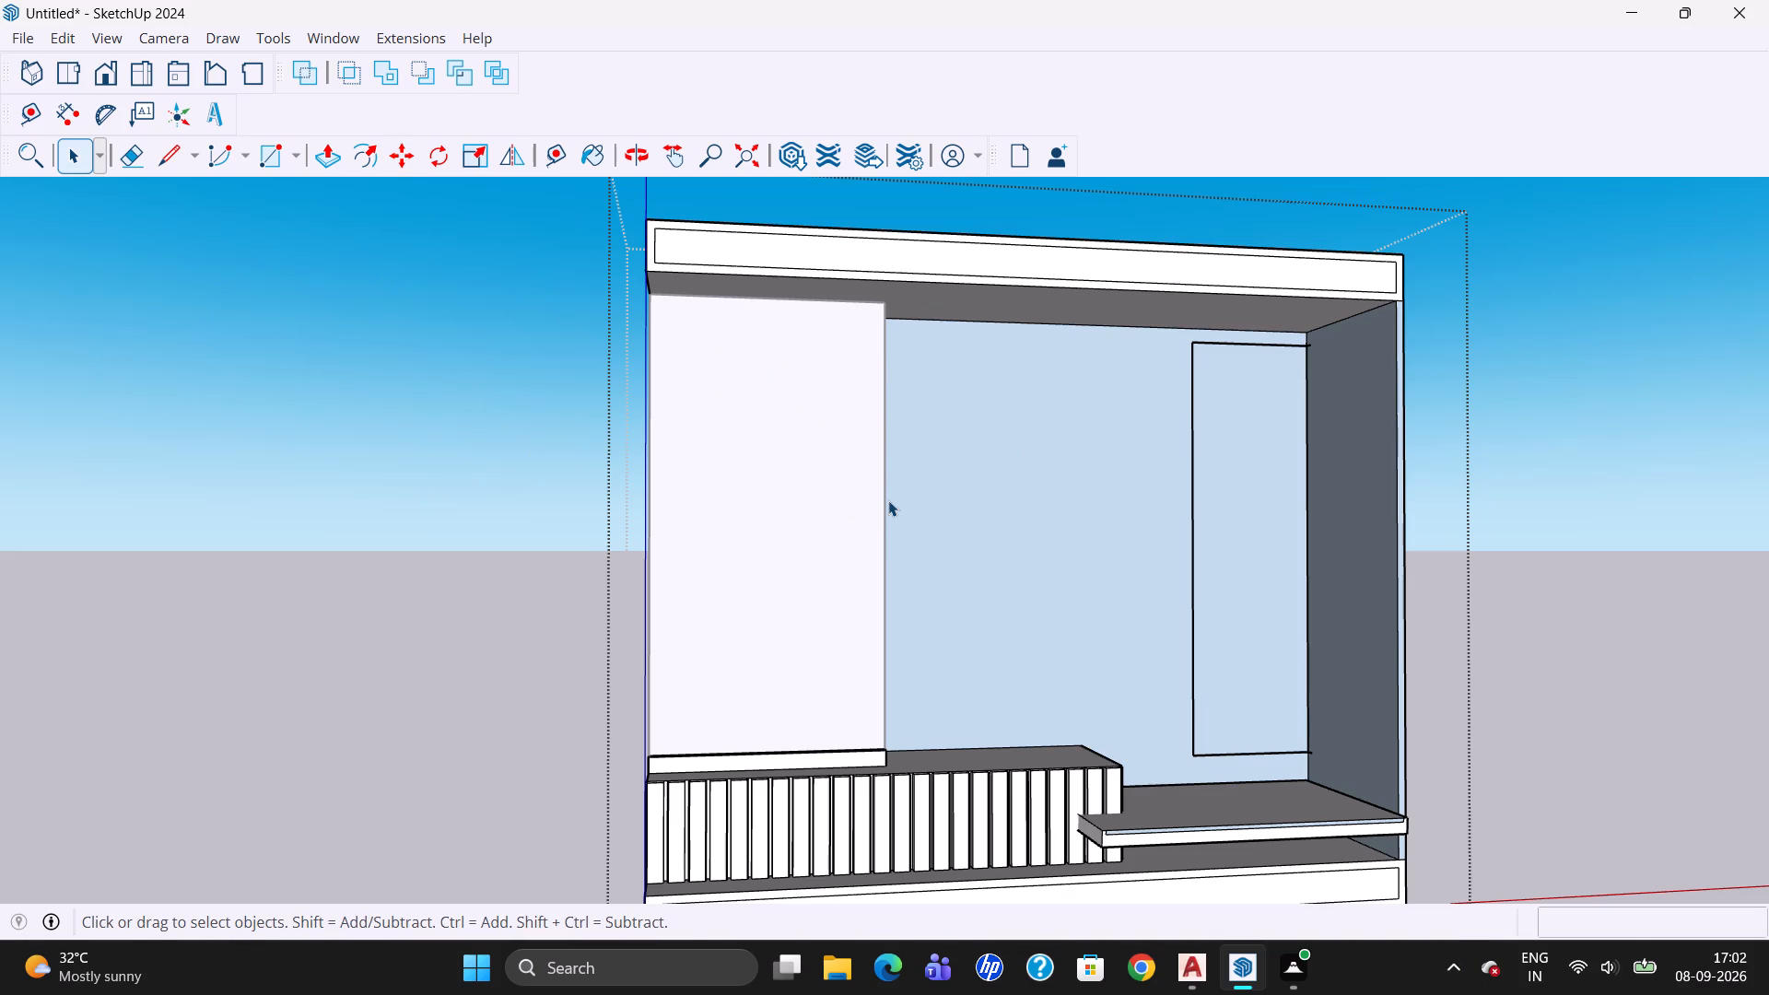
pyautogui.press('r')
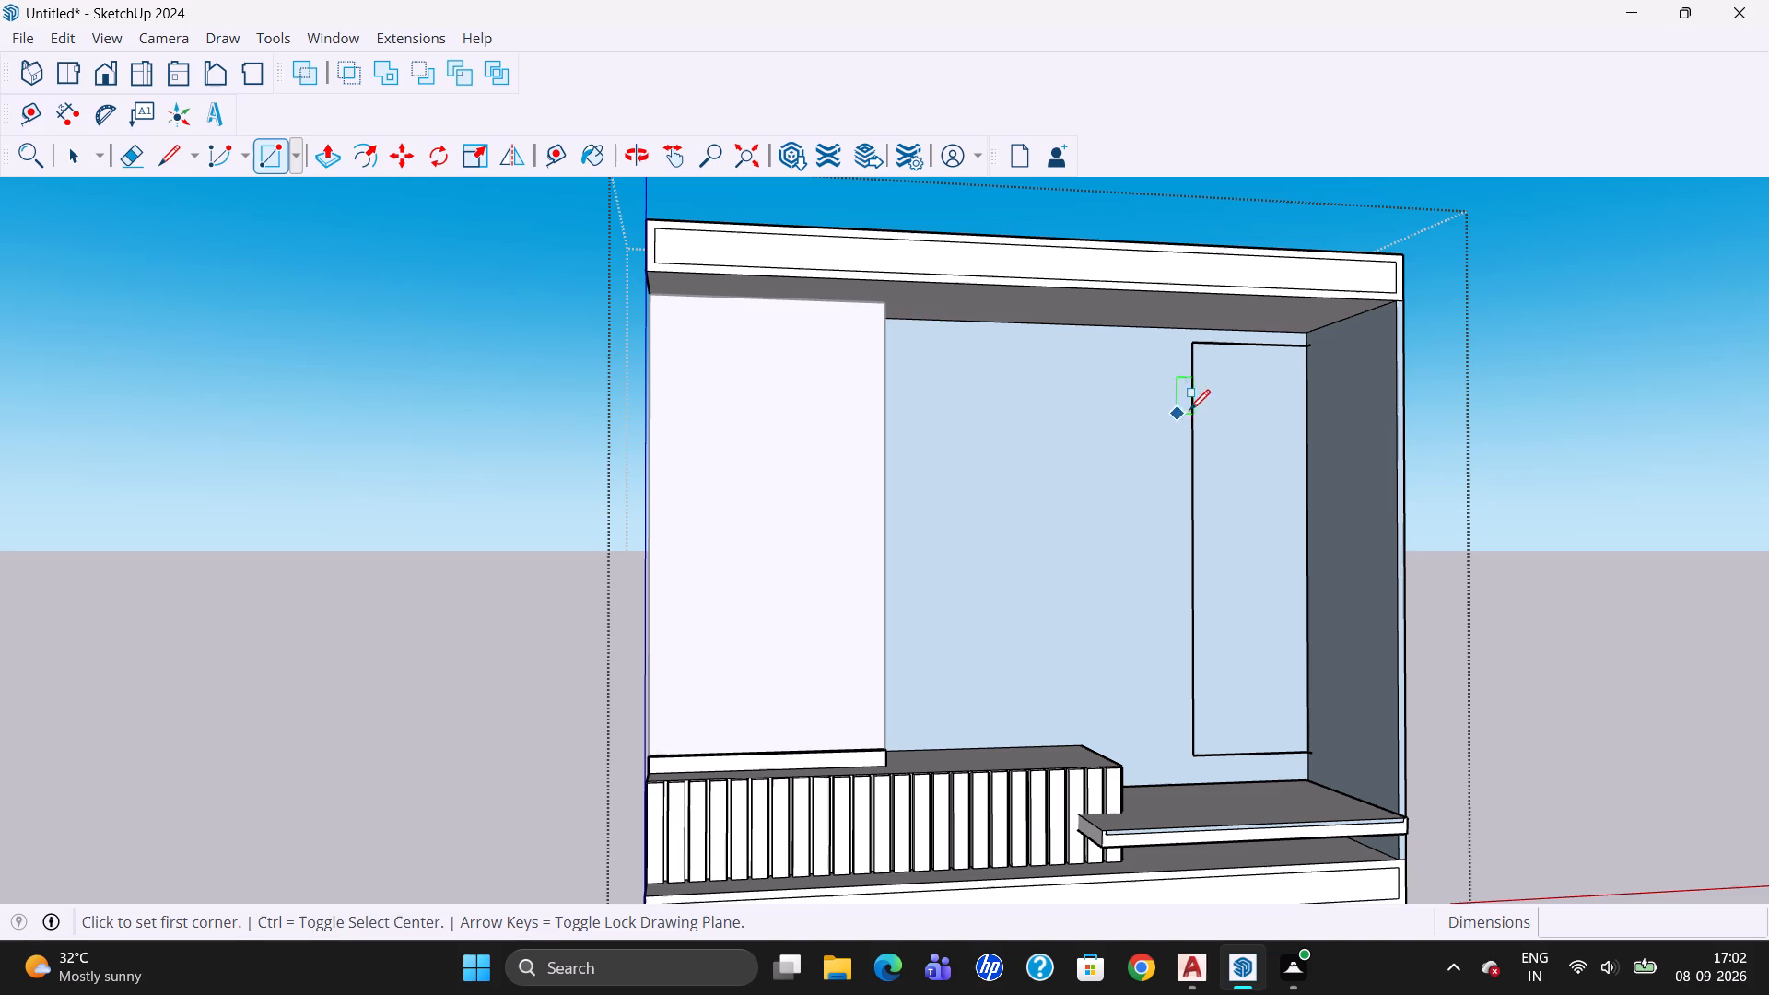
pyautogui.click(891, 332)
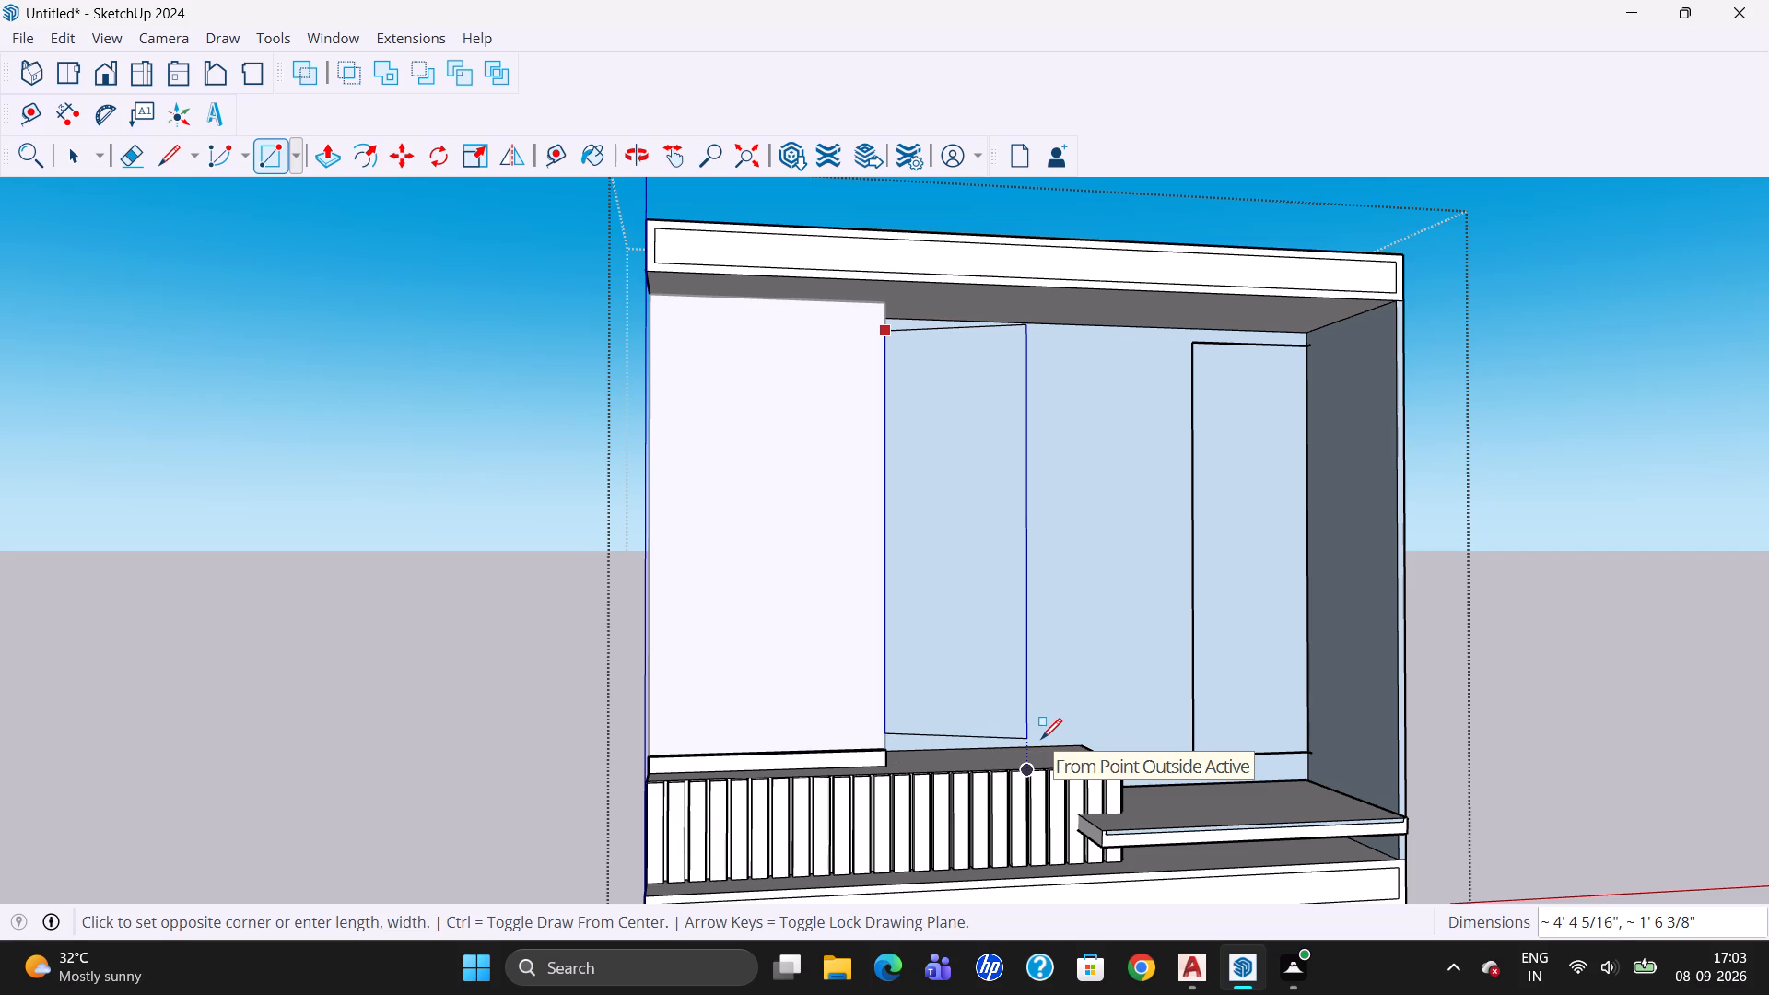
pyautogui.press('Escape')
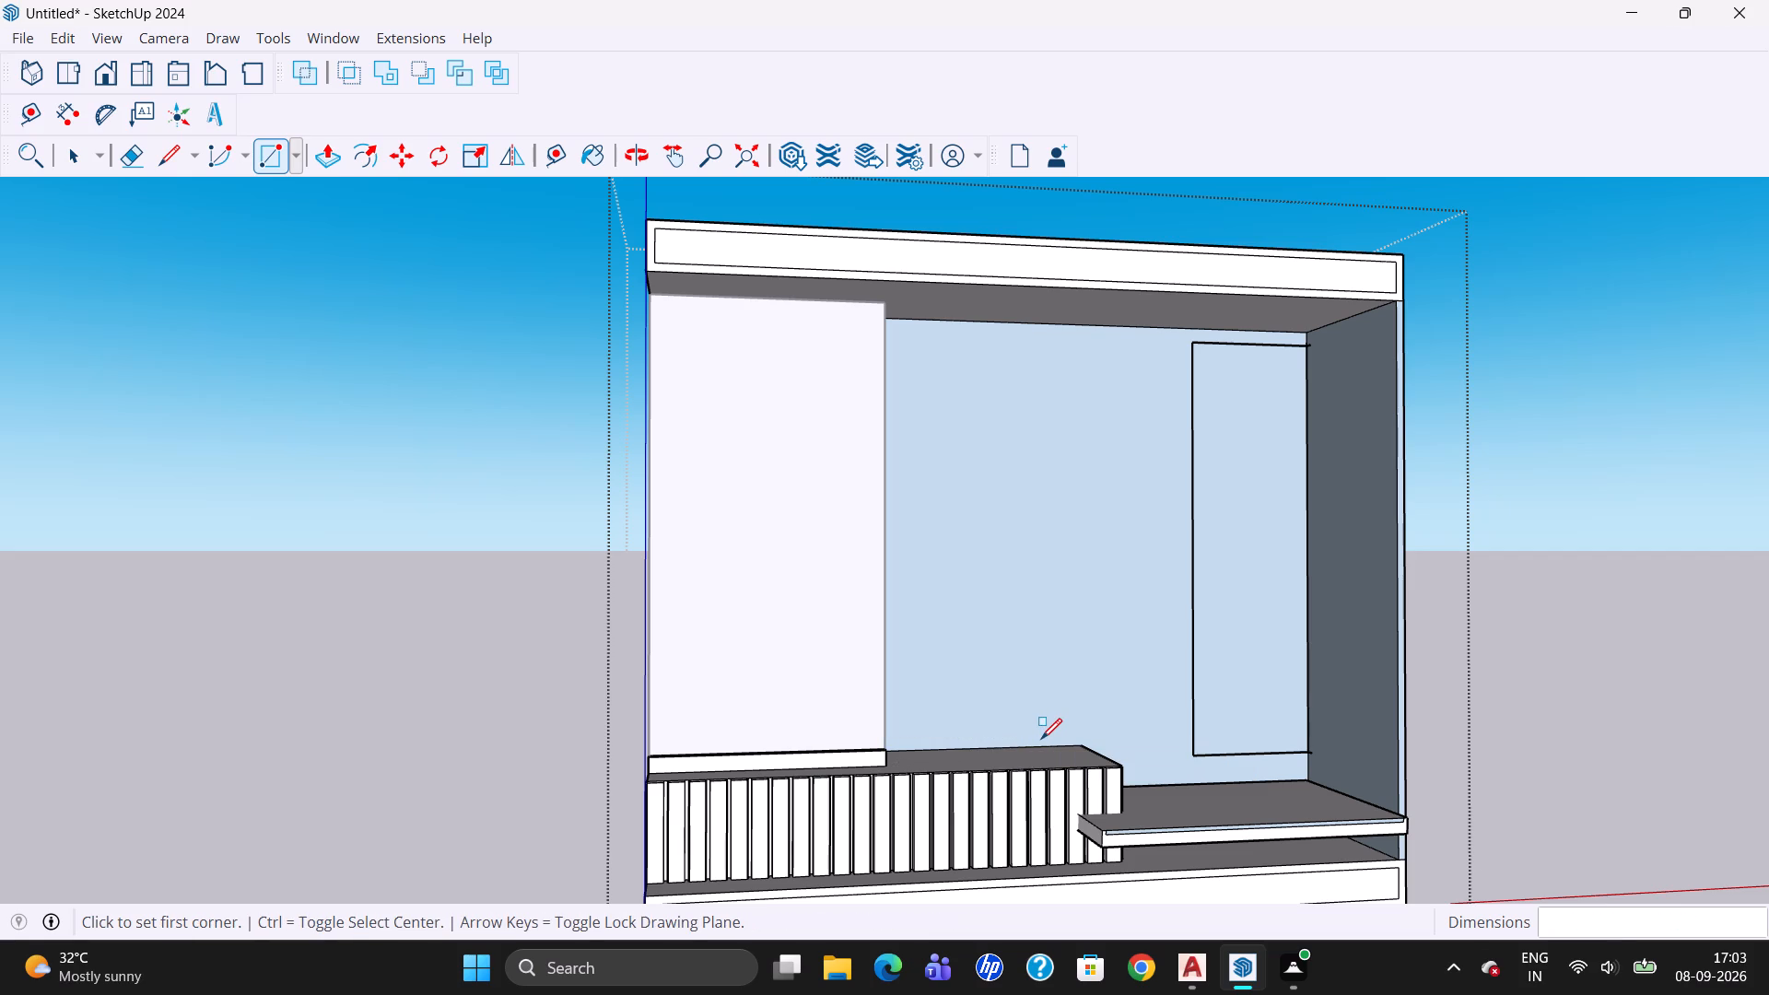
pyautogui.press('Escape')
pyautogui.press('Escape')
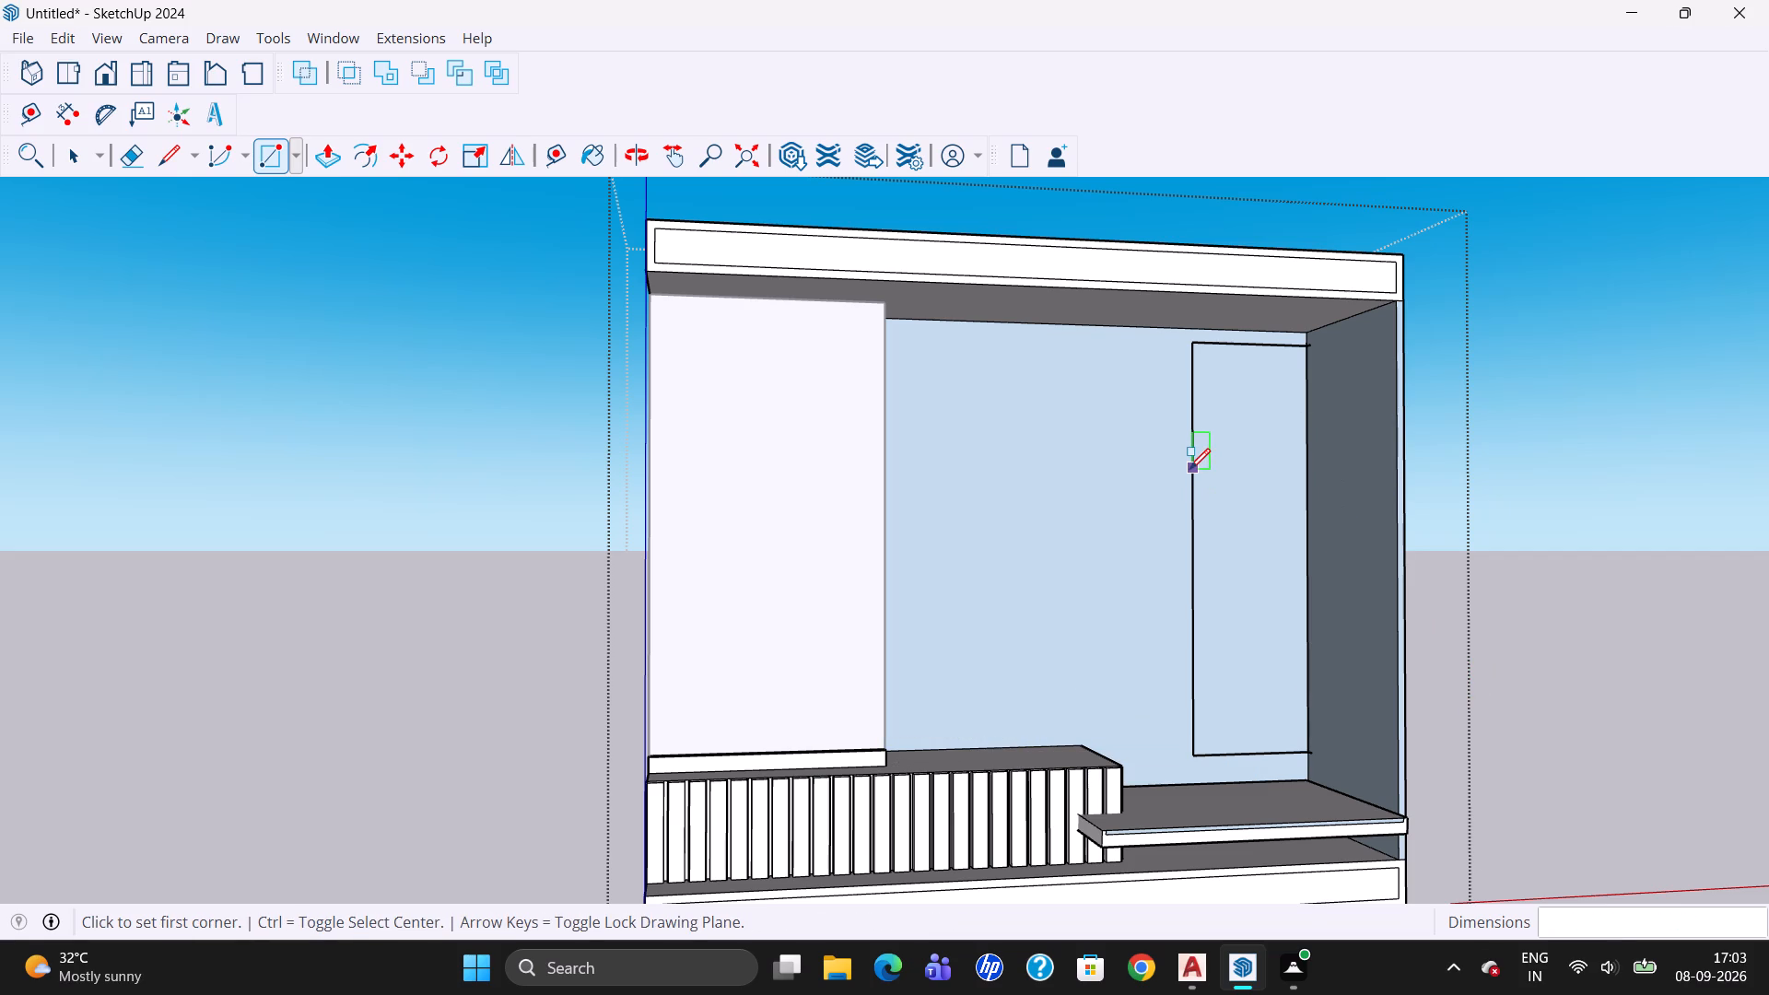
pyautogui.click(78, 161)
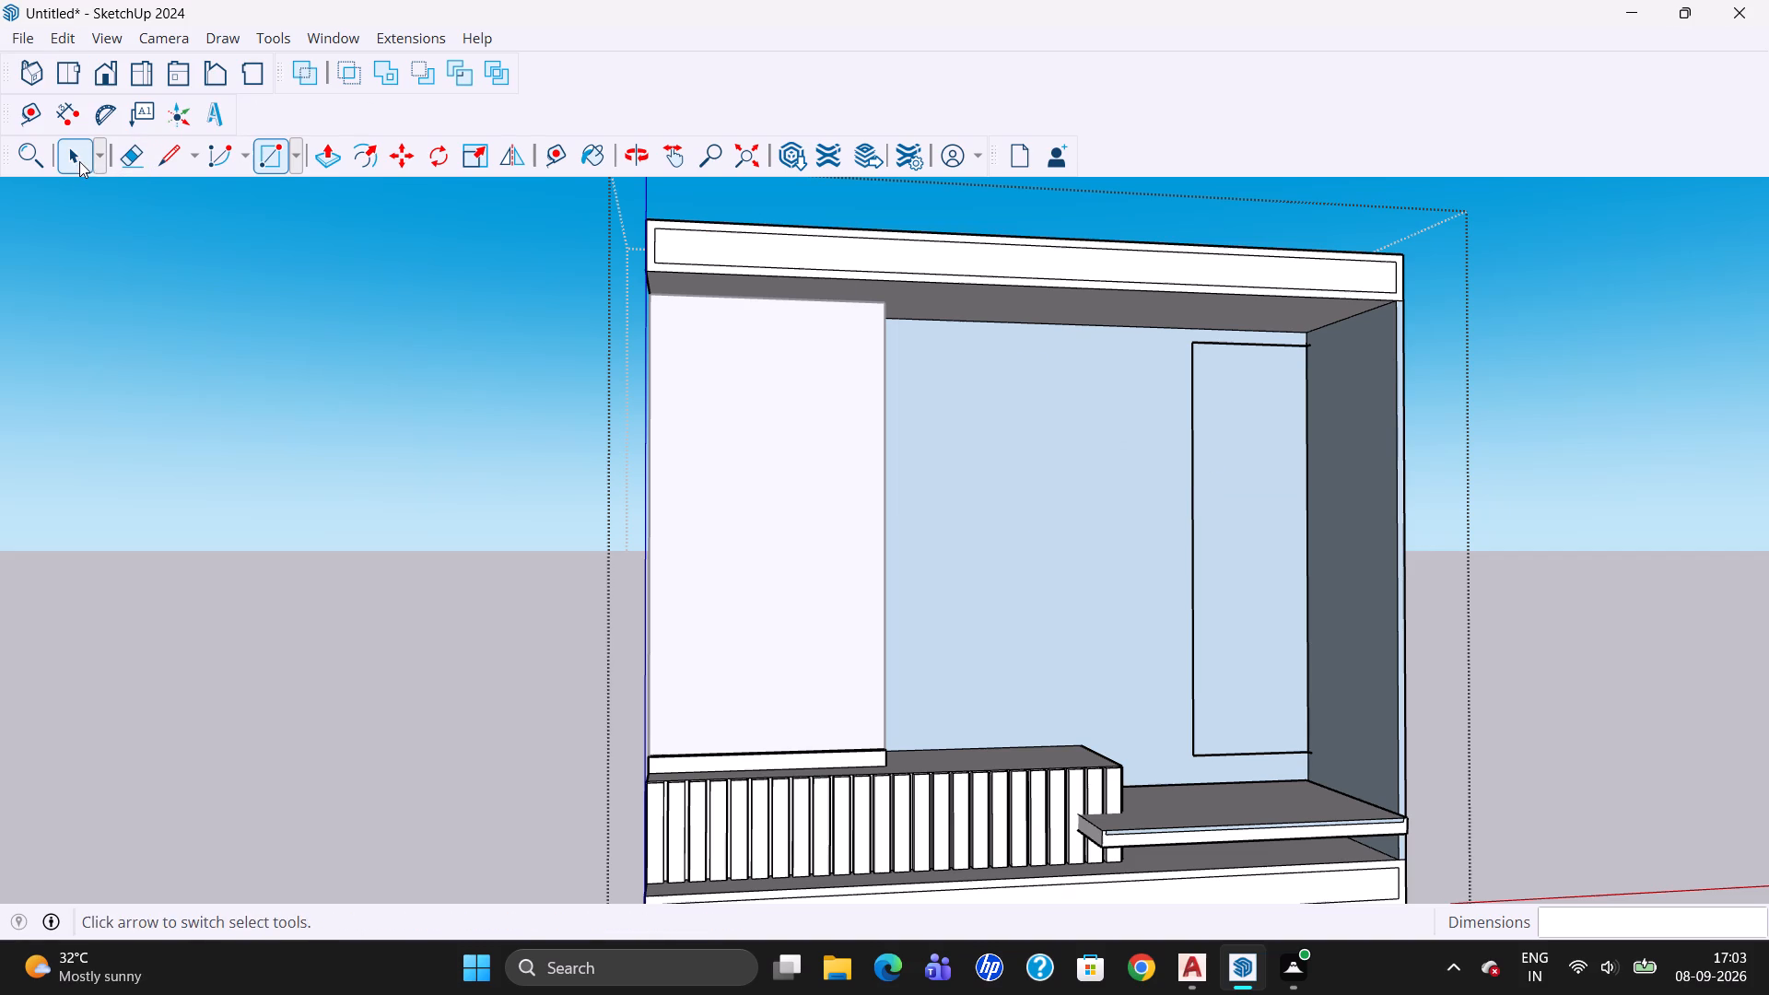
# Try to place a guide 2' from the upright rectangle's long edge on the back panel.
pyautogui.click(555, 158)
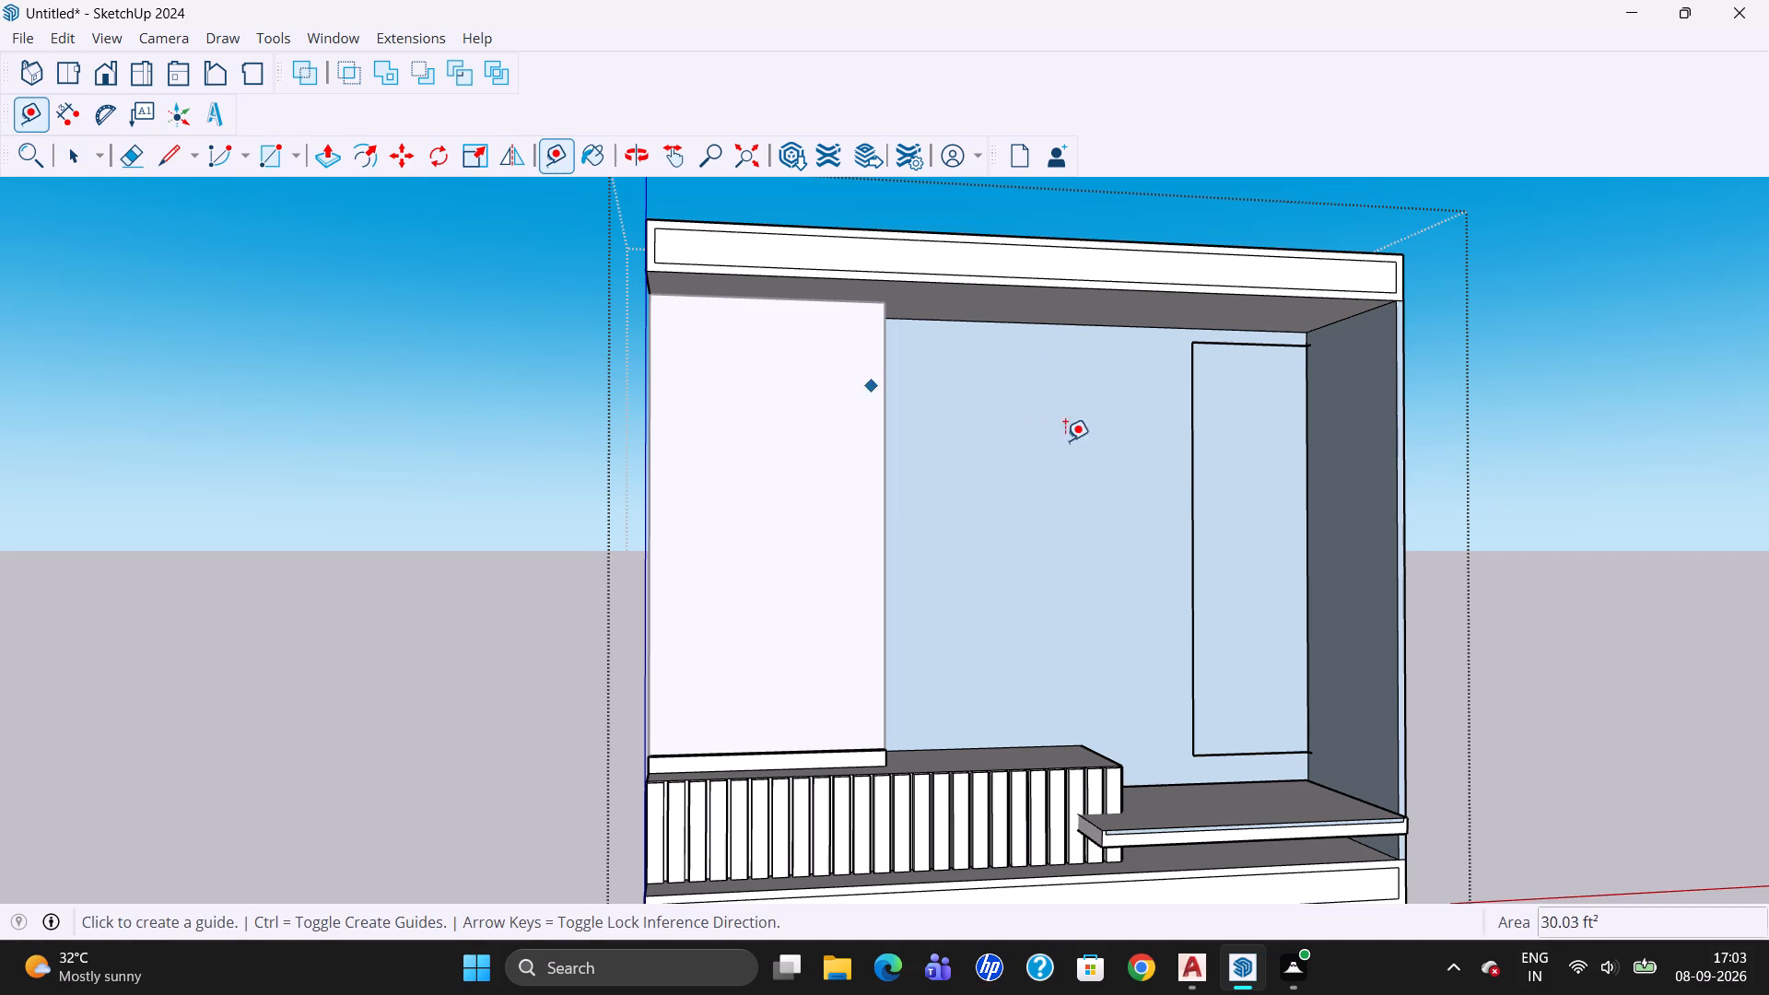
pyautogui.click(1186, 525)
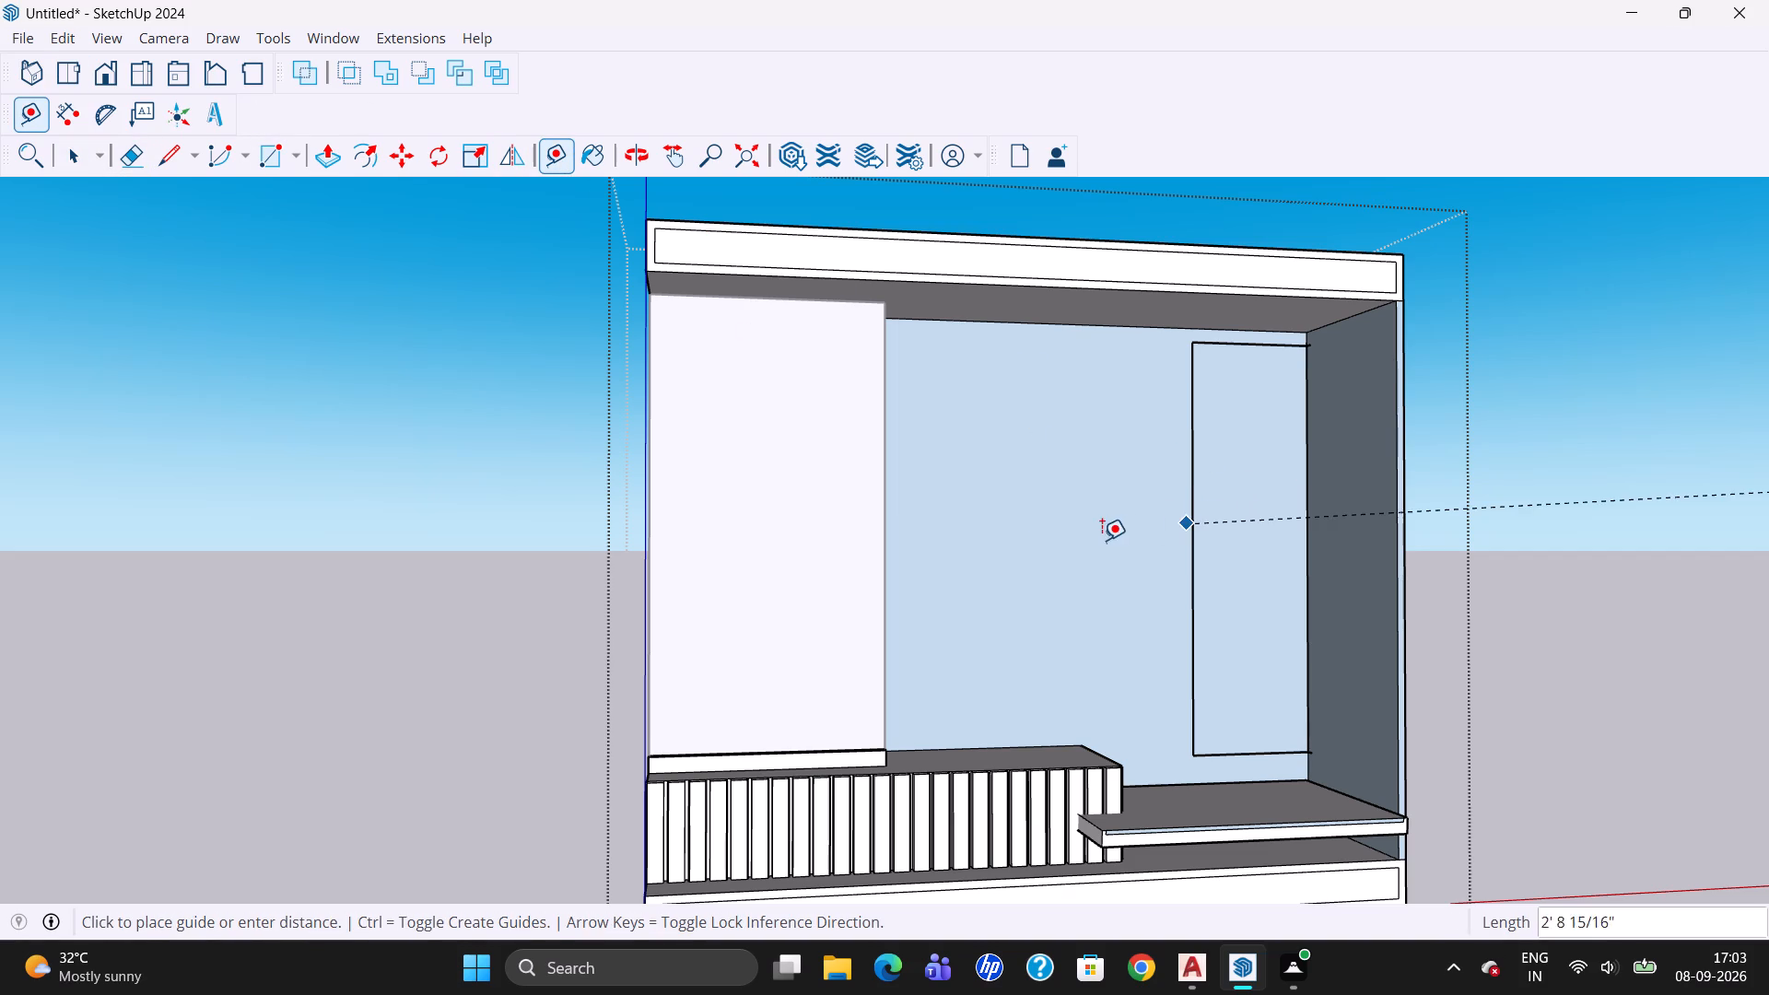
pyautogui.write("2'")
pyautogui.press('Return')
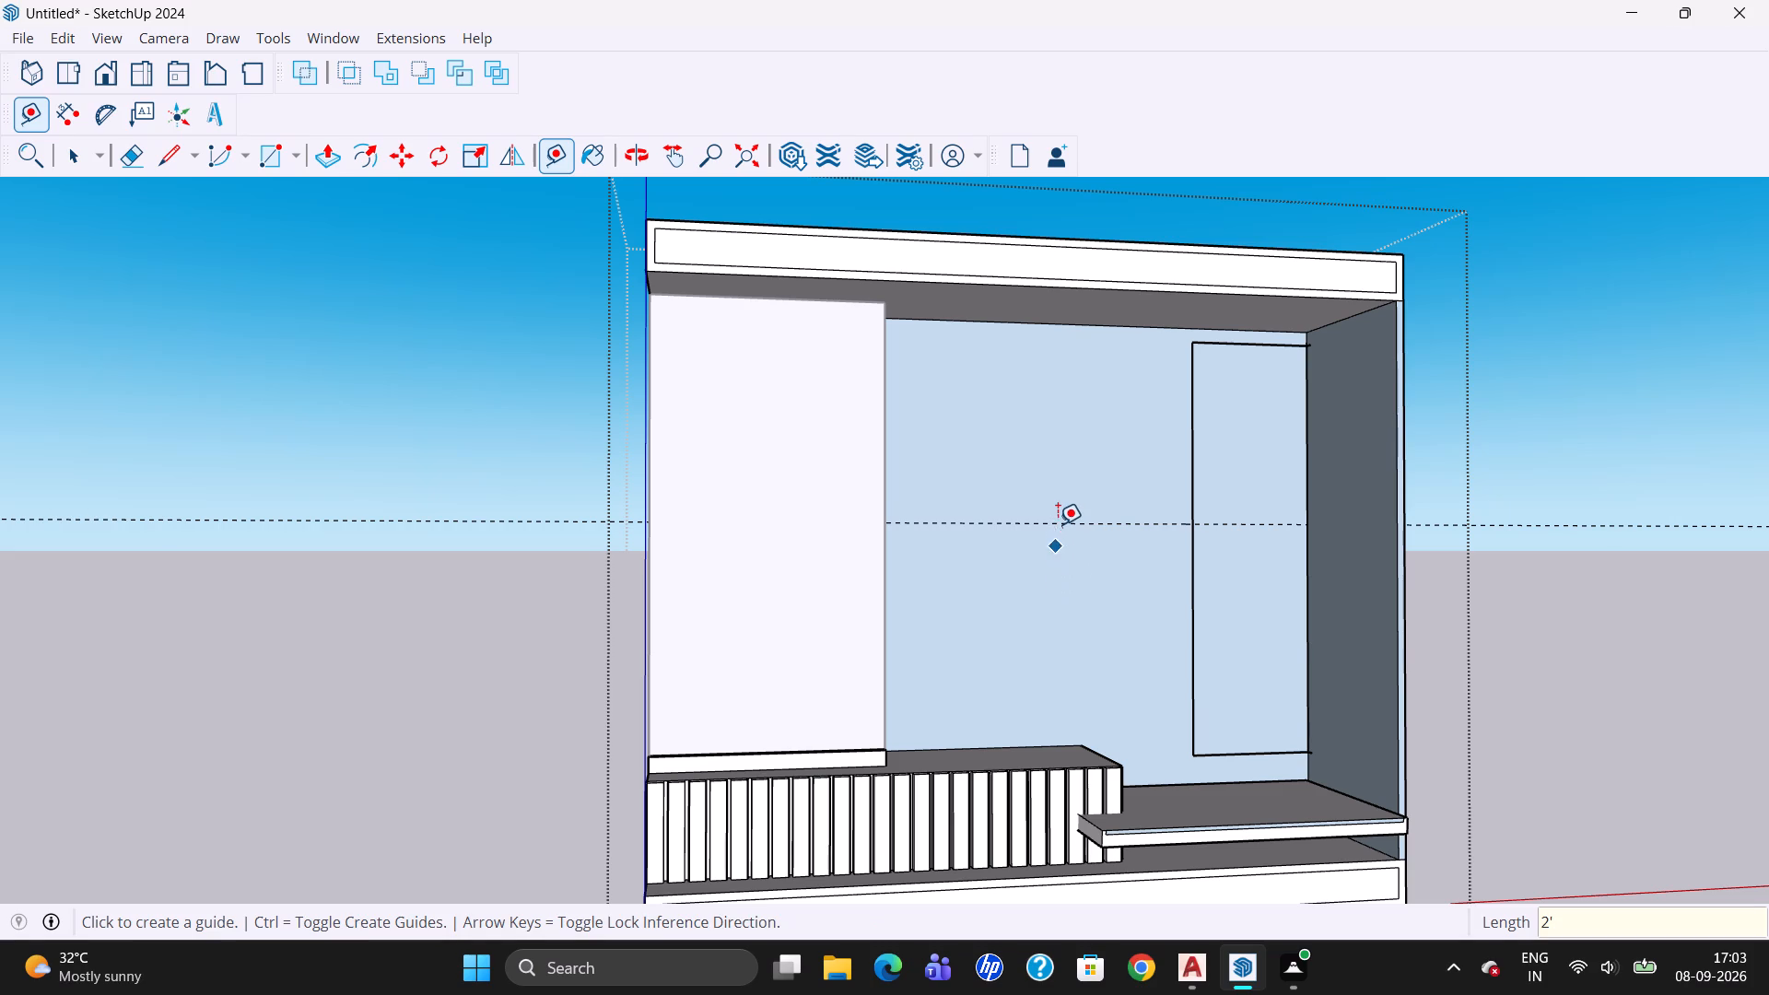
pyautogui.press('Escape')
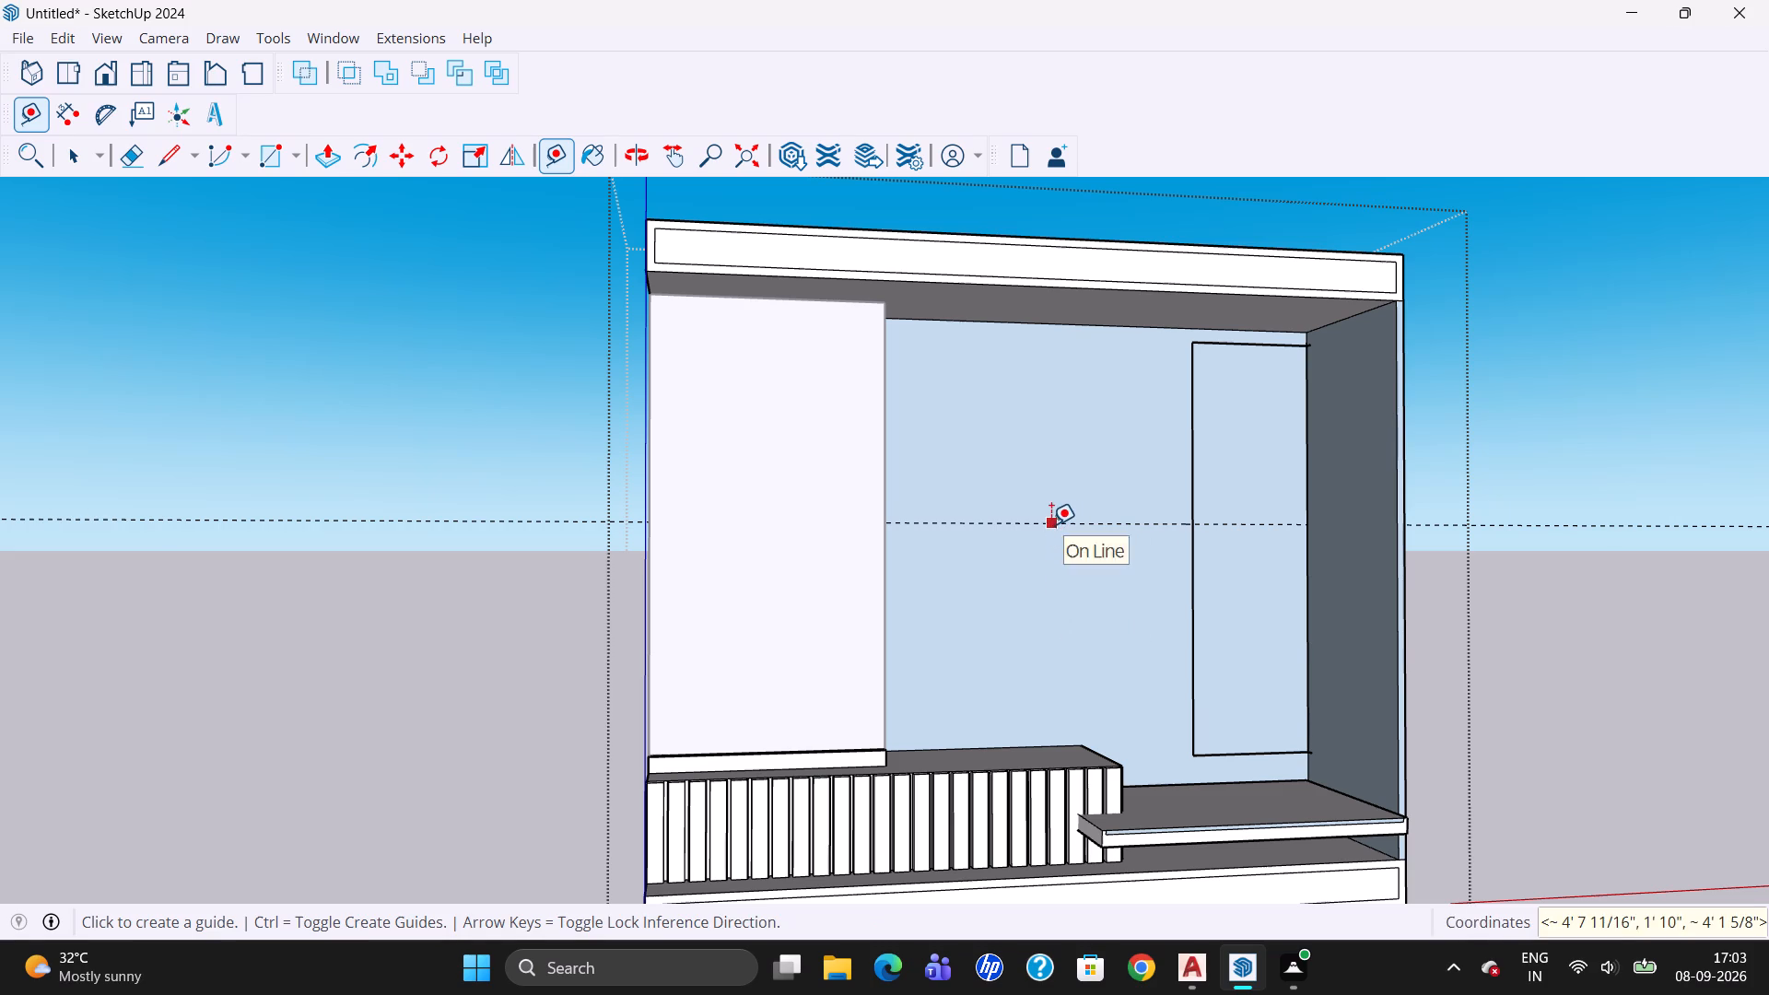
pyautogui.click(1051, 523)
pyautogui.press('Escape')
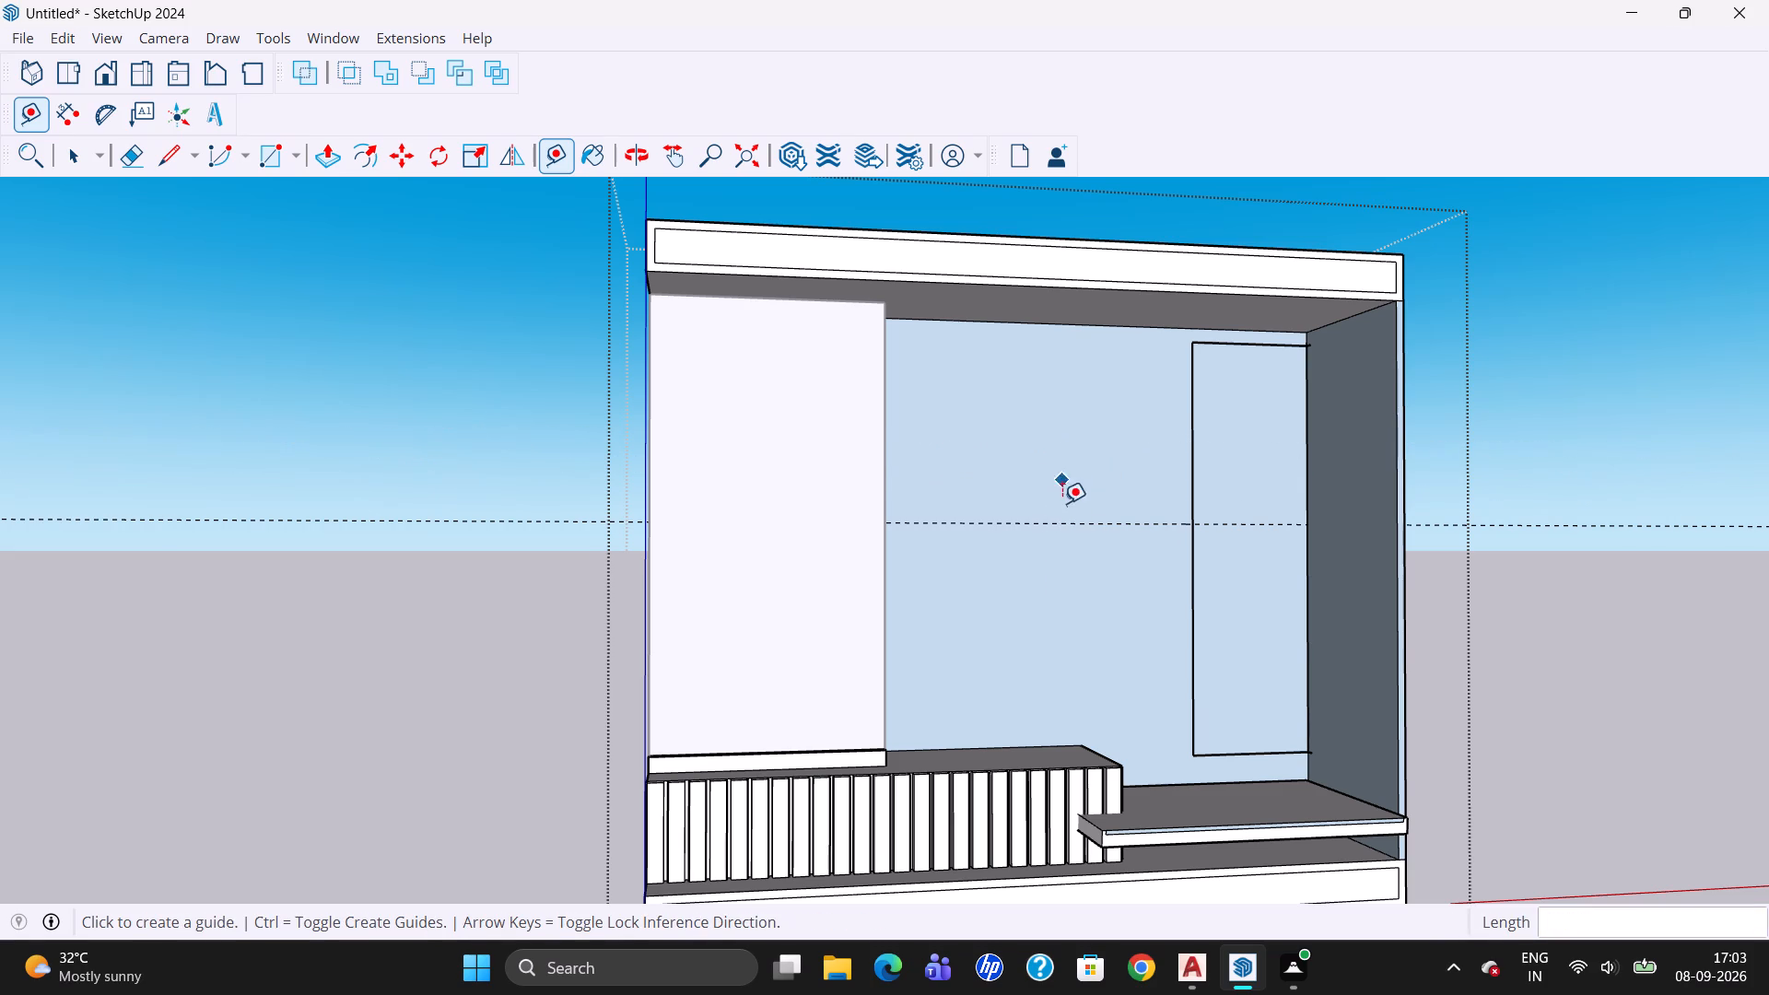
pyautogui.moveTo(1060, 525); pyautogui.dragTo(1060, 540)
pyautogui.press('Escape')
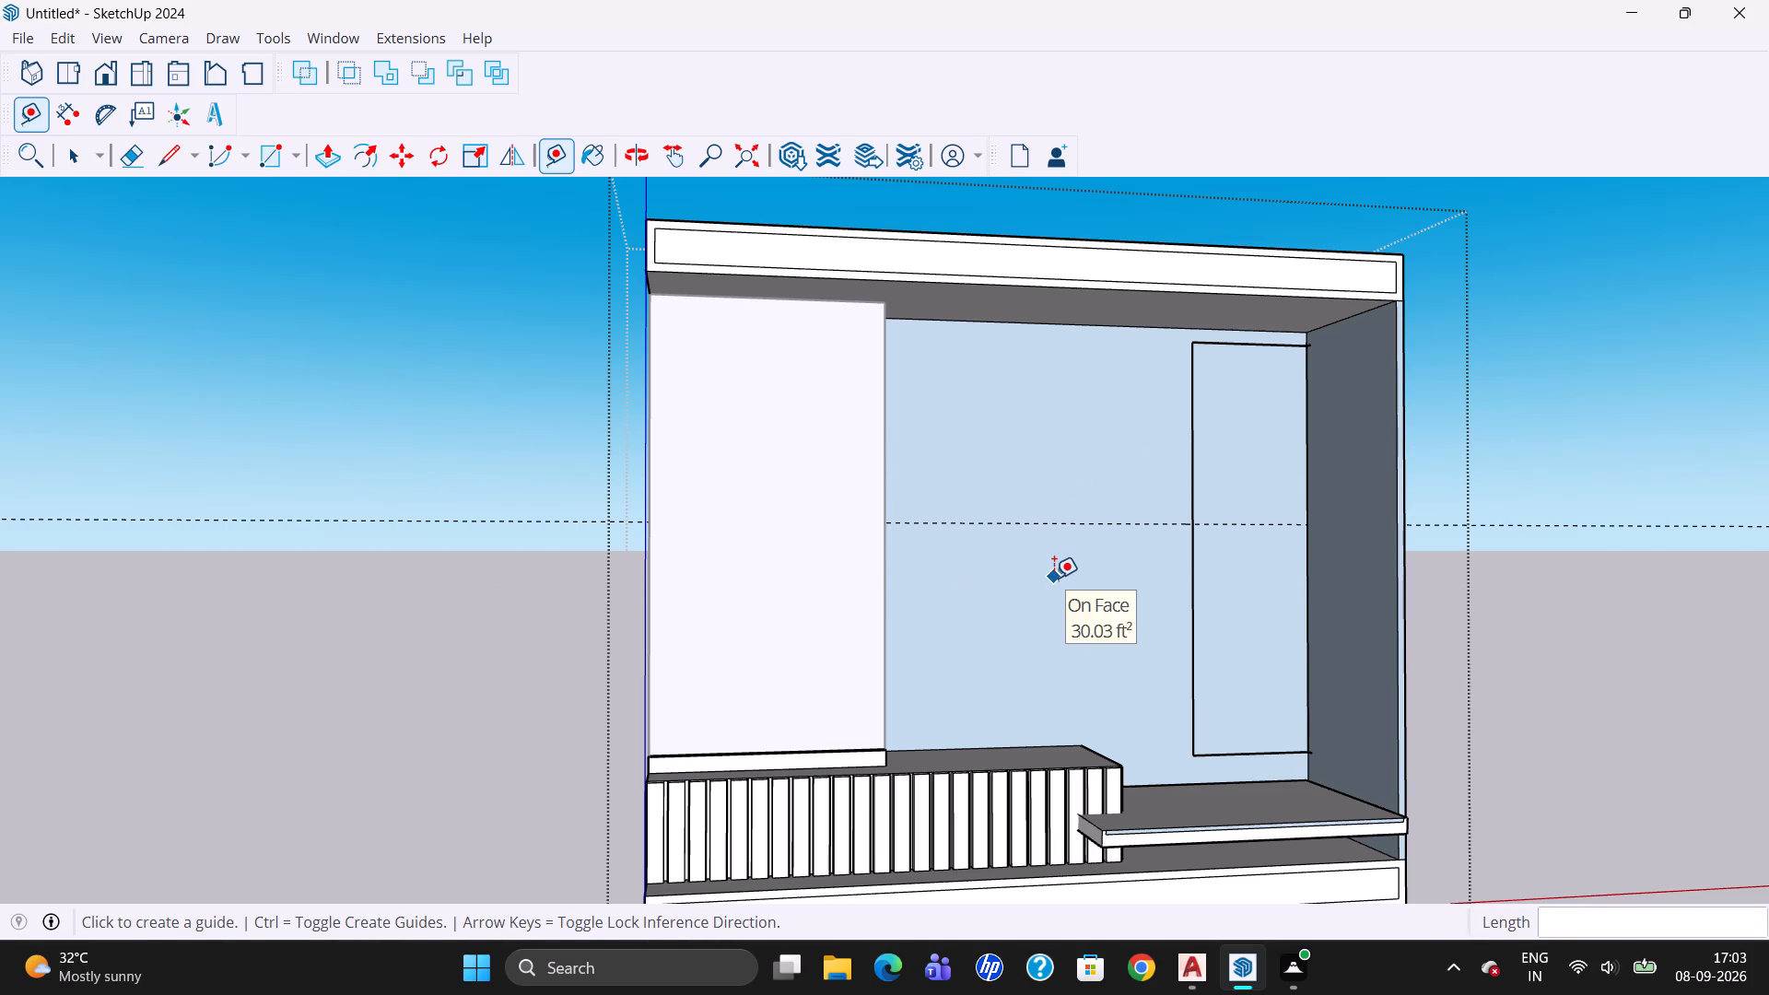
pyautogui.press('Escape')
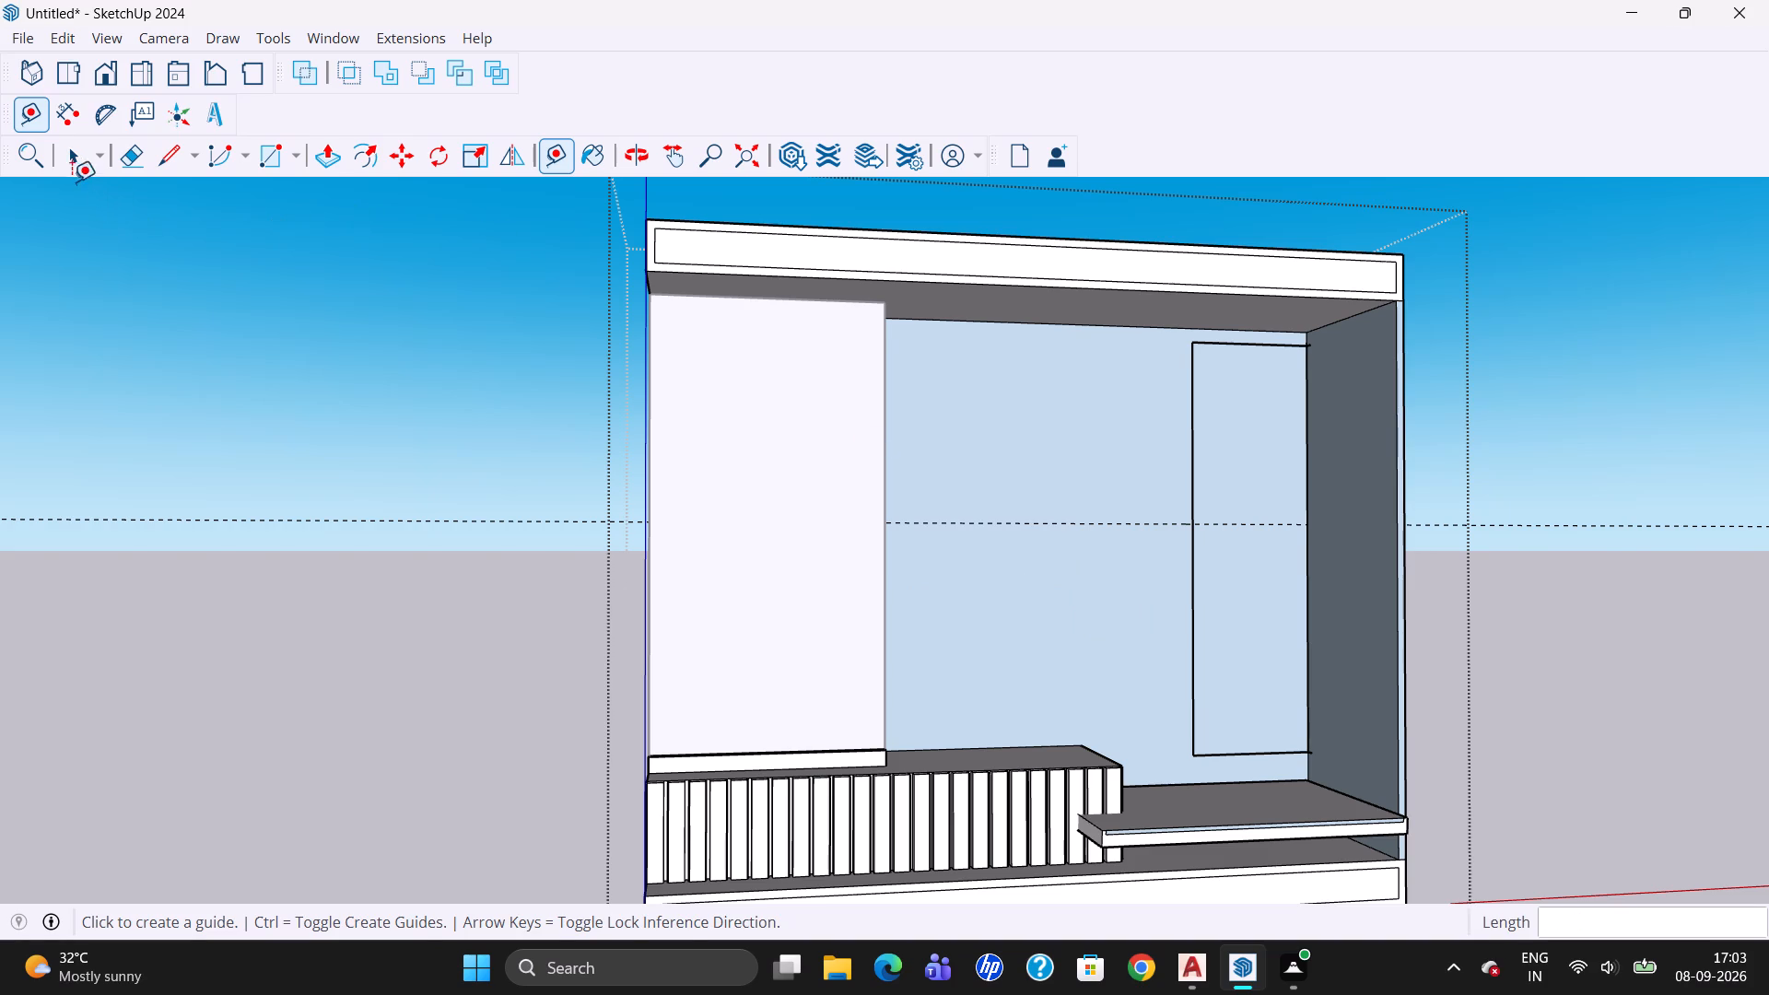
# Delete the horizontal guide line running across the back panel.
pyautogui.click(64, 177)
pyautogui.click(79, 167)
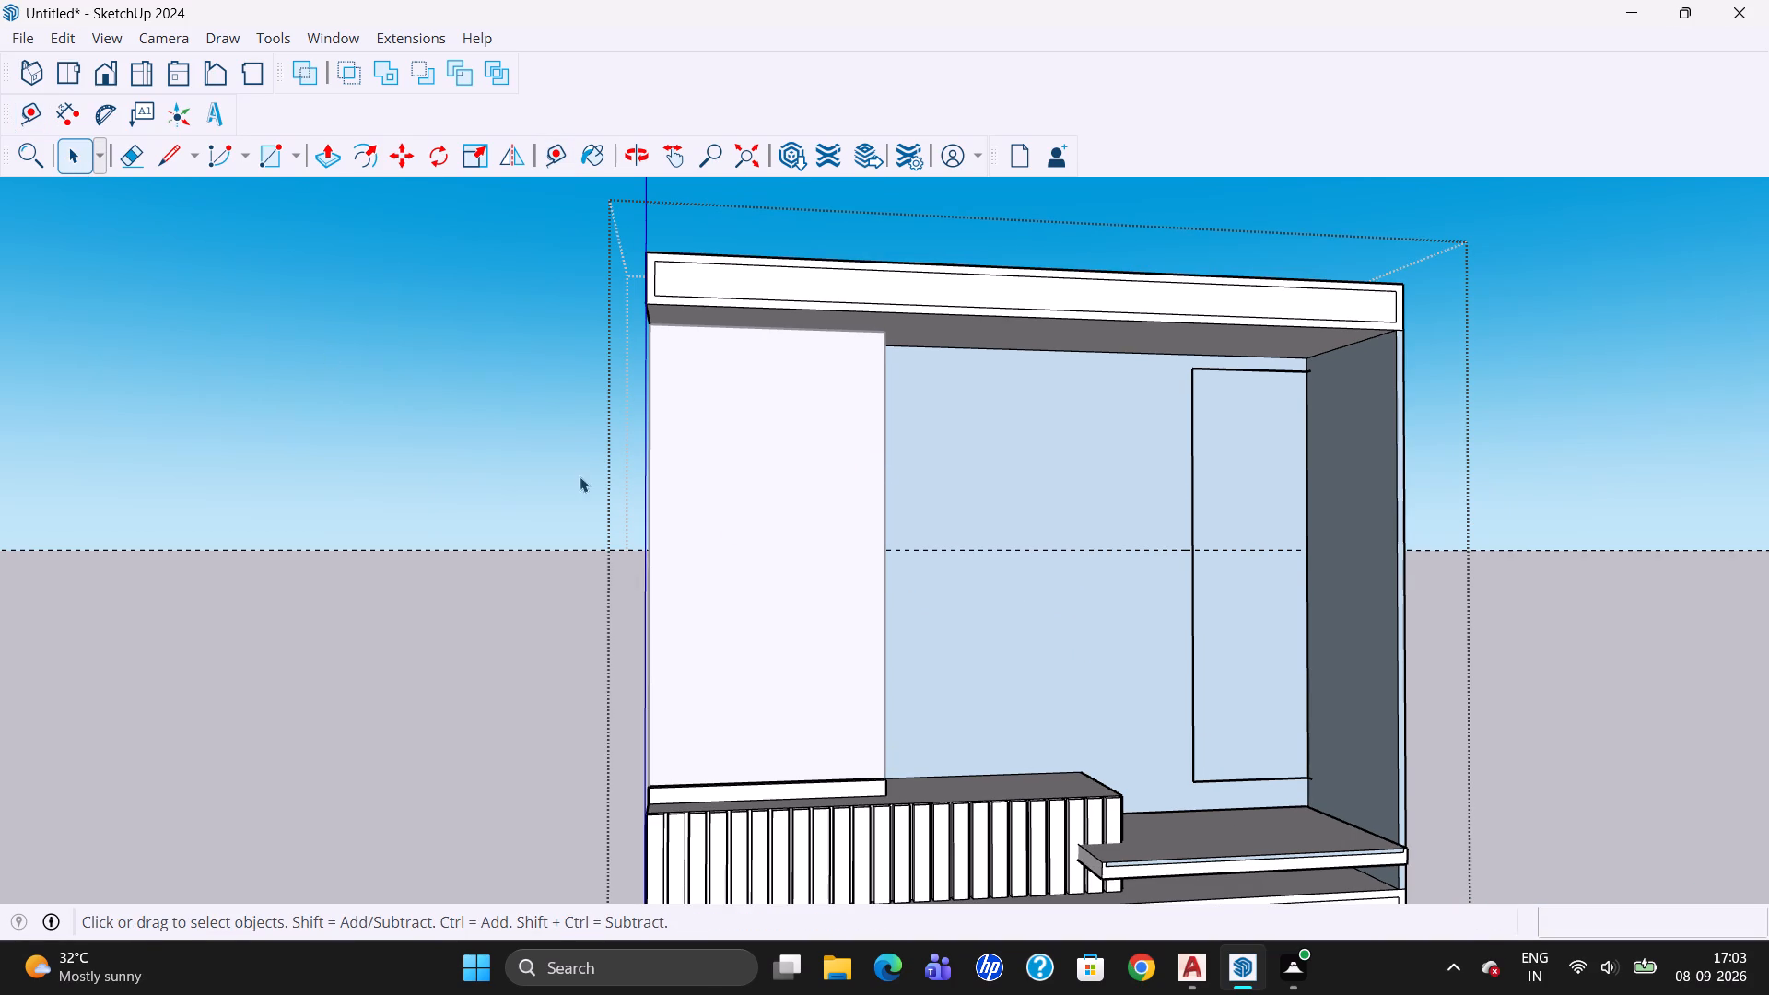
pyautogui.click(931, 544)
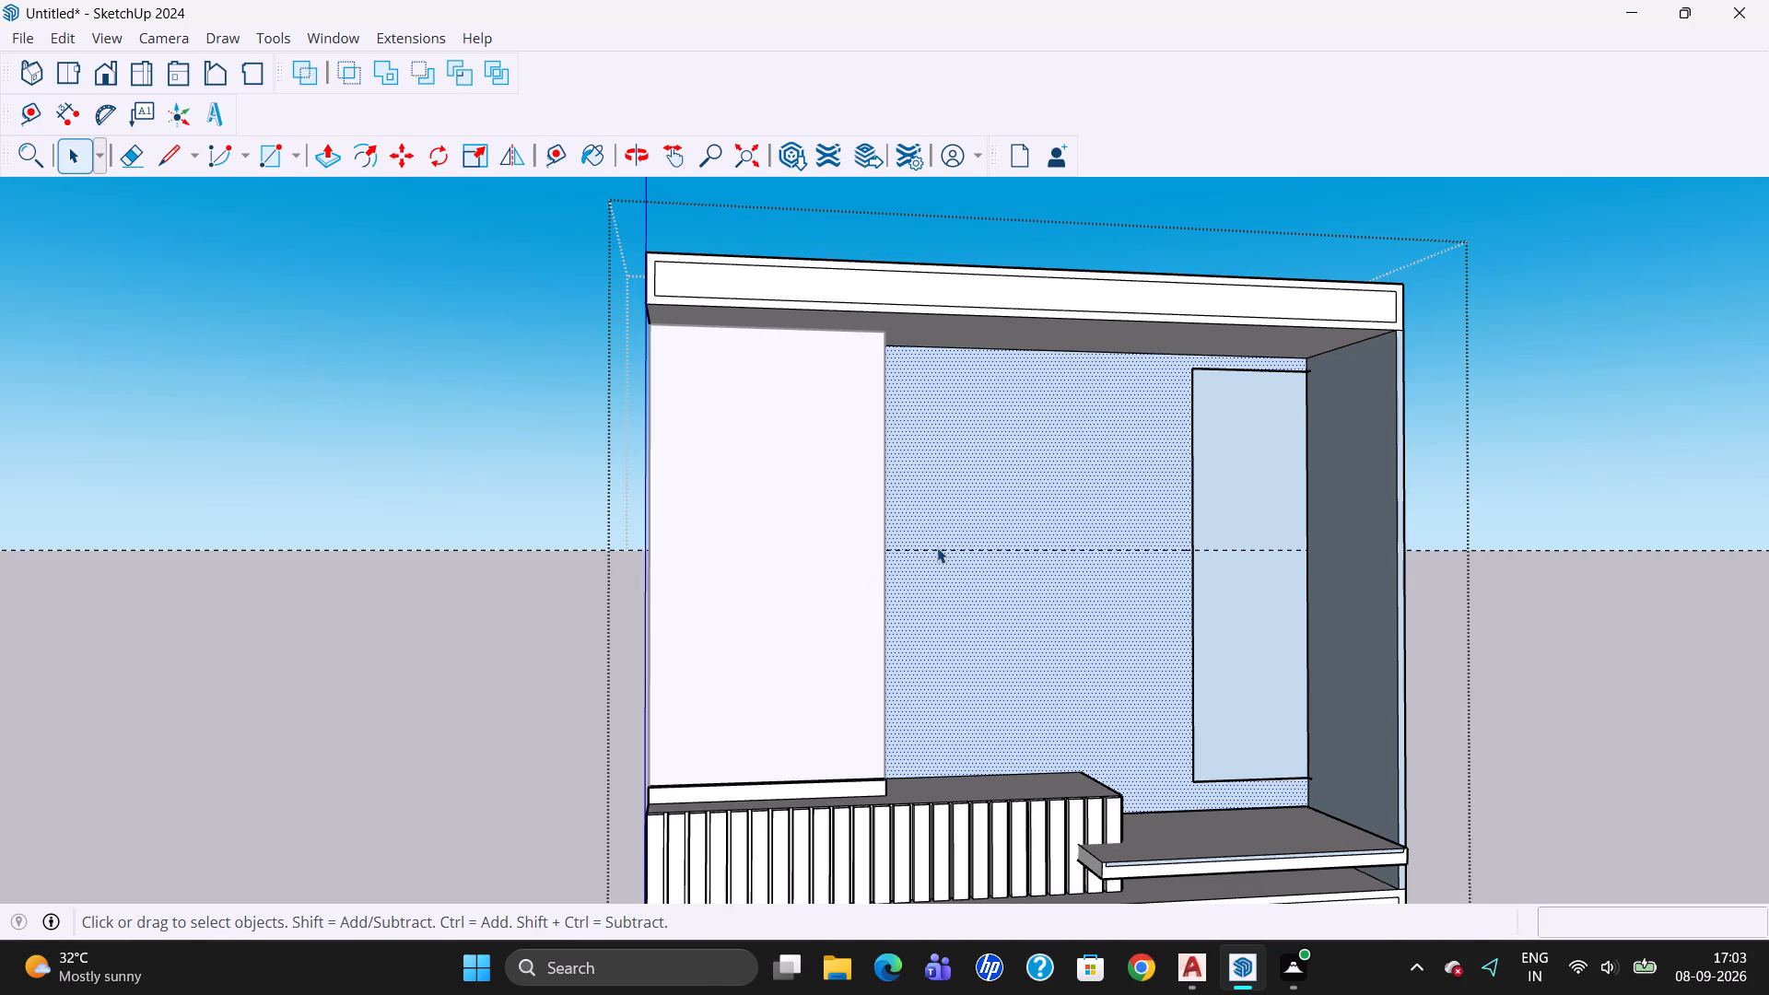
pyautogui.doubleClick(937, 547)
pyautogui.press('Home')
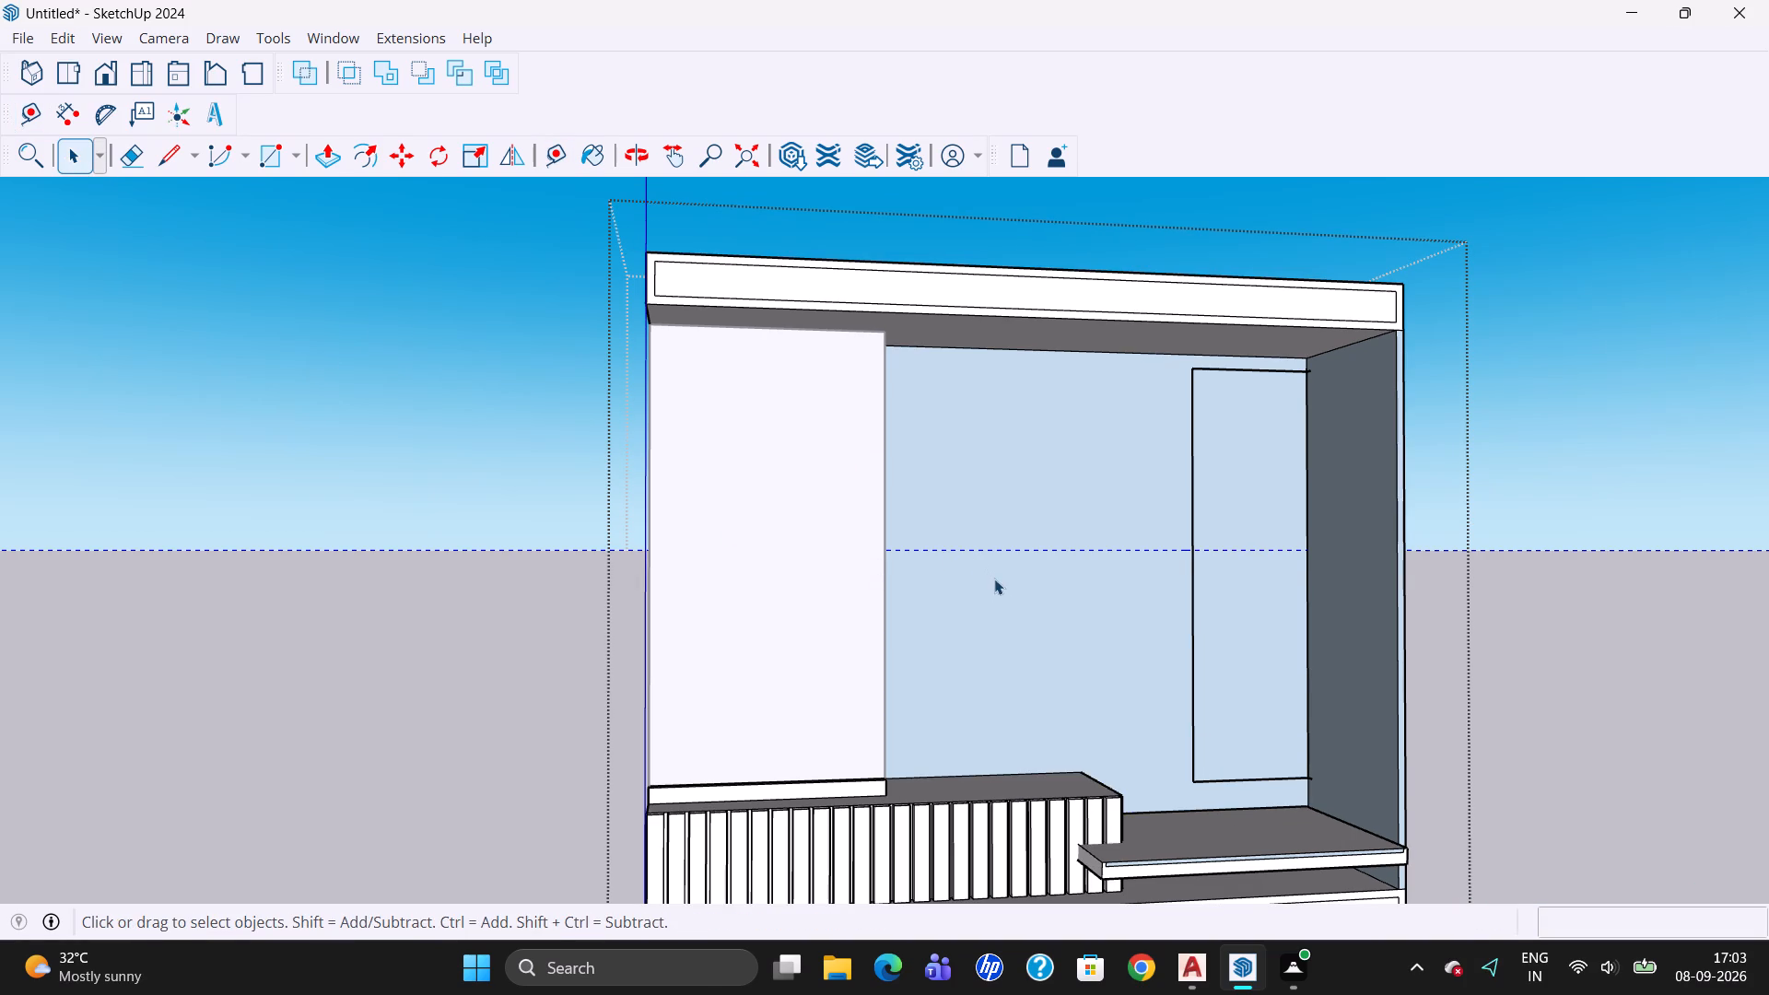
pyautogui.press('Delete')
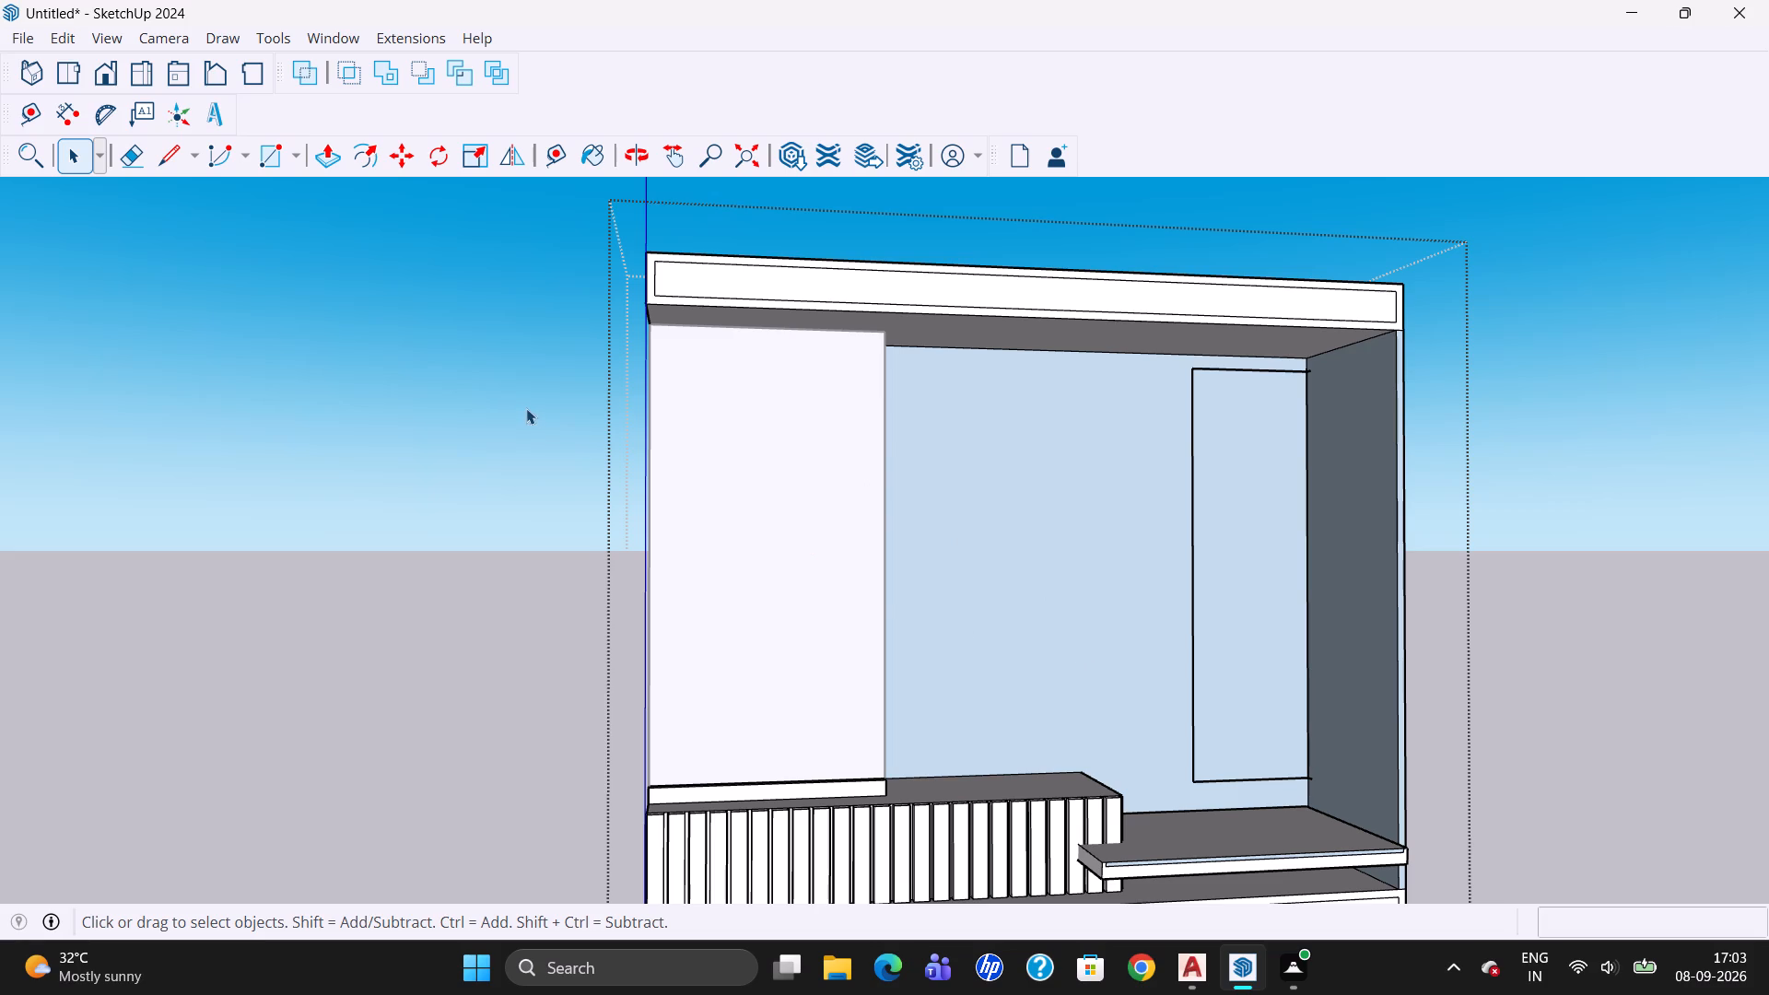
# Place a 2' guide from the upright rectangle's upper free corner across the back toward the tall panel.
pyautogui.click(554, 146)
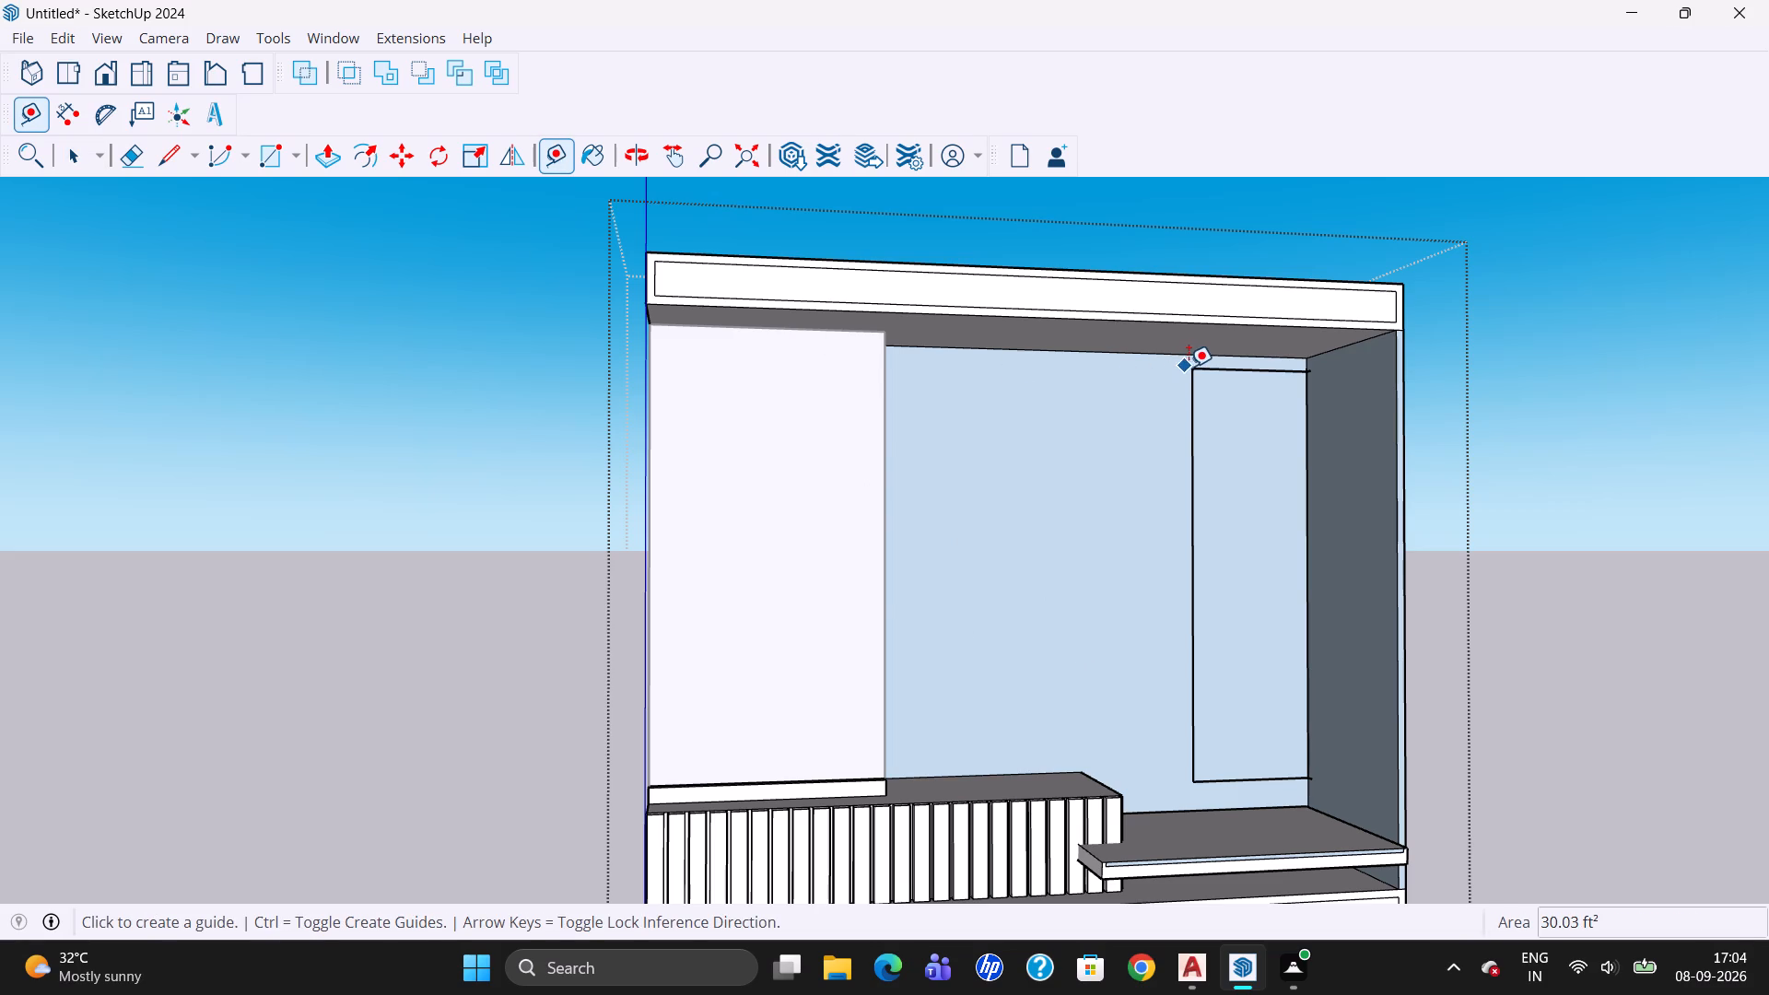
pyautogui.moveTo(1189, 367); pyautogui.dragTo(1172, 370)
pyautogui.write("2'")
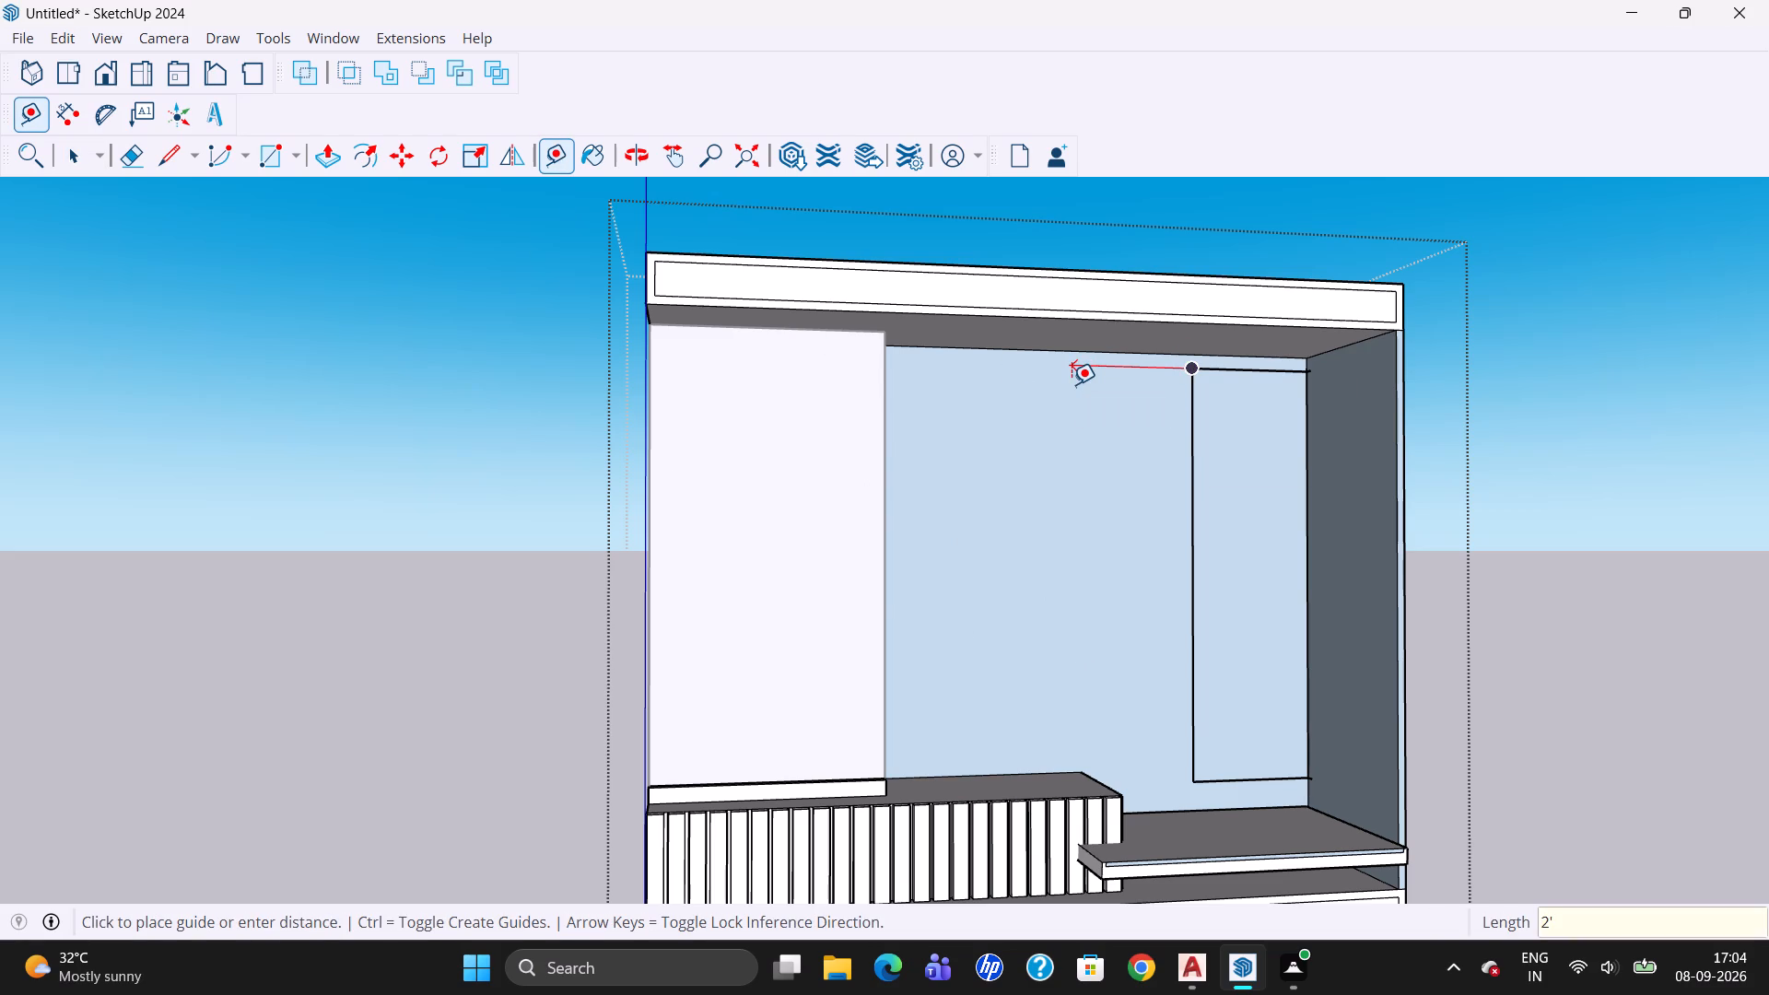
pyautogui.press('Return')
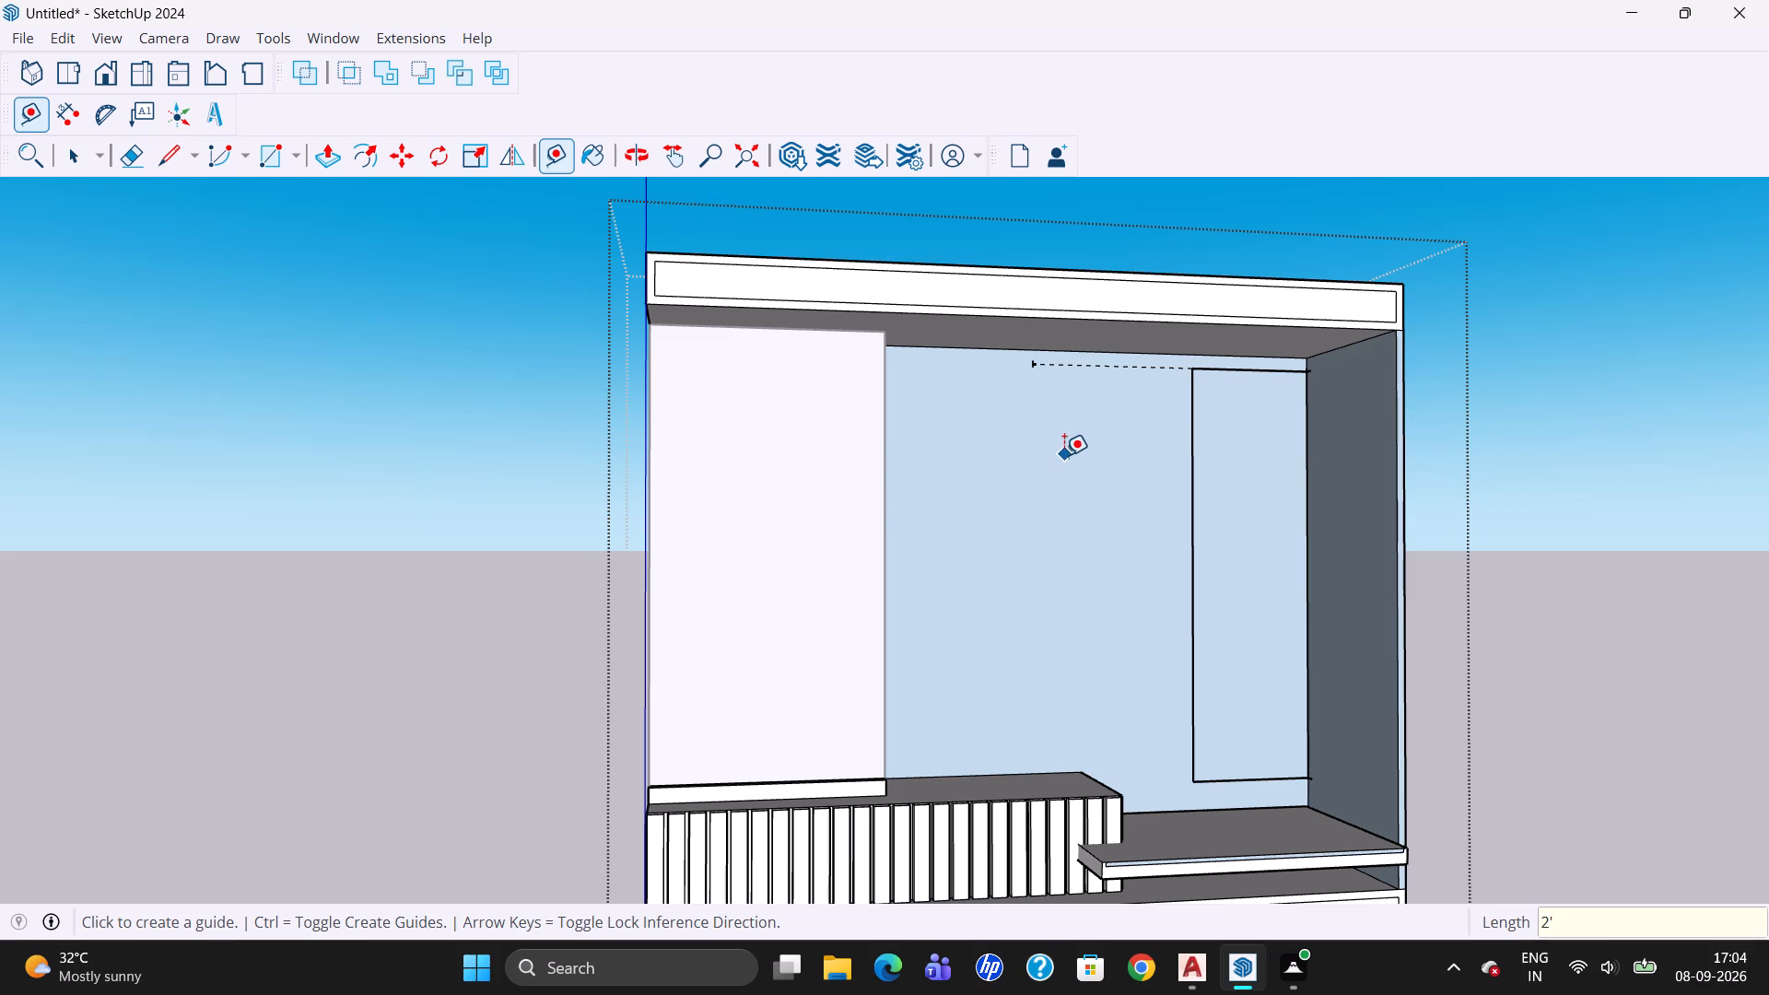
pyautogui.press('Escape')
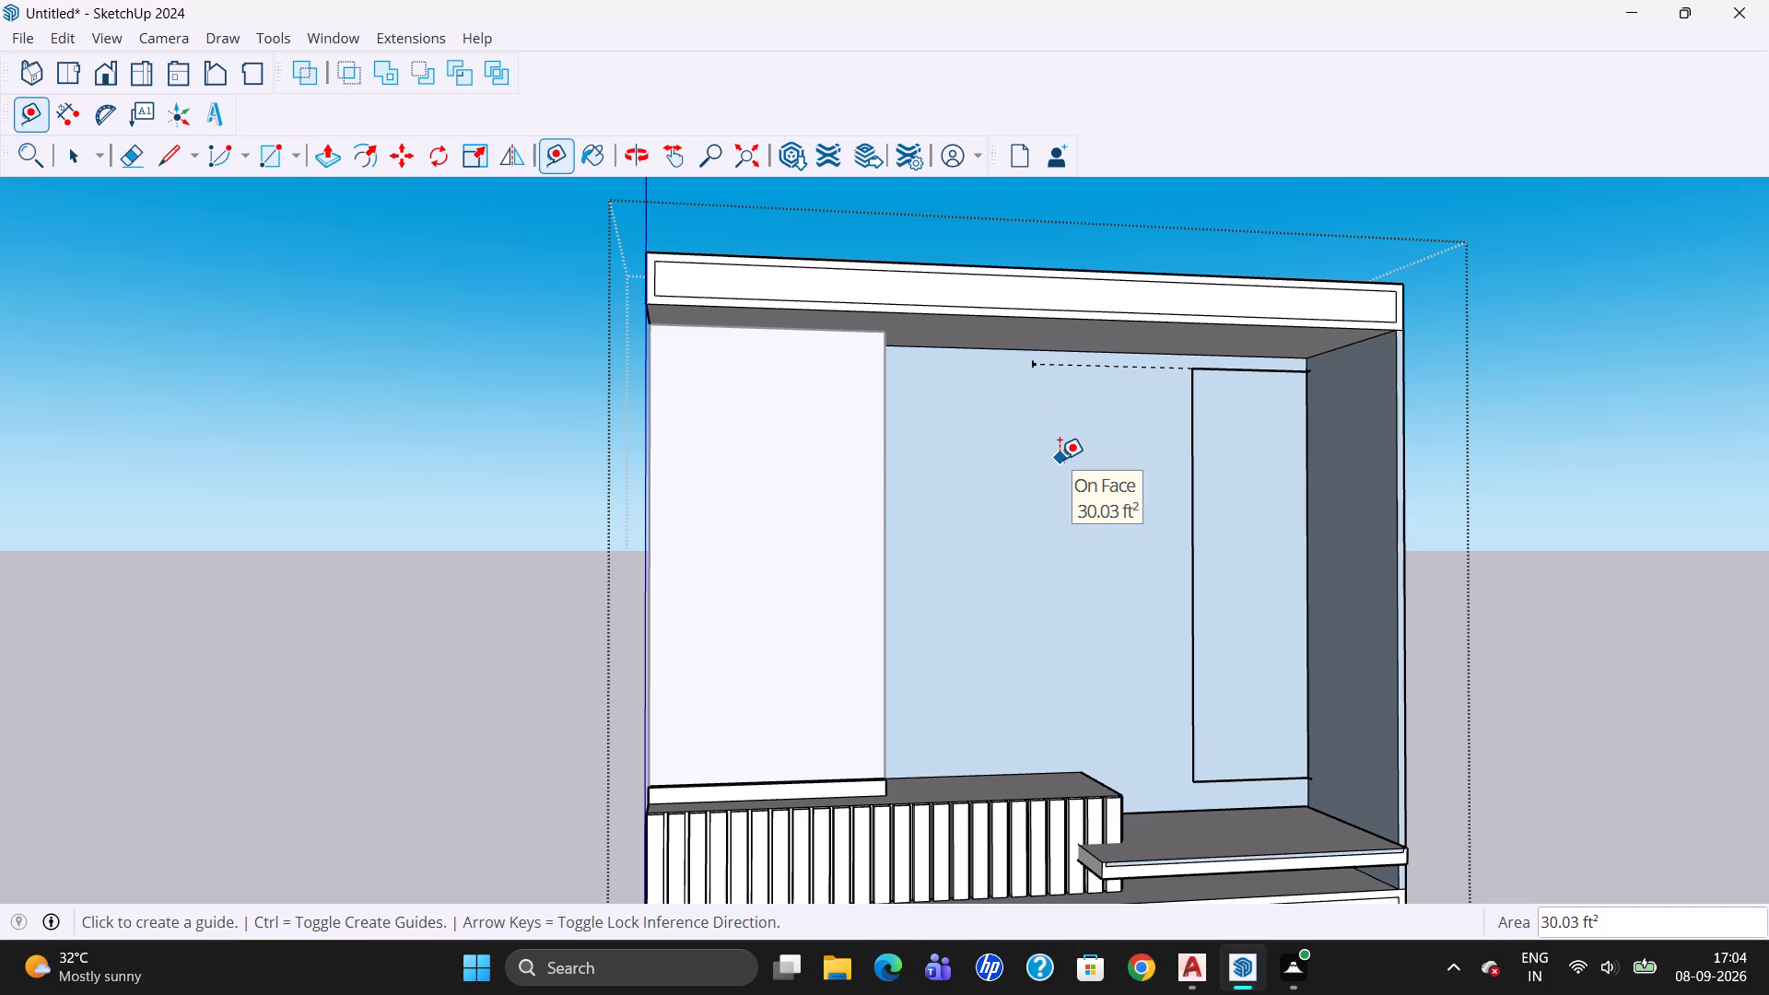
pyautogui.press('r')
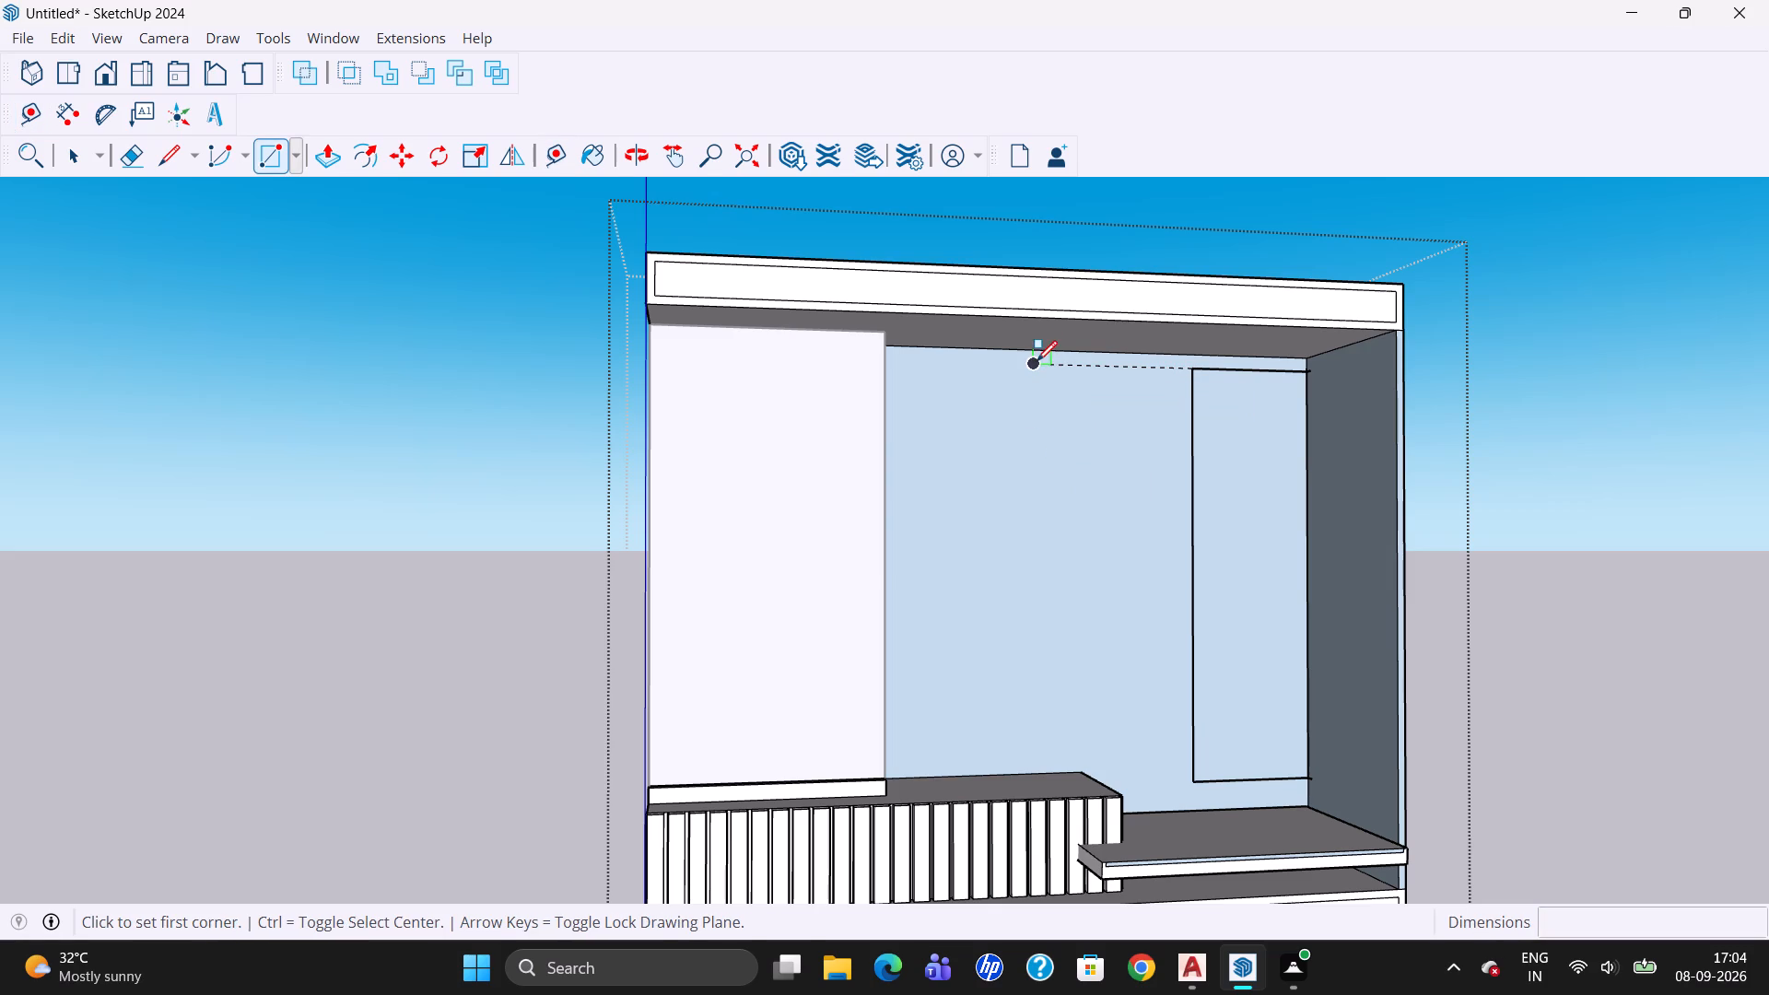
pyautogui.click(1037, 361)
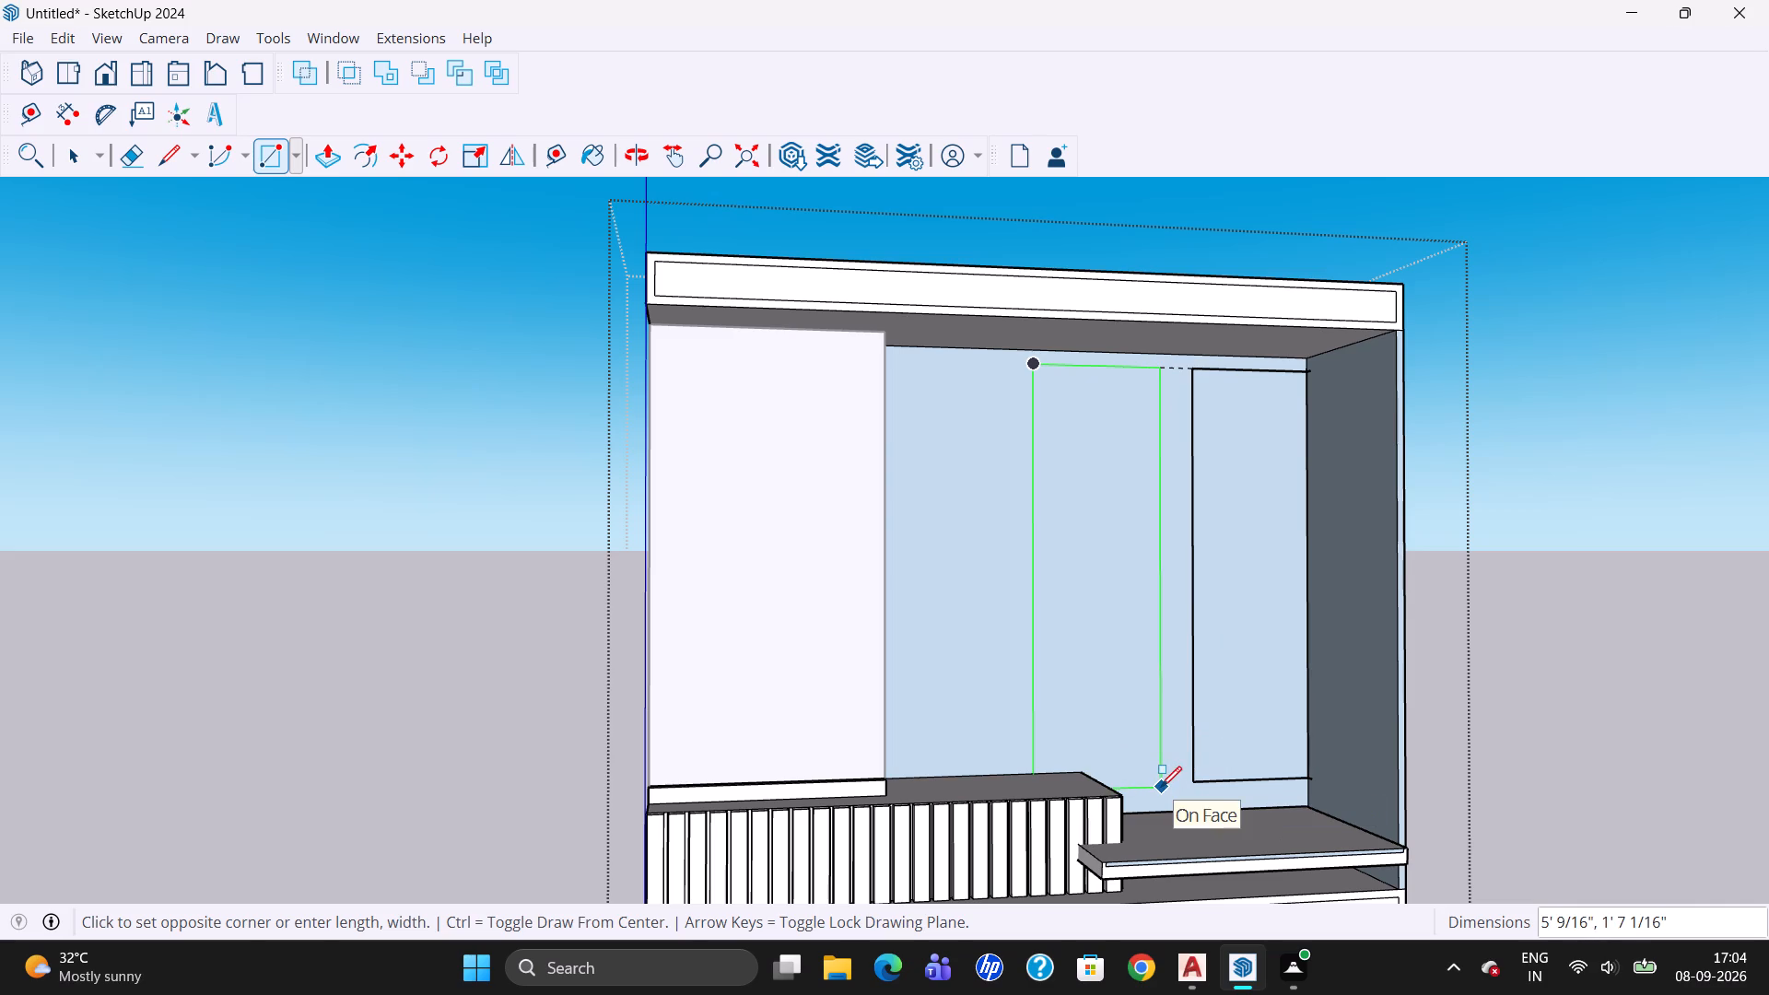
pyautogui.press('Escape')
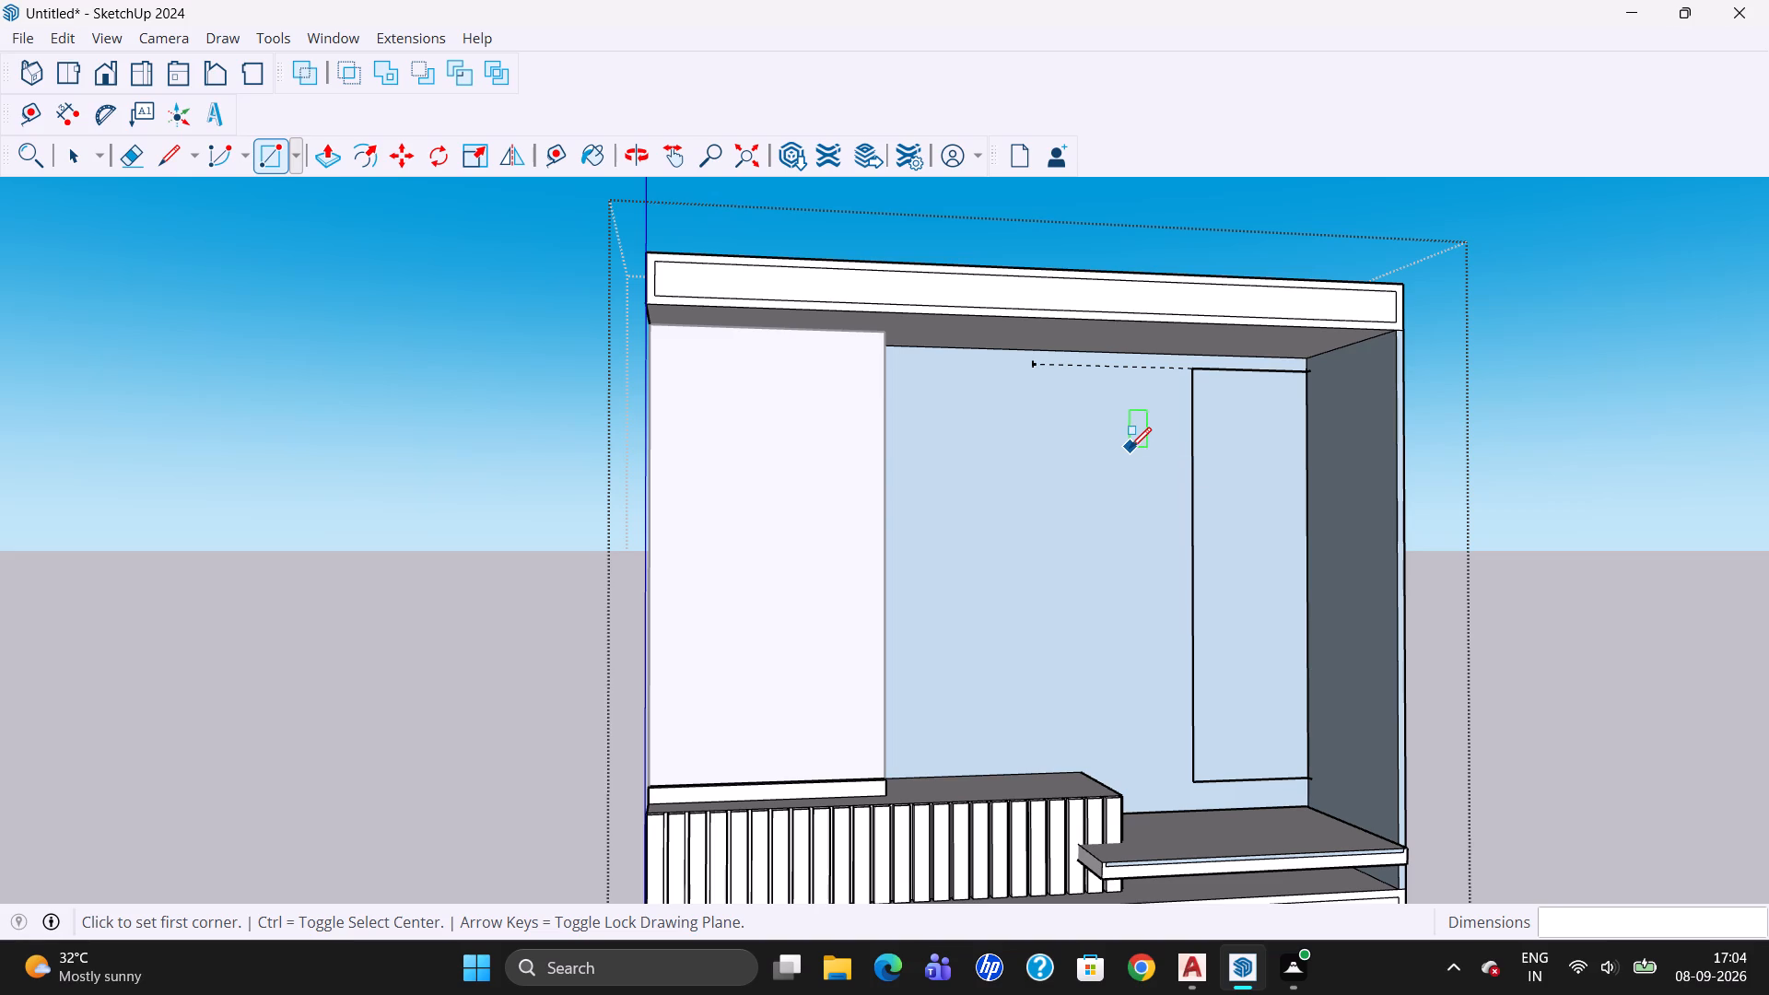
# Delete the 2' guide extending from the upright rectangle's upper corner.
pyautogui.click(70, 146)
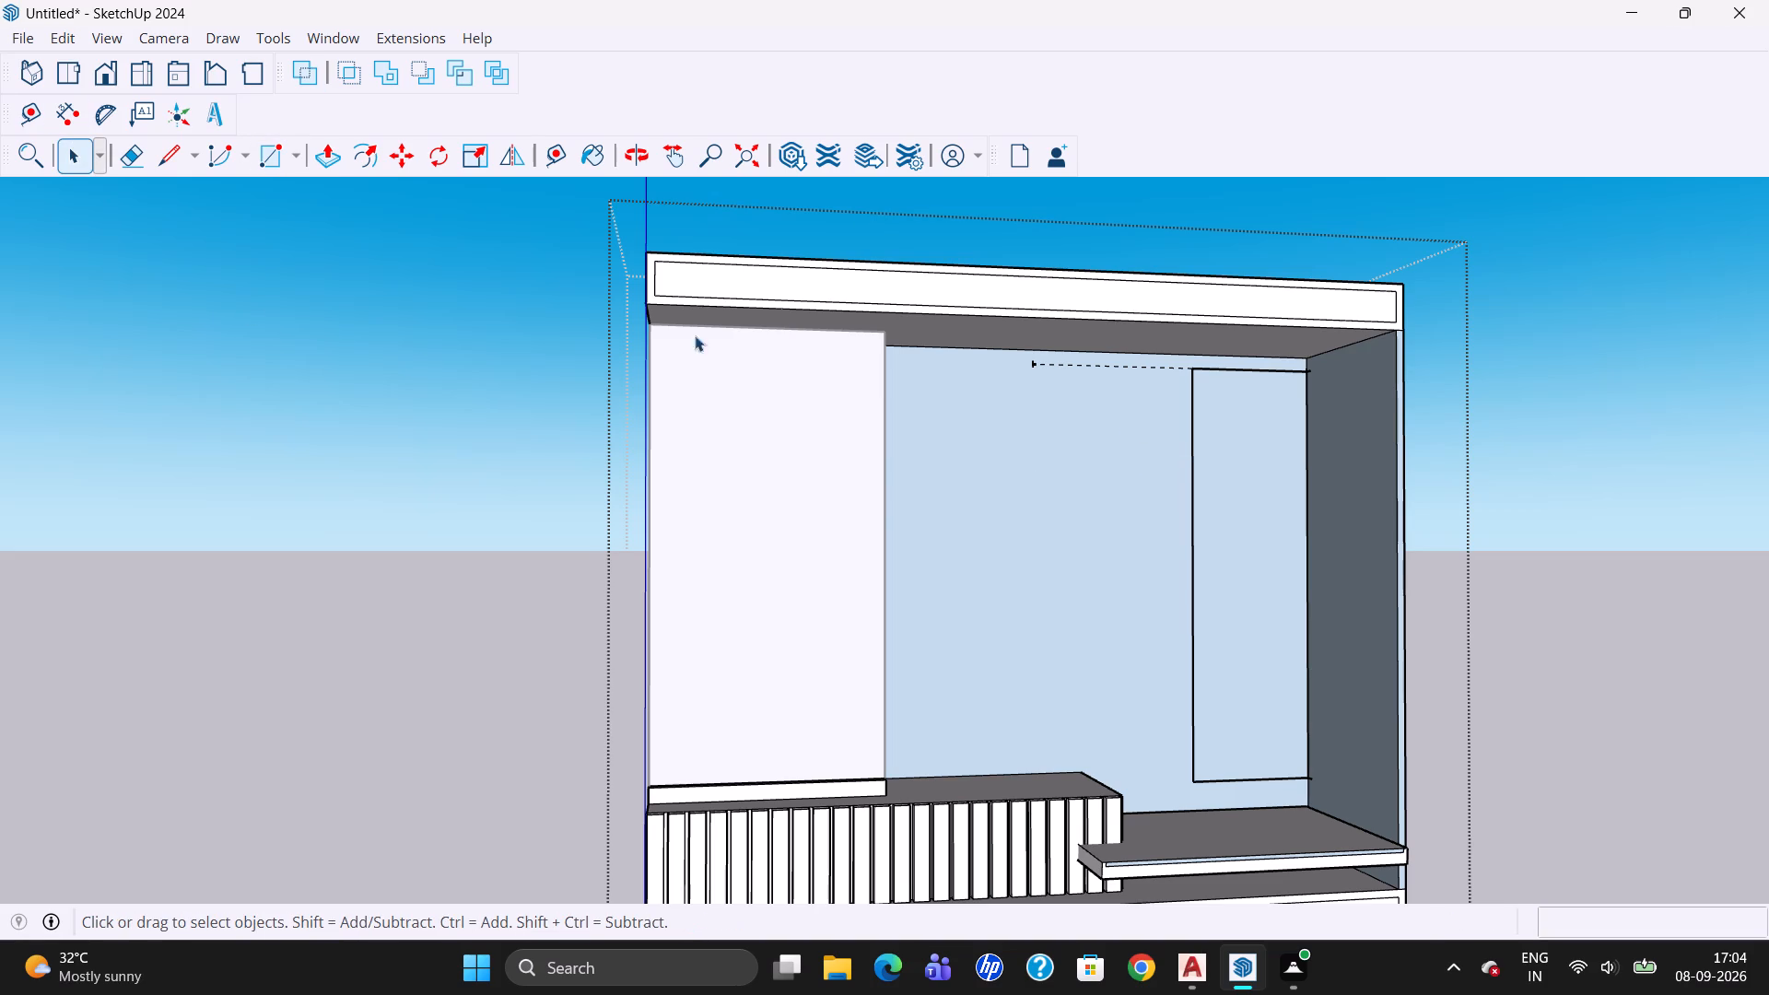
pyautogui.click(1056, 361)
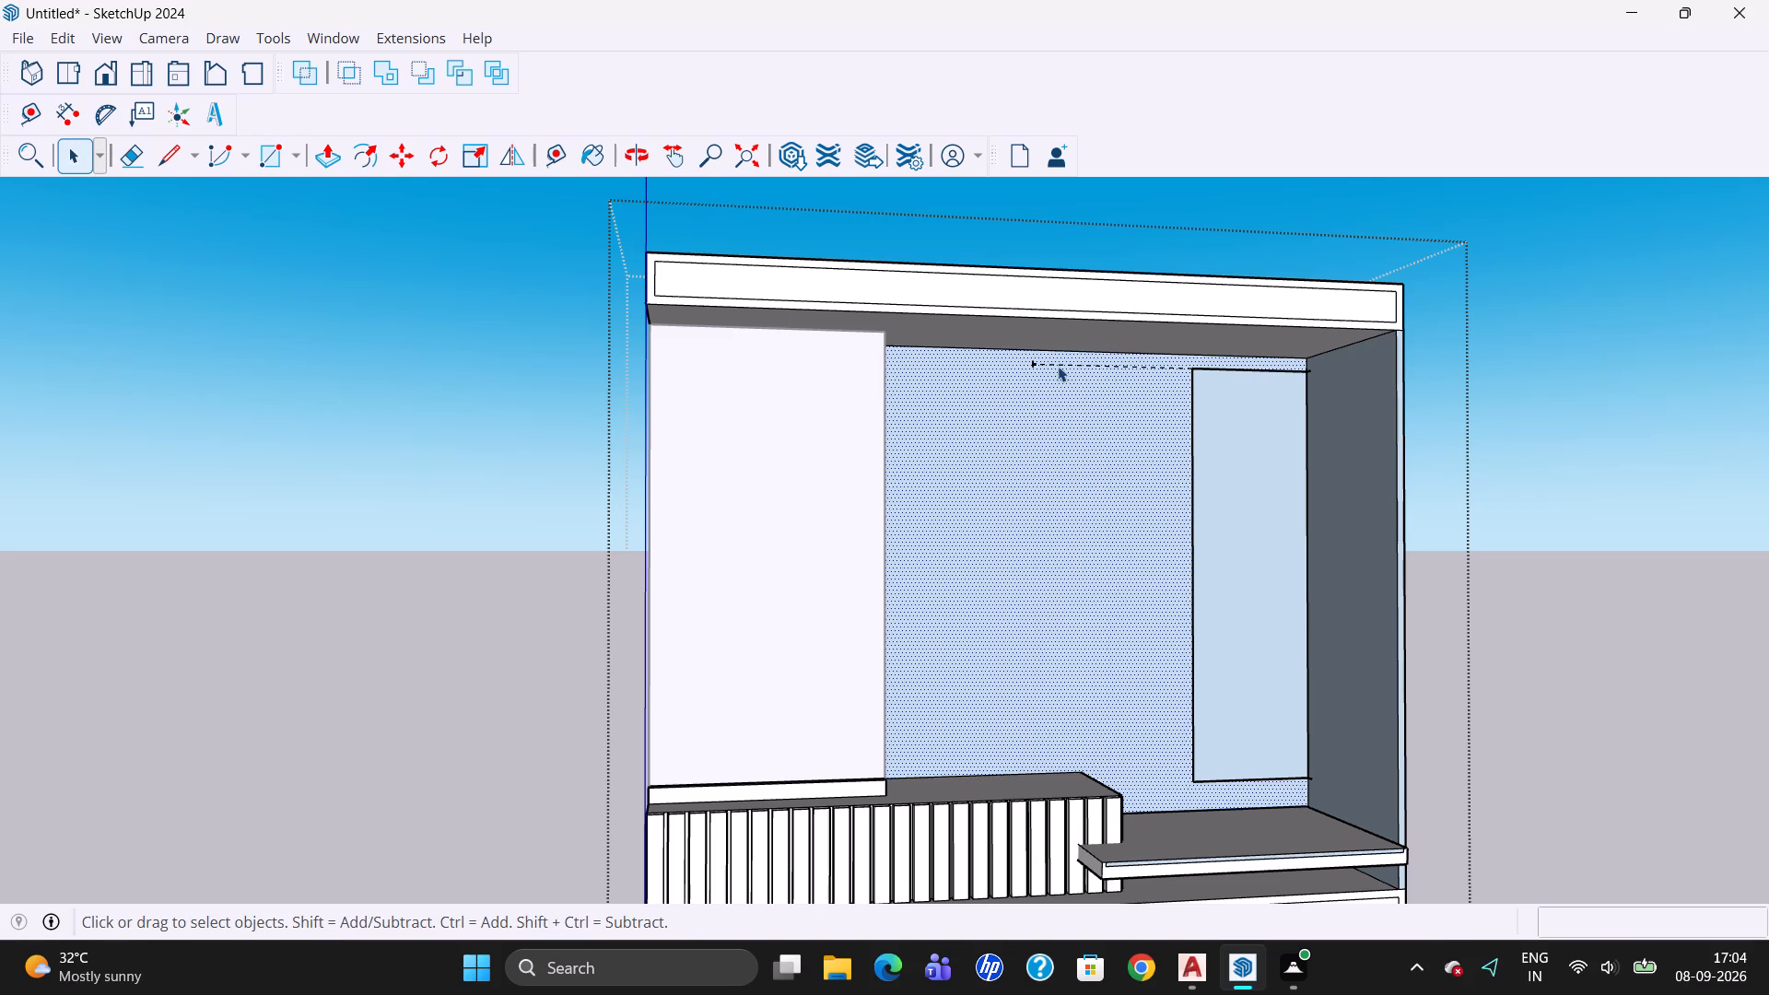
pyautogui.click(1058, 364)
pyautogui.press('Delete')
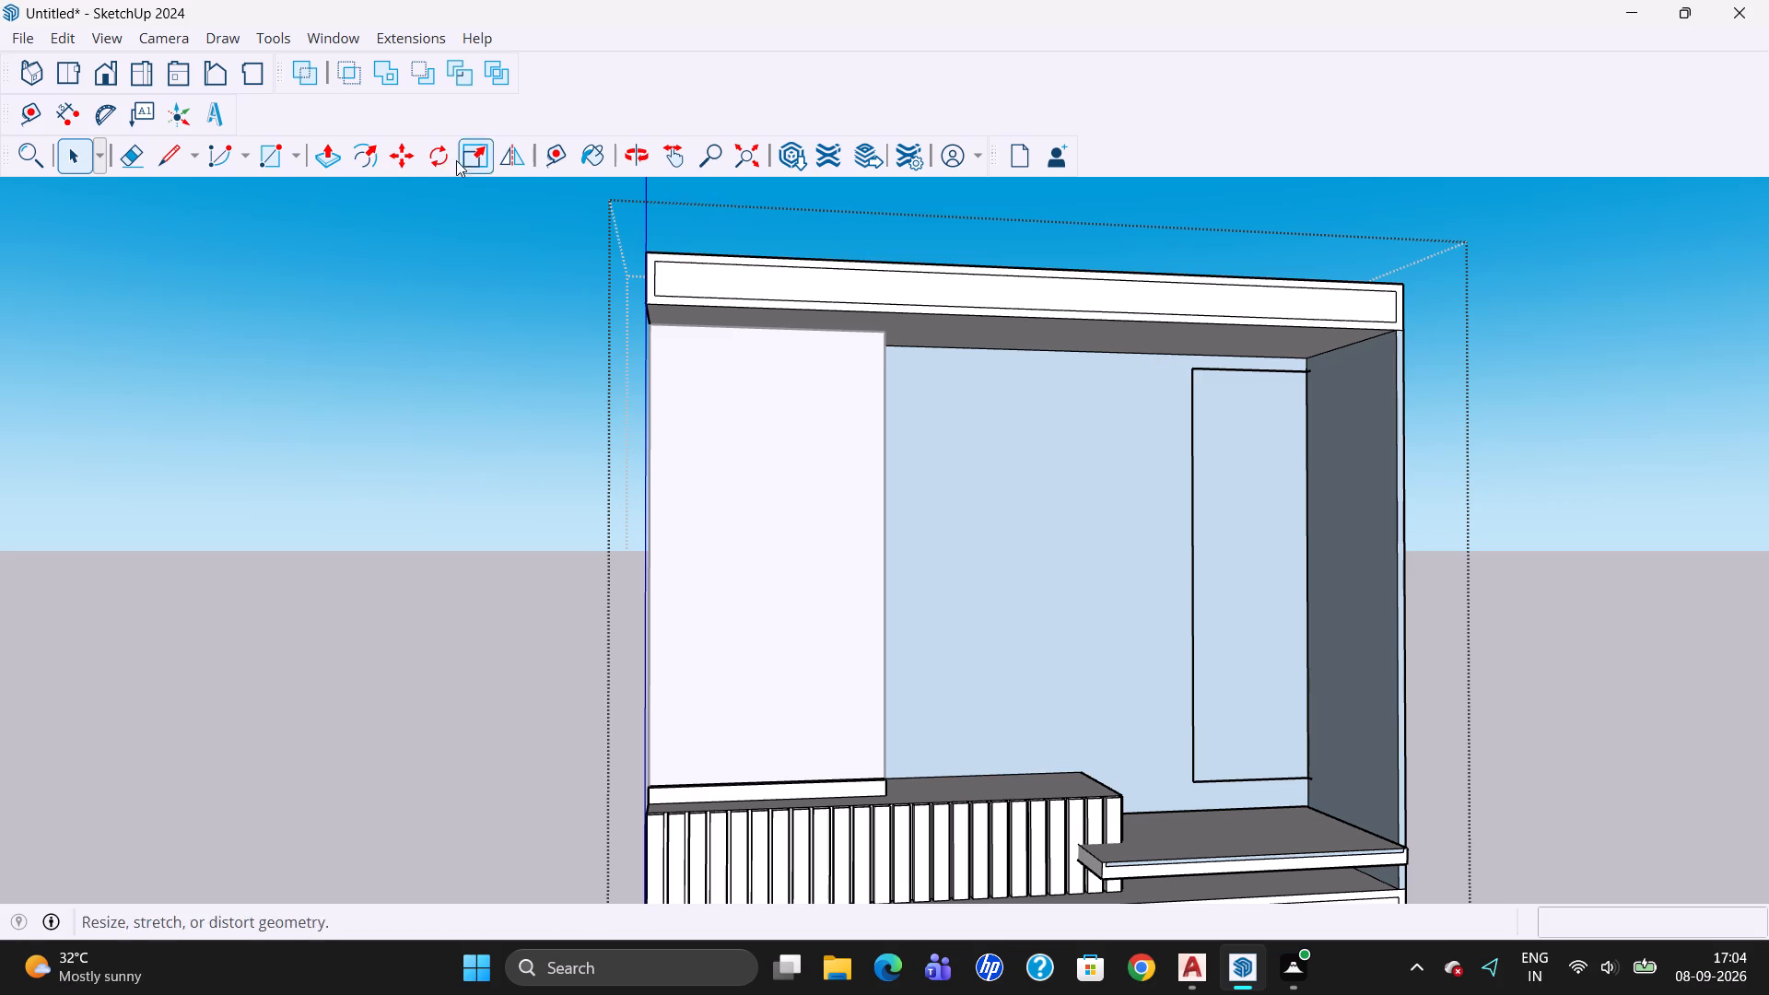
# Place a guide 0.5 long from the upright rectangle's upper free corner toward the tall panel.
pyautogui.click(545, 150)
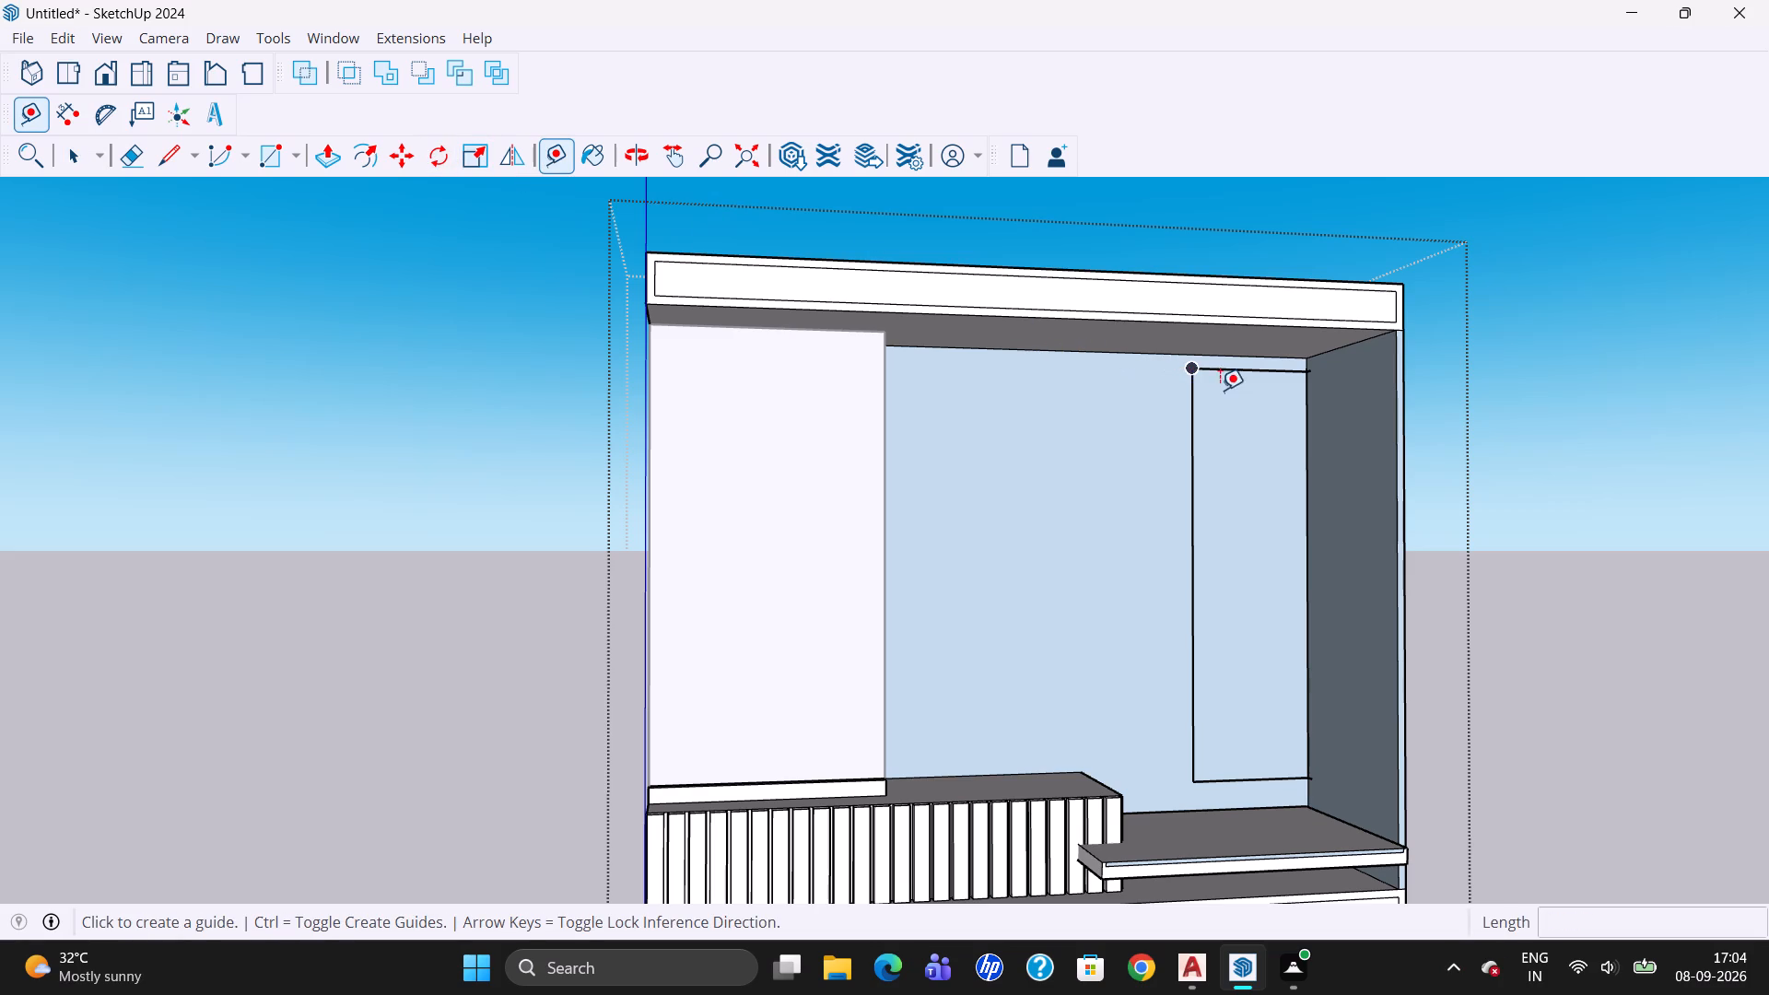
pyautogui.click(1191, 367)
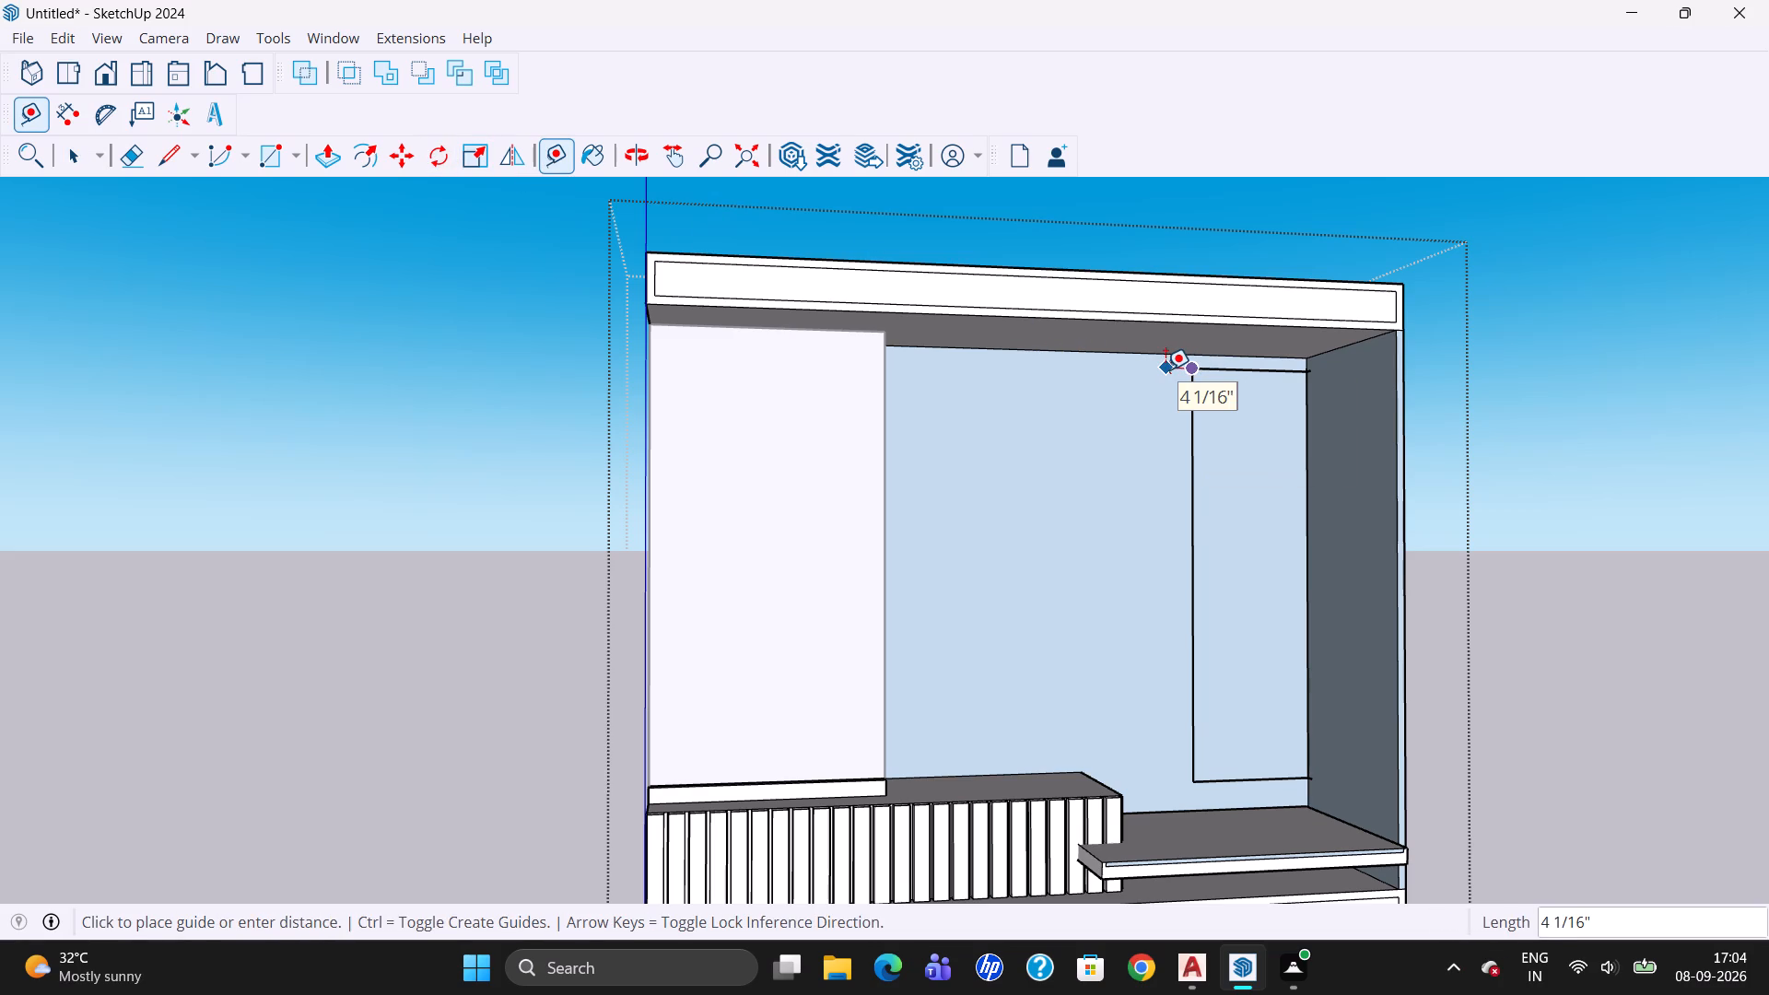
pyautogui.write('0.5')
pyautogui.press('Return')
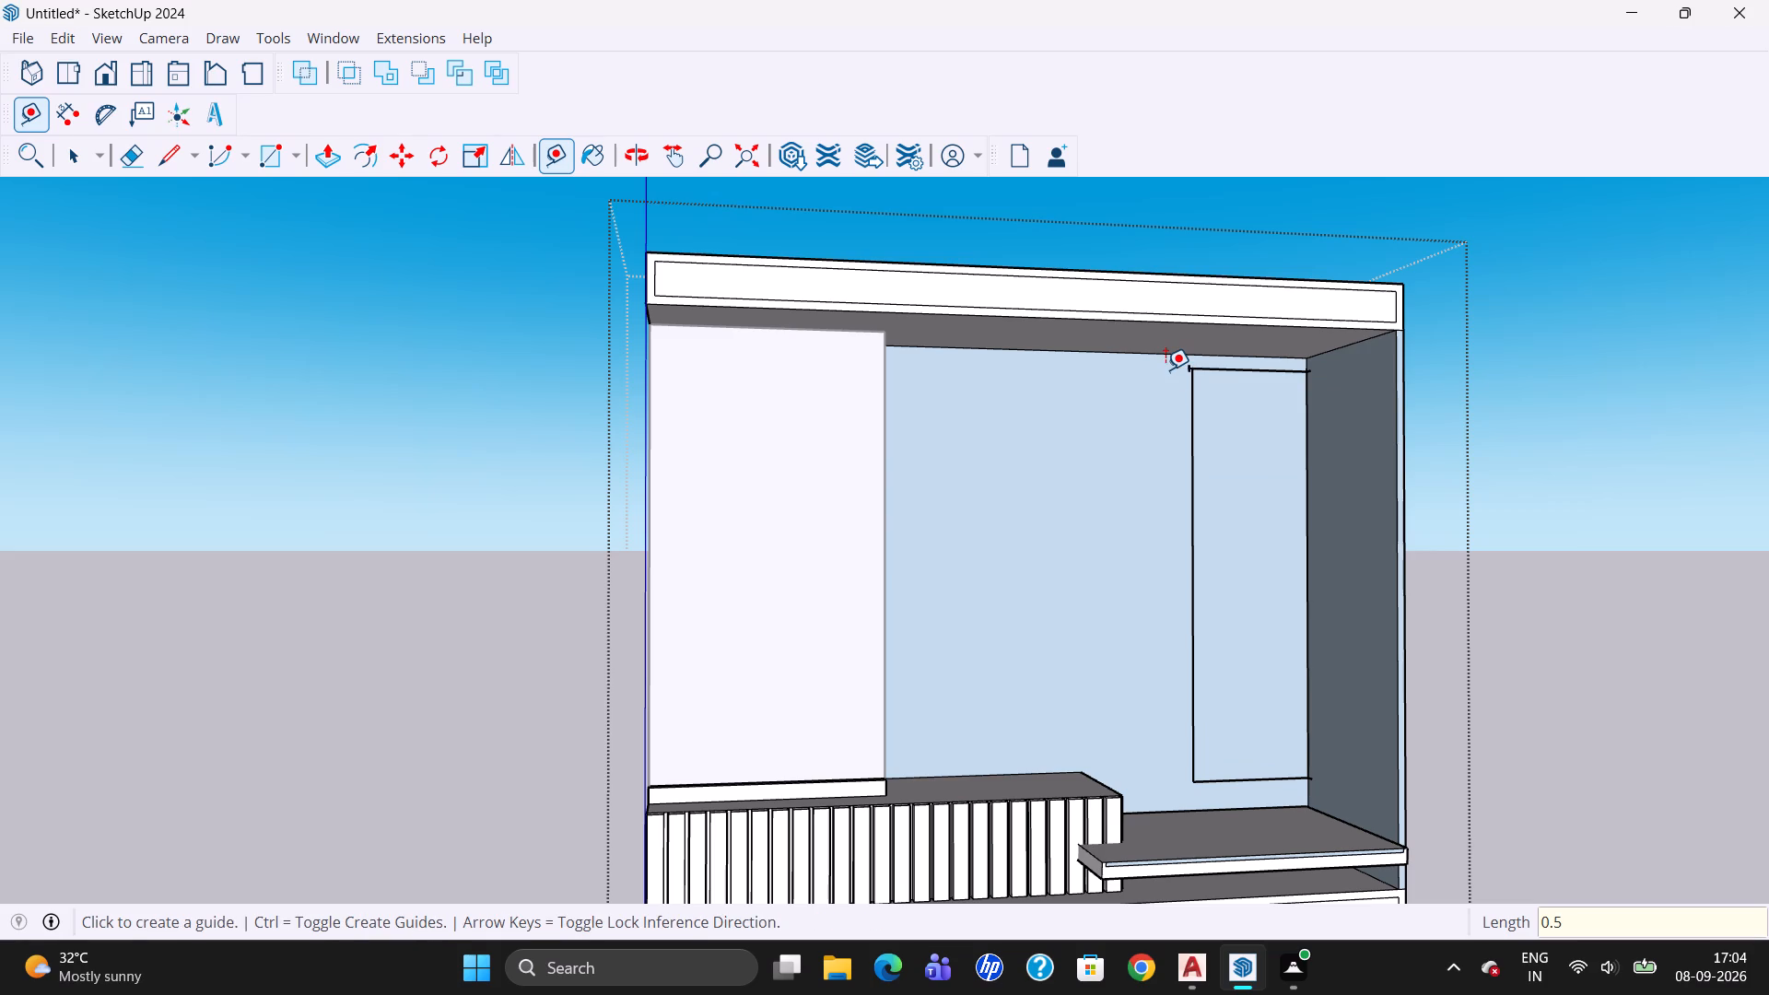
# Delete the short guide at the upright rectangle's upper free corner.
pyautogui.press('Escape')
pyautogui.press('Escape')
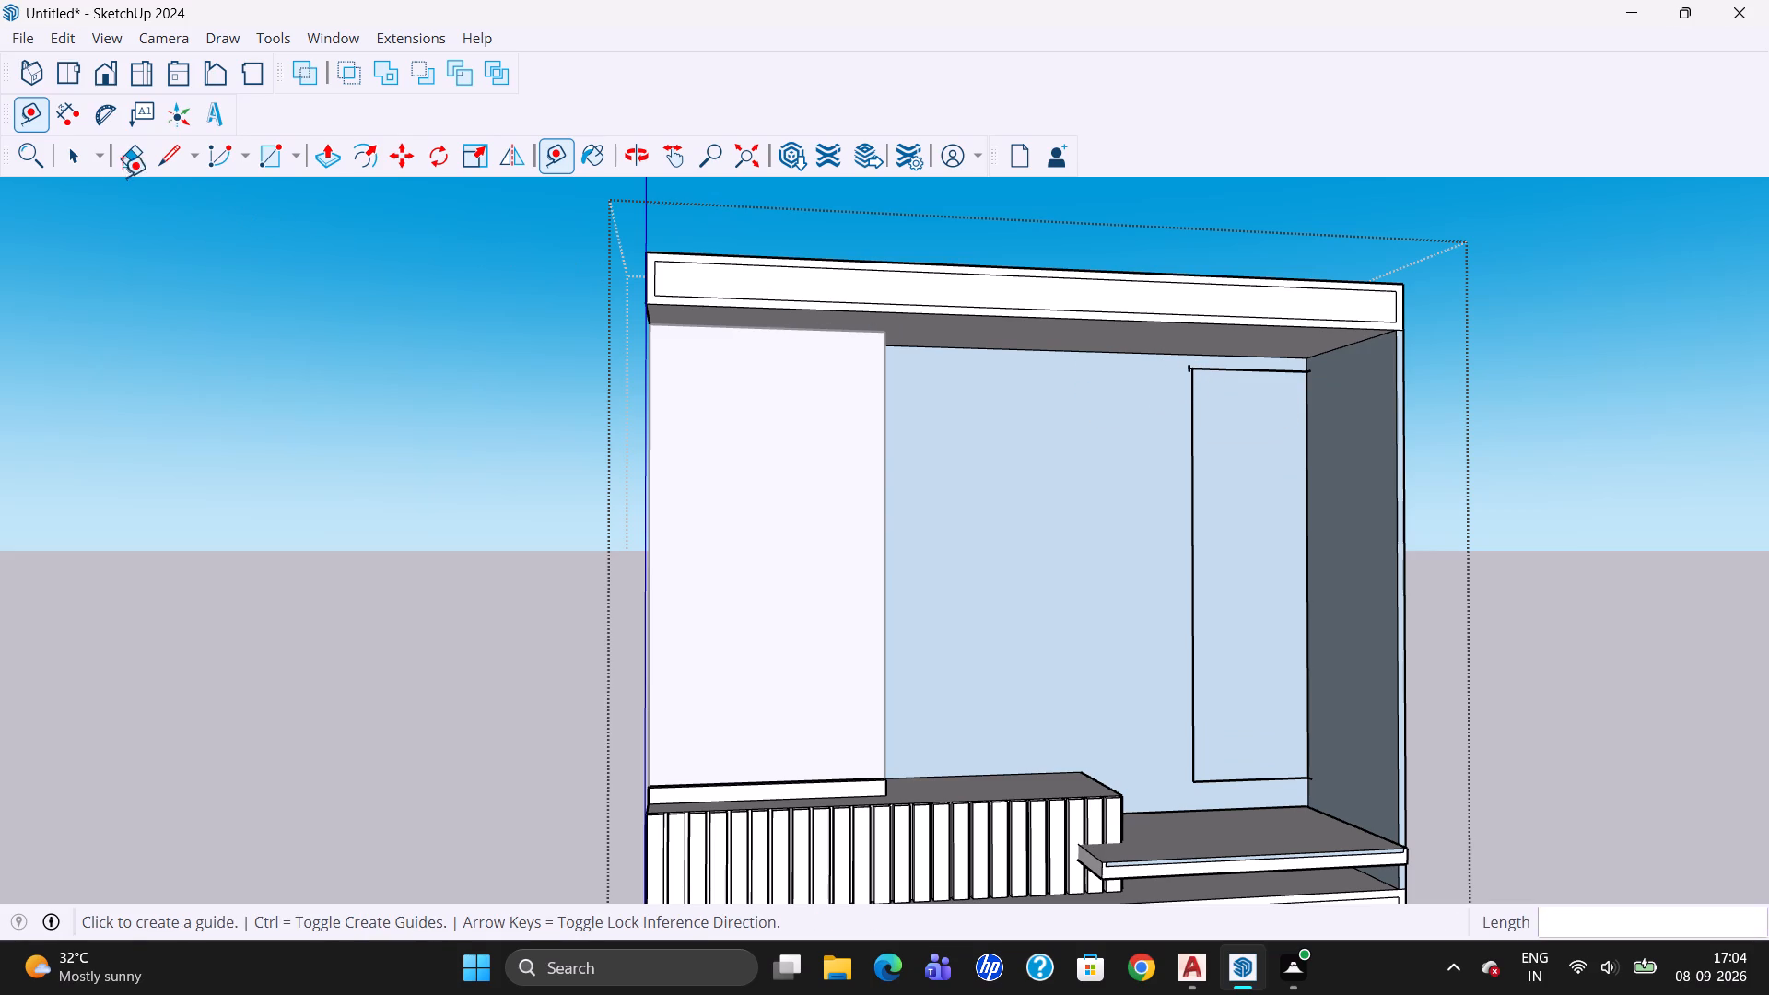
pyautogui.click(75, 162)
pyautogui.scroll(3, 1133, 352)
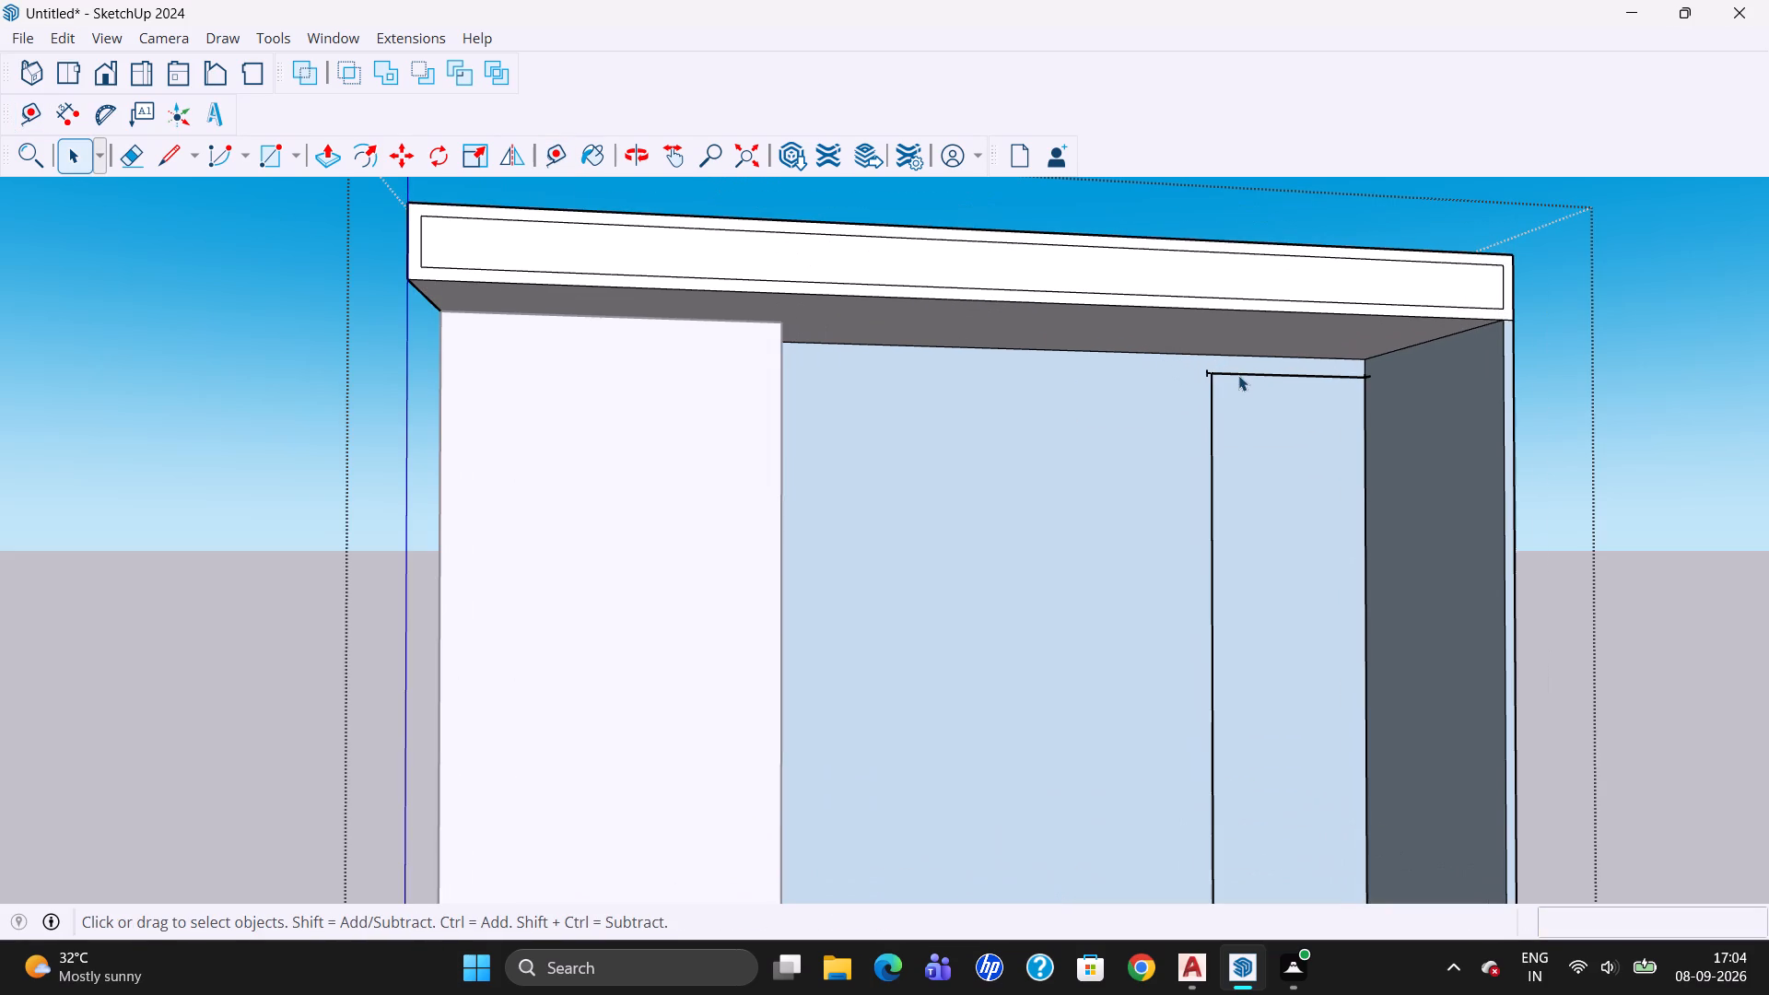
pyautogui.click(1208, 369)
pyautogui.scroll(2, 1209, 371)
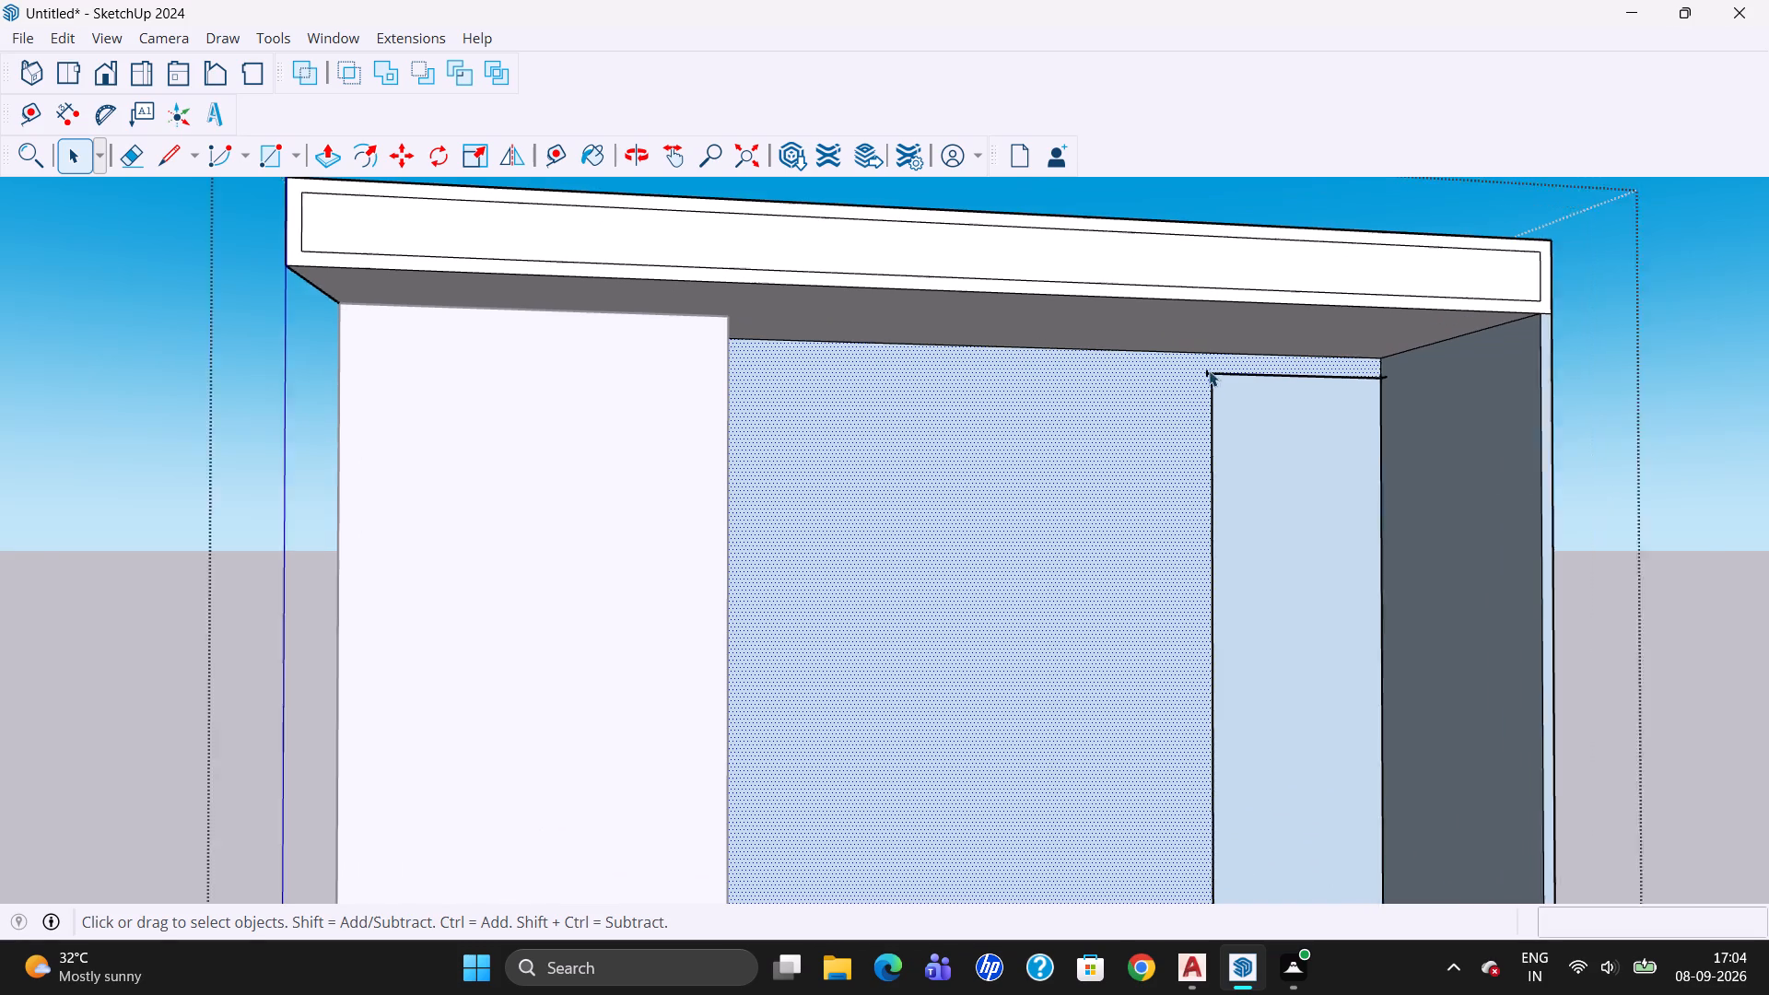
pyautogui.scroll(2, 1209, 370)
pyautogui.click(1207, 372)
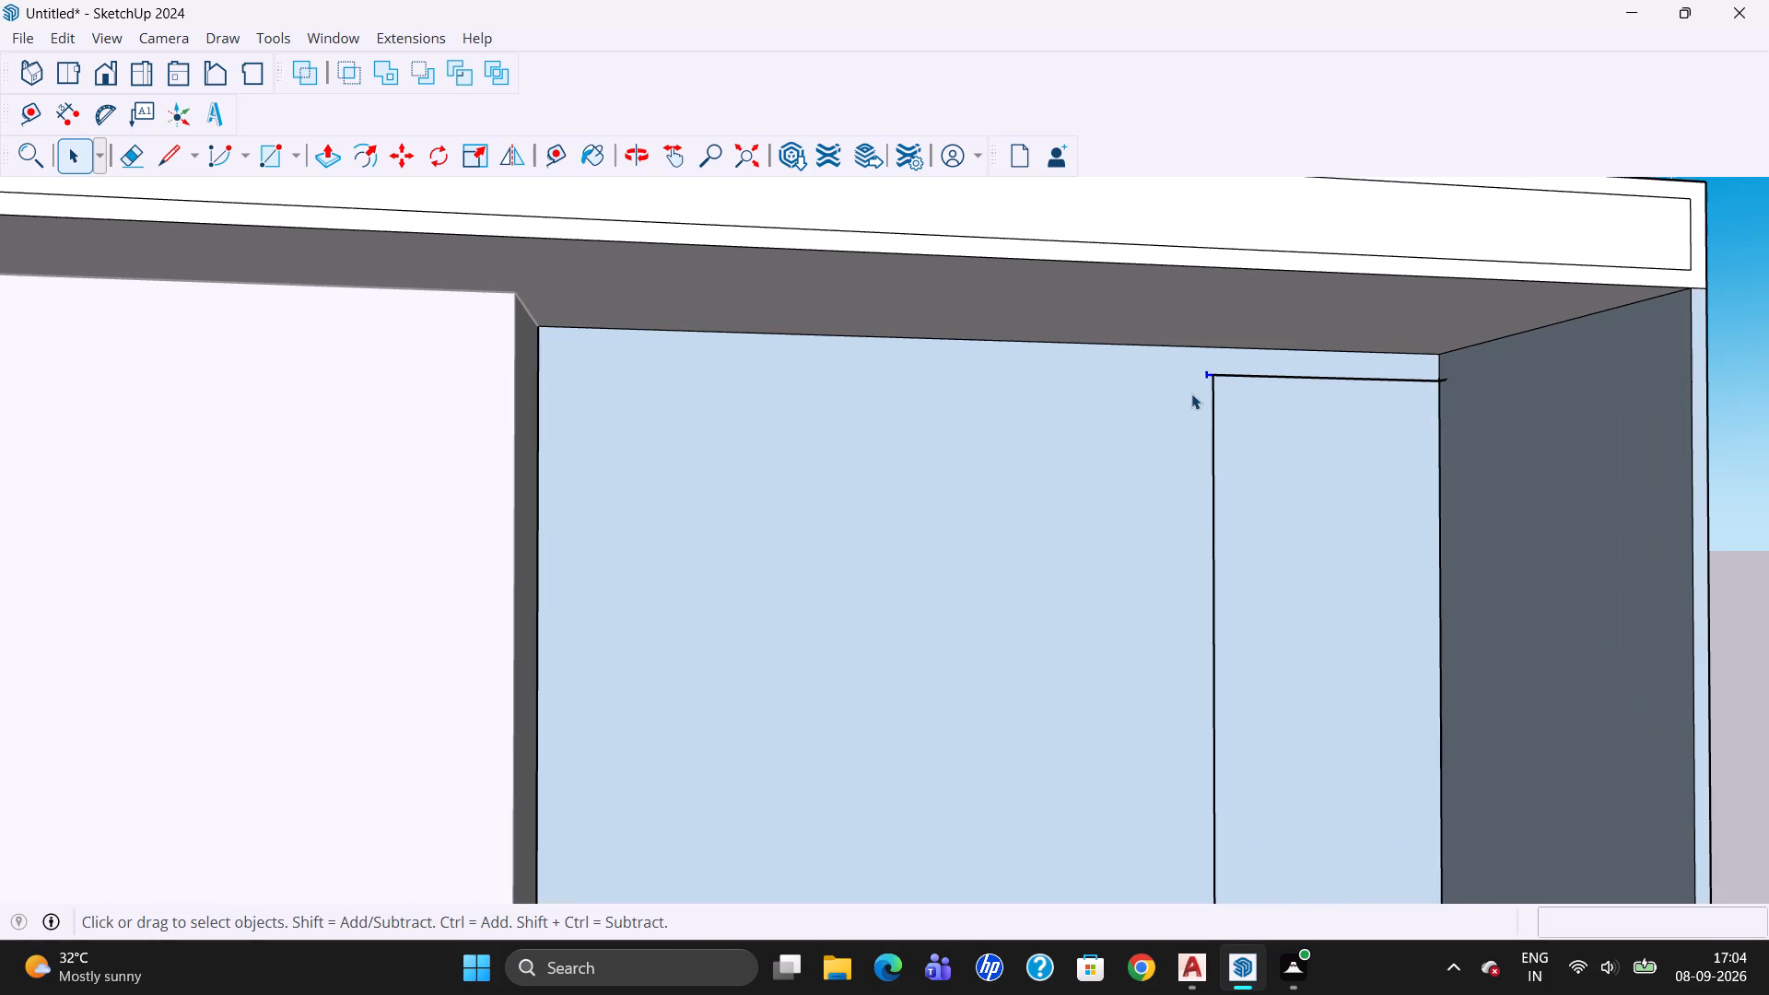
pyautogui.press('Delete')
pyautogui.scroll(-4, 1192, 241)
pyautogui.scroll(-3, 1279, 297)
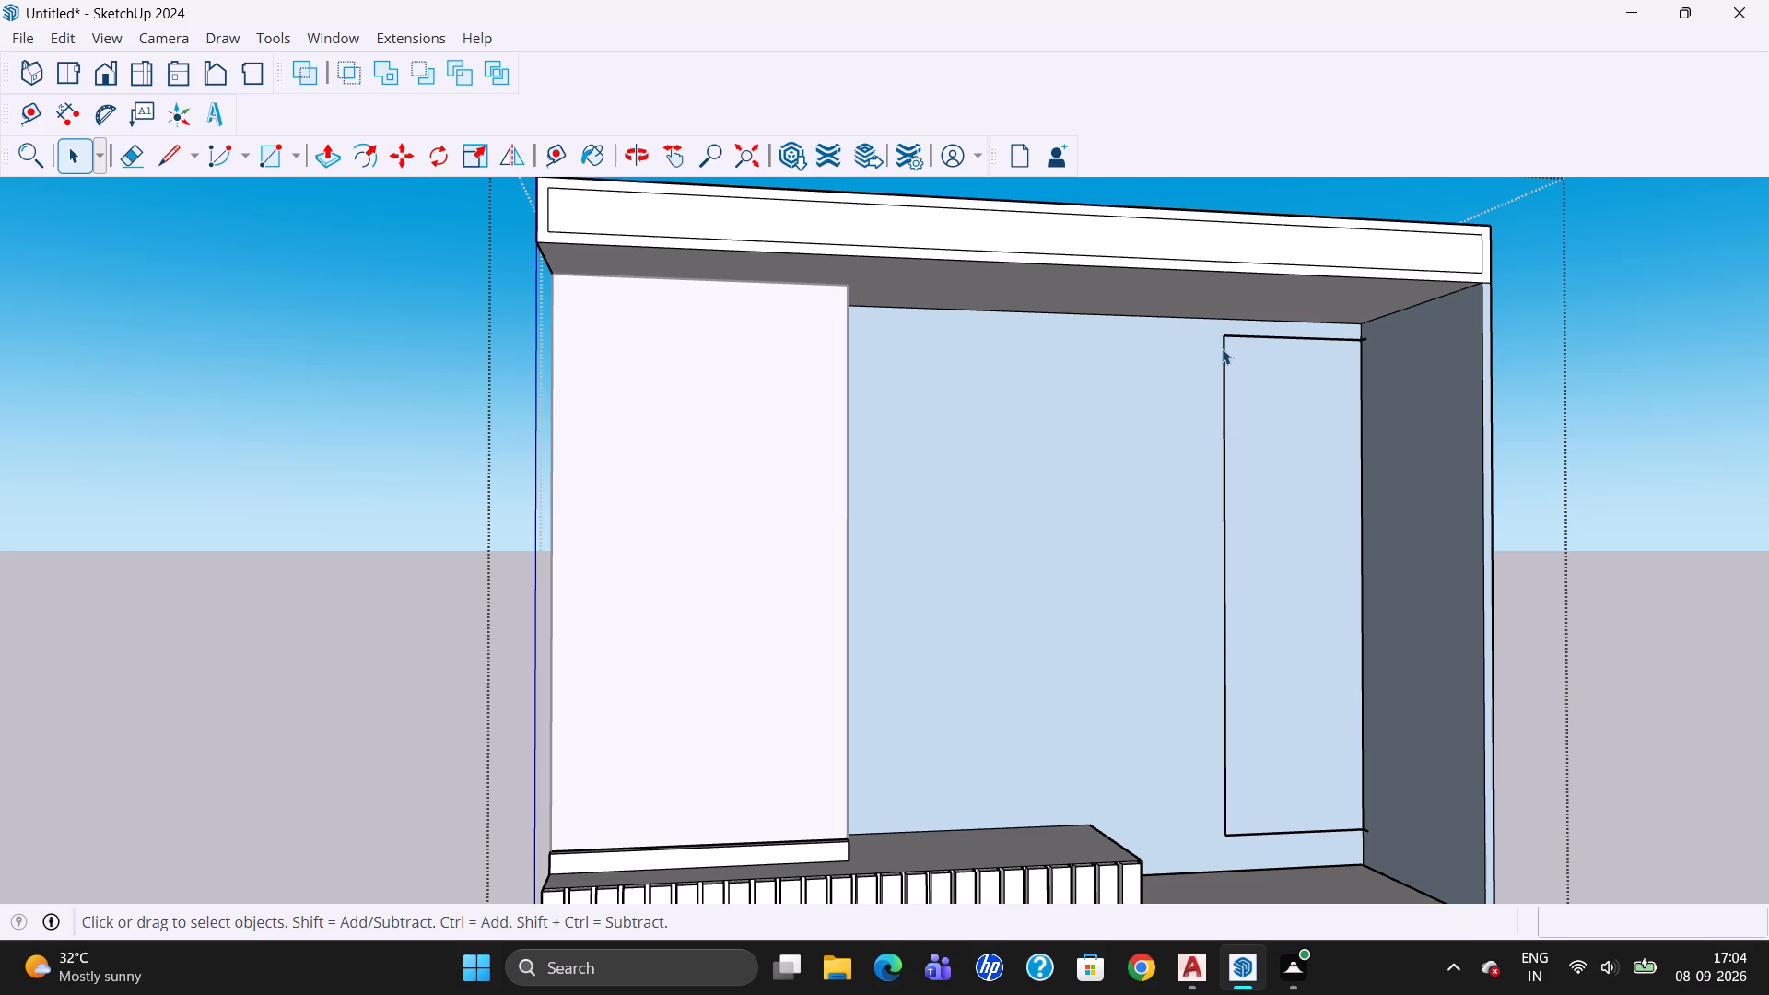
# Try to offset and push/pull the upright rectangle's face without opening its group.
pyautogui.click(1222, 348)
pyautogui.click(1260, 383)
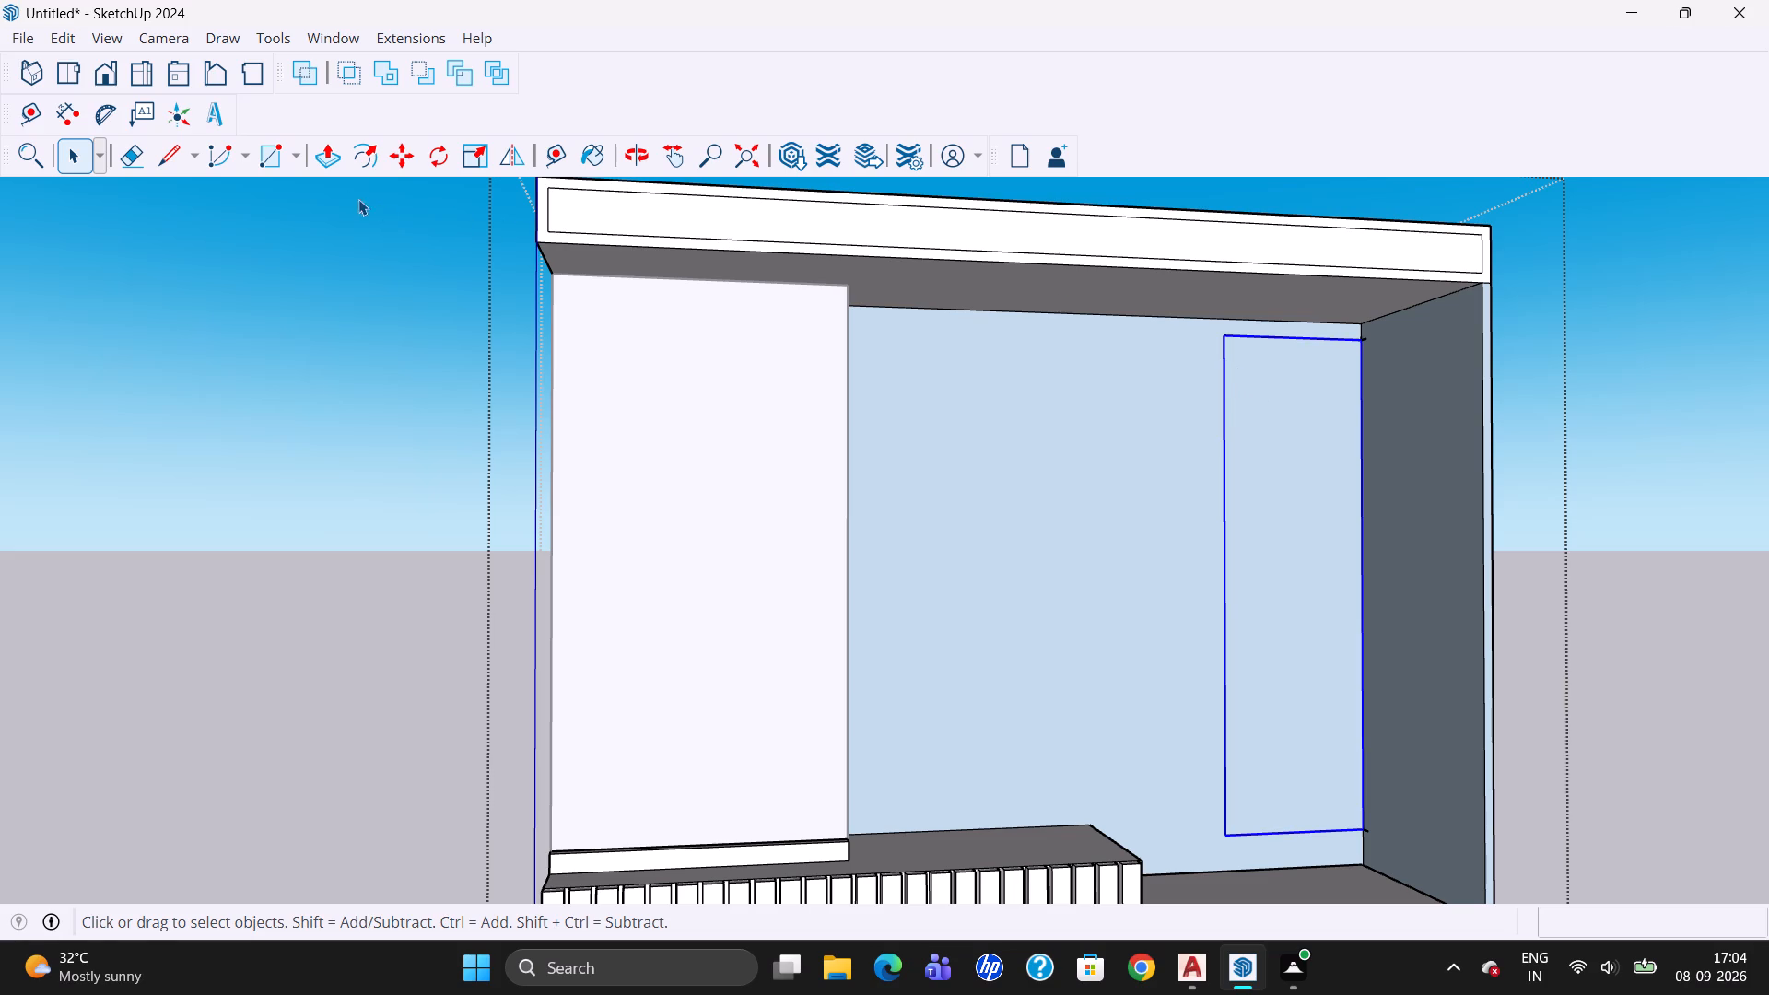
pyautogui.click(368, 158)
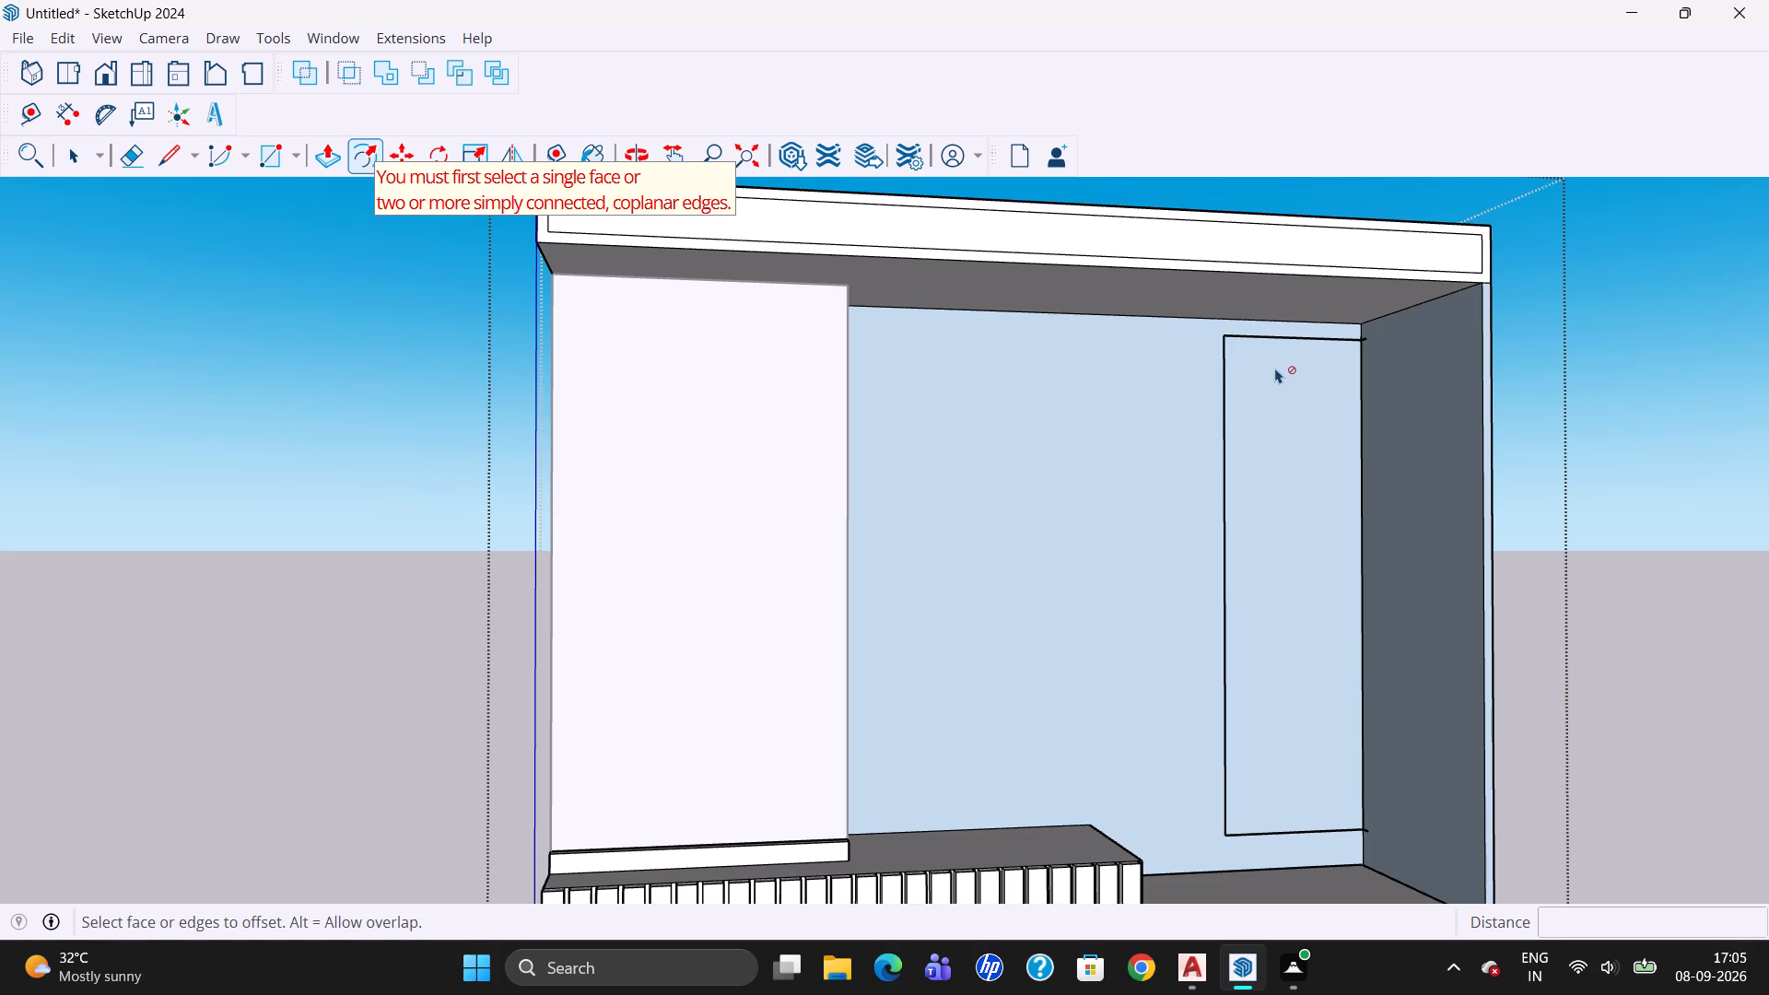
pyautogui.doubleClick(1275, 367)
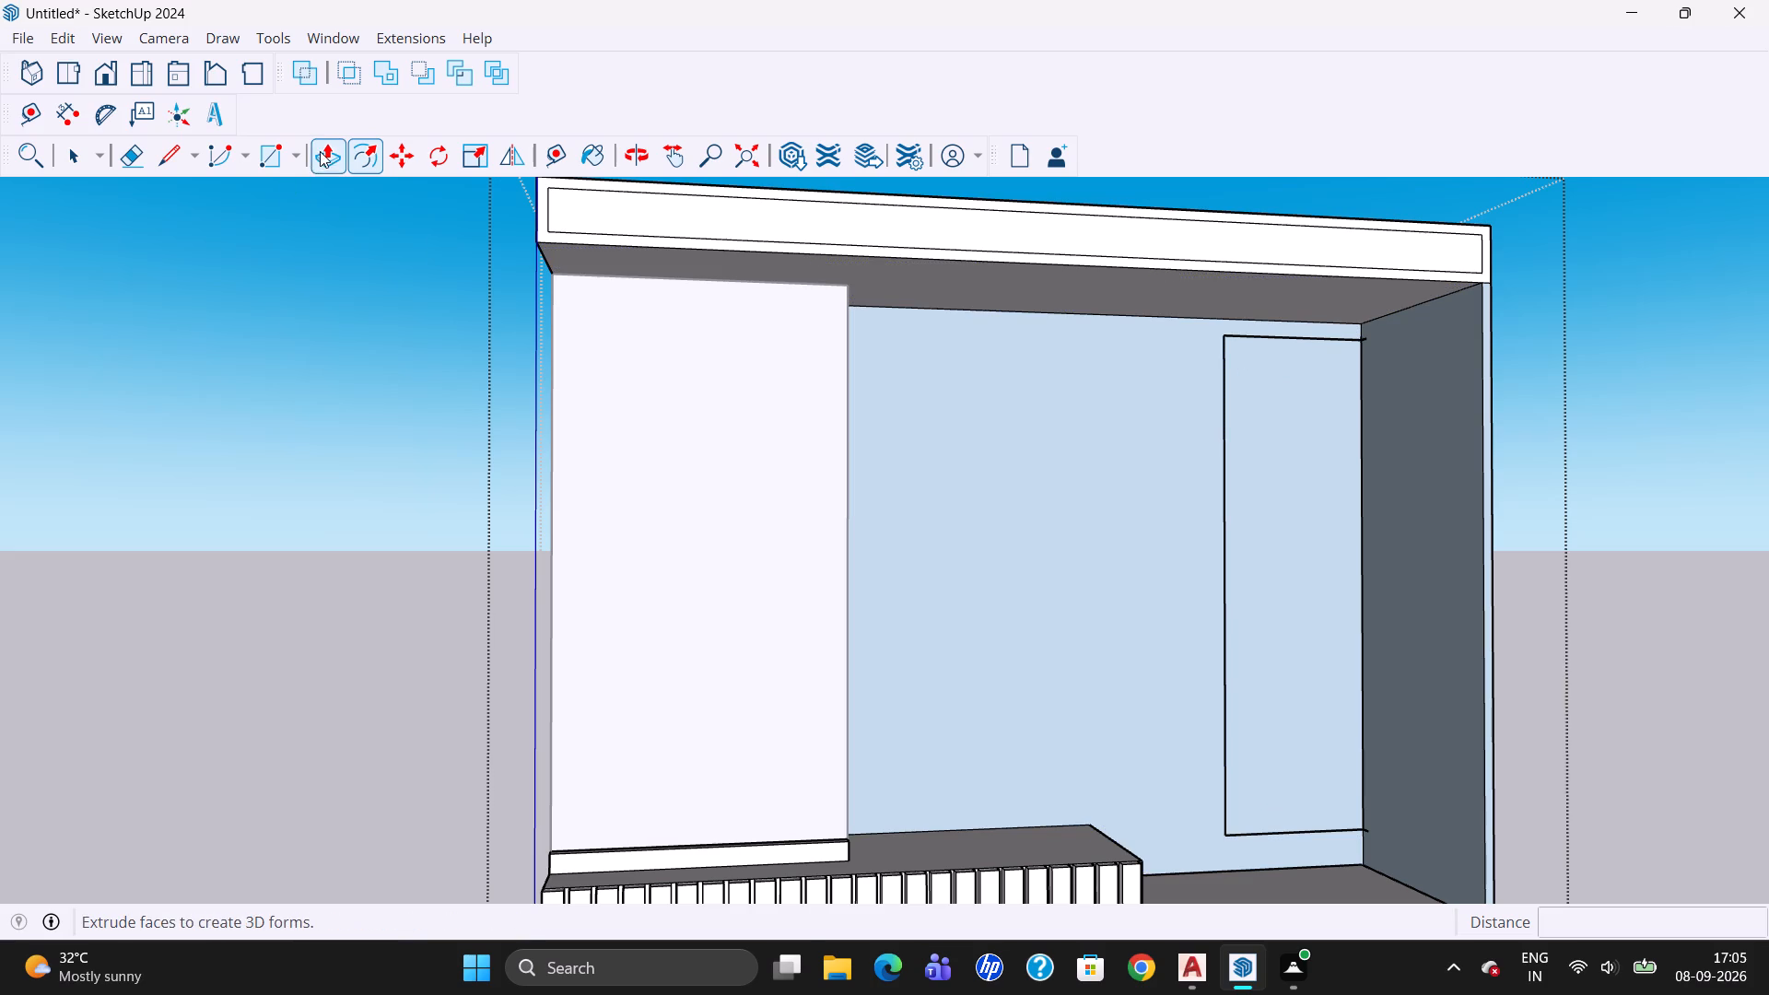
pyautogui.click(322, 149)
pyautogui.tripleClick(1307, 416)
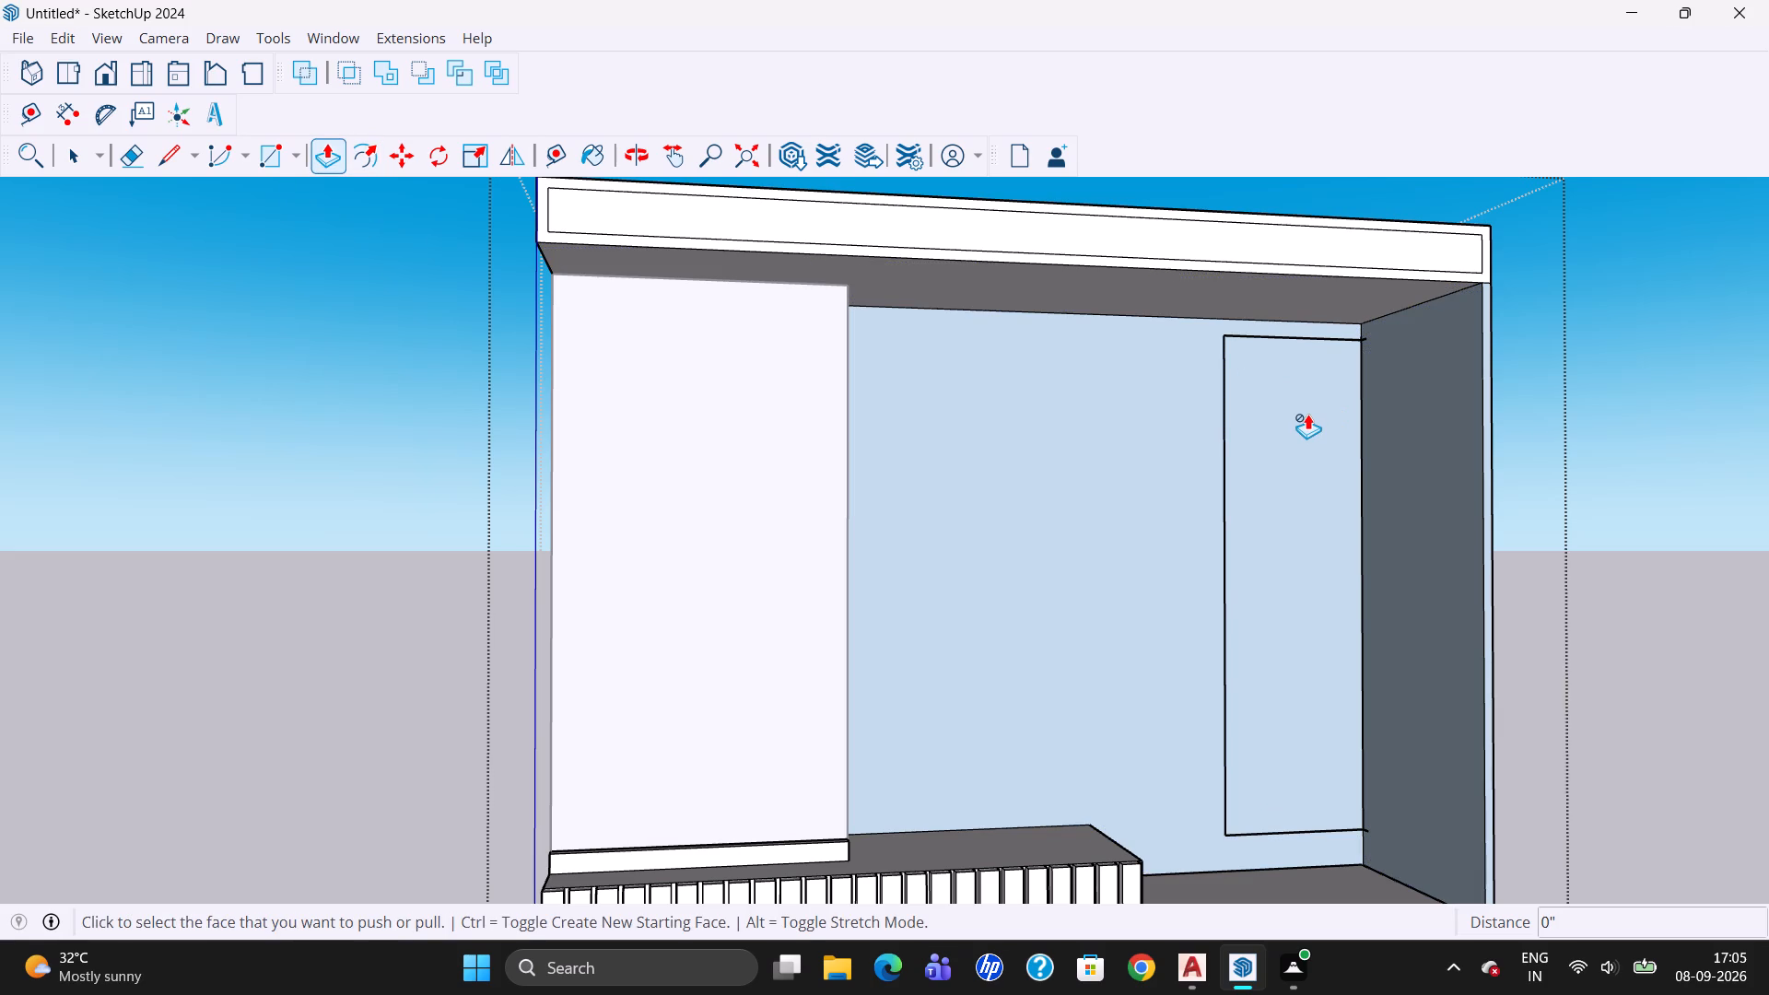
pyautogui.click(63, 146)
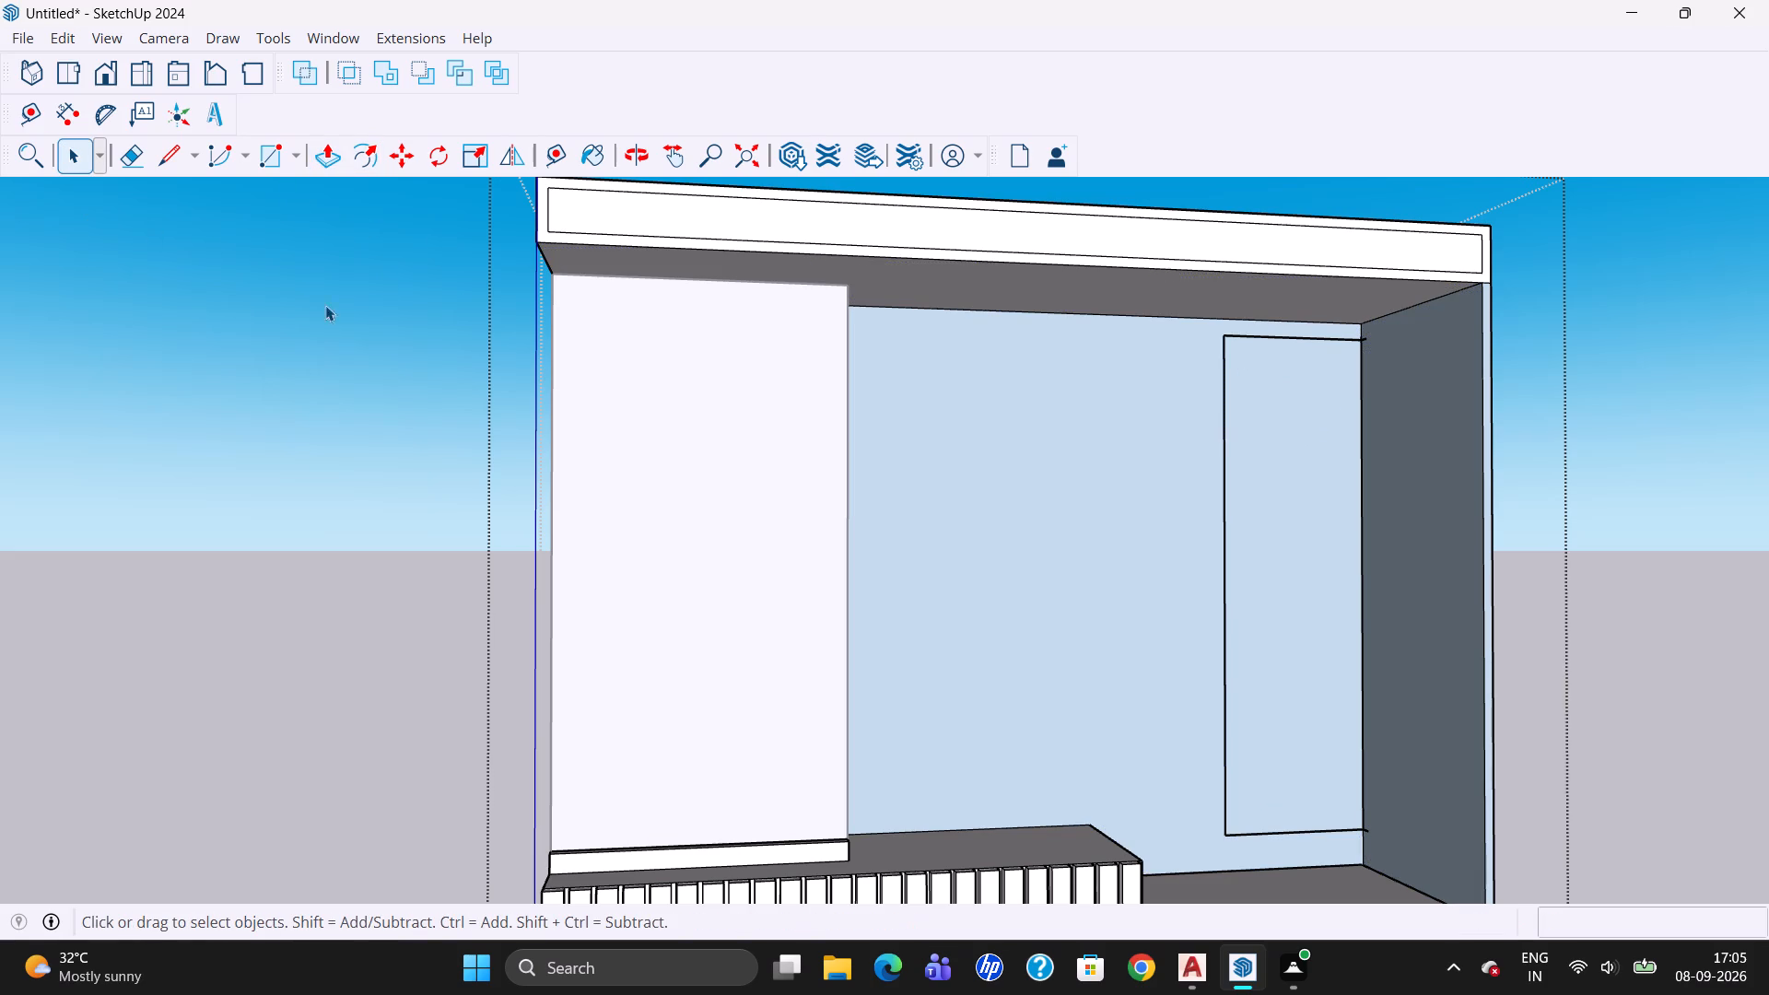
# Open the upright rectangle's group on the back panel for editing.
pyautogui.doubleClick(1287, 449)
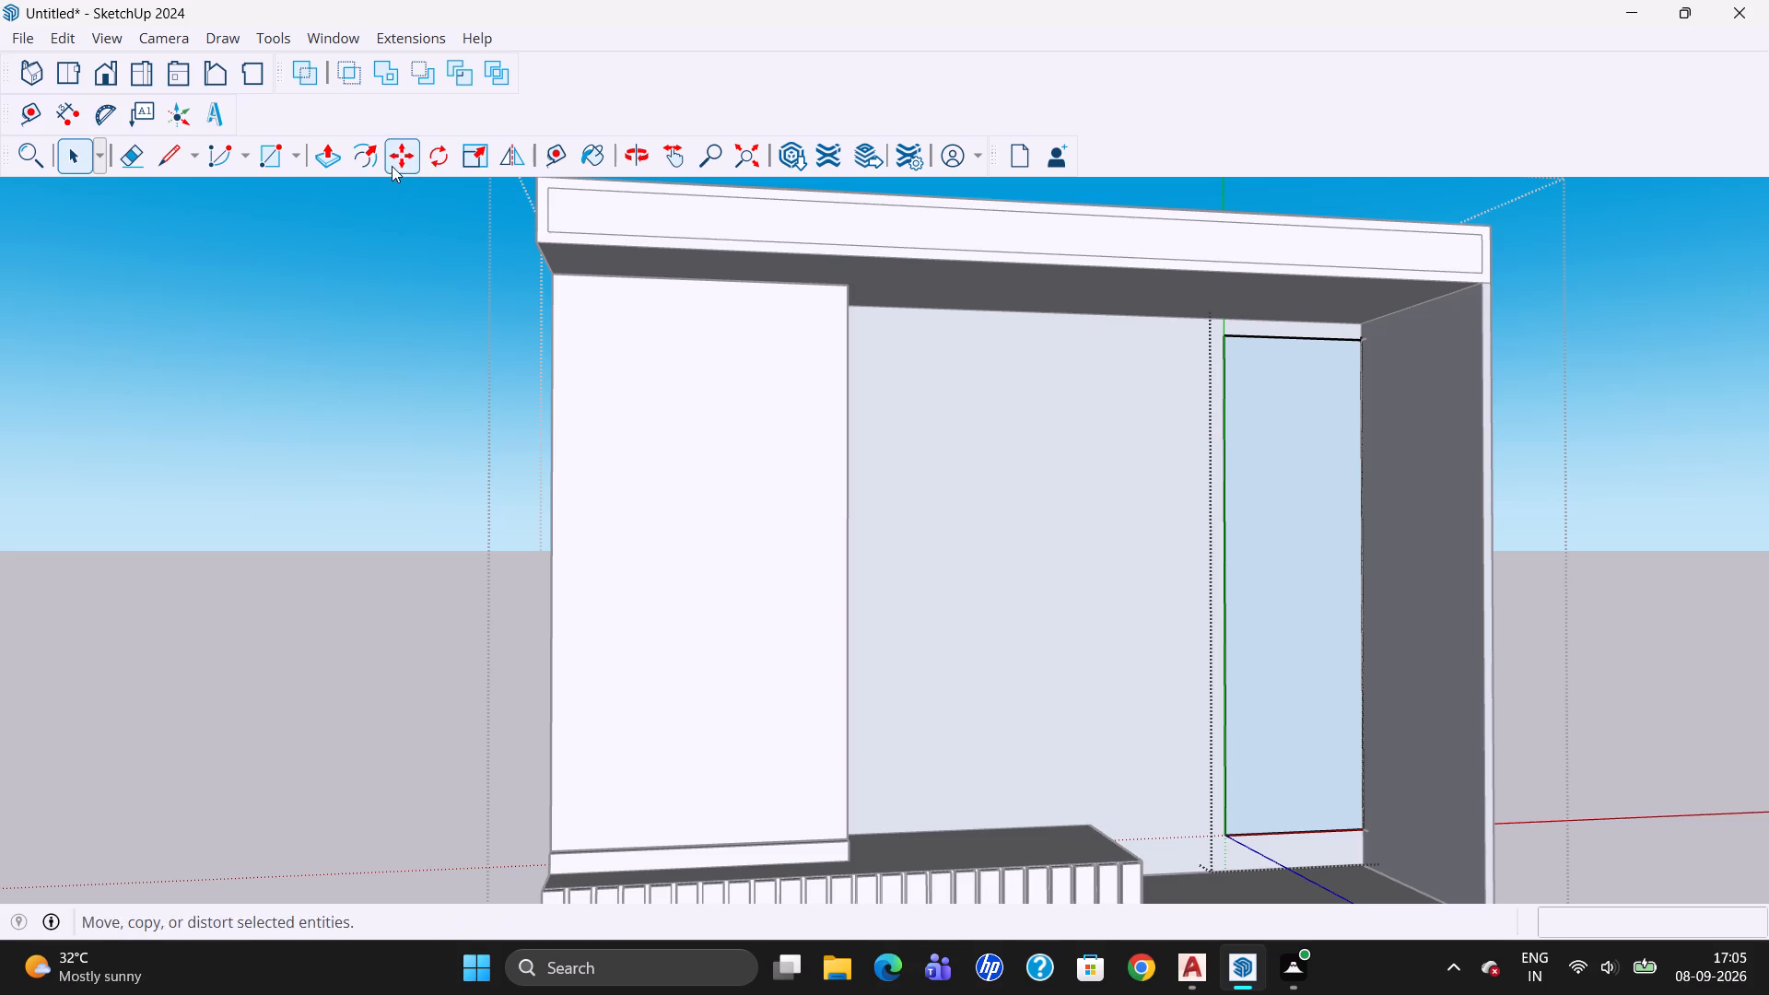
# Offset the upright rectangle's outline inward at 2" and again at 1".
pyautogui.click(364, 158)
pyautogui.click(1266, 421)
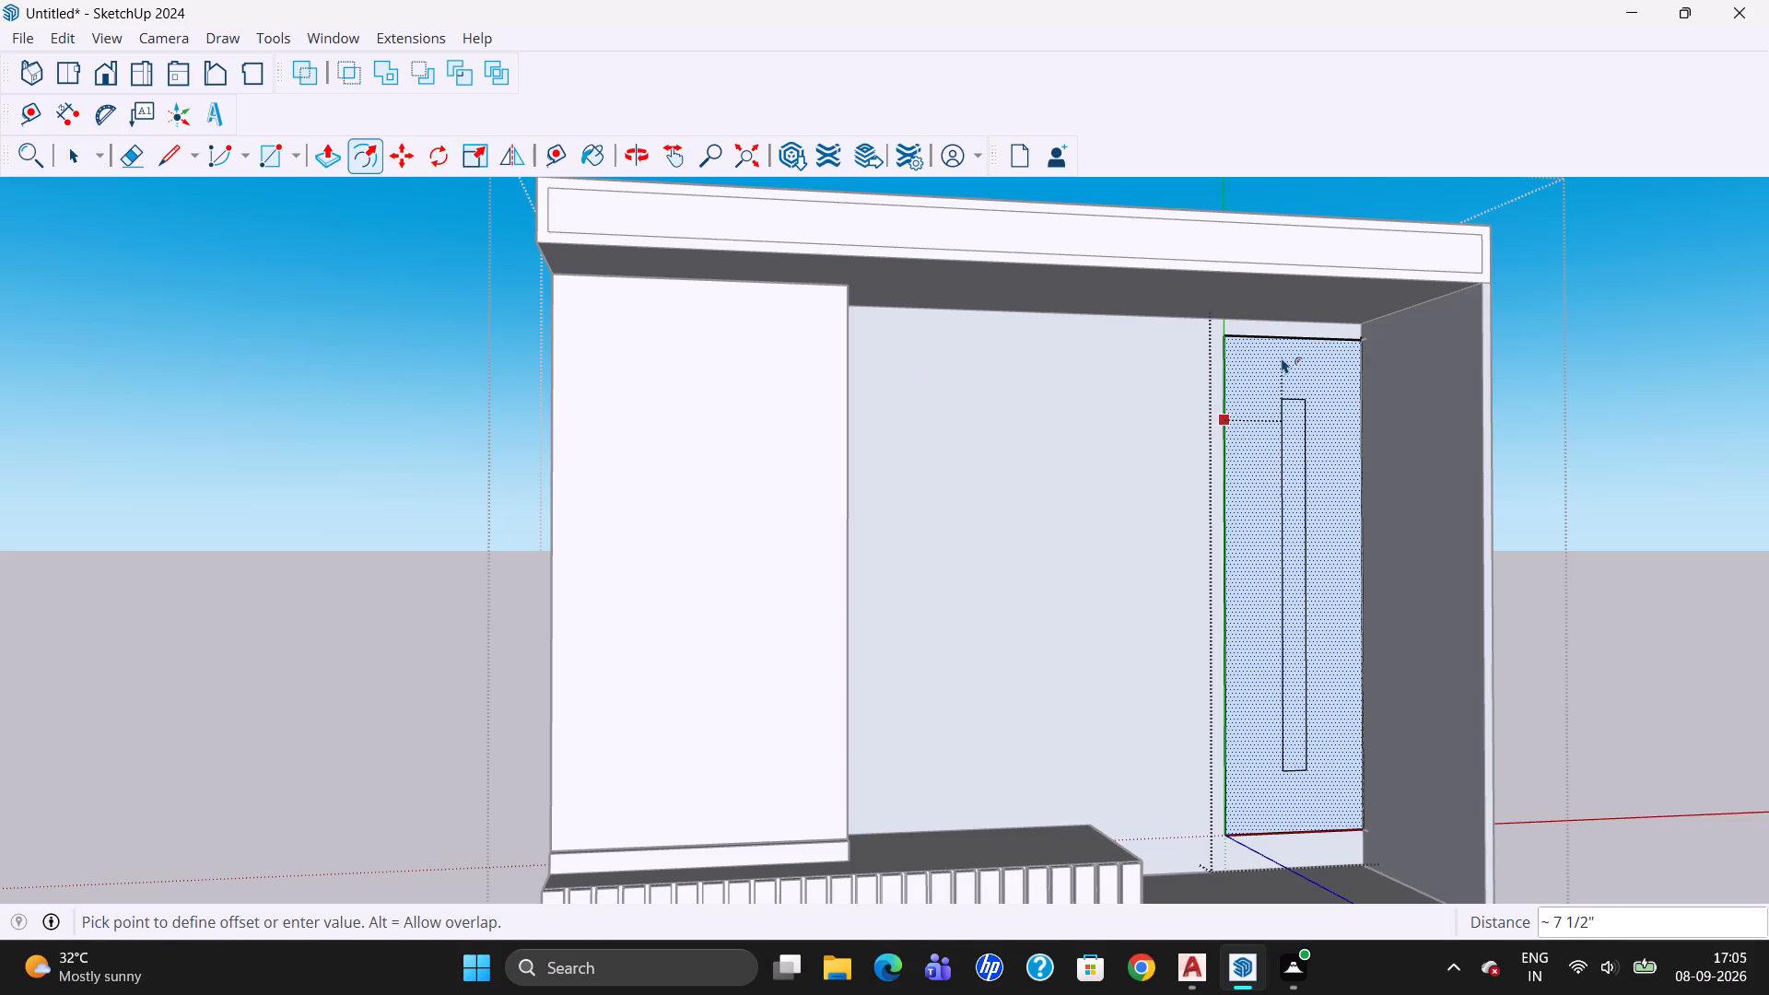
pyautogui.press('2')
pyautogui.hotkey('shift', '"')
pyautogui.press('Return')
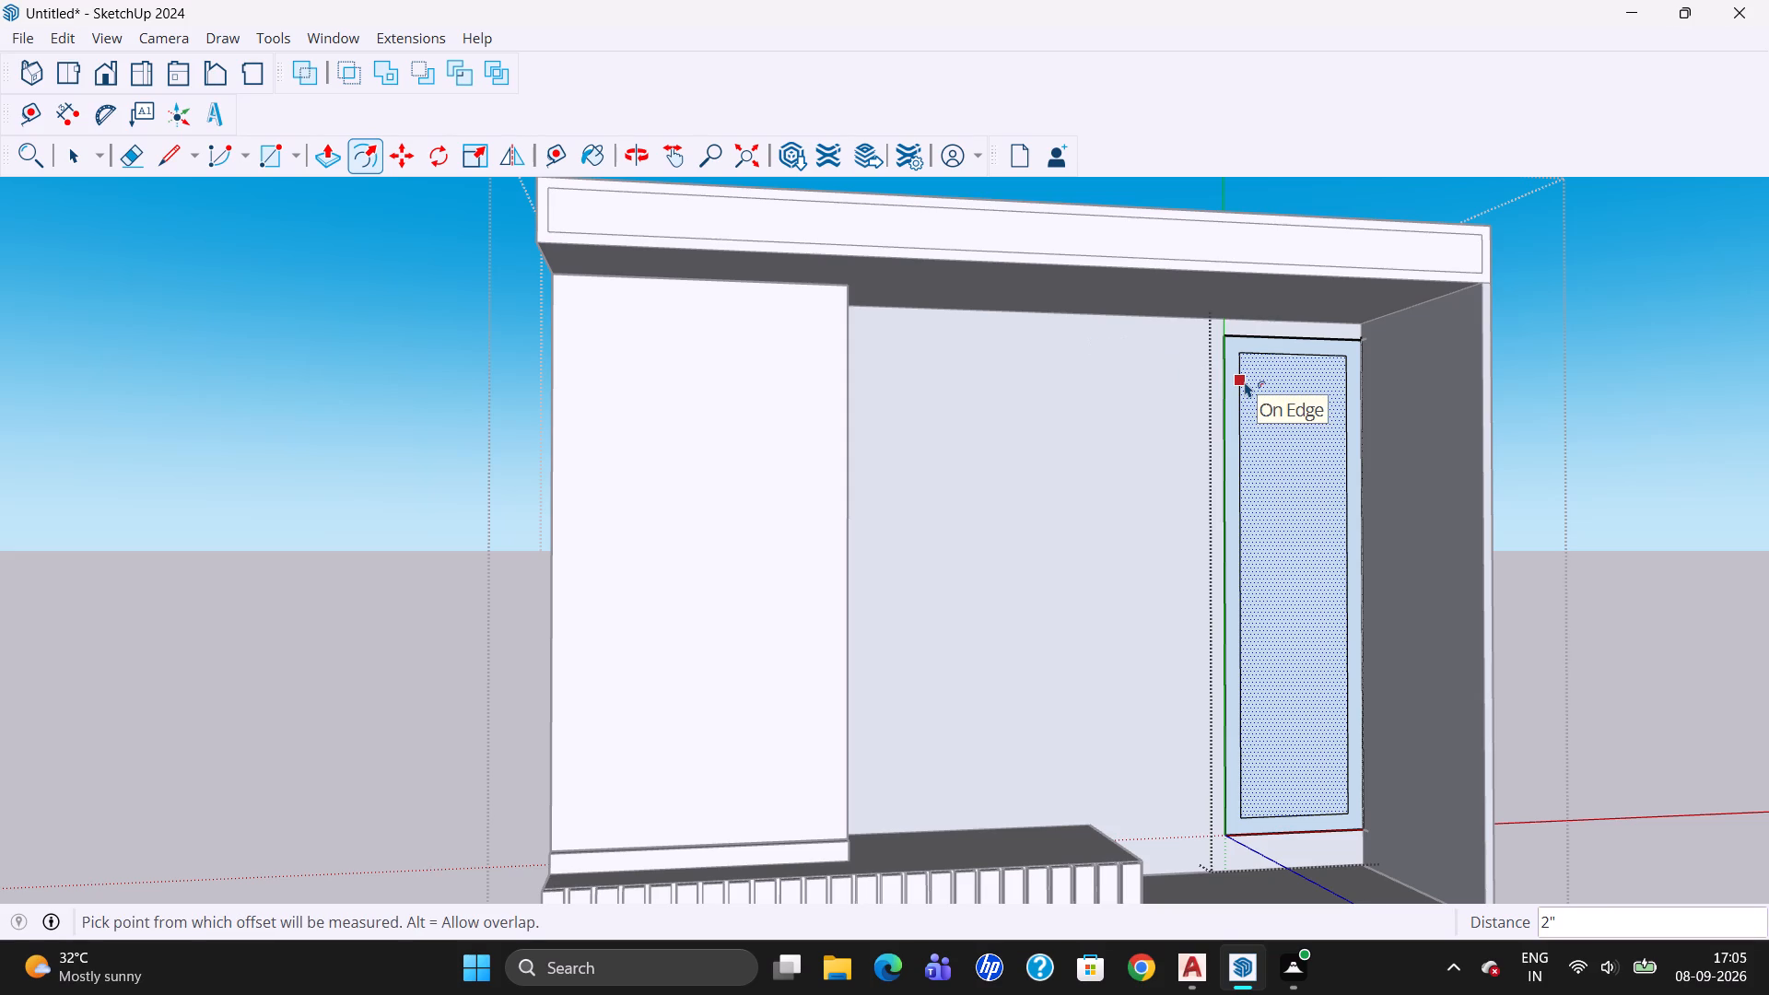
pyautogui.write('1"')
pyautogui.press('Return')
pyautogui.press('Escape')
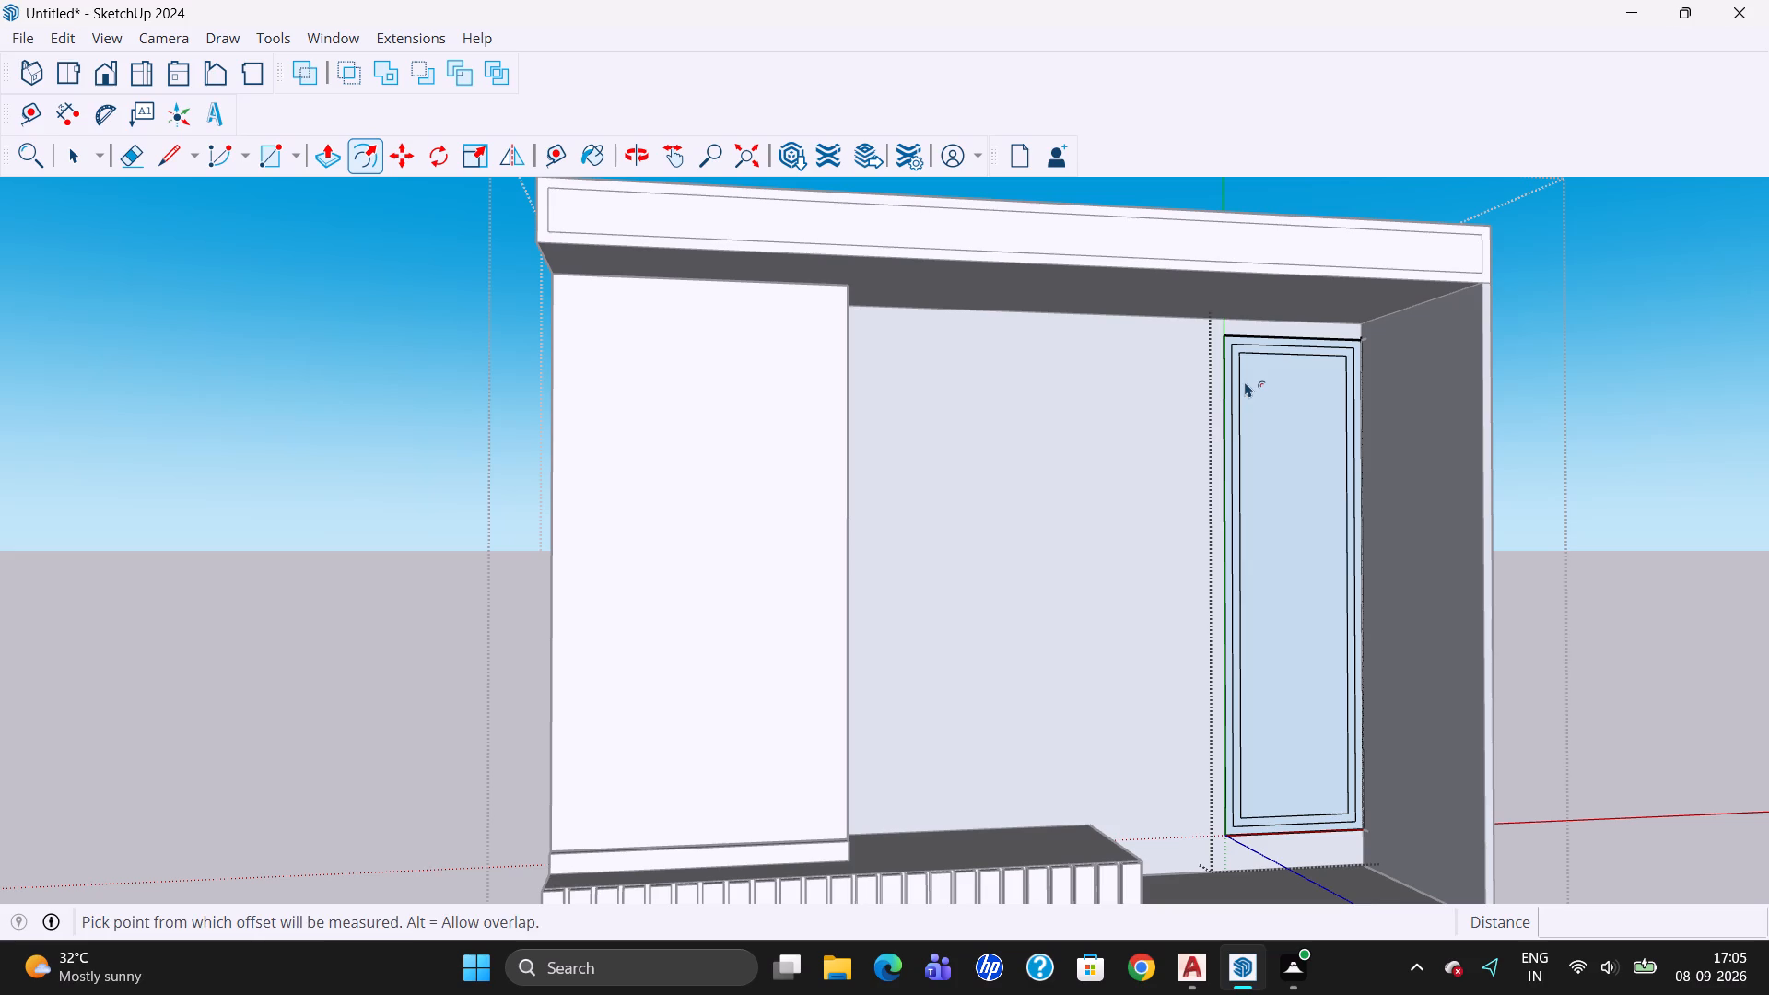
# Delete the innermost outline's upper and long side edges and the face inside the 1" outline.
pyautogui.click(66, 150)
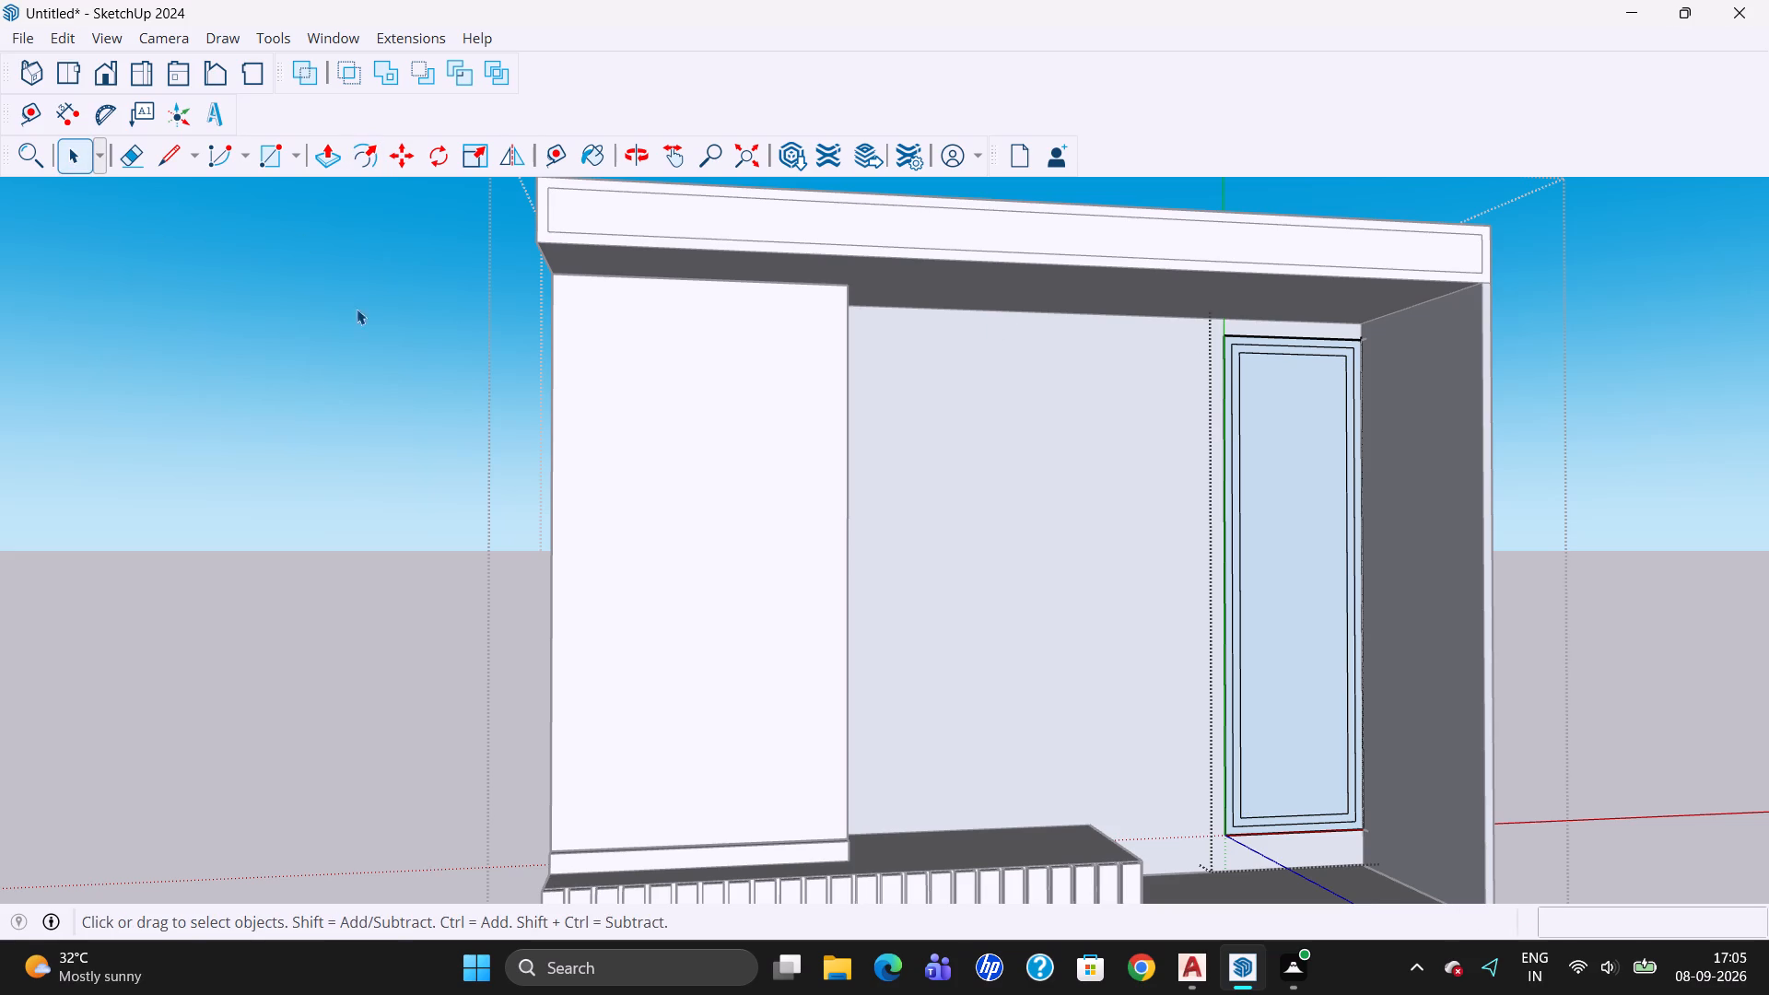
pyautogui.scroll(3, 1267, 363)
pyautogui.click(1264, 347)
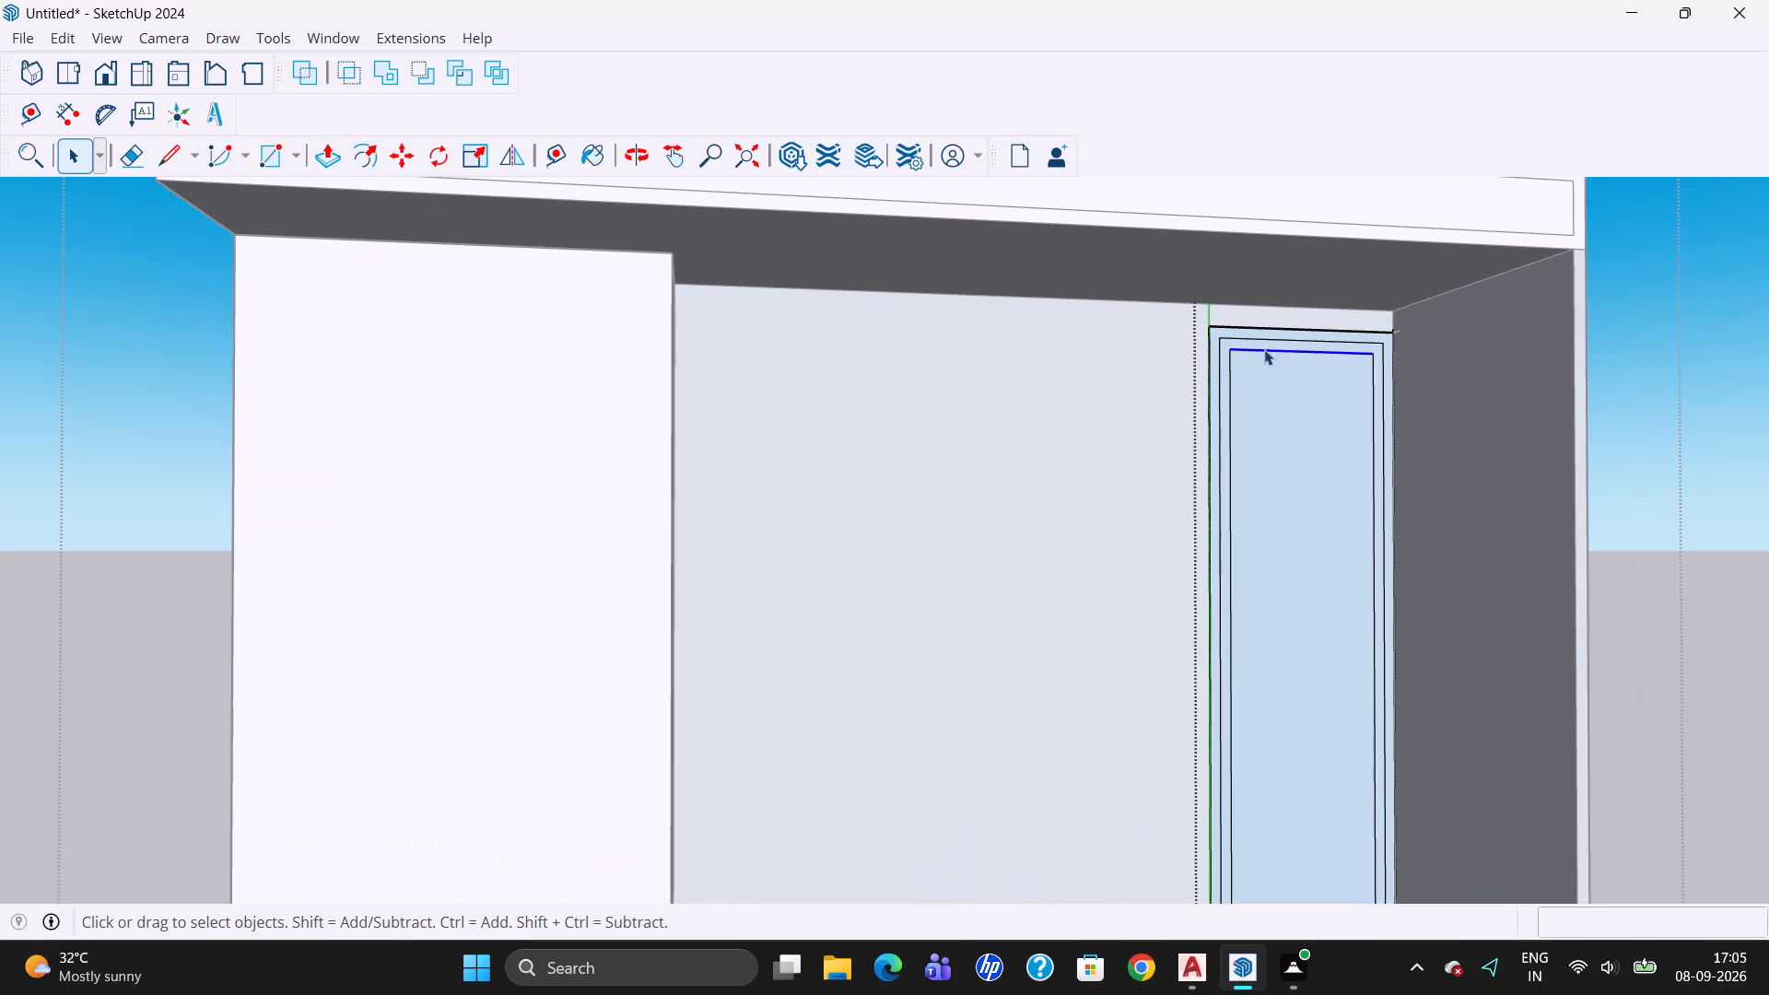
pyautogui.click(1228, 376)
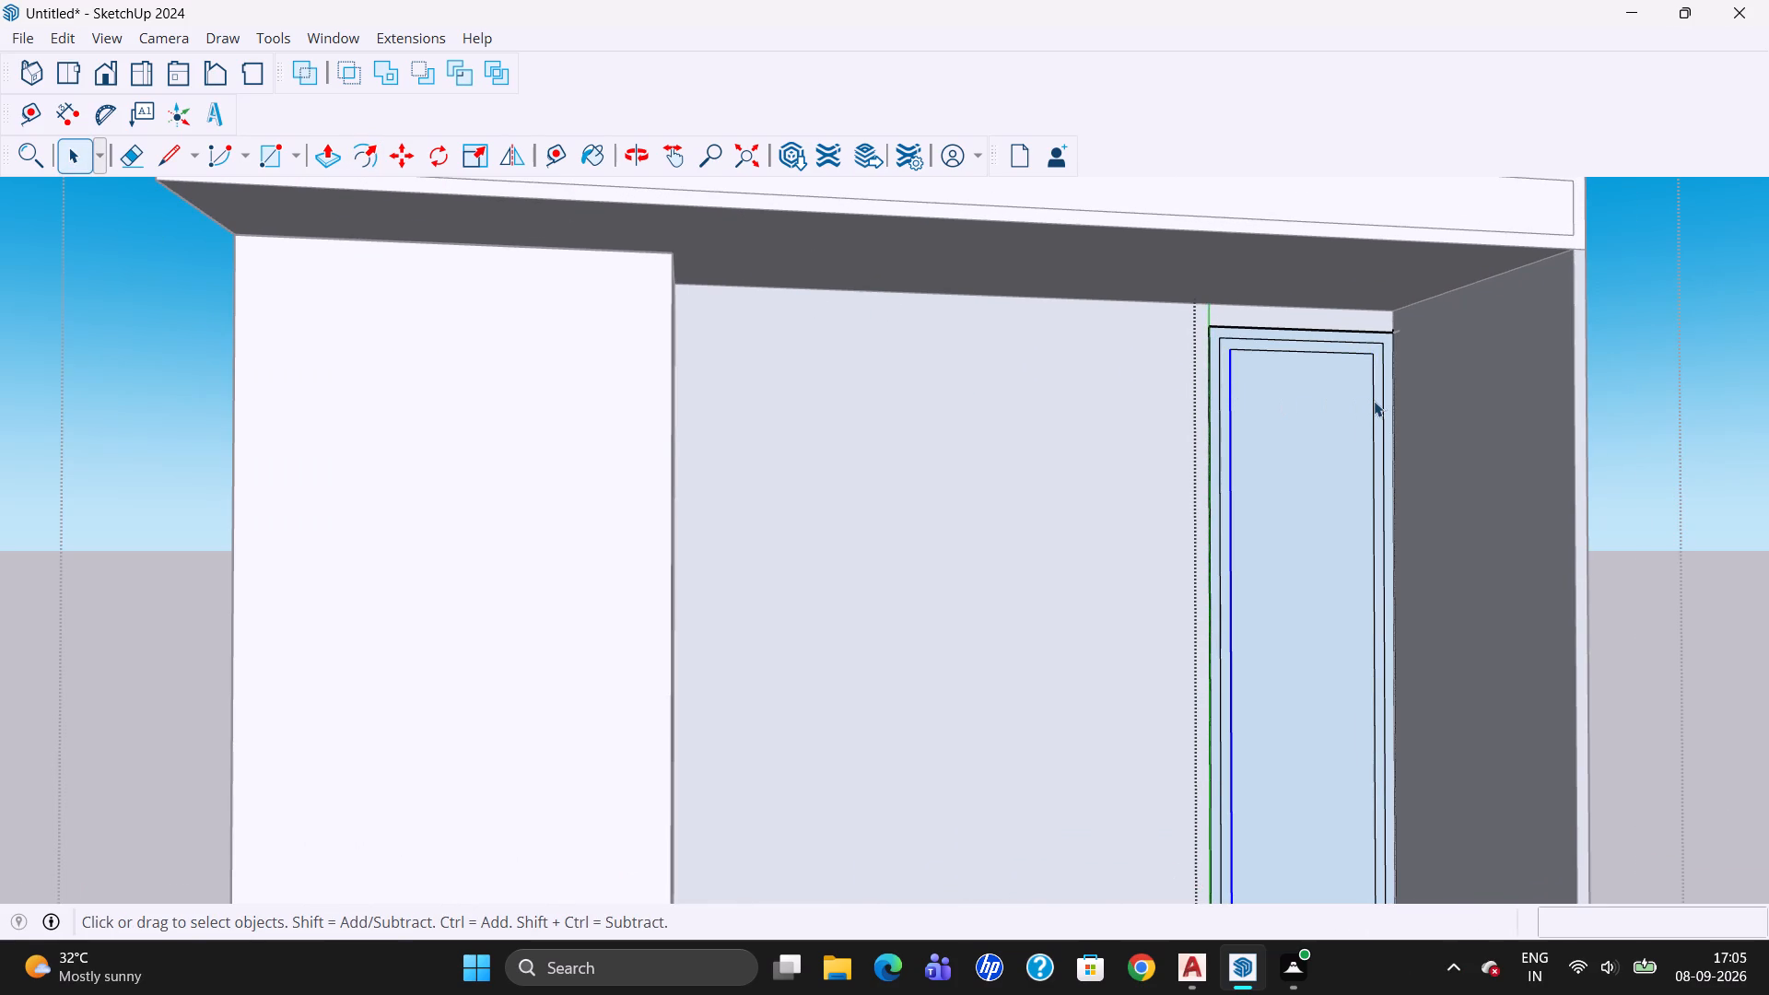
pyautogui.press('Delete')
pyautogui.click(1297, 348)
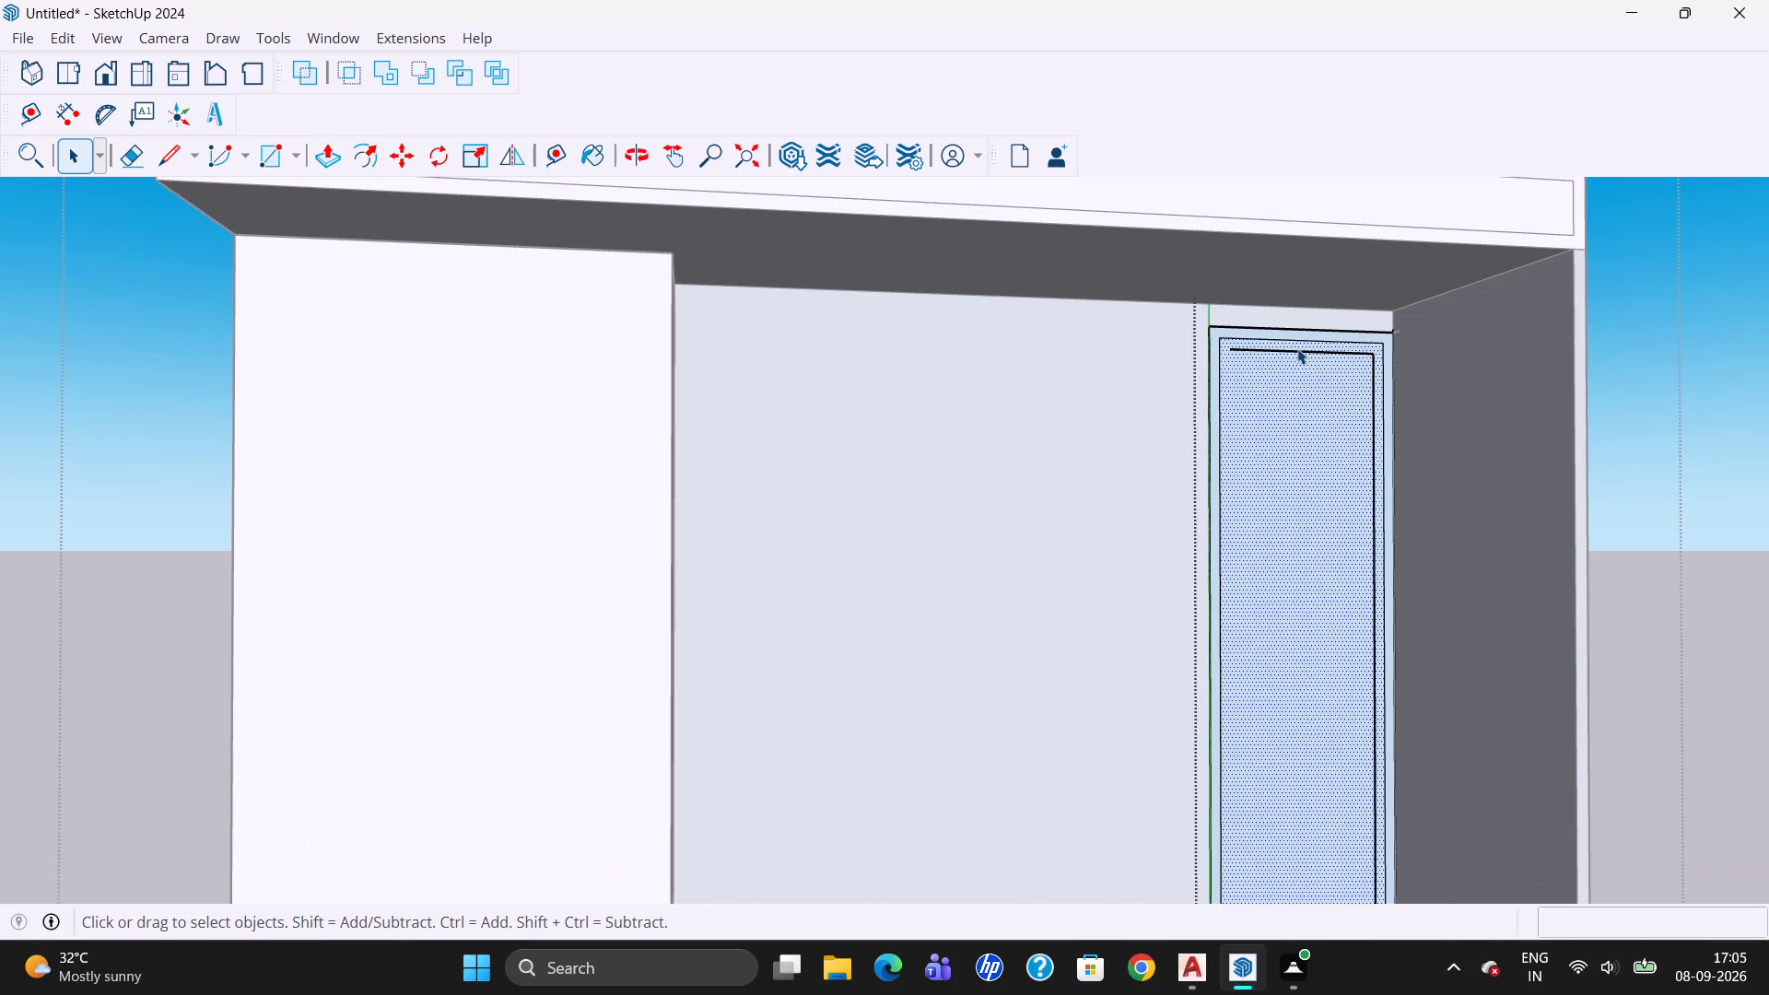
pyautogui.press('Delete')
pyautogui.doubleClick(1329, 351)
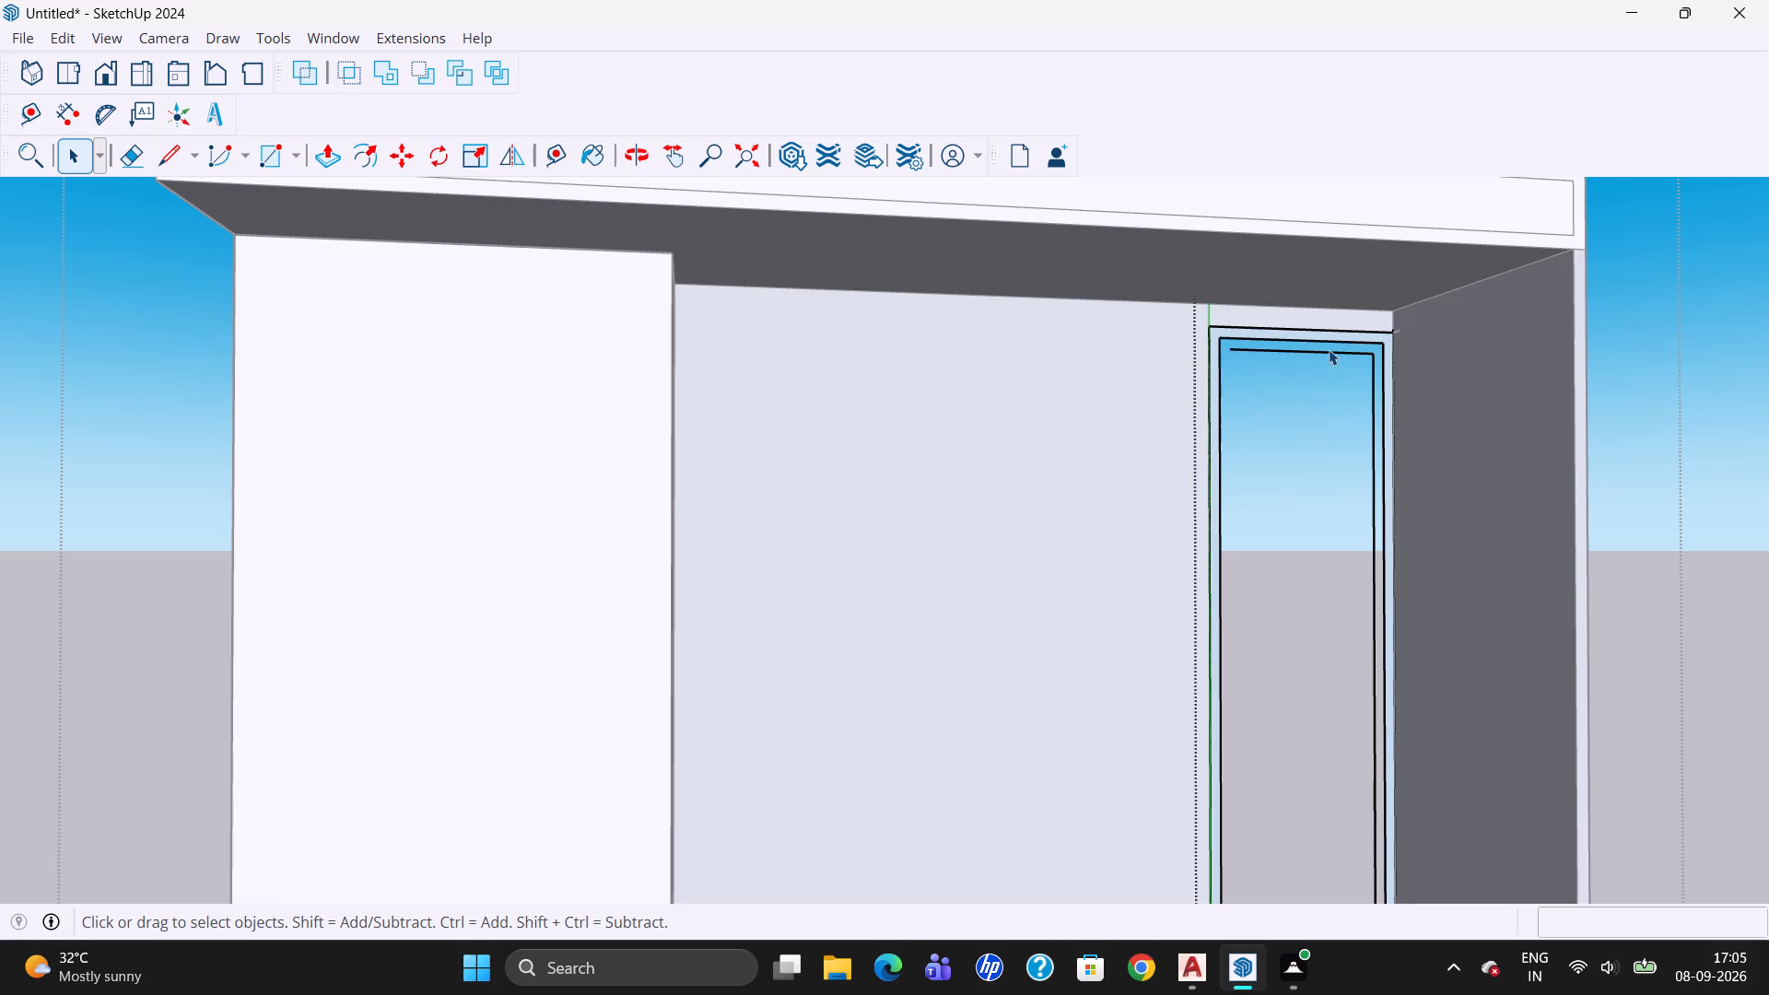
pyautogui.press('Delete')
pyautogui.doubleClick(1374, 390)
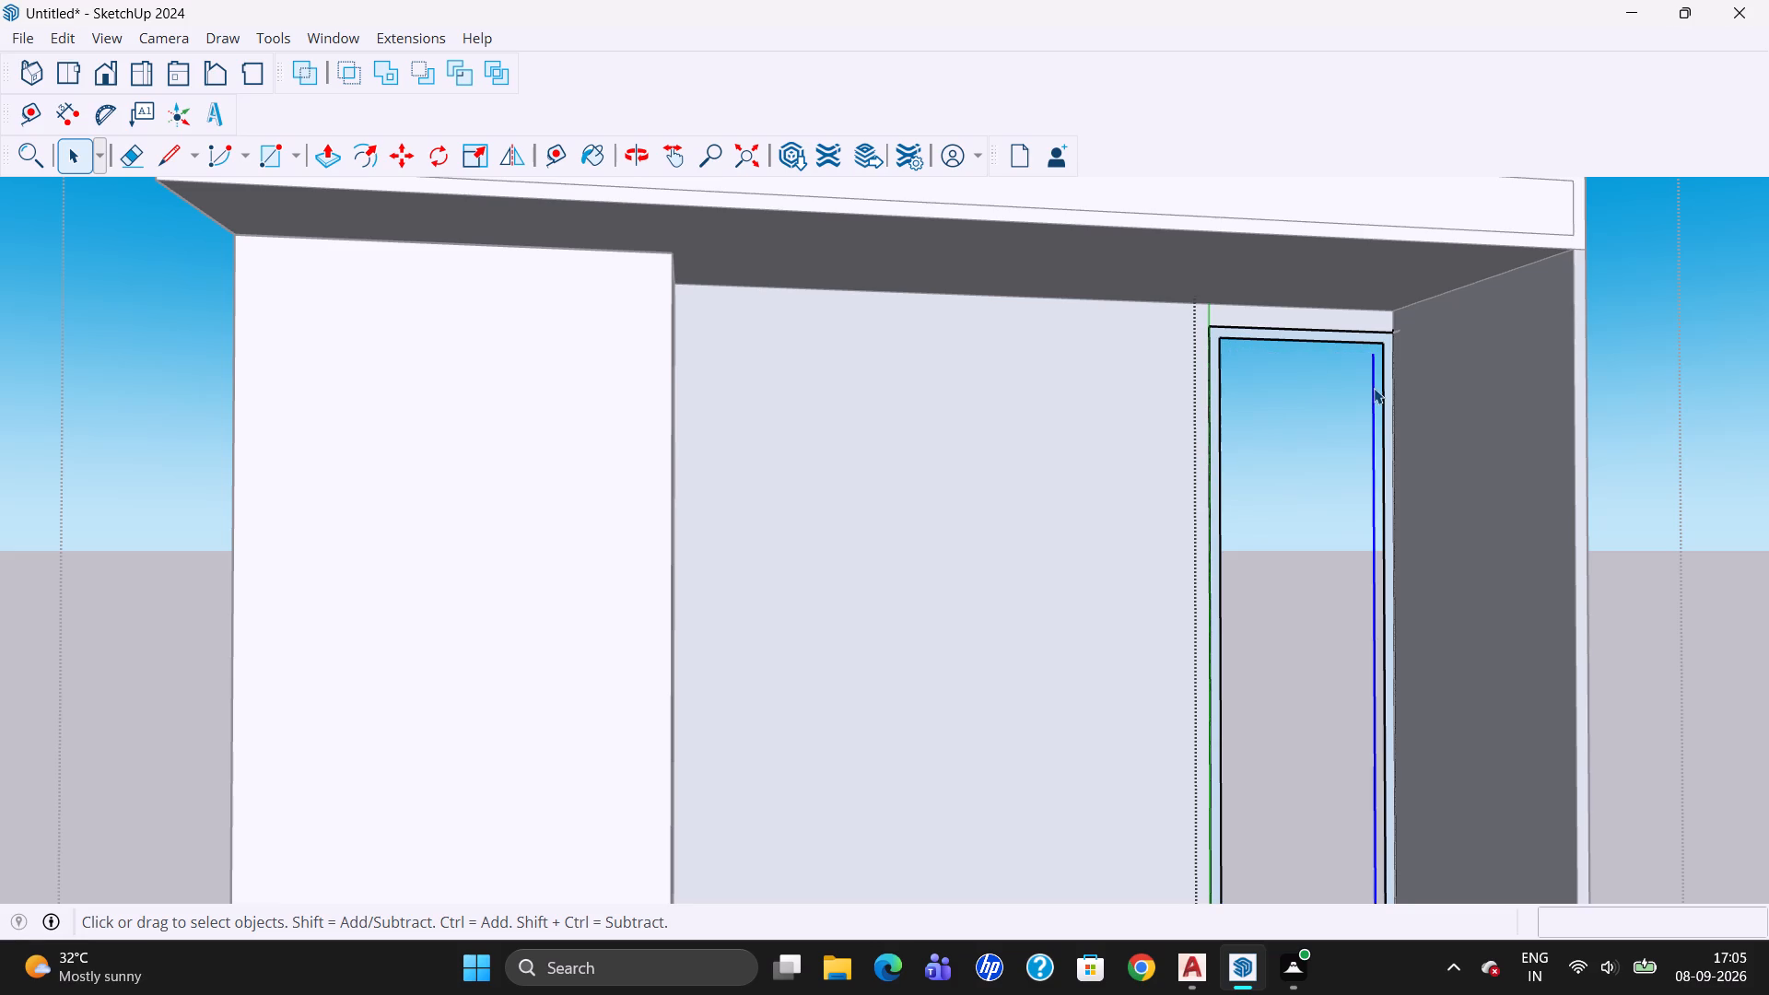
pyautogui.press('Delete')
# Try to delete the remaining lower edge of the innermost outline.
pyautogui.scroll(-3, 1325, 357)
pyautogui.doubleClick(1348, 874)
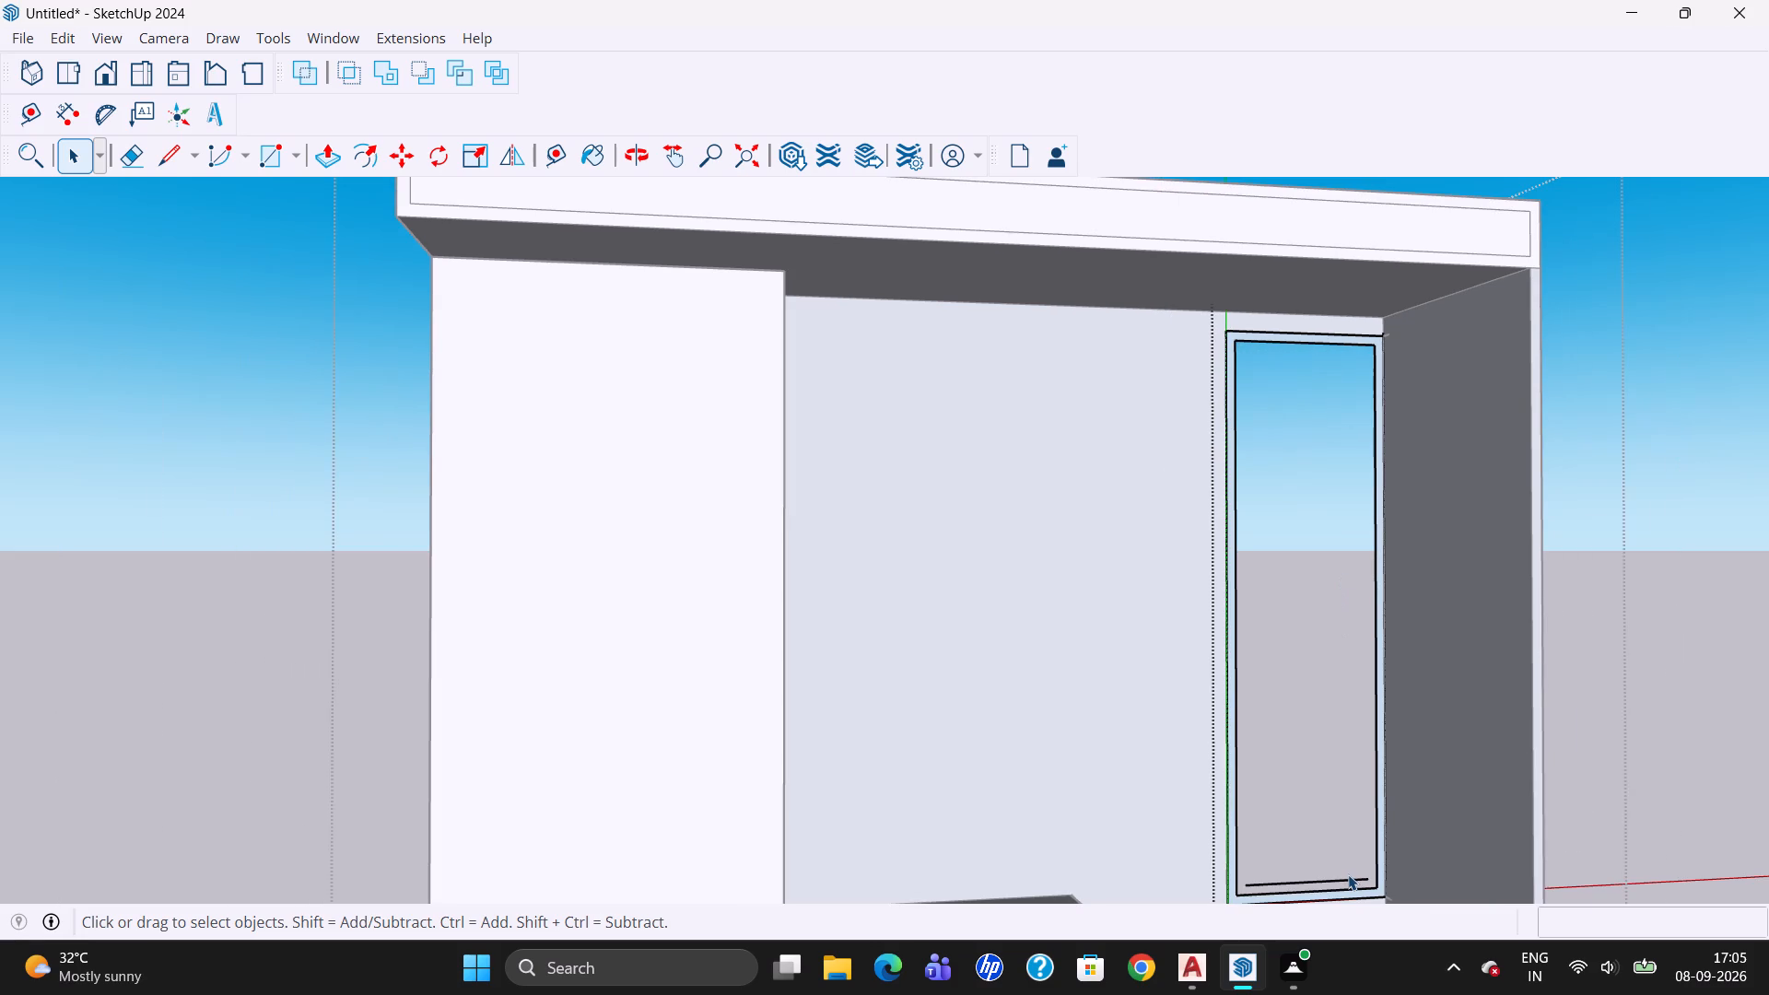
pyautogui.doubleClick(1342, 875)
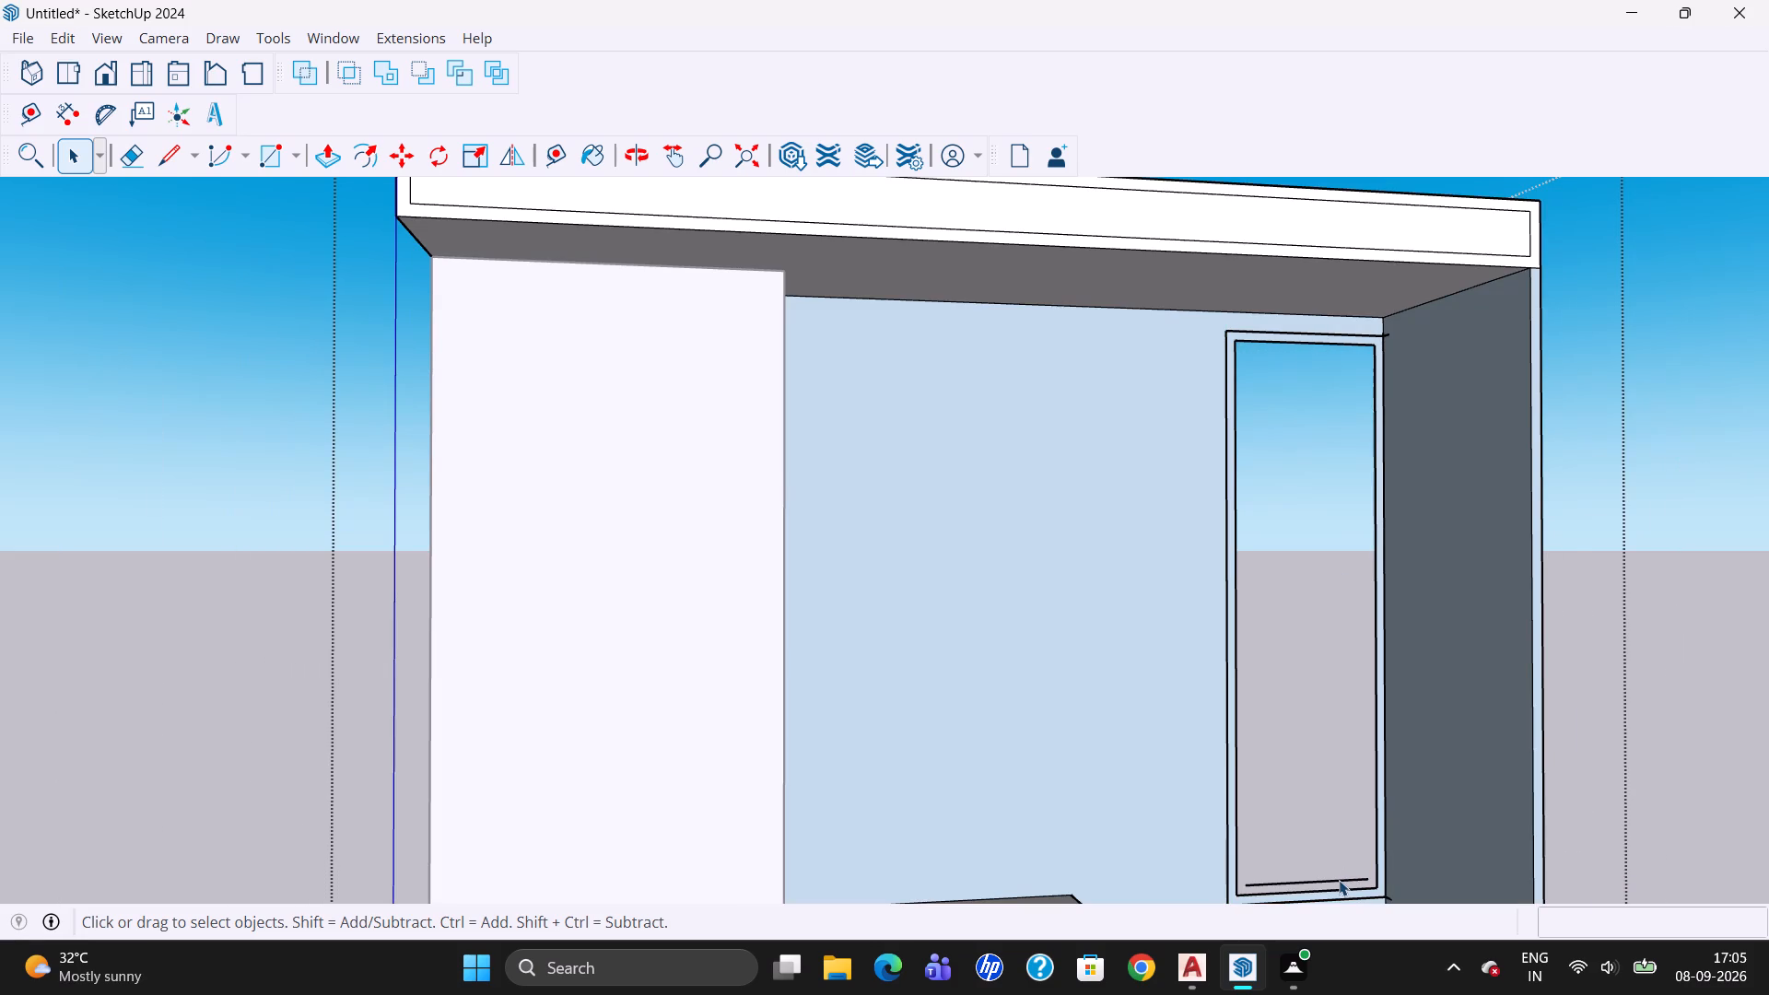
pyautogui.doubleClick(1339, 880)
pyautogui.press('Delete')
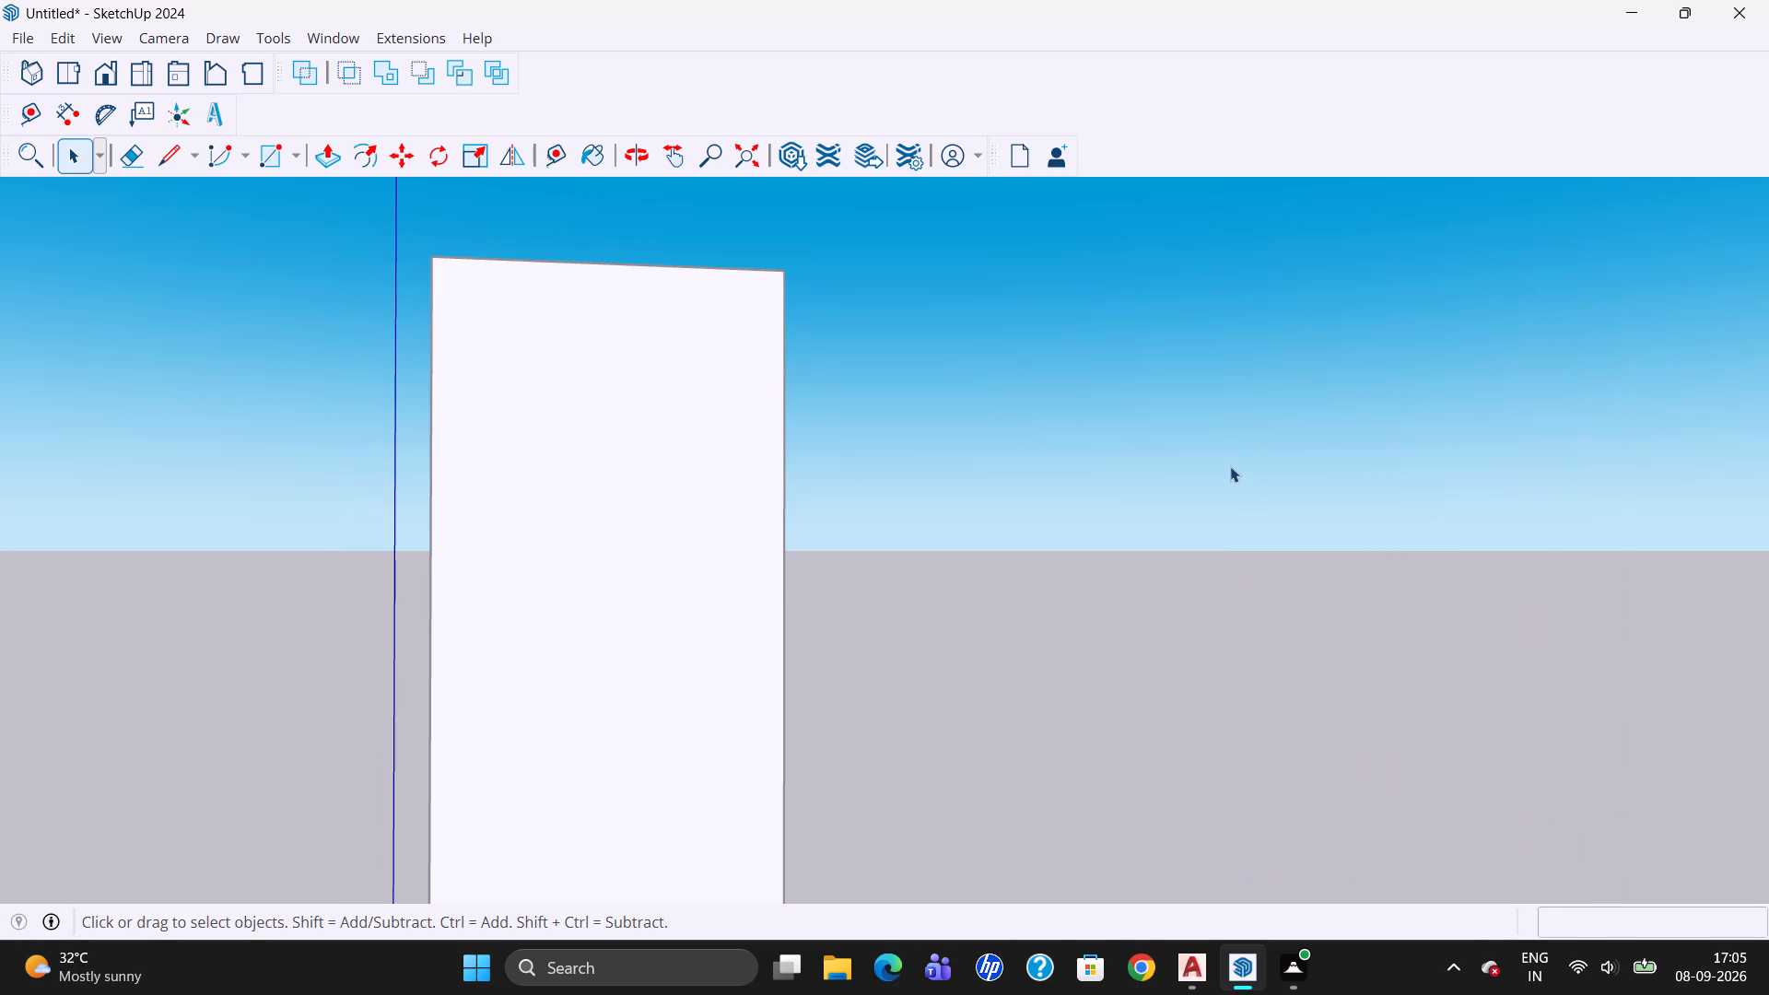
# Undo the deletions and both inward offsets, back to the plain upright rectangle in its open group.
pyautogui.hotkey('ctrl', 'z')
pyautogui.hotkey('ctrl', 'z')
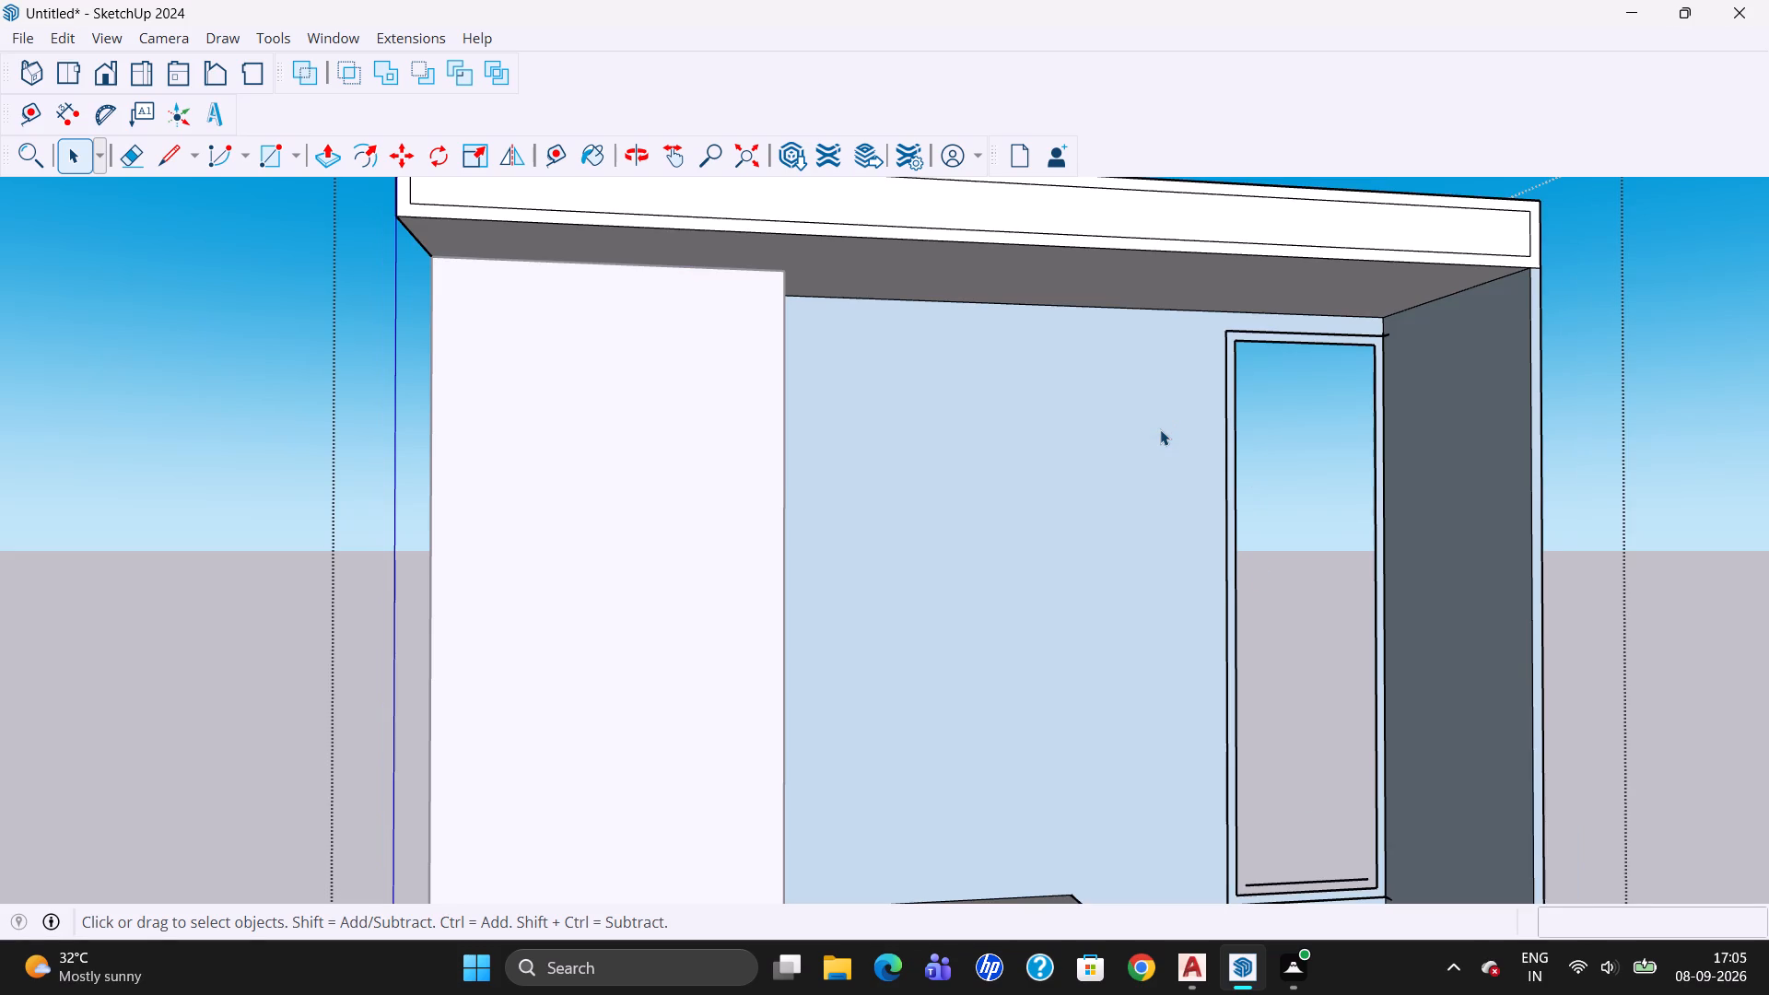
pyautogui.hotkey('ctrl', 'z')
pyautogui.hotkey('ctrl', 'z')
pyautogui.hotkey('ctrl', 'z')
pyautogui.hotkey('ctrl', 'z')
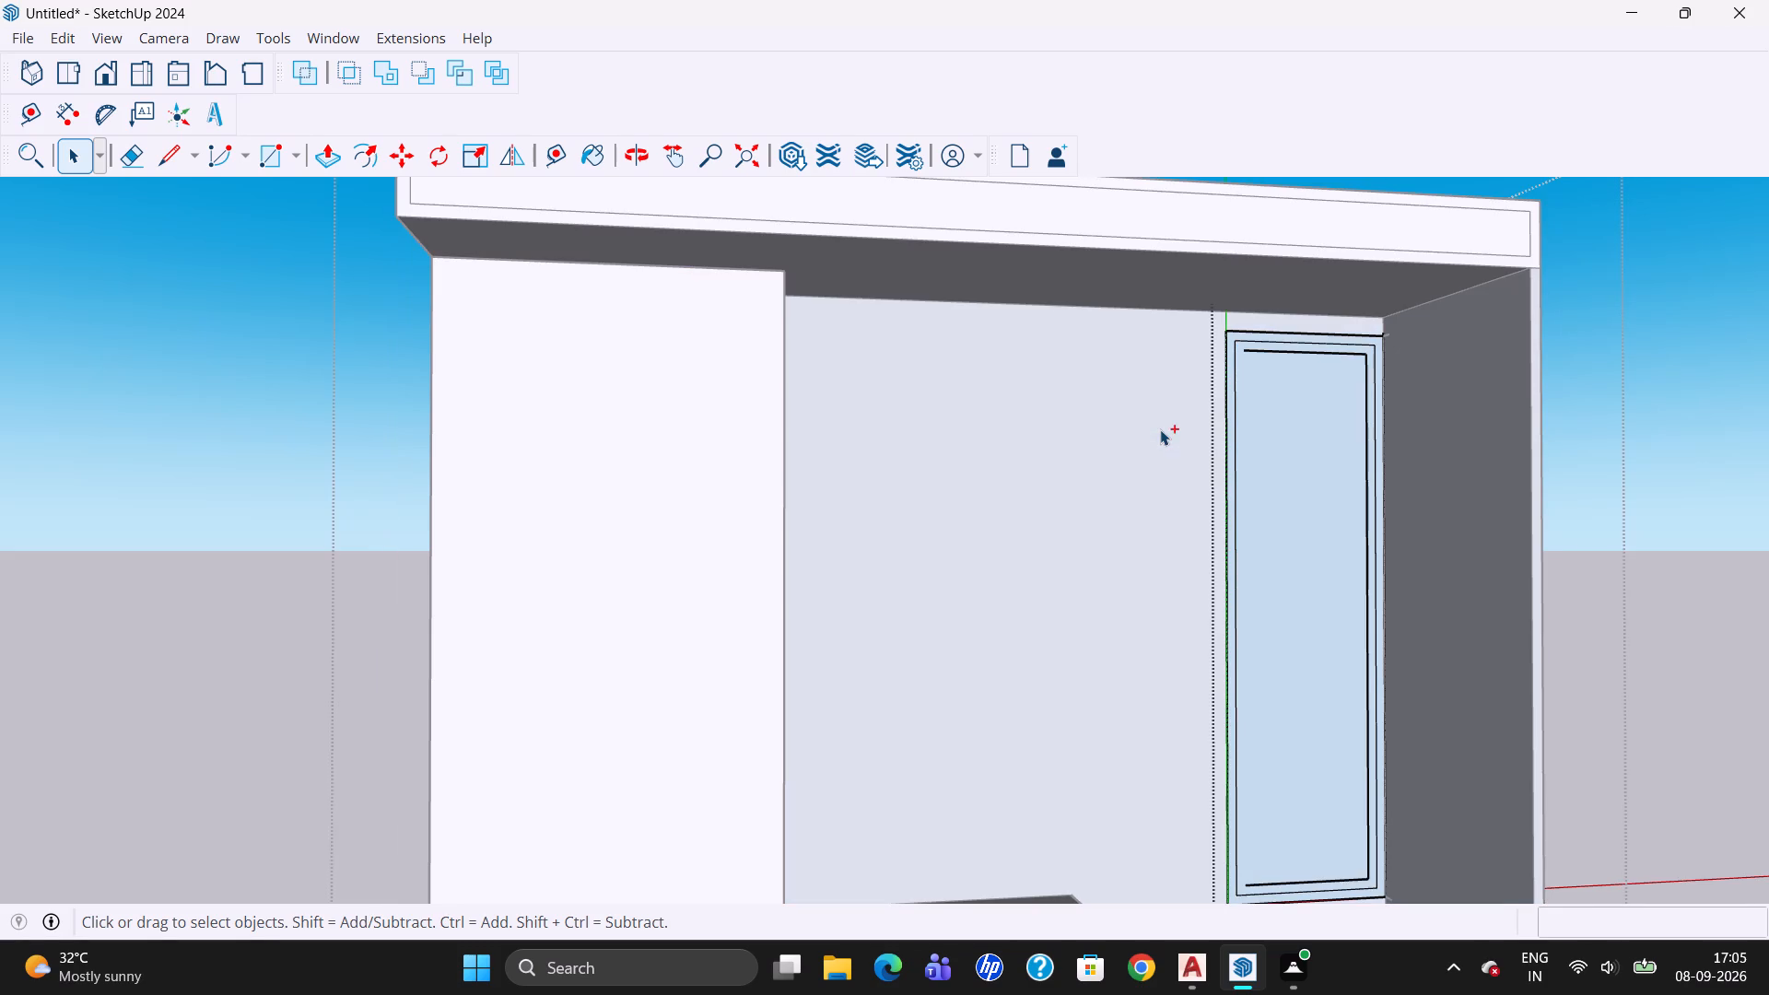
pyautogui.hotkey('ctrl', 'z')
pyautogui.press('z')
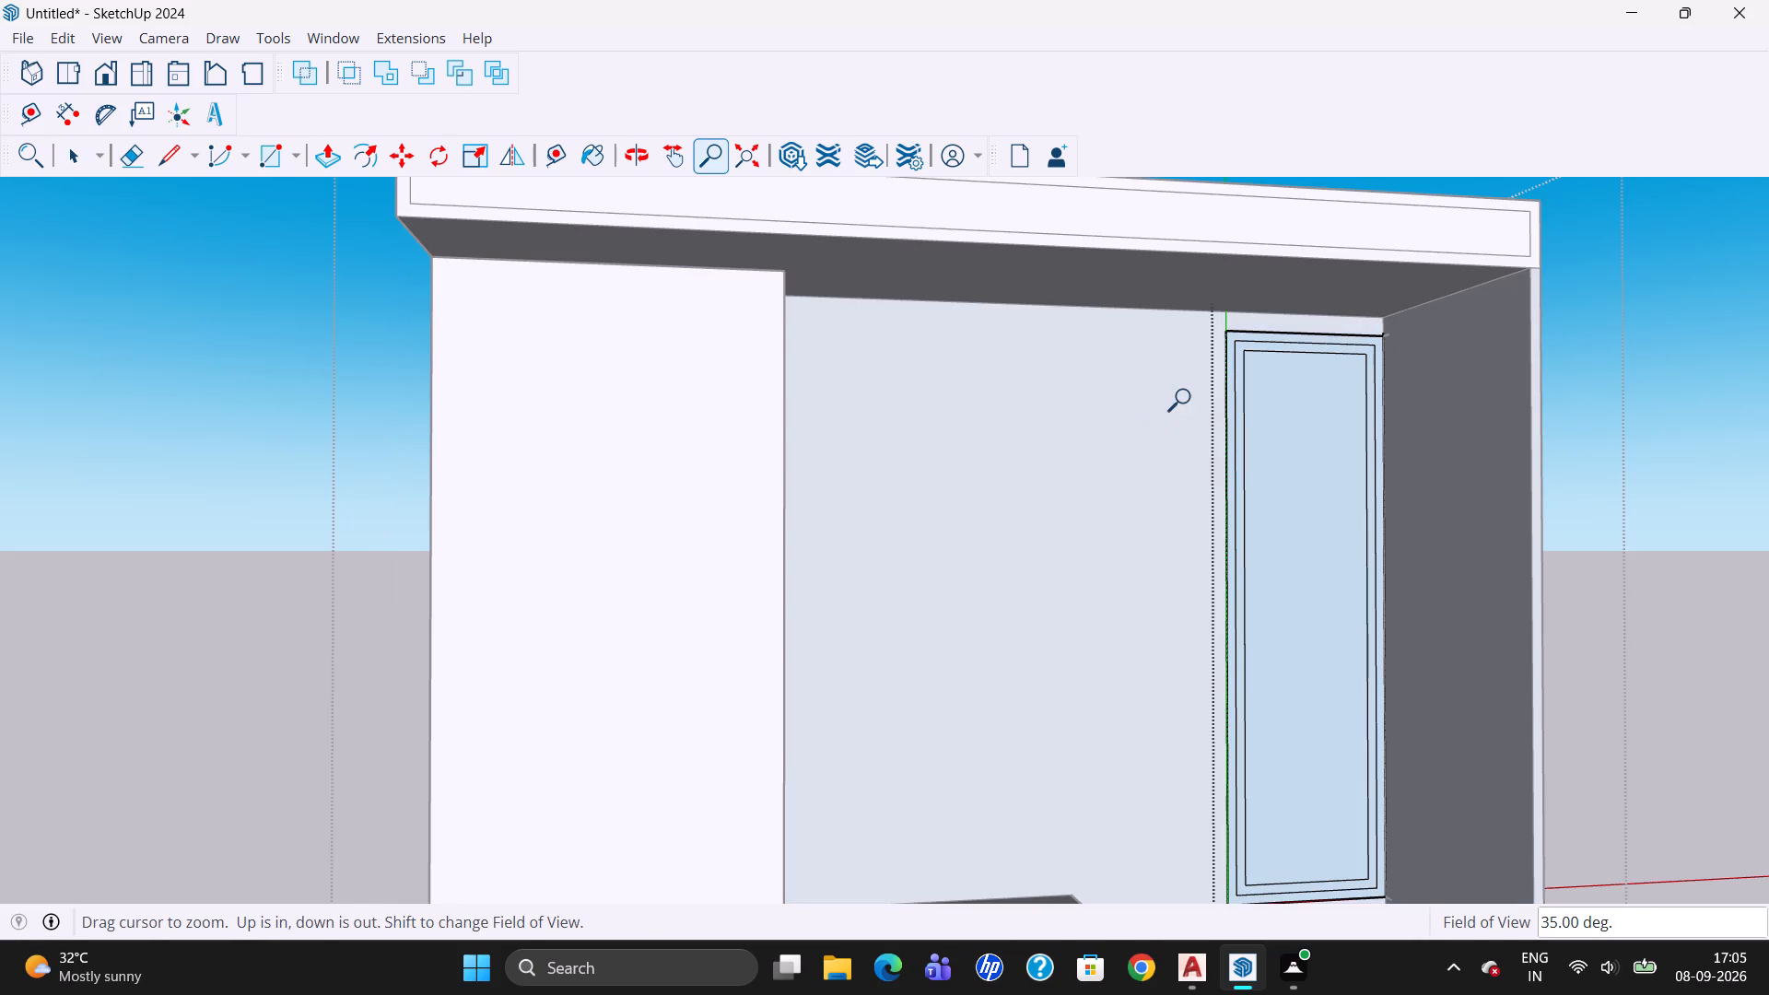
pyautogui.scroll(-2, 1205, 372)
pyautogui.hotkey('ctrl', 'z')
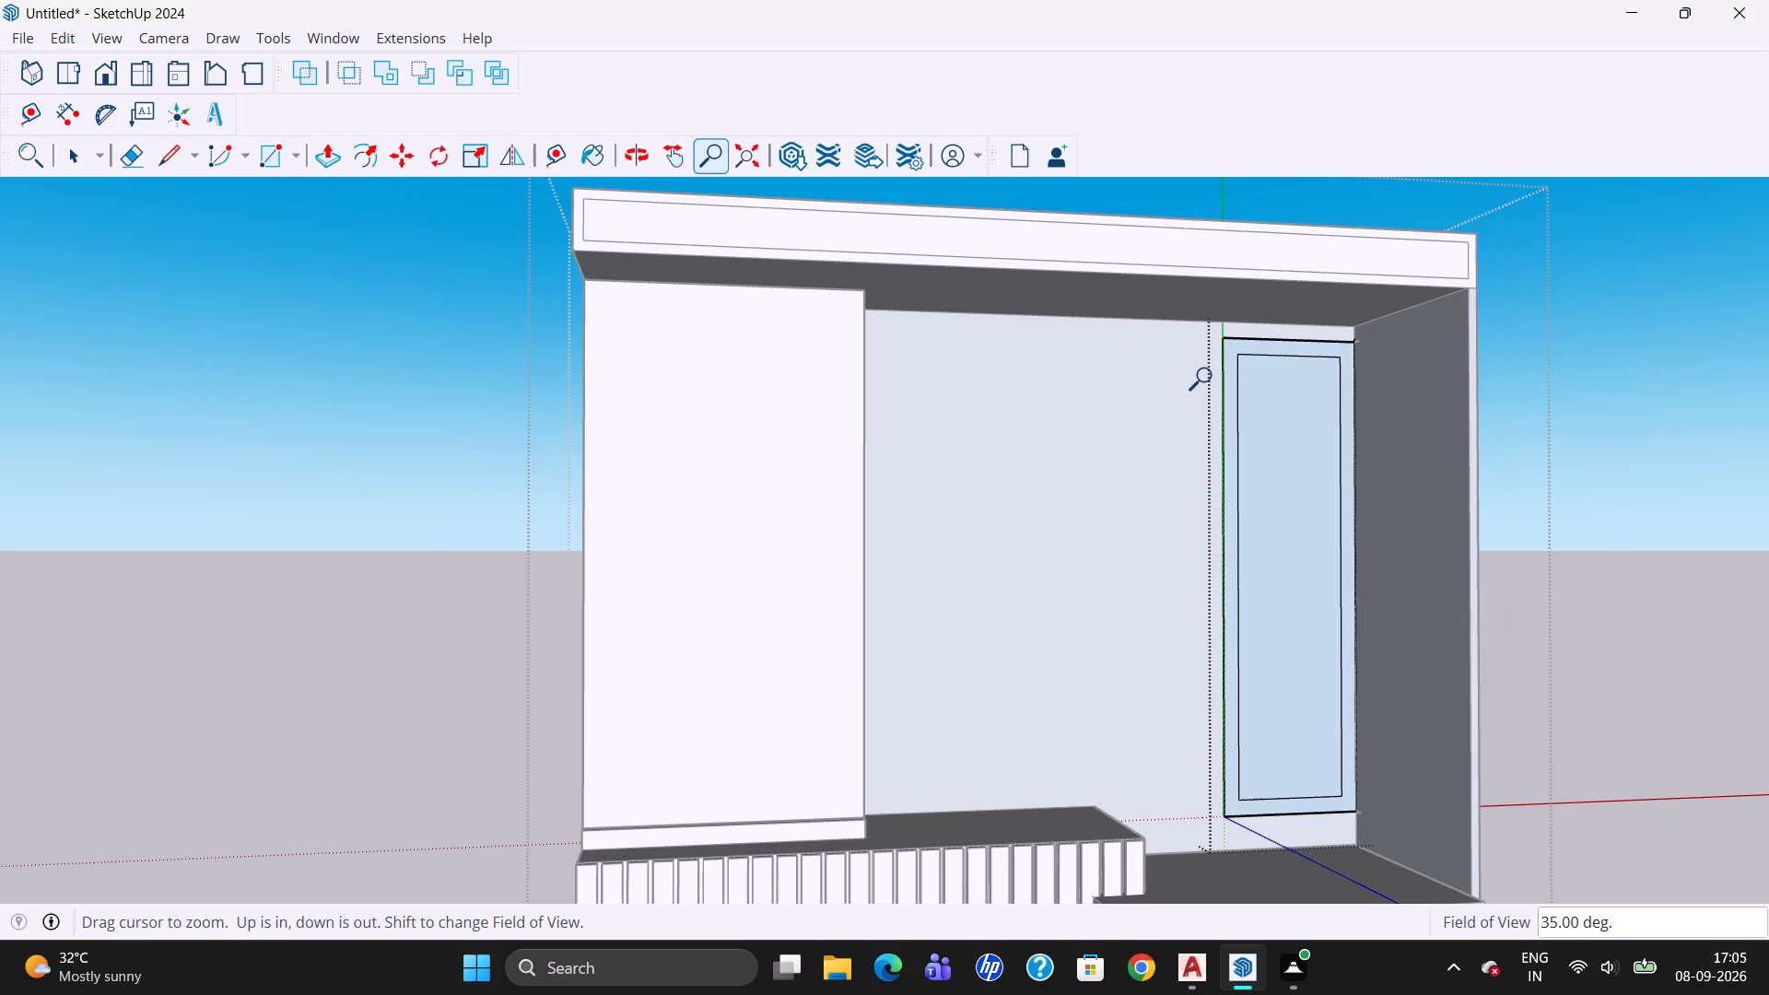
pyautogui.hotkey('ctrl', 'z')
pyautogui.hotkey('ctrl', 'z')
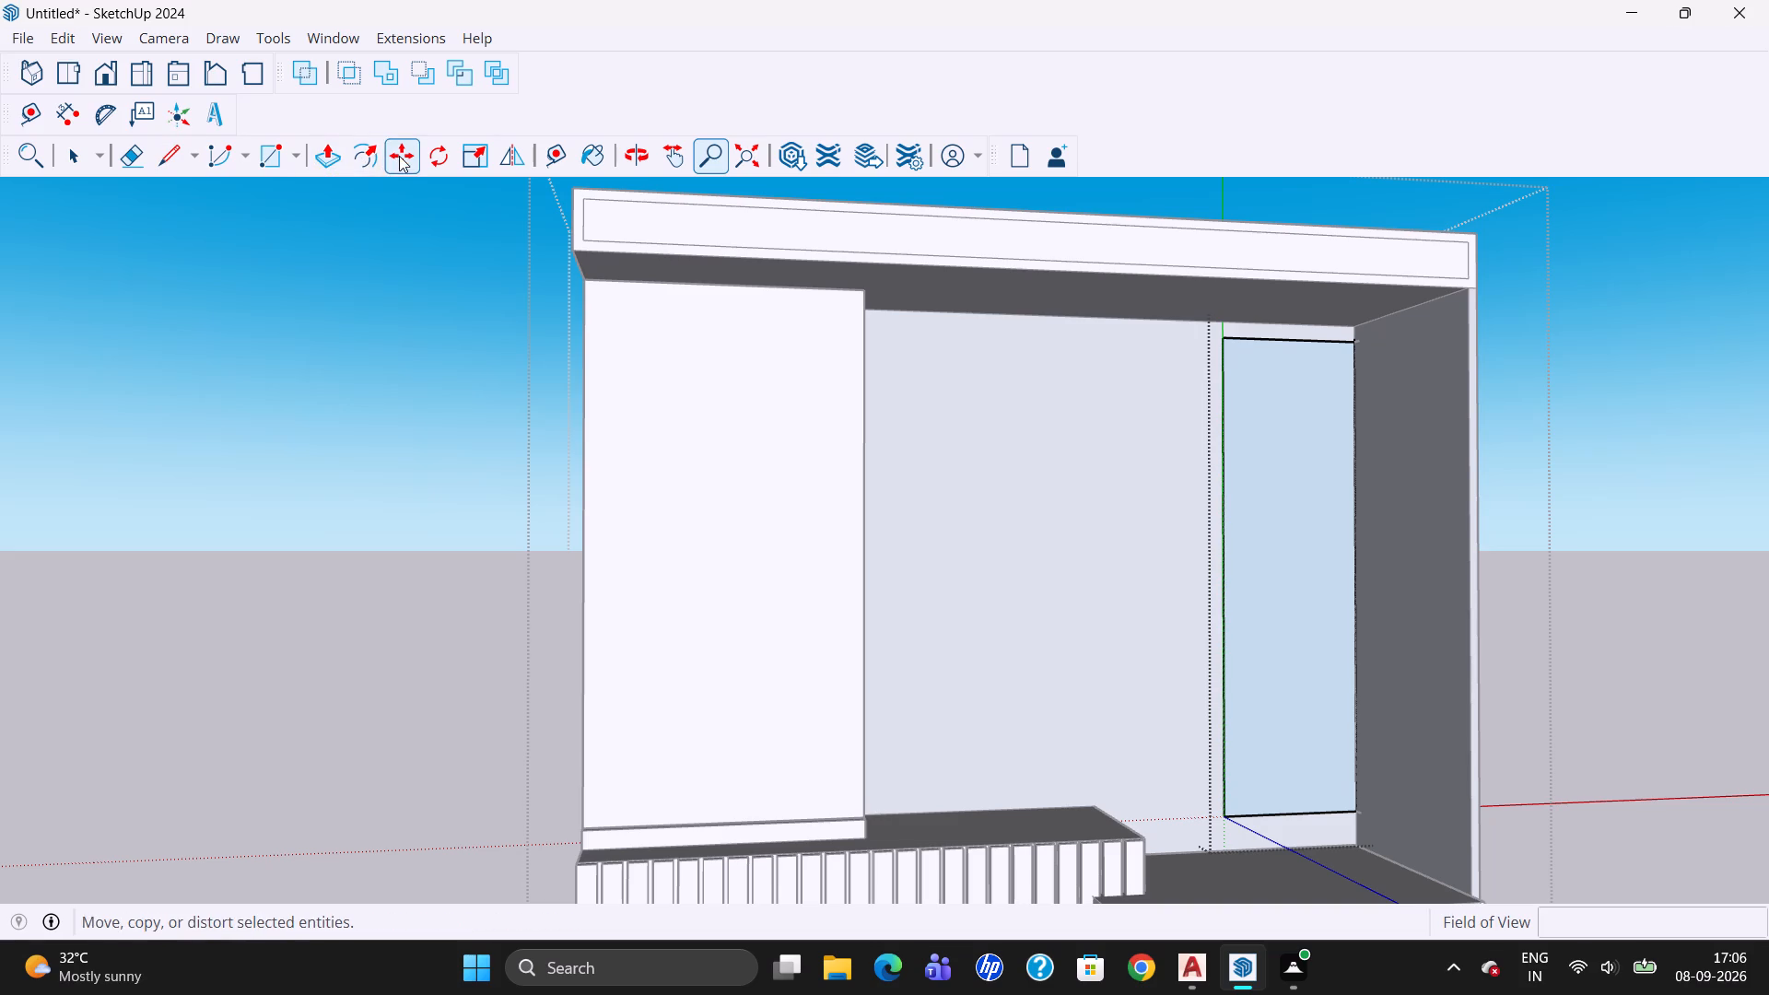
# Offset the upright rectangle's outline inward by 1" to form a narrow border.
pyautogui.click(369, 163)
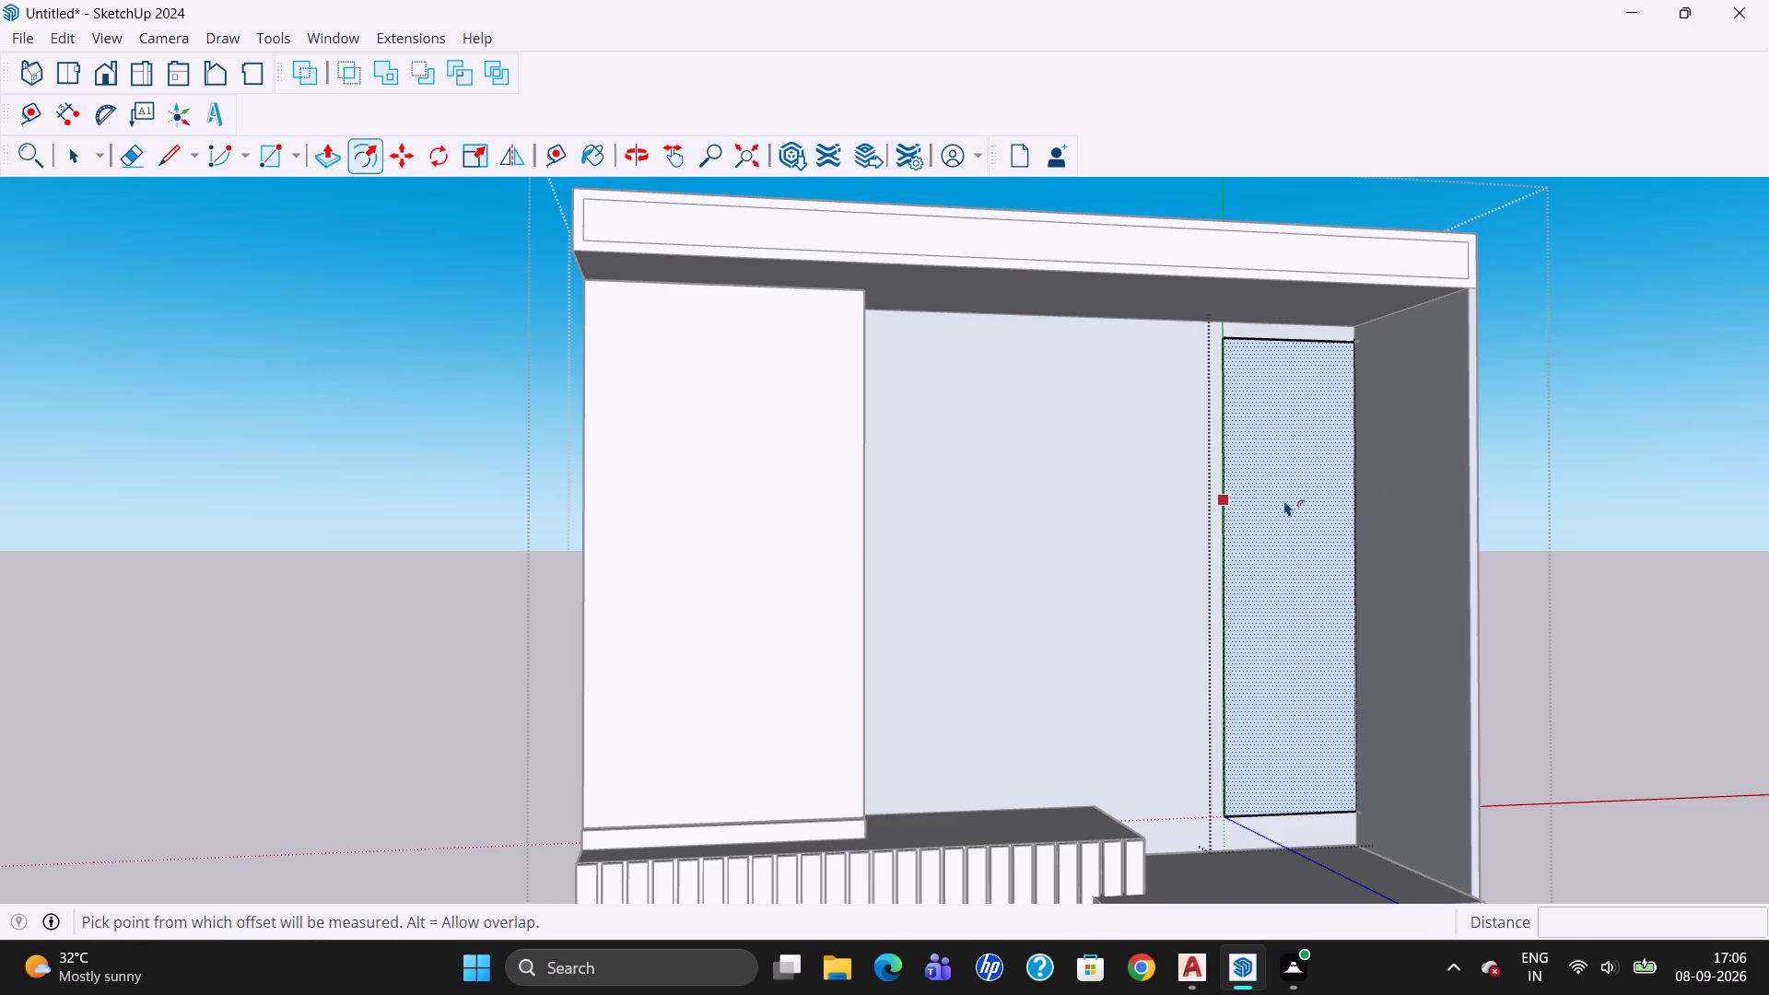
pyautogui.click(1284, 497)
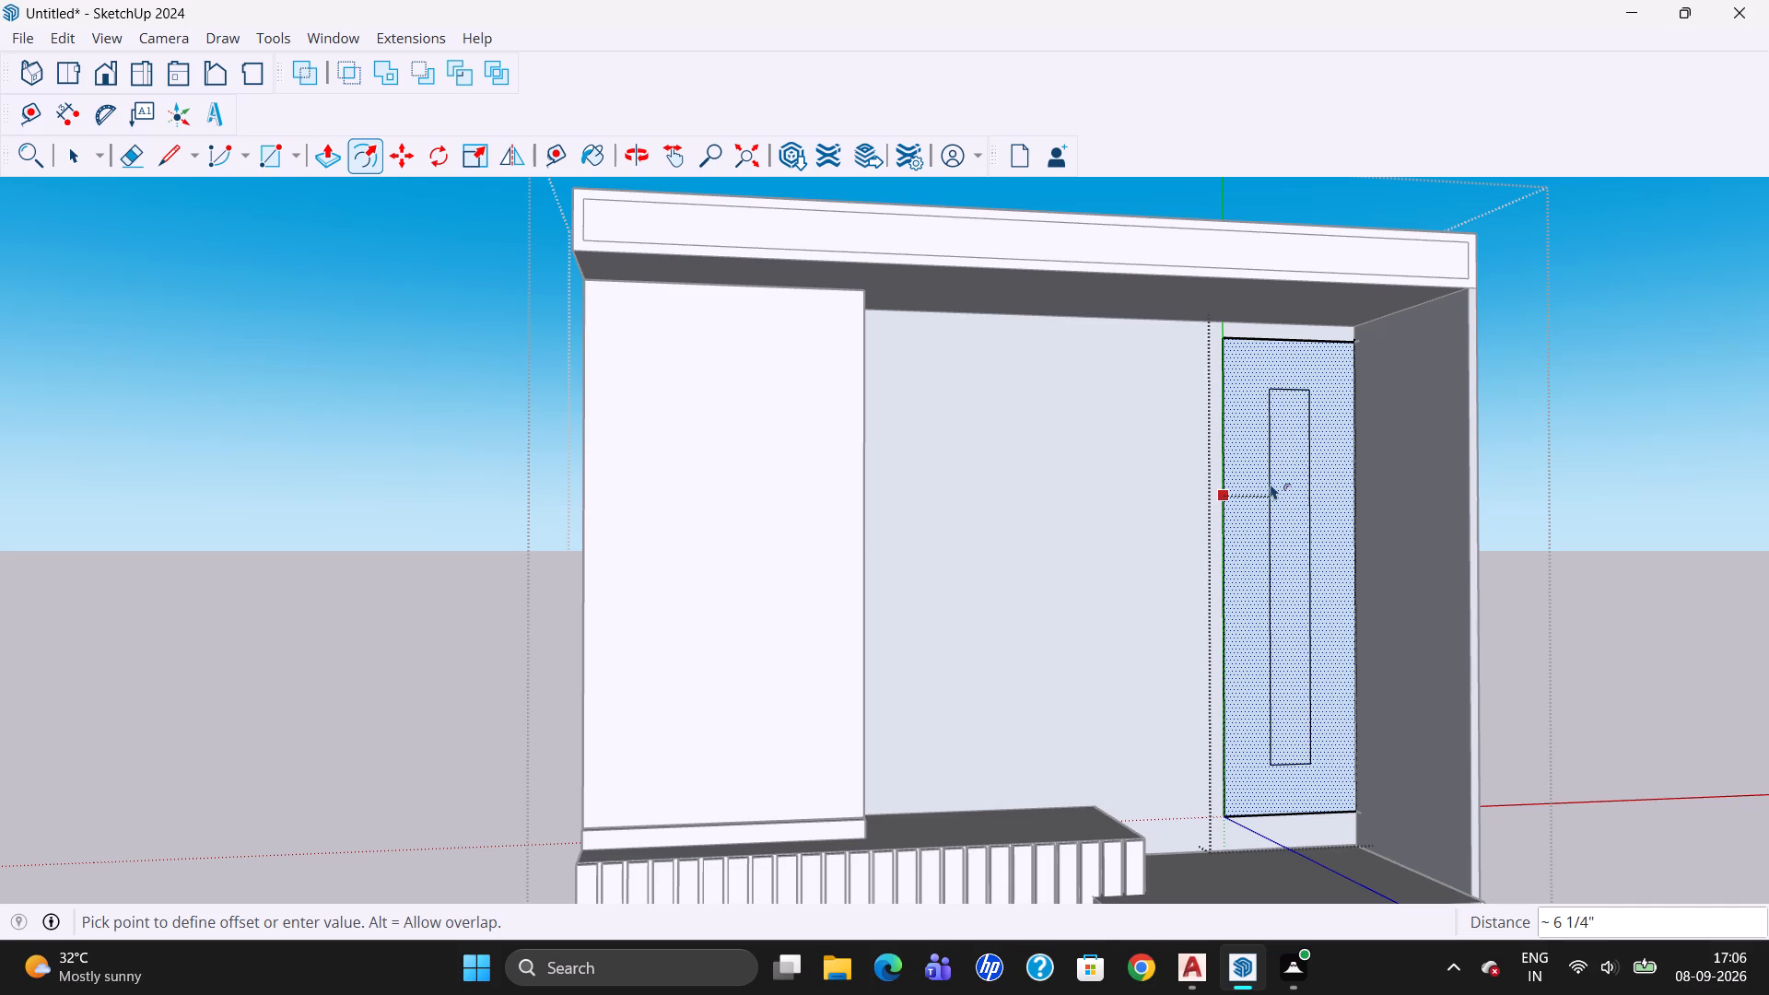
pyautogui.write('1"')
pyautogui.press('Return')
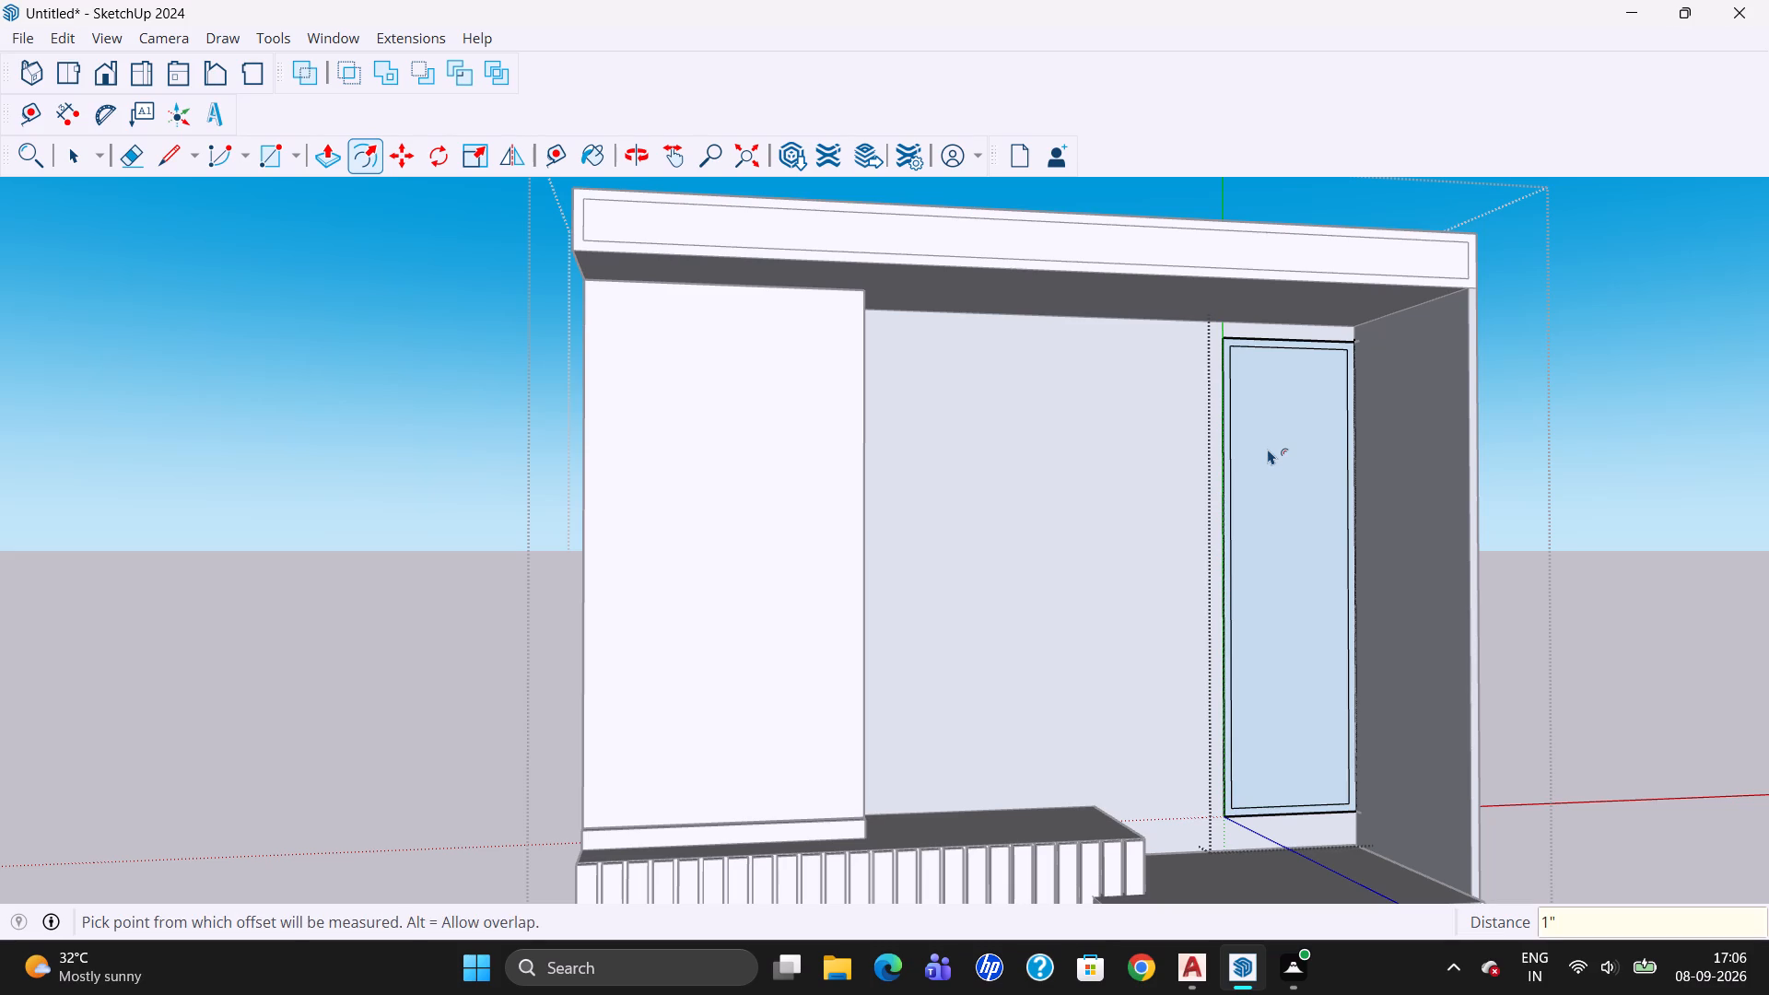
pyautogui.press('Escape')
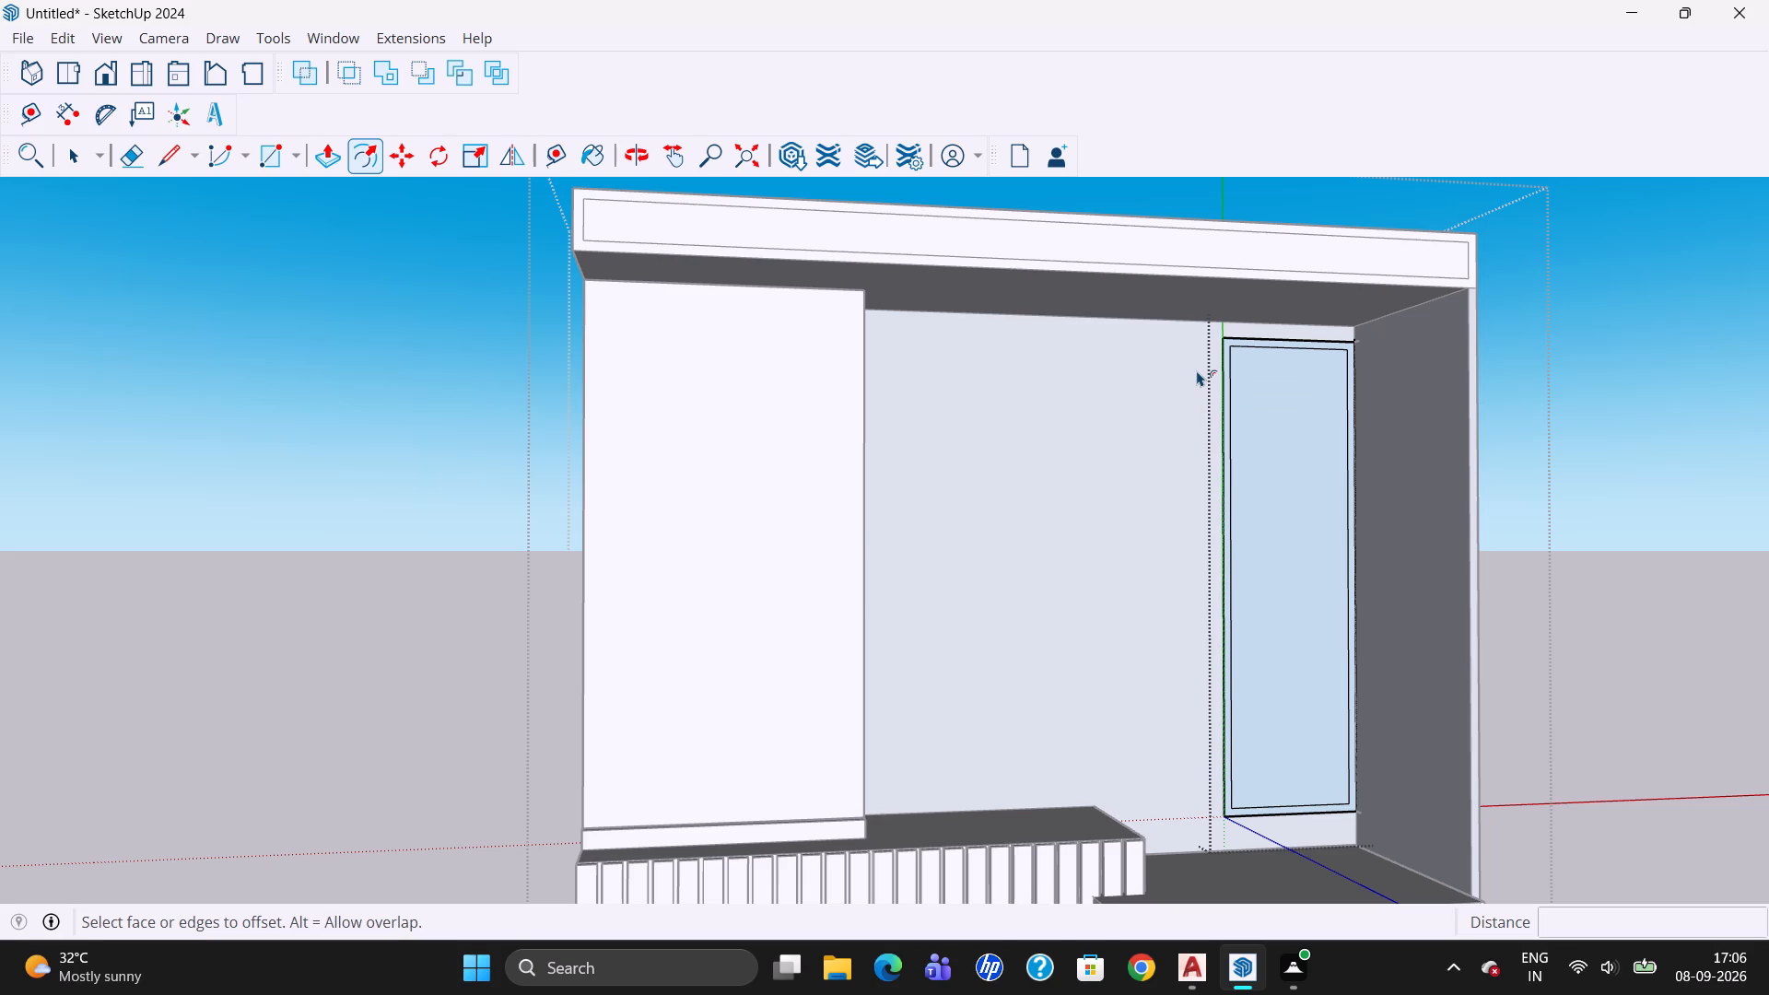
pyautogui.press('Escape')
pyautogui.press('Escape')
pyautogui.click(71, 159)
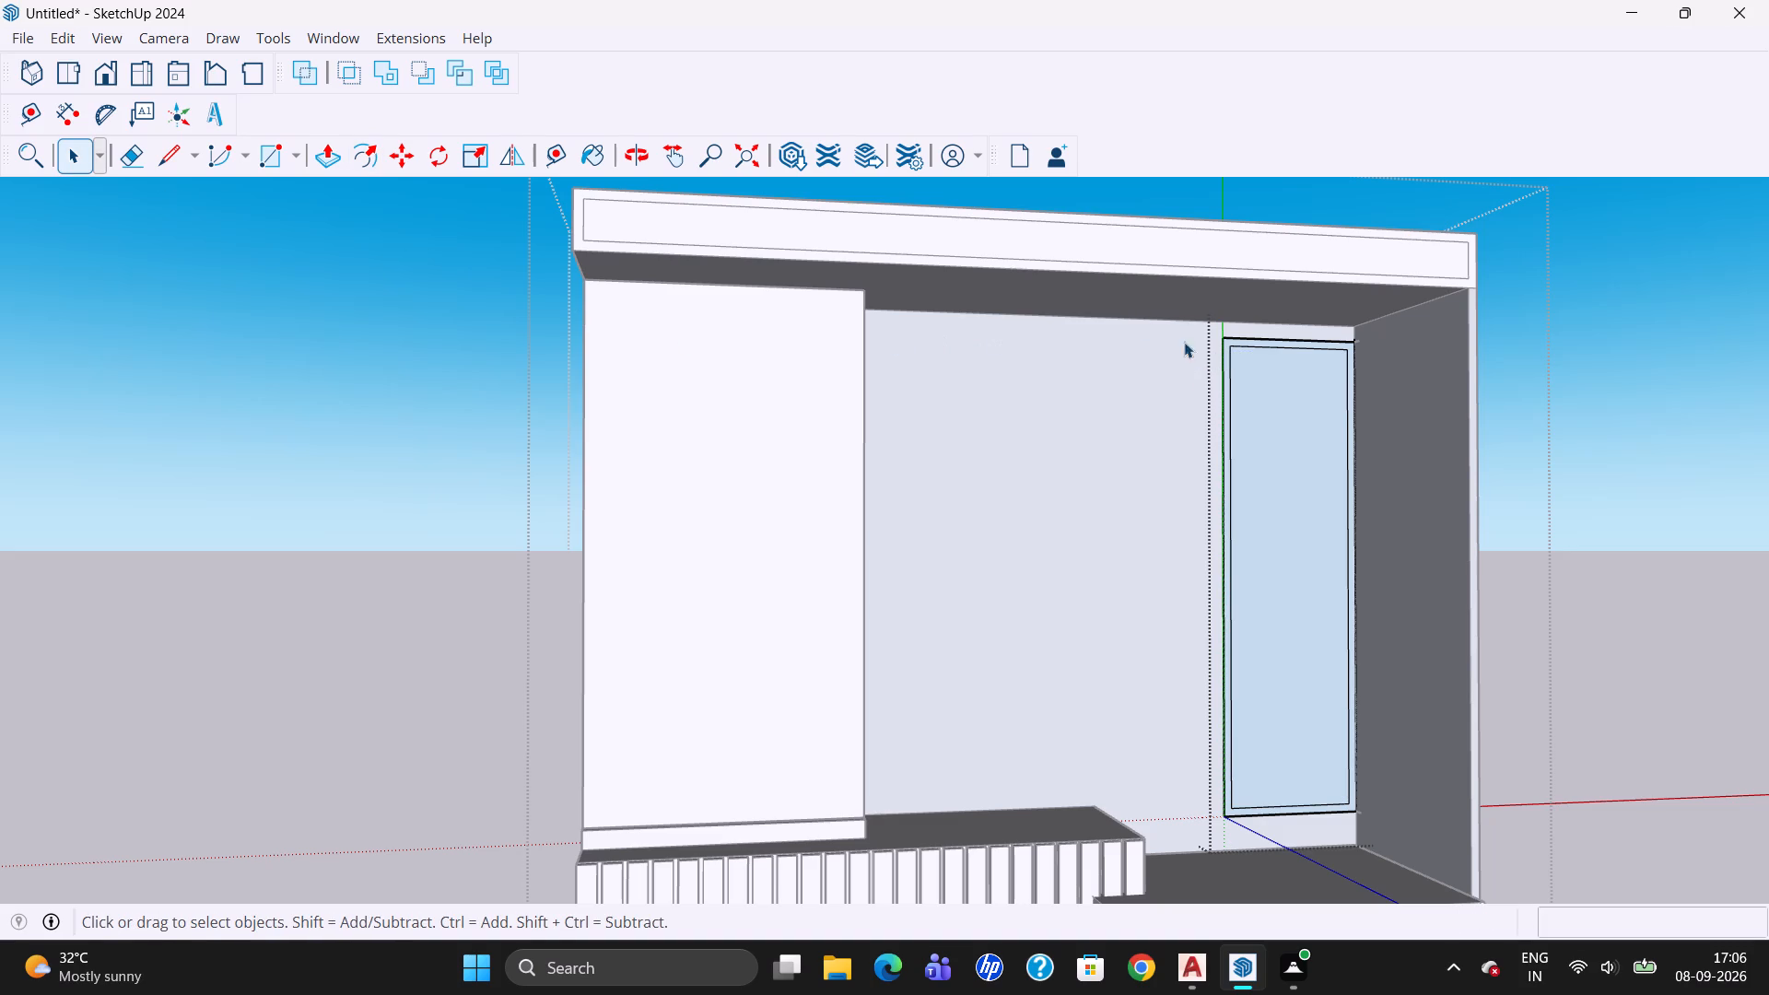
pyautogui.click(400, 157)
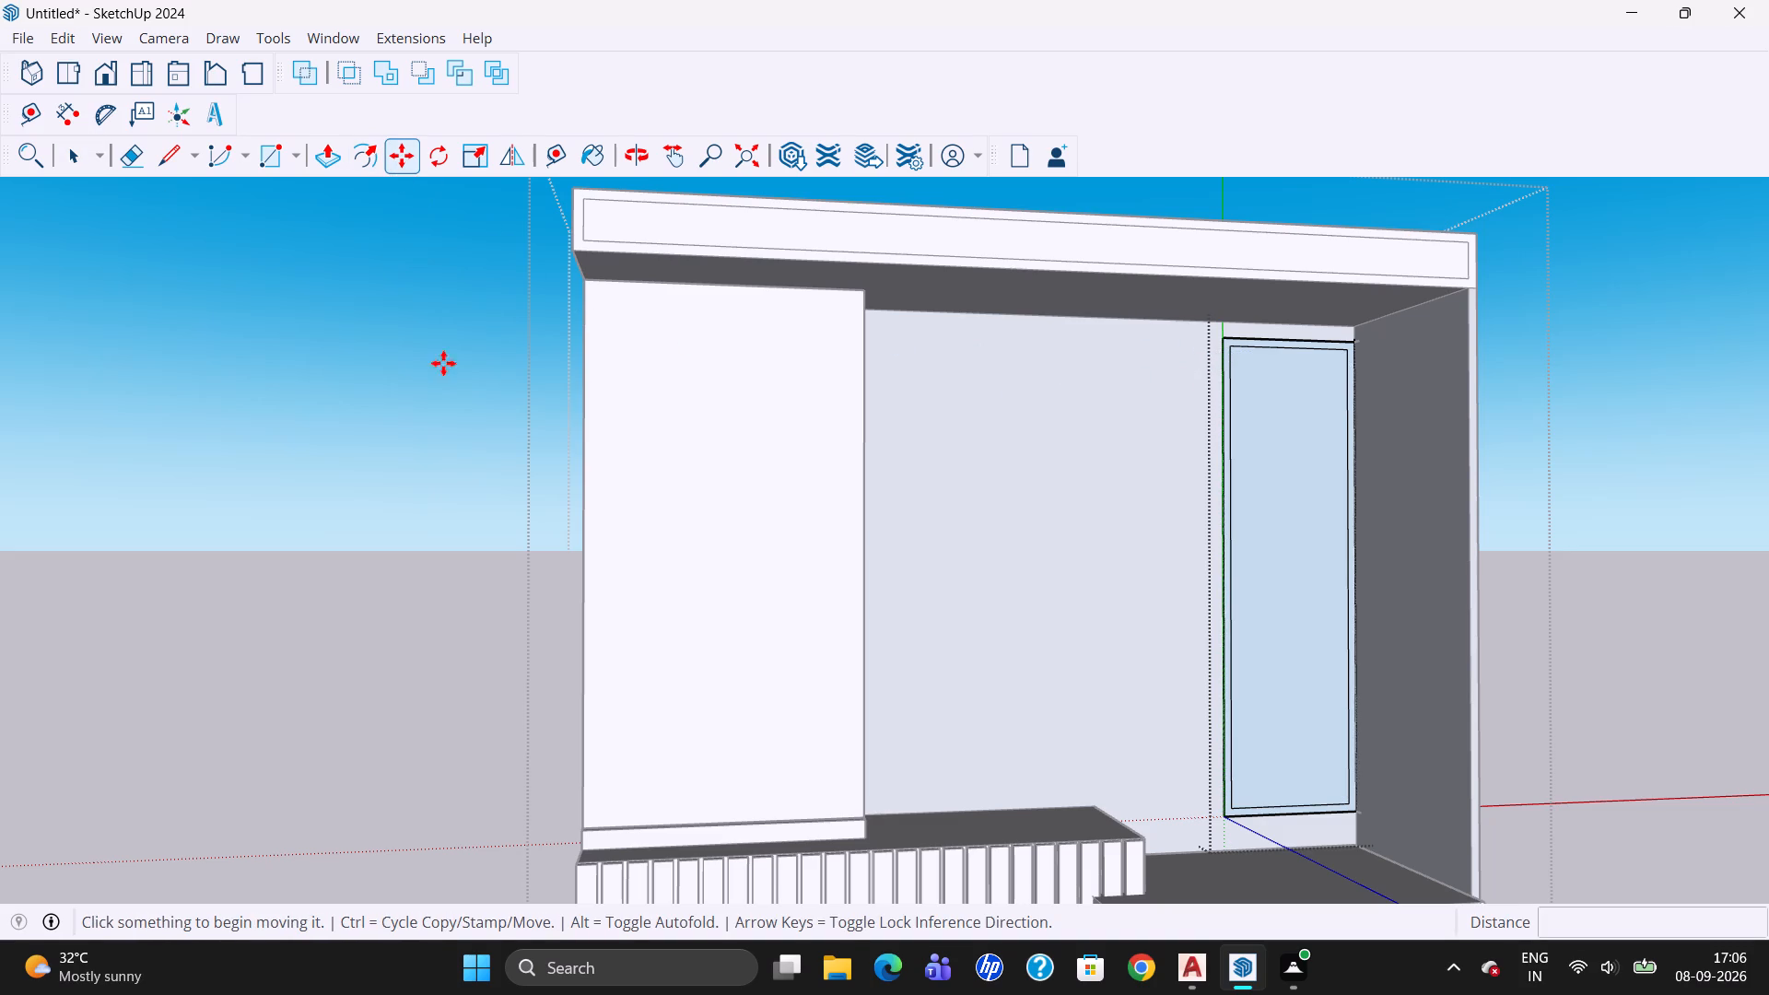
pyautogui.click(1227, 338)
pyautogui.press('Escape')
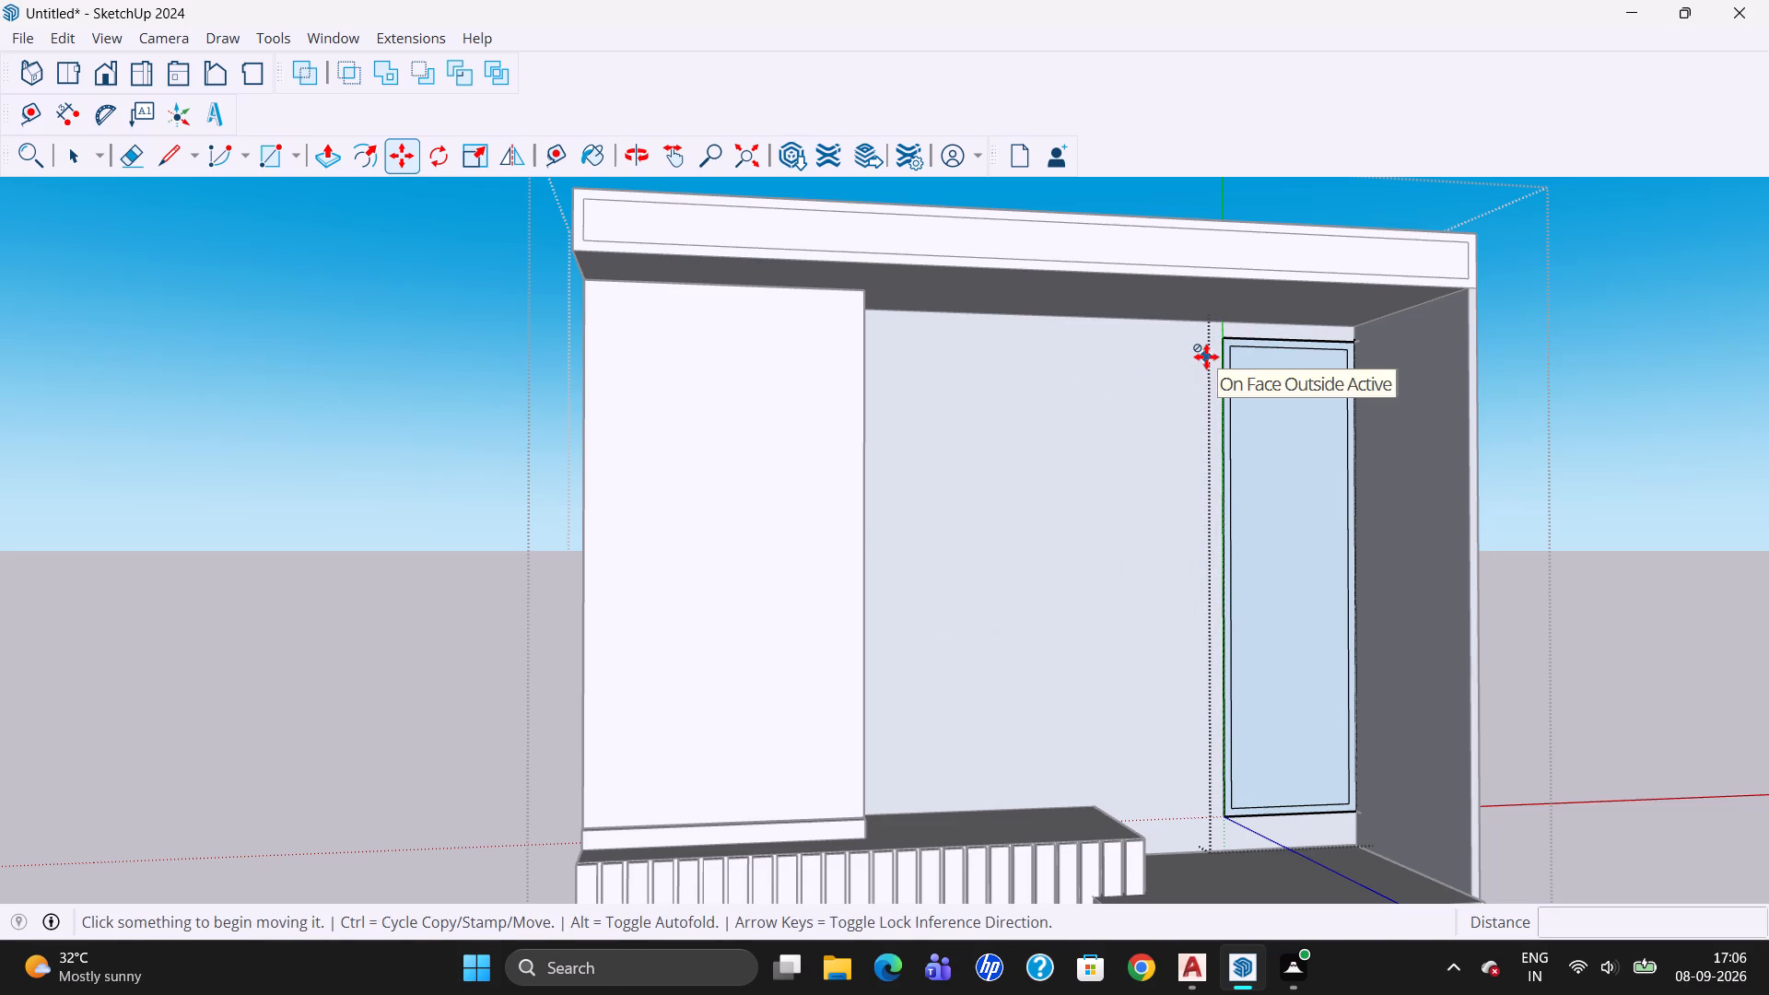
# Copy the whole bordered rectangle about 3' 7" along the red axis, placing it on the back beside the tall panel.
pyautogui.click(86, 170)
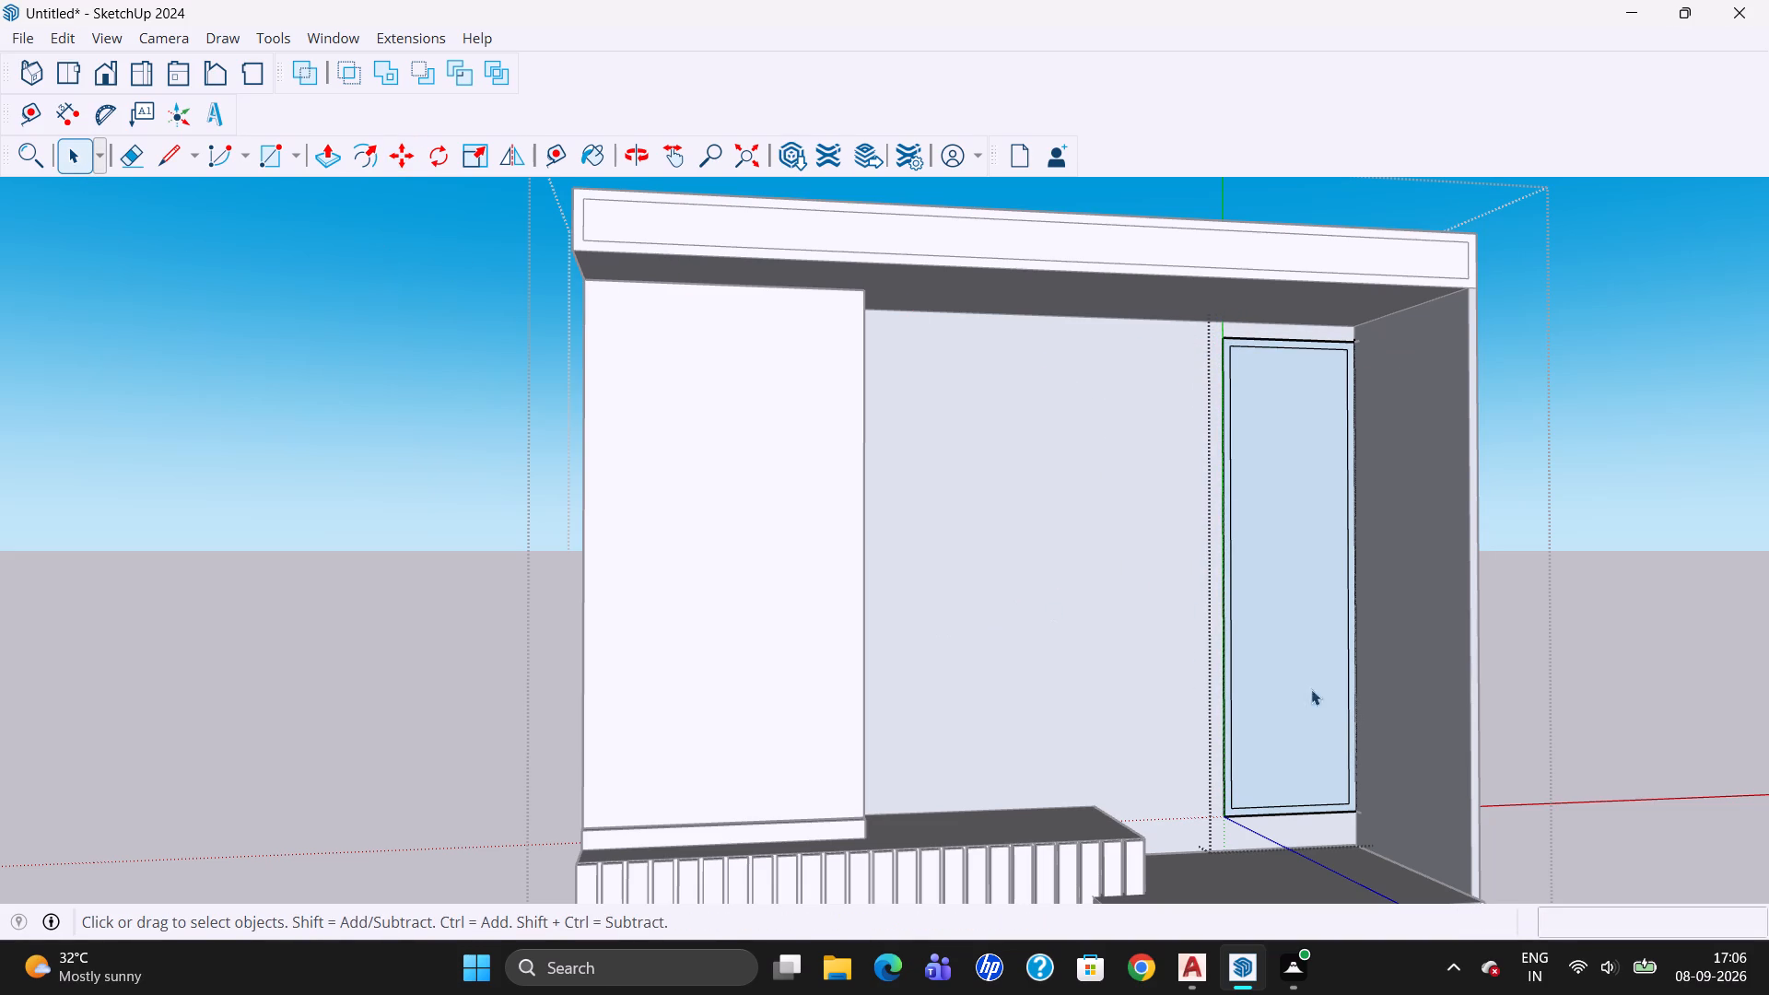
pyautogui.doubleClick(1295, 653)
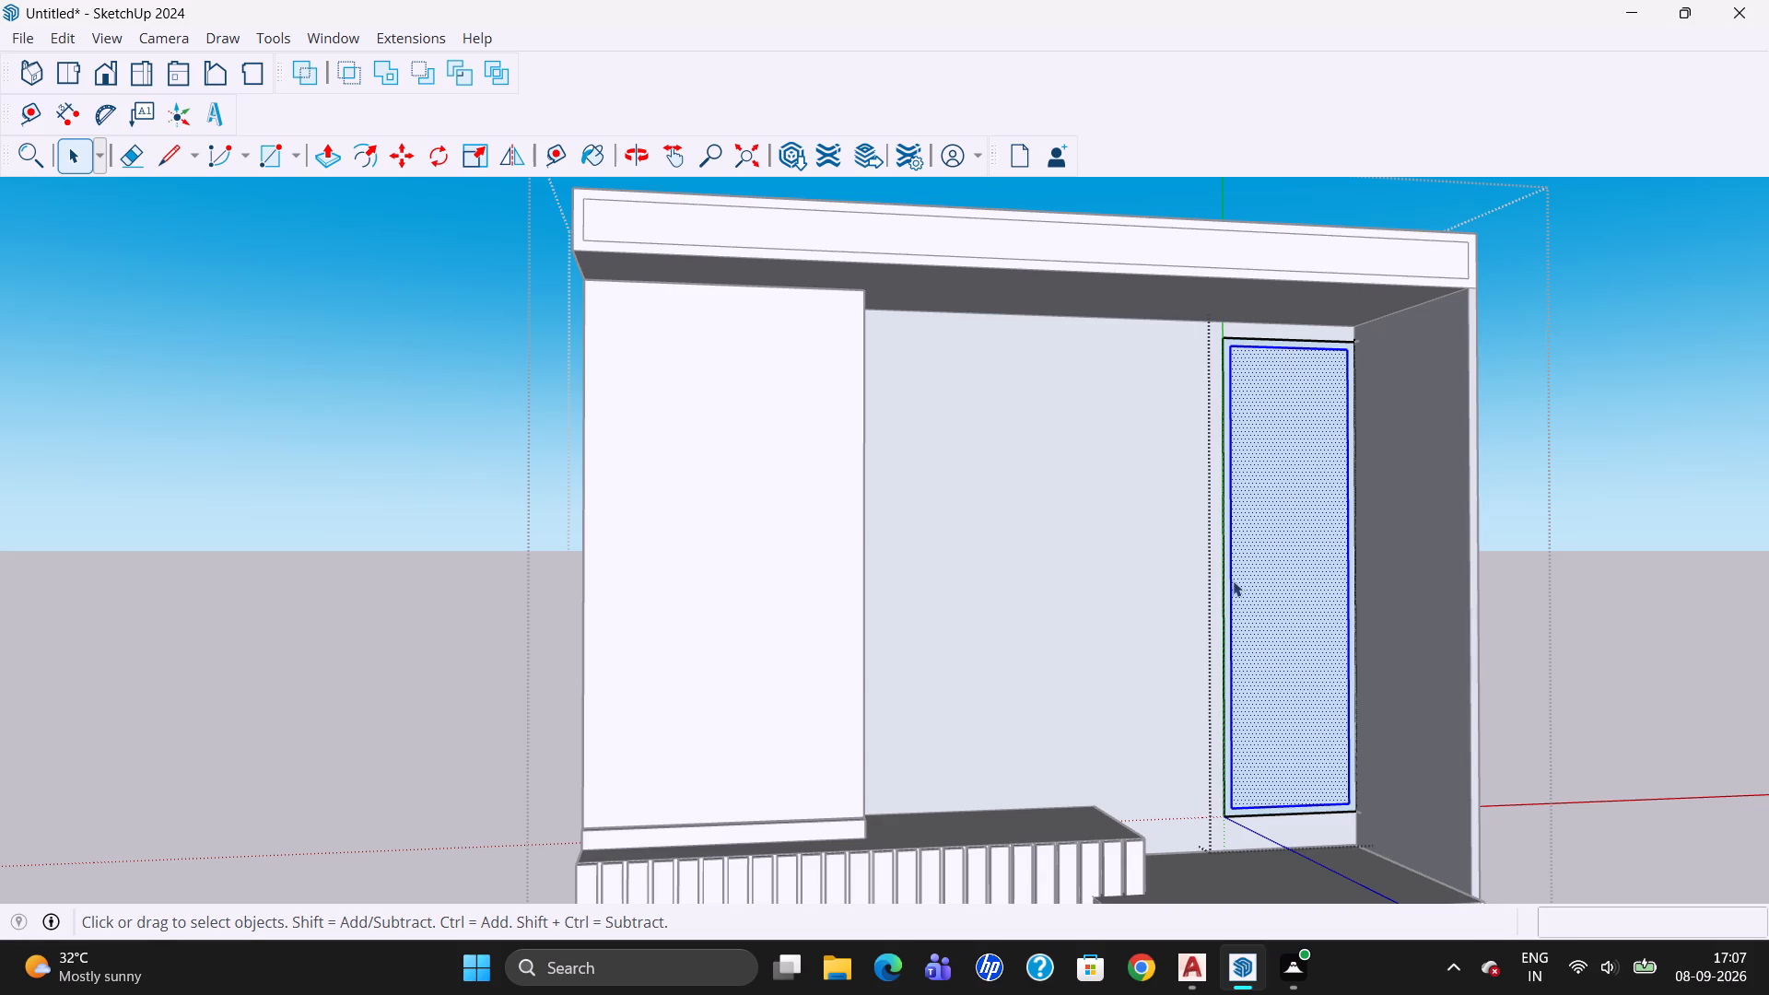
pyautogui.doubleClick(1220, 568)
pyautogui.doubleClick(1229, 562)
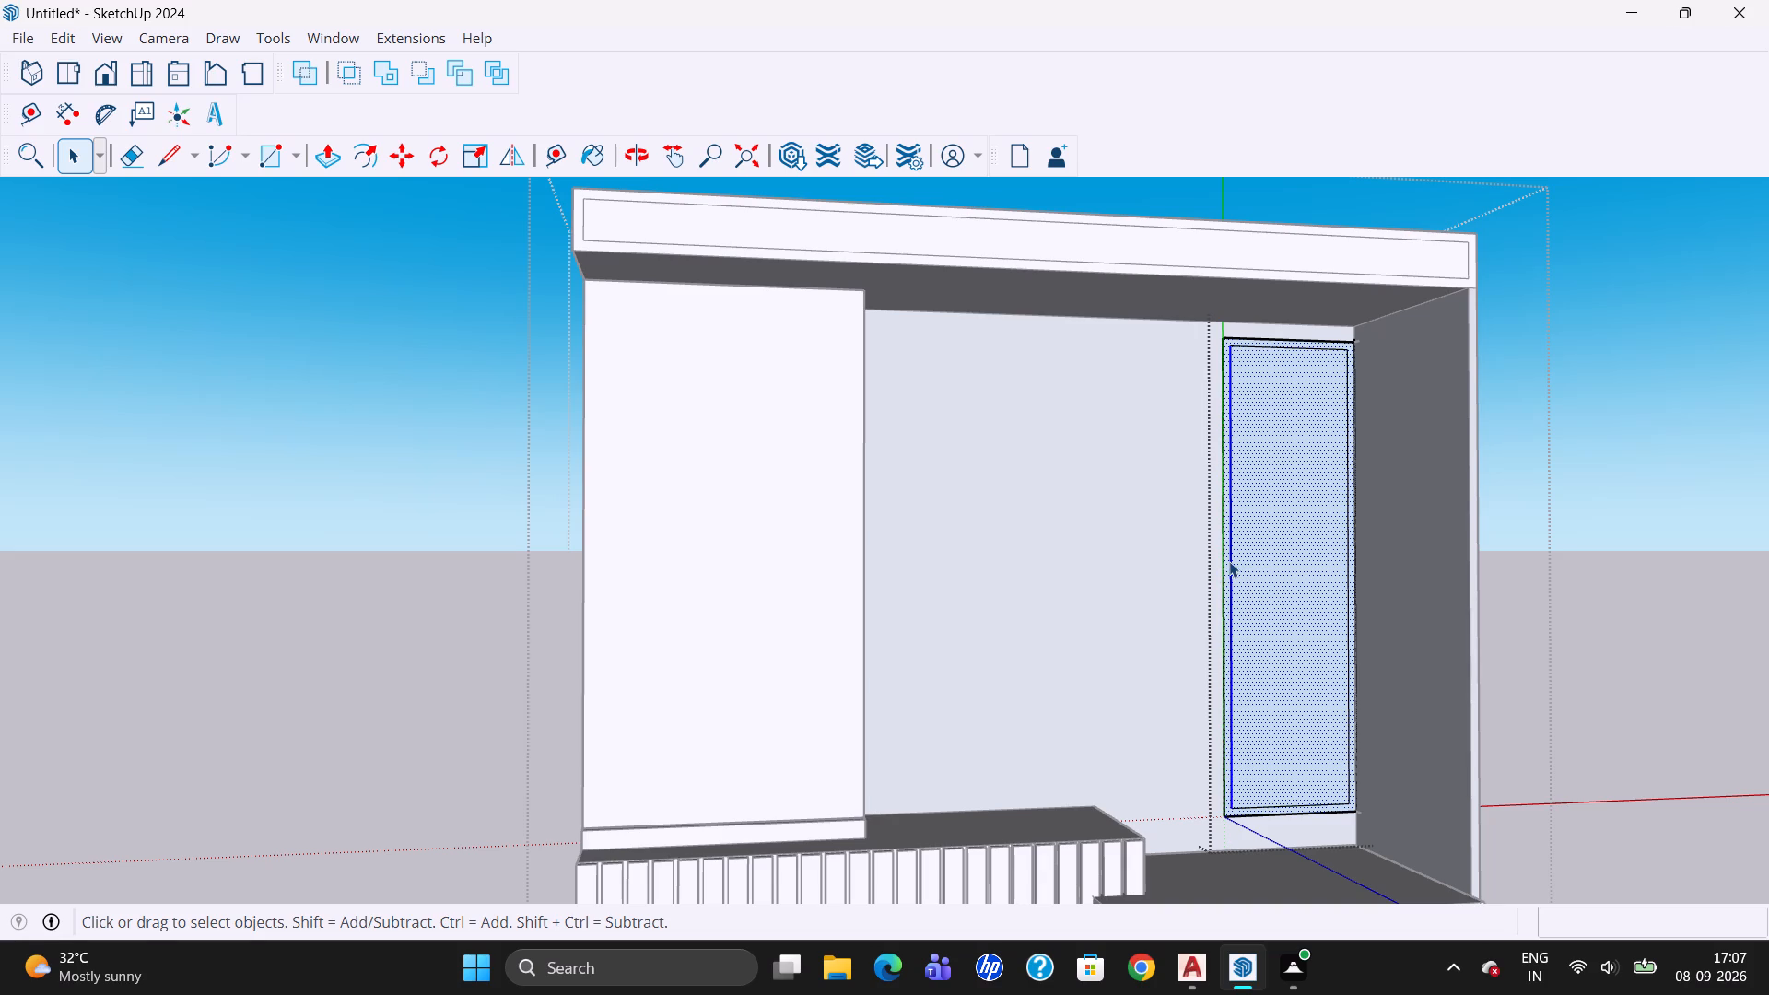
pyautogui.tripleClick(1254, 553)
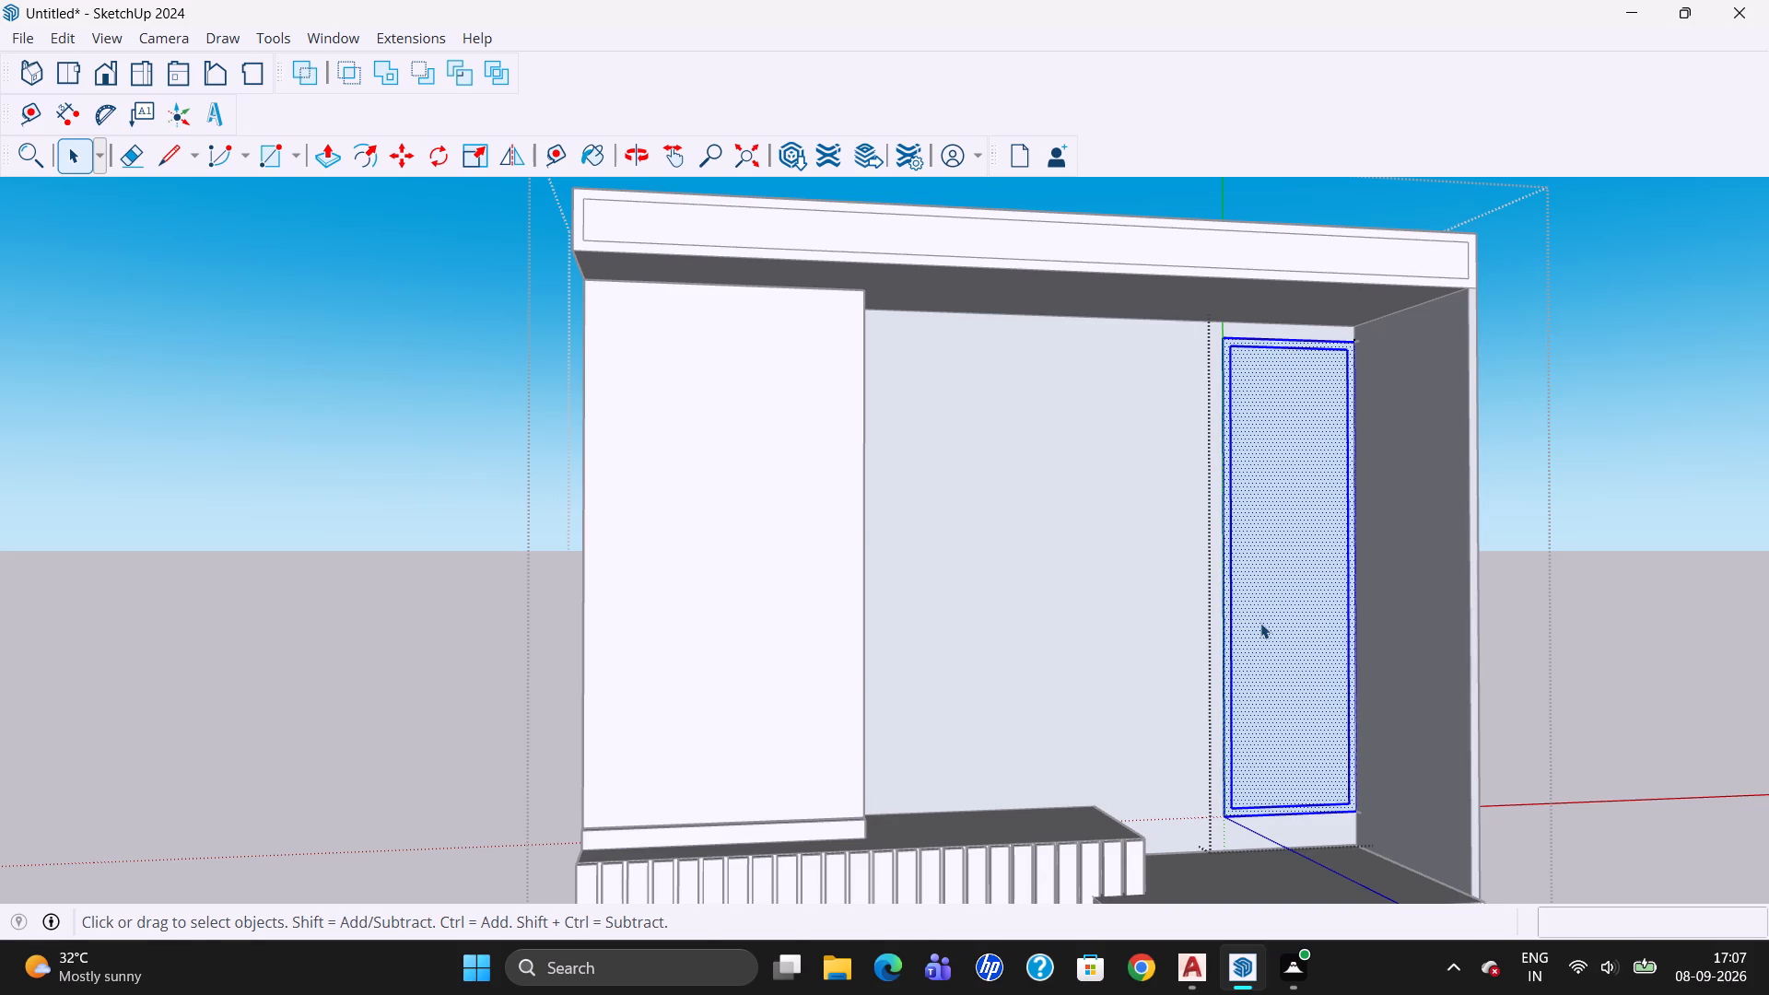
pyautogui.press('m')
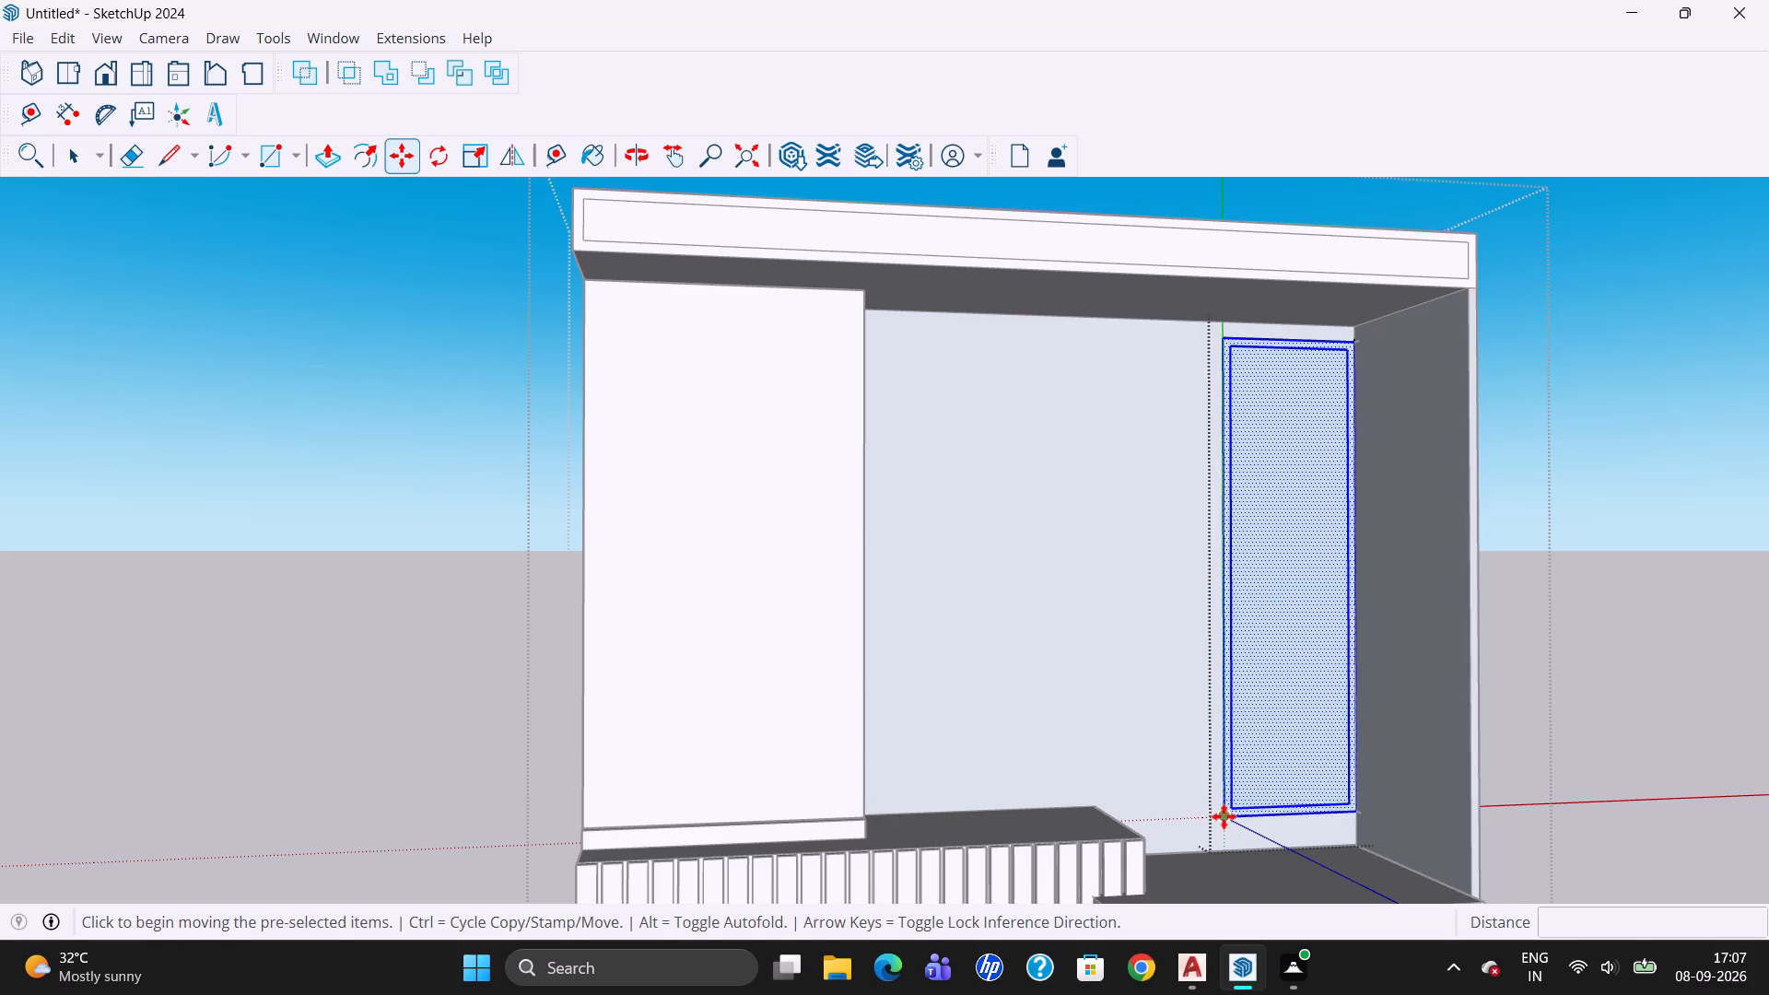
pyautogui.click(1224, 814)
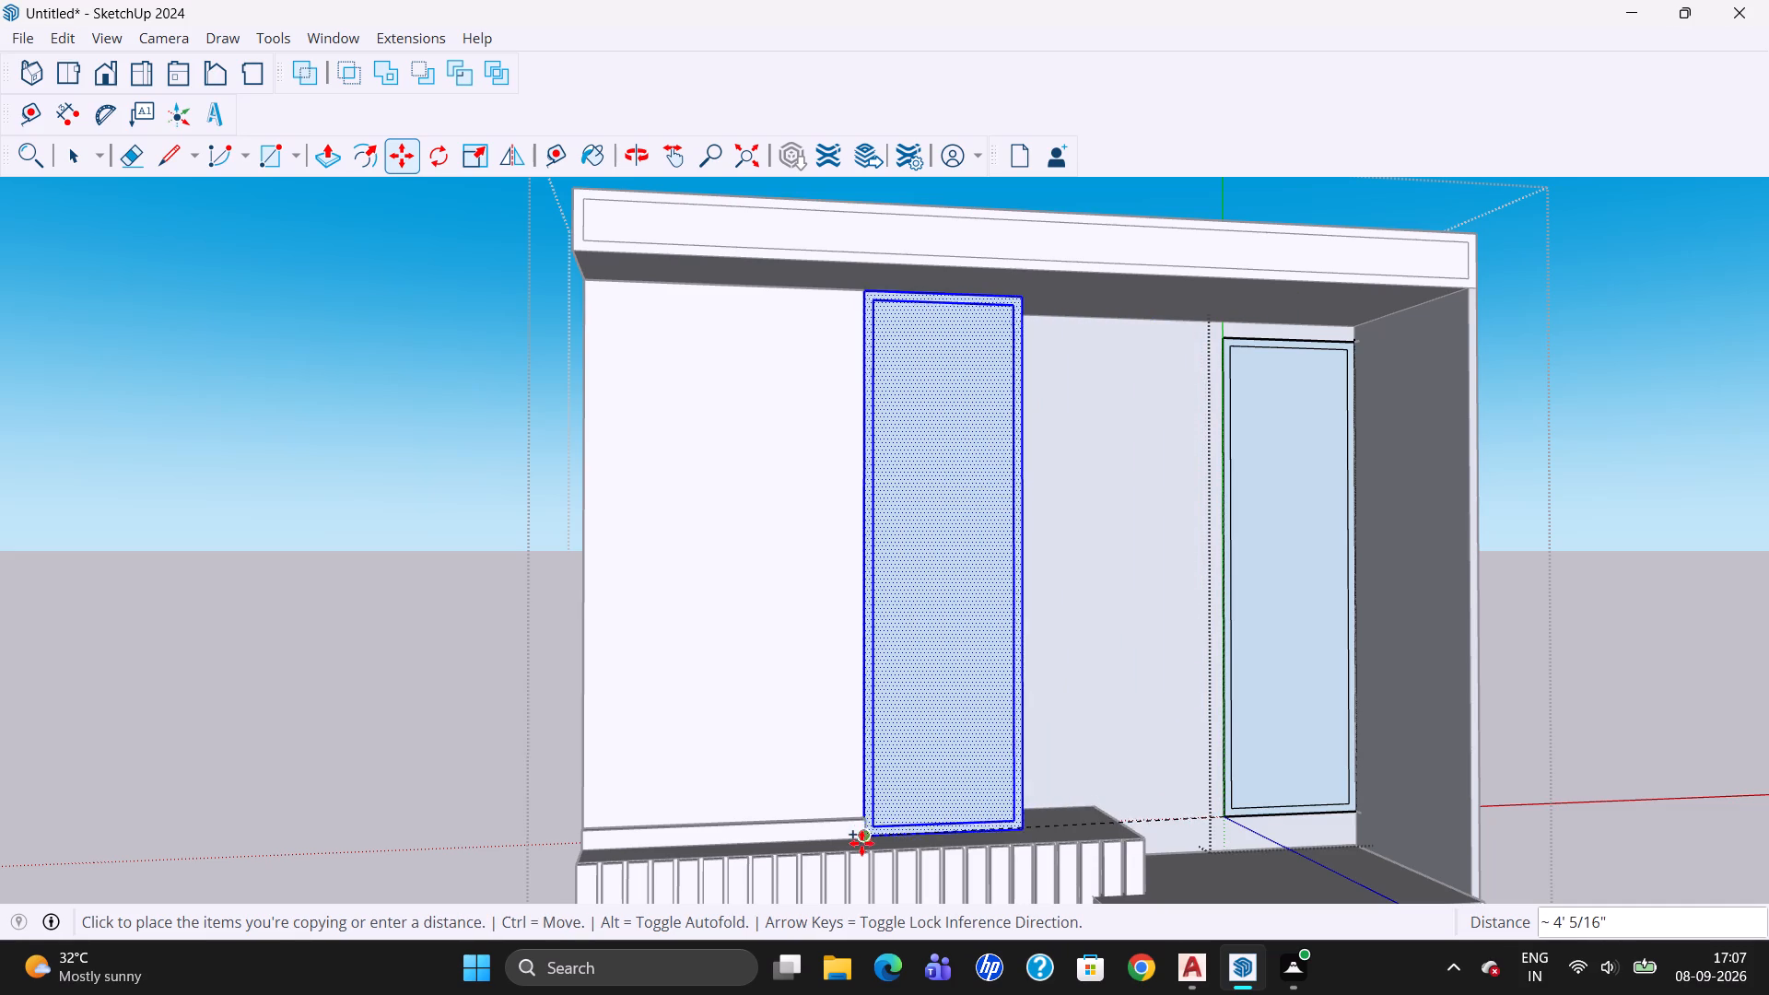
pyautogui.scroll(-2, 889, 799)
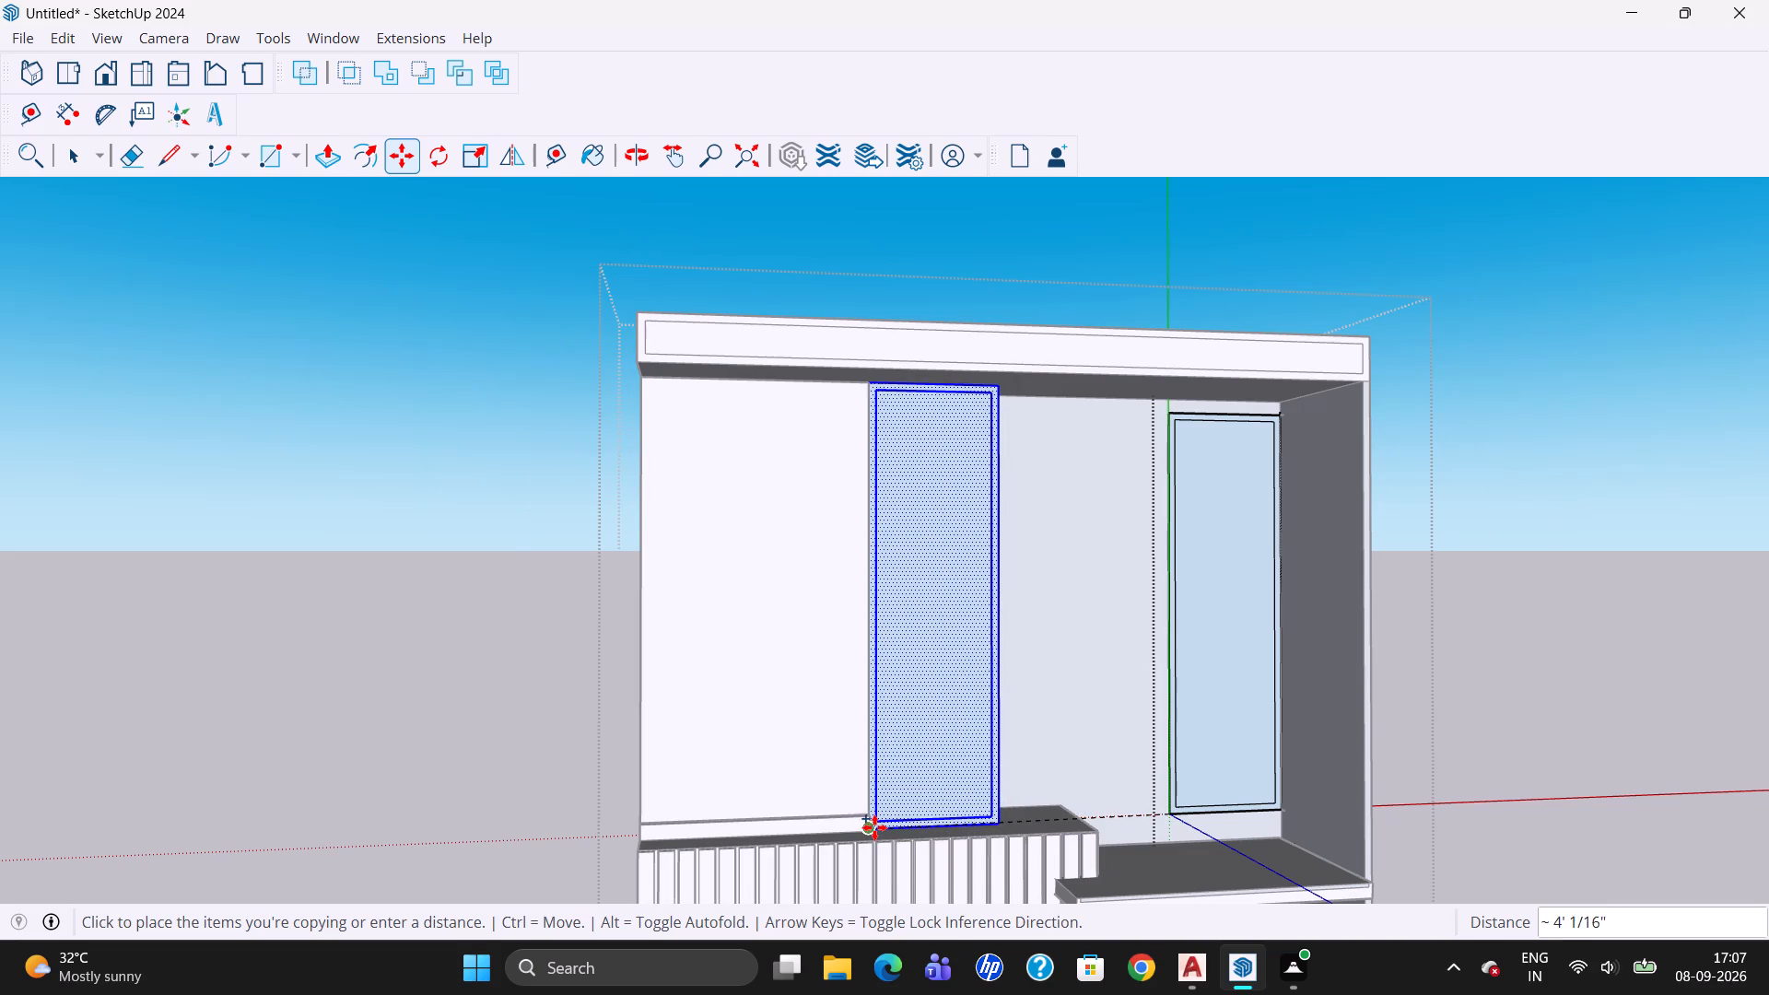
pyautogui.scroll(-4, 882, 851)
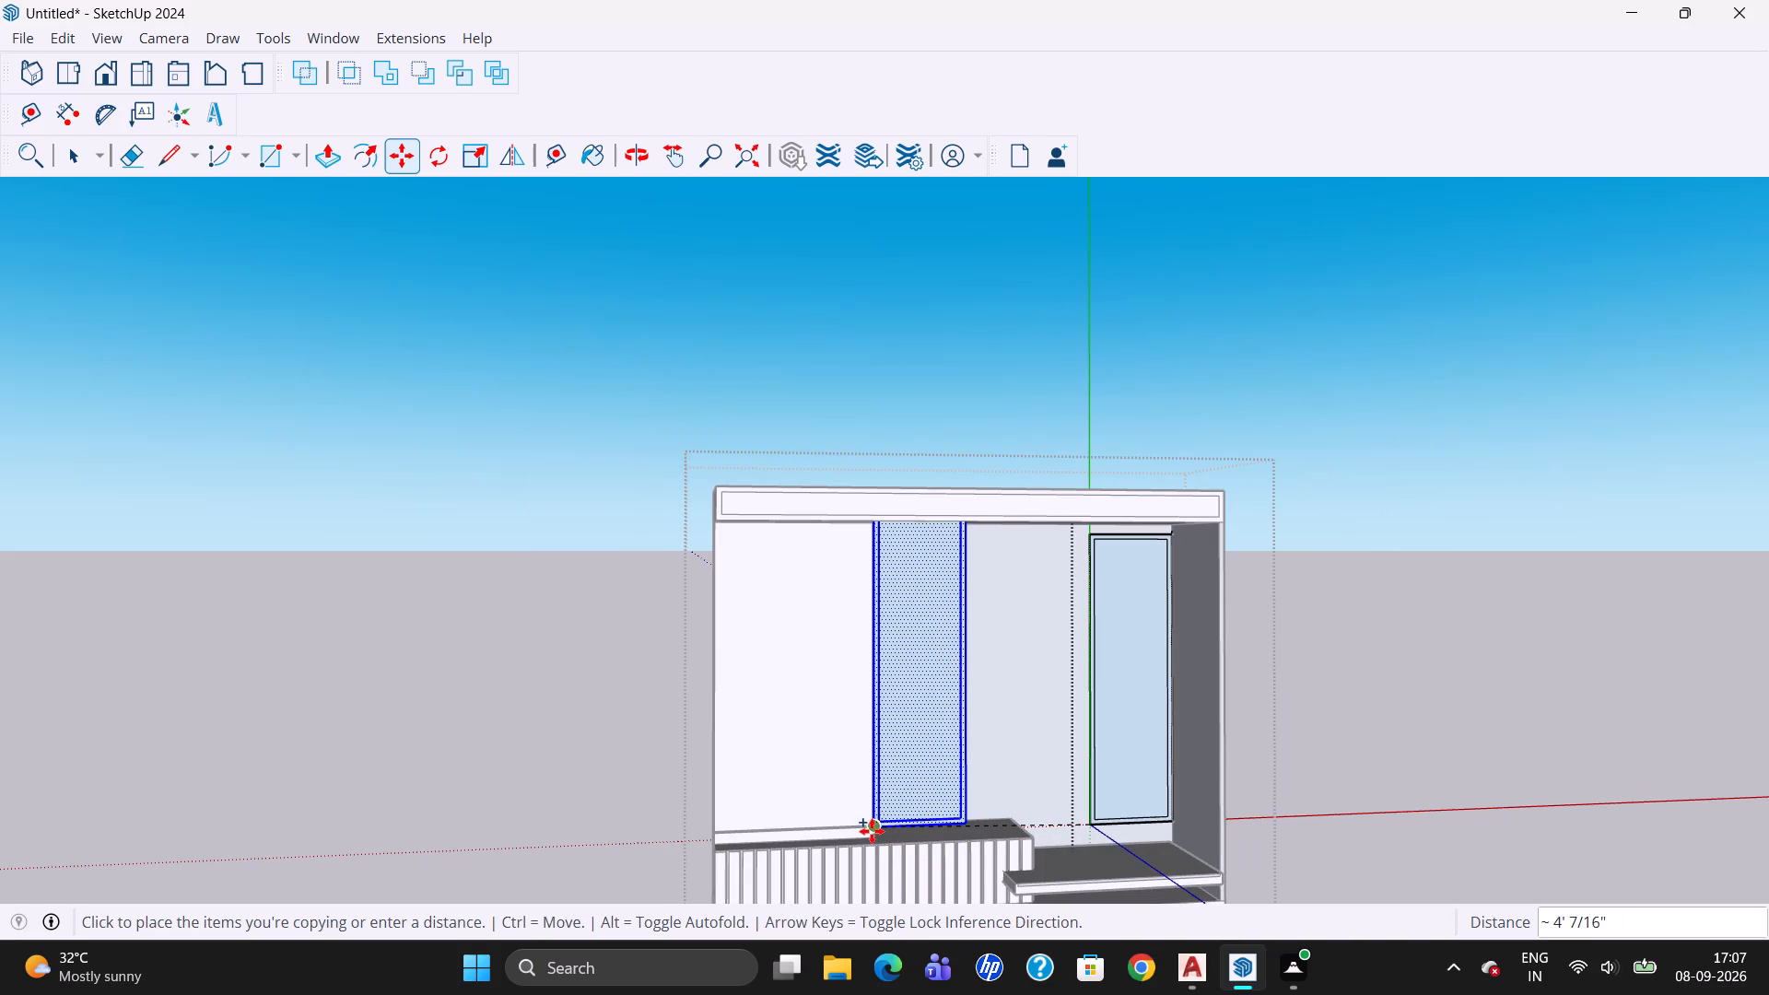
pyautogui.scroll(-2, 887, 827)
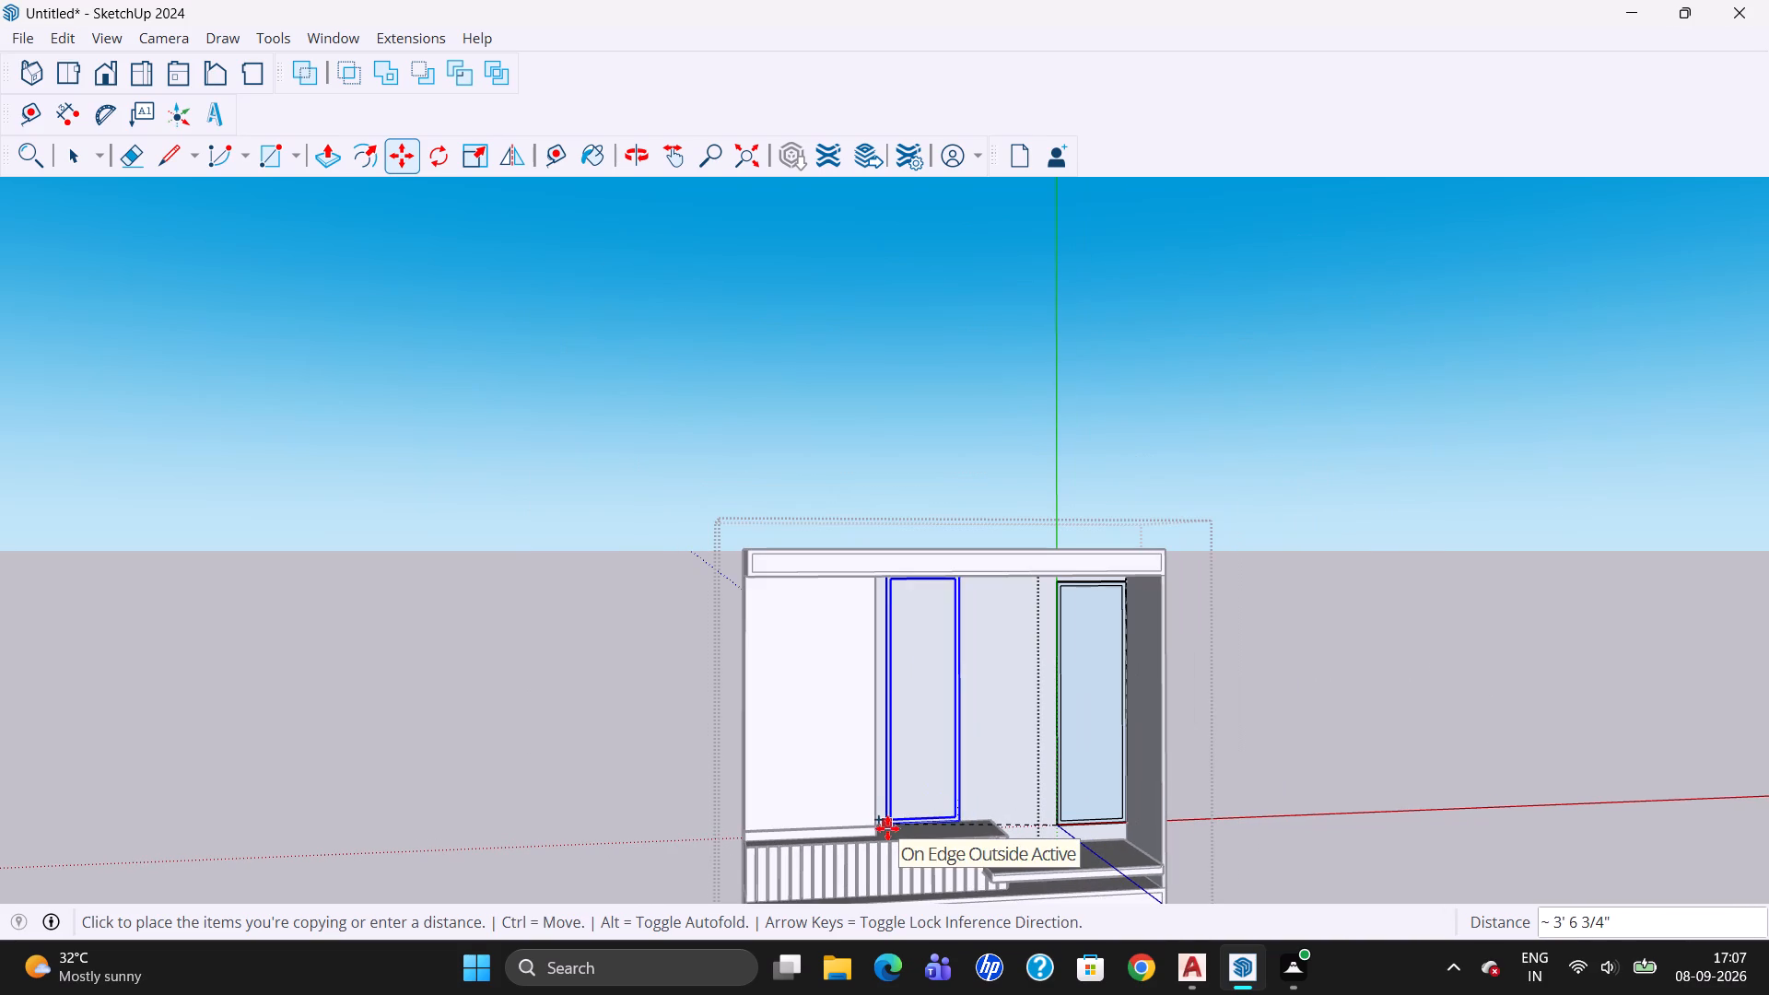
pyautogui.scroll(3, 885, 809)
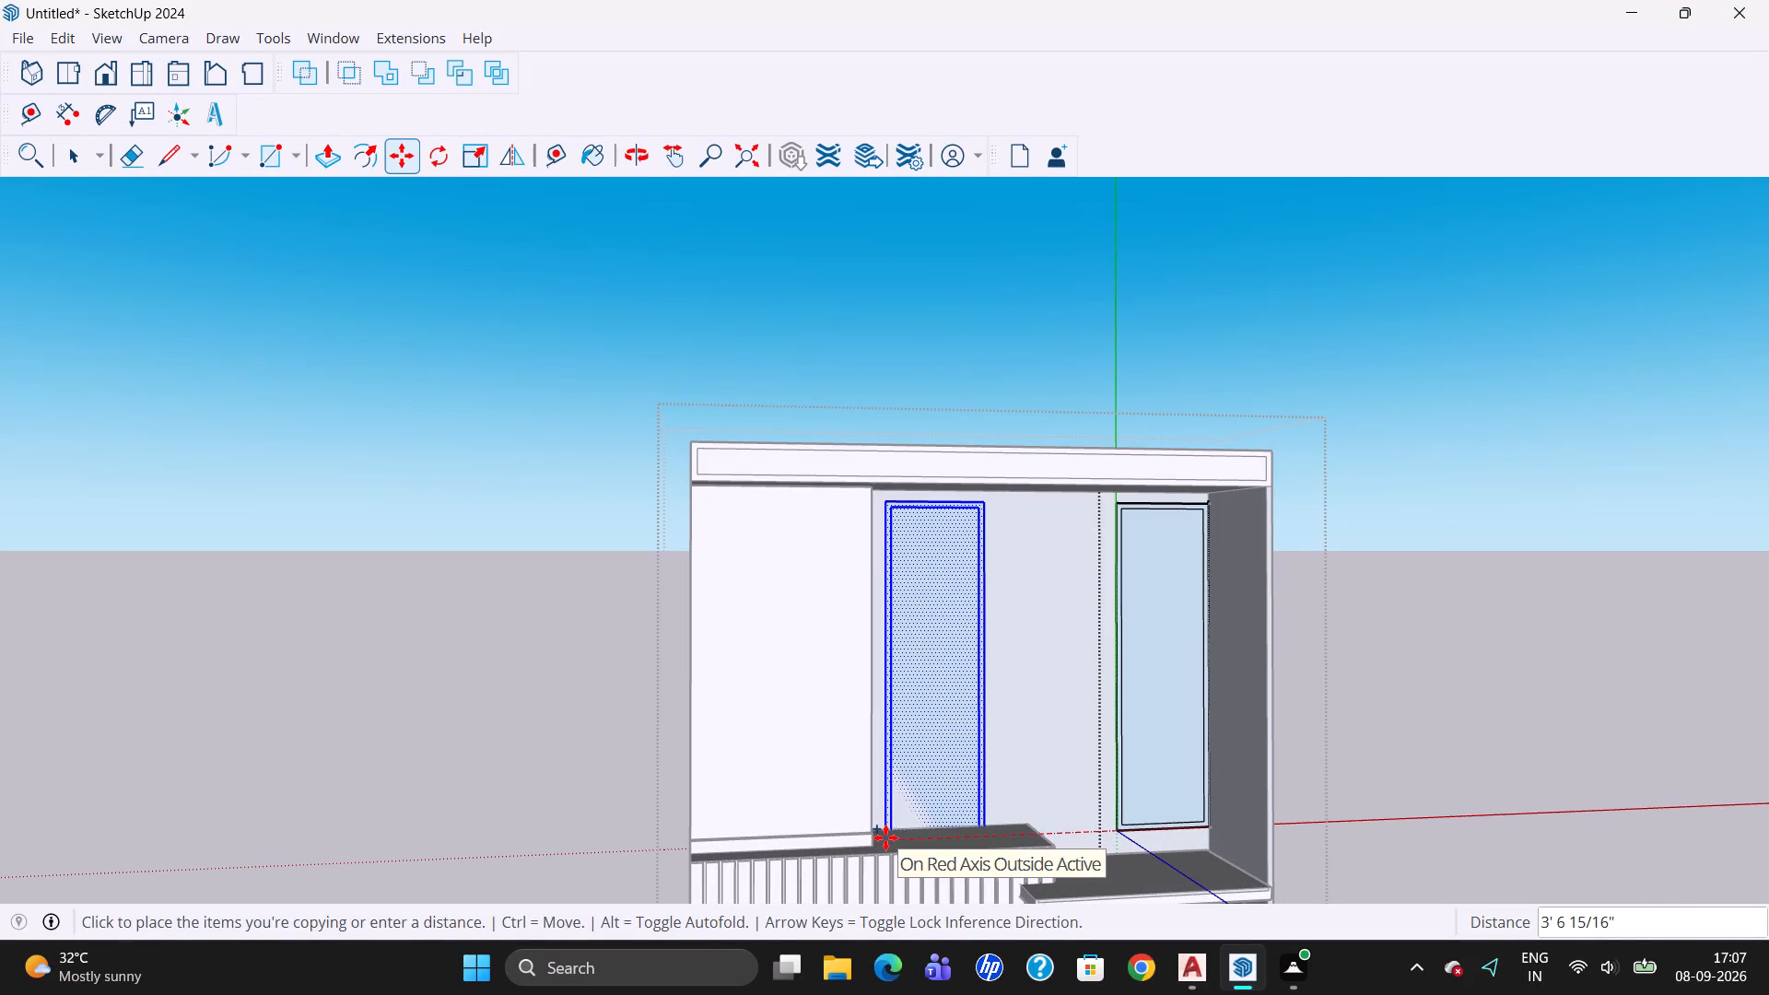
pyautogui.click(885, 837)
pyautogui.press('Escape')
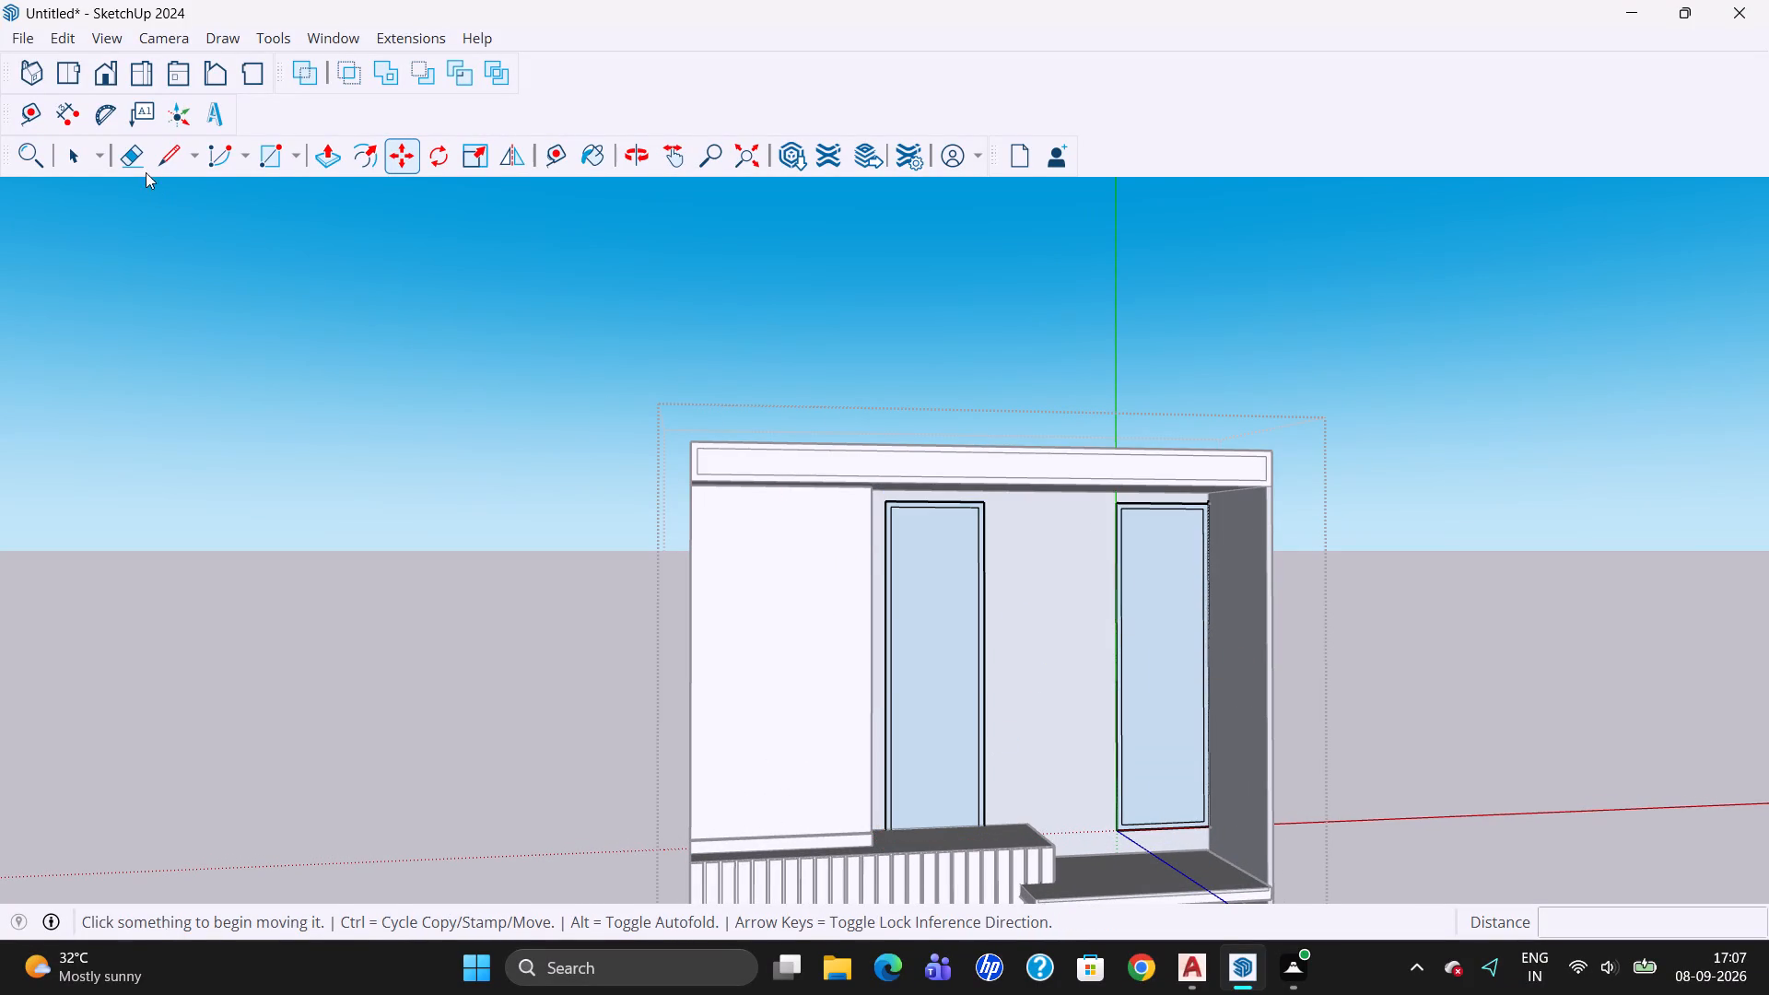
pyautogui.click(65, 149)
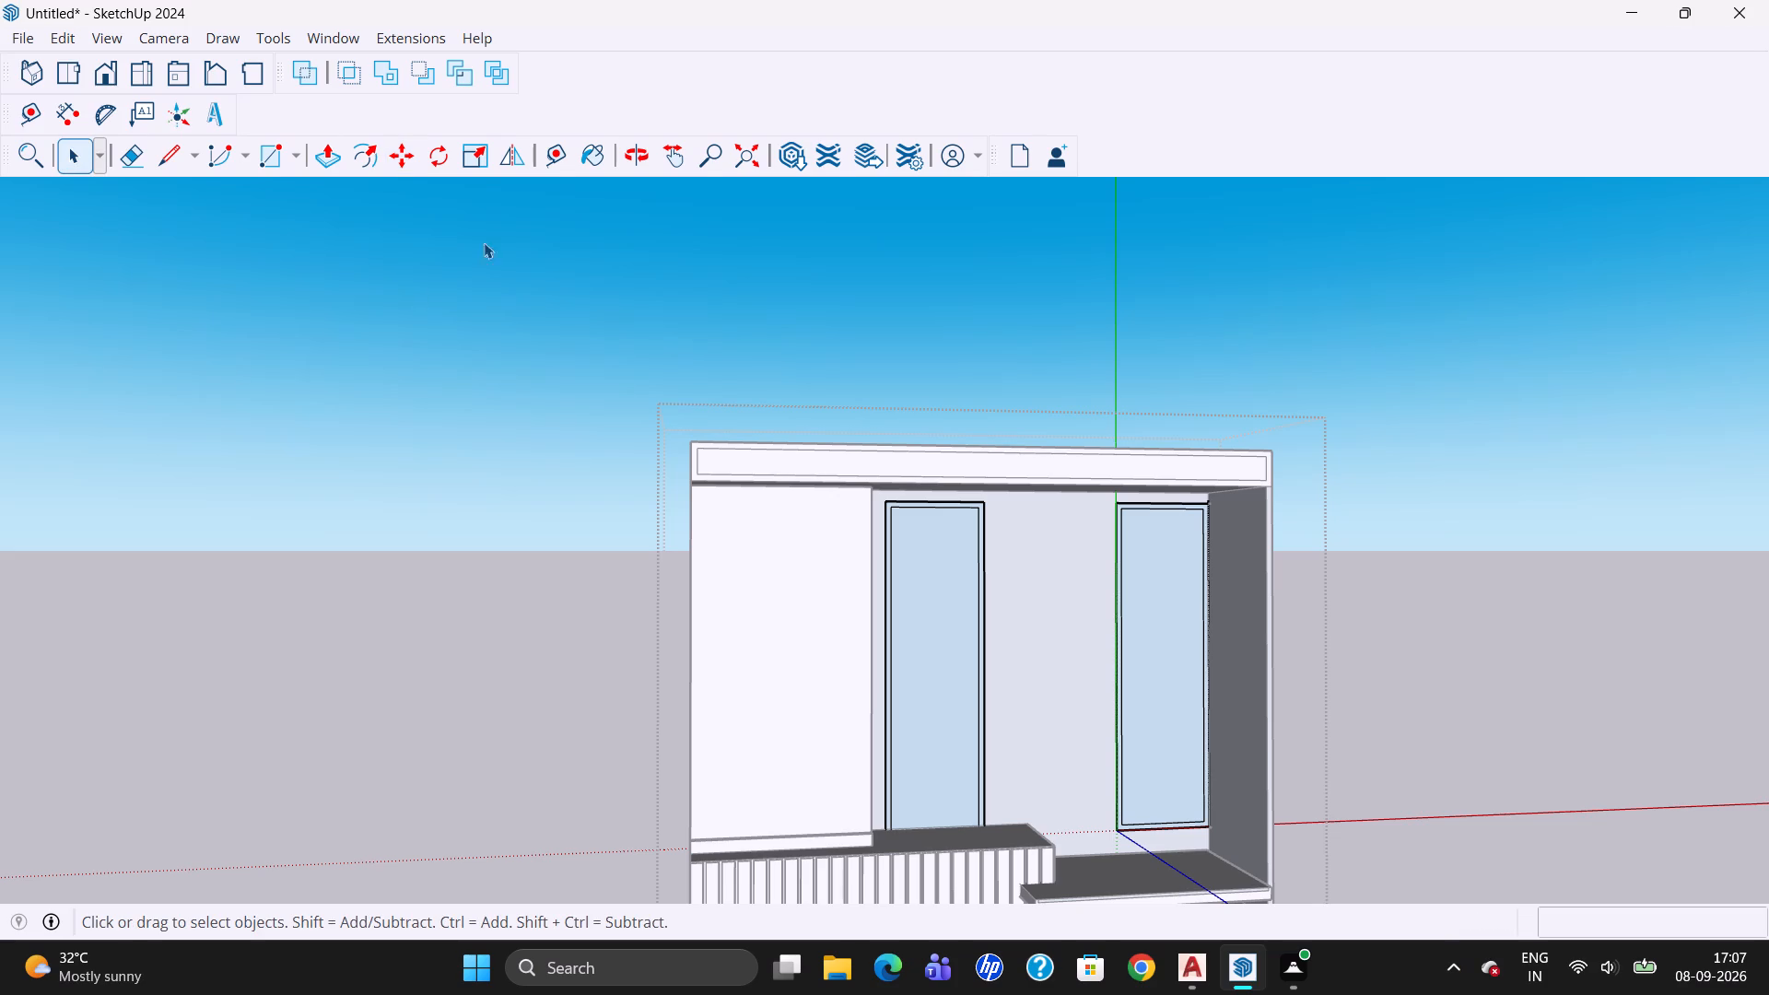
# Examine the two bordered rectangles from the rear and side of the unit, returning to the front view.
pyautogui.click(642, 161)
pyautogui.moveTo(498, 549); pyautogui.dragTo(1338, 728)
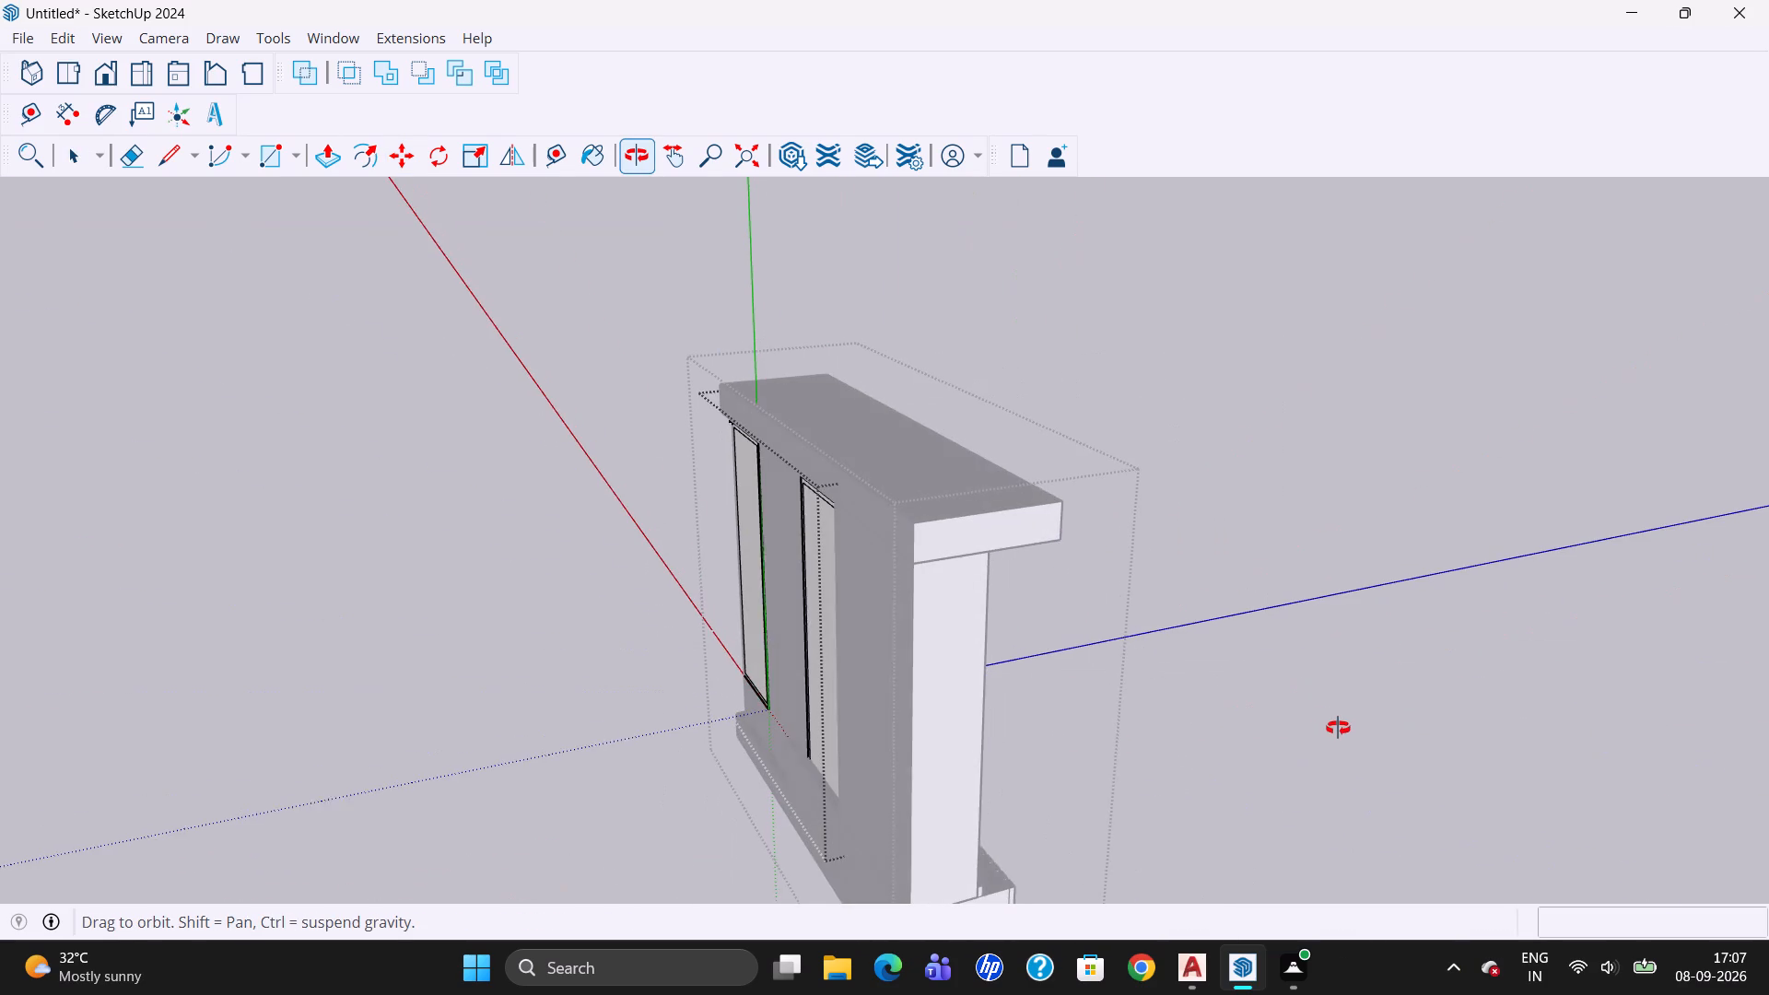
pyautogui.moveTo(782, 722); pyautogui.dragTo(1059, 702)
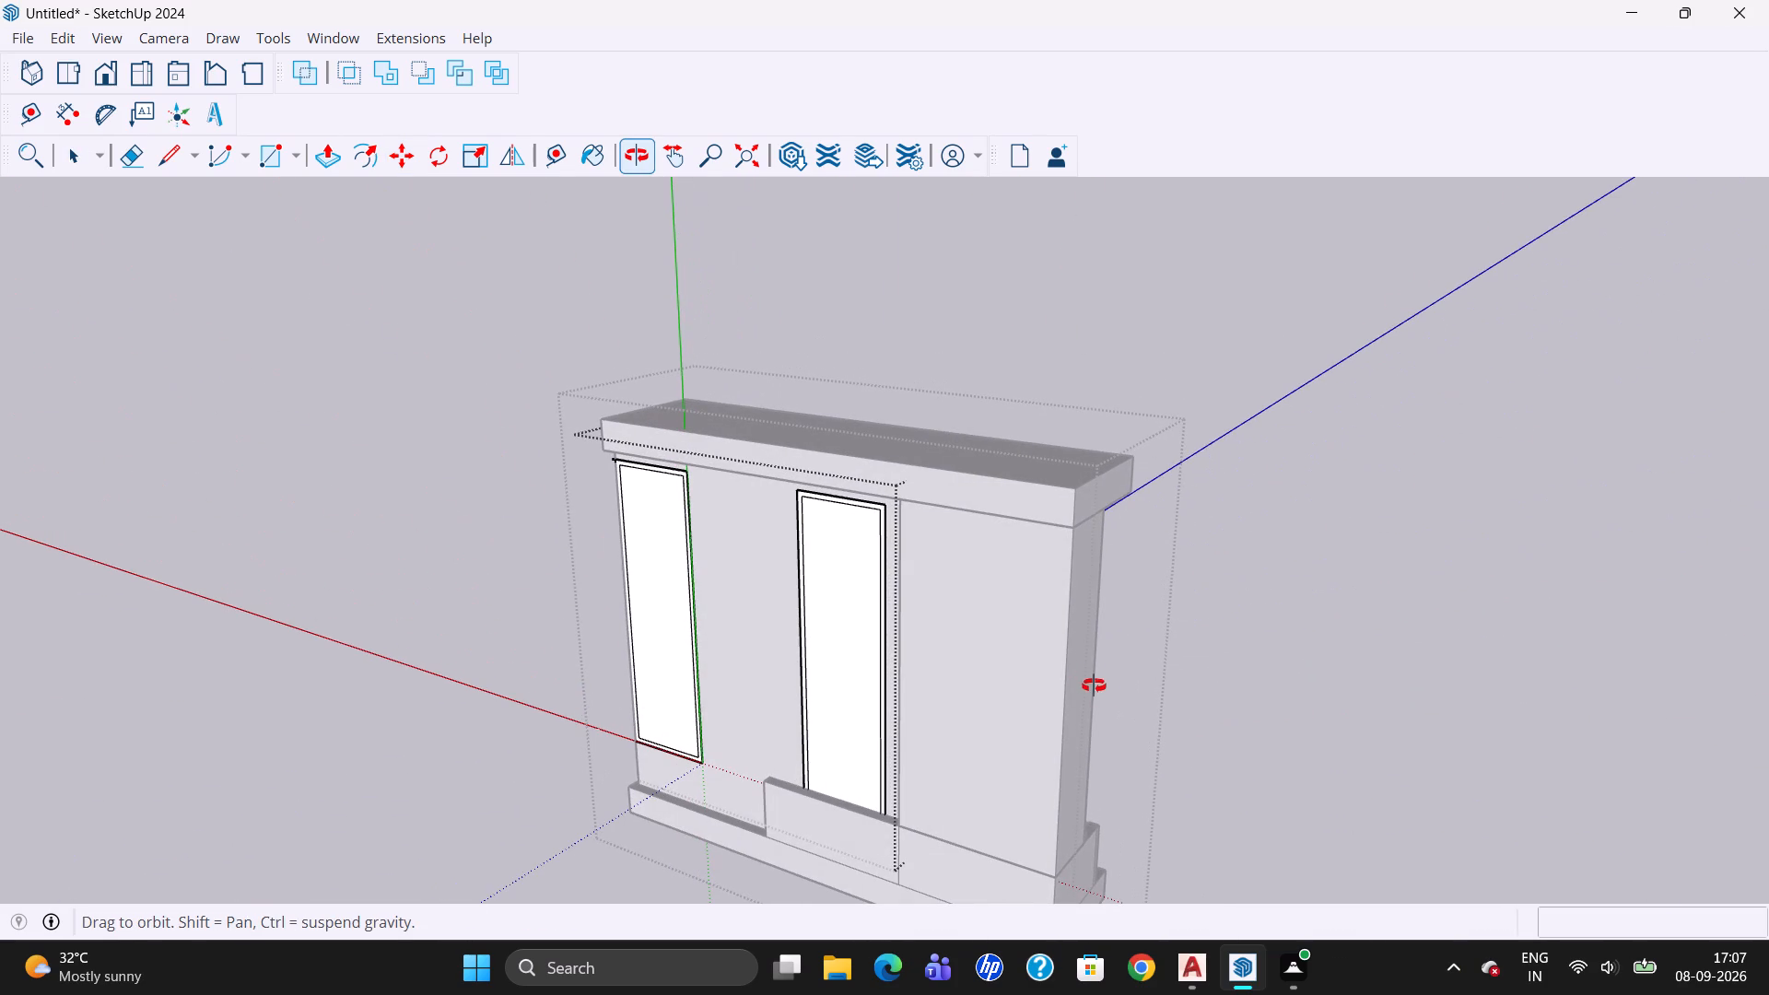
pyautogui.moveTo(1123, 758); pyautogui.dragTo(676, 756)
pyautogui.moveTo(978, 832); pyautogui.dragTo(931, 835)
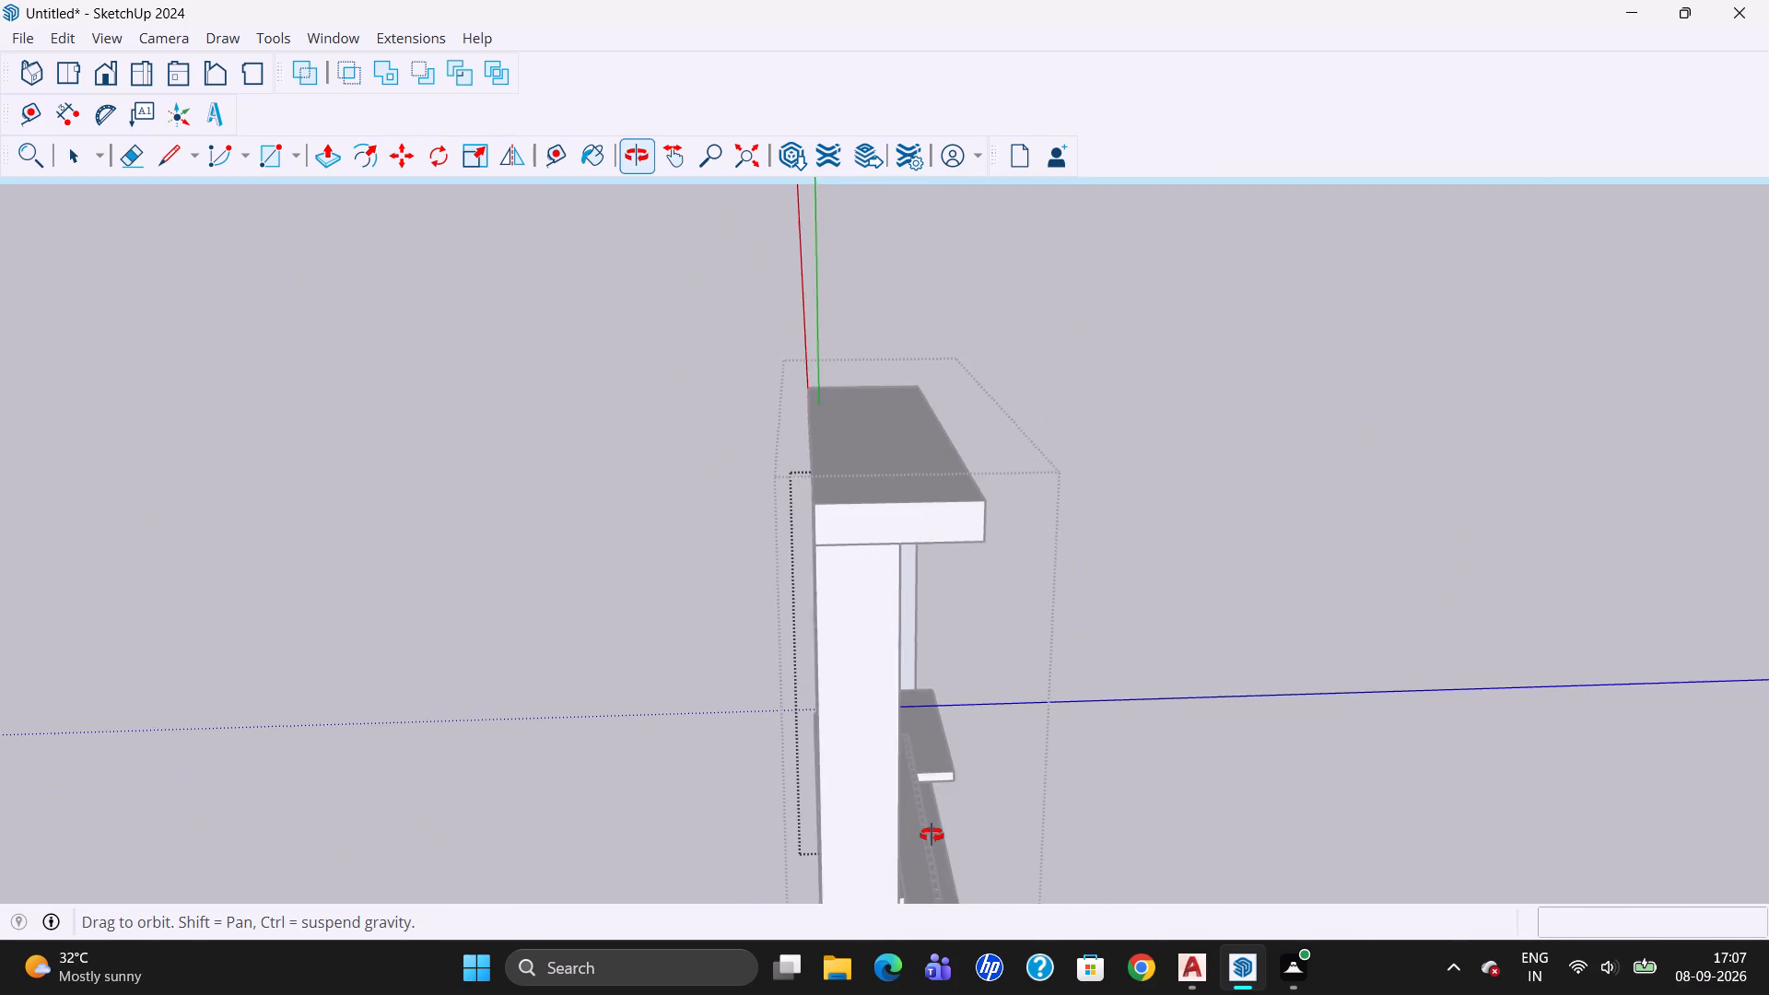
pyautogui.moveTo(931, 835); pyautogui.dragTo(592, 725)
pyautogui.moveTo(1055, 823); pyautogui.dragTo(712, 788)
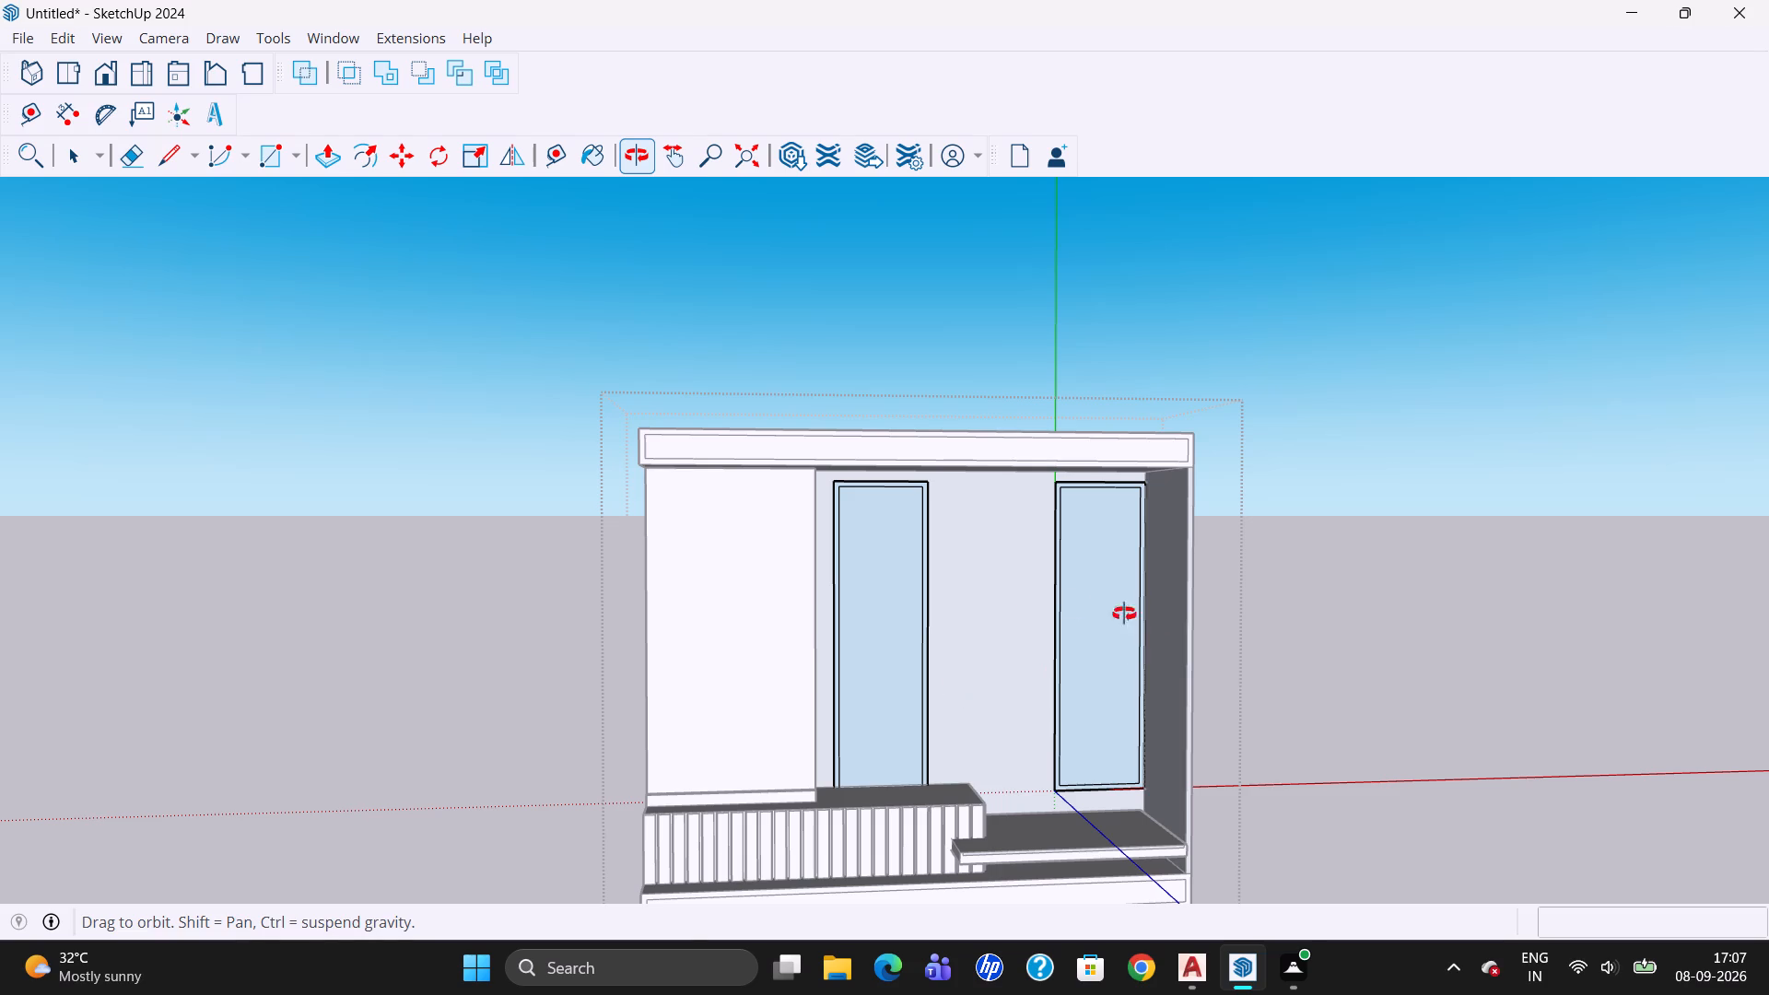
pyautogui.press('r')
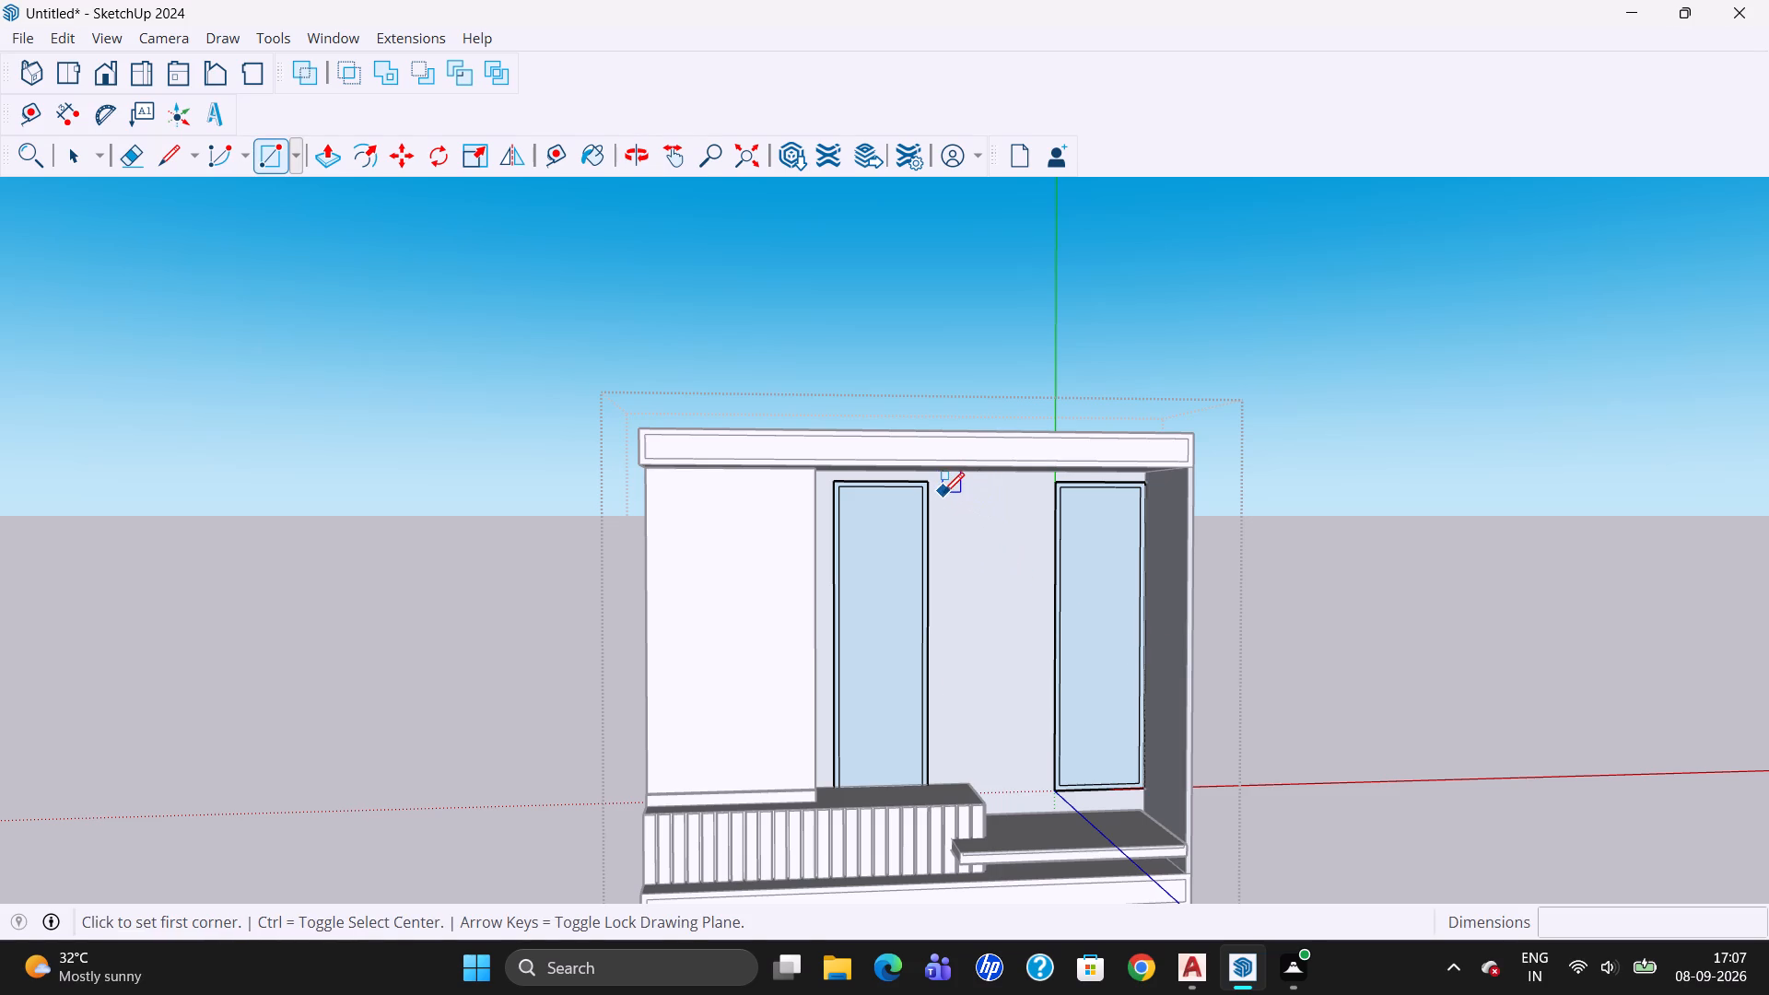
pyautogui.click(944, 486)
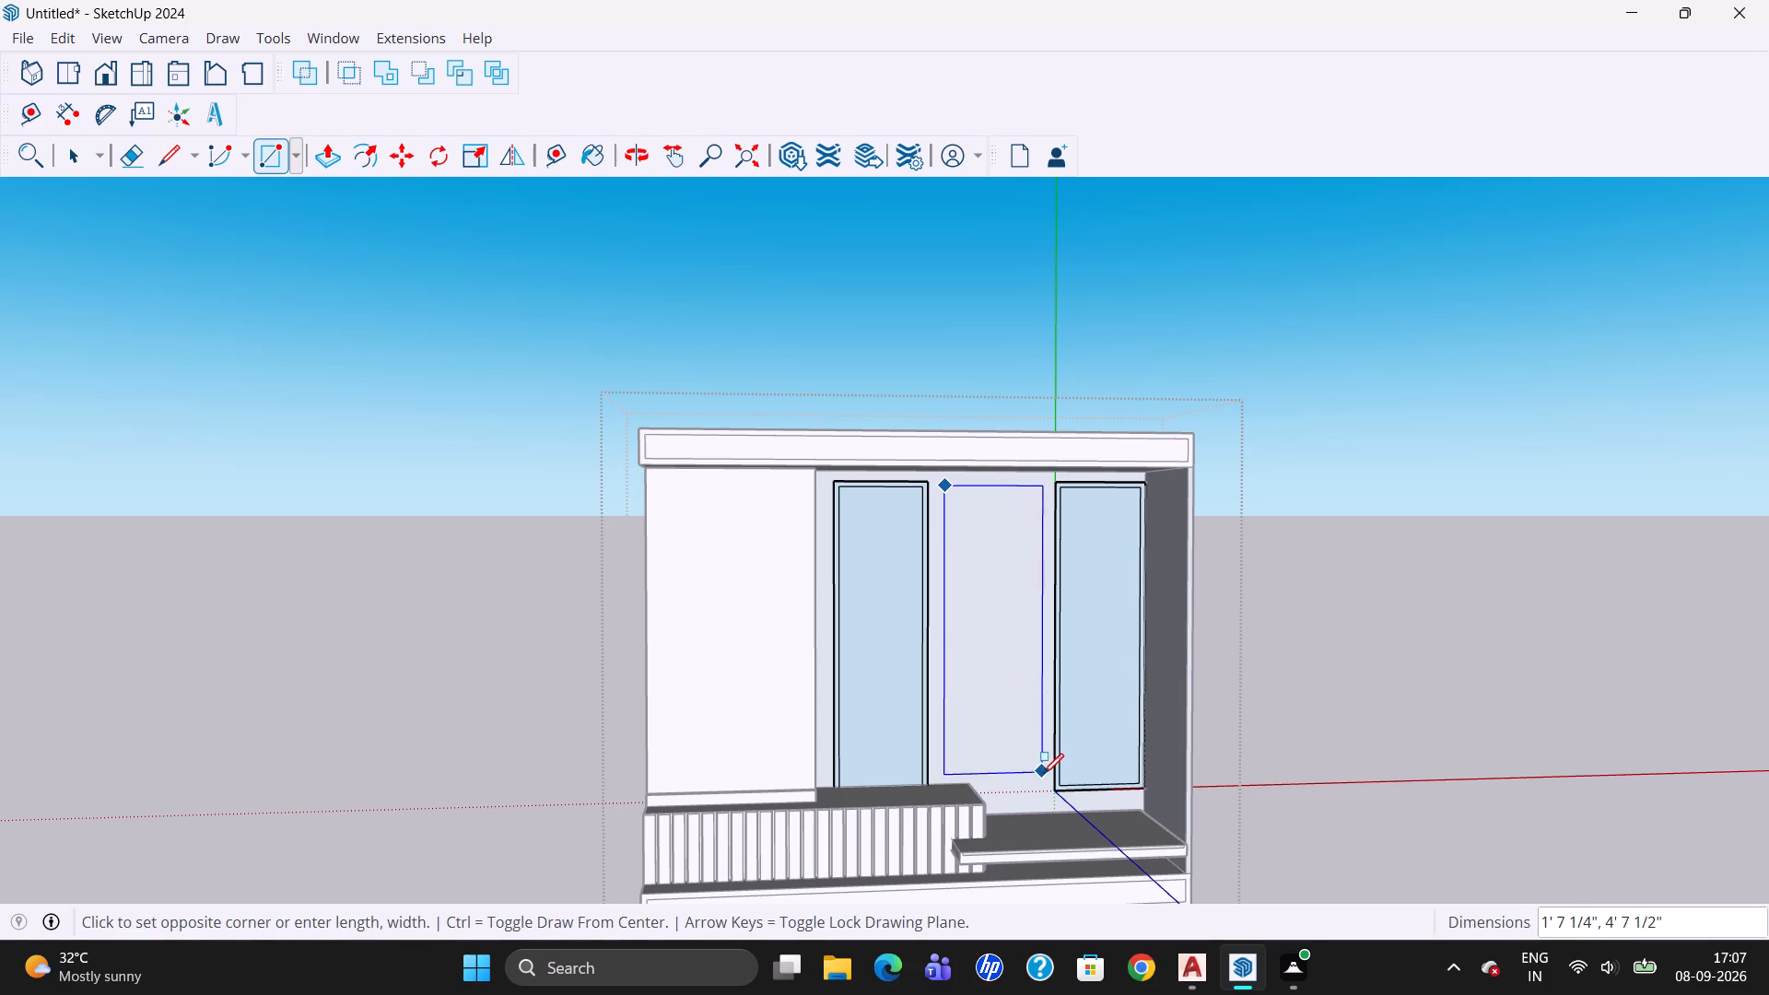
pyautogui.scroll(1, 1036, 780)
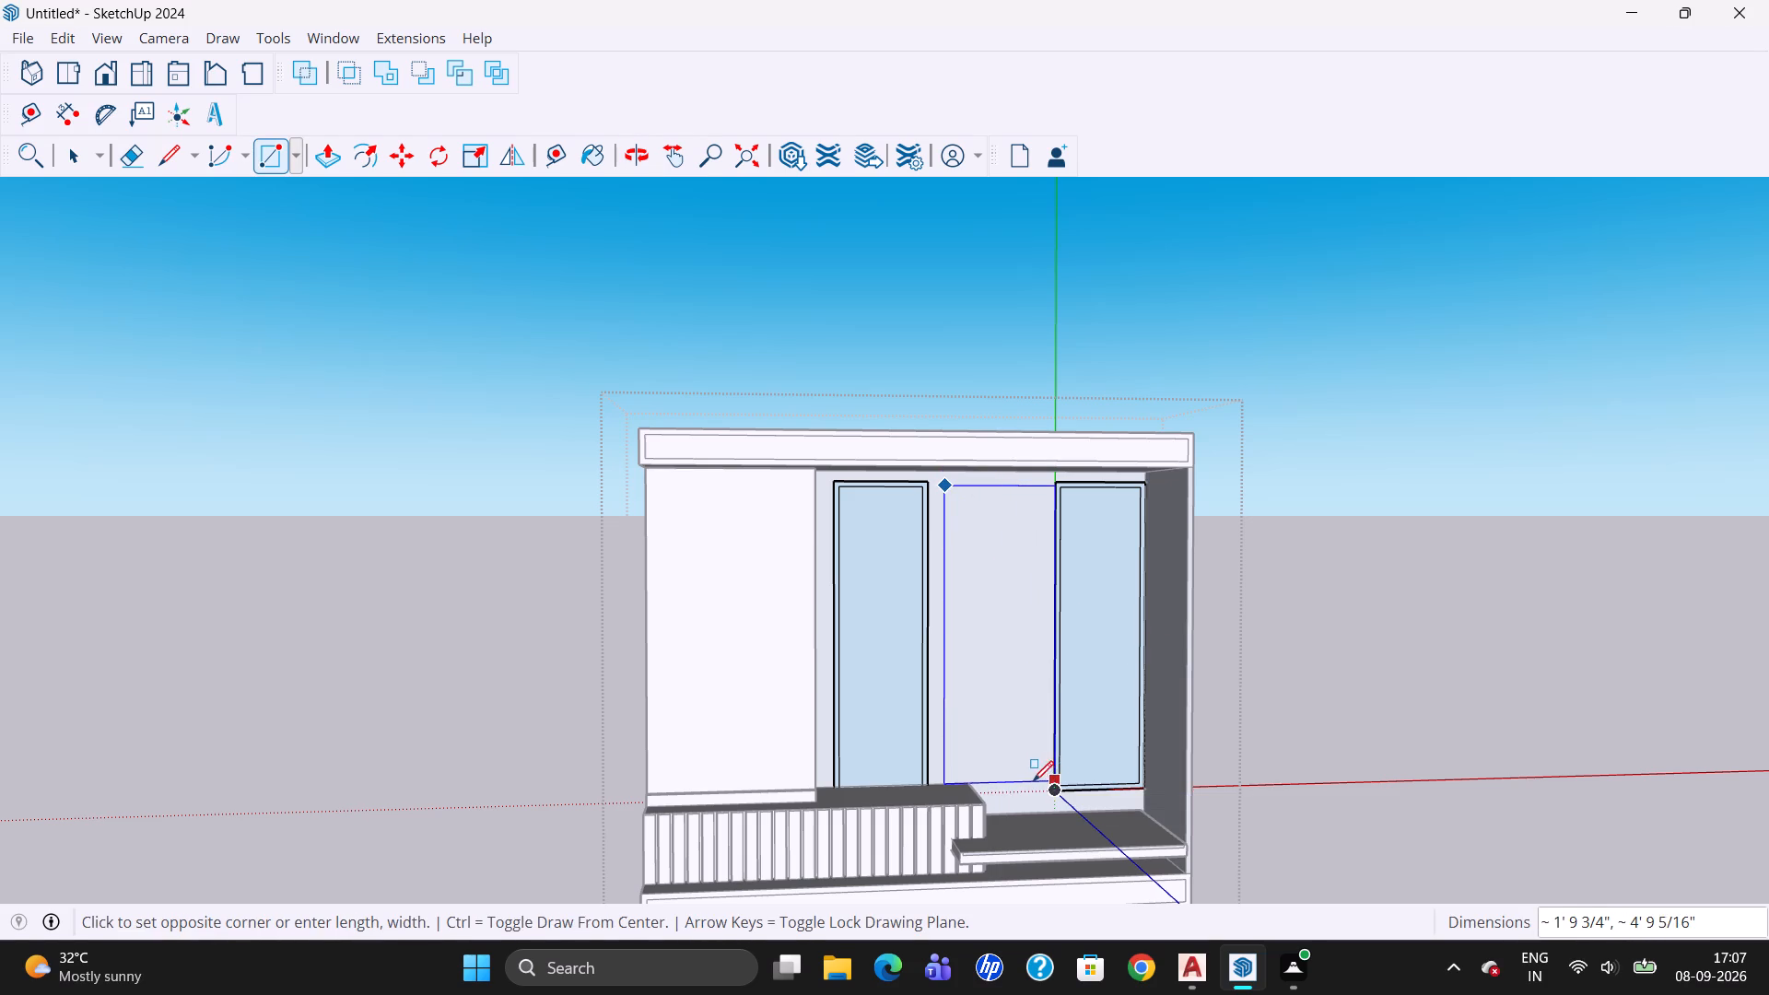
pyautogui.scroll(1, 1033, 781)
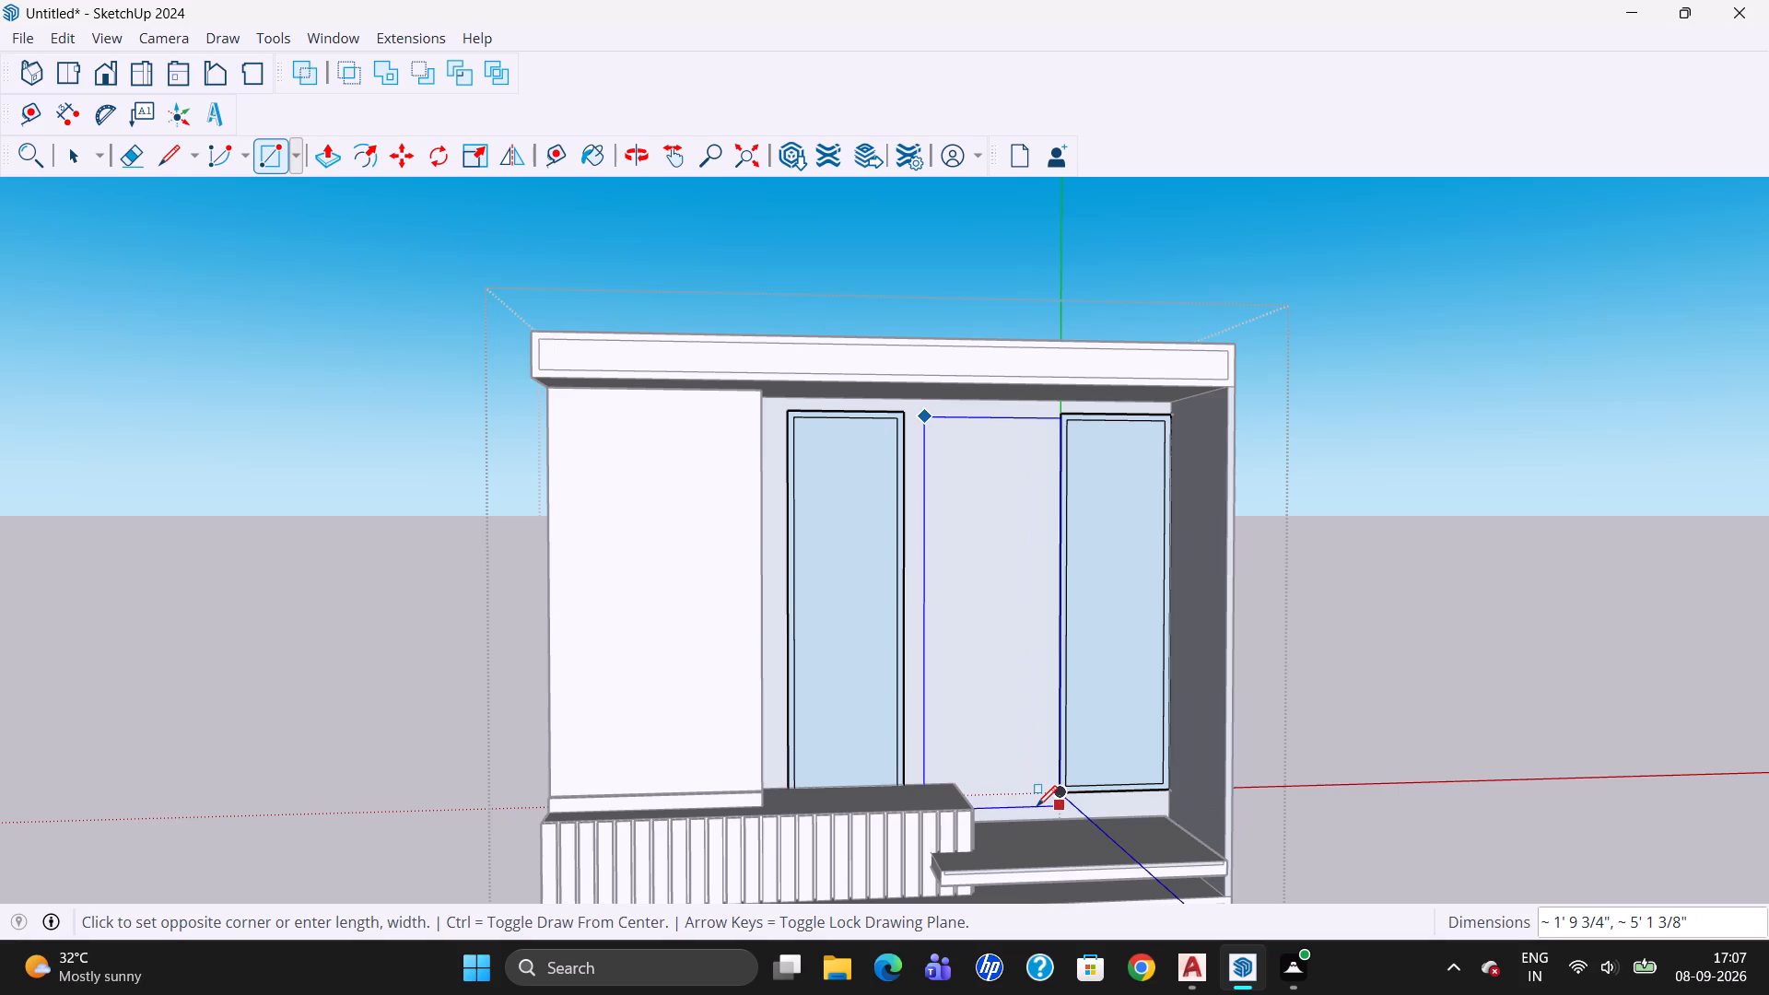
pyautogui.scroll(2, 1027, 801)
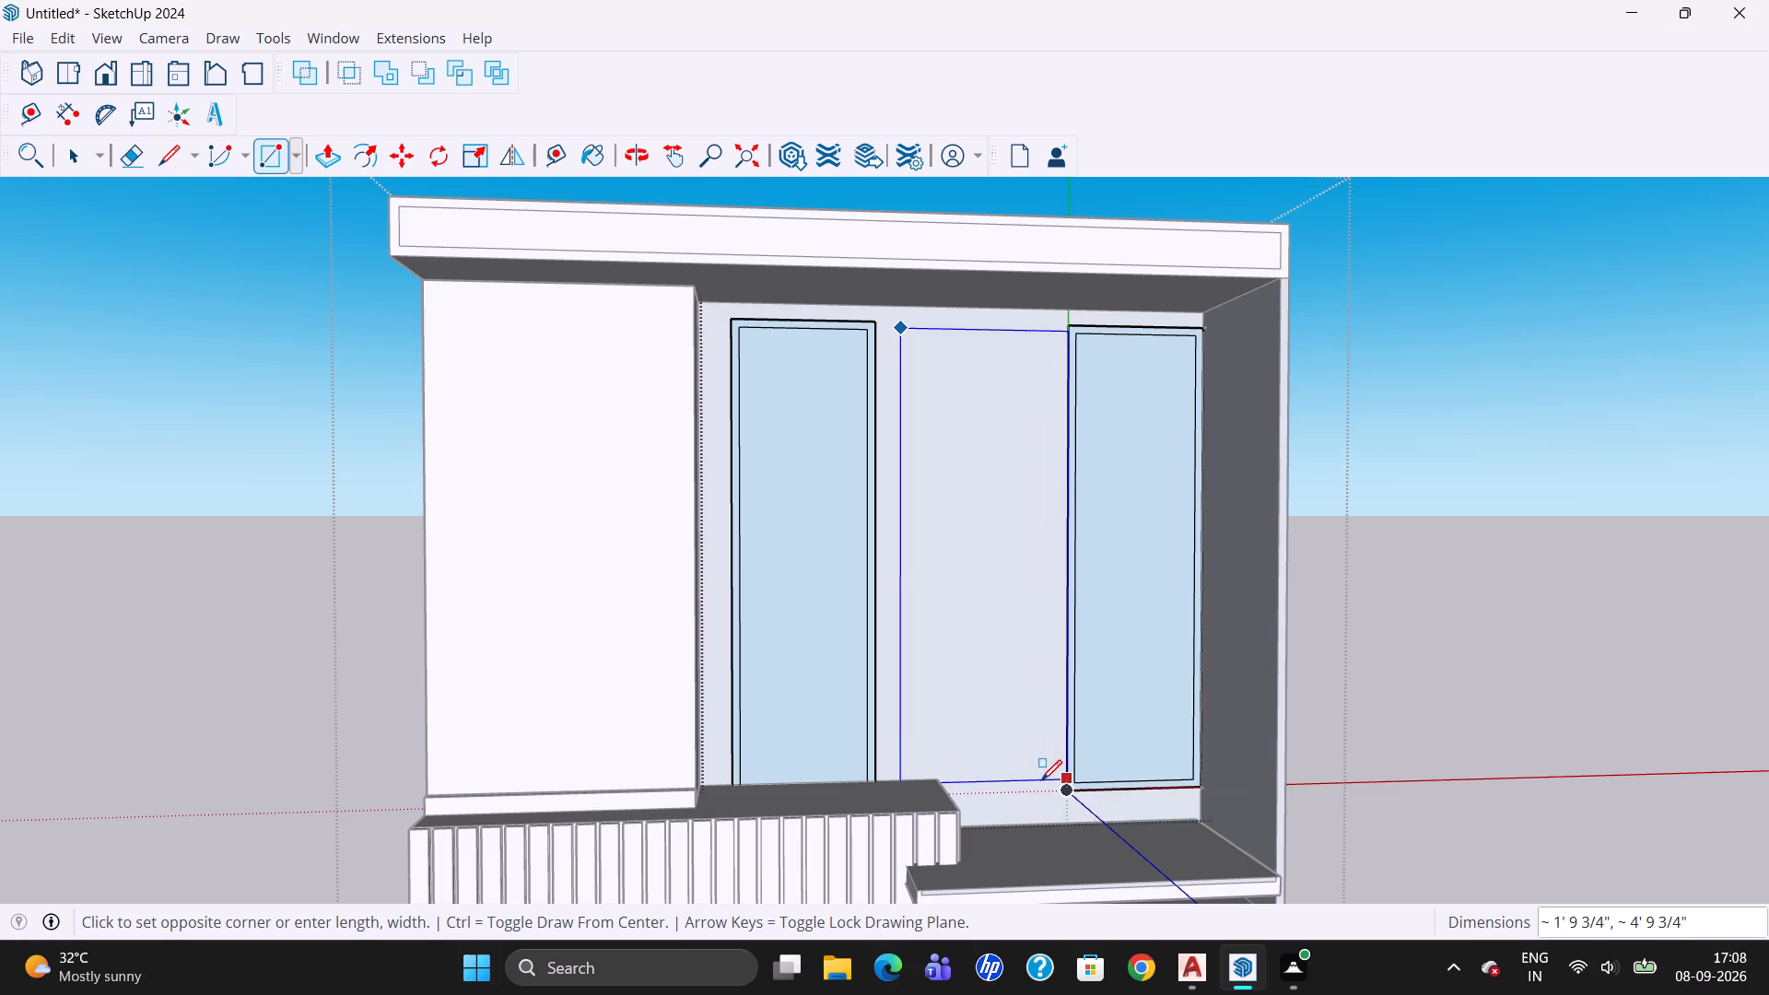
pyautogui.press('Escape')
# Draw an upright rectangle about 1' 11" by 4' 10 9/16" between the two bordered rectangles, ending on the original one's long edge.
pyautogui.press('r')
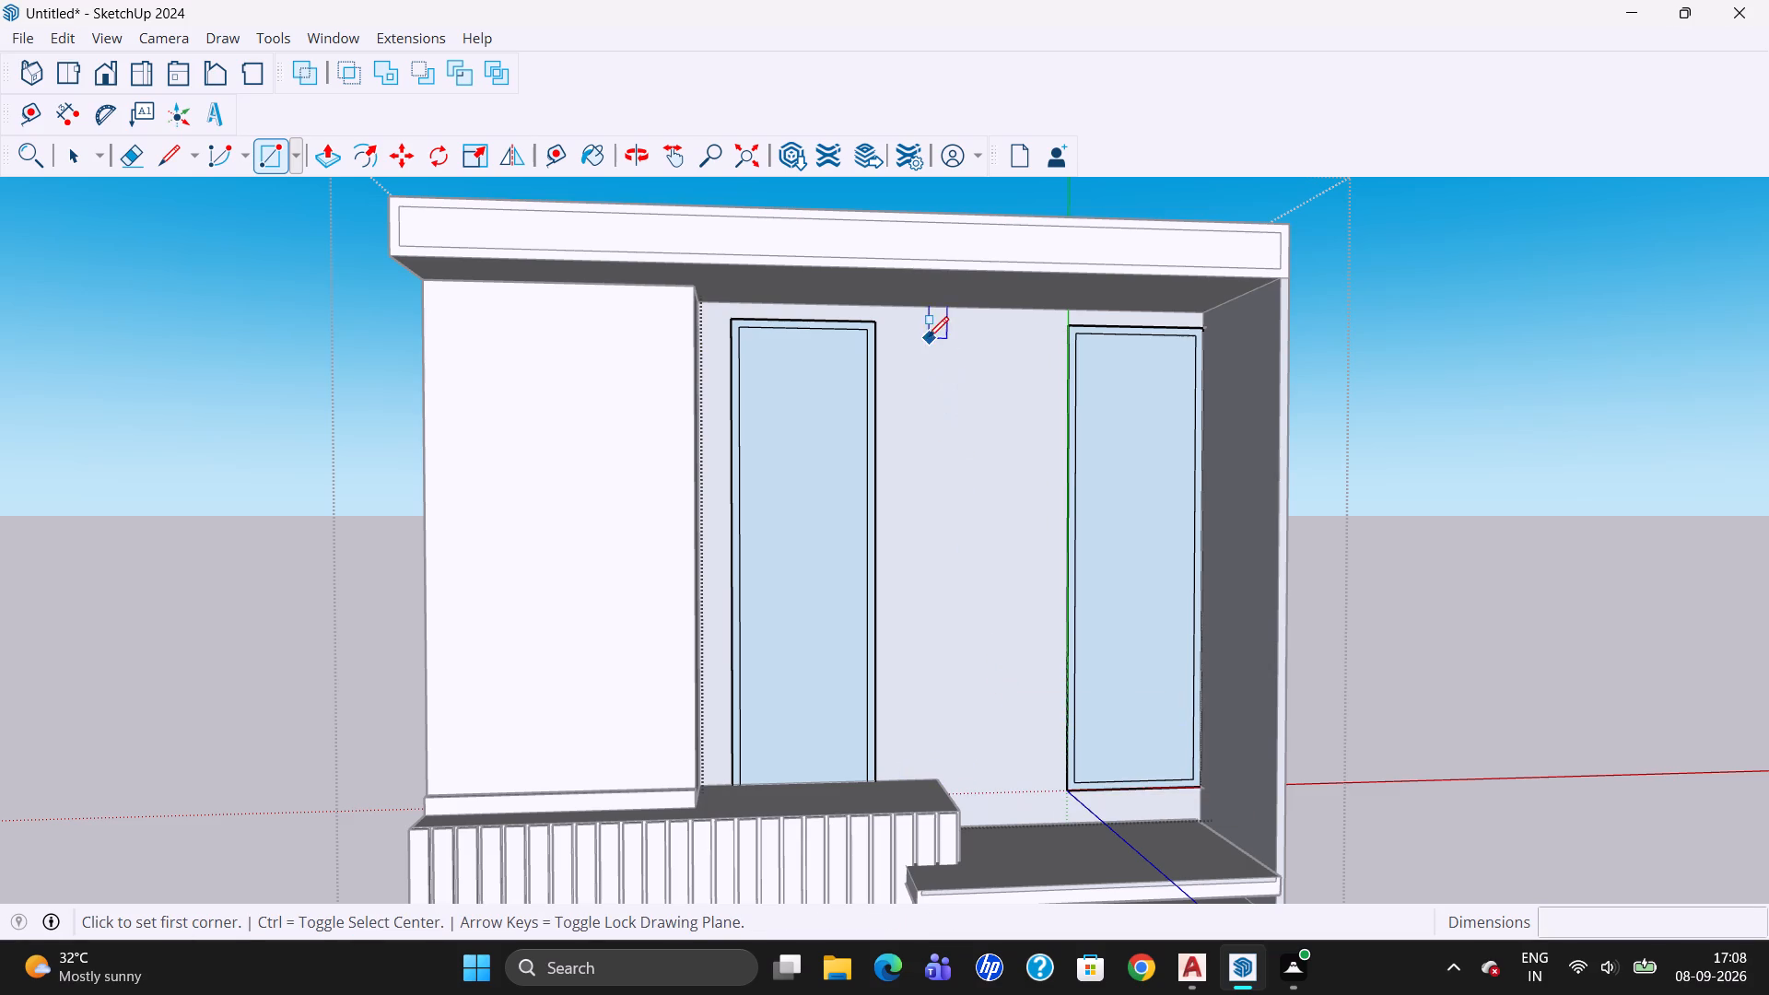
pyautogui.moveTo(892, 324); pyautogui.dragTo(900, 322)
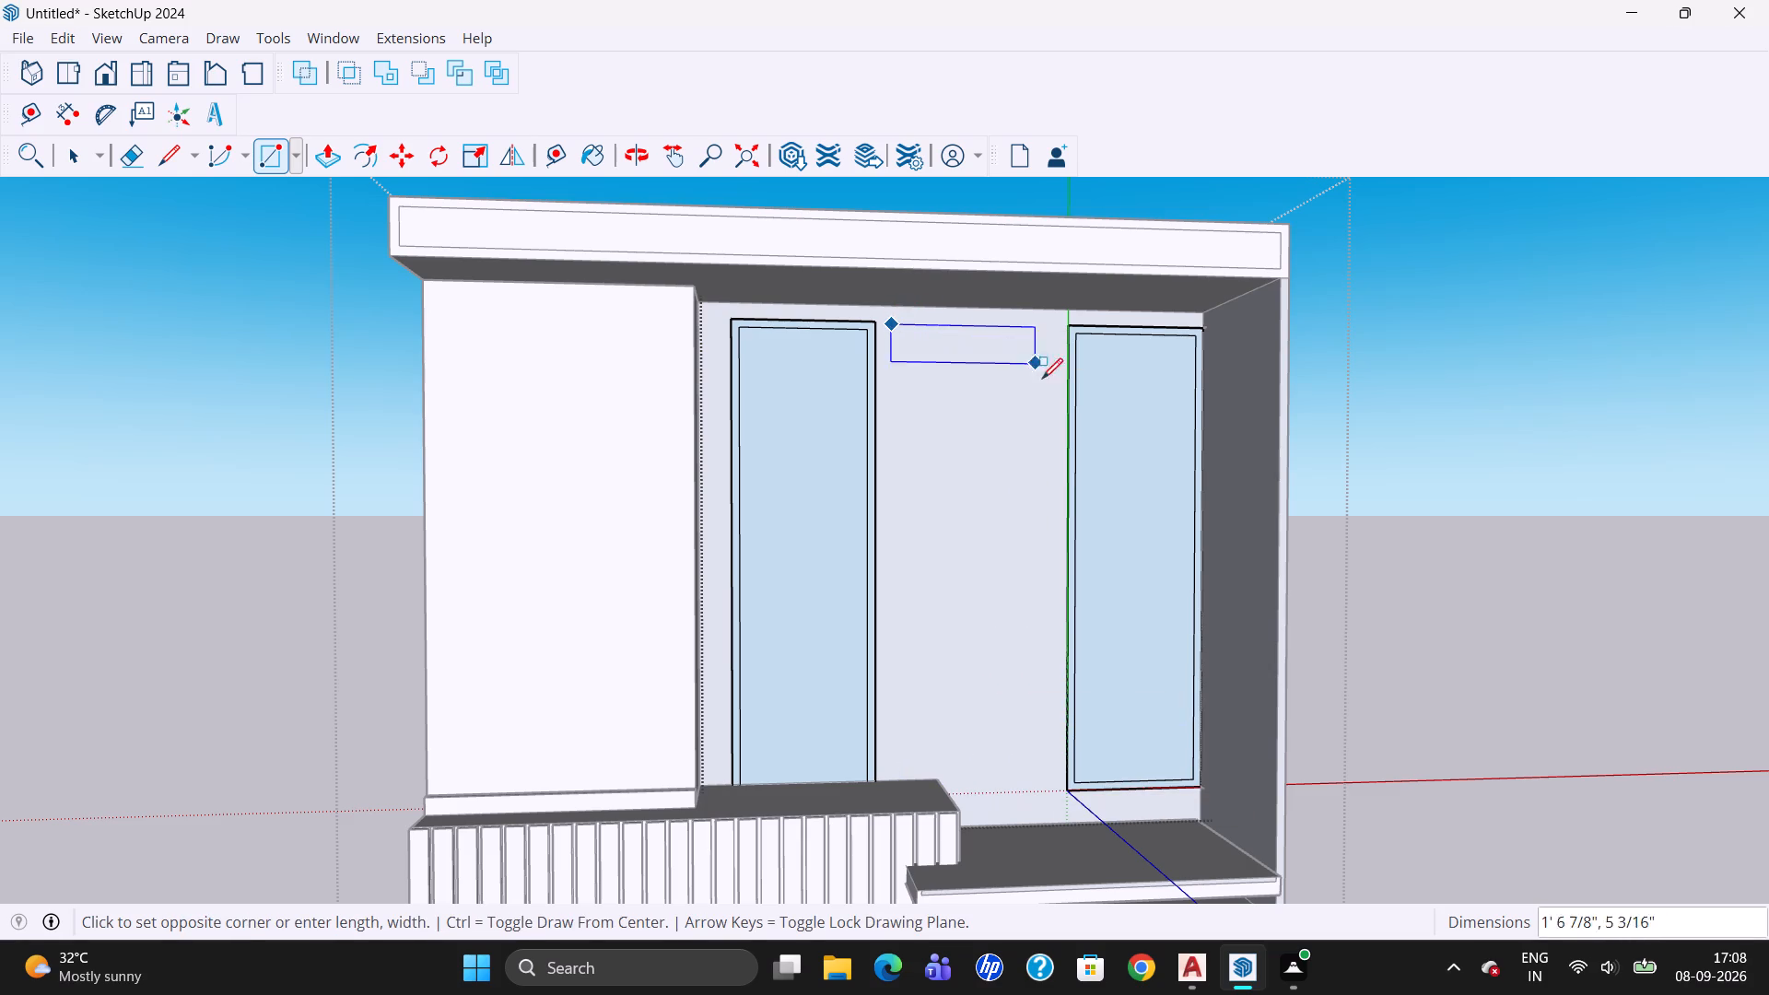
pyautogui.click(1043, 781)
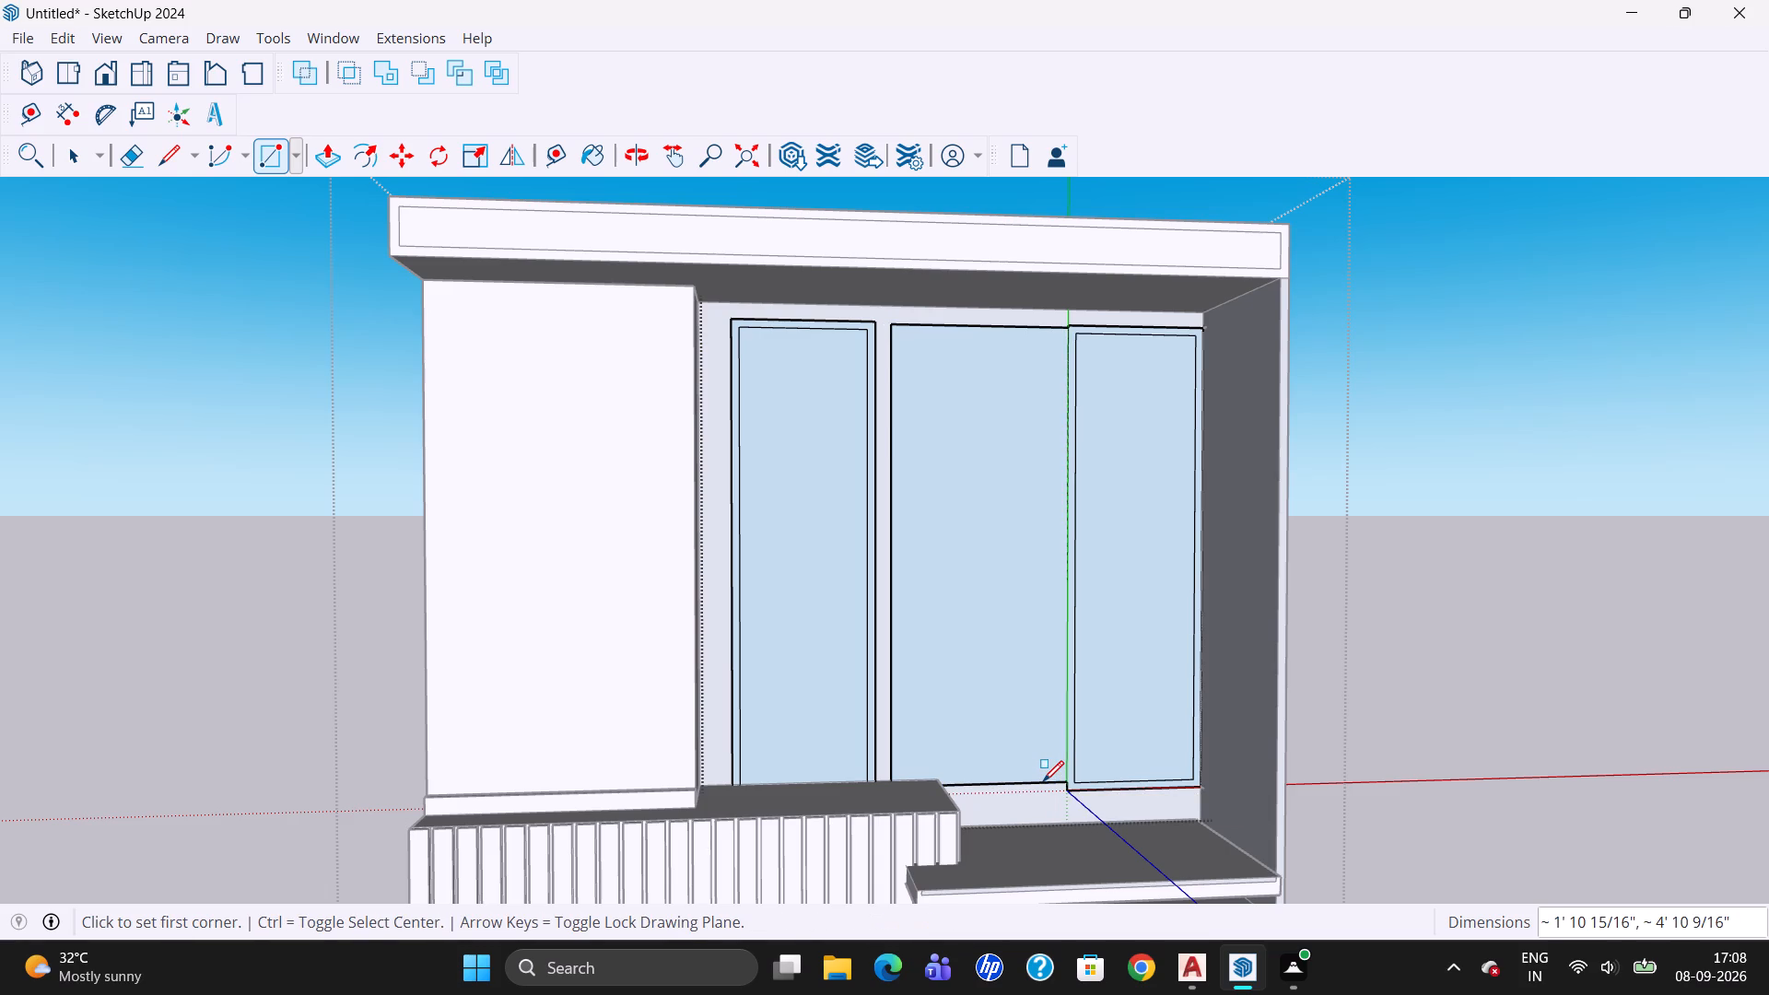
pyautogui.press('Escape')
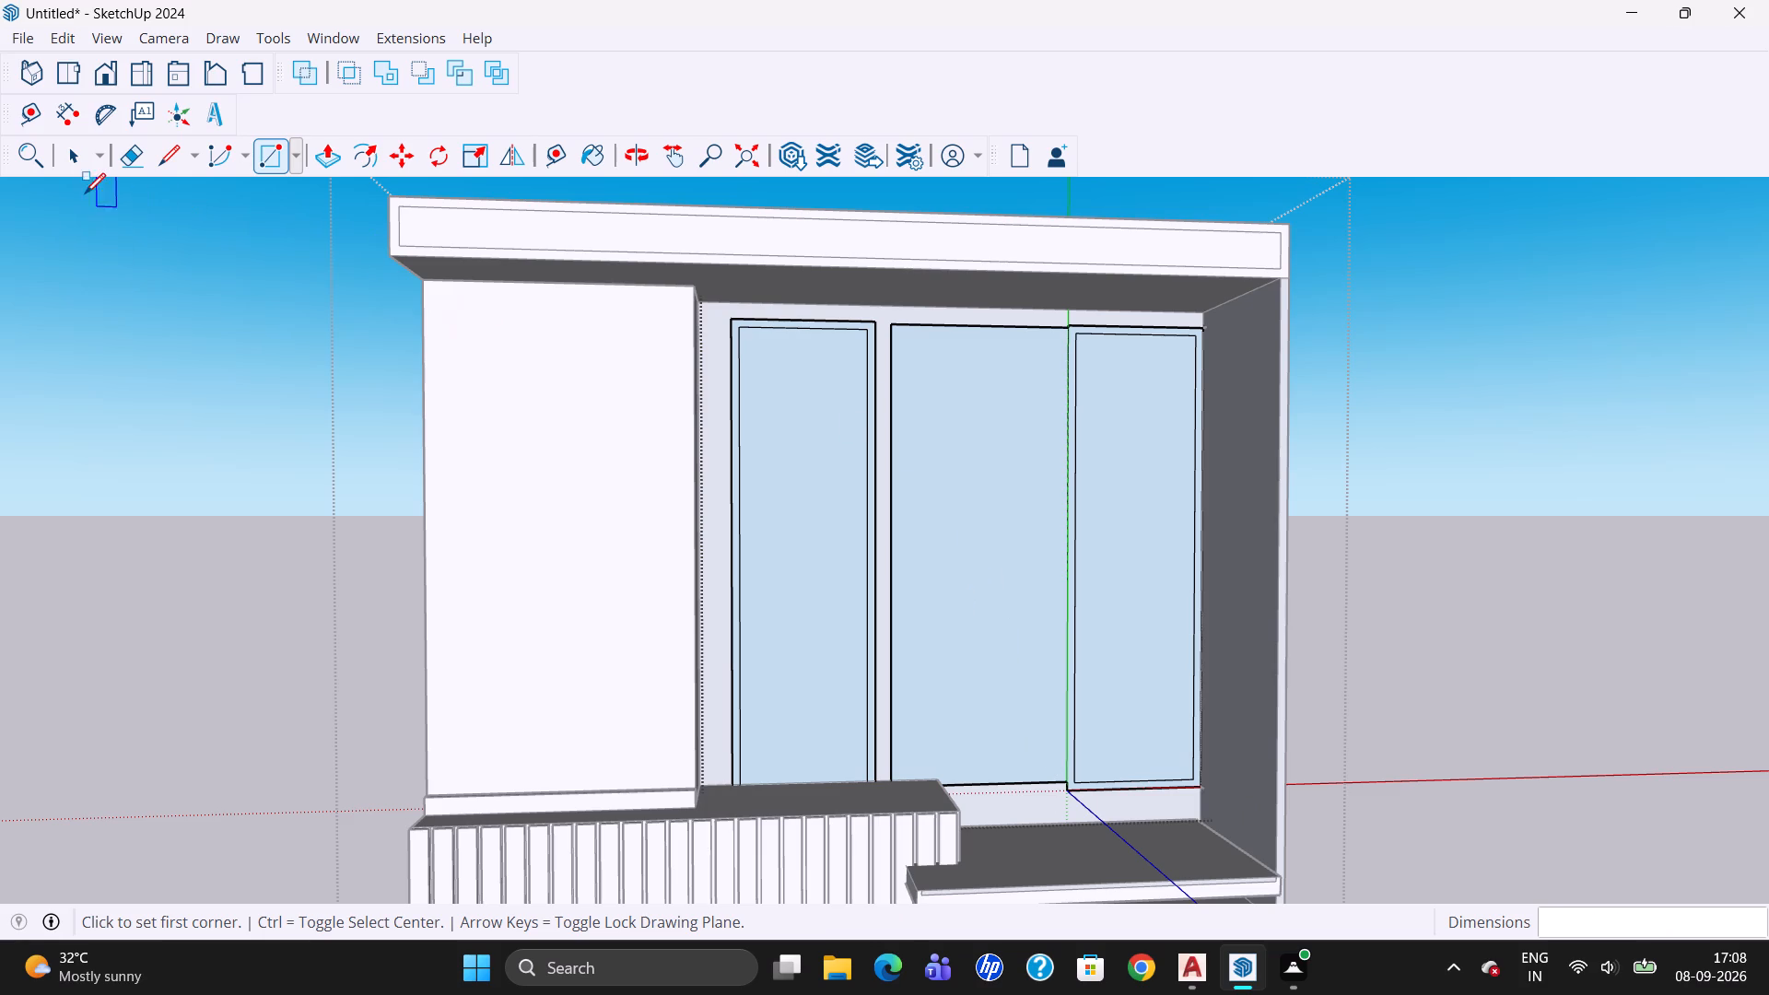
# Offset the middle rectangle's outline inward by 1" to form its border.
pyautogui.click(76, 167)
pyautogui.doubleClick(951, 590)
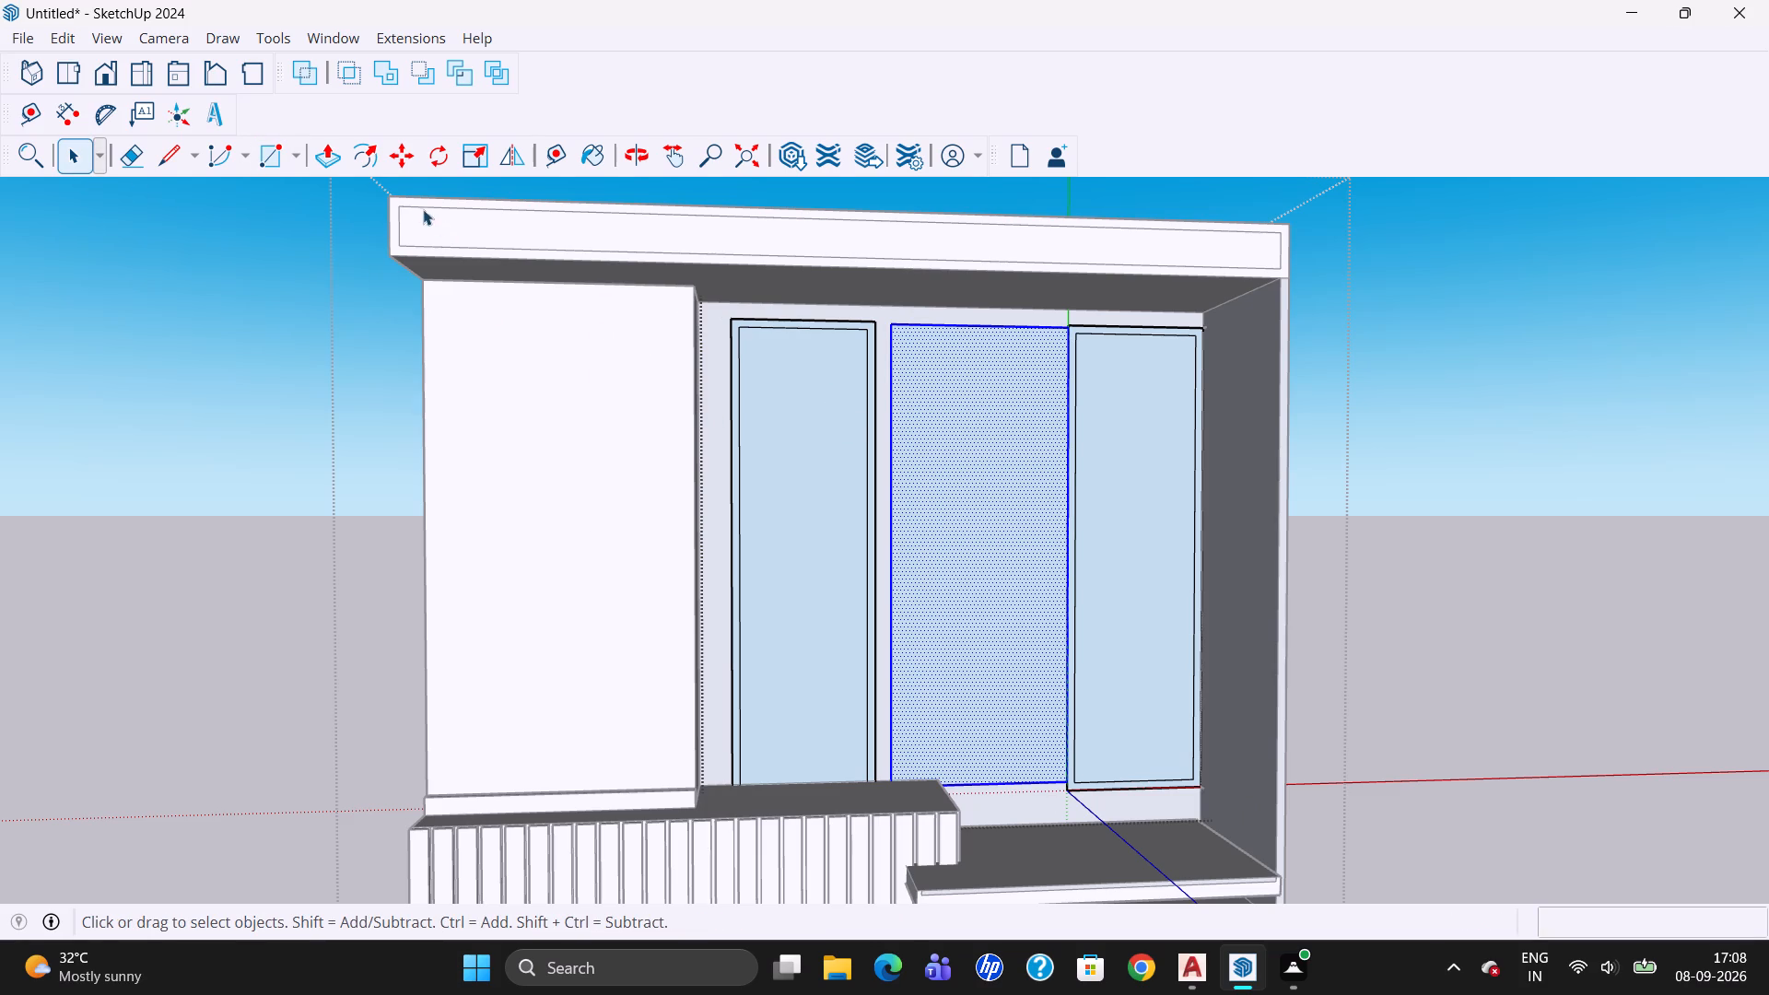
pyautogui.click(369, 151)
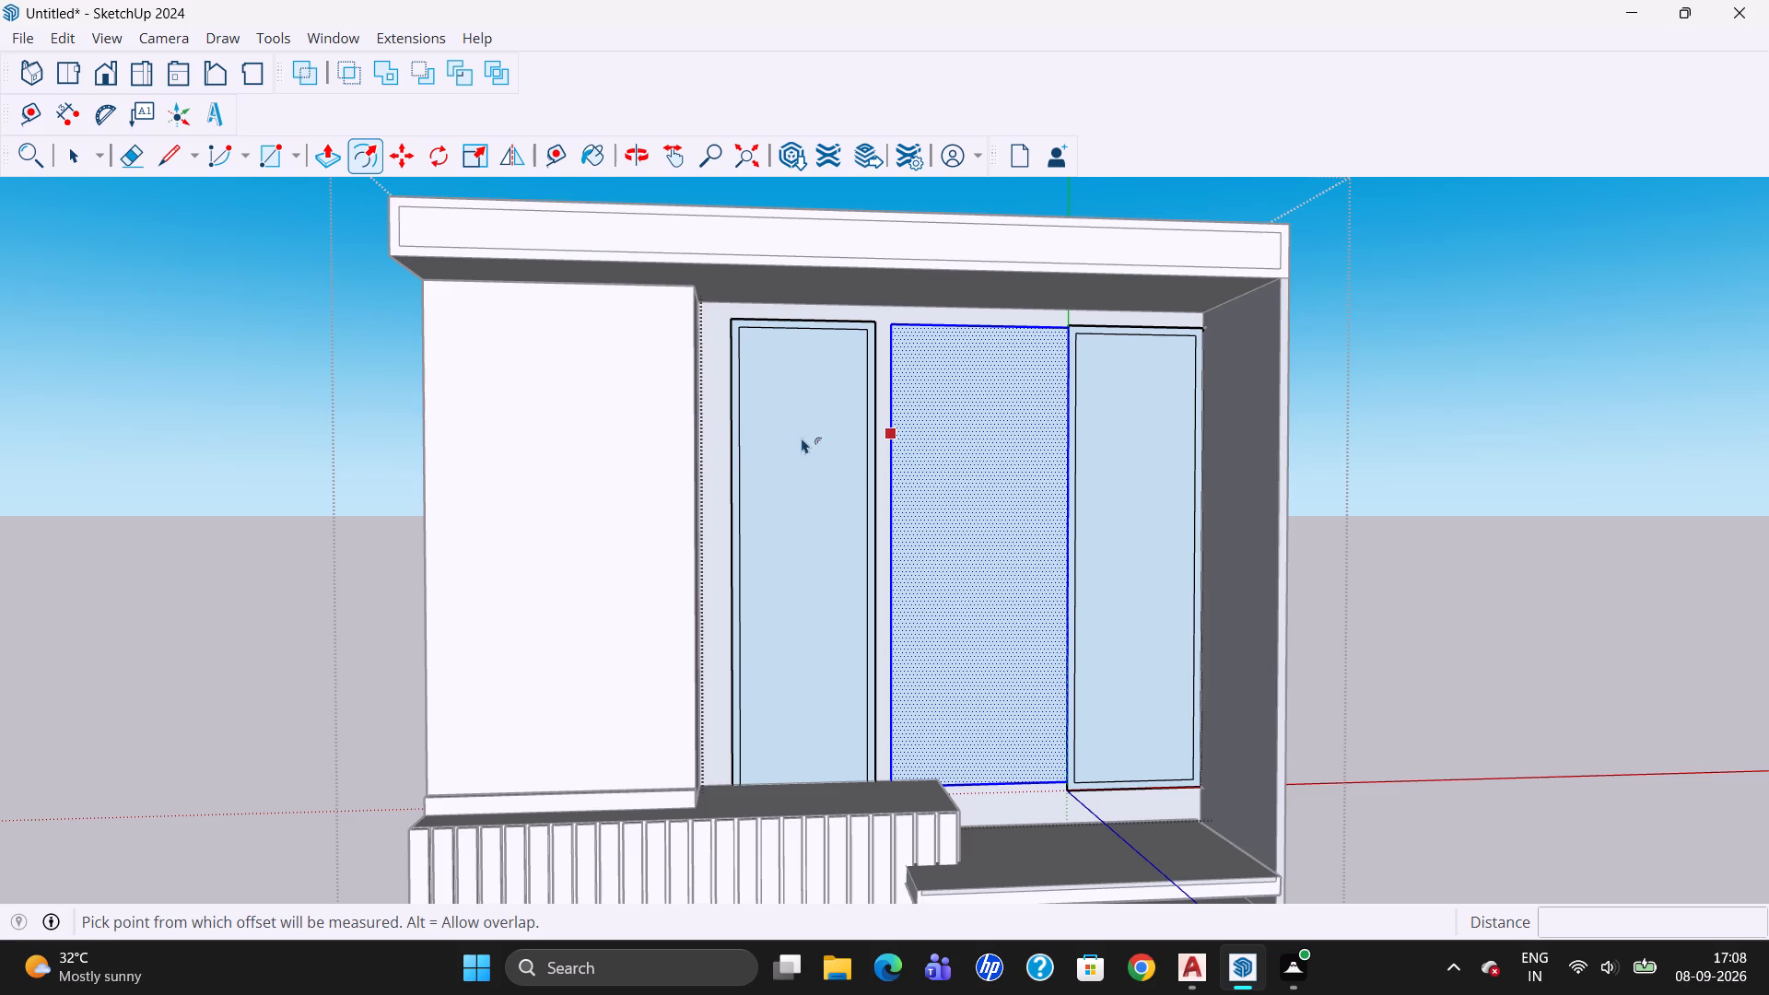
pyautogui.click(942, 468)
pyautogui.write('1"')
pyautogui.press('Return')
pyautogui.press('Escape')
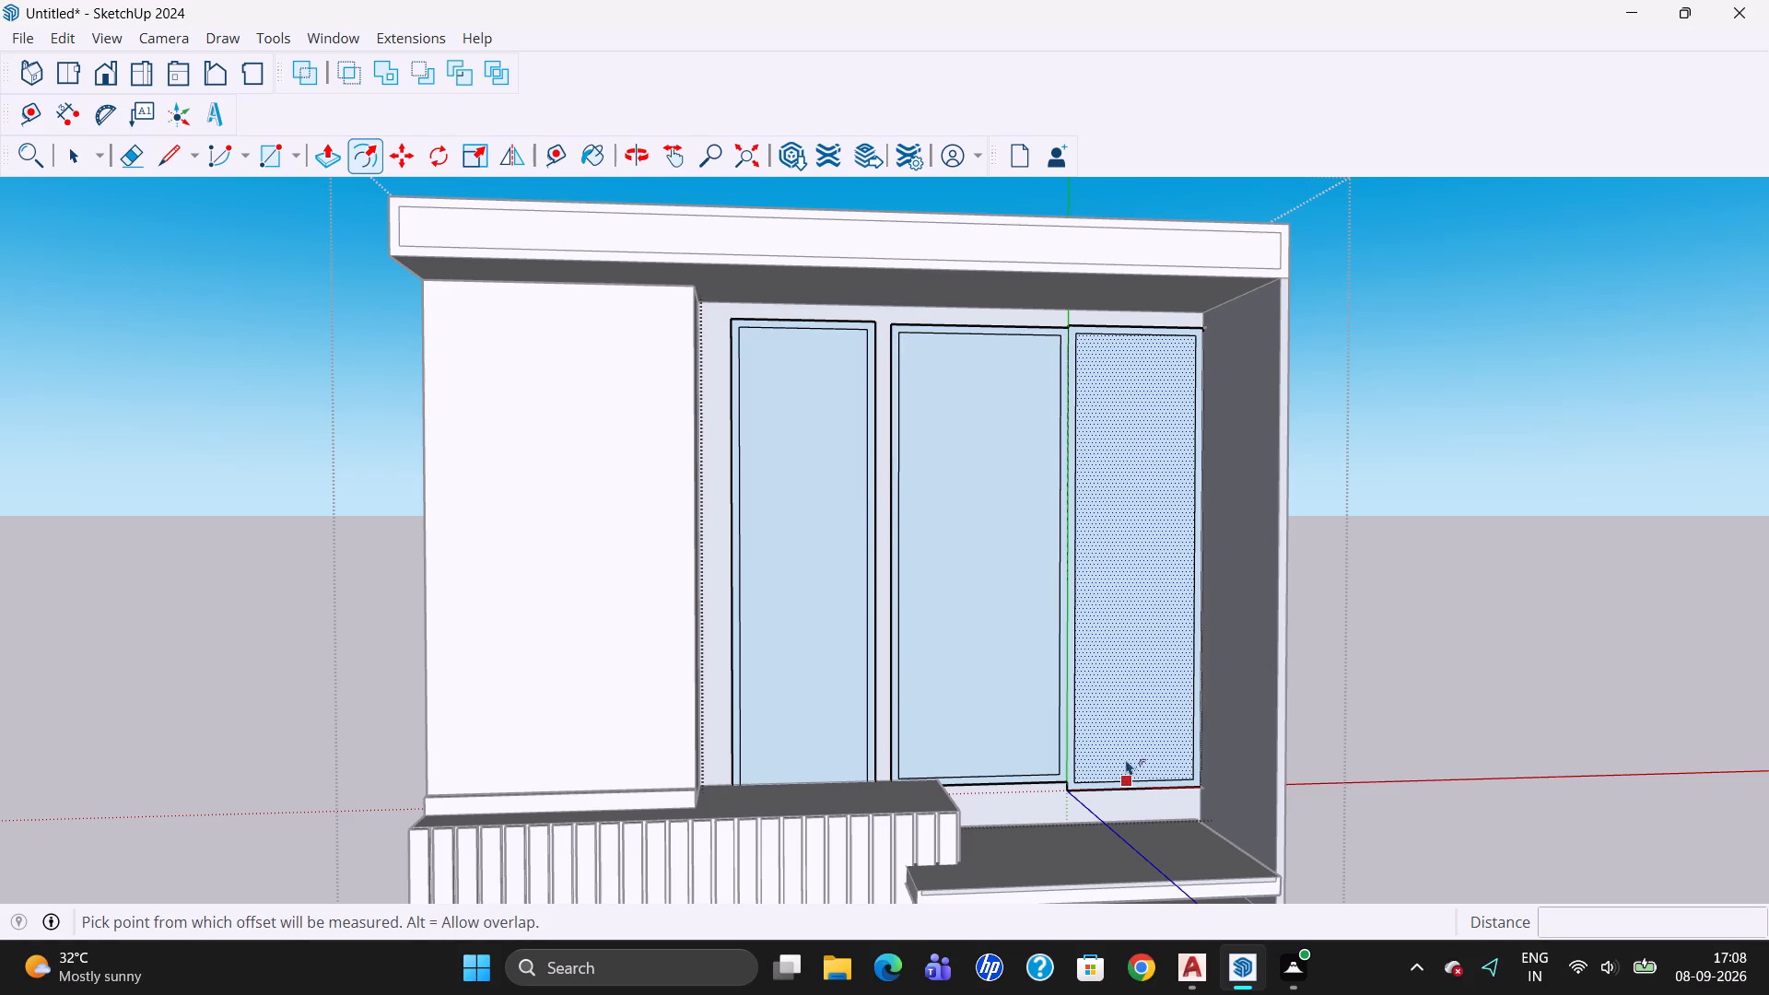
pyautogui.press('Escape')
pyautogui.click(65, 146)
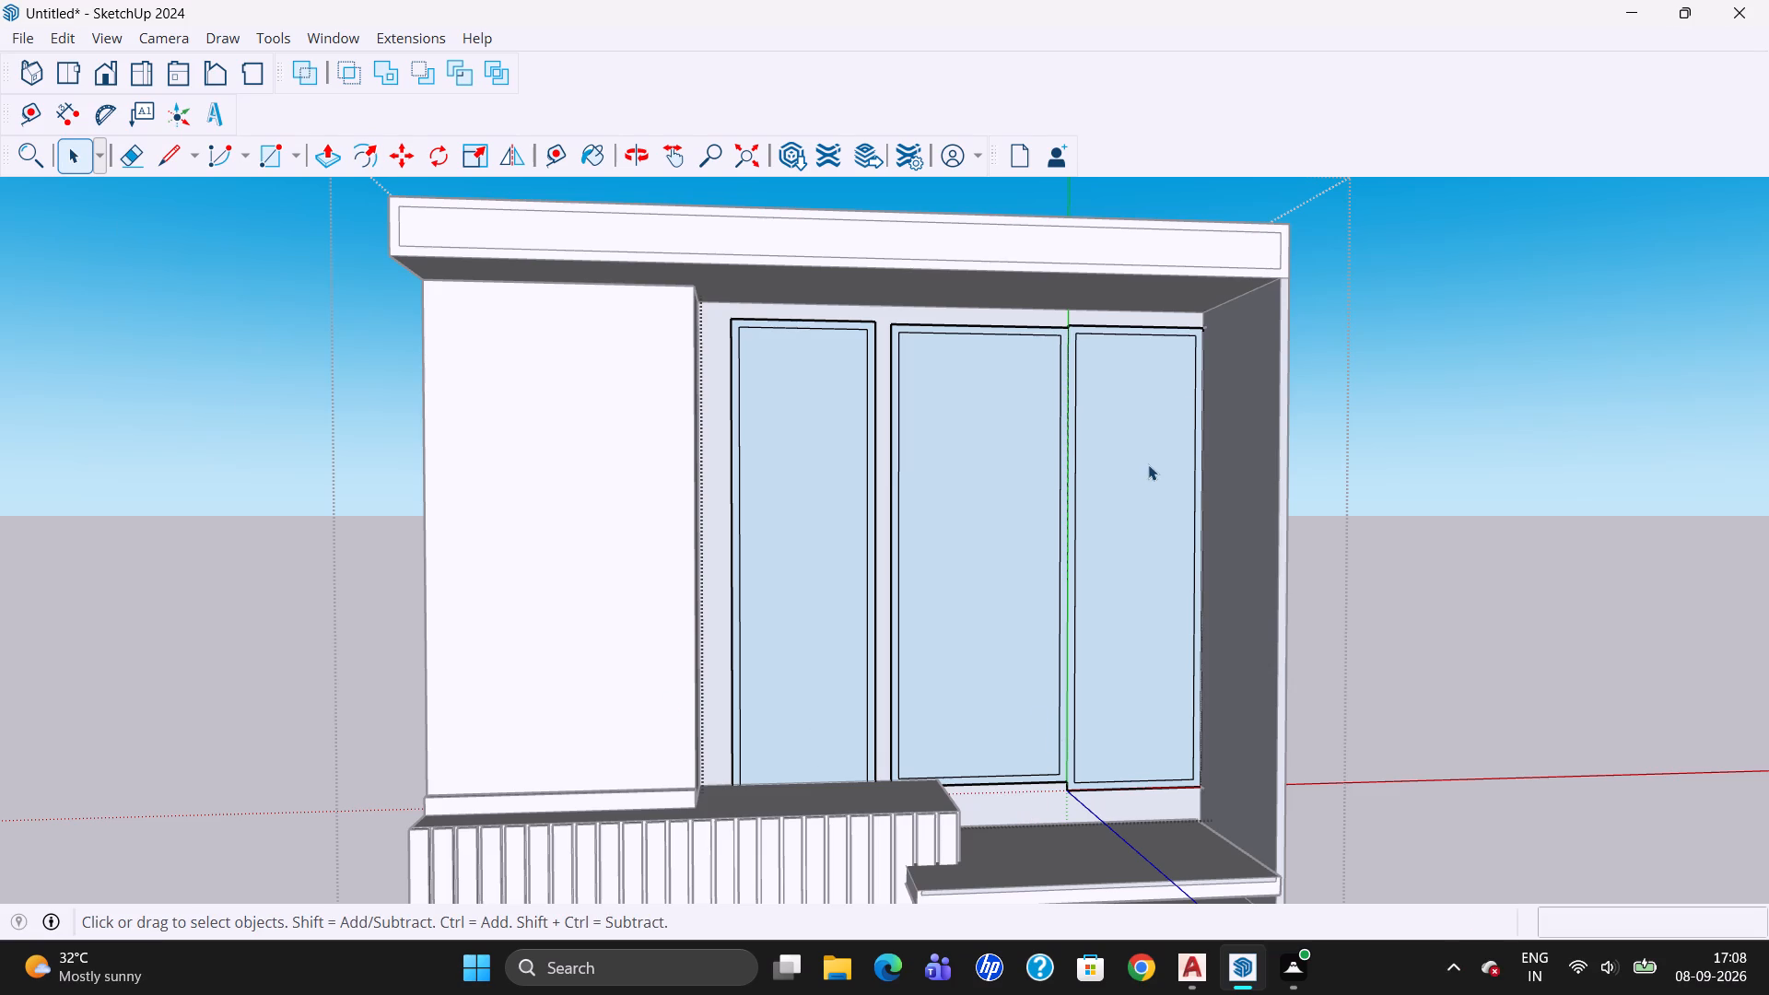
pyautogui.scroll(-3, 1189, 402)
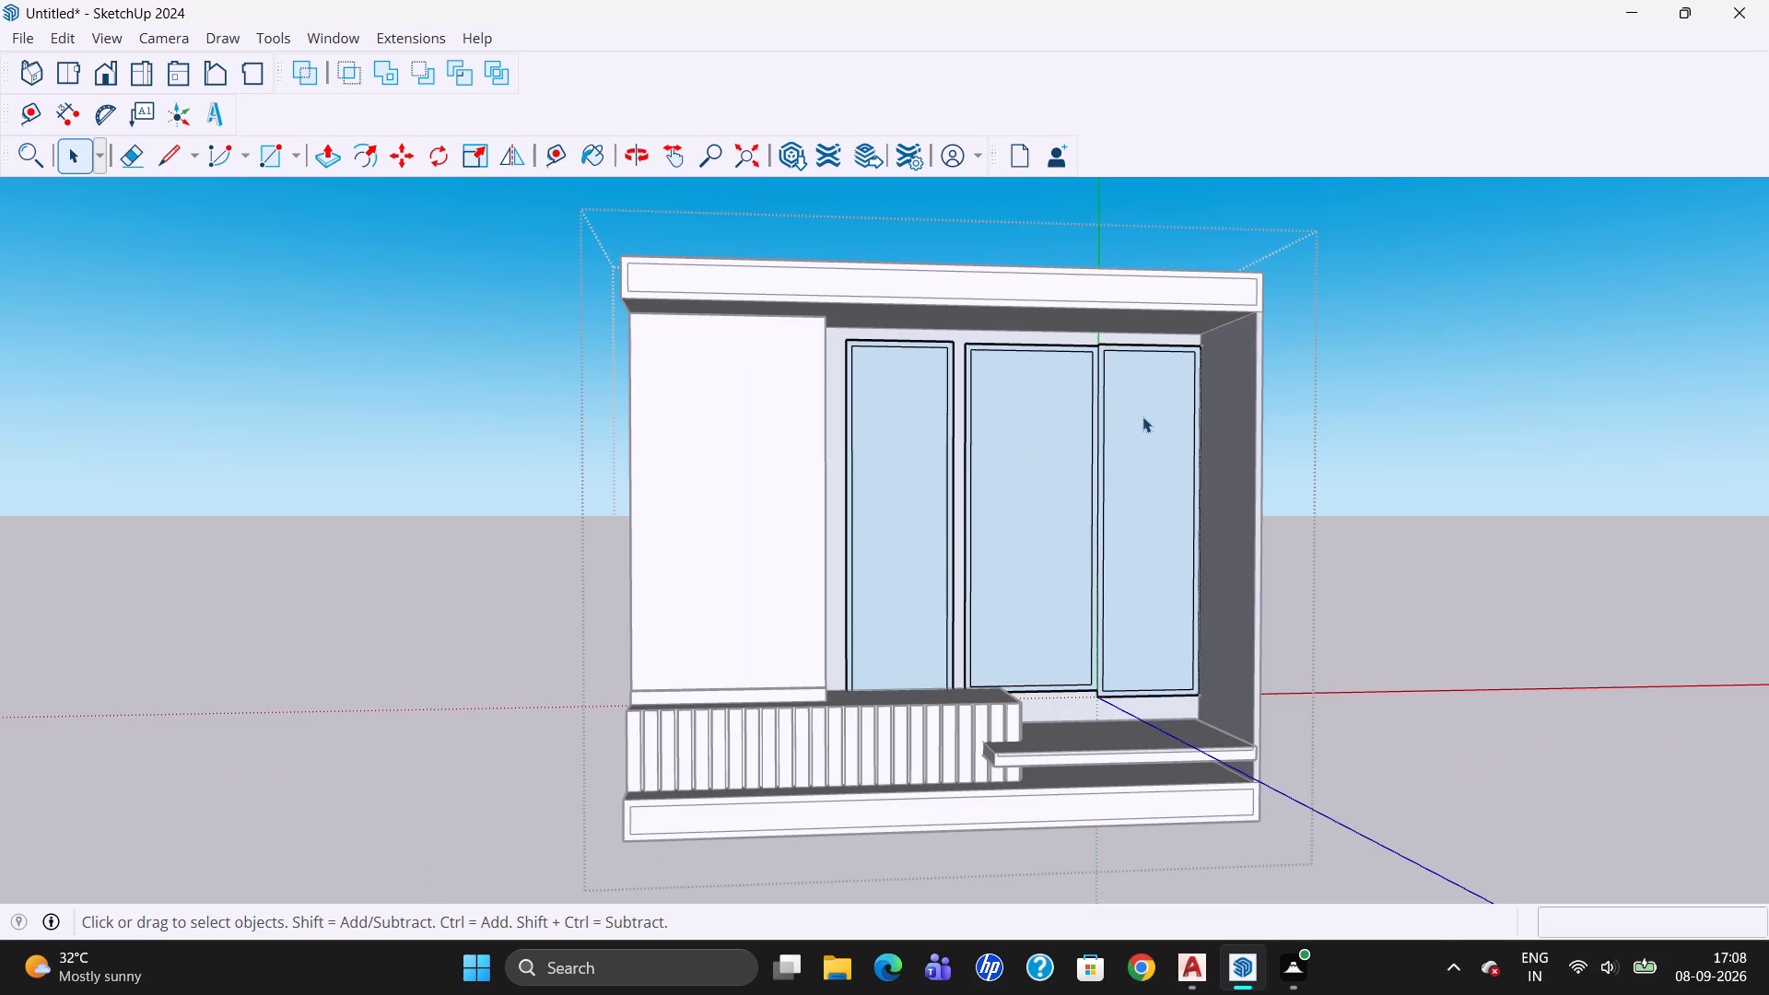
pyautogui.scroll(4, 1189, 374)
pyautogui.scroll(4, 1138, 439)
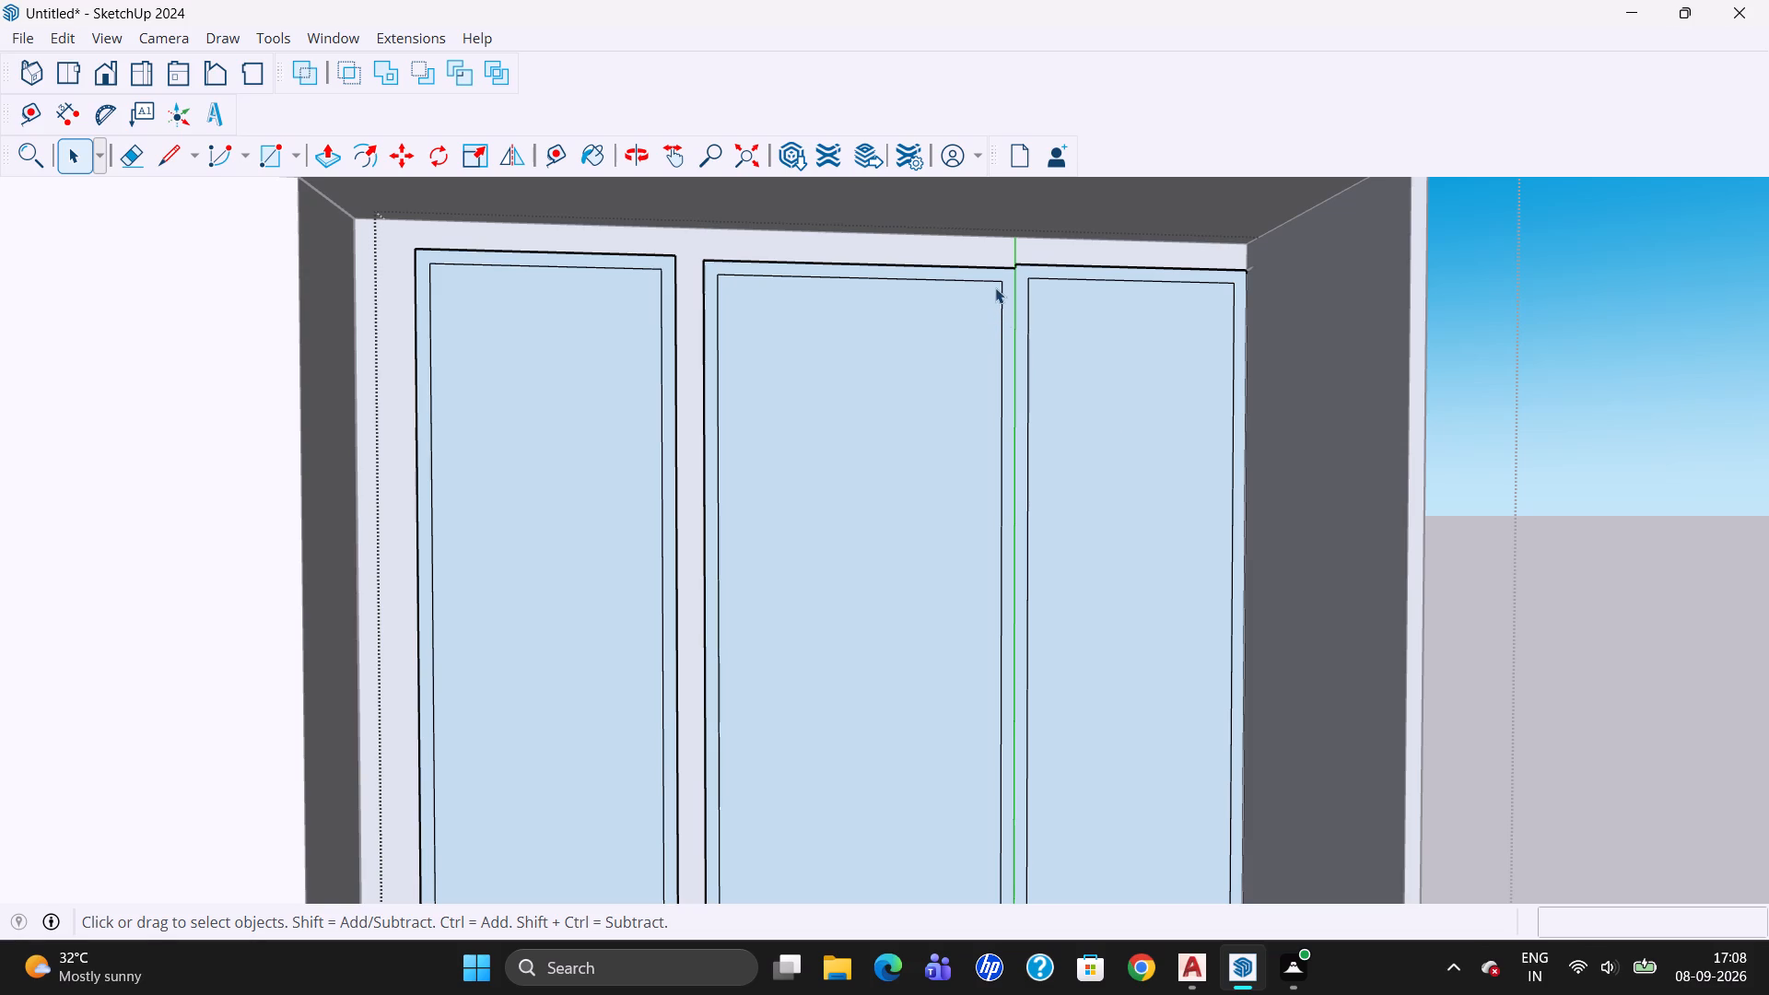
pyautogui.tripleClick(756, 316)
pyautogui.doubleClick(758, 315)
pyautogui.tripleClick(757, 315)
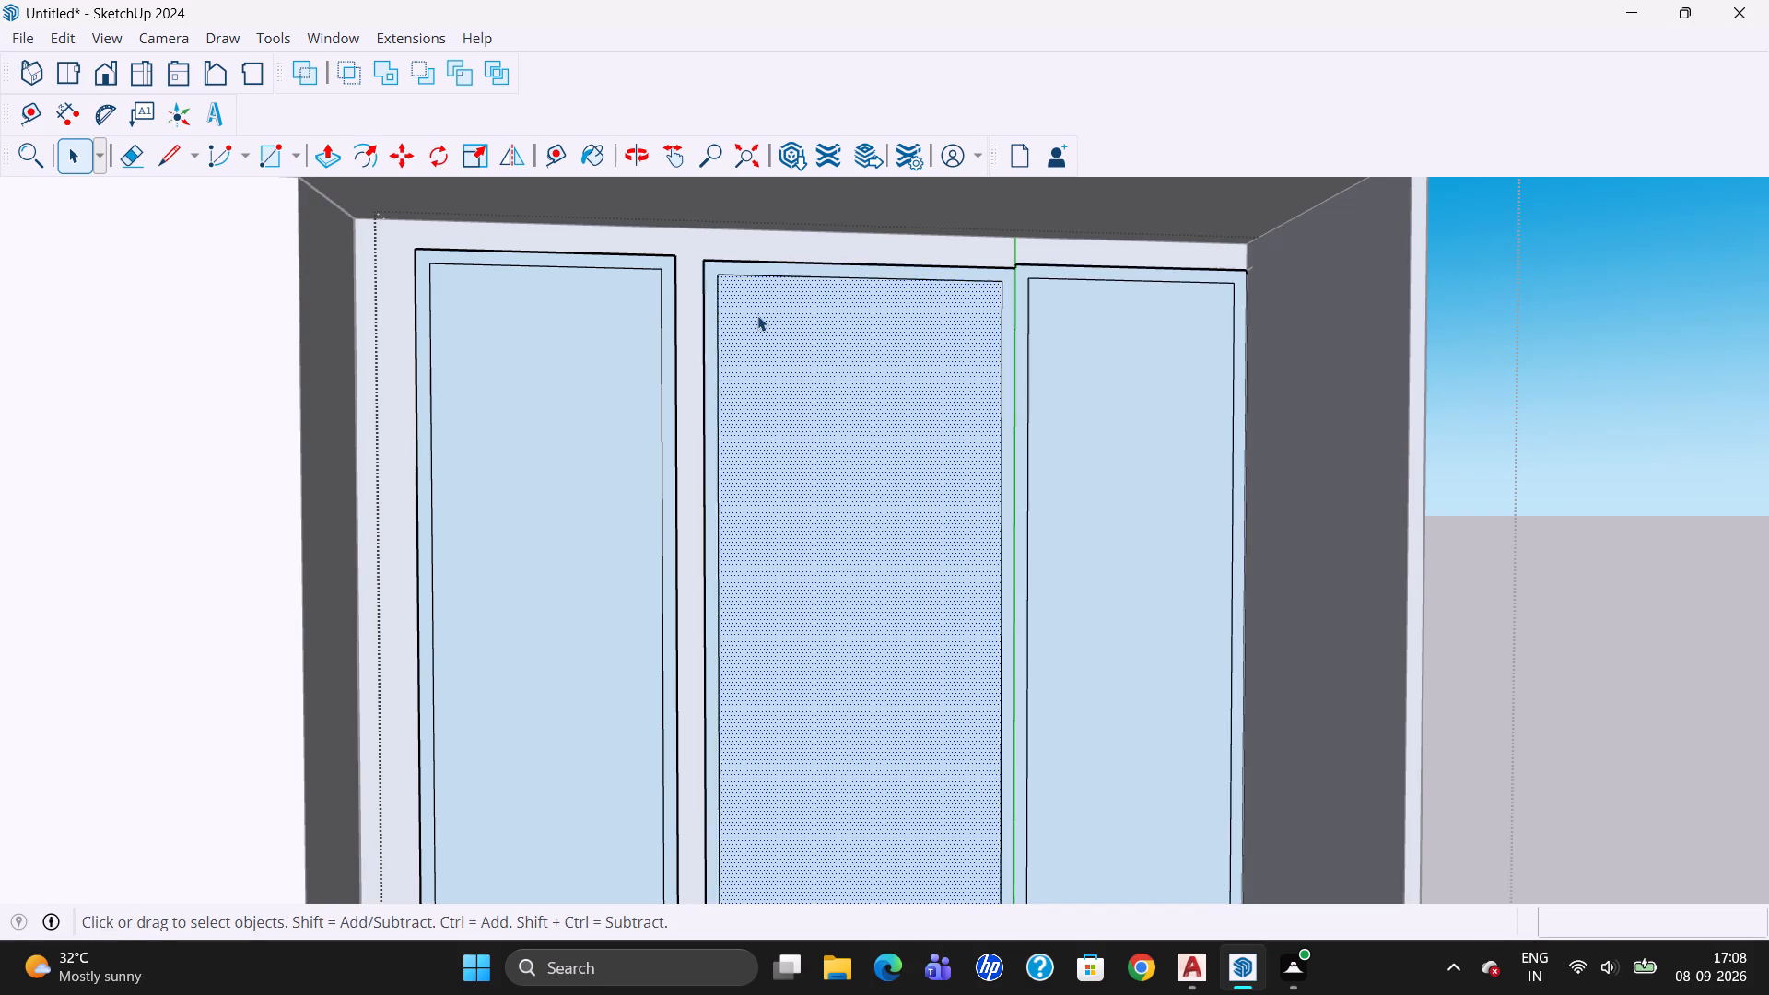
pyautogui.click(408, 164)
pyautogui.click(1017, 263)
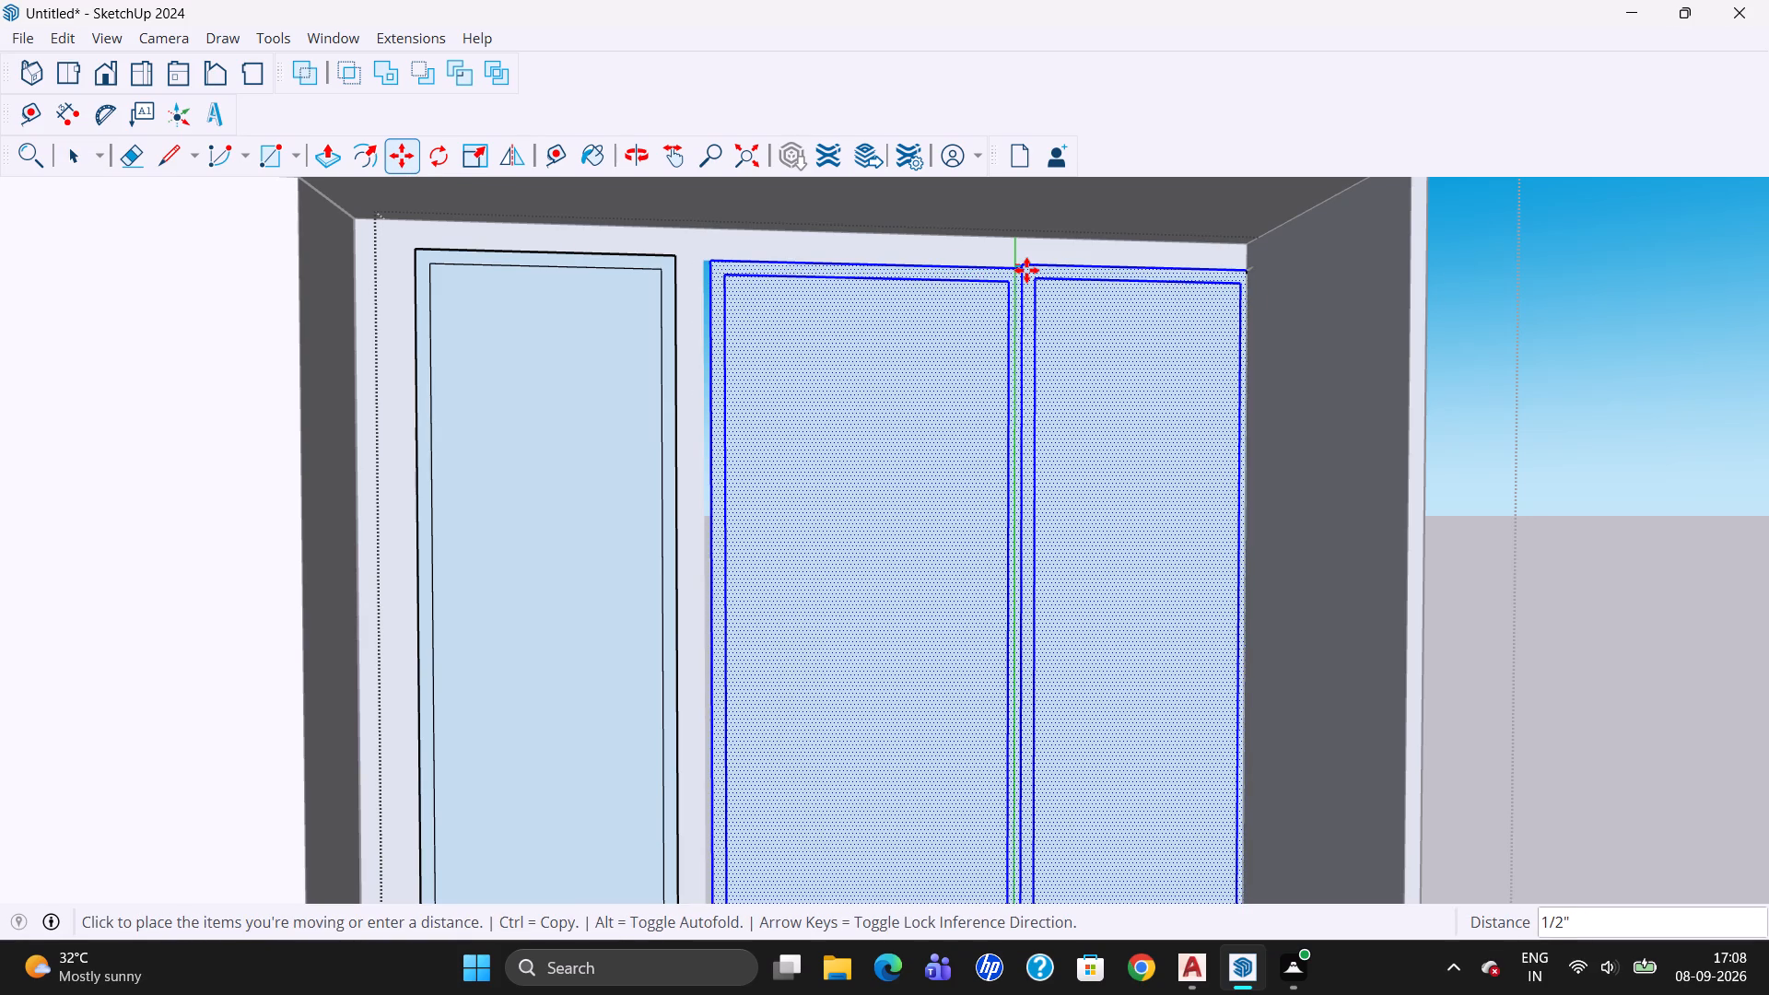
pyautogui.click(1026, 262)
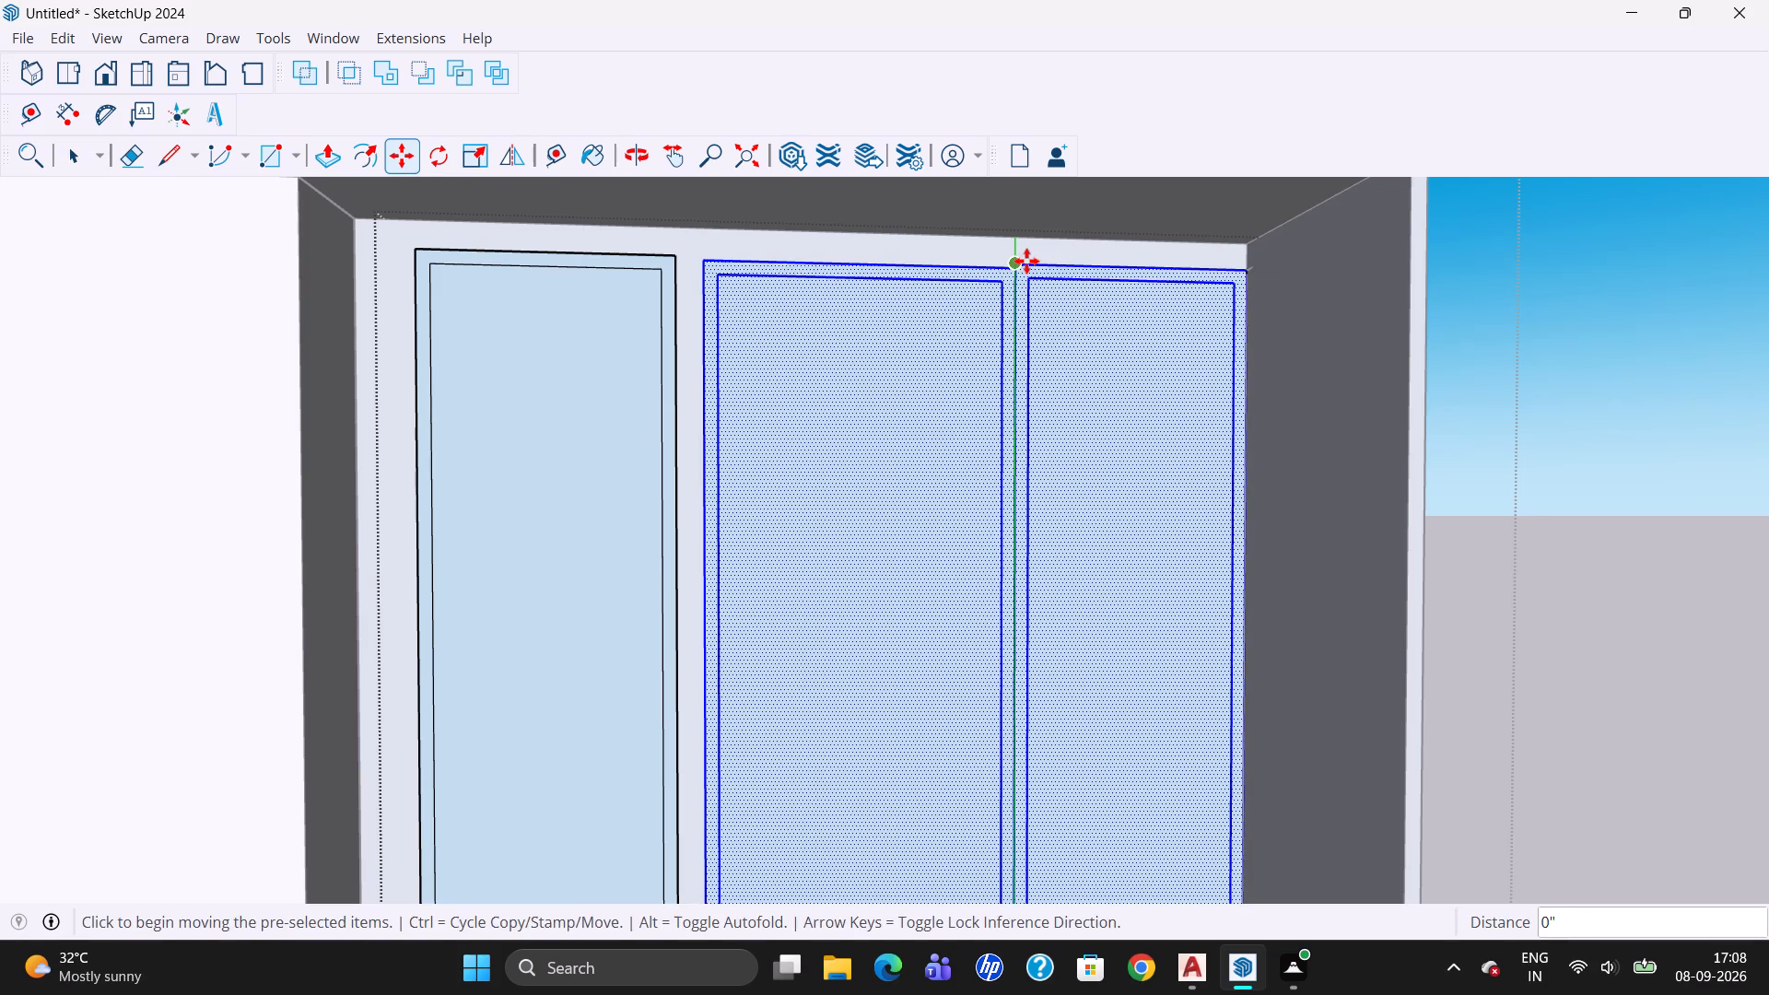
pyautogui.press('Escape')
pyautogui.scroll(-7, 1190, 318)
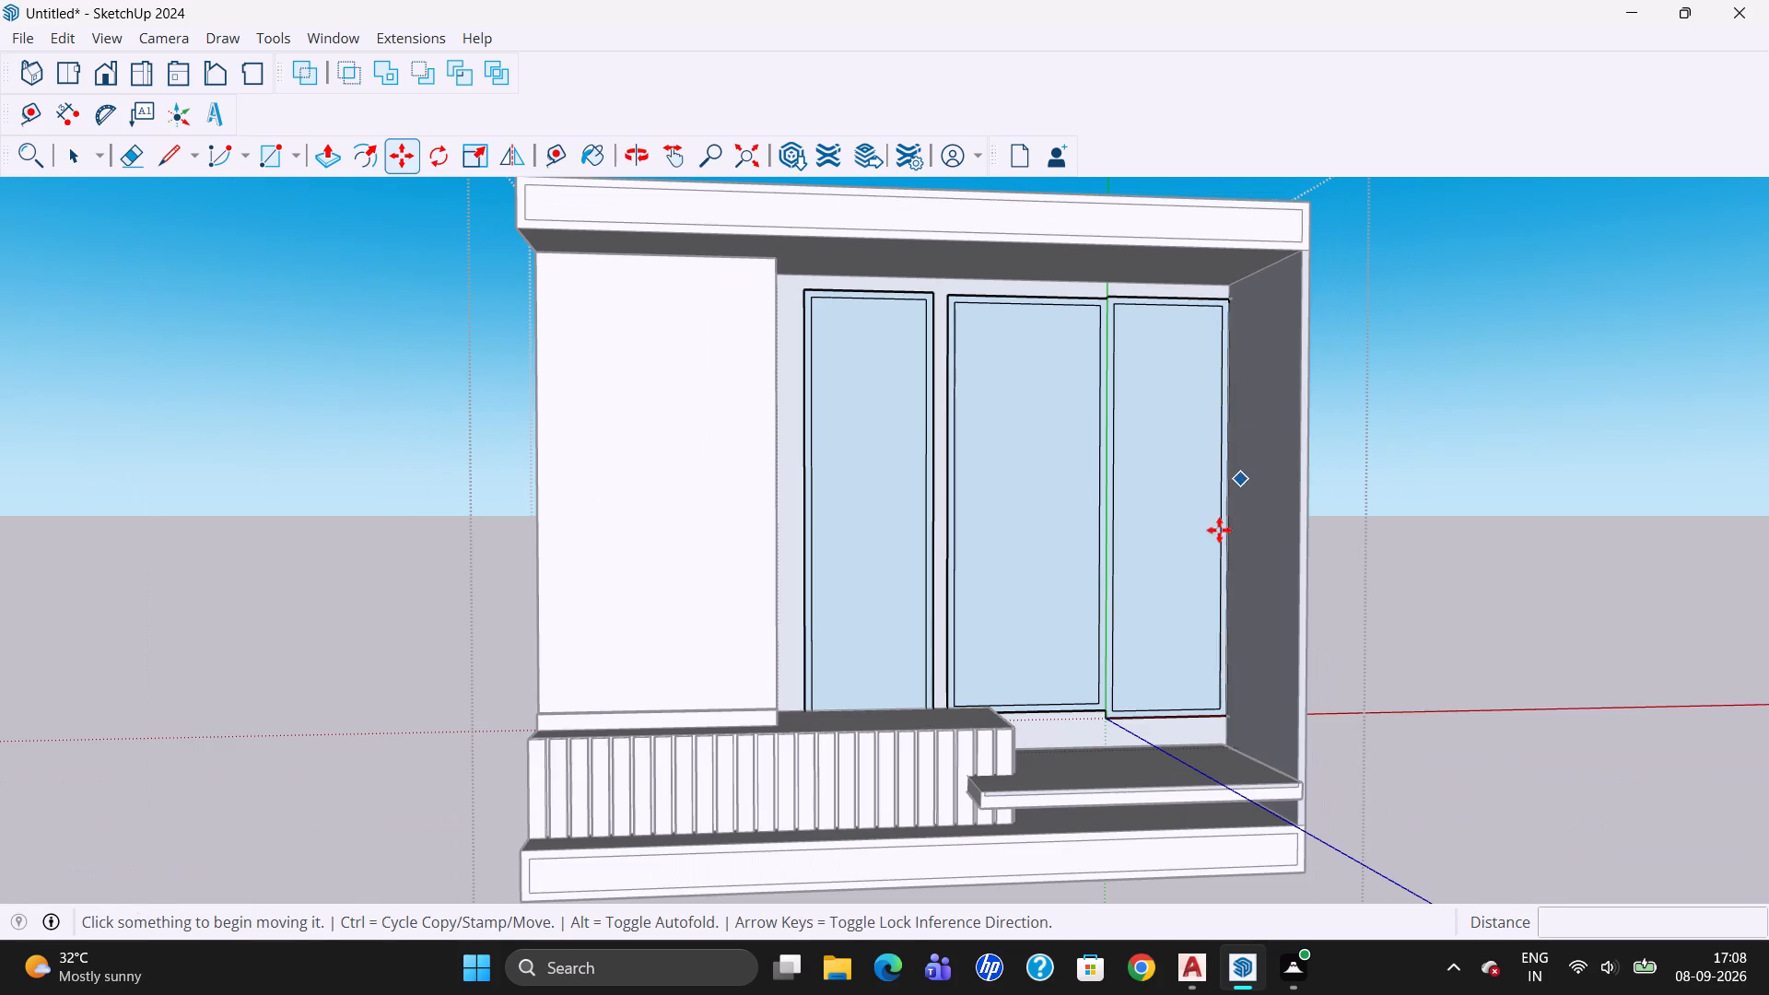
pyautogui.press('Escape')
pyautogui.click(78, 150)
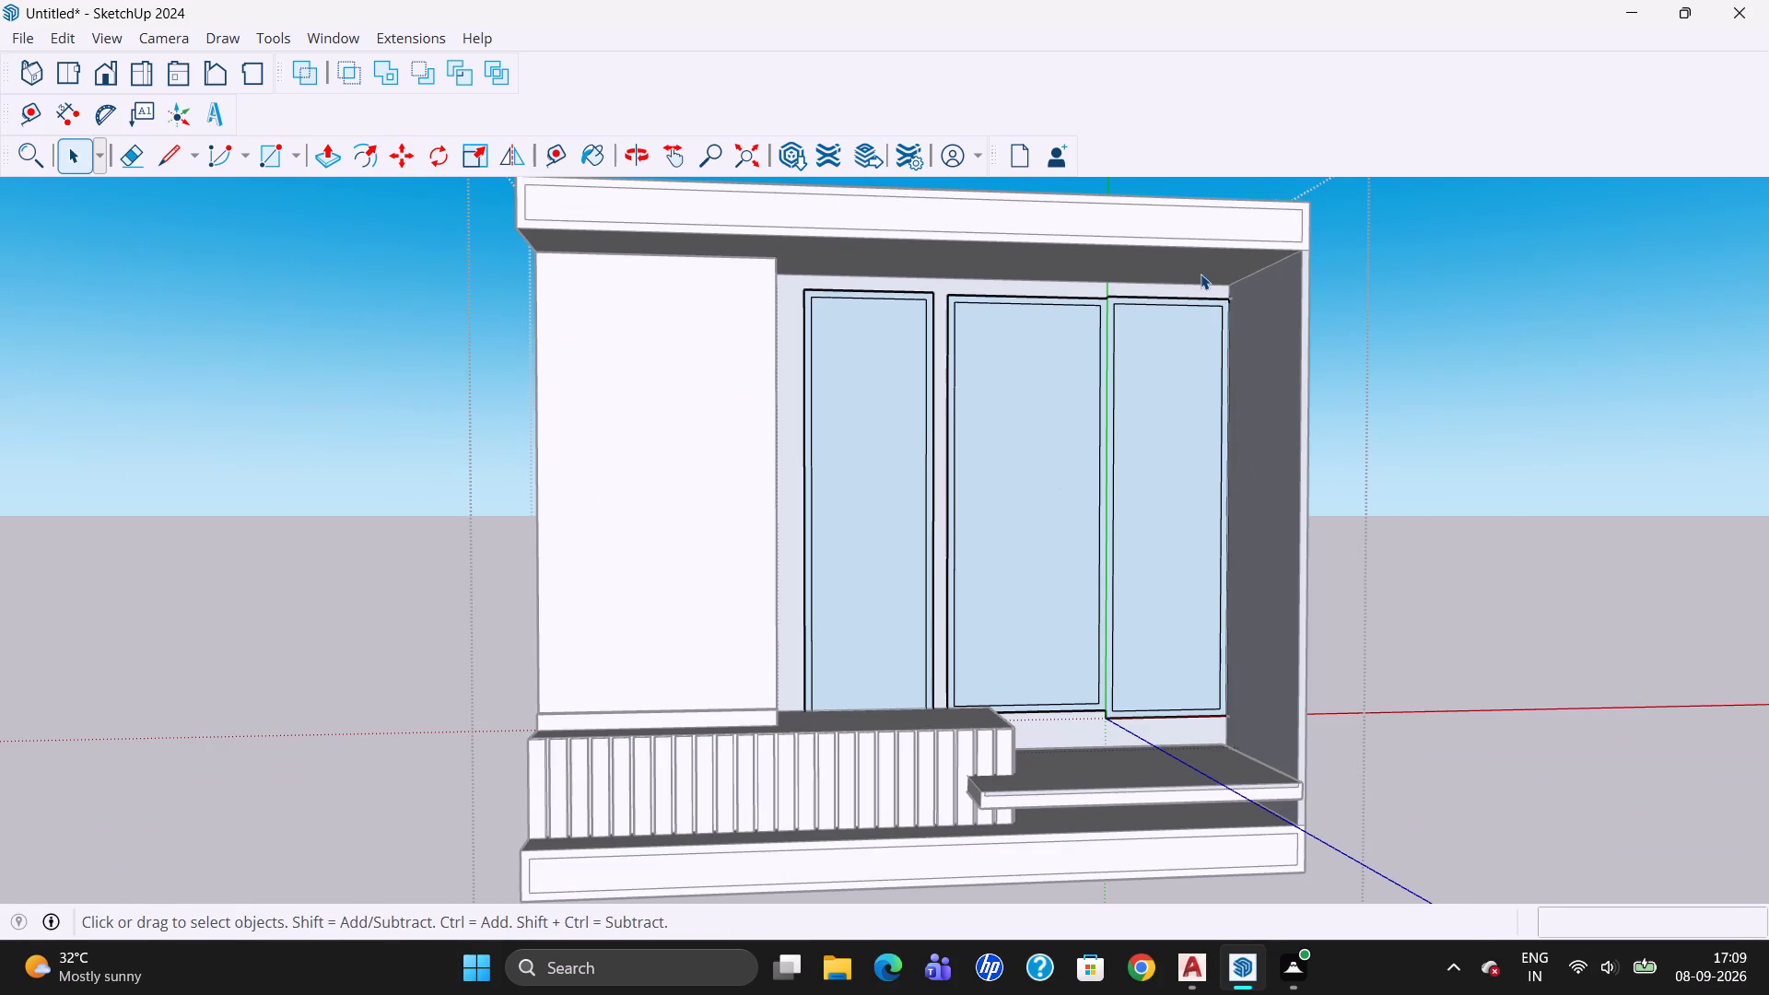
# Draw a slanting line about 1' 5 7/8" across the upper part of the bordered rectangle beside the end panel, rising toward the end panel.
pyautogui.press('l')
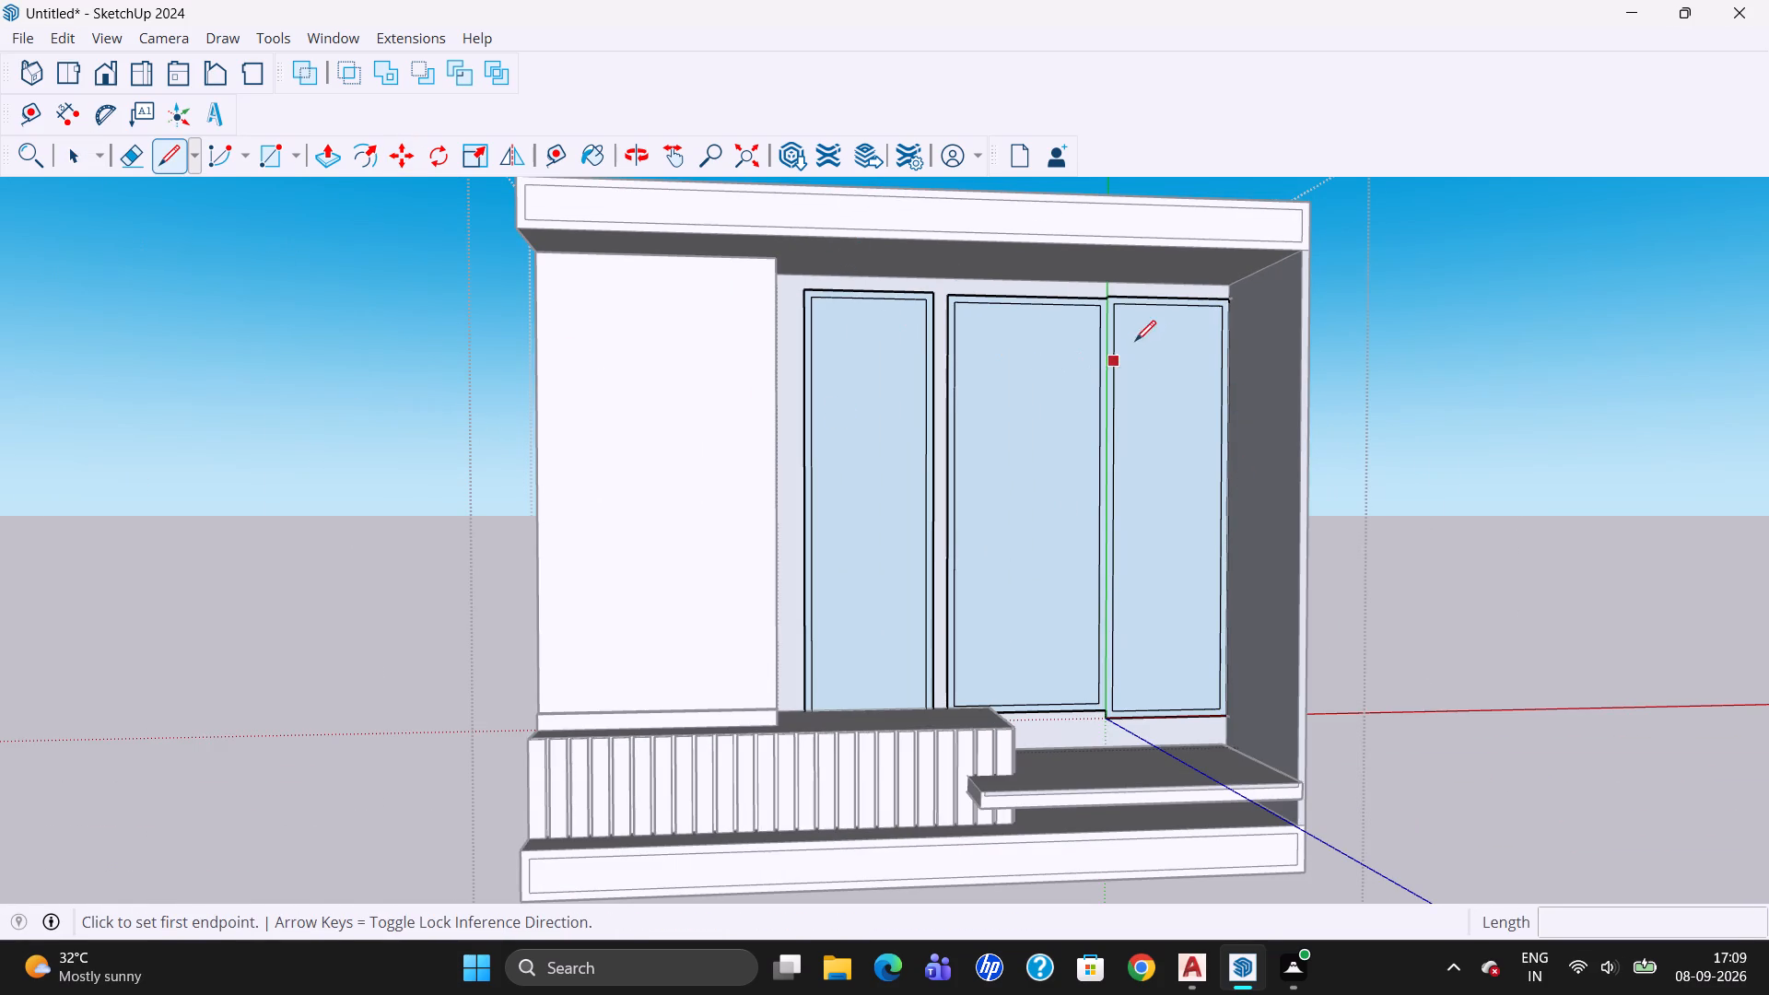
pyautogui.scroll(6, 1208, 334)
pyautogui.click(1228, 345)
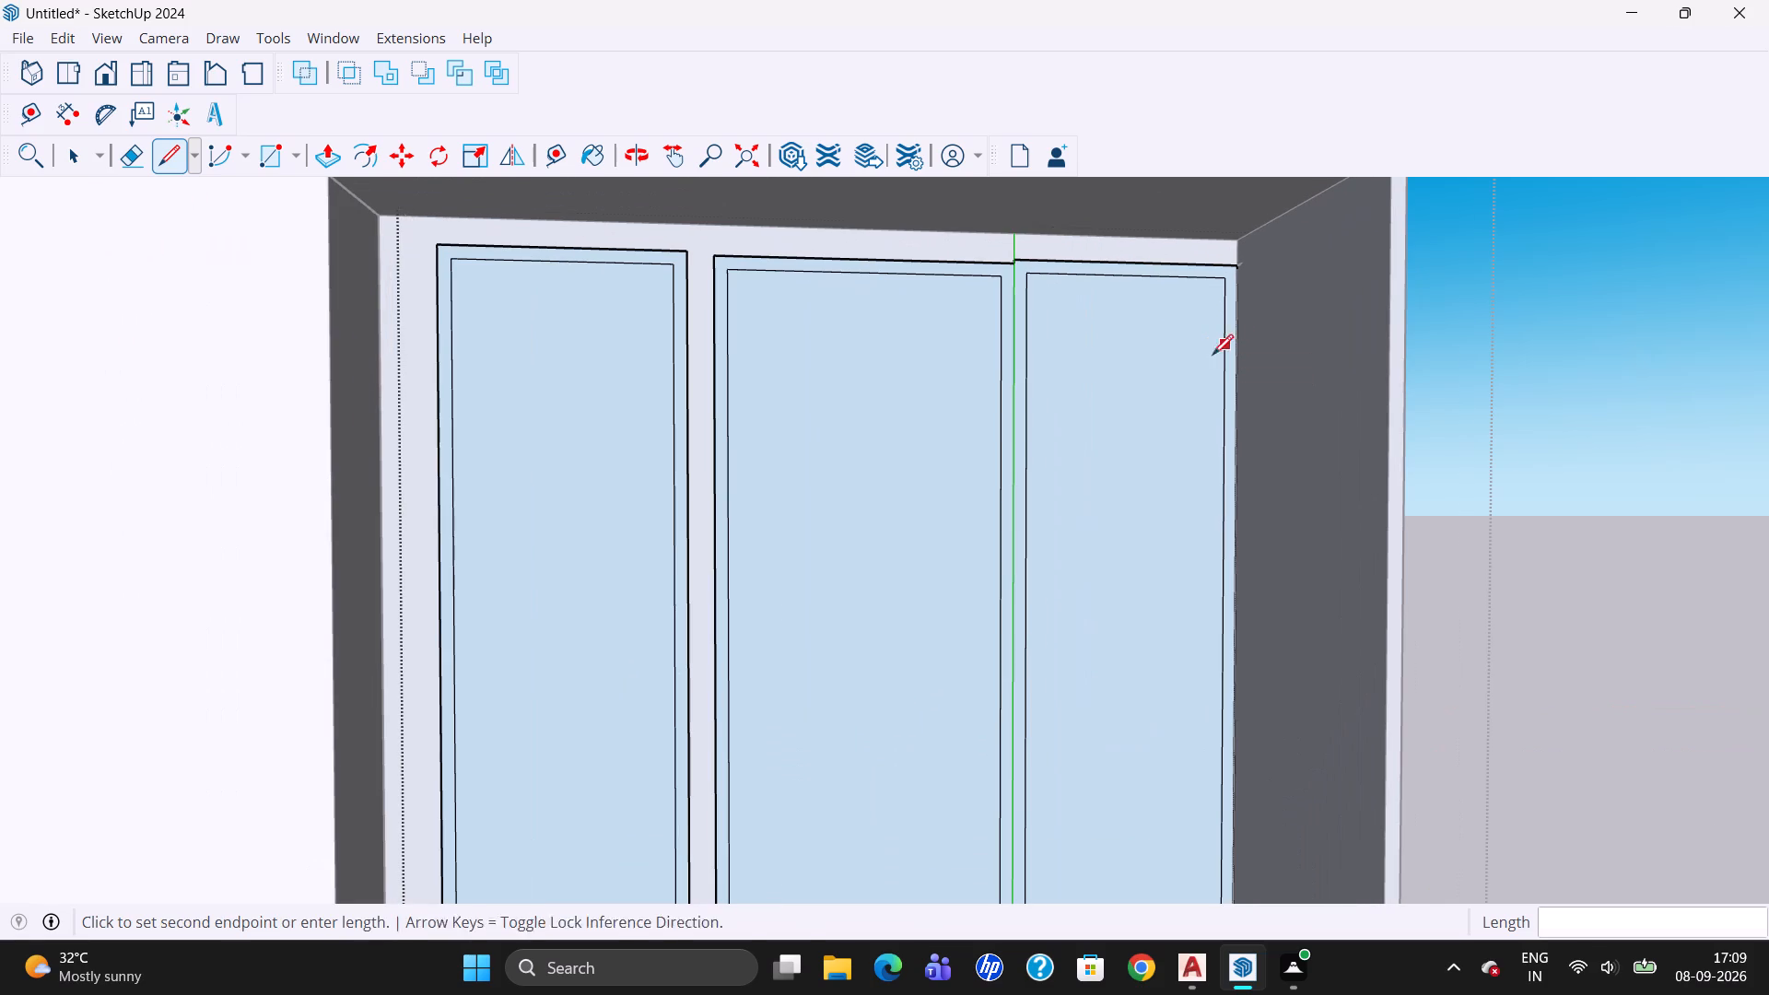
pyautogui.click(1026, 445)
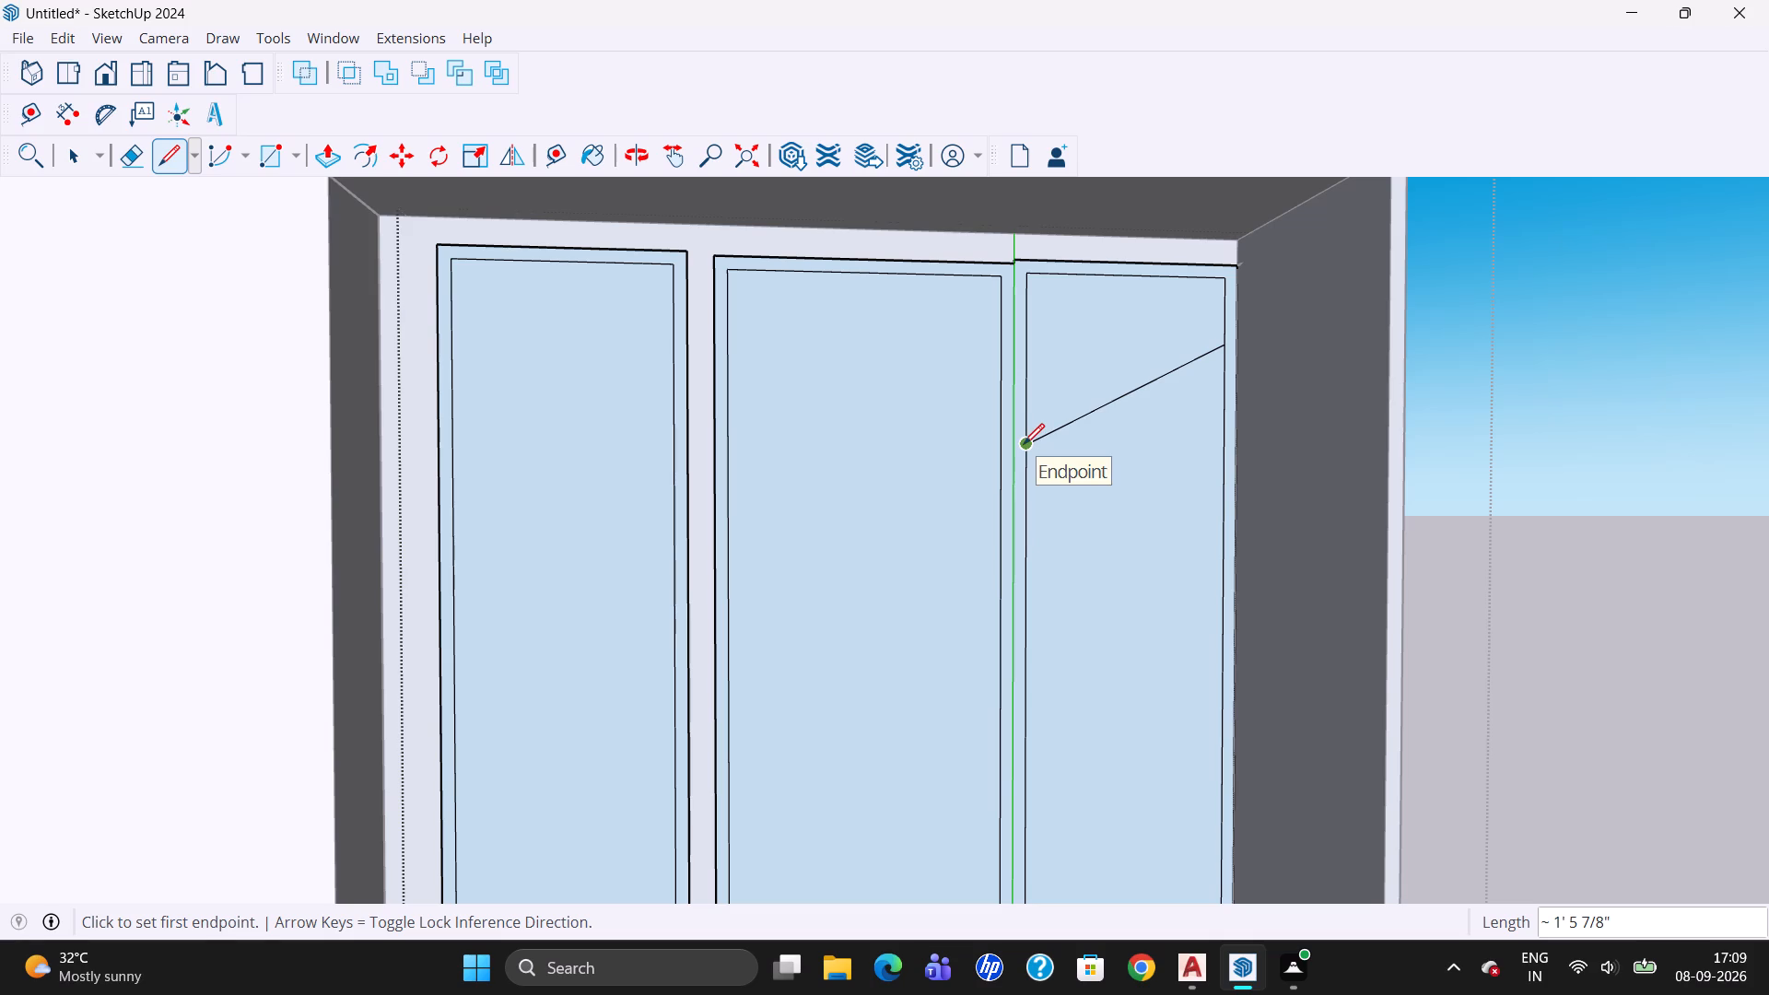
pyautogui.press('Escape')
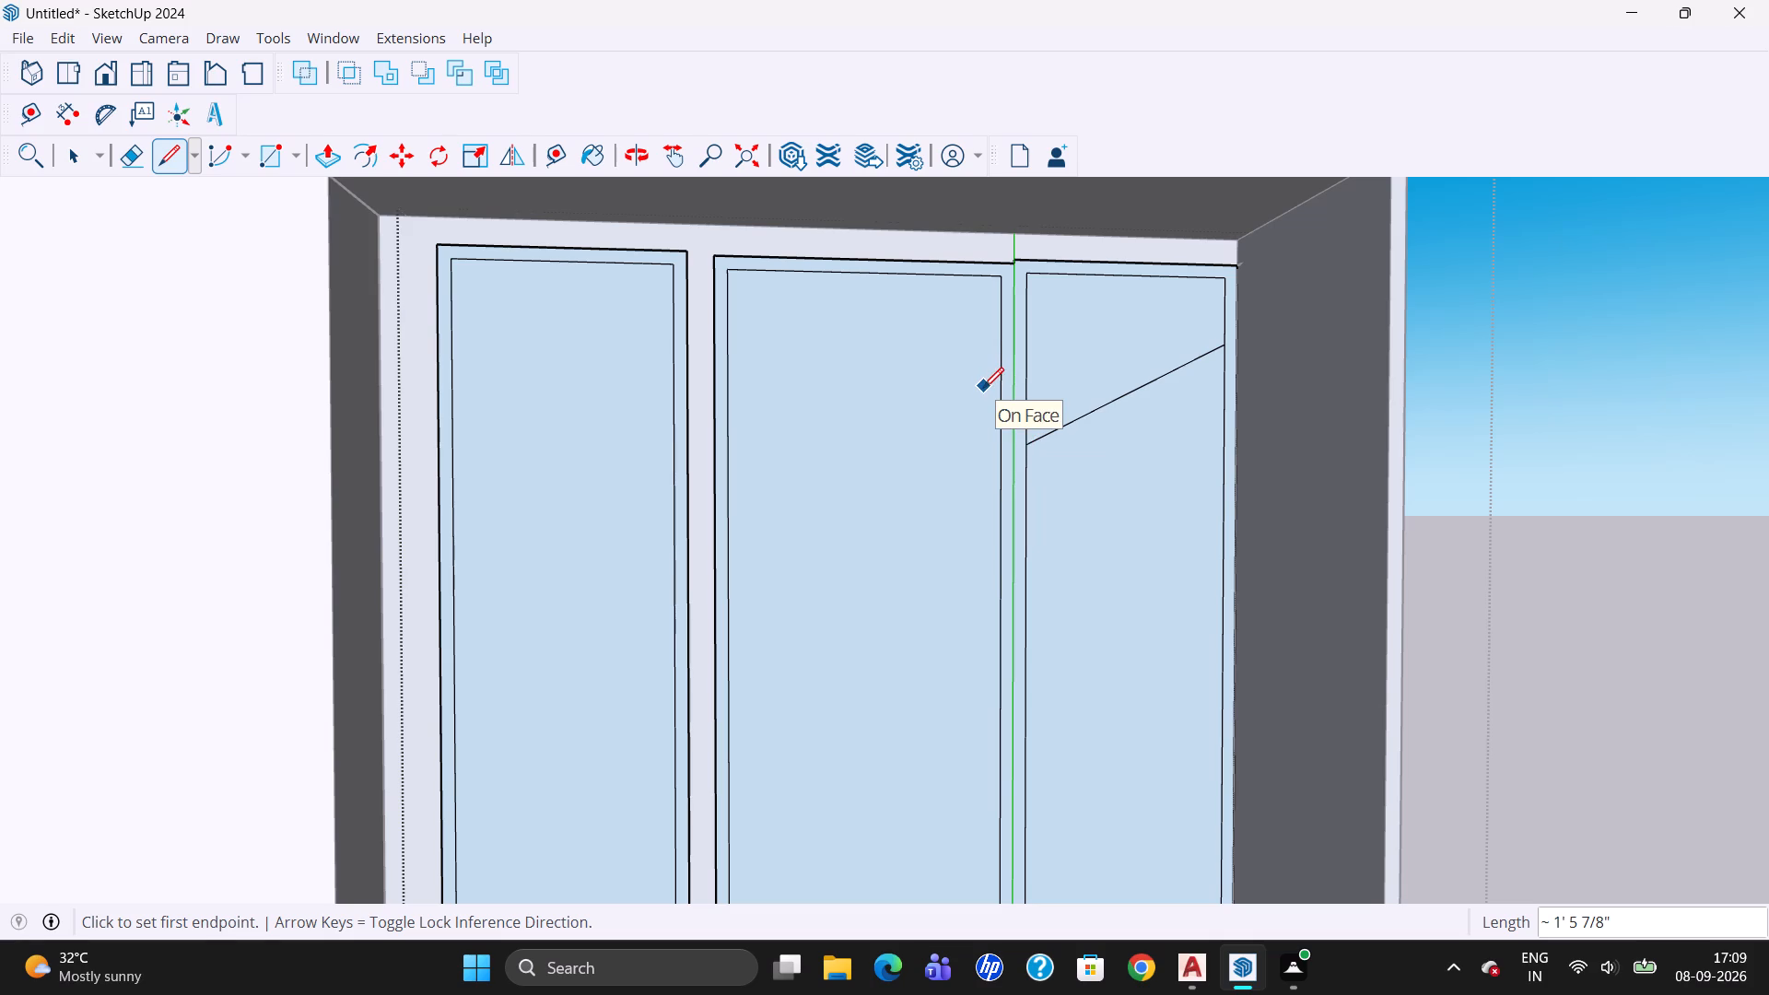
# Draw two slanting lines inside the bordered rectangle beside the tall panel: an upper rising one about 1' 4 13/16" and a lower falling one about 1' 7 9/16".
pyautogui.click(673, 373)
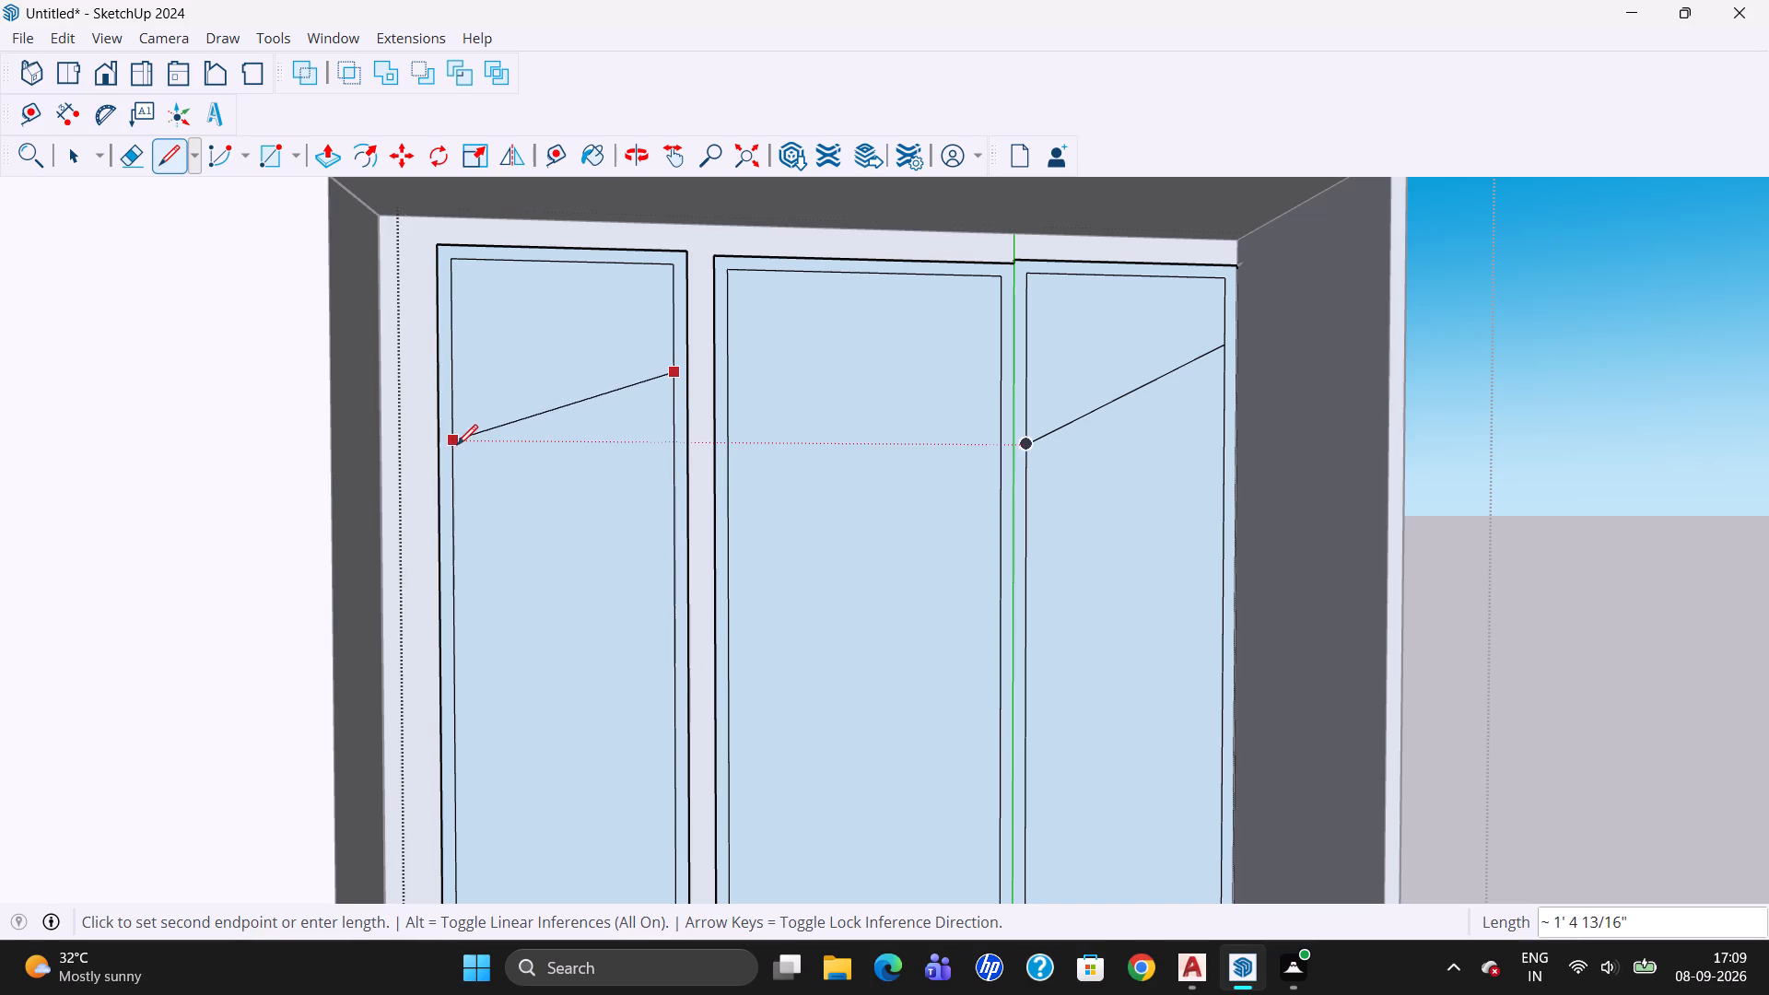
pyautogui.click(454, 453)
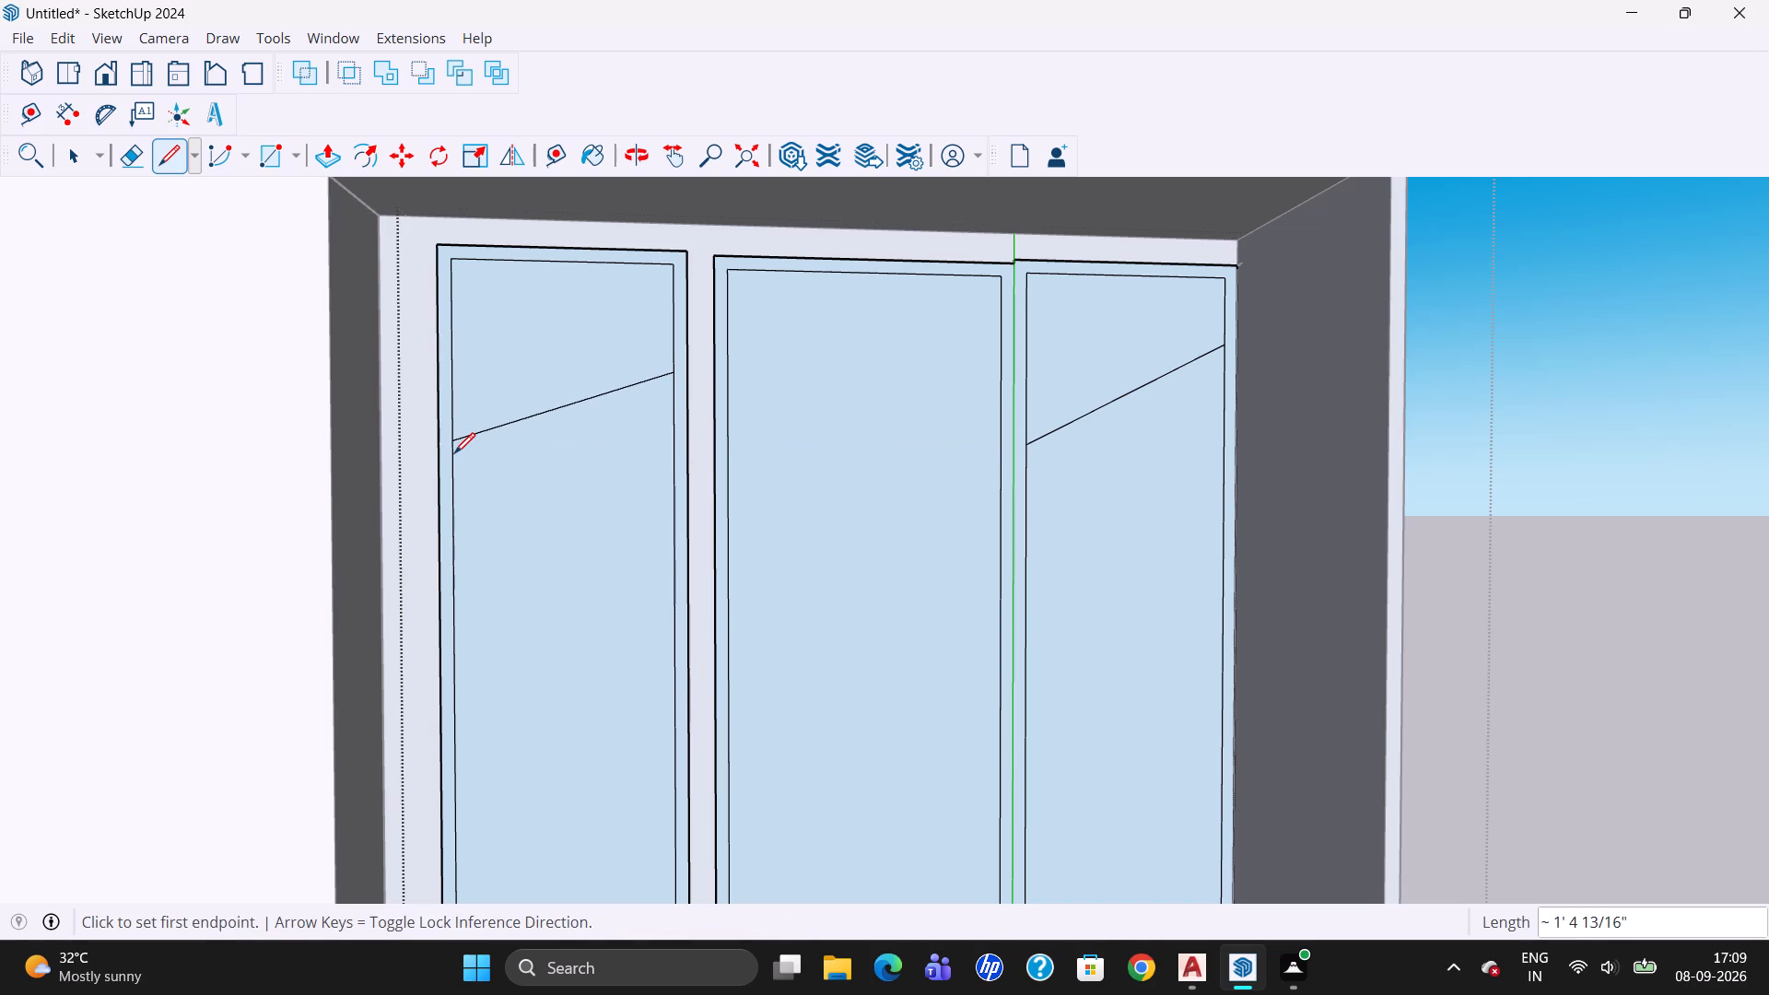
pyautogui.press('Escape')
pyautogui.scroll(-2, 601, 516)
pyautogui.scroll(2, 580, 631)
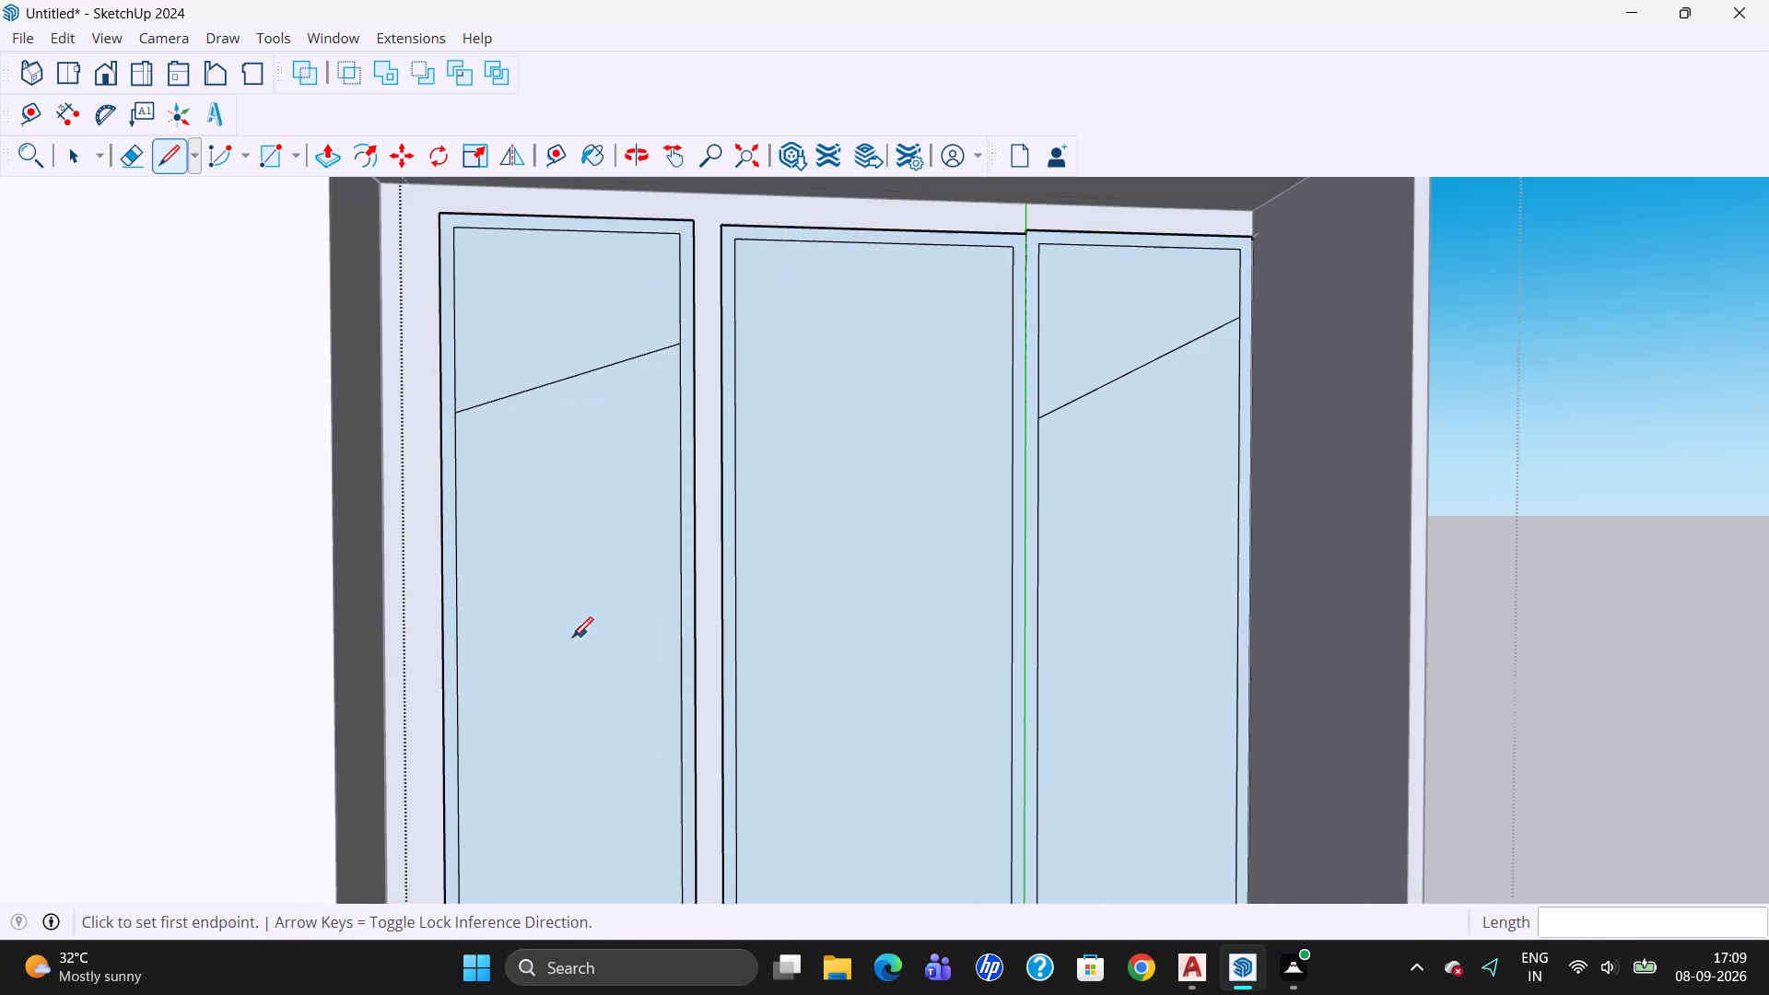
pyautogui.scroll(-5, 691, 435)
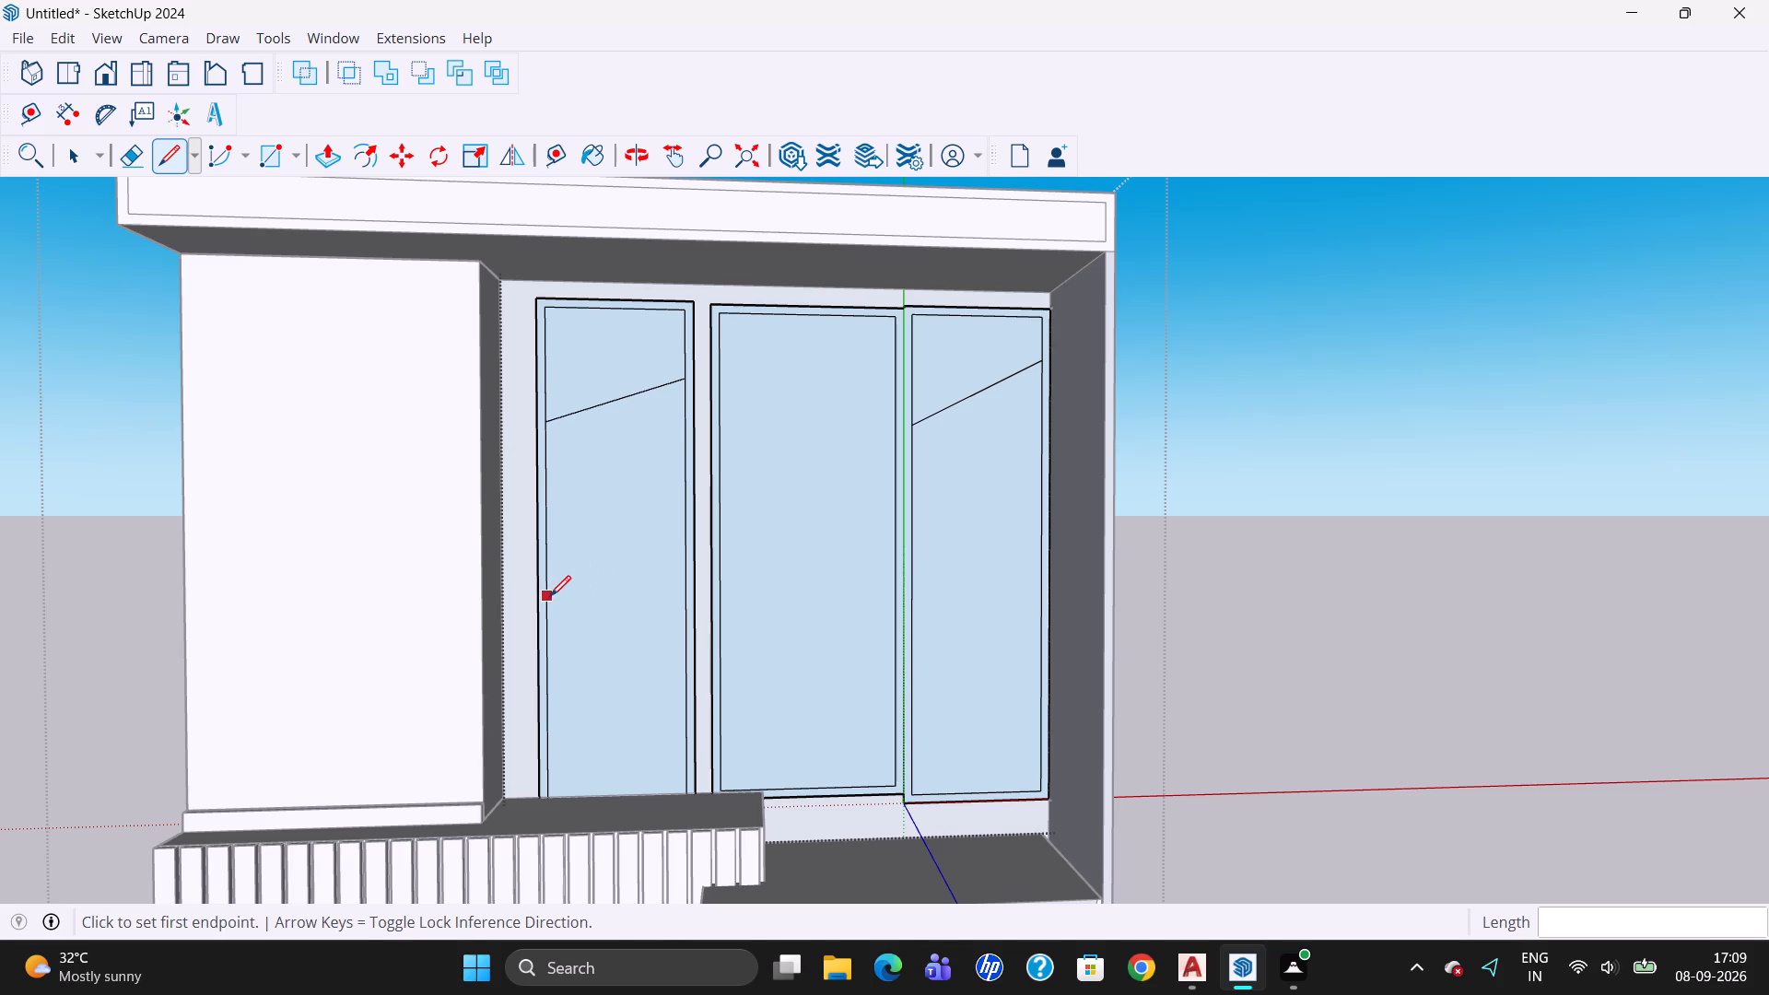
pyautogui.click(552, 595)
pyautogui.click(685, 688)
pyautogui.press('Escape')
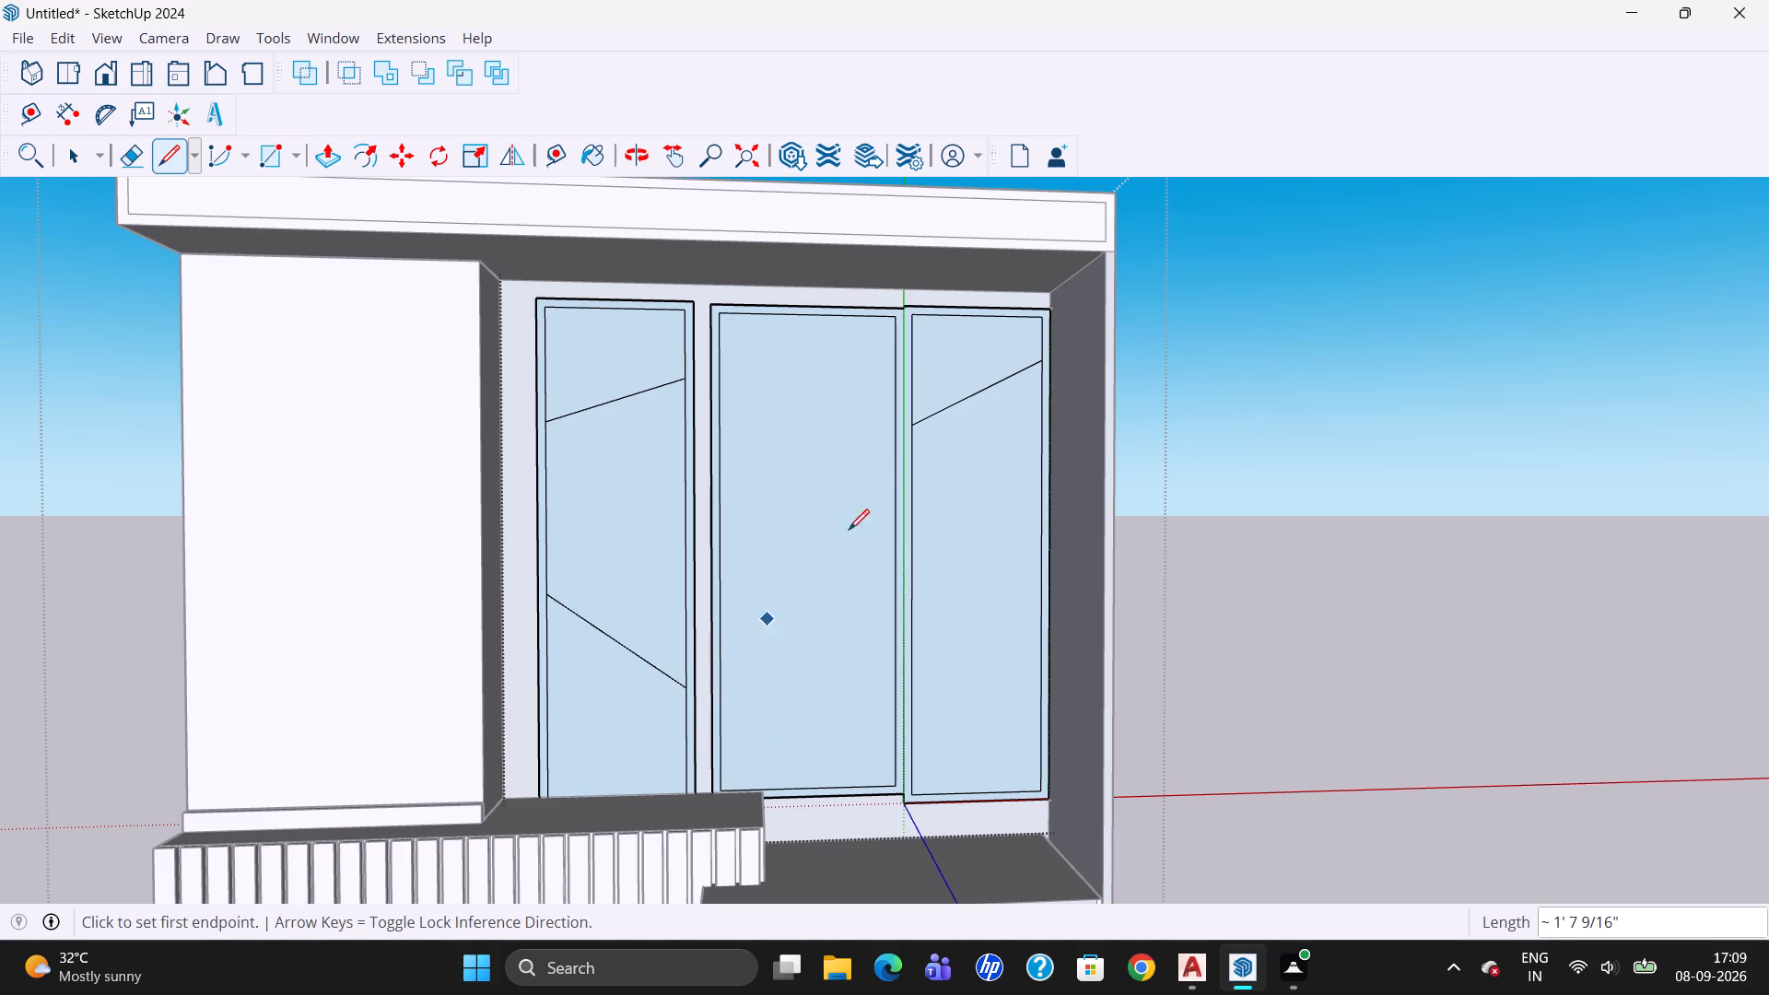
# Draw two diverging slanting lines inside the middle rectangle's border: a rising one about 1' 11 13/16" and a lower falling one about 2' 11/16".
pyautogui.click(720, 563)
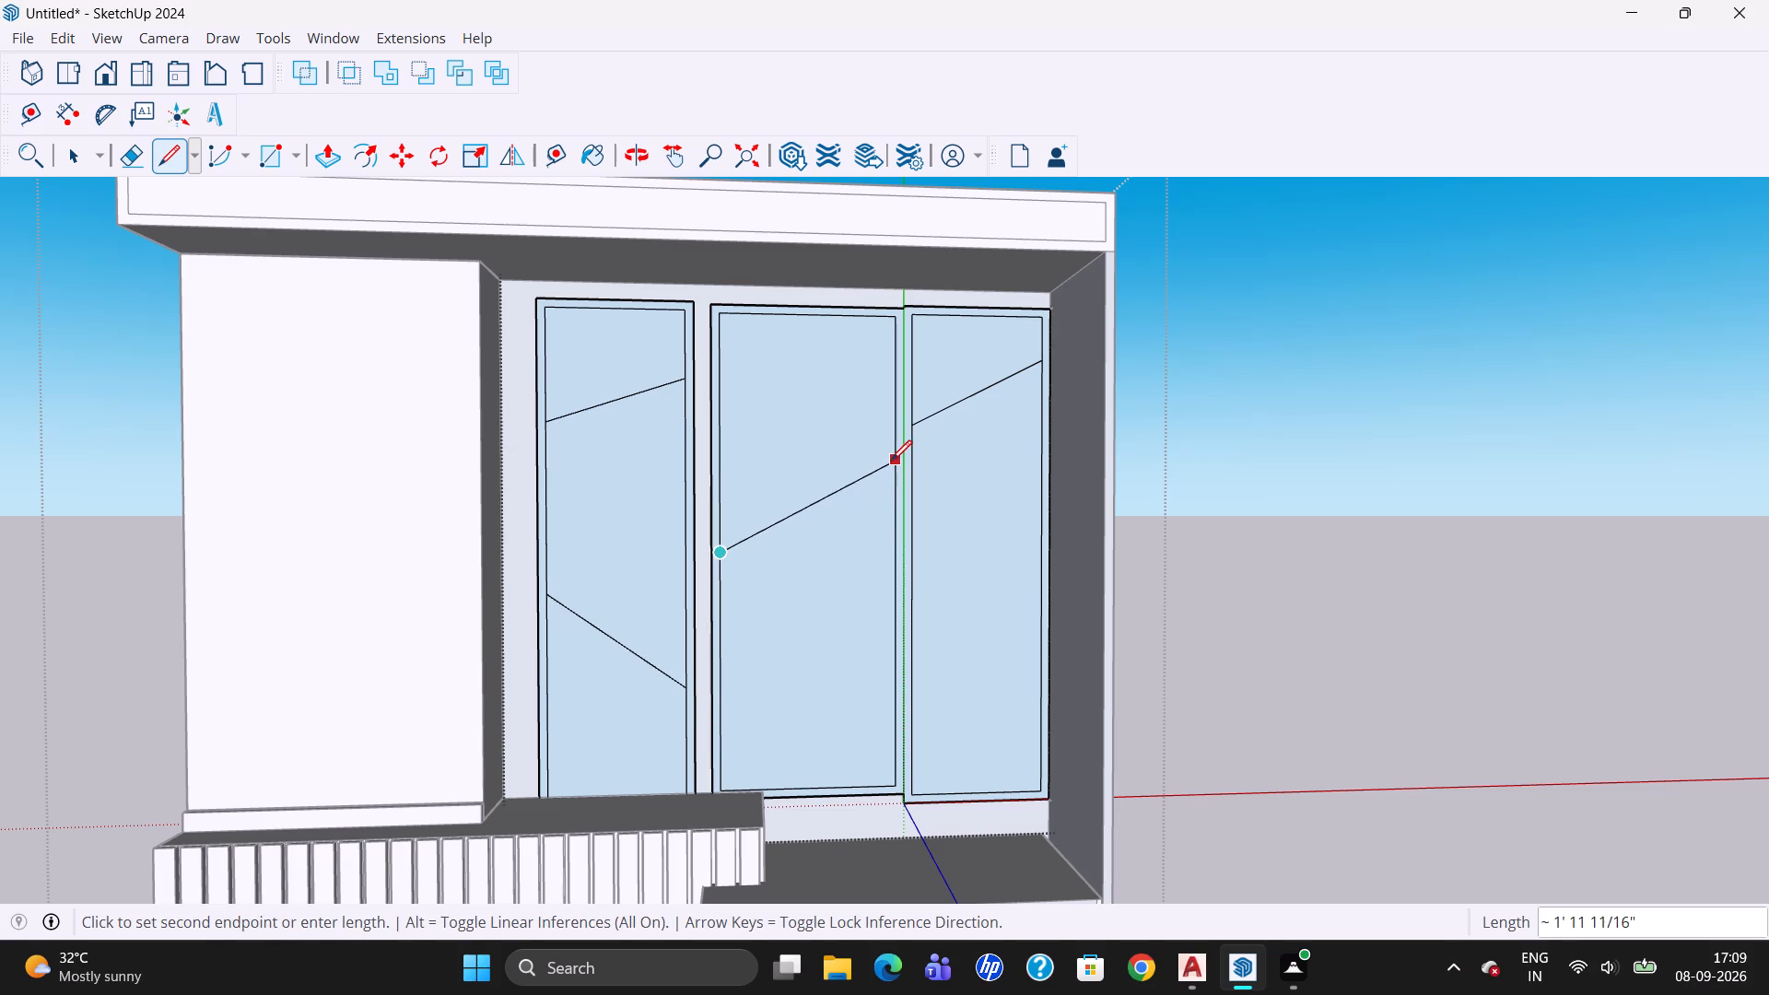
pyautogui.click(890, 458)
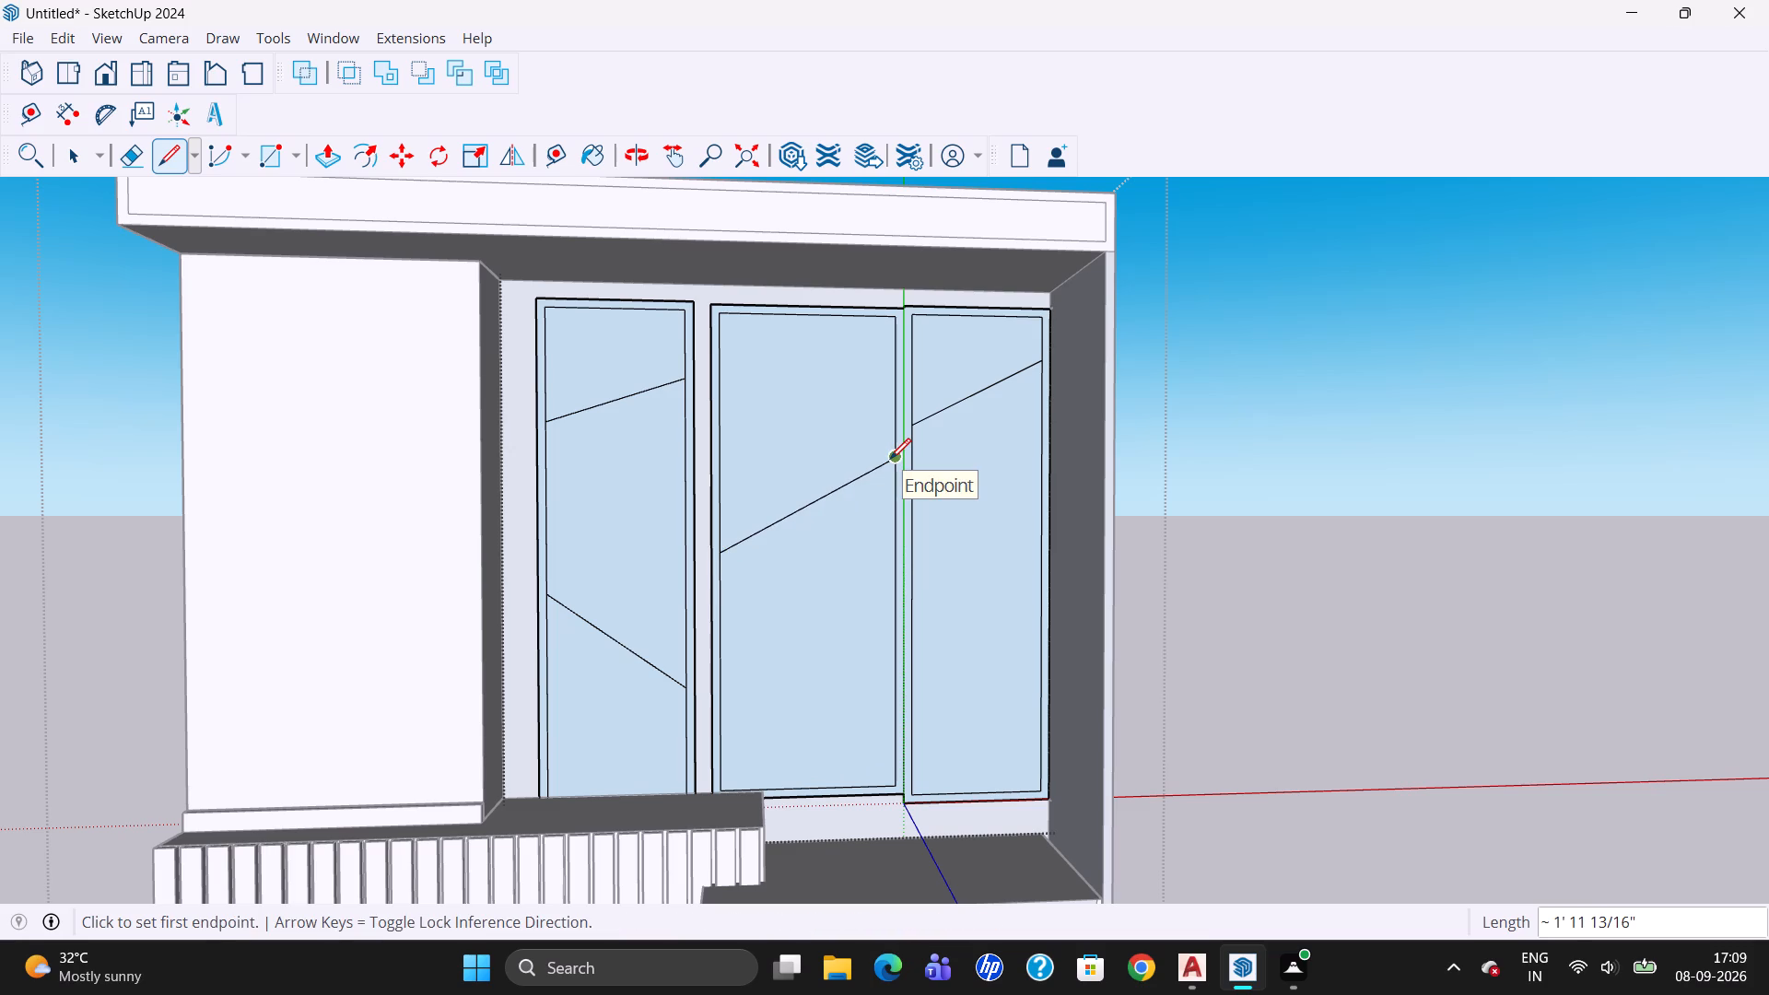
pyautogui.press('Escape')
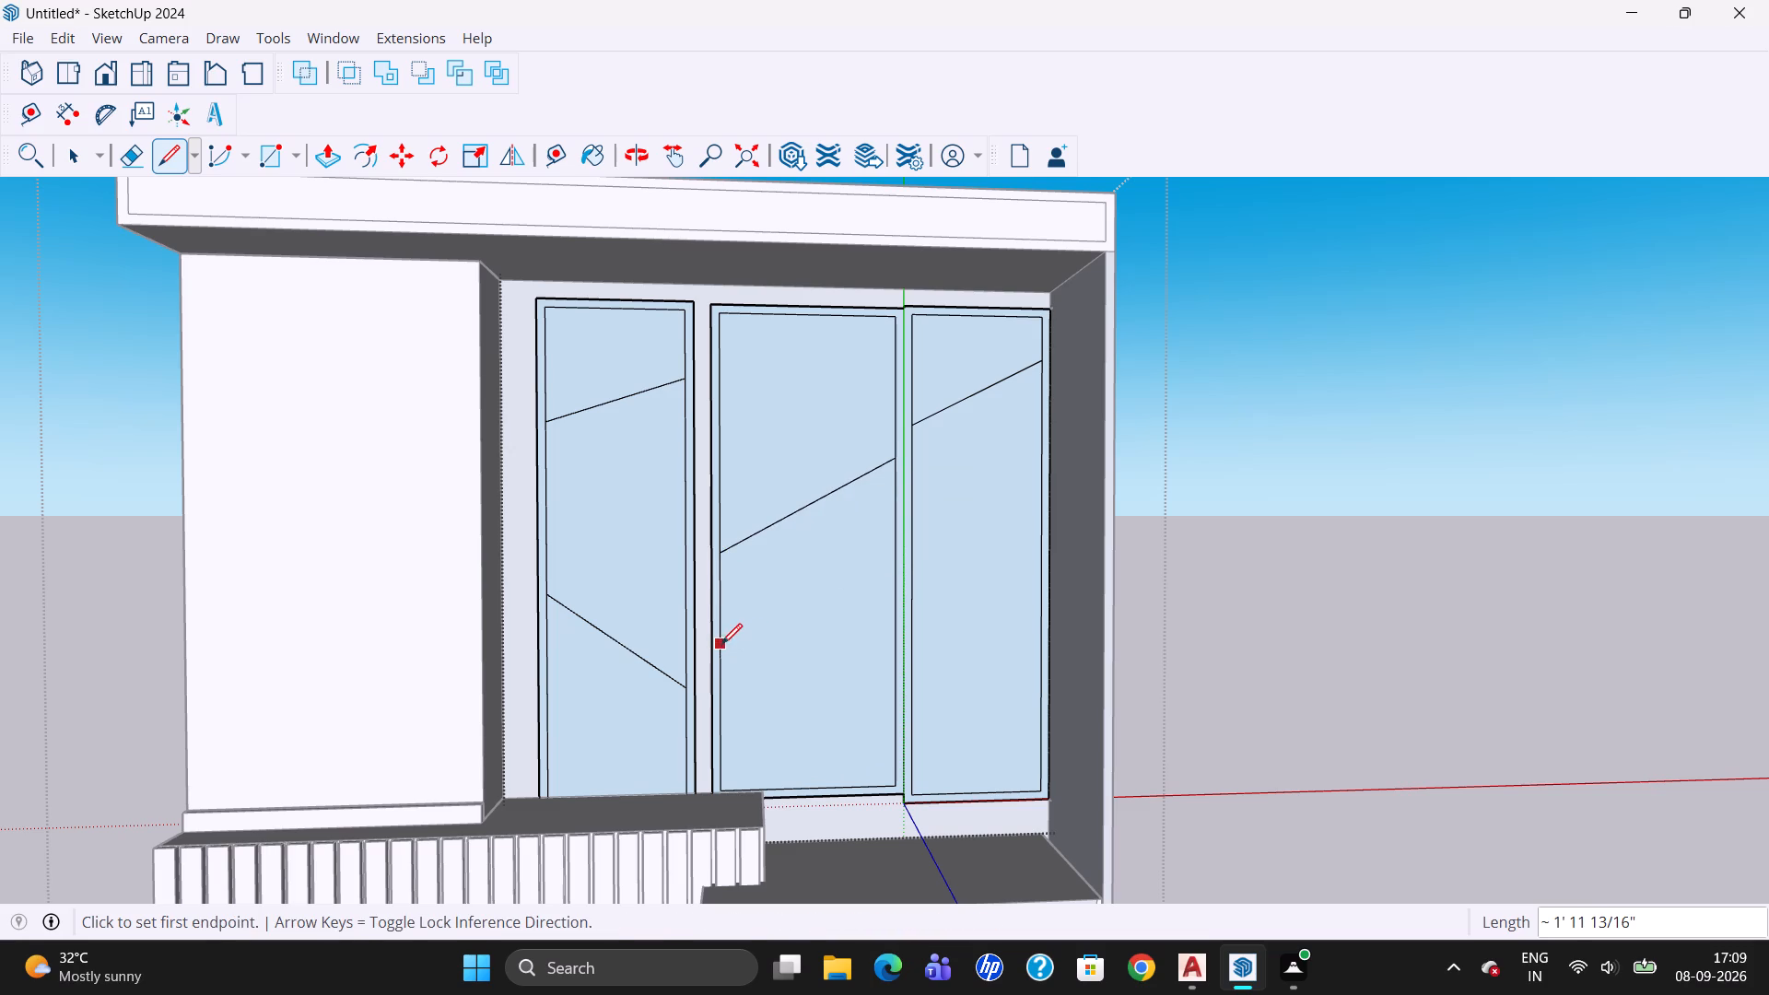
pyautogui.click(721, 644)
pyautogui.click(892, 751)
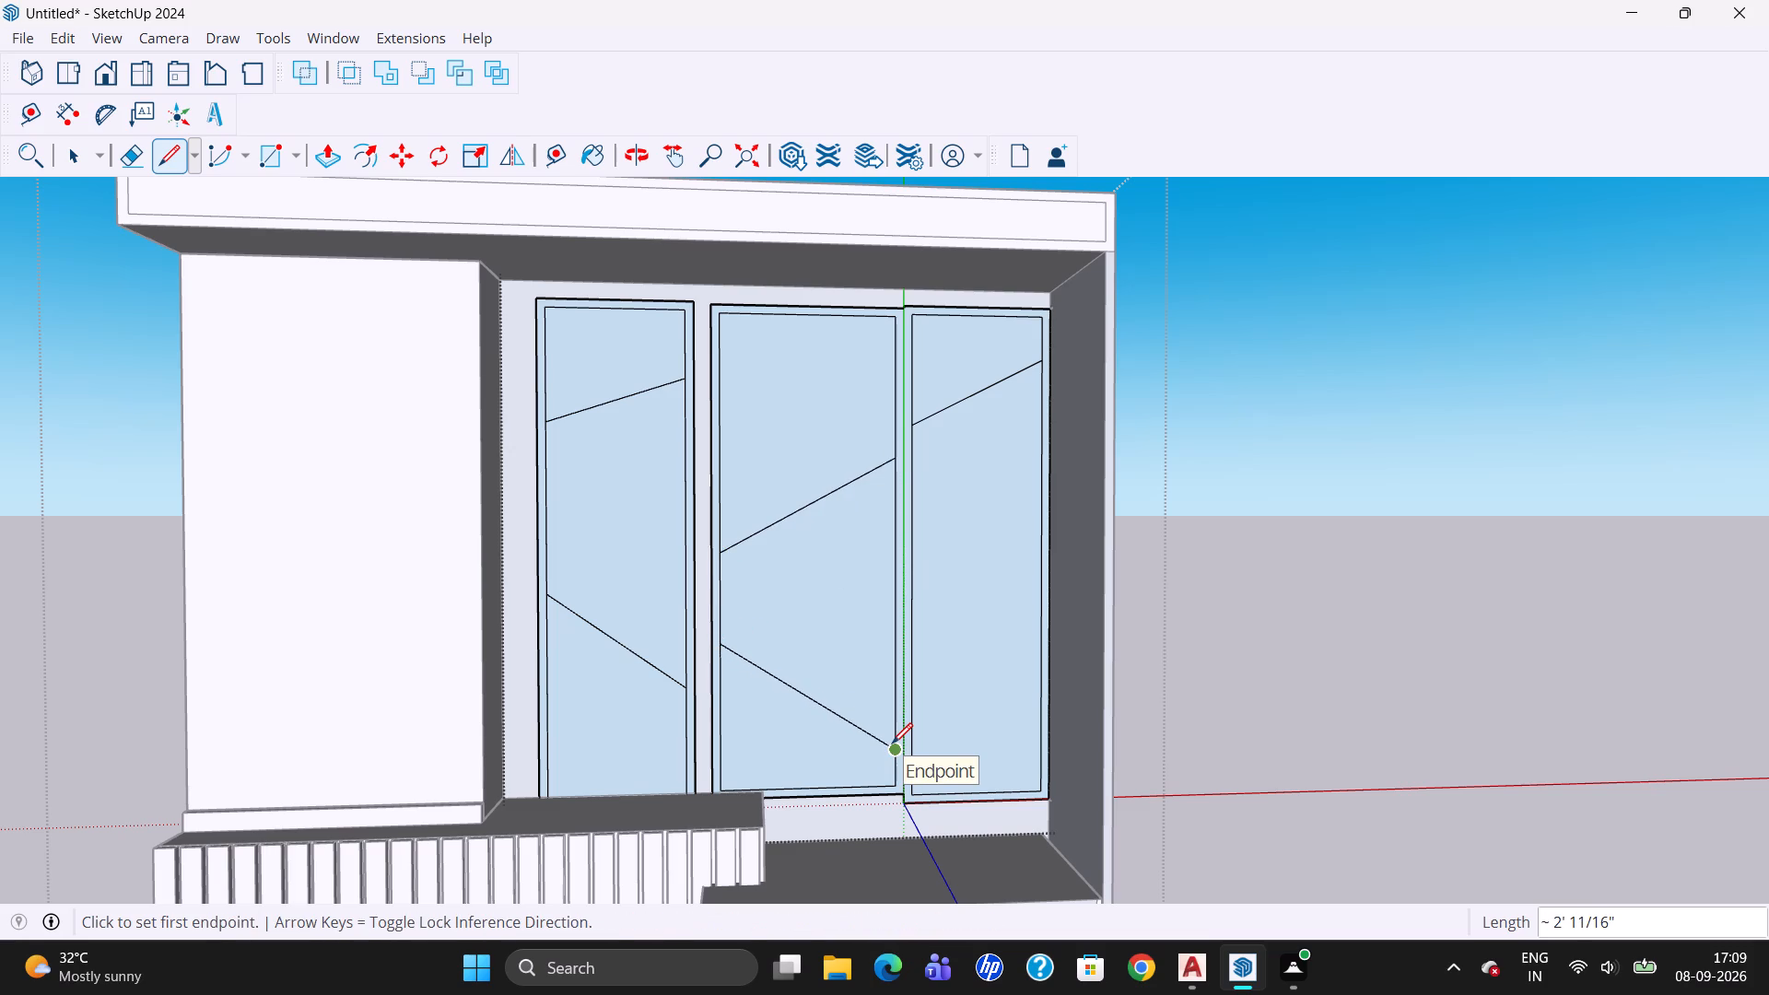
pyautogui.press('Escape')
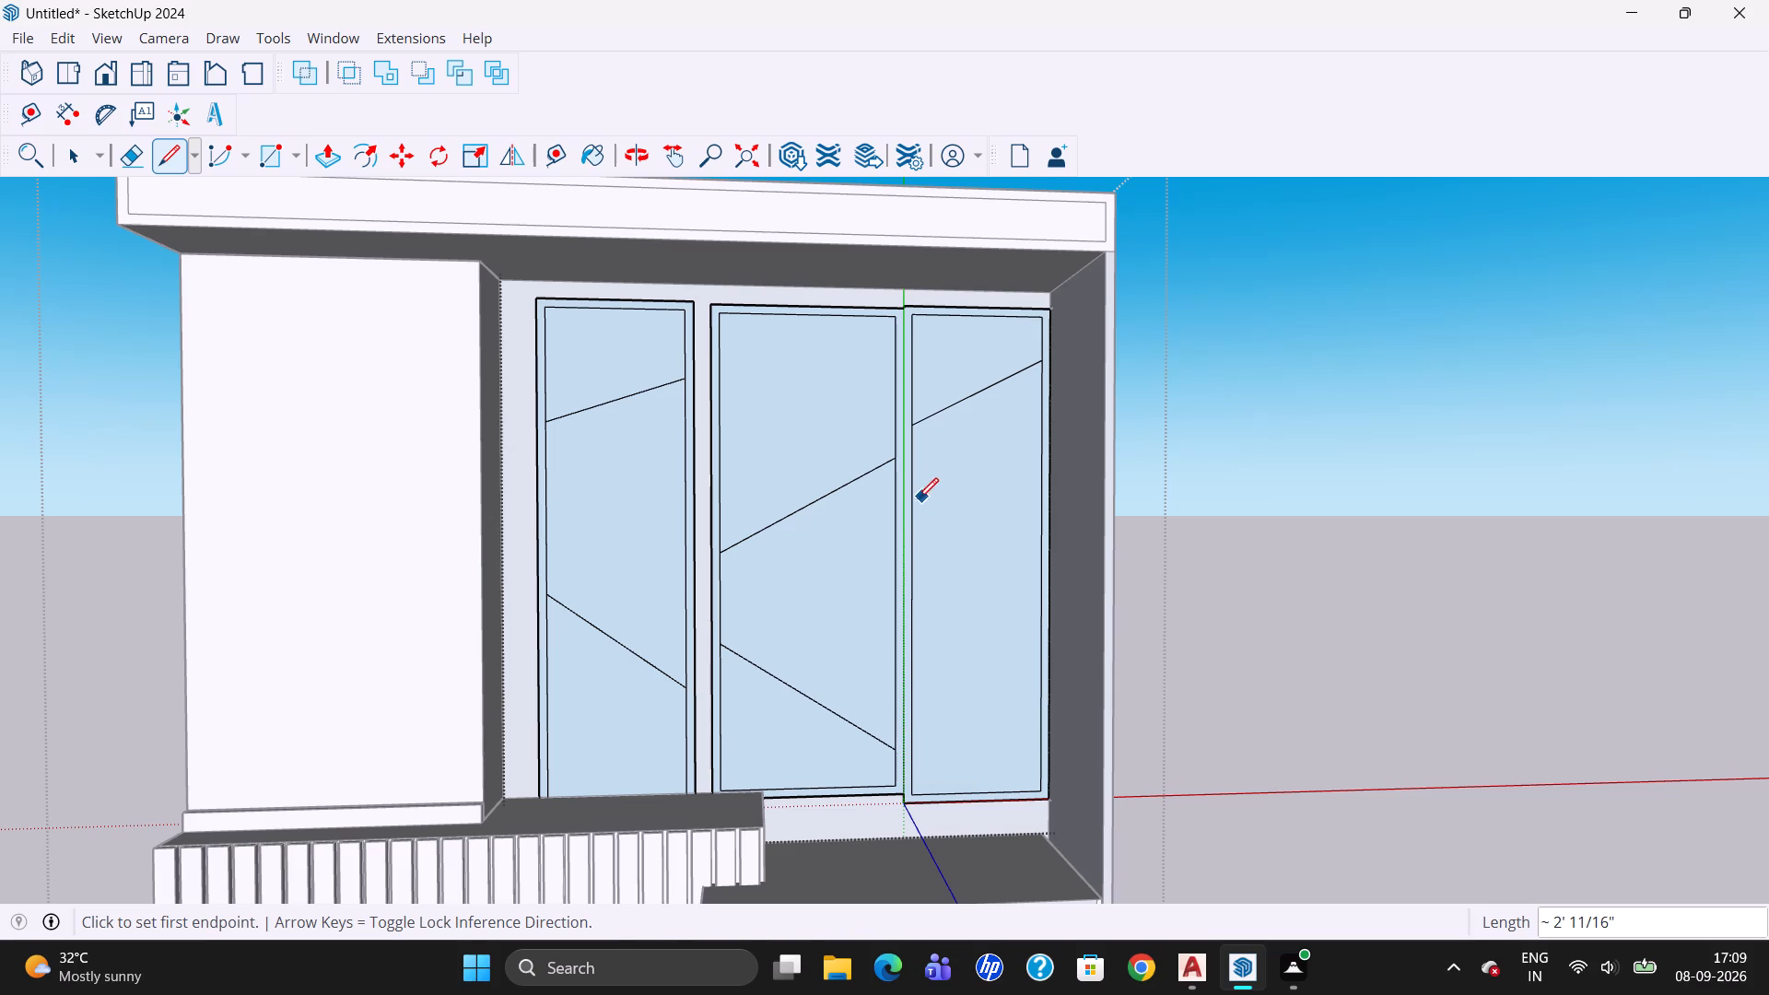
# Add a falling line about 1' 6 3/4" in the rectangle beside the end panel, ending at the inner edge's midpoint.
pyautogui.moveTo(915, 497); pyautogui.dragTo(931, 505)
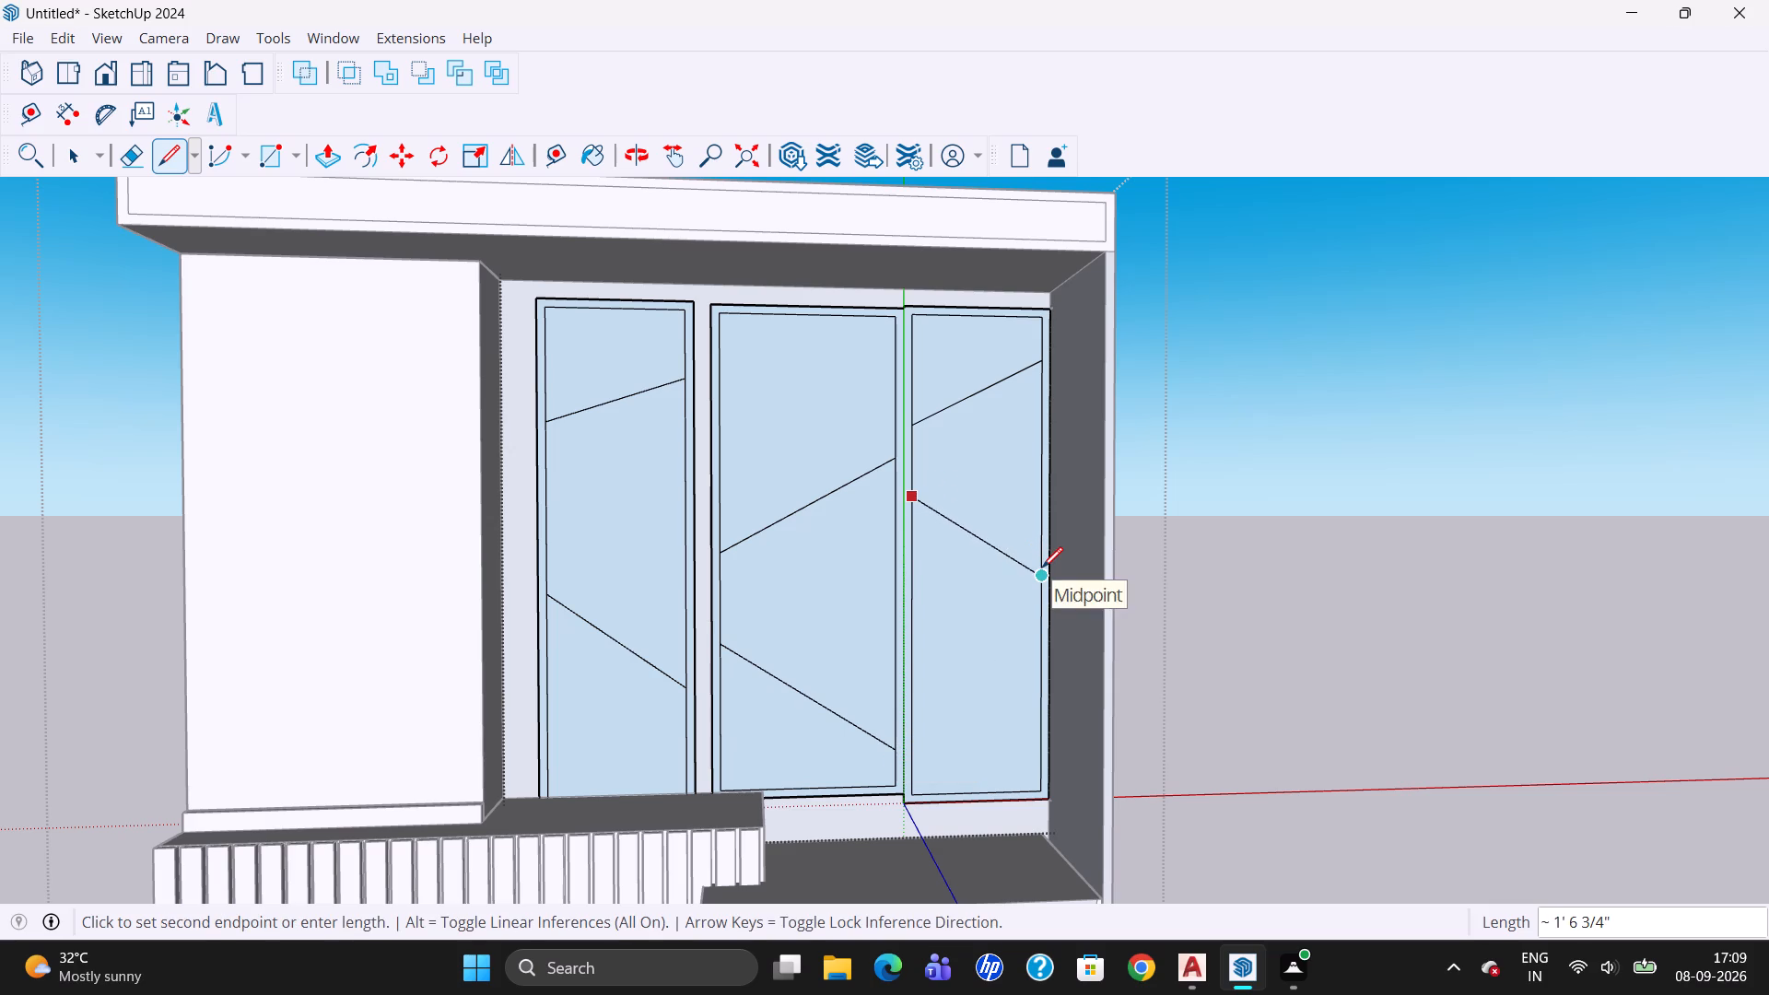
pyautogui.click(1041, 568)
pyautogui.press('Escape')
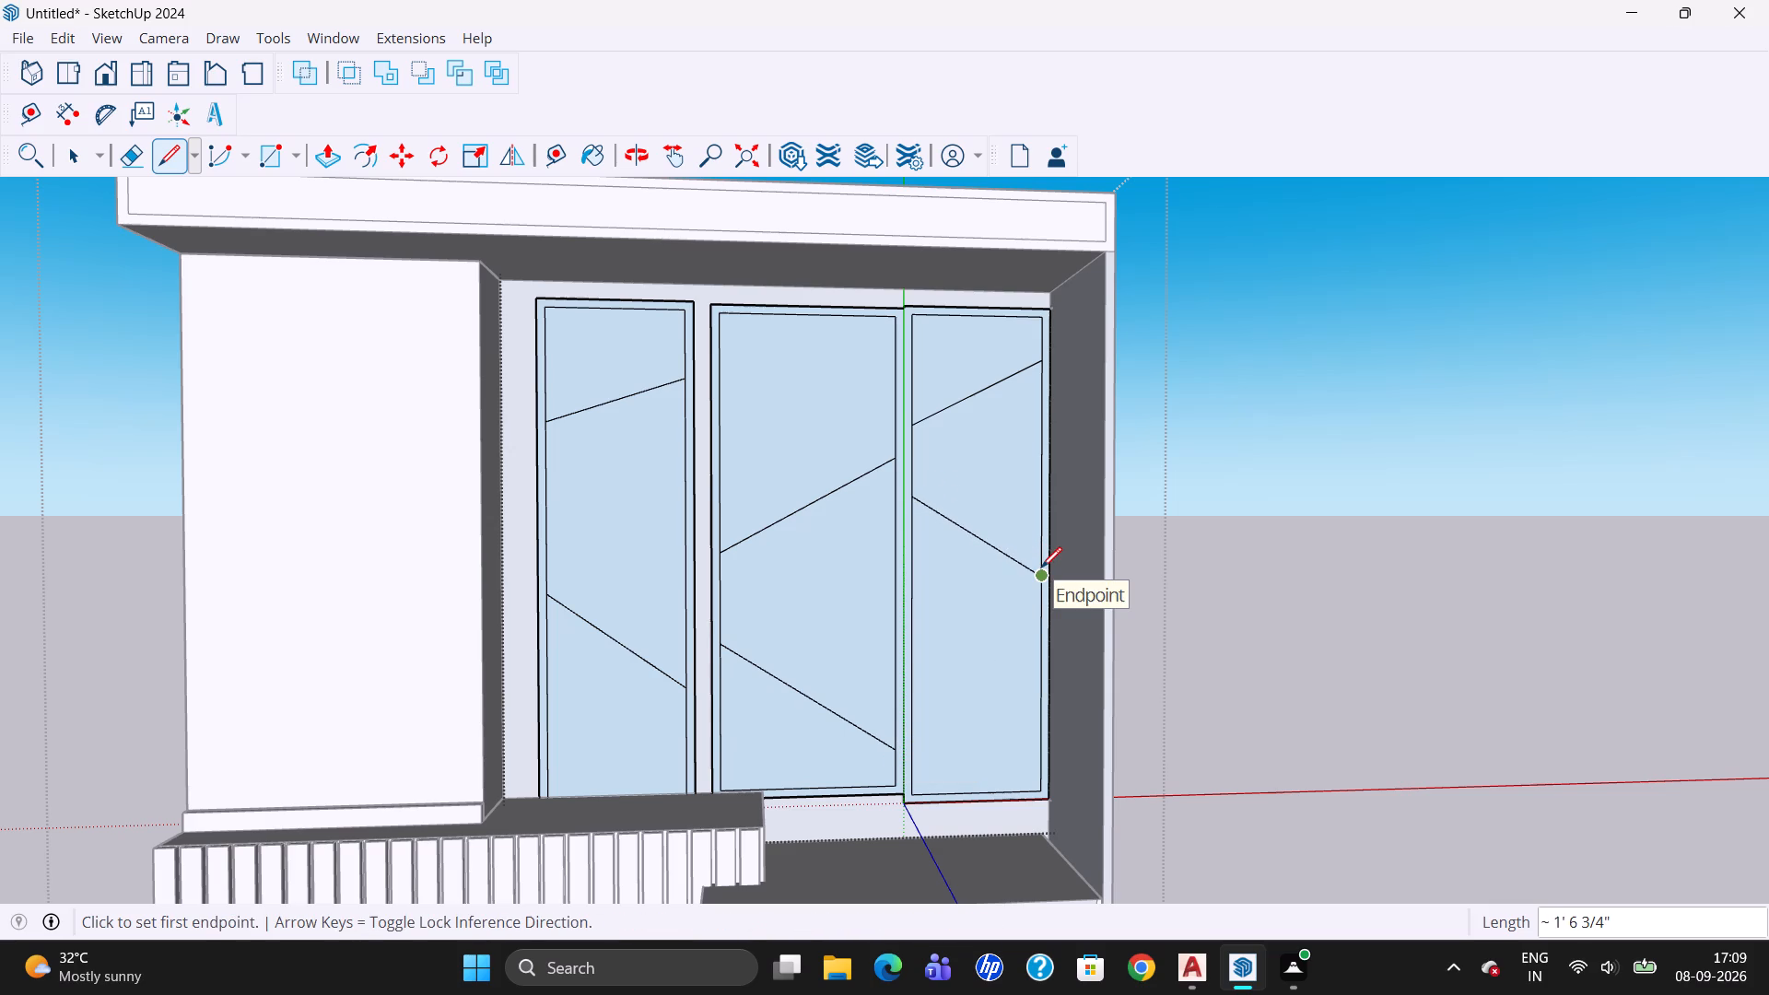
pyautogui.click(72, 147)
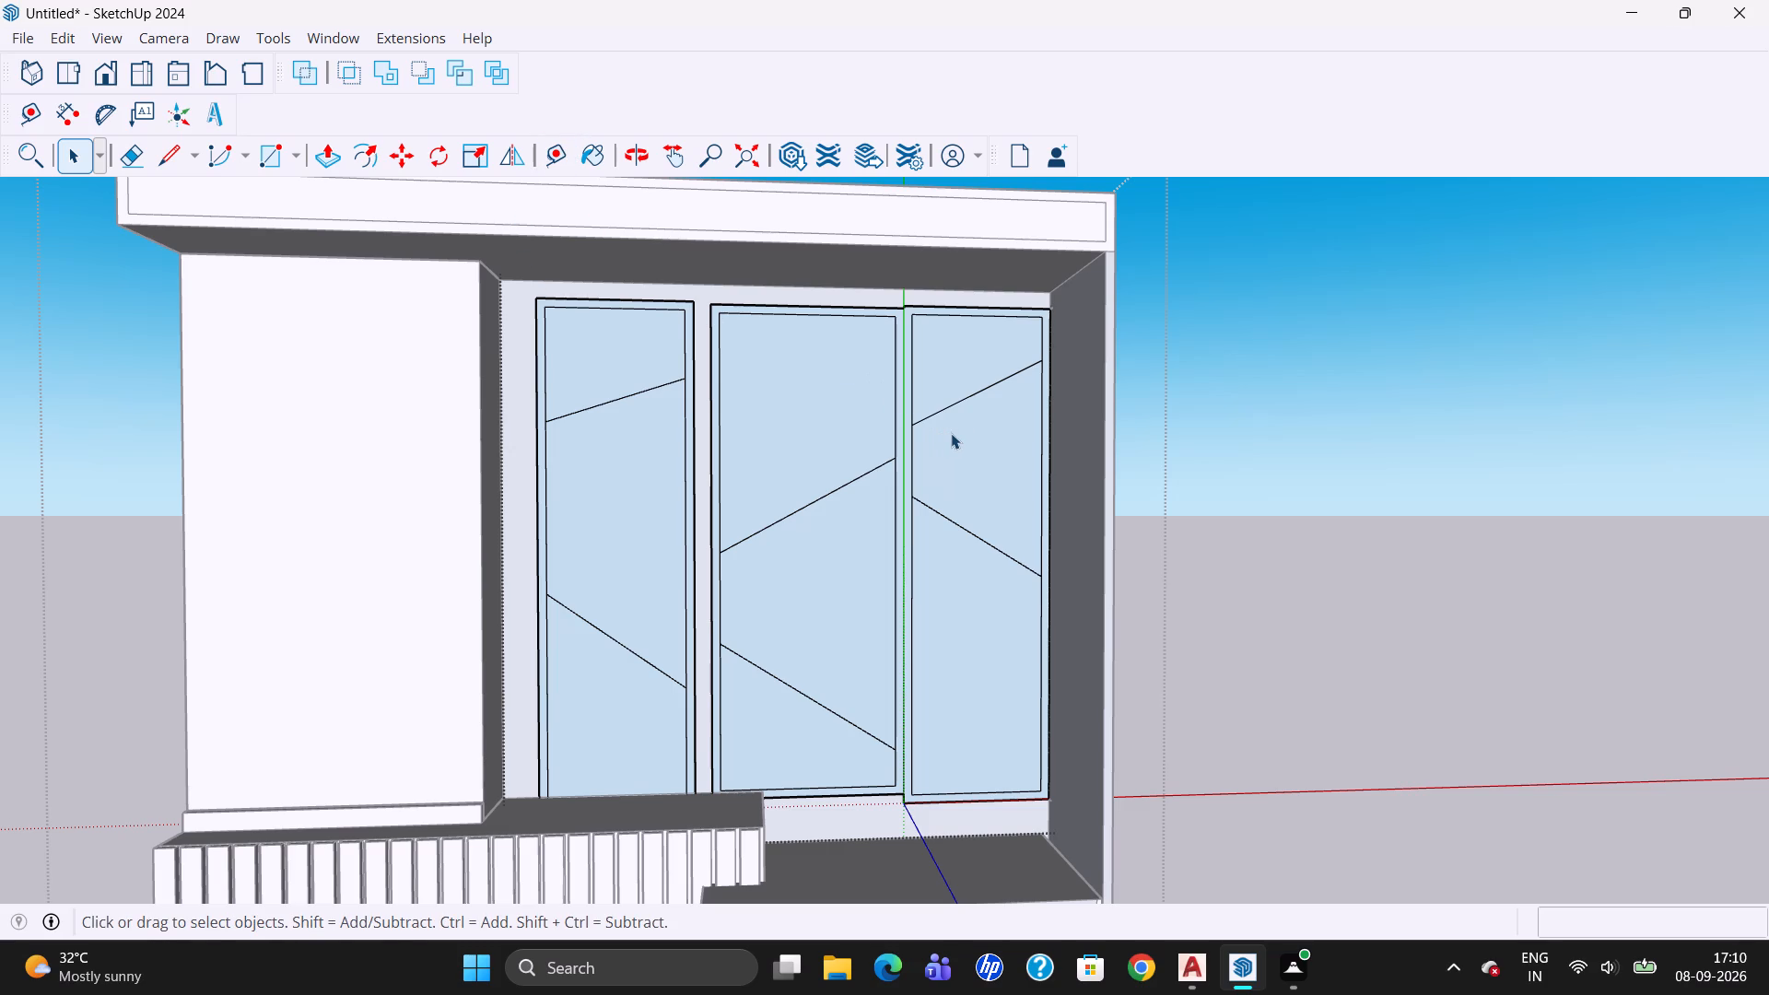
# Draw a second line about 1' 5 13/16" just below the upper slanting line in the rectangle beside the end panel, forming a narrow band.
pyautogui.press('l')
pyautogui.click(913, 440)
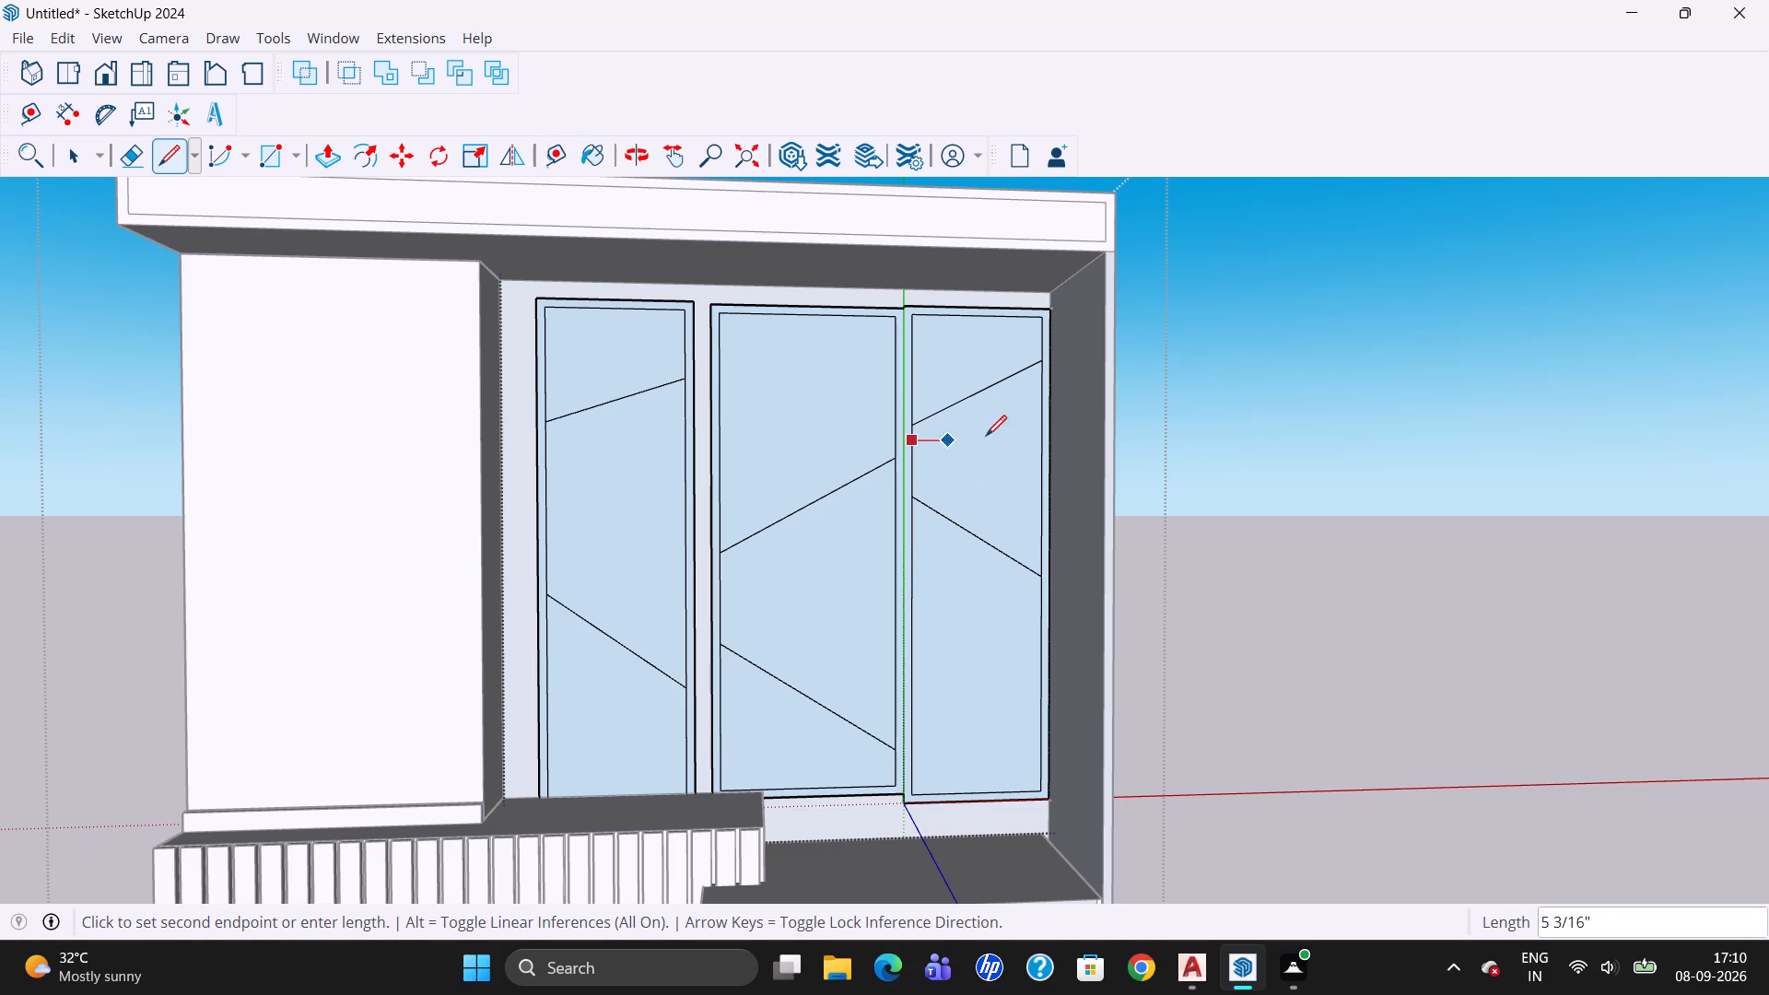
pyautogui.click(1046, 375)
pyautogui.press('Escape')
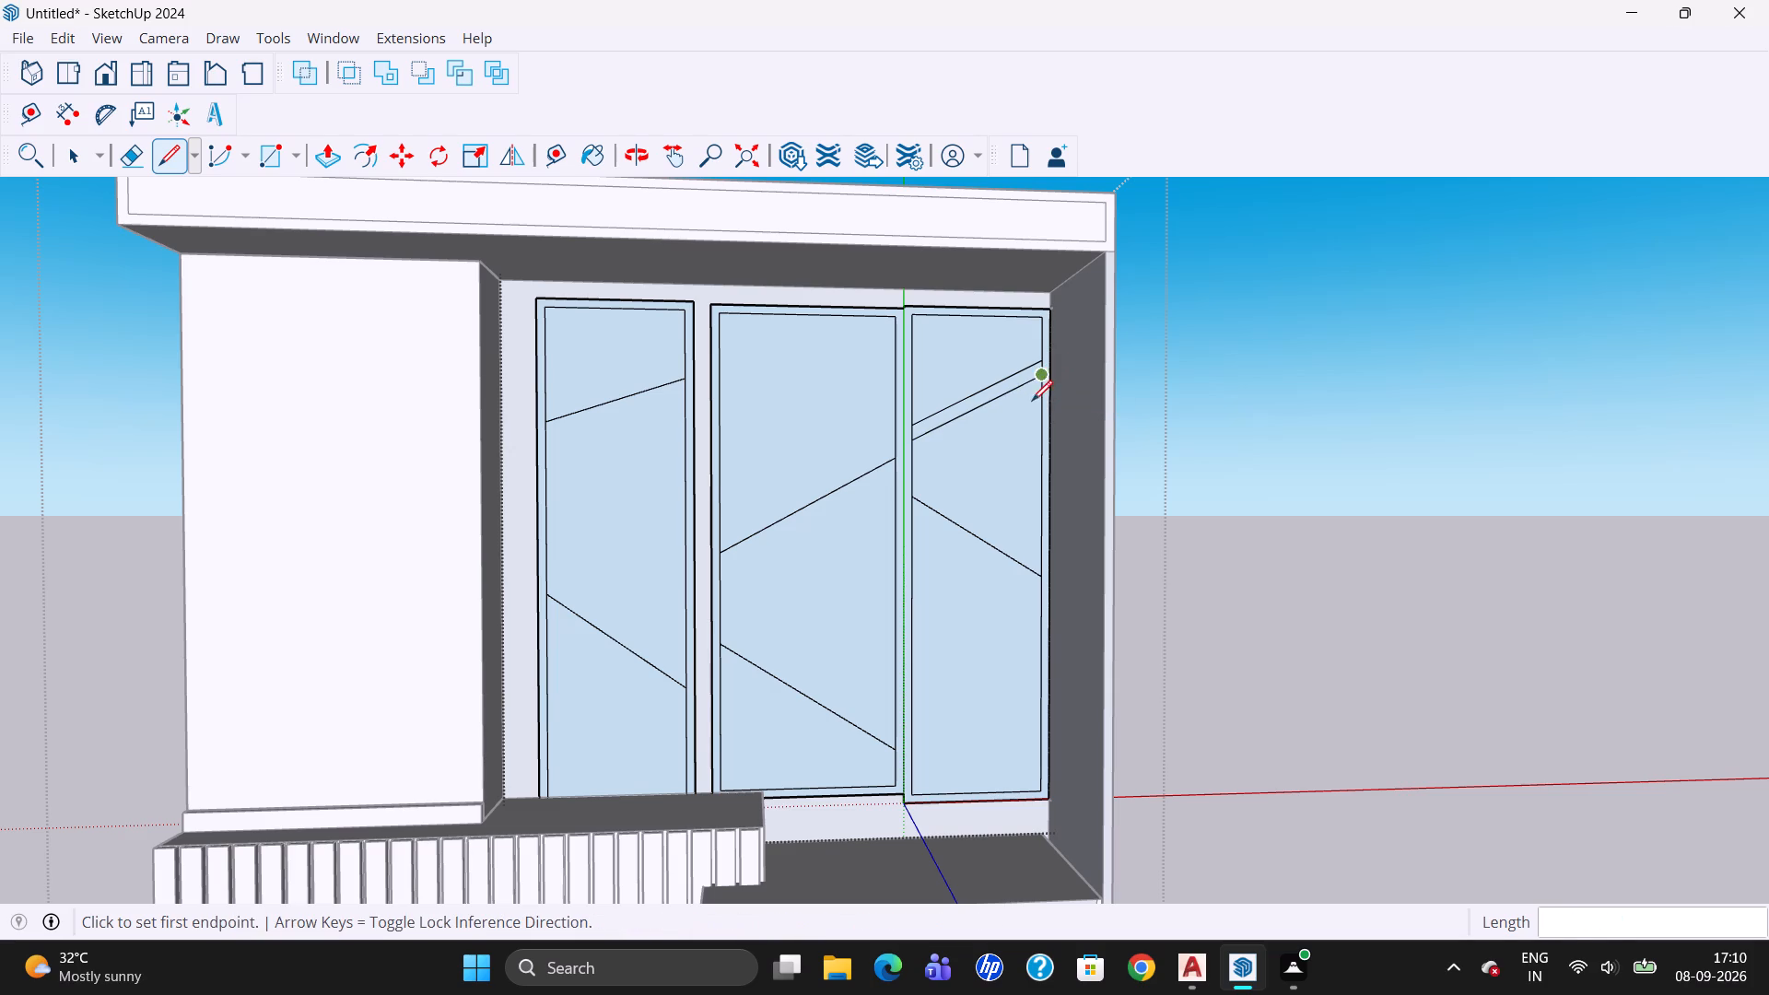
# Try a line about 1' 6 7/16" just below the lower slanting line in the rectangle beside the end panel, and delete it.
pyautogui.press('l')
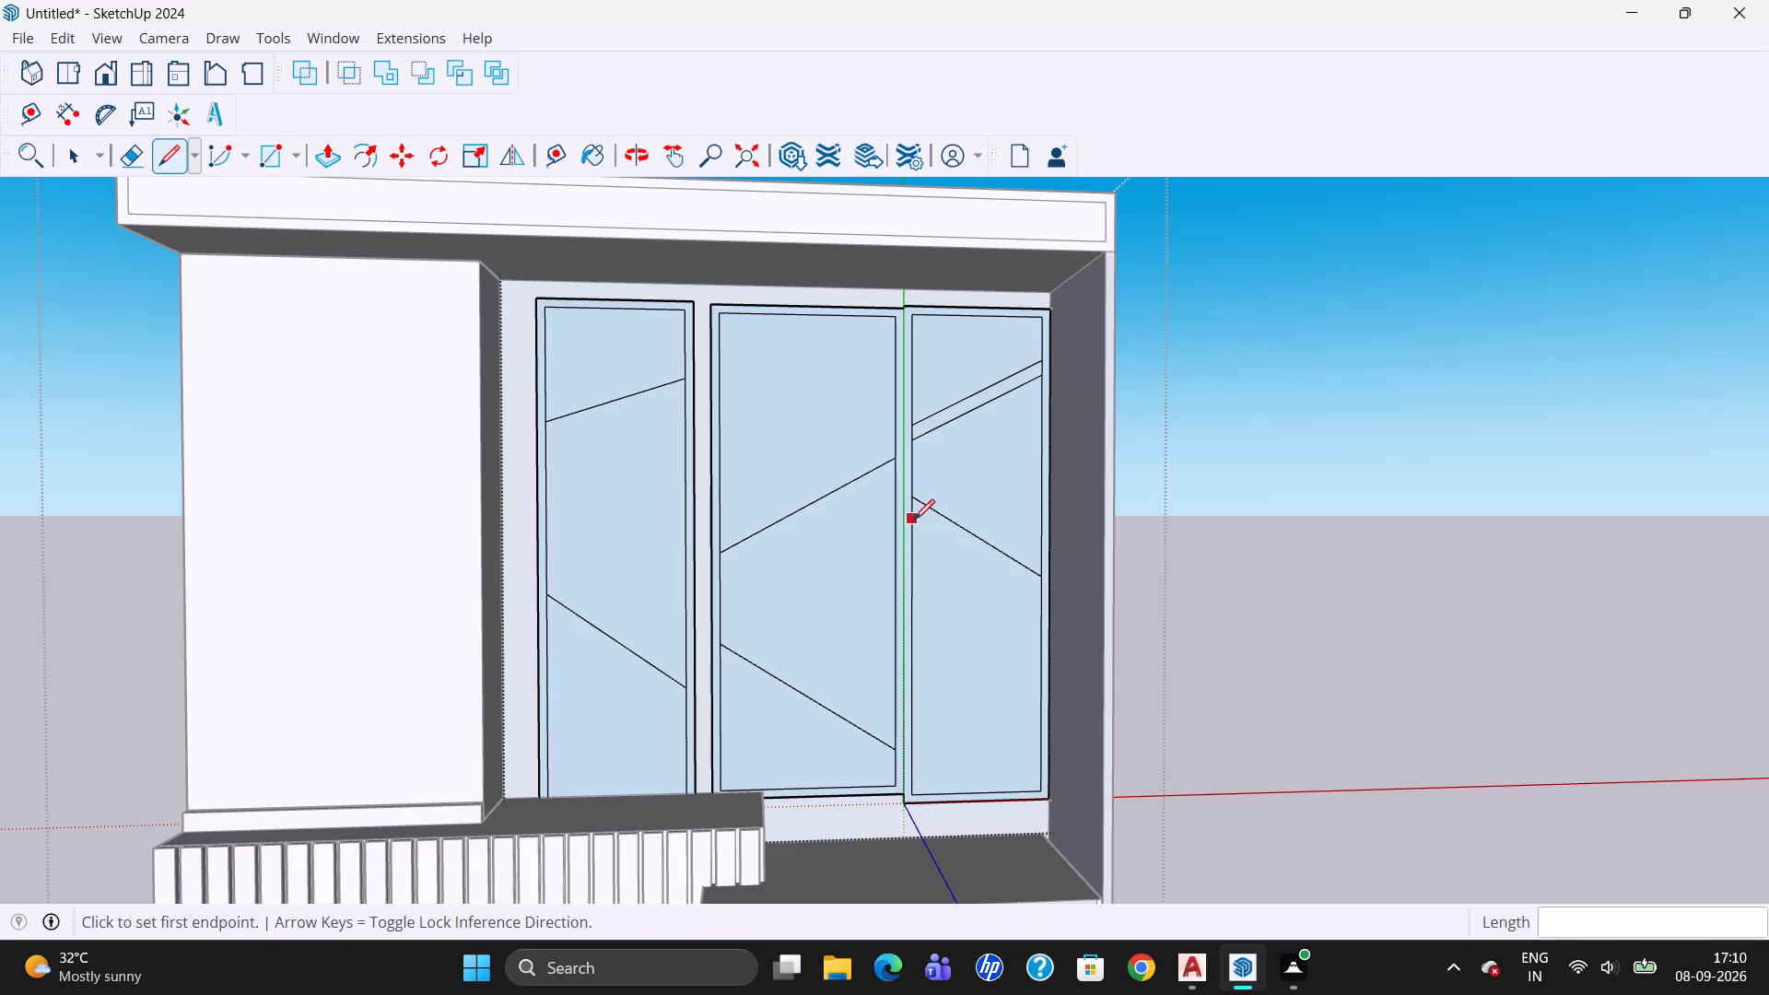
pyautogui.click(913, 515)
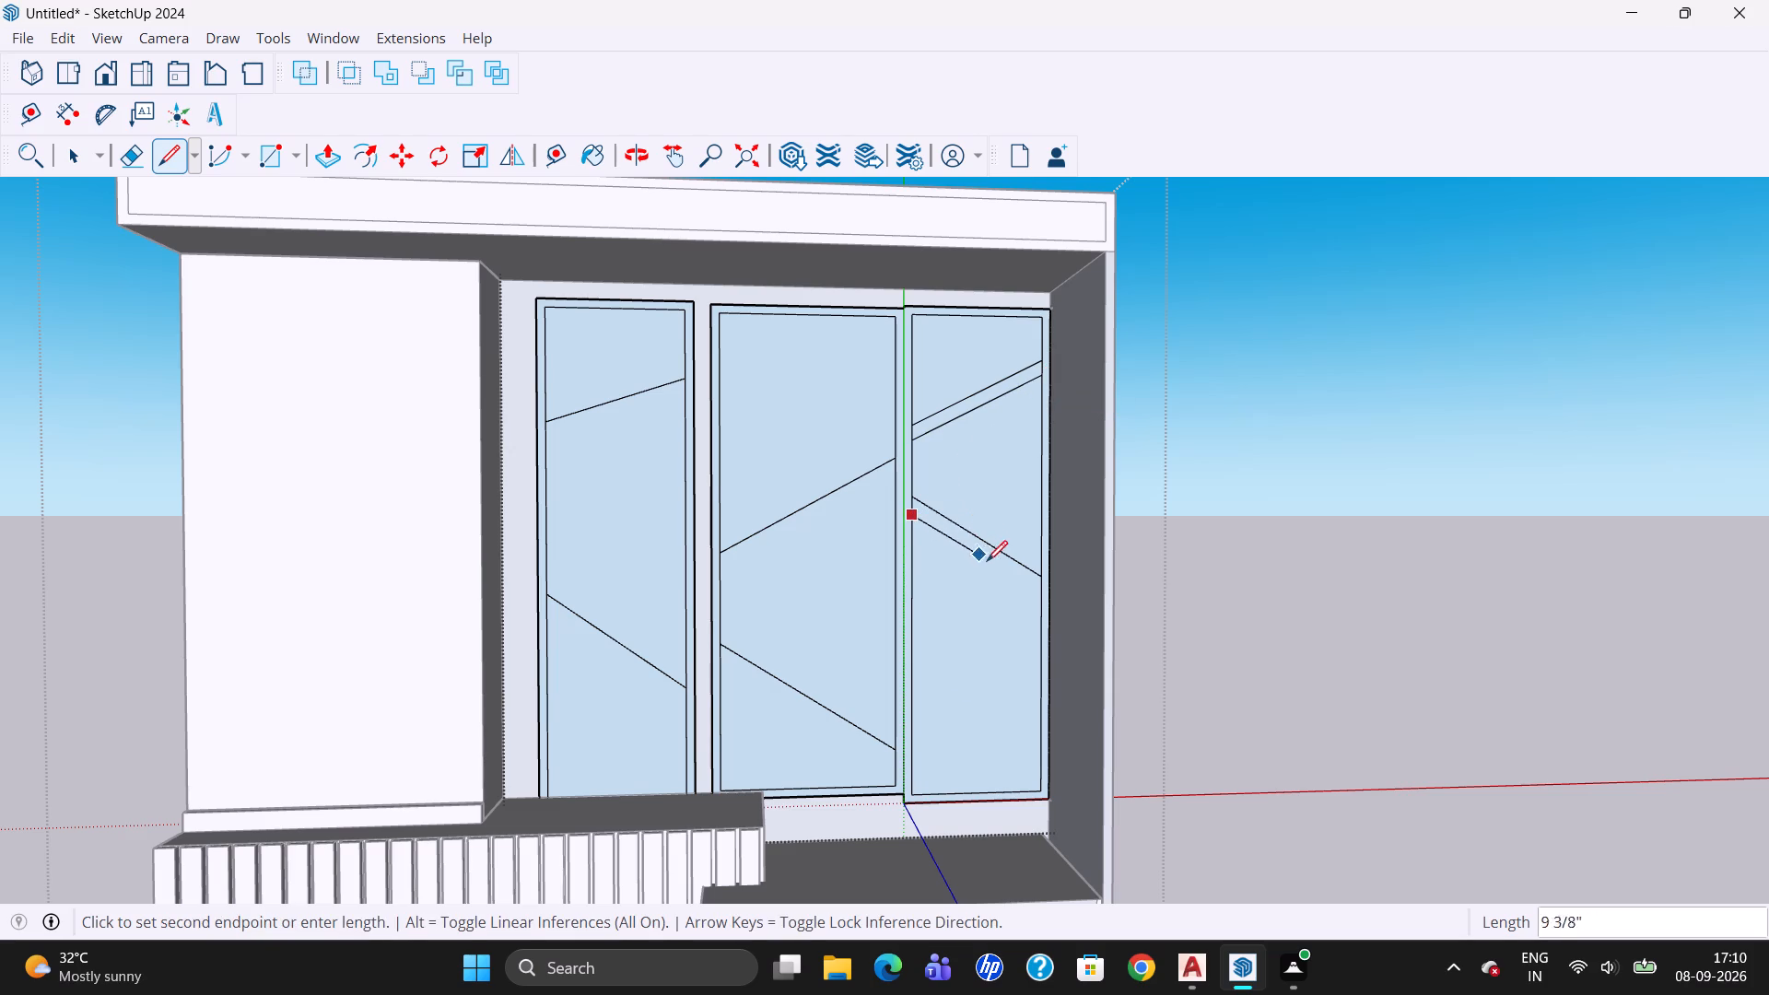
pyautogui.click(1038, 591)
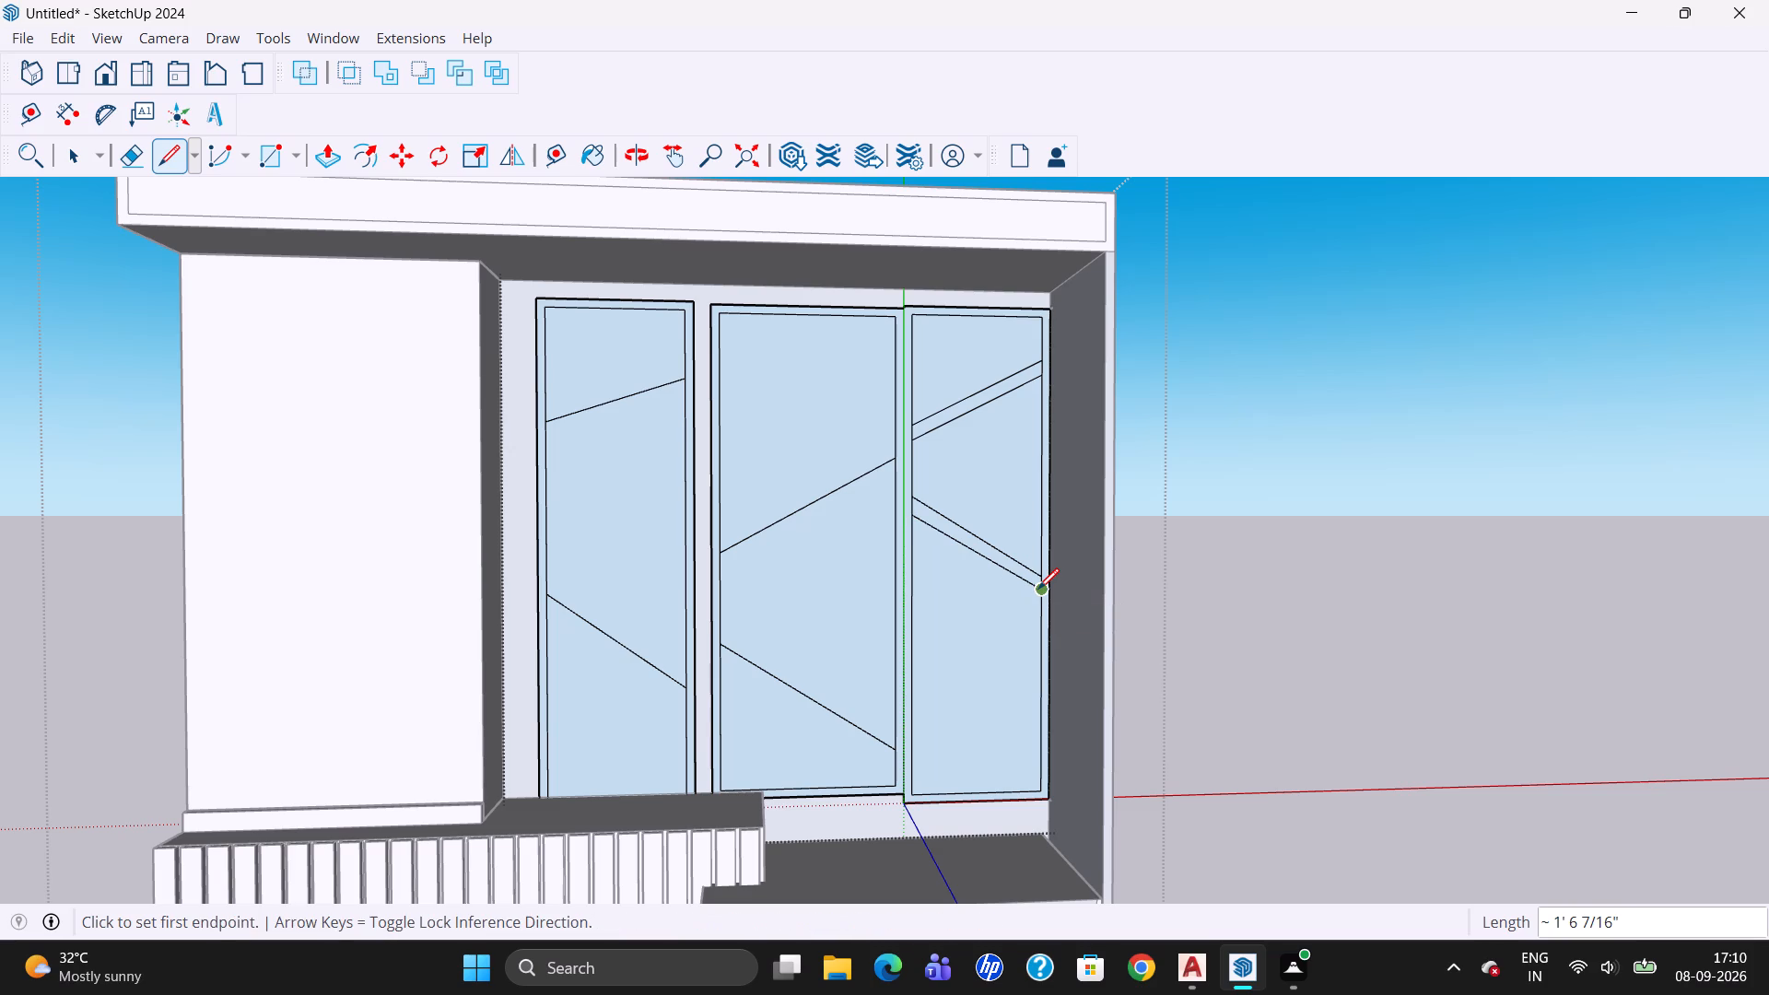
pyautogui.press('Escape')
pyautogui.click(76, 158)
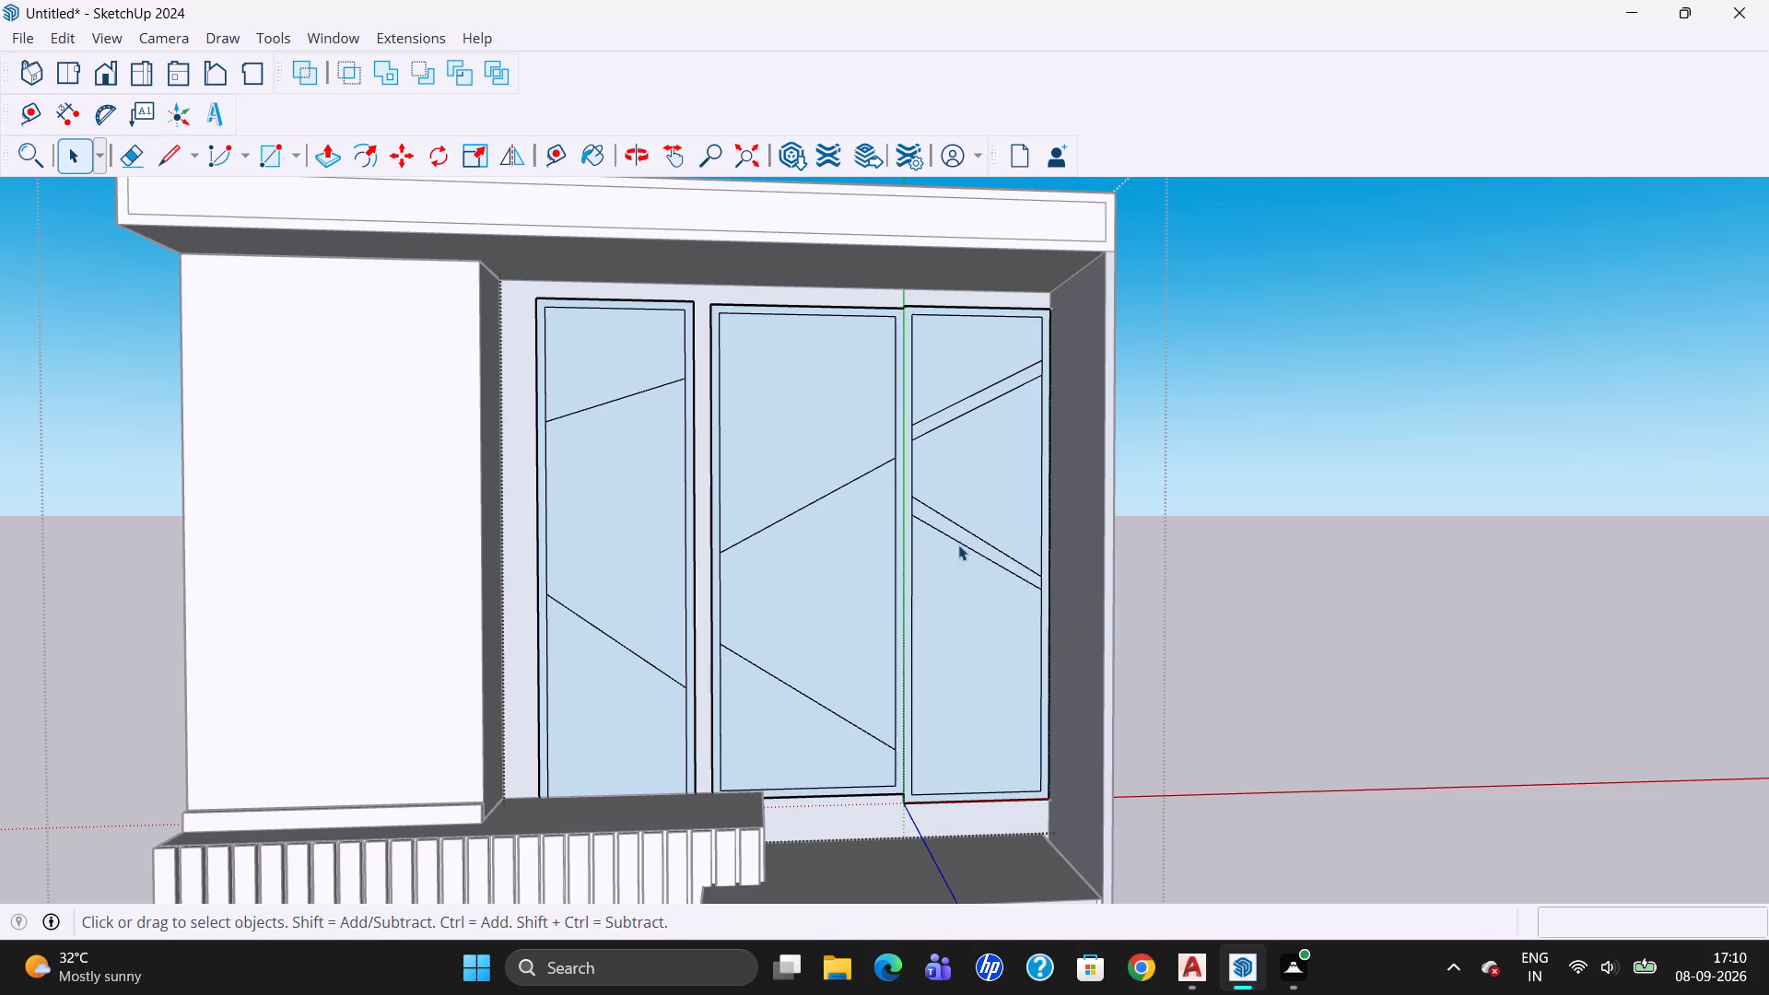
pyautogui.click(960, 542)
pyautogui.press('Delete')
# Draw a line about 1' 6 5/8" just below the lower slanting line in the rectangle beside the end panel, forming a second narrow band.
pyautogui.press('l')
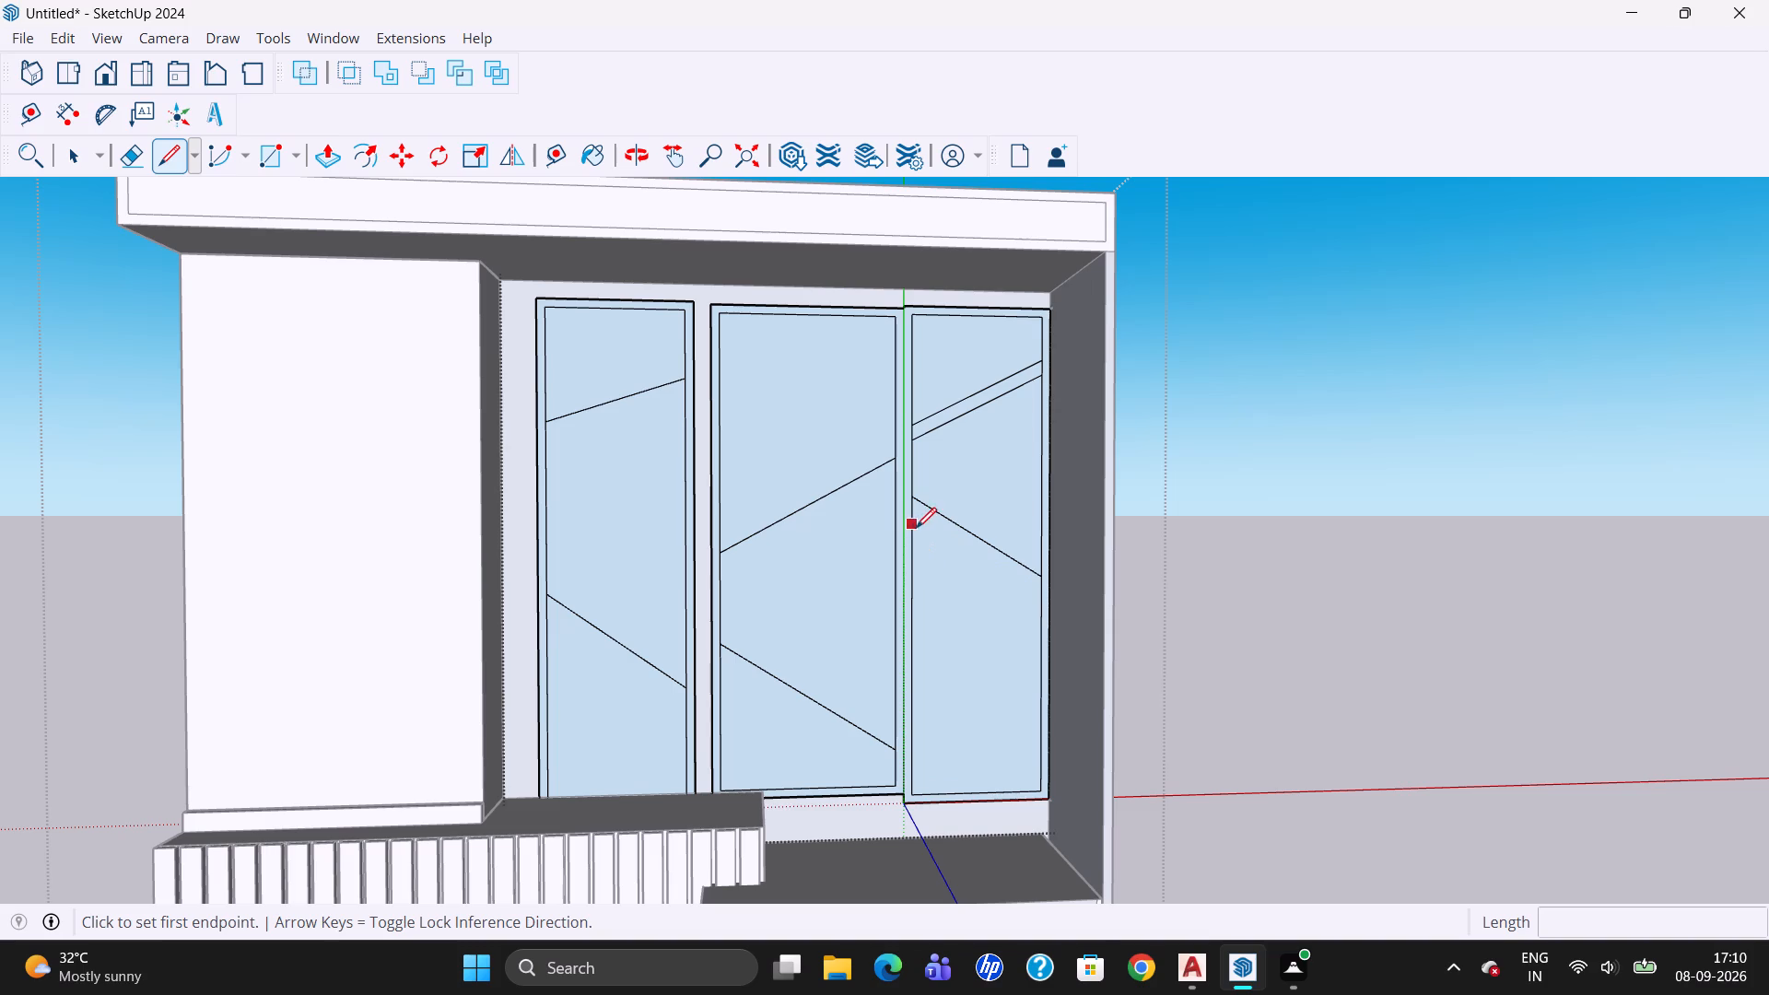
pyautogui.moveTo(913, 513); pyautogui.dragTo(924, 521)
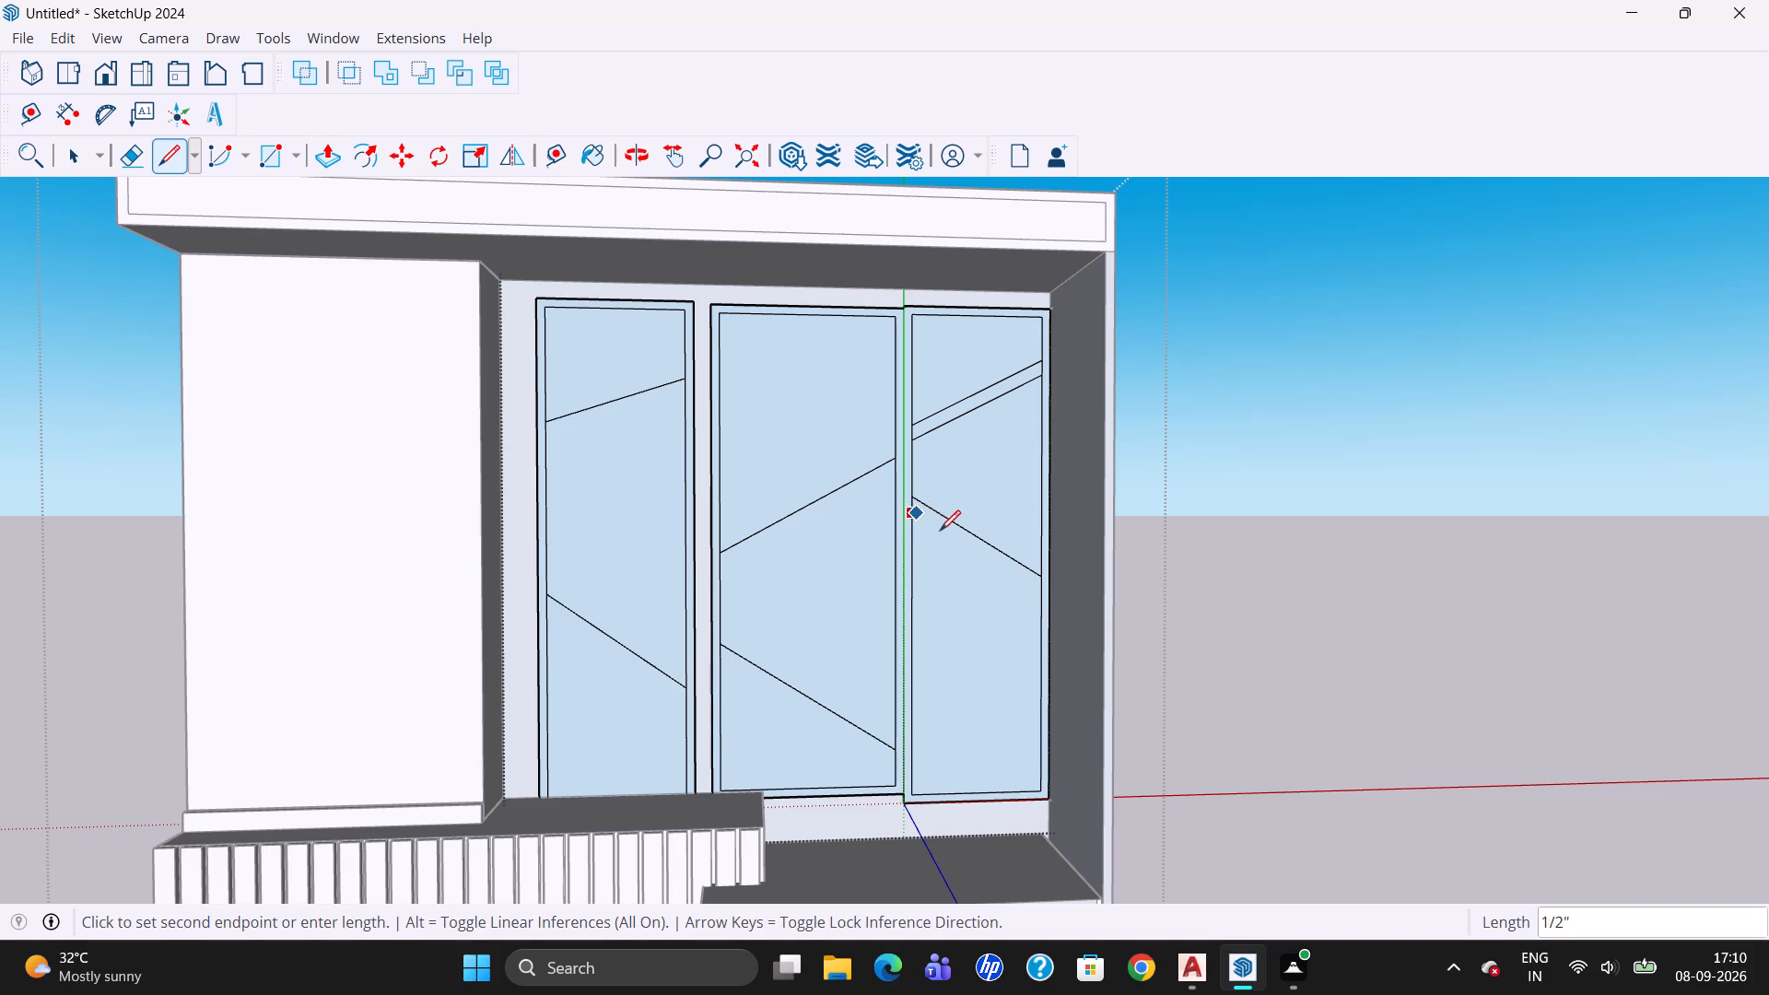
pyautogui.click(1033, 591)
pyautogui.press('Escape')
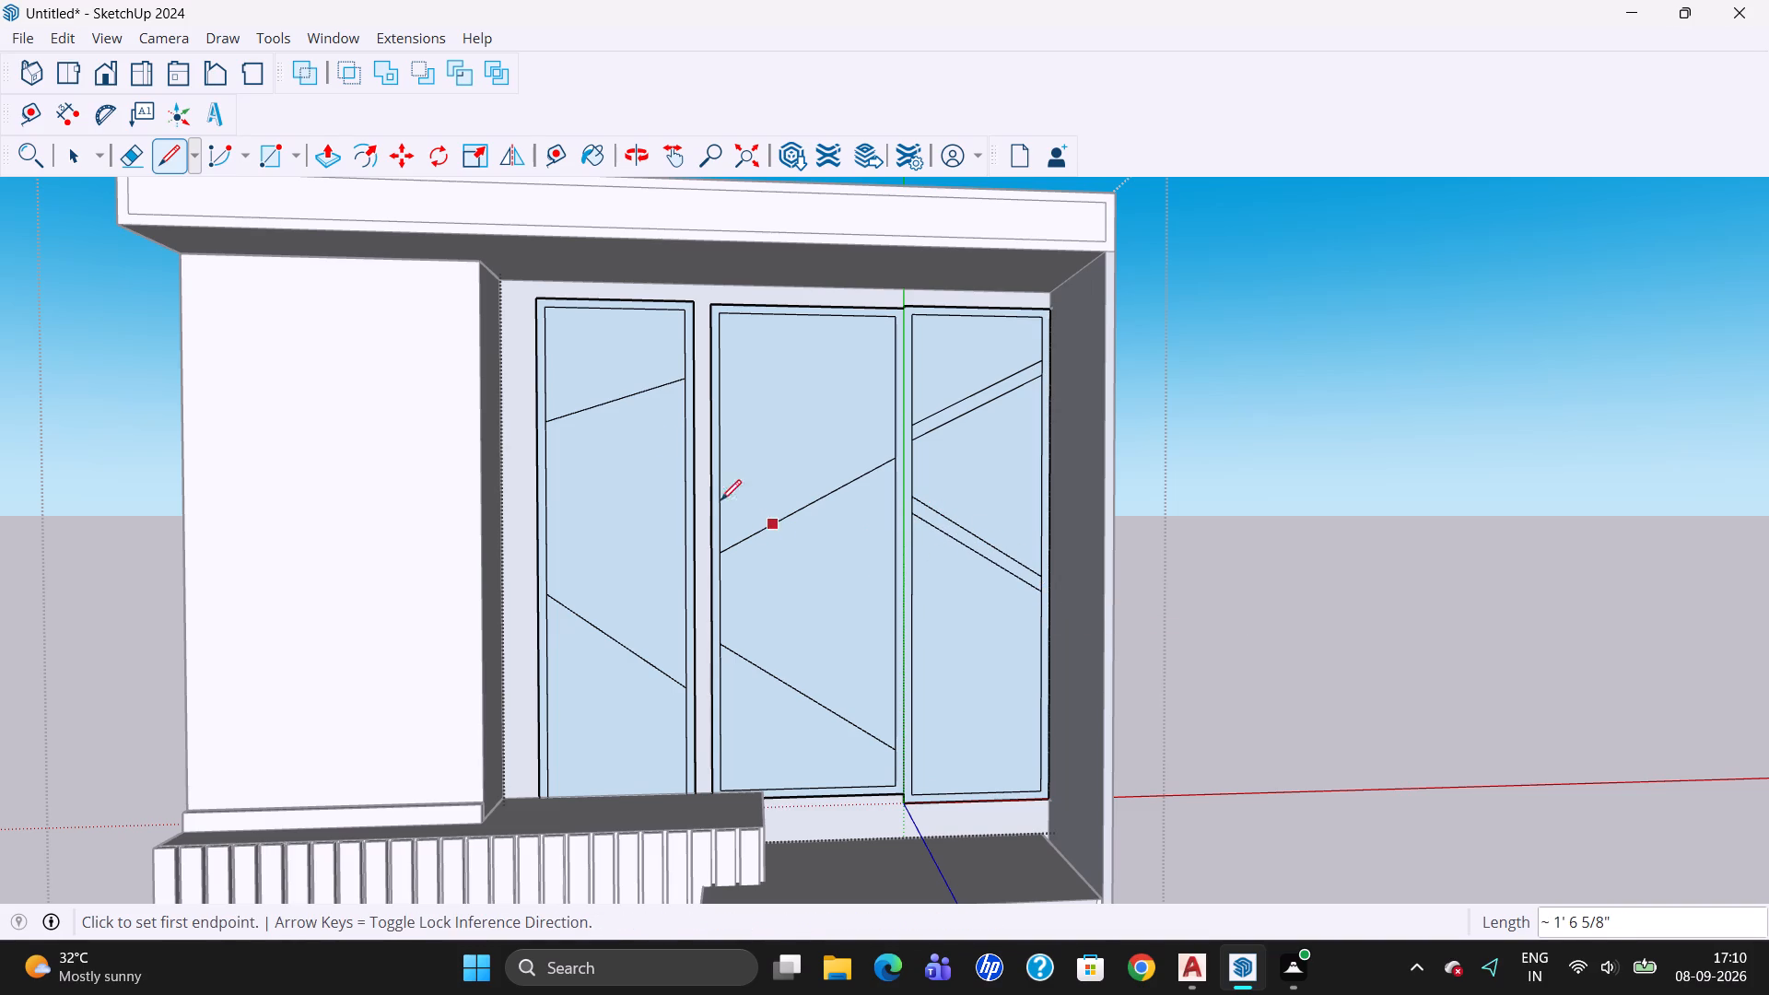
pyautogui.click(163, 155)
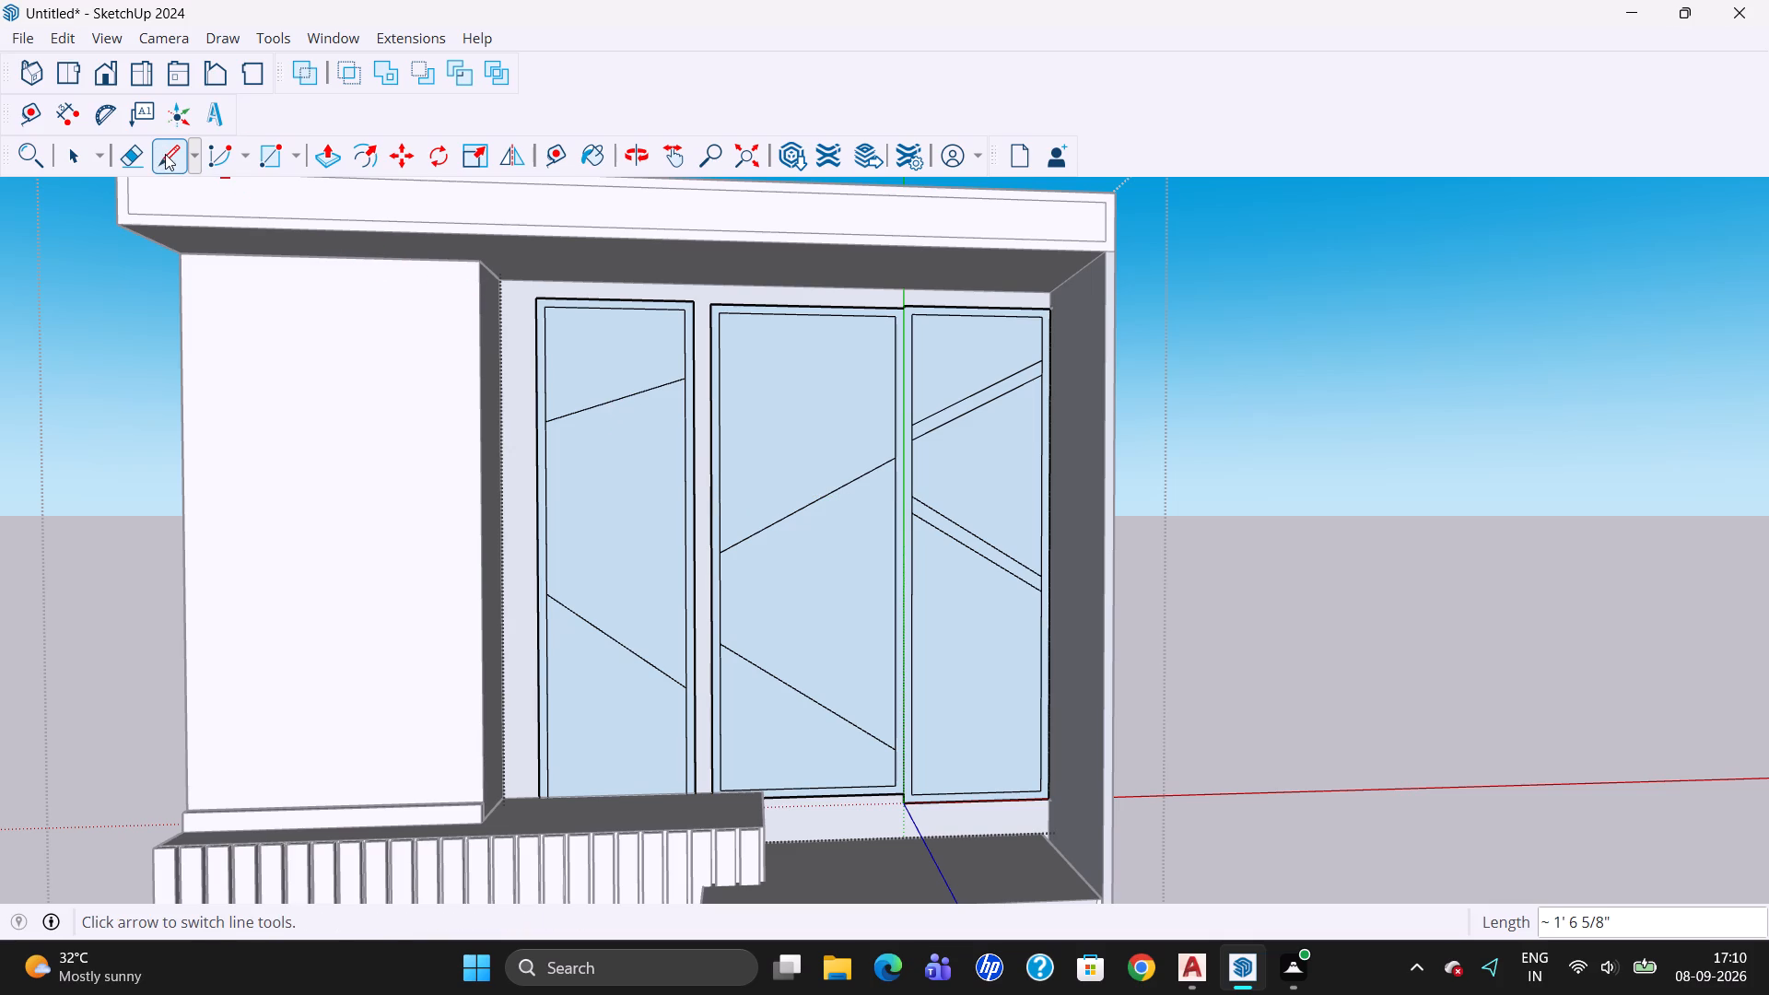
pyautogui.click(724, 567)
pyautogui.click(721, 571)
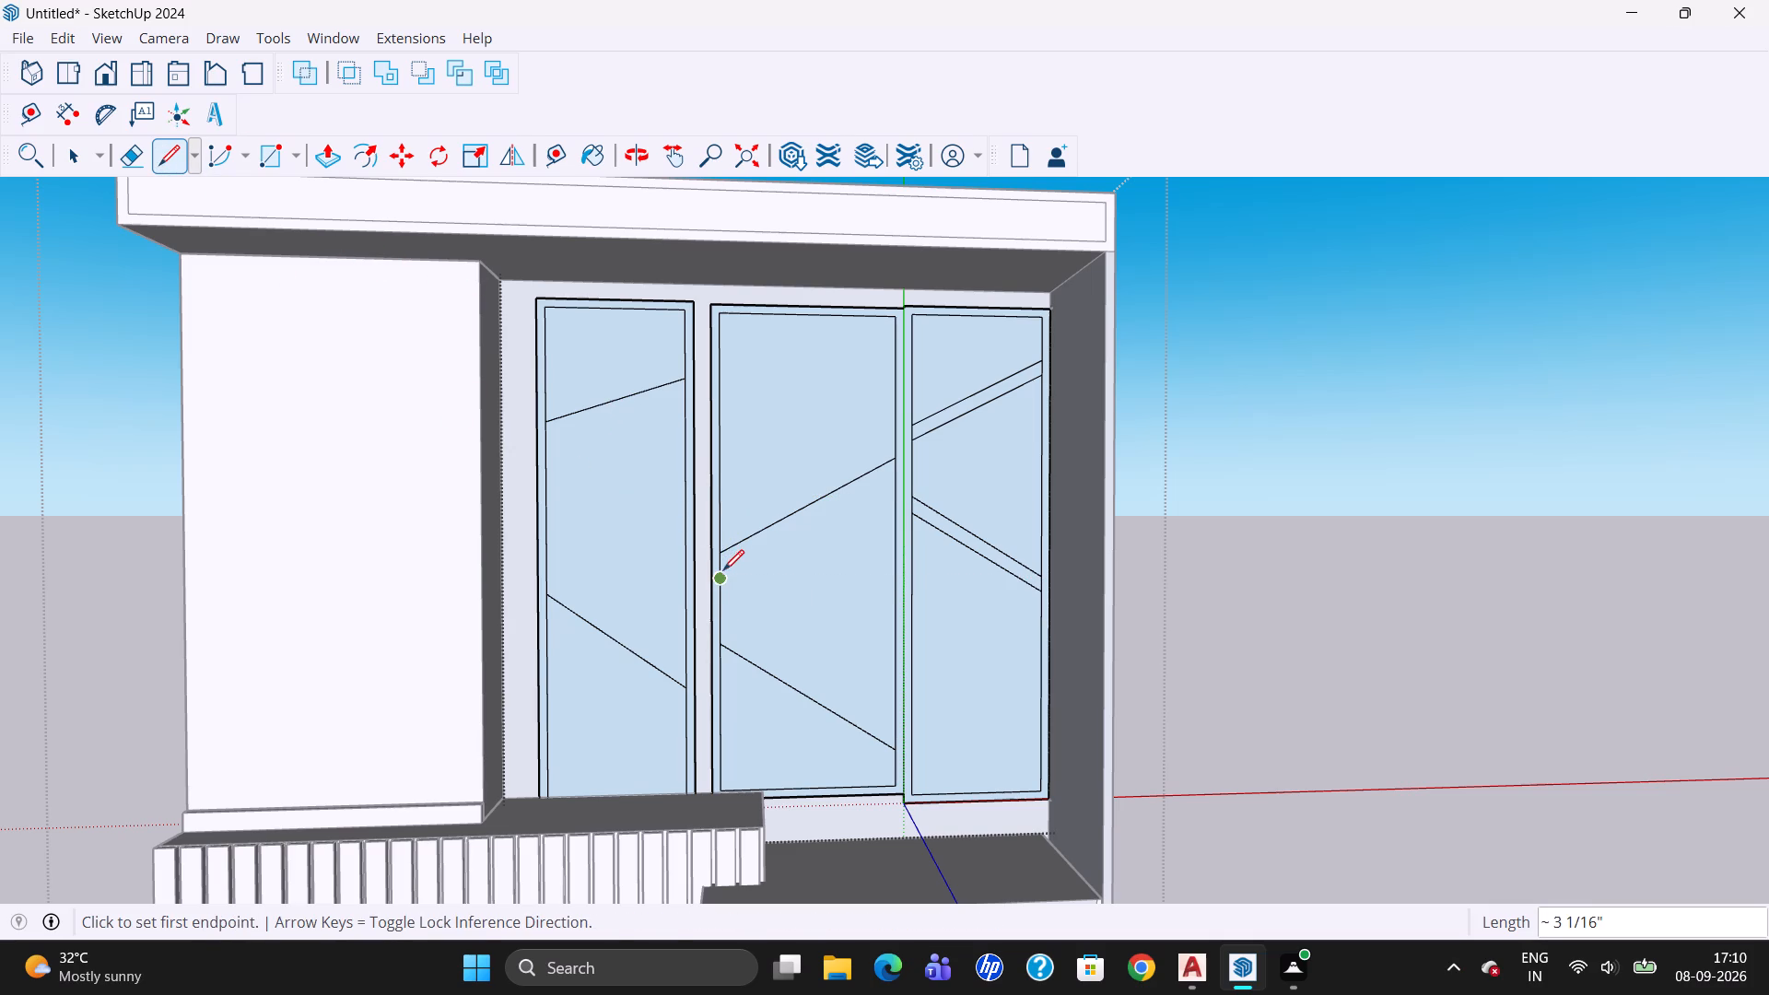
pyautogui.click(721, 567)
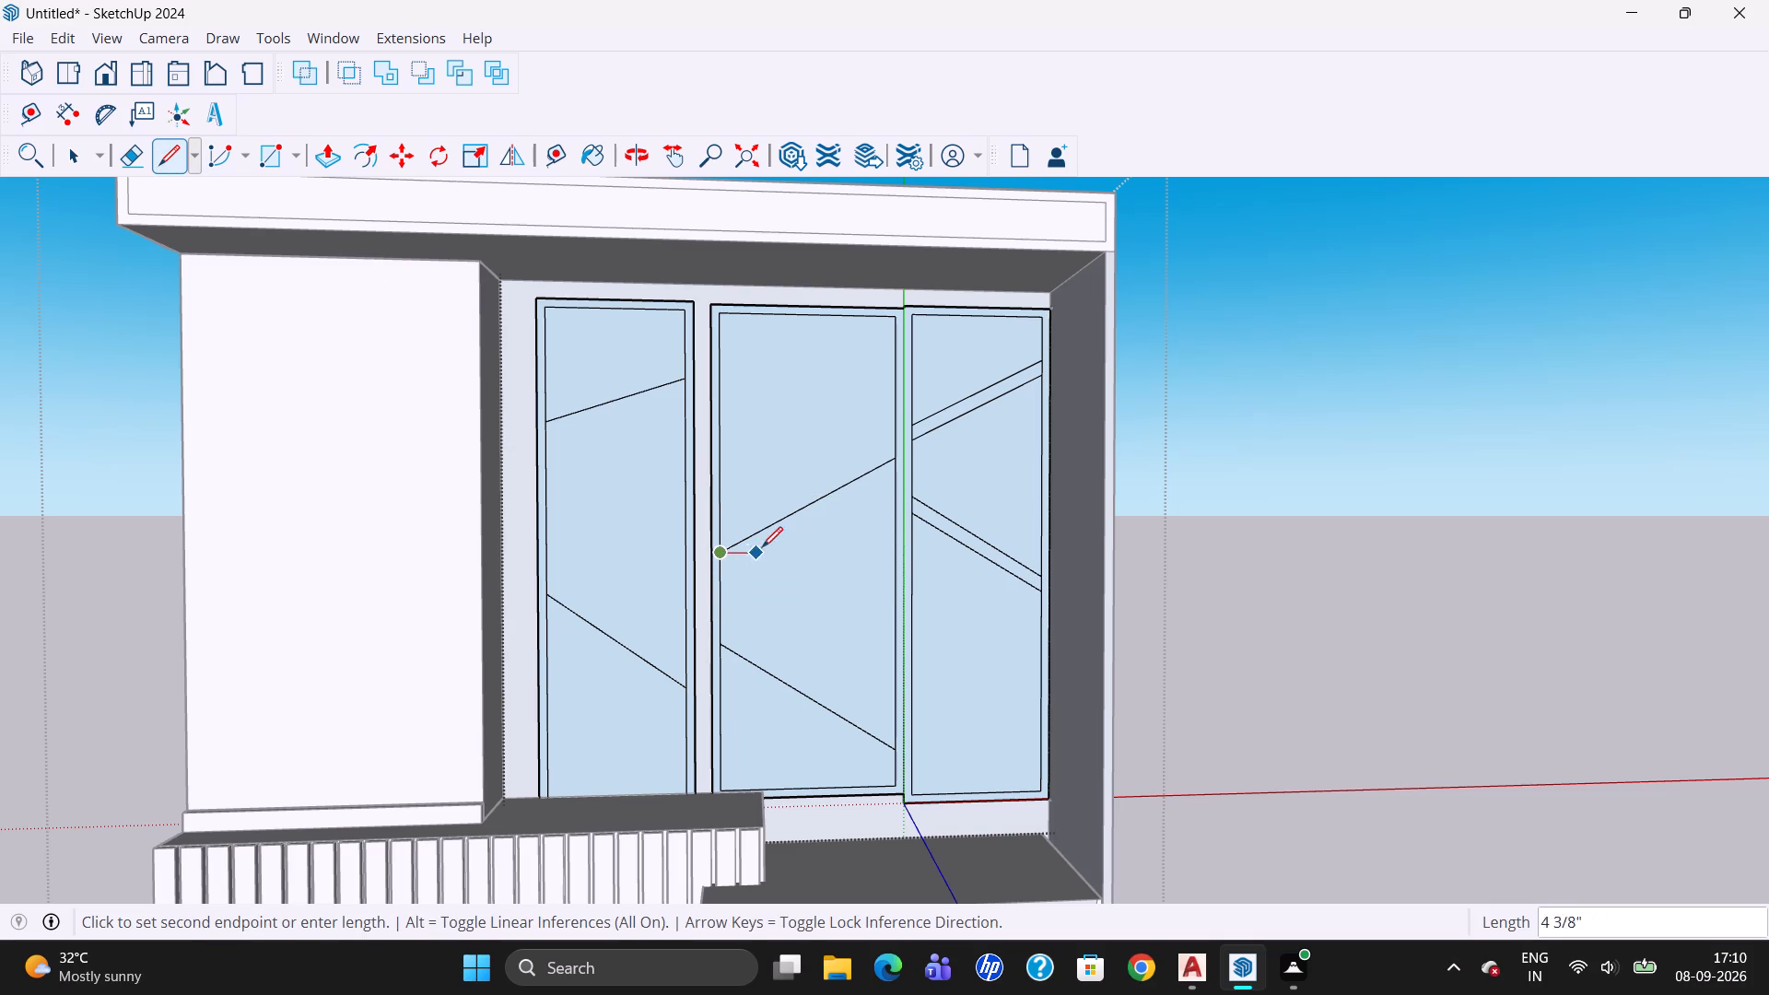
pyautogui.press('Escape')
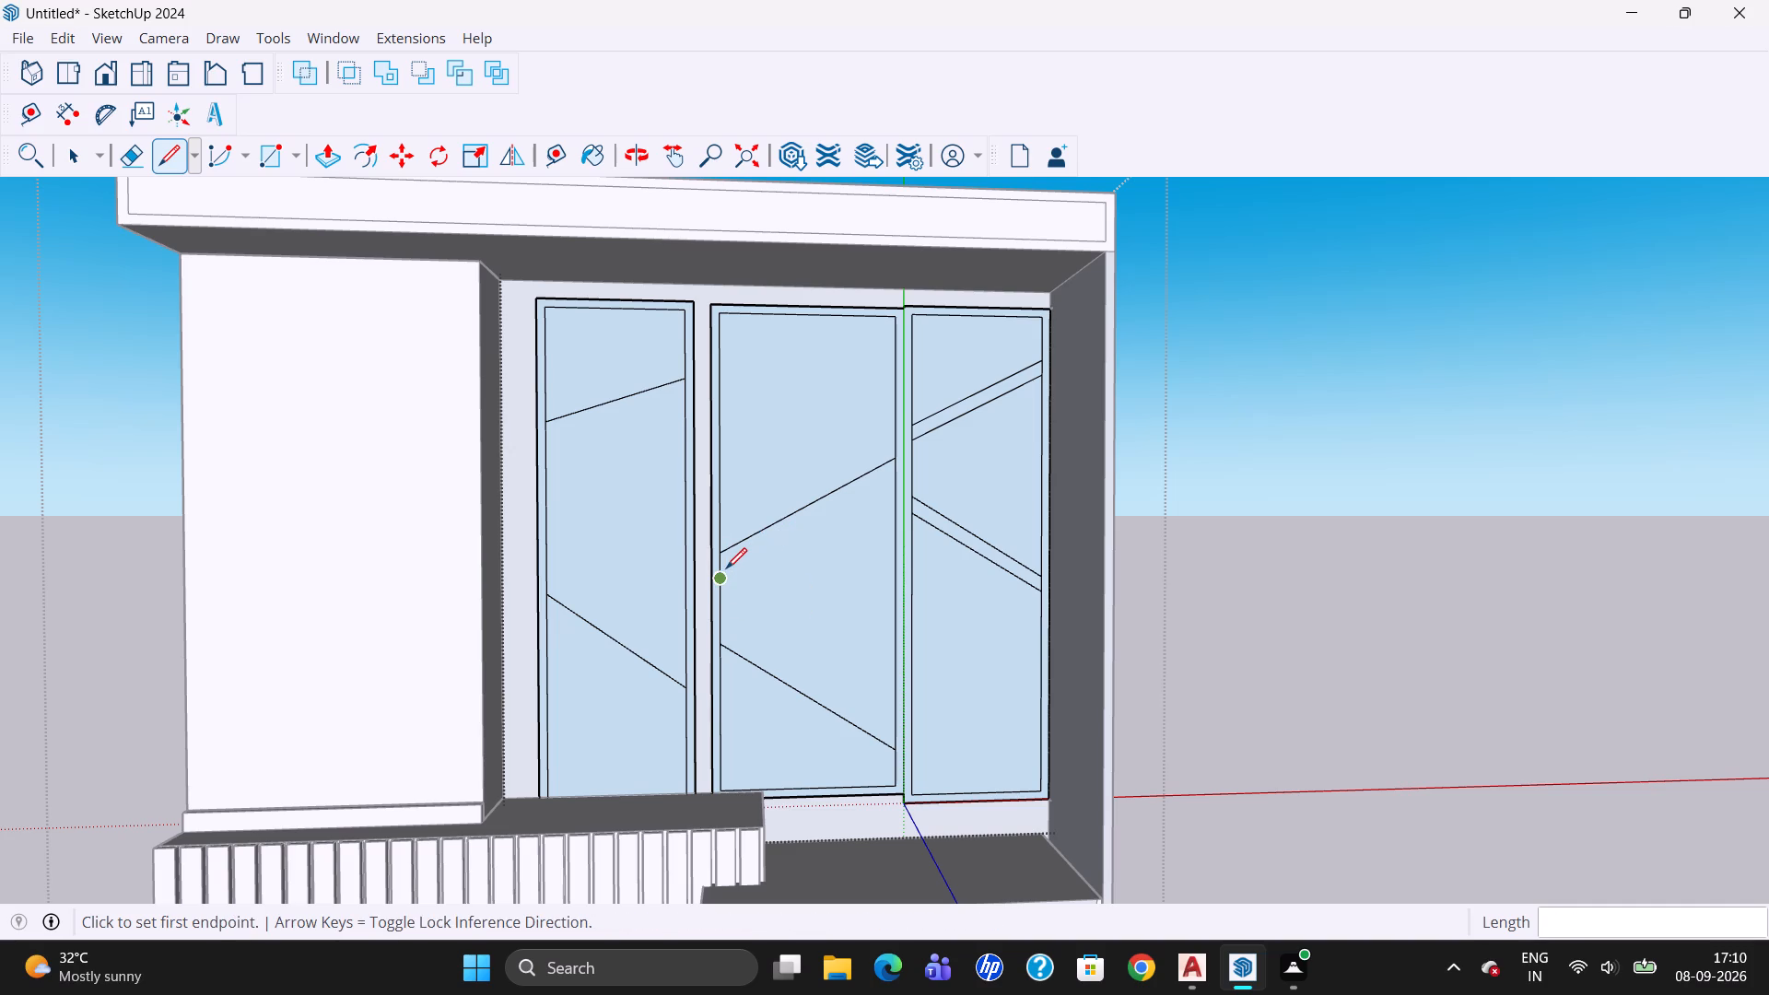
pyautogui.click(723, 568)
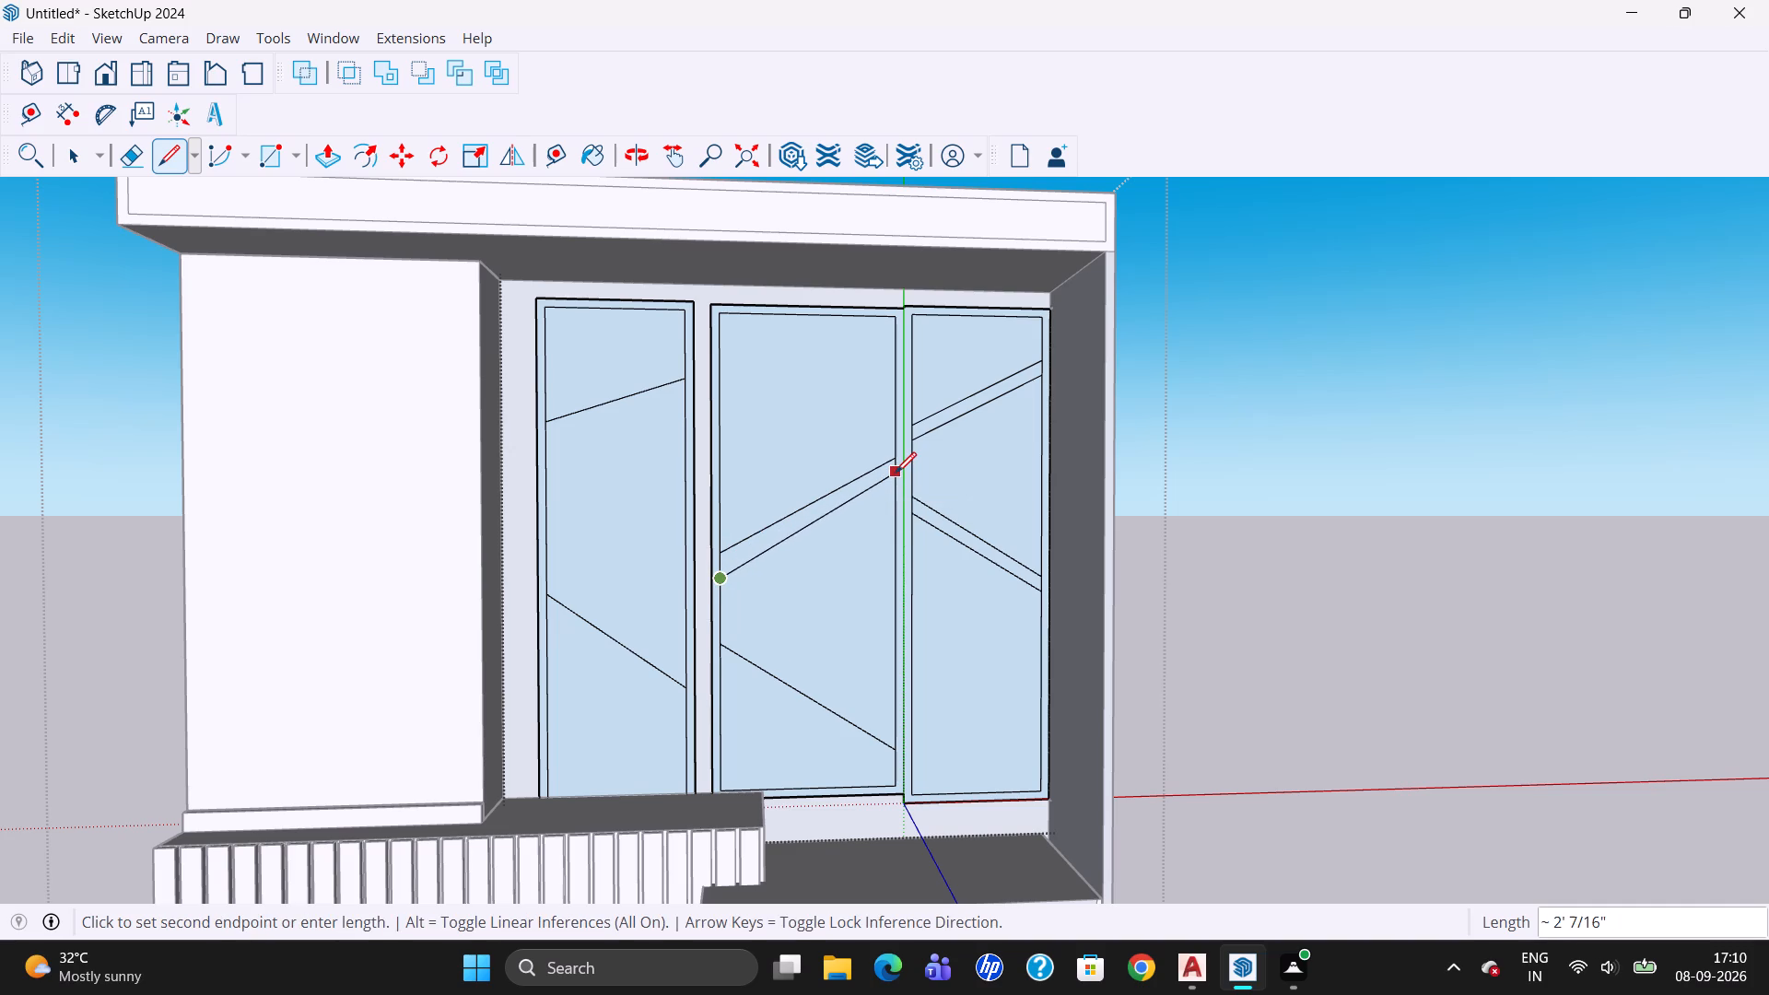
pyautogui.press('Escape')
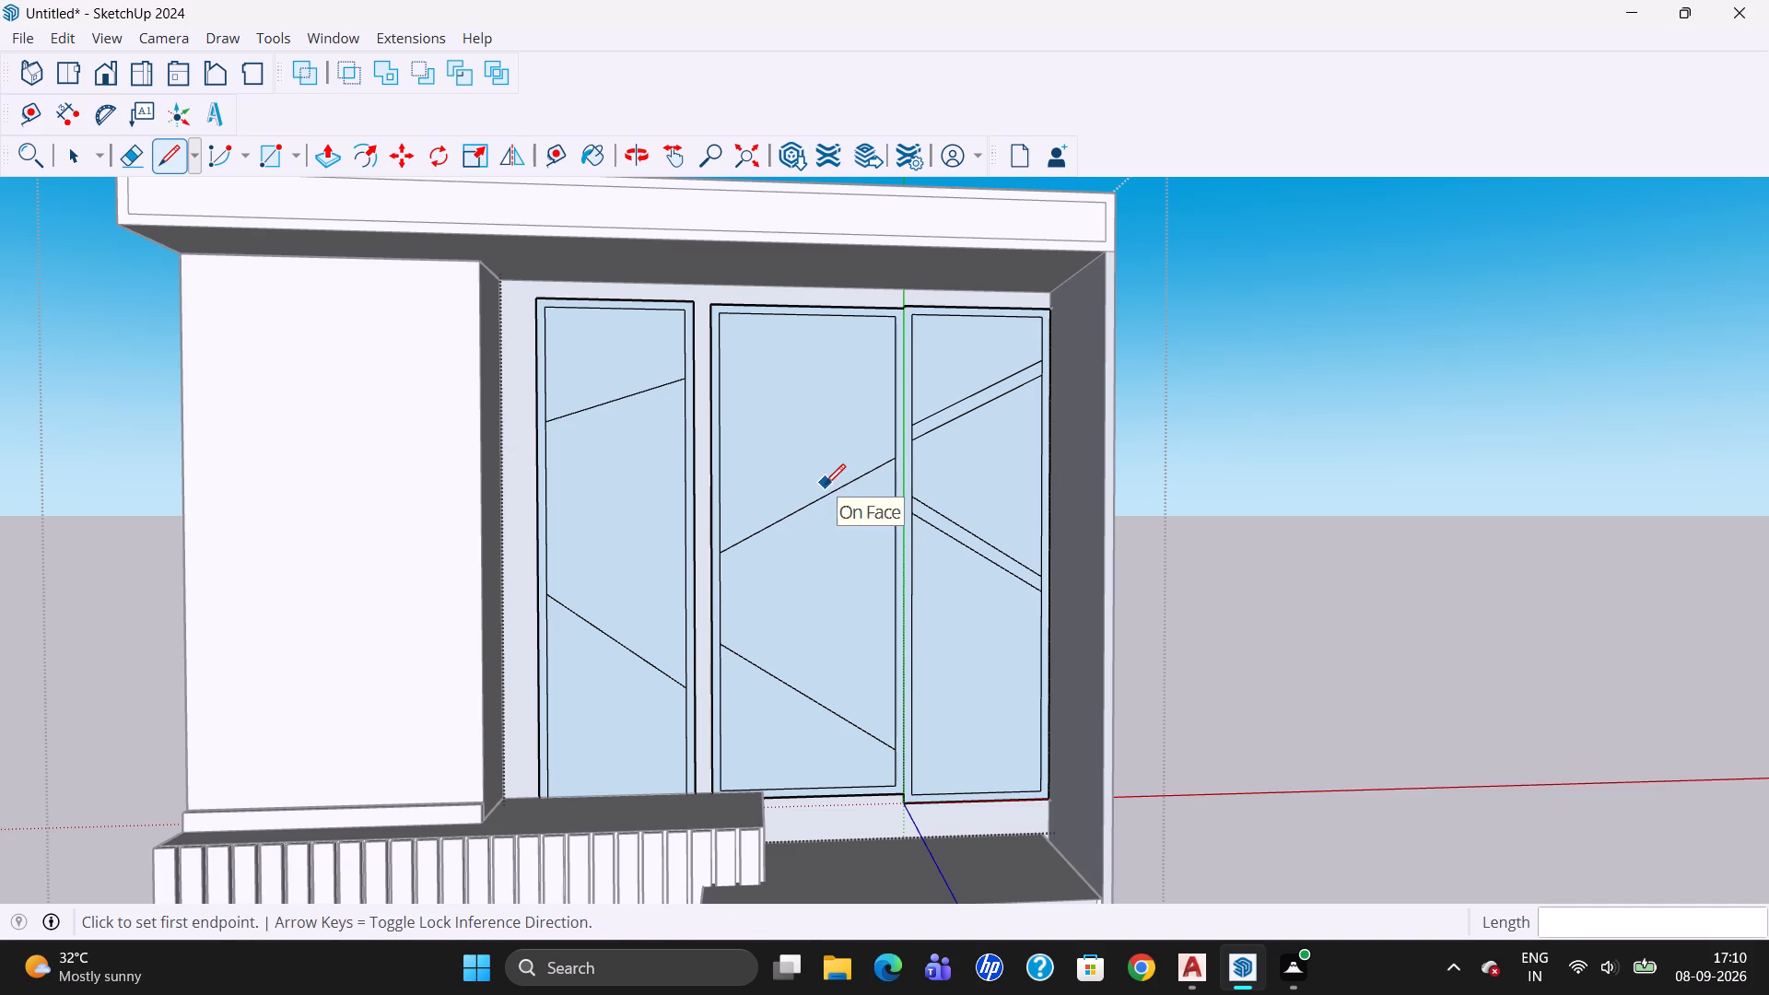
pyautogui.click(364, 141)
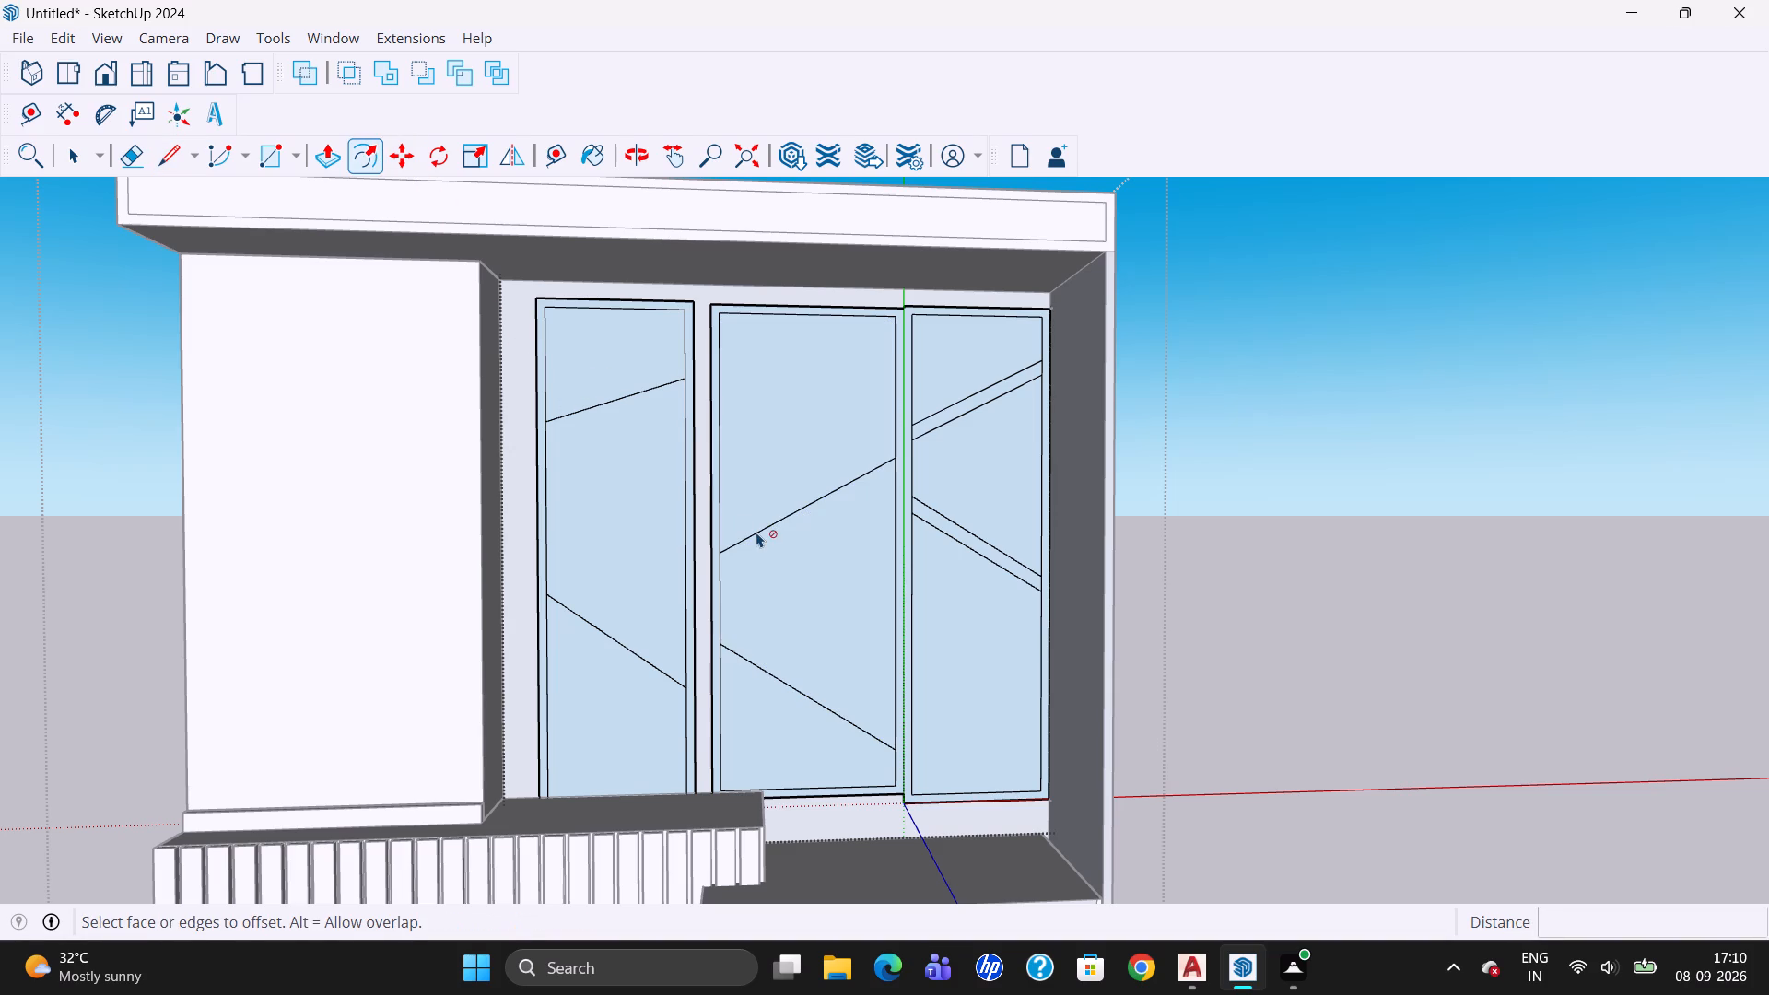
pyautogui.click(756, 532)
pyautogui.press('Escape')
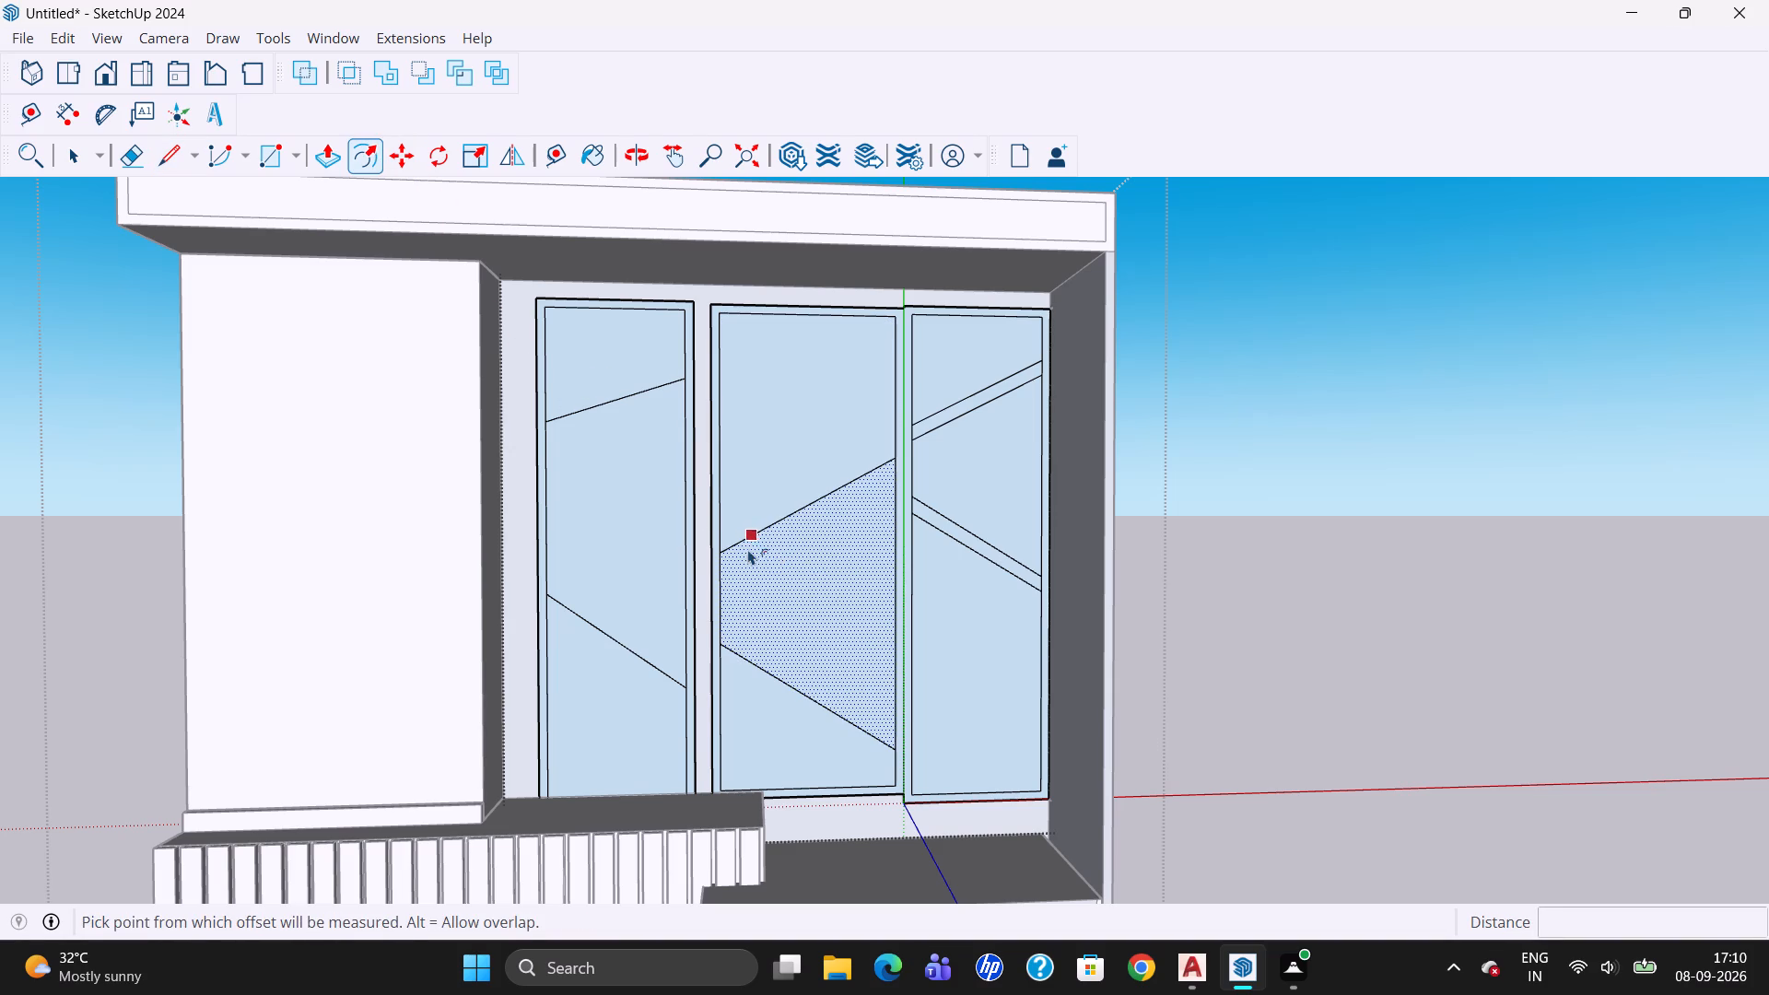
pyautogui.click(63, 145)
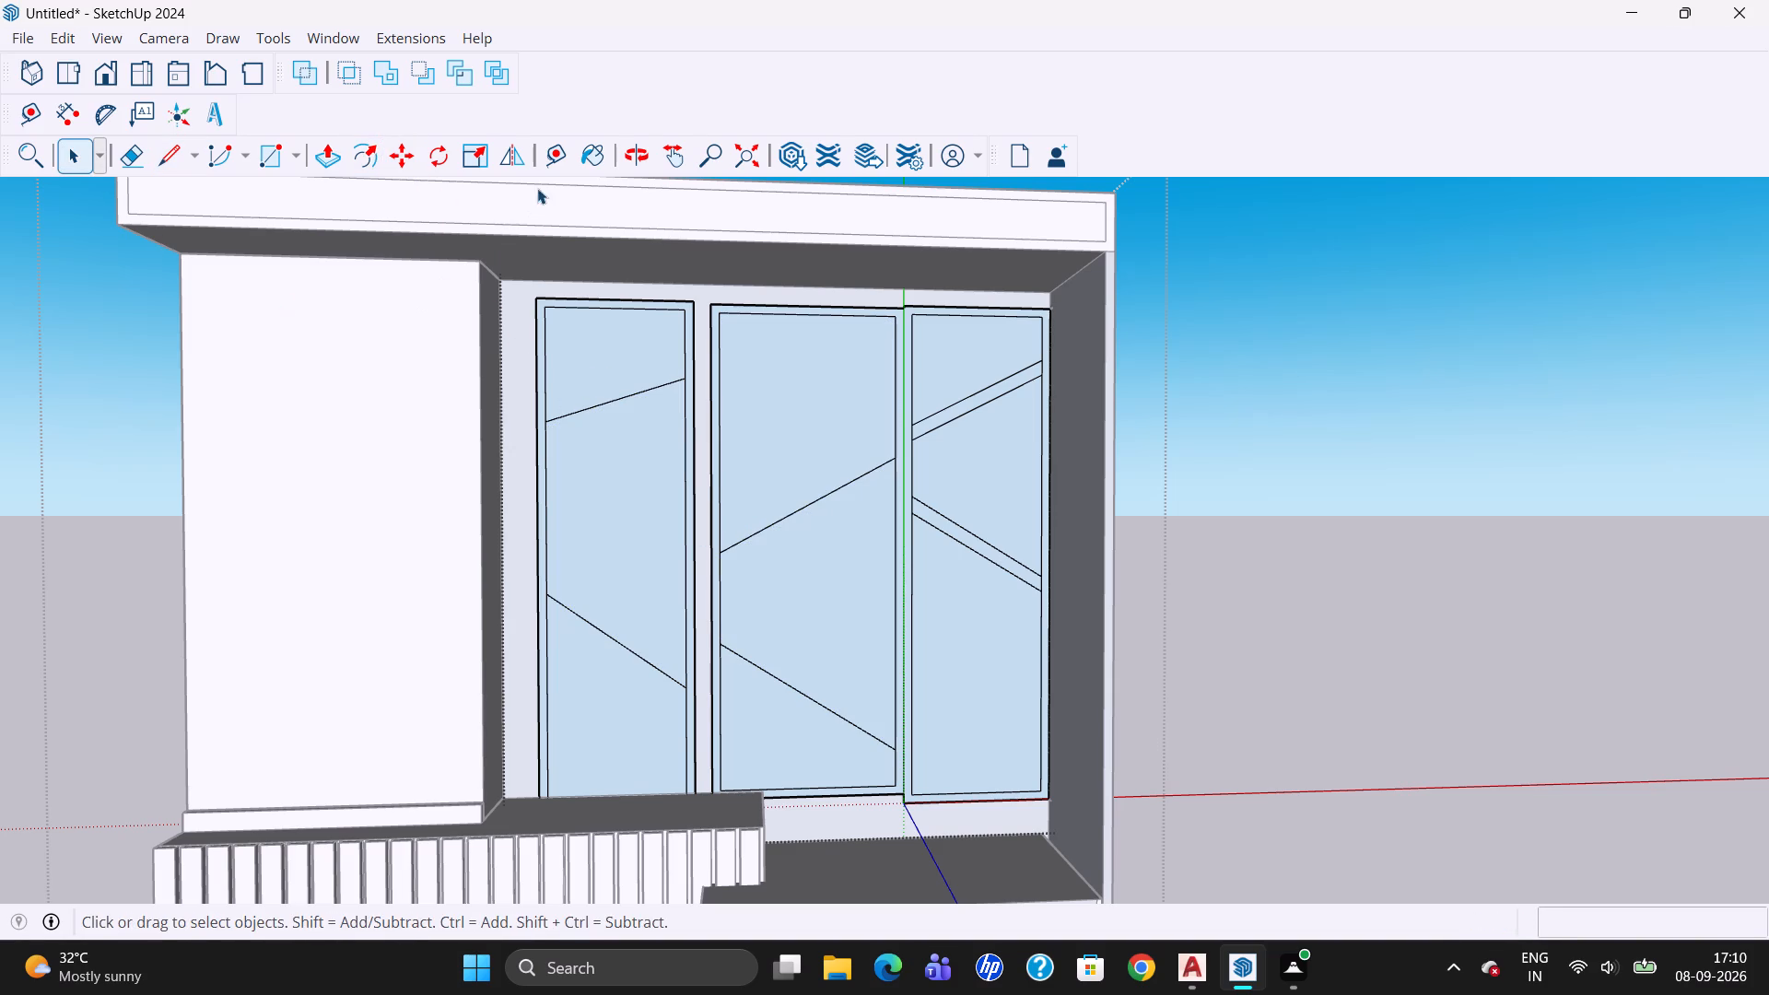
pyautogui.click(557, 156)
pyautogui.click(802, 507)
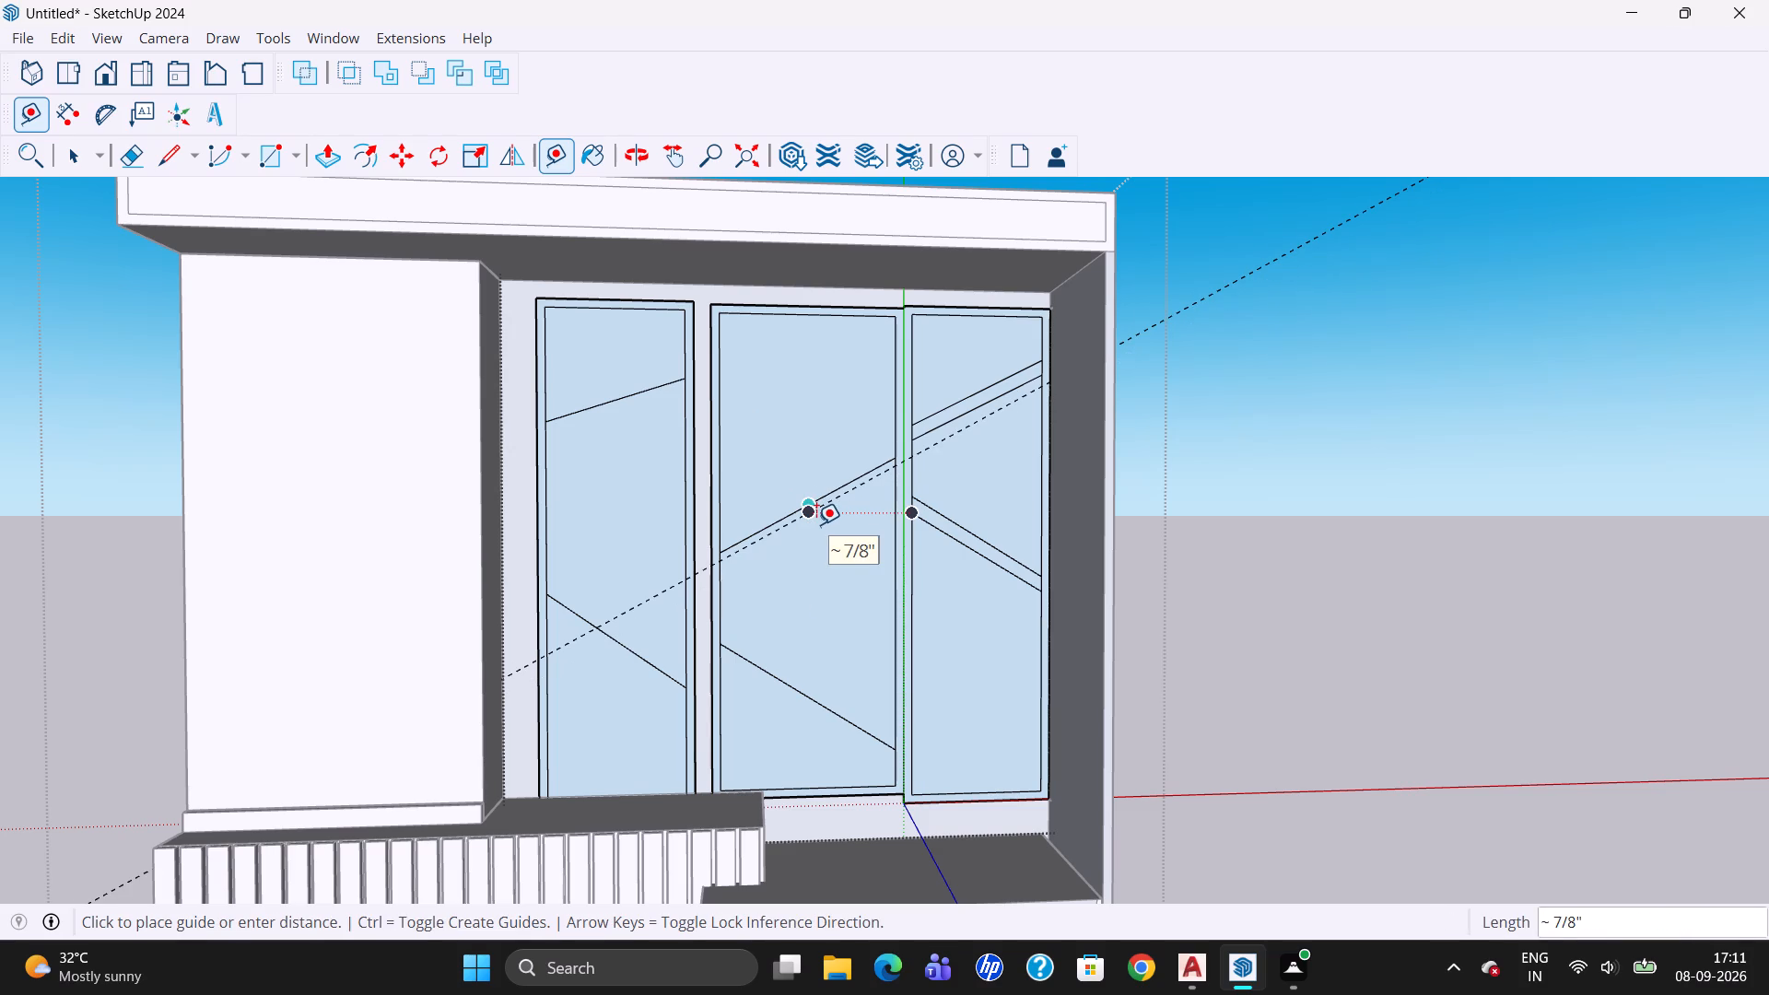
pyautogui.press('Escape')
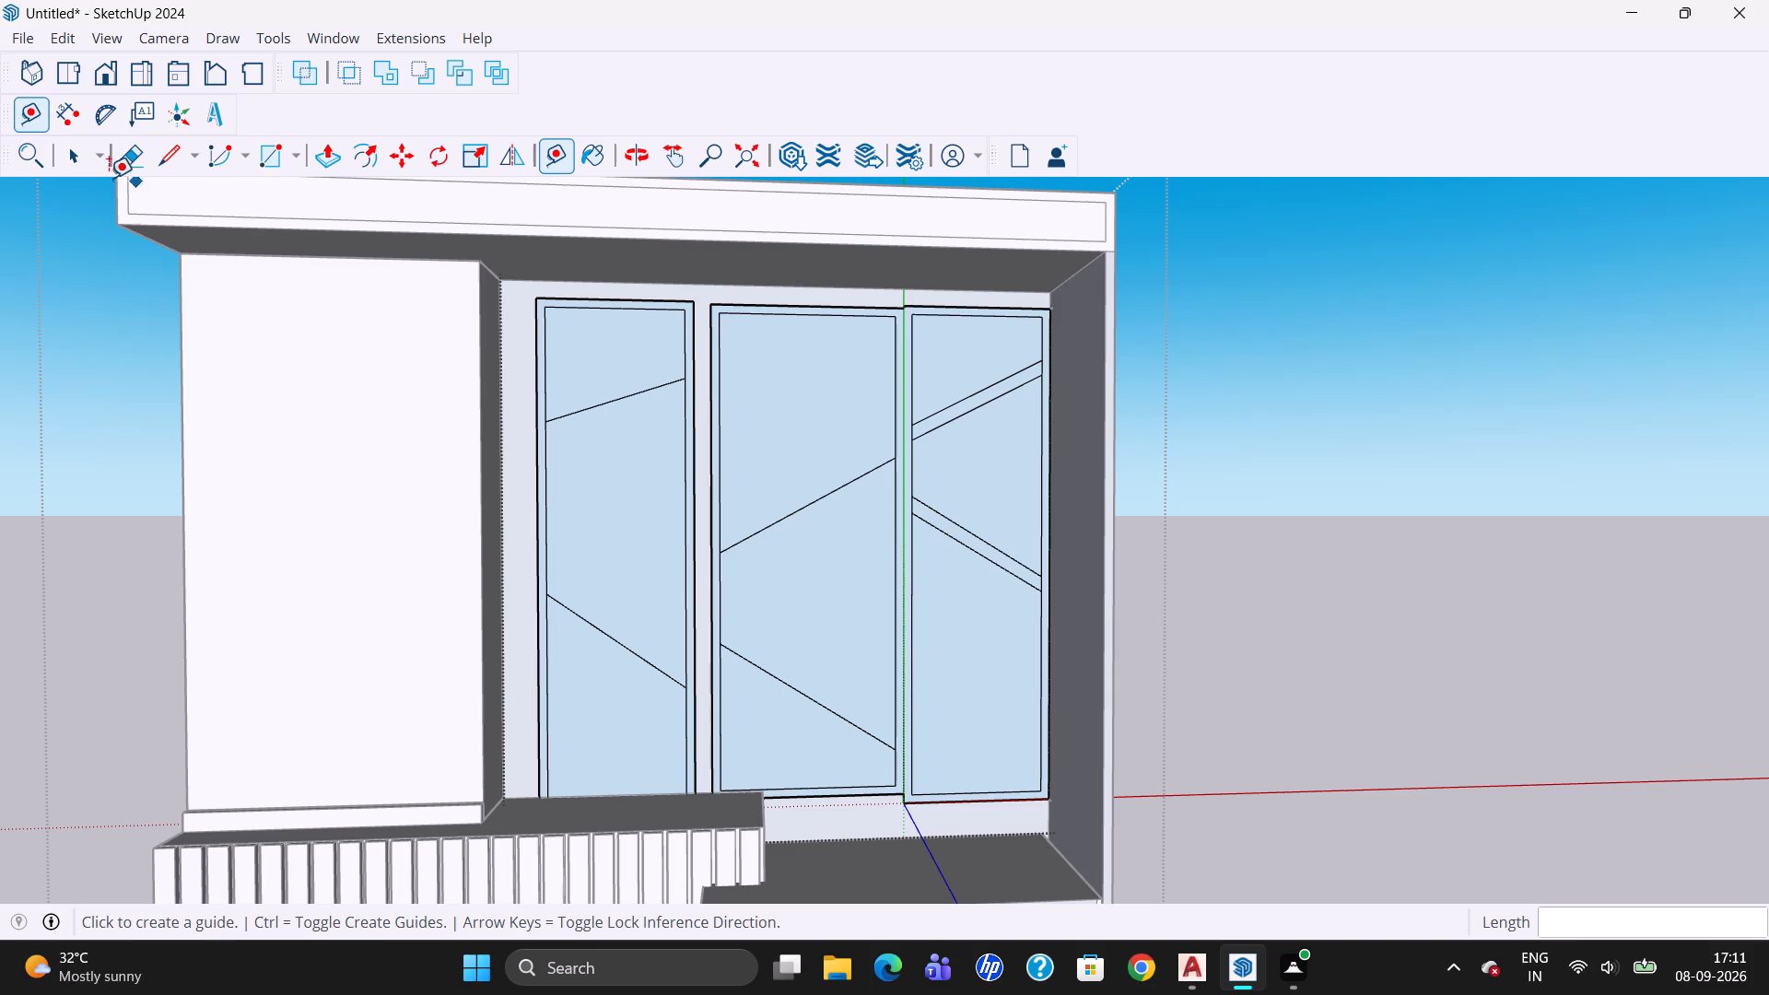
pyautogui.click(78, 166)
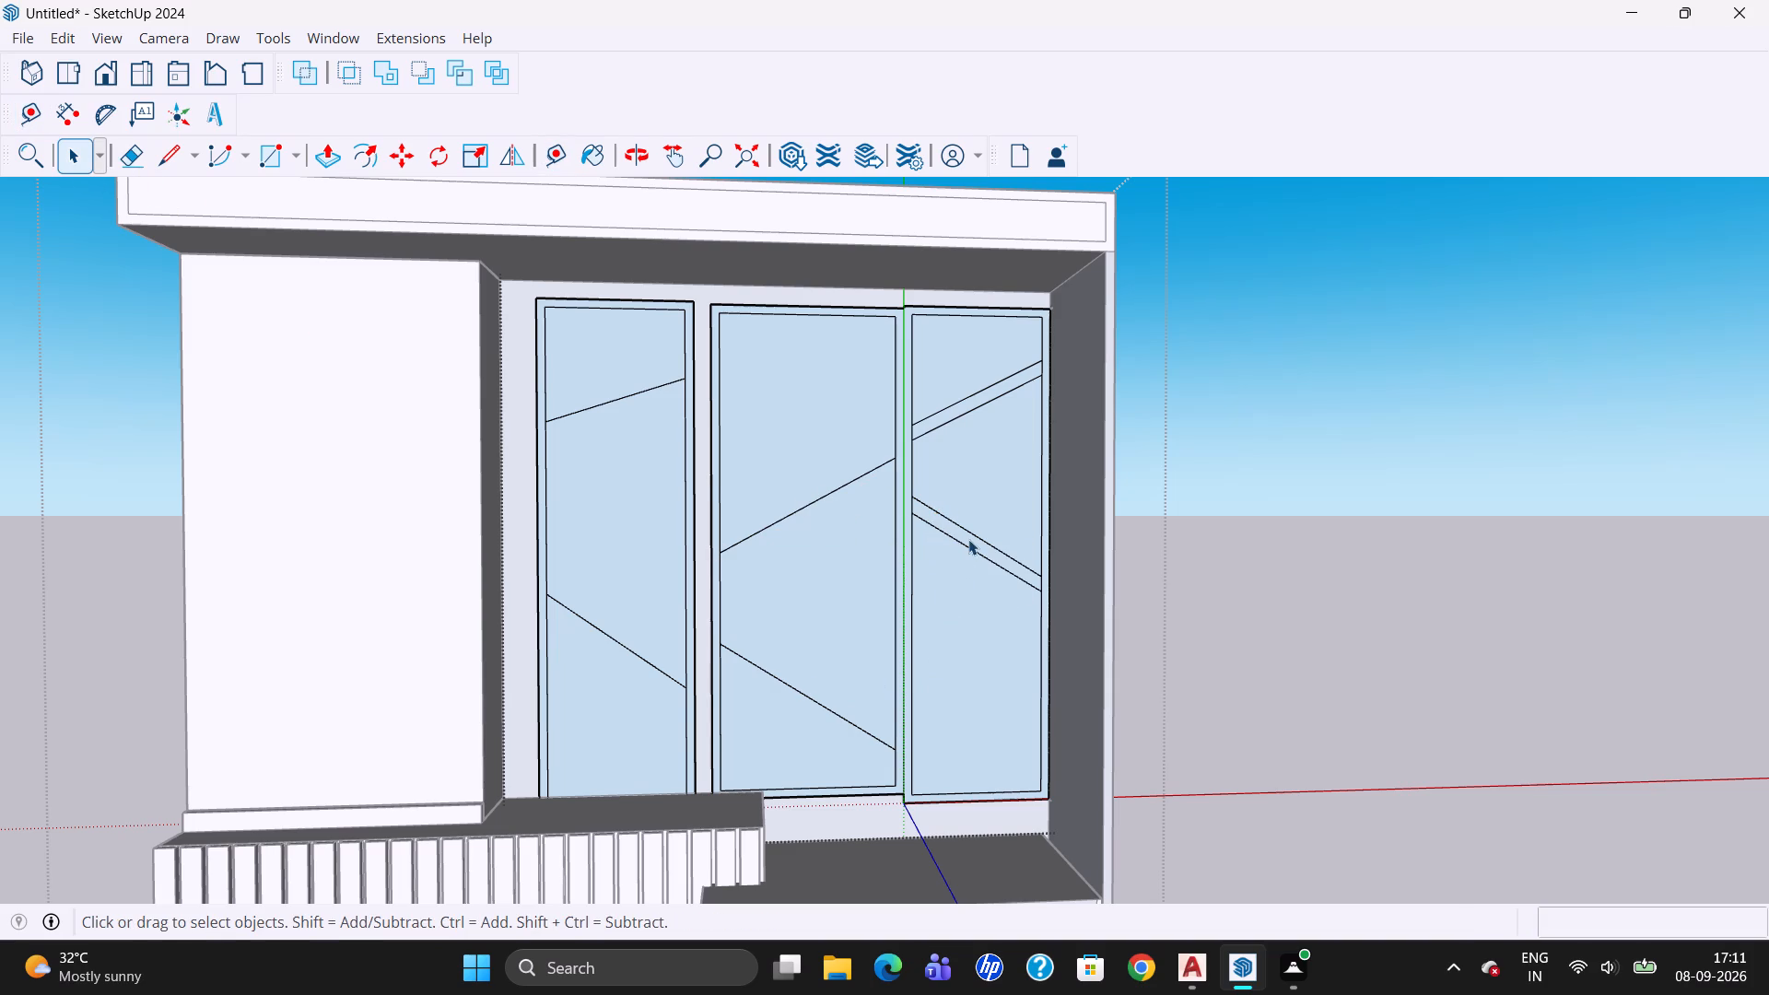
# Step out of the bordered rectangles' group to edit the group that encloses it.
pyautogui.click(968, 539)
pyautogui.click(969, 543)
pyautogui.press('Escape')
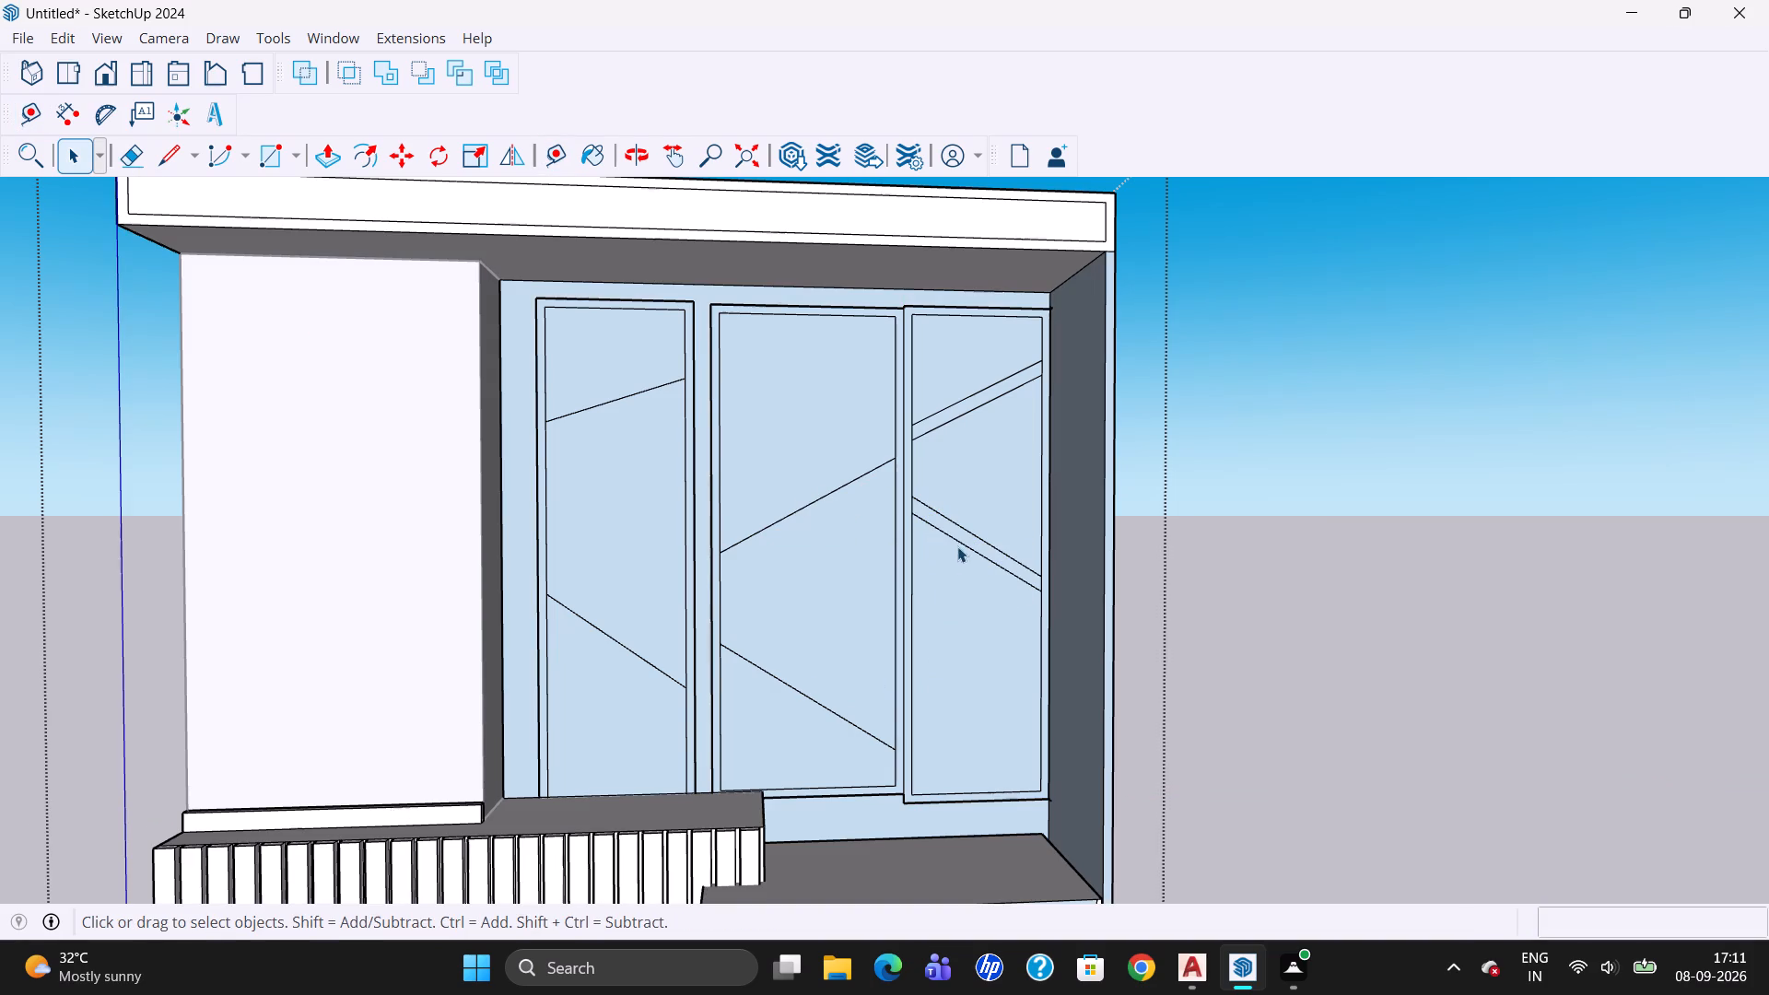
pyautogui.click(964, 543)
pyautogui.press('Escape')
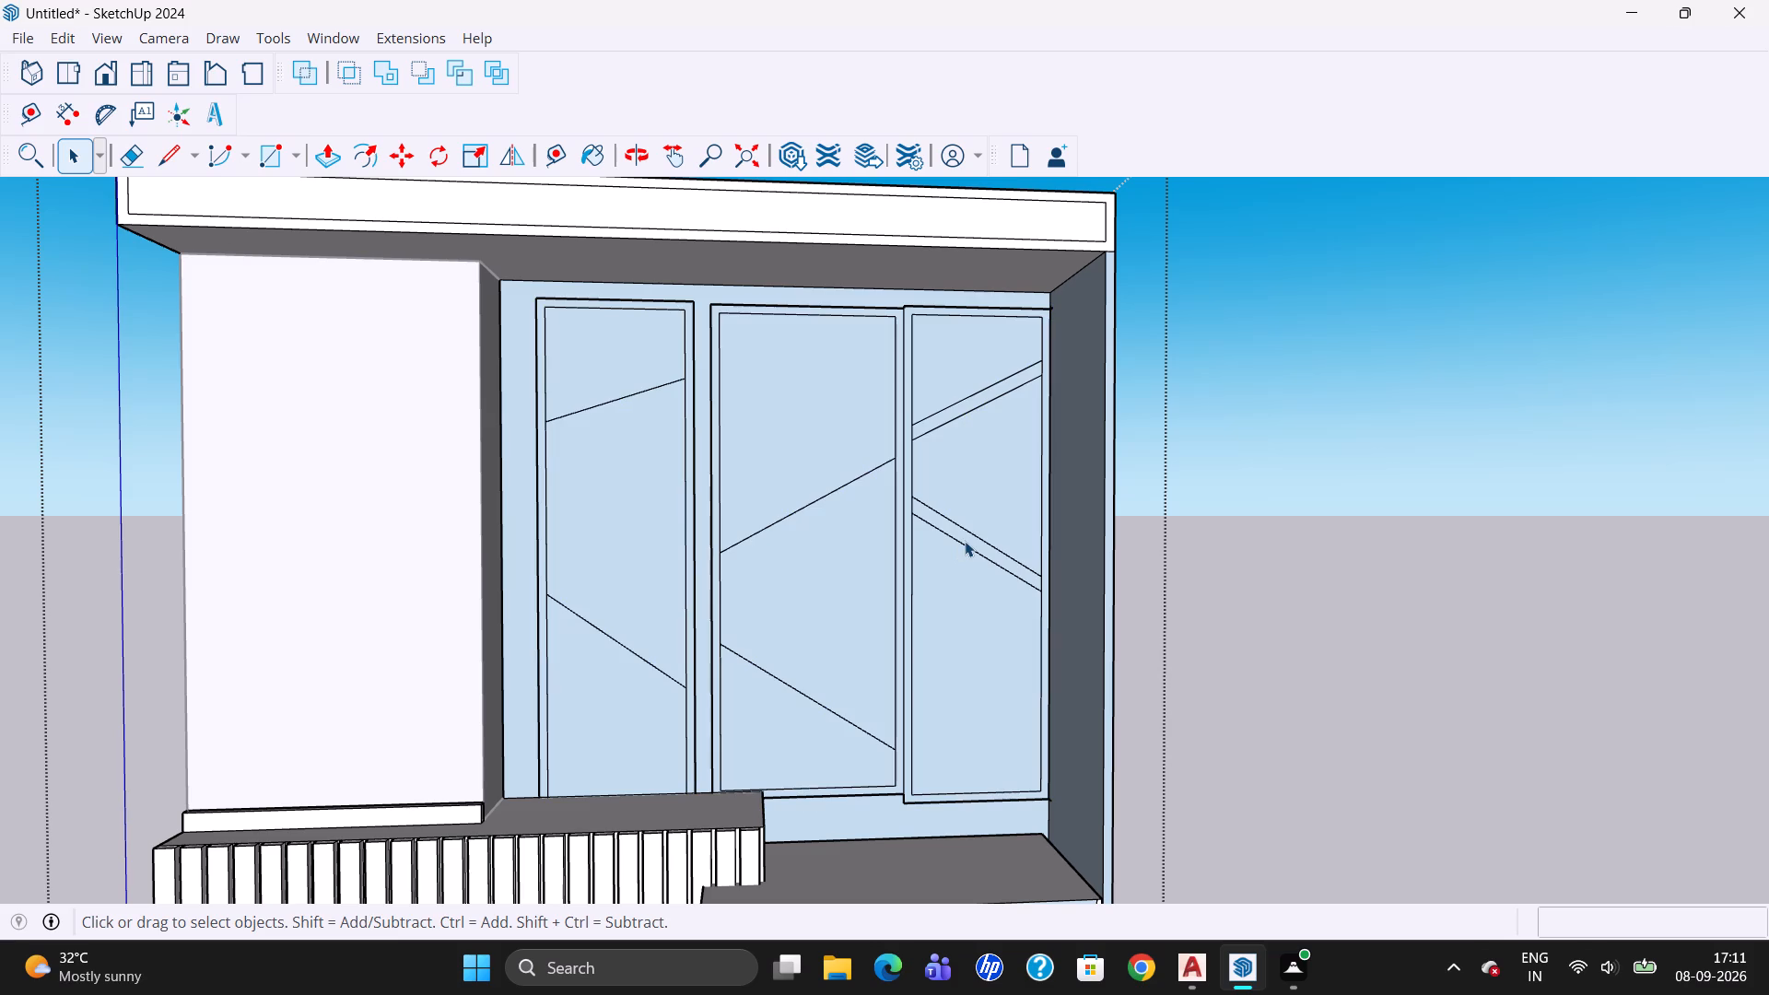
pyautogui.doubleClick(967, 535)
pyautogui.click(968, 535)
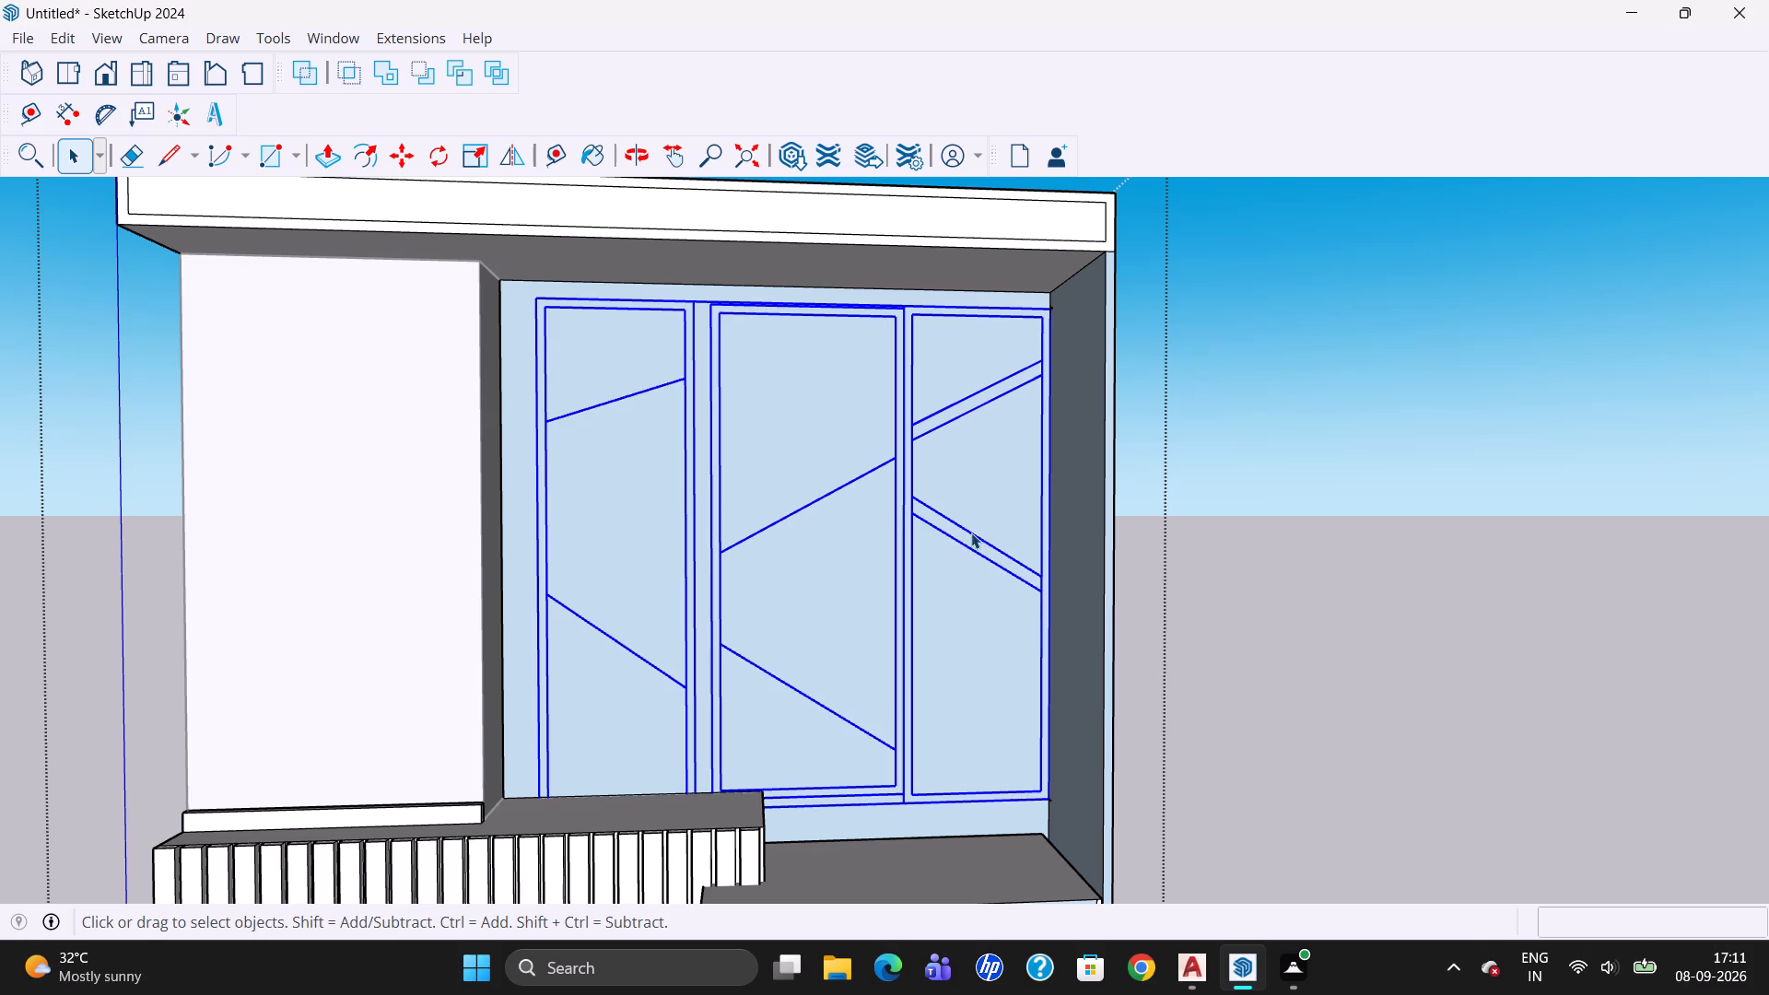
pyautogui.press('Escape')
pyautogui.scroll(6, 951, 508)
pyautogui.click(940, 534)
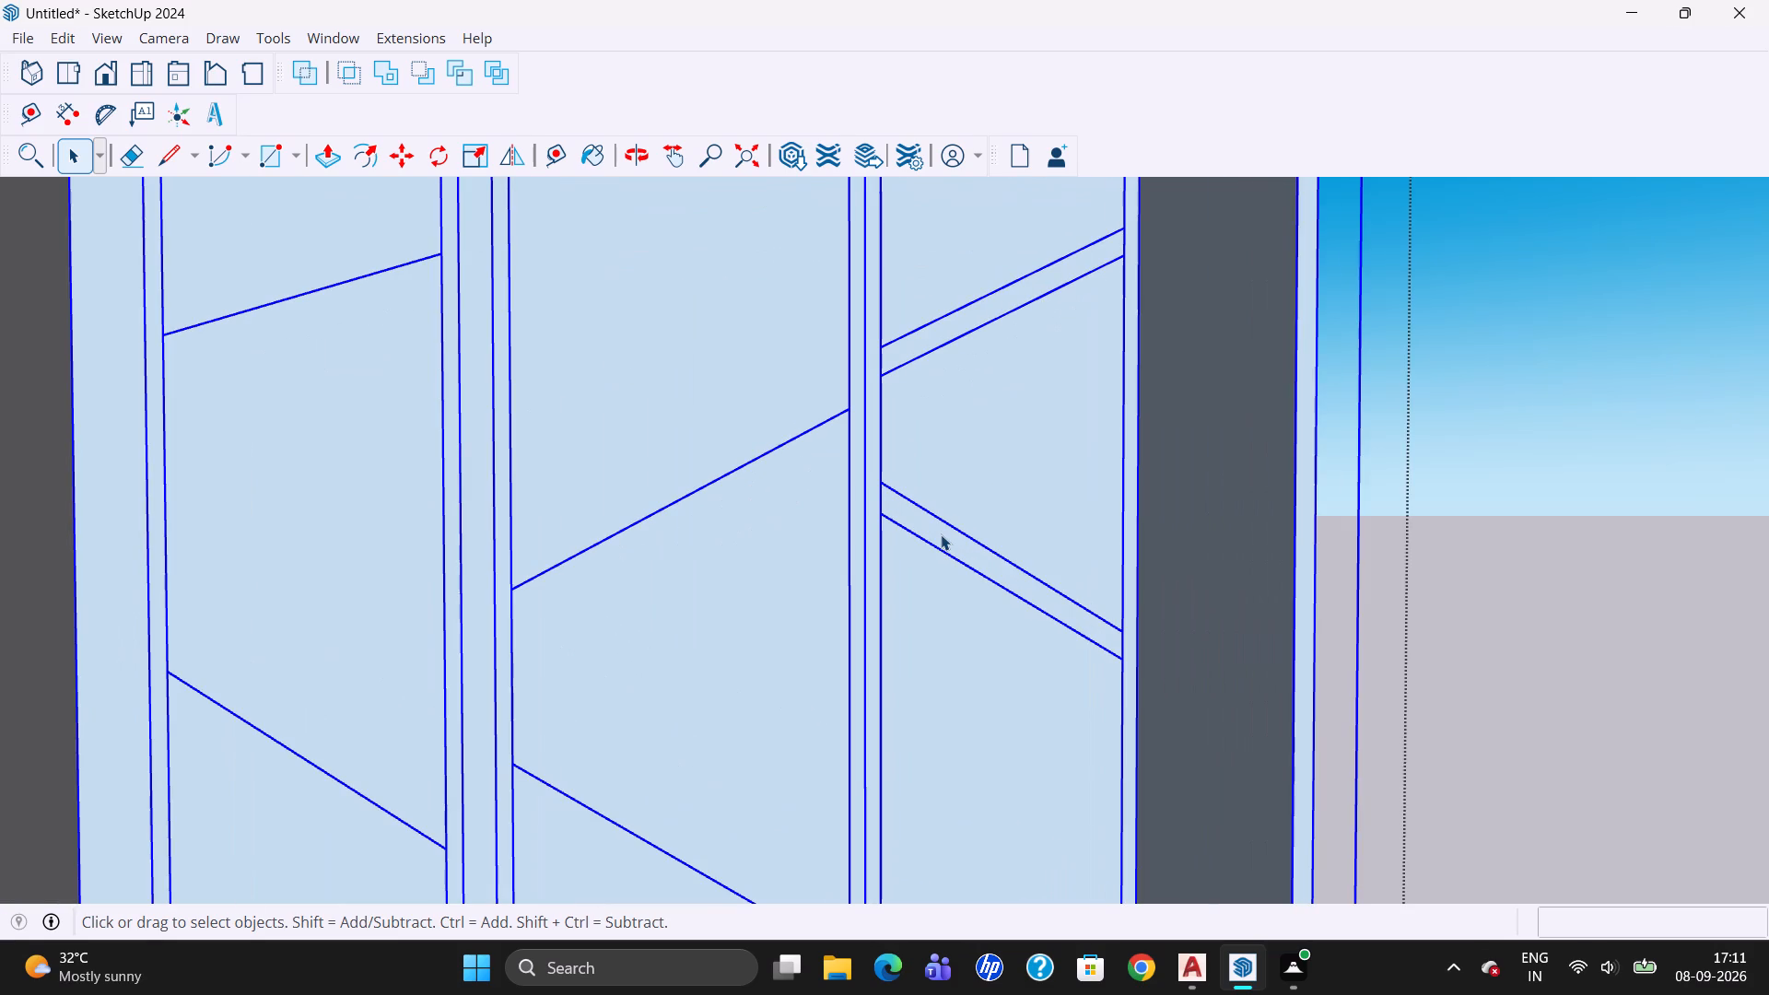
pyautogui.press('Escape')
pyautogui.doubleClick(965, 529)
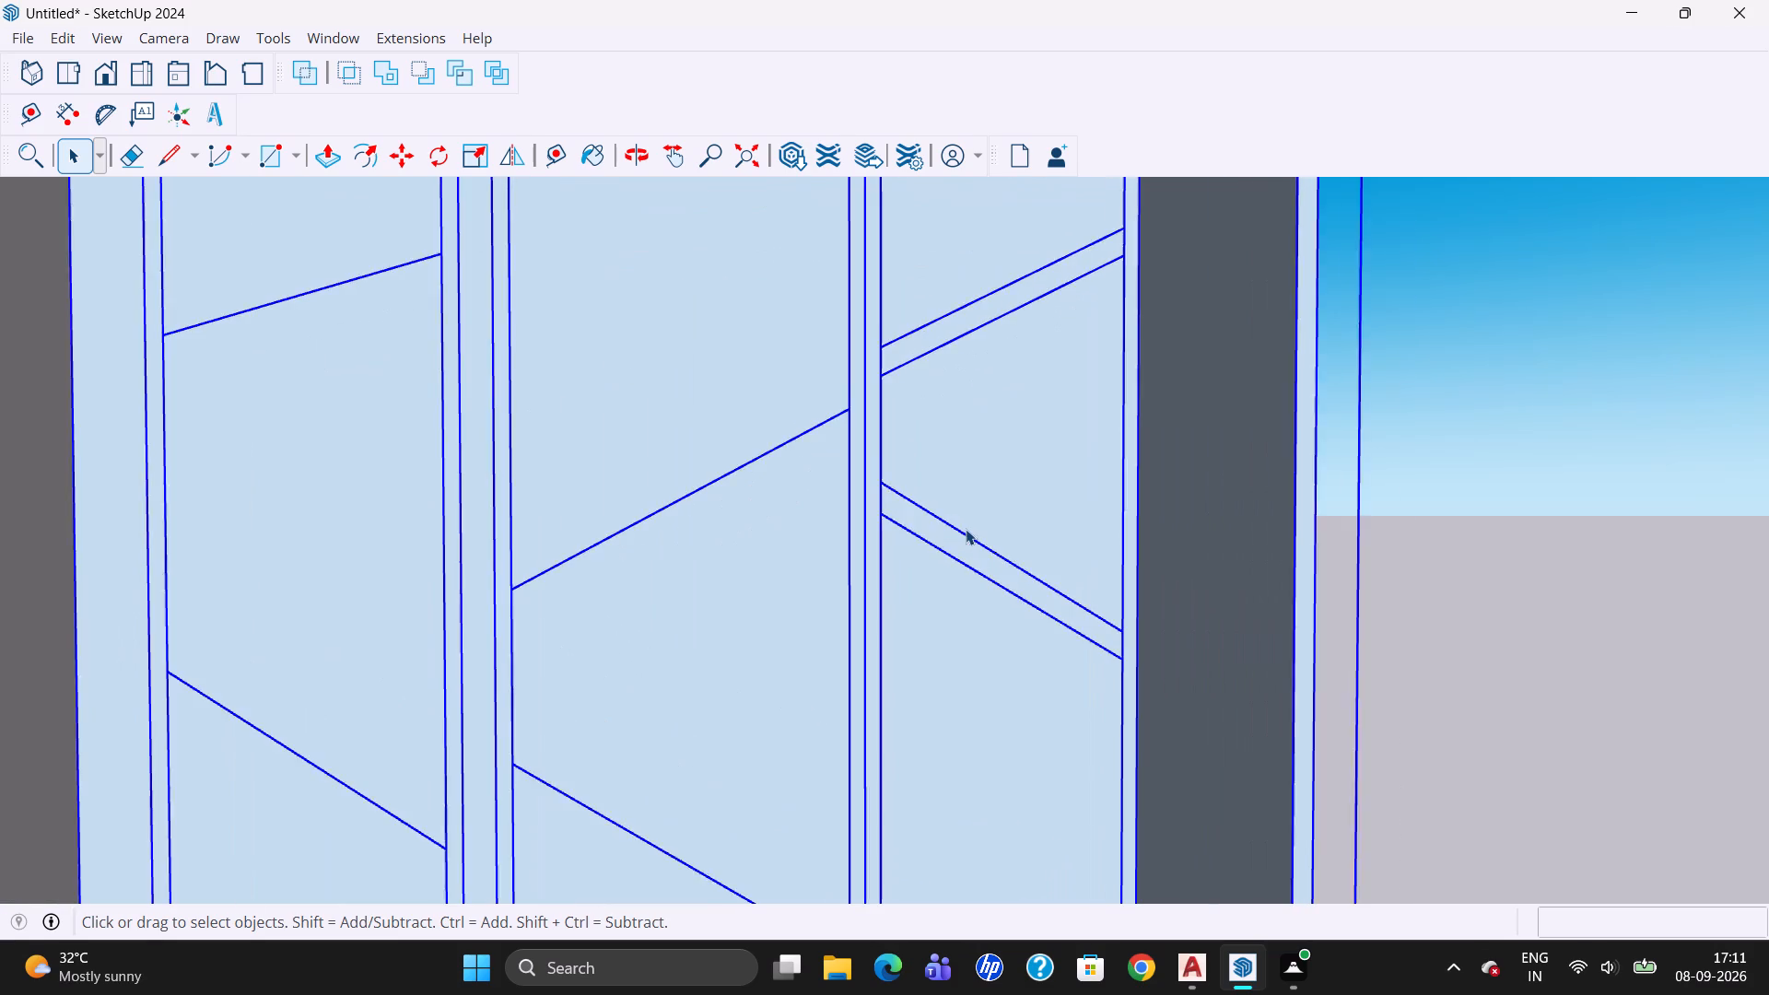
pyautogui.scroll(-4, 984, 506)
pyautogui.doubleClick(980, 529)
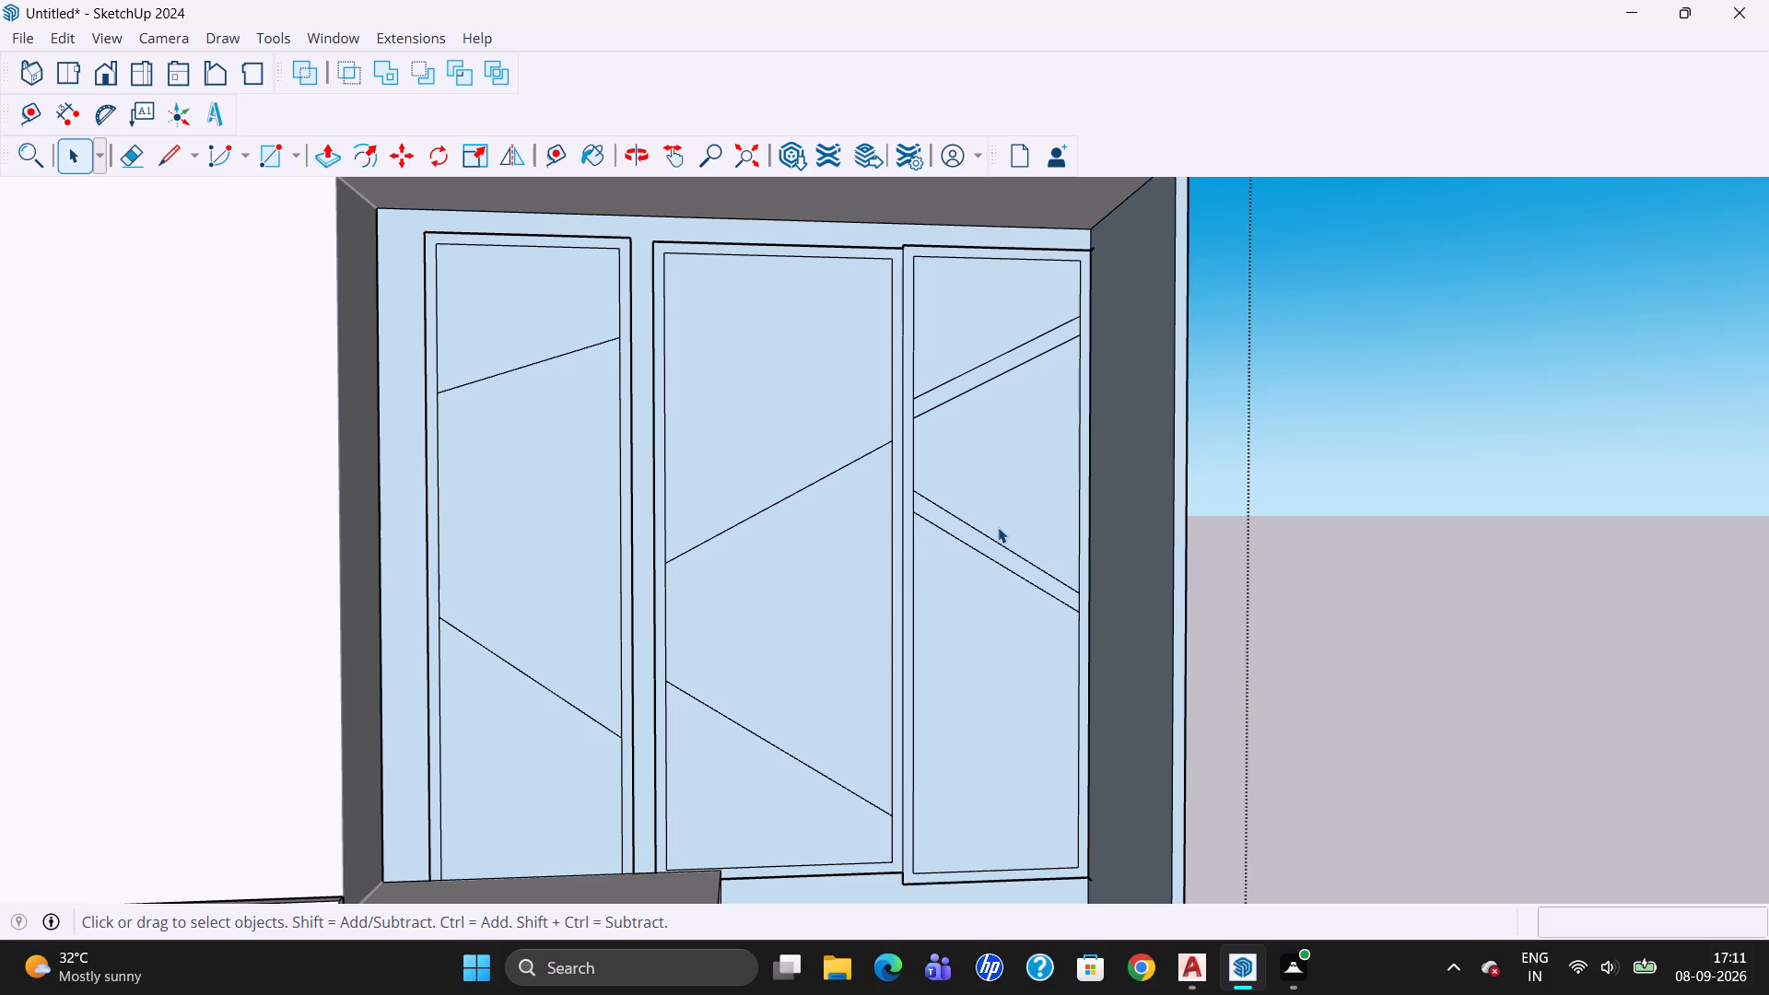
# Draw a line just below each slanting line in the middle rectangle, the upper about 2' and the lower about 2' 7/16", forming narrow bands.
pyautogui.press('l')
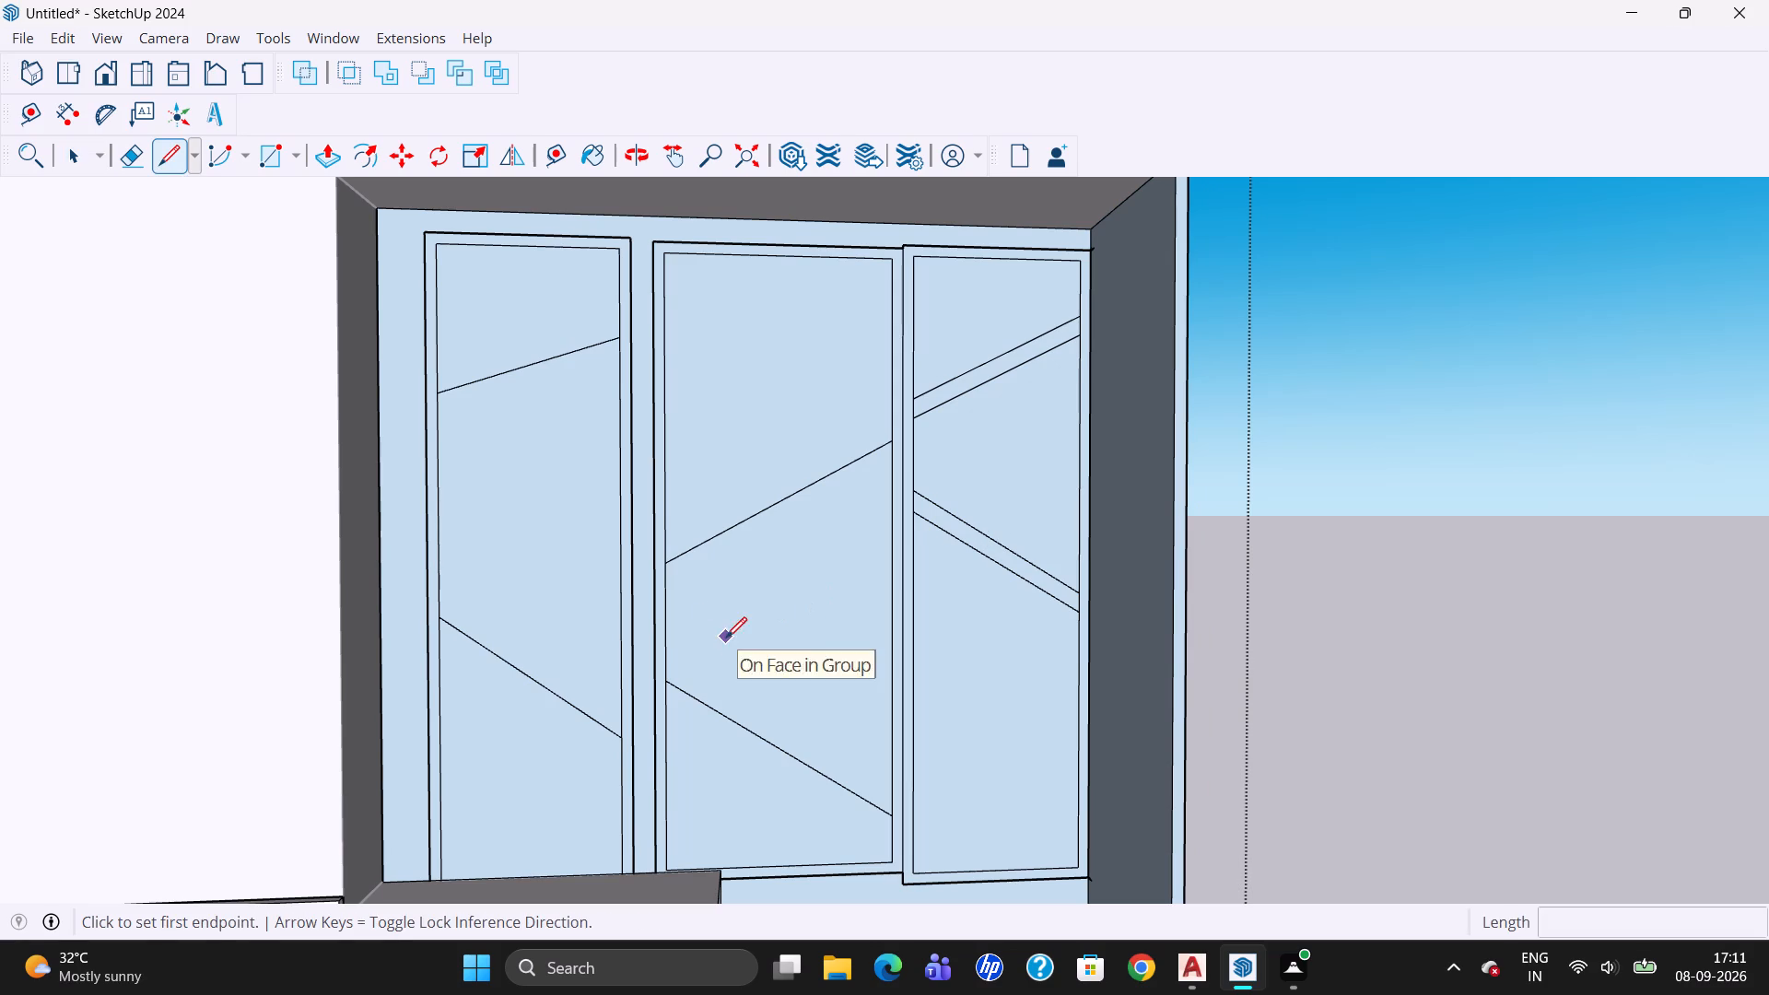
pyautogui.click(670, 583)
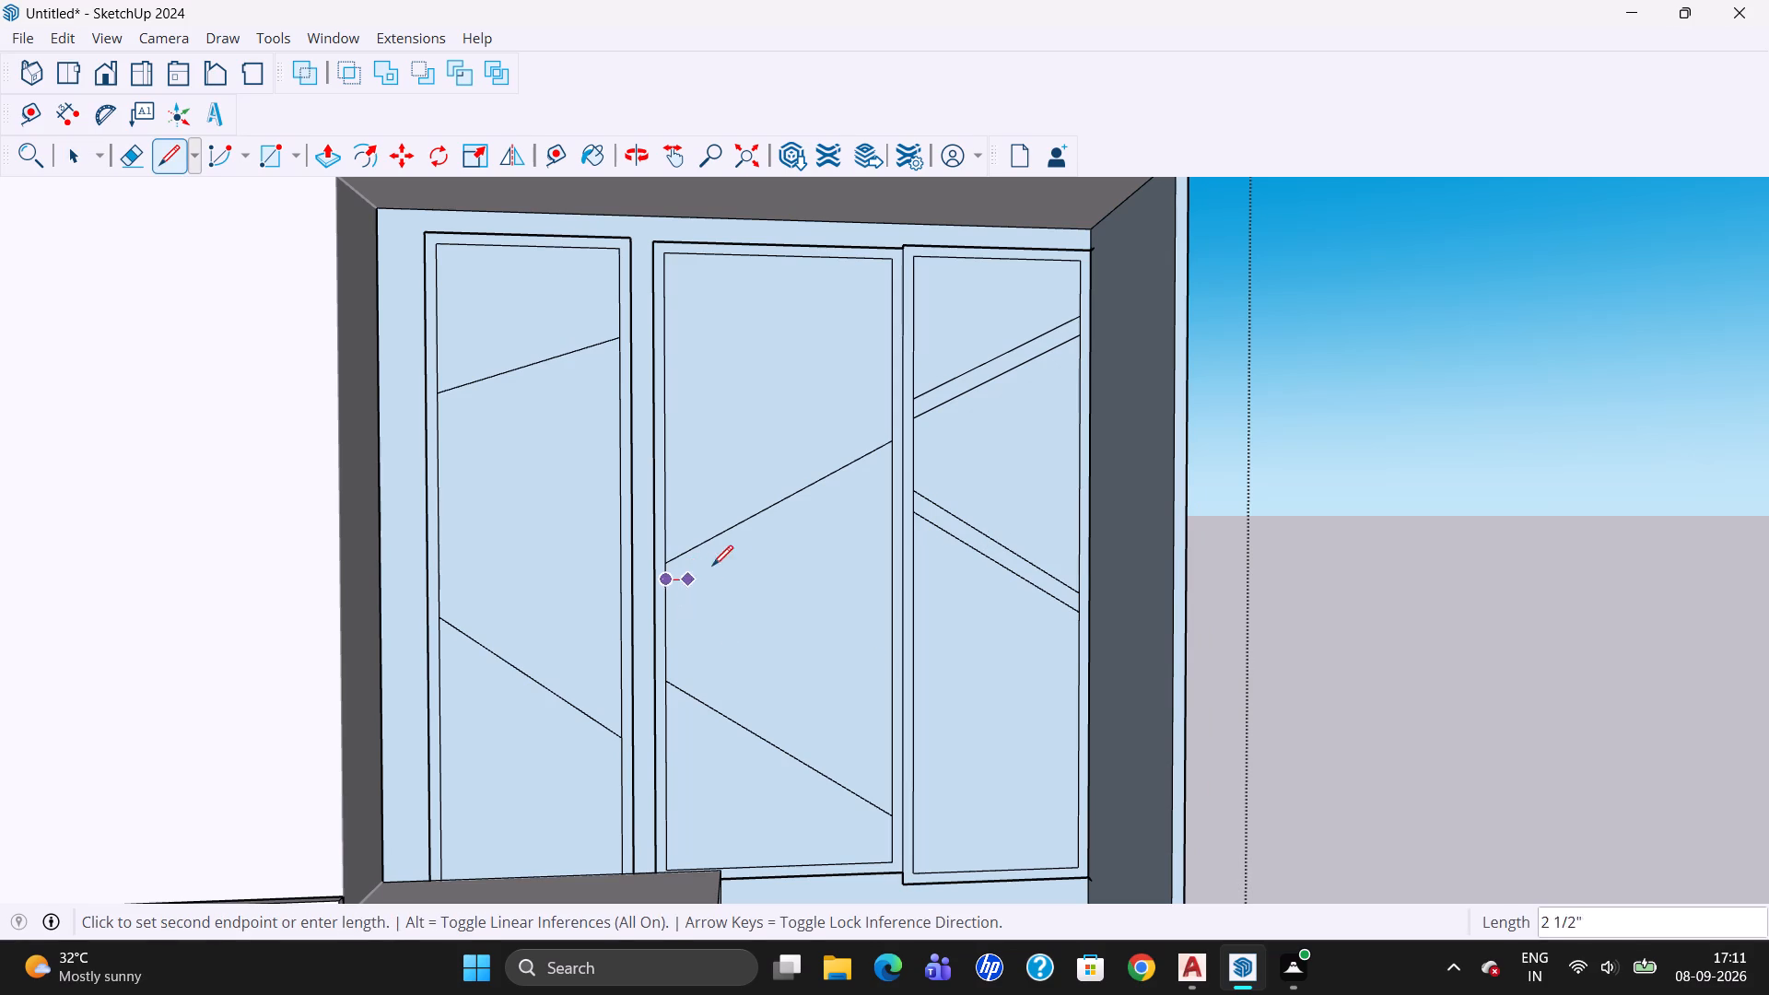
pyautogui.click(893, 456)
pyautogui.press('Escape')
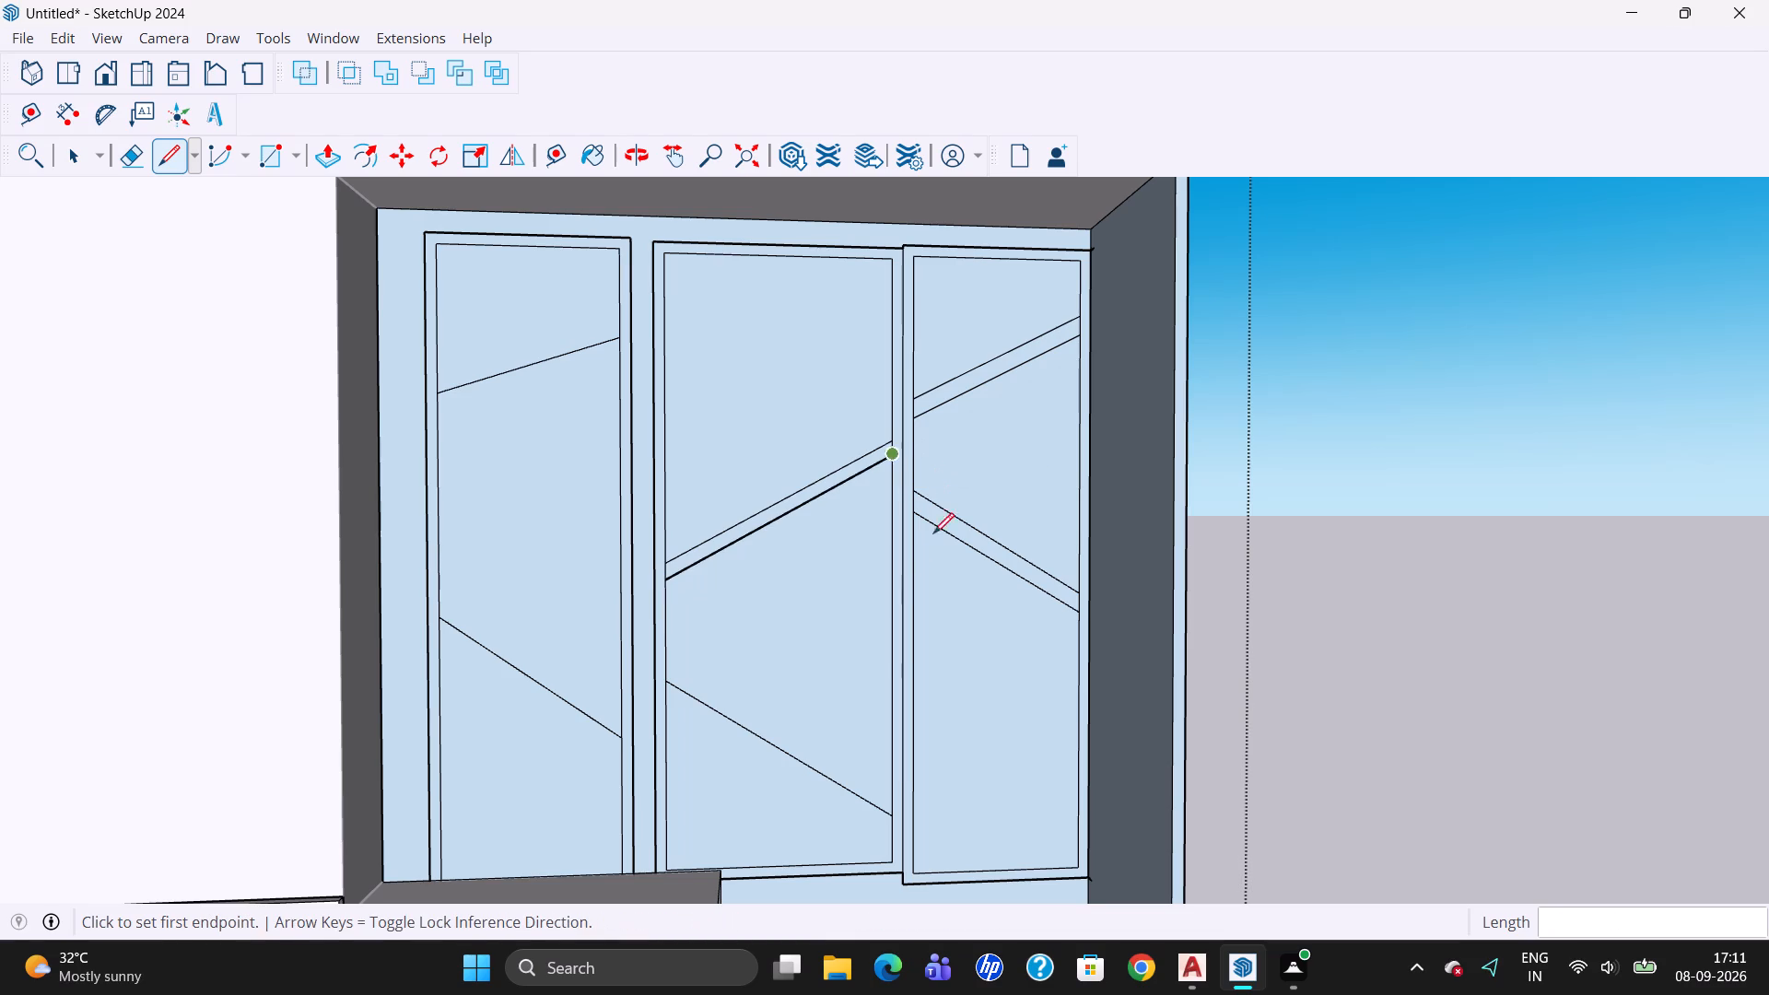
pyautogui.click(668, 697)
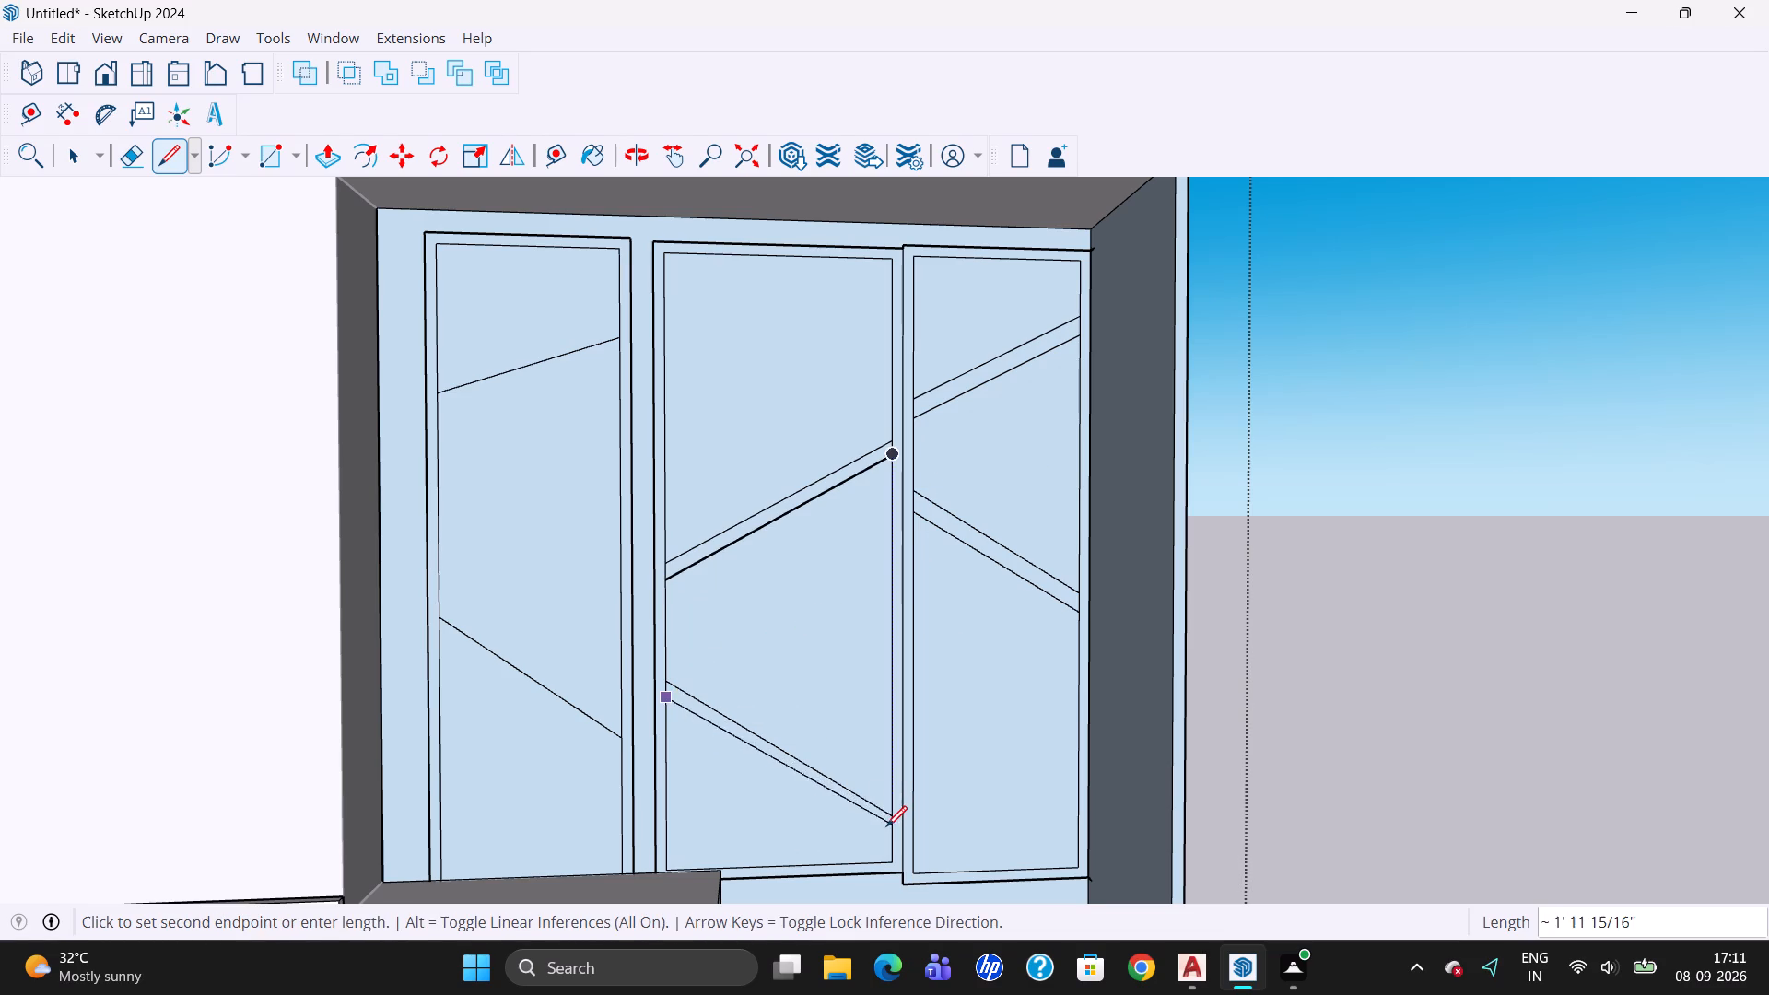
pyautogui.scroll(3, 892, 827)
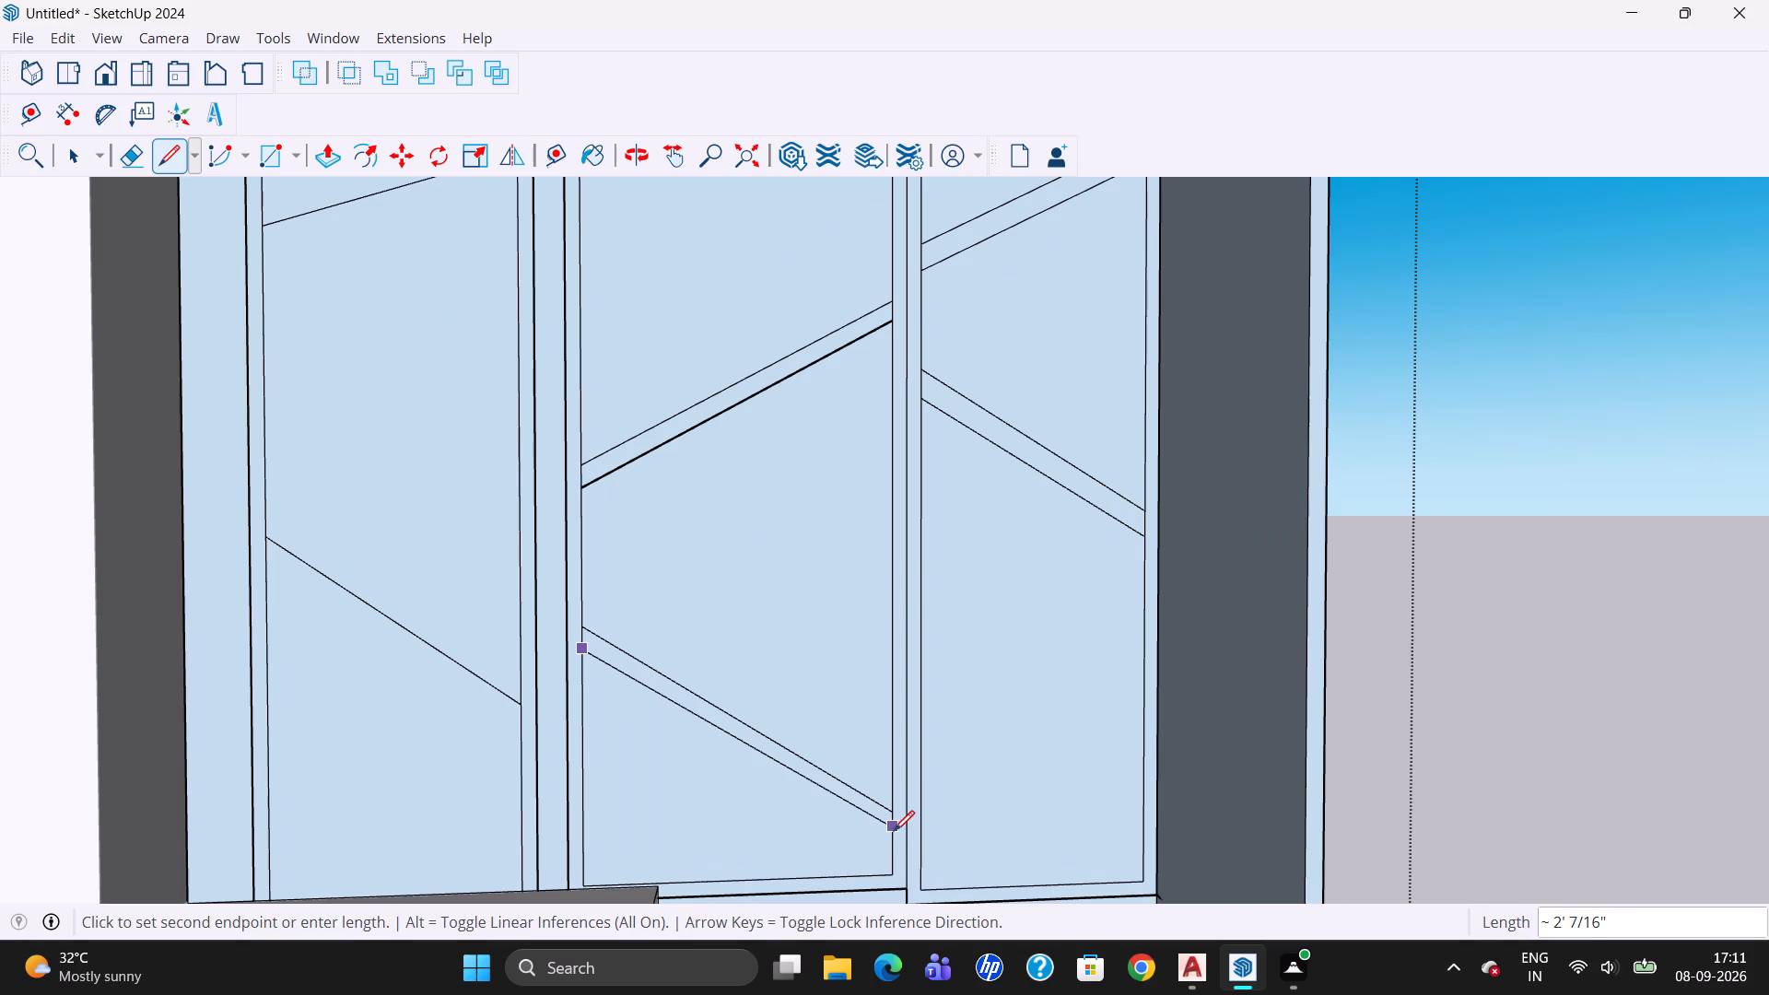
pyautogui.click(894, 831)
pyautogui.press('Escape')
# Draw lines about 1' 4 15/16" and 1' 7 3/8" just below the upper and lower slanting lines in the rectangle beside the tall panel.
pyautogui.scroll(-3, 983, 710)
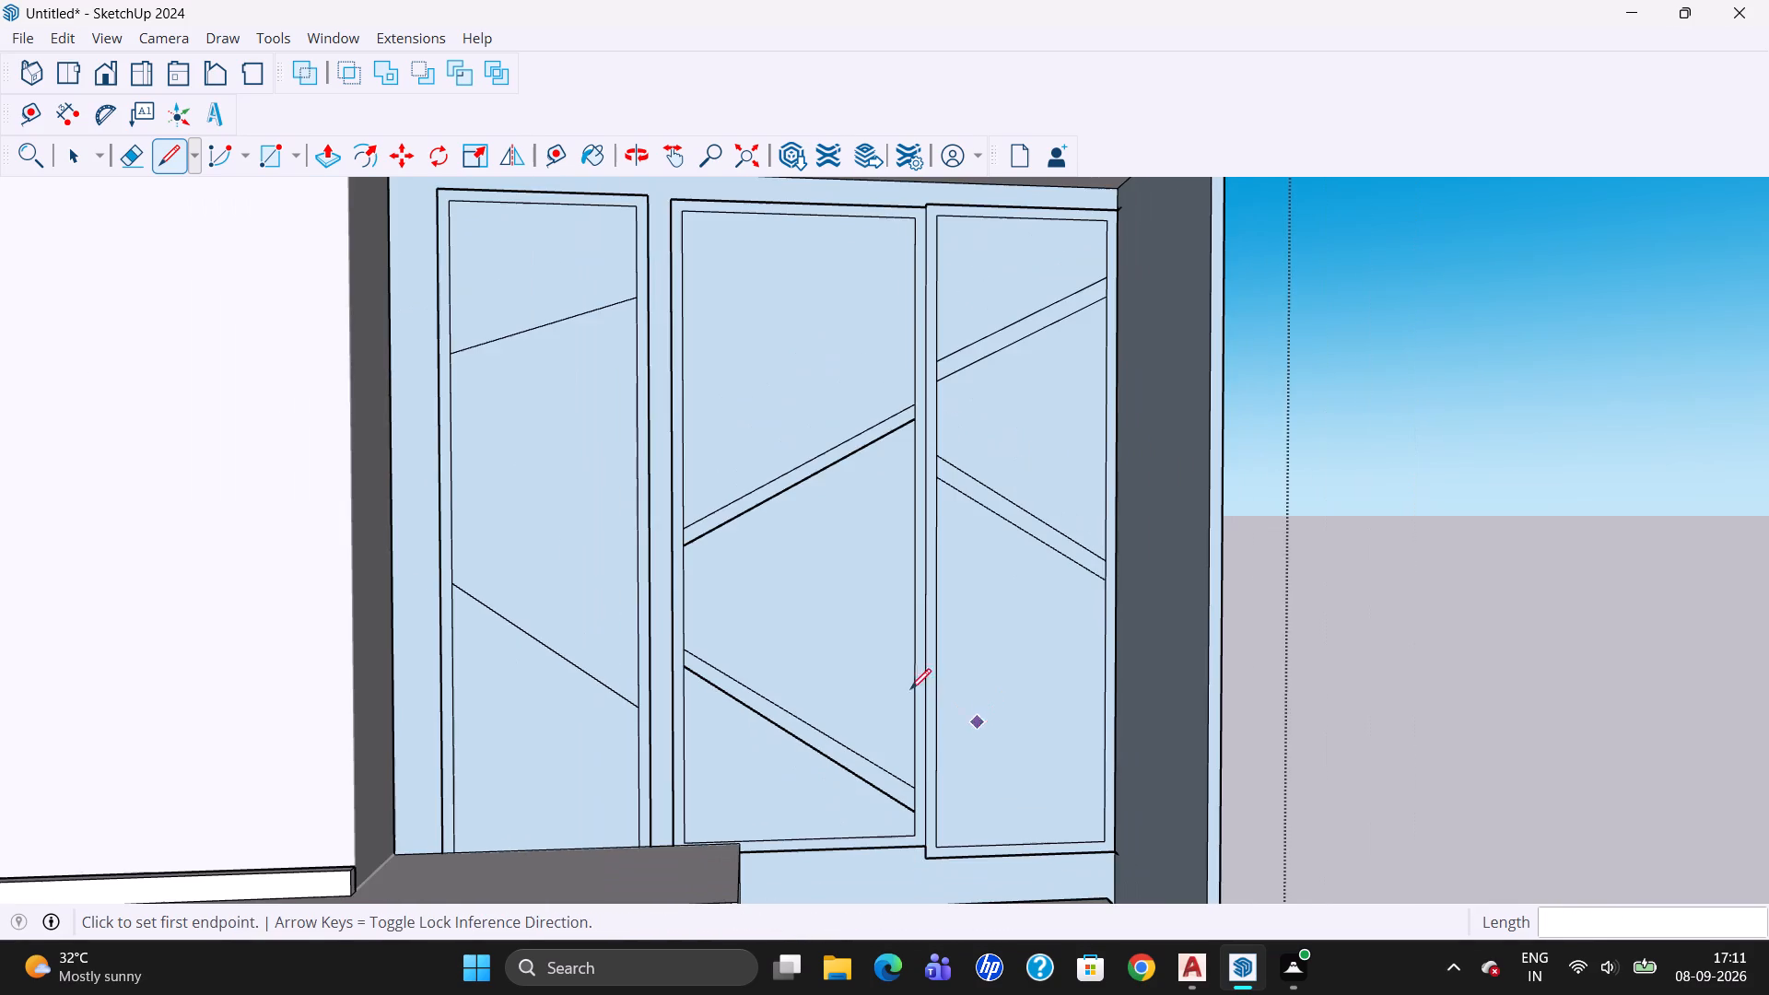
pyautogui.scroll(-3, 767, 556)
pyautogui.scroll(3, 571, 419)
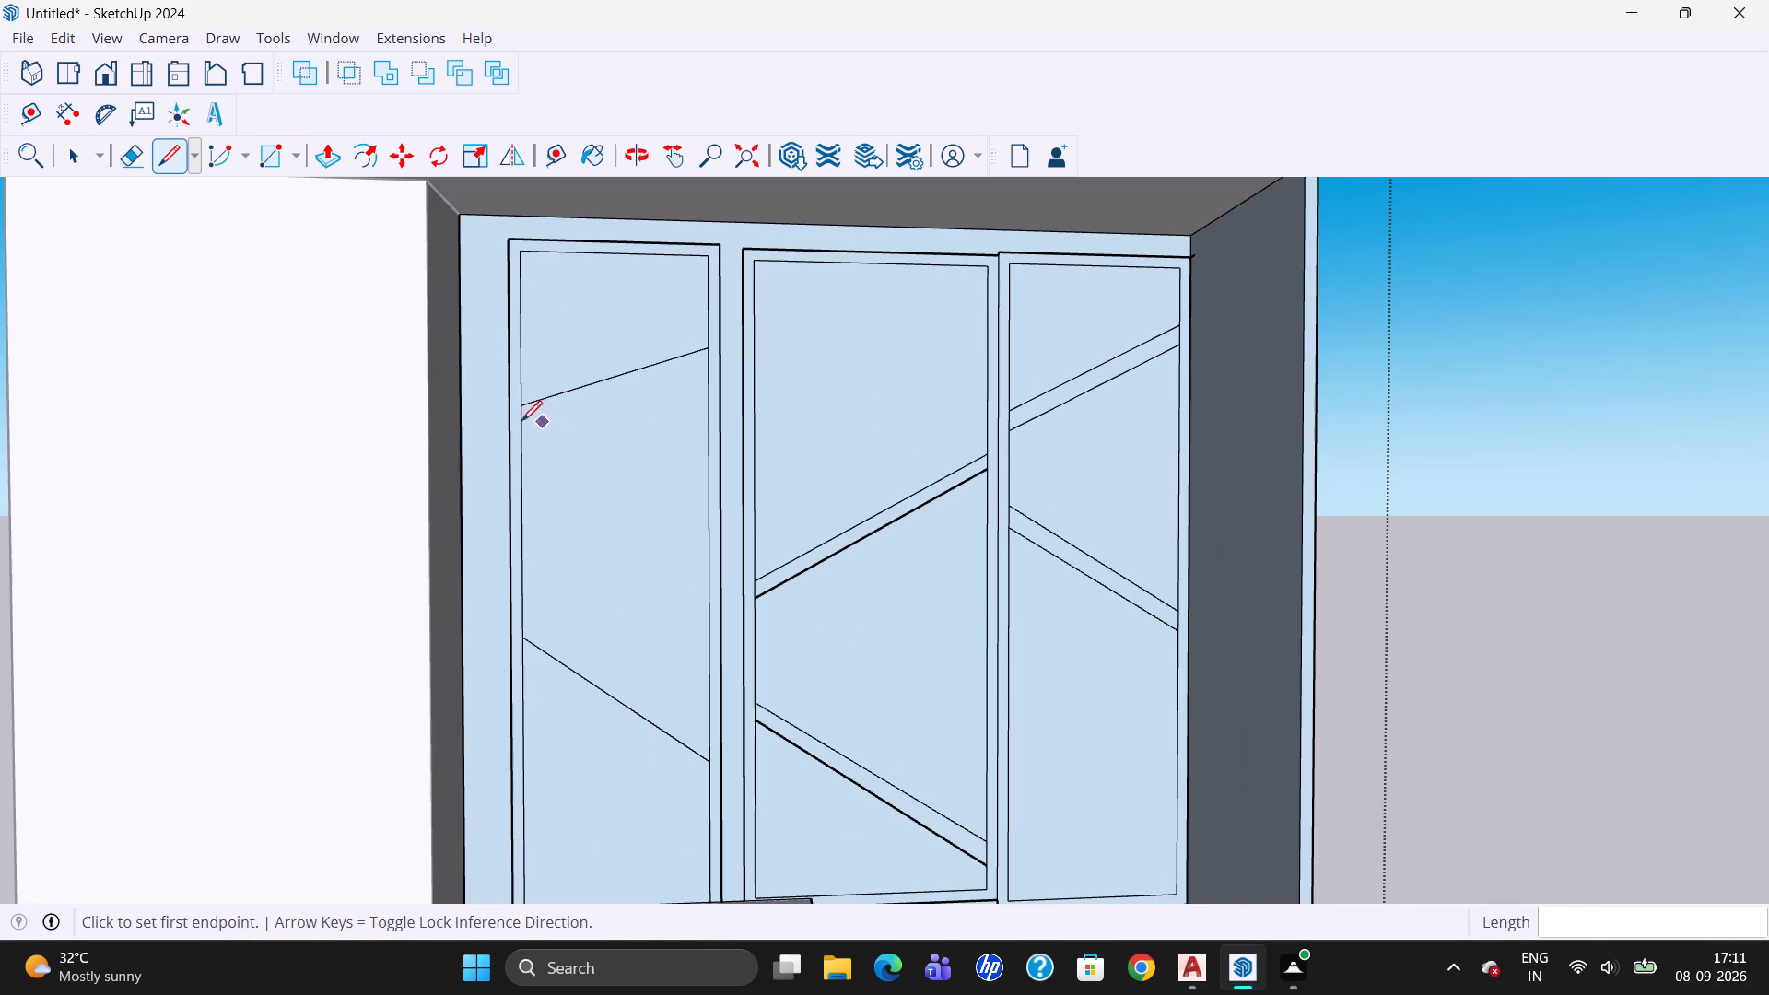
pyautogui.click(523, 423)
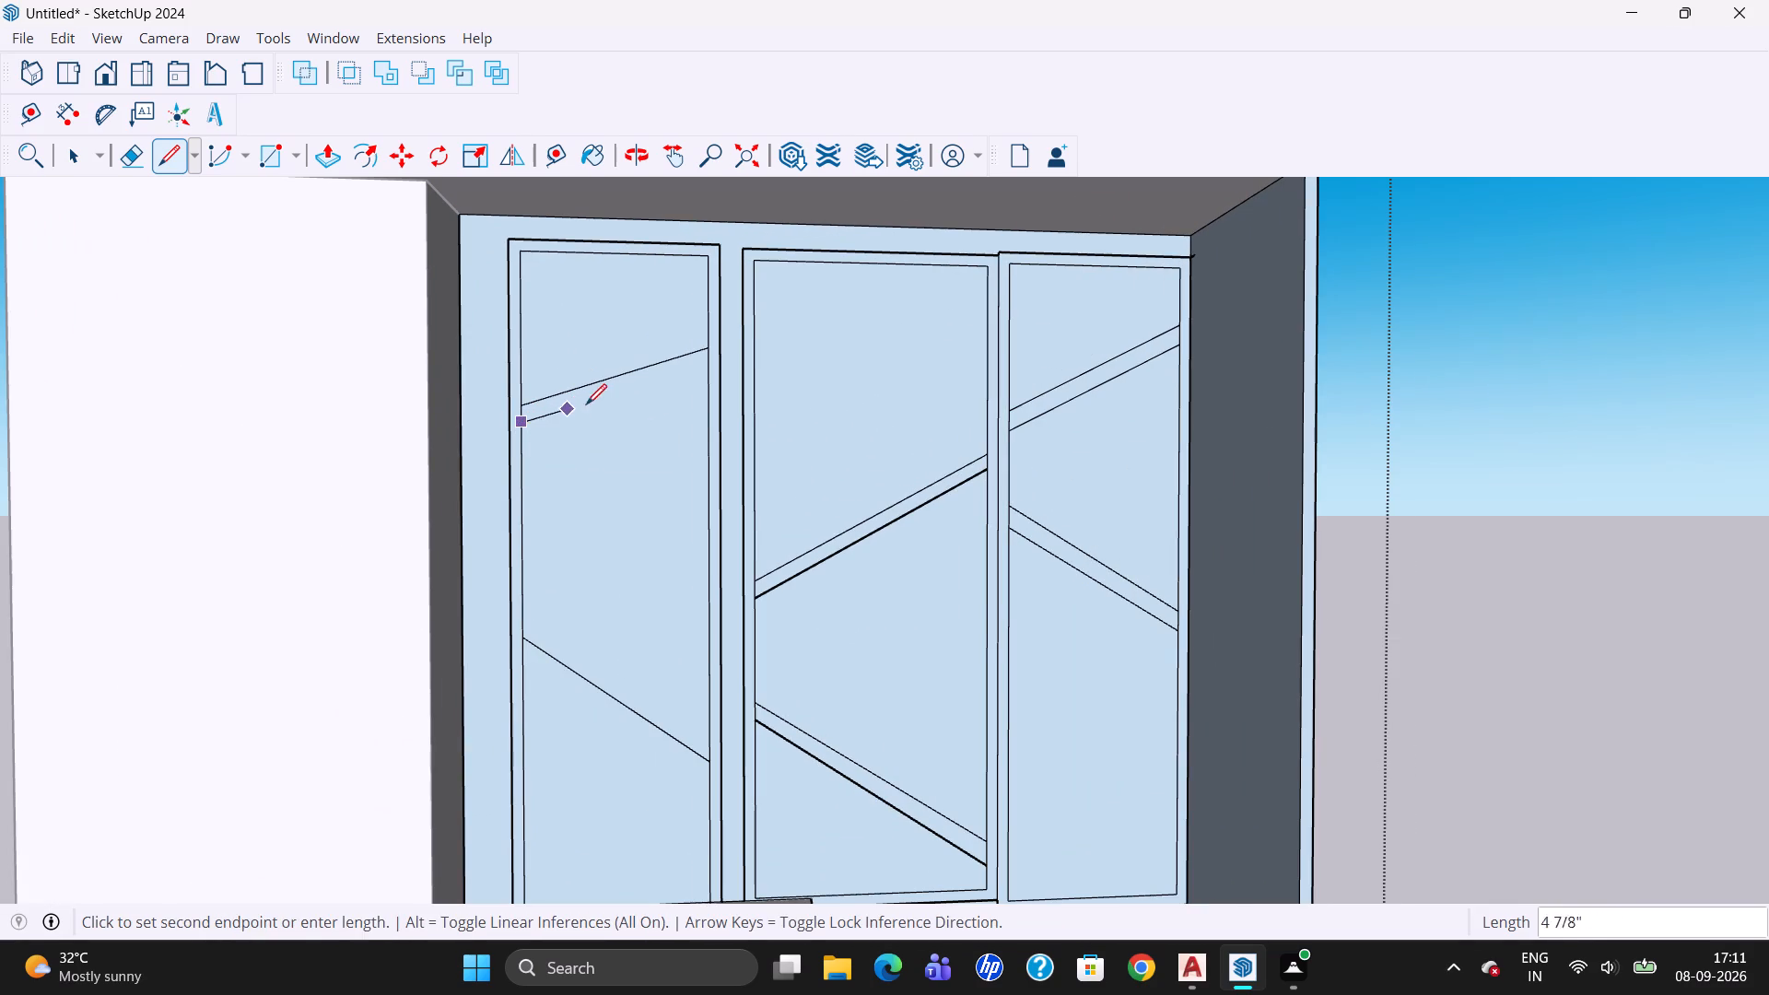
pyautogui.click(708, 362)
pyautogui.press('Escape')
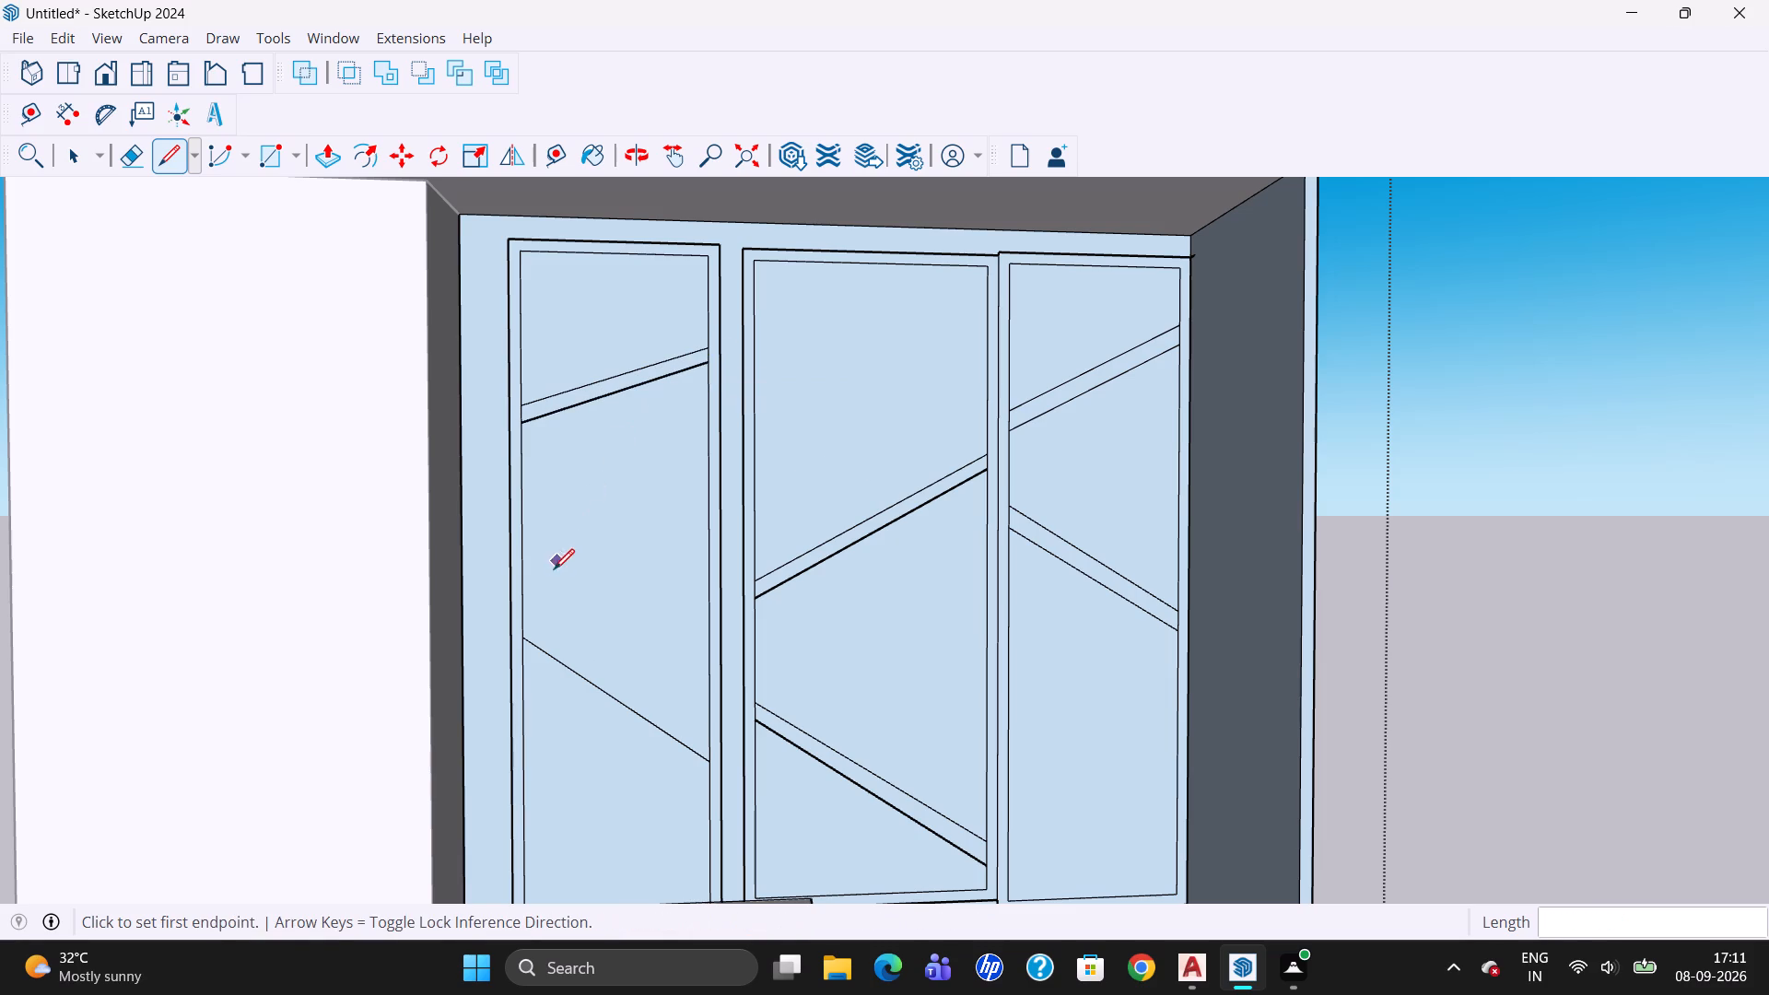
pyautogui.click(524, 656)
pyautogui.click(700, 778)
pyautogui.press('Escape')
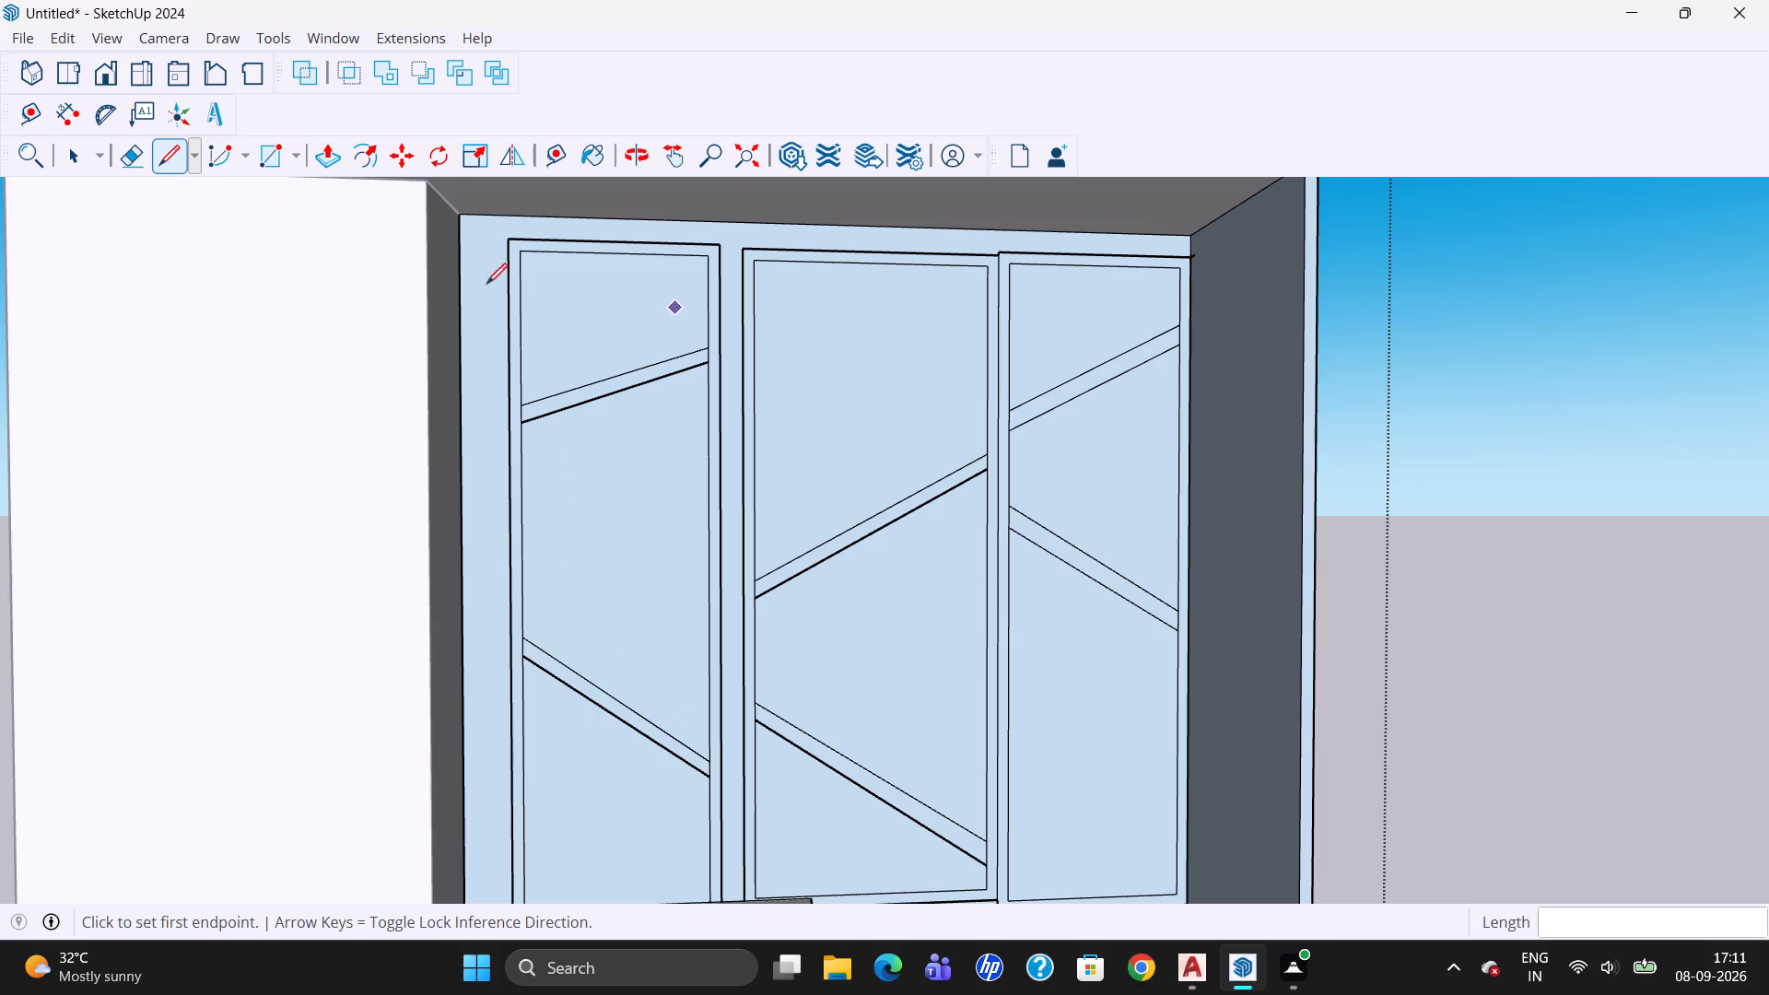
# Explode the group containing the three bordered rectangles on the back panel.
pyautogui.click(64, 154)
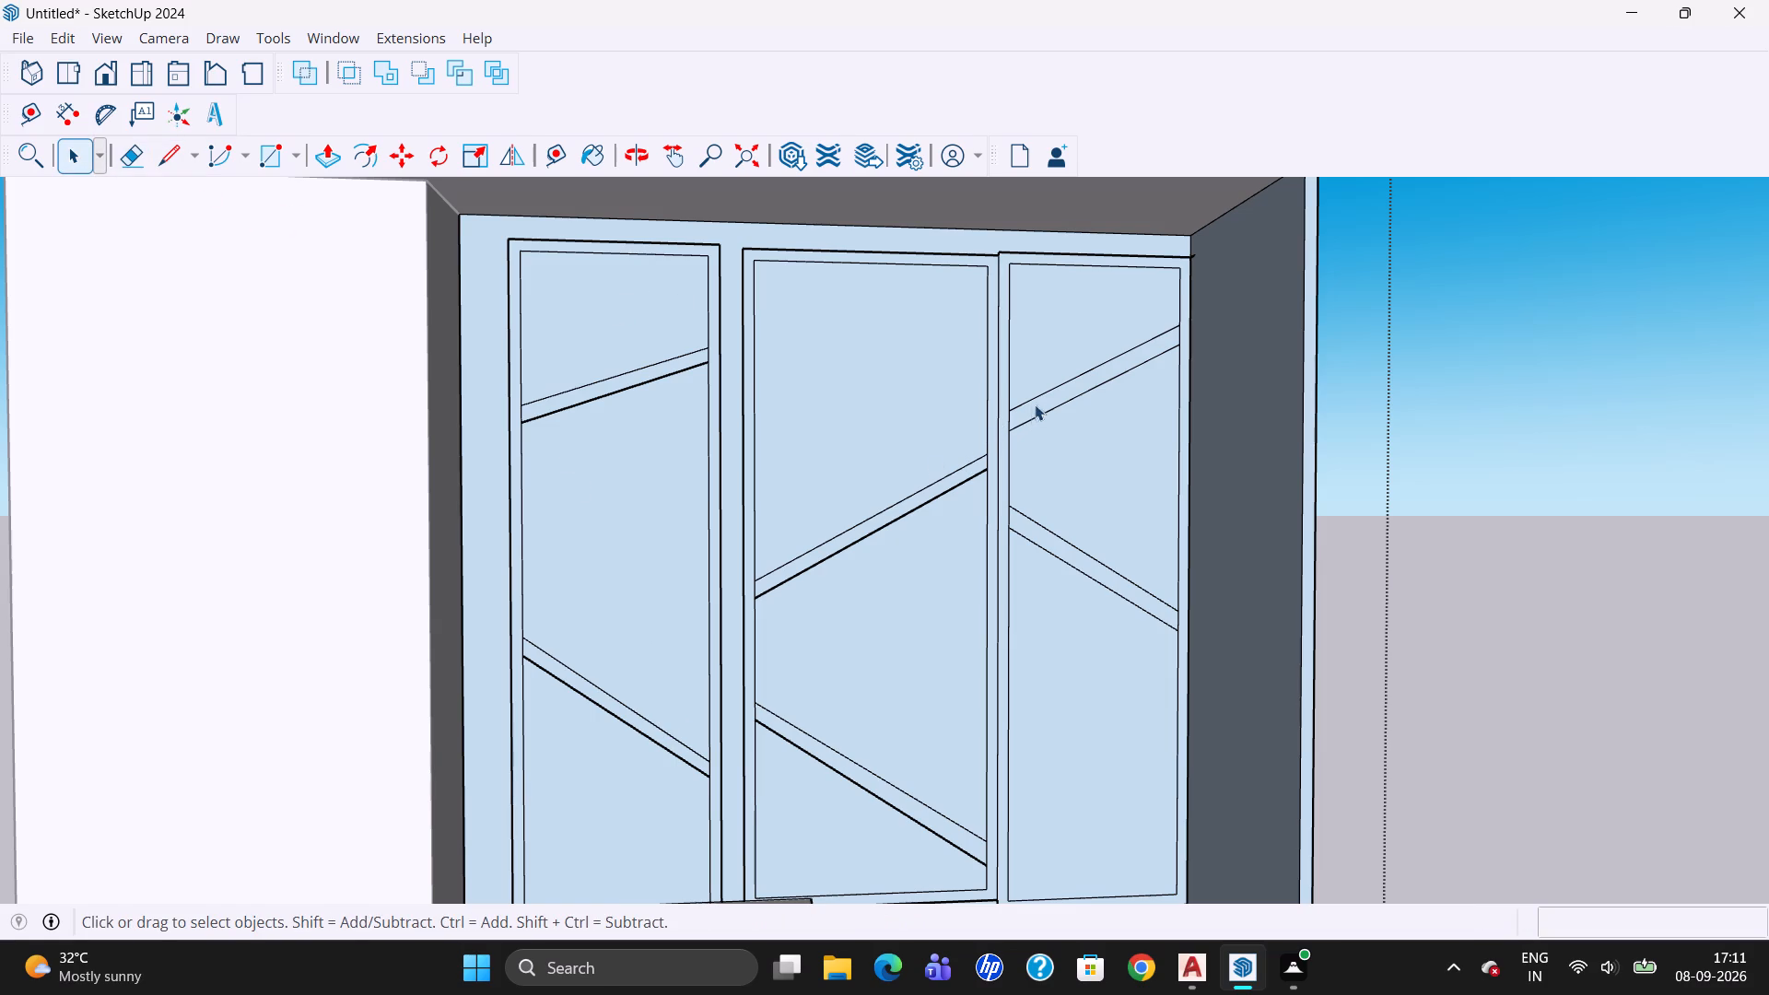
pyautogui.click(1037, 402)
pyautogui.click(1037, 401)
pyautogui.rightClick(1037, 401)
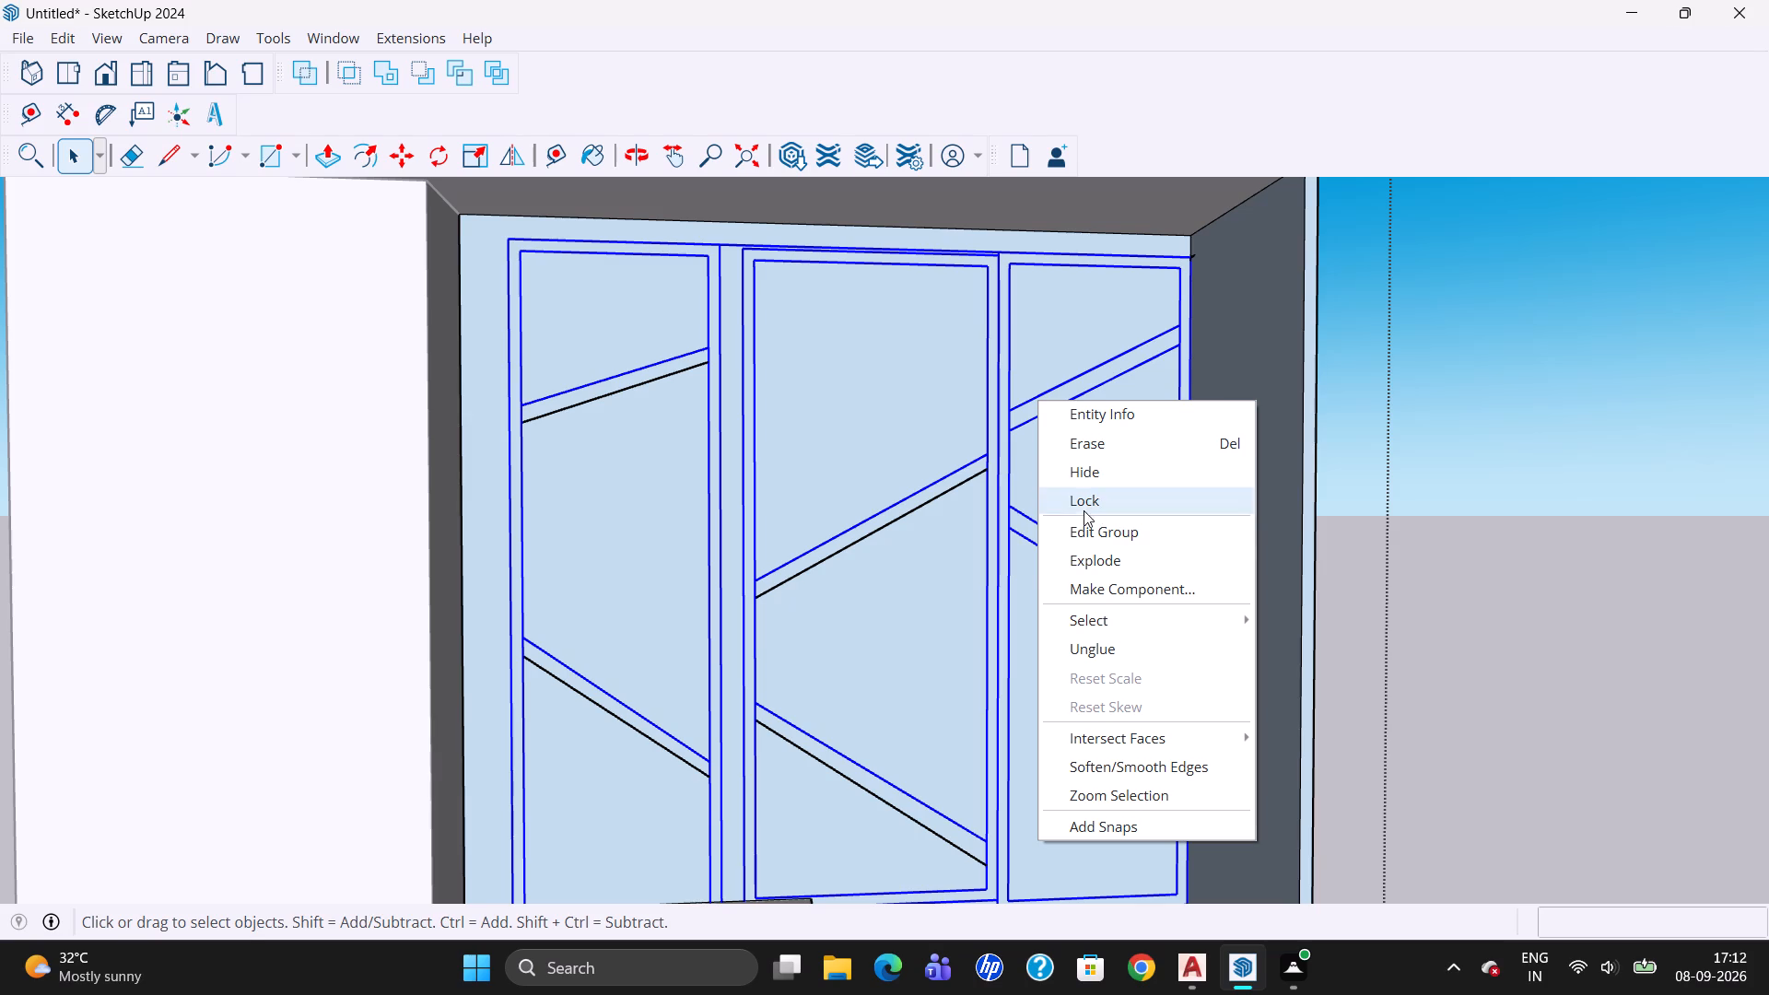
pyautogui.click(1095, 548)
pyautogui.doubleClick(1057, 385)
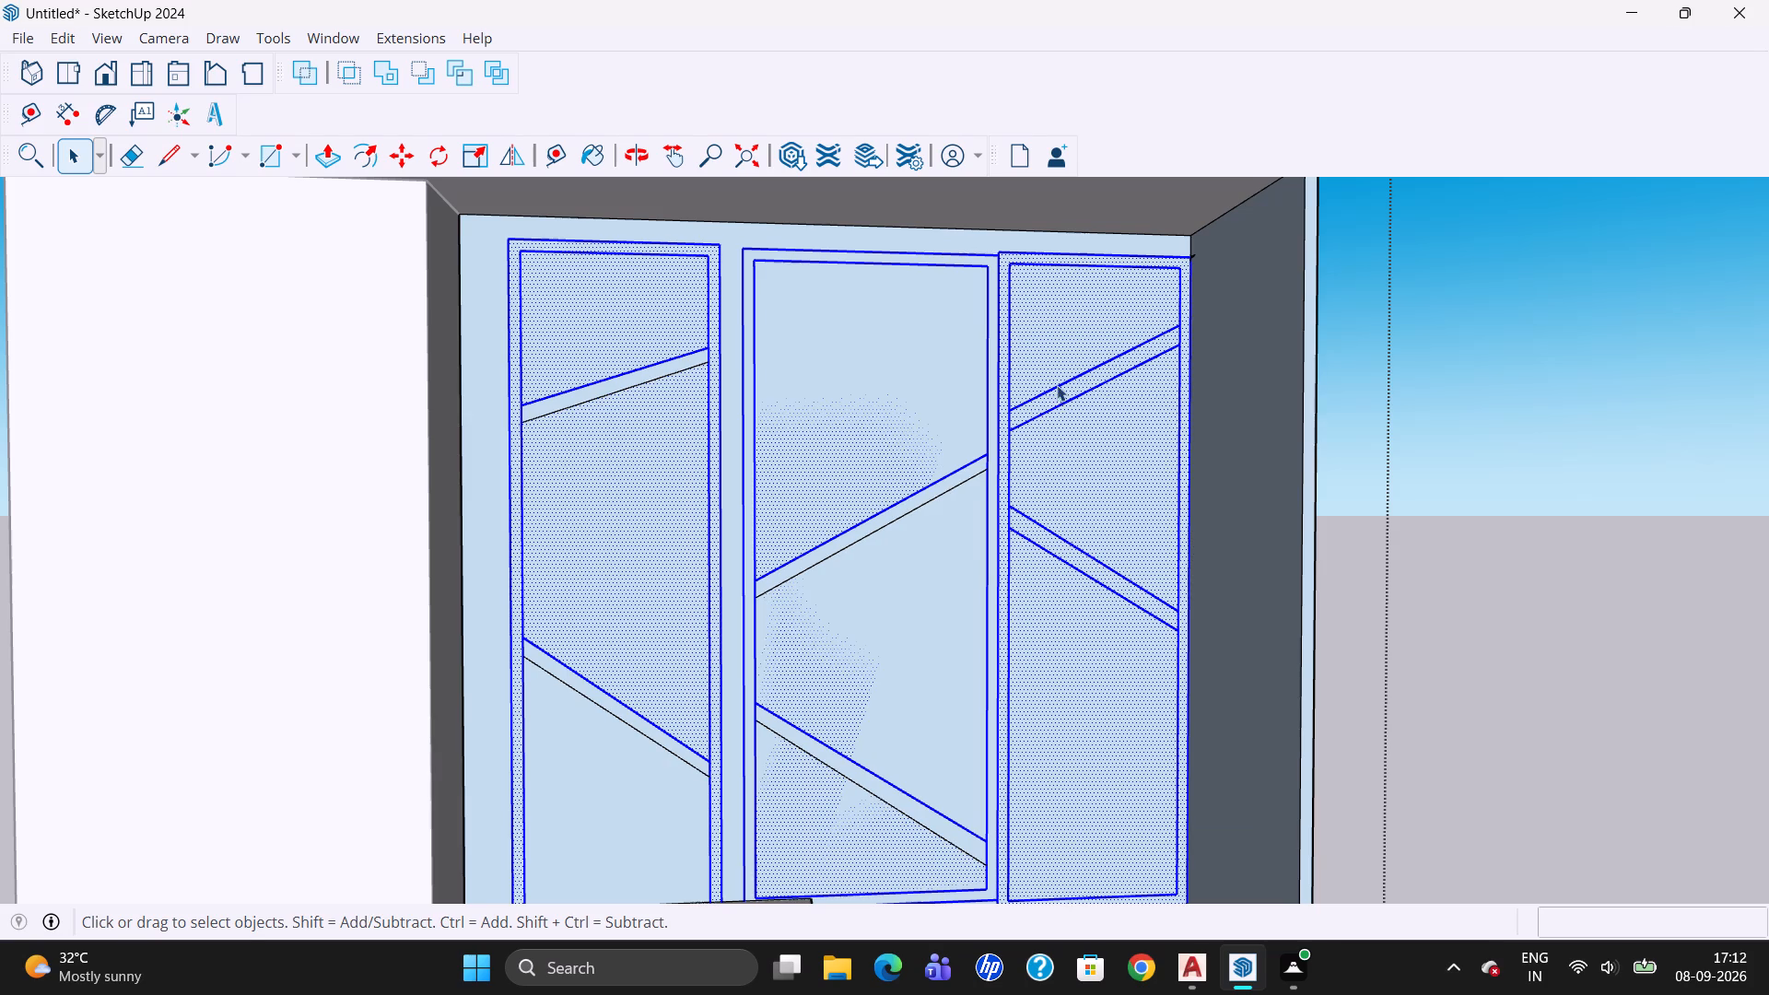
# Push the upper slanting band in the rectangle beside the end panel in by 18 mm with Push/Pull.
pyautogui.doubleClick(1059, 395)
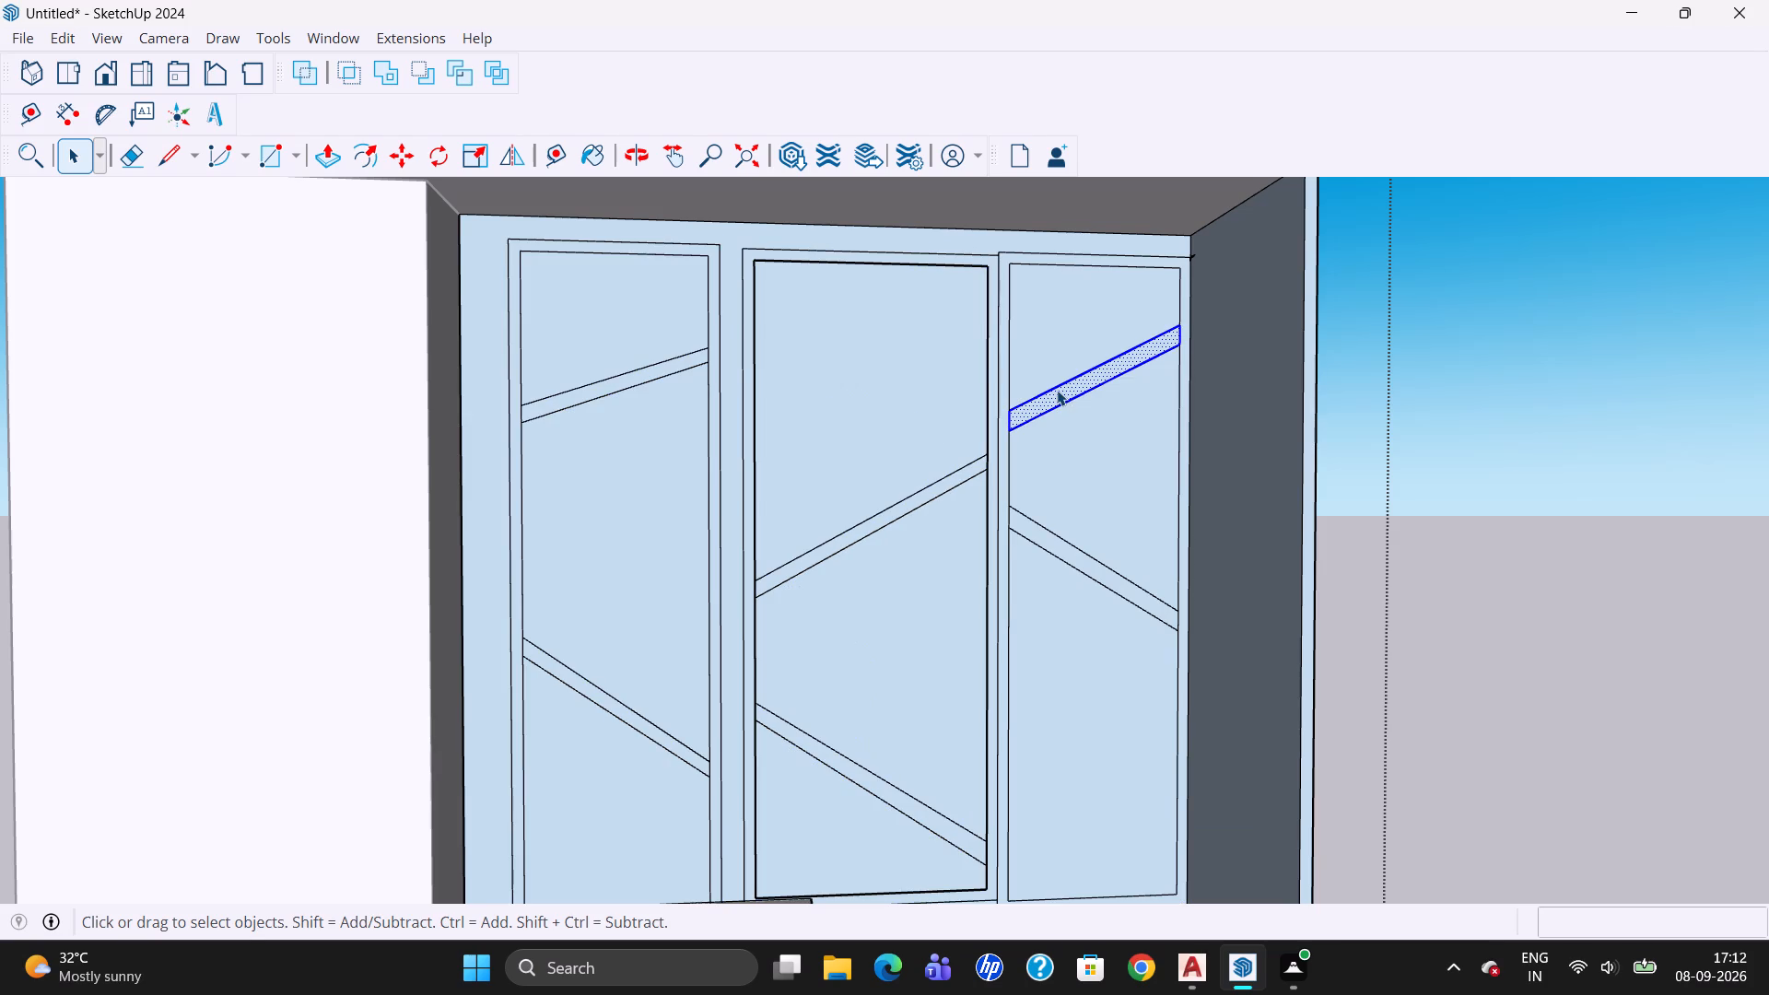
pyautogui.click(319, 157)
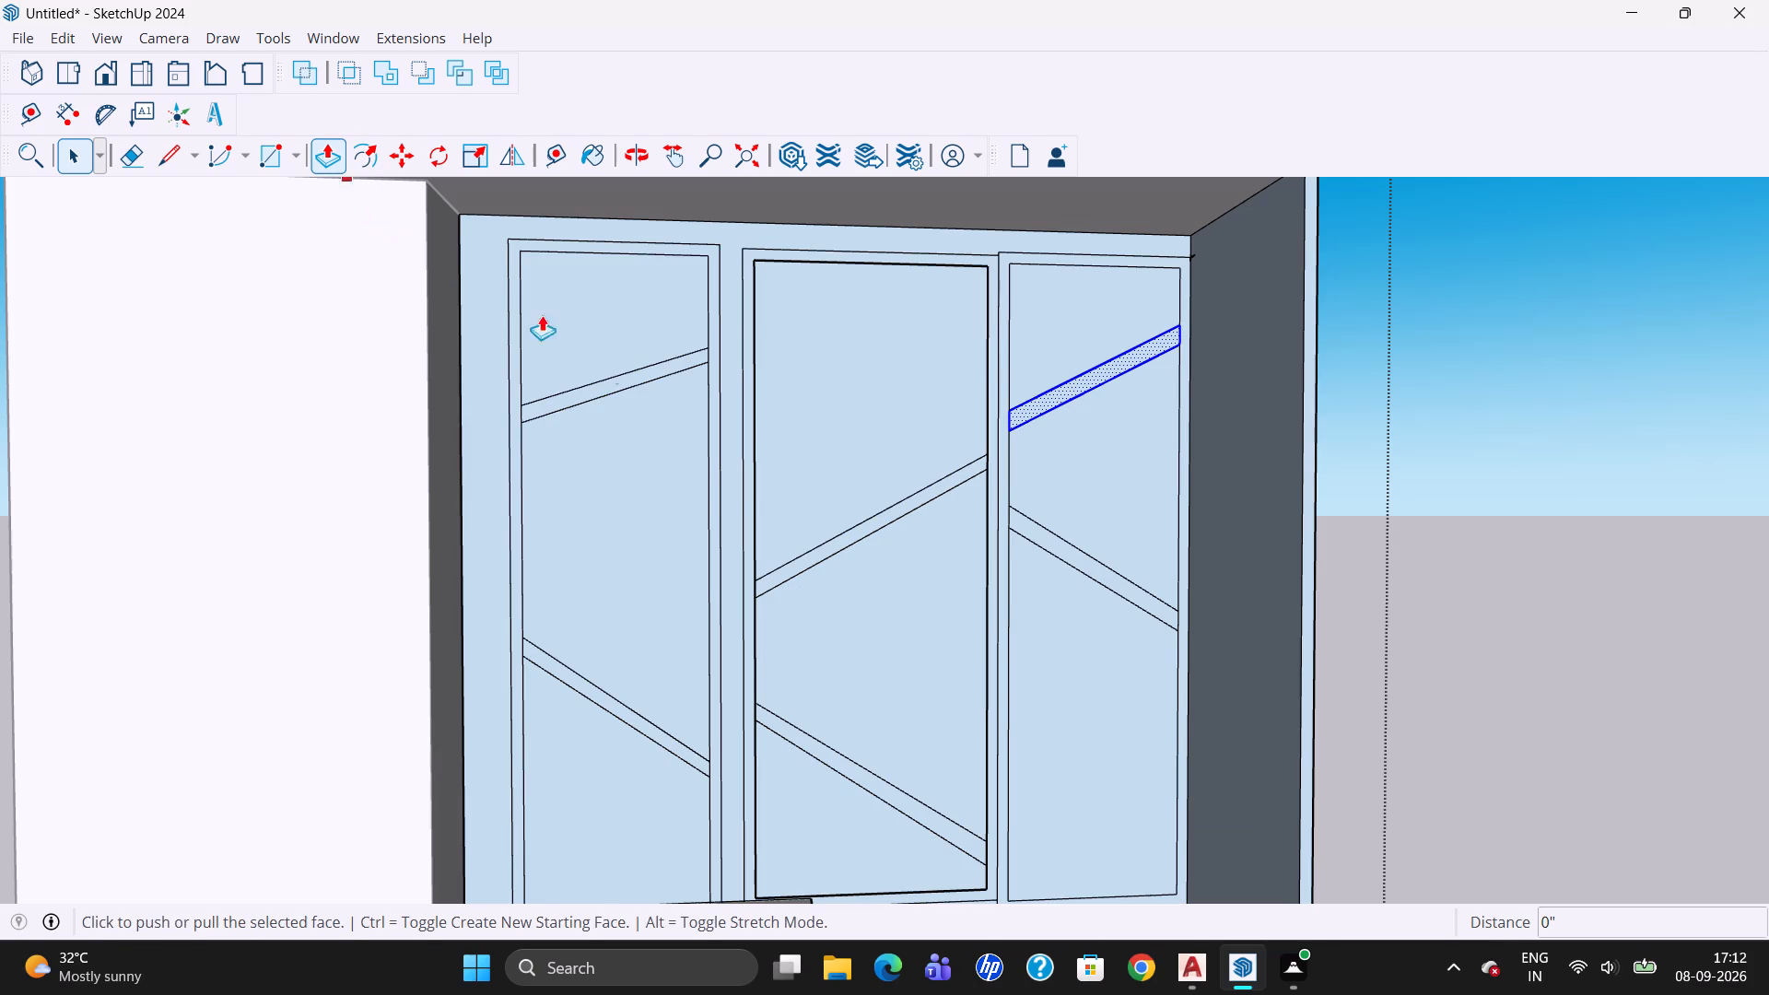
pyautogui.click(1041, 395)
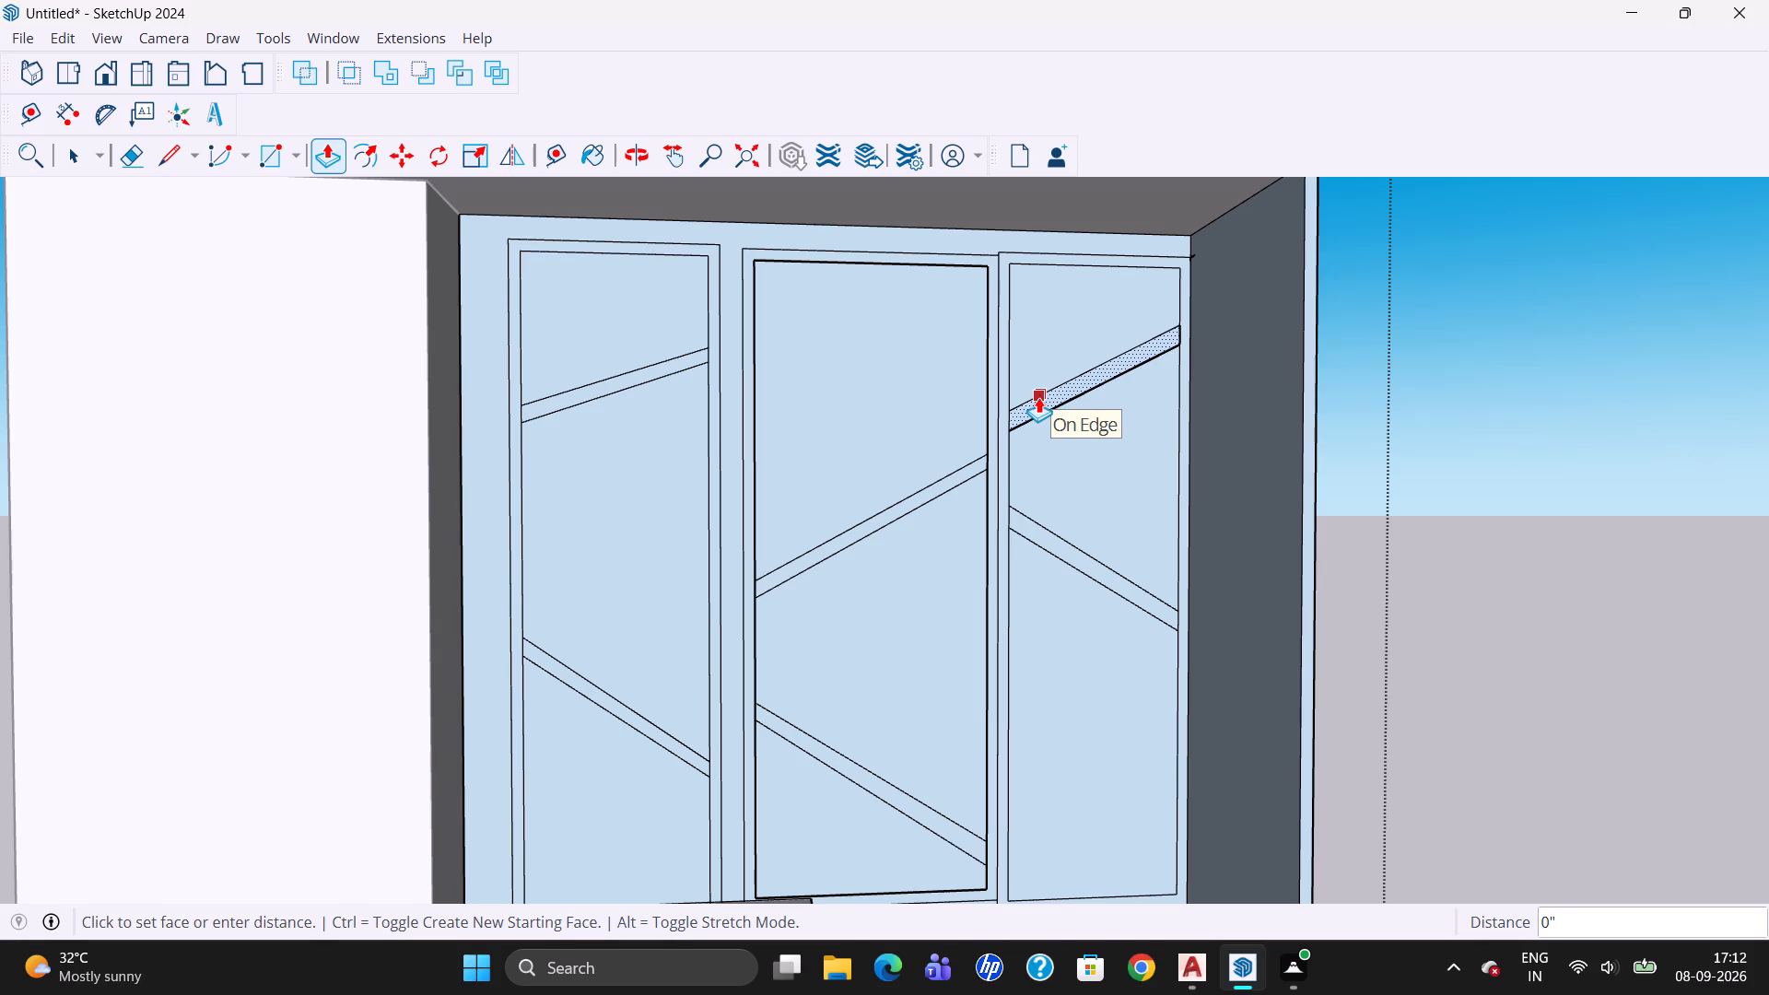
pyautogui.write('18')
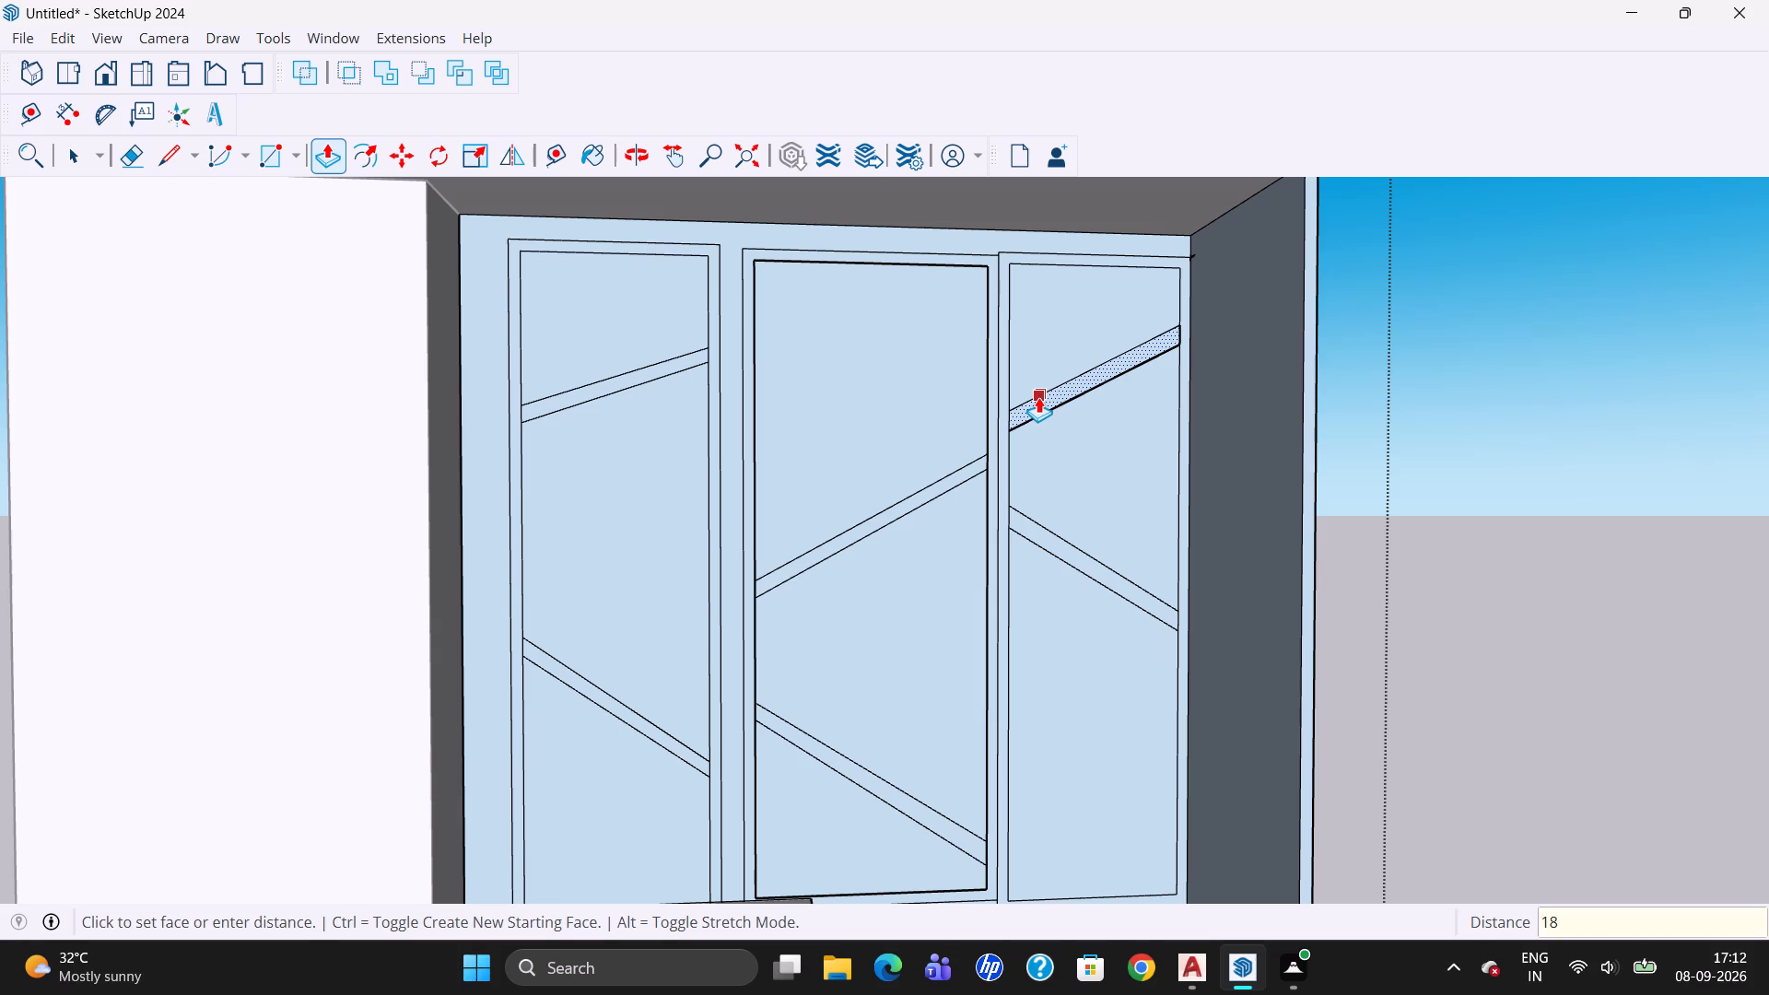
pyautogui.write('MM')
pyautogui.press('Return')
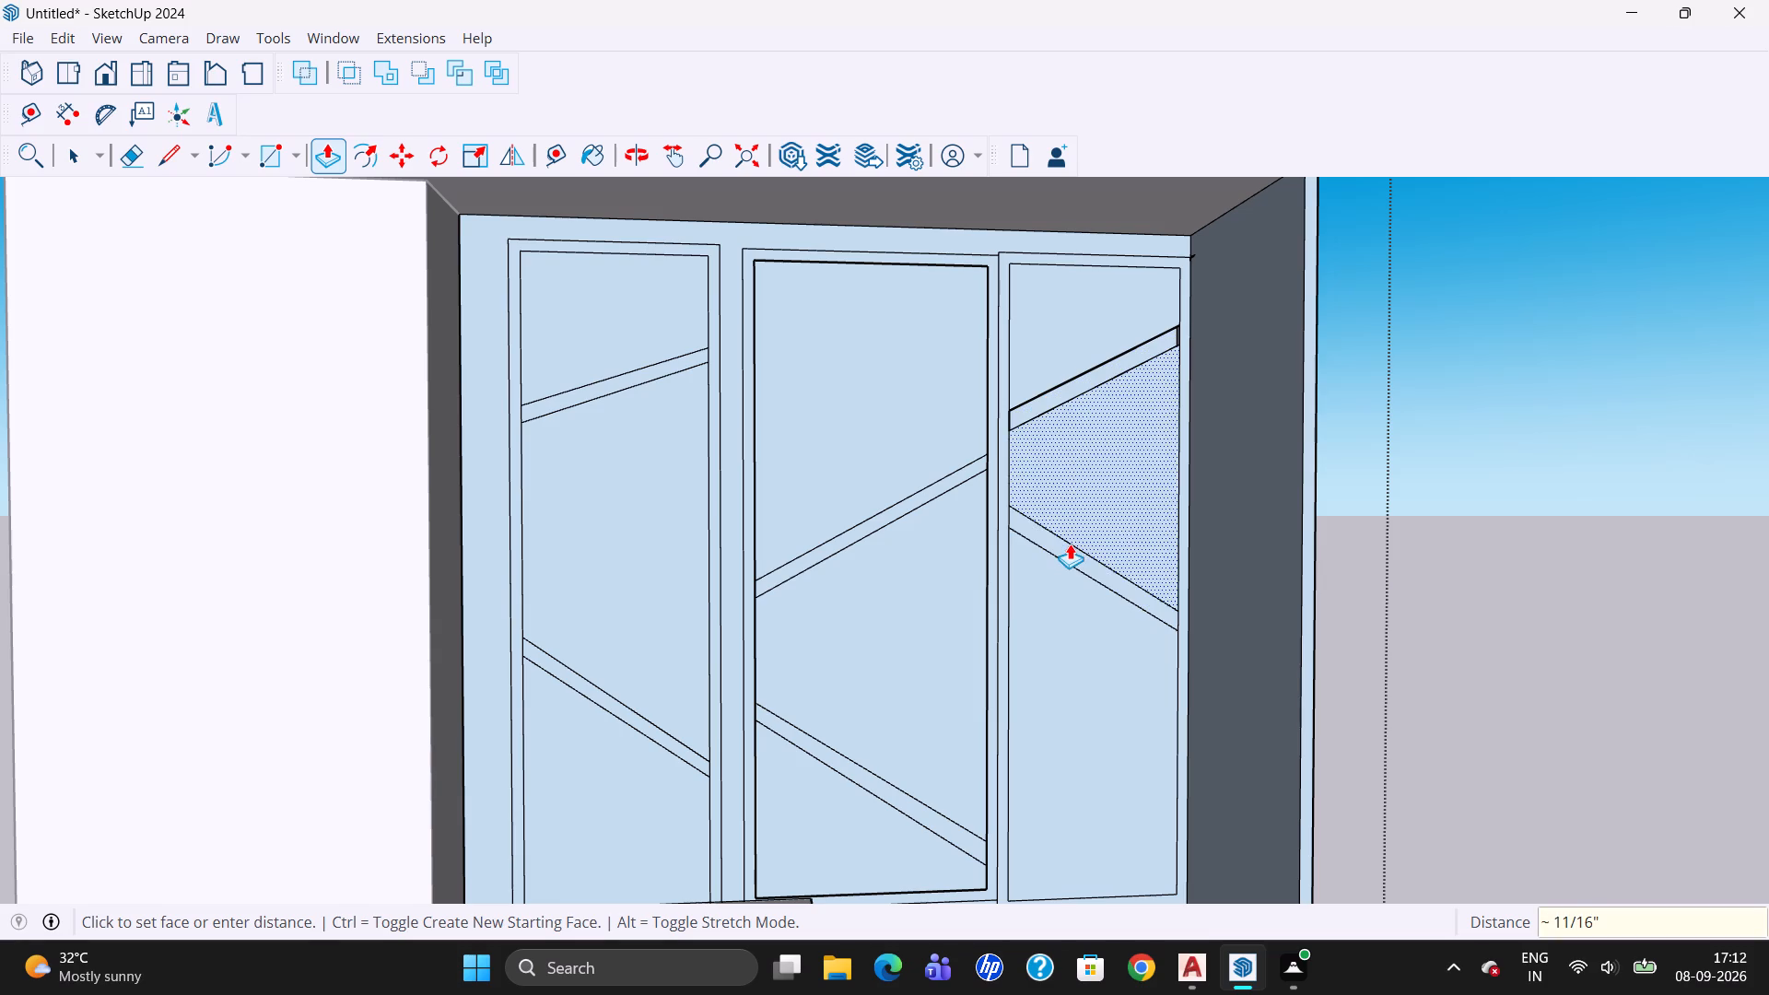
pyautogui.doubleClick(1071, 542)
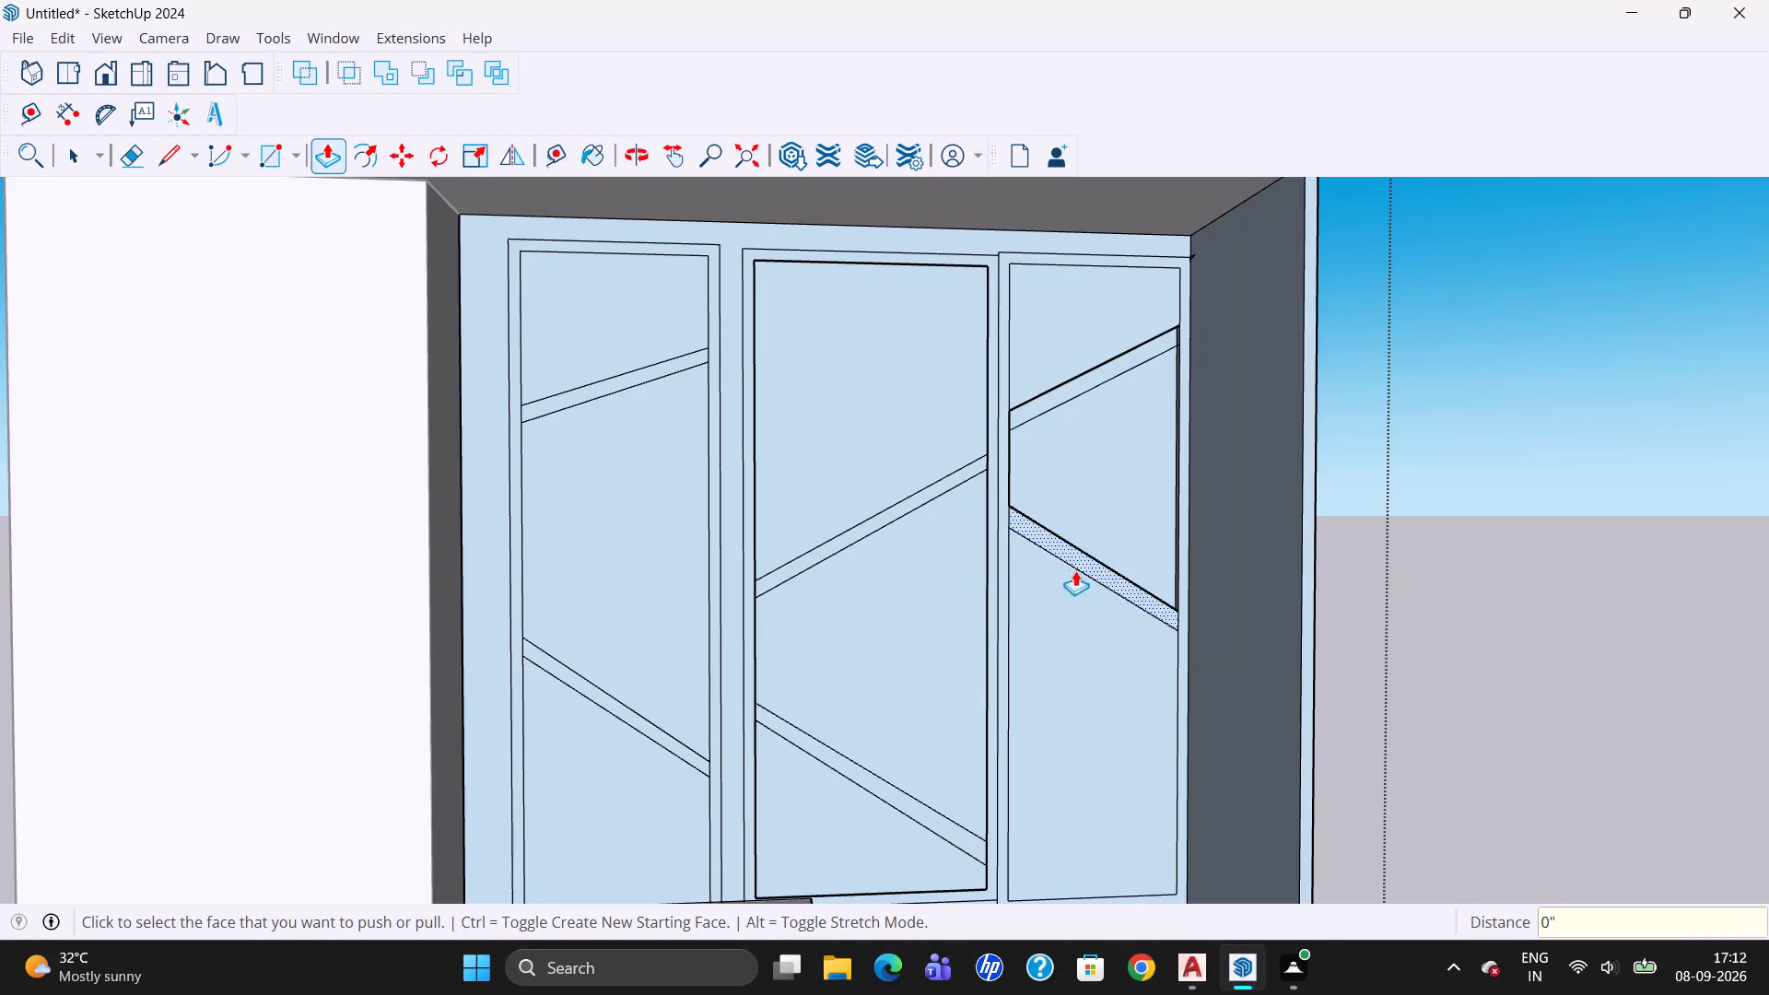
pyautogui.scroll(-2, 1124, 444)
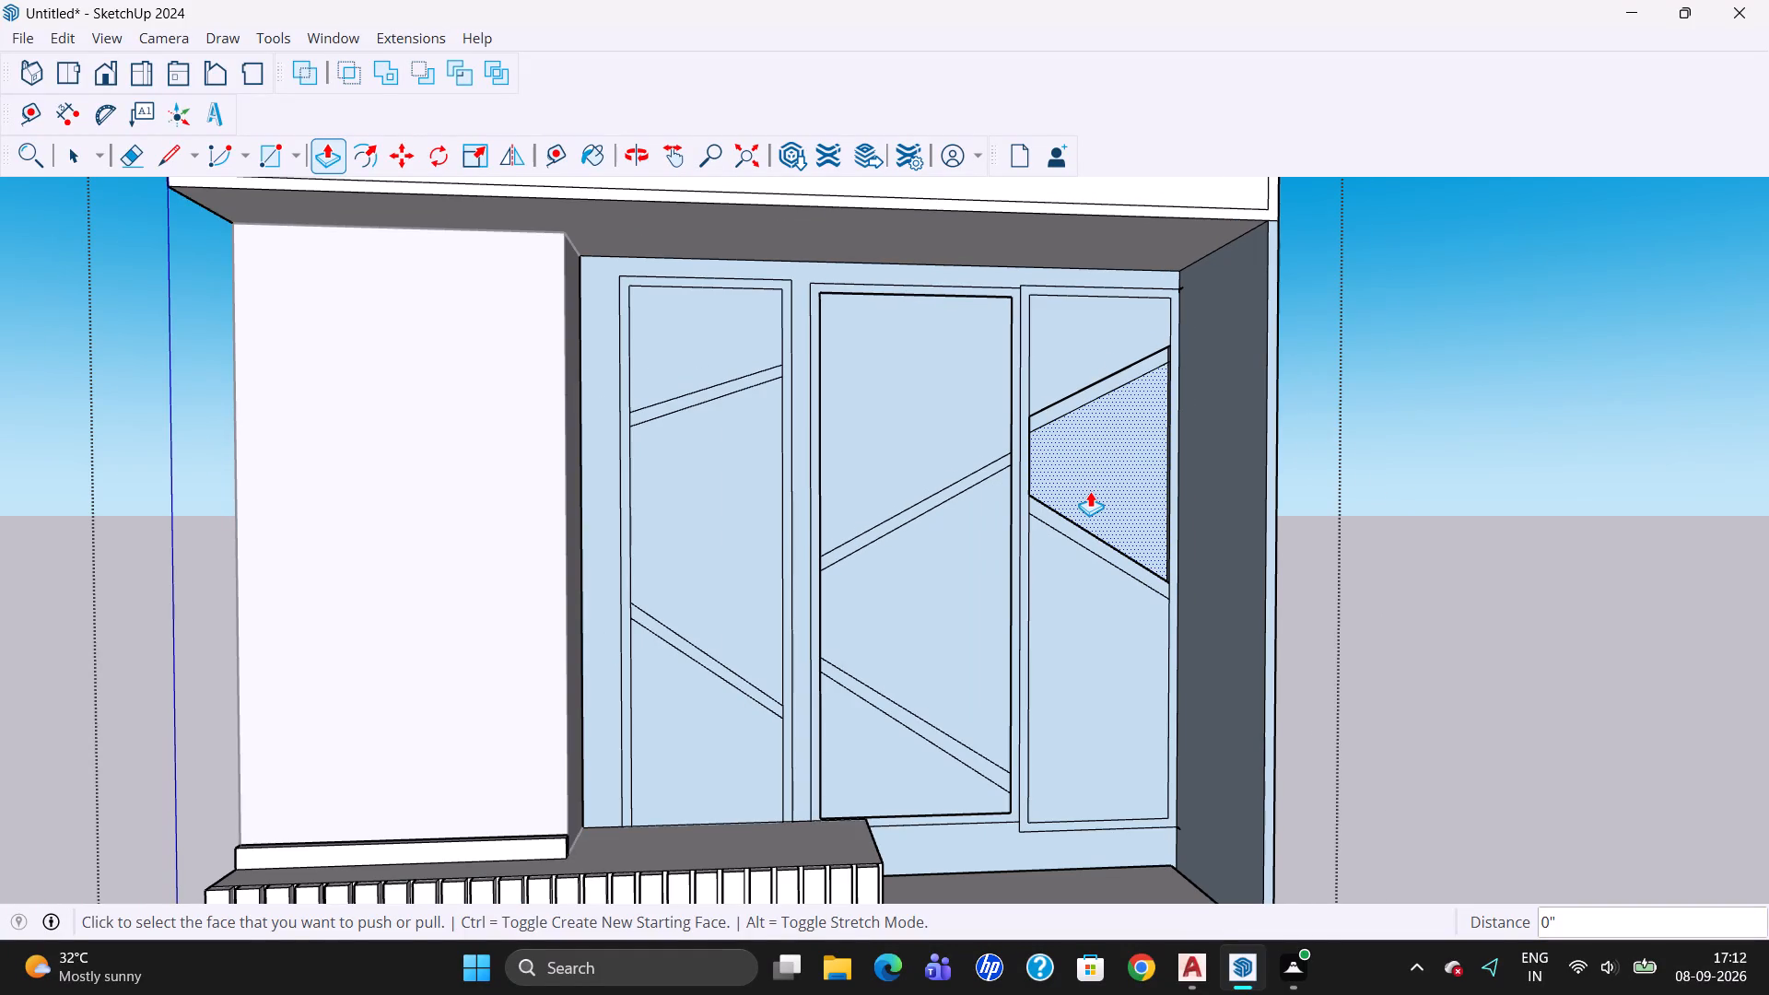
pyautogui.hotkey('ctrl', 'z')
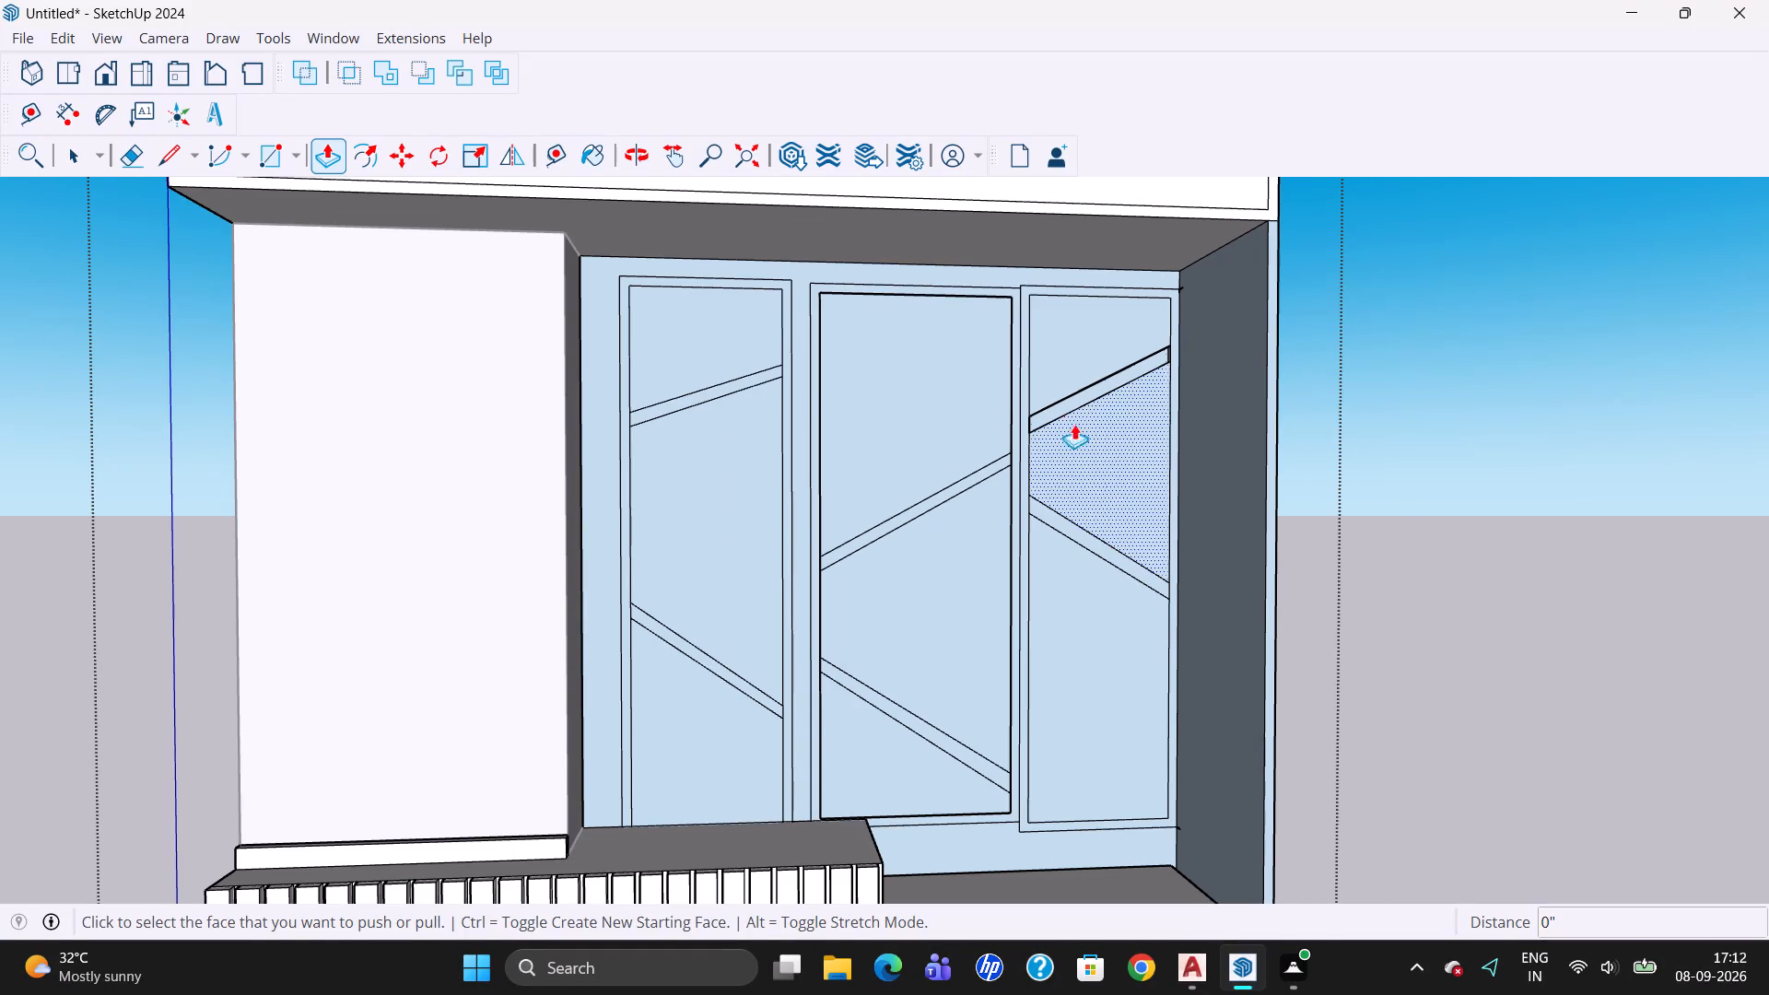
# Push the lower slanting band in the rectangle beside the end panel in by the same 18 mm.
pyautogui.scroll(3, 1051, 372)
pyautogui.scroll(5, 1068, 576)
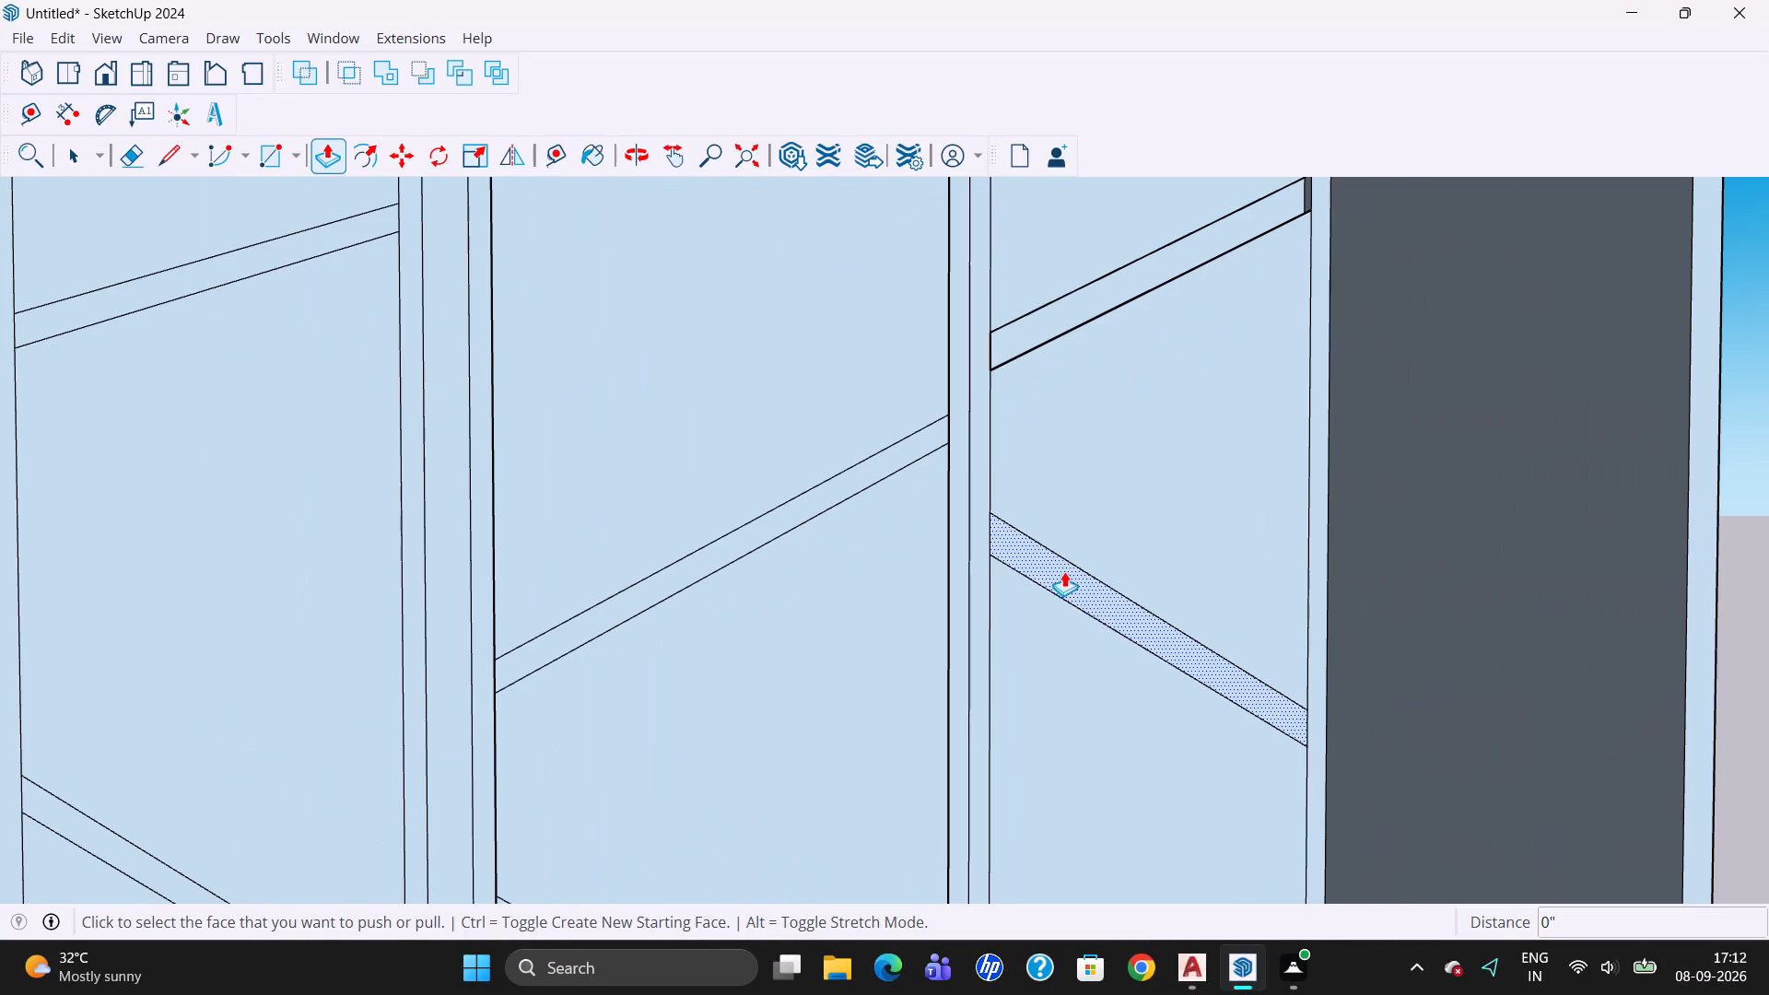
pyautogui.doubleClick(1064, 571)
# Push the upper and lower slanting bands in the middle rectangle in by the same 18 mm.
pyautogui.scroll(3, 794, 501)
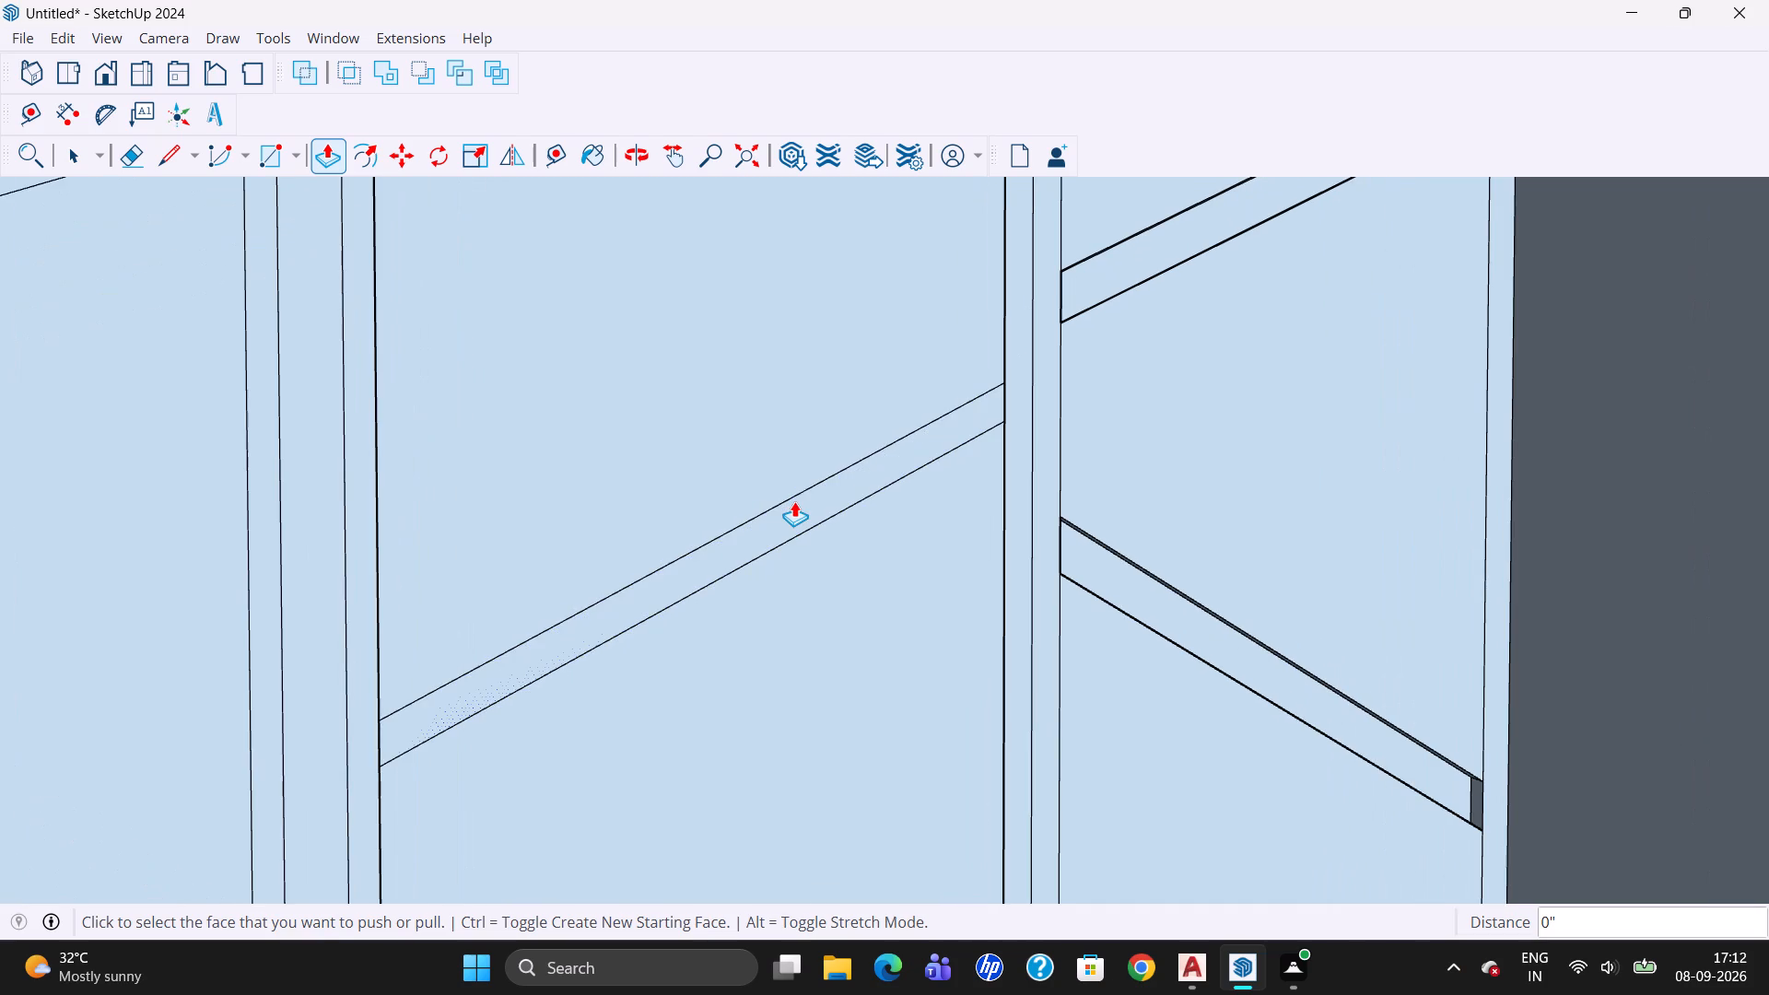
pyautogui.doubleClick(794, 501)
pyautogui.doubleClick(802, 510)
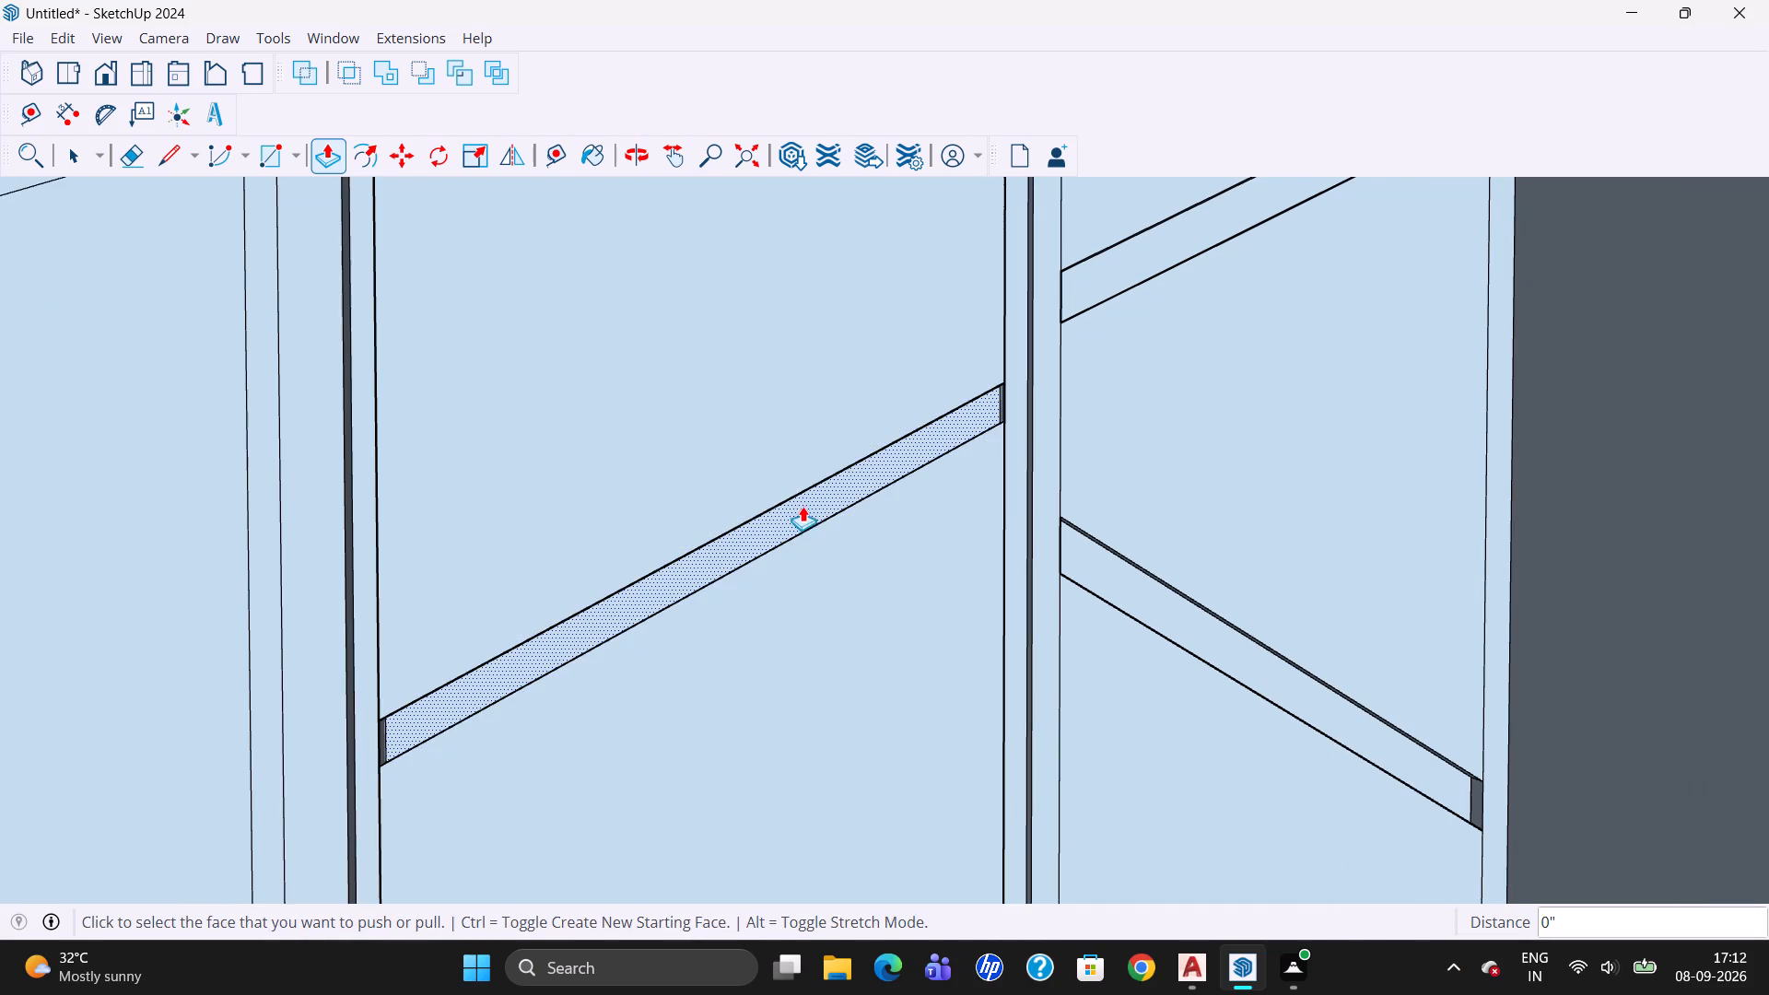
pyautogui.scroll(-10, 923, 359)
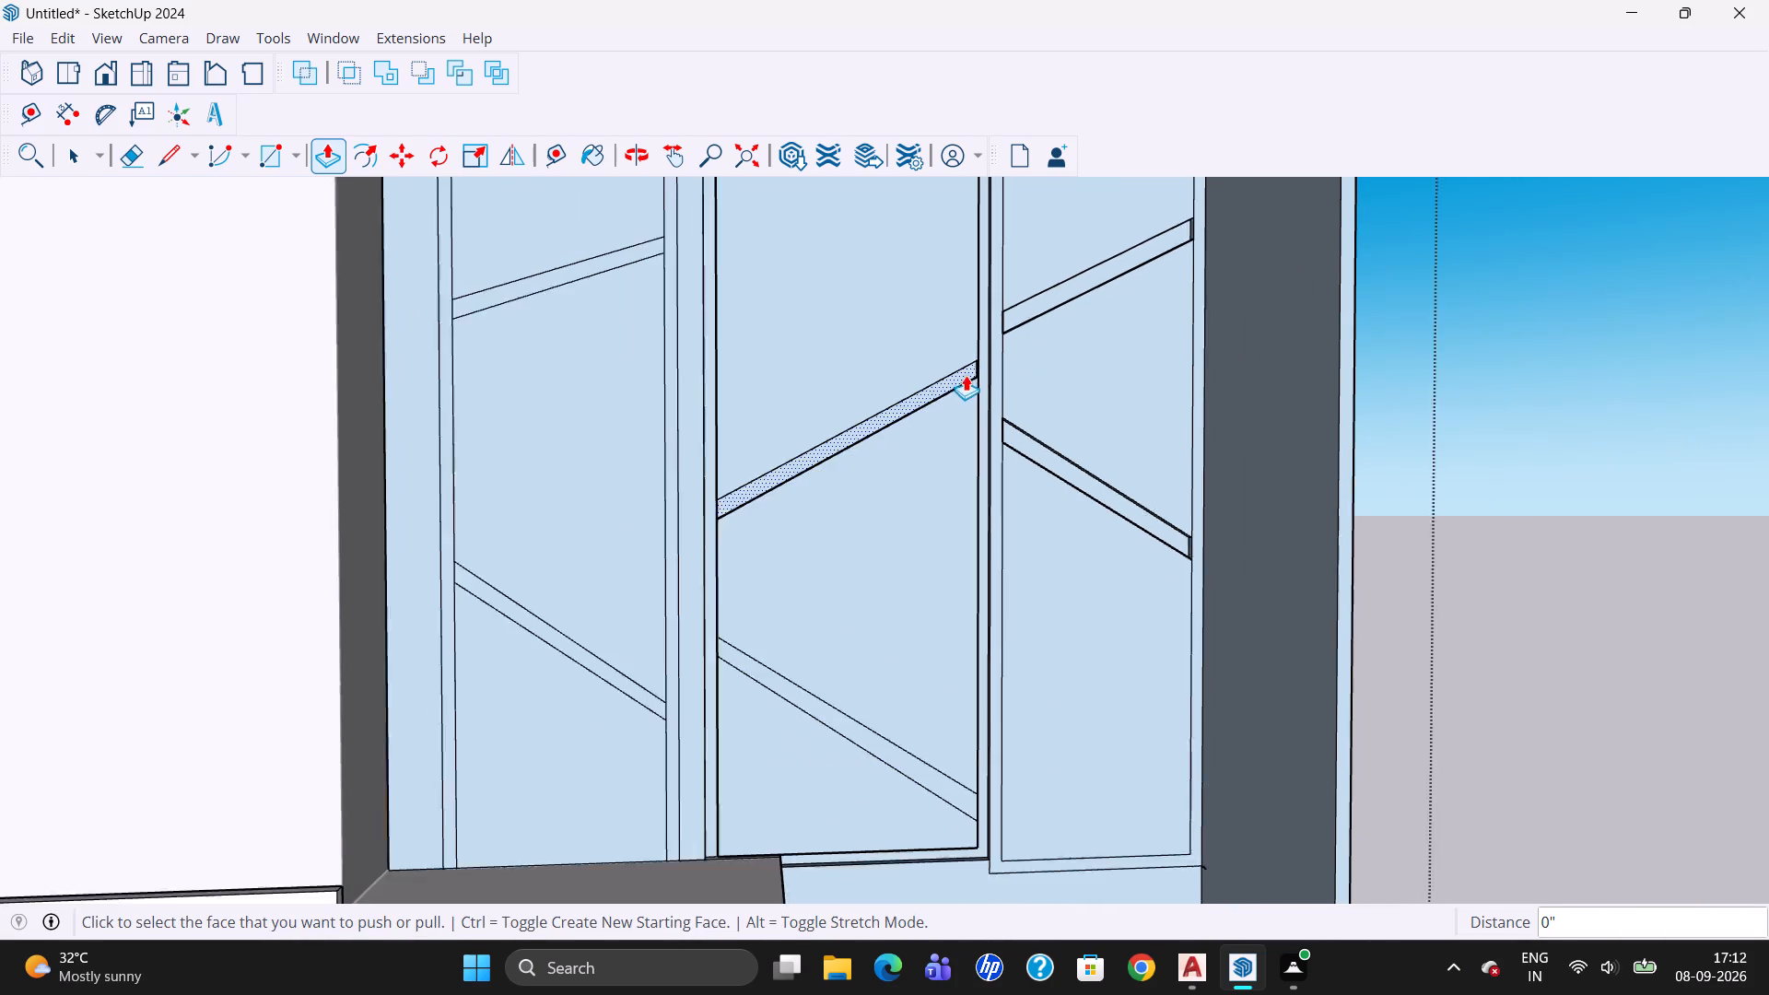
pyautogui.scroll(-1, 966, 375)
pyautogui.scroll(3, 832, 660)
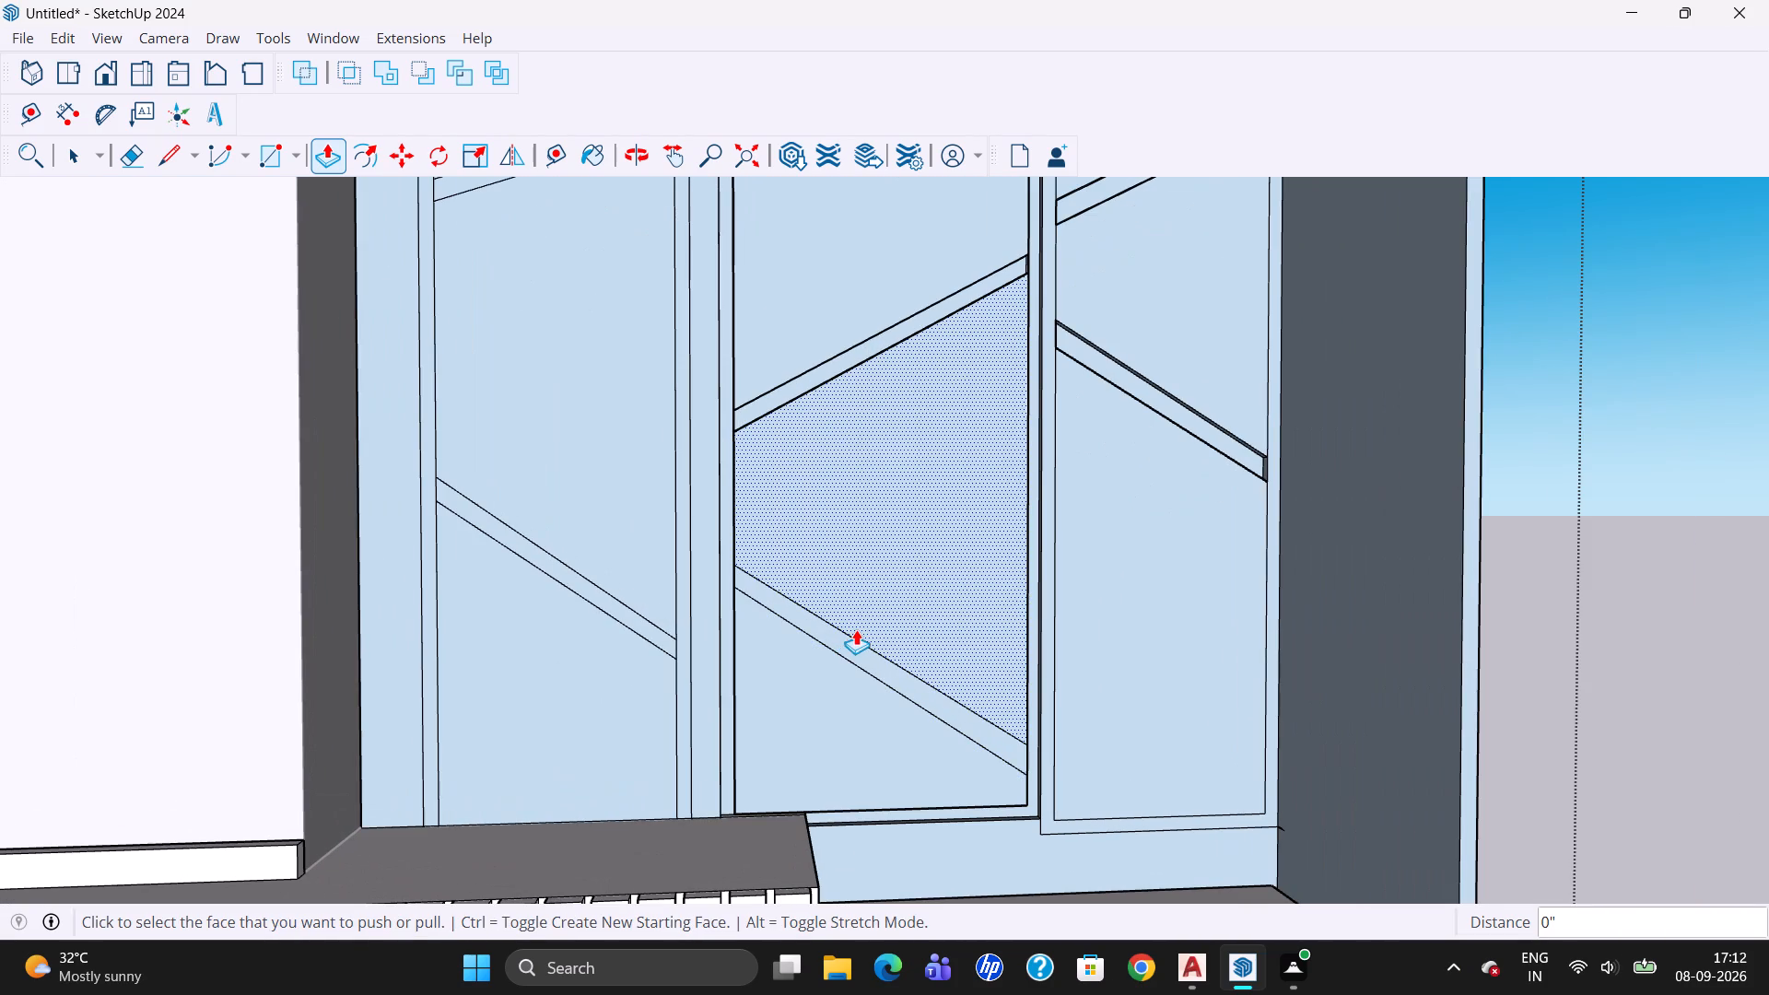
pyautogui.scroll(4, 849, 636)
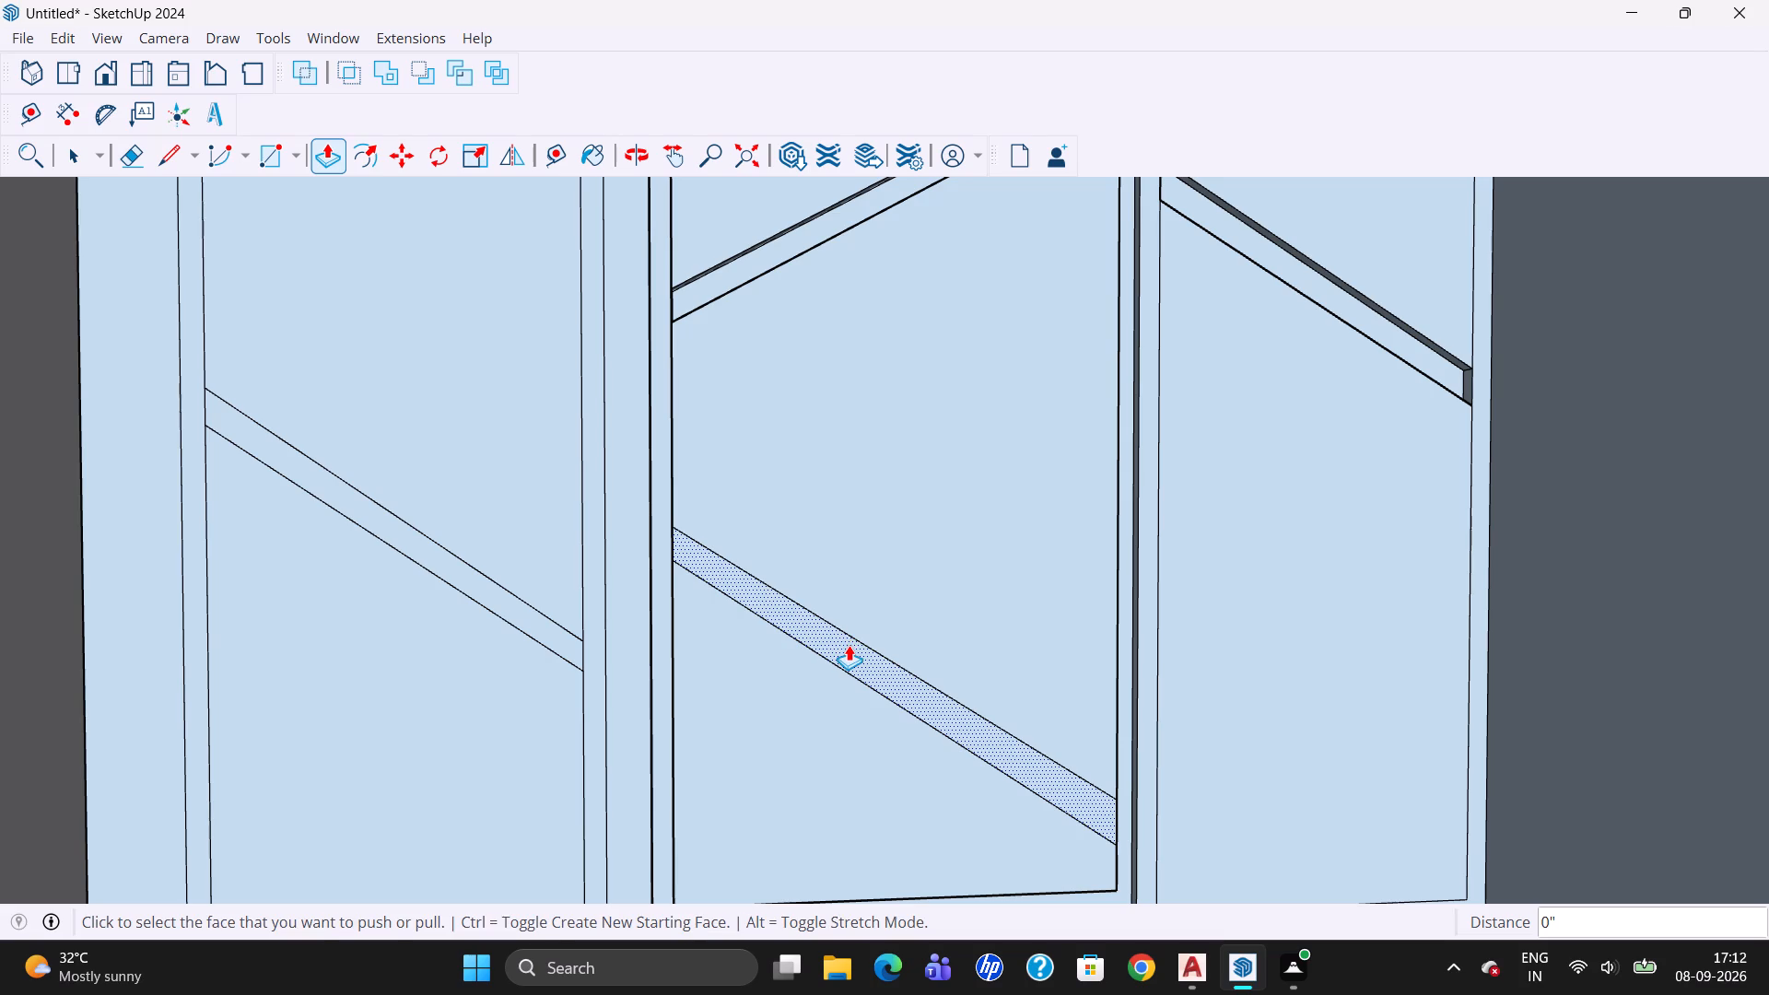
pyautogui.doubleClick(849, 645)
# Push the lower and upper slanting bands in the rectangle beside the tall panel in by the same 18 mm.
pyautogui.scroll(-3, 910, 582)
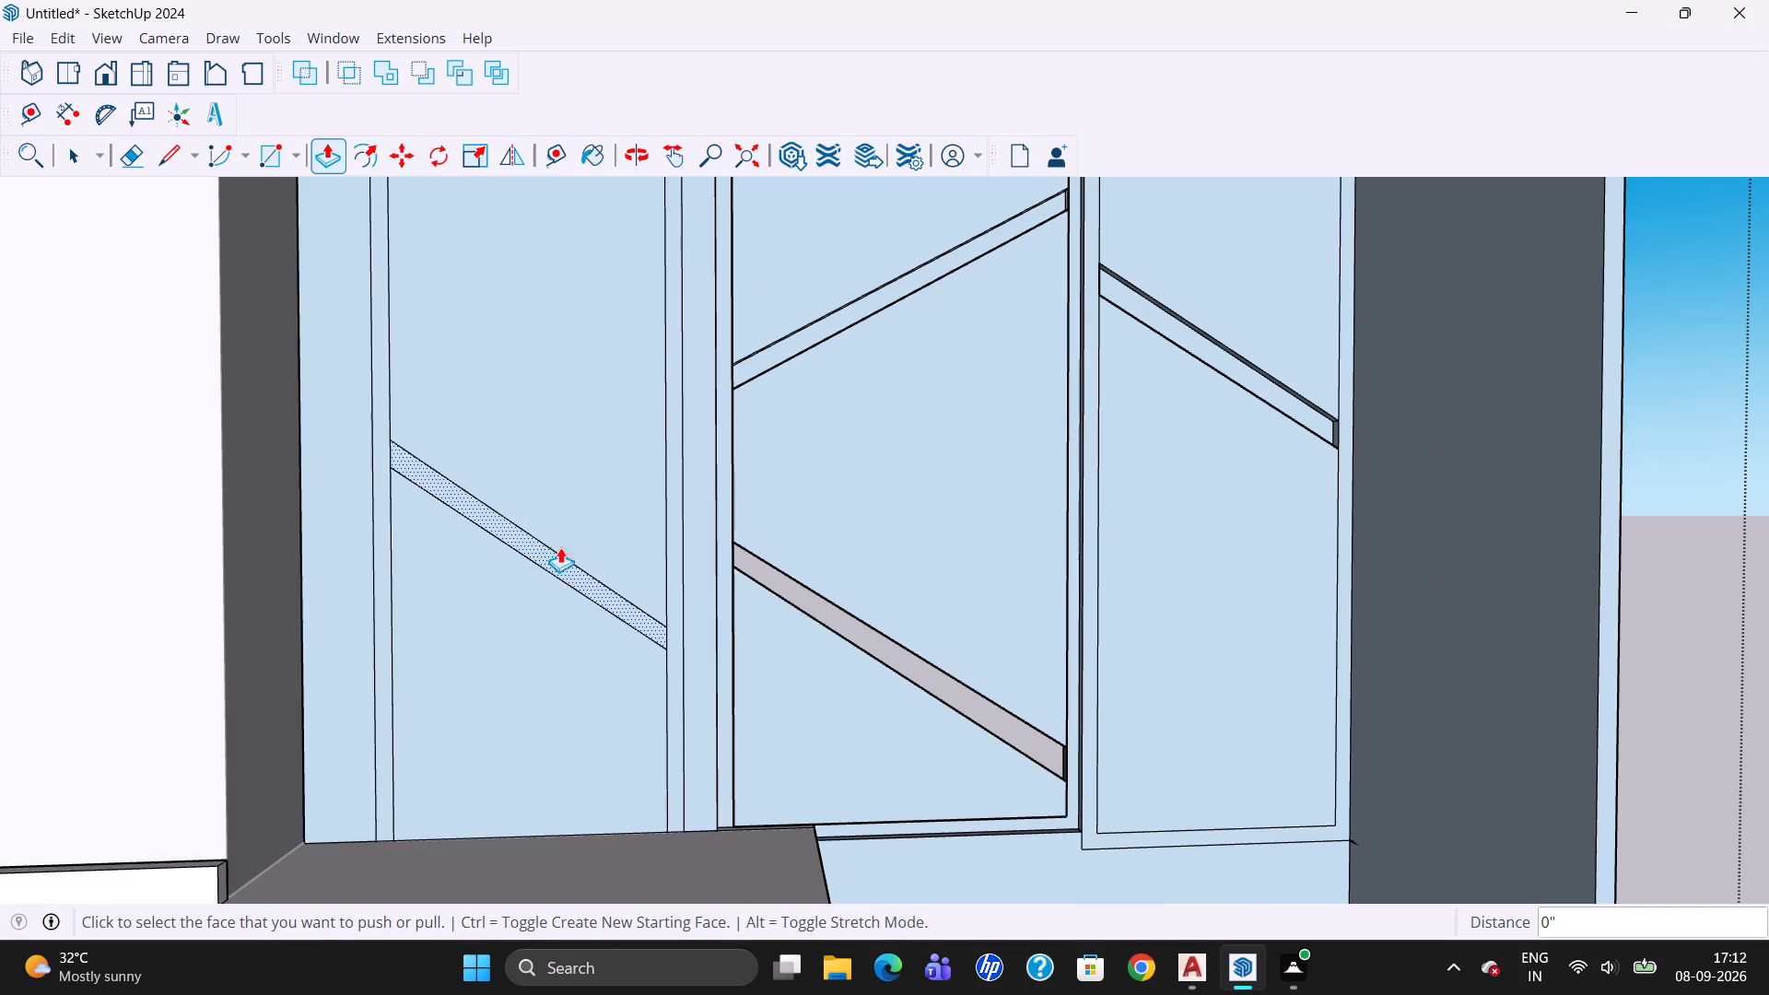
pyautogui.scroll(3, 569, 543)
pyautogui.doubleClick(560, 569)
pyautogui.scroll(-5, 598, 624)
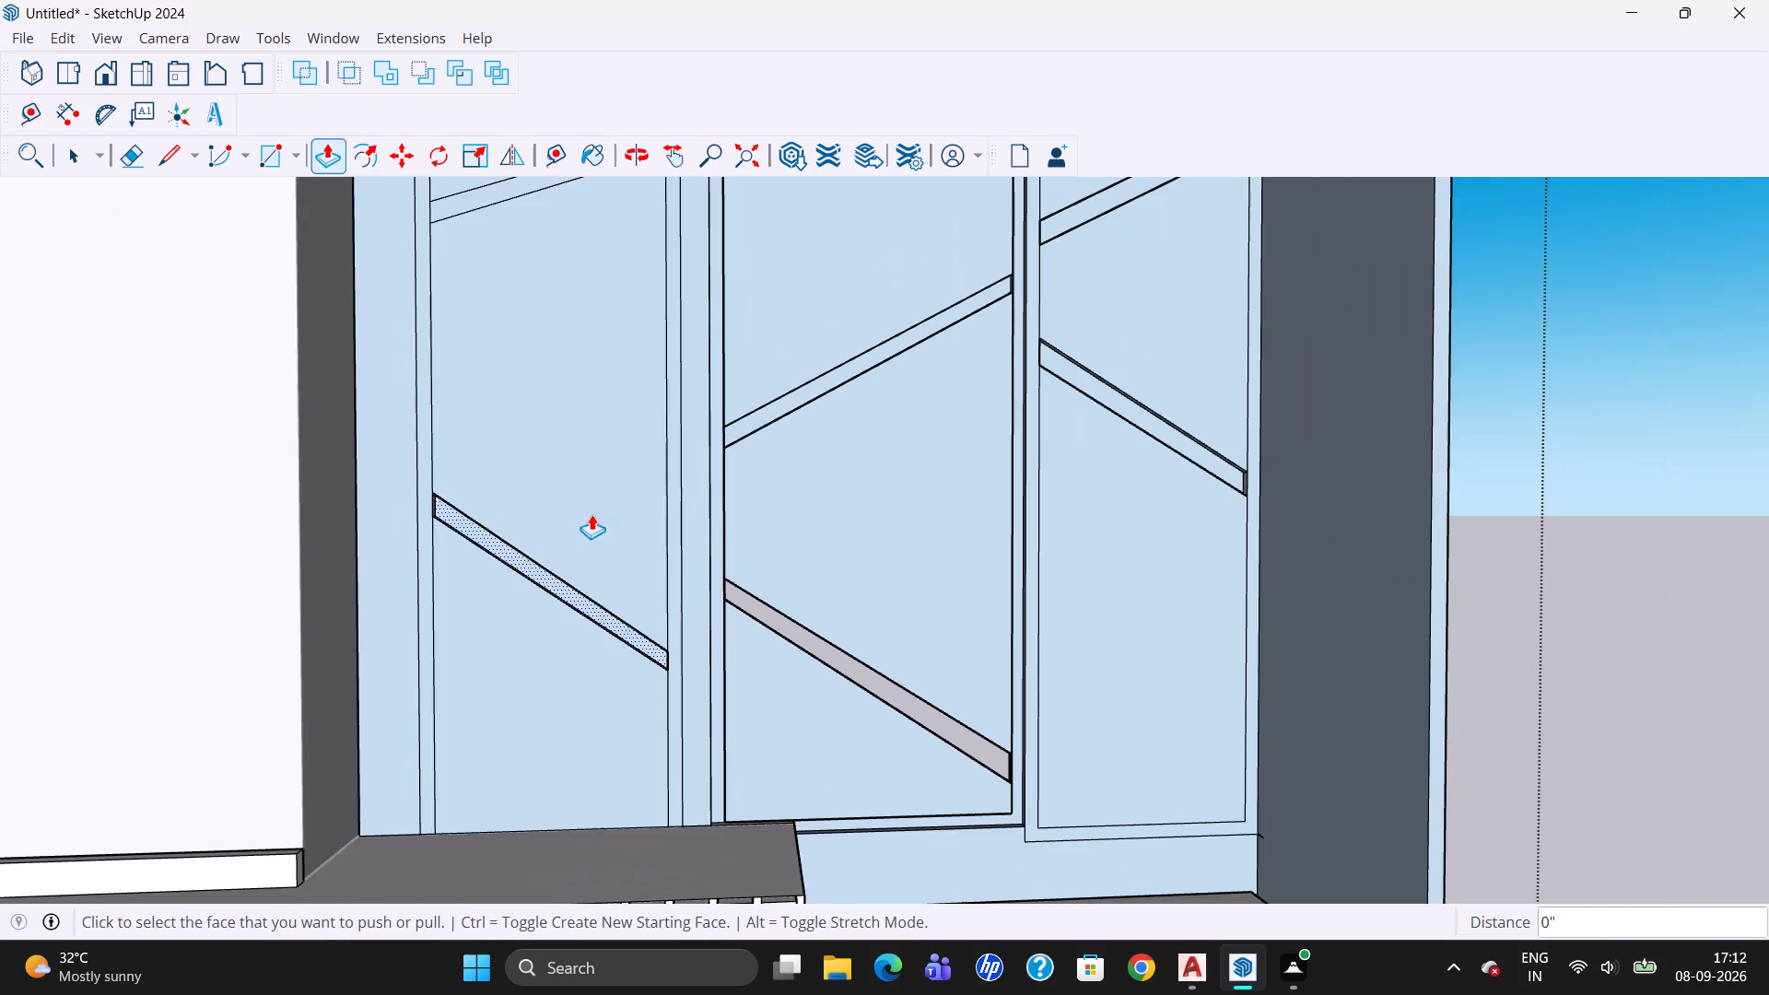
pyautogui.scroll(-5, 653, 536)
pyautogui.scroll(3, 563, 240)
pyautogui.scroll(-3, 602, 334)
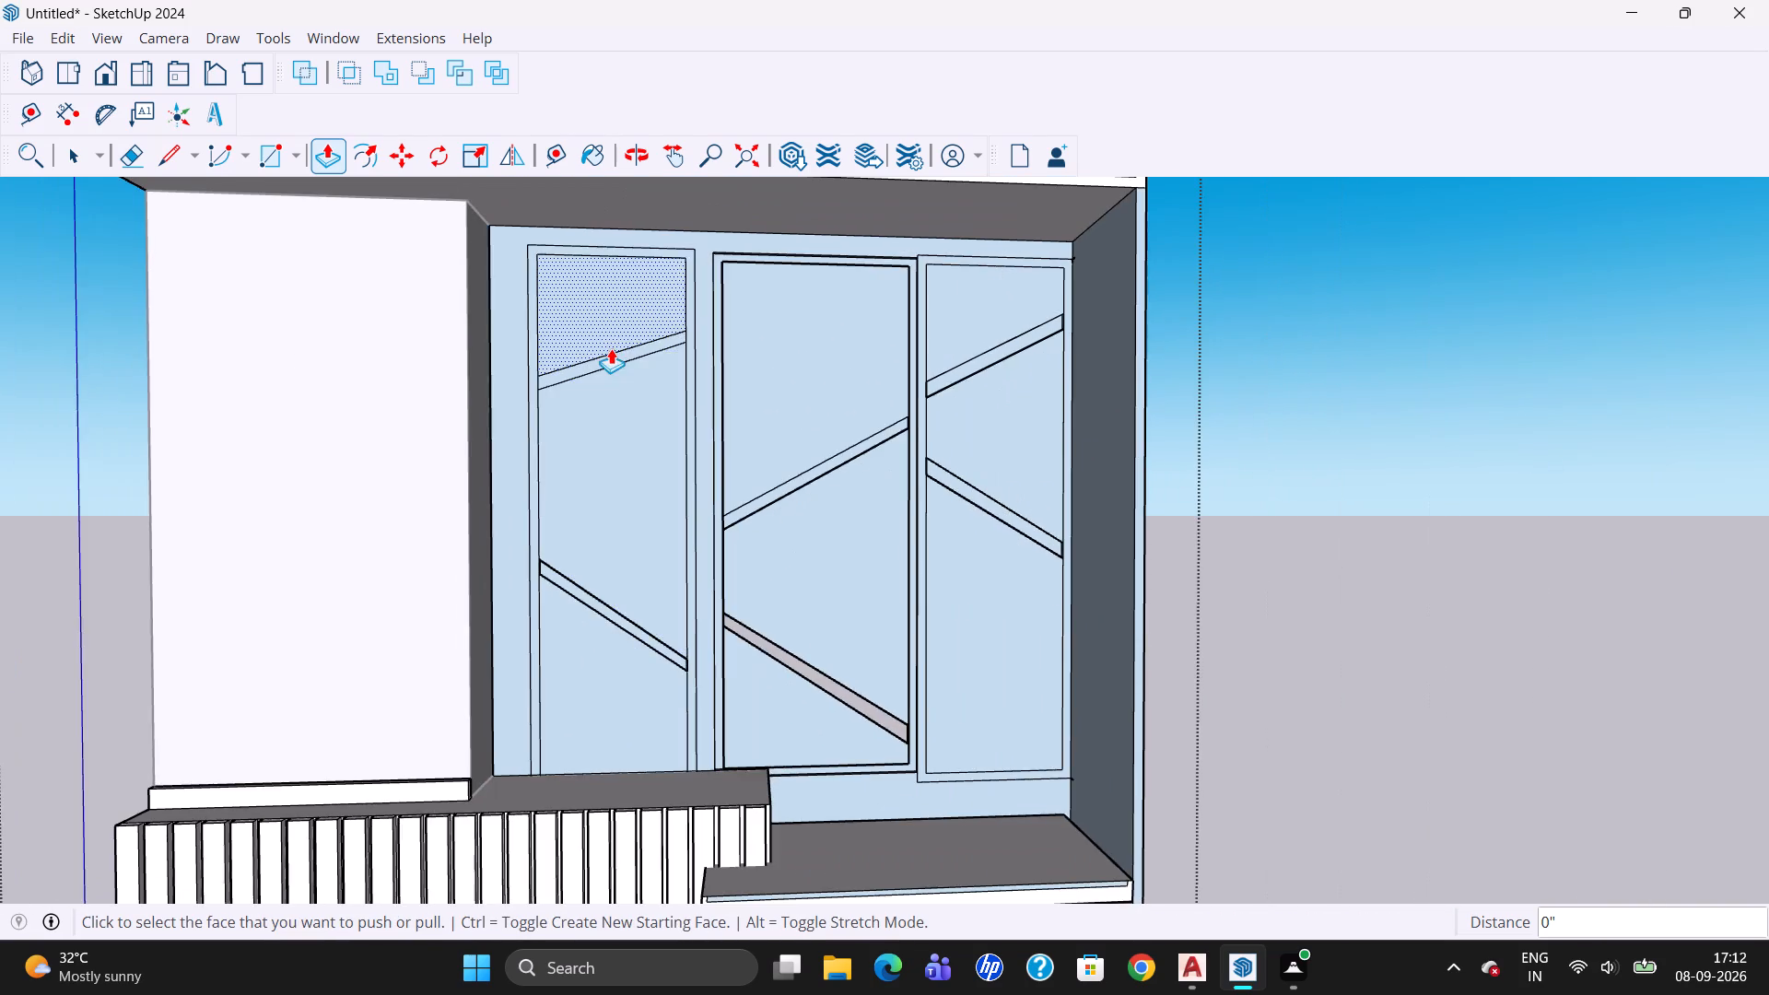
pyautogui.scroll(6, 610, 345)
pyautogui.doubleClick(625, 350)
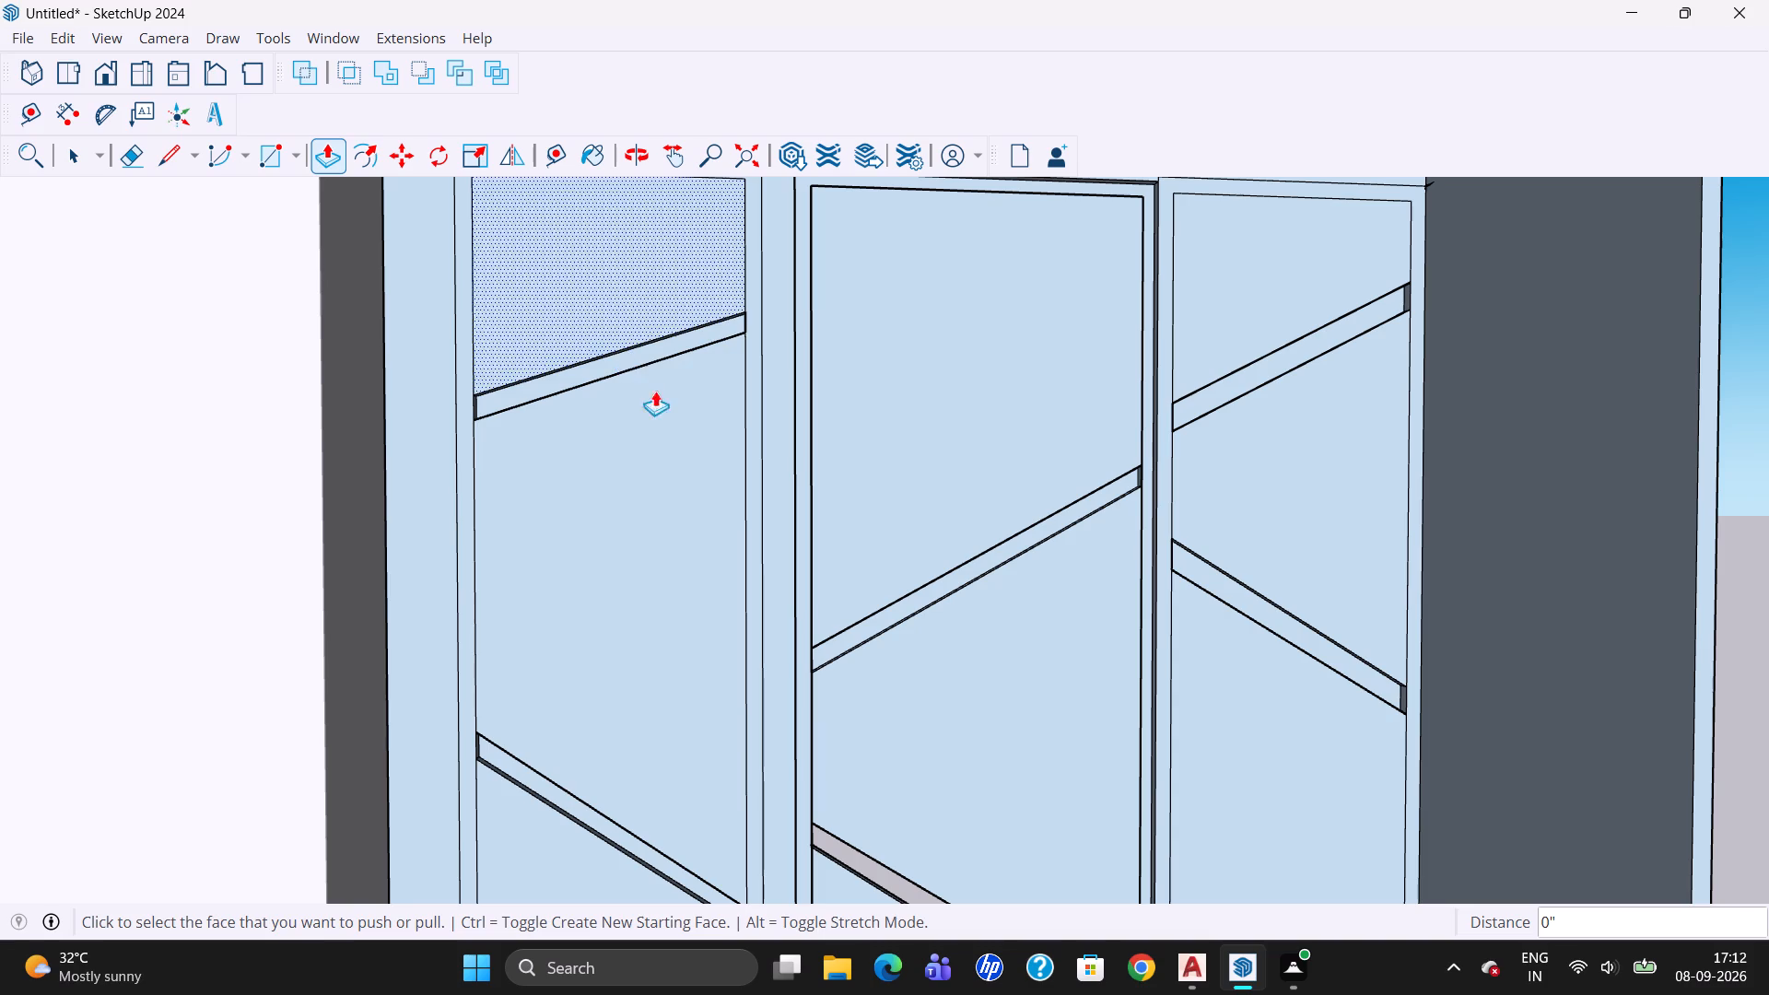
pyautogui.press('Escape')
pyautogui.click(74, 148)
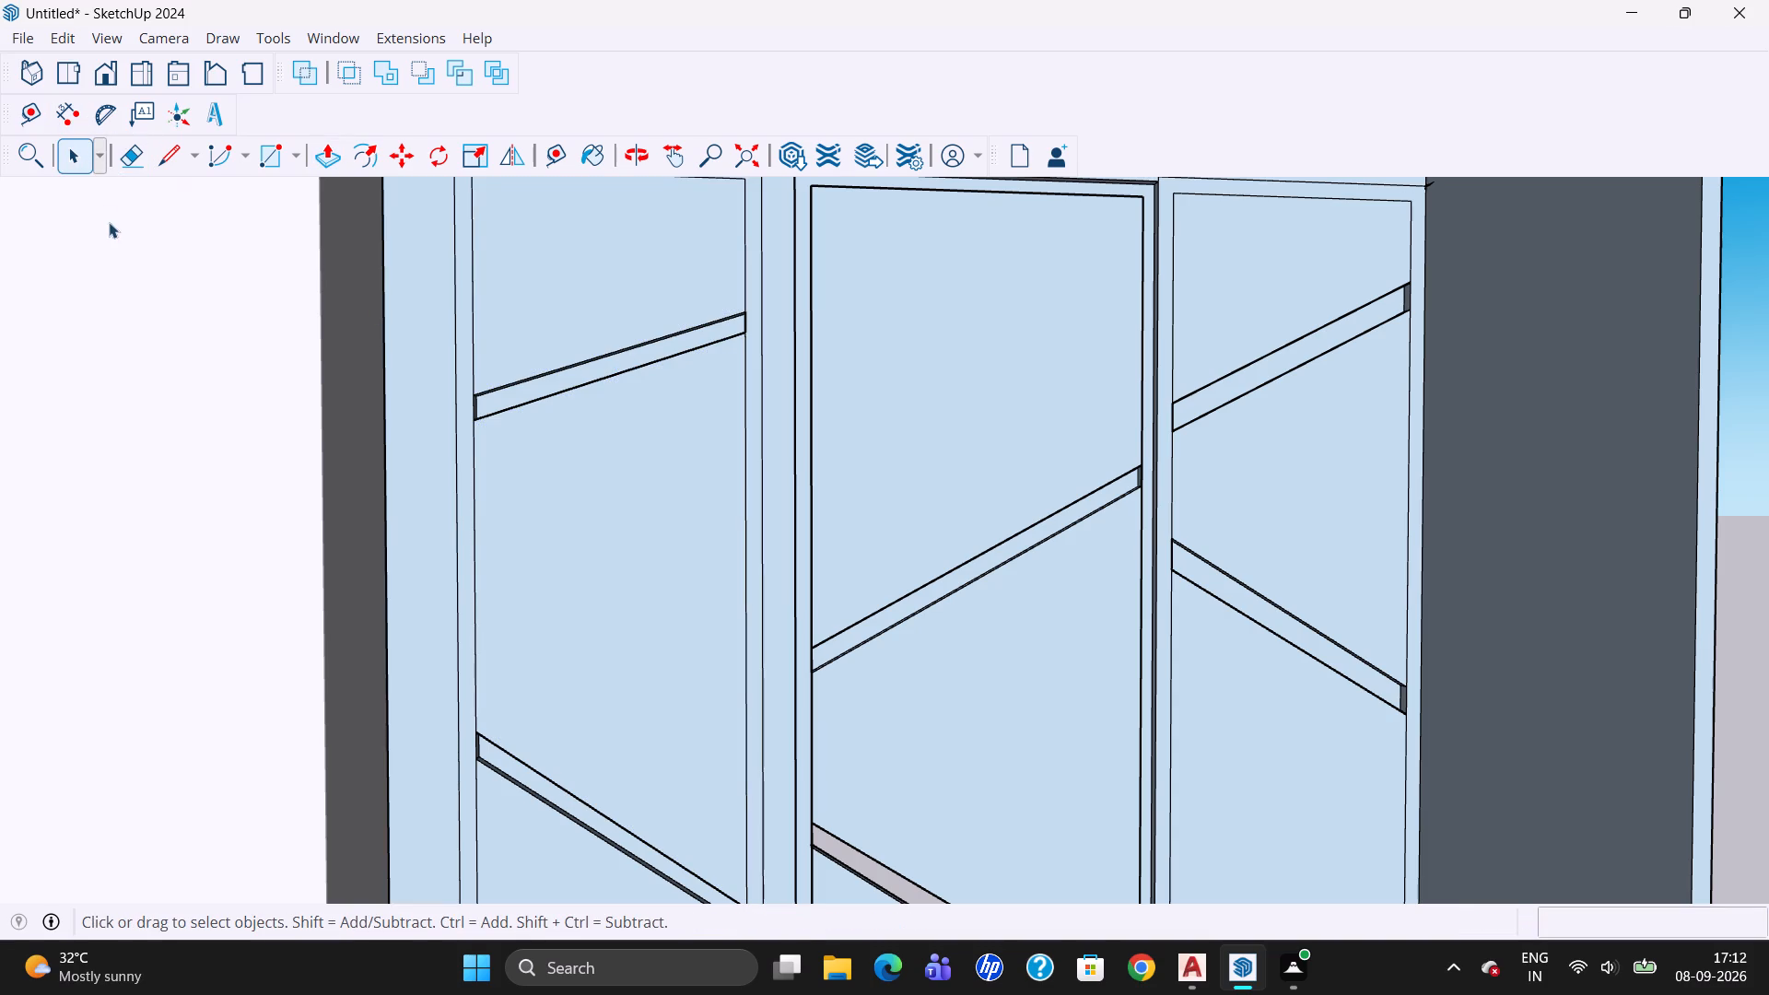
pyautogui.press('Escape')
# Examine the whole cabinet unit and its slanting bands from several angles.
pyautogui.click(645, 164)
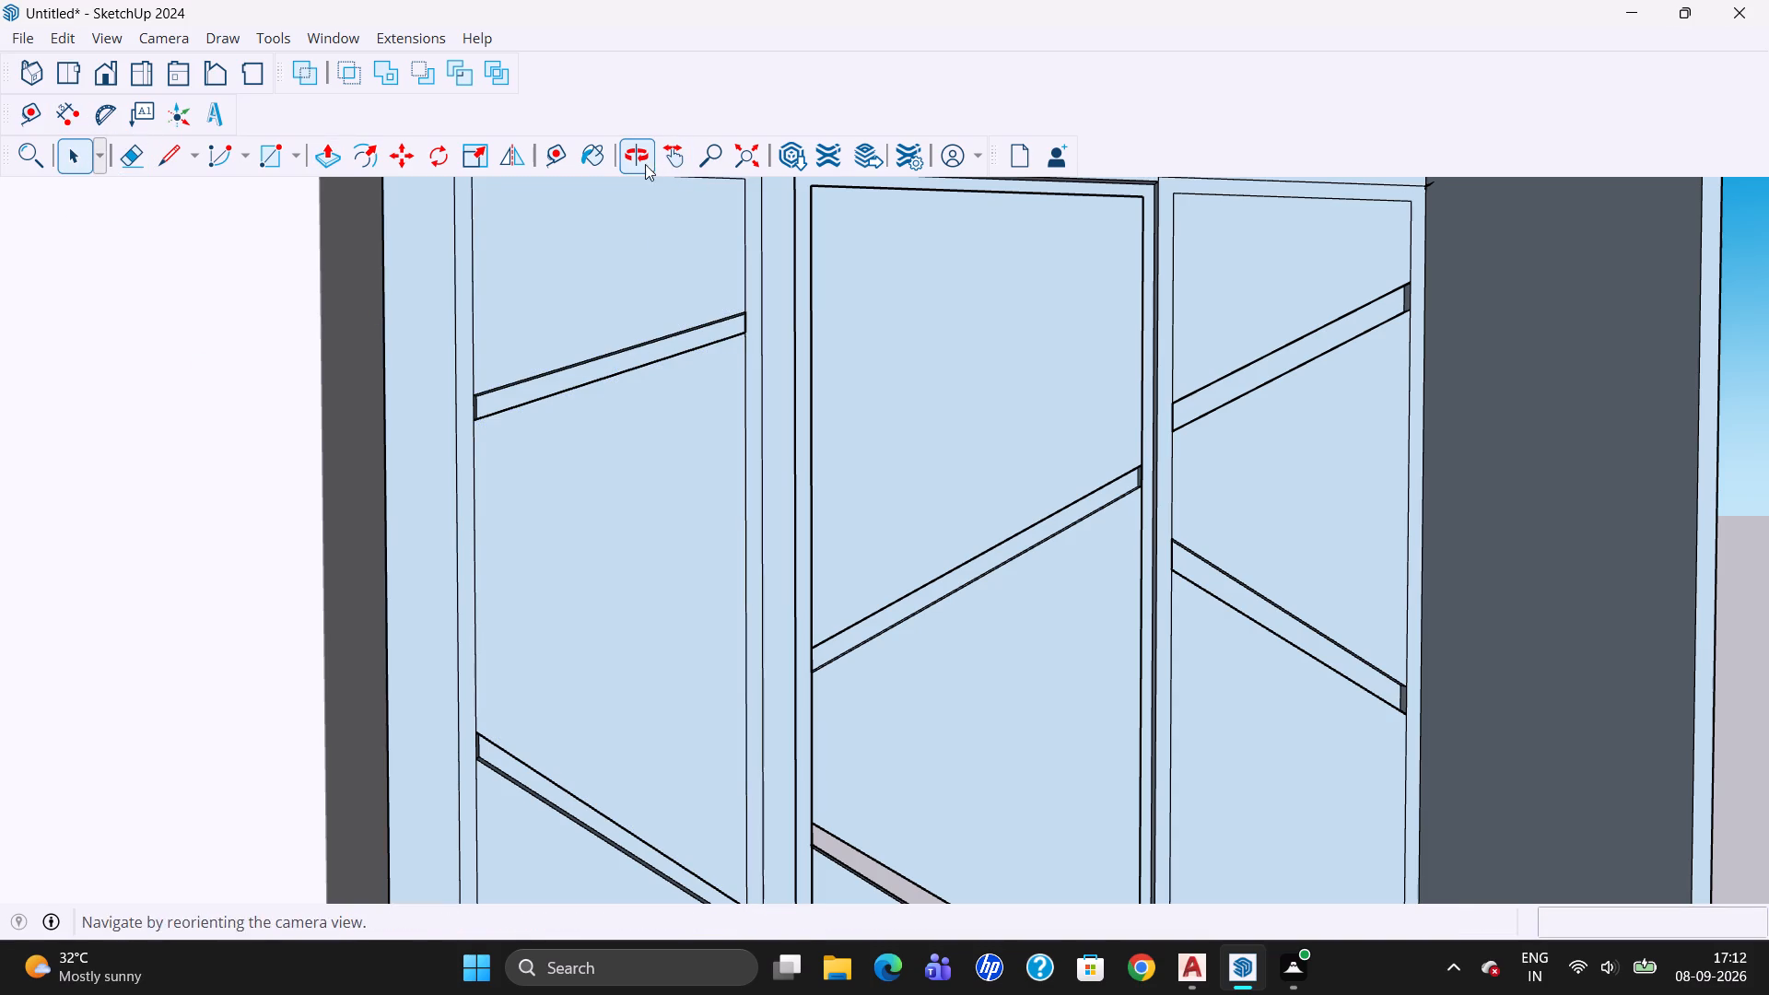
pyautogui.scroll(-5, 967, 494)
pyautogui.scroll(-9, 1037, 571)
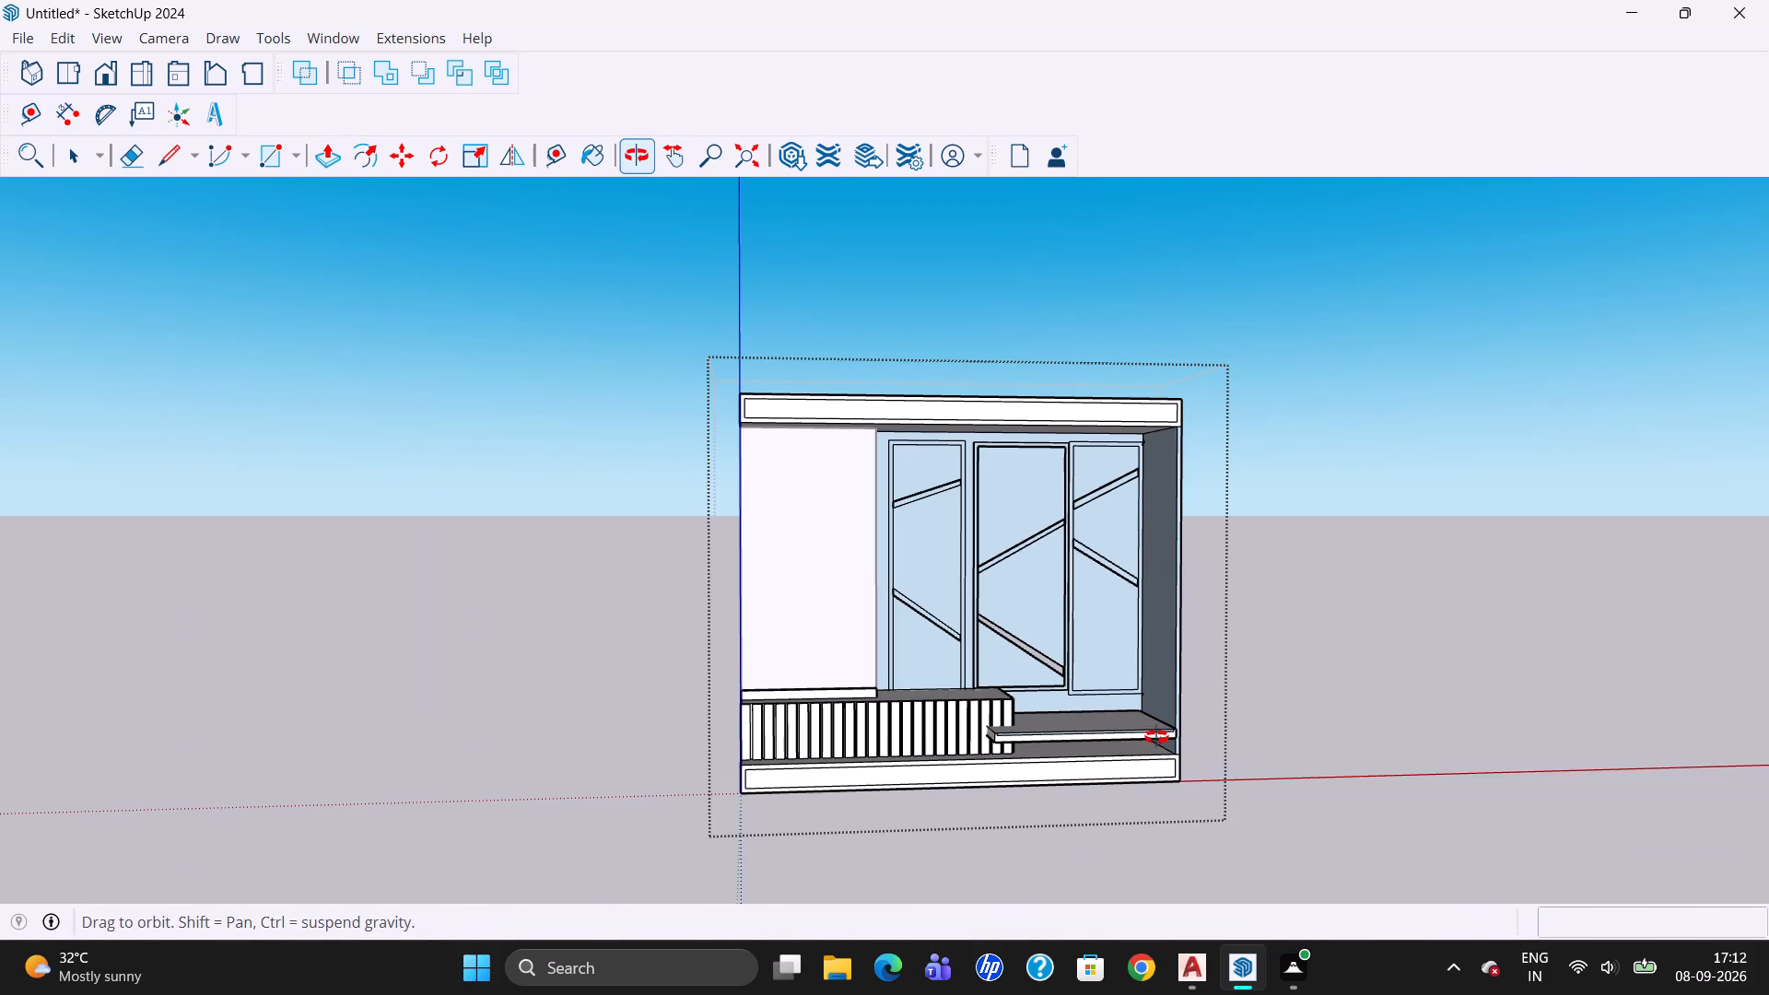
pyautogui.moveTo(1158, 821); pyautogui.dragTo(1277, 773)
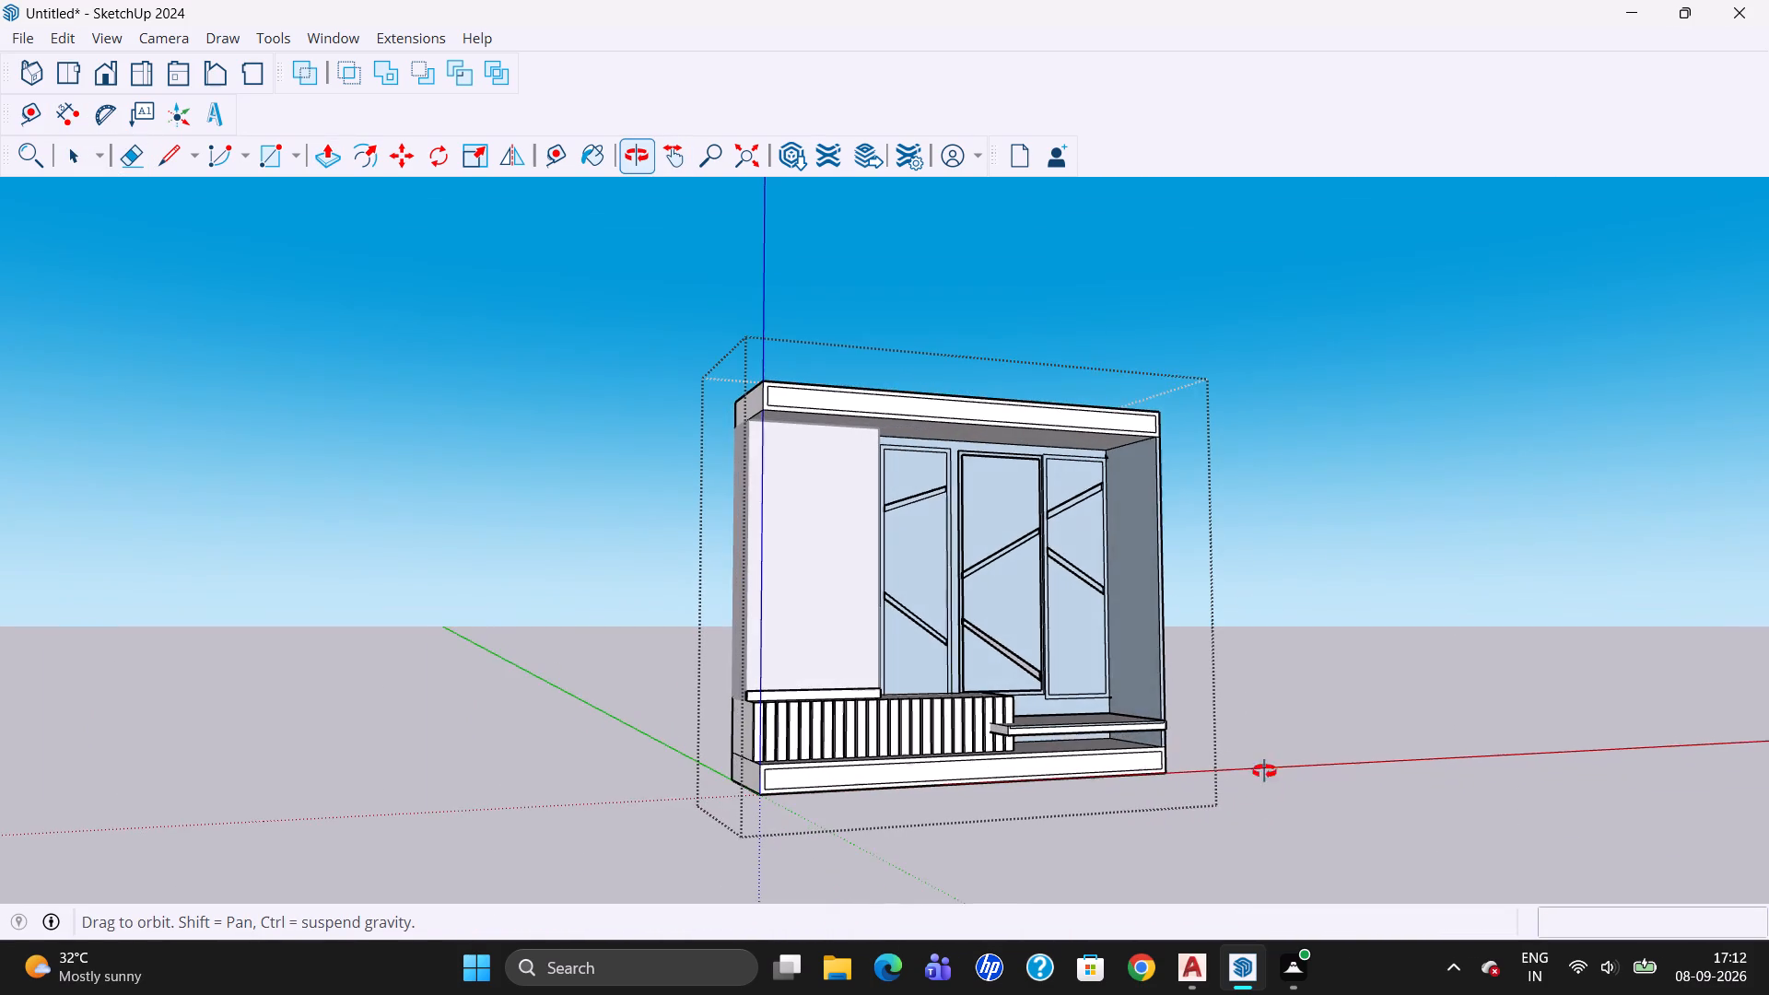
pyautogui.moveTo(674, 773); pyautogui.dragTo(782, 827)
pyautogui.moveTo(780, 828); pyautogui.dragTo(737, 821)
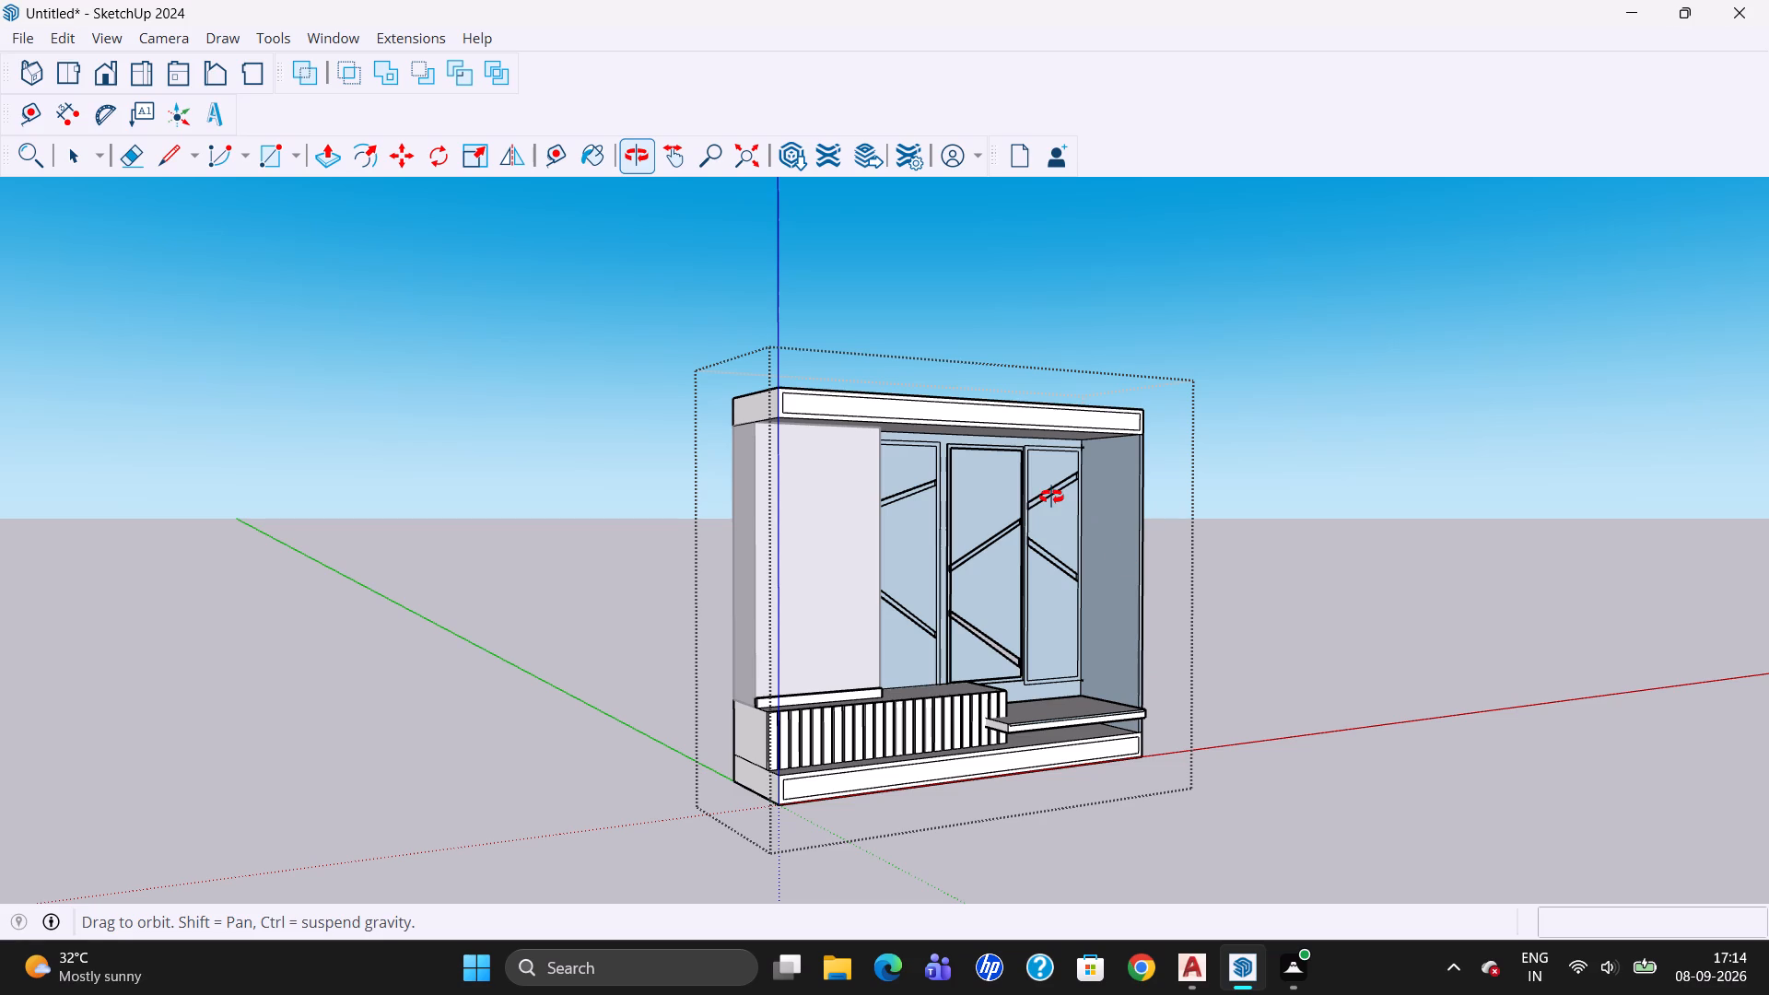
pyautogui.scroll(2, 1080, 587)
pyautogui.scroll(-2, 1069, 382)
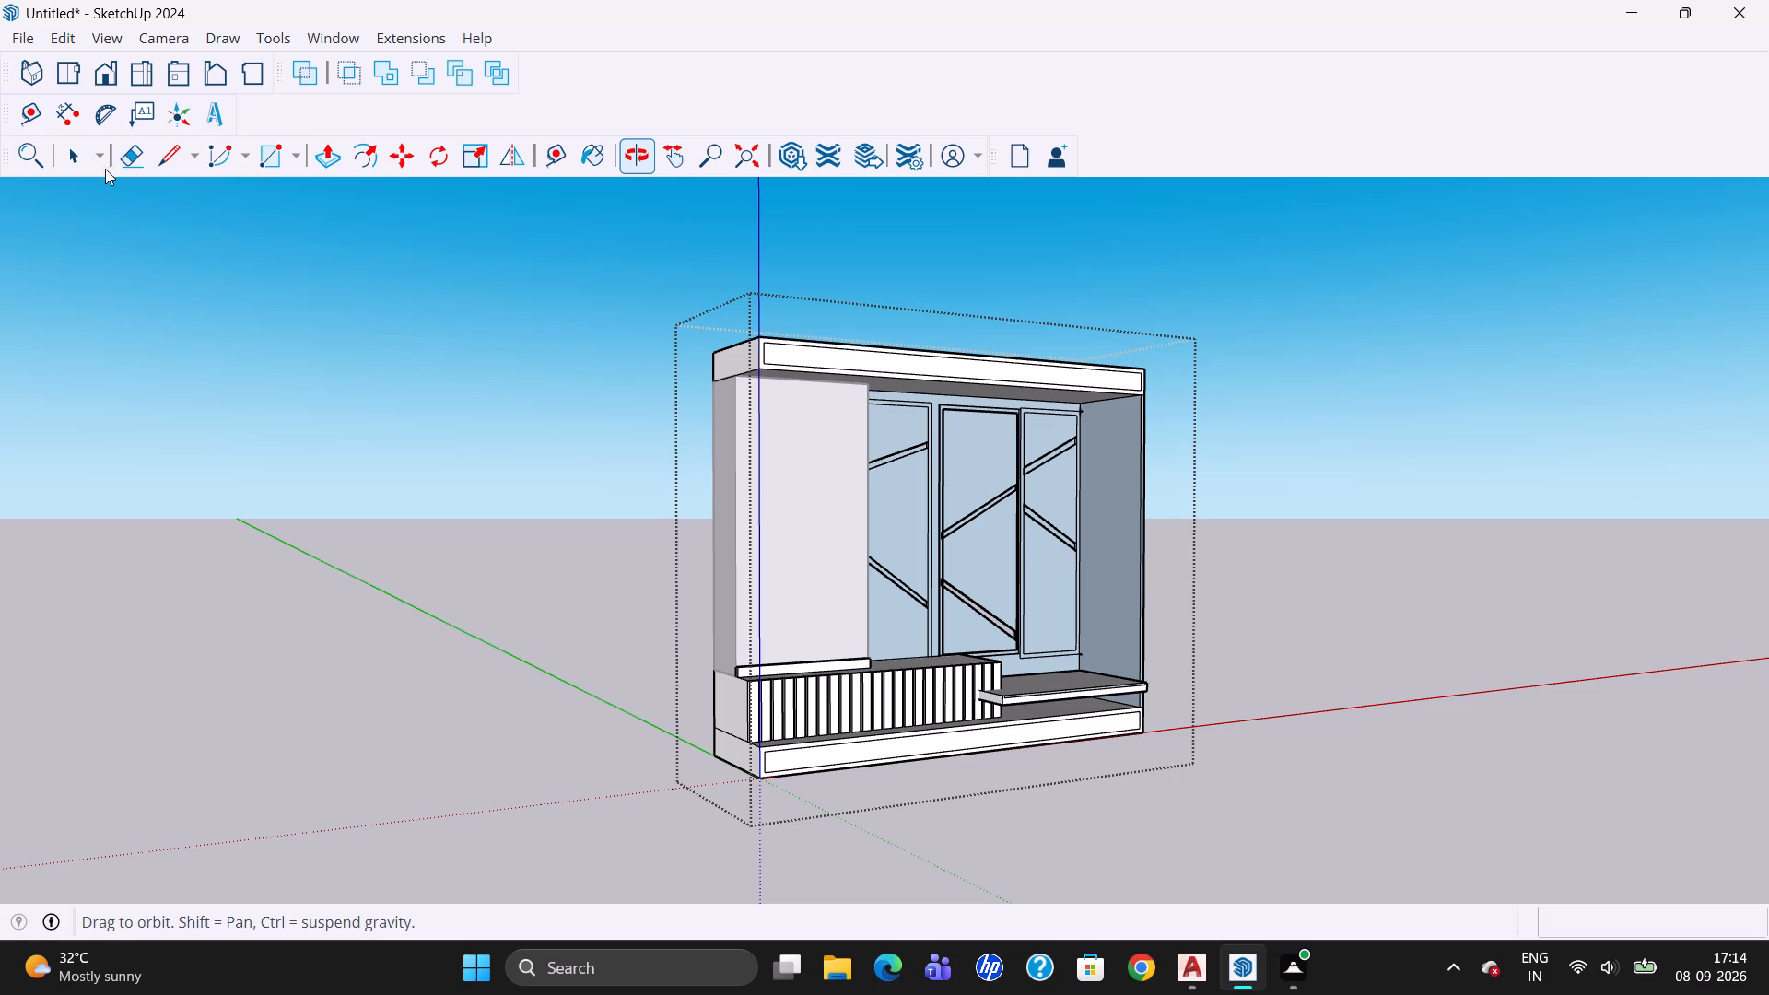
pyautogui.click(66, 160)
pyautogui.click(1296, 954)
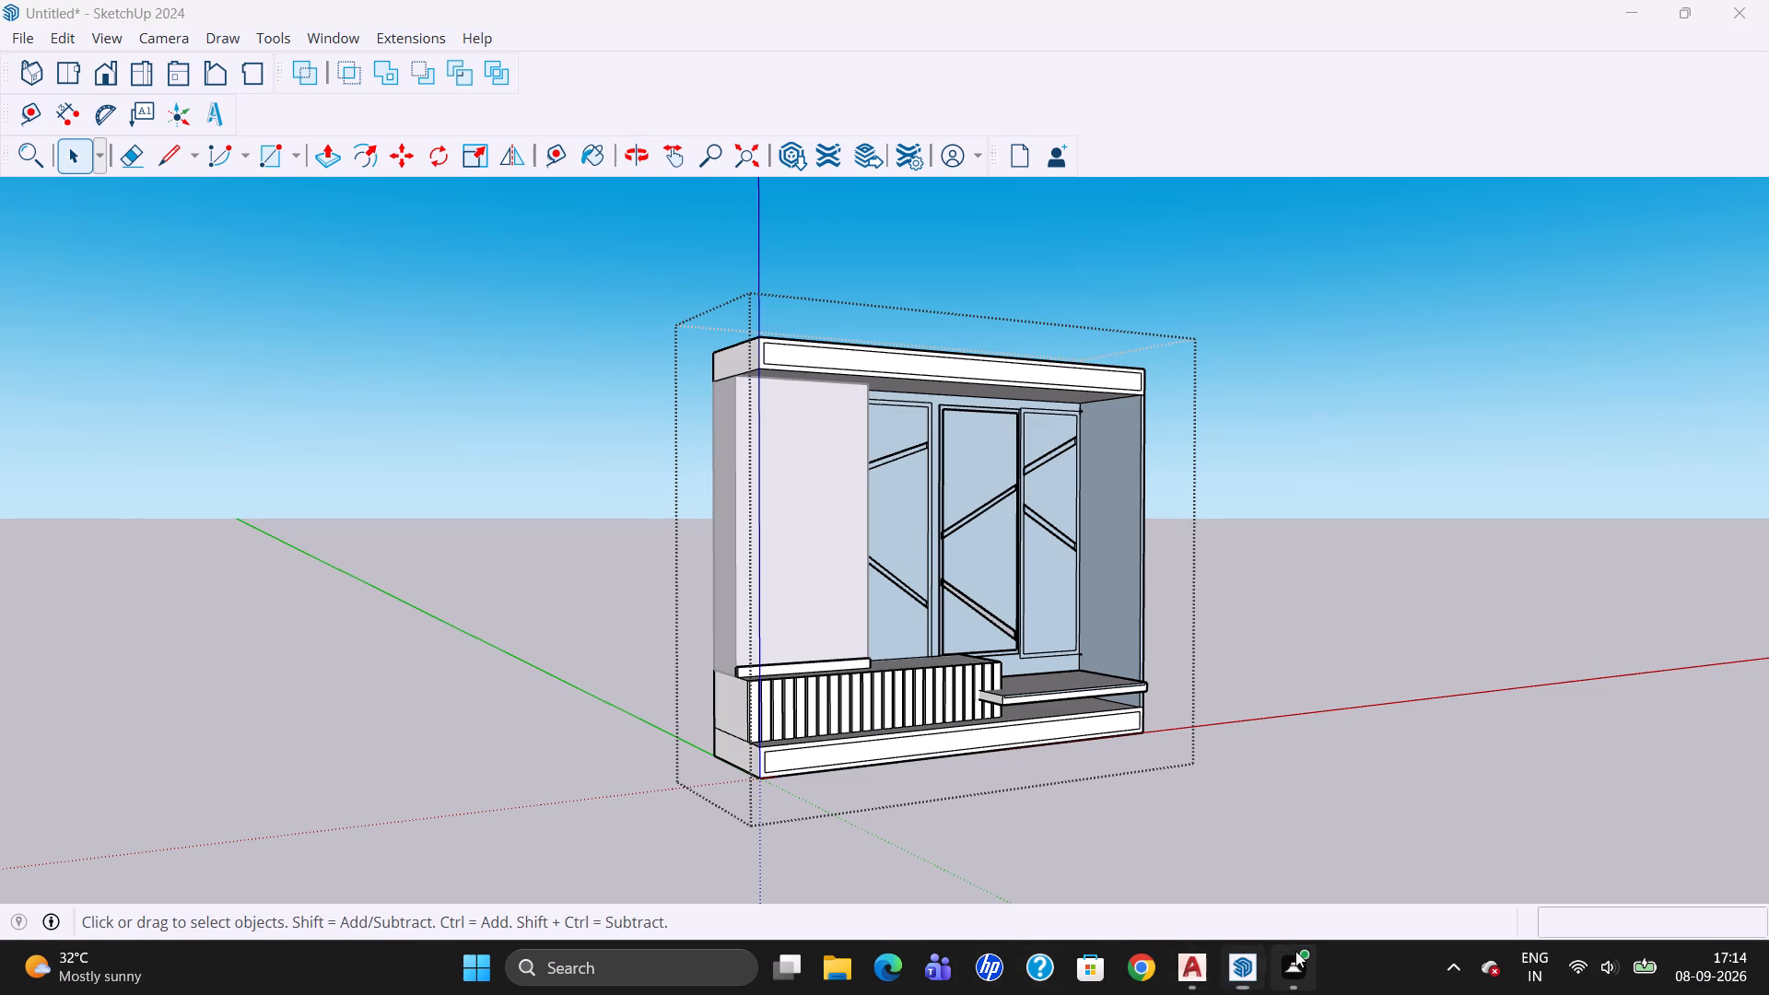
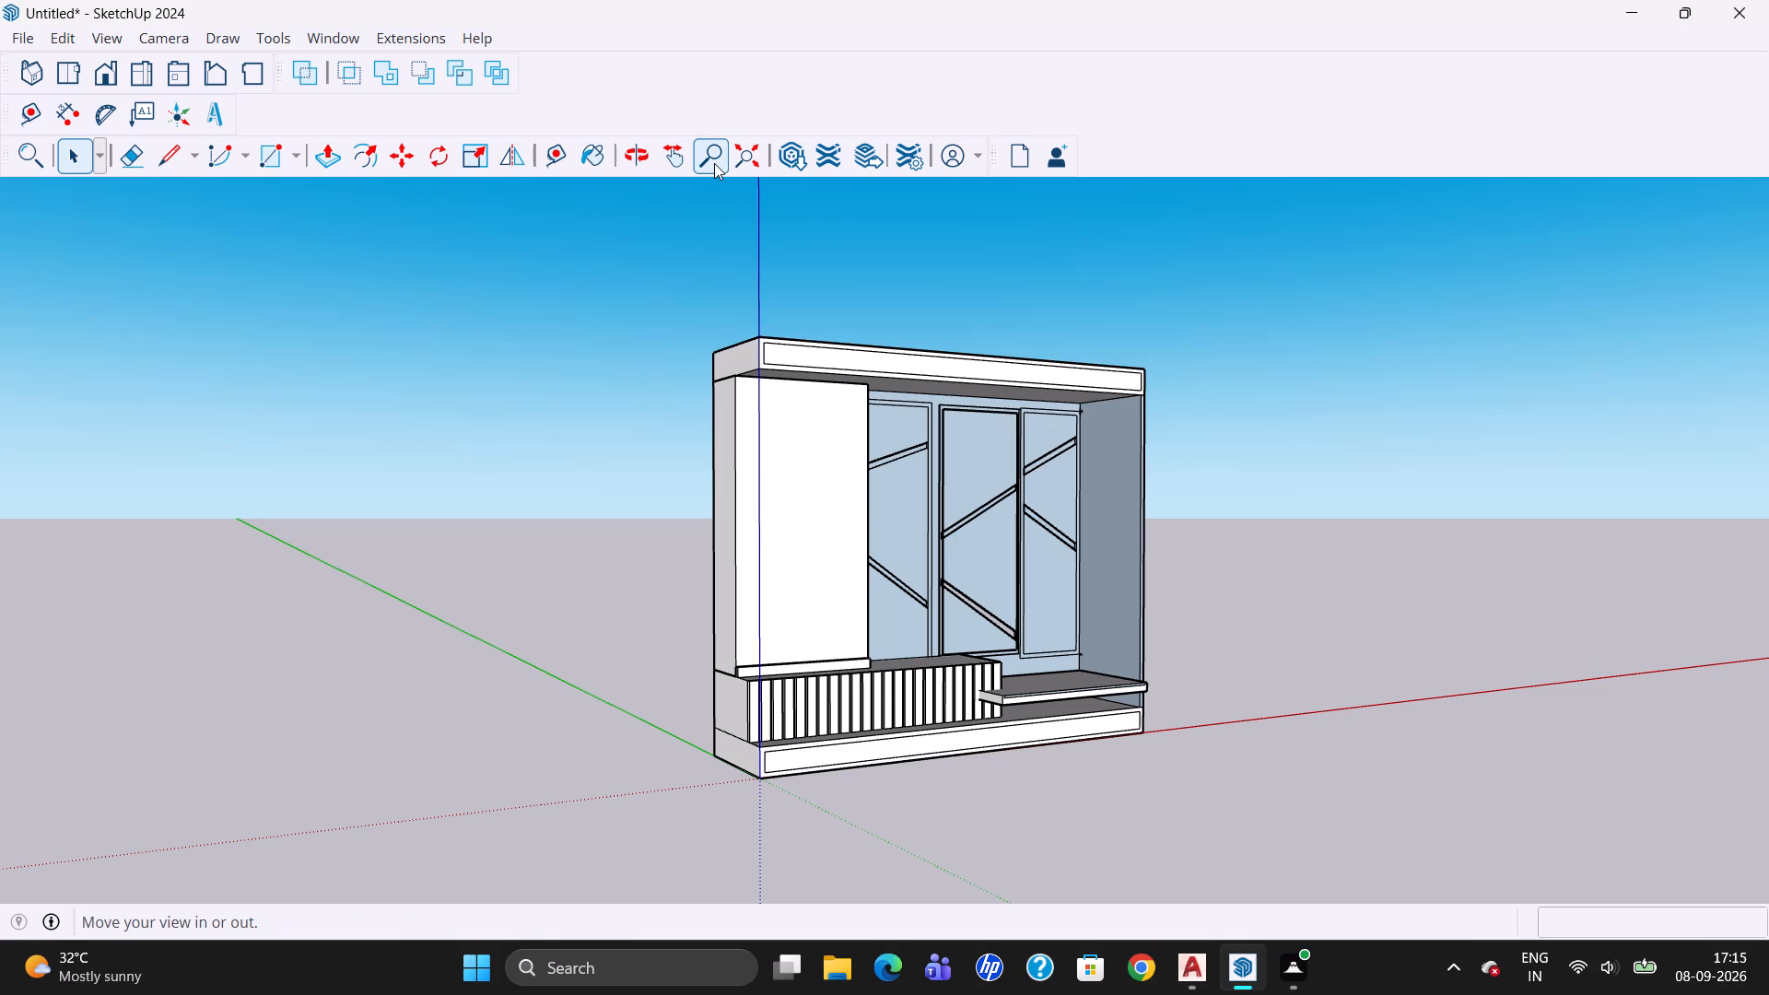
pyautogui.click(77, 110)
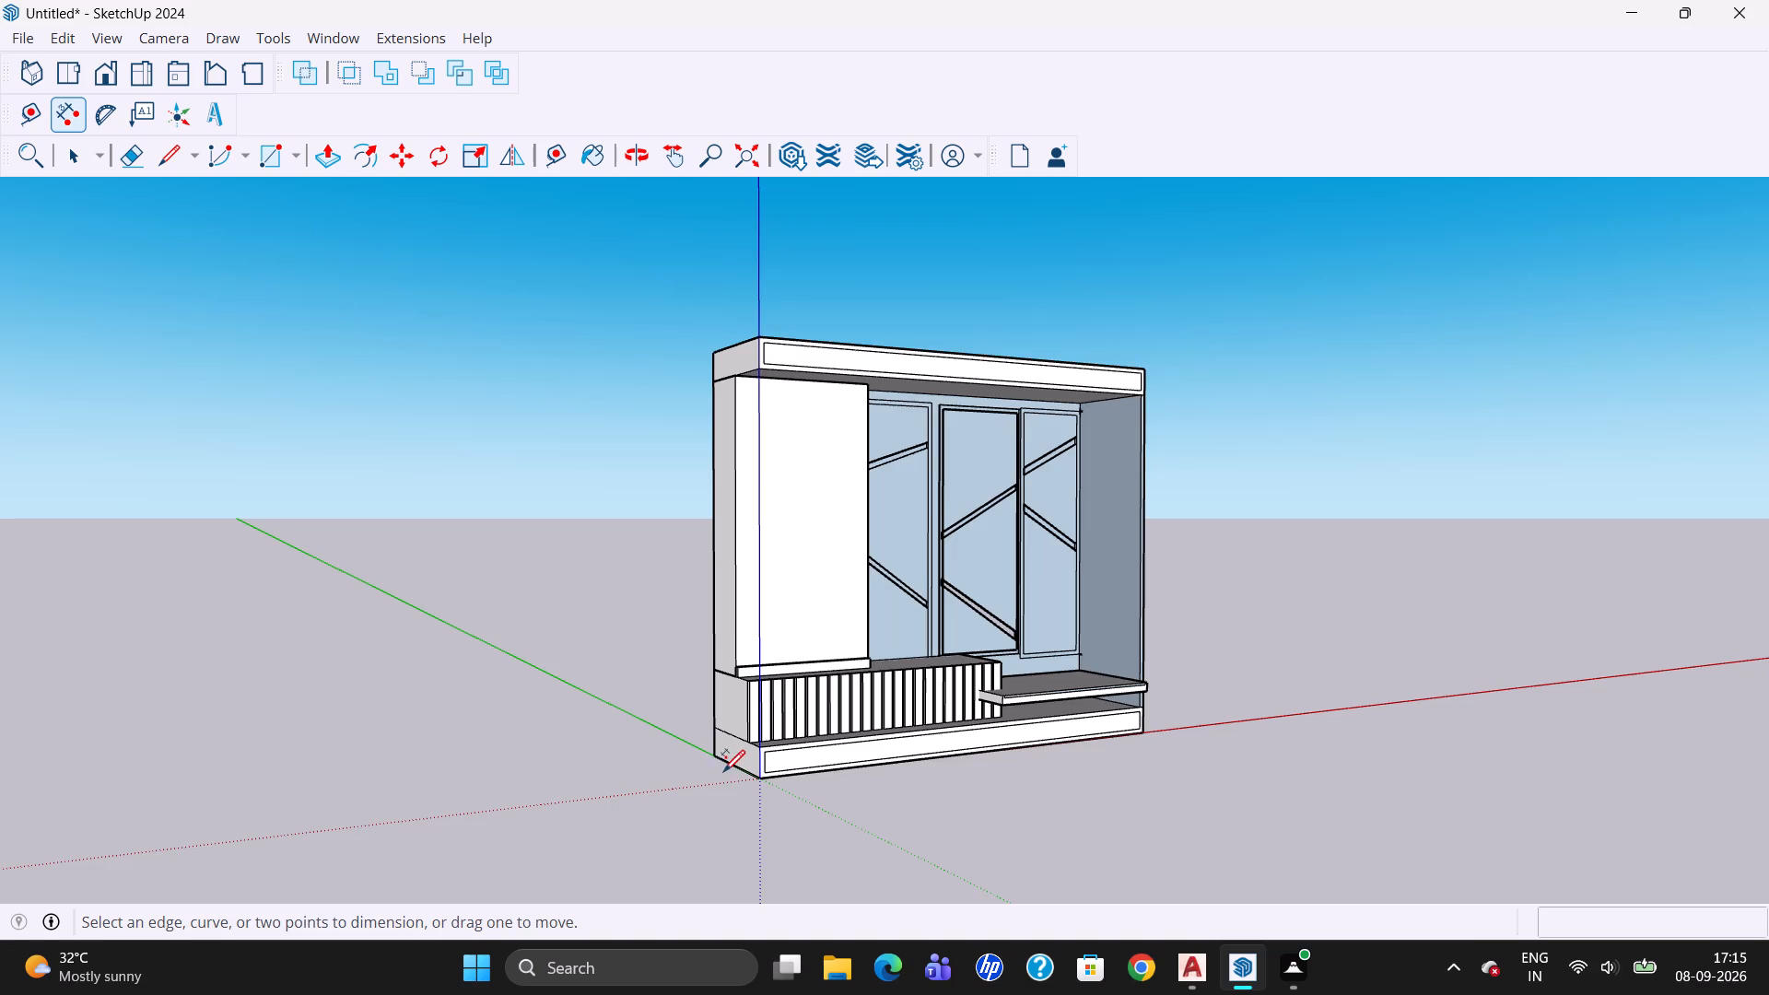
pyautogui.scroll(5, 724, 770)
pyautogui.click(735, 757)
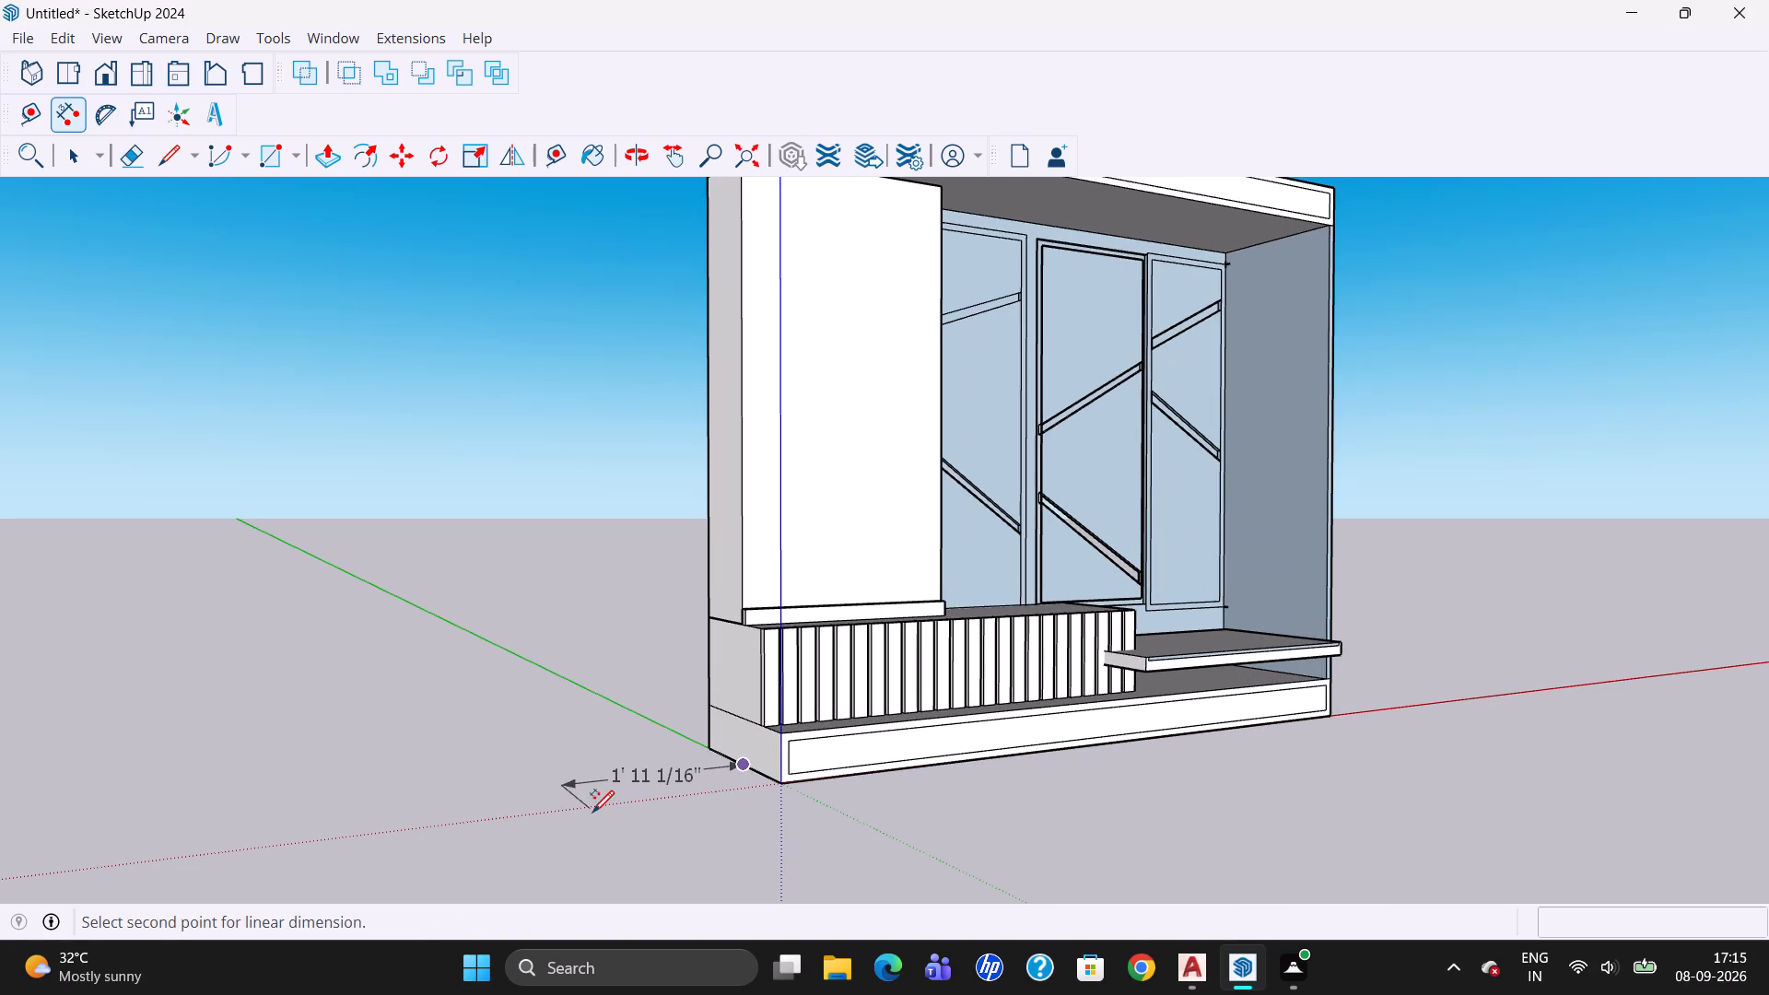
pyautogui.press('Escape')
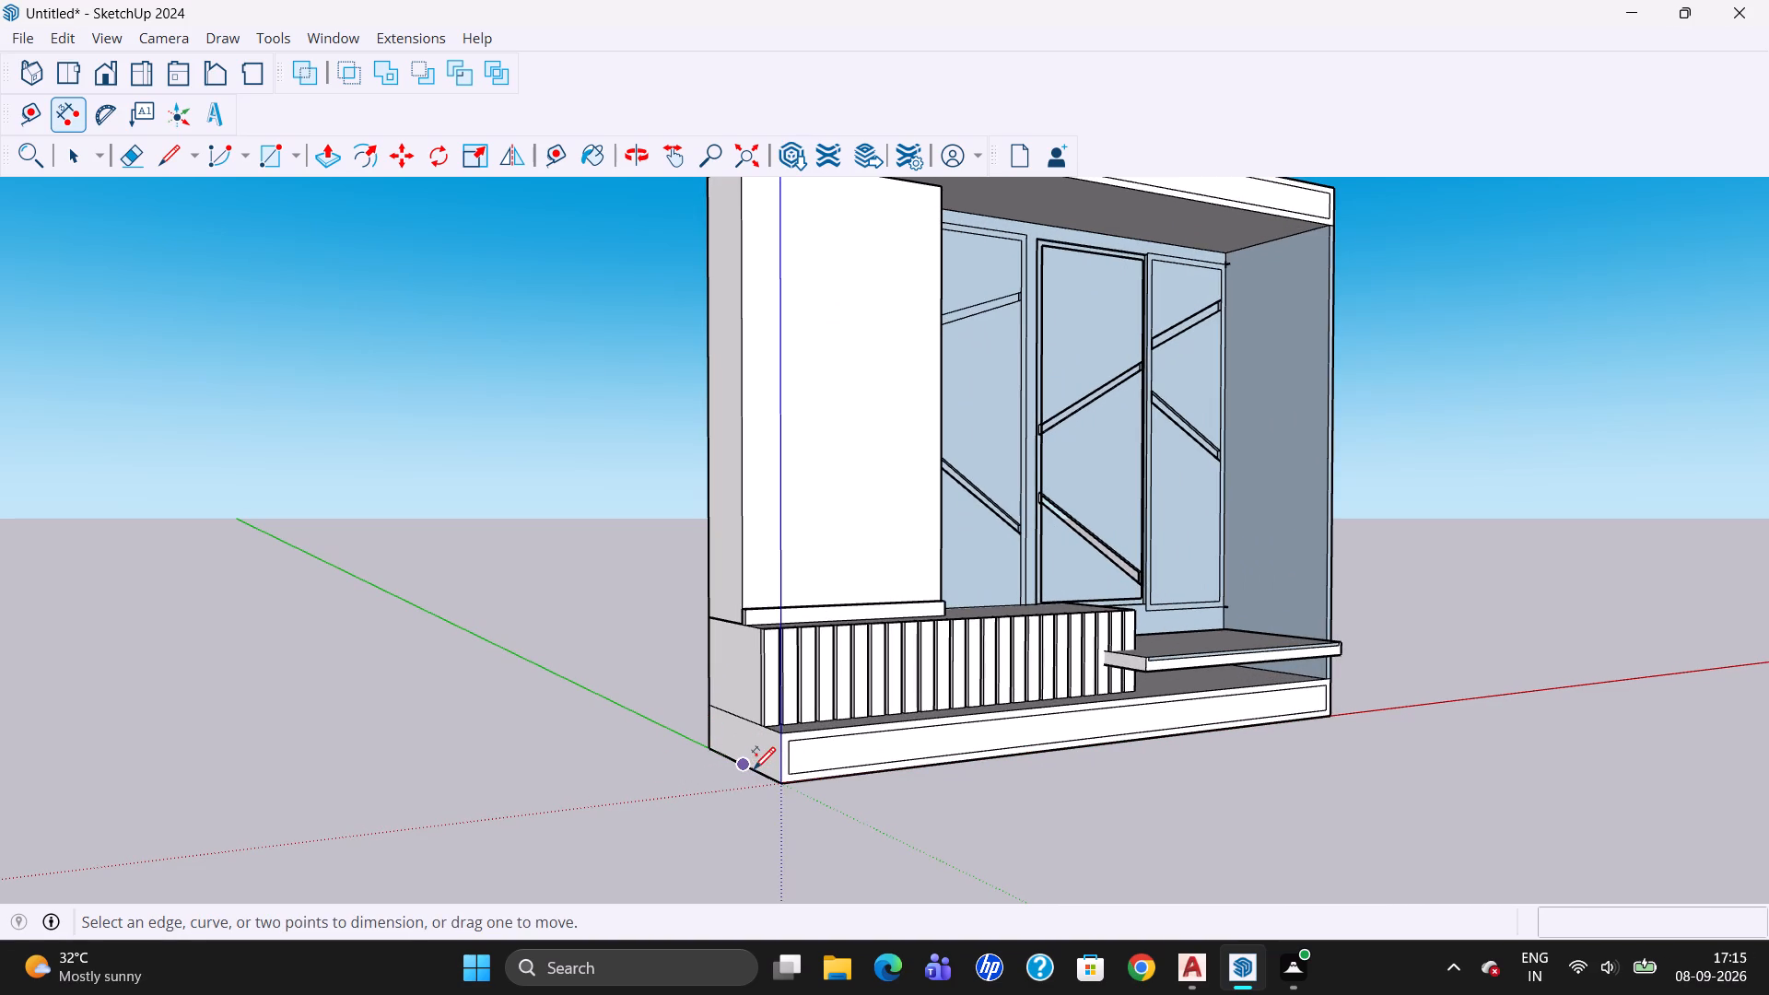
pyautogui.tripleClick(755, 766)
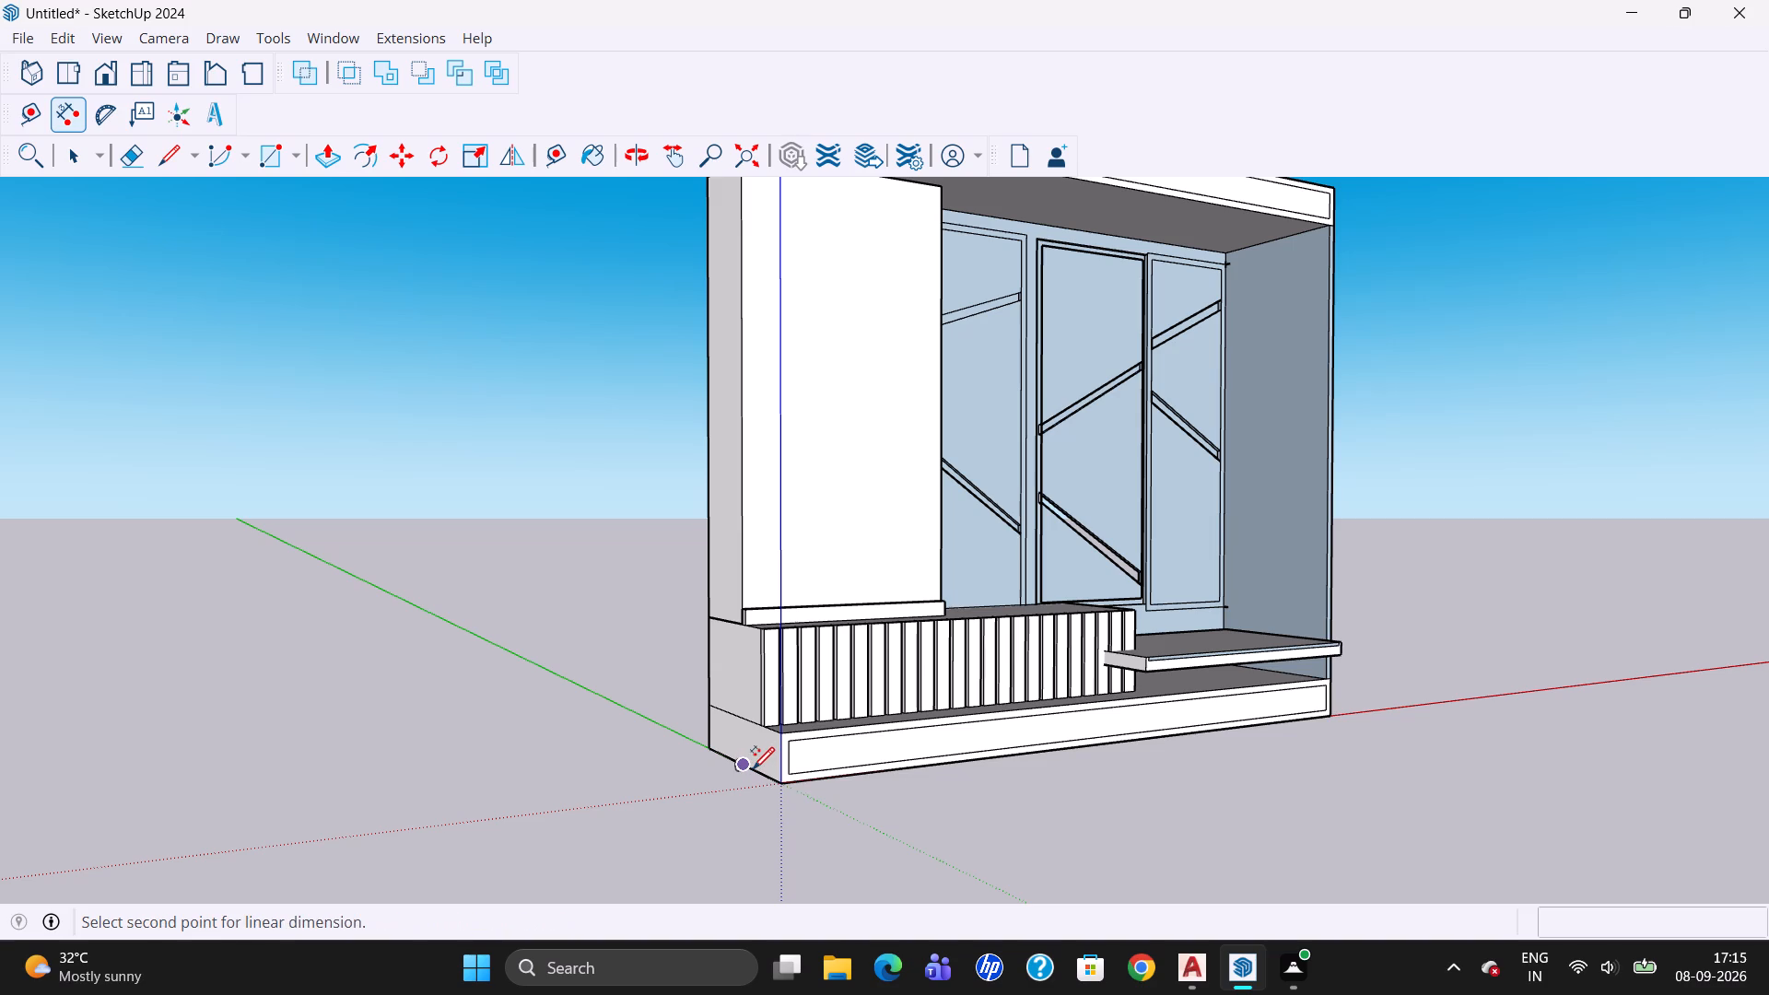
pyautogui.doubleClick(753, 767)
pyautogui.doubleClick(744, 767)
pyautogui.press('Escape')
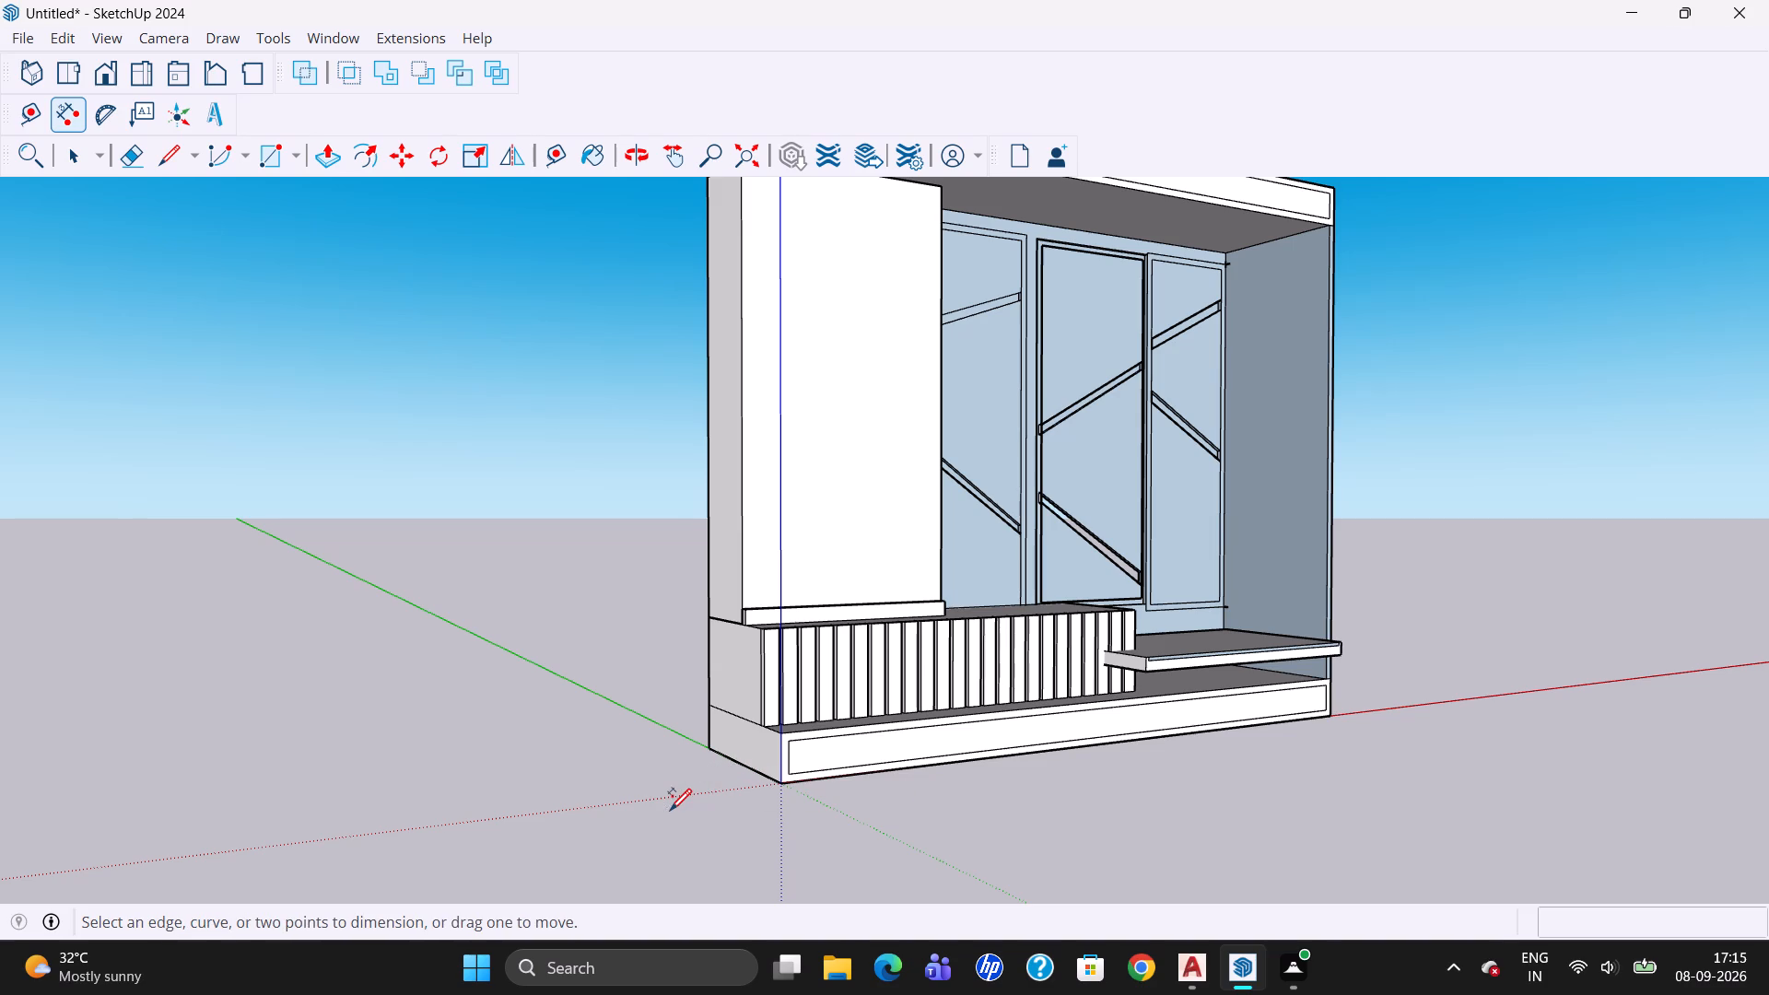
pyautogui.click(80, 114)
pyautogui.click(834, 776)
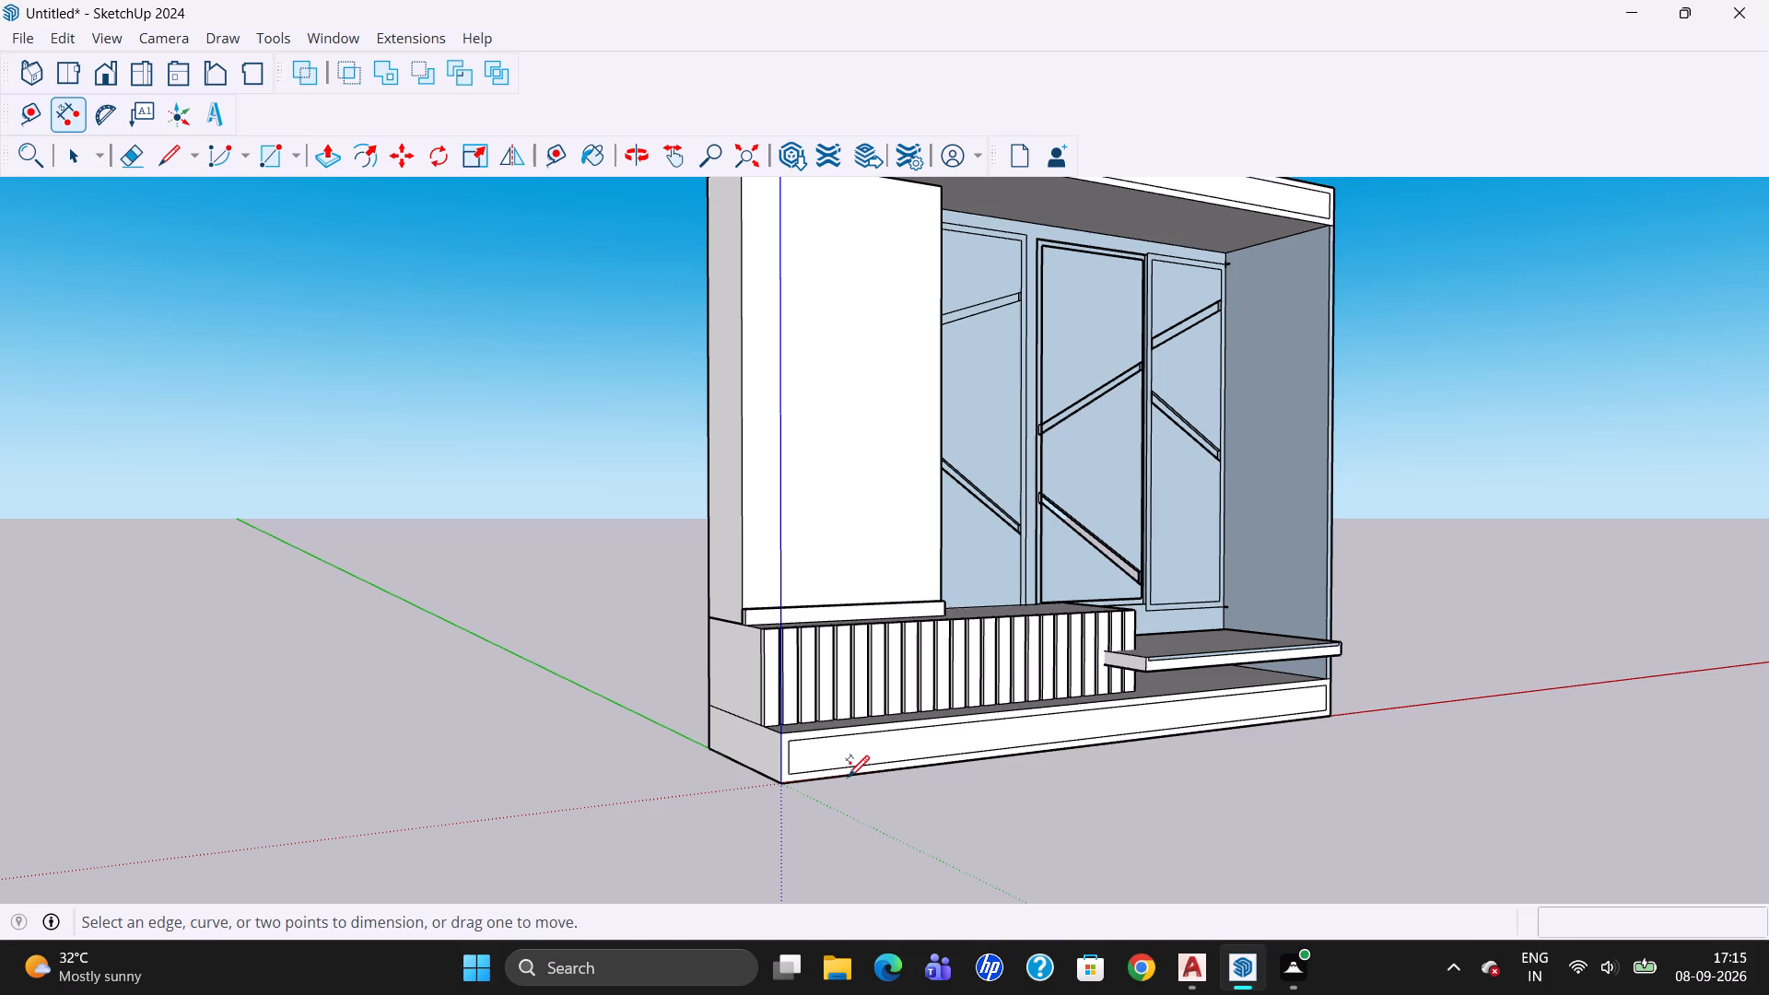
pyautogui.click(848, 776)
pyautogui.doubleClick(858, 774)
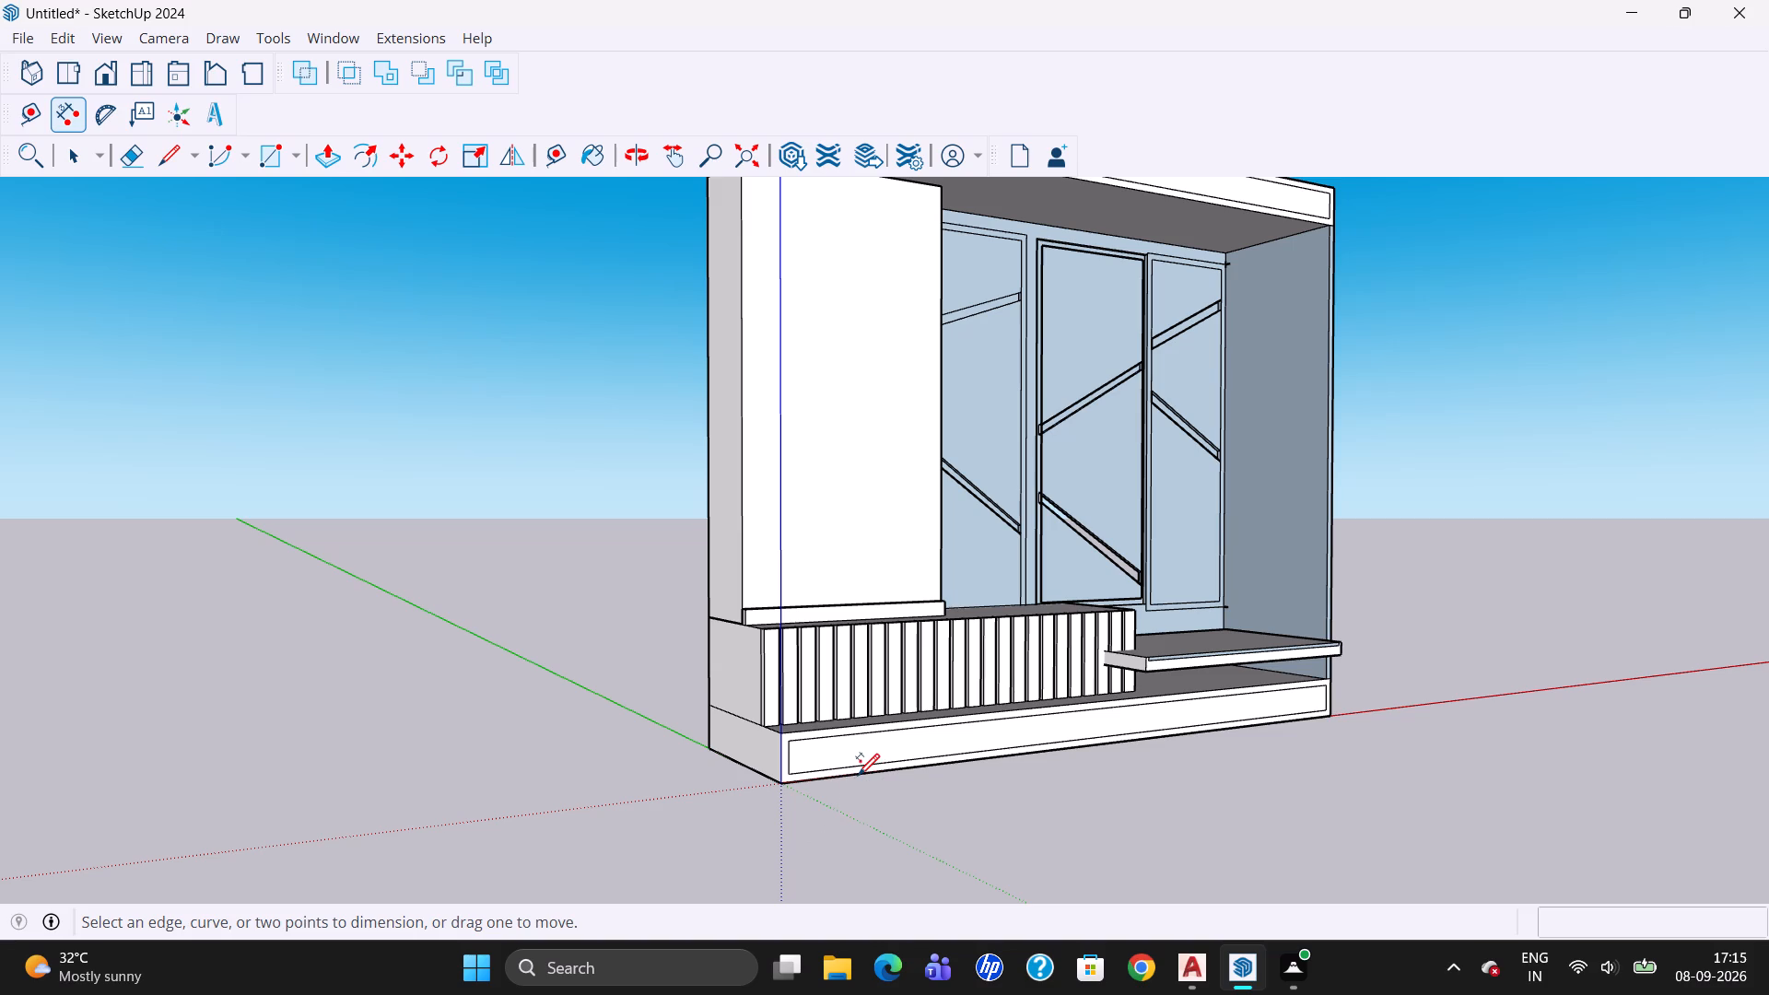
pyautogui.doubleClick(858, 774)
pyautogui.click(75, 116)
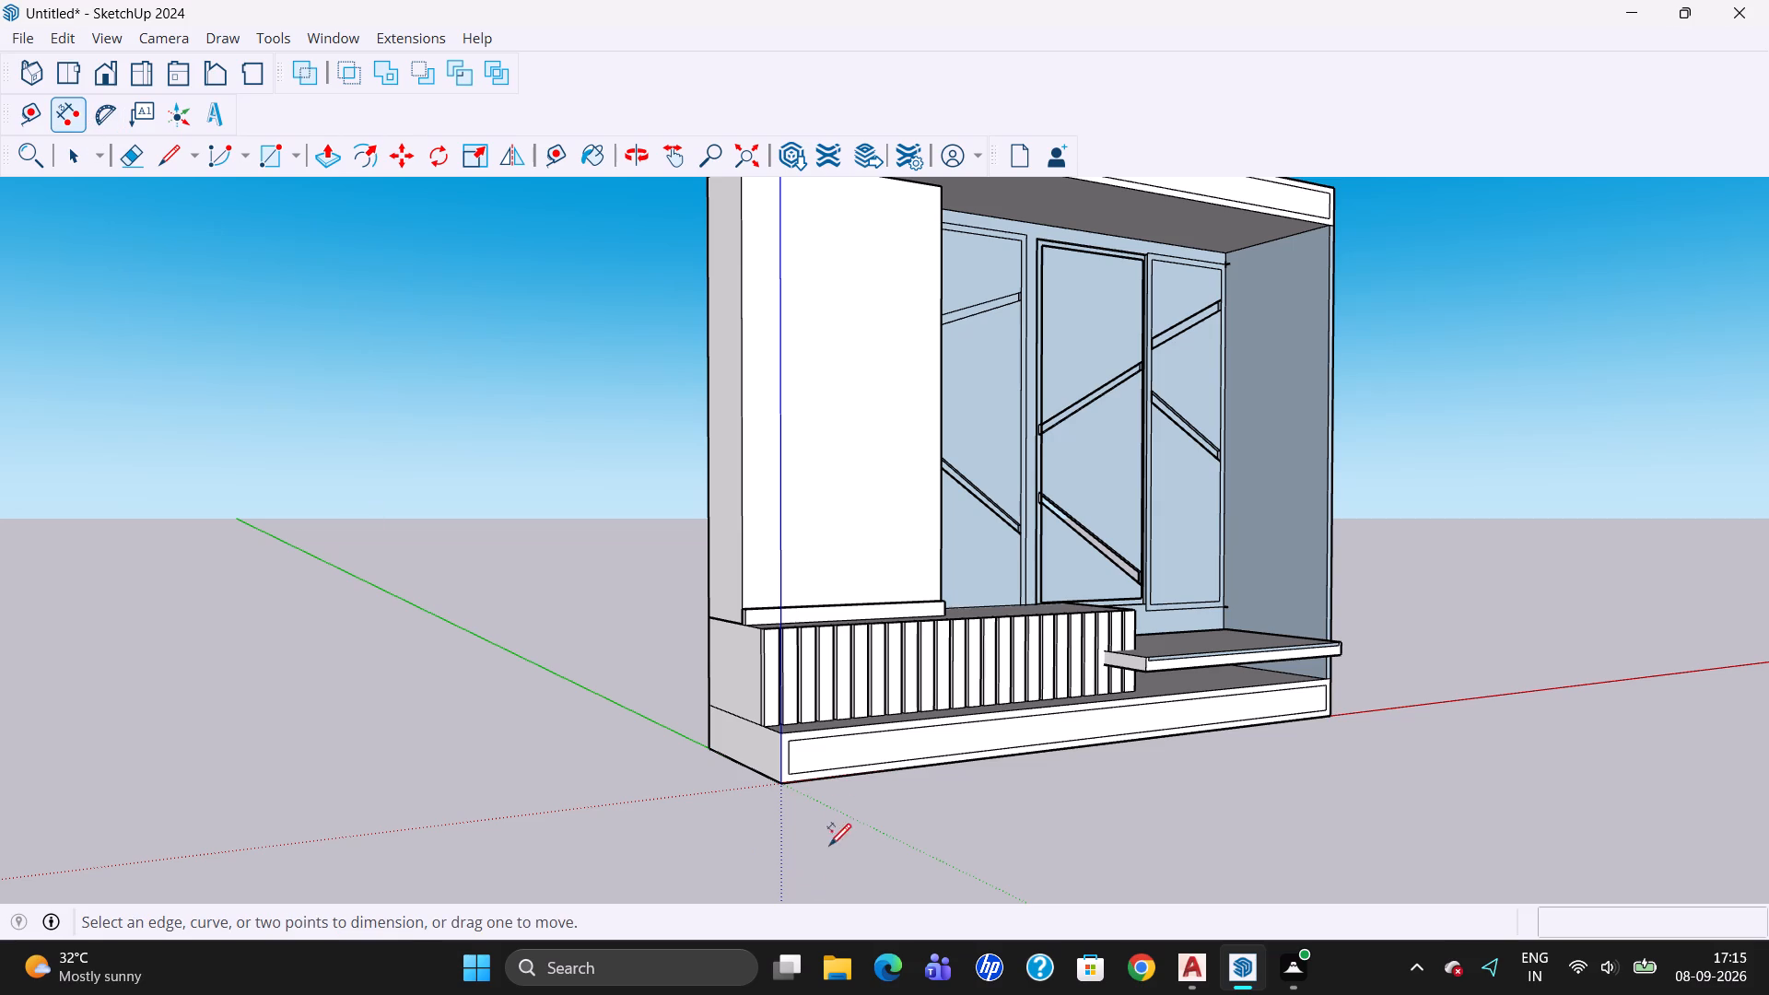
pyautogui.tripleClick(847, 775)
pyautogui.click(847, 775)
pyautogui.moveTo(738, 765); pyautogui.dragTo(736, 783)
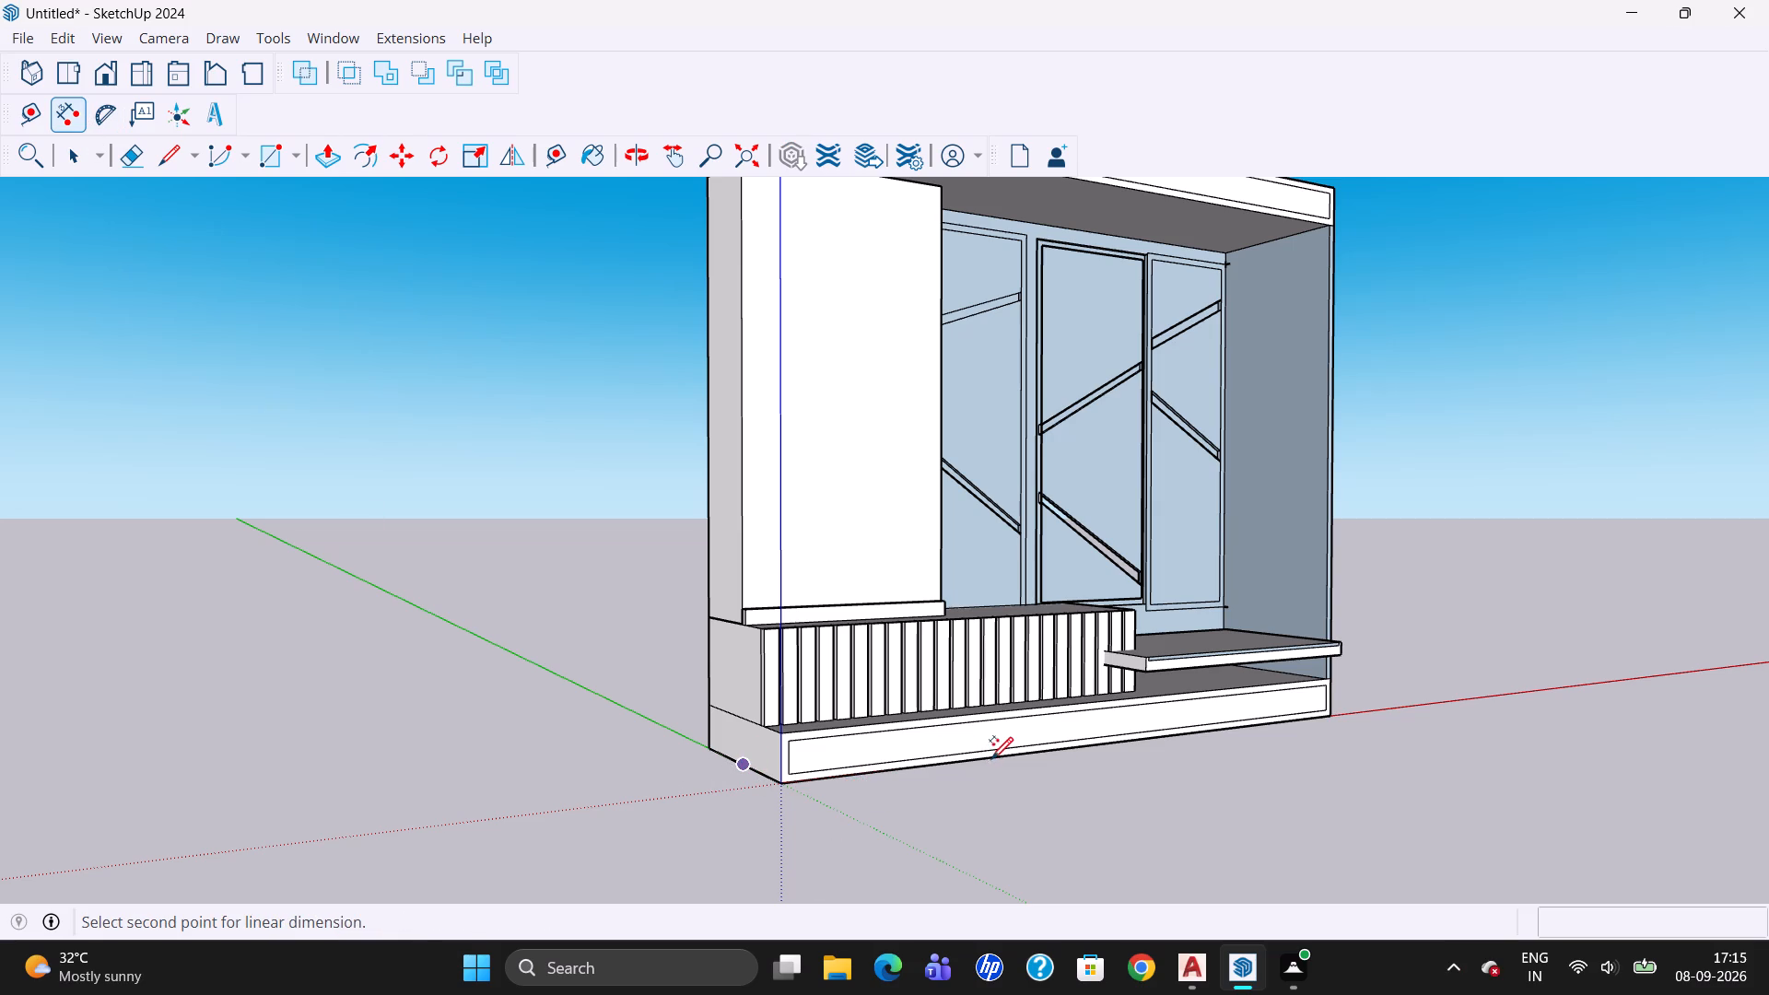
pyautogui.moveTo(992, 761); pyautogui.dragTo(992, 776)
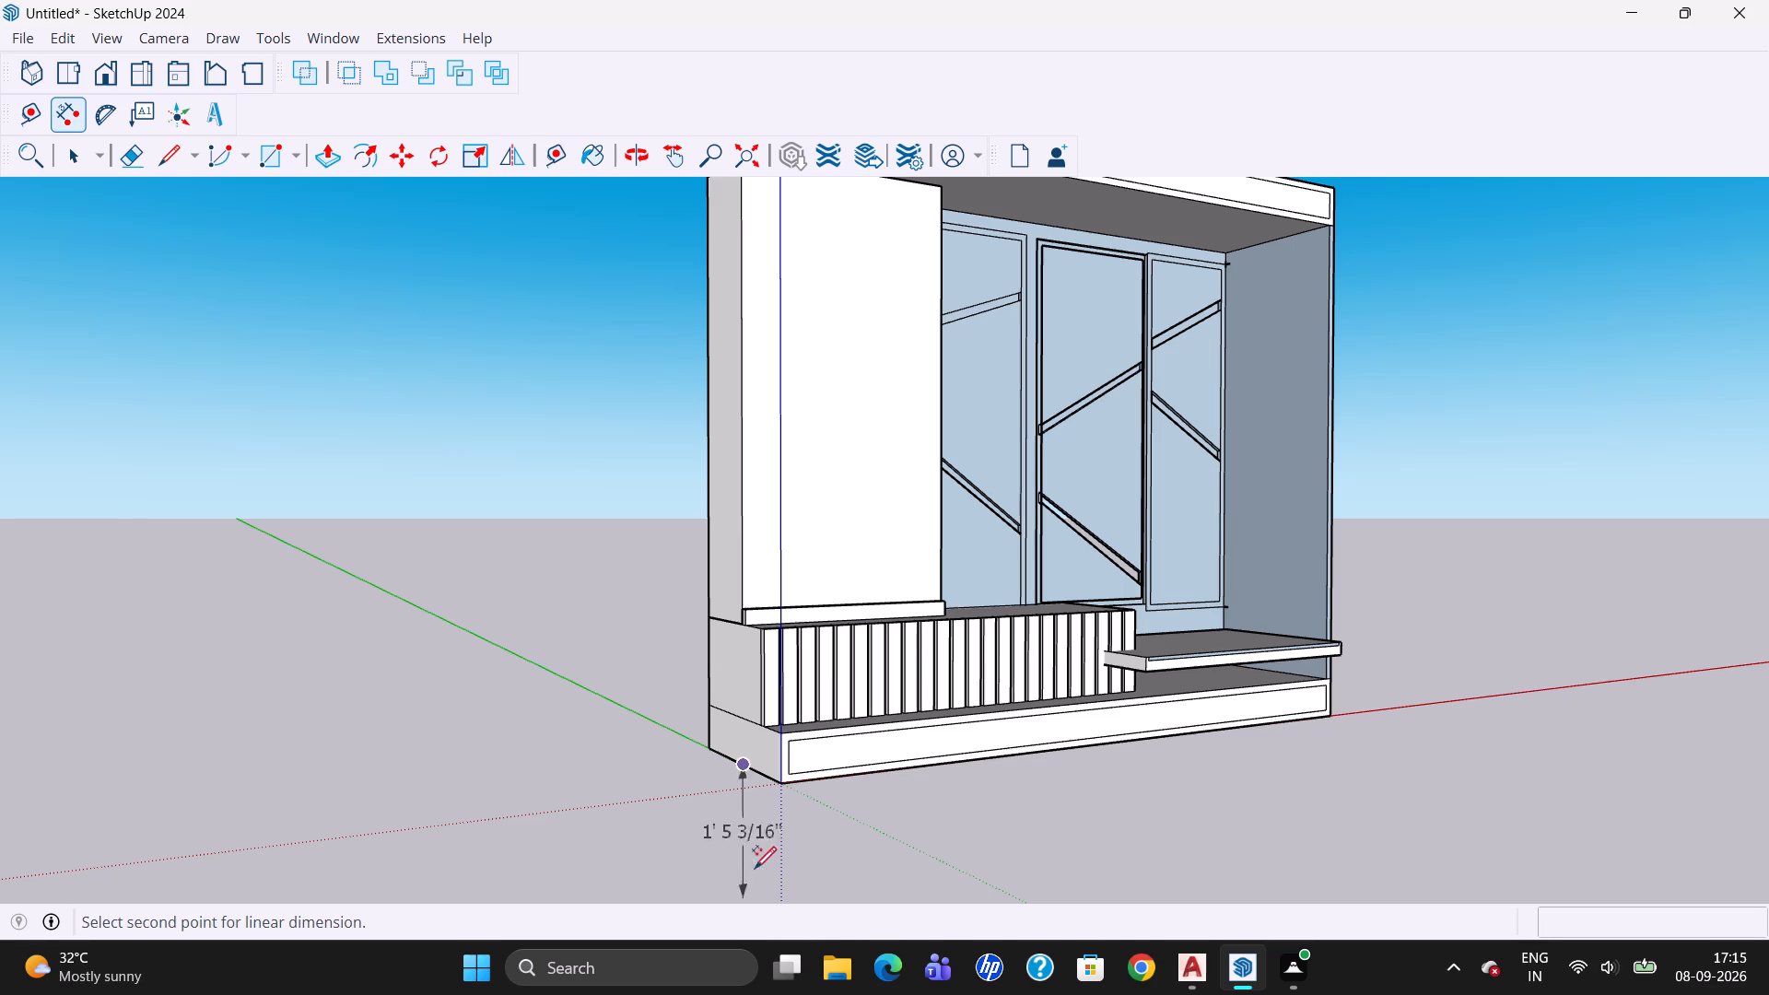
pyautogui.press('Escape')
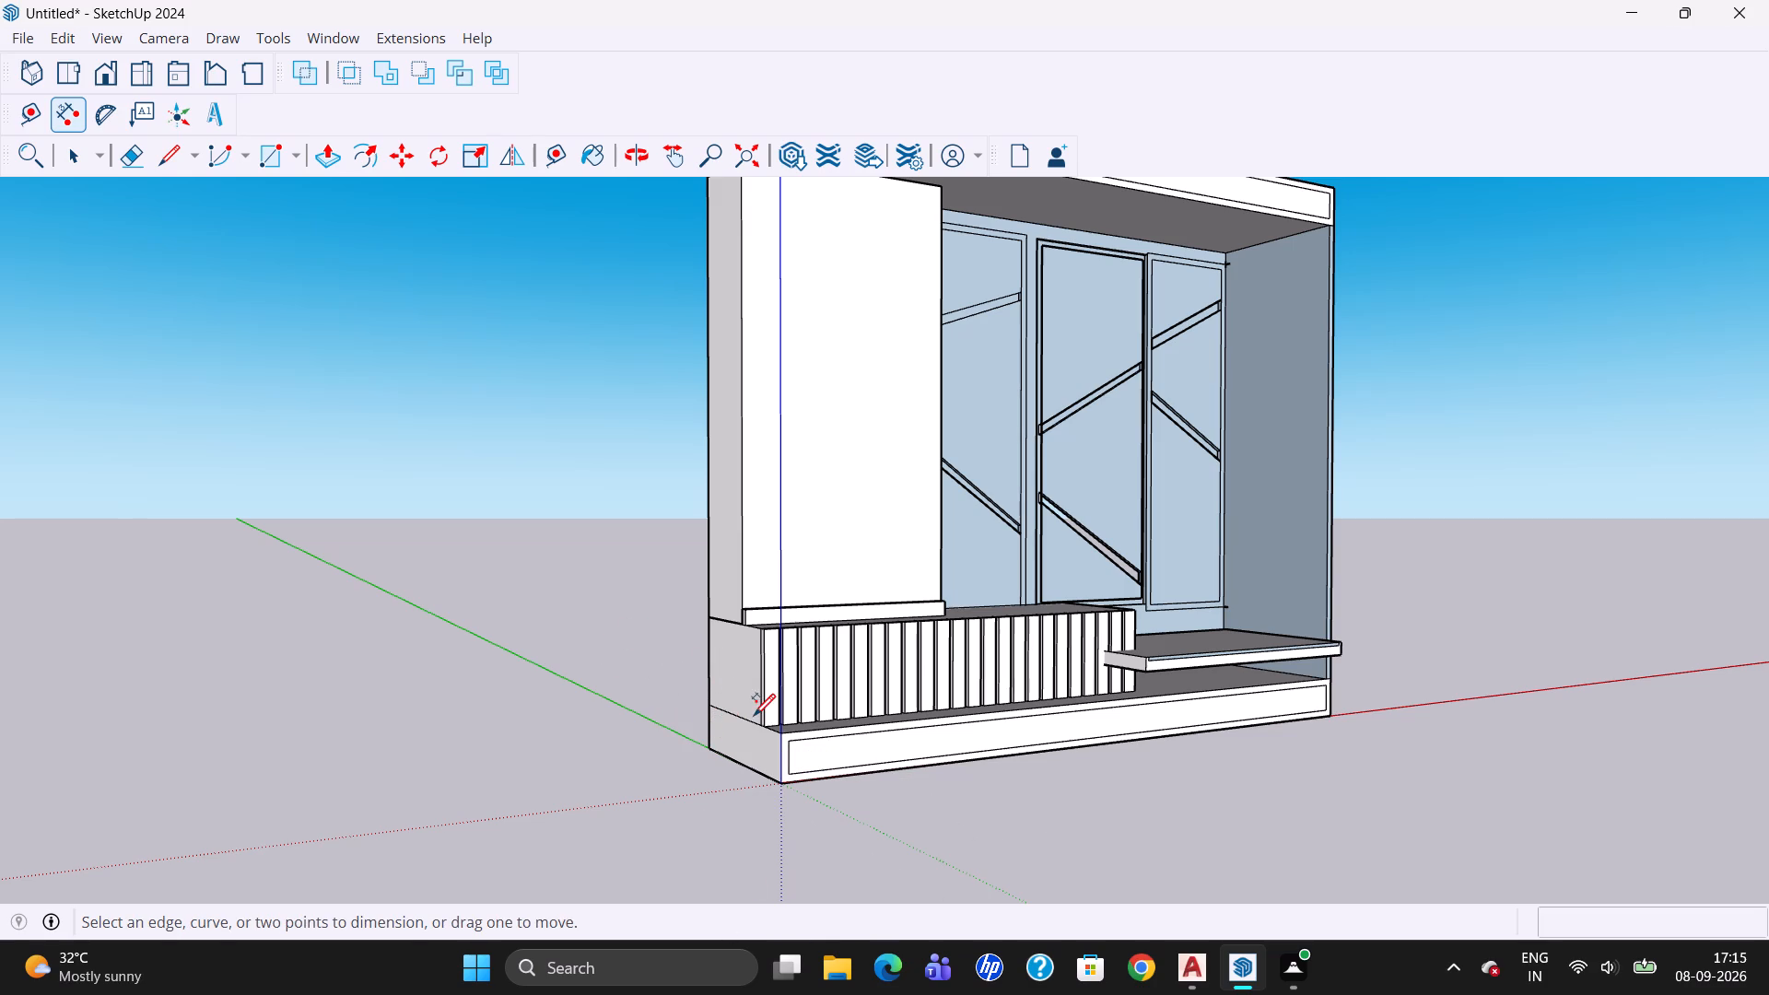
# Dimension the plinth's depth along its bottom side edge and offset the dimension outward from the edge.
pyautogui.scroll(3, 754, 713)
pyautogui.click(697, 756)
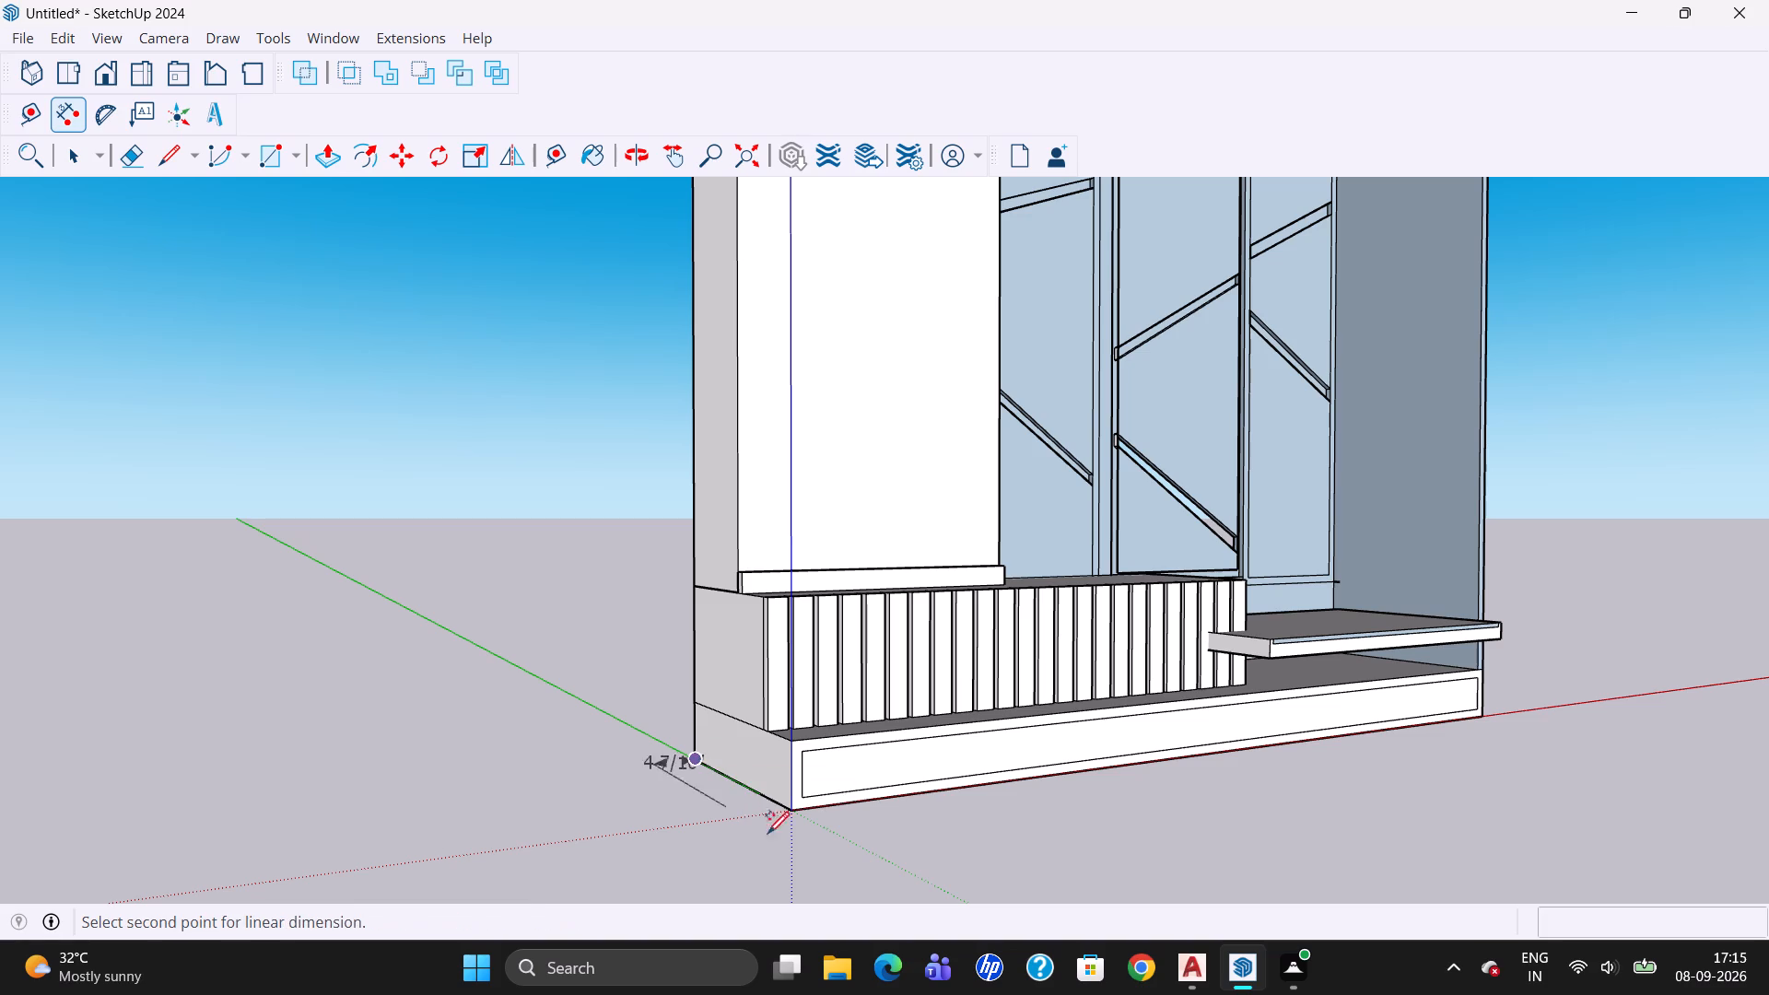
pyautogui.click(792, 811)
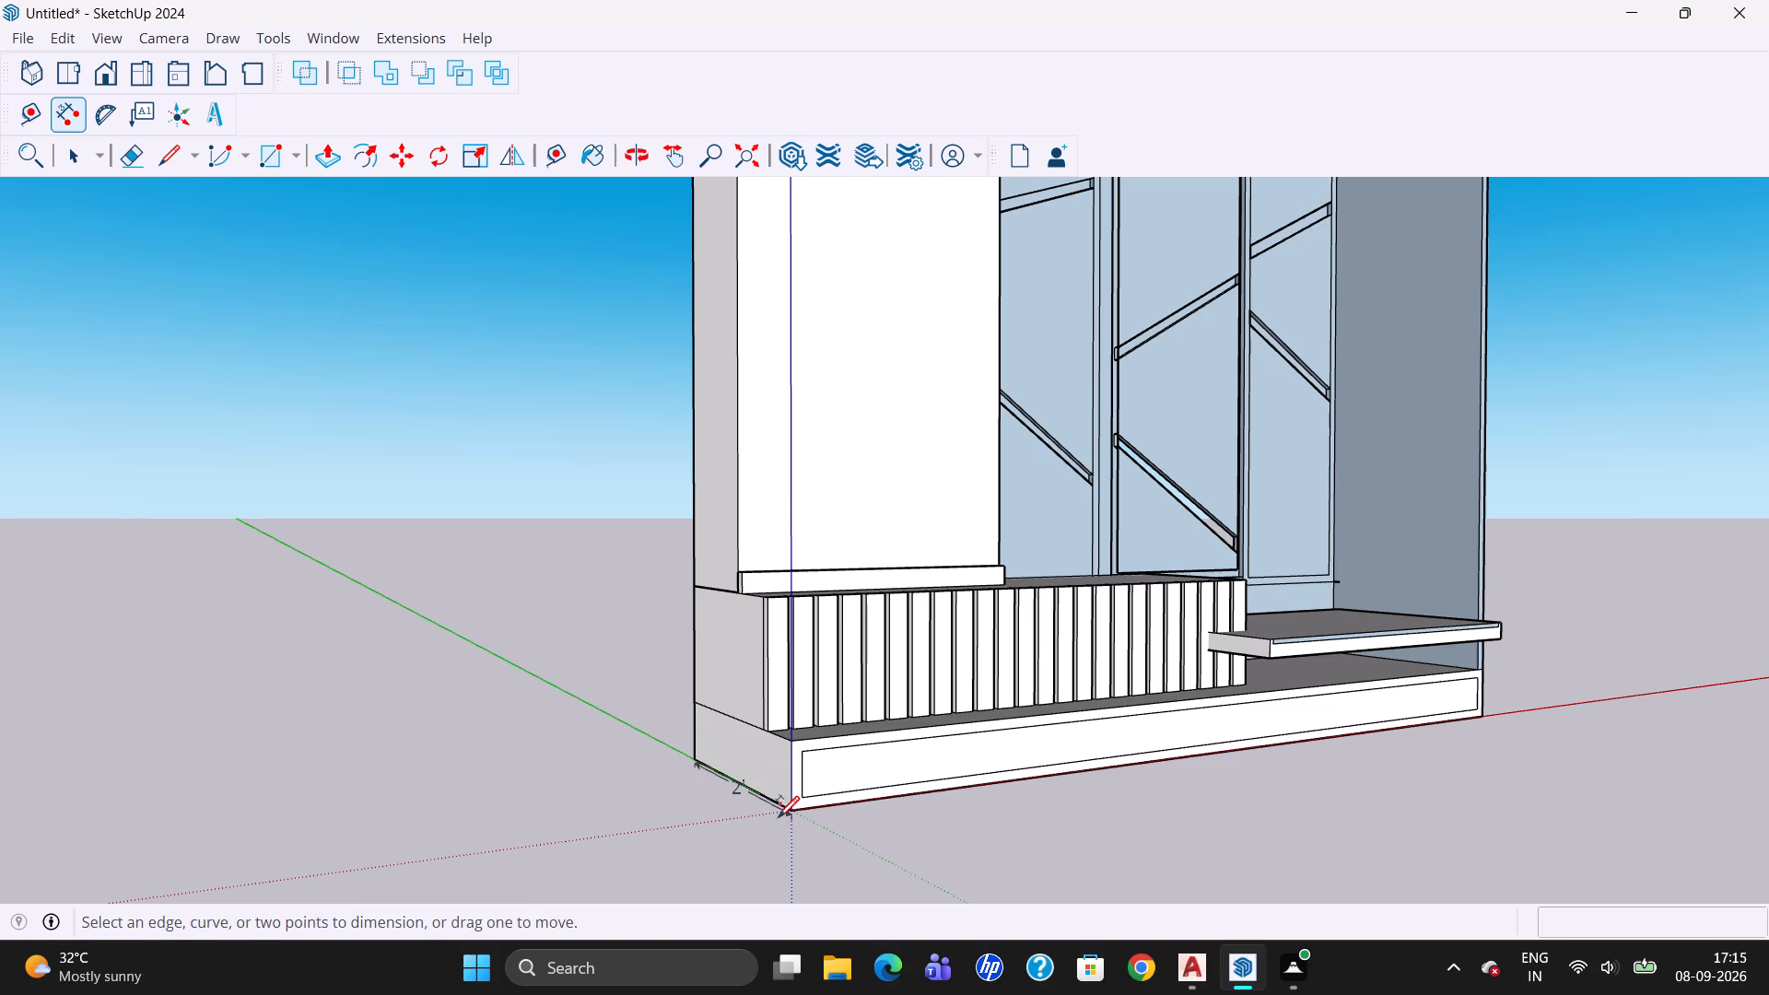
pyautogui.click(674, 833)
pyautogui.moveTo(792, 811); pyautogui.dragTo(780, 829)
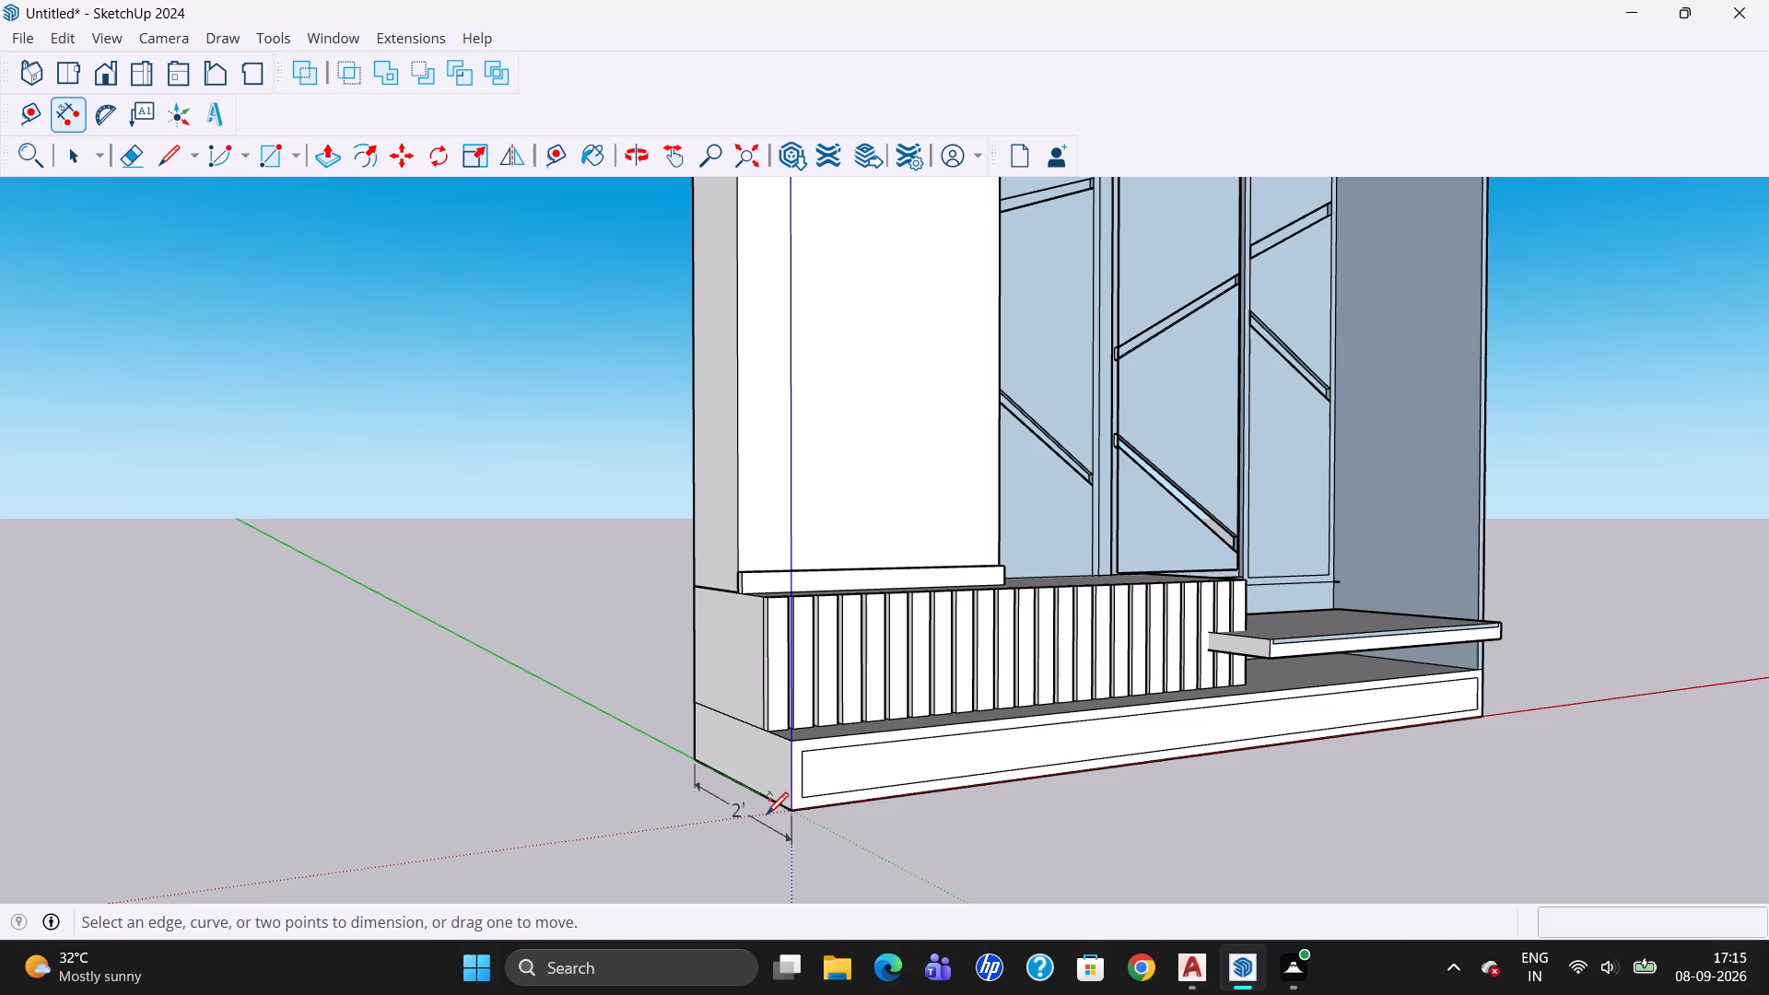
pyautogui.click(767, 813)
pyautogui.click(795, 809)
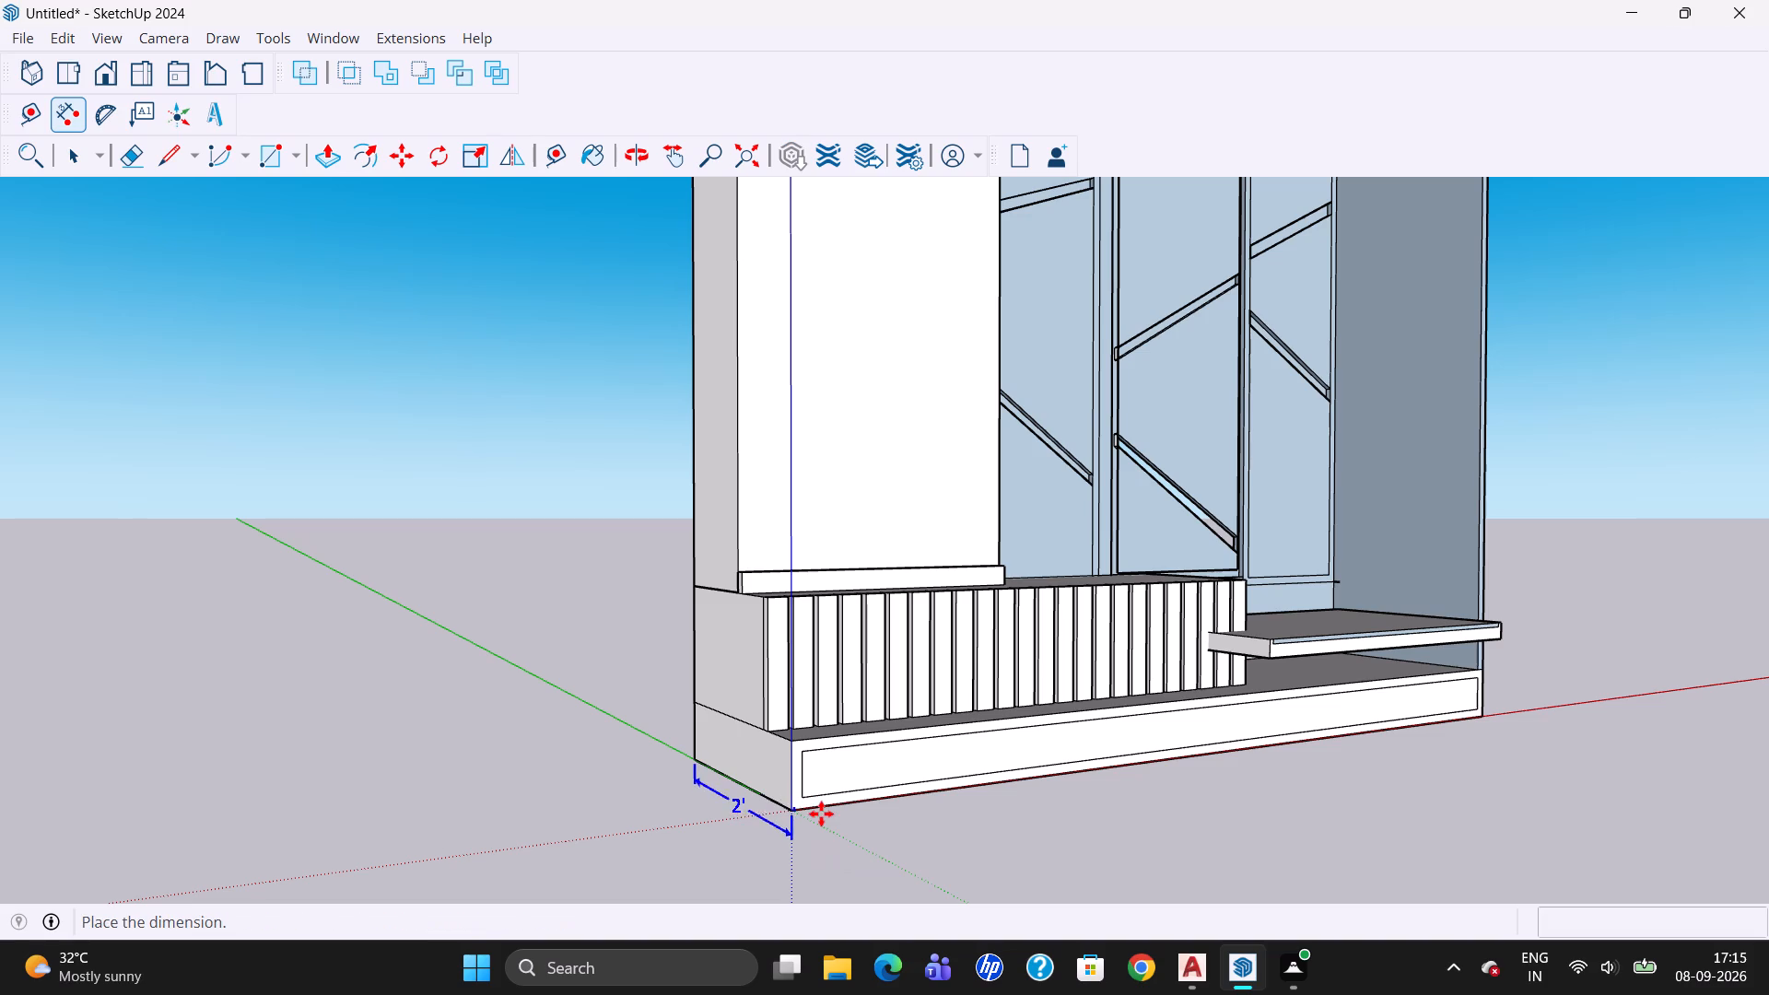
pyautogui.click(795, 814)
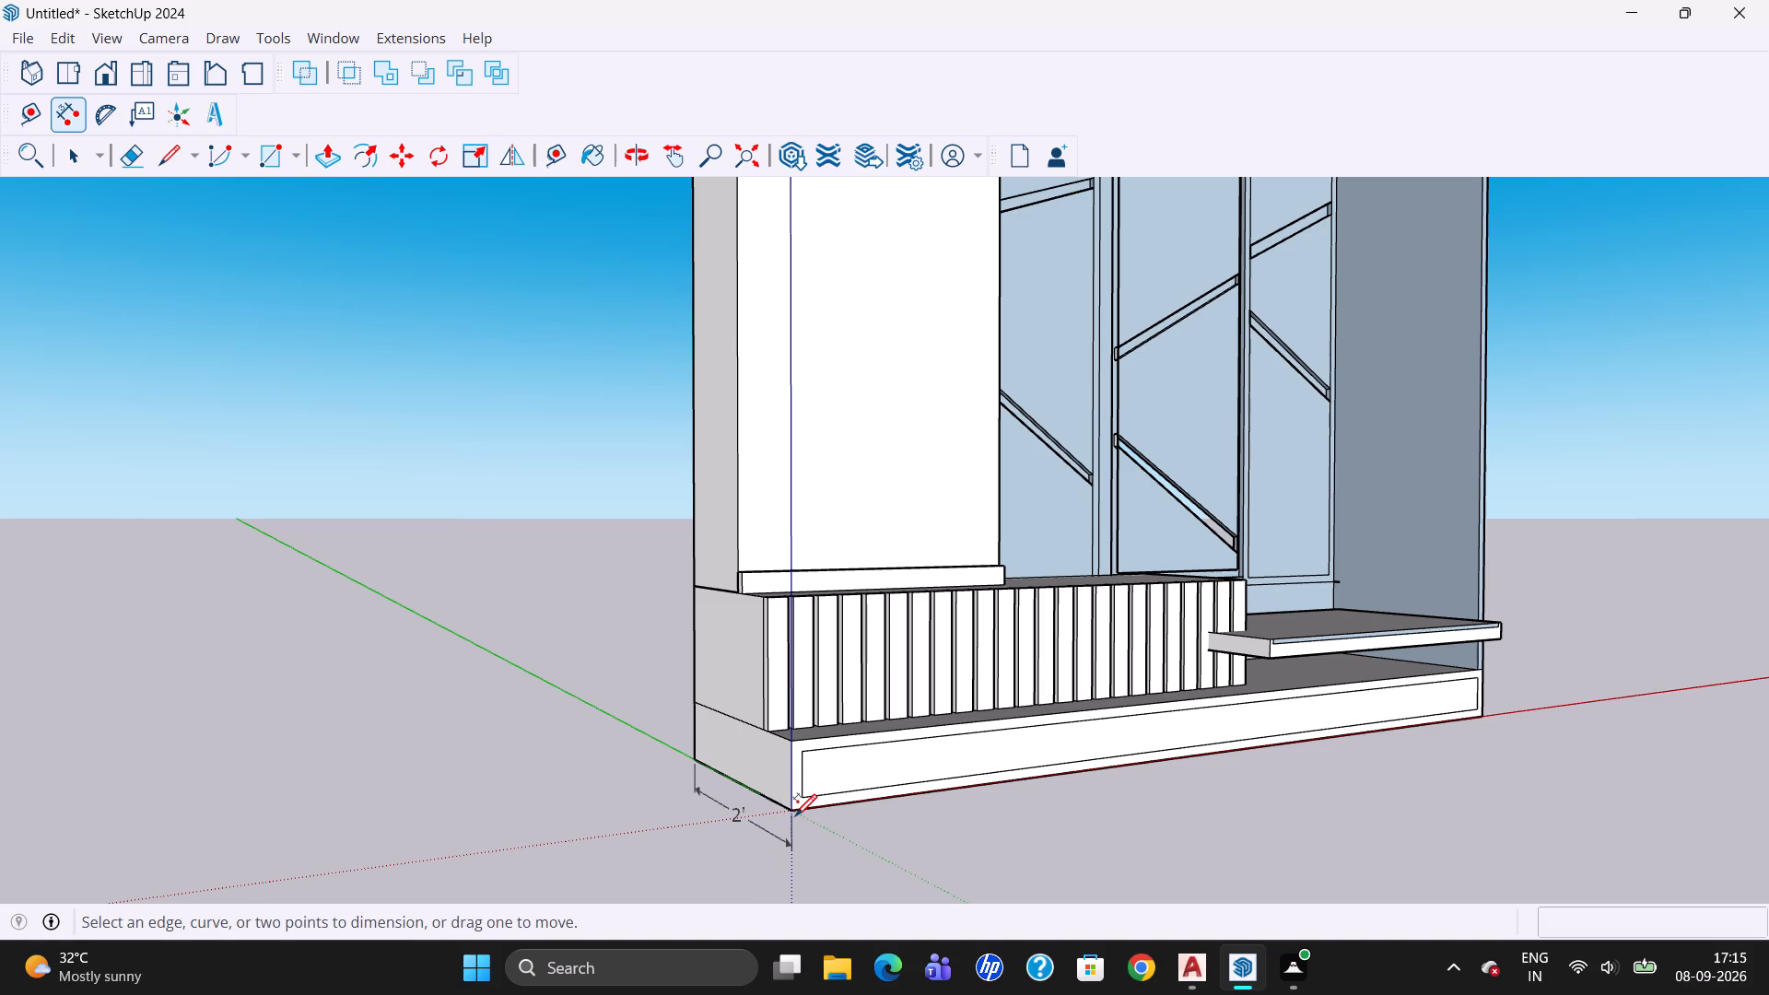
pyautogui.press('Escape')
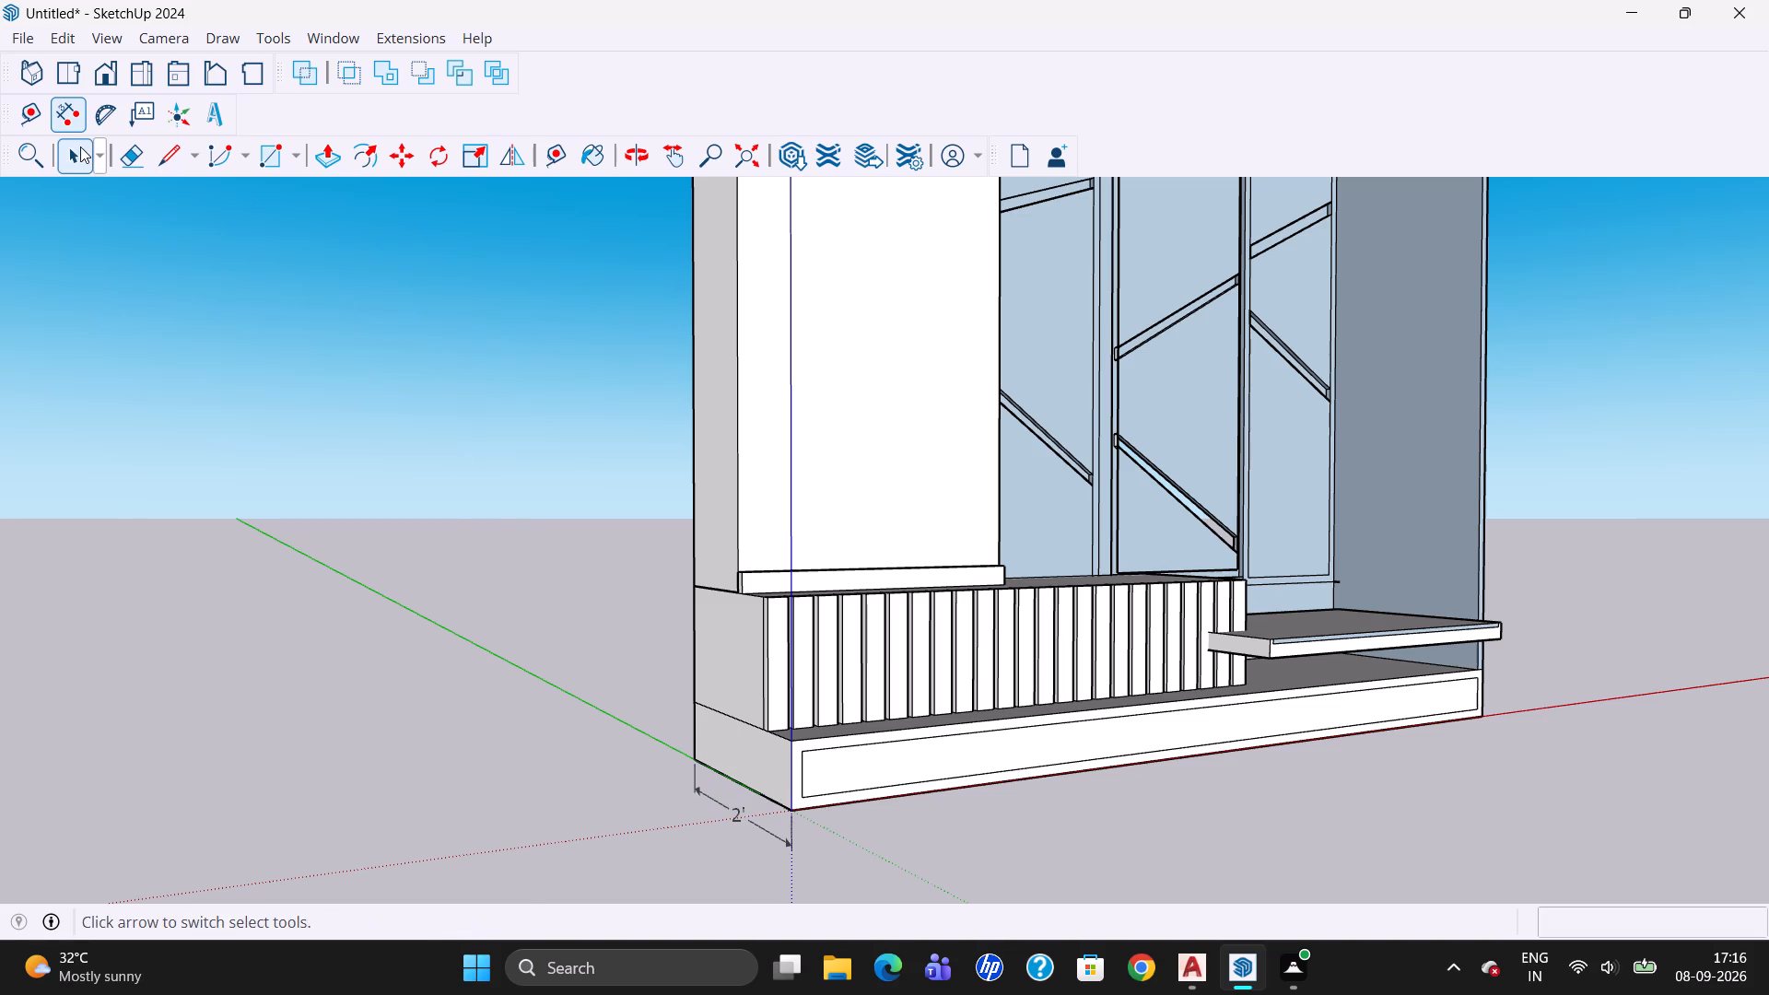
# Dimension the plinth's full front width along its bottom edge, placing the dimension in front of the unit.
pyautogui.click(73, 153)
pyautogui.click(65, 117)
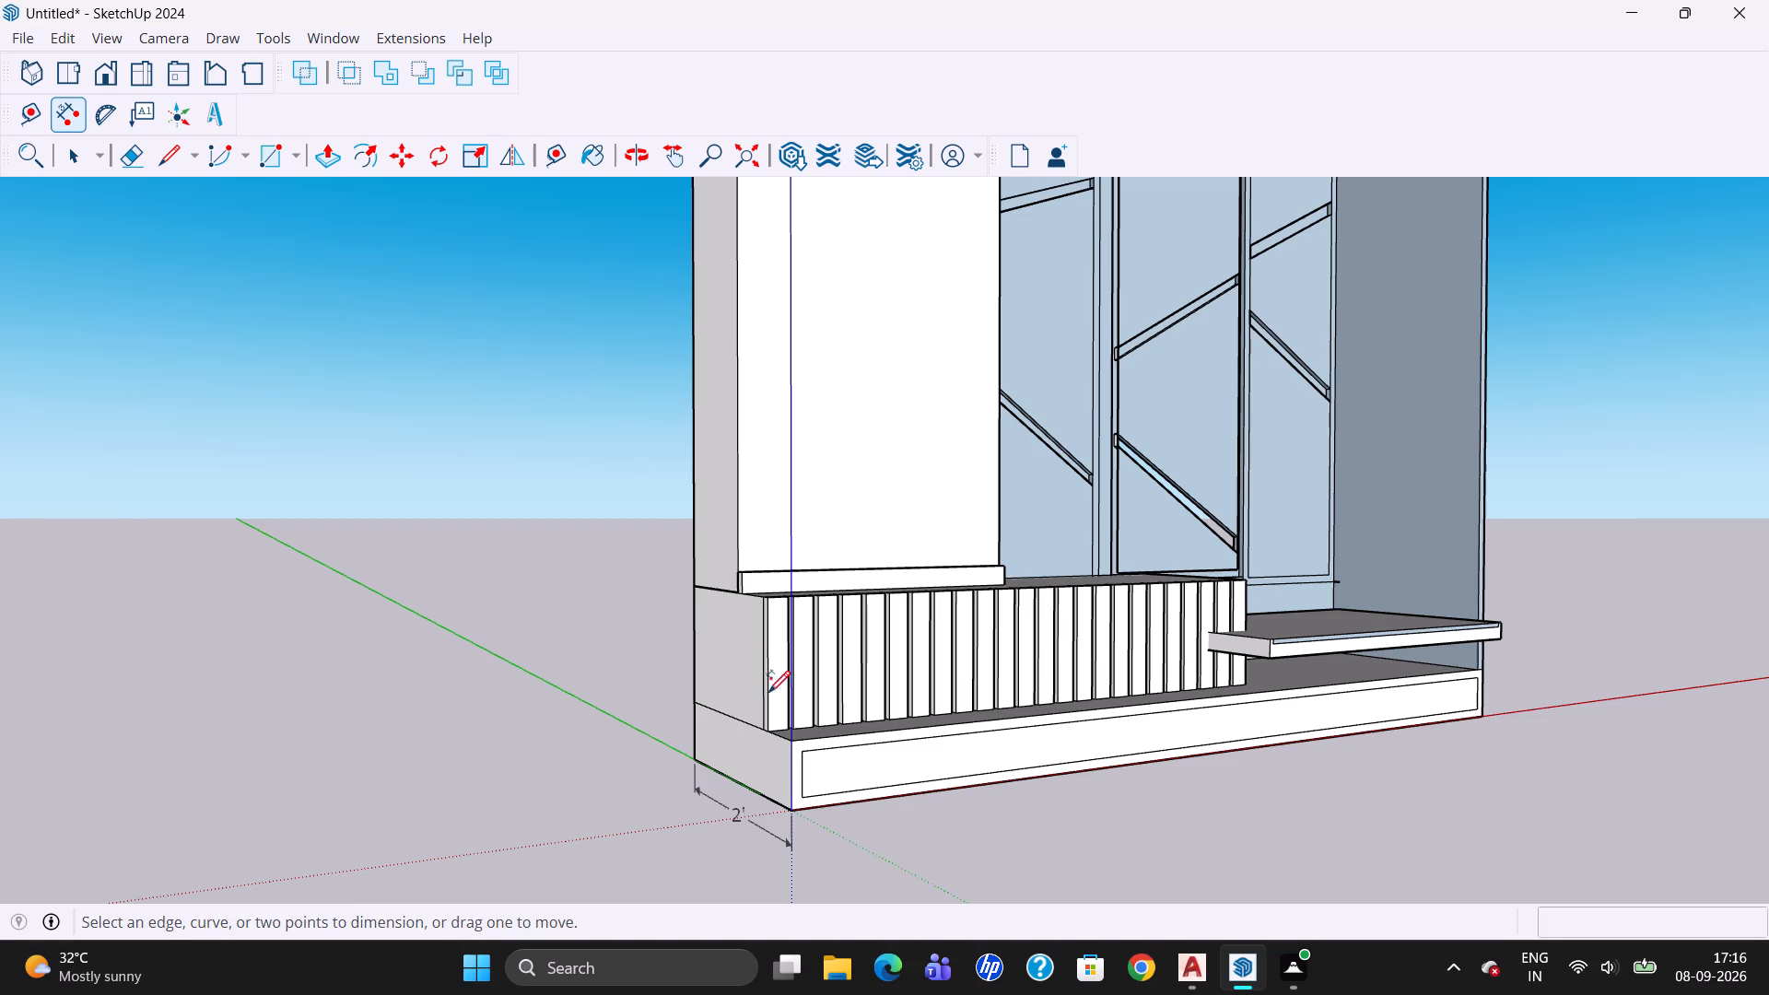
pyautogui.click(791, 811)
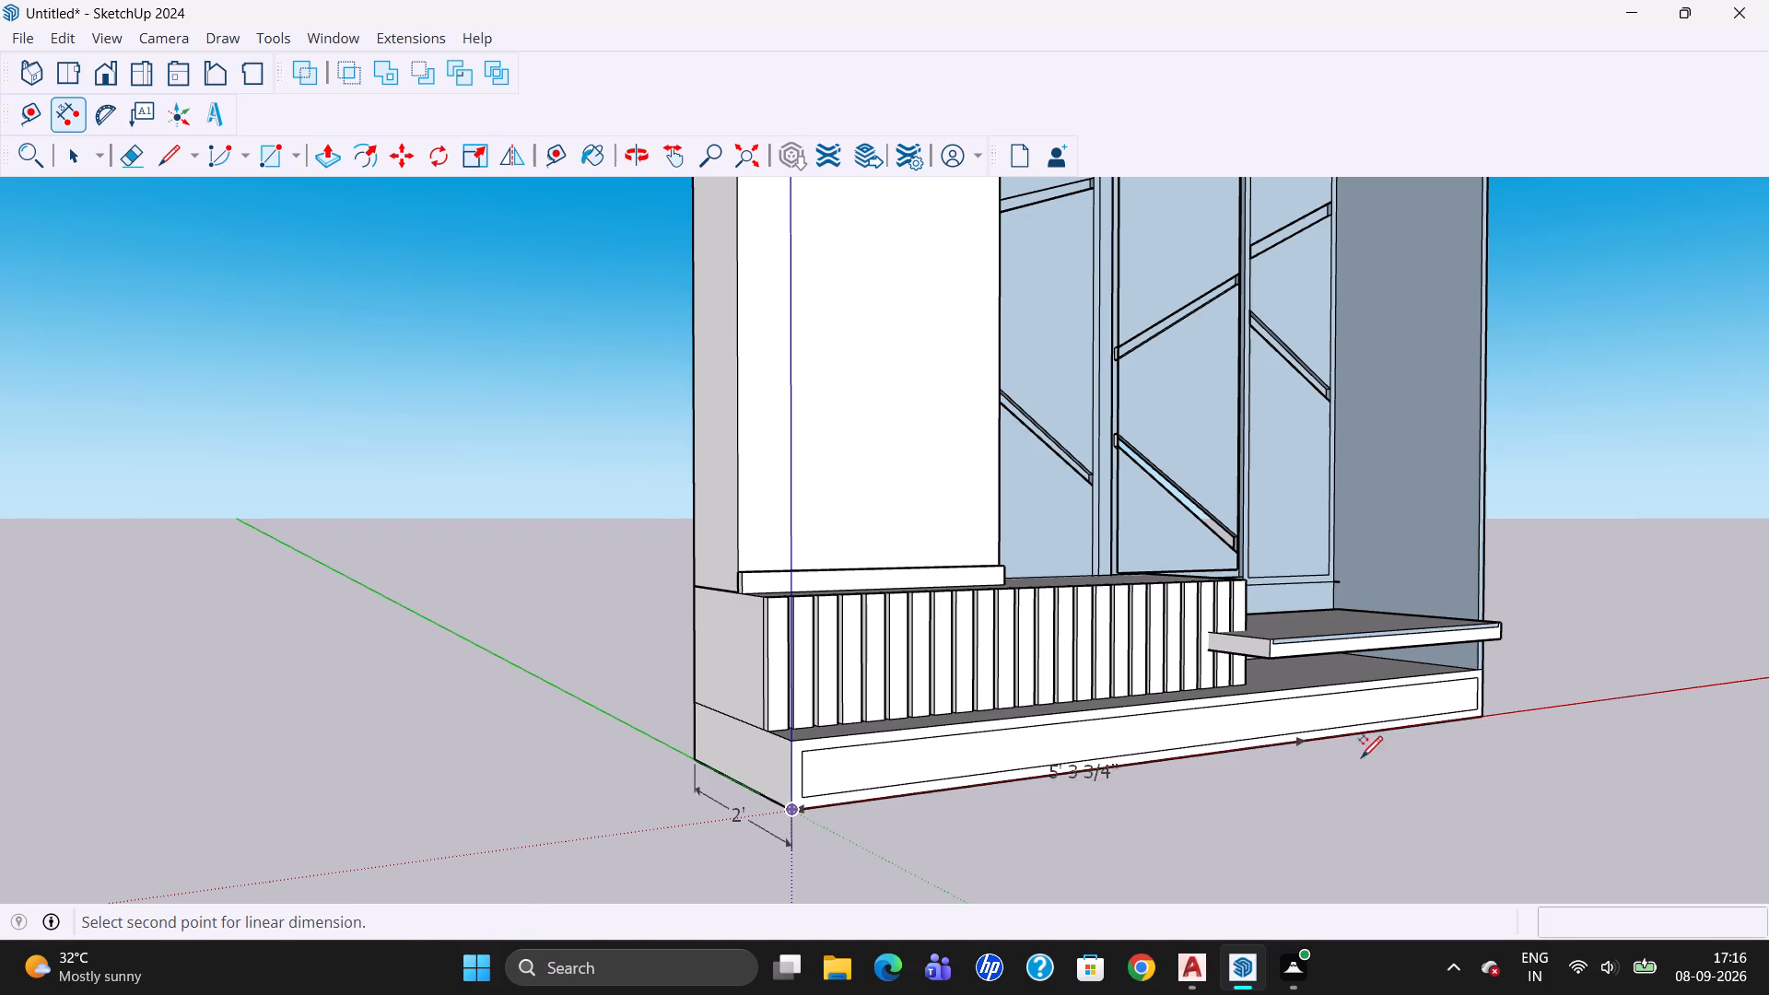
pyautogui.click(1488, 715)
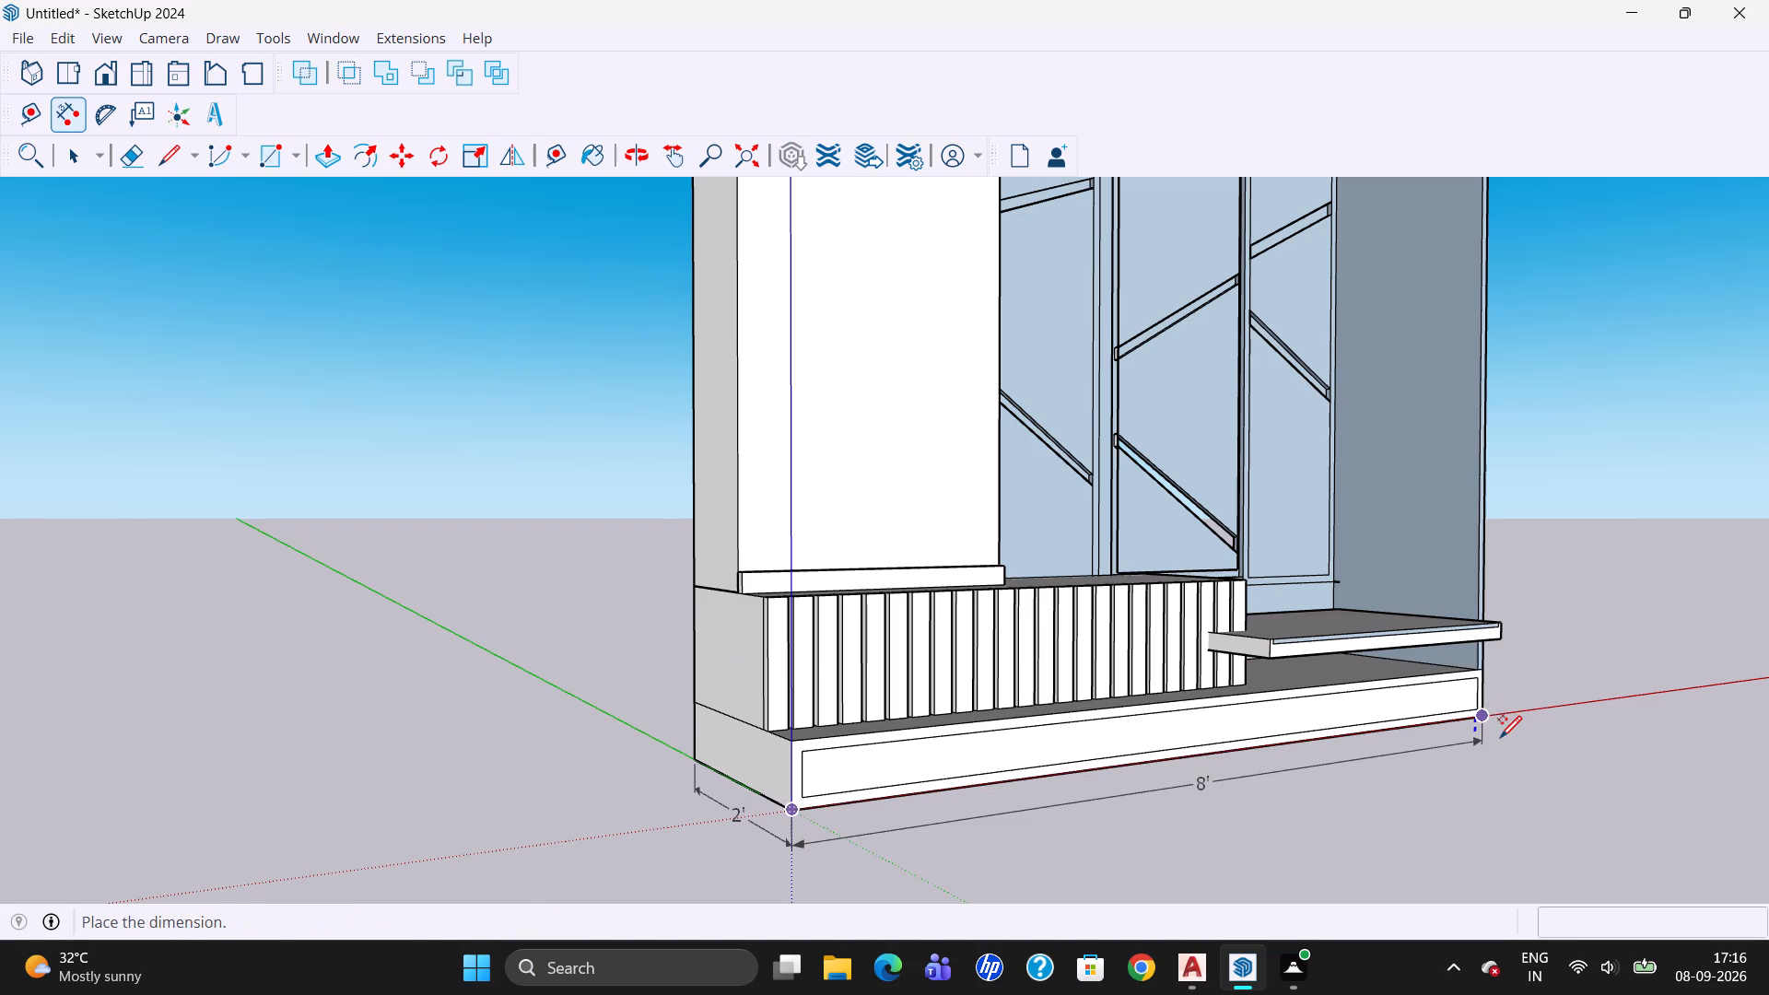
pyautogui.click(1501, 737)
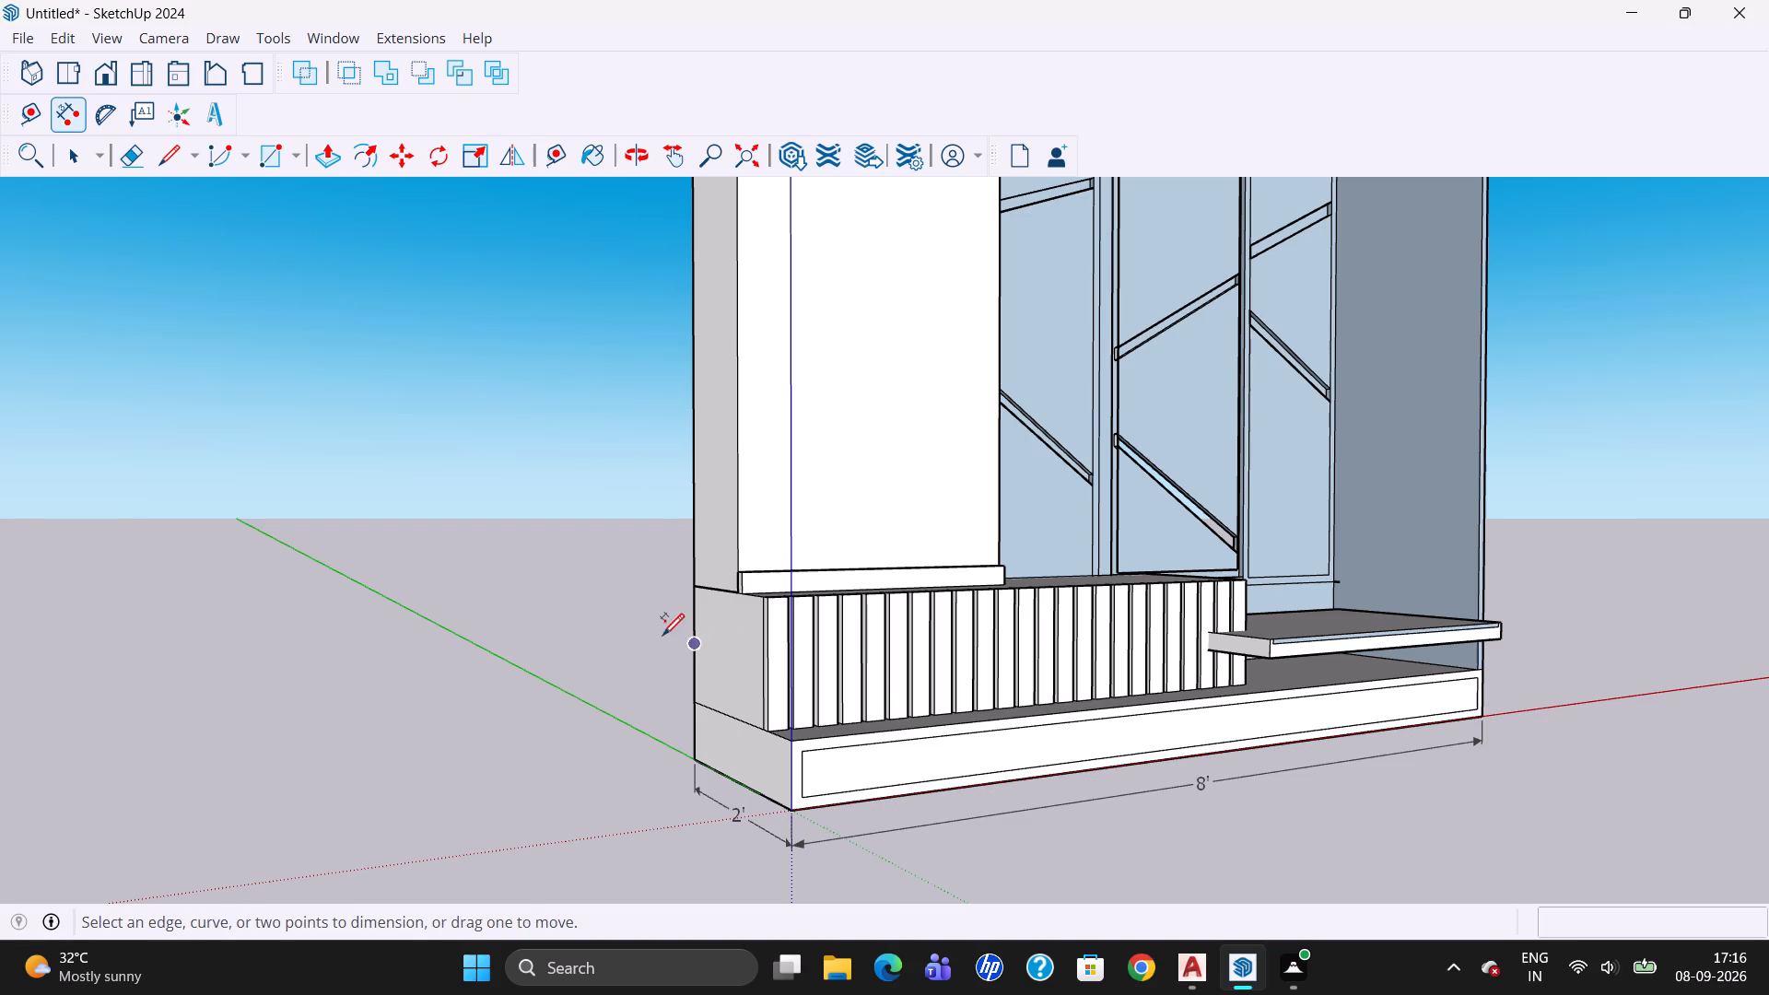
# Try to dimension the fluted base's side depth along its top edge, from the back corner to the front corner.
pyautogui.click(695, 621)
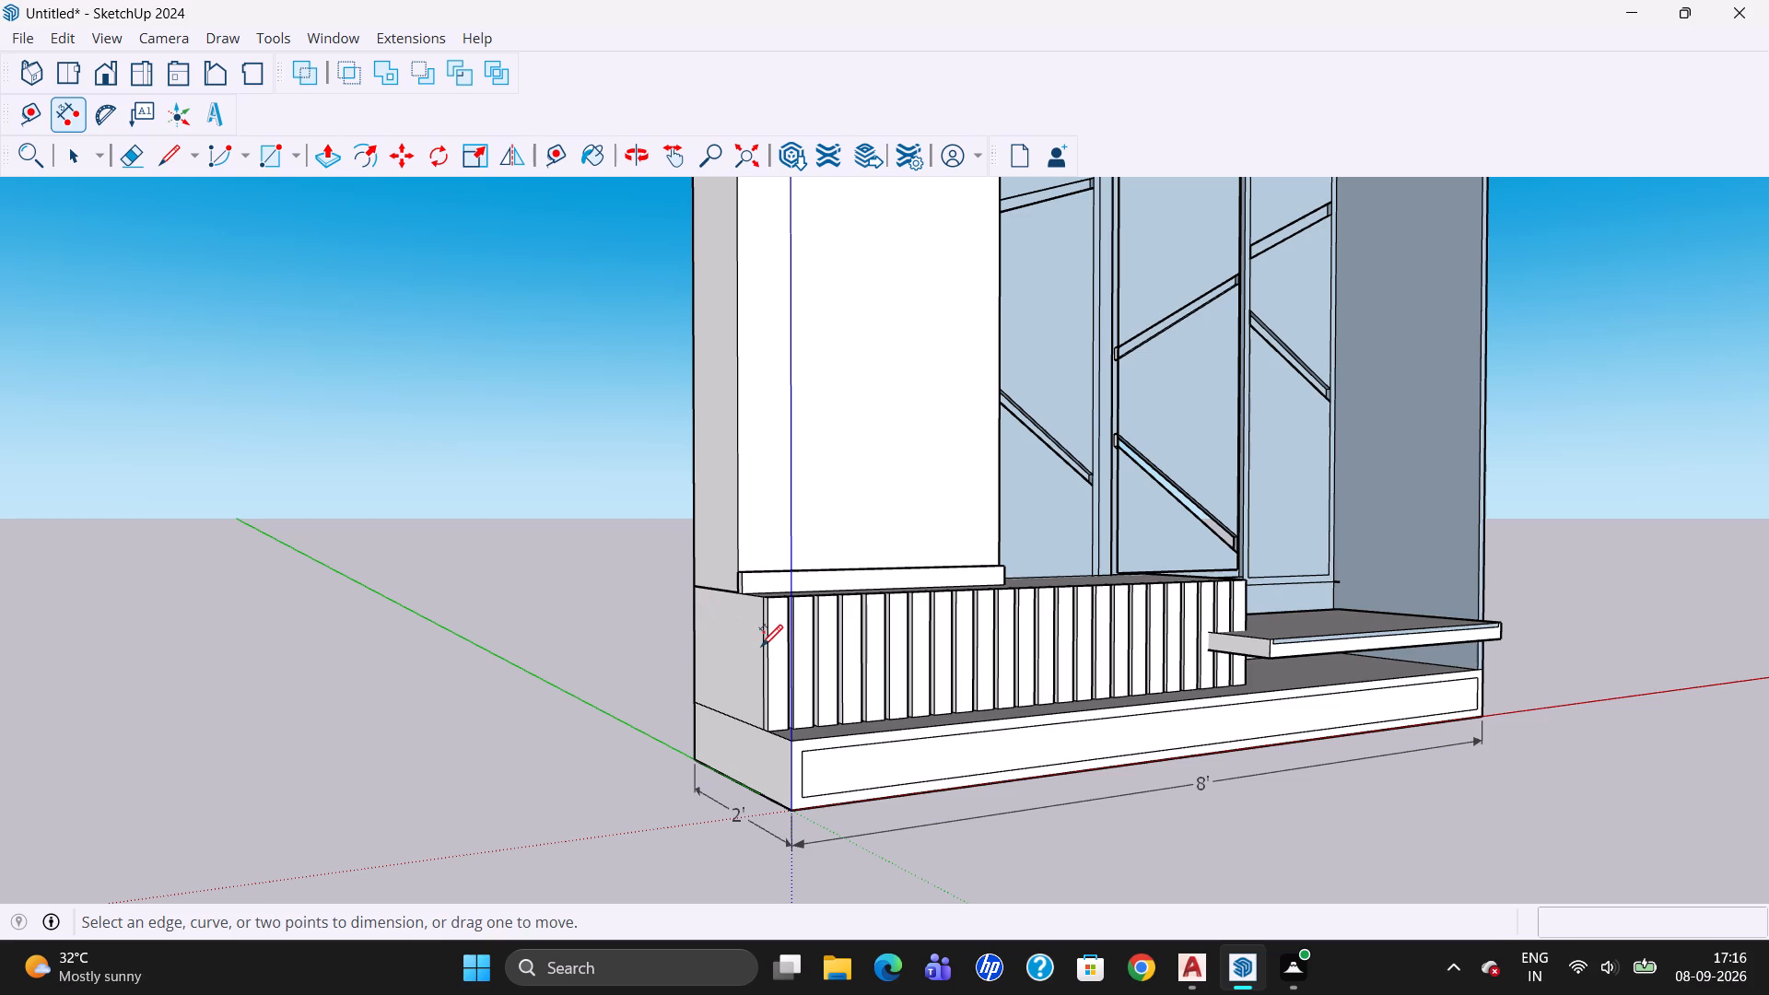
pyautogui.click(762, 646)
pyautogui.moveTo(700, 580); pyautogui.dragTo(709, 579)
pyautogui.click(764, 595)
pyautogui.press('Escape')
# Delete the stray tiny dimension at the top front corner of the fluted base's side.
pyautogui.scroll(1, 752, 602)
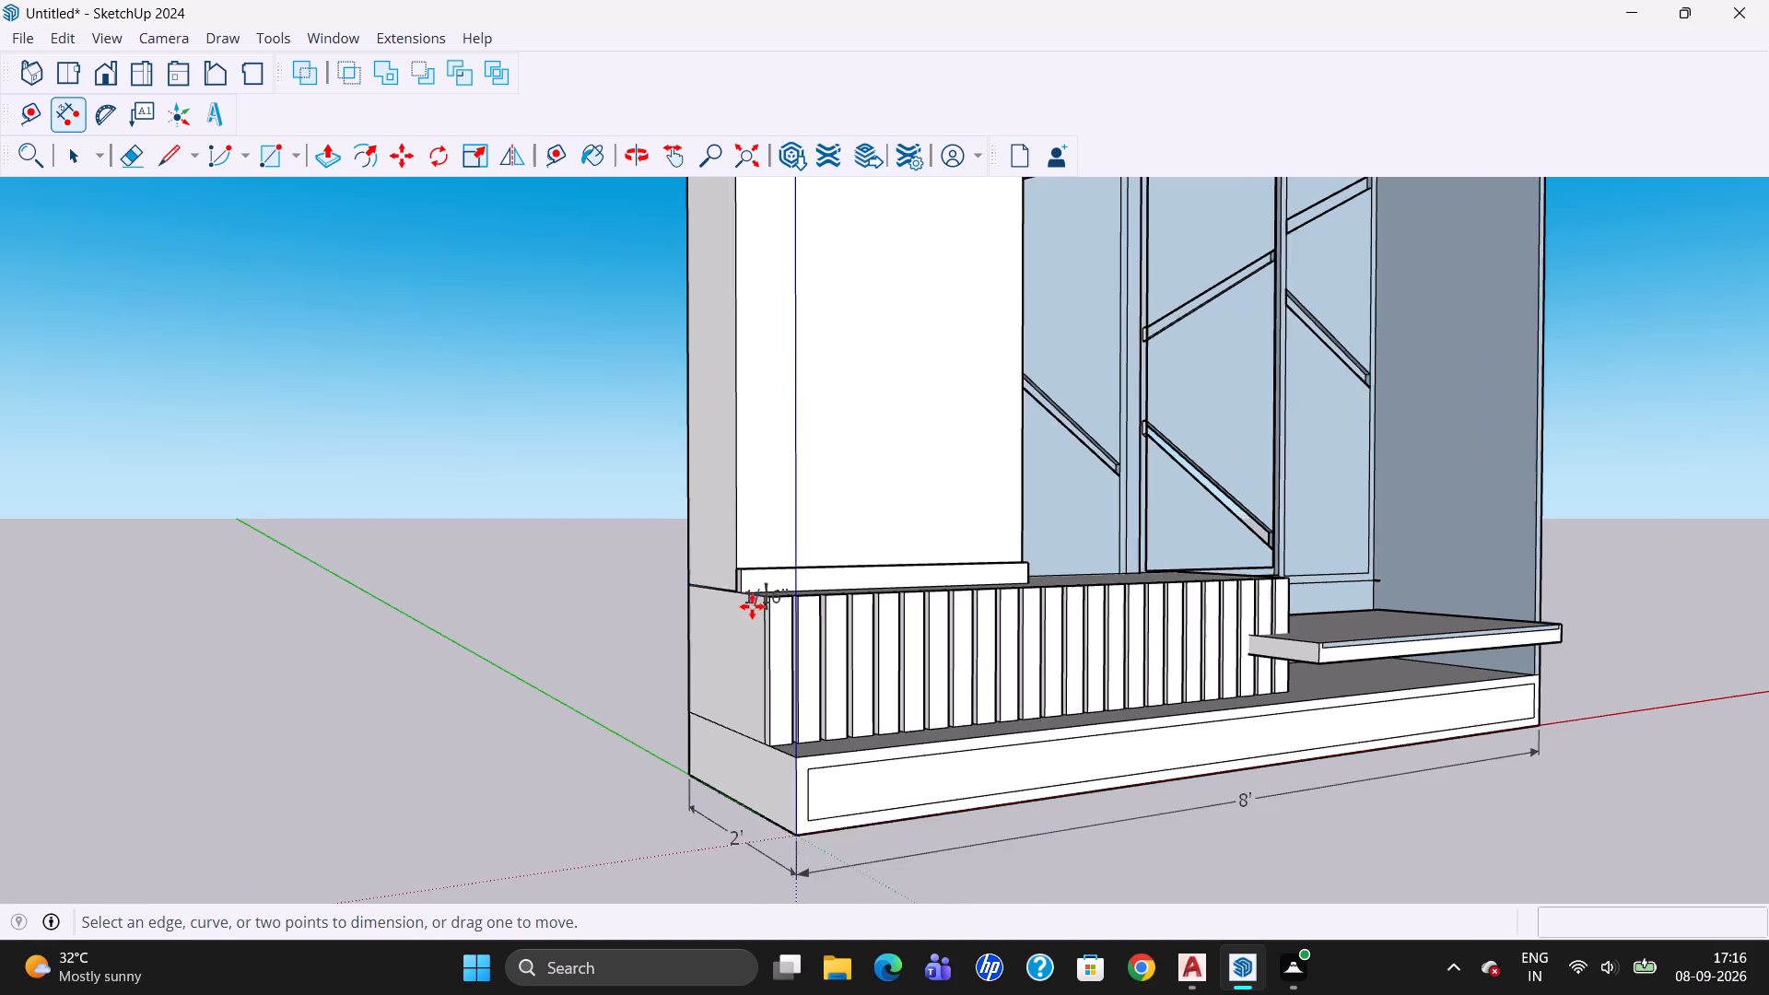
pyautogui.scroll(3, 752, 606)
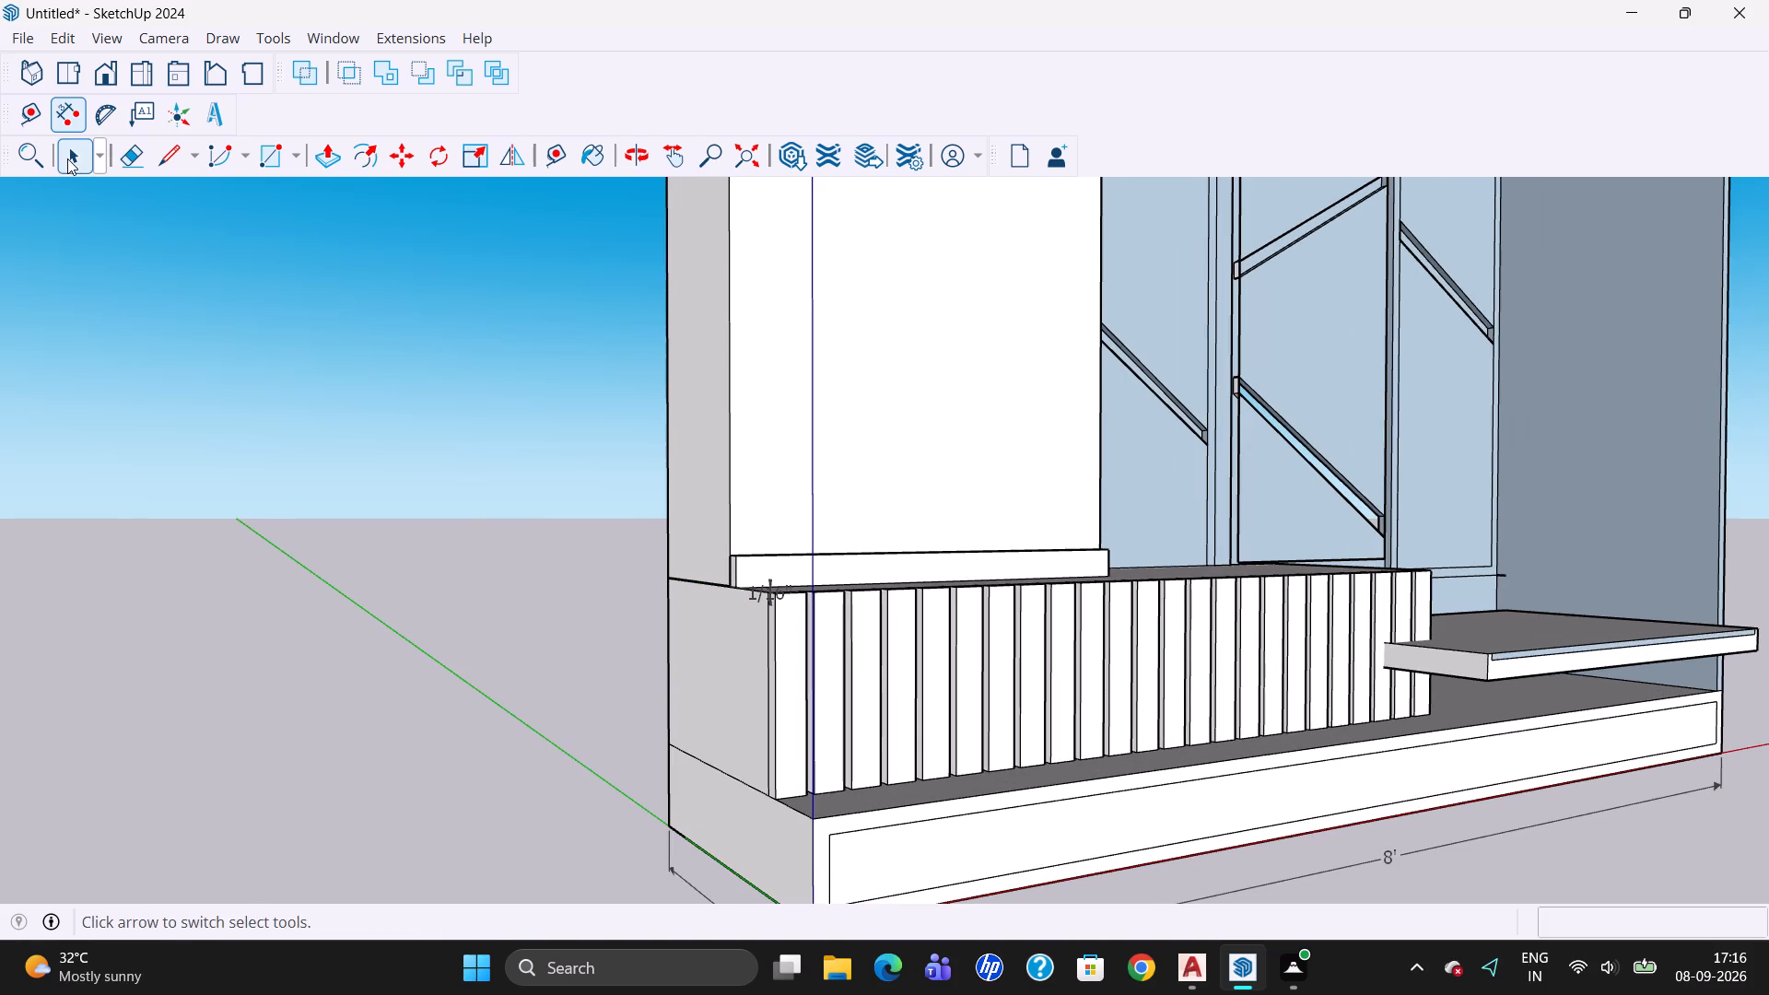
pyautogui.click(68, 158)
pyautogui.click(767, 593)
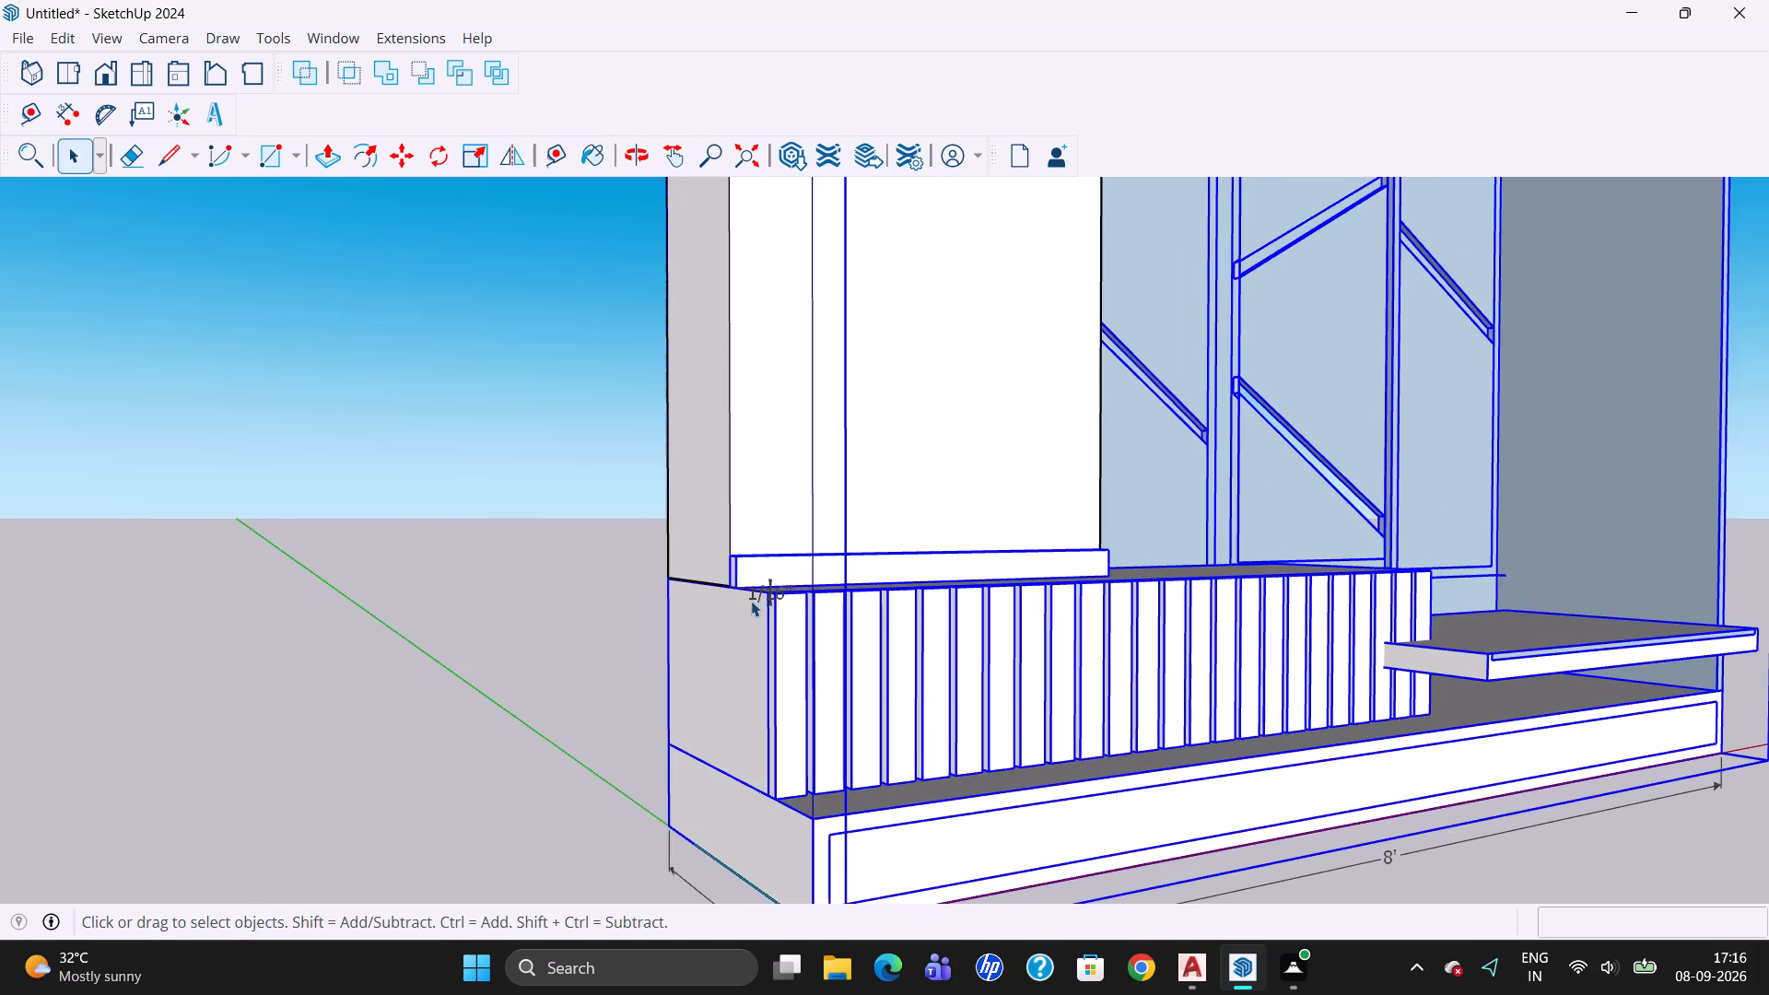
pyautogui.press('Escape')
pyautogui.press('Escape')
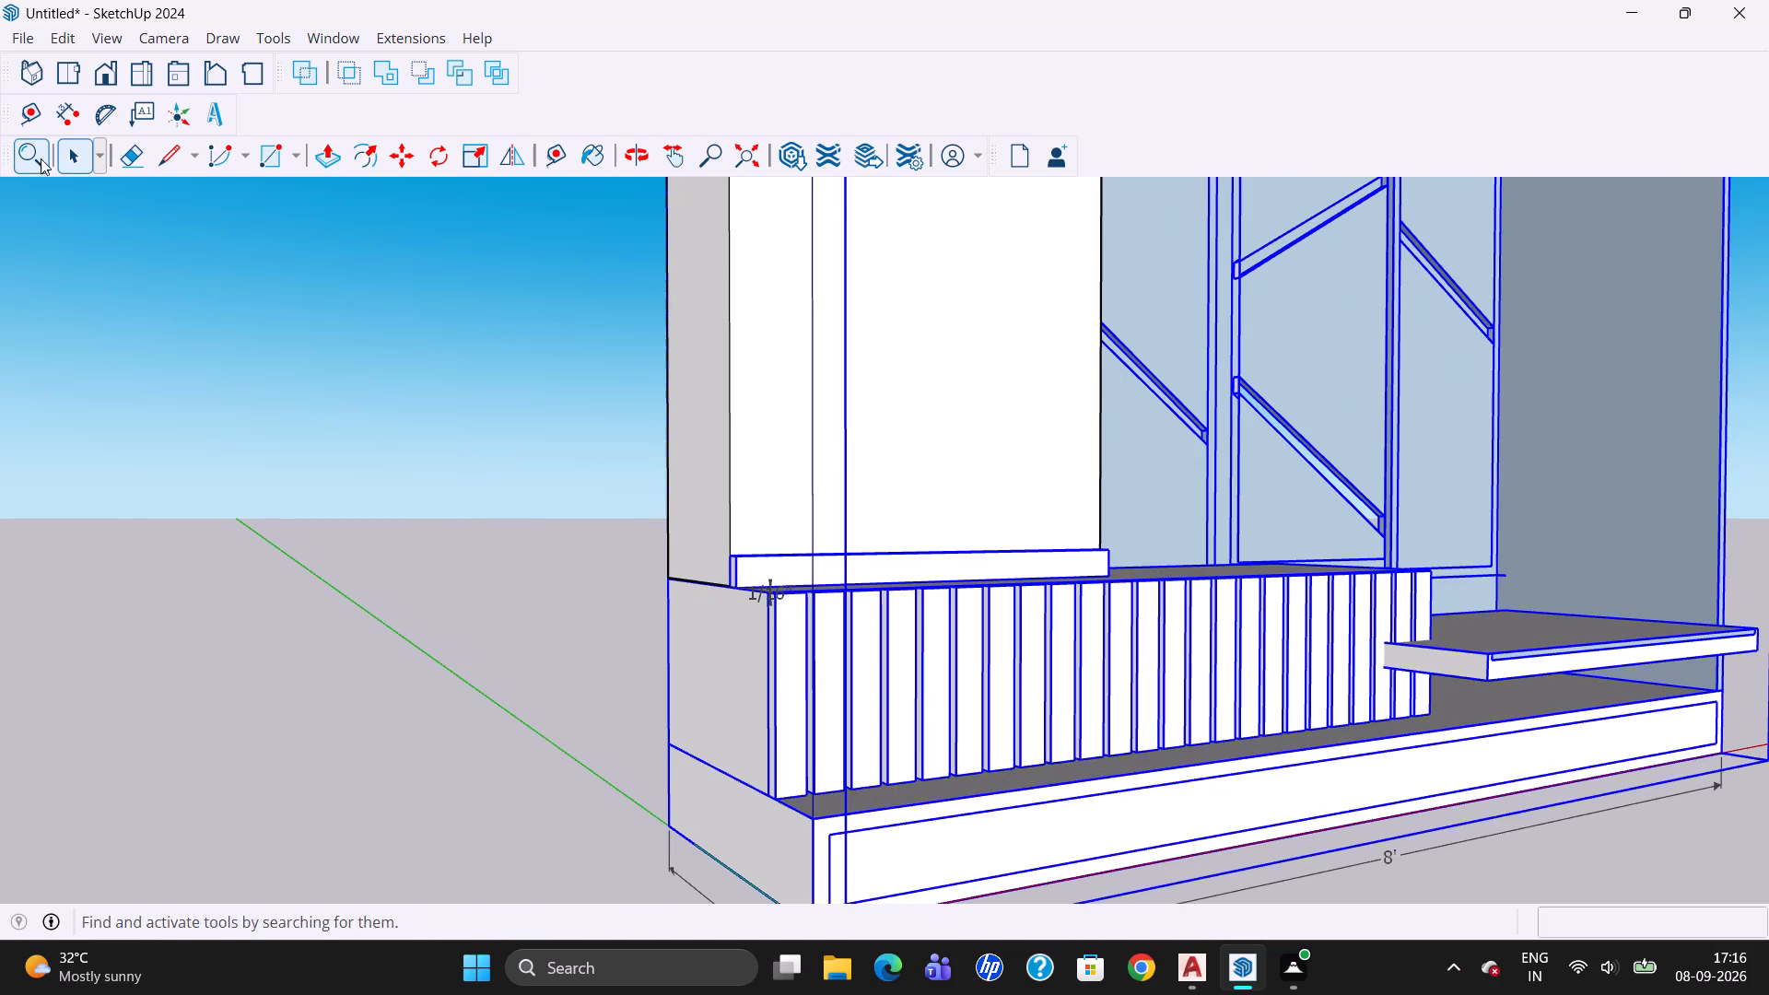
pyautogui.click(63, 156)
pyautogui.scroll(4, 747, 579)
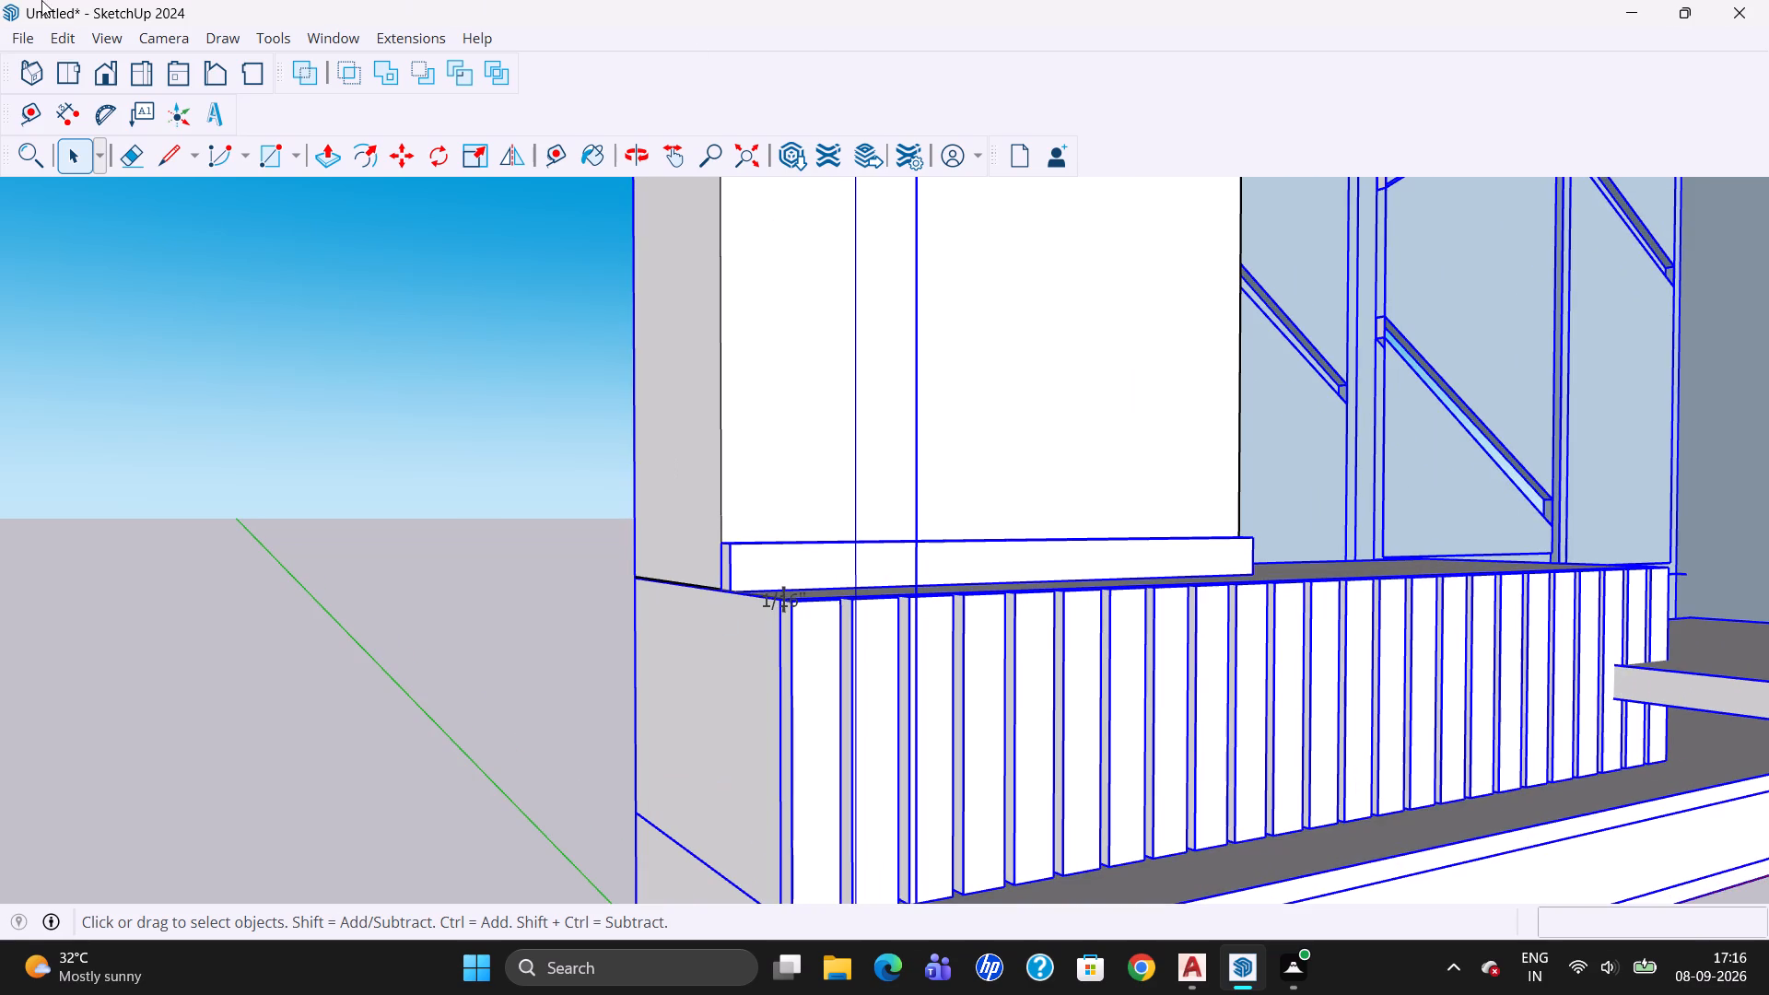
pyautogui.click(81, 149)
pyautogui.doubleClick(788, 590)
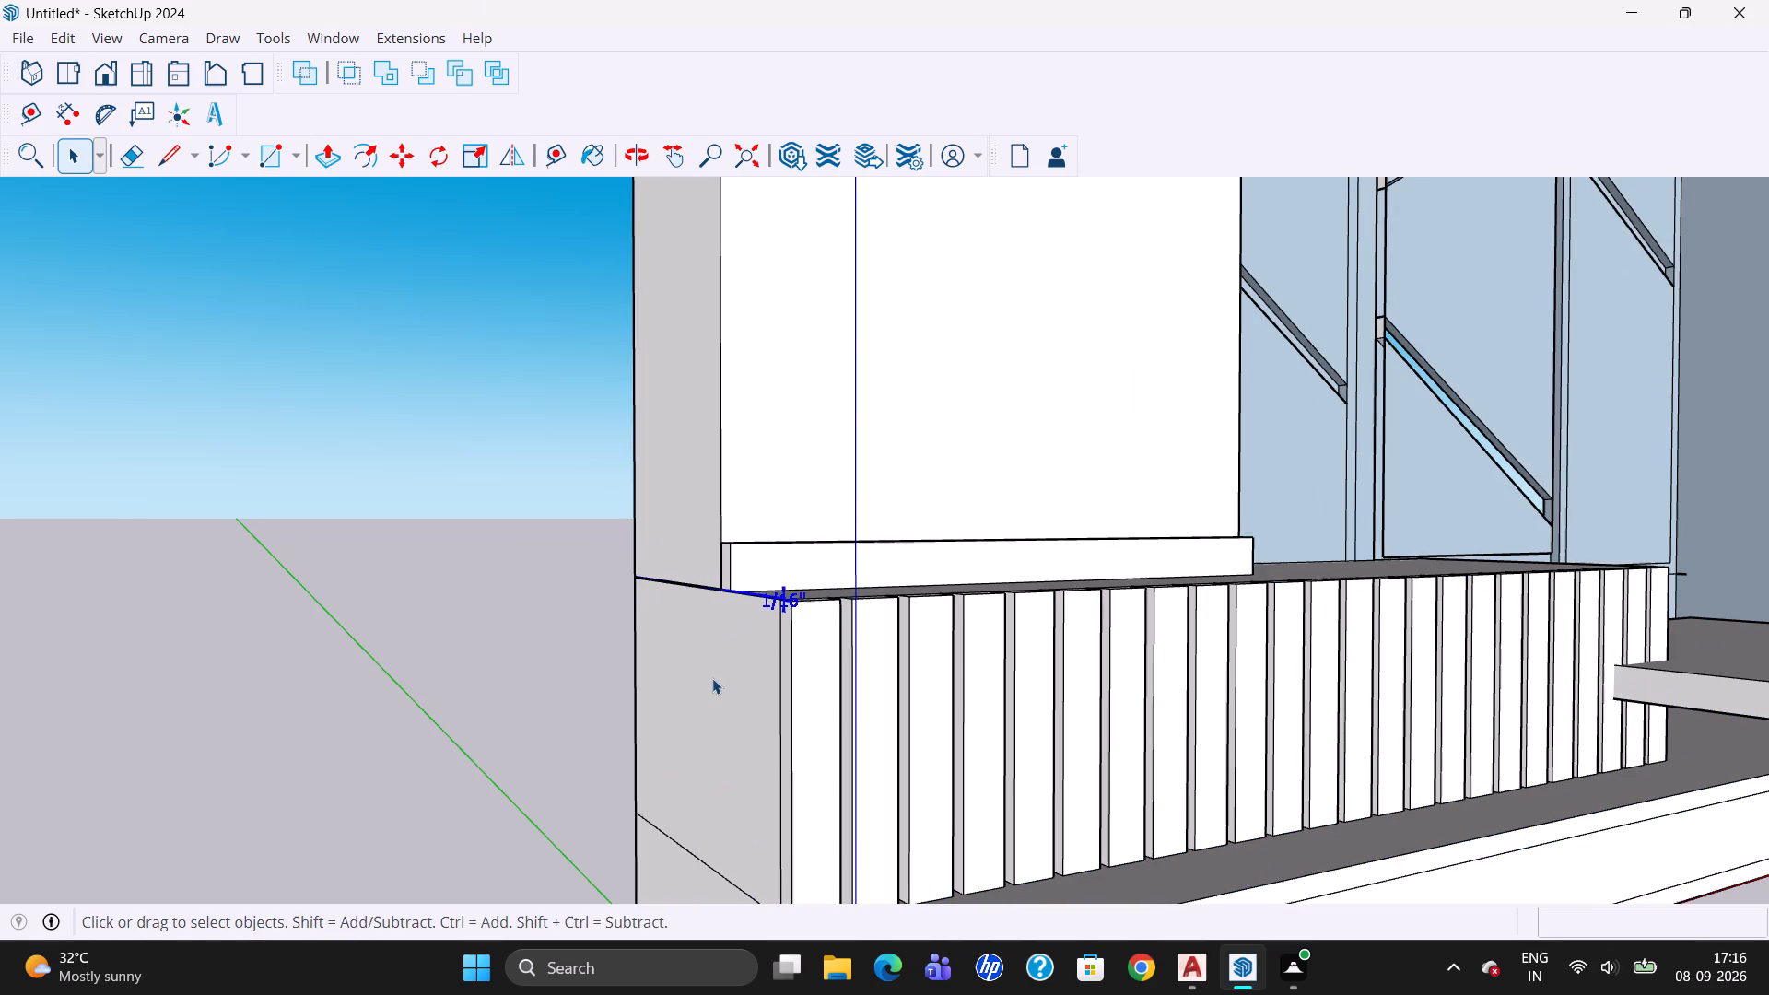
pyautogui.press('Delete')
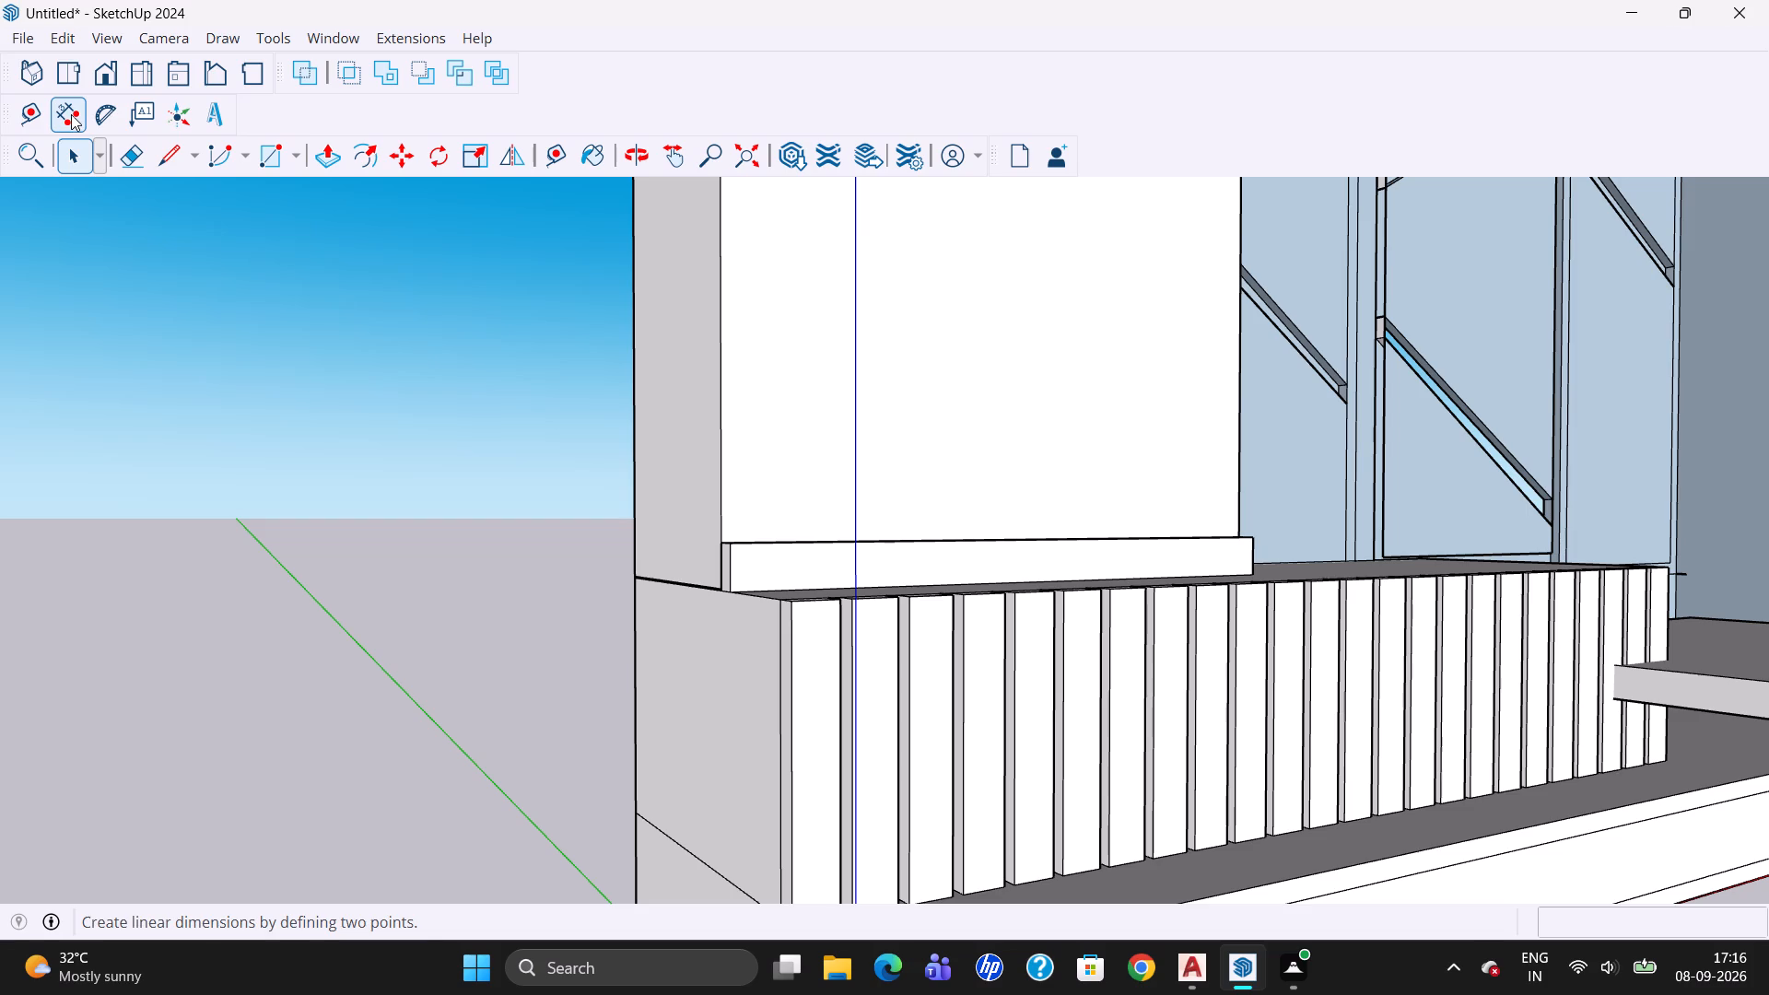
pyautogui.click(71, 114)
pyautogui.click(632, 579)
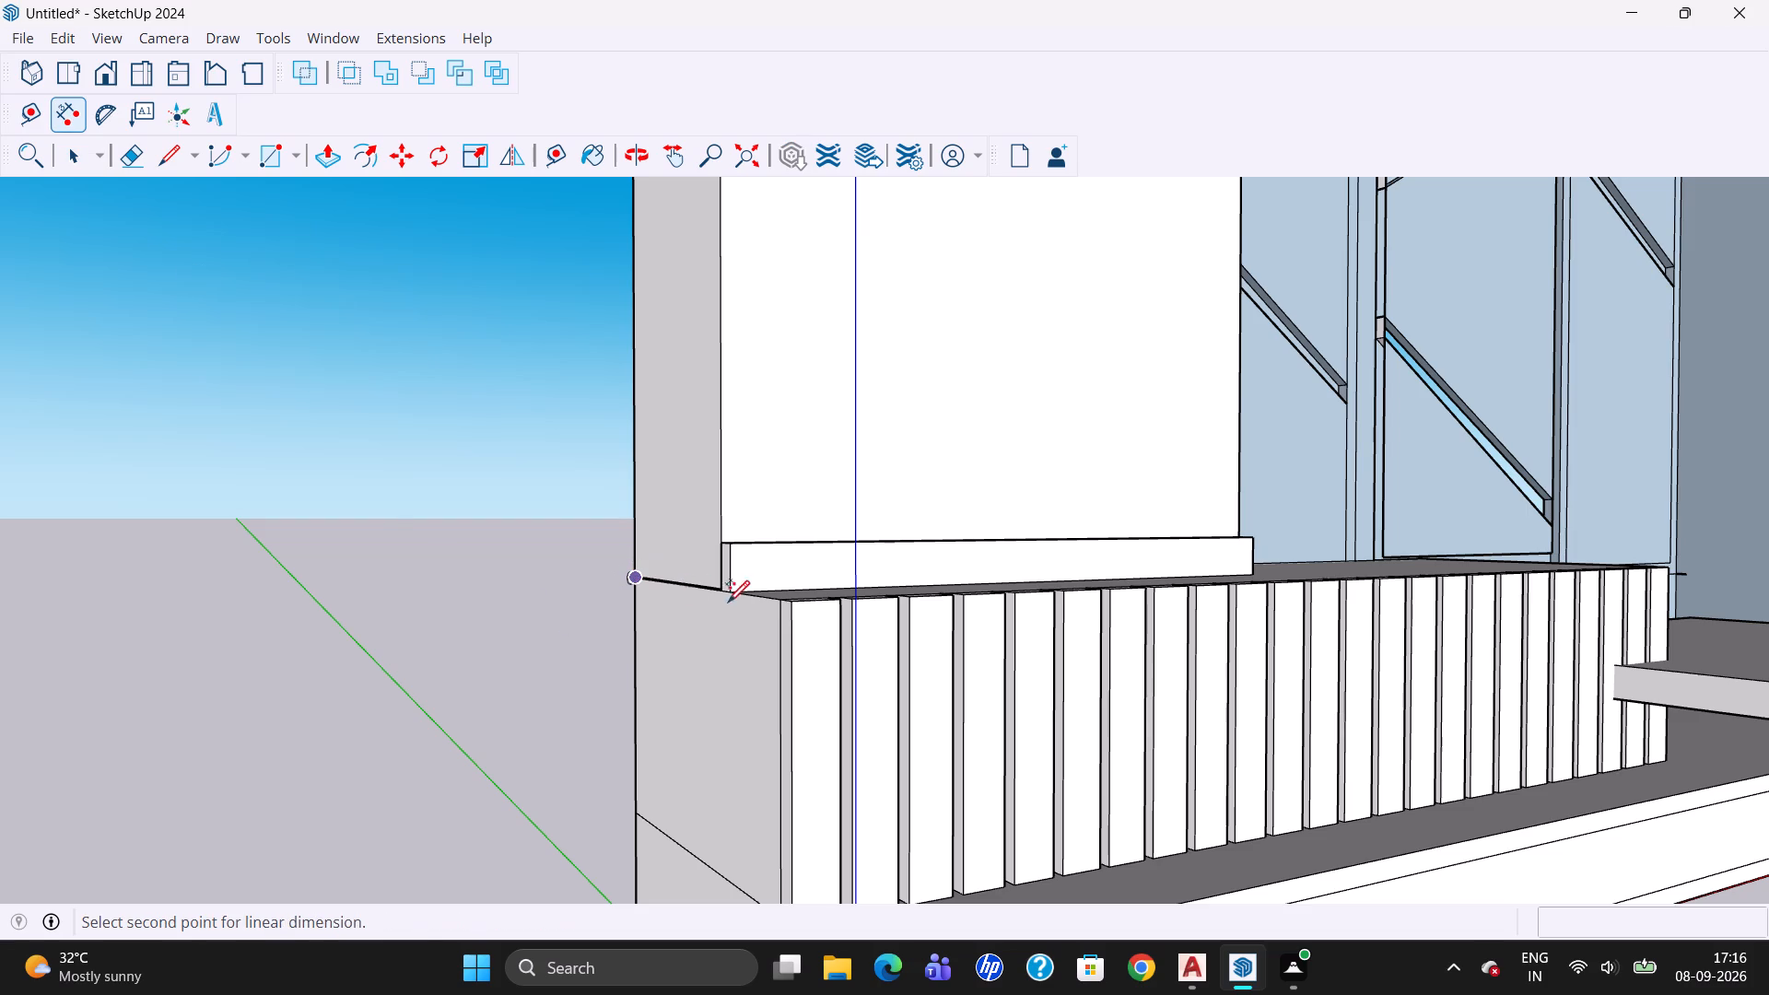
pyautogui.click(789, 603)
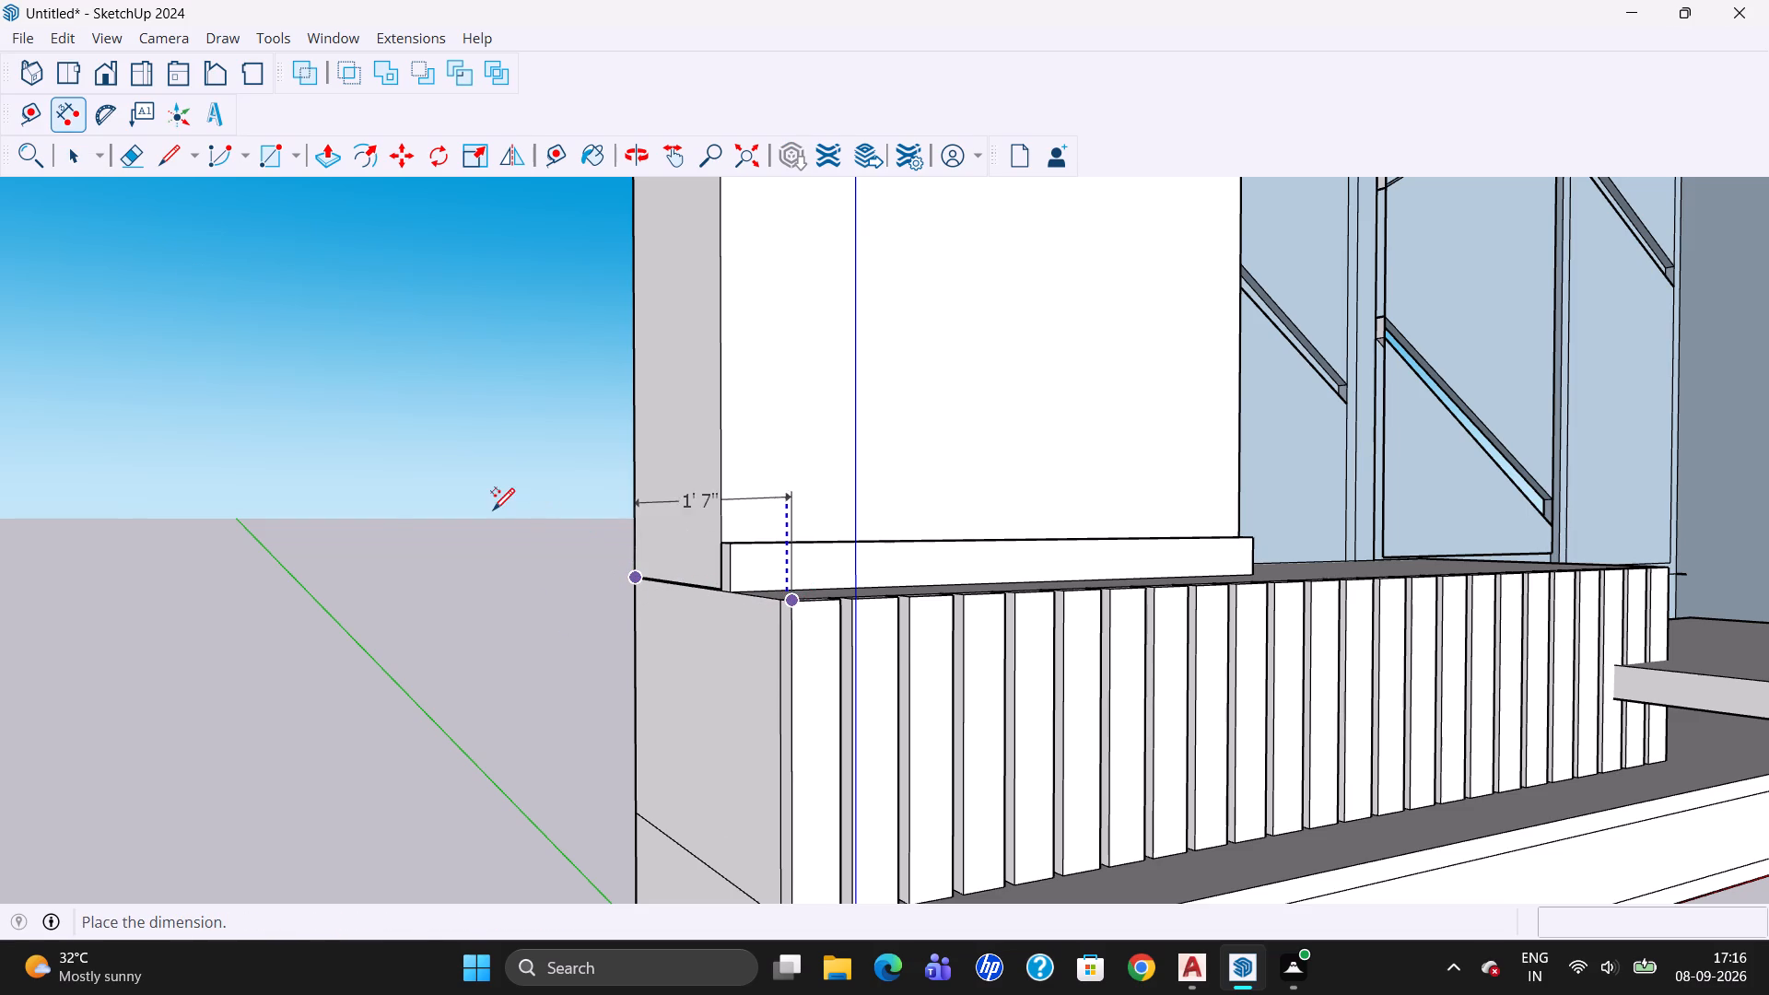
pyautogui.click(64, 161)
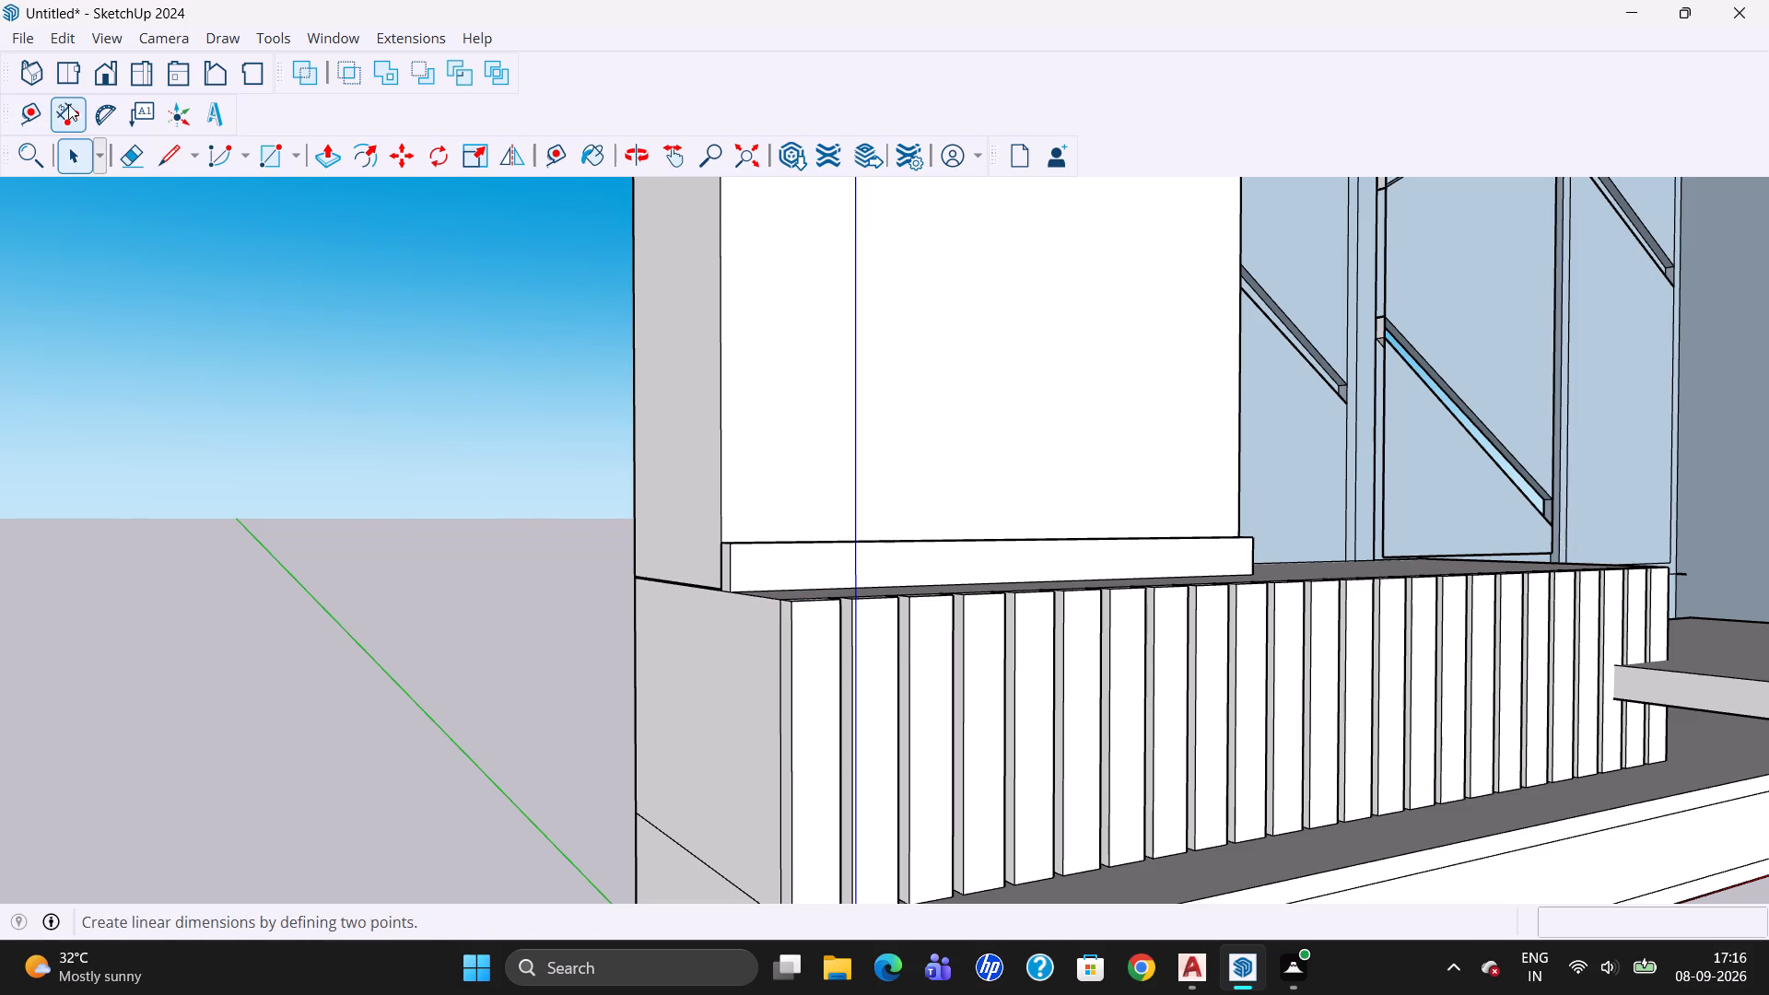
# Dimension the fluted base's side depth from its top back corner to the front corner, placing it on the side face.
pyautogui.click(68, 102)
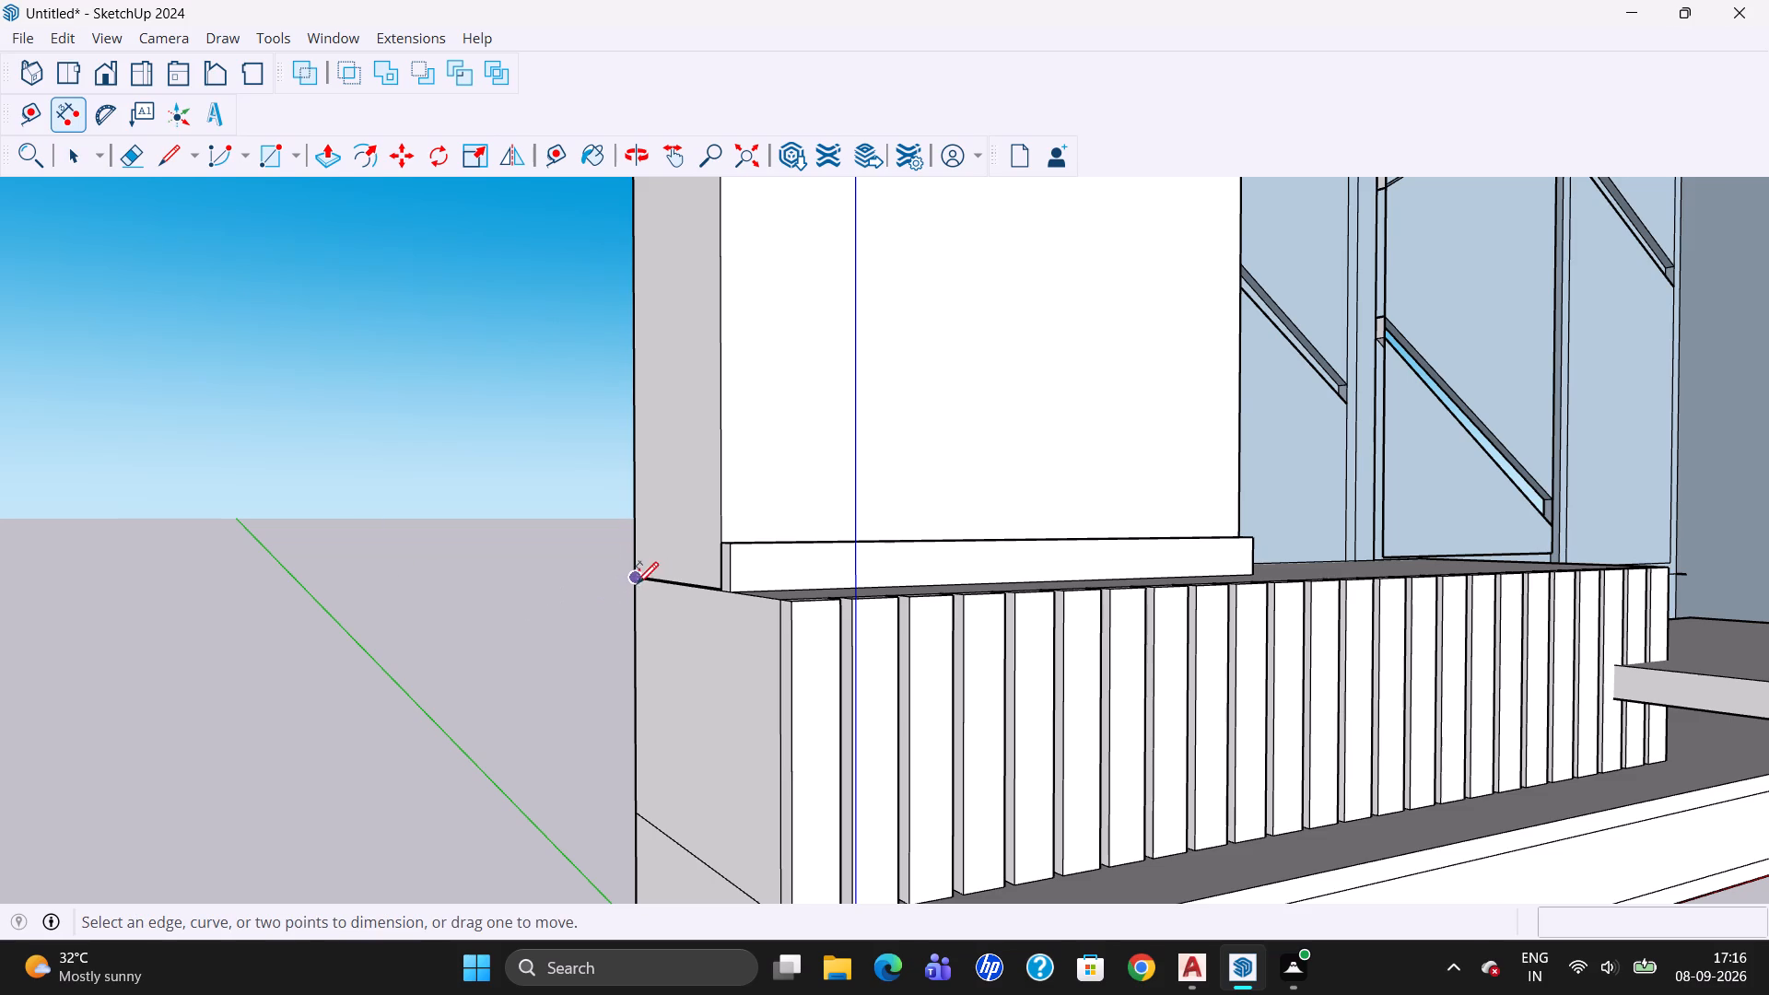
pyautogui.click(636, 572)
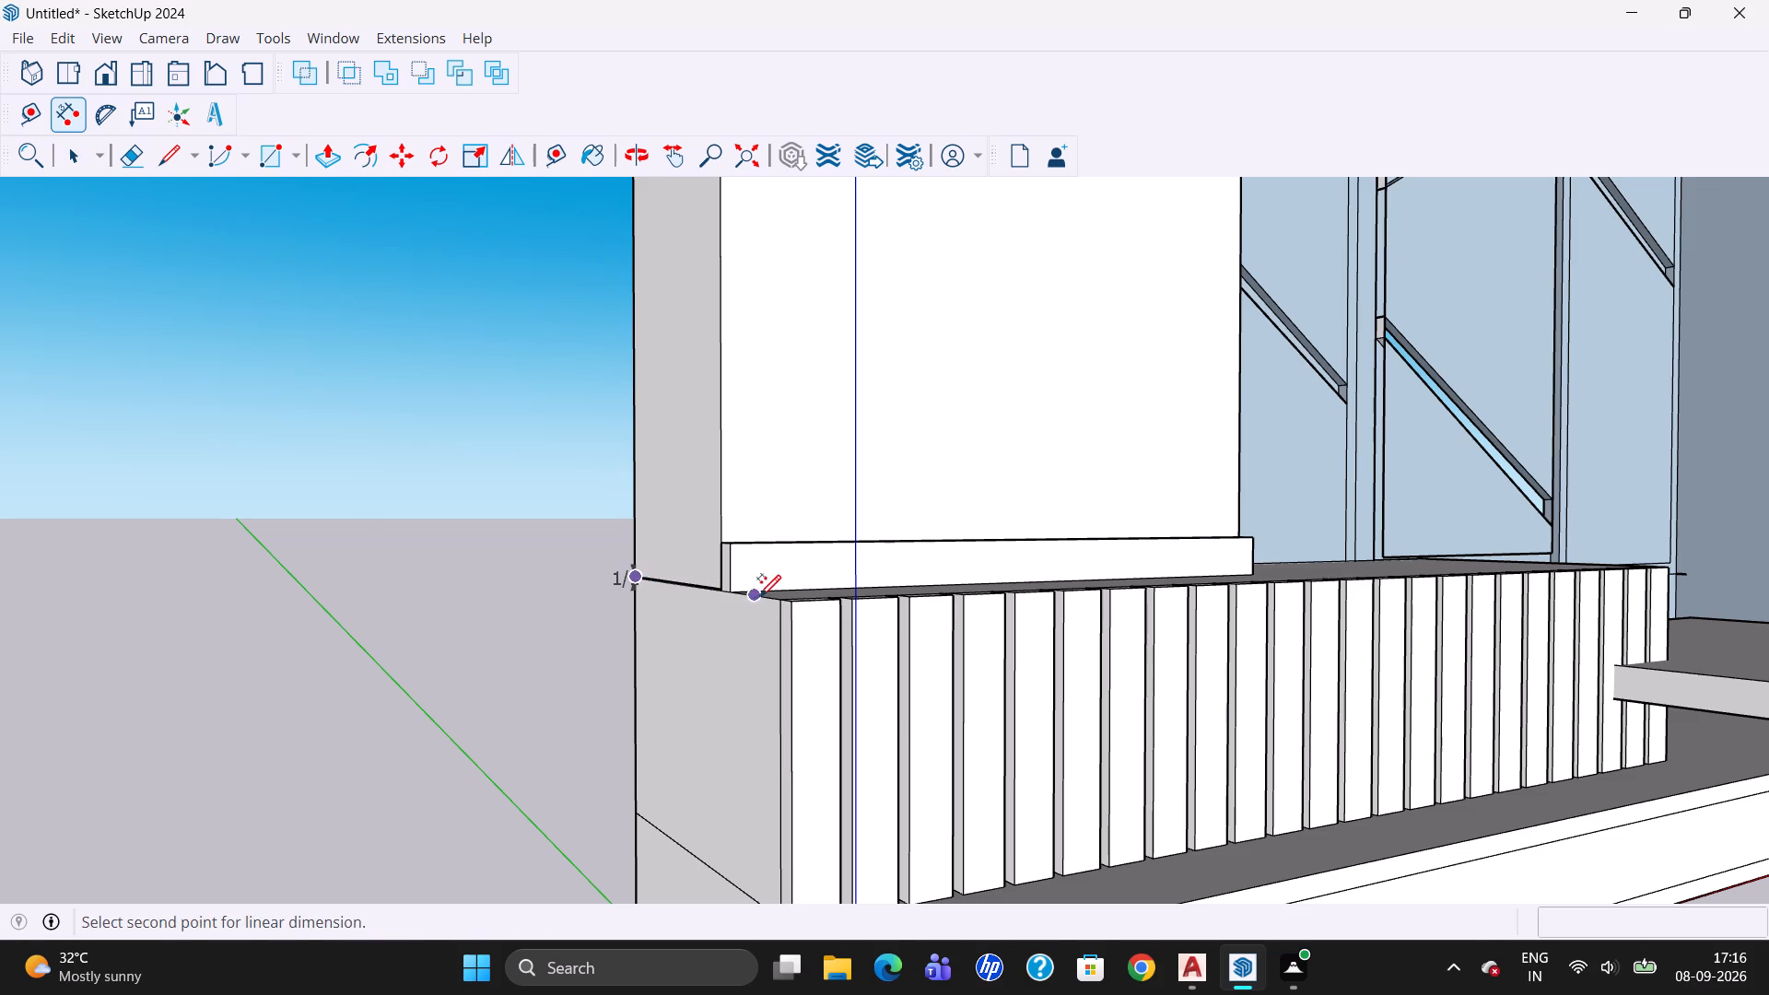
pyautogui.click(780, 601)
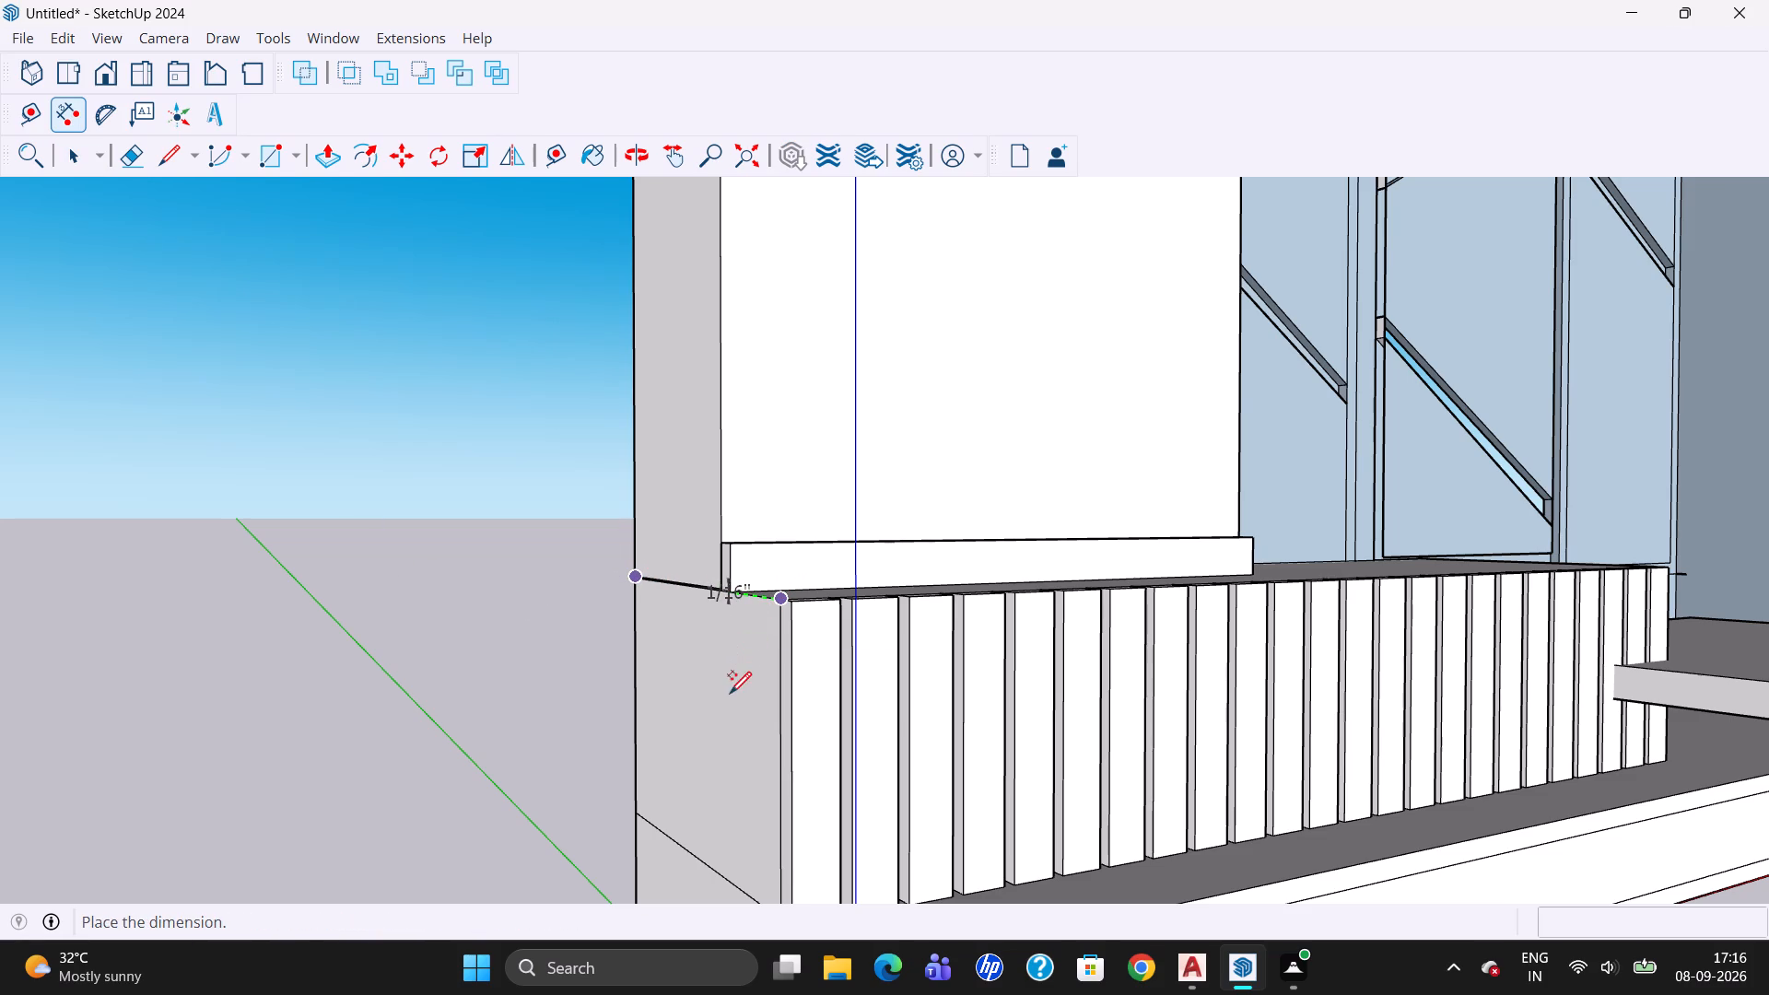
pyautogui.click(728, 726)
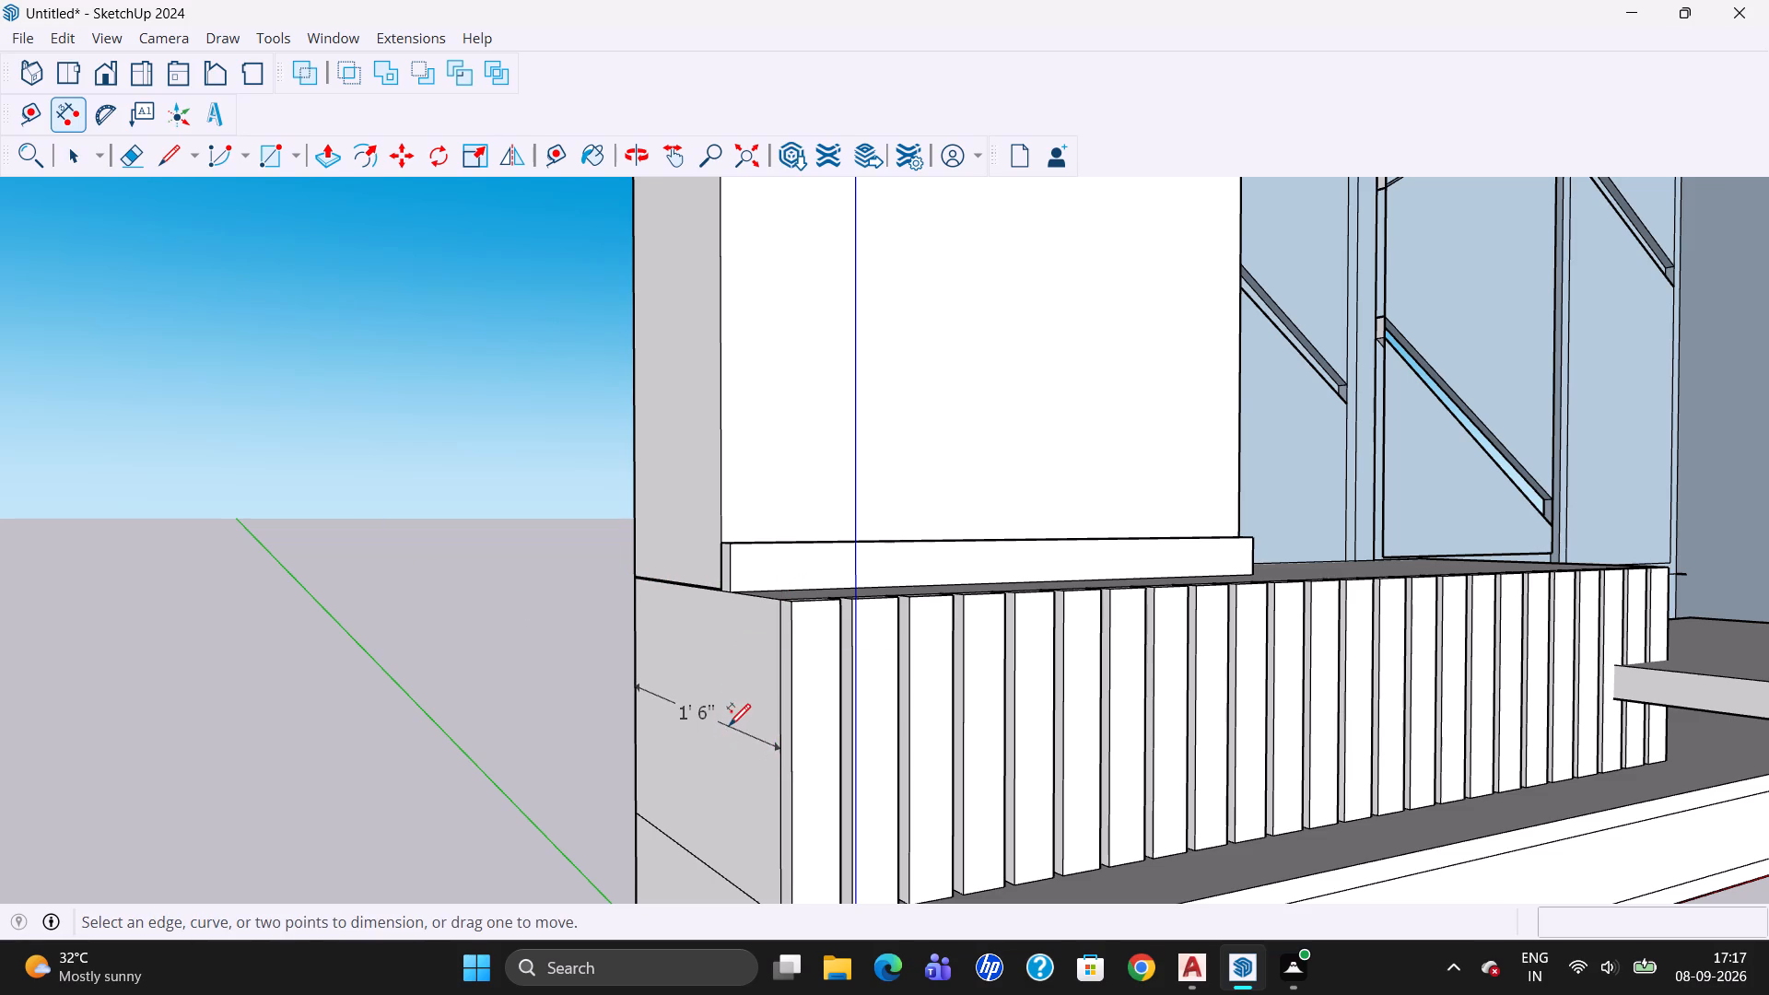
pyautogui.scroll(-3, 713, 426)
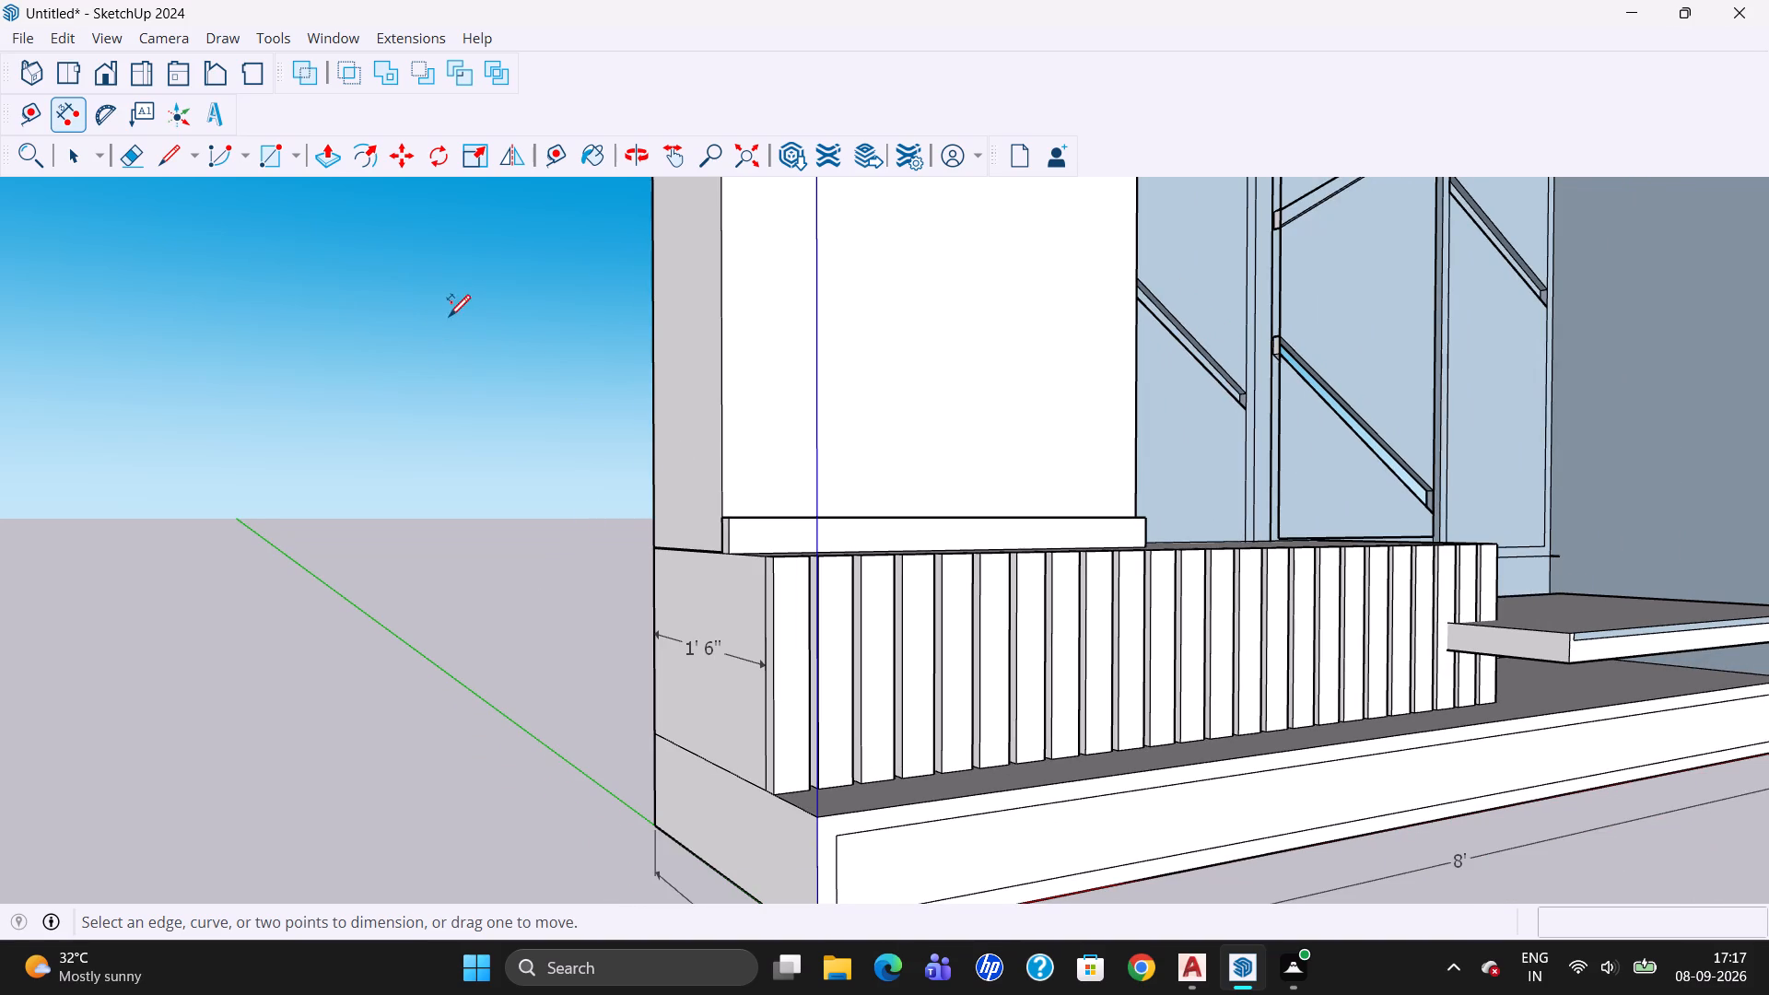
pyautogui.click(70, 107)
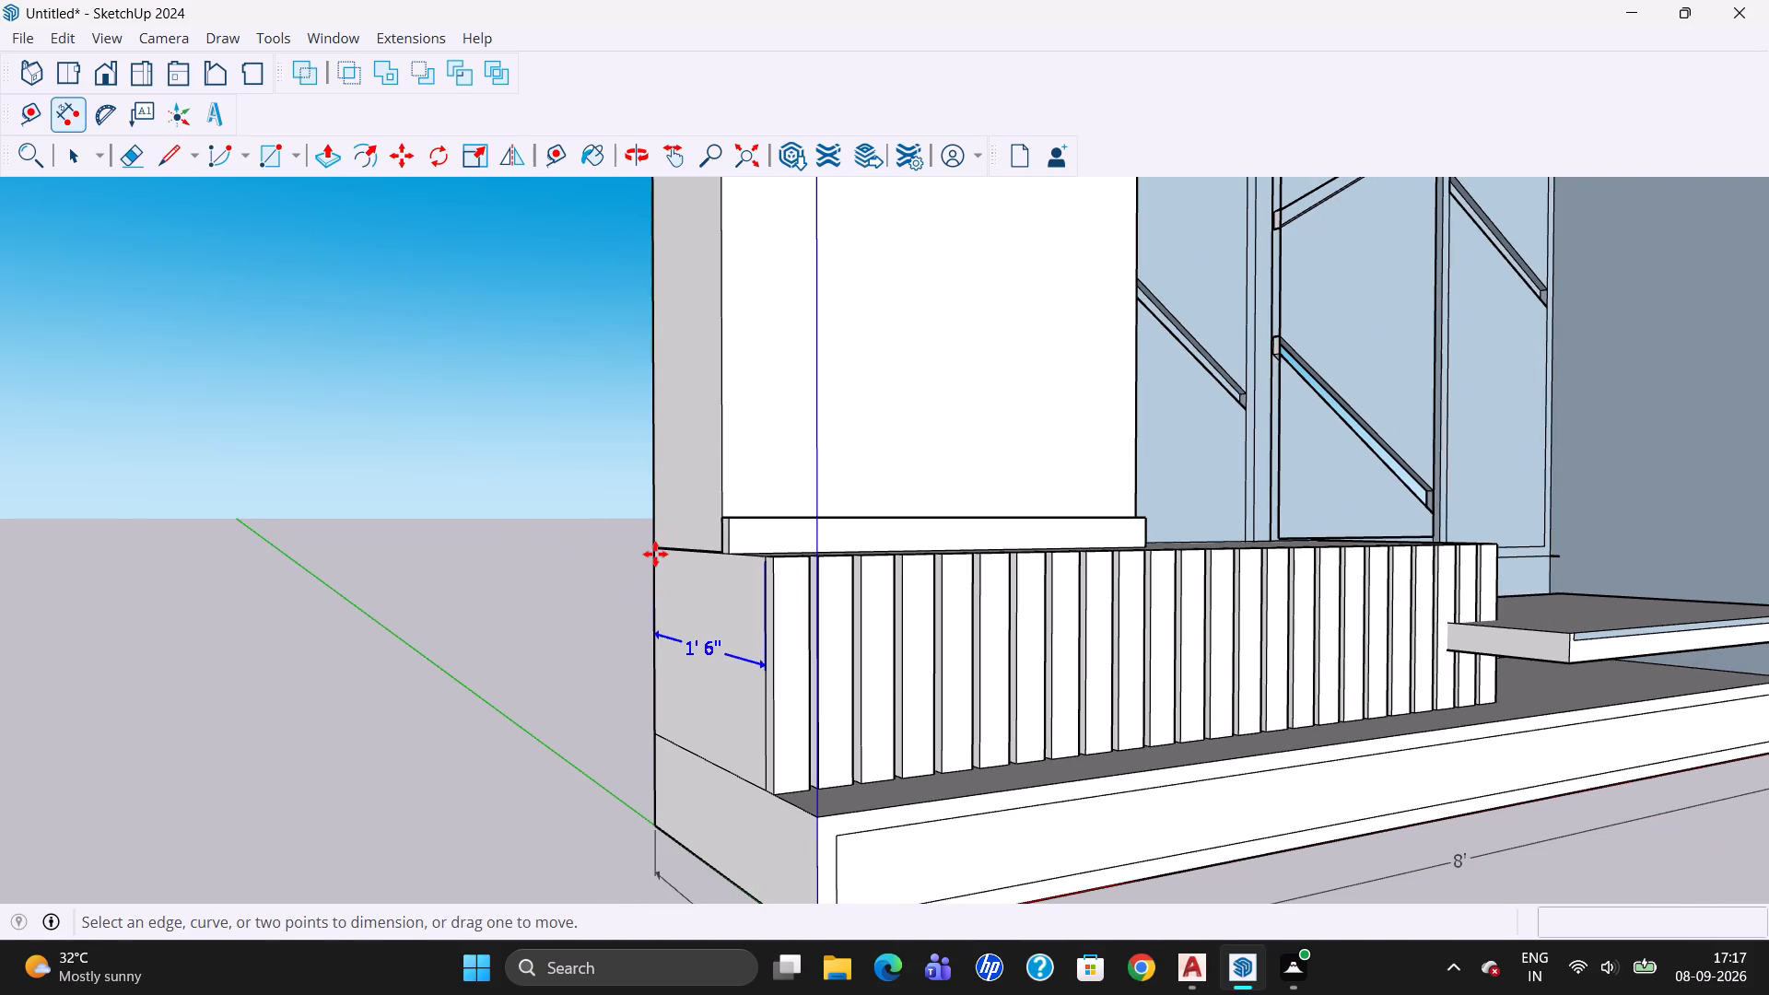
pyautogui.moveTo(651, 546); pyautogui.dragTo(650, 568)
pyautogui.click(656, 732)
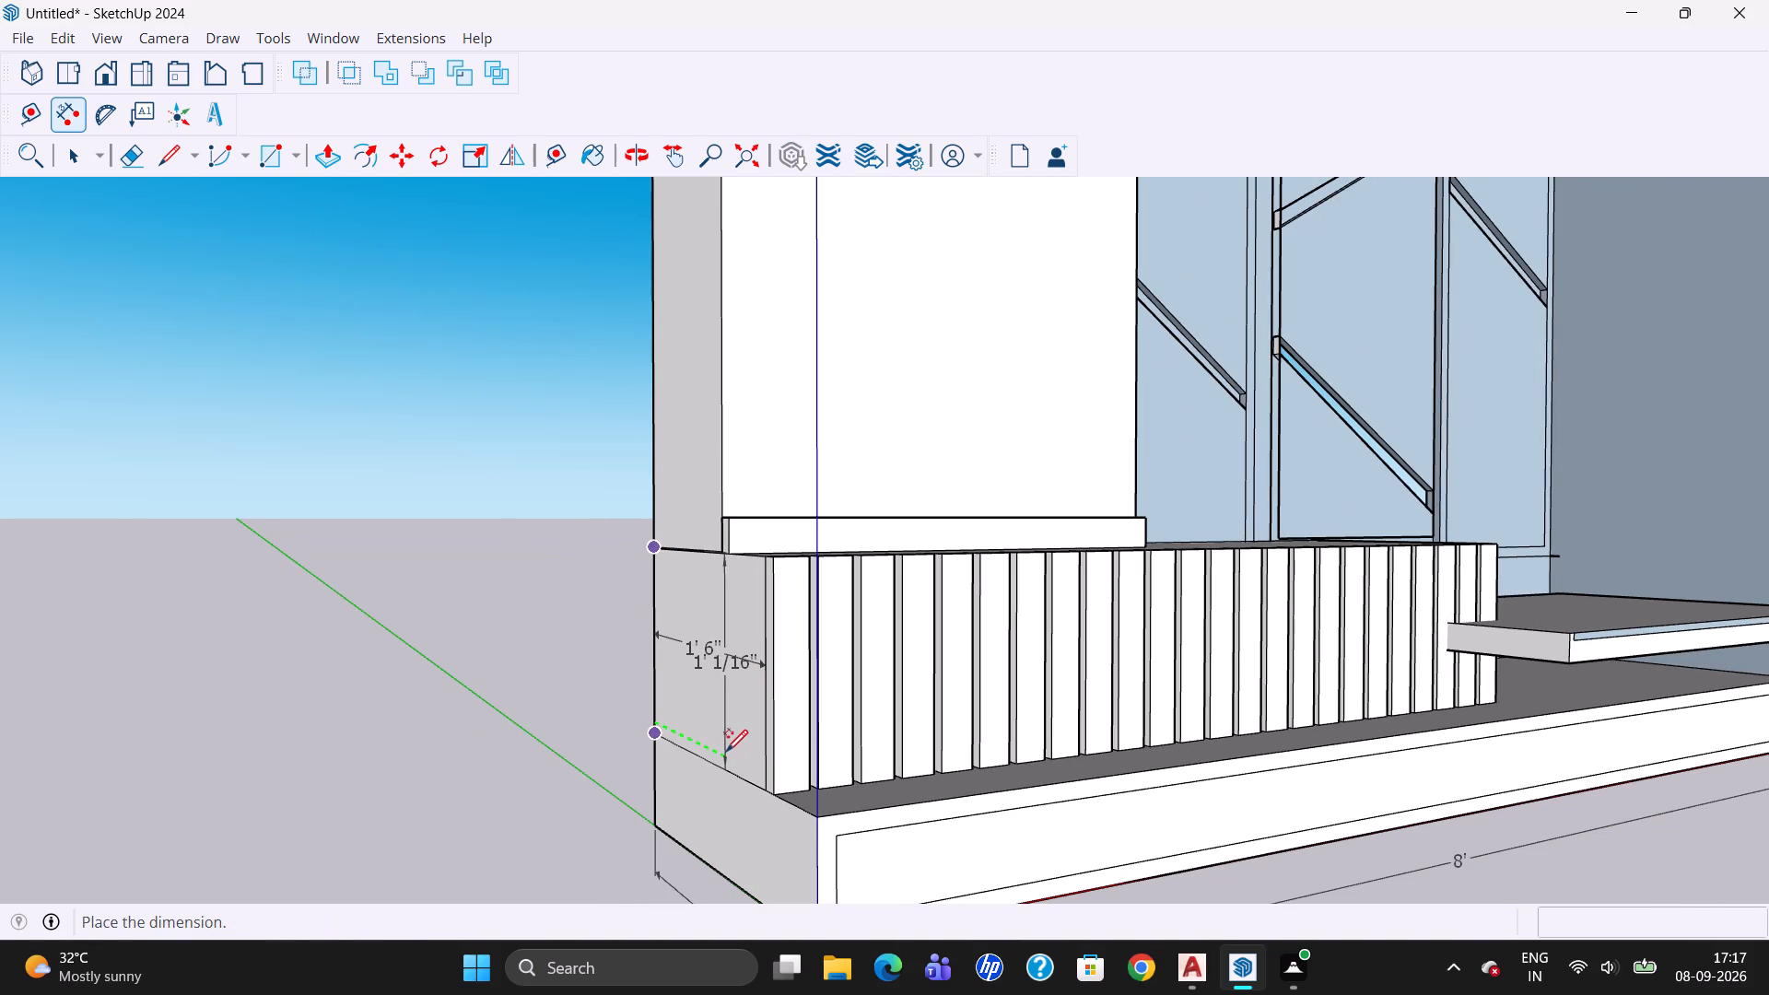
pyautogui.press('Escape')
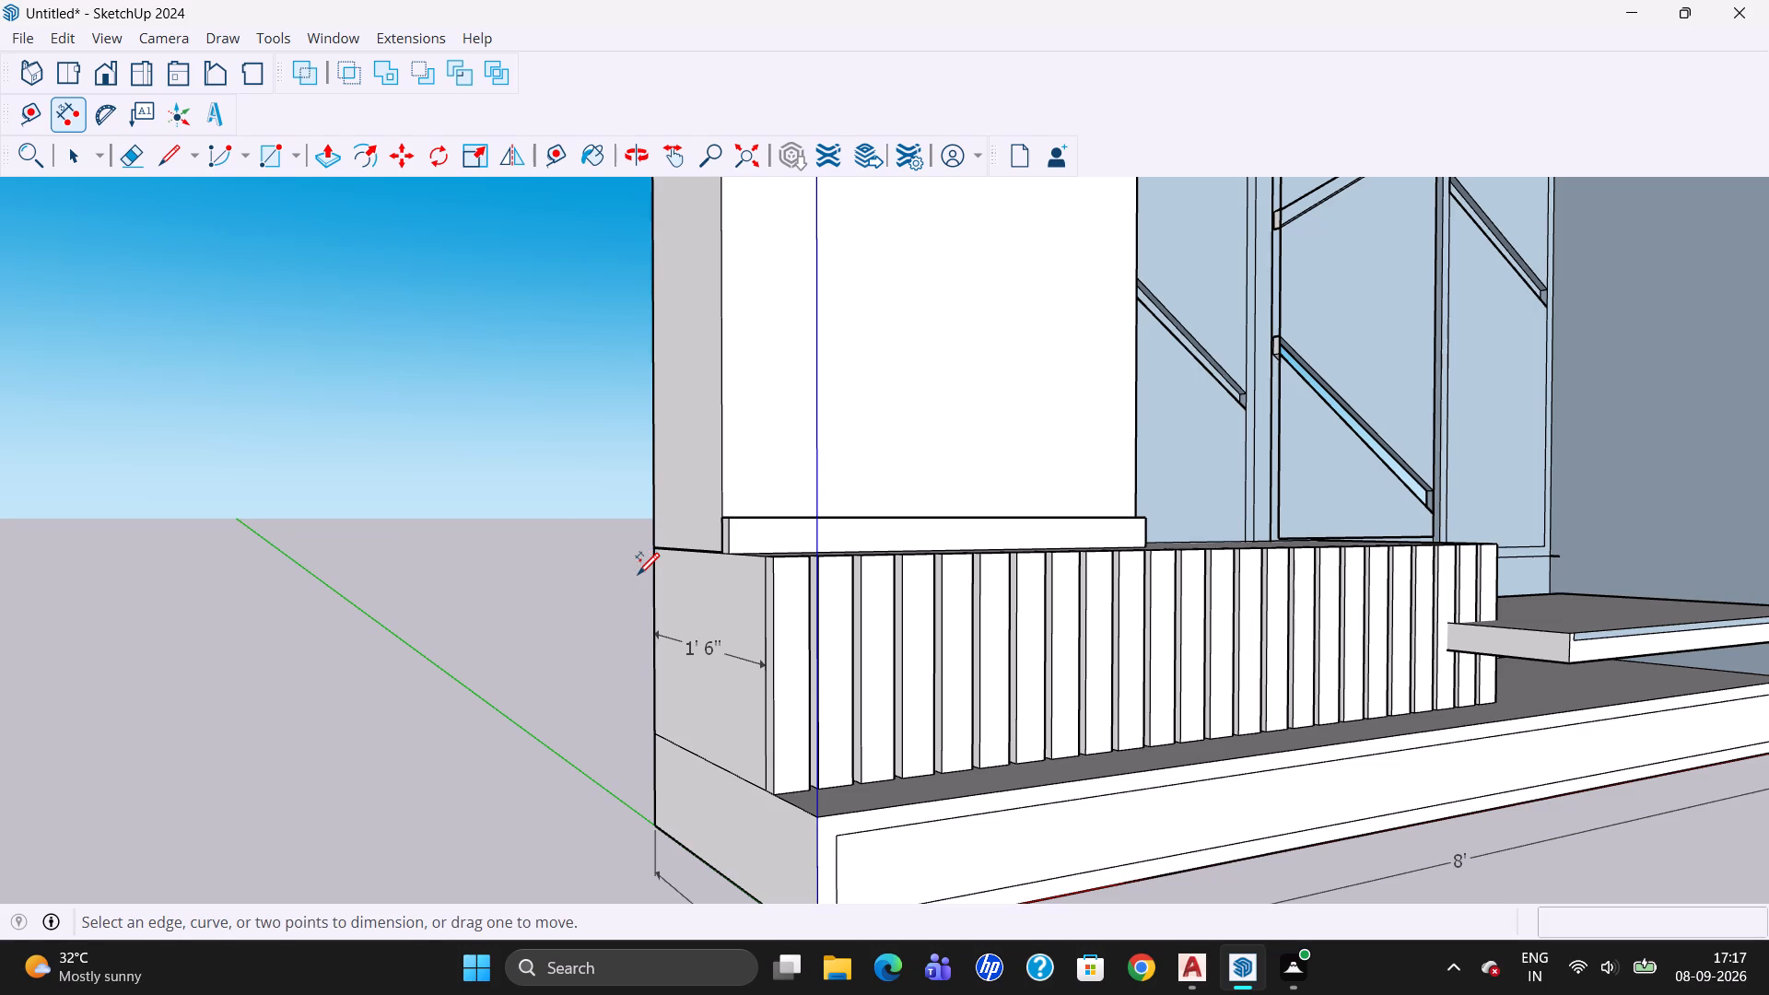
# Dimension the unit's side height from its top back corner down to the plinth's top back corner, offsetting the dimension outward.
pyautogui.scroll(-2, 640, 477)
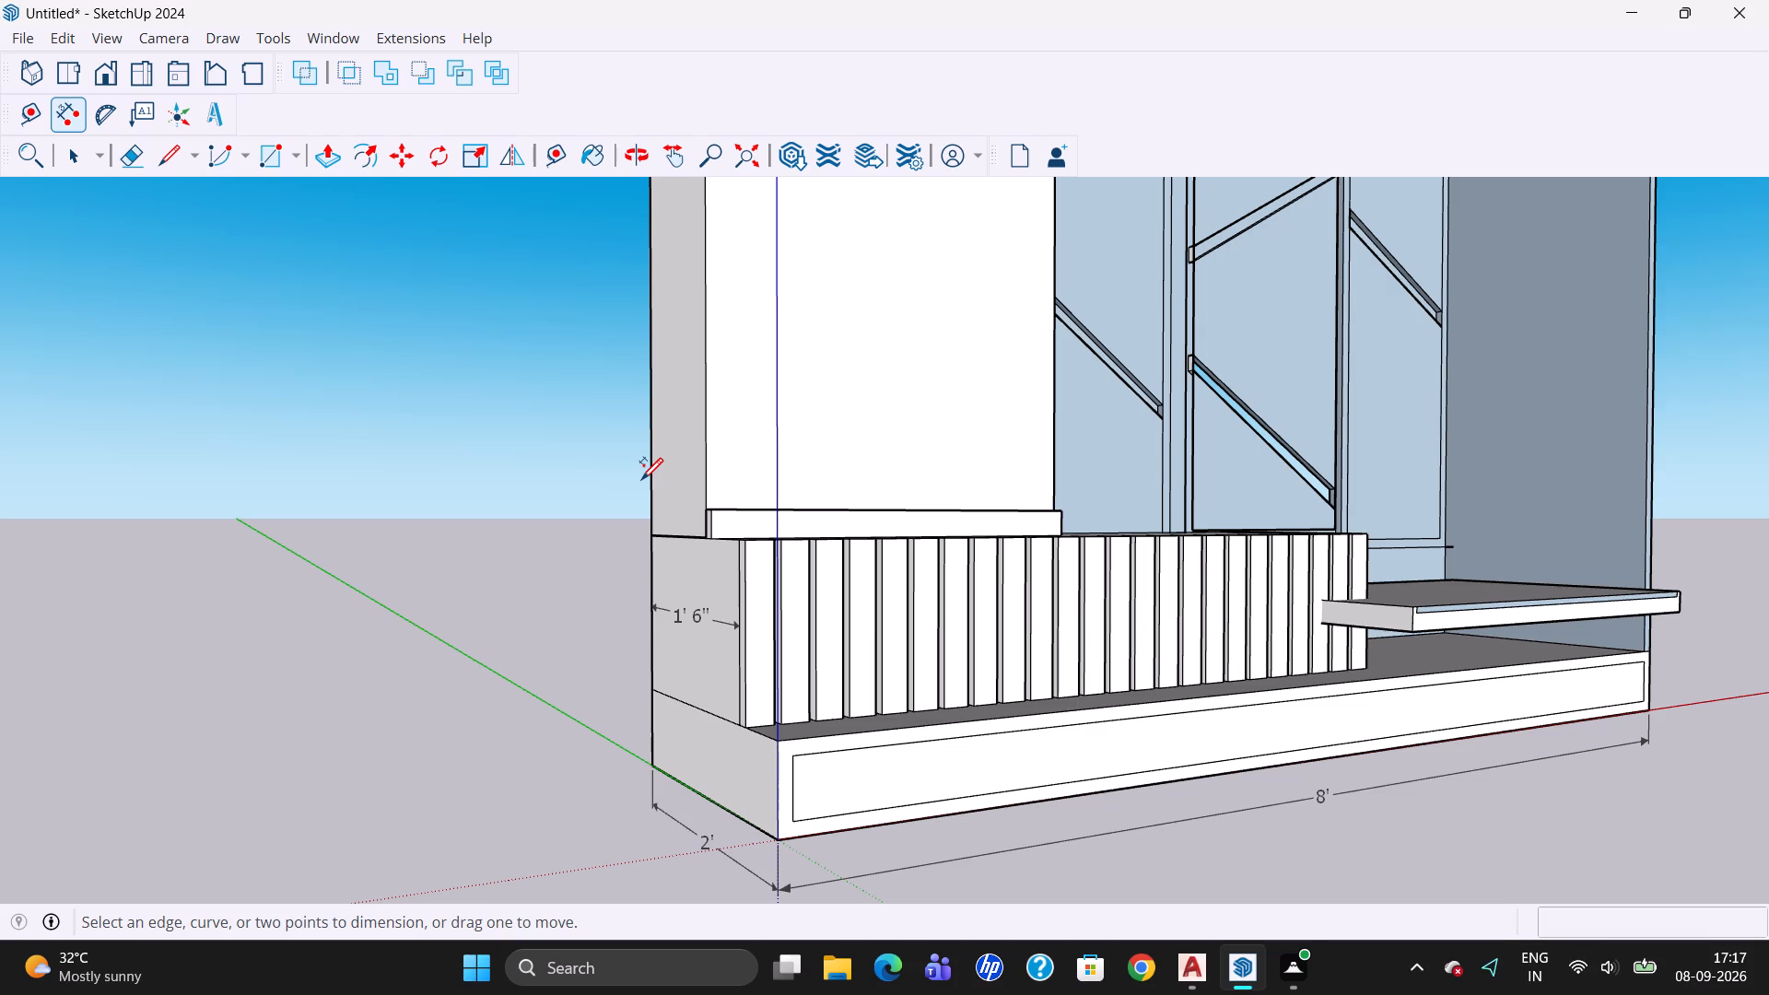
pyautogui.scroll(-3, 1234, 439)
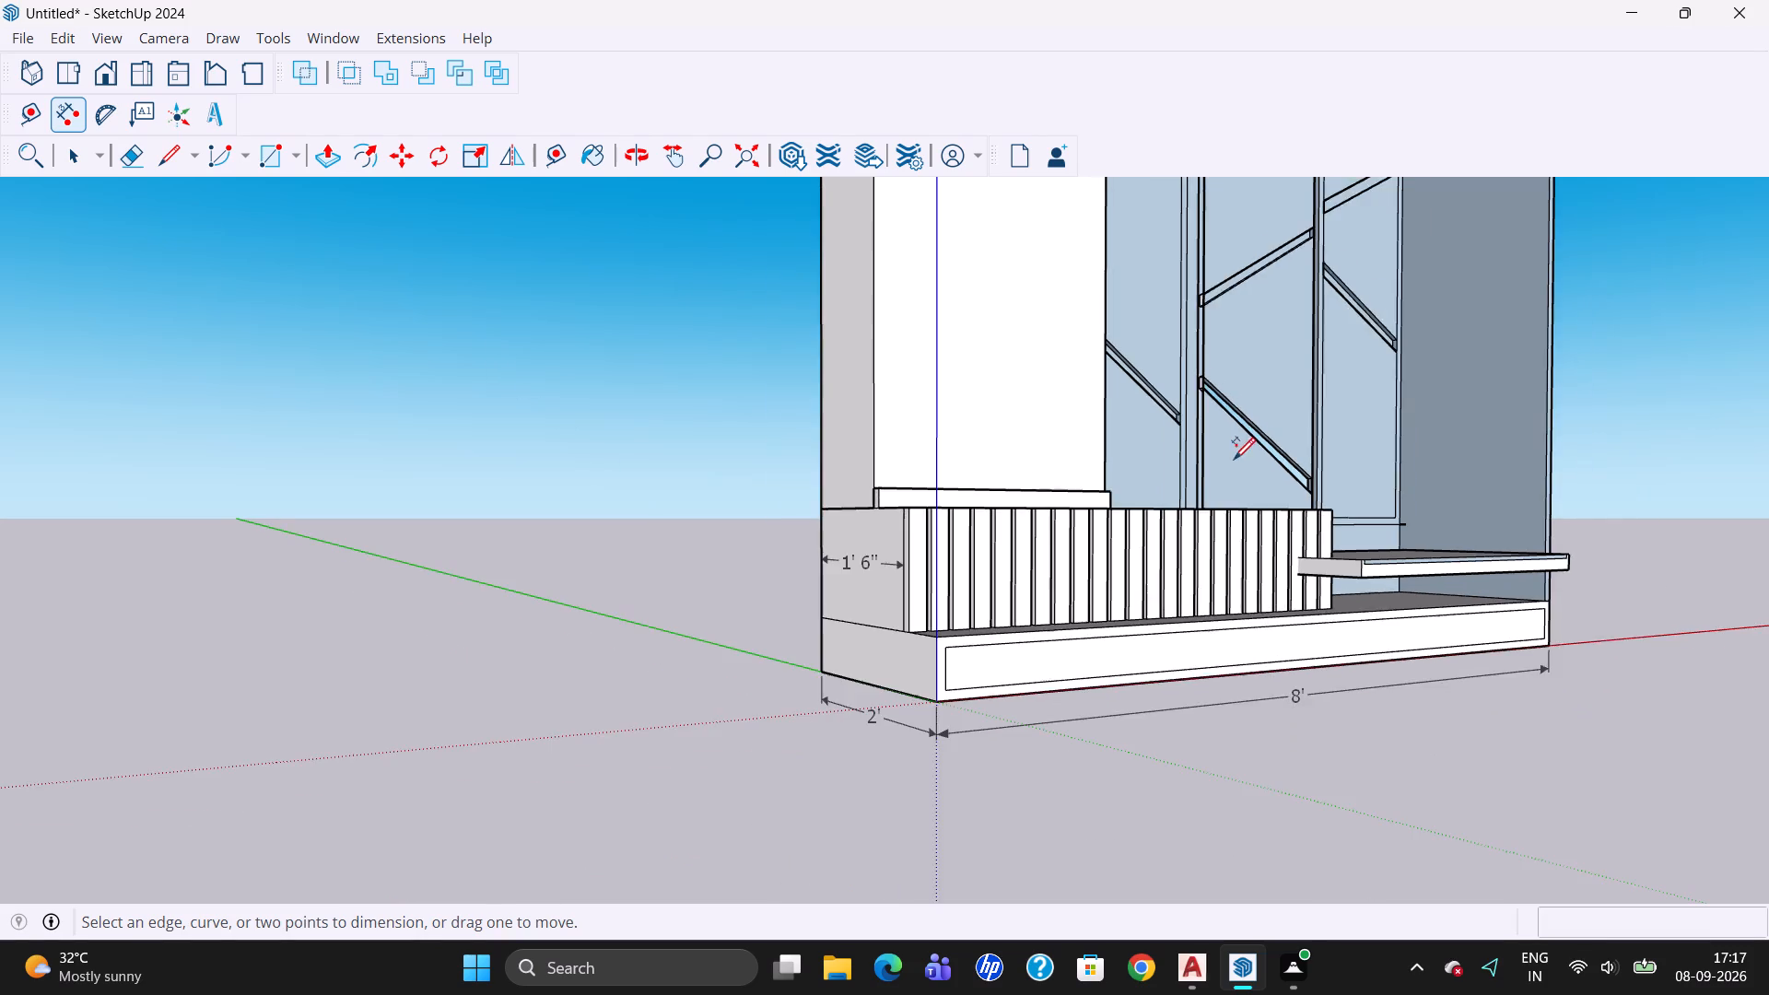
pyautogui.scroll(-4, 1292, 569)
pyautogui.scroll(6, 1292, 459)
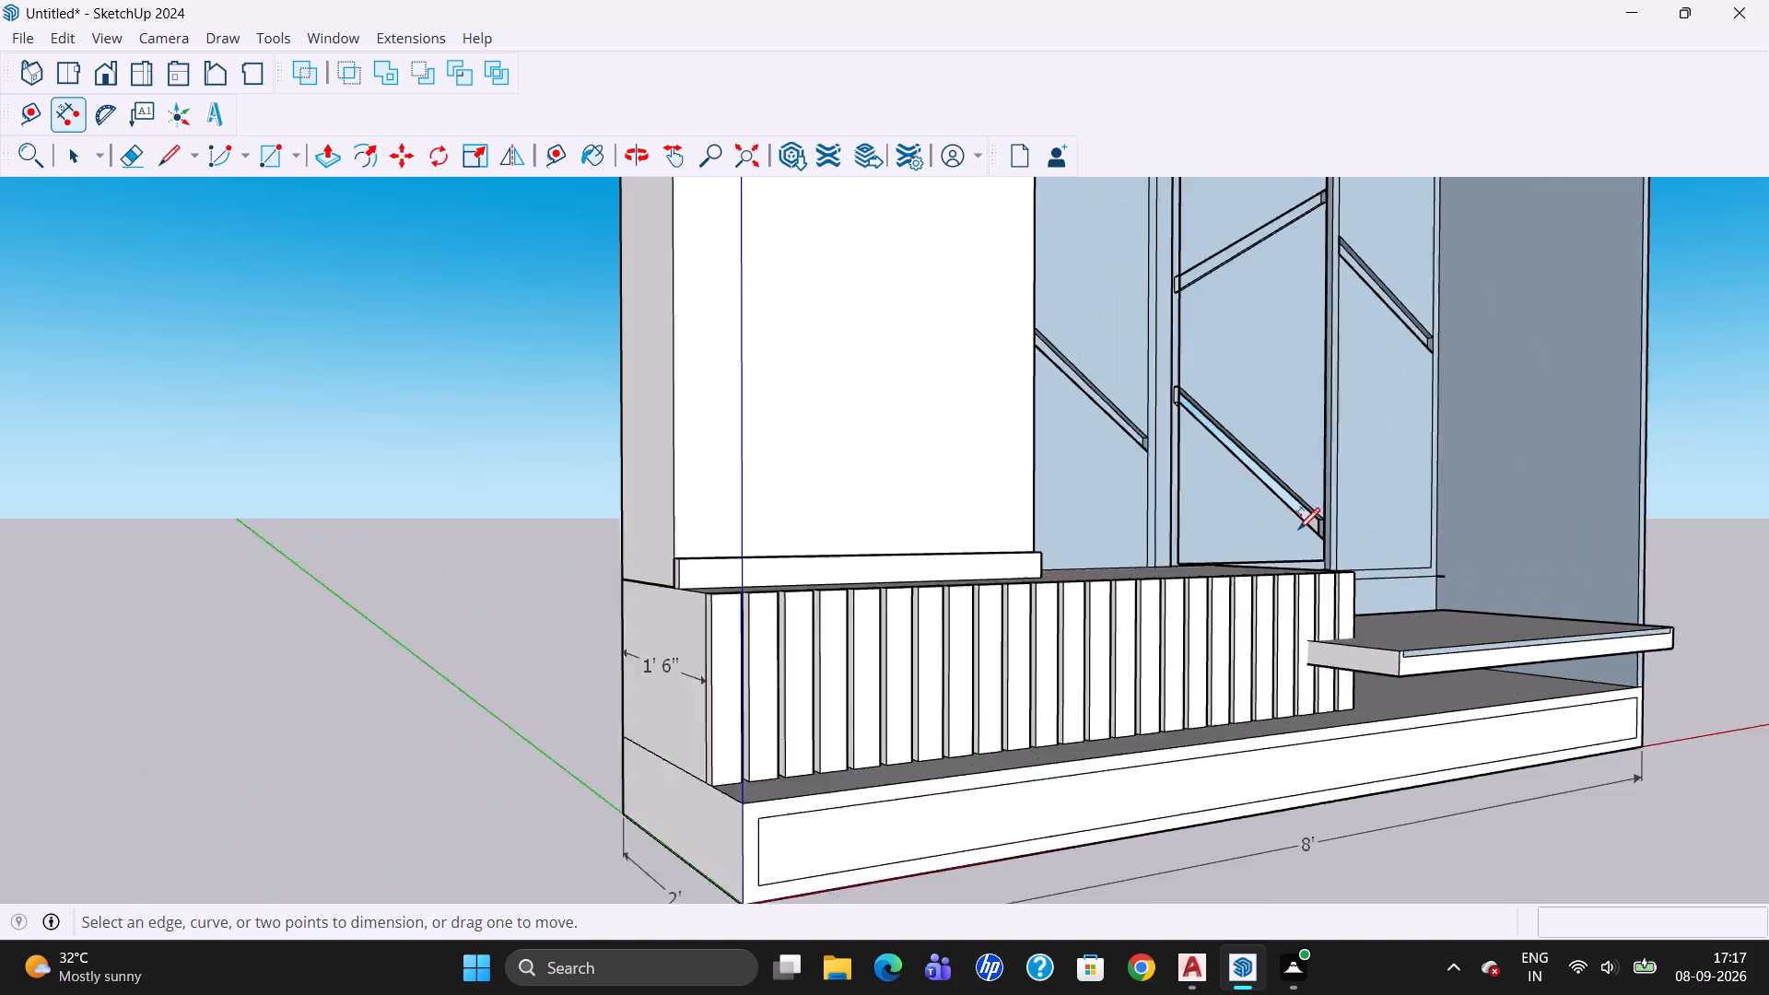
pyautogui.scroll(4, 1298, 528)
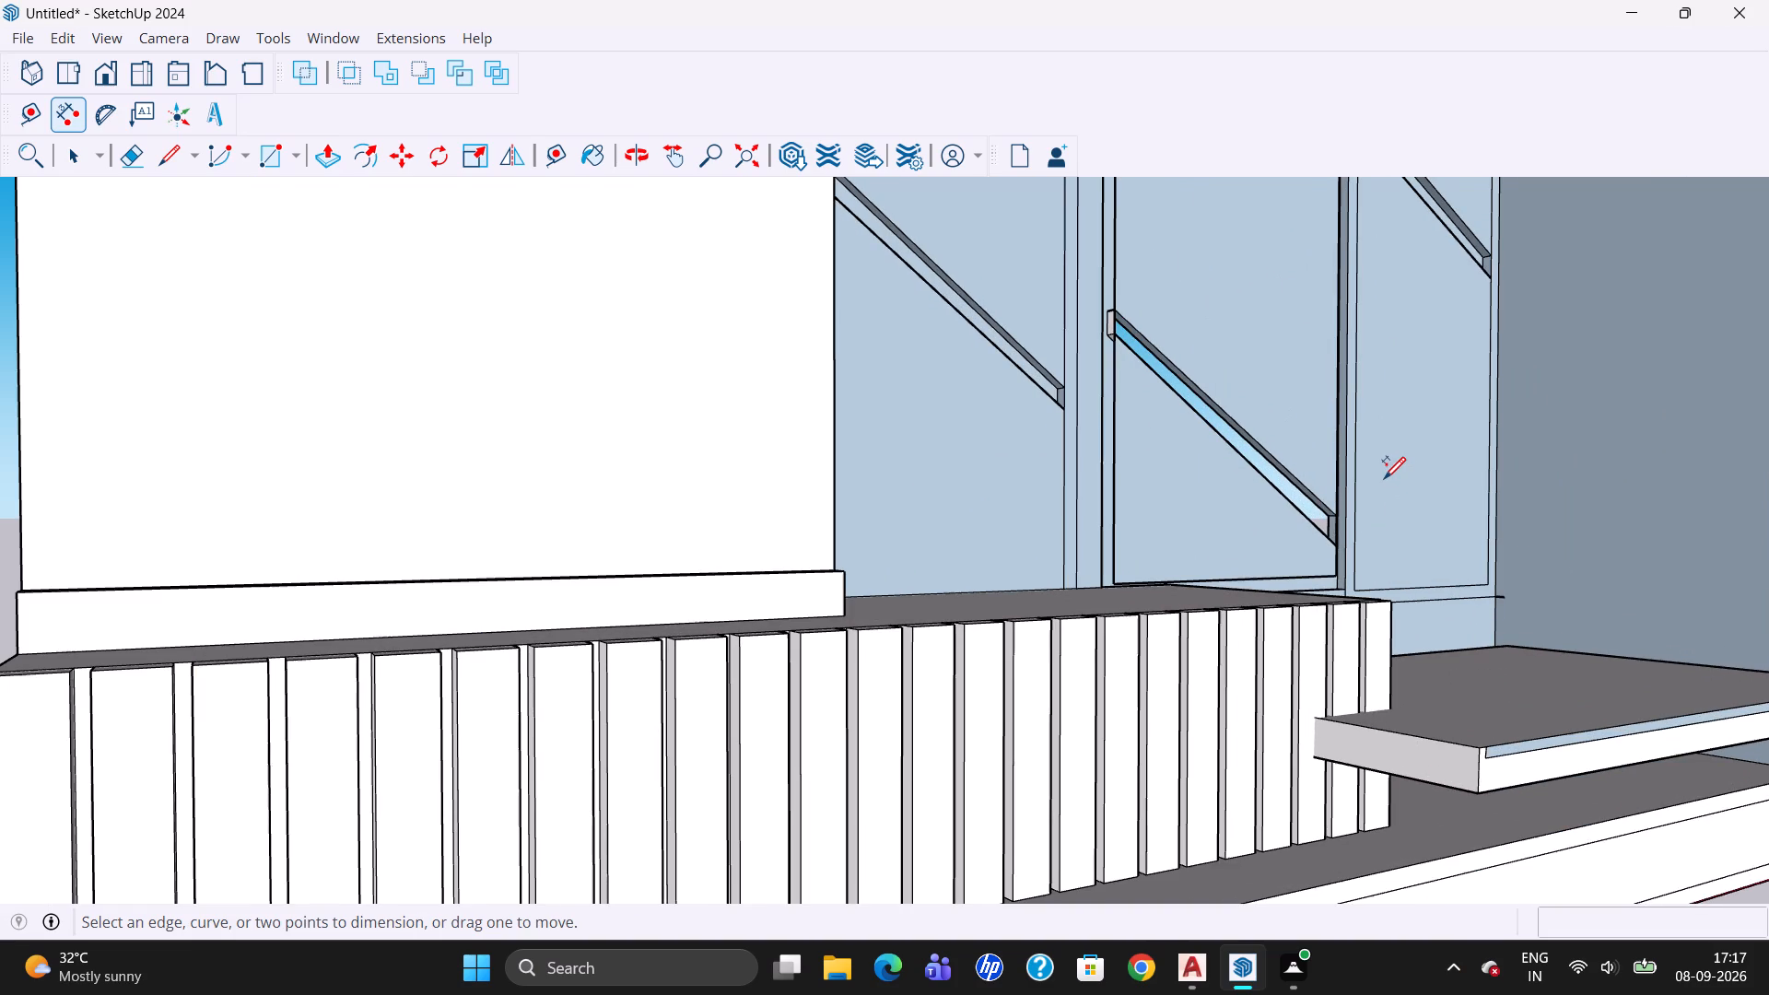
pyautogui.scroll(-10, 1379, 493)
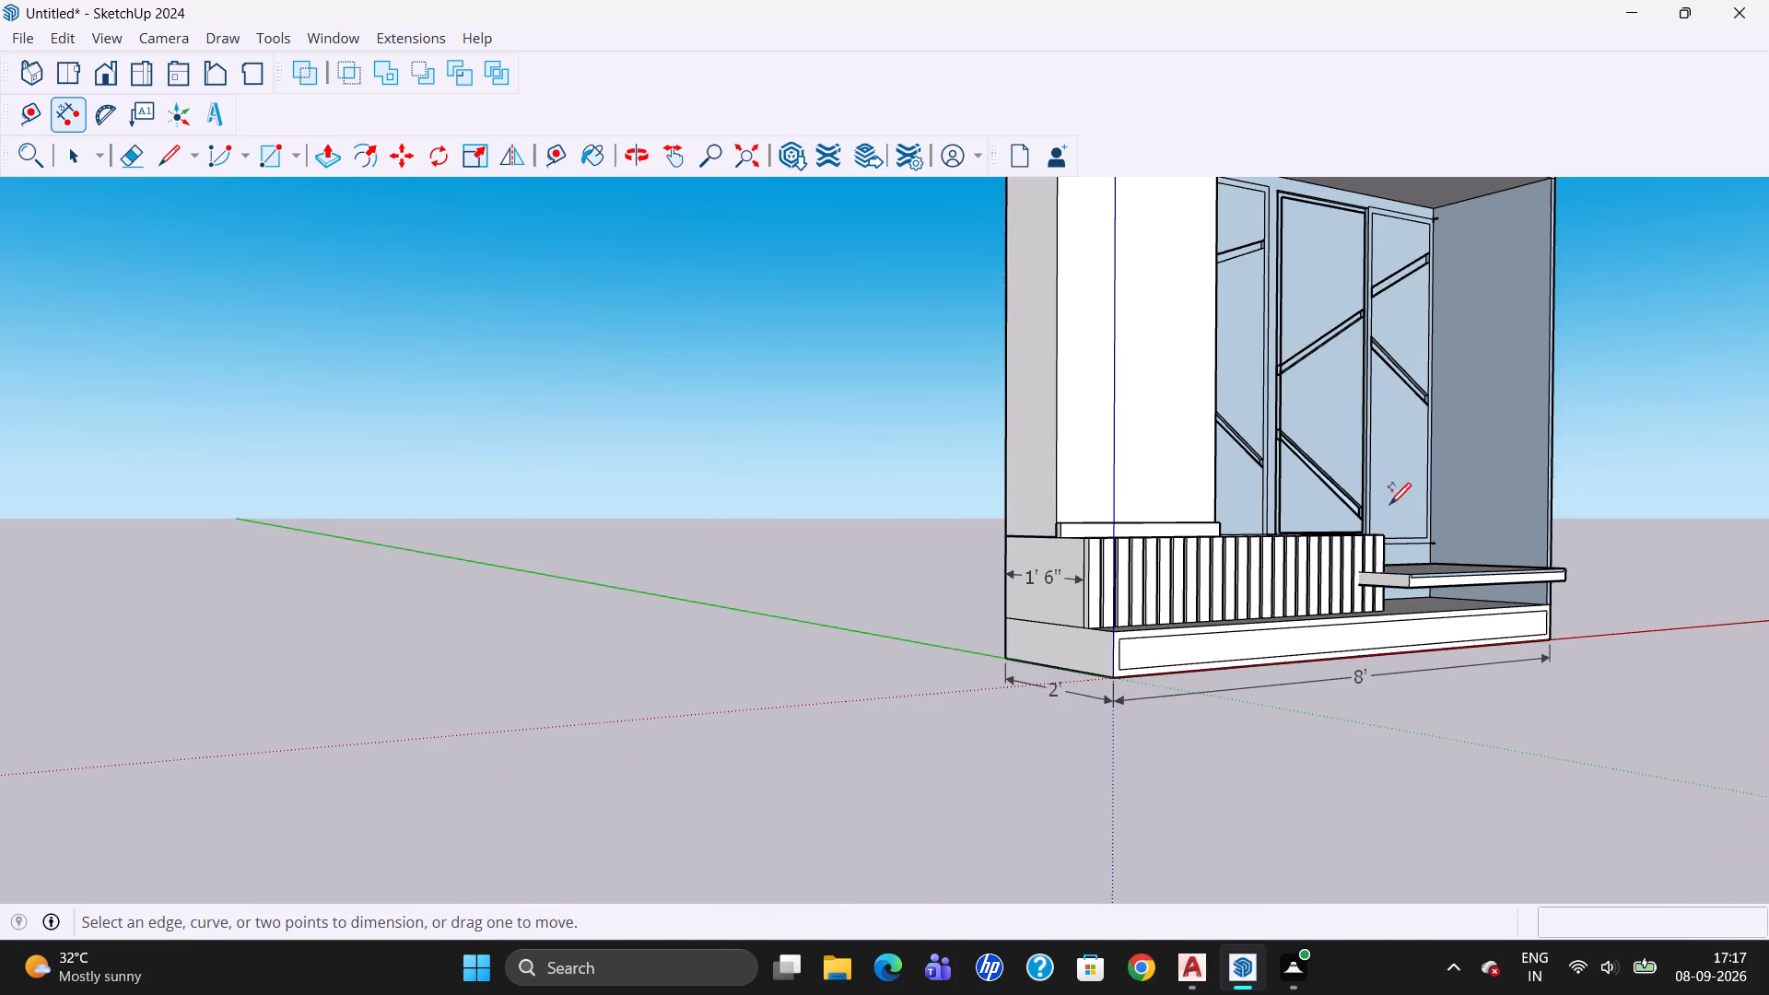
pyautogui.scroll(4, 1384, 242)
pyautogui.scroll(-5, 999, 603)
pyautogui.scroll(3, 1298, 315)
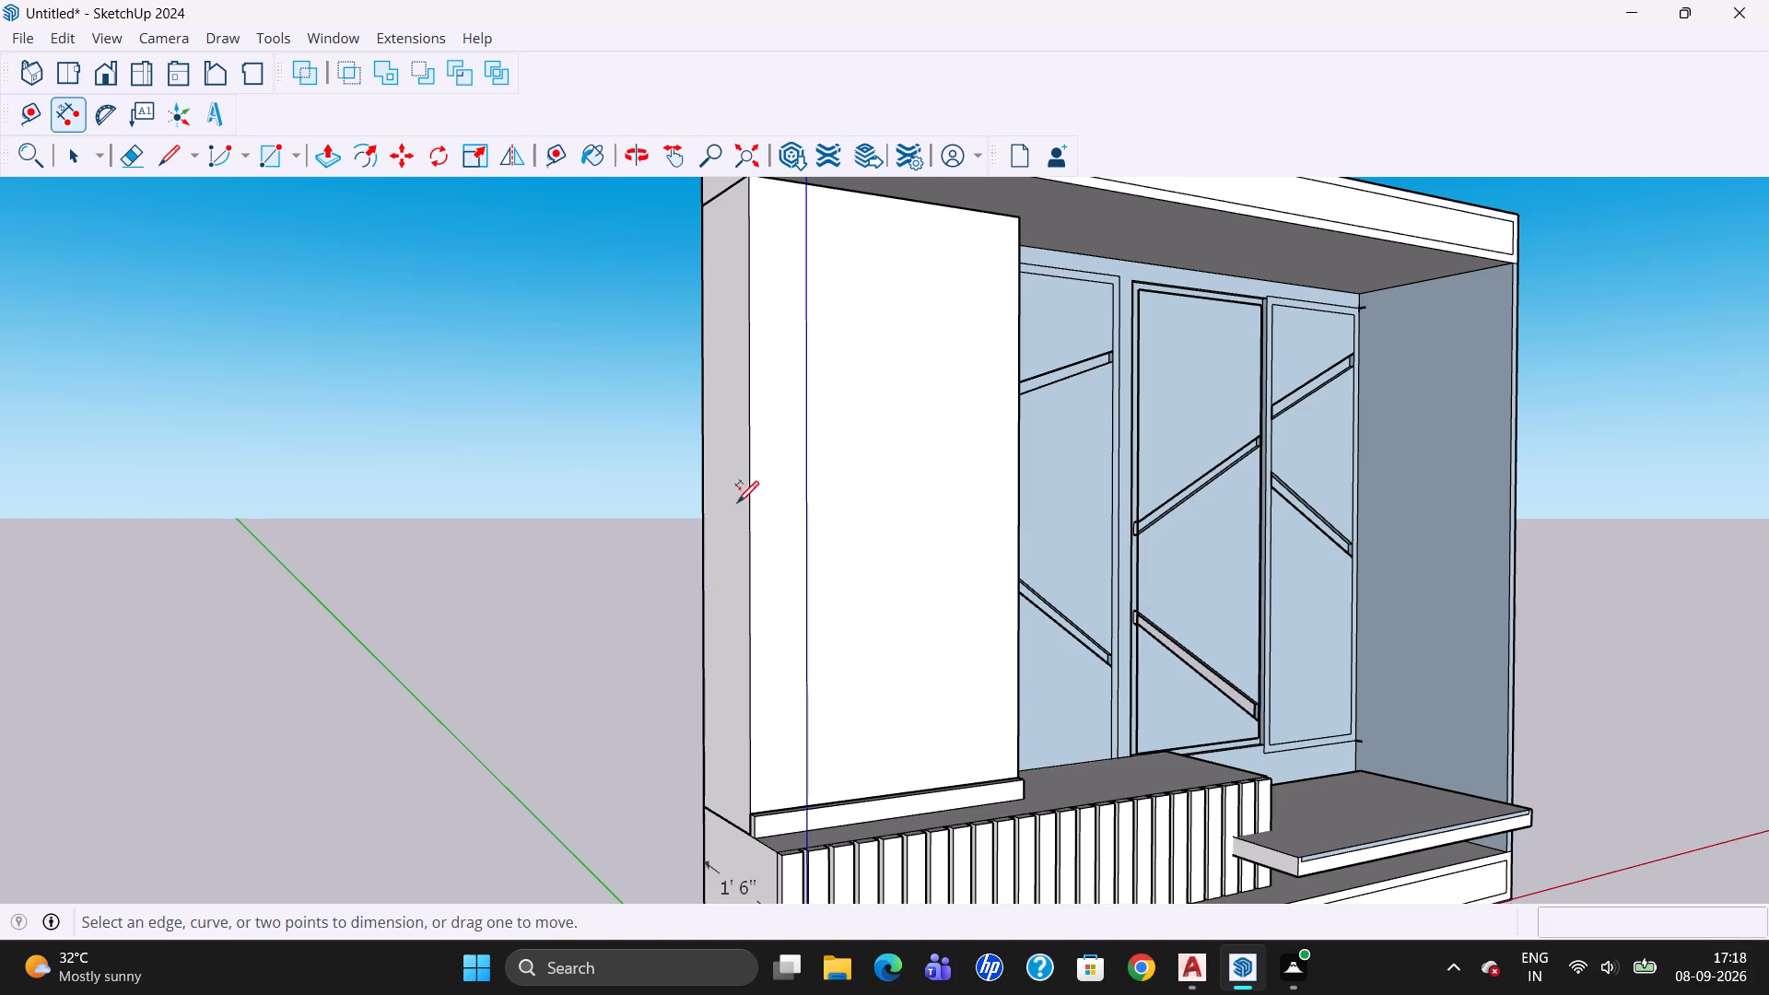
pyautogui.scroll(-3, 743, 506)
pyautogui.moveTo(712, 228); pyautogui.dragTo(714, 237)
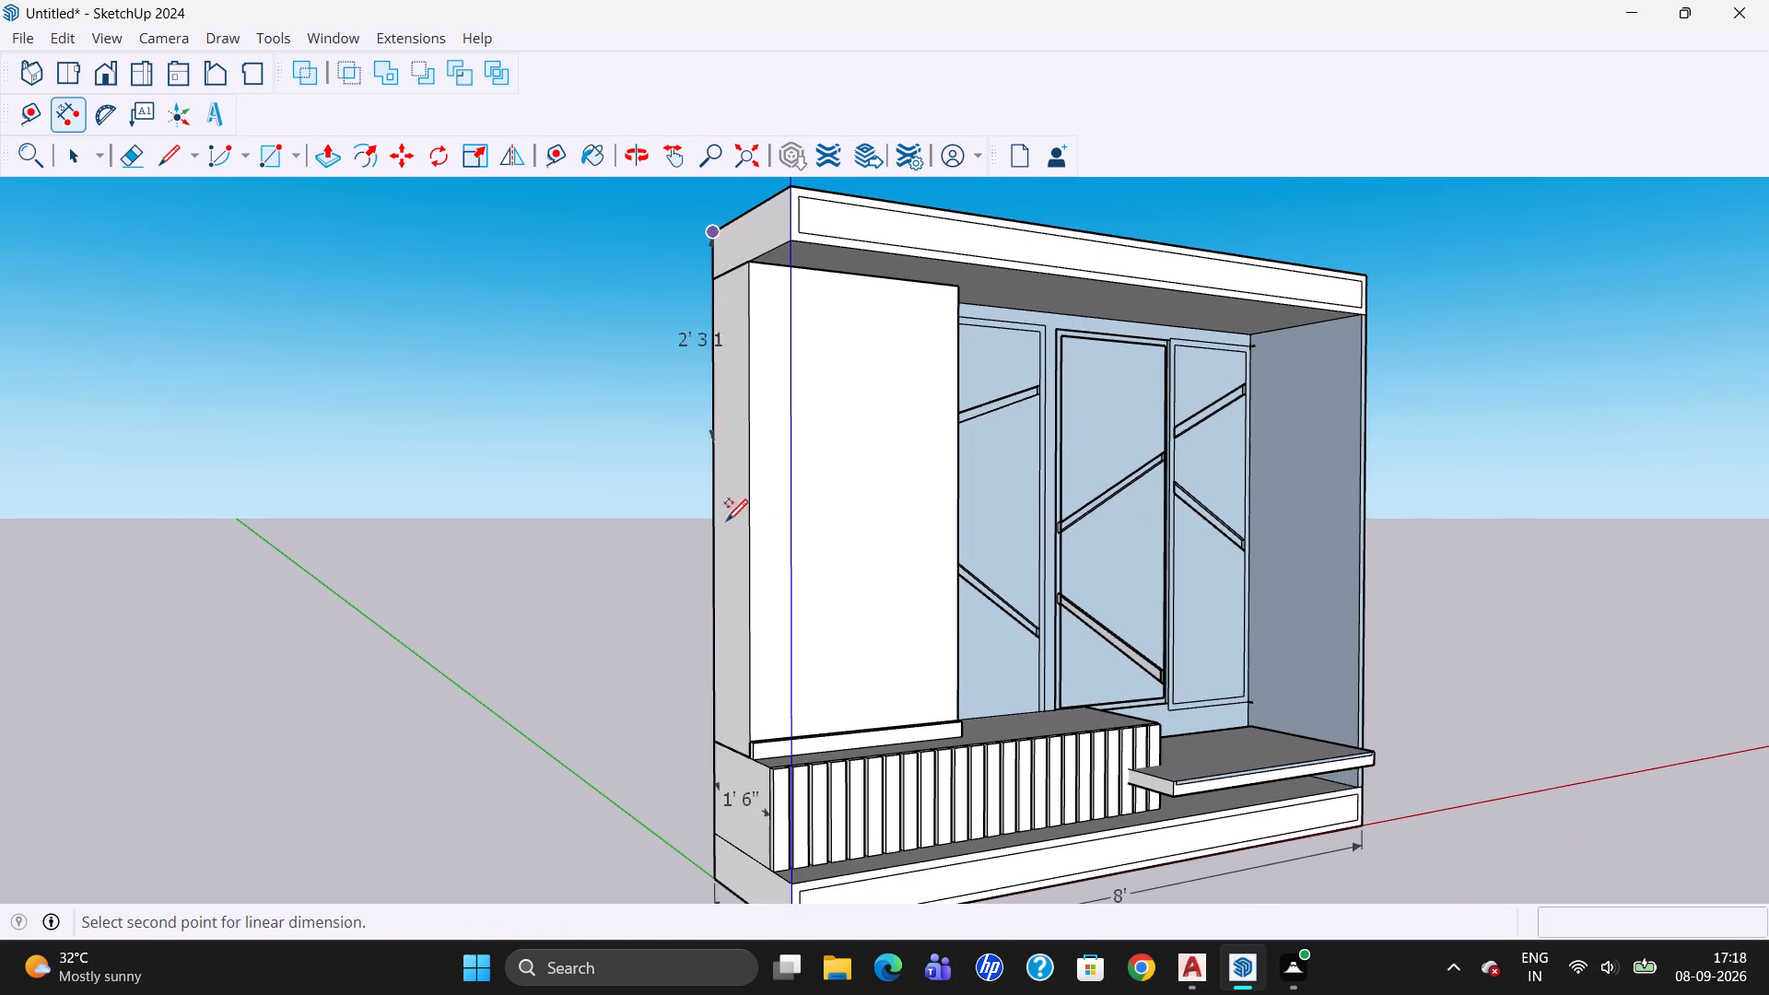
pyautogui.click(714, 834)
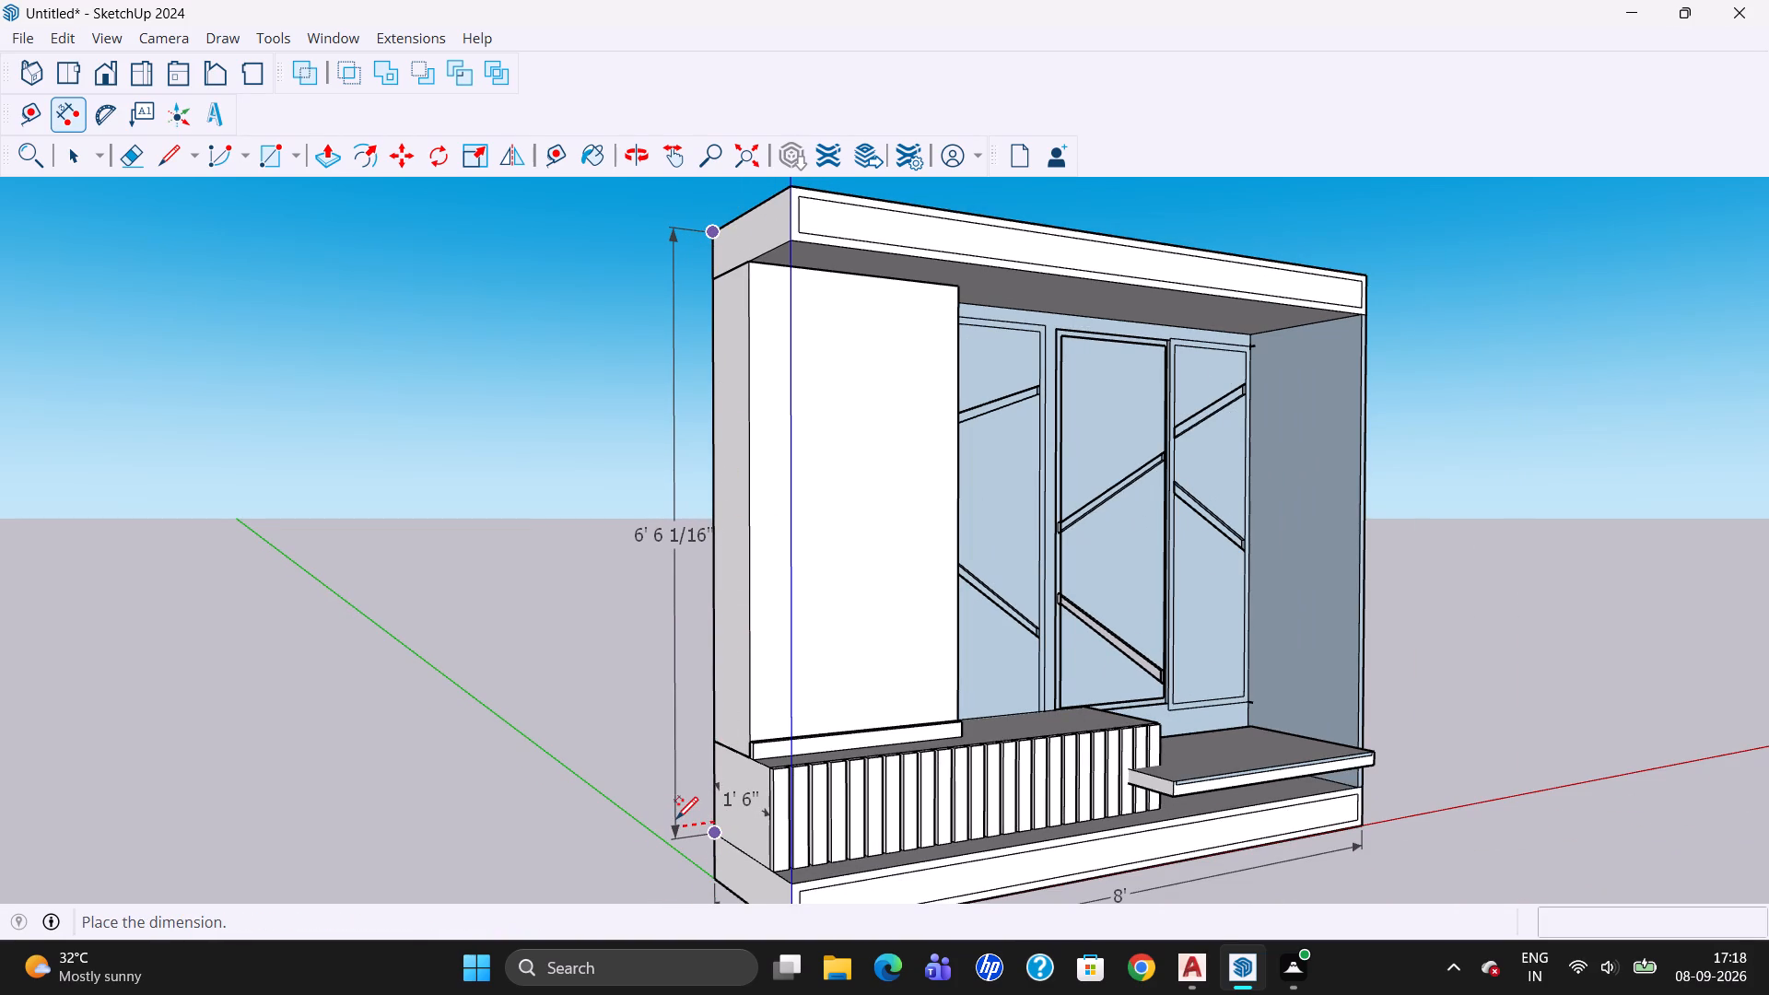
pyautogui.click(676, 817)
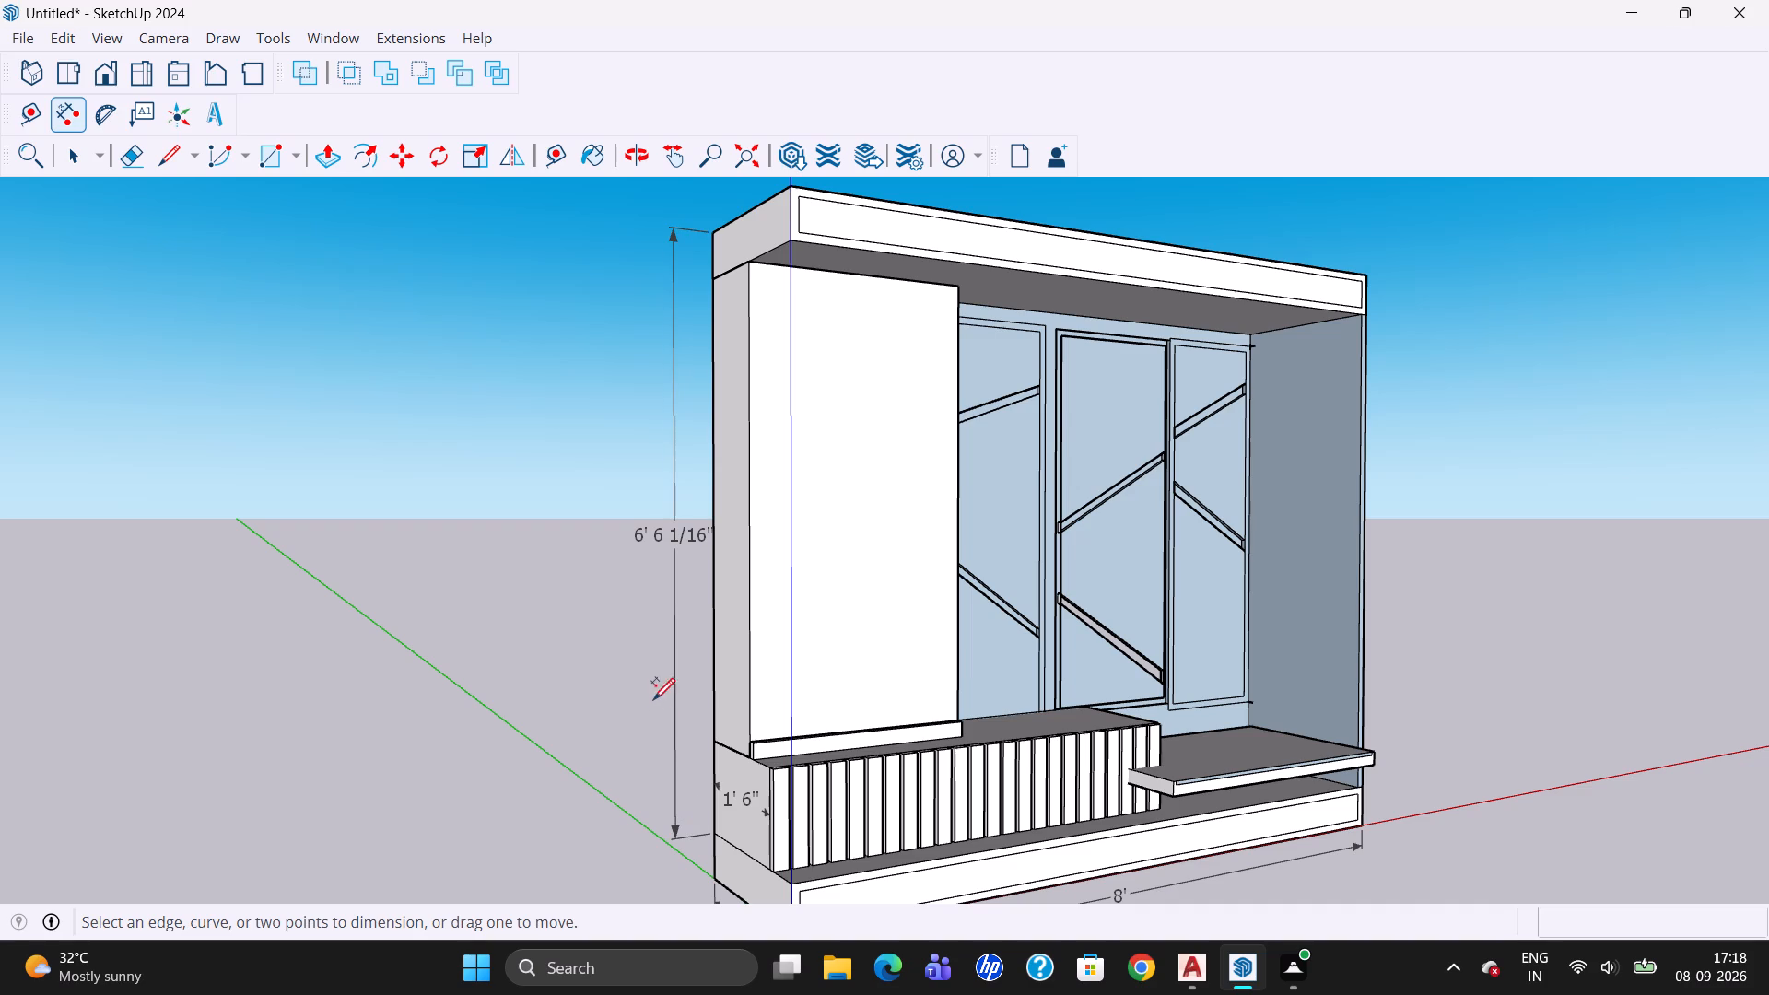
# Replace the text of the unit's side height dimension with 7'.
pyautogui.doubleClick(680, 530)
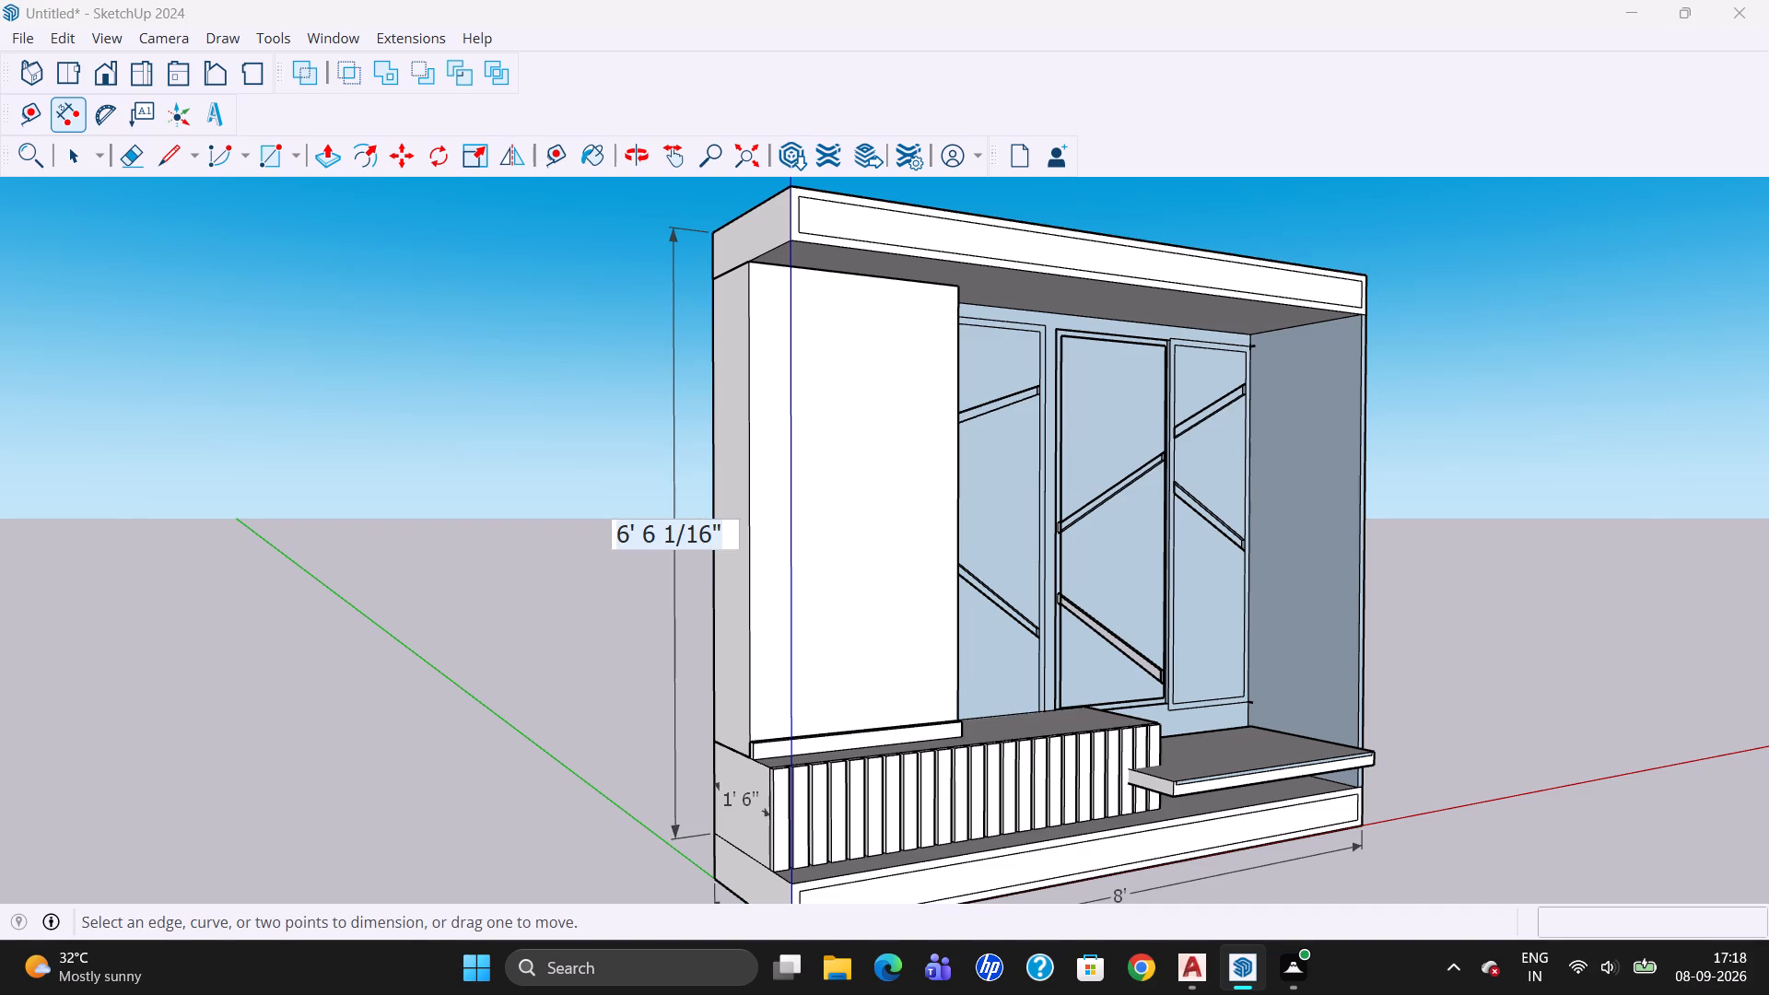
pyautogui.press('Delete')
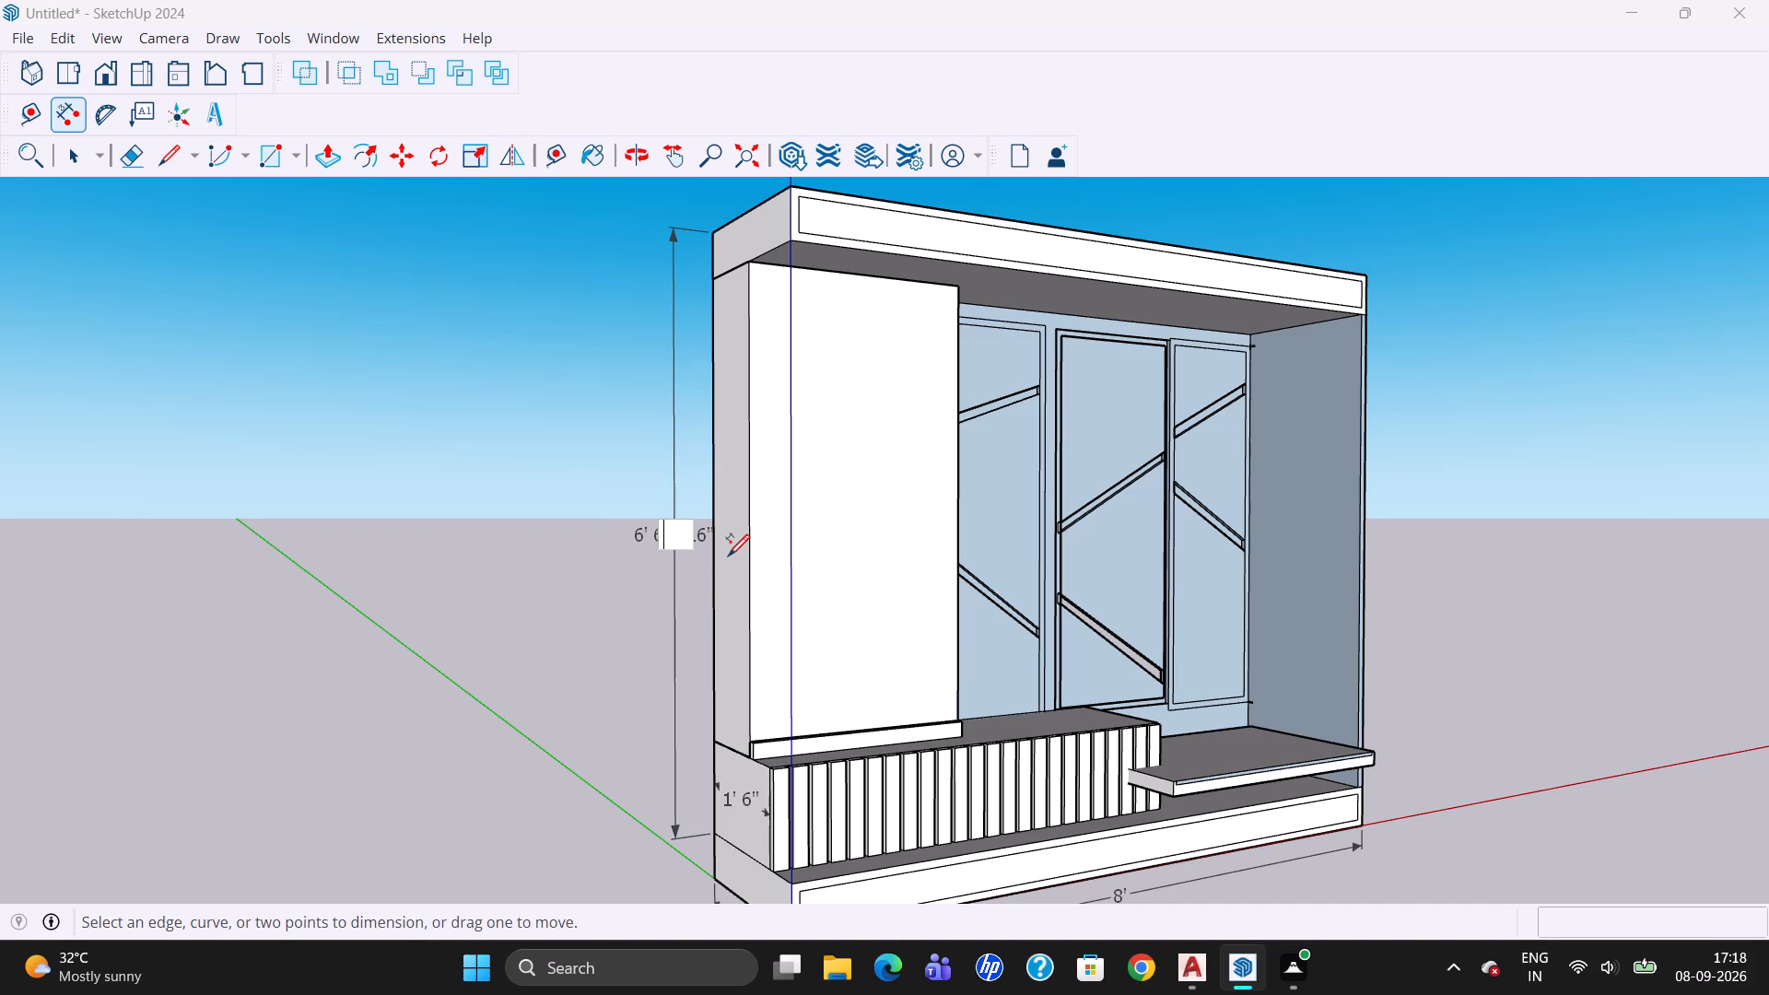
pyautogui.write("7'")
pyautogui.click(592, 628)
pyautogui.press('Escape')
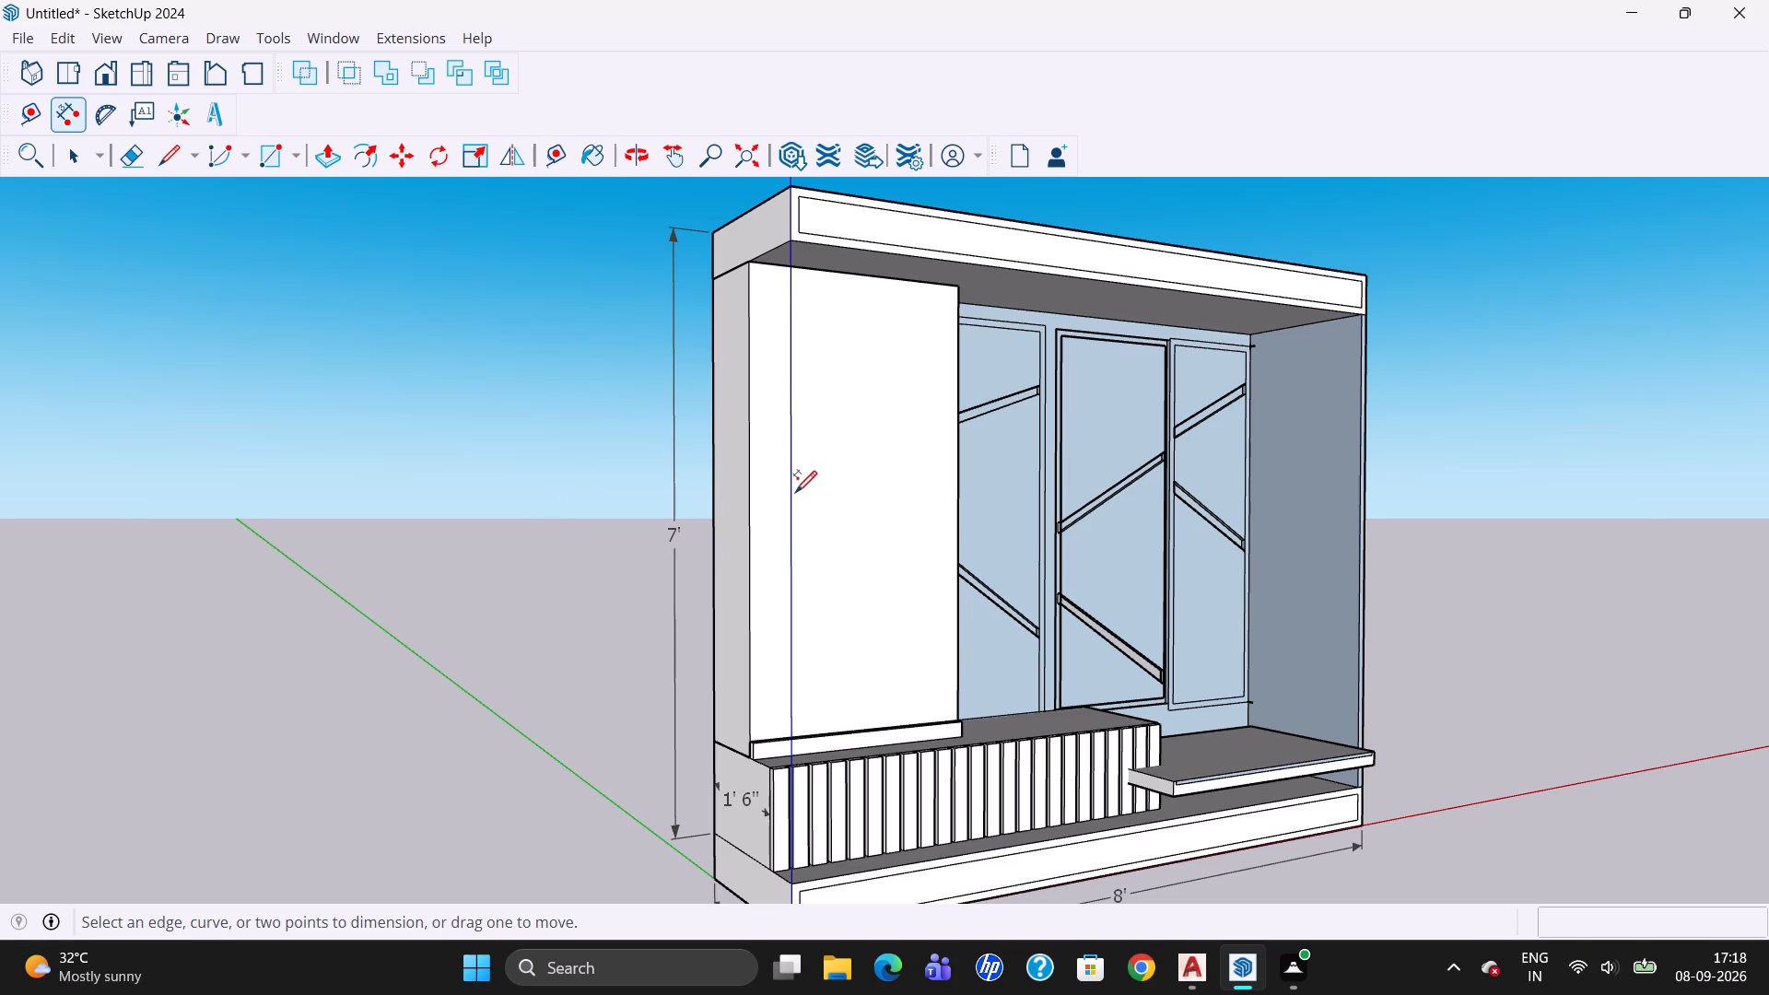
# Dimension the tall panel's height along its front side edge down to the bottom strip, placing it over the side face.
pyautogui.click(749, 263)
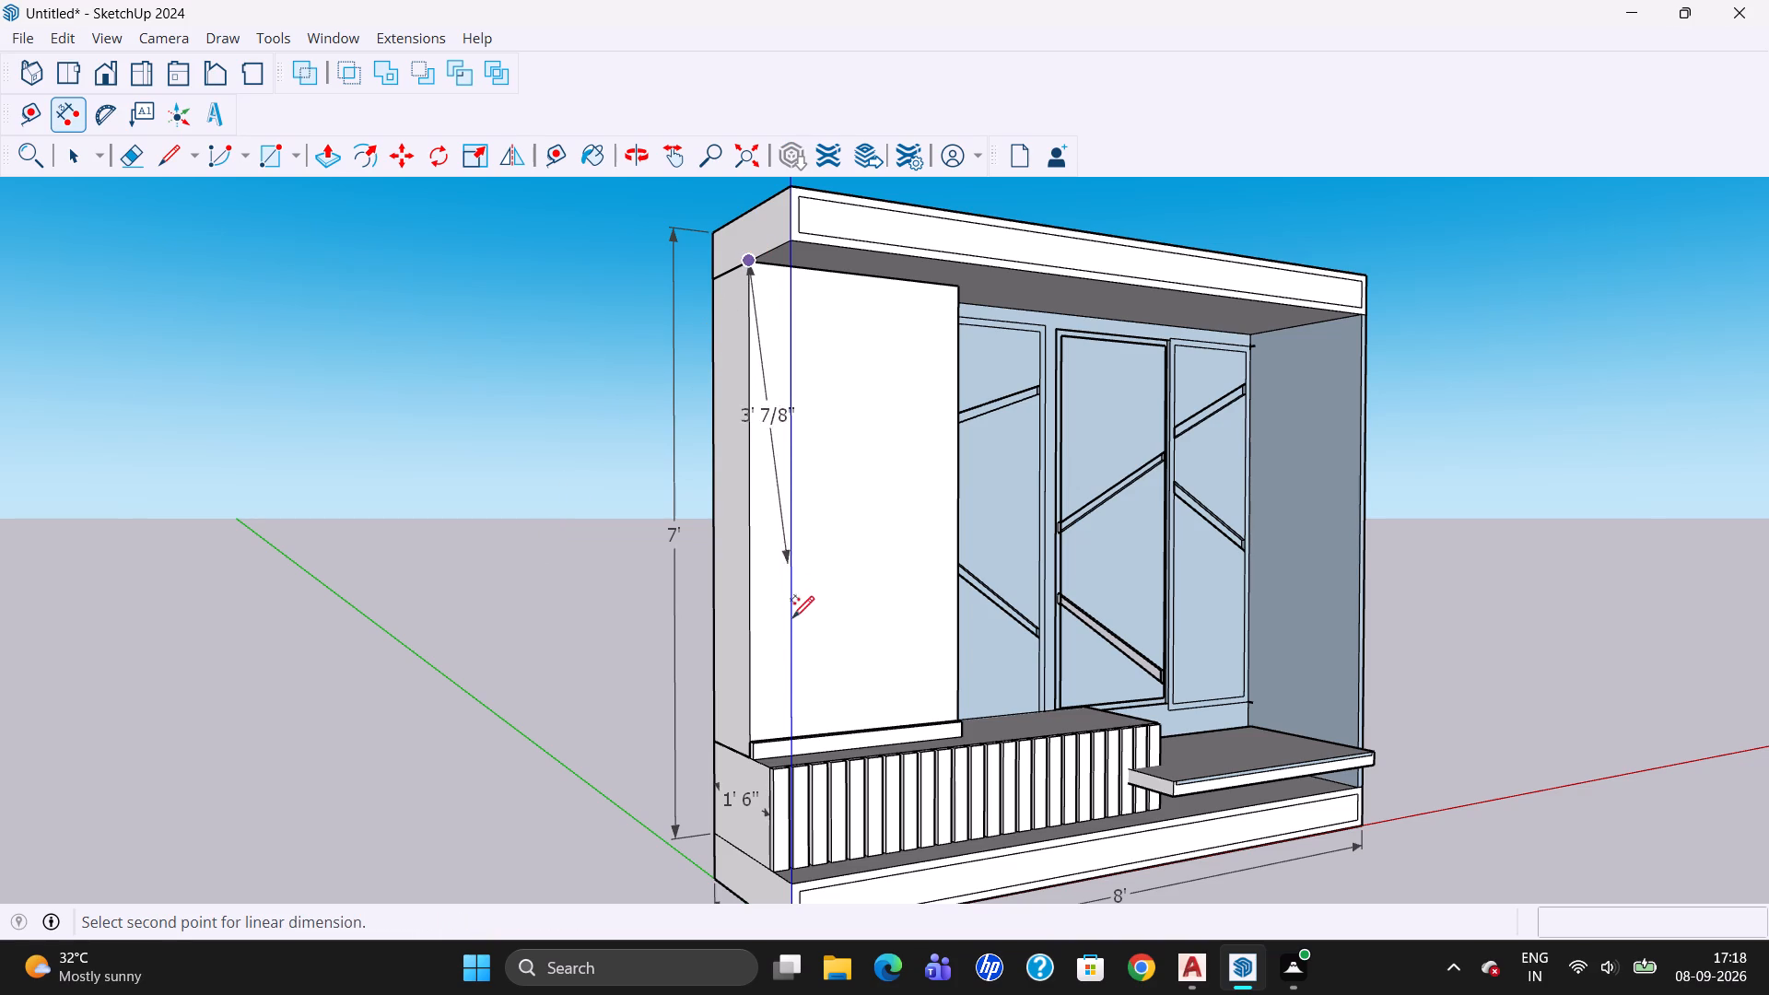
pyautogui.click(751, 736)
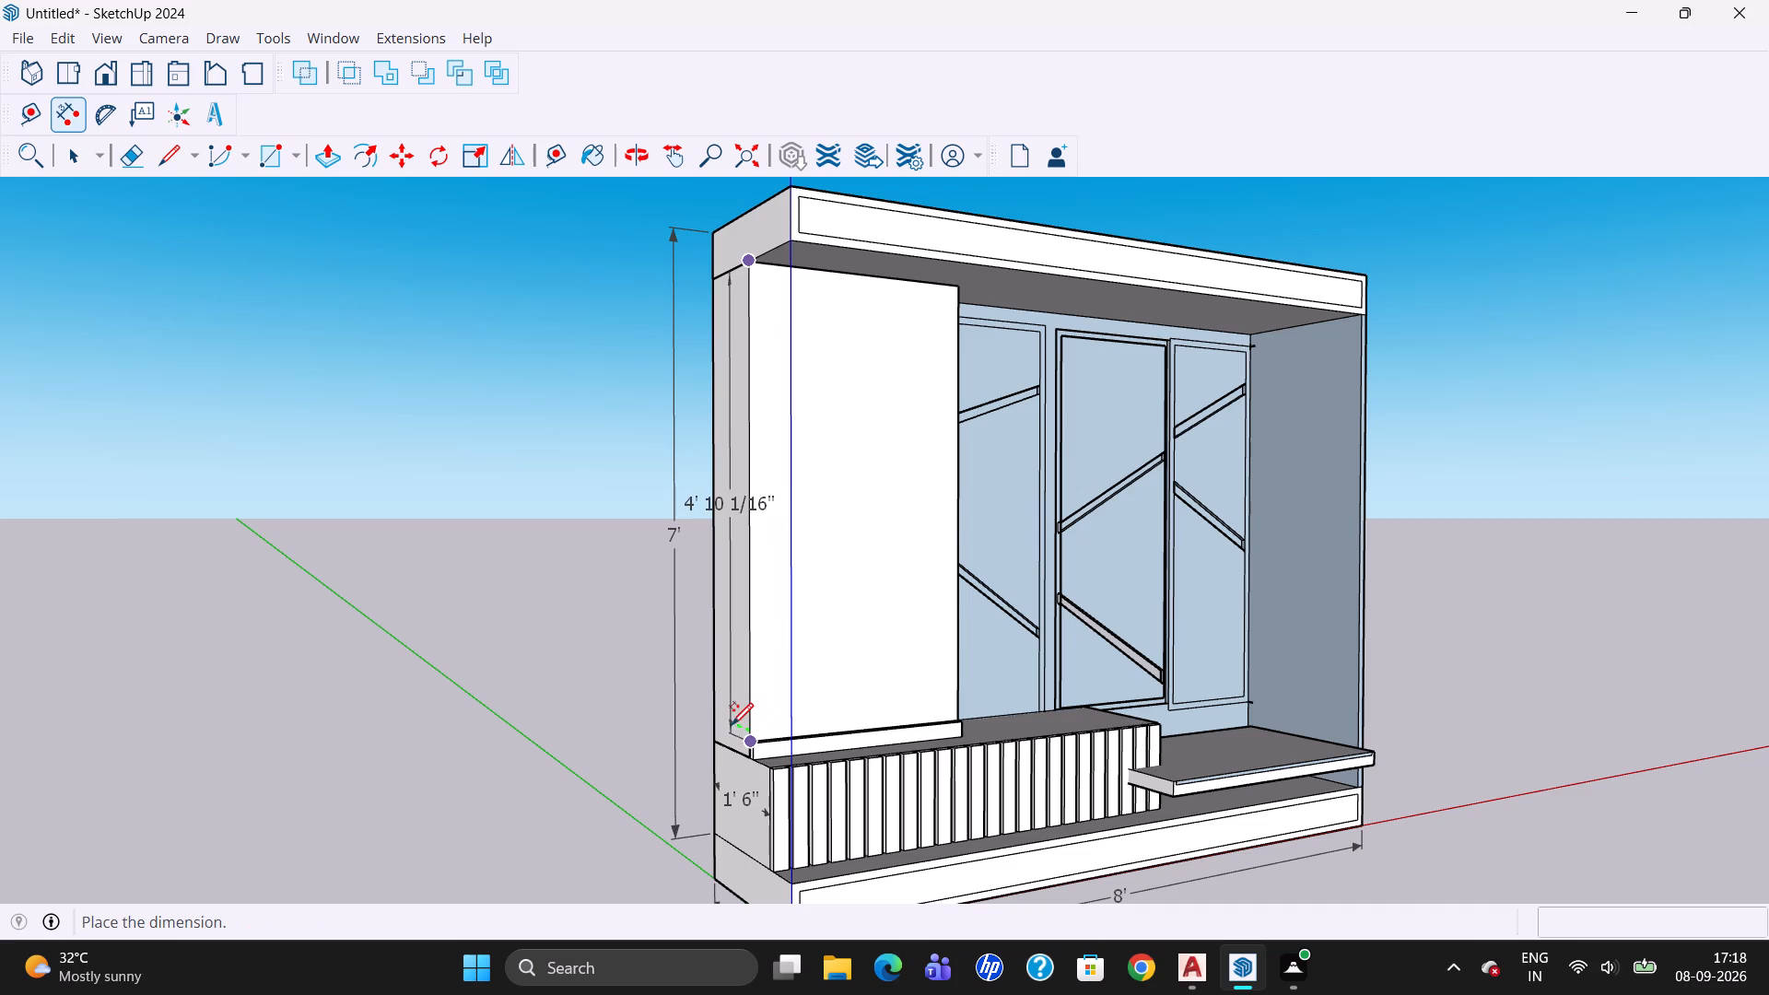
pyautogui.click(732, 723)
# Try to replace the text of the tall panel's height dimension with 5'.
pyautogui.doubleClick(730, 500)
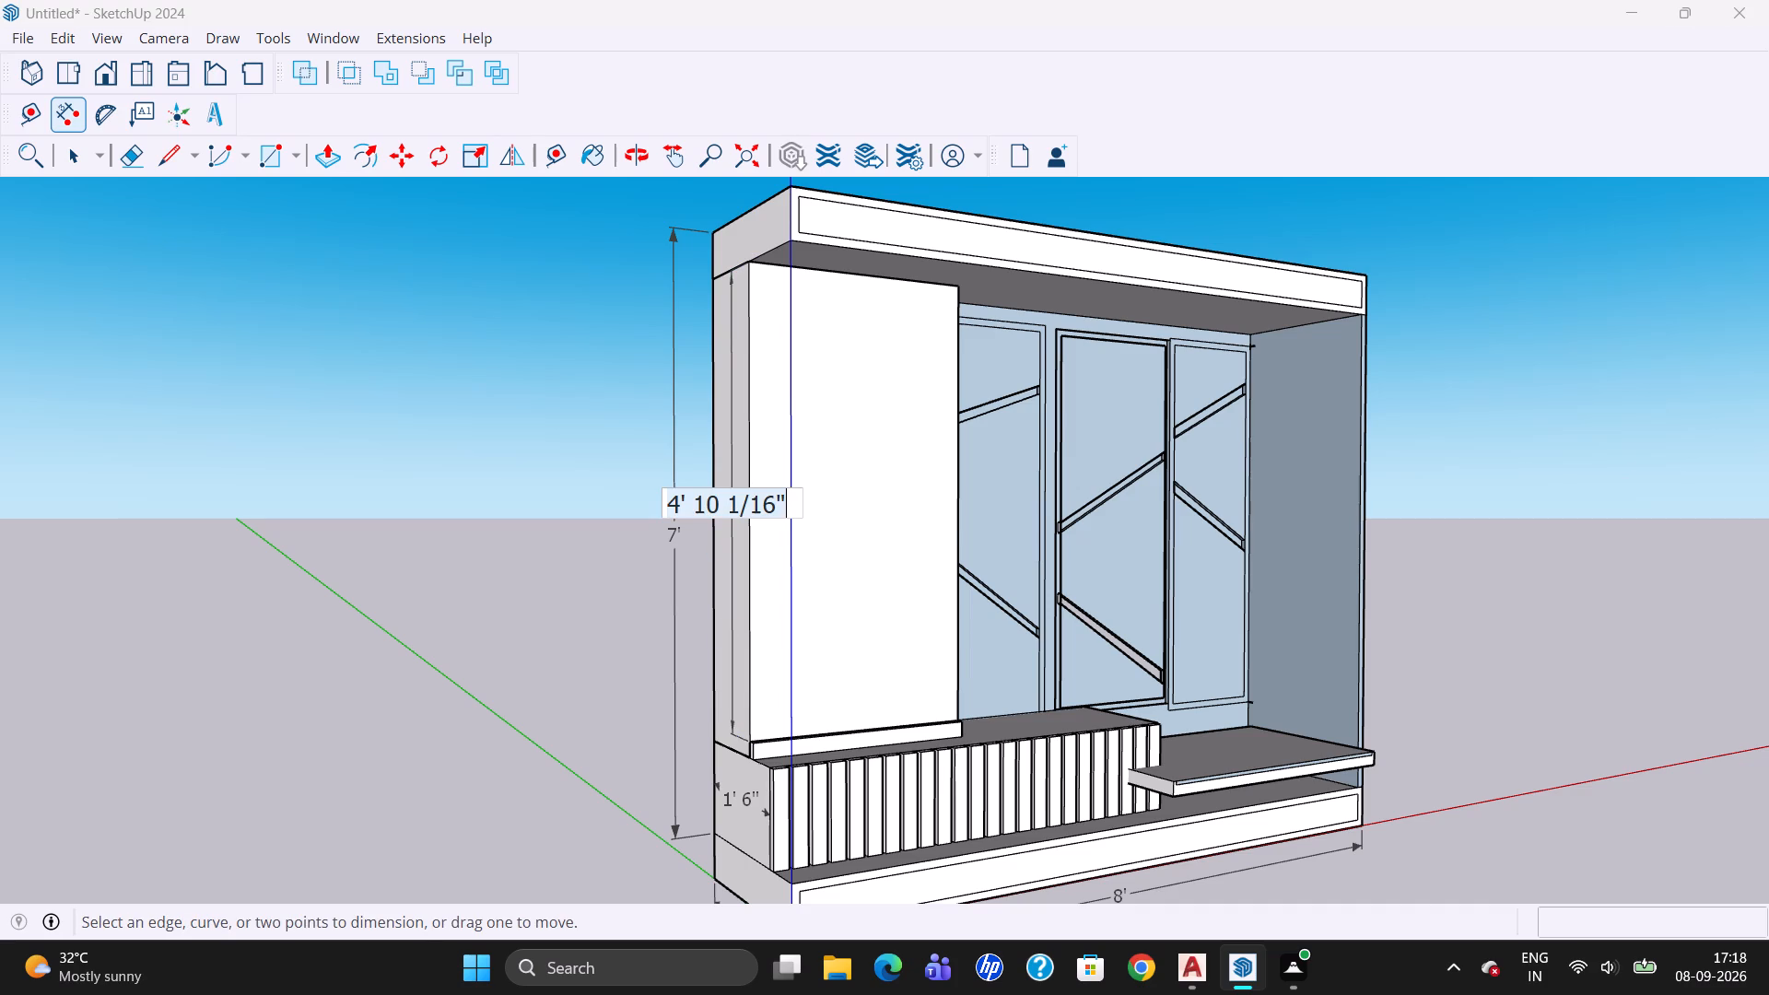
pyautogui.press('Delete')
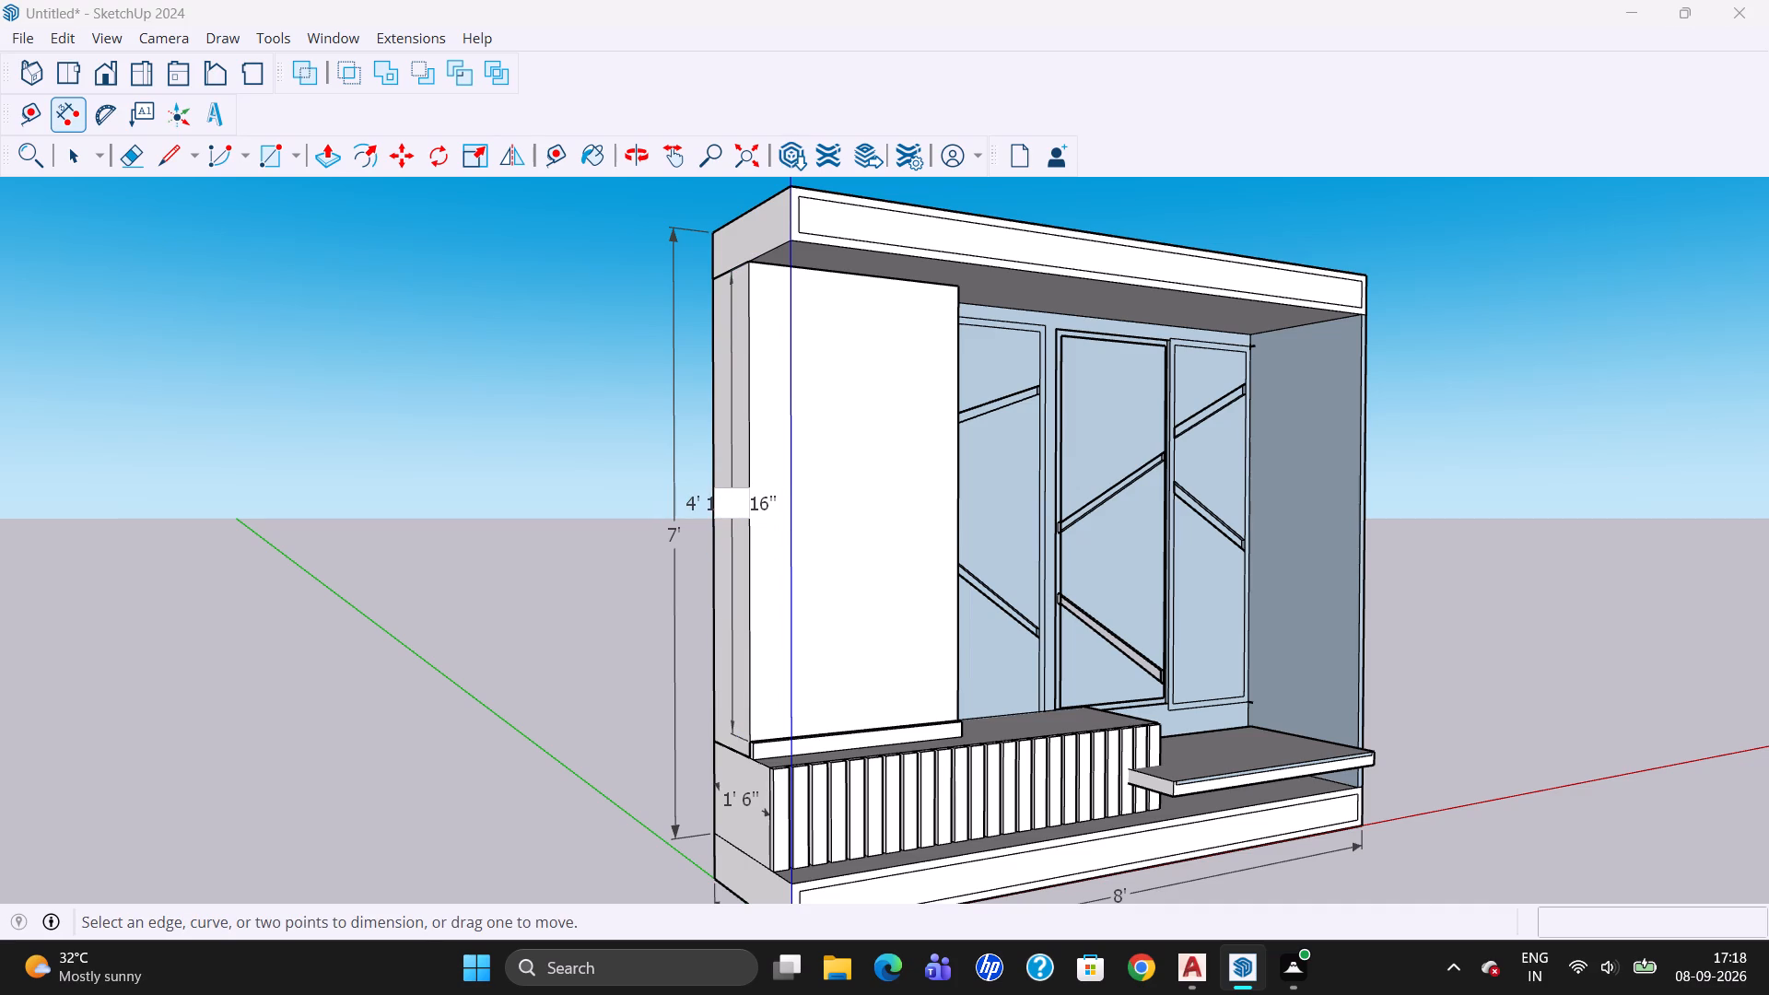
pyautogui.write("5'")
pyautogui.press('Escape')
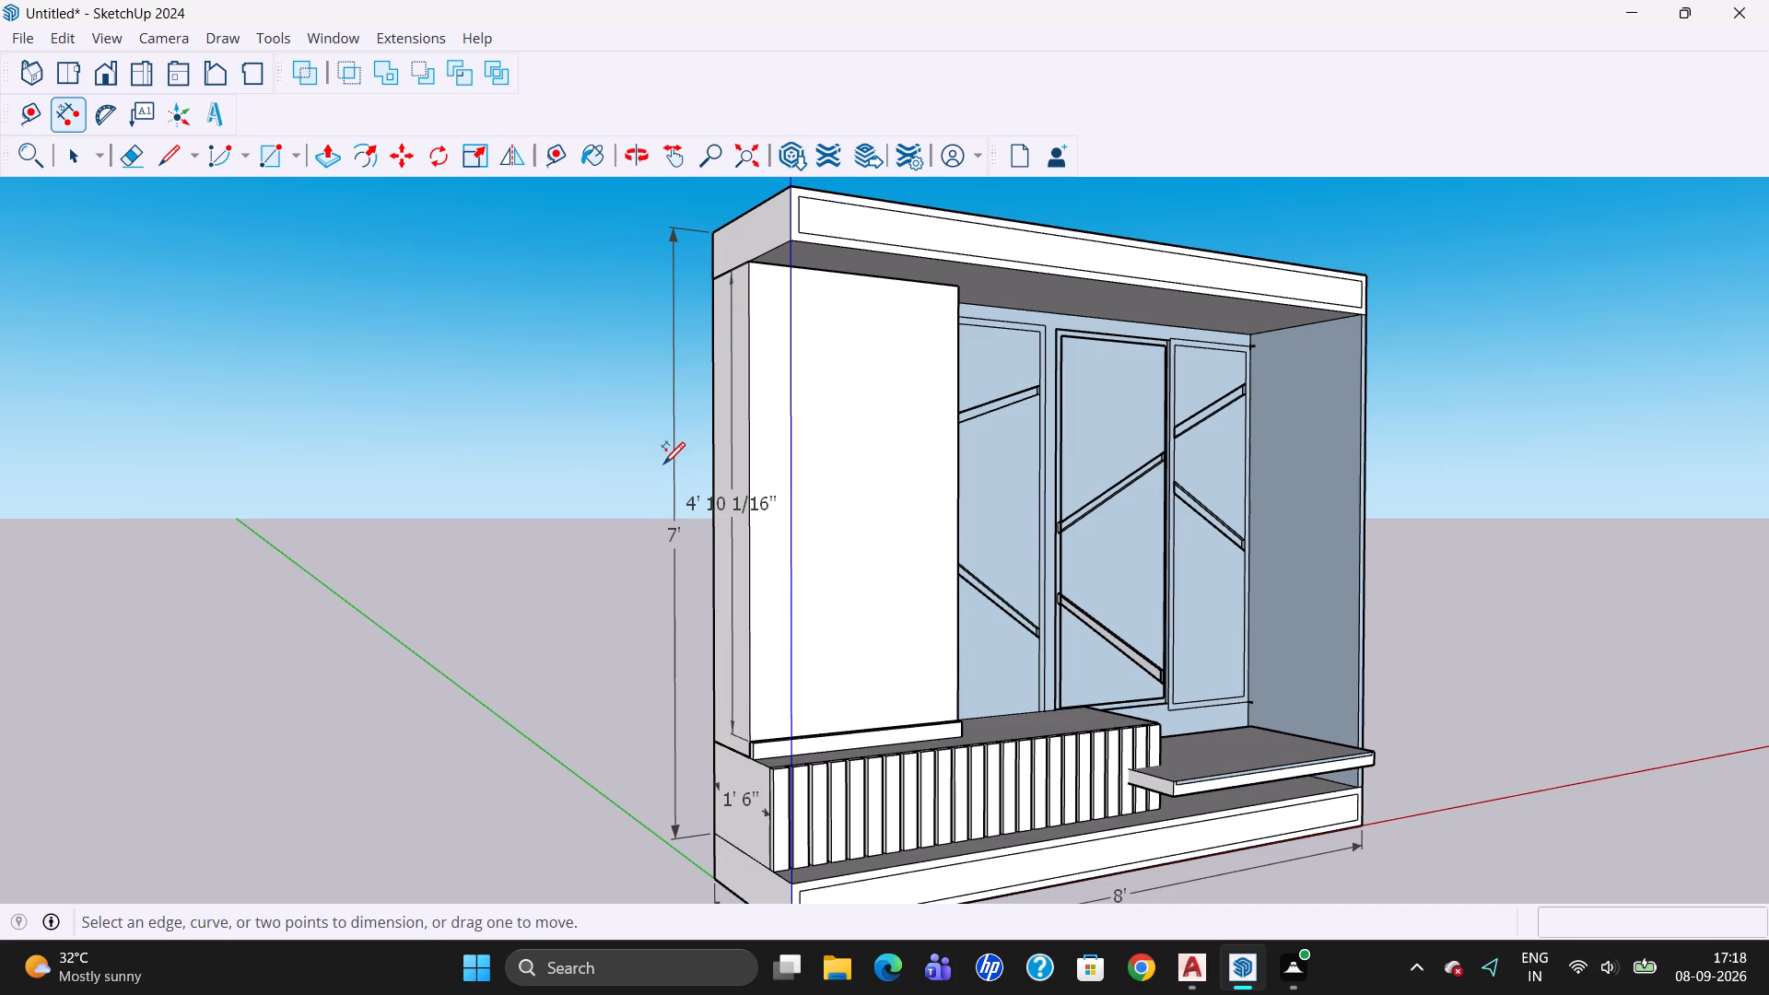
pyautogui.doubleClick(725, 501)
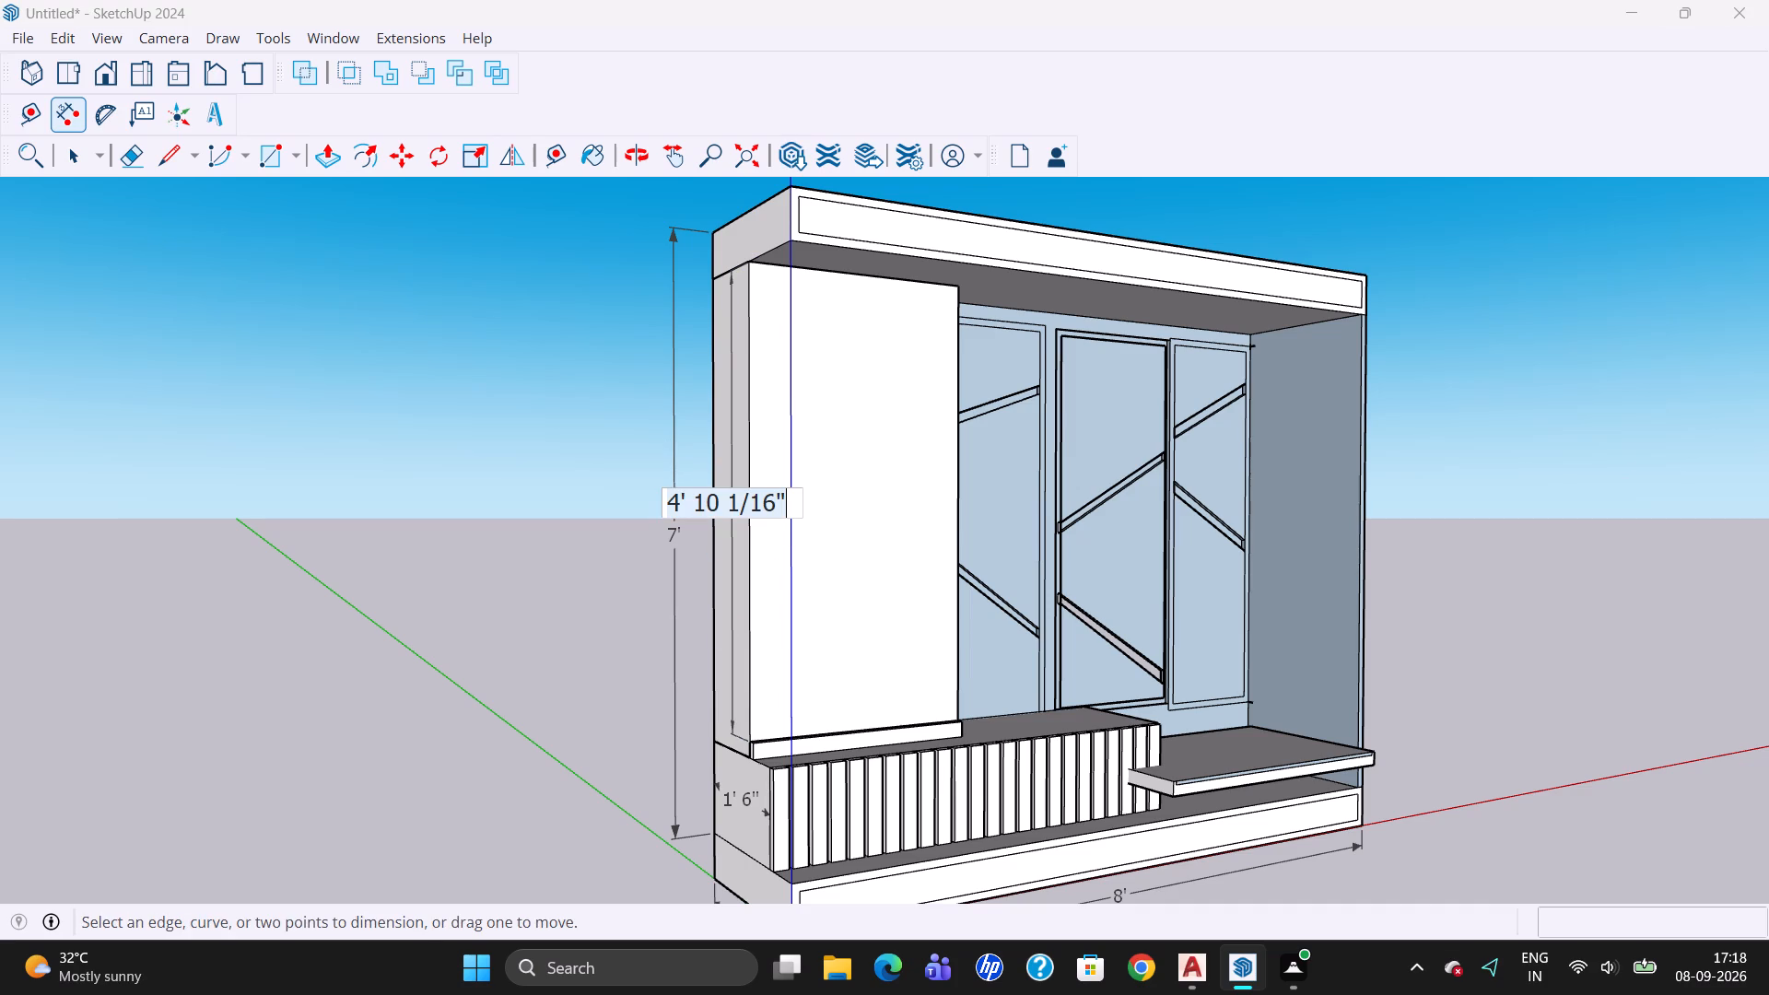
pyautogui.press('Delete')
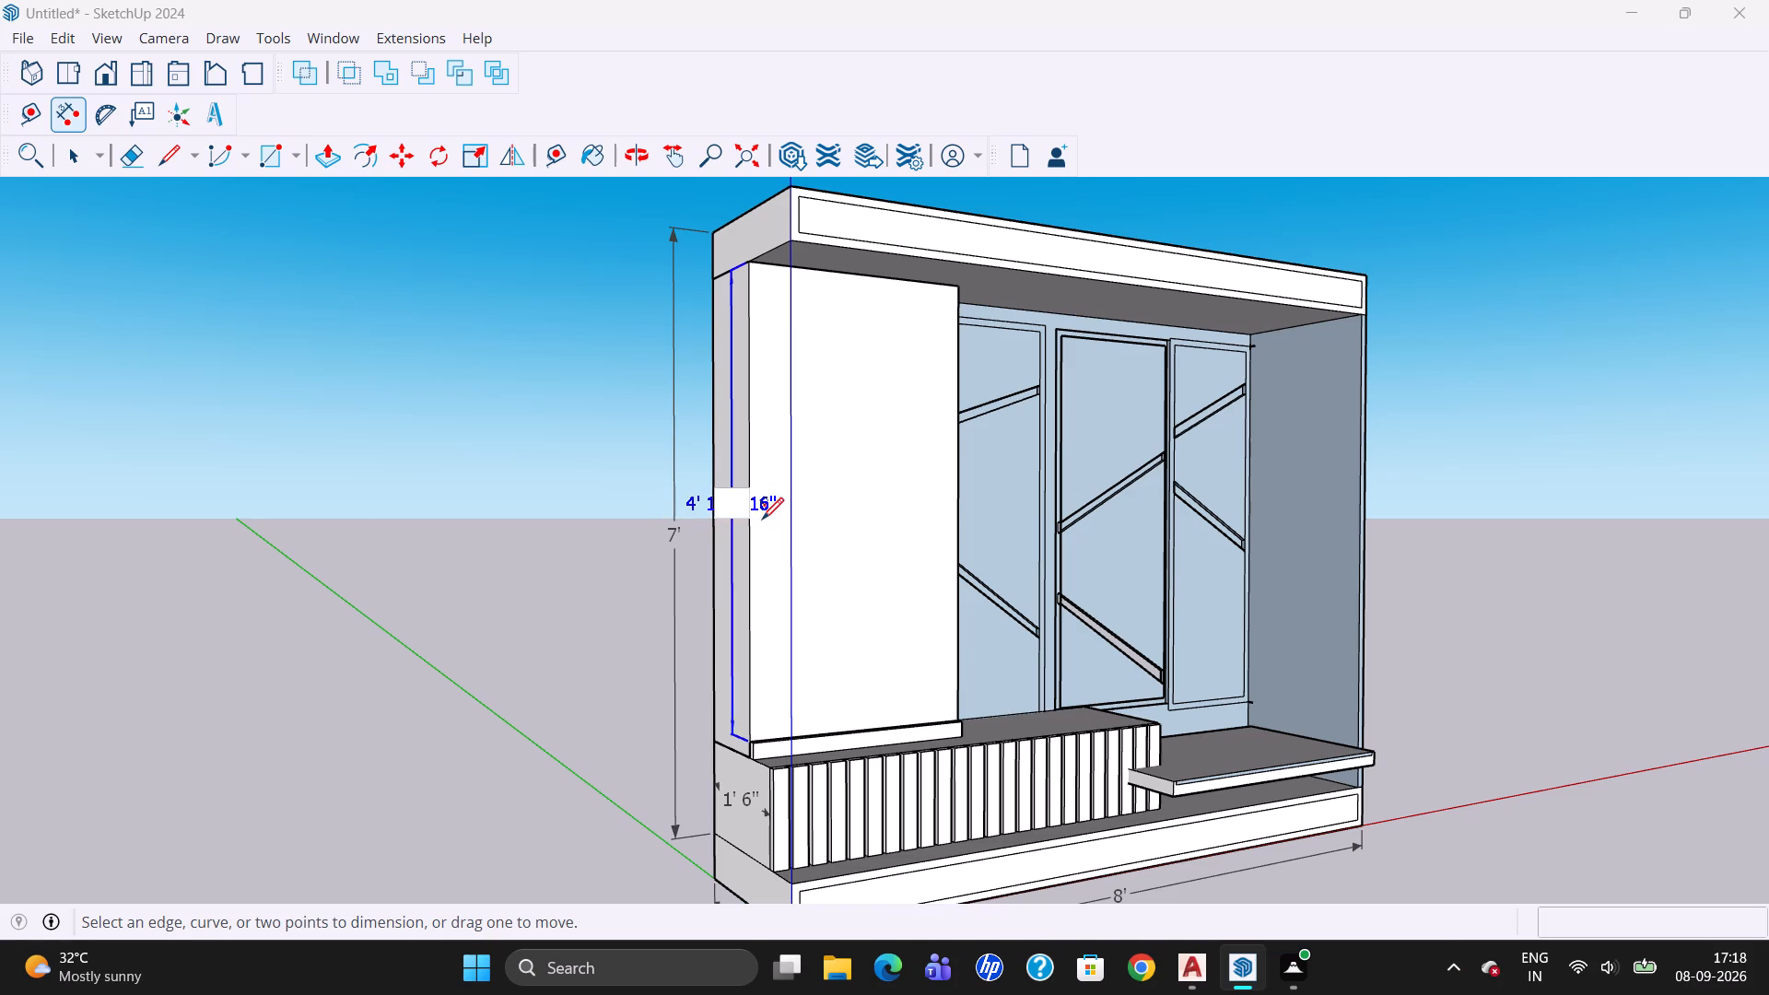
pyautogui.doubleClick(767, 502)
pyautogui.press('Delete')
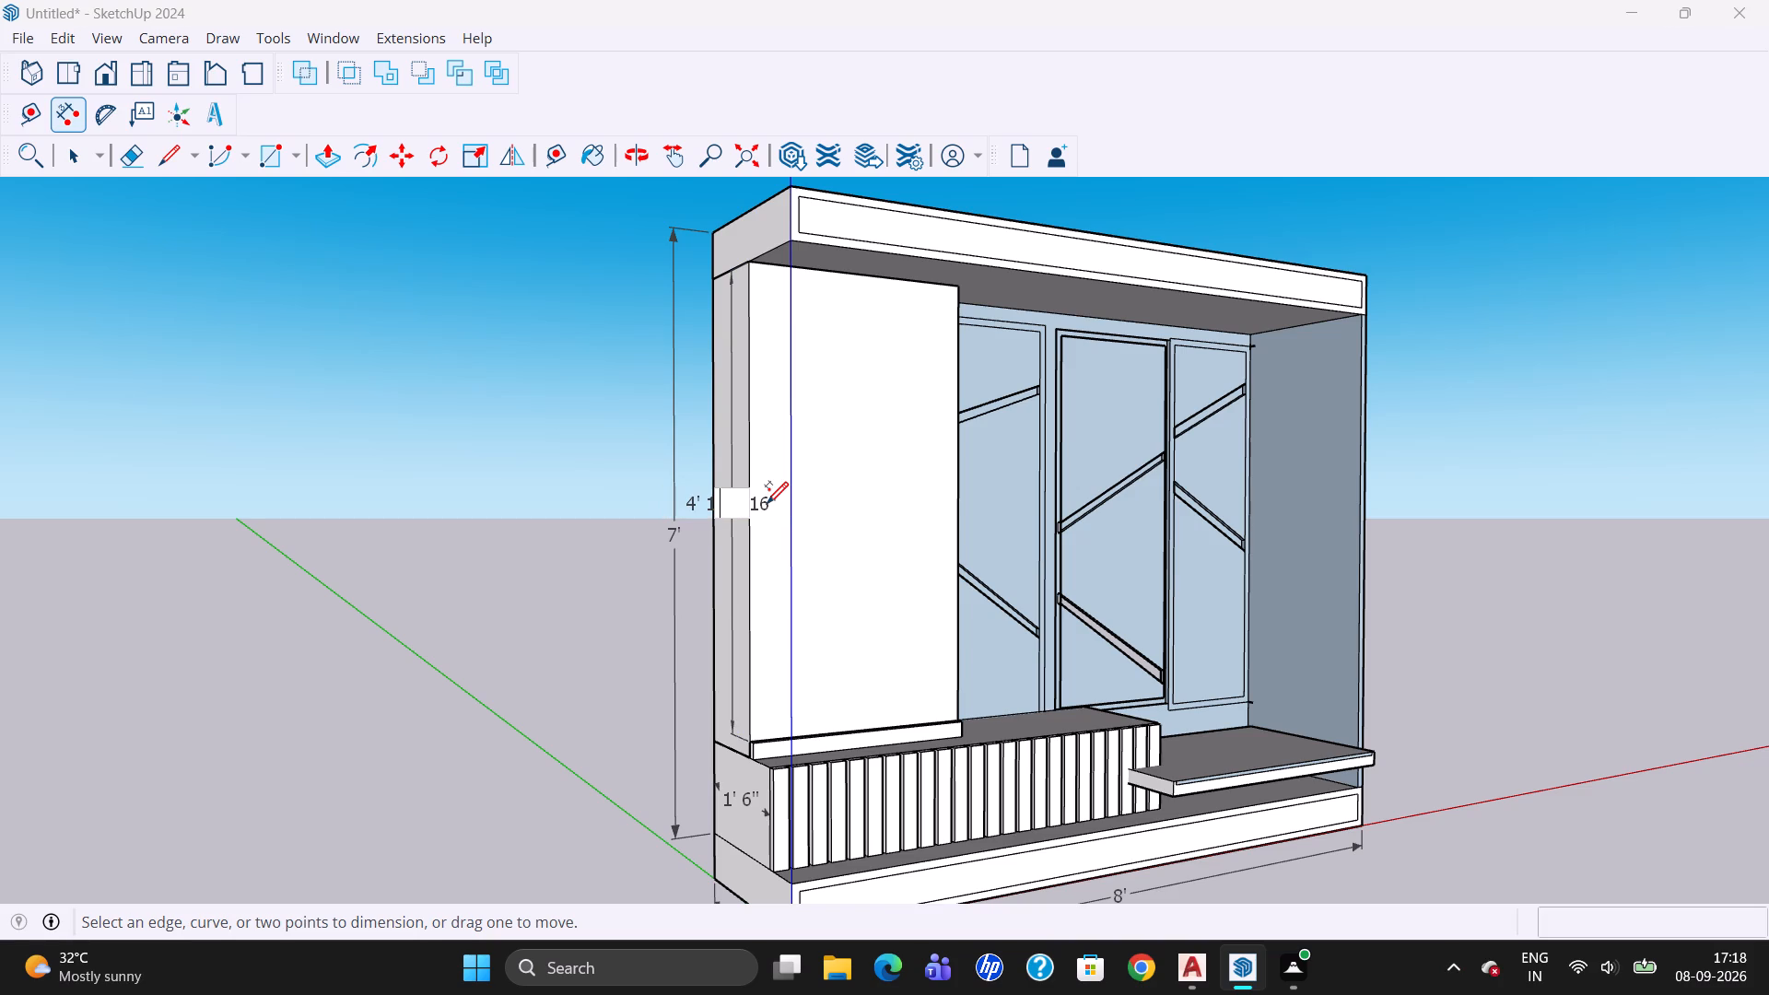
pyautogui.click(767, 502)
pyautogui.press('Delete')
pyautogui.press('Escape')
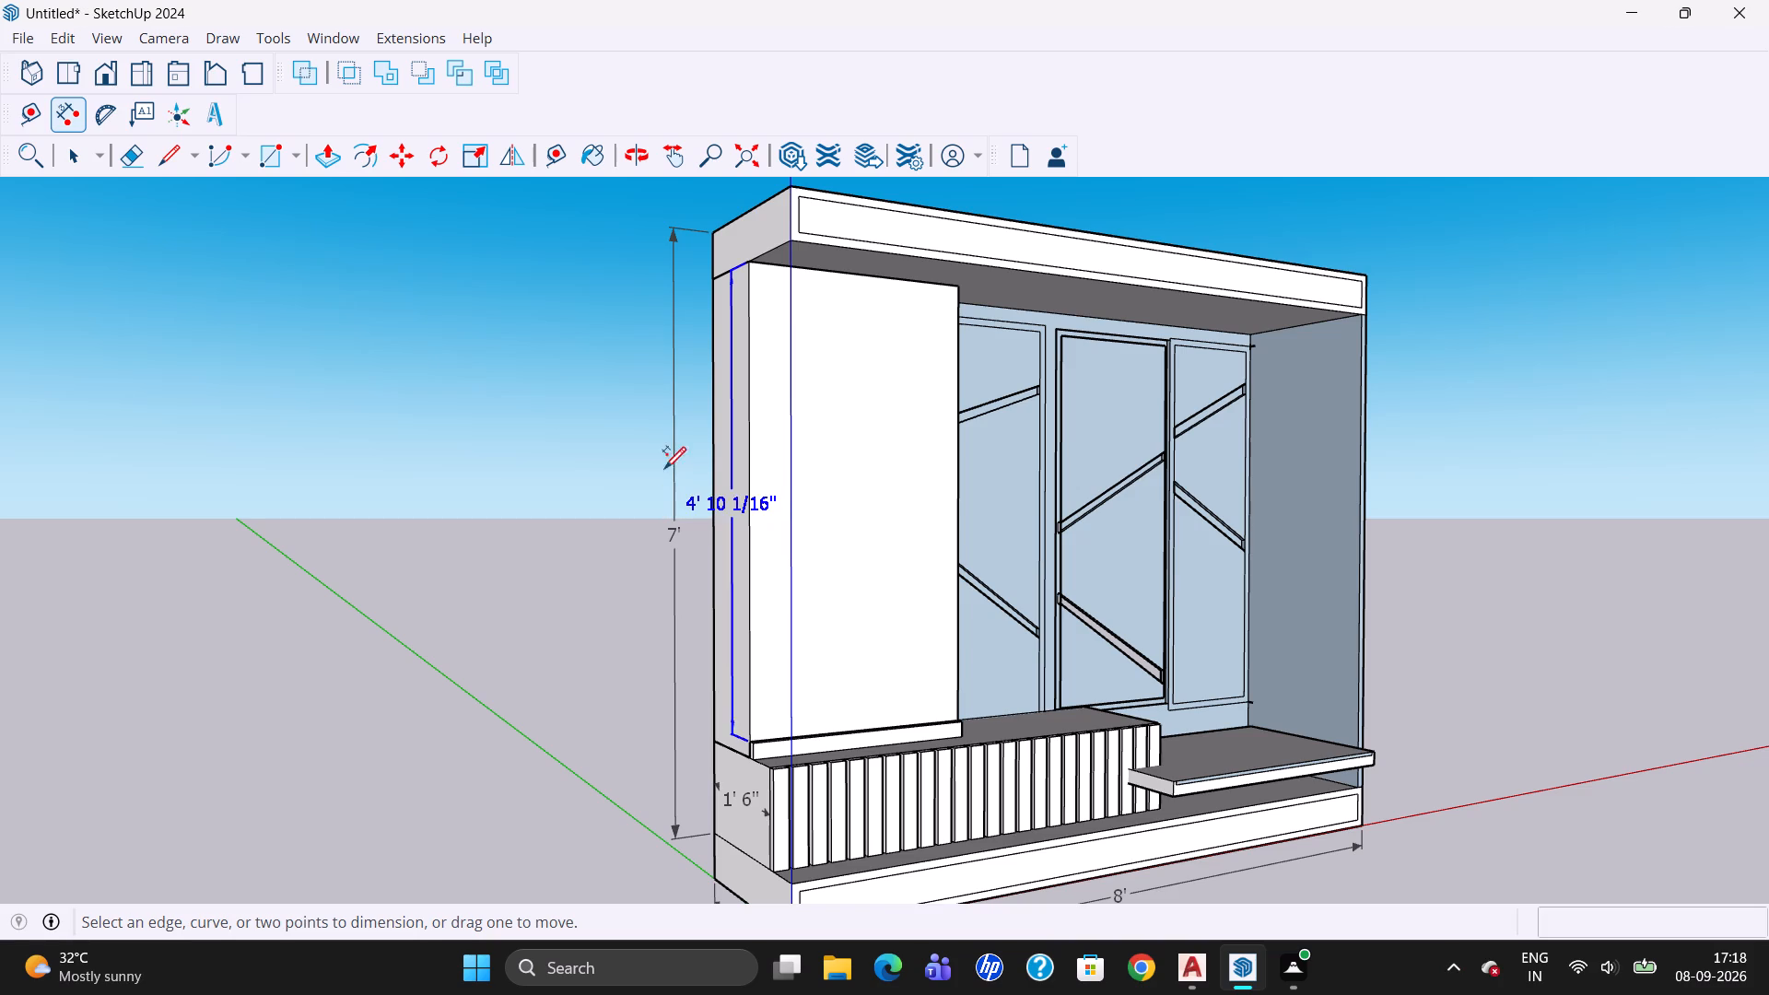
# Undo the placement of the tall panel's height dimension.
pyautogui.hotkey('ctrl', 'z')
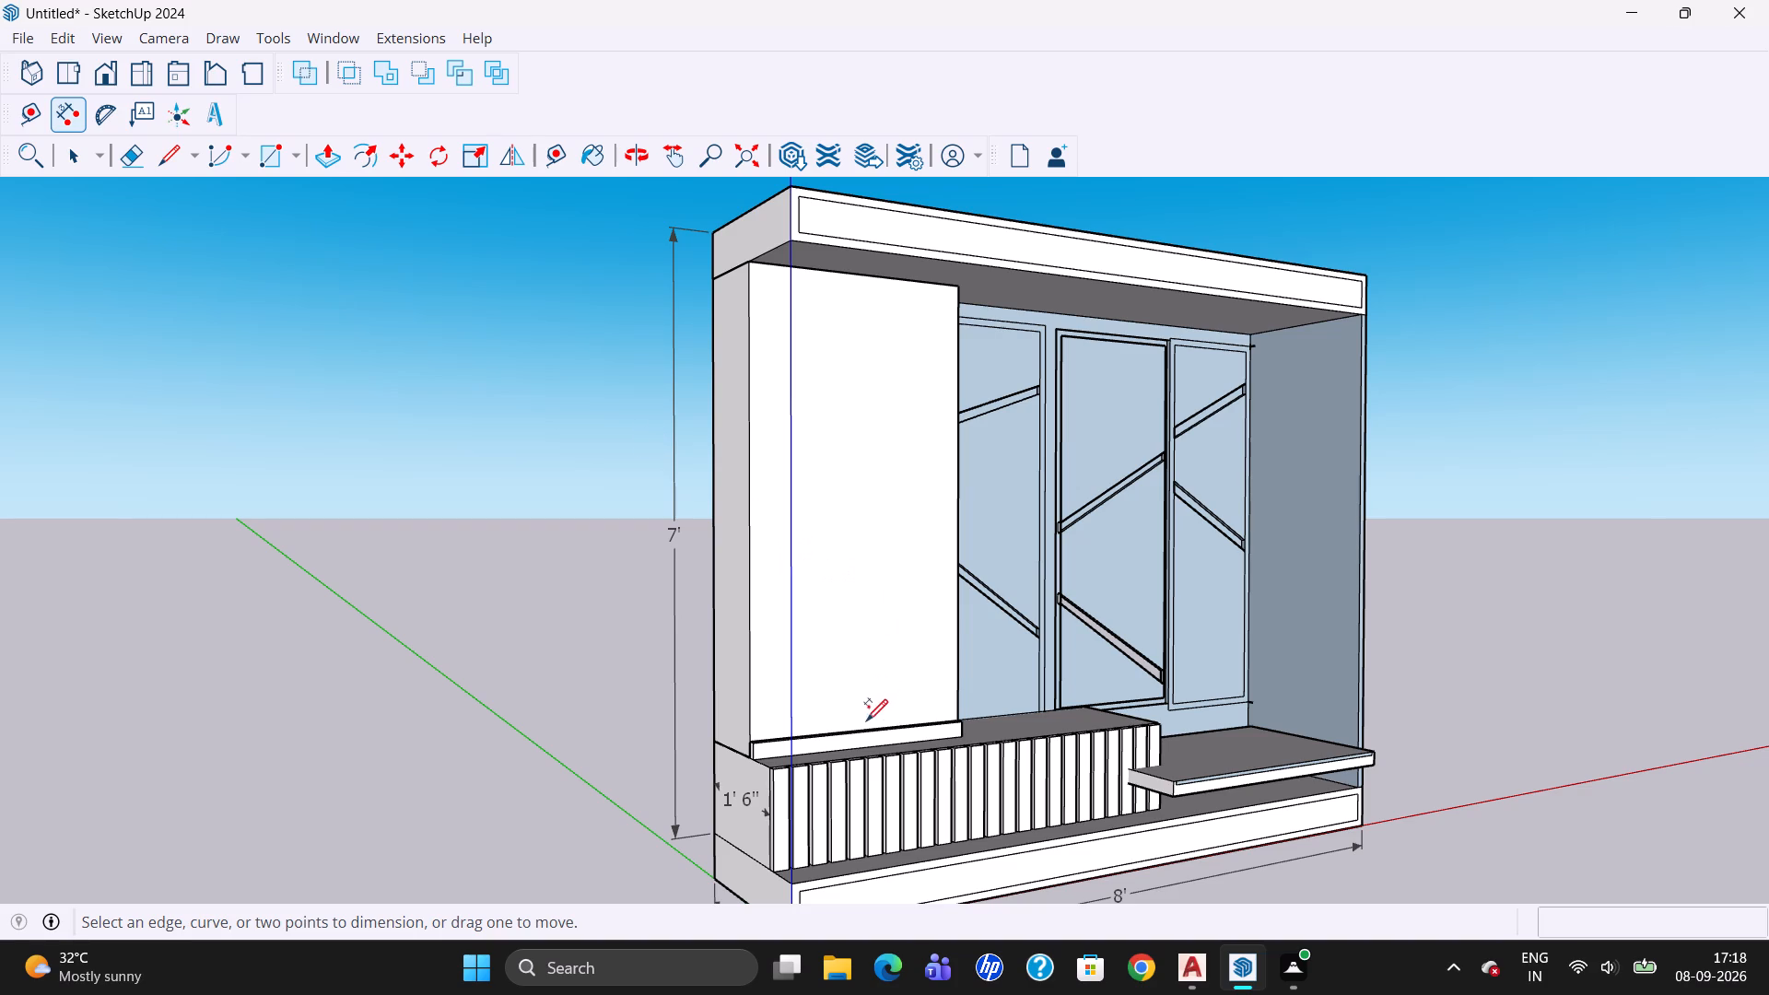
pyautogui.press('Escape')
# Start drawing a rectangle in the empty space beside the cabinet unit, away from its tall-panel side.
pyautogui.click(61, 155)
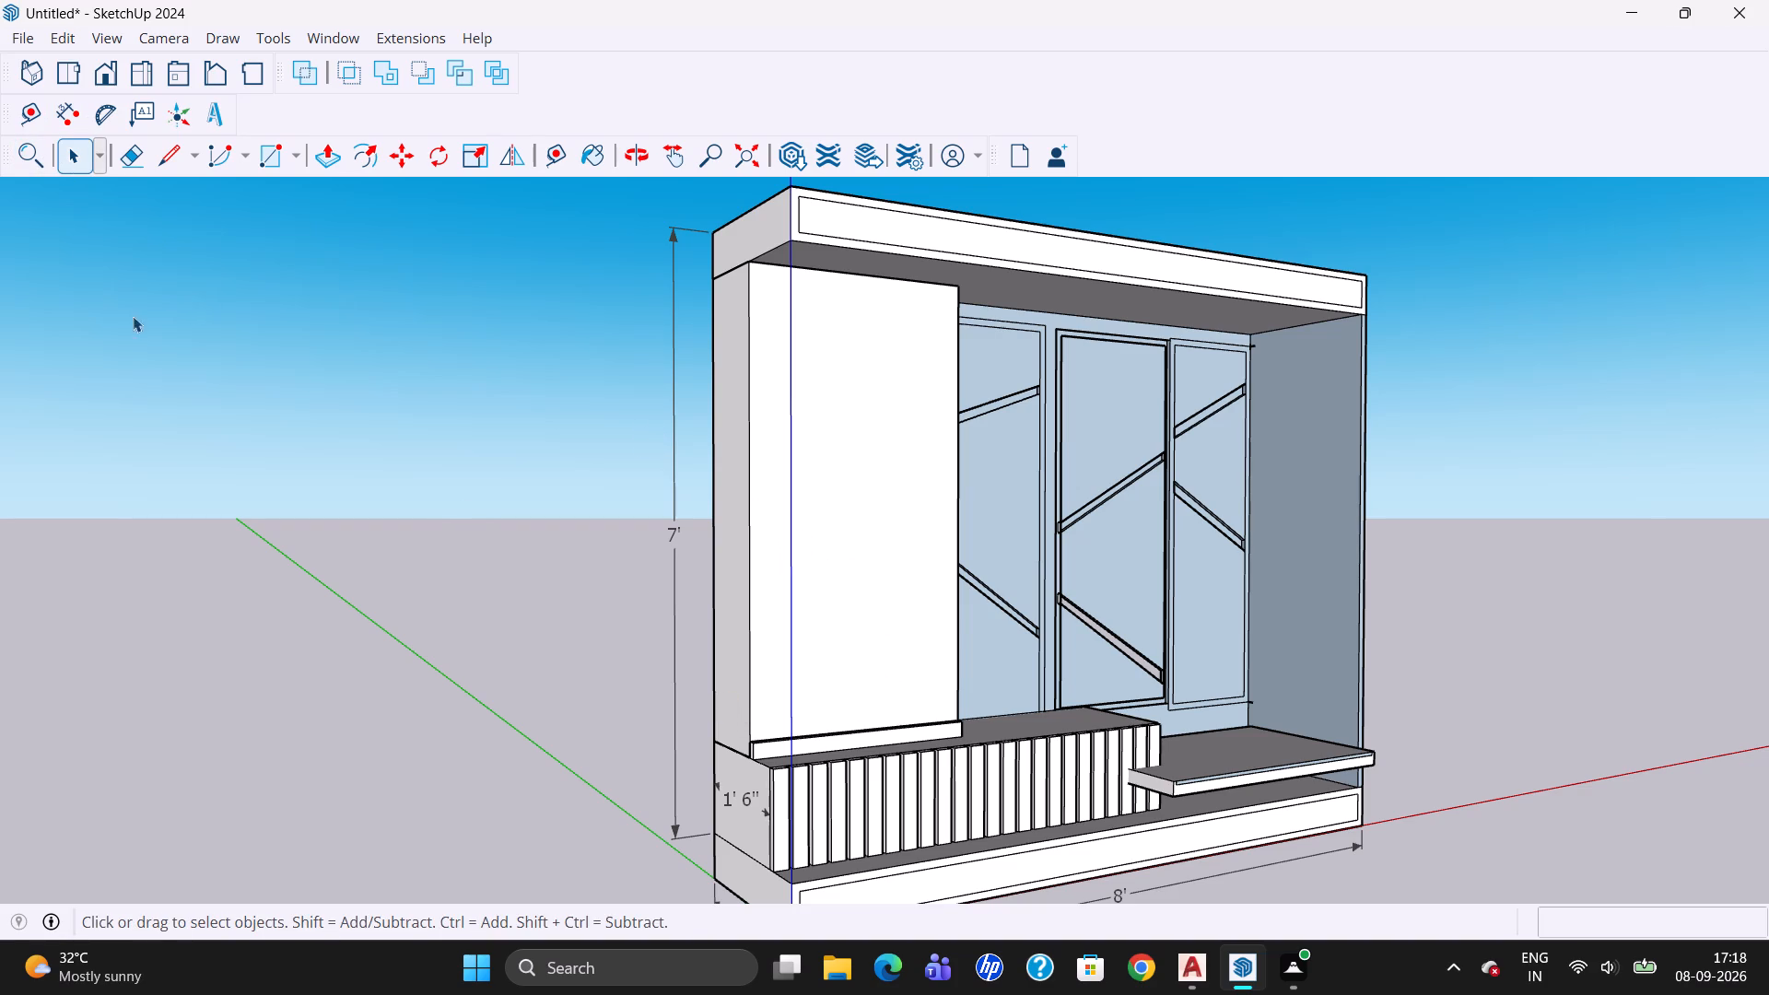
pyautogui.press('r')
pyautogui.moveTo(166, 339); pyautogui.dragTo(176, 354)
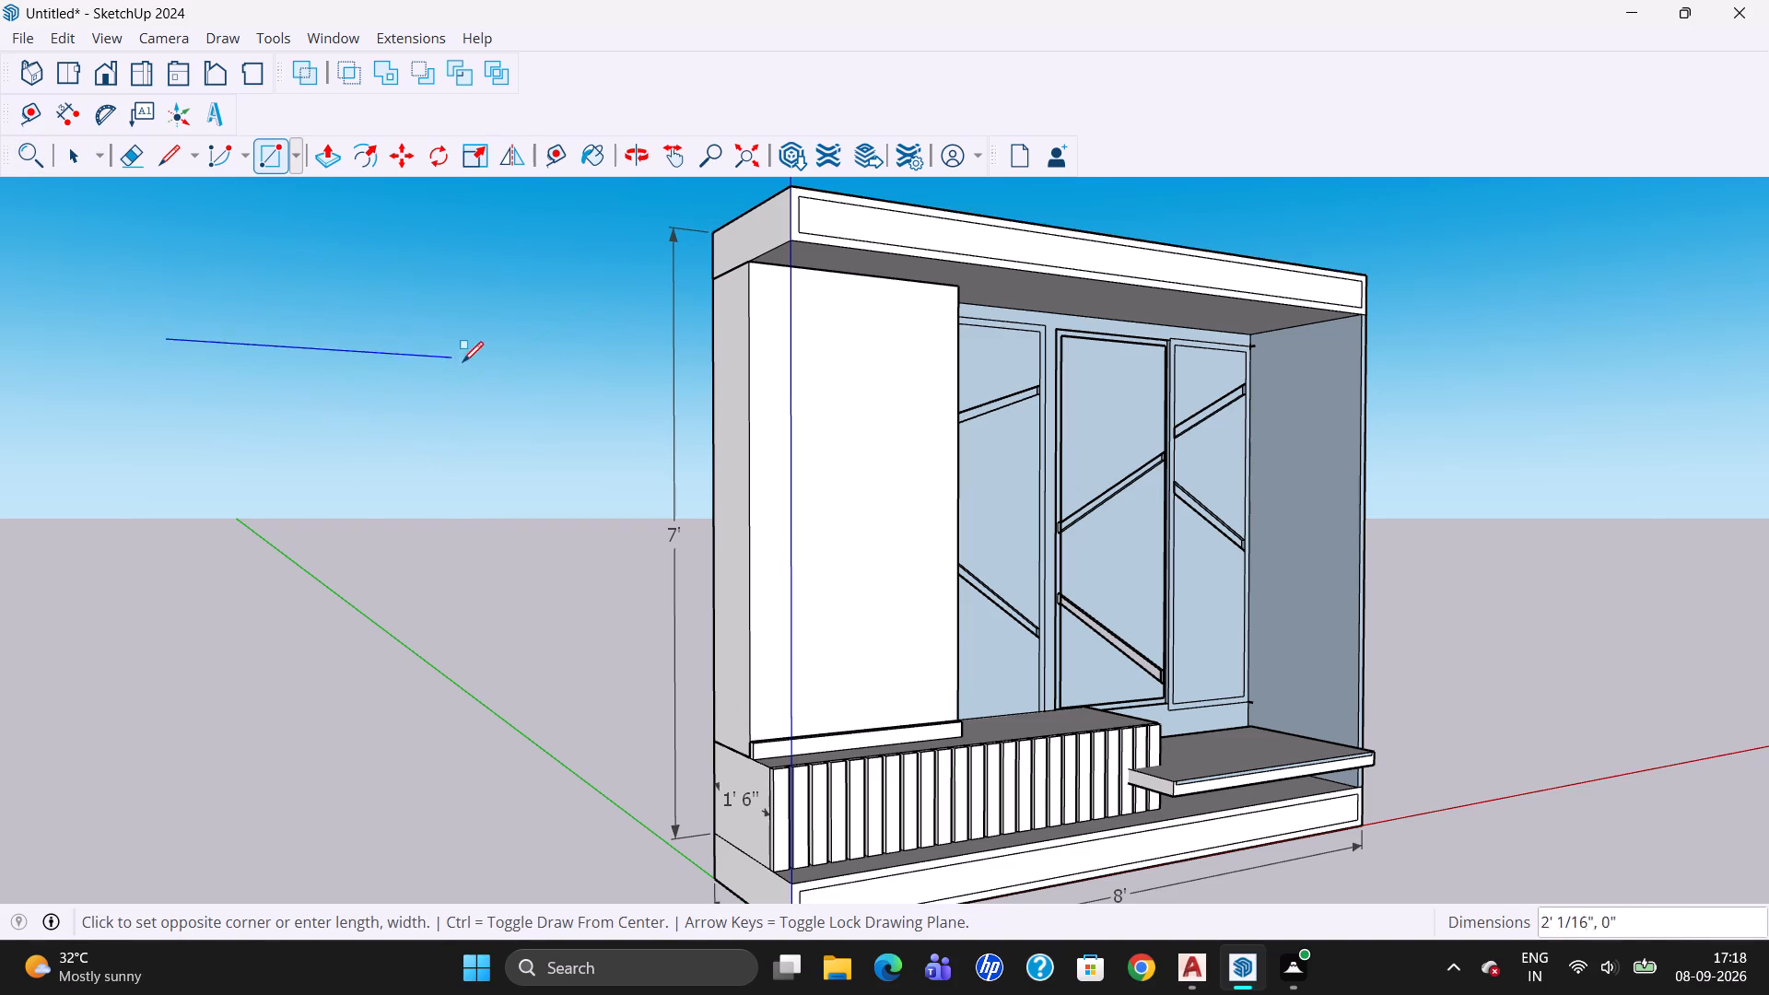
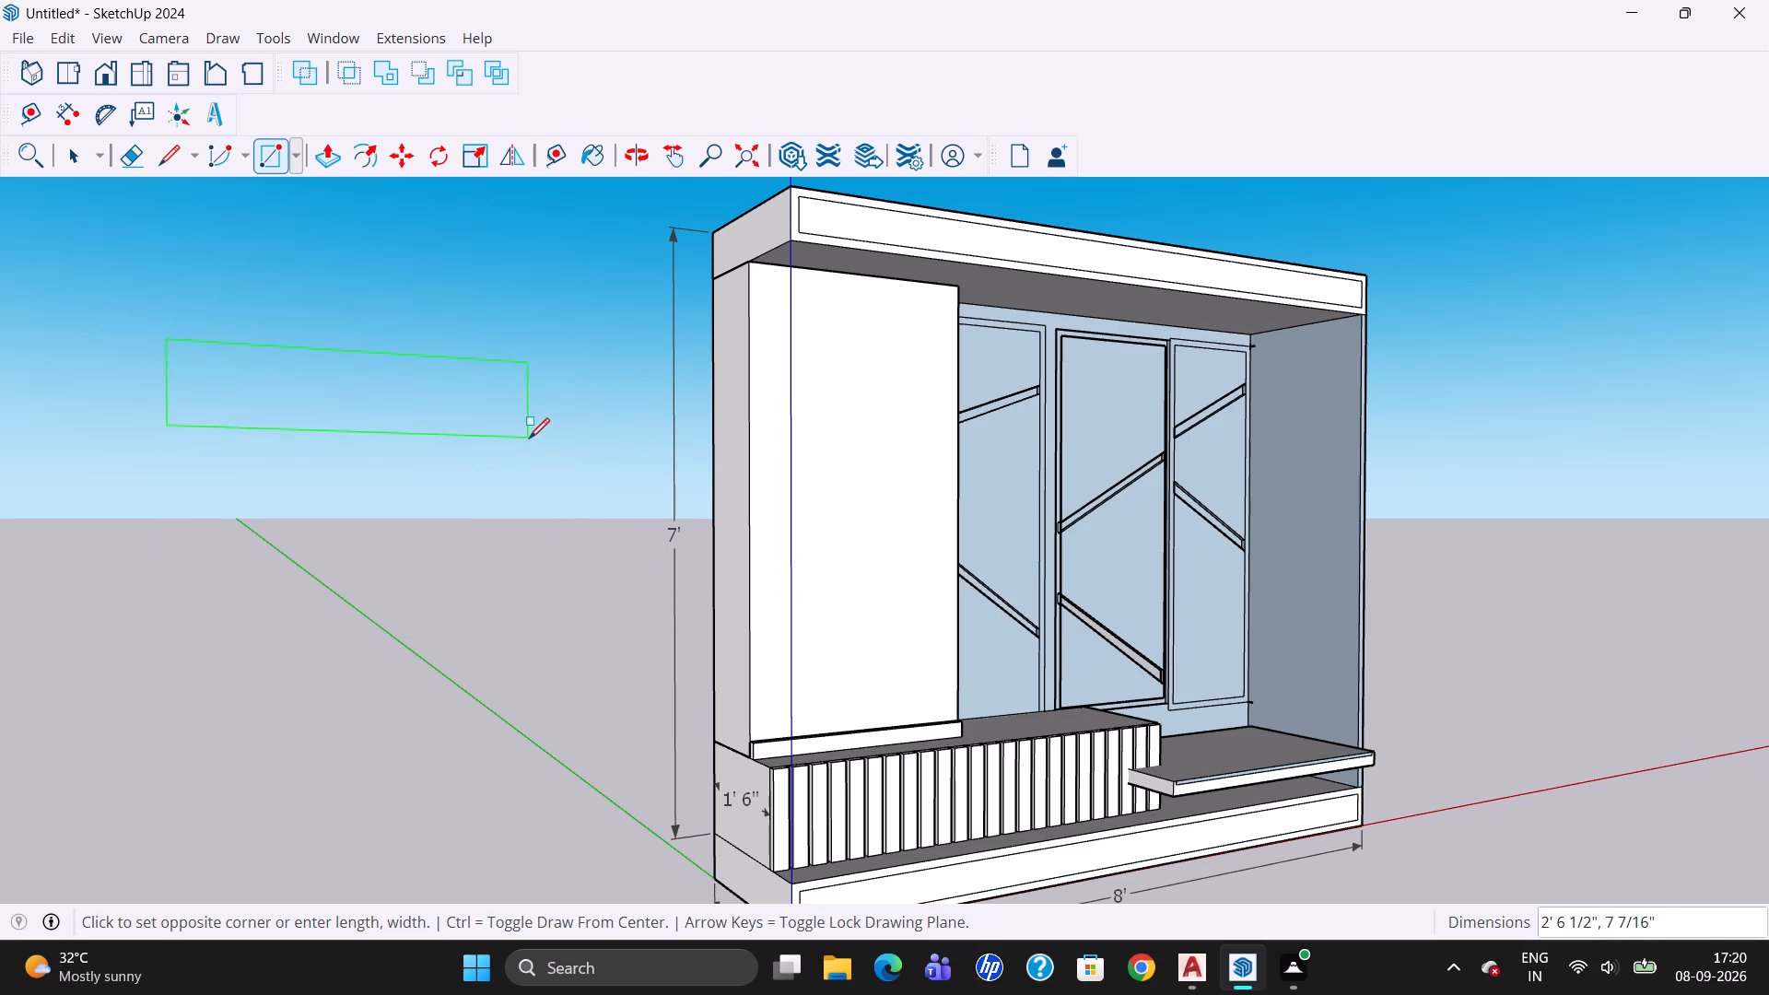
# Finish the rectangle beside the cabinet unit at 2'6" by 2".
pyautogui.write("2'")
pyautogui.write('6"')
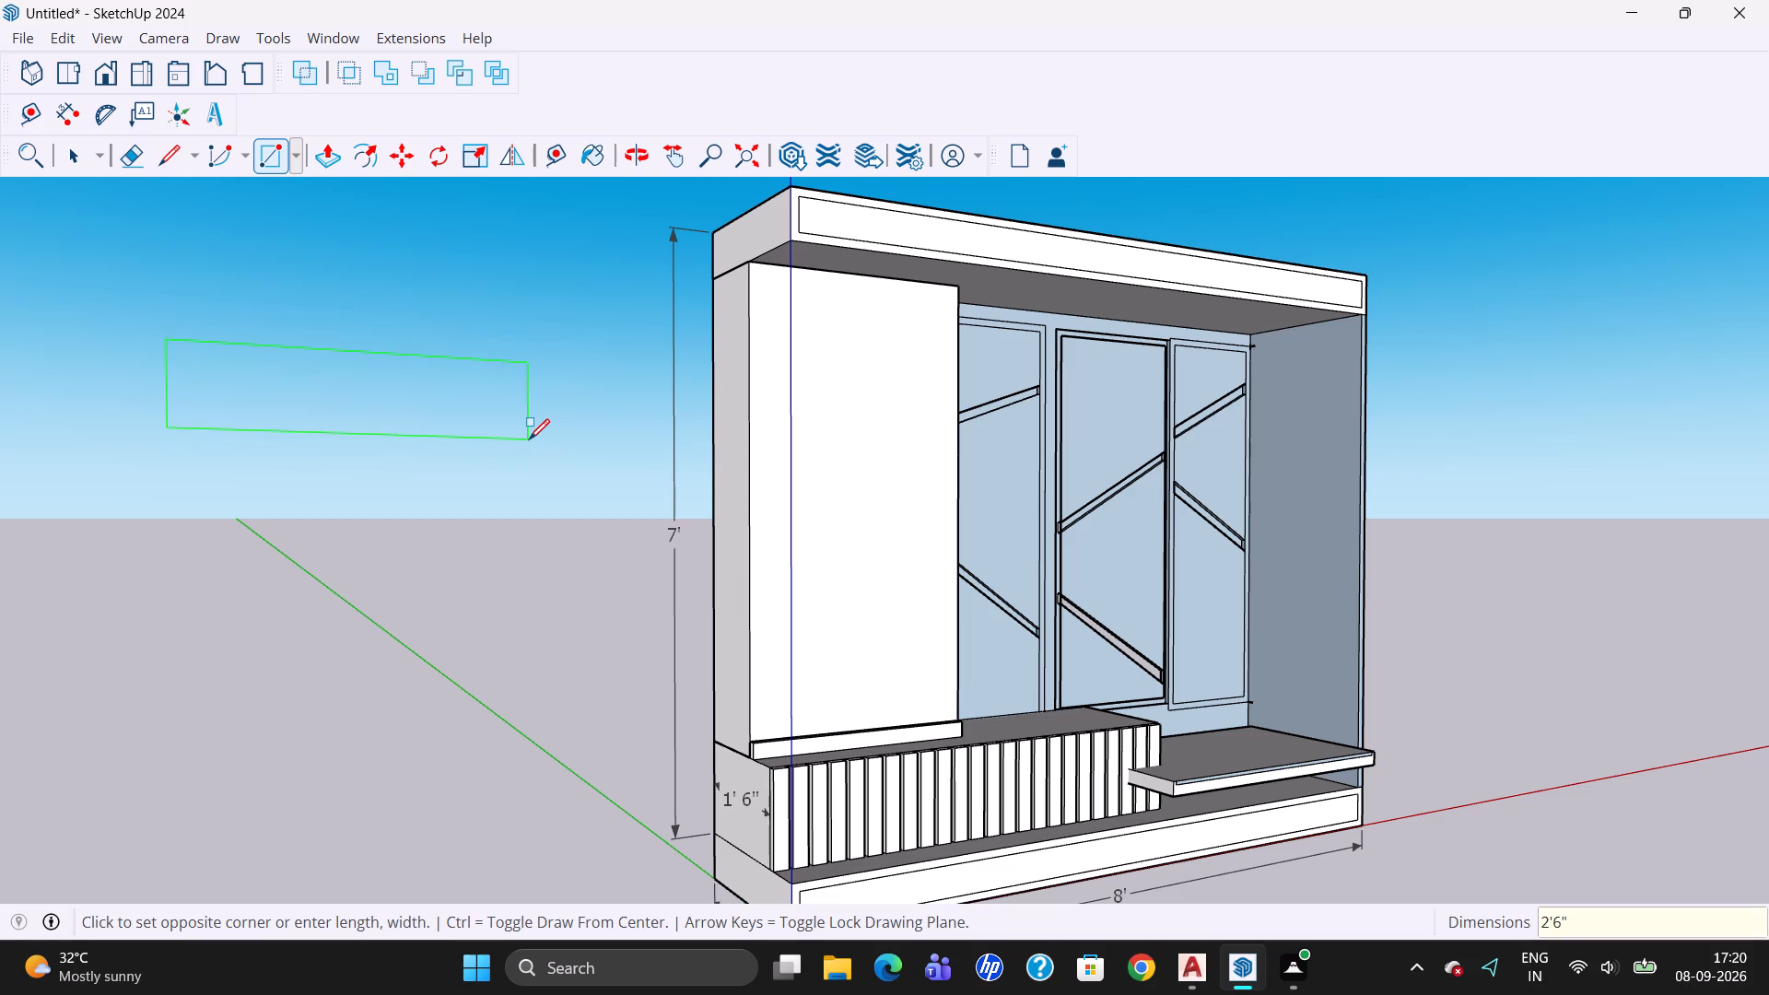
pyautogui.write(',5')
pyautogui.press('BackSpace')
pyautogui.write('2"')
pyautogui.press('Return')
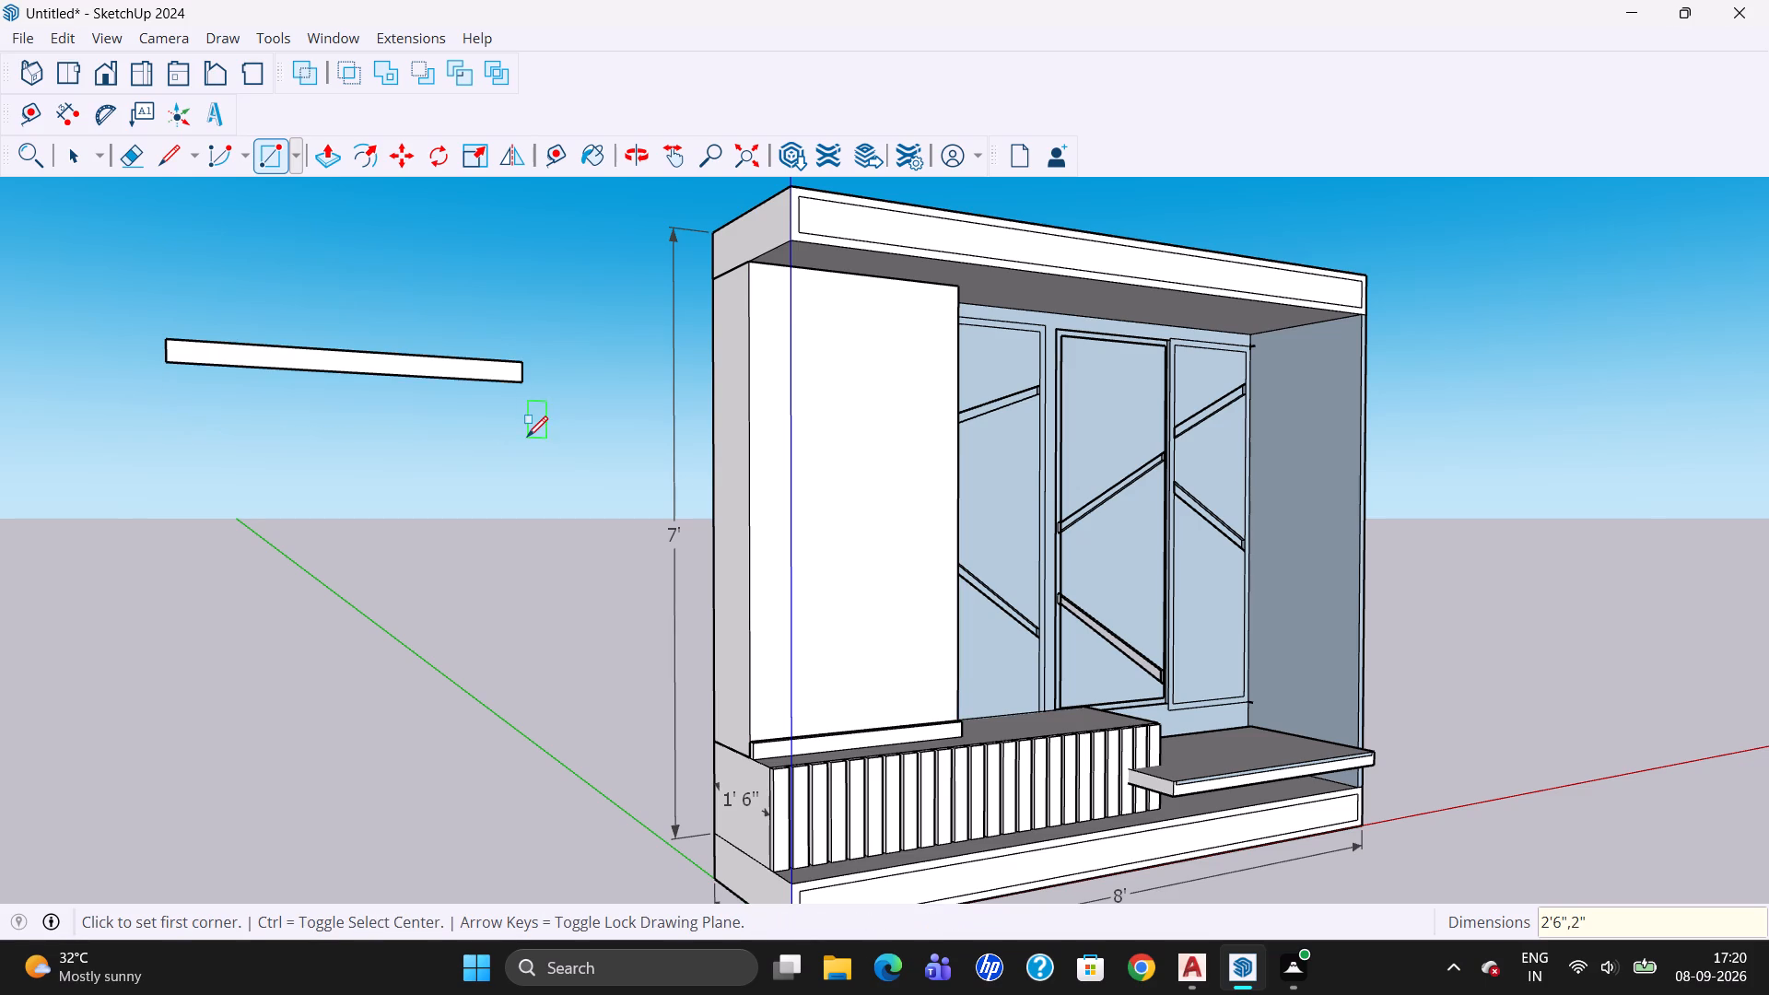
# Push/Pull the 2'6" by 2" rectangle 1" to form a thin horizontal bar.
pyautogui.click(72, 179)
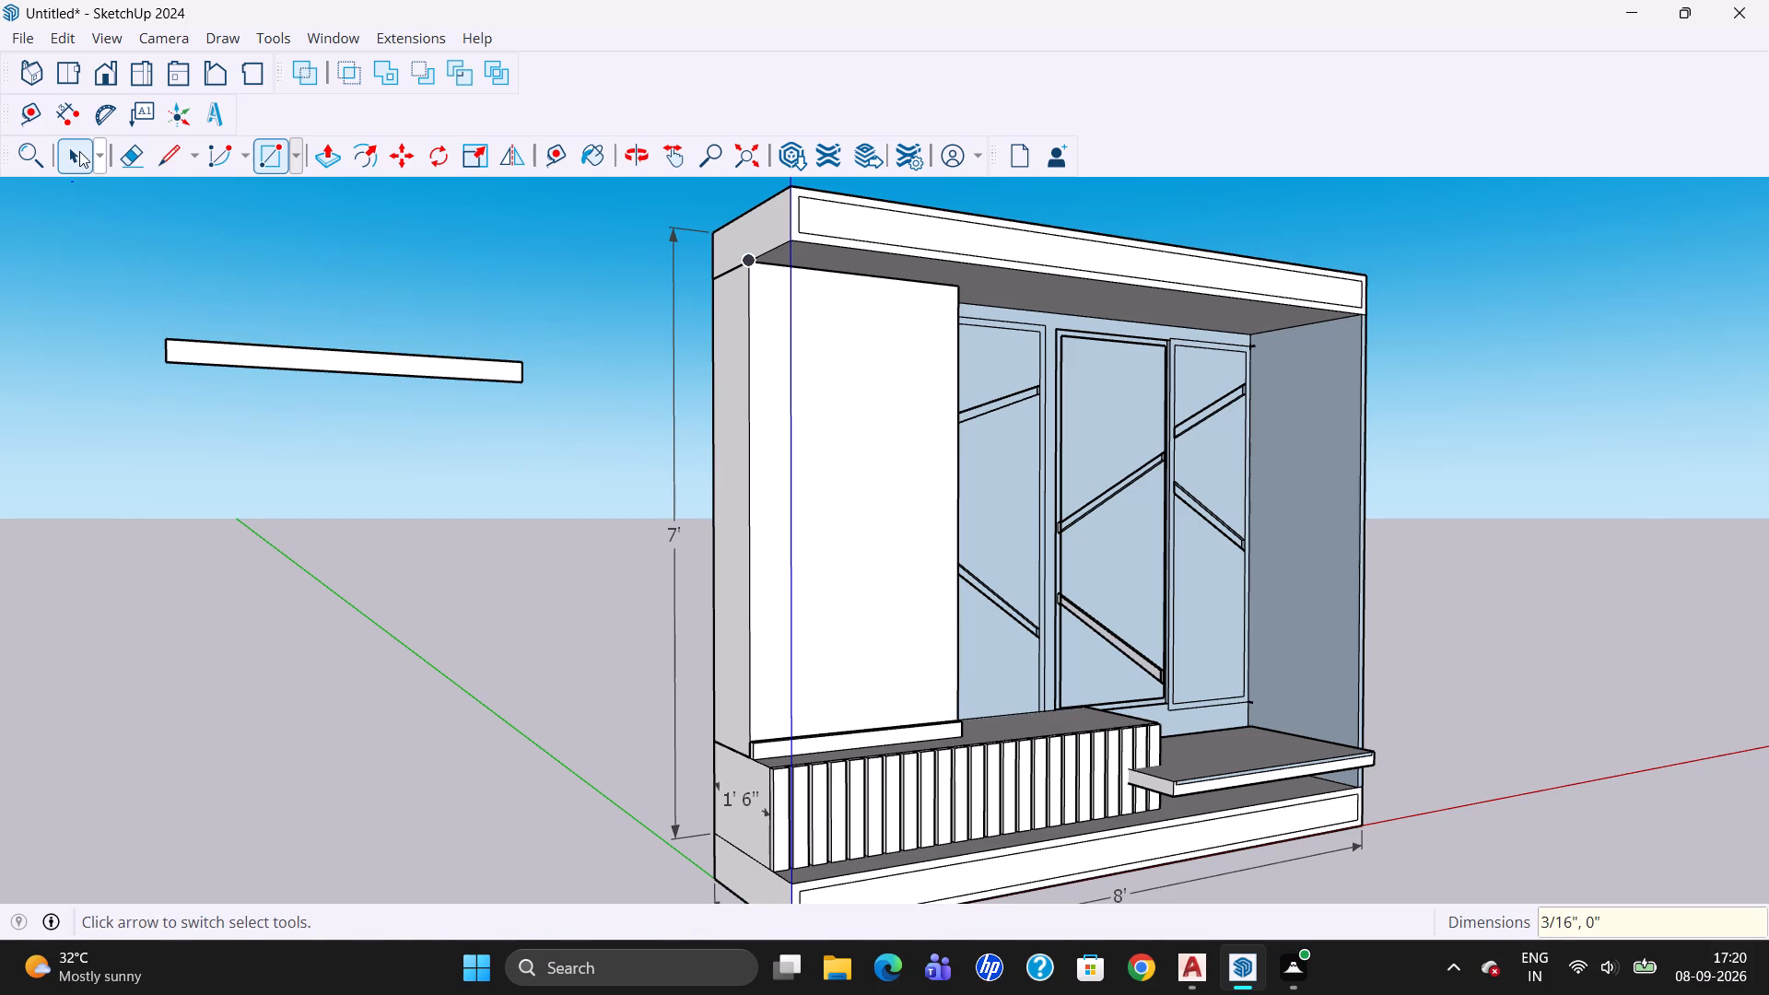
pyautogui.click(79, 151)
pyautogui.moveTo(80, 245); pyautogui.dragTo(596, 528)
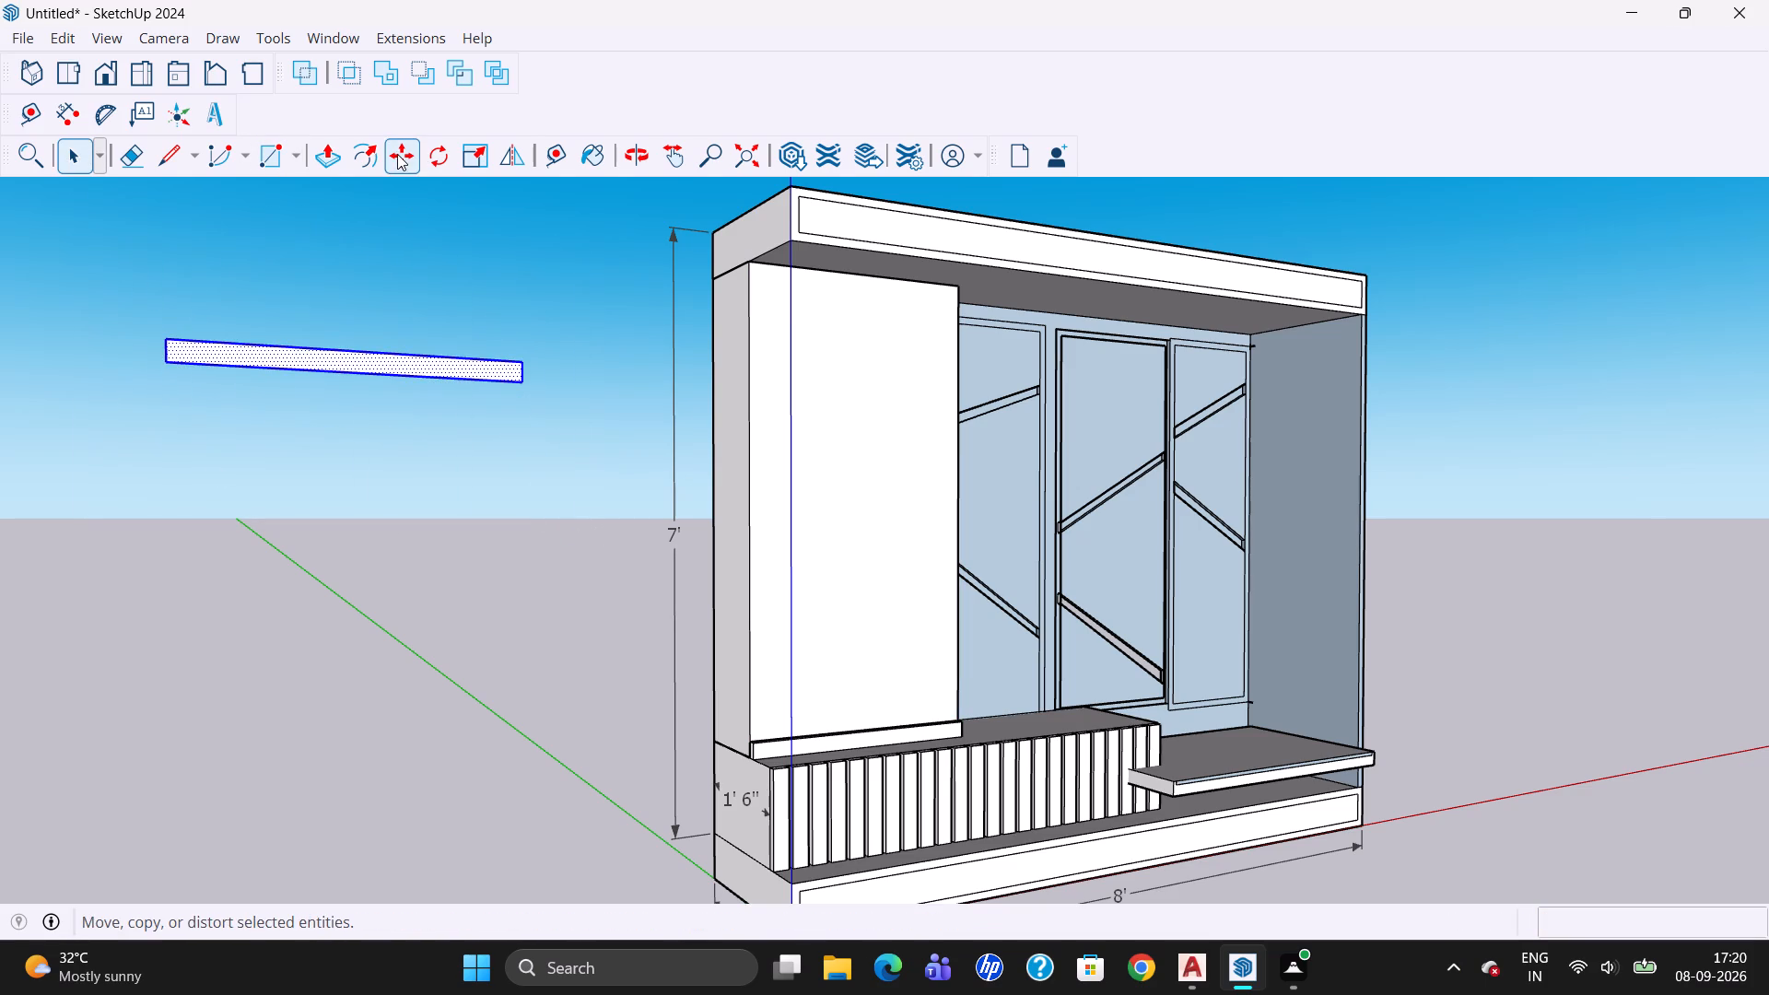
pyautogui.click(337, 166)
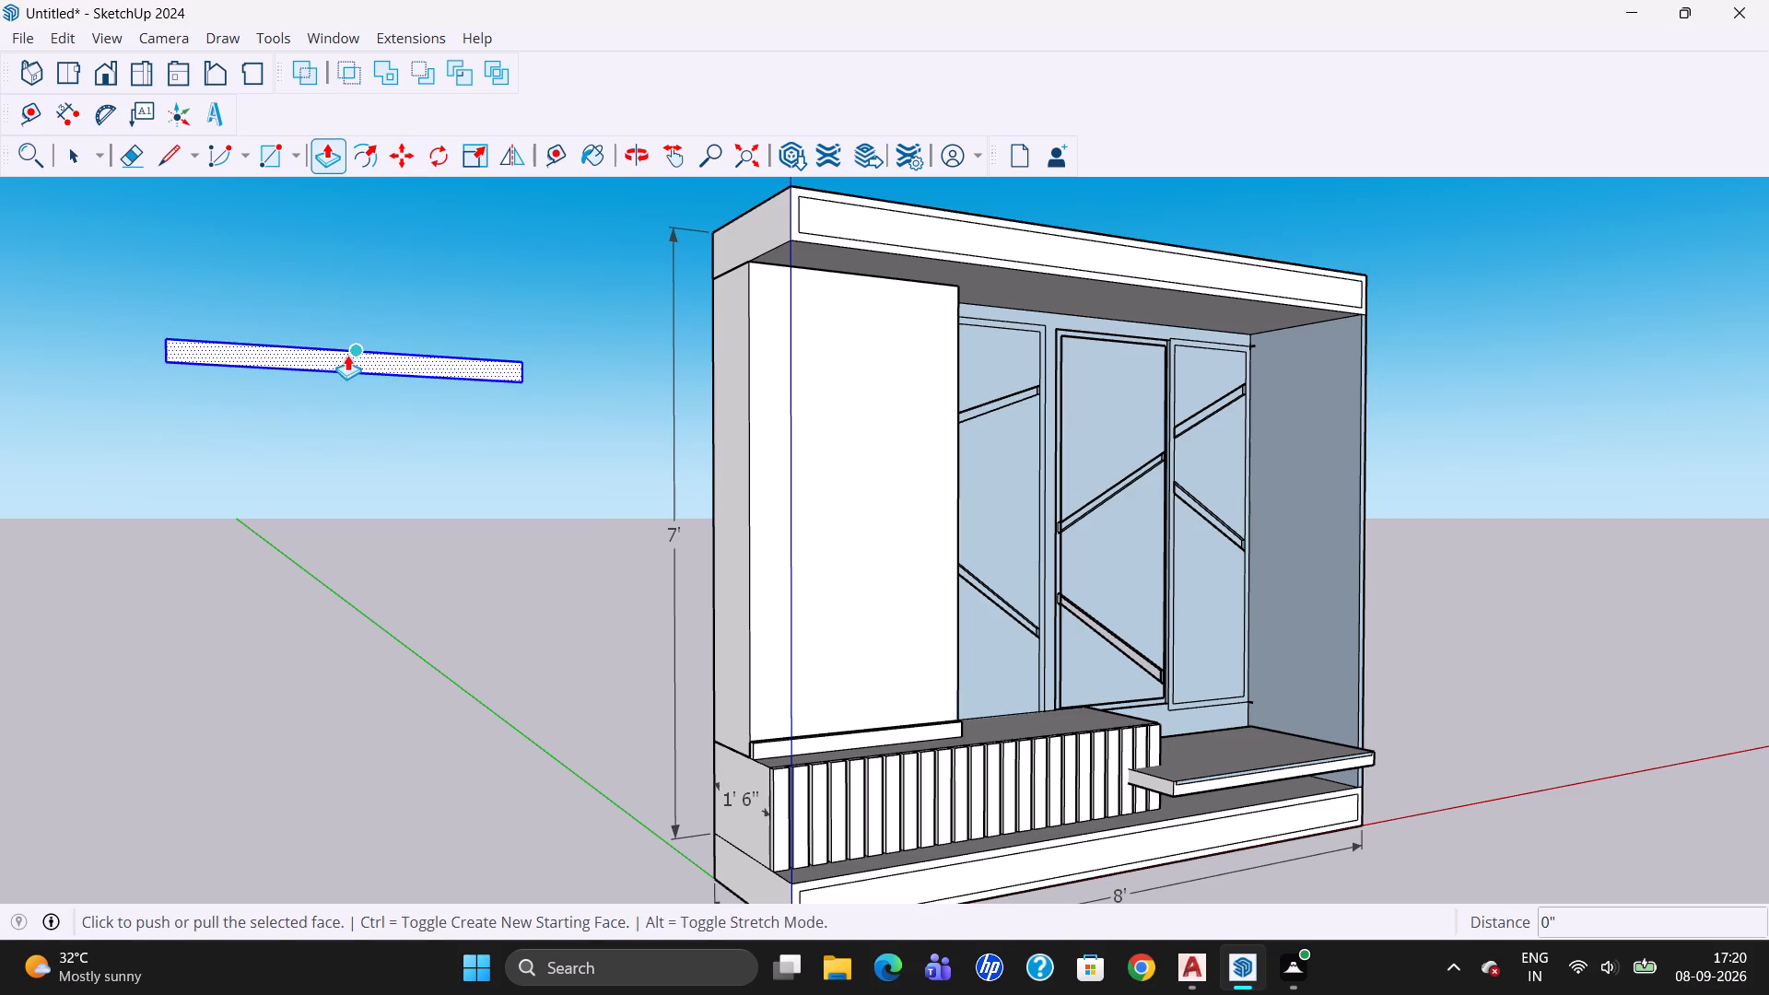
pyautogui.click(348, 352)
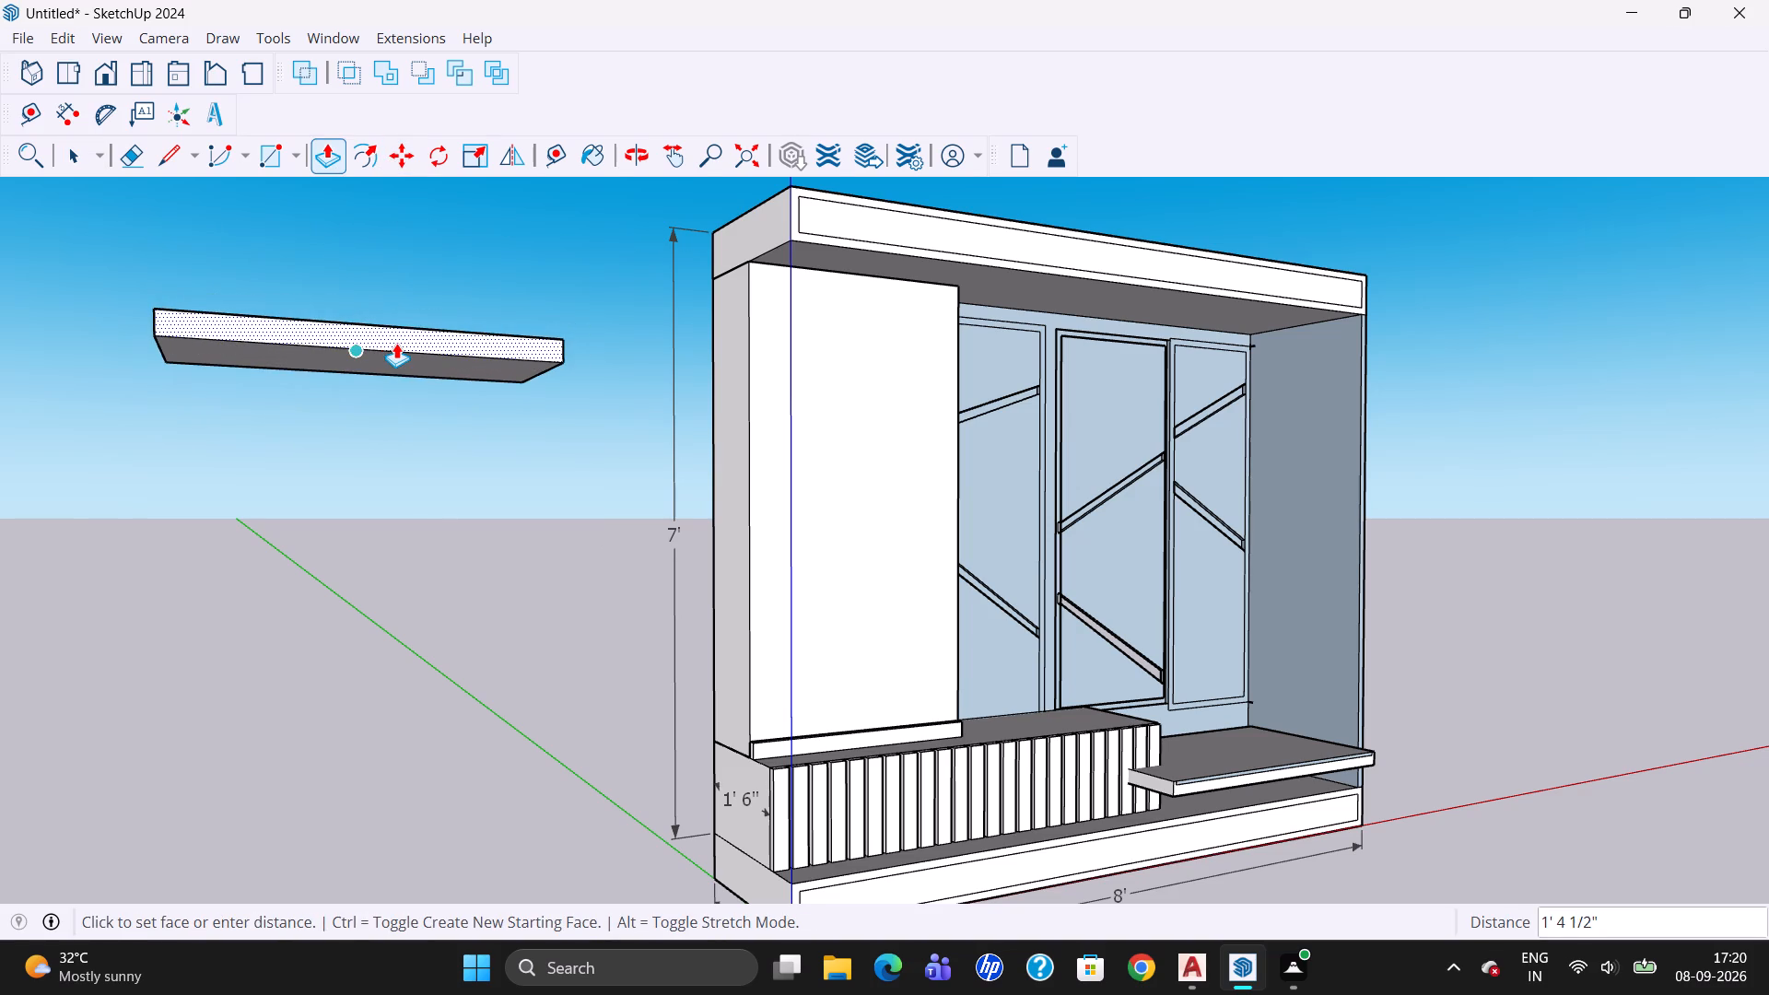
pyautogui.press('1')
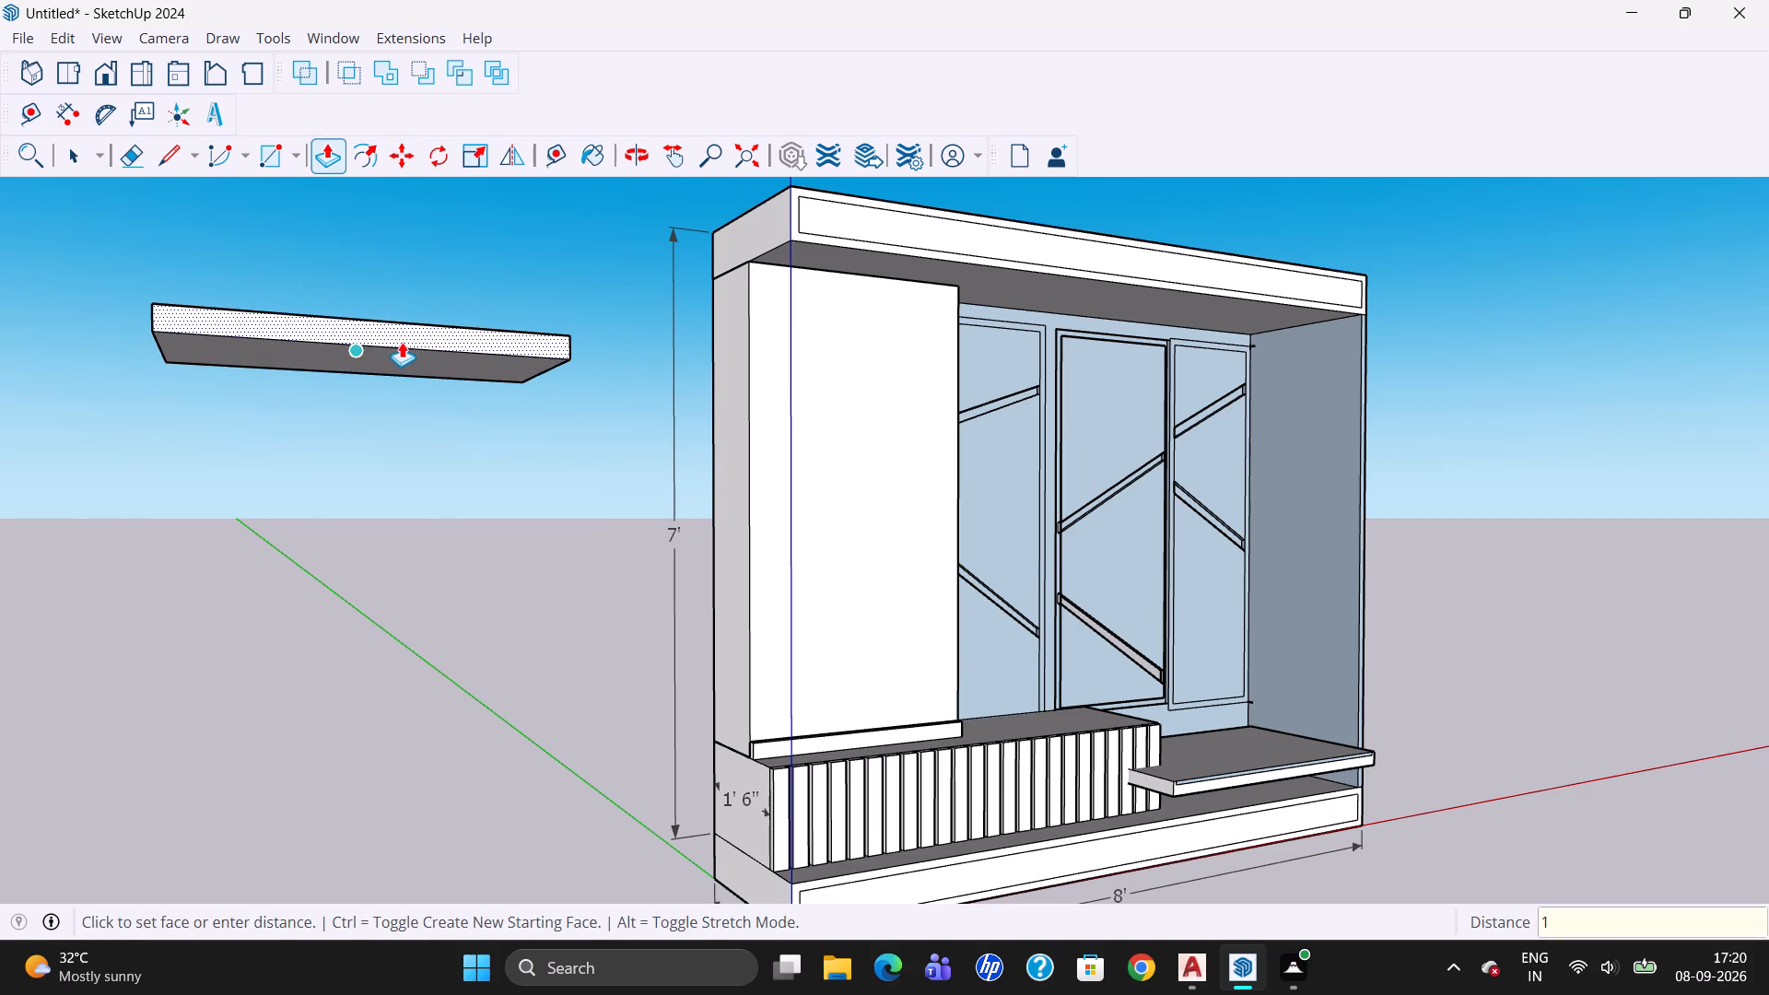
pyautogui.press('Return')
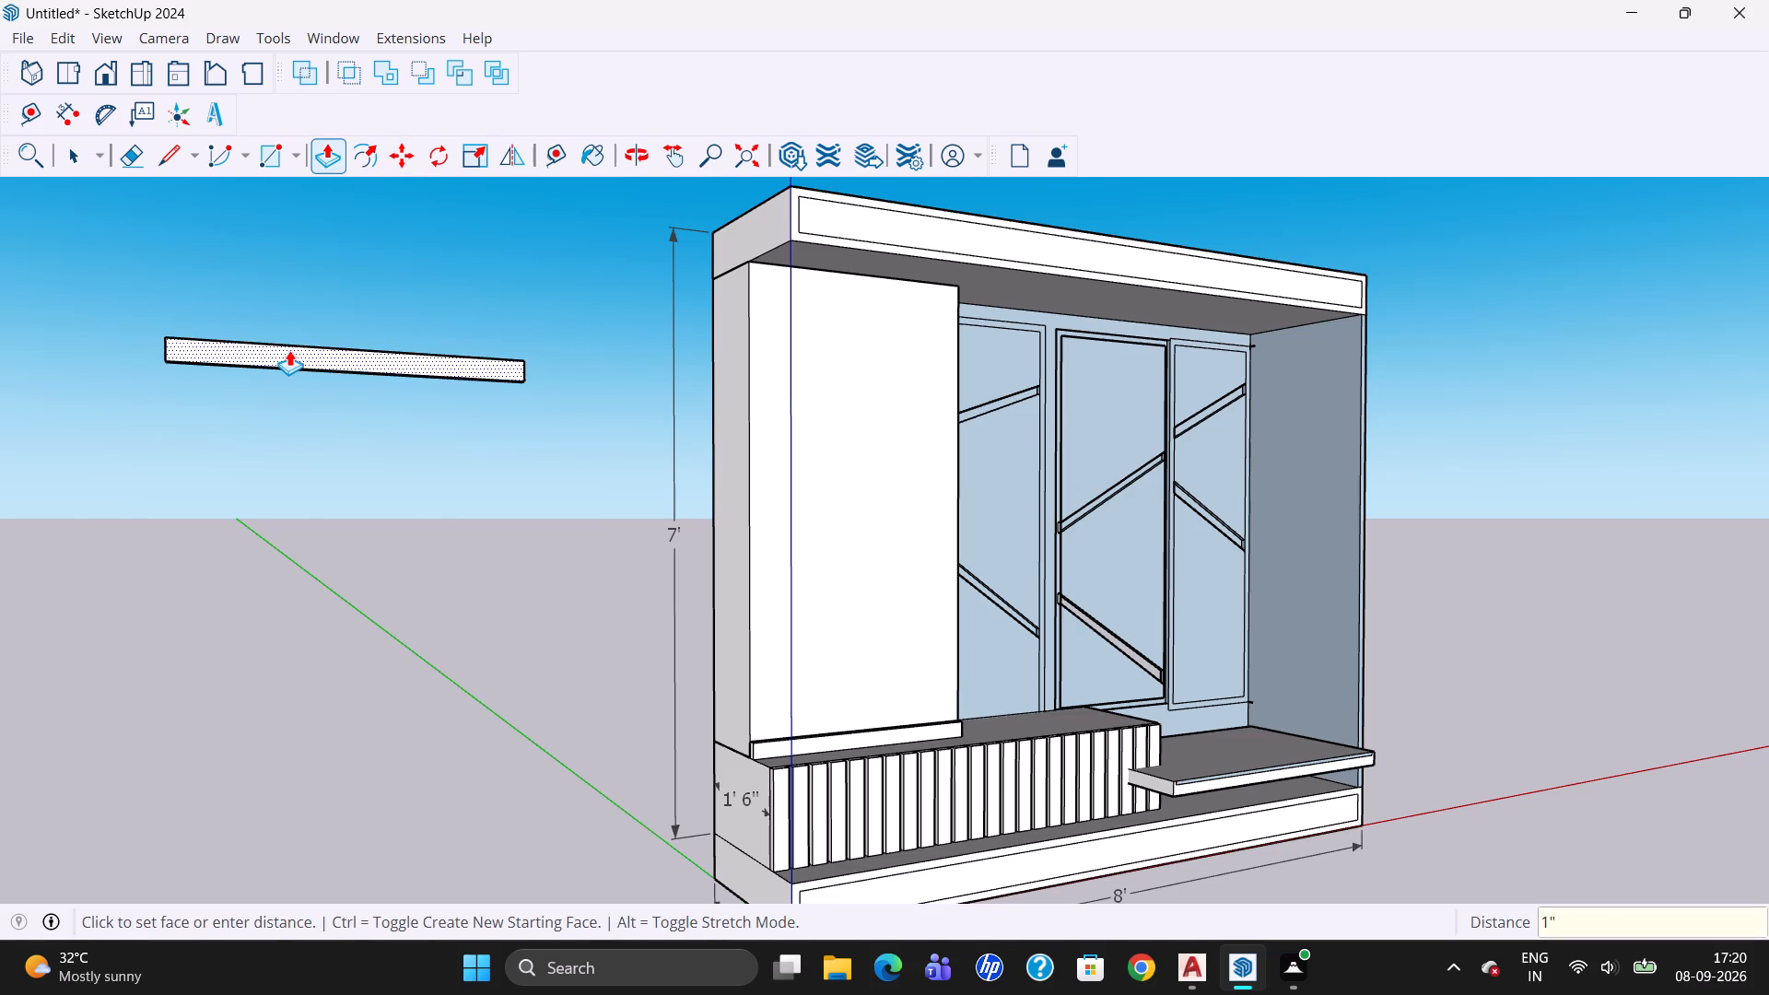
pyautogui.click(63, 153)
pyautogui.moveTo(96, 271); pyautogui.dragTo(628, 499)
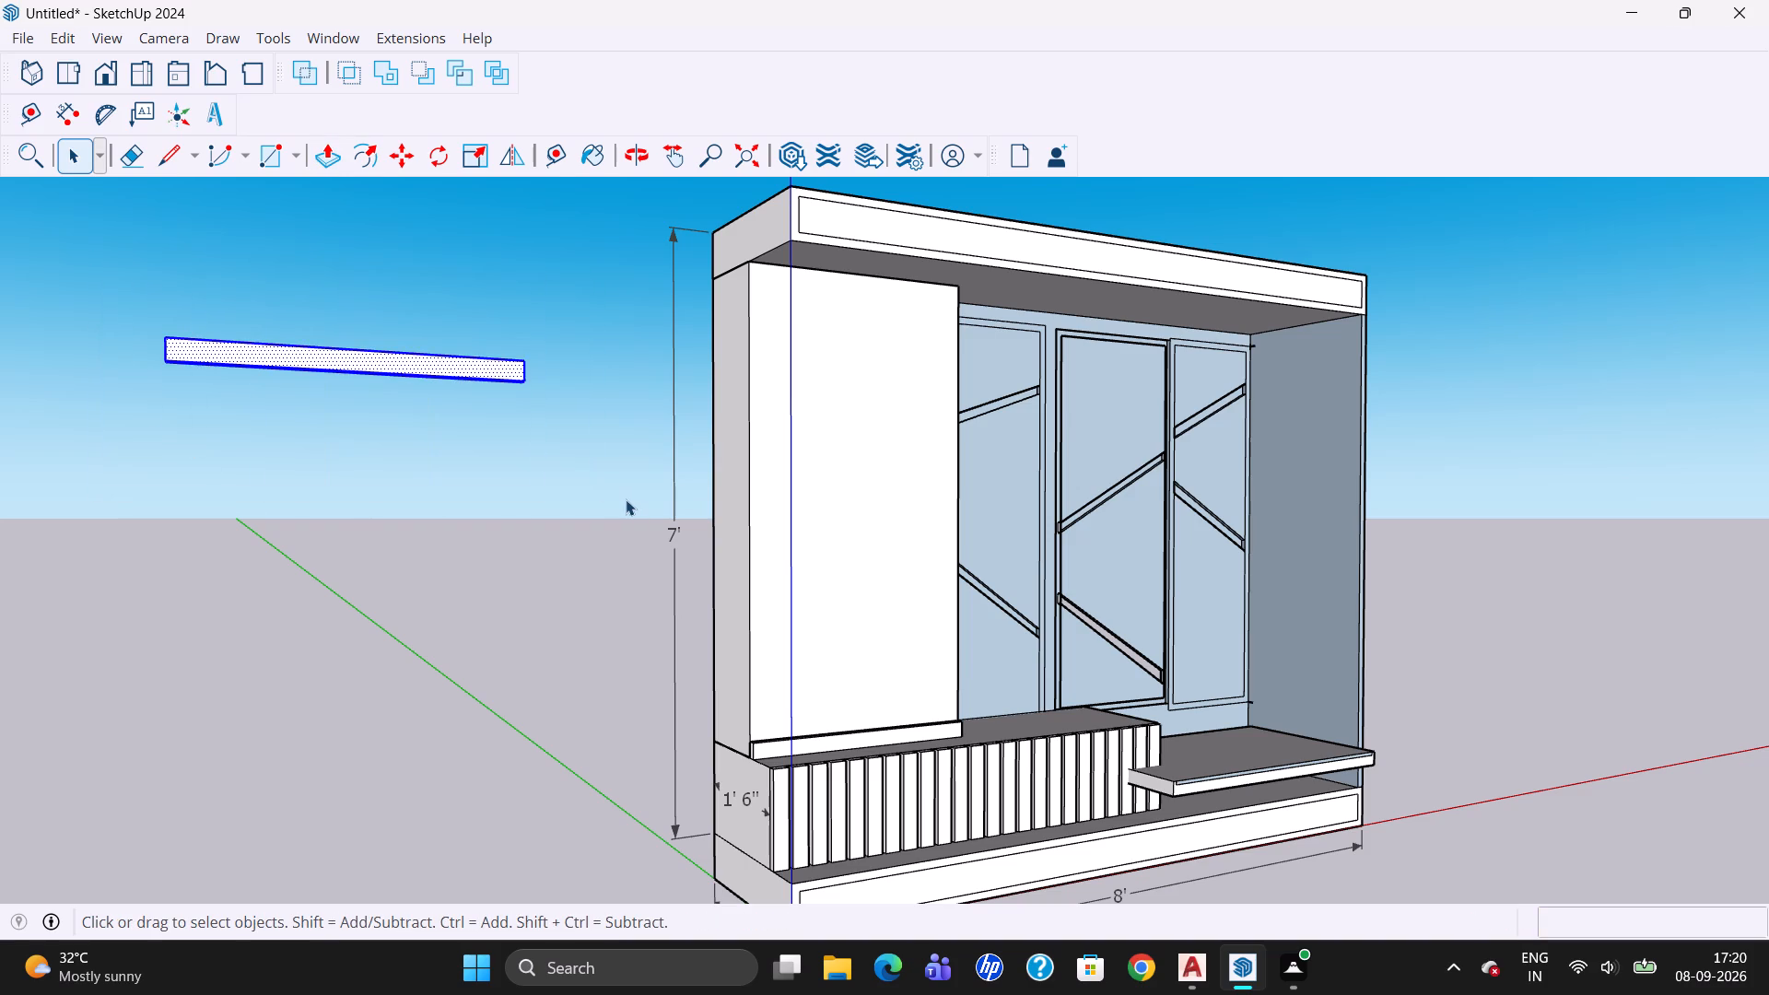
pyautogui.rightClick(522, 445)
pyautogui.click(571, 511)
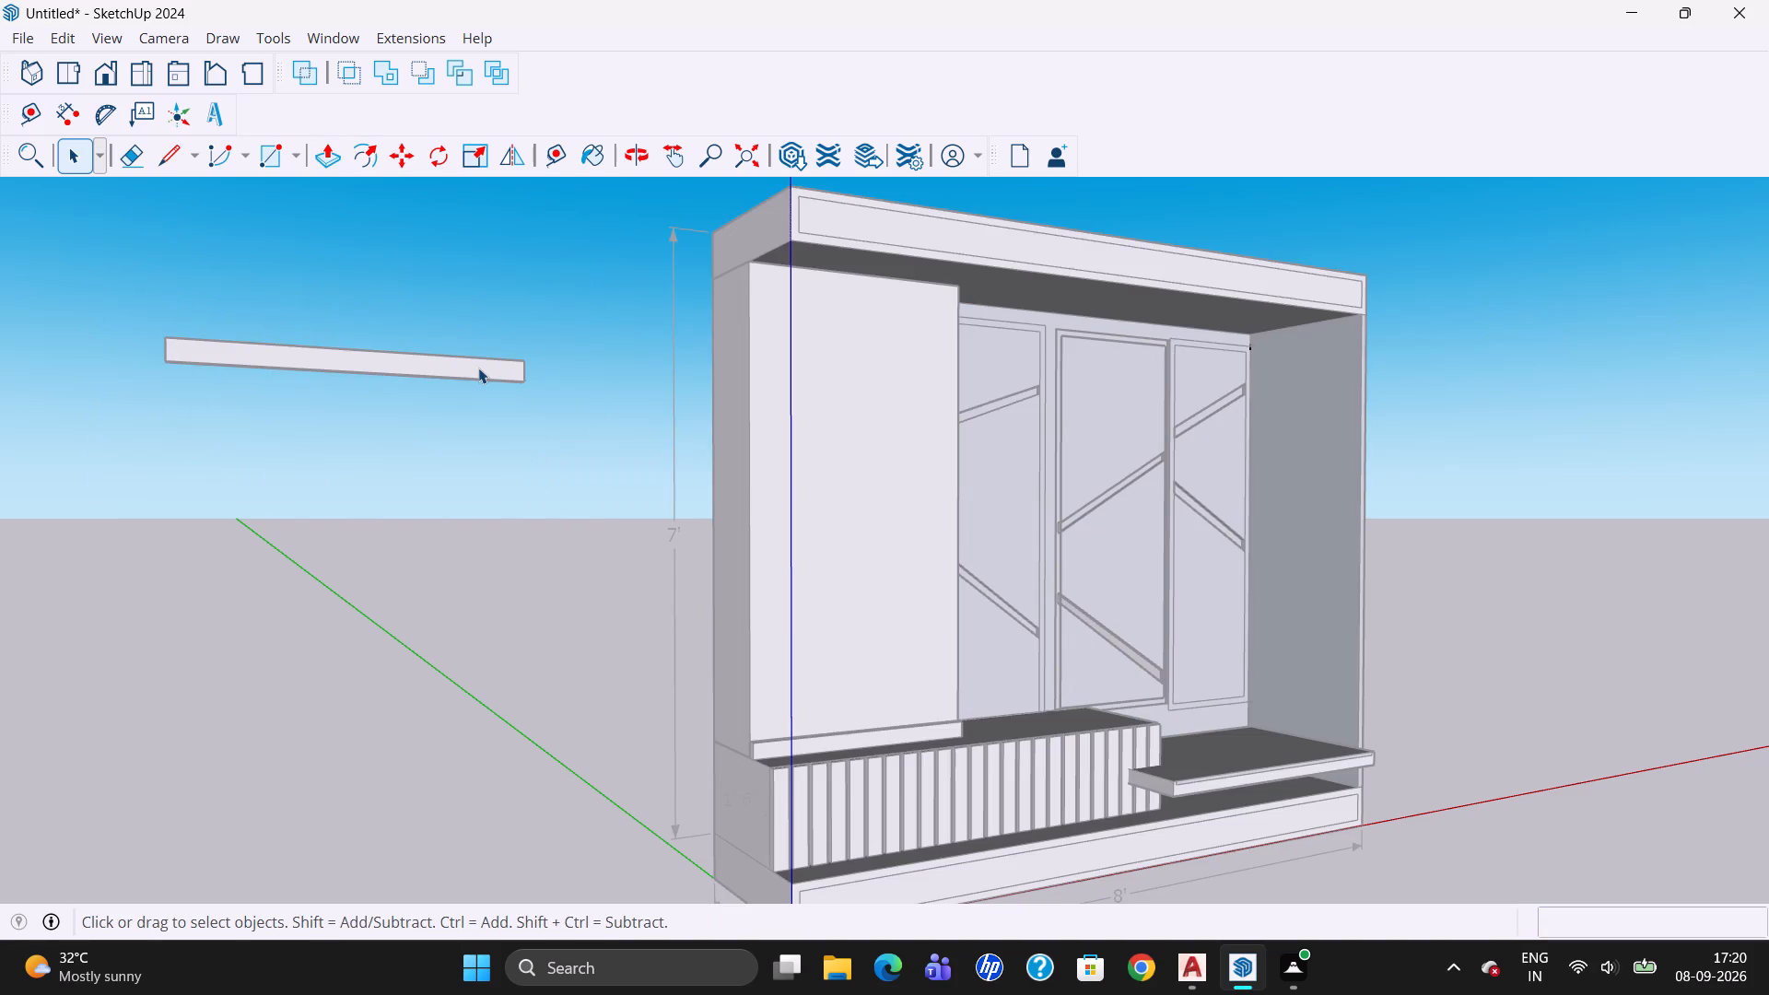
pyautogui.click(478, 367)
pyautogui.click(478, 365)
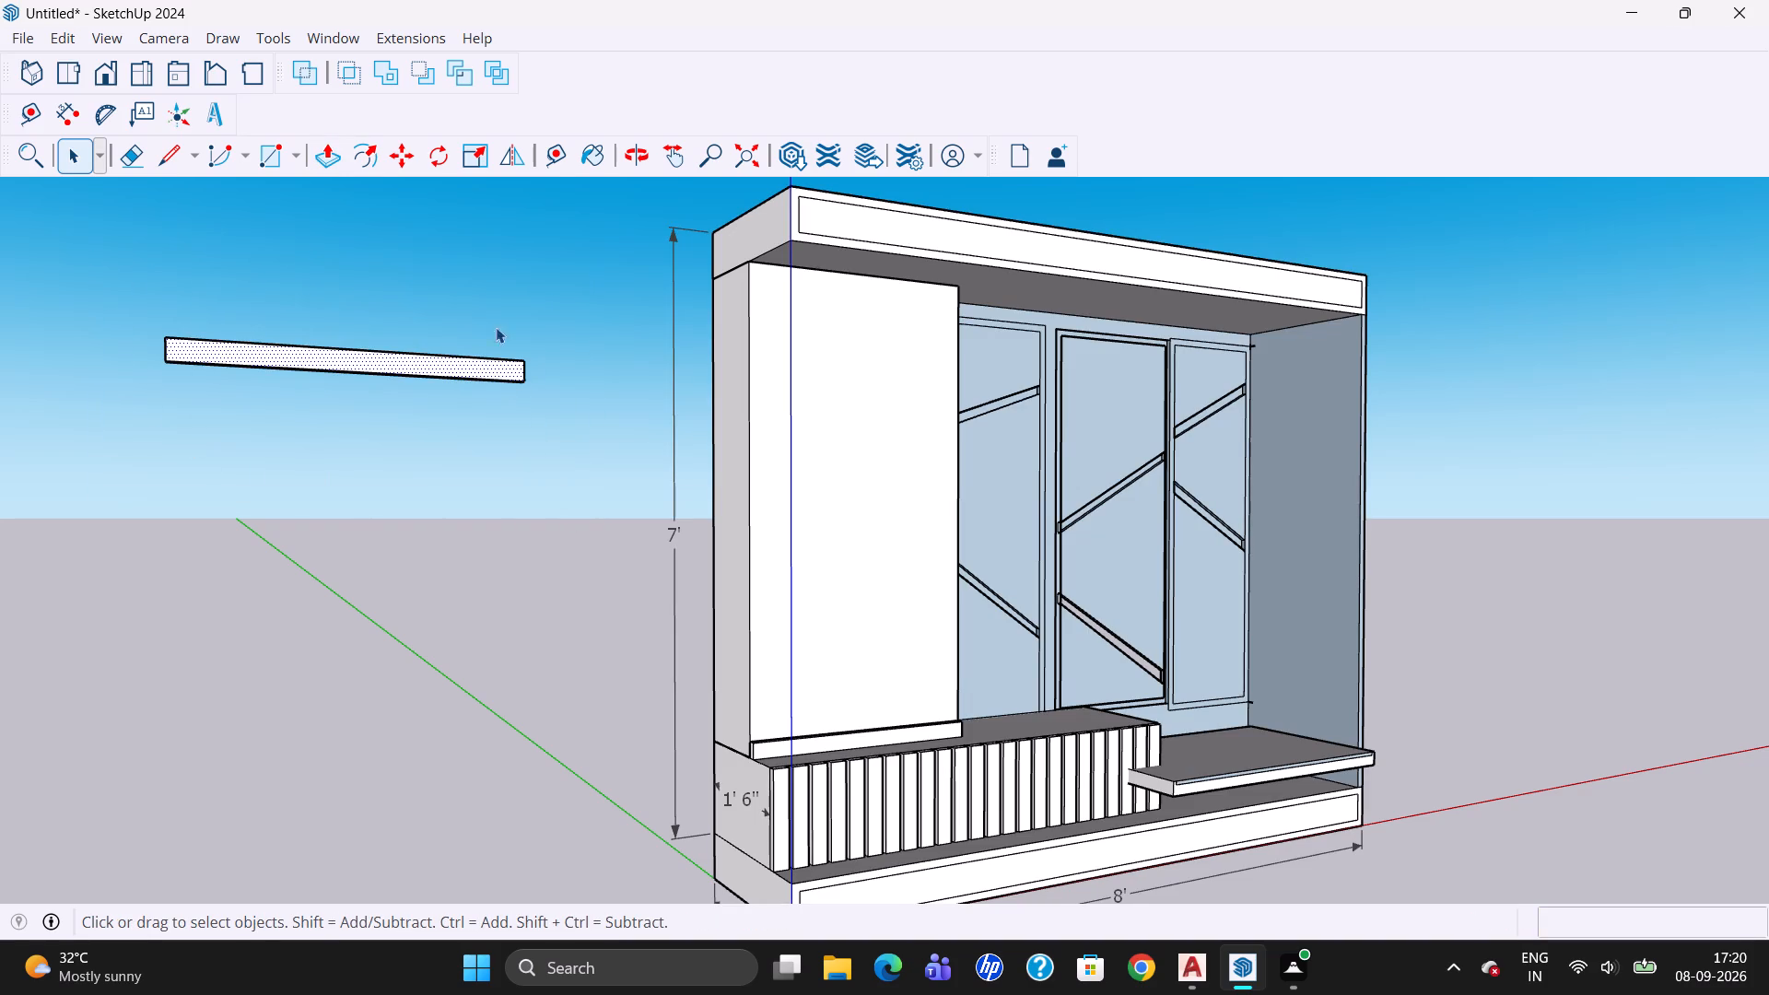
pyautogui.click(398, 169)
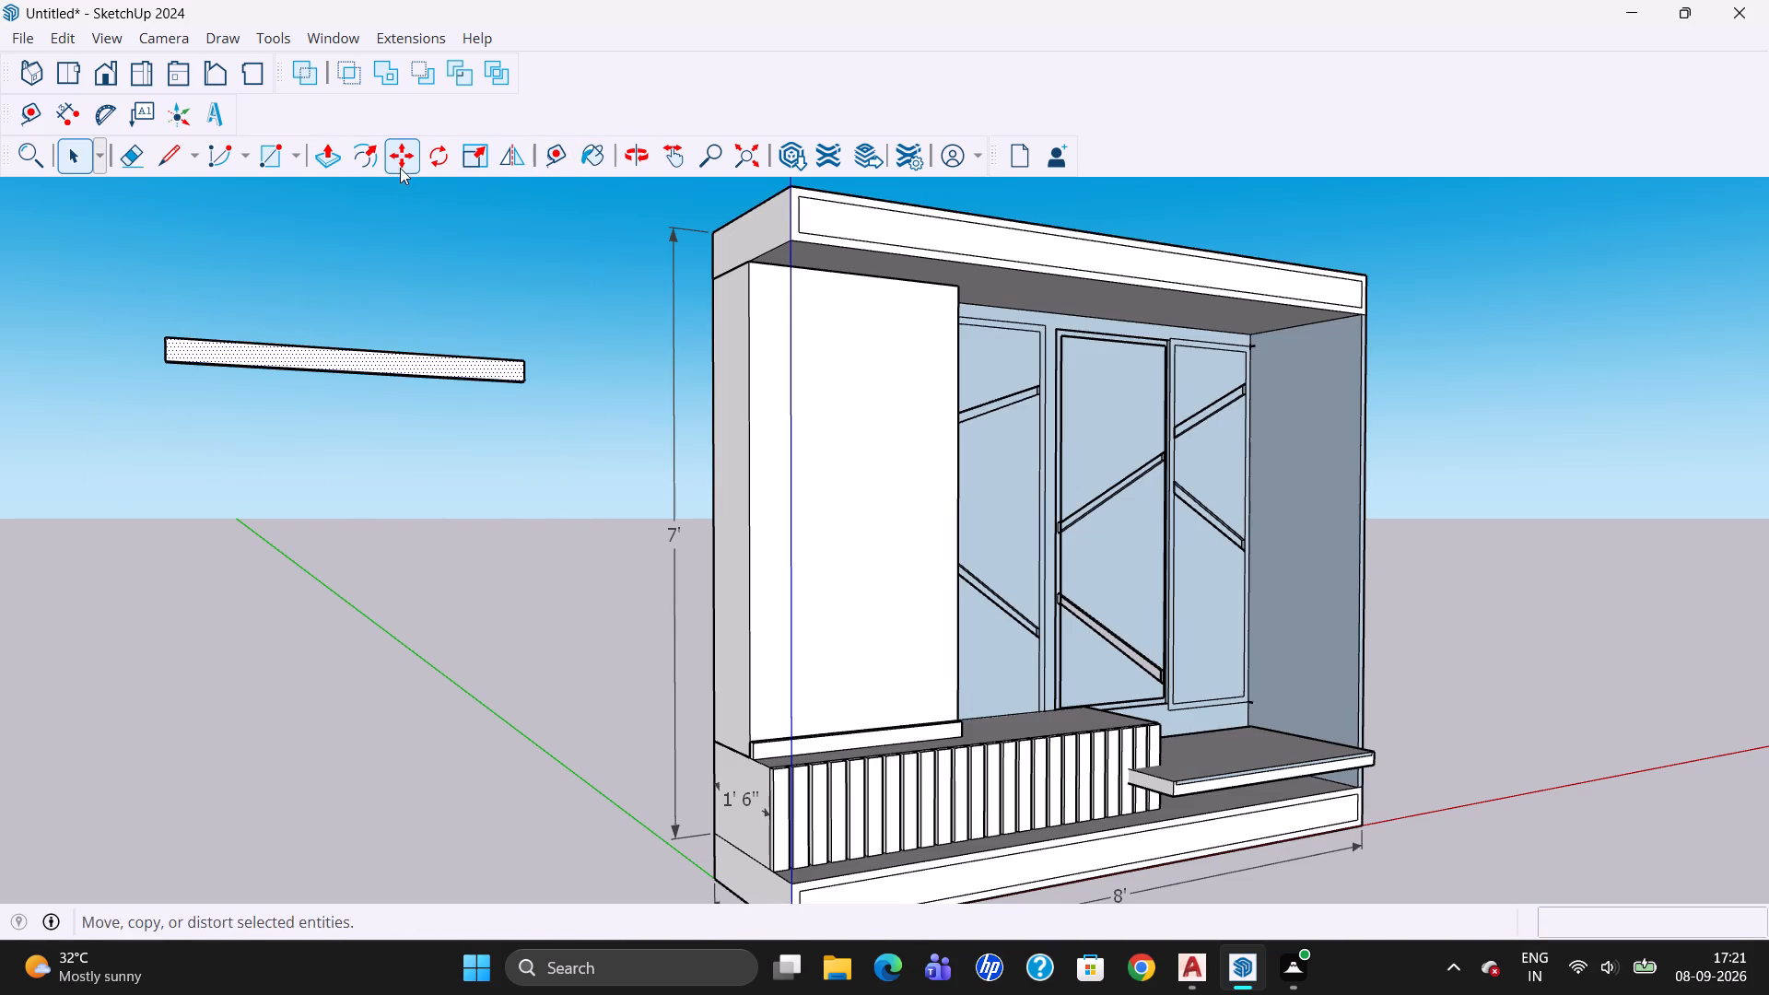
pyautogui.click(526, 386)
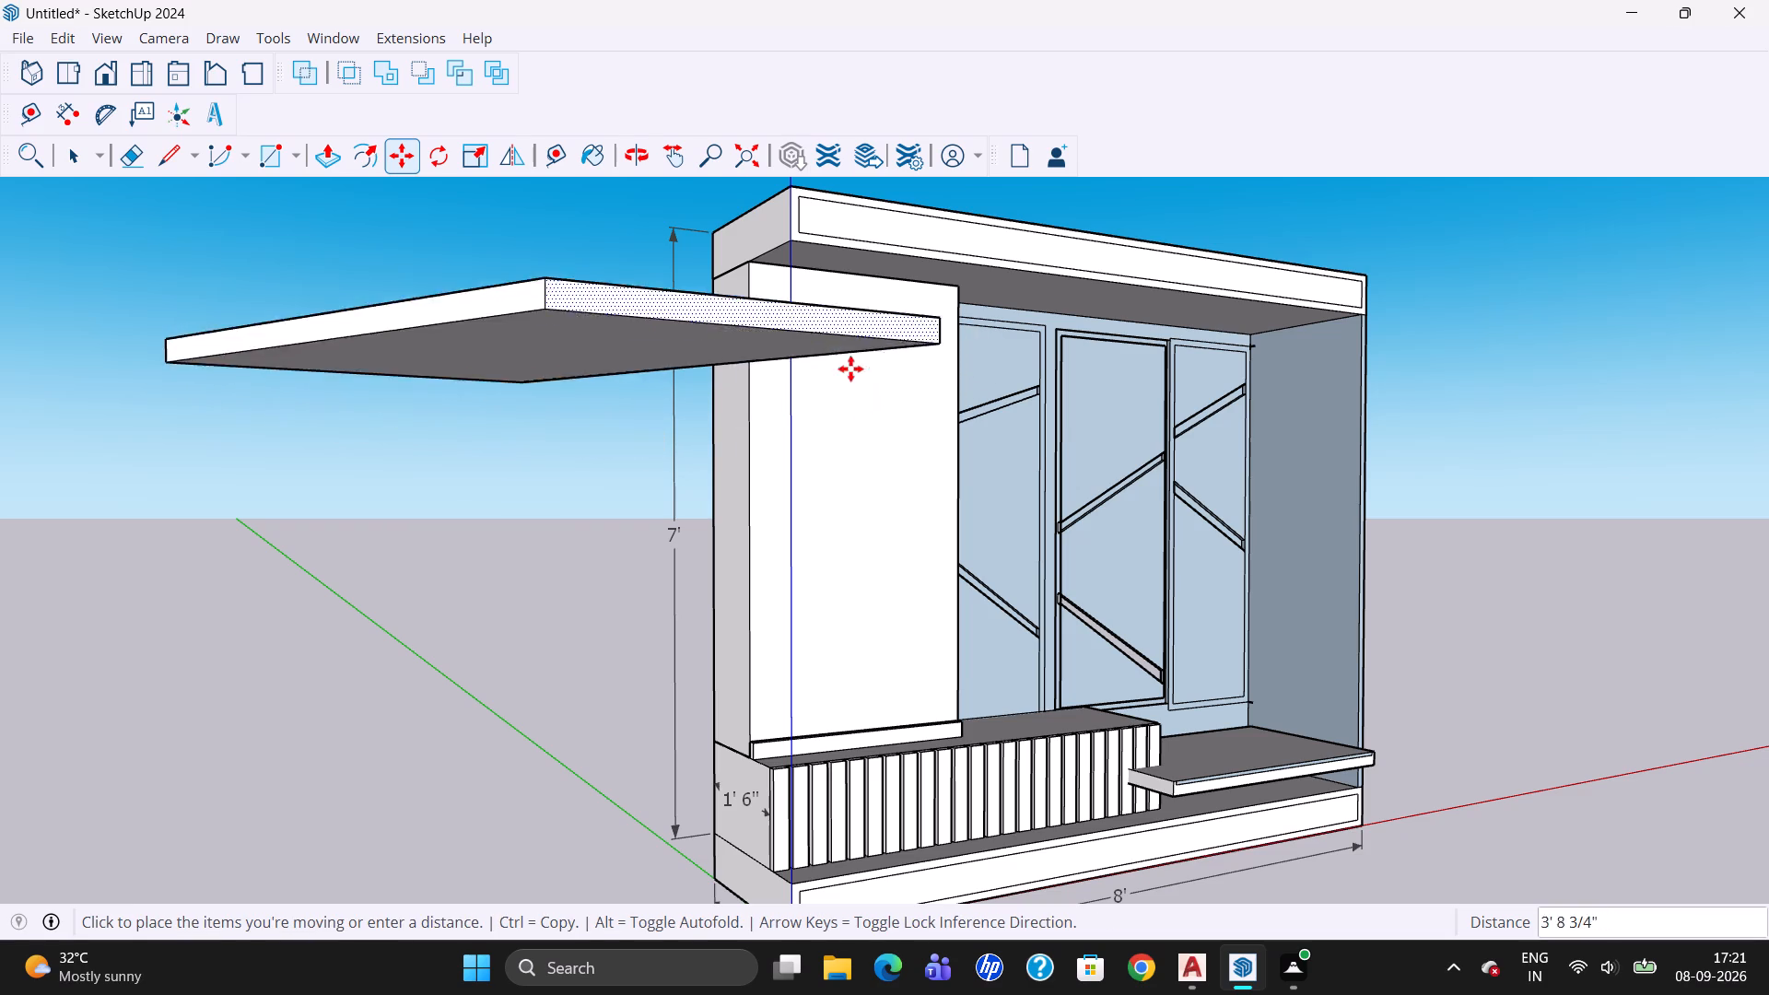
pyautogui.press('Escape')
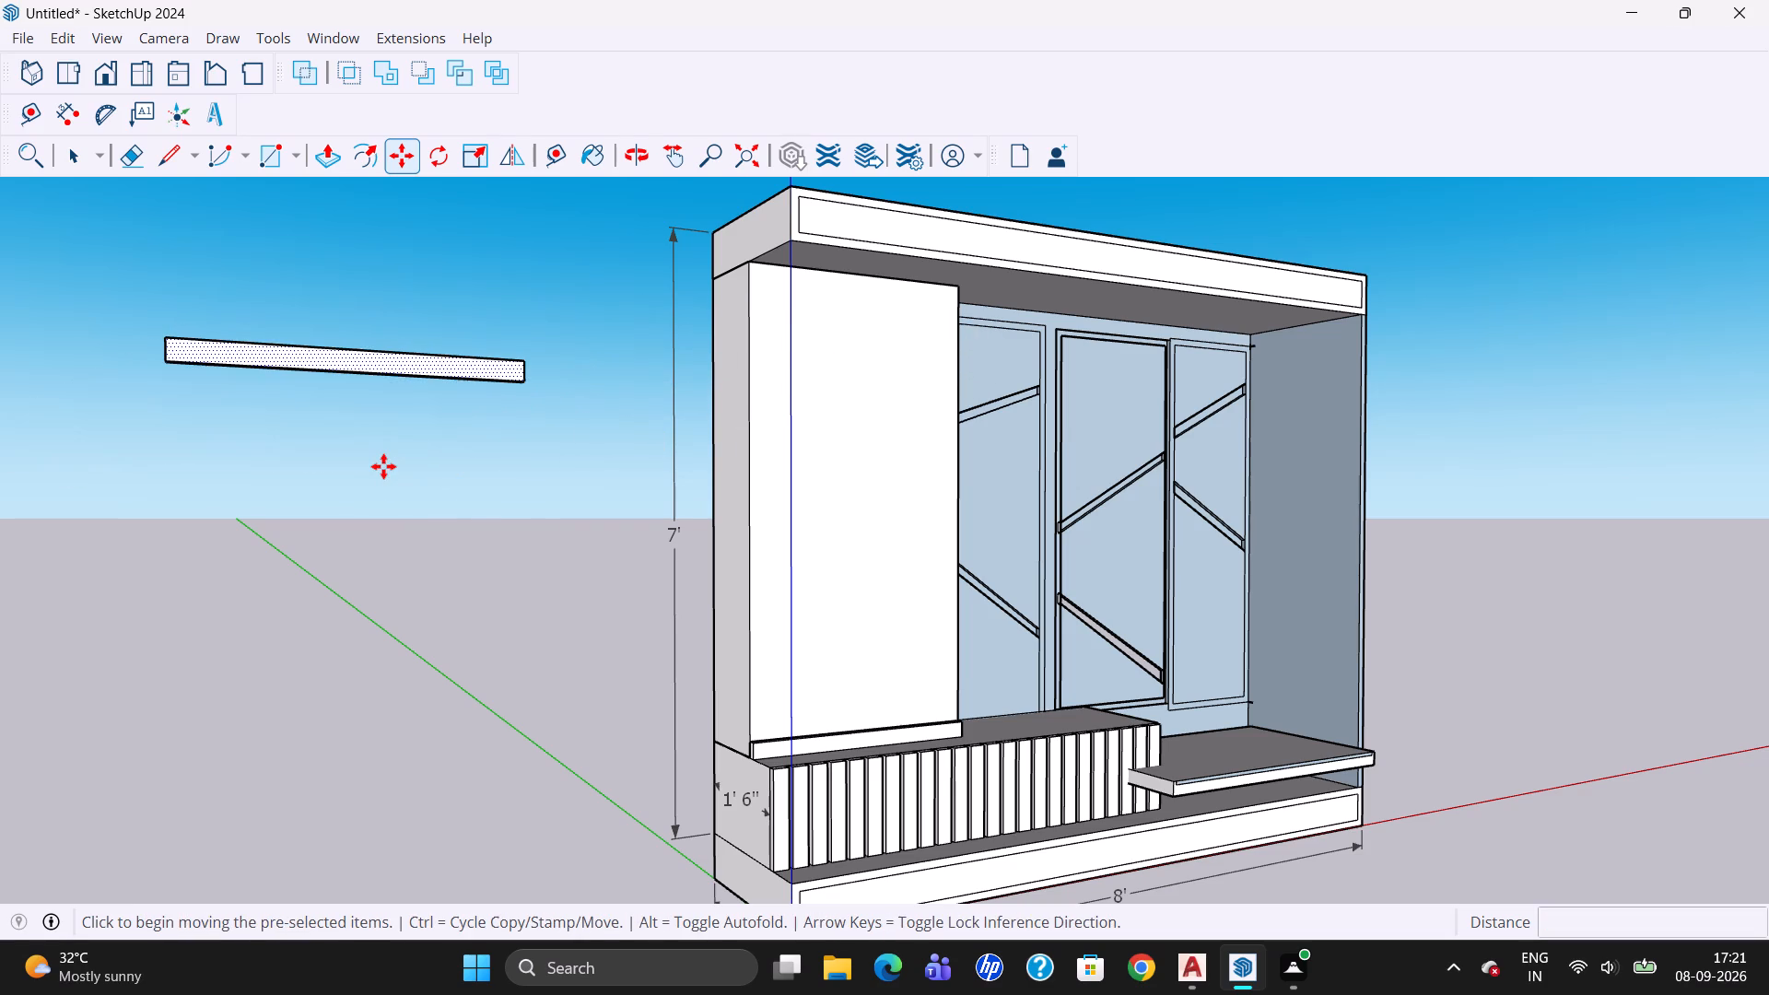
# Move the whole bar about 4' 5 7/16" along the red axis so that it crosses the tall panel's upper front.
pyautogui.click(63, 153)
pyautogui.moveTo(73, 257); pyautogui.dragTo(676, 526)
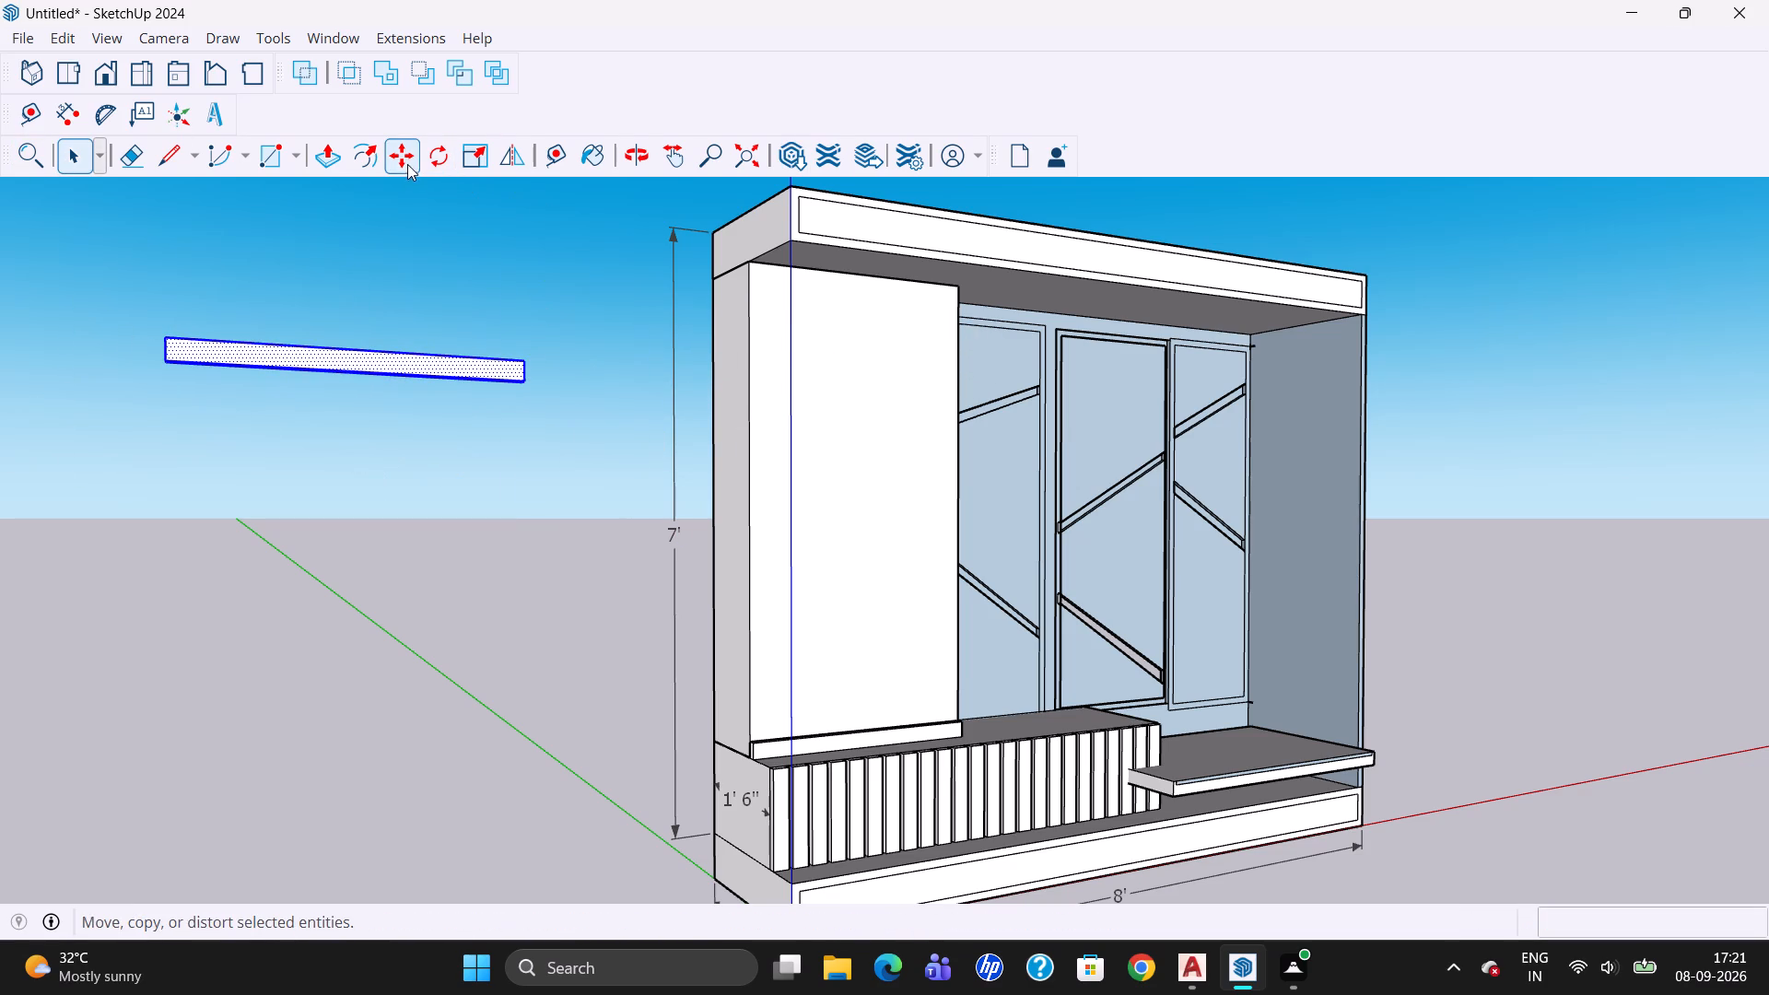
pyautogui.click(407, 163)
pyautogui.click(524, 381)
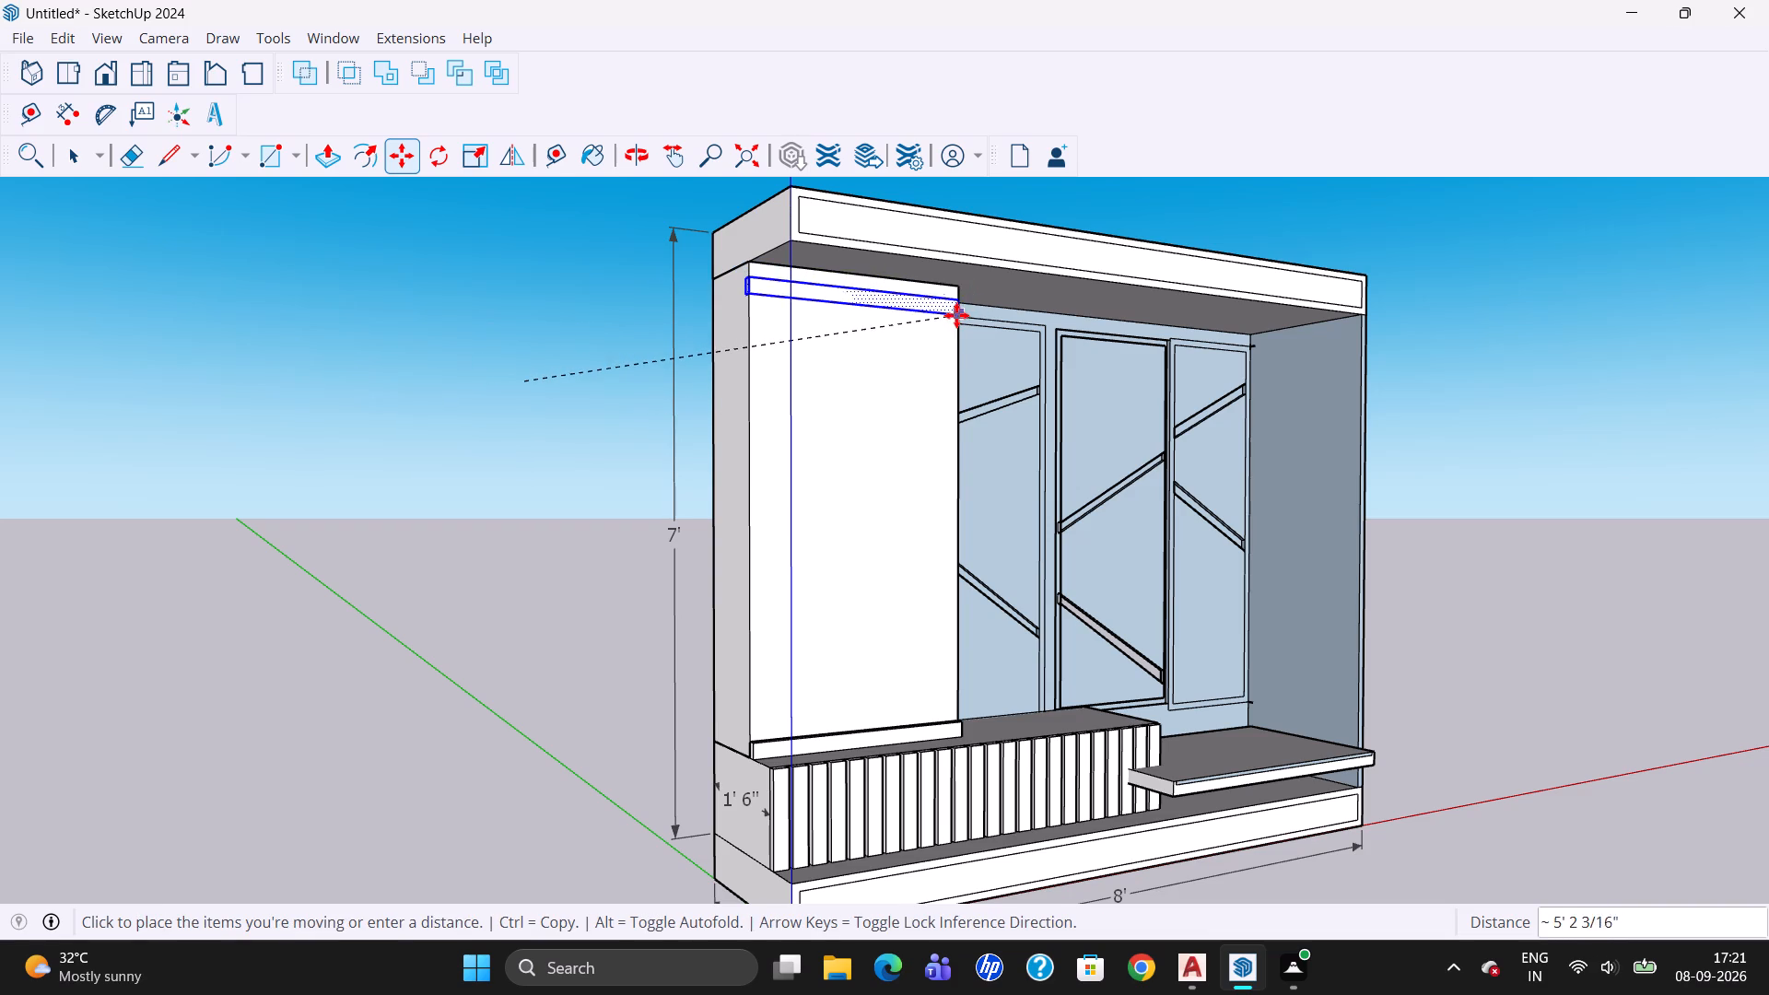
pyautogui.scroll(-4, 956, 315)
pyautogui.scroll(3, 971, 319)
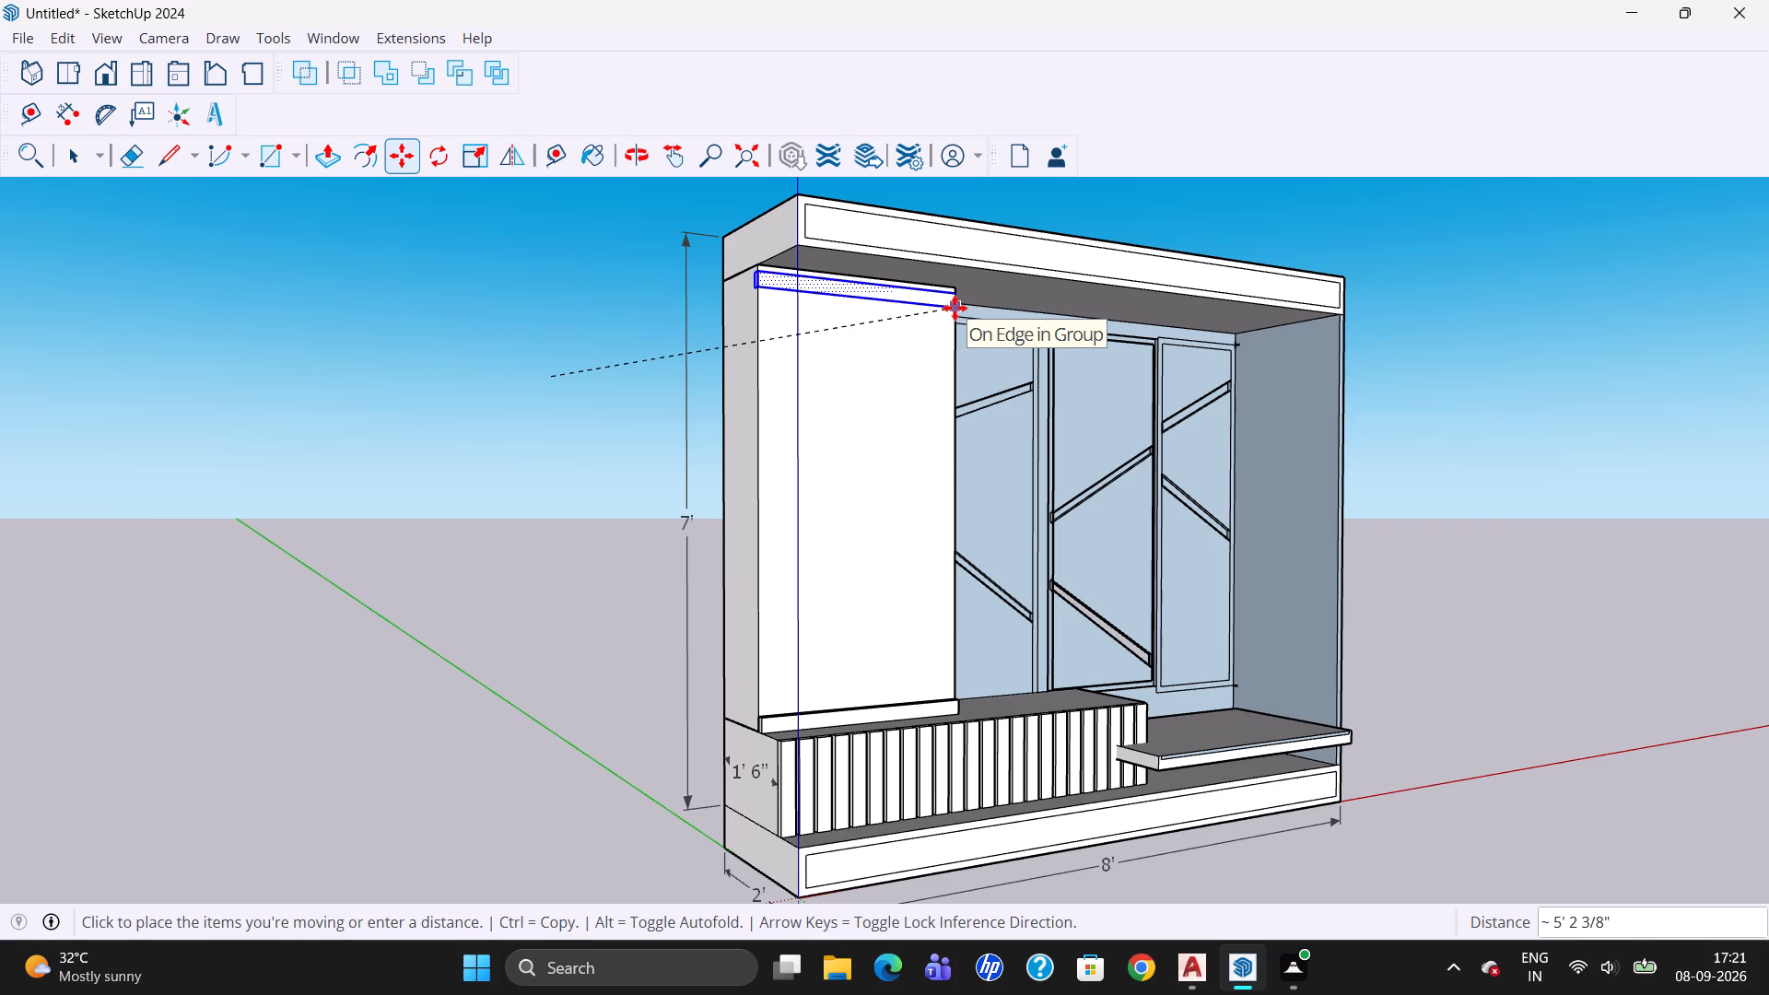
pyautogui.press('Right')
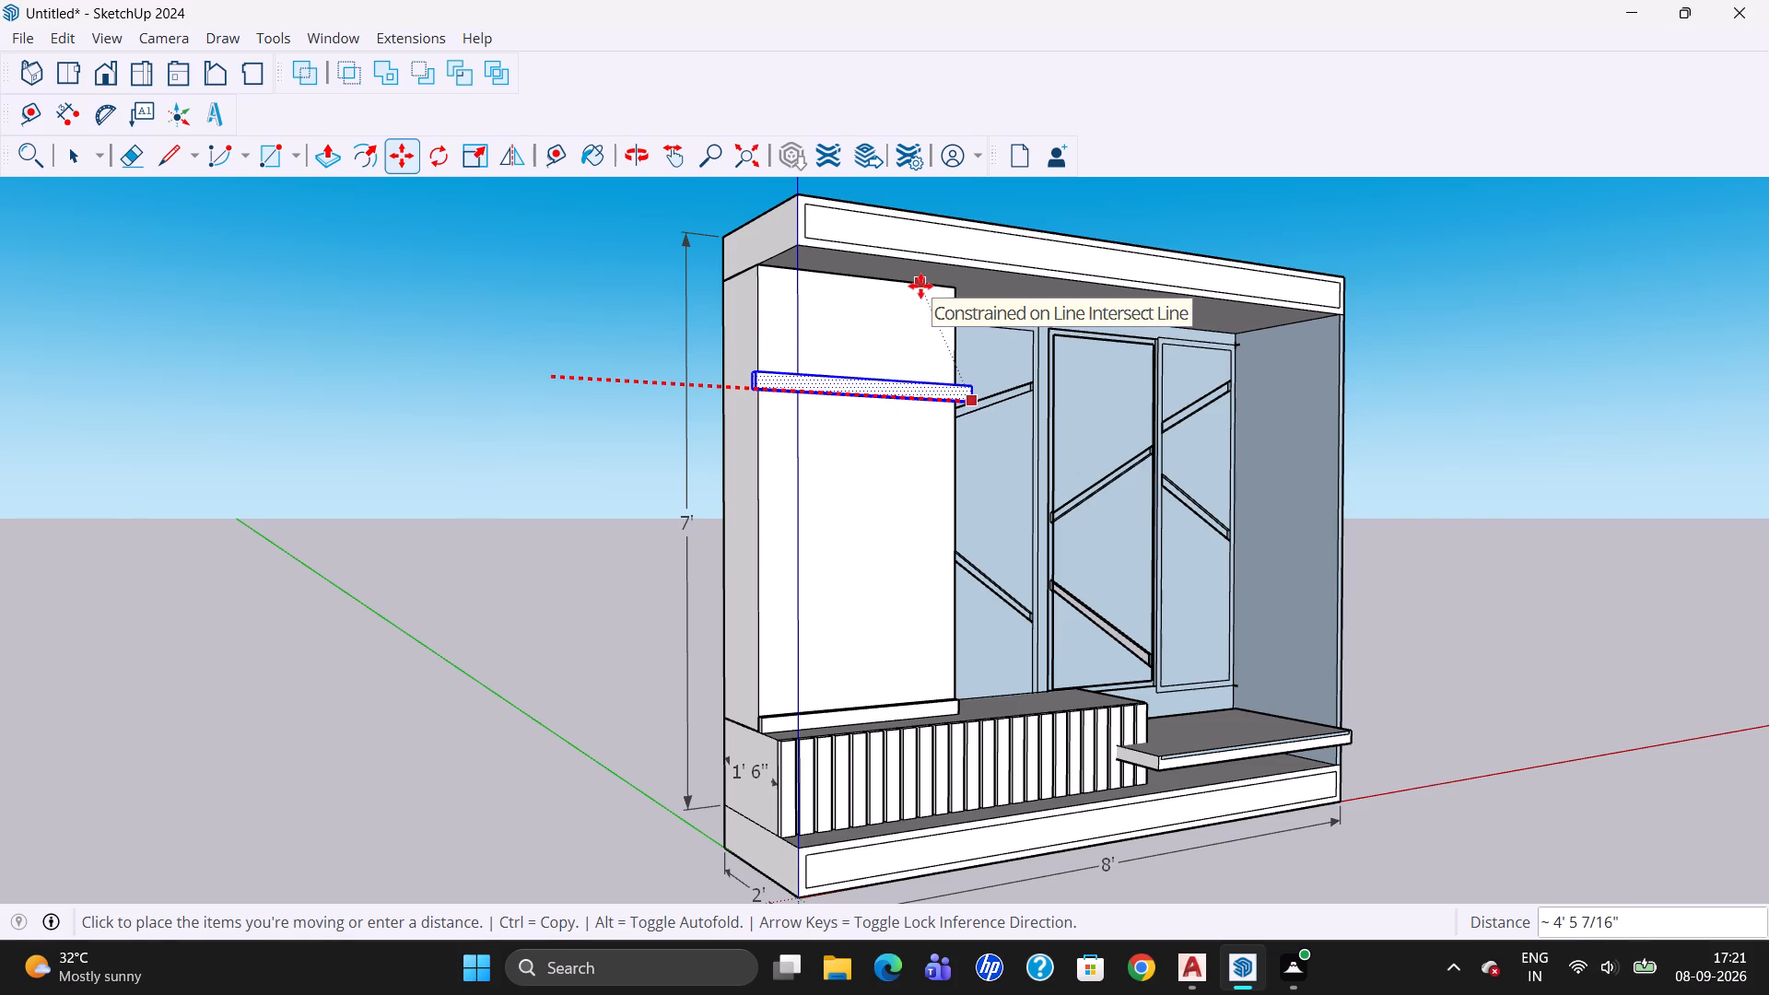
pyautogui.click(920, 286)
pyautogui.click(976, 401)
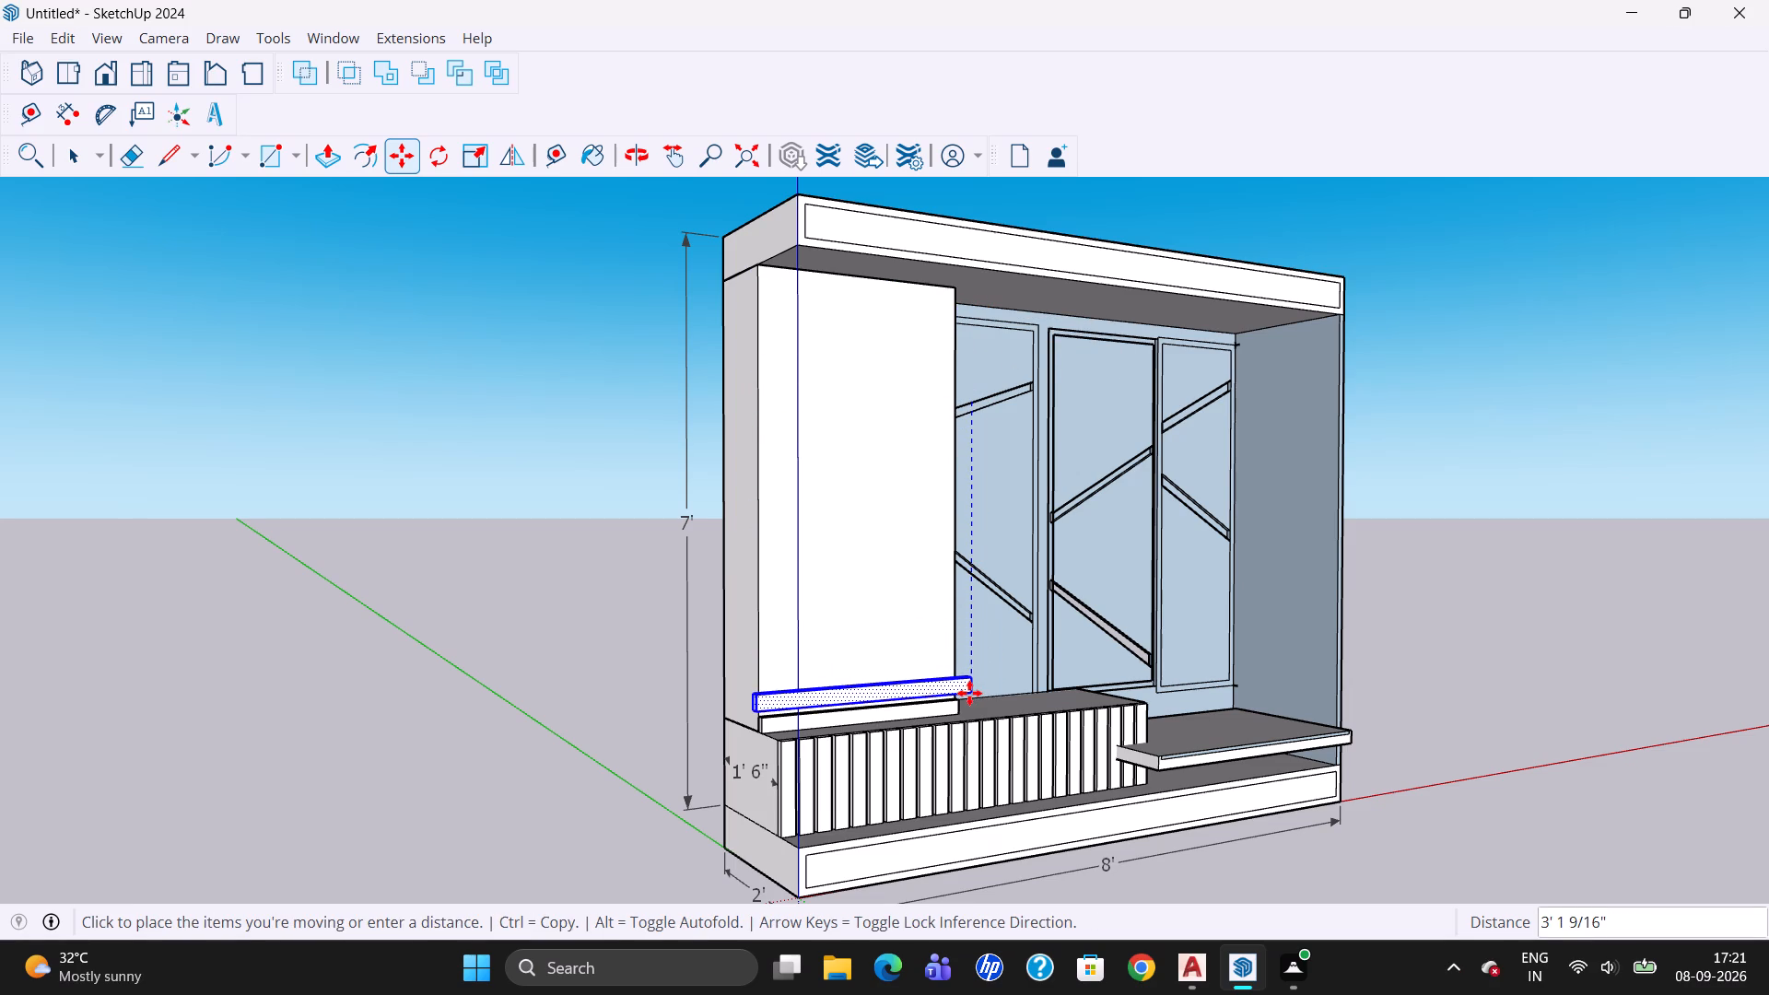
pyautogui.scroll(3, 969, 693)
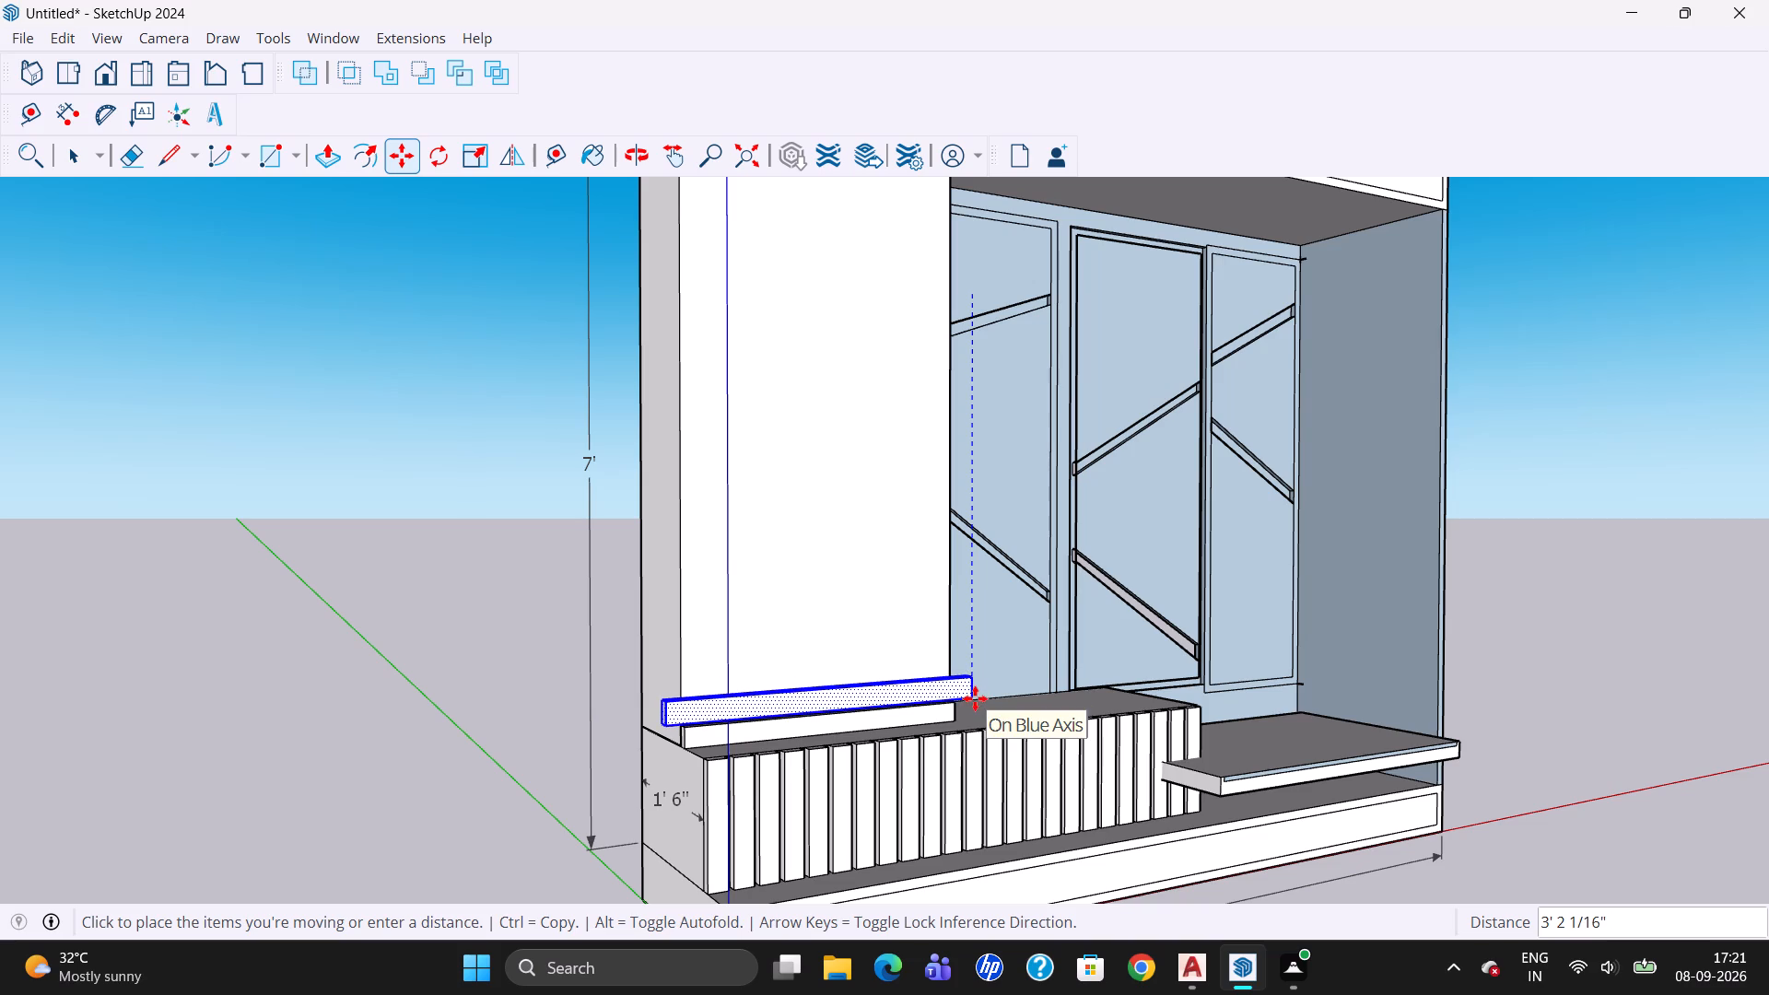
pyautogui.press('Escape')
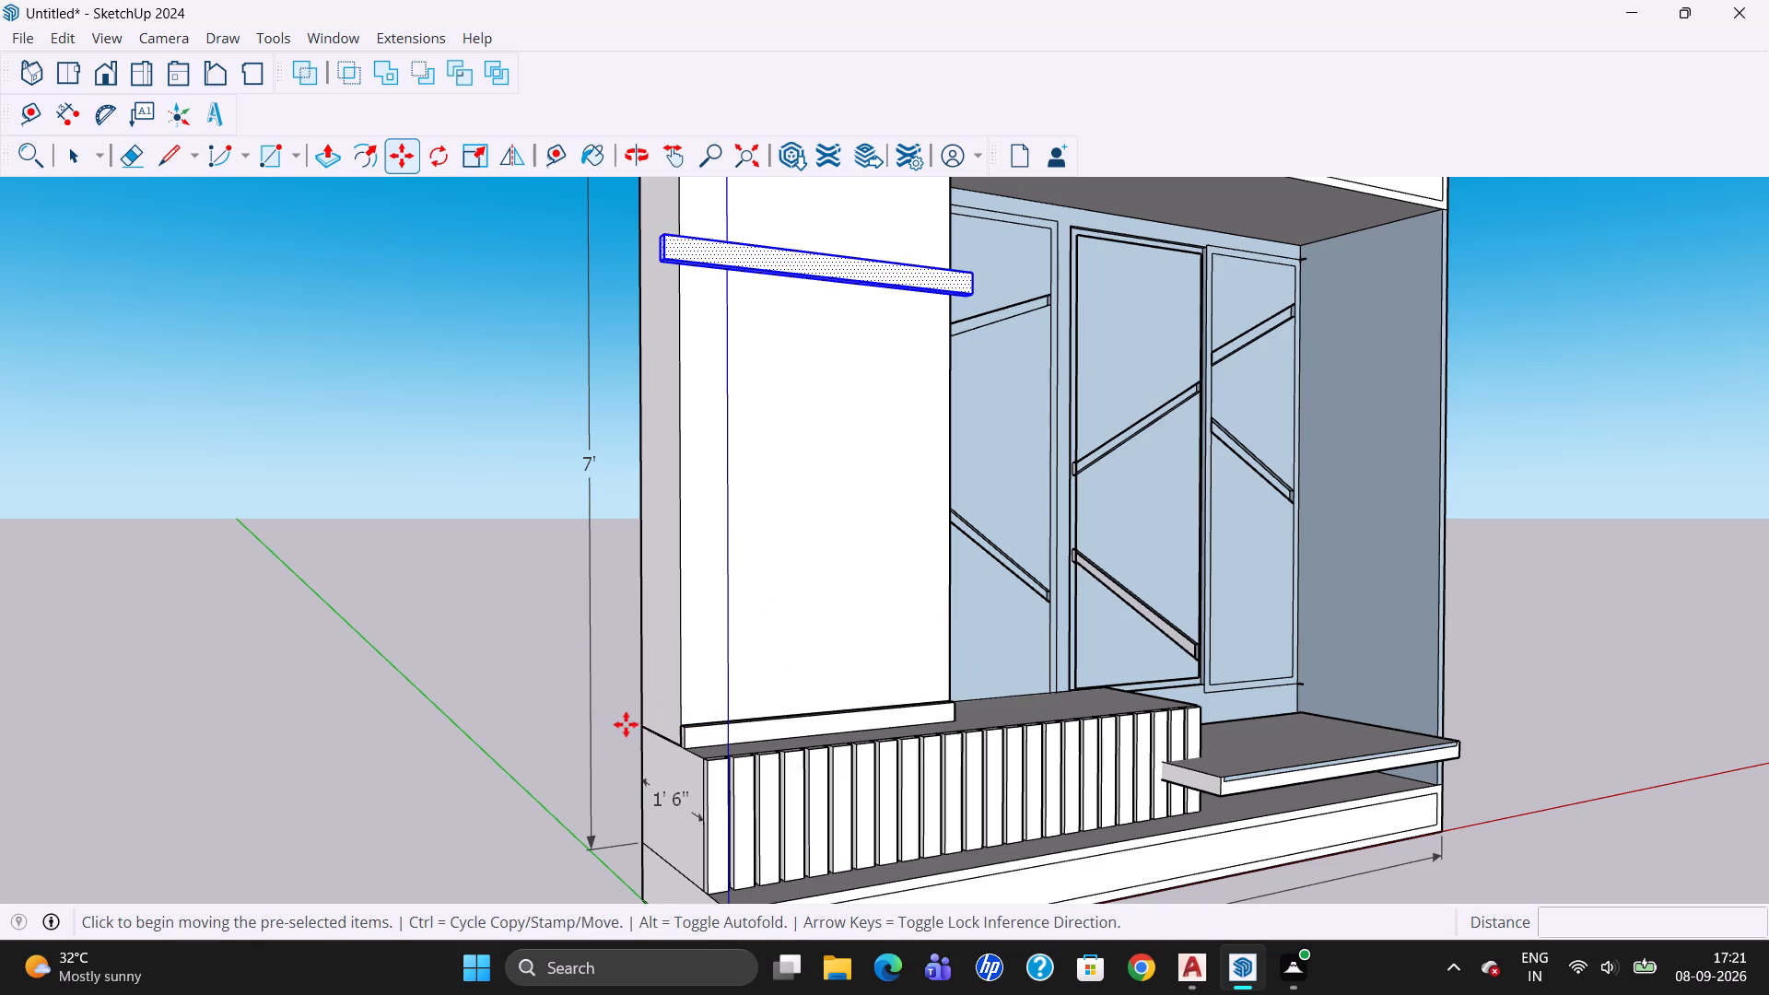
# Move the bar up along the blue axis by about 11 9/16" to the top of the tall panel.
pyautogui.scroll(-3, 890, 385)
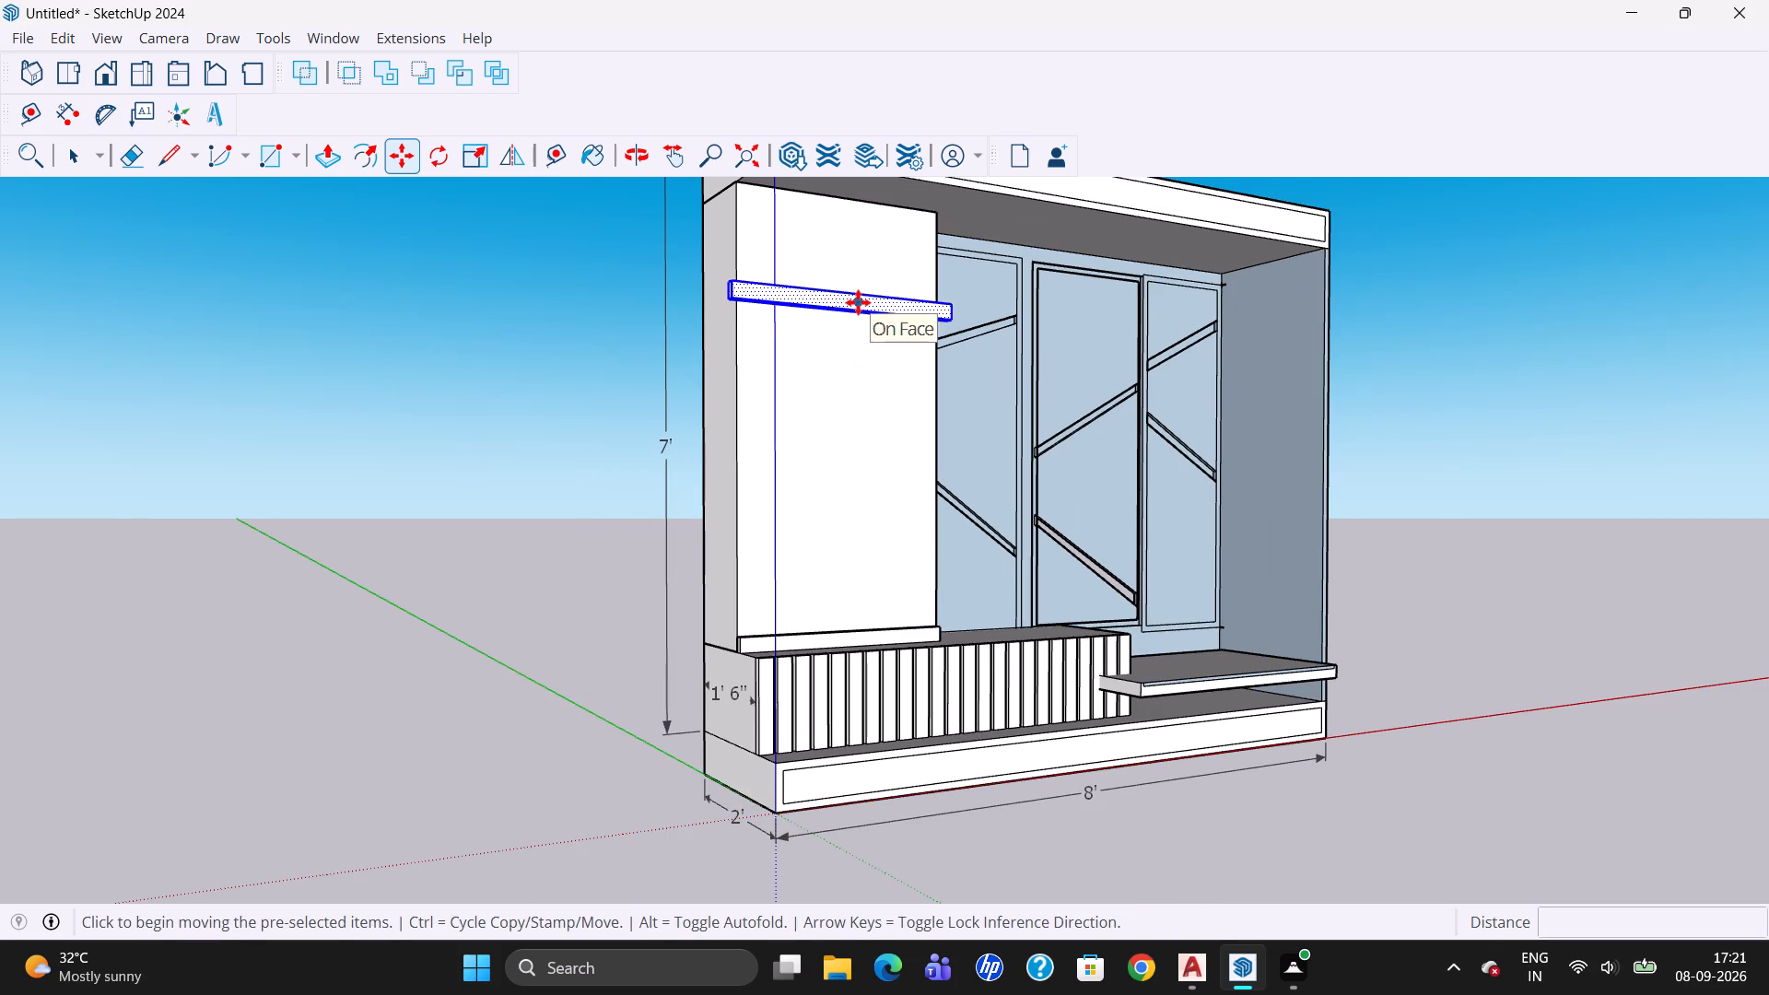
pyautogui.click(858, 302)
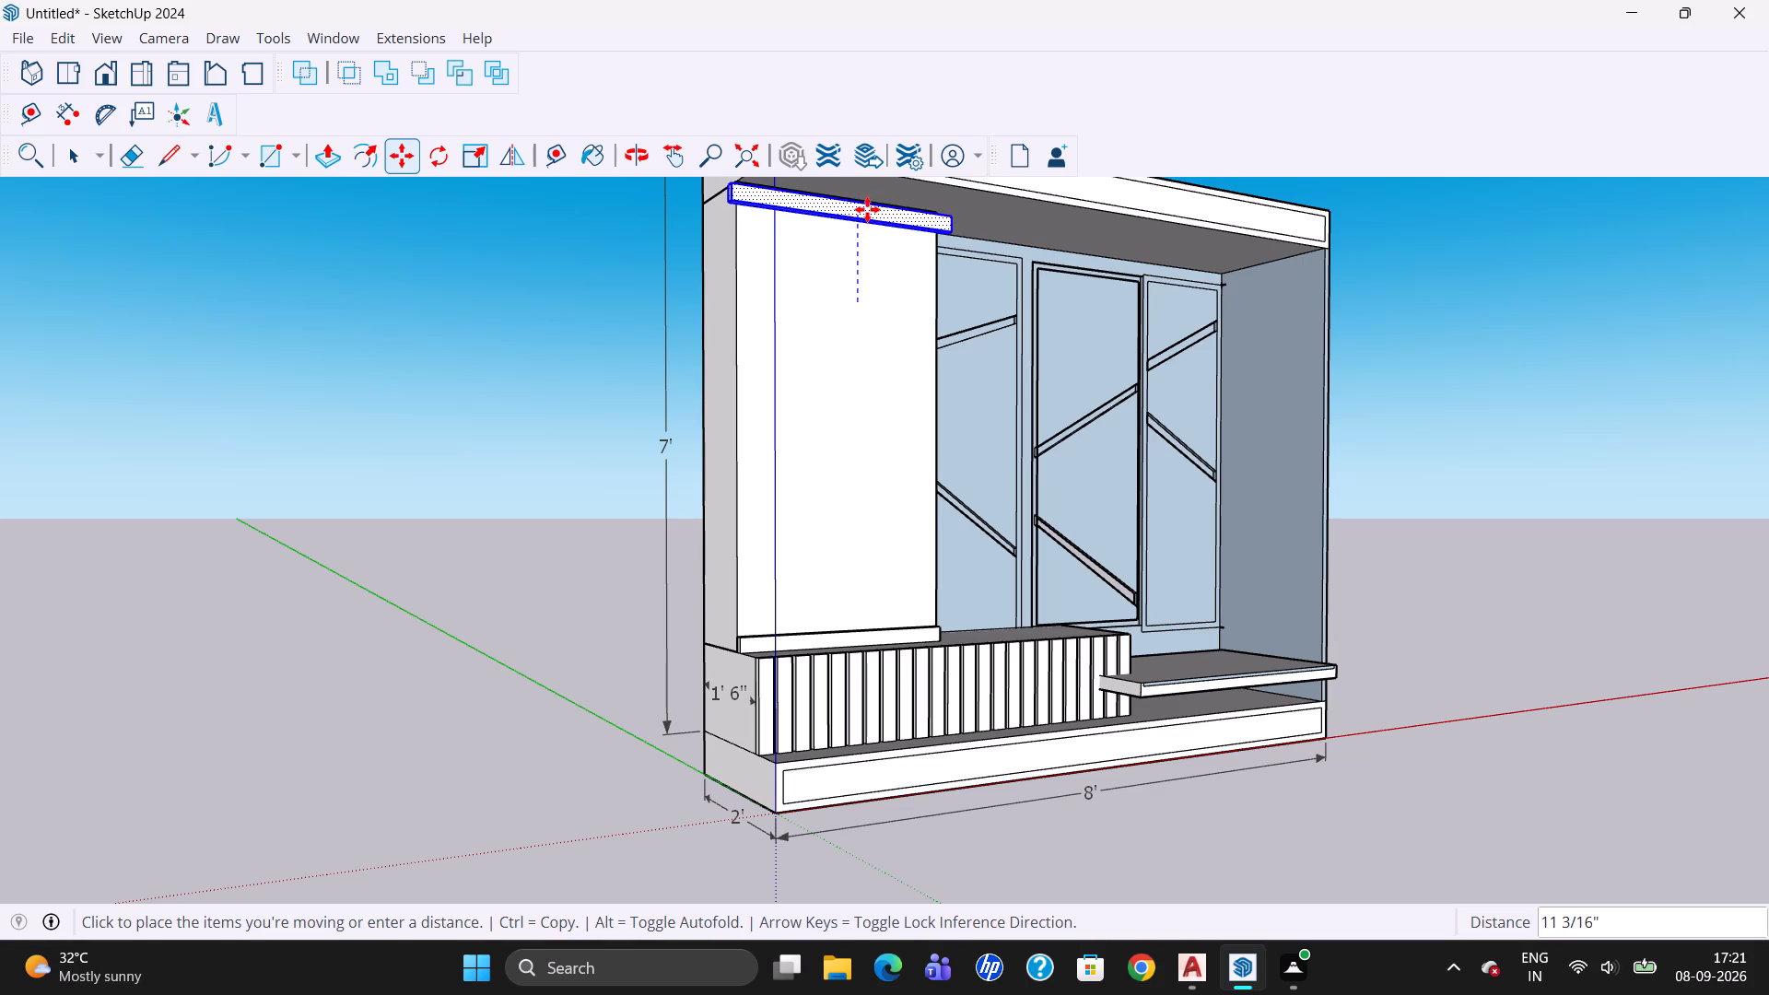
pyautogui.click(867, 208)
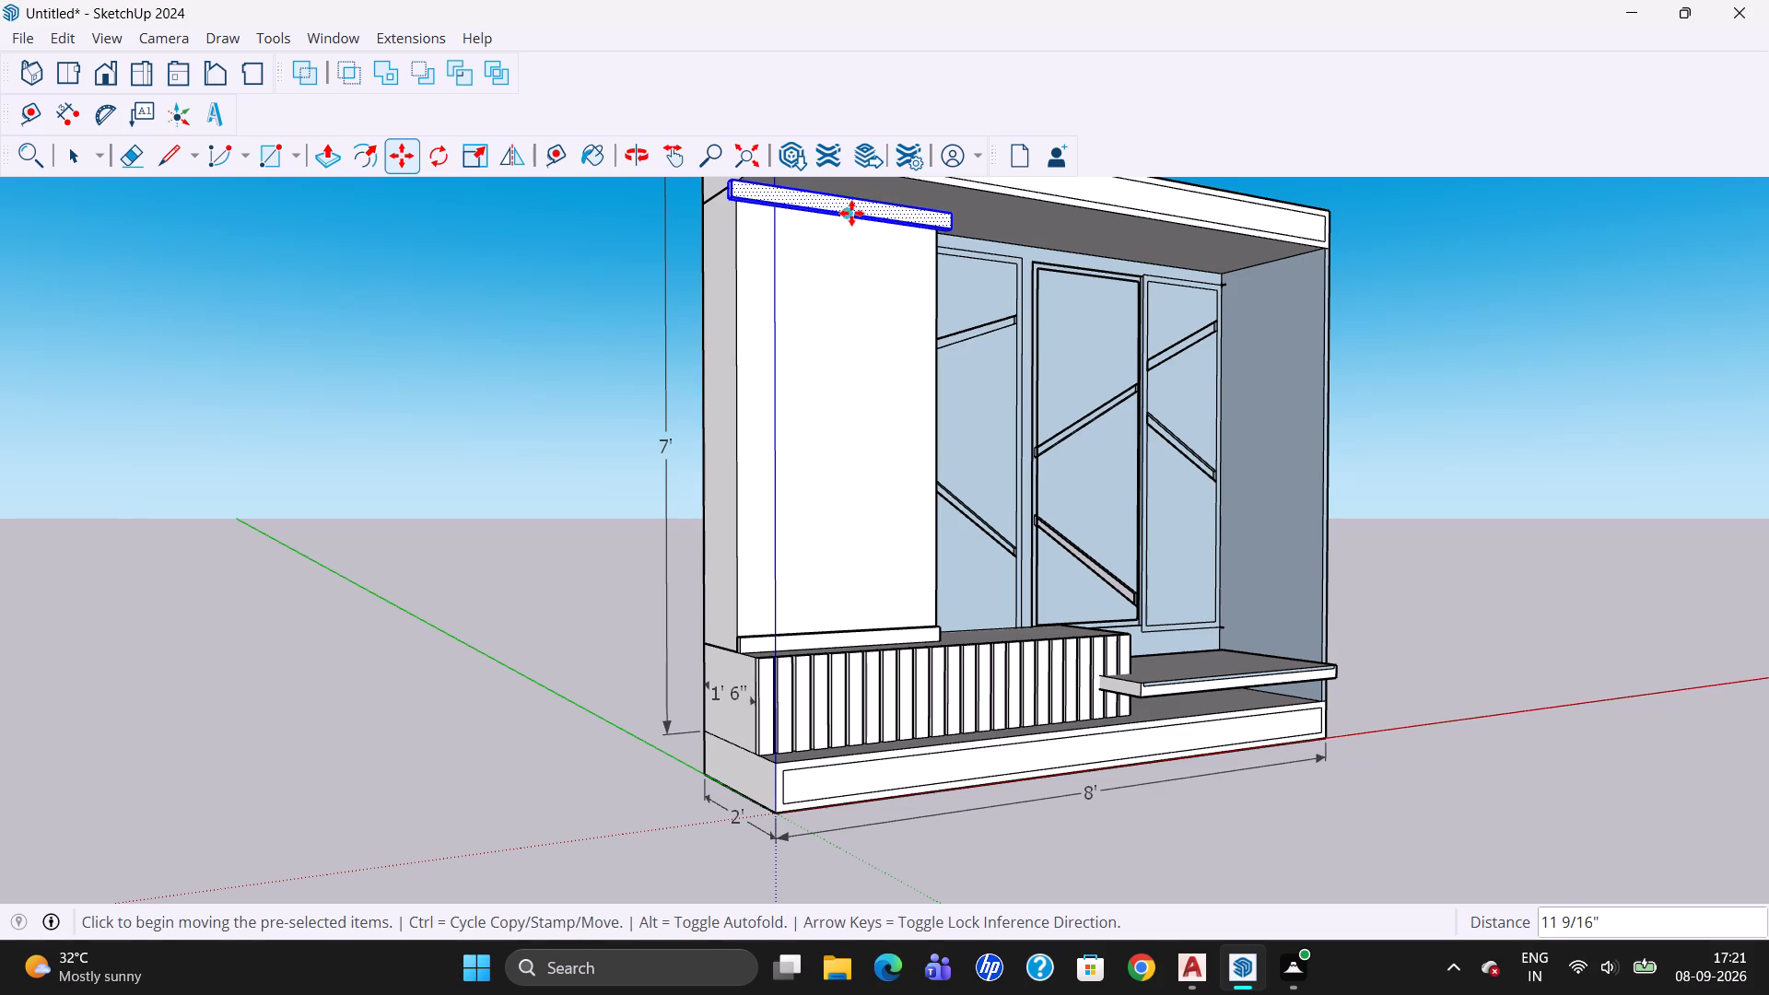
pyautogui.press('Escape')
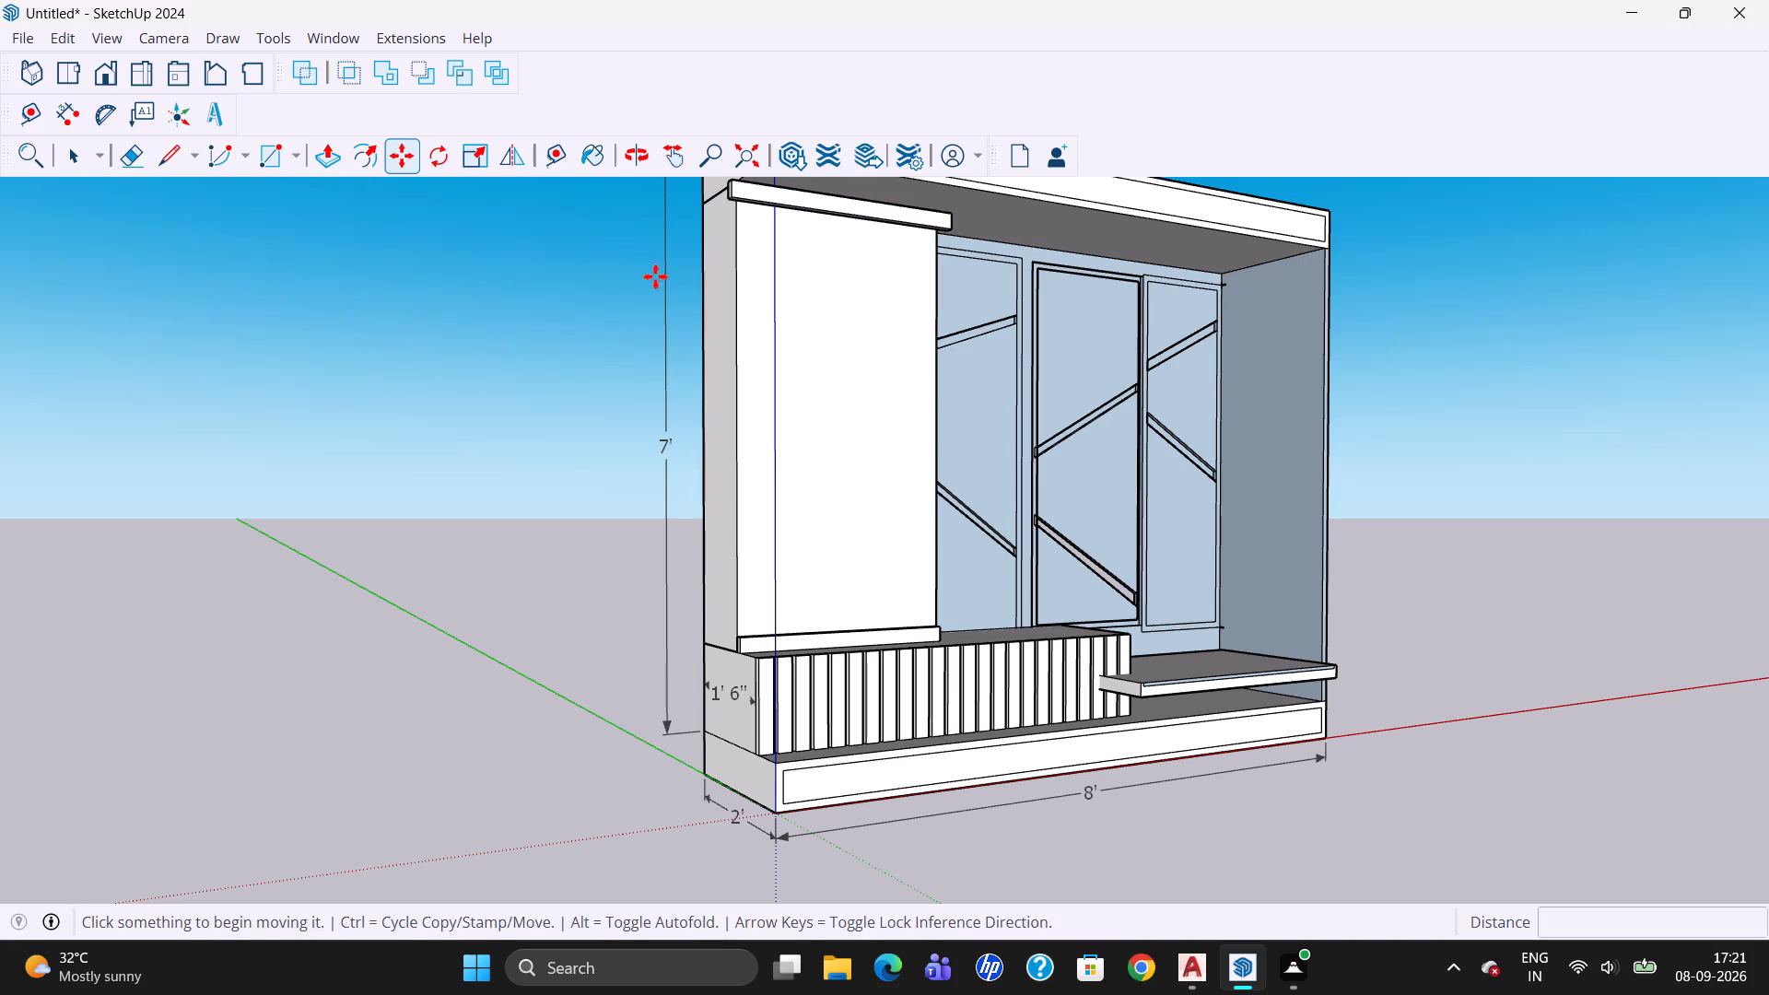
# Copy the whole top bar 2.5" straight down the tall panel's front.
pyautogui.click(734, 193)
pyautogui.press('Escape')
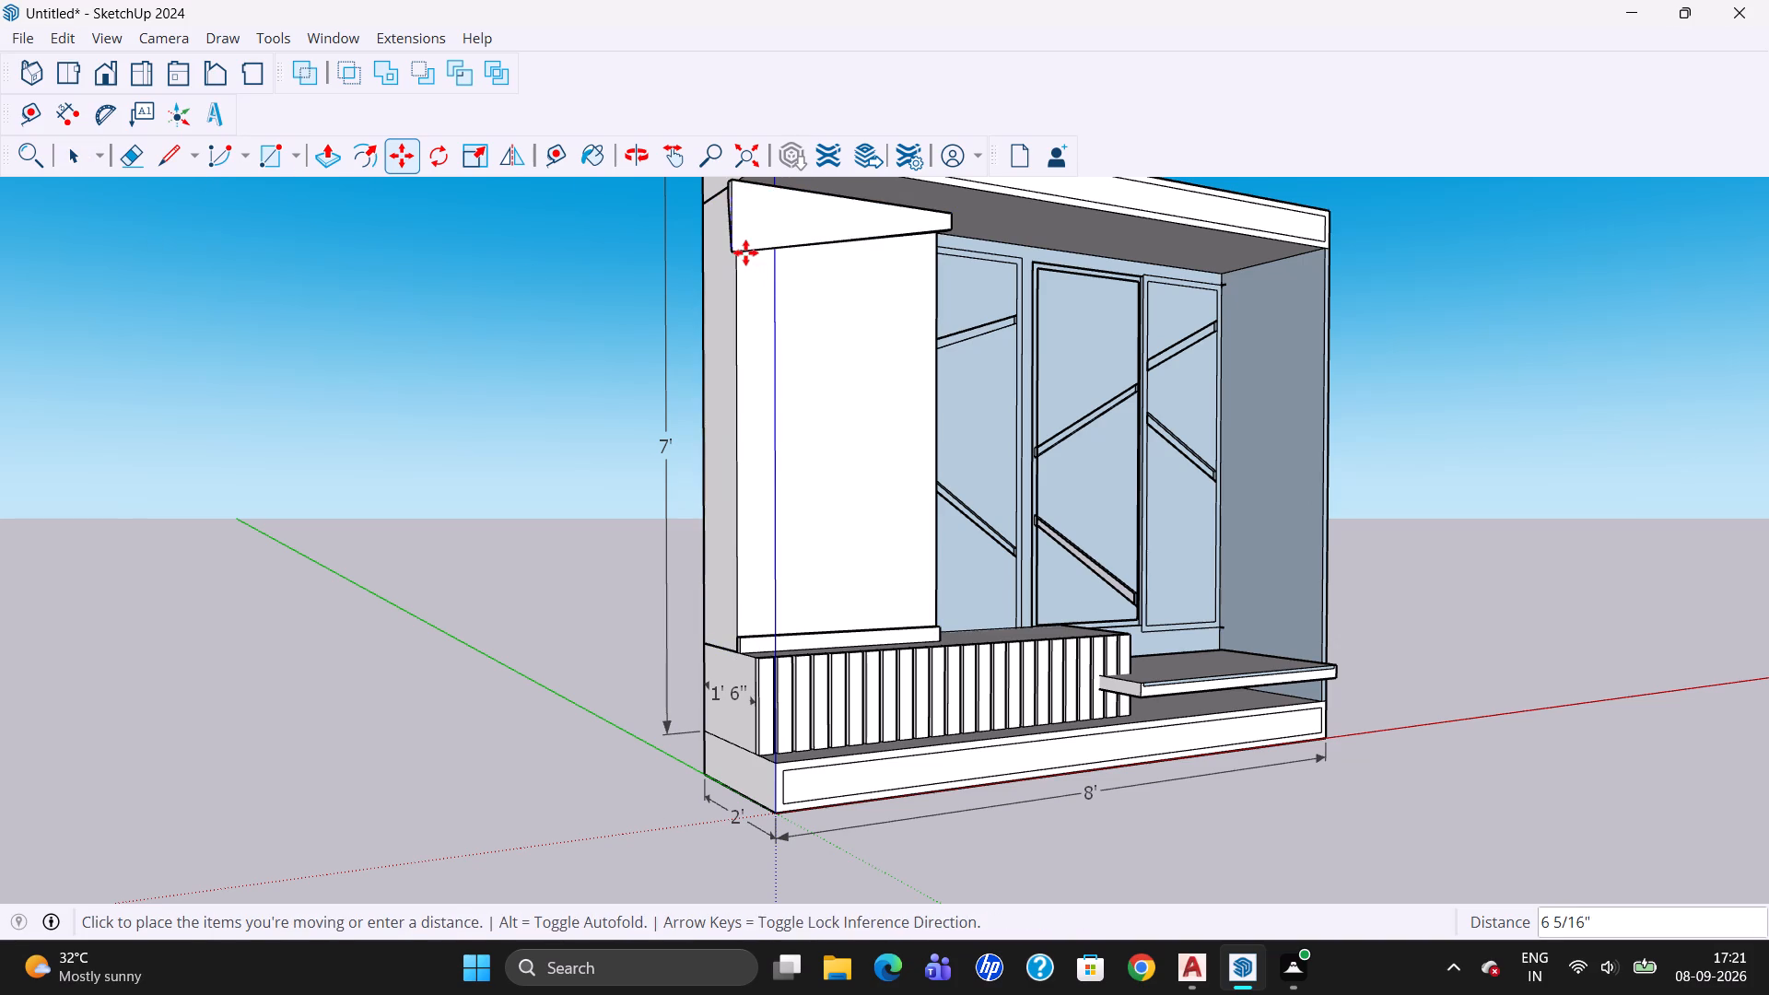
pyautogui.click(80, 164)
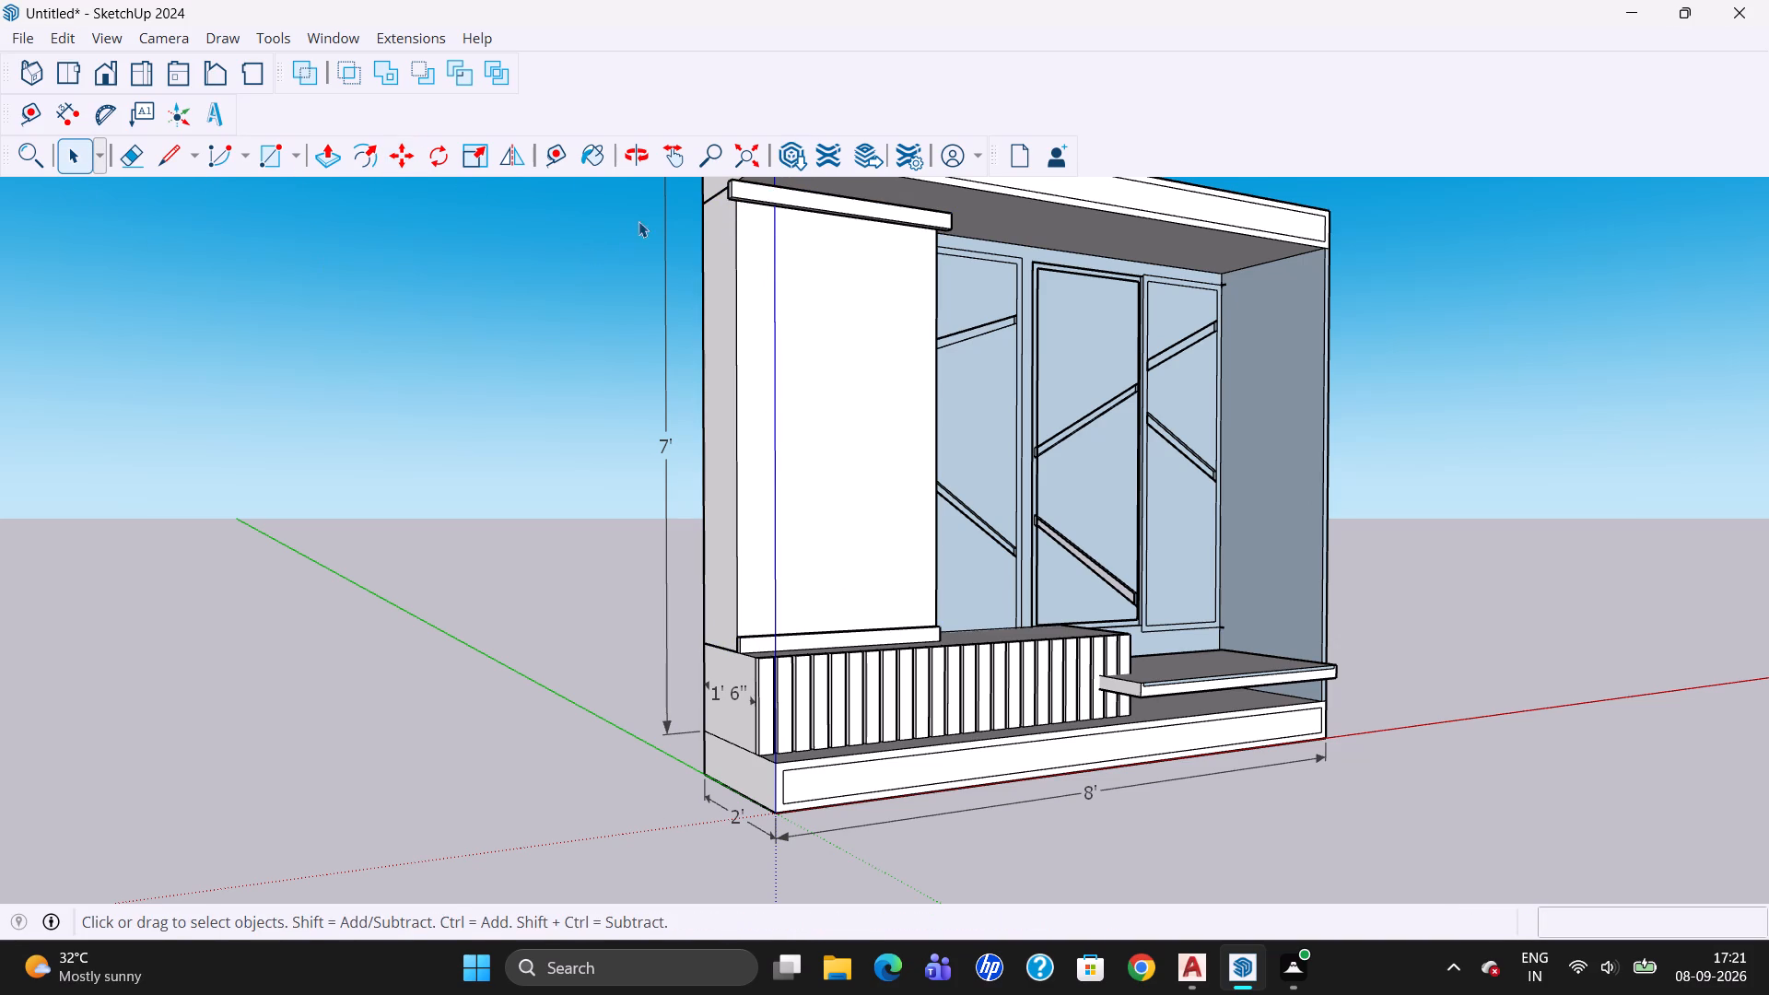
pyautogui.doubleClick(781, 193)
pyautogui.tripleClick(780, 193)
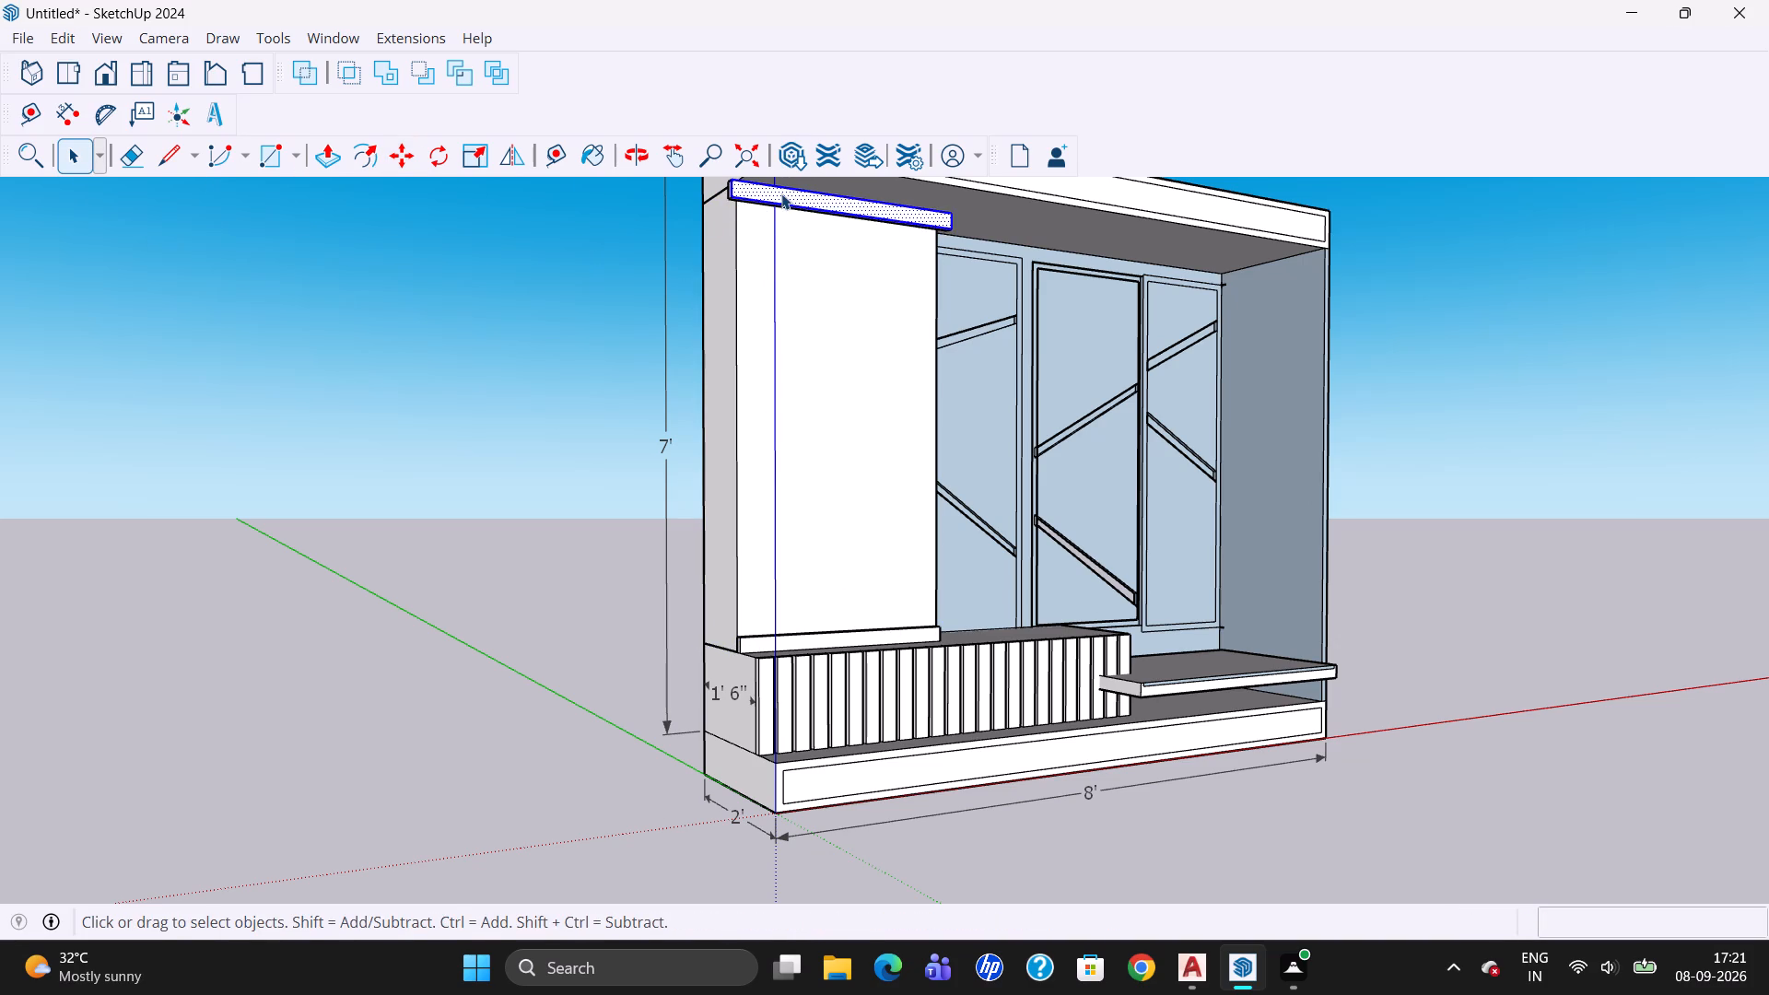
pyautogui.click(404, 159)
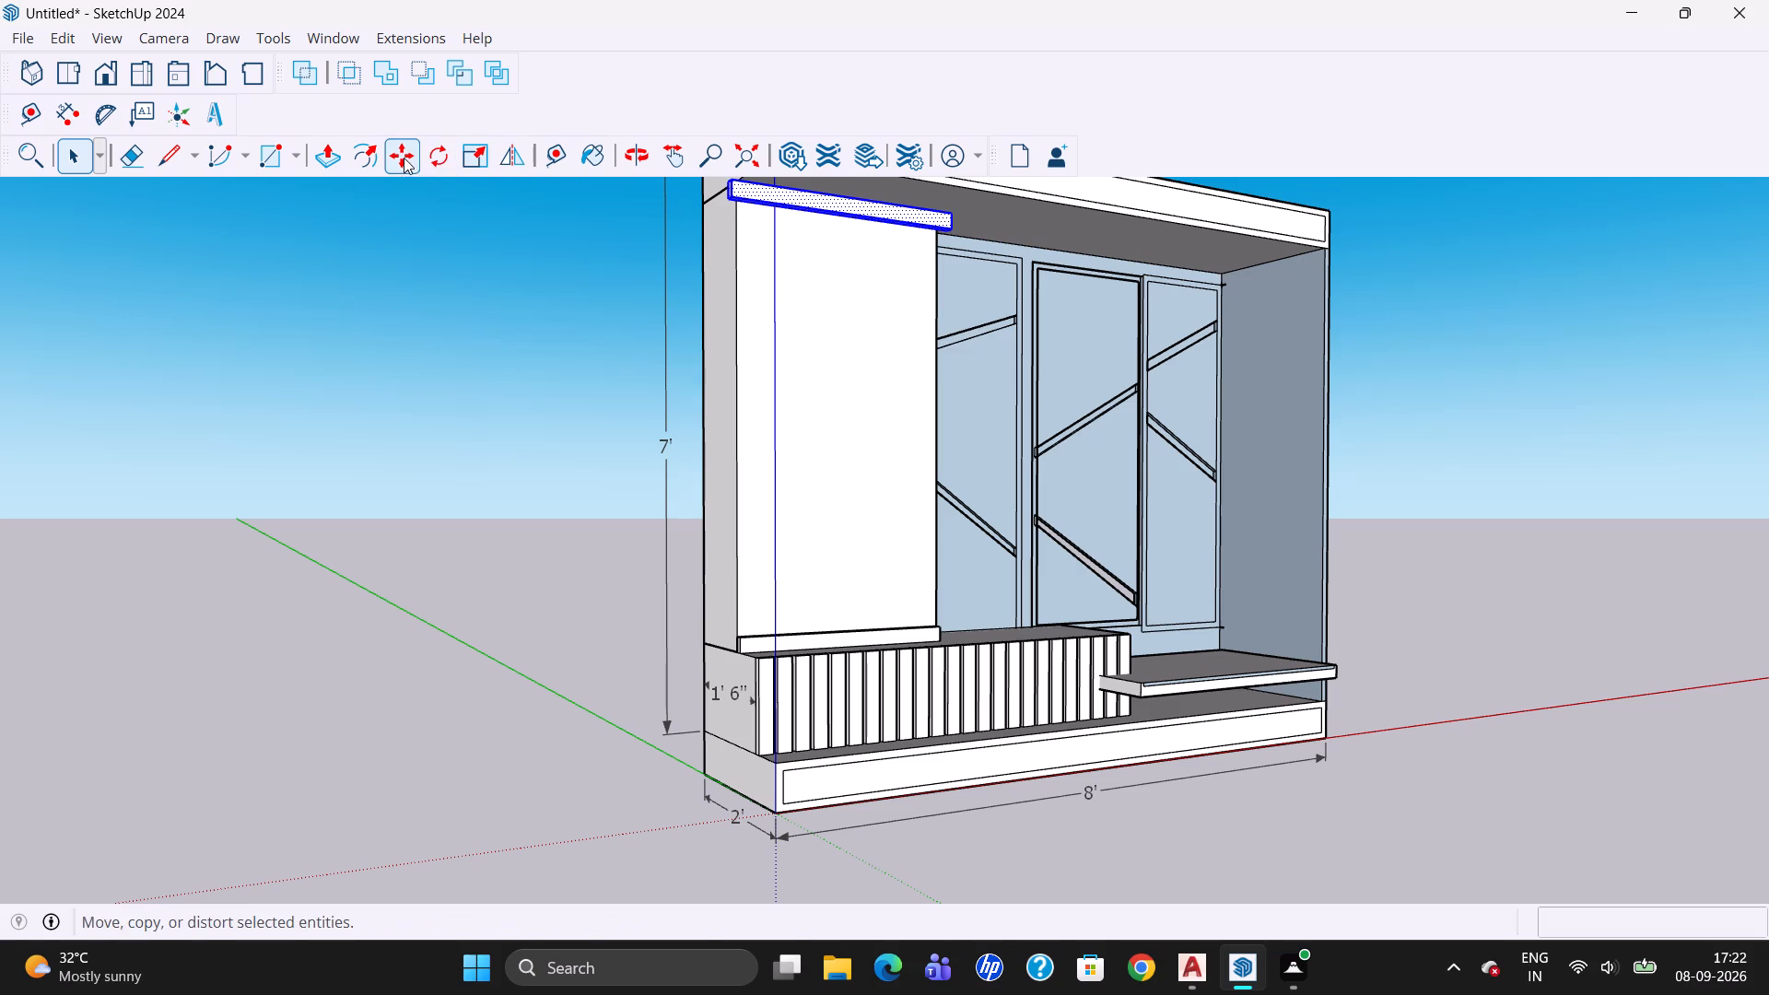
pyautogui.click(732, 192)
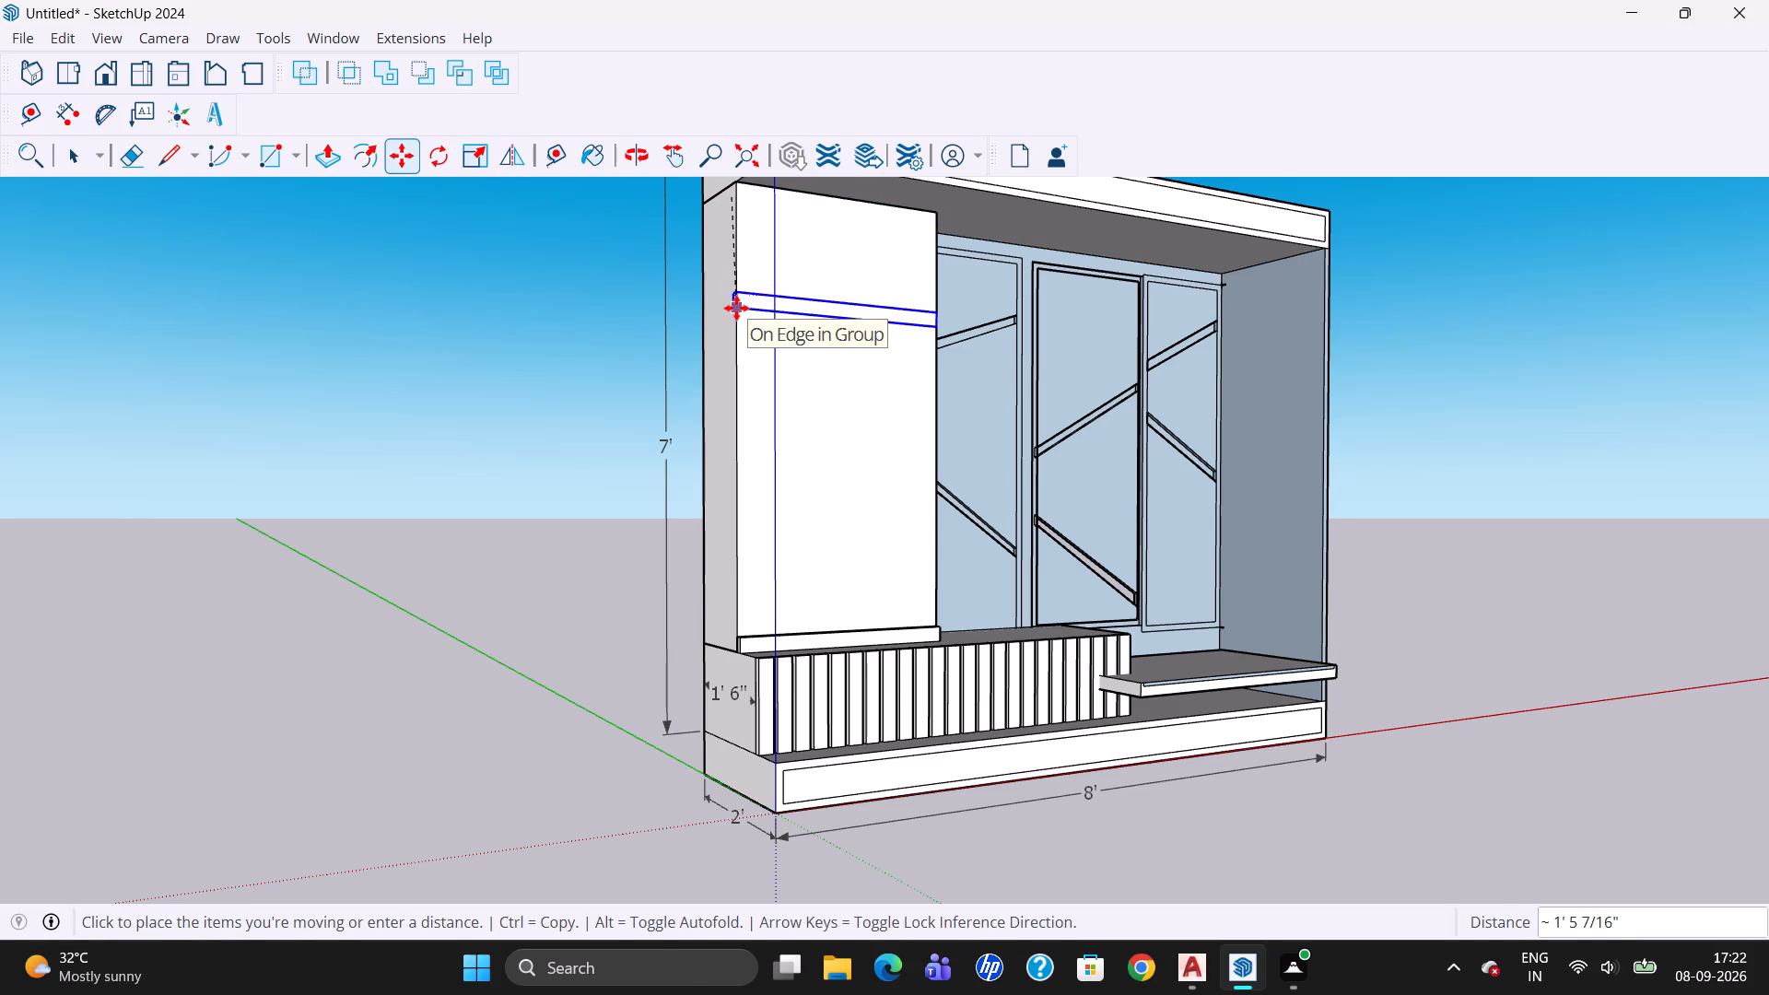
pyautogui.press('Down')
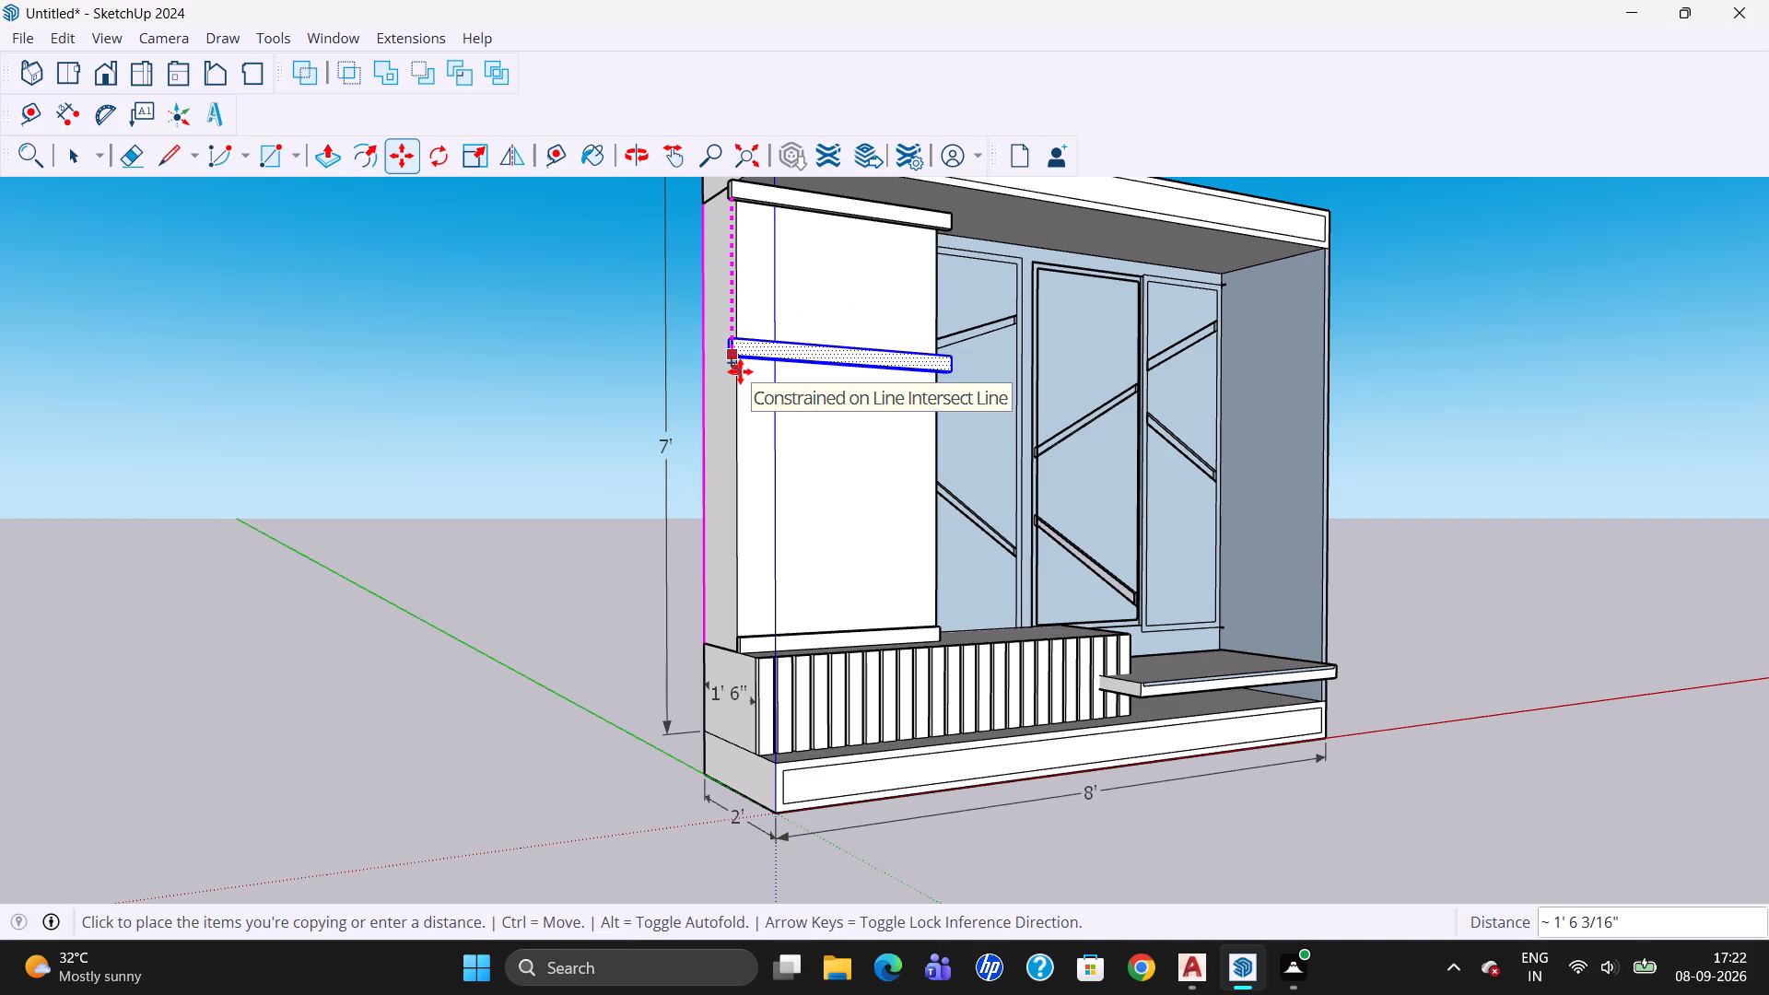
pyautogui.write('2.5')
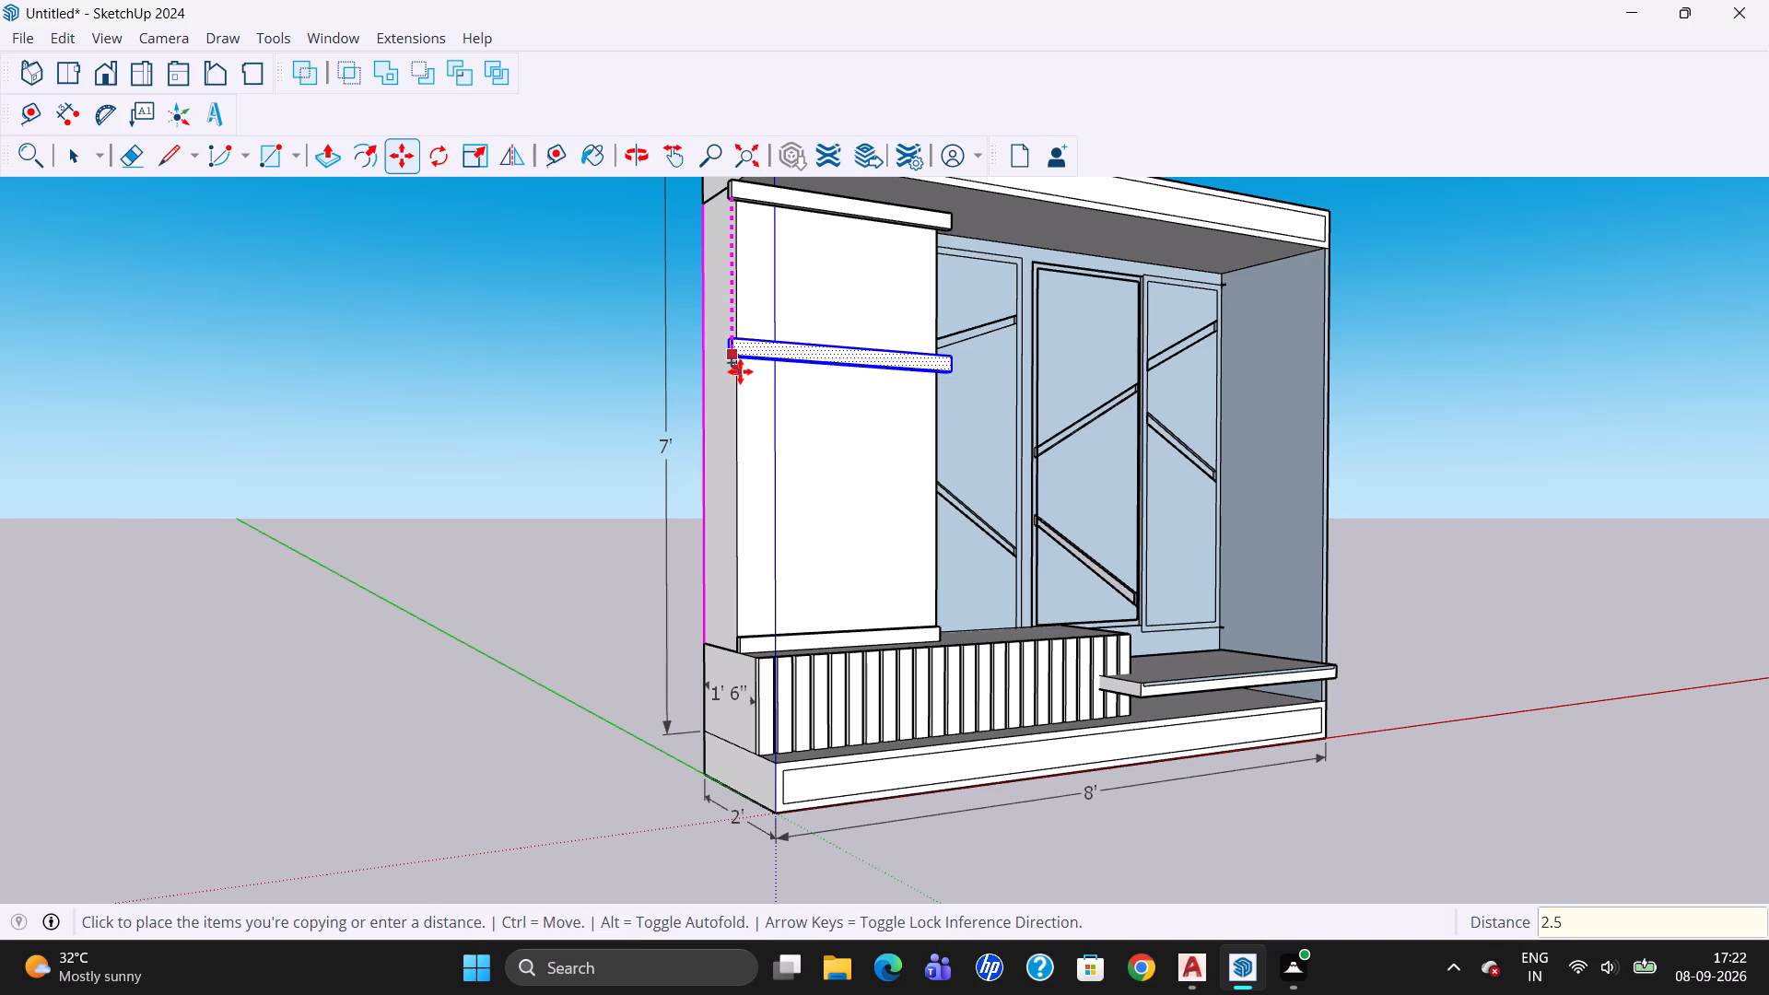
pyautogui.press('Return')
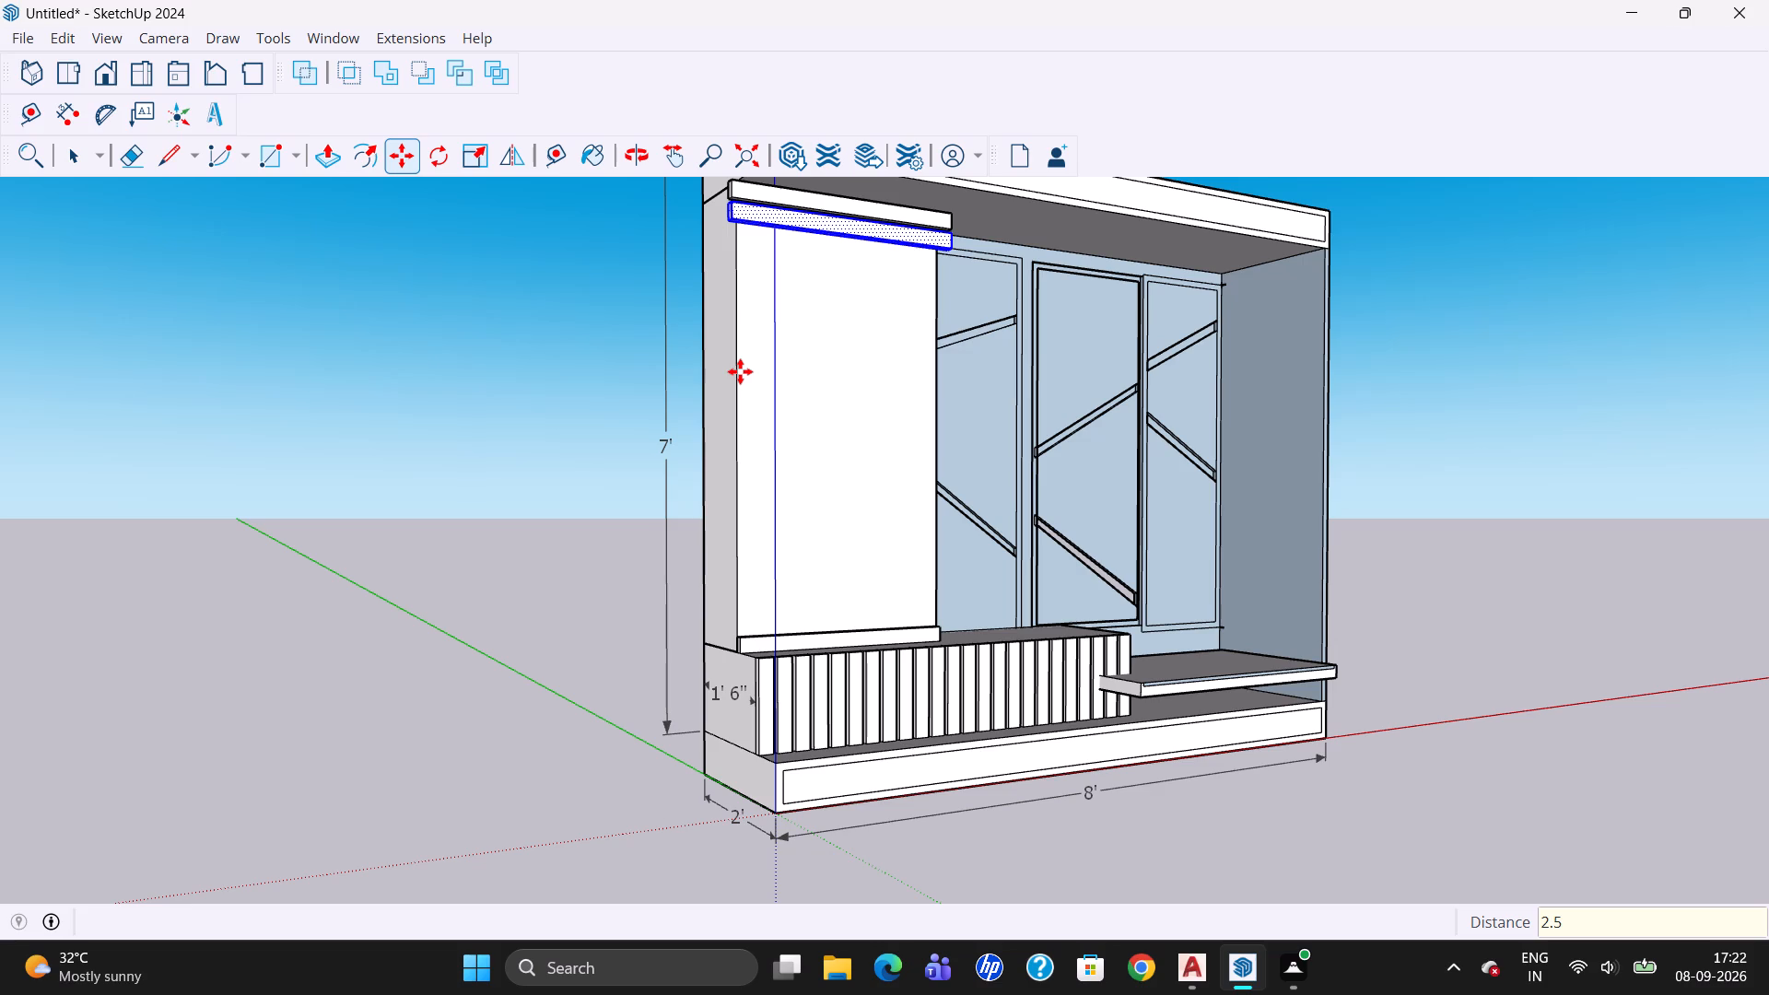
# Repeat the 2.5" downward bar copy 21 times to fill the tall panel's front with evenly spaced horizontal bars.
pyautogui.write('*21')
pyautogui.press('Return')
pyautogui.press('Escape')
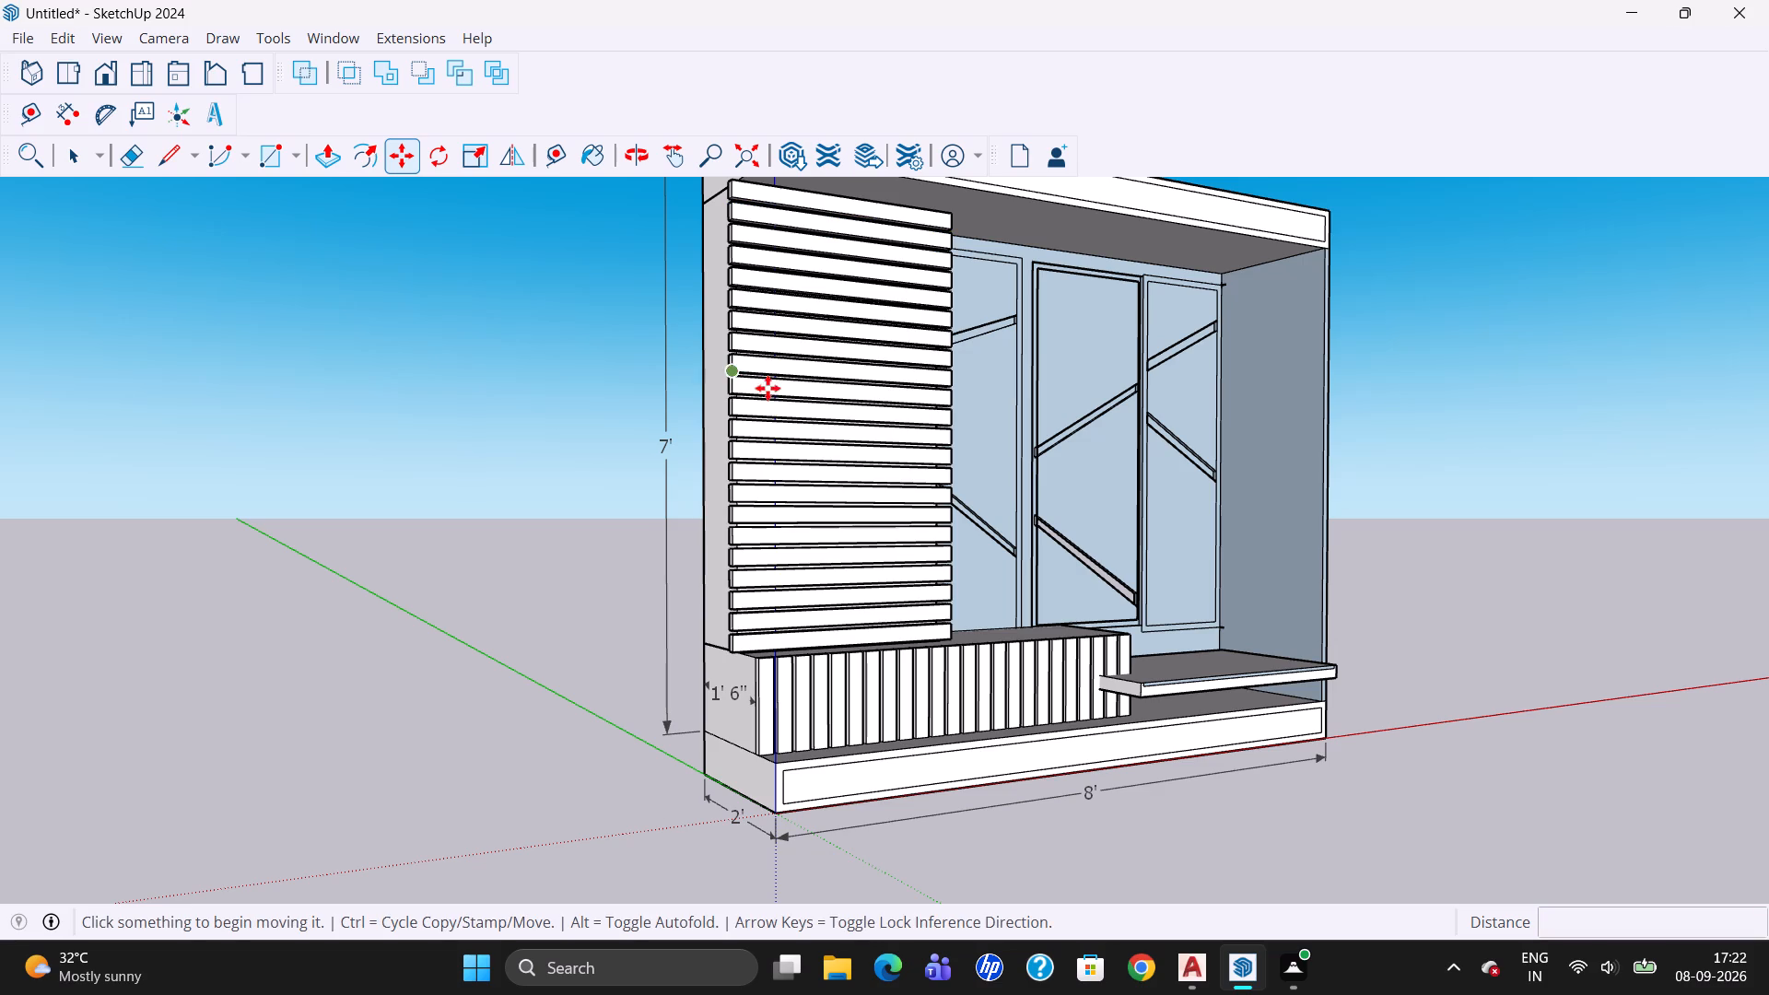
# Examine from the side how the stacked horizontal bars sit against the tall panel's front, at the top and bottom.
pyautogui.click(72, 149)
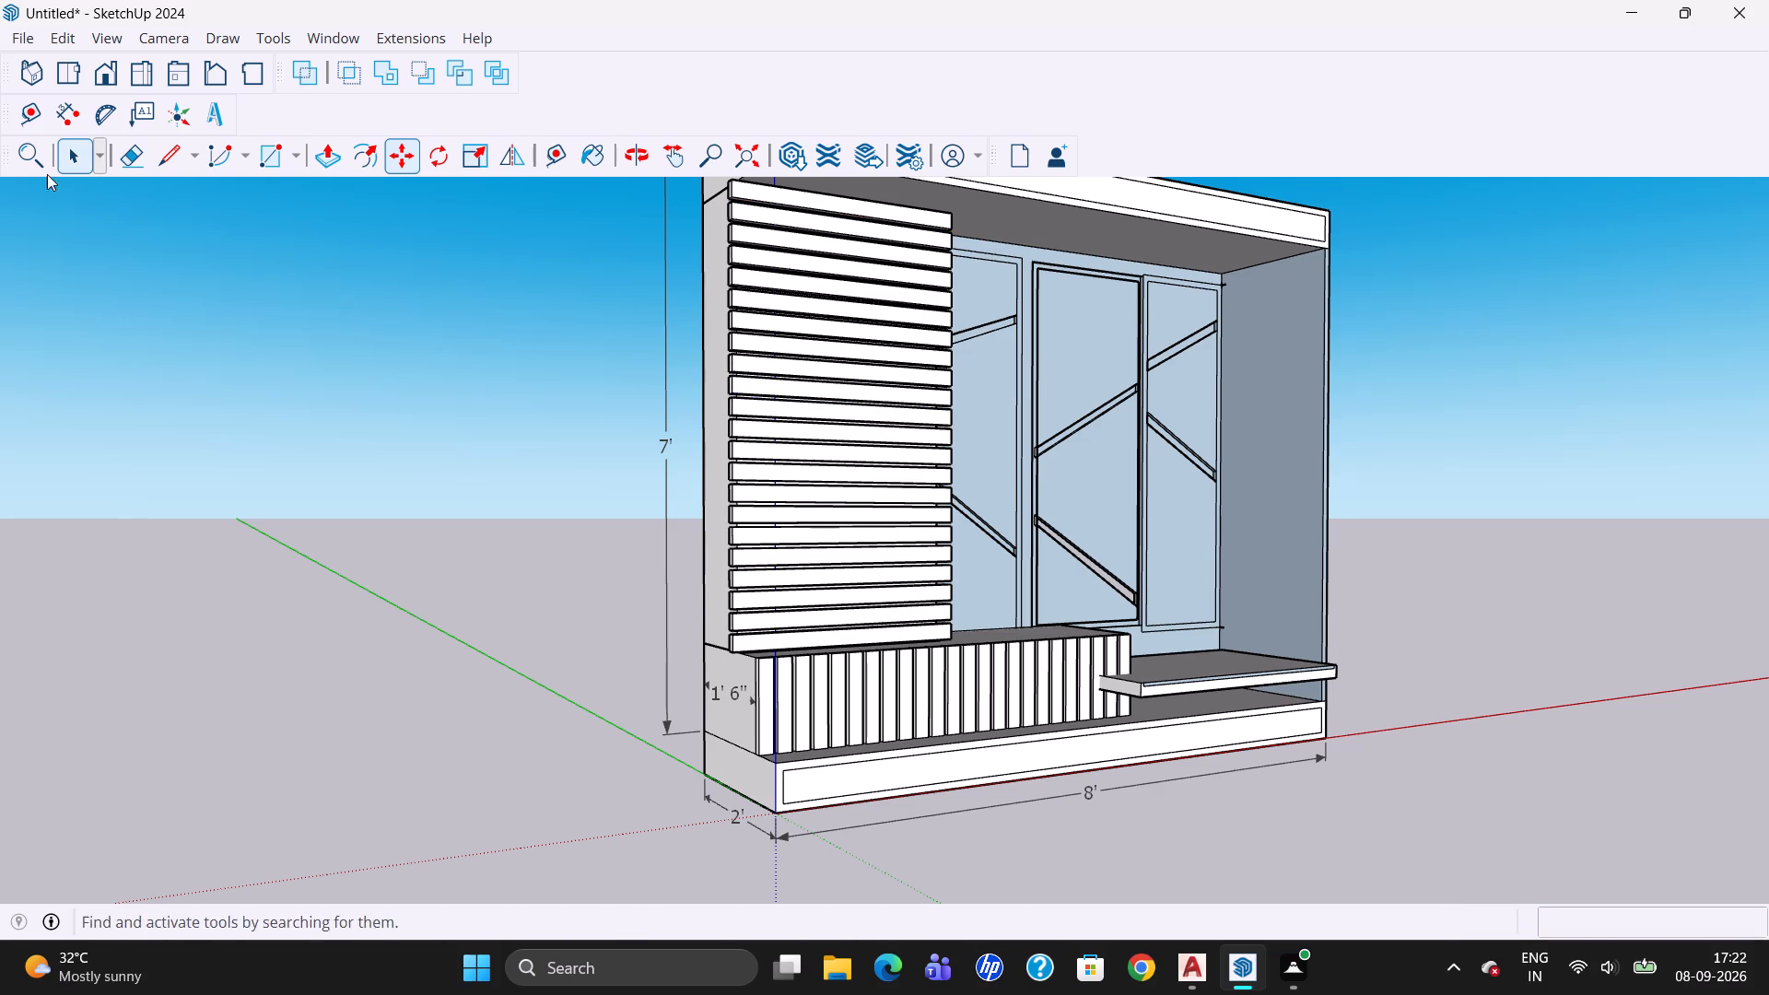
pyautogui.click(627, 147)
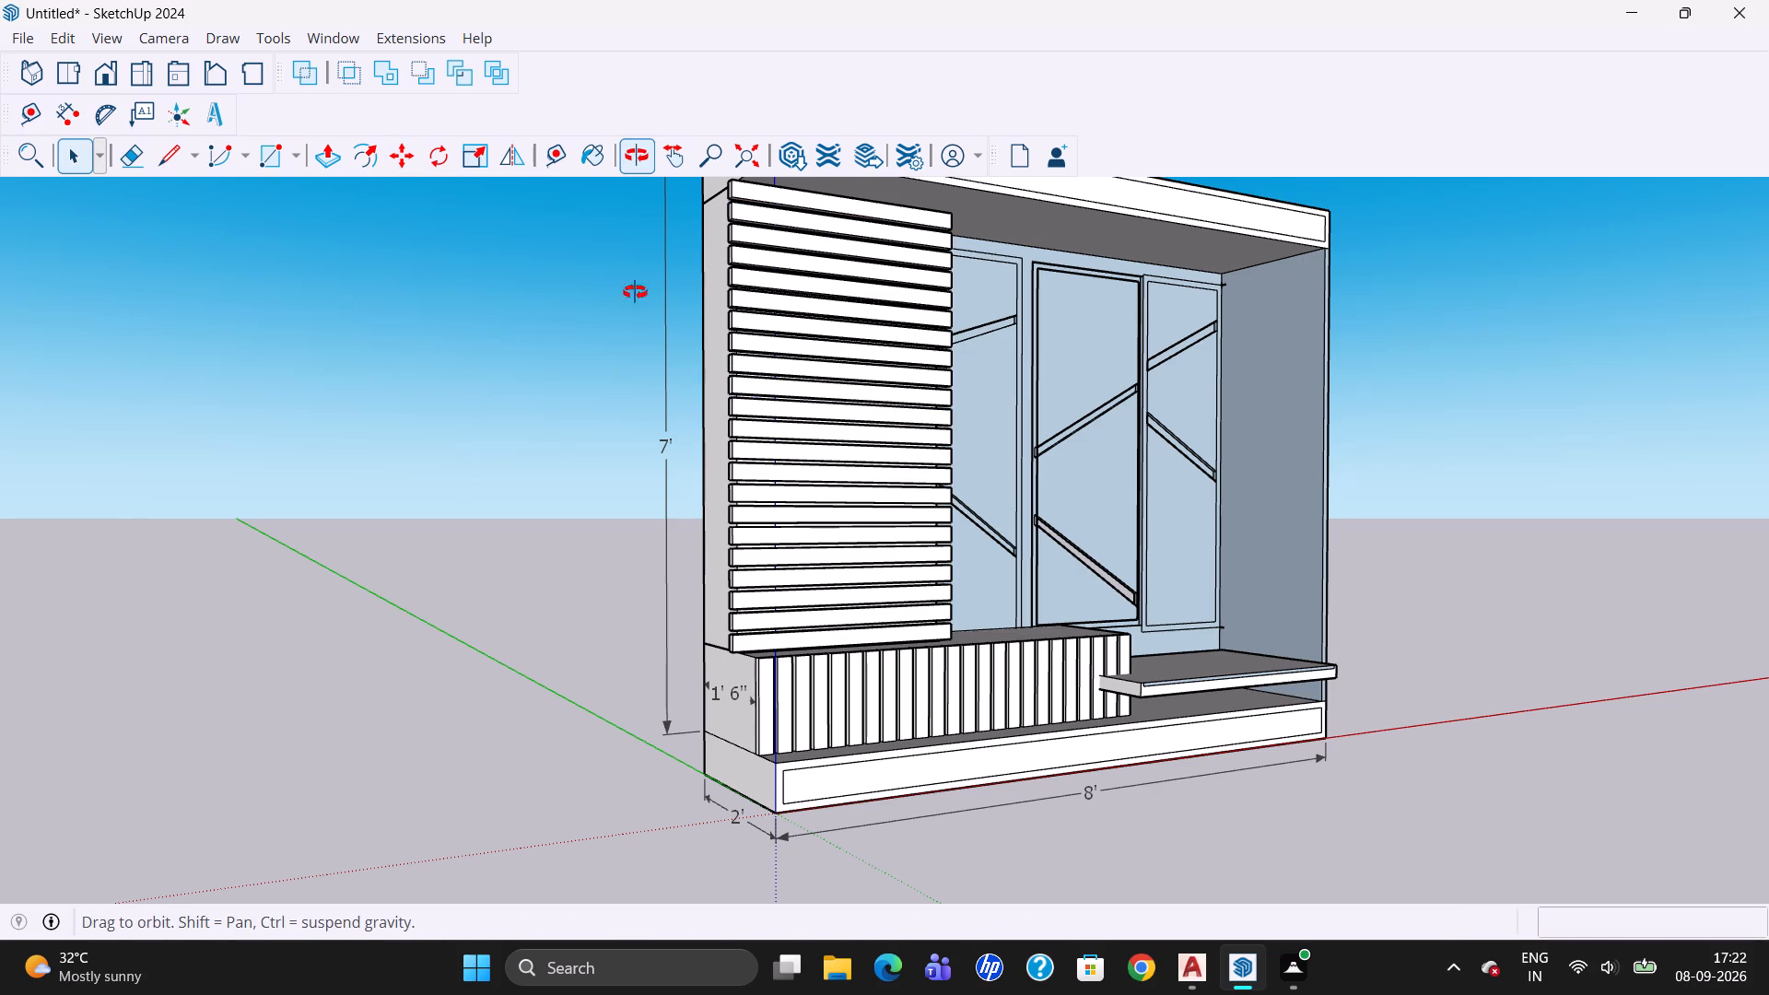
pyautogui.scroll(-3, 638, 349)
pyautogui.scroll(-2, 656, 531)
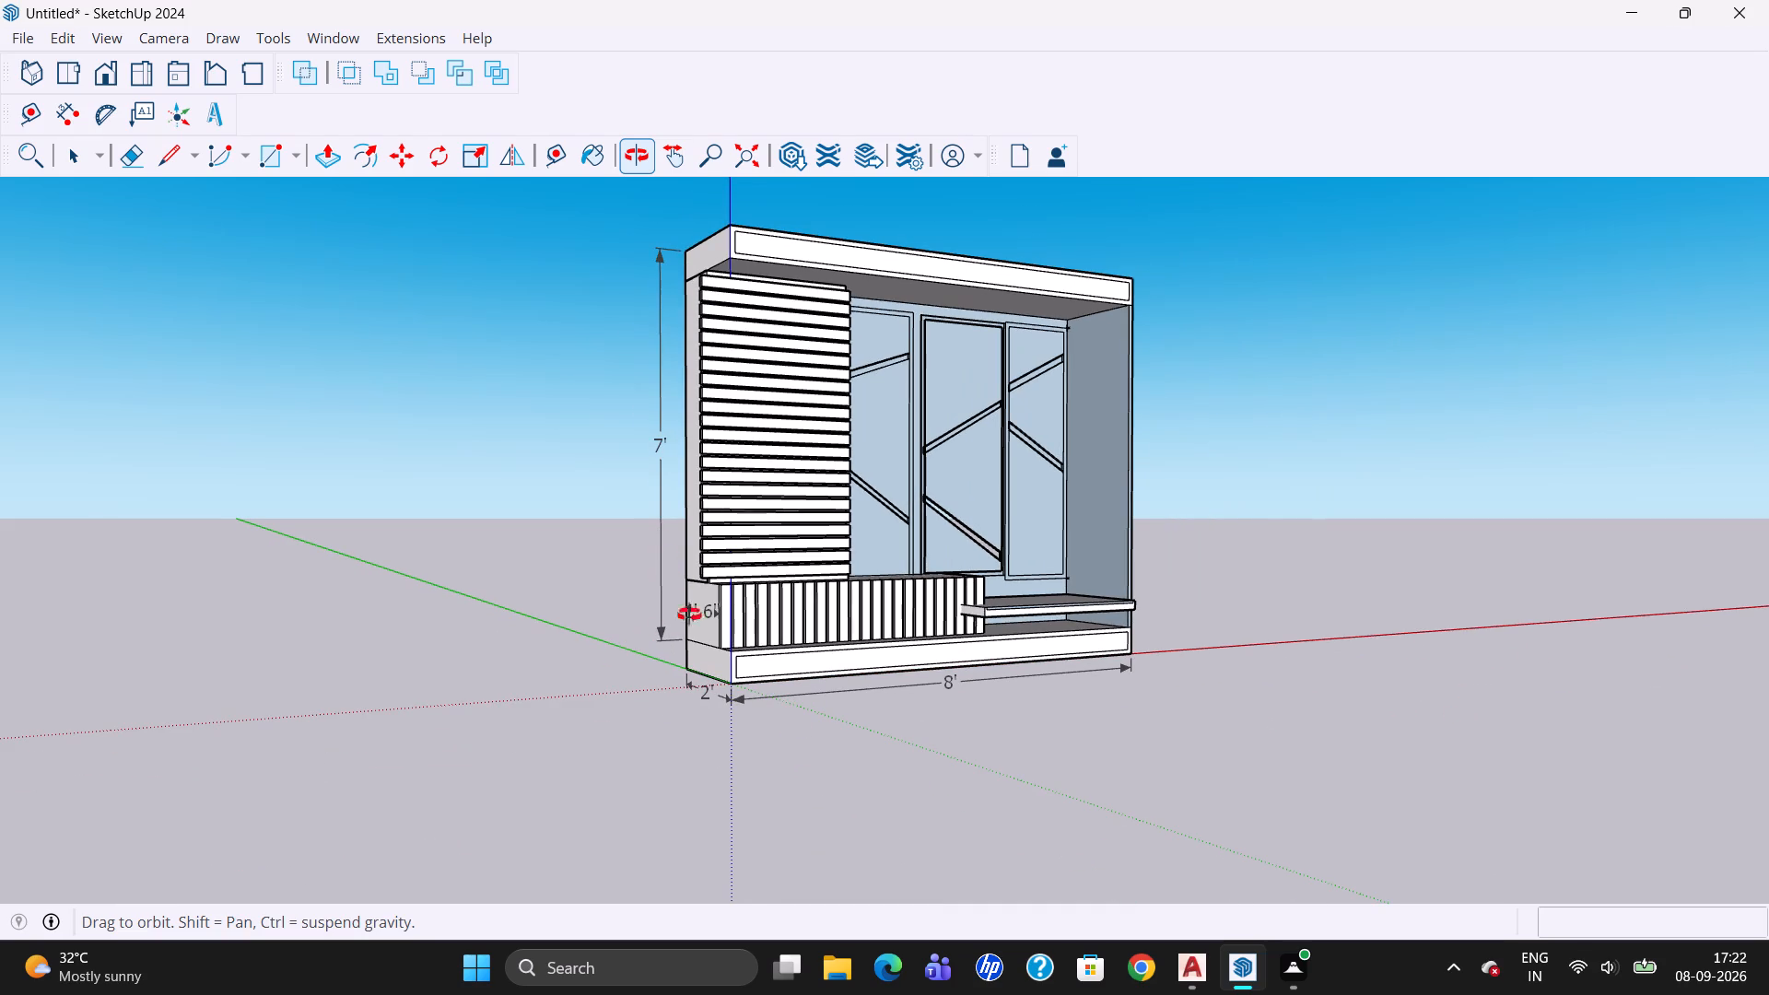
pyautogui.moveTo(658, 667); pyautogui.dragTo(816, 735)
pyautogui.moveTo(793, 746); pyautogui.dragTo(704, 780)
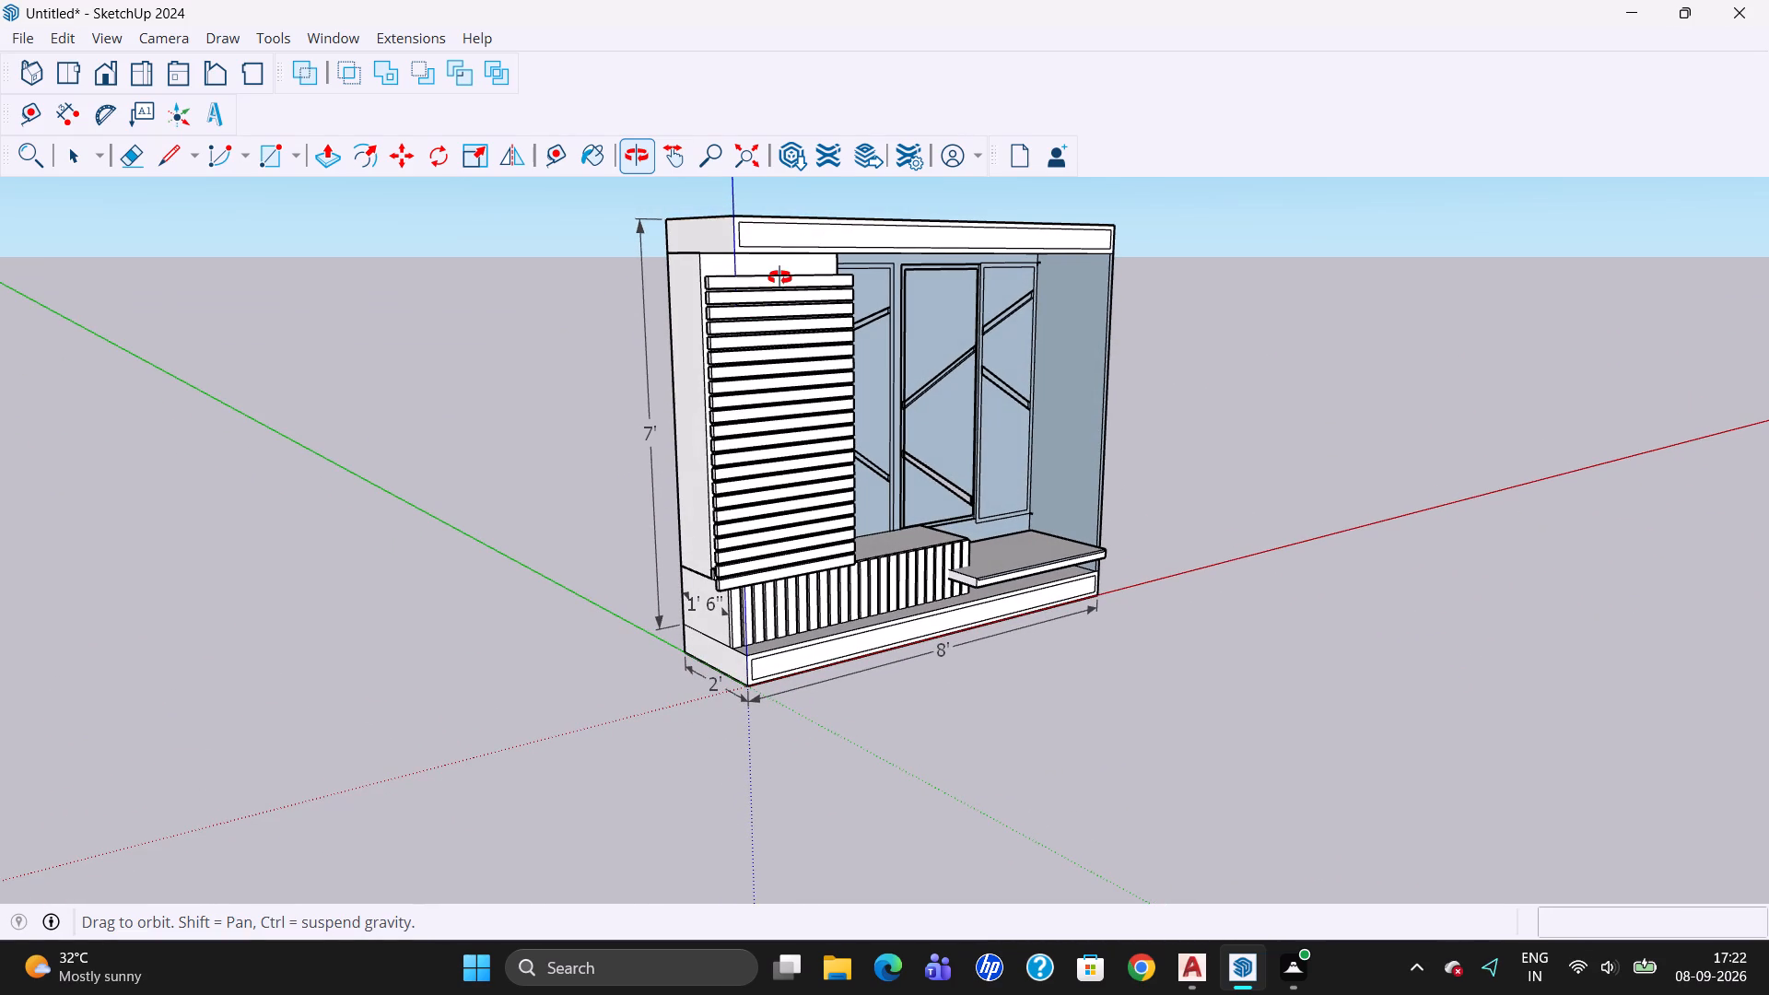
pyautogui.scroll(2, 709, 263)
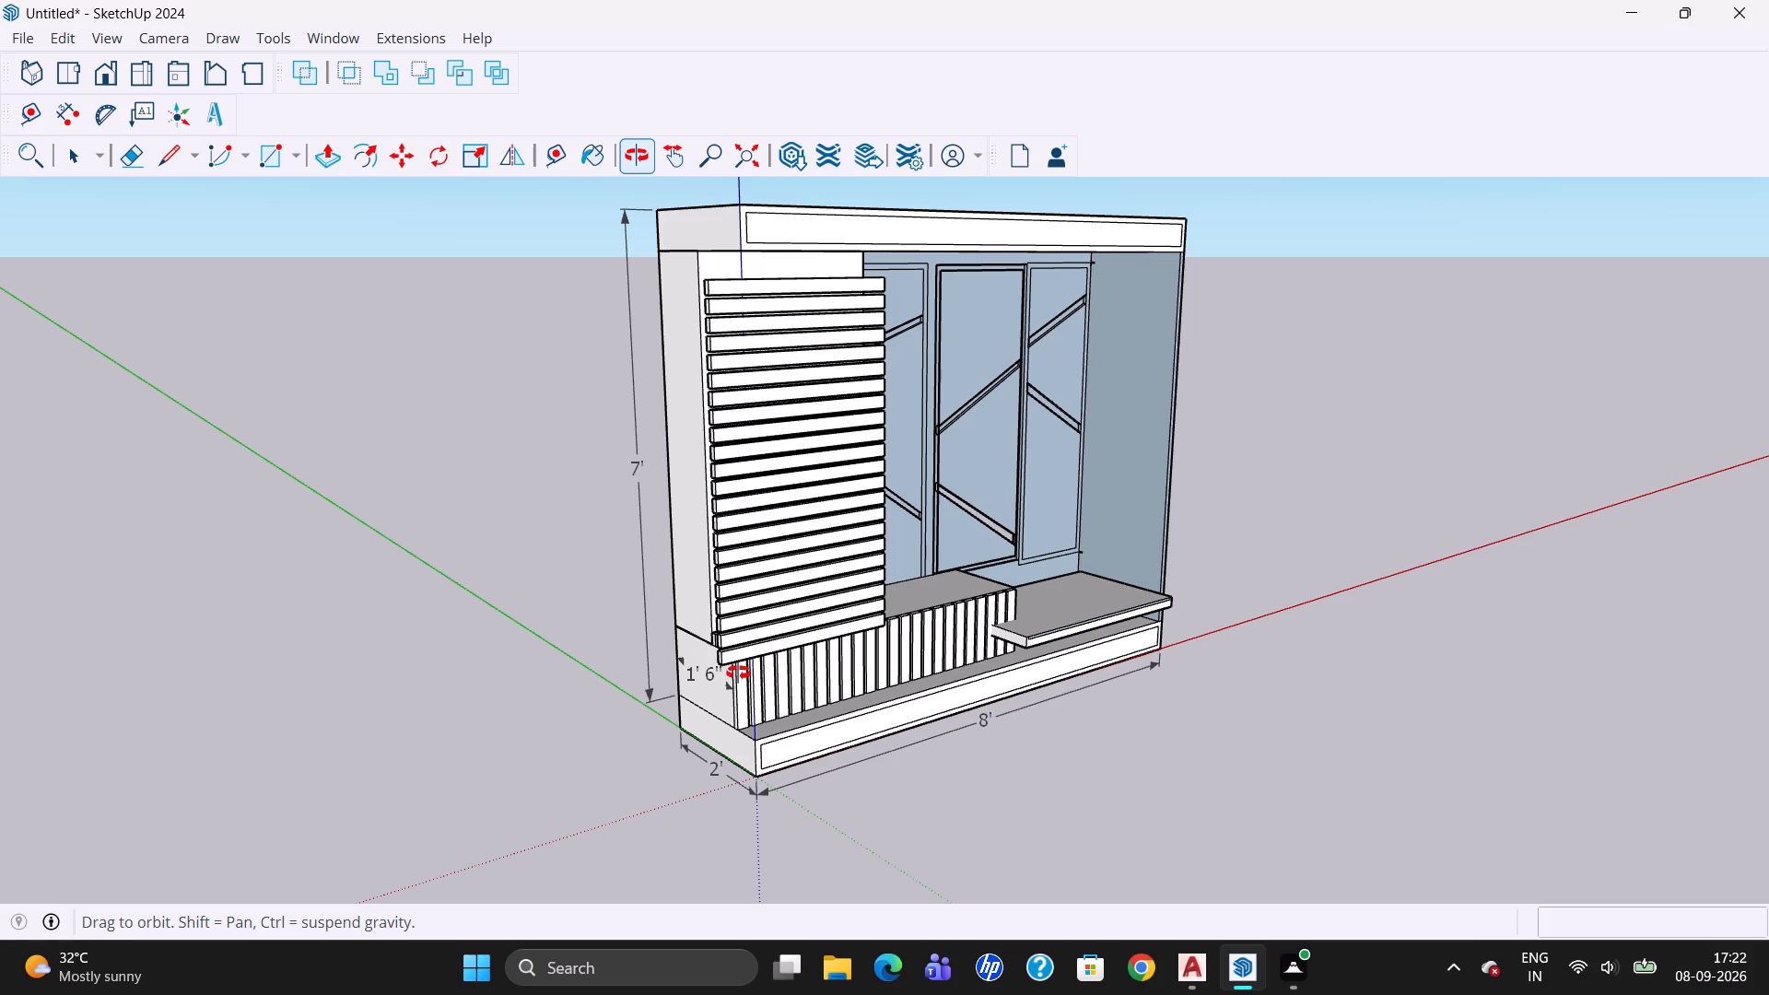
pyautogui.scroll(6, 738, 672)
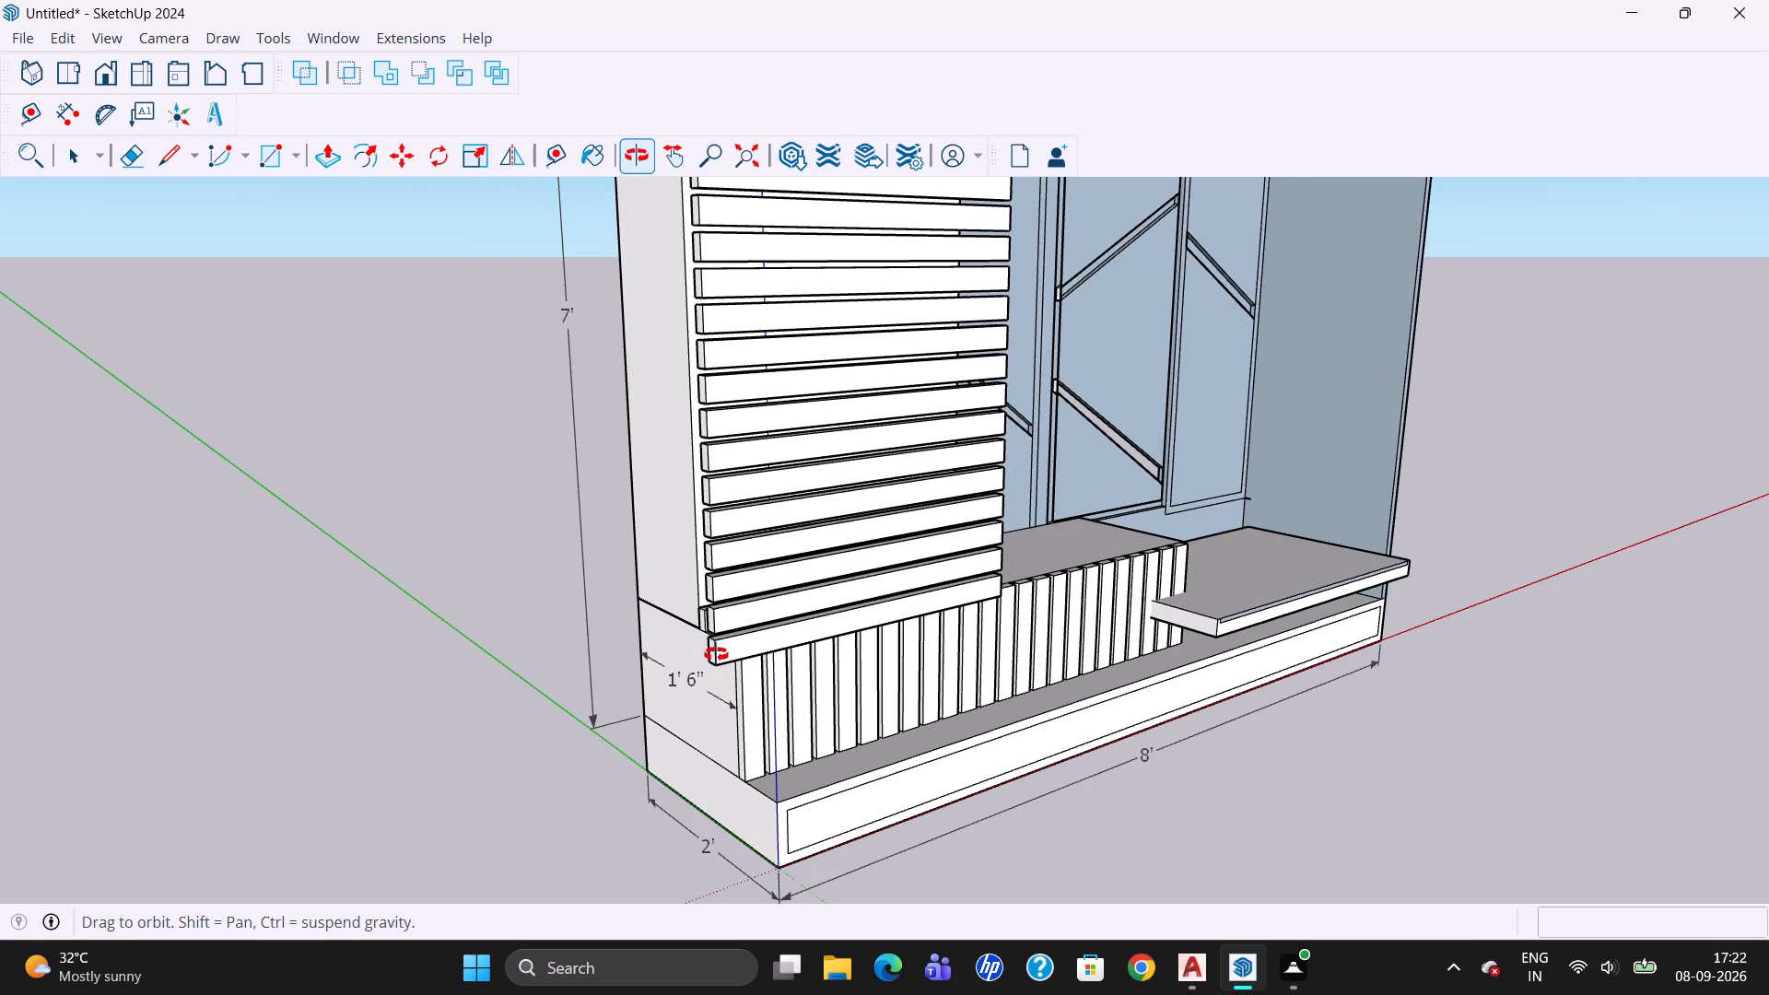
pyautogui.scroll(-3, 718, 660)
pyautogui.scroll(-4, 767, 383)
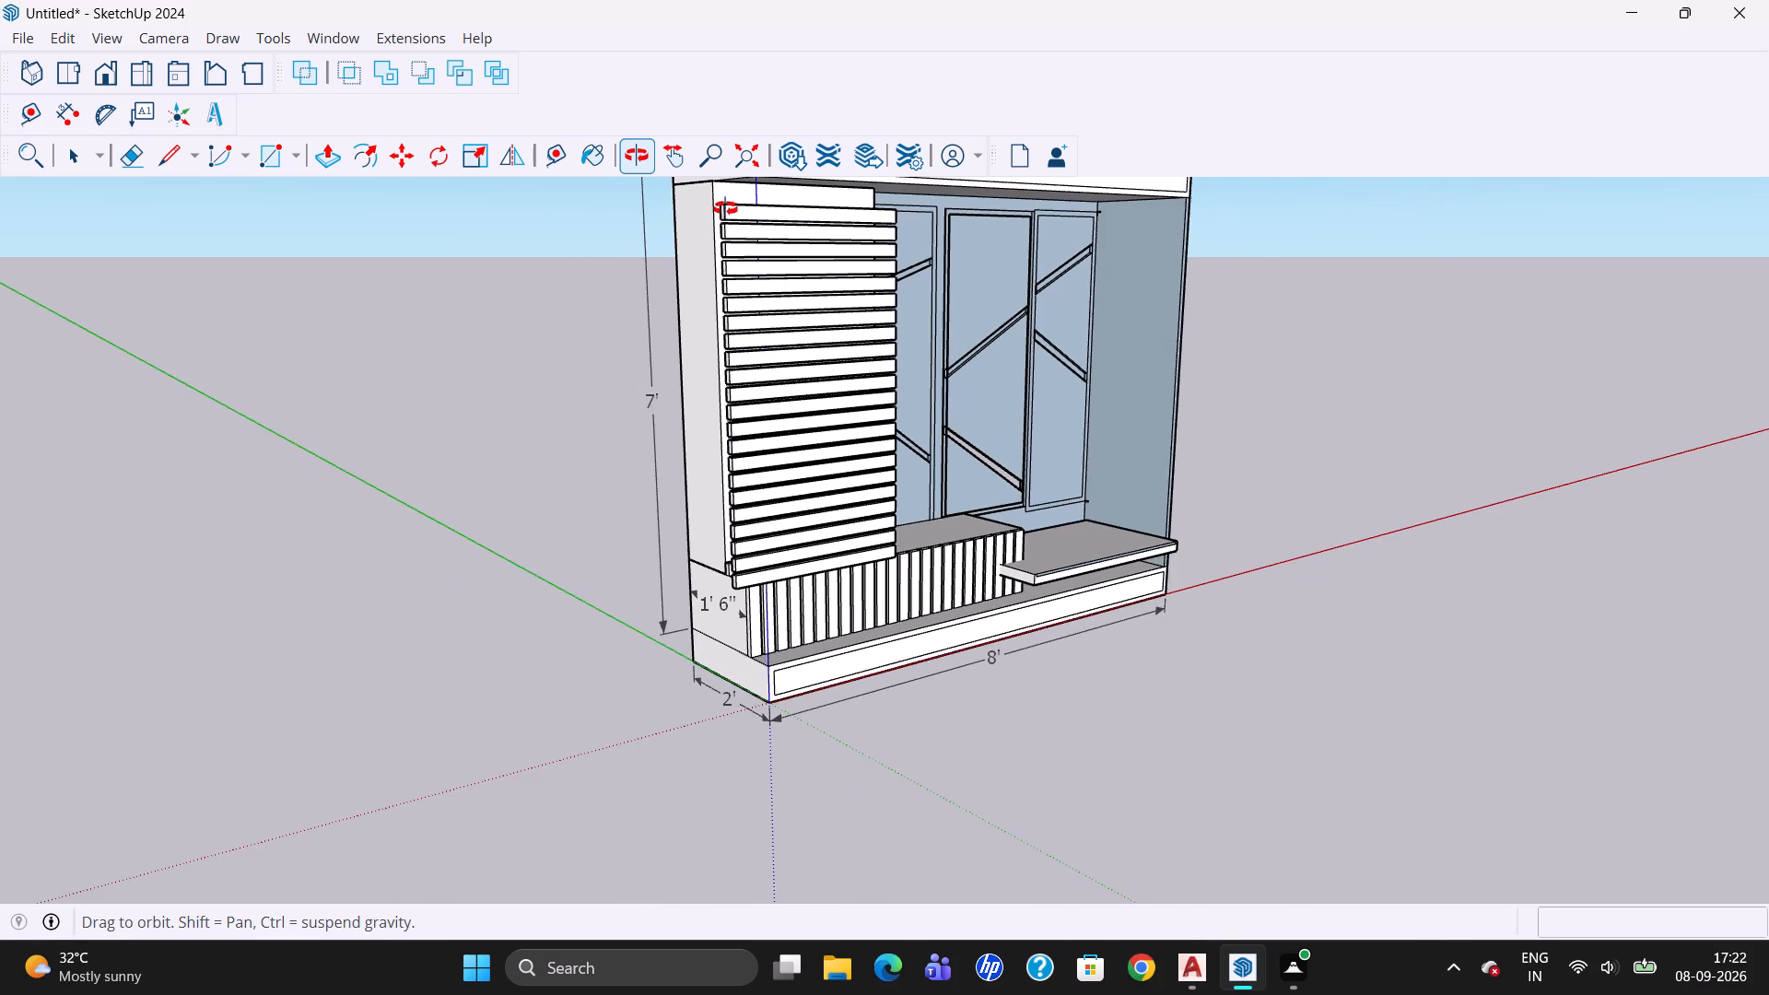
pyautogui.scroll(4, 728, 206)
pyautogui.scroll(-5, 831, 579)
pyautogui.scroll(5, 741, 339)
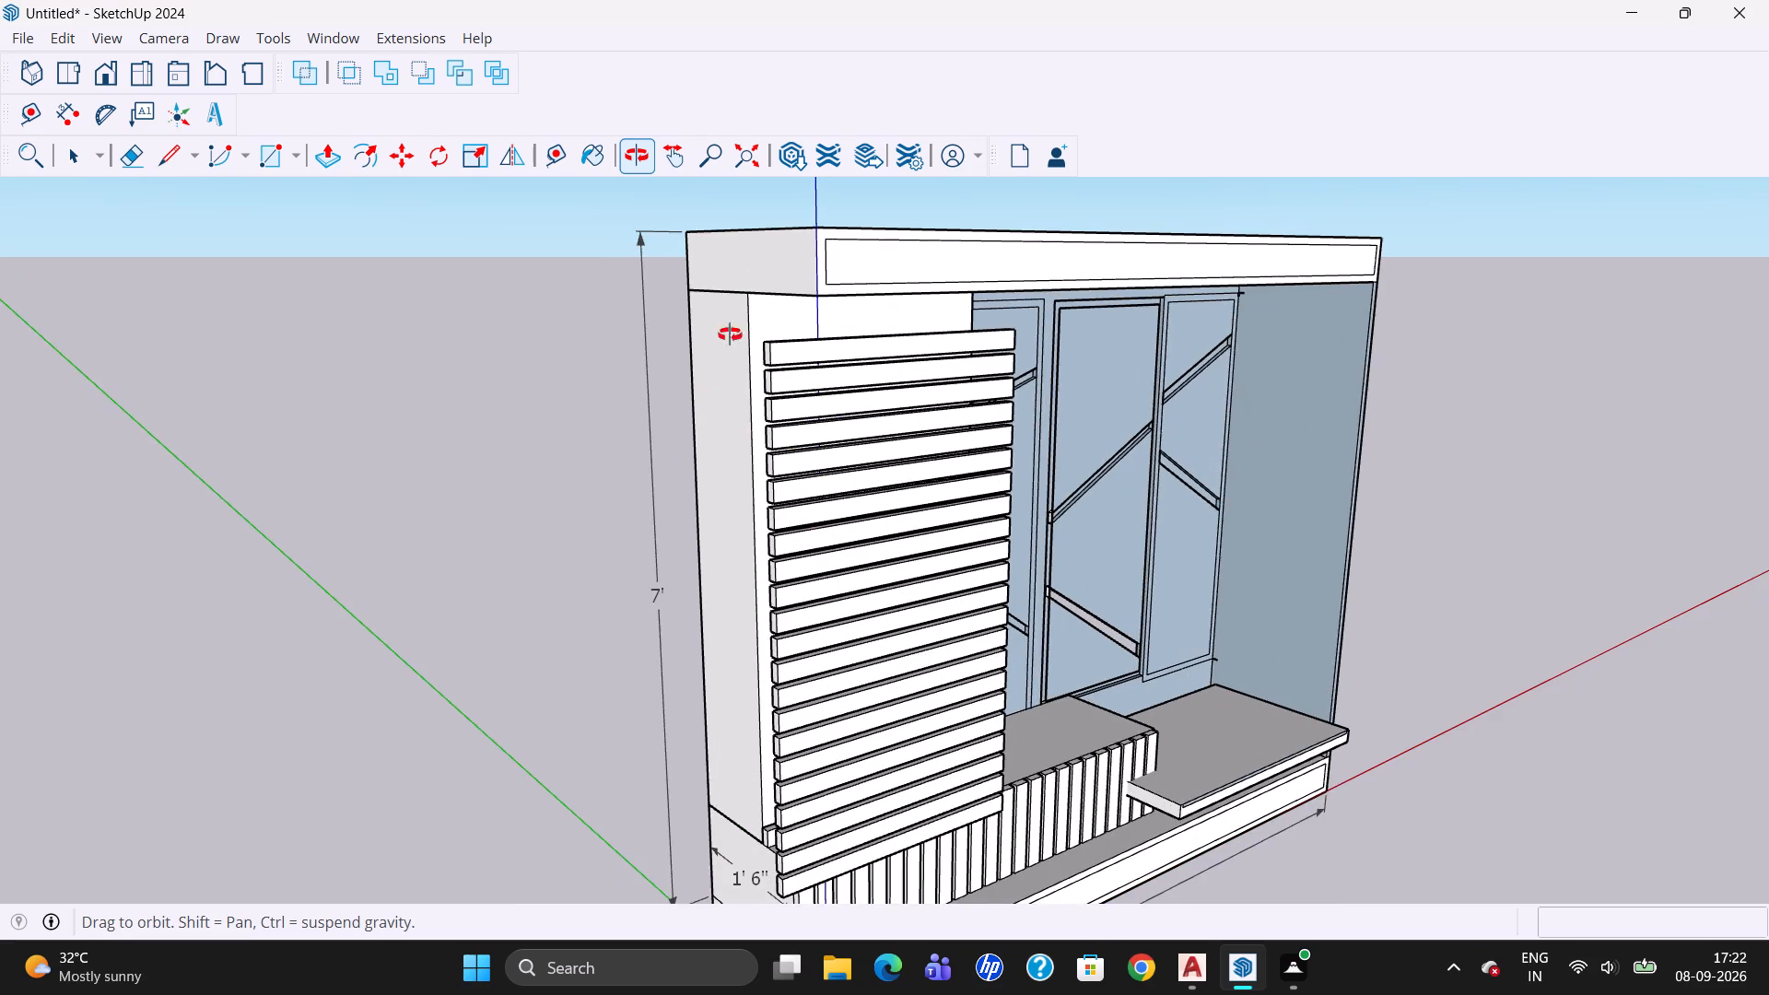
pyautogui.scroll(4, 740, 308)
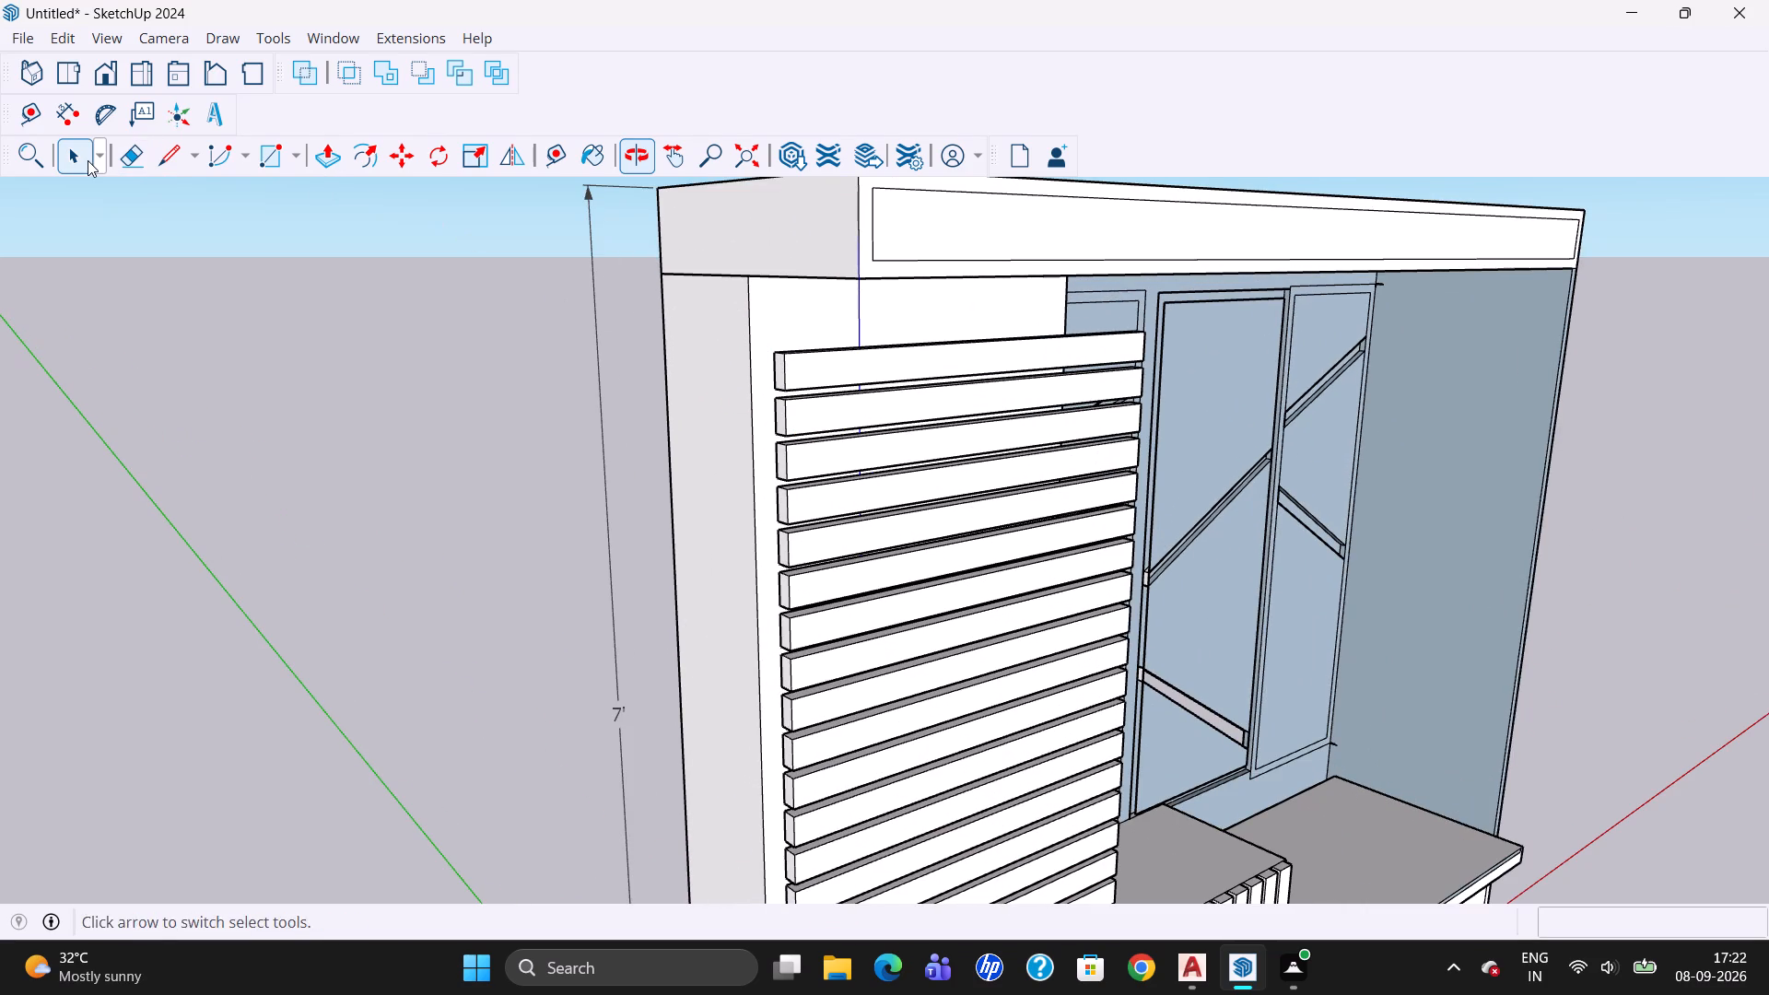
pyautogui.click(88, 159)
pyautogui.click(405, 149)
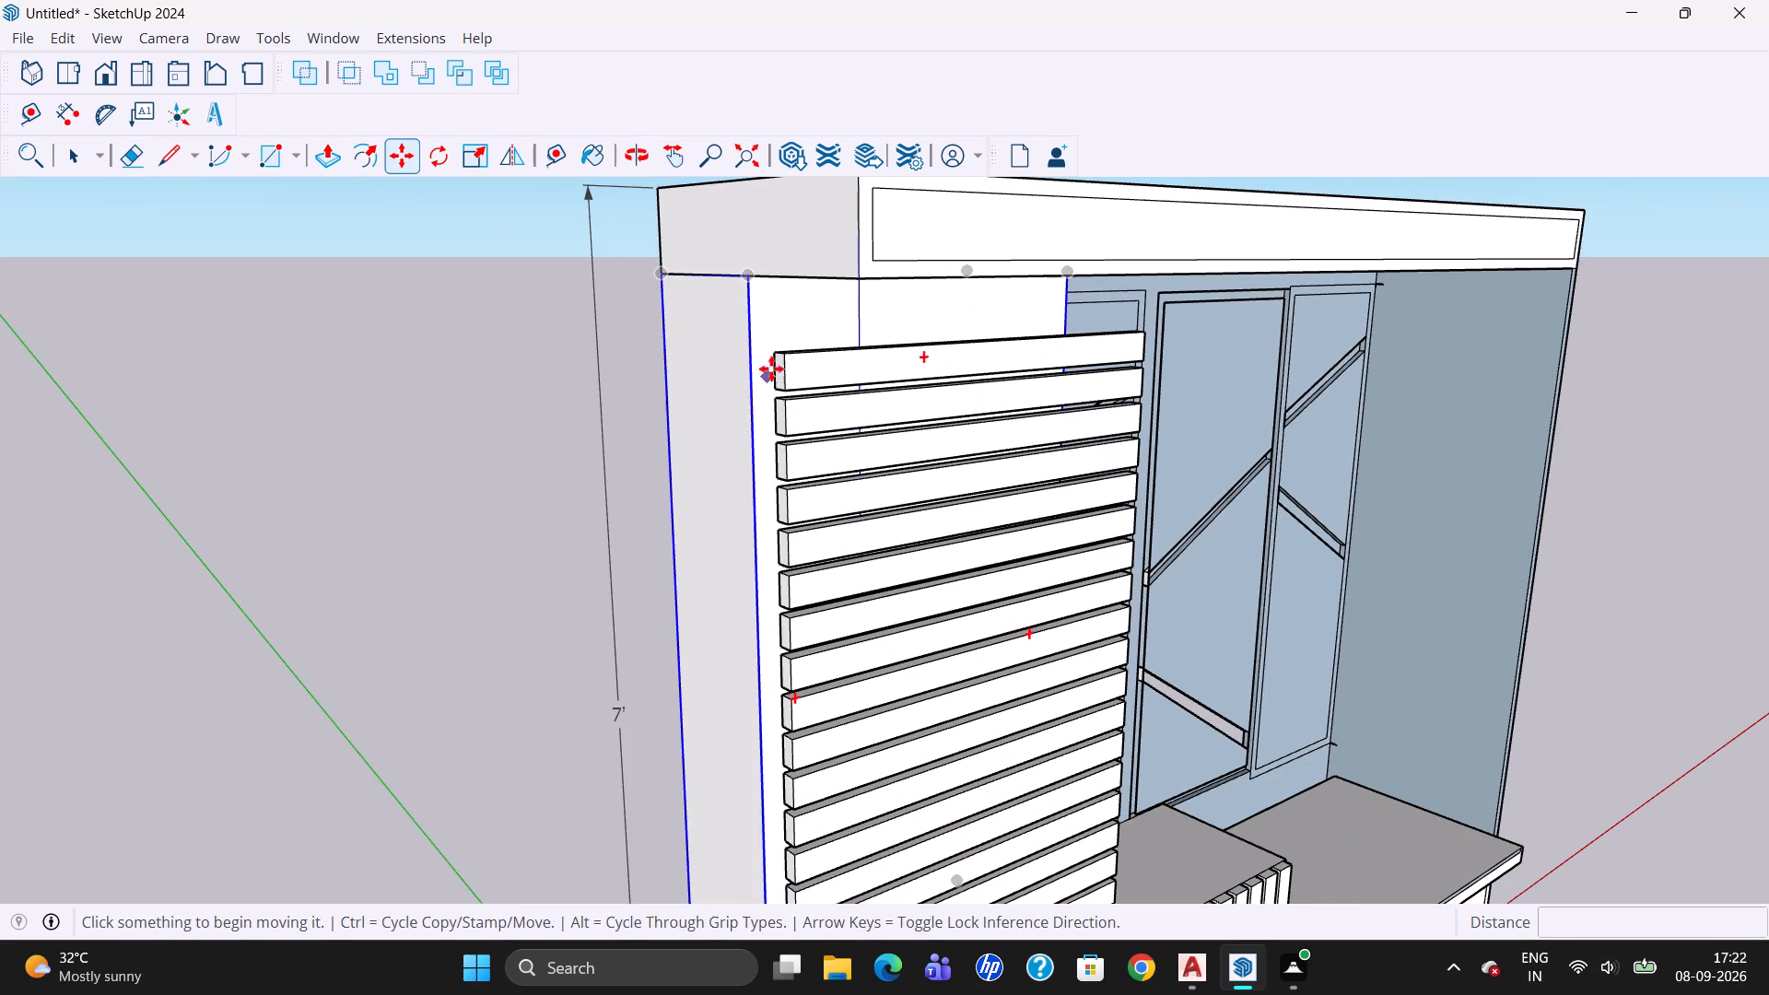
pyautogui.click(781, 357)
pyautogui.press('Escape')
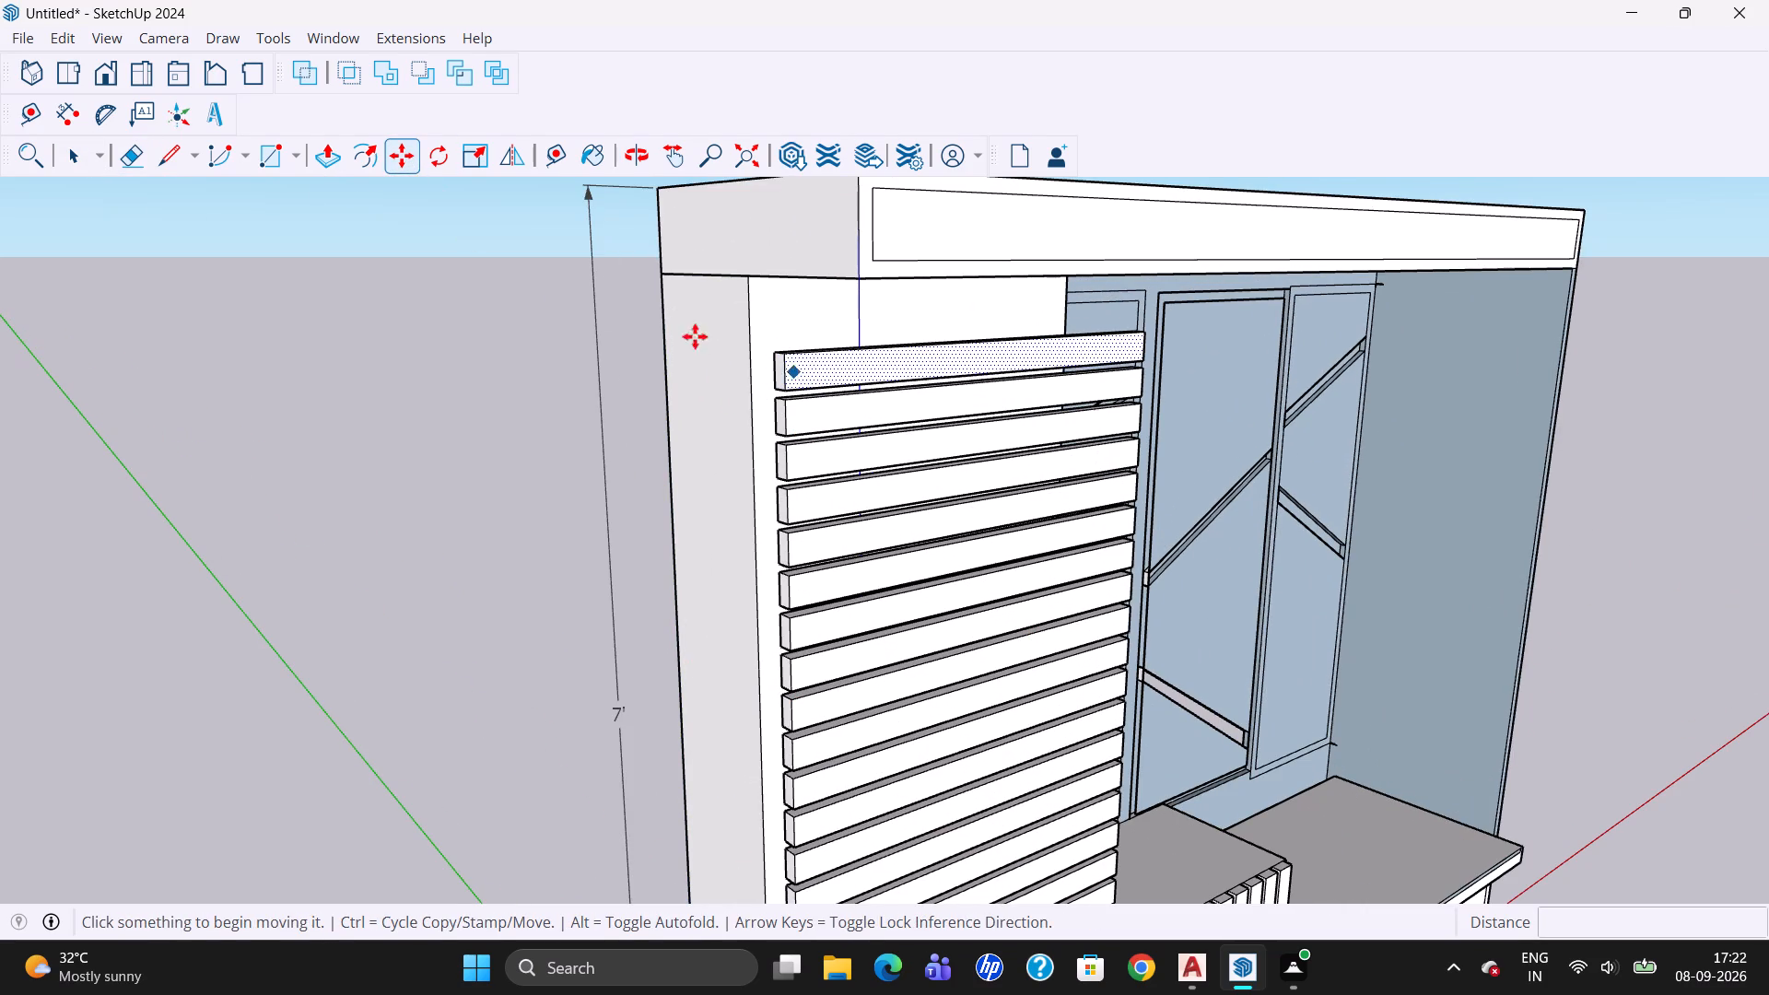
# Move the whole top bar about 1' 1 7/8" by its back corner onto the tall panel's top front corner.
pyautogui.click(84, 159)
pyautogui.tripleClick(844, 357)
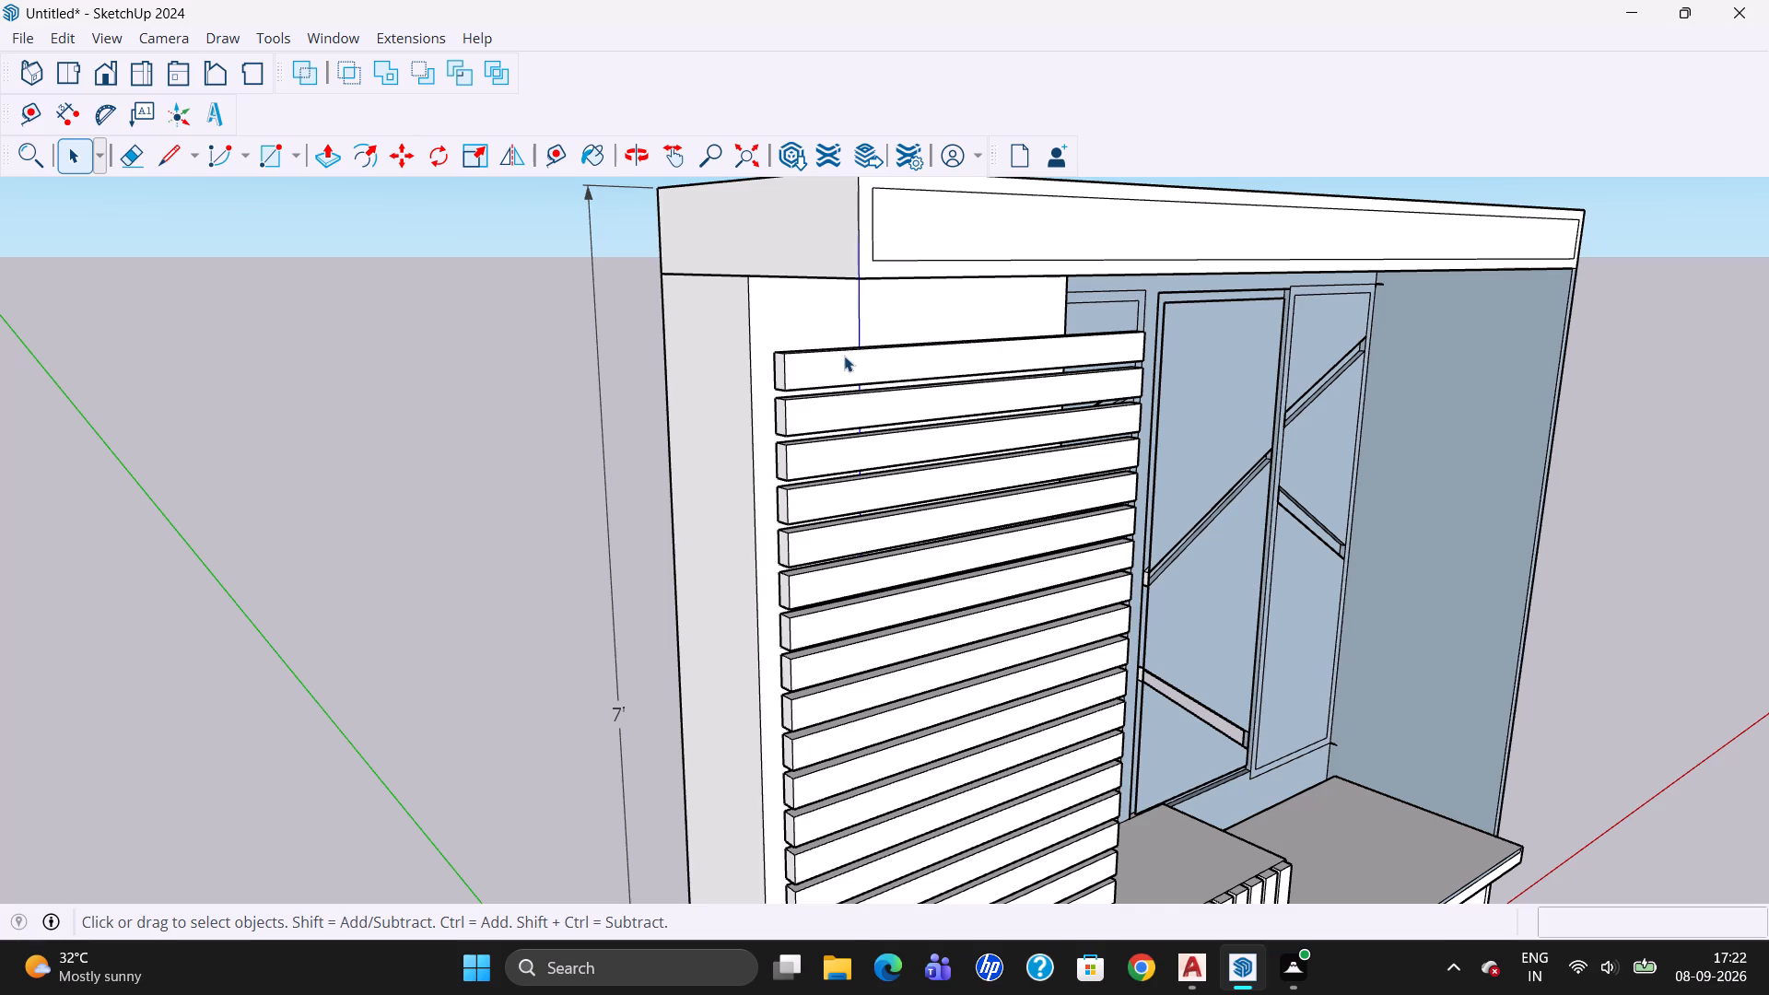
pyautogui.press('m')
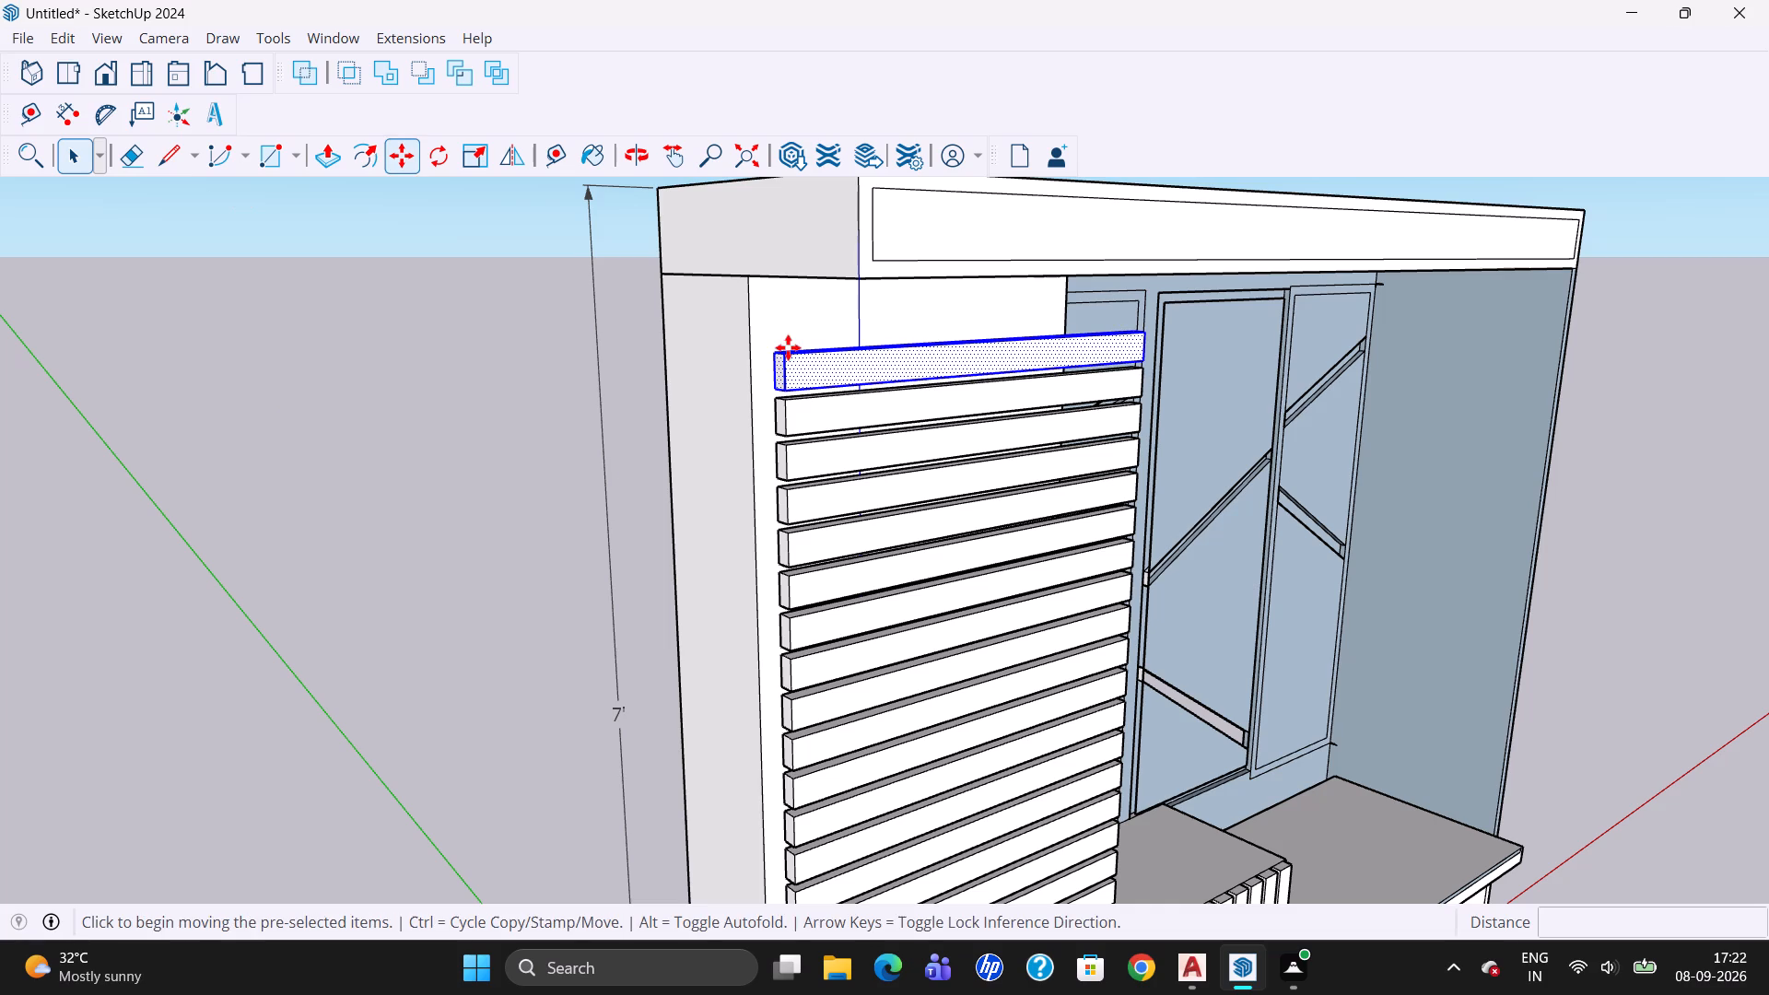
pyautogui.click(770, 353)
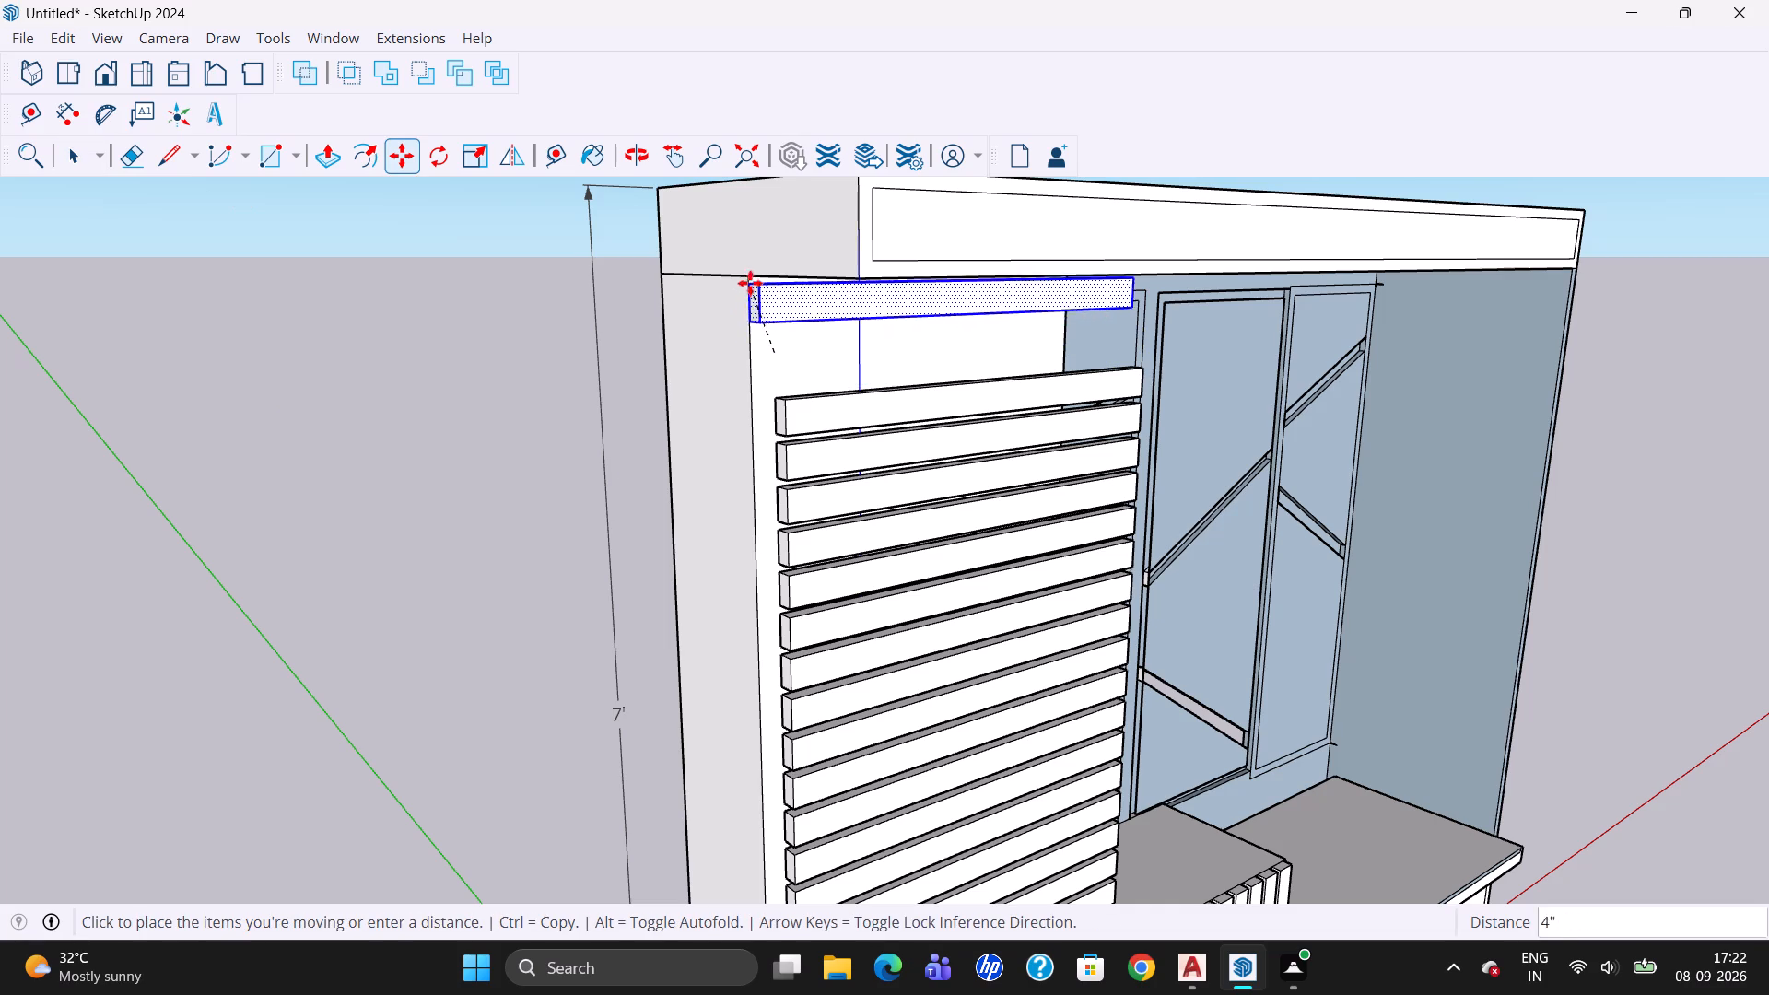
pyautogui.click(750, 276)
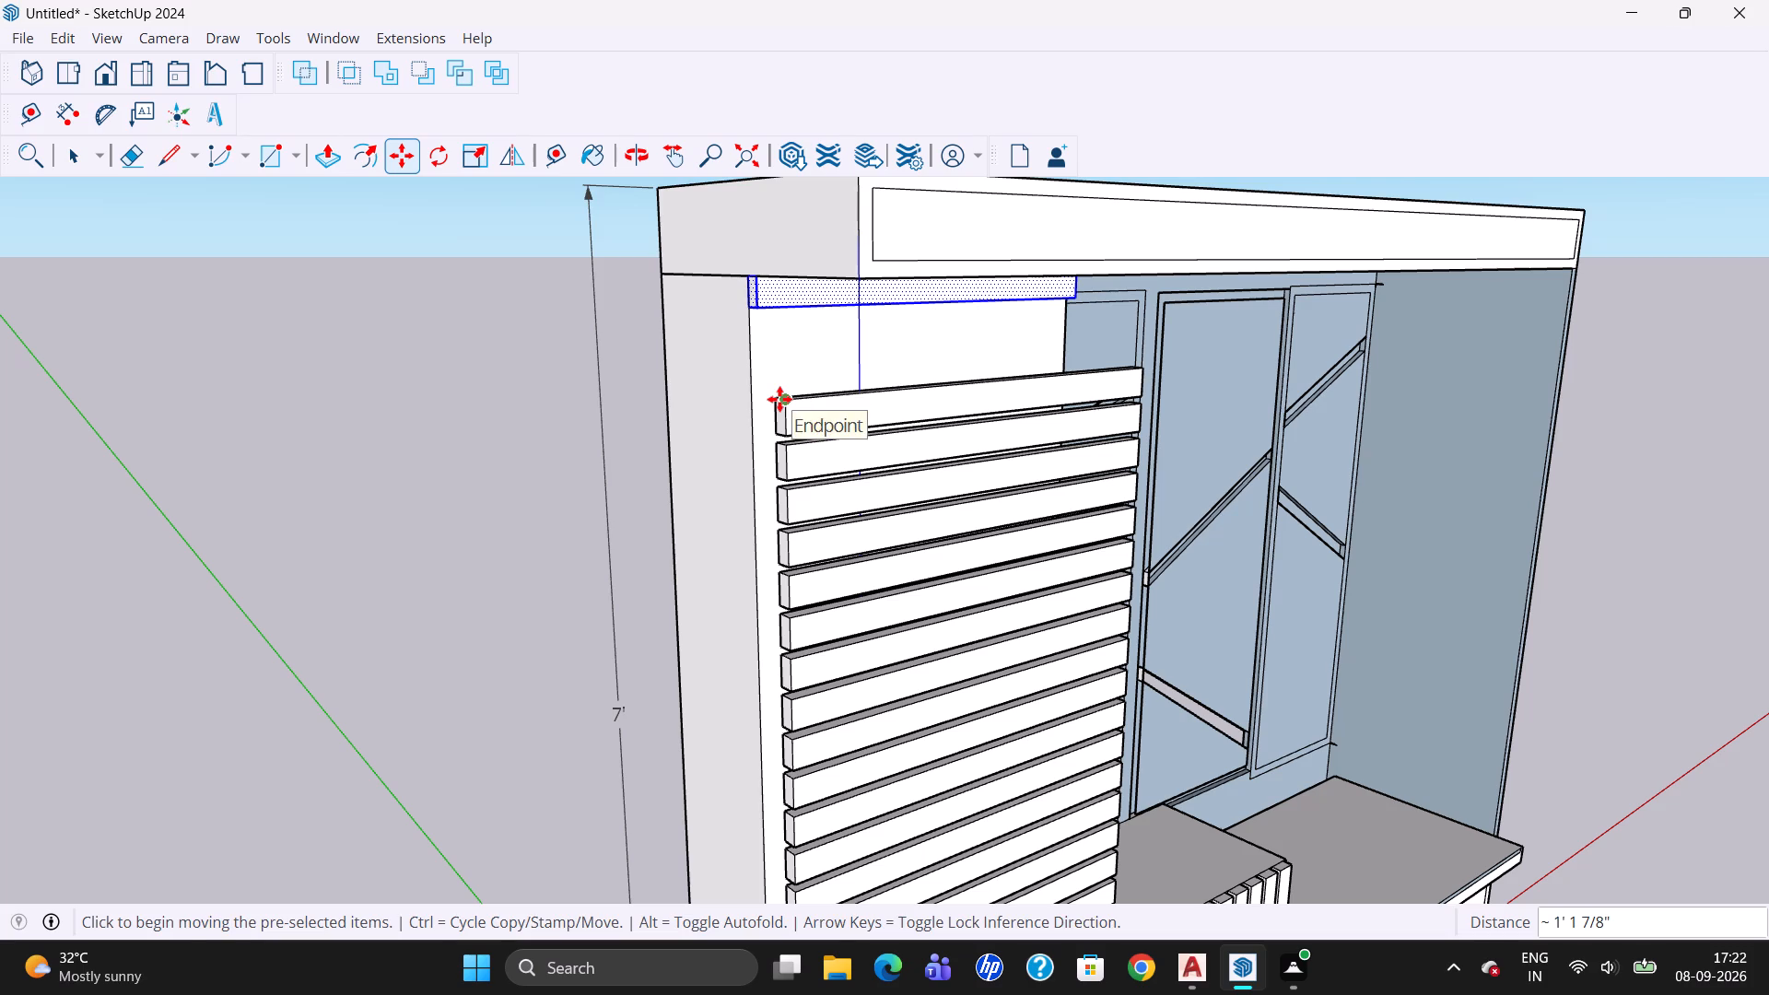
pyautogui.press('Escape')
pyautogui.press('Escape')
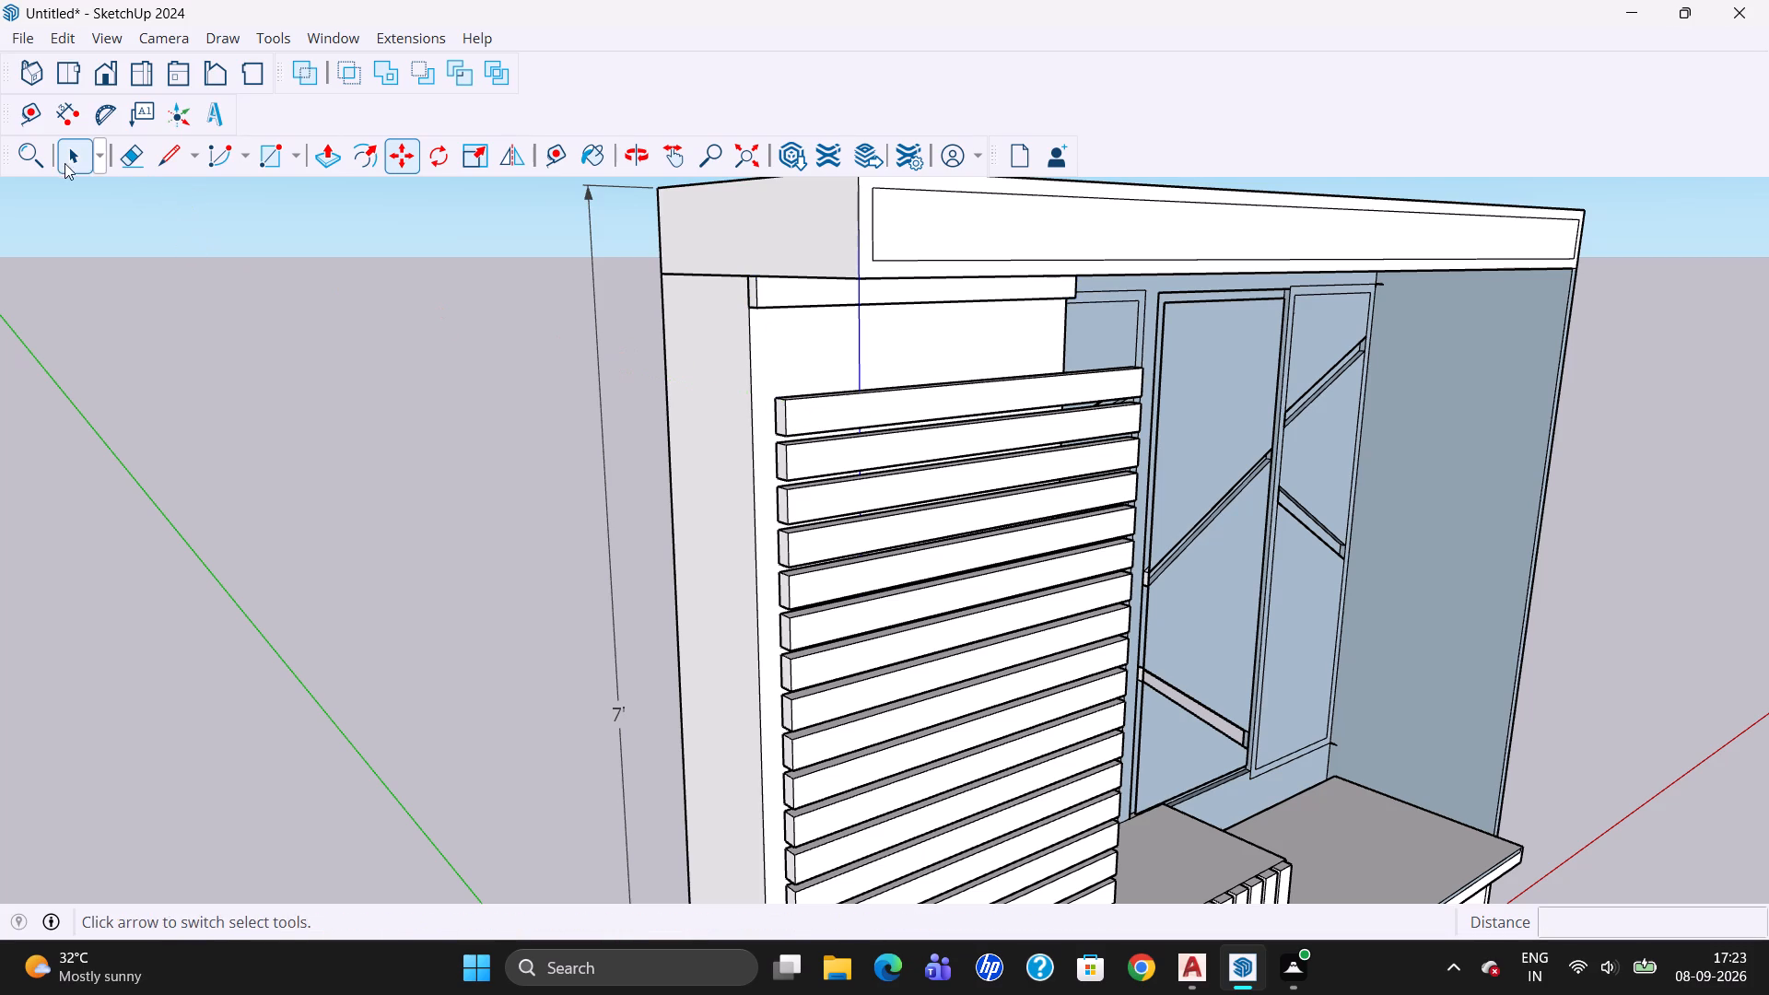
# Delete the four uppermost detached bar copies floating in front of the tall panel, keeping the repositioned top bar.
pyautogui.click(64, 162)
pyautogui.click(847, 404)
pyautogui.tripleClick(847, 404)
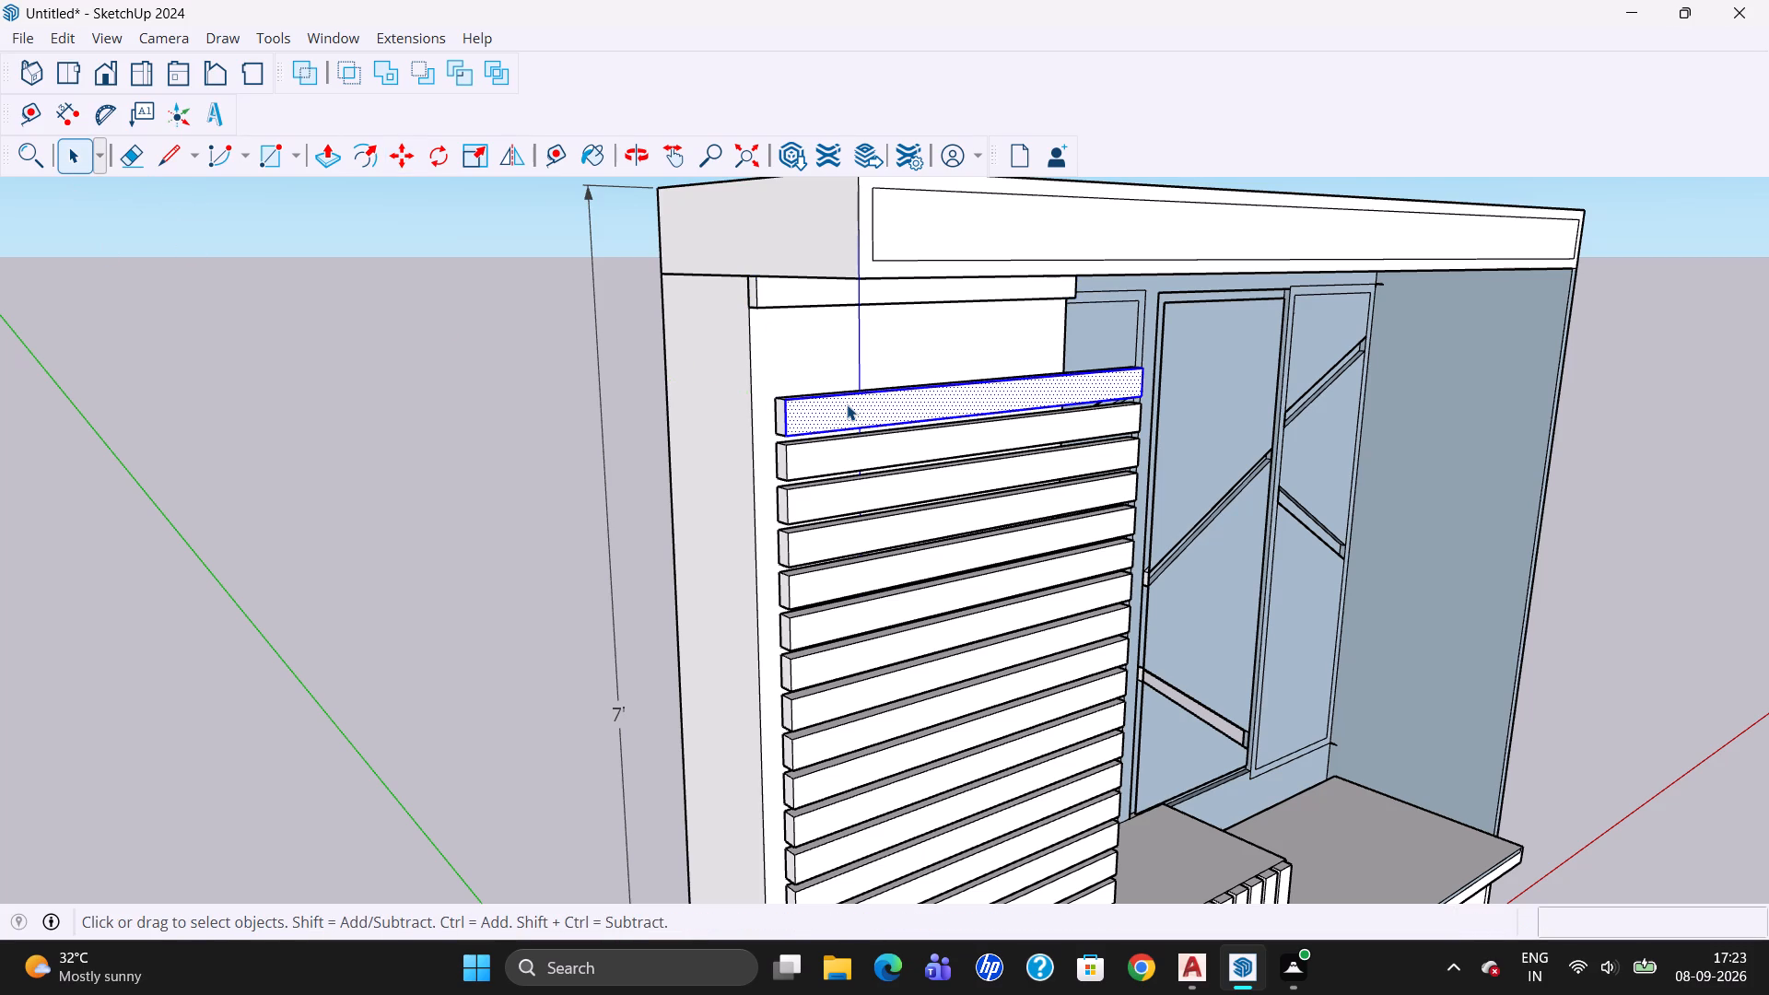
pyautogui.press('Delete')
pyautogui.tripleClick(850, 450)
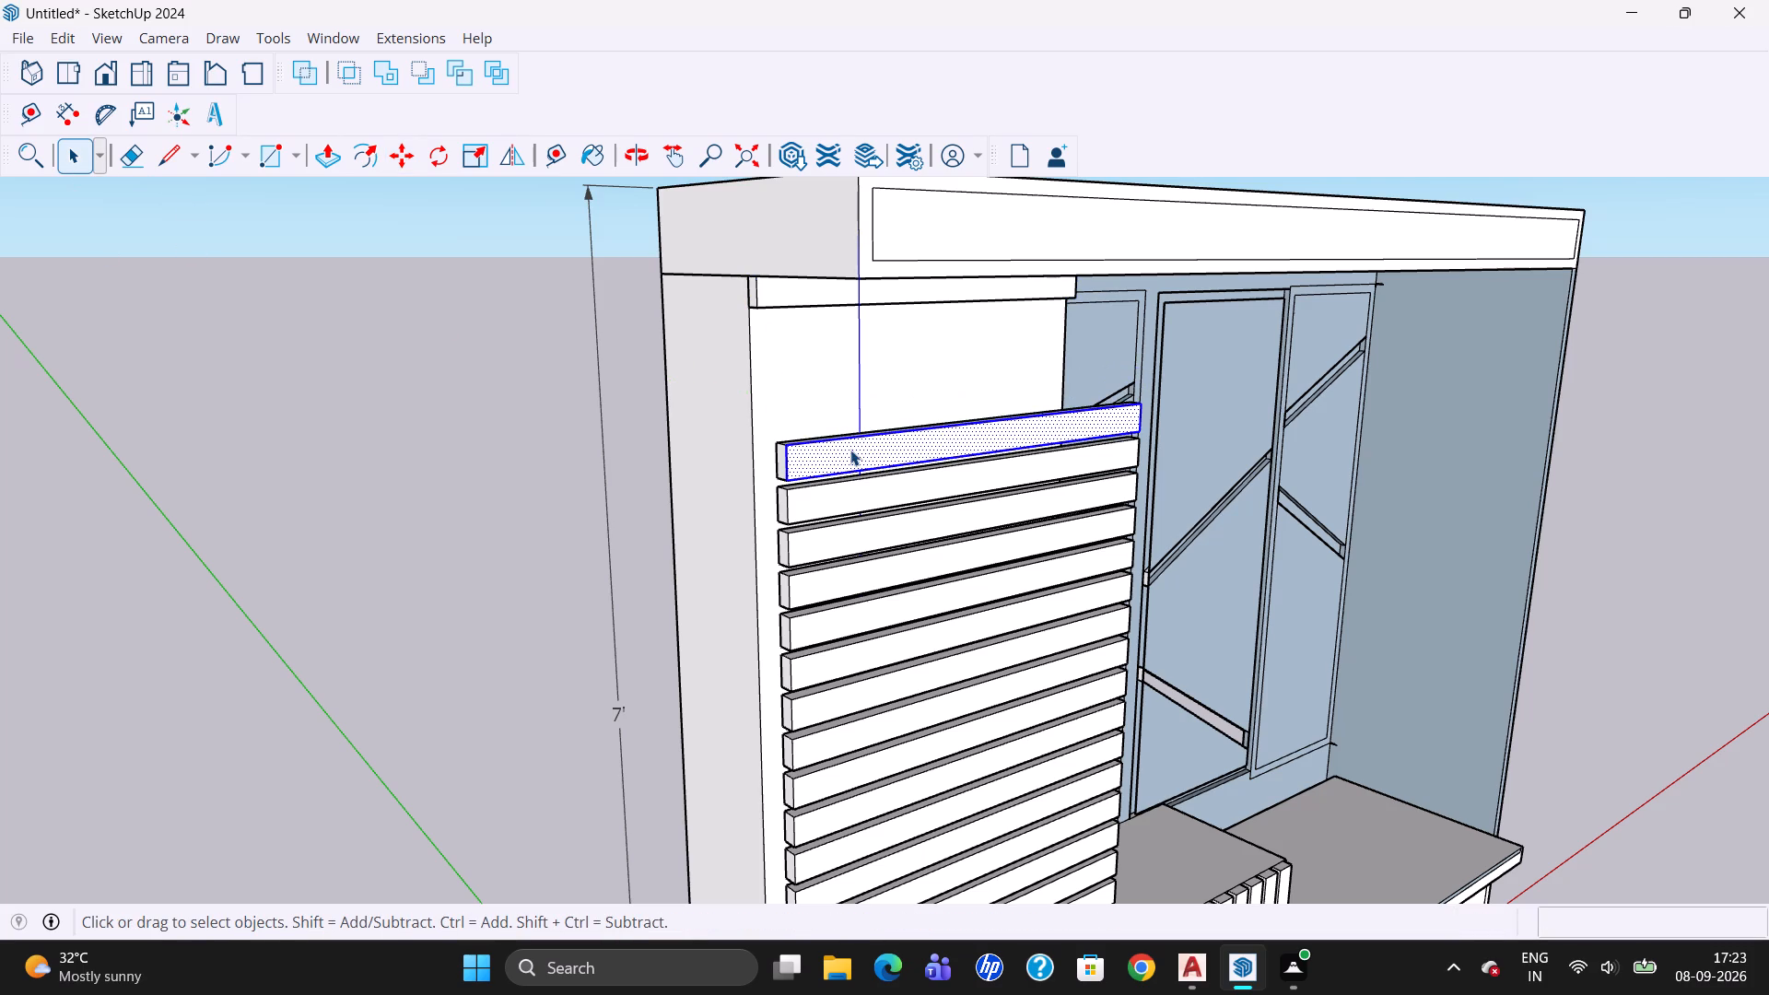
pyautogui.press('Delete')
pyautogui.tripleClick(852, 495)
pyautogui.press('Delete')
pyautogui.doubleClick(861, 530)
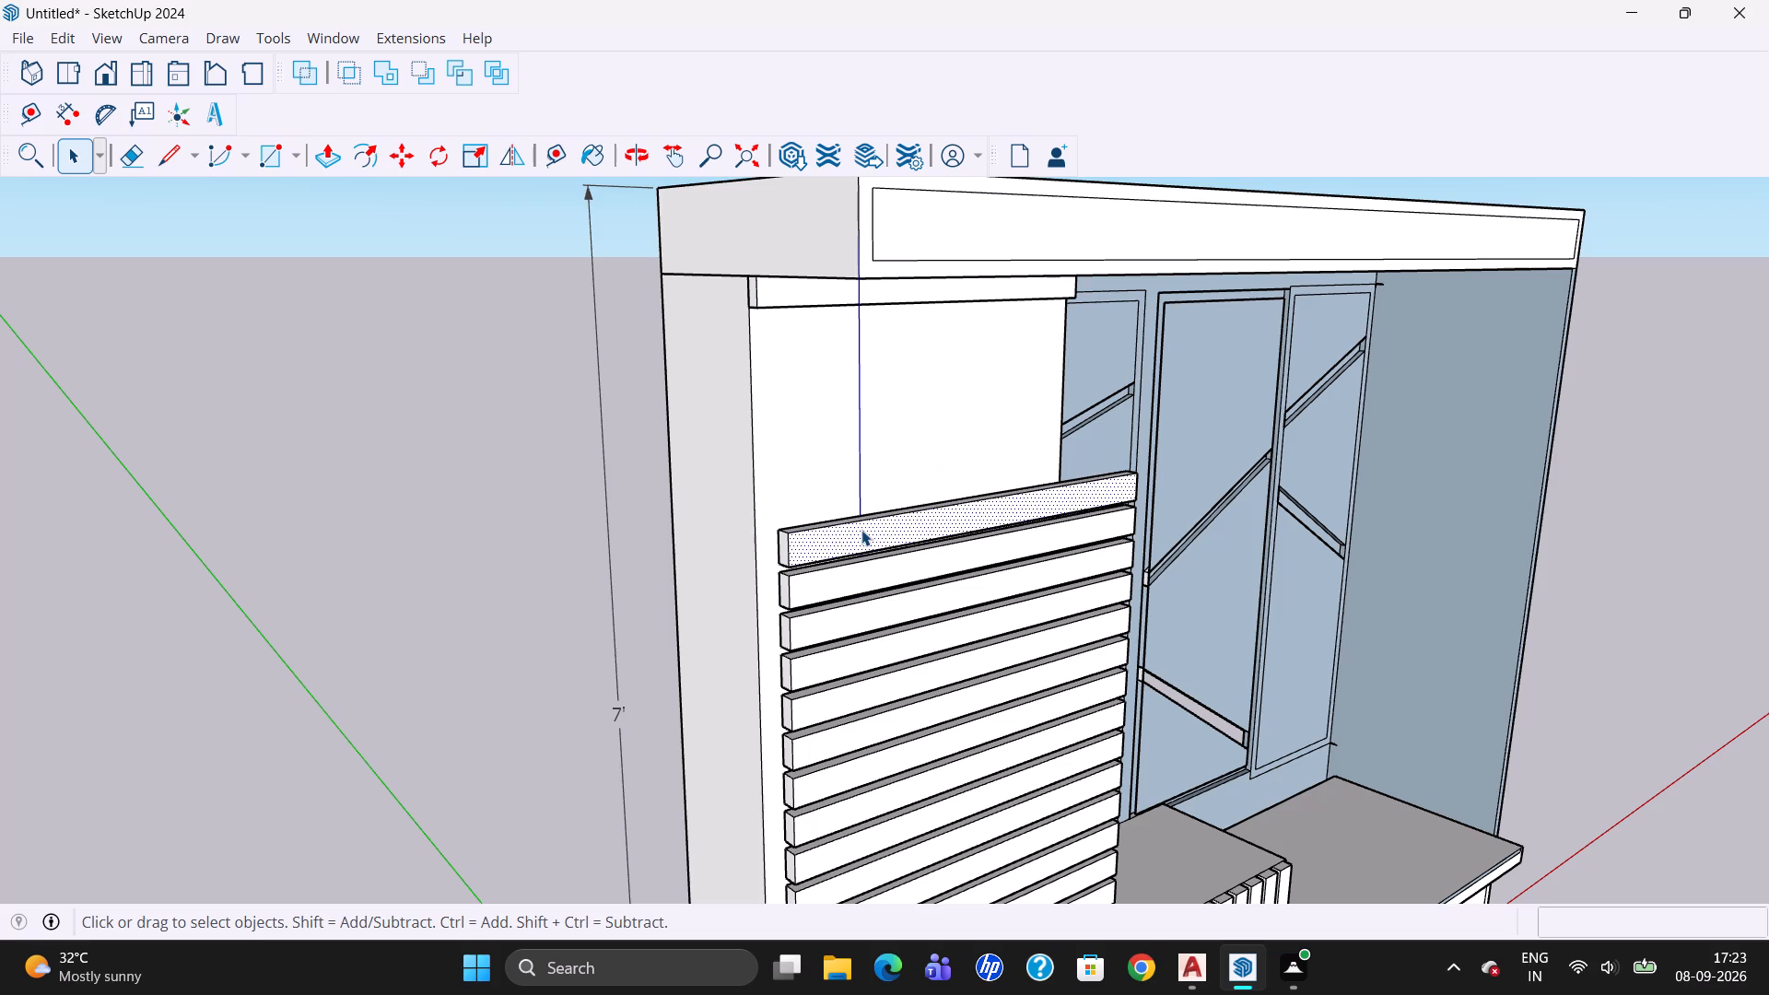
pyautogui.press('Delete')
pyautogui.tripleClick(854, 521)
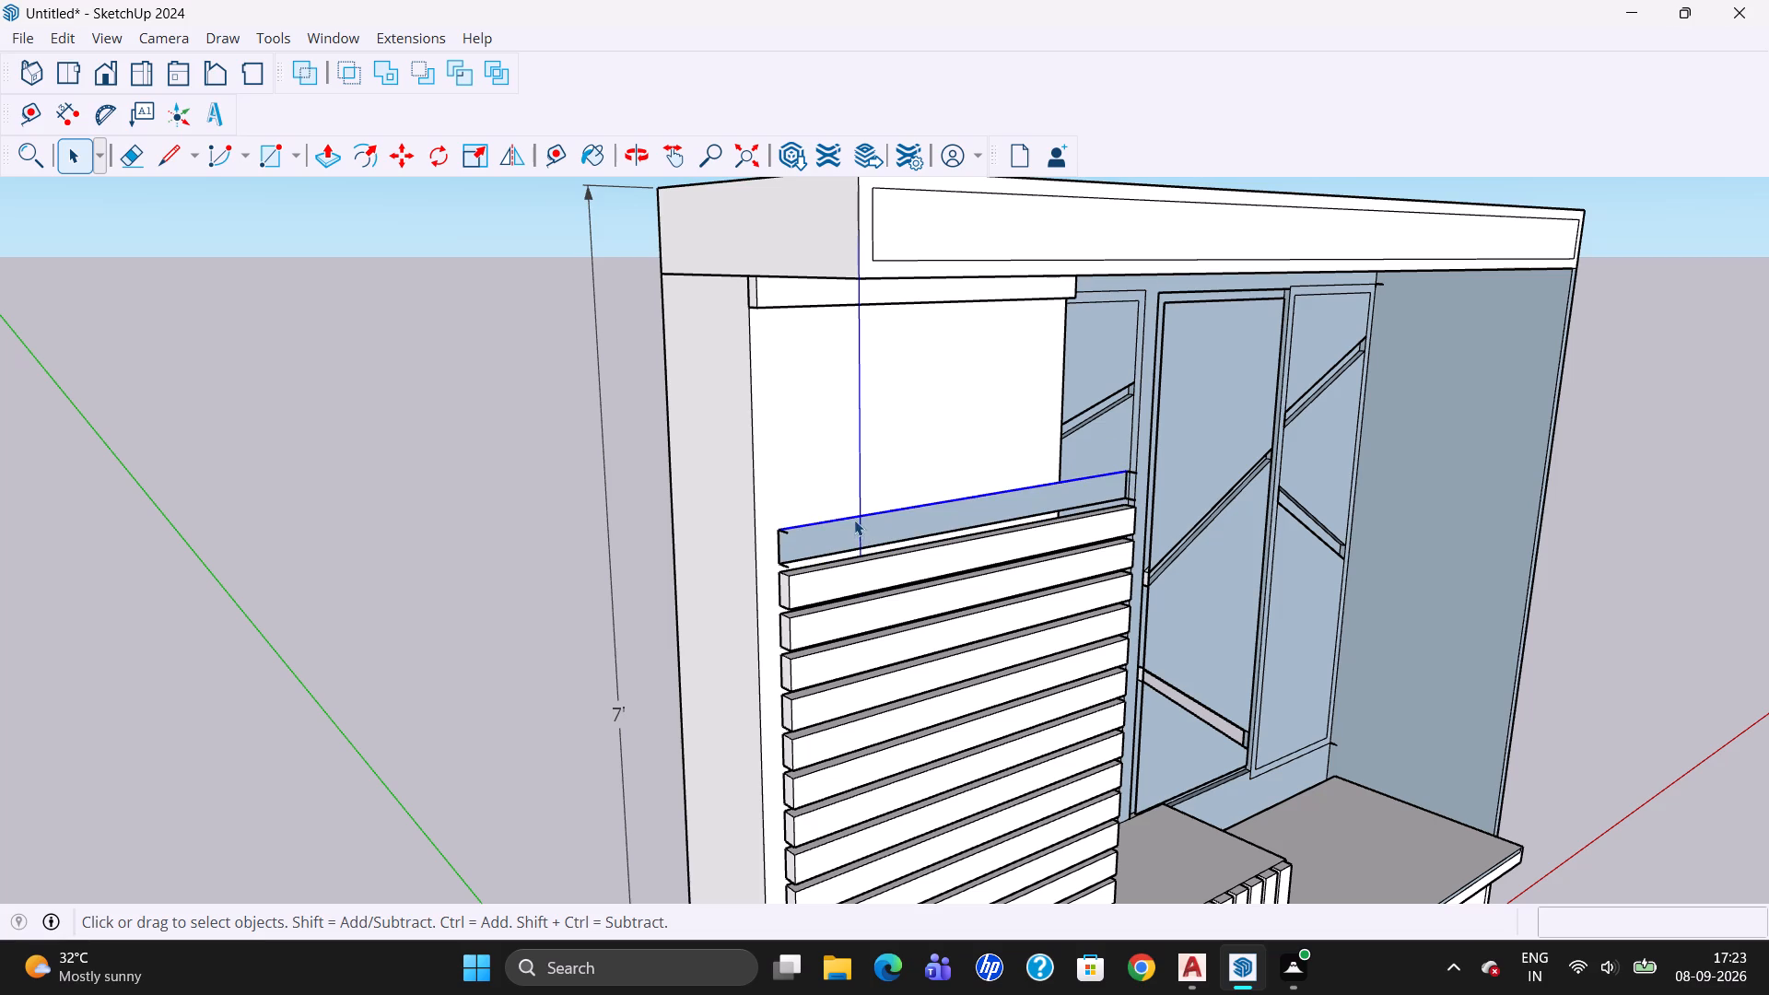
pyautogui.press('Delete')
# Delete the next four detached bar copies down the tall panel's front.
pyautogui.tripleClick(865, 570)
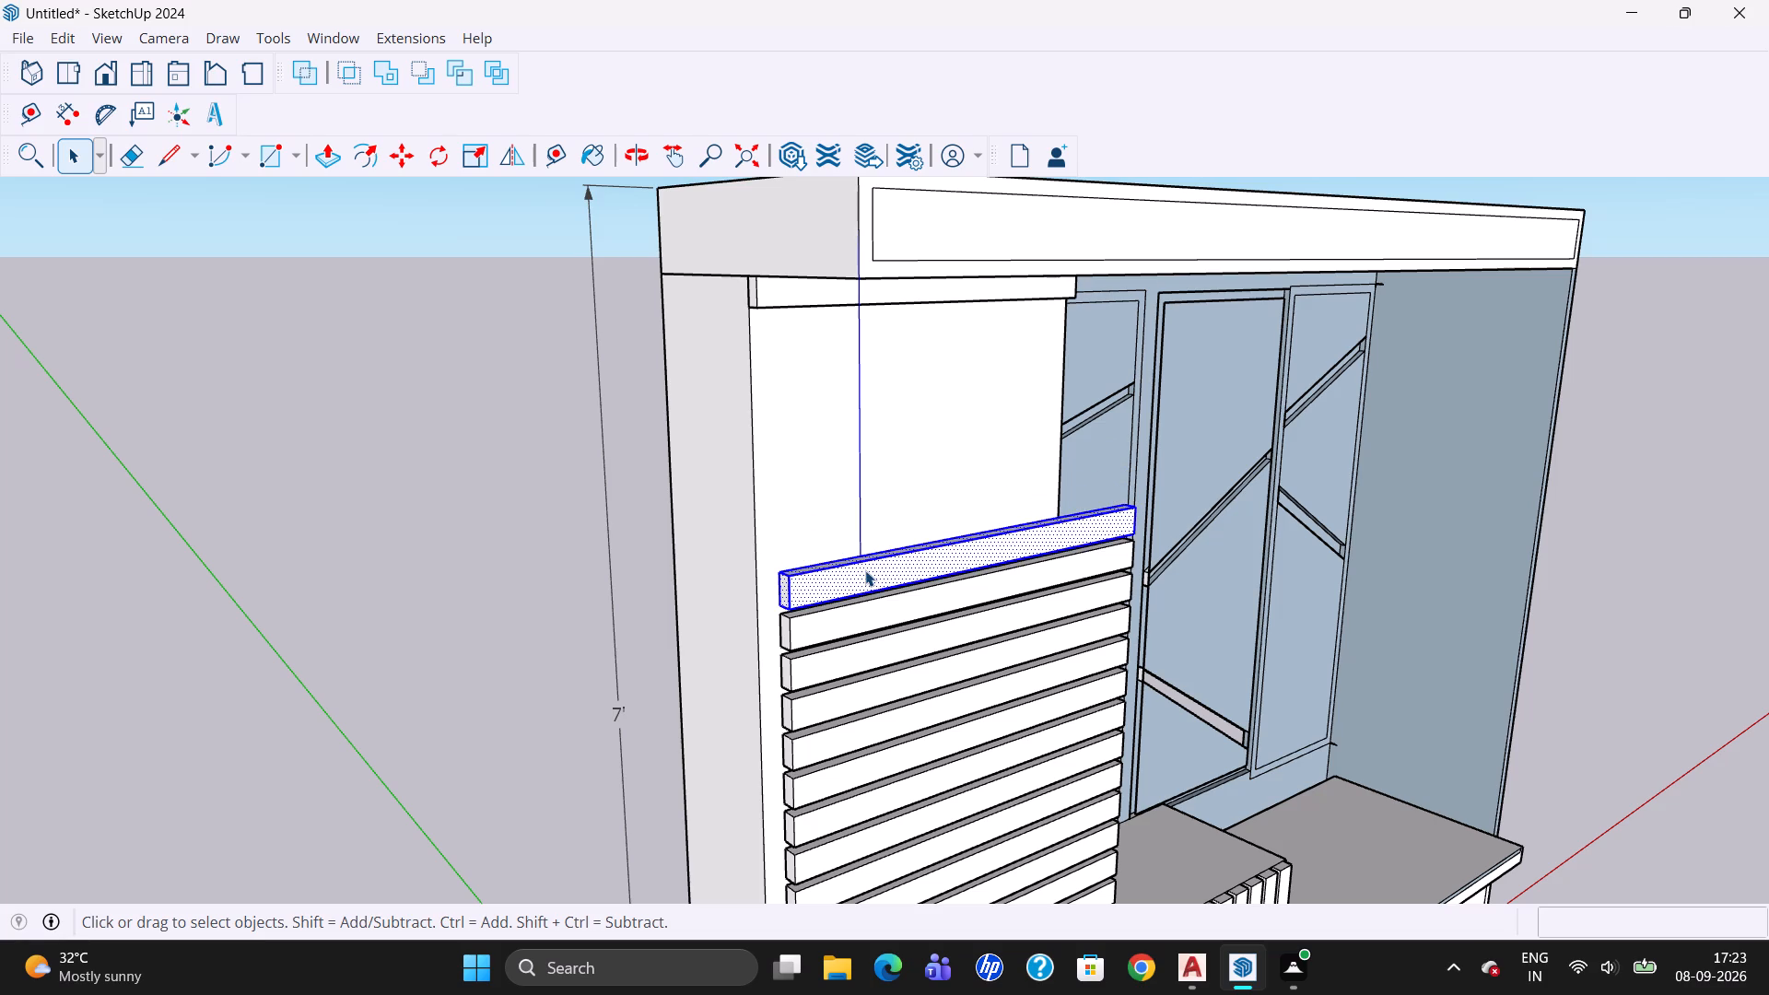
pyautogui.press('Delete')
pyautogui.tripleClick(873, 602)
pyautogui.click(873, 602)
pyautogui.press('Delete')
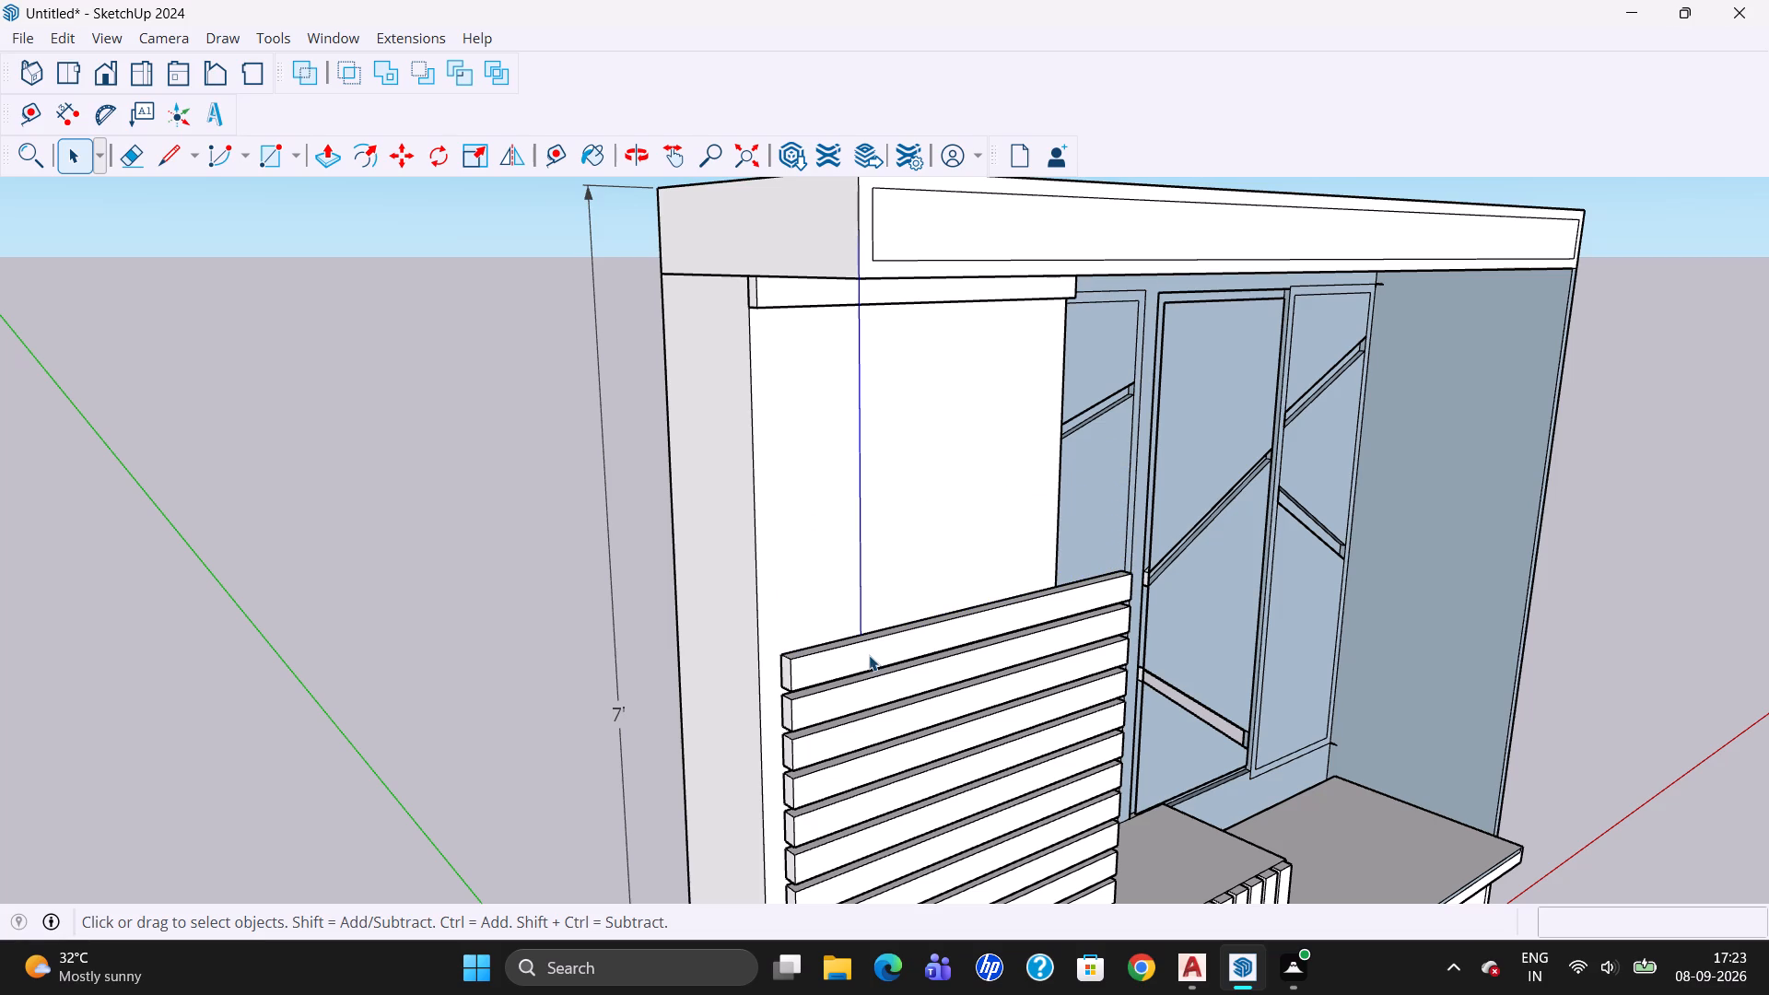
pyautogui.tripleClick(872, 650)
pyautogui.click(873, 650)
pyautogui.press('Delete')
pyautogui.tripleClick(881, 677)
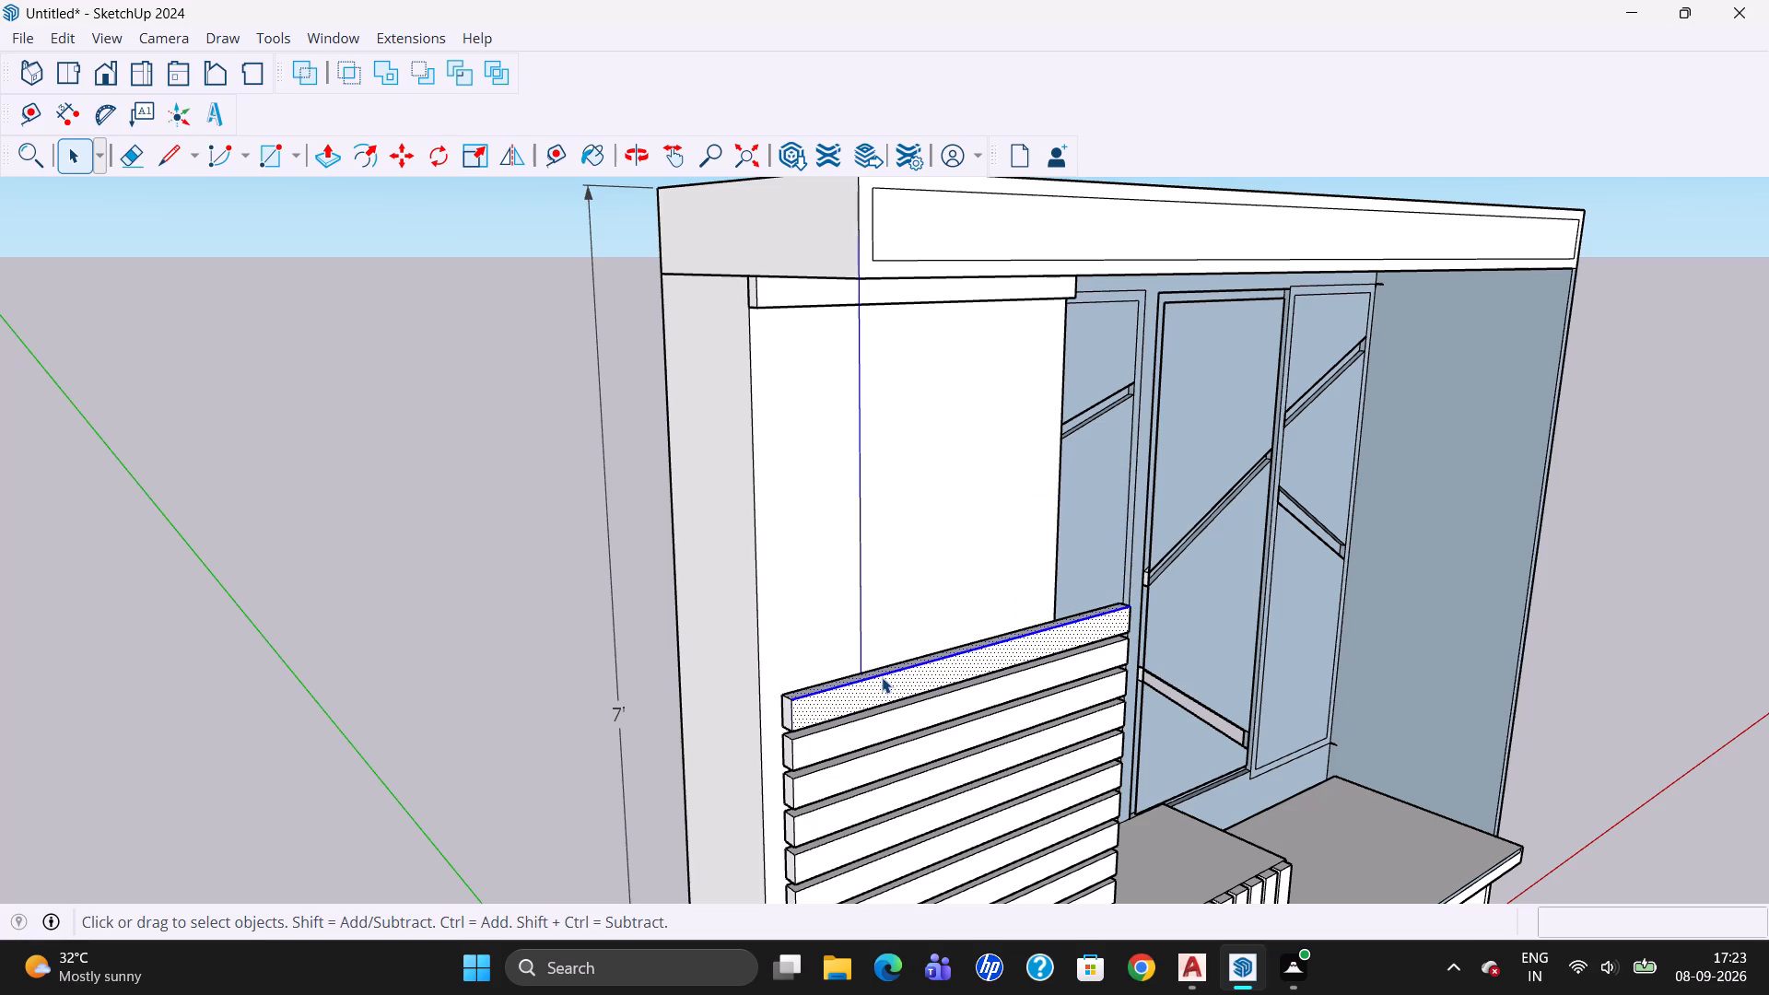
pyautogui.press('Delete')
# Delete four more detached bar copies, one by one, from the top of the stack in front of the tall panel.
pyautogui.scroll(-3, 866, 475)
pyautogui.tripleClick(848, 660)
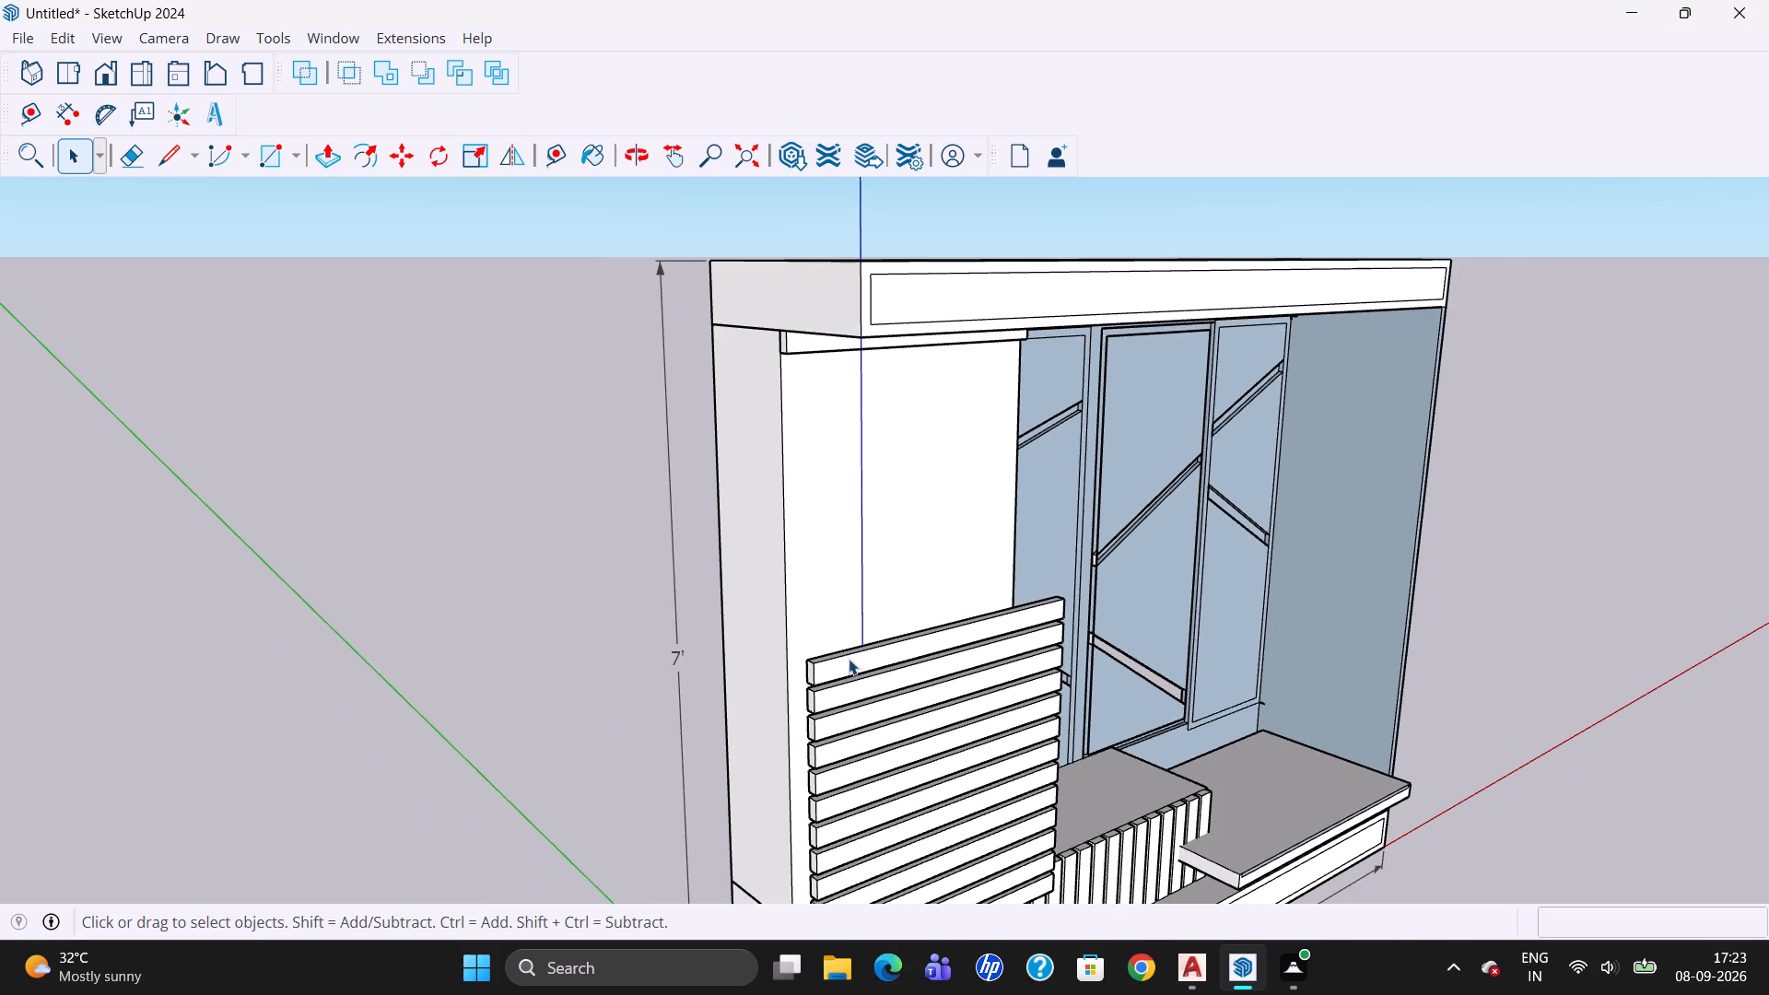
pyautogui.press('Delete')
pyautogui.doubleClick(844, 696)
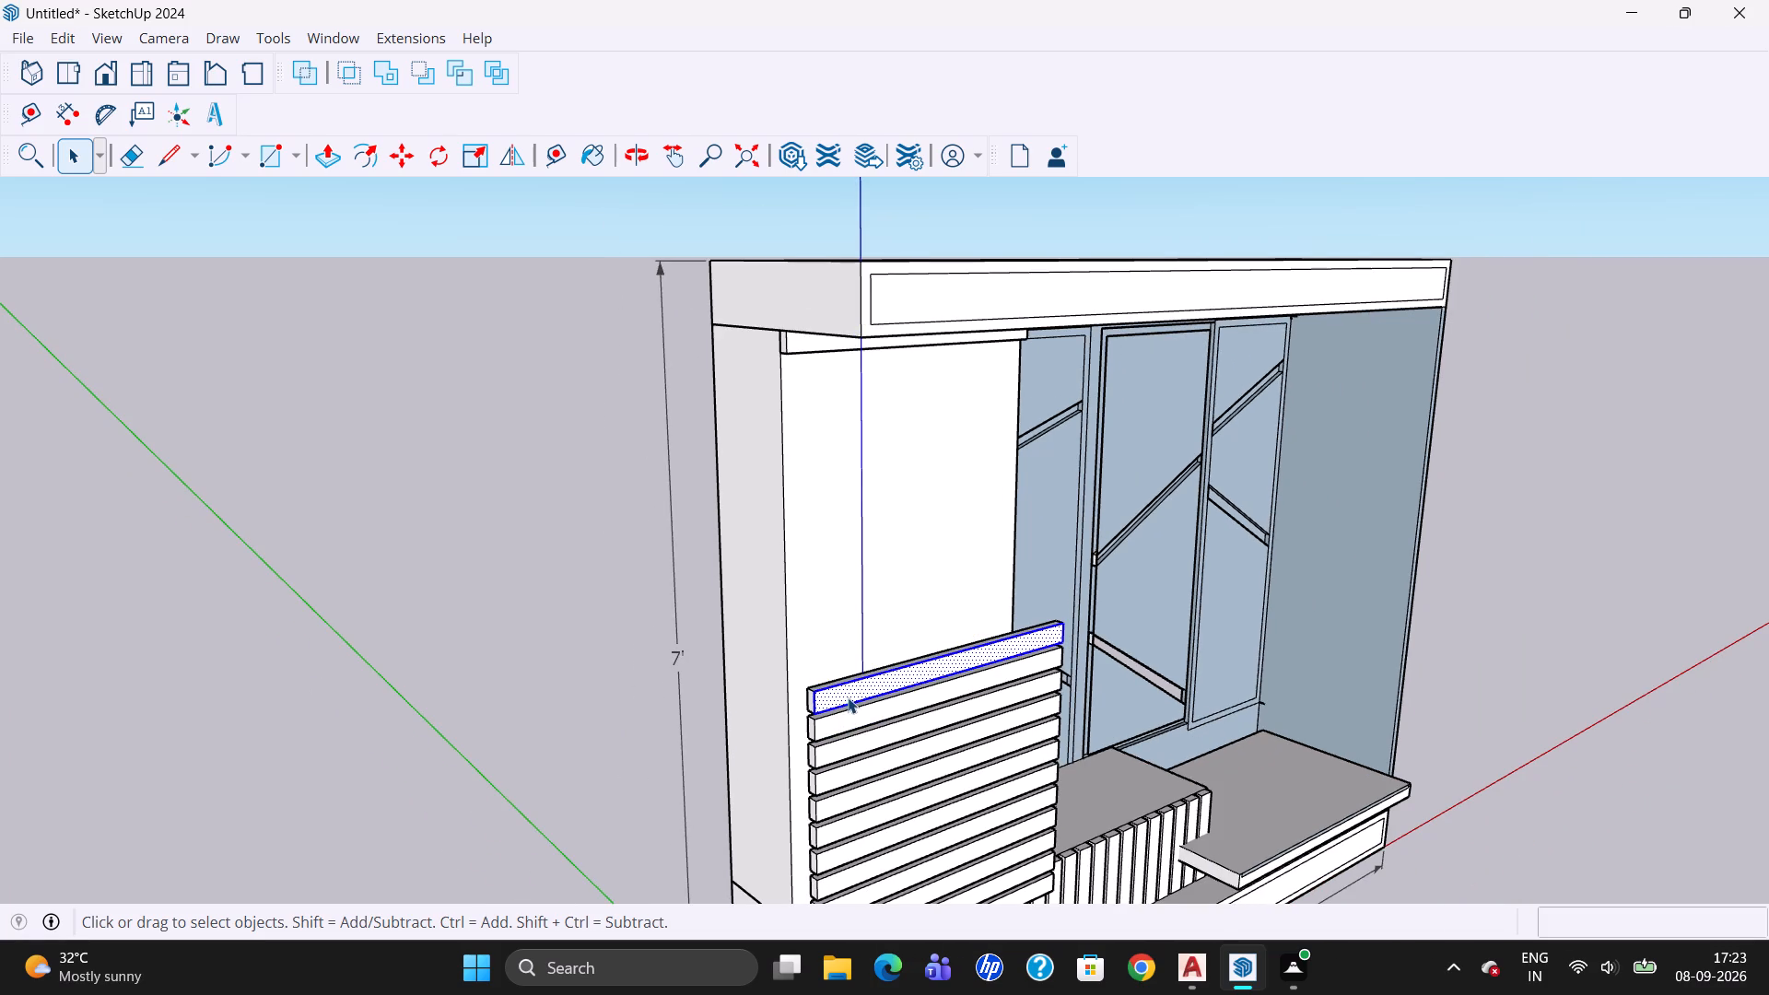
pyautogui.click(848, 697)
pyautogui.tripleClick(847, 685)
pyautogui.press('Delete')
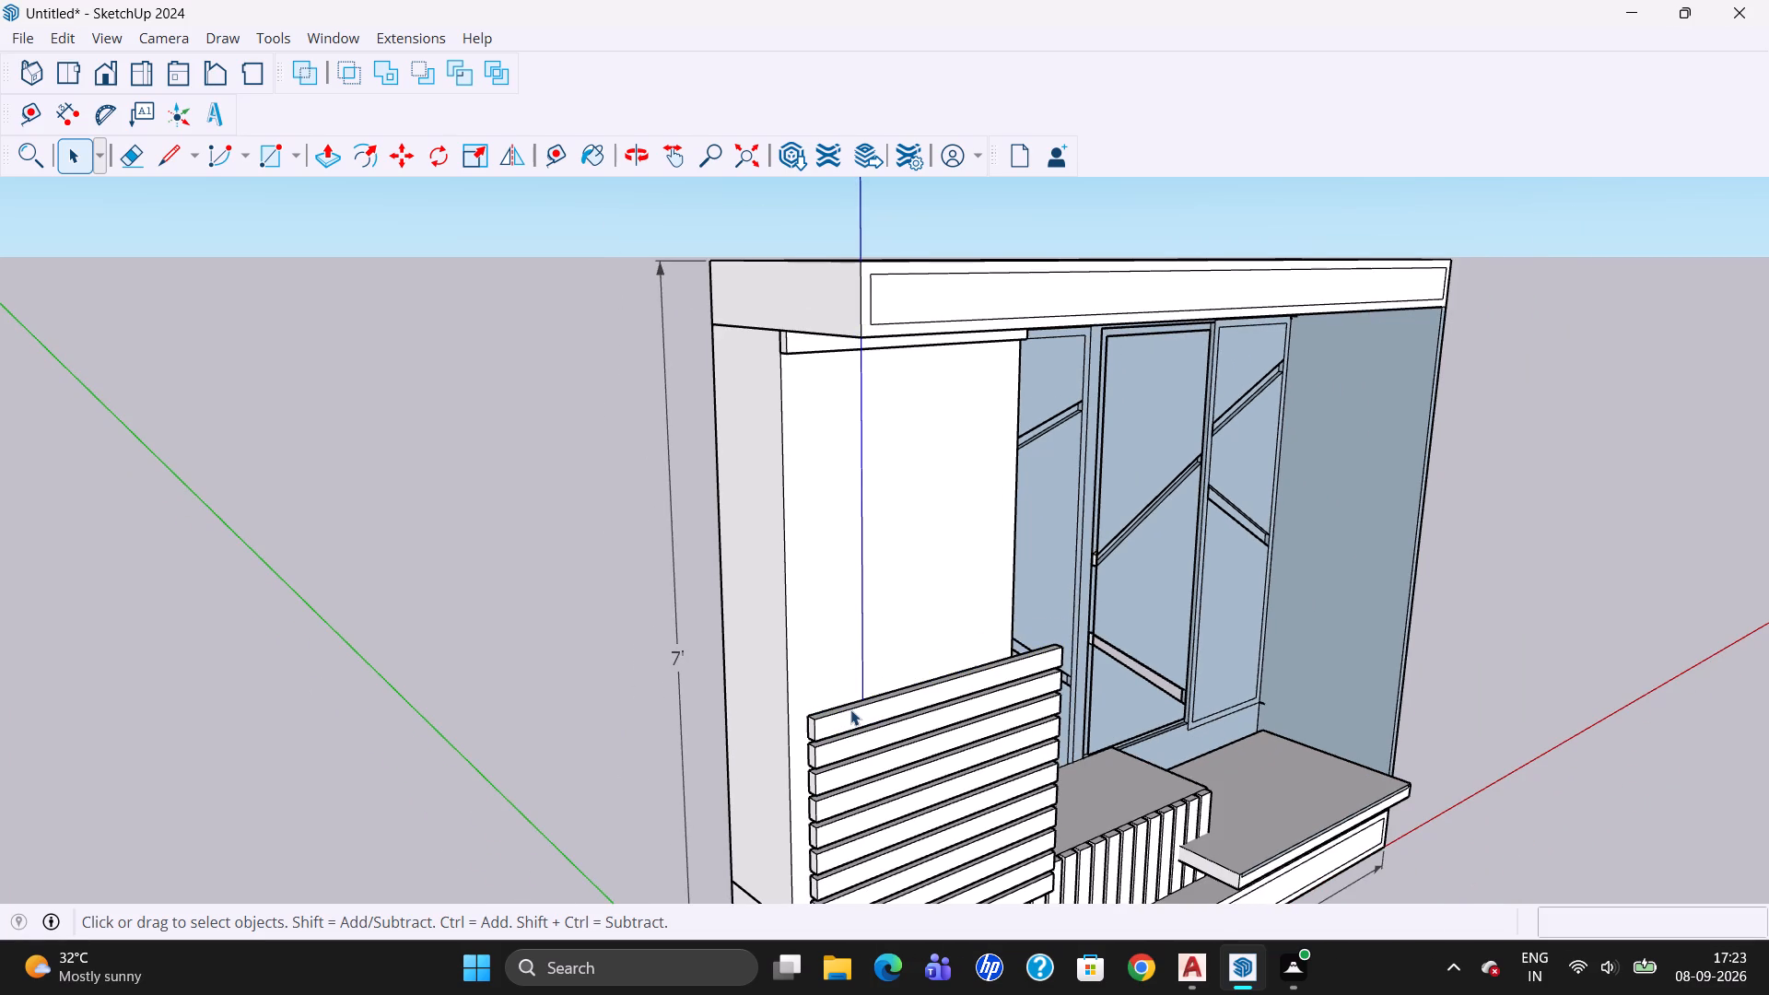
pyautogui.tripleClick(850, 709)
pyautogui.press('Delete')
pyautogui.tripleClick(862, 735)
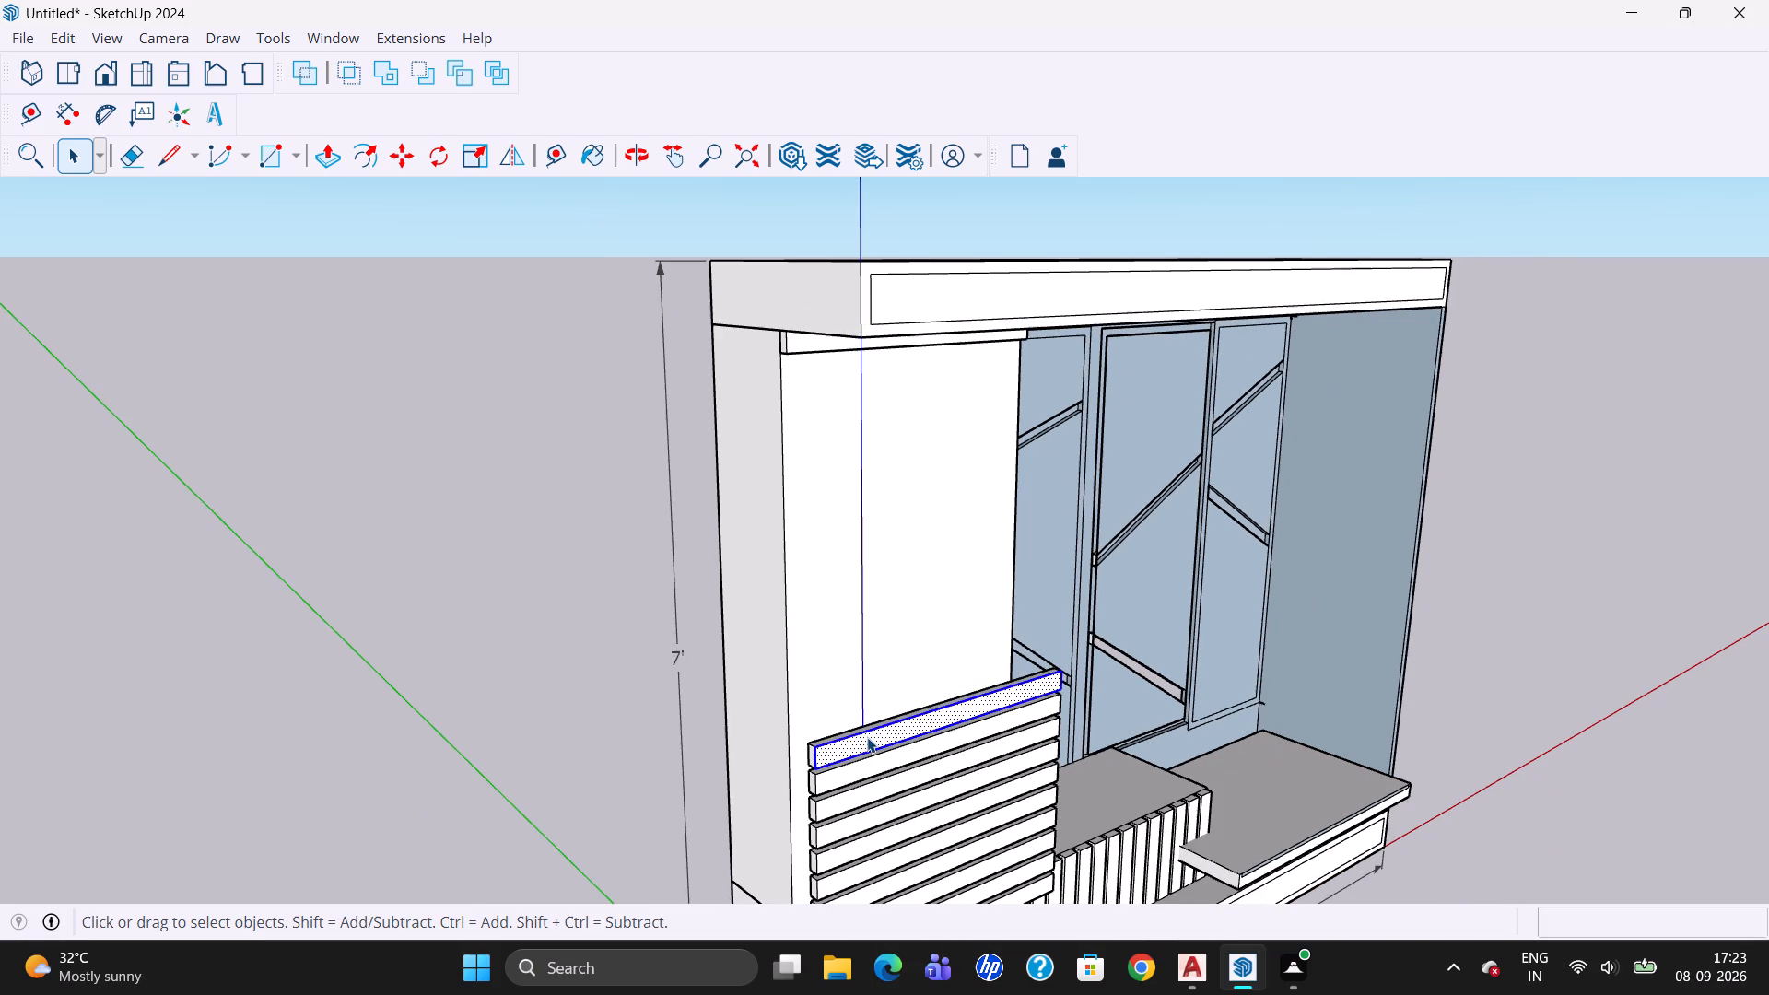
pyautogui.doubleClick(867, 737)
pyautogui.press('Delete')
# Delete the remaining detached bar copies, working down to the bottom of the stack above the fluted base.
pyautogui.tripleClick(867, 757)
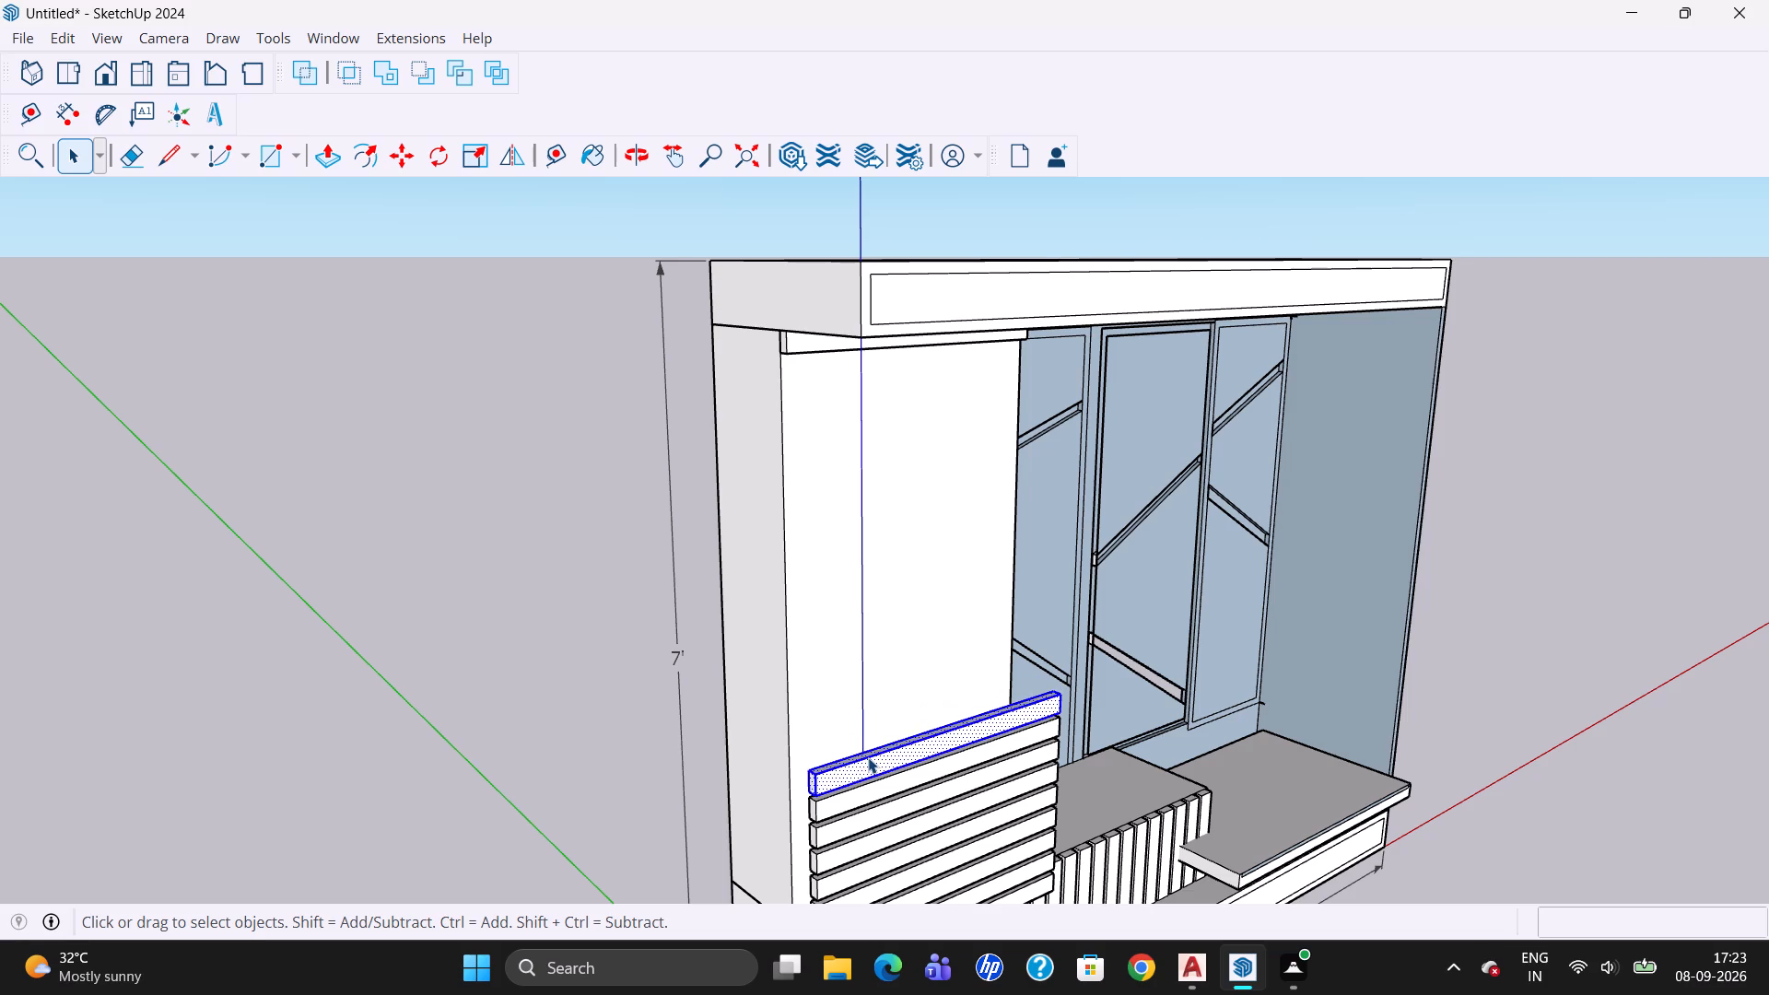
pyautogui.press('Delete')
pyautogui.tripleClick(869, 783)
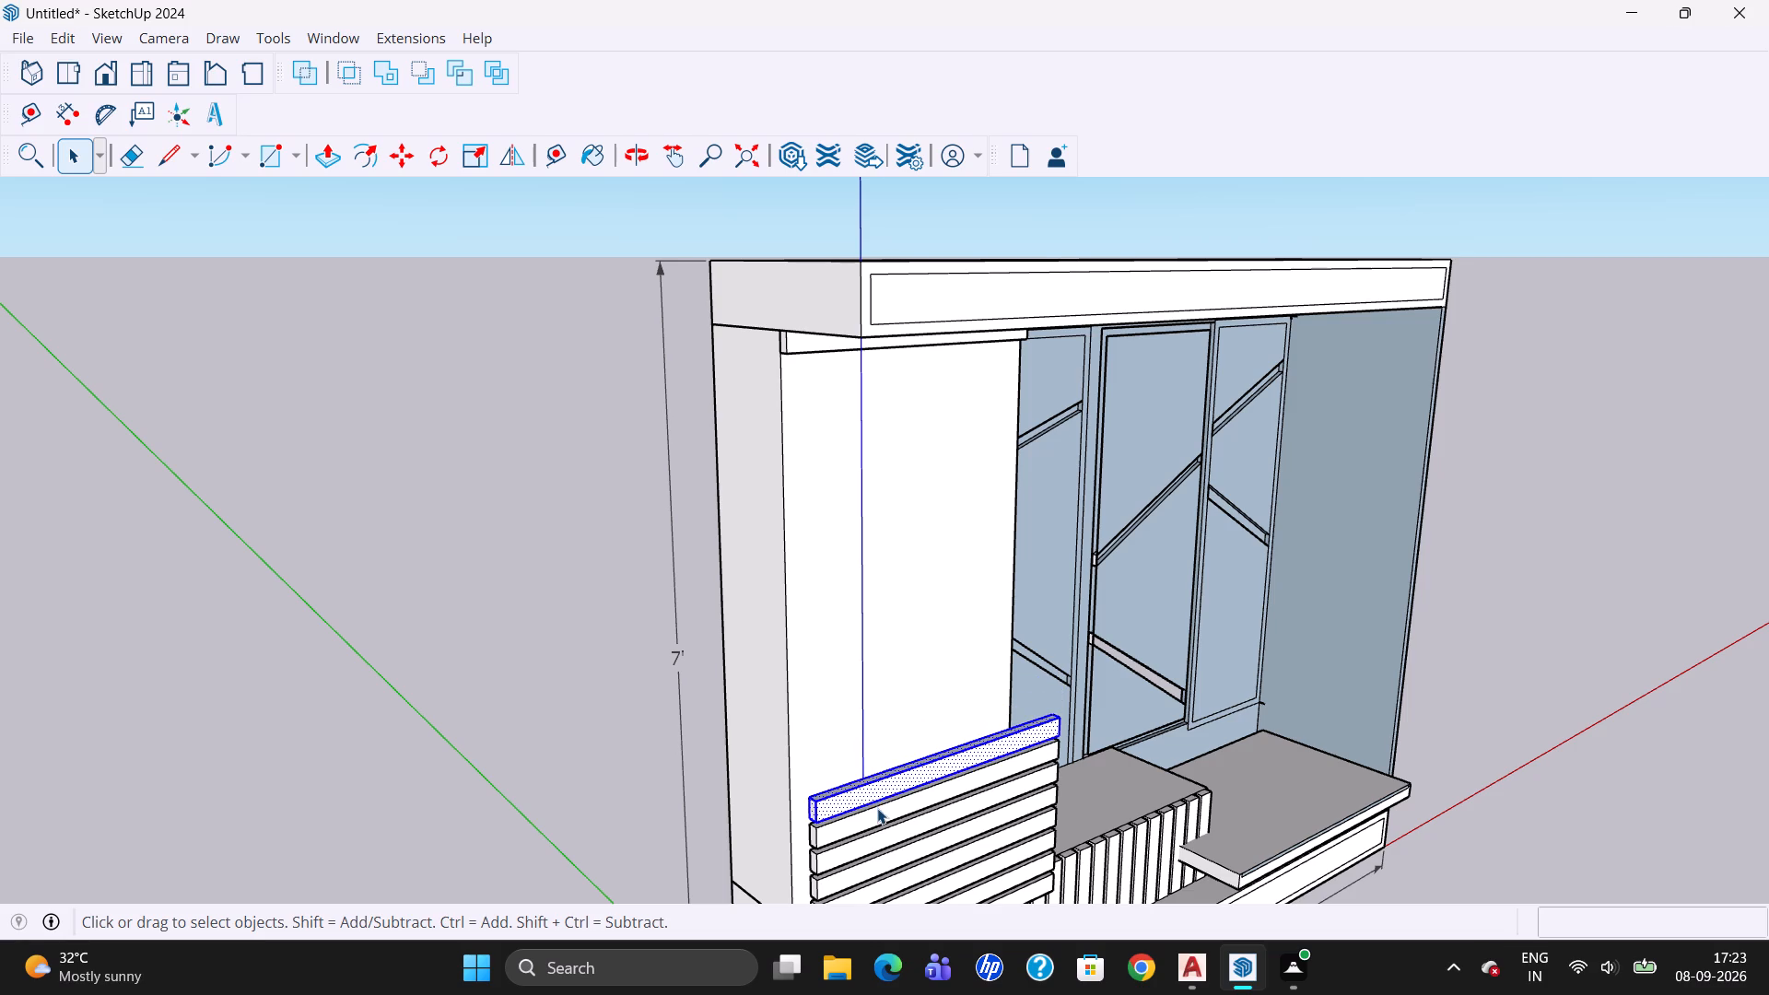
pyautogui.press('Delete')
pyautogui.tripleClick(877, 808)
pyautogui.click(877, 808)
pyautogui.press('Delete')
pyautogui.tripleClick(885, 826)
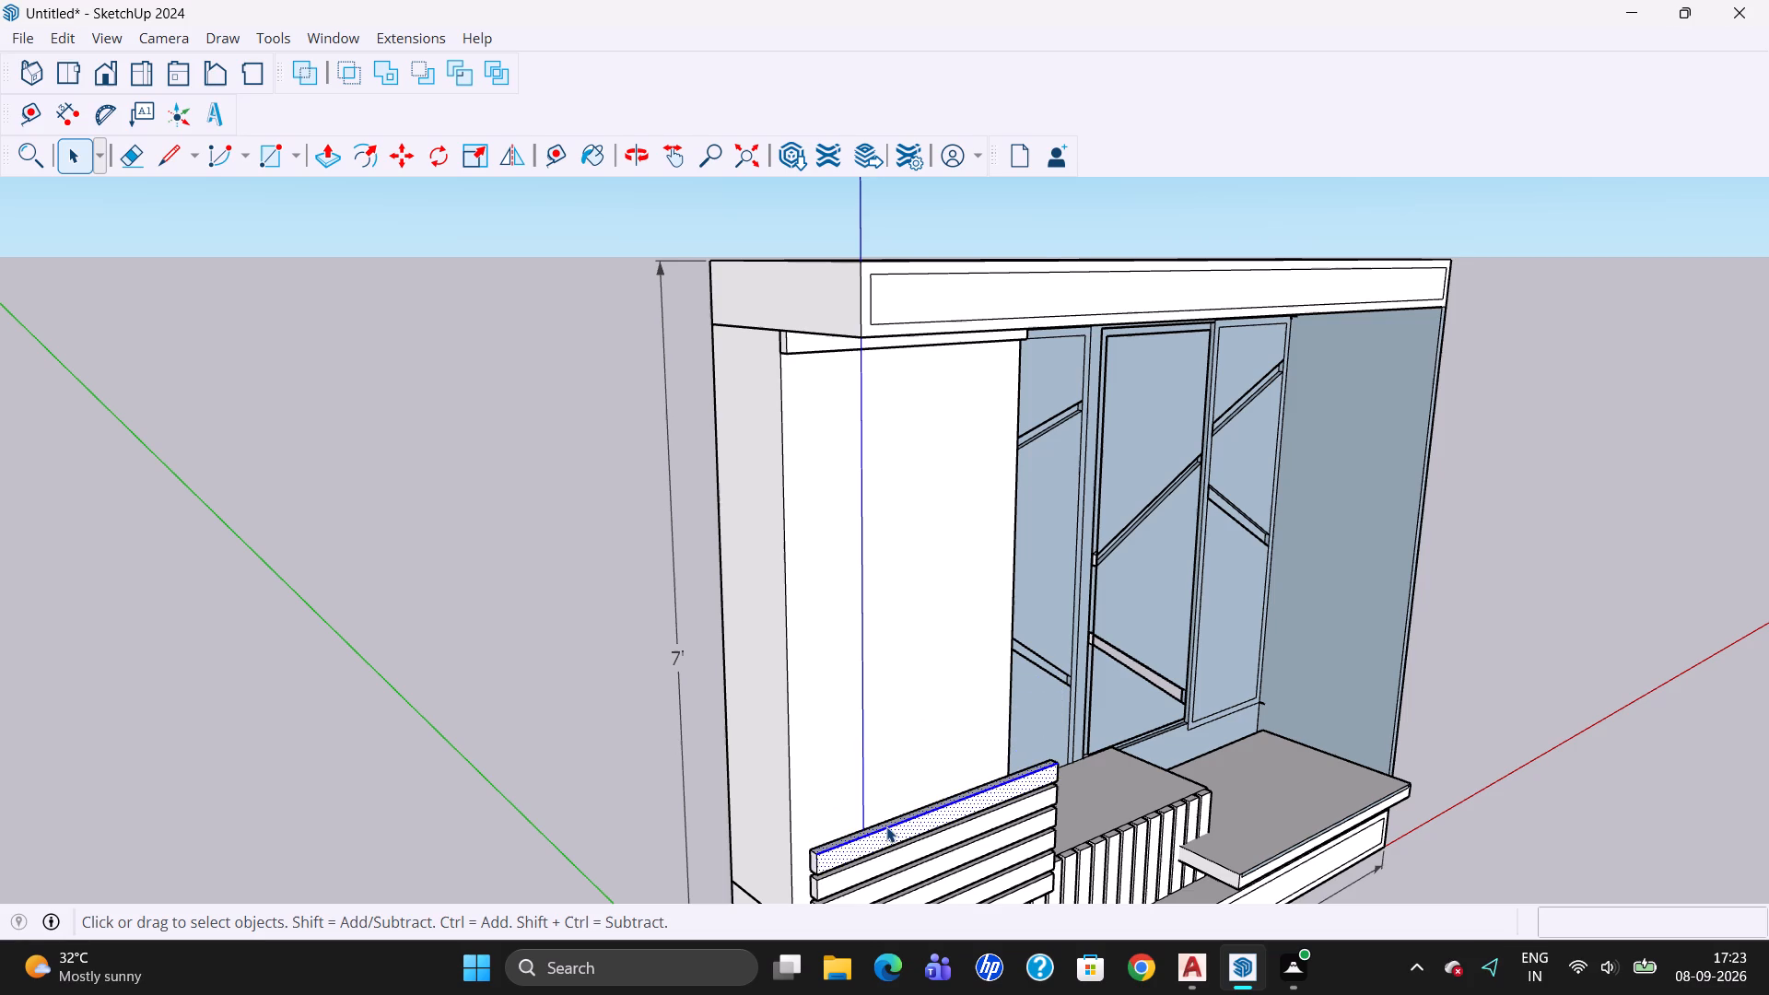
pyautogui.press('Delete')
pyautogui.tripleClick(895, 854)
pyautogui.press('Delete')
pyautogui.scroll(-3, 957, 583)
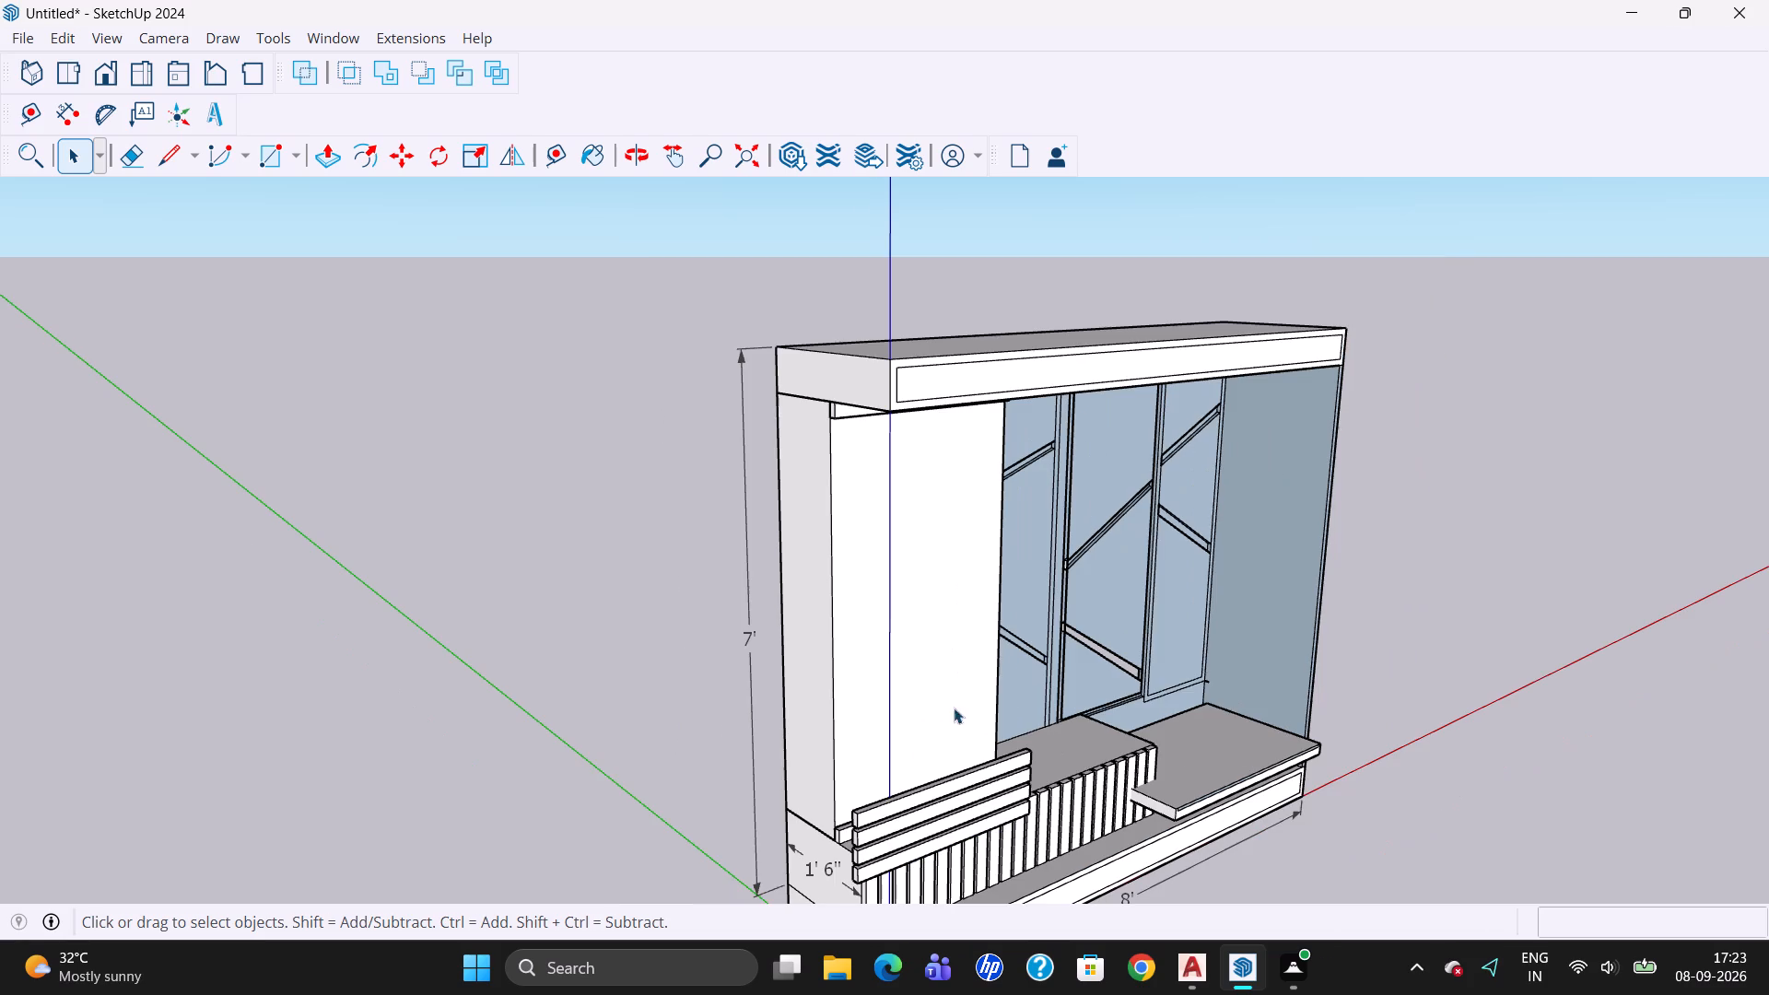
pyautogui.tripleClick(929, 782)
pyautogui.press('Delete')
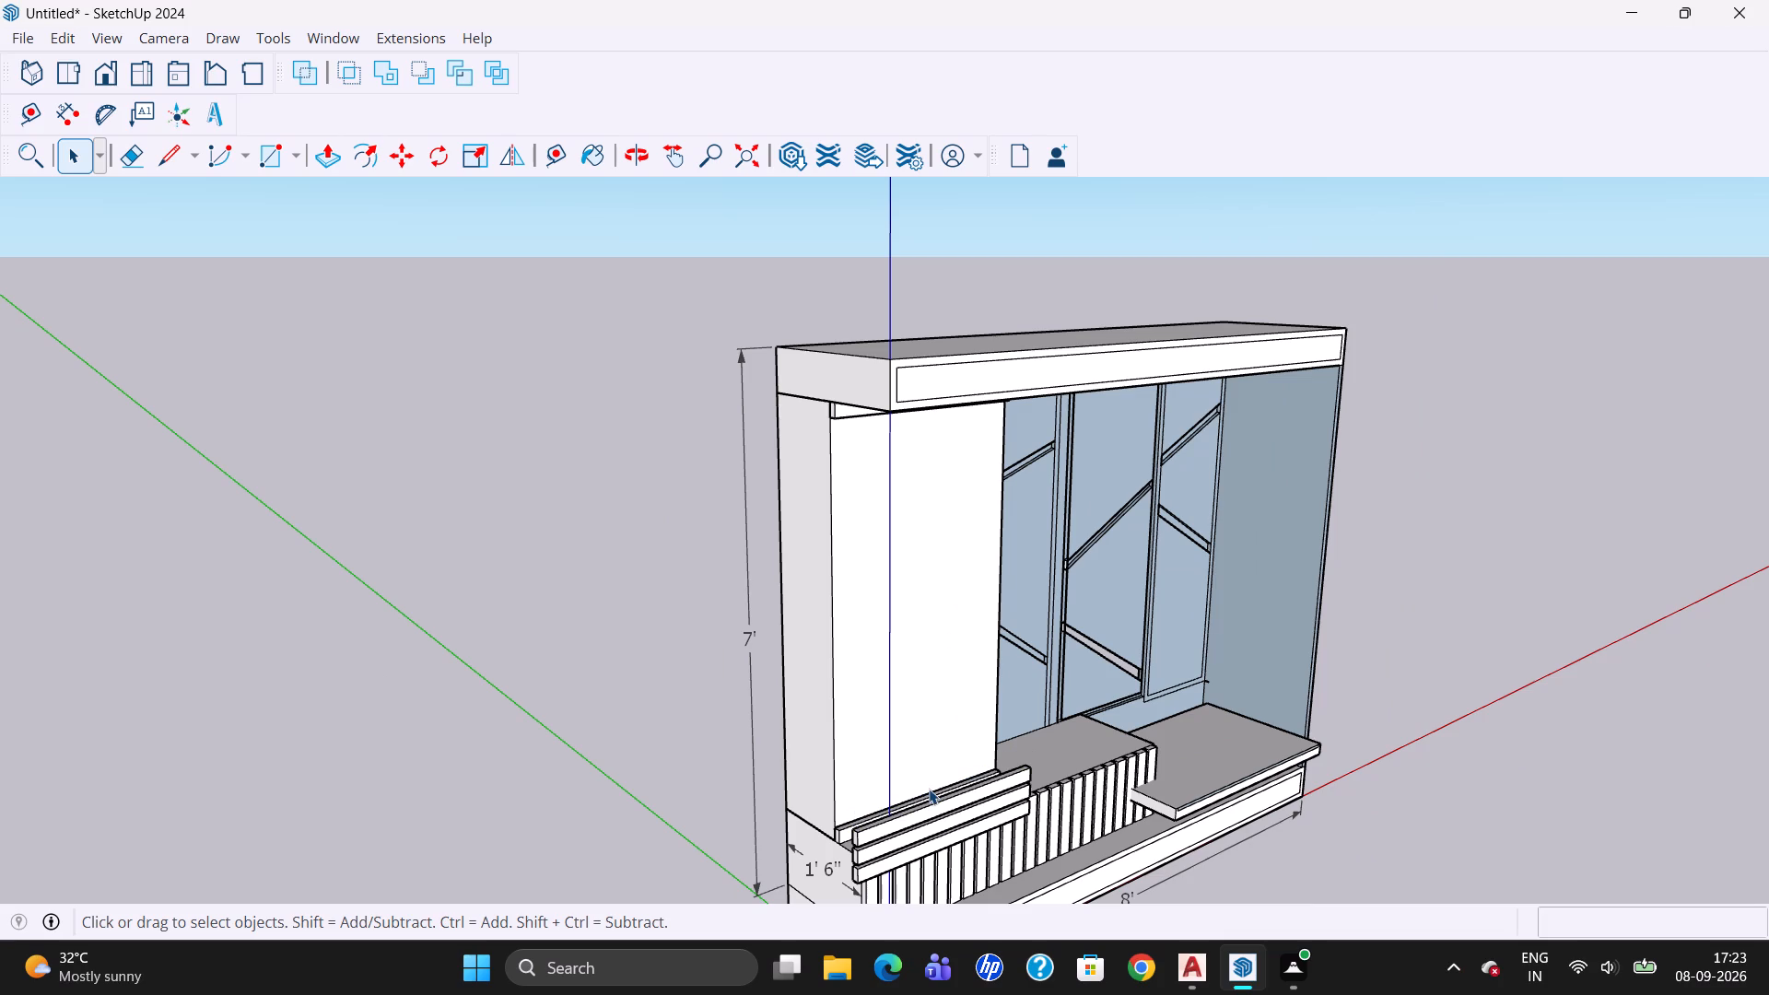
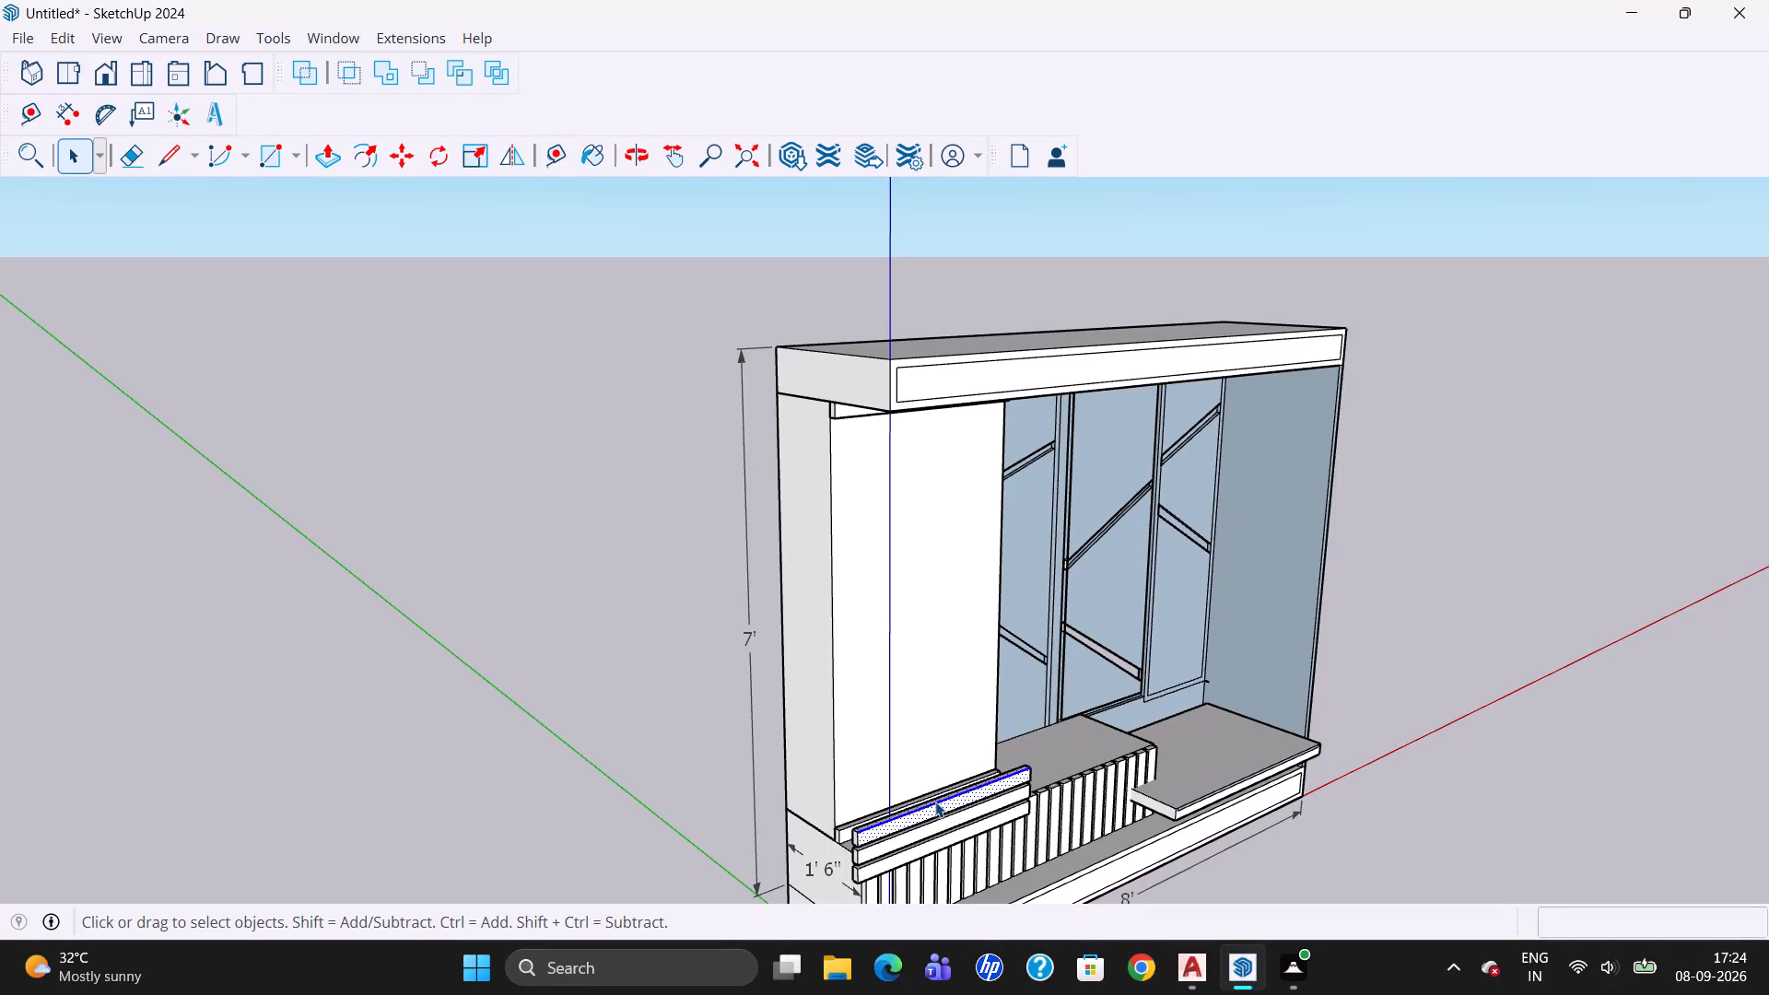
# Delete the last three detached bar copies floating just above the fluted base, in front of the tall panel.
pyautogui.press('Delete')
pyautogui.doubleClick(935, 816)
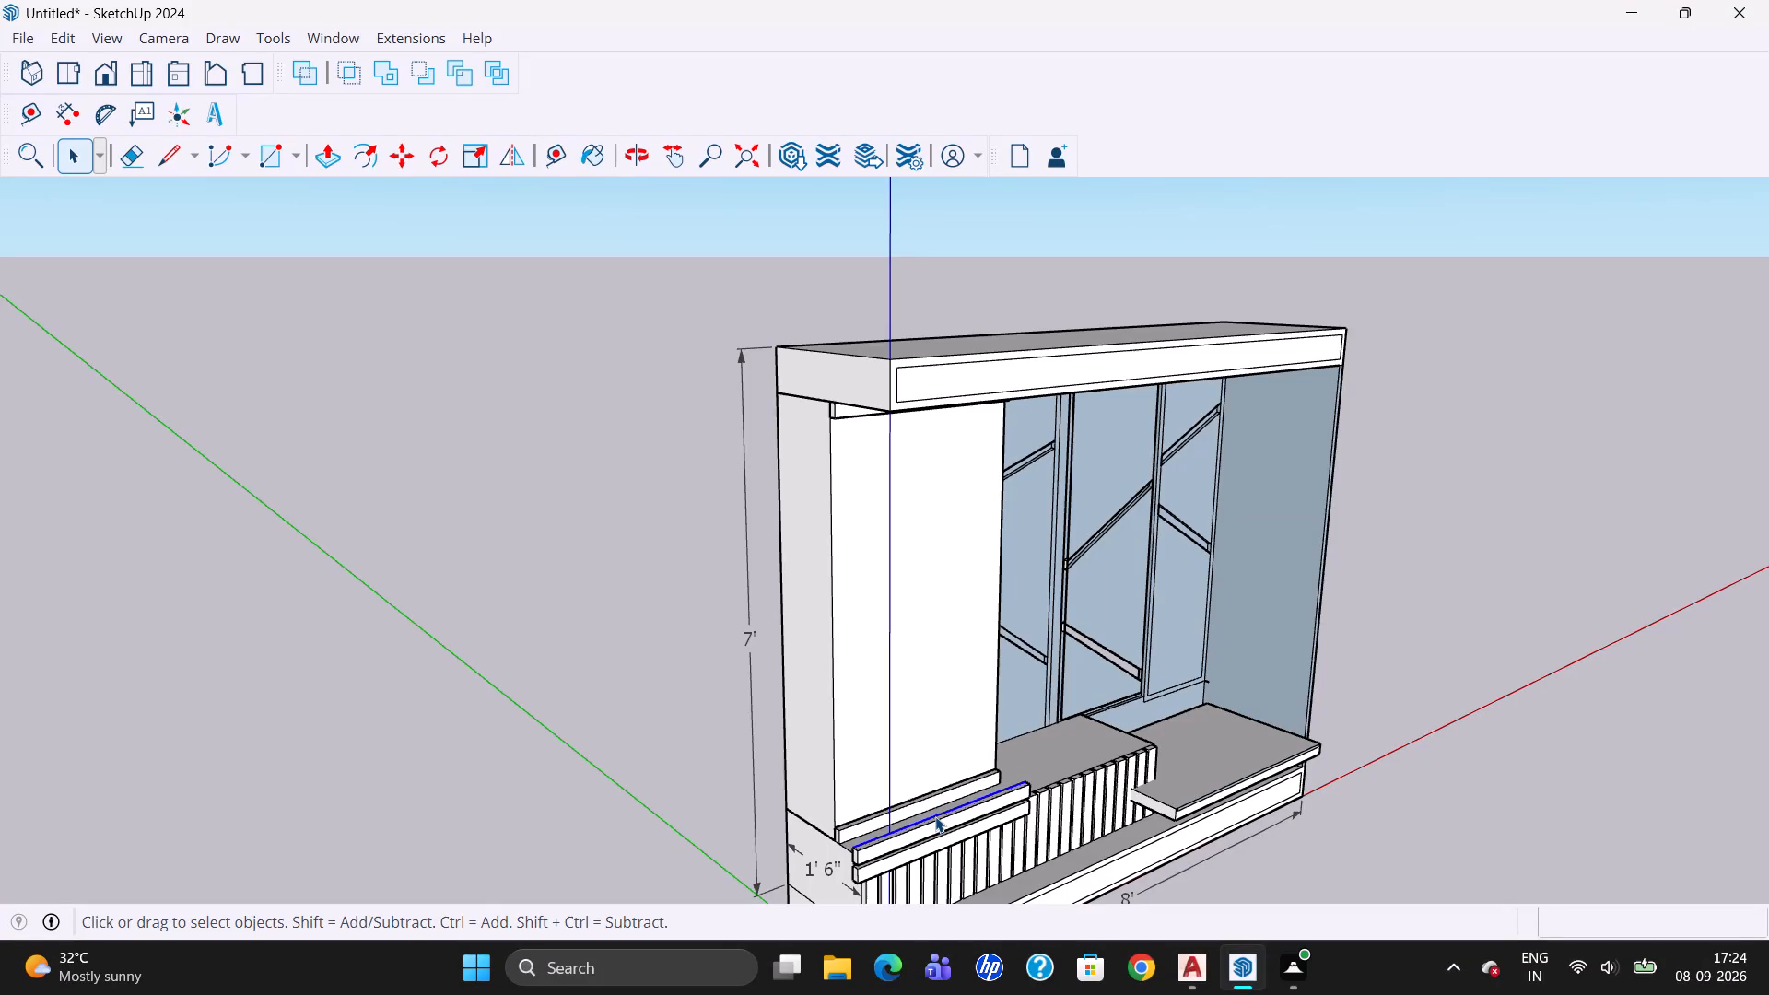
pyautogui.doubleClick(936, 816)
pyautogui.click(942, 822)
pyautogui.tripleClick(942, 822)
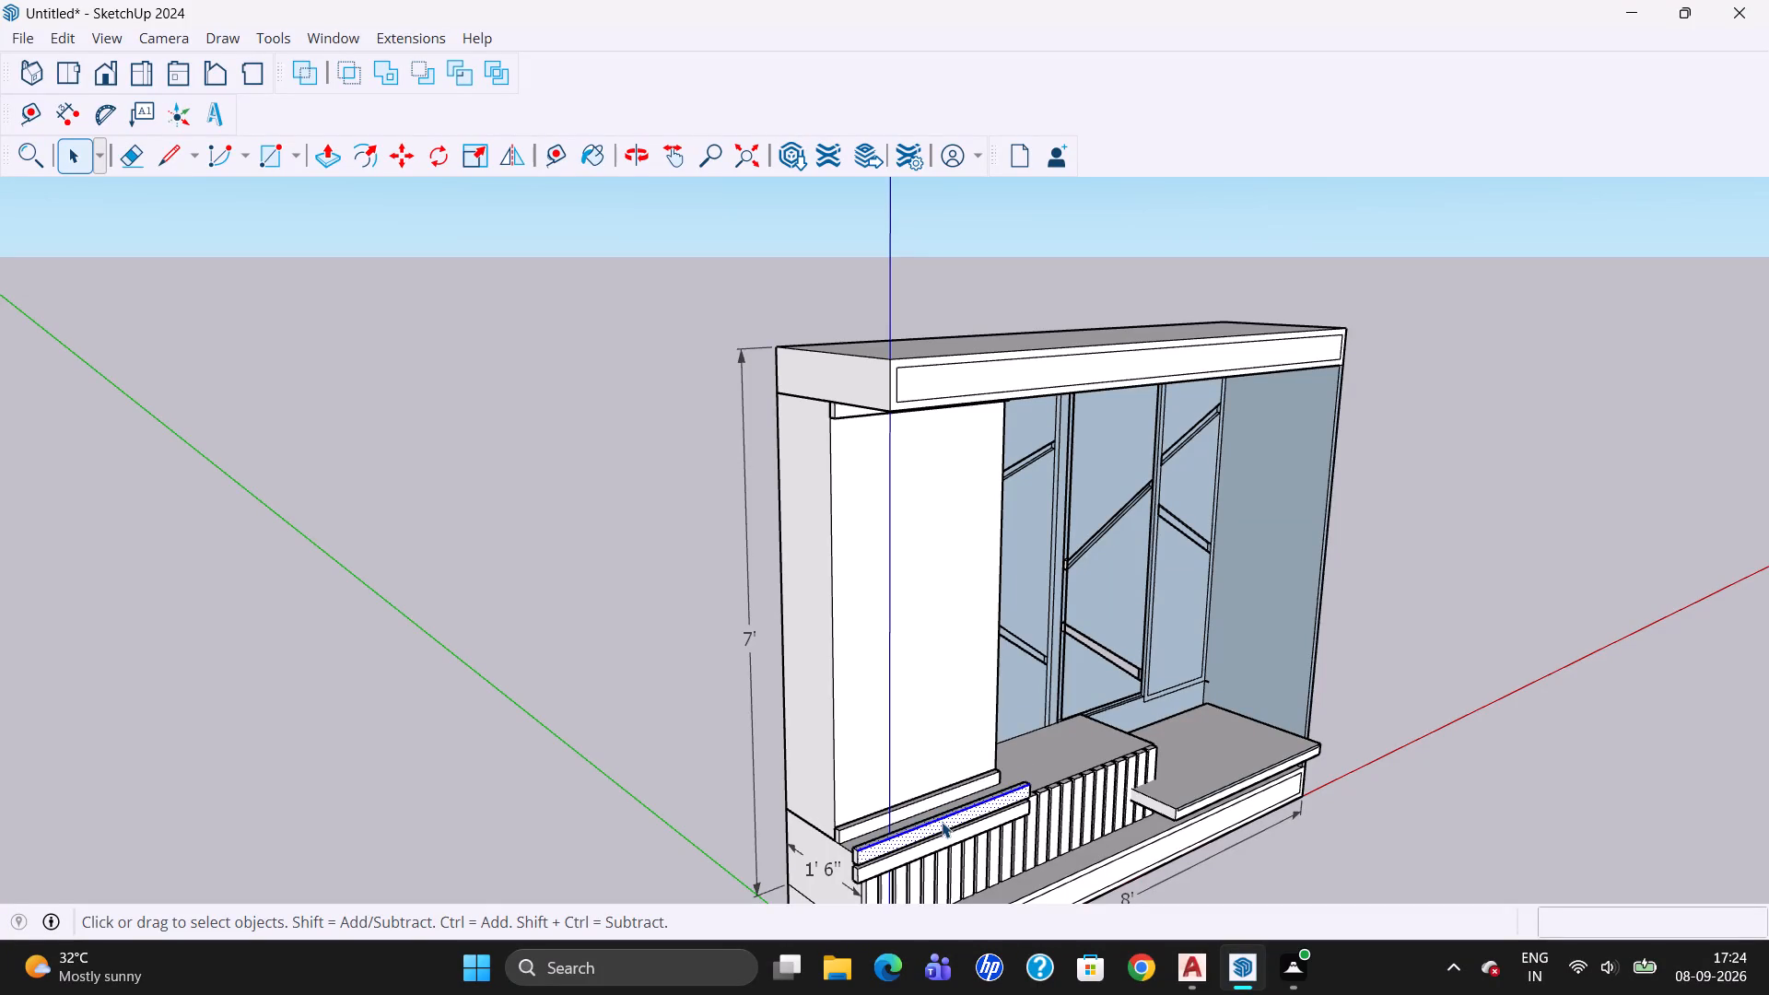
pyautogui.press('Delete')
pyautogui.tripleClick(948, 837)
pyautogui.click(948, 837)
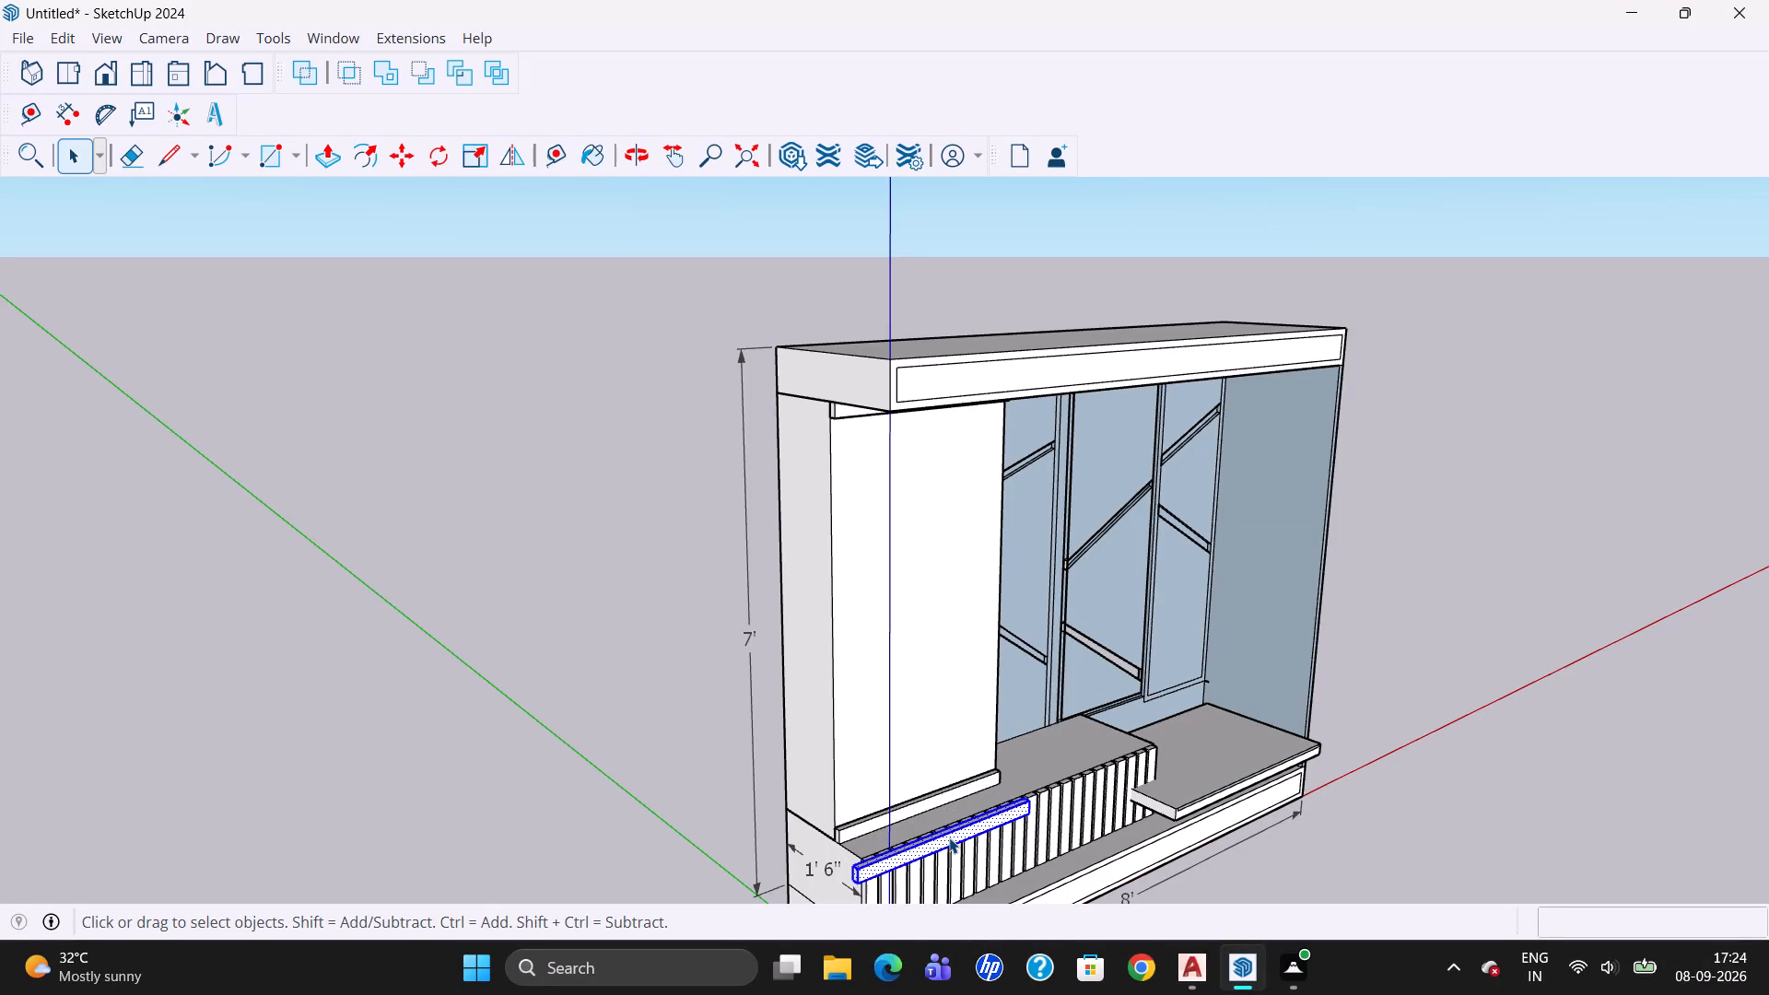
pyautogui.press('Delete')
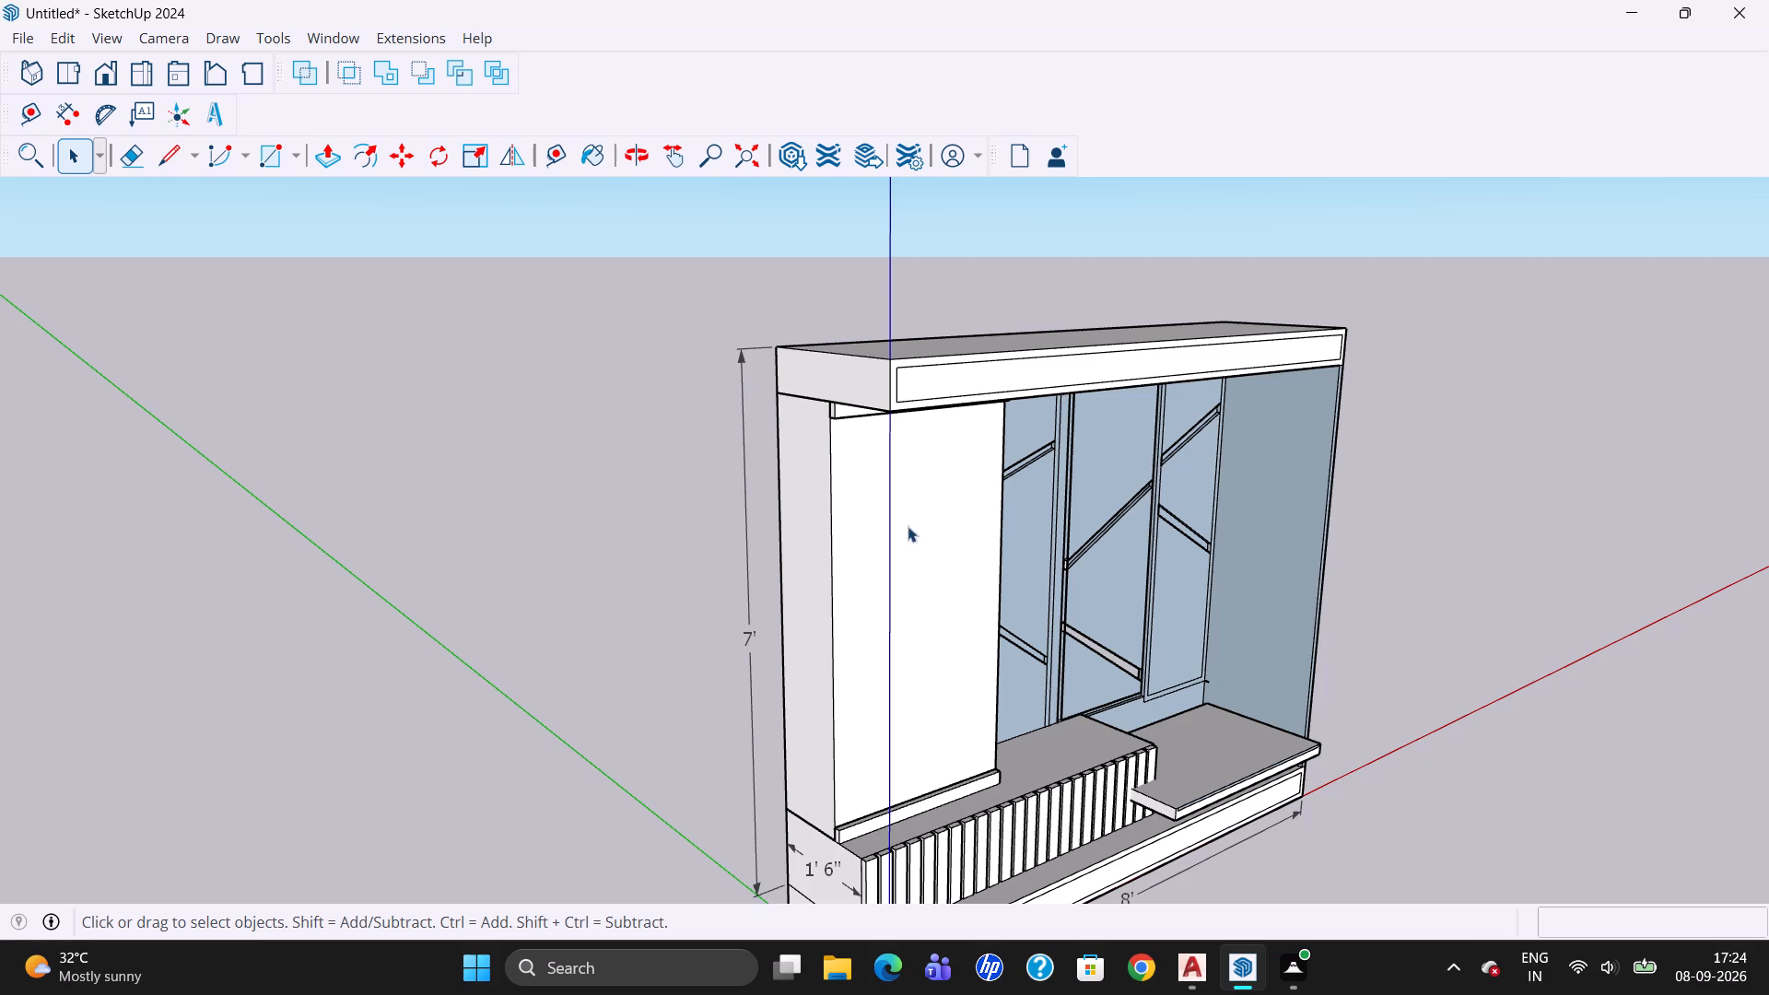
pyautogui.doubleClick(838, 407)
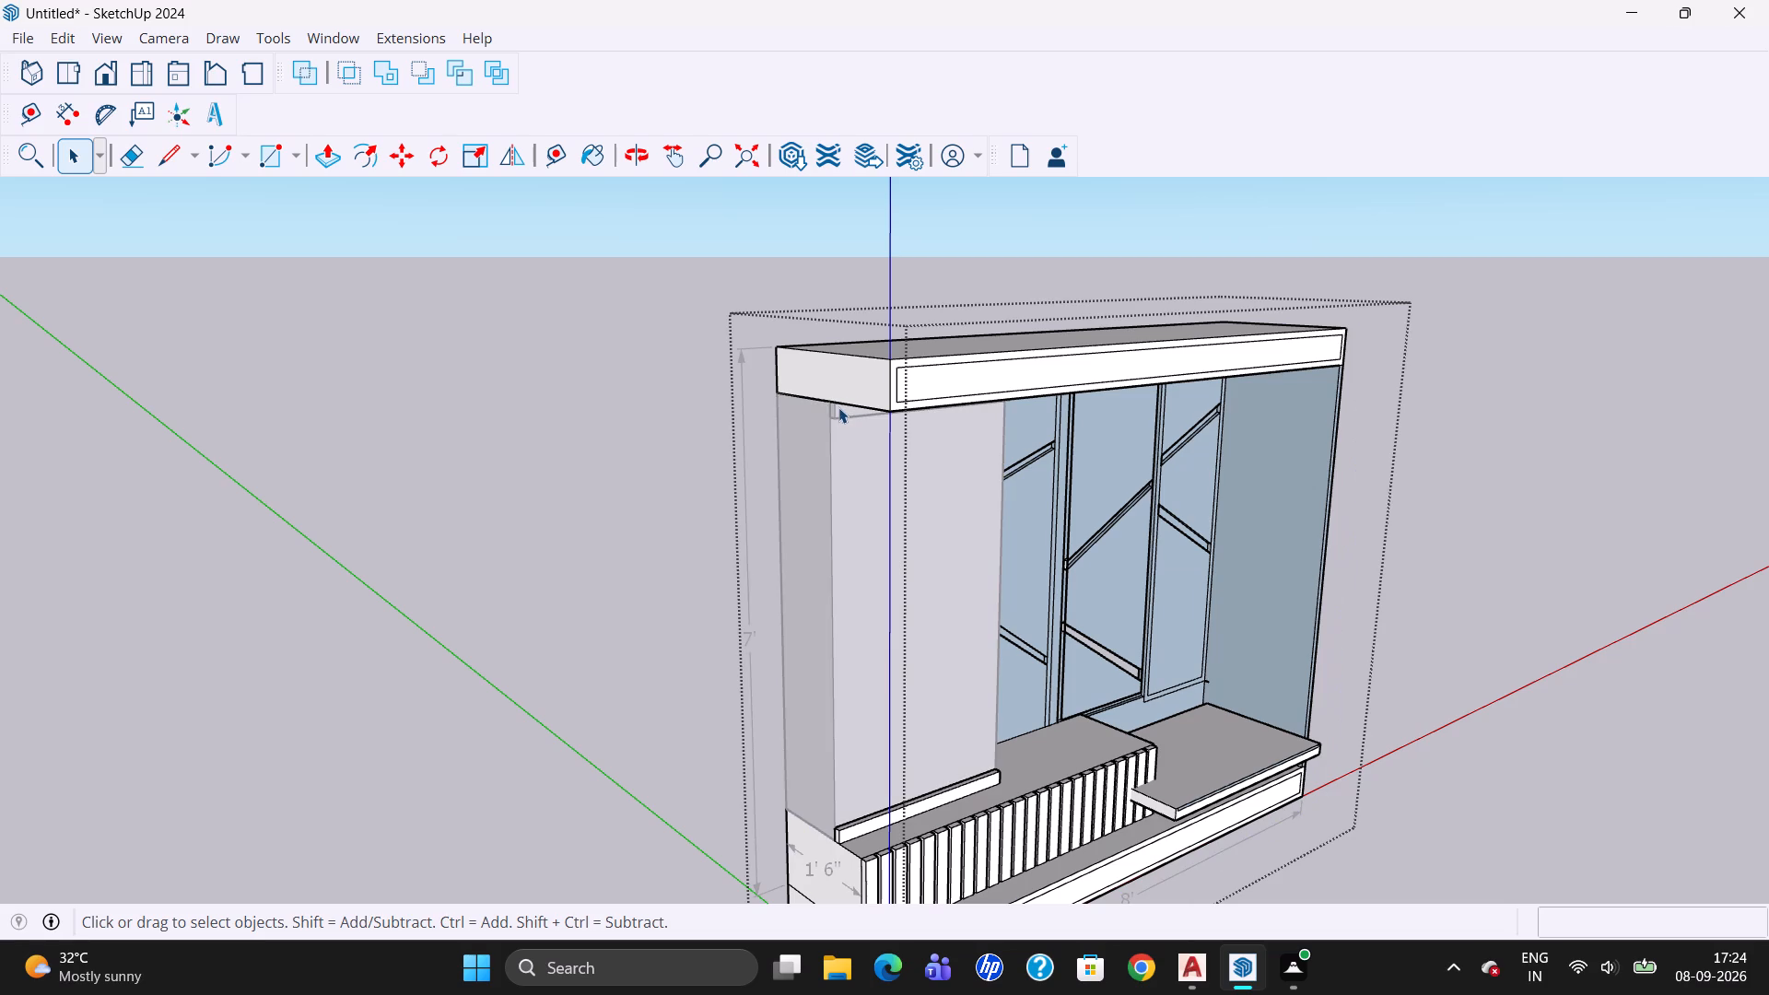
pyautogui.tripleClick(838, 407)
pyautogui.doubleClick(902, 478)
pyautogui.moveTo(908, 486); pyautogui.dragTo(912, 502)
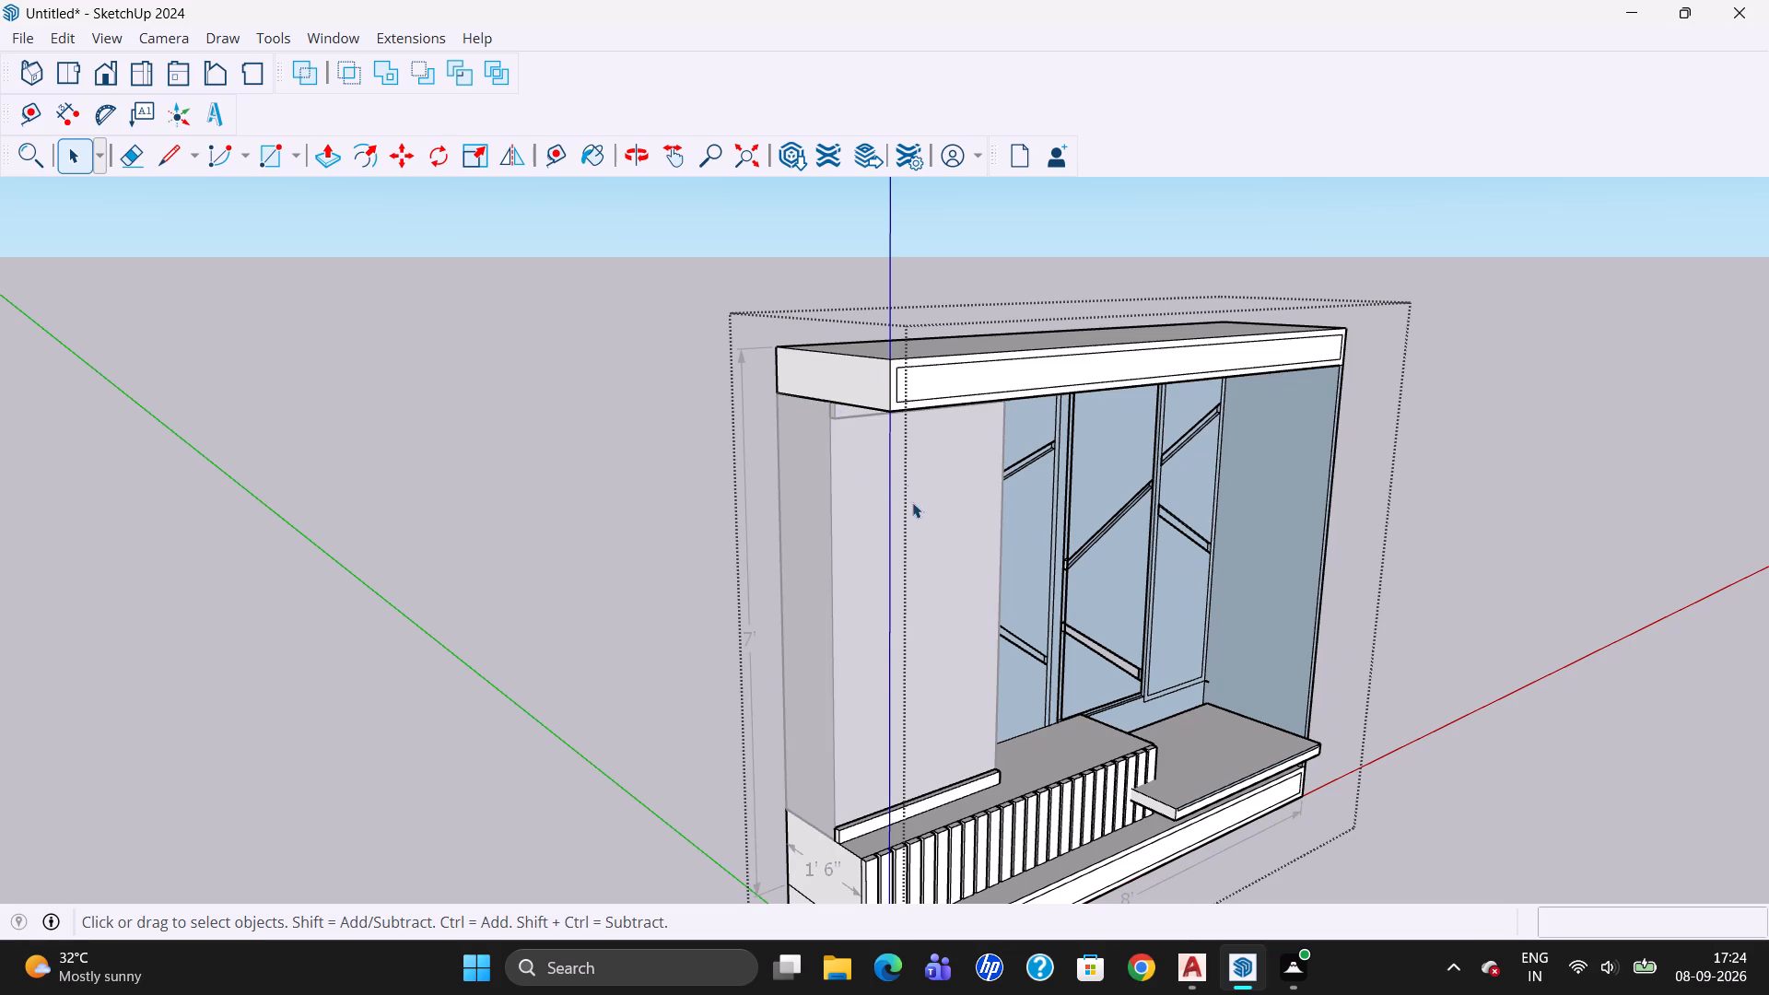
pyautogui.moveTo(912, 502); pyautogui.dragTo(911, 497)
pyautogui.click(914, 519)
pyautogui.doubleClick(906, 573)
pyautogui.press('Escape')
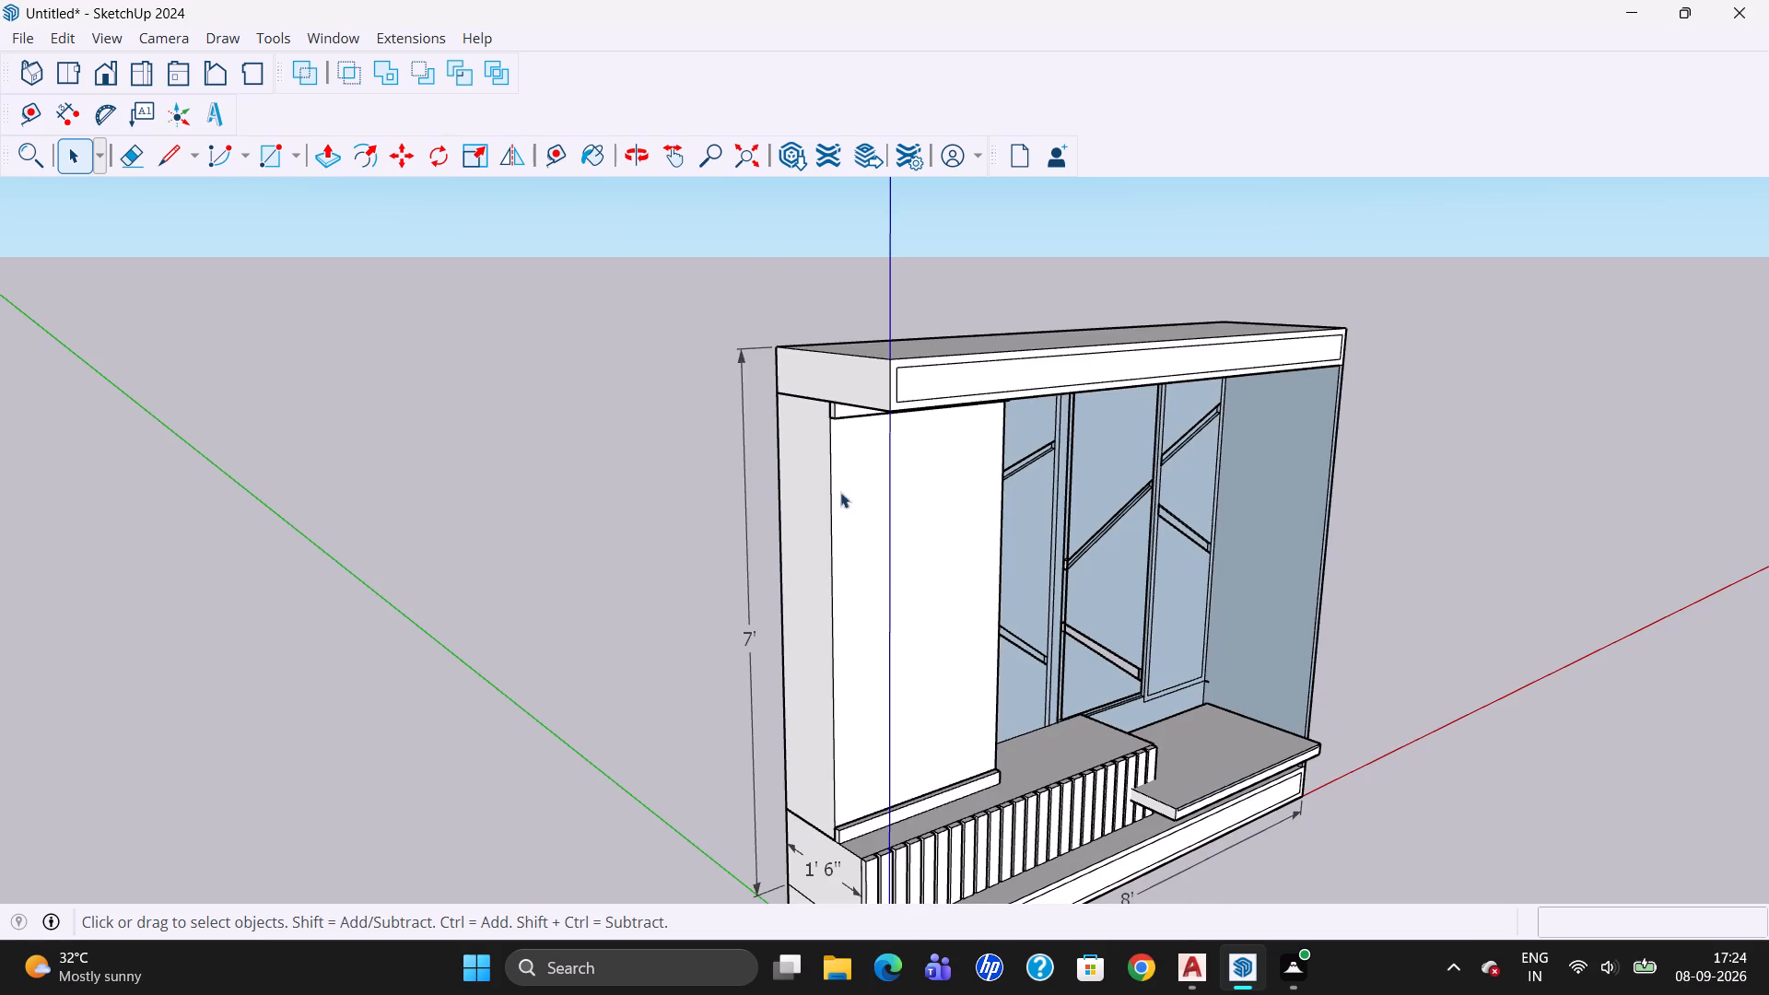
# Copy the top bar 2.5" straight down the tall panel's front and multiply it into 20 evenly spaced copies.
pyautogui.scroll(6, 839, 416)
pyautogui.tripleClick(841, 411)
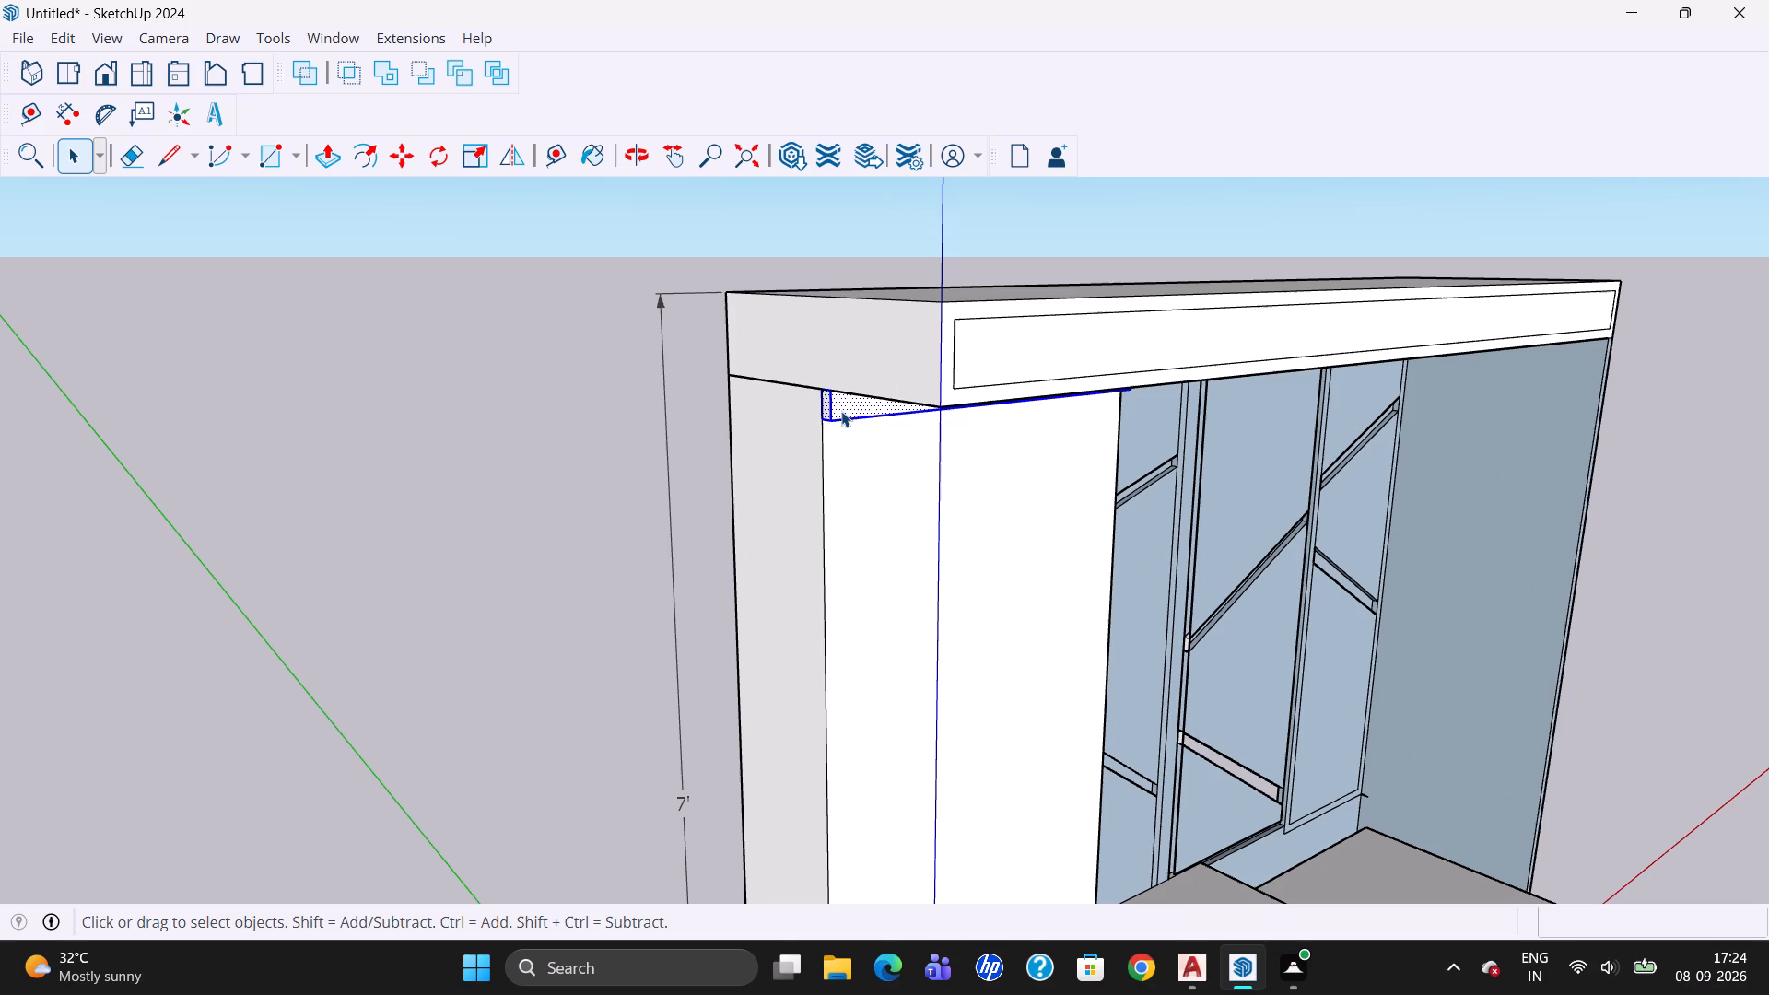
pyautogui.click(399, 162)
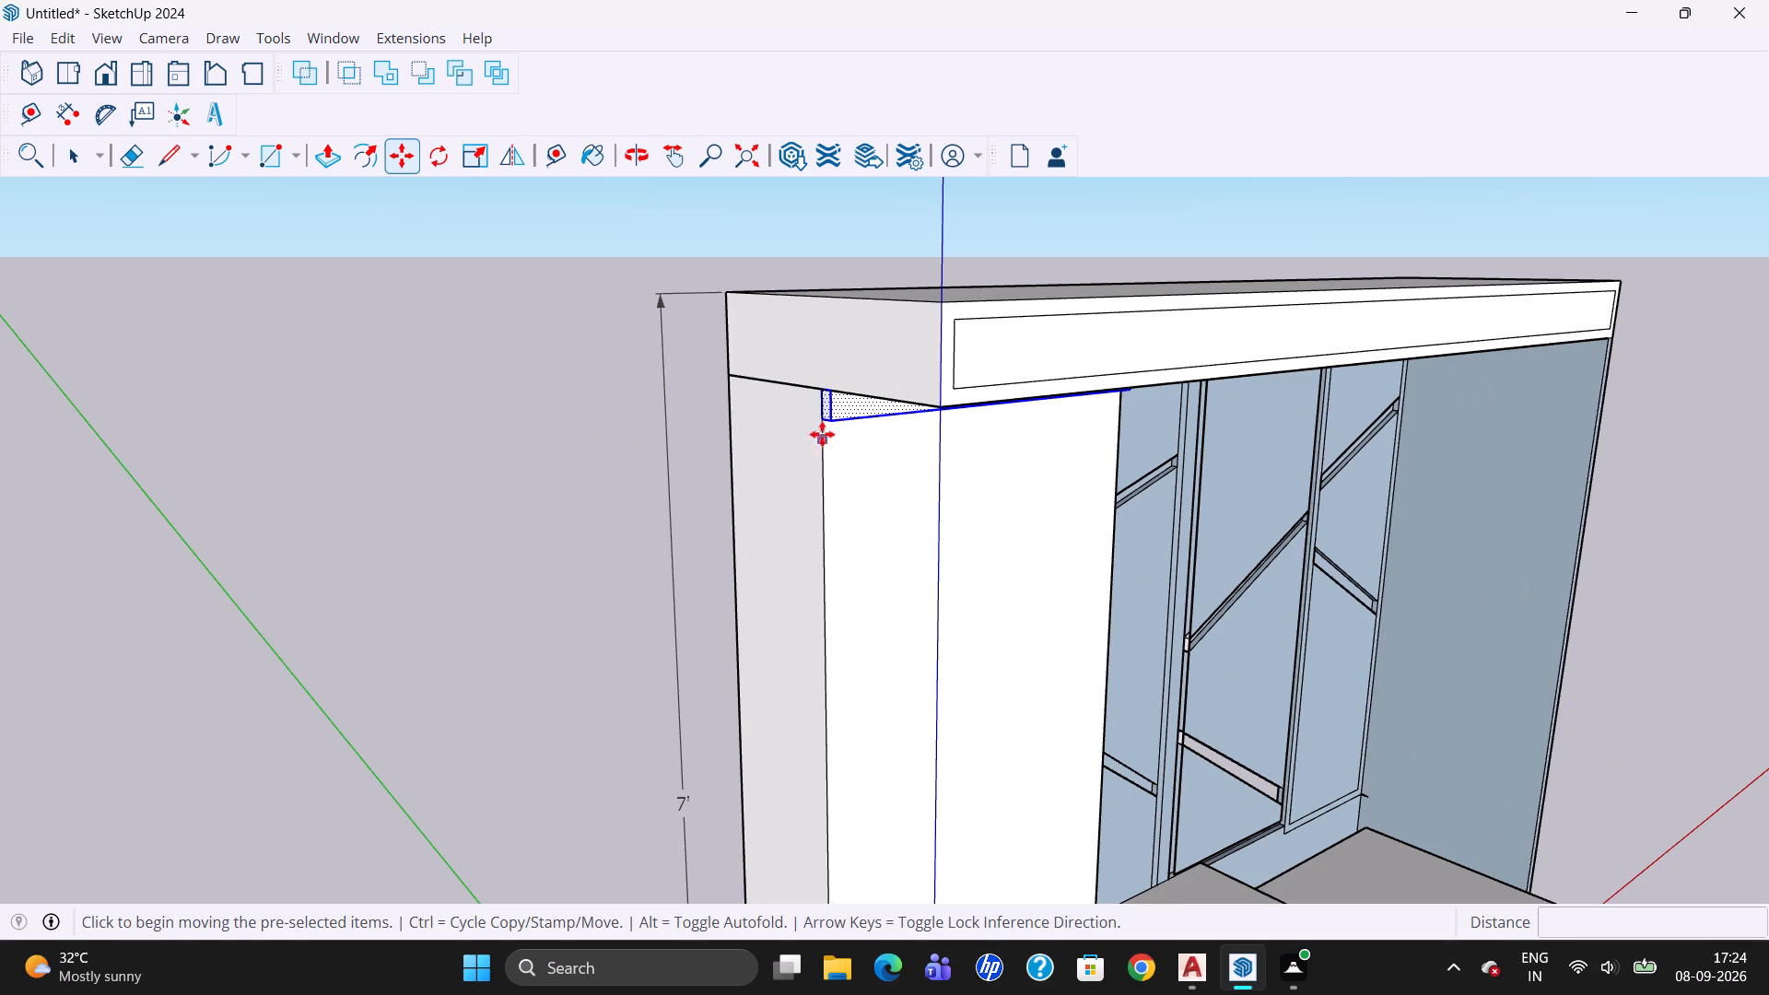
pyautogui.click(822, 422)
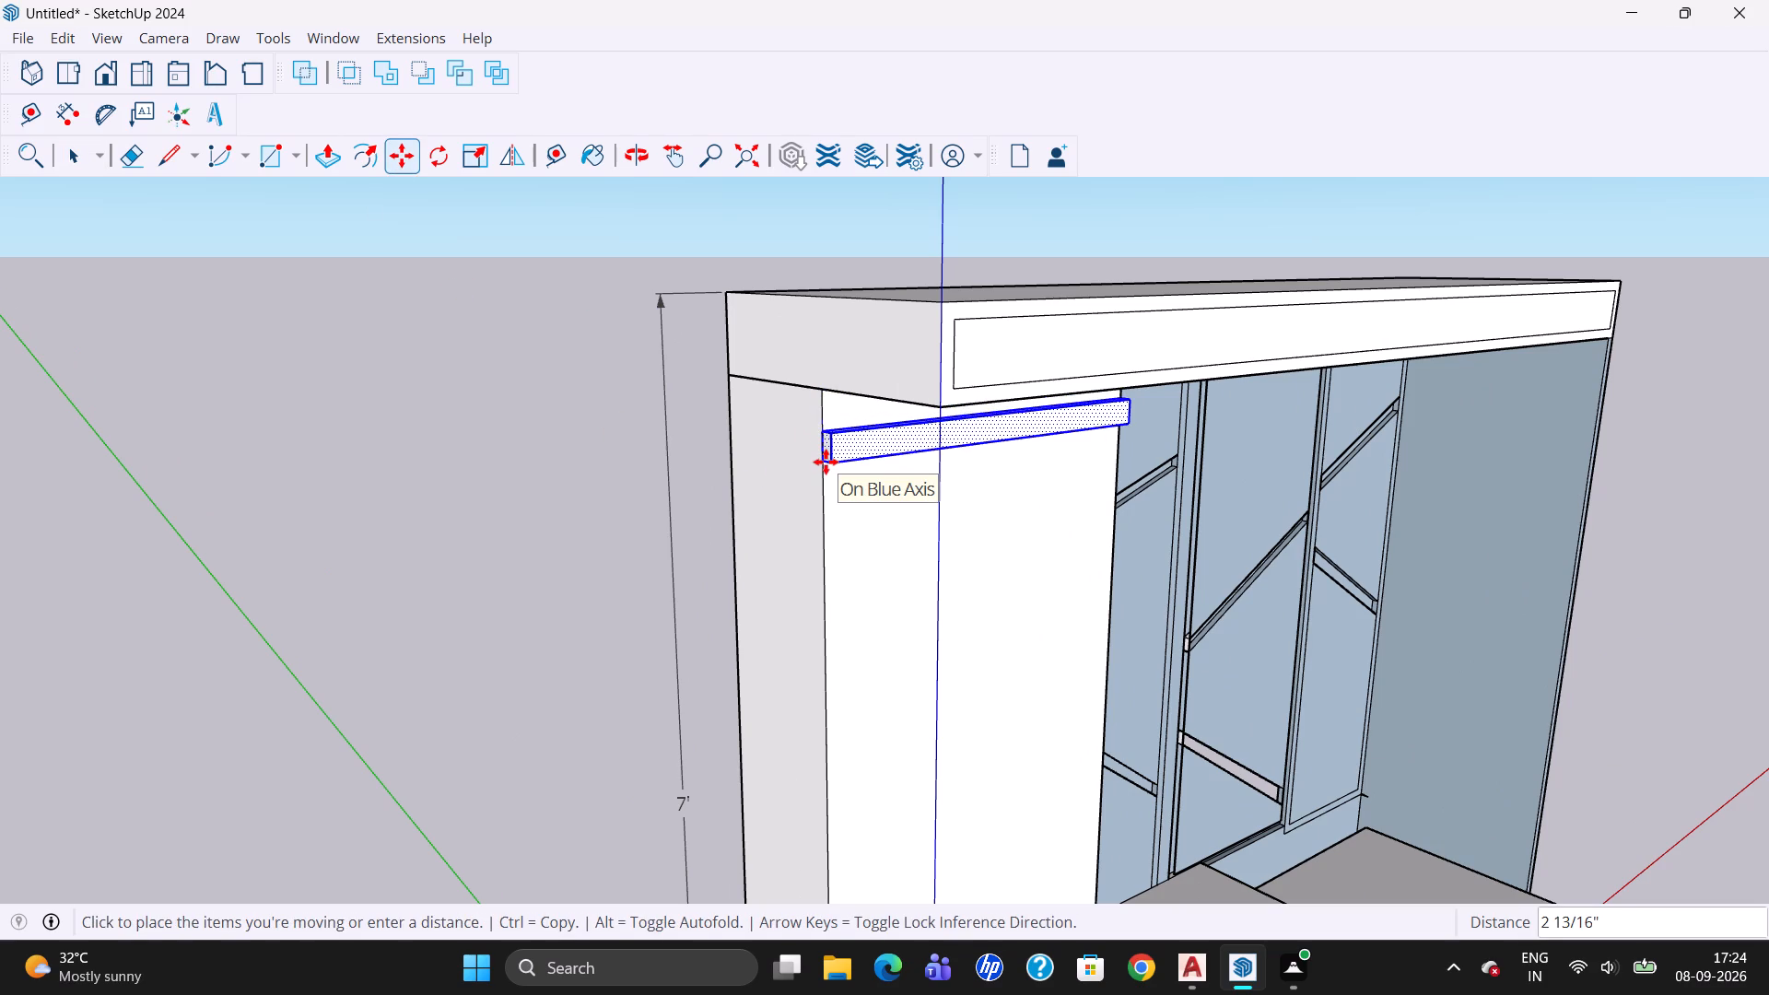
pyautogui.press('Down')
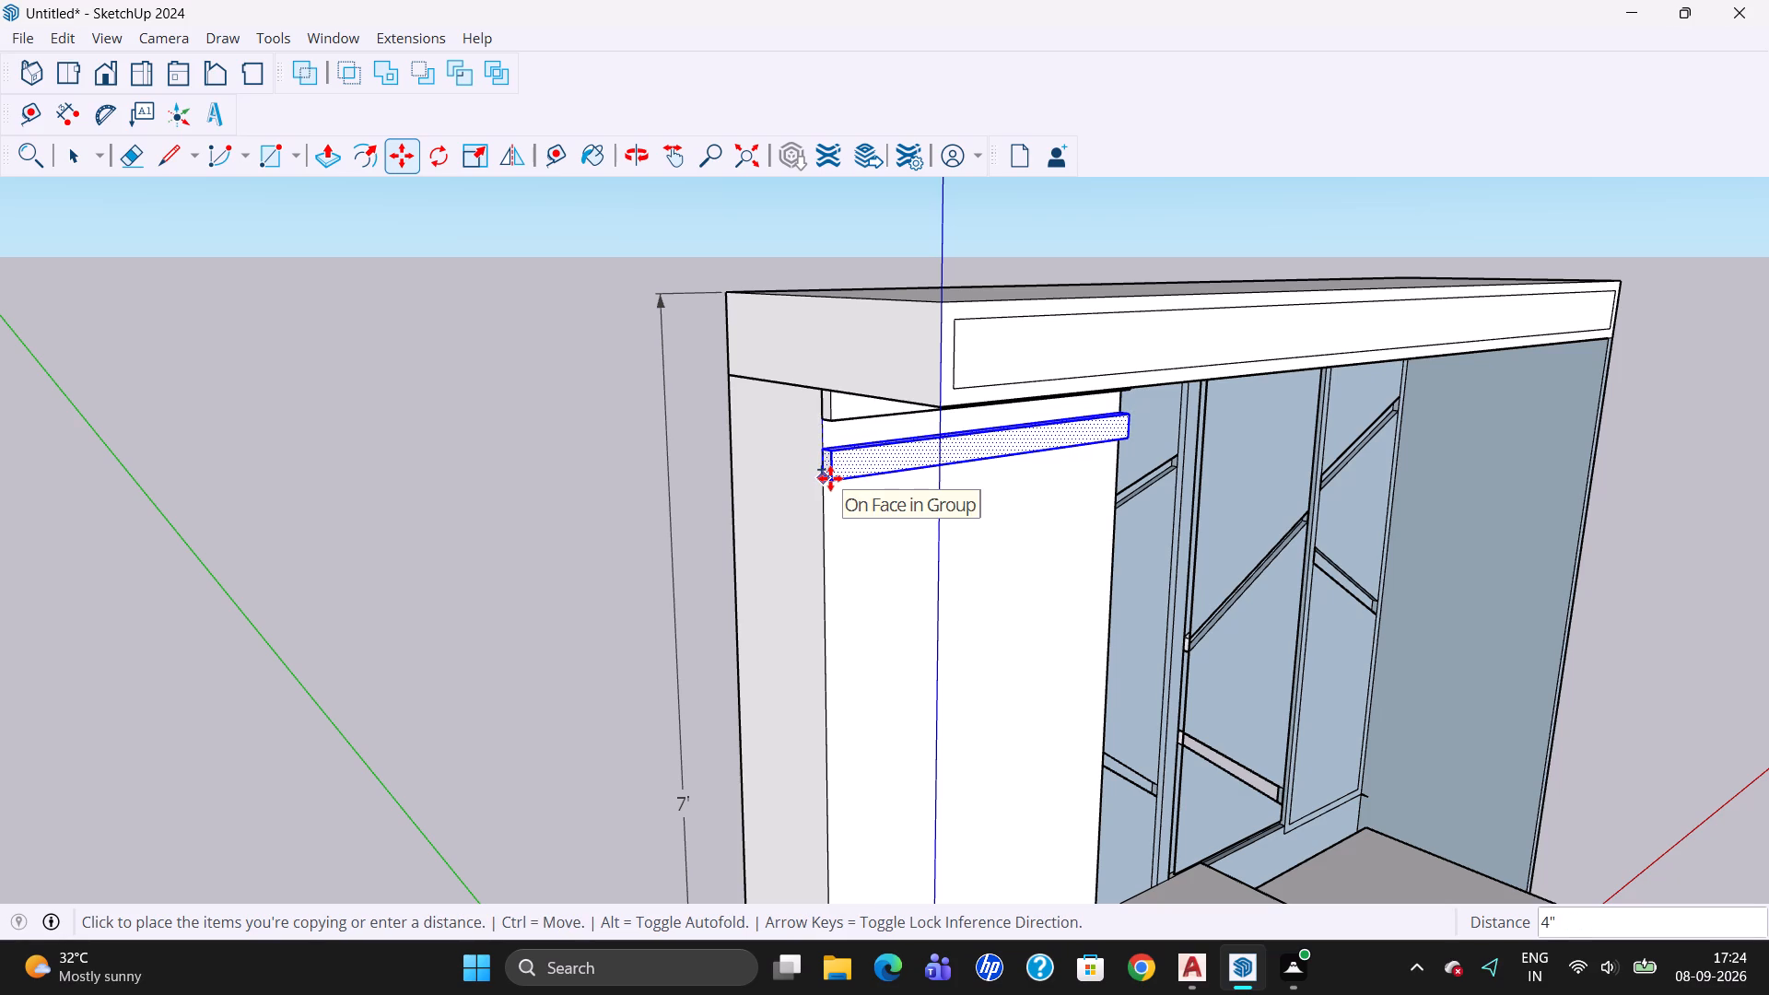
pyautogui.write('2.5')
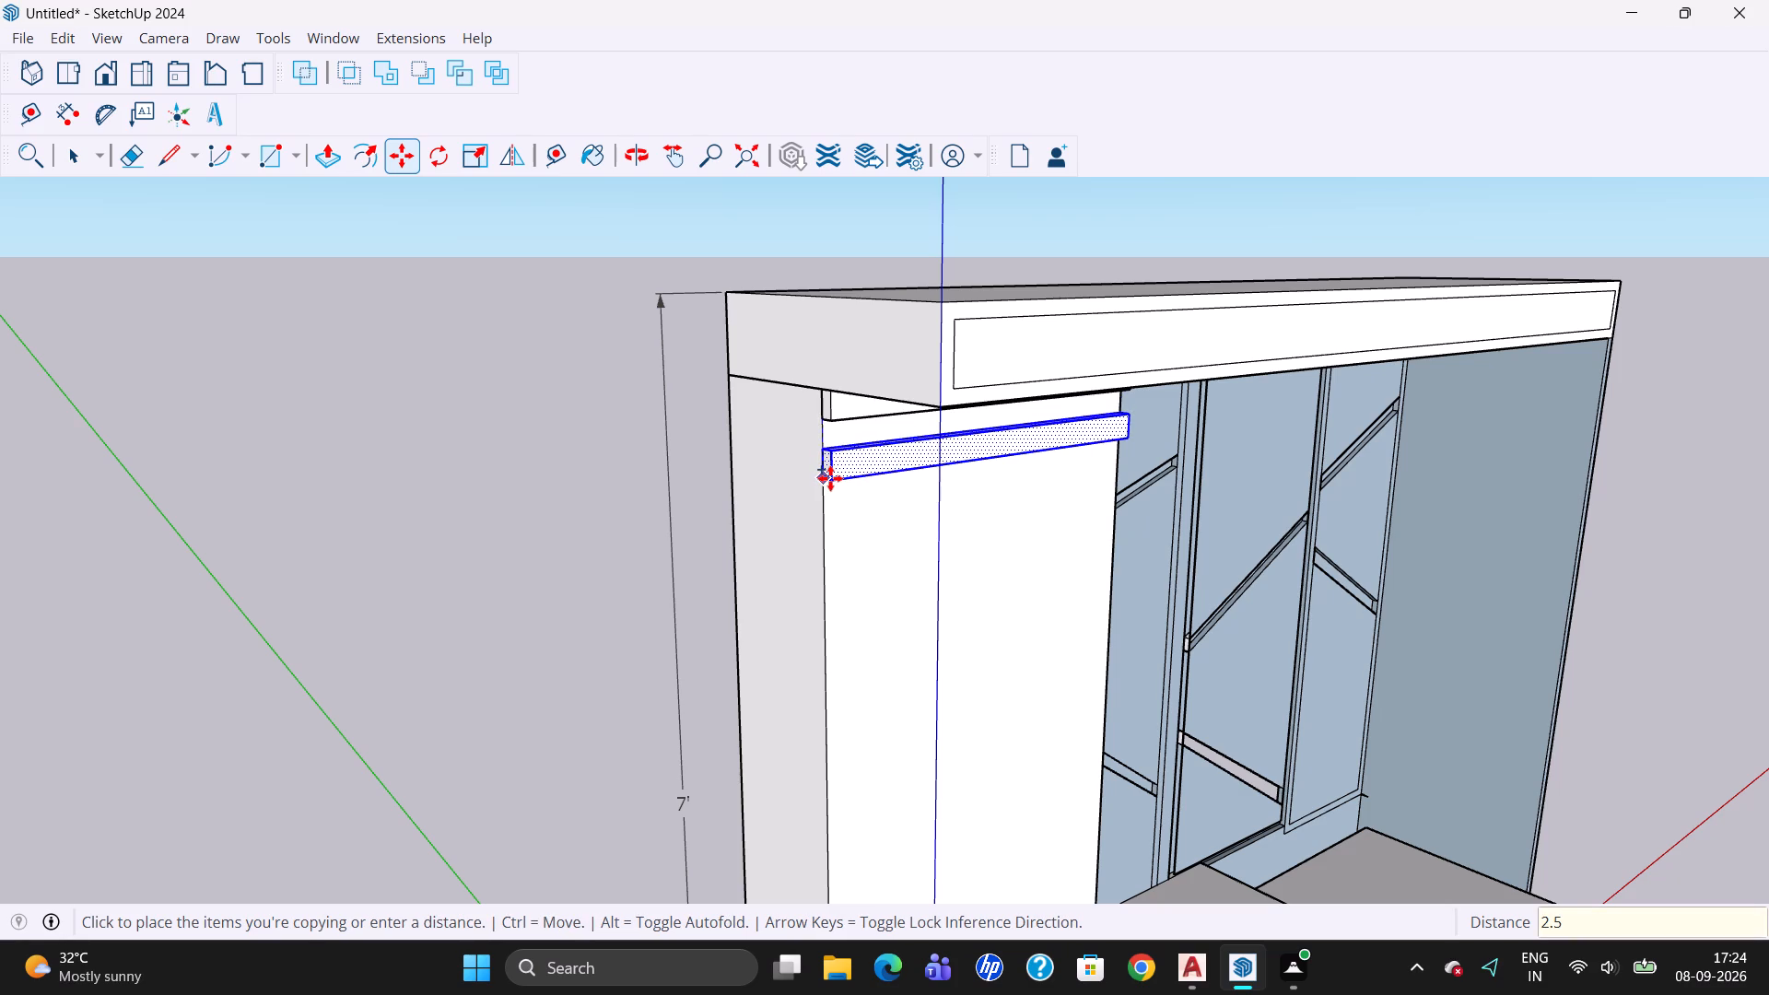
pyautogui.press('Return')
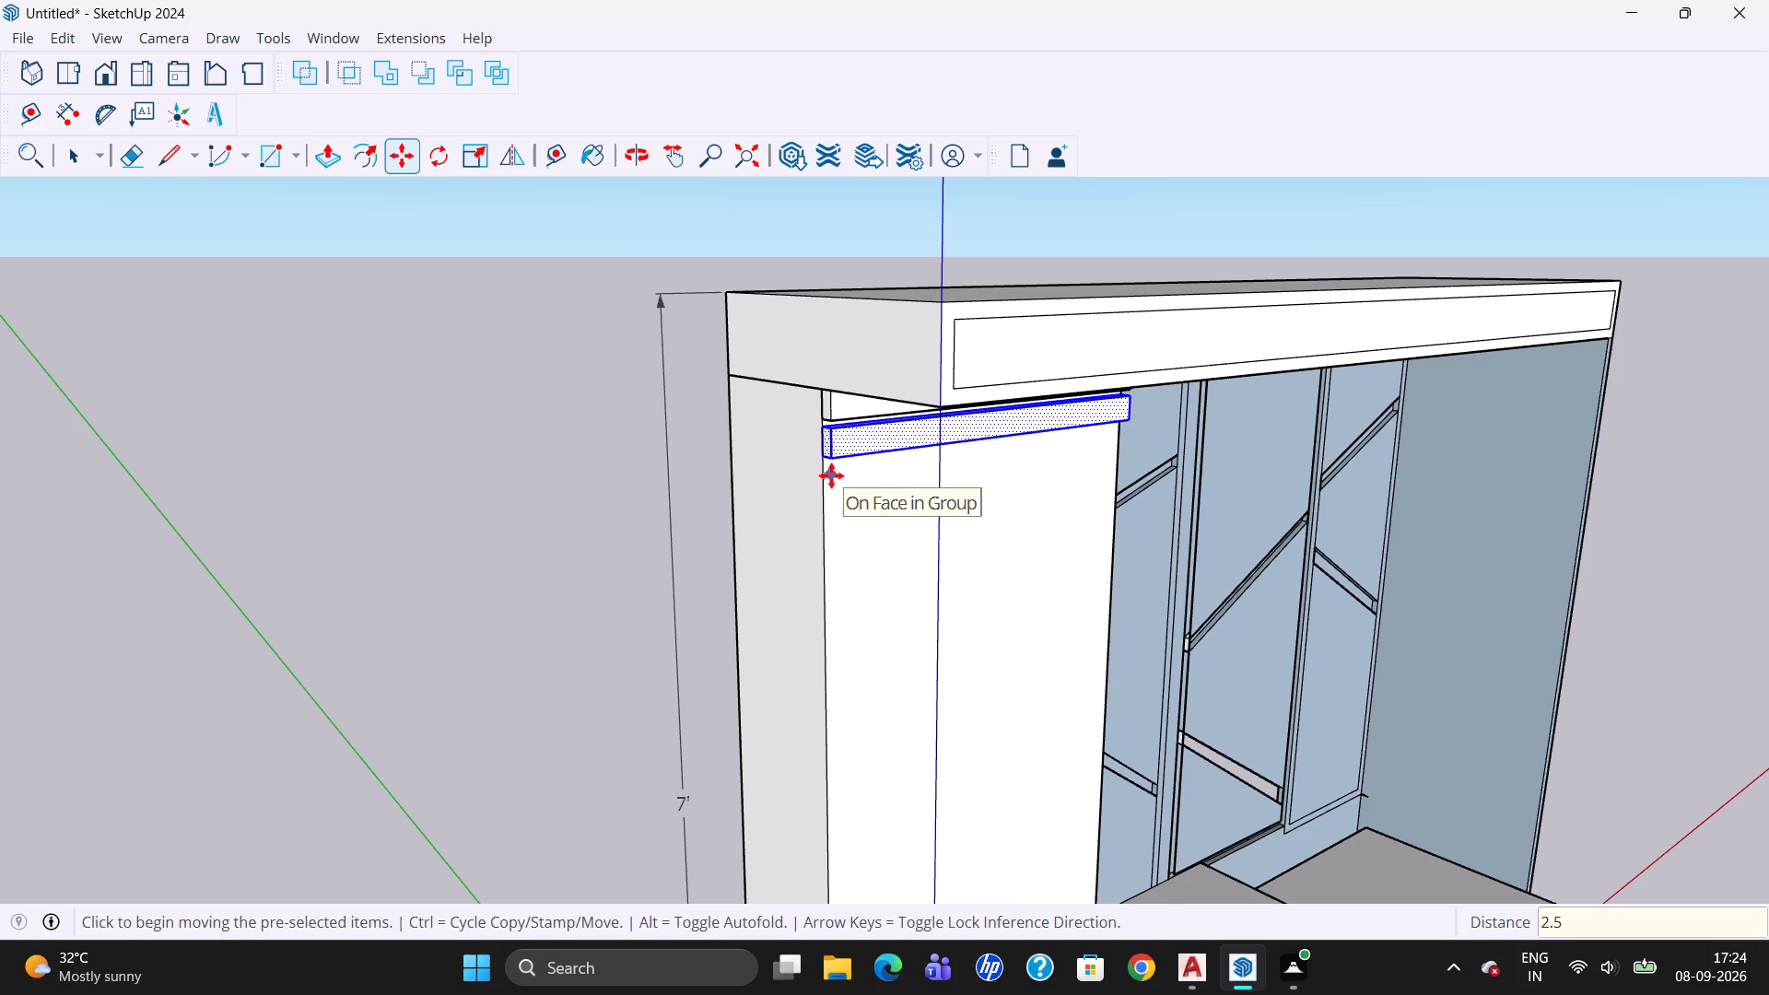
pyautogui.write('*20')
pyautogui.press('Return')
pyautogui.scroll(-4, 837, 443)
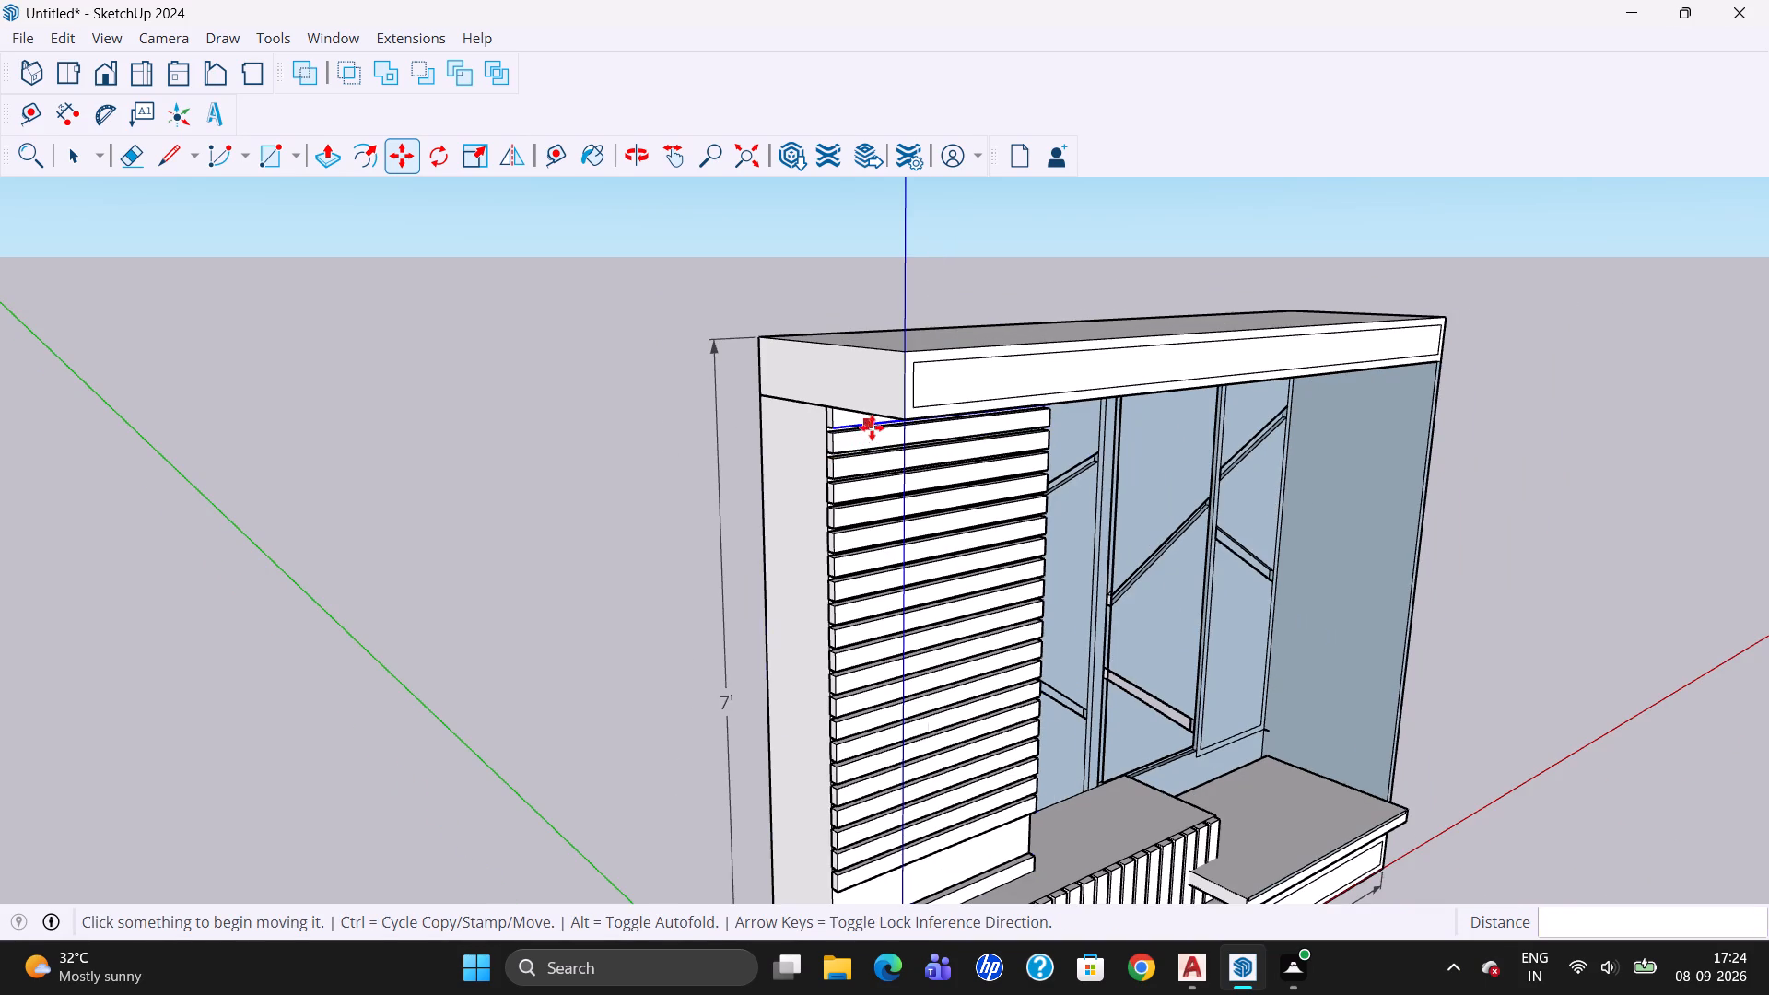
pyautogui.press('Escape')
# Add a single copy of the lowest arrayed bar 2.5" below it, in the gap above the panel's bottom bar.
pyautogui.scroll(-3, 937, 318)
pyautogui.scroll(4, 926, 787)
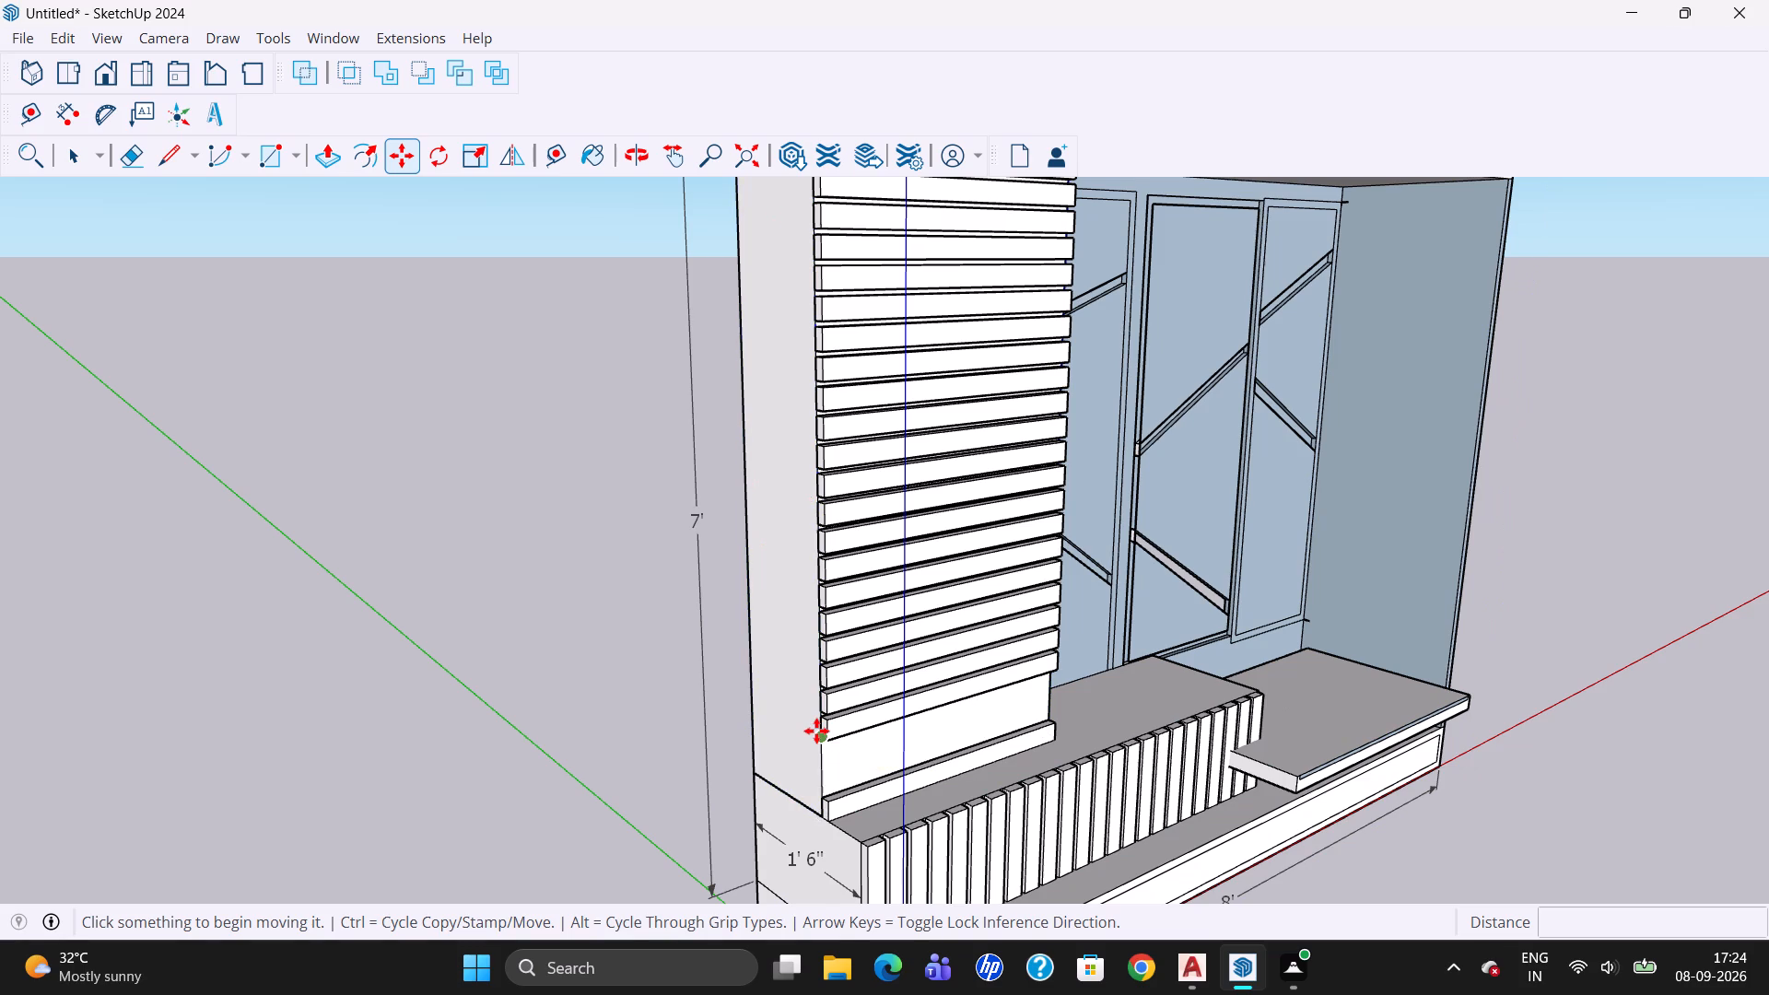
pyautogui.press('Escape')
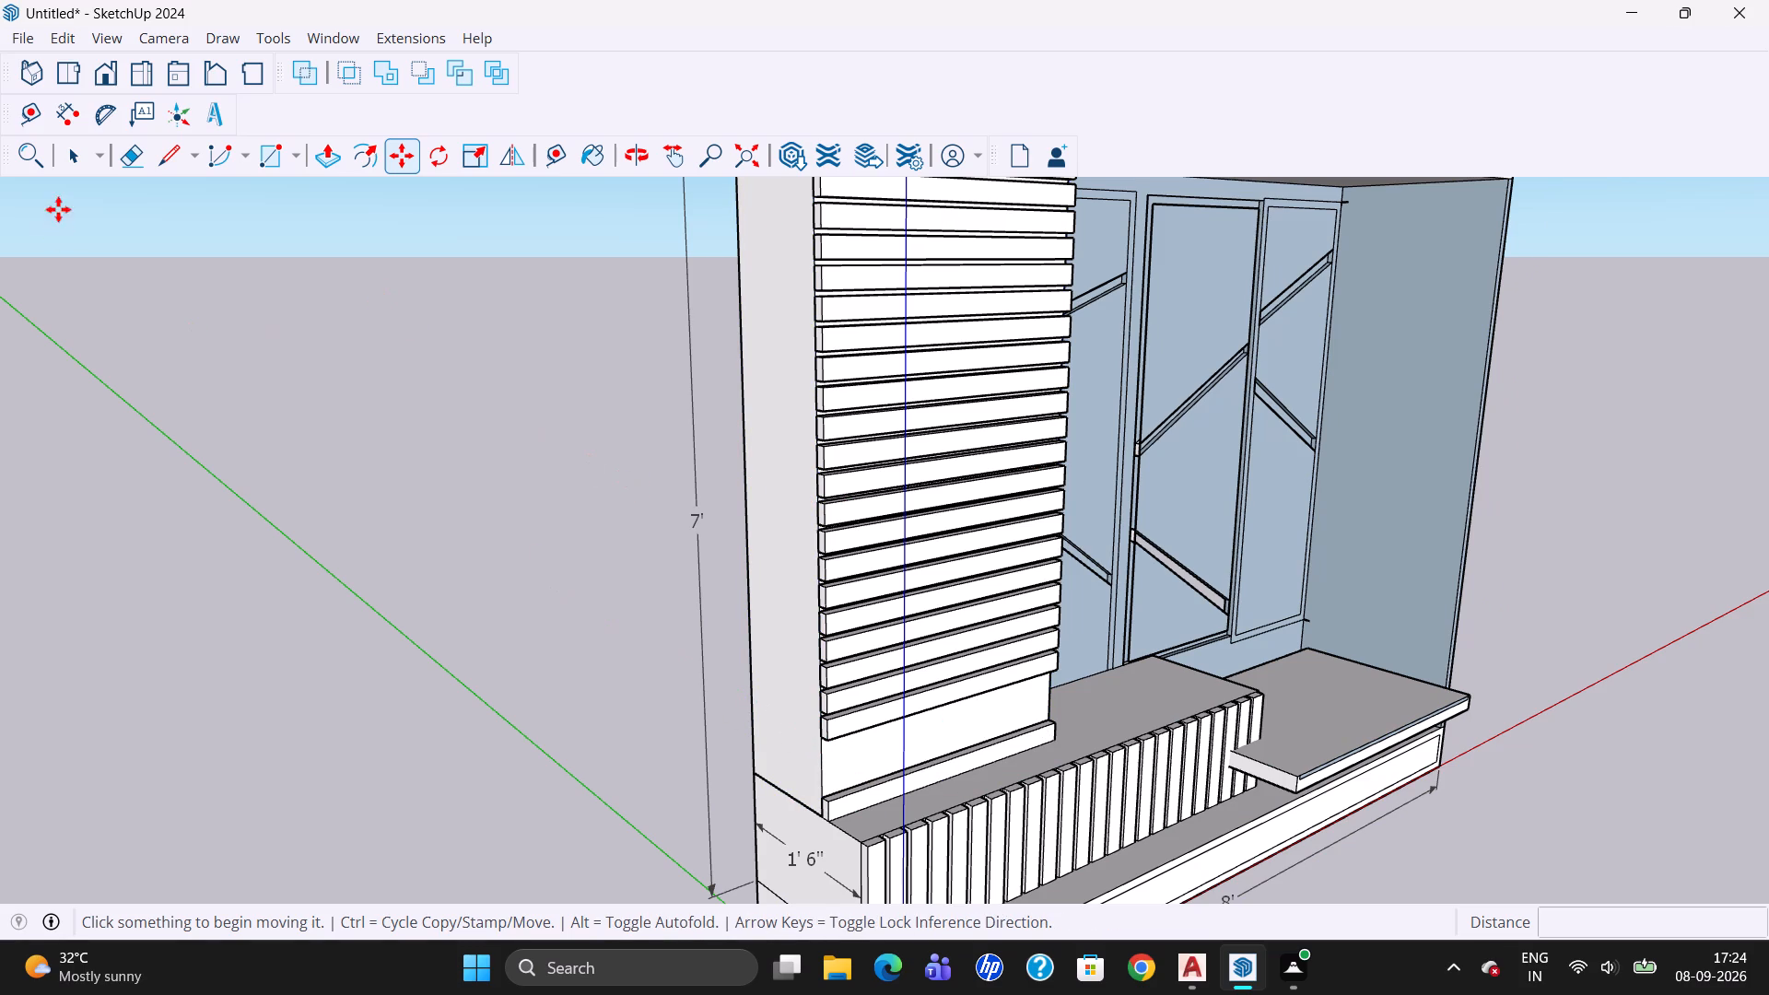
pyautogui.click(76, 174)
pyautogui.click(75, 169)
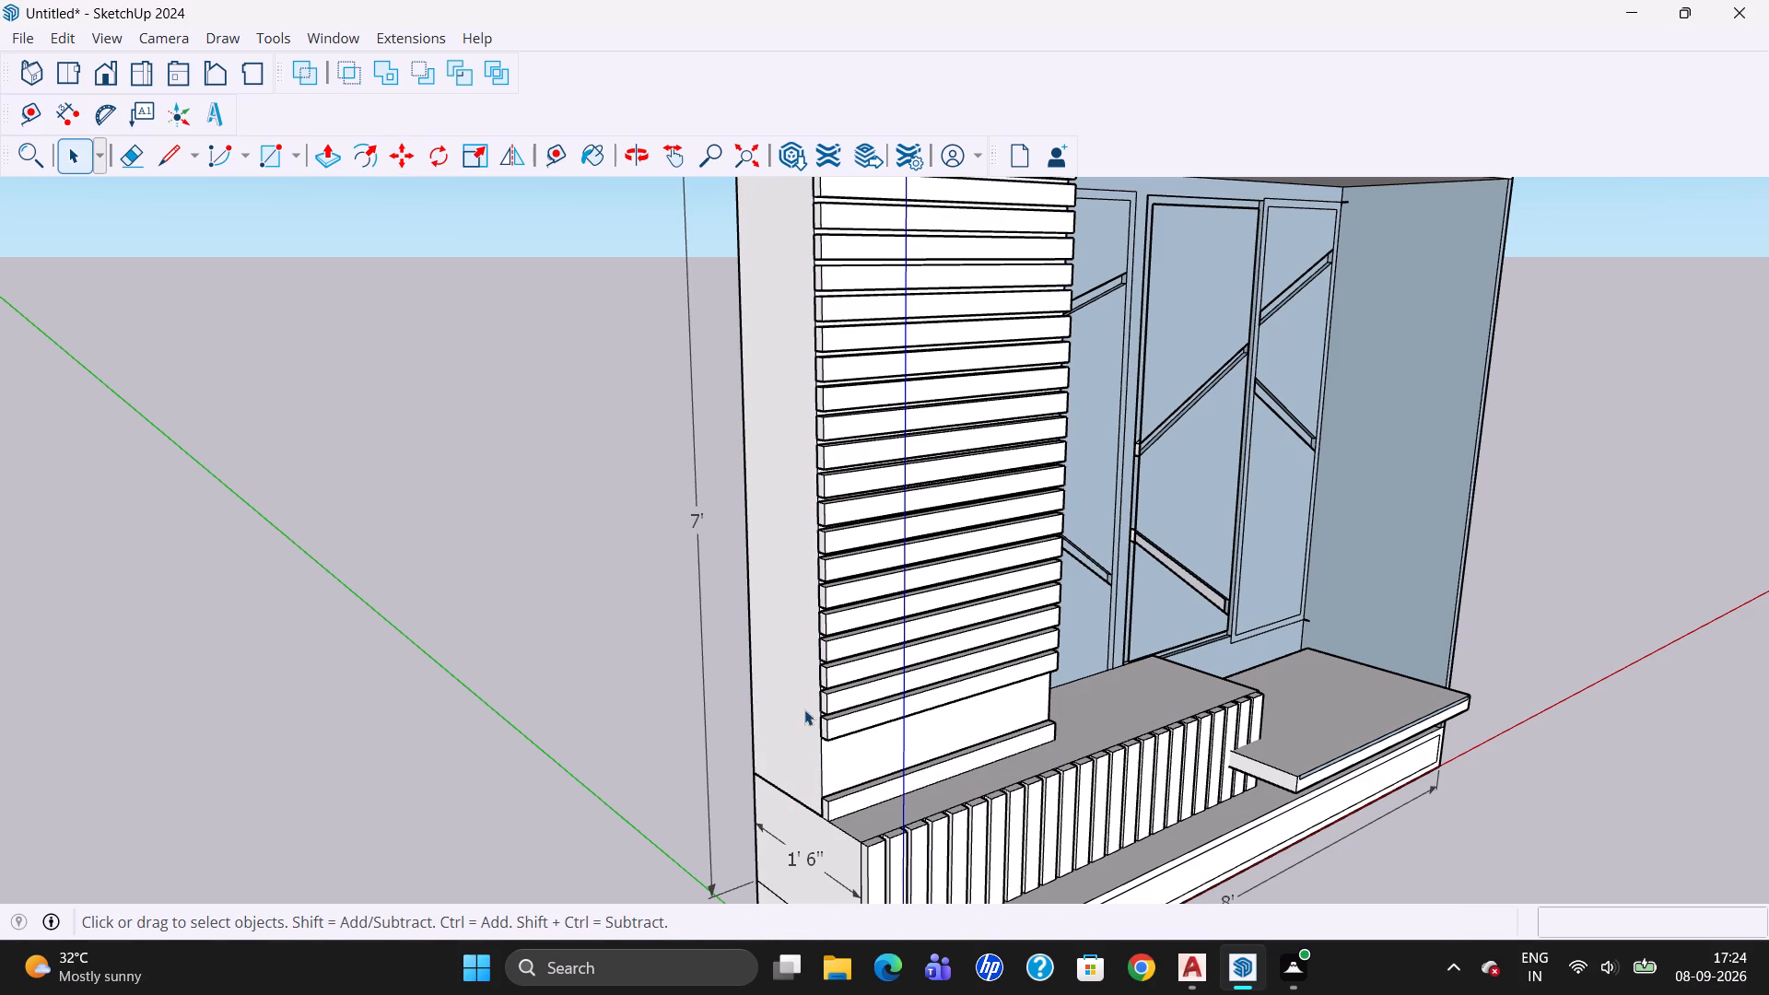
pyautogui.tripleClick(838, 722)
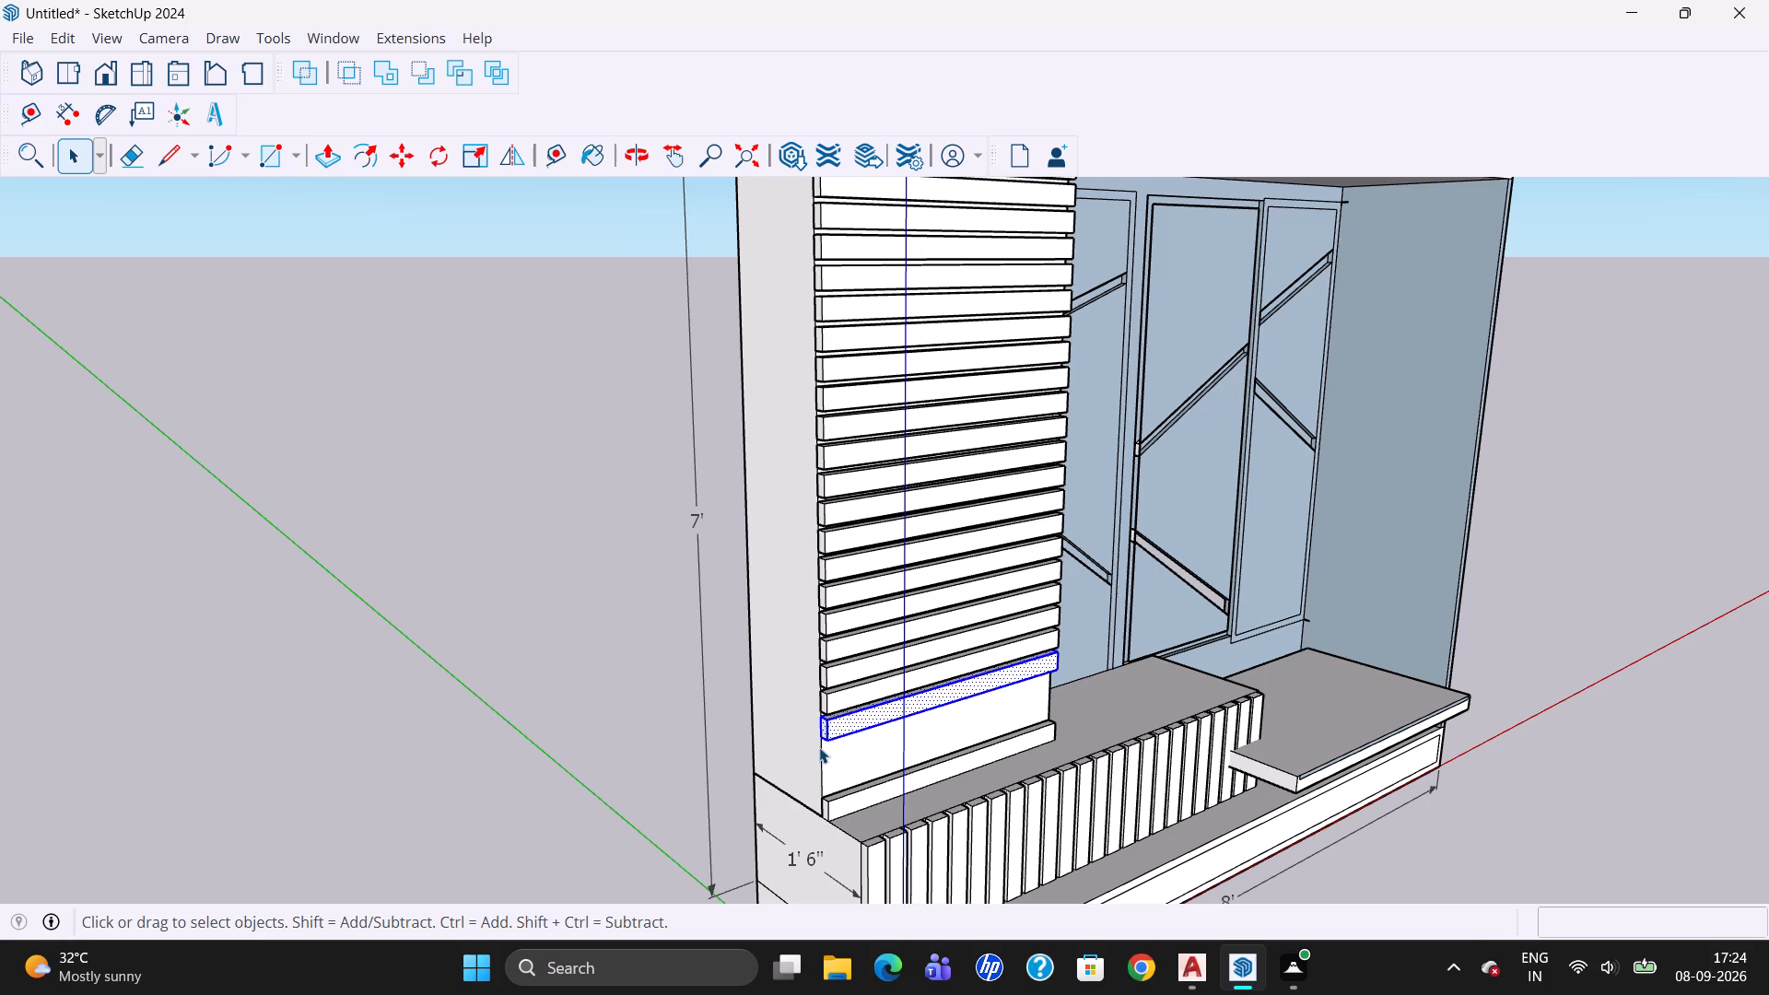
pyautogui.click(396, 166)
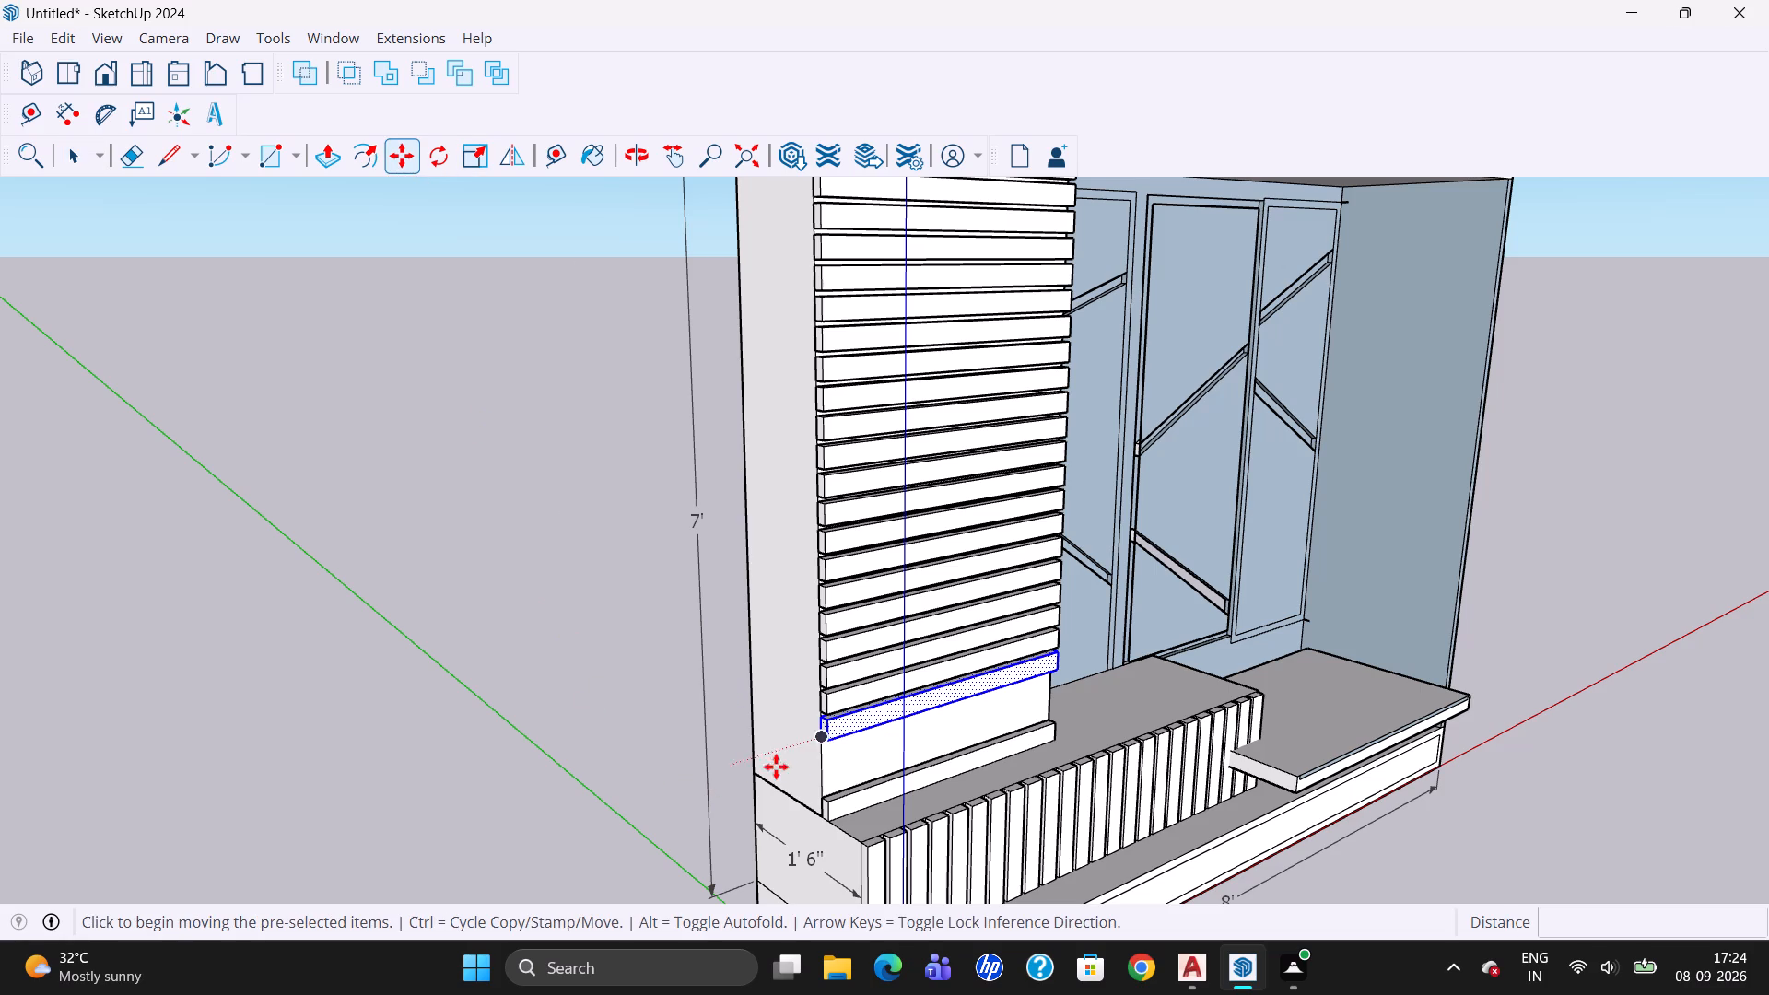
pyautogui.moveTo(817, 735); pyautogui.dragTo(822, 745)
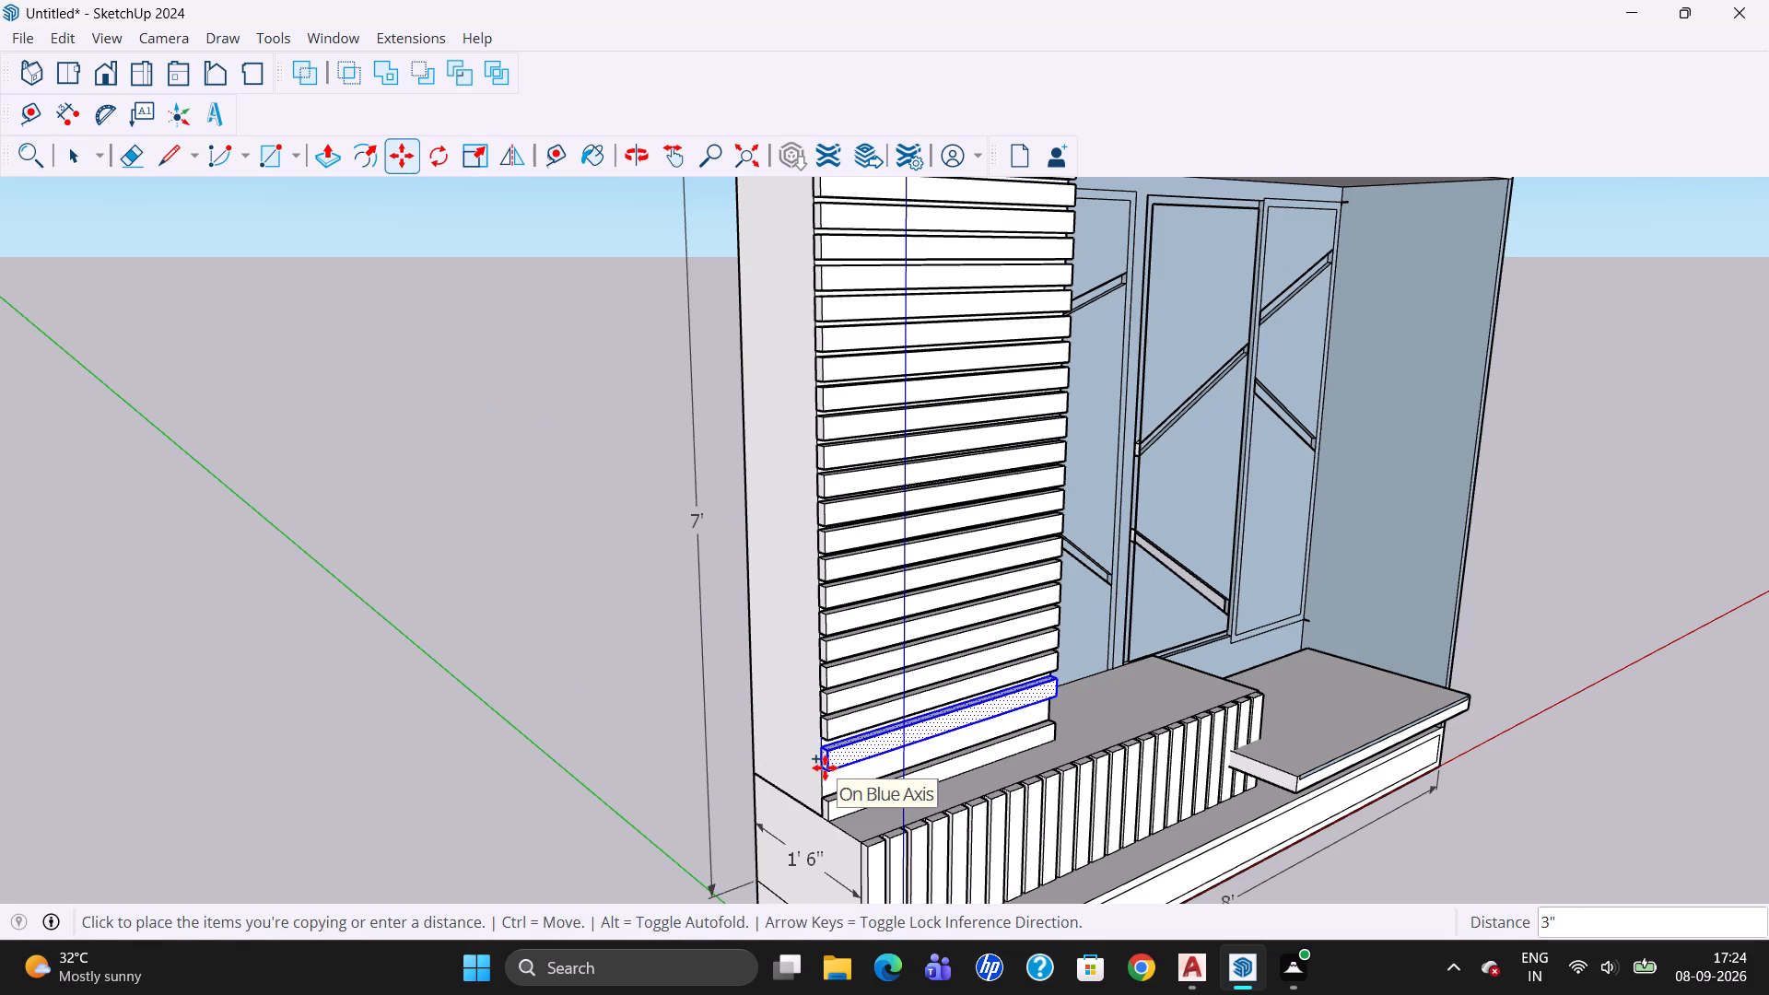
pyautogui.write('2.5')
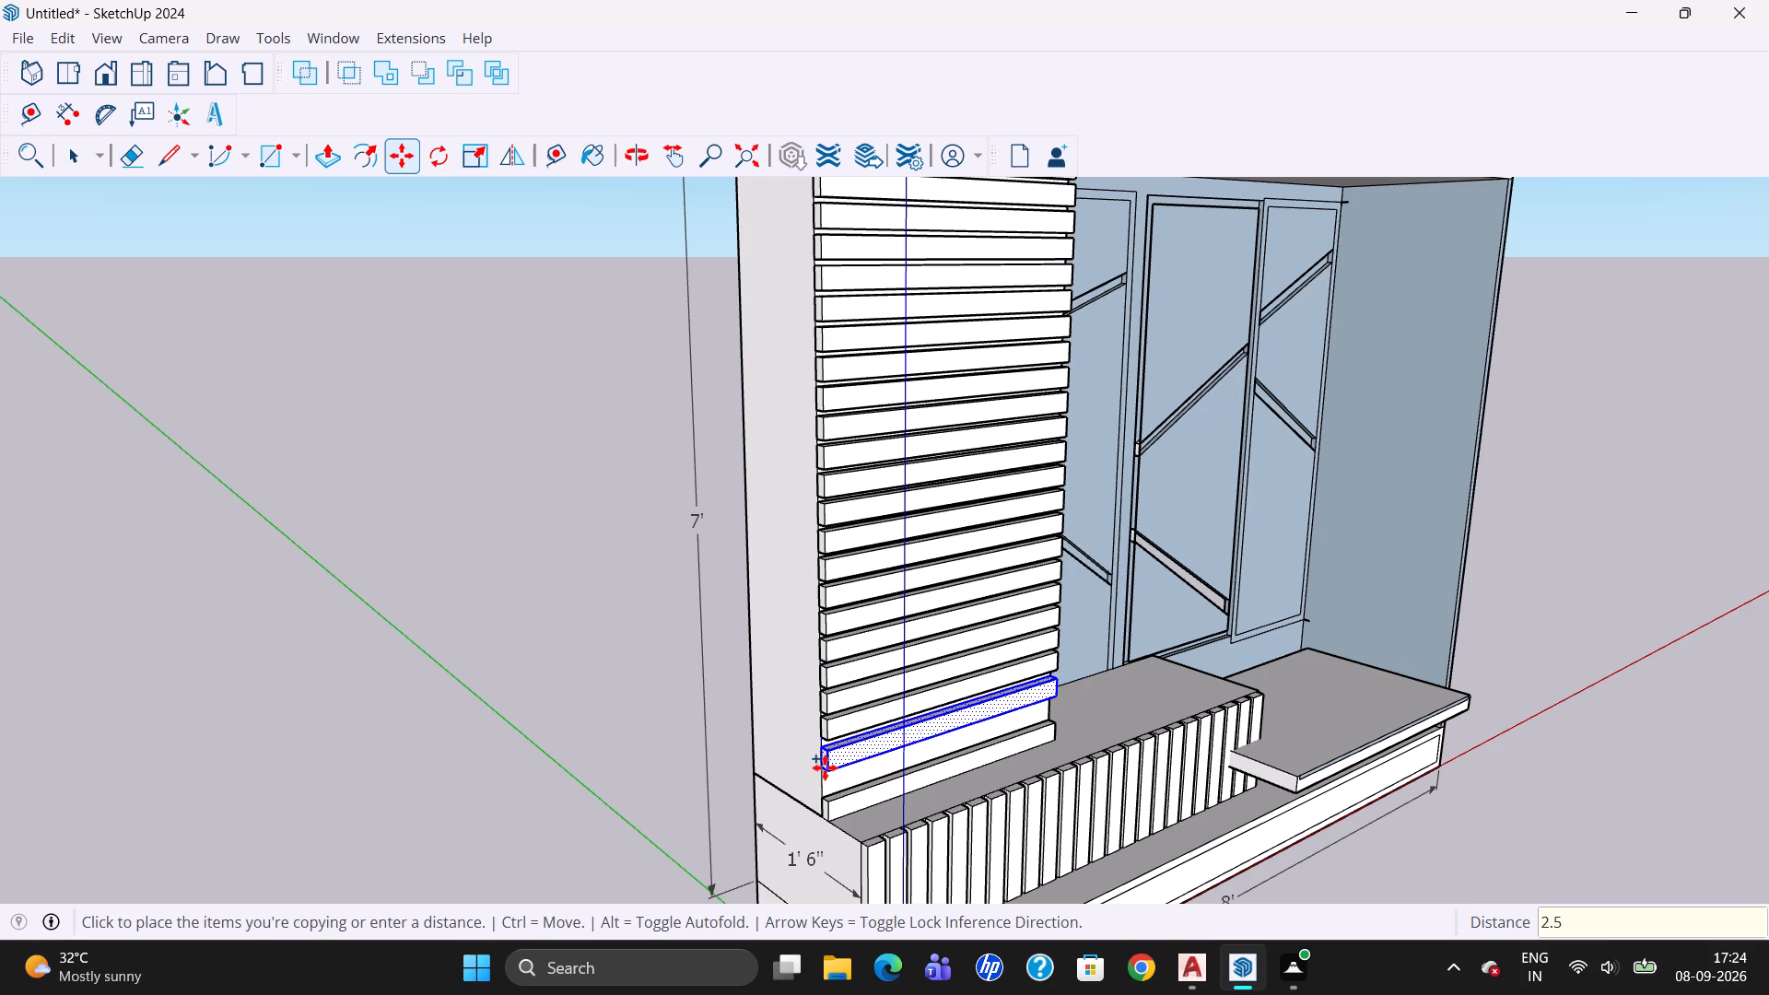
pyautogui.press('Return')
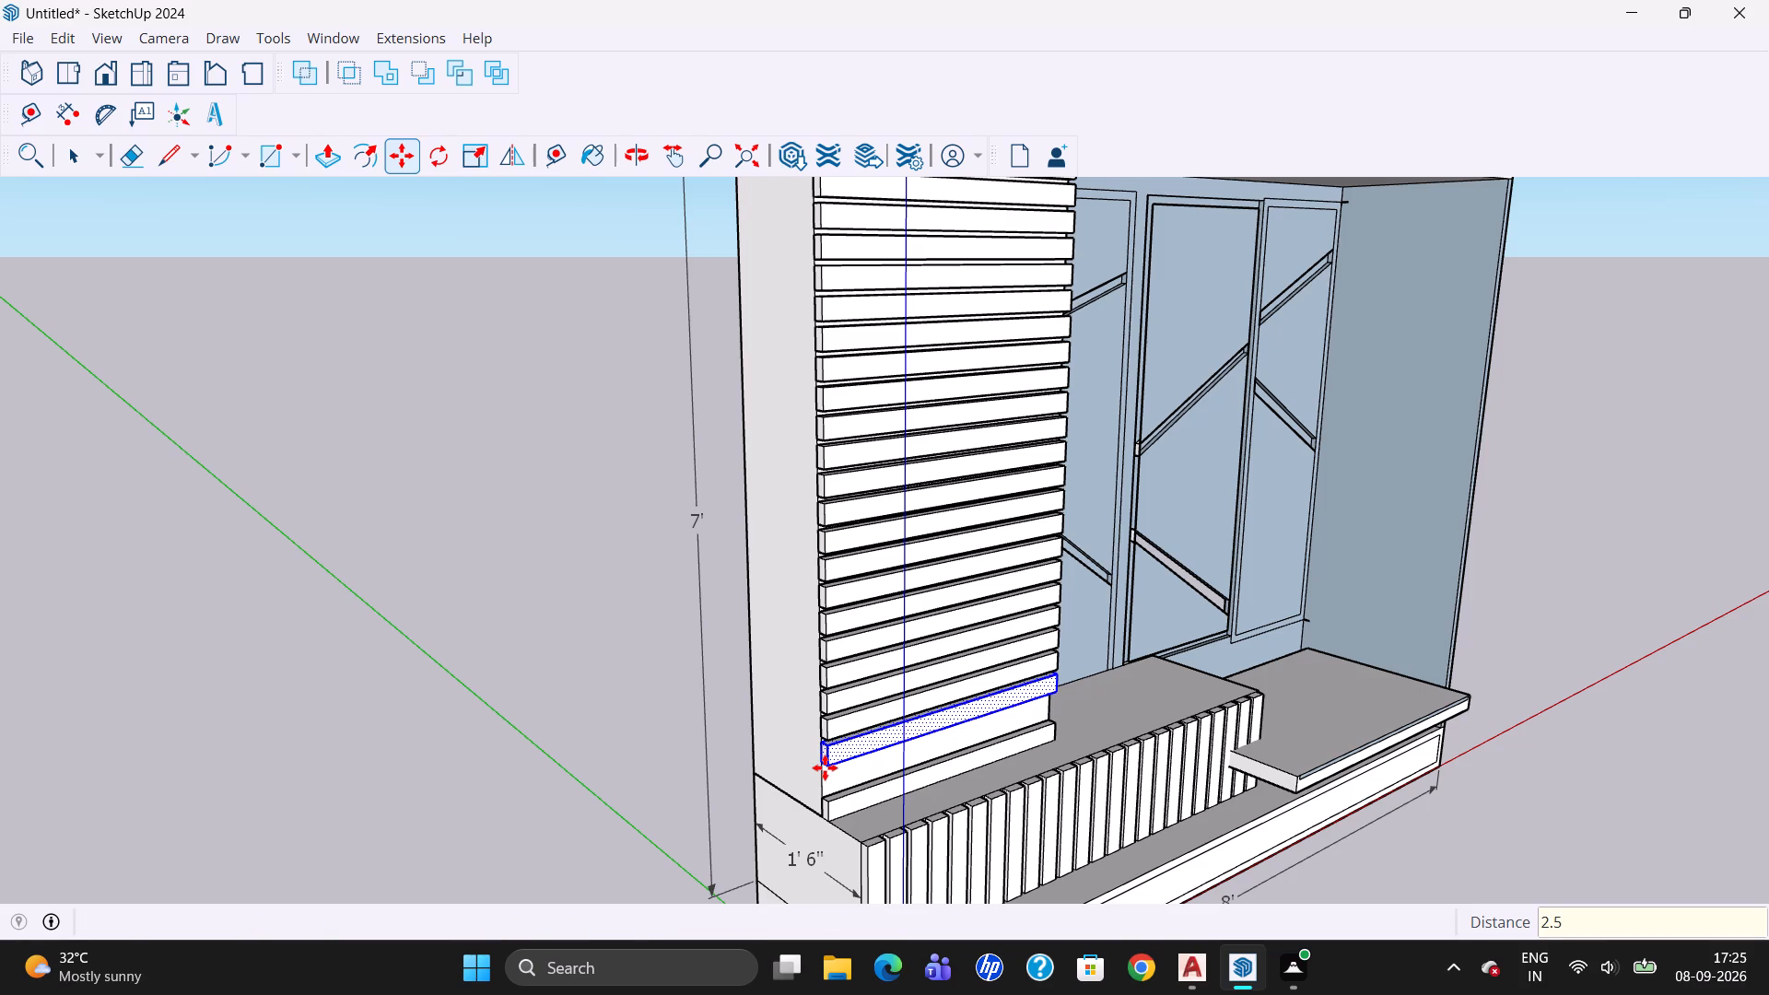
pyautogui.write('*1')
pyautogui.press('Return')
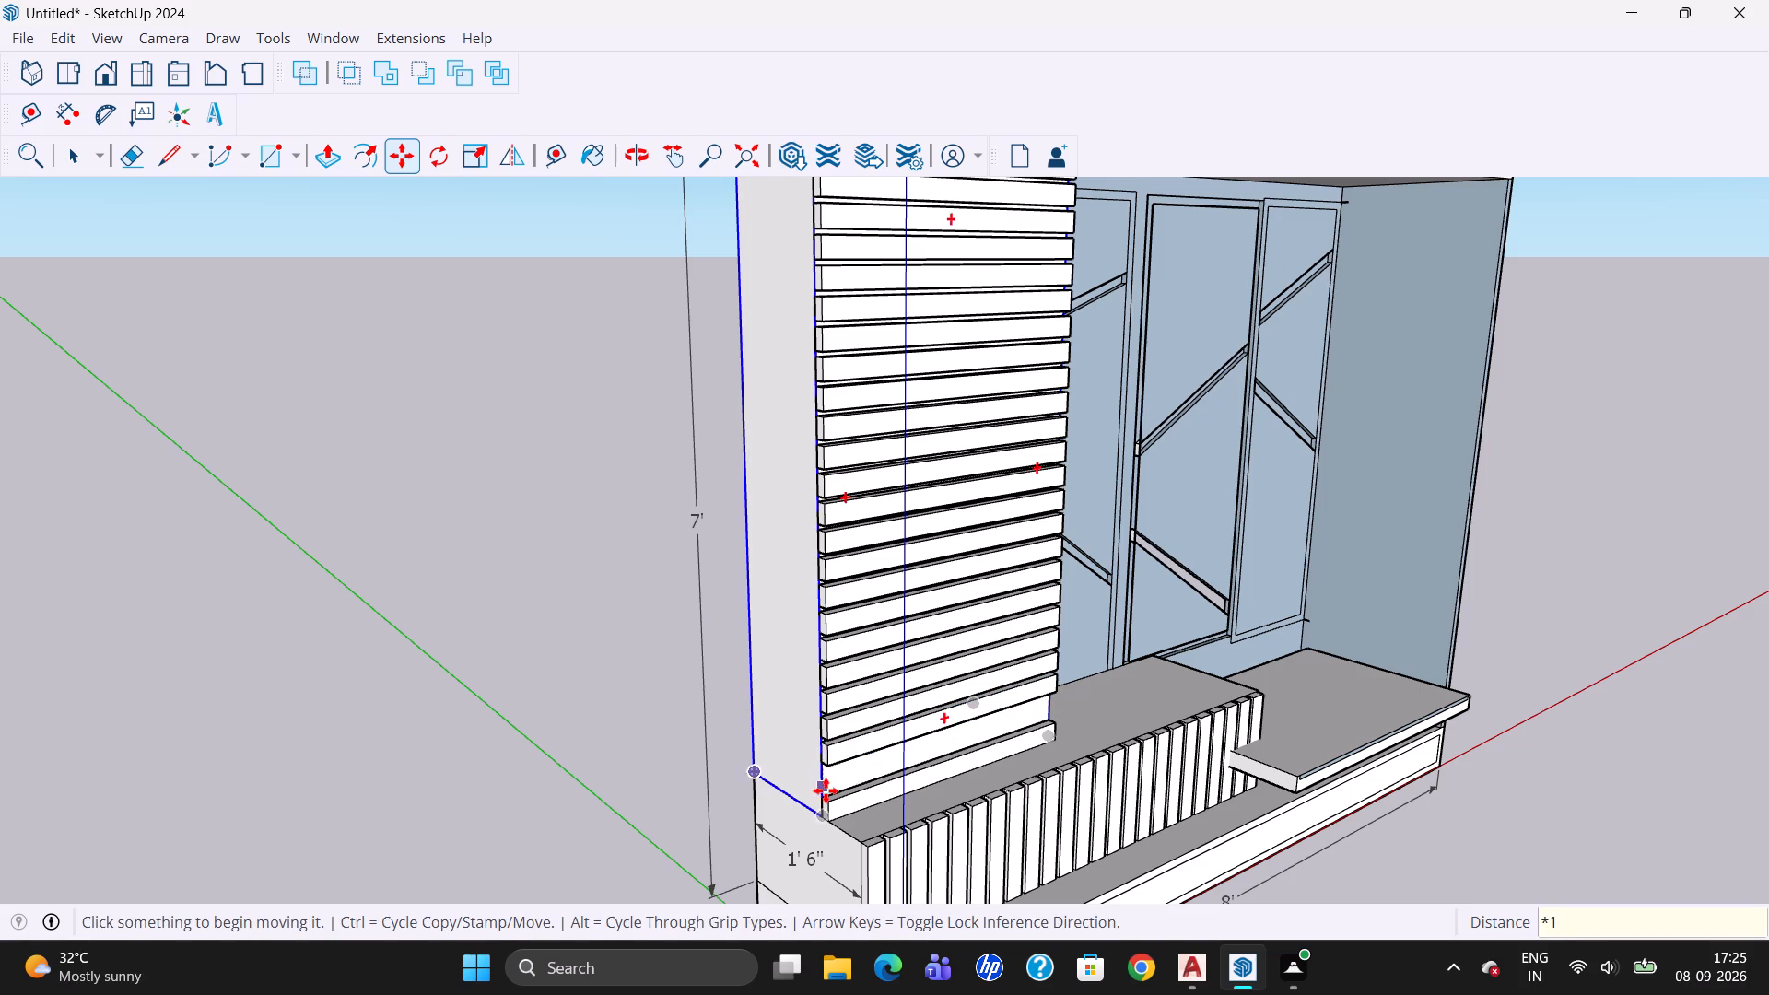
pyautogui.press('Escape')
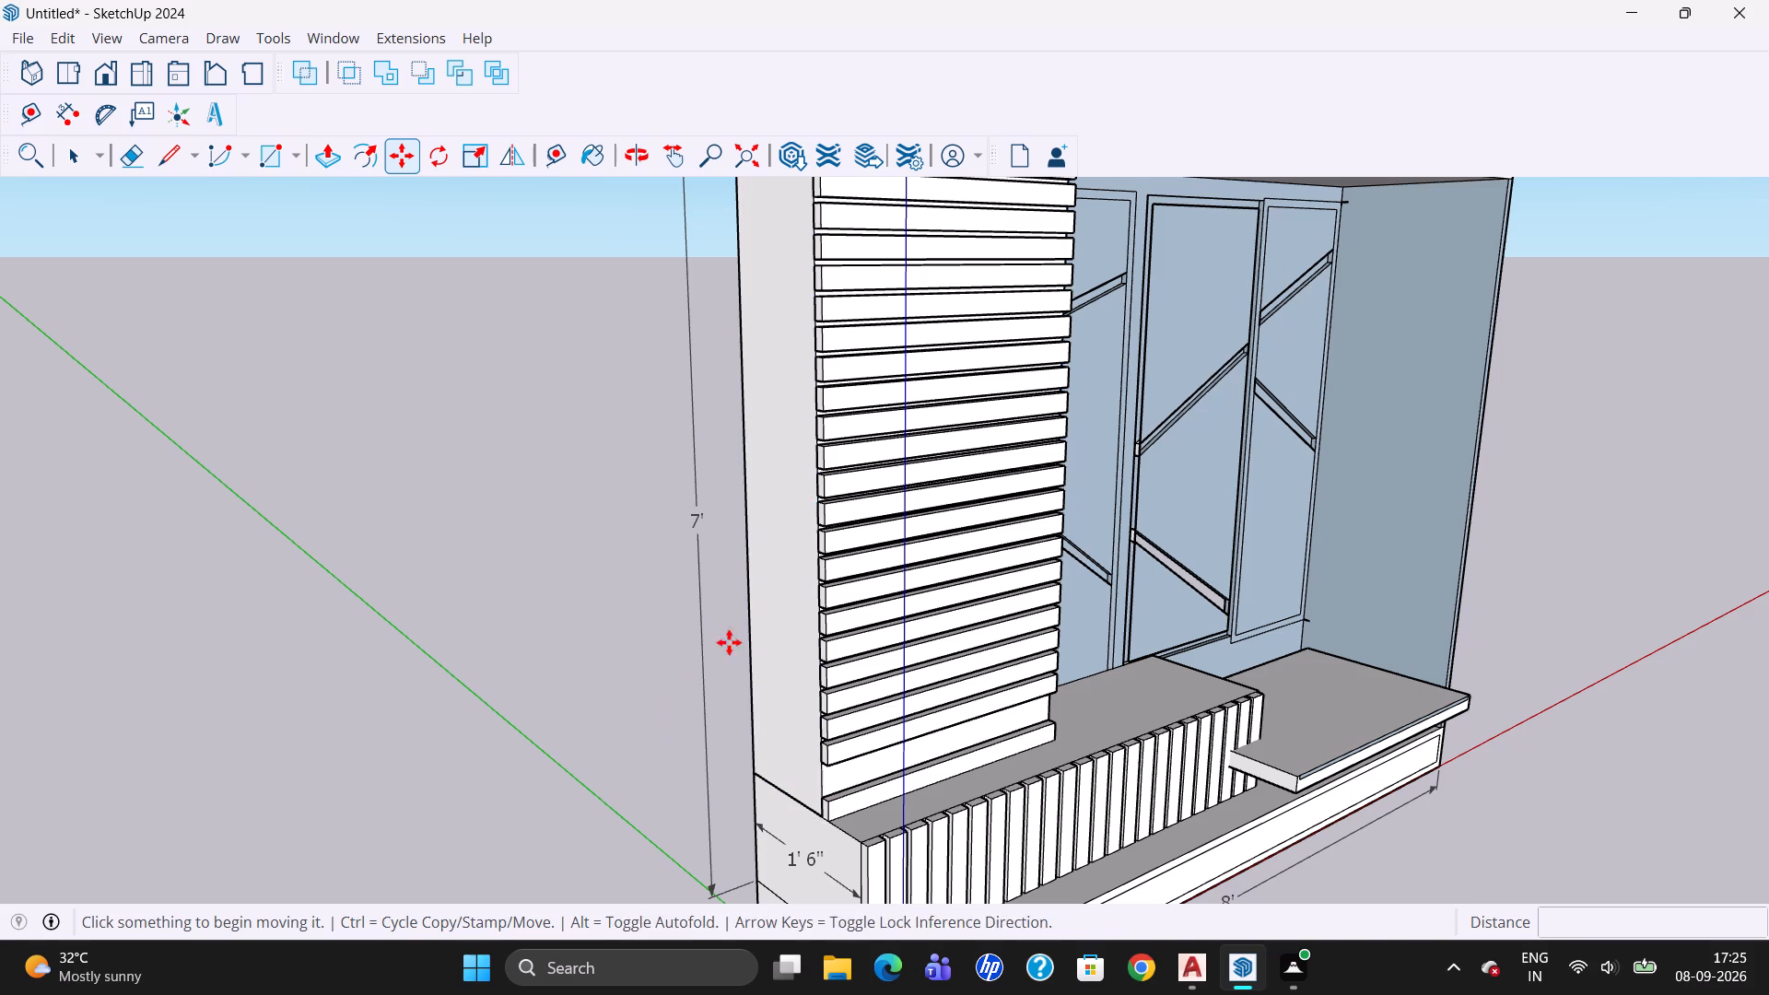
pyautogui.click(64, 164)
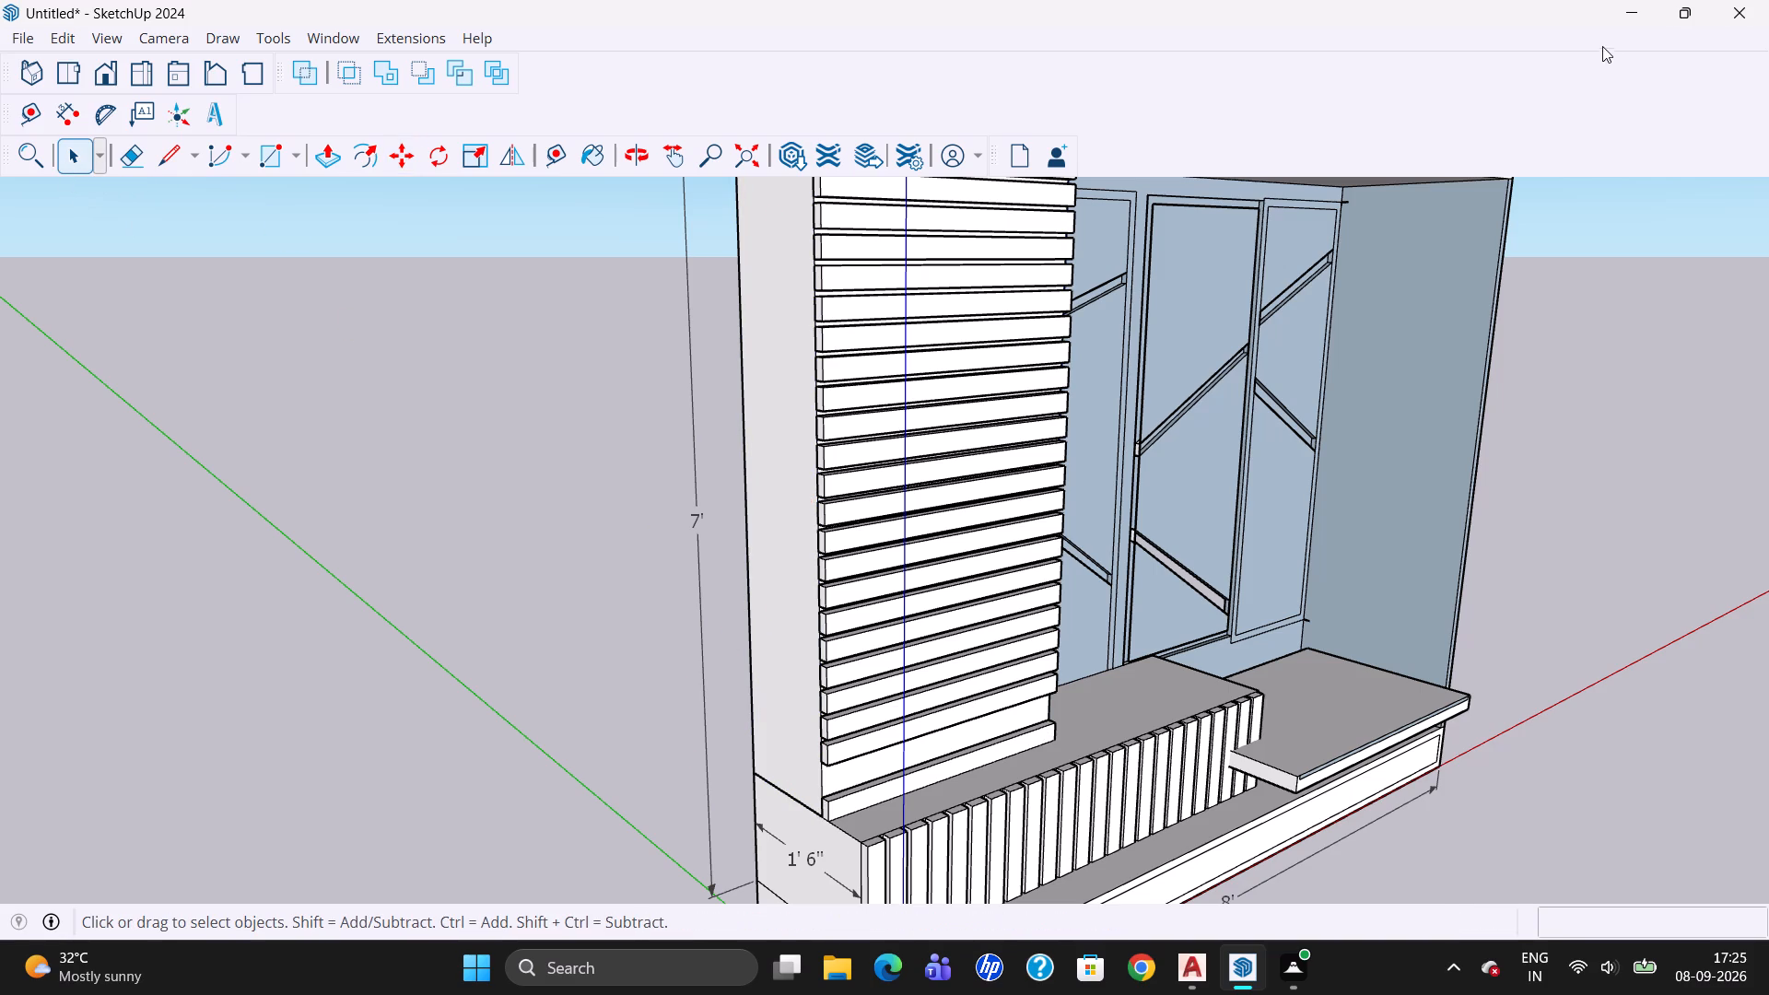
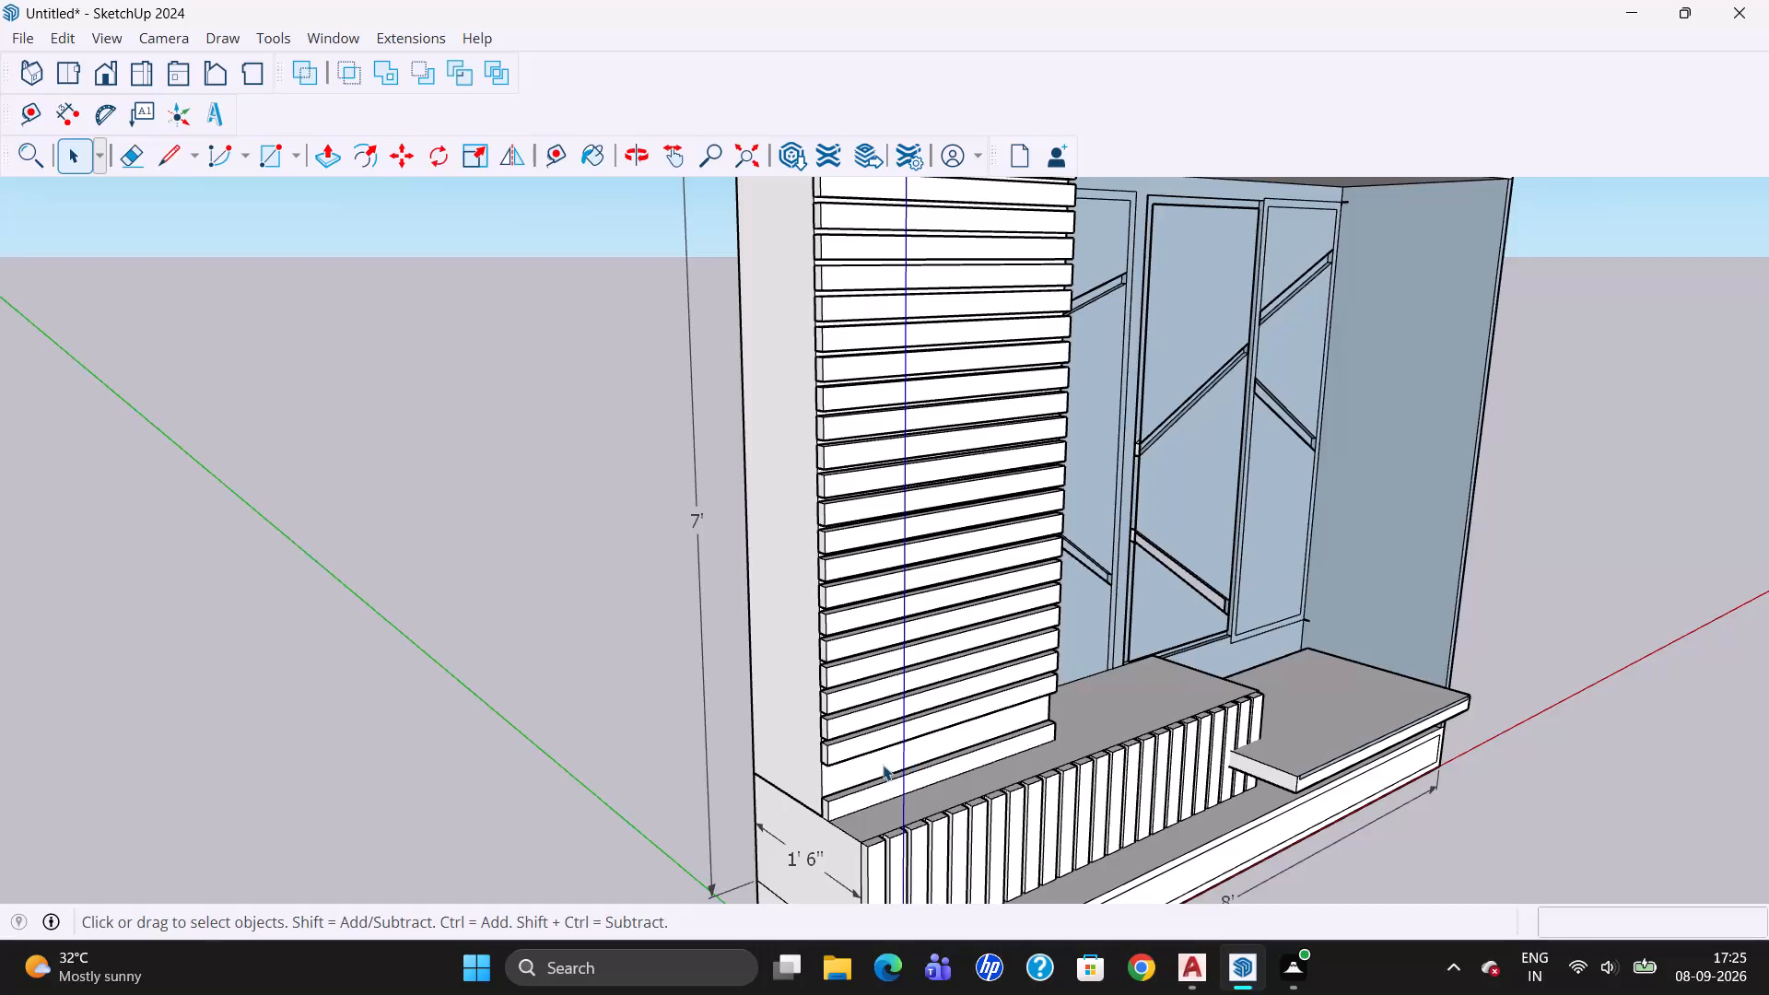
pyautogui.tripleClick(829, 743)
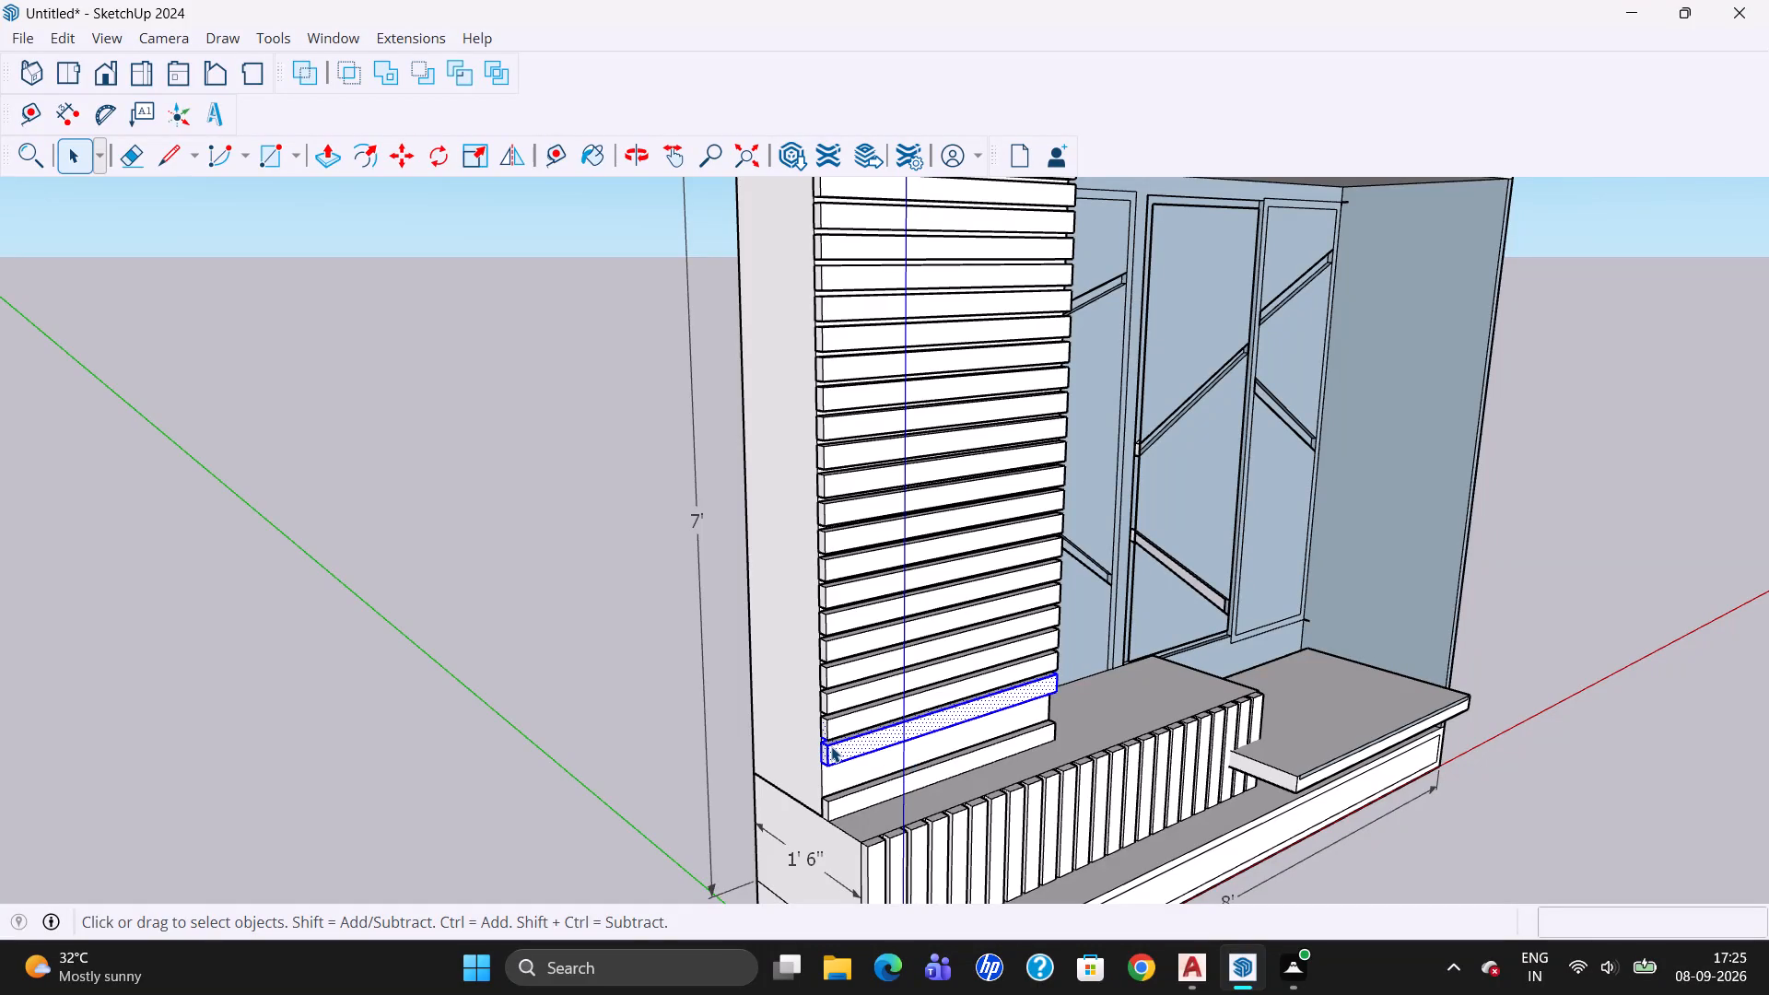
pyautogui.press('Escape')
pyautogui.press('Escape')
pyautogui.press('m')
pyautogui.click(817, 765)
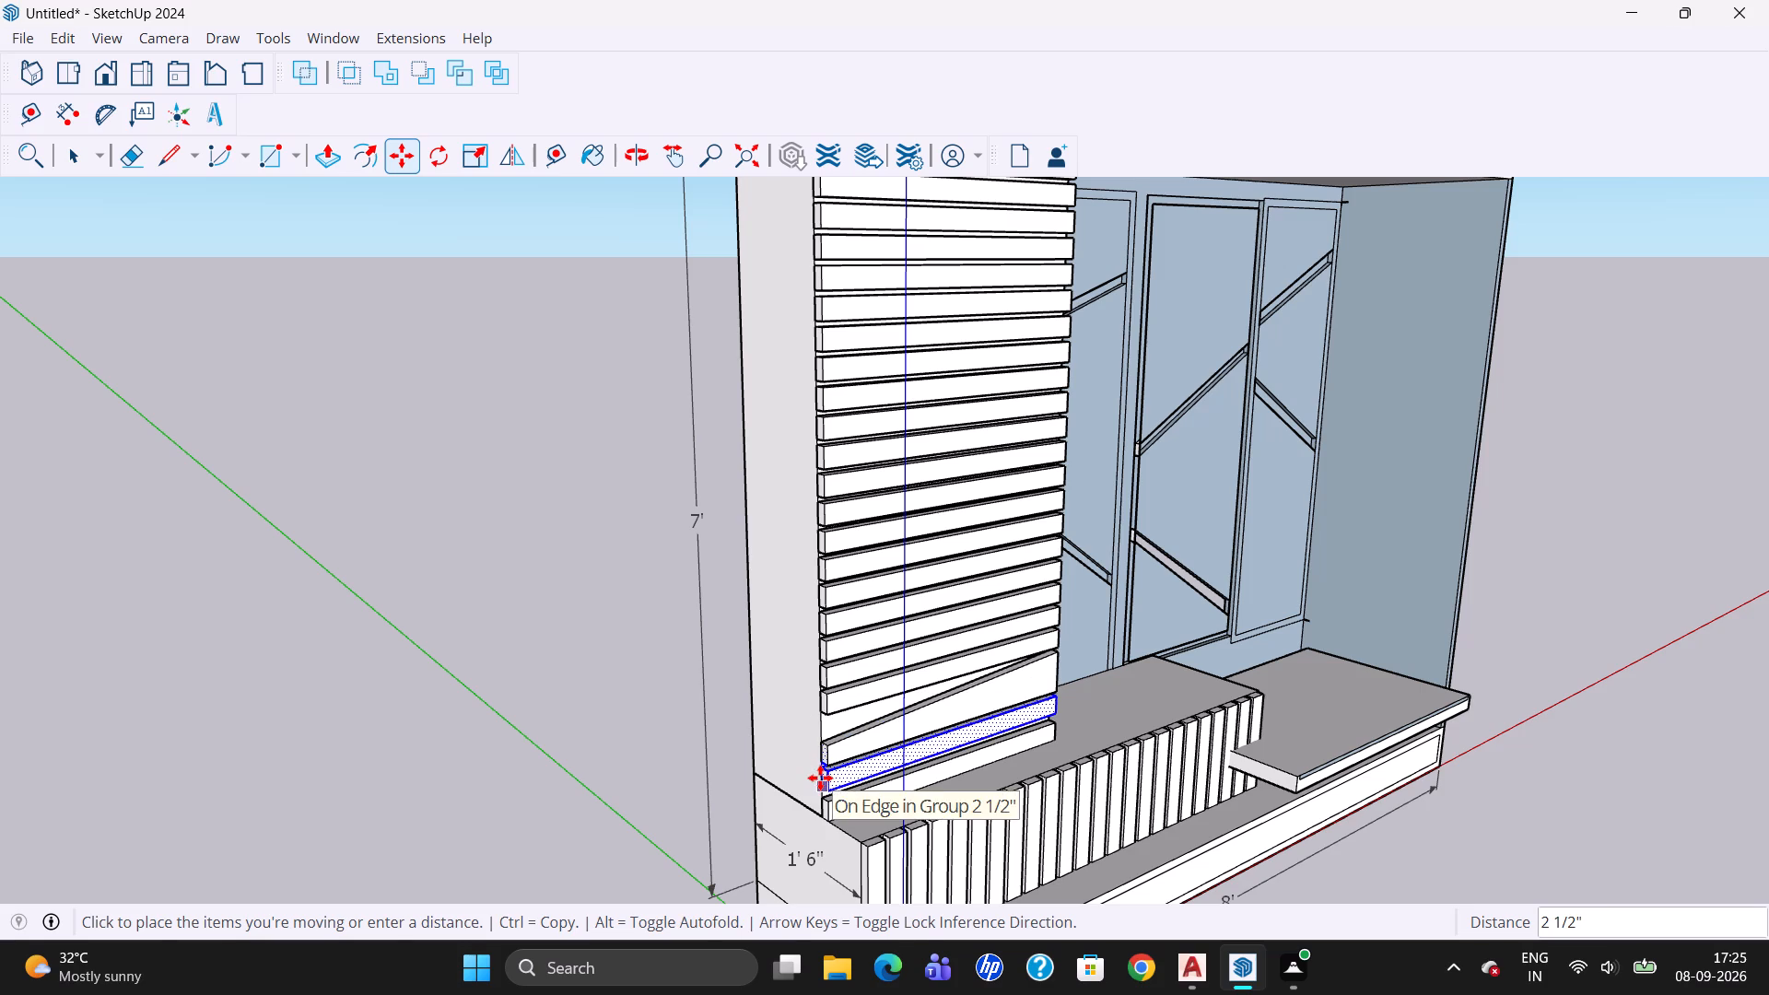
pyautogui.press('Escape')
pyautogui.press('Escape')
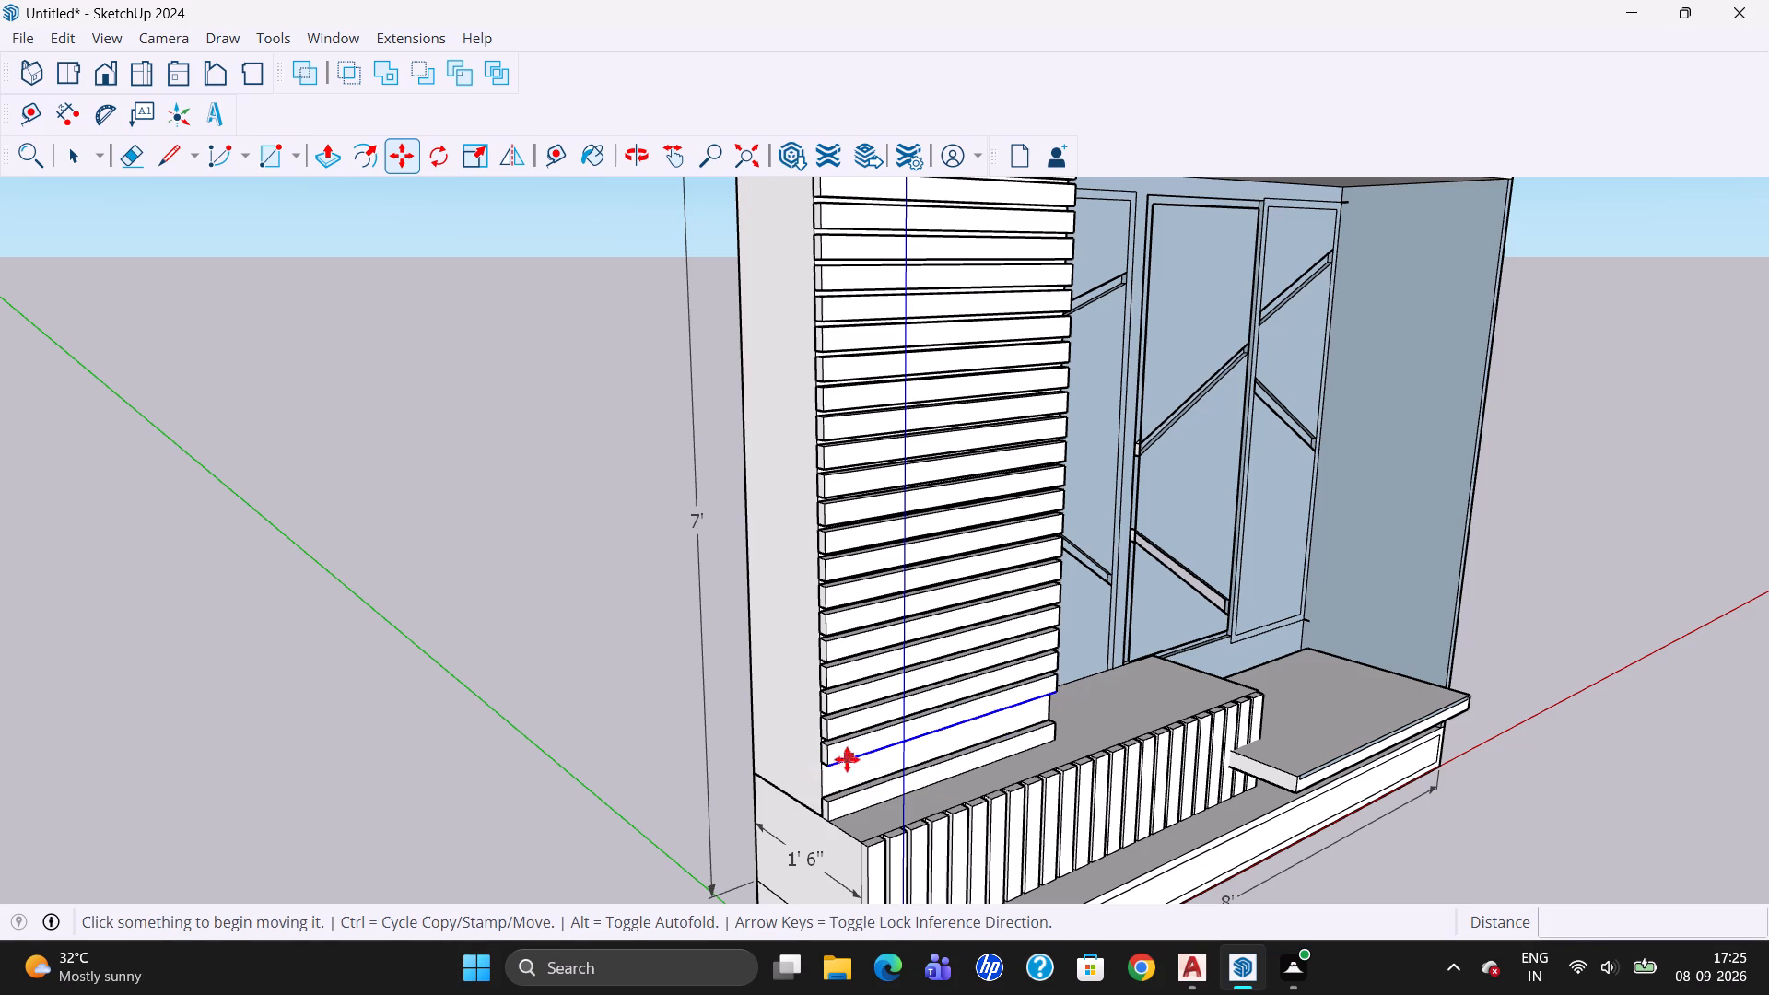
# Copy the lowest slat of the horizontal slat stack 2.5" toward the gap above the bottom strip.
pyautogui.click(75, 173)
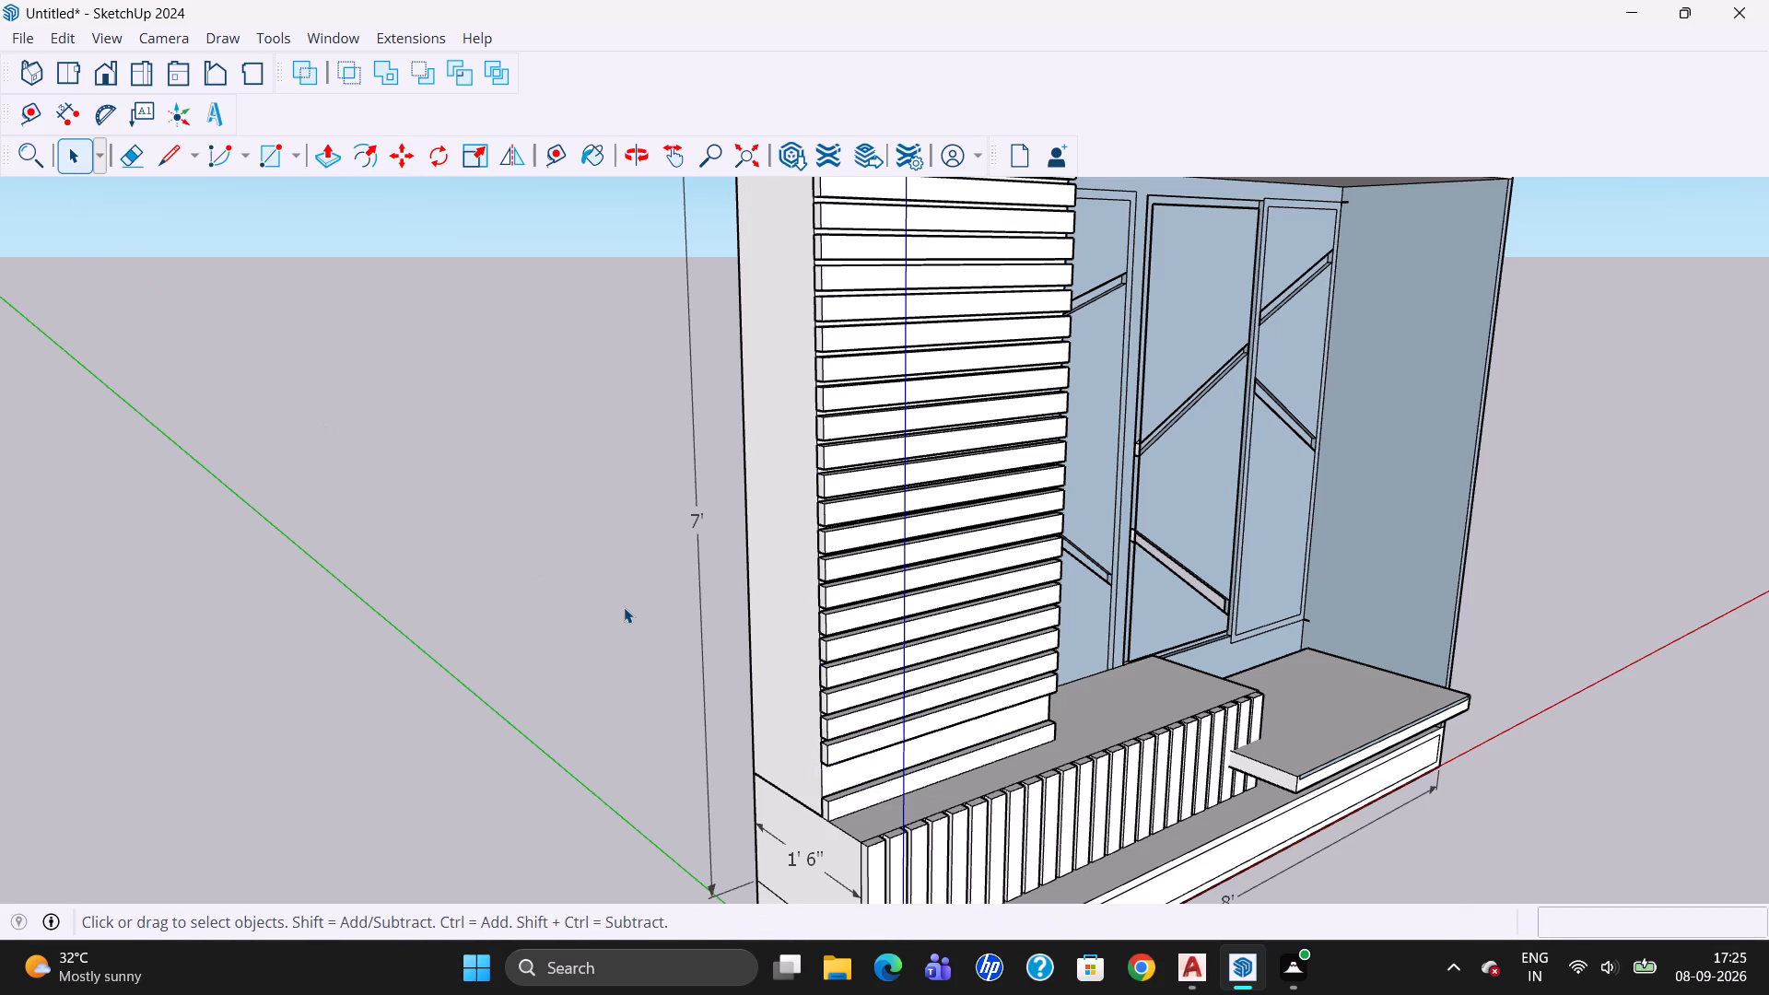
pyautogui.tripleClick(824, 746)
pyautogui.click(825, 746)
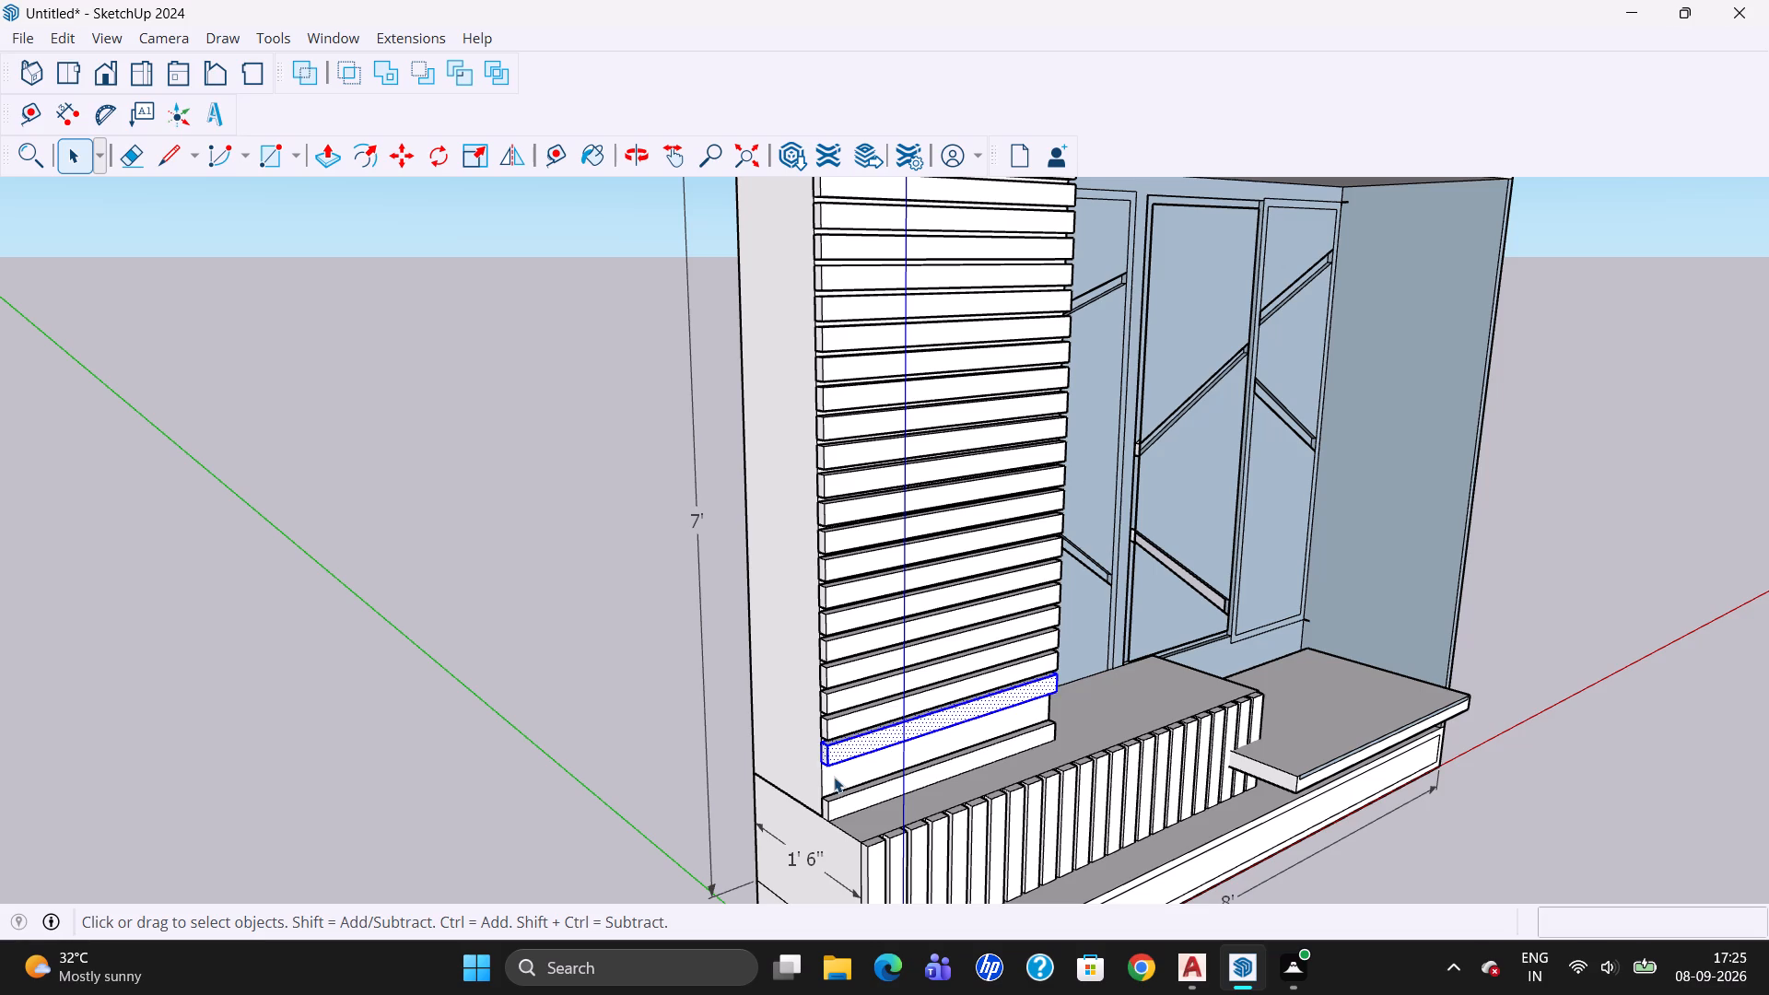
pyautogui.press('m')
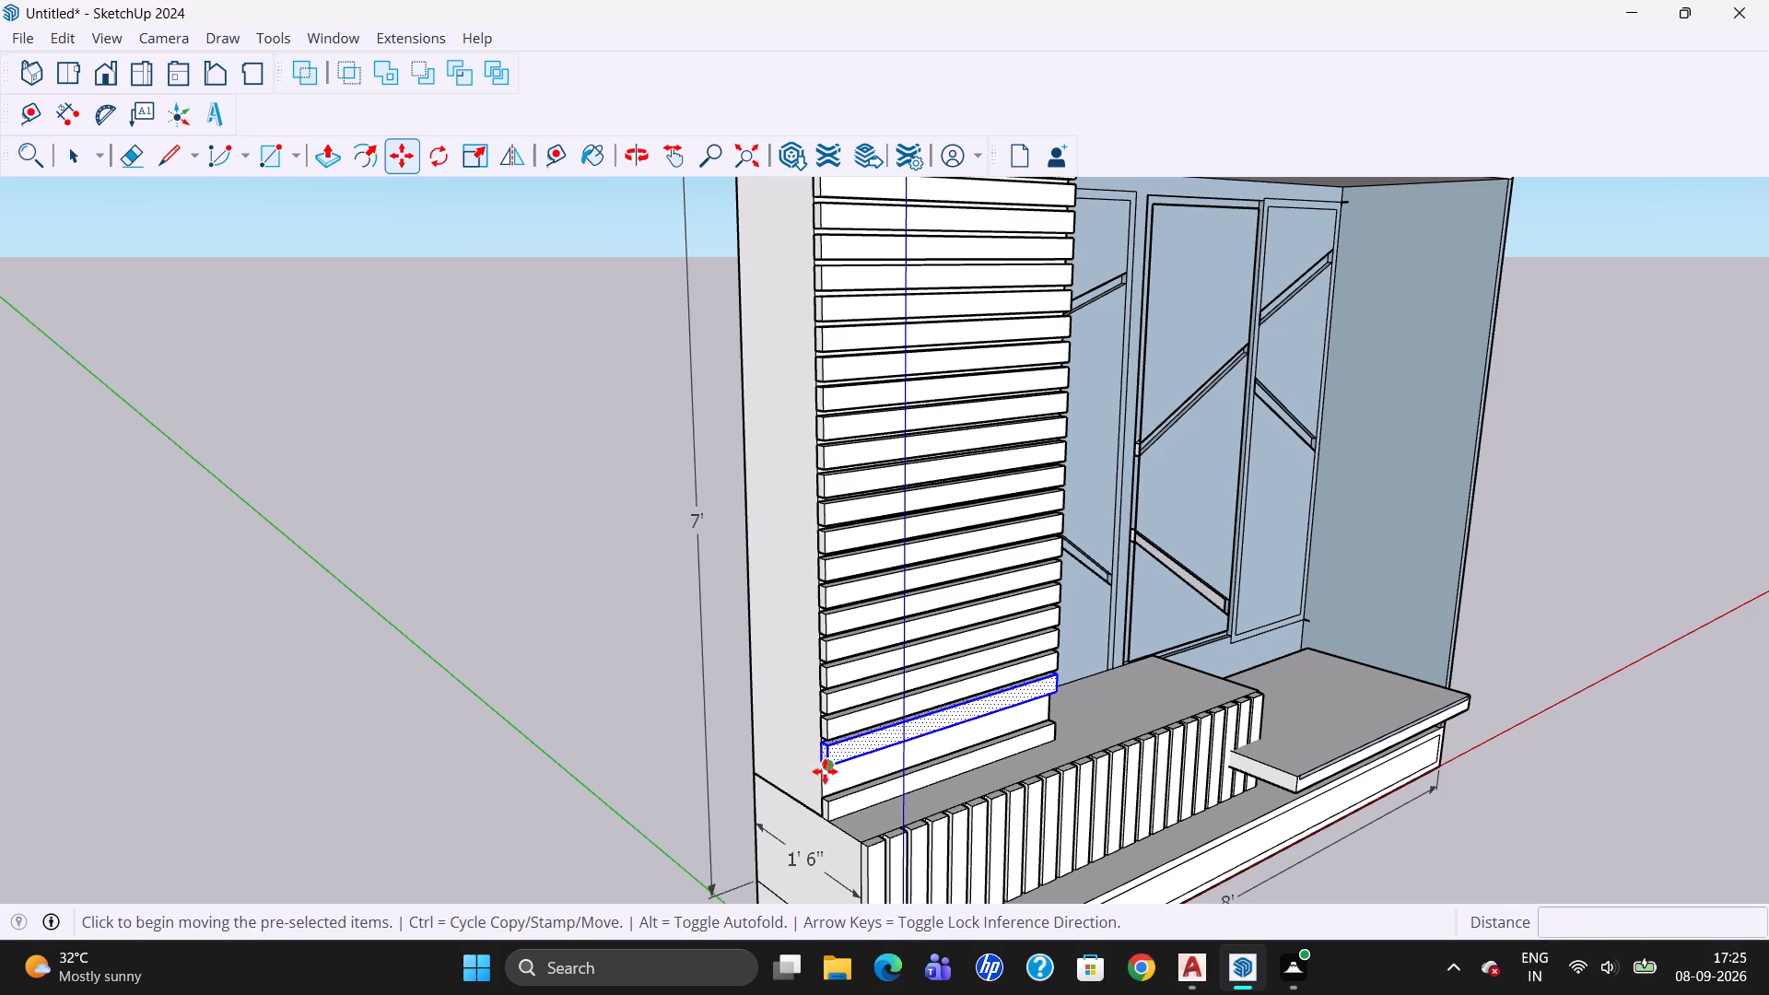
pyautogui.click(825, 769)
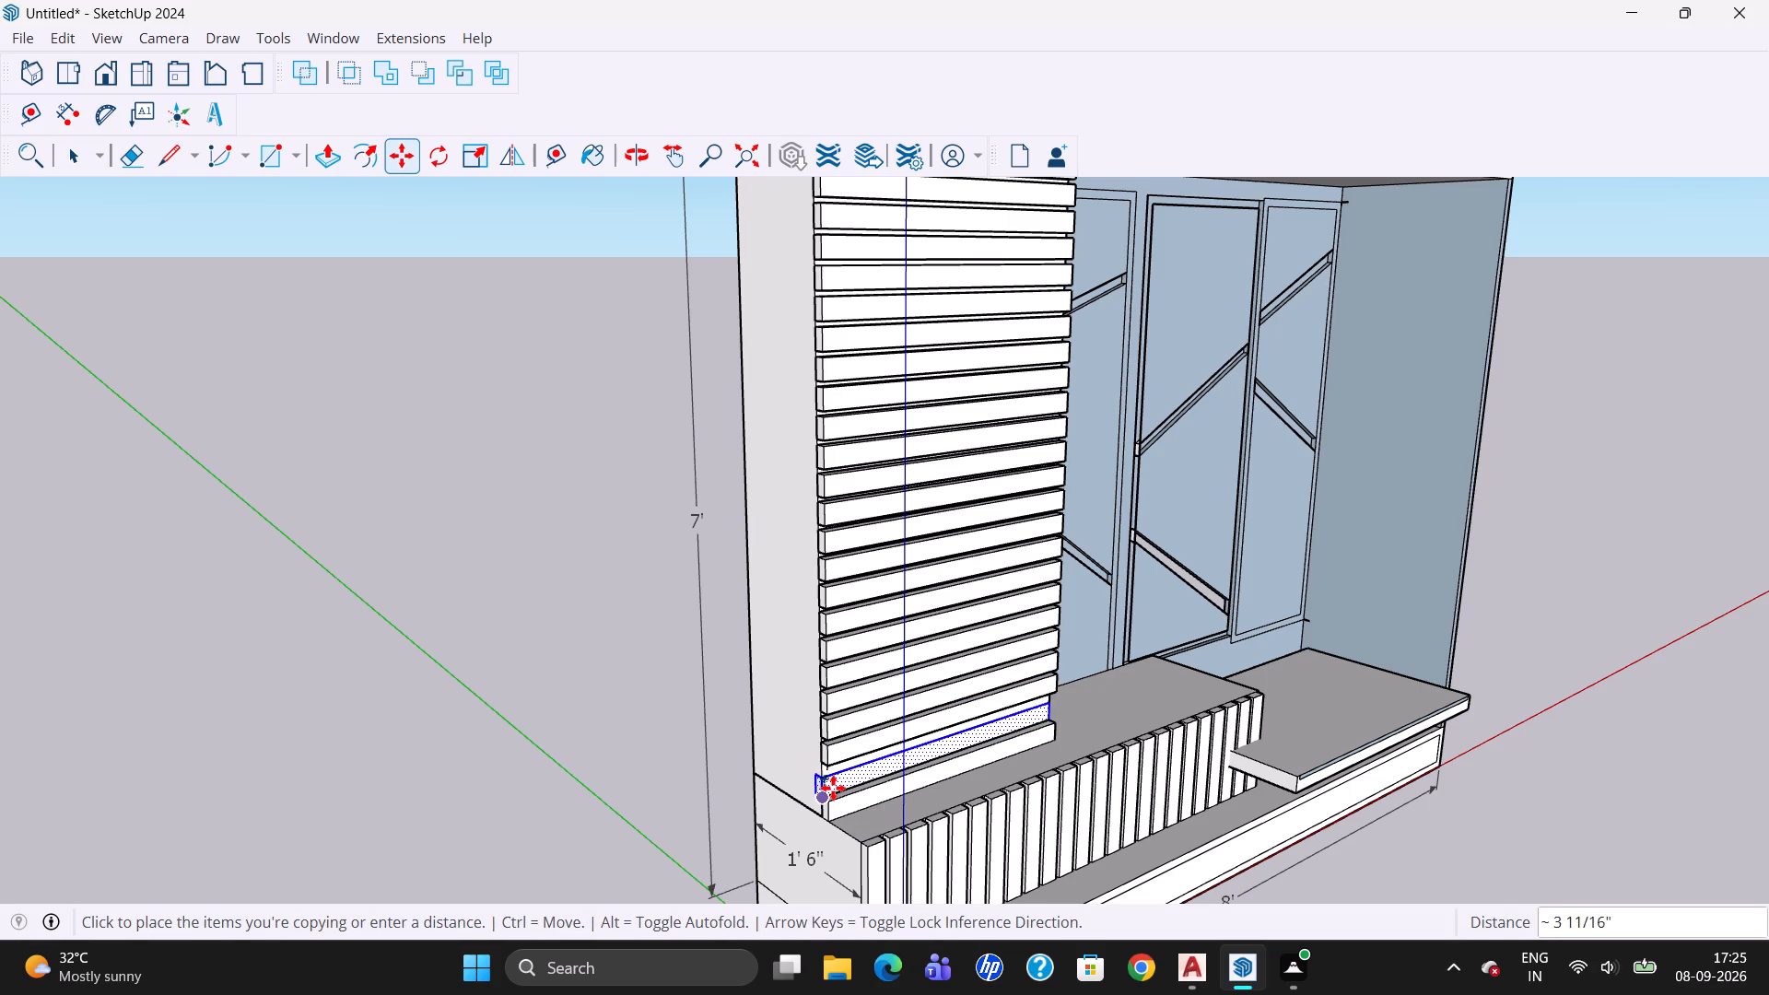
pyautogui.press('2')
pyautogui.press('.')
pyautogui.press('5')
pyautogui.press('Return')
pyautogui.press('Escape')
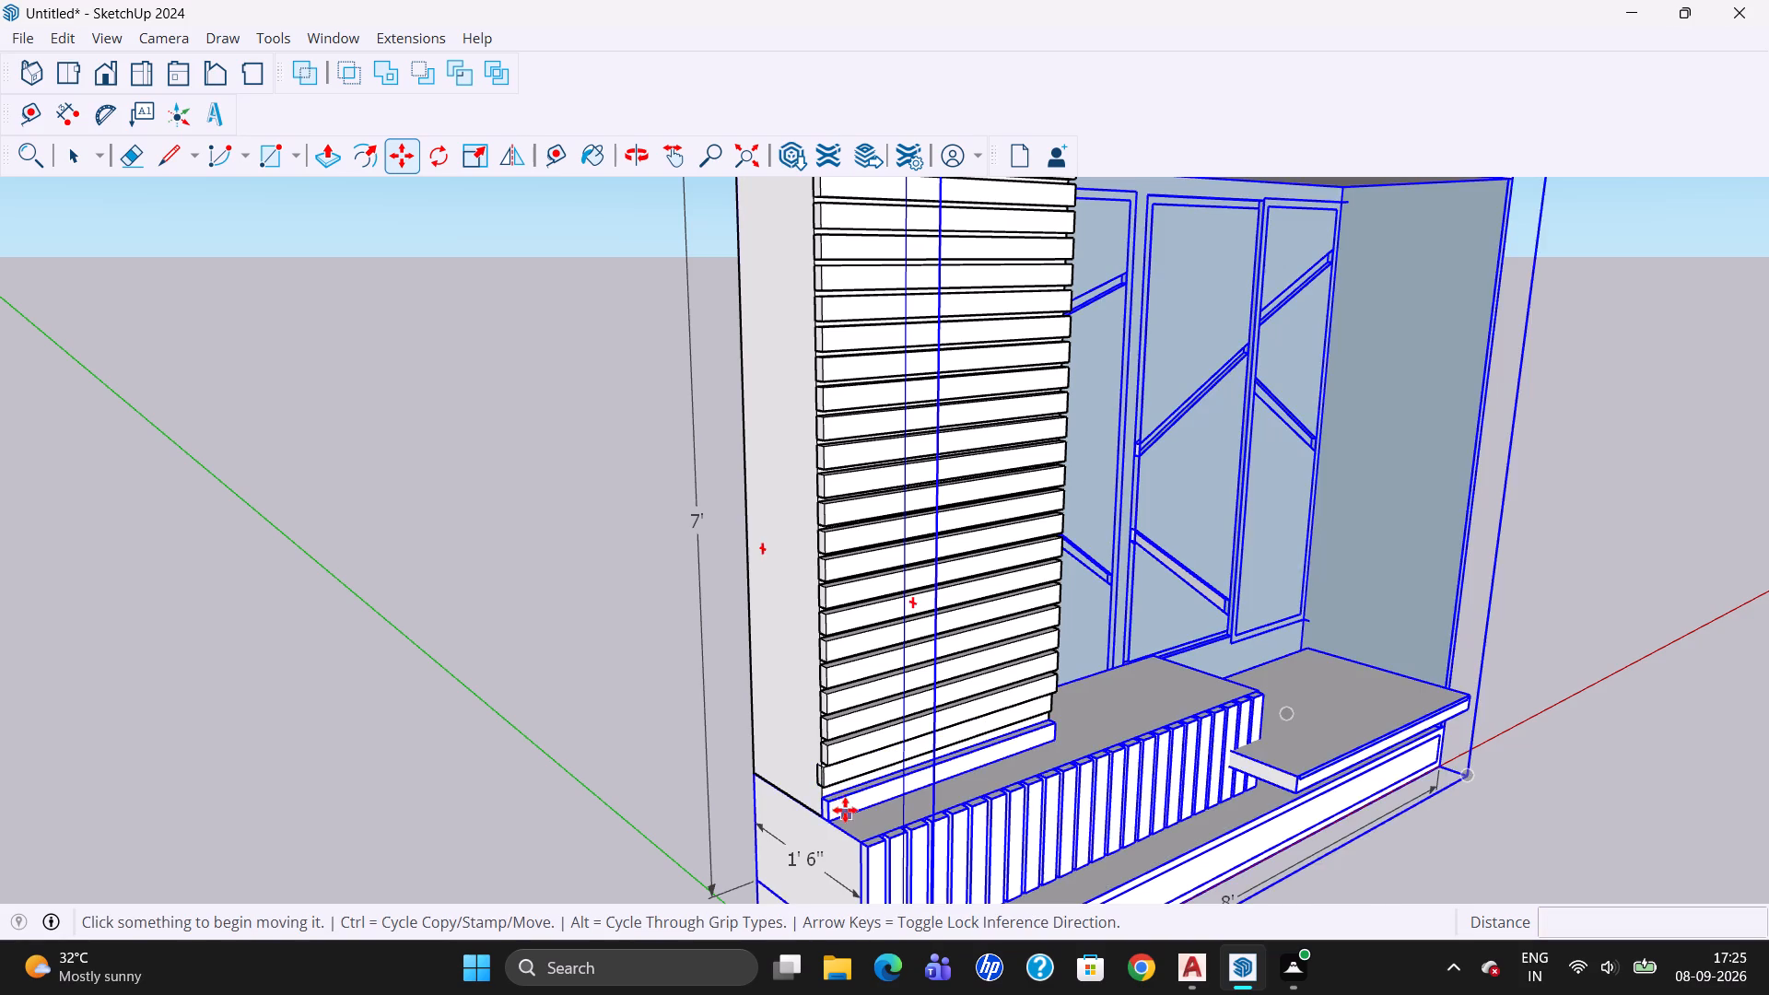
pyautogui.press('Escape')
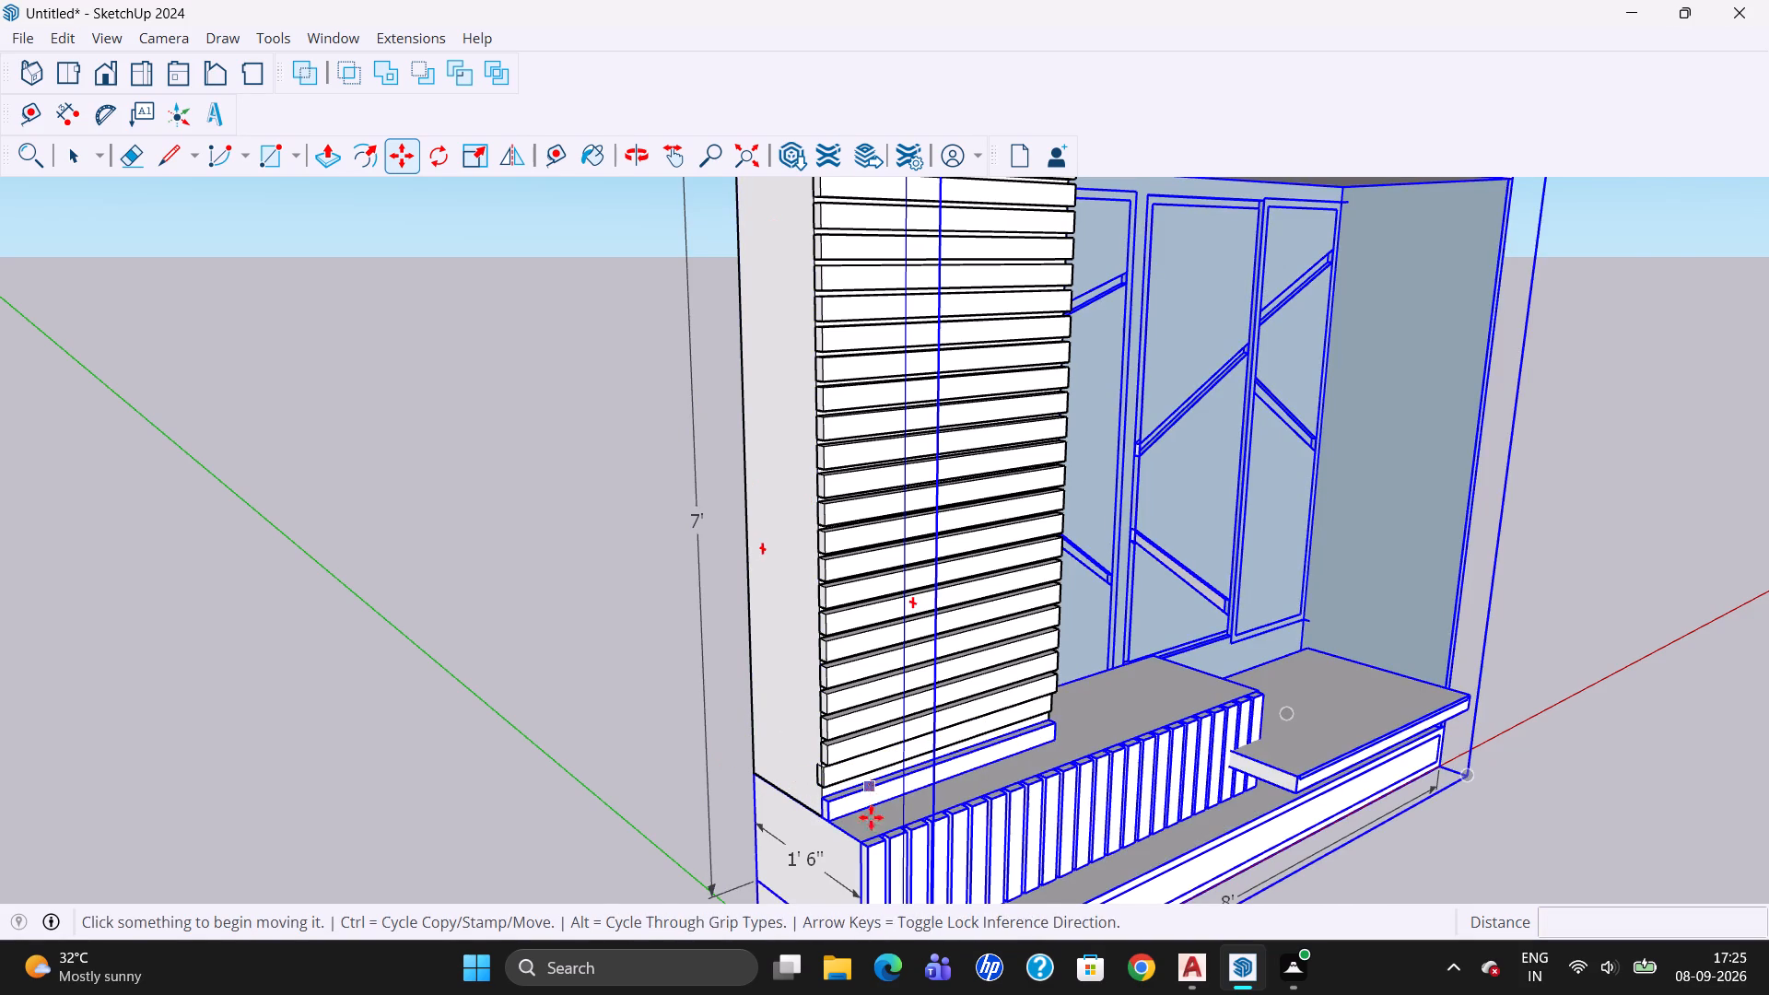
# Move the copied slat about 13/16" forward along the green axis to line up with the slats above.
pyautogui.scroll(8, 872, 831)
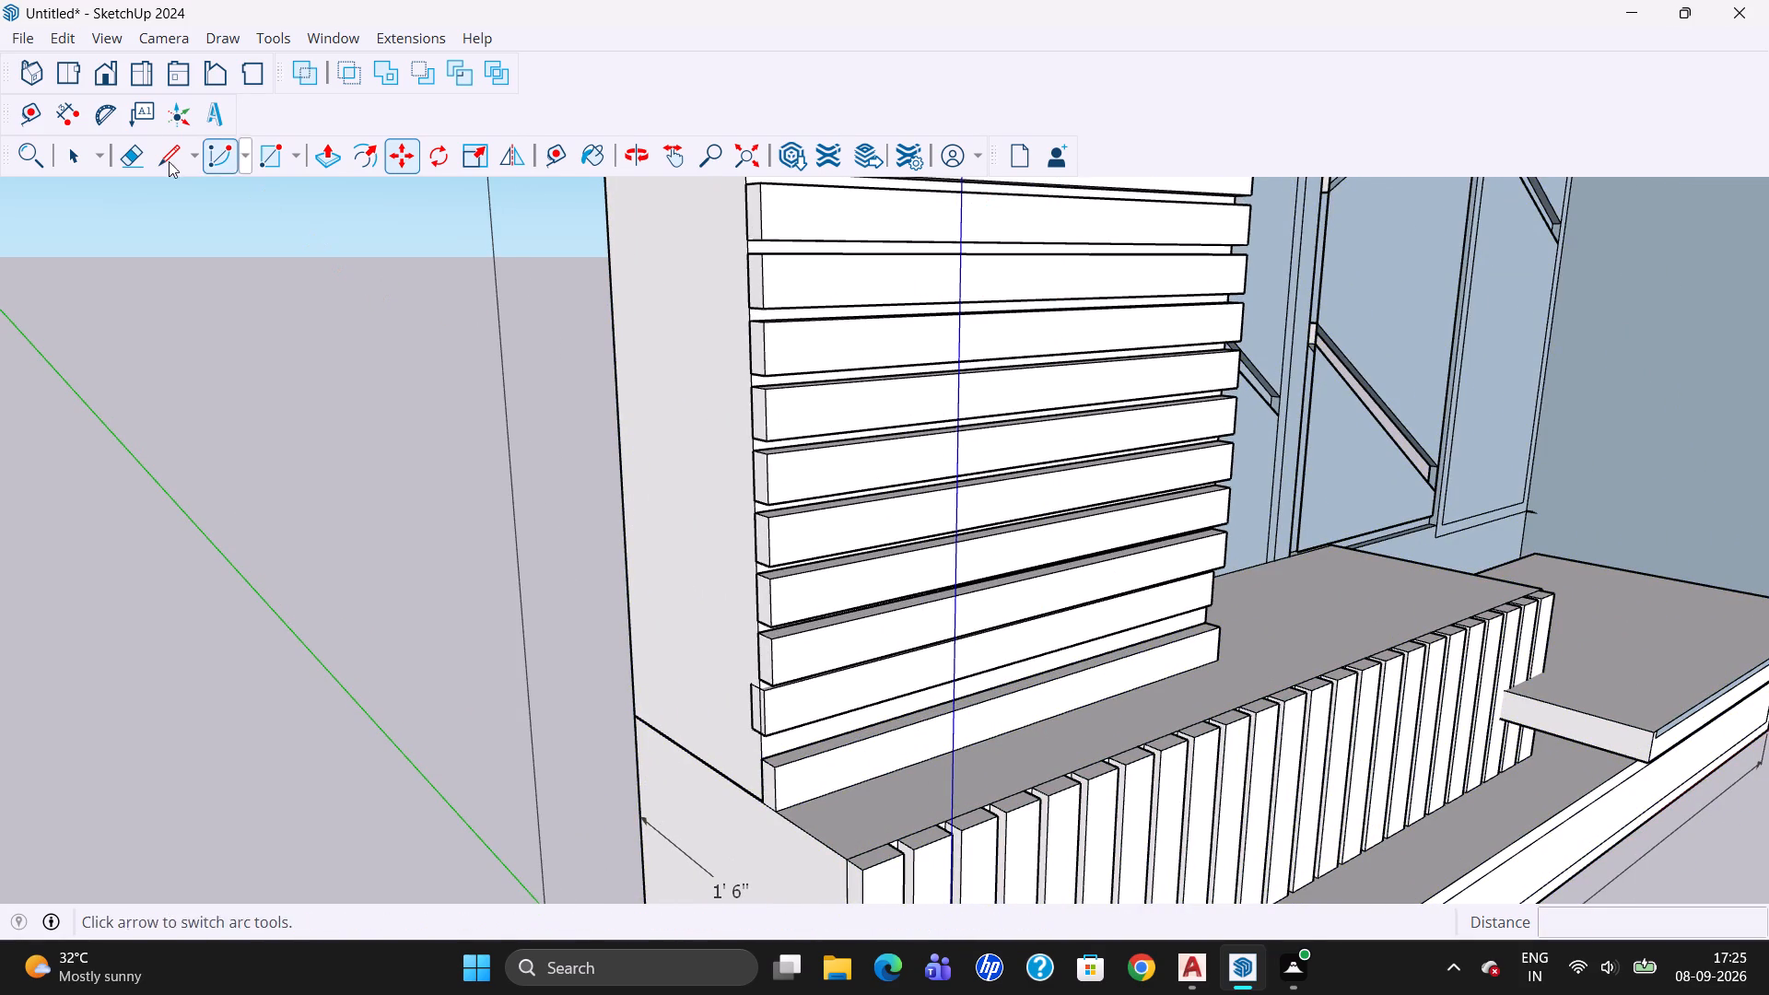
pyautogui.click(81, 159)
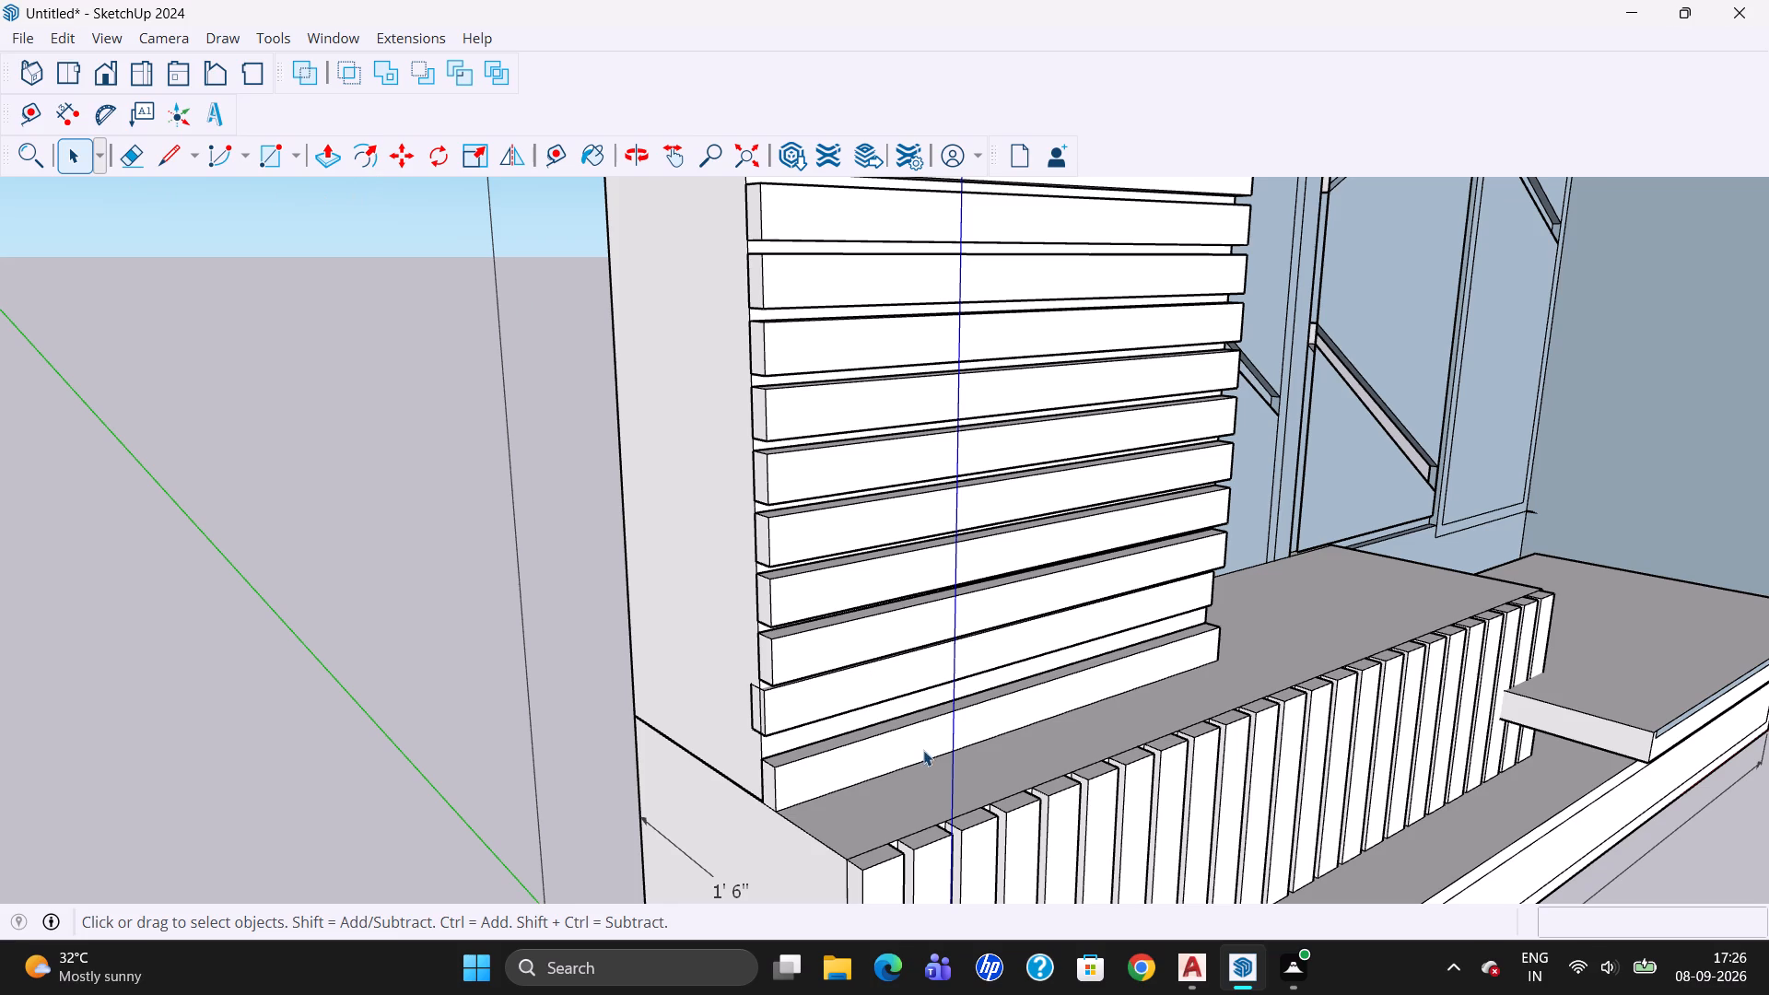
pyautogui.tripleClick(810, 692)
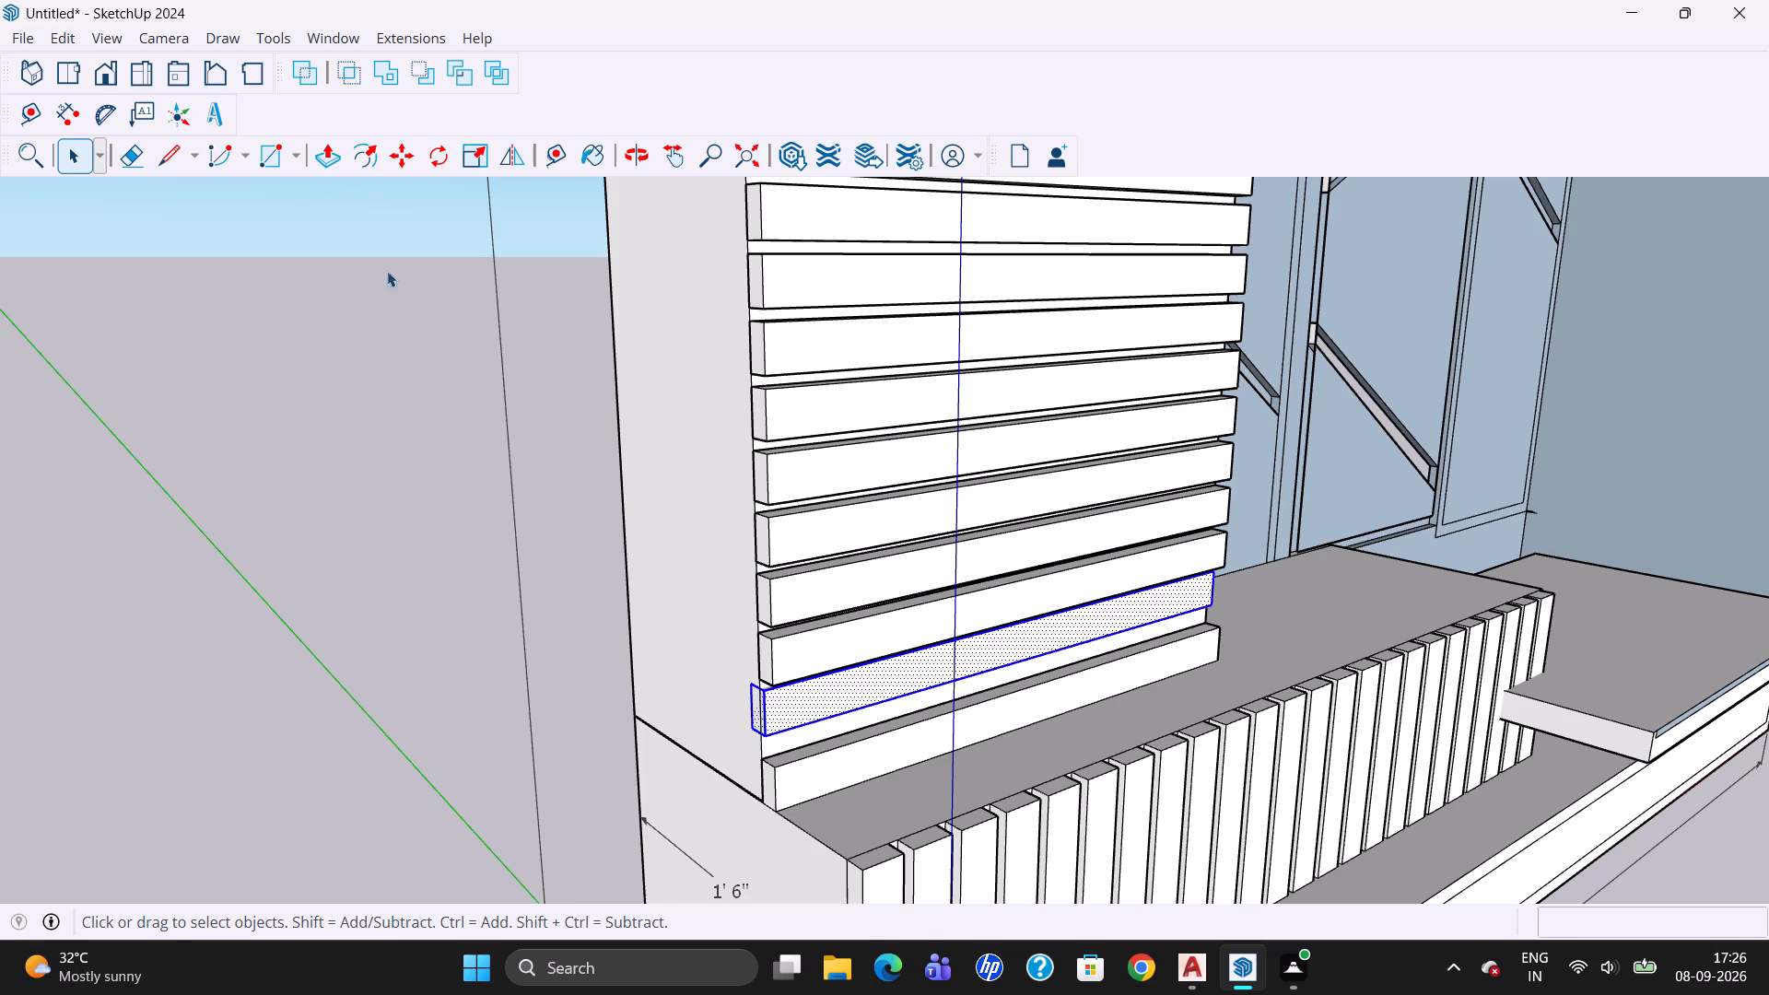
pyautogui.click(398, 151)
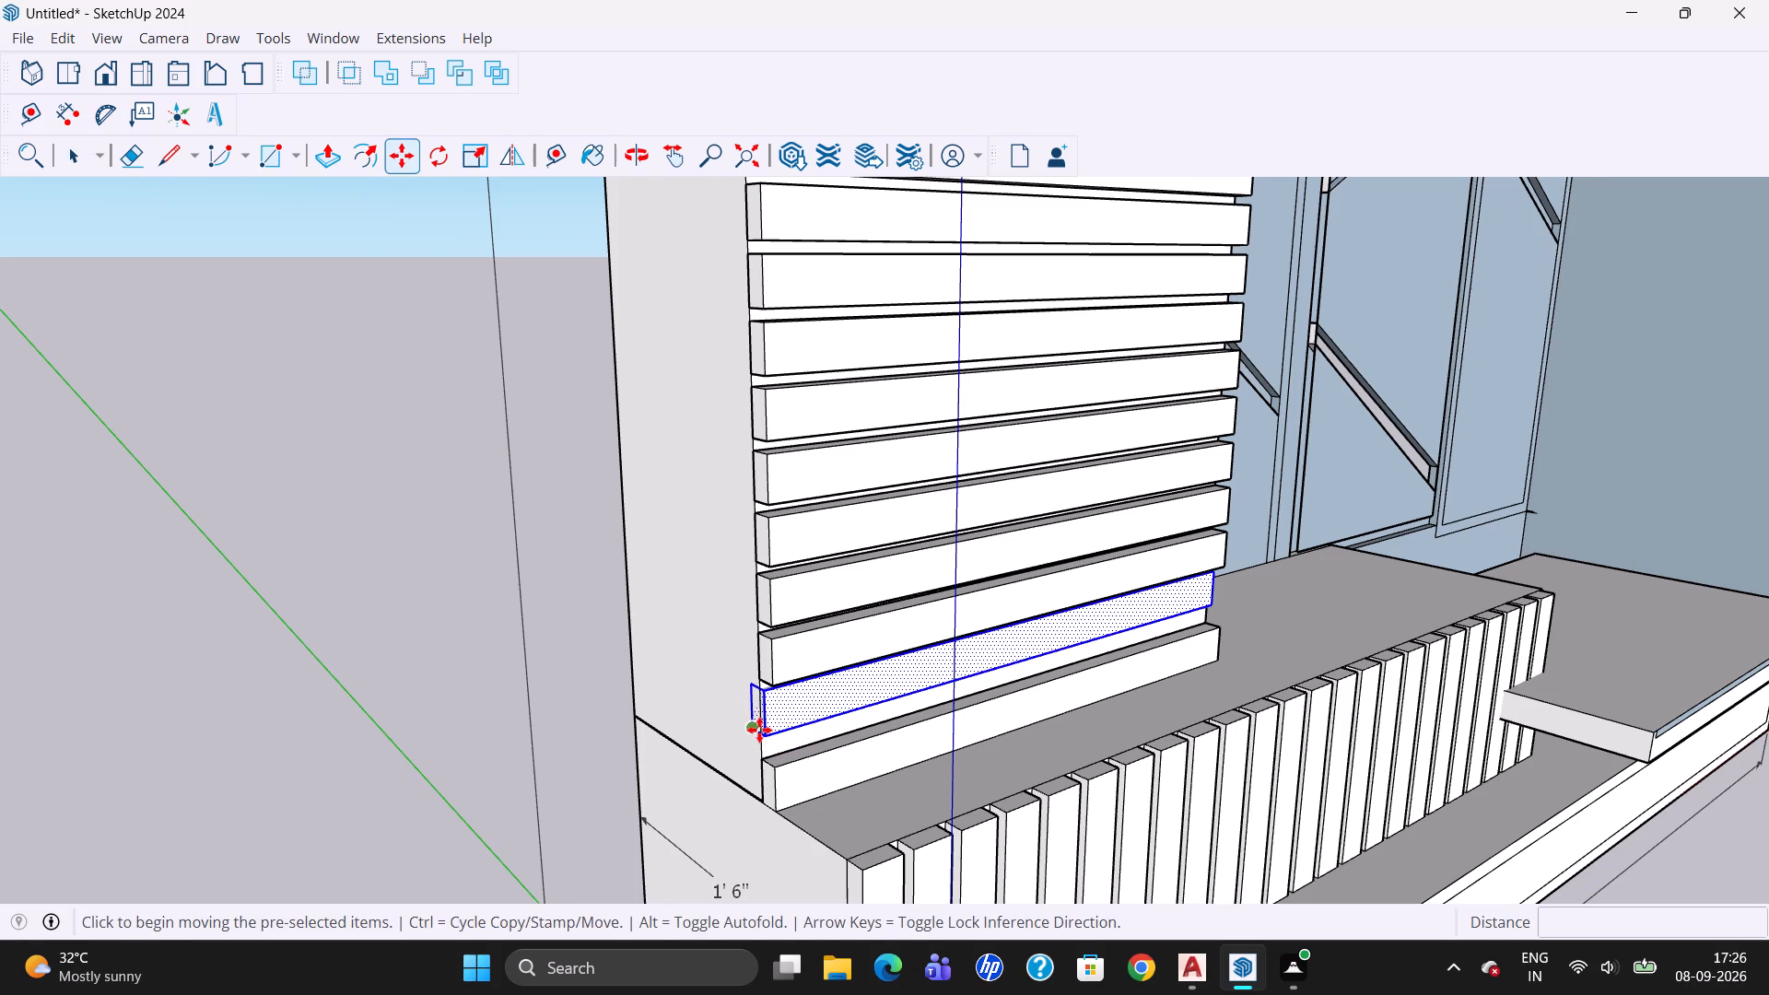
pyautogui.click(765, 736)
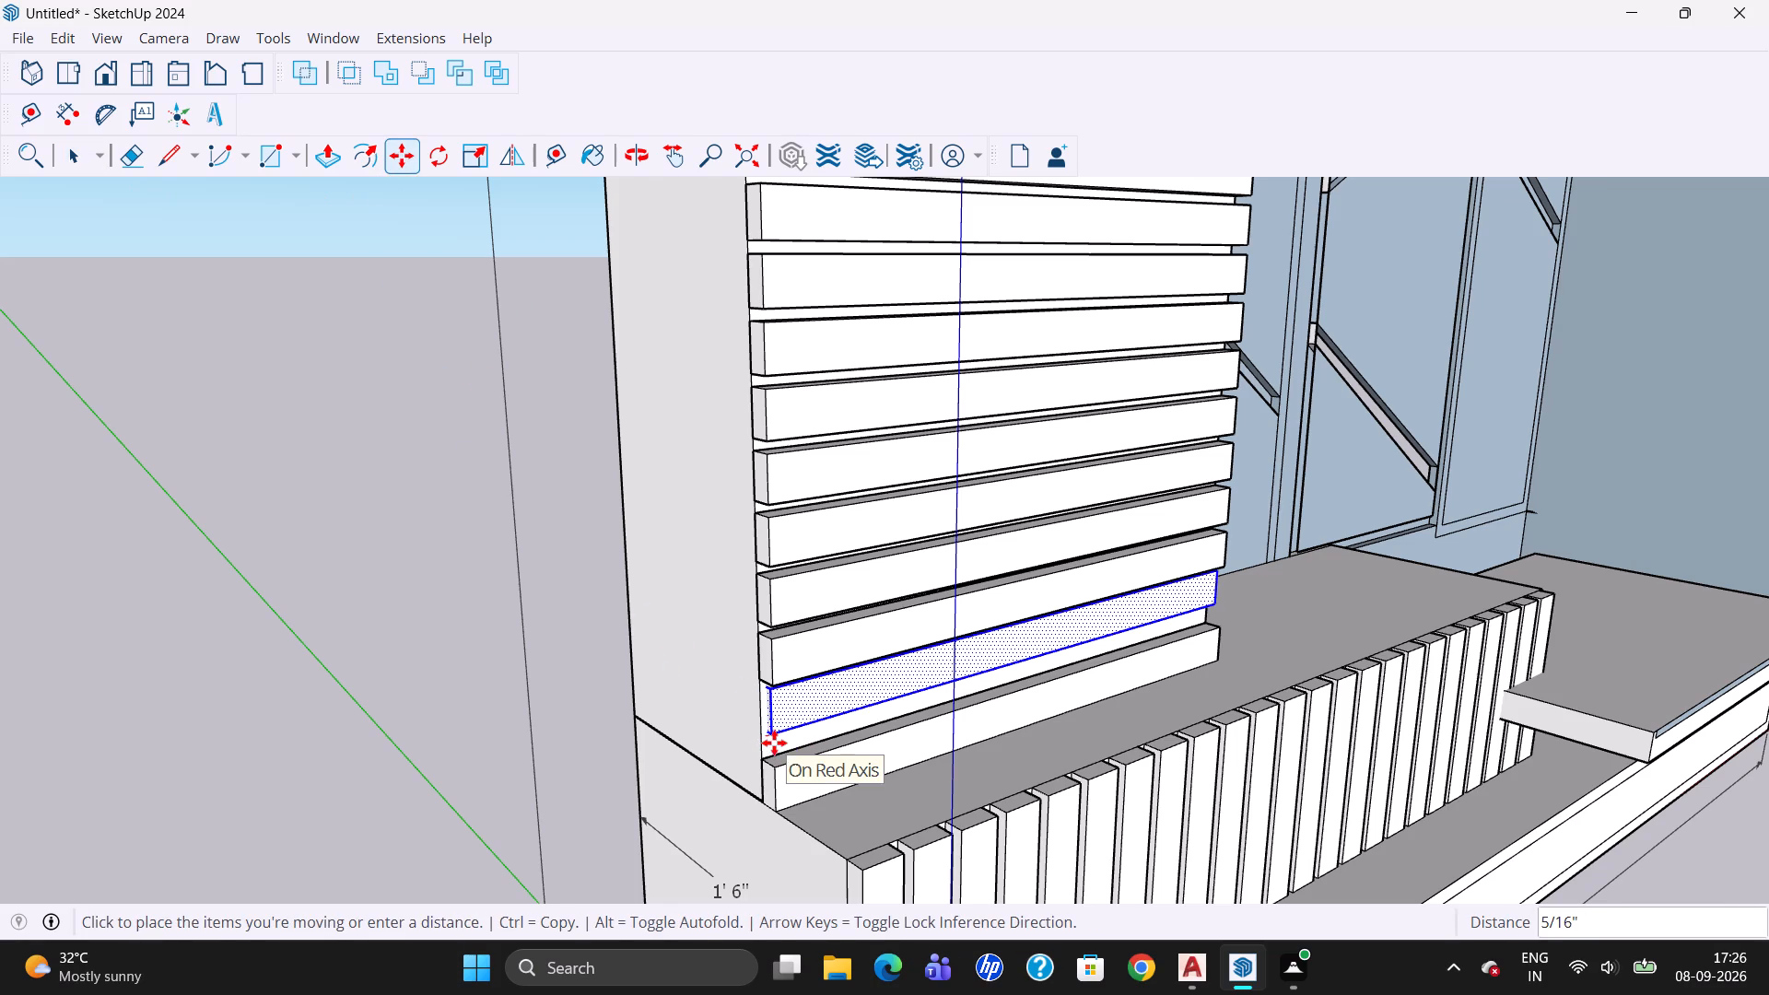
pyautogui.scroll(3, 774, 743)
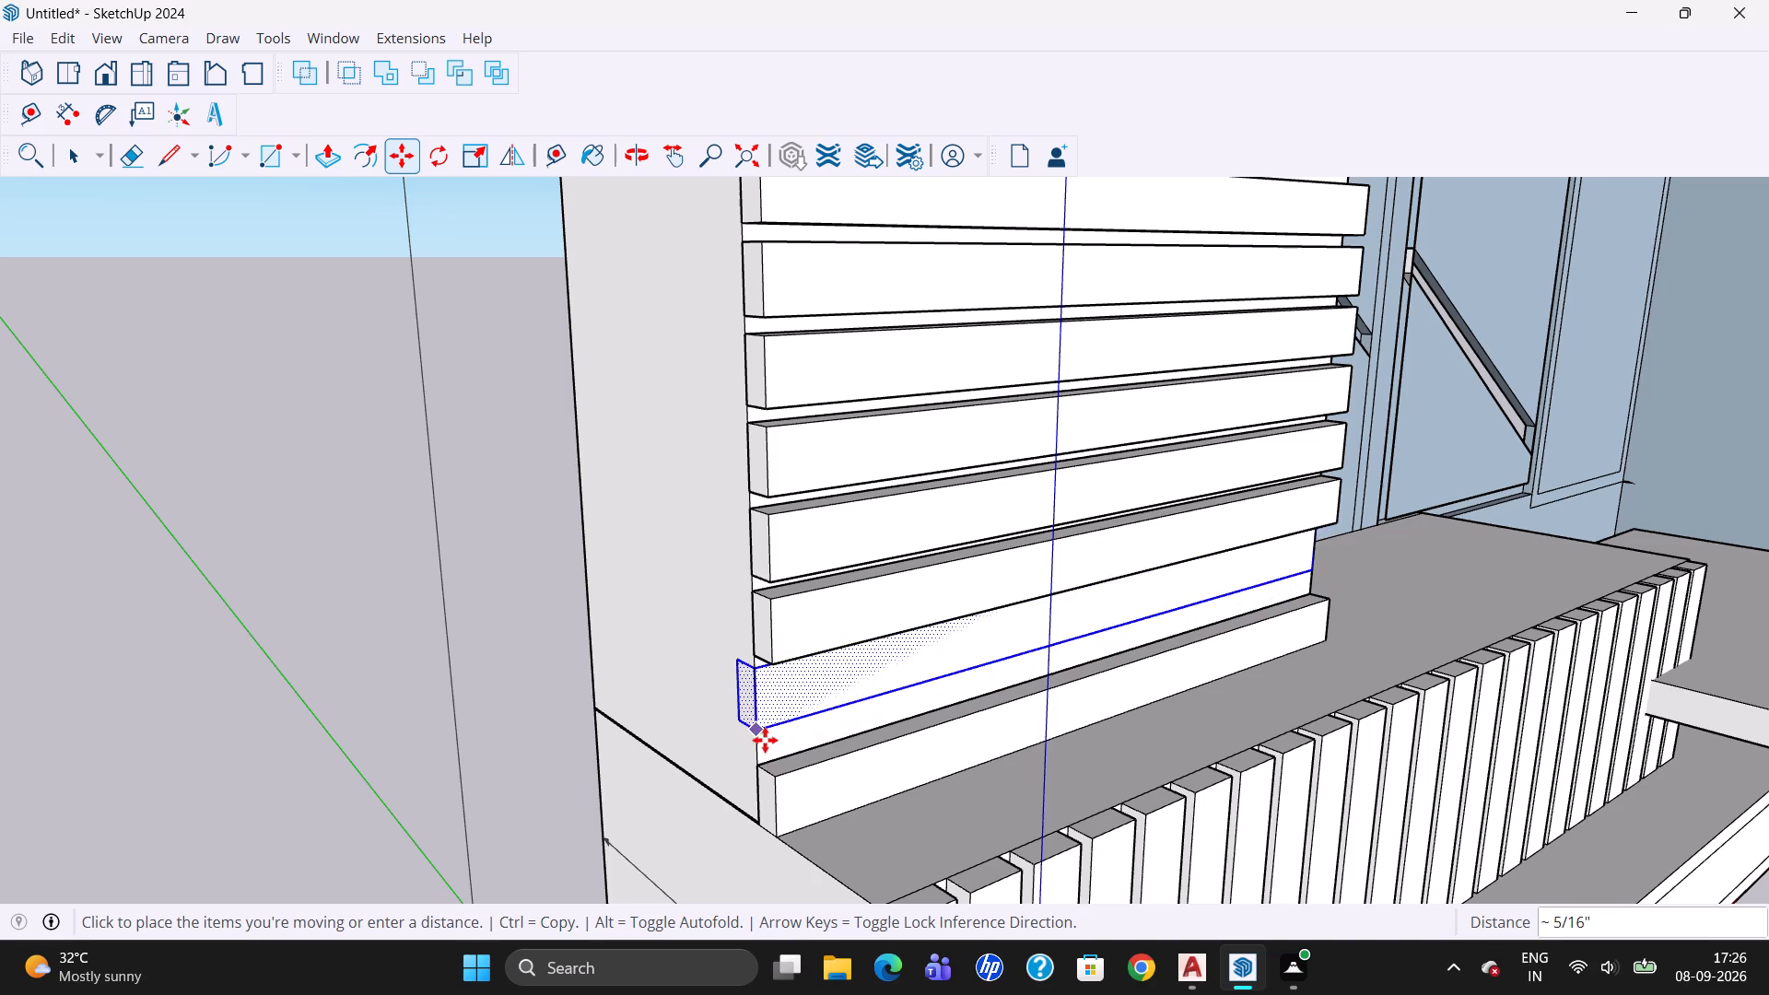
pyautogui.scroll(3, 773, 743)
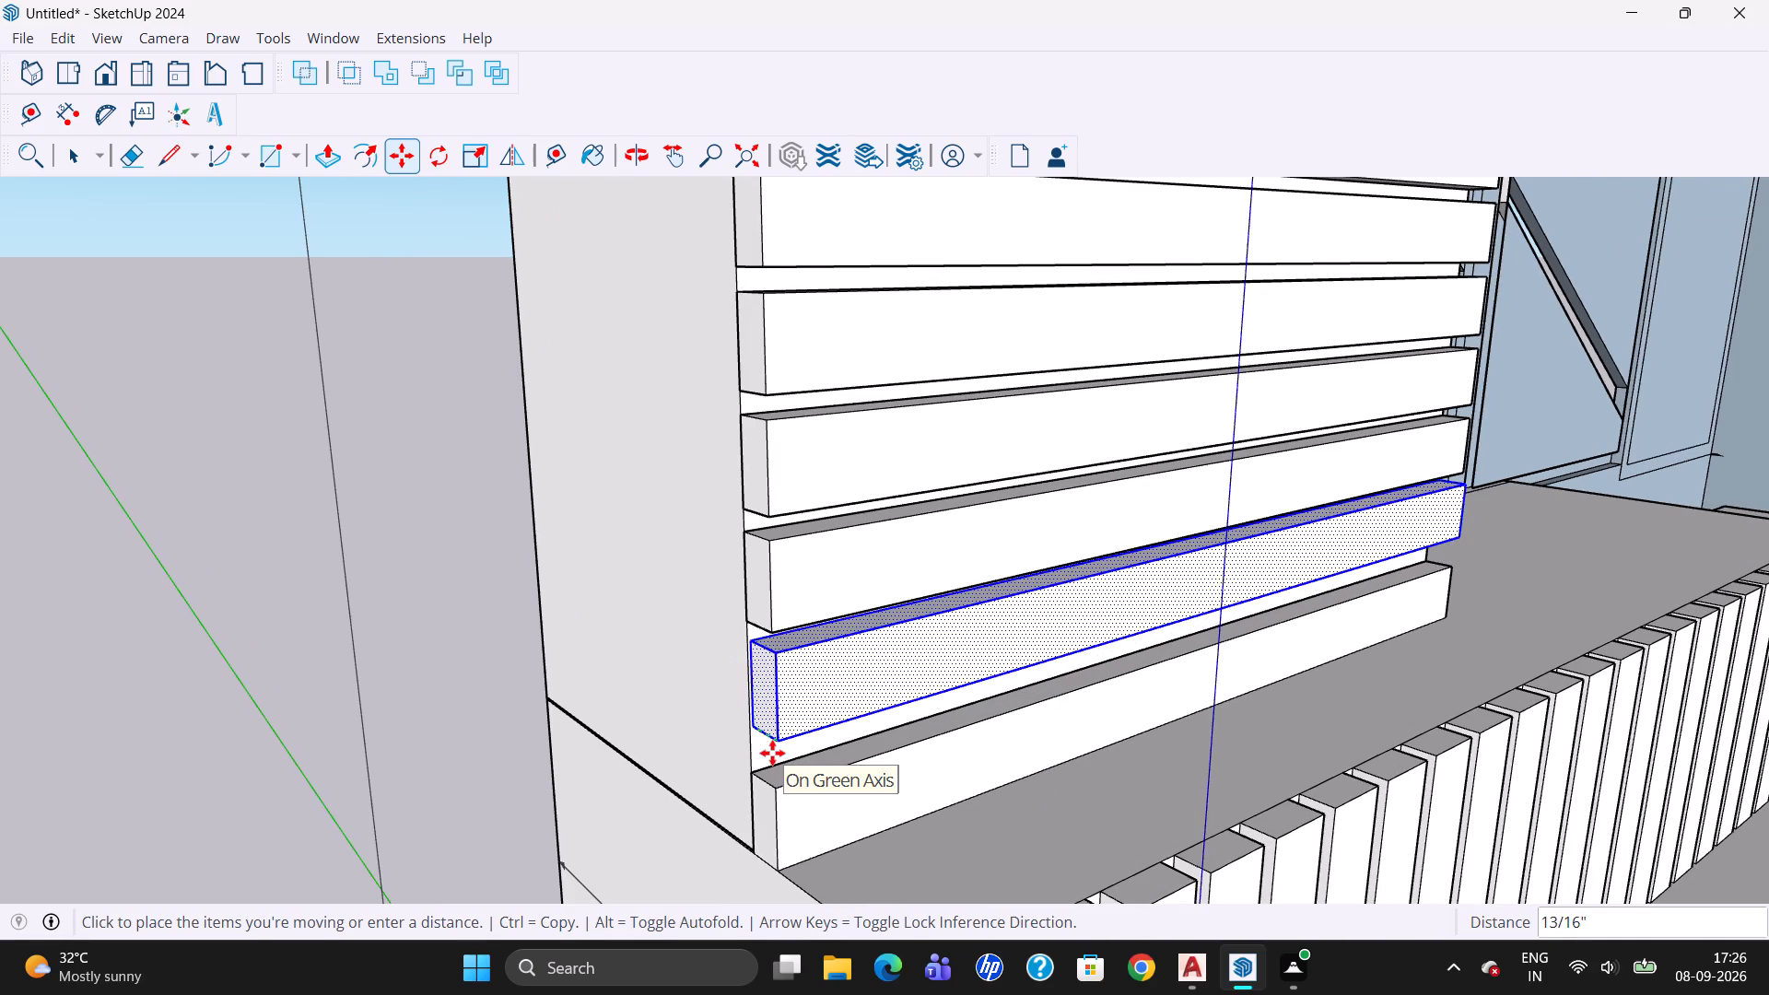
pyautogui.click(772, 755)
pyautogui.press('Escape')
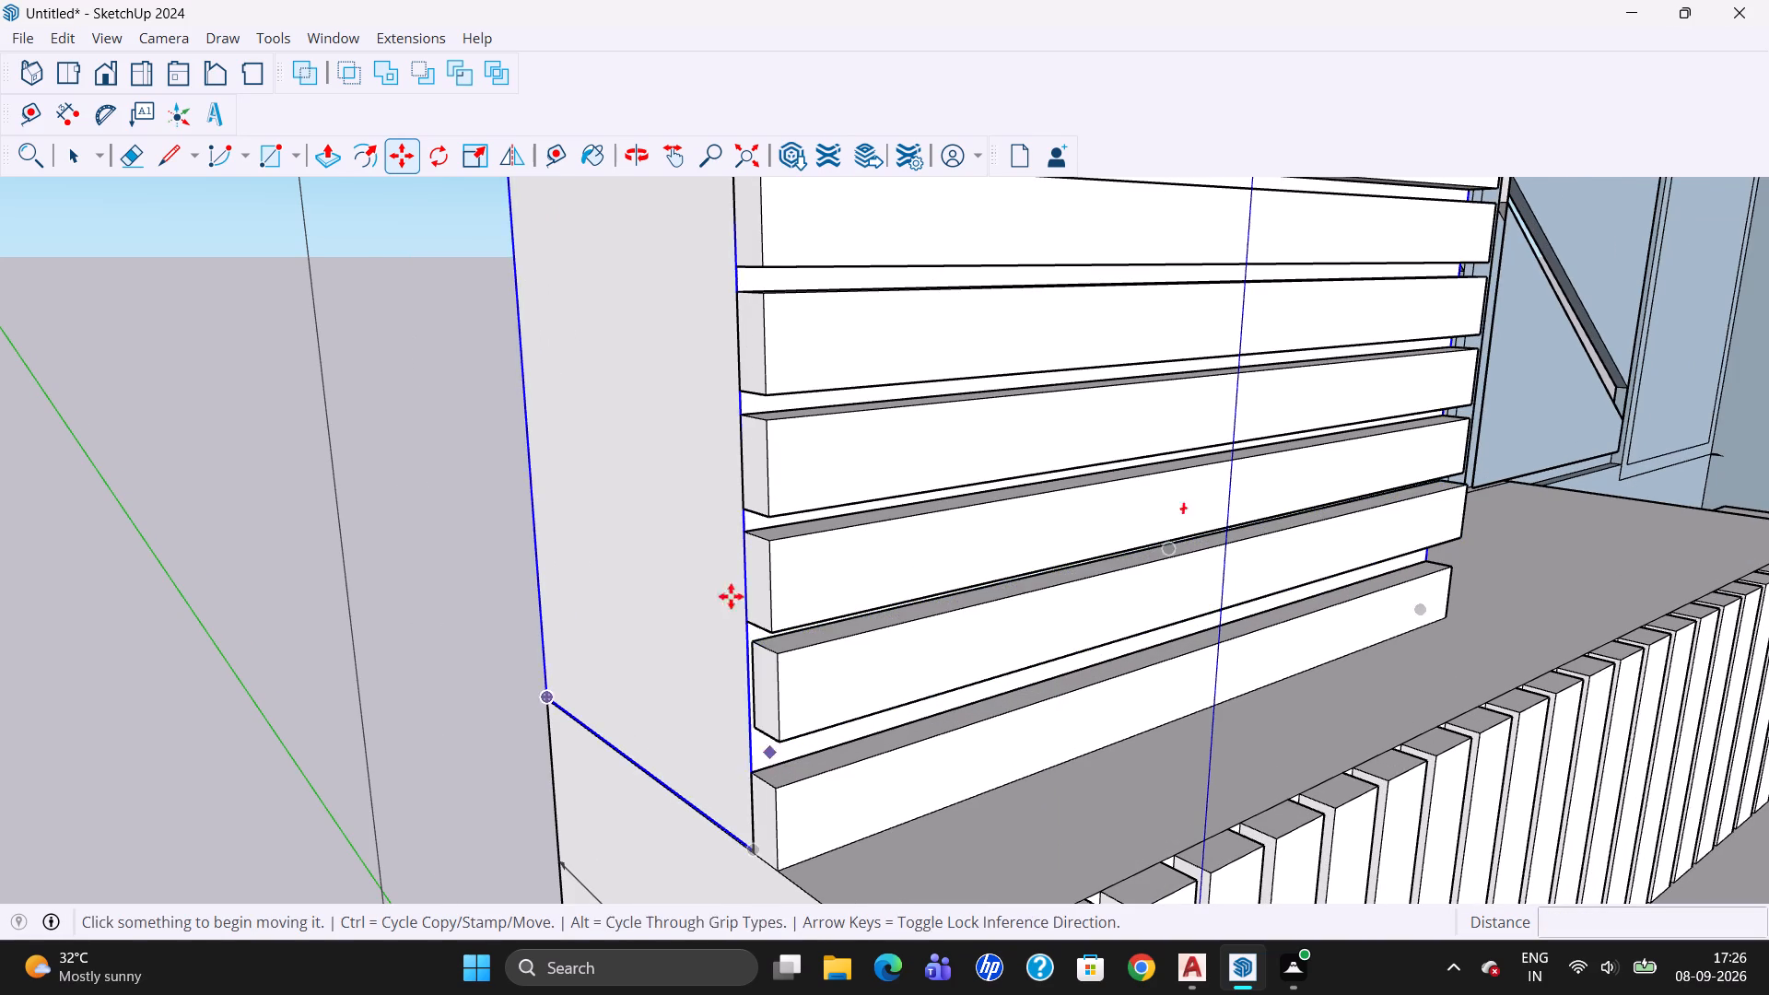
# Examine the whole TV unit from above, below, the front and the side to check the slat panel.
pyautogui.scroll(-4, 787, 504)
pyautogui.scroll(-6, 952, 544)
pyautogui.scroll(-7, 1040, 578)
pyautogui.scroll(-6, 1153, 561)
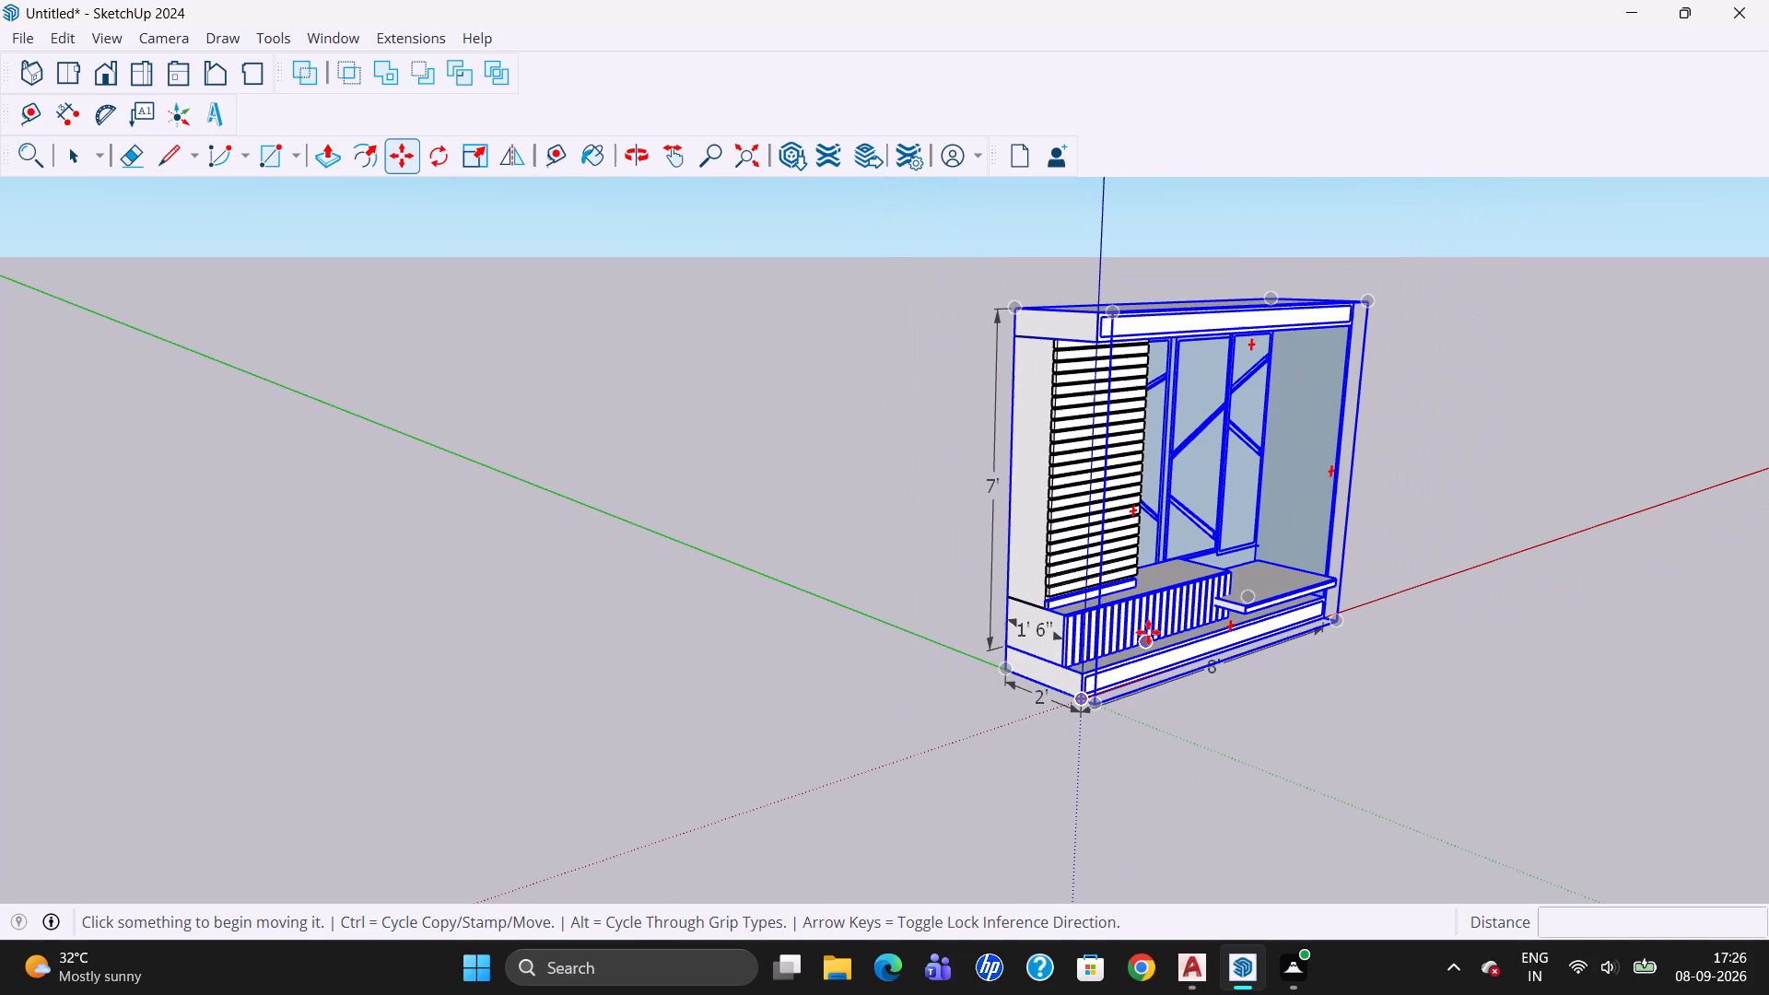
pyautogui.press('Escape')
pyautogui.click(88, 163)
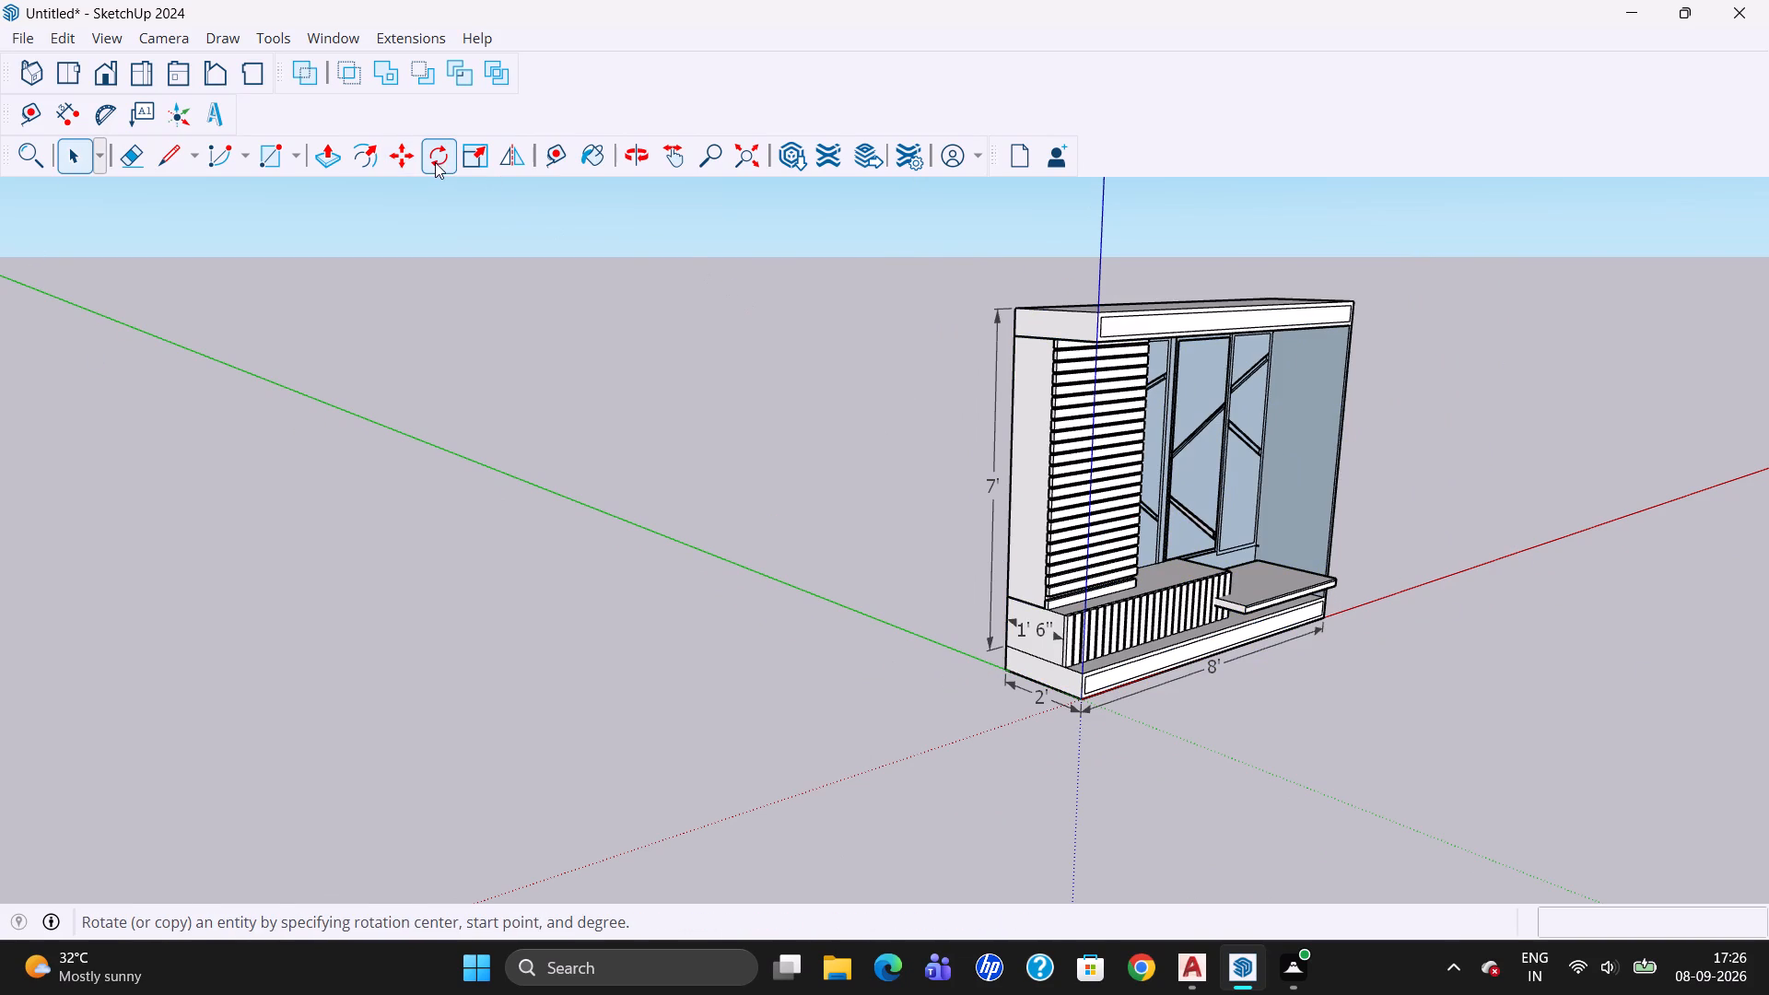
pyautogui.click(627, 165)
pyautogui.moveTo(1560, 604); pyautogui.dragTo(1117, 838)
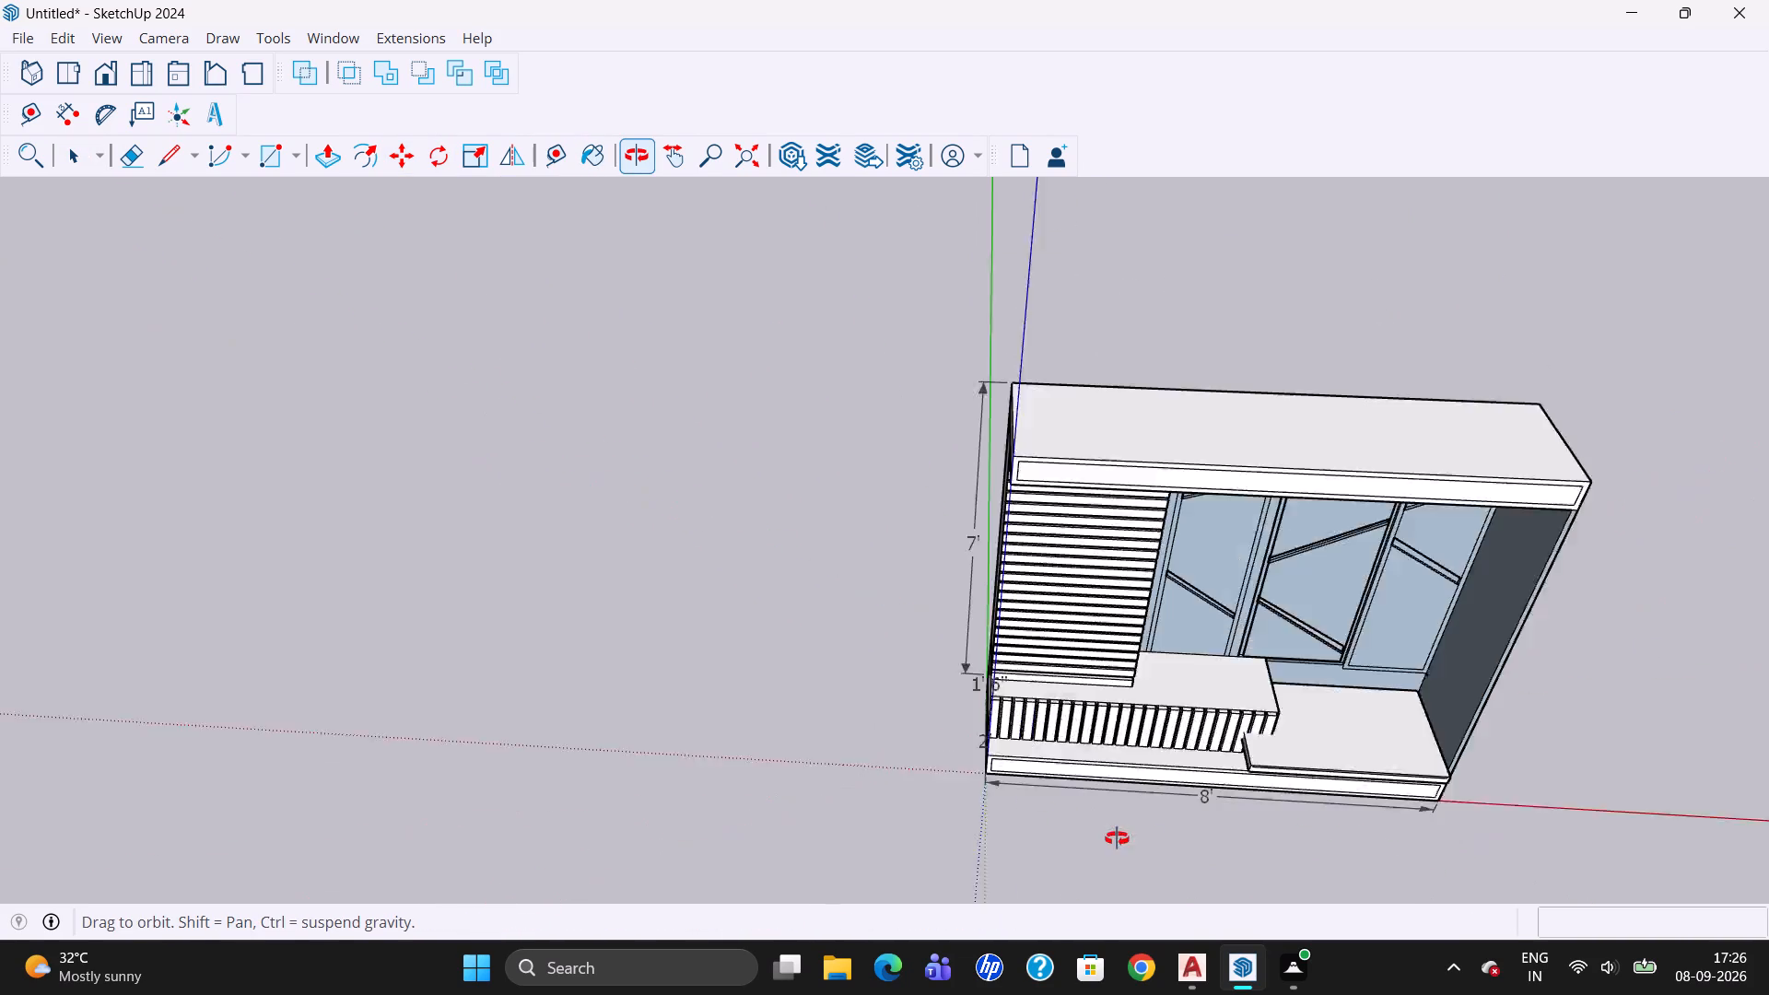
pyautogui.moveTo(1117, 838); pyautogui.dragTo(1114, 839)
pyautogui.moveTo(1215, 523); pyautogui.dragTo(1153, 149)
pyautogui.click(1441, 991)
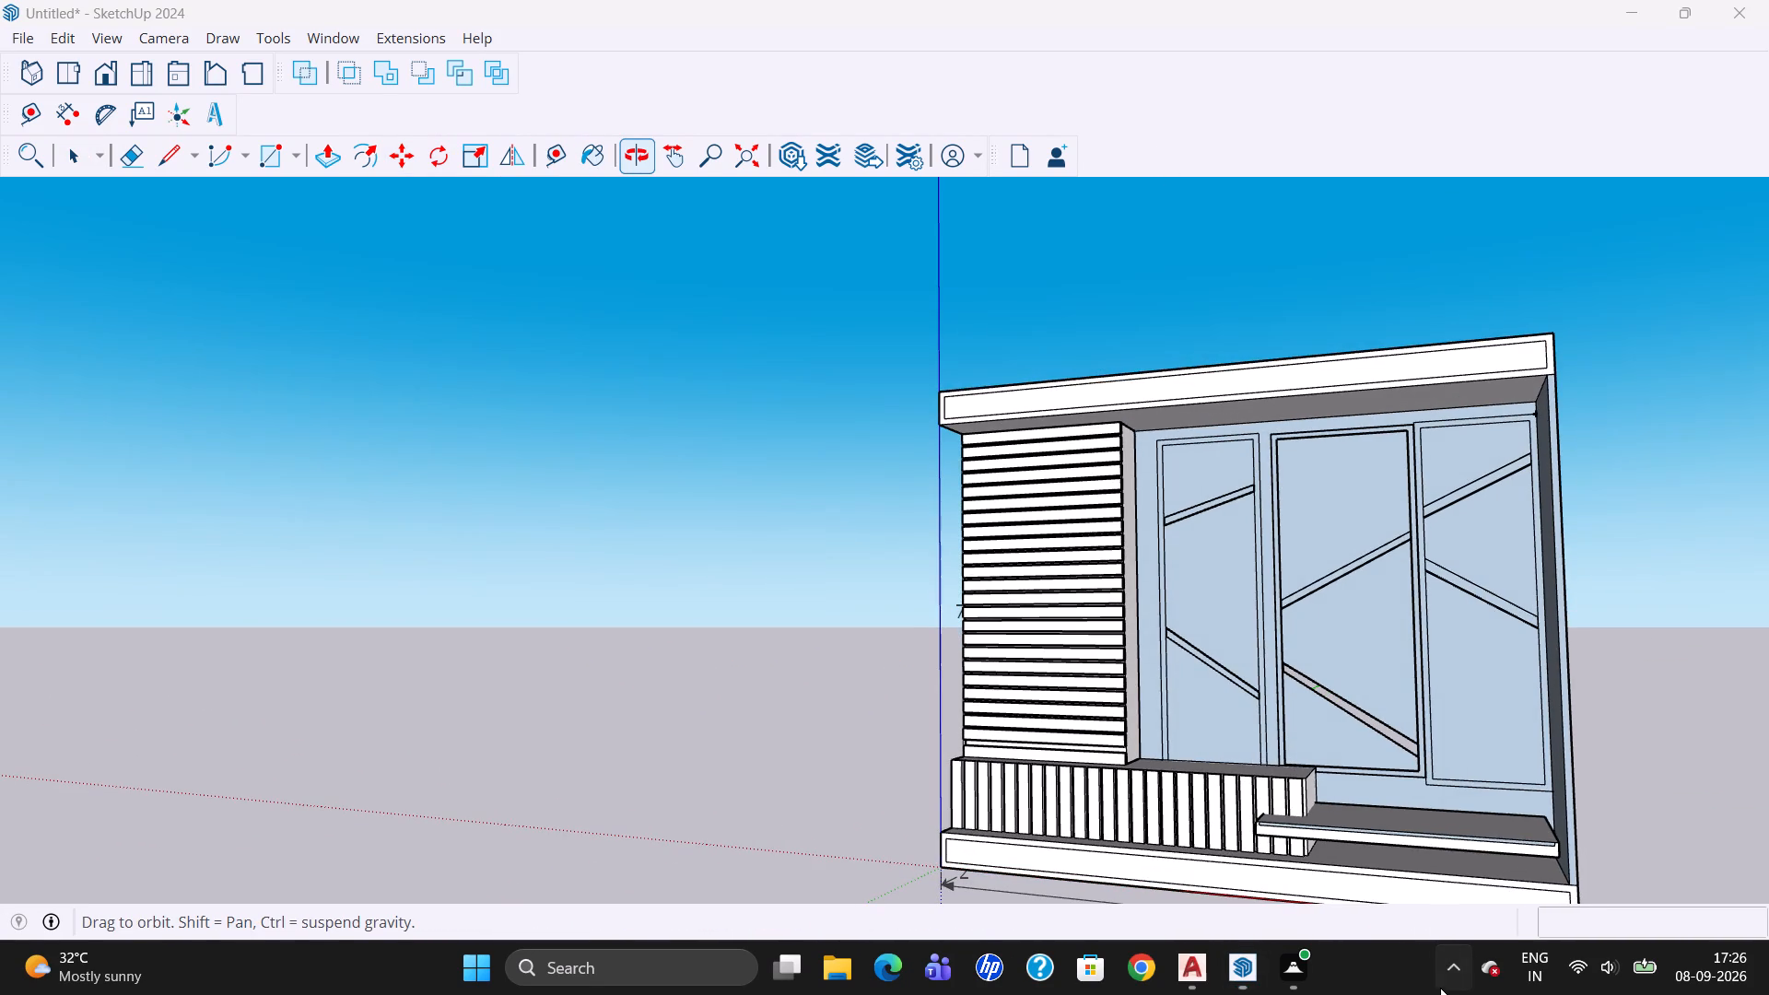
pyautogui.click(1640, 579)
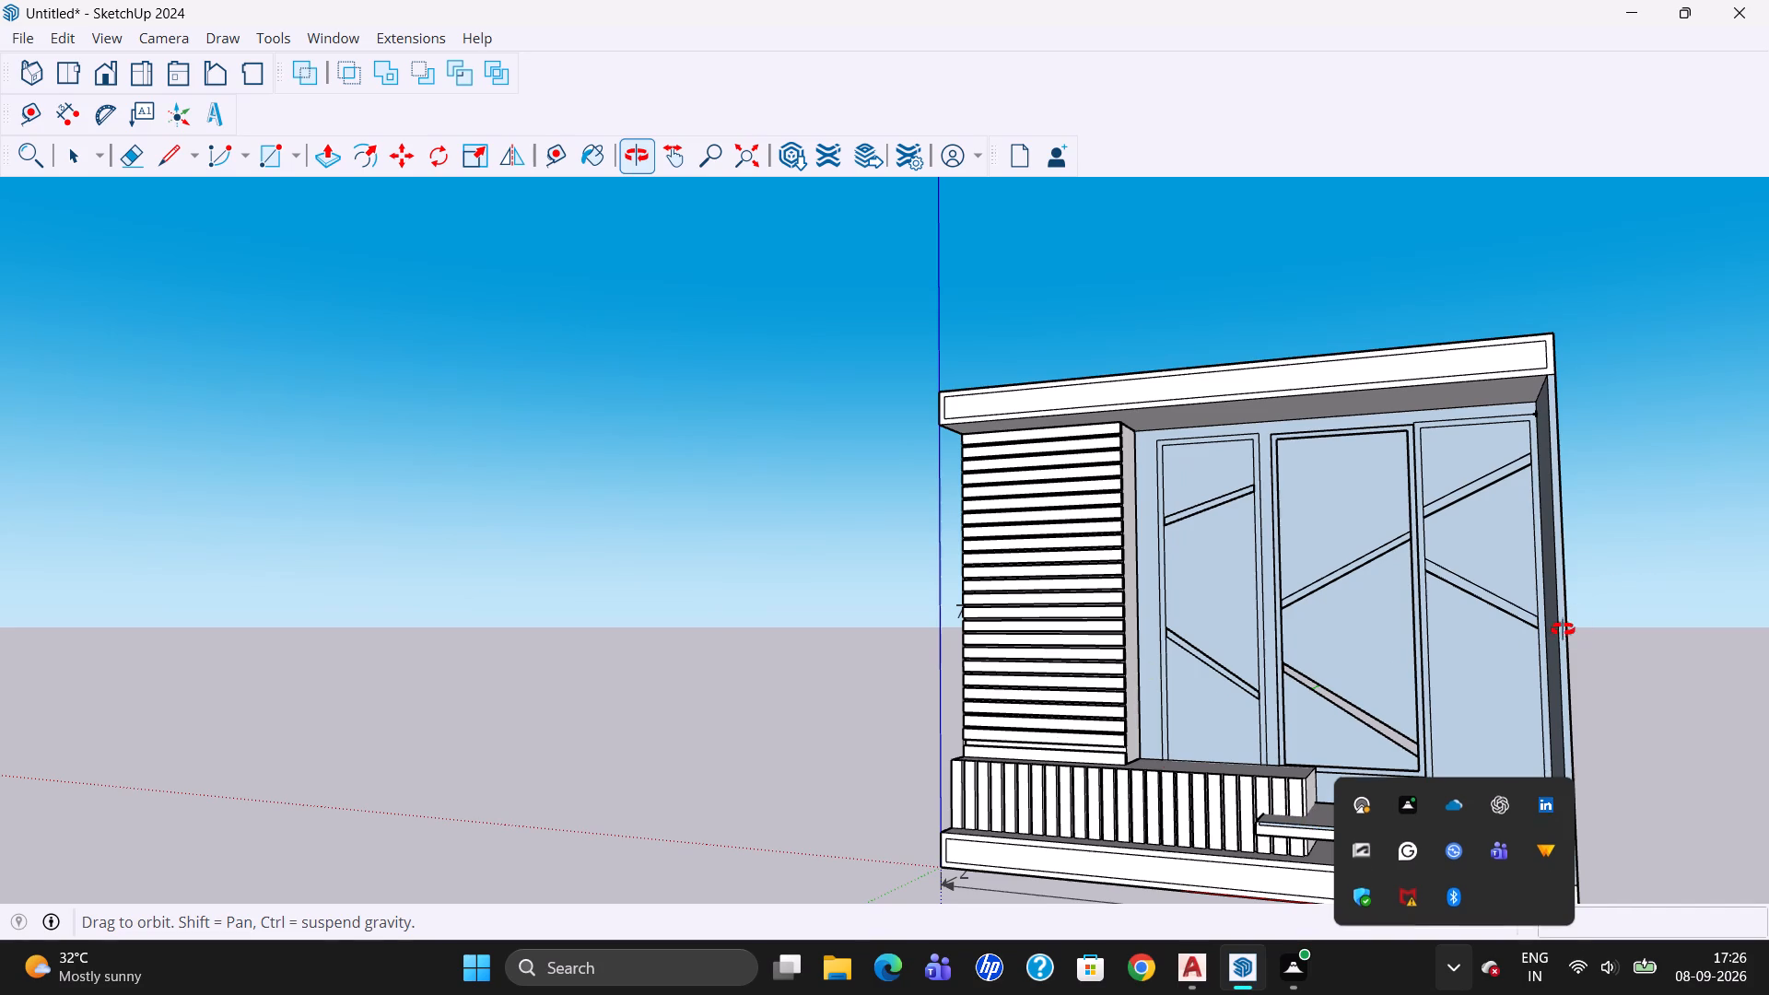
pyautogui.moveTo(1331, 685); pyautogui.dragTo(1679, 629)
pyautogui.moveTo(1318, 868); pyautogui.dragTo(1576, 796)
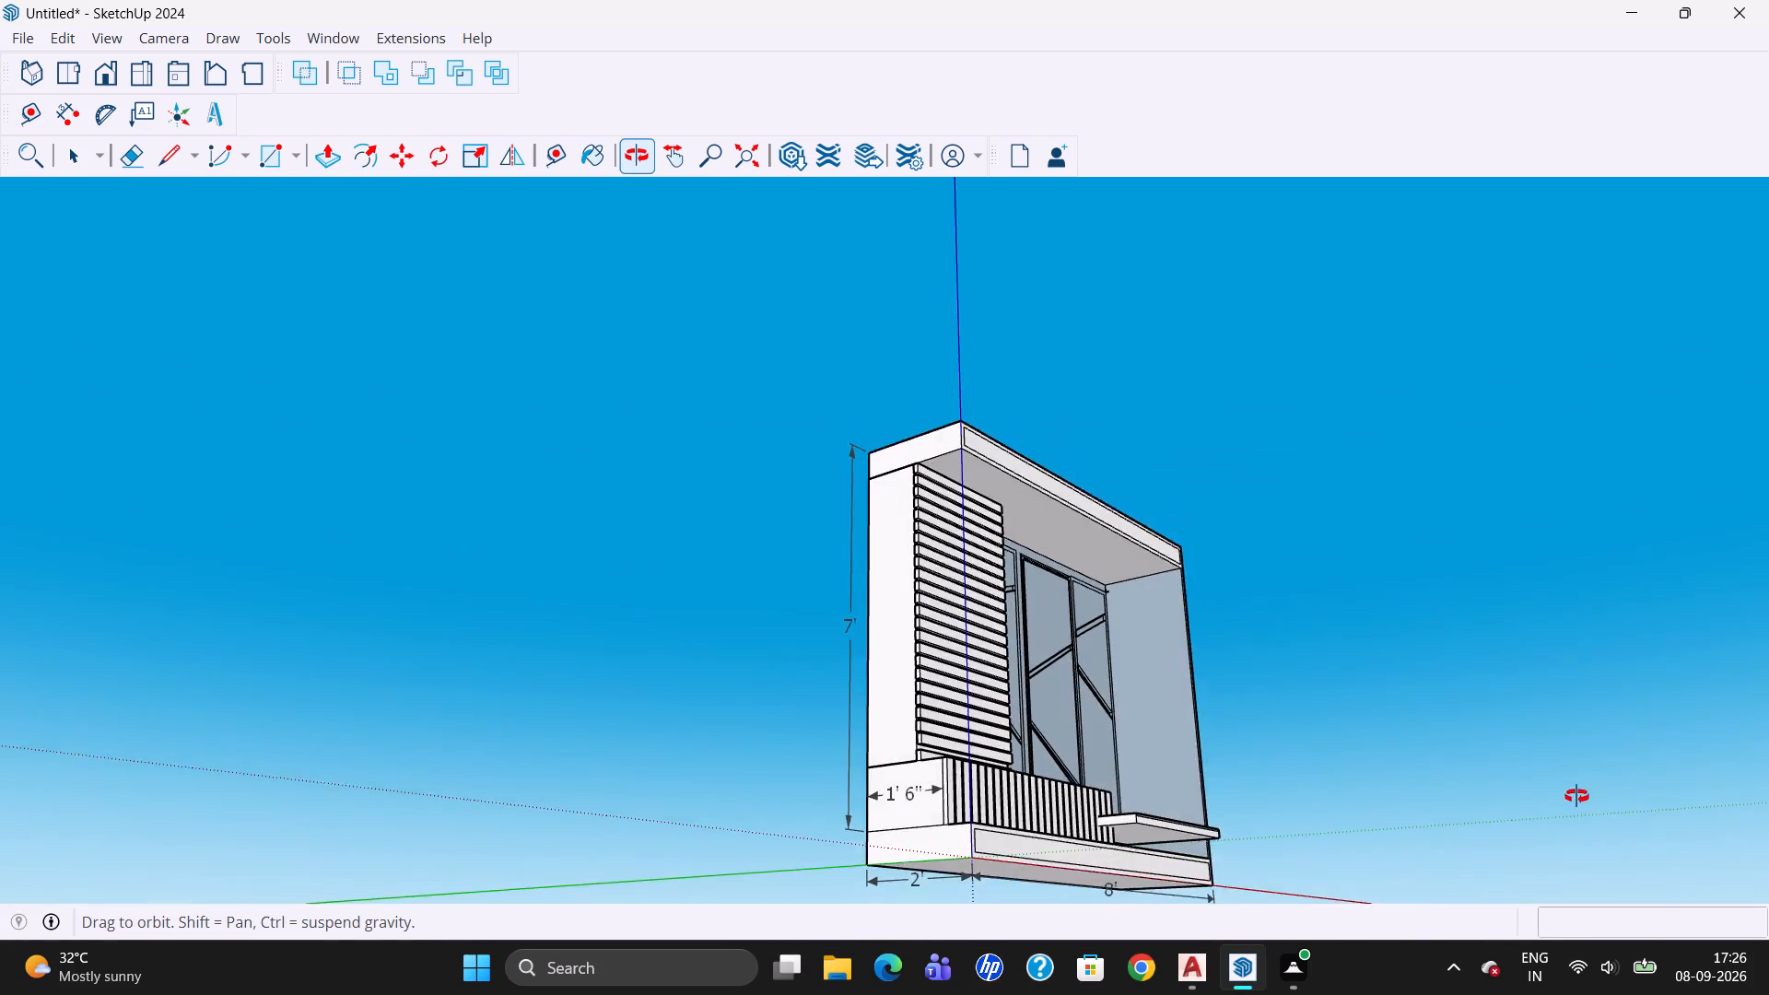
pyautogui.moveTo(1576, 796); pyautogui.dragTo(1170, 890)
pyautogui.moveTo(879, 849); pyautogui.dragTo(1051, 934)
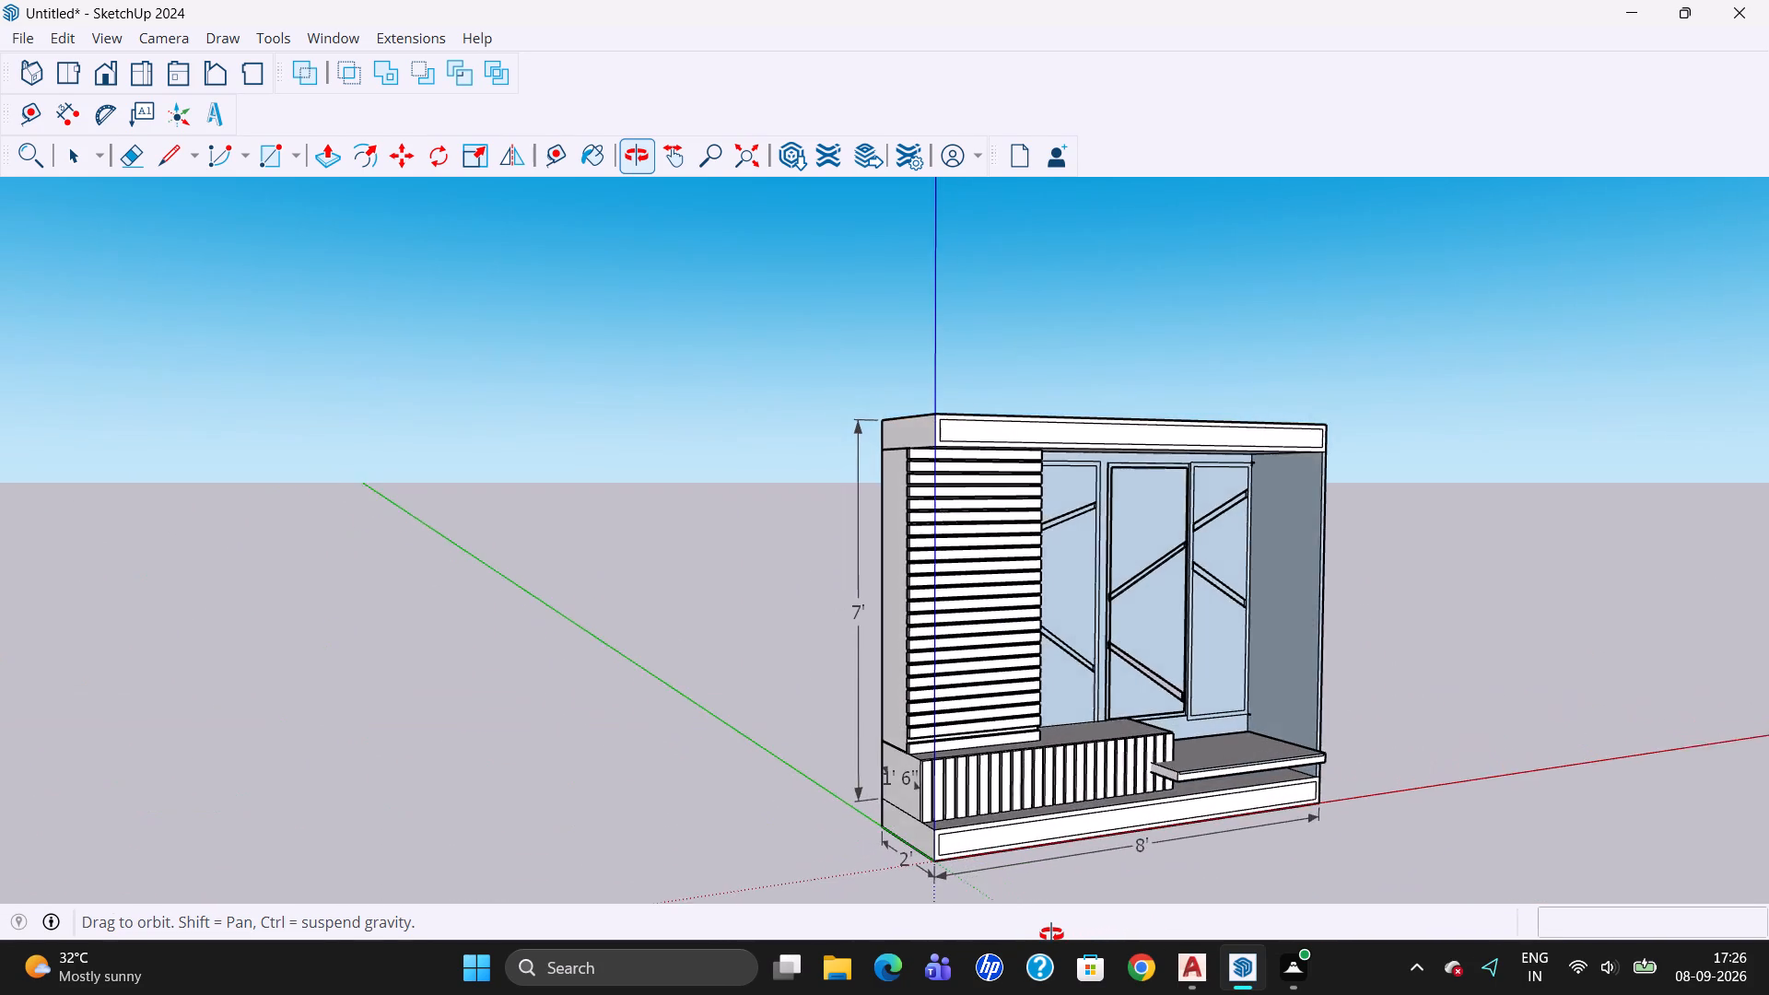
pyautogui.moveTo(1051, 934); pyautogui.dragTo(1117, 894)
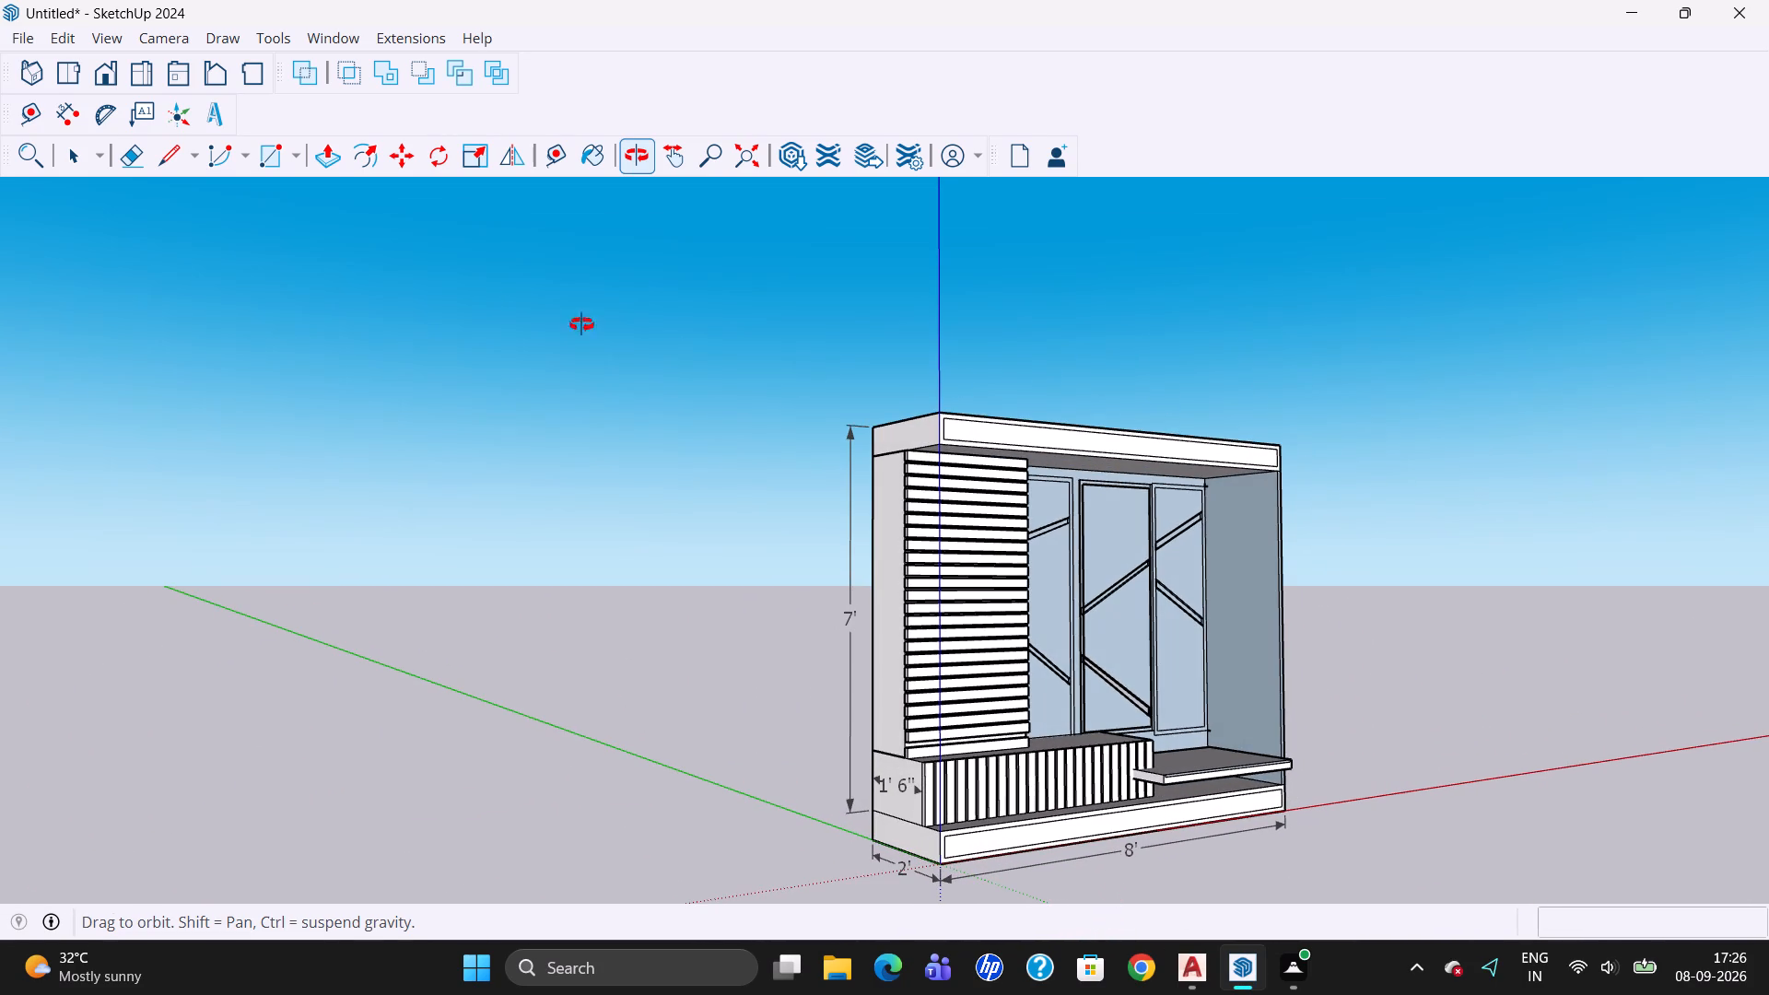
pyautogui.click(70, 152)
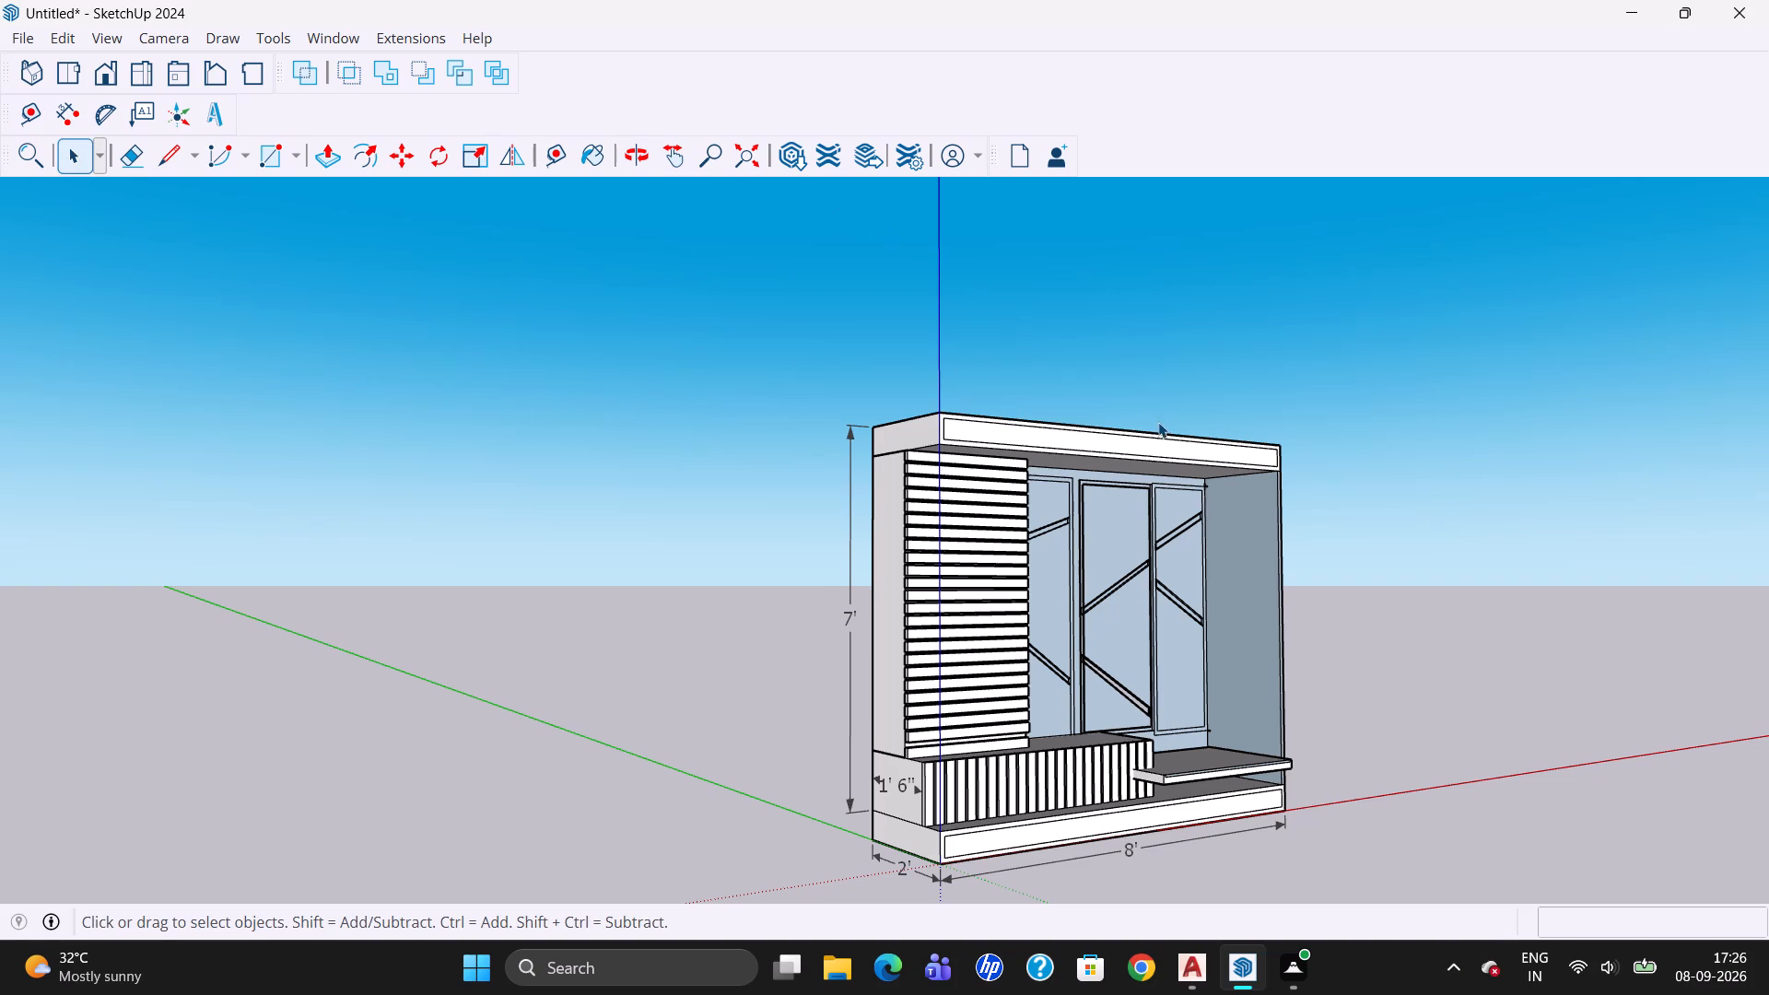
pyautogui.scroll(-2, 1162, 424)
pyautogui.scroll(3, 1217, 857)
pyautogui.scroll(-2, 799, 615)
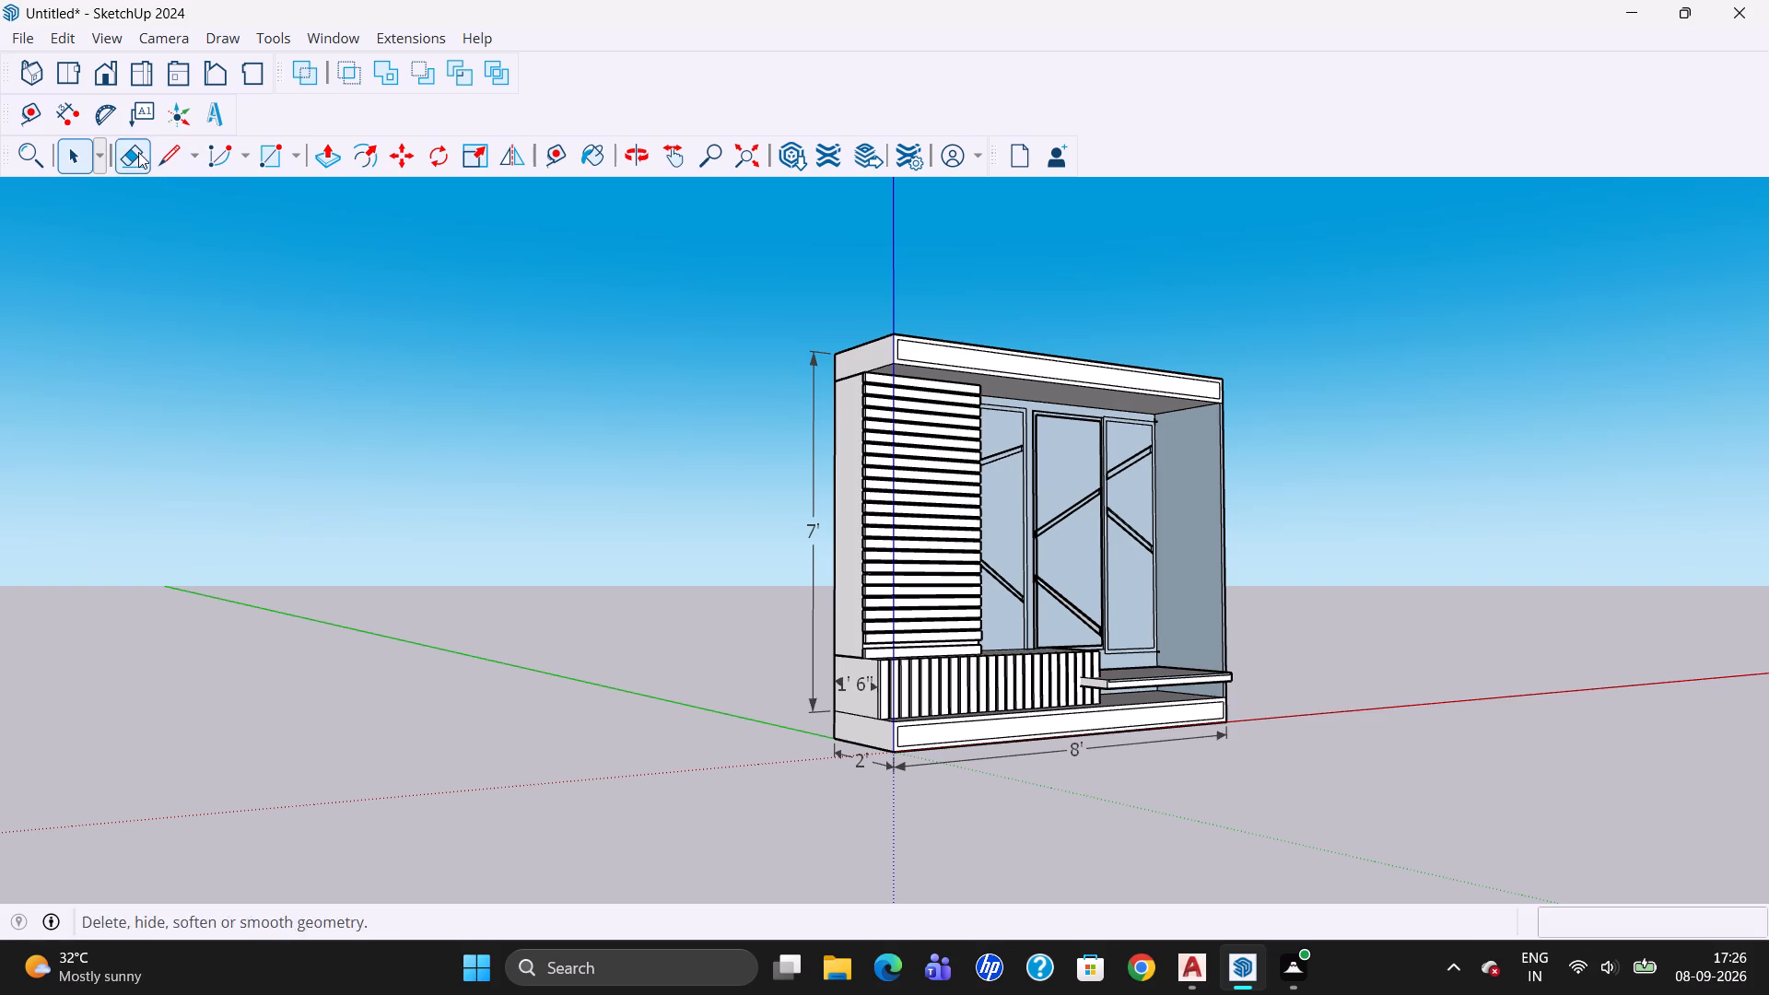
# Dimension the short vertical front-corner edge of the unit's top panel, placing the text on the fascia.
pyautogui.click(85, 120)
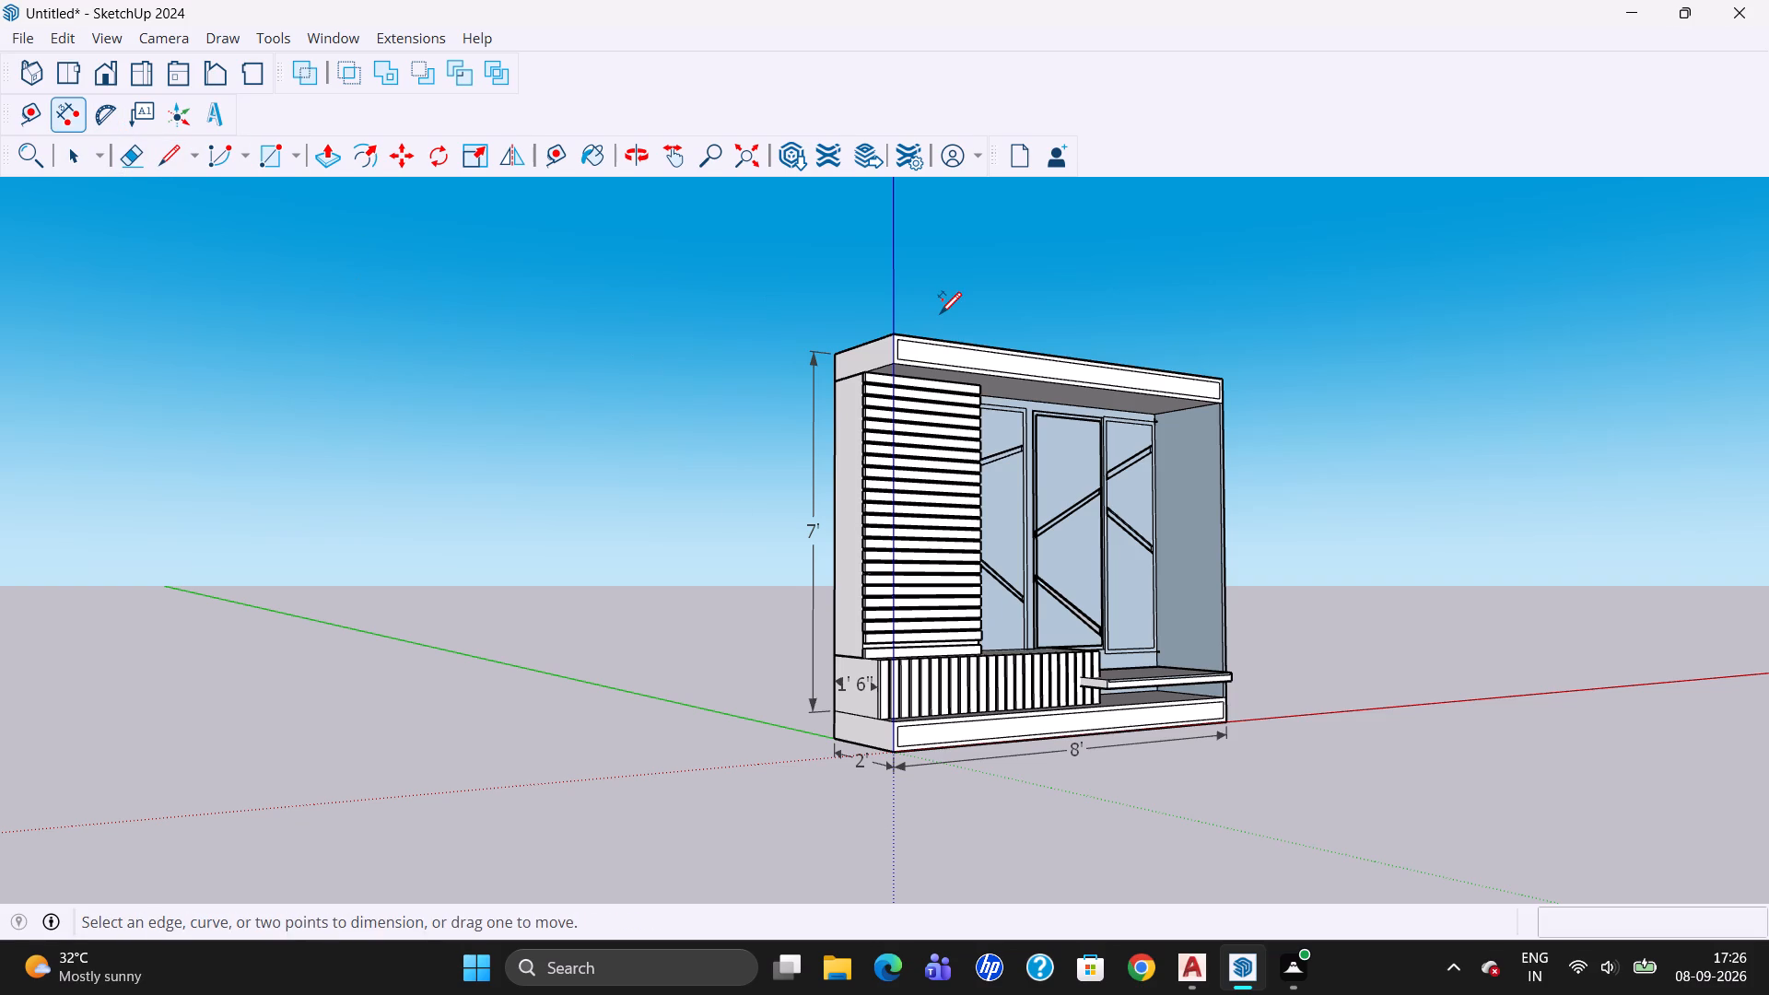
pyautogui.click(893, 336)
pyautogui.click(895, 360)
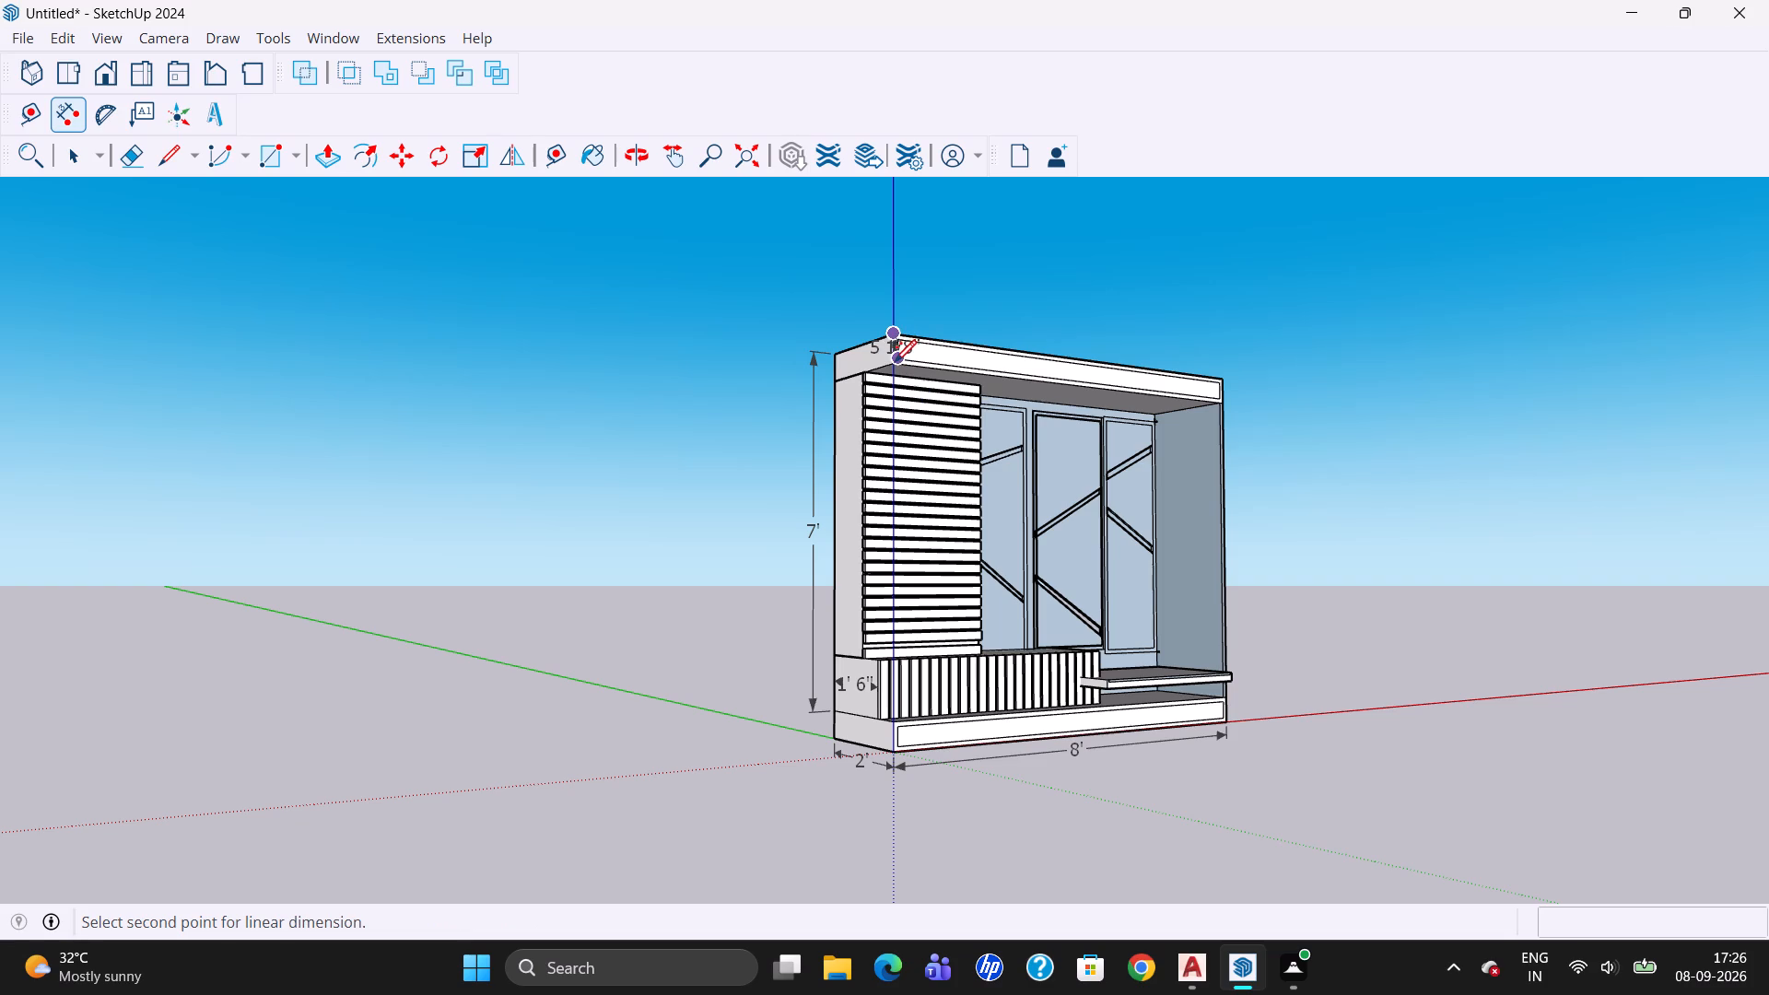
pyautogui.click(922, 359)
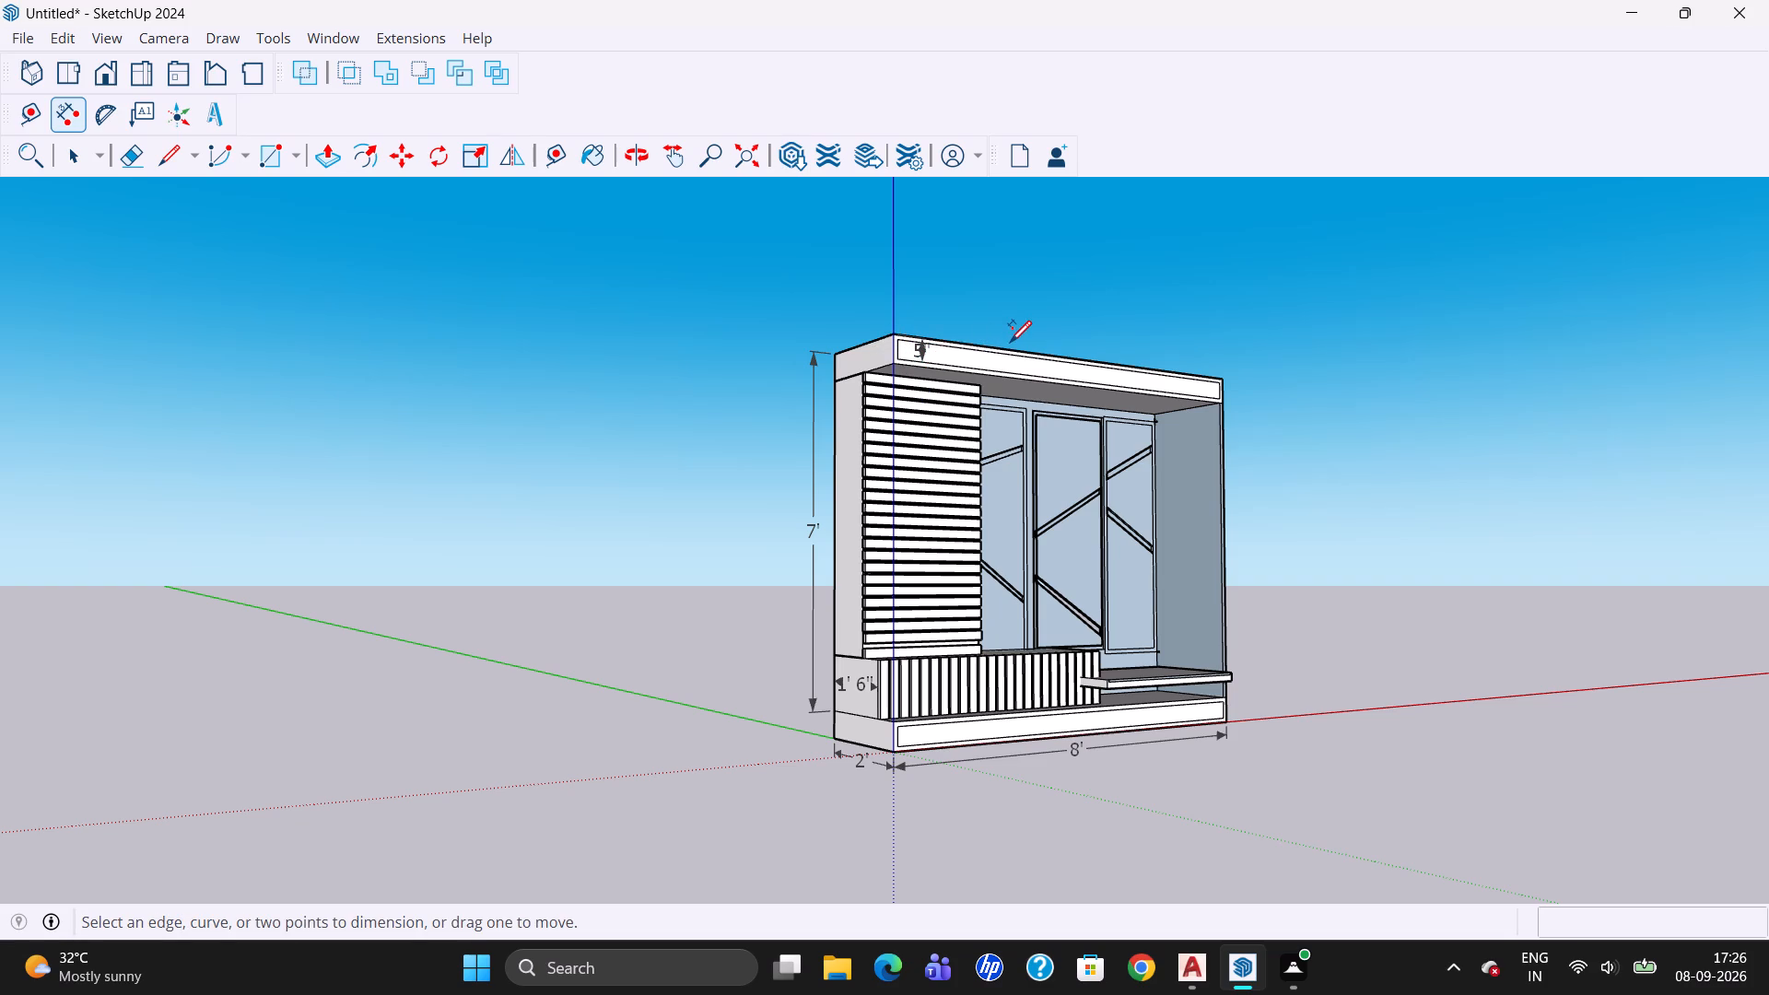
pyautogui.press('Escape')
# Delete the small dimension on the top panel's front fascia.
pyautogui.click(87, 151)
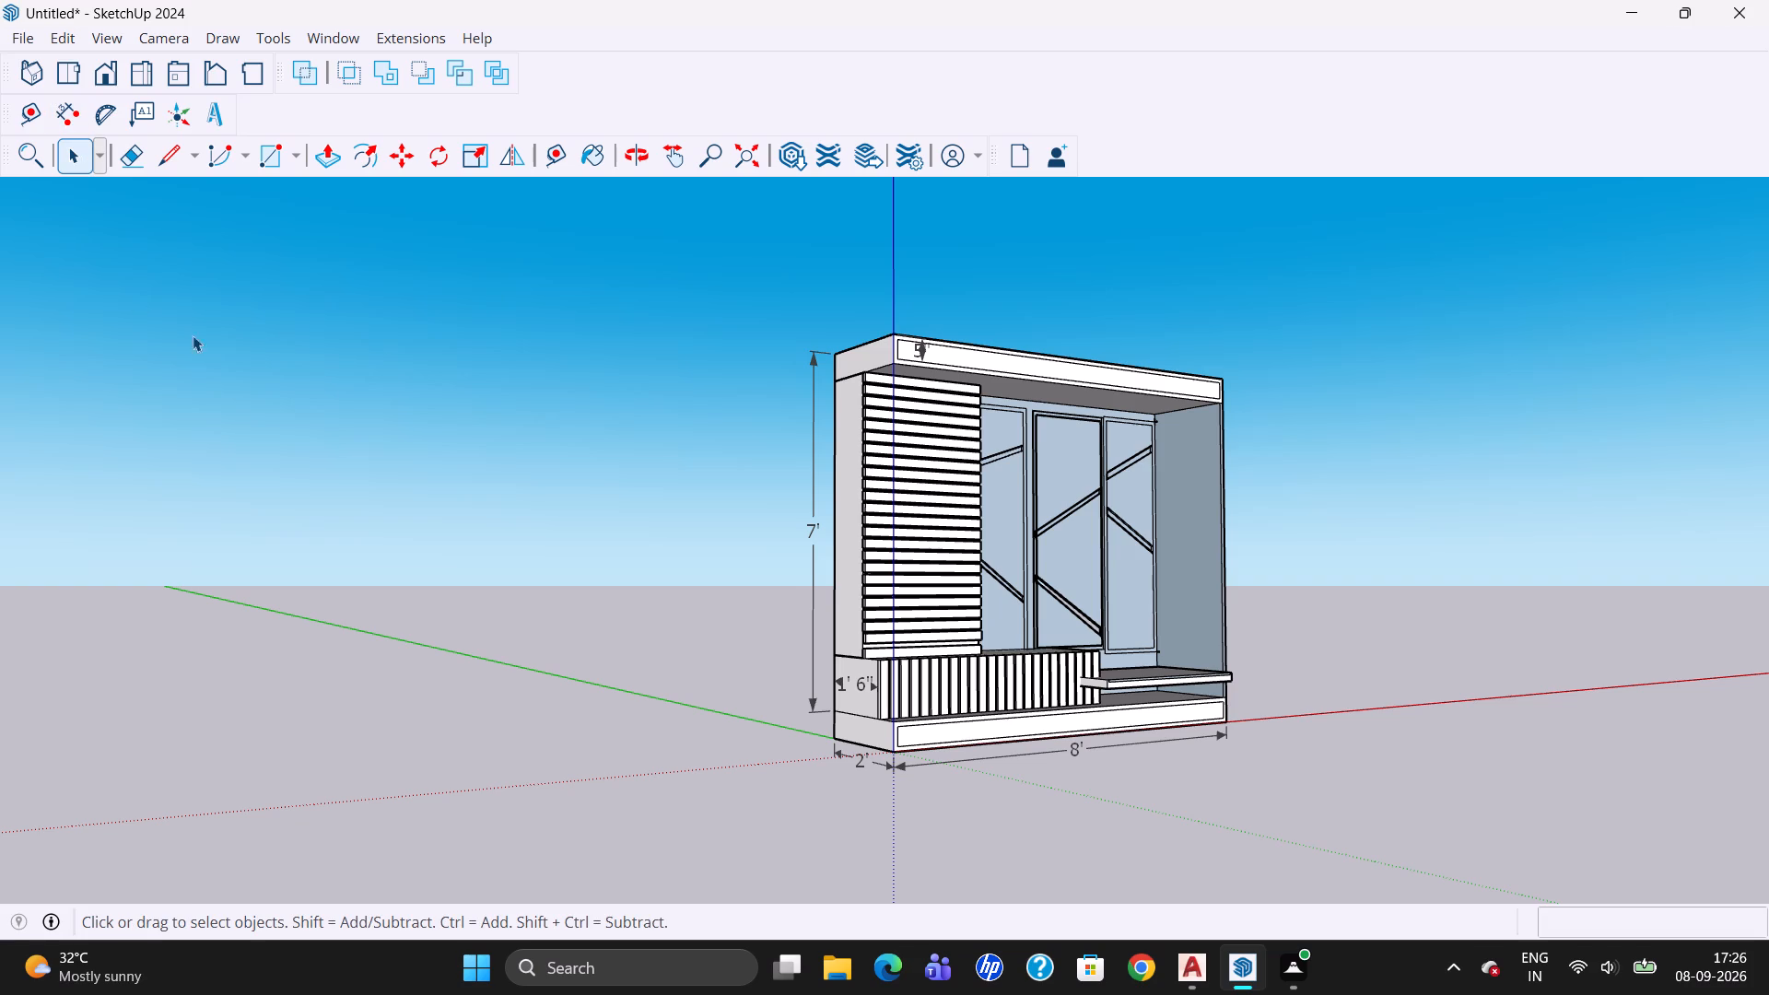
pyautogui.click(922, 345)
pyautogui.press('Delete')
# Save the model in Documents as a SketchUp file named TV UNIT.
pyautogui.hotkey('ctrl', 's')
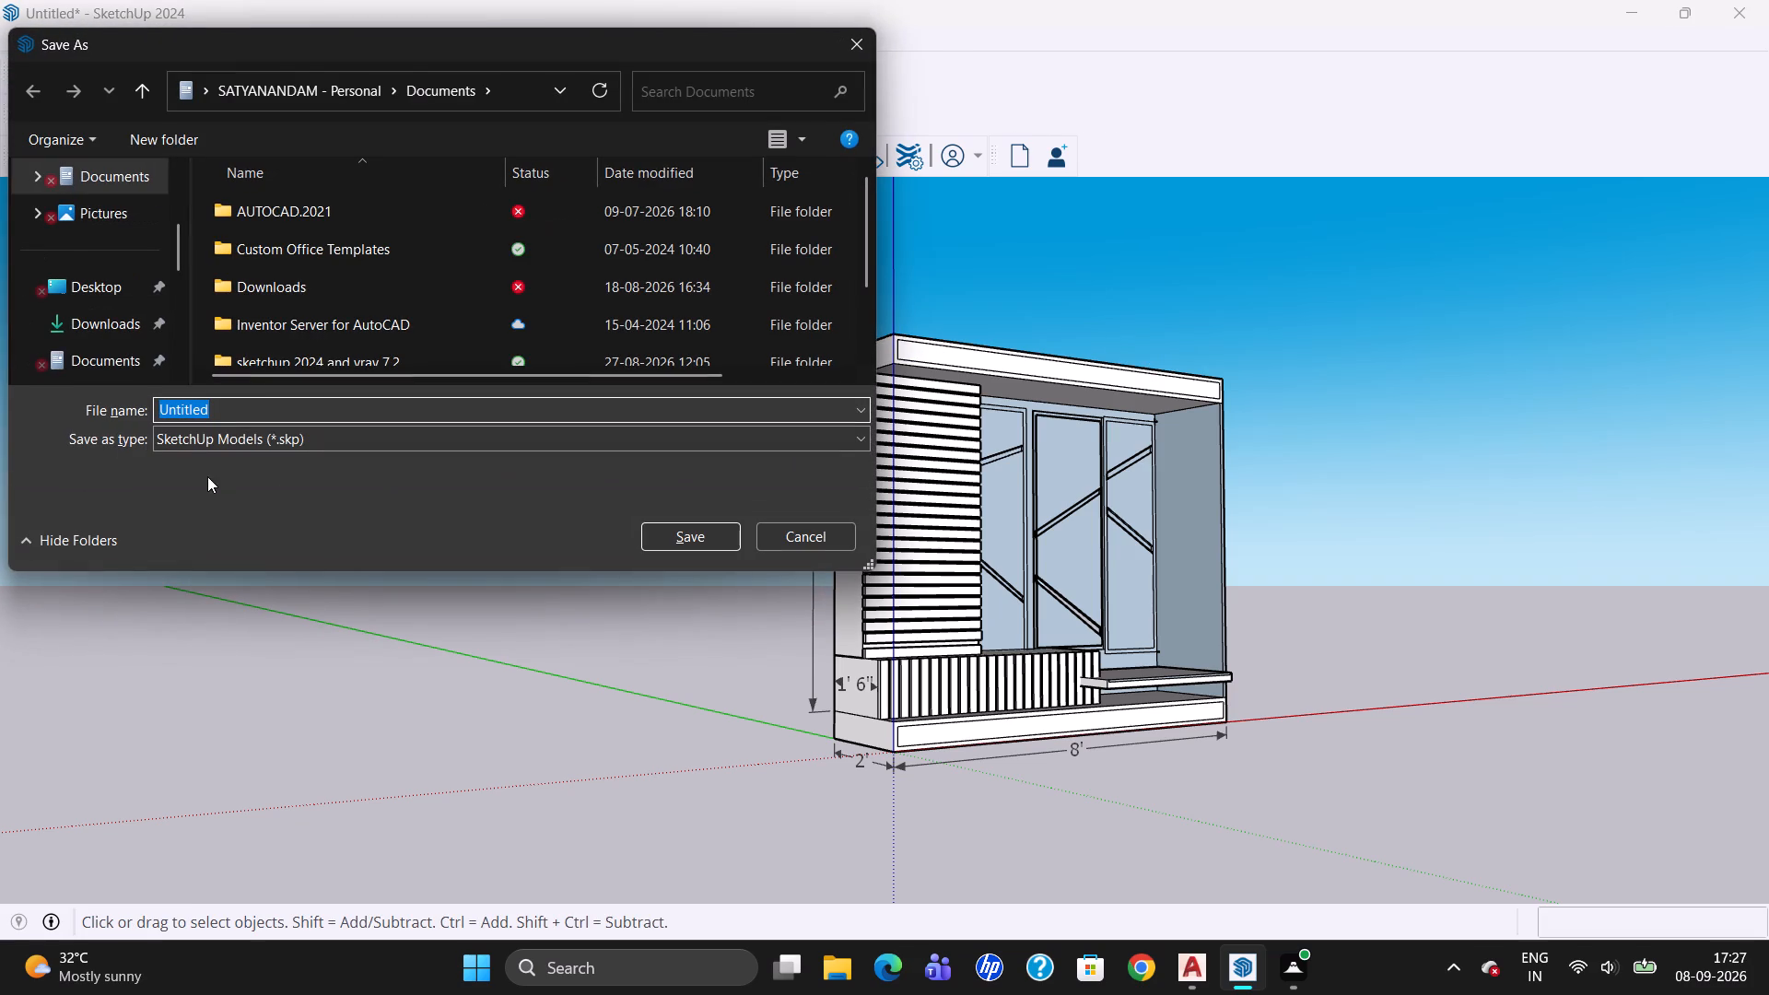
pyautogui.press('Delete')
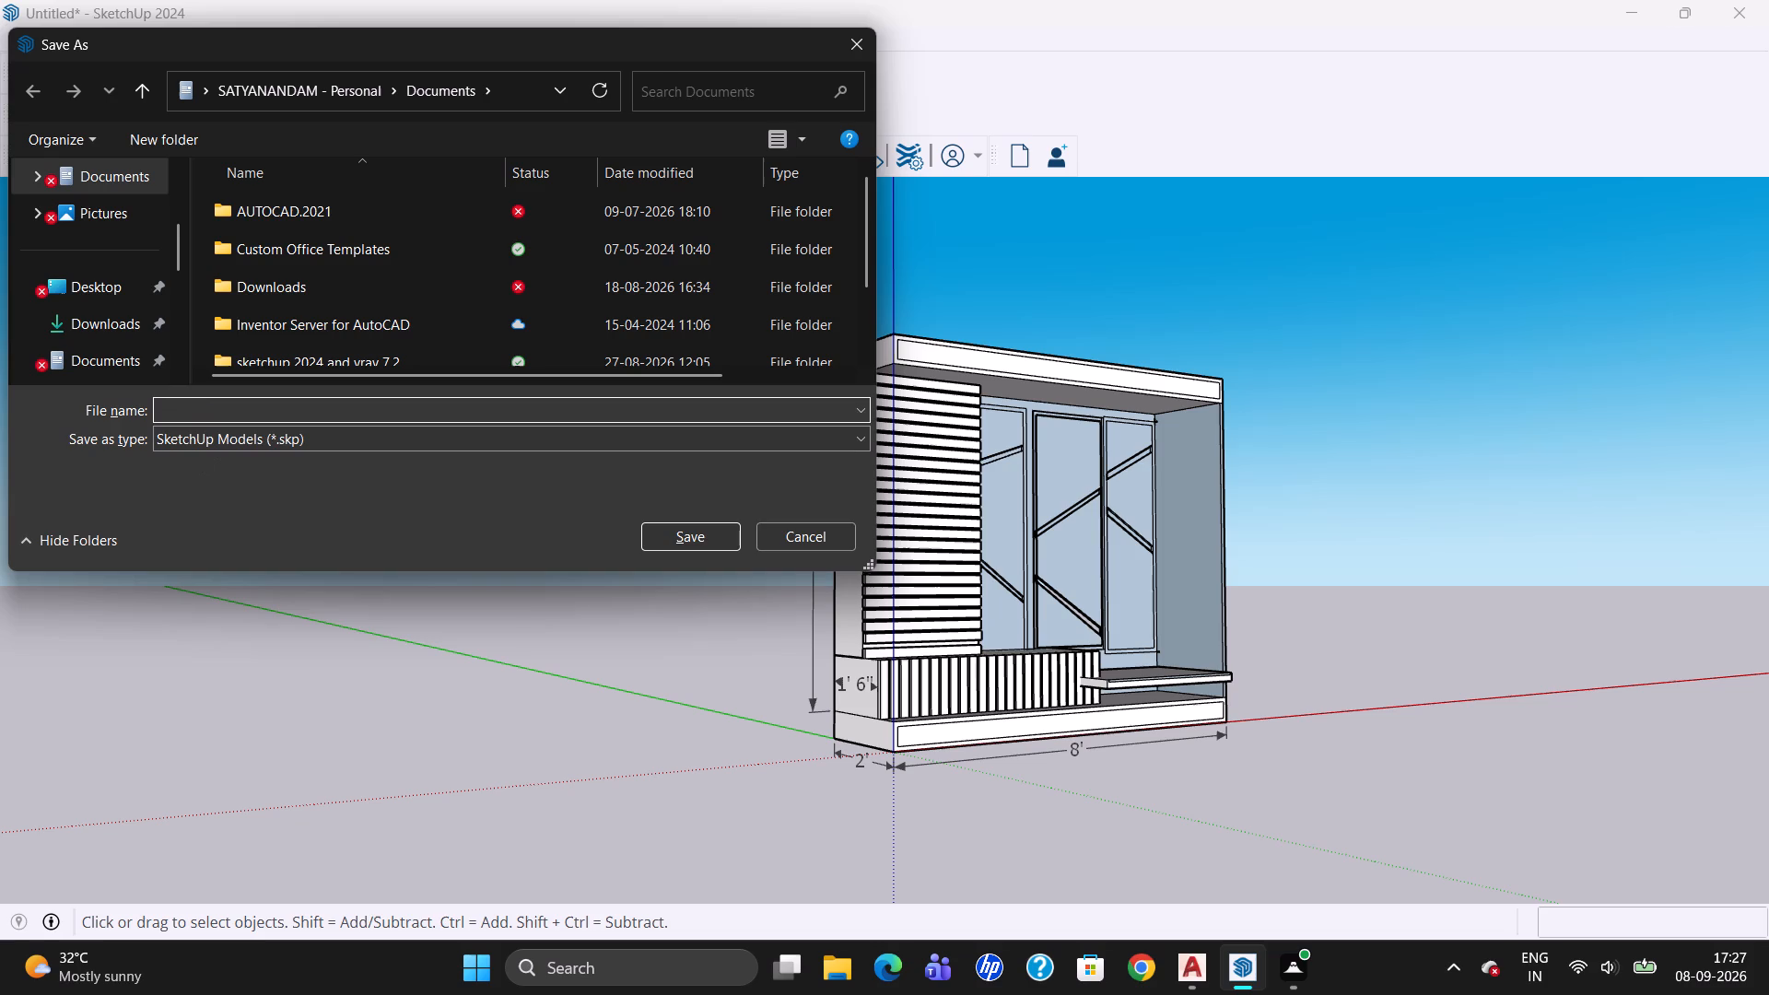
pyautogui.write('TV UNIT')
pyautogui.press('Return')
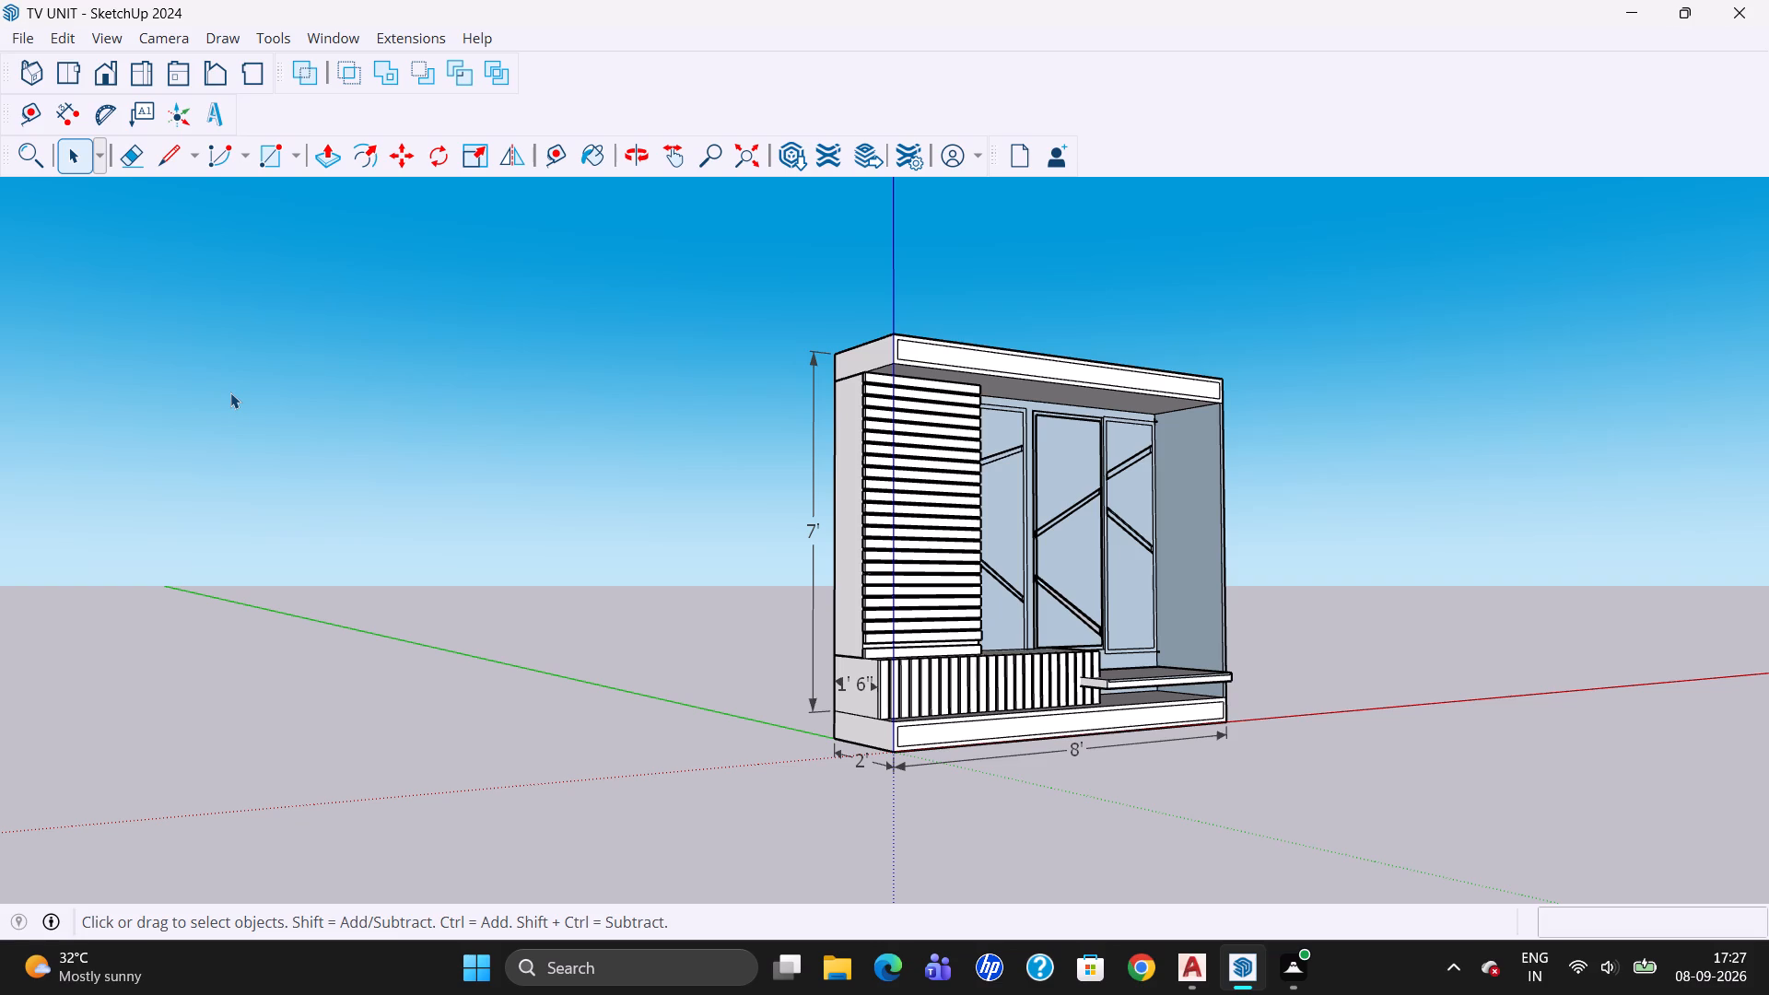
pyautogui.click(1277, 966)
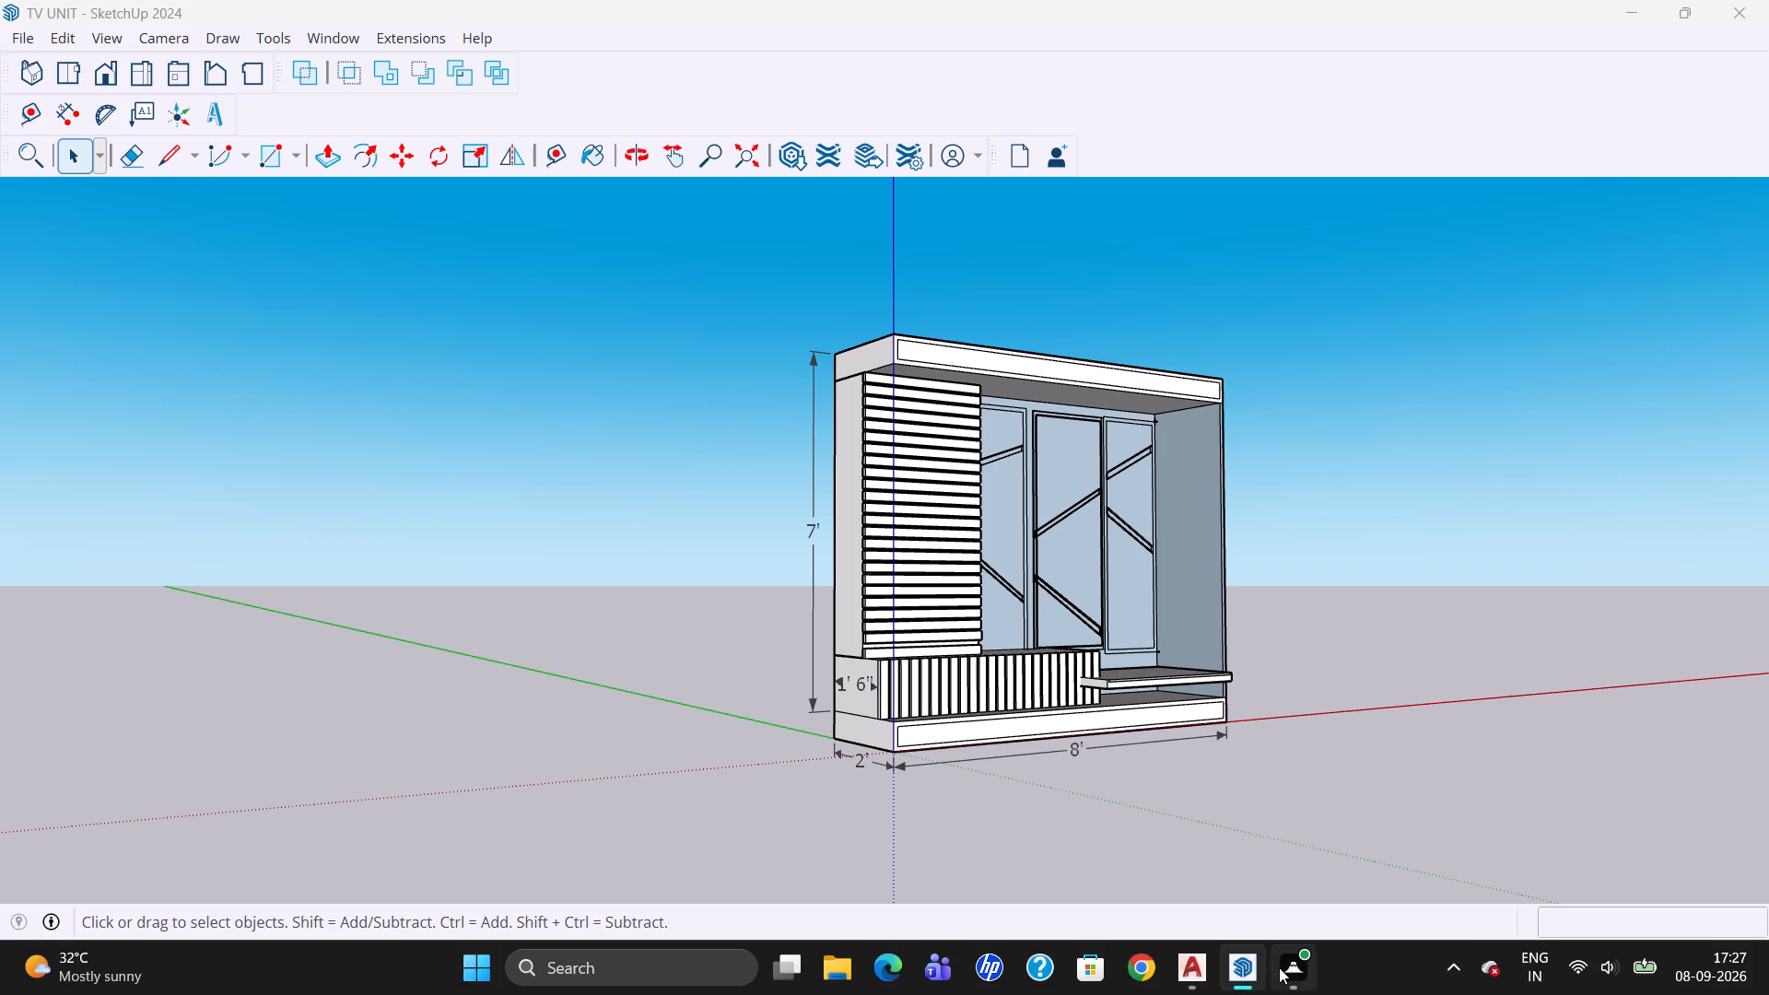